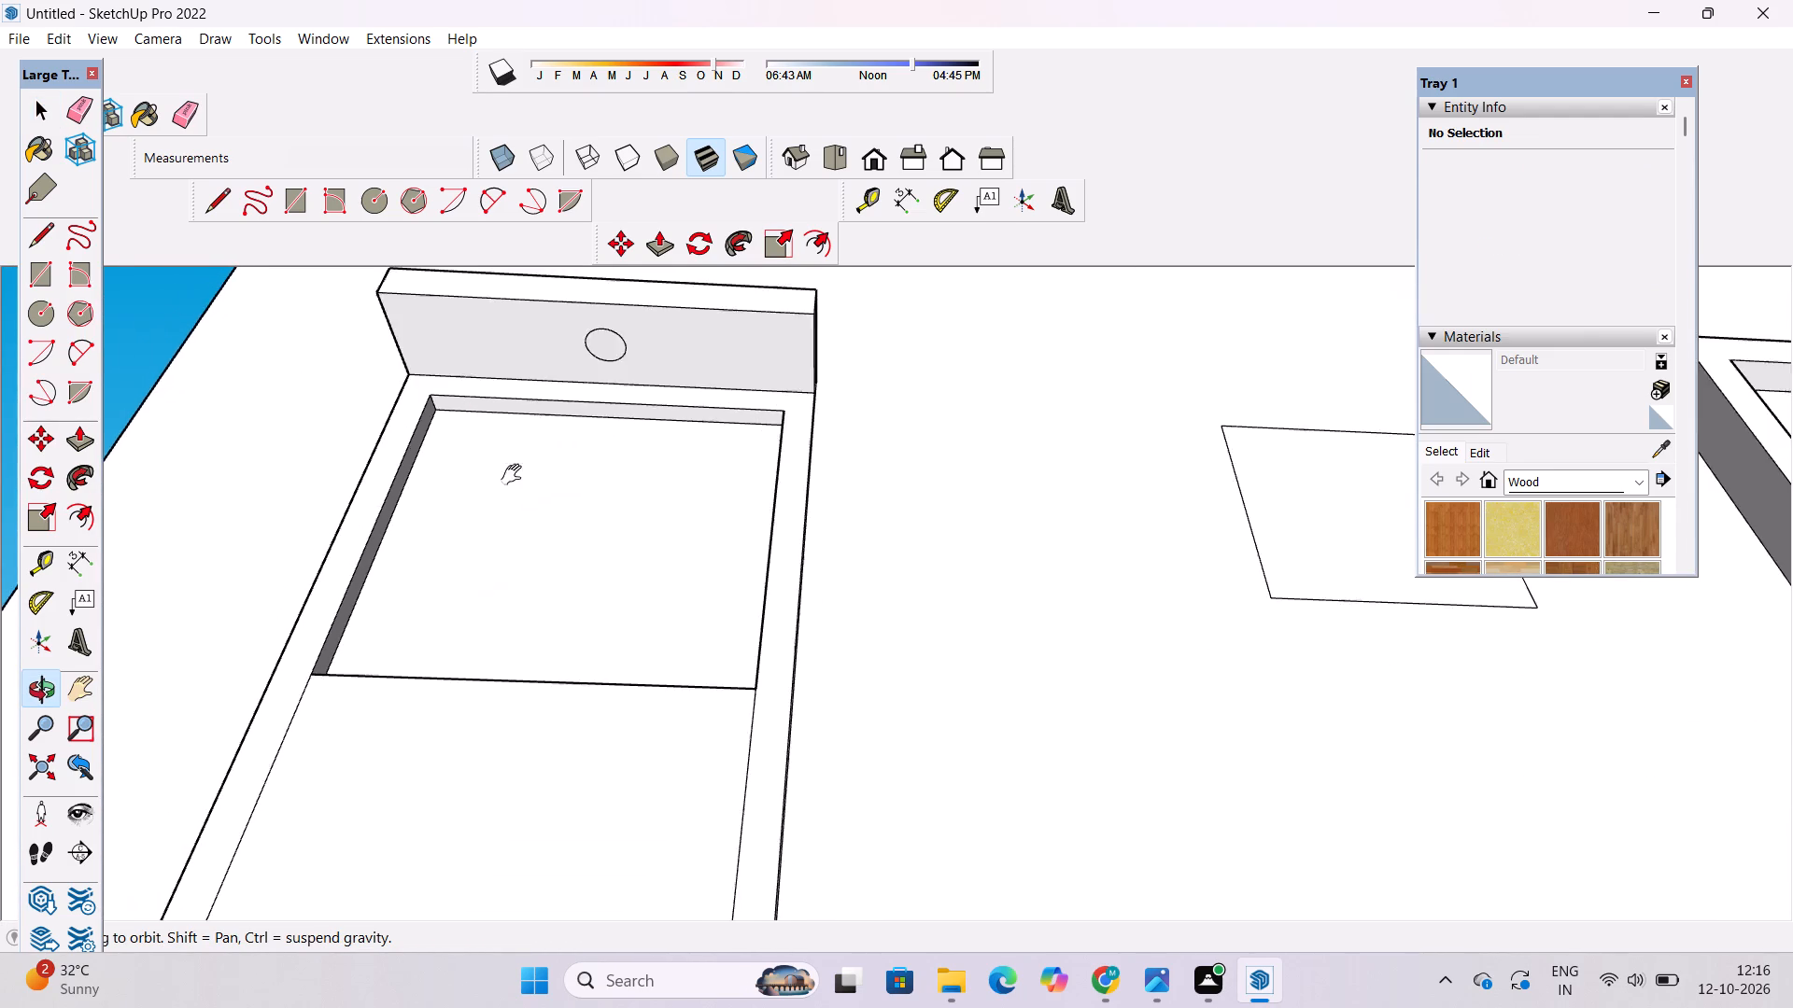
Examine the undersides of the two long ledges running over the two-pane windows in the middle of the side wall.
{"action": "left_click_drag", "start_coordinate": [515, 475], "coordinate": [447, 608]}
{"action": "scroll", "coordinate": [464, 561], "scroll_direction": "down", "scroll_amount": 2}
{"action": "left_click_drag", "start_coordinate": [446, 607], "coordinate": [471, 544], "text": "shift"}
{"action": "left_click_drag", "start_coordinate": [471, 544], "coordinate": [469, 565]}
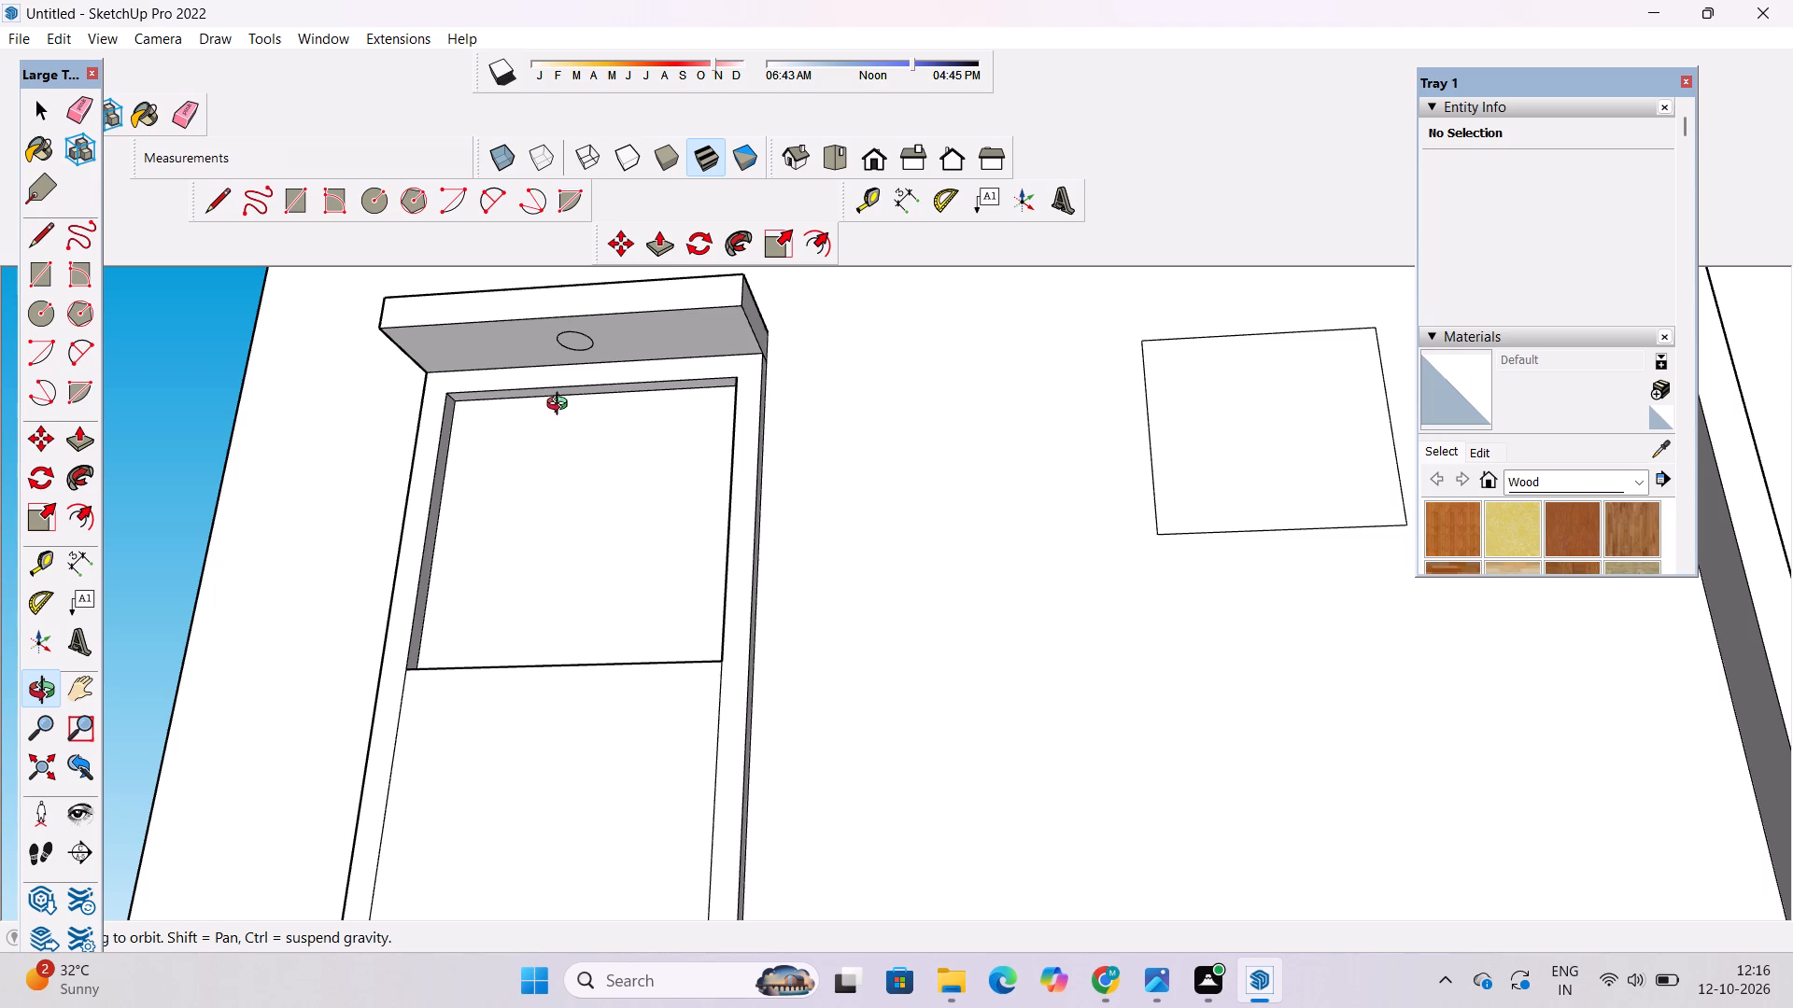
{"action": "scroll", "coordinate": [562, 443], "scroll_direction": "down", "scroll_amount": 5}
{"action": "left_click_drag", "start_coordinate": [594, 448], "coordinate": [596, 477]}
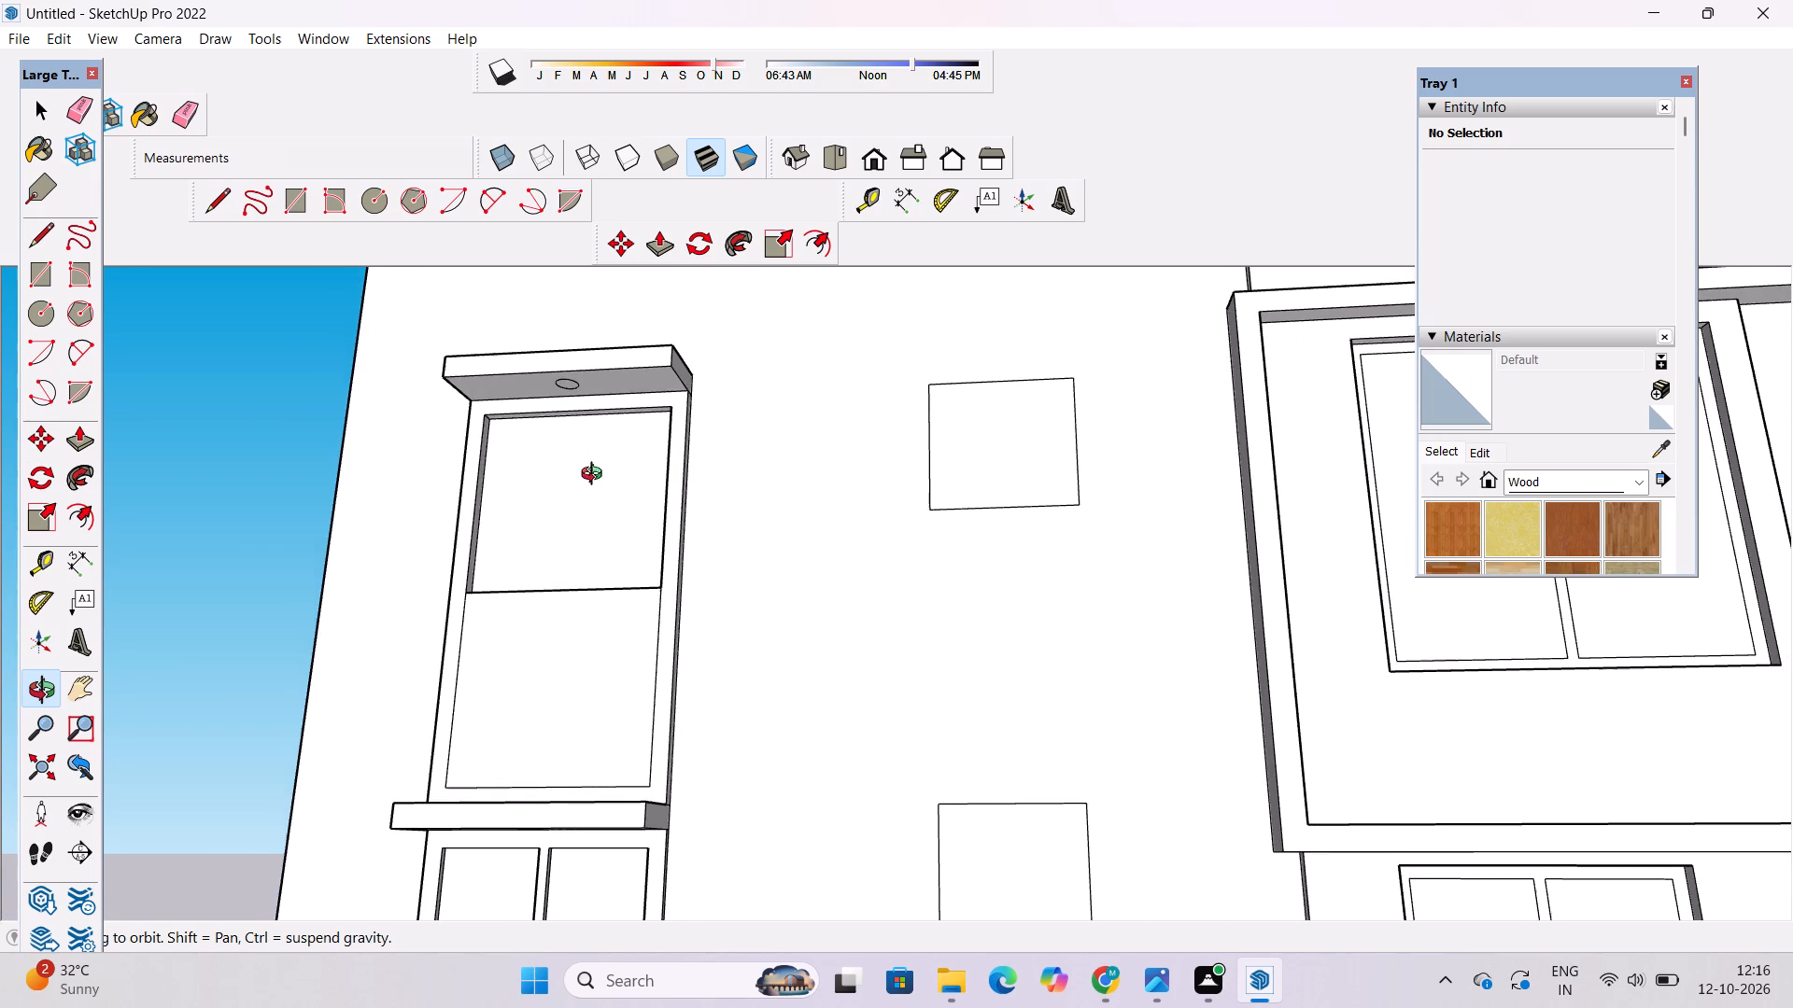
{"action": "scroll", "coordinate": [600, 475], "scroll_direction": "down", "scroll_amount": 3}
{"action": "left_click_drag", "start_coordinate": [634, 510], "coordinate": [602, 551]}
{"action": "scroll", "coordinate": [536, 448], "scroll_direction": "down", "scroll_amount": 11}
{"action": "left_click_drag", "start_coordinate": [600, 598], "coordinate": [517, 541]}
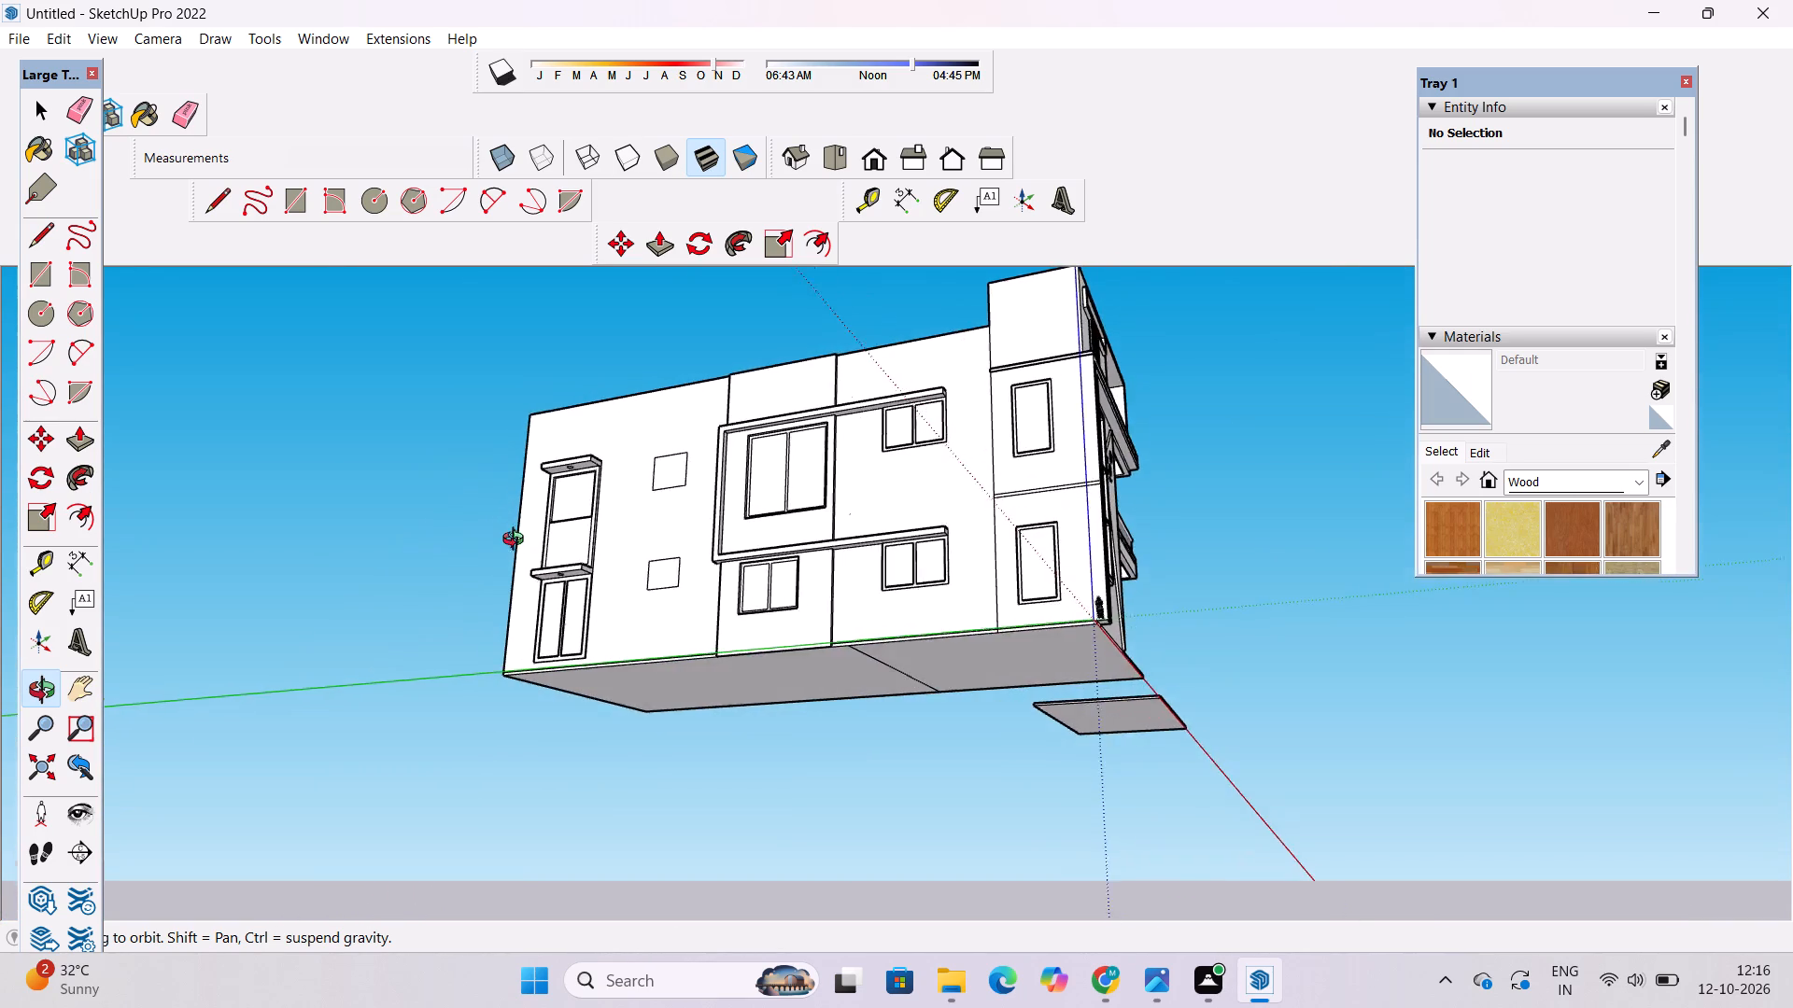
{"action": "left_click_drag", "start_coordinate": [517, 541], "coordinate": [517, 540]}
{"action": "scroll", "coordinate": [570, 574], "scroll_direction": "up", "scroll_amount": 5}
{"action": "scroll", "coordinate": [440, 458], "scroll_direction": "down", "scroll_amount": 3}
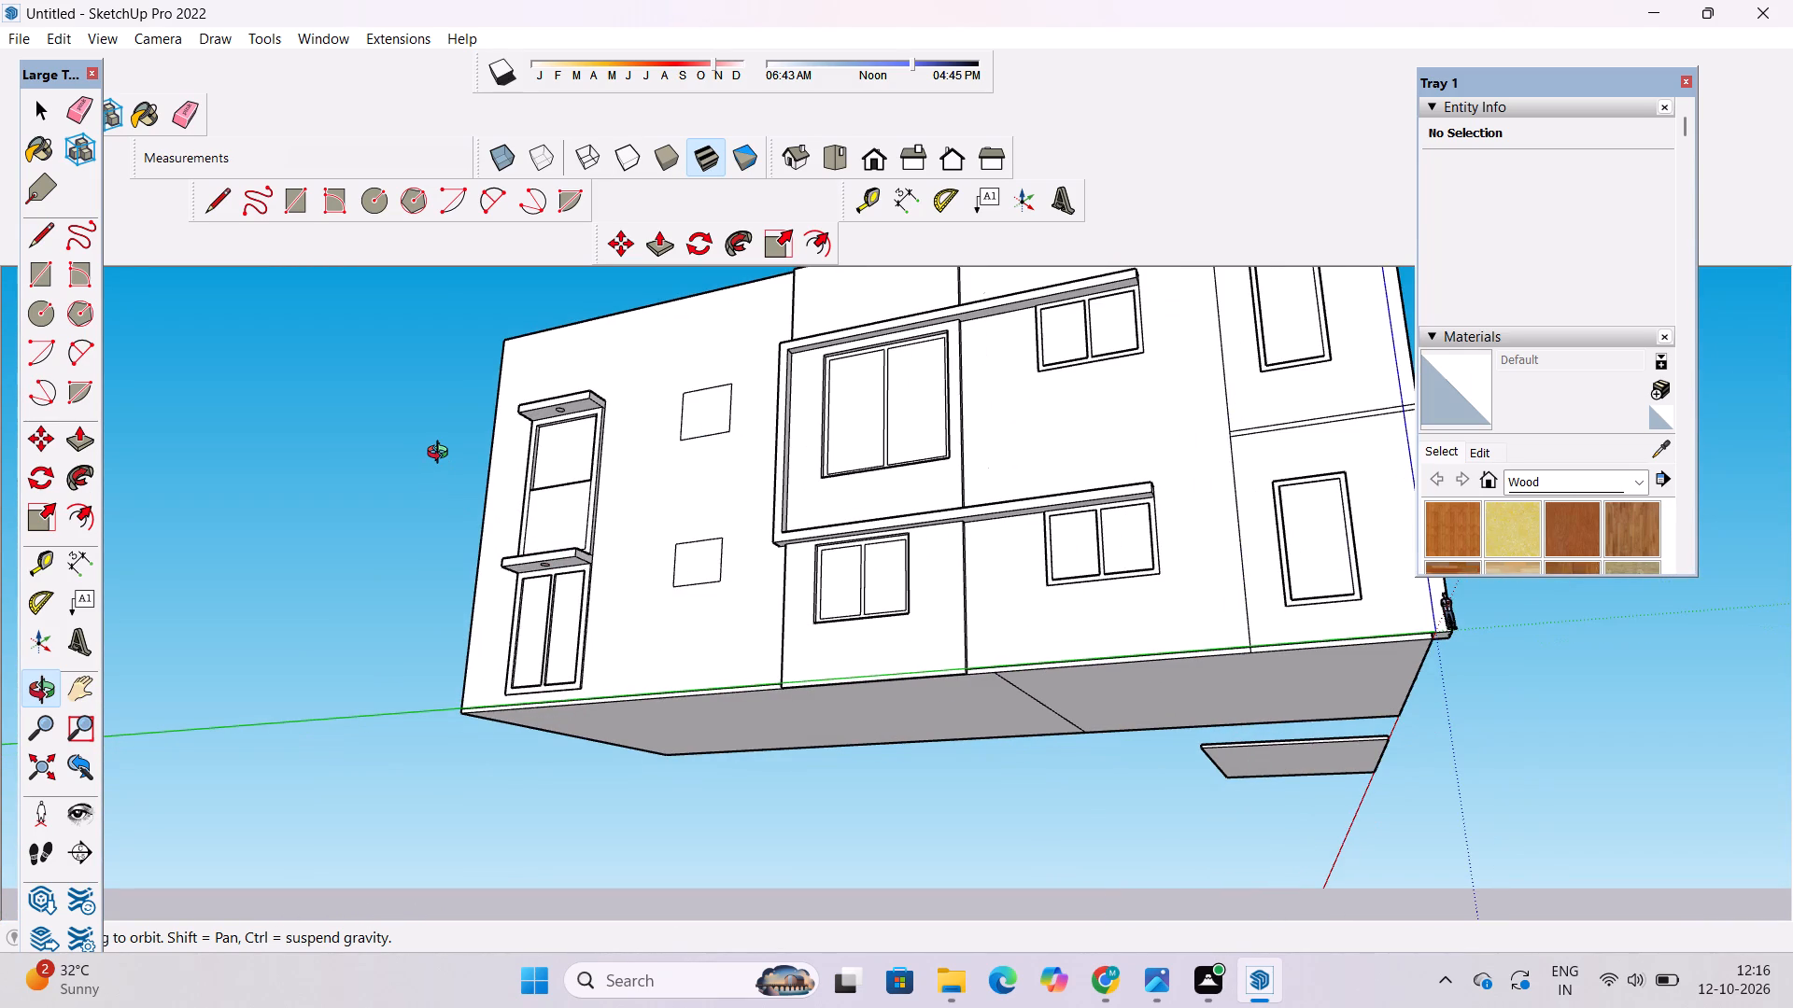
{"action": "left_click_drag", "start_coordinate": [614, 497], "coordinate": [374, 524], "text": "shift"}
{"action": "left_click_drag", "start_coordinate": [510, 501], "coordinate": [627, 320]}
{"action": "scroll", "coordinate": [716, 346], "scroll_direction": "up", "scroll_amount": 2}
{"action": "left_click_drag", "start_coordinate": [697, 360], "coordinate": [587, 412], "text": "shift"}
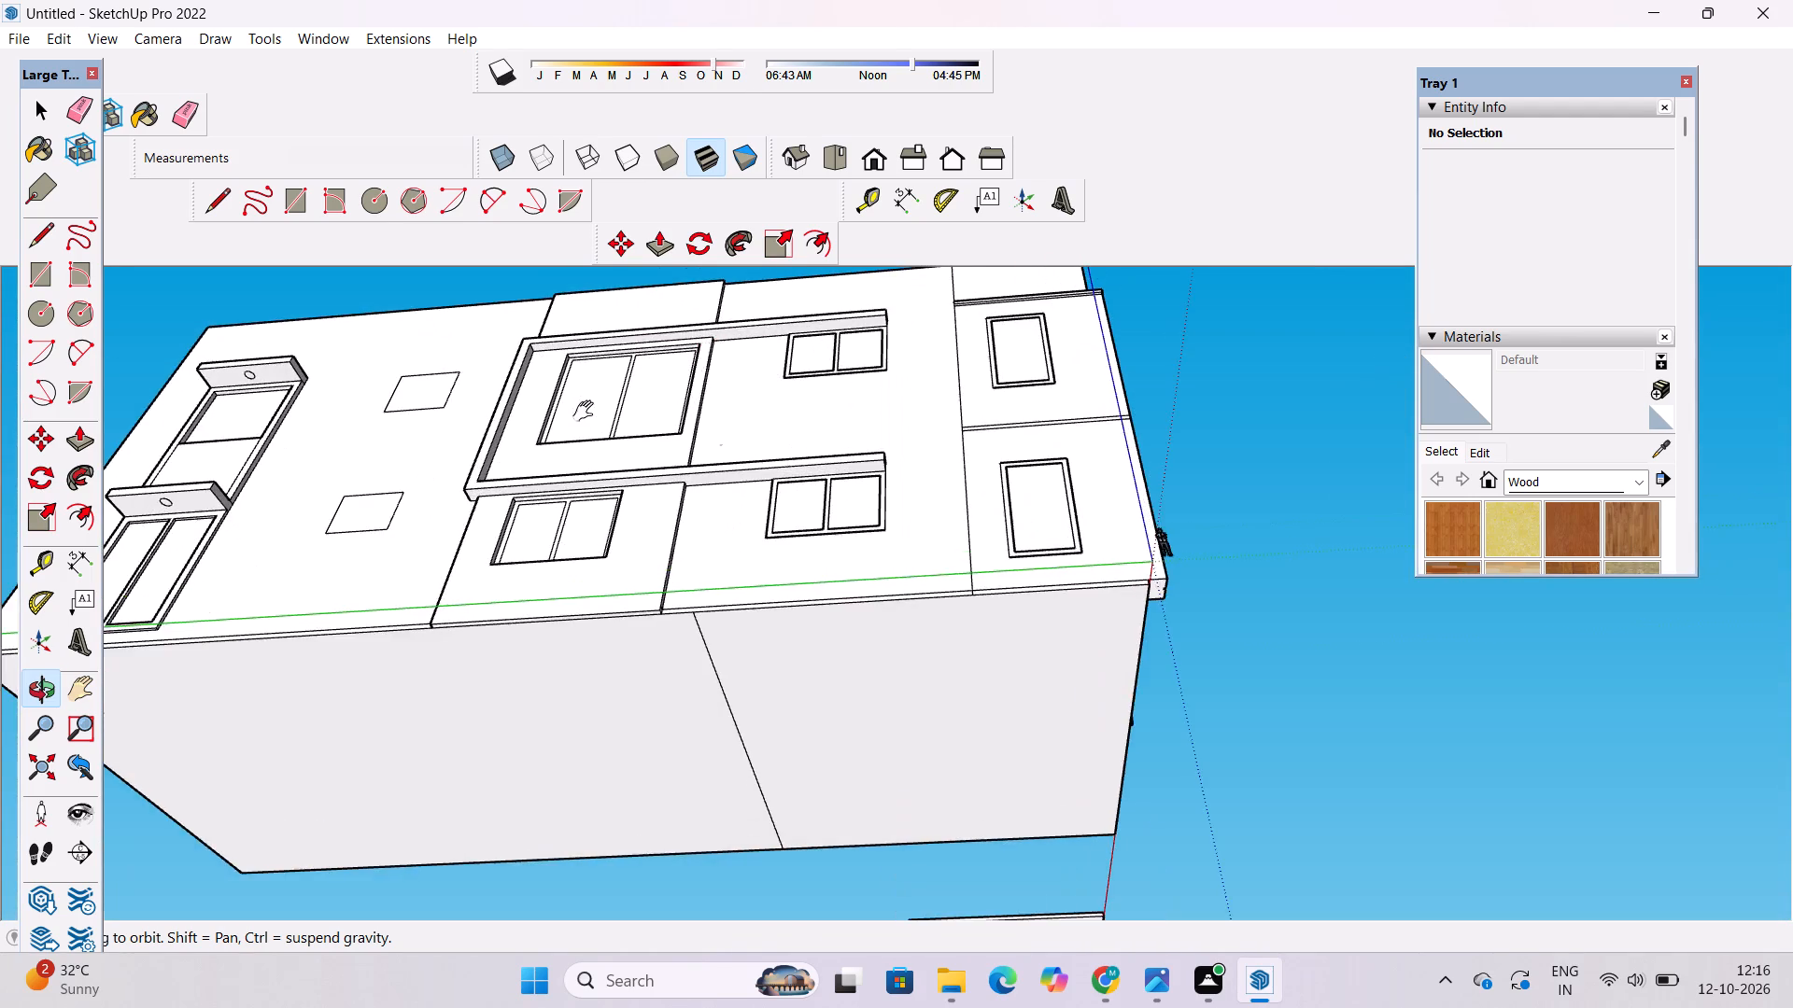
{"action": "left_click_drag", "start_coordinate": [587, 412], "coordinate": [568, 423], "text": "shift"}
{"action": "left_click_drag", "start_coordinate": [566, 423], "coordinate": [673, 394]}
{"action": "scroll", "coordinate": [614, 401], "scroll_direction": "up", "scroll_amount": 4}
{"action": "left_click_drag", "start_coordinate": [610, 404], "coordinate": [729, 401], "text": "shift"}
{"action": "left_click_drag", "start_coordinate": [696, 413], "coordinate": [551, 473]}
{"action": "scroll", "coordinate": [558, 456], "scroll_direction": "down", "scroll_amount": 3}
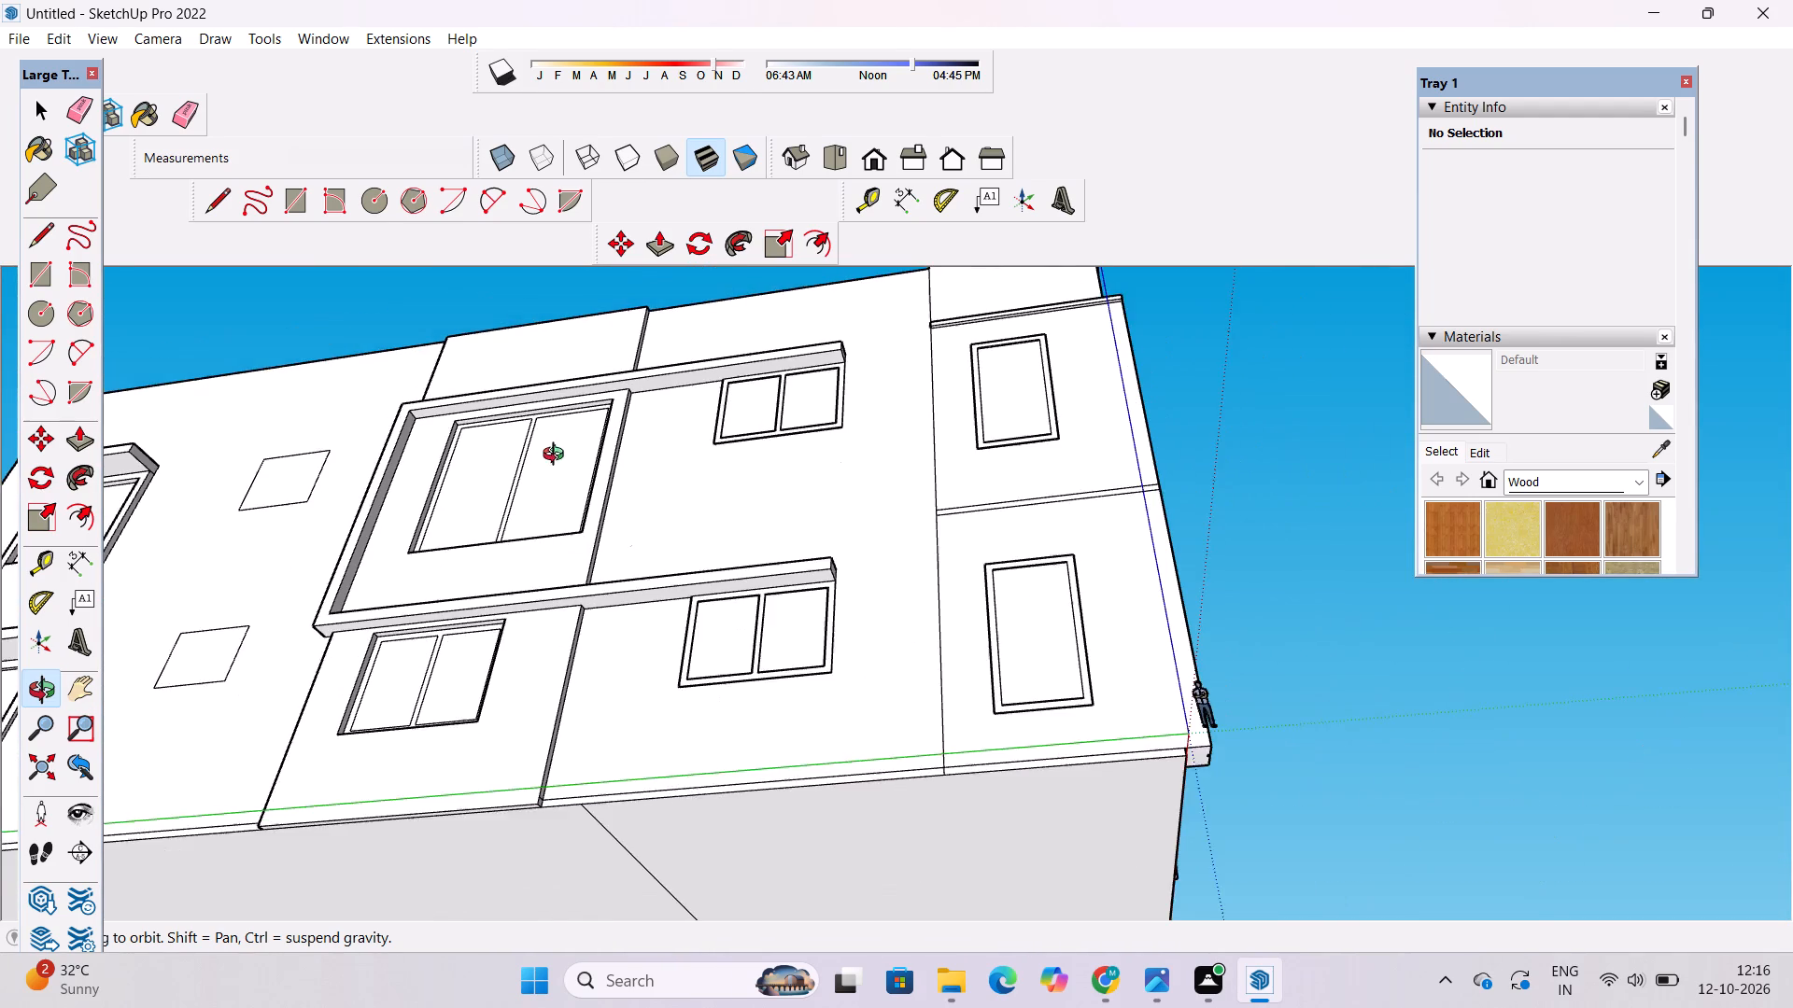
{"action": "left_click_drag", "start_coordinate": [558, 452], "coordinate": [562, 500], "text": "shift"}
{"action": "scroll", "coordinate": [562, 500], "scroll_direction": "up", "scroll_amount": 2}
{"action": "left_click_drag", "start_coordinate": [562, 499], "coordinate": [545, 581], "text": "shift"}
{"action": "left_click_drag", "start_coordinate": [499, 573], "coordinate": [548, 435]}
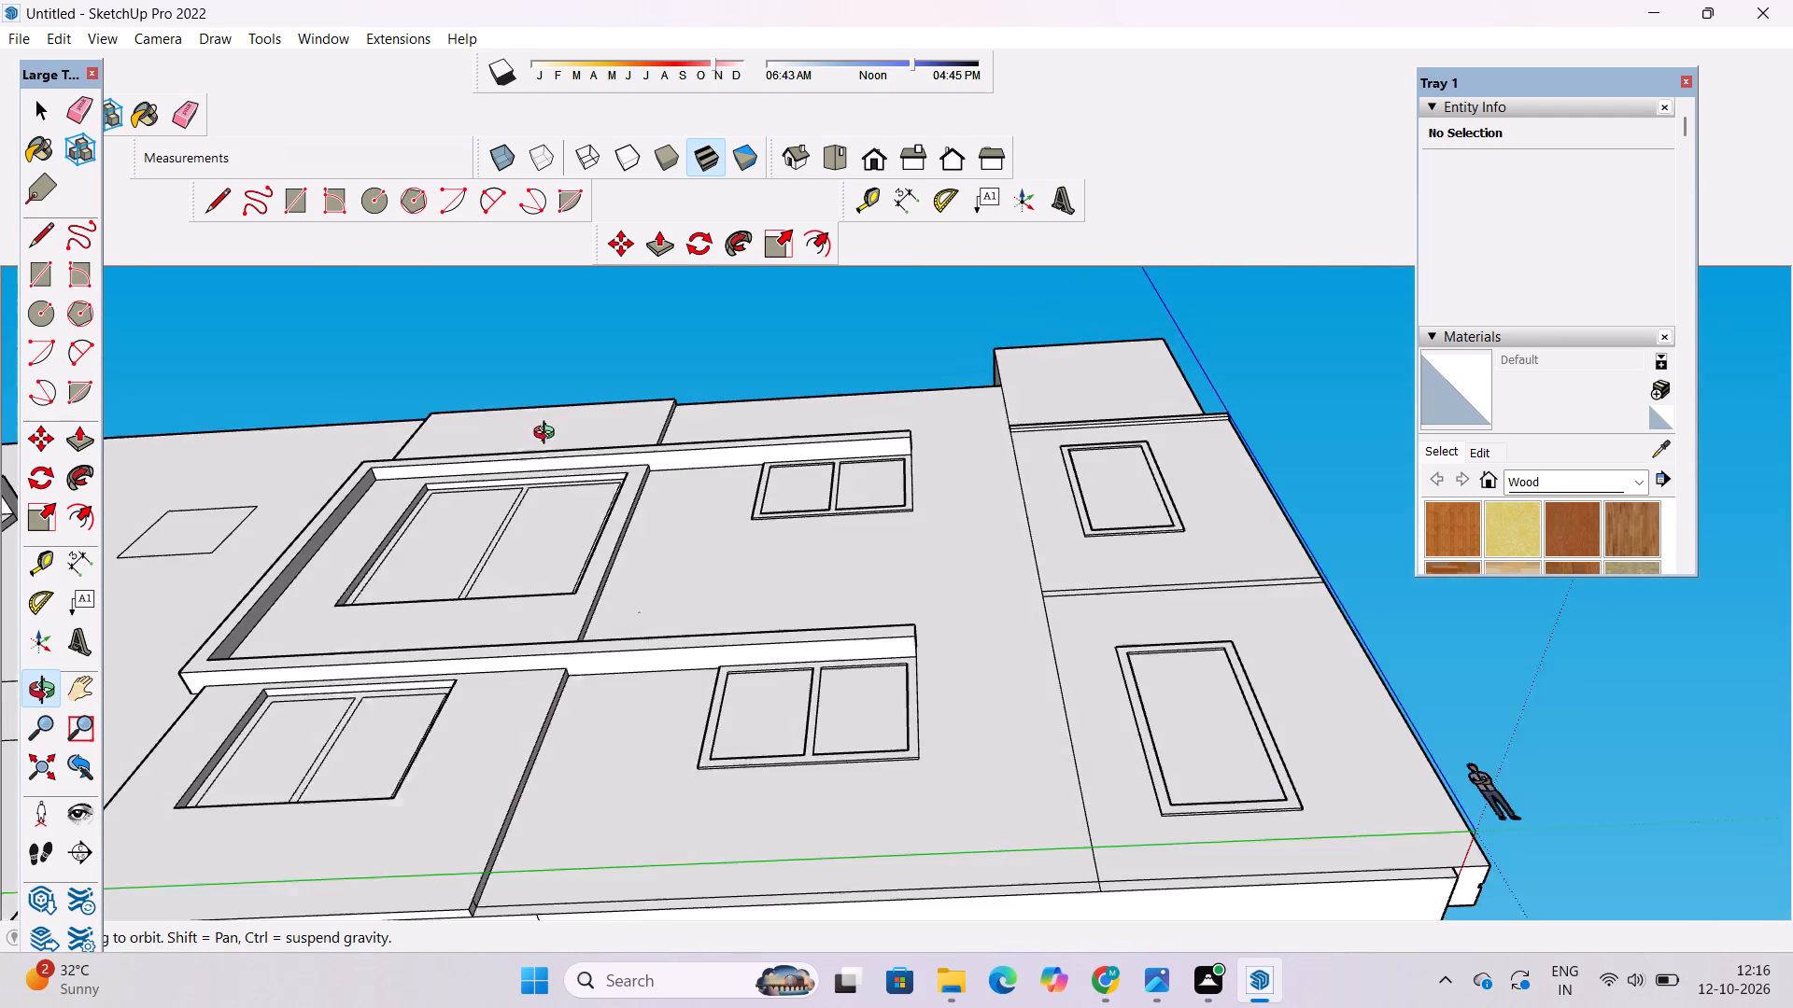
{"action": "left_click_drag", "start_coordinate": [501, 658], "coordinate": [590, 604], "text": "shift"}
{"action": "scroll", "coordinate": [545, 641], "scroll_direction": "up", "scroll_amount": 2}
{"action": "left_click_drag", "start_coordinate": [558, 633], "coordinate": [547, 653], "text": "shift"}
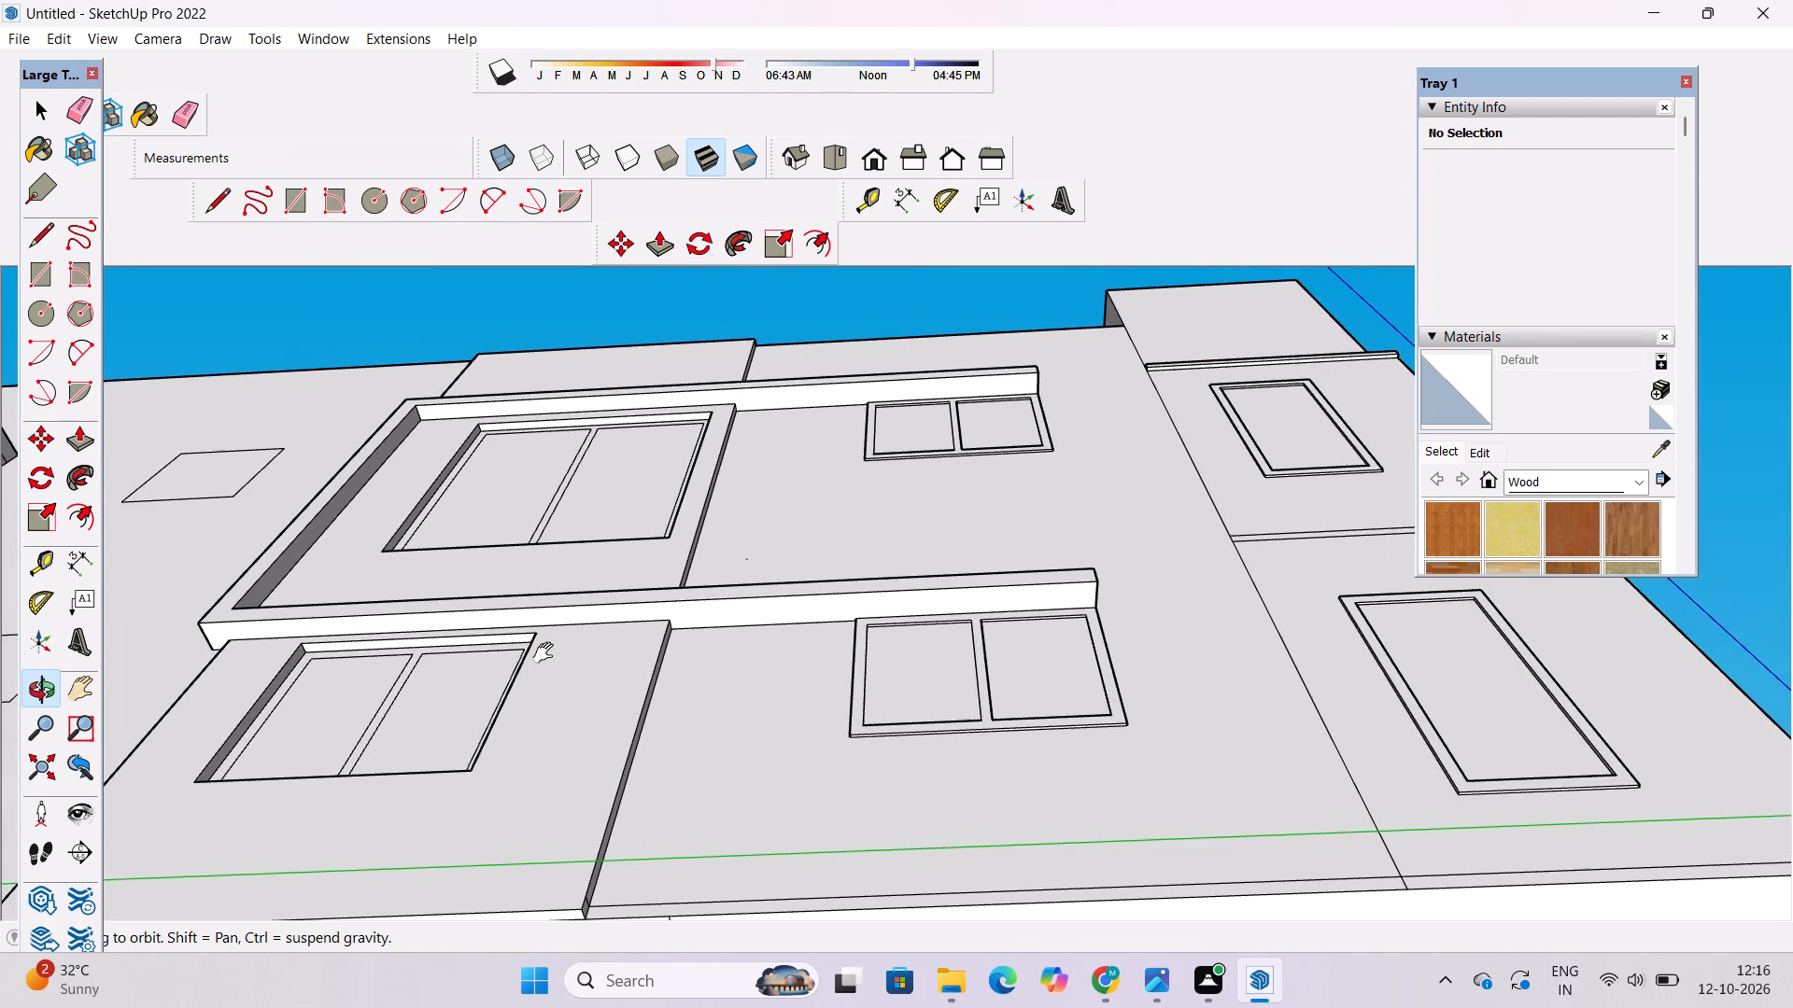
{"action": "scroll", "coordinate": [542, 655], "scroll_direction": "up", "scroll_amount": 4}
{"action": "left_click_drag", "start_coordinate": [465, 684], "coordinate": [516, 581], "text": "shift"}
{"action": "scroll", "coordinate": [521, 569], "scroll_direction": "down", "scroll_amount": 3}
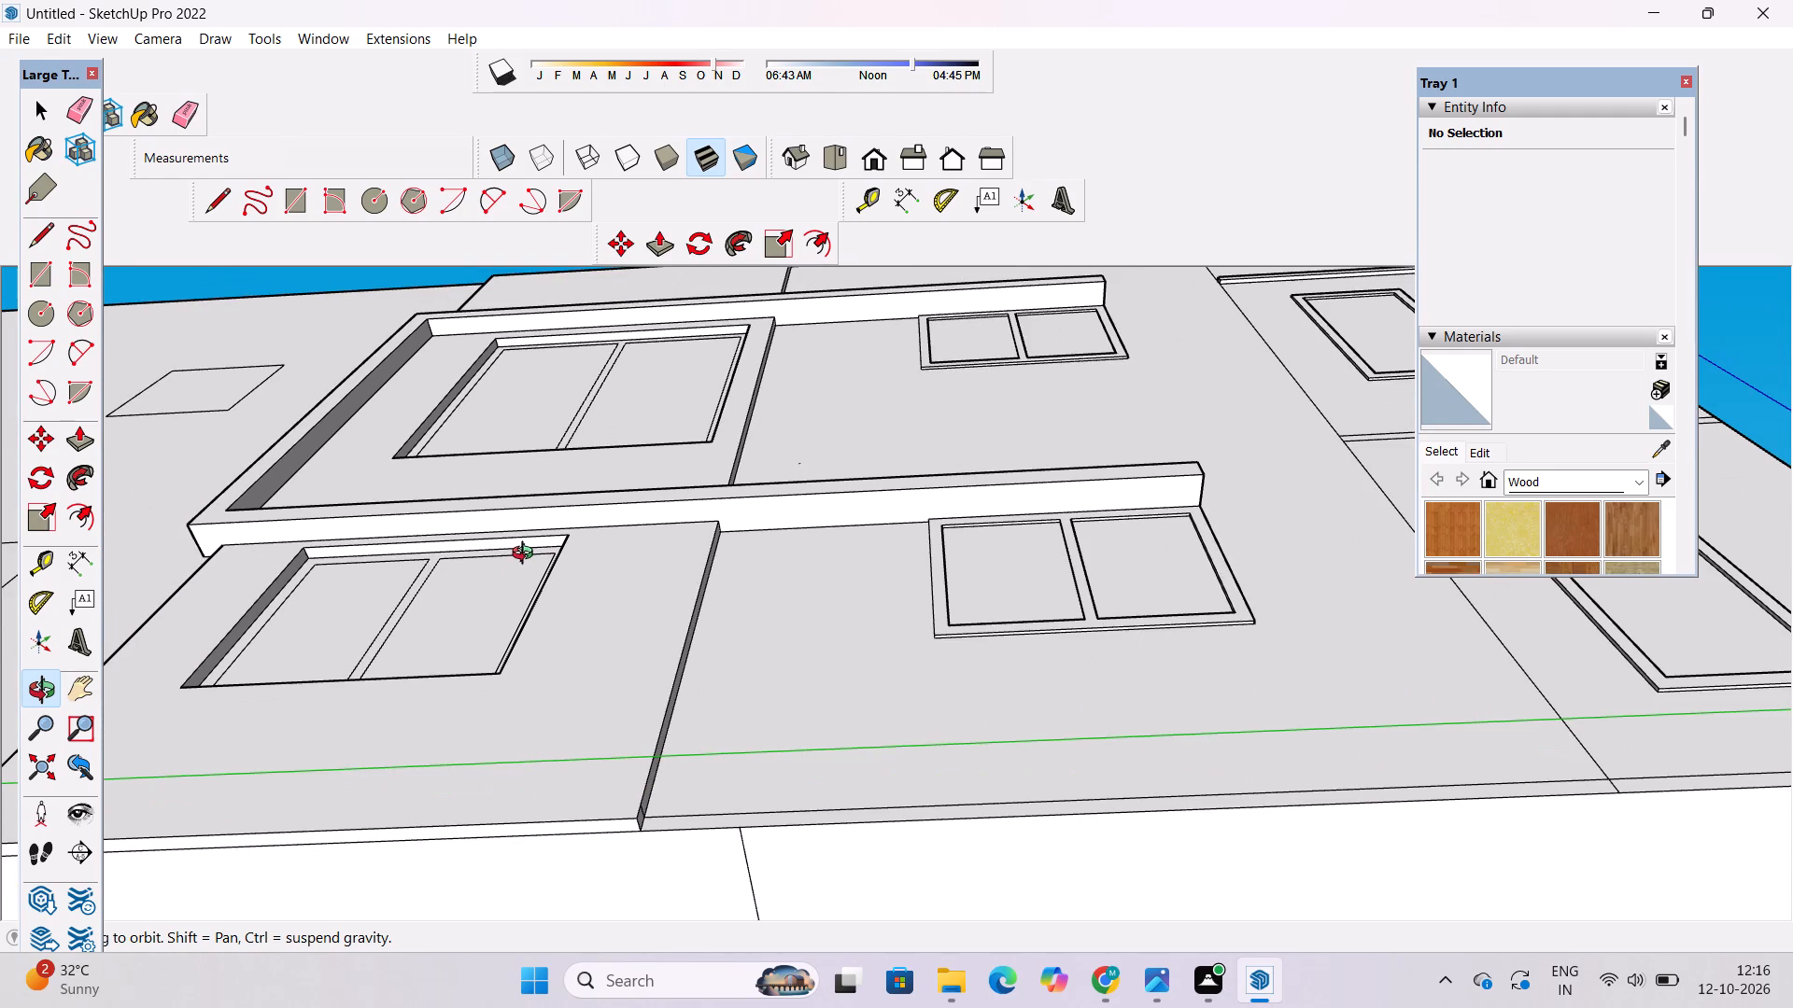
{"action": "left_click_drag", "start_coordinate": [530, 567], "coordinate": [493, 659], "text": "shift"}
{"action": "scroll", "coordinate": [502, 665], "scroll_direction": "up", "scroll_amount": 3}
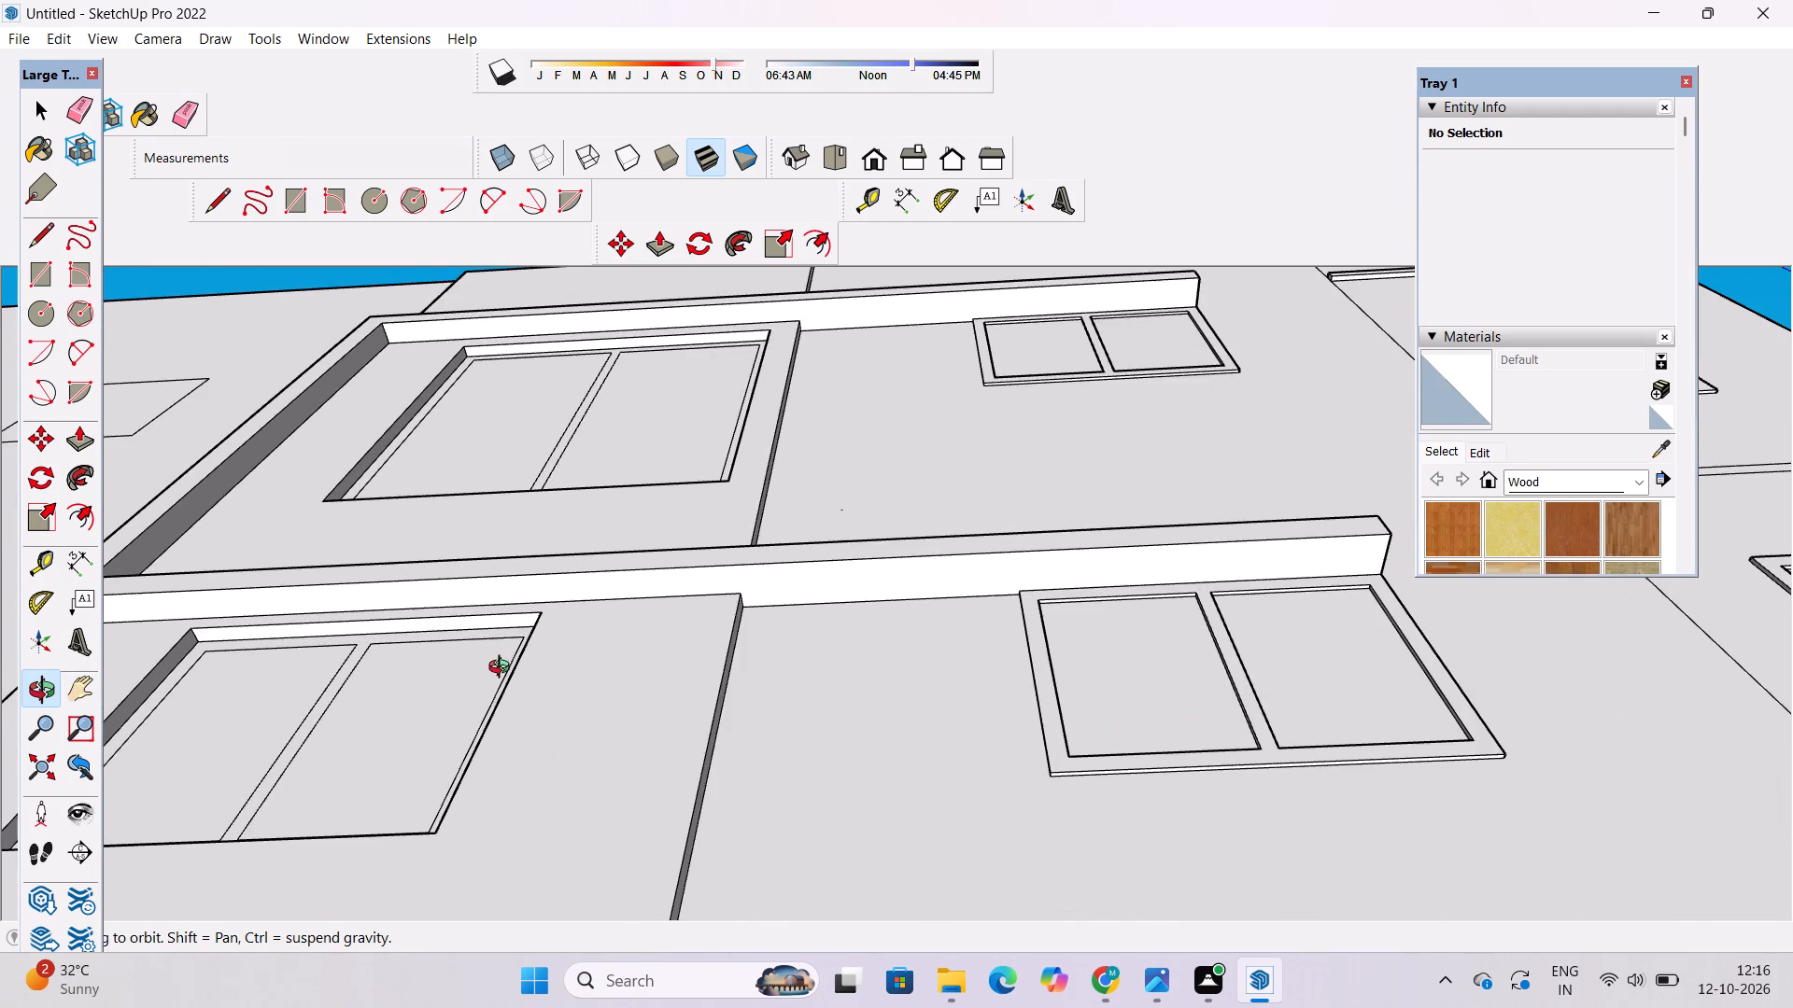
{"action": "left_click_drag", "start_coordinate": [508, 716], "coordinate": [520, 671], "text": "shift"}
{"action": "scroll", "coordinate": [524, 660], "scroll_direction": "down", "scroll_amount": 4}
{"action": "left_click_drag", "start_coordinate": [536, 636], "coordinate": [543, 655], "text": "shift"}
{"action": "left_click_drag", "start_coordinate": [554, 651], "coordinate": [496, 642], "text": "shift"}
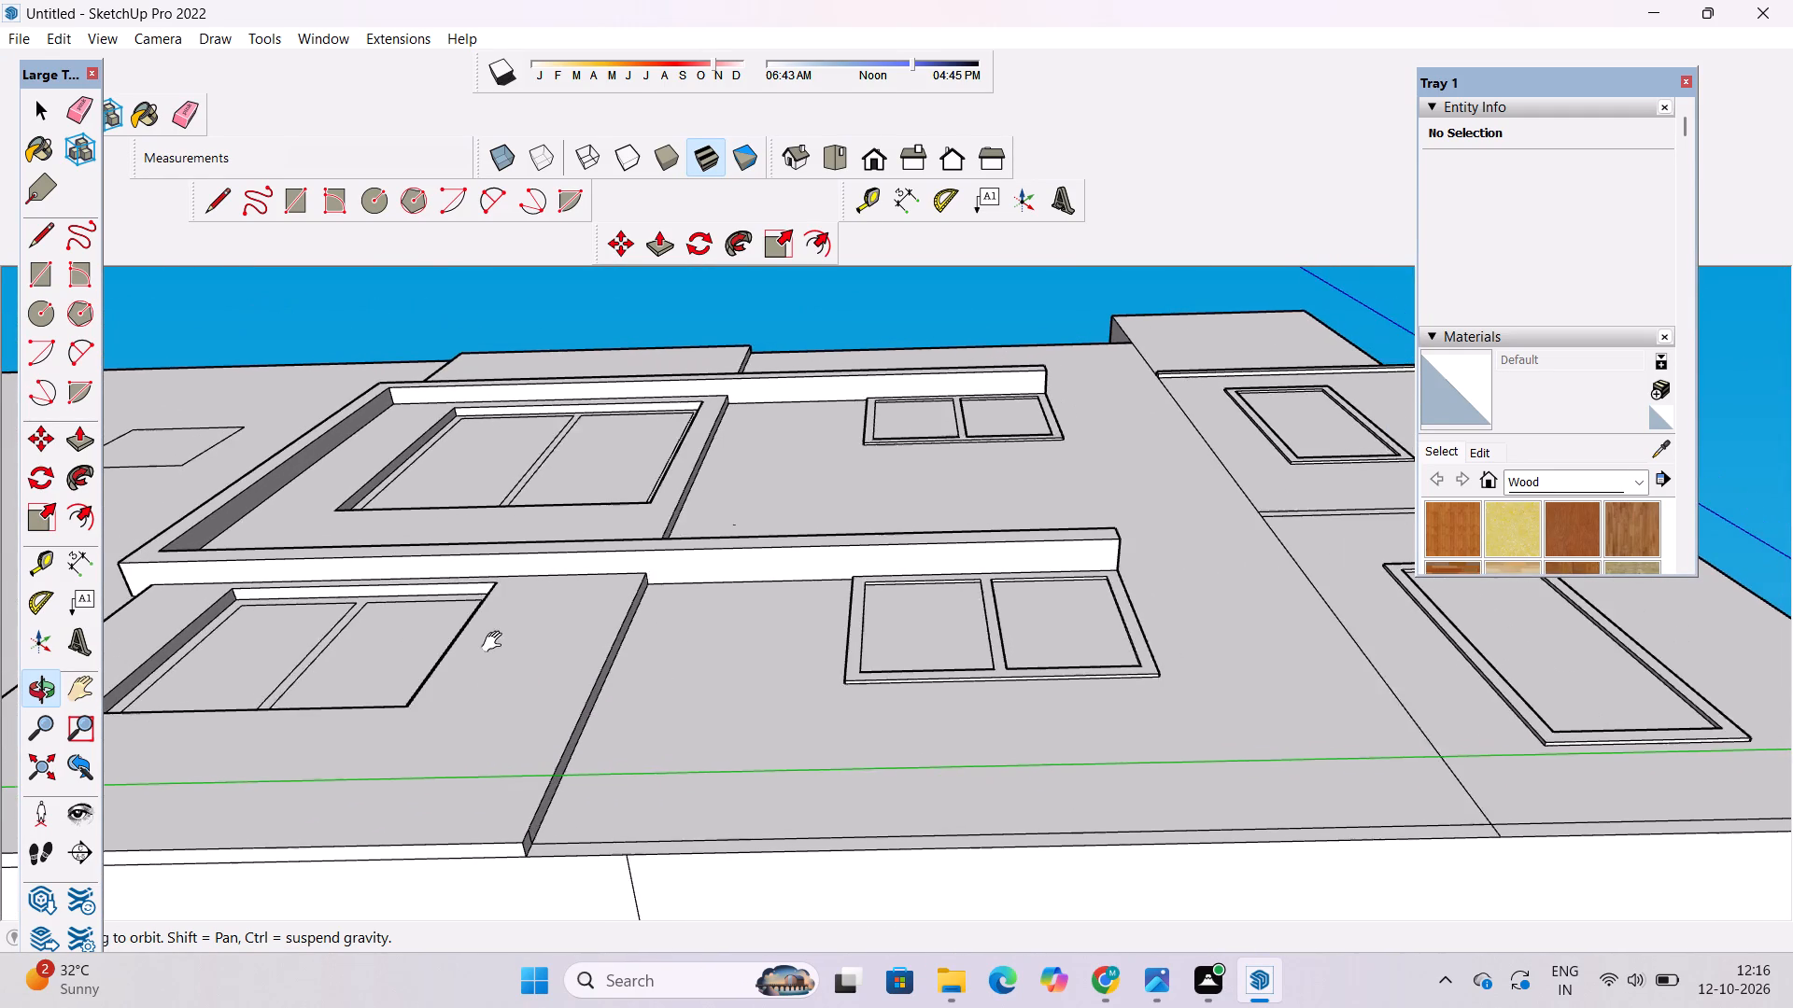
{"action": "left_click_drag", "start_coordinate": [496, 642], "coordinate": [493, 644], "text": "shift"}
{"action": "scroll", "coordinate": [688, 614], "scroll_direction": "up", "scroll_amount": 4, "text": "shift"}
{"action": "left_click_drag", "start_coordinate": [690, 612], "coordinate": [569, 660], "text": "shift"}
{"action": "left_click_drag", "start_coordinate": [804, 625], "coordinate": [640, 649], "text": "shift"}
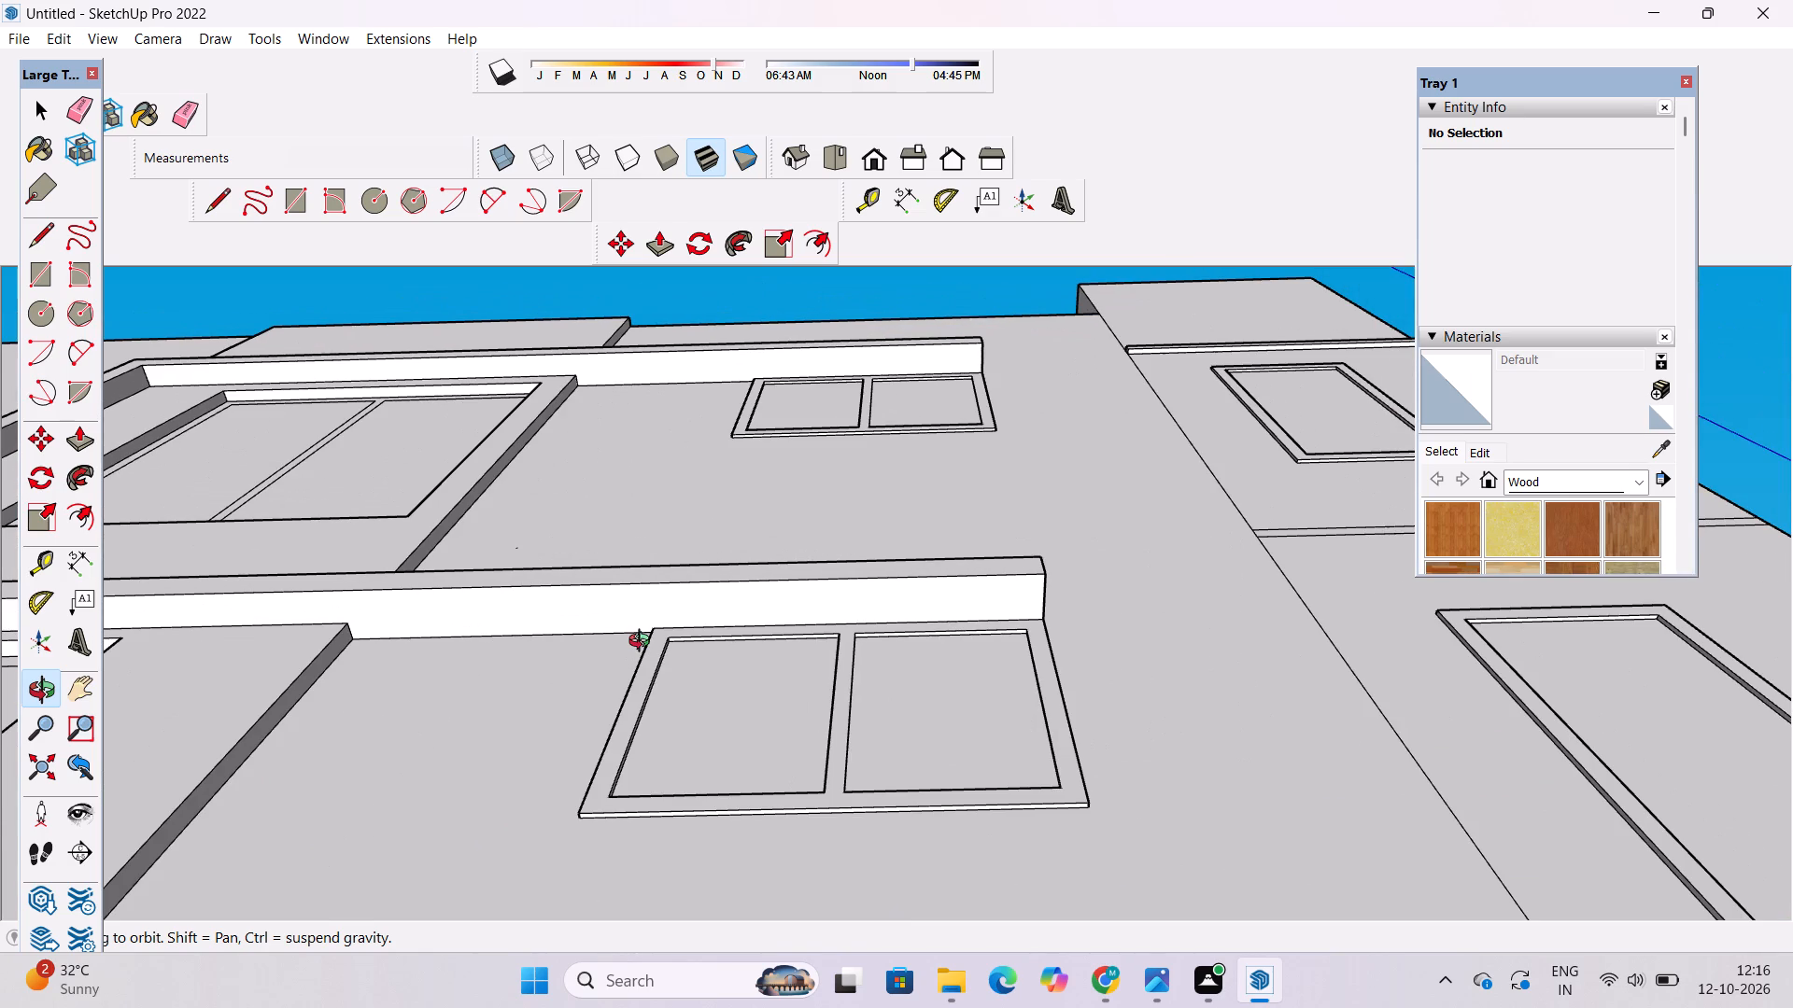
{"action": "scroll", "coordinate": [643, 662], "scroll_direction": "down", "scroll_amount": 6}
{"action": "left_click_drag", "start_coordinate": [646, 666], "coordinate": [742, 696], "text": "shift"}
{"action": "scroll", "coordinate": [742, 696], "scroll_direction": "up", "scroll_amount": 3}
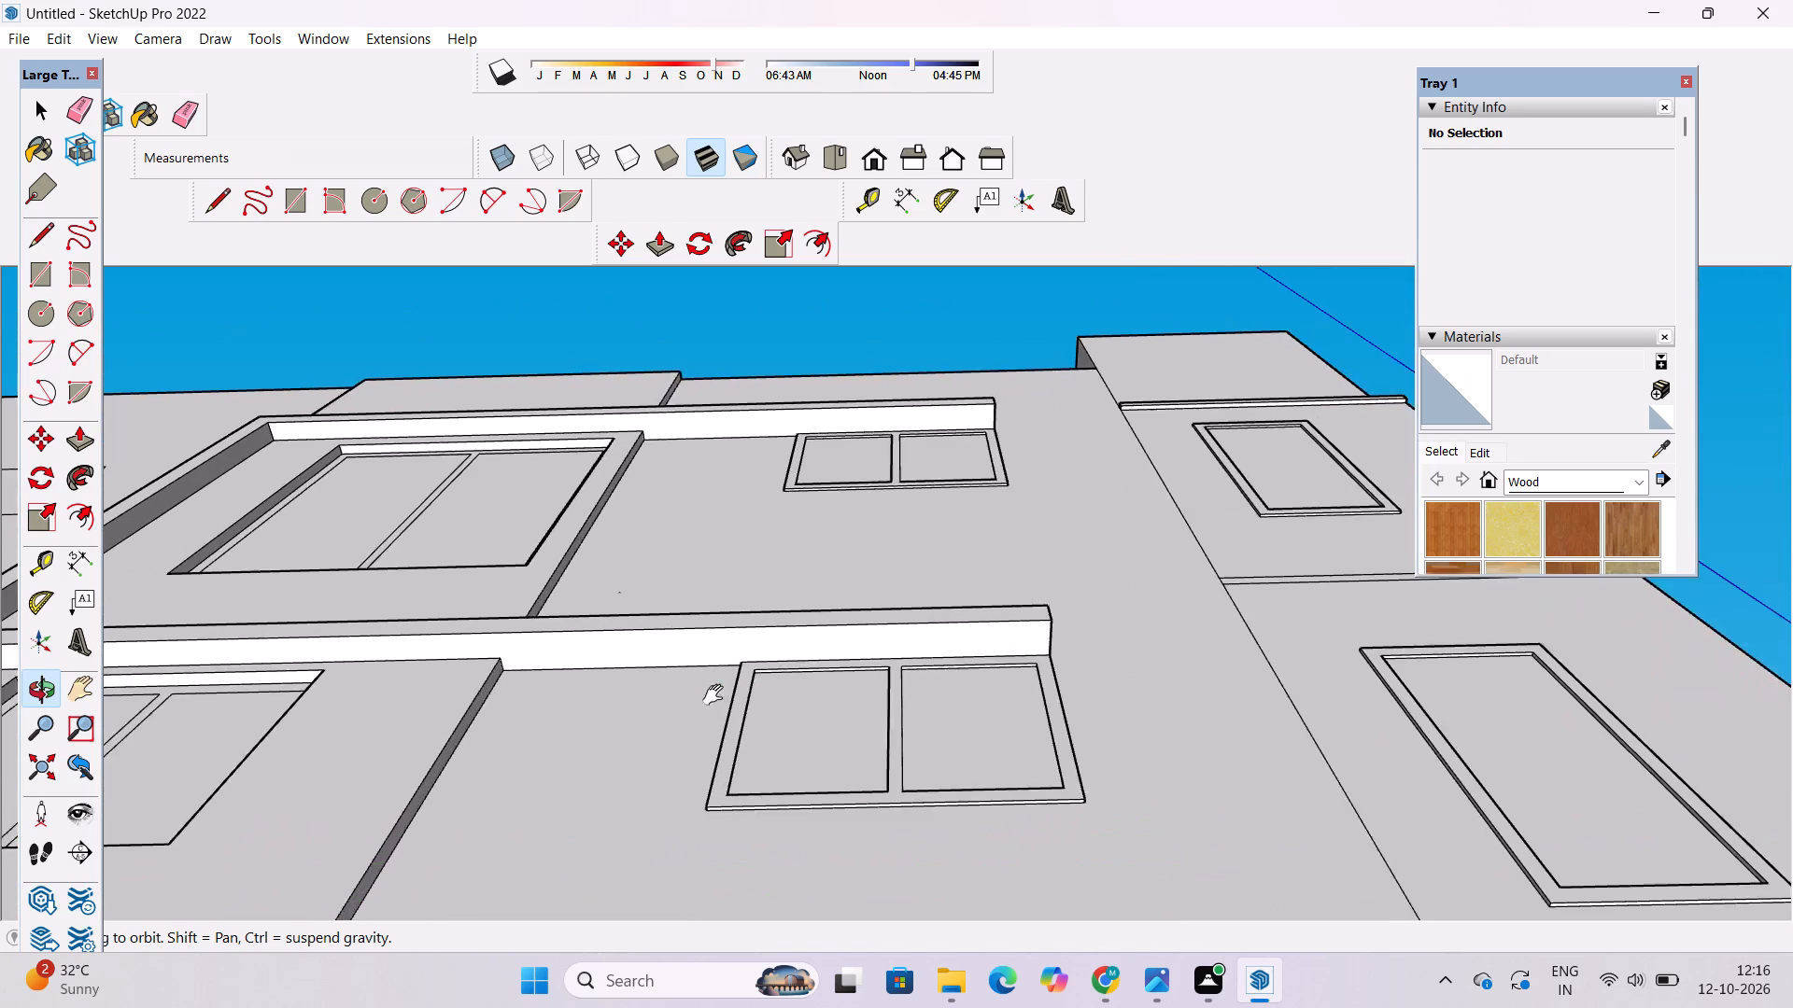
{"action": "left_click_drag", "start_coordinate": [718, 695], "coordinate": [784, 731], "text": "shift"}
{"action": "left_click_drag", "start_coordinate": [761, 739], "coordinate": [754, 704]}
{"action": "left_click_drag", "start_coordinate": [933, 731], "coordinate": [900, 763]}
{"action": "left_click_drag", "start_coordinate": [453, 619], "coordinate": [484, 605]}
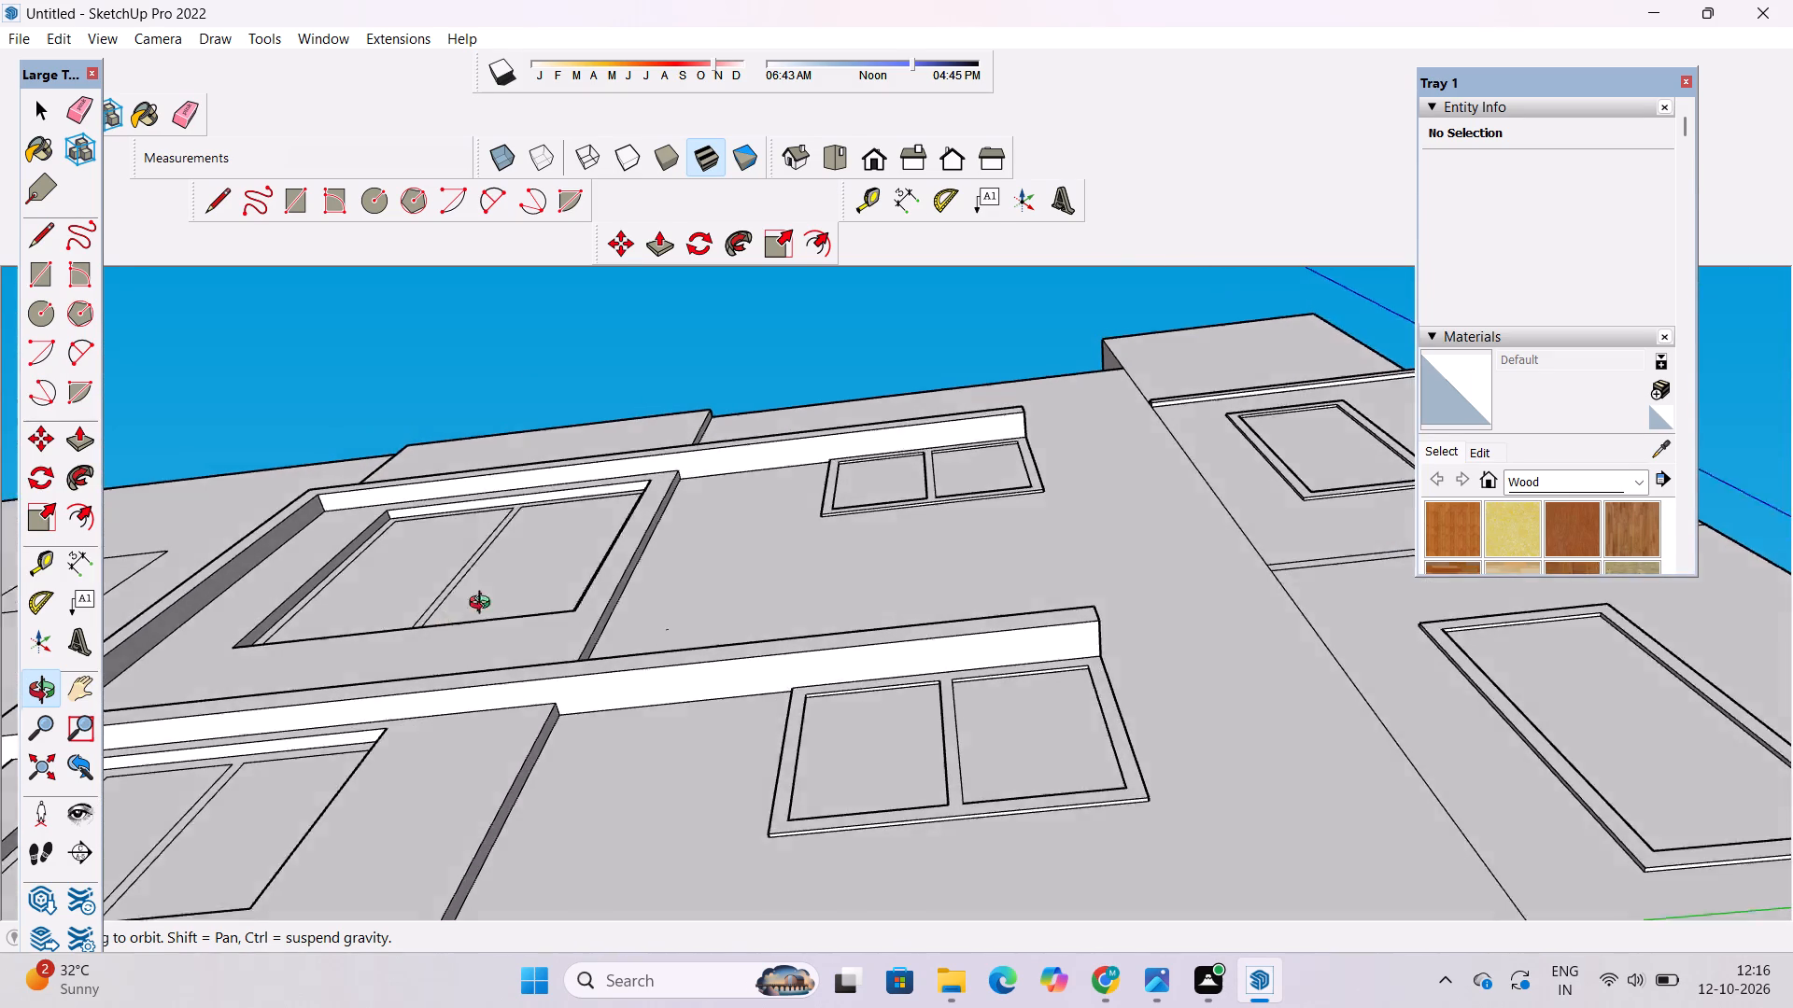
{"action": "left_click_drag", "start_coordinate": [484, 605], "coordinate": [539, 611]}
{"action": "left_click_drag", "start_coordinate": [738, 658], "coordinate": [612, 676]}
{"action": "left_click", "coordinate": [608, 676], "text": "shift"}
{"action": "left_click_drag", "start_coordinate": [608, 676], "coordinate": [586, 674], "text": "shift"}
{"action": "scroll", "coordinate": [809, 635], "scroll_direction": "down", "scroll_amount": 6}
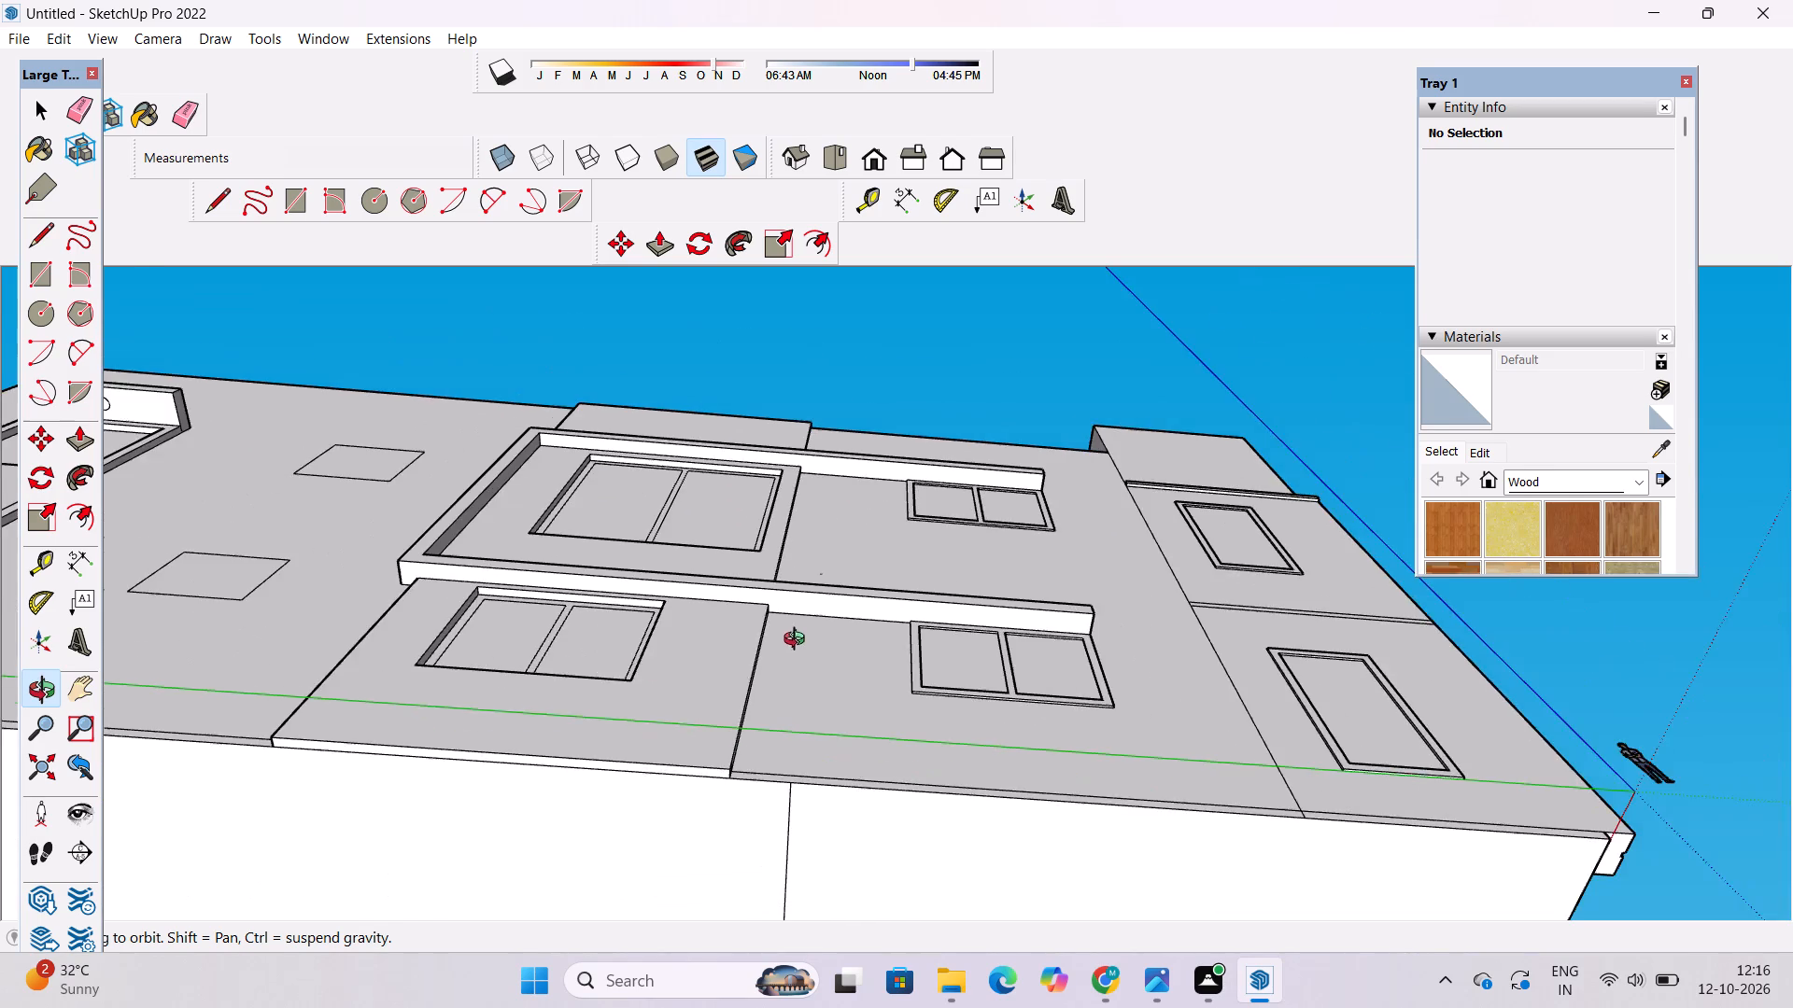
{"action": "left_click_drag", "start_coordinate": [906, 600], "coordinate": [848, 586]}
{"action": "left_click_drag", "start_coordinate": [842, 590], "coordinate": [794, 657]}
{"action": "scroll", "coordinate": [787, 670], "scroll_direction": "up", "scroll_amount": 5}
{"action": "left_click_drag", "start_coordinate": [650, 672], "coordinate": [673, 670]}
{"action": "left_click_drag", "start_coordinate": [673, 670], "coordinate": [555, 670]}
{"action": "scroll", "coordinate": [727, 663], "scroll_direction": "up", "scroll_amount": 3, "text": "shift"}
{"action": "left_click_drag", "start_coordinate": [725, 668], "coordinate": [699, 690], "text": "shift"}
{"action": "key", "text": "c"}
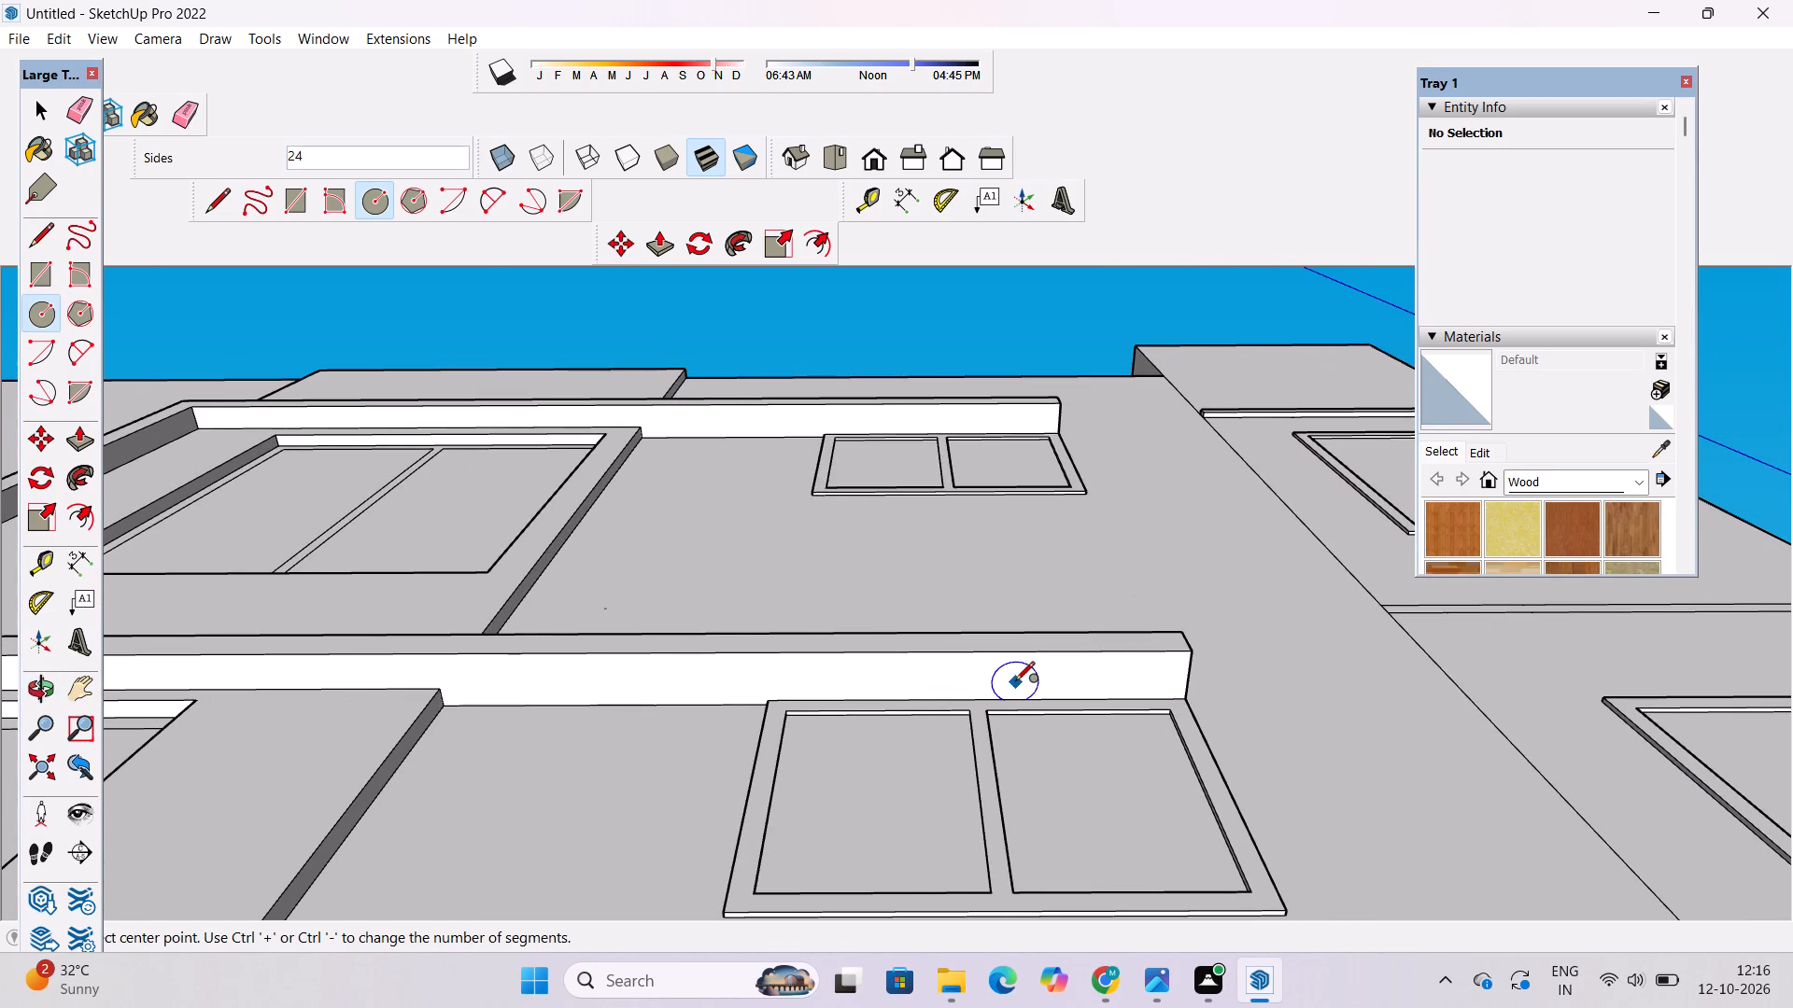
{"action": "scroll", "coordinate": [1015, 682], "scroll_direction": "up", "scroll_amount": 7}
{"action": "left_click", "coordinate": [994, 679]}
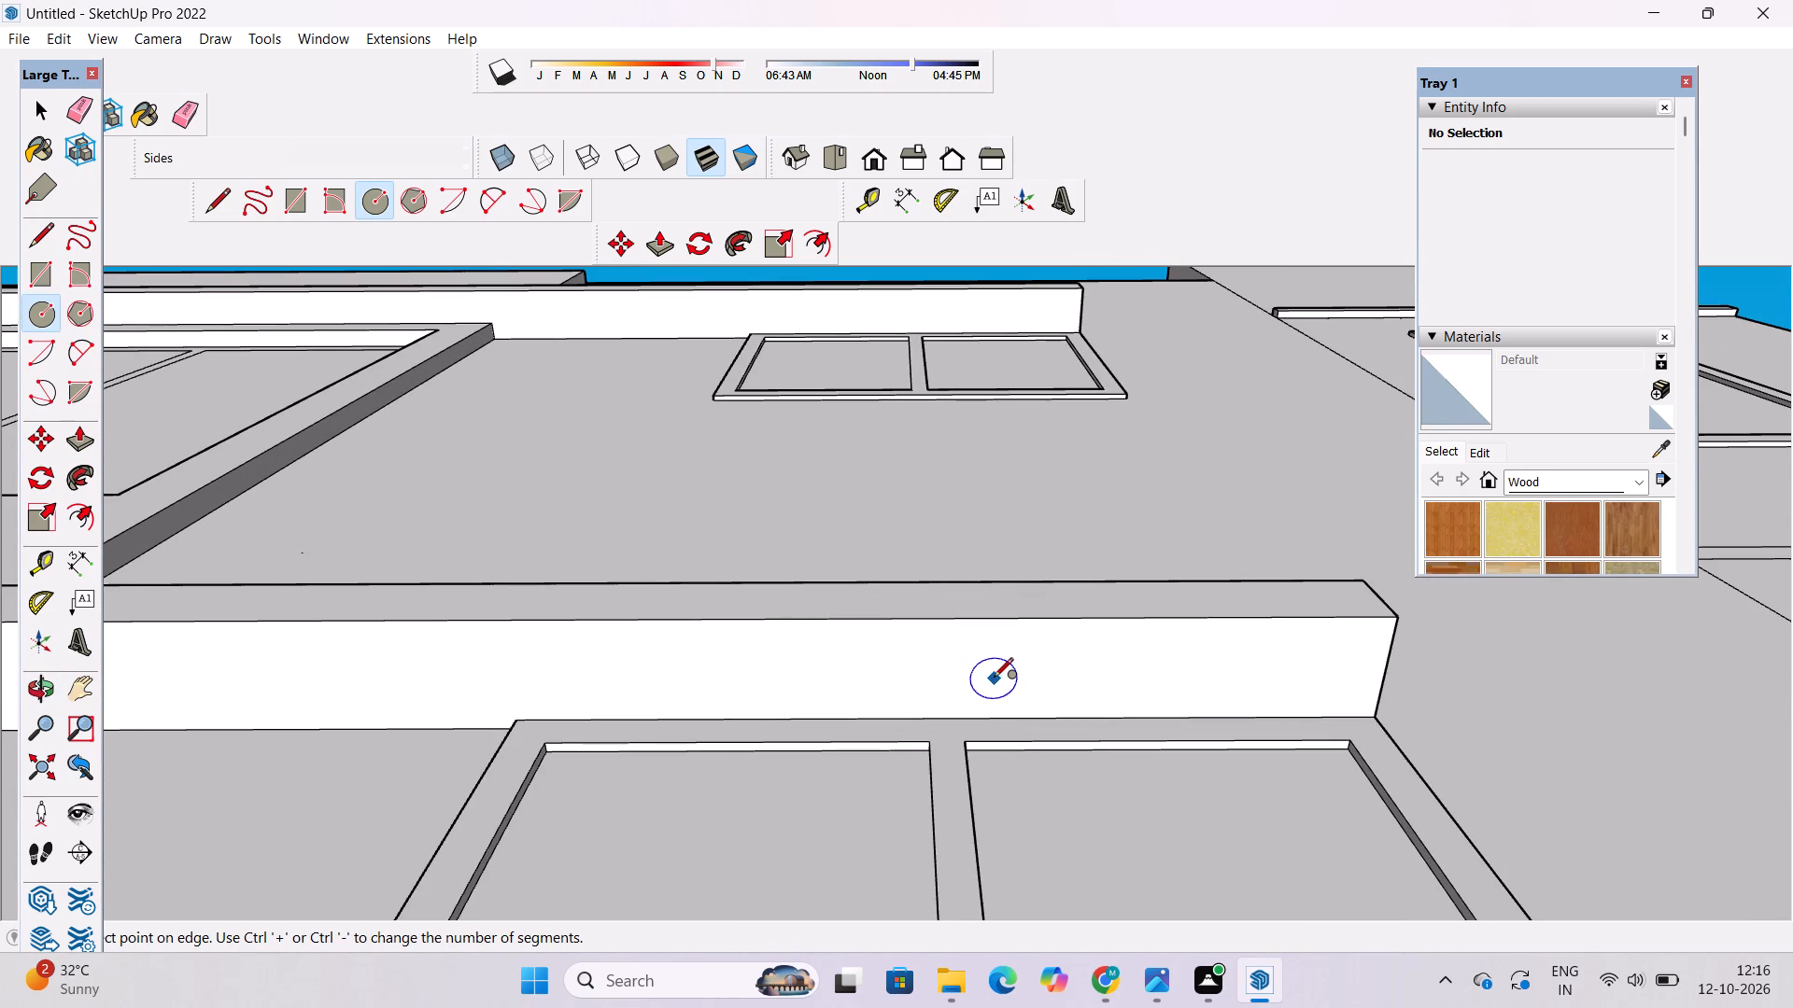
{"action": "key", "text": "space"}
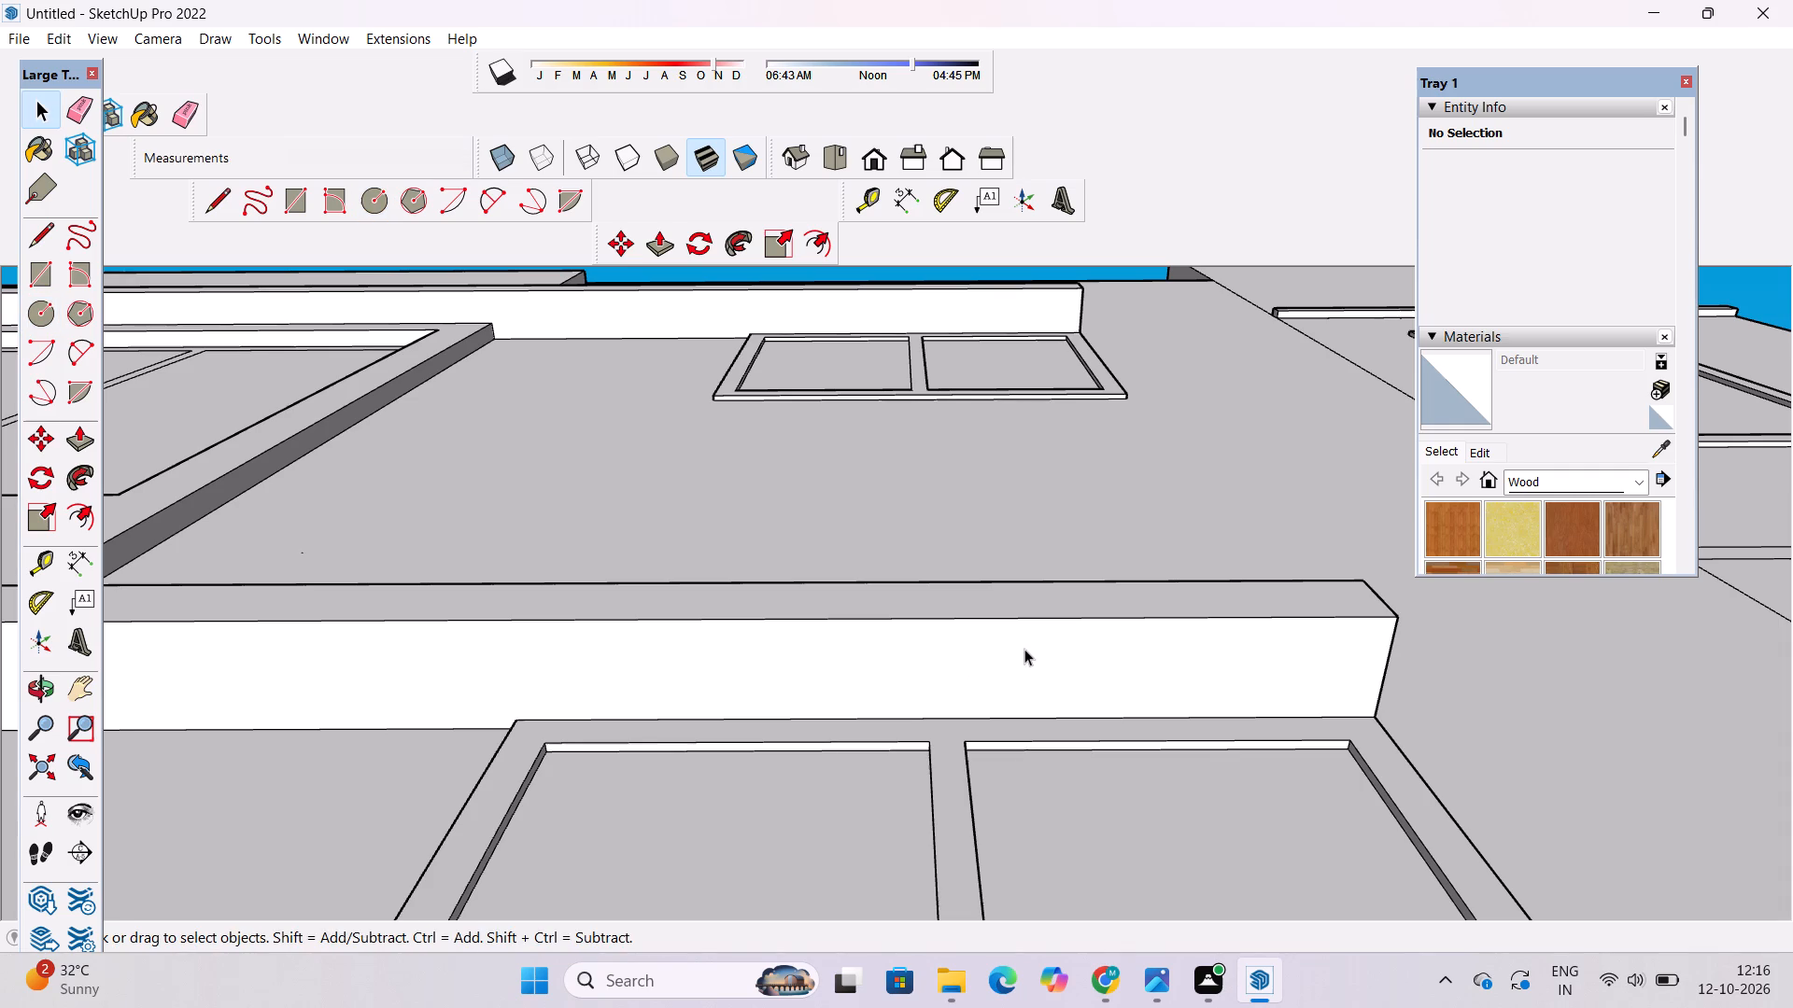
Draw a circle of 1' radius on the underside of the long lower ledge, above the lower two-pane window near the ledge's end.
{"action": "type", "text": "c"}
{"action": "left_click", "coordinate": [988, 672]}
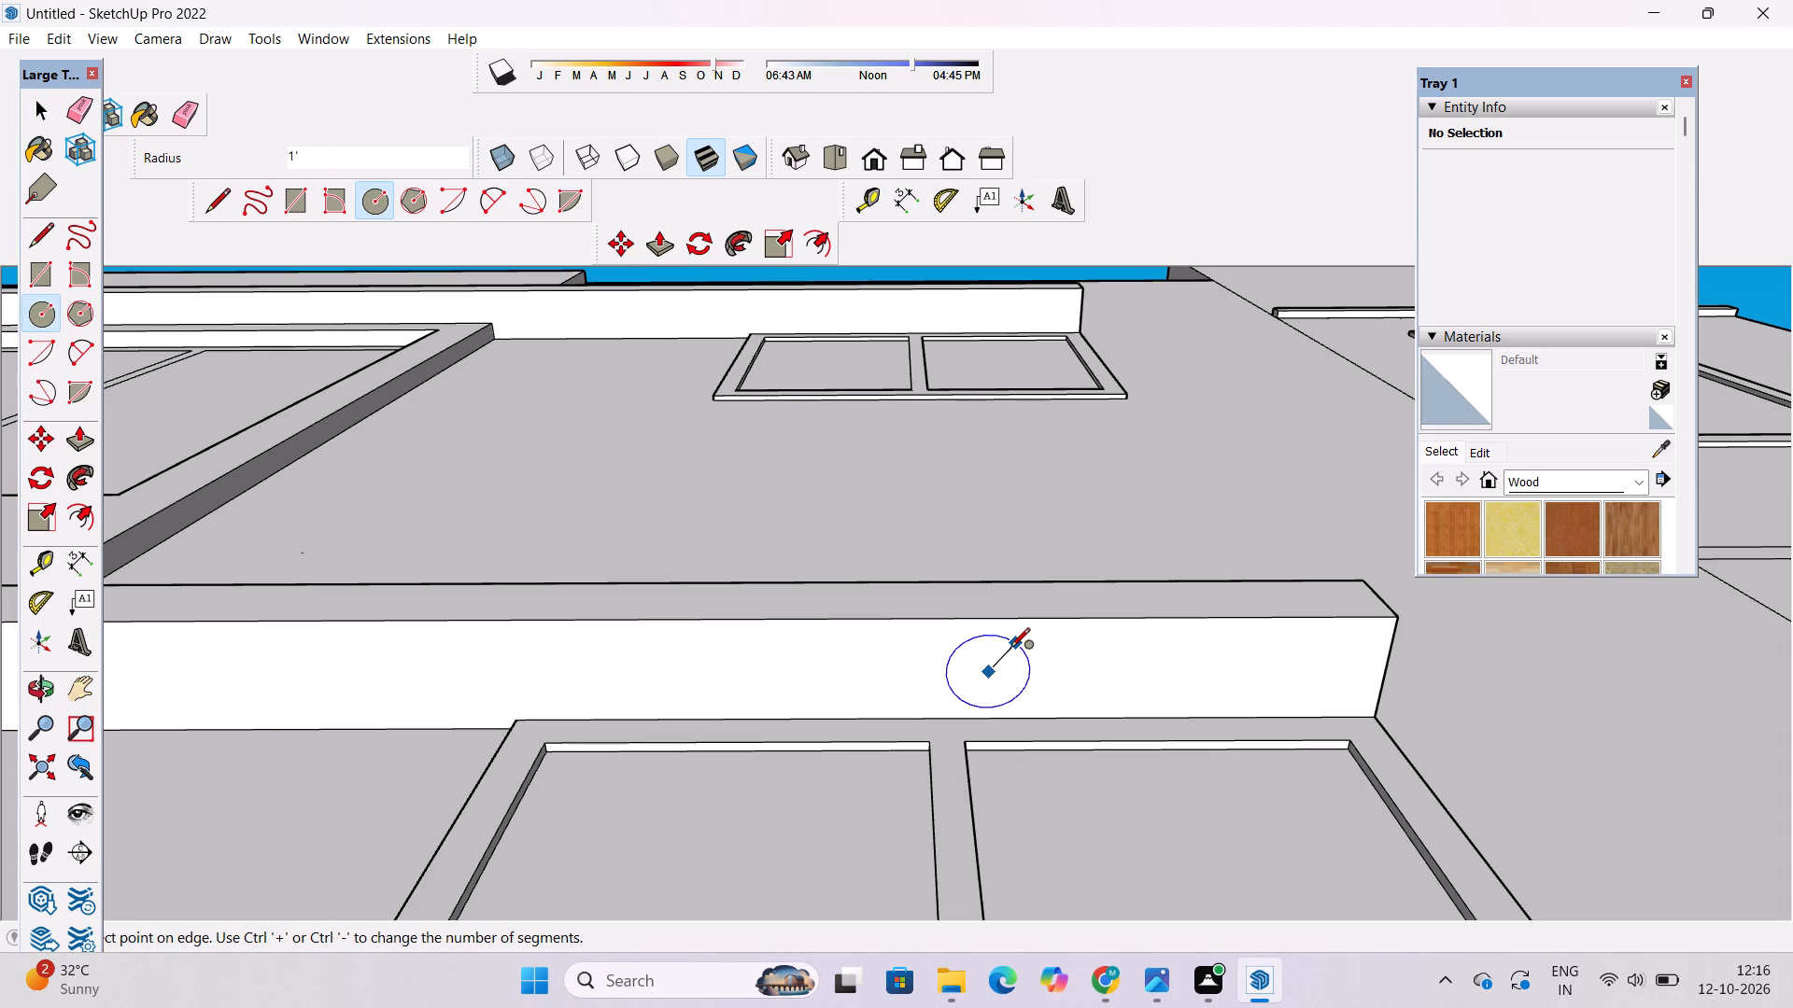
{"action": "left_click", "coordinate": [1011, 649]}
{"action": "key", "text": "space"}
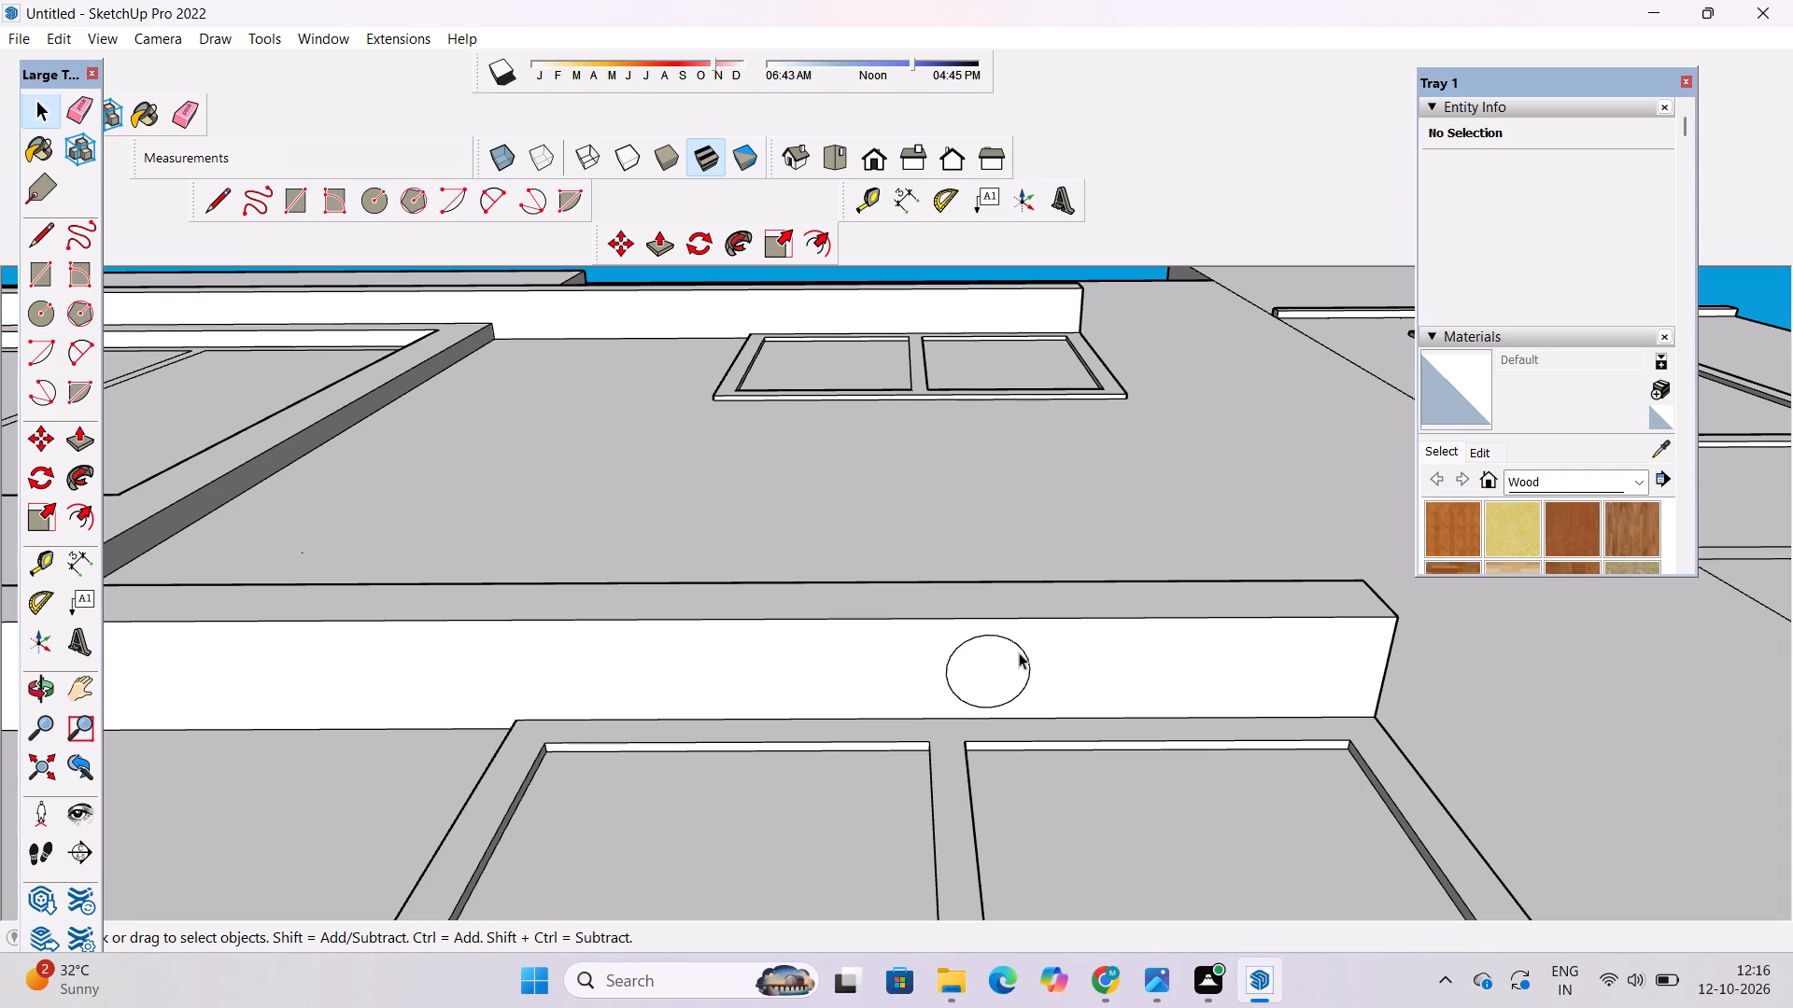
Set the segment count of the circle under the long lower ledge to 60.
{"action": "left_click", "coordinate": [1023, 648]}
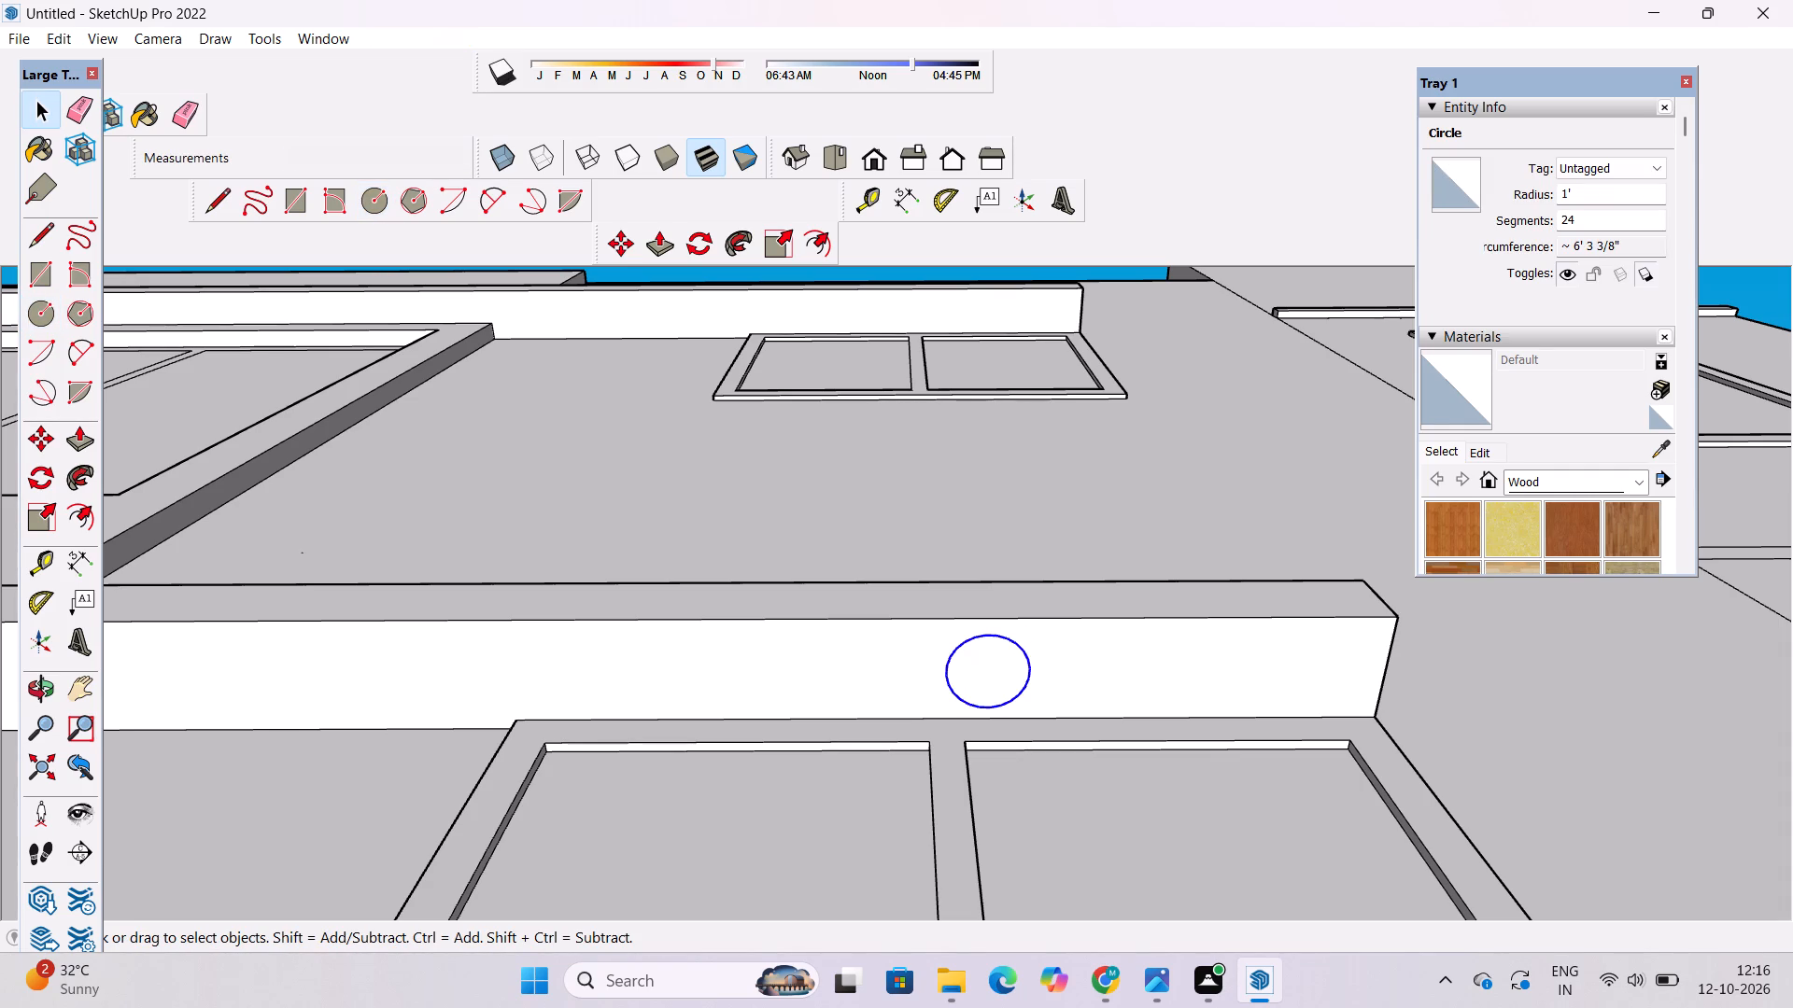
{"action": "left_click", "coordinate": [1582, 226]}
{"action": "key", "text": "BackSpace"}
{"action": "key", "text": "BackSpace"}
{"action": "key", "text": "BackSpace"}
{"action": "key", "text": "BackSpace"}
{"action": "key", "text": "BackSpace"}
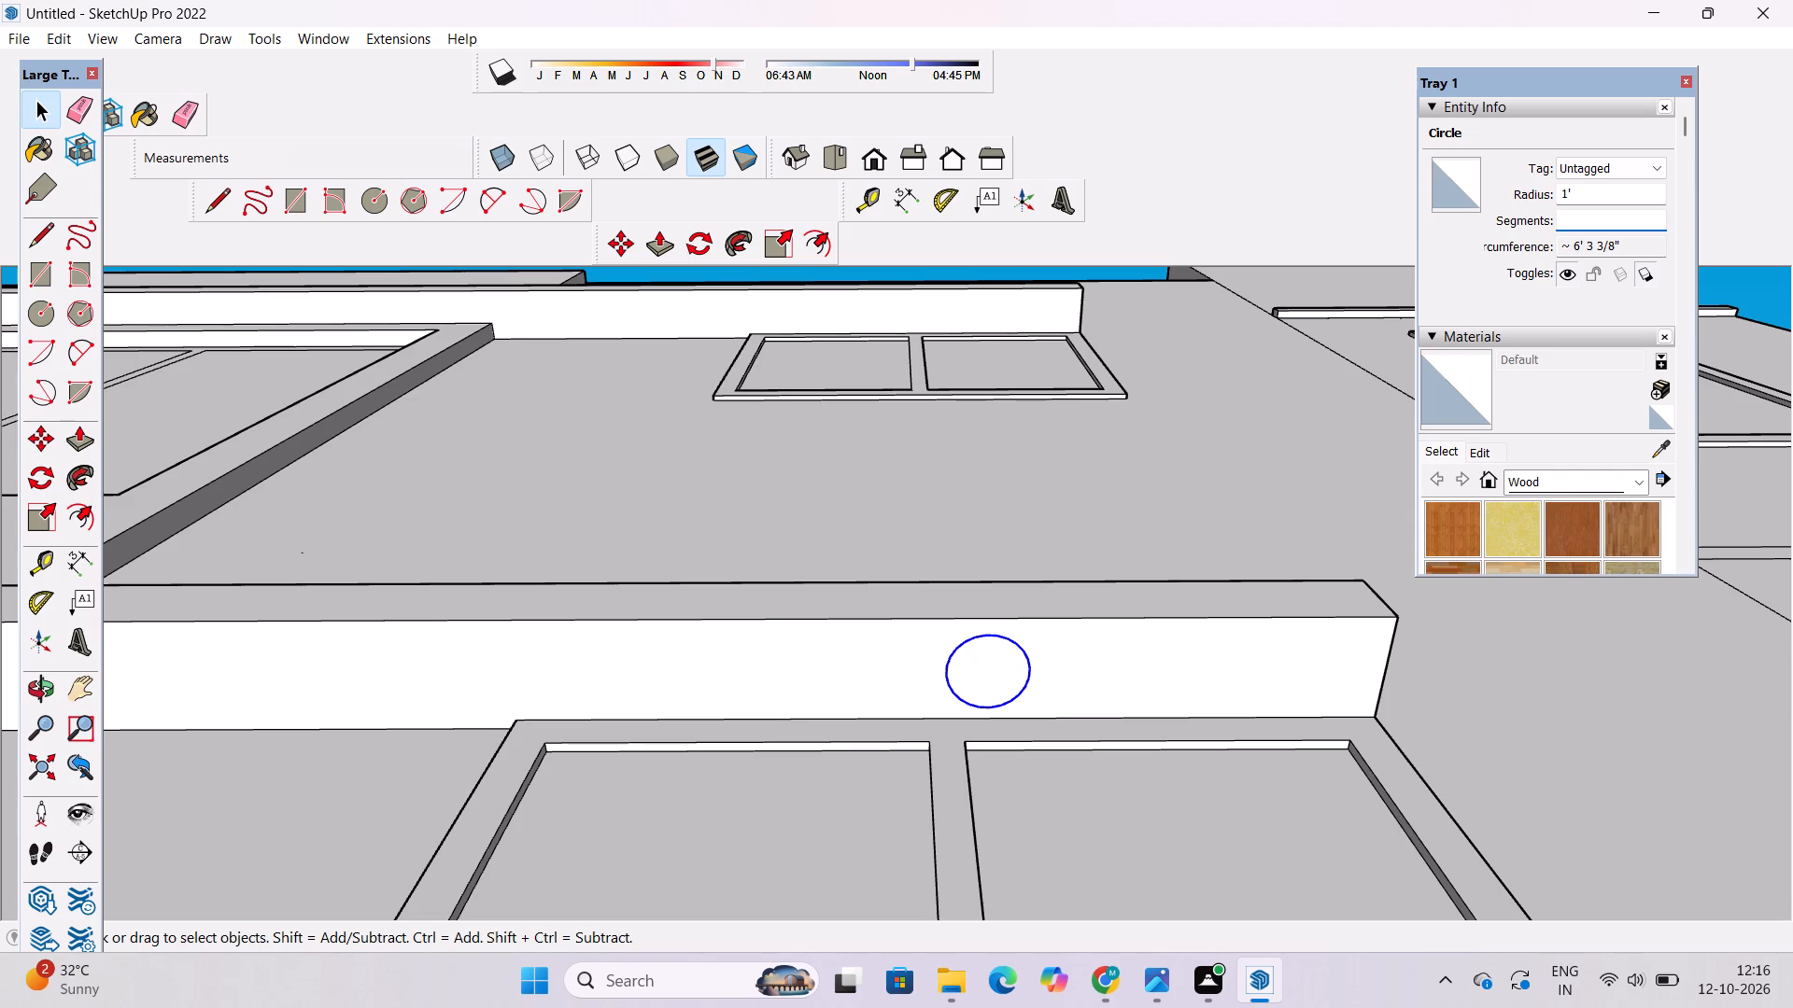
{"action": "type", "text": "60"}
{"action": "key", "text": "Return"}
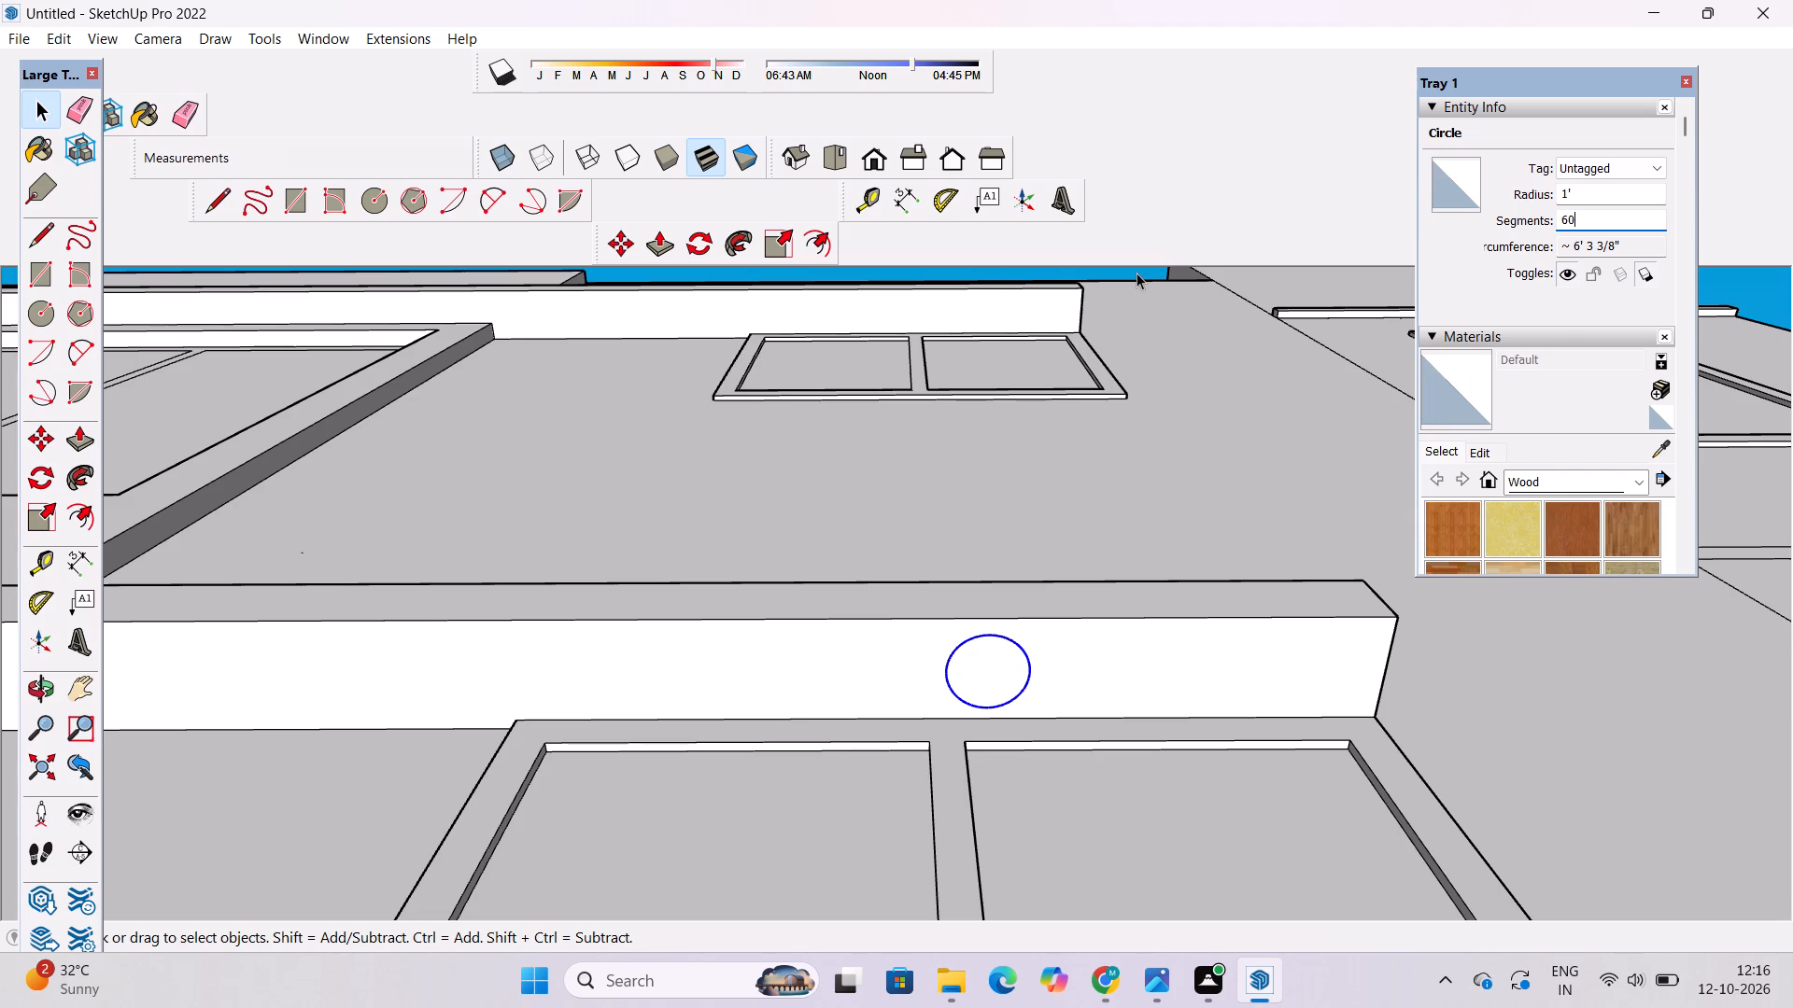
{"action": "left_click", "coordinate": [1137, 273]}
Copy the circle along the underside of the long lower ledge to the stretch between the two lower windows.
{"action": "double_click", "coordinate": [971, 672]}
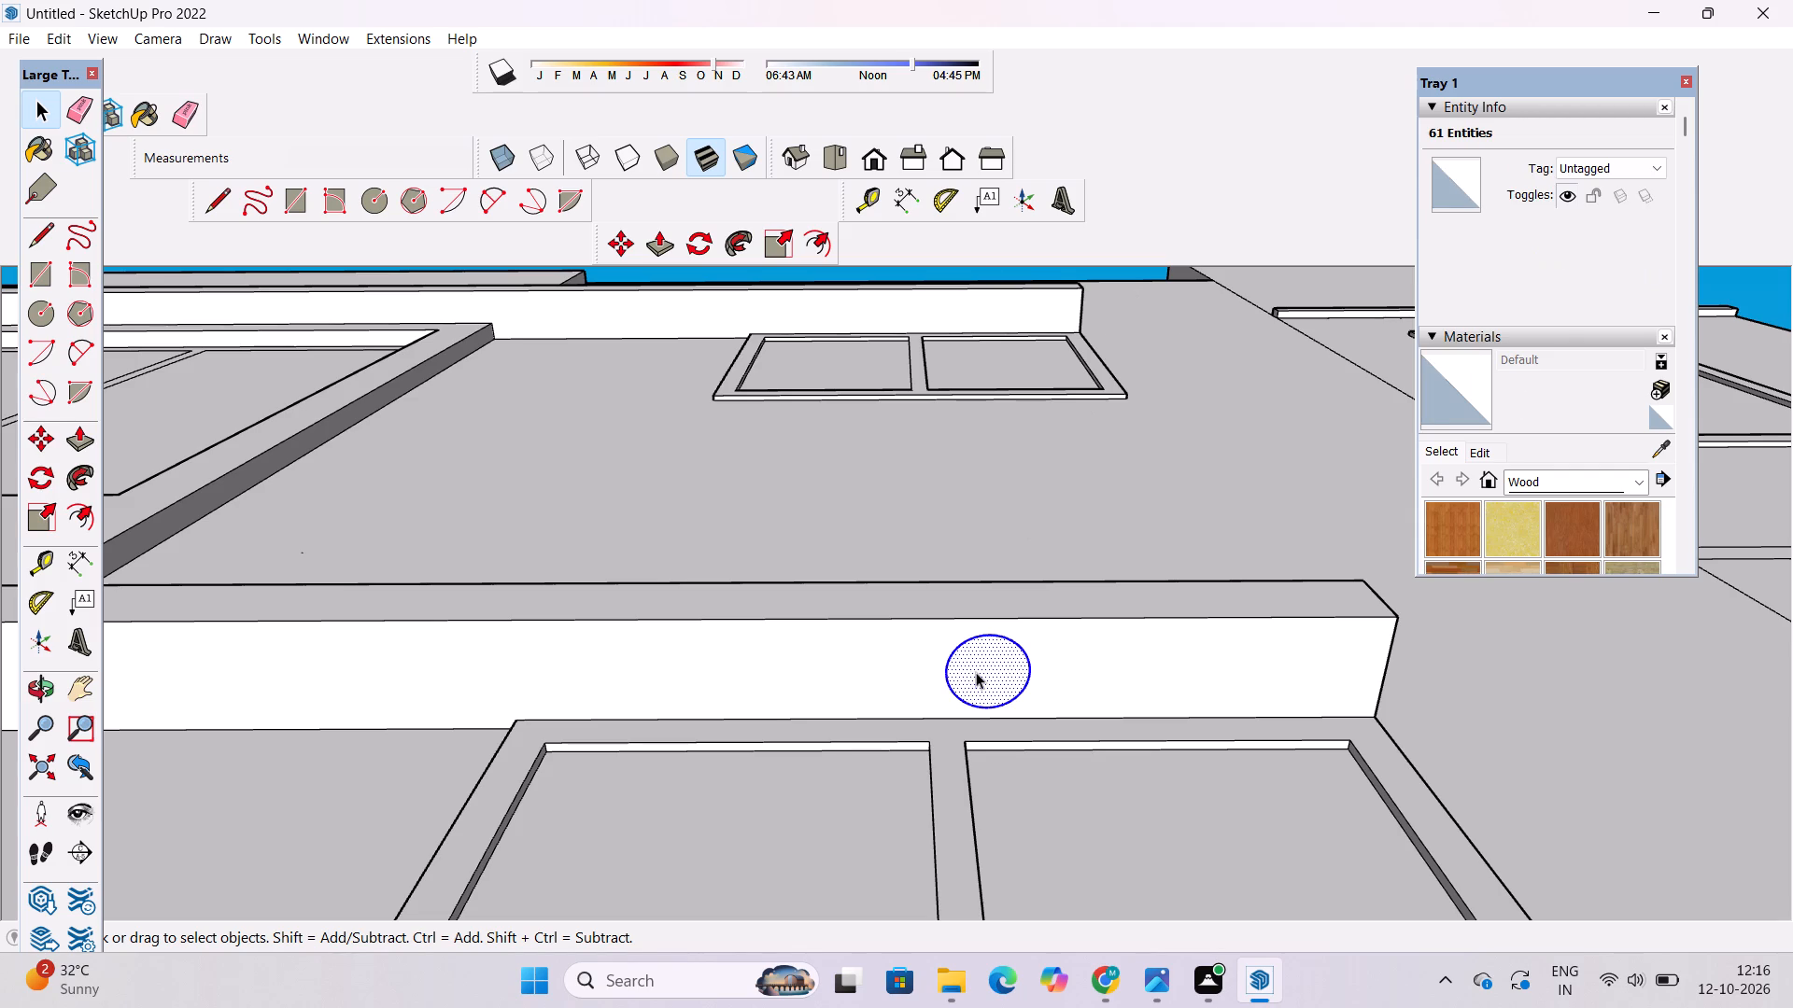
{"action": "key", "text": "m"}
{"action": "scroll", "coordinate": [986, 655], "scroll_direction": "down", "scroll_amount": 3}
{"action": "scroll", "coordinate": [993, 701], "scroll_direction": "up", "scroll_amount": 1}
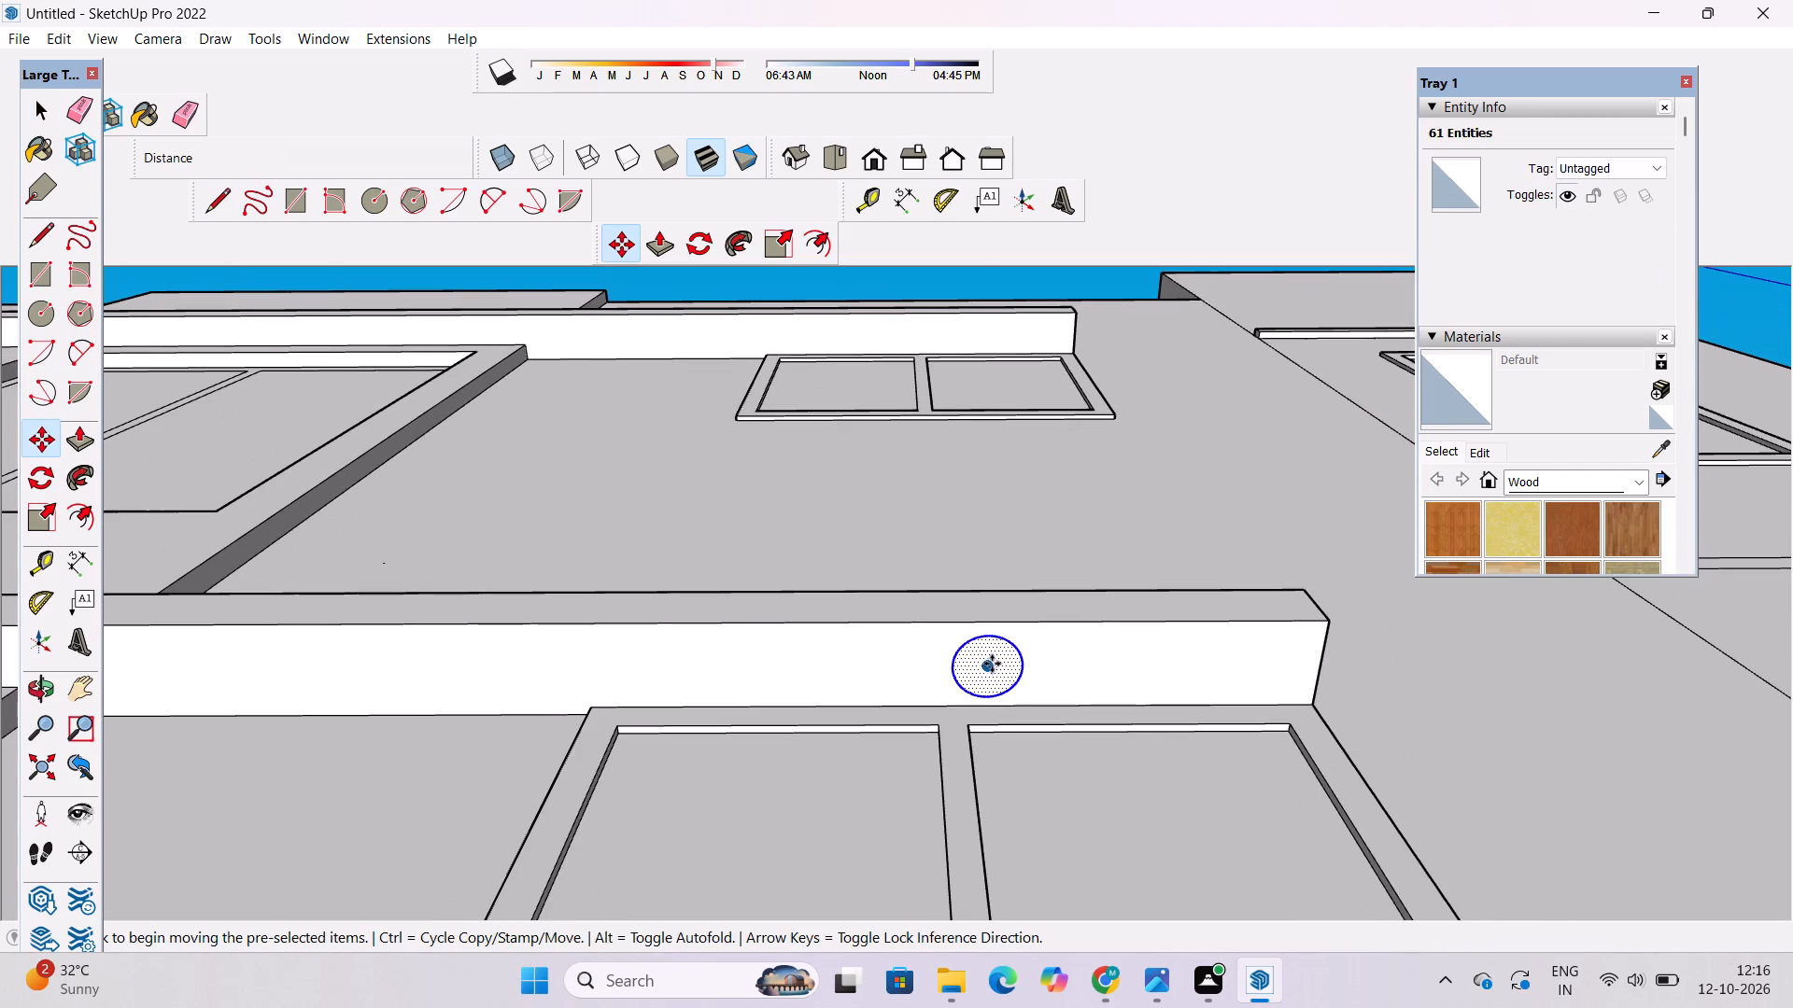
{"action": "left_click", "coordinate": [988, 668]}
{"action": "scroll", "coordinate": [988, 668], "scroll_direction": "down", "scroll_amount": 5}
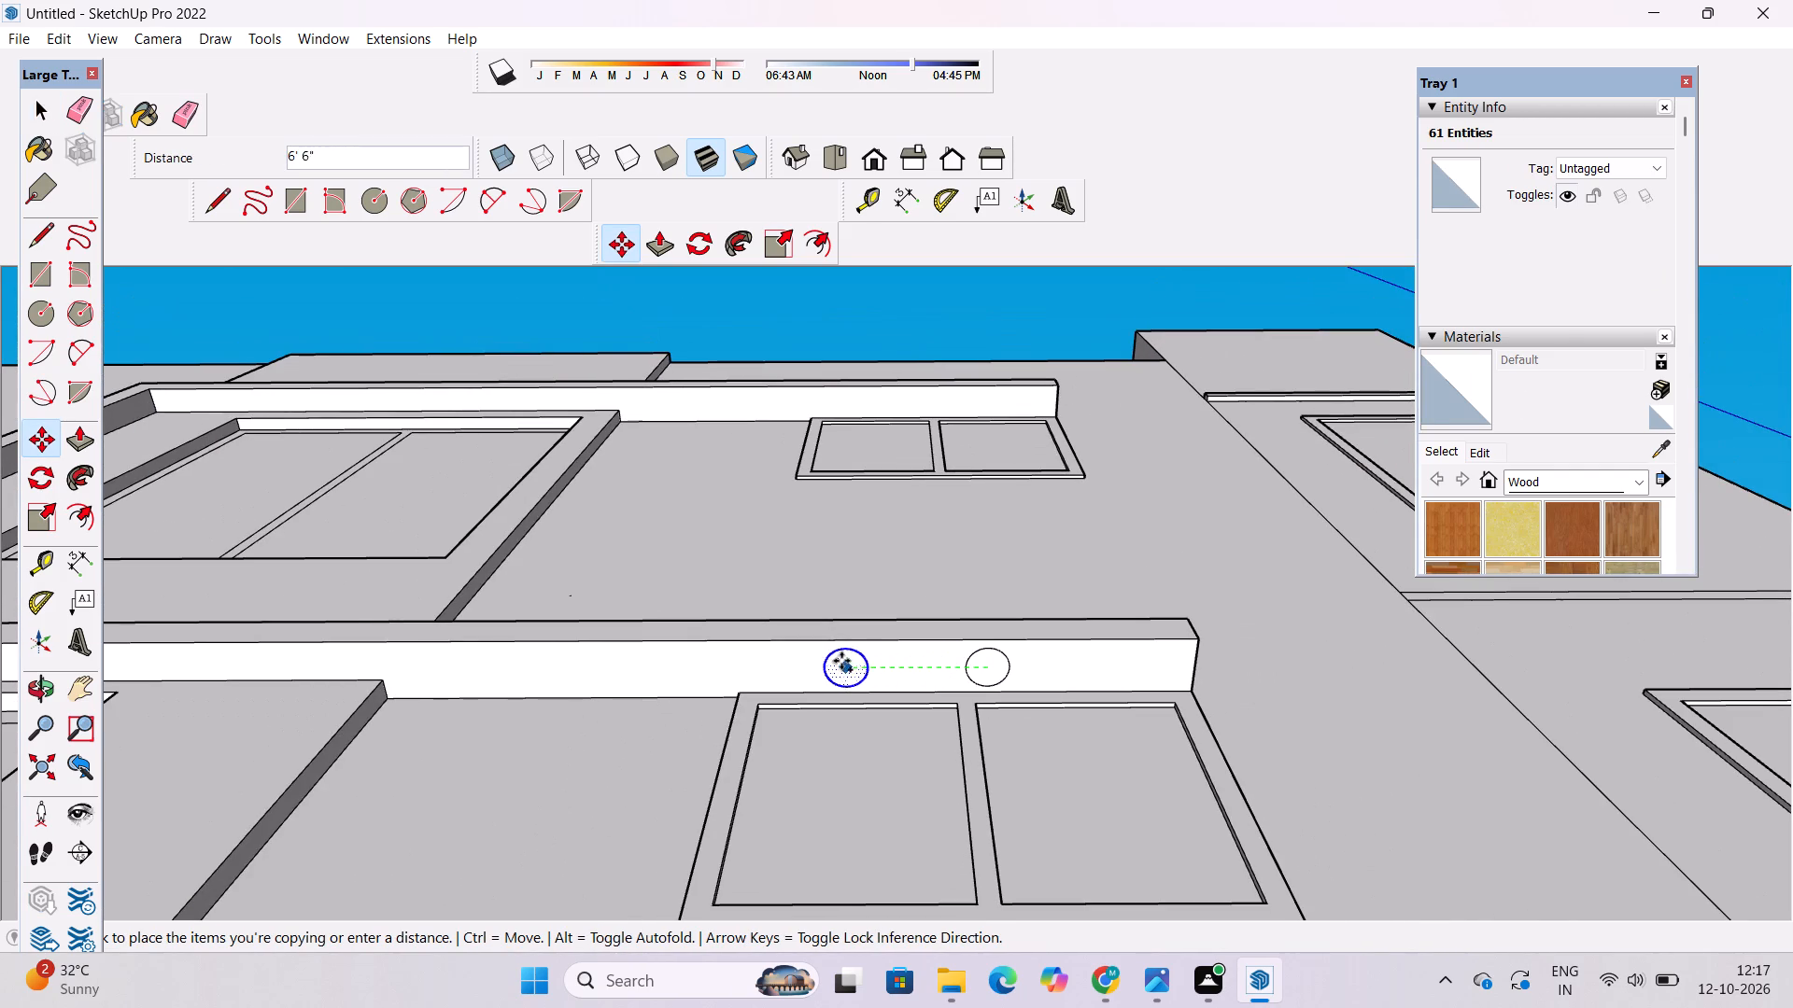
{"action": "scroll", "coordinate": [841, 661], "scroll_direction": "down", "scroll_amount": 3}
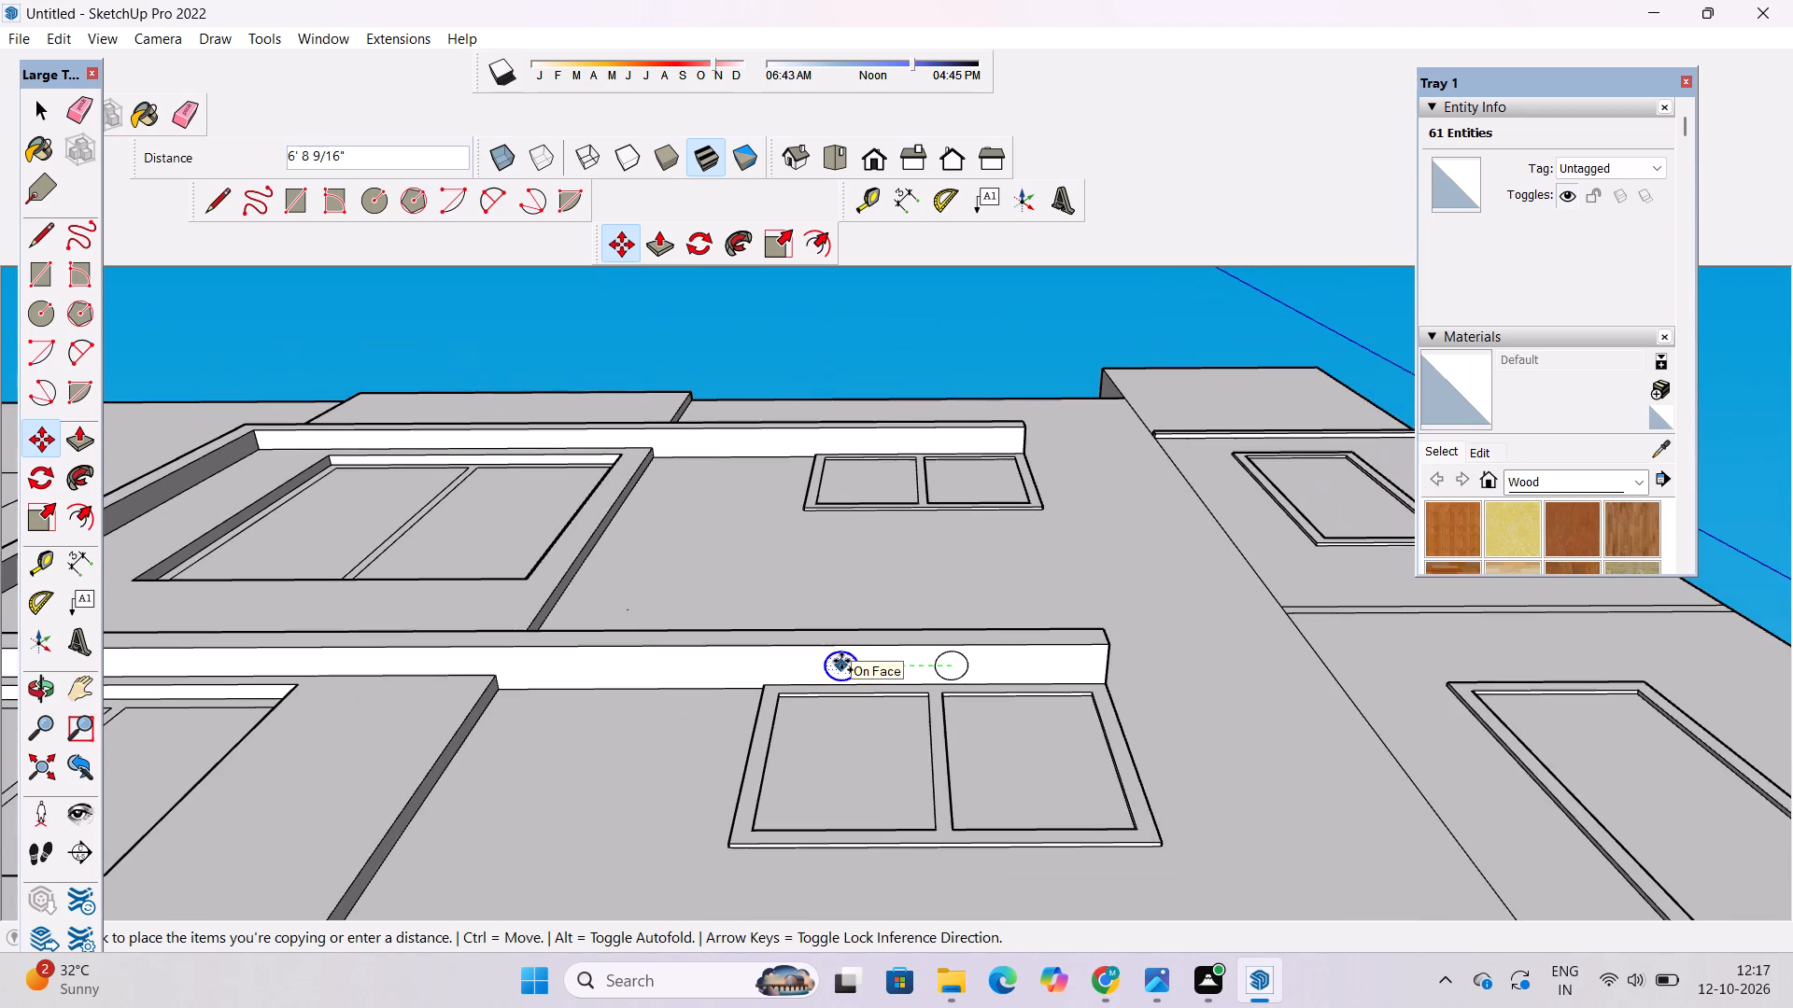
{"action": "left_click", "coordinate": [656, 657]}
Copy the circle between the two lower windows about 45' 3" straight up onto the underside of the long upper ledge.
{"action": "scroll", "coordinate": [656, 657], "scroll_direction": "up", "scroll_amount": 8}
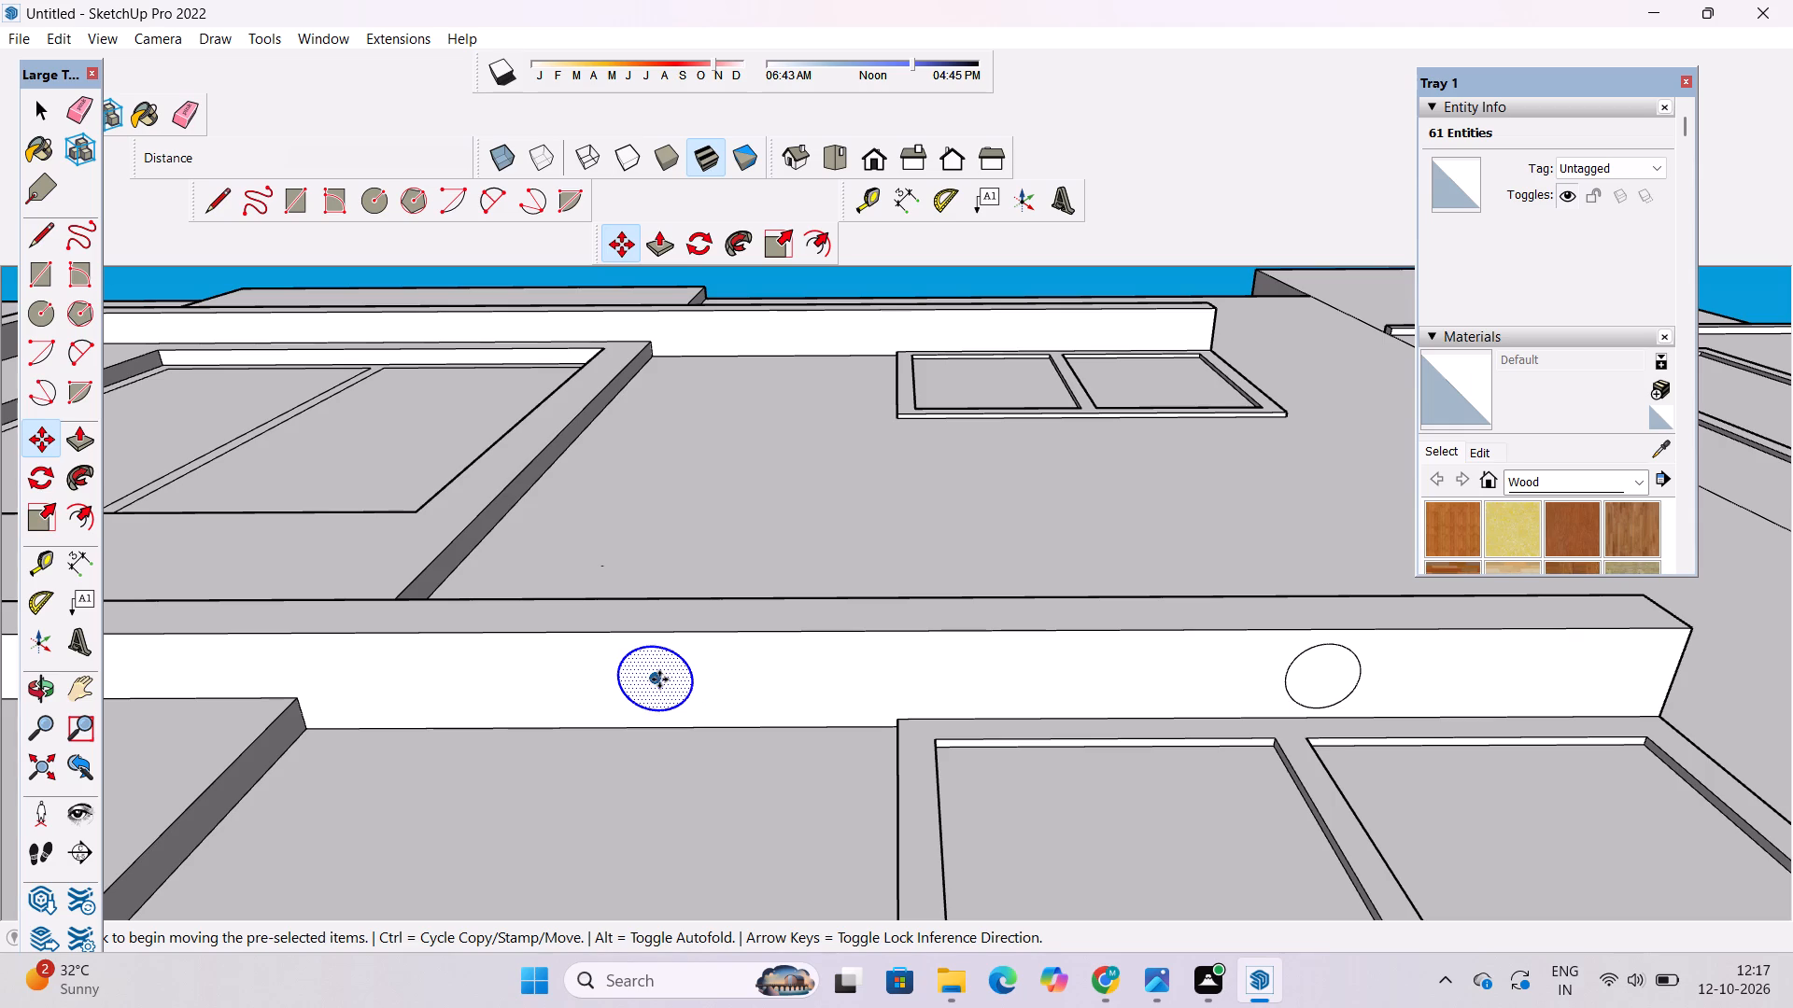
{"action": "left_click", "coordinate": [656, 681]}
{"action": "scroll", "coordinate": [656, 681], "scroll_direction": "down", "scroll_amount": 10}
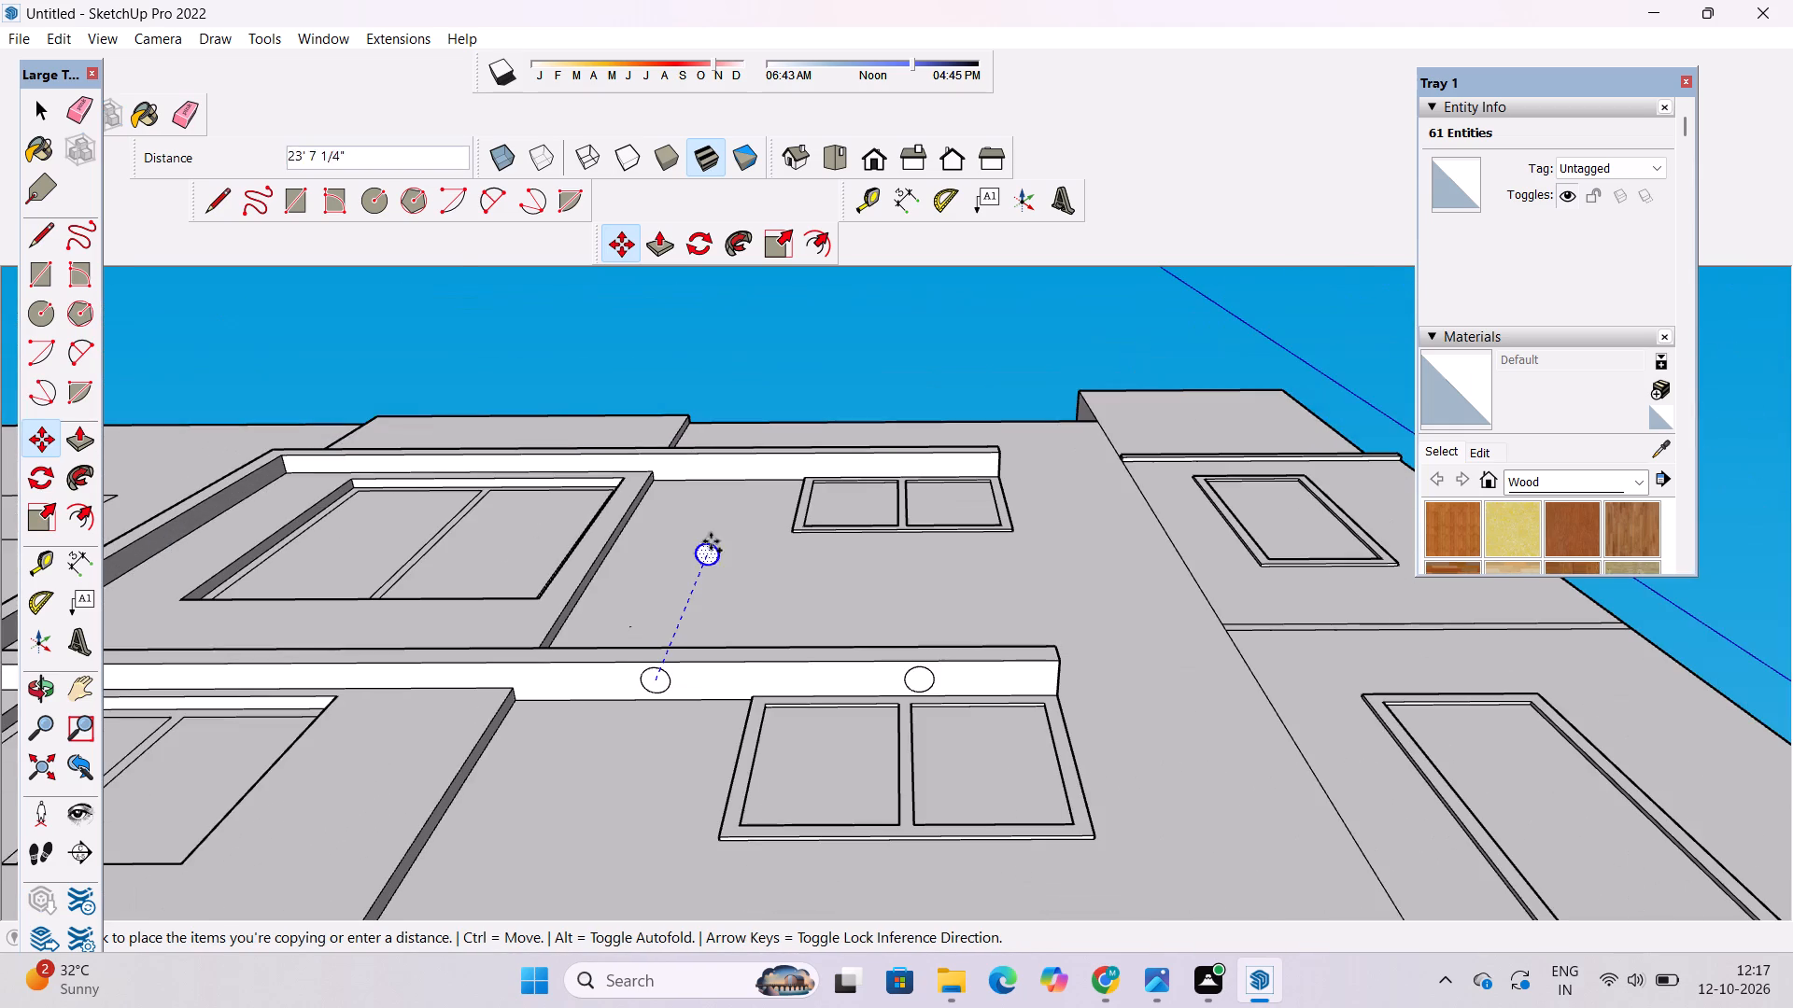
{"action": "scroll", "coordinate": [721, 478], "scroll_direction": "up", "scroll_amount": 9}
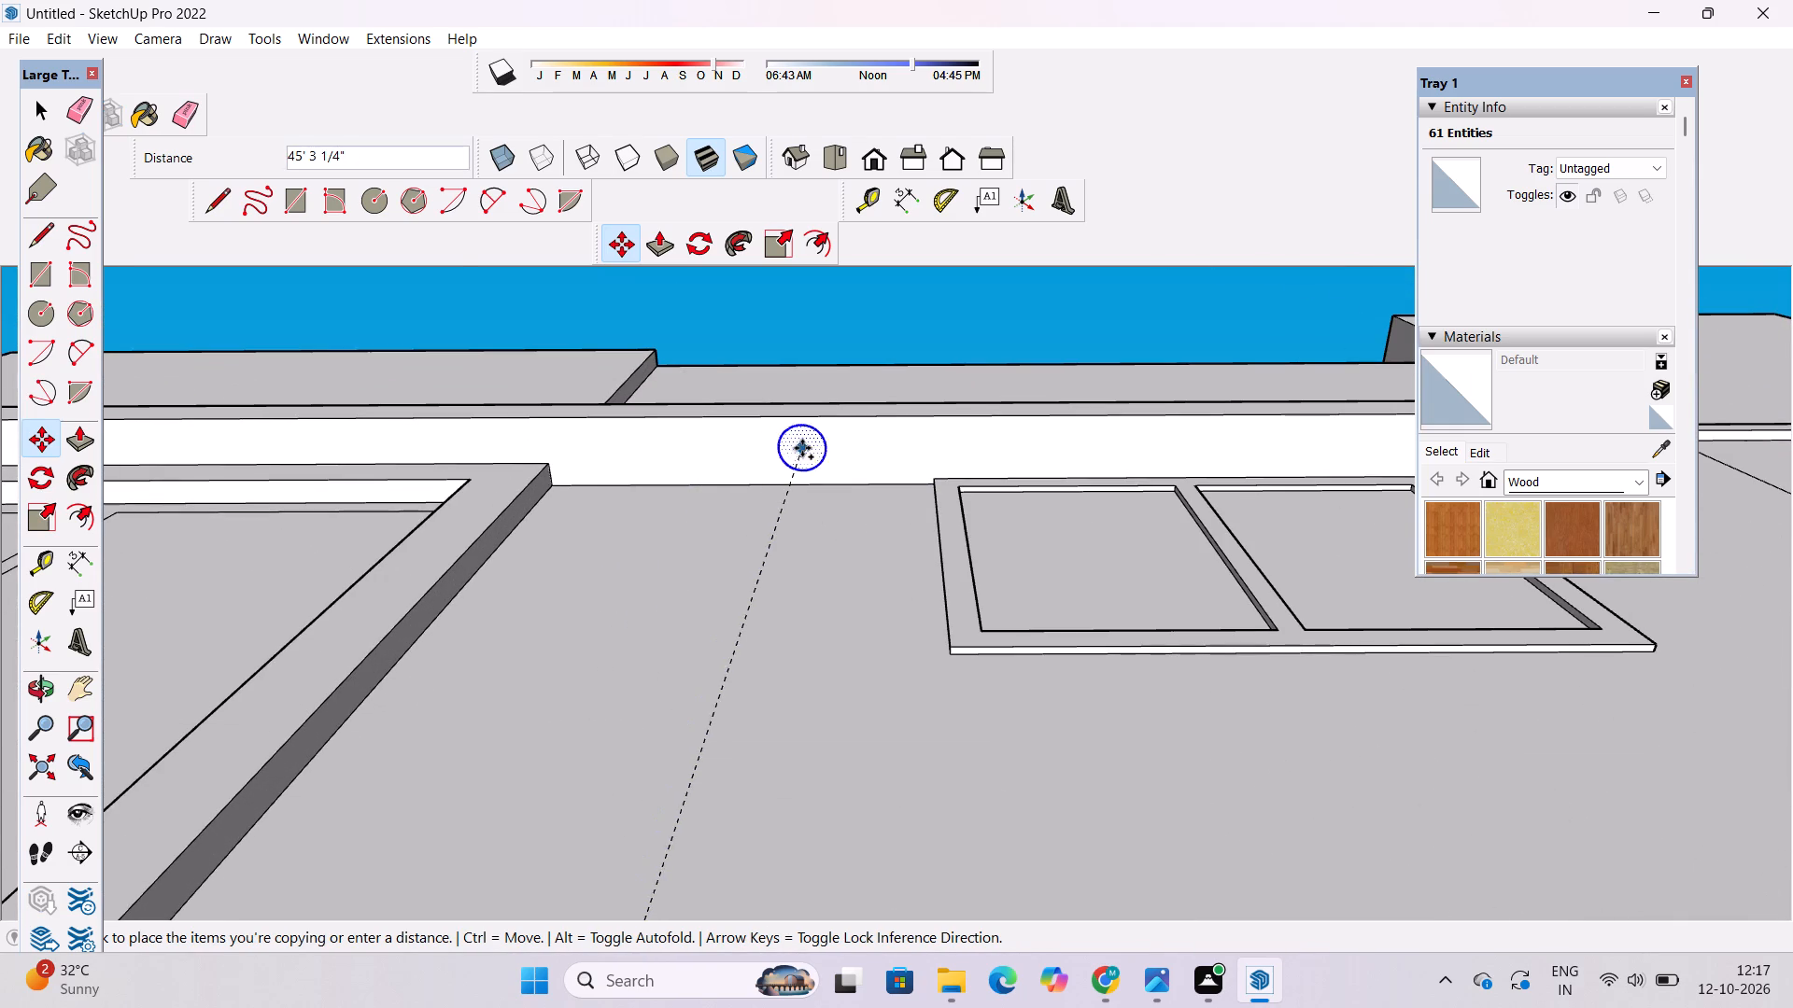
{"action": "left_click", "coordinate": [784, 448]}
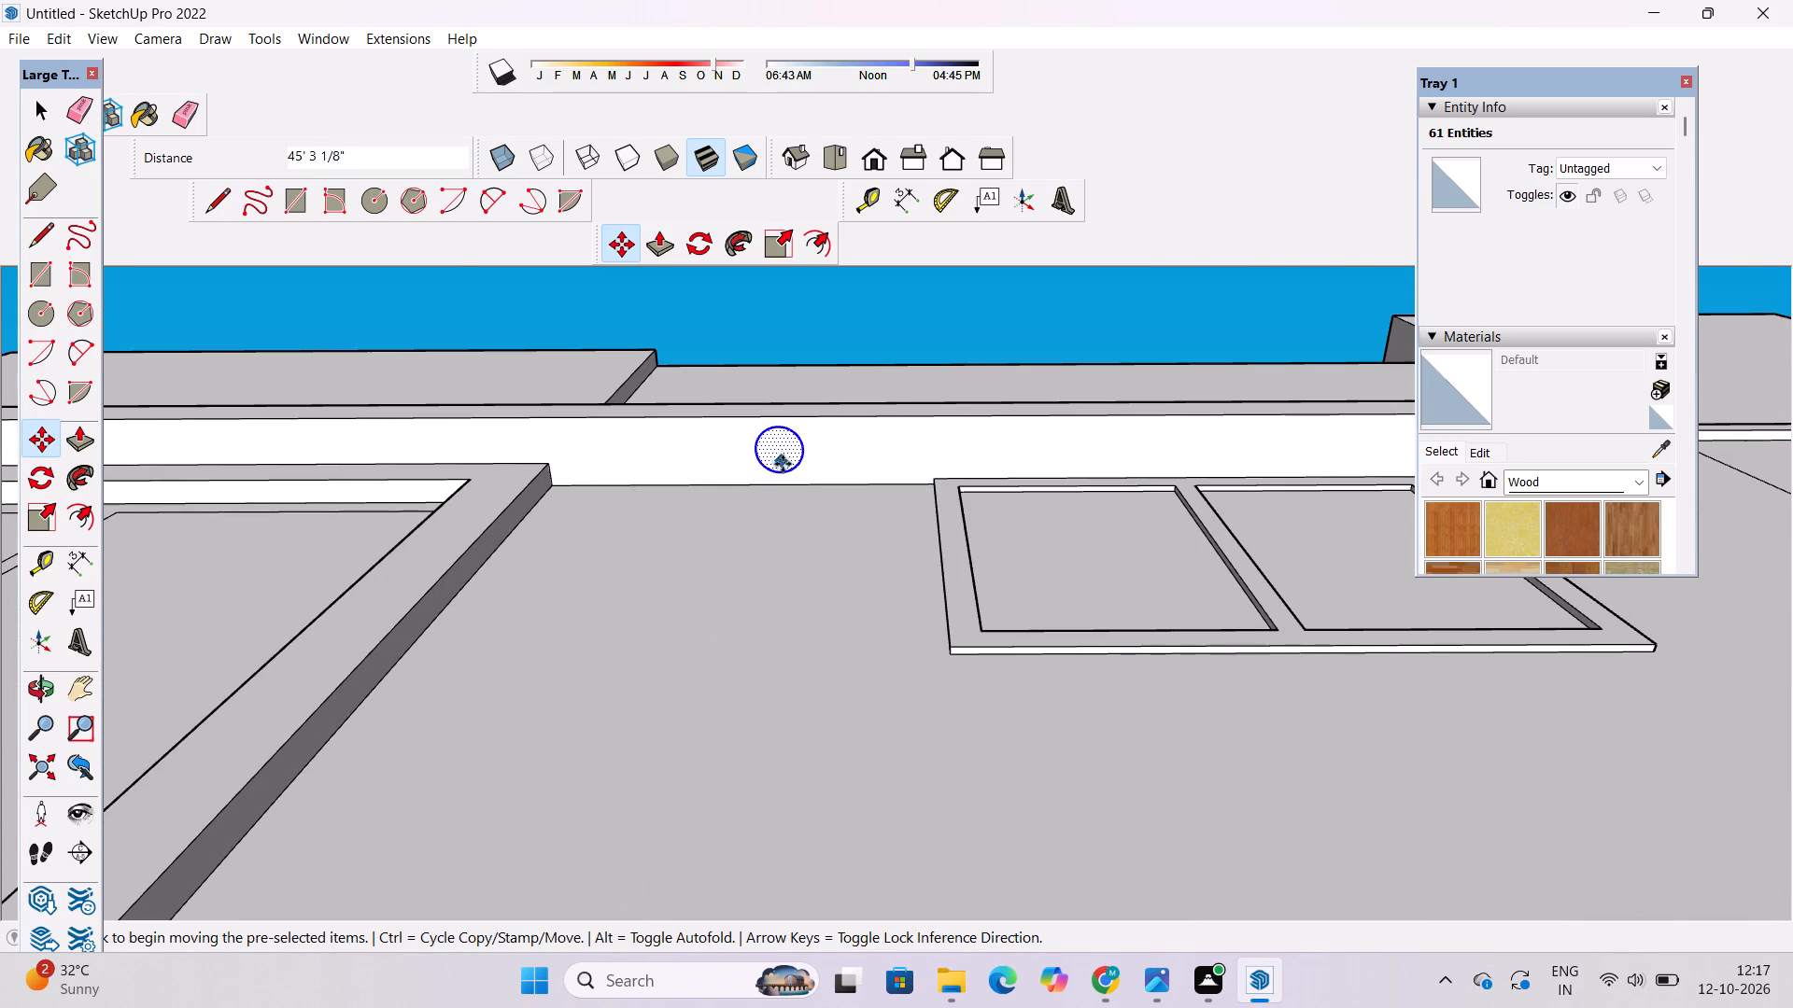
Copy the circle under the long upper ledge about 20' along the ledge to the stretch above the upper two-pane window.
{"action": "scroll", "coordinate": [779, 484], "scroll_direction": "down", "scroll_amount": 2}
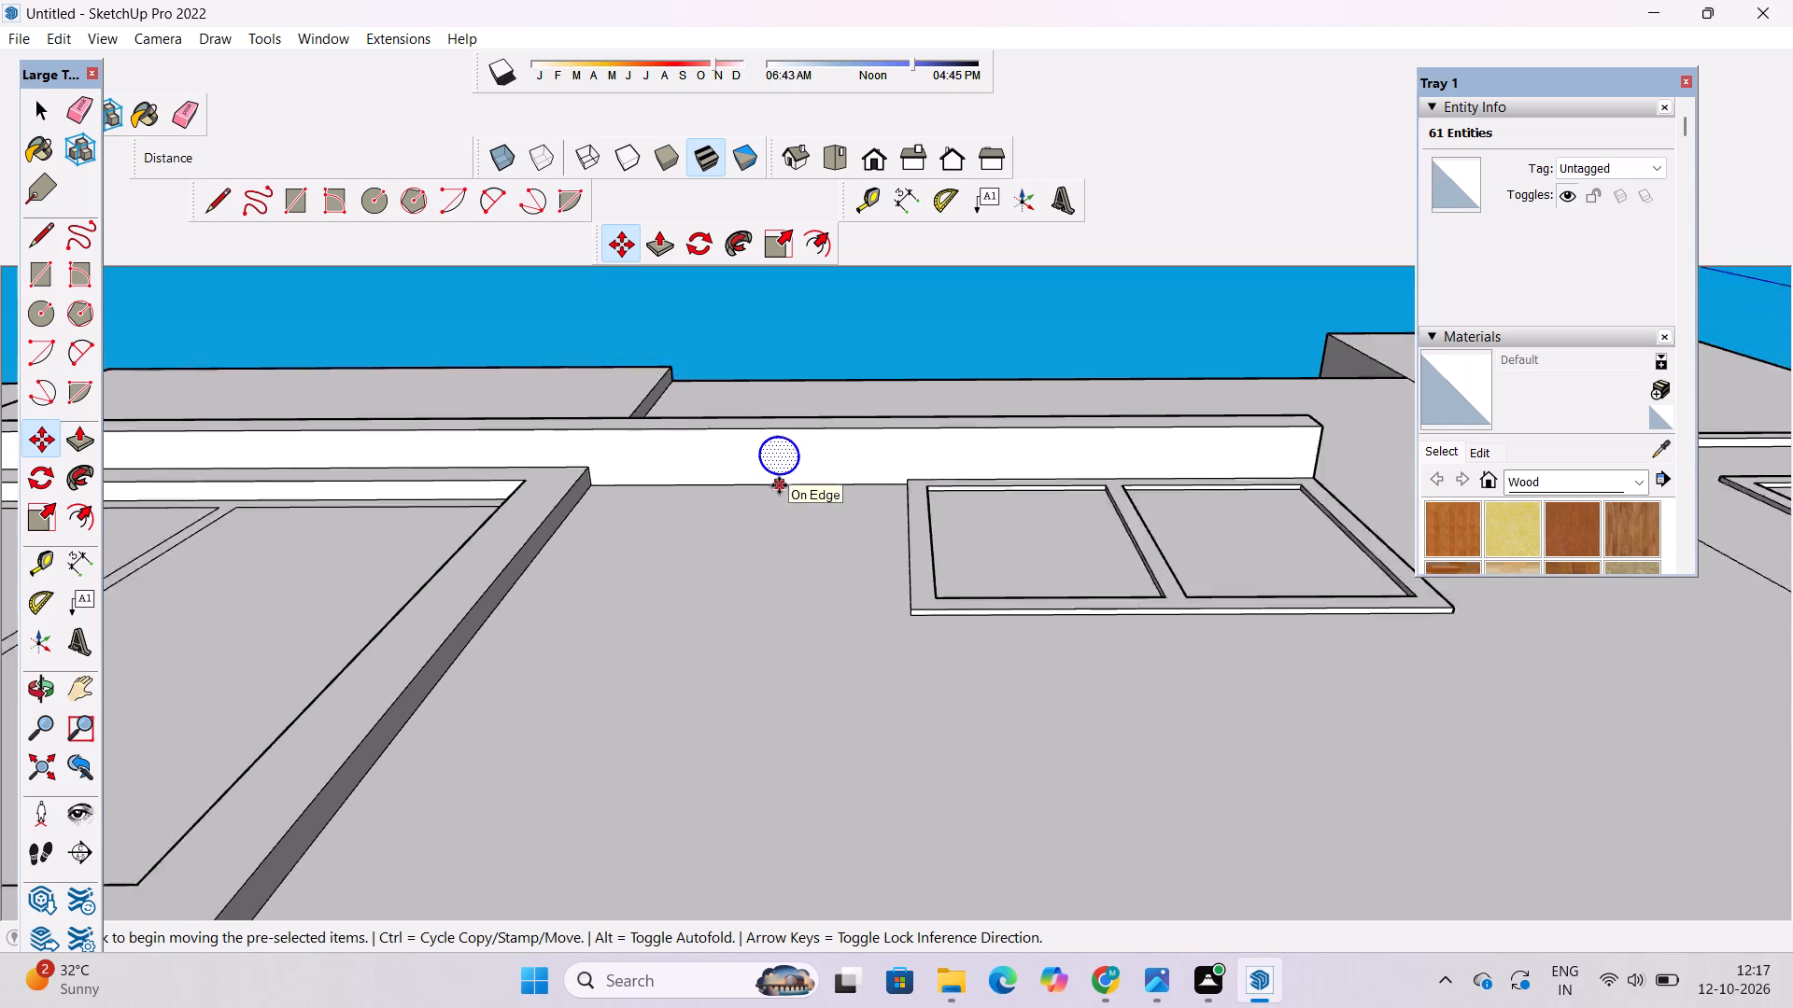
{"action": "scroll", "coordinate": [779, 485], "scroll_direction": "down", "scroll_amount": 2}
{"action": "scroll", "coordinate": [793, 461], "scroll_direction": "up", "scroll_amount": 9}
{"action": "scroll", "coordinate": [713, 446], "scroll_direction": "down", "scroll_amount": 2}
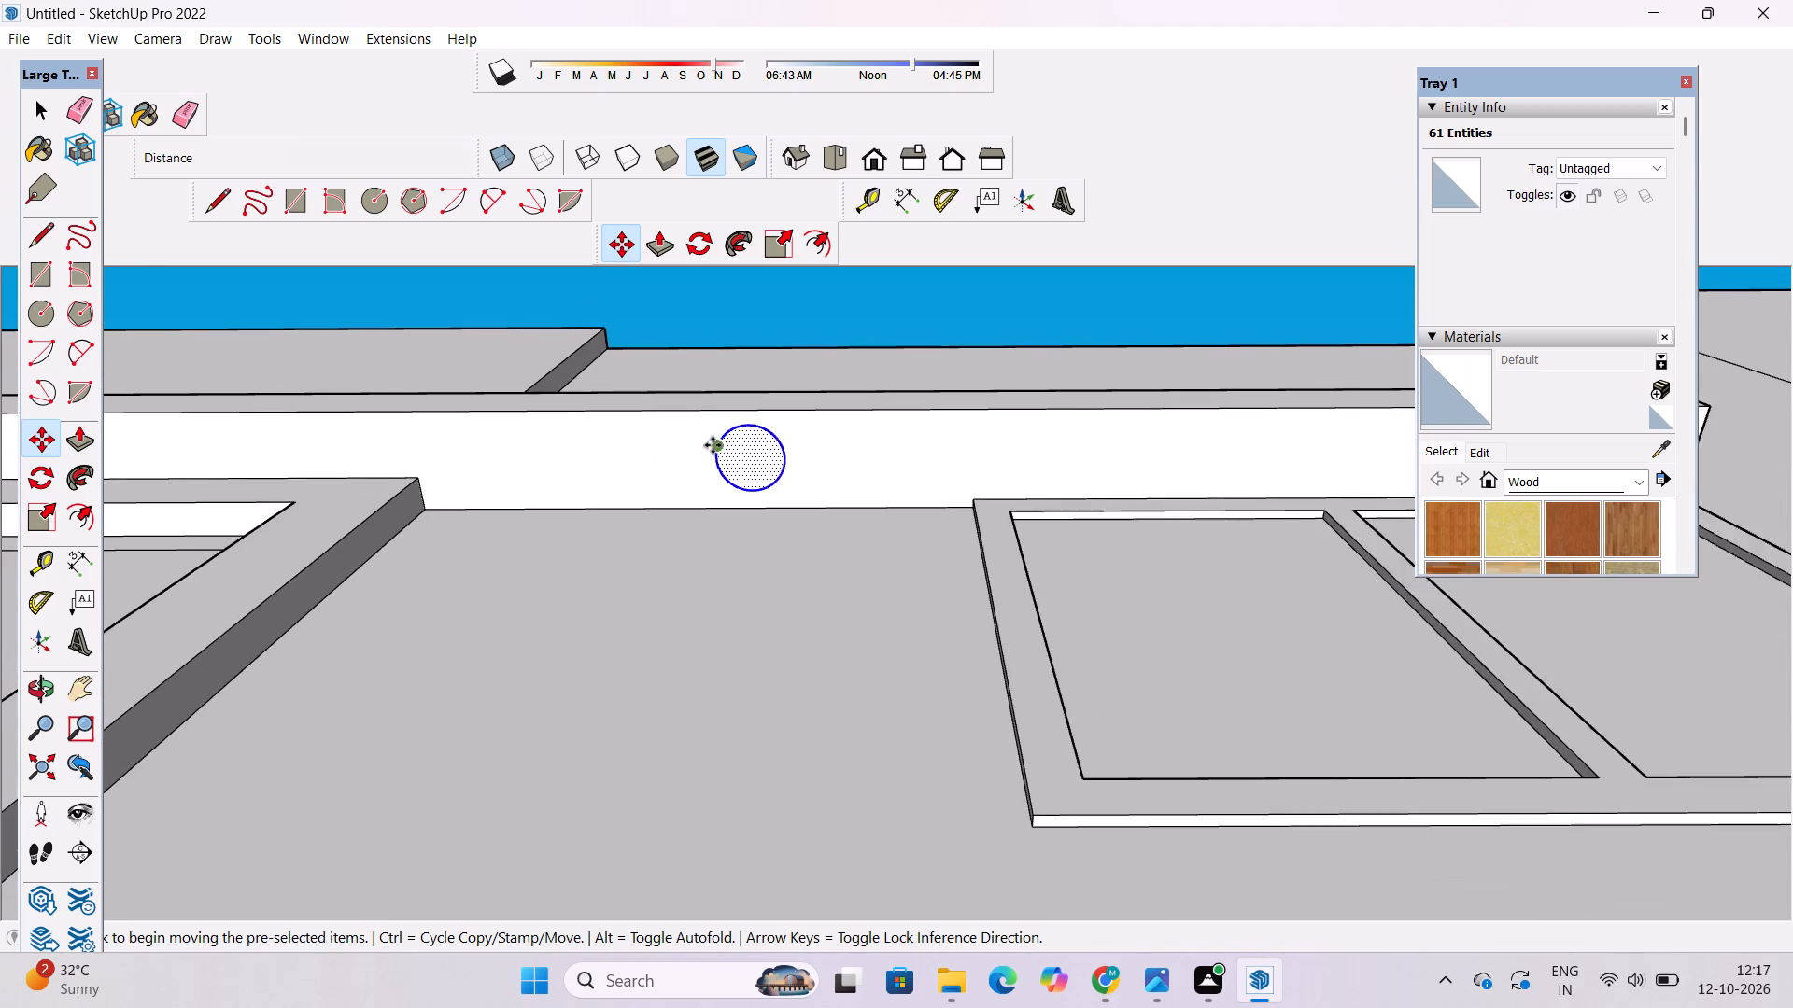
{"action": "scroll", "coordinate": [713, 445], "scroll_direction": "down", "scroll_amount": 1}
{"action": "scroll", "coordinate": [780, 455], "scroll_direction": "up", "scroll_amount": 8}
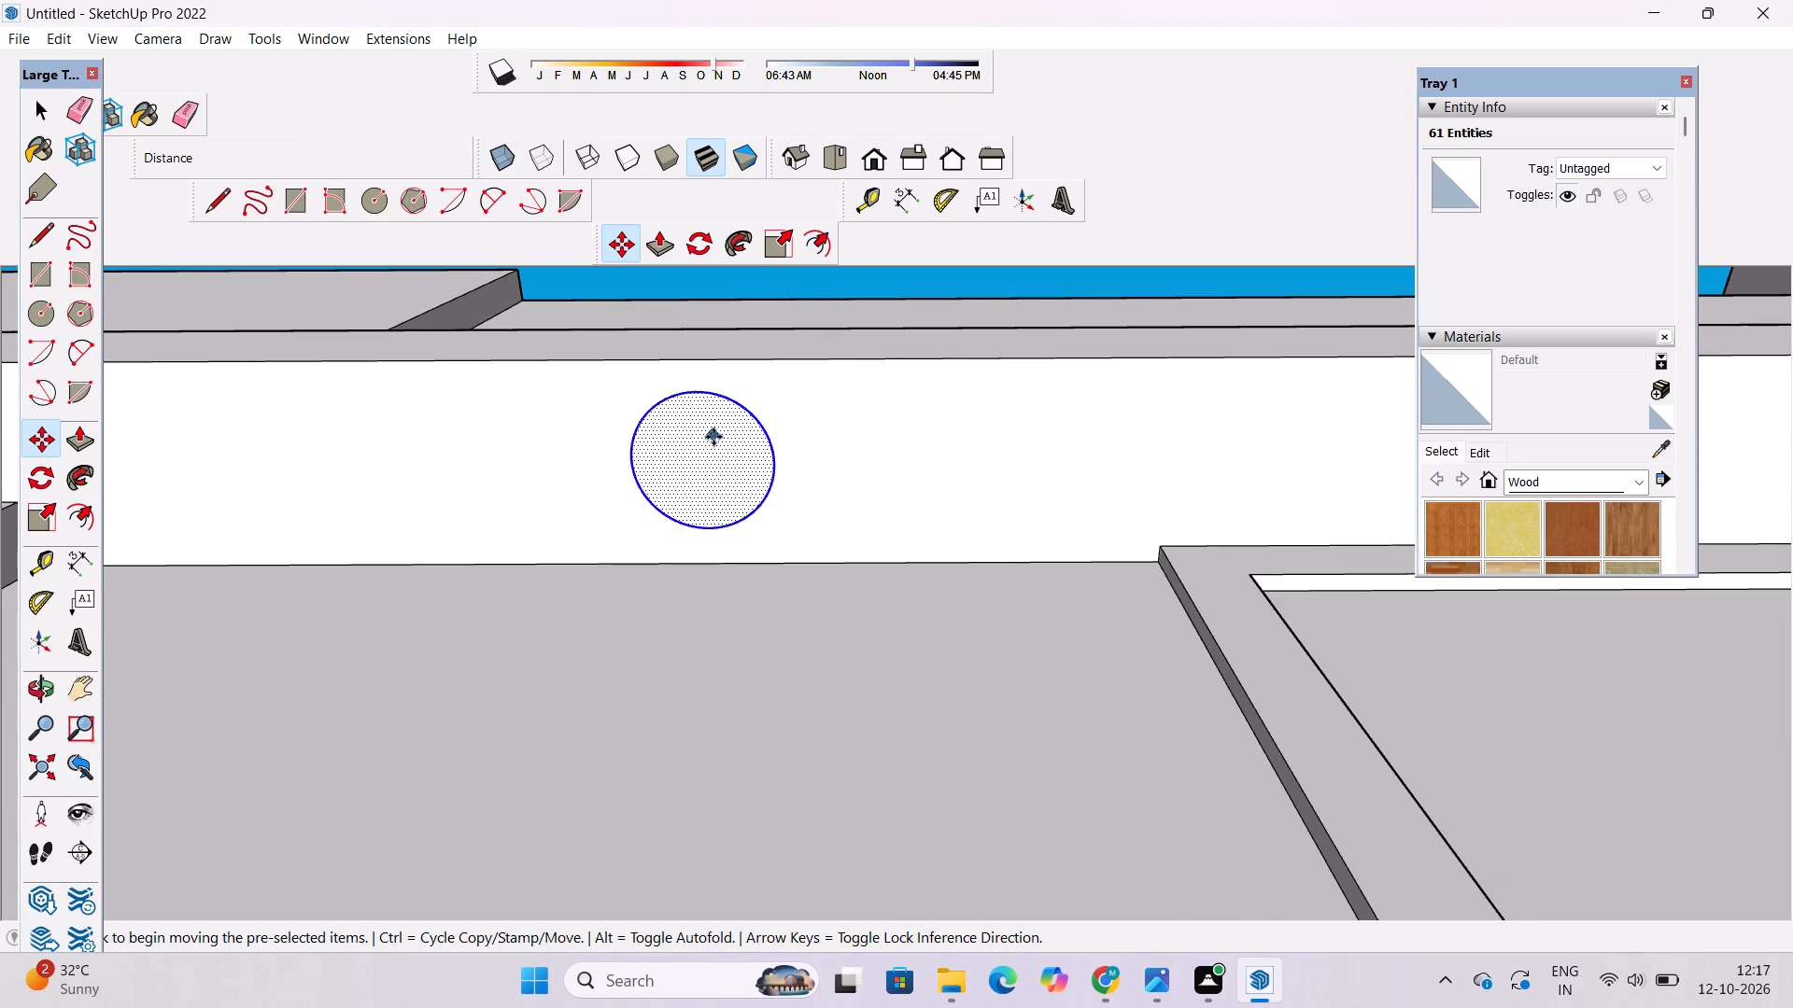
{"action": "left_click", "coordinate": [699, 465]}
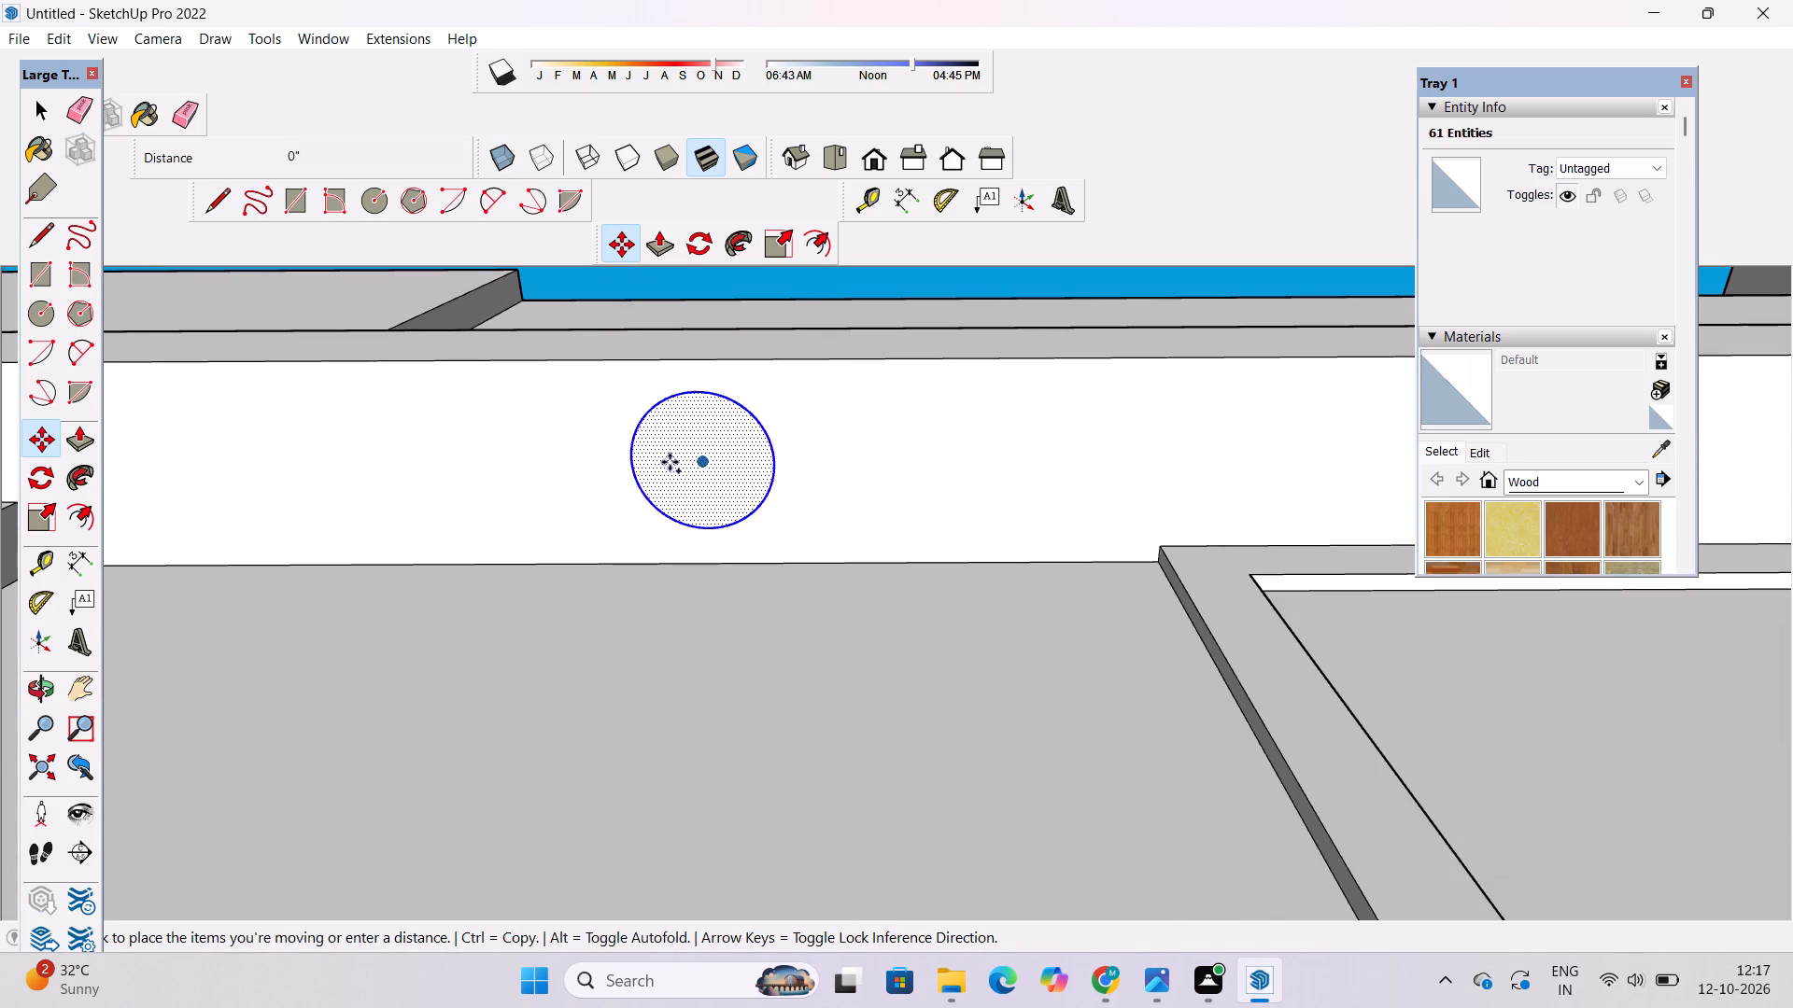
{"action": "scroll", "coordinate": [663, 460], "scroll_direction": "down", "scroll_amount": 20}
{"action": "scroll", "coordinate": [663, 460], "scroll_direction": "down", "scroll_amount": 4}
{"action": "scroll", "coordinate": [774, 451], "scroll_direction": "up", "scroll_amount": 9}
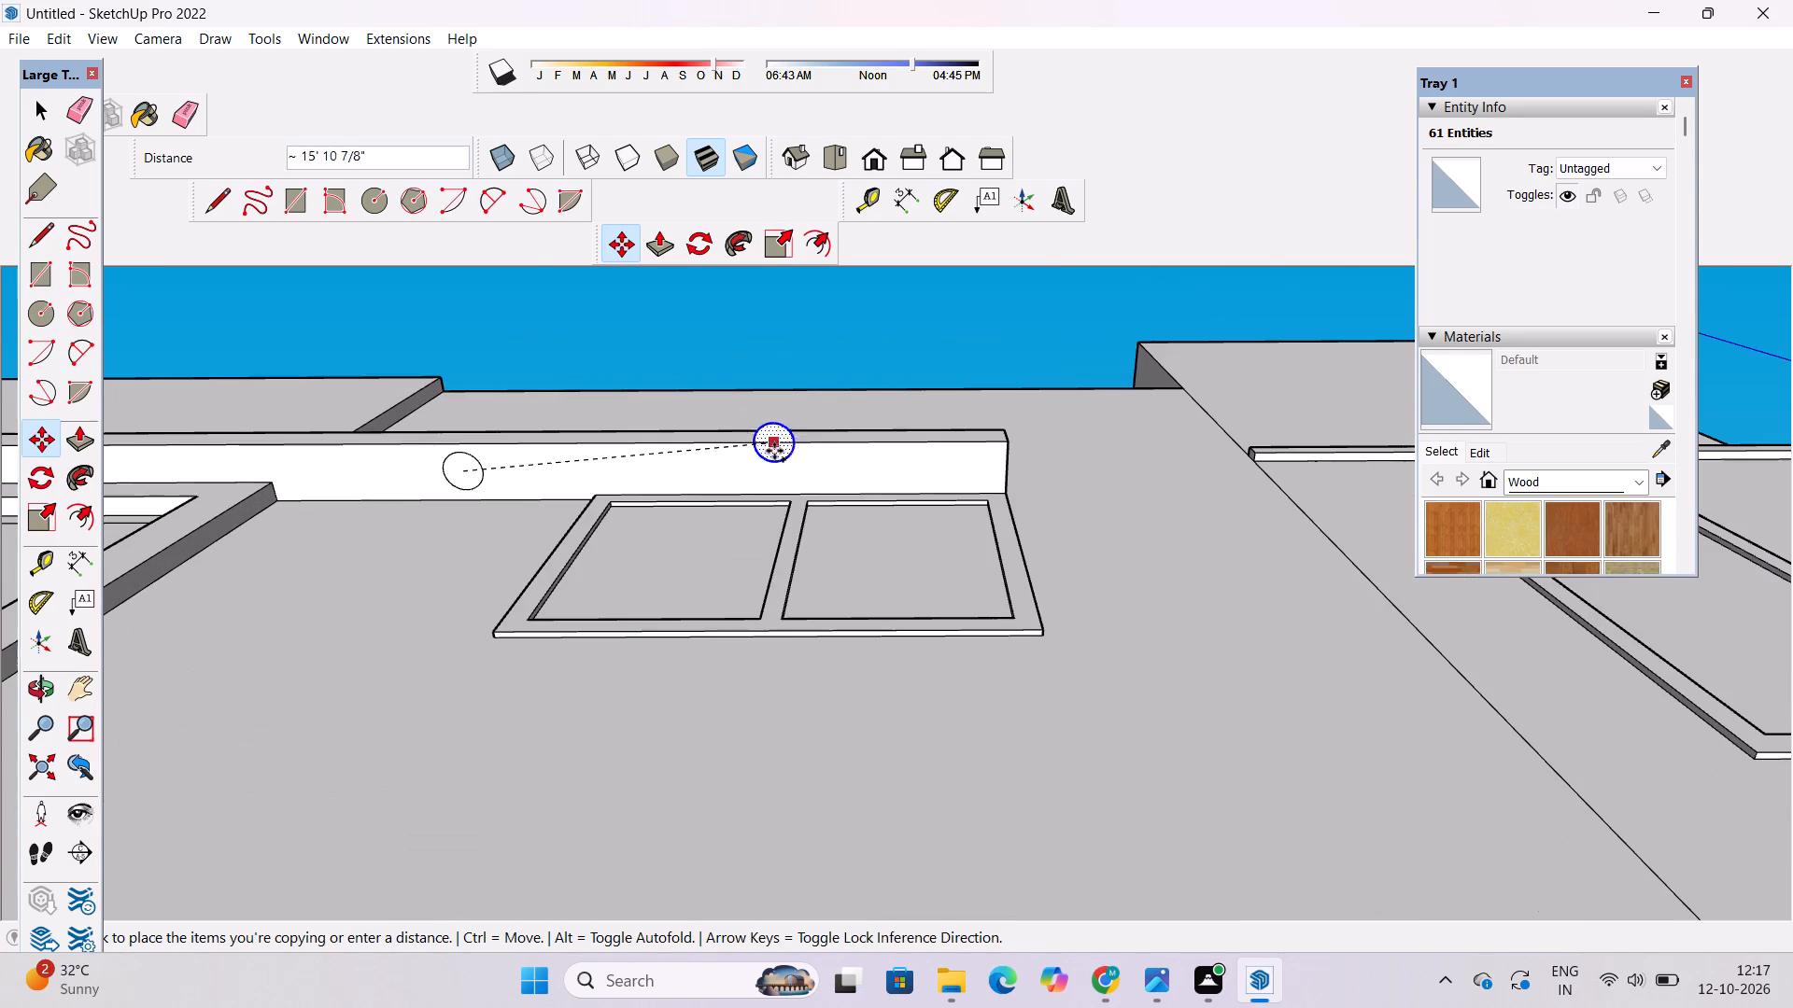
{"action": "left_click", "coordinate": [858, 460]}
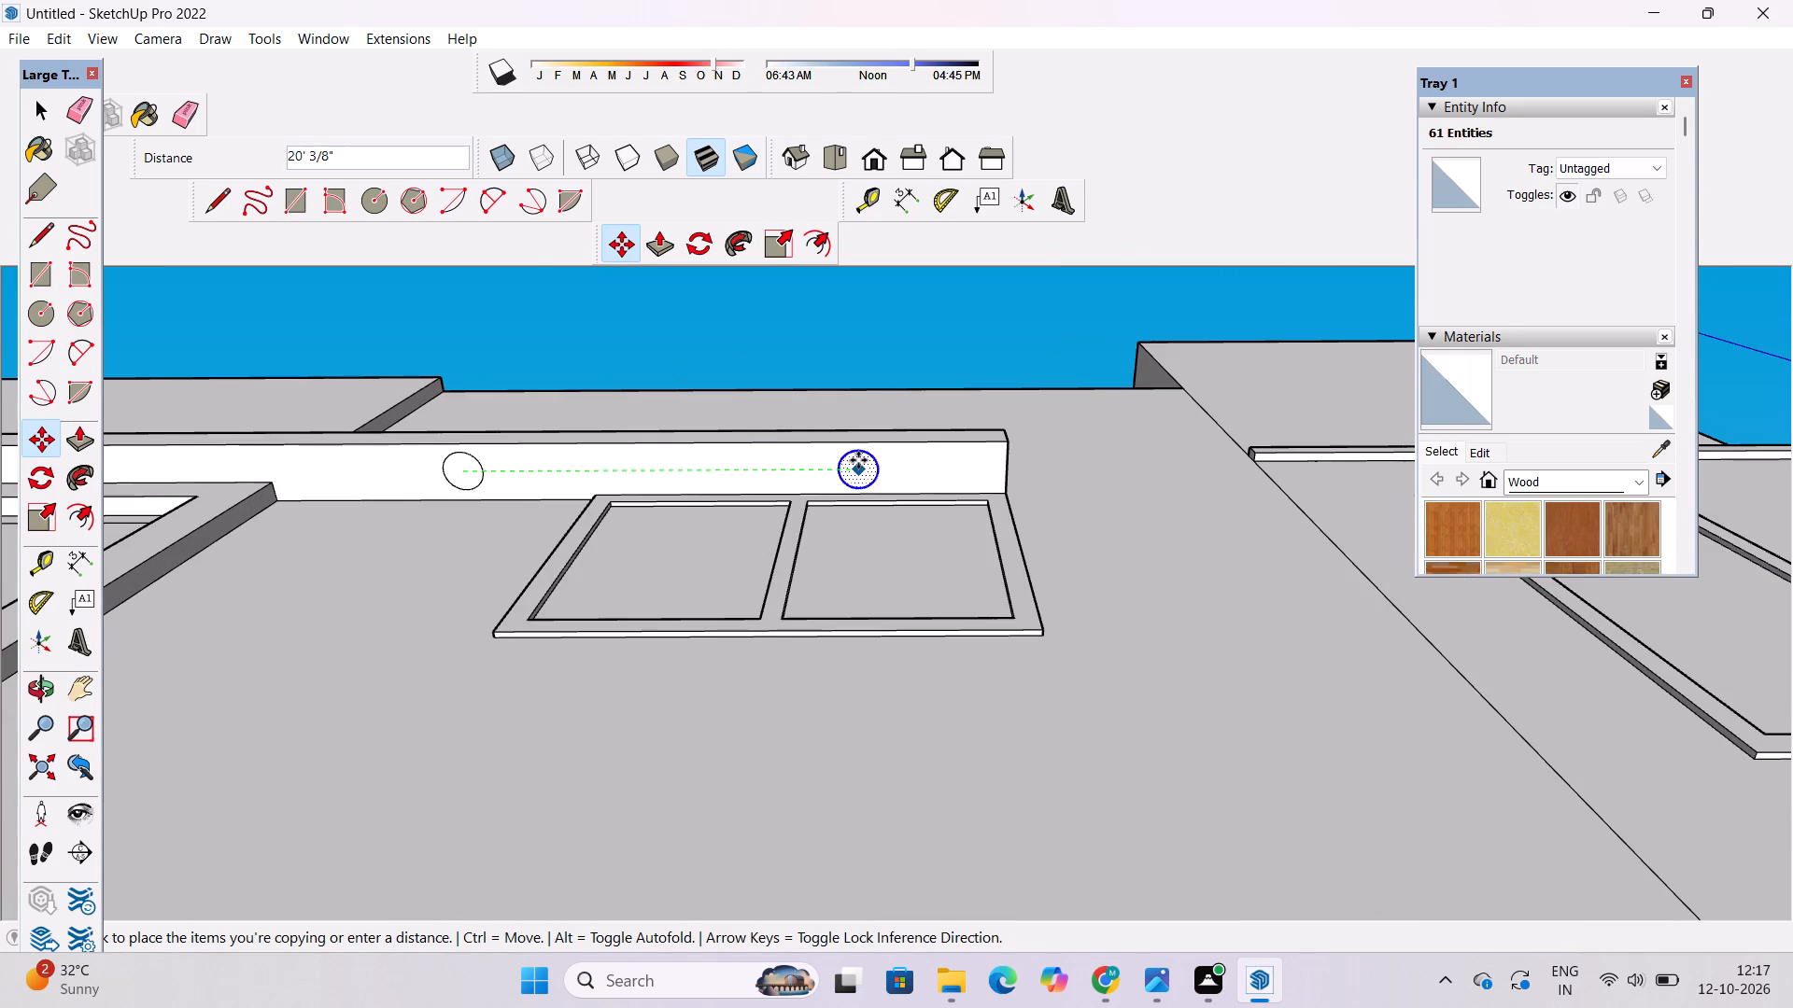
{"action": "key", "text": "space"}
{"action": "left_click", "coordinate": [926, 339]}
Examine the ledge undersides with their circles, the front facade and the whole side wall from several angles.
{"action": "key", "text": "o"}
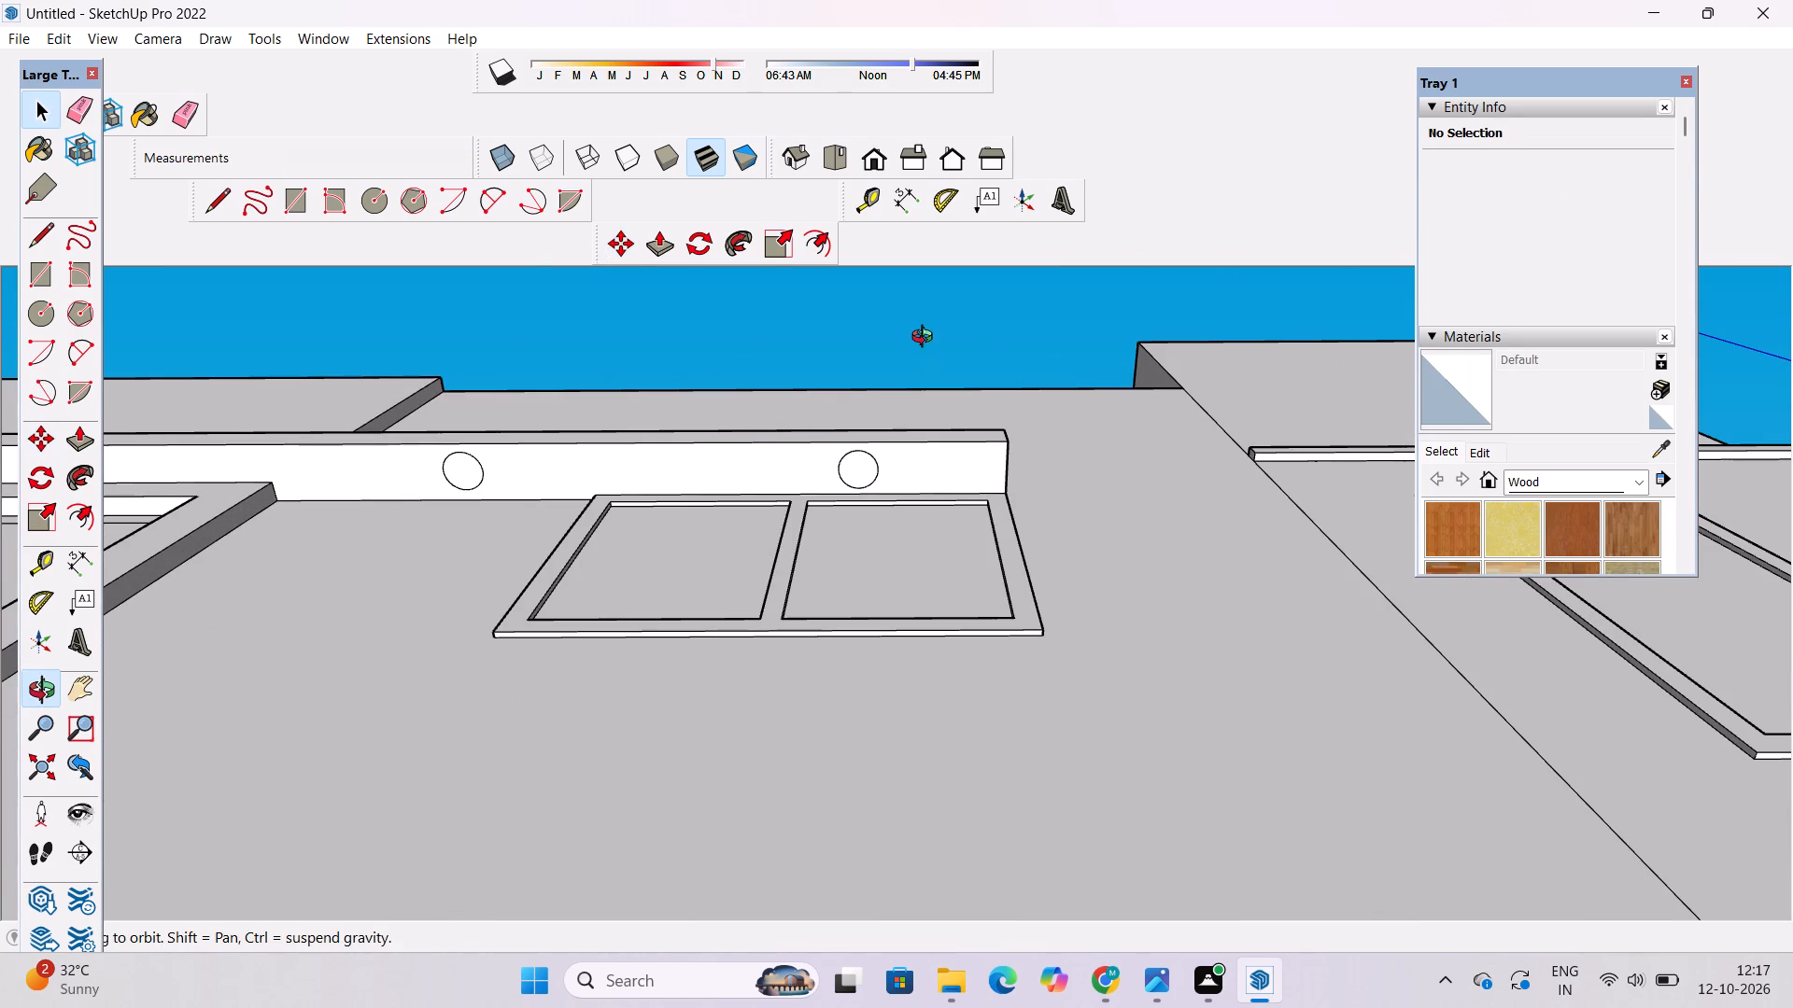
{"action": "scroll", "coordinate": [854, 344], "scroll_direction": "down", "scroll_amount": 8}
{"action": "left_click_drag", "start_coordinate": [867, 345], "coordinate": [867, 359]}
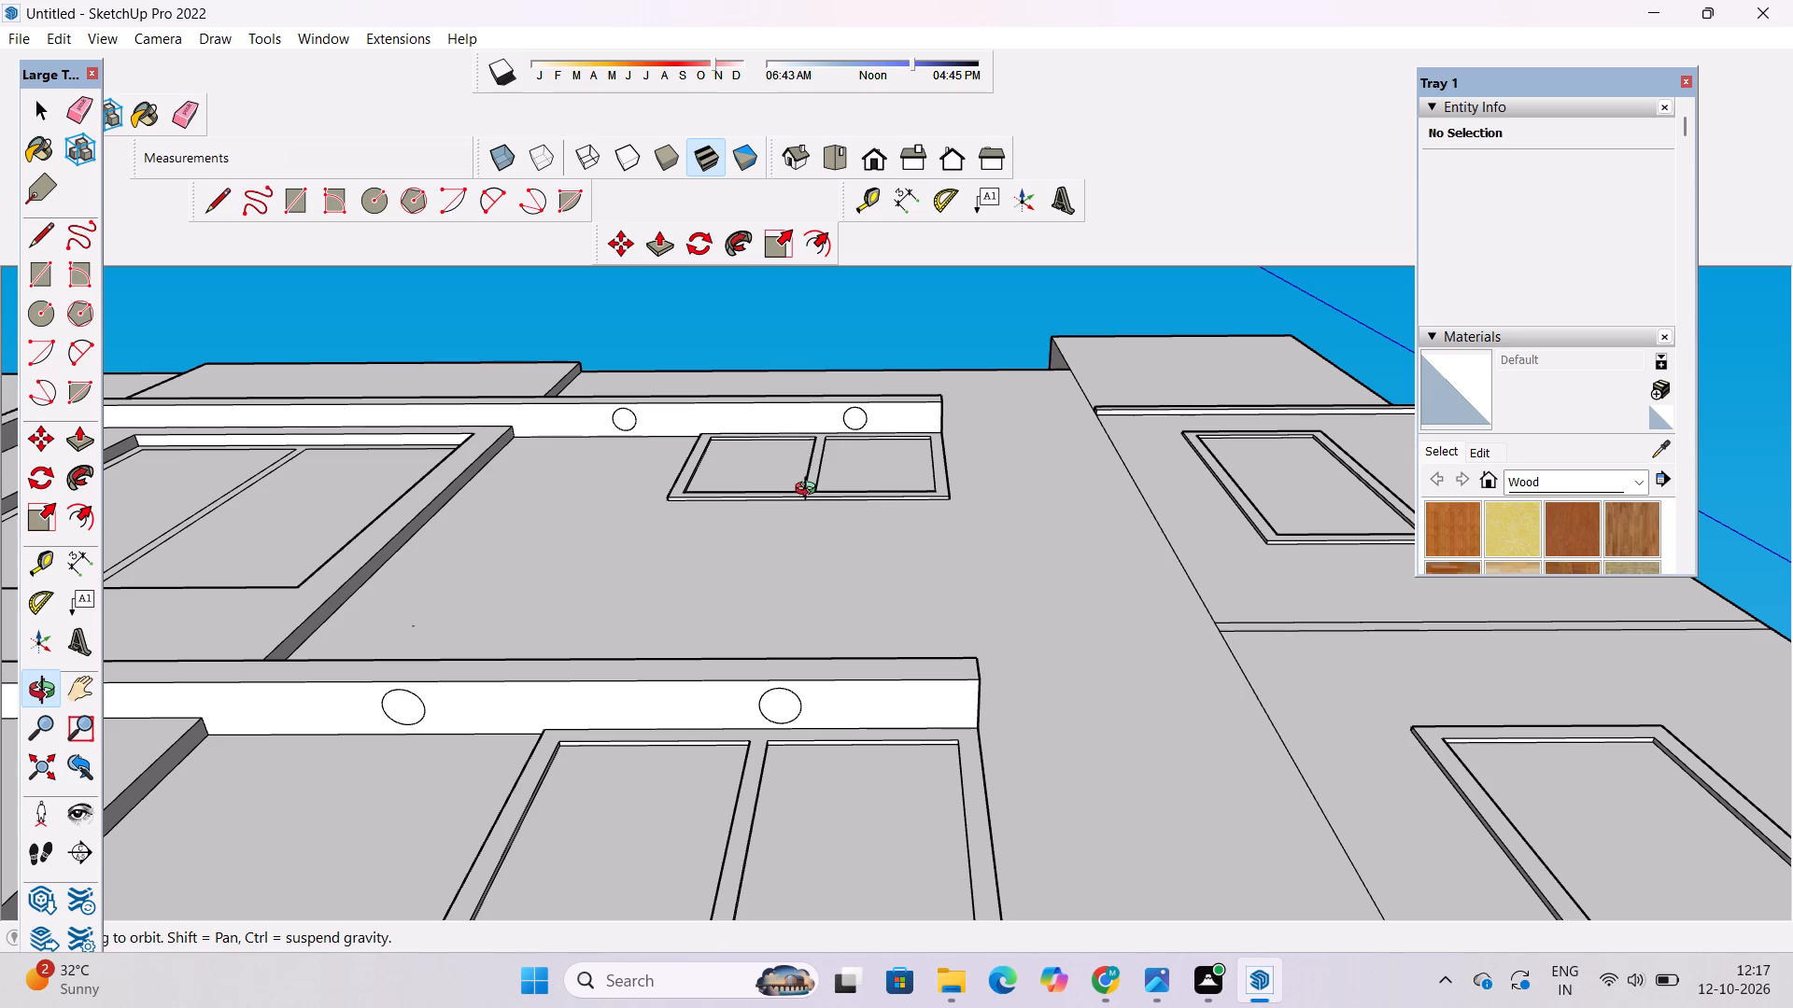
{"action": "scroll", "coordinate": [701, 501], "scroll_direction": "down", "scroll_amount": 5}
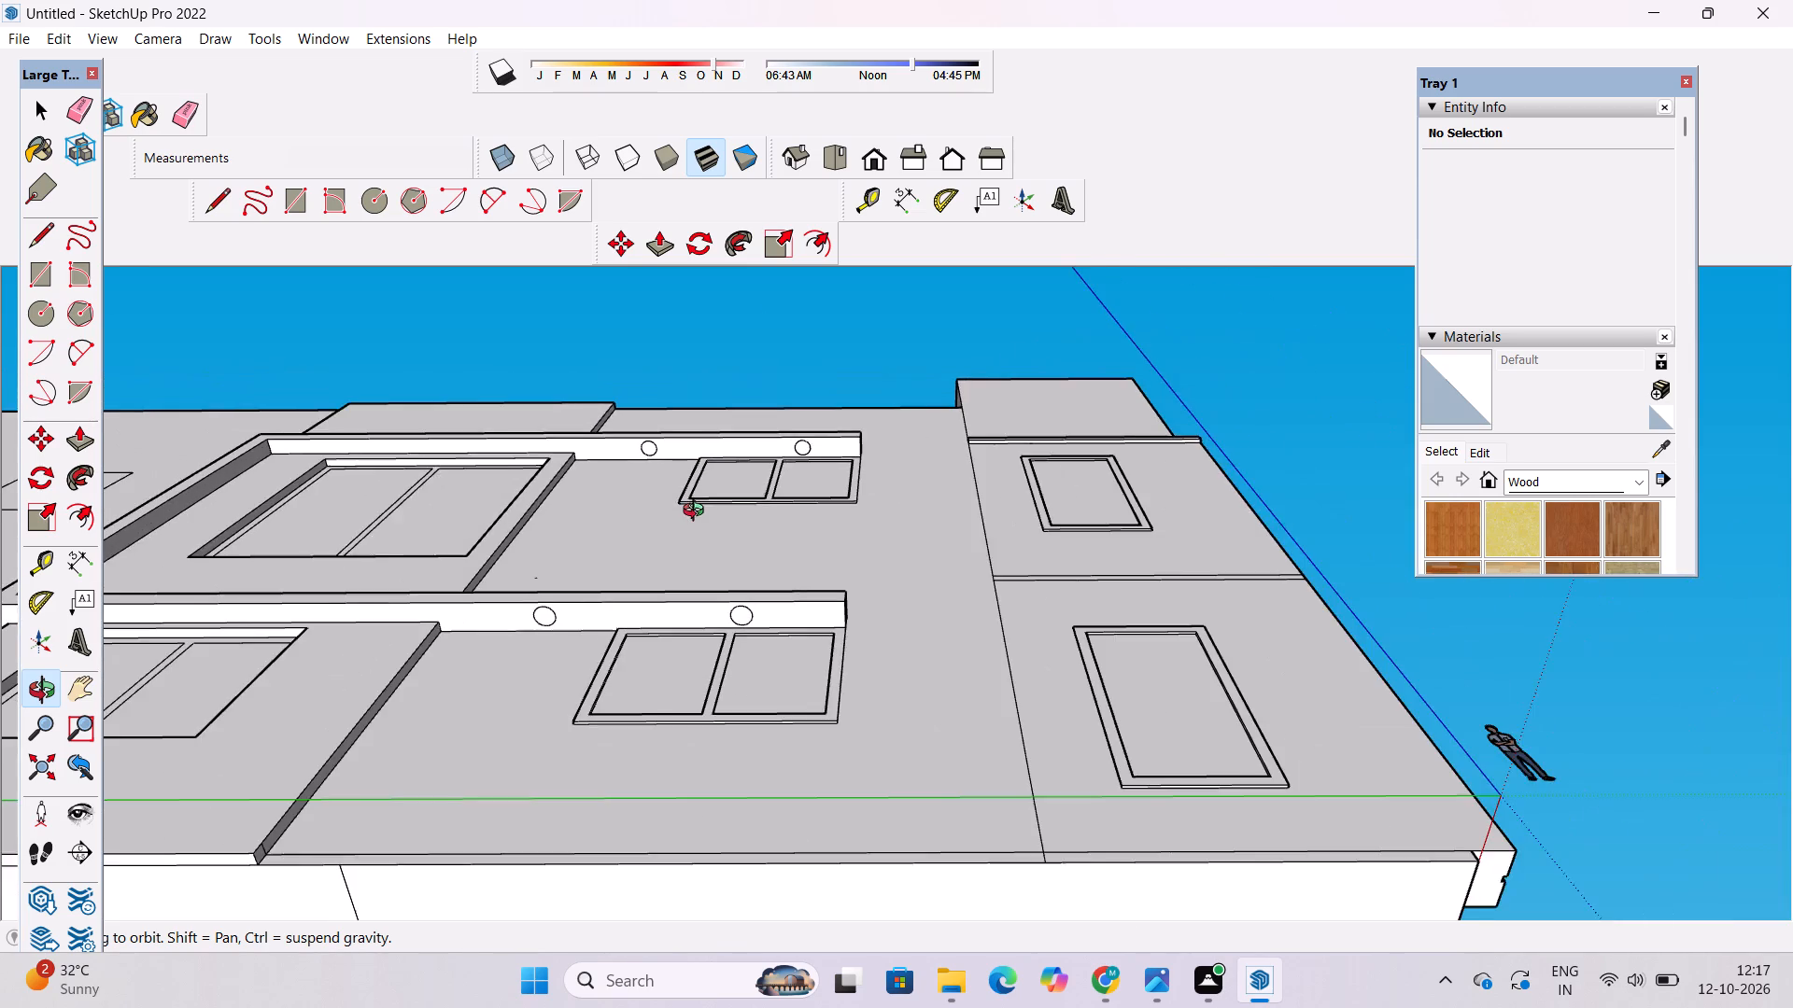
{"action": "left_click_drag", "start_coordinate": [698, 512], "coordinate": [693, 579]}
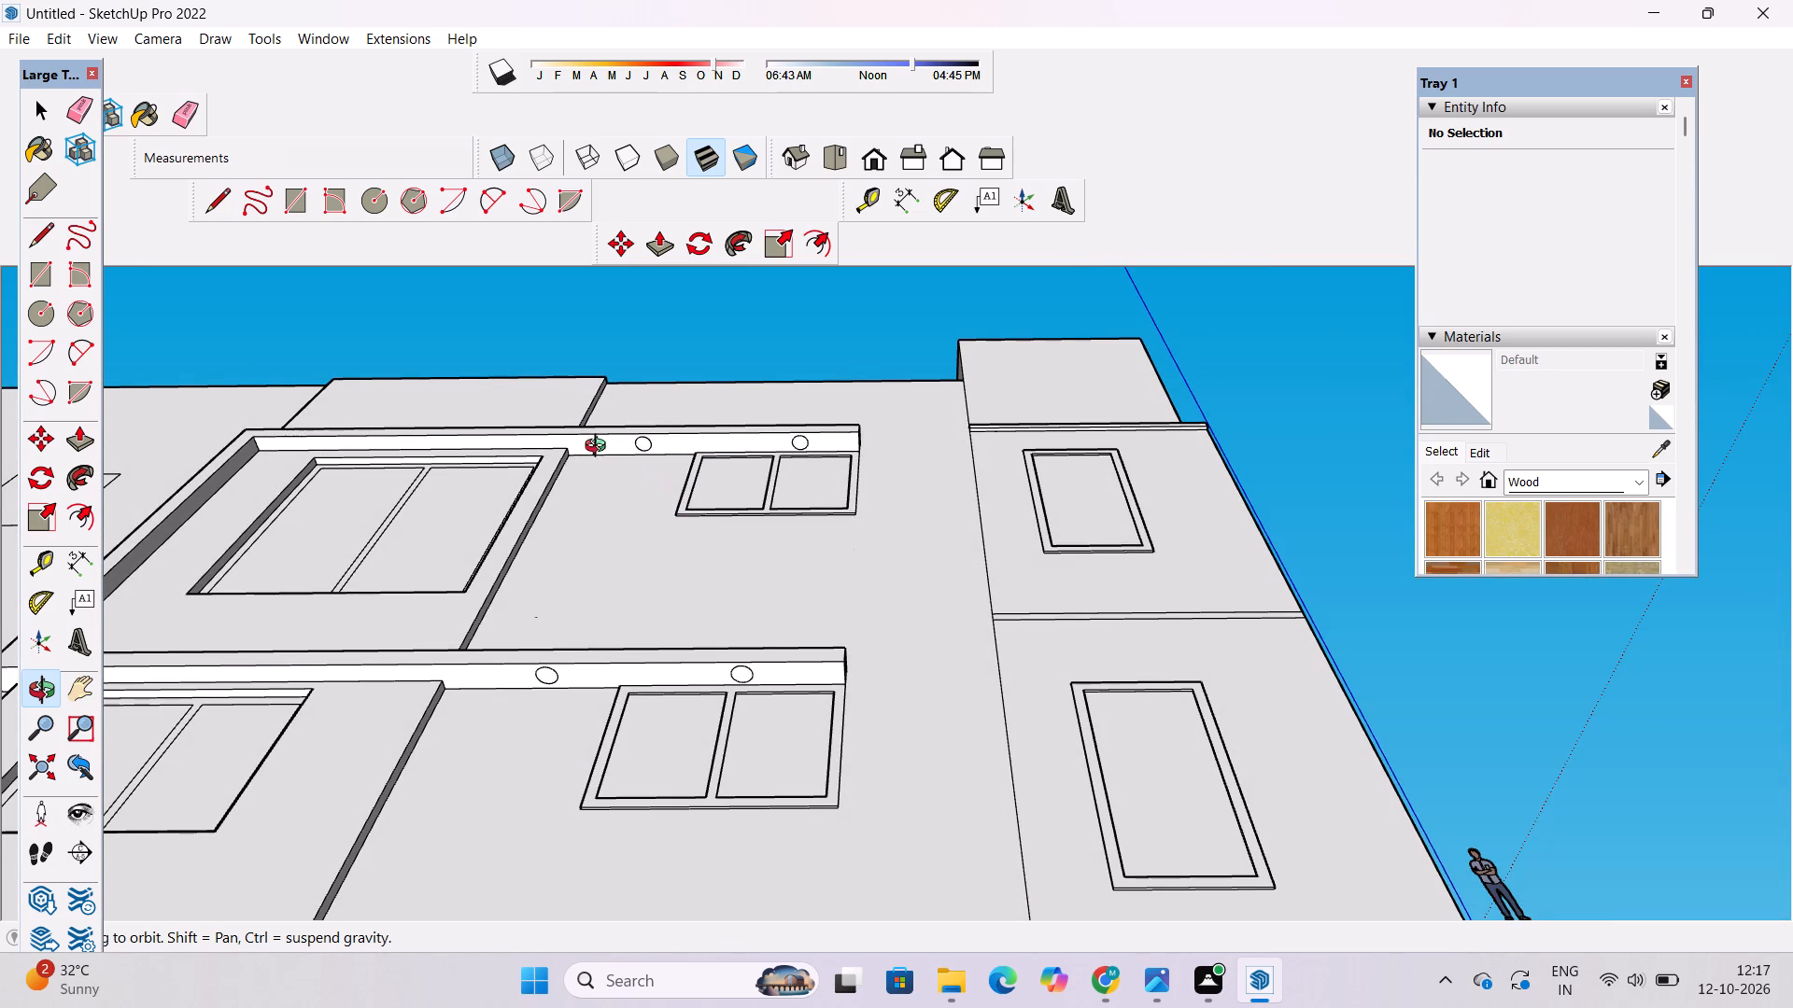
{"action": "scroll", "coordinate": [529, 528], "scroll_direction": "down", "scroll_amount": 4}
{"action": "scroll", "coordinate": [525, 535], "scroll_direction": "up", "scroll_amount": 4}
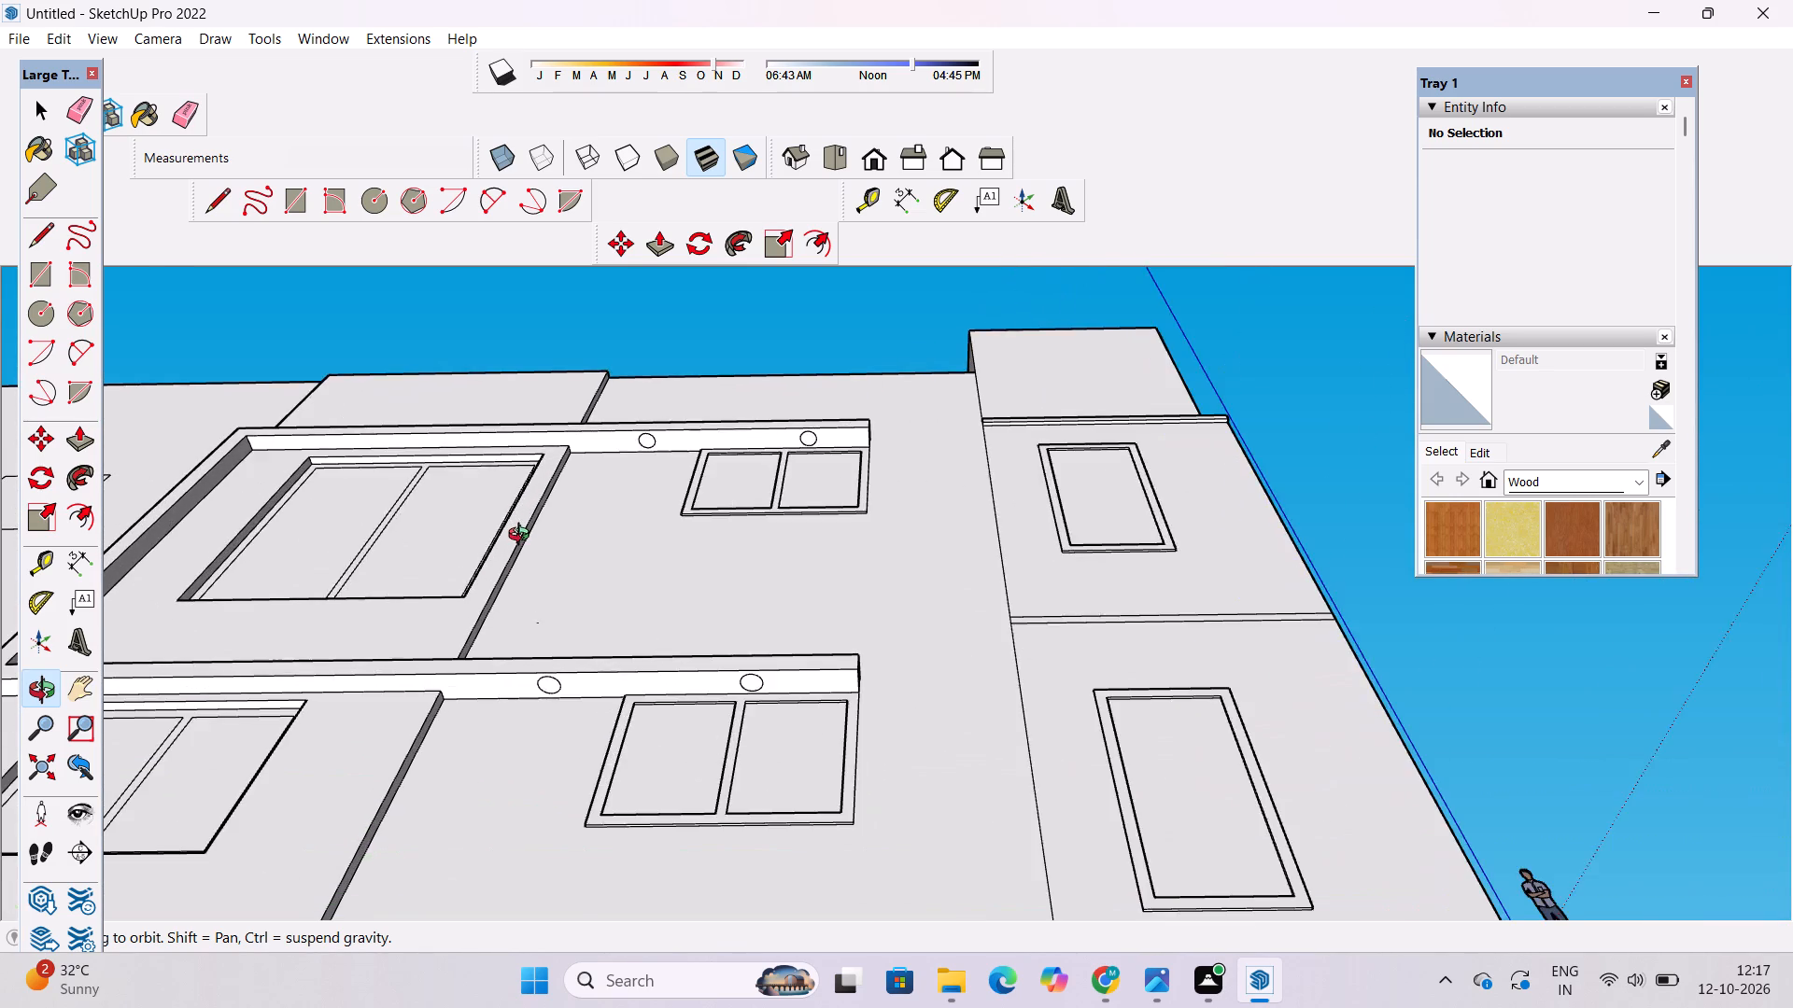
{"action": "scroll", "coordinate": [523, 537], "scroll_direction": "up", "scroll_amount": 5}
{"action": "left_click_drag", "start_coordinate": [476, 555], "coordinate": [553, 497]}
{"action": "scroll", "coordinate": [455, 469], "scroll_direction": "down", "scroll_amount": 5}
{"action": "left_click_drag", "start_coordinate": [850, 495], "coordinate": [700, 491]}
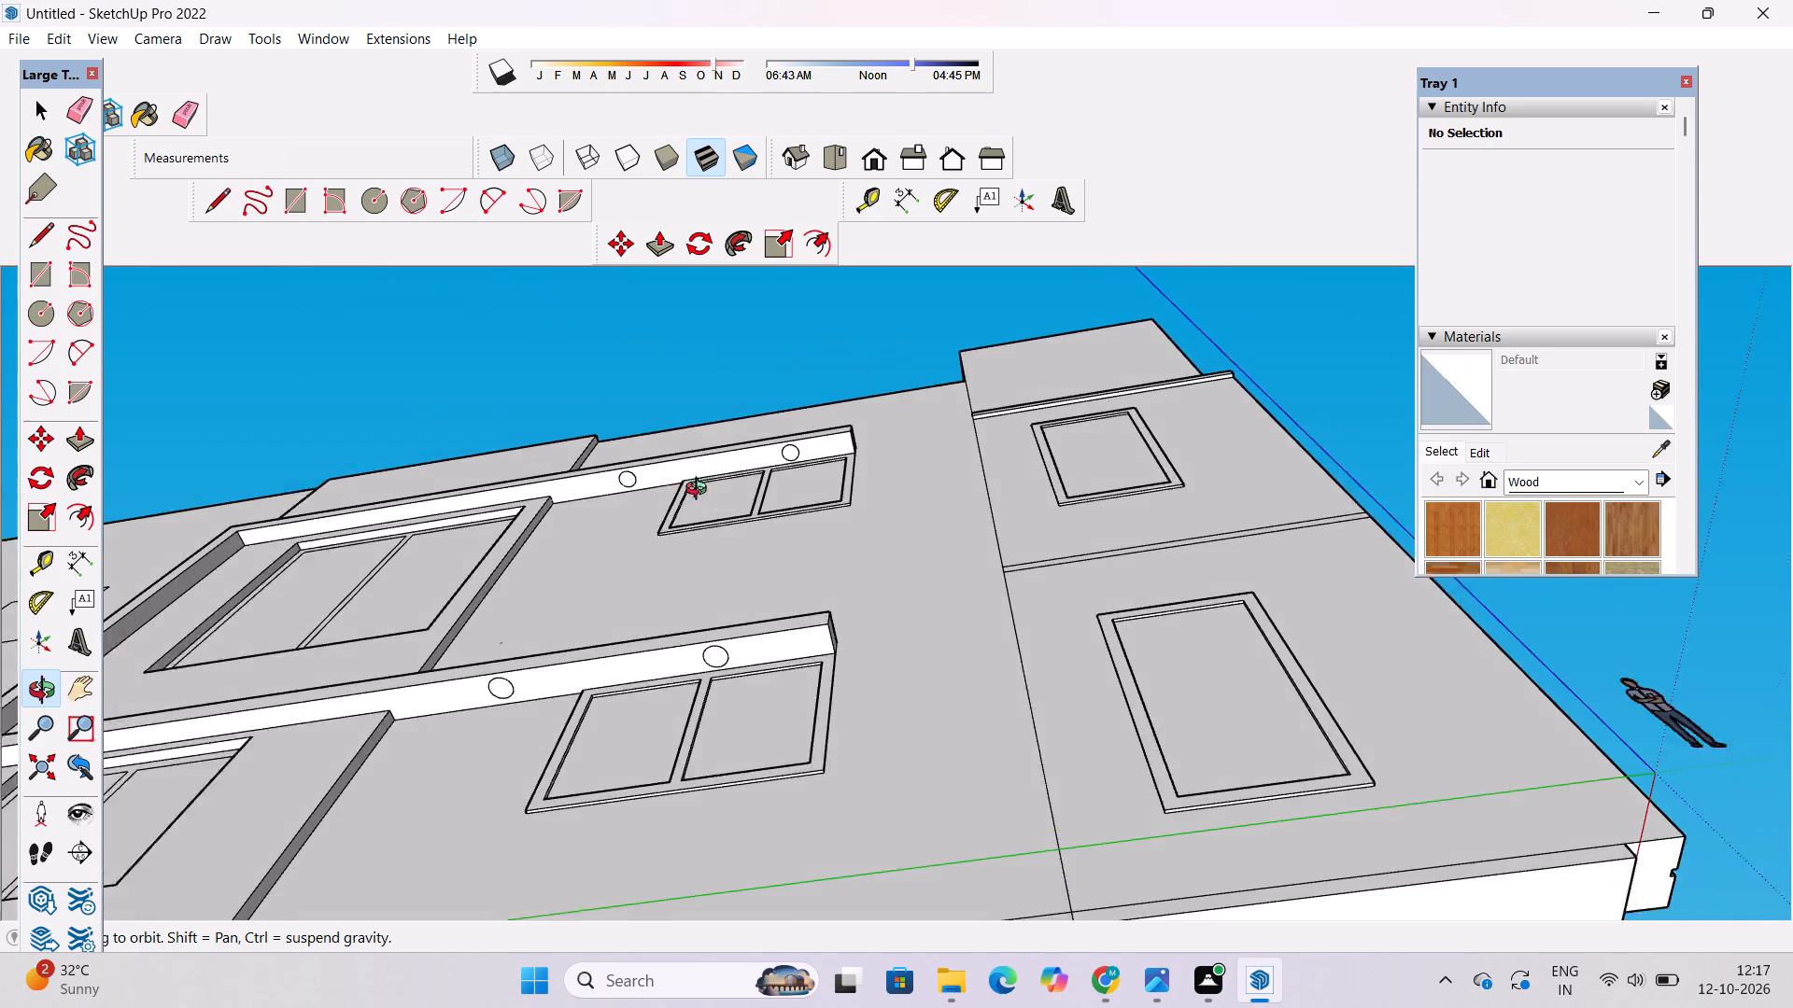
{"action": "left_click_drag", "start_coordinate": [700, 491], "coordinate": [676, 491]}
{"action": "scroll", "coordinate": [649, 500], "scroll_direction": "down", "scroll_amount": 2}
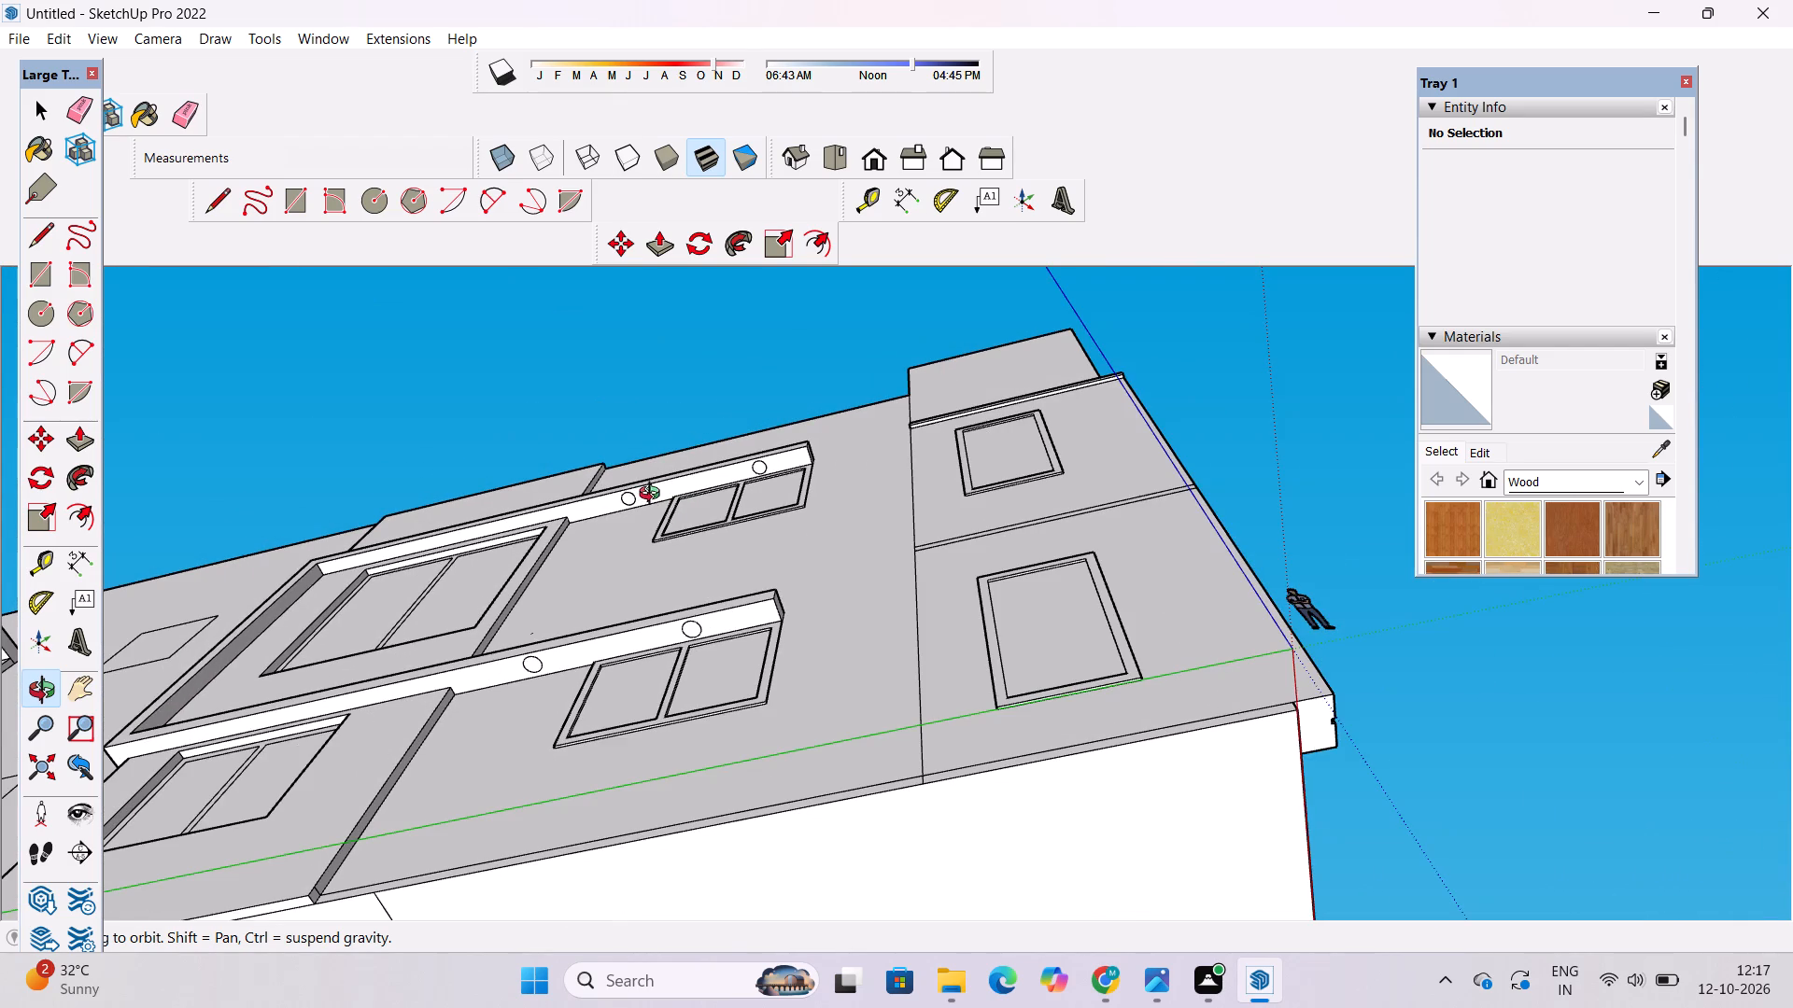
{"action": "scroll", "coordinate": [656, 497], "scroll_direction": "down", "scroll_amount": 5}
{"action": "left_click_drag", "start_coordinate": [670, 509], "coordinate": [723, 656]}
{"action": "scroll", "coordinate": [558, 583], "scroll_direction": "down", "scroll_amount": 1}
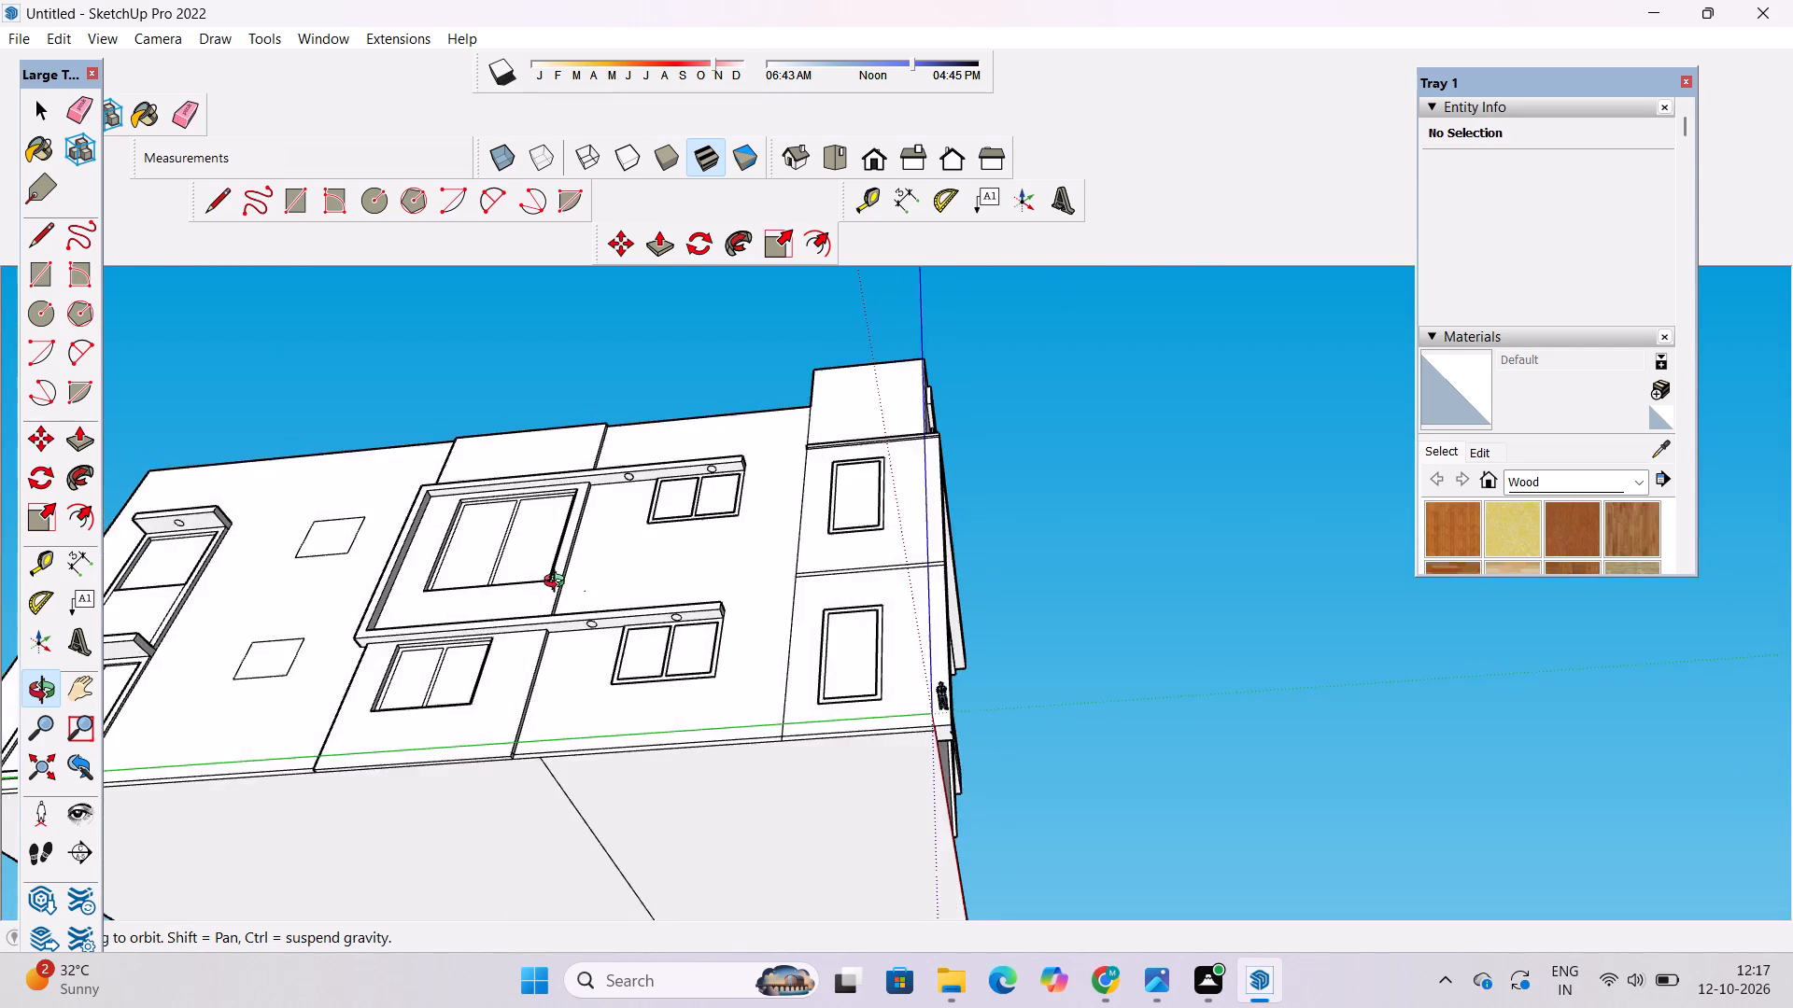
{"action": "scroll", "coordinate": [558, 583], "scroll_direction": "down", "scroll_amount": 1}
{"action": "left_click_drag", "start_coordinate": [548, 581], "coordinate": [571, 731]}
{"action": "scroll", "coordinate": [567, 620], "scroll_direction": "up", "scroll_amount": 3}
{"action": "left_click_drag", "start_coordinate": [1022, 607], "coordinate": [610, 491]}
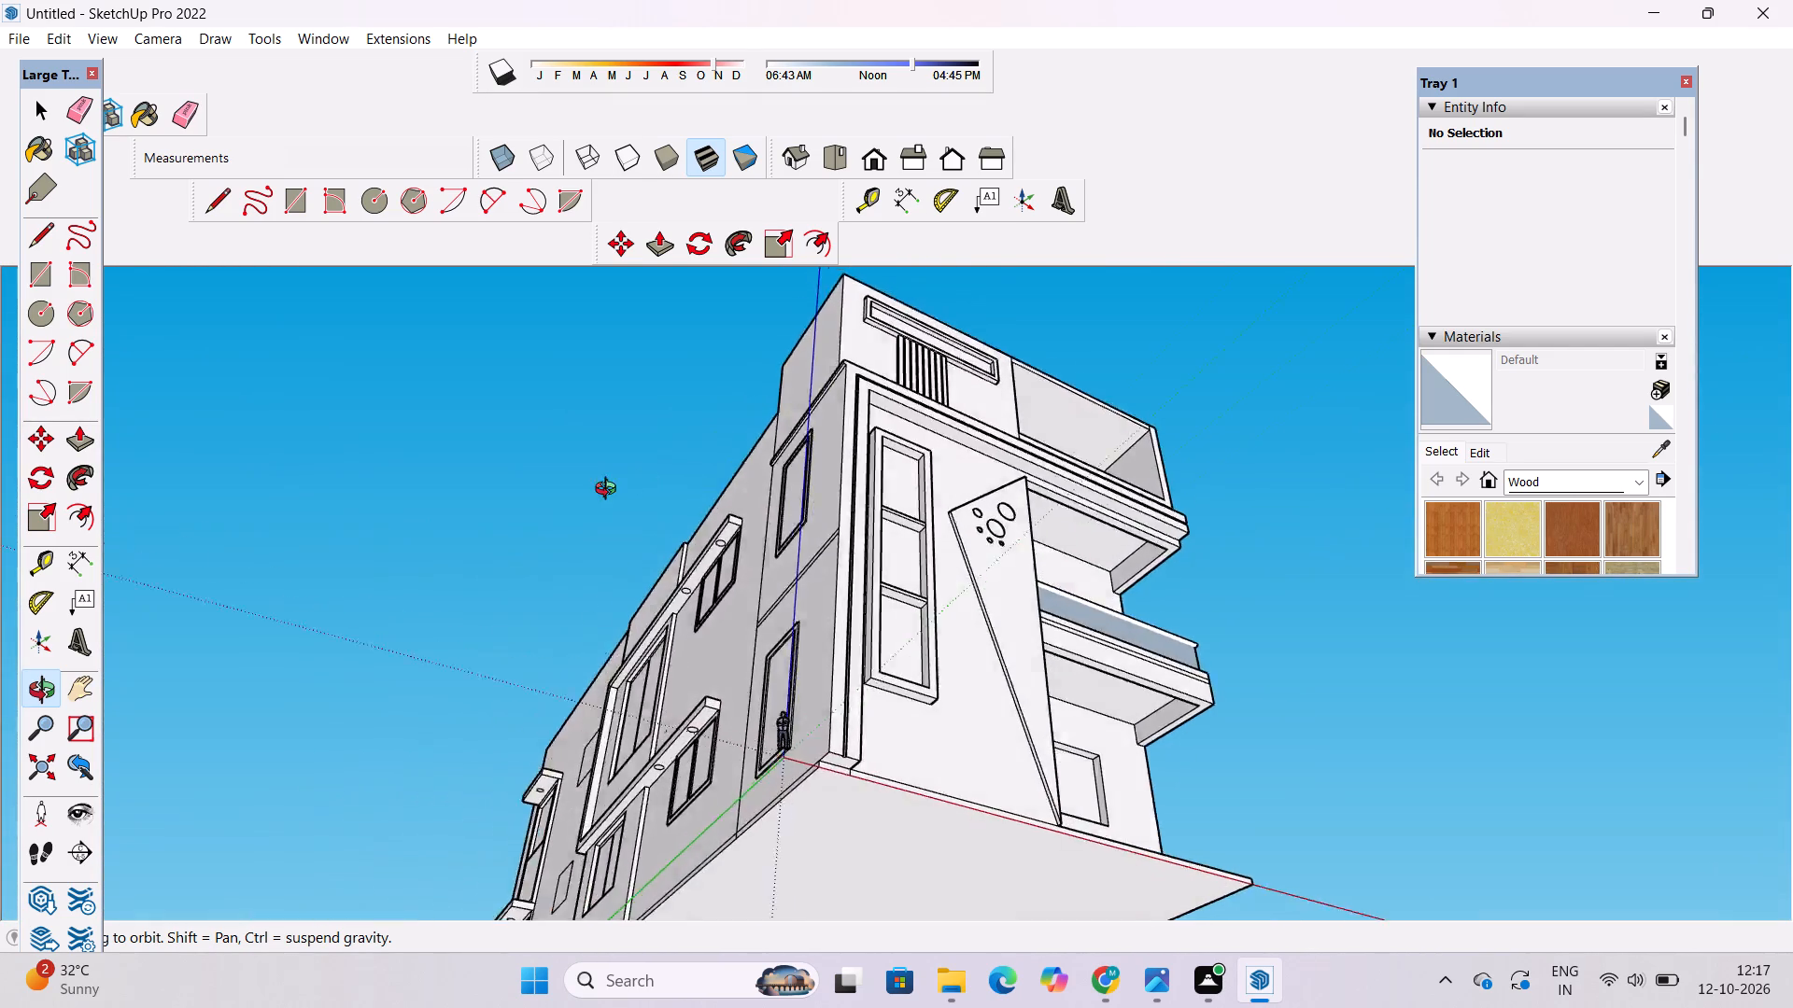
{"action": "left_click_drag", "start_coordinate": [610, 491], "coordinate": [380, 601]}
{"action": "scroll", "coordinate": [956, 489], "scroll_direction": "up", "scroll_amount": 3}
{"action": "left_click_drag", "start_coordinate": [1062, 512], "coordinate": [963, 545]}
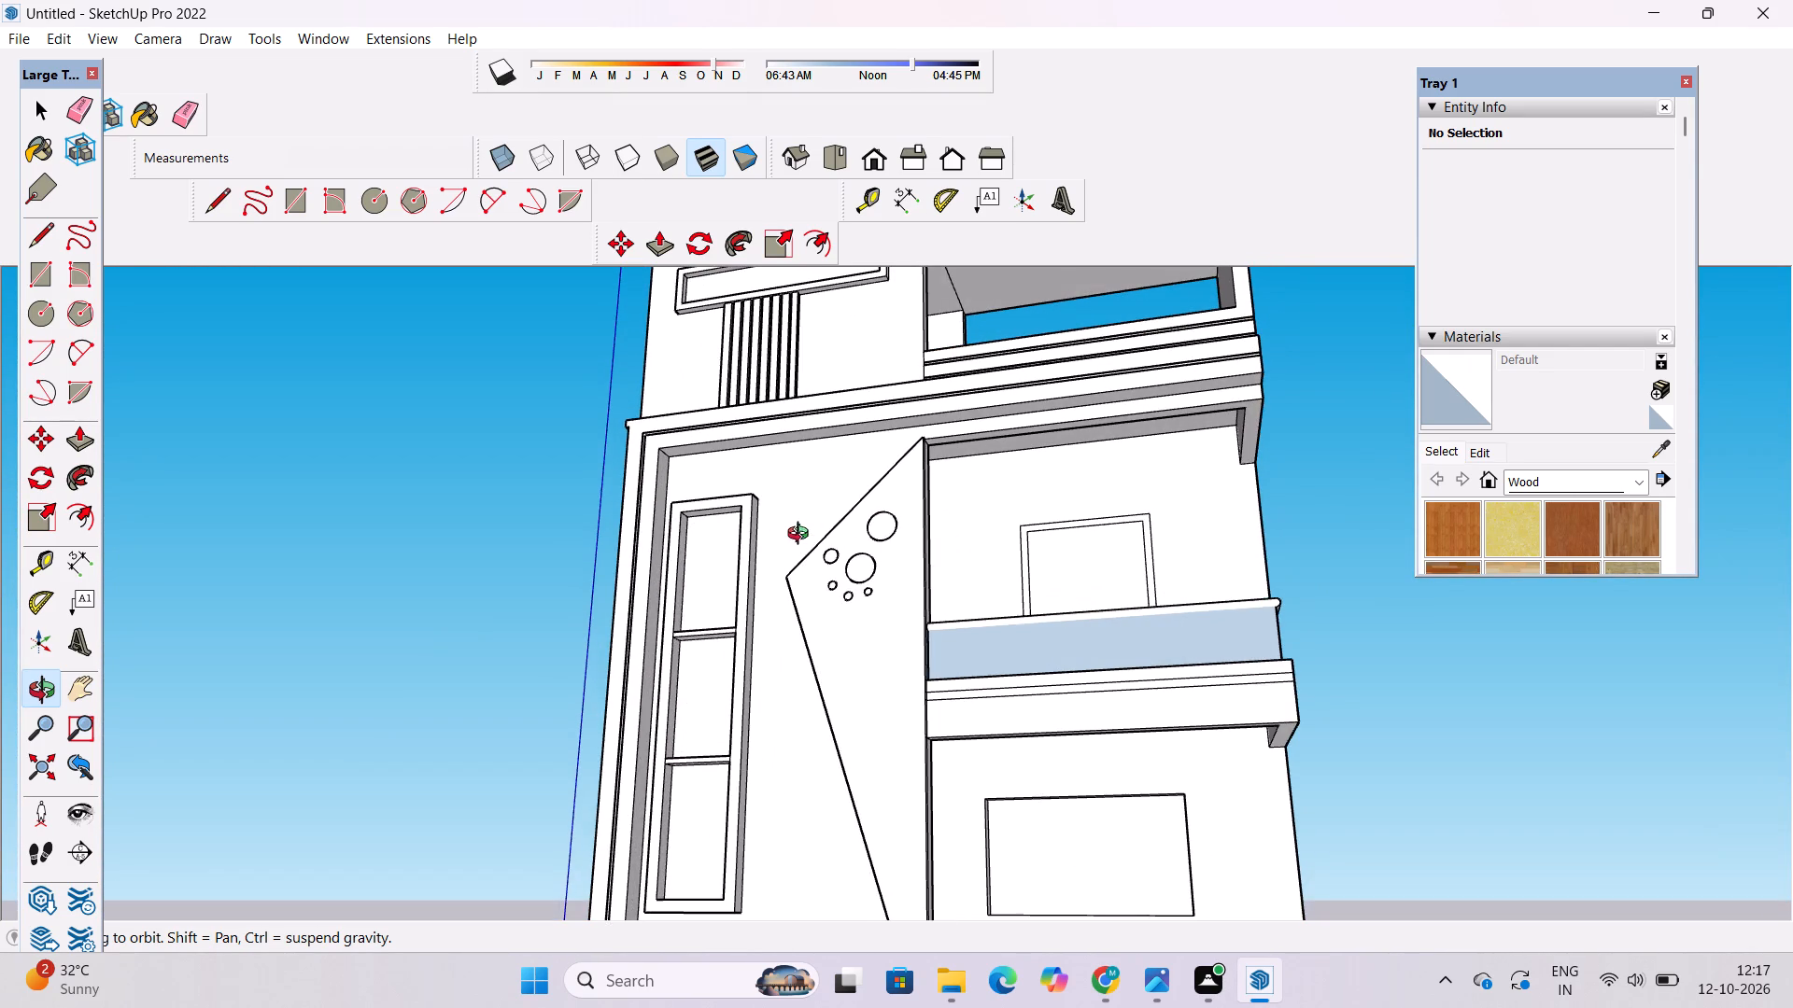
{"action": "scroll", "coordinate": [802, 536], "scroll_direction": "down", "scroll_amount": 4}
{"action": "left_click_drag", "start_coordinate": [629, 551], "coordinate": [829, 571]}
{"action": "scroll", "coordinate": [860, 535], "scroll_direction": "down", "scroll_amount": 6}
{"action": "left_click_drag", "start_coordinate": [679, 595], "coordinate": [1300, 821]}
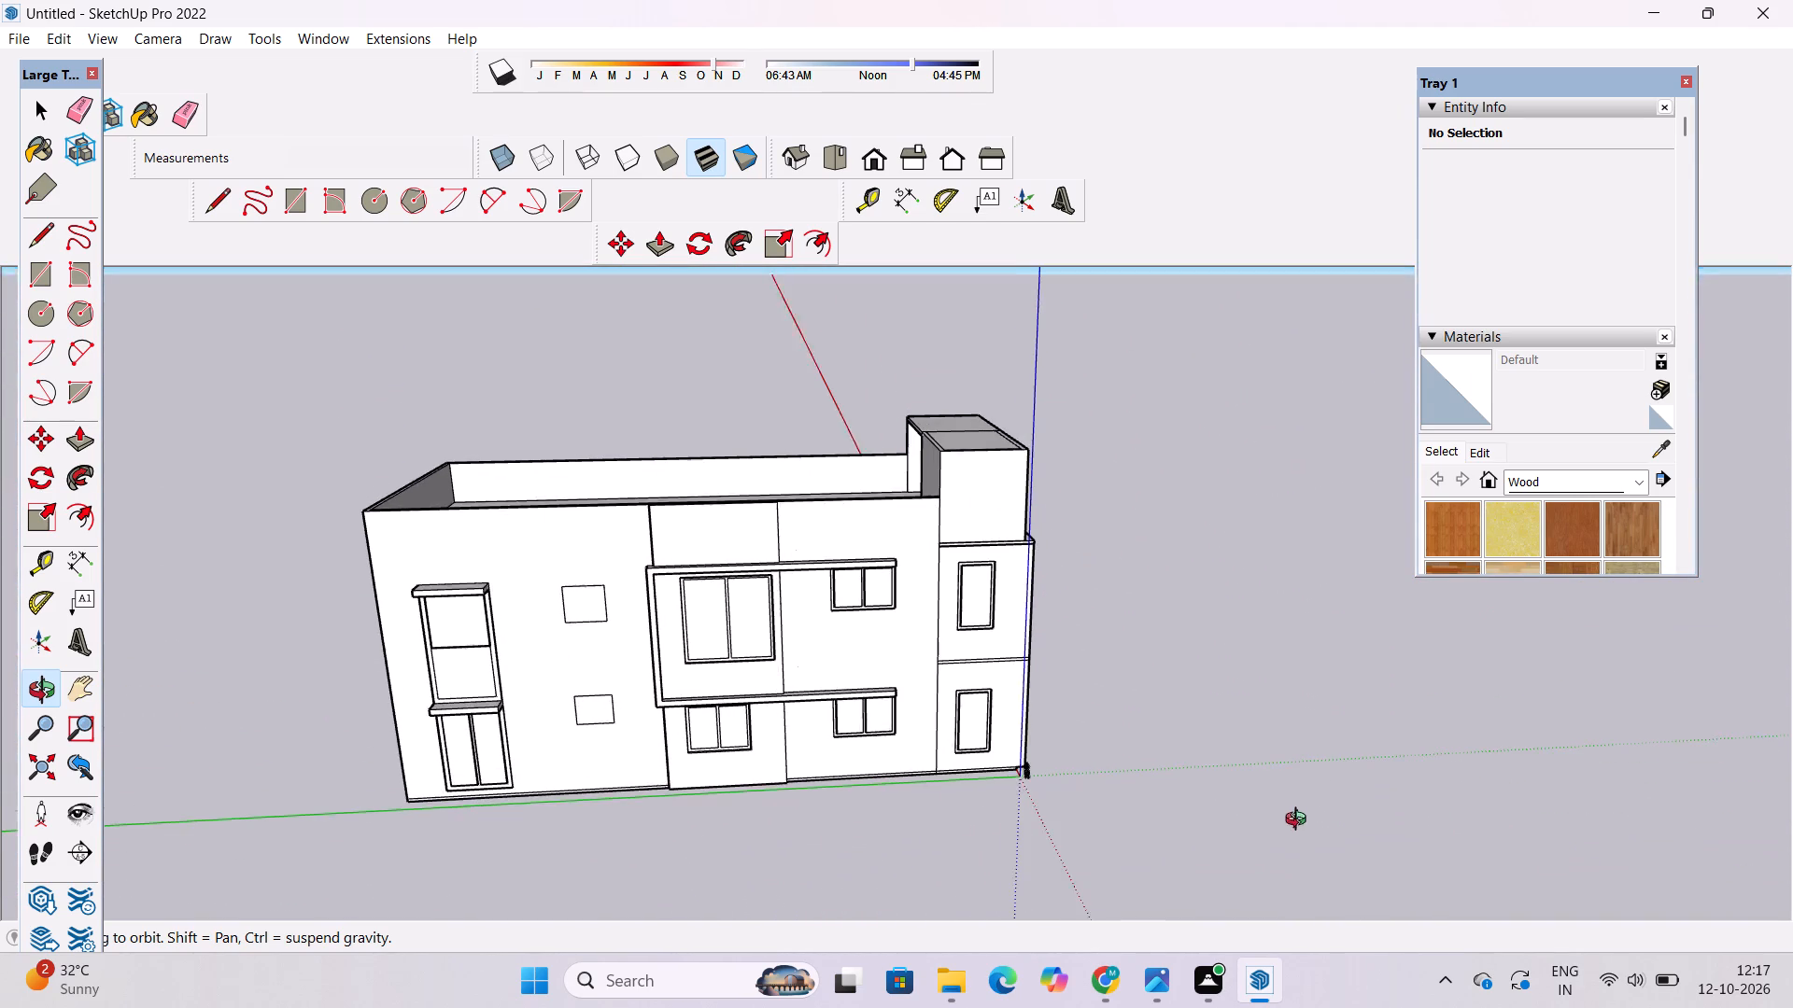
{"action": "left_click_drag", "start_coordinate": [1300, 821], "coordinate": [1298, 821]}
{"action": "scroll", "coordinate": [914, 676], "scroll_direction": "up", "scroll_amount": 1}
{"action": "left_click_drag", "start_coordinate": [965, 690], "coordinate": [730, 669], "text": "shift"}
{"action": "left_click_drag", "start_coordinate": [737, 655], "coordinate": [966, 705], "text": "shift"}
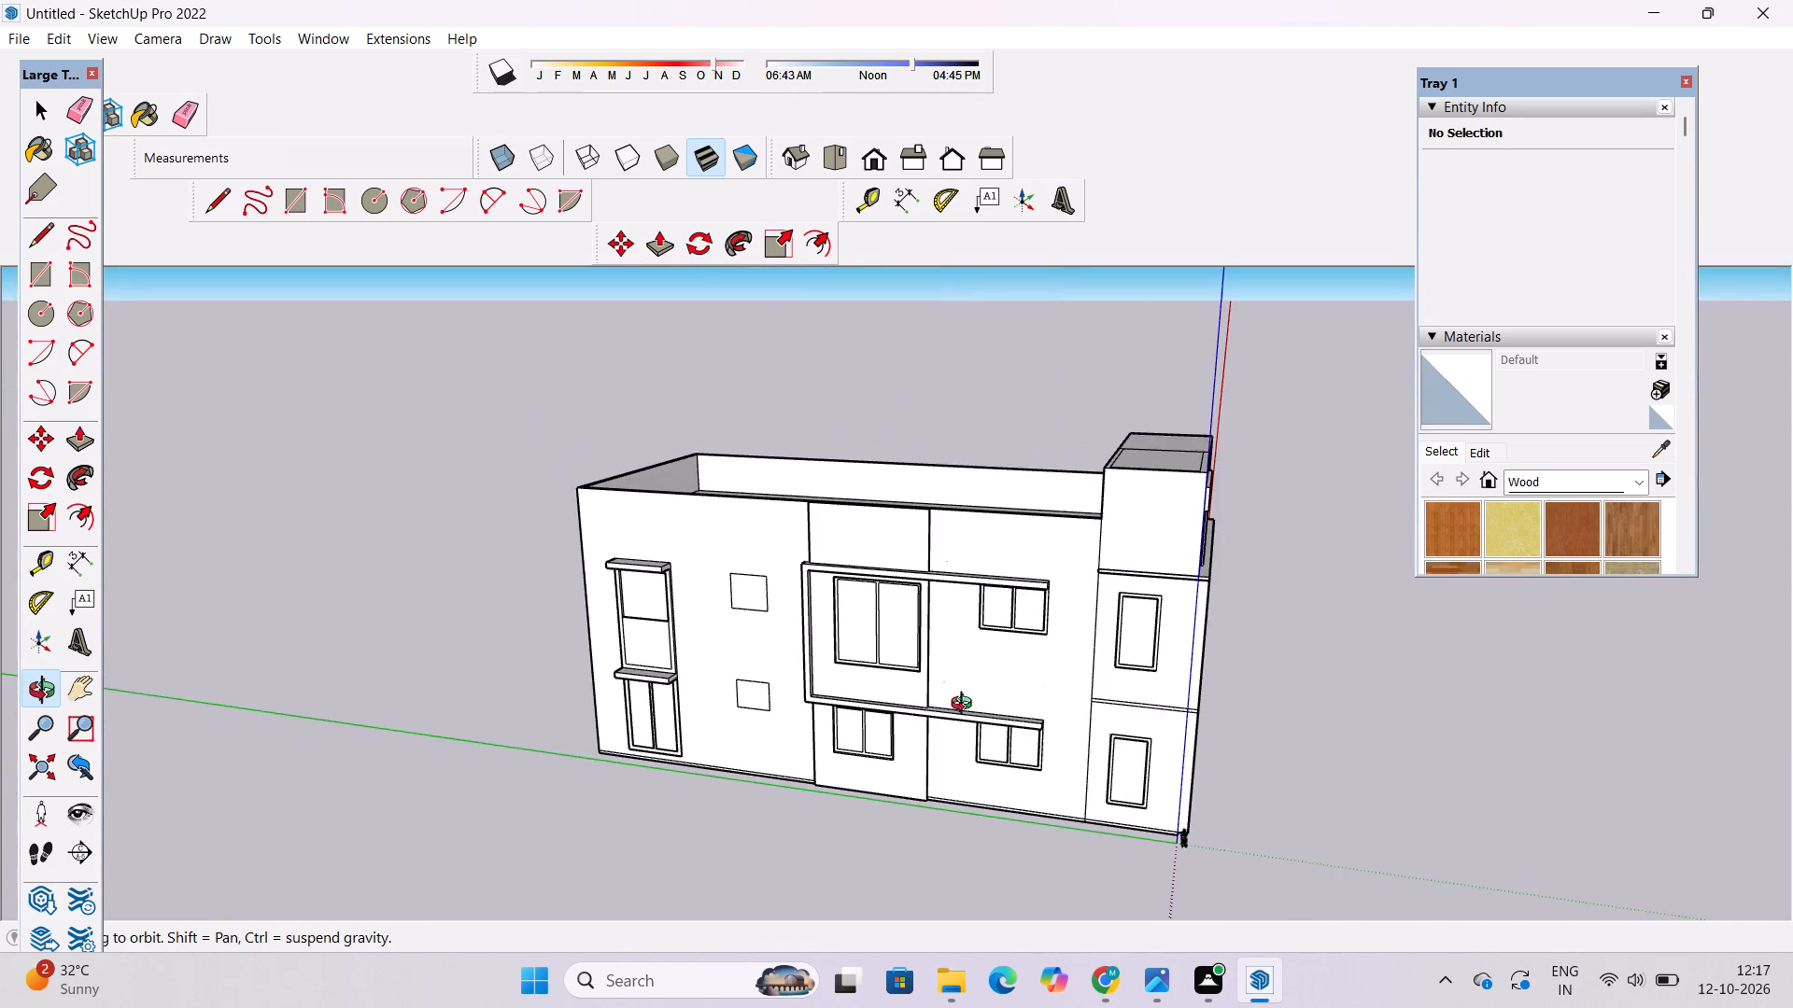
{"action": "left_click_drag", "start_coordinate": [966, 706], "coordinate": [908, 687]}
{"action": "left_click_drag", "start_coordinate": [882, 675], "coordinate": [1034, 772], "text": "shift"}
{"action": "scroll", "coordinate": [964, 683], "scroll_direction": "up", "scroll_amount": 4}
{"action": "left_click_drag", "start_coordinate": [868, 776], "coordinate": [759, 646], "text": "shift"}
Offset the outline of the upper square opening on the side wall 1' inward.
{"action": "scroll", "coordinate": [769, 601], "scroll_direction": "up", "scroll_amount": 2}
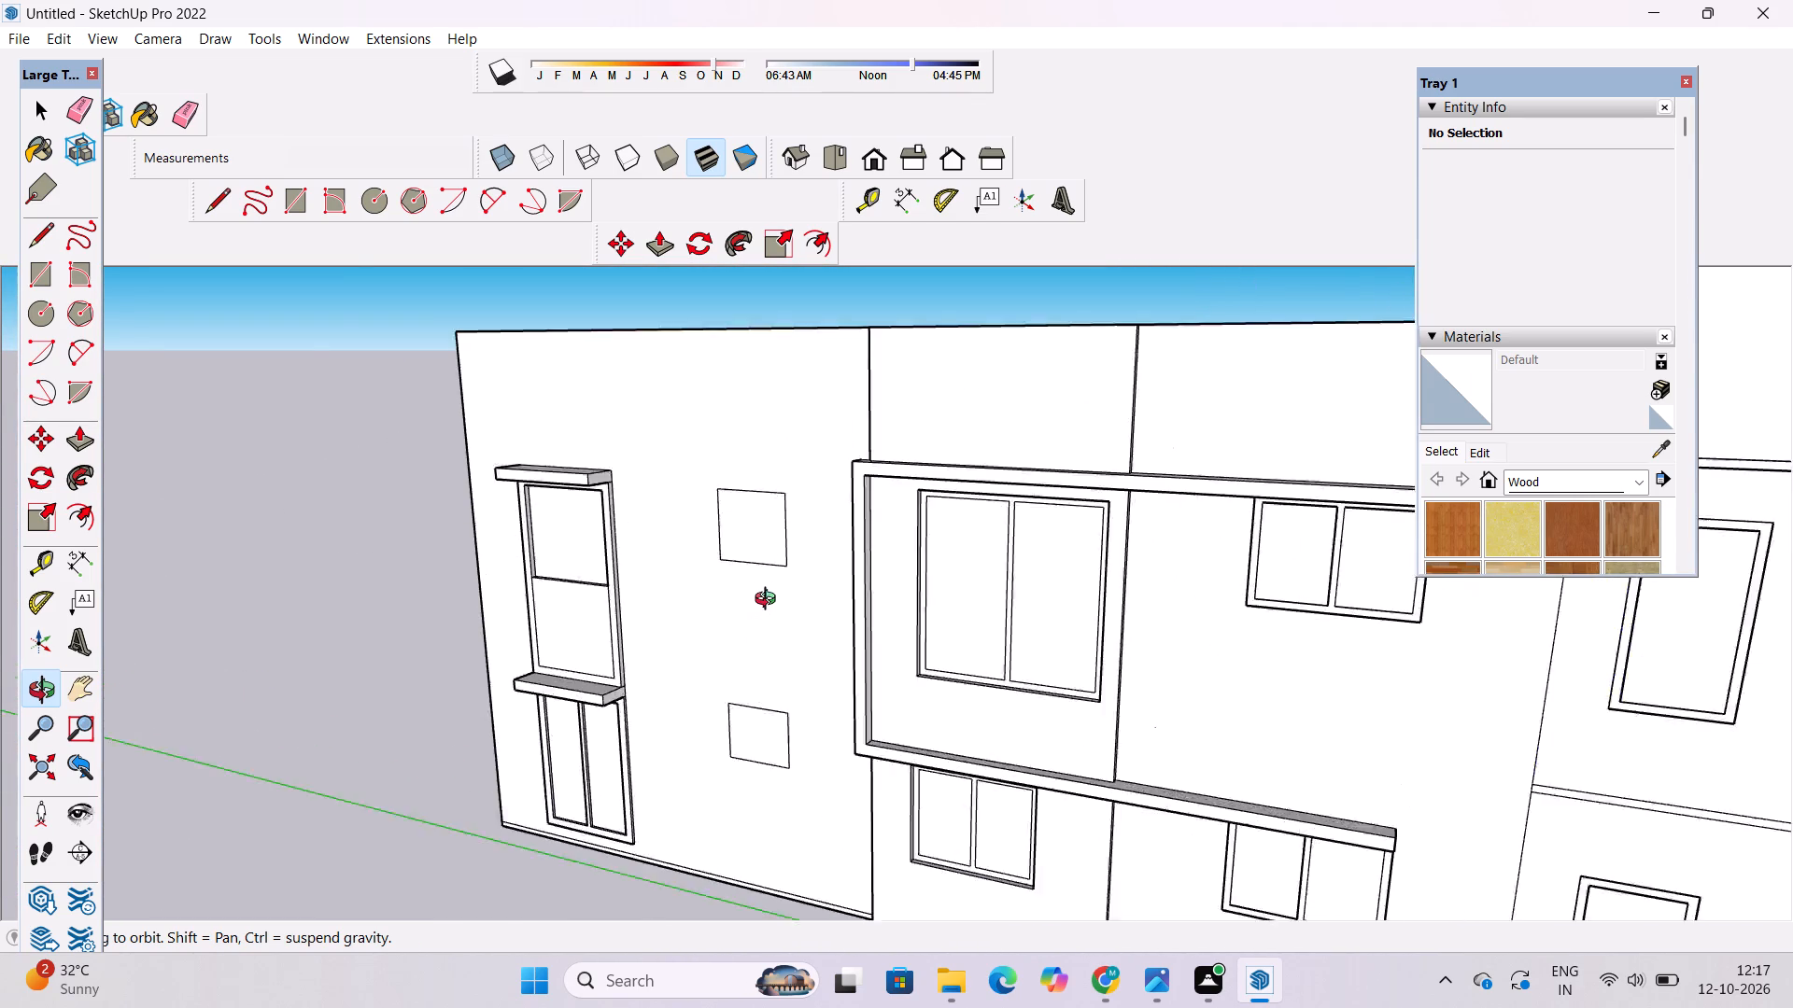
{"action": "scroll", "coordinate": [769, 601], "scroll_direction": "up", "scroll_amount": 7}
{"action": "scroll", "coordinate": [753, 579], "scroll_direction": "down", "scroll_amount": 3}
{"action": "left_click_drag", "start_coordinate": [780, 558], "coordinate": [741, 595], "text": "shift"}
{"action": "left_click_drag", "start_coordinate": [727, 608], "coordinate": [769, 562]}
{"action": "scroll", "coordinate": [764, 544], "scroll_direction": "up", "scroll_amount": 3}
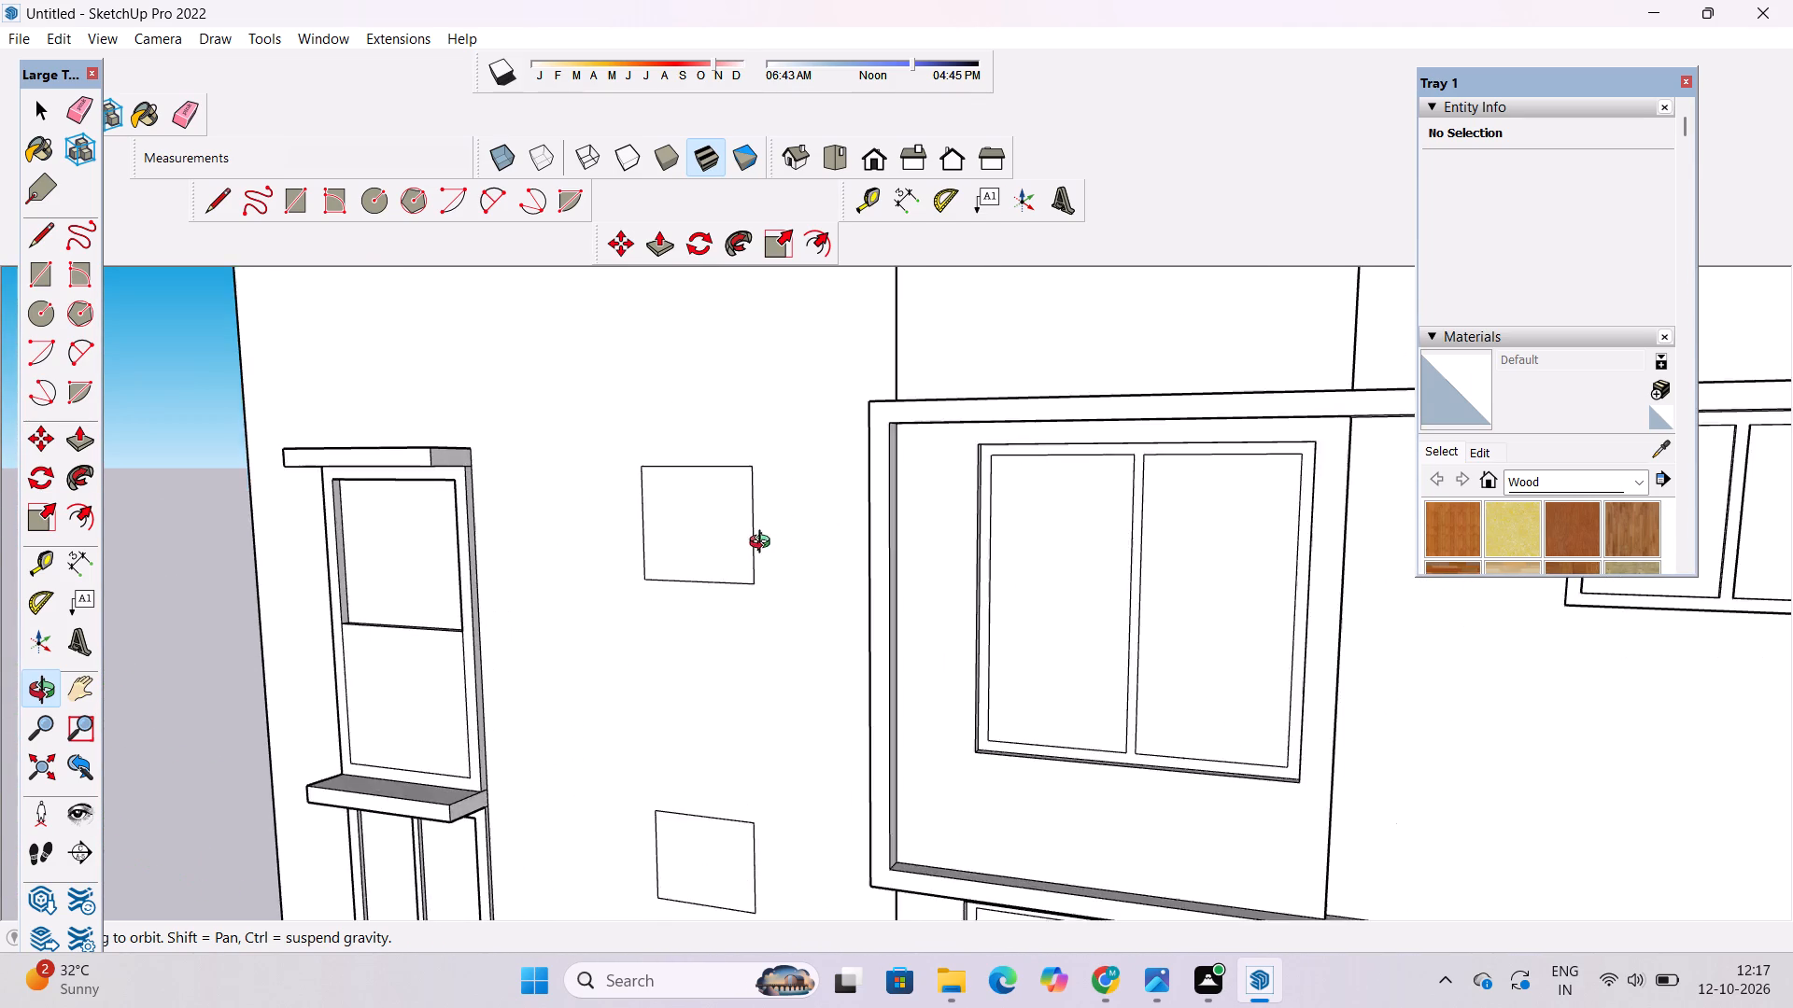
{"action": "left_click_drag", "start_coordinate": [737, 542], "coordinate": [703, 541], "text": "shift"}
{"action": "left_click_drag", "start_coordinate": [704, 541], "coordinate": [770, 543]}
{"action": "type", "text": "of"}
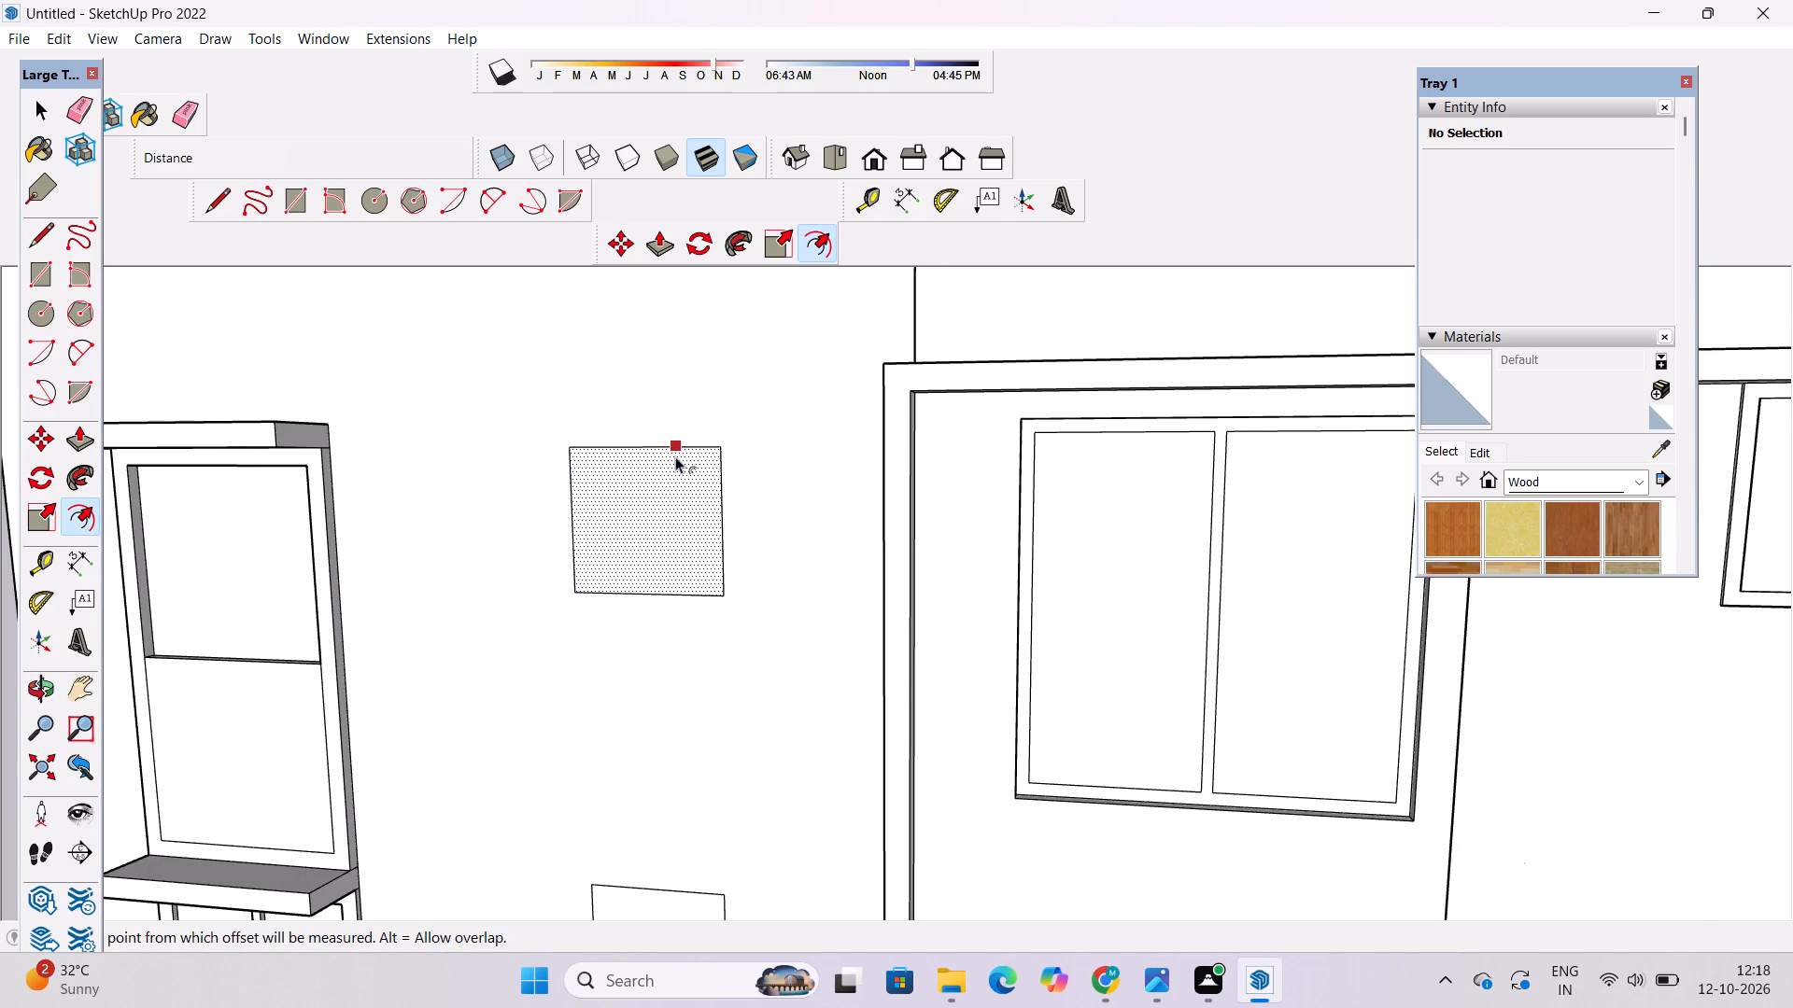
{"action": "left_click", "coordinate": [675, 460]}
{"action": "type", "text": "1'"}
{"action": "key", "text": "Return"}
Offset the outline of the lower square opening on the side wall 1' inward.
{"action": "scroll", "coordinate": [656, 392], "scroll_direction": "down", "scroll_amount": 6}
{"action": "scroll", "coordinate": [667, 753], "scroll_direction": "up", "scroll_amount": 8}
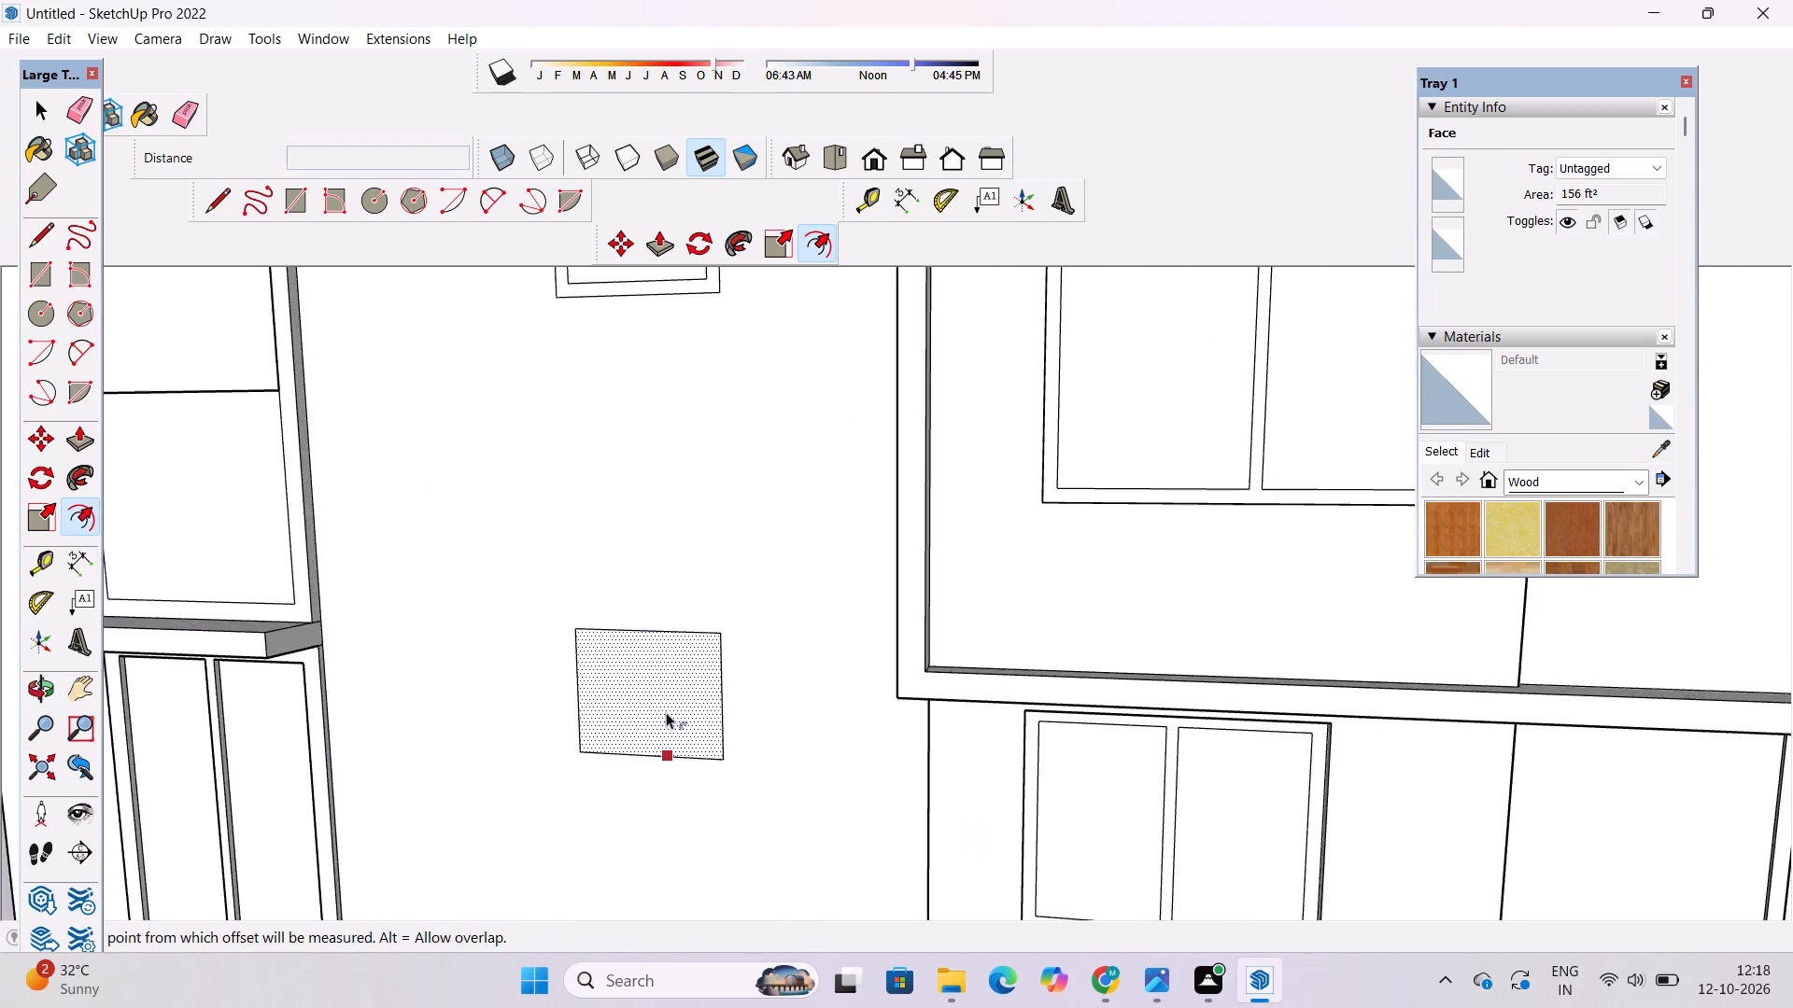
{"action": "scroll", "coordinate": [666, 712], "scroll_direction": "up", "scroll_amount": 3}
{"action": "left_click", "coordinate": [683, 594]}
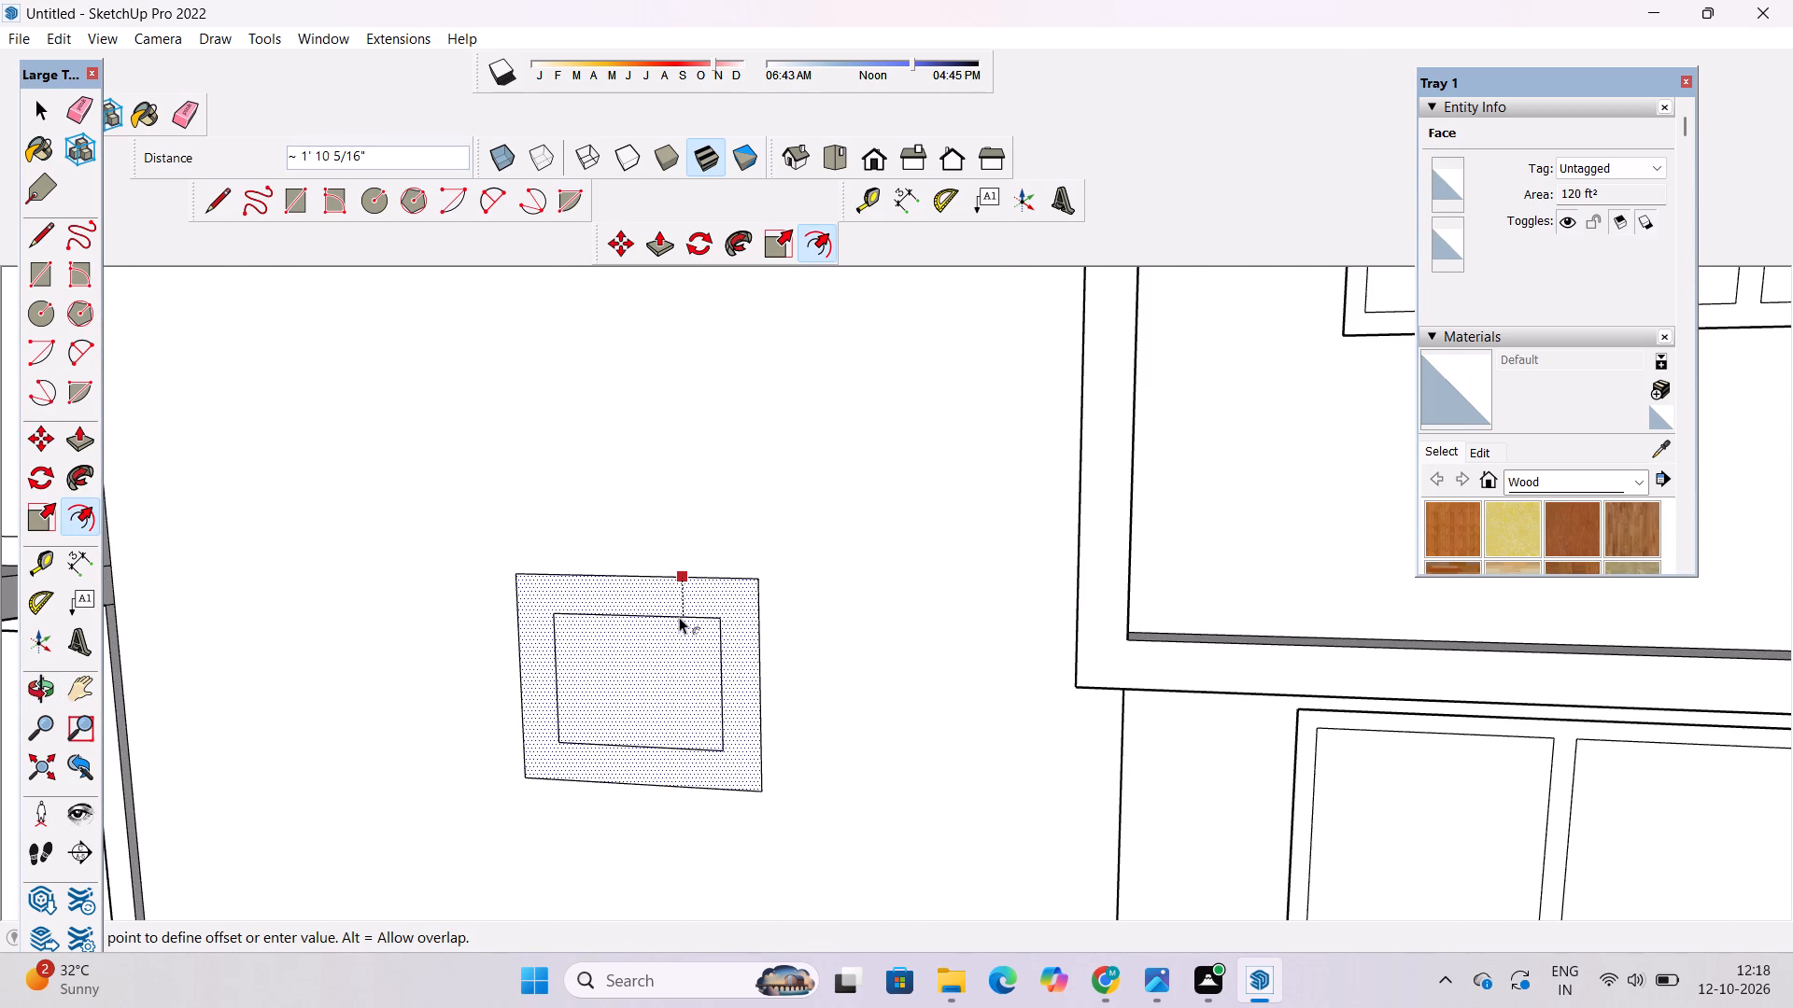
{"action": "type", "text": "1'"}
{"action": "key", "text": "Return"}
{"action": "key", "text": "space"}
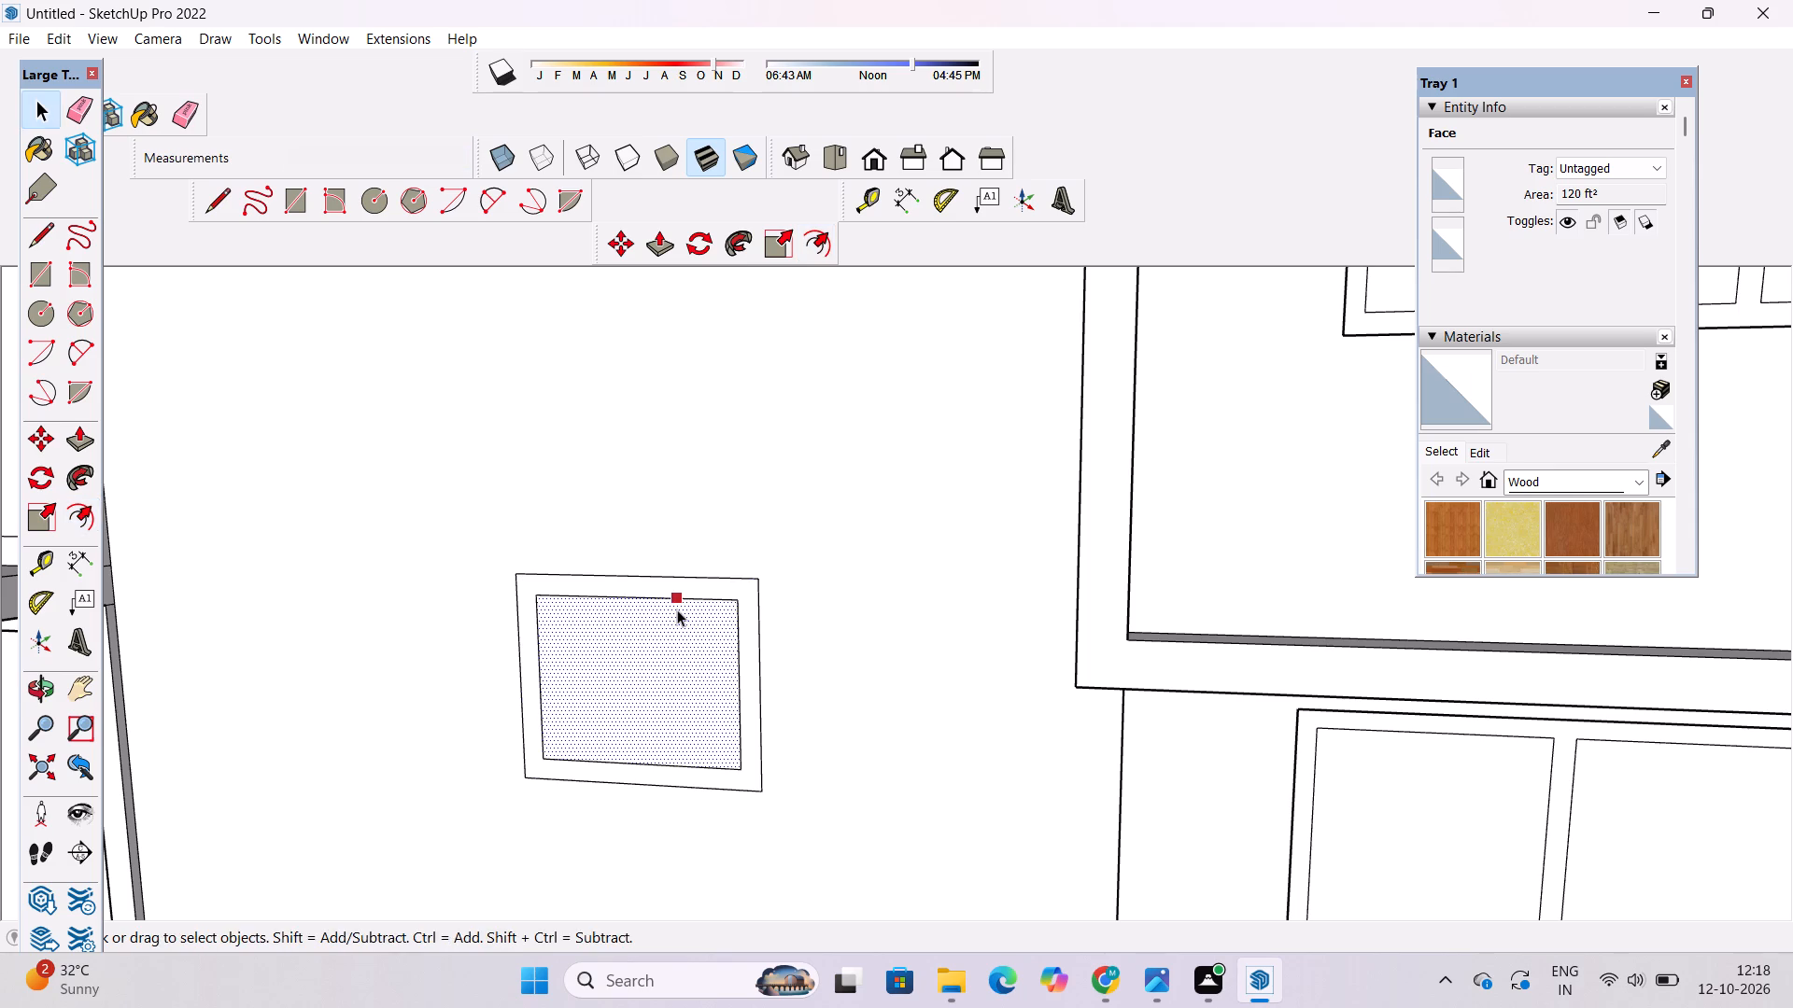
Clear the selection and review the full side wall with its two framed square openings.
{"action": "type", "text": "o"}
{"action": "scroll", "coordinate": [627, 563], "scroll_direction": "down", "scroll_amount": 12}
{"action": "scroll", "coordinate": [628, 757], "scroll_direction": "down", "scroll_amount": 7}
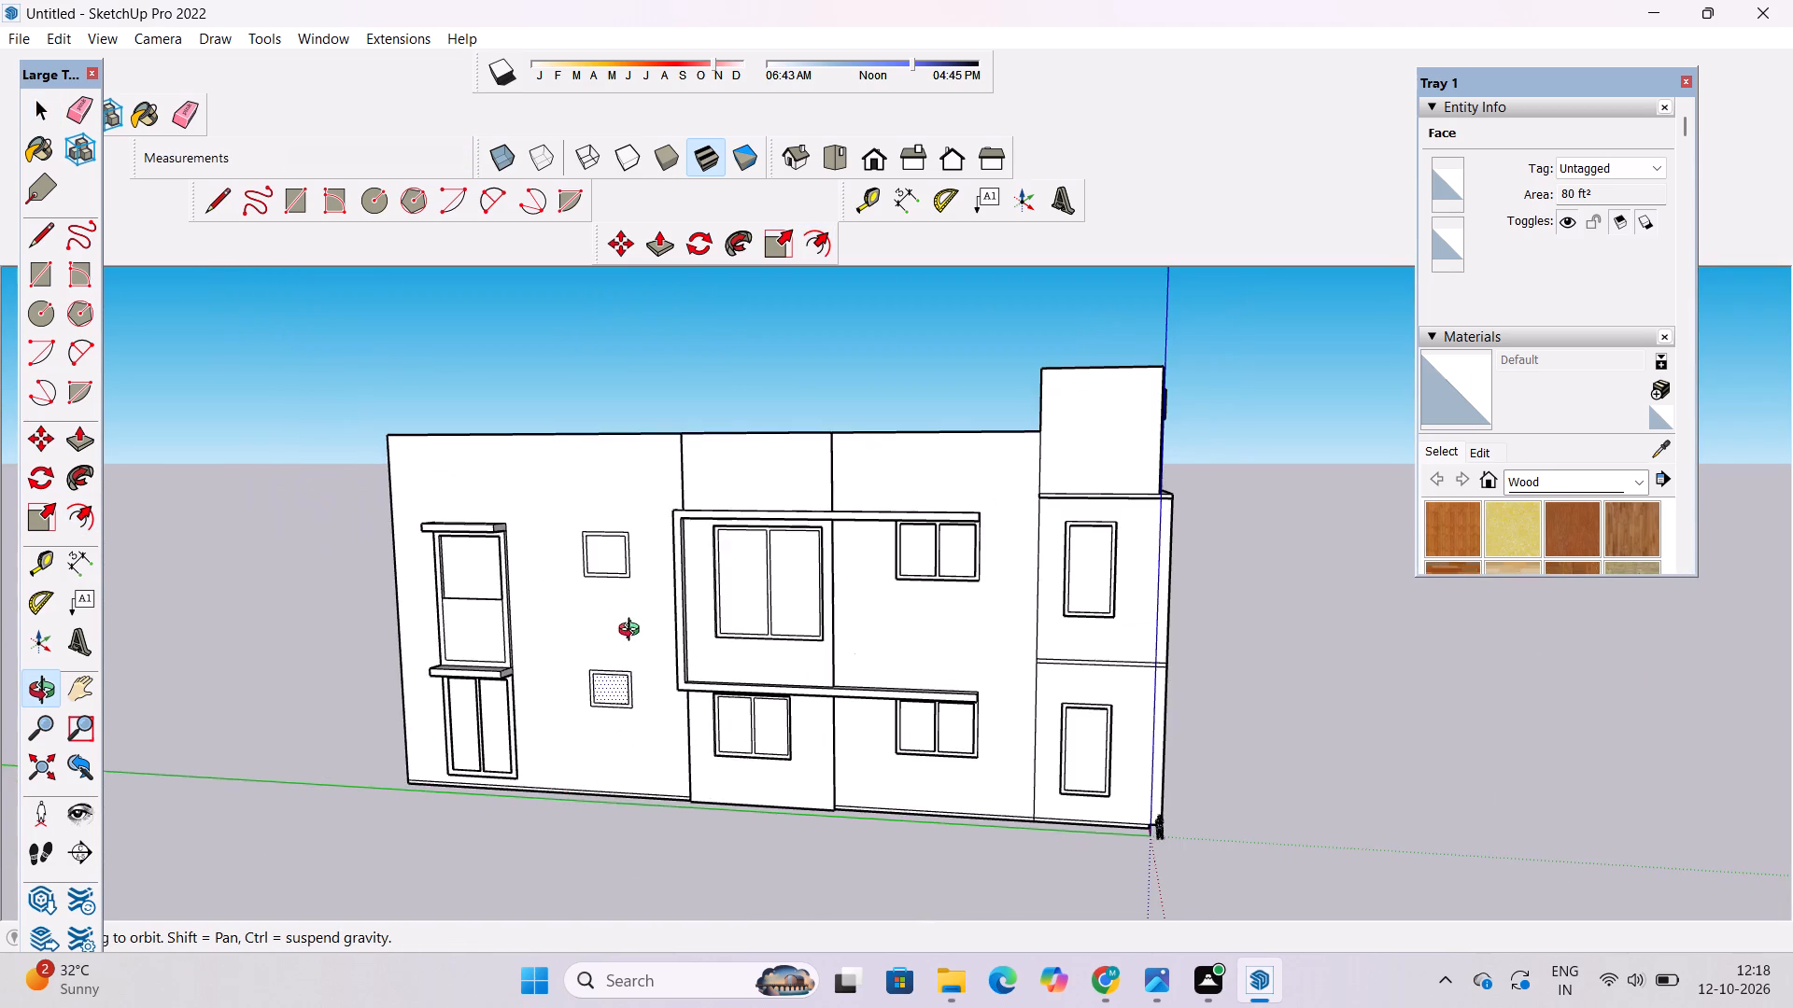
{"action": "scroll", "coordinate": [633, 630], "scroll_direction": "up", "scroll_amount": 6}
{"action": "left_click_drag", "start_coordinate": [633, 630], "coordinate": [634, 686], "text": "shift"}
{"action": "key", "text": "space"}
{"action": "left_click", "coordinate": [176, 714]}
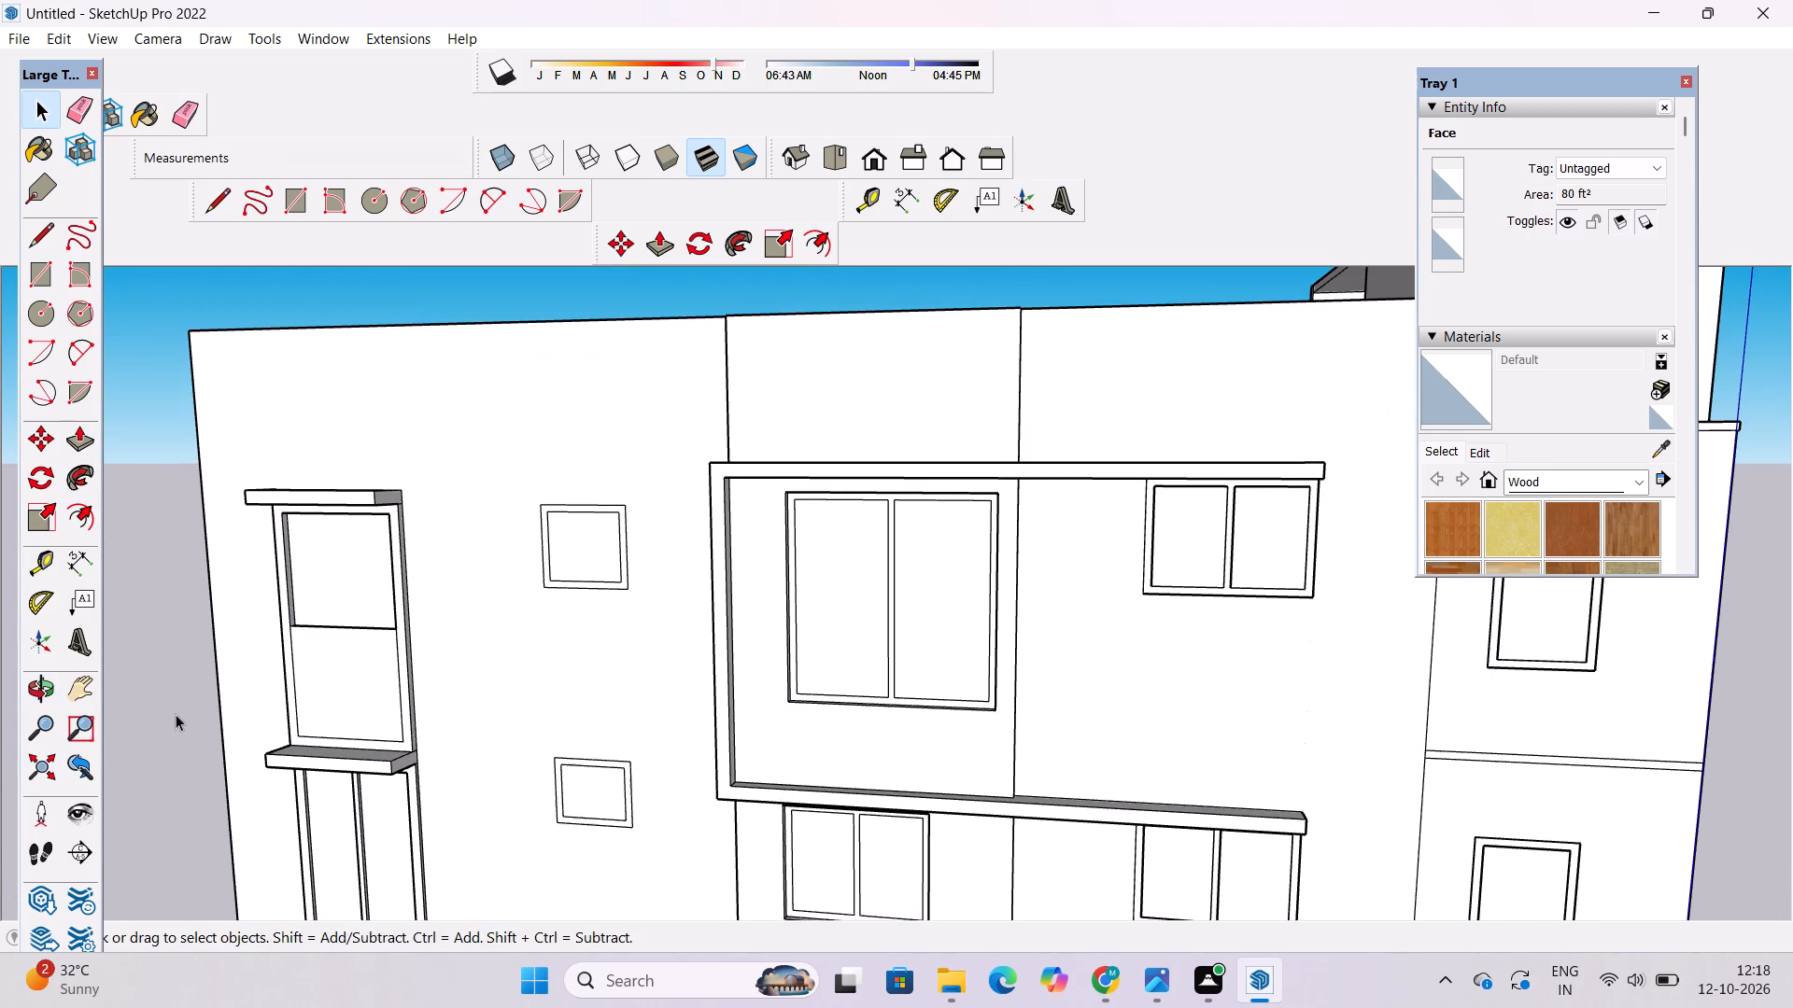
{"action": "key", "text": "o"}
{"action": "left_click_drag", "start_coordinate": [674, 637], "coordinate": [564, 653]}
{"action": "left_click_drag", "start_coordinate": [533, 652], "coordinate": [549, 629], "text": "shift"}
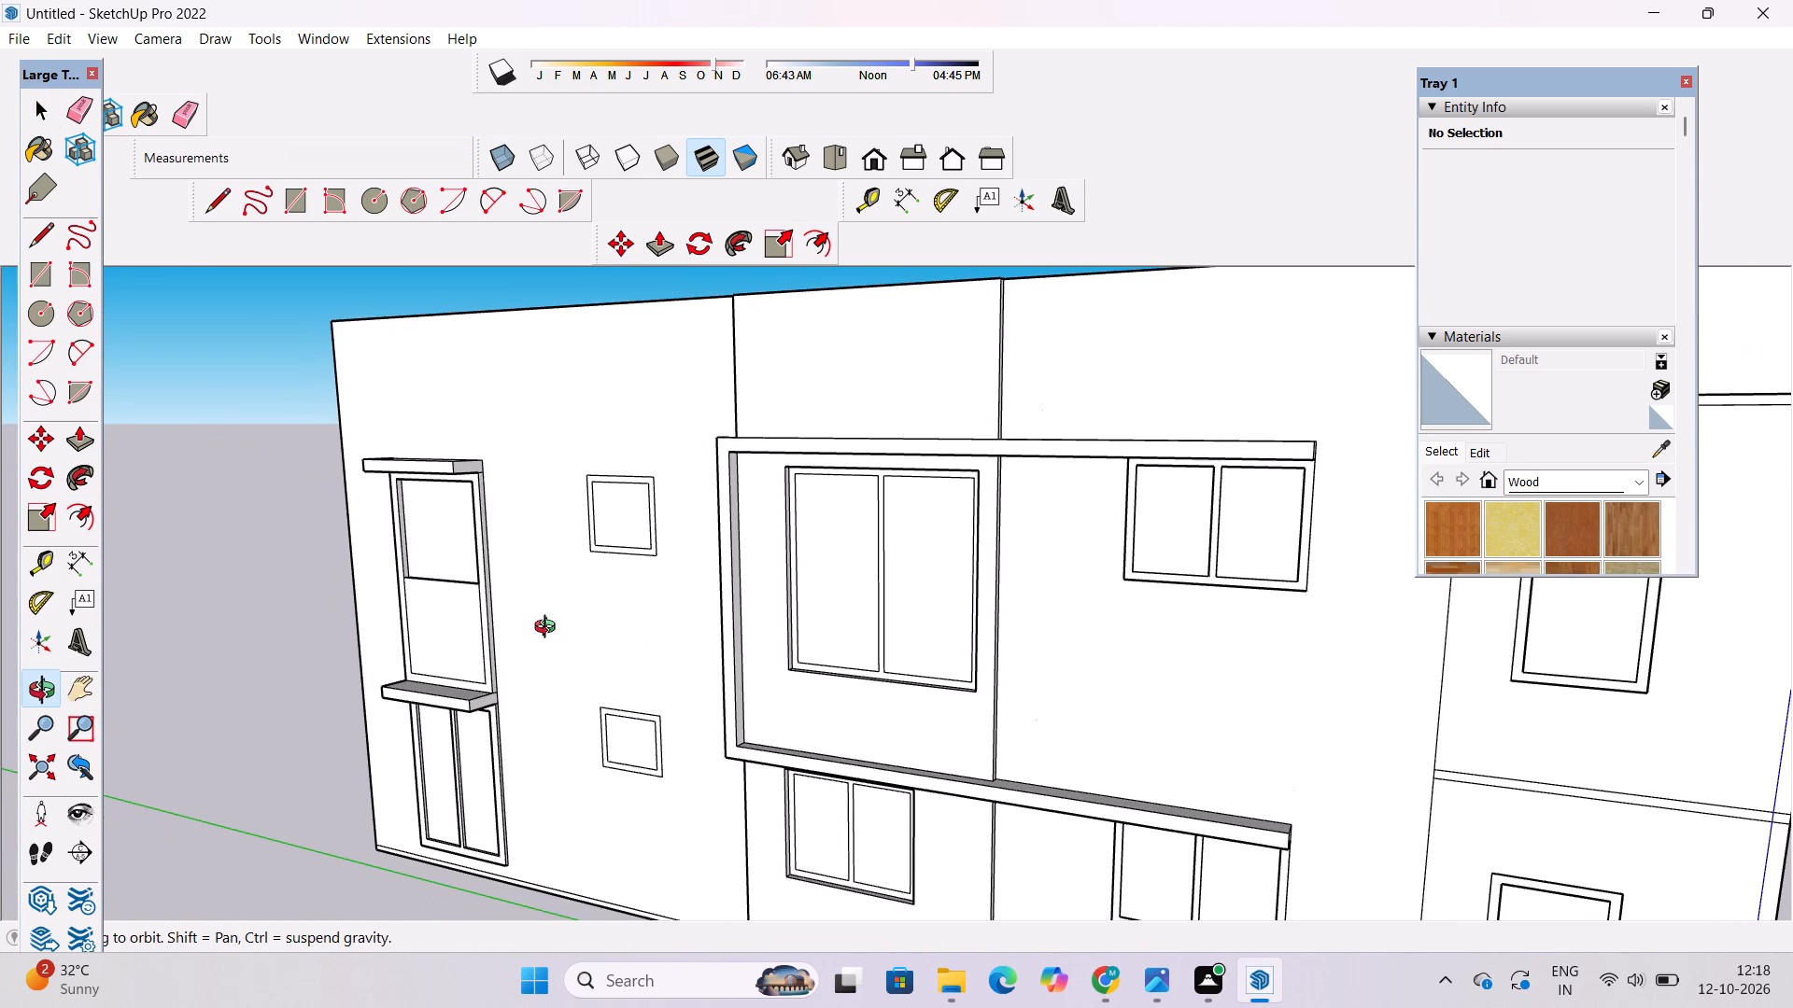
{"action": "scroll", "coordinate": [549, 628], "scroll_direction": "down", "scroll_amount": 4}
{"action": "left_click_drag", "start_coordinate": [549, 636], "coordinate": [551, 656], "text": "shift"}
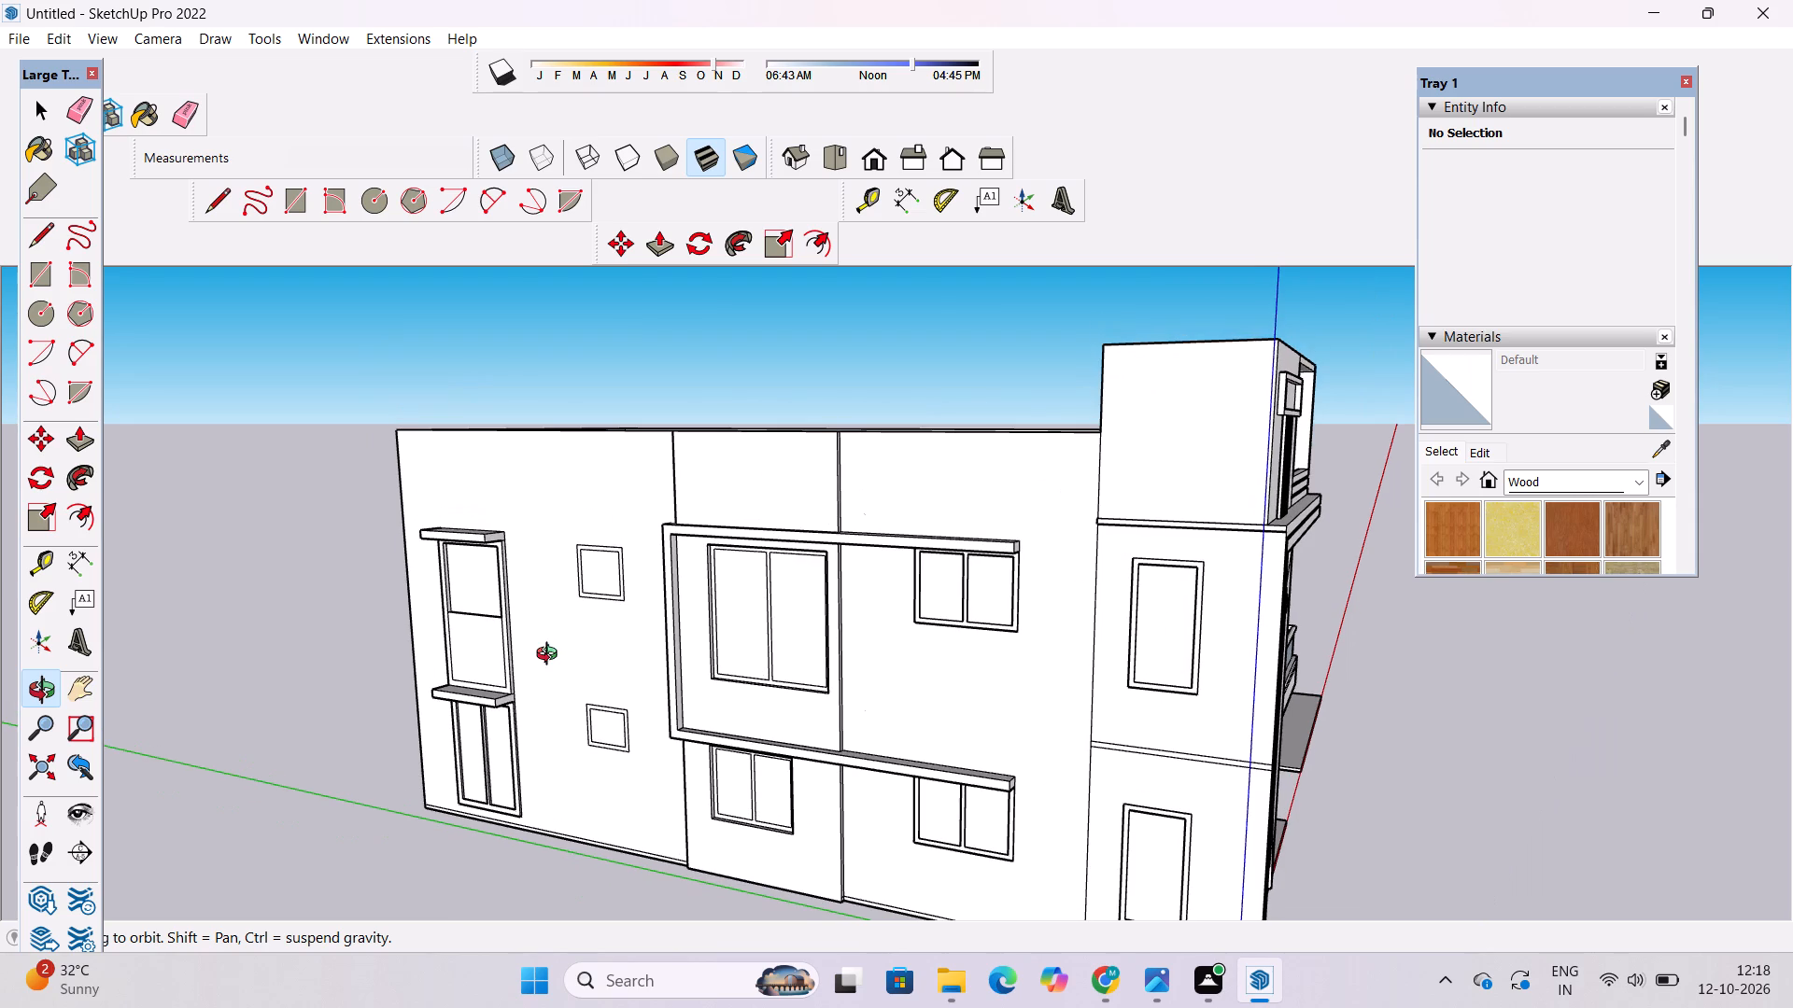
{"action": "scroll", "coordinate": [551, 656], "scroll_direction": "down", "scroll_amount": 8}
{"action": "left_click_drag", "start_coordinate": [582, 630], "coordinate": [622, 665], "text": "shift"}
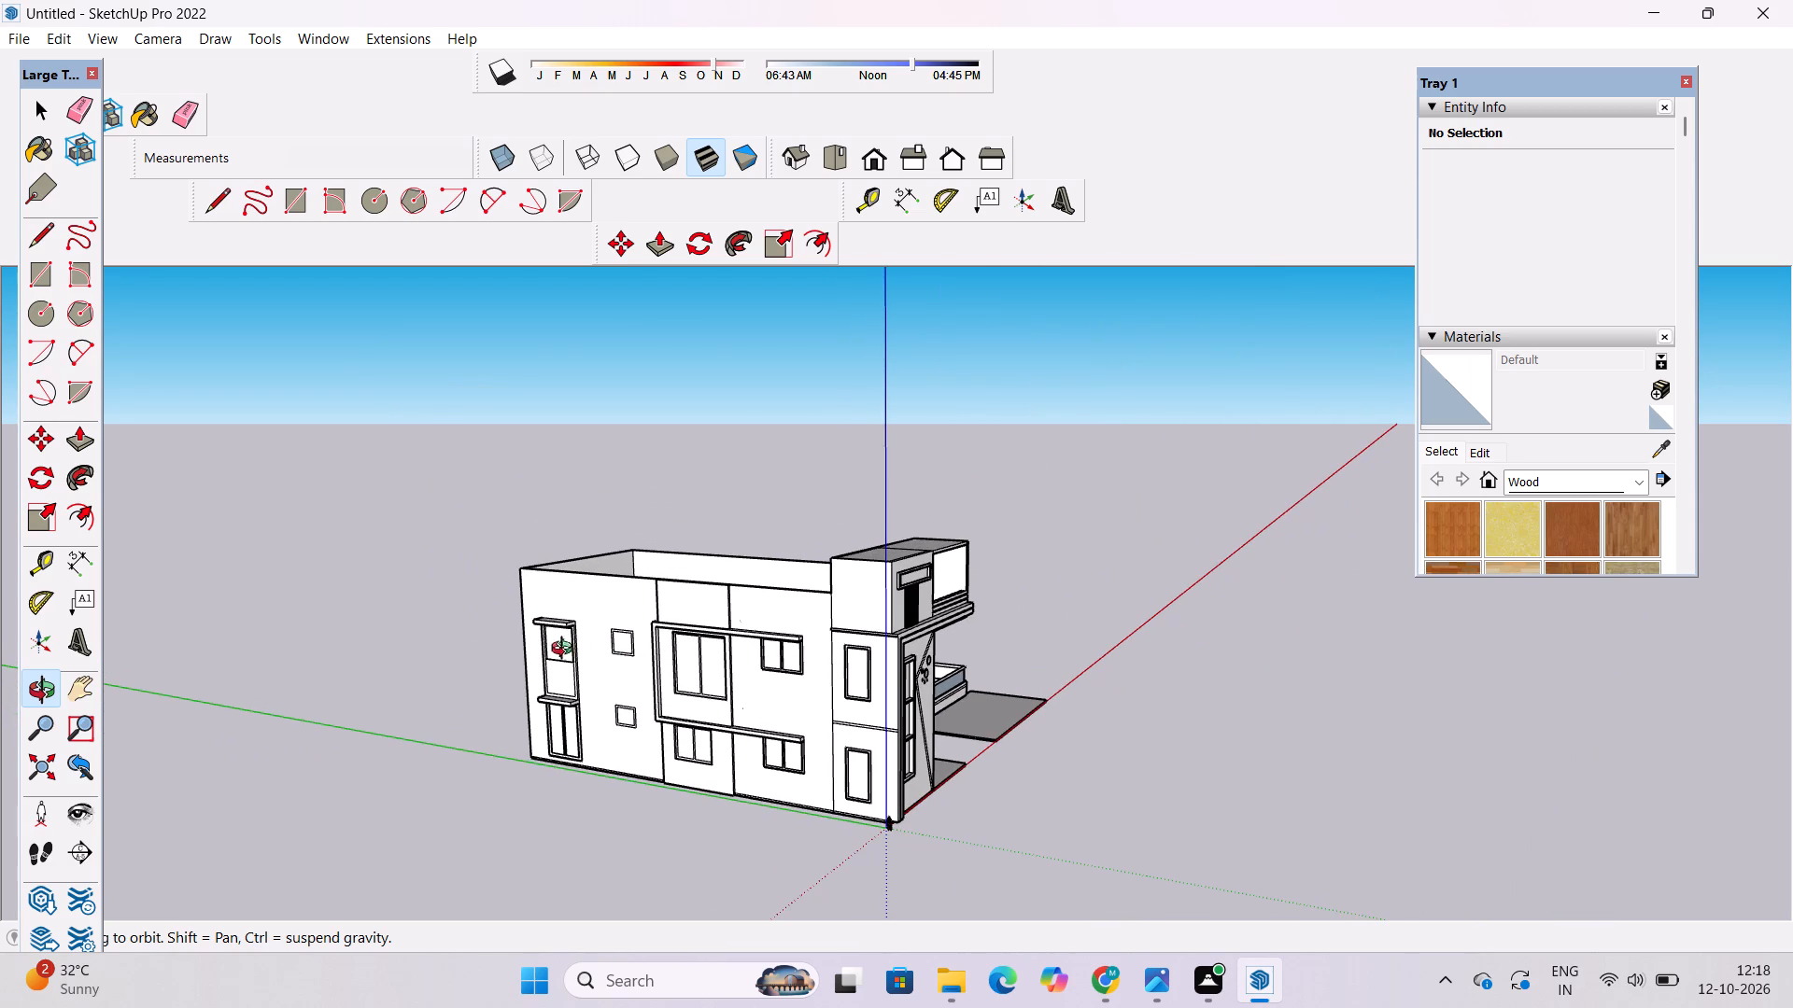
{"action": "scroll", "coordinate": [549, 644], "scroll_direction": "up", "scroll_amount": 4}
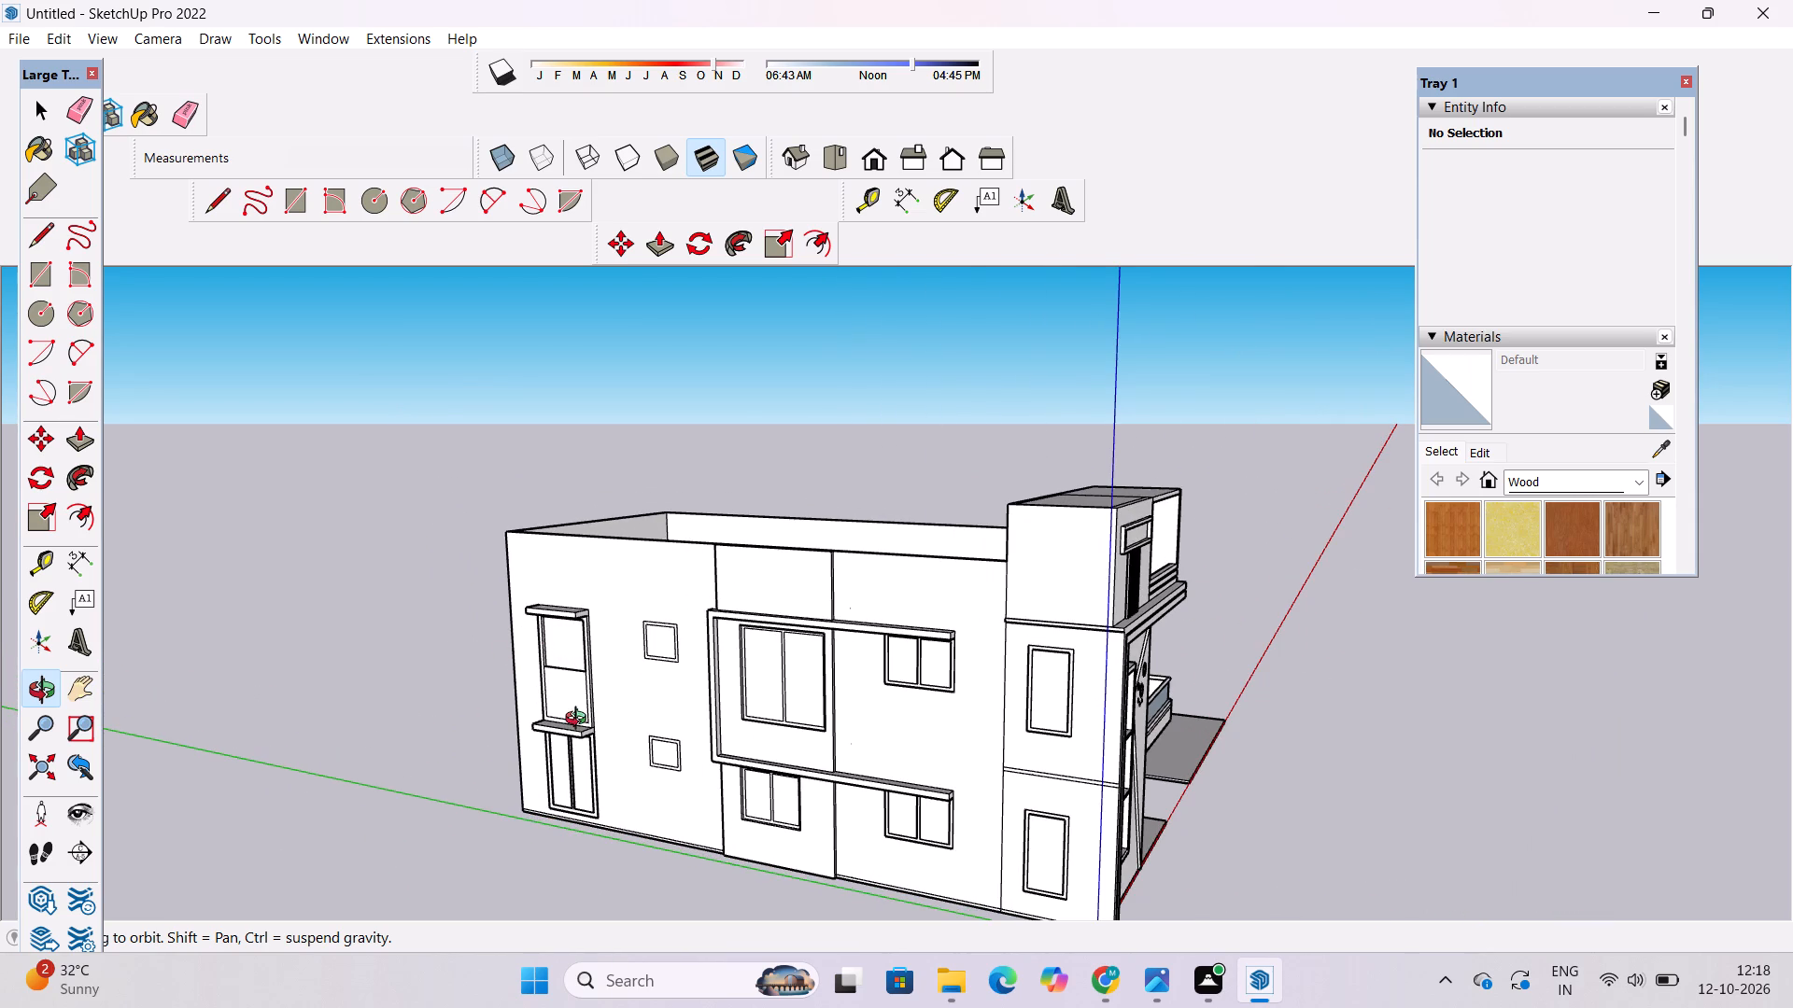
{"action": "left_click_drag", "start_coordinate": [580, 721], "coordinate": [593, 666]}
{"action": "scroll", "coordinate": [594, 661], "scroll_direction": "down", "scroll_amount": 3}
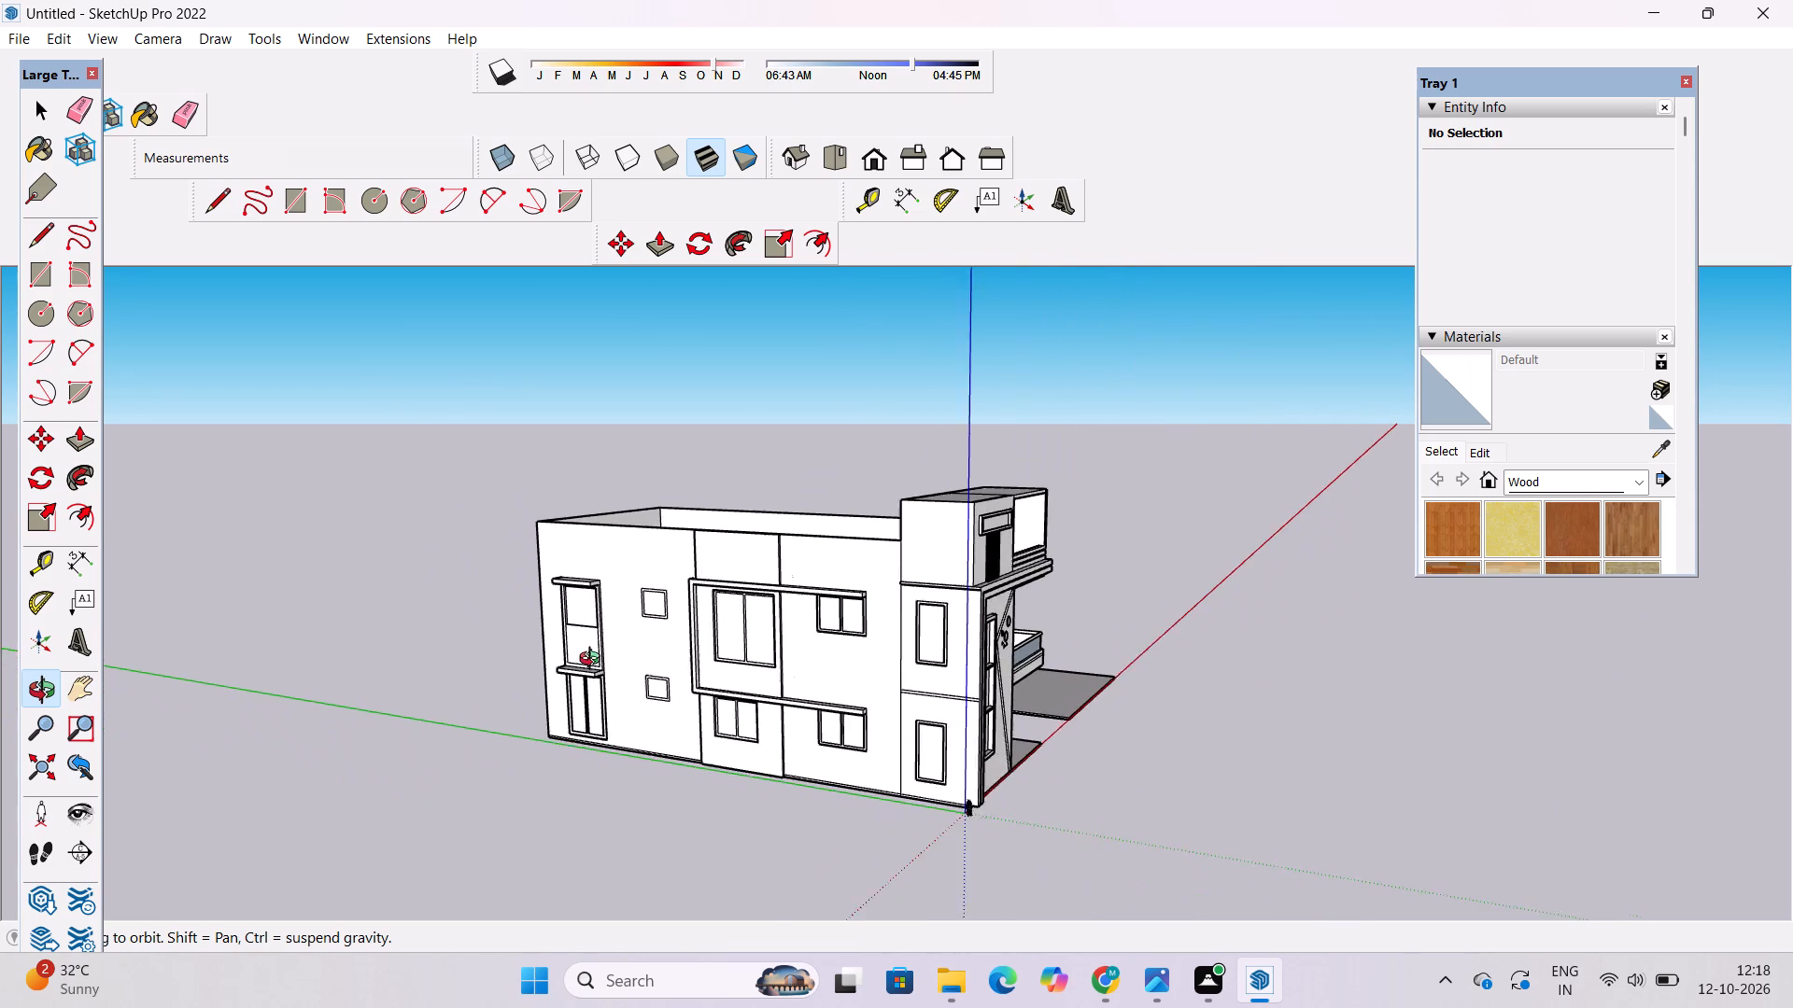
Examine the side wall from low angles, focusing on the lower windows and the underside of the lower ledge.
{"action": "scroll", "coordinate": [594, 661], "scroll_direction": "down", "scroll_amount": 1}
{"action": "left_click_drag", "start_coordinate": [709, 703], "coordinate": [575, 615], "text": "shift"}
{"action": "left_click_drag", "start_coordinate": [768, 698], "coordinate": [620, 701]}
{"action": "scroll", "coordinate": [755, 615], "scroll_direction": "up", "scroll_amount": 4}
{"action": "left_click_drag", "start_coordinate": [777, 626], "coordinate": [717, 608]}
{"action": "left_click_drag", "start_coordinate": [723, 640], "coordinate": [673, 596]}
{"action": "scroll", "coordinate": [644, 649], "scroll_direction": "up", "scroll_amount": 4}
{"action": "left_click_drag", "start_coordinate": [750, 752], "coordinate": [676, 747]}
{"action": "left_click_drag", "start_coordinate": [680, 747], "coordinate": [740, 756]}
{"action": "left_click_drag", "start_coordinate": [744, 759], "coordinate": [756, 728], "text": "shift"}
{"action": "scroll", "coordinate": [673, 626], "scroll_direction": "up", "scroll_amount": 3}
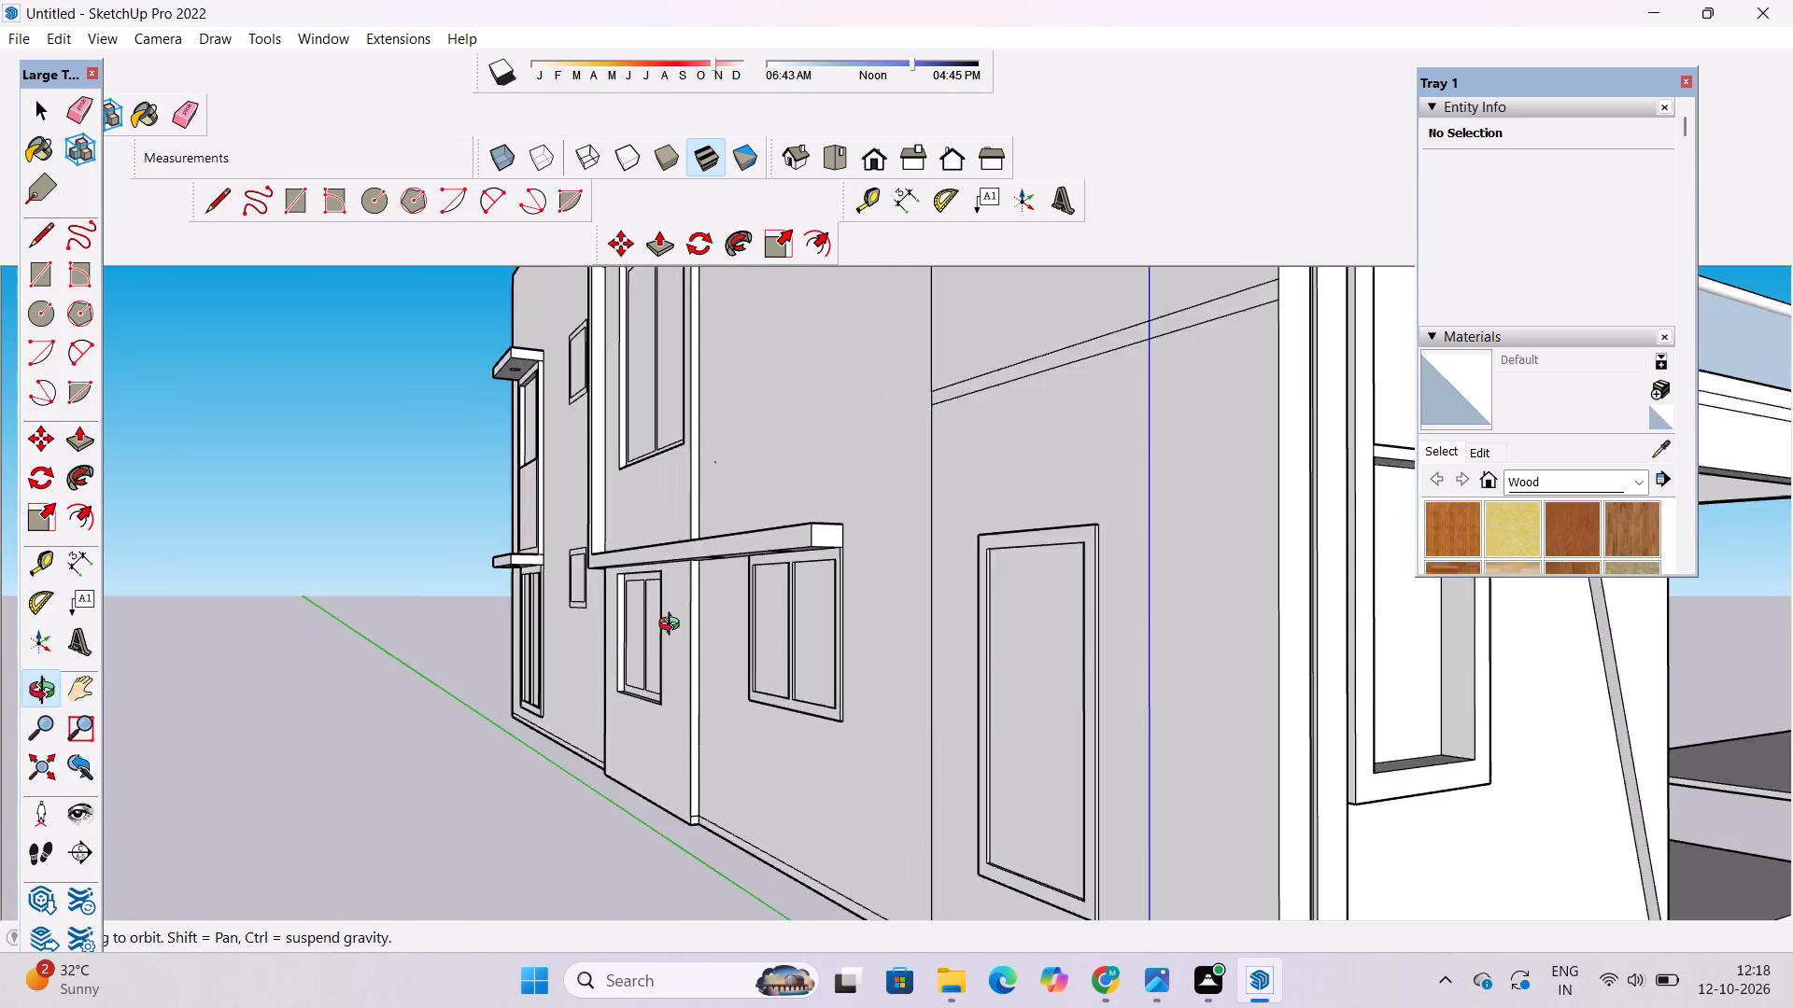
{"action": "scroll", "coordinate": [673, 626], "scroll_direction": "up", "scroll_amount": 20}
{"action": "scroll", "coordinate": [609, 595], "scroll_direction": "down", "scroll_amount": 2}
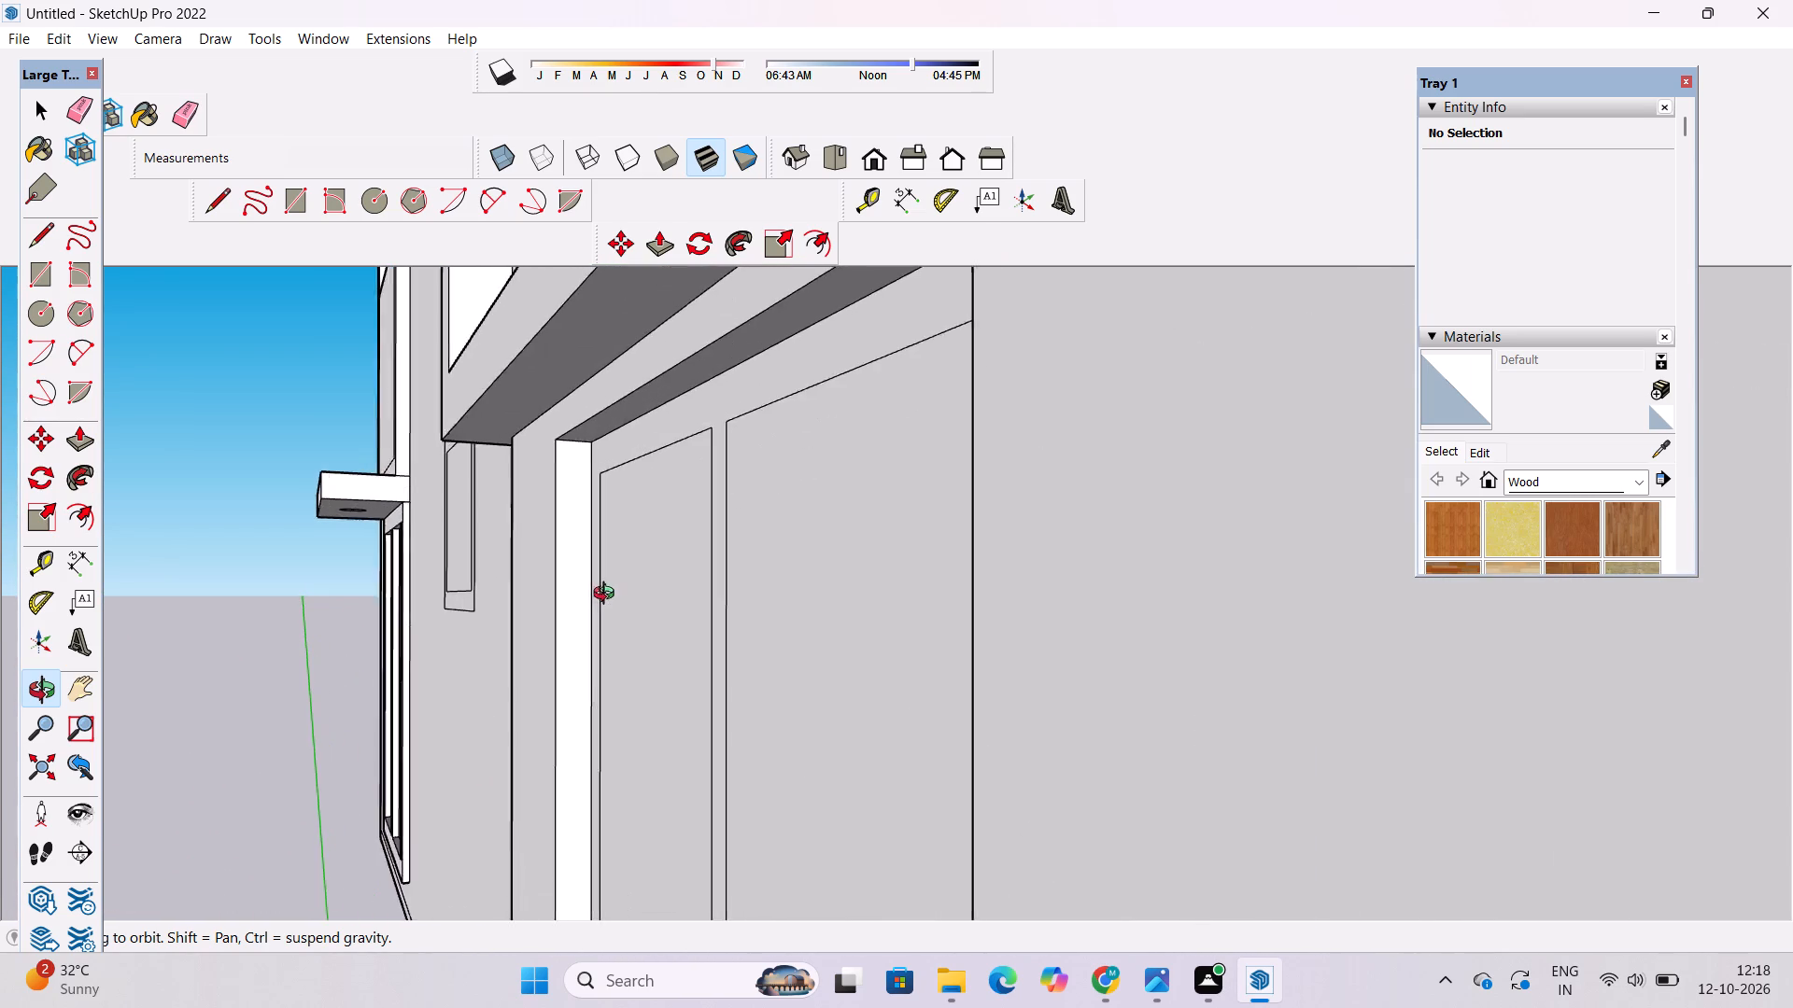
{"action": "scroll", "coordinate": [608, 595], "scroll_direction": "down", "scroll_amount": 3}
{"action": "left_click_drag", "start_coordinate": [644, 648], "coordinate": [669, 571], "text": "shift"}
{"action": "left_click_drag", "start_coordinate": [674, 571], "coordinate": [1380, 441]}
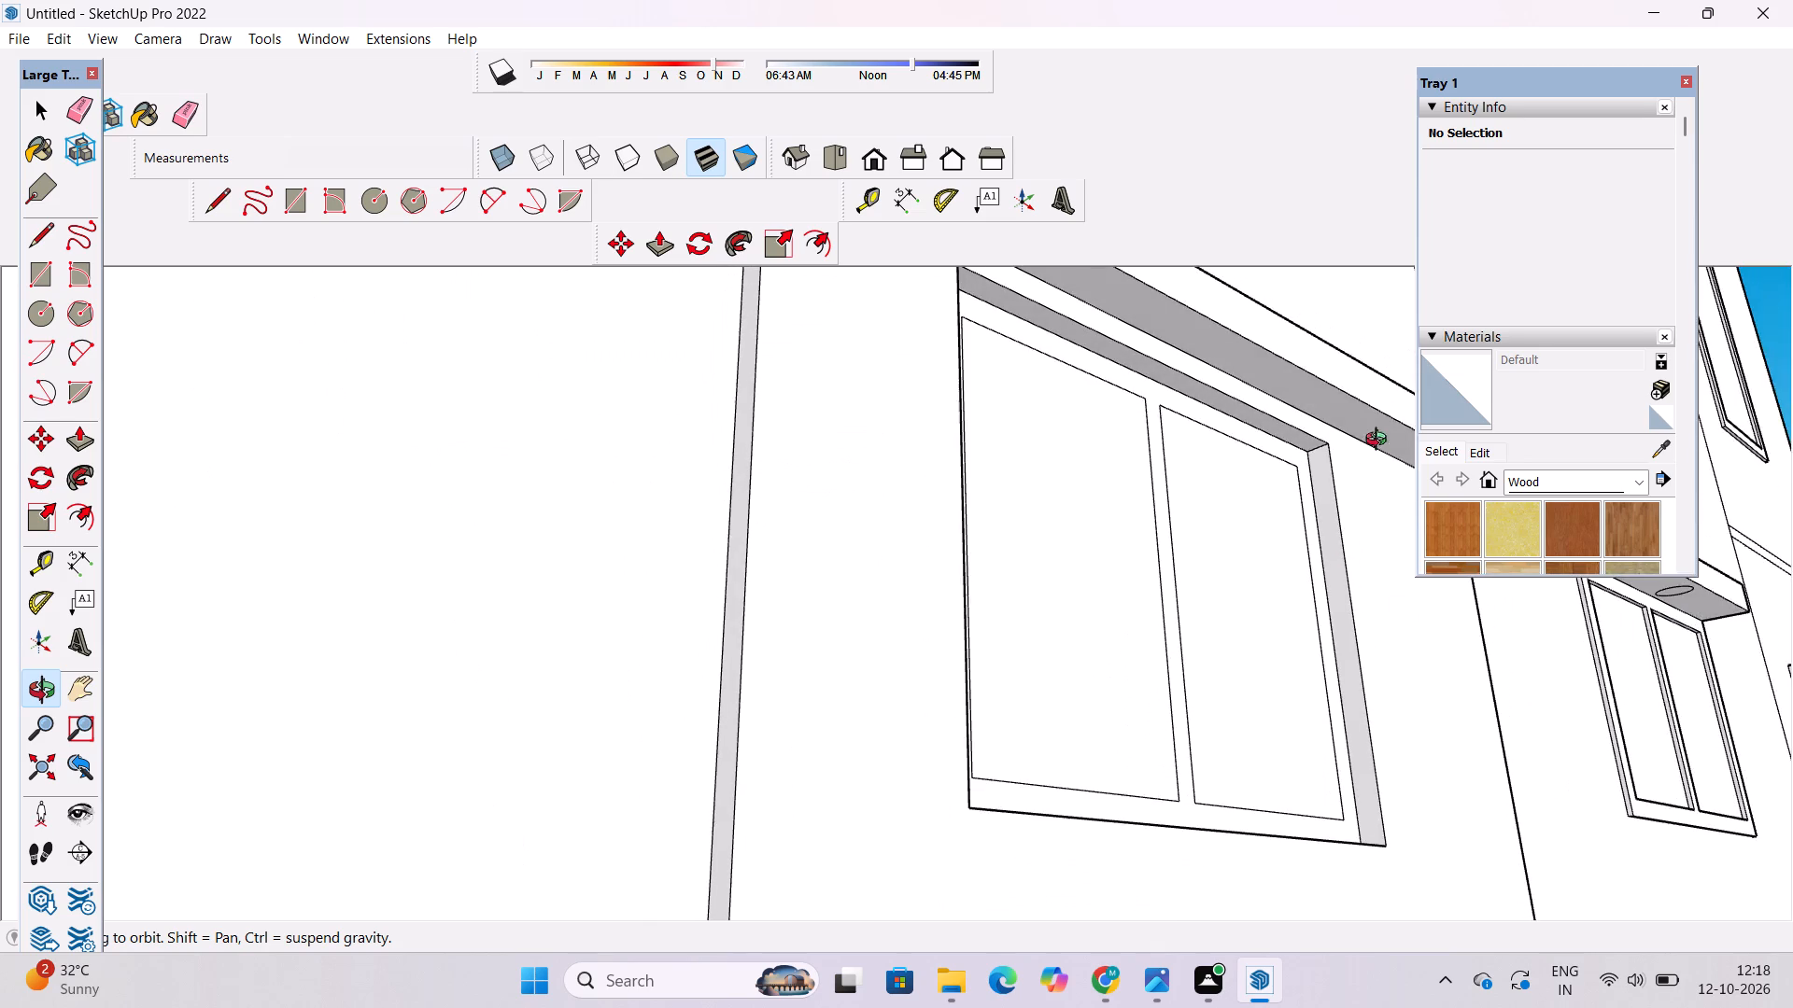
{"action": "left_click_drag", "start_coordinate": [1415, 648], "coordinate": [794, 703]}
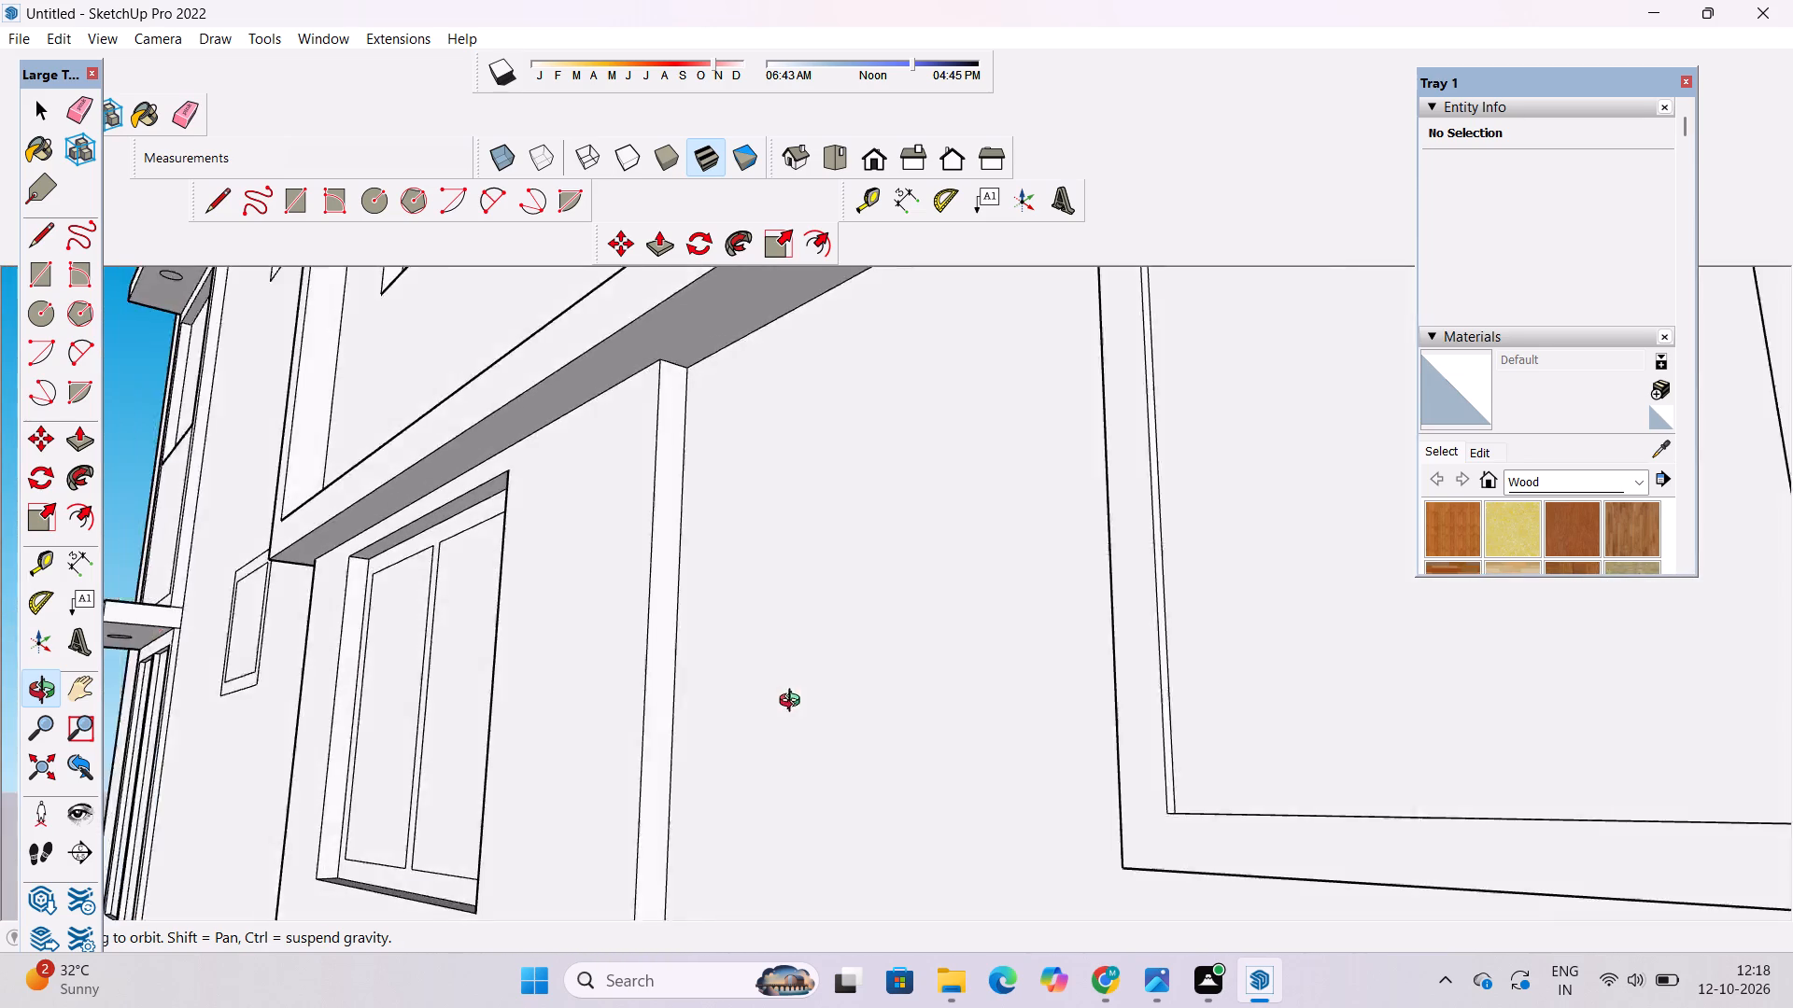
Review the full side wall and its openings, panels and ledges from farther away.
{"action": "left_click_drag", "start_coordinate": [794, 703], "coordinate": [995, 553]}
{"action": "scroll", "coordinate": [1004, 533], "scroll_direction": "down", "scroll_amount": 10}
{"action": "left_click_drag", "start_coordinate": [969, 579], "coordinate": [970, 550], "text": "shift"}
{"action": "left_click_drag", "start_coordinate": [970, 546], "coordinate": [967, 669]}
{"action": "scroll", "coordinate": [965, 662], "scroll_direction": "down", "scroll_amount": 6}
{"action": "left_click_drag", "start_coordinate": [962, 648], "coordinate": [861, 663], "text": "shift"}
{"action": "scroll", "coordinate": [766, 664], "scroll_direction": "down", "scroll_amount": 4}
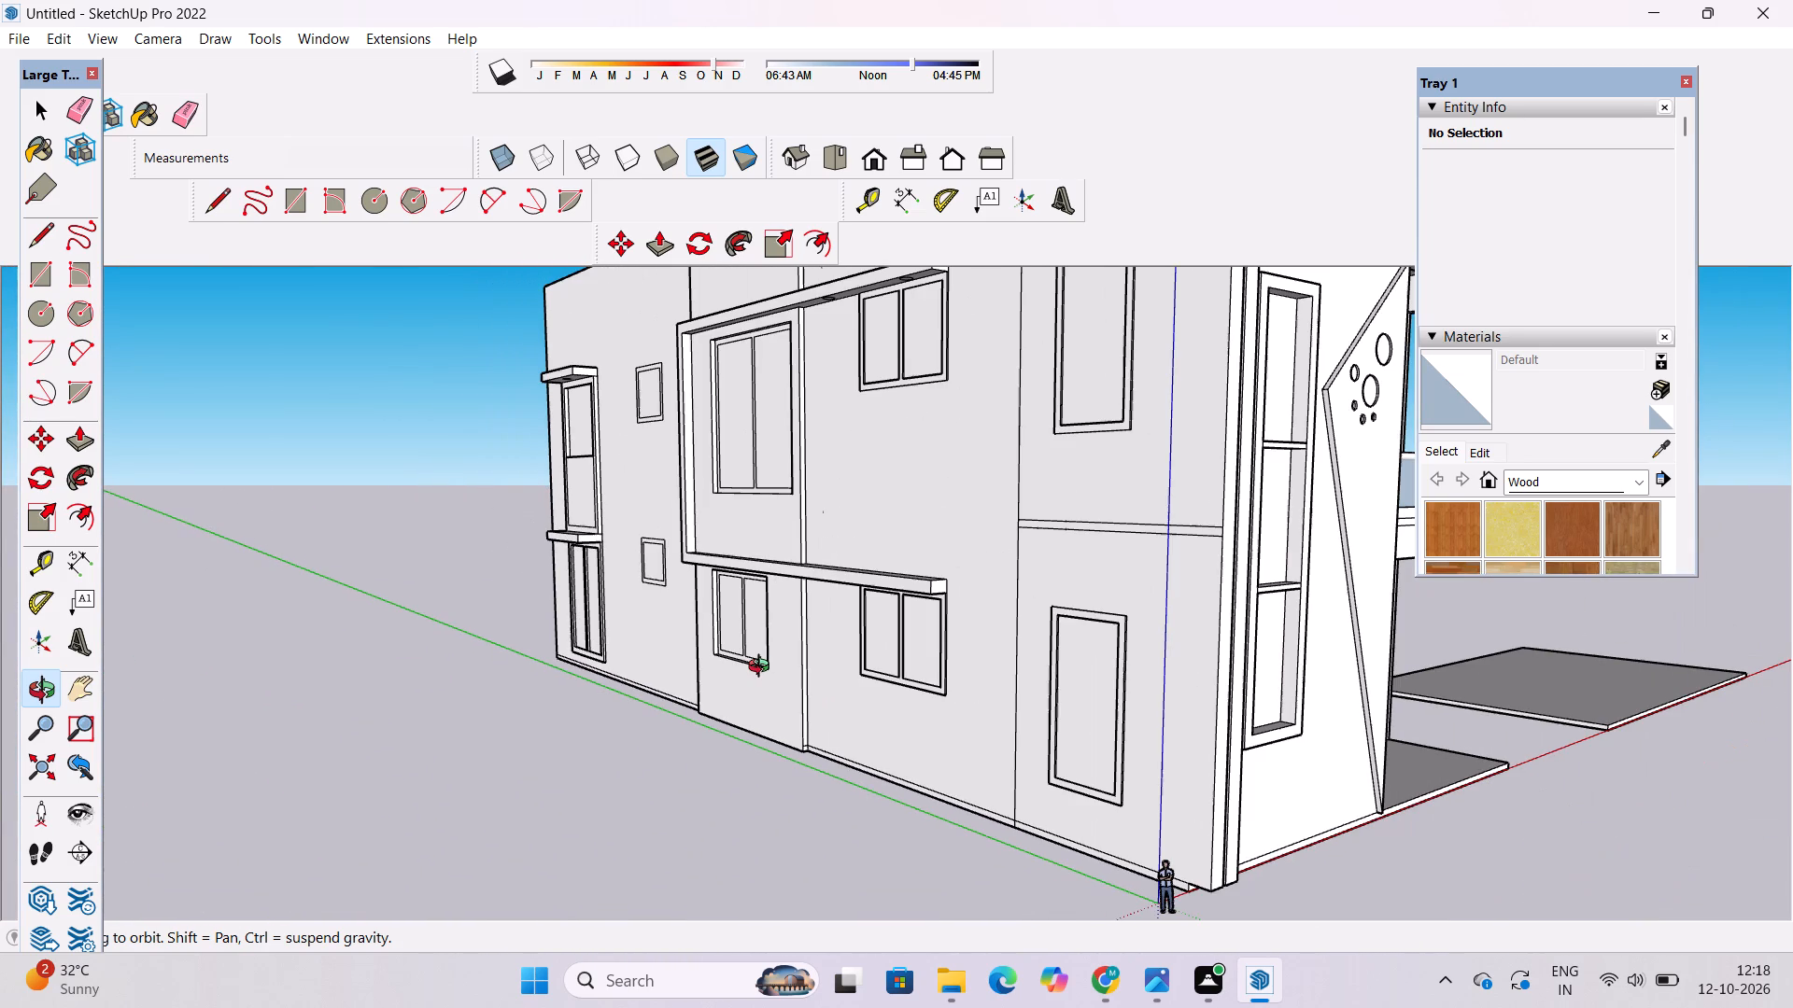
{"action": "scroll", "coordinate": [763, 668], "scroll_direction": "down", "scroll_amount": 2}
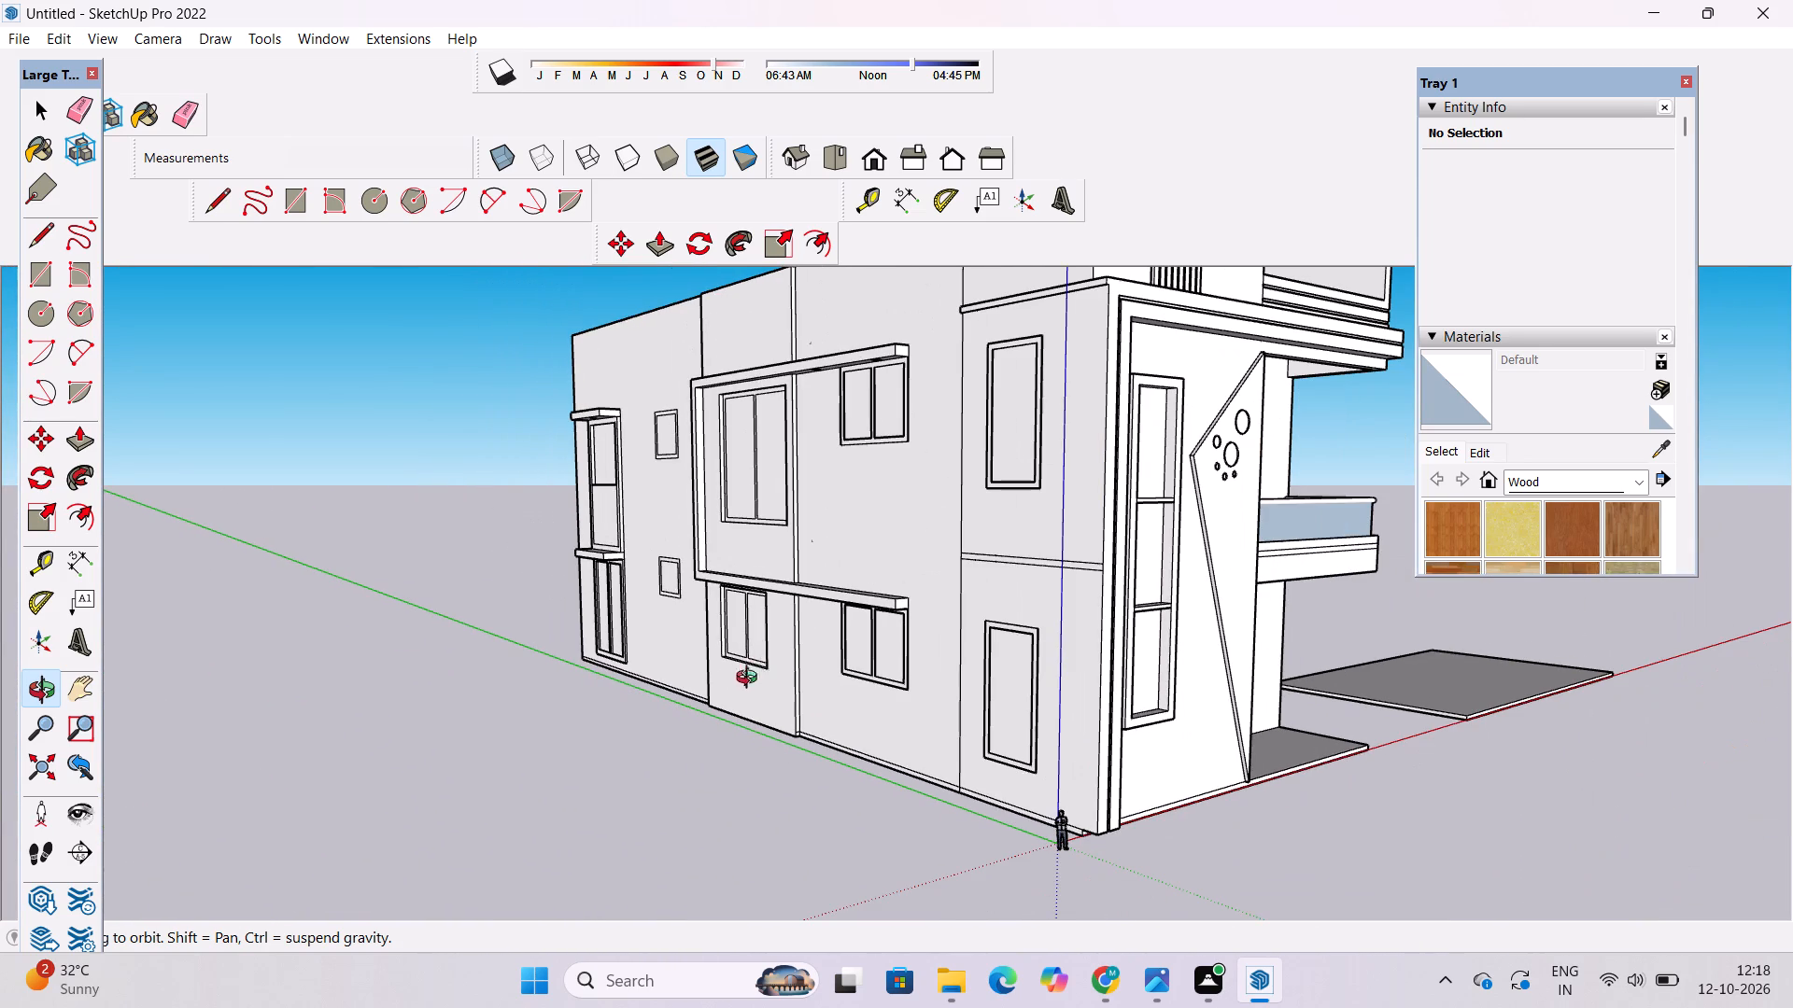
{"action": "scroll", "coordinate": [731, 697], "scroll_direction": "down", "scroll_amount": 5}
Push/Pull the front face of the ledge above the upper square opening outward by 10".
{"action": "scroll", "coordinate": [1009, 413], "scroll_direction": "up", "scroll_amount": 10}
{"action": "left_click_drag", "start_coordinate": [825, 623], "coordinate": [868, 813]}
{"action": "scroll", "coordinate": [850, 773], "scroll_direction": "up", "scroll_amount": 1}
{"action": "left_click_drag", "start_coordinate": [836, 754], "coordinate": [812, 701], "text": "shift"}
{"action": "left_click_drag", "start_coordinate": [810, 694], "coordinate": [1124, 800]}
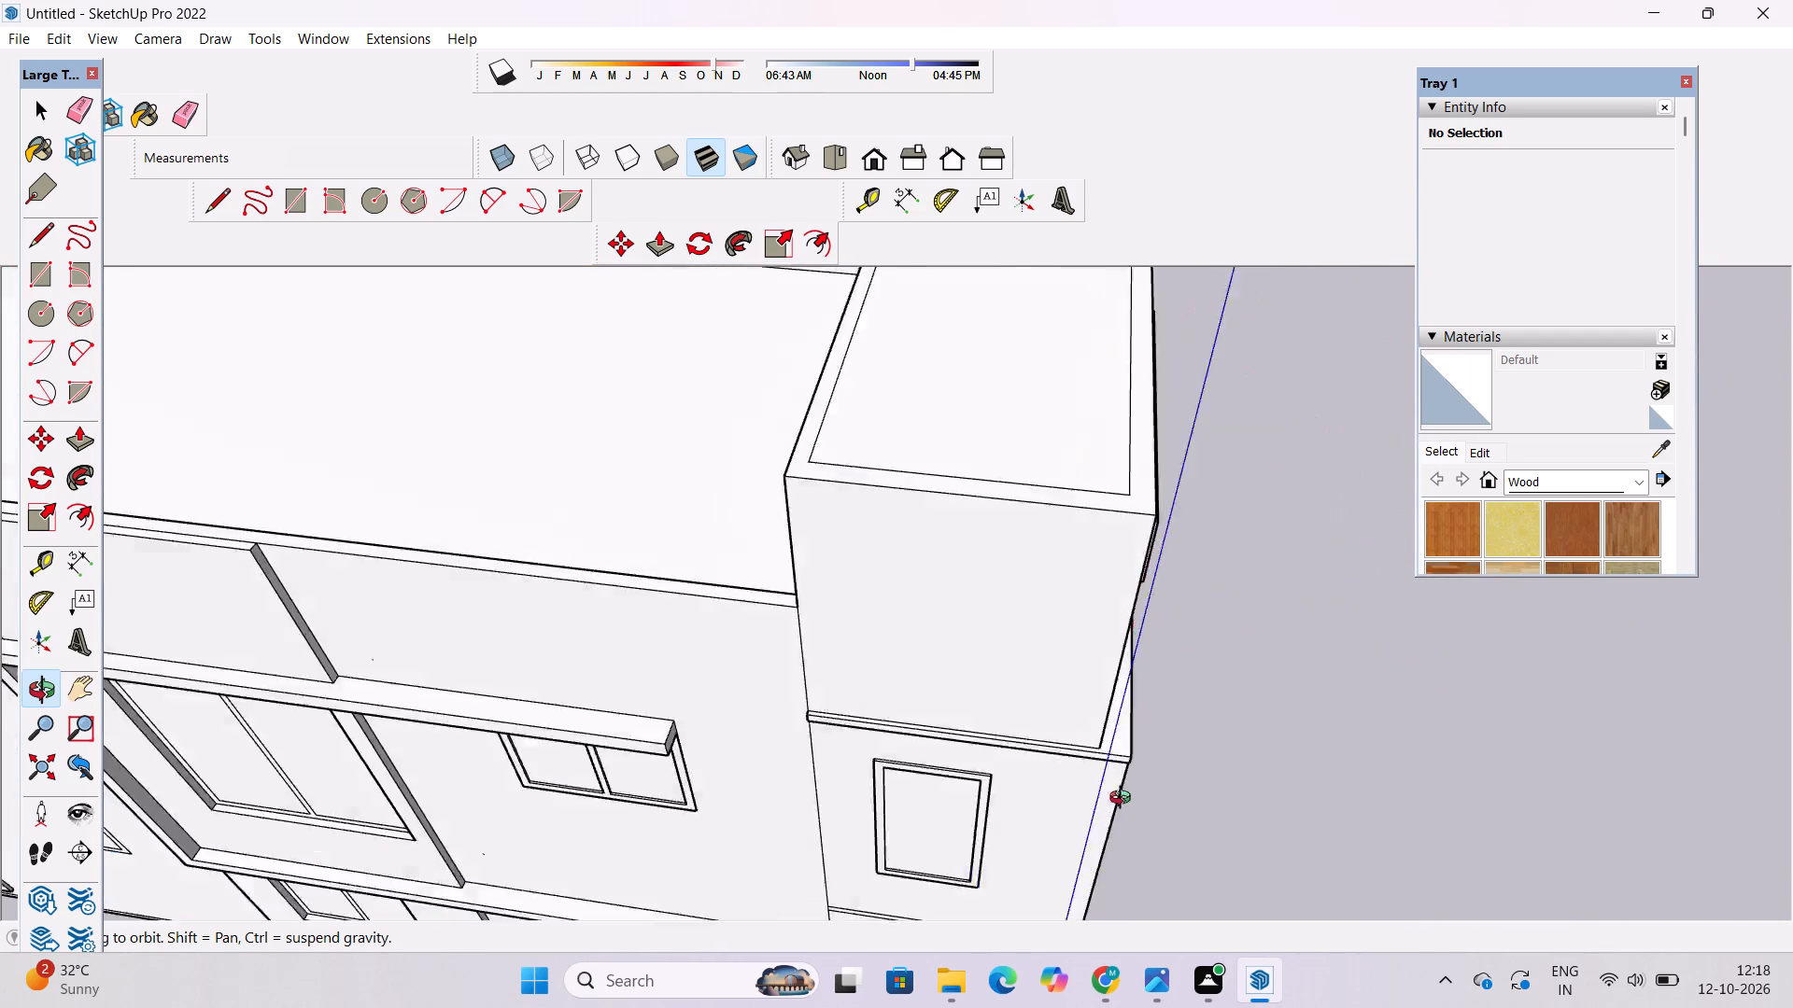
{"action": "left_click_drag", "start_coordinate": [1124, 800], "coordinate": [1193, 800]}
{"action": "scroll", "coordinate": [1023, 702], "scroll_direction": "up", "scroll_amount": 8}
{"action": "left_click_drag", "start_coordinate": [992, 749], "coordinate": [786, 645], "text": "shift"}
{"action": "left_click_drag", "start_coordinate": [784, 644], "coordinate": [926, 599]}
{"action": "left_click_drag", "start_coordinate": [926, 599], "coordinate": [755, 622]}
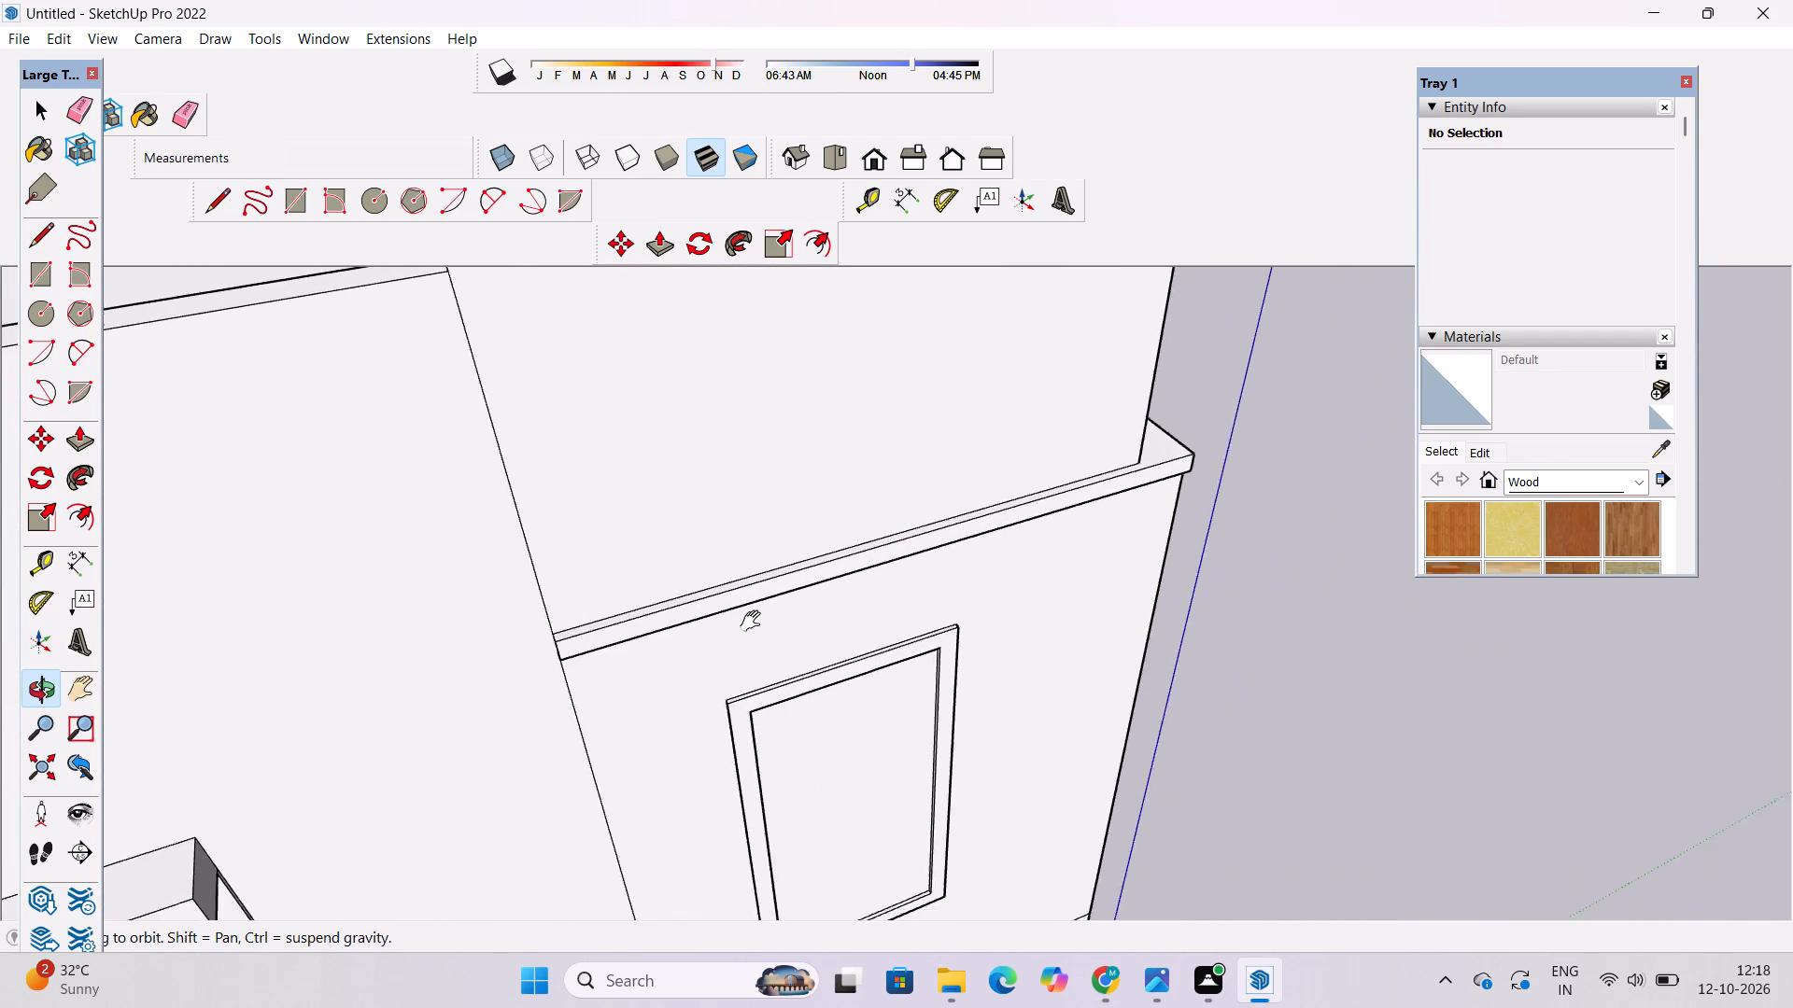
{"action": "left_click_drag", "start_coordinate": [755, 622], "coordinate": [751, 623]}
{"action": "left_click_drag", "start_coordinate": [748, 626], "coordinate": [887, 595]}
{"action": "left_click_drag", "start_coordinate": [888, 595], "coordinate": [741, 601]}
{"action": "left_click_drag", "start_coordinate": [730, 605], "coordinate": [914, 571]}
{"action": "left_click_drag", "start_coordinate": [914, 571], "coordinate": [733, 685], "text": "shift"}
{"action": "scroll", "coordinate": [798, 667], "scroll_direction": "up", "scroll_amount": 4}
{"action": "key", "text": "p"}
{"action": "scroll", "coordinate": [770, 646], "scroll_direction": "up", "scroll_amount": 3}
{"action": "scroll", "coordinate": [720, 658], "scroll_direction": "down", "scroll_amount": 5}
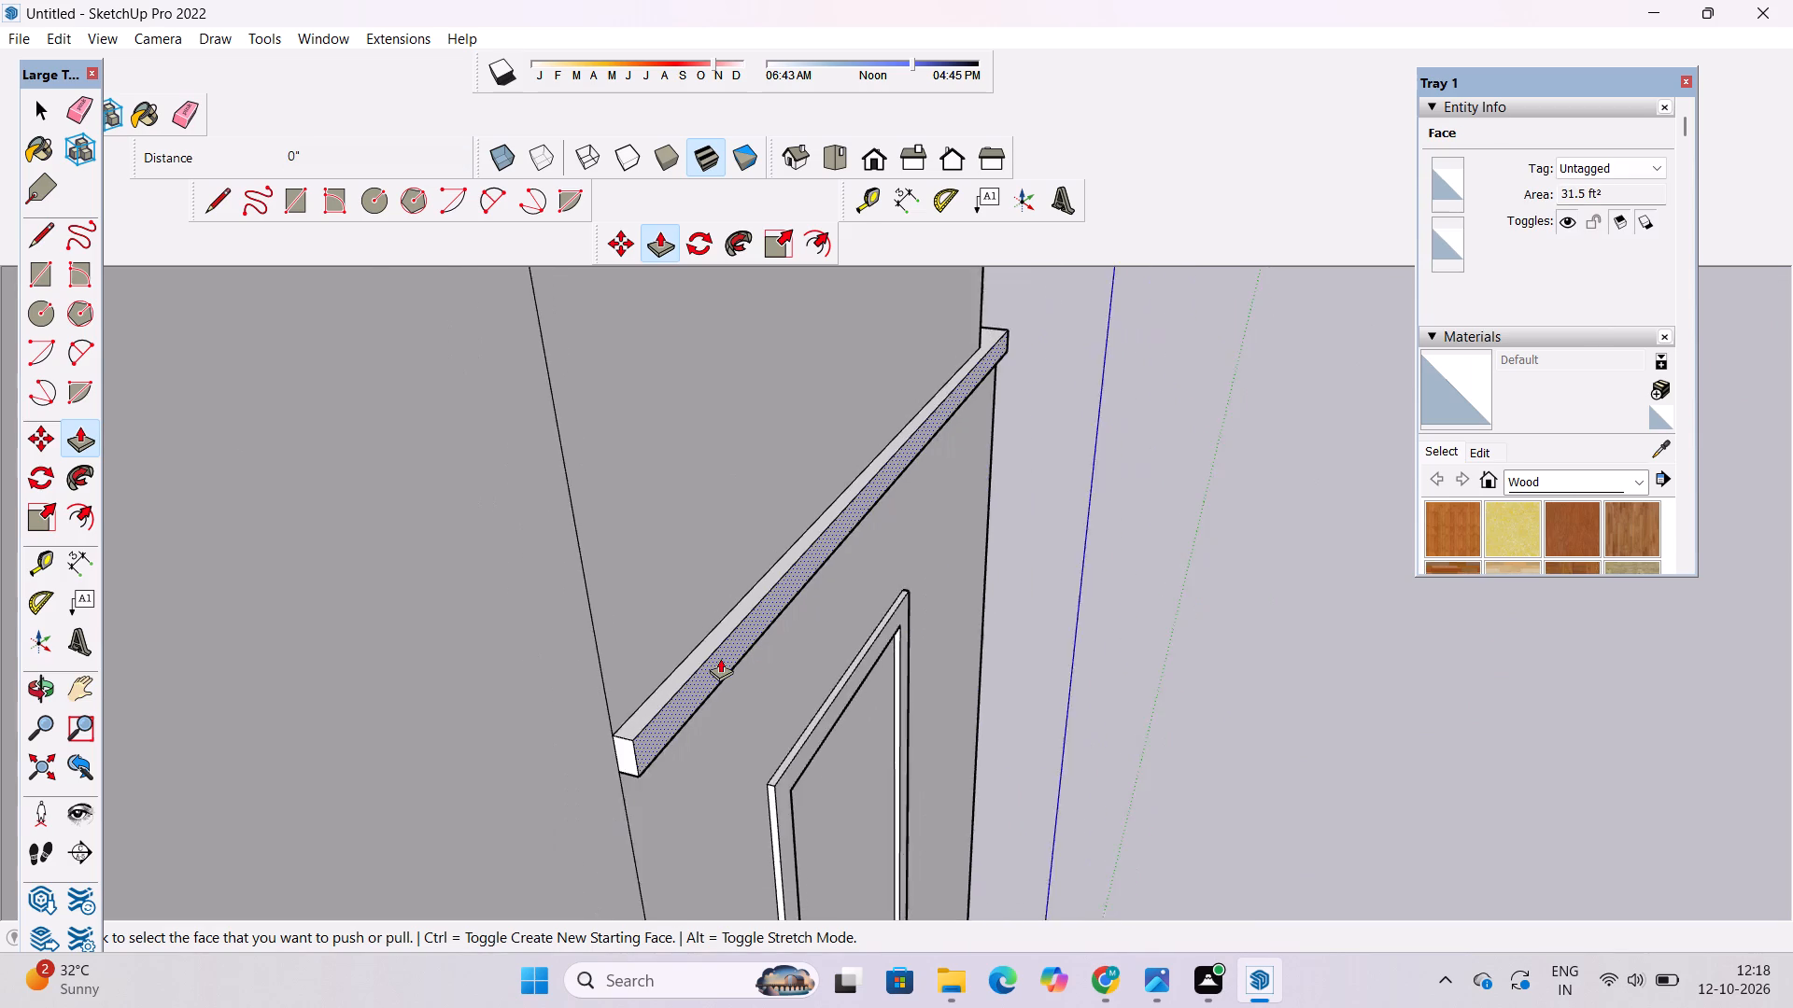
{"action": "scroll", "coordinate": [720, 658], "scroll_direction": "down", "scroll_amount": 4}
{"action": "left_click", "coordinate": [720, 658]}
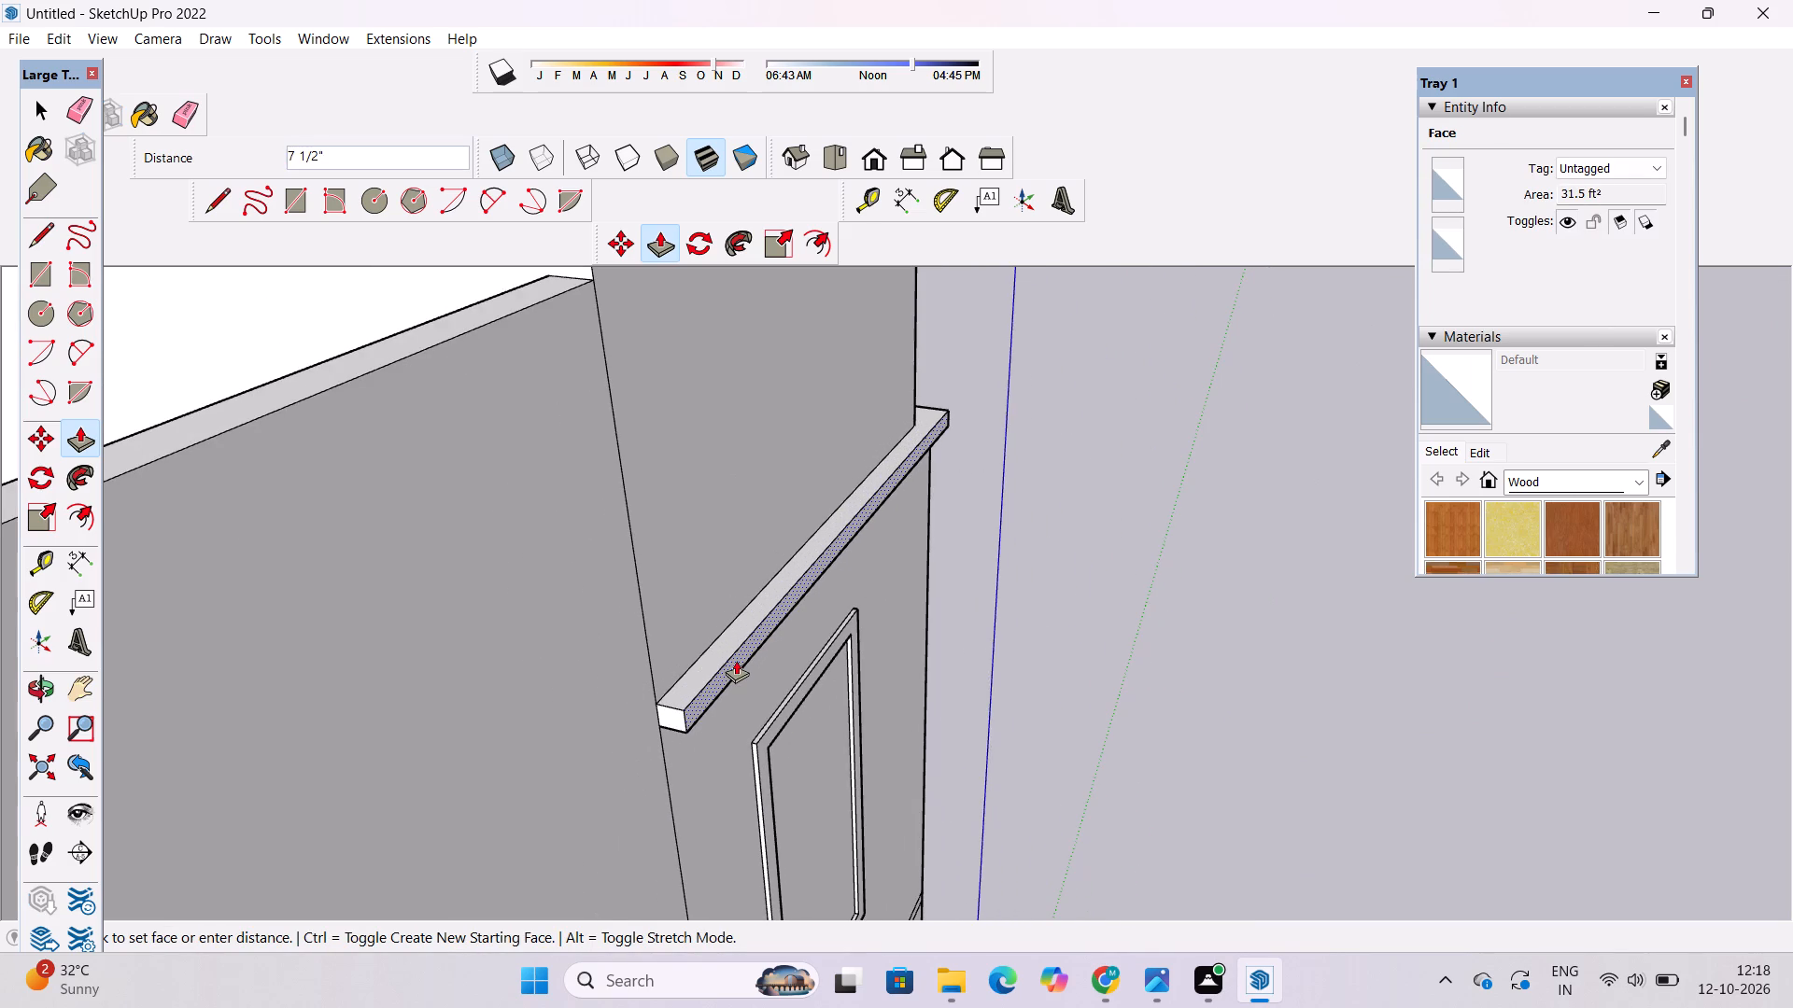
{"action": "type", "text": "10"}
{"action": "key", "text": "shift+quotedbl"}
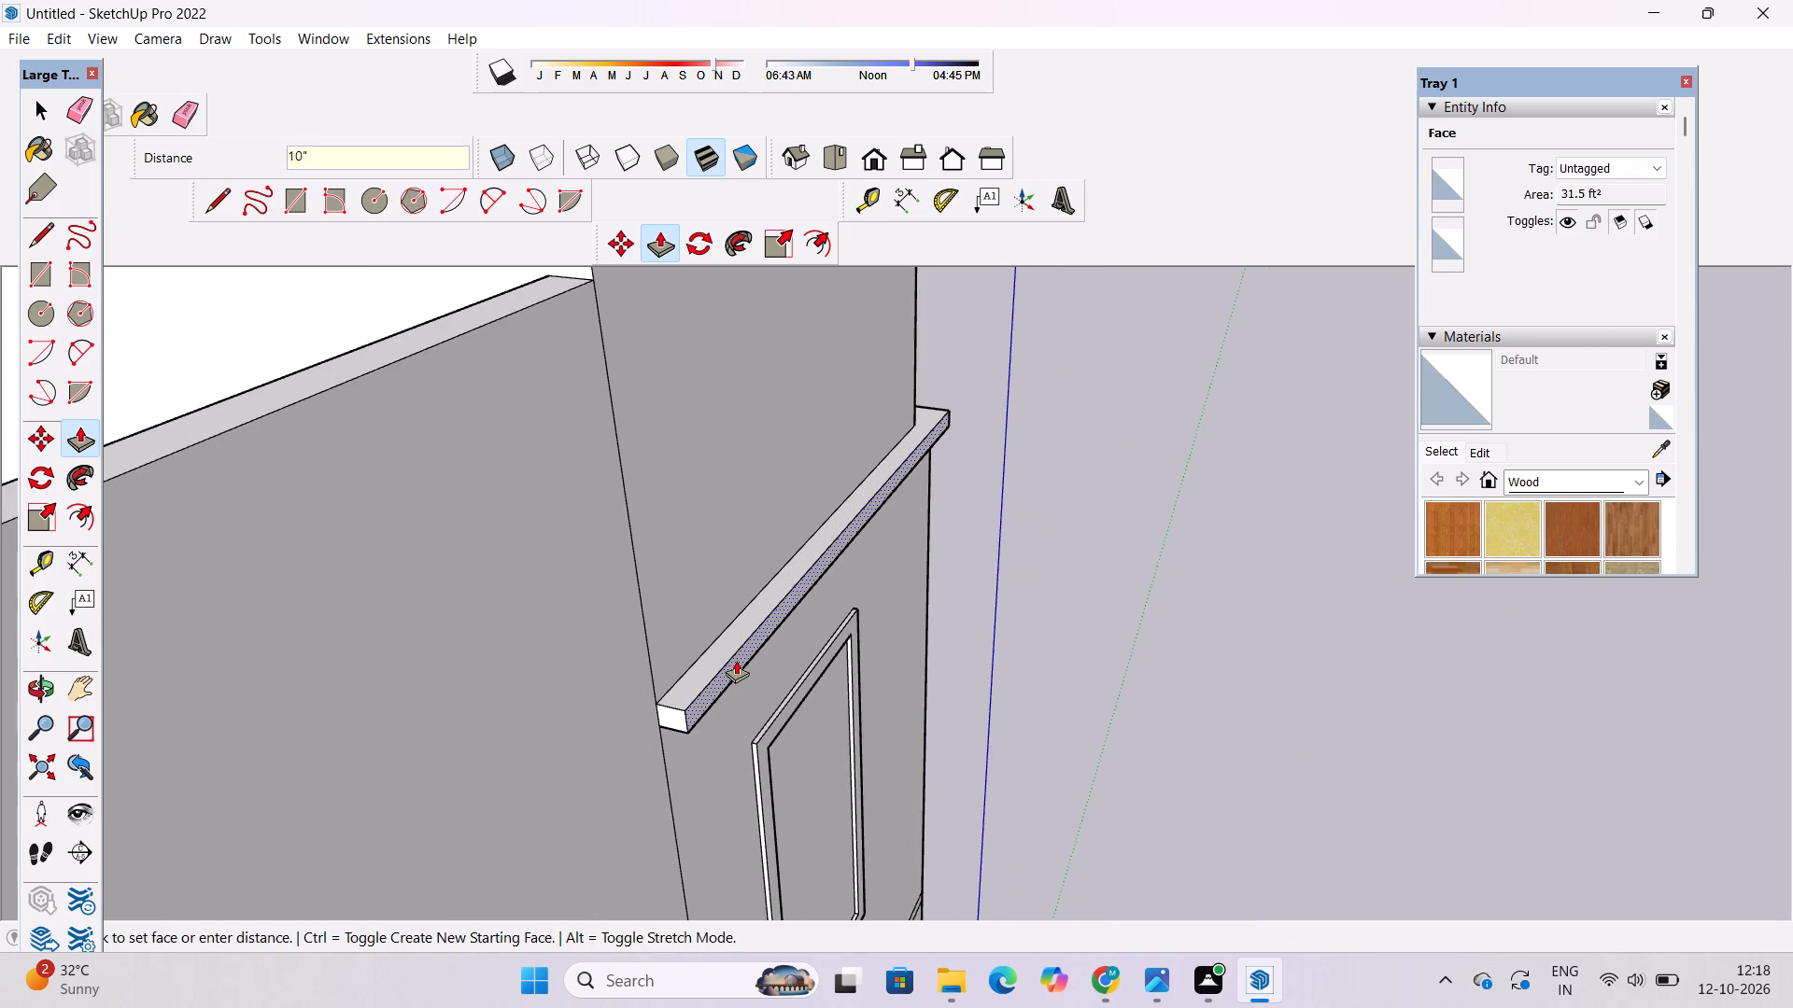
{"action": "key", "text": "Return"}
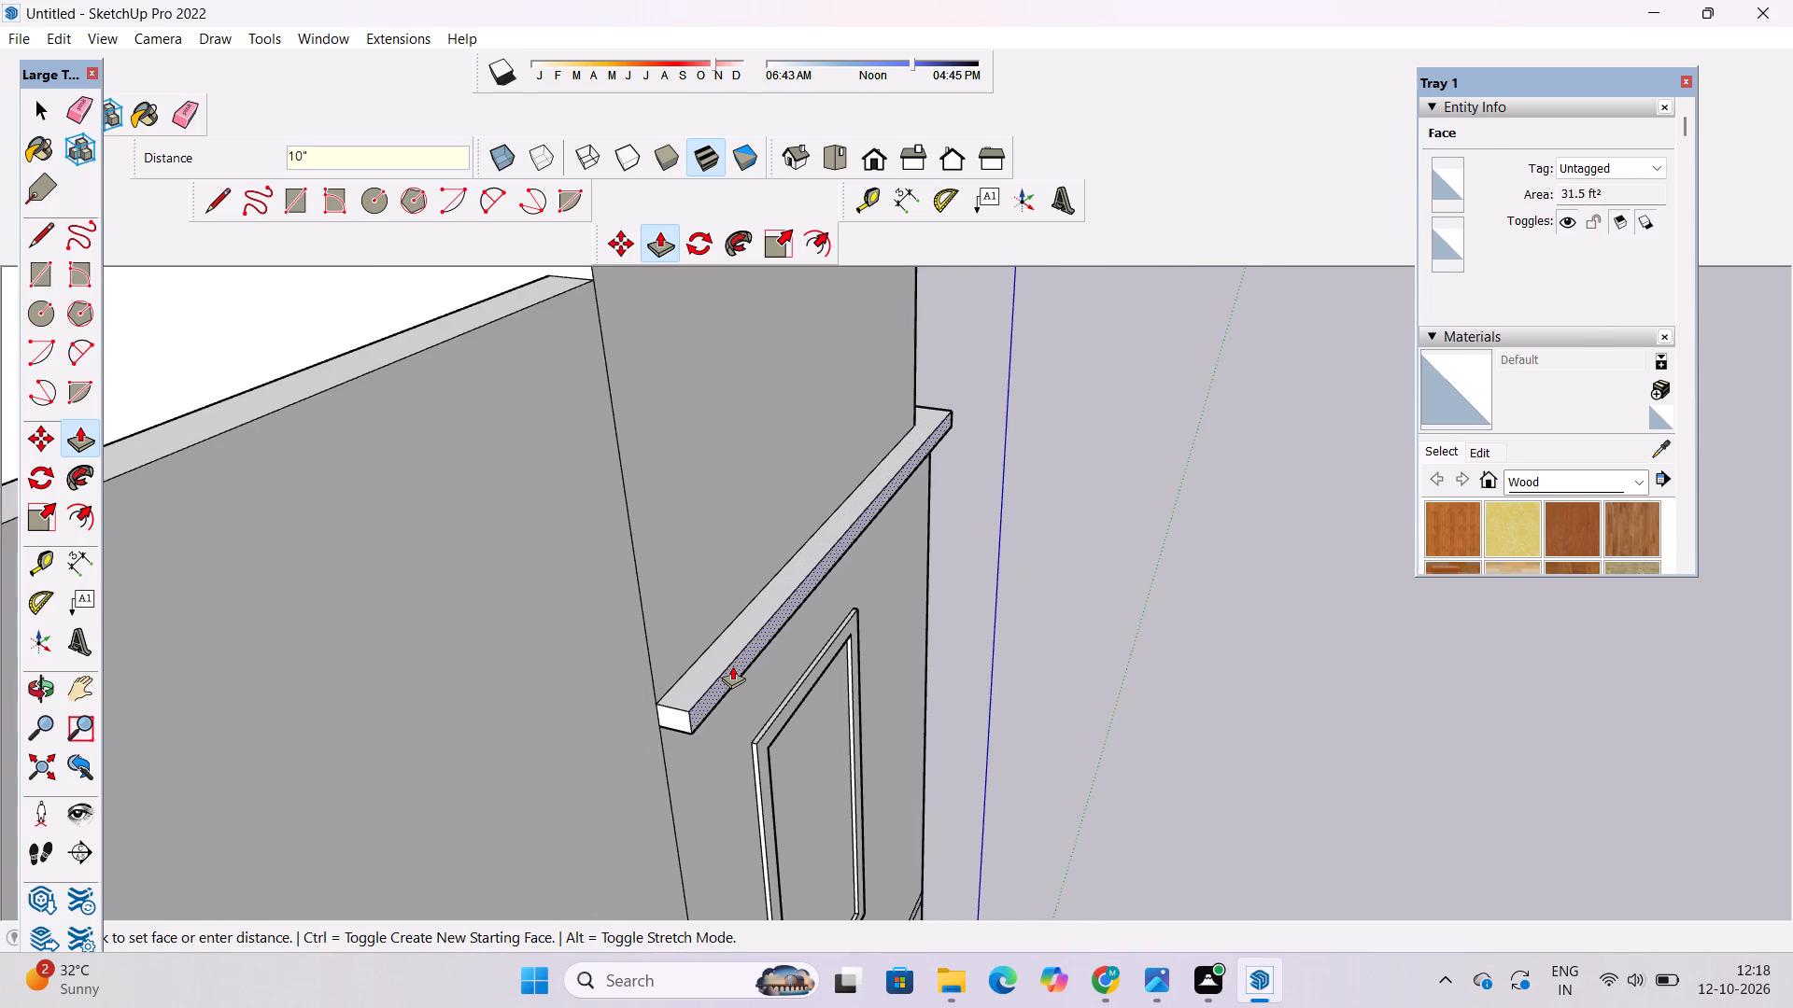
Draw a rectangle about 1'3" by 1' on the ledge's top face, at the end away from the building corner.
{"action": "key", "text": "space"}
{"action": "type", "text": "o"}
{"action": "left_click_drag", "start_coordinate": [851, 702], "coordinate": [533, 707]}
{"action": "left_click_drag", "start_coordinate": [535, 657], "coordinate": [832, 670], "text": "shift"}
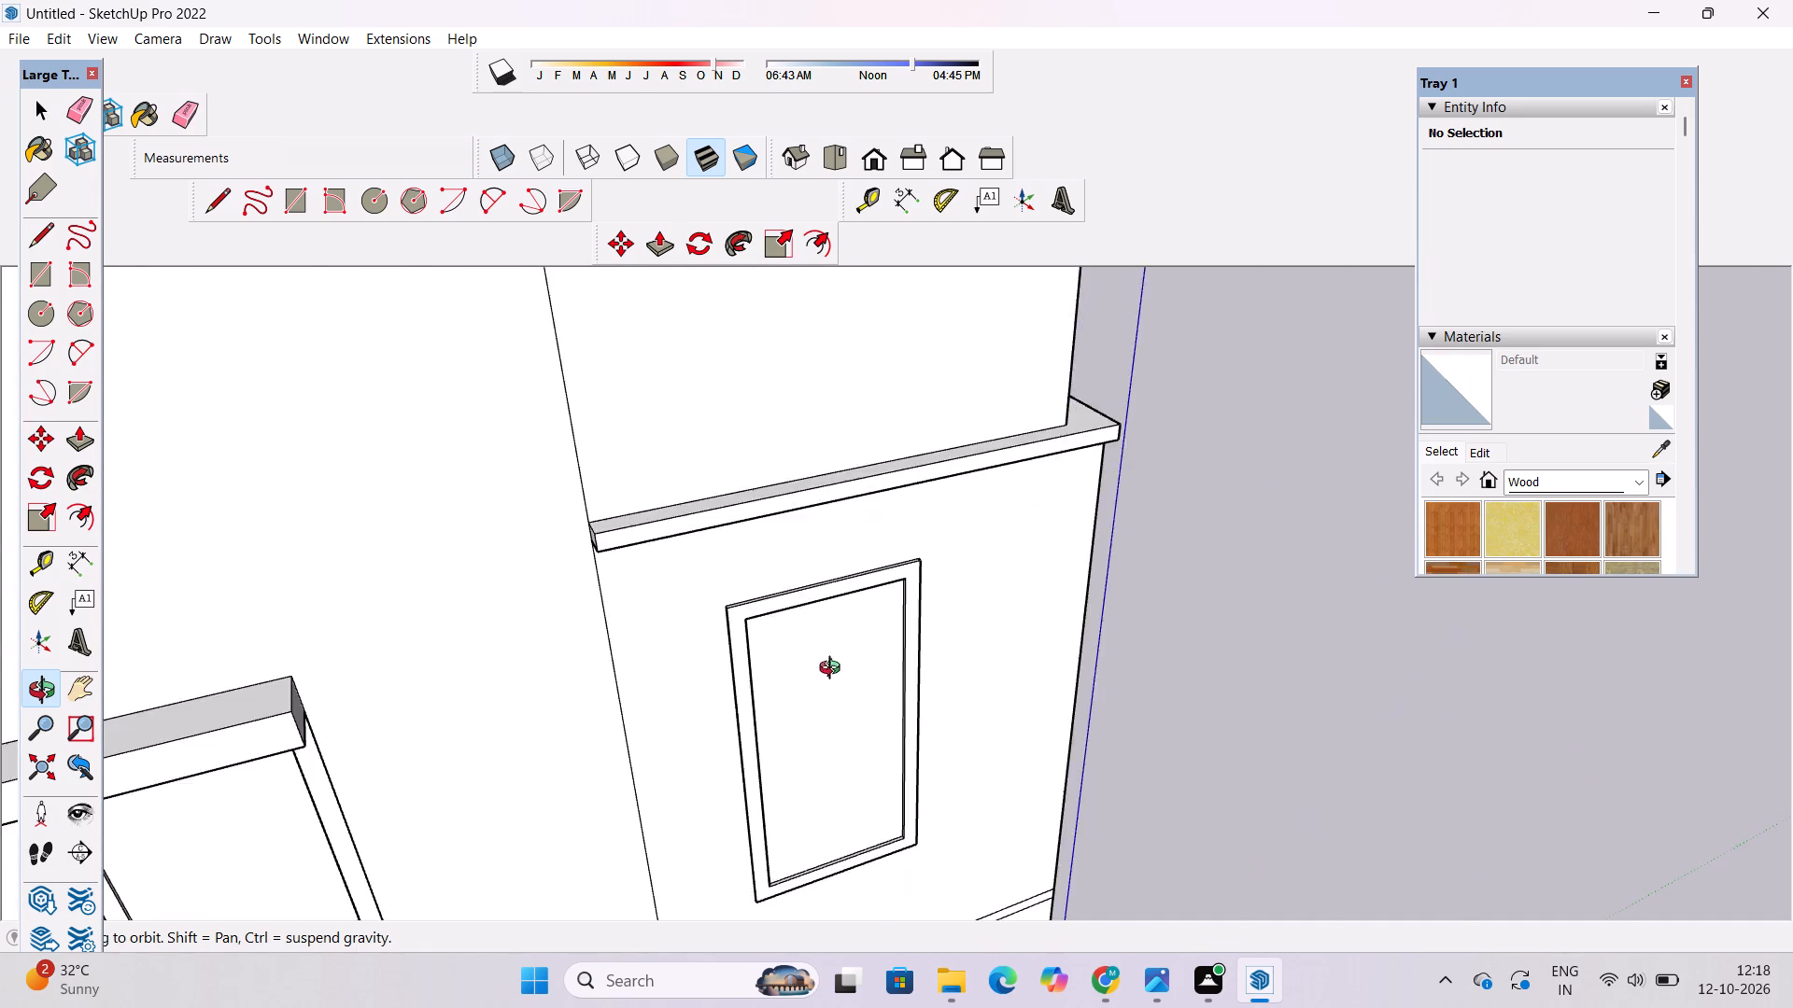
{"action": "left_click_drag", "start_coordinate": [847, 667], "coordinate": [600, 740]}
{"action": "scroll", "coordinate": [598, 643], "scroll_direction": "down", "scroll_amount": 5}
{"action": "left_click_drag", "start_coordinate": [652, 635], "coordinate": [914, 716], "text": "shift"}
{"action": "scroll", "coordinate": [878, 678], "scroll_direction": "up", "scroll_amount": 8}
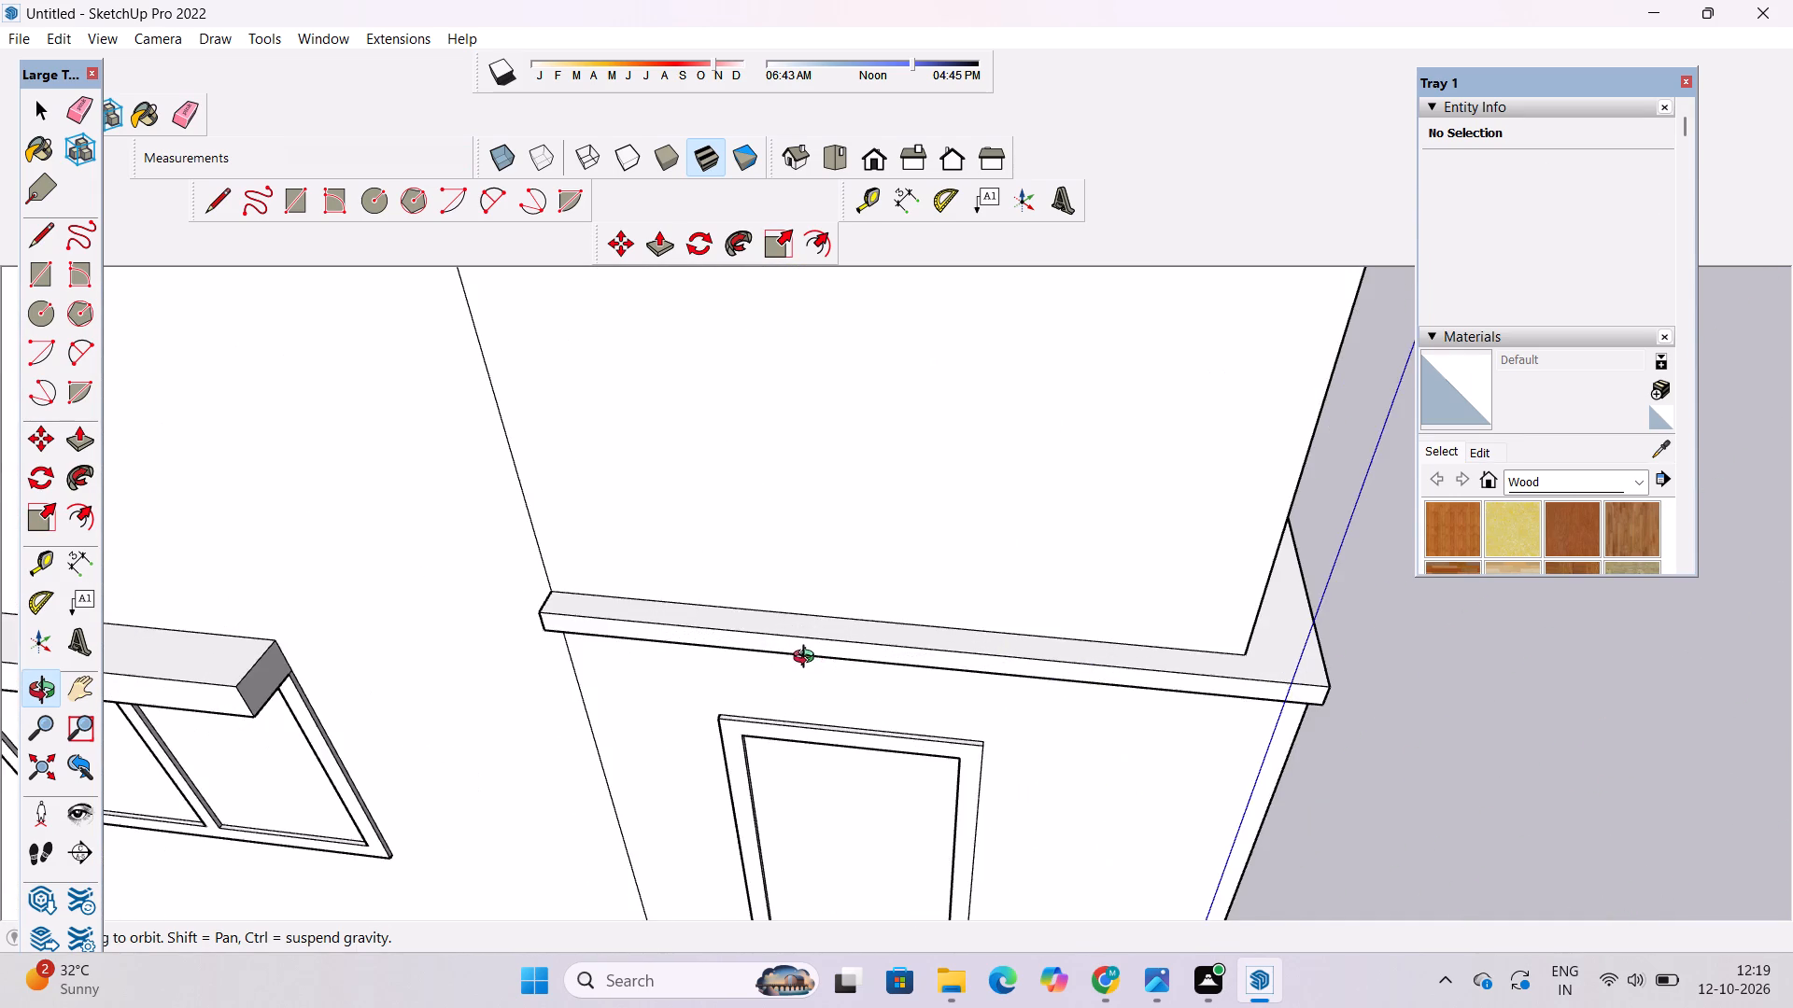
{"action": "left_click_drag", "start_coordinate": [798, 660], "coordinate": [839, 696]}
{"action": "left_click_drag", "start_coordinate": [717, 712], "coordinate": [615, 712], "text": "shift"}
{"action": "left_click_drag", "start_coordinate": [615, 708], "coordinate": [679, 769]}
{"action": "scroll", "coordinate": [665, 846], "scroll_direction": "up", "scroll_amount": 3}
{"action": "left_click_drag", "start_coordinate": [657, 851], "coordinate": [662, 752], "text": "shift"}
{"action": "left_click_drag", "start_coordinate": [662, 752], "coordinate": [611, 737]}
{"action": "scroll", "coordinate": [603, 726], "scroll_direction": "up", "scroll_amount": 4}
{"action": "left_click_drag", "start_coordinate": [603, 717], "coordinate": [554, 721], "text": "shift"}
{"action": "key", "text": "r"}
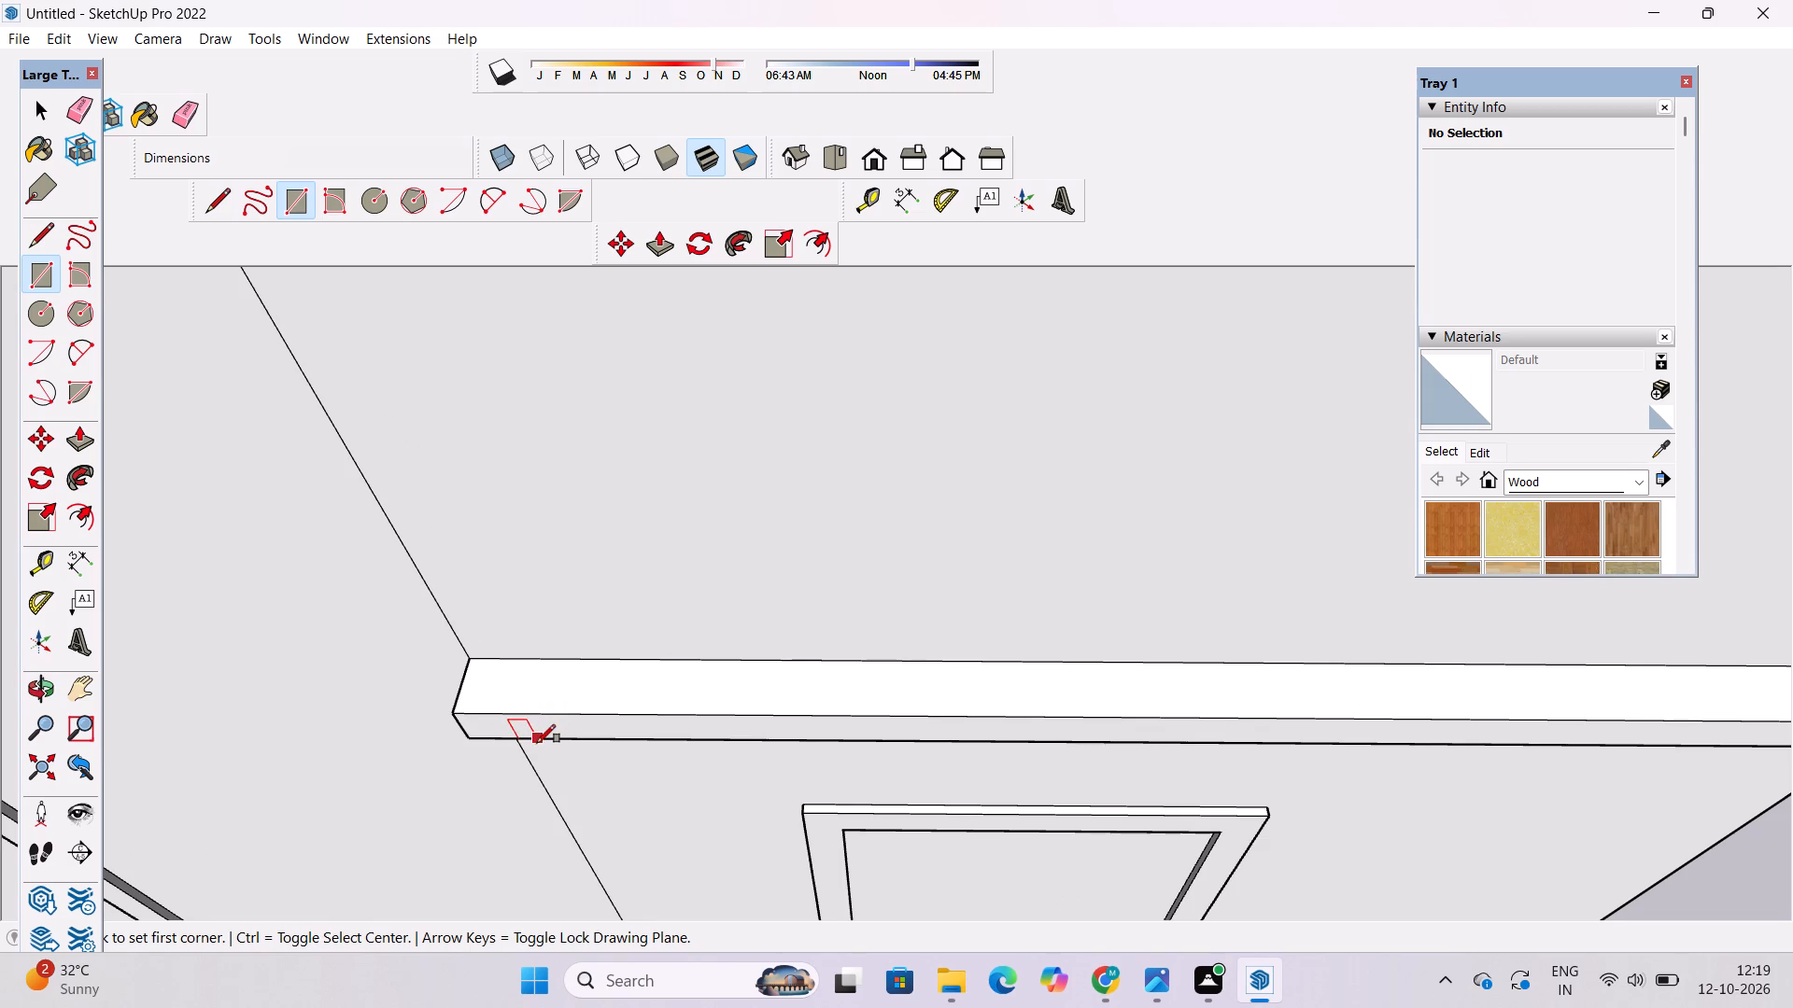
{"action": "scroll", "coordinate": [487, 699], "scroll_direction": "up", "scroll_amount": 9}
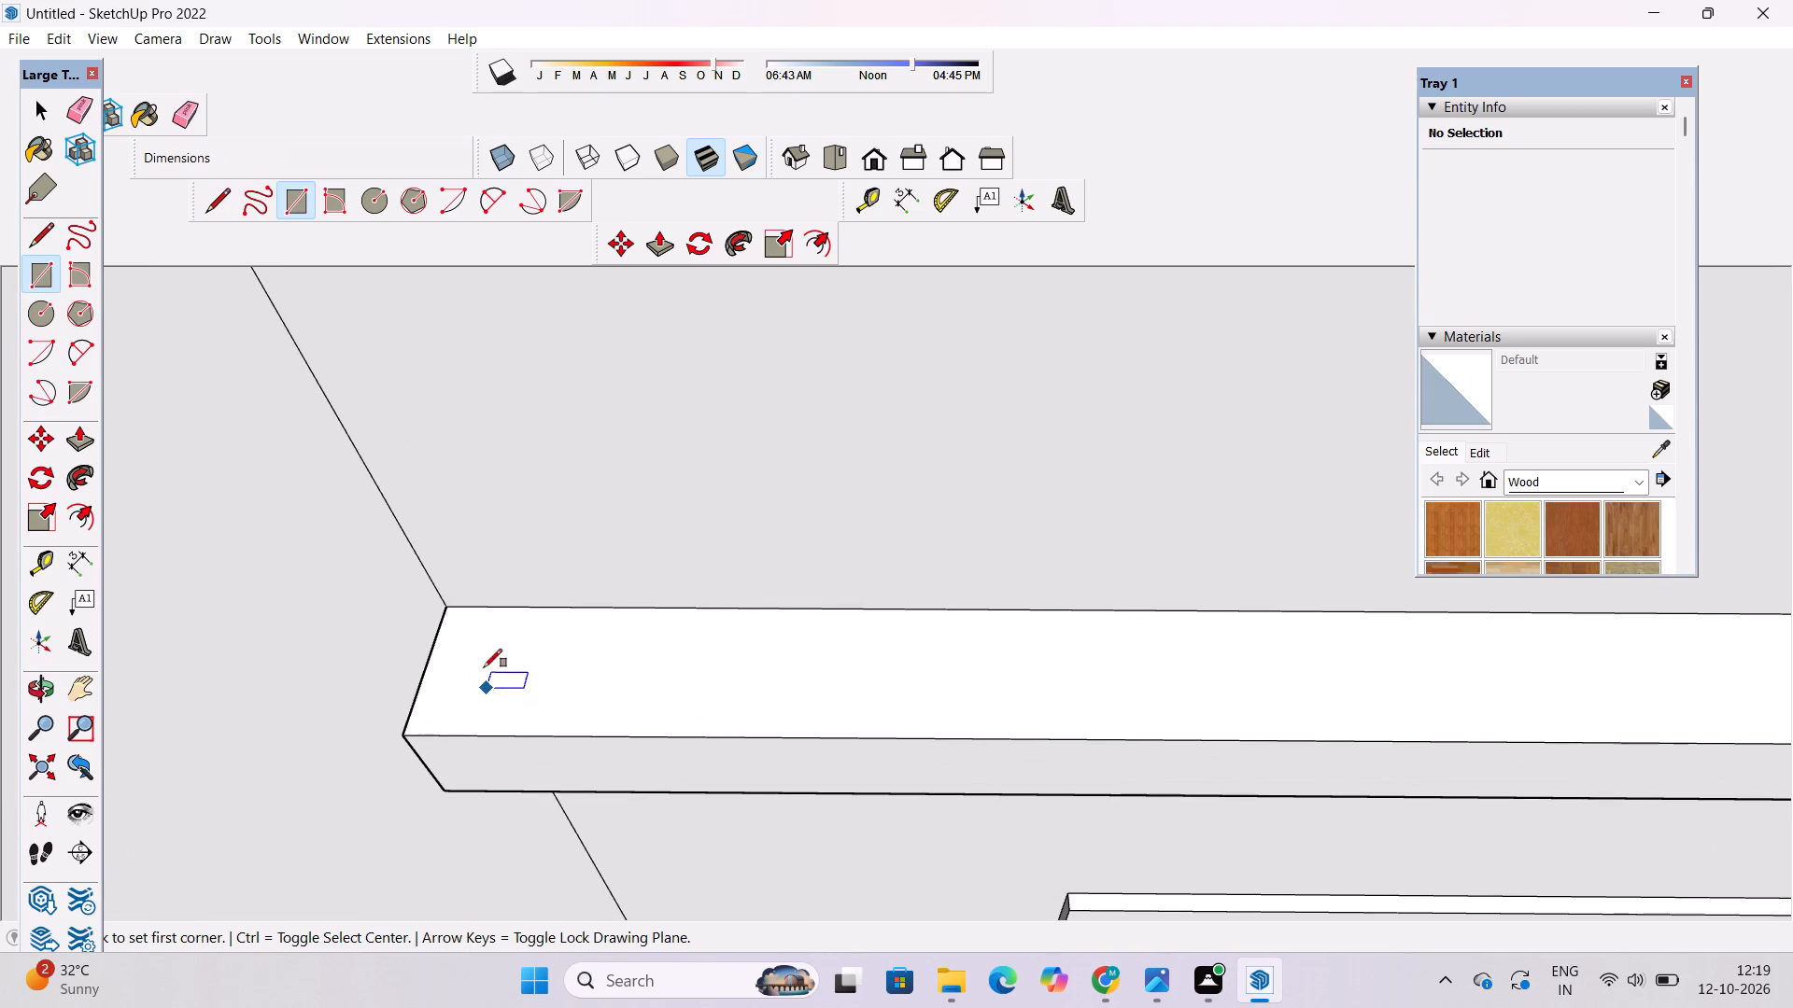
{"action": "left_click", "coordinate": [474, 620]}
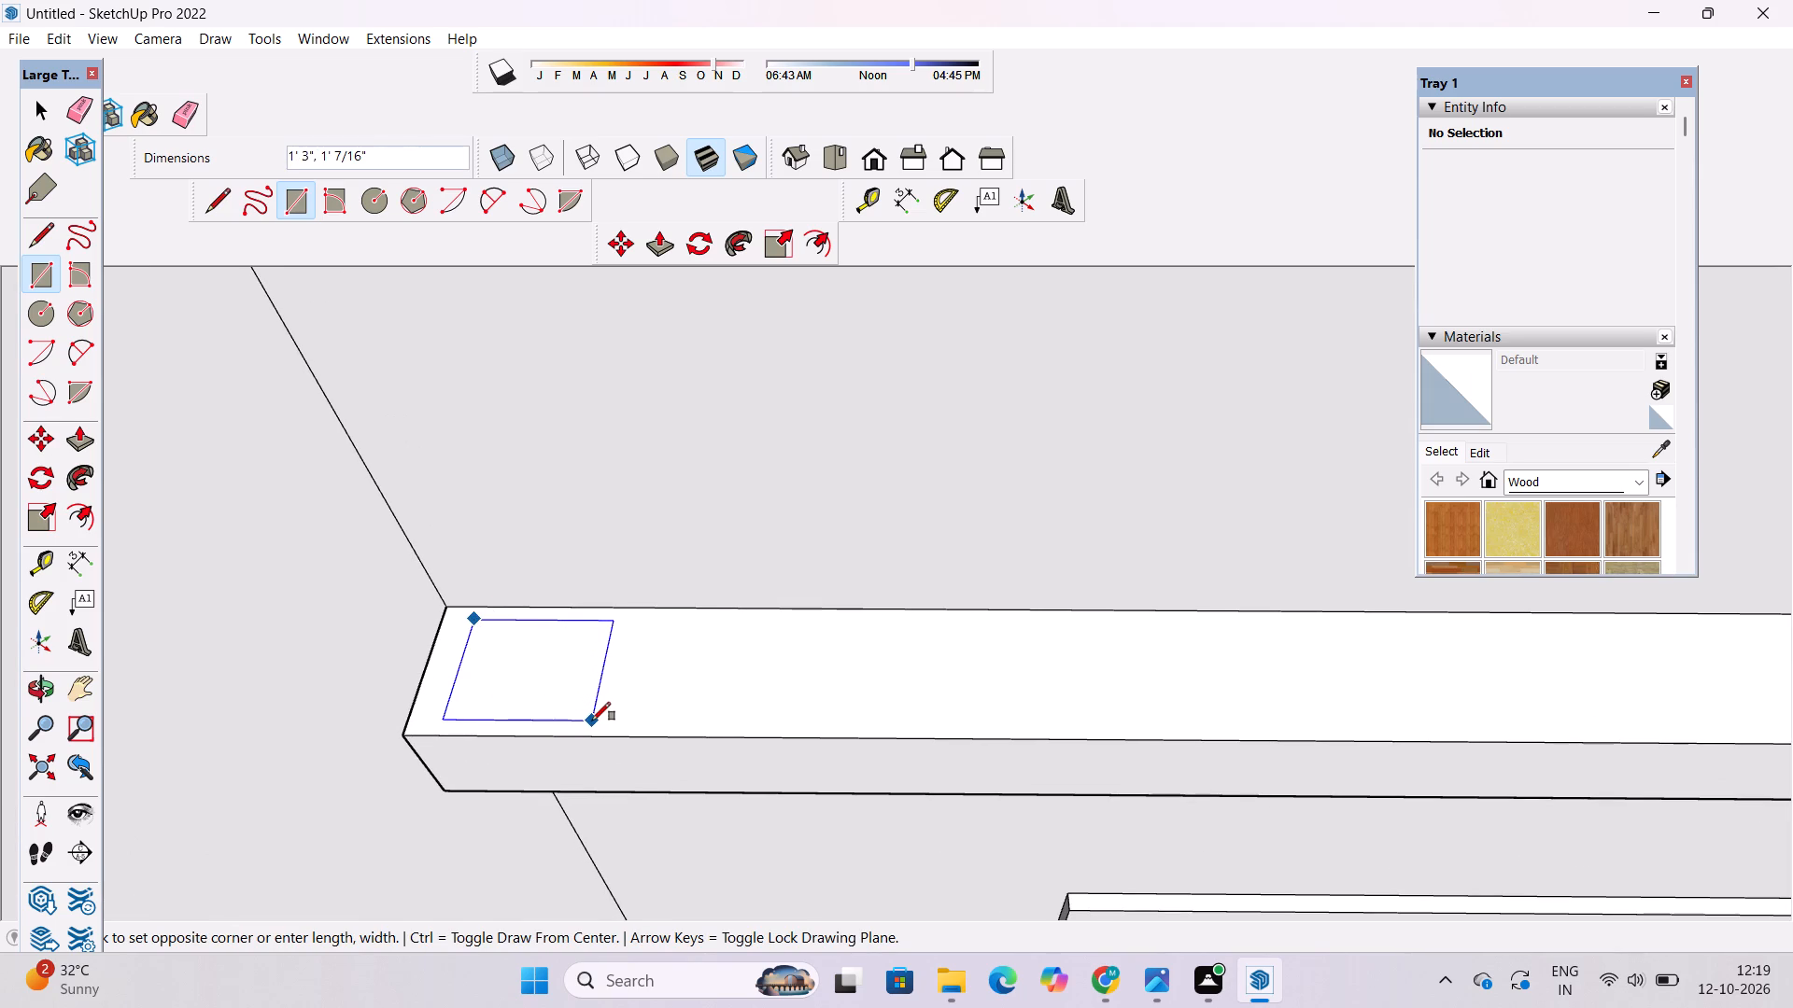
{"action": "left_click", "coordinate": [592, 720]}
{"action": "key", "text": "space"}
{"action": "scroll", "coordinate": [418, 677], "scroll_direction": "down", "scroll_amount": 6}
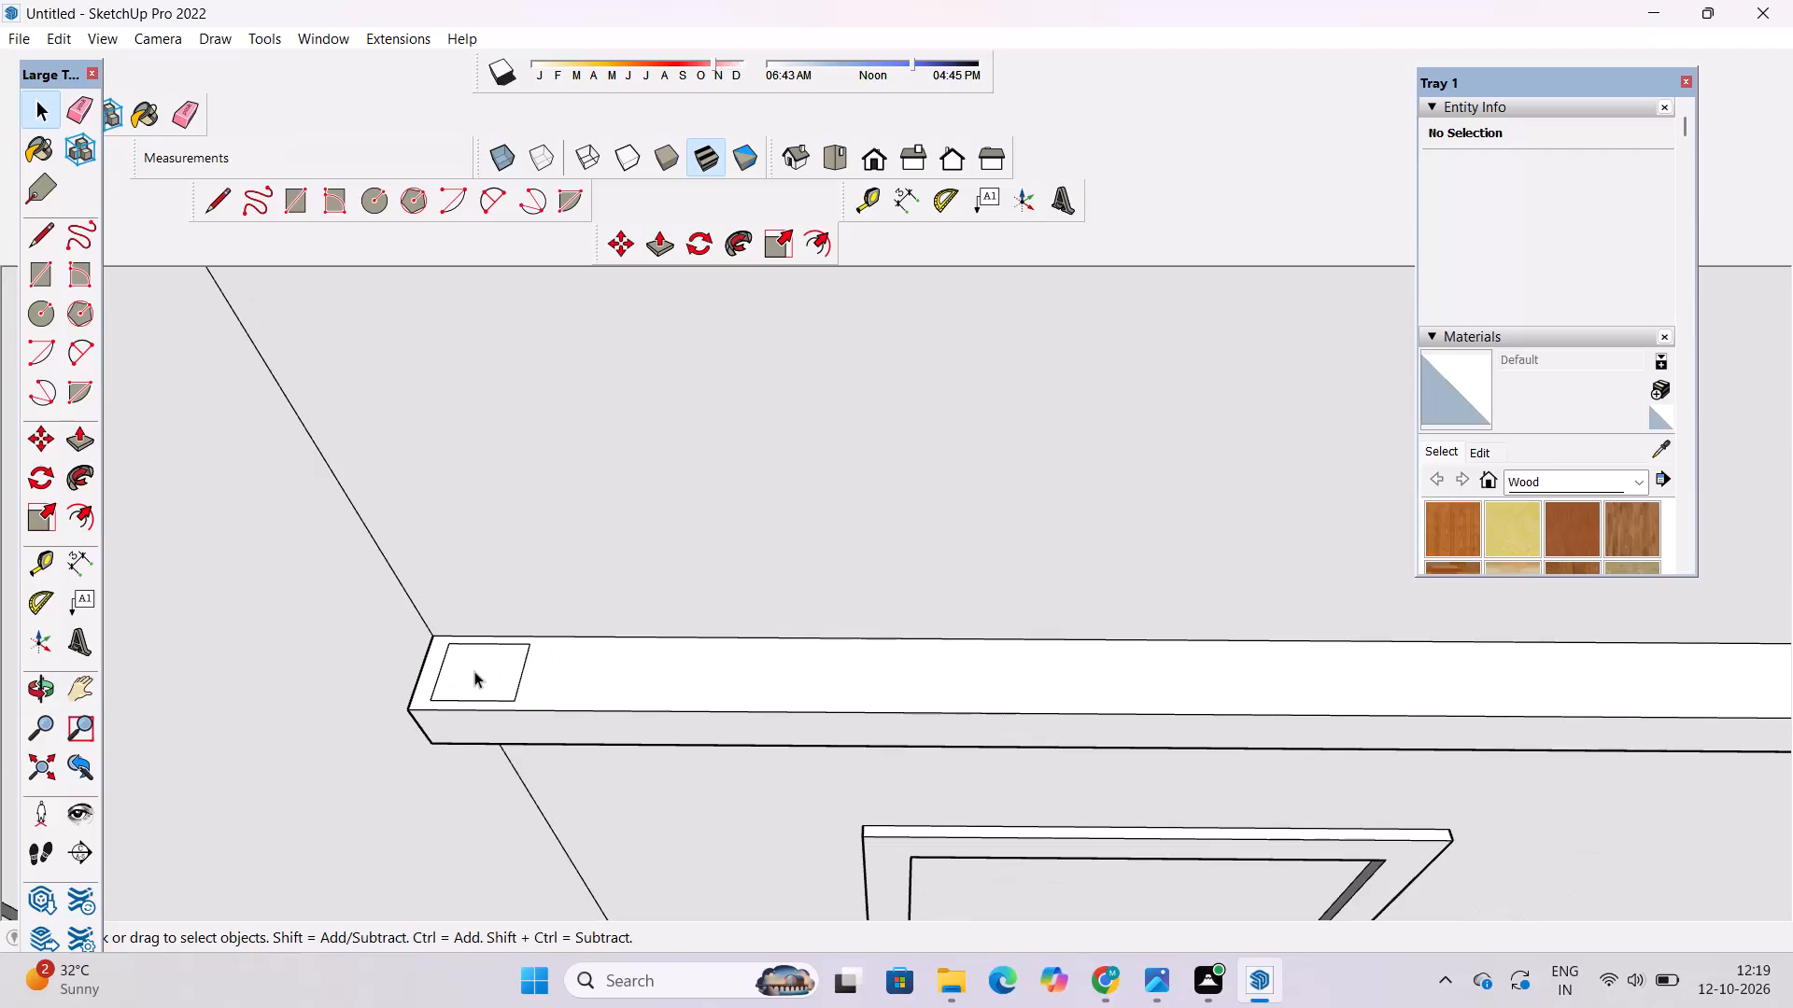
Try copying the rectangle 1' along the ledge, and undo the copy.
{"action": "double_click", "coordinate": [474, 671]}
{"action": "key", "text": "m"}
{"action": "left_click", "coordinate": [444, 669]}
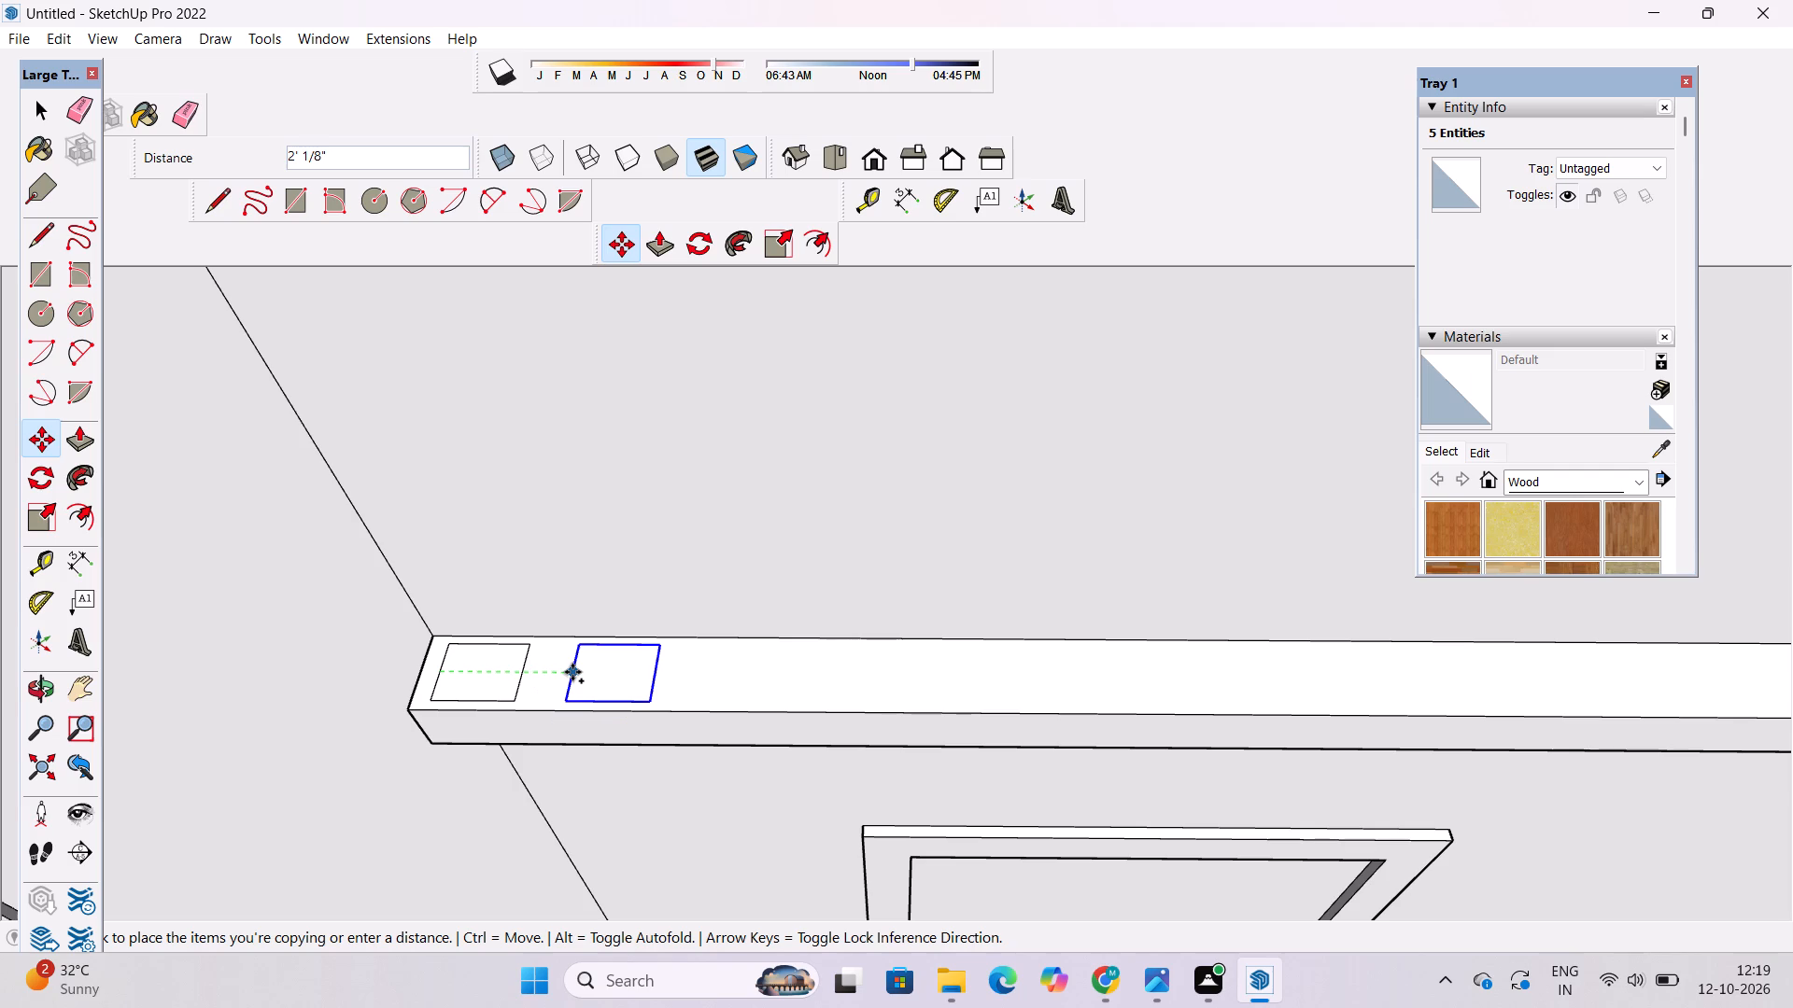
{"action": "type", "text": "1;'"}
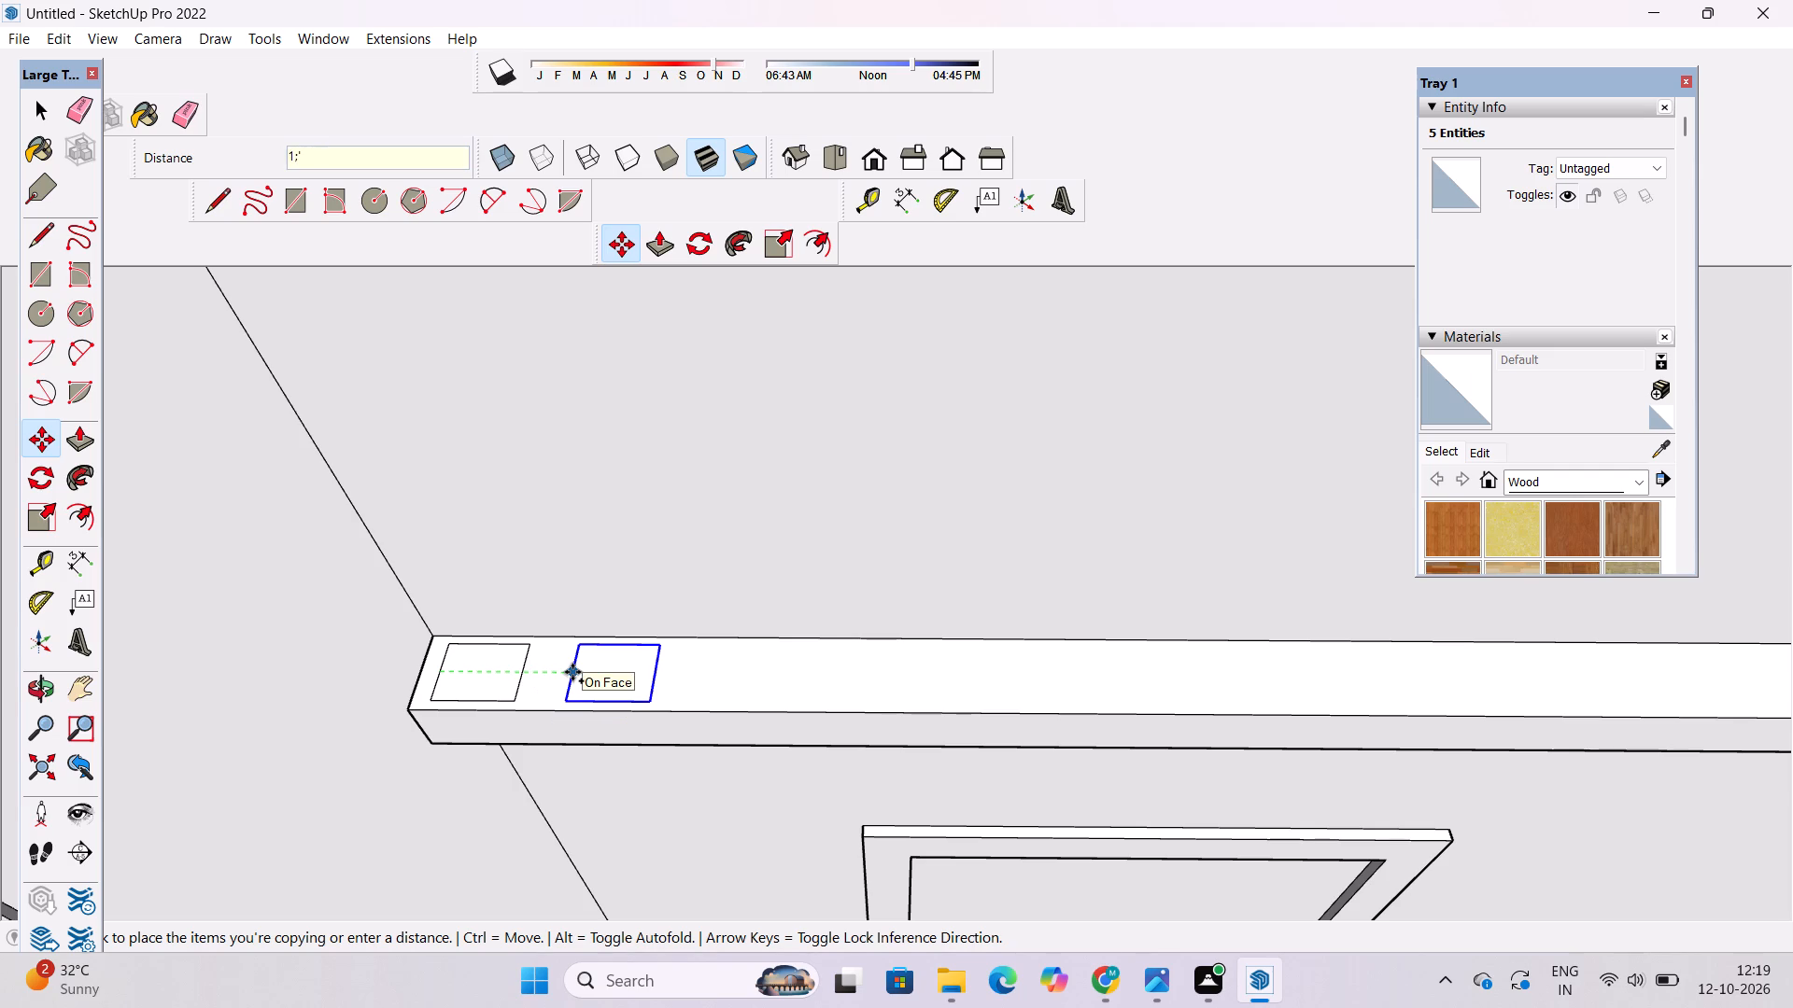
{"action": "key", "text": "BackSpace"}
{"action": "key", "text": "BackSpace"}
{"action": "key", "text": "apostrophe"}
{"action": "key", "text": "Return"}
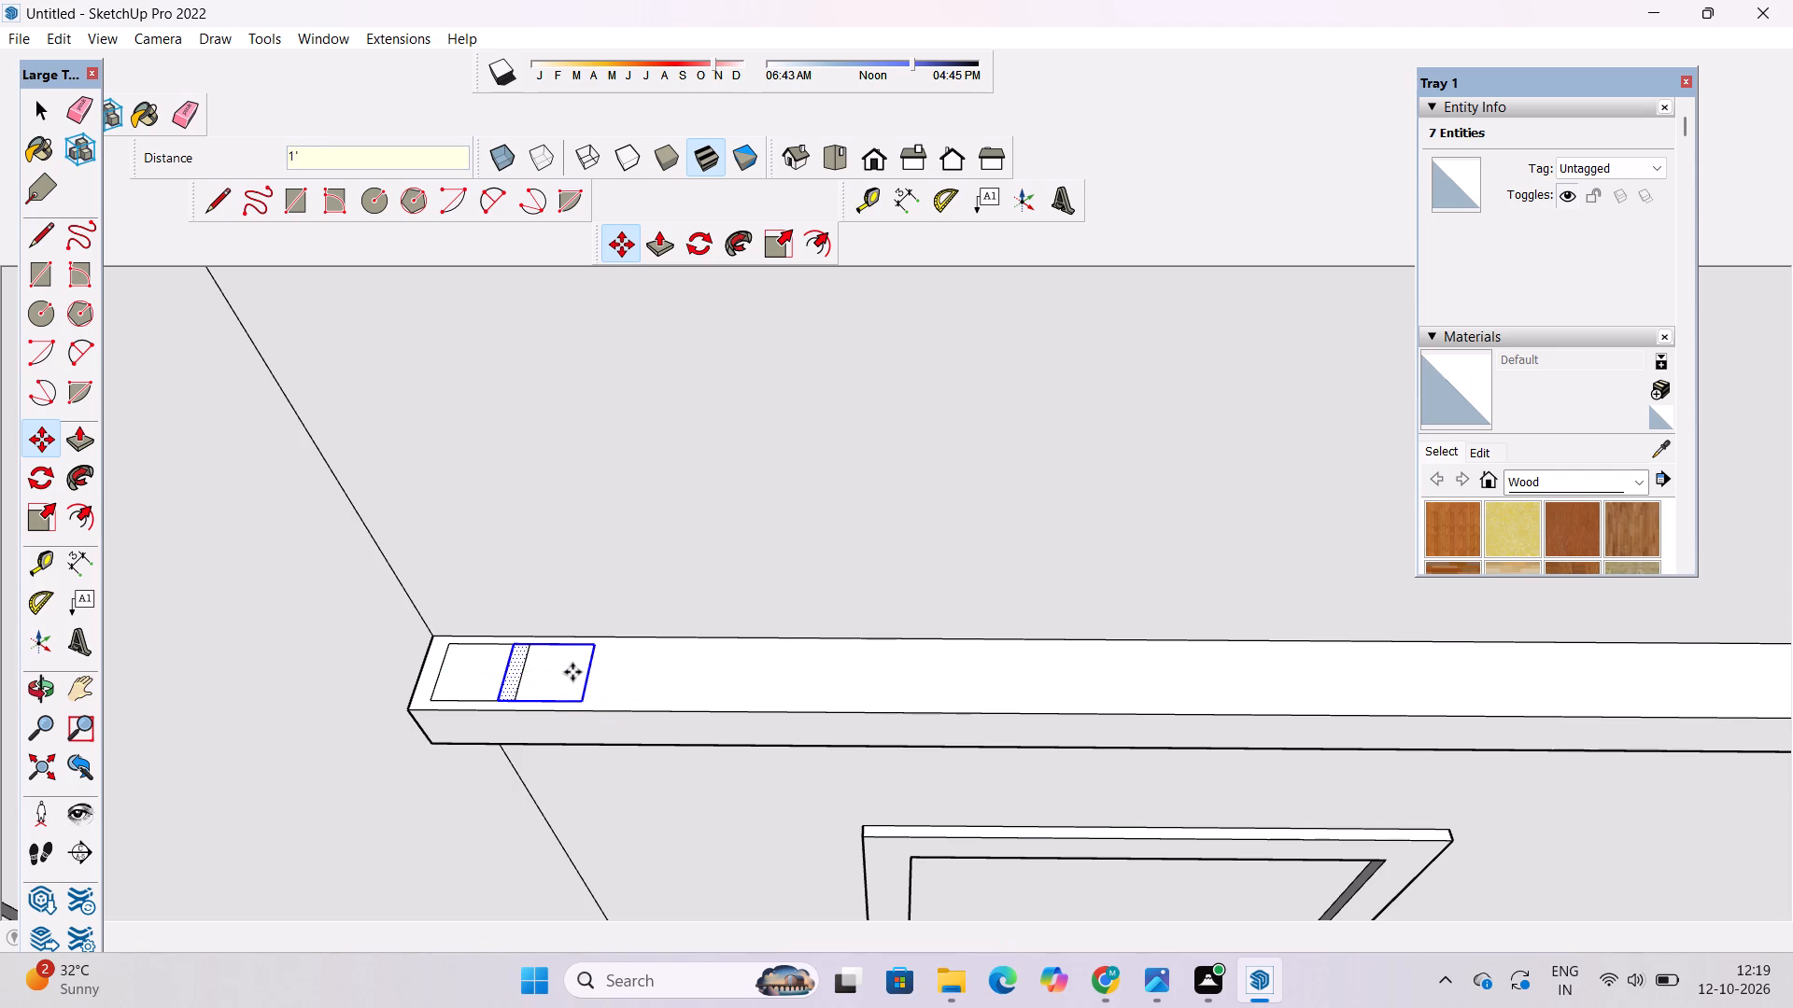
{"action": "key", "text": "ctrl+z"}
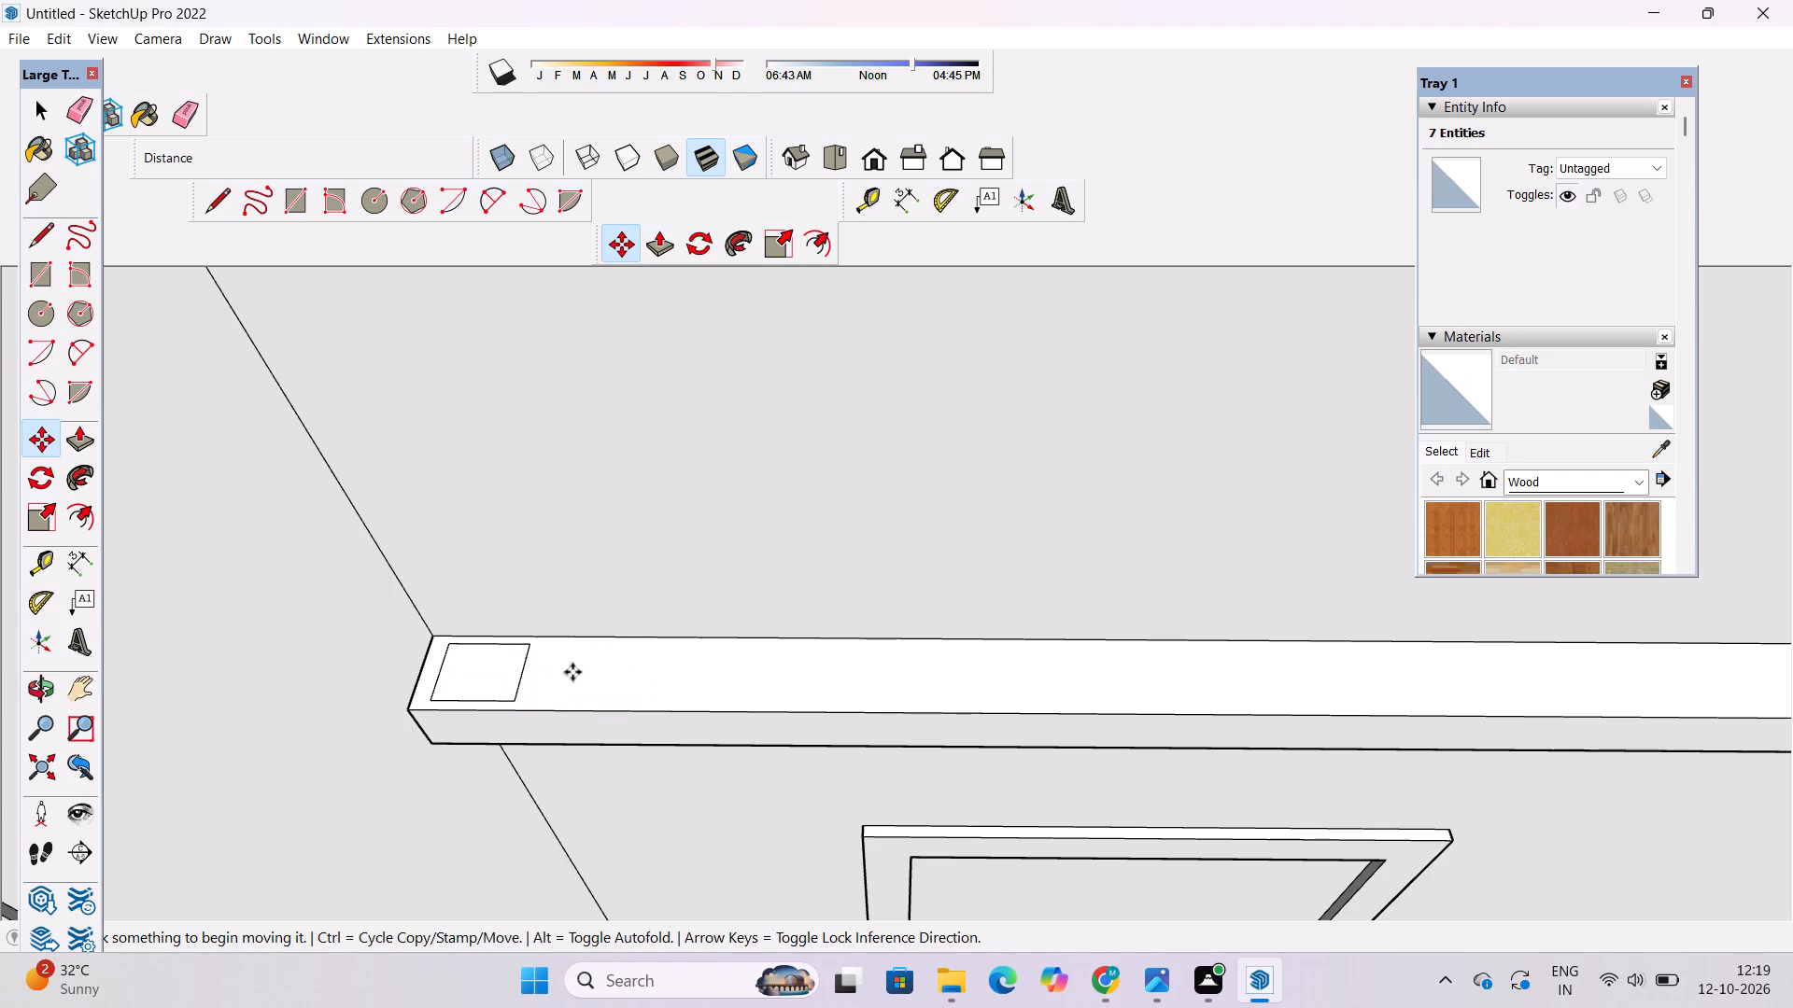
Copy the rectangle 1.5' along the ledge's top face and multiply it into an array of 10 copies.
{"action": "key", "text": "space"}
{"action": "double_click", "coordinate": [481, 688]}
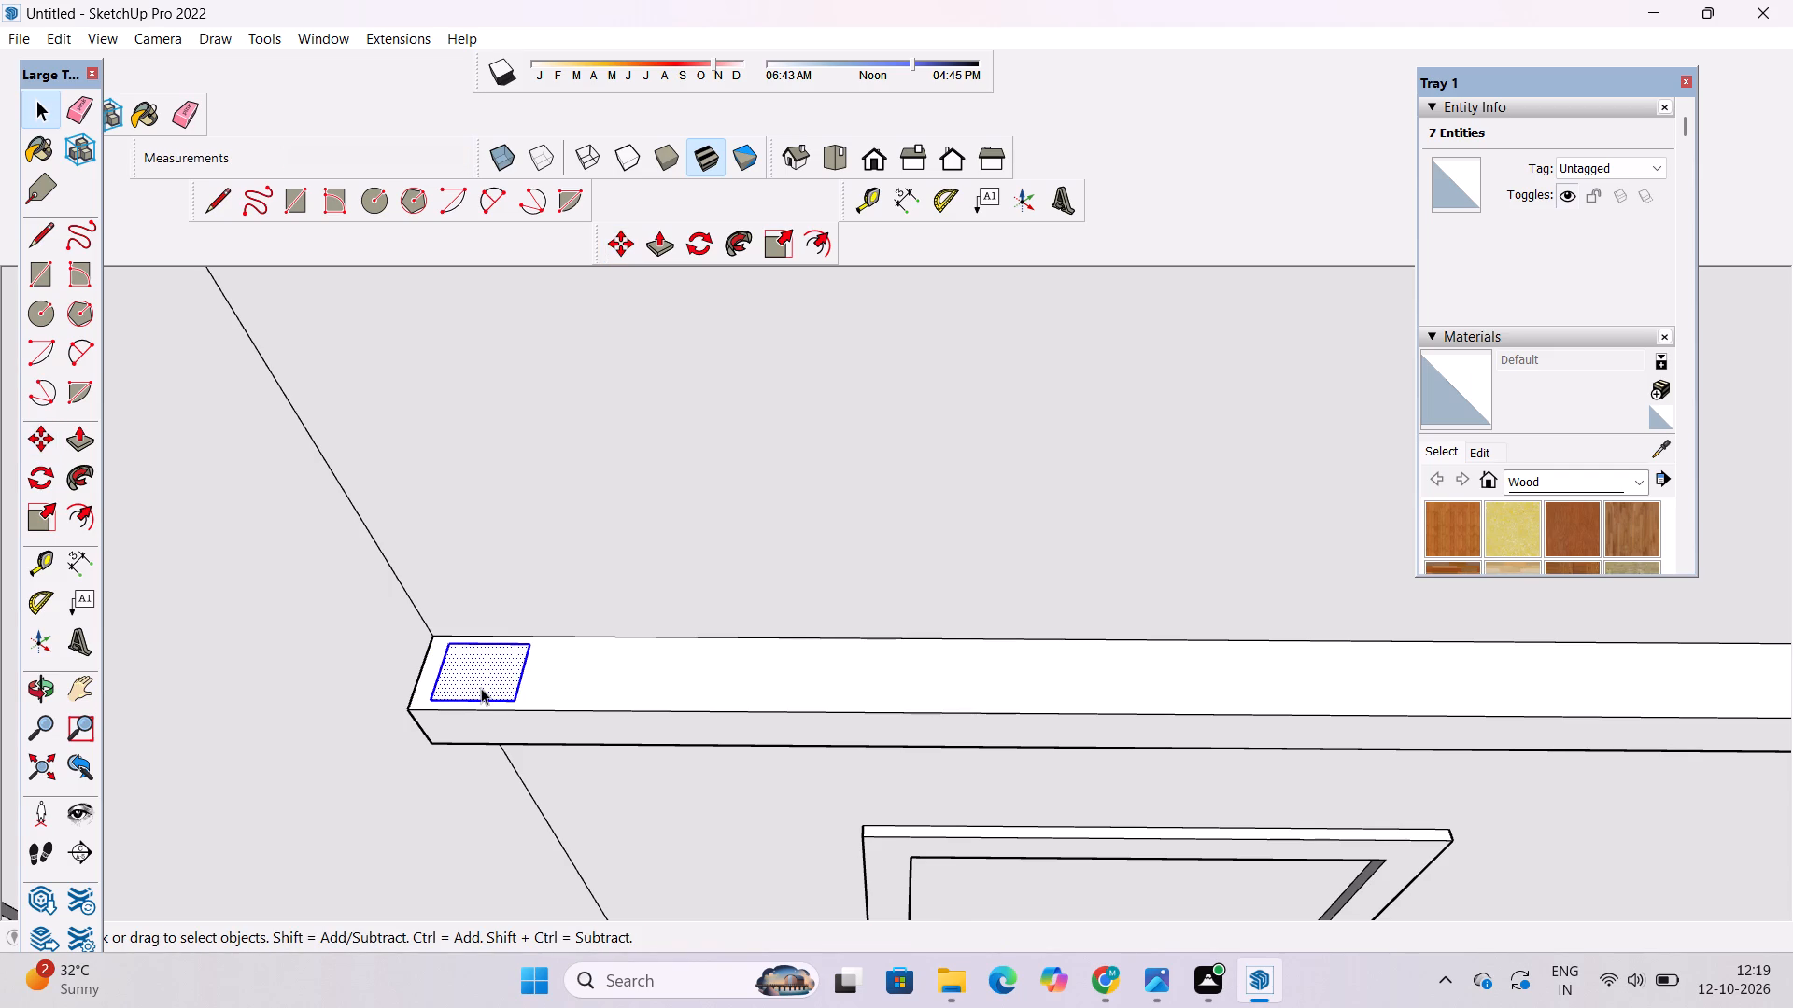
{"action": "key", "text": "m"}
{"action": "left_click", "coordinate": [441, 669]}
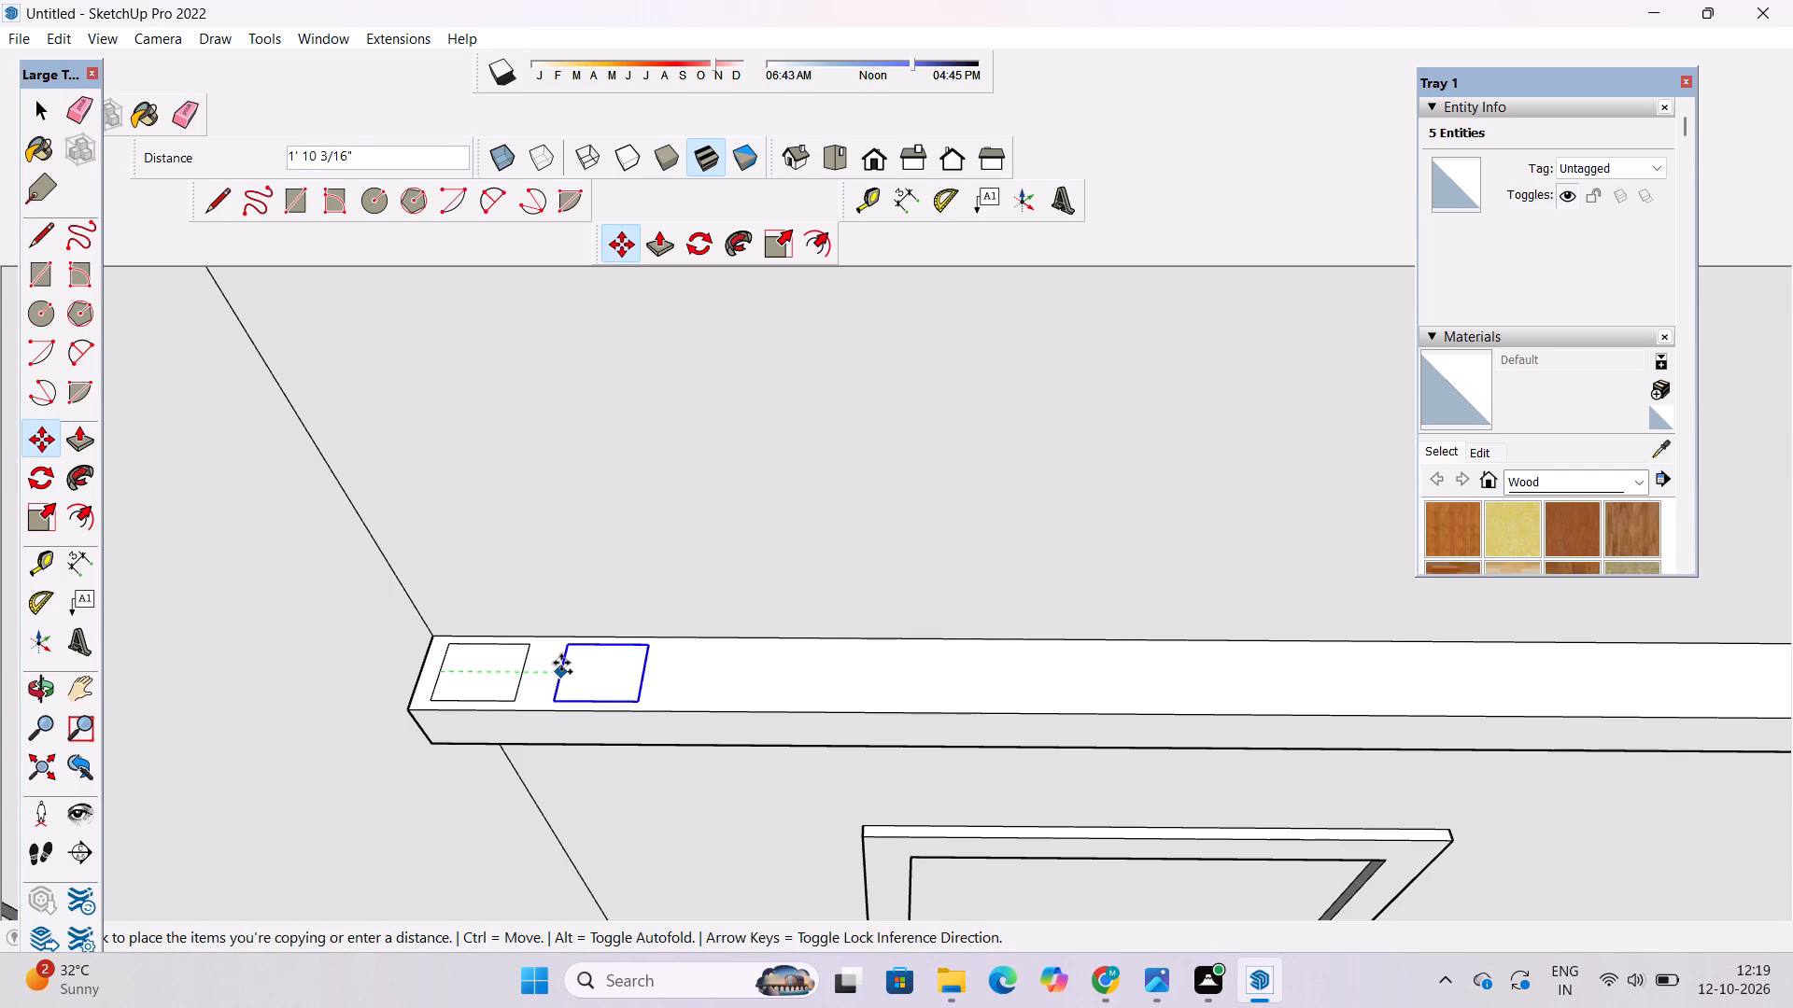
{"action": "type", "text": "1."}
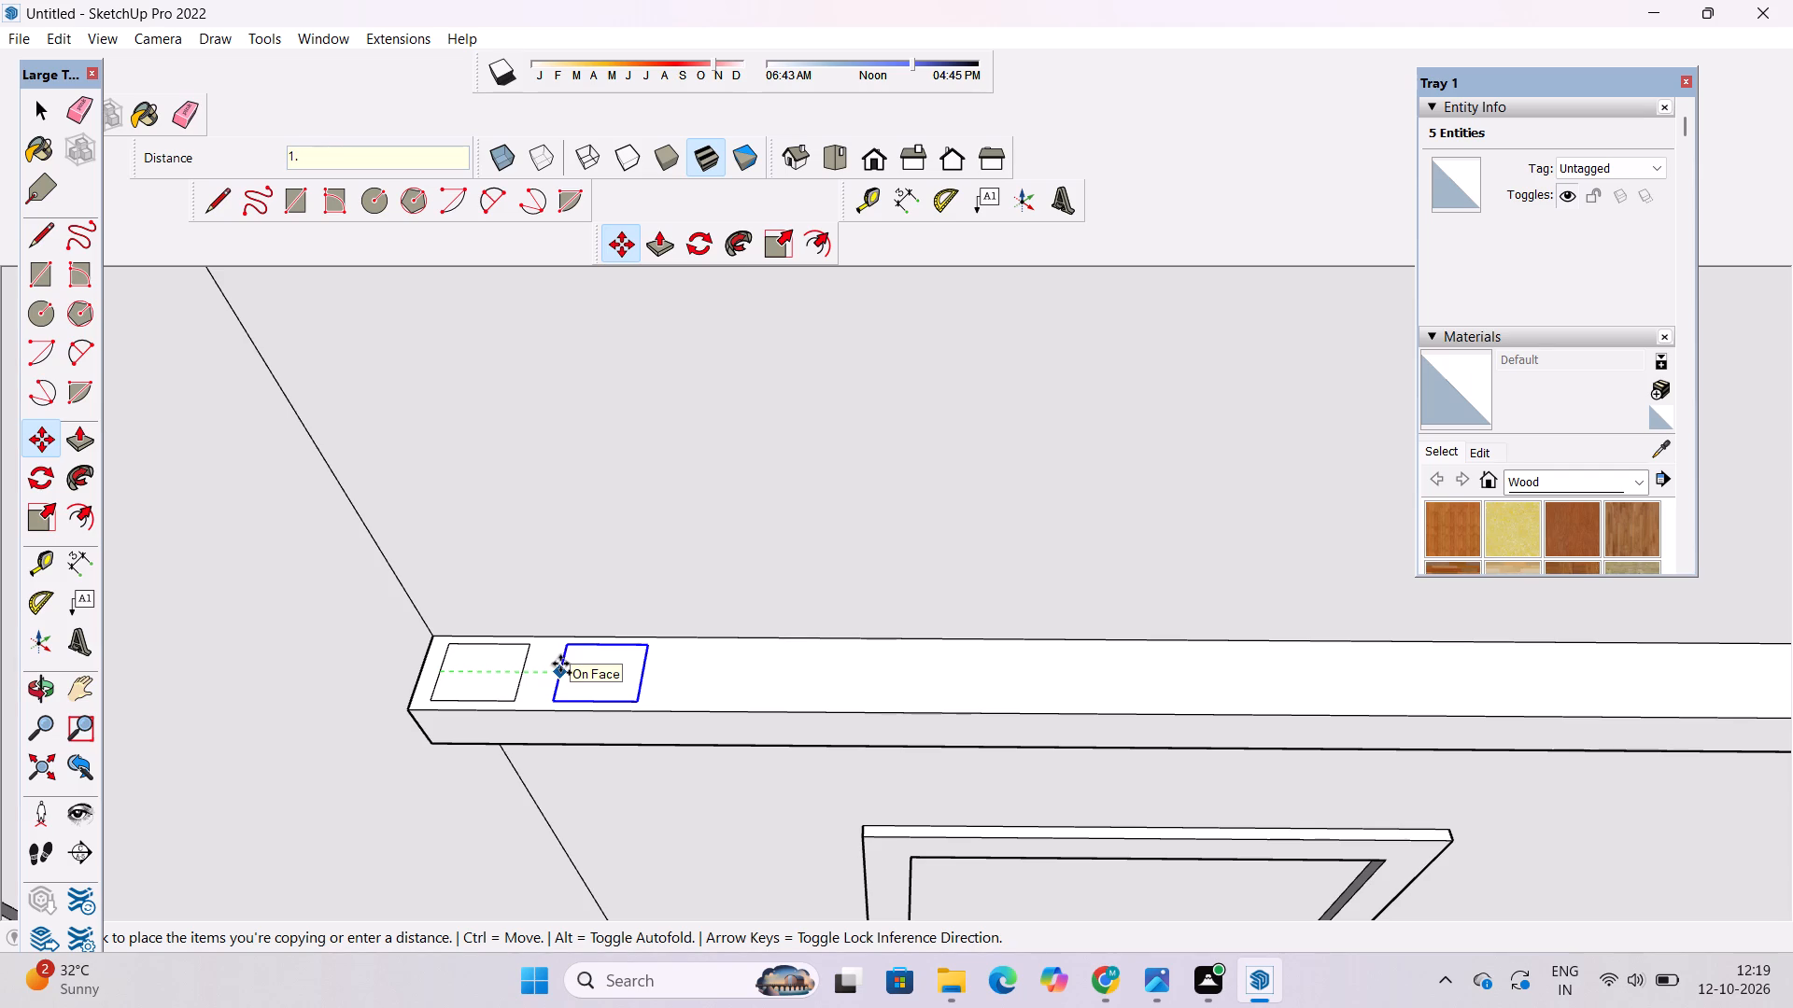
{"action": "type", "text": "5'"}
{"action": "key", "text": "Return"}
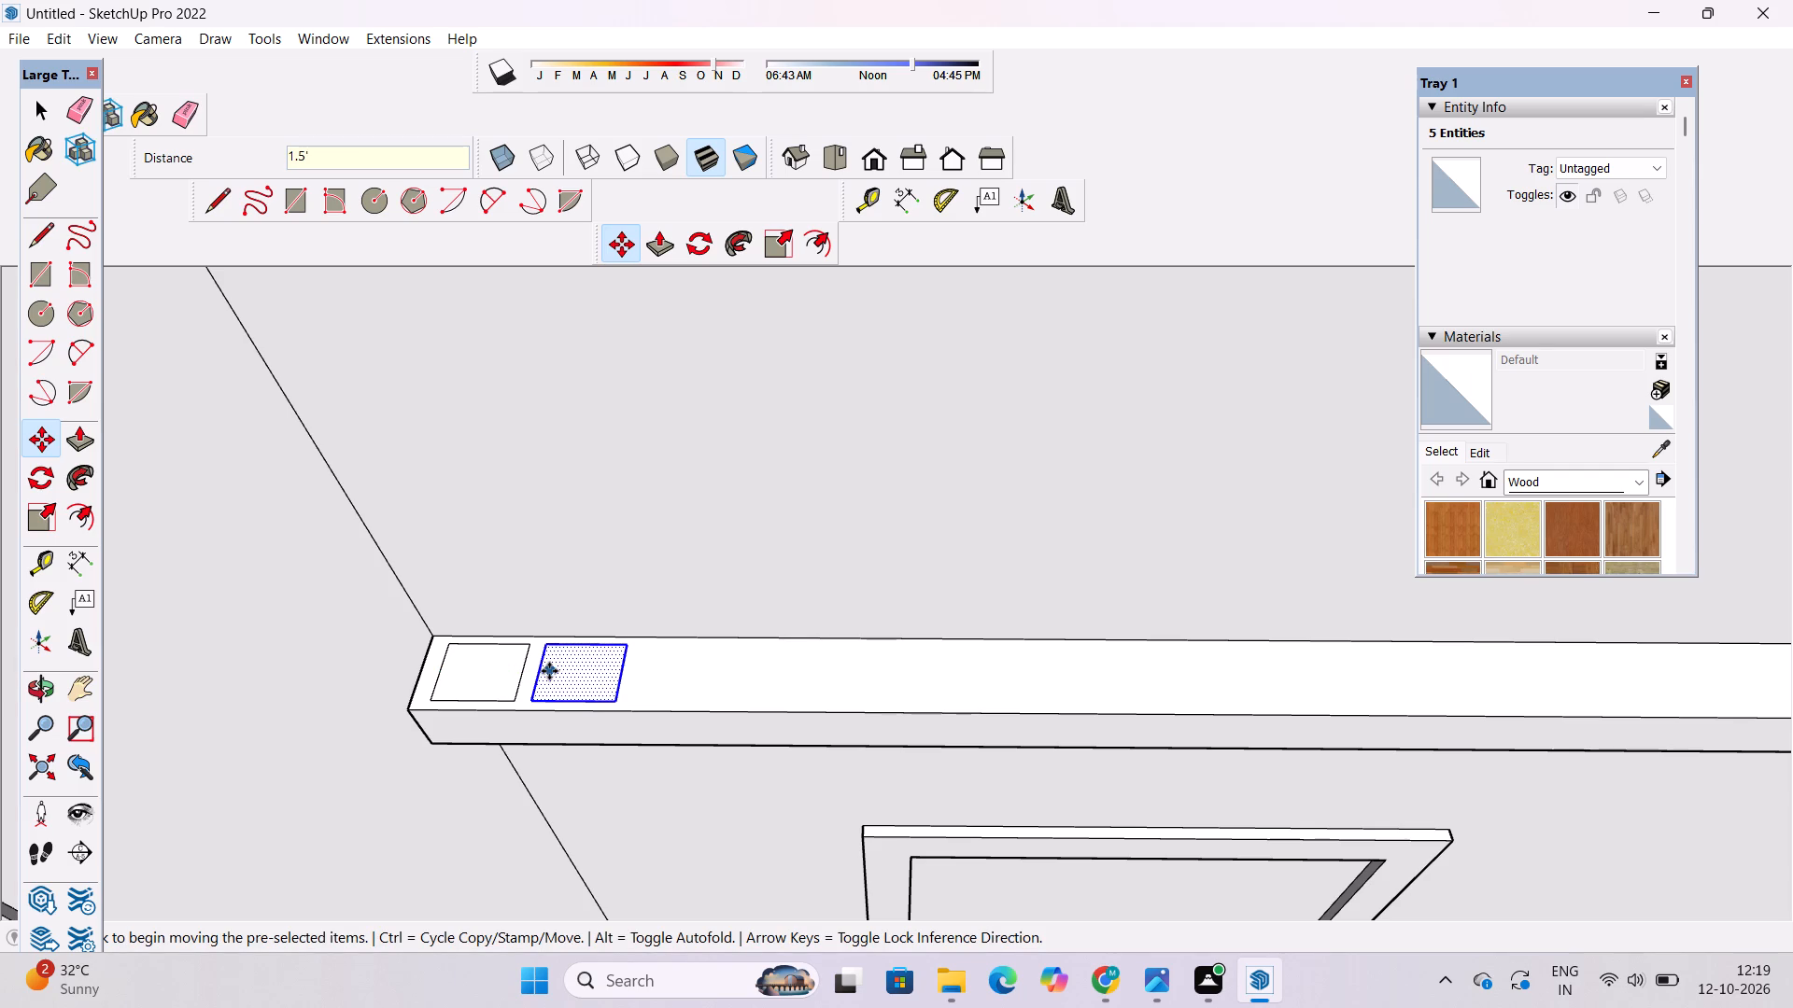
{"action": "scroll", "coordinate": [513, 707], "scroll_direction": "down", "scroll_amount": 3}
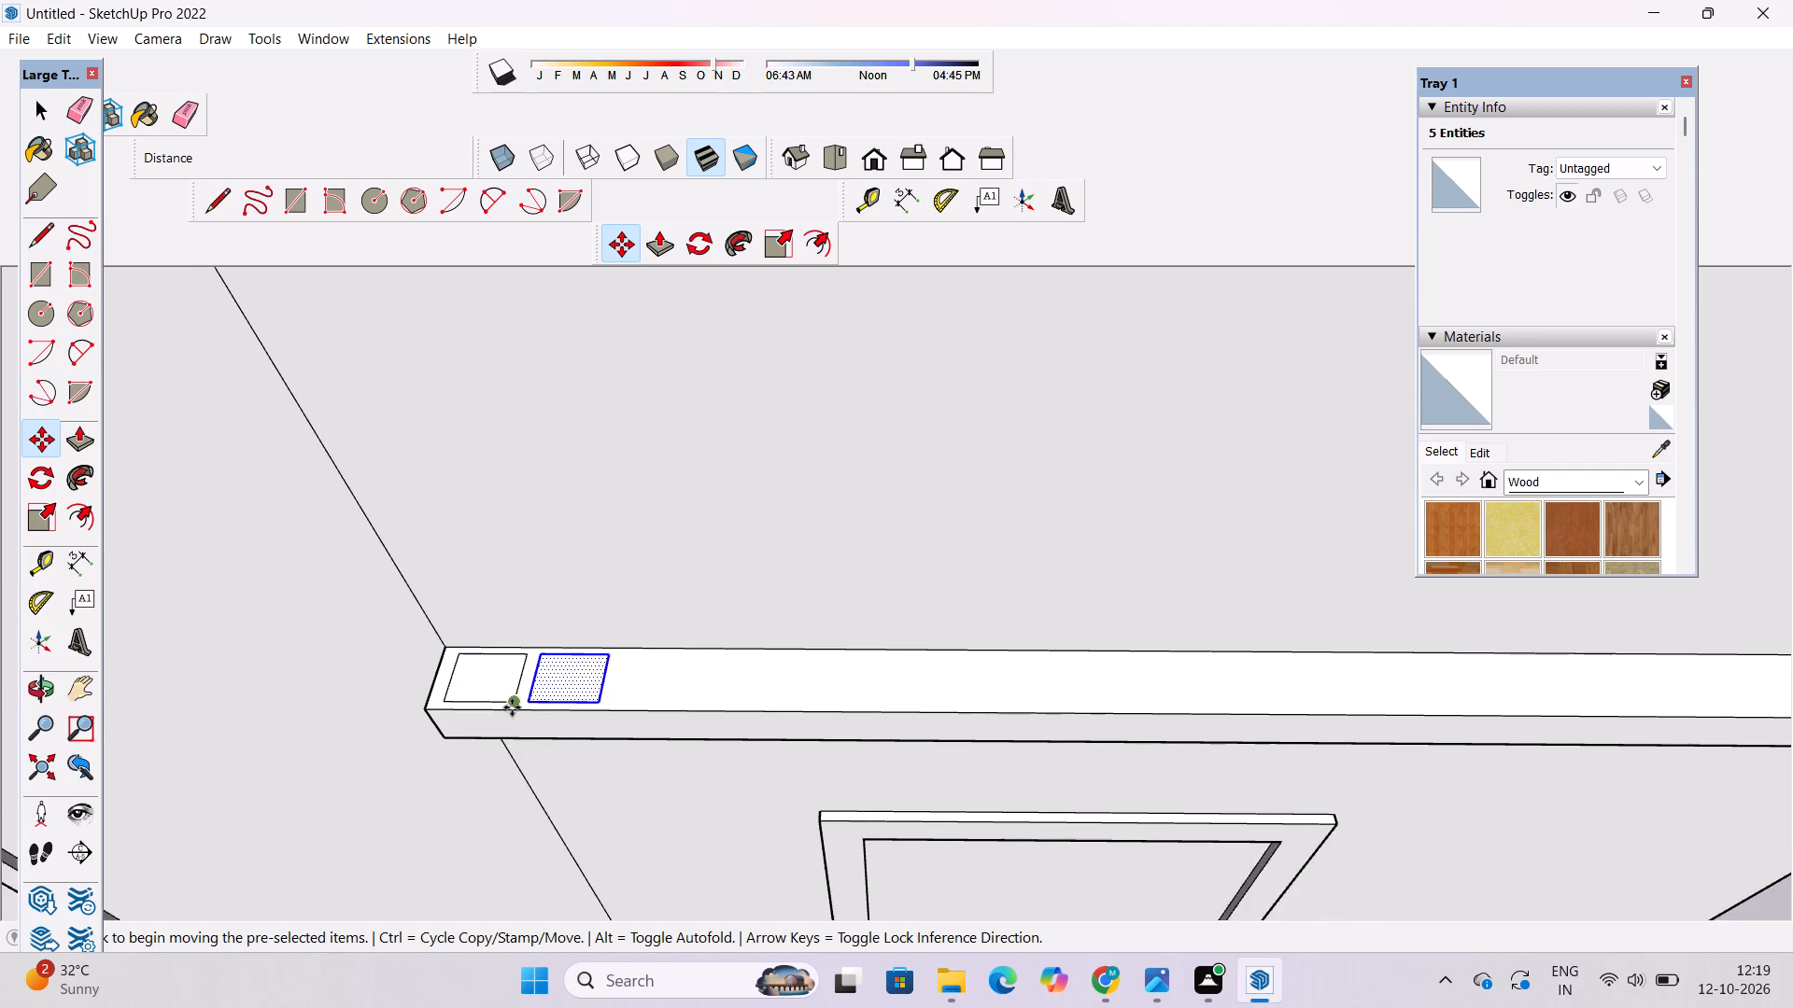
{"action": "scroll", "coordinate": [519, 700], "scroll_direction": "down", "scroll_amount": 4}
{"action": "scroll", "coordinate": [380, 674], "scroll_direction": "down", "scroll_amount": 5}
{"action": "scroll", "coordinate": [618, 688], "scroll_direction": "up", "scroll_amount": 7}
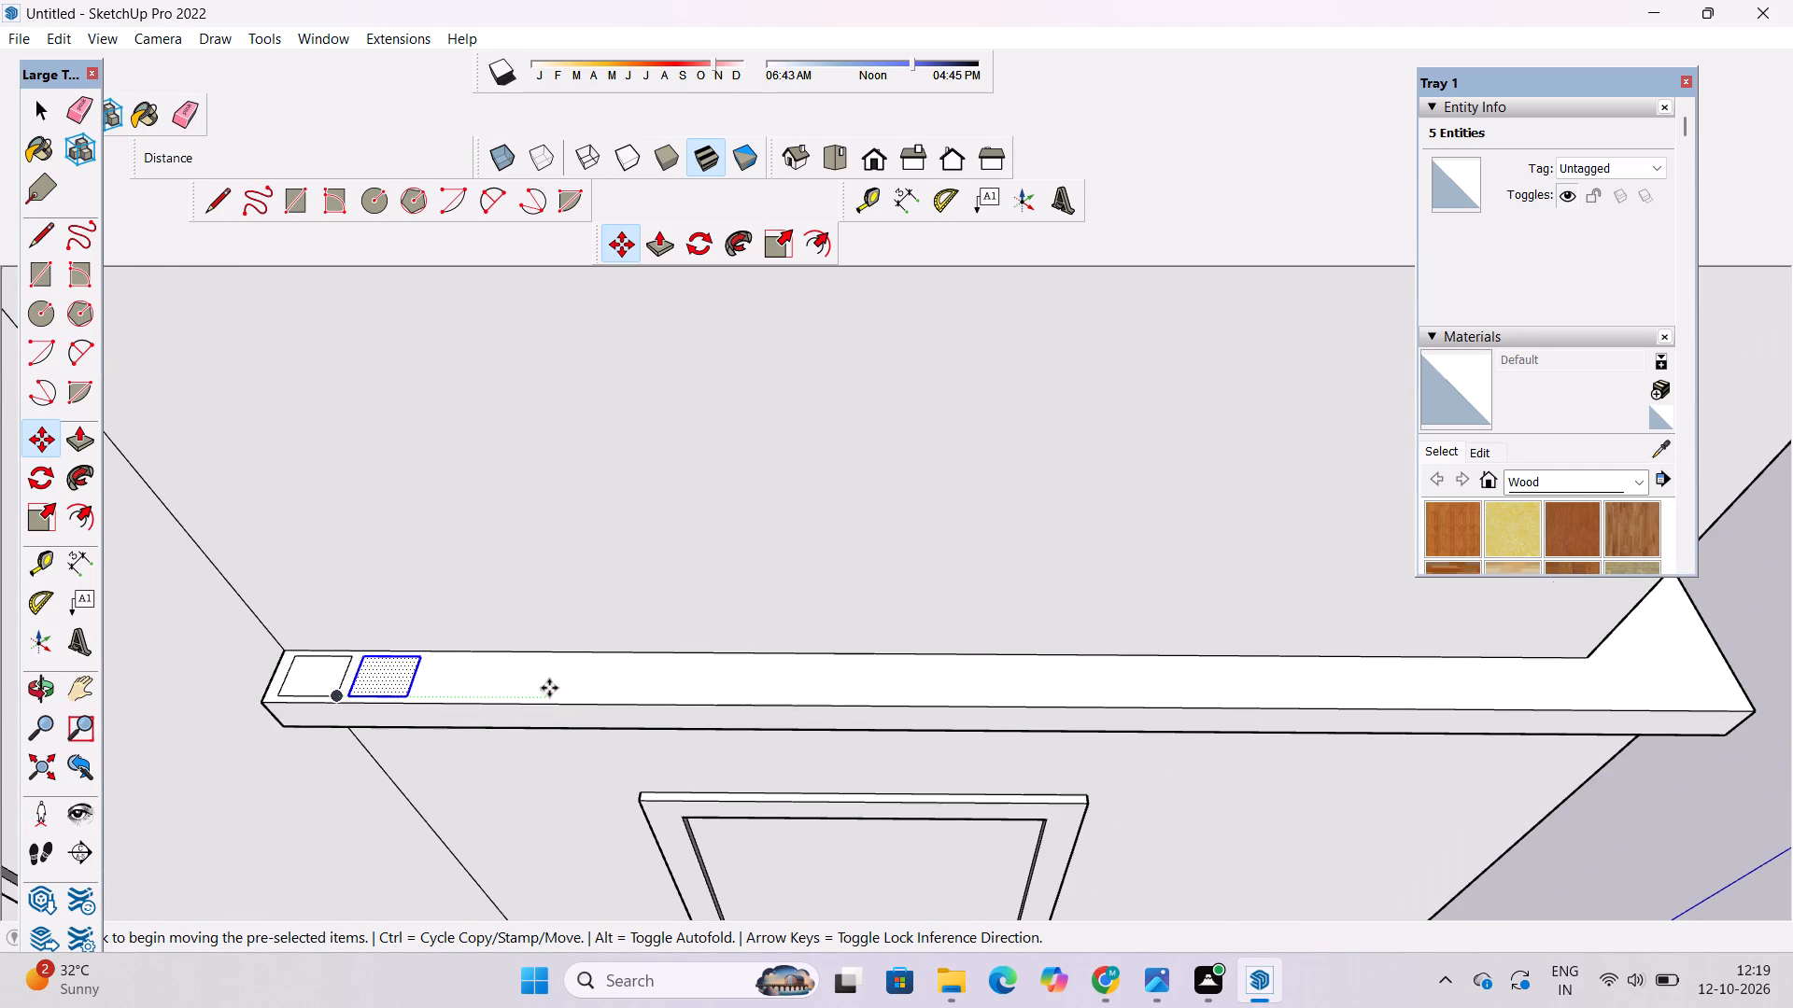
{"action": "type", "text": "*10"}
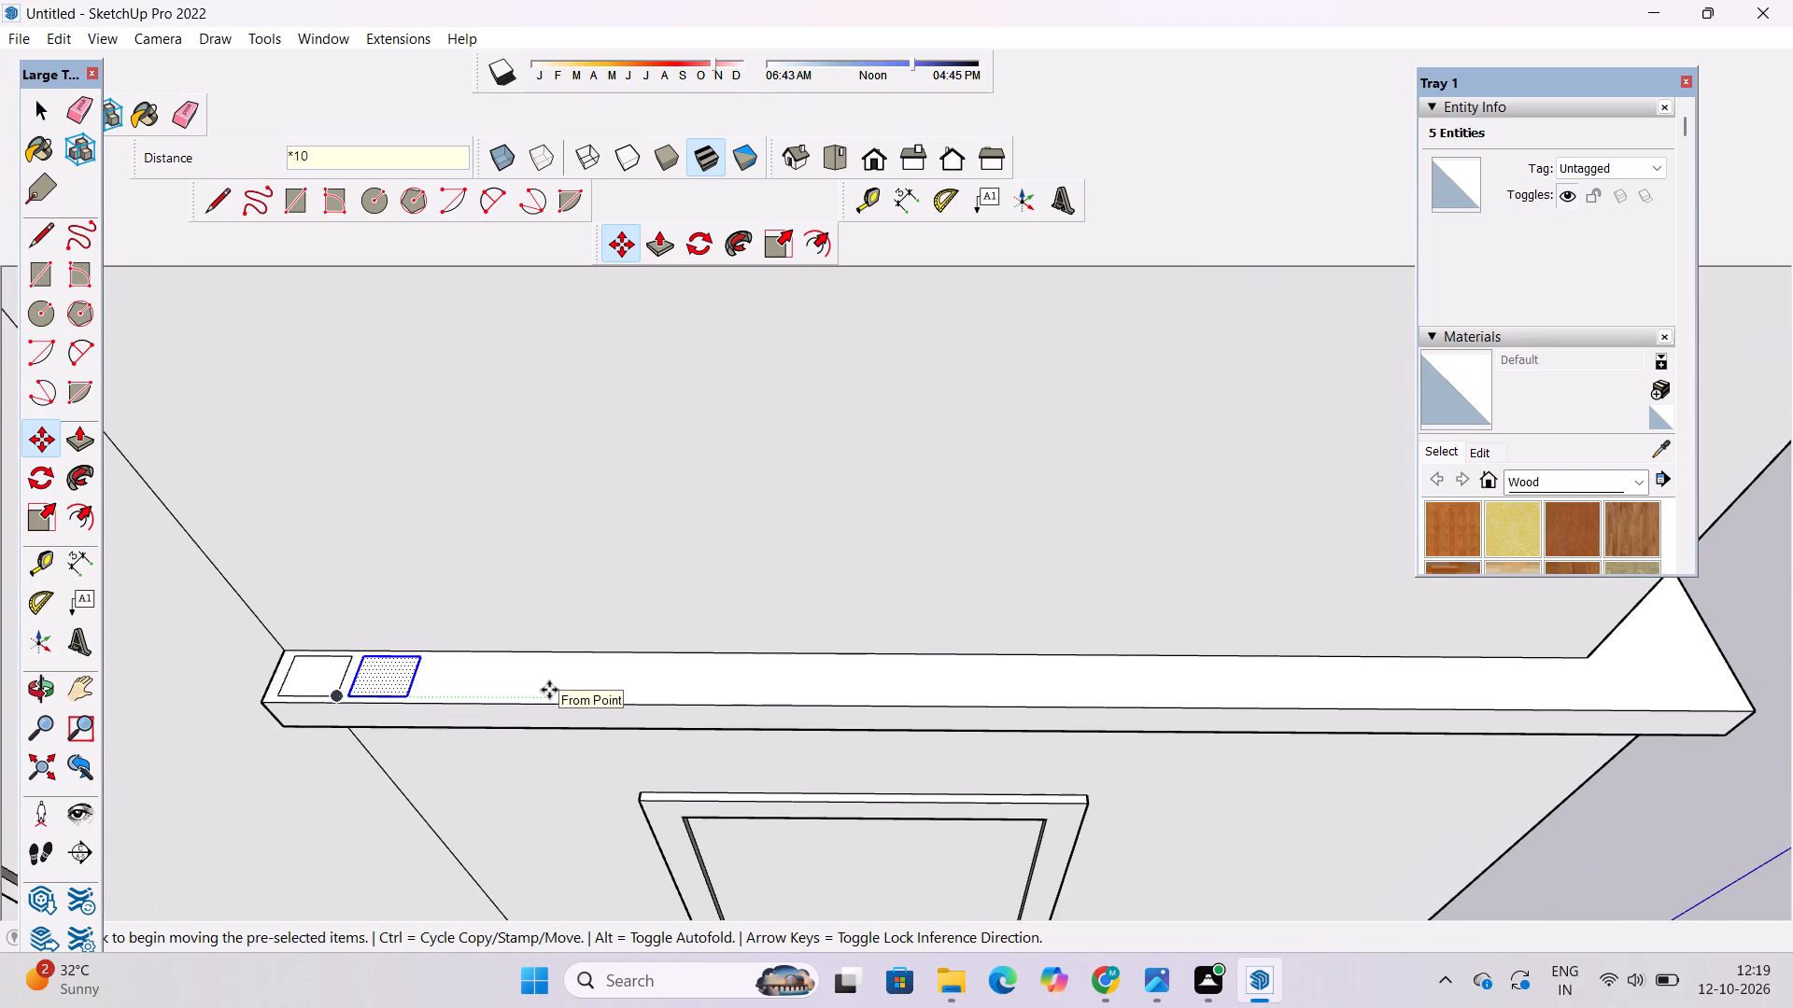
{"action": "key", "text": "Return"}
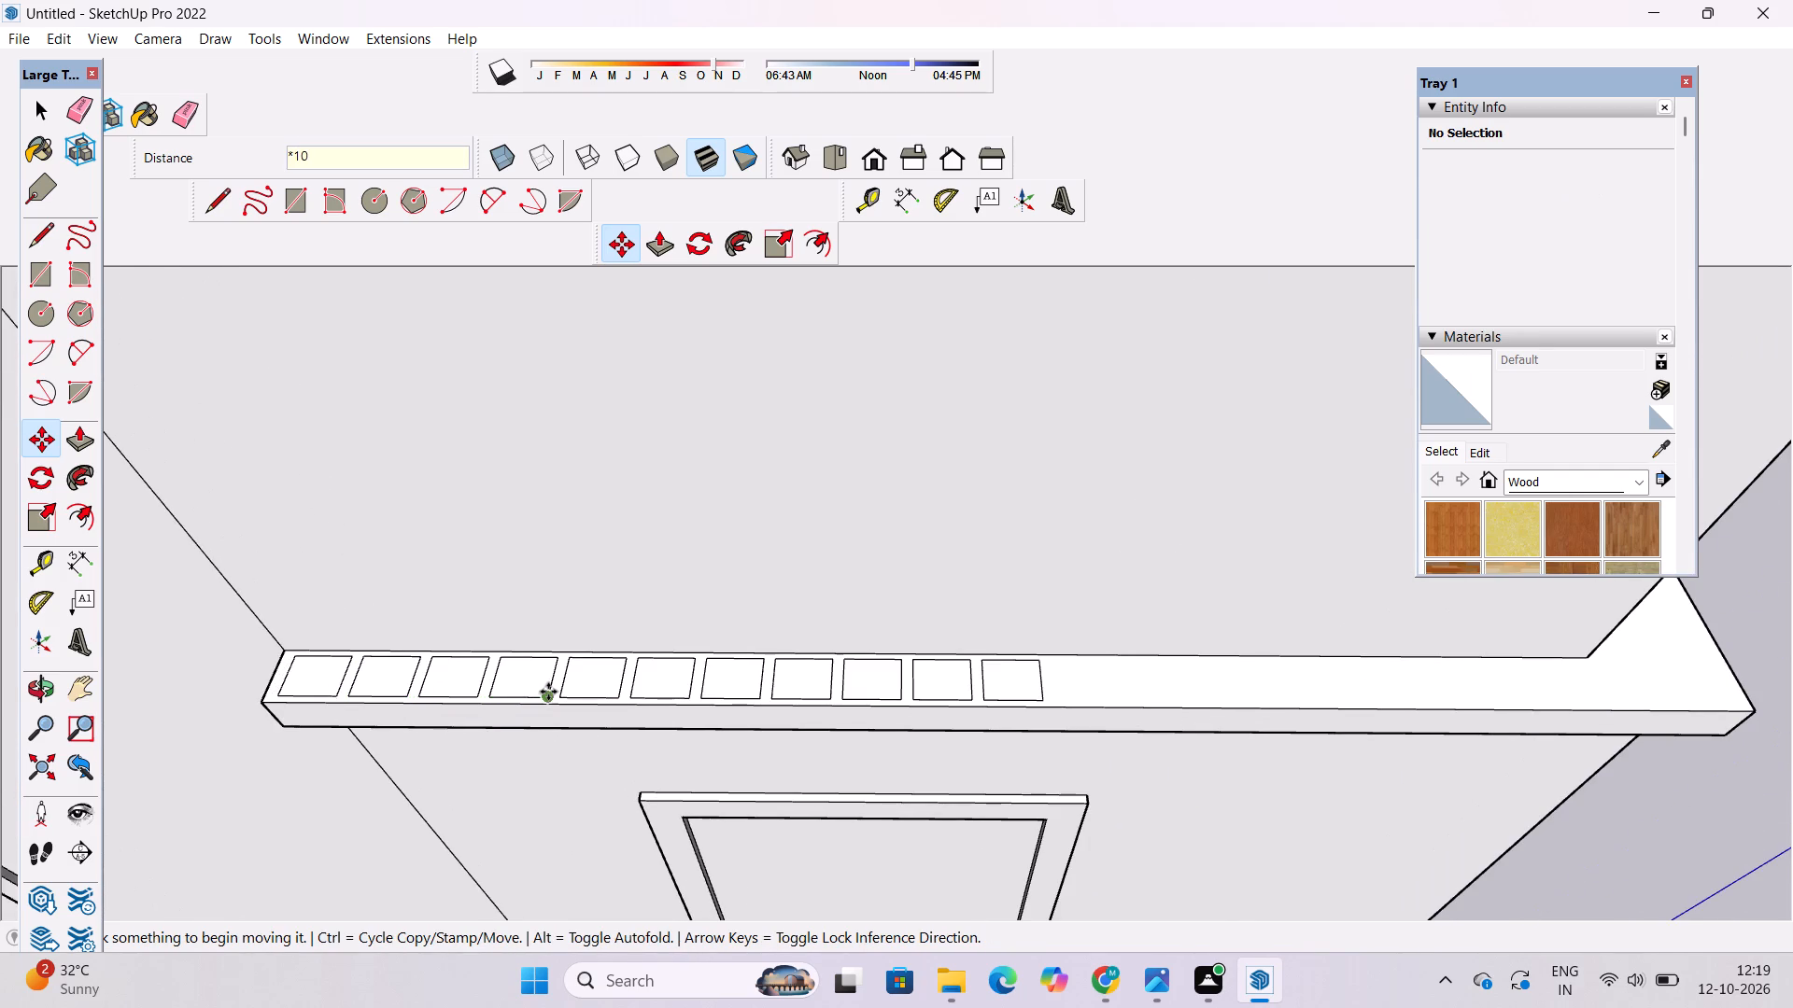
Continue the row toward the building corner by copying the last rectangle 1.5' and multiplying it by 6.
{"action": "scroll", "coordinate": [546, 693], "scroll_direction": "down", "scroll_amount": 13}
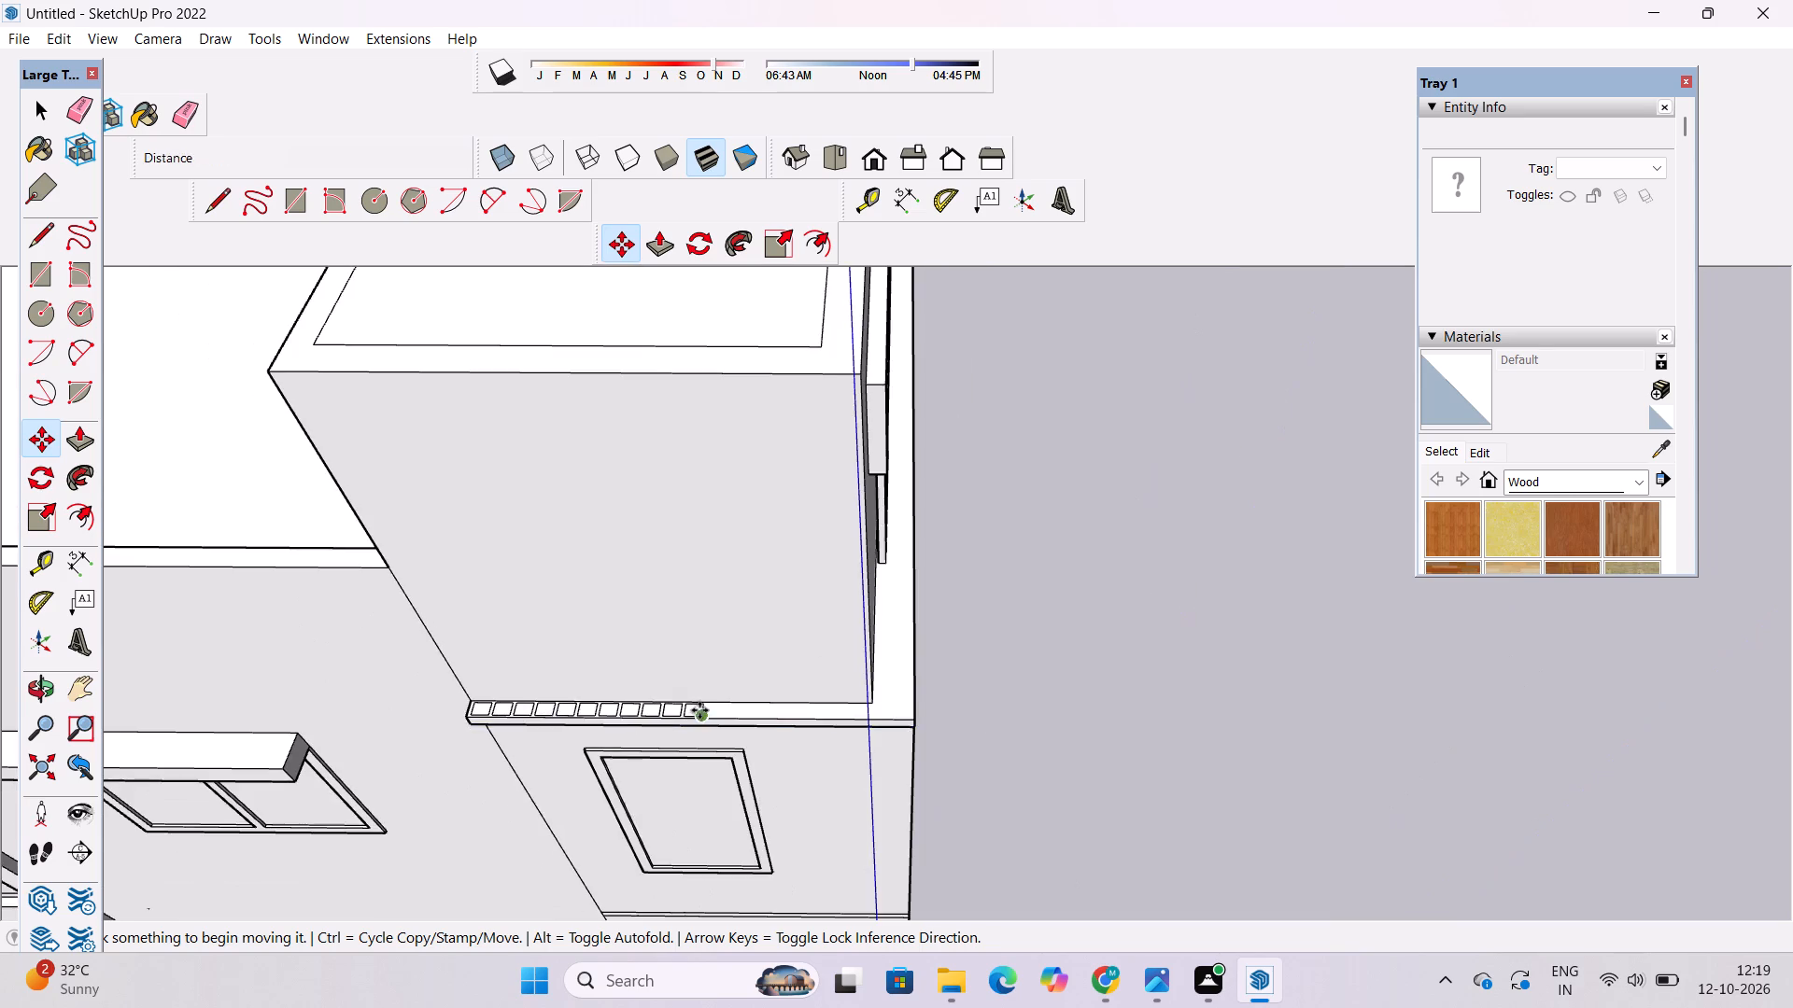
{"action": "scroll", "coordinate": [699, 710], "scroll_direction": "up", "scroll_amount": 15}
{"action": "key", "text": "space"}
{"action": "scroll", "coordinate": [661, 725], "scroll_direction": "up", "scroll_amount": 4}
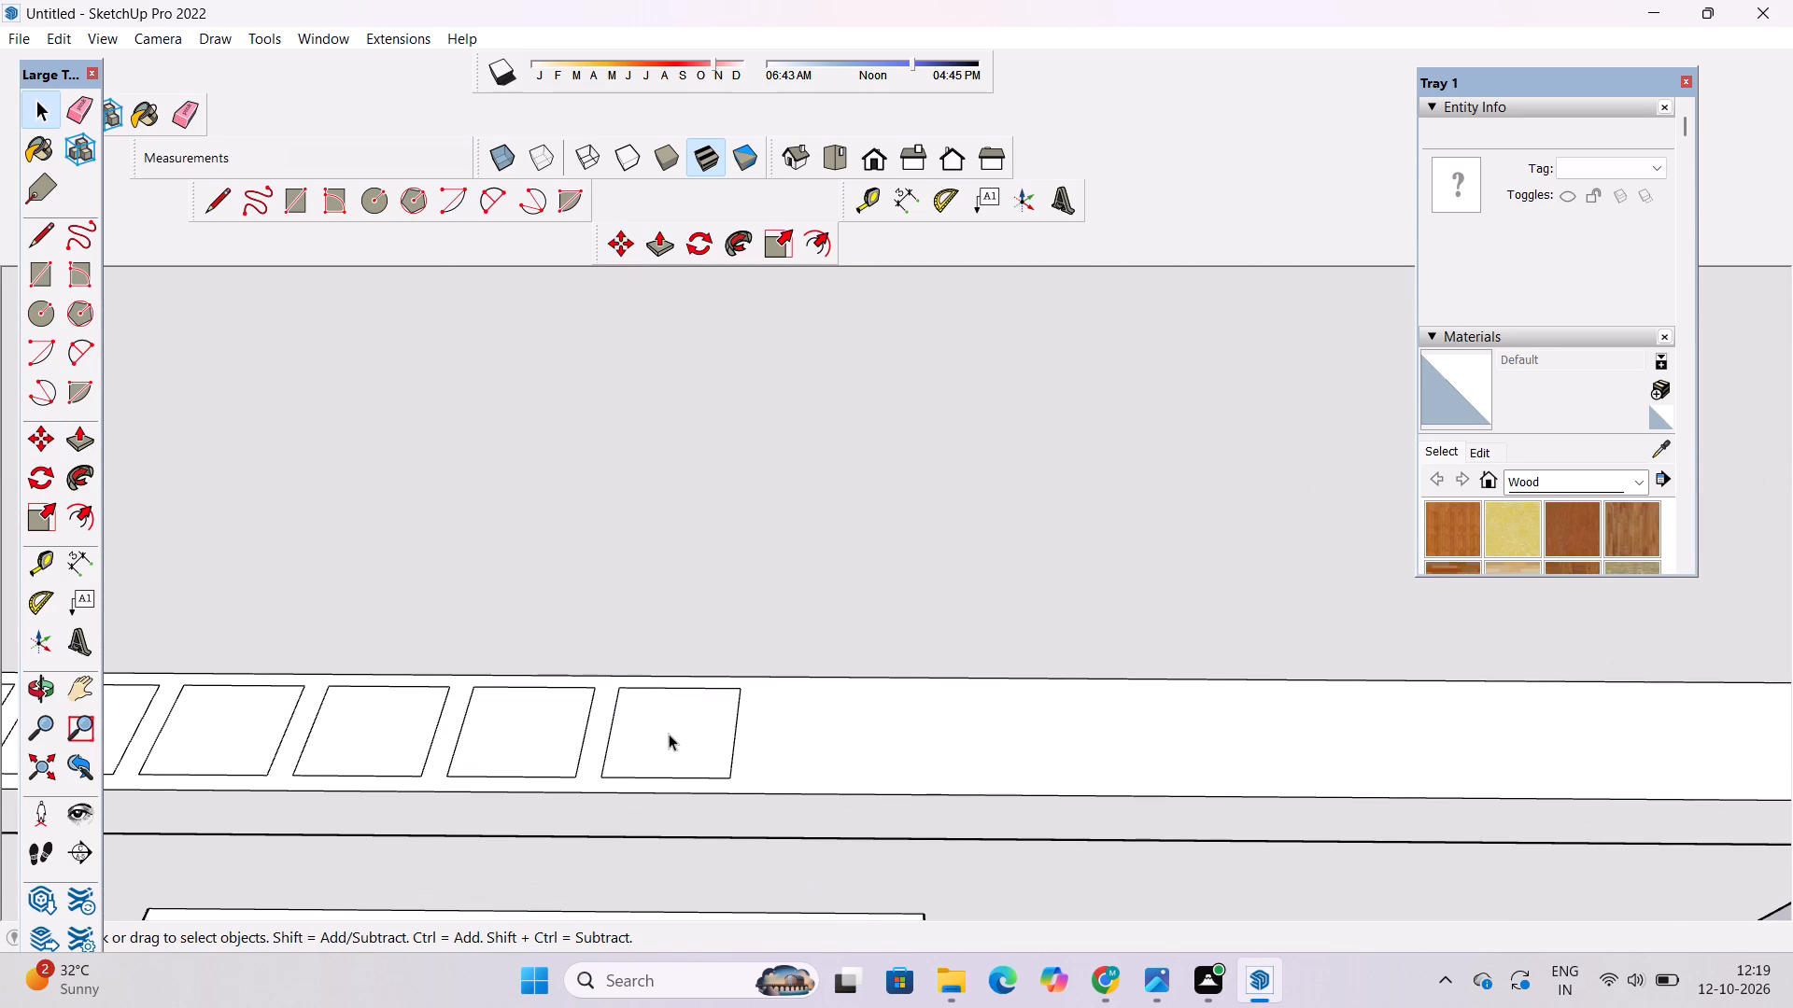
{"action": "double_click", "coordinate": [669, 734]}
{"action": "key", "text": "m"}
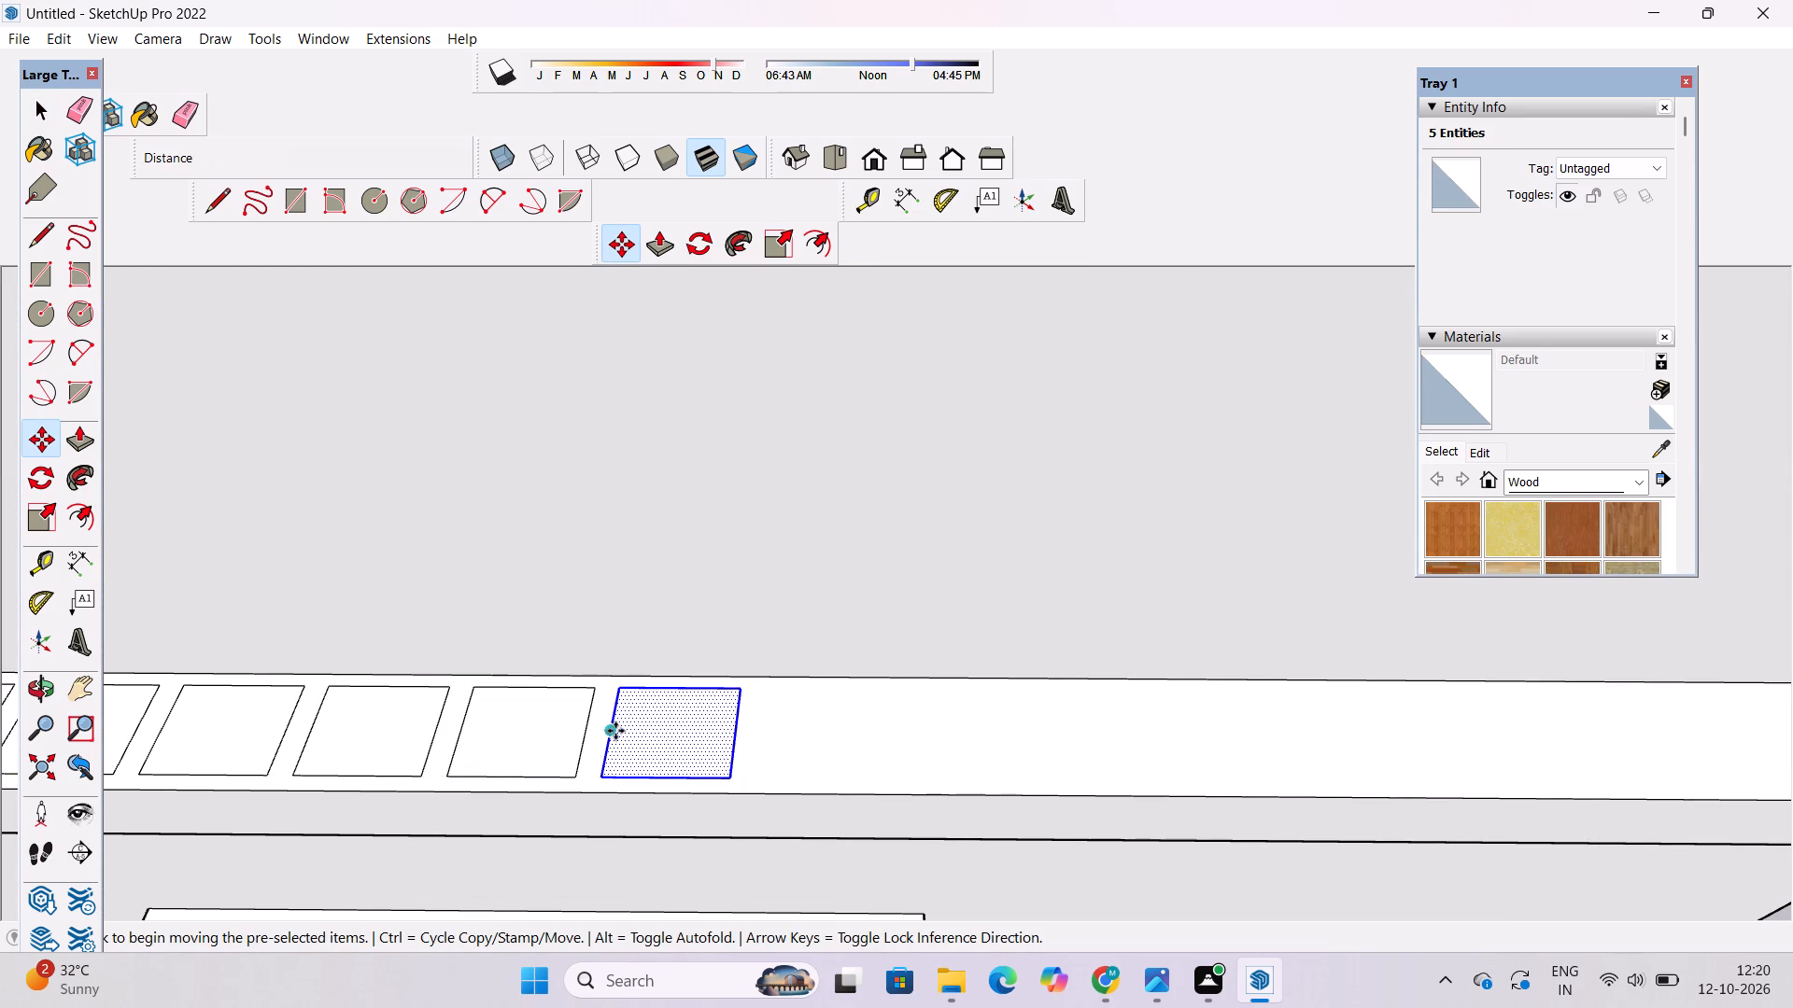
{"action": "left_click", "coordinate": [607, 731]}
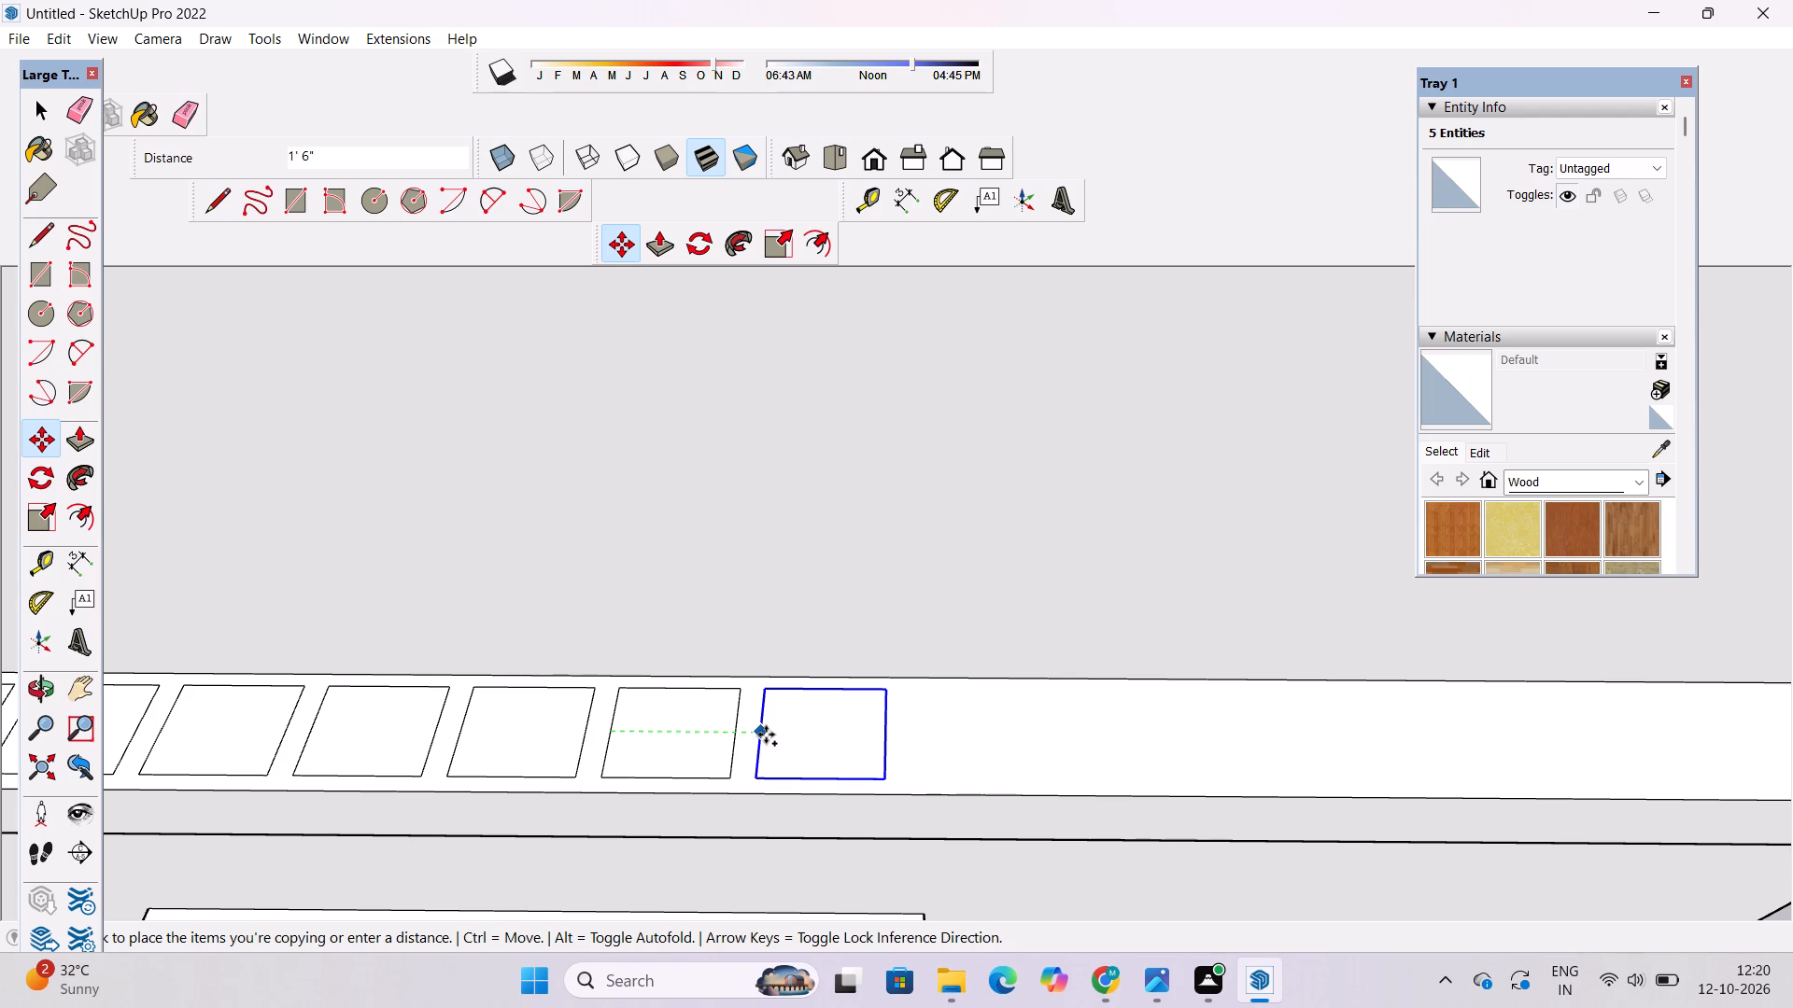
{"action": "type", "text": "1.5'"}
{"action": "key", "text": "Return"}
{"action": "scroll", "coordinate": [734, 739], "scroll_direction": "down", "scroll_amount": 11}
{"action": "scroll", "coordinate": [849, 737], "scroll_direction": "up", "scroll_amount": 1}
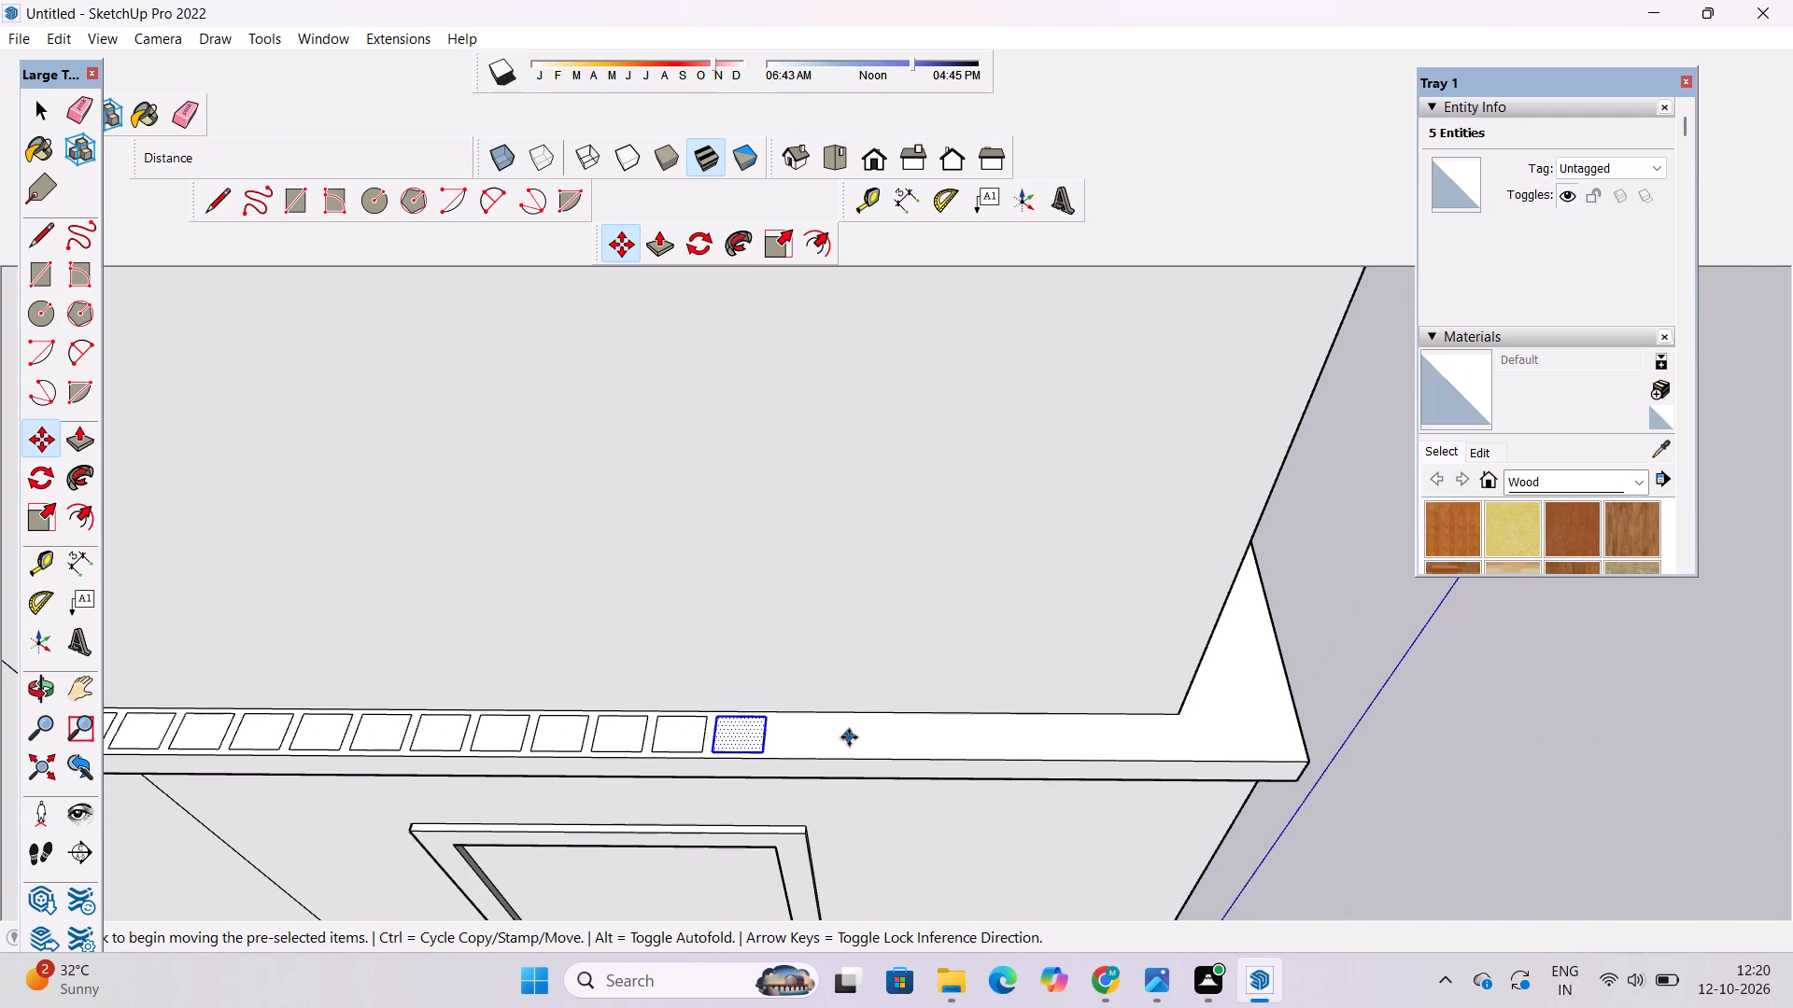
{"action": "key", "text": "asterisk"}
{"action": "key", "text": "6"}
{"action": "key", "text": "Return"}
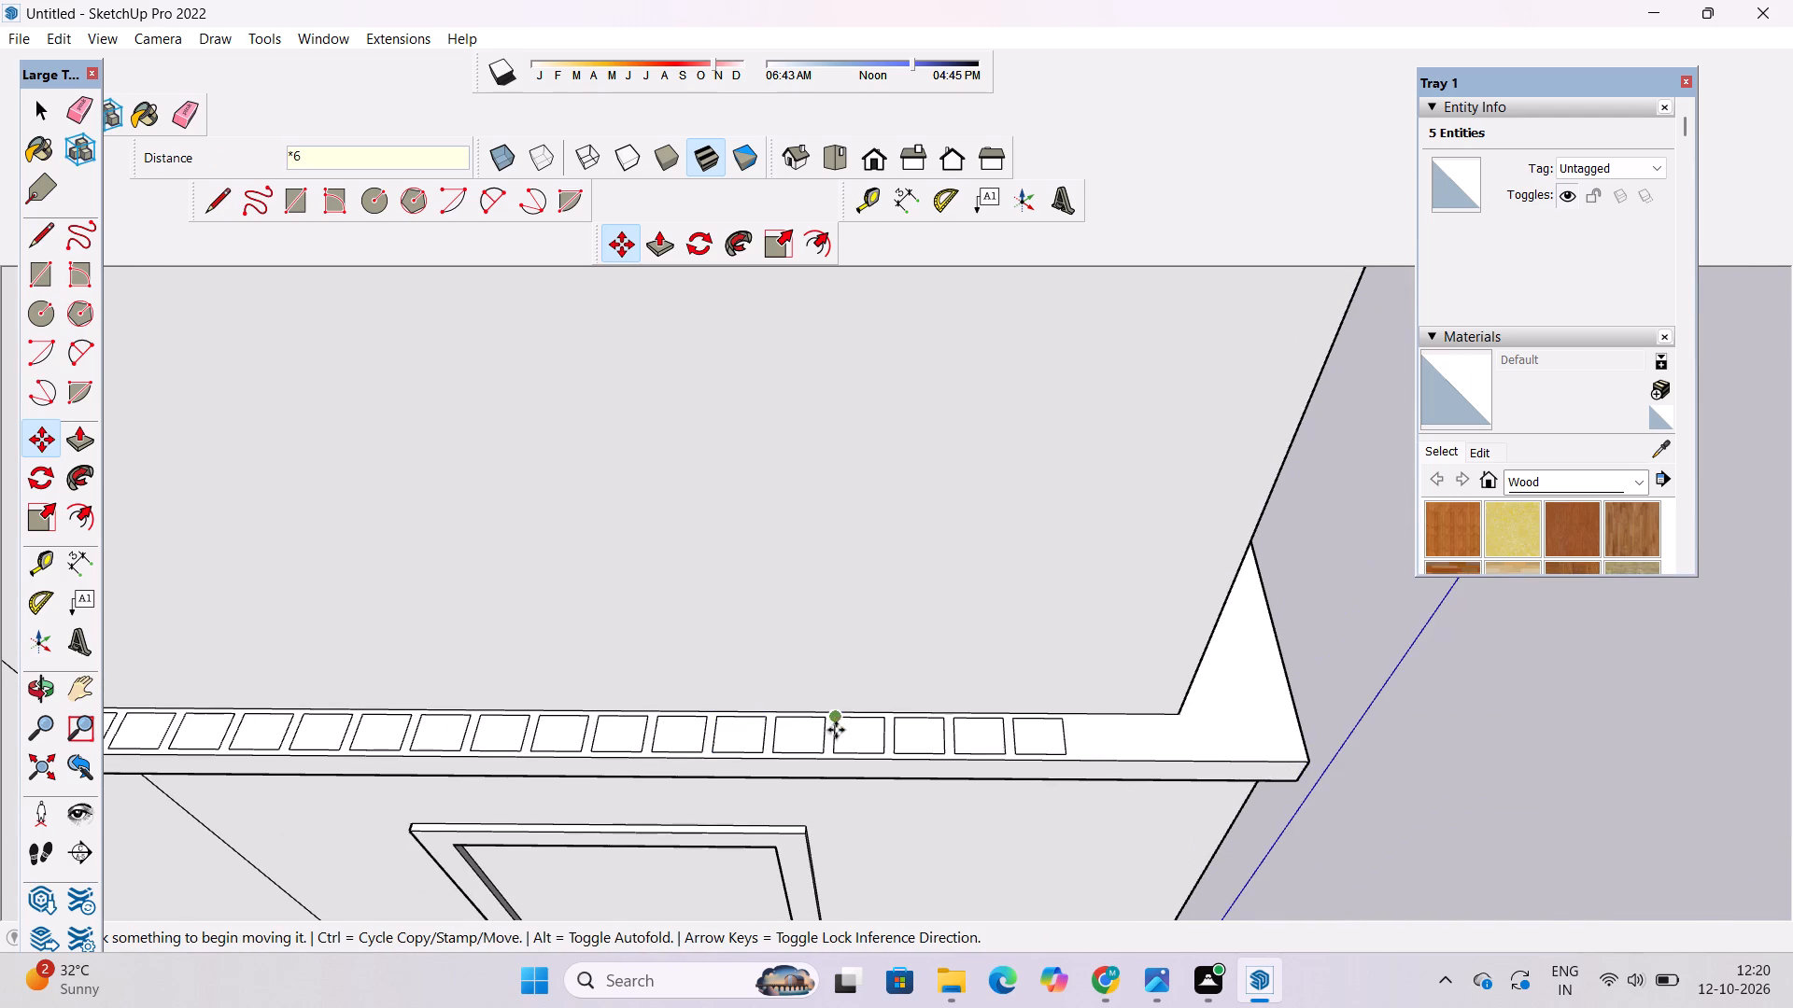
{"action": "scroll", "coordinate": [828, 741], "scroll_direction": "down", "scroll_amount": 5}
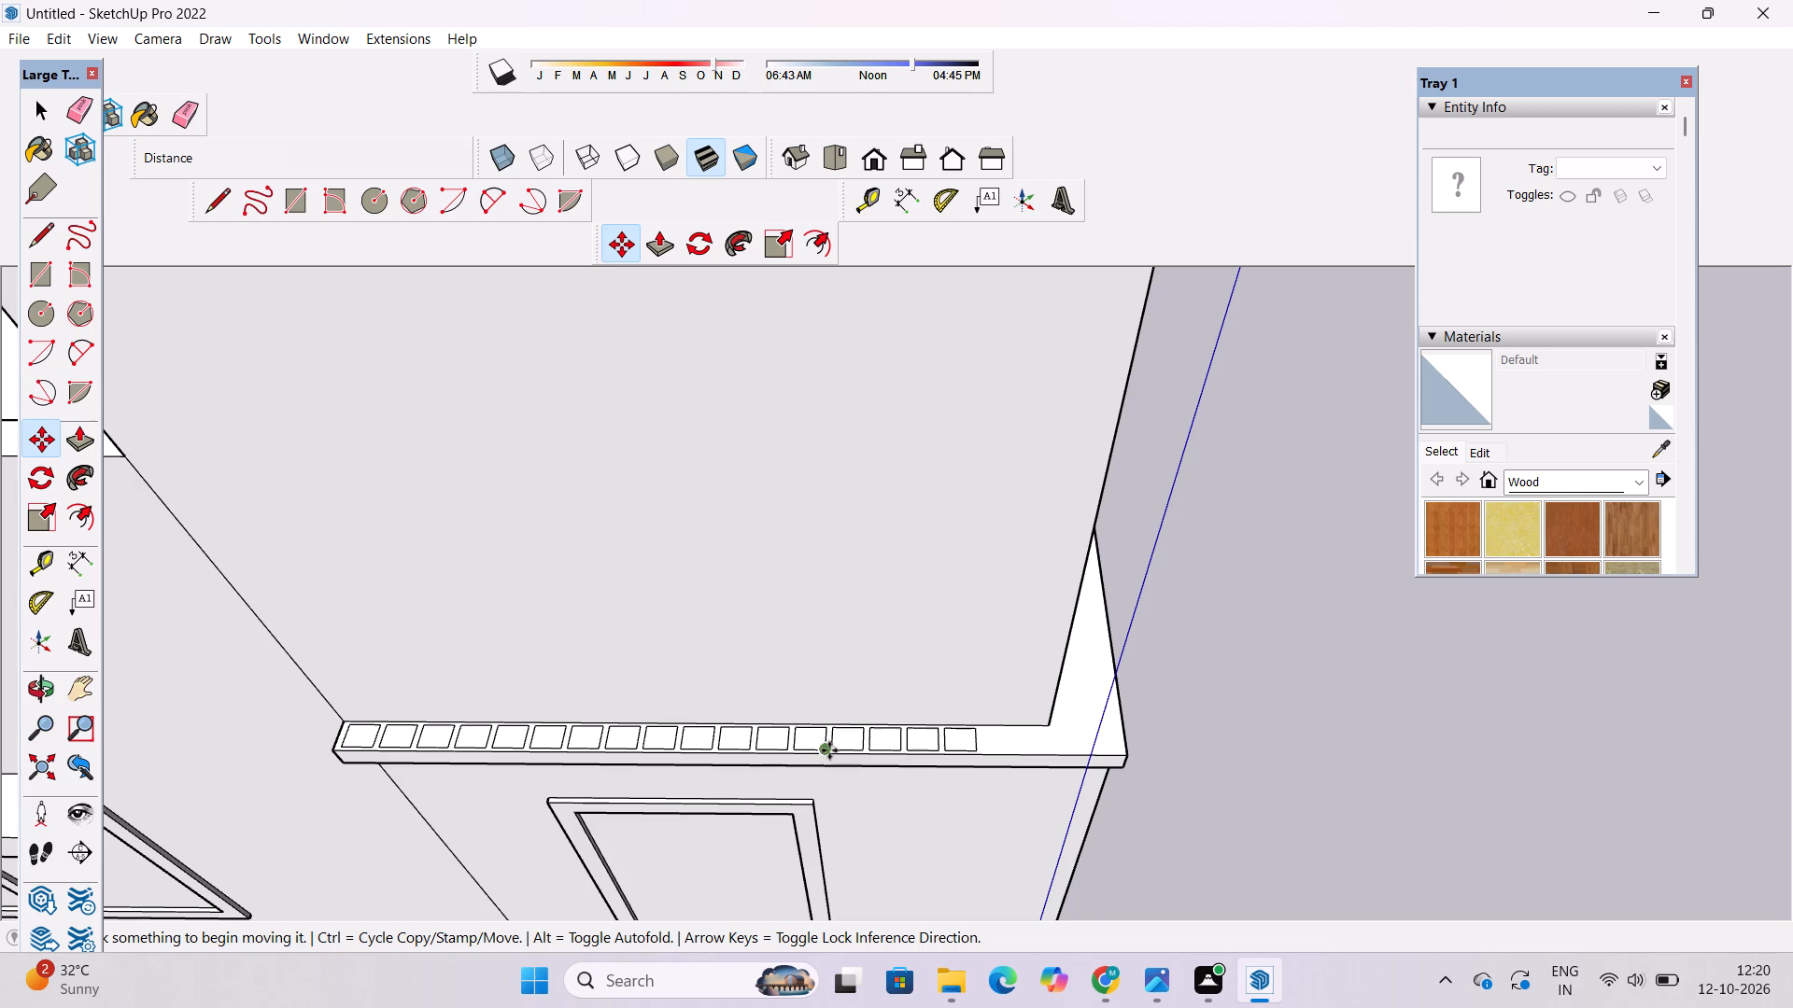
{"action": "scroll", "coordinate": [831, 754], "scroll_direction": "down", "scroll_amount": 8}
{"action": "scroll", "coordinate": [862, 742], "scroll_direction": "up", "scroll_amount": 4}
{"action": "key", "text": "space"}
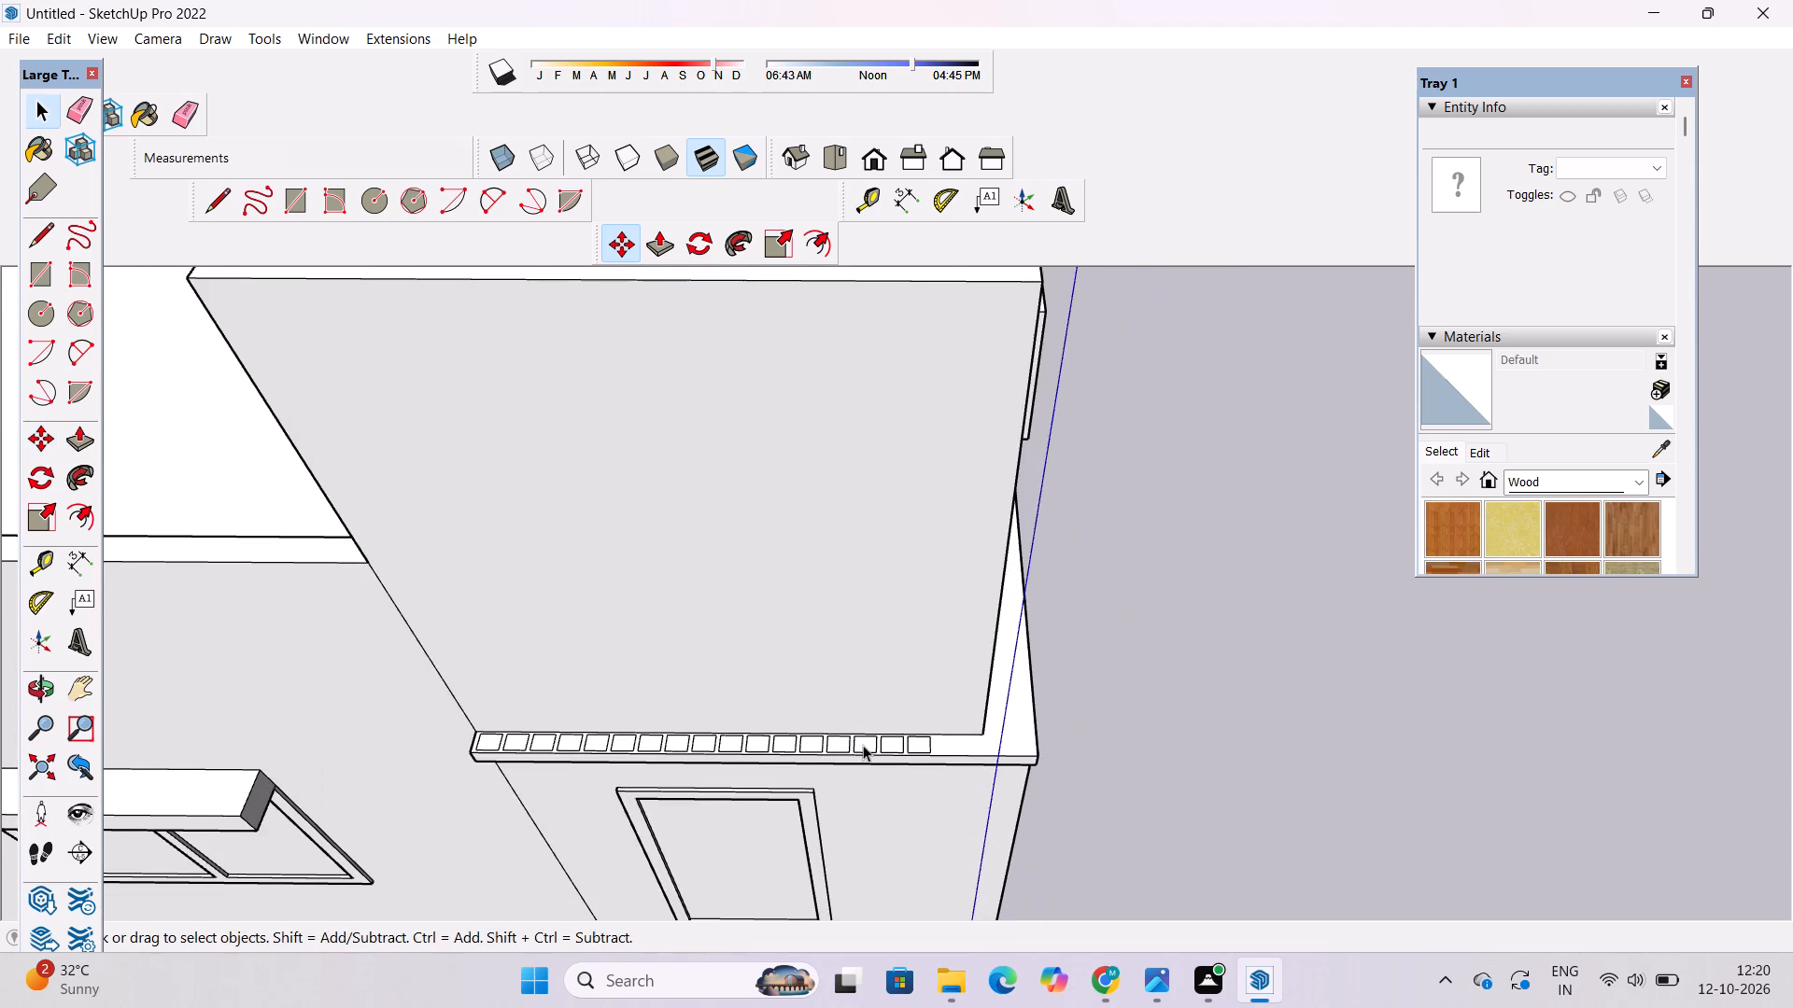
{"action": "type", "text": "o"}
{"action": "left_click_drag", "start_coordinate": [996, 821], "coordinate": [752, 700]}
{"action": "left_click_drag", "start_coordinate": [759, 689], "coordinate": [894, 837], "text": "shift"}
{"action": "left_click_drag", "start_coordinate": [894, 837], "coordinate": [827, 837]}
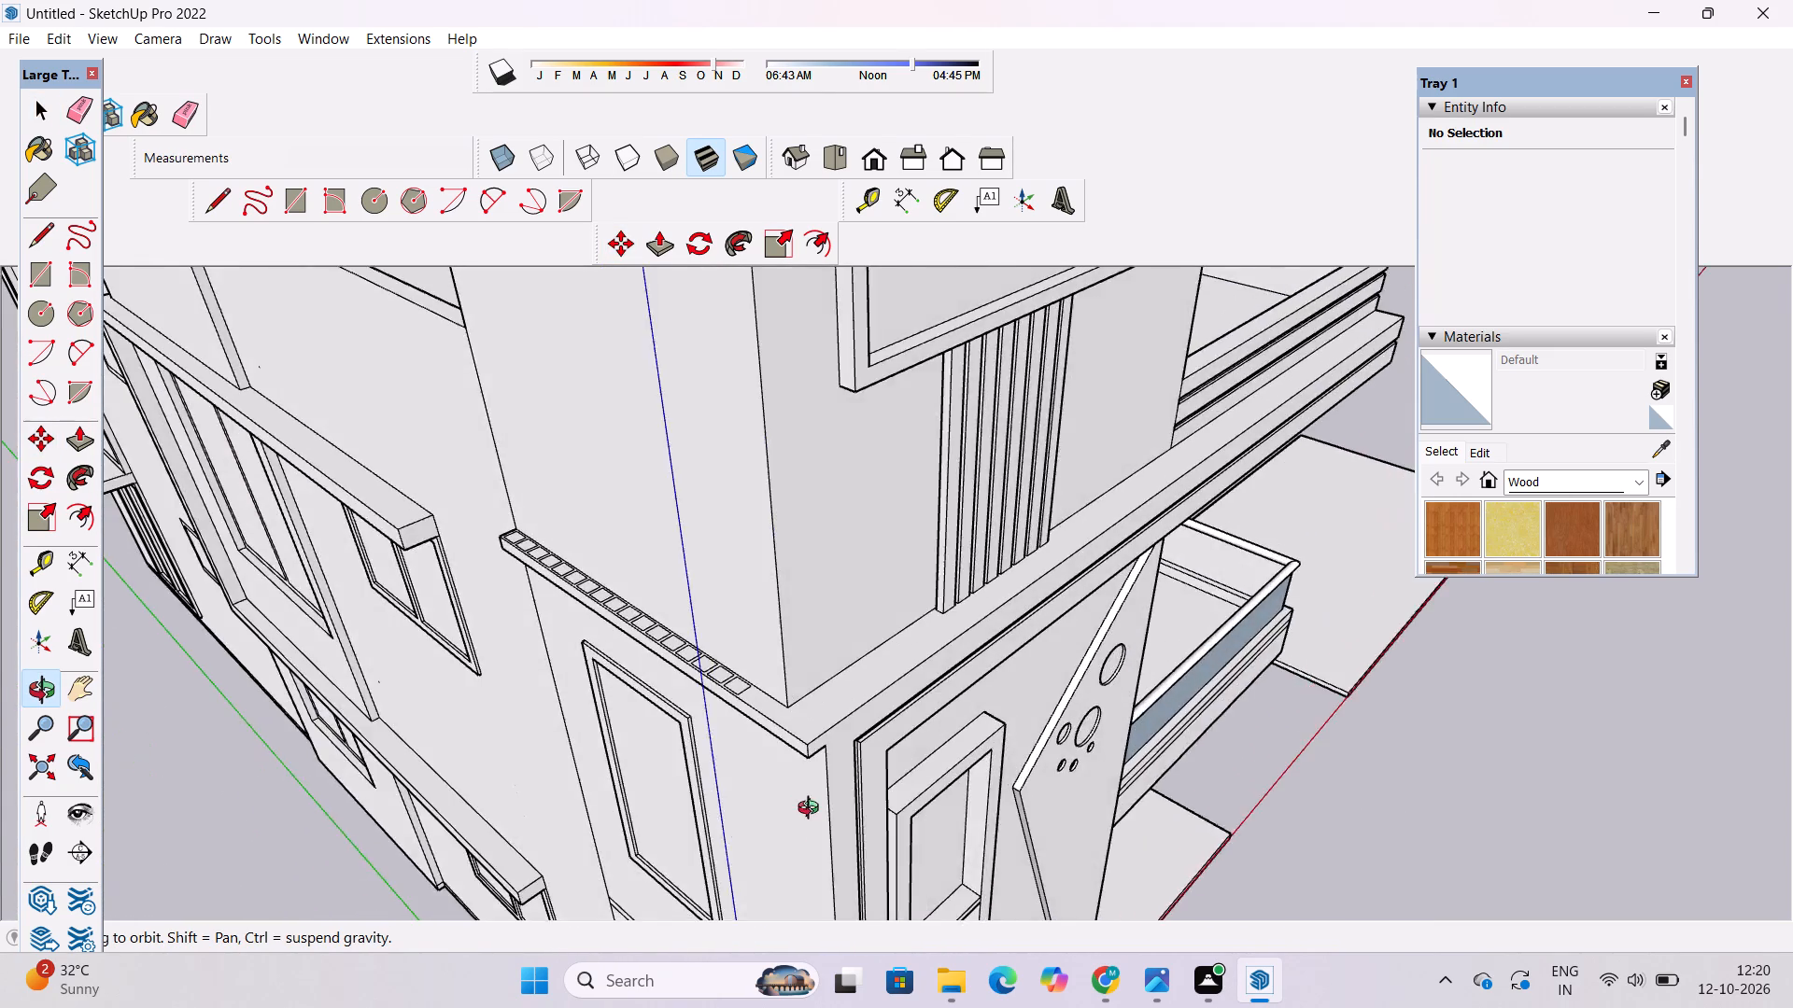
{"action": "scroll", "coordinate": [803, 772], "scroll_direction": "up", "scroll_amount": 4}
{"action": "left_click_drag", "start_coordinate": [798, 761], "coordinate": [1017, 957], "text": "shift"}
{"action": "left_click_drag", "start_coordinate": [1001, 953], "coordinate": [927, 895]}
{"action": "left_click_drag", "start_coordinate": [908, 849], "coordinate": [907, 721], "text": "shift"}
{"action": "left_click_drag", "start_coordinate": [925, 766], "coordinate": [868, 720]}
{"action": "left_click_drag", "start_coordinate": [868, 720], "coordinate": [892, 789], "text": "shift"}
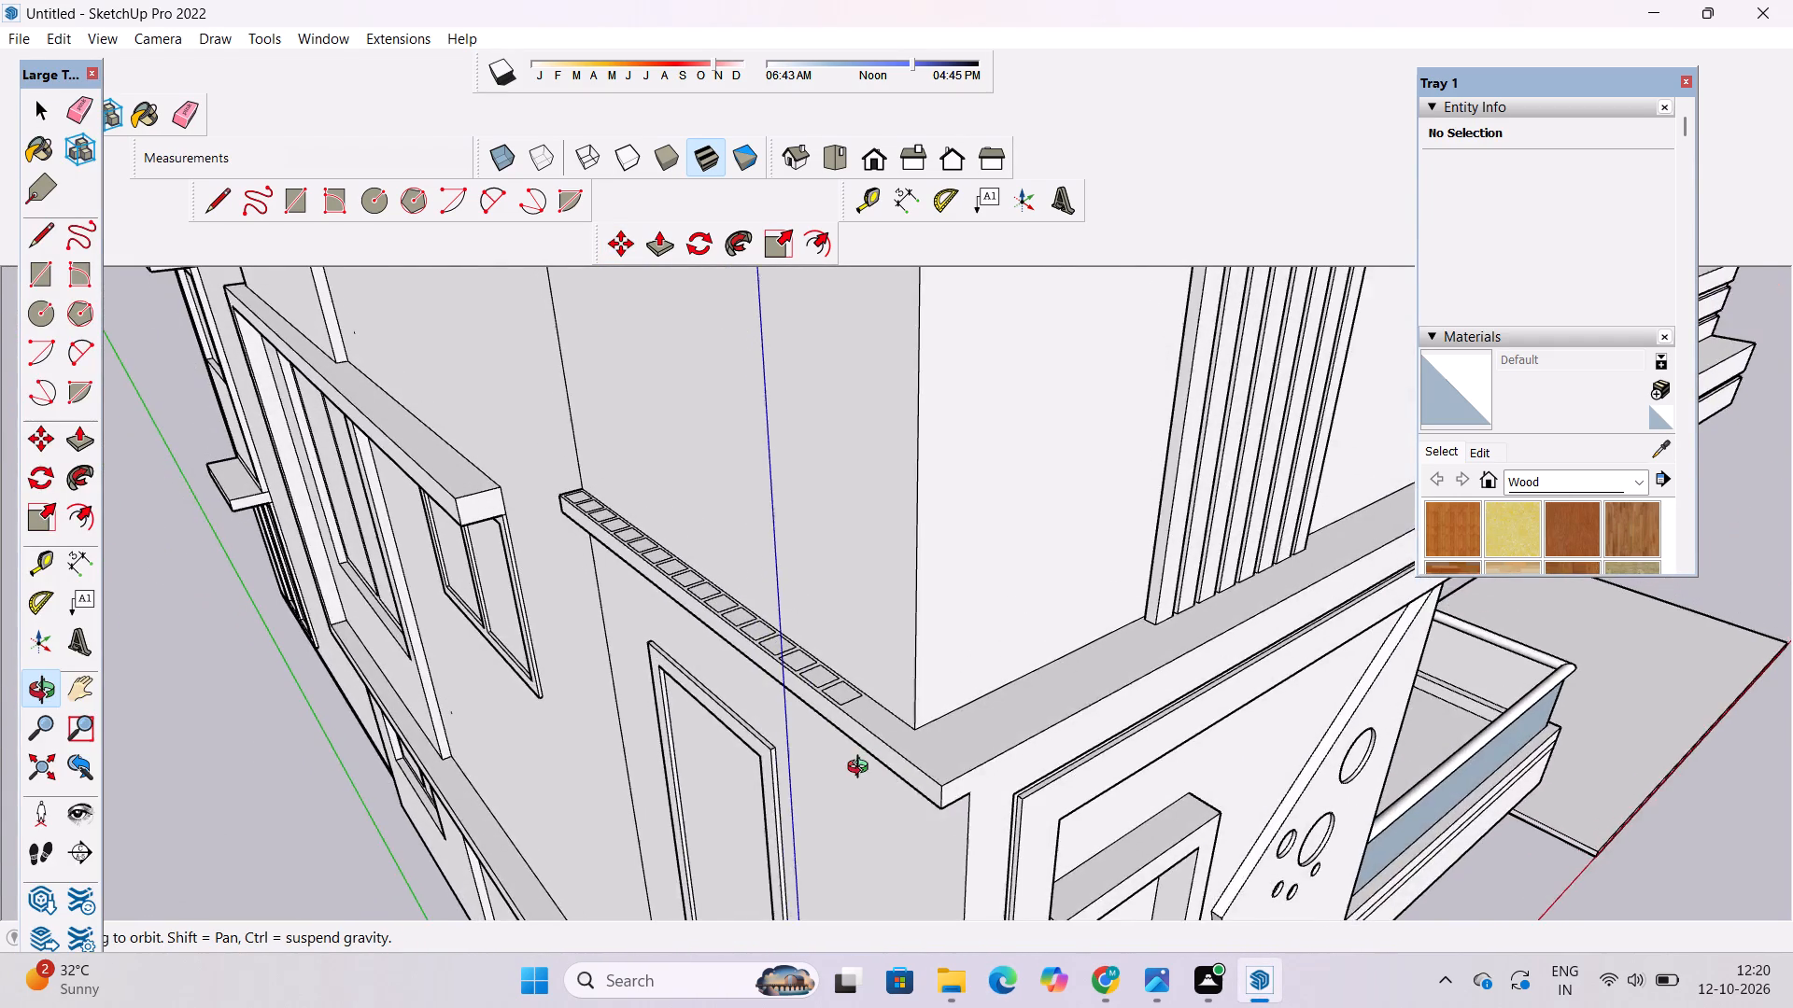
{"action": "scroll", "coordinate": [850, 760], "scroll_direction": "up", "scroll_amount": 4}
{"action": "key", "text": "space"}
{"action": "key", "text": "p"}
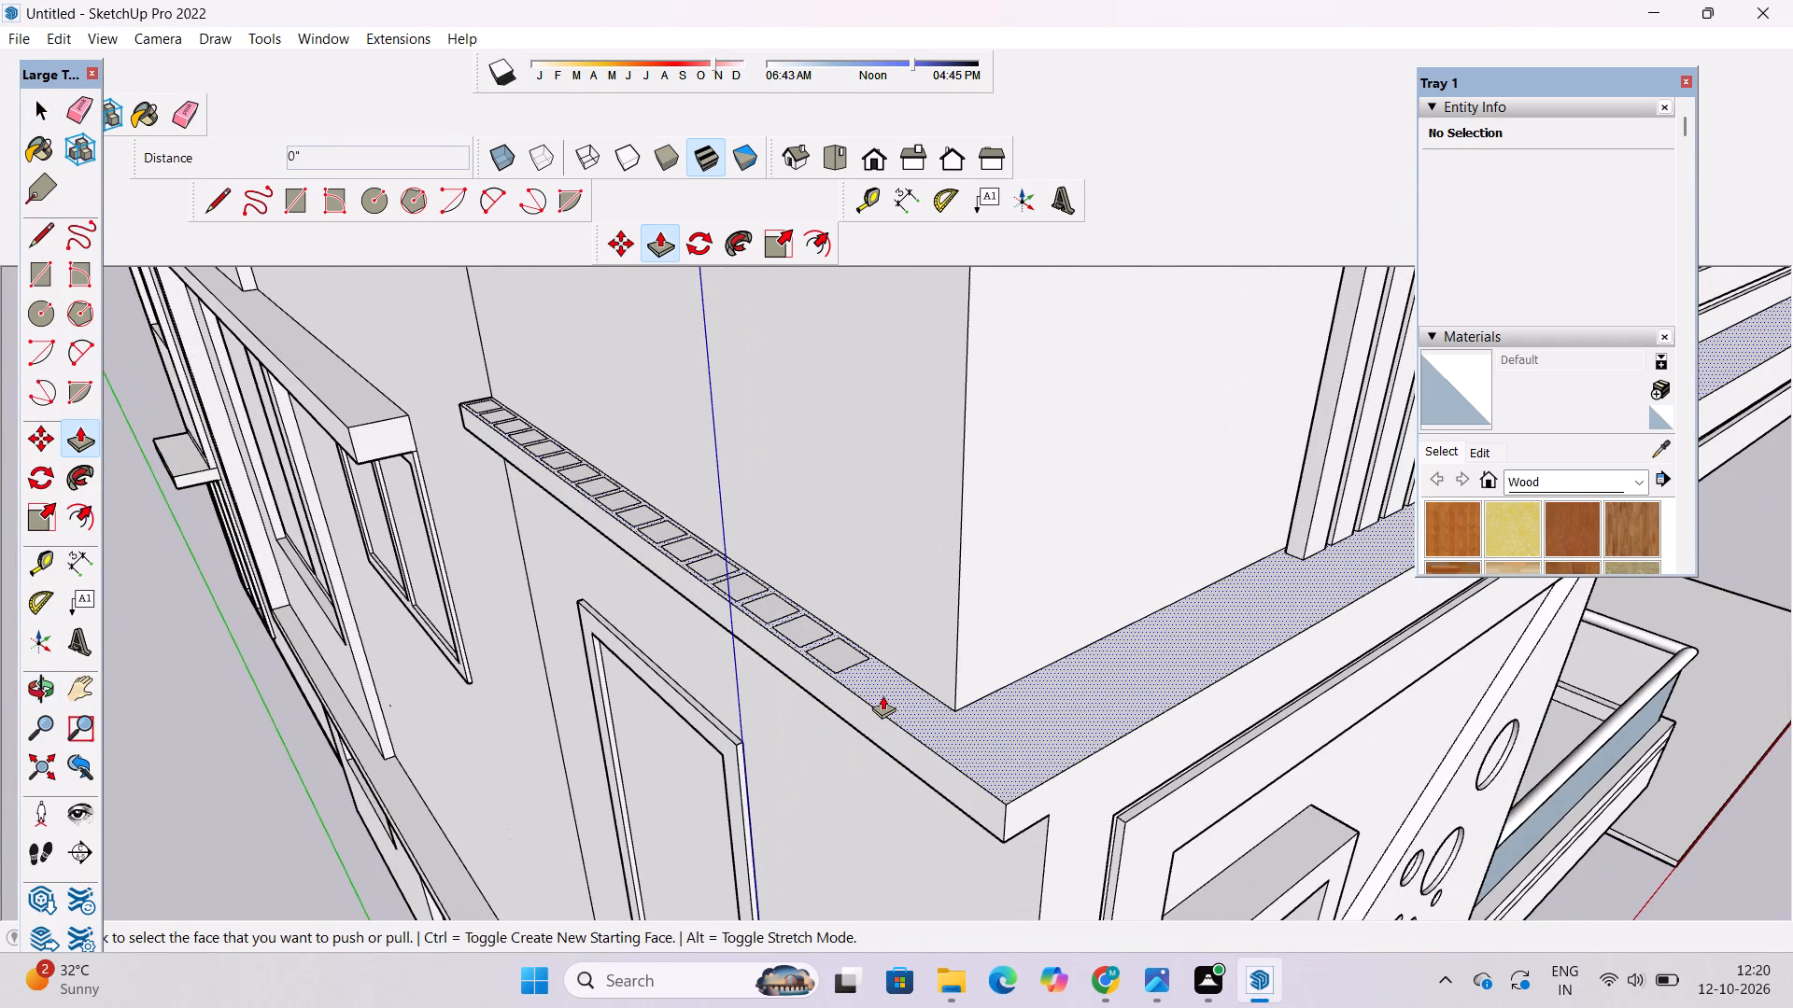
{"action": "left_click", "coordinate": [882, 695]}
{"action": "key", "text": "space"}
Push/Pull the ledge rectangle nearest the building corner up 30', level with the top corner of the upper wall.
{"action": "scroll", "coordinate": [848, 650], "scroll_direction": "up", "scroll_amount": 6}
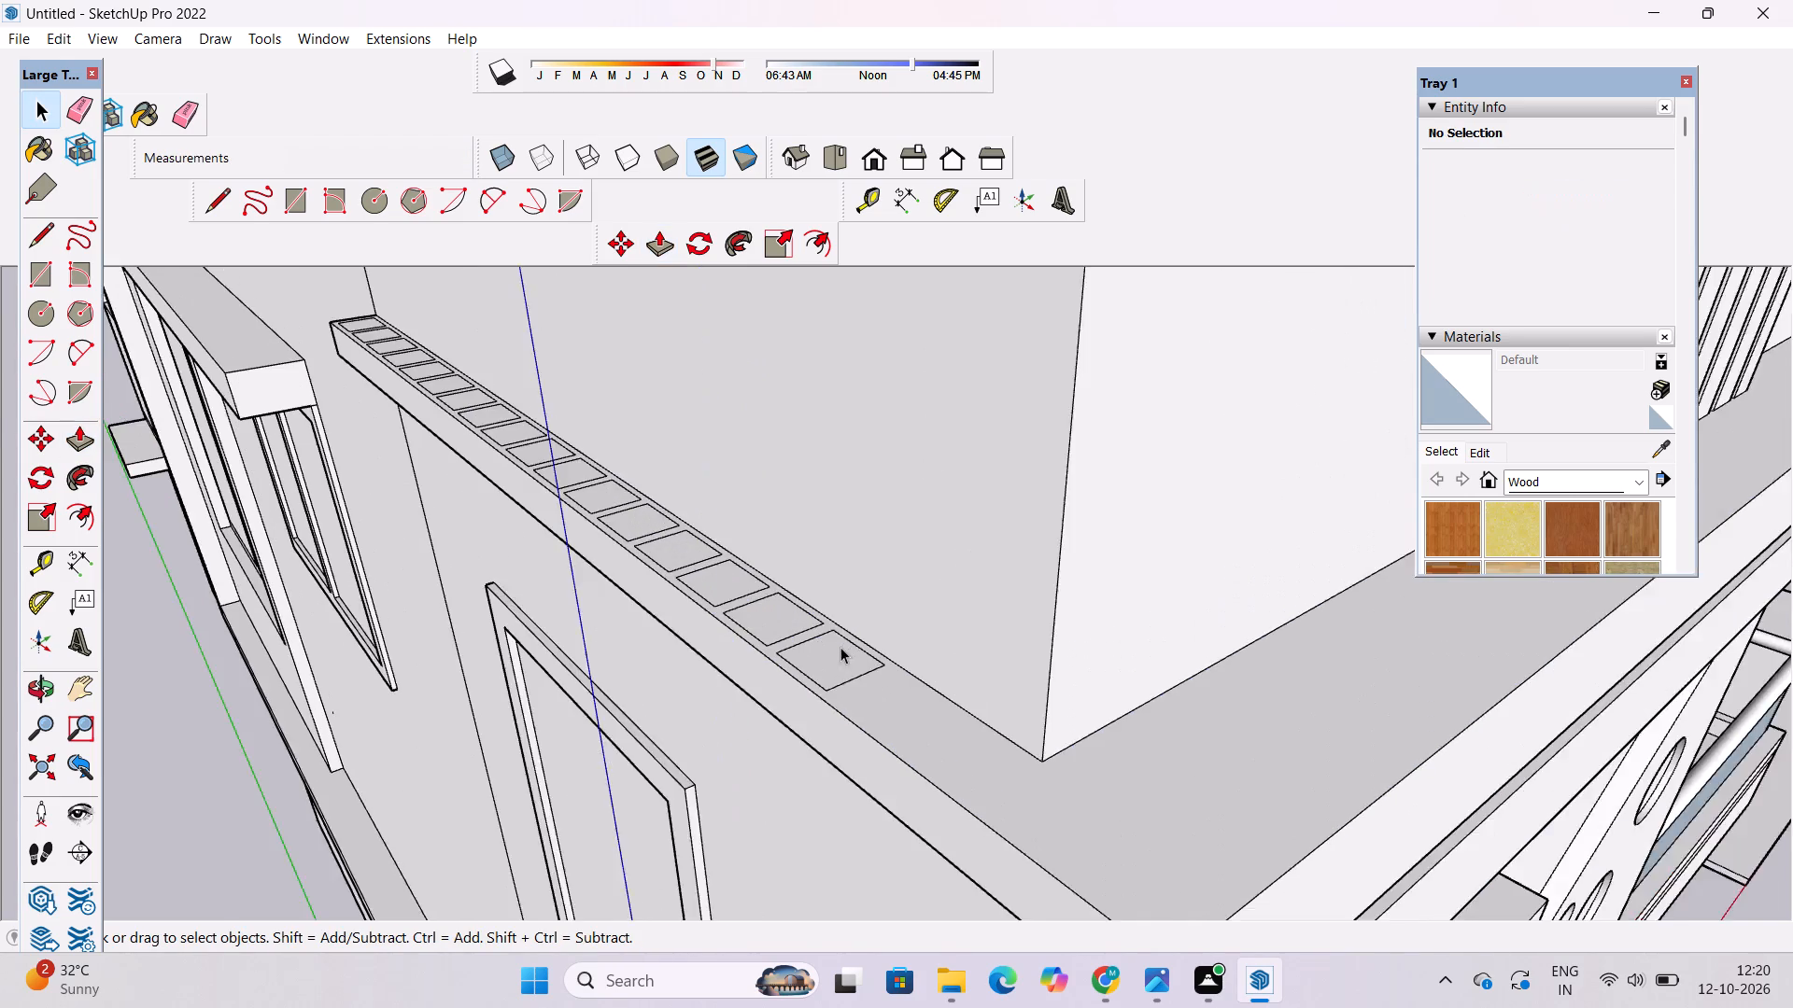
{"action": "scroll", "coordinate": [840, 647], "scroll_direction": "up", "scroll_amount": 3}
{"action": "left_click", "coordinate": [840, 665]}
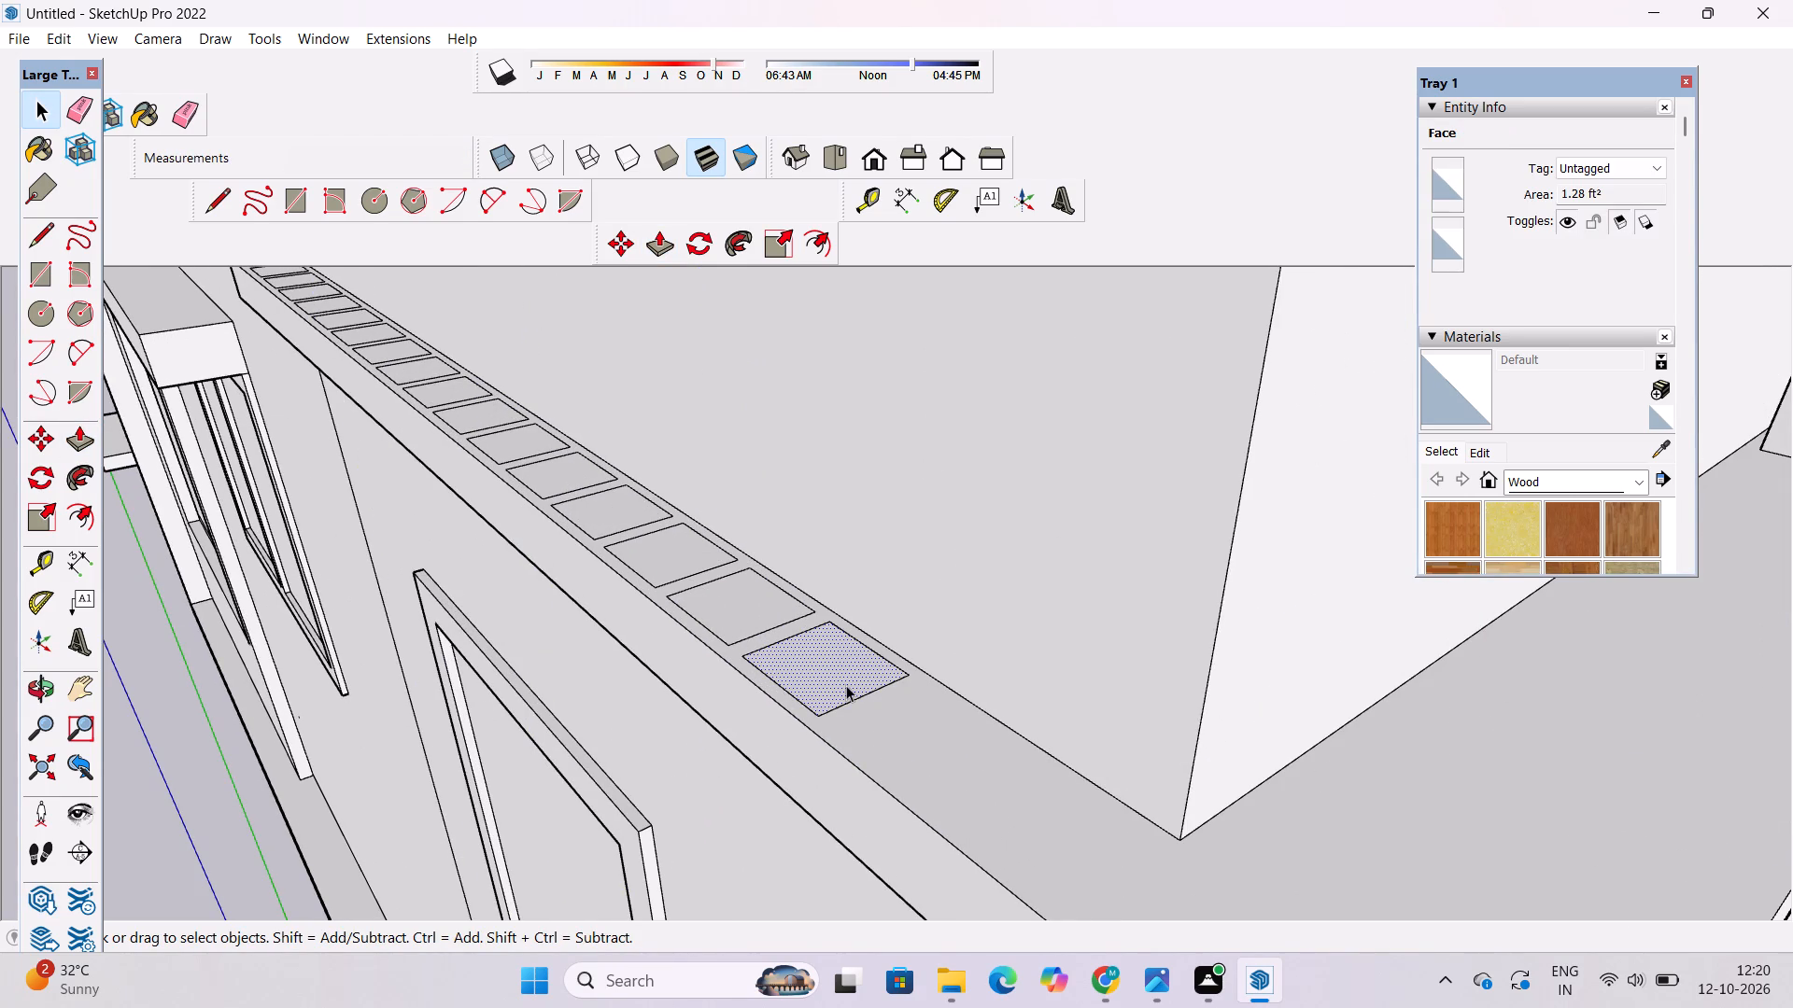
{"action": "key", "text": "p"}
{"action": "left_click", "coordinate": [840, 685]}
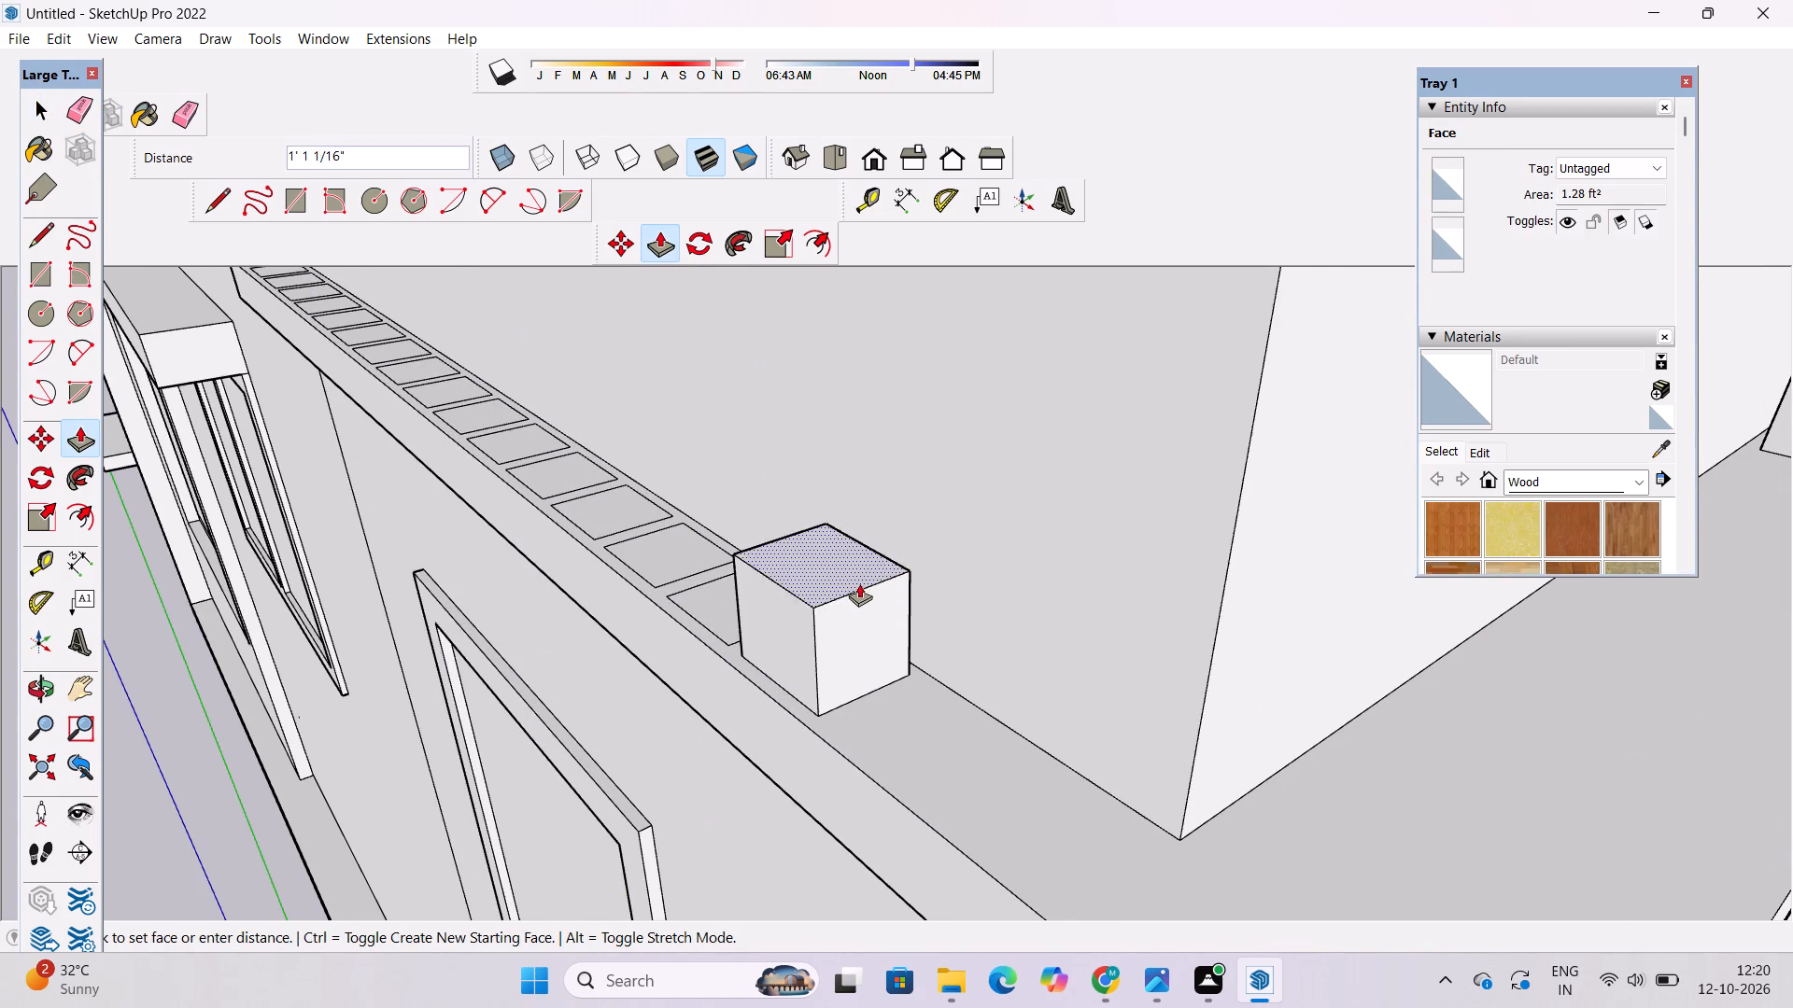
{"action": "scroll", "coordinate": [859, 594], "scroll_direction": "down", "scroll_amount": 20}
{"action": "scroll", "coordinate": [859, 594], "scroll_direction": "down", "scroll_amount": 10}
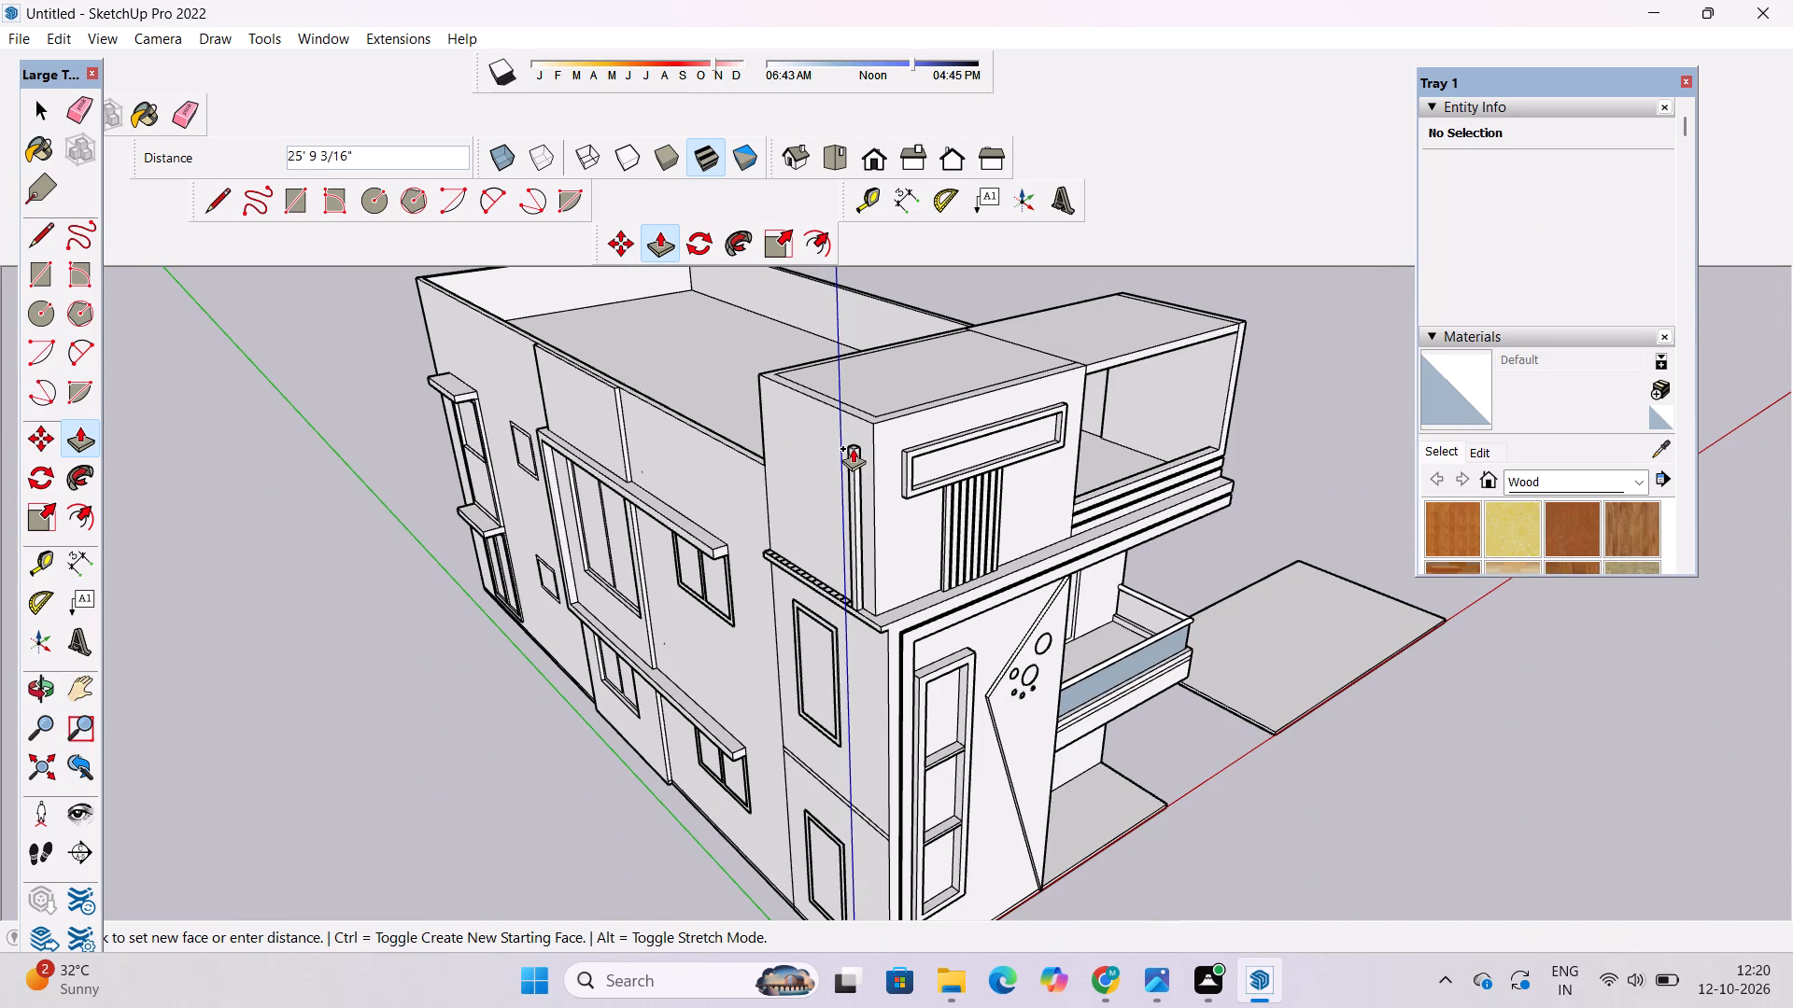
{"action": "scroll", "coordinate": [854, 418], "scroll_direction": "up", "scroll_amount": 8}
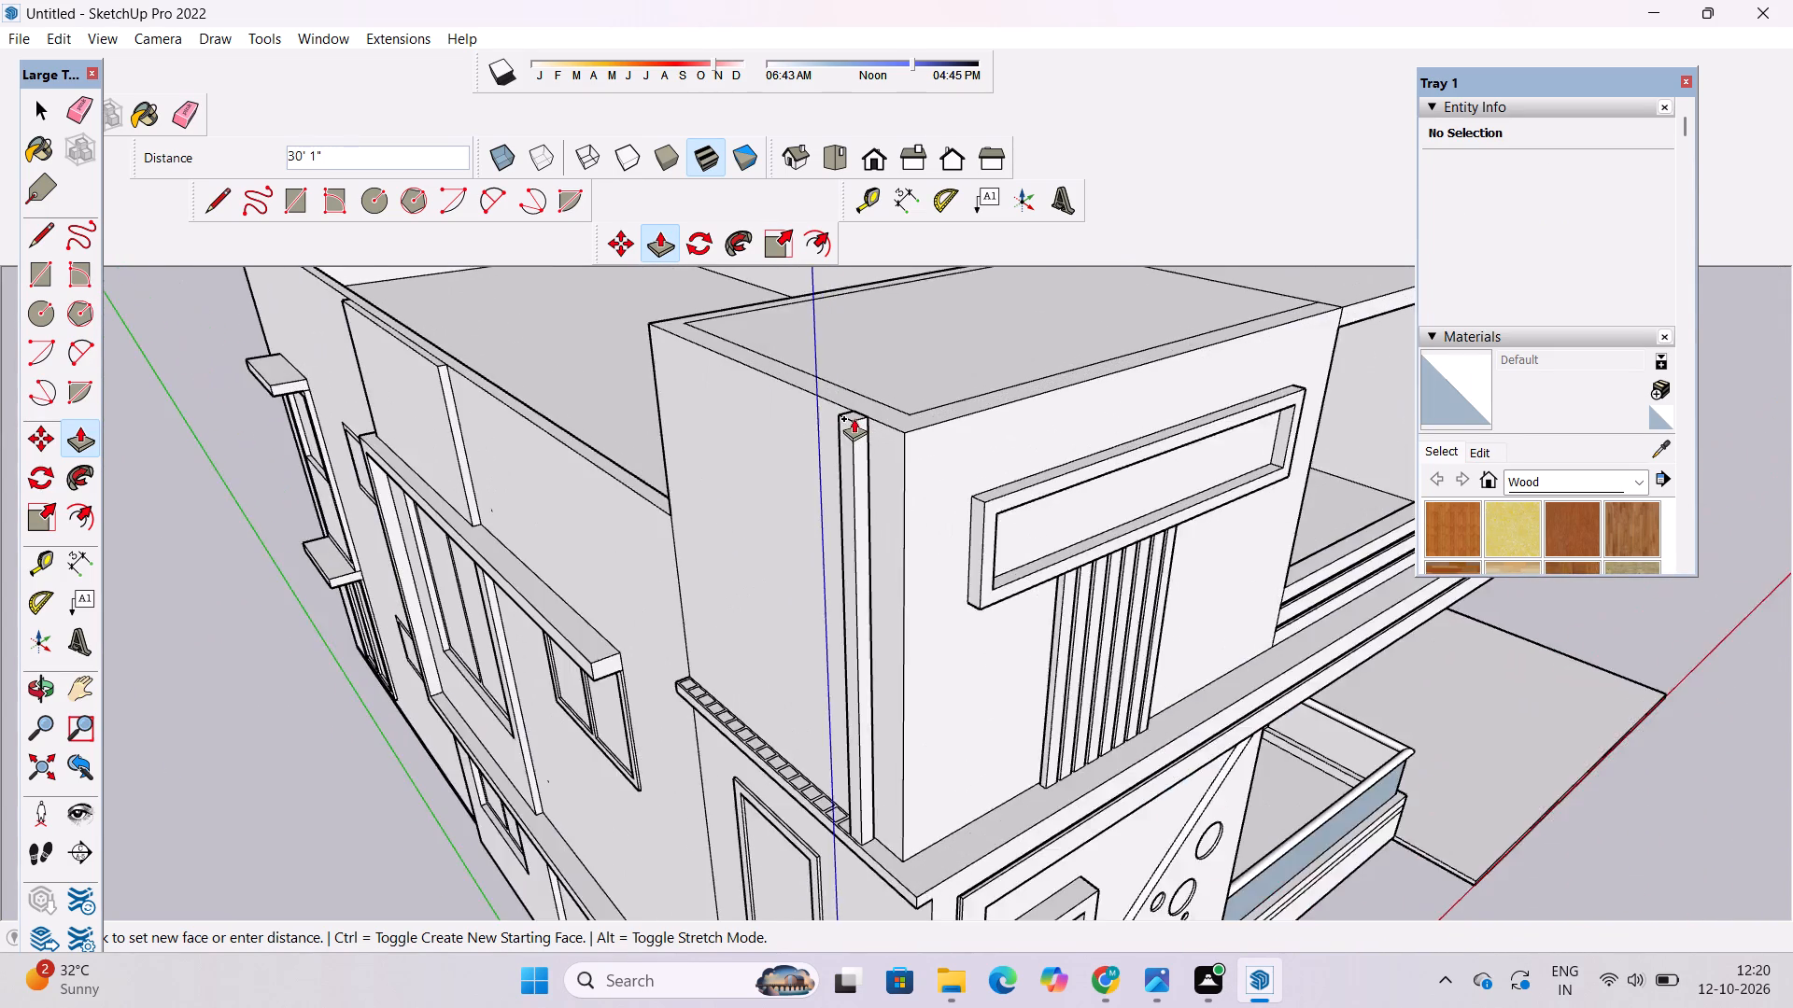
{"action": "scroll", "coordinate": [854, 418], "scroll_direction": "up", "scroll_amount": 9}
{"action": "left_click", "coordinate": [978, 461]}
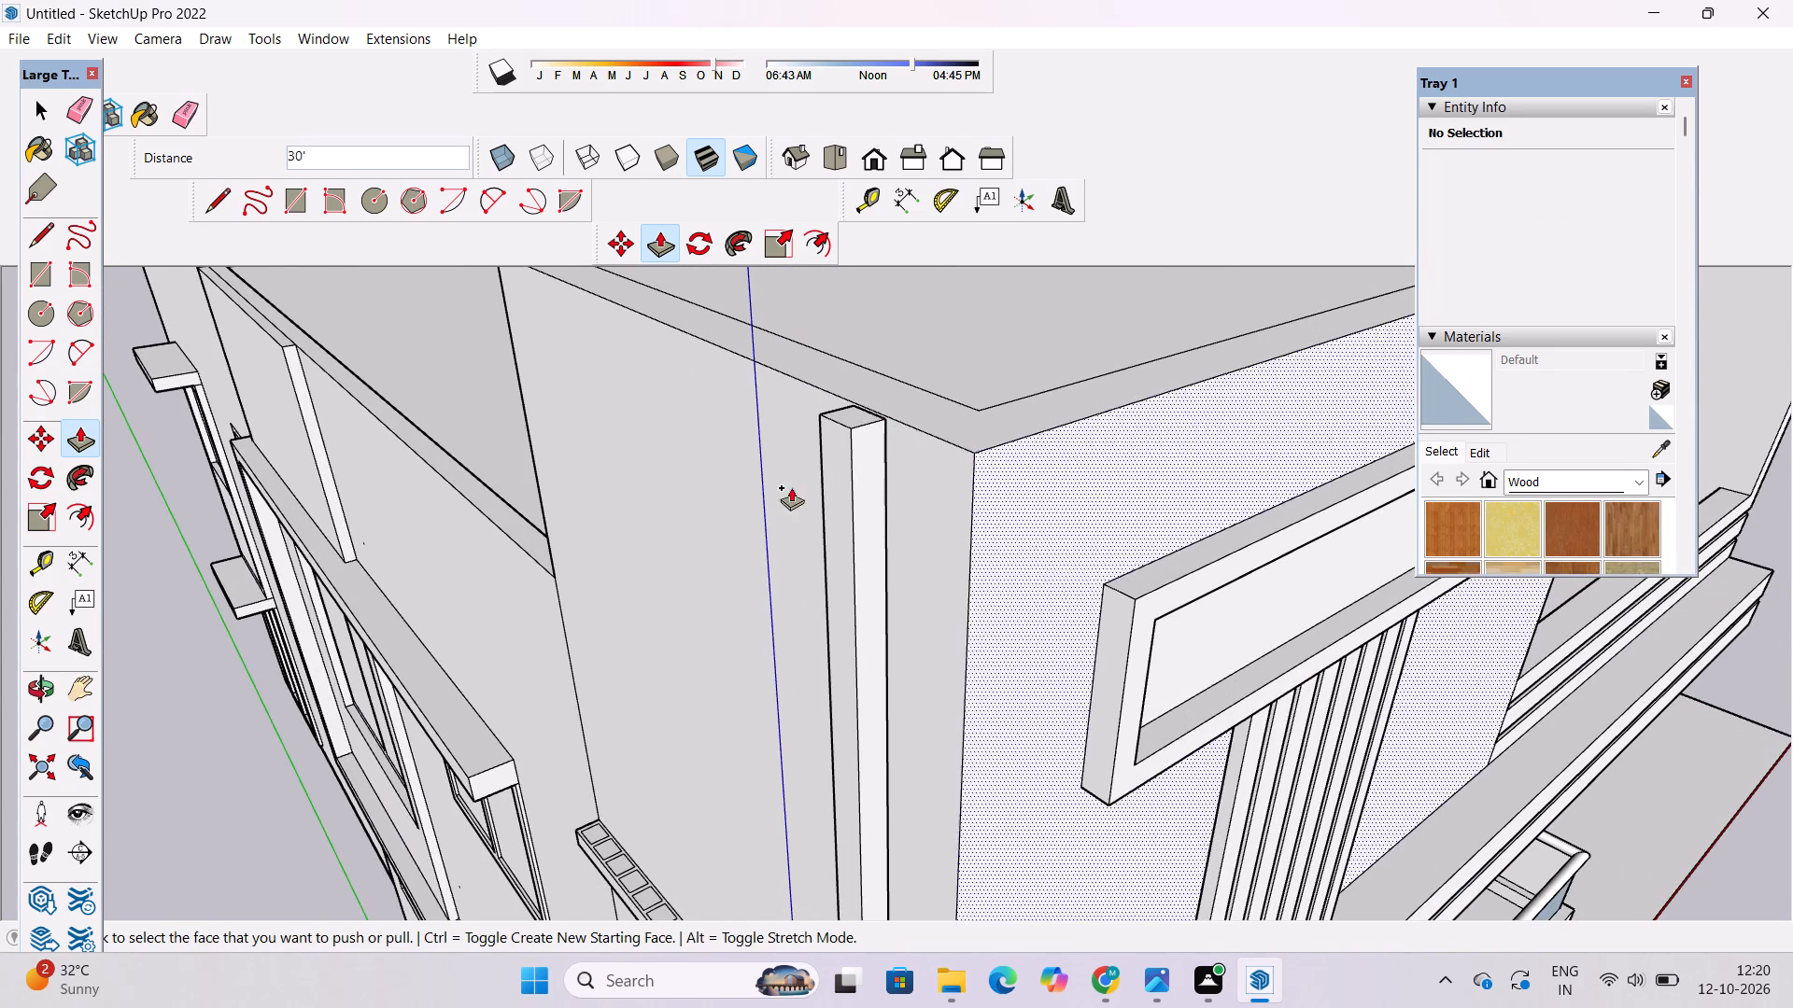
Push/Pull the second rectangle from the building corner up 30', matching the first vertical fin.
{"action": "scroll", "coordinate": [745, 433], "scroll_direction": "down", "scroll_amount": 6}
{"action": "scroll", "coordinate": [735, 611], "scroll_direction": "down", "scroll_amount": 4}
{"action": "scroll", "coordinate": [769, 846], "scroll_direction": "up", "scroll_amount": 14}
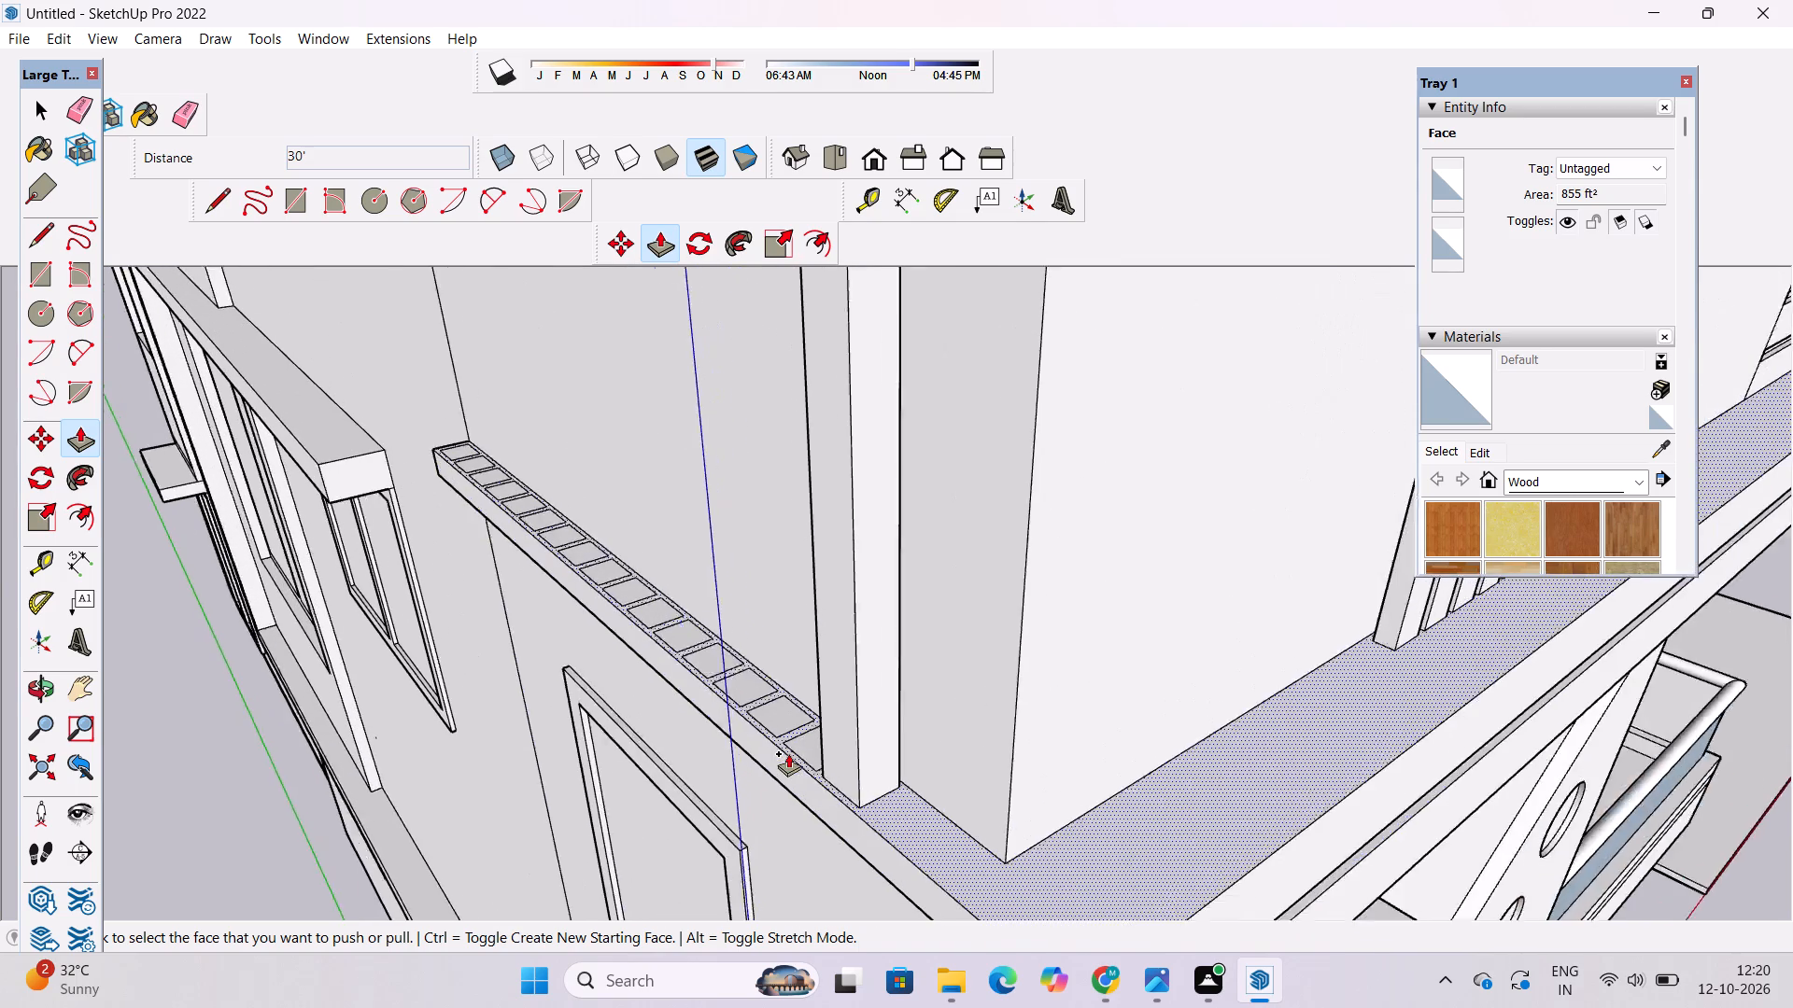
{"action": "scroll", "coordinate": [788, 753], "scroll_direction": "up", "scroll_amount": 2}
{"action": "left_click", "coordinate": [810, 745]}
{"action": "scroll", "coordinate": [811, 751], "scroll_direction": "down", "scroll_amount": 9}
{"action": "scroll", "coordinate": [840, 579], "scroll_direction": "down", "scroll_amount": 4}
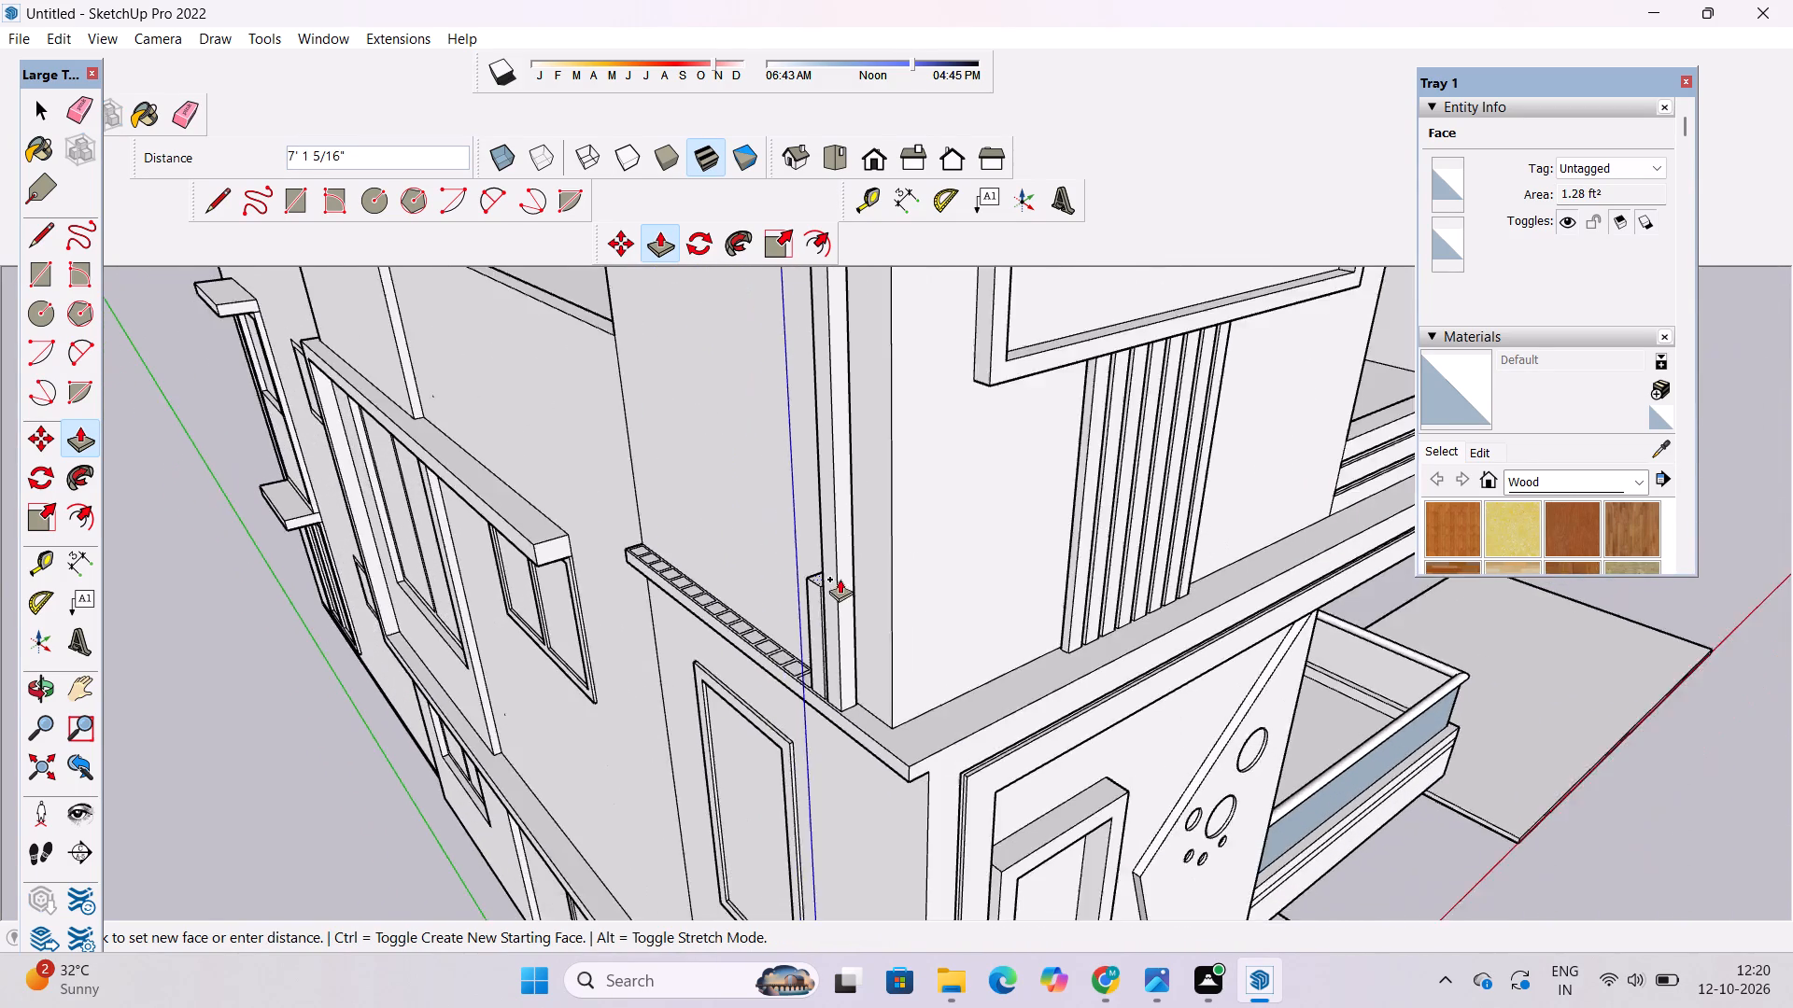
{"action": "scroll", "coordinate": [840, 579], "scroll_direction": "down", "scroll_amount": 9}
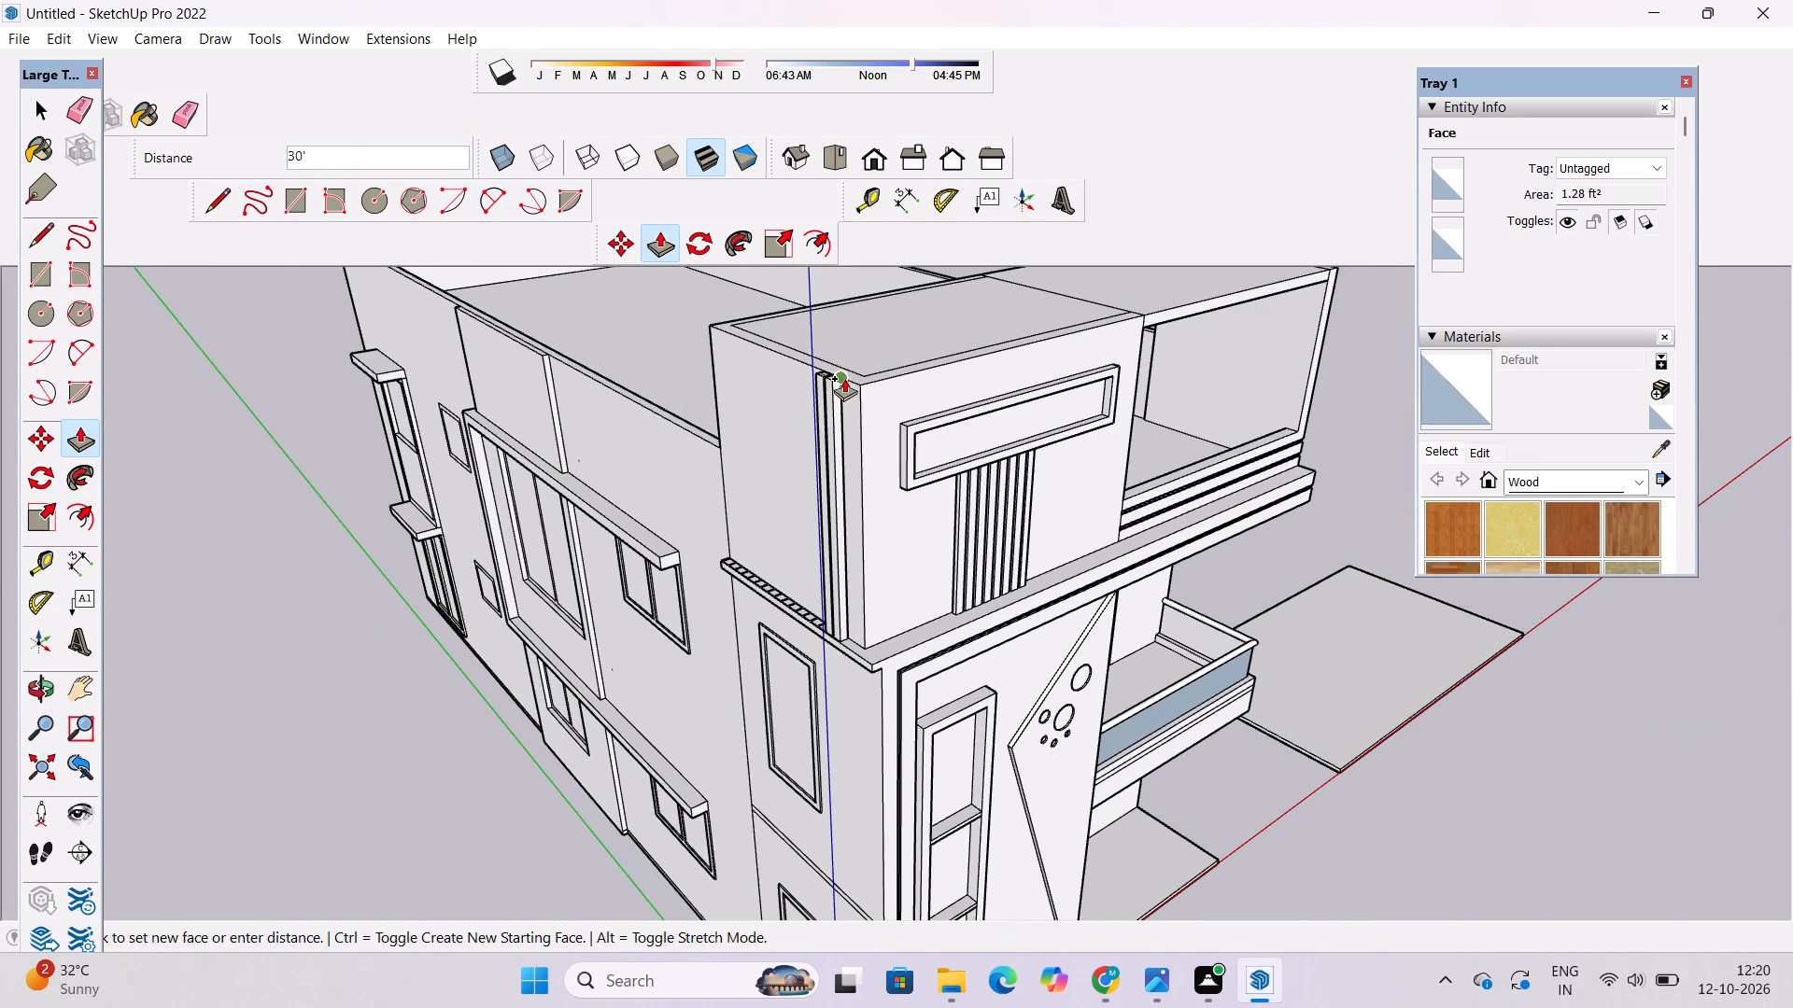
{"action": "scroll", "coordinate": [843, 378], "scroll_direction": "up", "scroll_amount": 4}
{"action": "left_click", "coordinate": [843, 378]}
Push/Pull the third and fourth rectangles from the building corner up 30' each.
{"action": "scroll", "coordinate": [813, 736], "scroll_direction": "up", "scroll_amount": 8}
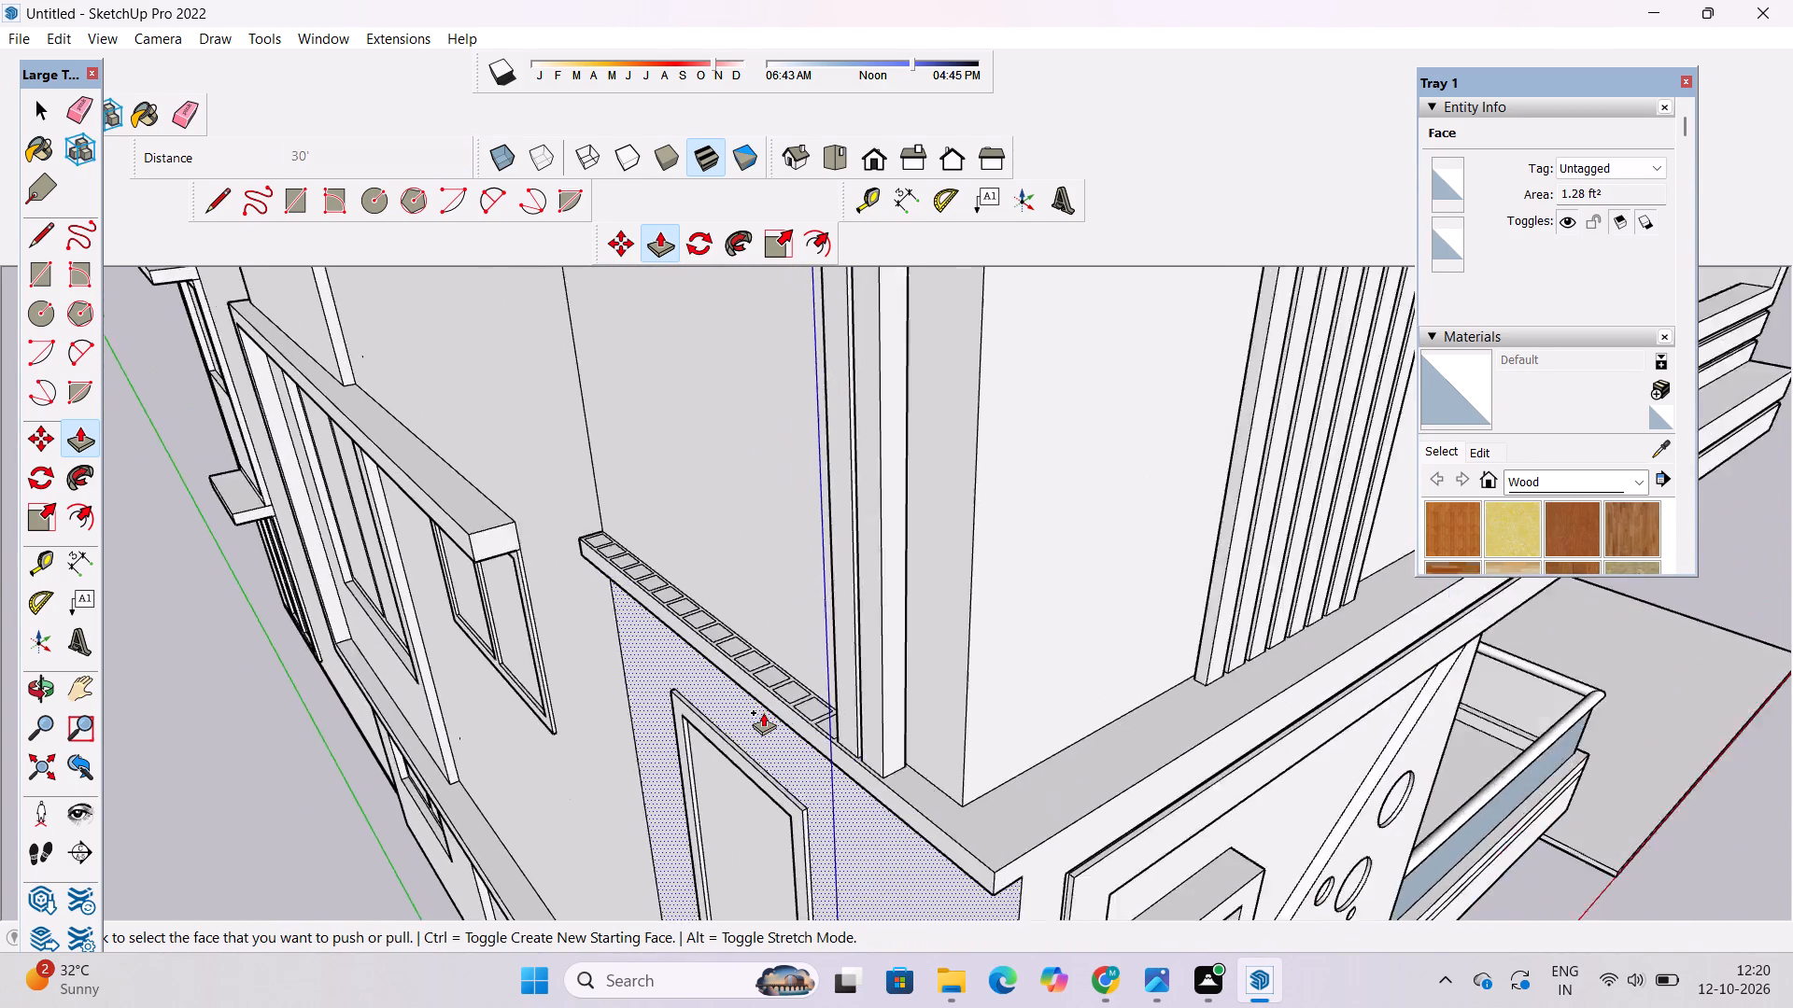
{"action": "scroll", "coordinate": [763, 712], "scroll_direction": "up", "scroll_amount": 6}
{"action": "left_click", "coordinate": [925, 750]}
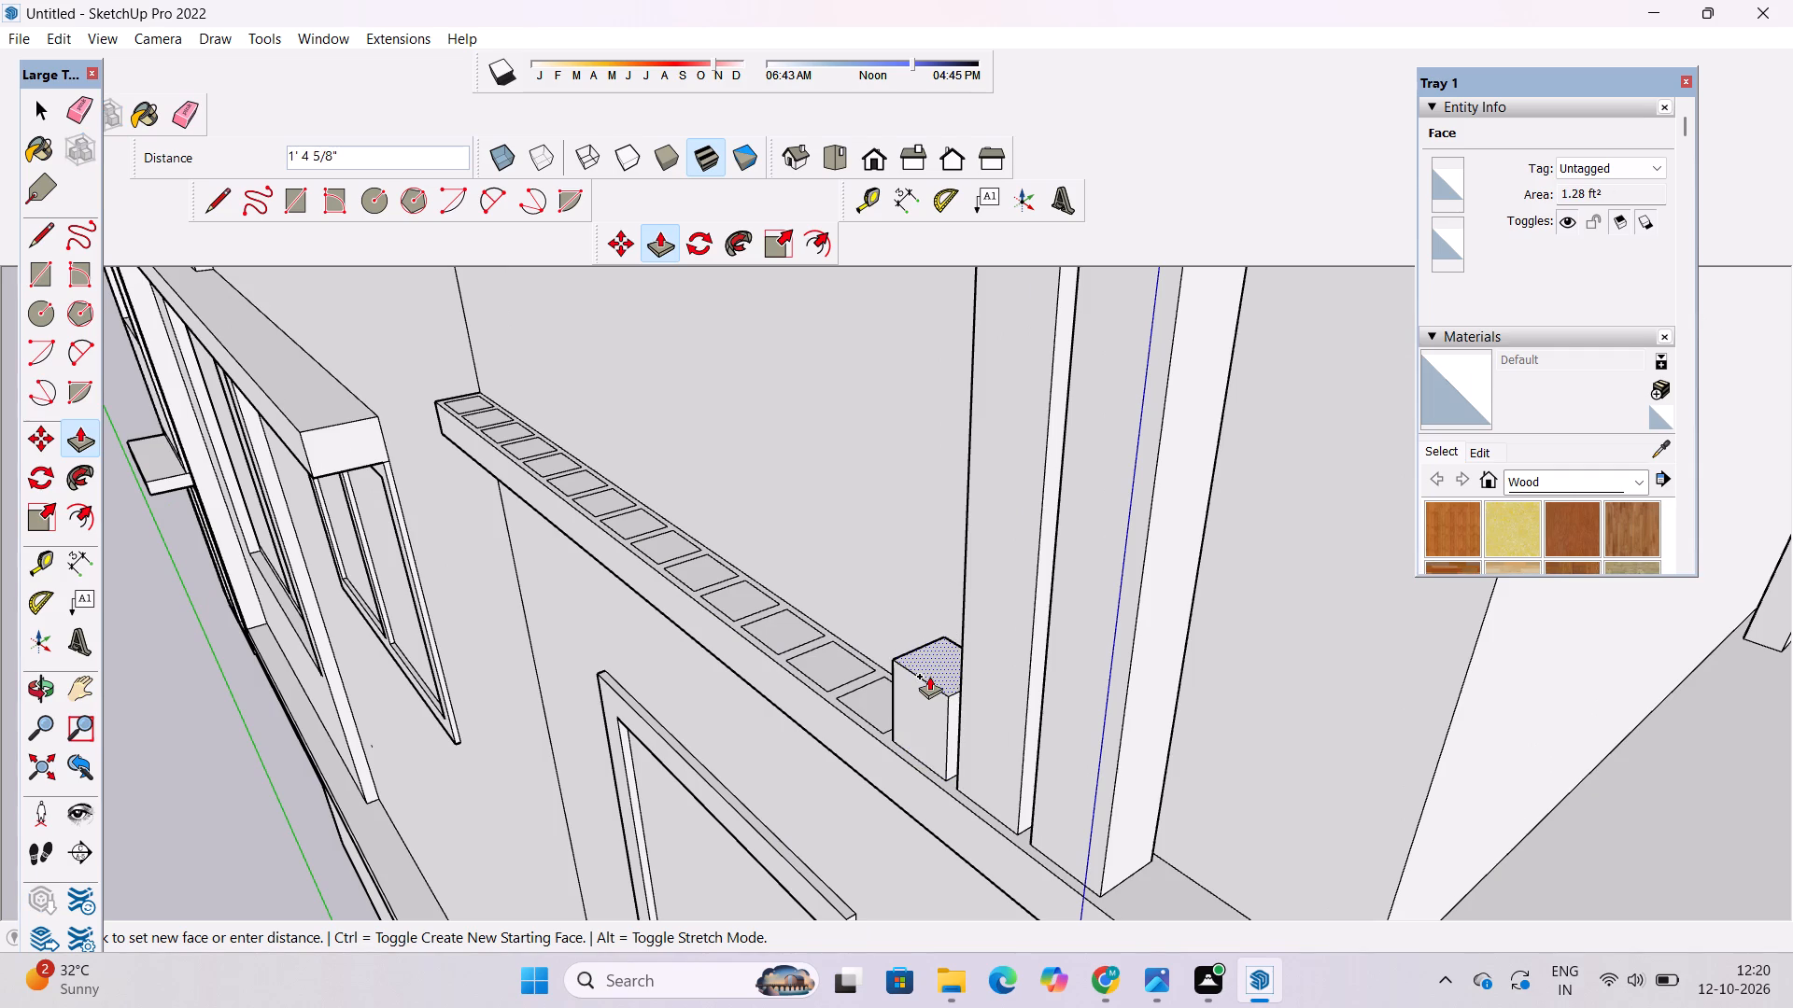
{"action": "key", "text": "3"}
{"action": "type", "text": "0'"}
{"action": "key", "text": "Return"}
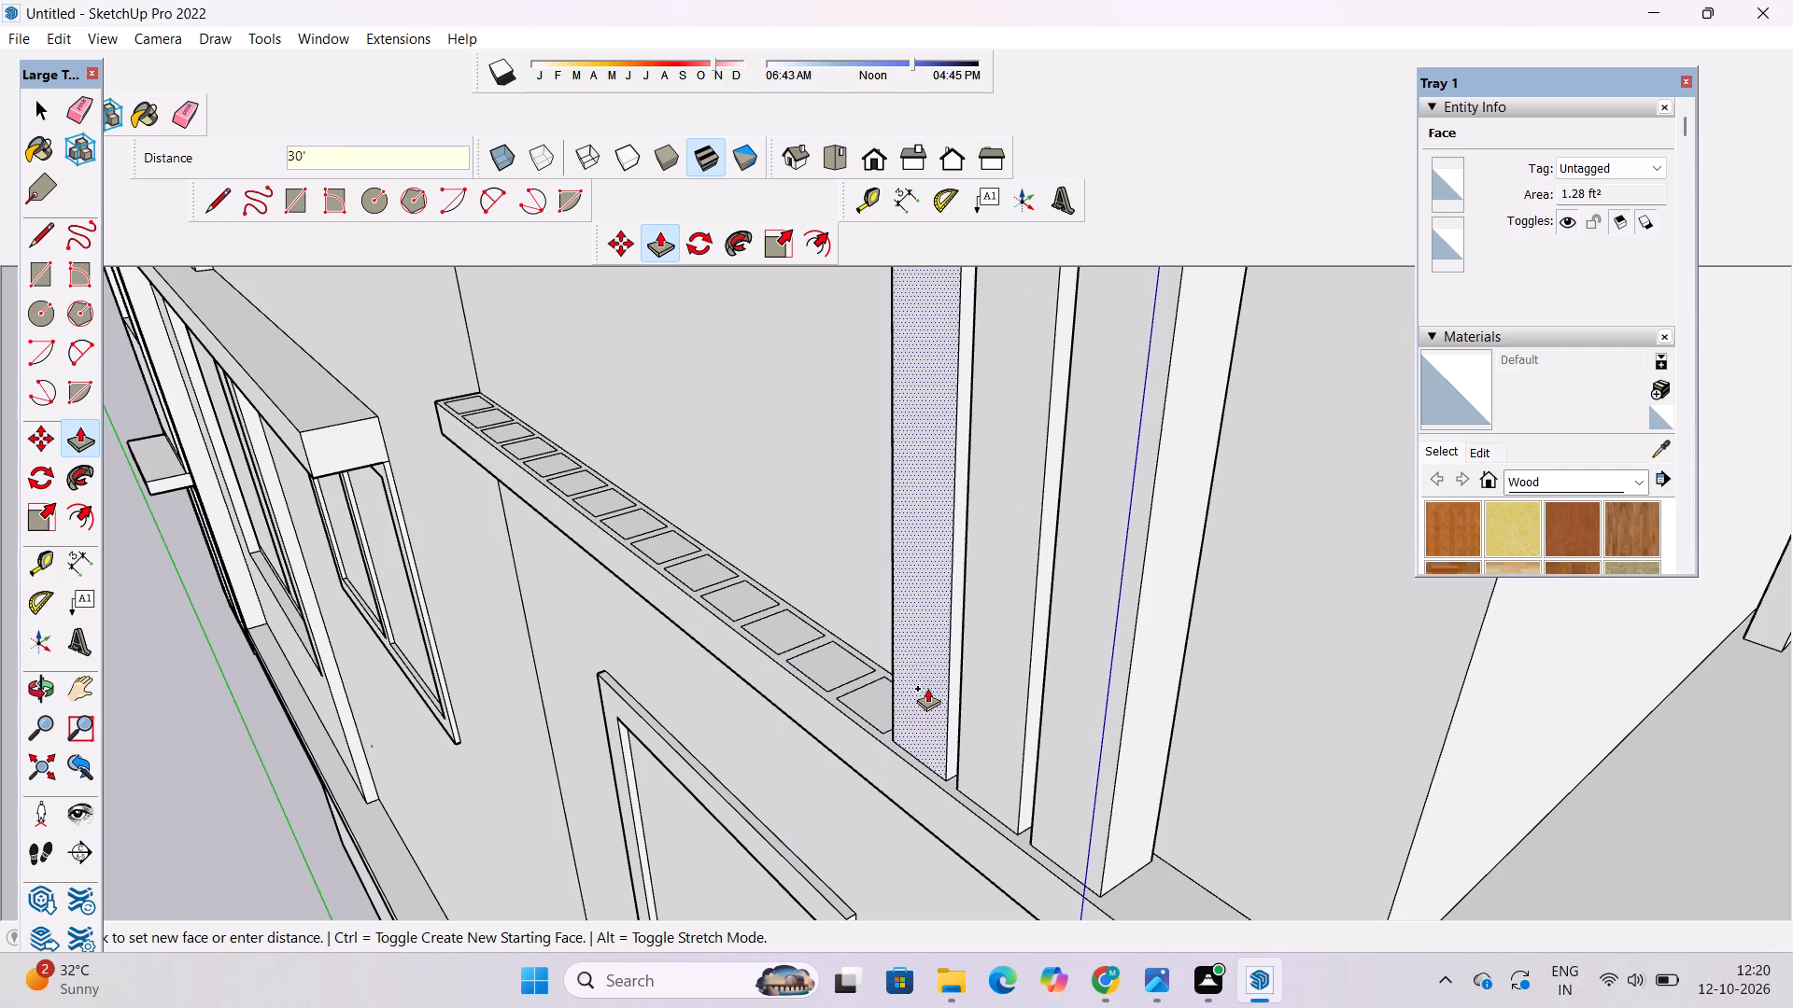
{"action": "left_click", "coordinate": [876, 701]}
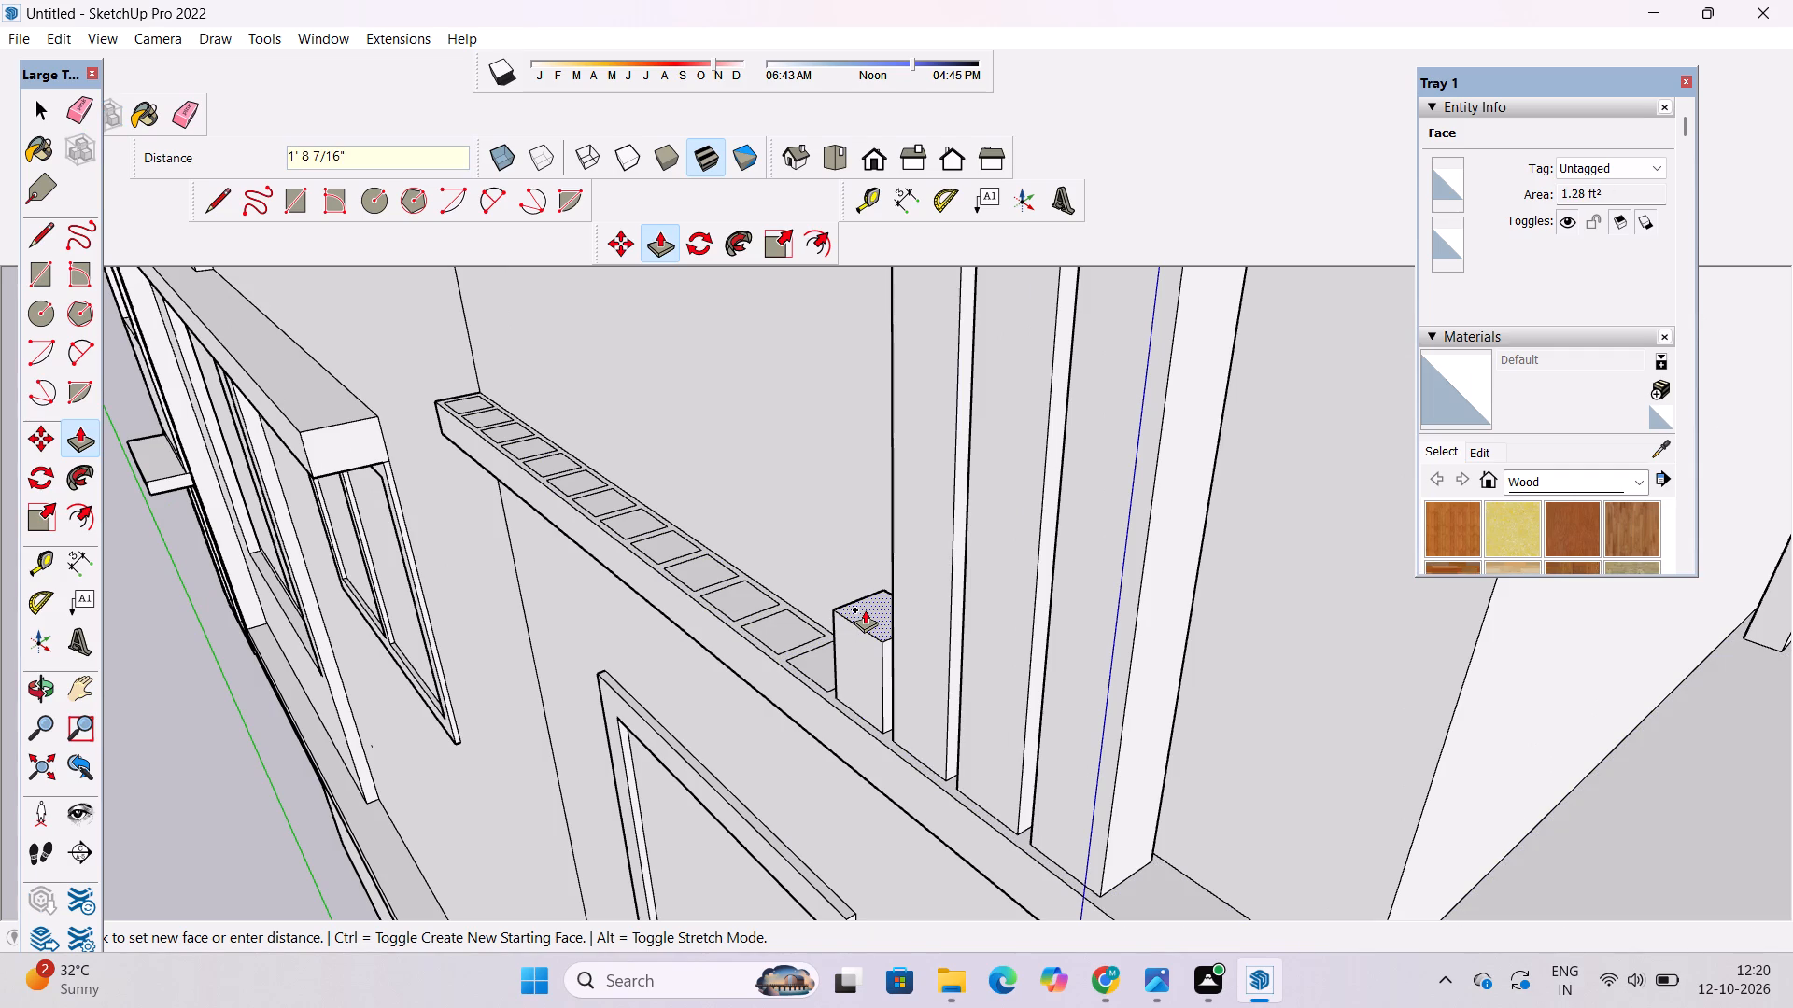
{"action": "type", "text": "30'"}
{"action": "key", "text": "Return"}
Push/Pull the fifth and sixth rectangles from the building corner up 30' each.
{"action": "scroll", "coordinate": [820, 665], "scroll_direction": "up", "scroll_amount": 4}
{"action": "left_click", "coordinate": [817, 664]}
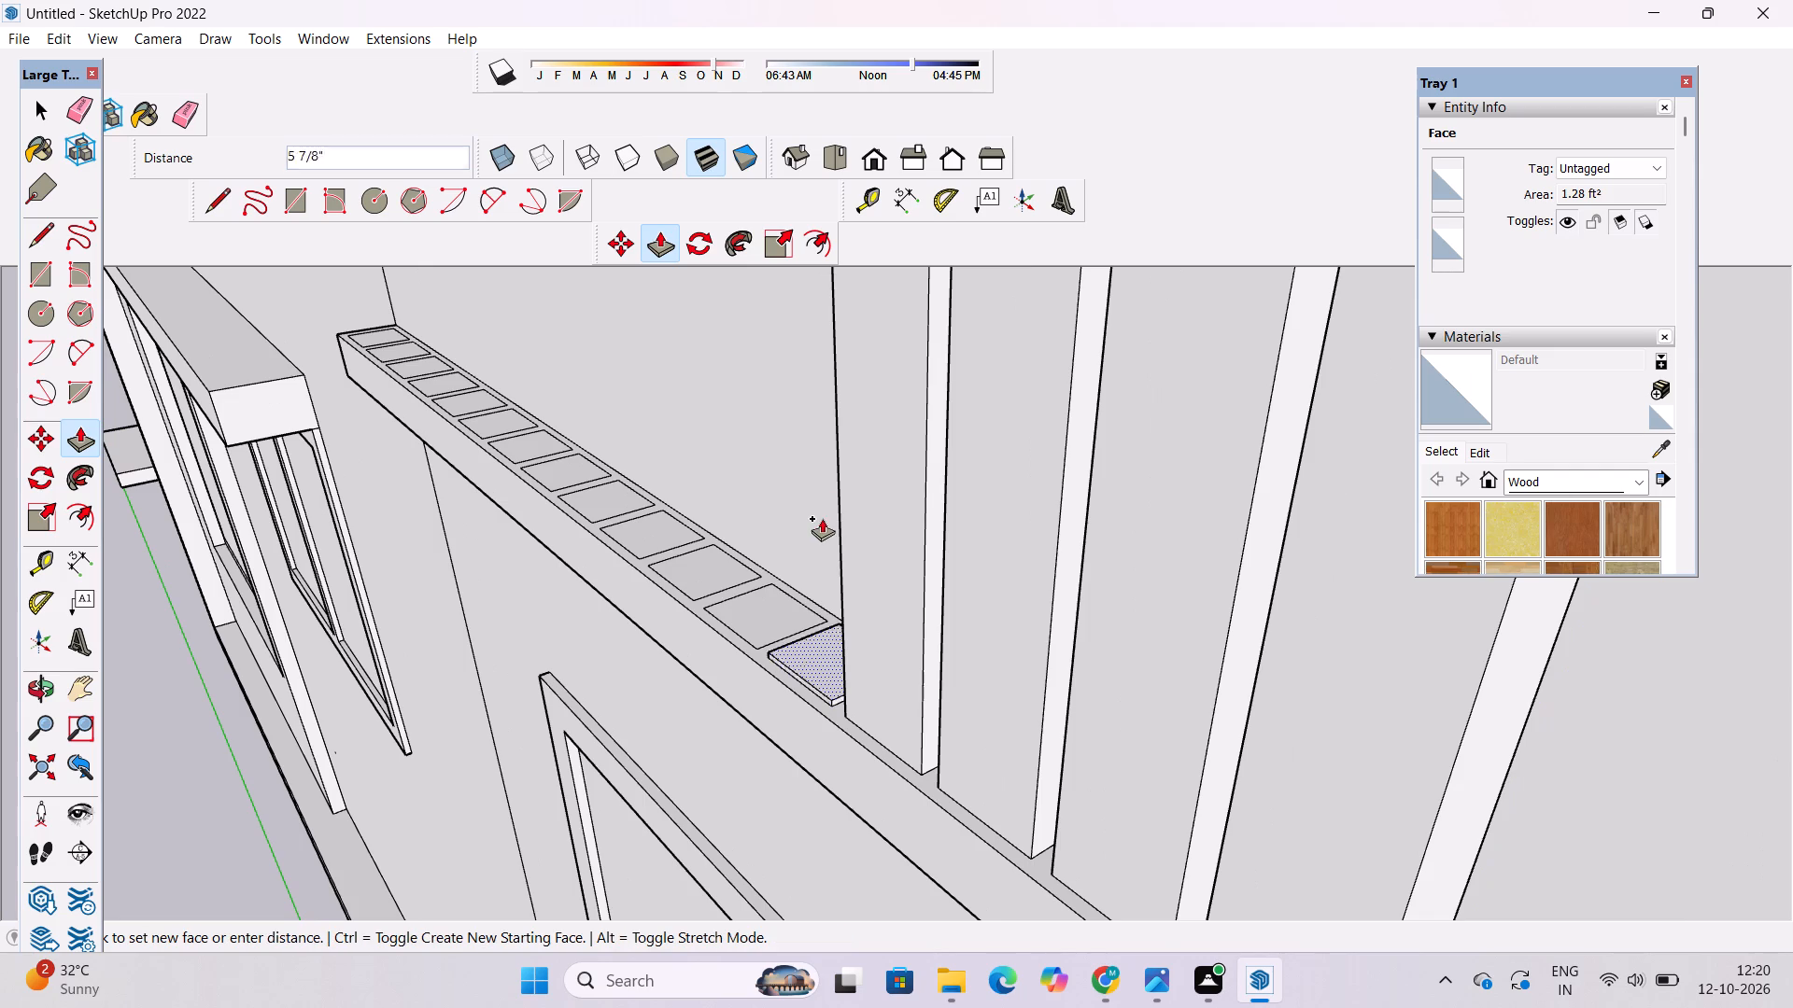
{"action": "type", "text": "30"}
{"action": "key", "text": "apostrophe"}
{"action": "key", "text": "Return"}
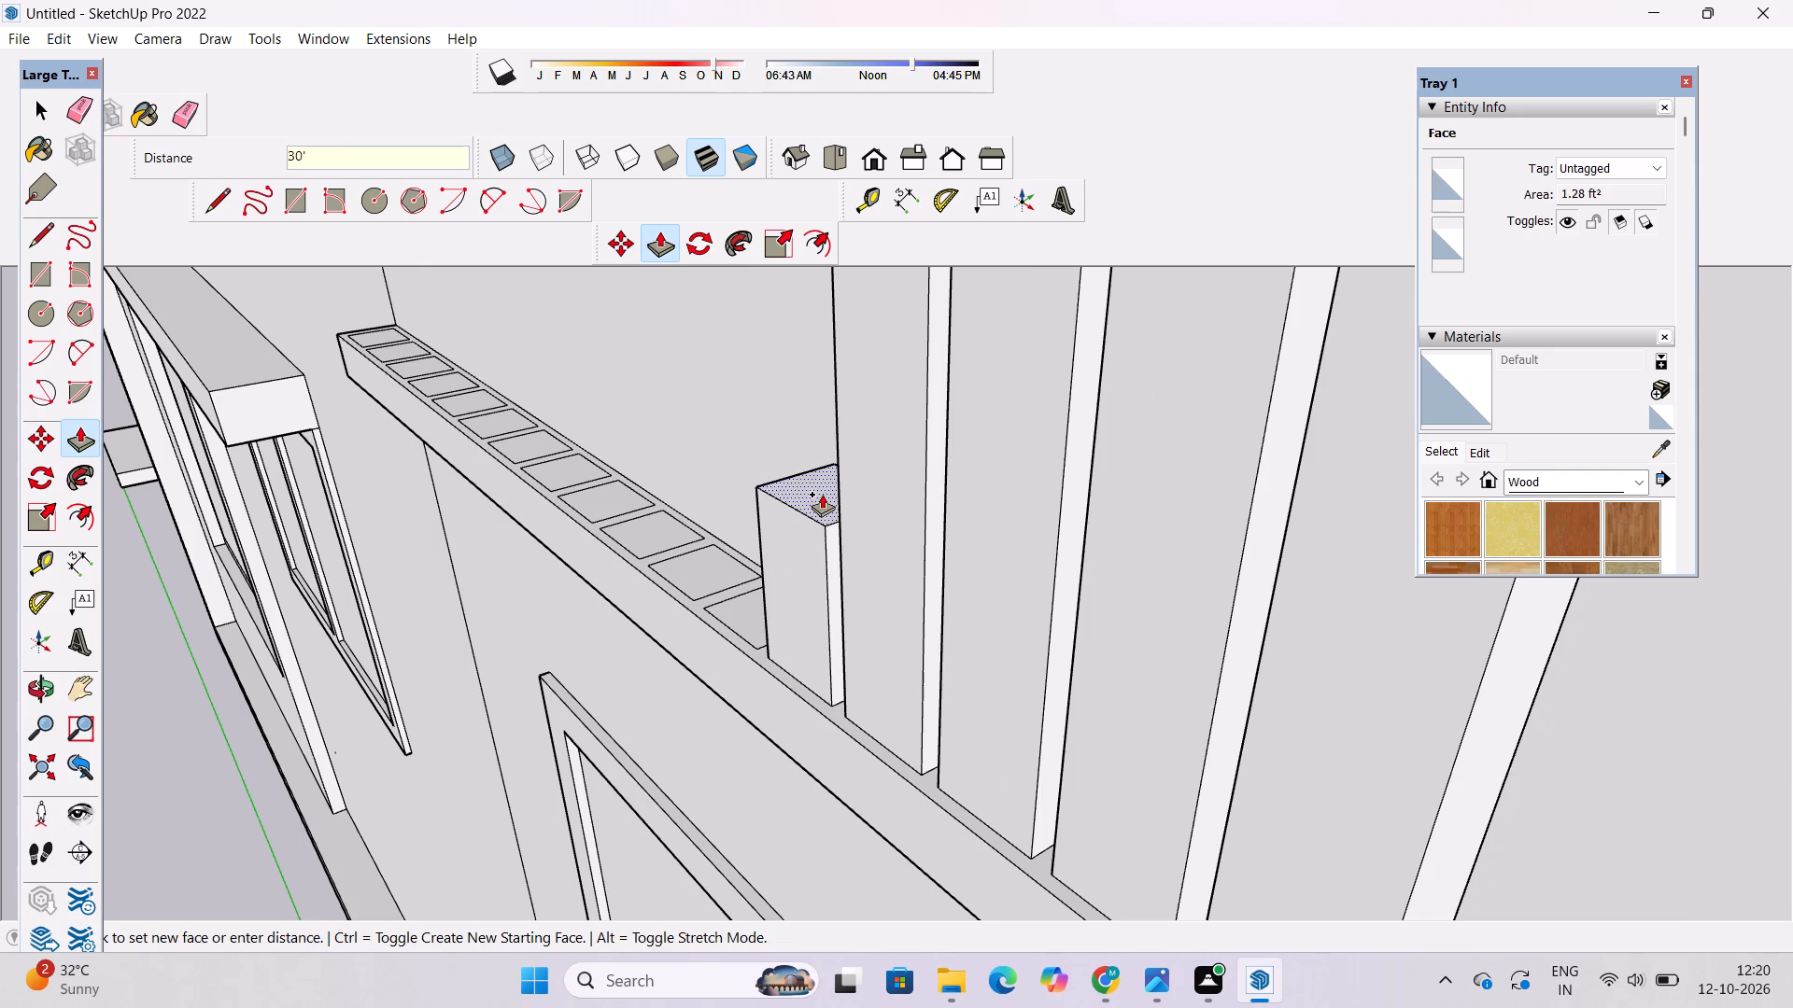
{"action": "scroll", "coordinate": [821, 495], "scroll_direction": "down", "scroll_amount": 8}
{"action": "scroll", "coordinate": [720, 489], "scroll_direction": "up", "scroll_amount": 9}
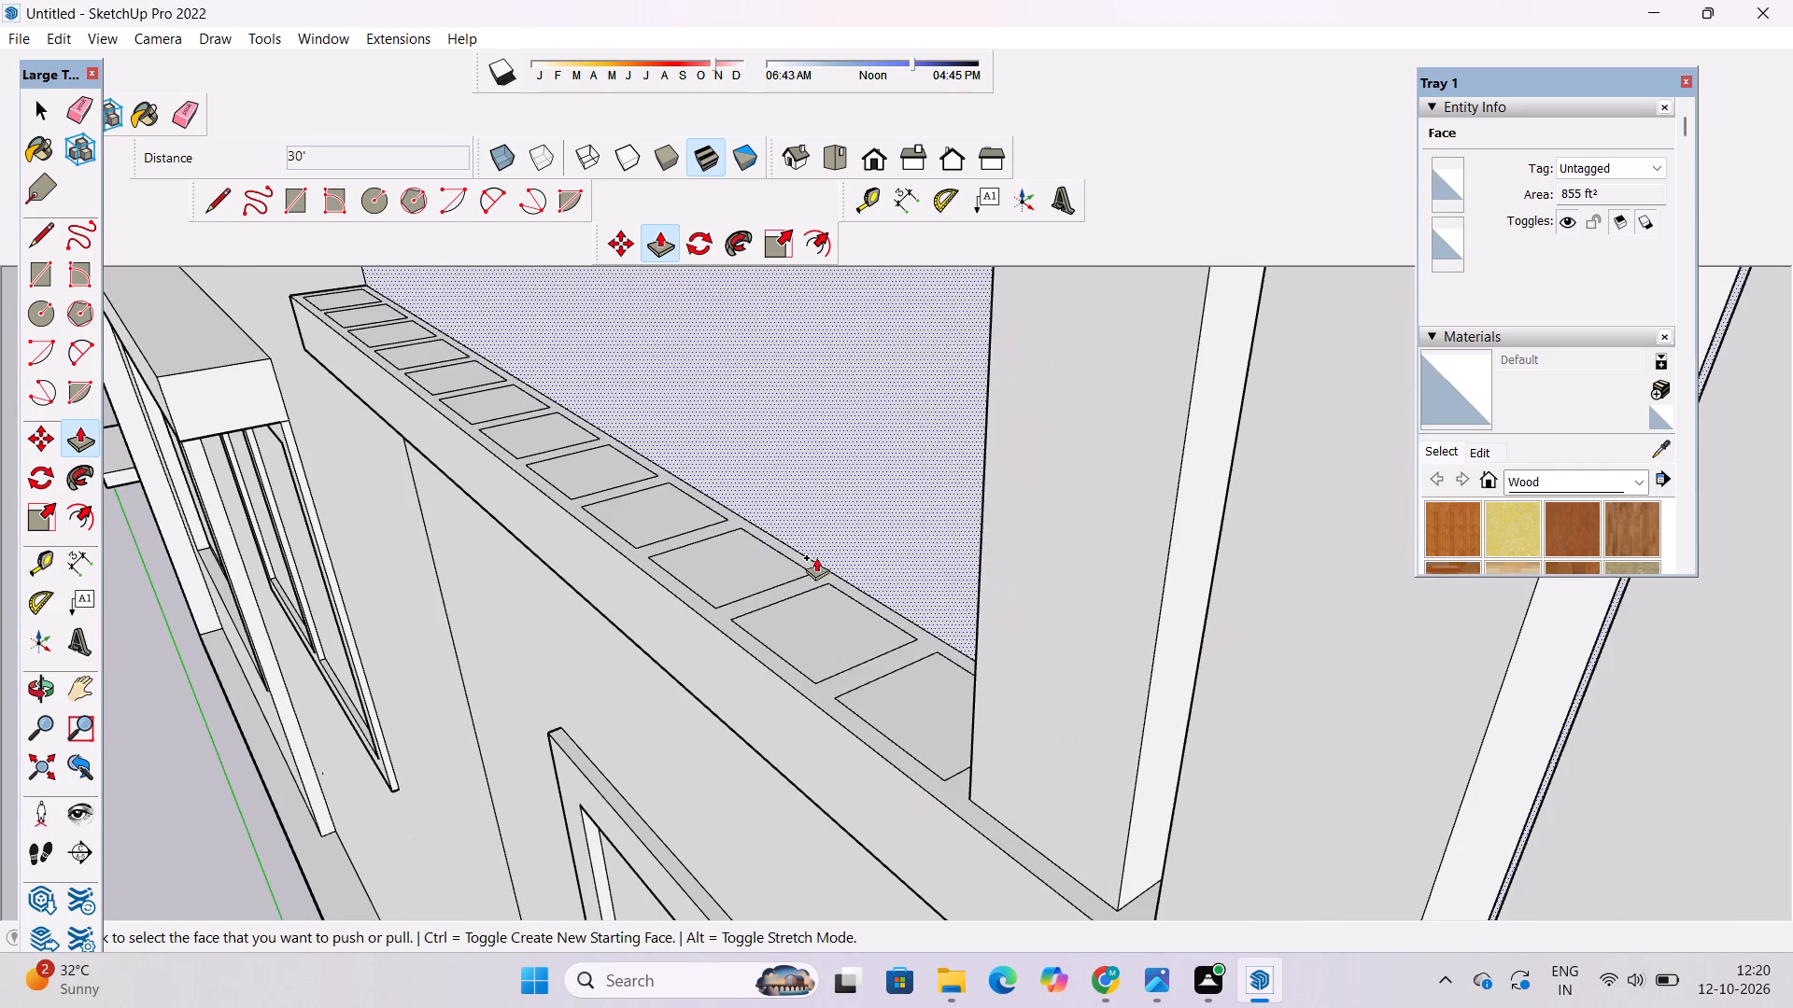
{"action": "left_click", "coordinate": [897, 704]}
{"action": "type", "text": "30'"}
{"action": "key", "text": "Return"}
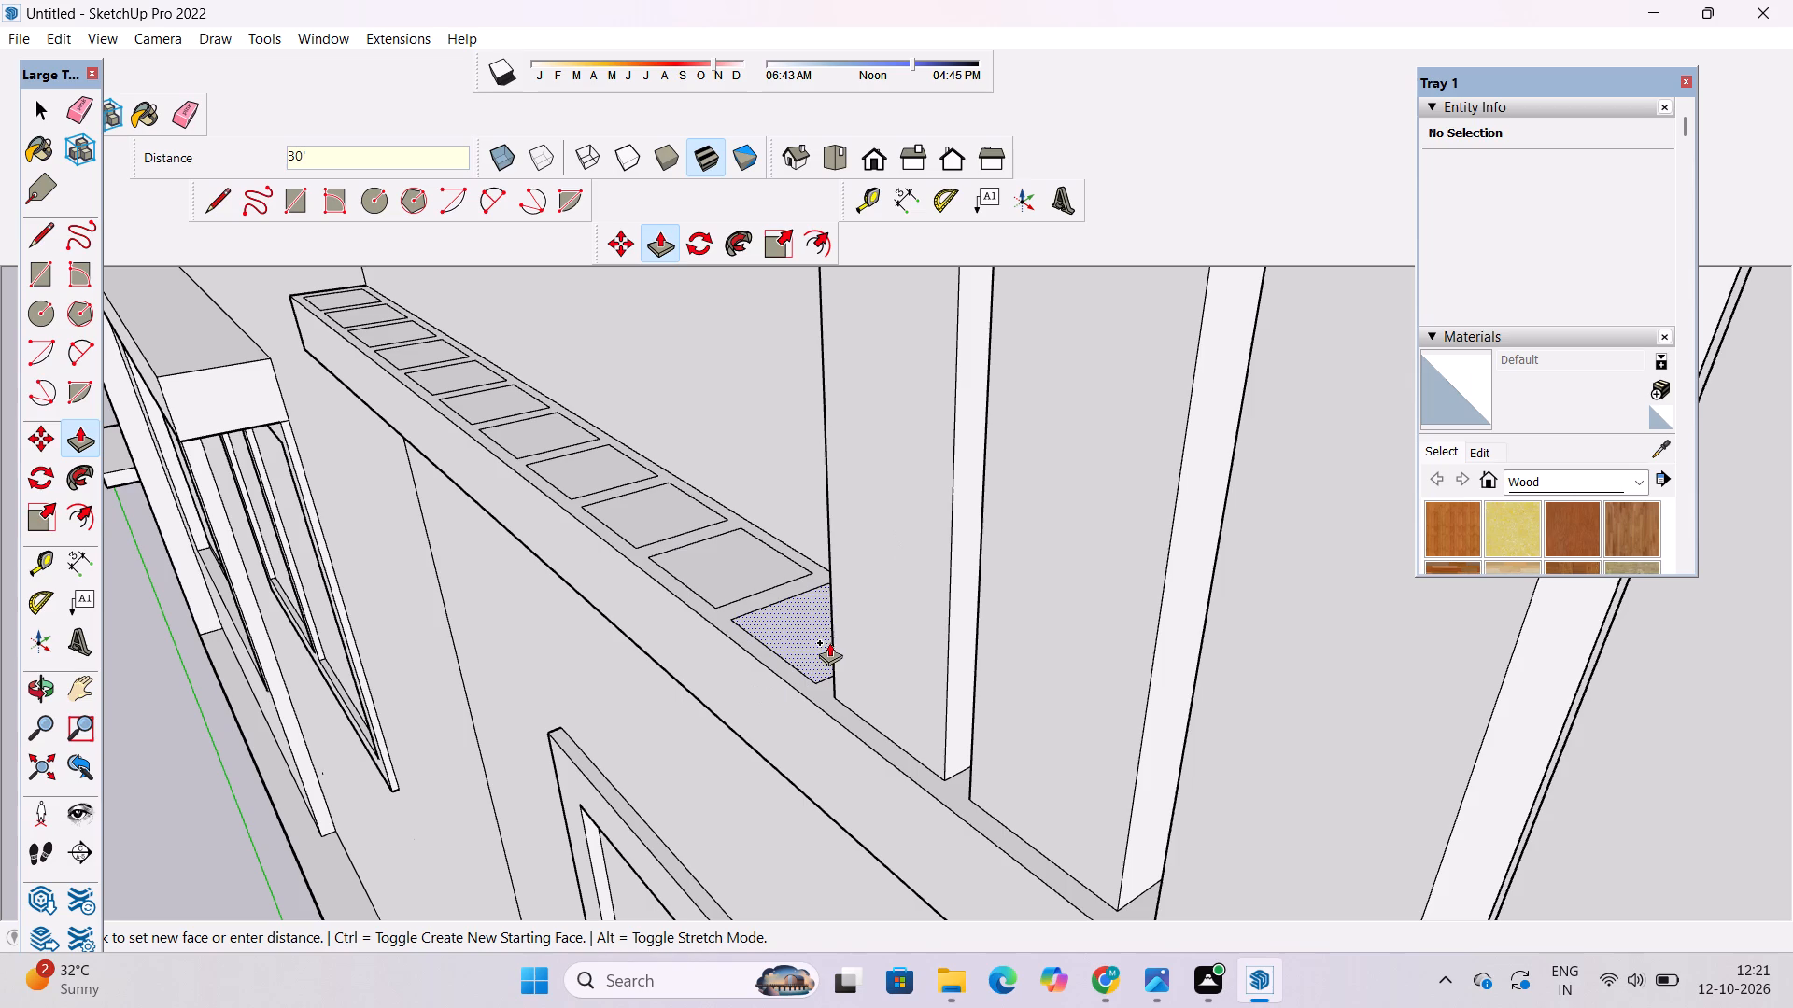
Push/Pull the seventh and eighth rectangles from the building corner up 30' each.
{"action": "left_click", "coordinate": [805, 639]}
{"action": "type", "text": "30'"}
{"action": "key", "text": "Return"}
{"action": "scroll", "coordinate": [838, 483], "scroll_direction": "down", "scroll_amount": 1}
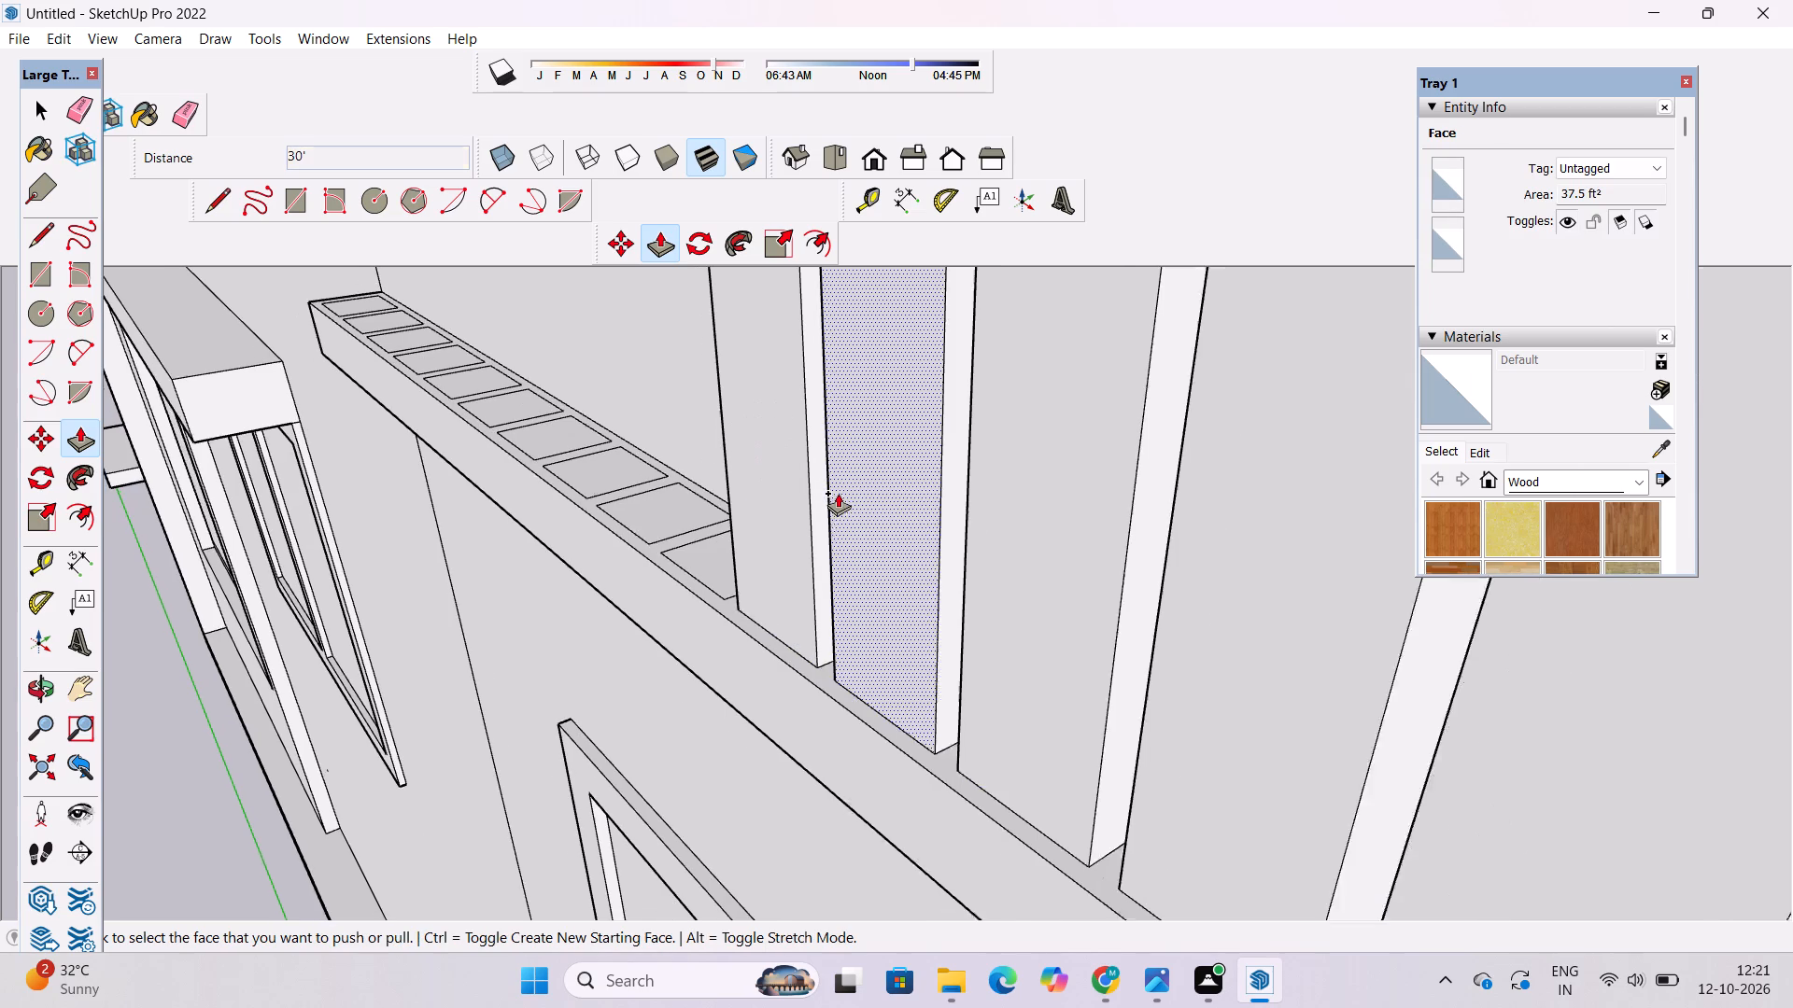
{"action": "scroll", "coordinate": [838, 493], "scroll_direction": "down", "scroll_amount": 5}
{"action": "scroll", "coordinate": [741, 468], "scroll_direction": "up", "scroll_amount": 3}
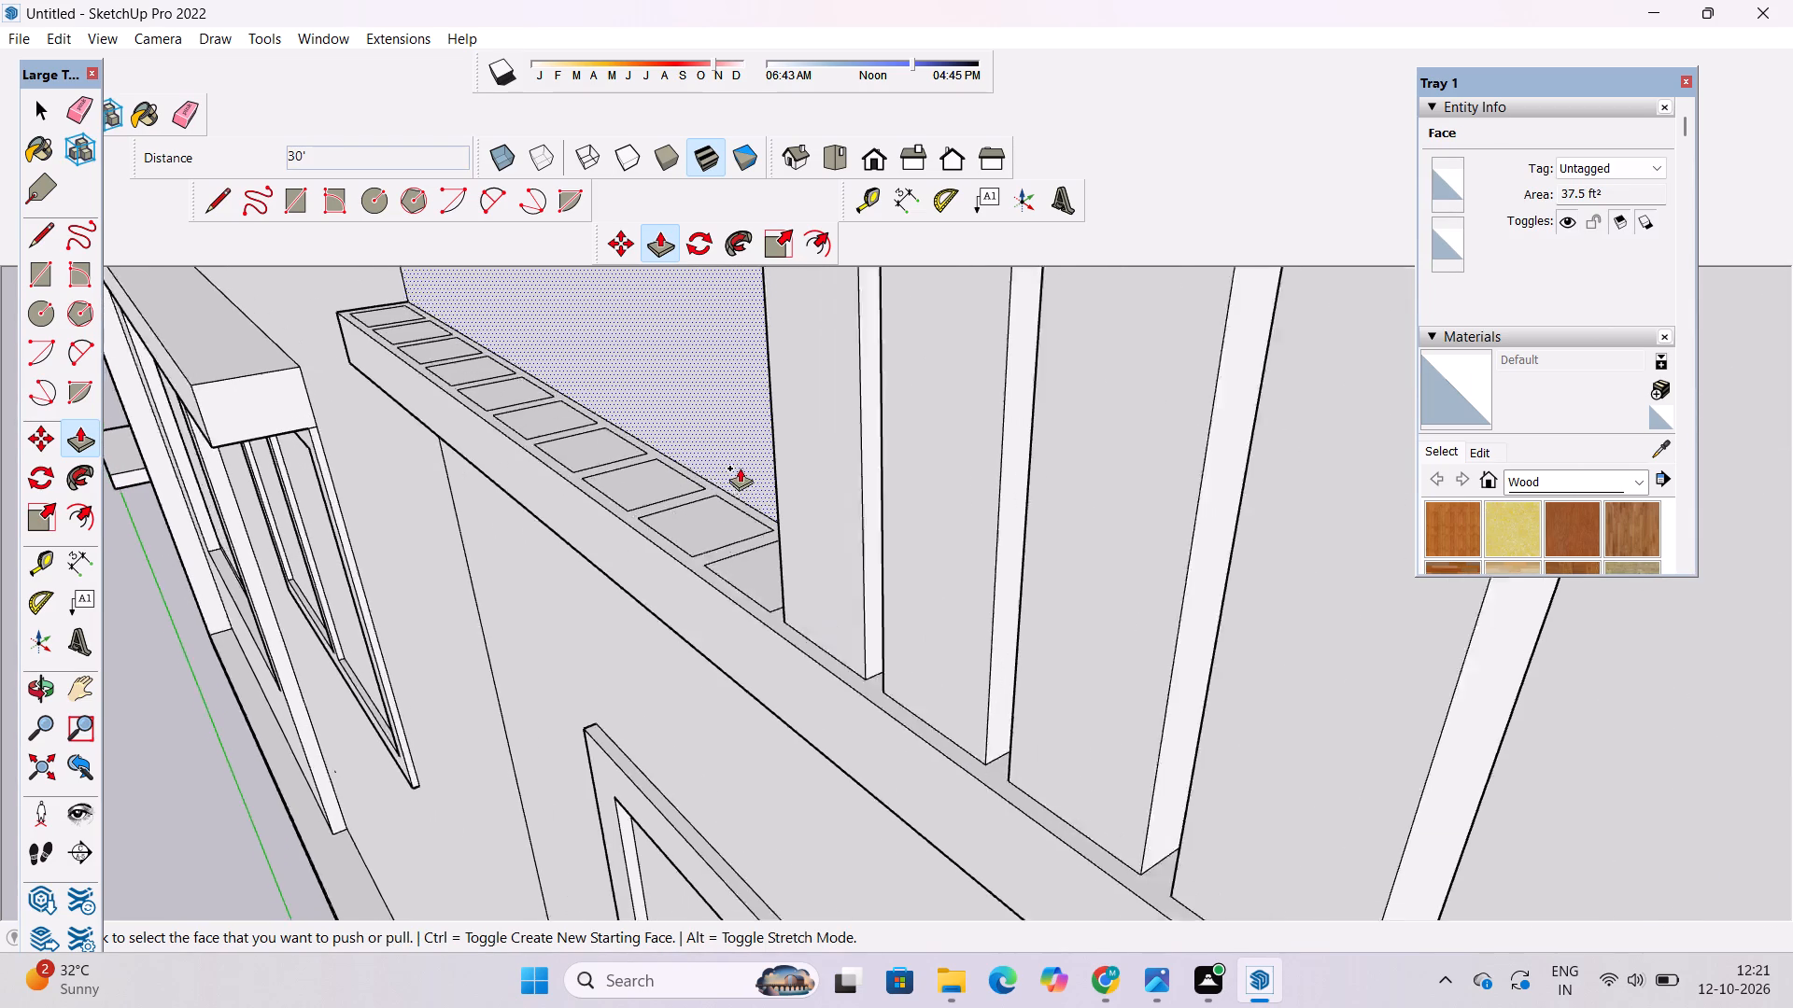
{"action": "scroll", "coordinate": [740, 468], "scroll_direction": "up", "scroll_amount": 1}
{"action": "left_click", "coordinate": [756, 575]}
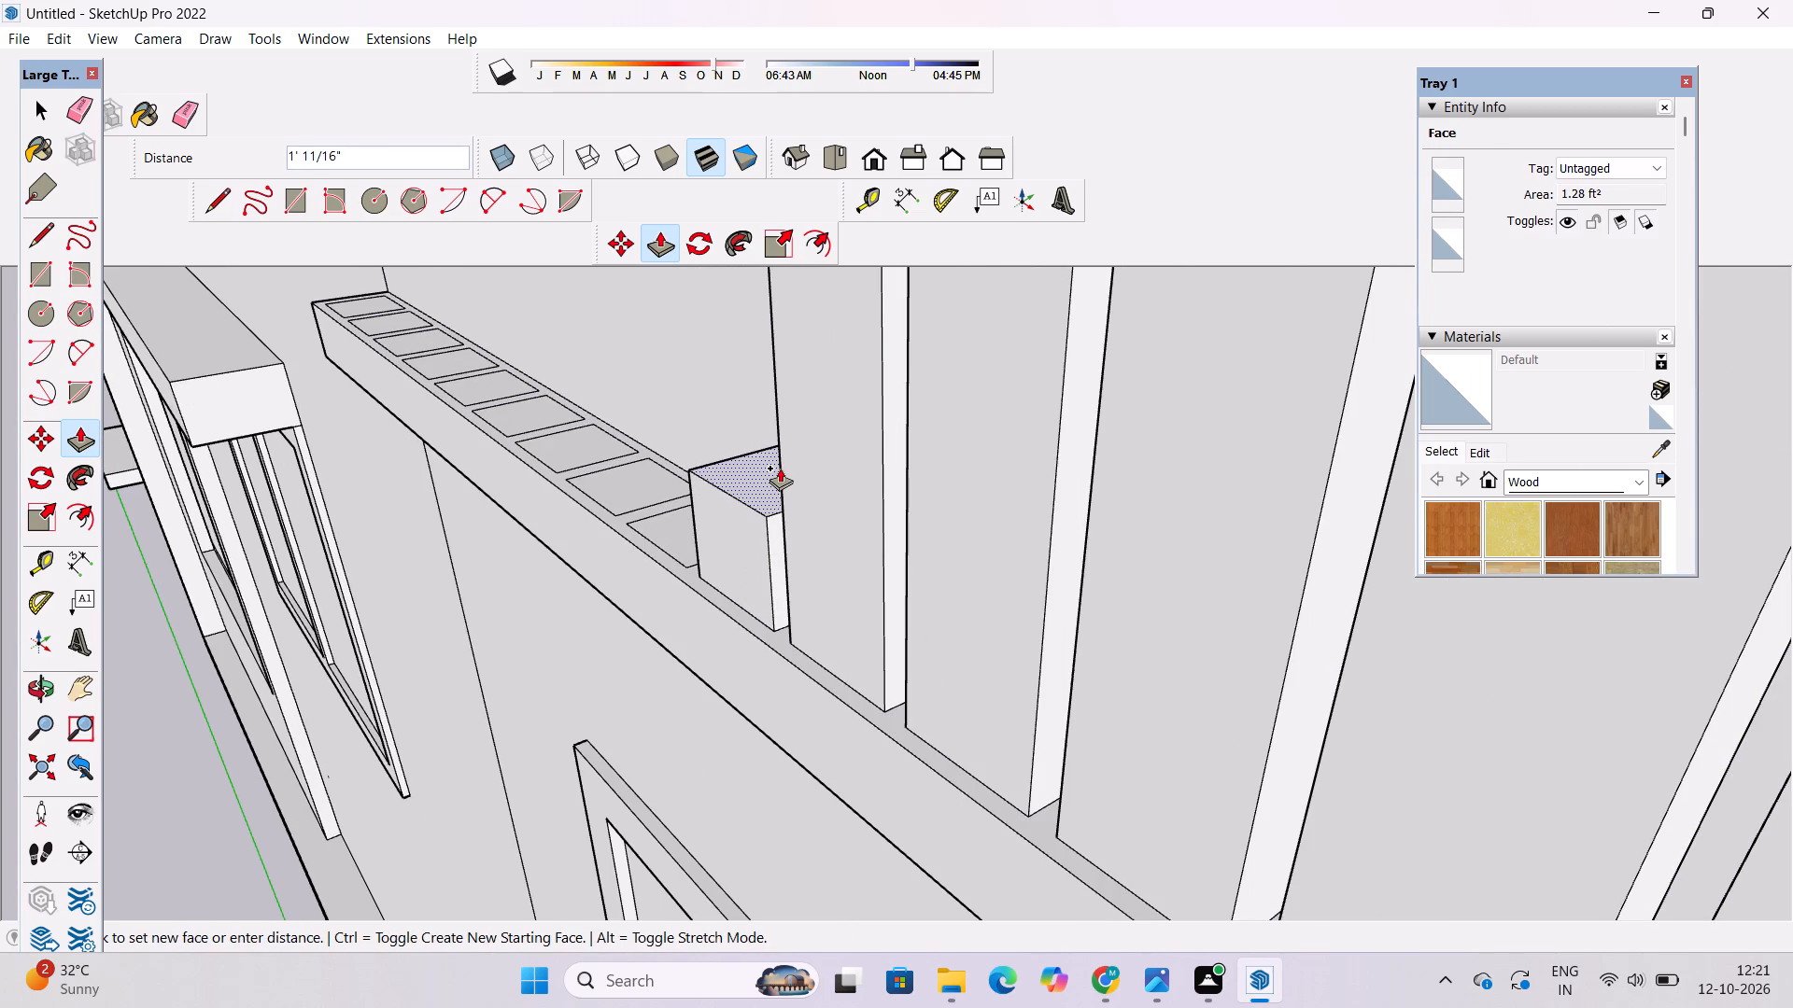
{"action": "key", "text": "3"}
{"action": "type", "text": "0'"}
{"action": "key", "text": "Return"}
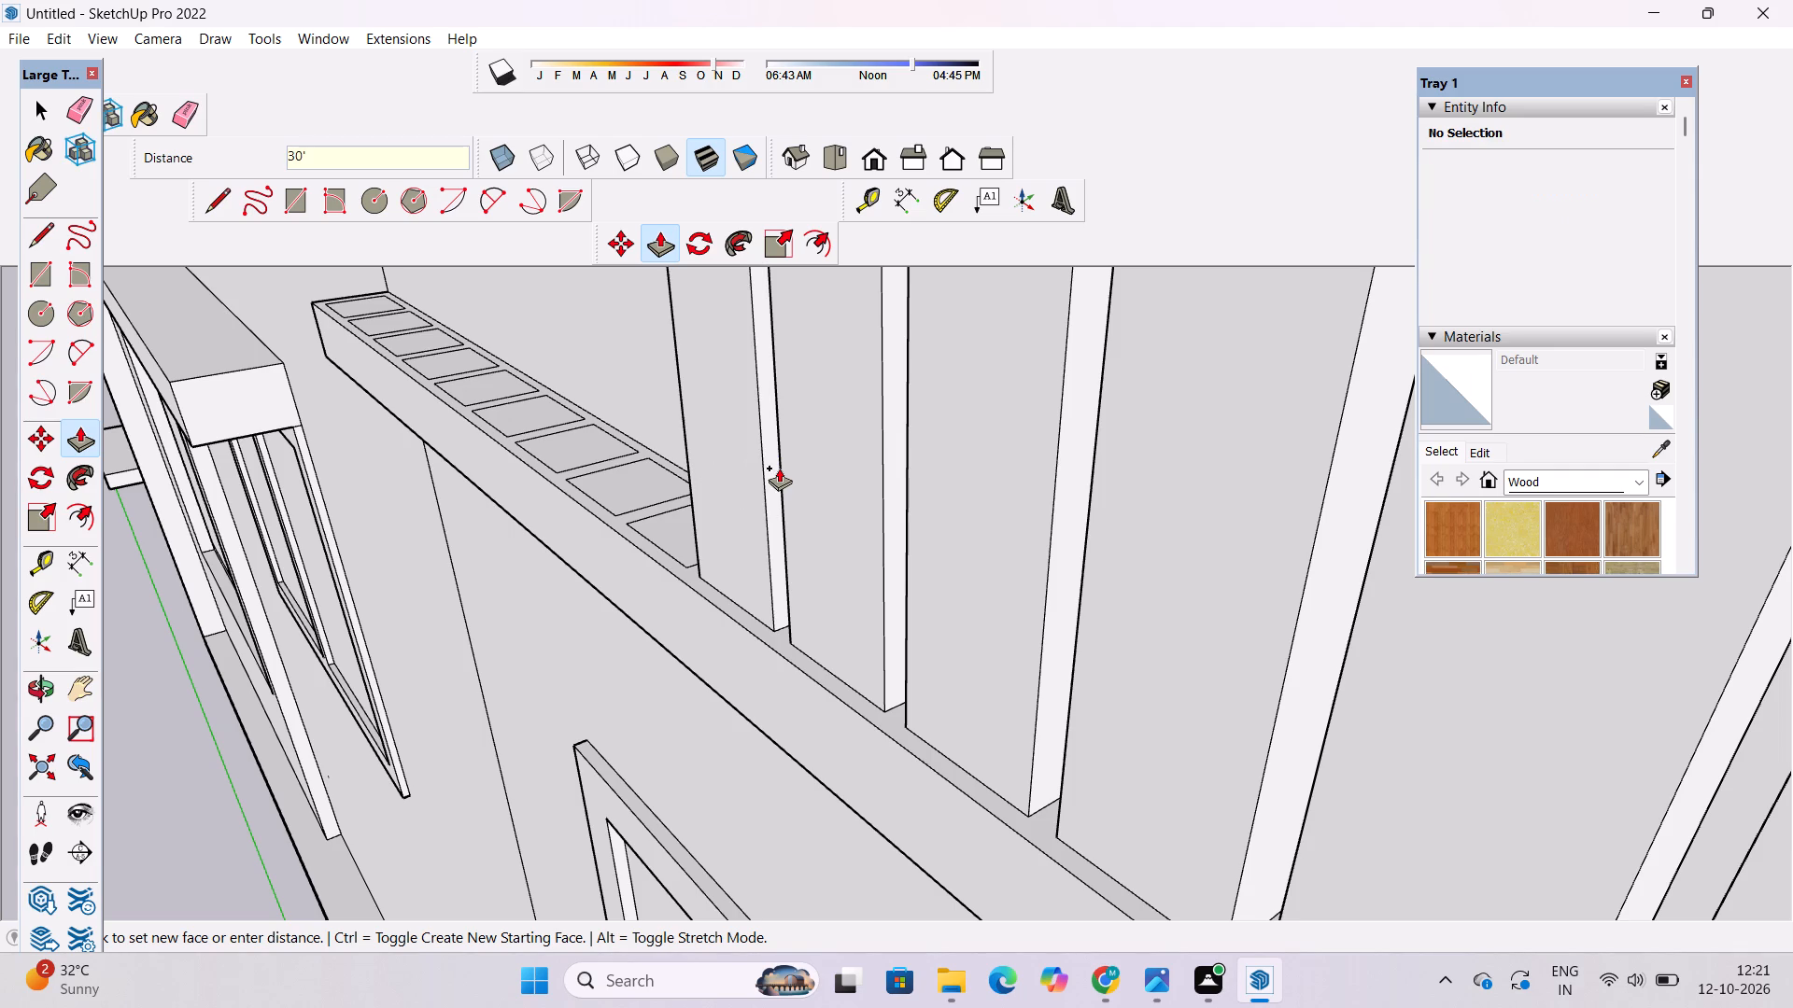
Push/Pull the ninth rectangle from the building corner up 3'.
{"action": "scroll", "coordinate": [721, 476], "scroll_direction": "down", "scroll_amount": 5}
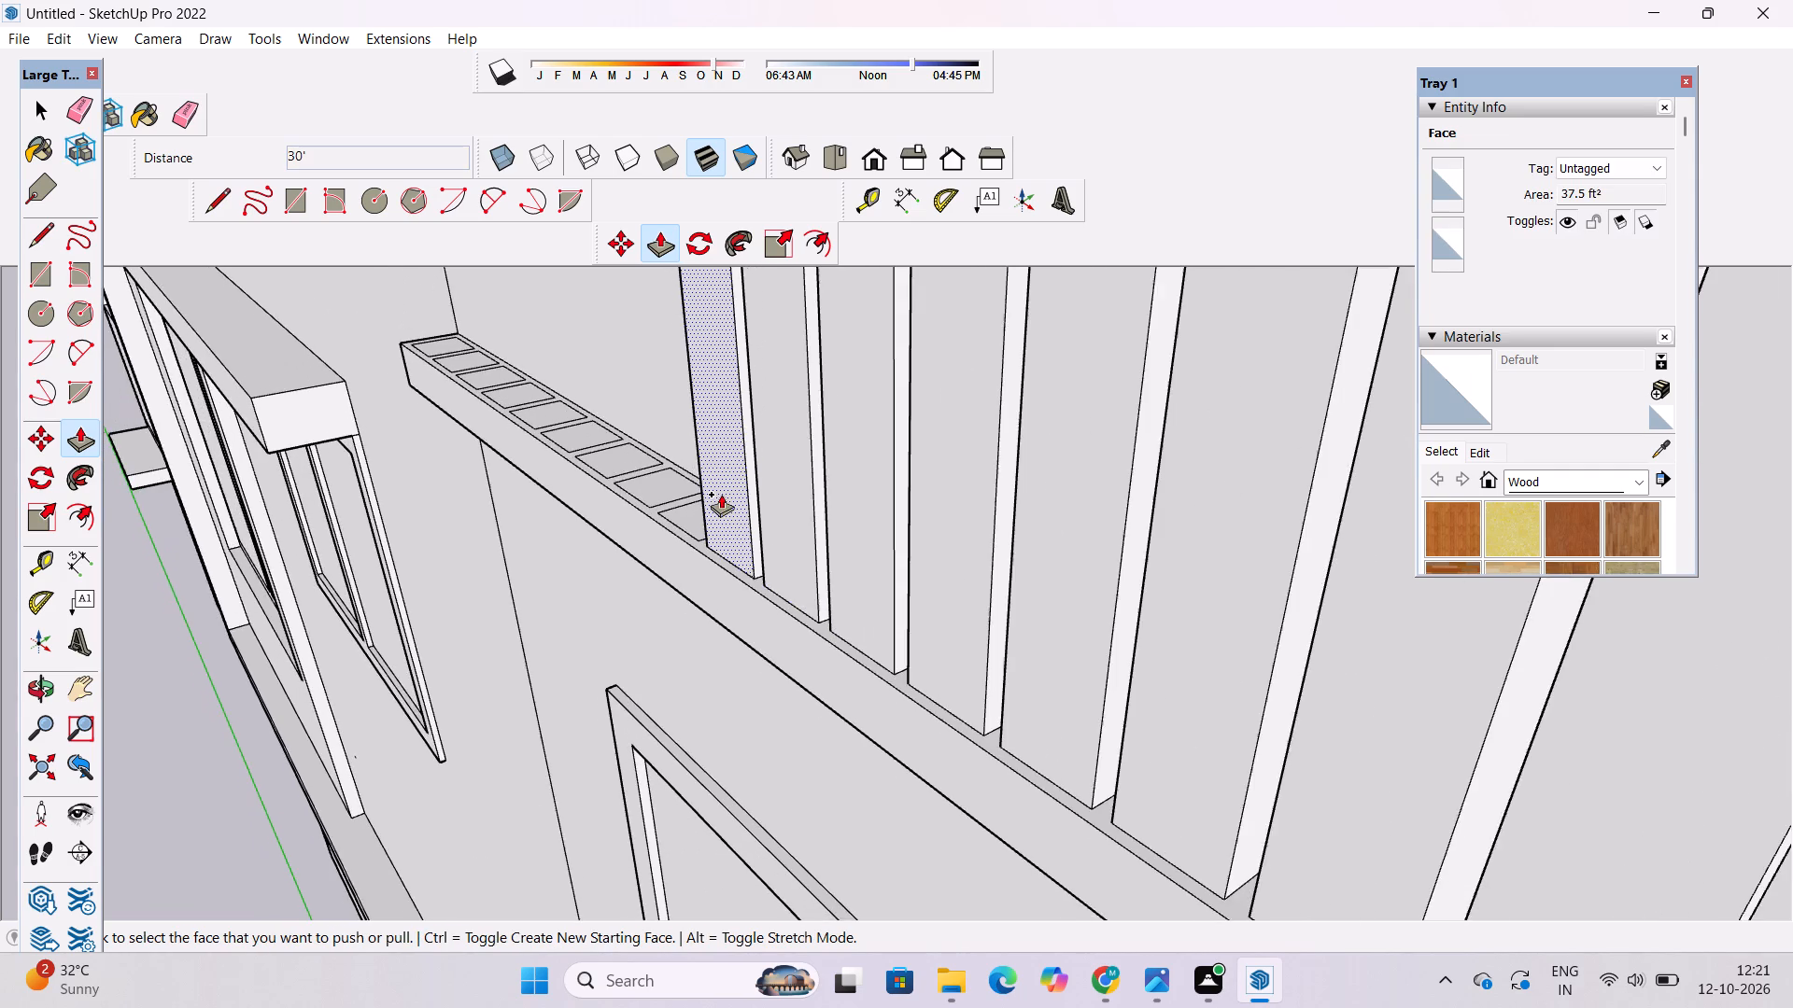
{"action": "scroll", "coordinate": [608, 455], "scroll_direction": "up", "scroll_amount": 5}
{"action": "left_click", "coordinate": [758, 576]}
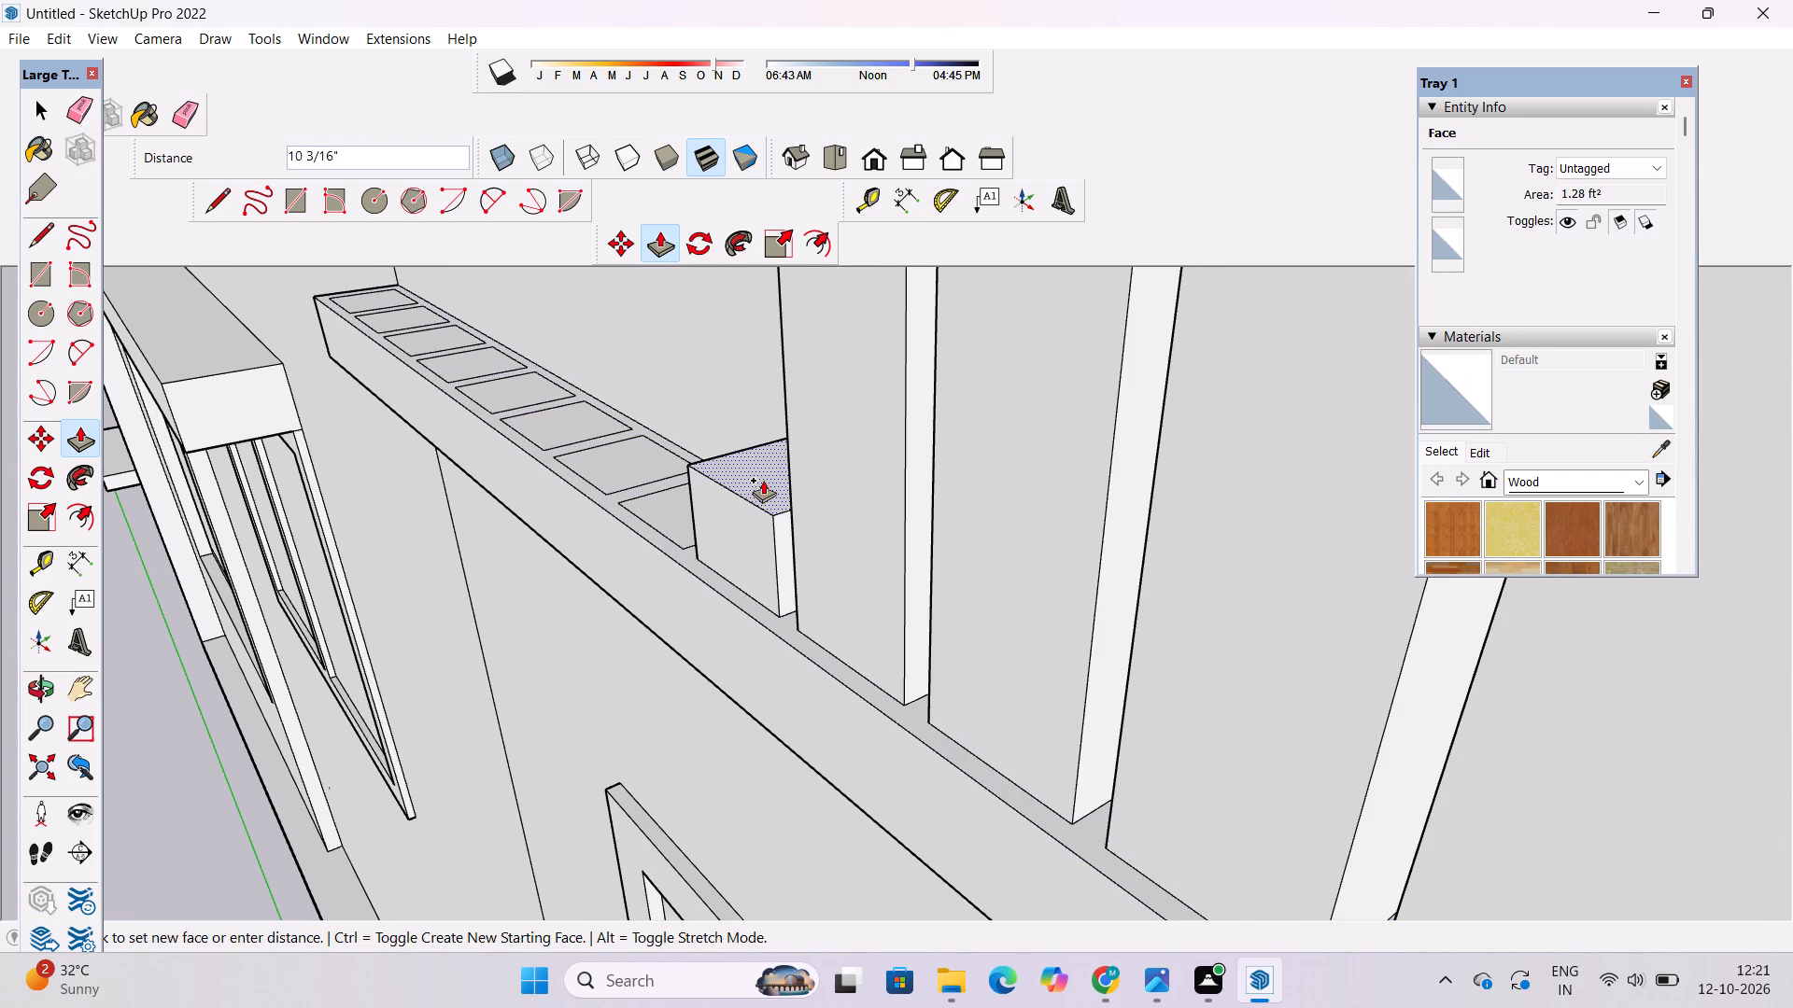
{"action": "type", "text": "3."}
{"action": "key", "text": "0"}
{"action": "key", "text": "apostrophe"}
{"action": "key", "text": "Return"}
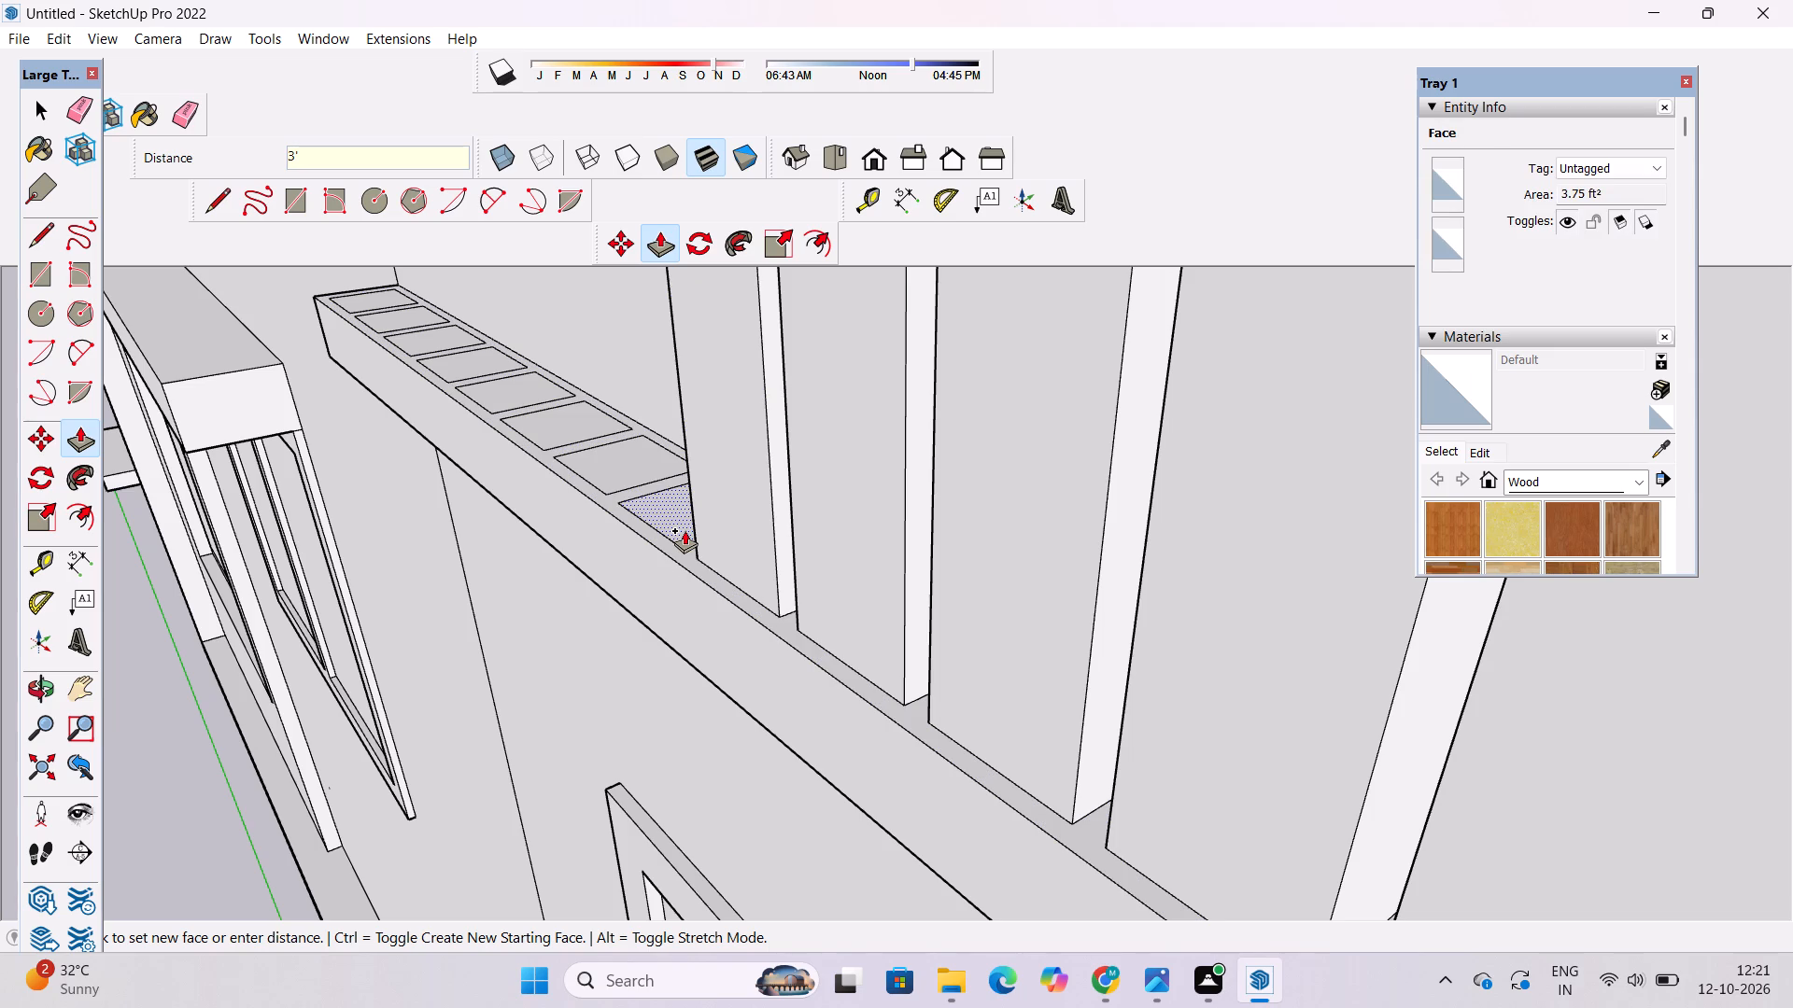
Push/Pull the tenth rectangle from the building corner up 30'.
{"action": "left_click", "coordinate": [685, 530]}
{"action": "type", "text": "30'"}
{"action": "key", "text": "Return"}
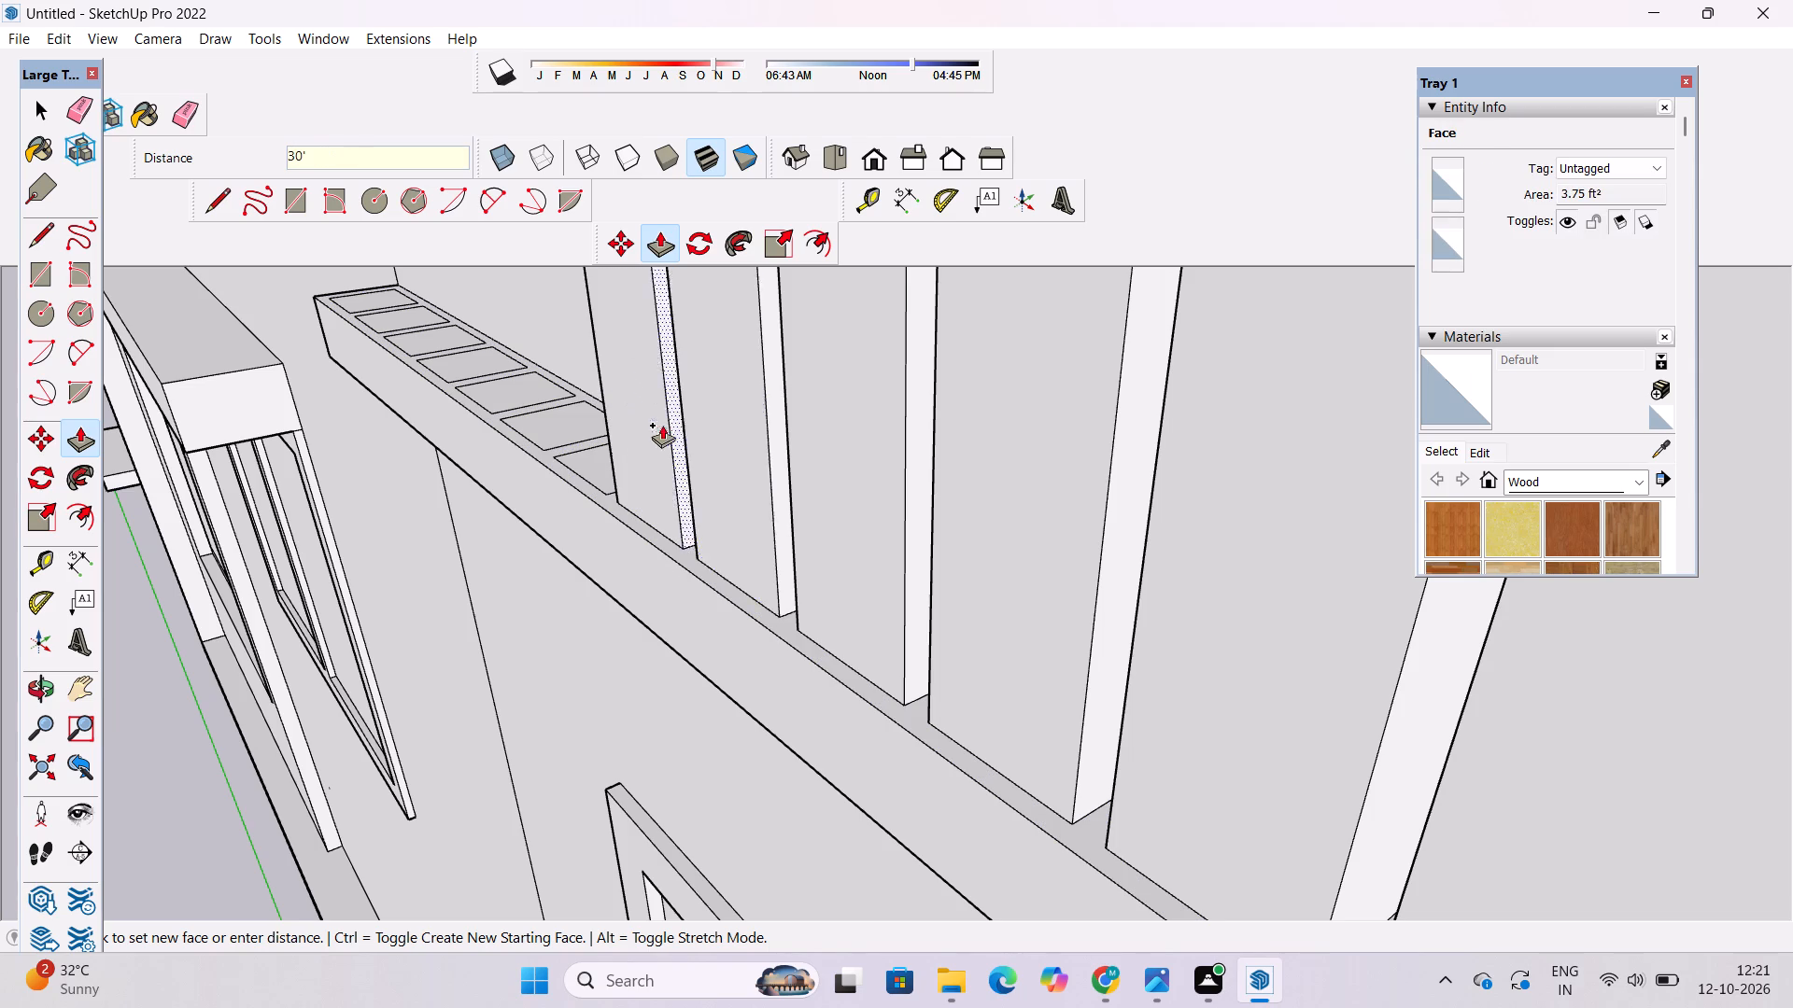
Push/Pull the top of the short ninth fin up 27', level with the tops of the neighbouring fins.
{"action": "scroll", "coordinate": [645, 432], "scroll_direction": "down", "scroll_amount": 11}
{"action": "scroll", "coordinate": [530, 415], "scroll_direction": "up", "scroll_amount": 4}
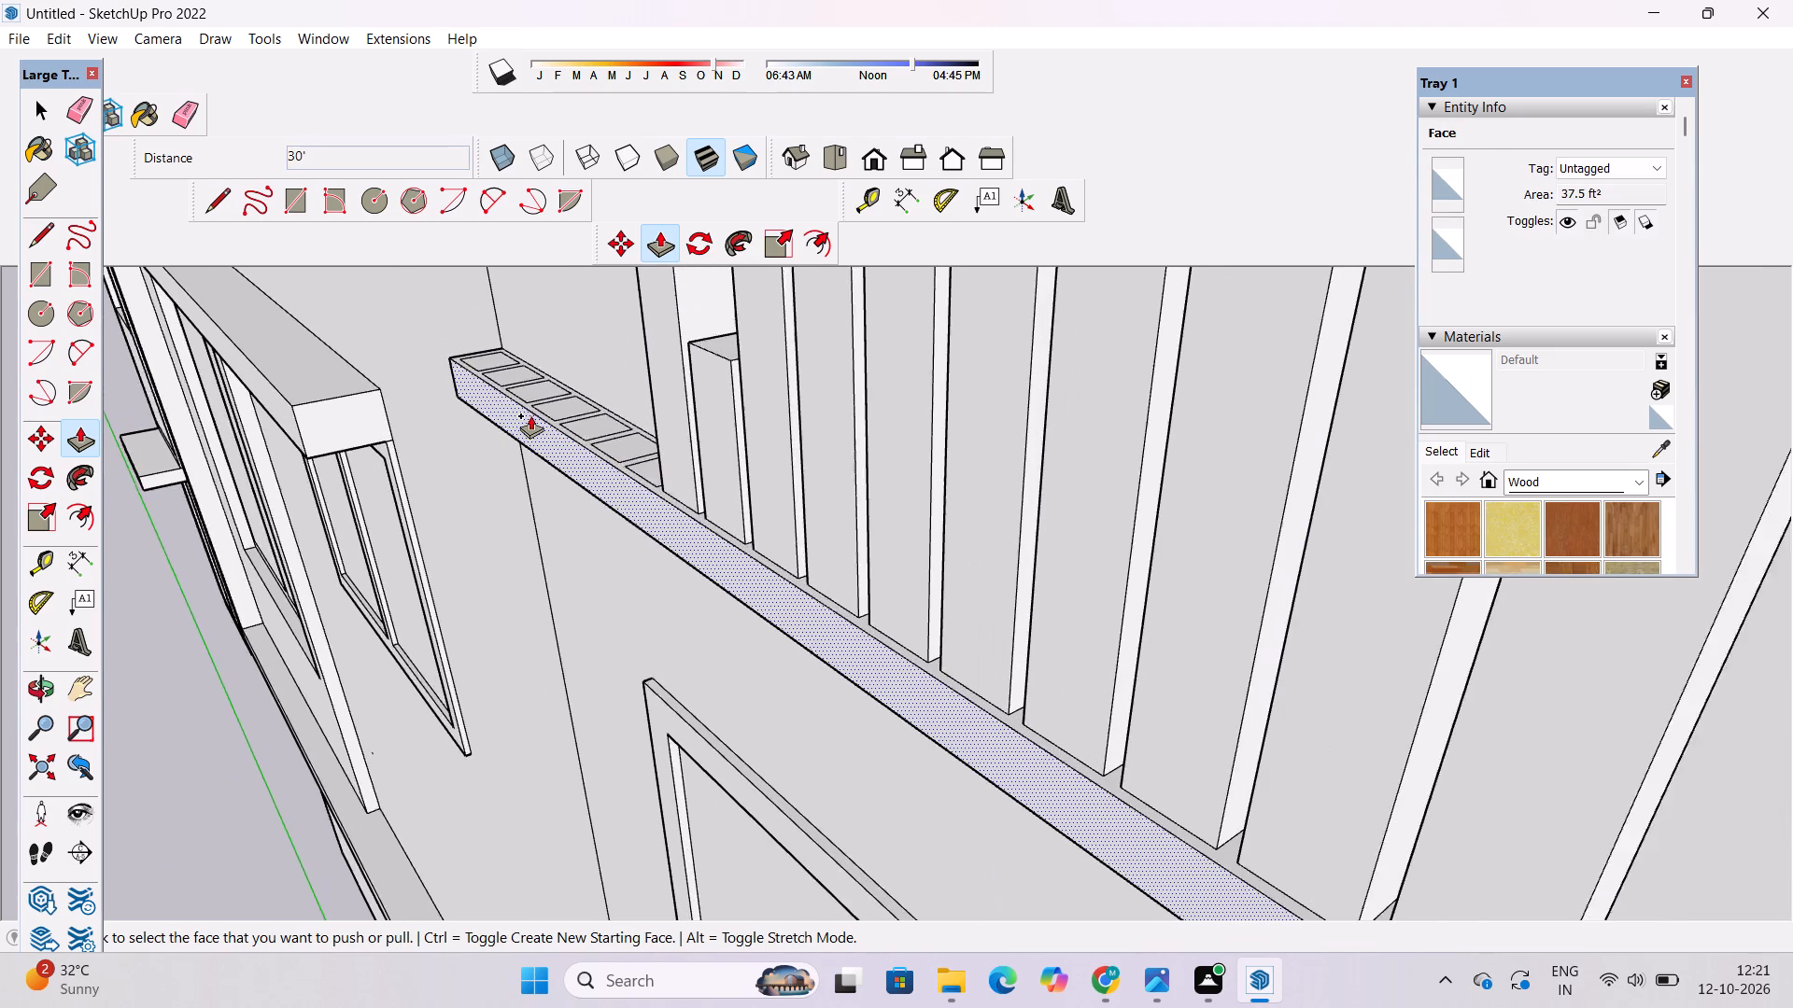
{"action": "scroll", "coordinate": [638, 440], "scroll_direction": "up", "scroll_amount": 4}
{"action": "scroll", "coordinate": [613, 525], "scroll_direction": "down", "scroll_amount": 4}
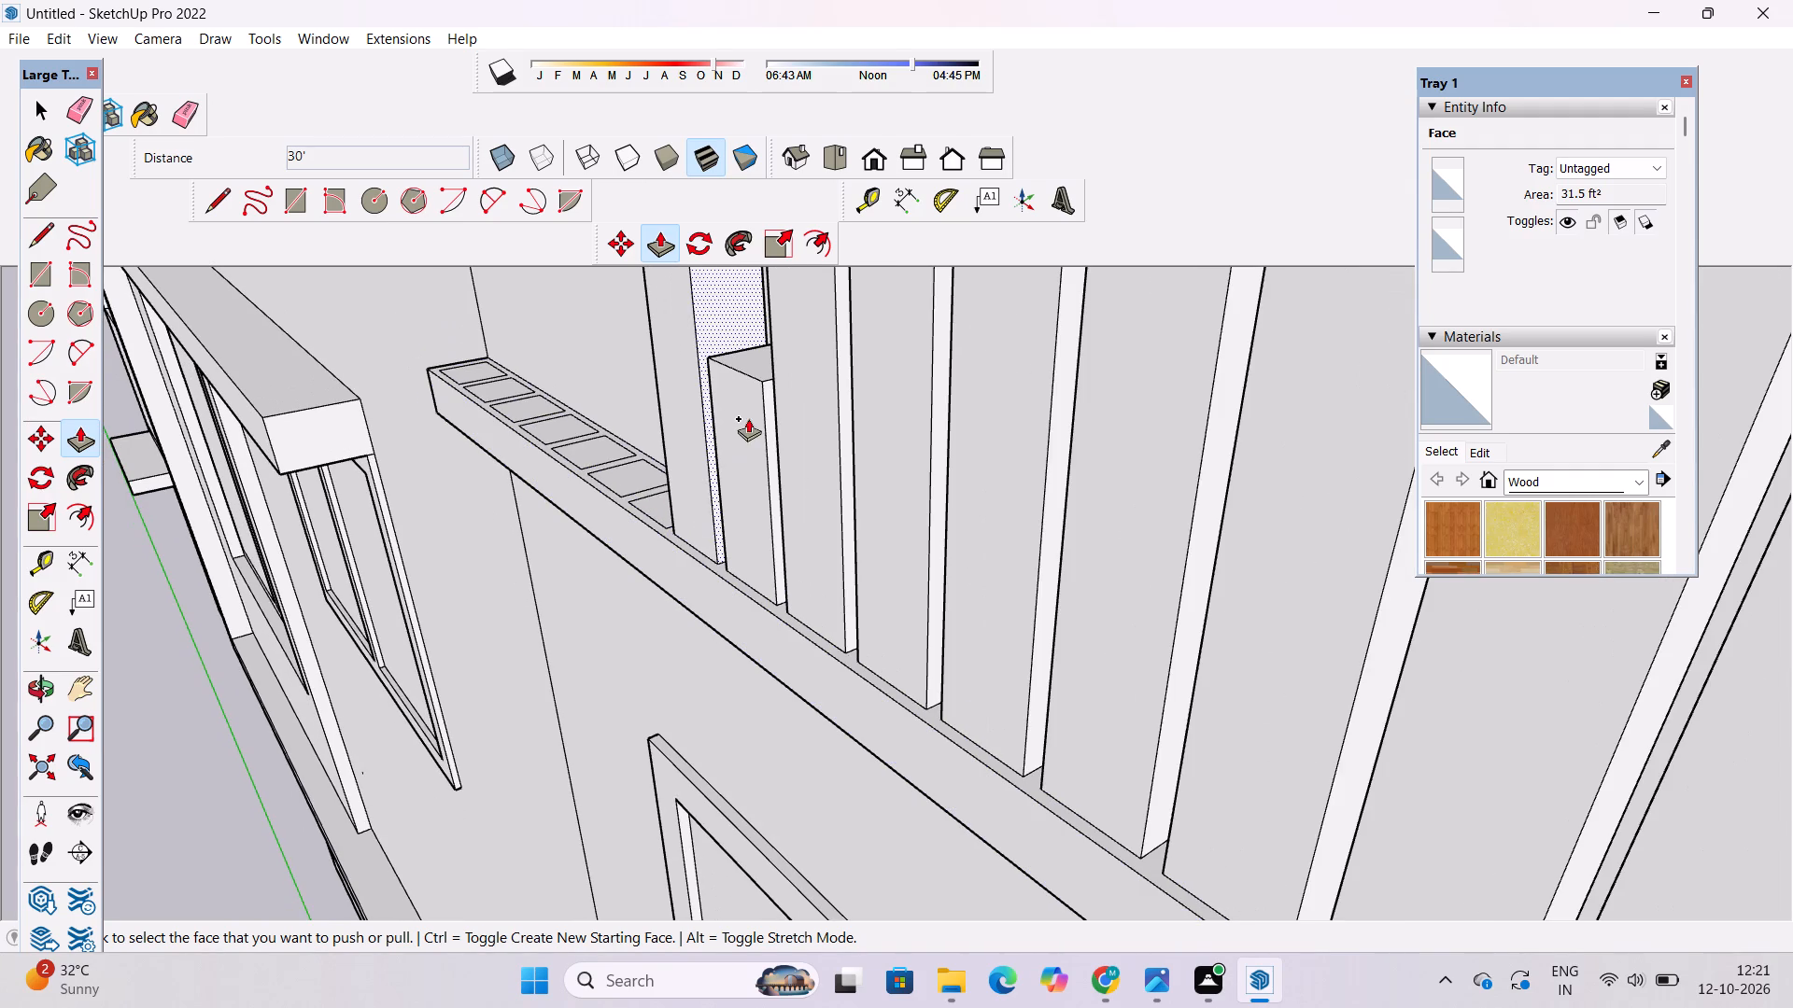
{"action": "scroll", "coordinate": [756, 376], "scroll_direction": "up", "scroll_amount": 3}
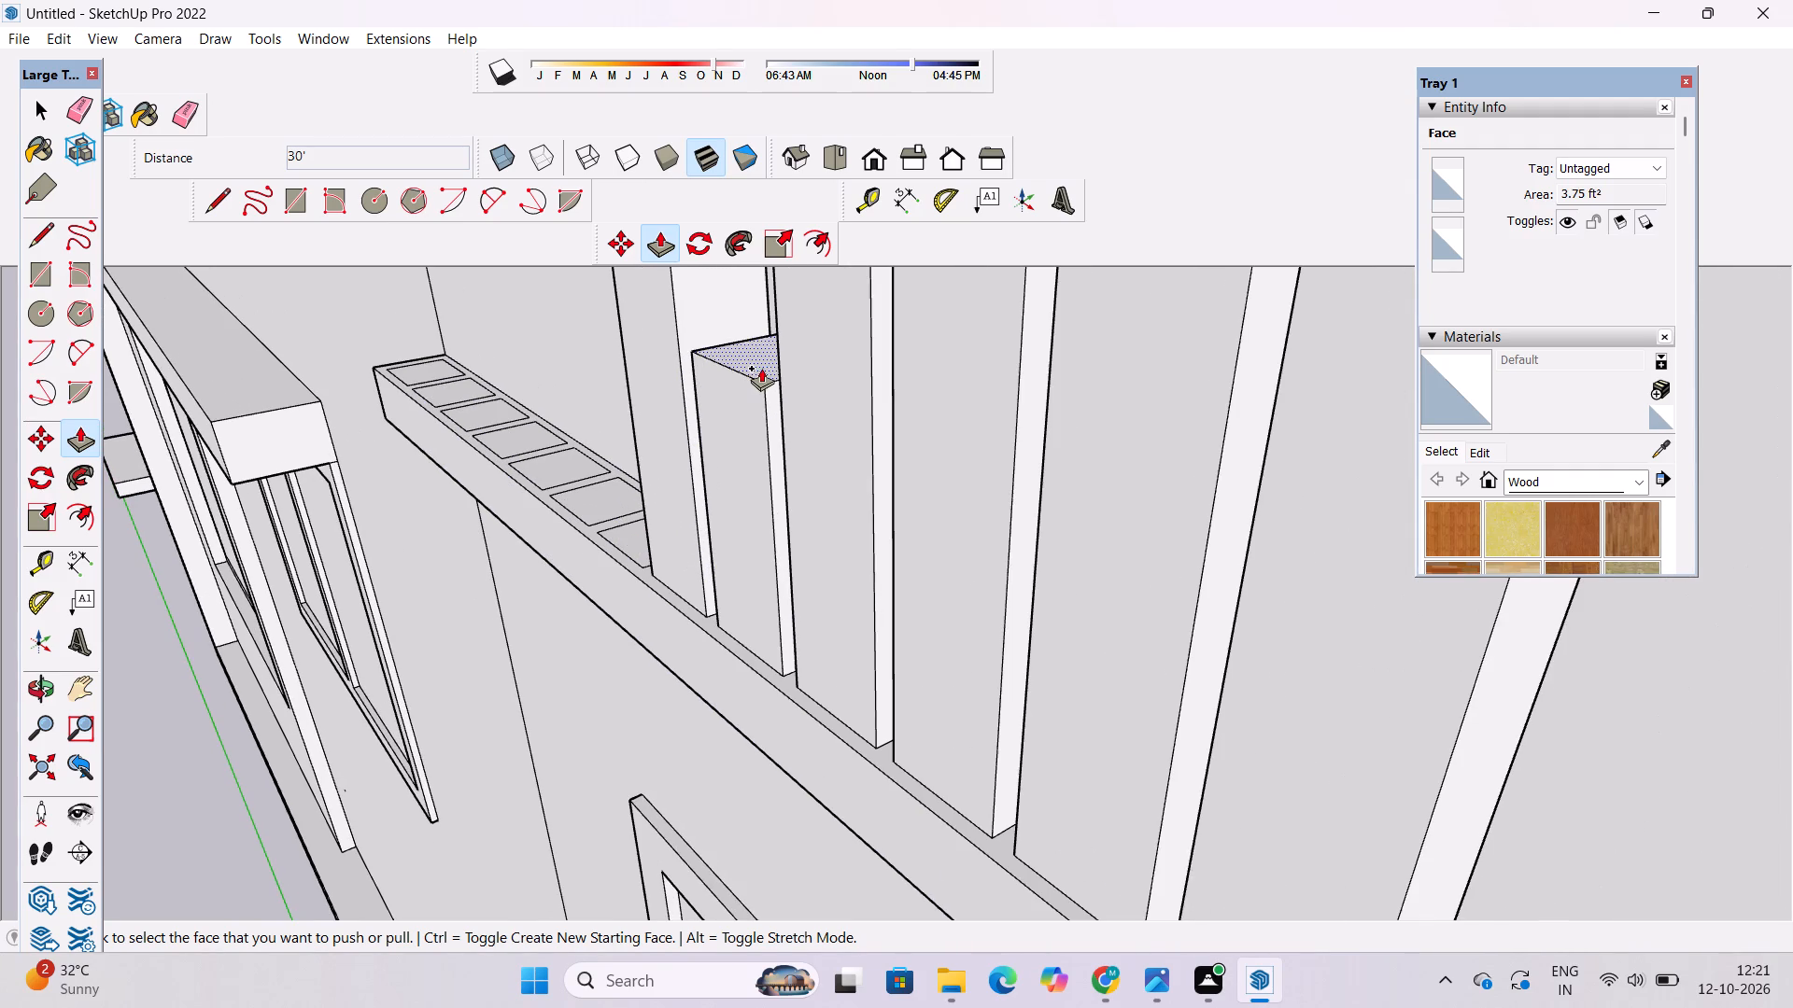
{"action": "left_click", "coordinate": [761, 368]}
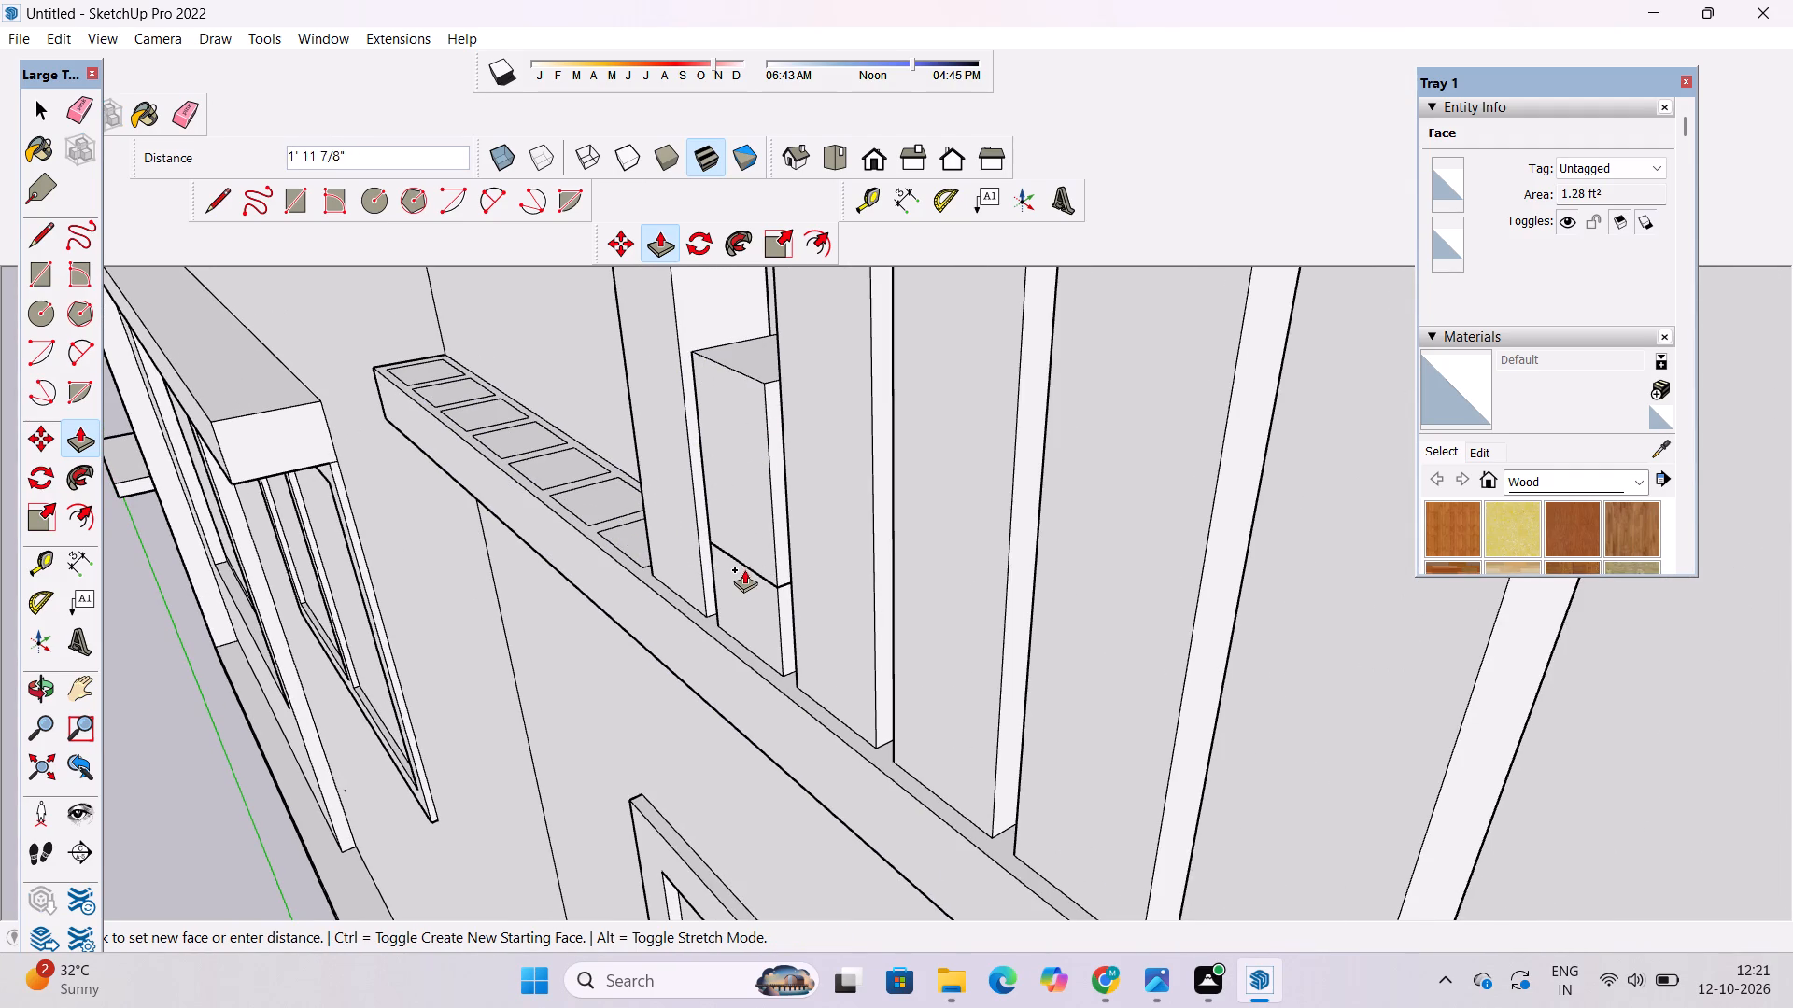
{"action": "scroll", "coordinate": [661, 786], "scroll_direction": "down", "scroll_amount": 4}
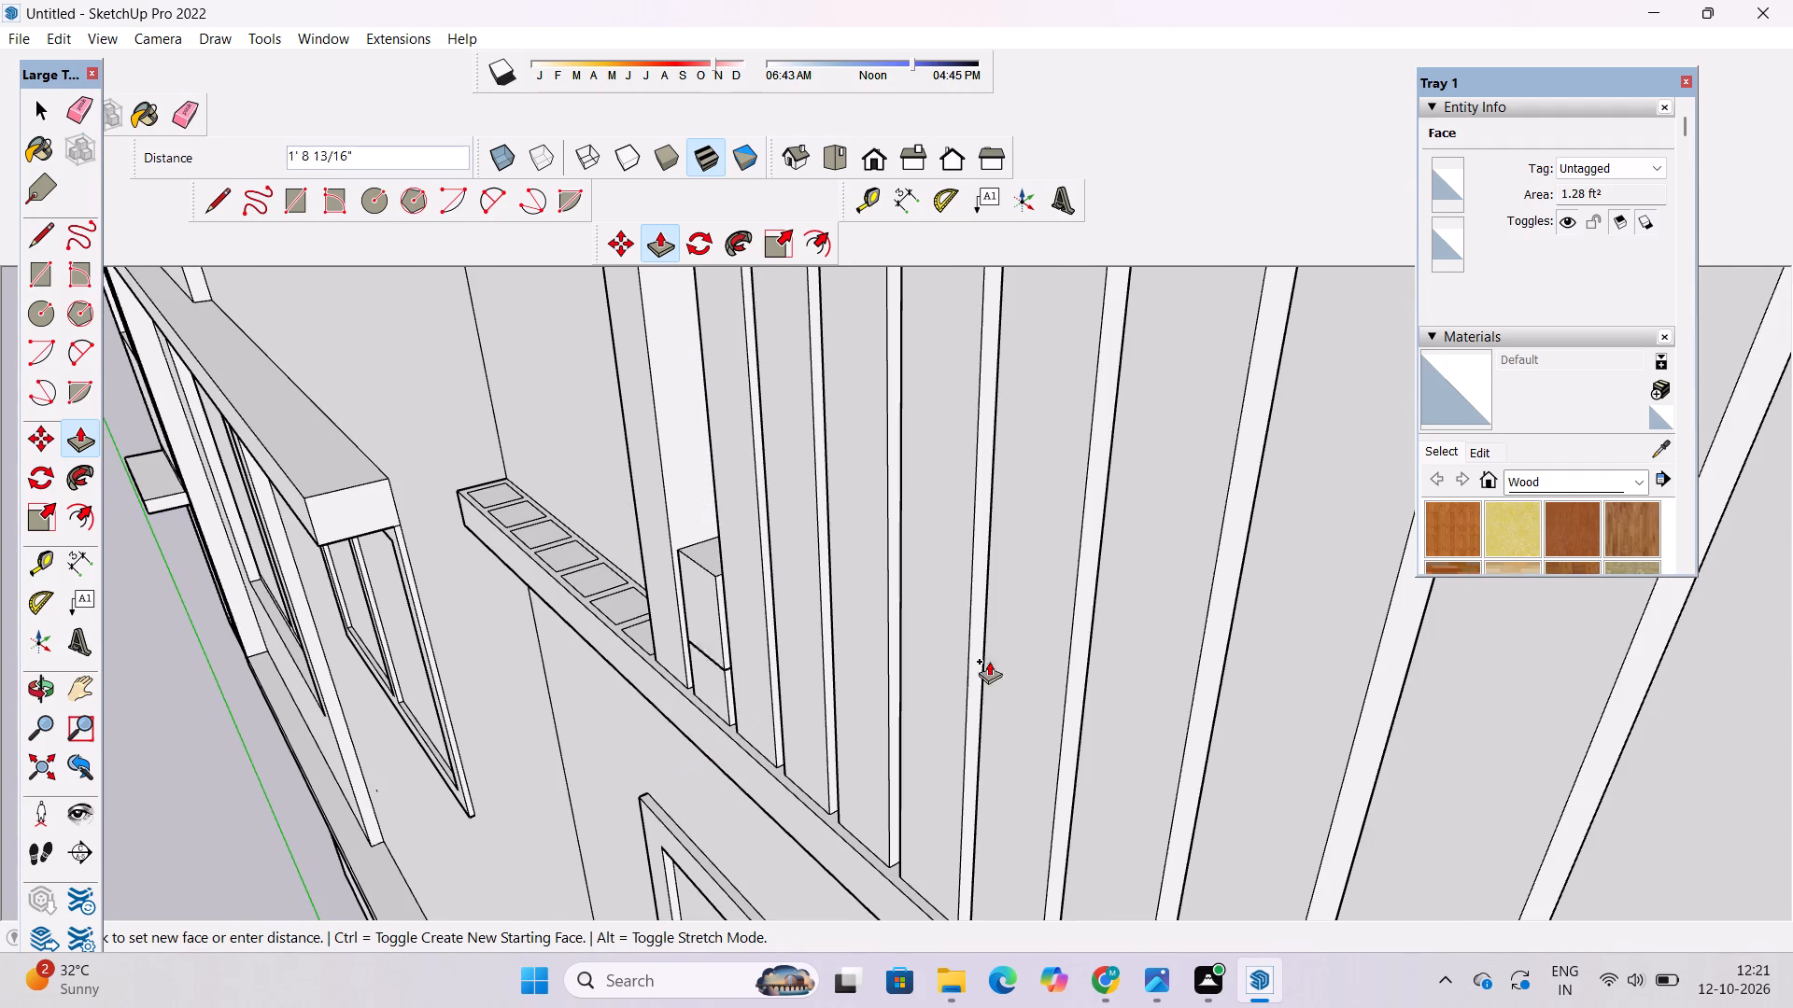
{"action": "scroll", "coordinate": [730, 483], "scroll_direction": "down", "scroll_amount": 20}
{"action": "scroll", "coordinate": [730, 483], "scroll_direction": "down", "scroll_amount": 4}
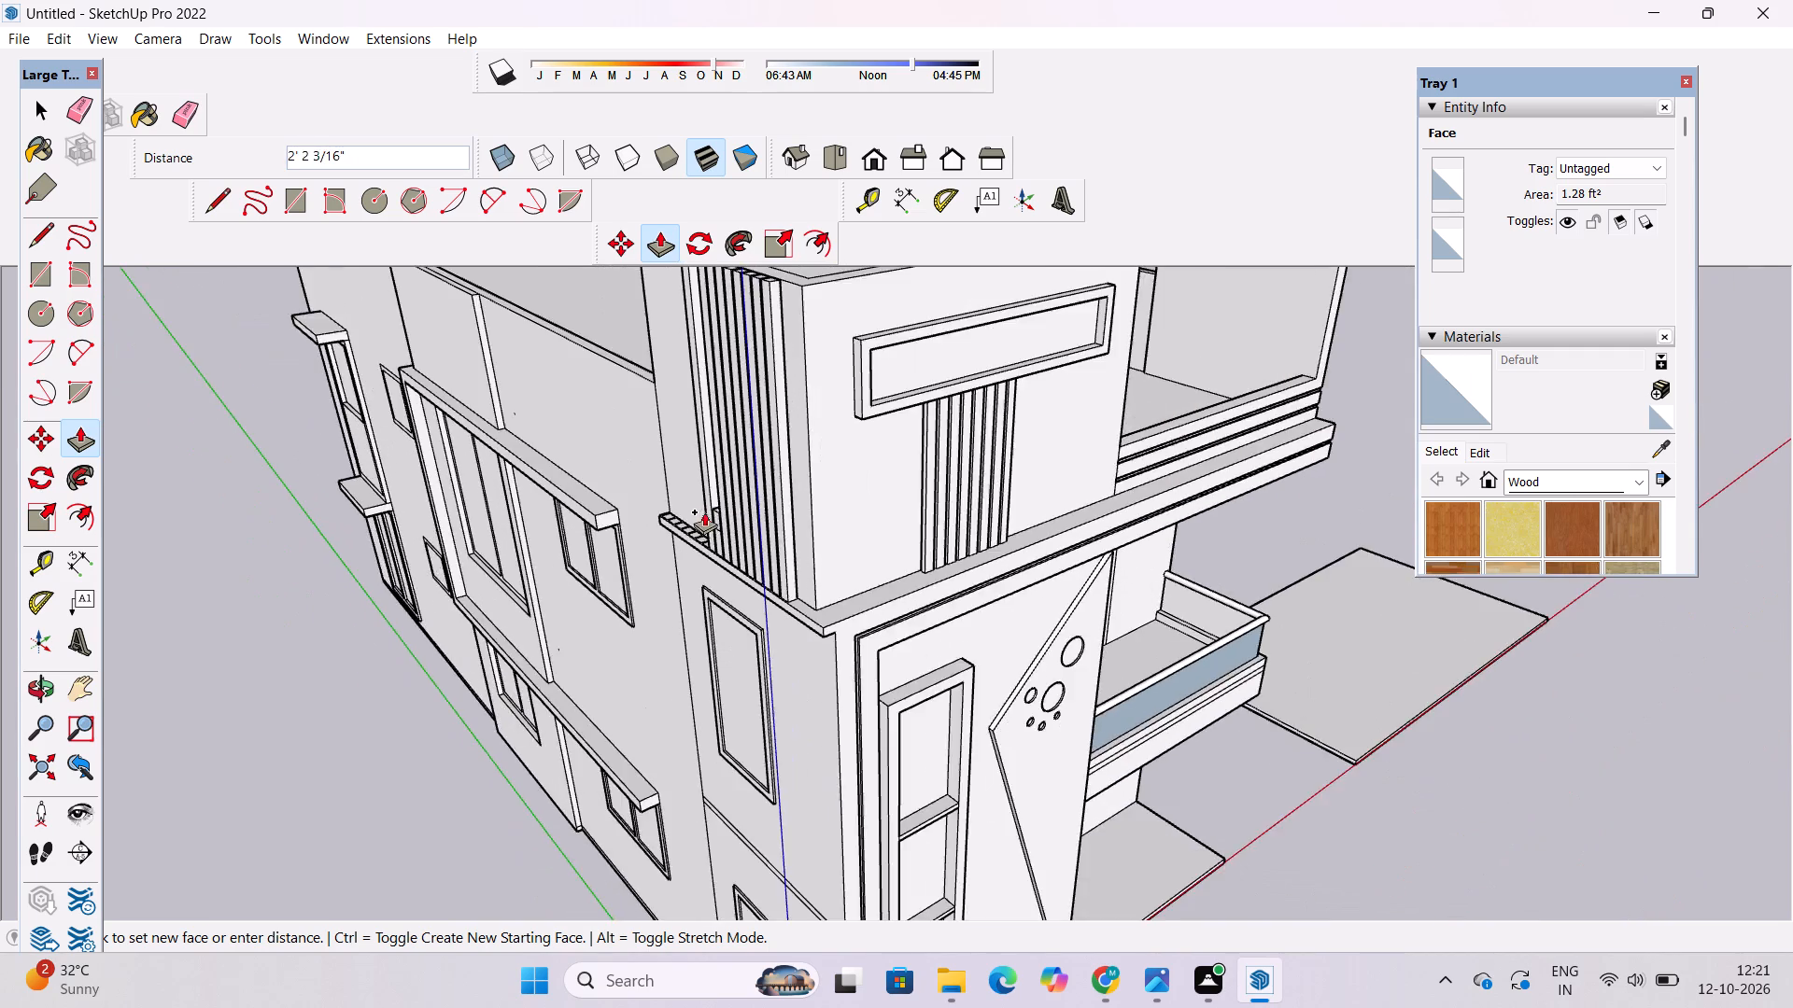
{"action": "scroll", "coordinate": [704, 511], "scroll_direction": "down", "scroll_amount": 1}
{"action": "scroll", "coordinate": [693, 309], "scroll_direction": "up", "scroll_amount": 15}
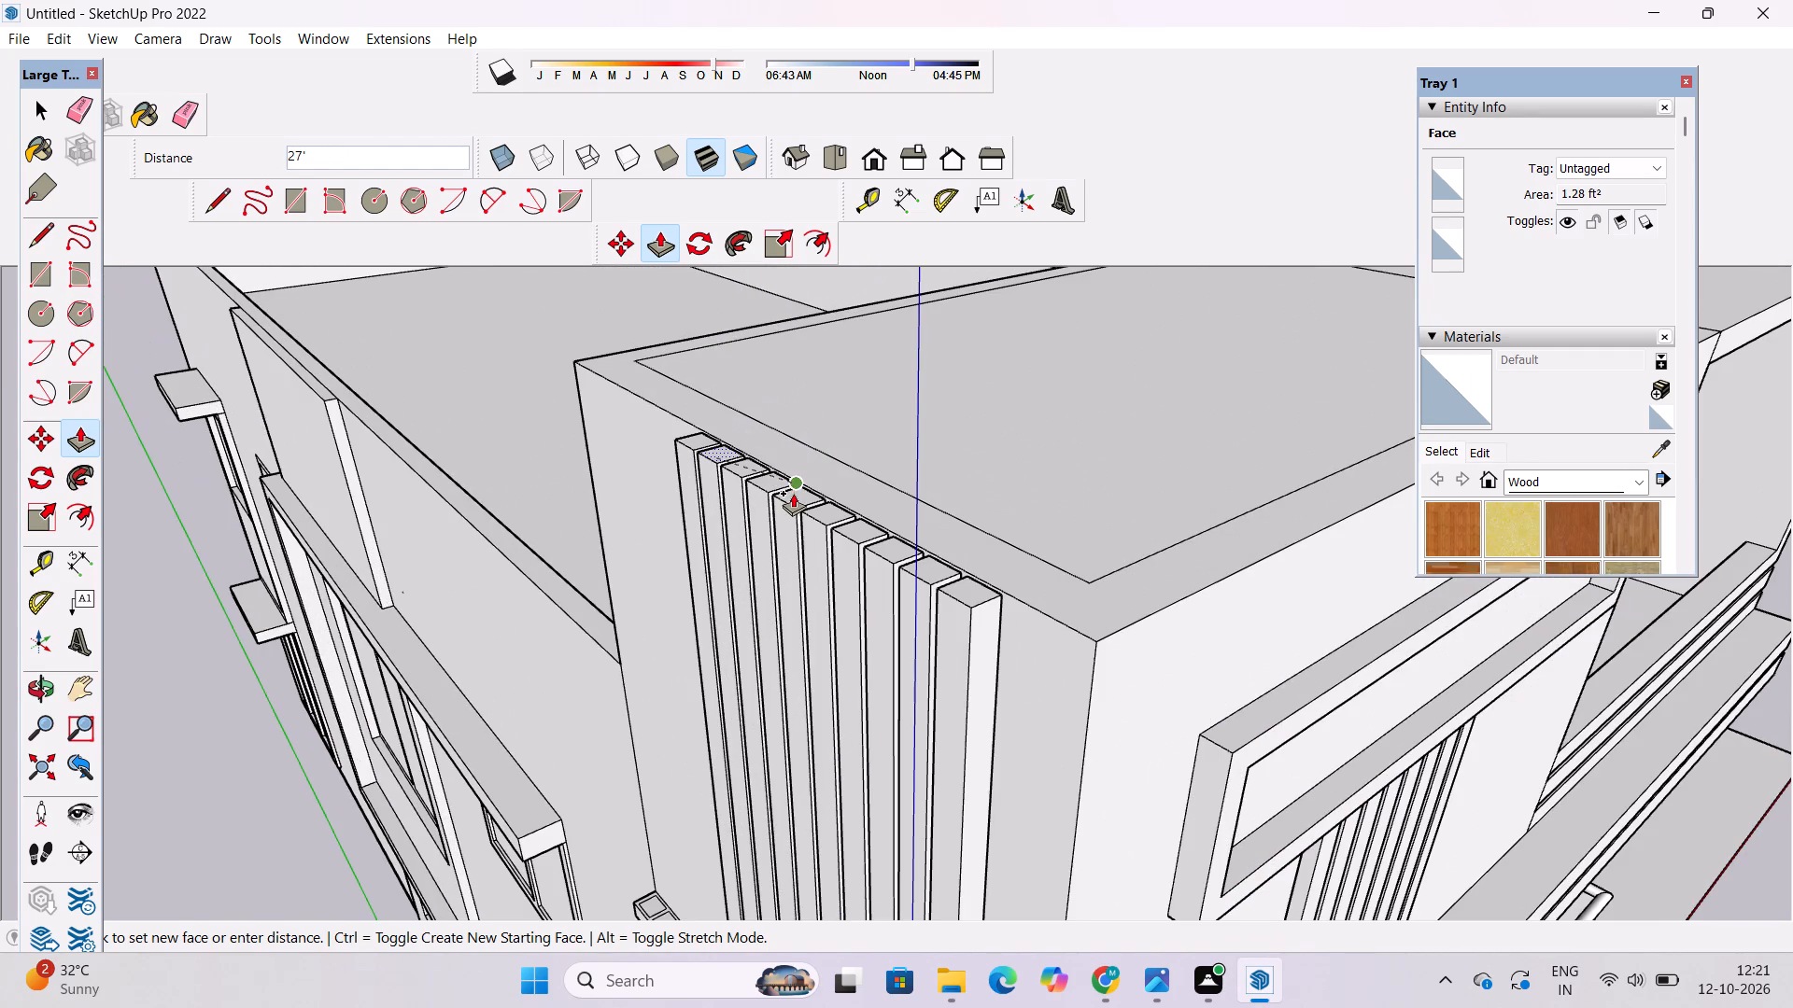
{"action": "left_click", "coordinate": [793, 493]}
Push/Pull the eleventh and twelfth rectangles from the building corner up 30' each.
{"action": "scroll", "coordinate": [1017, 334], "scroll_direction": "down", "scroll_amount": 6}
{"action": "scroll", "coordinate": [914, 501], "scroll_direction": "down", "scroll_amount": 3}
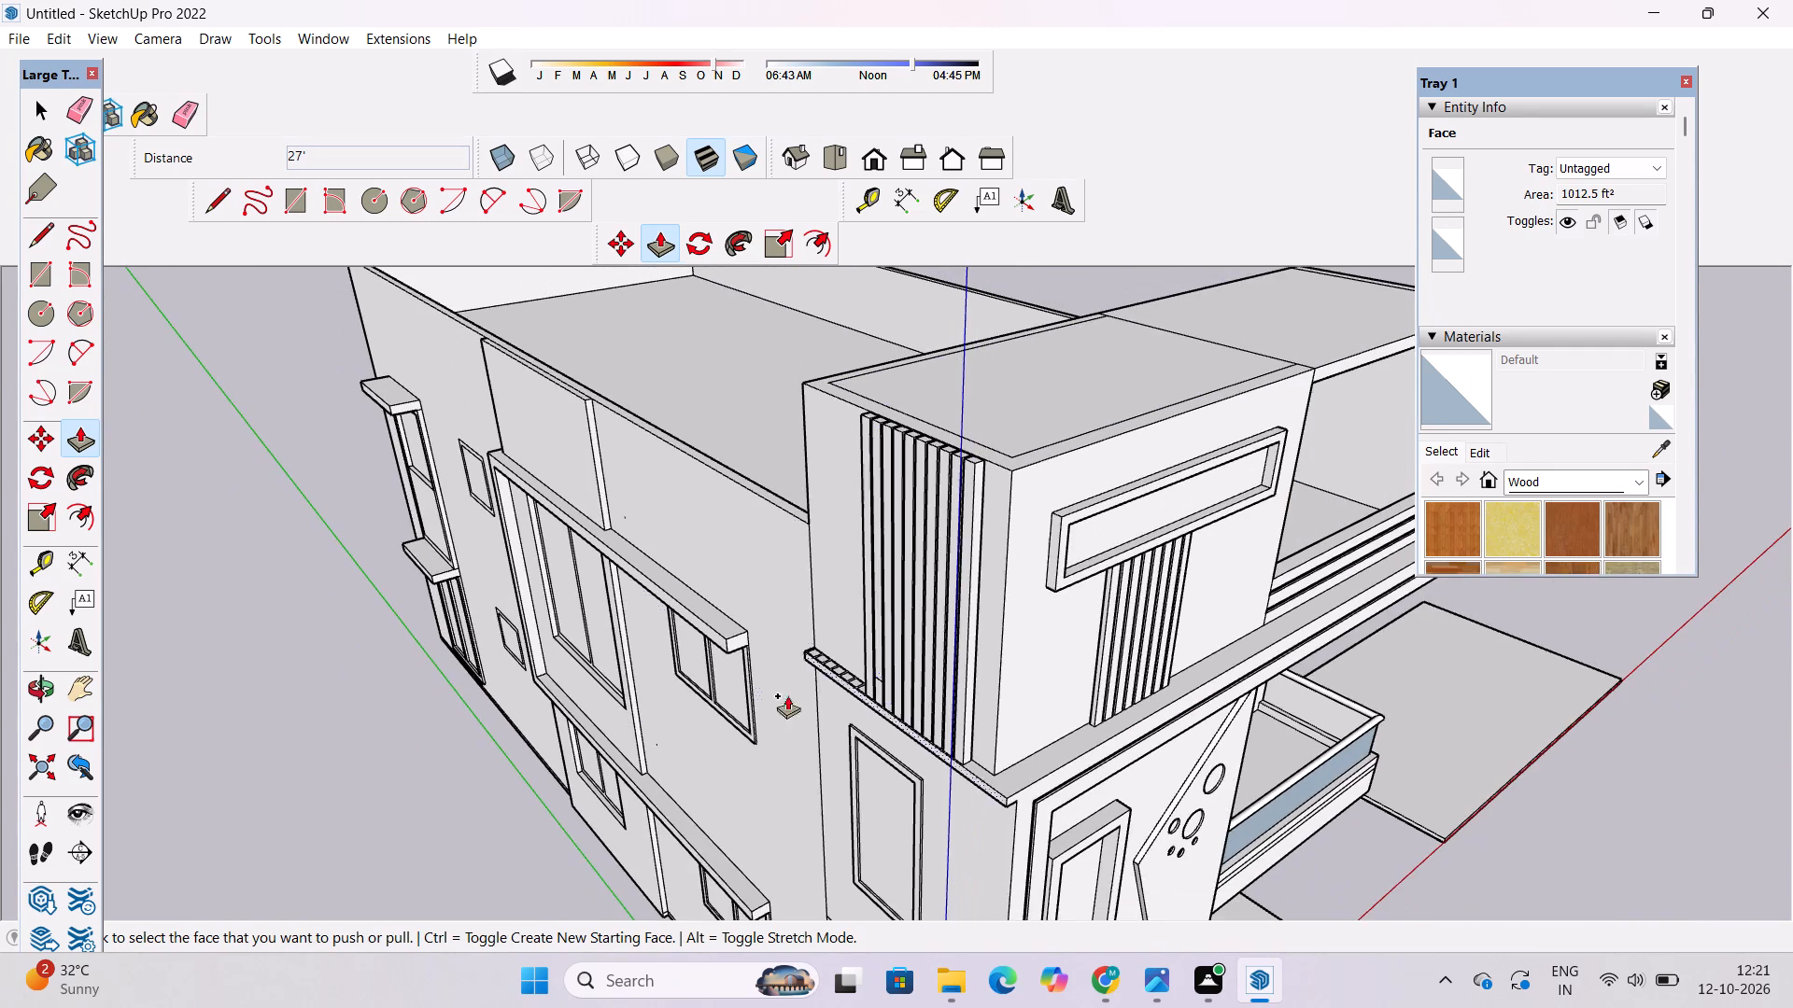
{"action": "scroll", "coordinate": [723, 748], "scroll_direction": "up", "scroll_amount": 3}
{"action": "scroll", "coordinate": [843, 729], "scroll_direction": "up", "scroll_amount": 5}
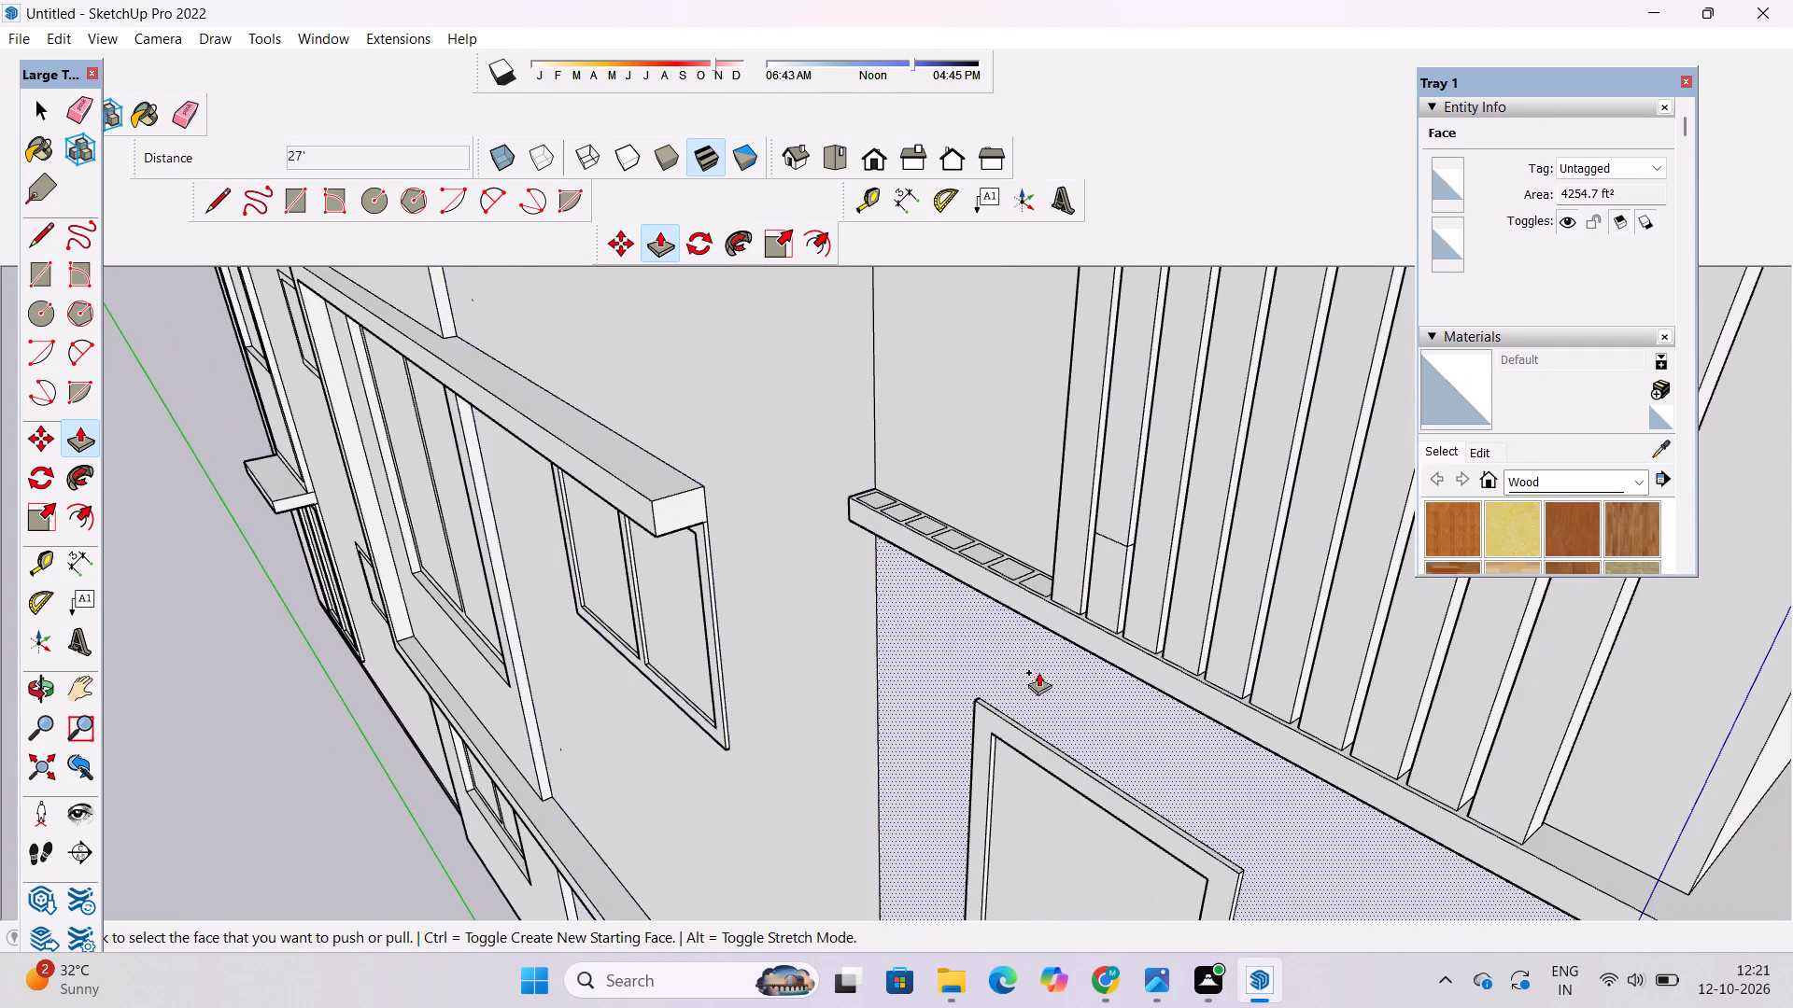
{"action": "scroll", "coordinate": [965, 614], "scroll_direction": "up", "scroll_amount": 4}
{"action": "scroll", "coordinate": [781, 591], "scroll_direction": "down", "scroll_amount": 4}
{"action": "scroll", "coordinate": [1124, 619], "scroll_direction": "up", "scroll_amount": 3}
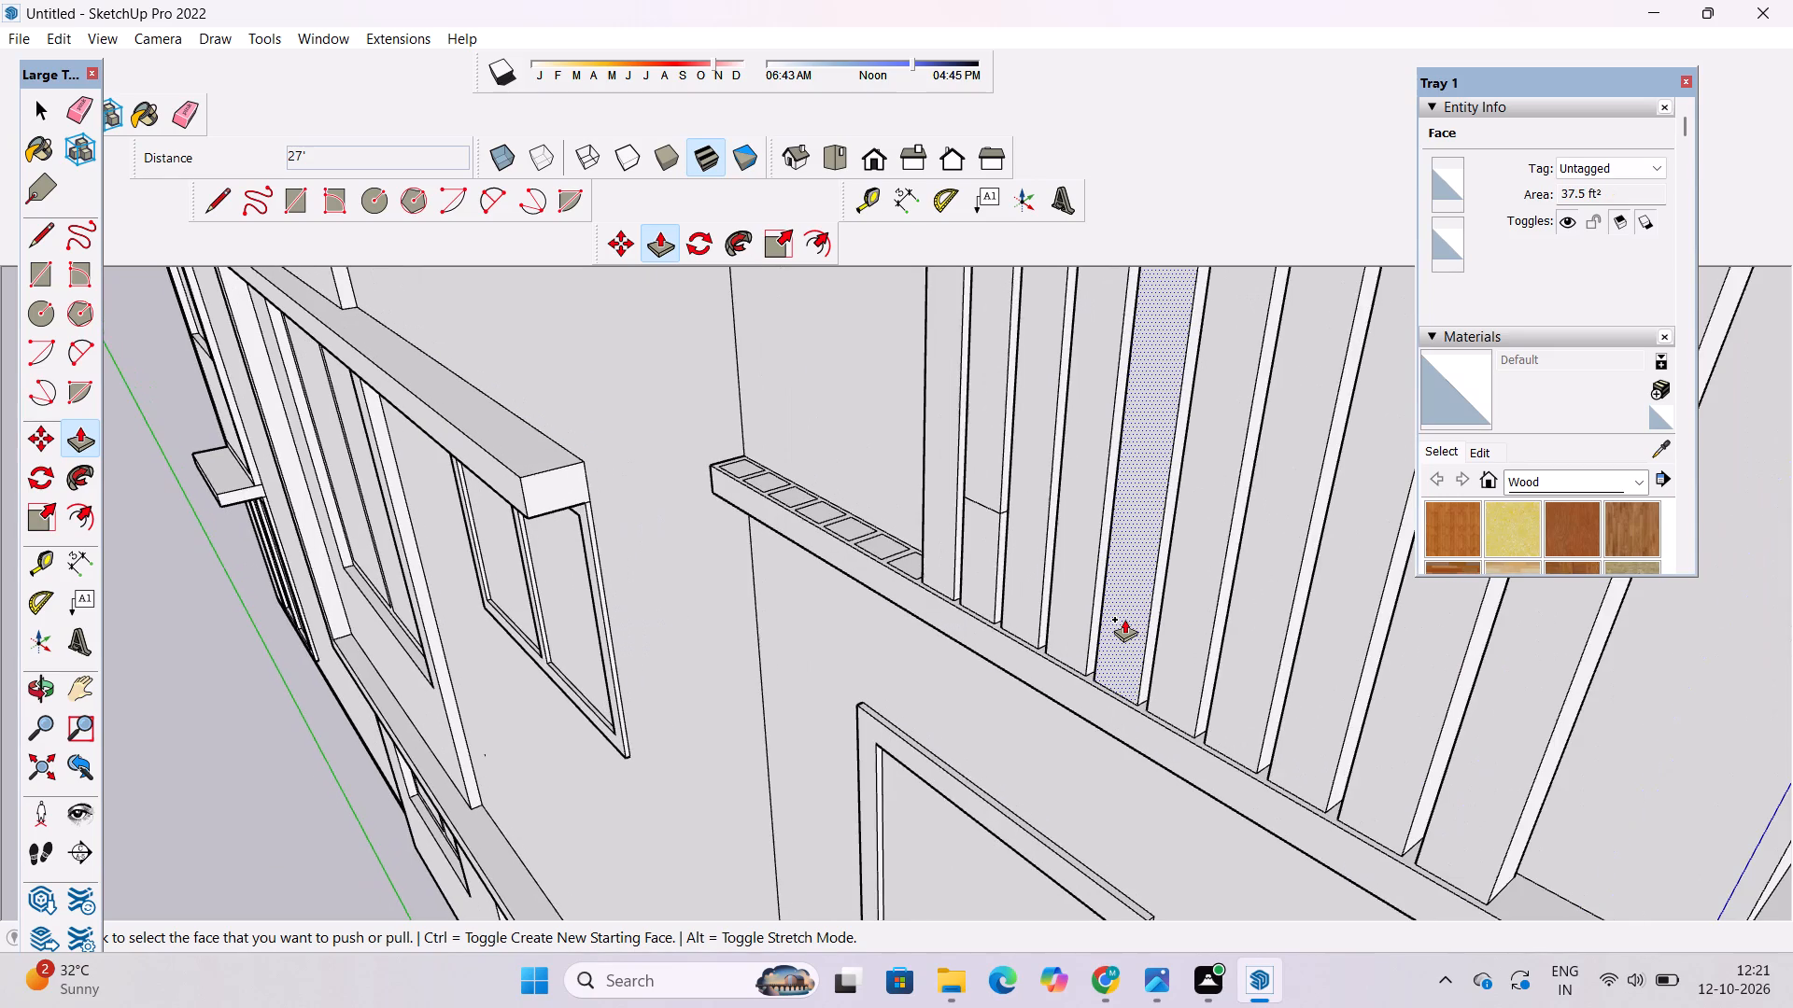
{"action": "scroll", "coordinate": [948, 534], "scroll_direction": "up", "scroll_amount": 13}
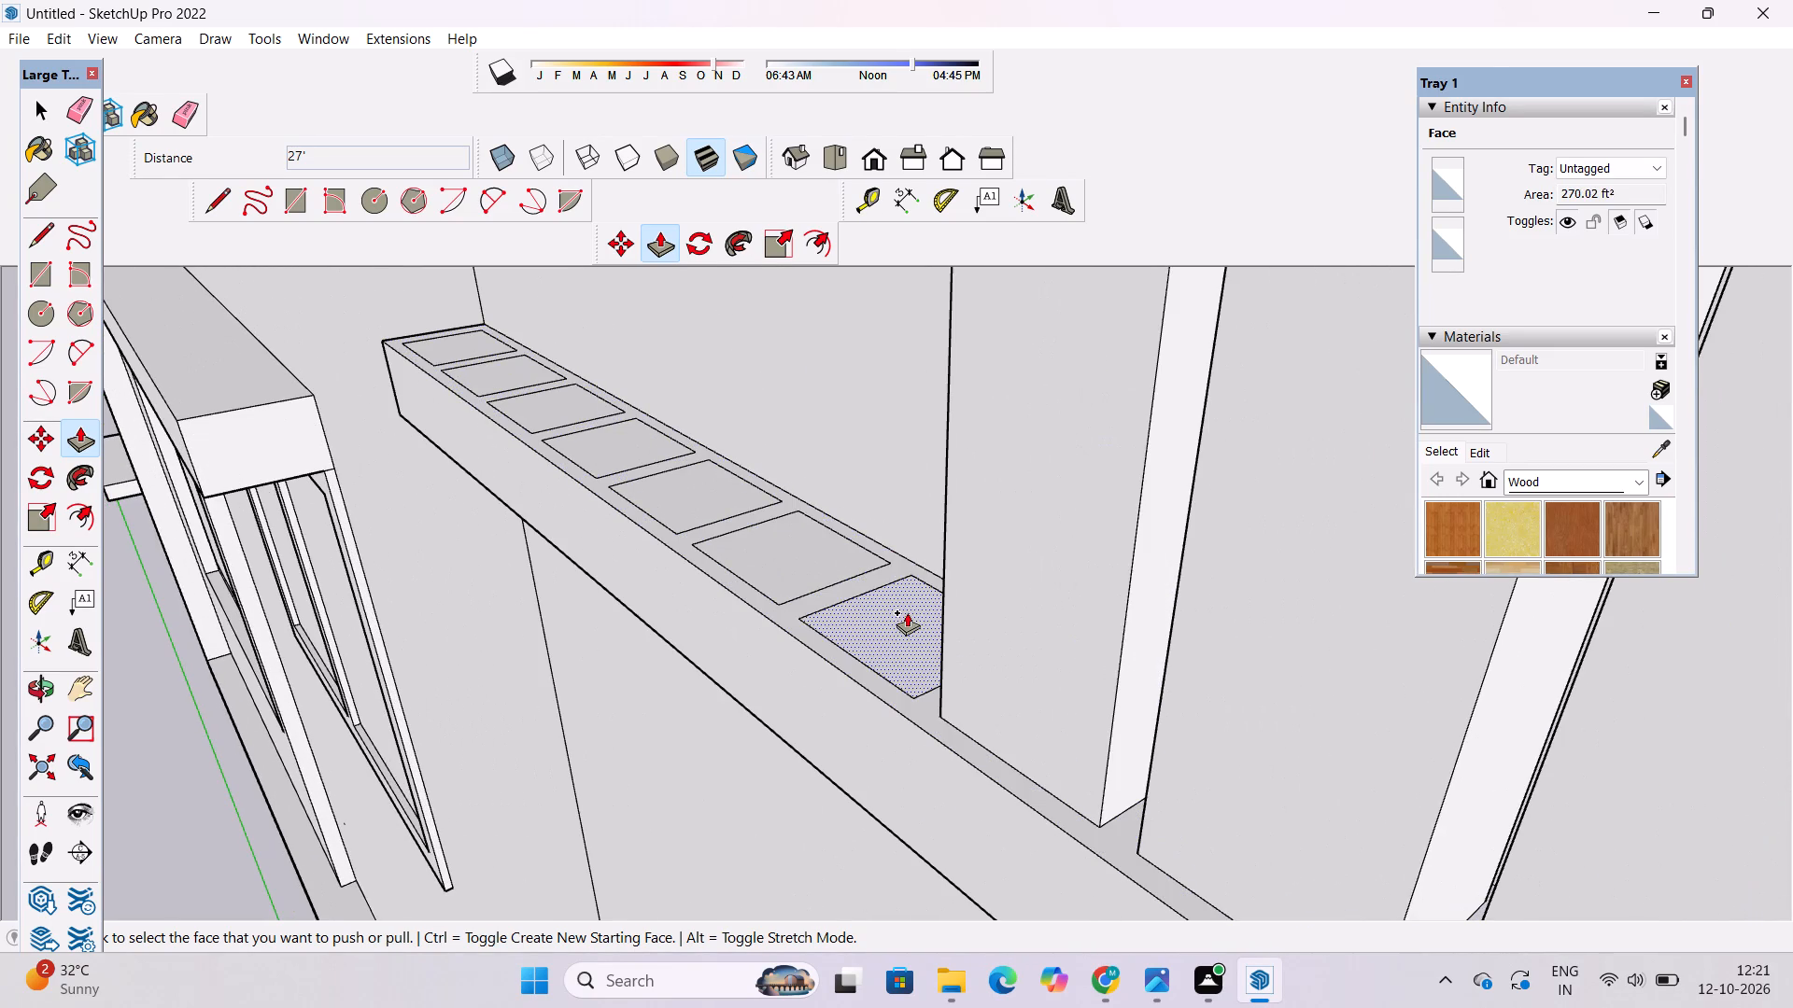
{"action": "left_click", "coordinate": [907, 612]}
{"action": "type", "text": "30"}
{"action": "key", "text": "apostrophe"}
{"action": "key", "text": "Return"}
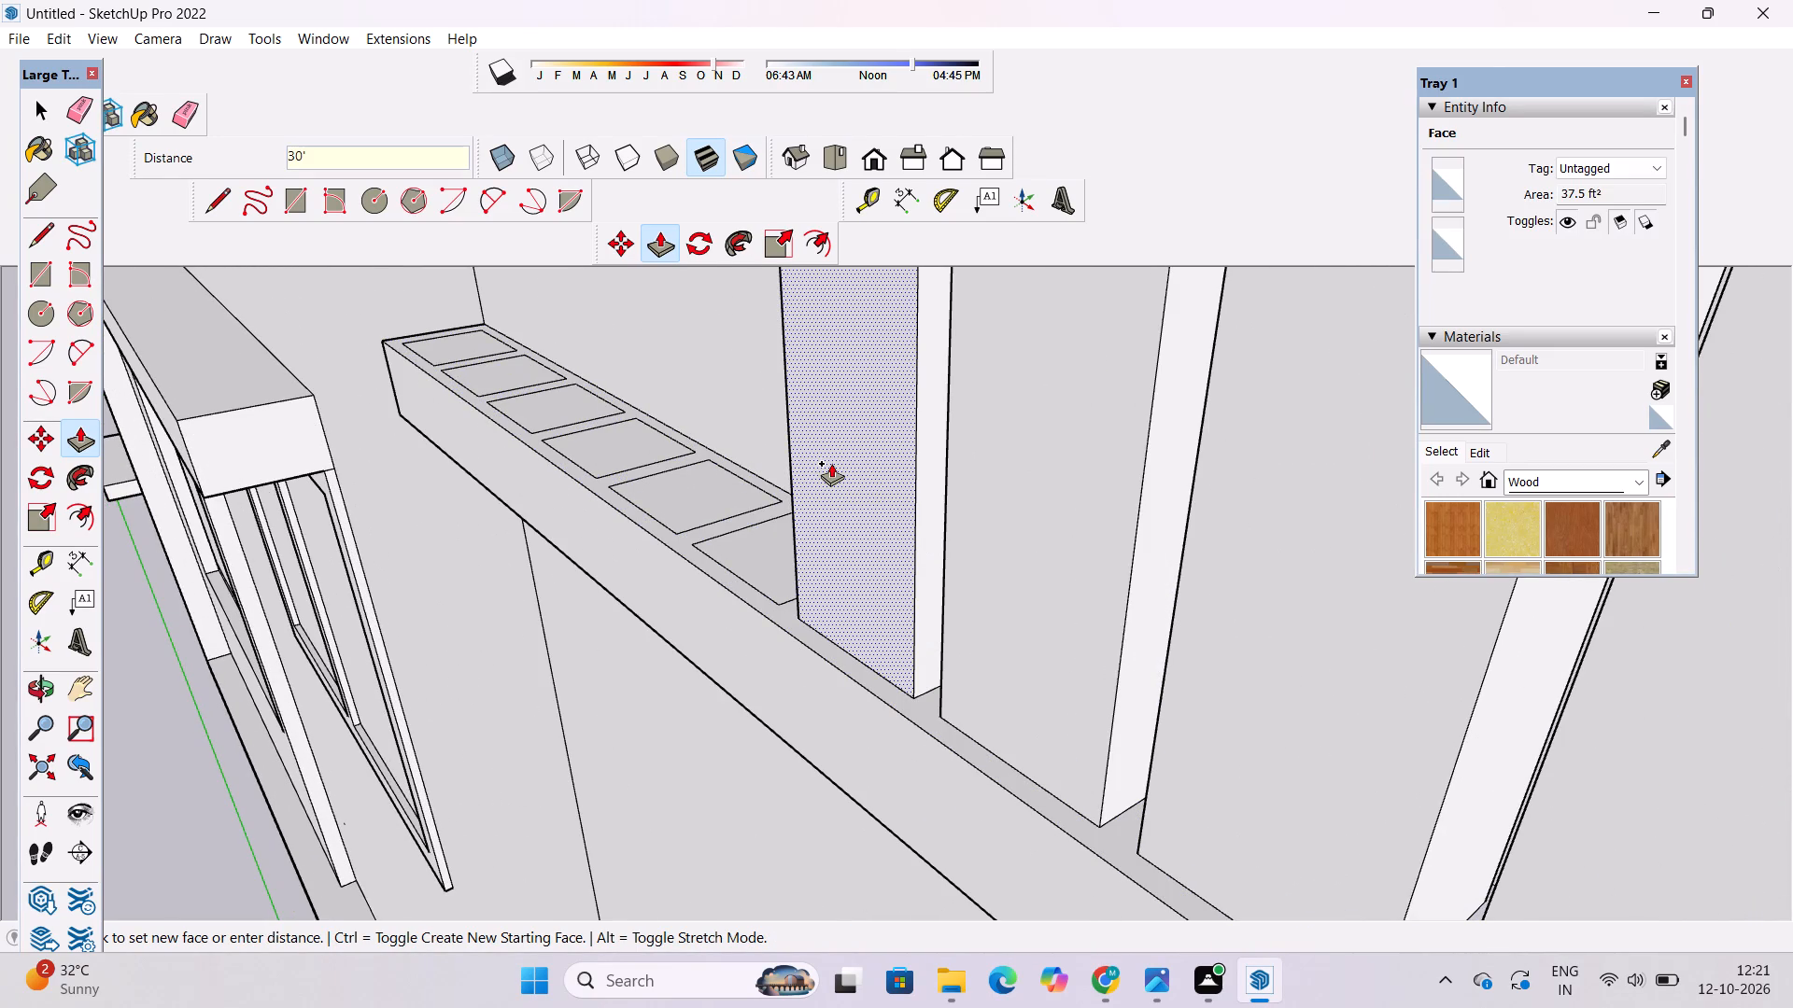
{"action": "left_click", "coordinate": [760, 558]}
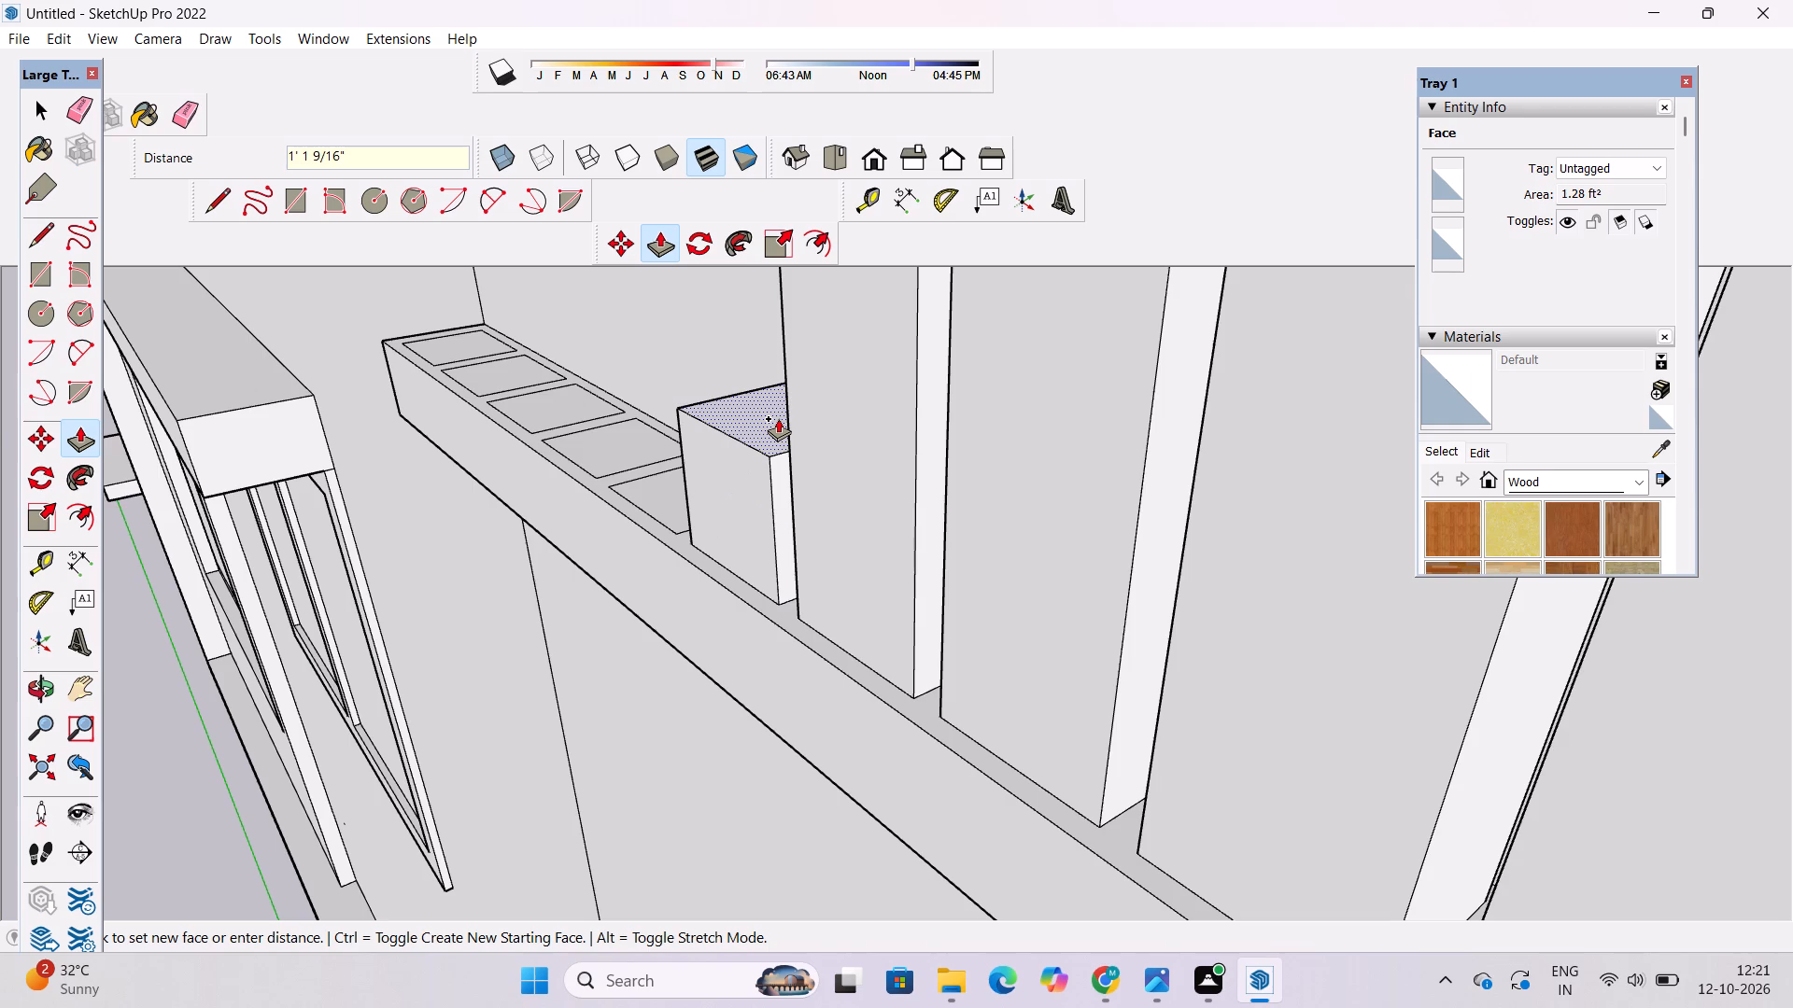
{"action": "type", "text": "30'"}
{"action": "key", "text": "Return"}
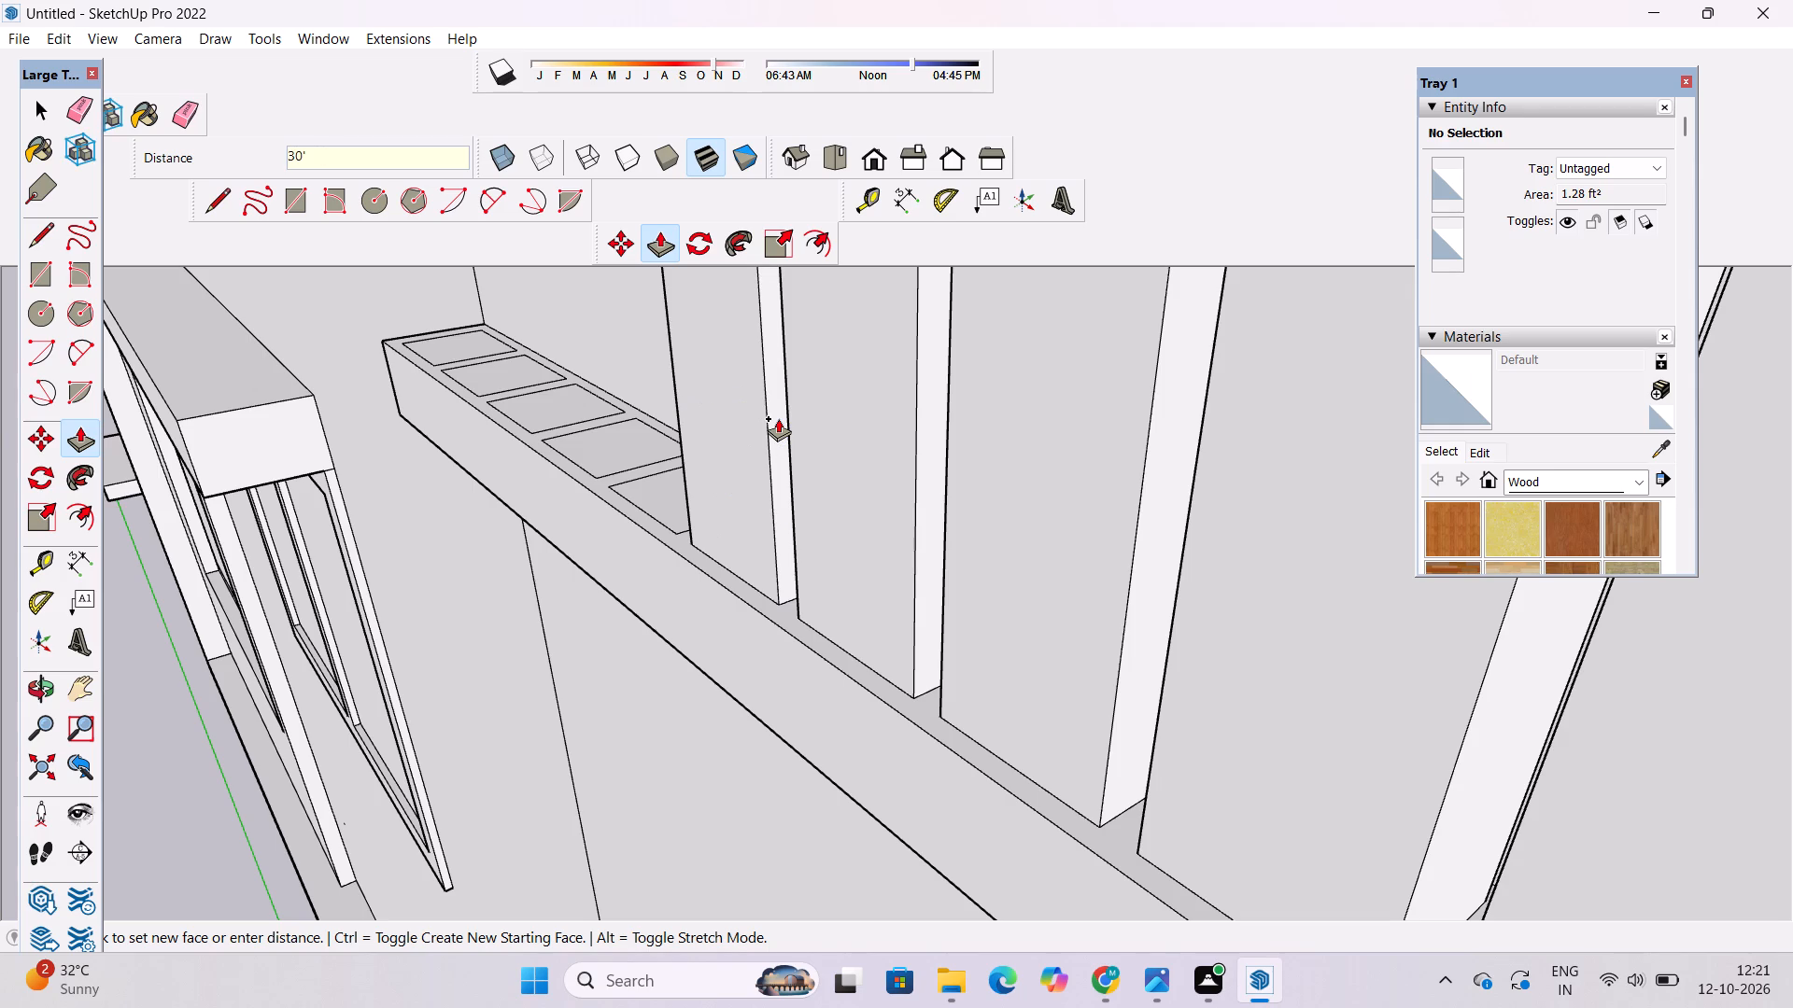
Push/Pull the thirteenth, fourteenth and fifteenth rectangles from the building corner up 30' each.
{"action": "left_click", "coordinate": [653, 487]}
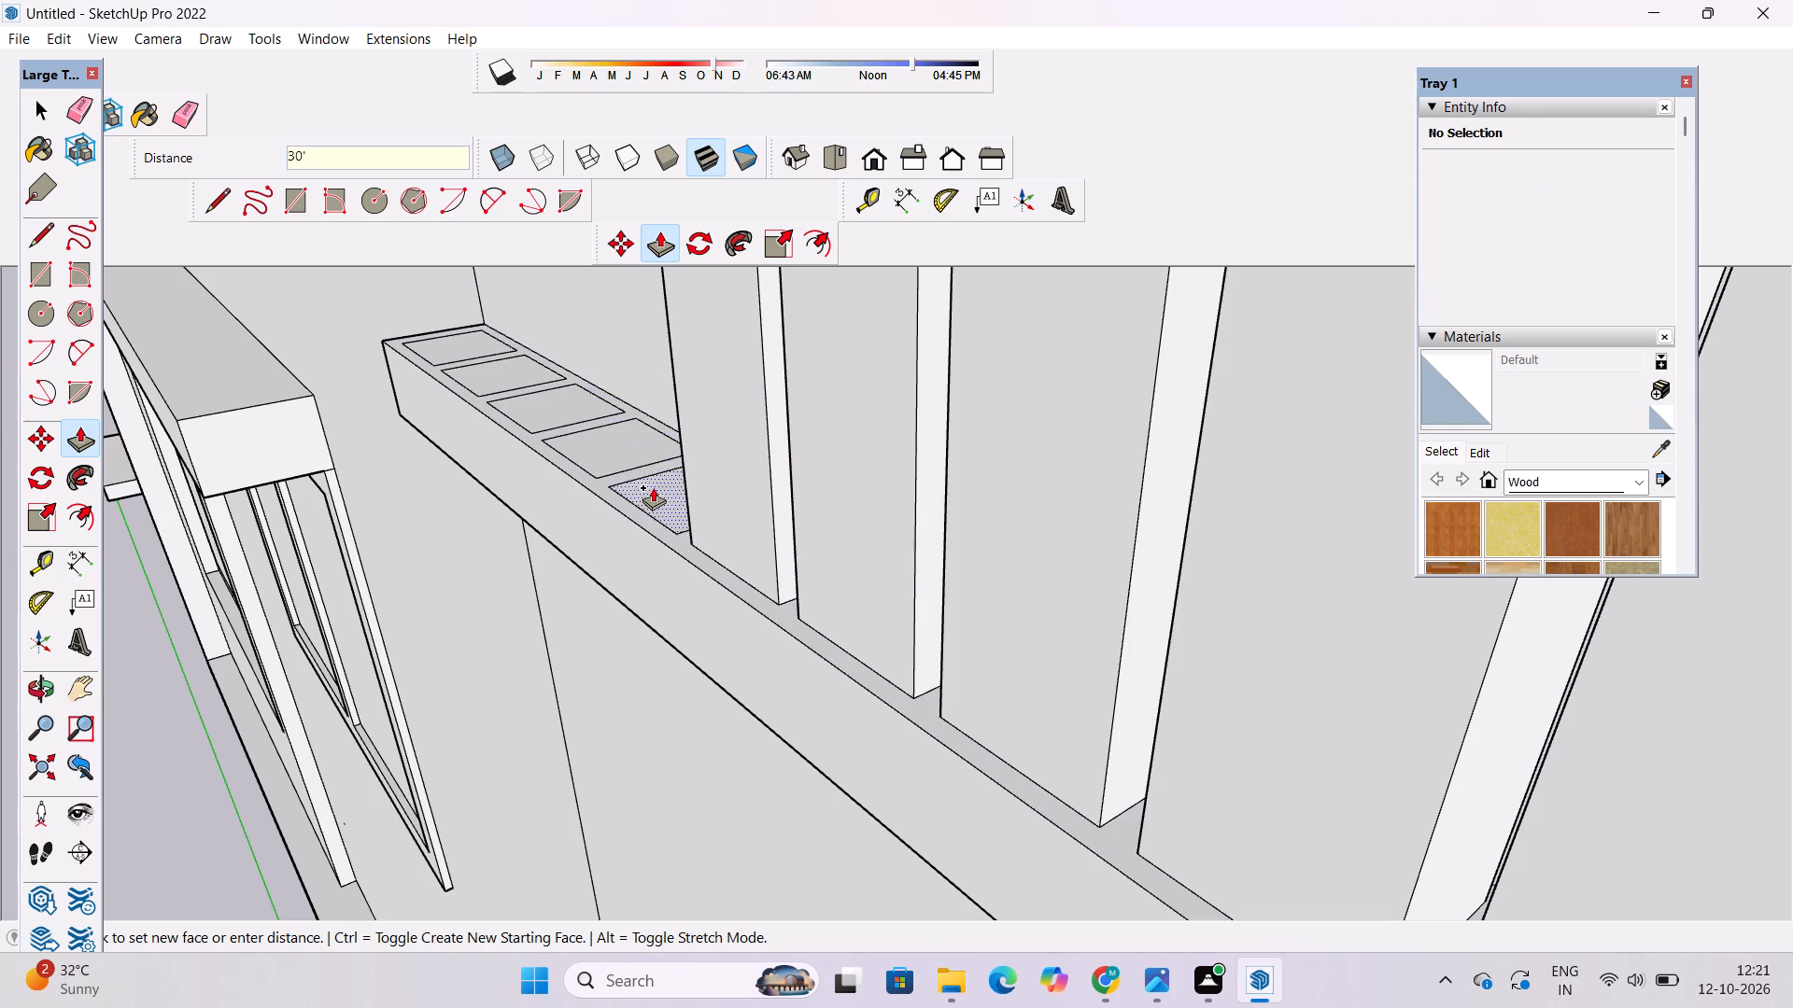
{"action": "key", "text": "3"}
{"action": "type", "text": "0'"}
{"action": "key", "text": "Return"}
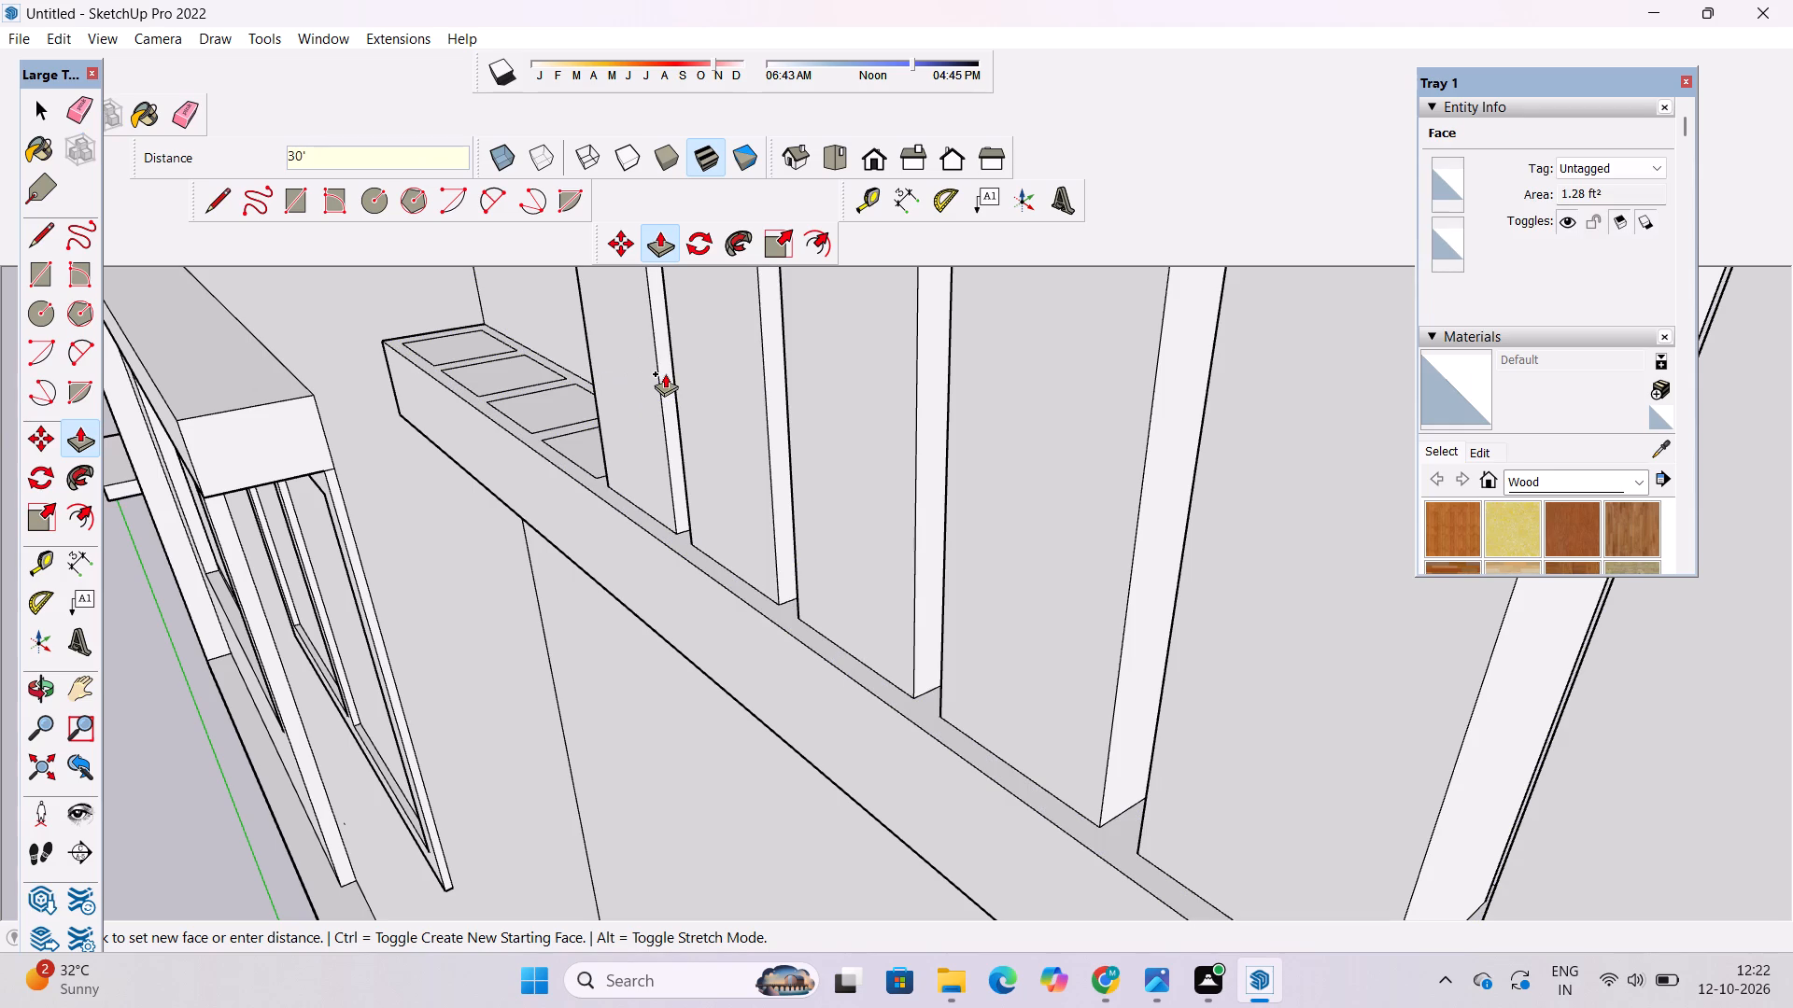
{"action": "left_click", "coordinate": [586, 449]}
{"action": "type", "text": "30"}
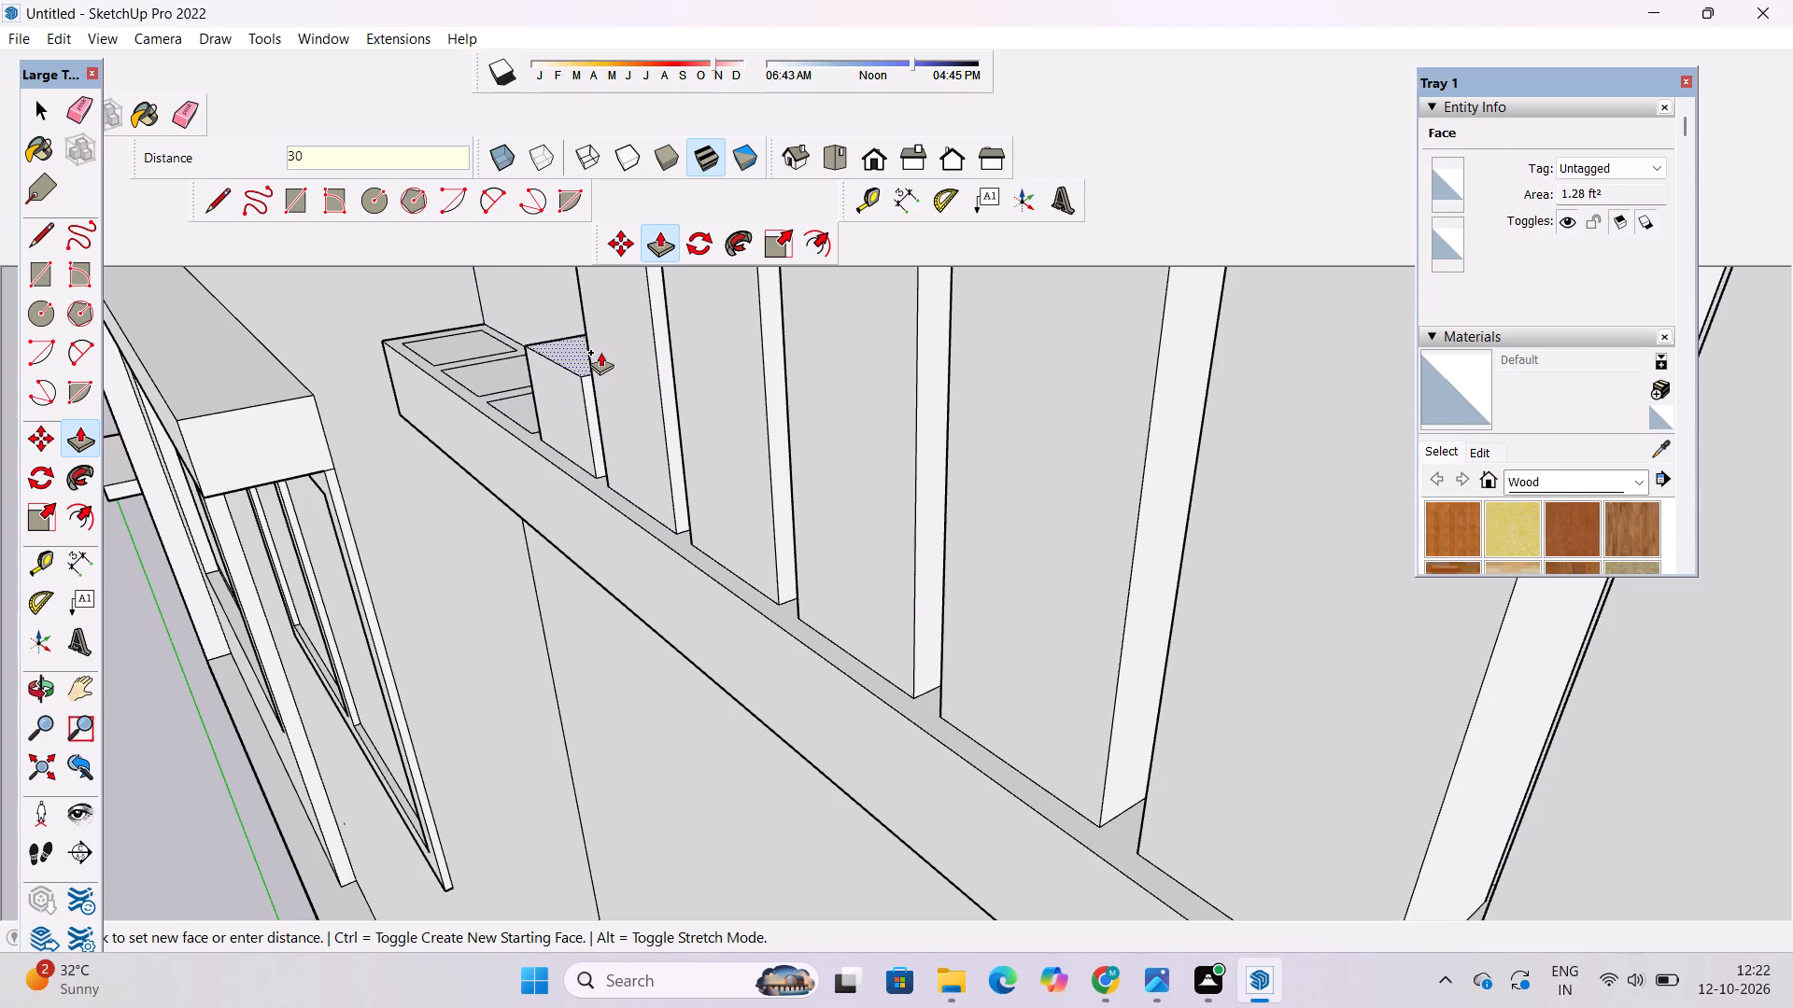
{"action": "key", "text": "apostrophe"}
{"action": "key", "text": "Return"}
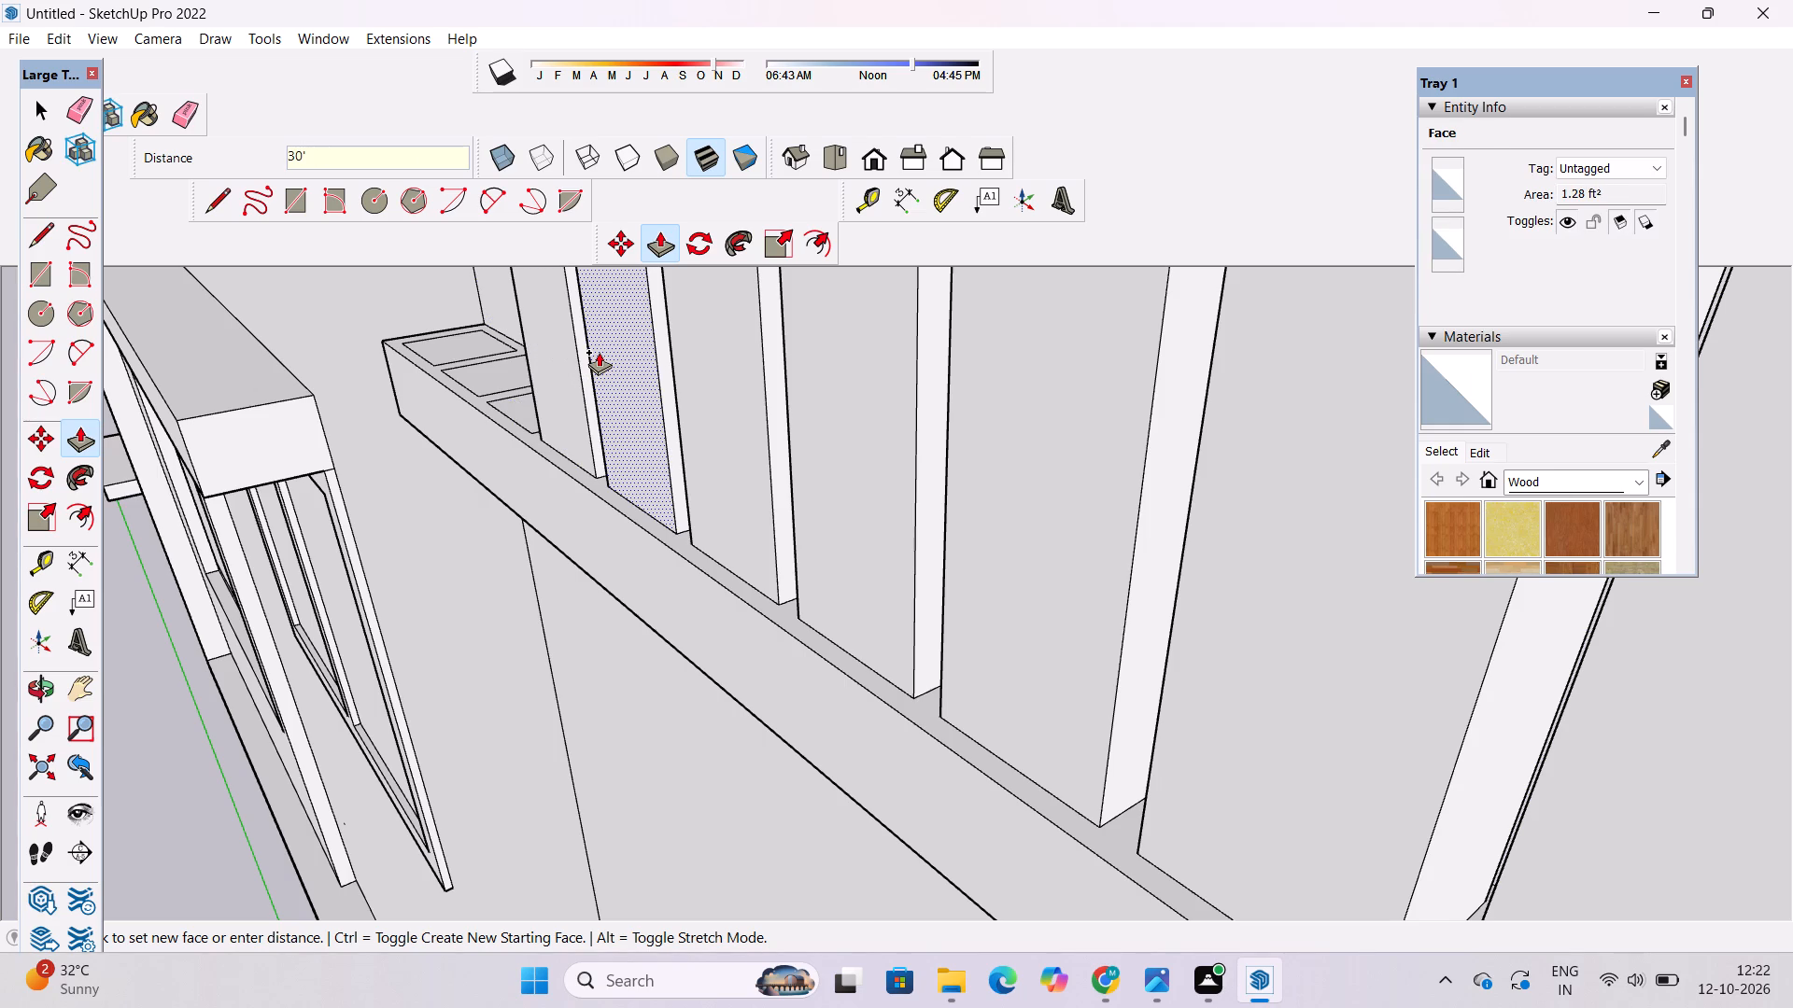
{"action": "scroll", "coordinate": [414, 383], "scroll_direction": "up", "scroll_amount": 10}
{"action": "left_click", "coordinate": [774, 490]}
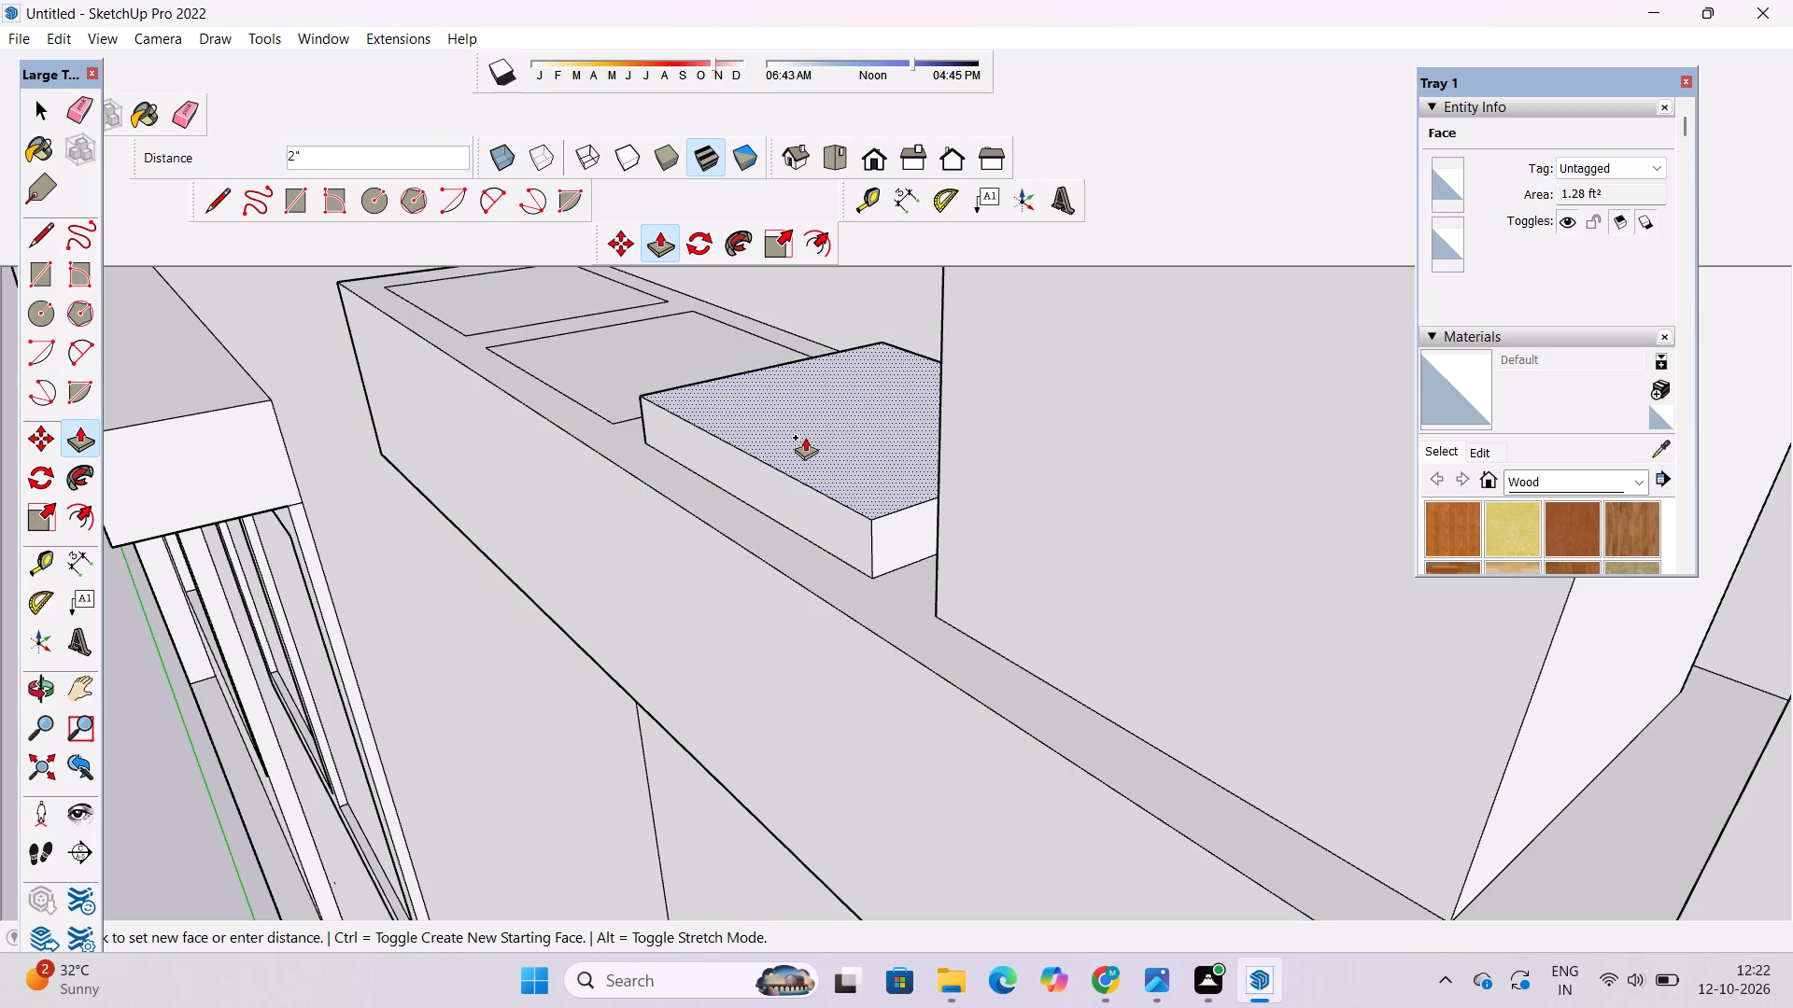
{"action": "type", "text": "30"}
{"action": "key", "text": "apostrophe"}
{"action": "key", "text": "Return"}
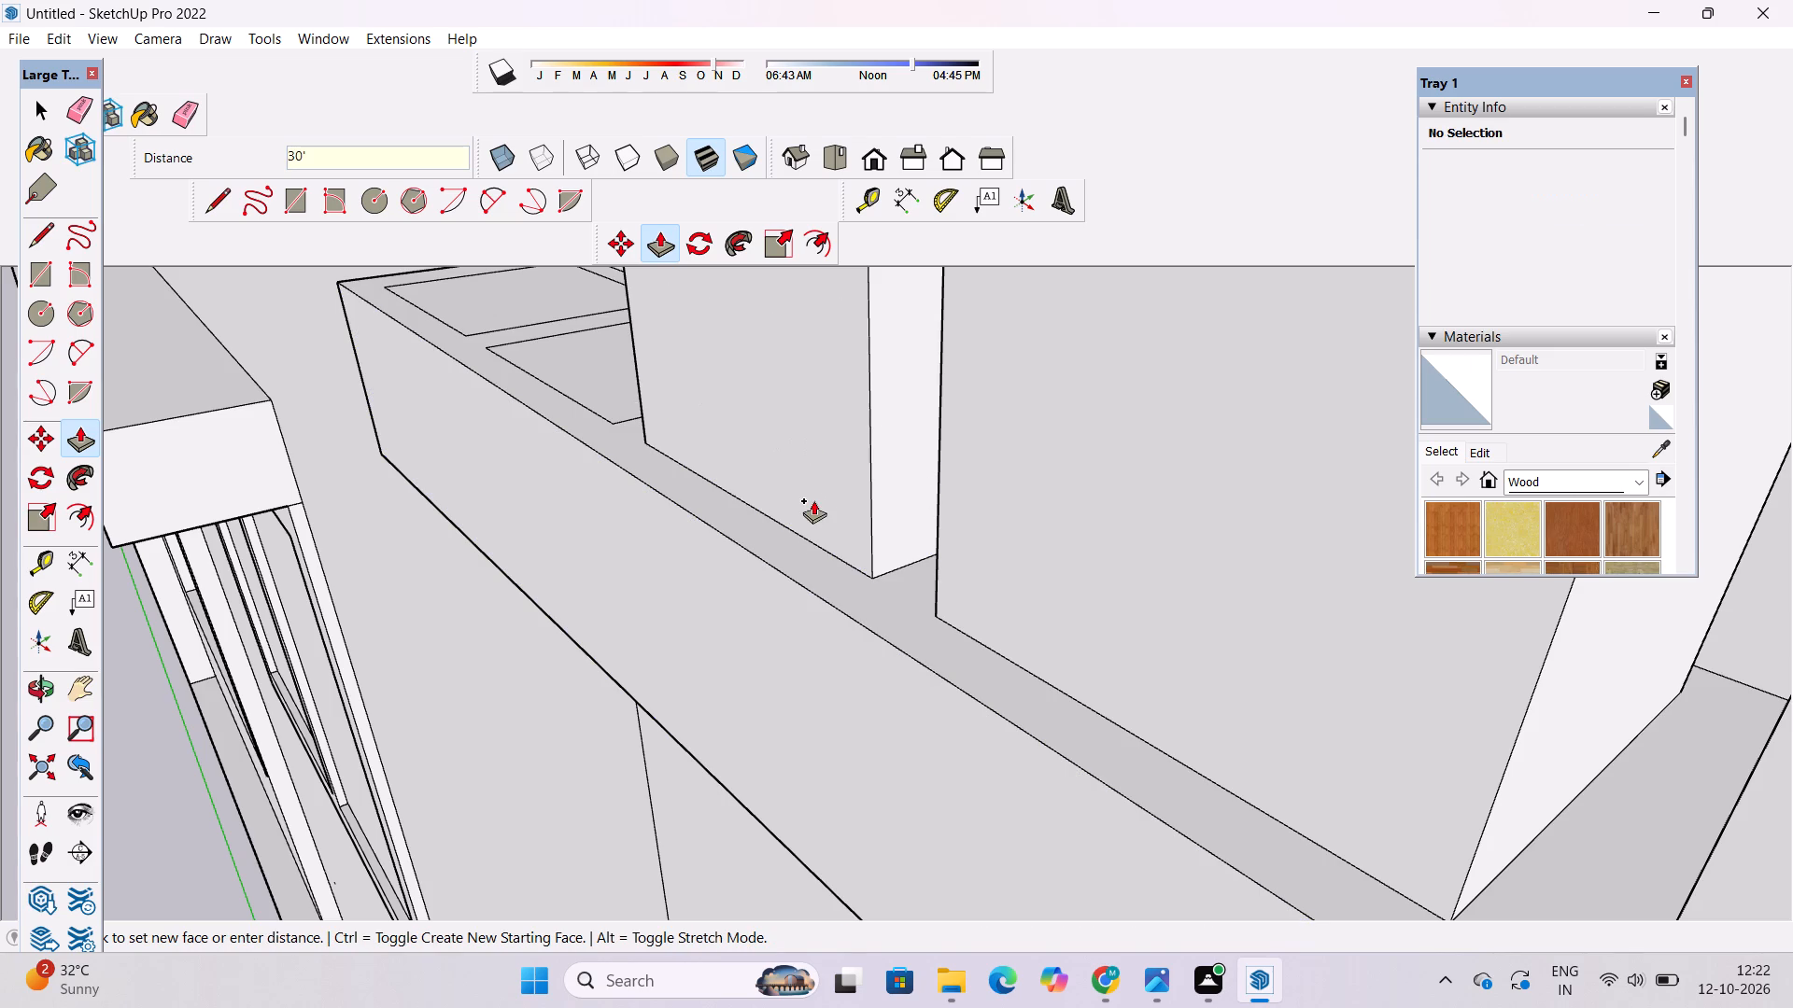
Push/Pull the last two rectangles at the ledge's far end up 30' each.
{"action": "scroll", "coordinate": [801, 491], "scroll_direction": "down", "scroll_amount": 3}
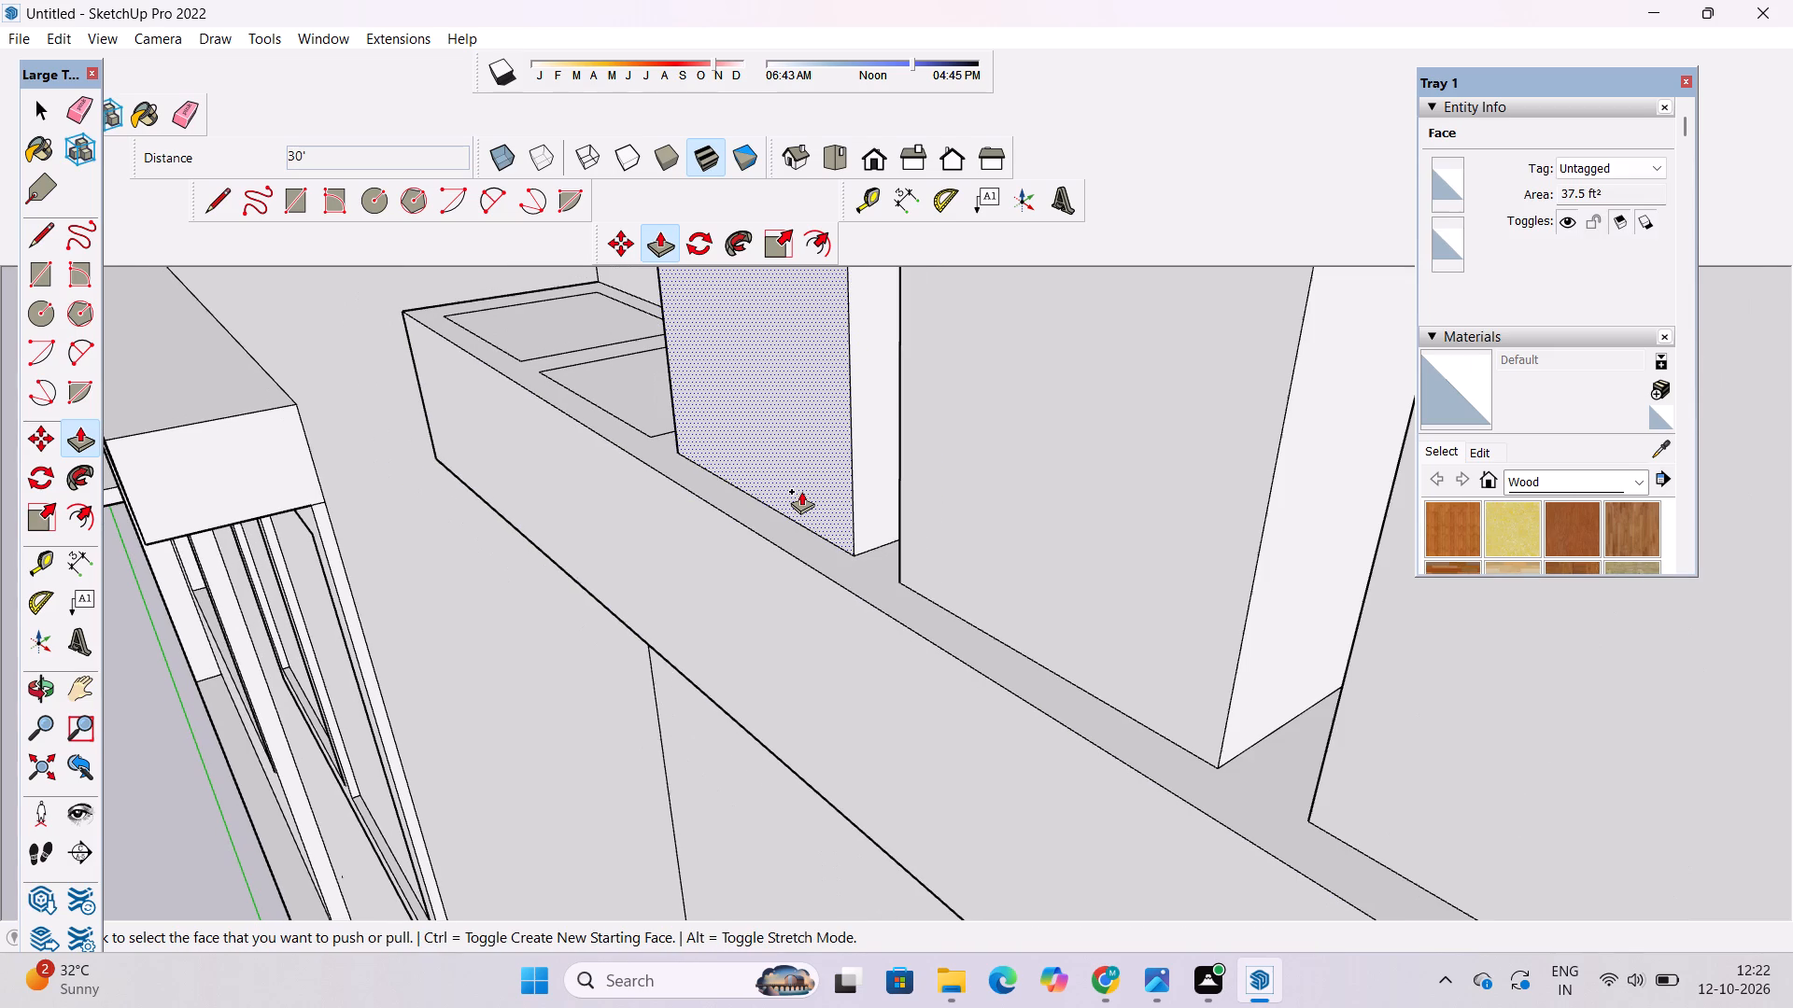
{"action": "scroll", "coordinate": [801, 494], "scroll_direction": "down", "scroll_amount": 9}
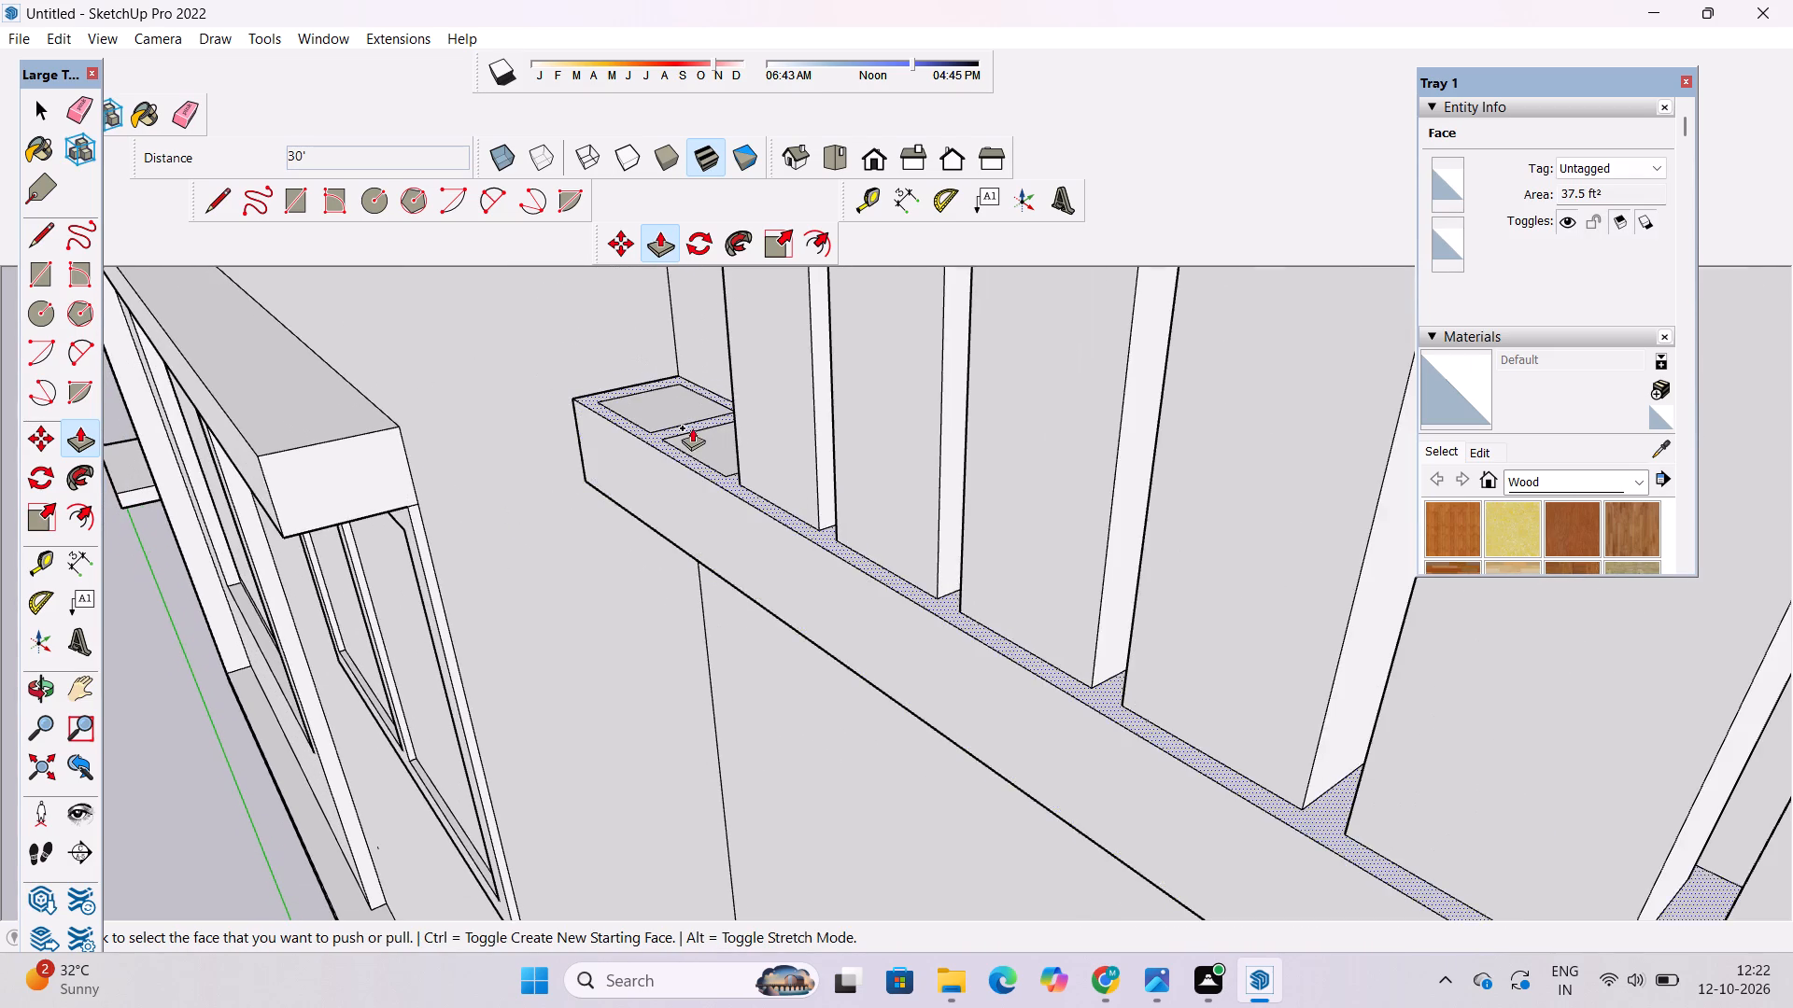
{"action": "scroll", "coordinate": [692, 427], "scroll_direction": "up", "scroll_amount": 4}
{"action": "left_click", "coordinate": [711, 460]}
{"action": "type", "text": "30'"}
{"action": "key", "text": "Return"}
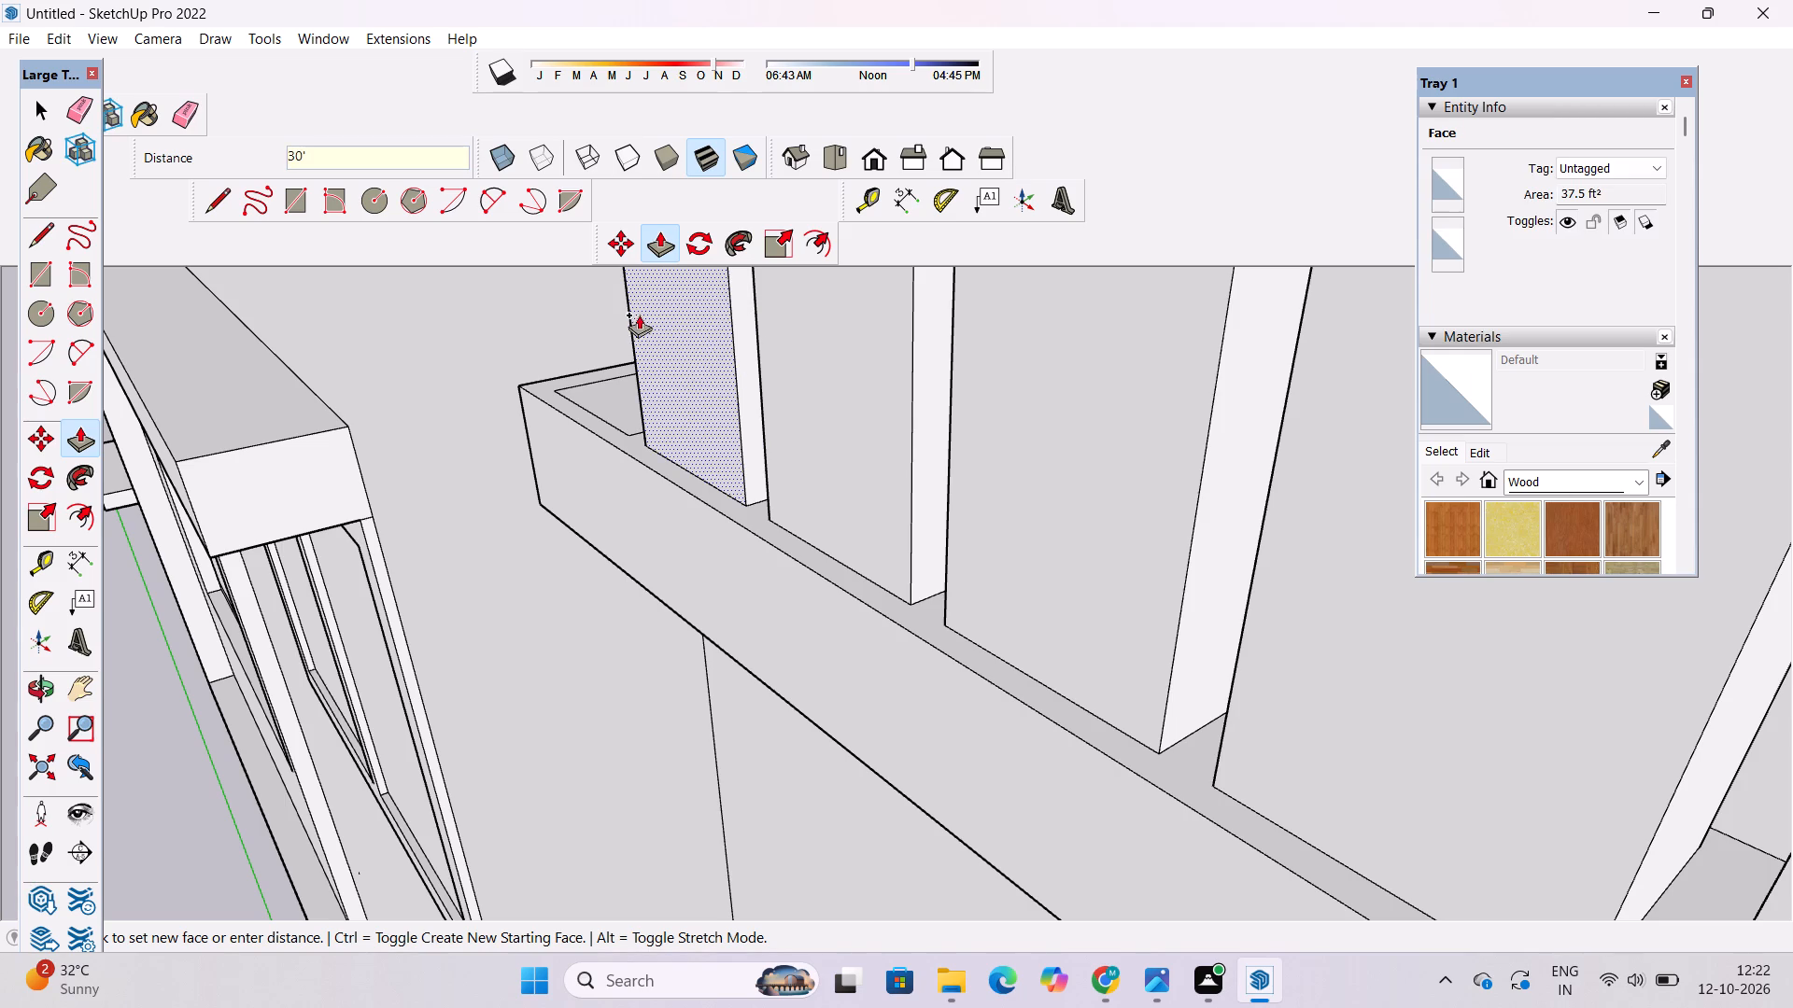
{"action": "left_click", "coordinate": [620, 396]}
{"action": "type", "text": "30'"}
{"action": "key", "text": "Return"}
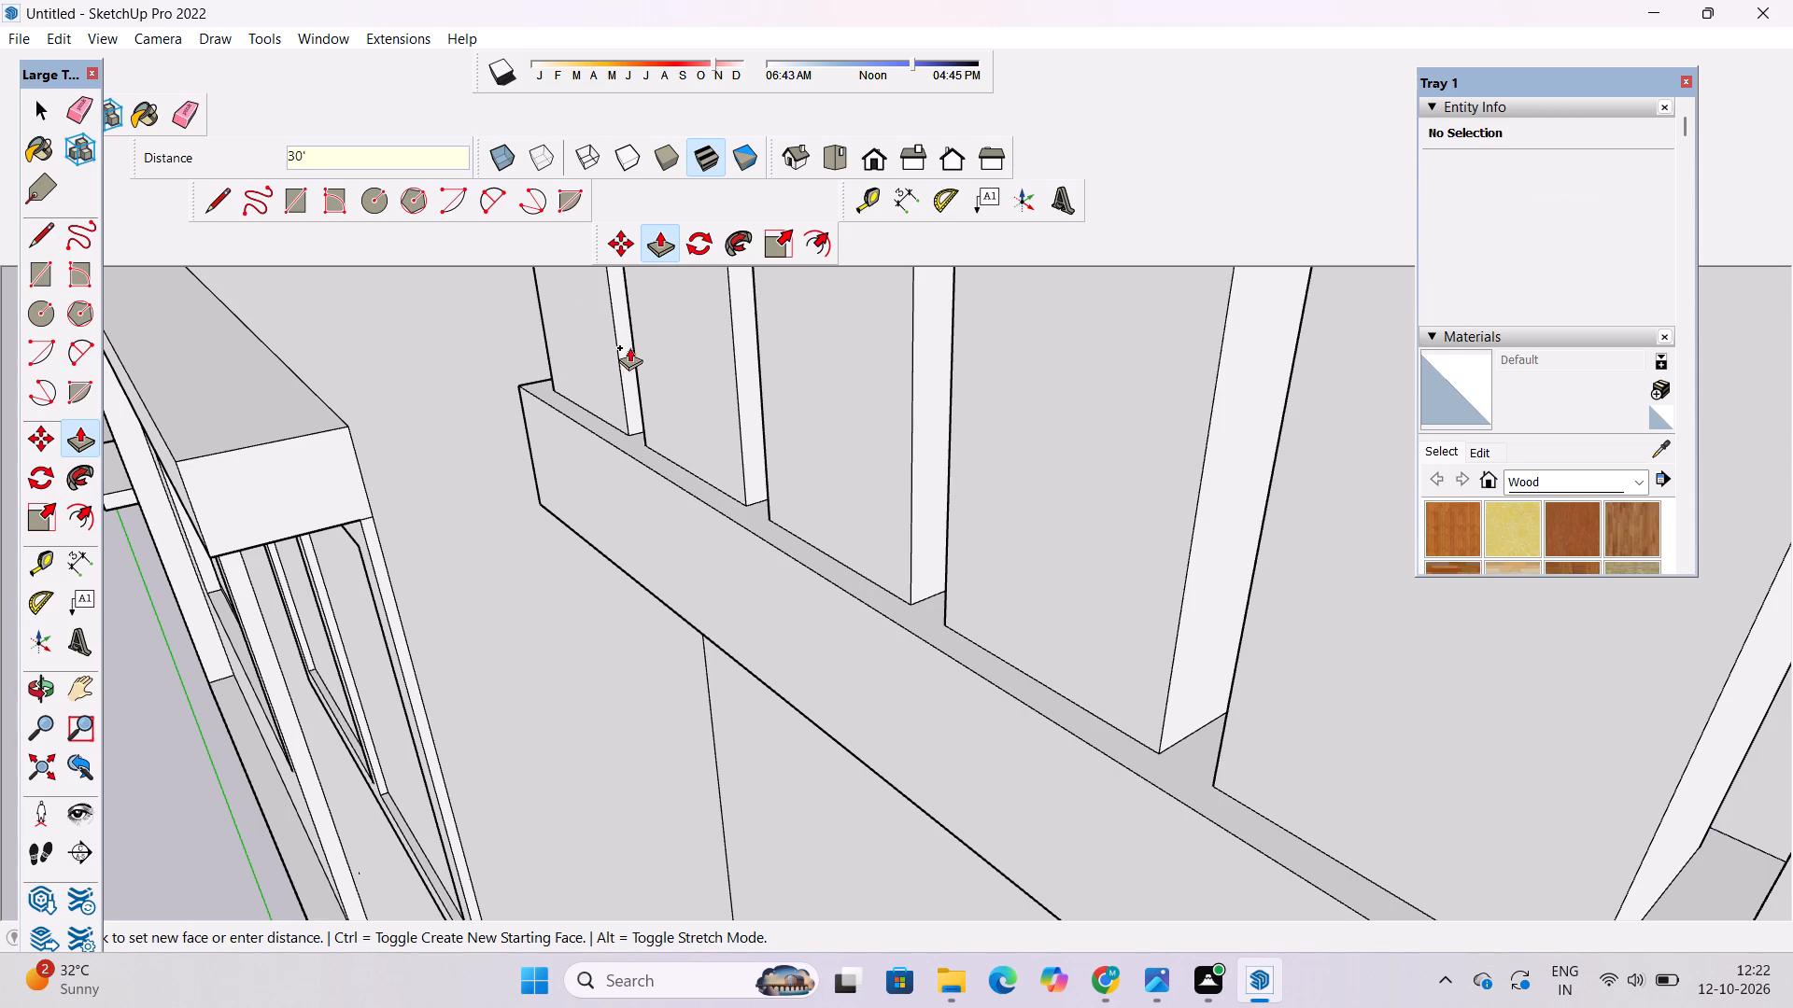
Erase the leftover seam lines across the ninth fin's front face and the side face facing away from the building corner.
{"action": "left_click", "coordinate": [43, 693]}
{"action": "scroll", "coordinate": [433, 648], "scroll_direction": "down", "scroll_amount": 4}
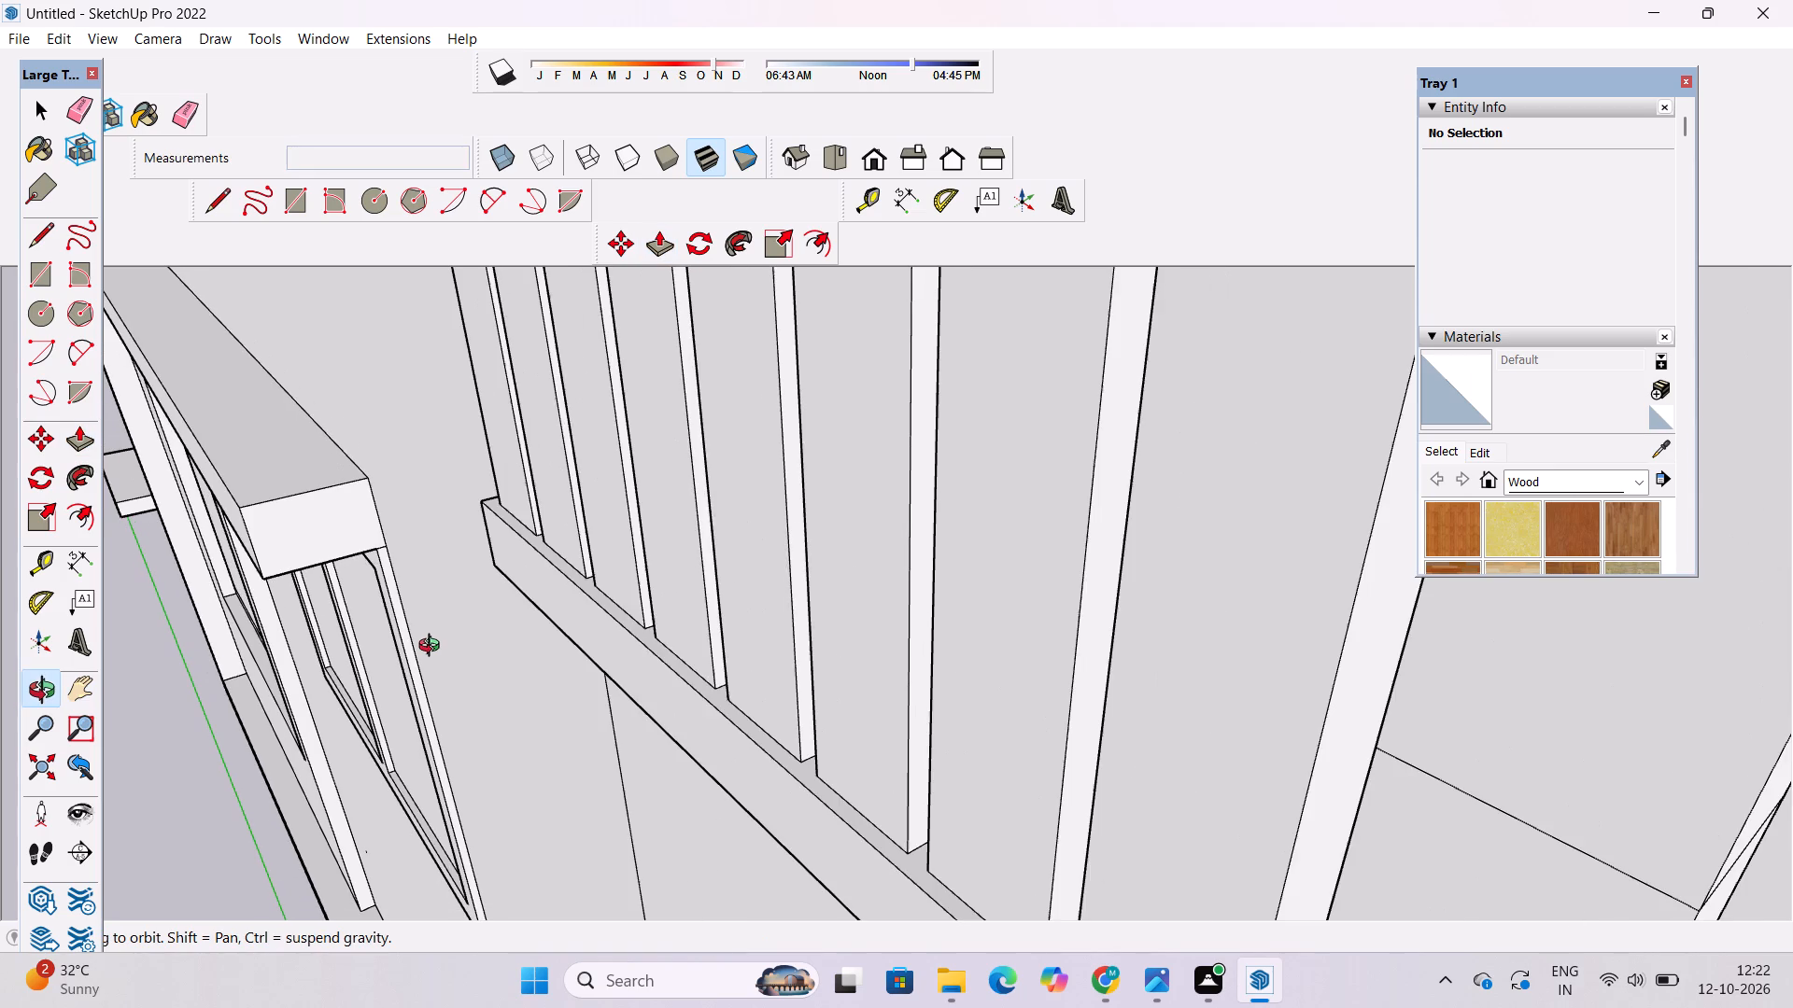
{"action": "scroll", "coordinate": [433, 648], "scroll_direction": "down", "scroll_amount": 7}
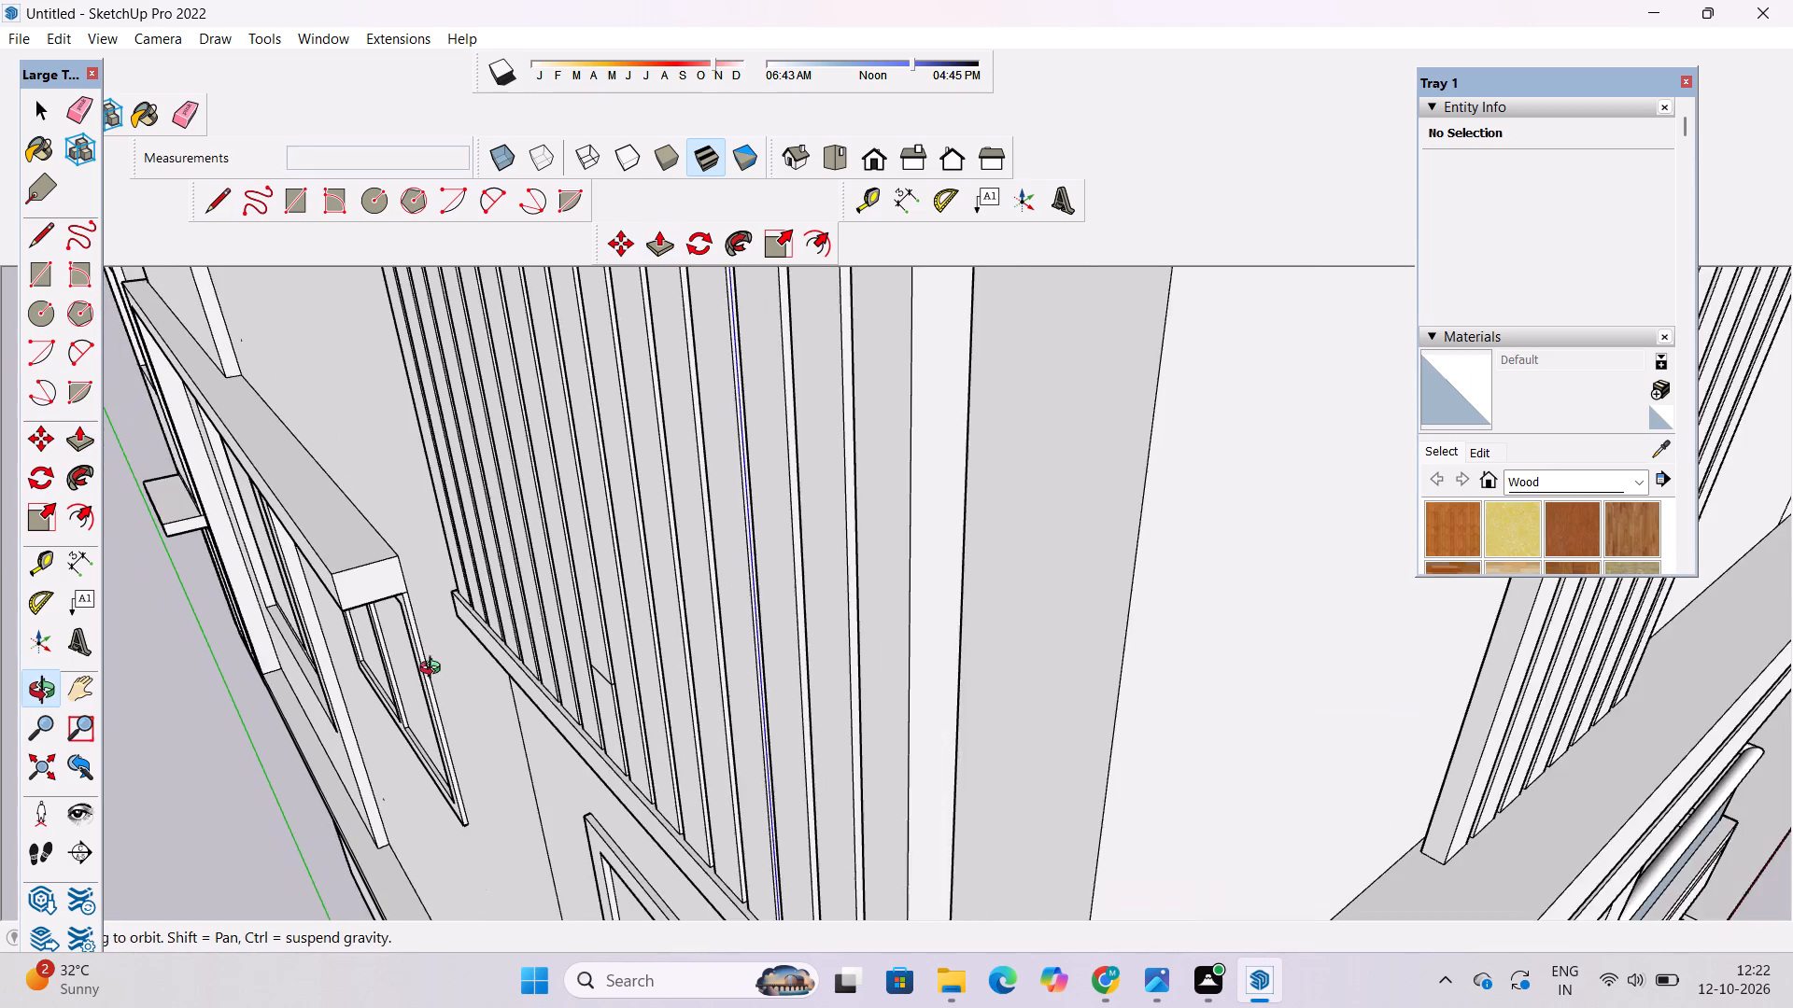
{"action": "left_click_drag", "start_coordinate": [425, 777], "coordinate": [551, 594]}
{"action": "scroll", "coordinate": [554, 591], "scroll_direction": "down", "scroll_amount": 6}
{"action": "left_click_drag", "start_coordinate": [842, 571], "coordinate": [816, 673]}
{"action": "scroll", "coordinate": [734, 404], "scroll_direction": "up", "scroll_amount": 6}
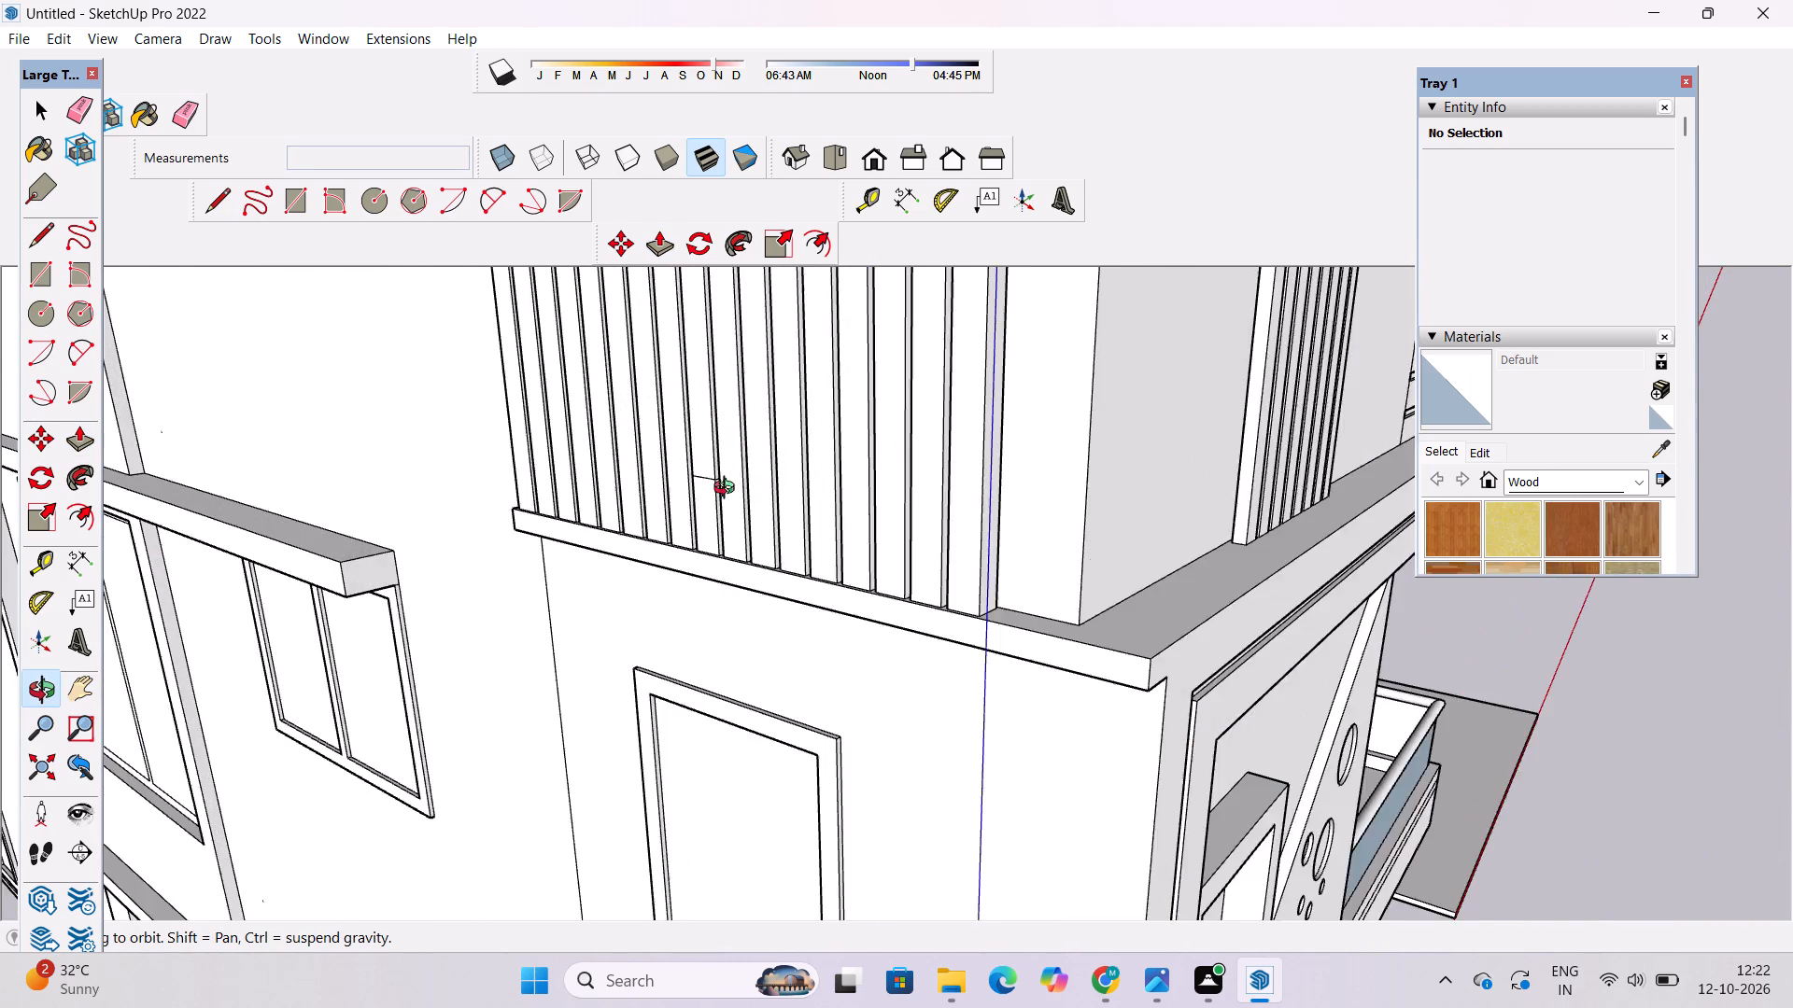
{"action": "scroll", "coordinate": [728, 490], "scroll_direction": "up", "scroll_amount": 11}
{"action": "left_click_drag", "start_coordinate": [652, 515], "coordinate": [1071, 529]}
{"action": "left_click_drag", "start_coordinate": [1036, 526], "coordinate": [1029, 526]}
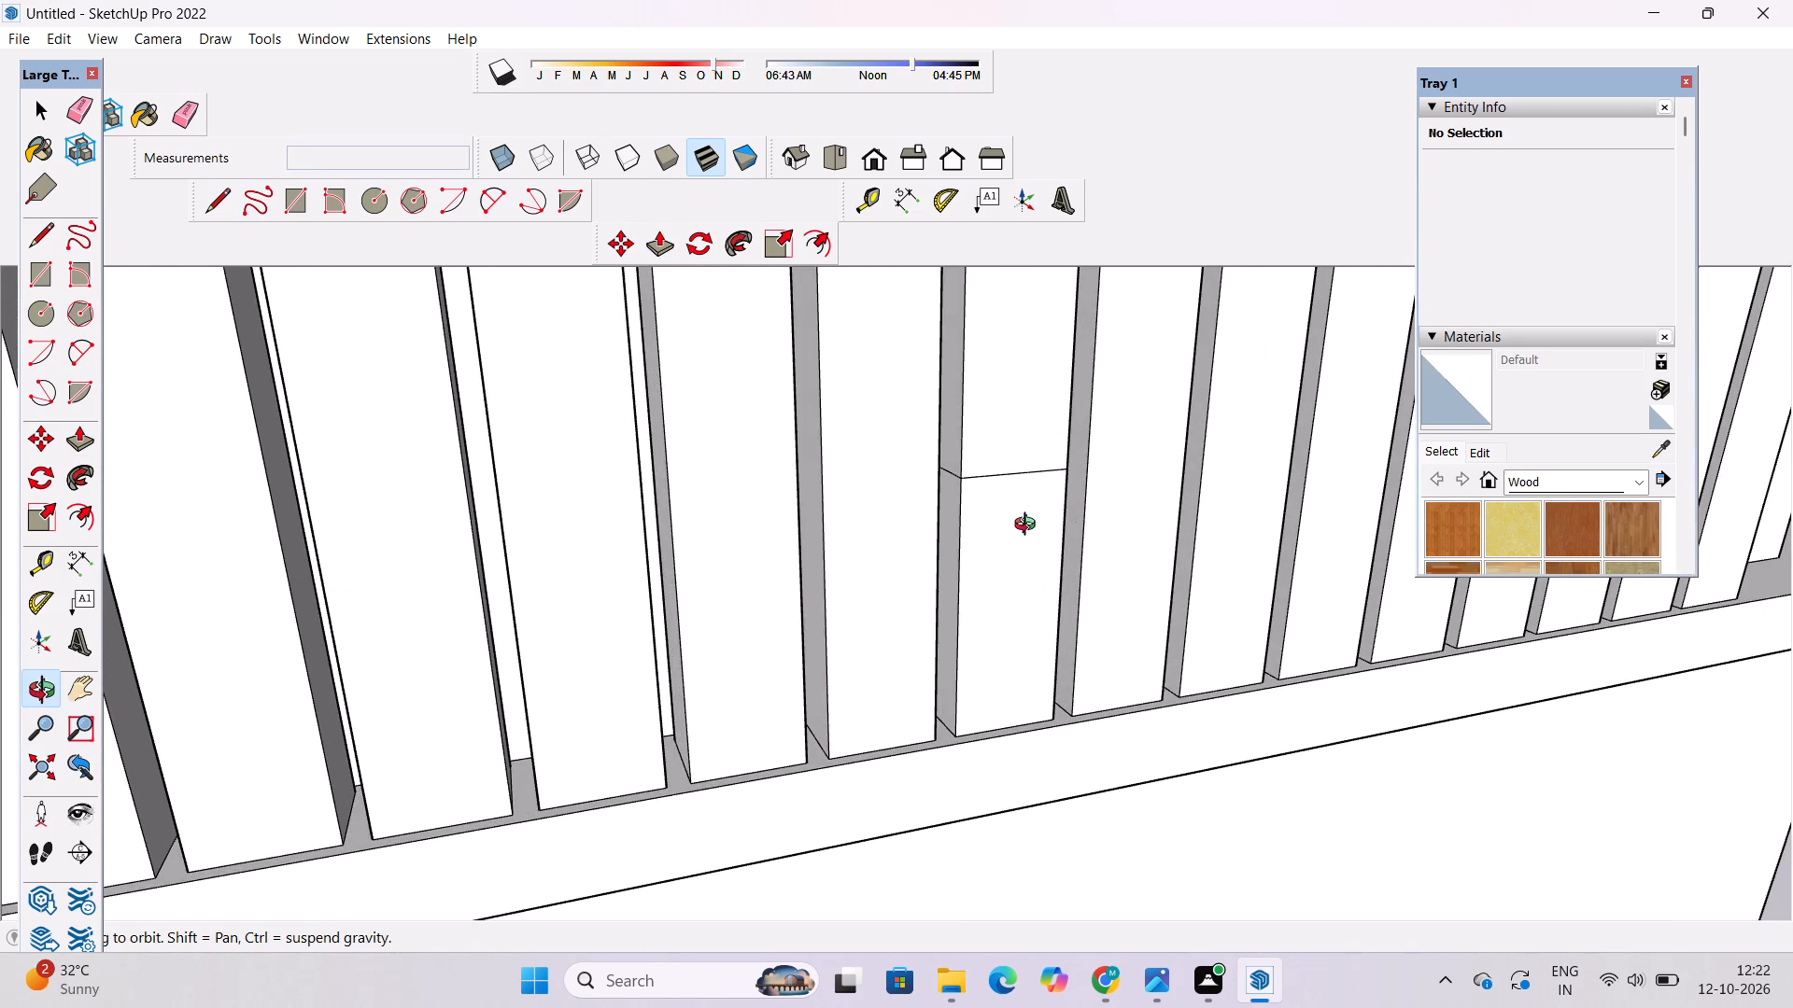
{"action": "left_click_drag", "start_coordinate": [1029, 526], "coordinate": [952, 525]}
{"action": "left_click", "coordinate": [181, 116]}
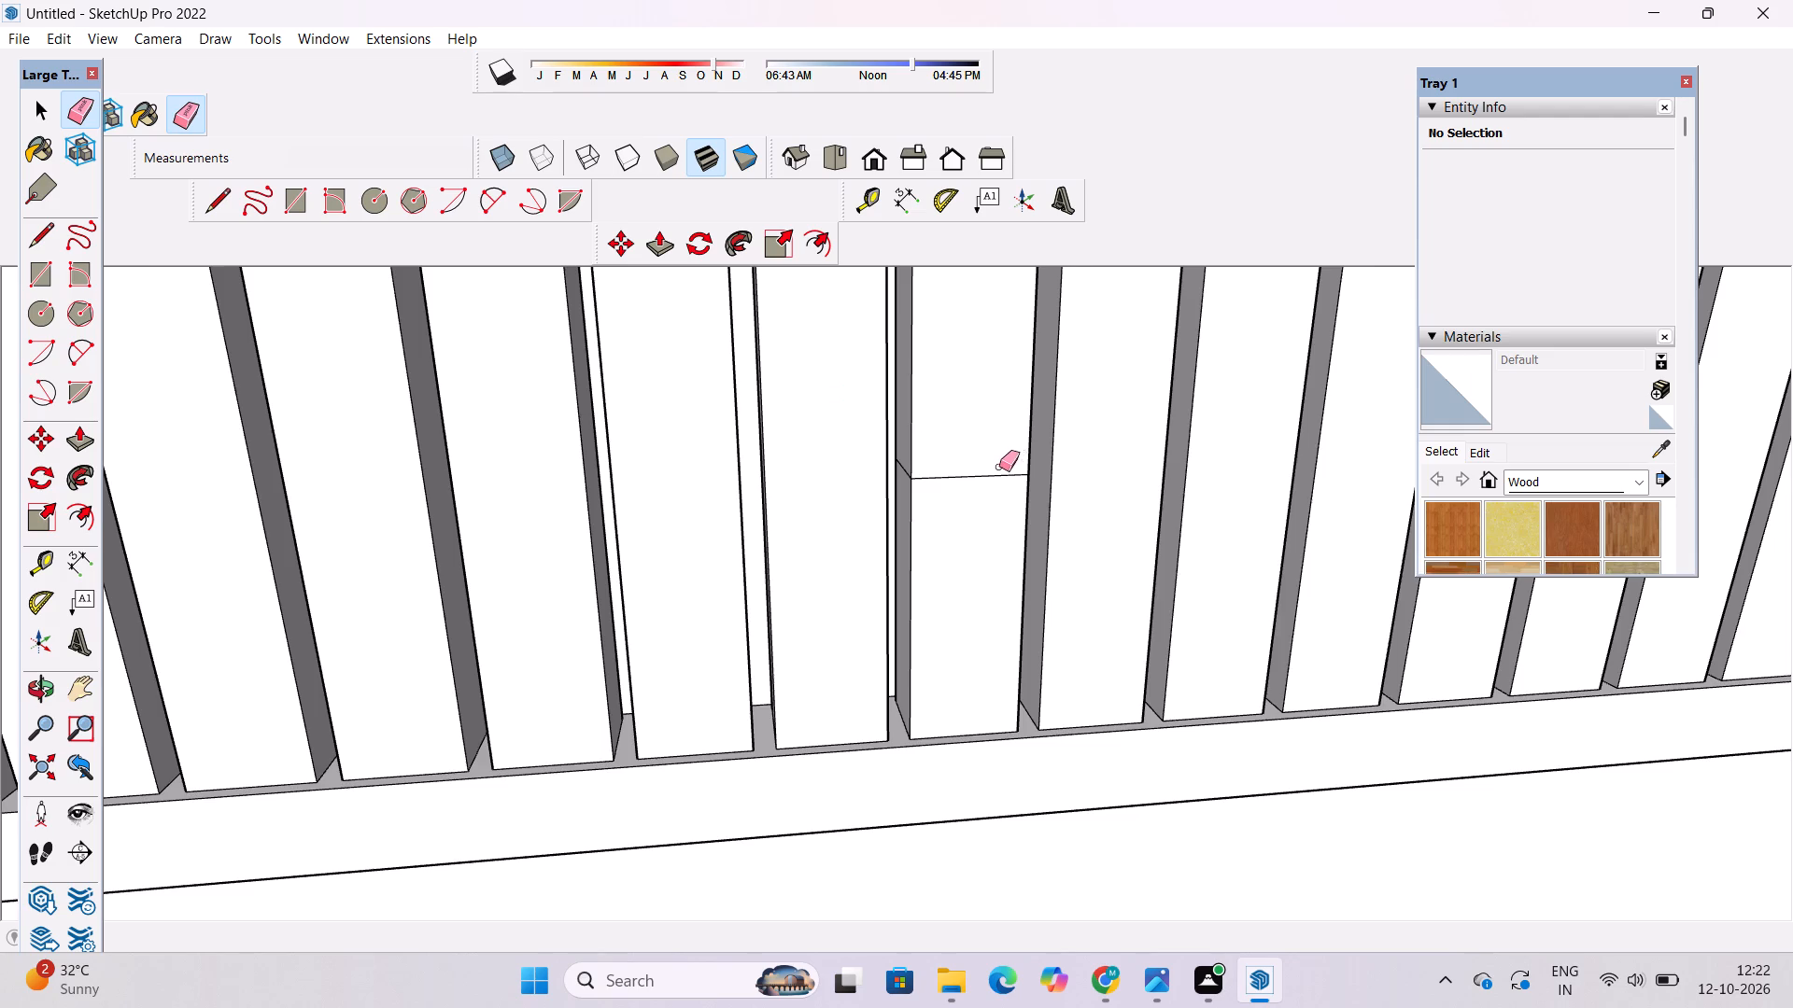
{"action": "scroll", "coordinate": [999, 467], "scroll_direction": "up", "scroll_amount": 4}
{"action": "left_click_drag", "start_coordinate": [989, 457], "coordinate": [989, 501]}
{"action": "scroll", "coordinate": [880, 486], "scroll_direction": "up", "scroll_amount": 9}
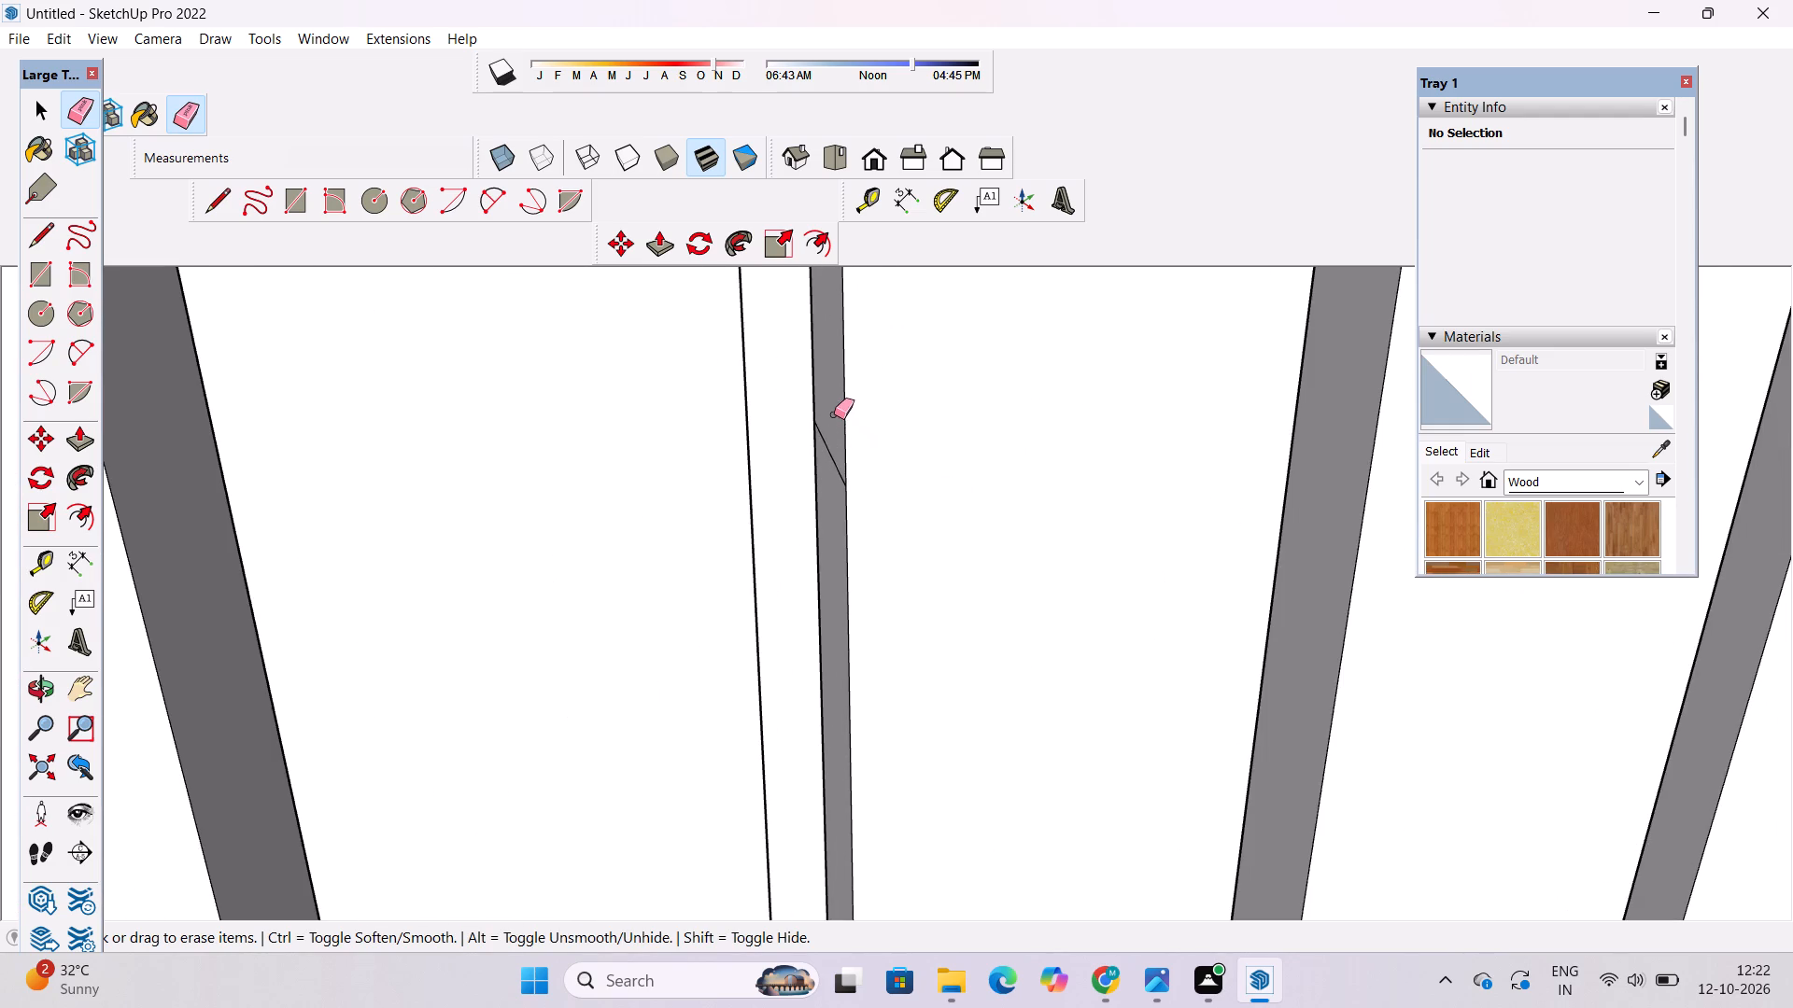
{"action": "left_click_drag", "start_coordinate": [834, 414], "coordinate": [838, 452]}
{"action": "left_click_drag", "start_coordinate": [838, 452], "coordinate": [838, 469]}
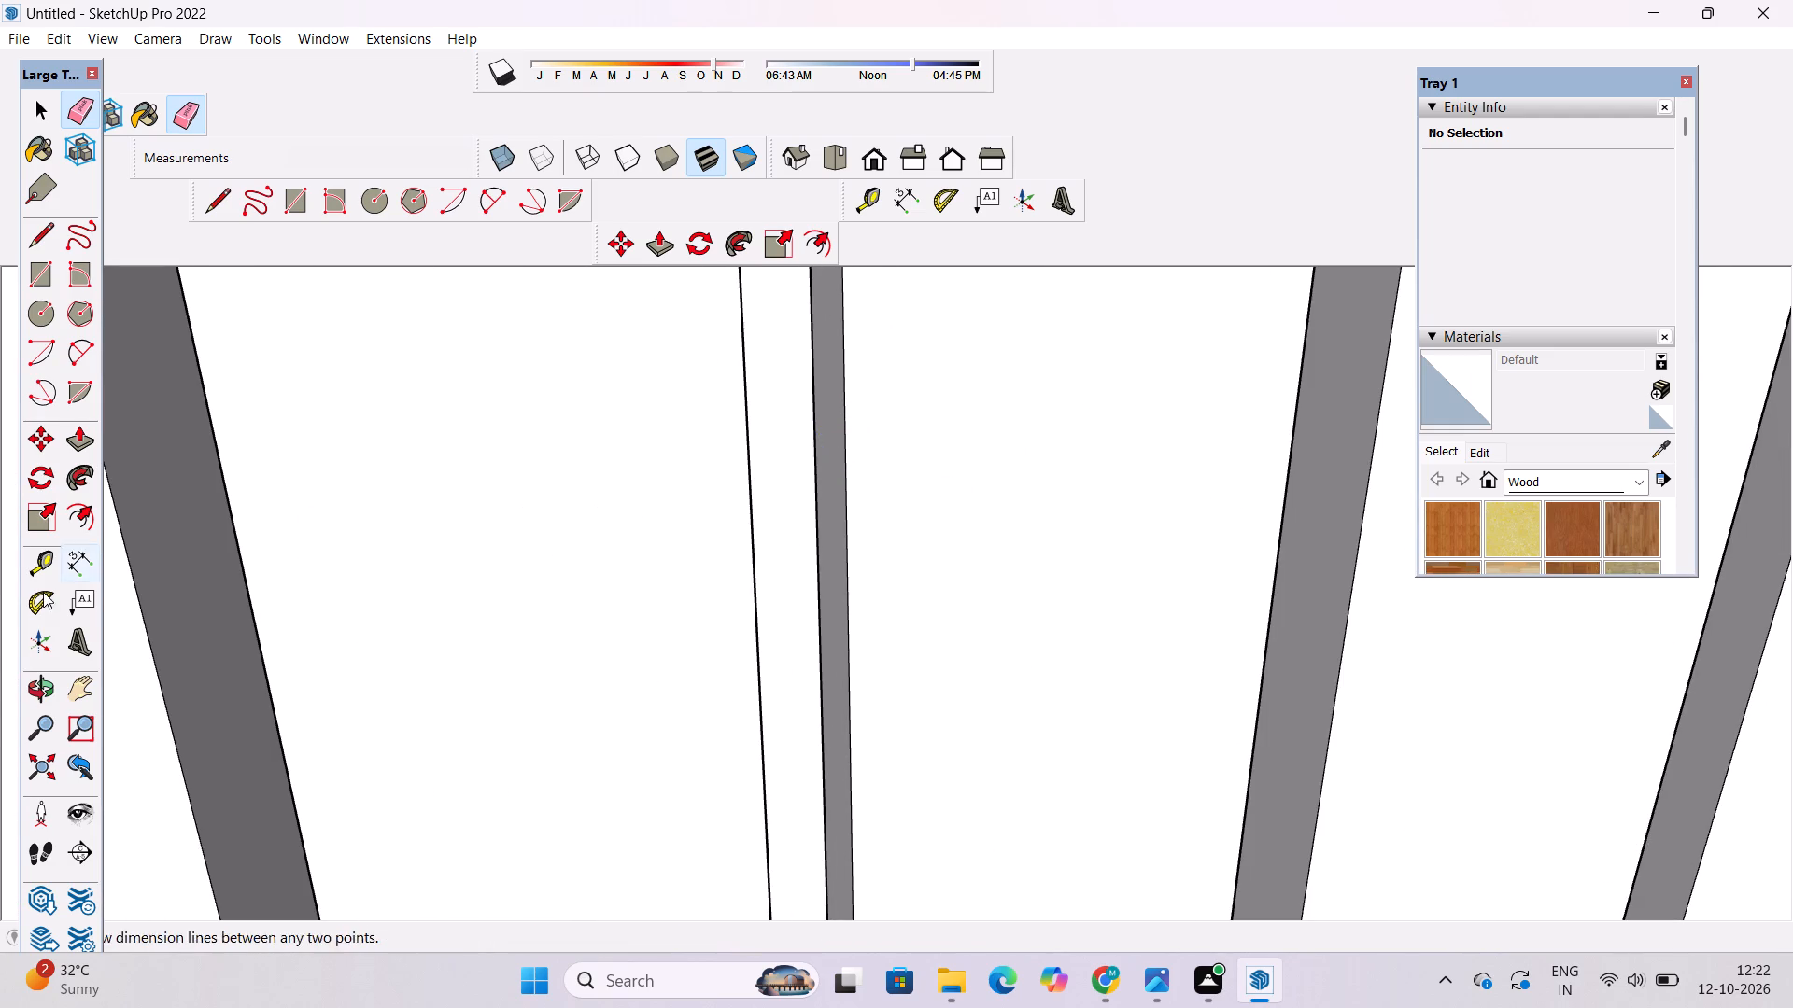
Erase the remaining seam line on the ninth fin's opposite side face.
{"action": "left_click", "coordinate": [34, 693]}
{"action": "left_click_drag", "start_coordinate": [1232, 626], "coordinate": [734, 621]}
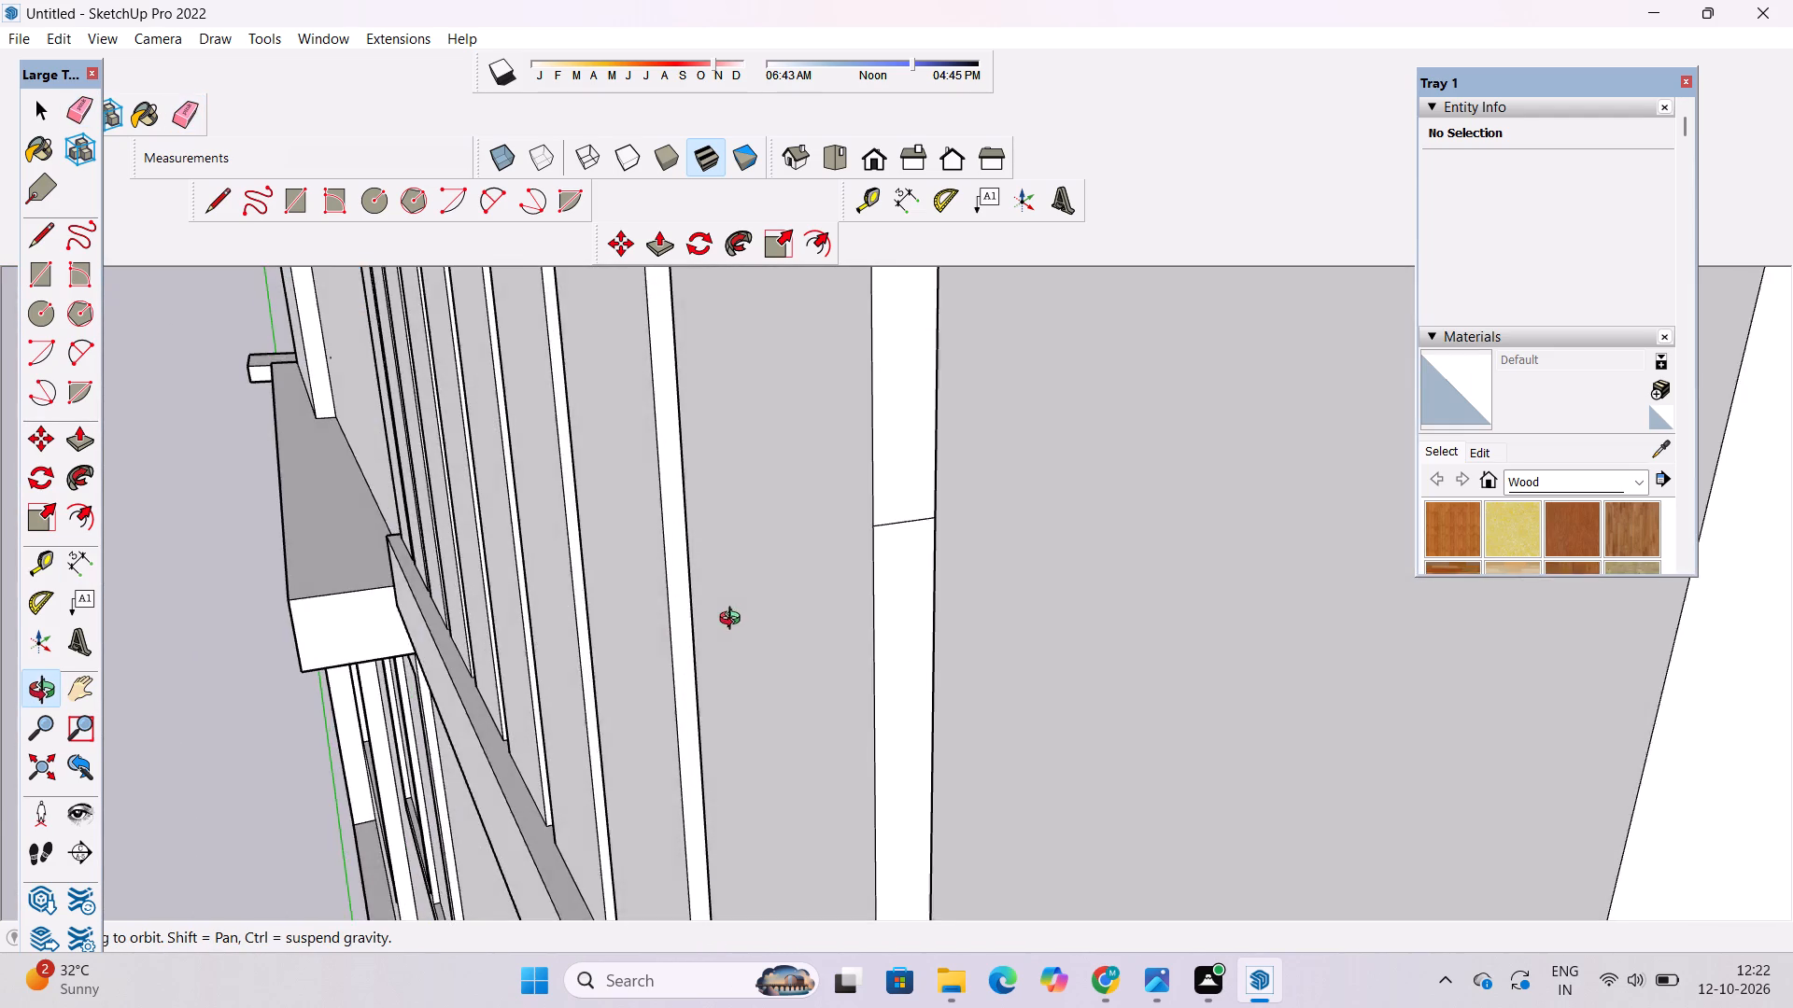
{"action": "left_click_drag", "start_coordinate": [734, 621], "coordinate": [736, 623]}
{"action": "left_click_drag", "start_coordinate": [743, 625], "coordinate": [917, 674]}
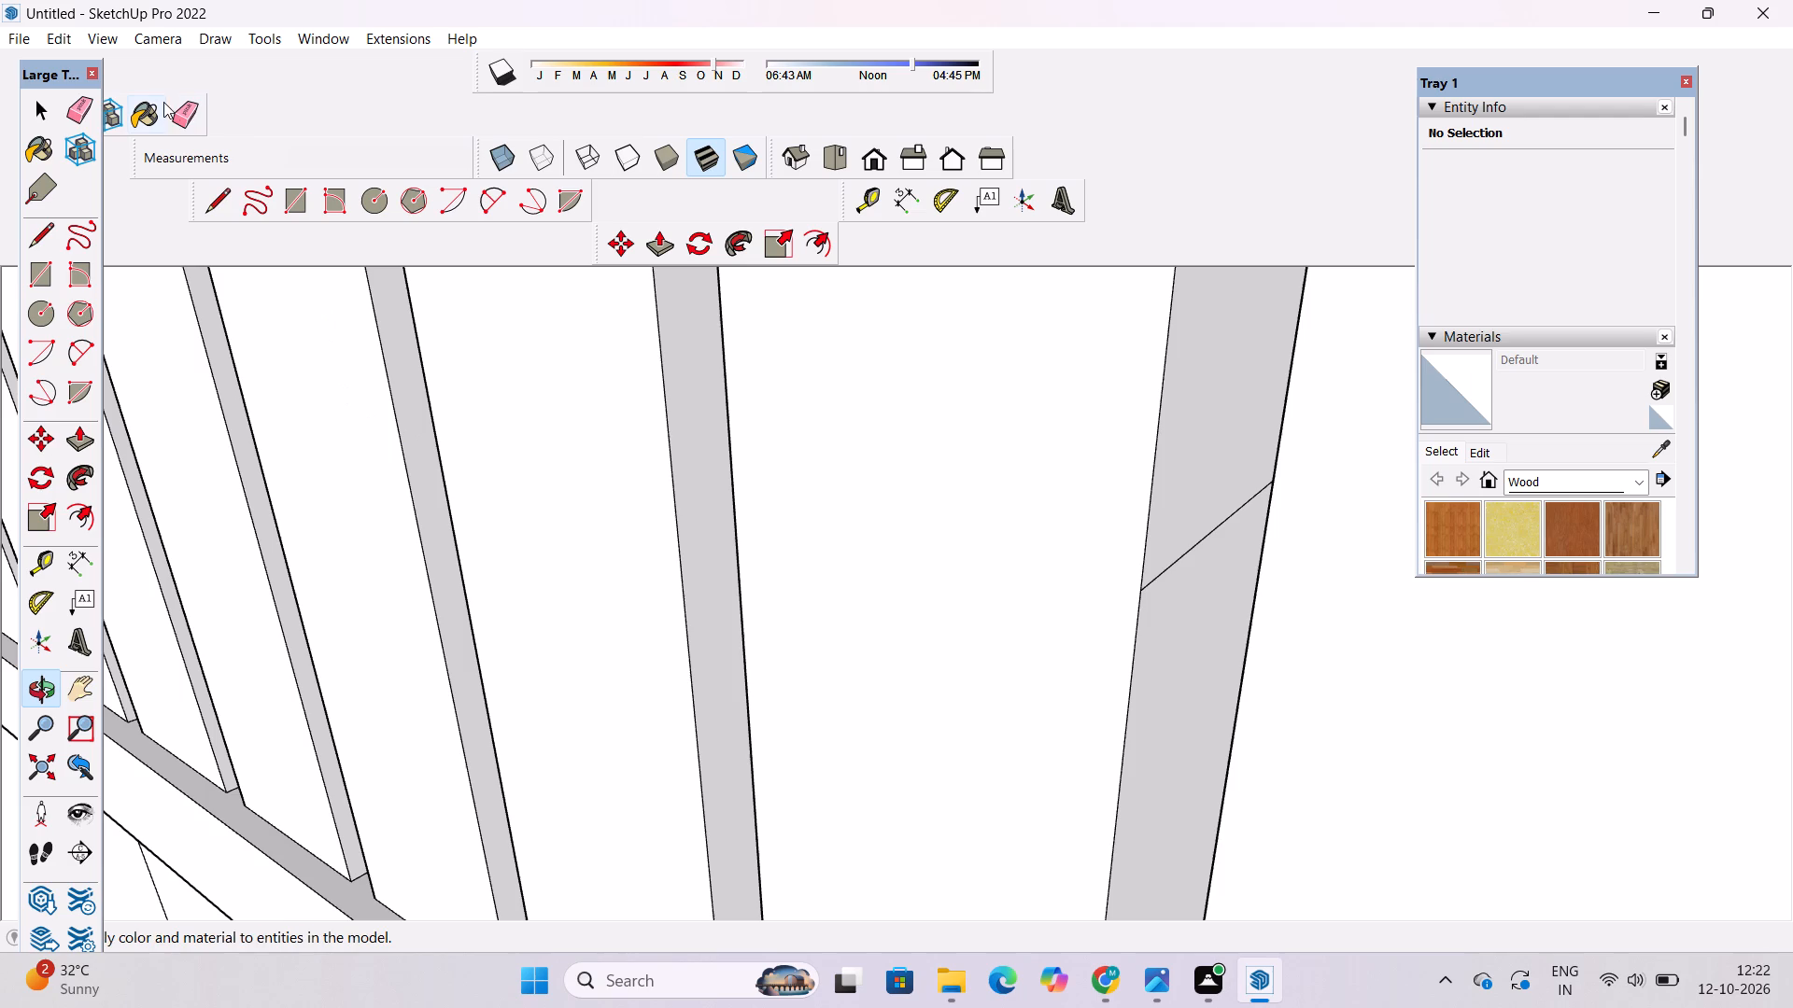
{"action": "left_click", "coordinate": [176, 116]}
{"action": "left_click_drag", "start_coordinate": [1177, 534], "coordinate": [1190, 565]}
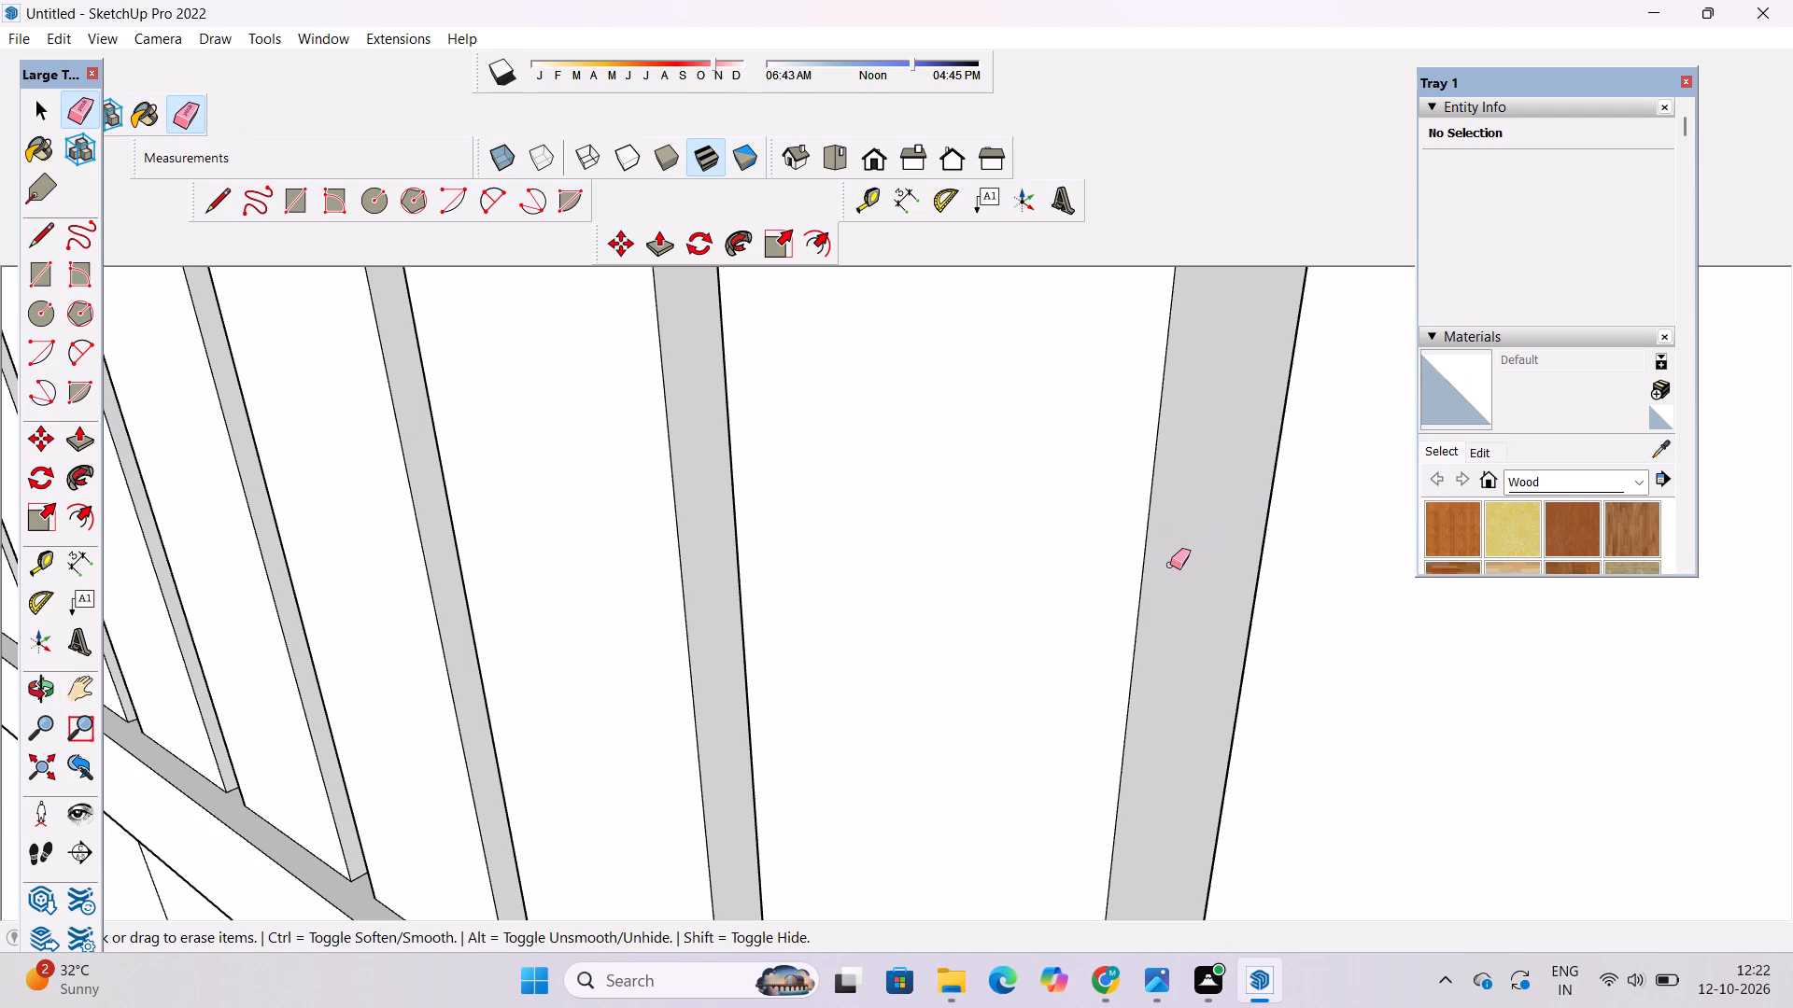
{"action": "key", "text": "space"}
{"action": "key", "text": "o"}
{"action": "scroll", "coordinate": [1135, 396], "scroll_direction": "down", "scroll_amount": 20}
{"action": "scroll", "coordinate": [1135, 396], "scroll_direction": "down", "scroll_amount": 3}
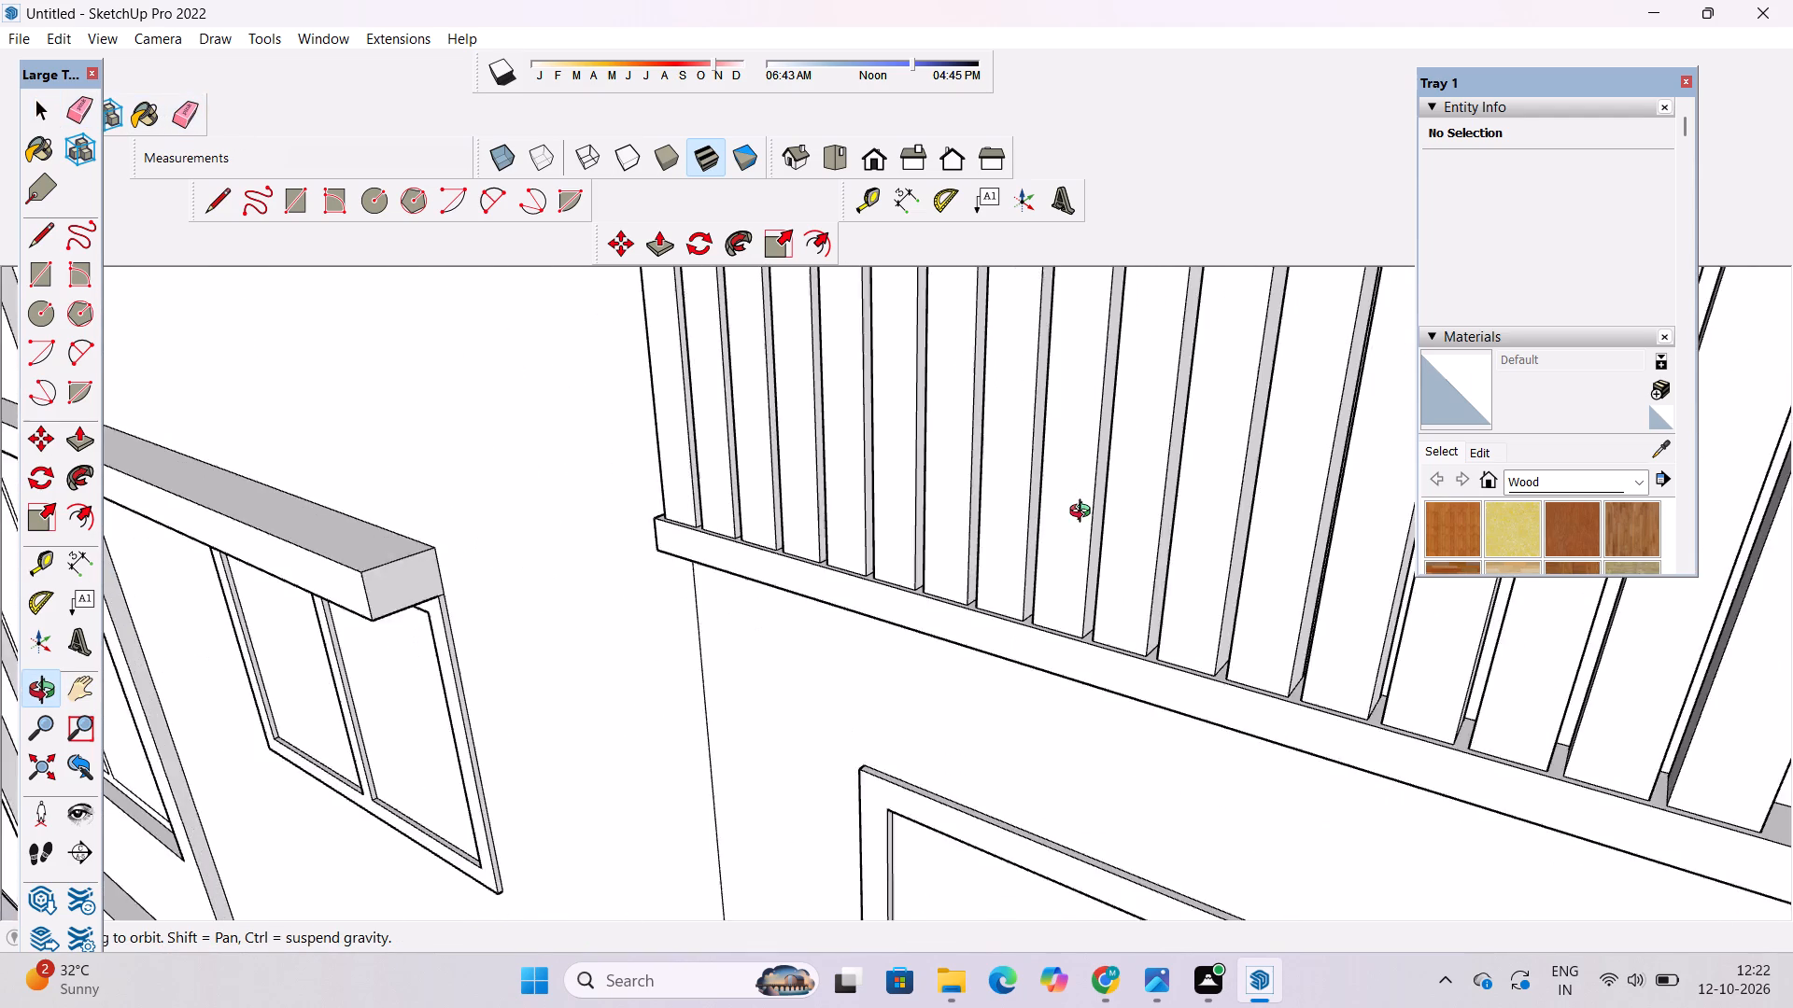
Examine the whole building from above and from ground level, checking the front elevation and the finned, windowed side wall.
{"action": "scroll", "coordinate": [1084, 513], "scroll_direction": "down", "scroll_amount": 14}
{"action": "left_click_drag", "start_coordinate": [974, 634], "coordinate": [699, 648]}
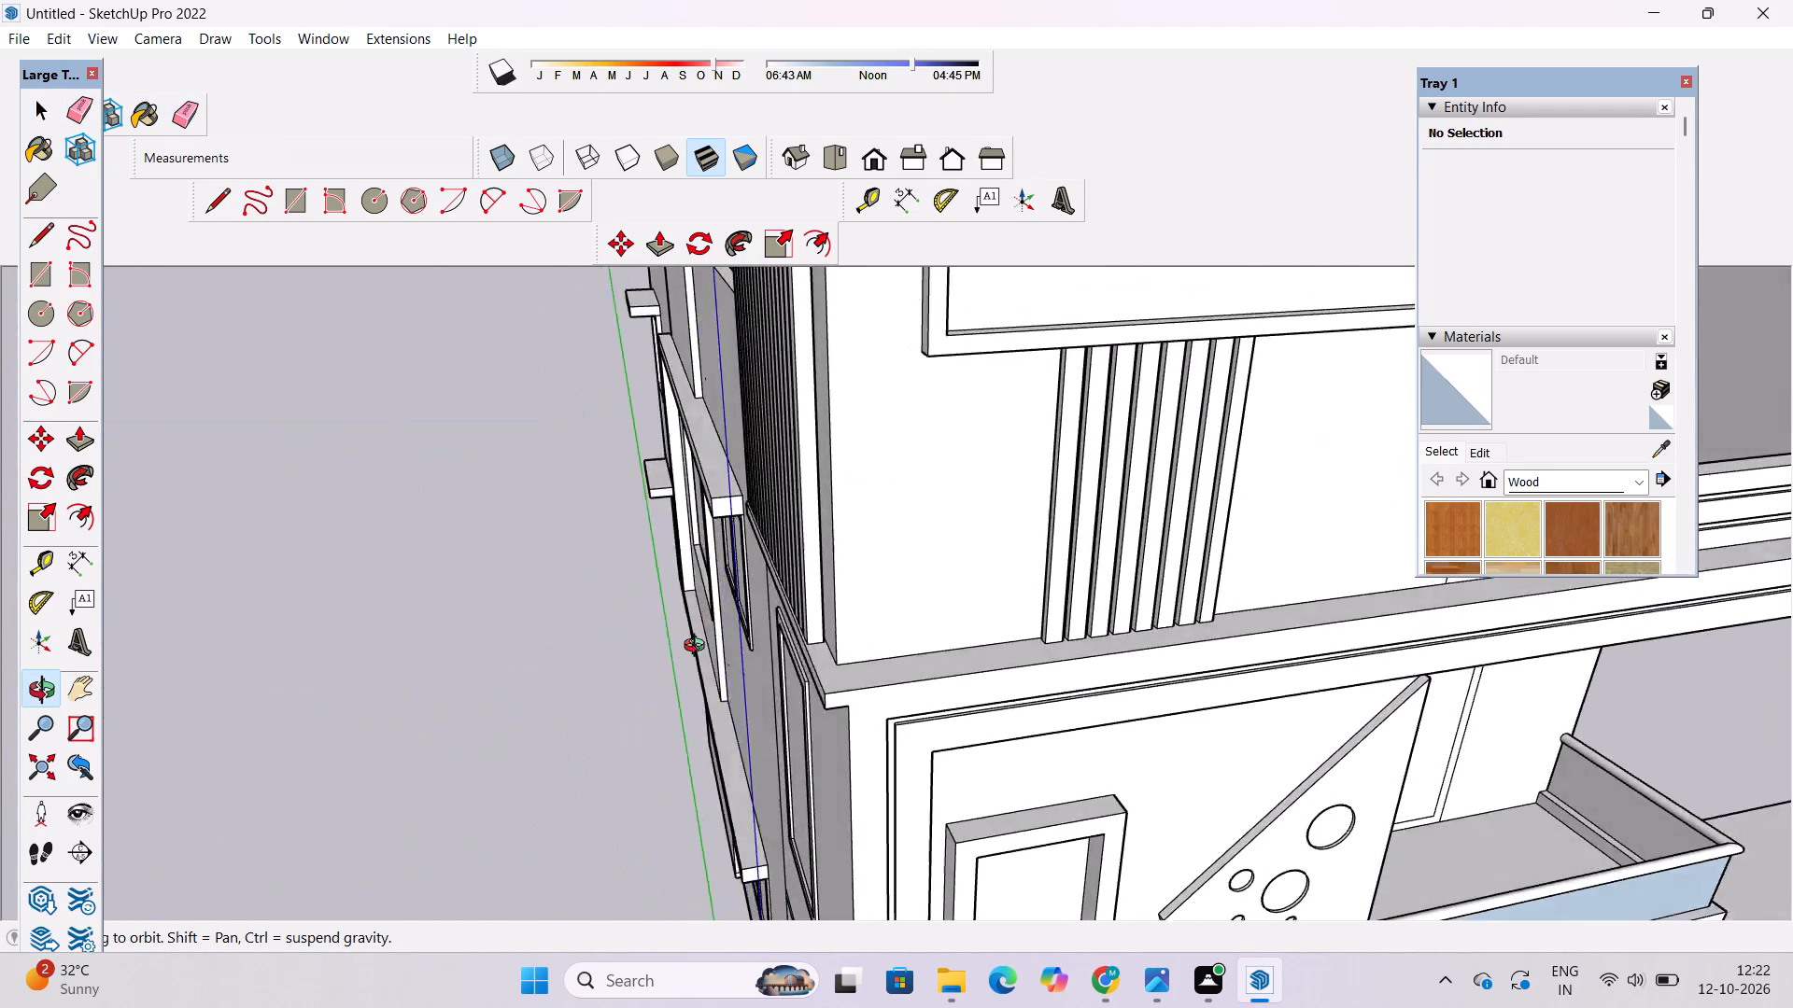
{"action": "left_click_drag", "start_coordinate": [699, 648], "coordinate": [555, 690]}
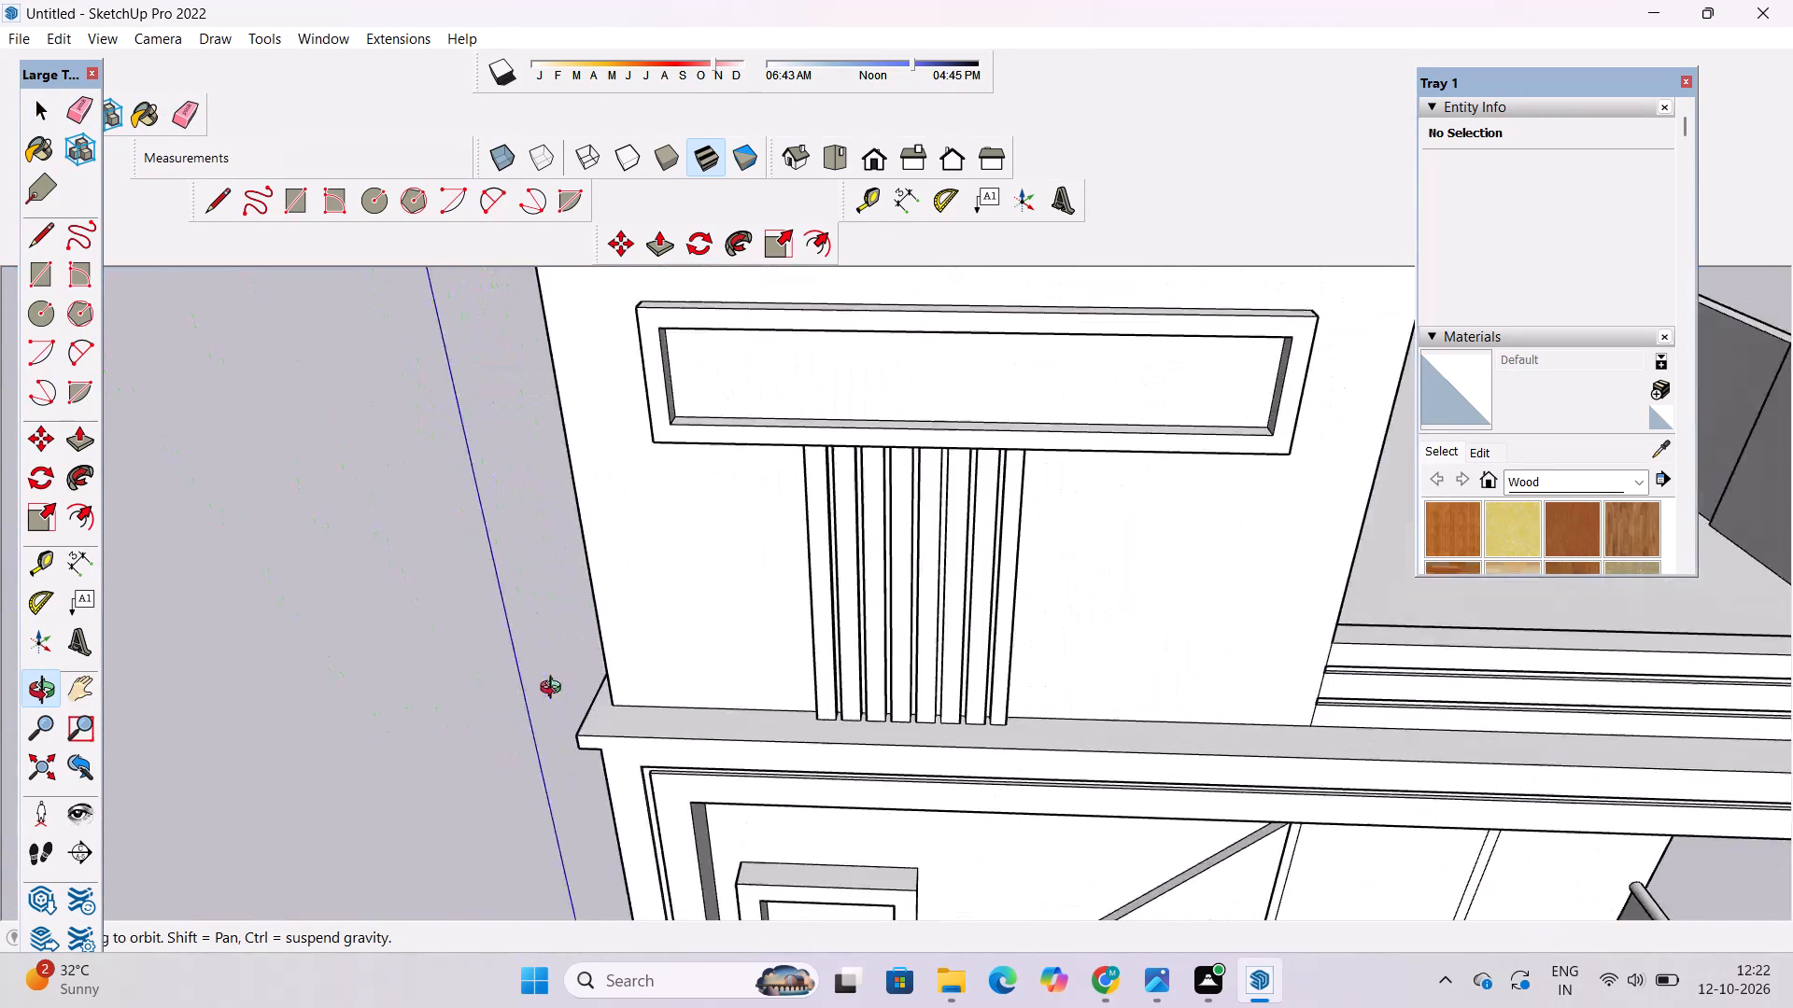
{"action": "left_click_drag", "start_coordinate": [555, 690], "coordinate": [746, 674]}
{"action": "scroll", "coordinate": [738, 624], "scroll_direction": "down", "scroll_amount": 7}
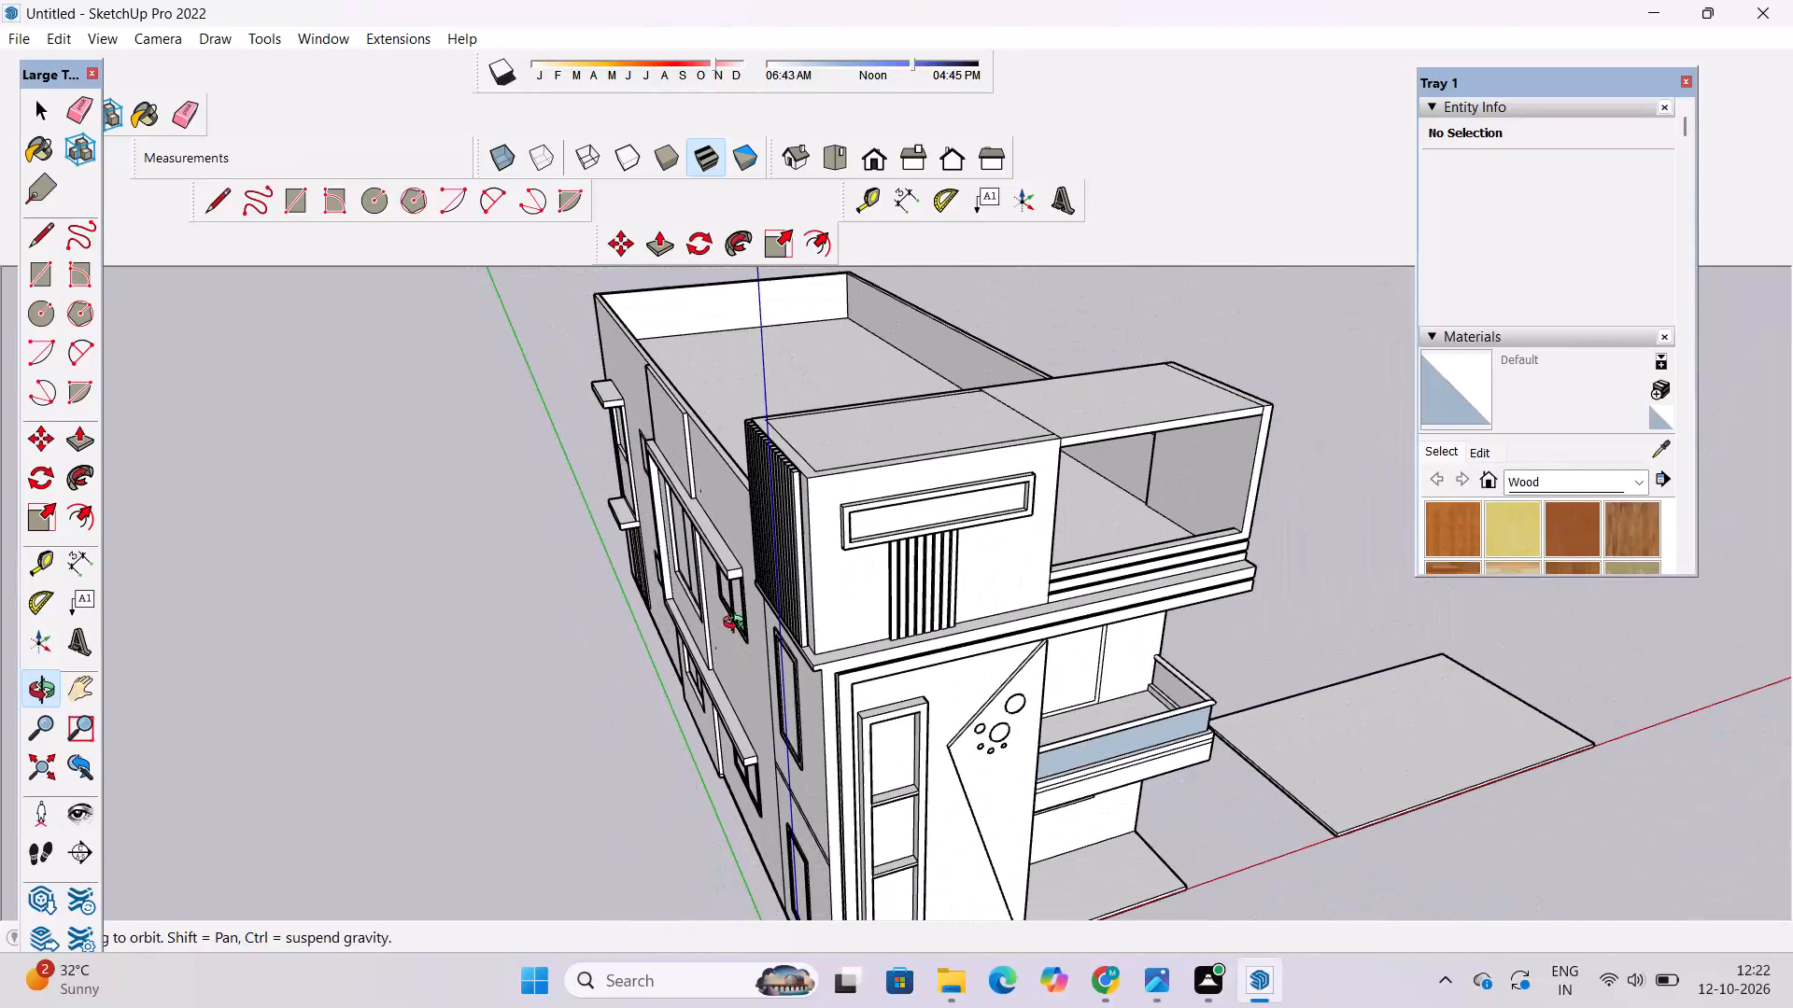
{"action": "scroll", "coordinate": [738, 624], "scroll_direction": "down", "scroll_amount": 5}
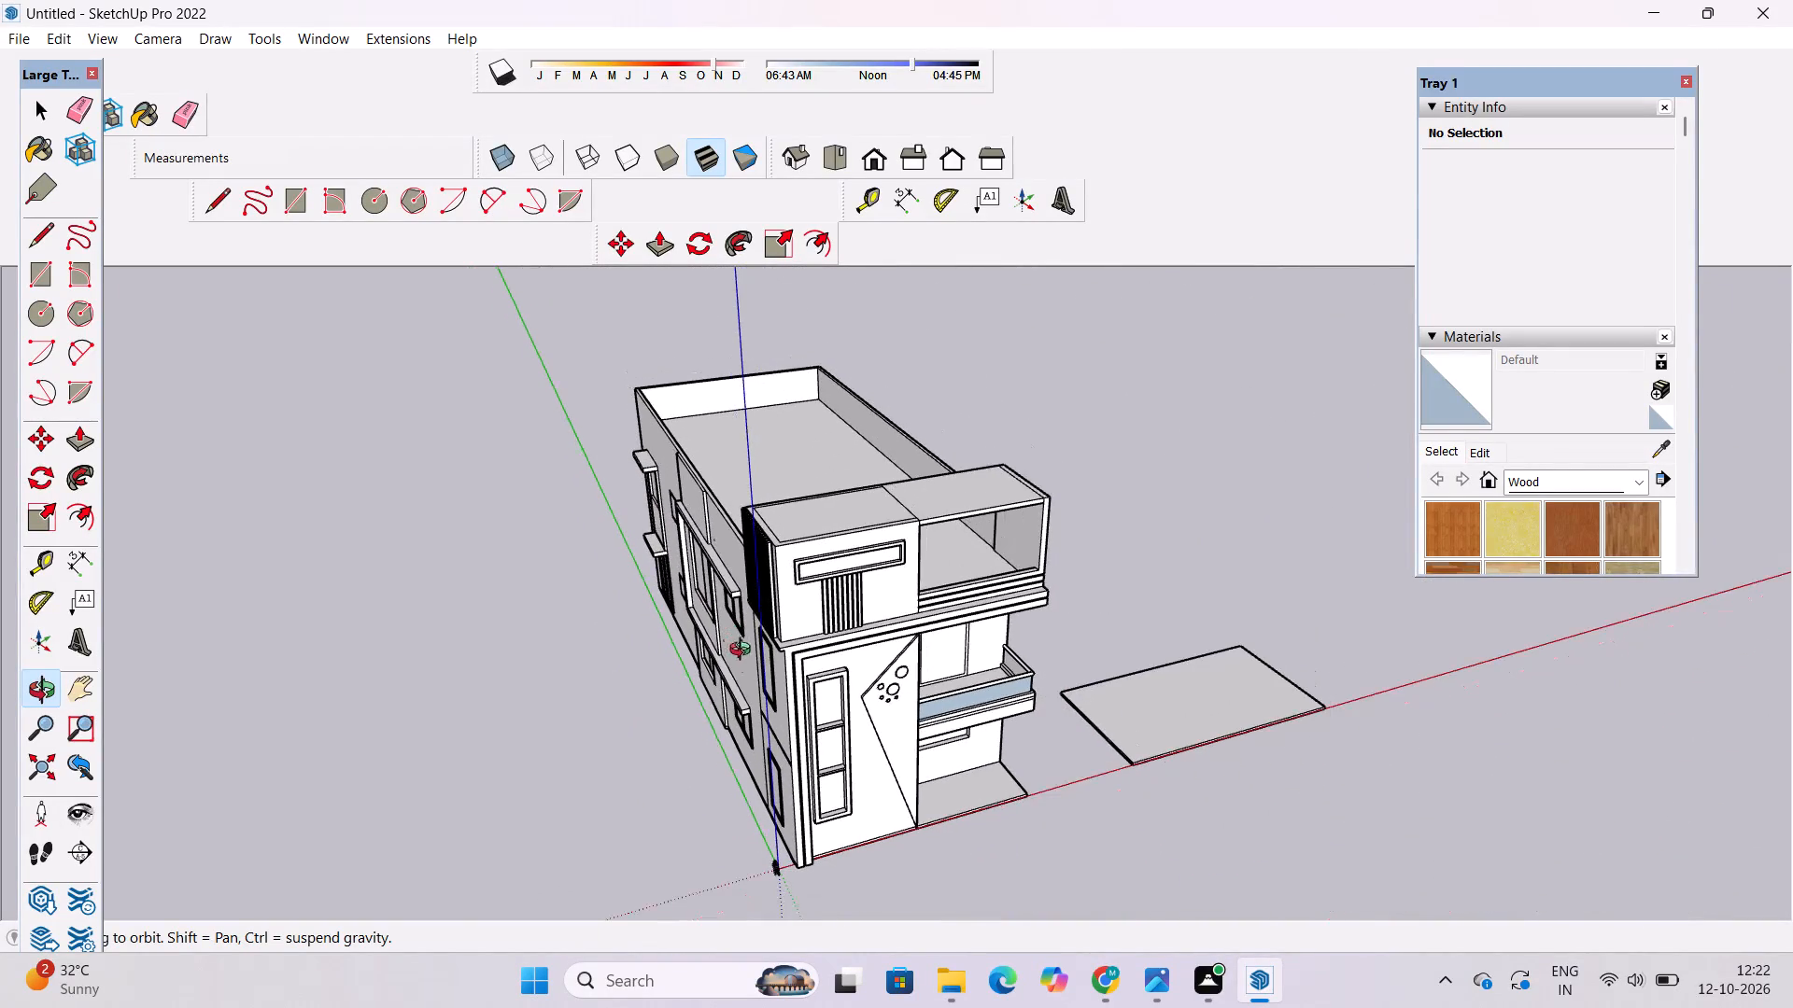
{"action": "scroll", "coordinate": [757, 595], "scroll_direction": "down", "scroll_amount": 5}
{"action": "scroll", "coordinate": [785, 688], "scroll_direction": "up", "scroll_amount": 2}
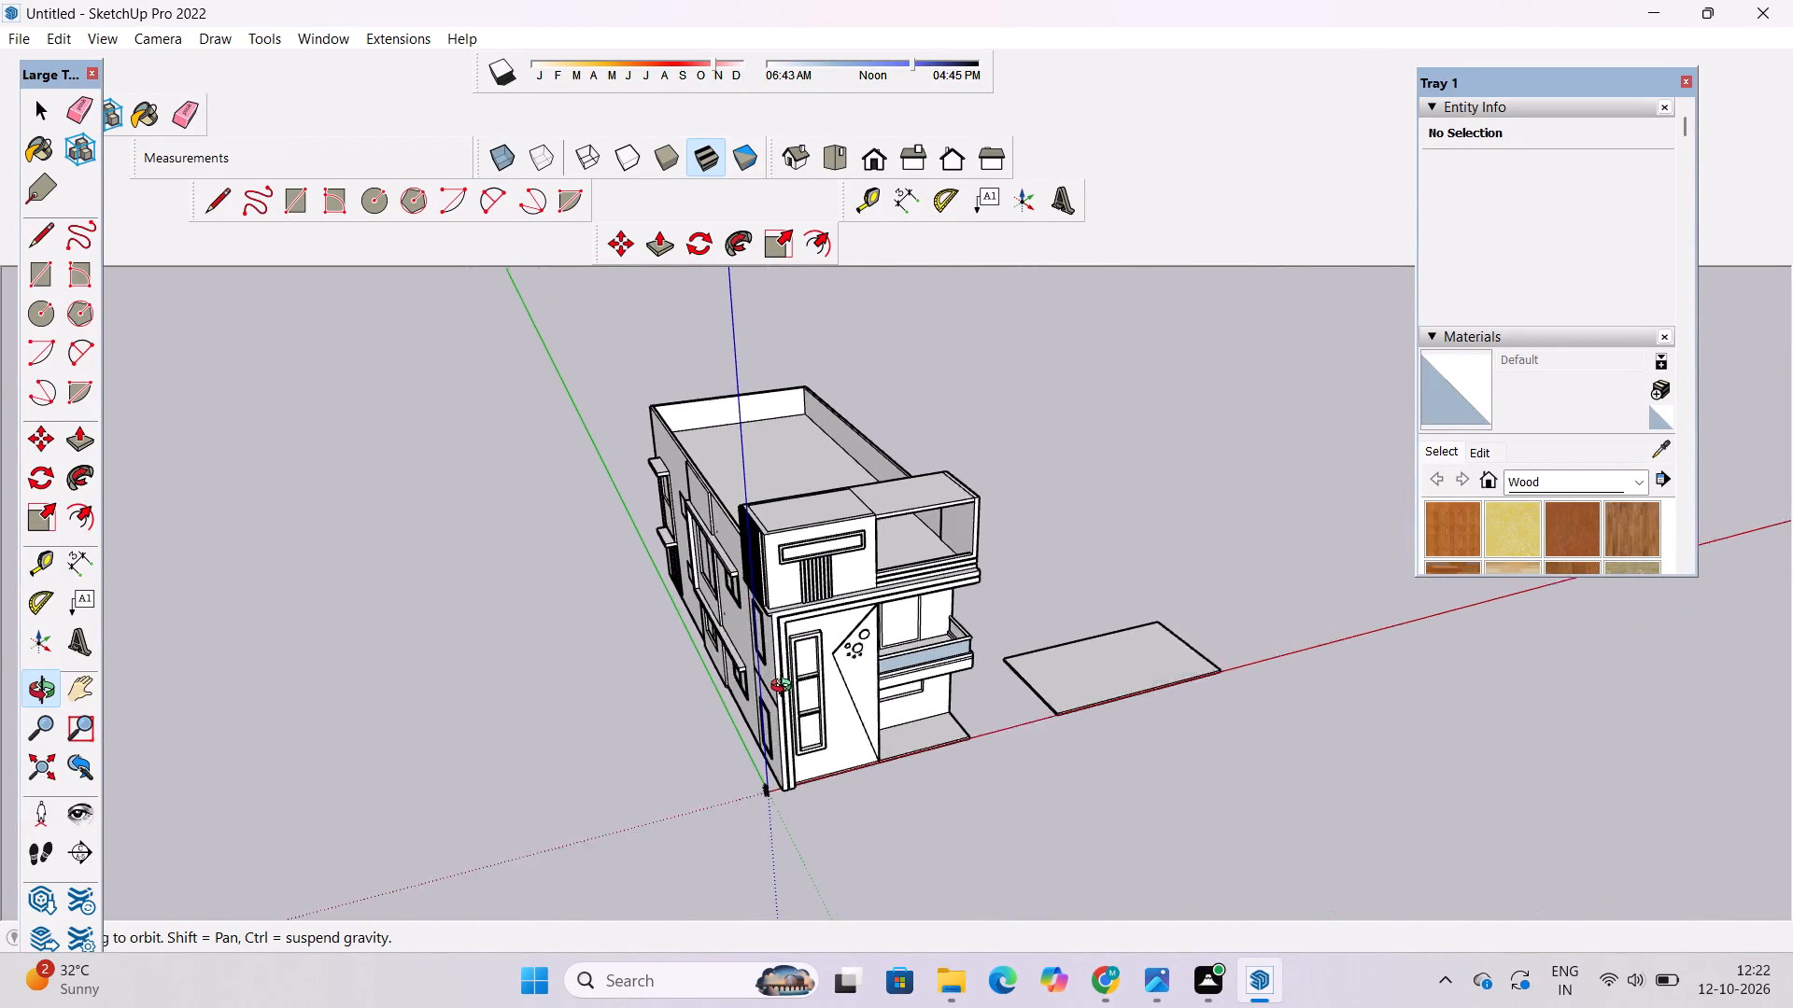
{"action": "scroll", "coordinate": [785, 688], "scroll_direction": "up", "scroll_amount": 3}
{"action": "left_click_drag", "start_coordinate": [816, 699], "coordinate": [764, 703]}
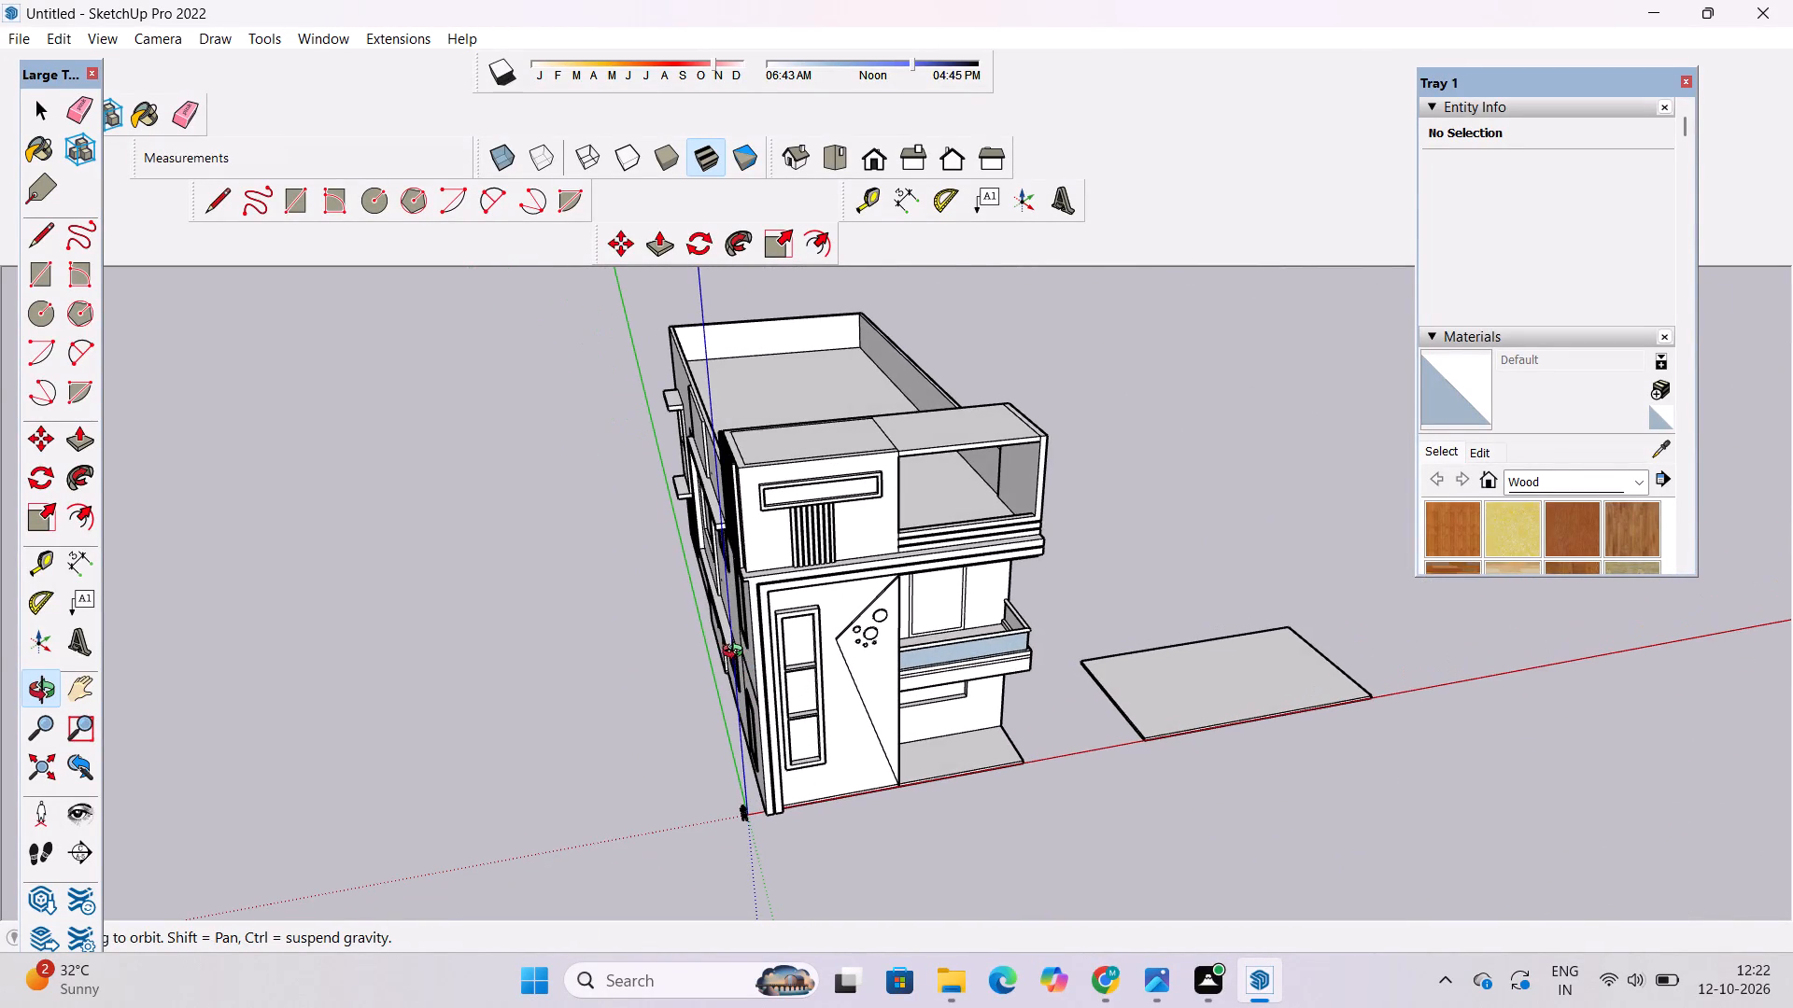
{"action": "scroll", "coordinate": [726, 645], "scroll_direction": "up", "scroll_amount": 4}
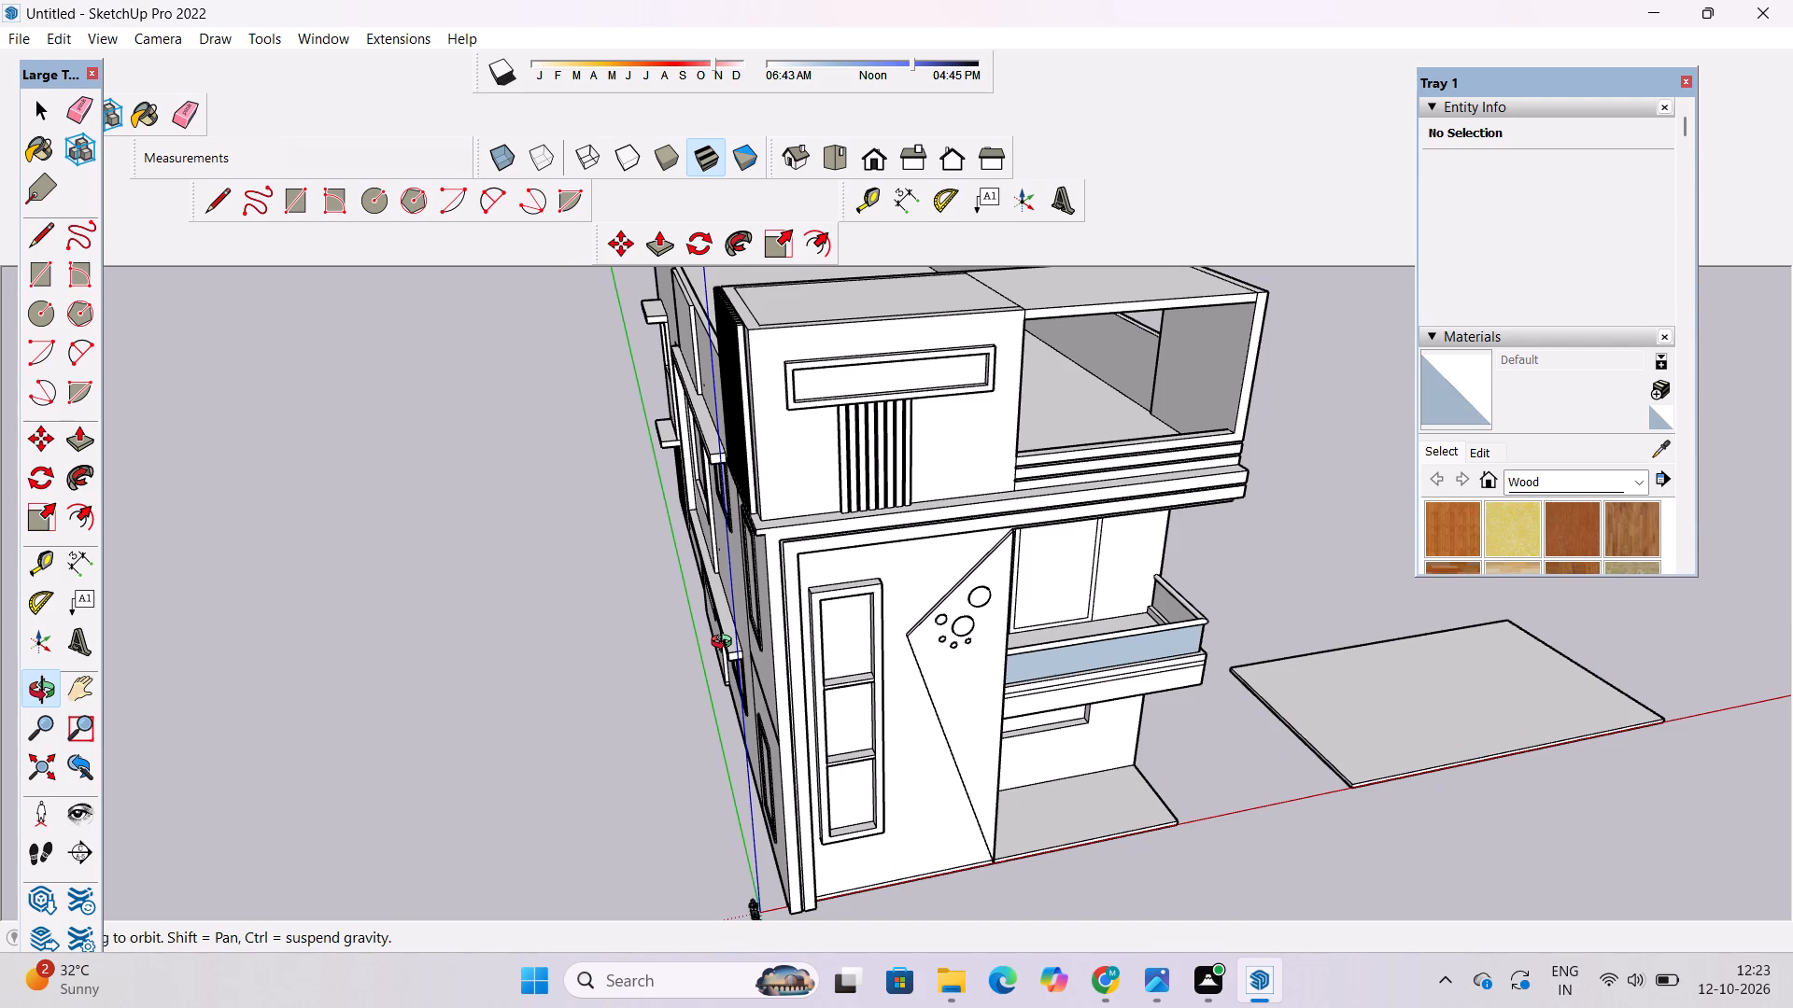
{"action": "scroll", "coordinate": [726, 643], "scroll_direction": "up", "scroll_amount": 3}
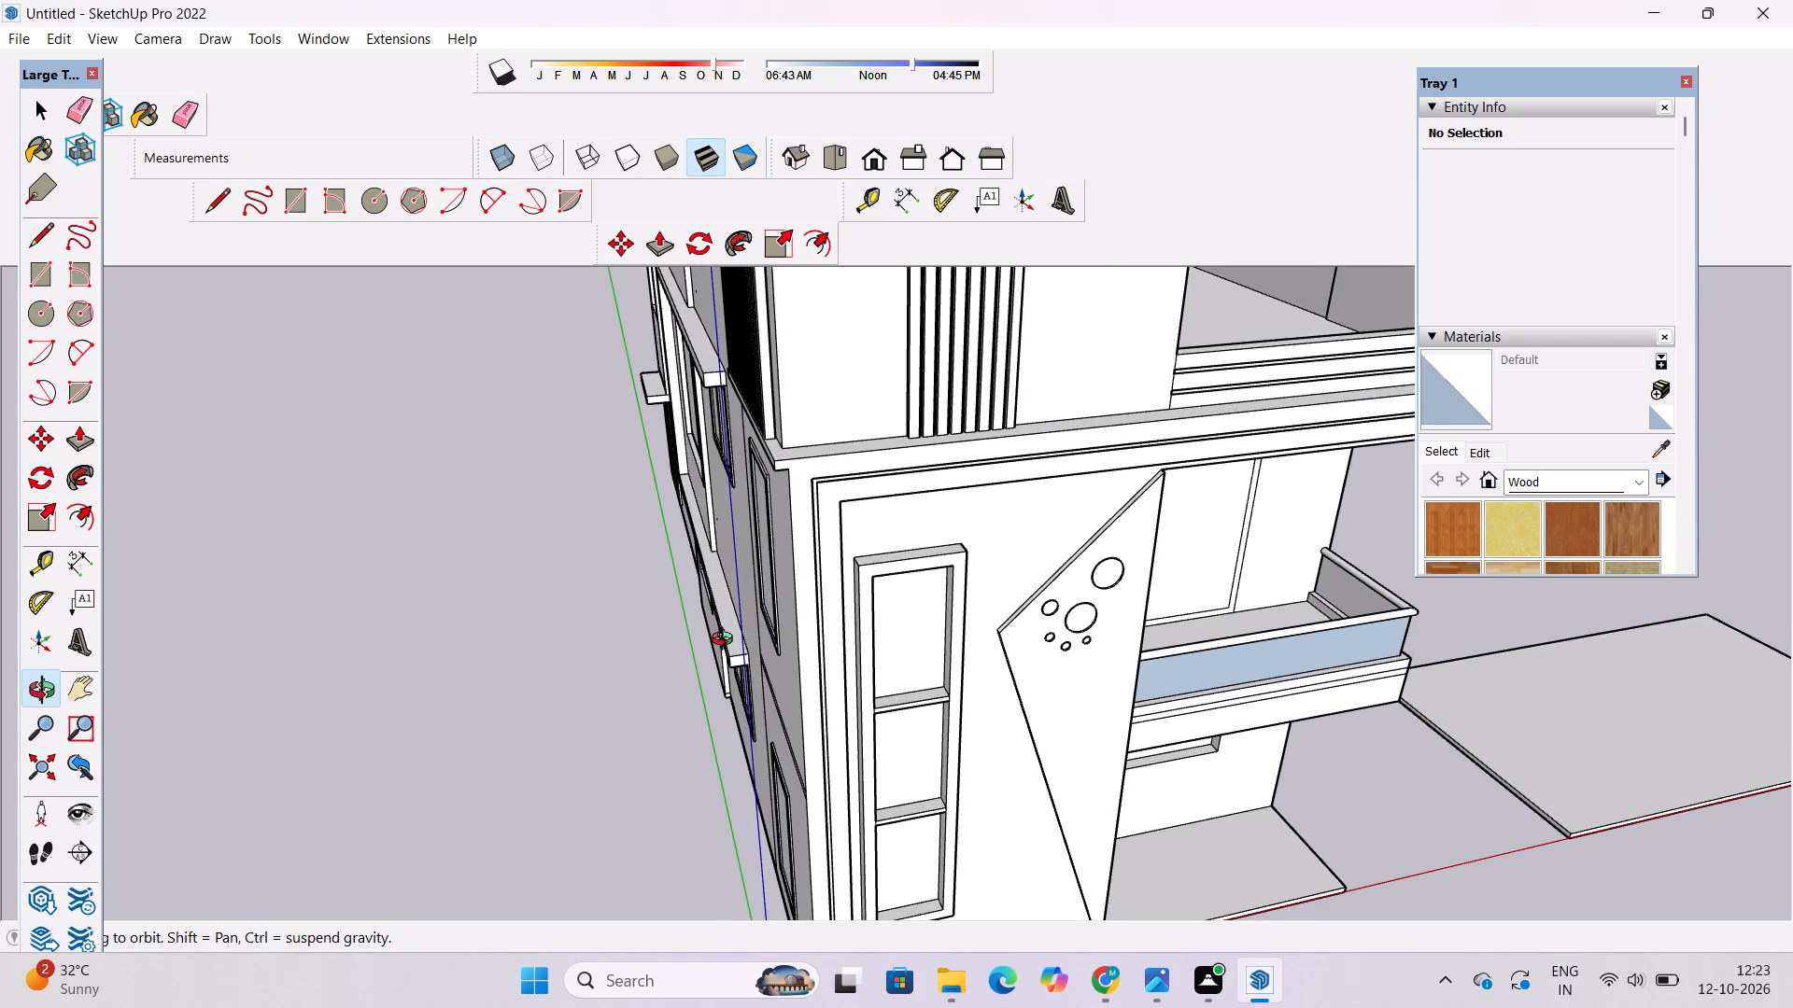
{"action": "scroll", "coordinate": [727, 641], "scroll_direction": "down", "scroll_amount": 5}
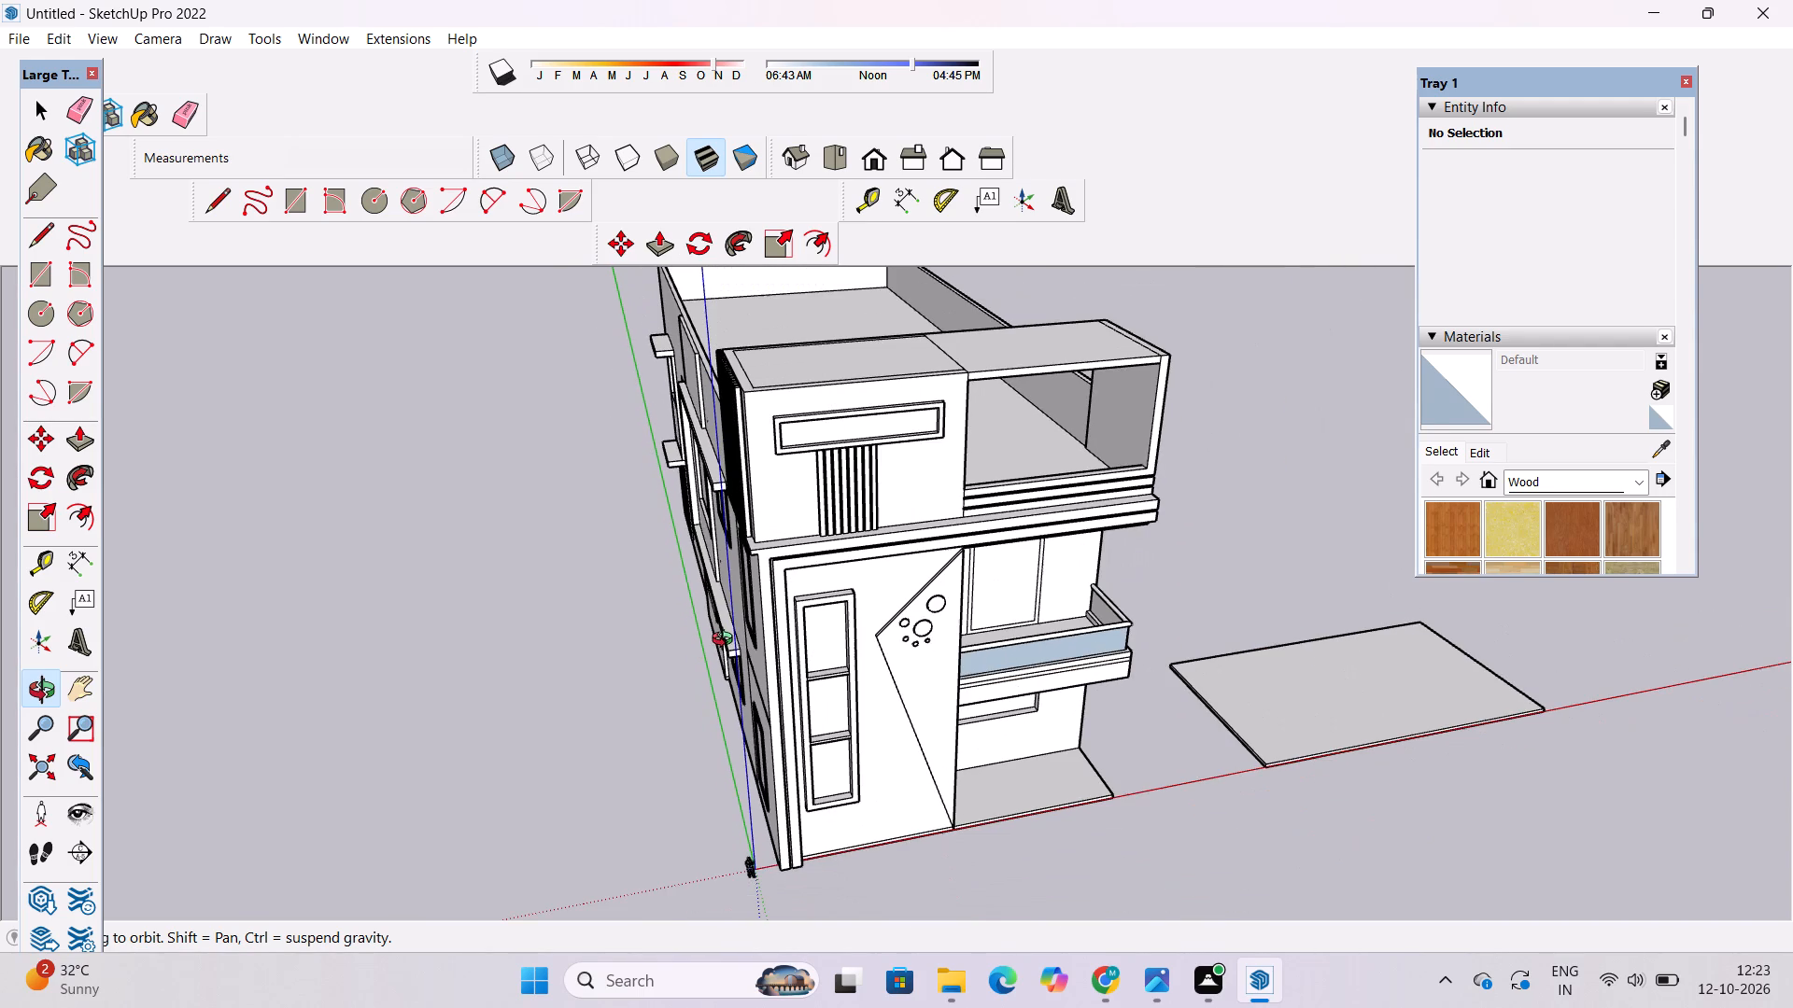
{"action": "scroll", "coordinate": [727, 661], "scroll_direction": "up", "scroll_amount": 4}
{"action": "left_click_drag", "start_coordinate": [733, 686], "coordinate": [600, 670]}
{"action": "left_click_drag", "start_coordinate": [587, 667], "coordinate": [713, 643]}
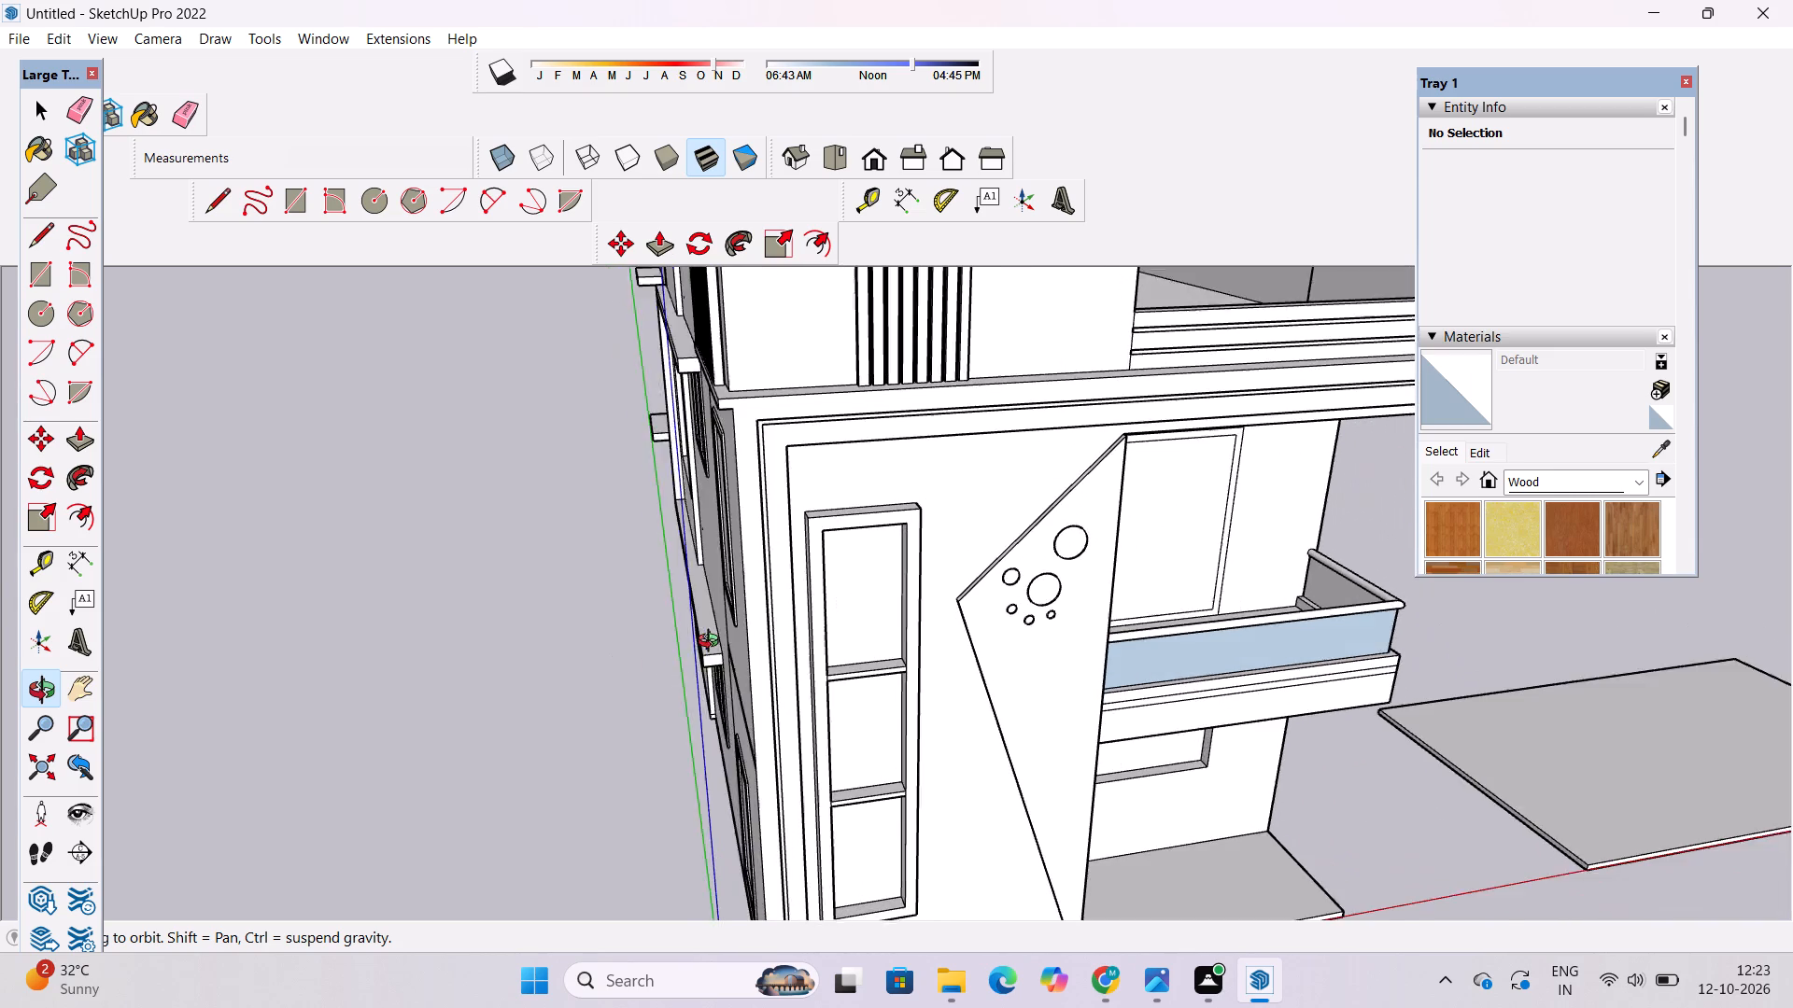
{"action": "left_click_drag", "start_coordinate": [713, 643], "coordinate": [729, 637]}
{"action": "scroll", "coordinate": [730, 637], "scroll_direction": "down", "scroll_amount": 5}
{"action": "left_click_drag", "start_coordinate": [865, 652], "coordinate": [742, 657]}
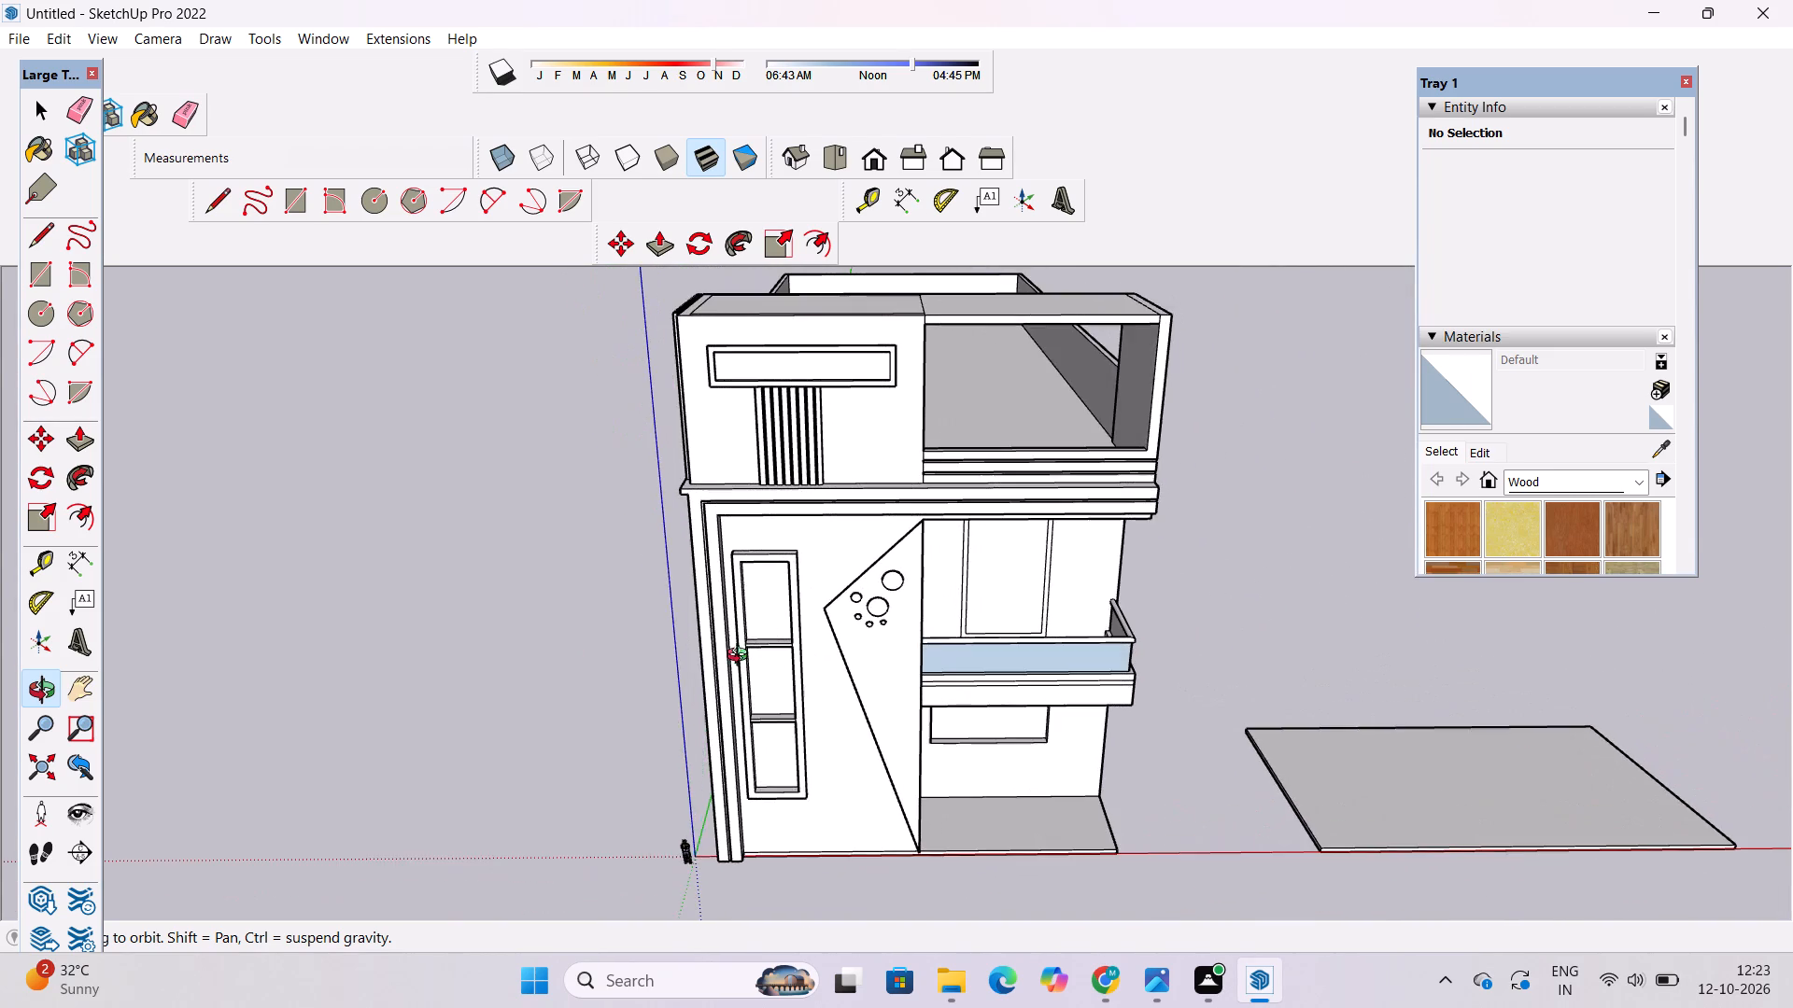
{"action": "scroll", "coordinate": [730, 657], "scroll_direction": "up", "scroll_amount": 4}
{"action": "scroll", "coordinate": [764, 622], "scroll_direction": "down", "scroll_amount": 4}
{"action": "left_click_drag", "start_coordinate": [709, 647], "coordinate": [775, 553]}
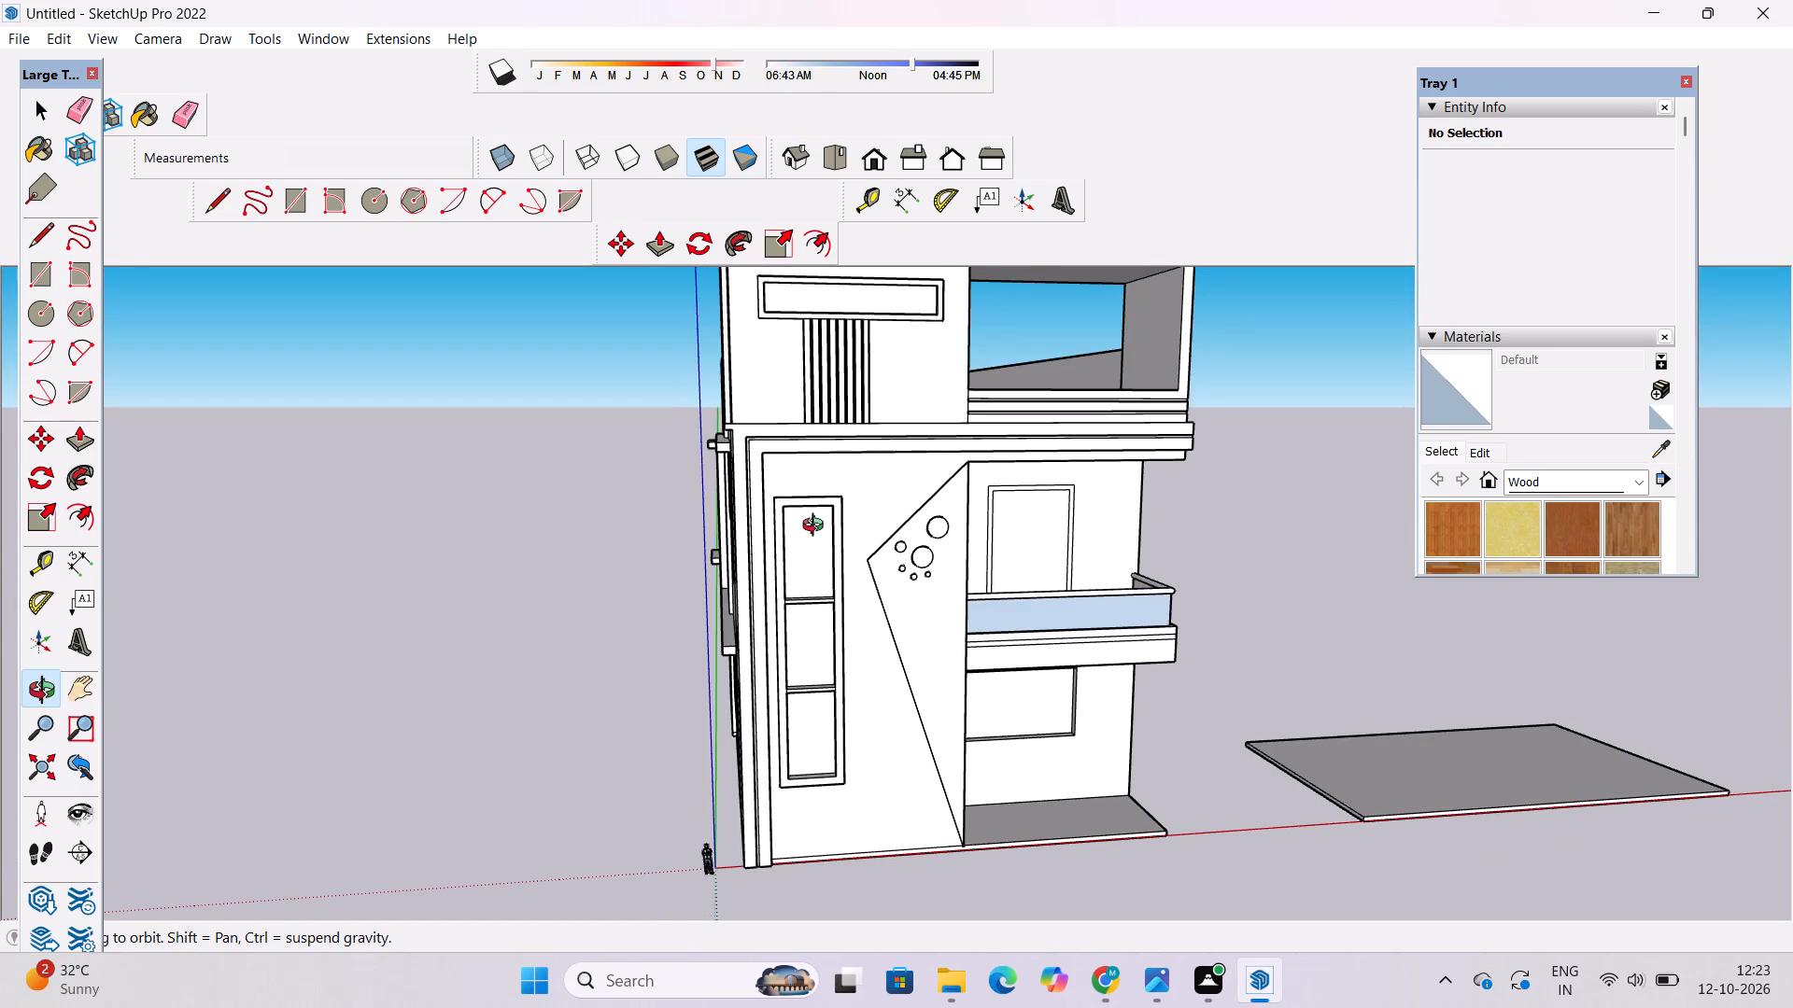
{"action": "scroll", "coordinate": [755, 597], "scroll_direction": "up", "scroll_amount": 1}
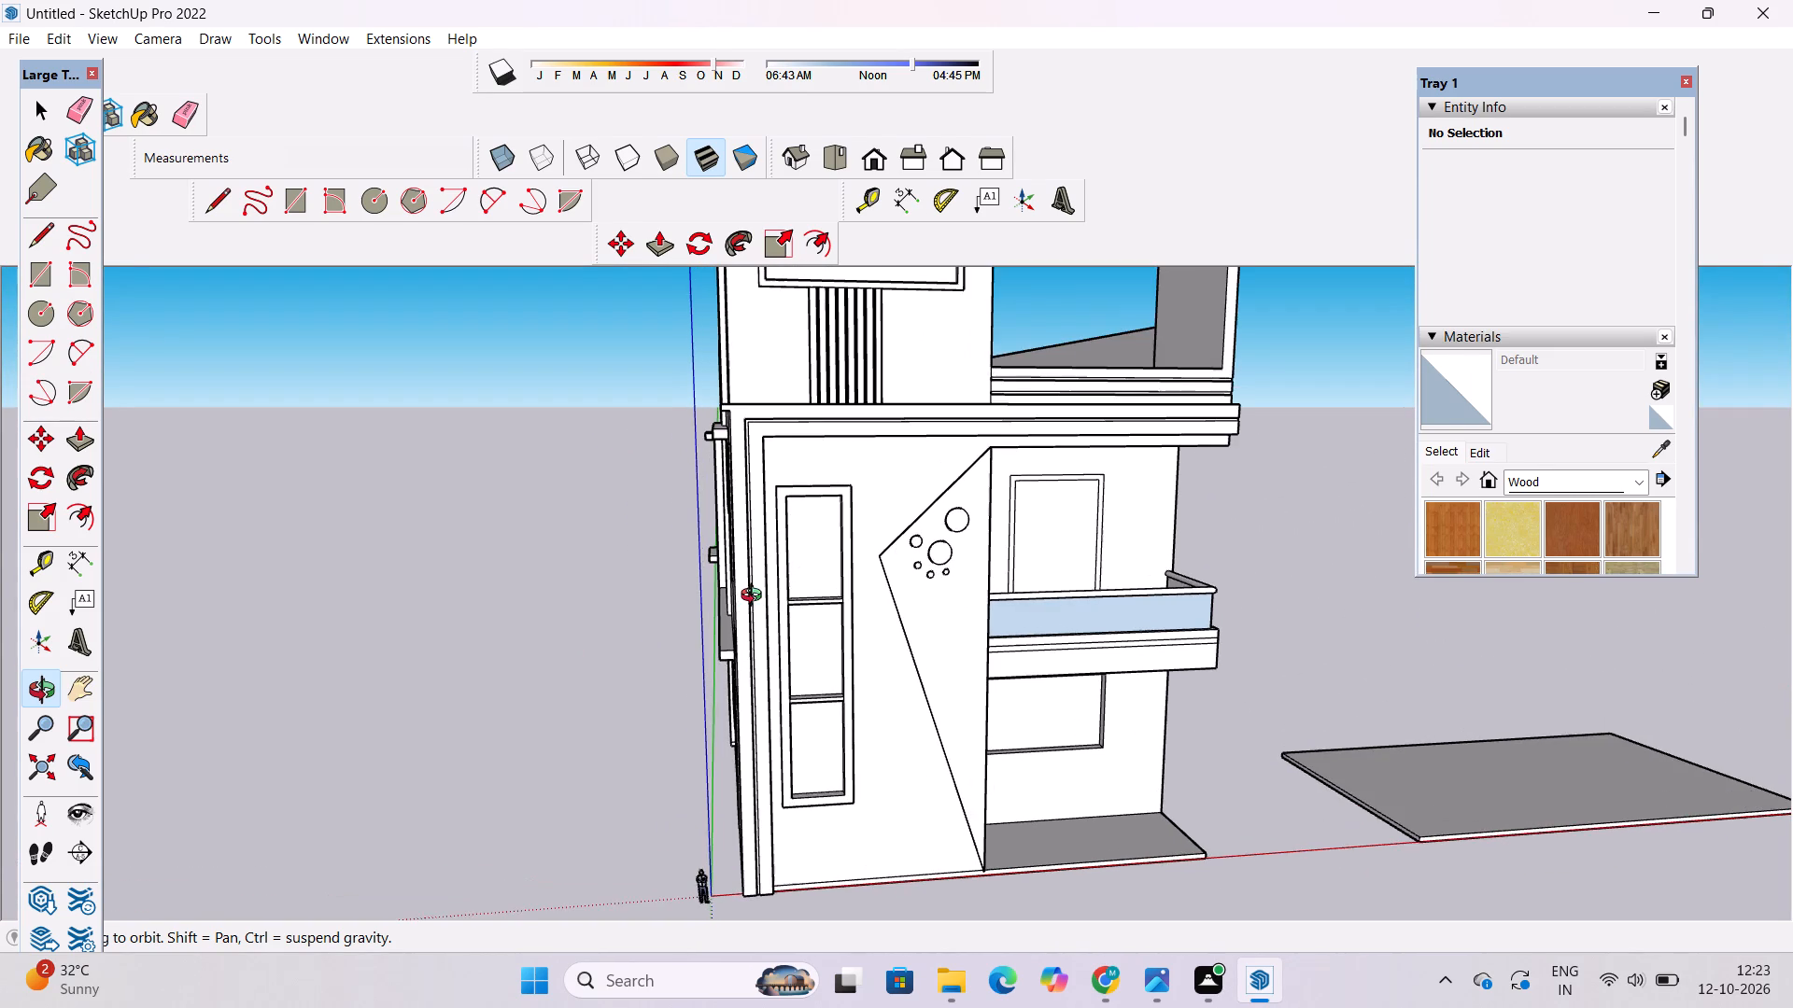
{"action": "scroll", "coordinate": [738, 532], "scroll_direction": "down", "scroll_amount": 4}
{"action": "left_click_drag", "start_coordinate": [714, 614], "coordinate": [728, 555]}
{"action": "scroll", "coordinate": [726, 534], "scroll_direction": "up", "scroll_amount": 7}
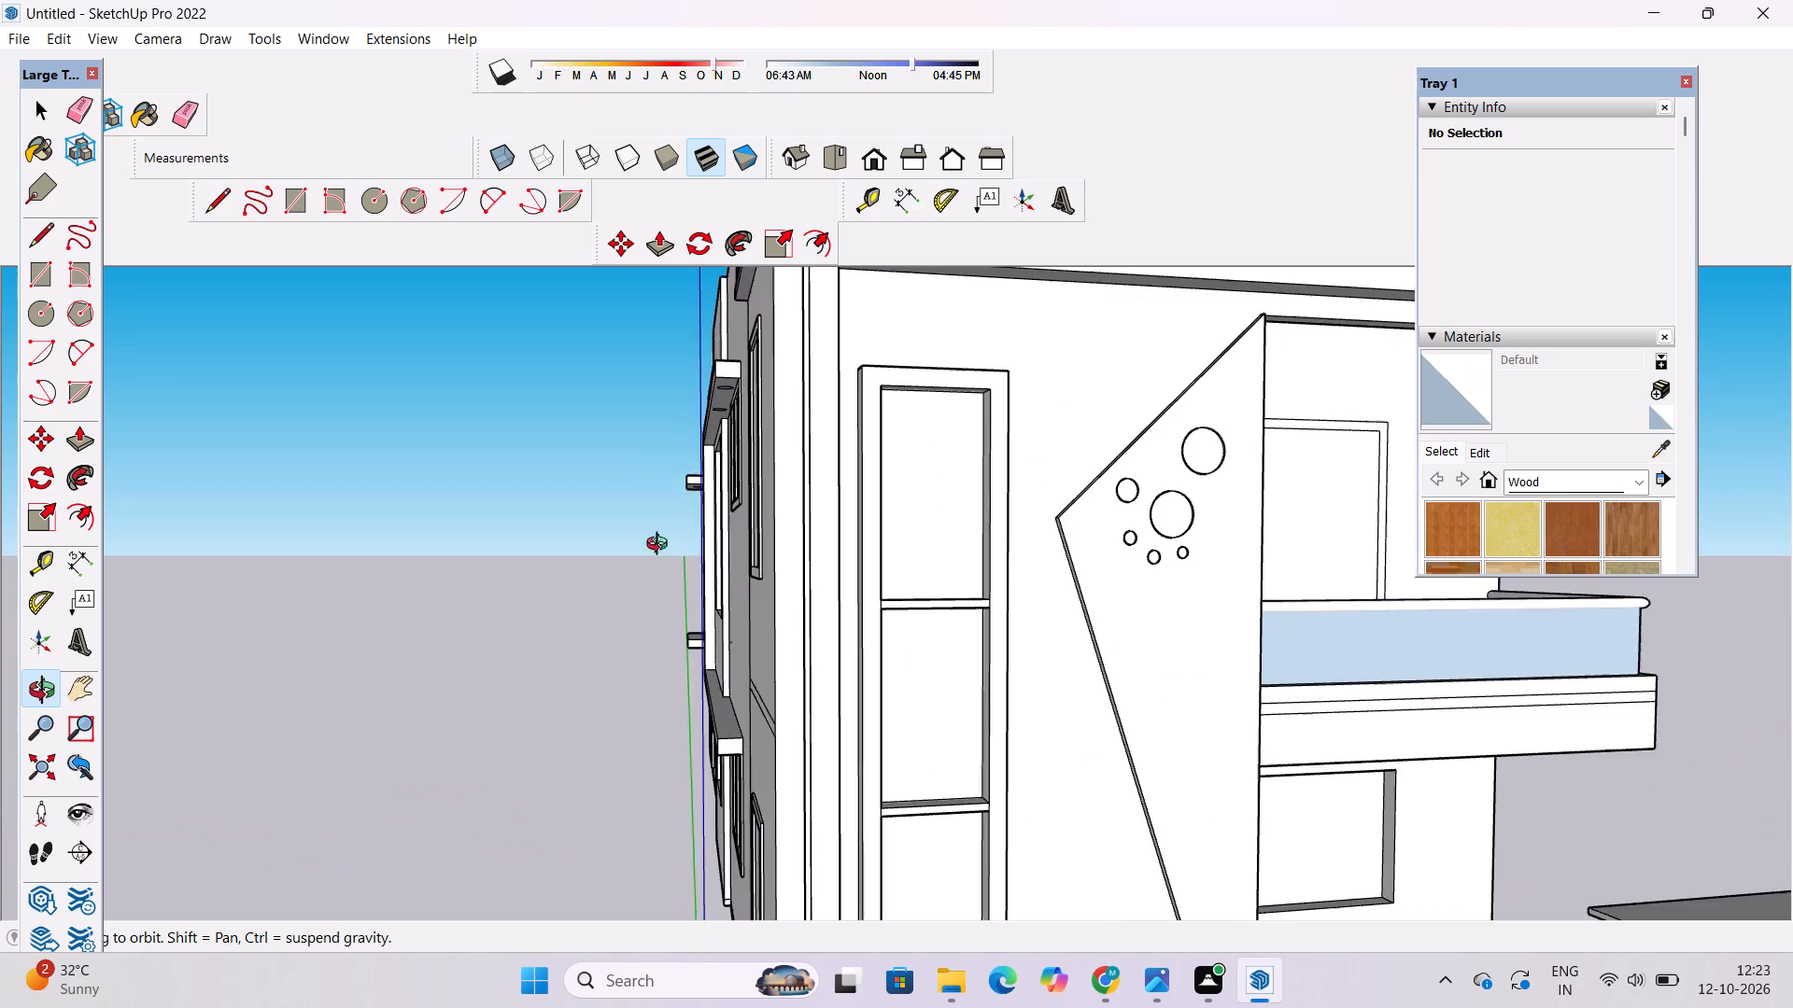
{"action": "left_click_drag", "start_coordinate": [510, 601], "coordinate": [839, 639]}
{"action": "scroll", "coordinate": [892, 567], "scroll_direction": "down", "scroll_amount": 6}
{"action": "left_click_drag", "start_coordinate": [1370, 609], "coordinate": [1242, 583]}
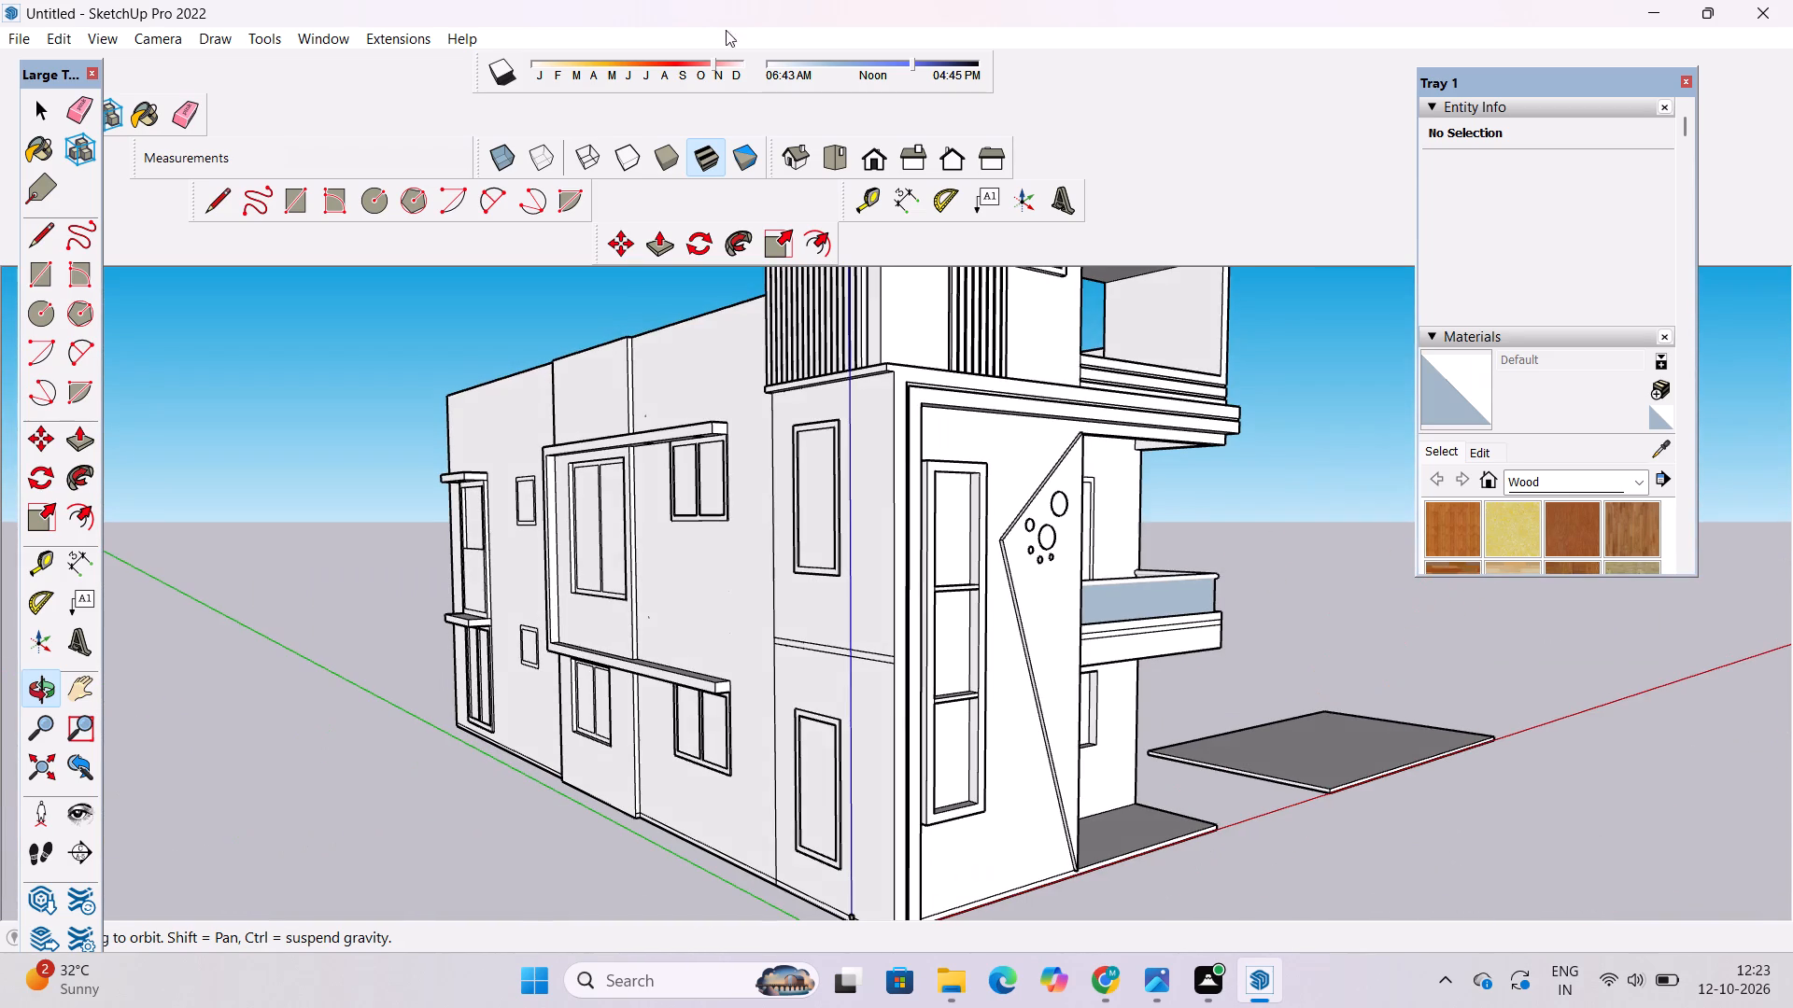
{"action": "scroll", "coordinate": [732, 292], "scroll_direction": "down", "scroll_amount": 1}
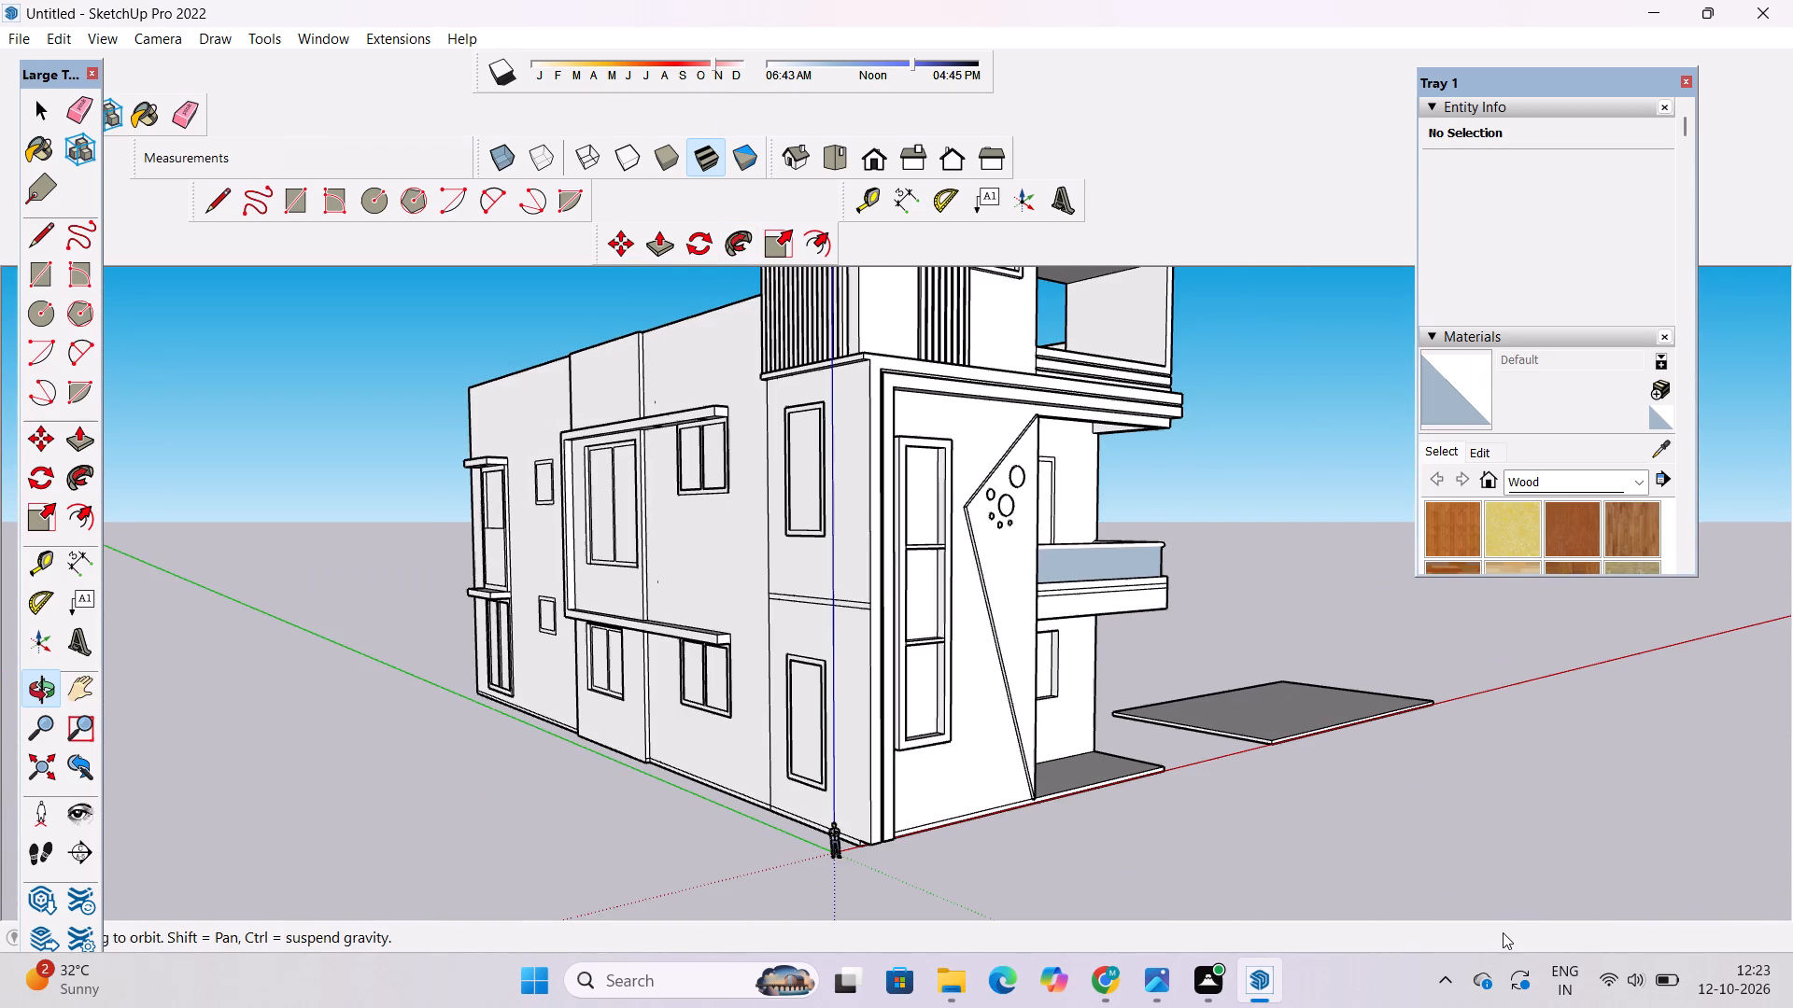
{"action": "scroll", "coordinate": [1503, 932], "scroll_direction": "down", "scroll_amount": 4}
Examine the front elevation's balcony end and the plain side wall opposite the finned facade.
{"action": "scroll", "coordinate": [1037, 721], "scroll_direction": "down", "scroll_amount": 5}
{"action": "left_click_drag", "start_coordinate": [1336, 762], "coordinate": [1144, 771]}
{"action": "scroll", "coordinate": [1198, 691], "scroll_direction": "up", "scroll_amount": 5}
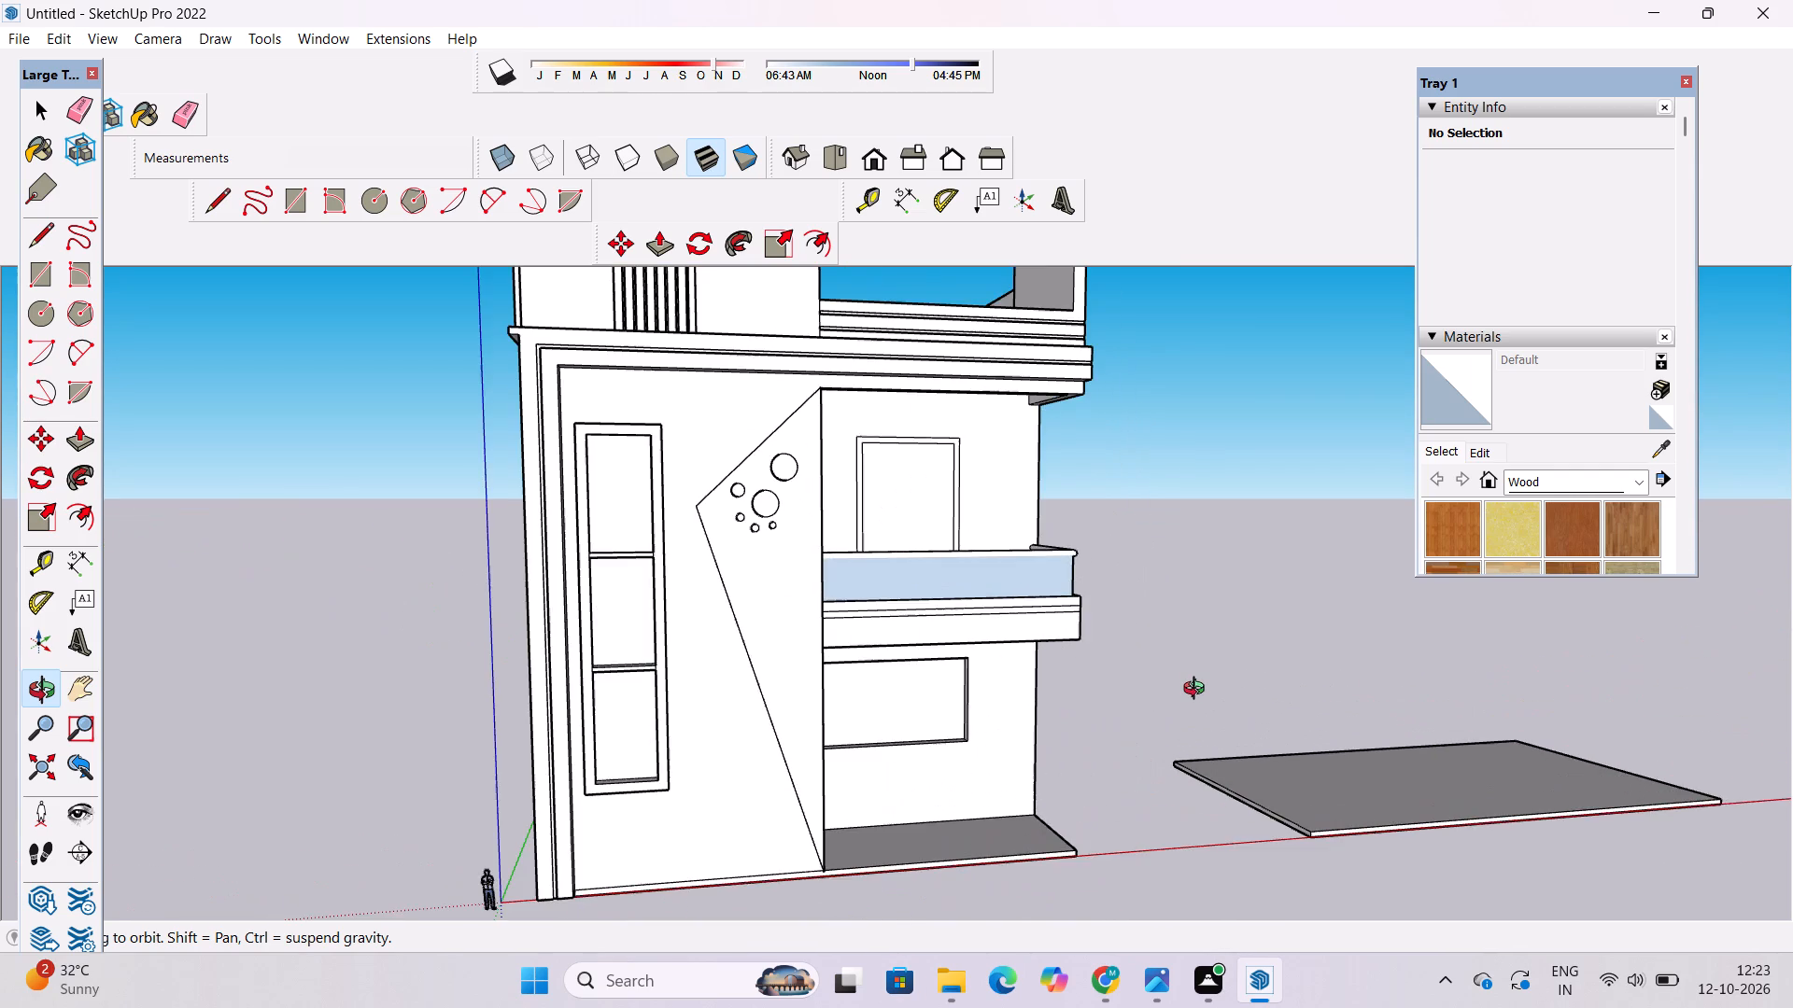
{"action": "scroll", "coordinate": [1198, 691], "scroll_direction": "up", "scroll_amount": 2}
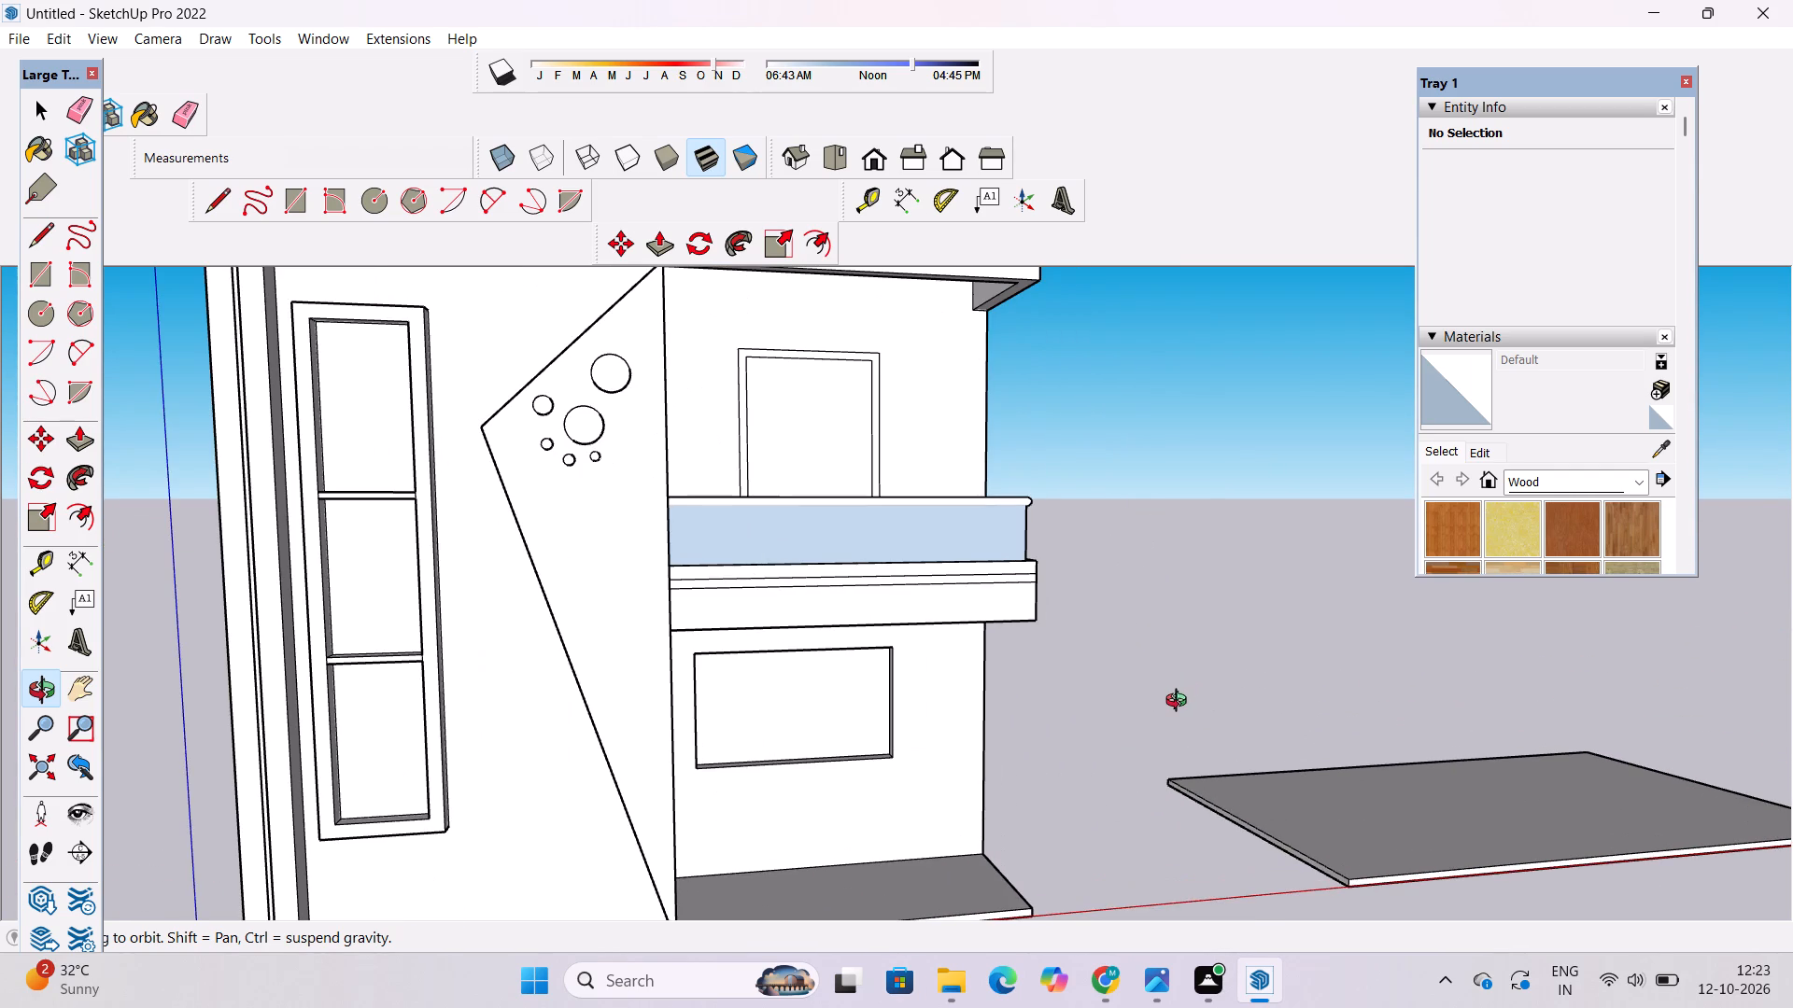
{"action": "scroll", "coordinate": [1180, 703], "scroll_direction": "down", "scroll_amount": 4}
{"action": "left_click_drag", "start_coordinate": [1321, 764], "coordinate": [968, 822]}
{"action": "scroll", "coordinate": [994, 718], "scroll_direction": "up", "scroll_amount": 5}
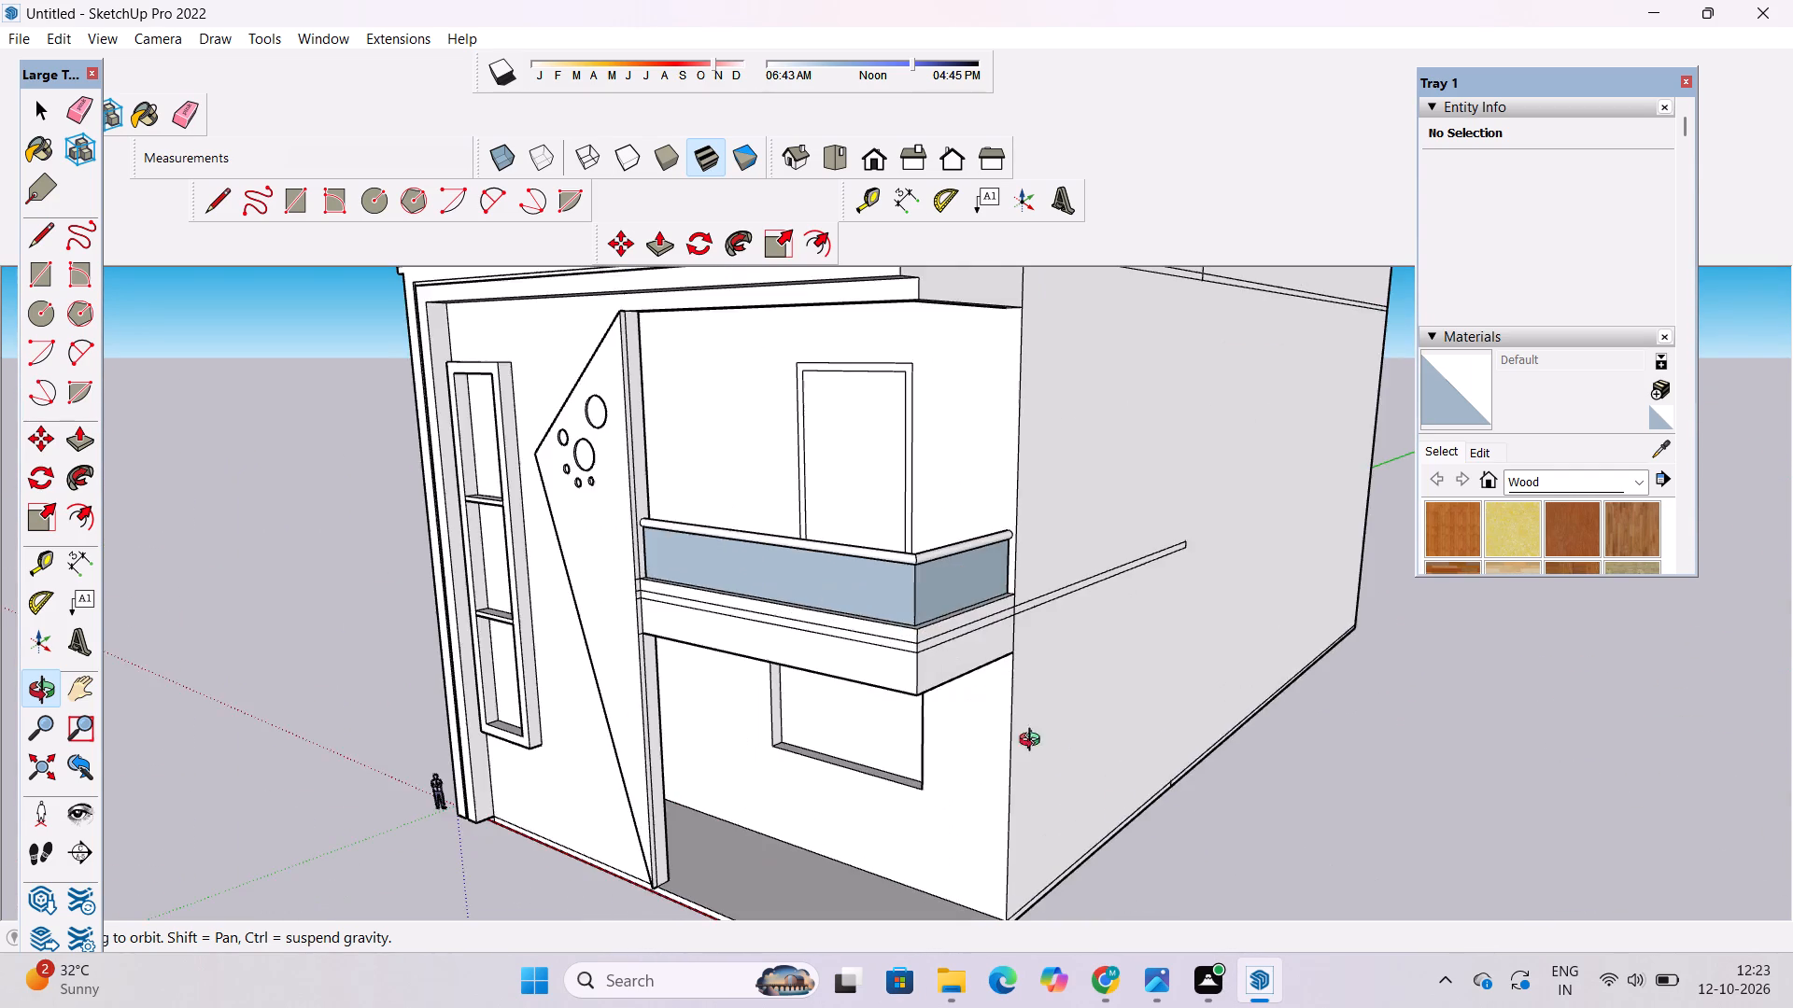
{"action": "left_click_drag", "start_coordinate": [1165, 822], "coordinate": [1107, 762]}
{"action": "scroll", "coordinate": [1105, 762], "scroll_direction": "up", "scroll_amount": 1}
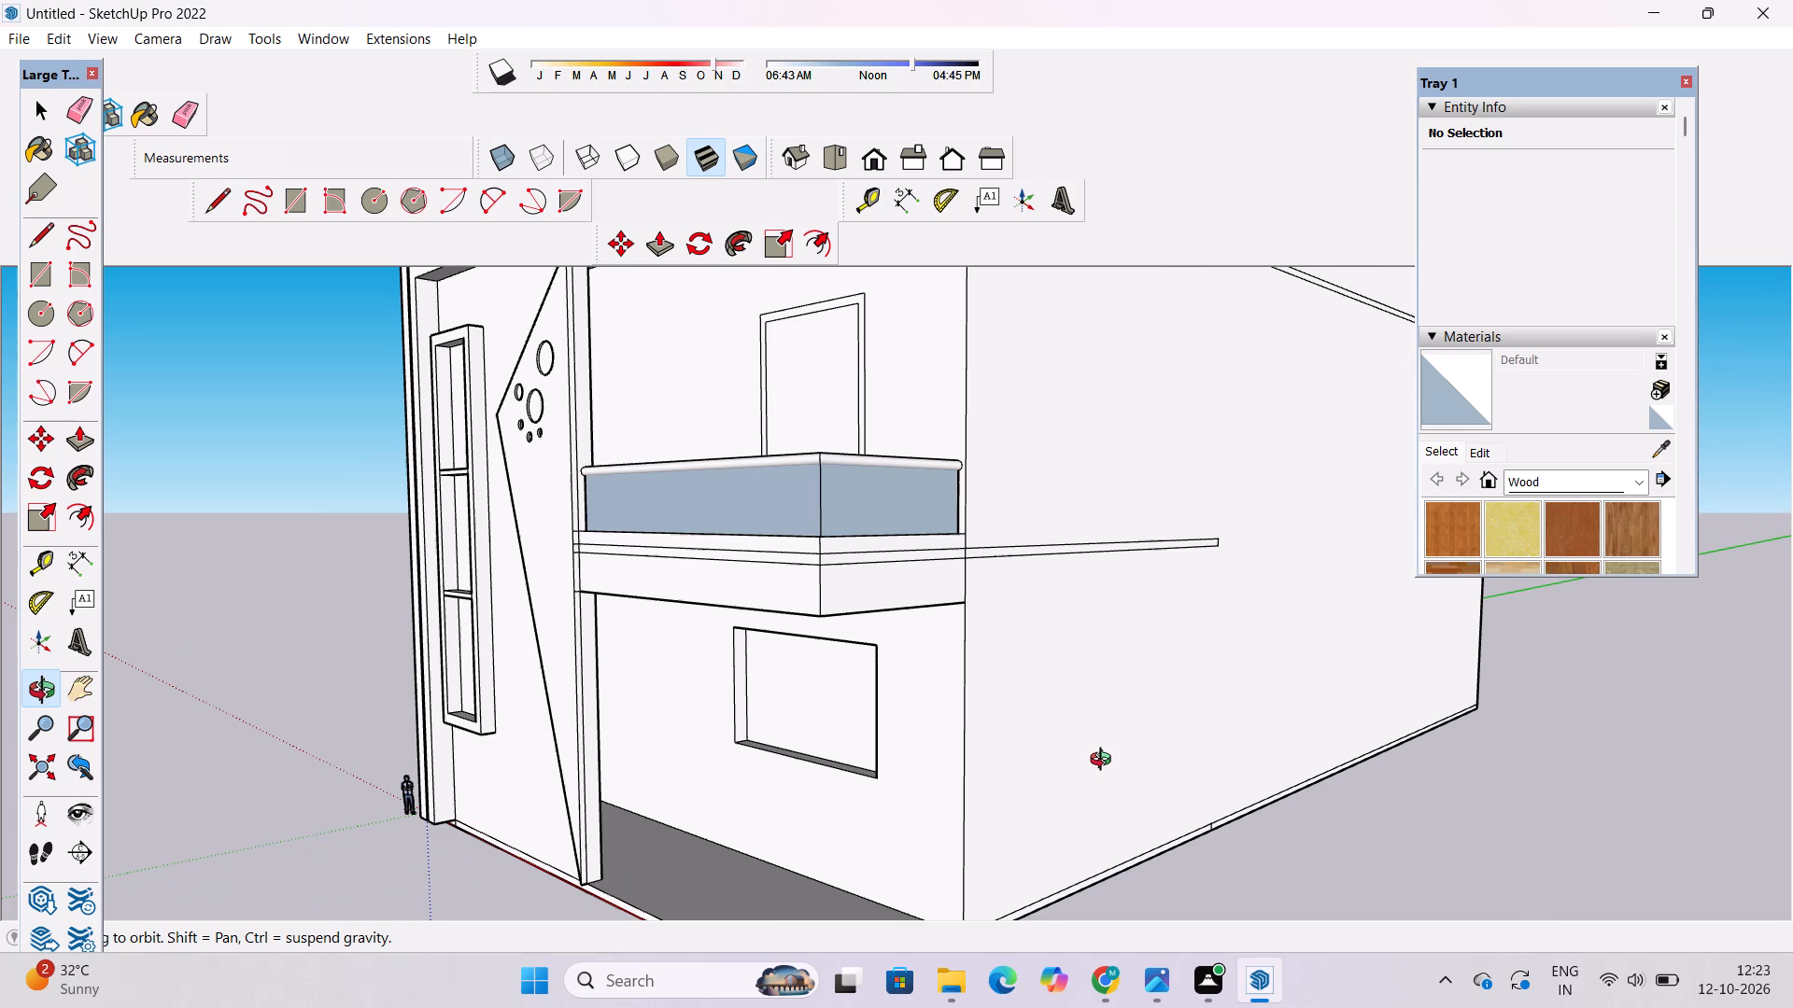
{"action": "scroll", "coordinate": [1105, 762], "scroll_direction": "down", "scroll_amount": 2}
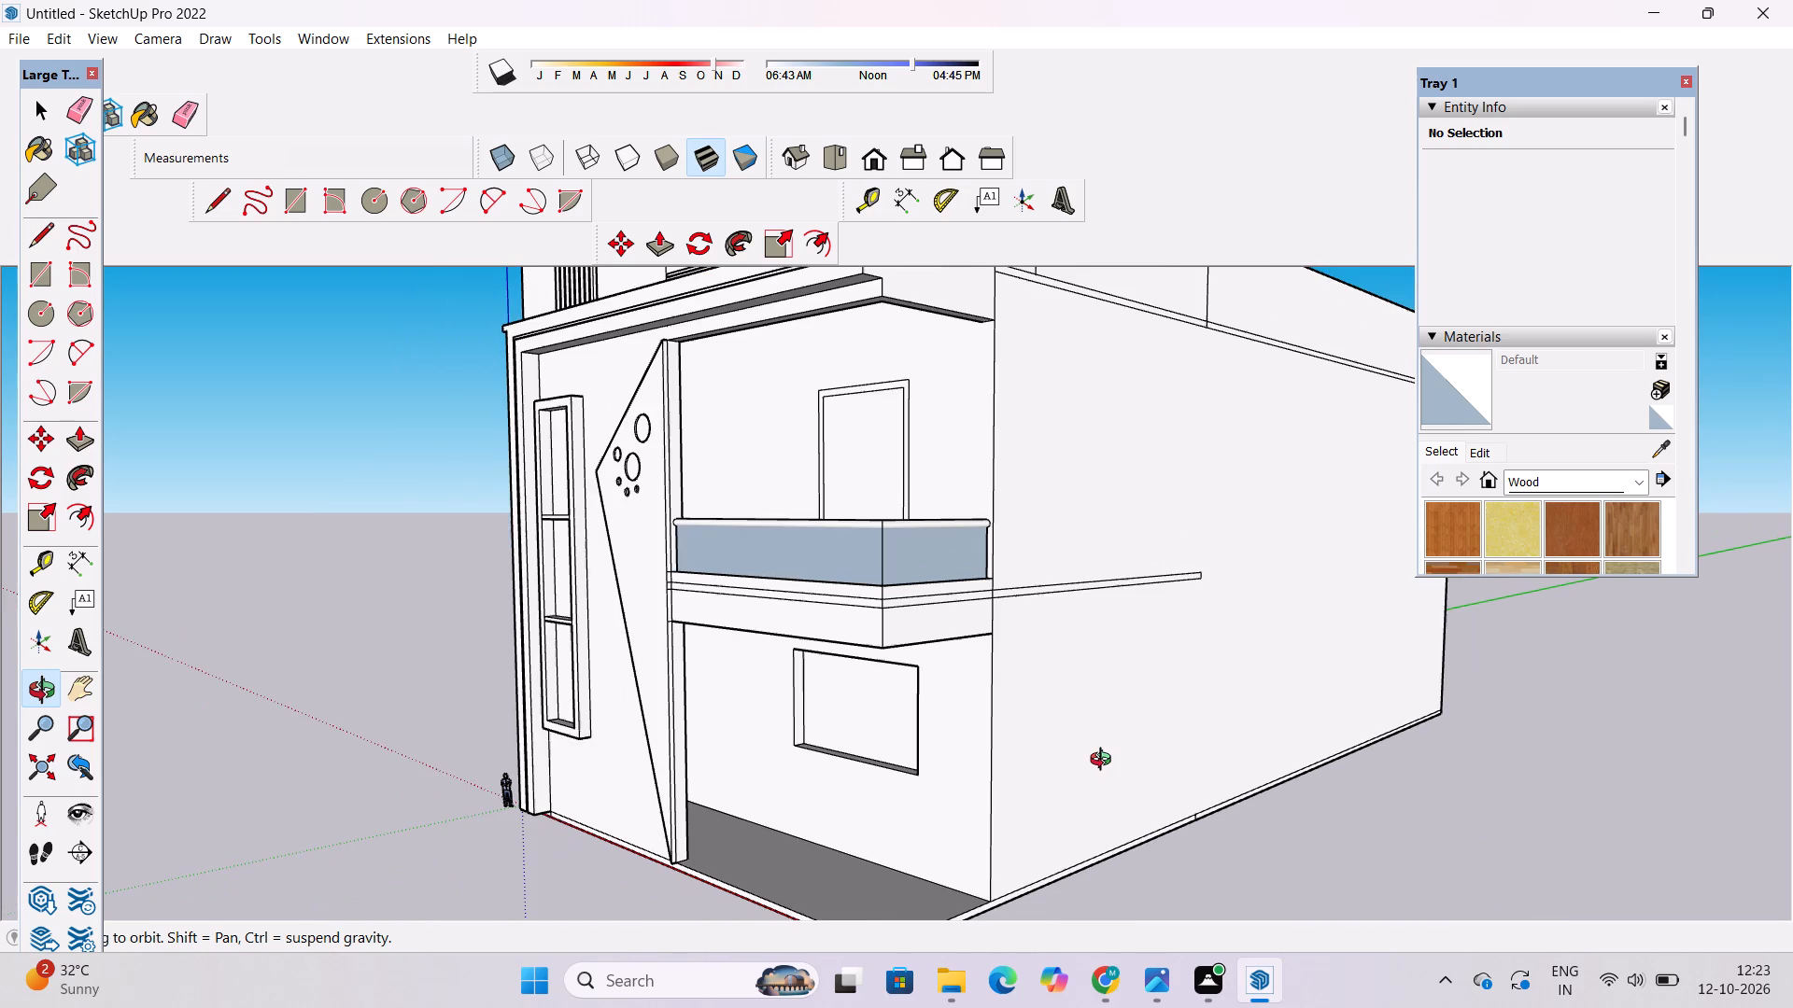
{"action": "left_click_drag", "start_coordinate": [1151, 742], "coordinate": [1105, 777]}
{"action": "scroll", "coordinate": [1083, 769], "scroll_direction": "down", "scroll_amount": 5}
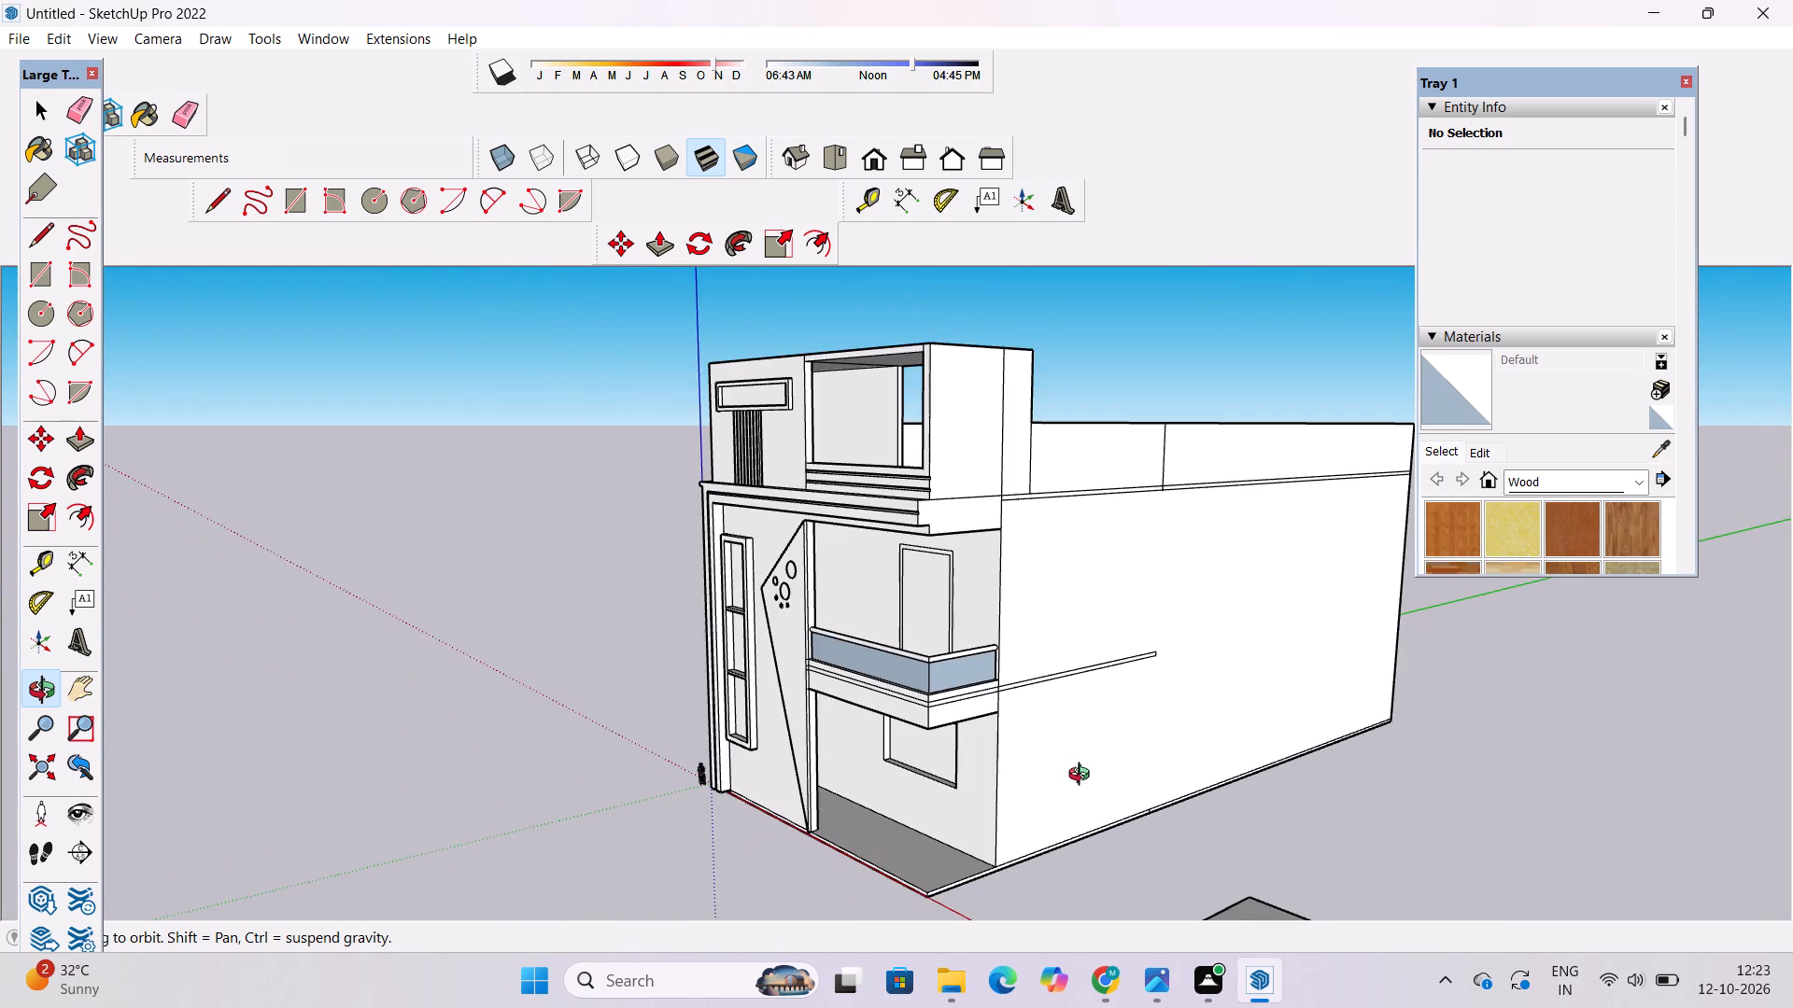
{"action": "left_click_drag", "start_coordinate": [1080, 797], "coordinate": [1078, 809]}
{"action": "left_click_drag", "start_coordinate": [1078, 777], "coordinate": [1078, 763]}
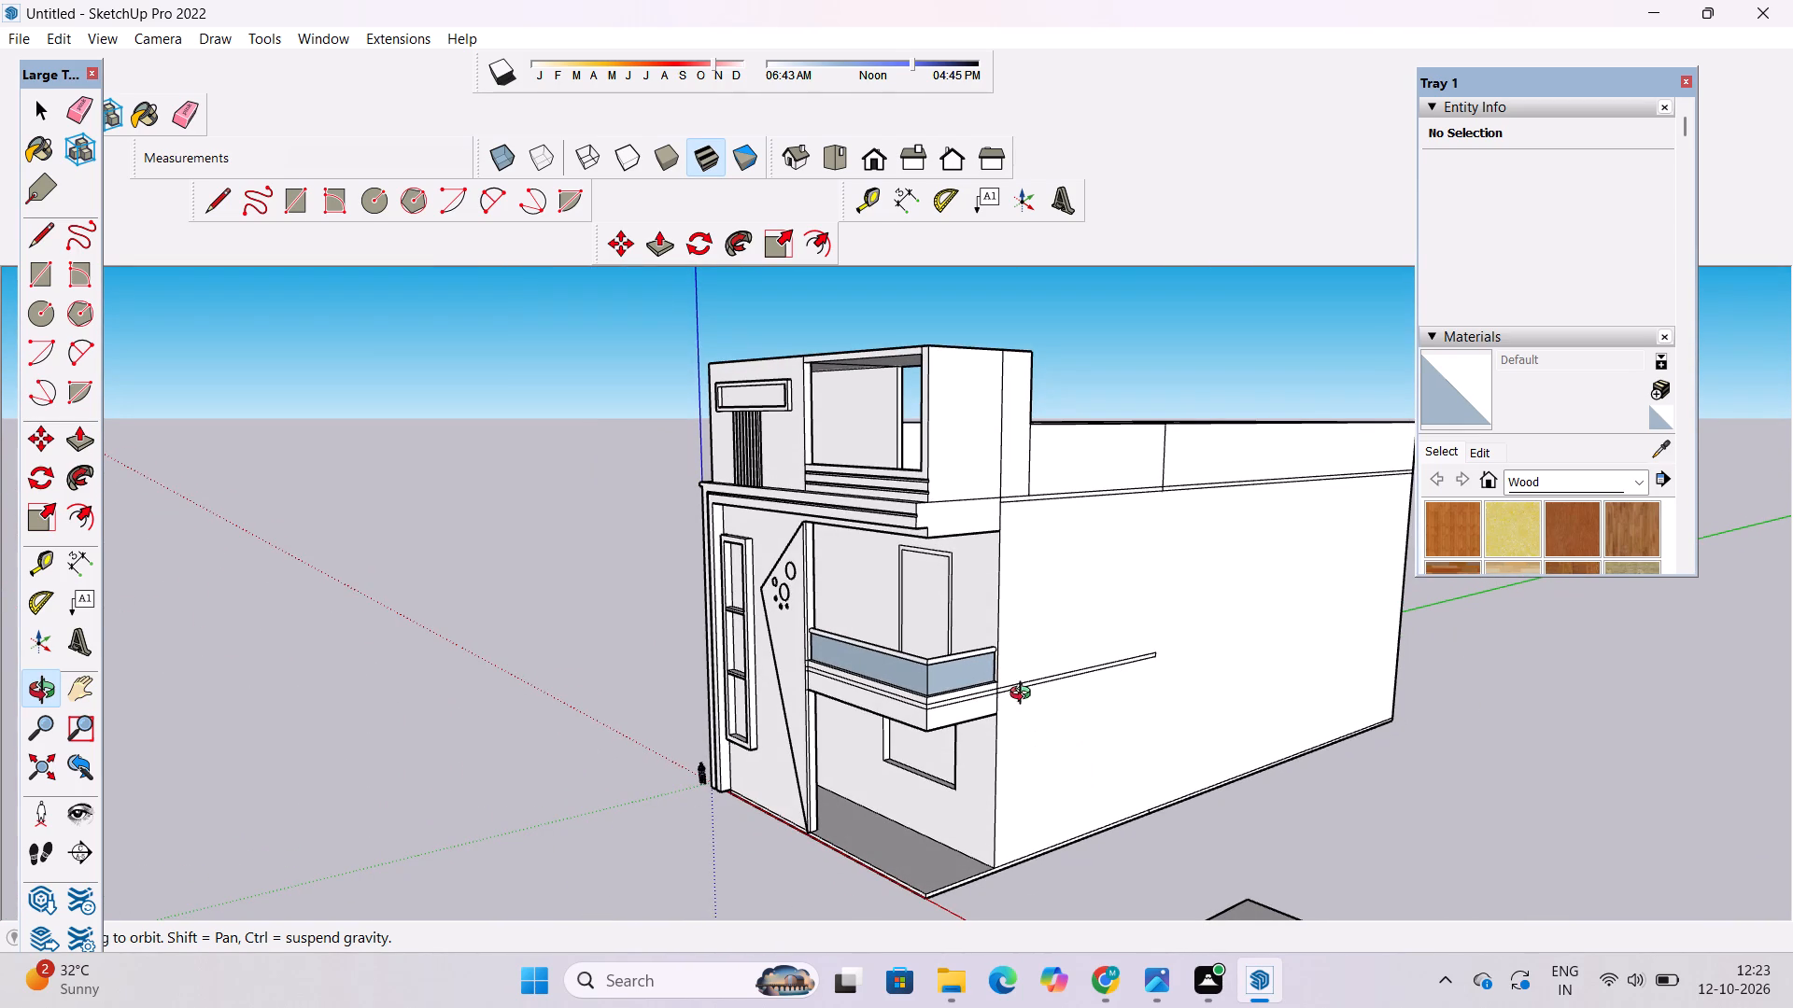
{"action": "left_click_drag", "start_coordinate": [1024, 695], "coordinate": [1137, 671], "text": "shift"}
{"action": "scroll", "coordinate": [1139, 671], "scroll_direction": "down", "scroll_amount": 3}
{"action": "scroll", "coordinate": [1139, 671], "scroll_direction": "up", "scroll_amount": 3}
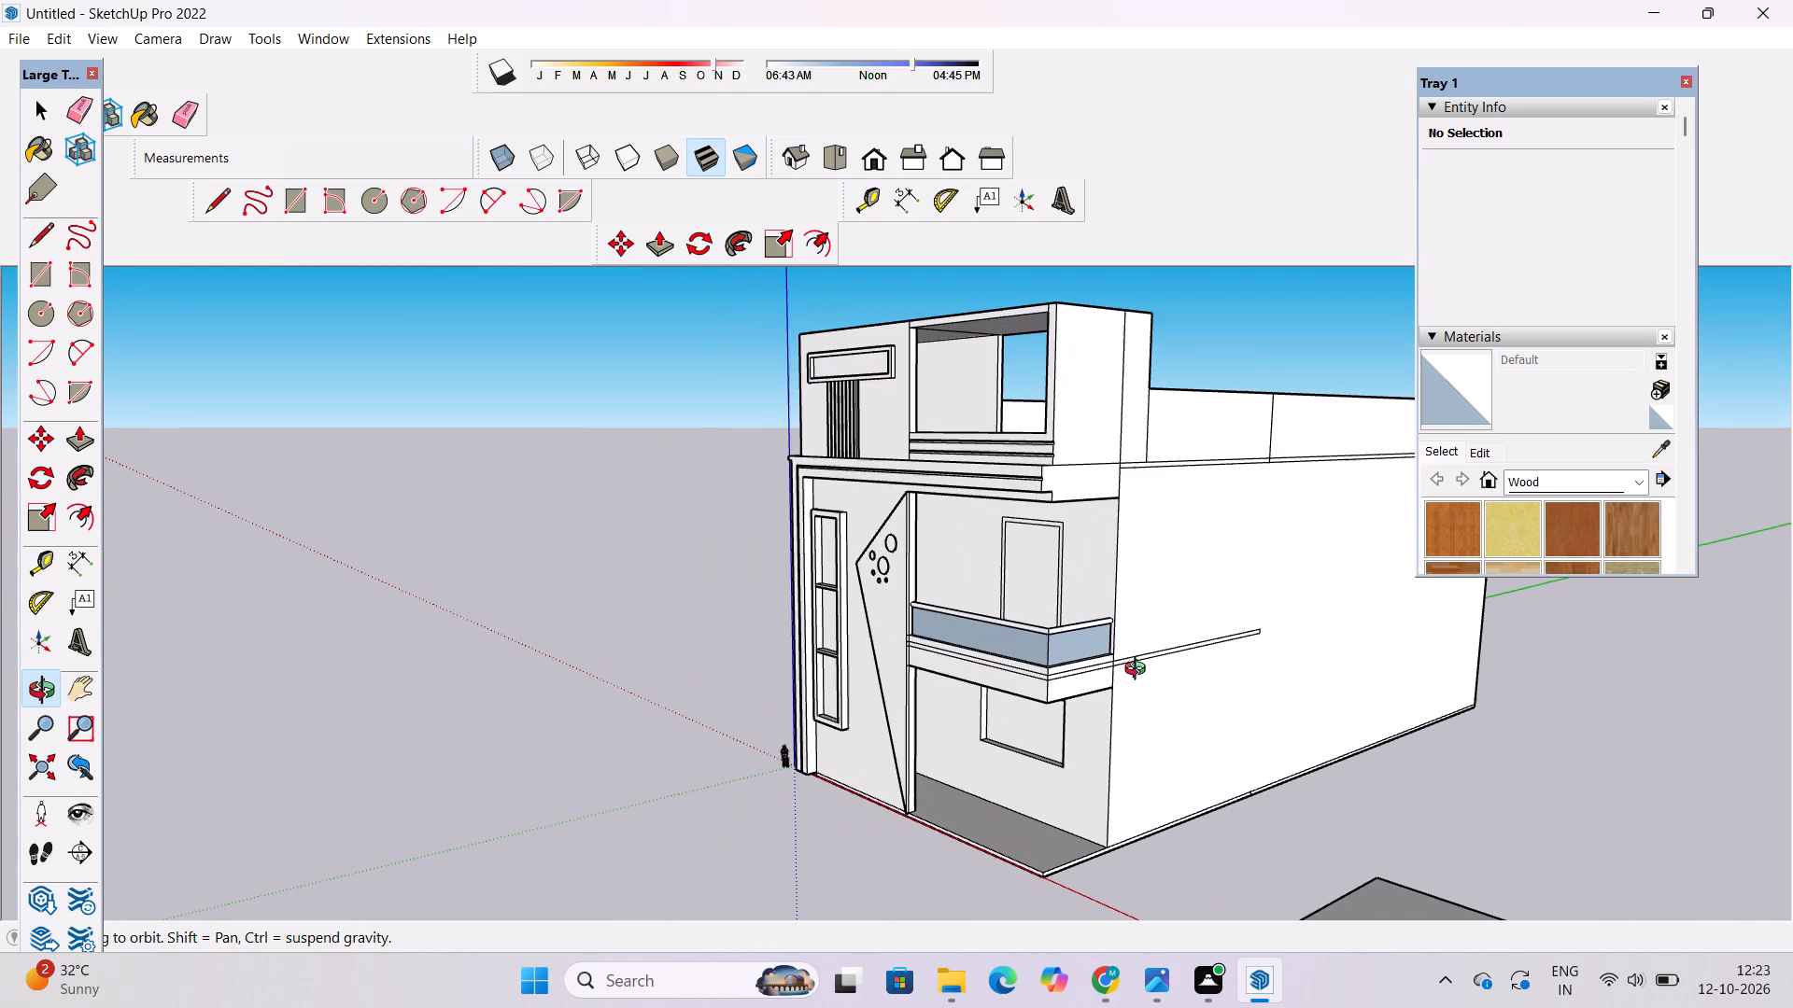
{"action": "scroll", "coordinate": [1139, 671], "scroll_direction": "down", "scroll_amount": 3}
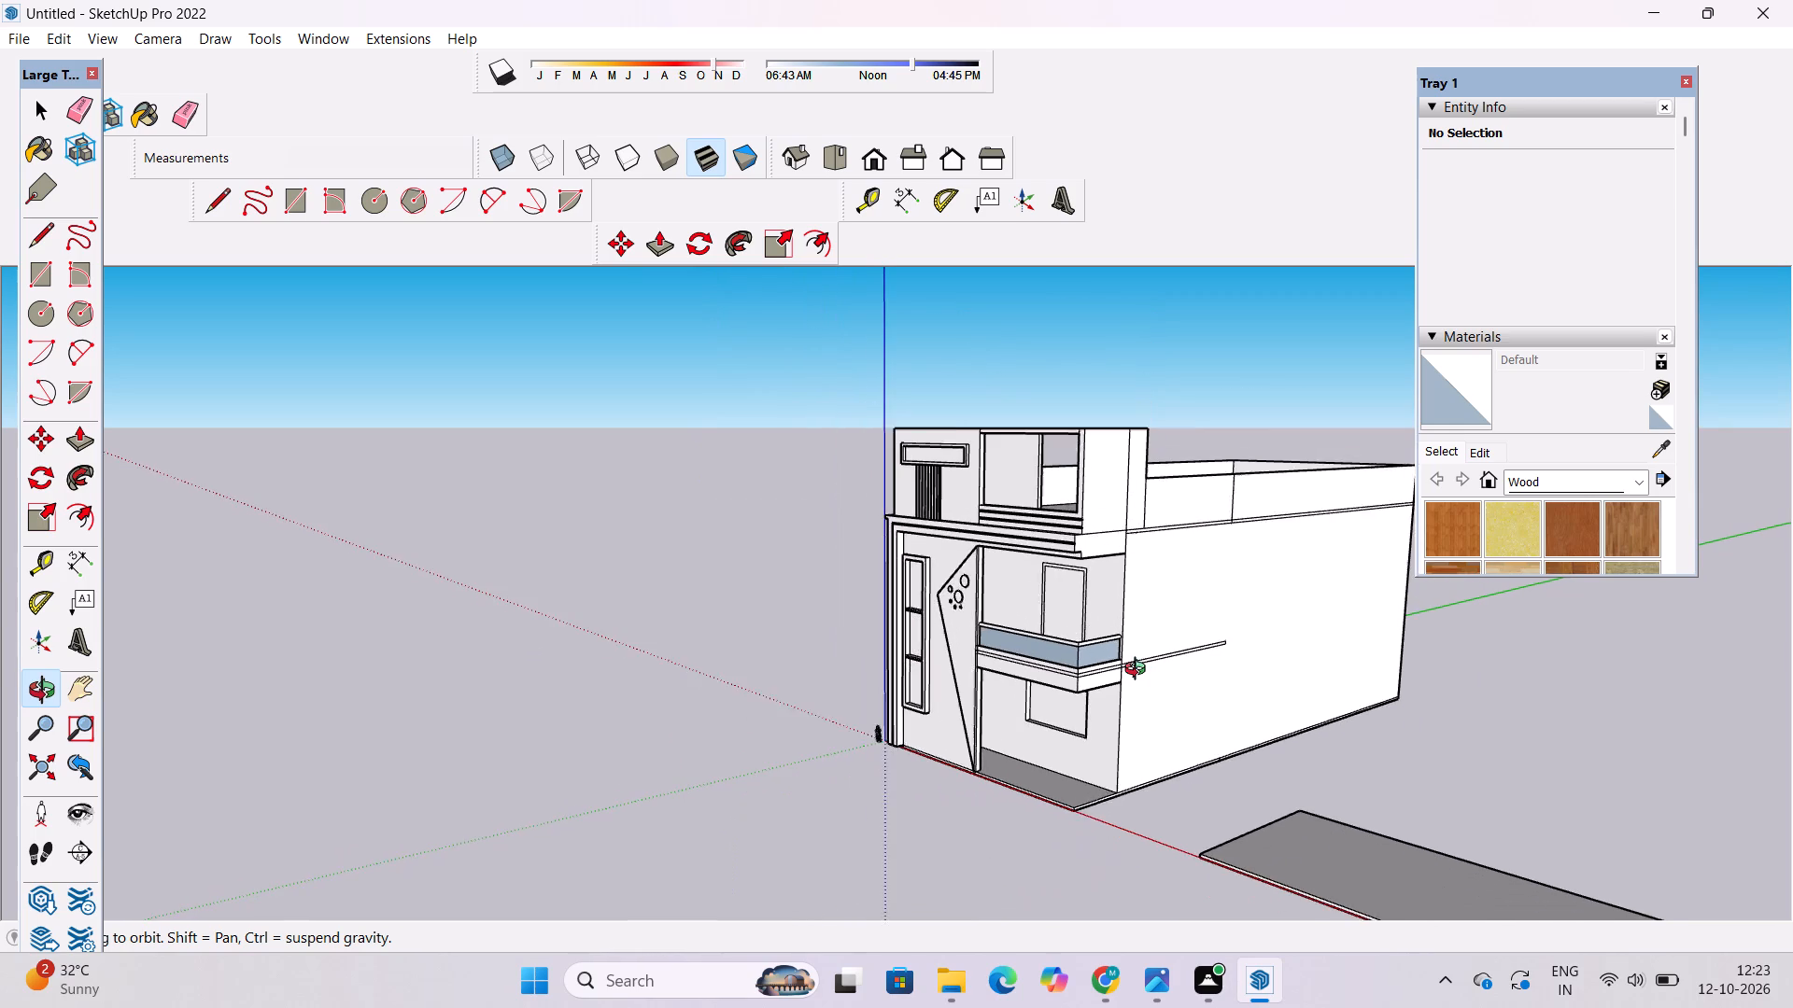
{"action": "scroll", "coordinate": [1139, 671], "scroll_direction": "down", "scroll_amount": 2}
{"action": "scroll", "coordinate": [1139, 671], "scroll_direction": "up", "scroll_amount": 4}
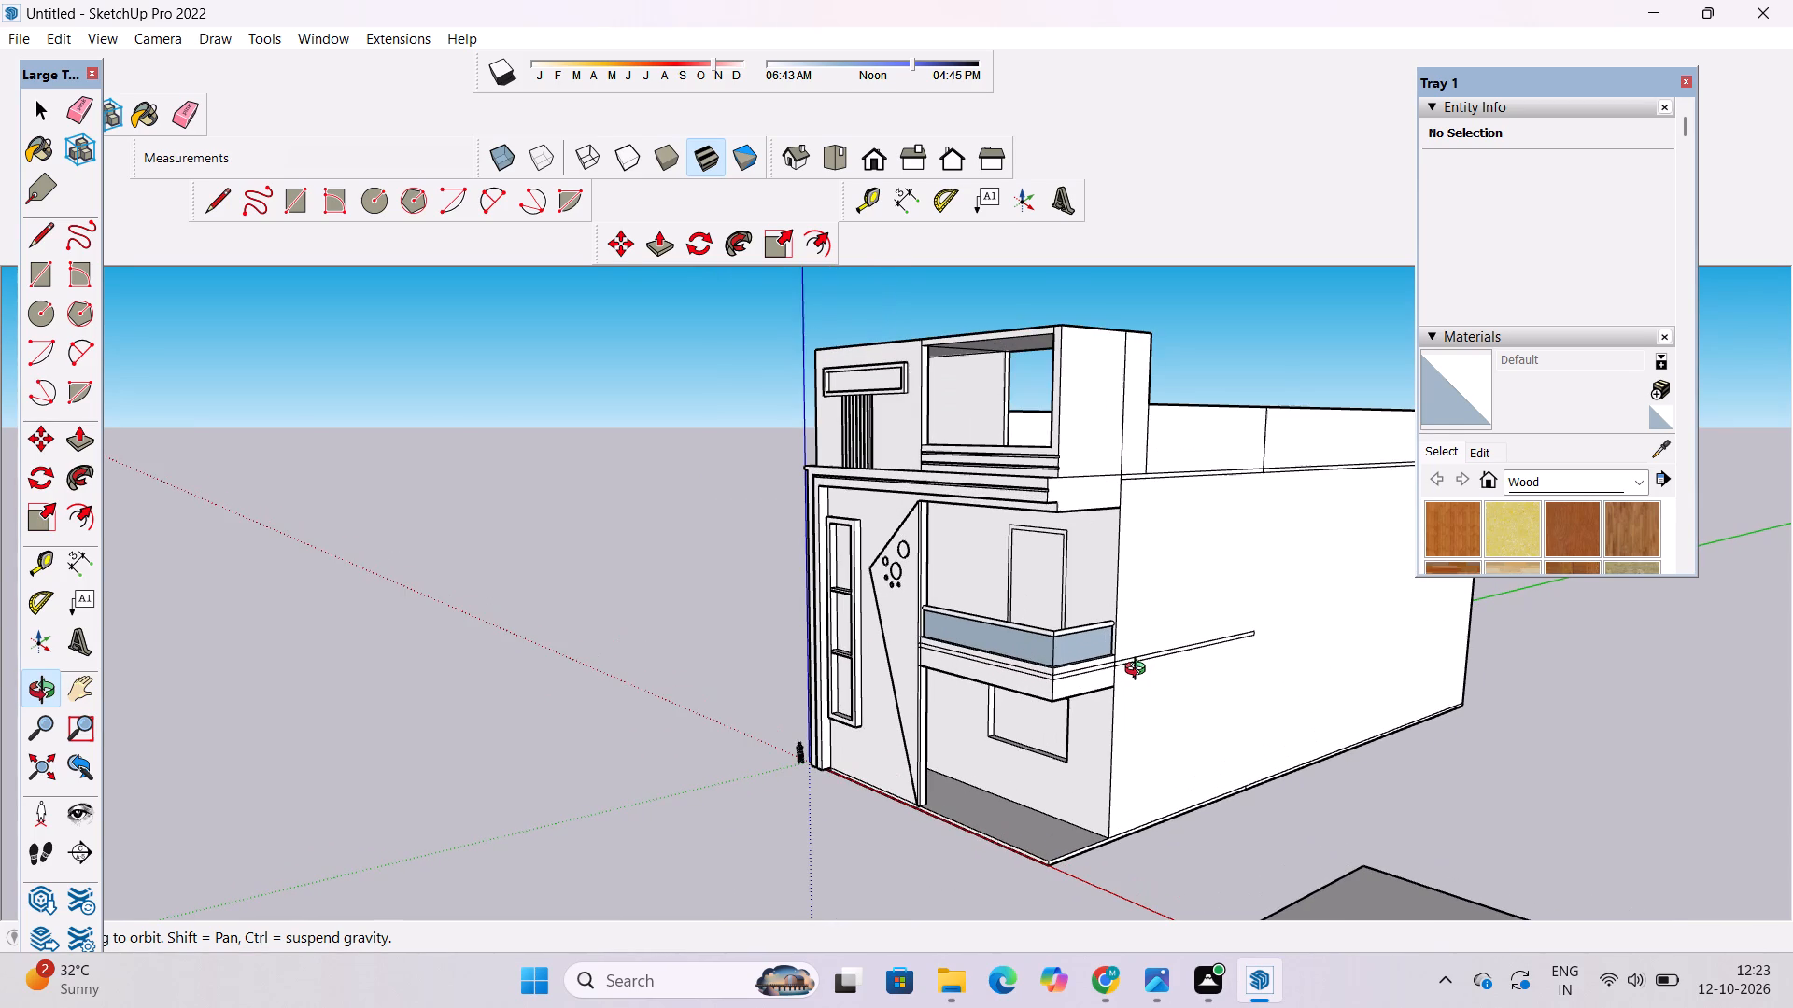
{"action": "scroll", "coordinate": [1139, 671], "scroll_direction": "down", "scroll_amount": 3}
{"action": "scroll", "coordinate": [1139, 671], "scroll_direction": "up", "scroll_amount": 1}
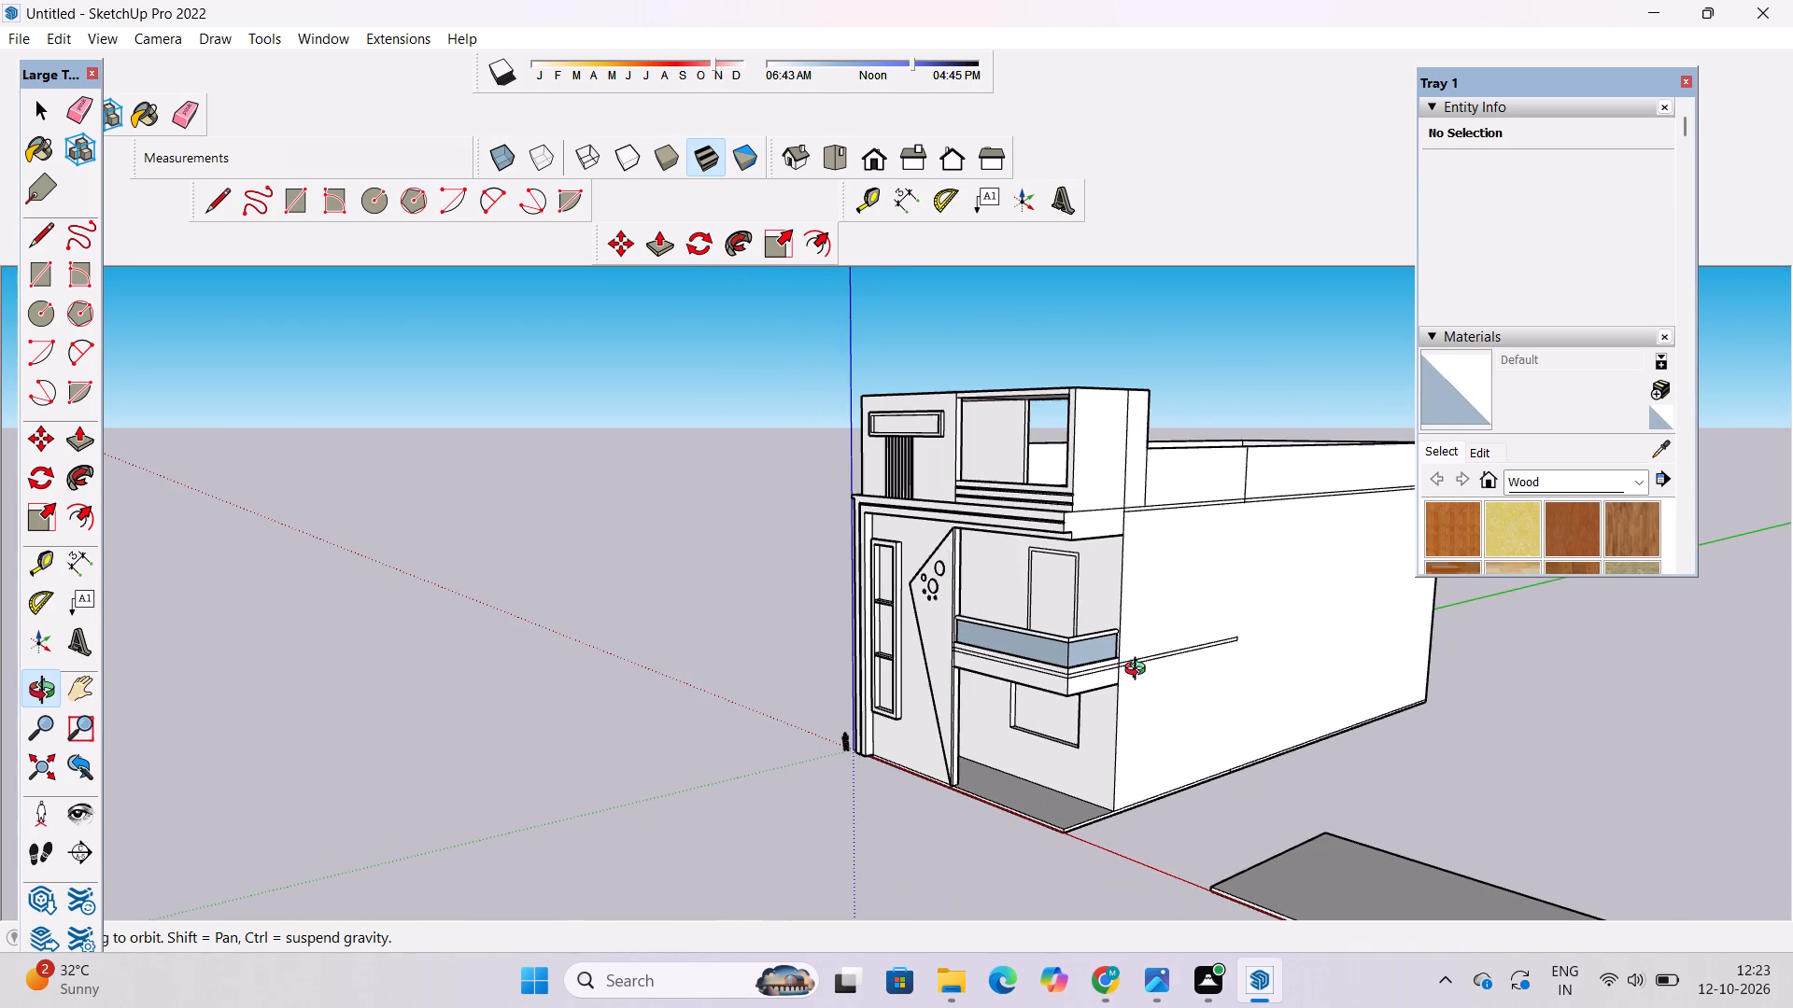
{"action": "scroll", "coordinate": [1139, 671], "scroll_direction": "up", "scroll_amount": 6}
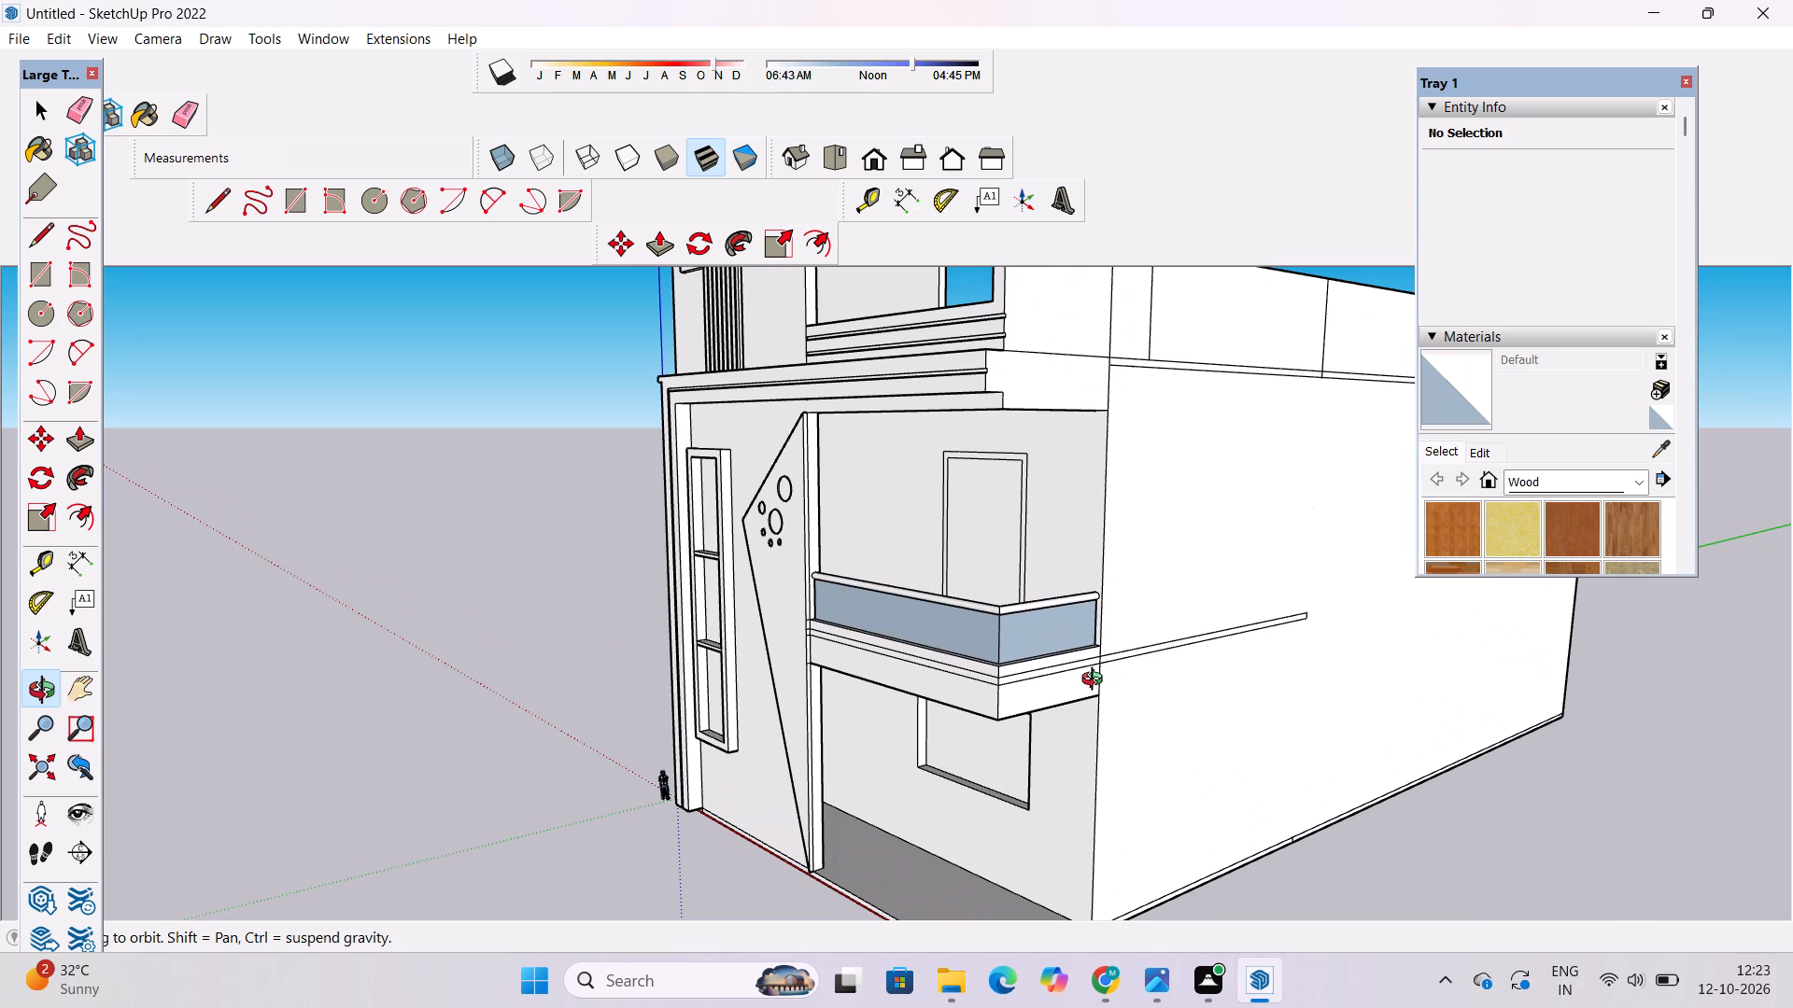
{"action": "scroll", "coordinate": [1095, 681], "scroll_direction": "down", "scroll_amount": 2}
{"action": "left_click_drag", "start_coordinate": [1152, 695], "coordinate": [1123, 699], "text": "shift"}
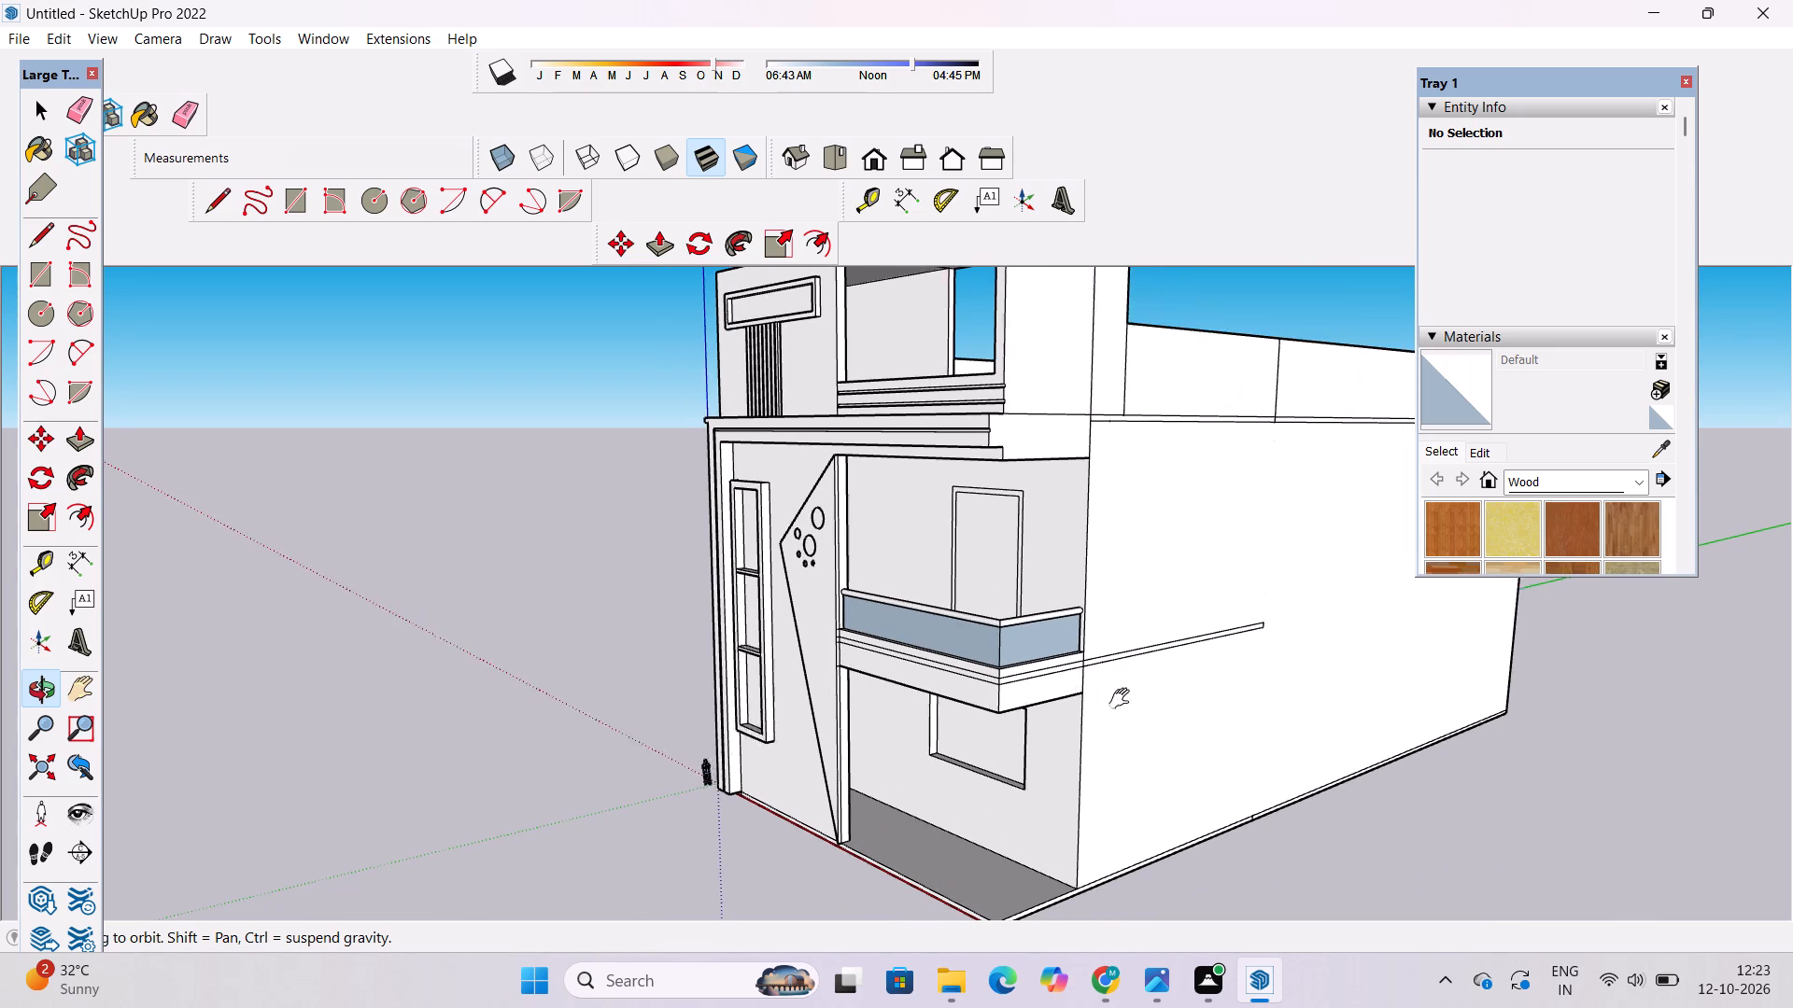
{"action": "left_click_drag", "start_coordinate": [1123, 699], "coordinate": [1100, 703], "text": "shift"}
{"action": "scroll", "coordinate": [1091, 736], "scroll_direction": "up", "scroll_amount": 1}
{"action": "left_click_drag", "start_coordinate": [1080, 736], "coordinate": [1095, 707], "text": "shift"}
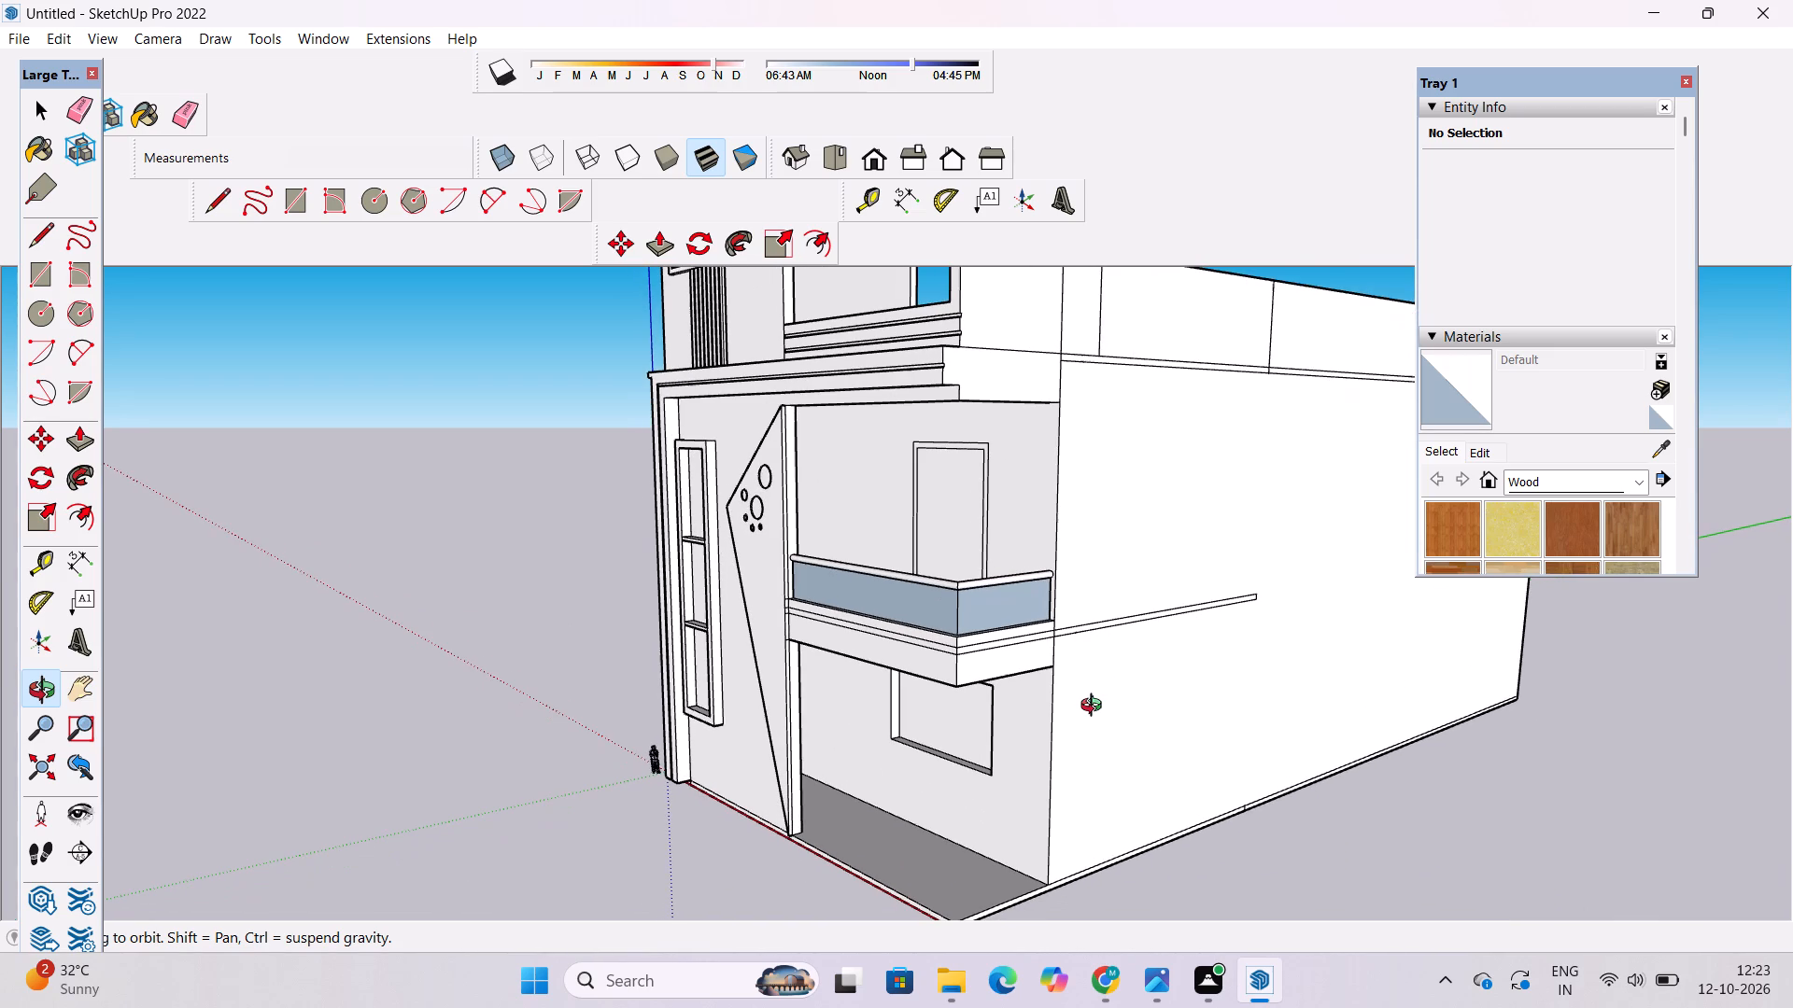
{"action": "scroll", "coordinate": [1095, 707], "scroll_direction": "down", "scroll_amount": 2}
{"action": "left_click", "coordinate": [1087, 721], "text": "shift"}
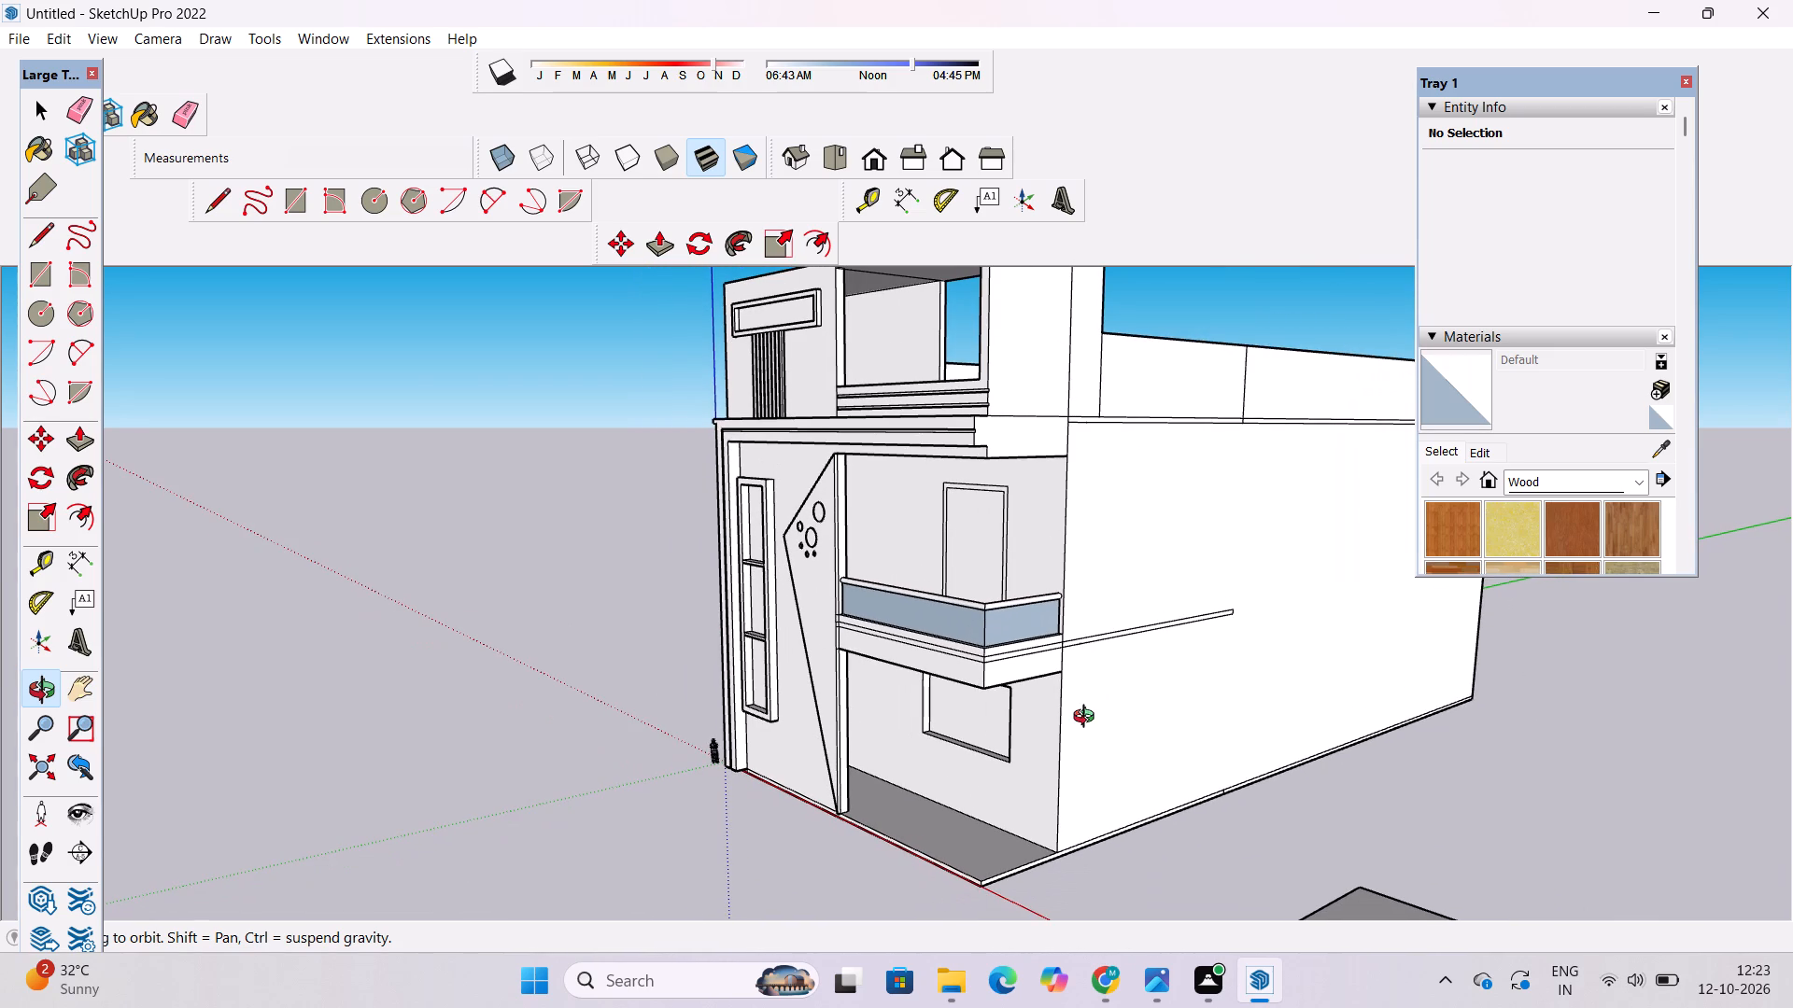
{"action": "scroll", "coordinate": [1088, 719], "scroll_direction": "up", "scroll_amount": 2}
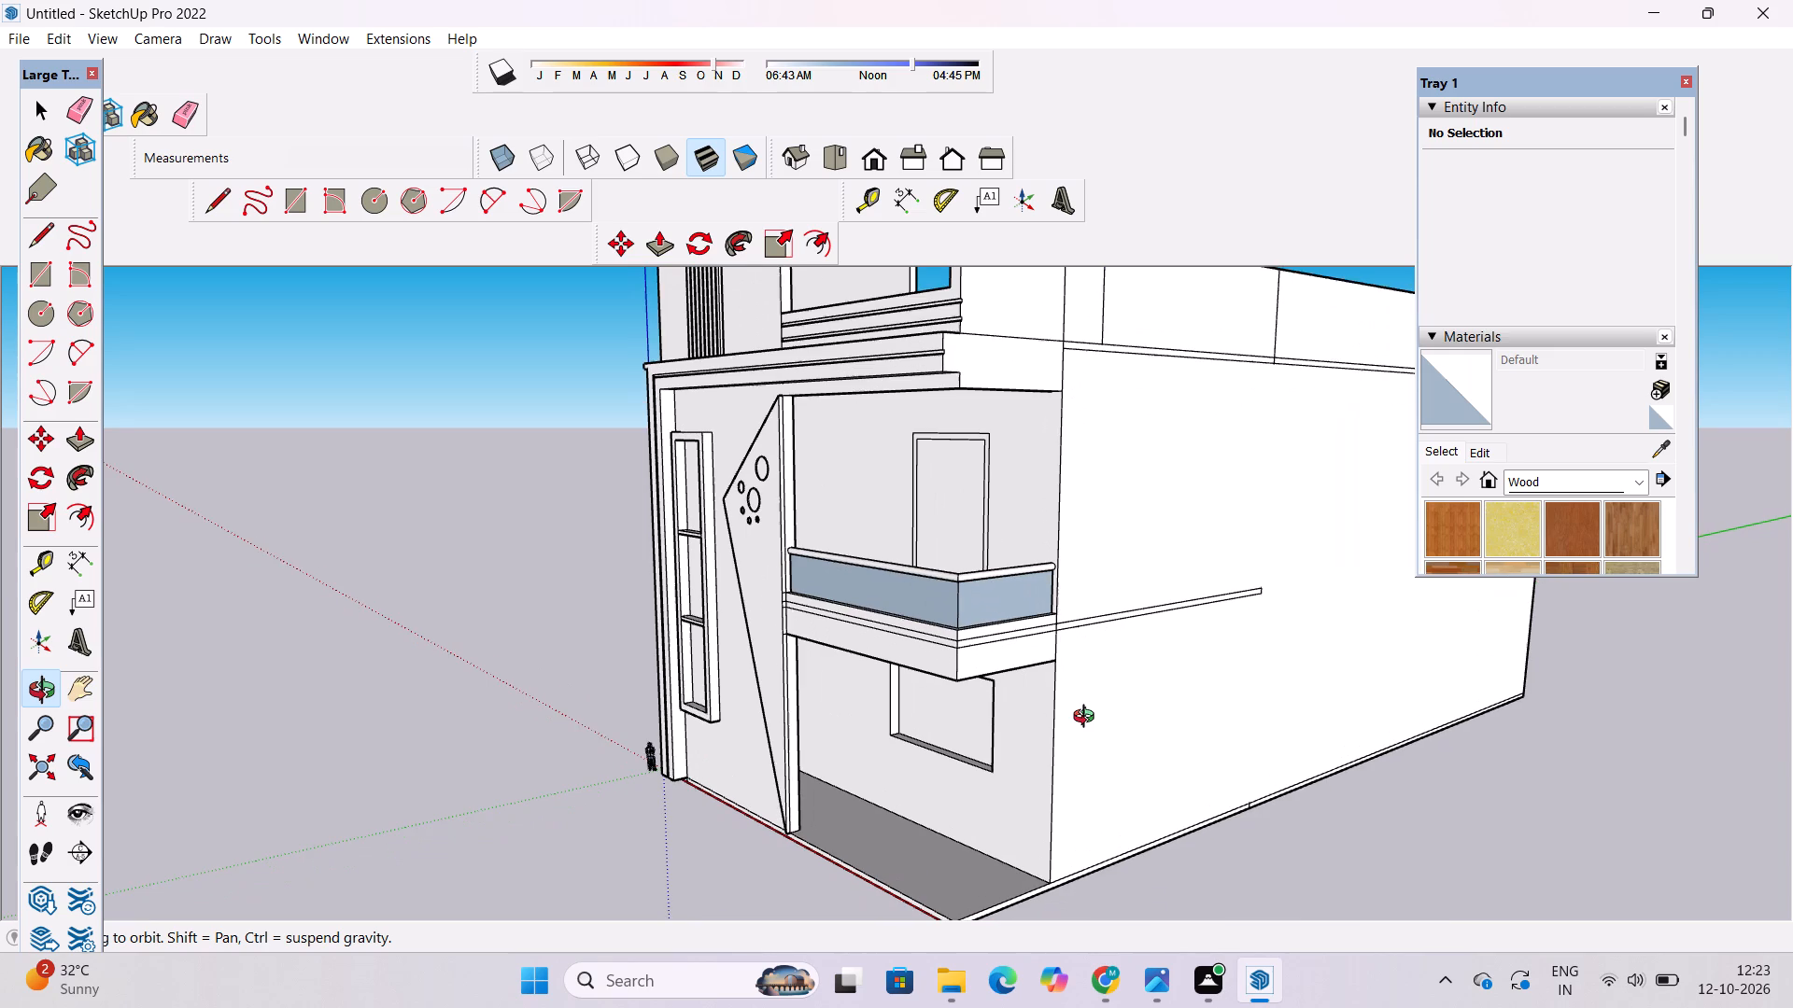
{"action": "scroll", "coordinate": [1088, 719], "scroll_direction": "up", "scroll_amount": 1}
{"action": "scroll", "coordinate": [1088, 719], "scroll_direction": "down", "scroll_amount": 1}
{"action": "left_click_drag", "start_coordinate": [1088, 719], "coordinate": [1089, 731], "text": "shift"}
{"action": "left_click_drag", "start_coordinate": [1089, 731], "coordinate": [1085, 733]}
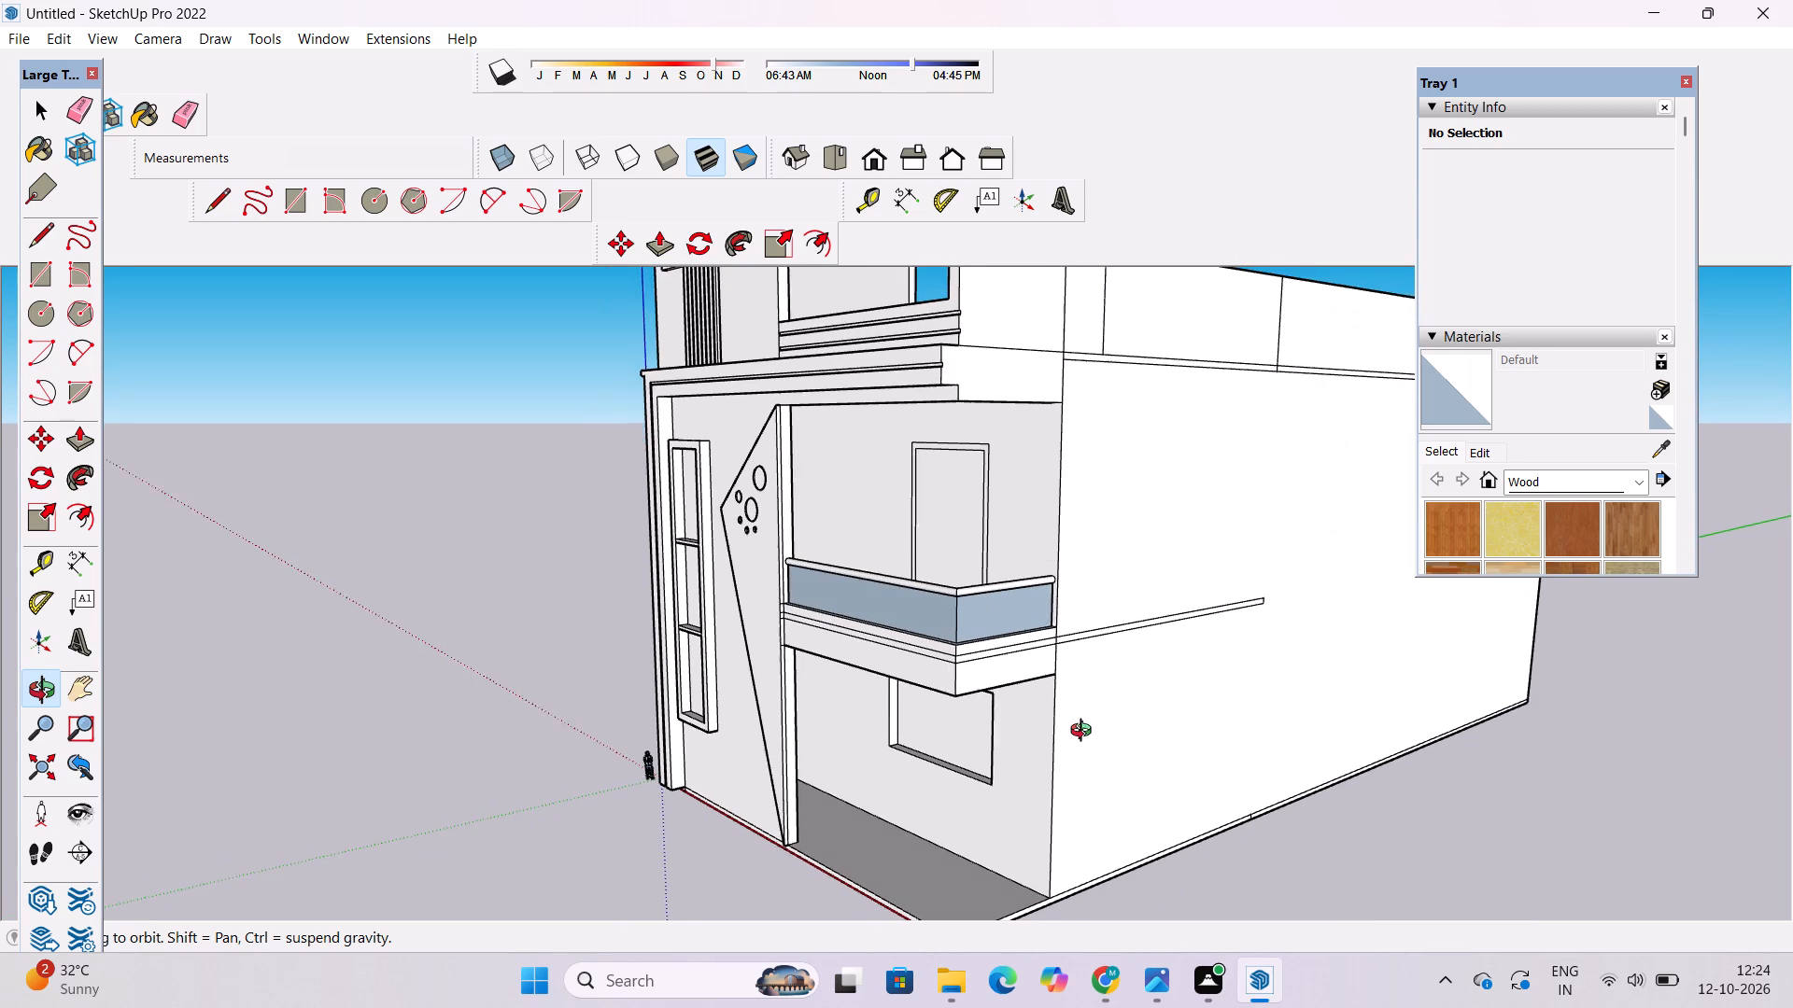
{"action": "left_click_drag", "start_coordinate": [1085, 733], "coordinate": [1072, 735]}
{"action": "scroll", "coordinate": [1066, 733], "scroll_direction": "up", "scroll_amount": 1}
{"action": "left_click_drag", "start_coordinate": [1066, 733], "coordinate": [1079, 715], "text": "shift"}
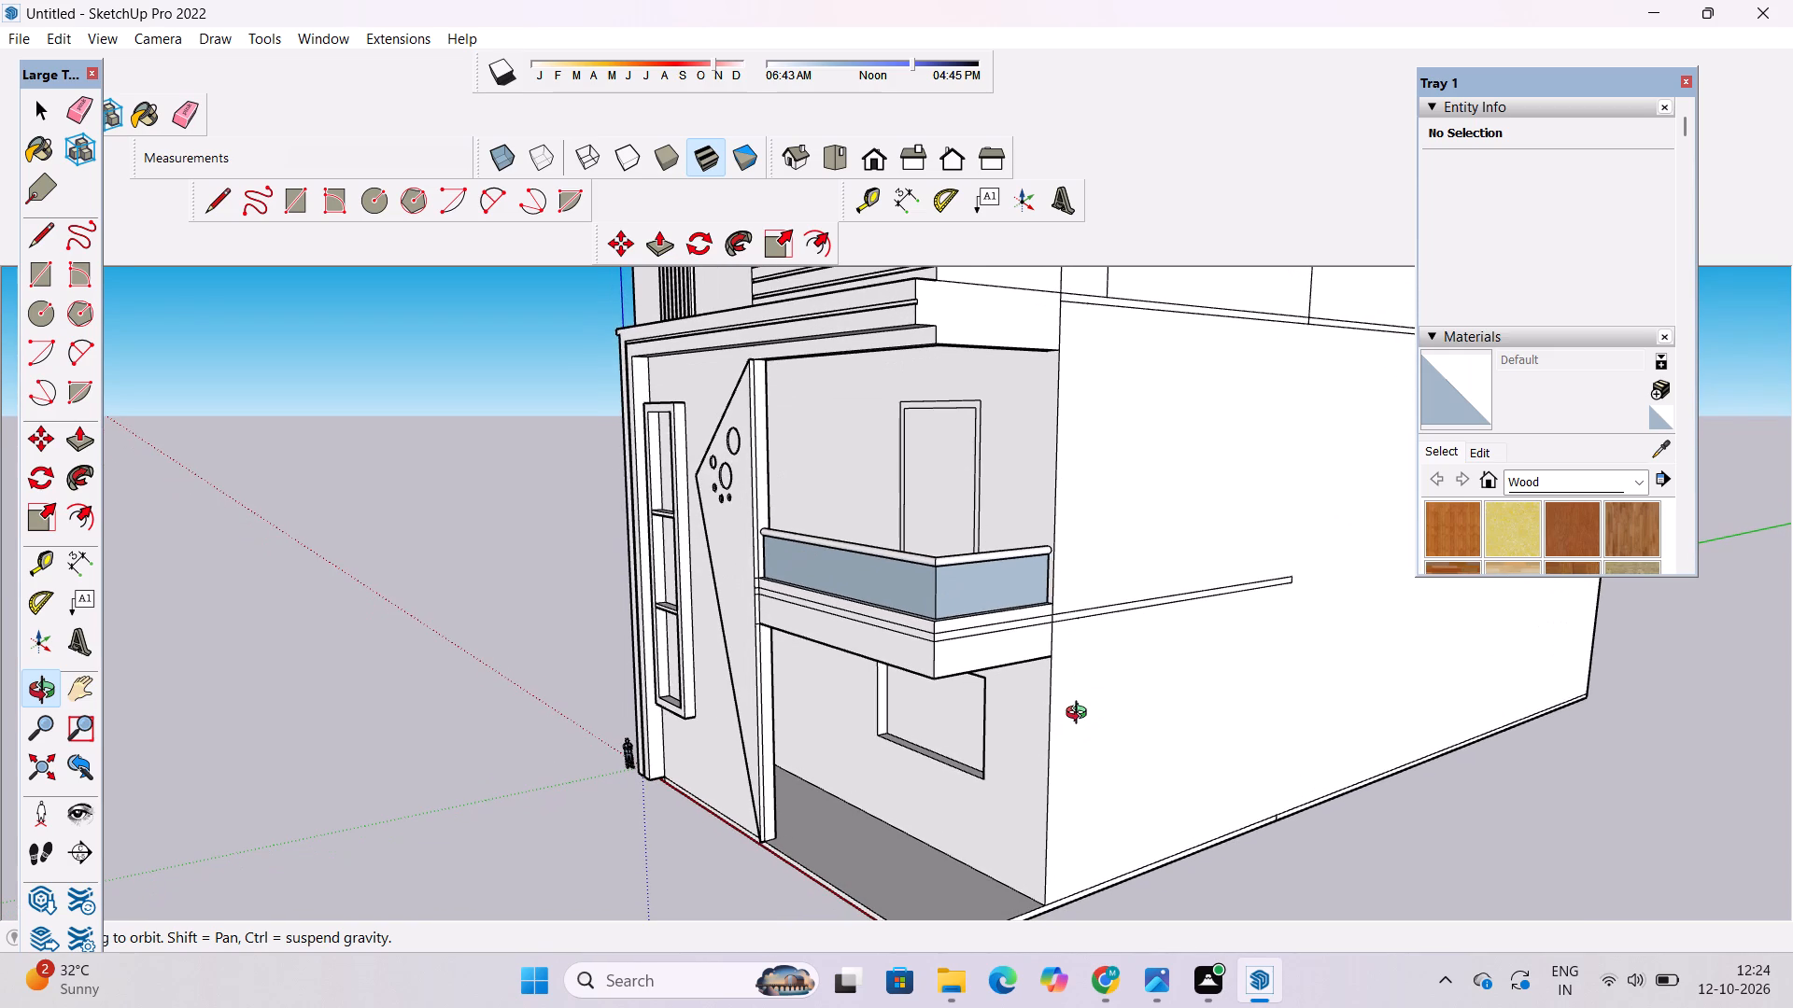
Examine the balcony corner from the plain side wall around to the front elevation's panel, tall window and porch.
{"action": "scroll", "coordinate": [1080, 715], "scroll_direction": "down", "scroll_amount": 3}
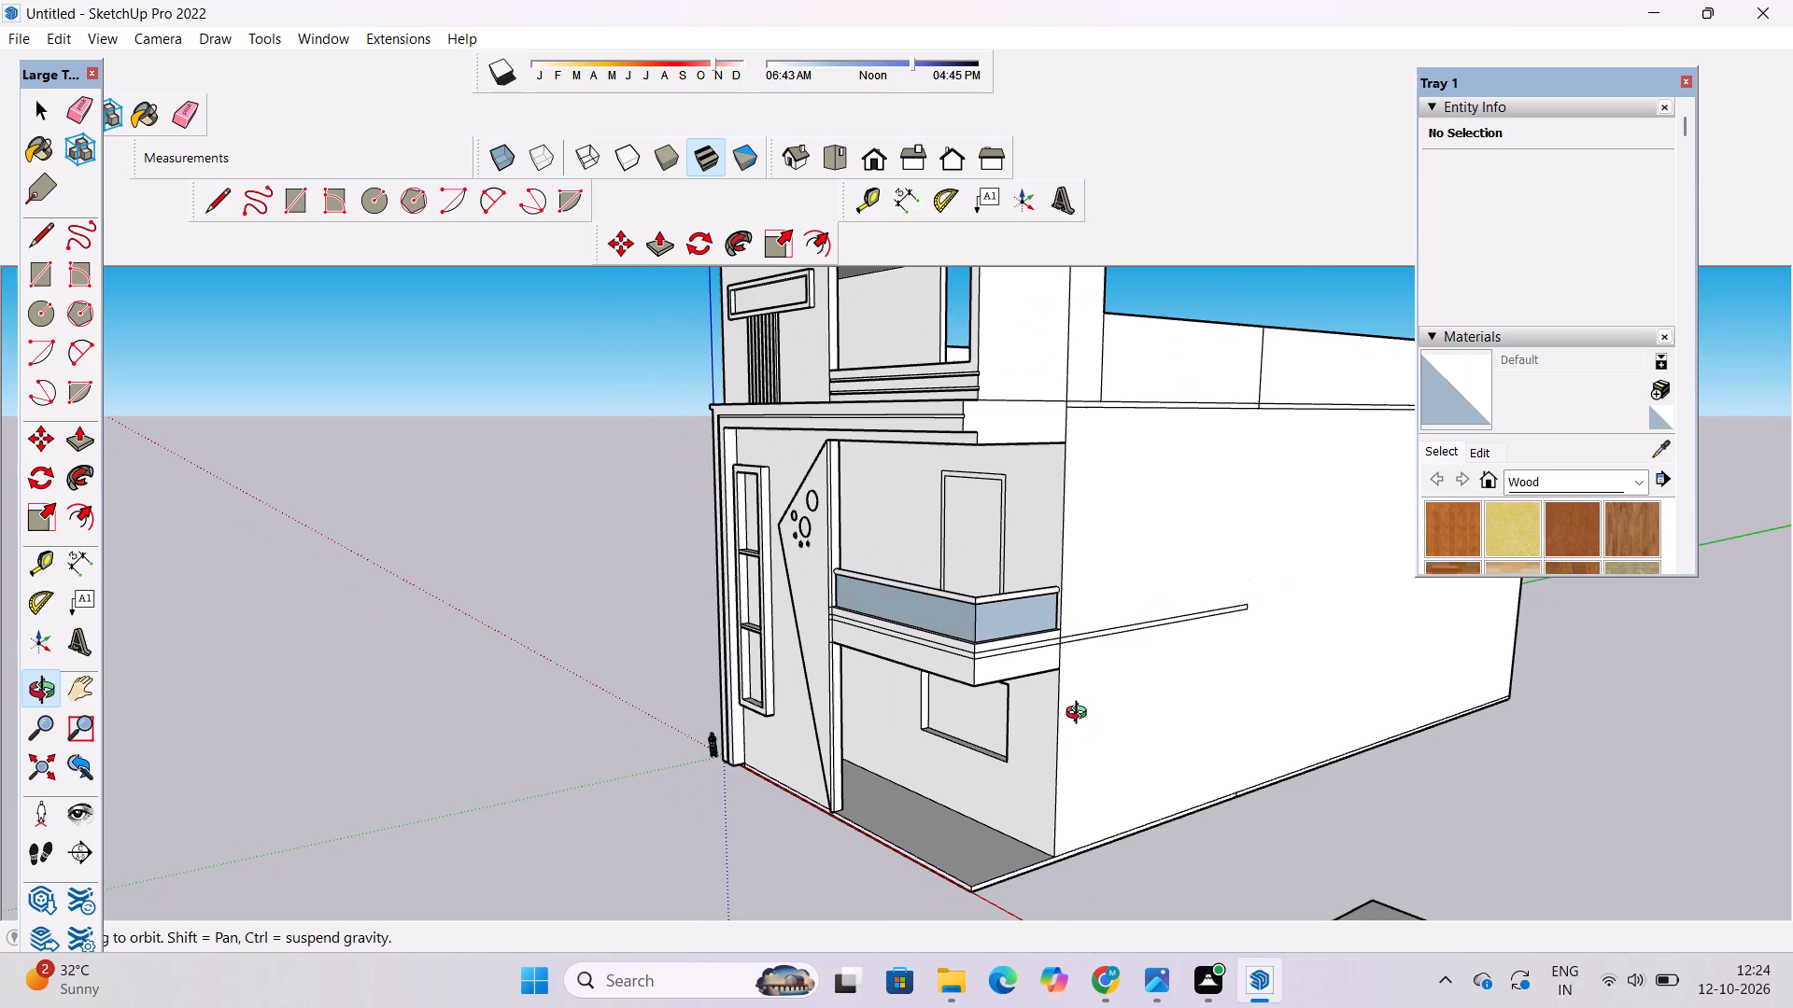
{"action": "scroll", "coordinate": [1080, 715], "scroll_direction": "down", "scroll_amount": 1}
{"action": "left_click", "coordinate": [1080, 715]}
{"action": "scroll", "coordinate": [1080, 716], "scroll_direction": "up", "scroll_amount": 1}
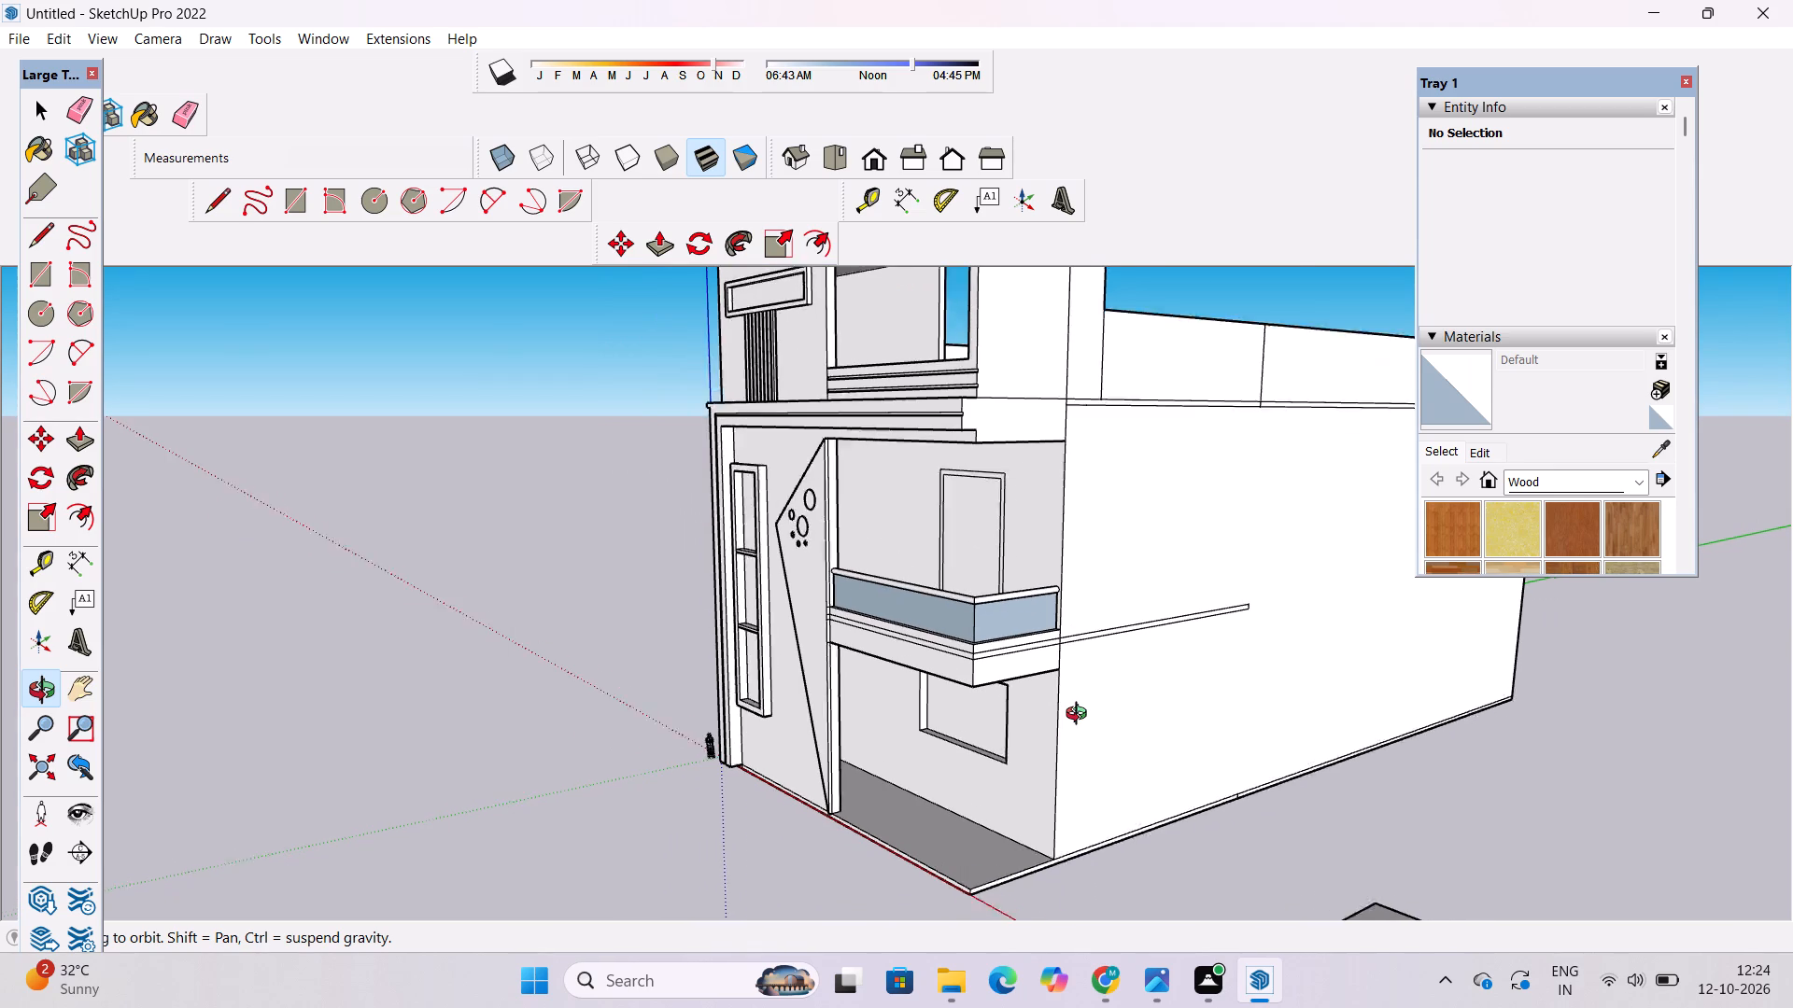
{"action": "scroll", "coordinate": [1080, 716], "scroll_direction": "up", "scroll_amount": 2}
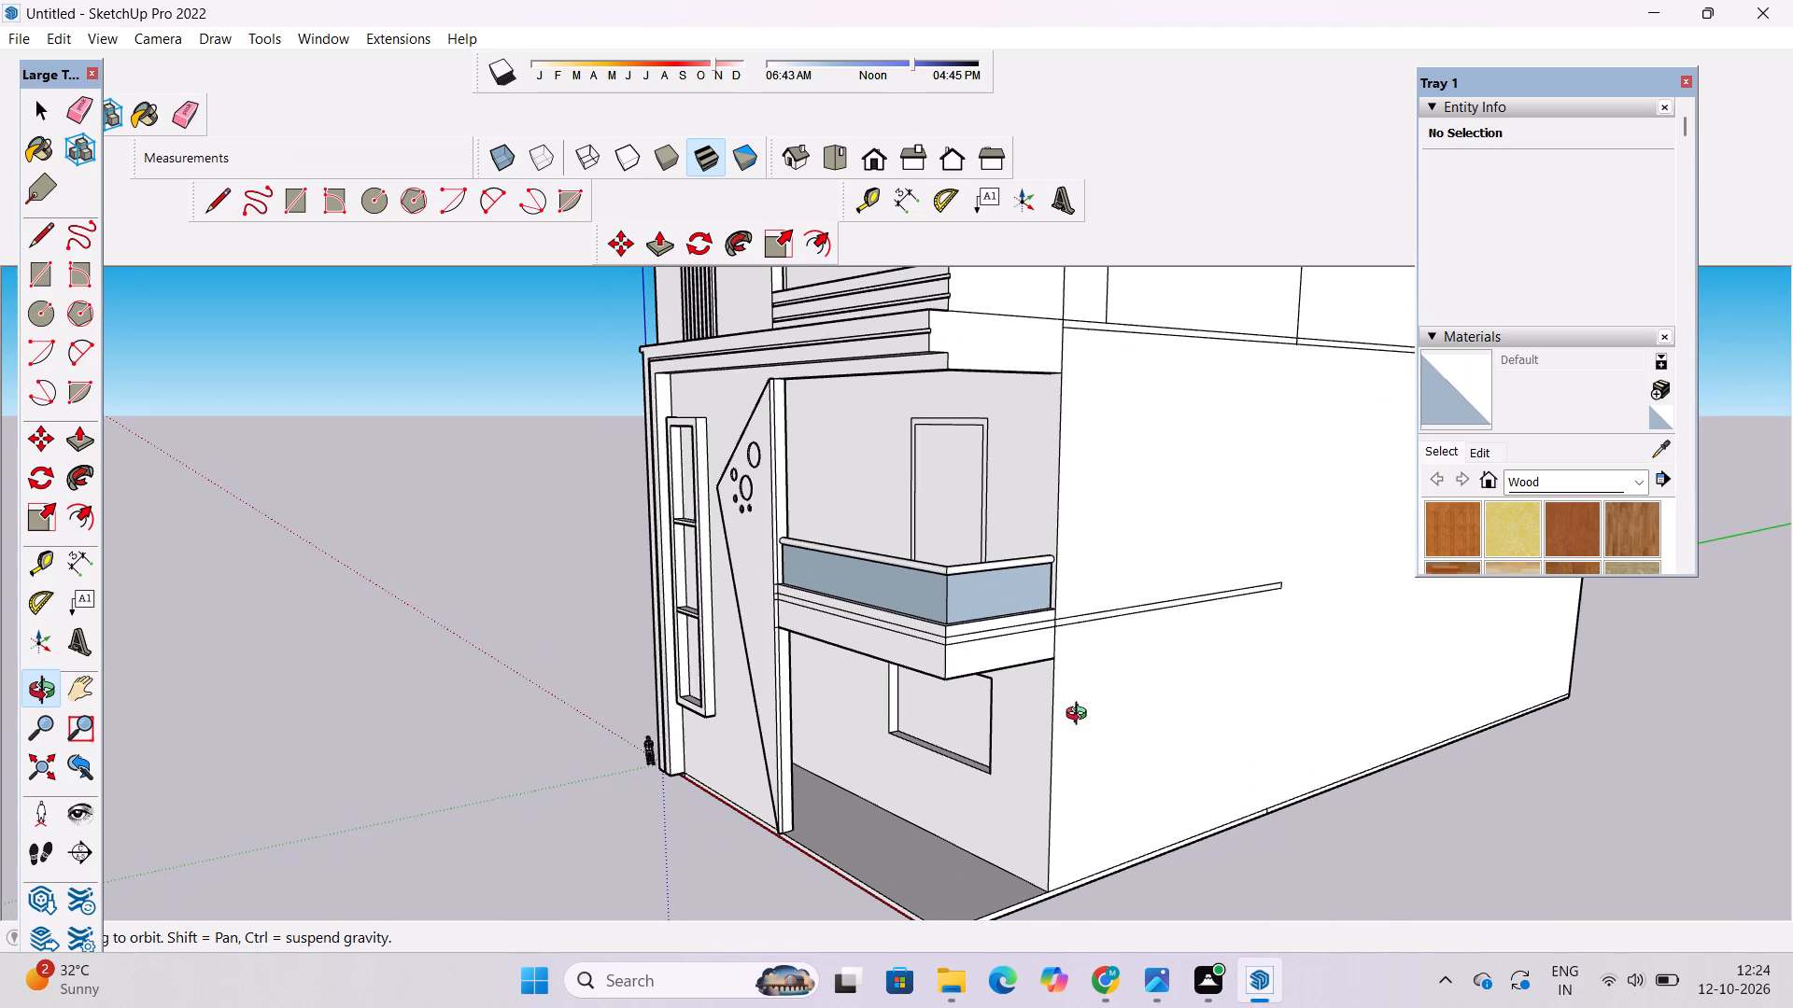
{"action": "left_click_drag", "start_coordinate": [1080, 716], "coordinate": [1084, 725], "text": "shift"}
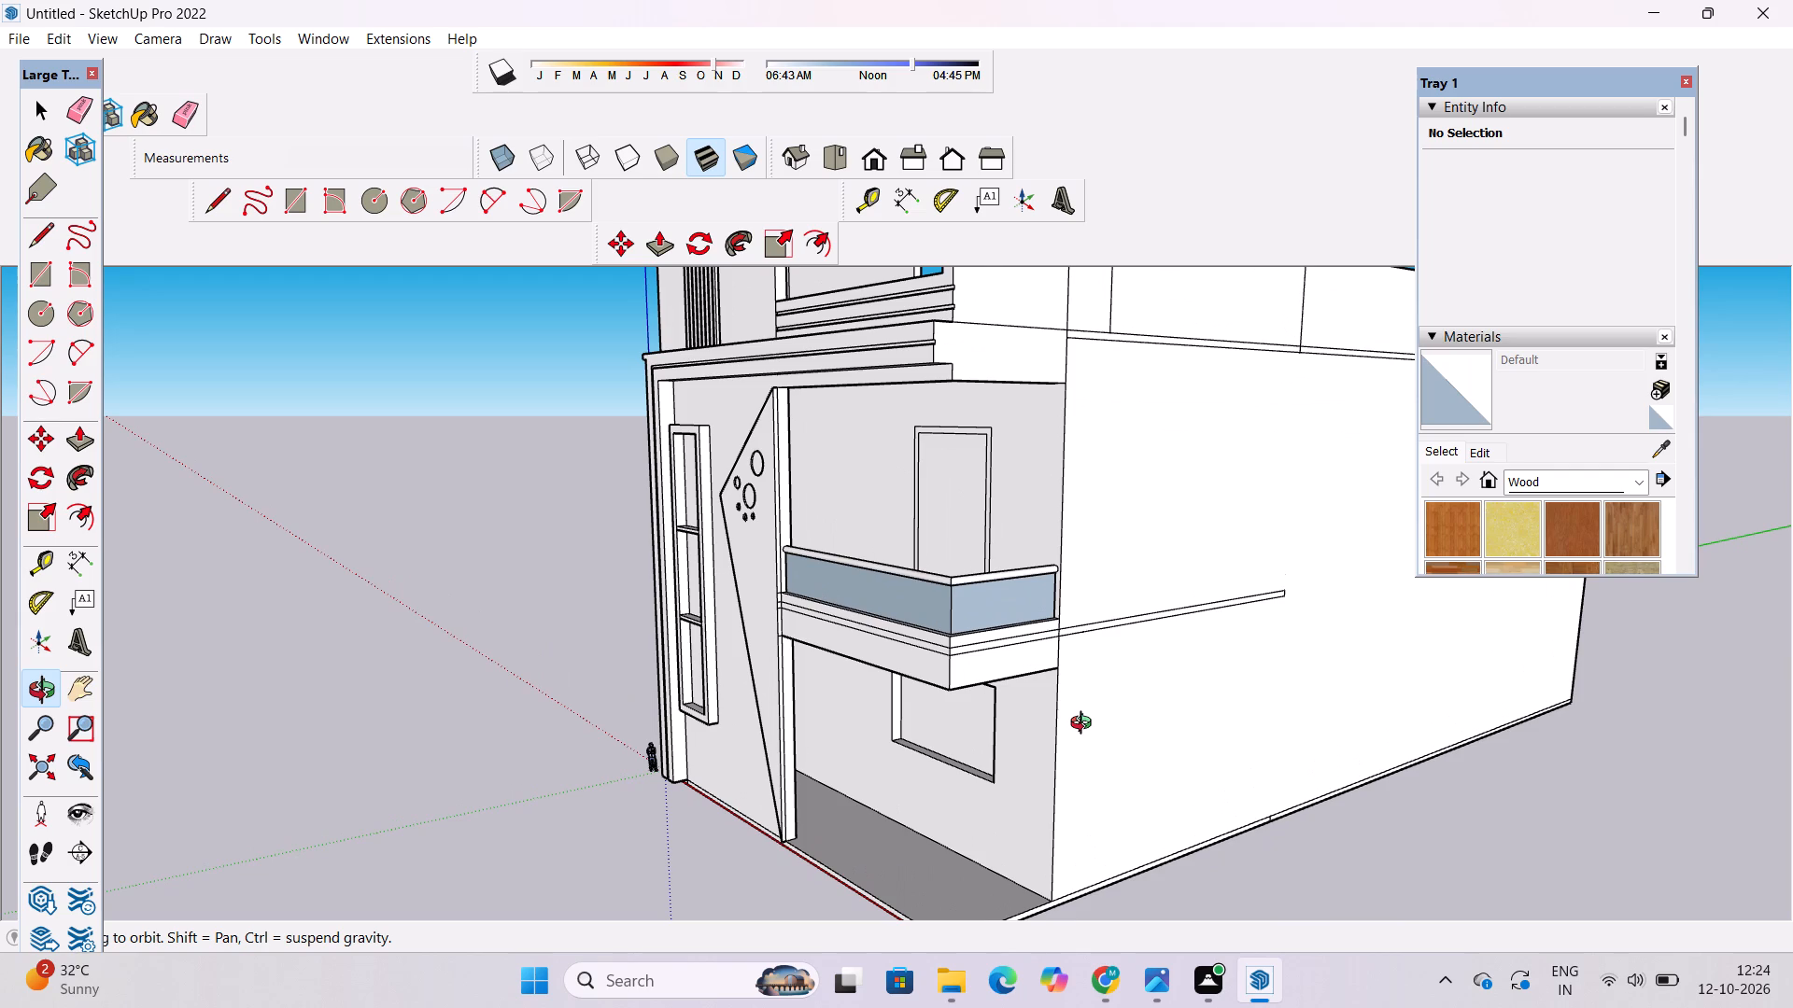
{"action": "scroll", "coordinate": [1085, 725], "scroll_direction": "down", "scroll_amount": 2}
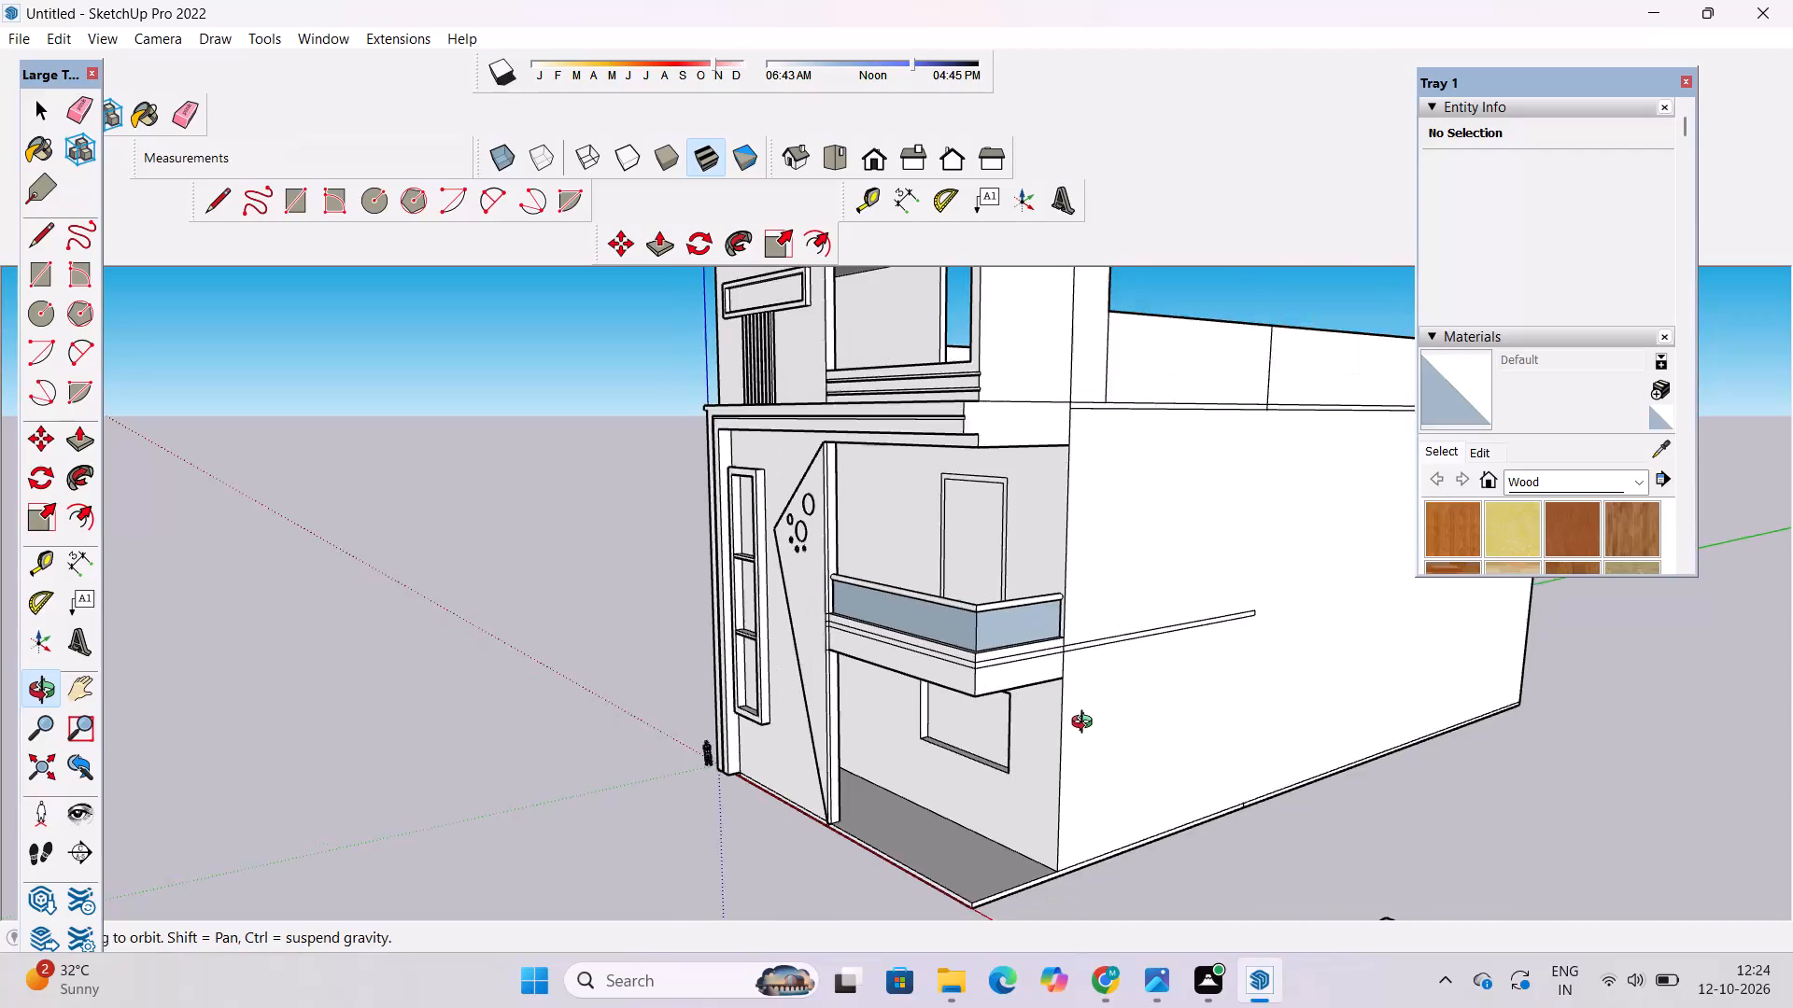
{"action": "scroll", "coordinate": [1086, 724], "scroll_direction": "down", "scroll_amount": 7}
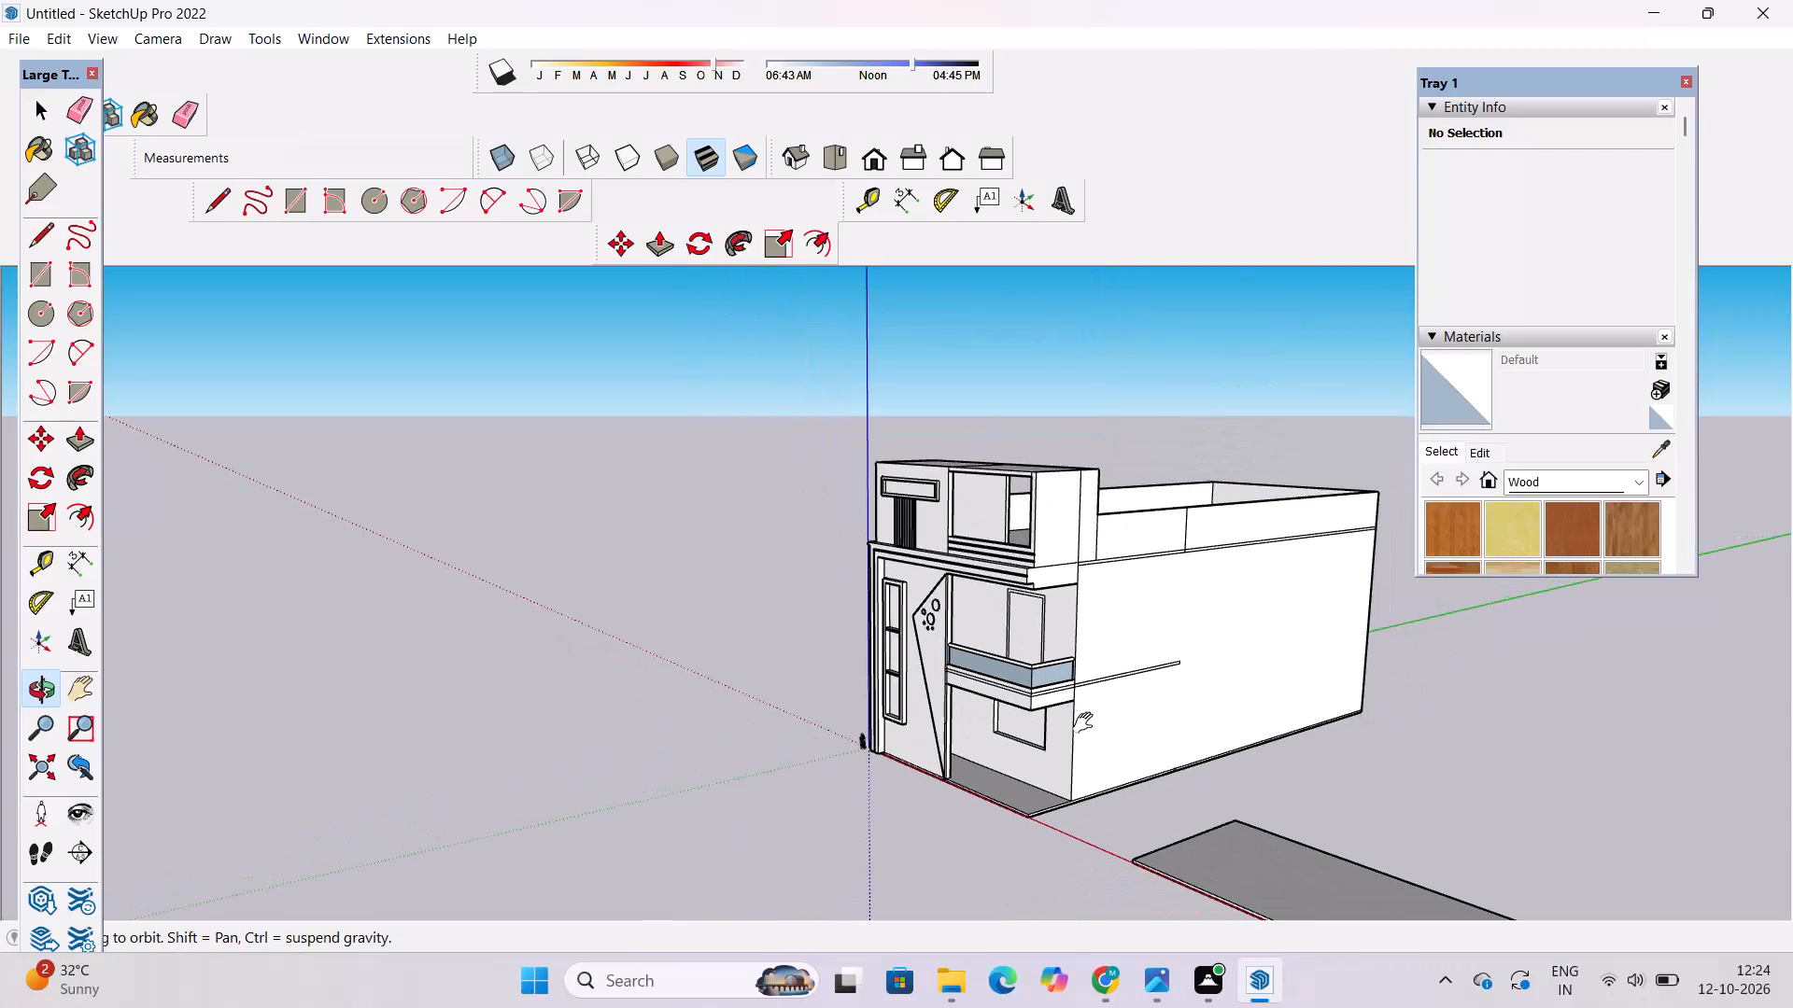
{"action": "left_click_drag", "start_coordinate": [1087, 723], "coordinate": [1068, 740], "text": "shift"}
{"action": "left_click_drag", "start_coordinate": [1066, 740], "coordinate": [1310, 746]}
{"action": "scroll", "coordinate": [1075, 717], "scroll_direction": "up", "scroll_amount": 10}
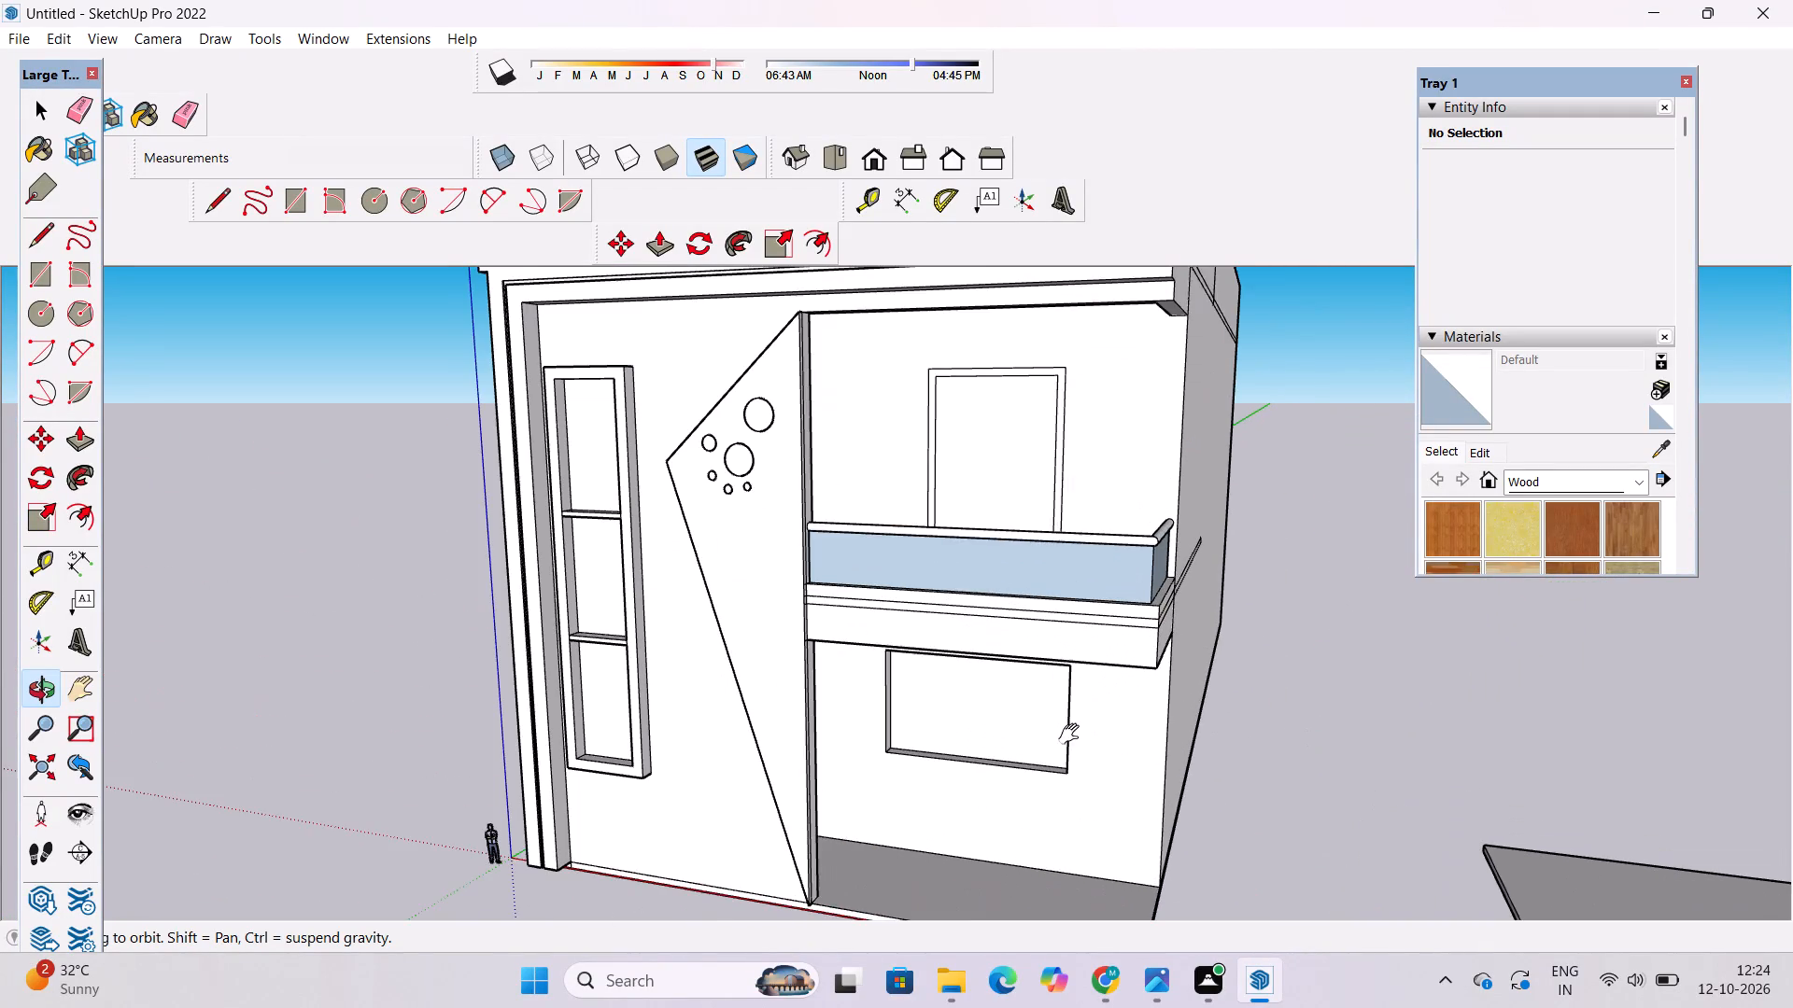
{"action": "left_click_drag", "start_coordinate": [1073, 735], "coordinate": [1076, 704], "text": "shift"}
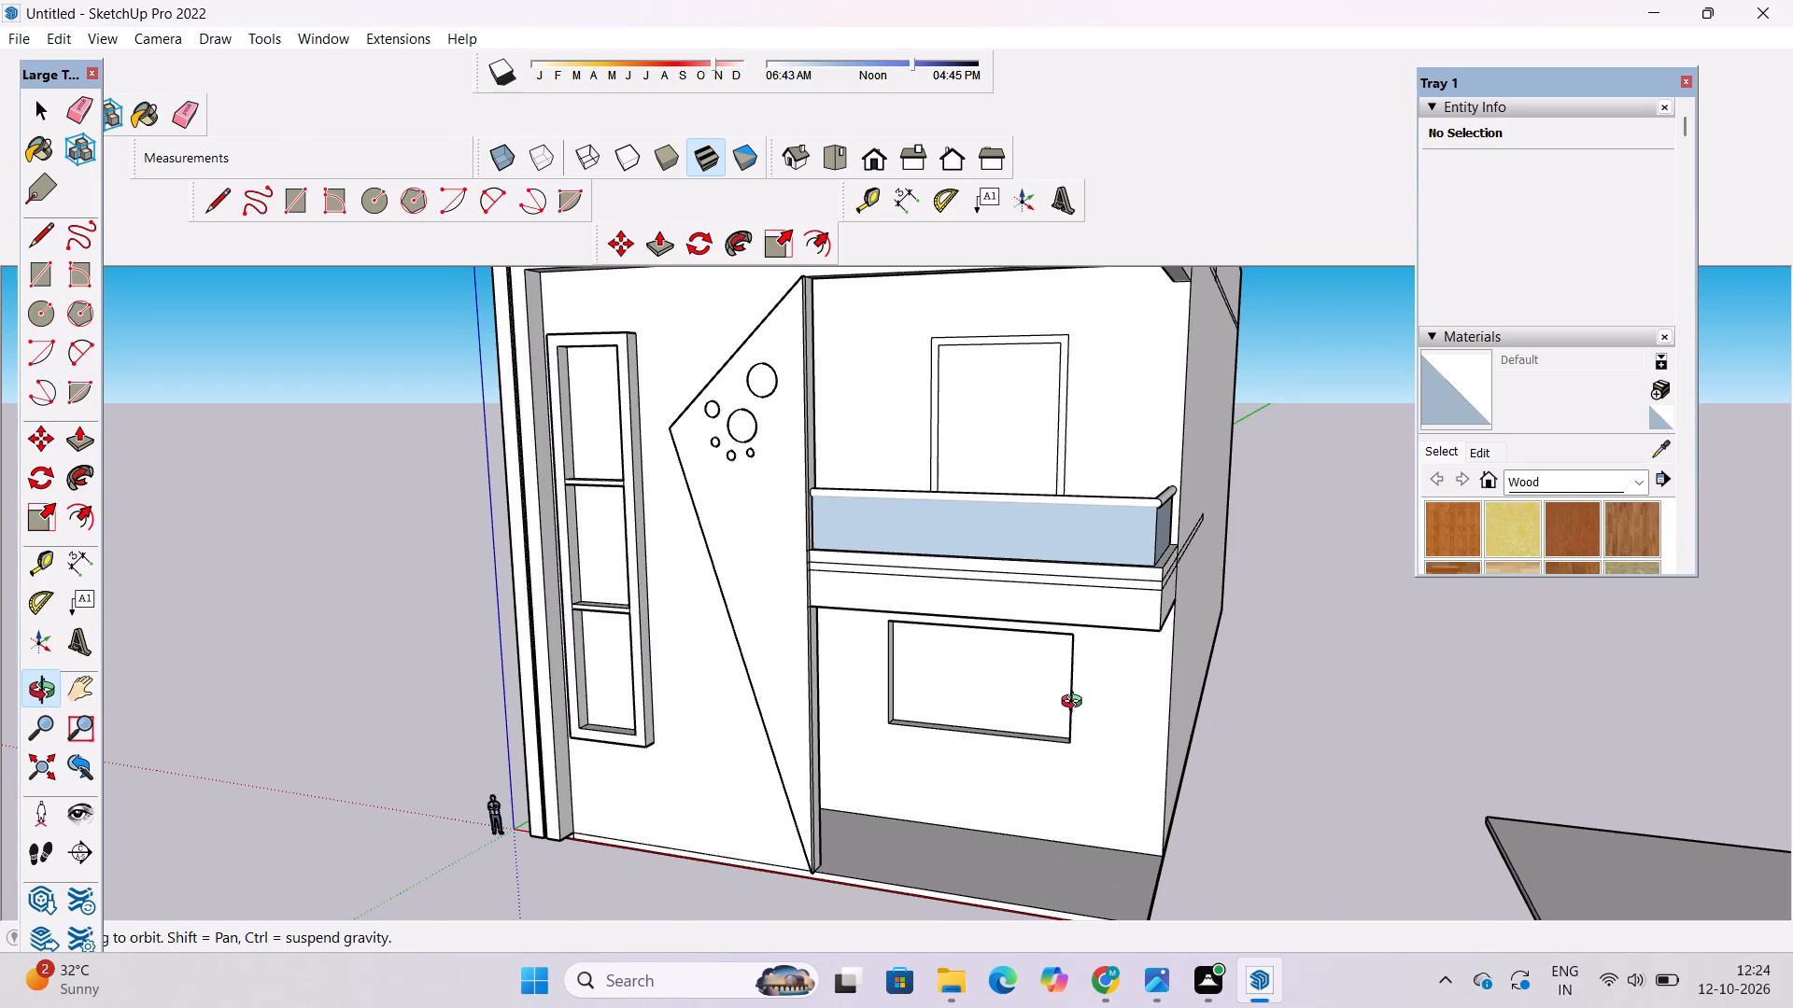
{"action": "scroll", "coordinate": [1076, 704], "scroll_direction": "down", "scroll_amount": 3}
{"action": "left_click_drag", "start_coordinate": [1083, 721], "coordinate": [1077, 598], "text": "shift"}
{"action": "left_click_drag", "start_coordinate": [1084, 618], "coordinate": [1171, 667]}
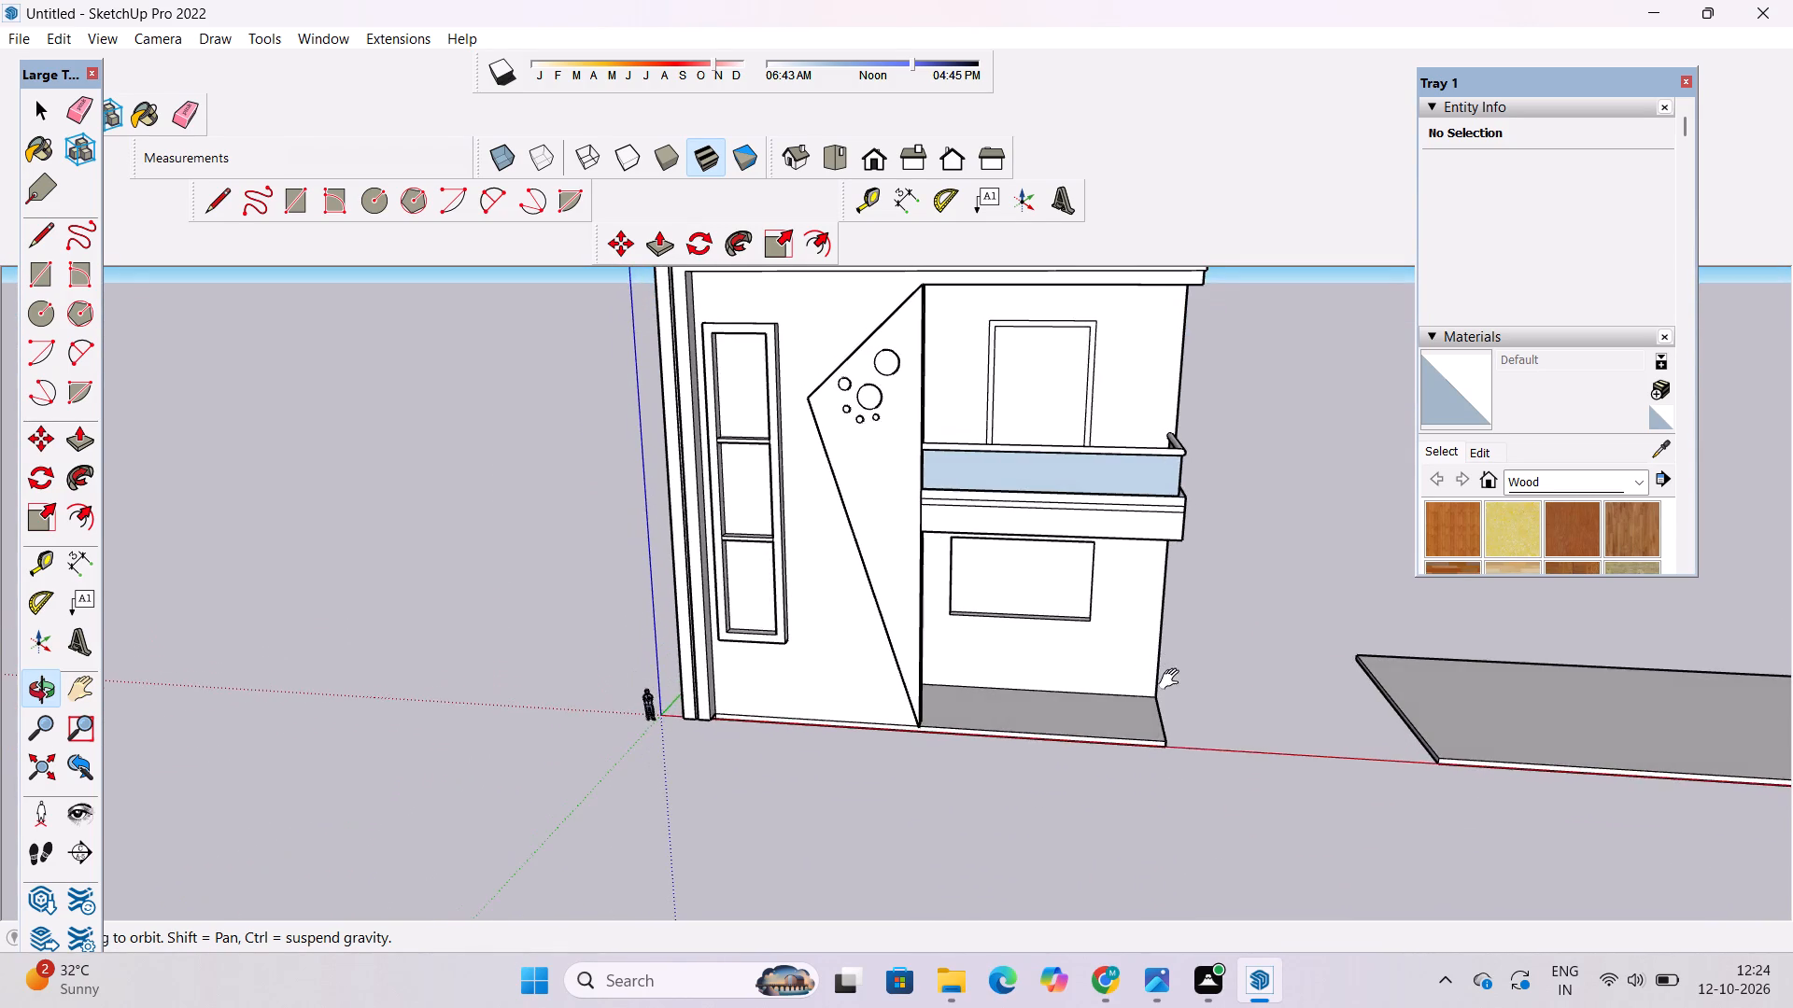
{"action": "left_click_drag", "start_coordinate": [1173, 679], "coordinate": [1159, 655], "text": "shift"}
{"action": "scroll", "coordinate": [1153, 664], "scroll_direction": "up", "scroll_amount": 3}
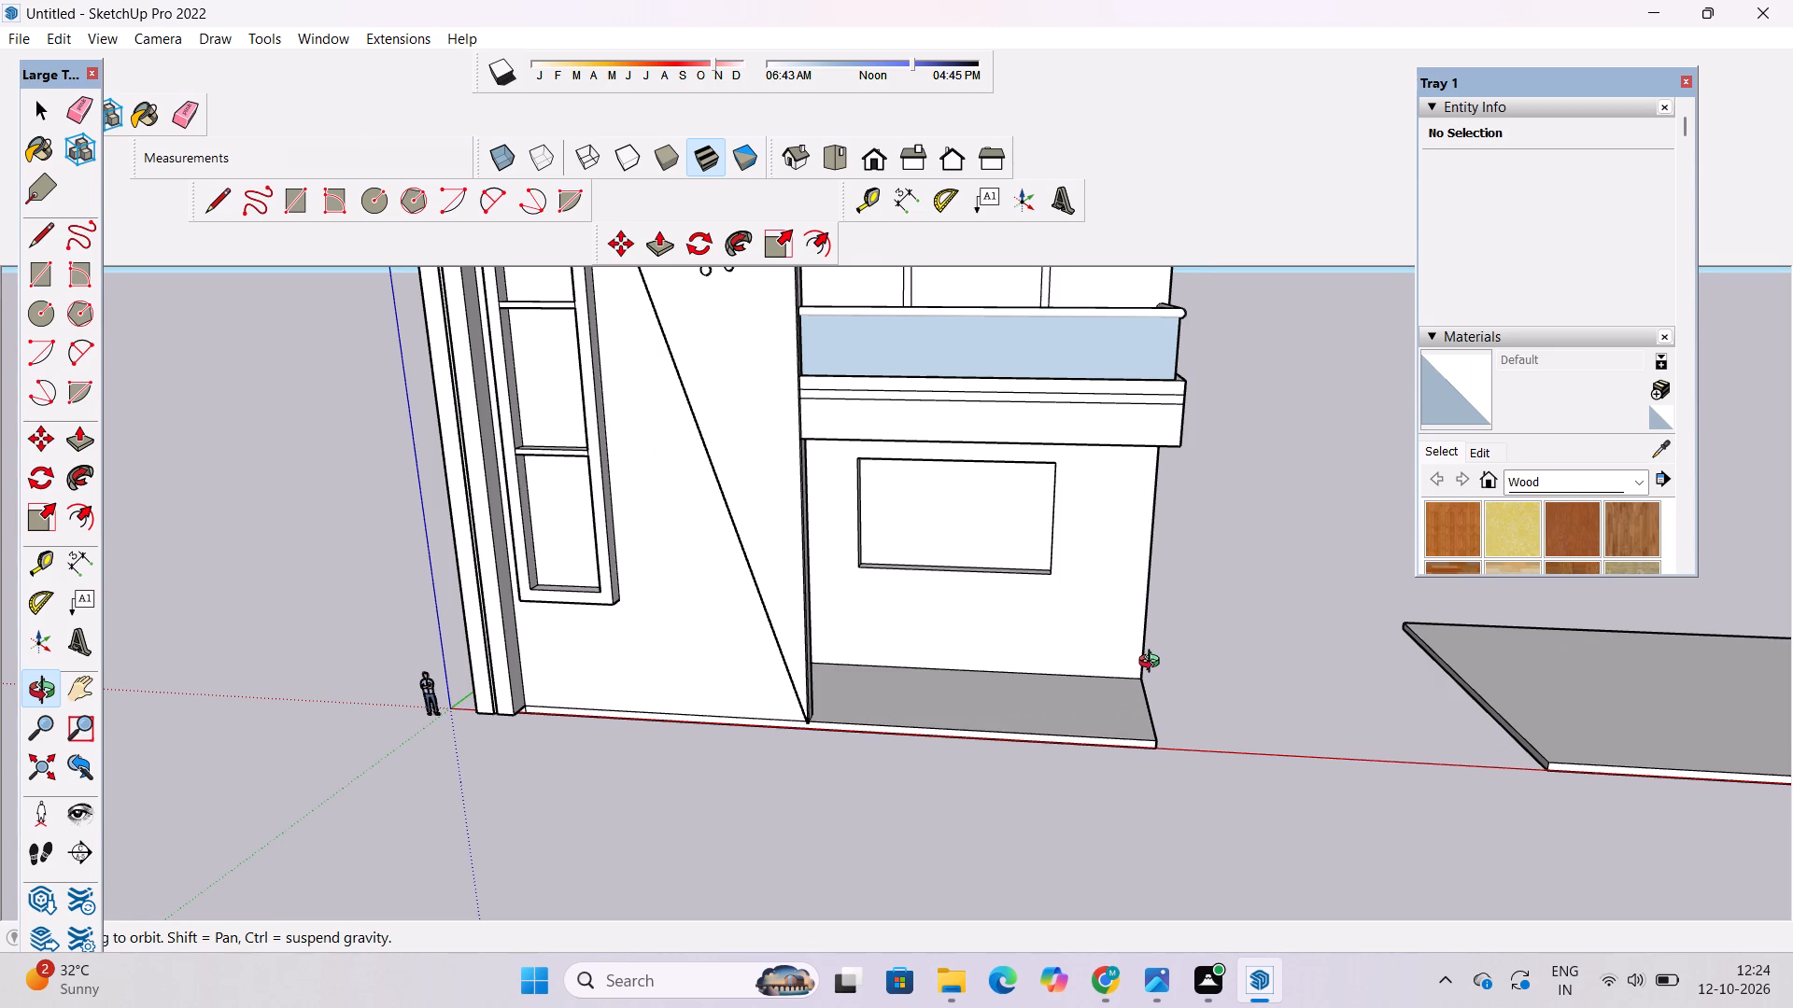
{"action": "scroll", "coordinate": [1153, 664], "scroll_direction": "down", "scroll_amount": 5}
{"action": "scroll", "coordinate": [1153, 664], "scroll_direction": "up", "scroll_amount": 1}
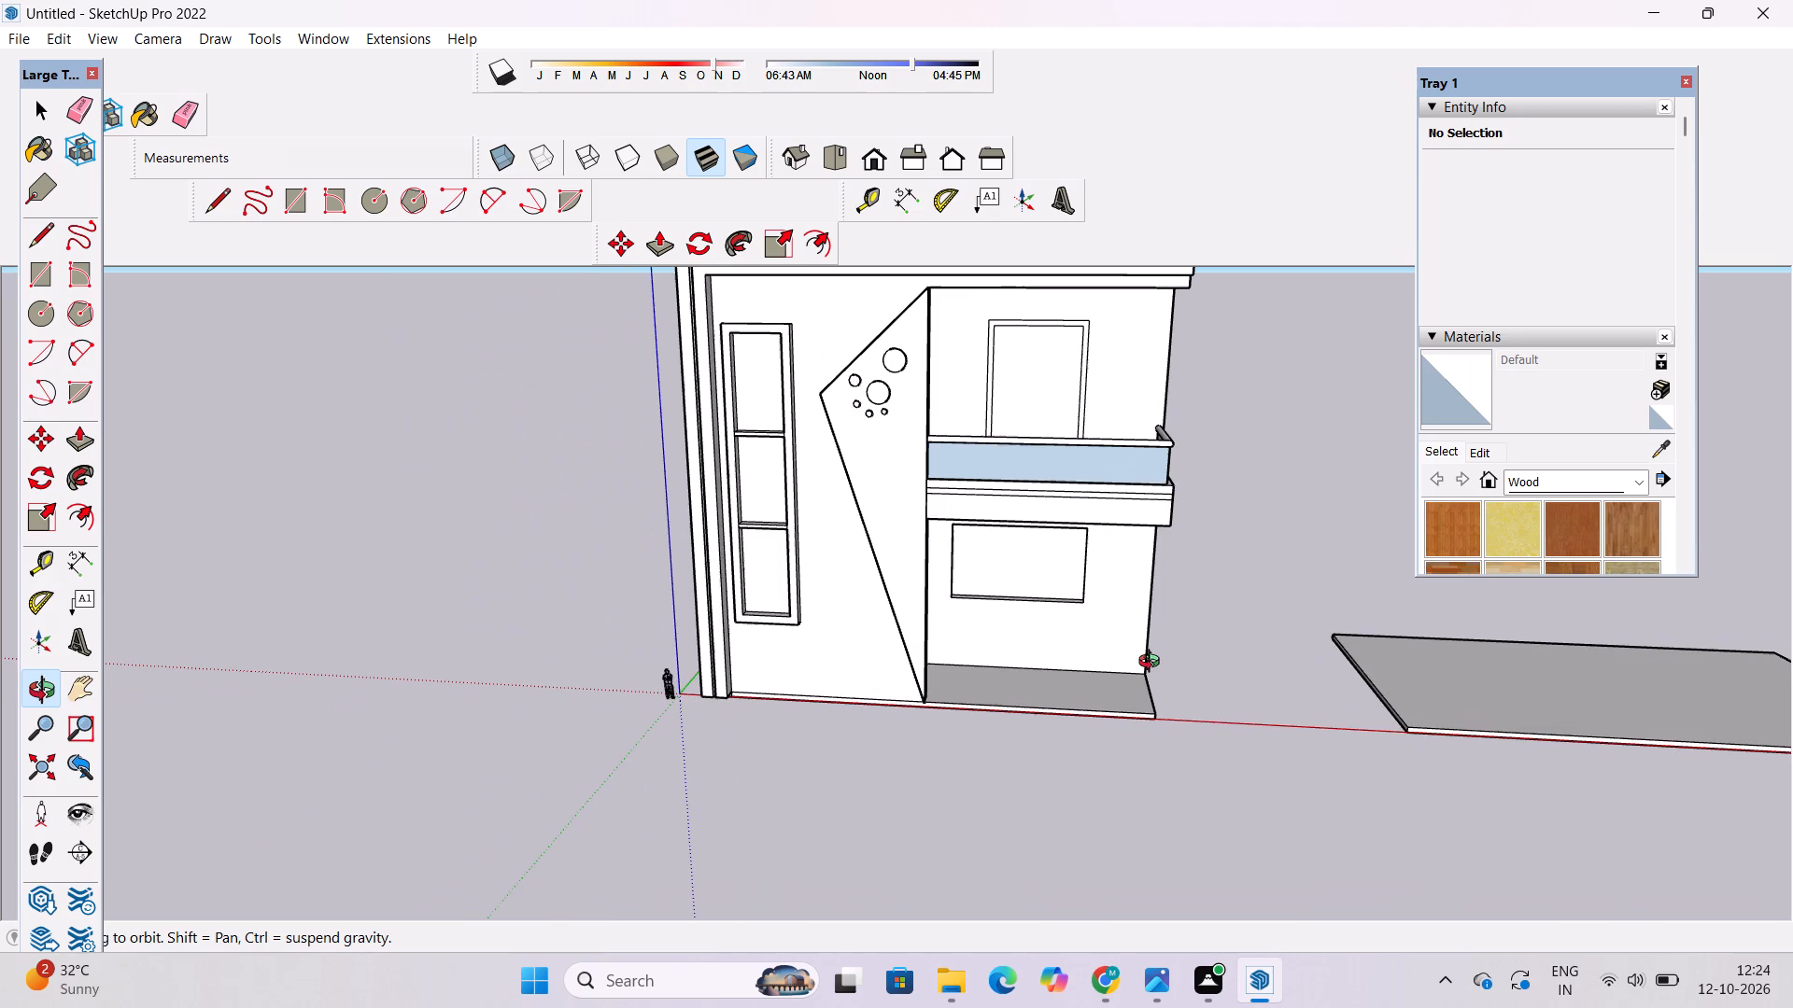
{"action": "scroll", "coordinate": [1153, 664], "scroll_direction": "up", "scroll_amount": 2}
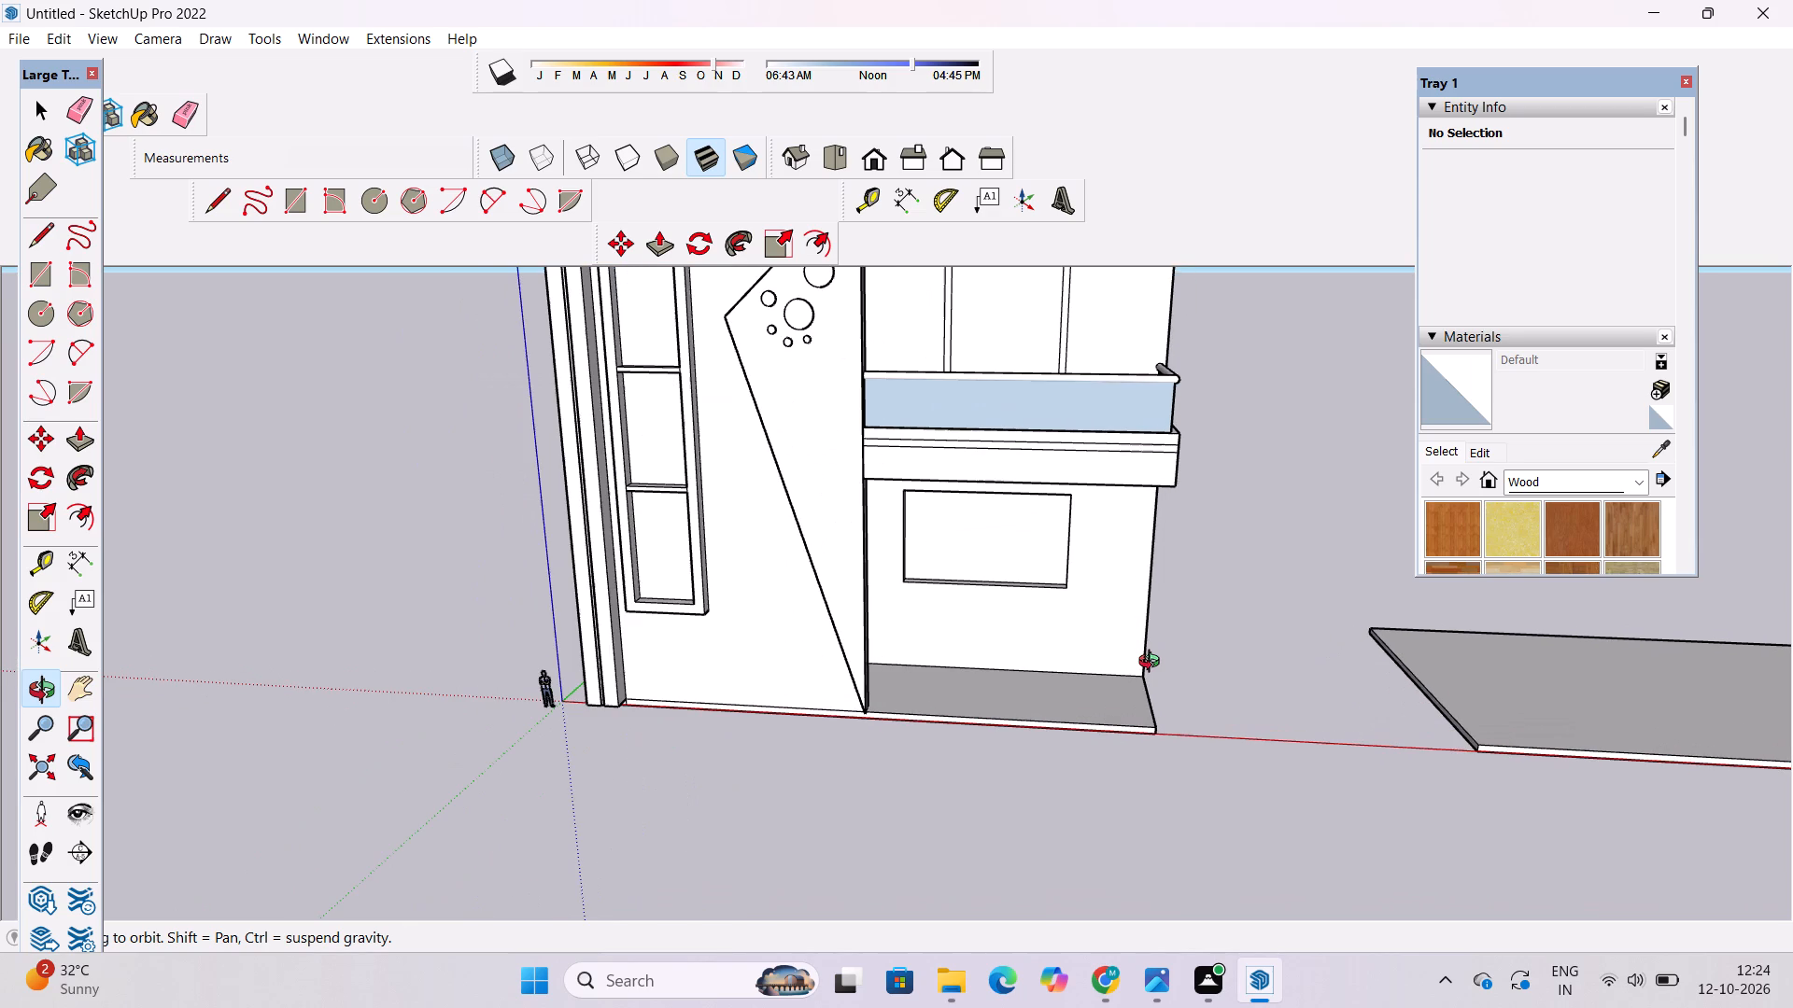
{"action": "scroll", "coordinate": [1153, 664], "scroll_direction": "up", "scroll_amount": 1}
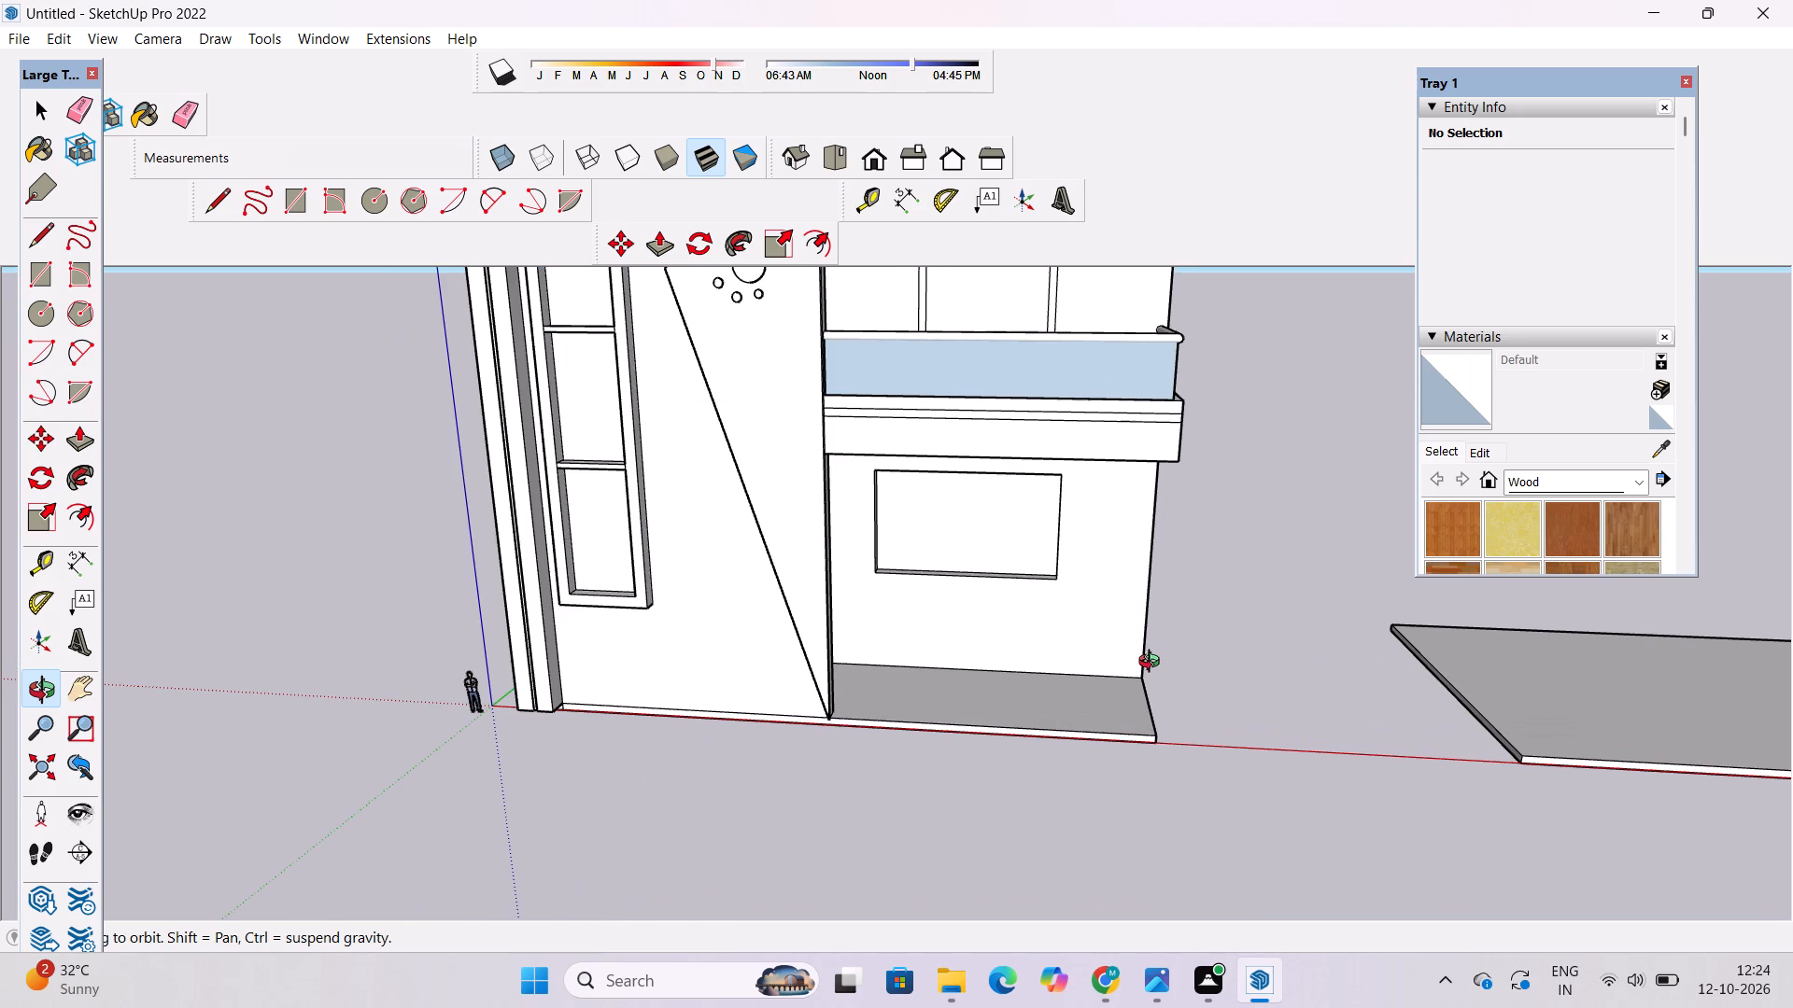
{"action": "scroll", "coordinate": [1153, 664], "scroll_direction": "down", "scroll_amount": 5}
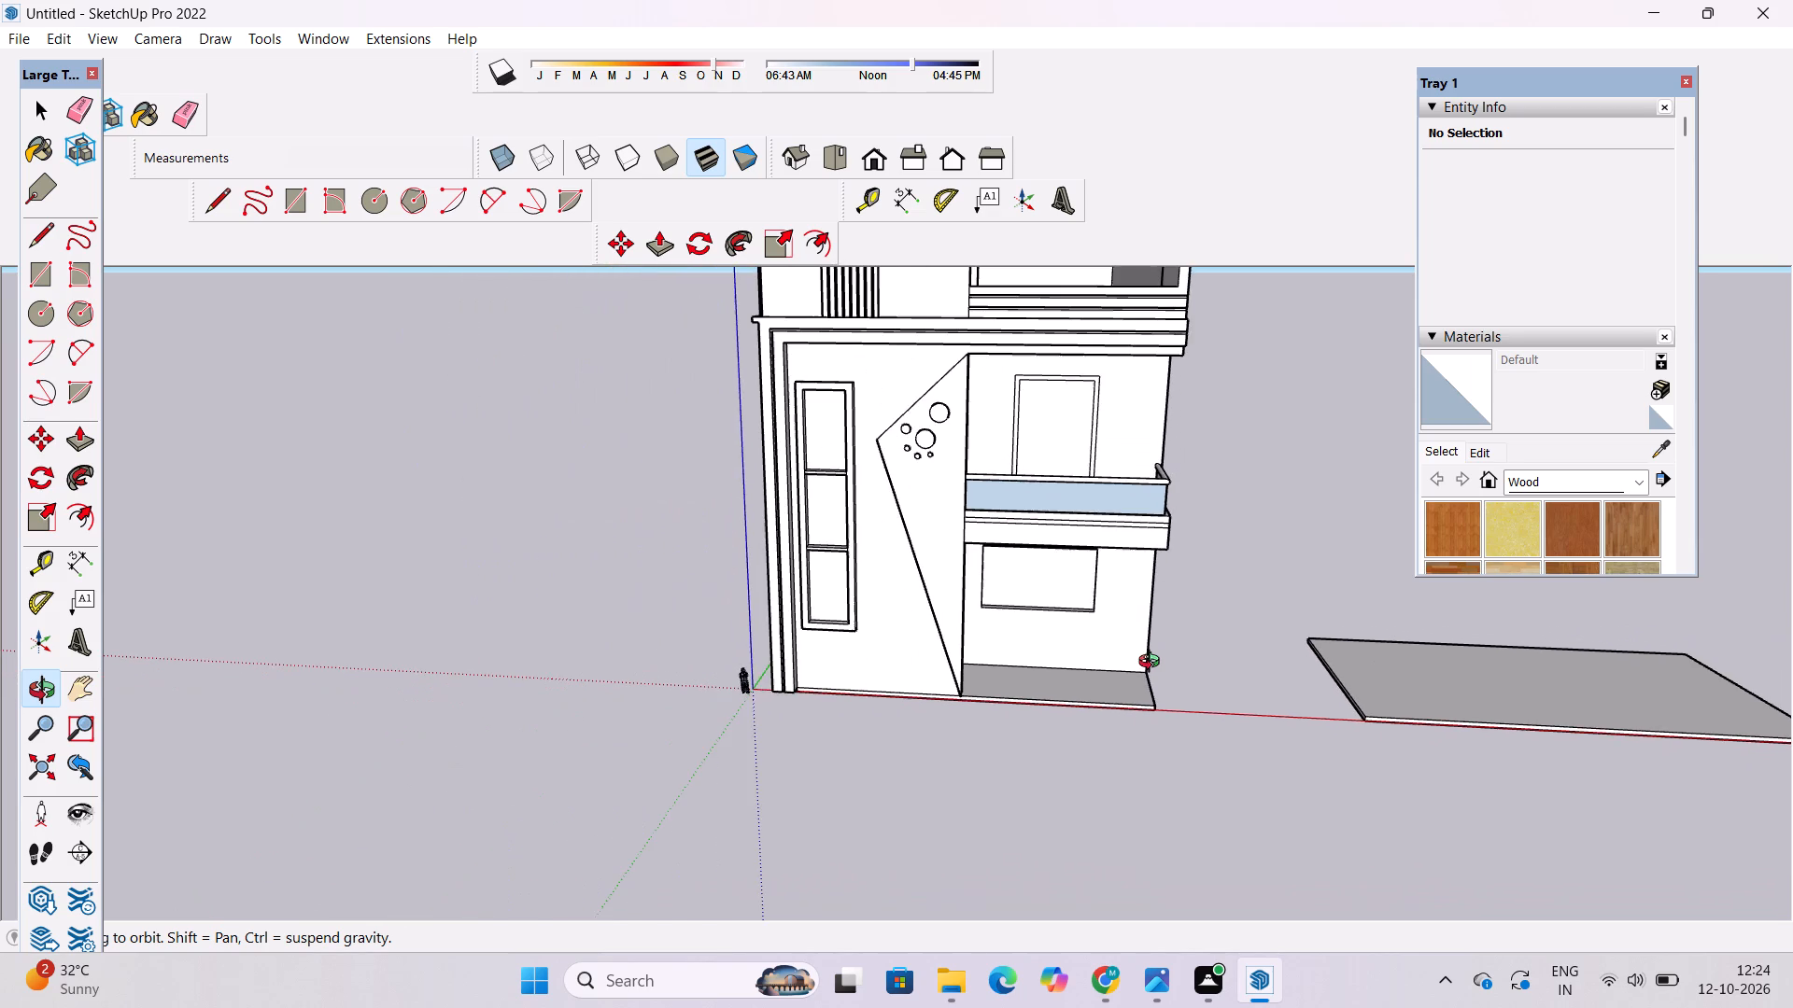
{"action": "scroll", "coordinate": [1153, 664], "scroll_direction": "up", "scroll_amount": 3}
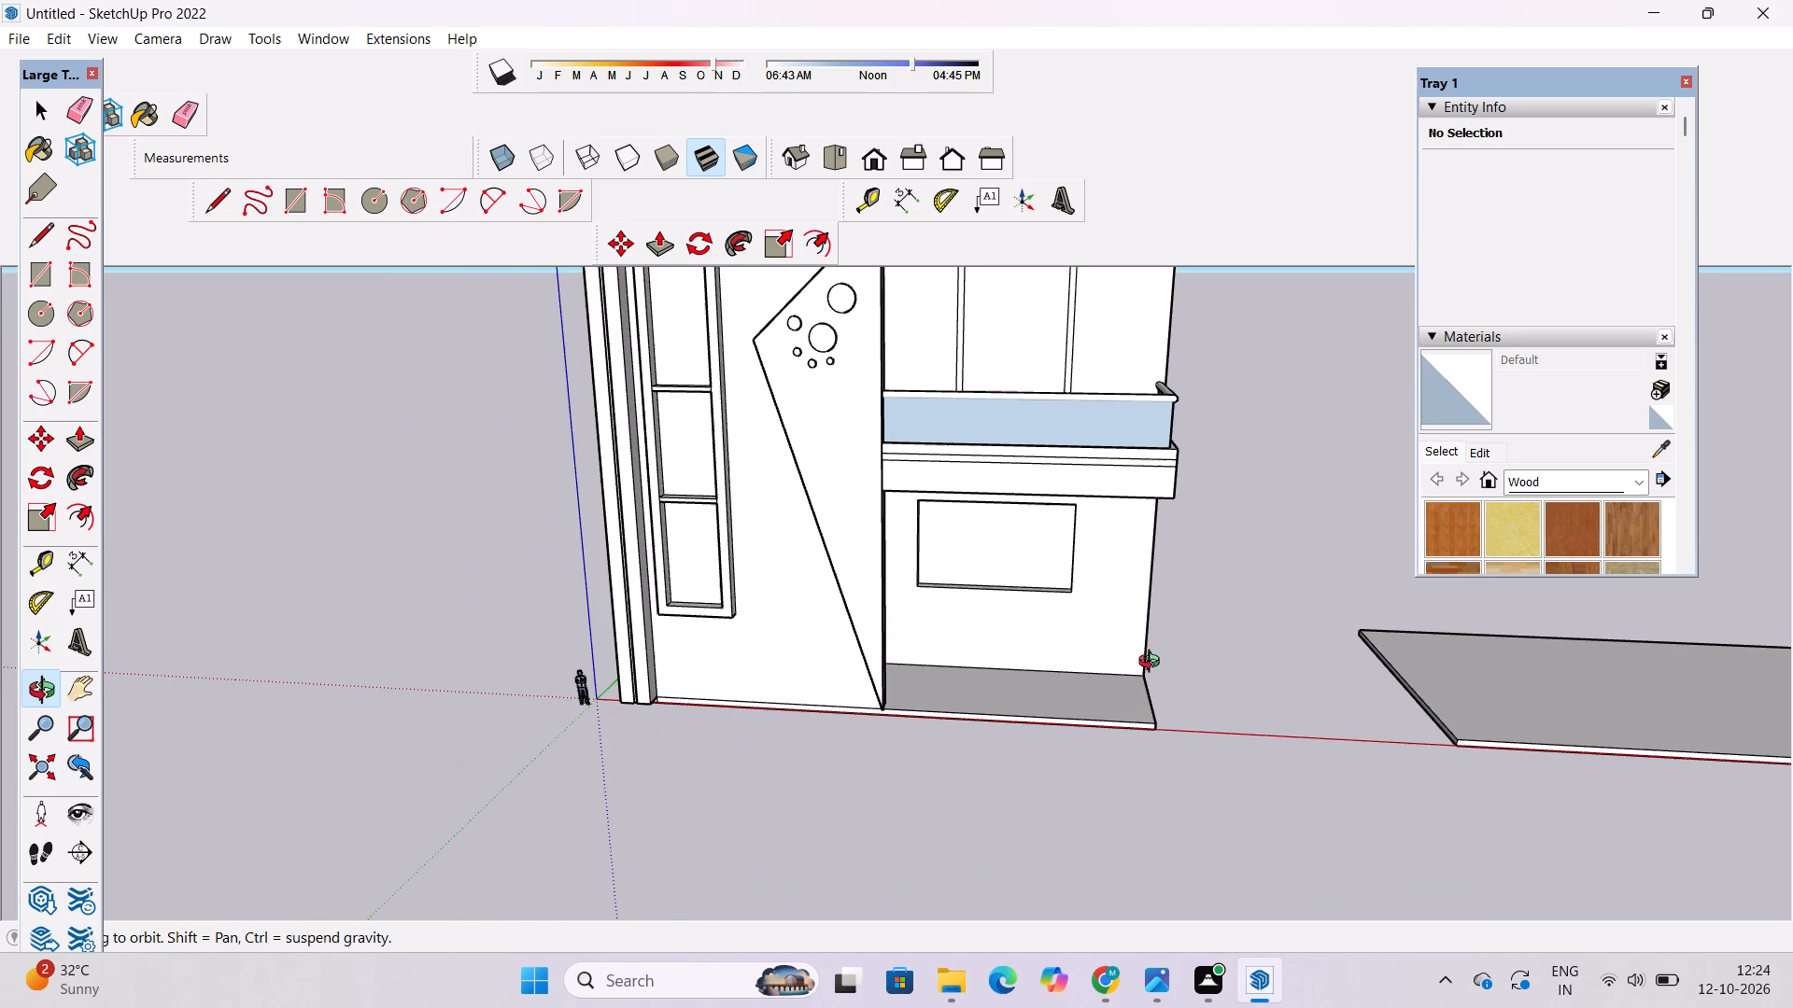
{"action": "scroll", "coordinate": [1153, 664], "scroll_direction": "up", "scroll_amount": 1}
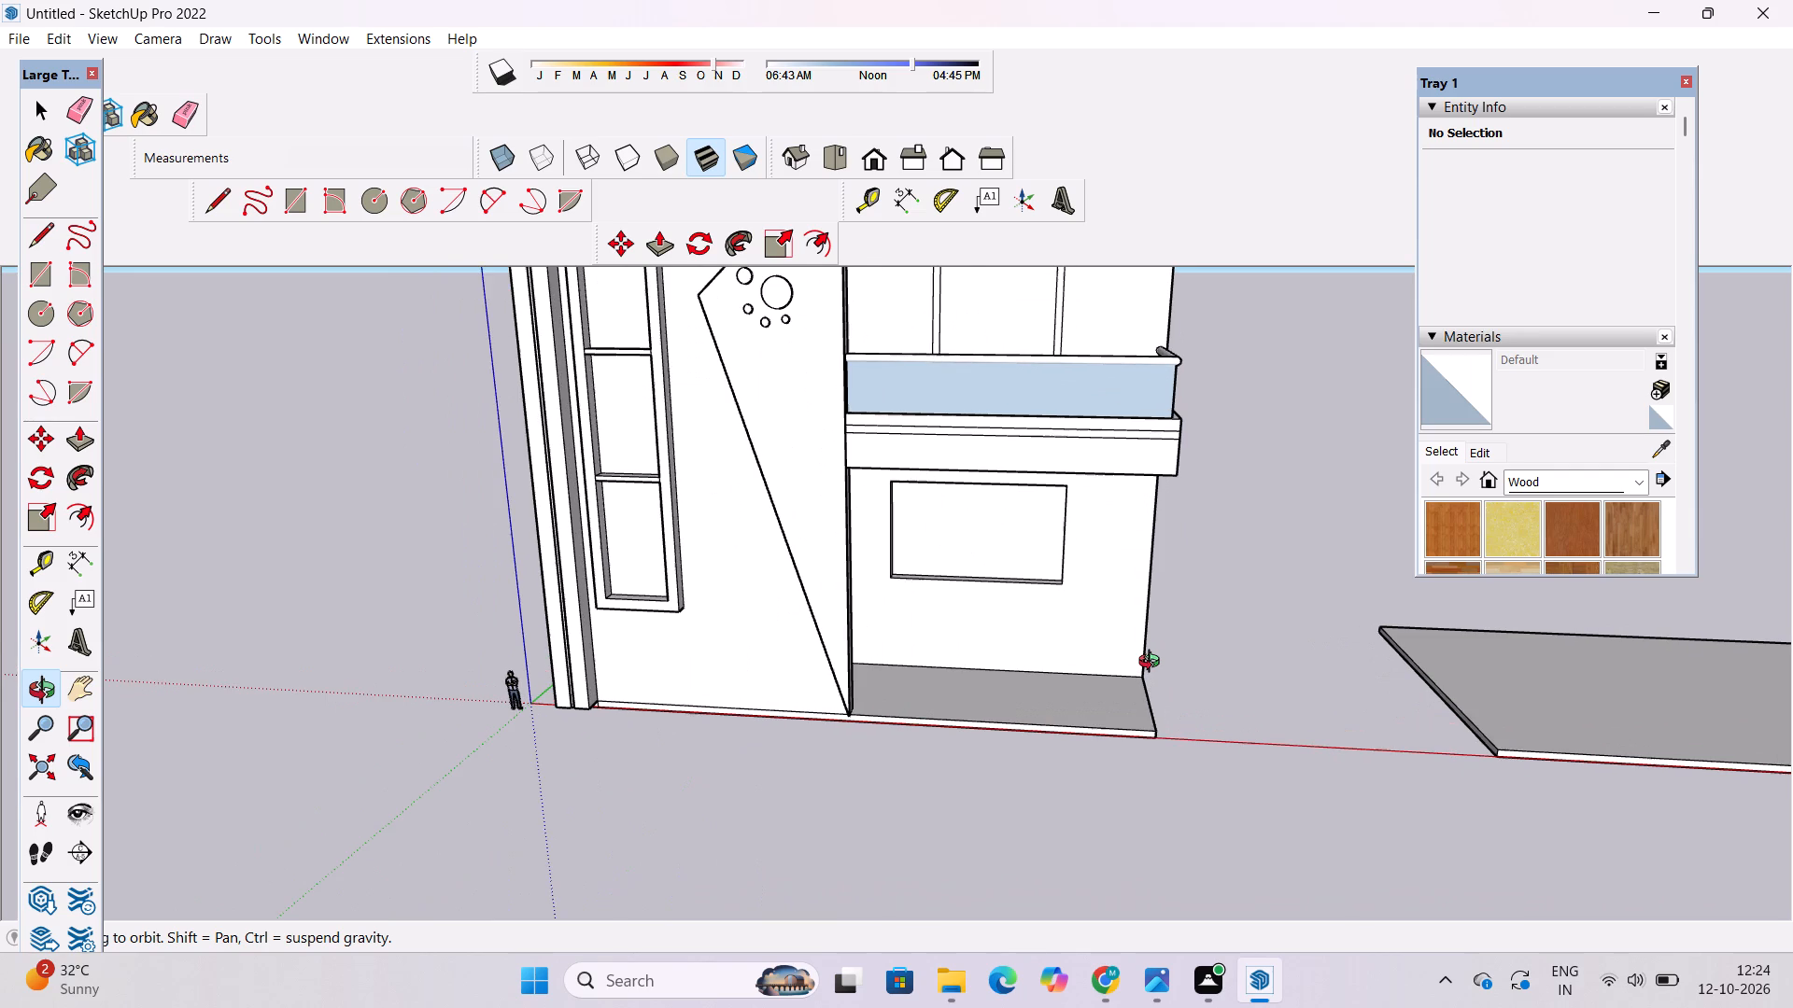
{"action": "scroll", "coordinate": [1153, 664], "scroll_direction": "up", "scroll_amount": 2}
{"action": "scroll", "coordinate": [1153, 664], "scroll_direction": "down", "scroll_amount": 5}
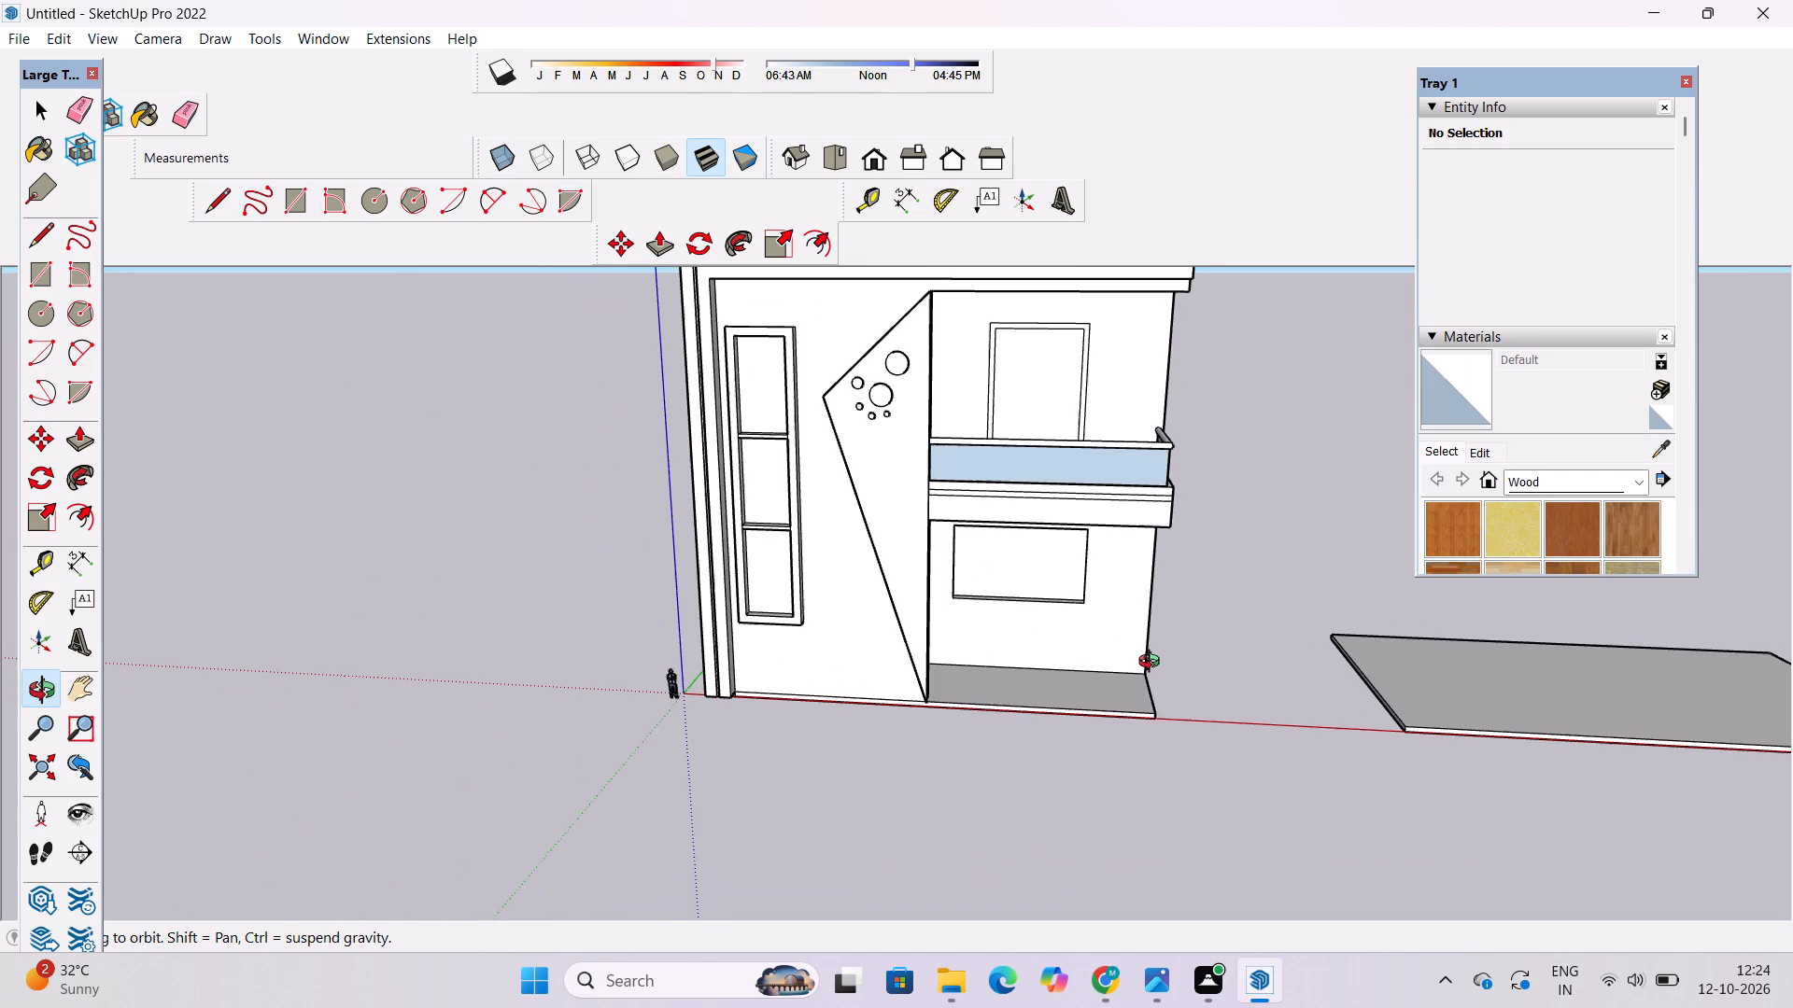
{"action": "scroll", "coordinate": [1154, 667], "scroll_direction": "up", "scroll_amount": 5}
Examine the ground-floor porch and corner, then the whole front elevation together with the finned, windowed side wall.
{"action": "left_click_drag", "start_coordinate": [1120, 755], "coordinate": [653, 797]}
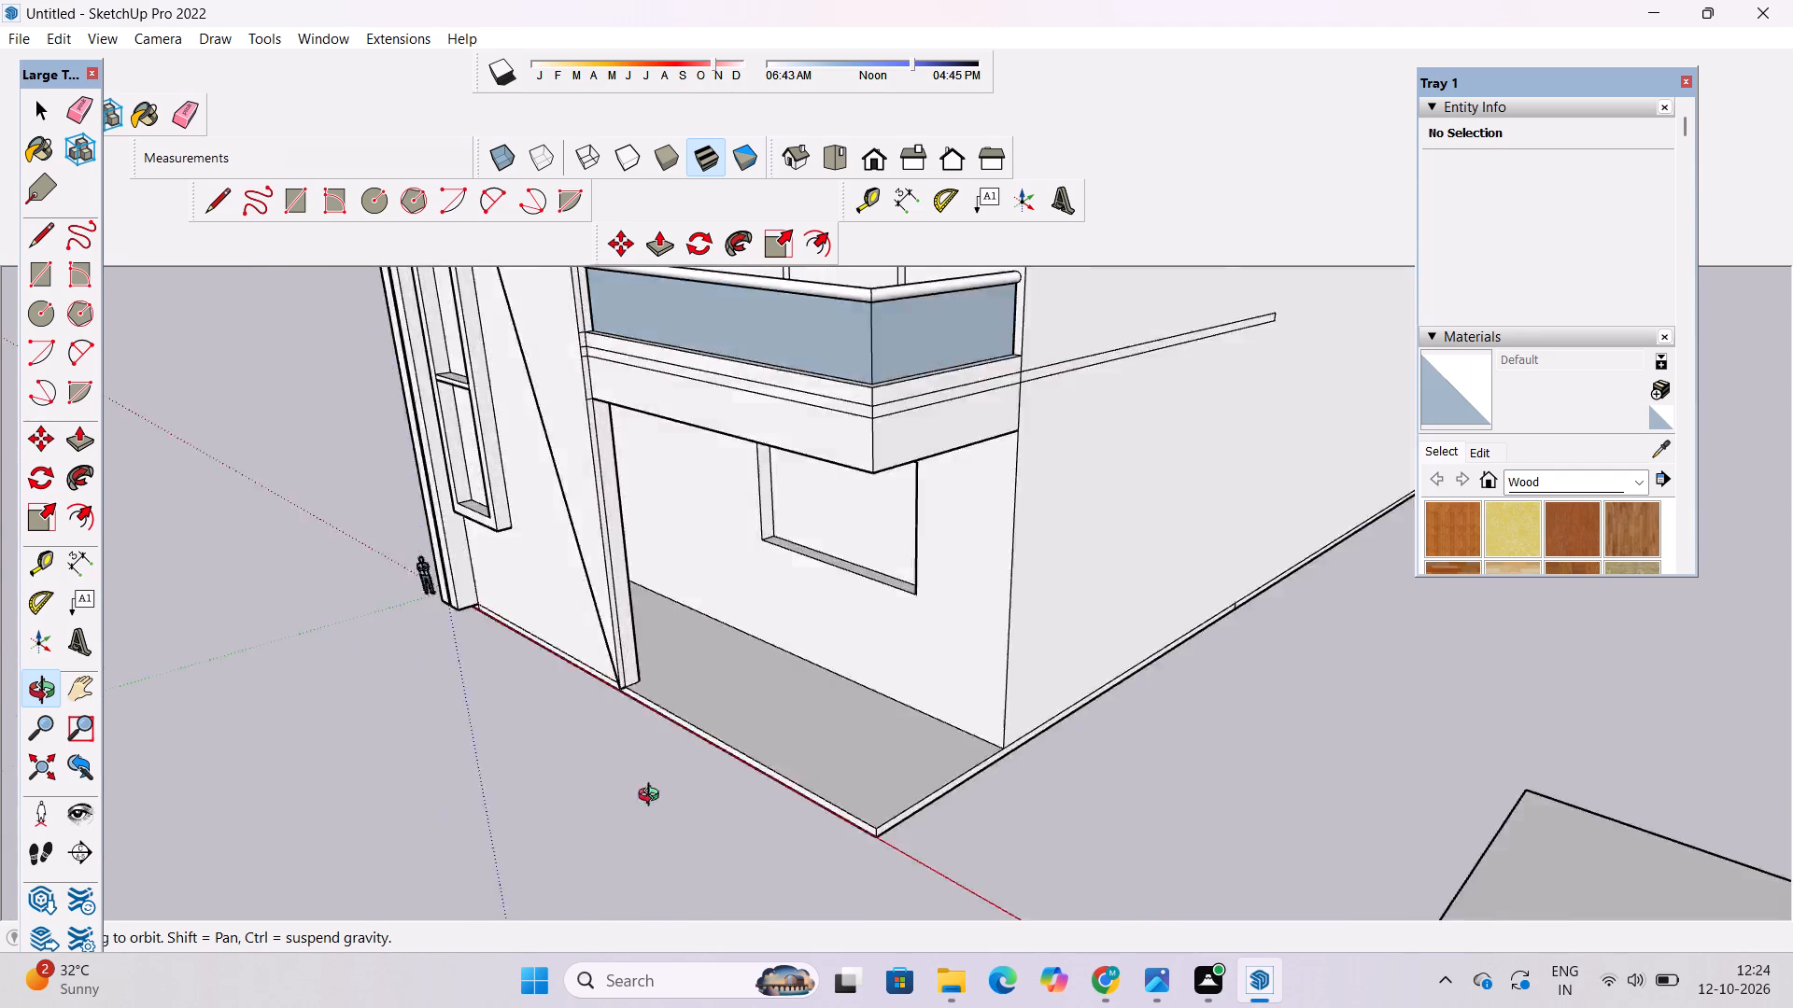
{"action": "left_click_drag", "start_coordinate": [653, 797], "coordinate": [1200, 768]}
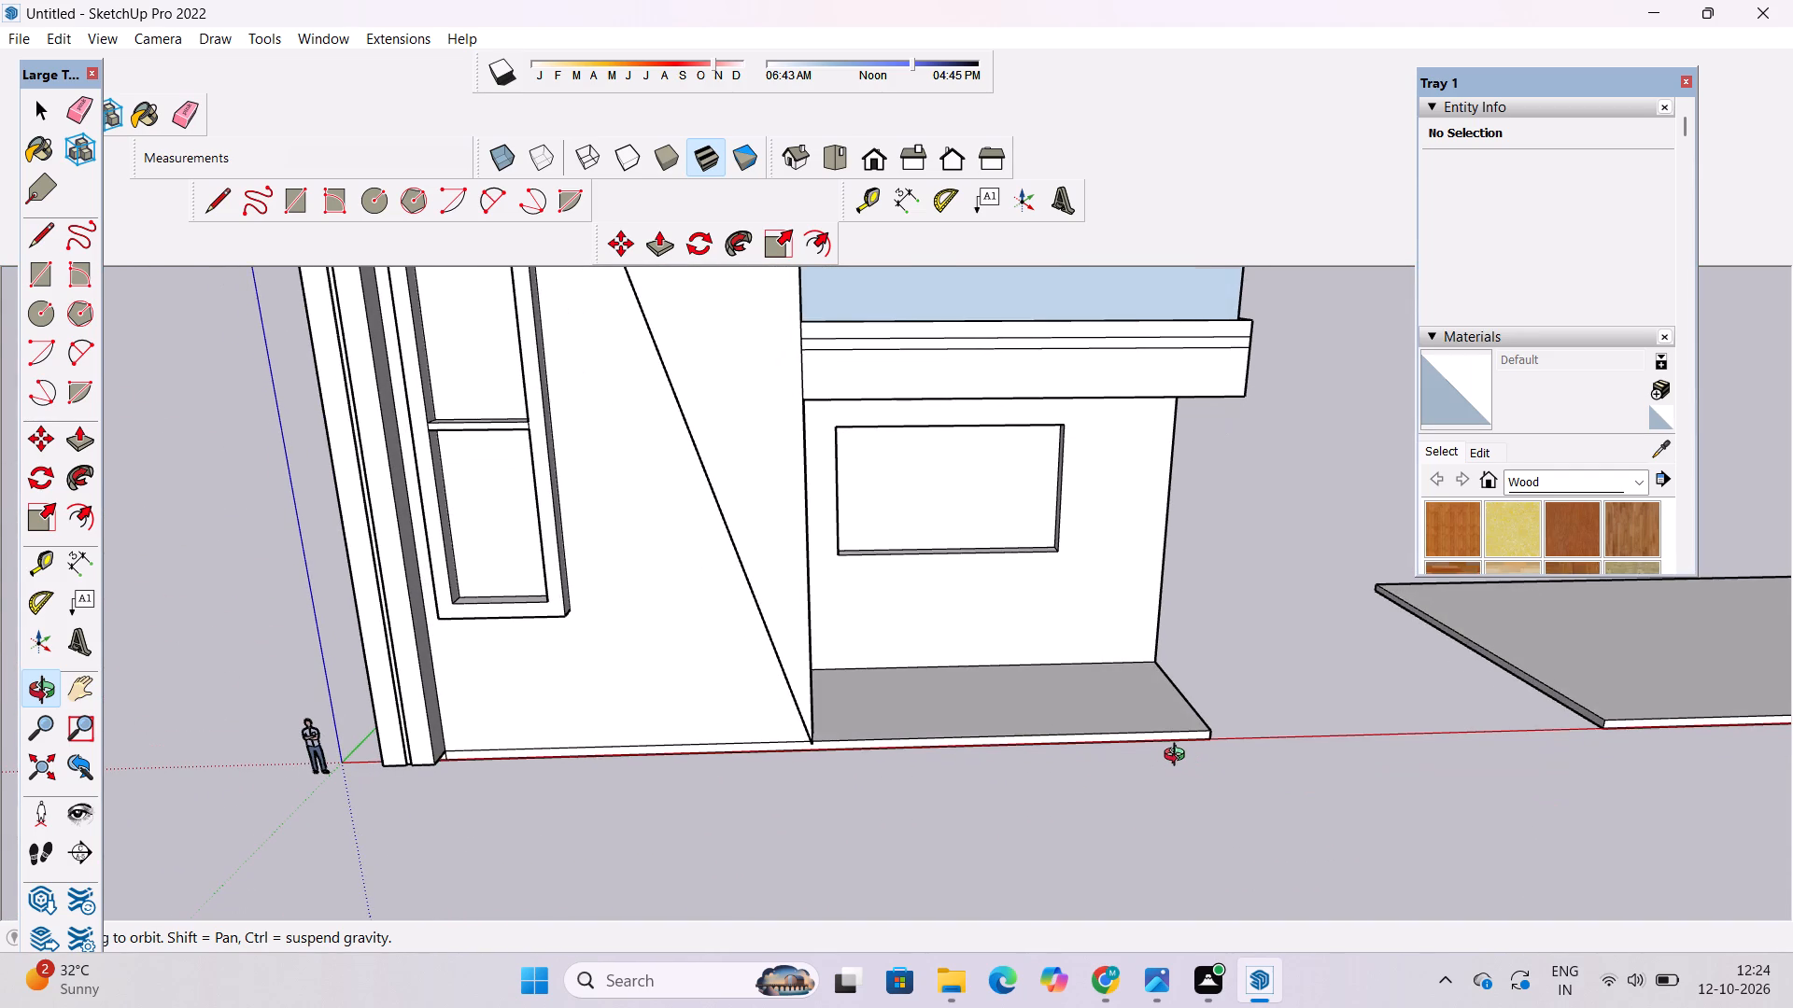
{"action": "scroll", "coordinate": [1179, 757], "scroll_direction": "down", "scroll_amount": 4}
{"action": "left_click_drag", "start_coordinate": [1131, 788], "coordinate": [1137, 738]}
{"action": "scroll", "coordinate": [1137, 739], "scroll_direction": "down", "scroll_amount": 4}
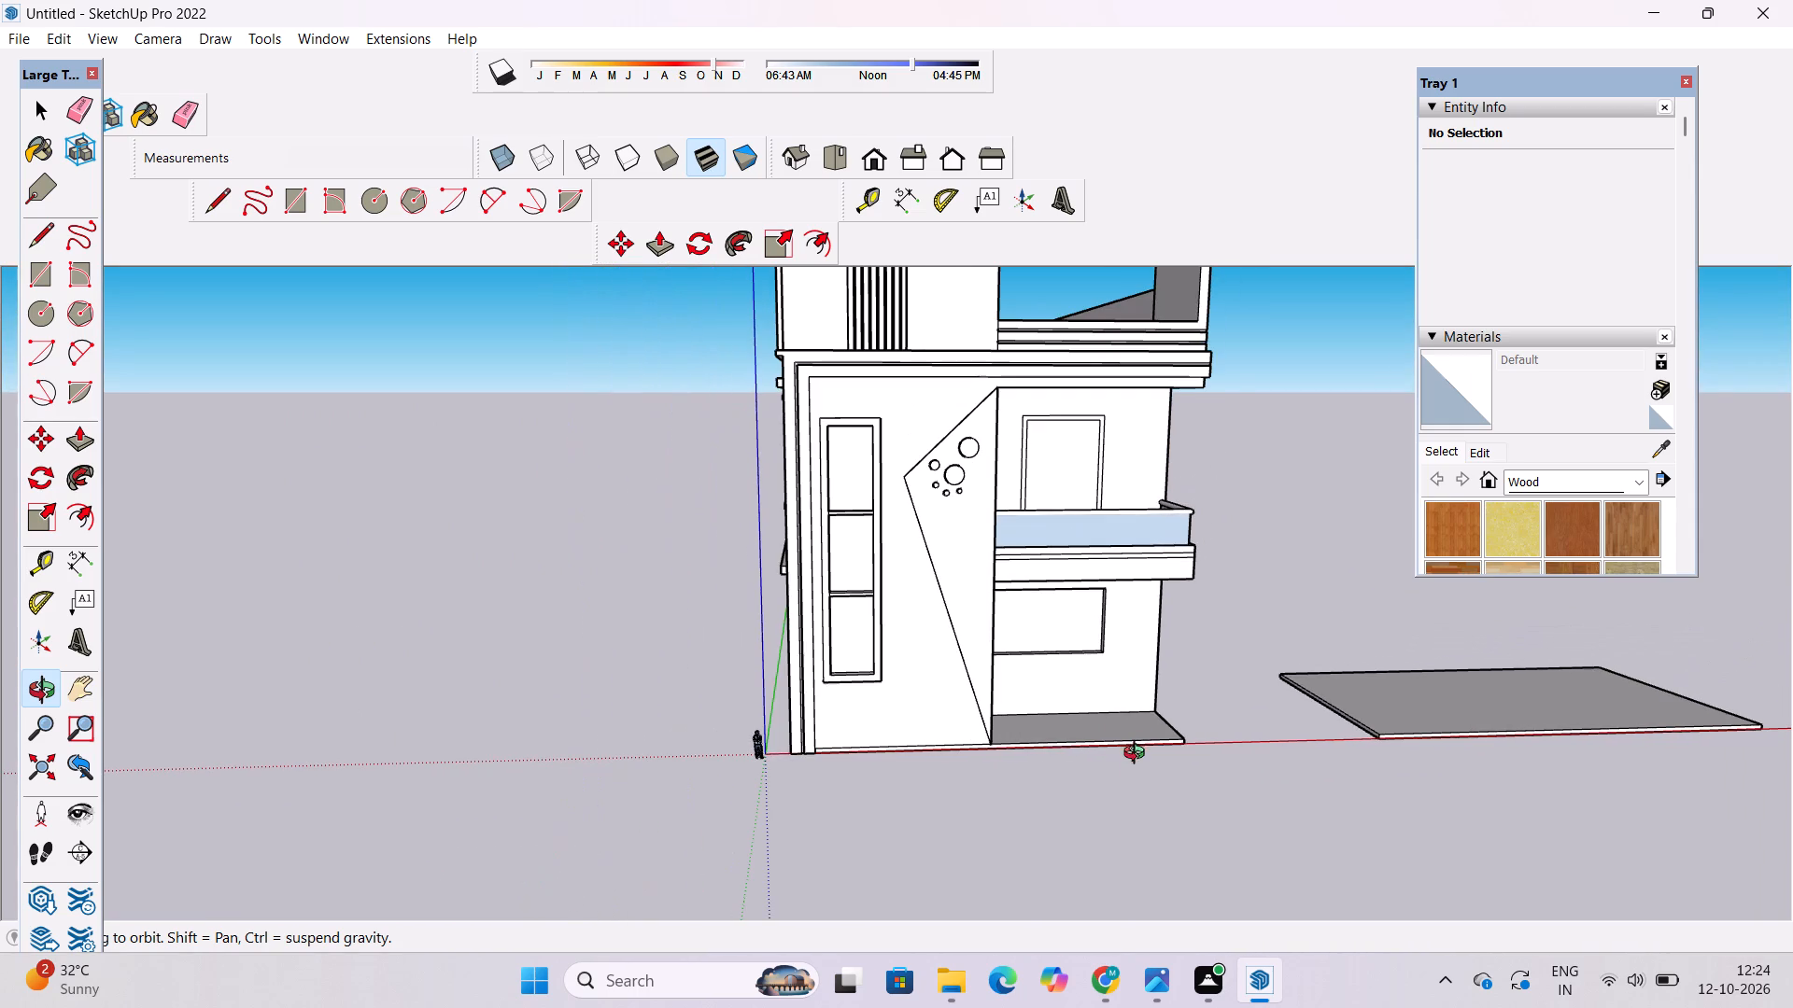
{"action": "left_click_drag", "start_coordinate": [1142, 756], "coordinate": [1152, 712]}
{"action": "scroll", "coordinate": [1154, 716], "scroll_direction": "down", "scroll_amount": 6}
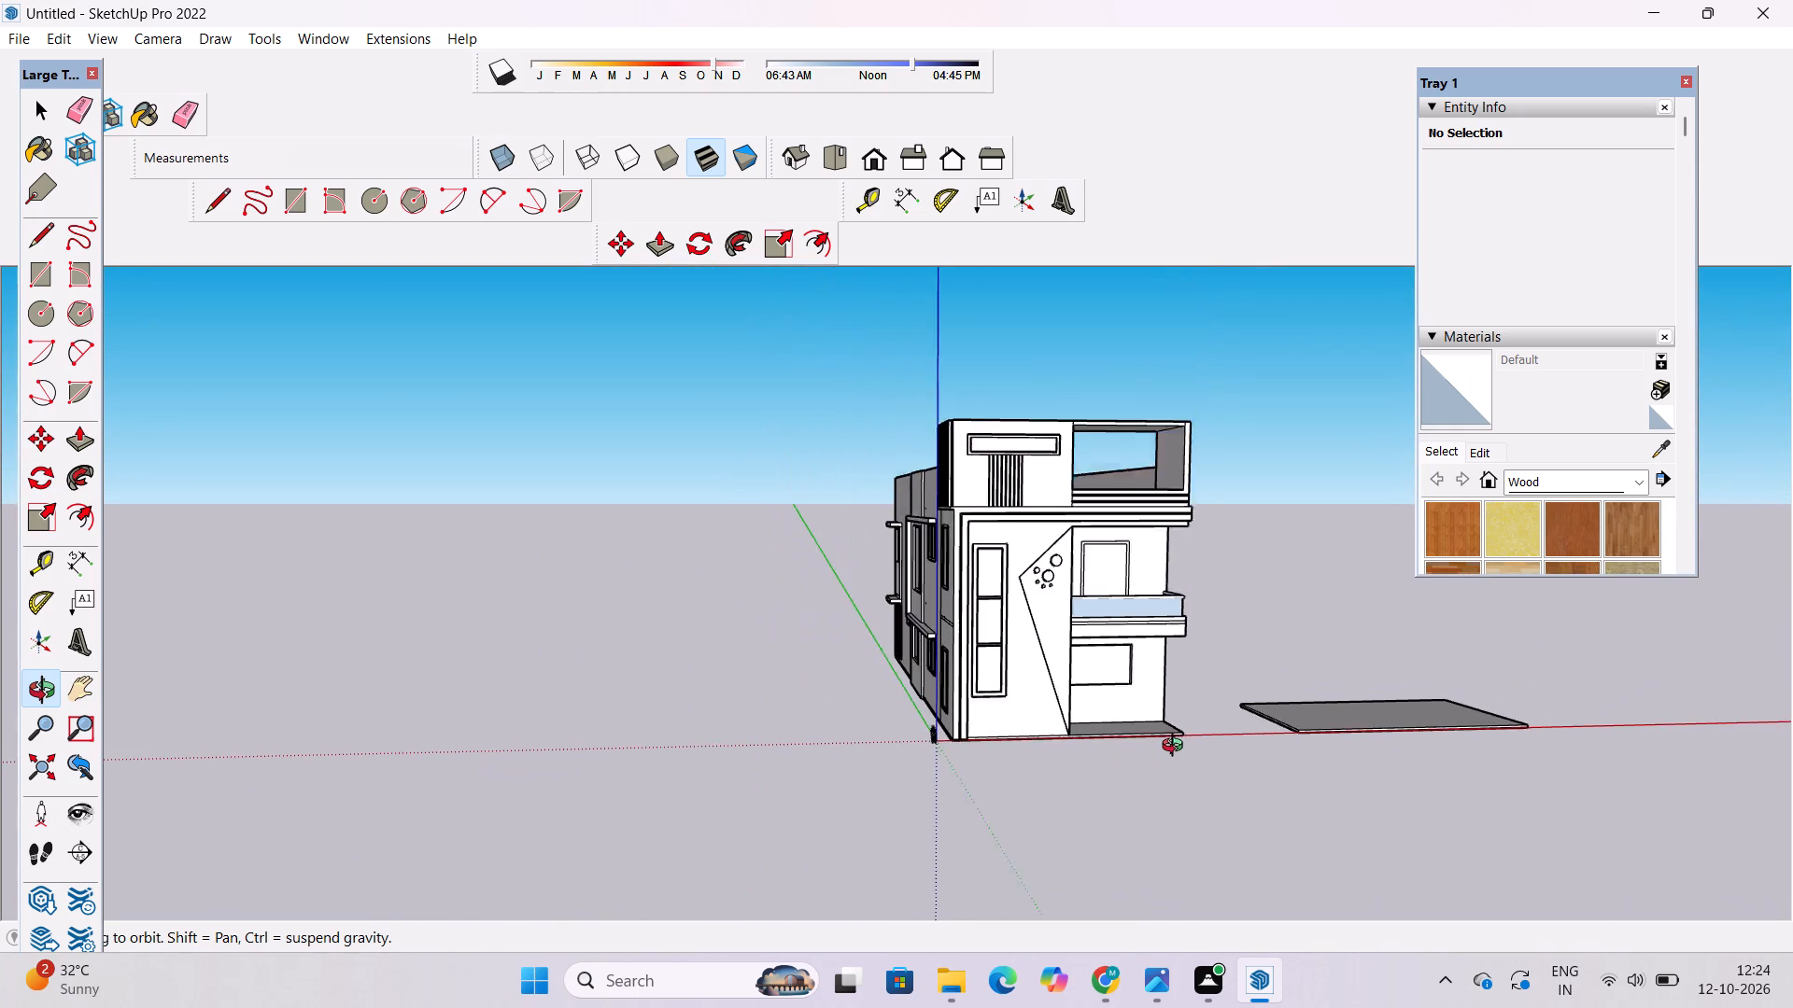
{"action": "scroll", "coordinate": [1177, 748], "scroll_direction": "down", "scroll_amount": 1}
{"action": "left_click_drag", "start_coordinate": [1177, 784], "coordinate": [1183, 743]}
{"action": "scroll", "coordinate": [1100, 667], "scroll_direction": "up", "scroll_amount": 2}
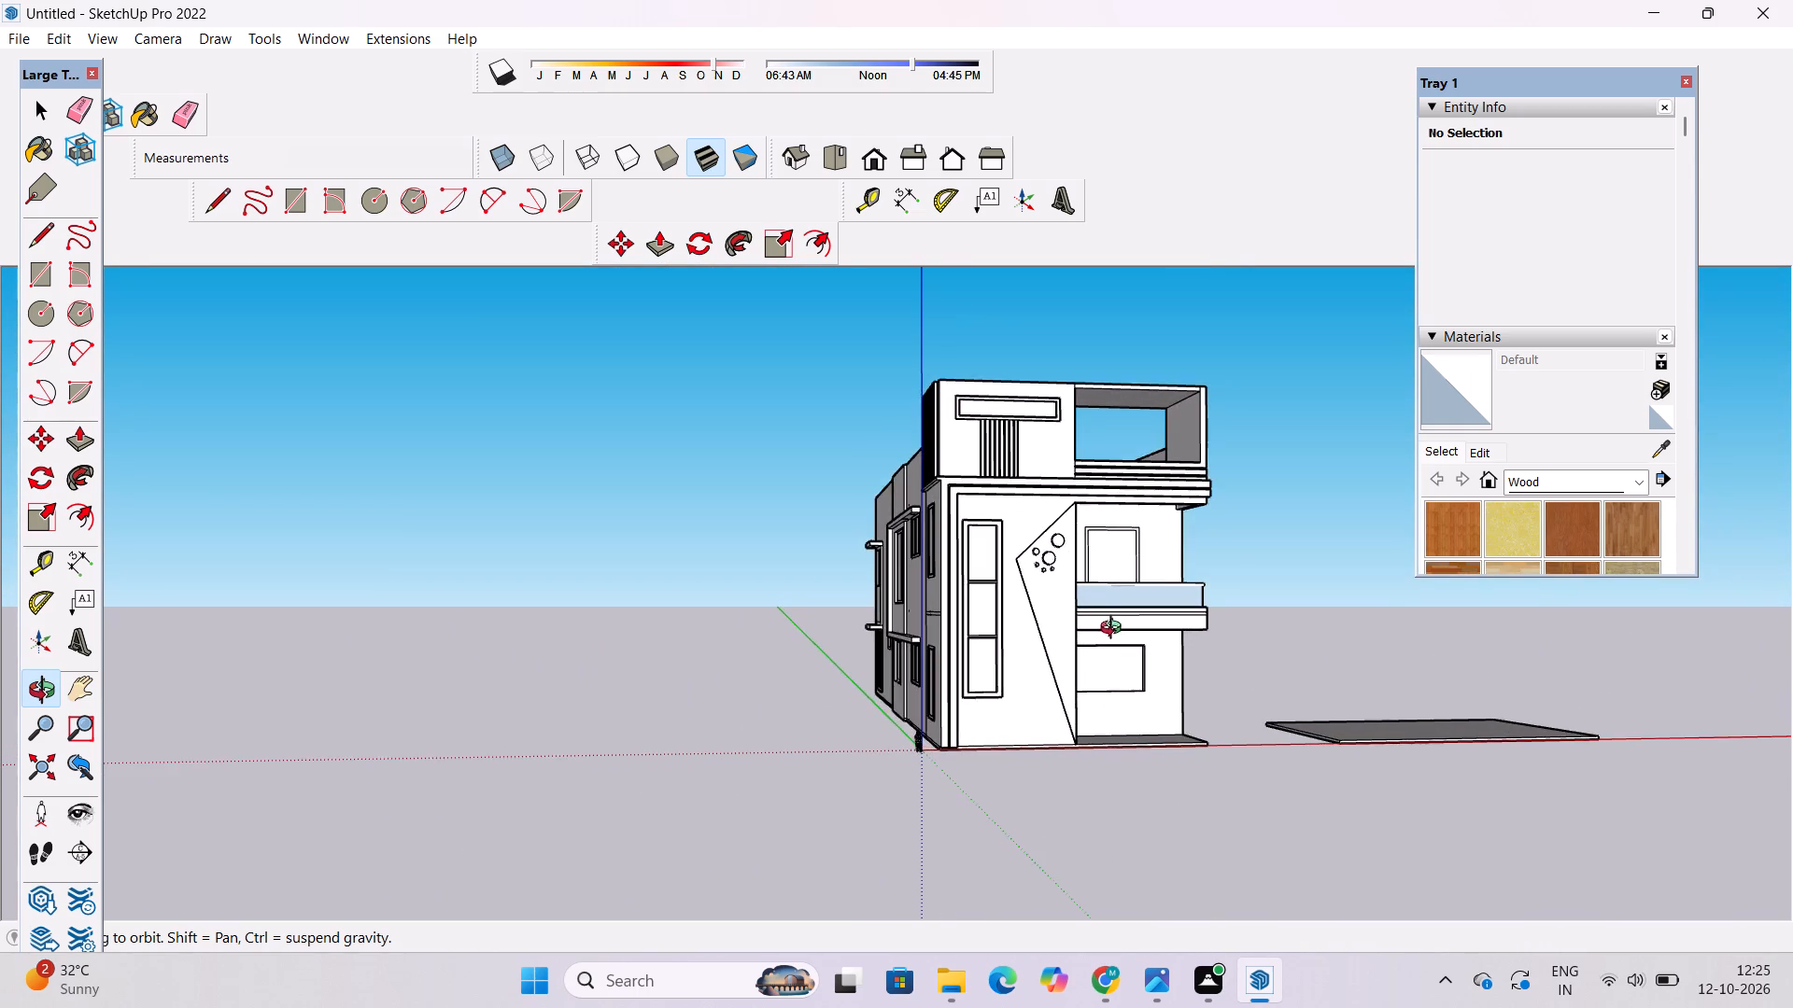
{"action": "scroll", "coordinate": [1112, 629], "scroll_direction": "up", "scroll_amount": 9}
{"action": "left_click_drag", "start_coordinate": [1056, 657], "coordinate": [1259, 690]}
{"action": "scroll", "coordinate": [1088, 719], "scroll_direction": "down", "scroll_amount": 4}
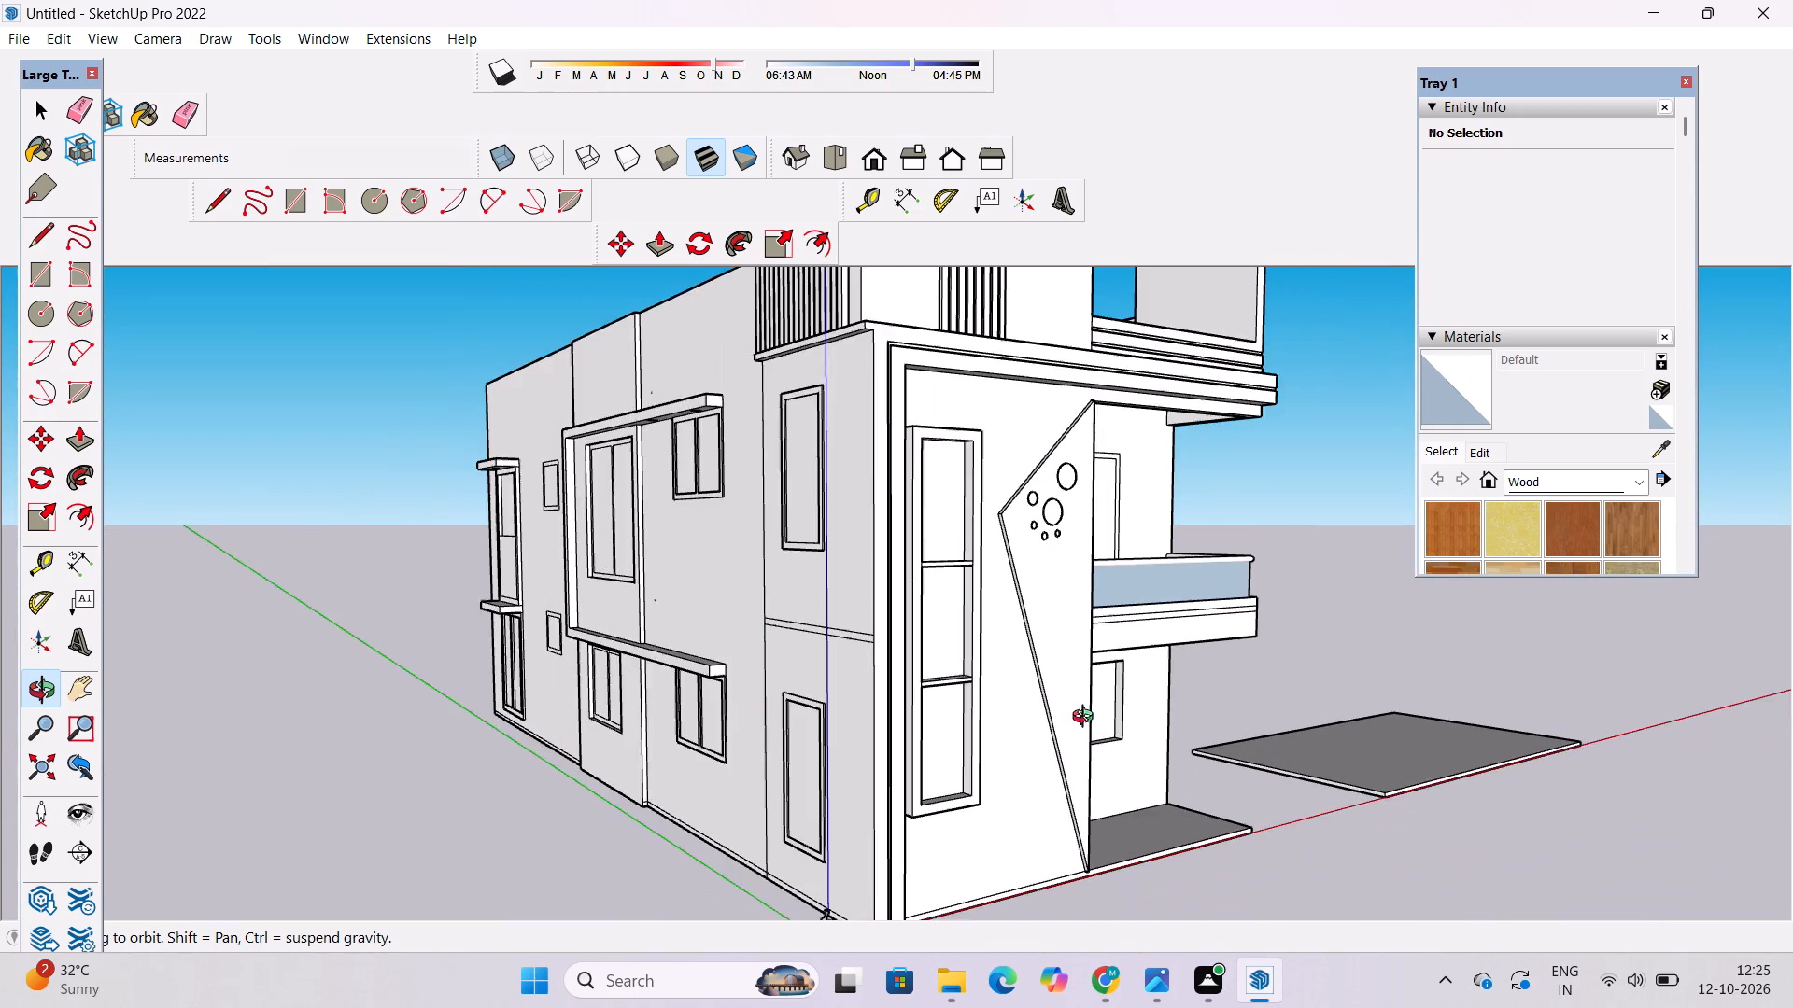
{"action": "scroll", "coordinate": [1087, 719], "scroll_direction": "down", "scroll_amount": 4}
{"action": "left_click_drag", "start_coordinate": [1094, 733], "coordinate": [1139, 712]}
{"action": "scroll", "coordinate": [1139, 712], "scroll_direction": "up", "scroll_amount": 3}
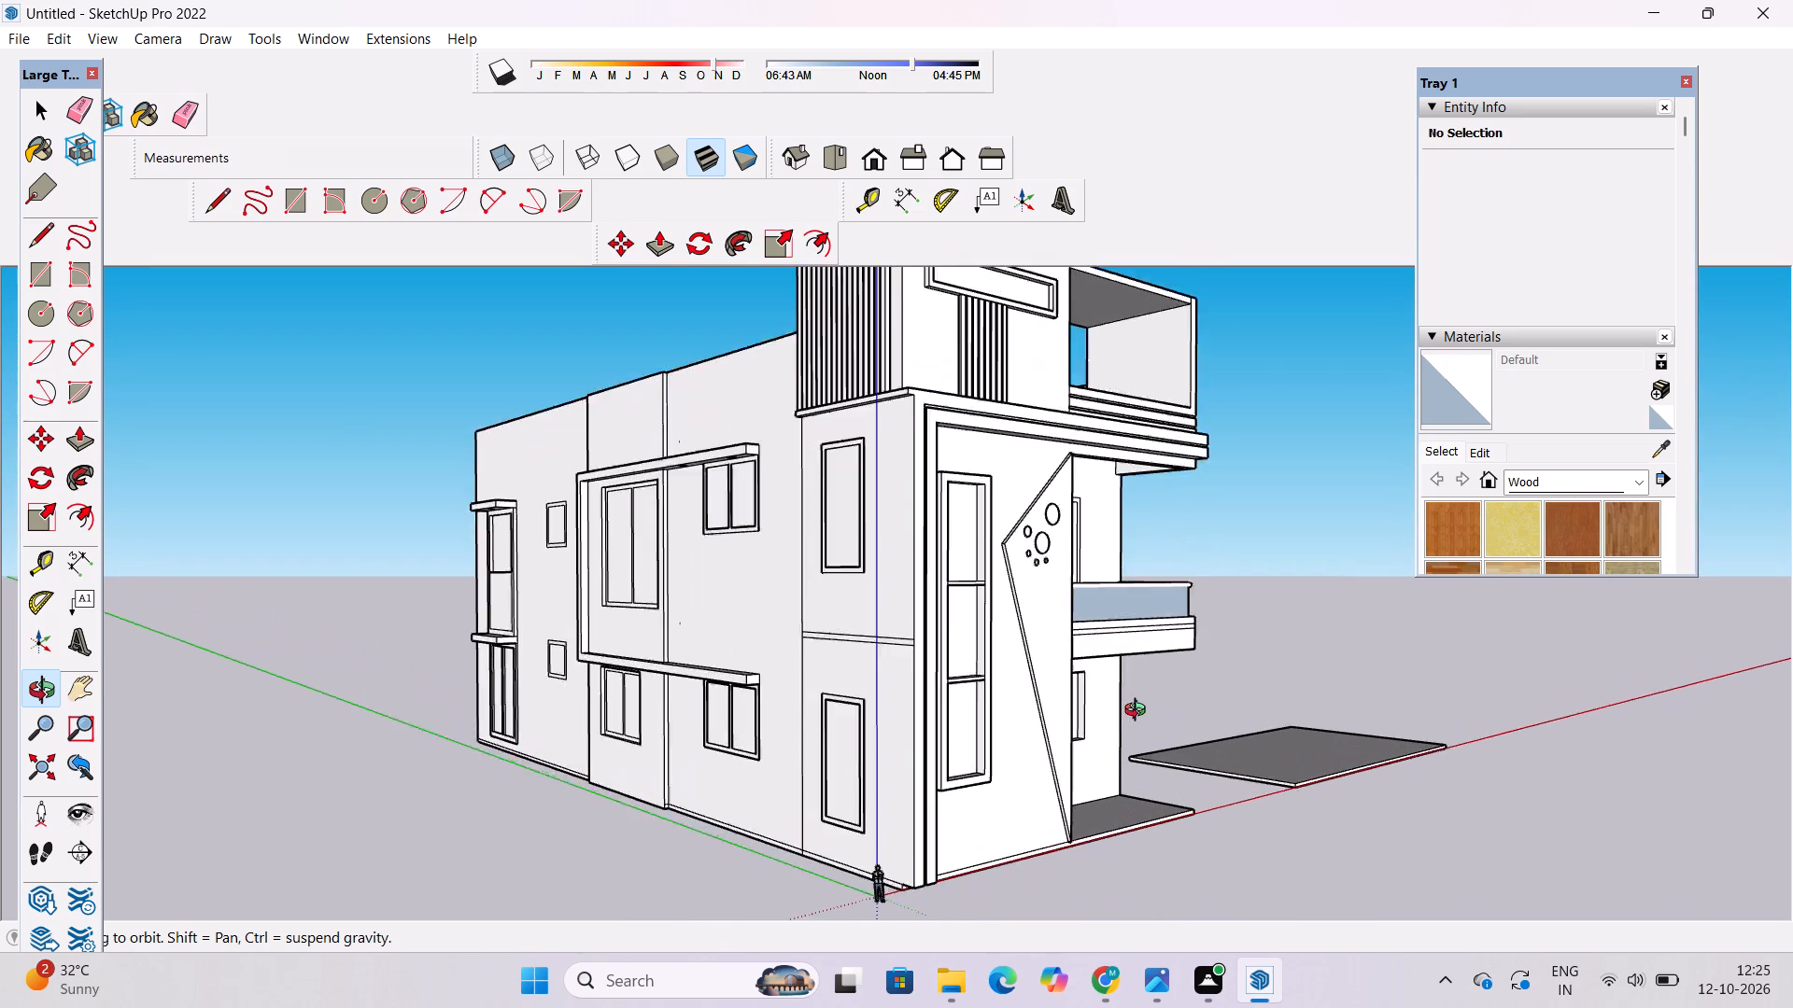
Examine the underside of the front balcony and the recessed ground-floor window beneath it from a low angle.
{"action": "scroll", "coordinate": [1139, 712], "scroll_direction": "up", "scroll_amount": 5}
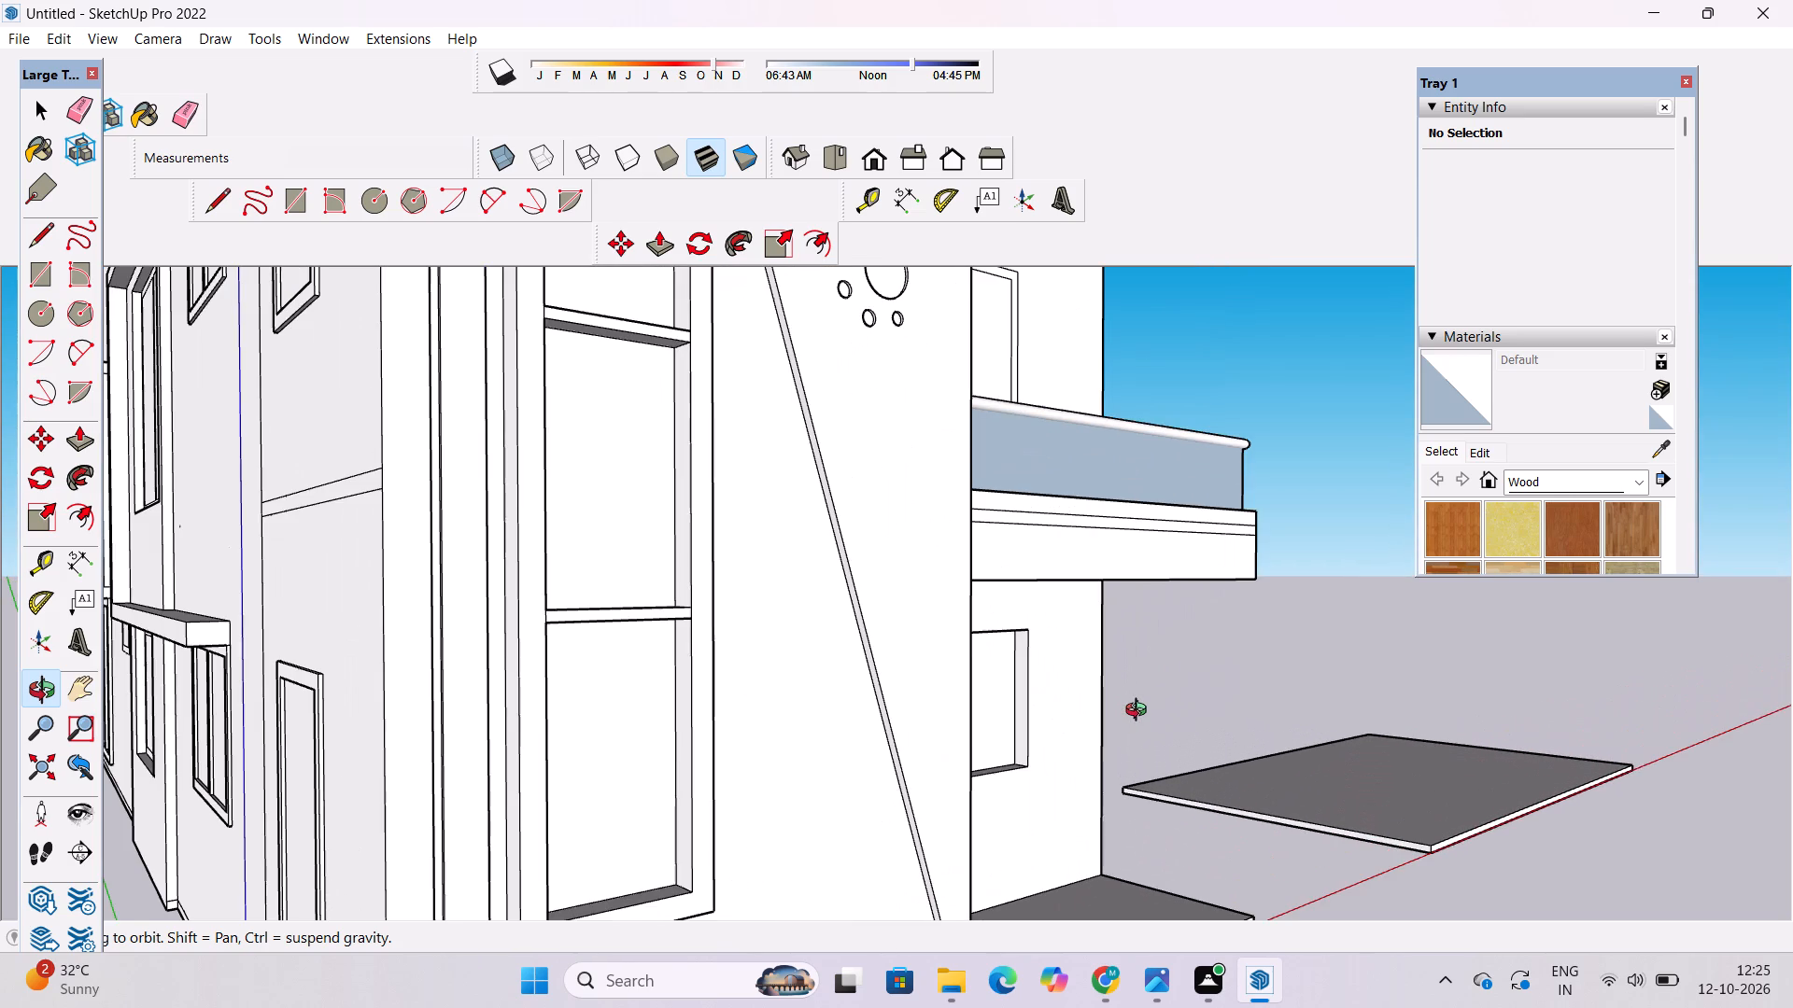
{"action": "left_click_drag", "start_coordinate": [1146, 743], "coordinate": [1156, 711]}
{"action": "scroll", "coordinate": [1156, 711], "scroll_direction": "up", "scroll_amount": 2}
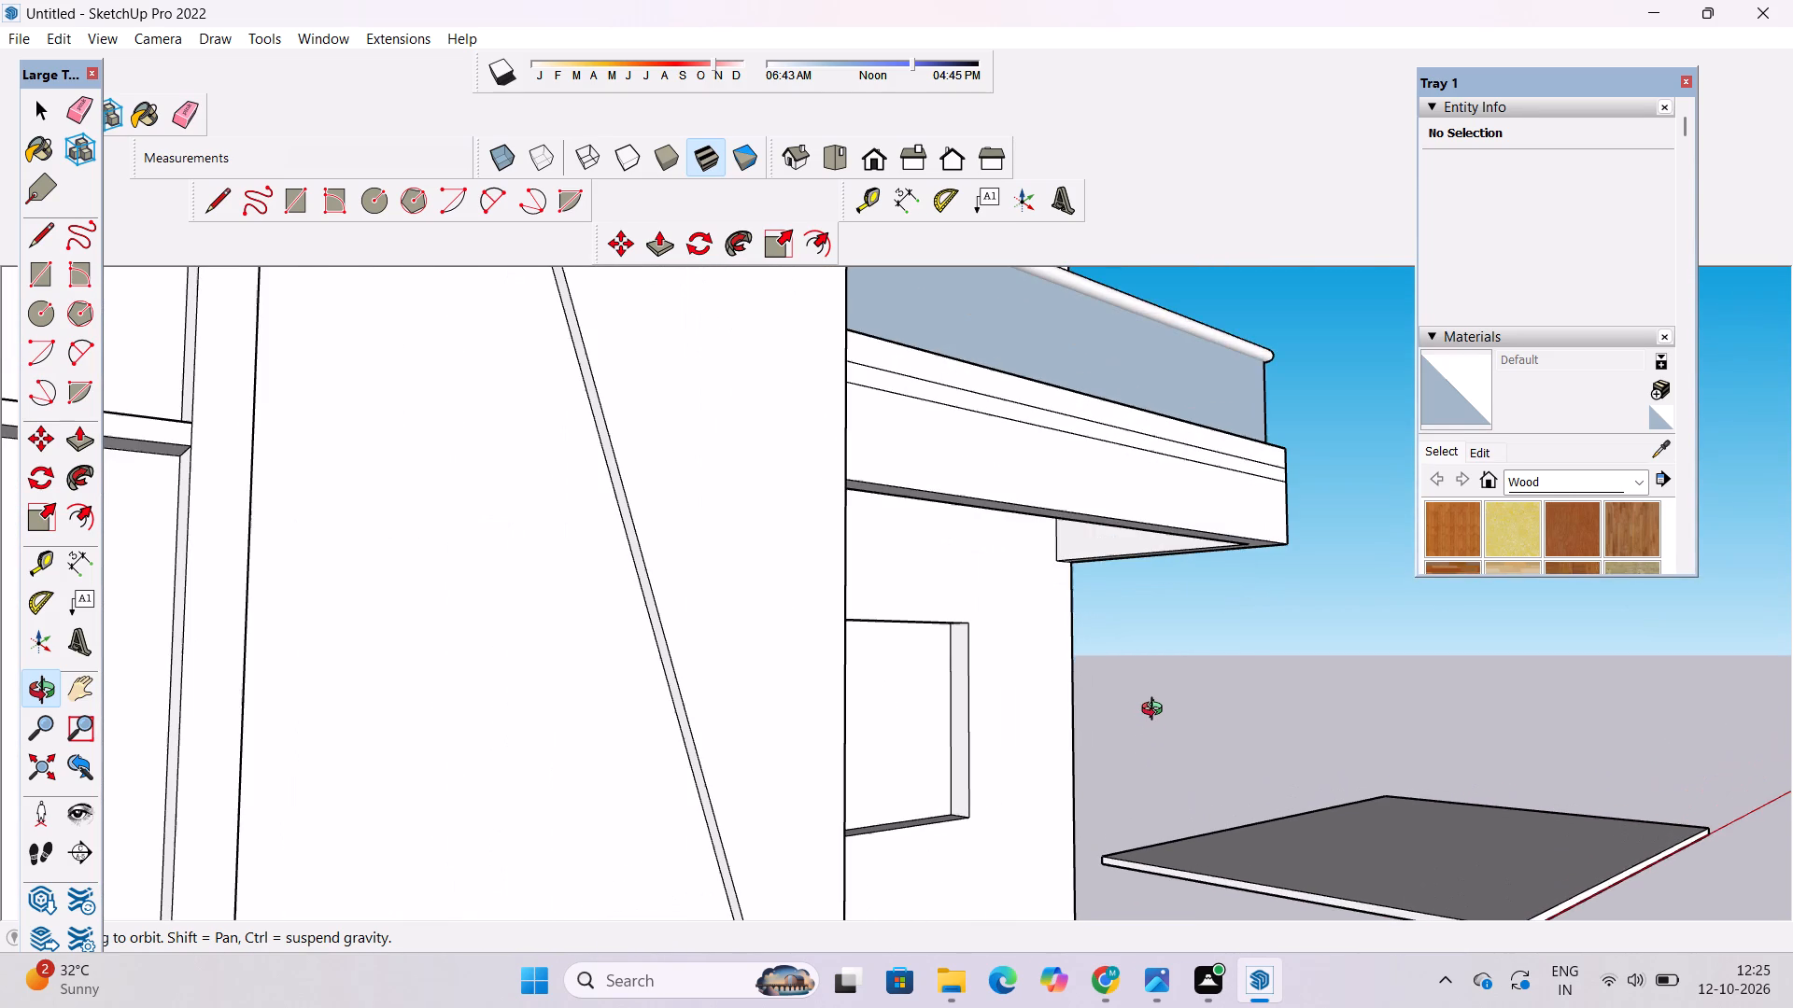
{"action": "scroll", "coordinate": [1156, 711], "scroll_direction": "up", "scroll_amount": 3}
{"action": "scroll", "coordinate": [1156, 711], "scroll_direction": "down", "scroll_amount": 4}
{"action": "left_click_drag", "start_coordinate": [1179, 760], "coordinate": [1194, 710]}
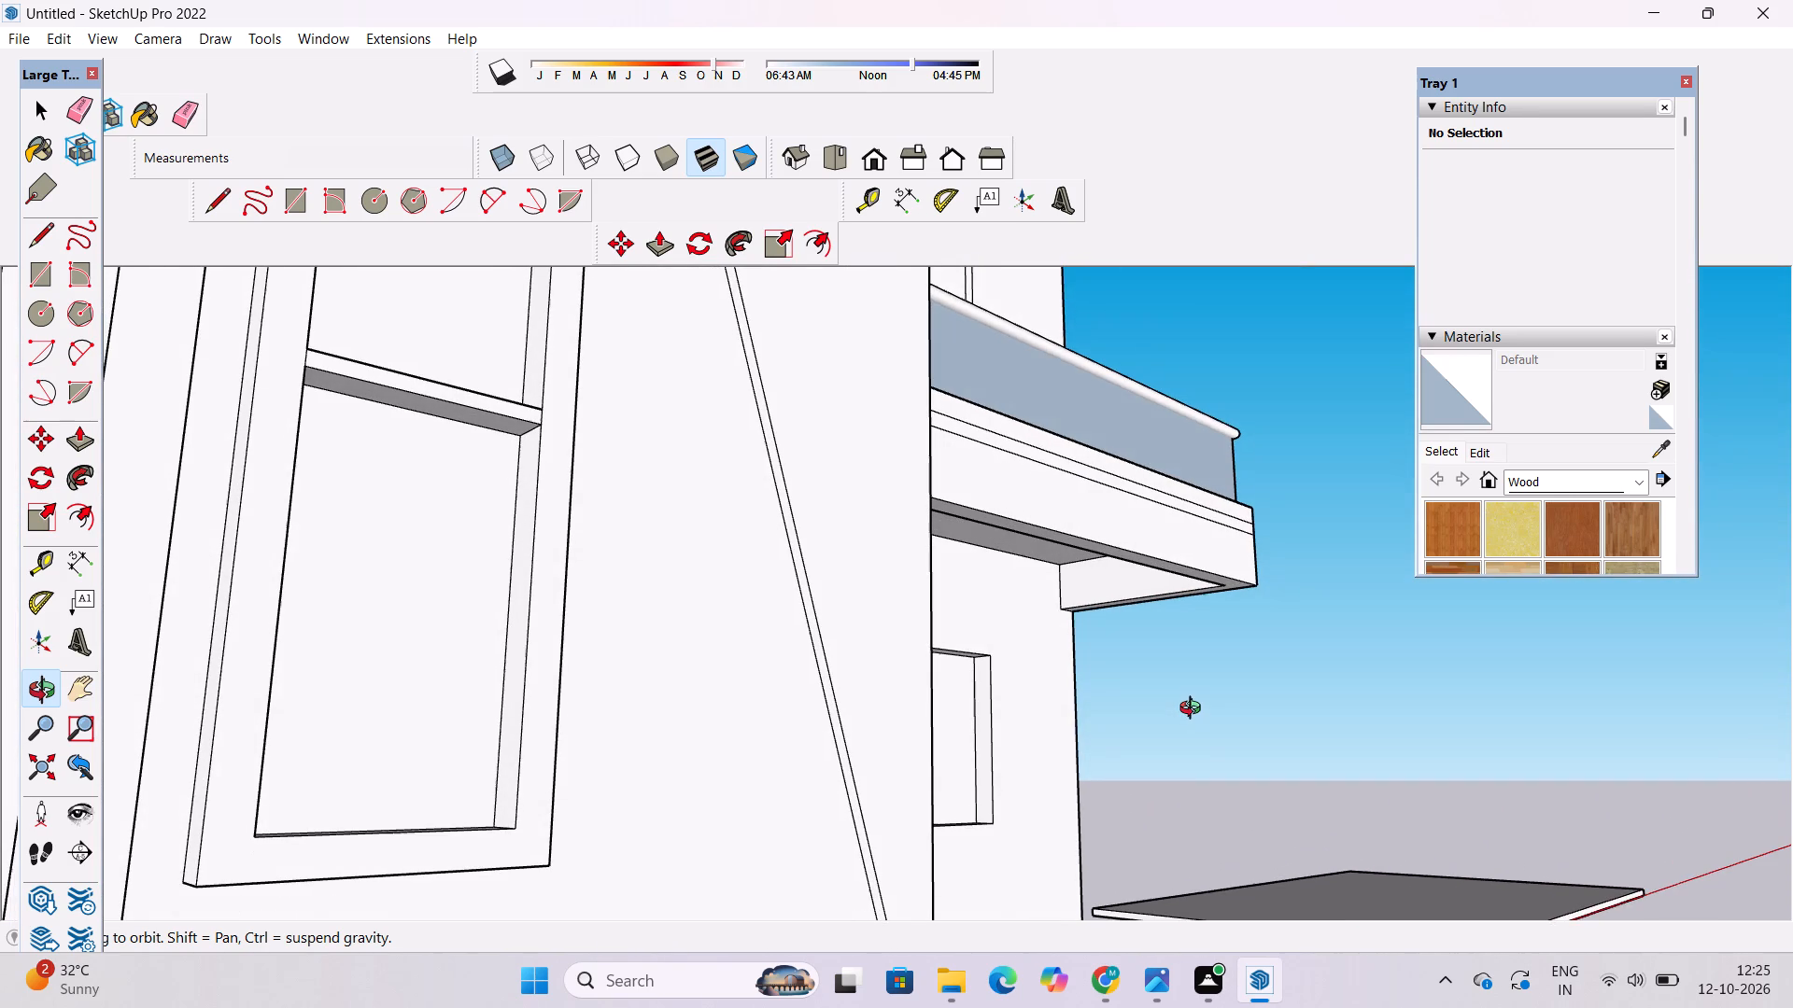
{"action": "scroll", "coordinate": [1194, 710], "scroll_direction": "up", "scroll_amount": 2}
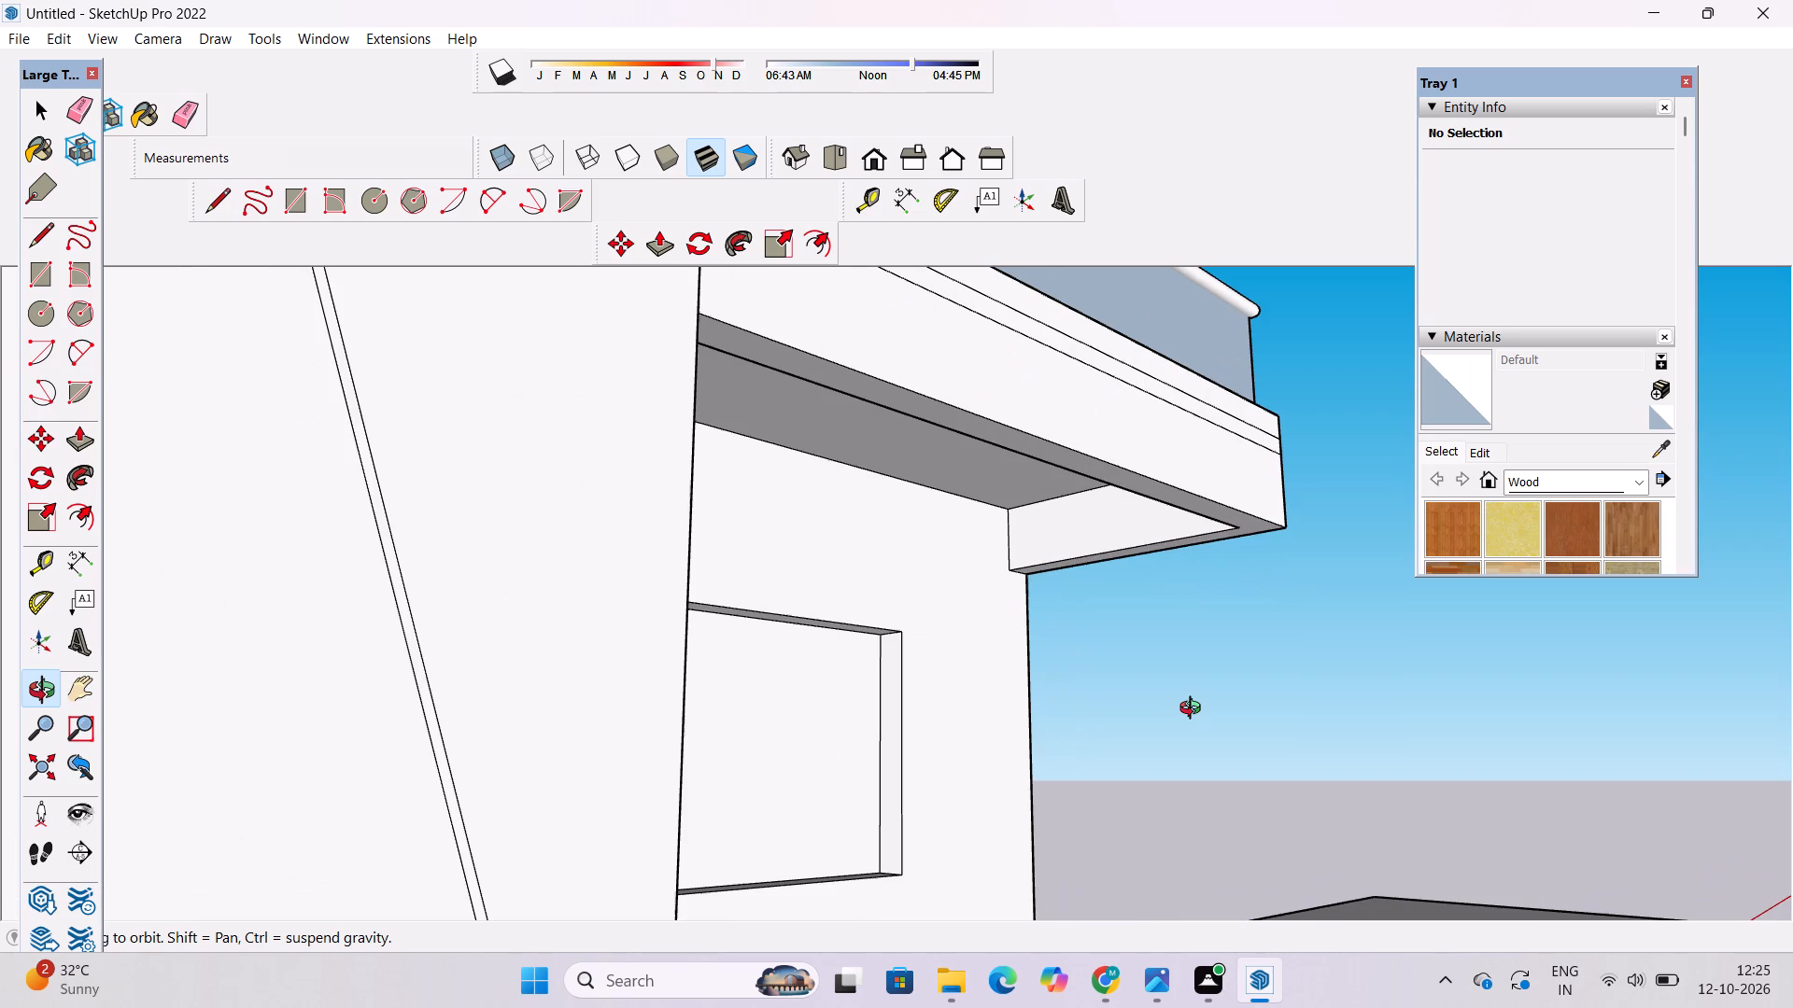
{"action": "scroll", "coordinate": [1194, 710], "scroll_direction": "up", "scroll_amount": 2}
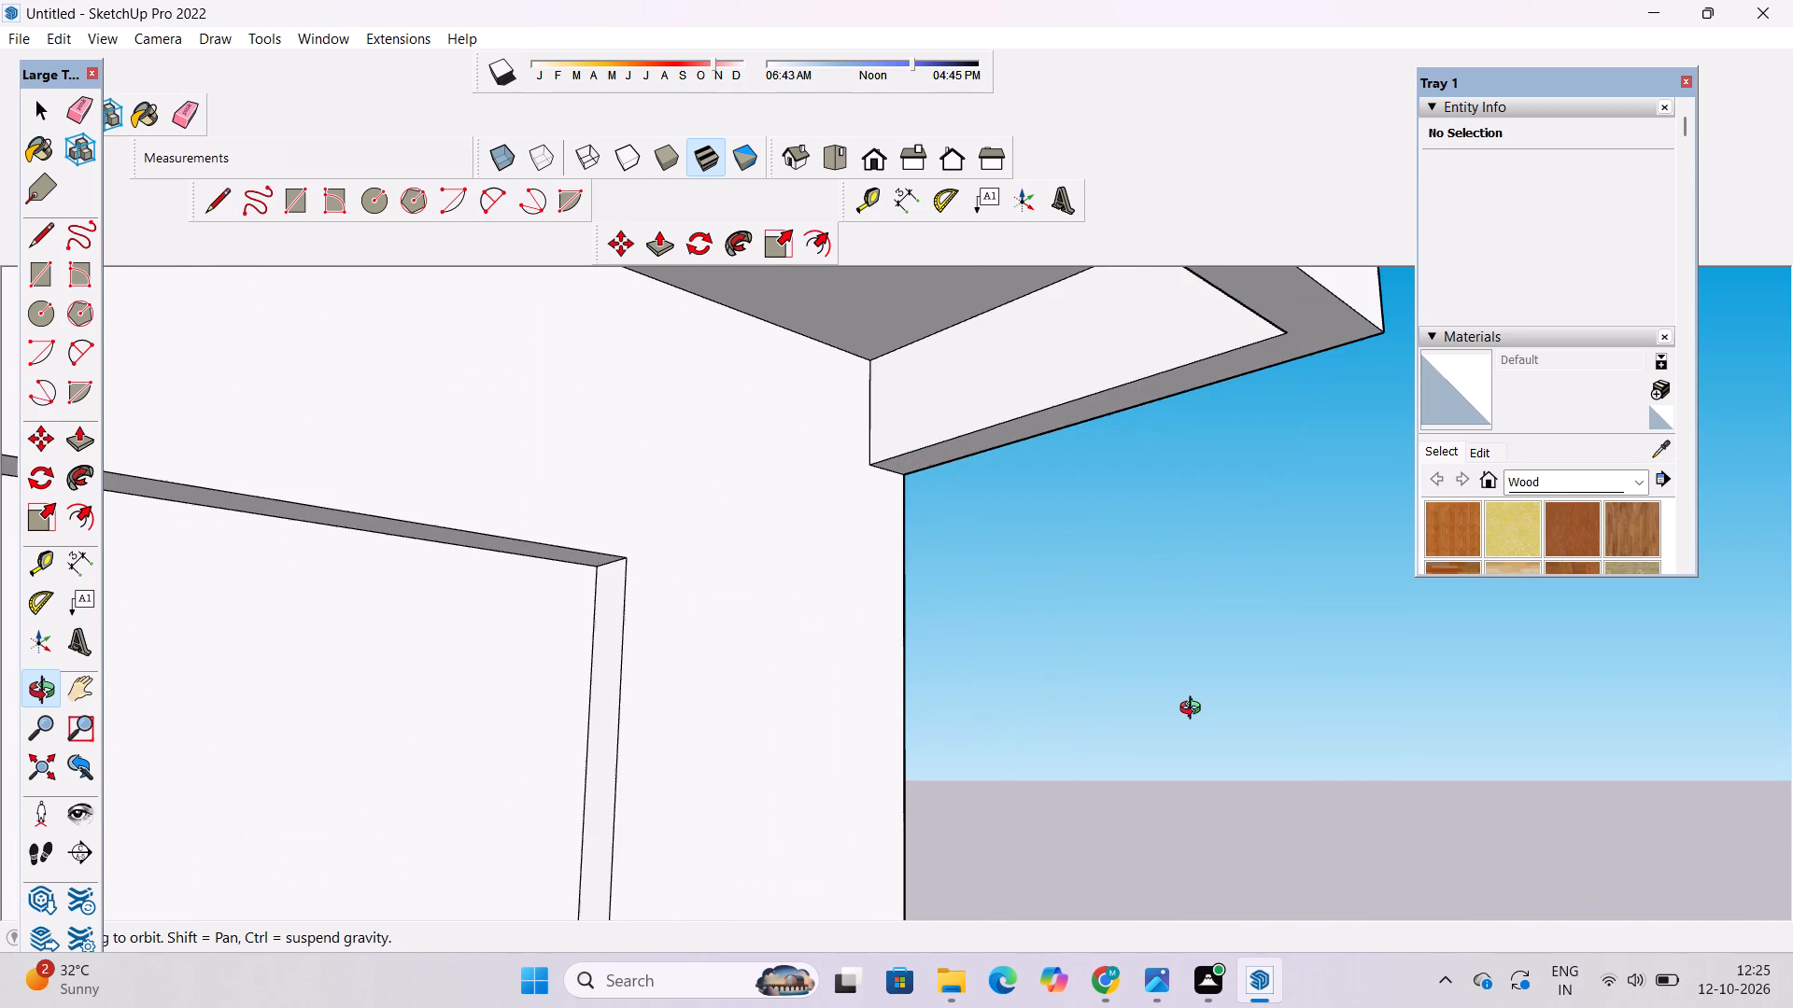
{"action": "scroll", "coordinate": [1194, 710], "scroll_direction": "down", "scroll_amount": 4}
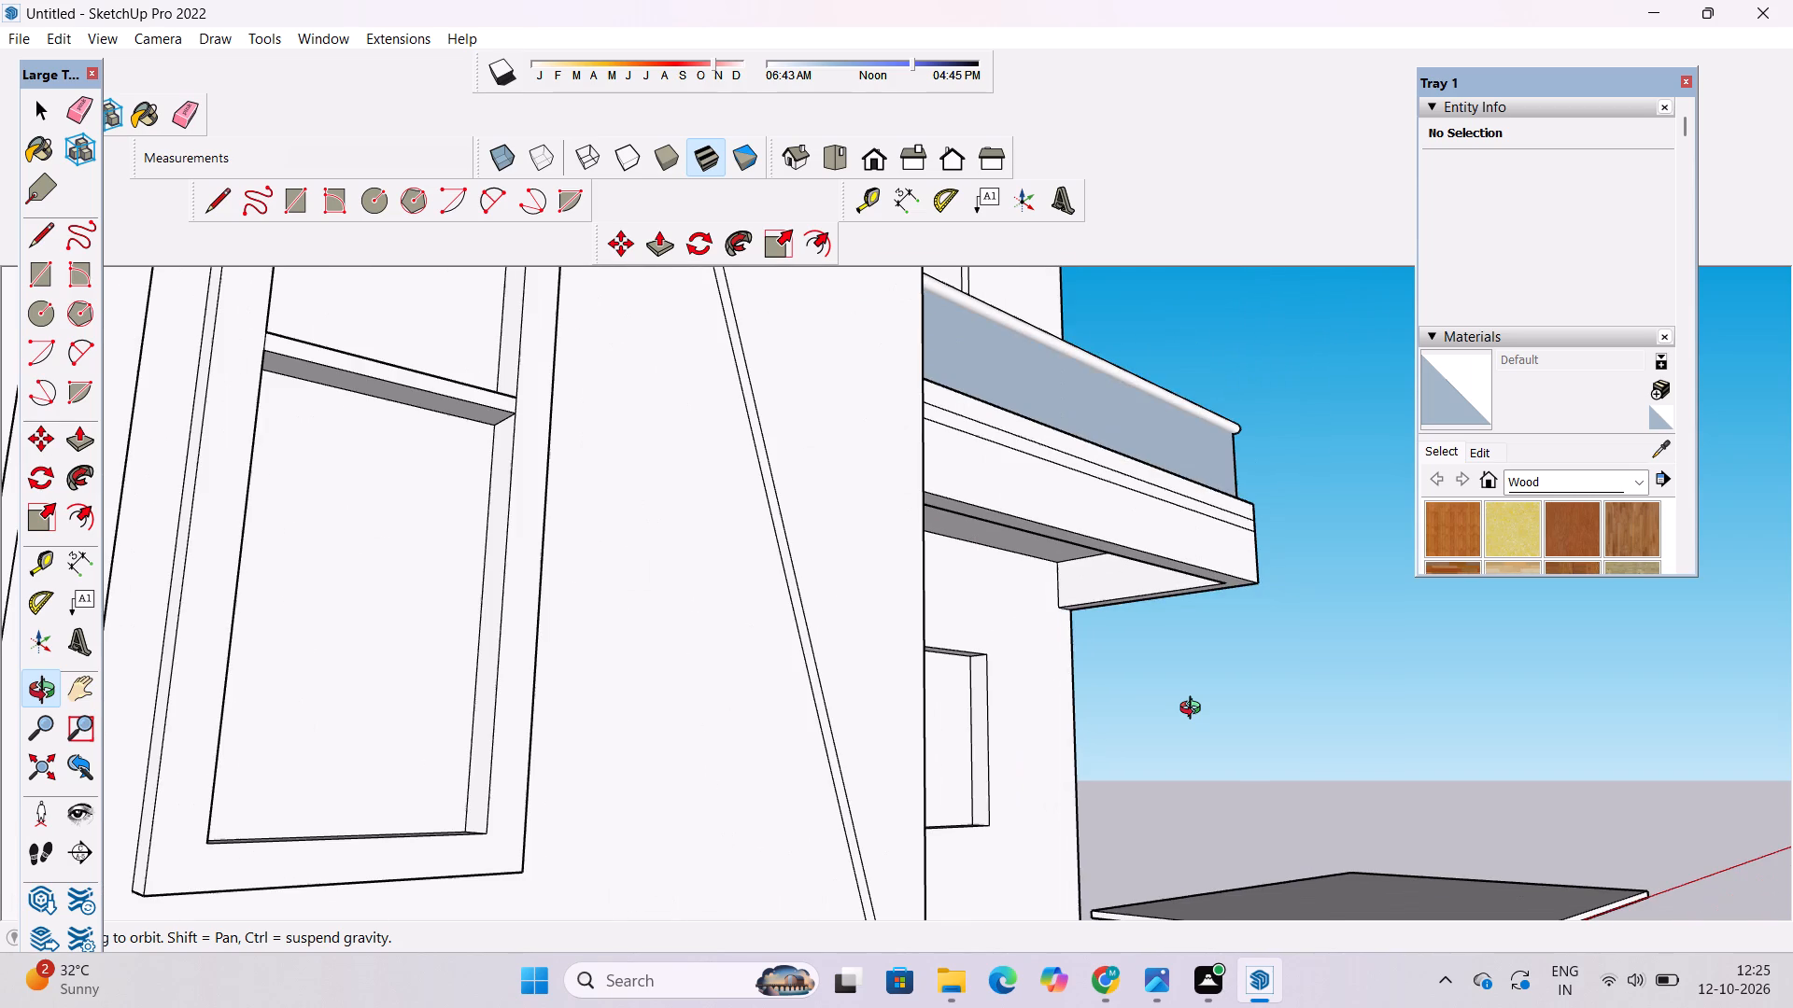
{"action": "scroll", "coordinate": [1194, 710], "scroll_direction": "down", "scroll_amount": 2}
Examine the front elevation's tall three-pane window, the angled panel with circles and the porch recess beside it.
{"action": "left_click_drag", "start_coordinate": [1134, 741], "coordinate": [1253, 701], "text": "shift"}
{"action": "left_click_drag", "start_coordinate": [1270, 698], "coordinate": [1238, 750]}
{"action": "left_click_drag", "start_coordinate": [1173, 753], "coordinate": [981, 777]}
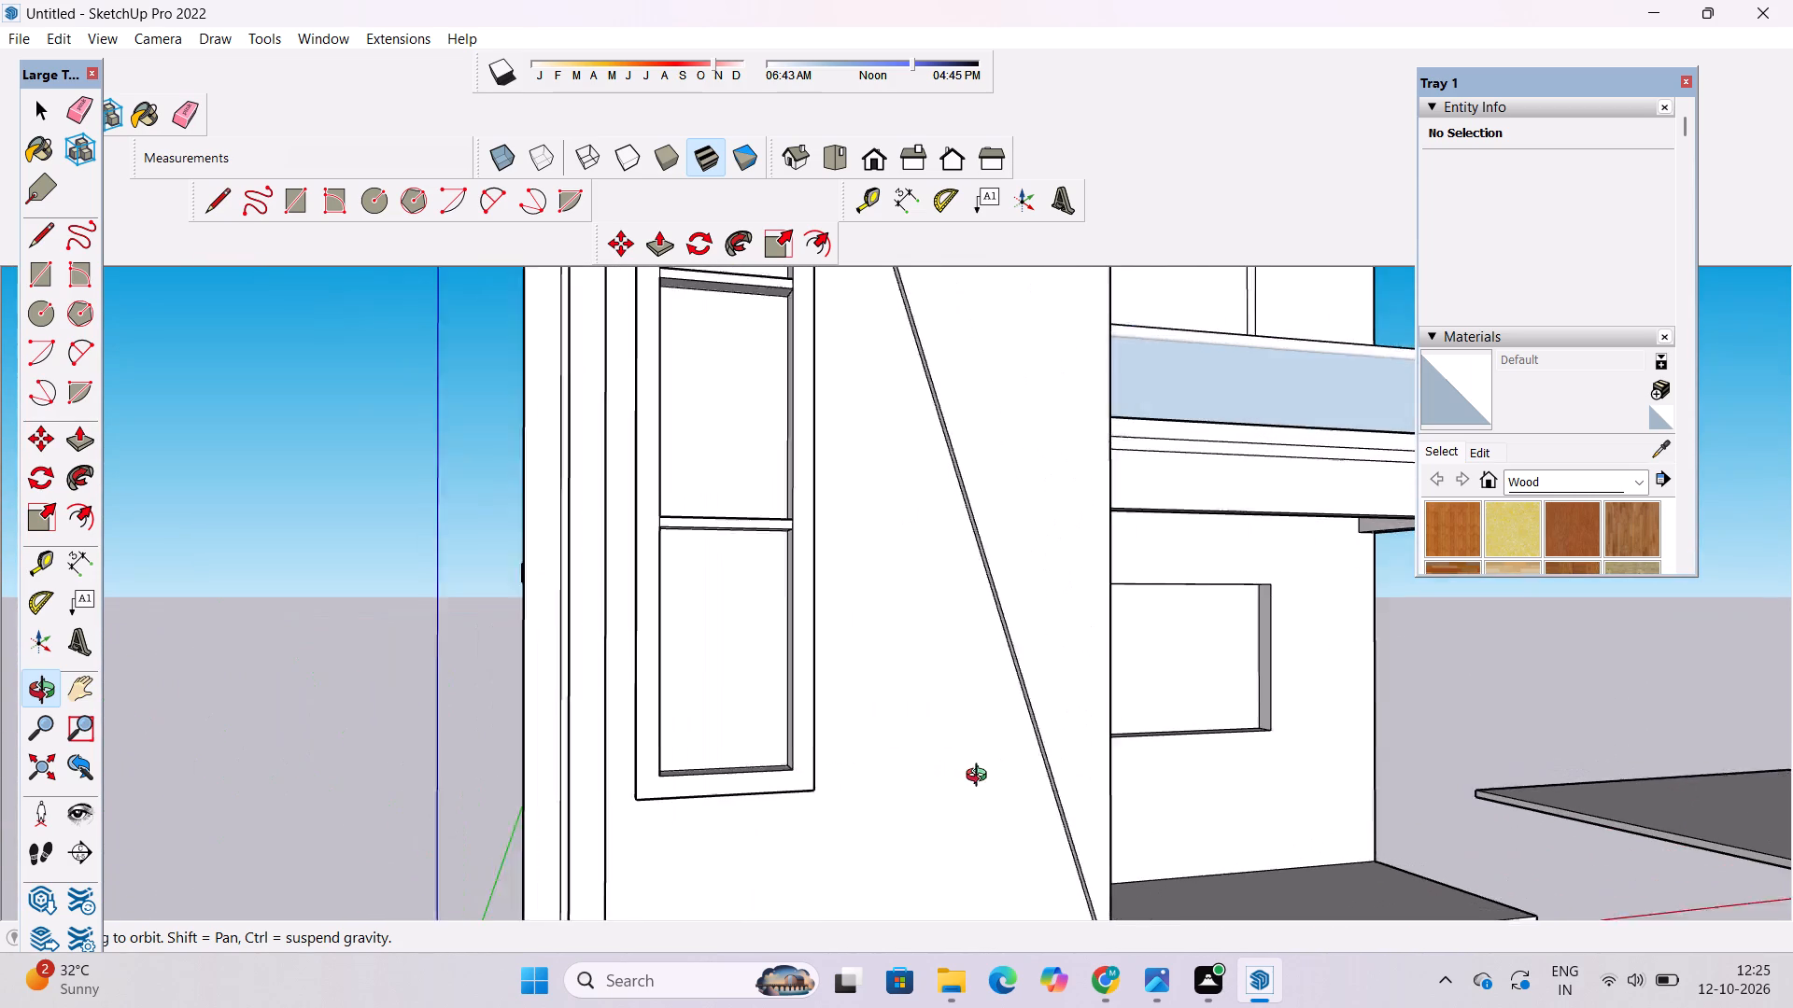
{"action": "left_click_drag", "start_coordinate": [981, 777], "coordinate": [972, 778]}
{"action": "left_click_drag", "start_coordinate": [1017, 746], "coordinate": [1071, 736], "text": "shift"}
{"action": "scroll", "coordinate": [1075, 735], "scroll_direction": "down", "scroll_amount": 5}
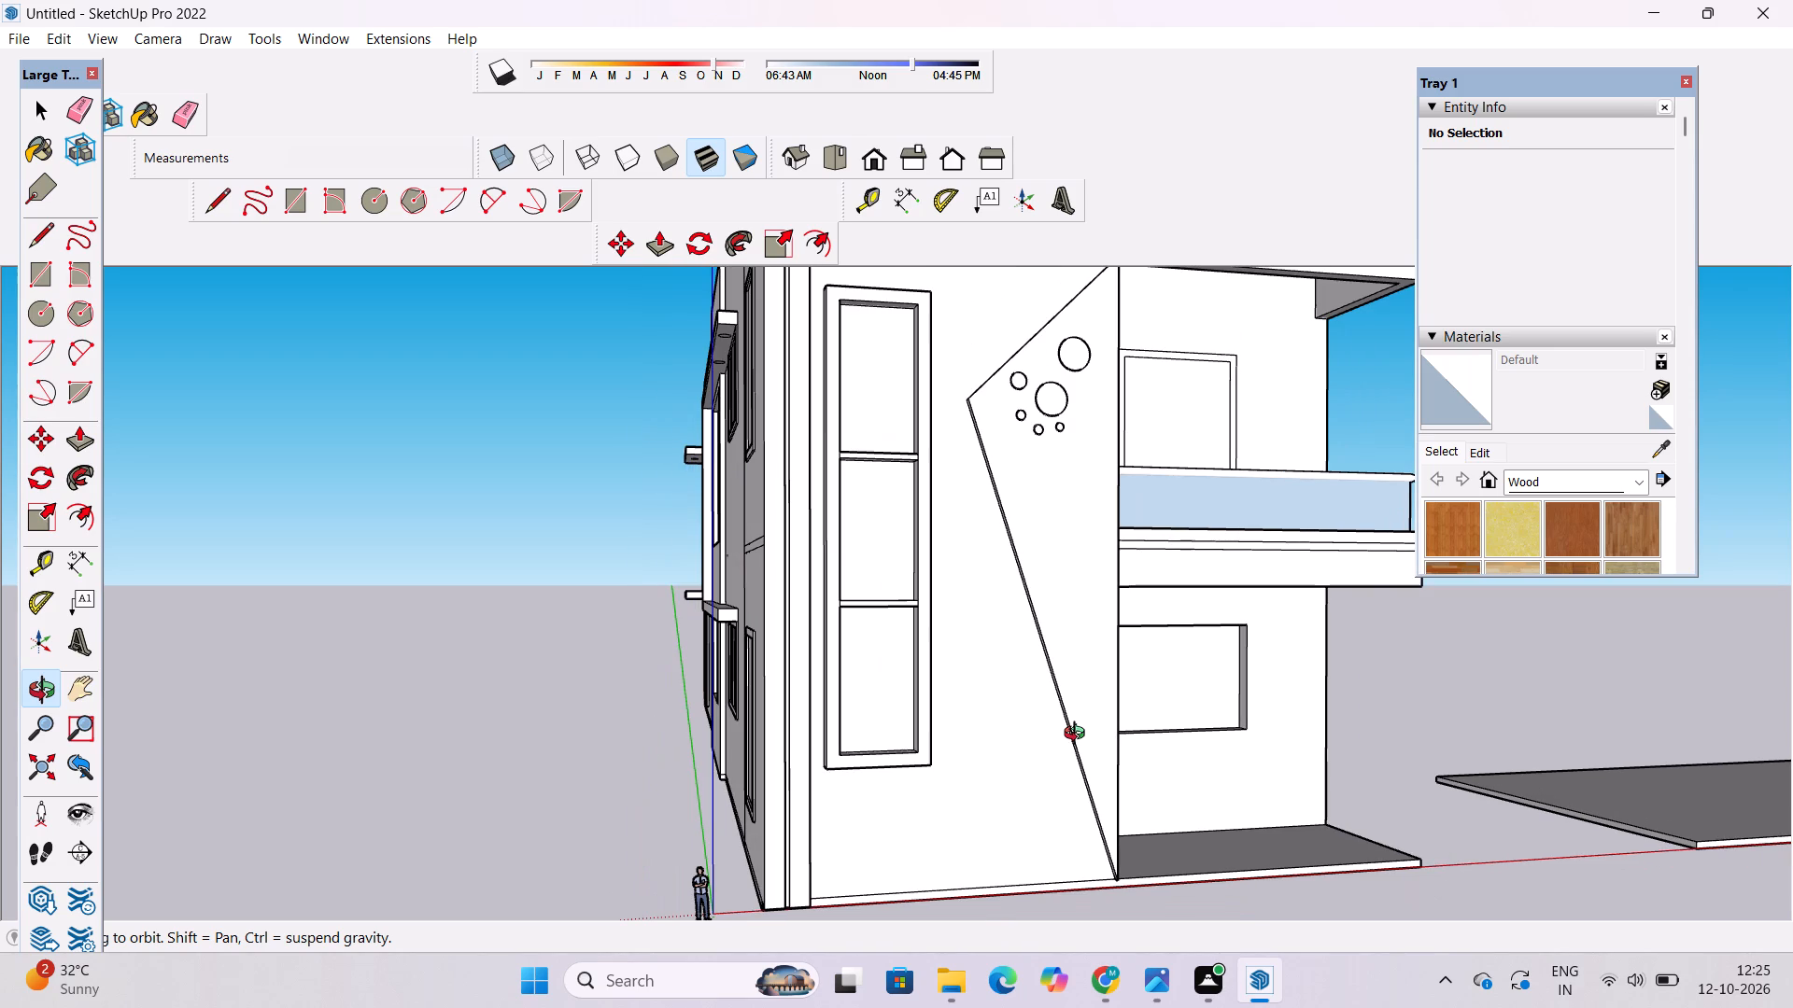
{"action": "scroll", "coordinate": [1079, 735], "scroll_direction": "up", "scroll_amount": 5}
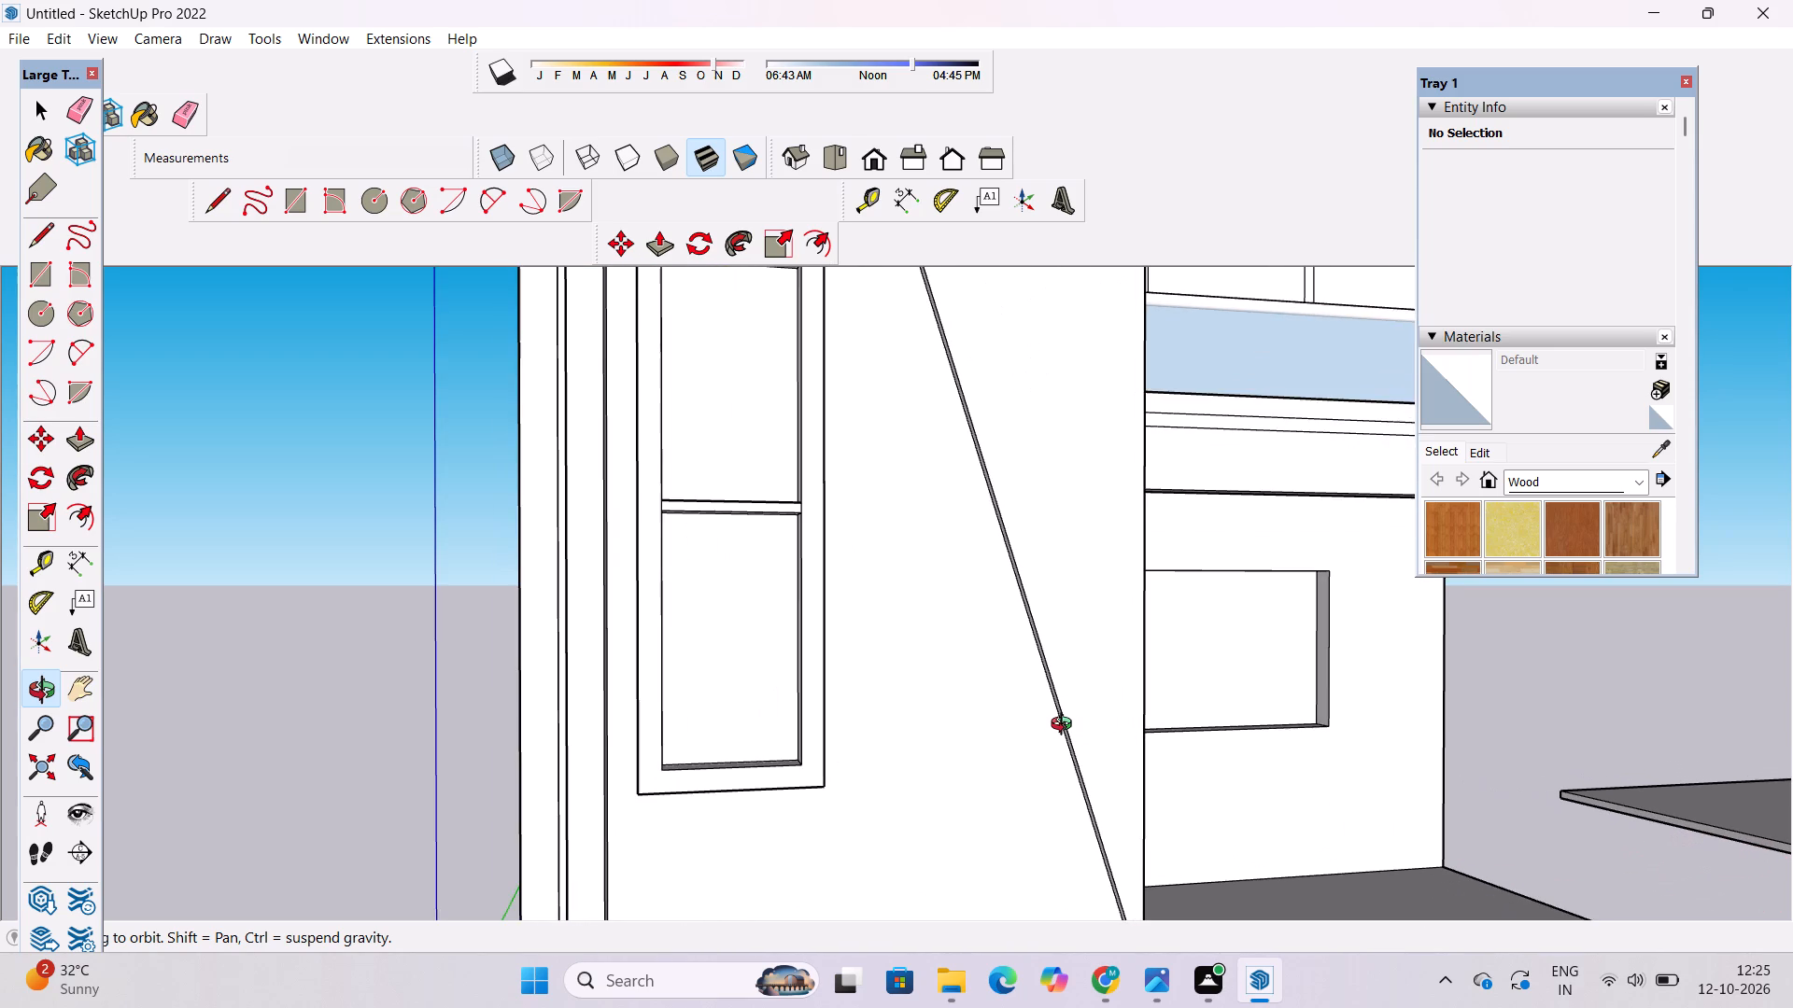
{"action": "scroll", "coordinate": [1066, 726], "scroll_direction": "down", "scroll_amount": 6}
{"action": "scroll", "coordinate": [1066, 726], "scroll_direction": "up", "scroll_amount": 2}
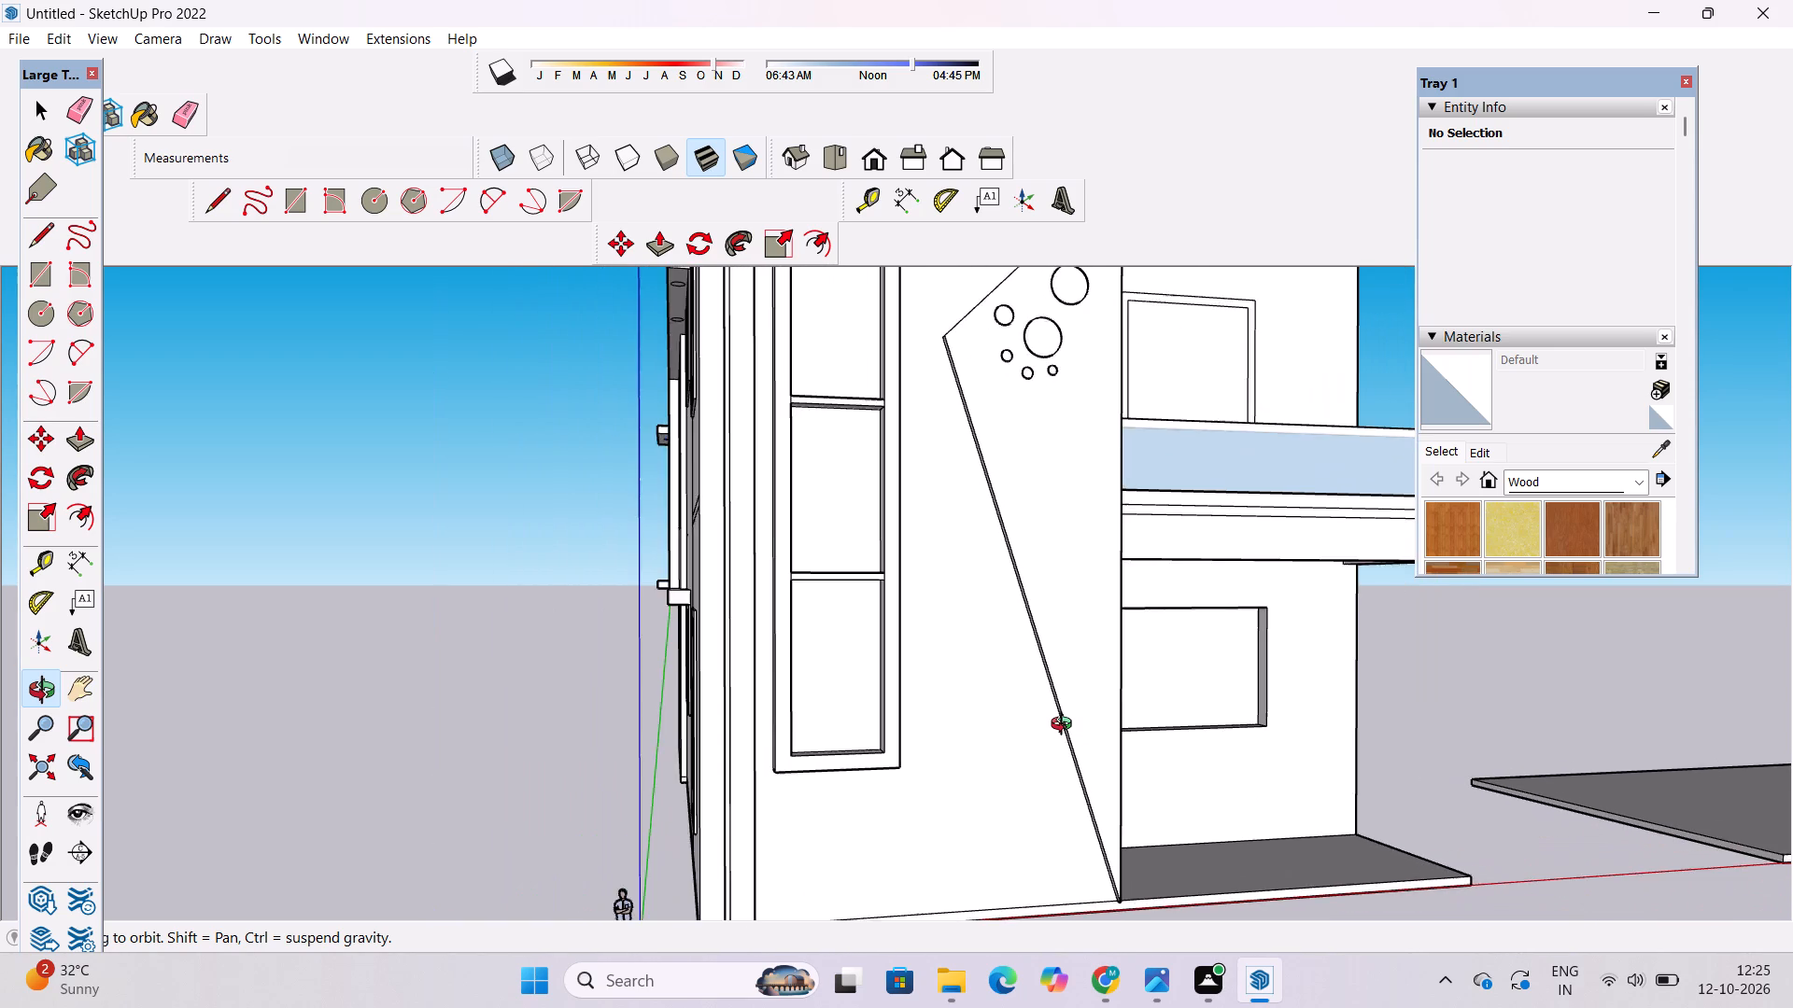
{"action": "scroll", "coordinate": [1066, 726], "scroll_direction": "up", "scroll_amount": 3}
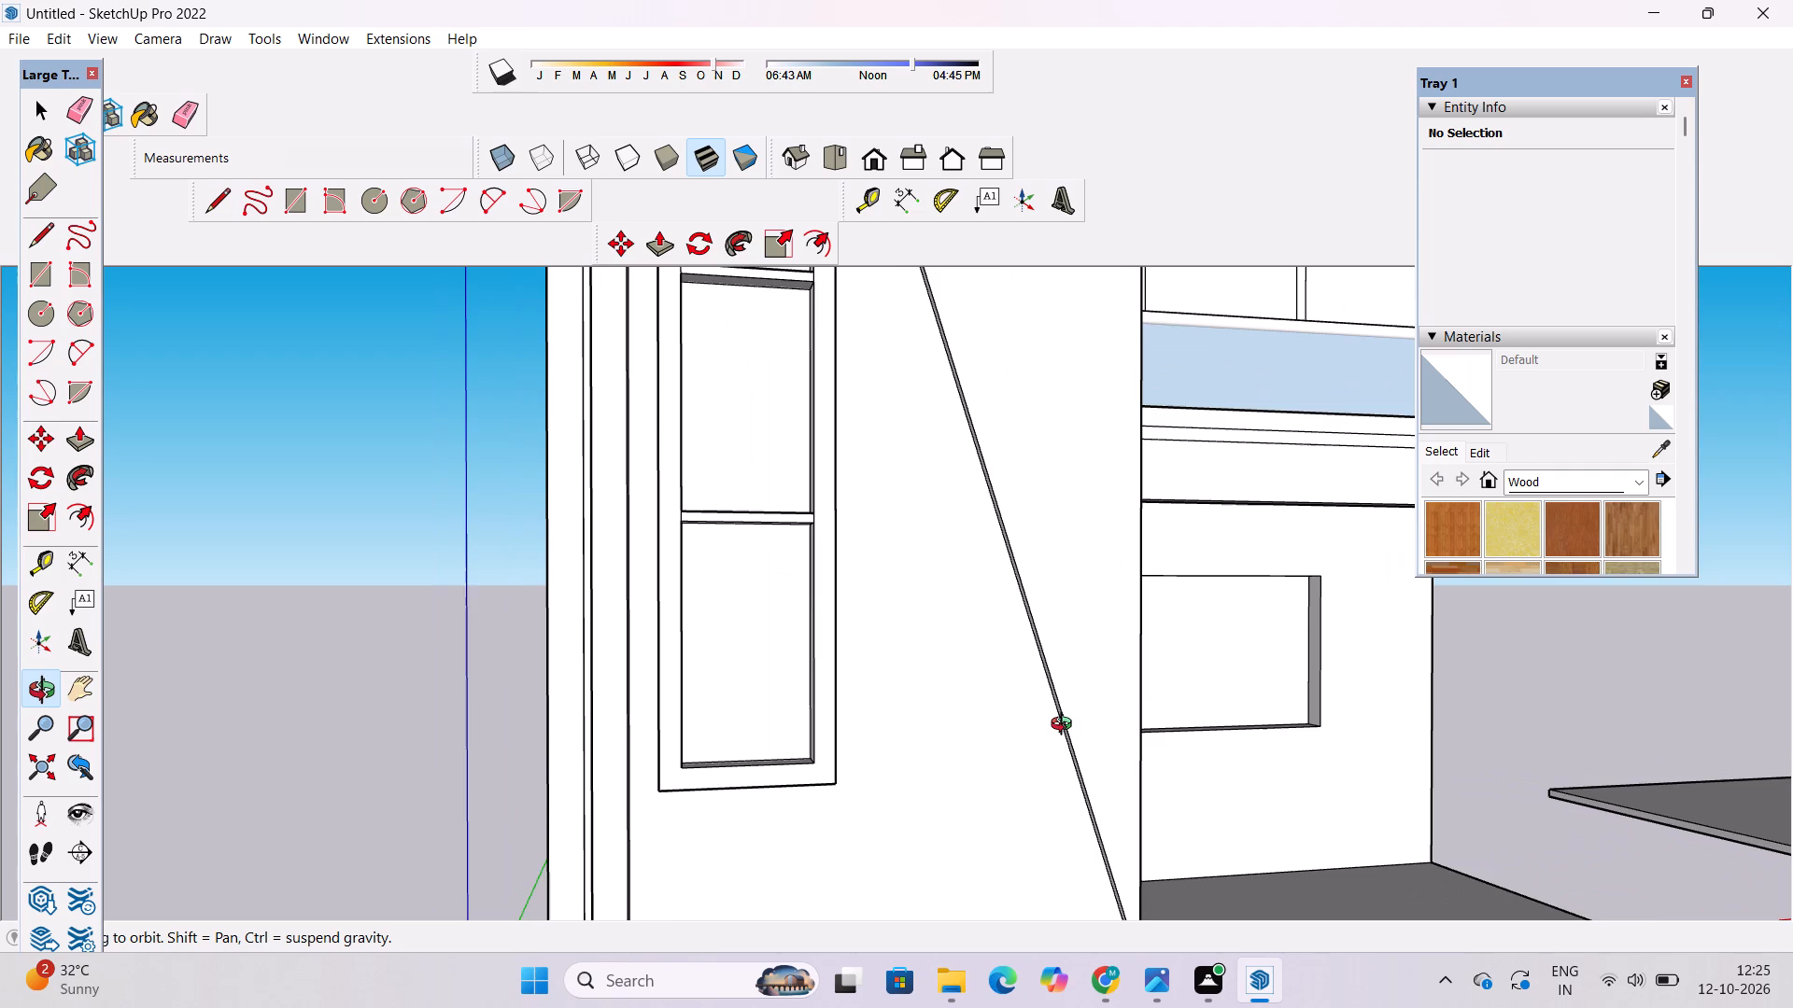
Examine the front elevation's tall window, angled panel, balcony and recessed ground-floor window, moving around to the corner view.
{"action": "scroll", "coordinate": [1066, 726], "scroll_direction": "down", "scroll_amount": 3}
{"action": "left_click_drag", "start_coordinate": [1066, 726], "coordinate": [864, 777]}
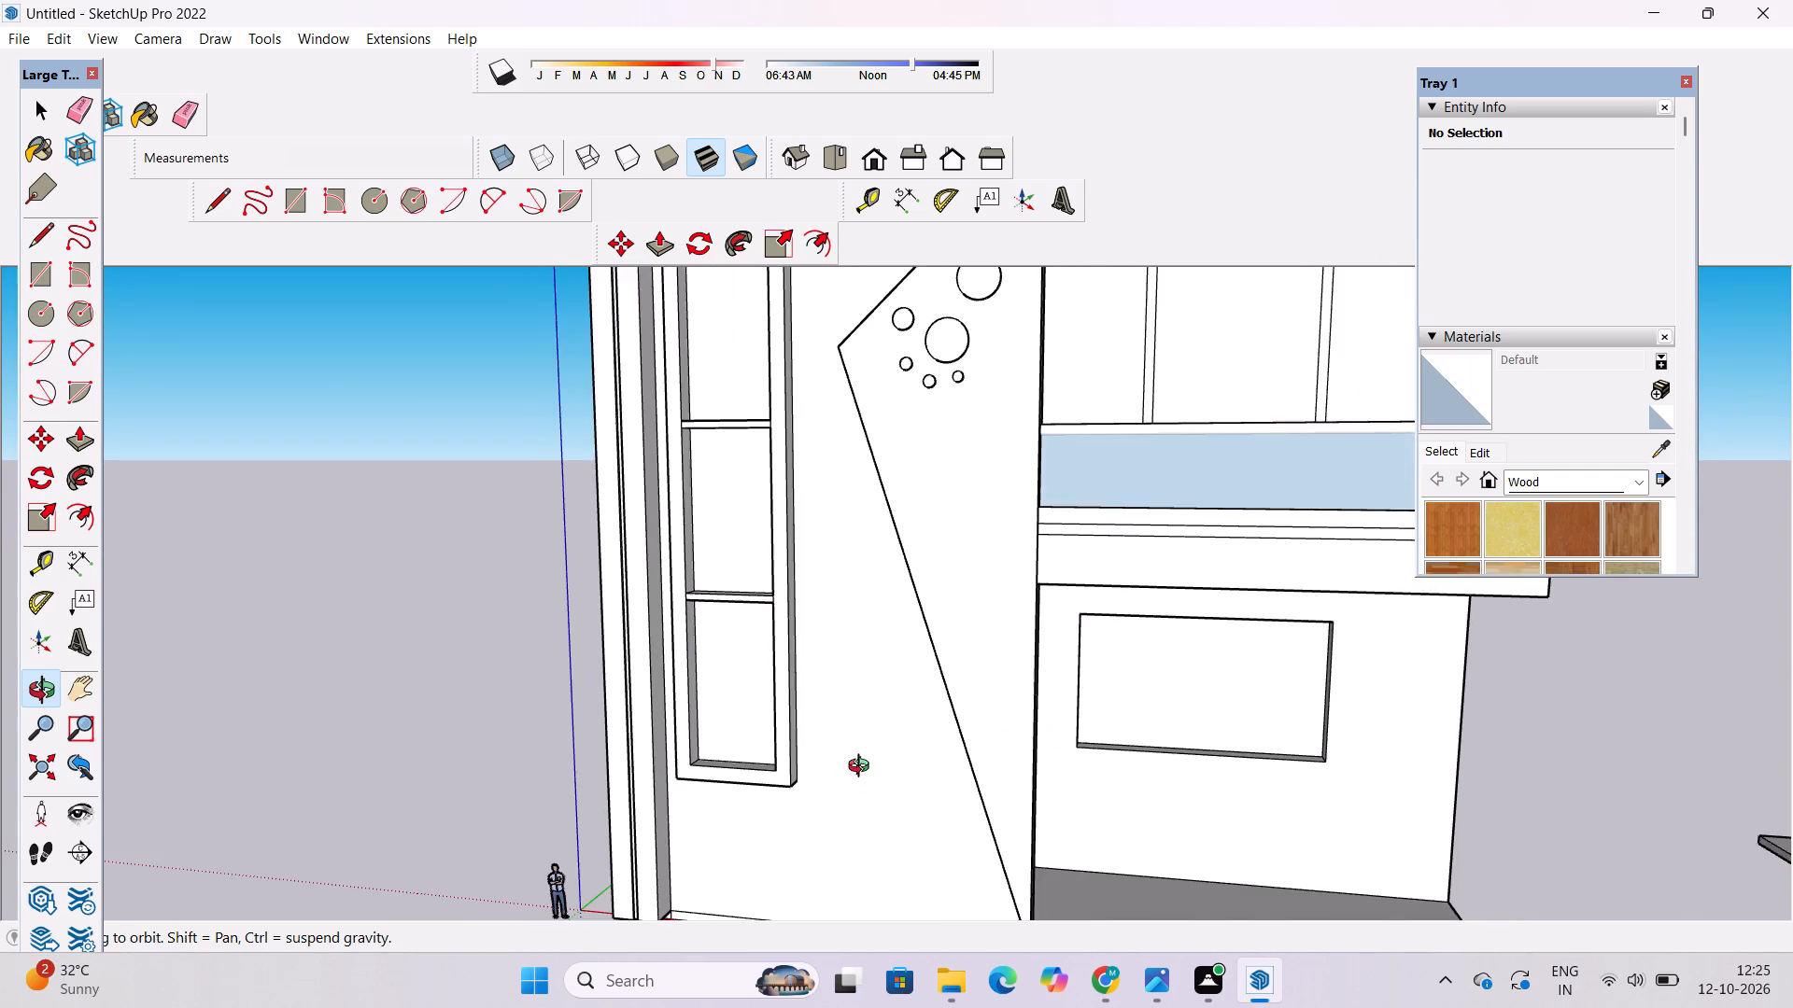
{"action": "scroll", "coordinate": [866, 761], "scroll_direction": "down", "scroll_amount": 2}
{"action": "left_click_drag", "start_coordinate": [988, 766], "coordinate": [839, 739], "text": "shift"}
{"action": "left_click_drag", "start_coordinate": [838, 738], "coordinate": [867, 674], "text": "shift"}
{"action": "left_click_drag", "start_coordinate": [1082, 680], "coordinate": [976, 699]}
{"action": "scroll", "coordinate": [975, 699], "scroll_direction": "down", "scroll_amount": 5}
{"action": "left_click_drag", "start_coordinate": [994, 720], "coordinate": [907, 695], "text": "shift"}
{"action": "scroll", "coordinate": [906, 693], "scroll_direction": "up", "scroll_amount": 4}
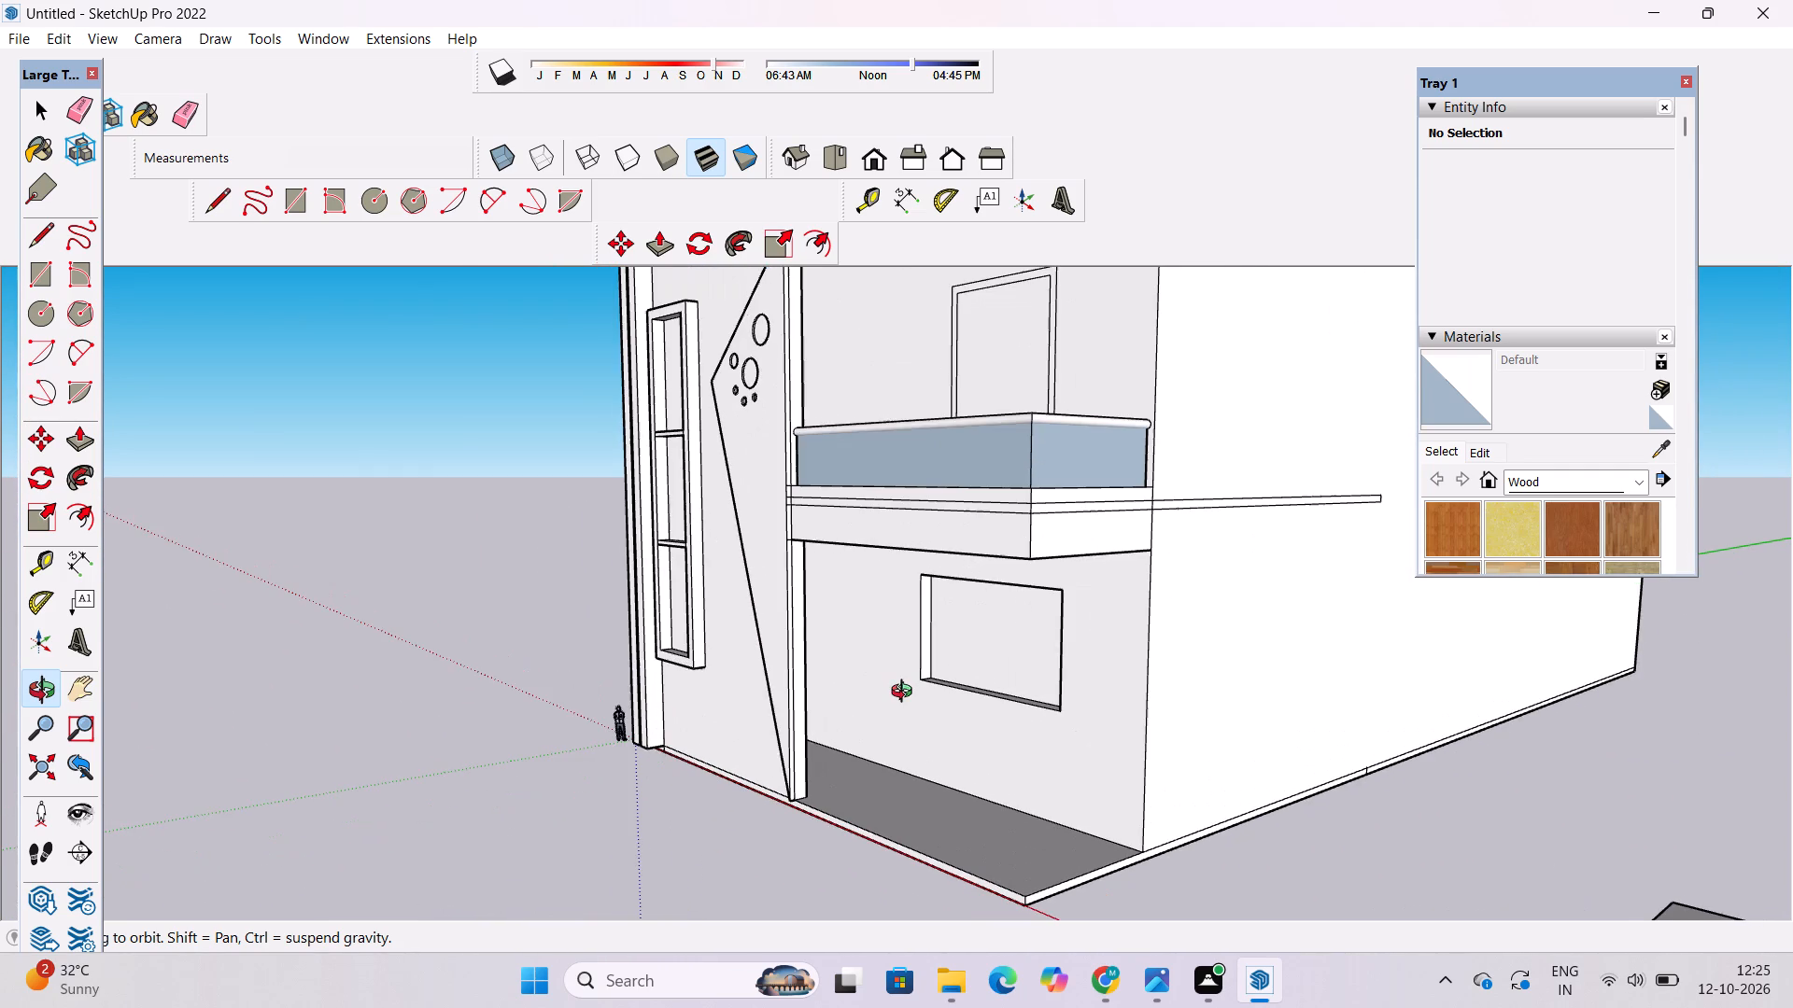
{"action": "scroll", "coordinate": [906, 693], "scroll_direction": "down", "scroll_amount": 4}
{"action": "scroll", "coordinate": [906, 693], "scroll_direction": "up", "scroll_amount": 4}
{"action": "scroll", "coordinate": [906, 693], "scroll_direction": "down", "scroll_amount": 3}
{"action": "scroll", "coordinate": [906, 693], "scroll_direction": "up", "scroll_amount": 3}
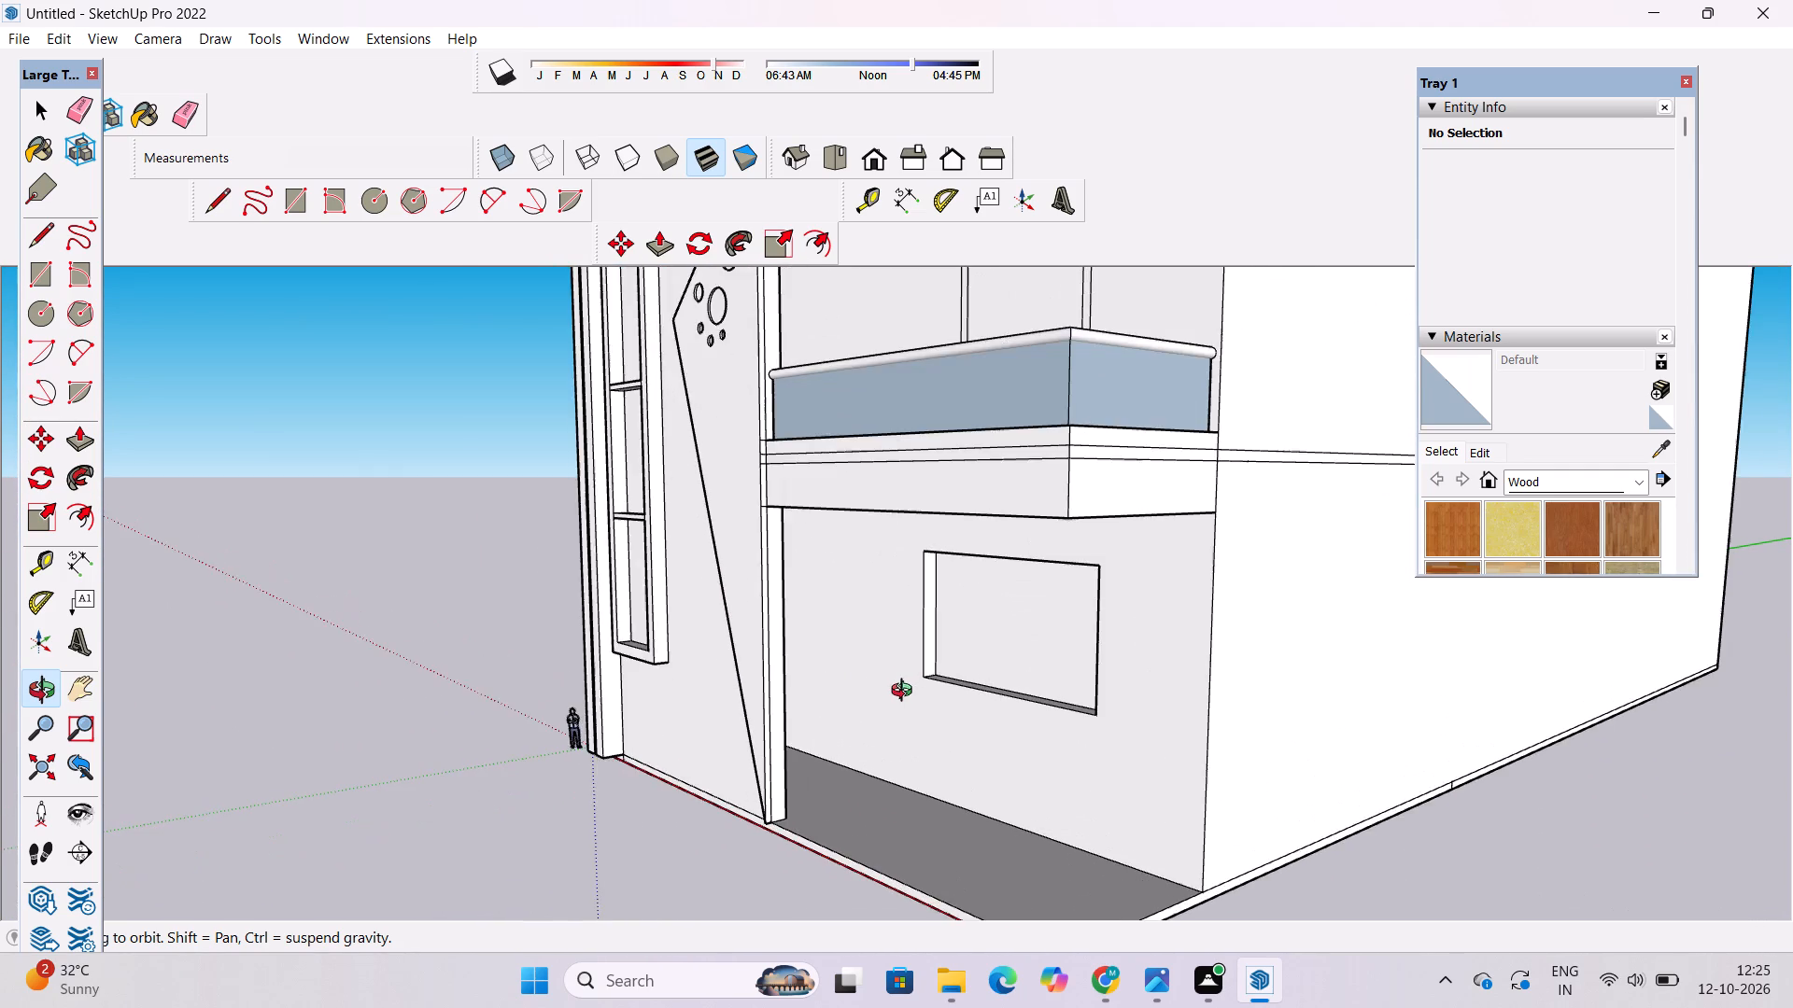
{"action": "scroll", "coordinate": [906, 693], "scroll_direction": "down", "scroll_amount": 4}
{"action": "scroll", "coordinate": [906, 693], "scroll_direction": "up", "scroll_amount": 4}
{"action": "scroll", "coordinate": [906, 693], "scroll_direction": "down", "scroll_amount": 1}
{"action": "scroll", "coordinate": [906, 693], "scroll_direction": "up", "scroll_amount": 1}
{"action": "scroll", "coordinate": [906, 693], "scroll_direction": "down", "scroll_amount": 2}
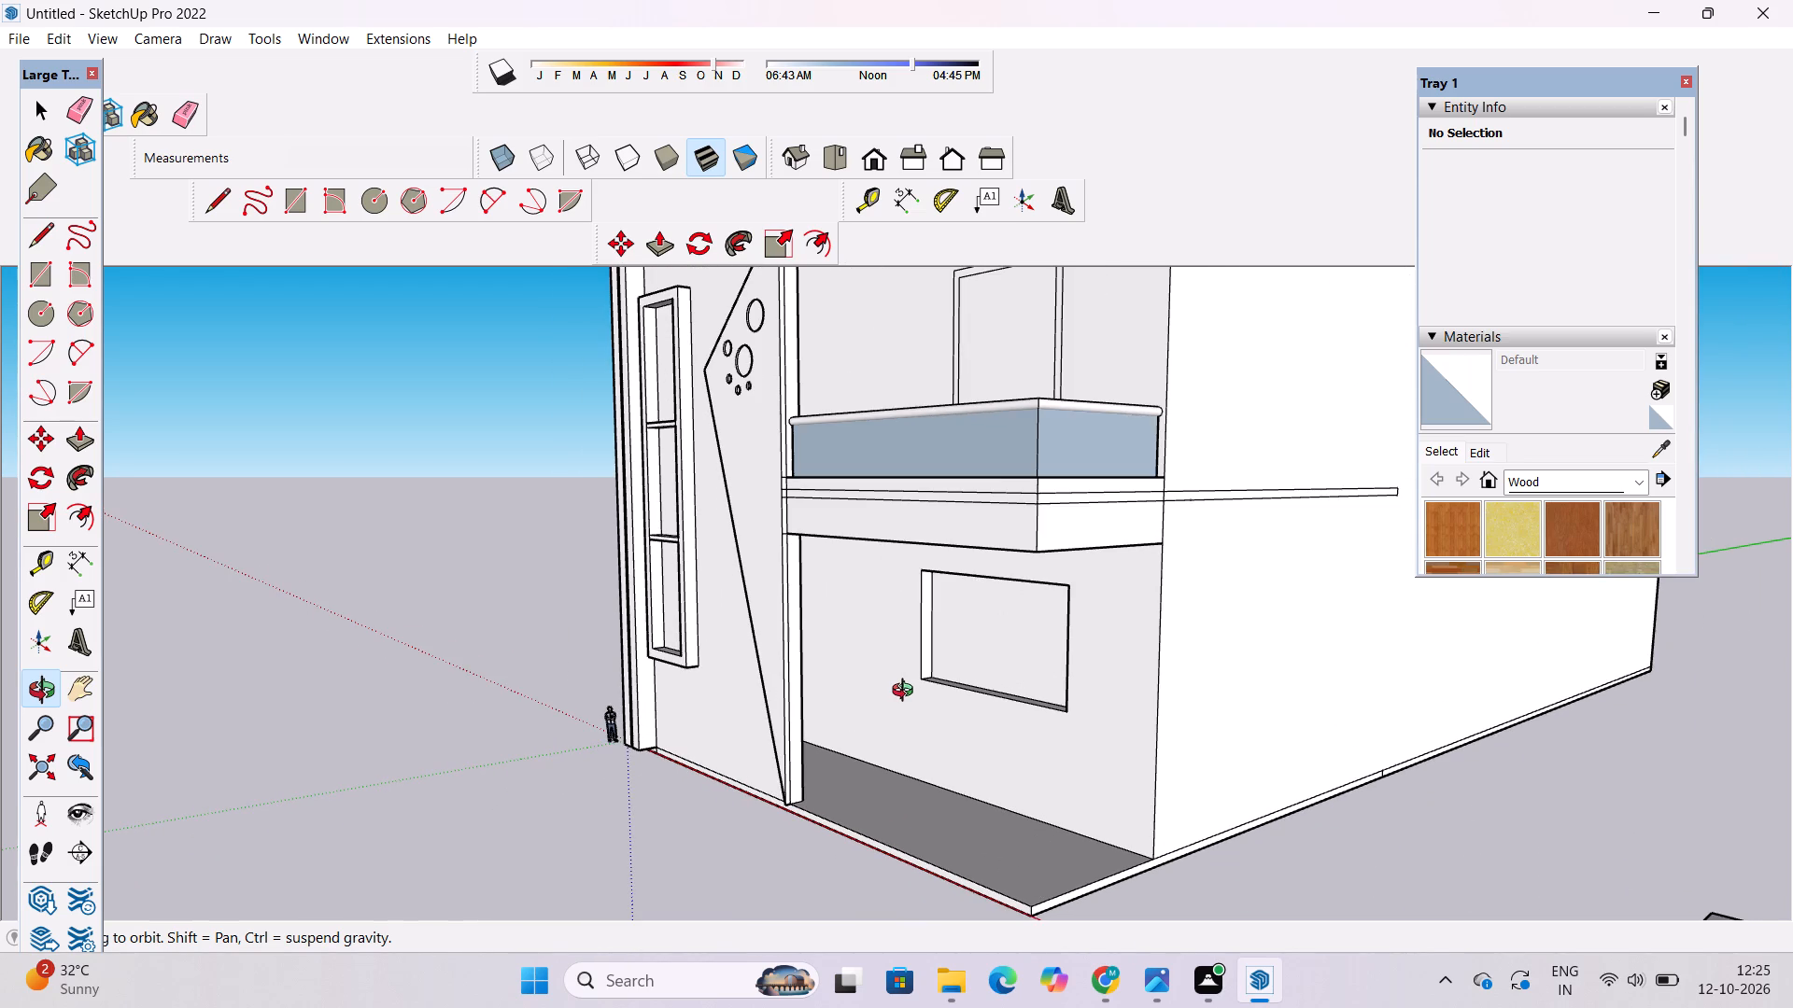
Examine the plain side wall, the whole front elevation and the porch floor from a raised viewpoint.
{"action": "scroll", "coordinate": [907, 693], "scroll_direction": "down", "scroll_amount": 3}
{"action": "scroll", "coordinate": [936, 618], "scroll_direction": "down", "scroll_amount": 2}
{"action": "left_click_drag", "start_coordinate": [972, 713], "coordinate": [832, 681], "text": "shift"}
{"action": "left_click_drag", "start_coordinate": [977, 660], "coordinate": [939, 742]}
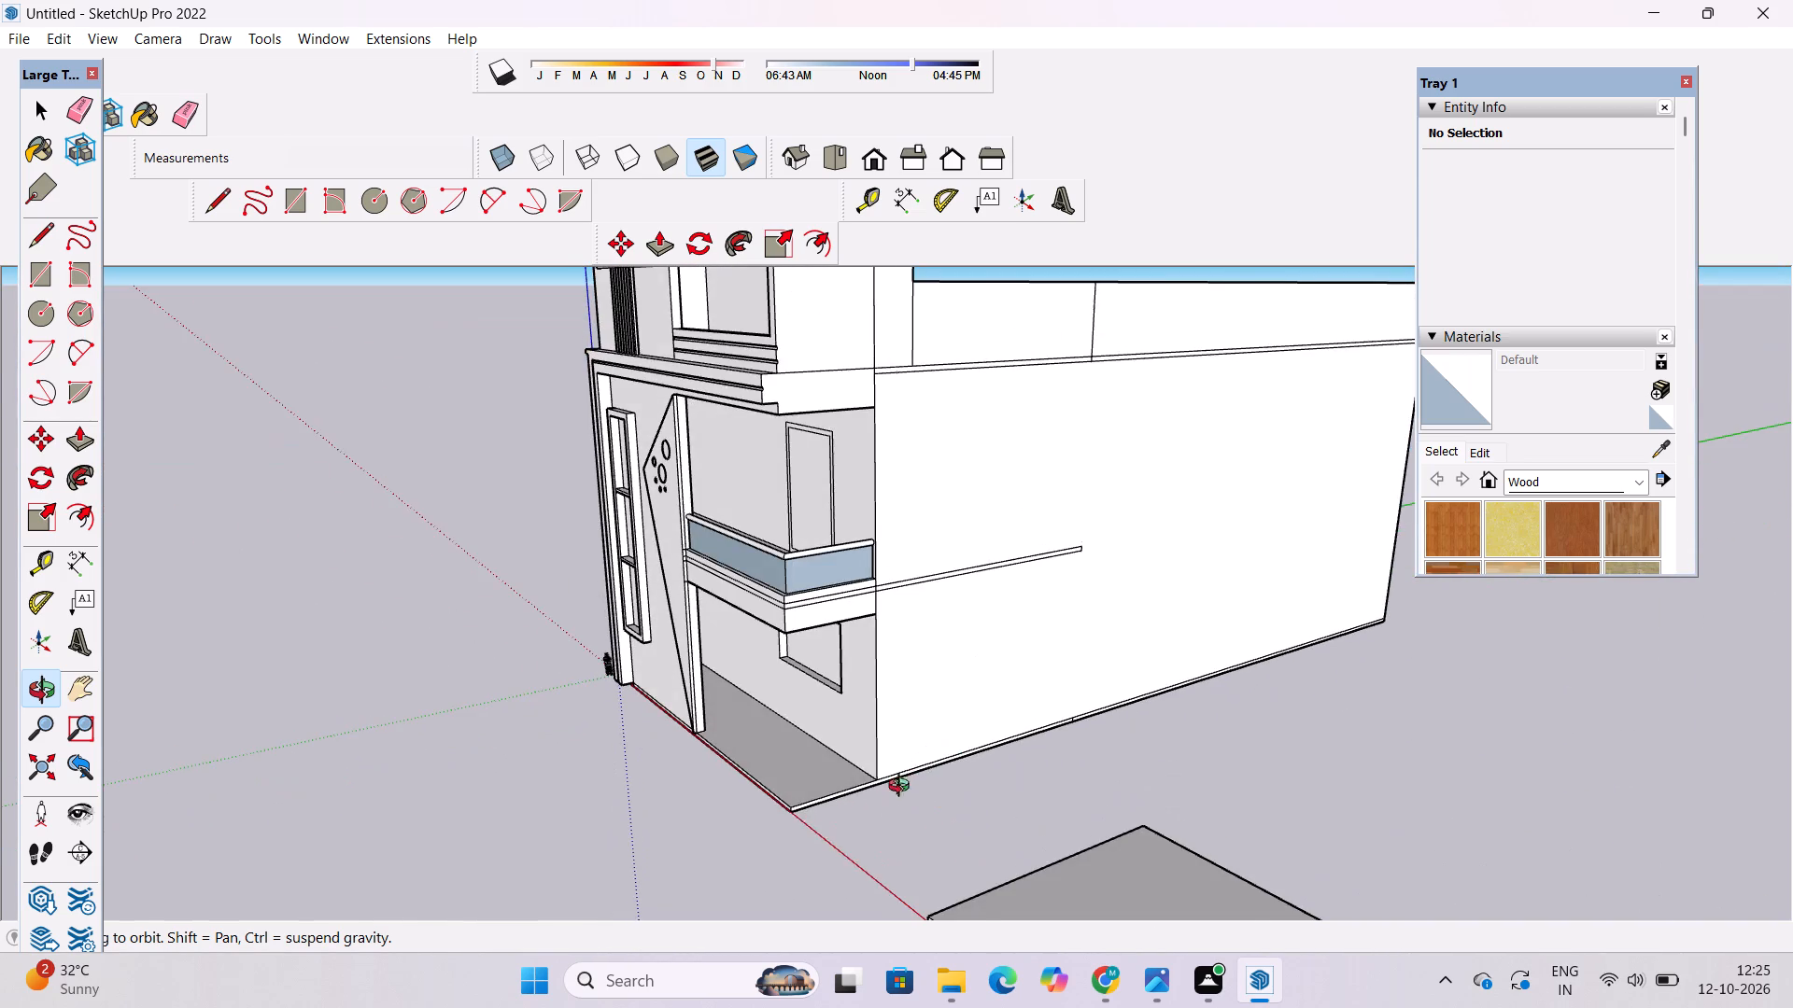
{"action": "left_click_drag", "start_coordinate": [883, 819], "coordinate": [1373, 866]}
{"action": "left_click_drag", "start_coordinate": [1110, 807], "coordinate": [976, 750], "text": "shift"}
{"action": "scroll", "coordinate": [971, 750], "scroll_direction": "up", "scroll_amount": 3}
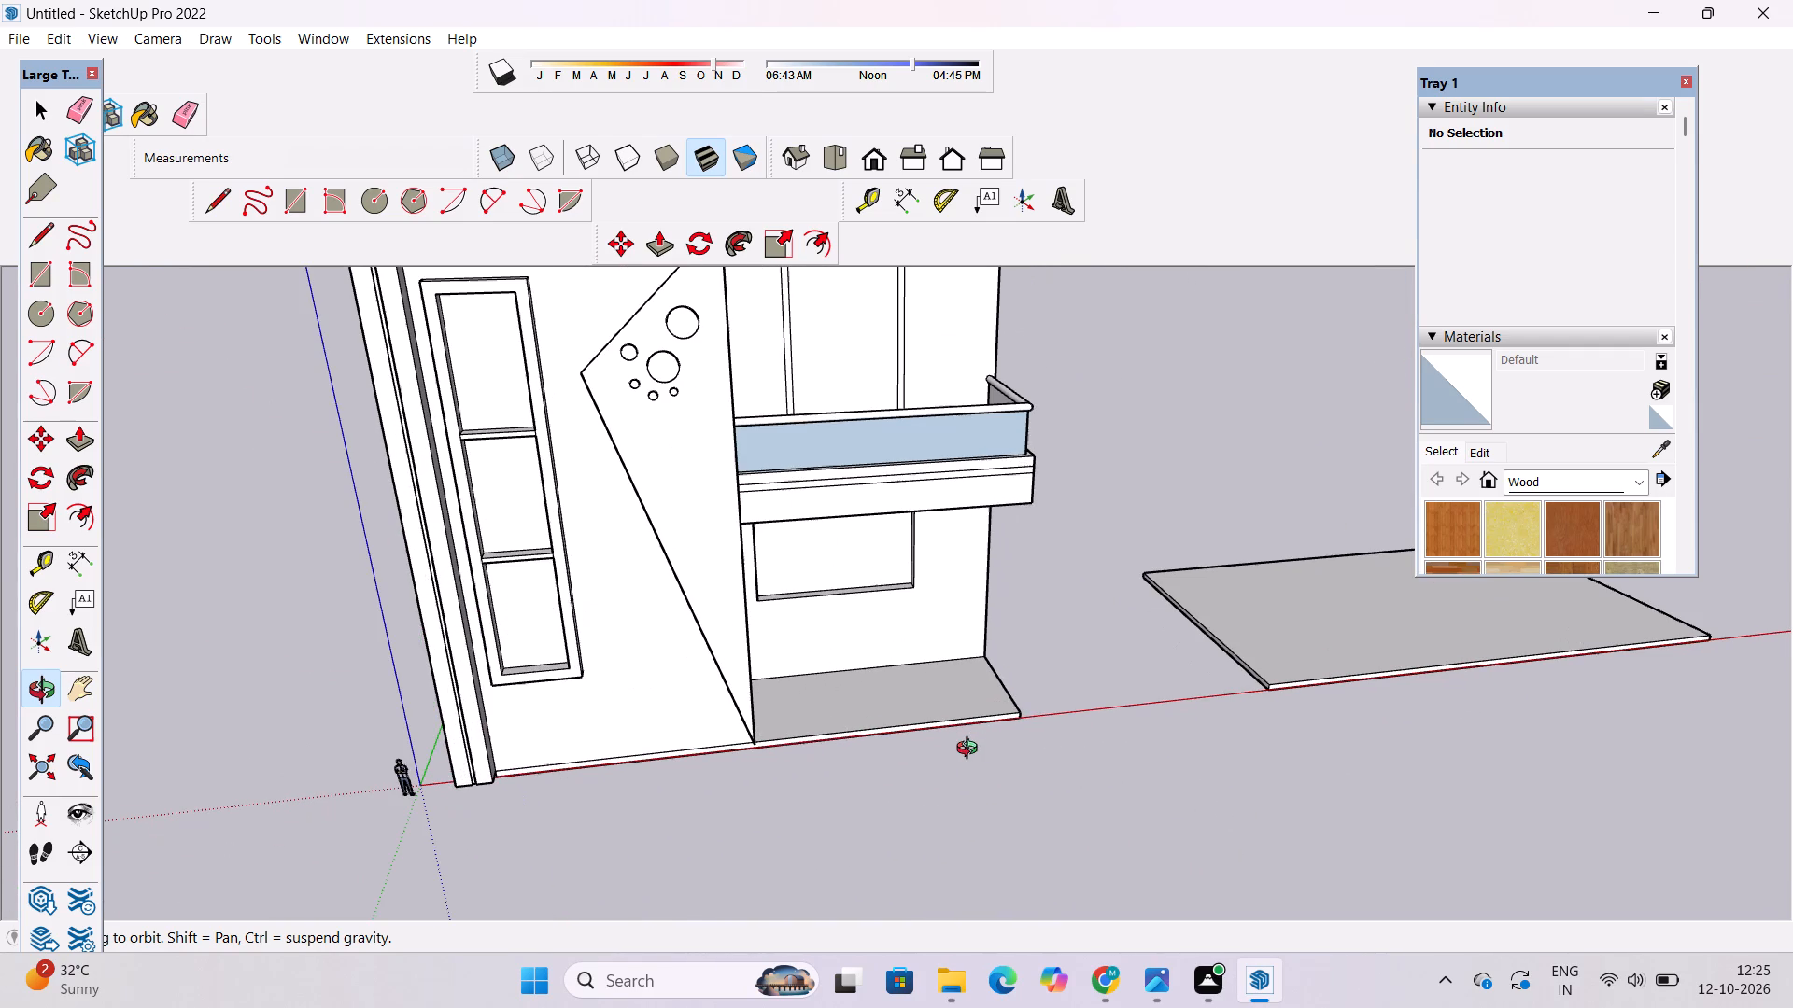
{"action": "scroll", "coordinate": [970, 751], "scroll_direction": "down", "scroll_amount": 2}
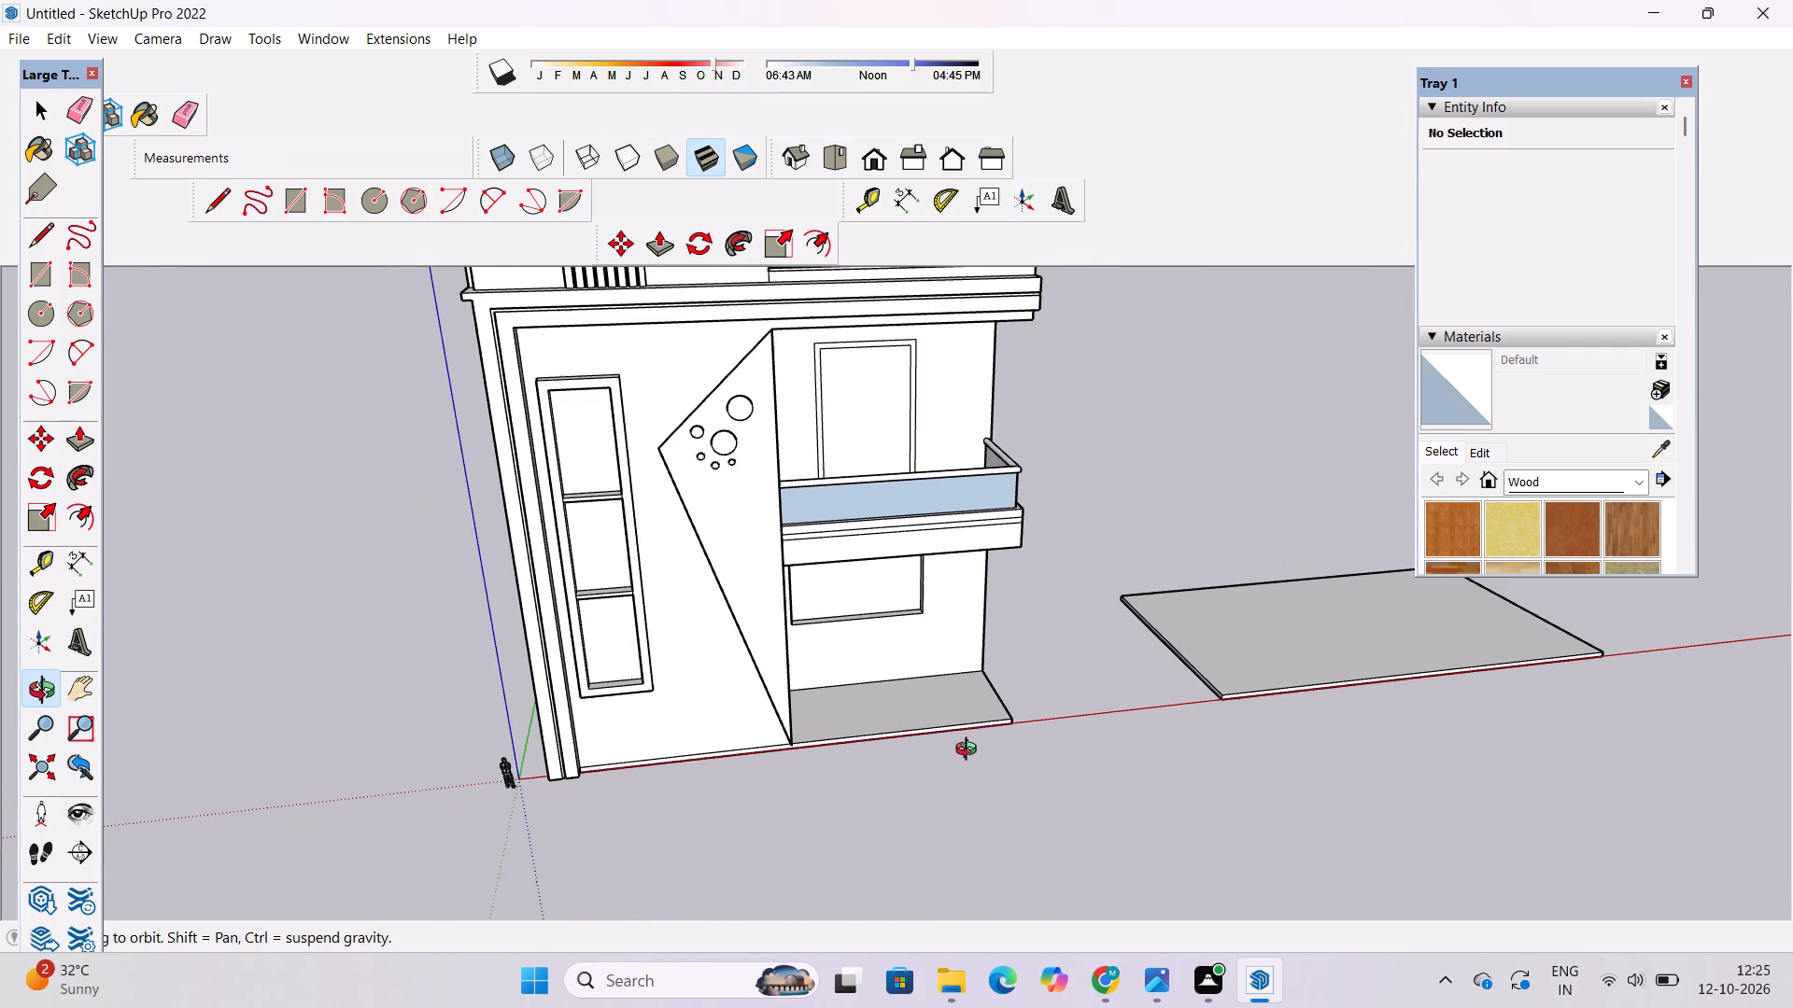
{"action": "scroll", "coordinate": [970, 751], "scroll_direction": "up", "scroll_amount": 3}
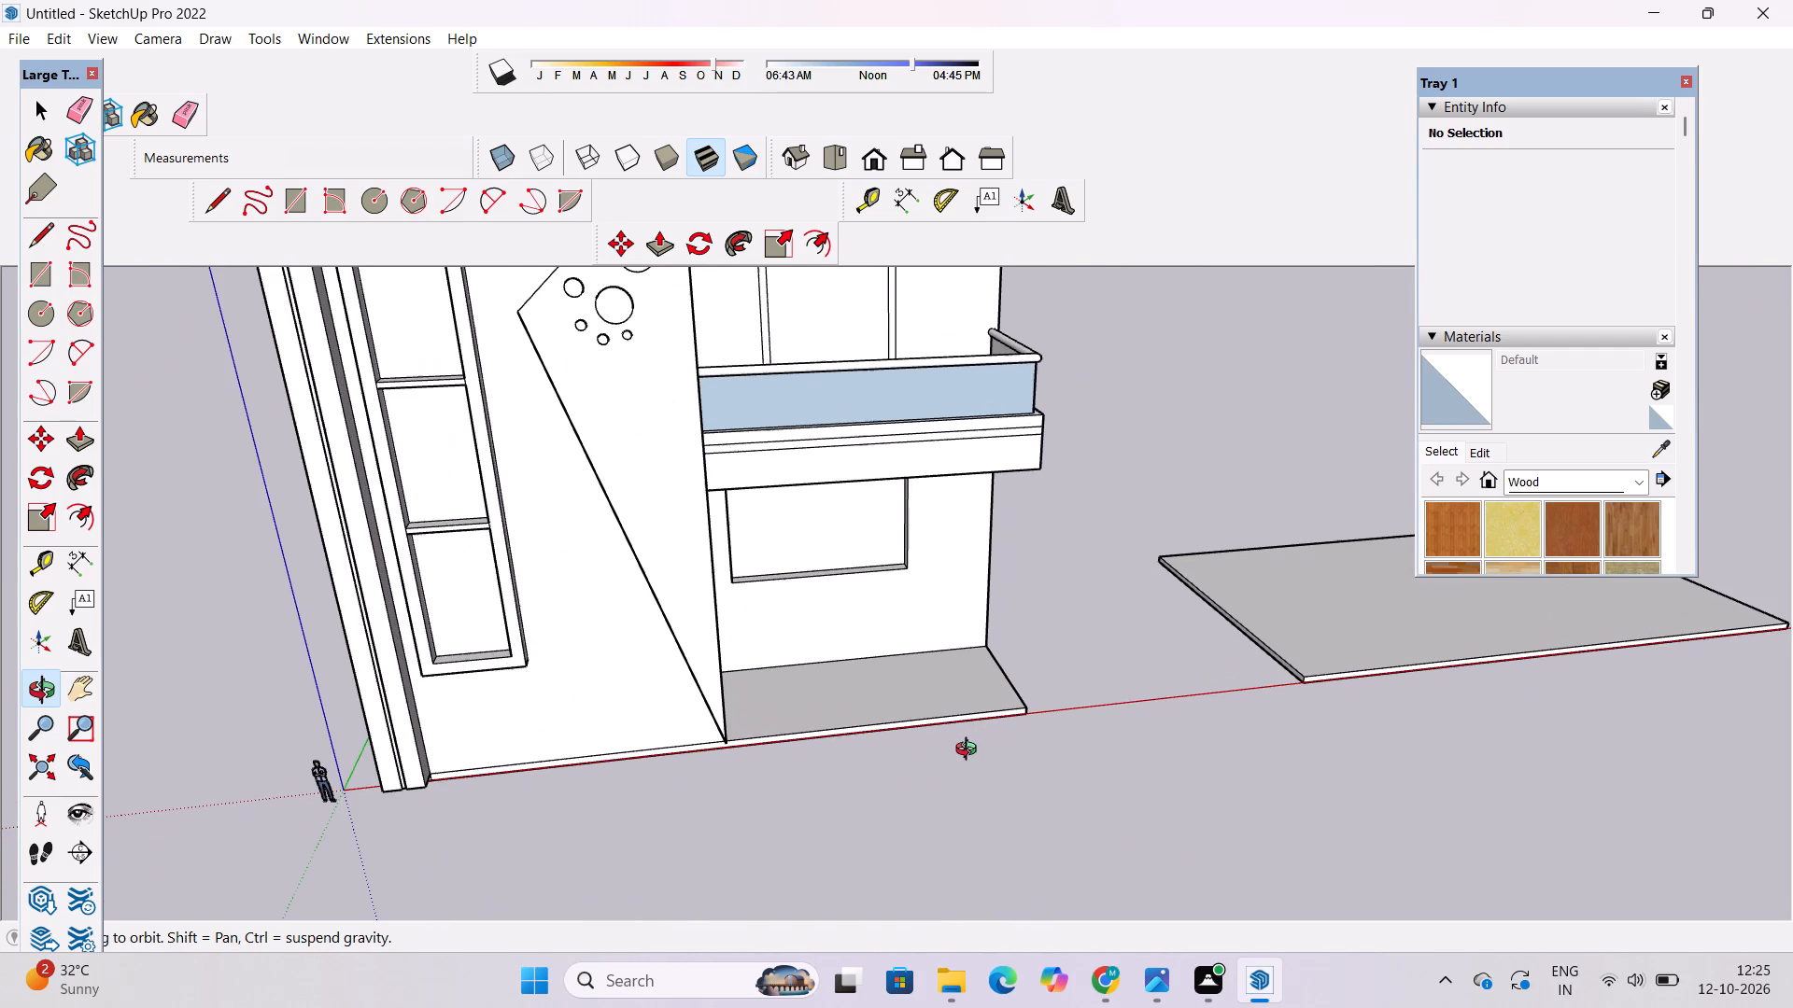
{"action": "scroll", "coordinate": [970, 750], "scroll_direction": "down", "scroll_amount": 4}
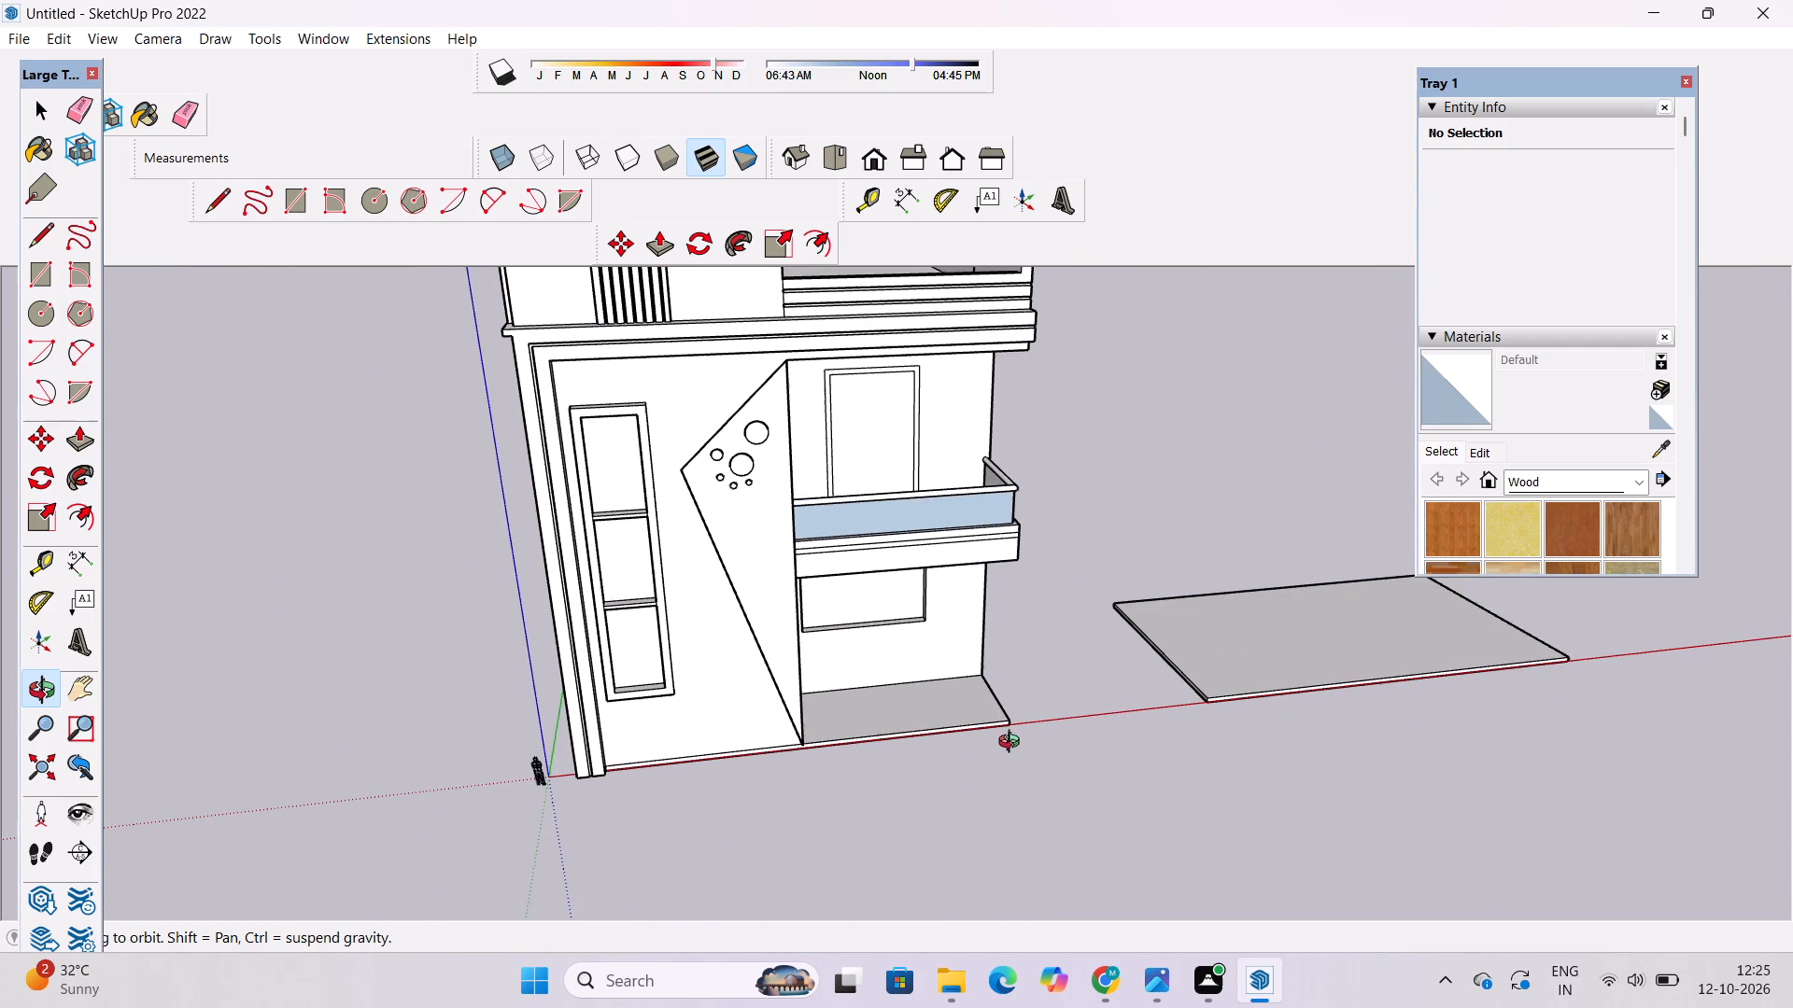
{"action": "left_click_drag", "start_coordinate": [1017, 742], "coordinate": [821, 819]}
{"action": "left_click_drag", "start_coordinate": [952, 763], "coordinate": [784, 804]}
Raise the ground-floor porch floor face by 5' with Push/Pull.
{"action": "scroll", "coordinate": [993, 721], "scroll_direction": "up", "scroll_amount": 7}
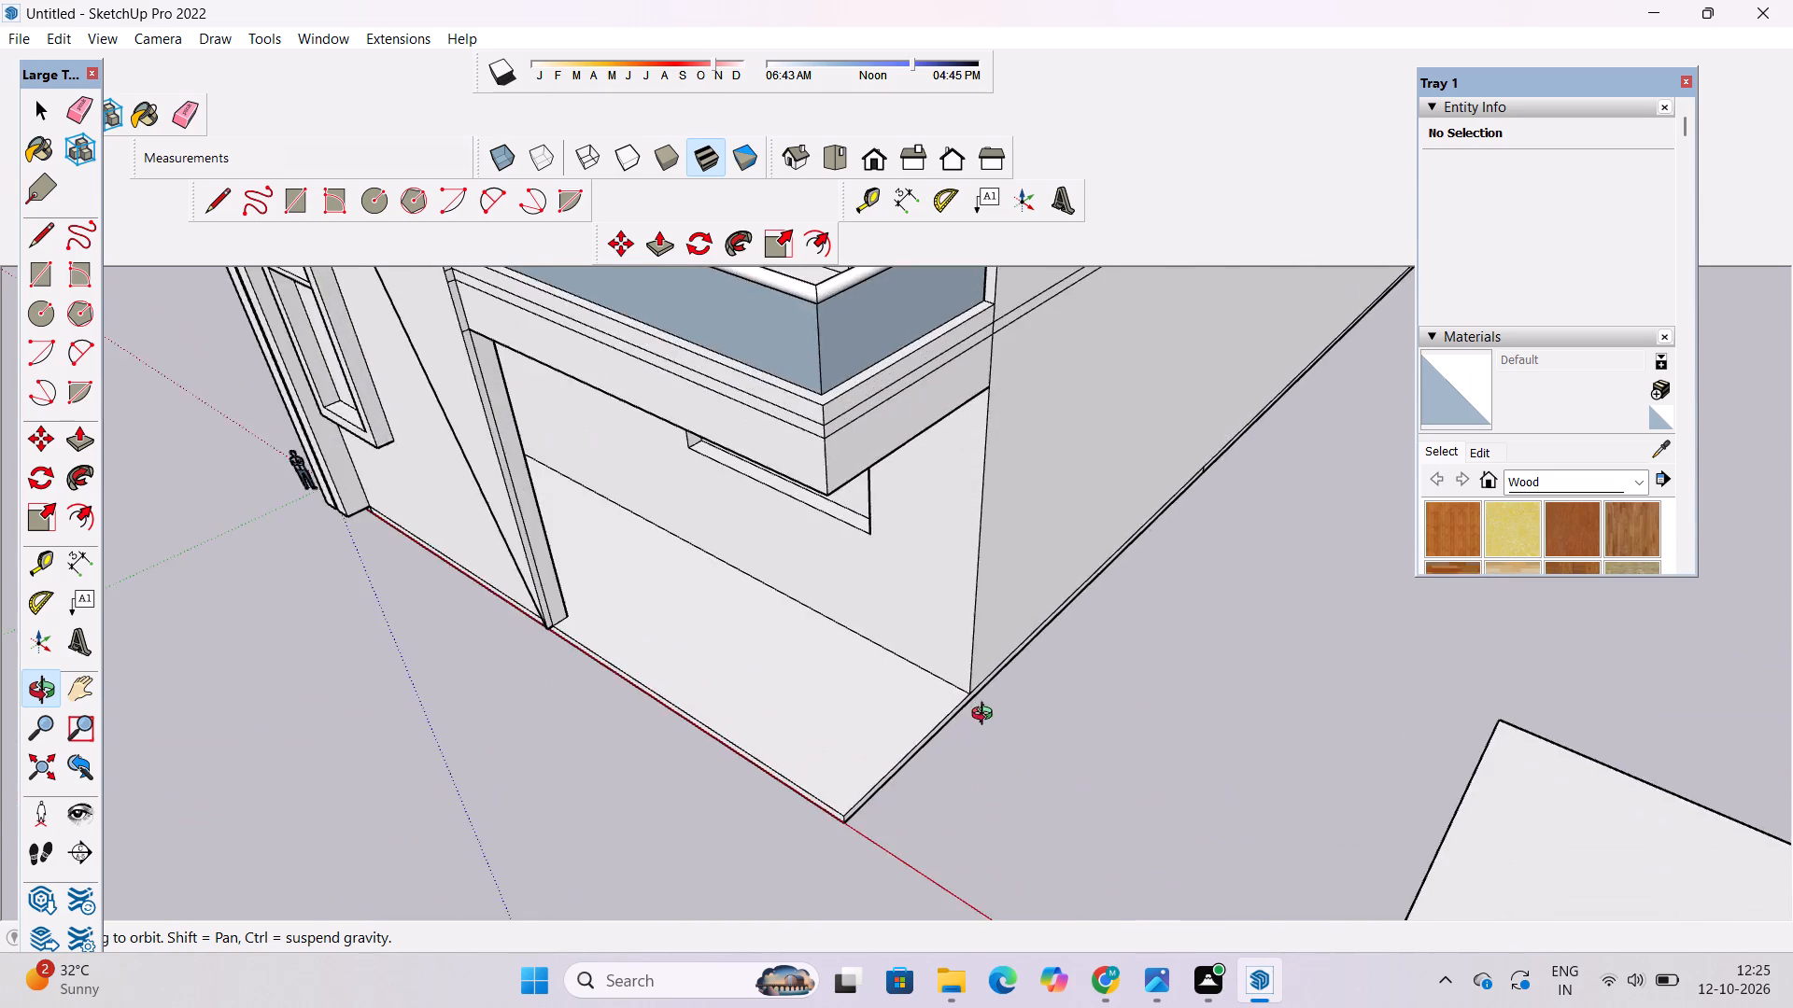
{"action": "left_click_drag", "start_coordinate": [987, 716], "coordinate": [815, 709]}
{"action": "left_click_drag", "start_coordinate": [837, 700], "coordinate": [982, 802], "text": "shift"}
{"action": "left_click_drag", "start_coordinate": [979, 802], "coordinate": [882, 736]}
{"action": "scroll", "coordinate": [865, 713], "scroll_direction": "up", "scroll_amount": 9}
{"action": "left_click", "coordinate": [865, 722], "text": "shift"}
{"action": "left_click_drag", "start_coordinate": [865, 726], "coordinate": [778, 732]}
{"action": "left_click_drag", "start_coordinate": [776, 732], "coordinate": [782, 741], "text": "shift"}
{"action": "left_click_drag", "start_coordinate": [793, 751], "coordinate": [858, 753], "text": "shift"}
{"action": "key", "text": "p"}
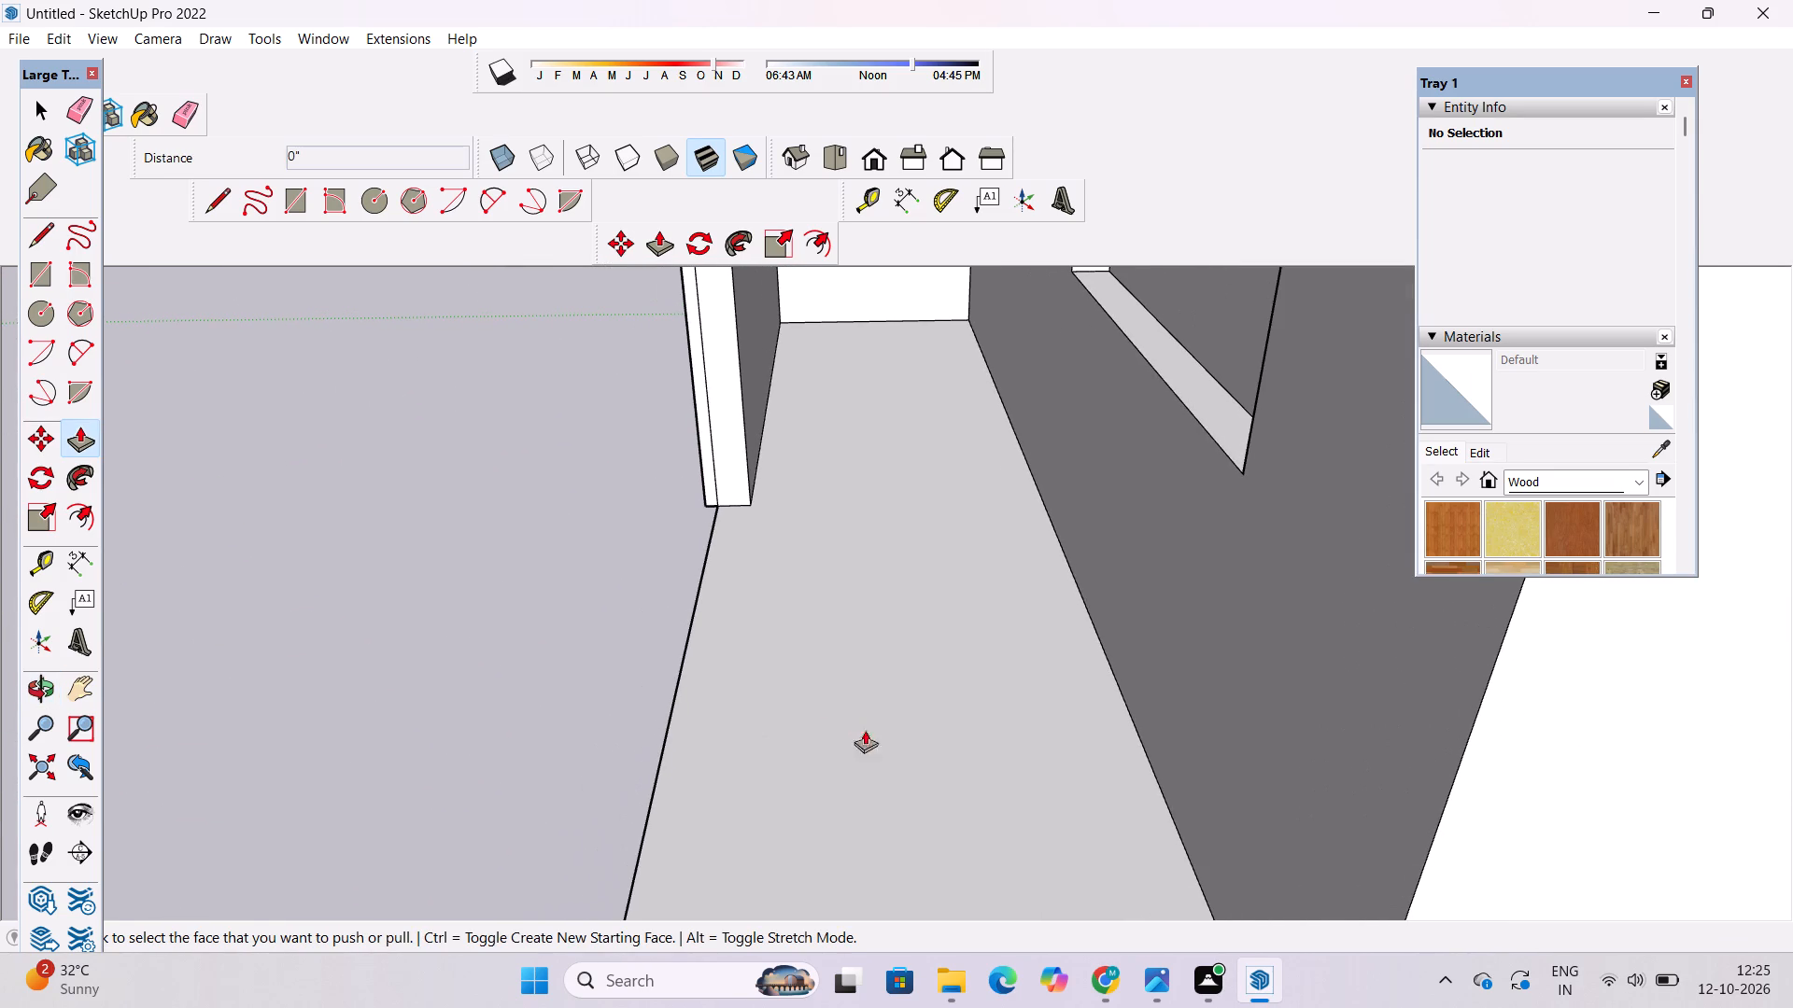
{"action": "left_click", "coordinate": [911, 708]}
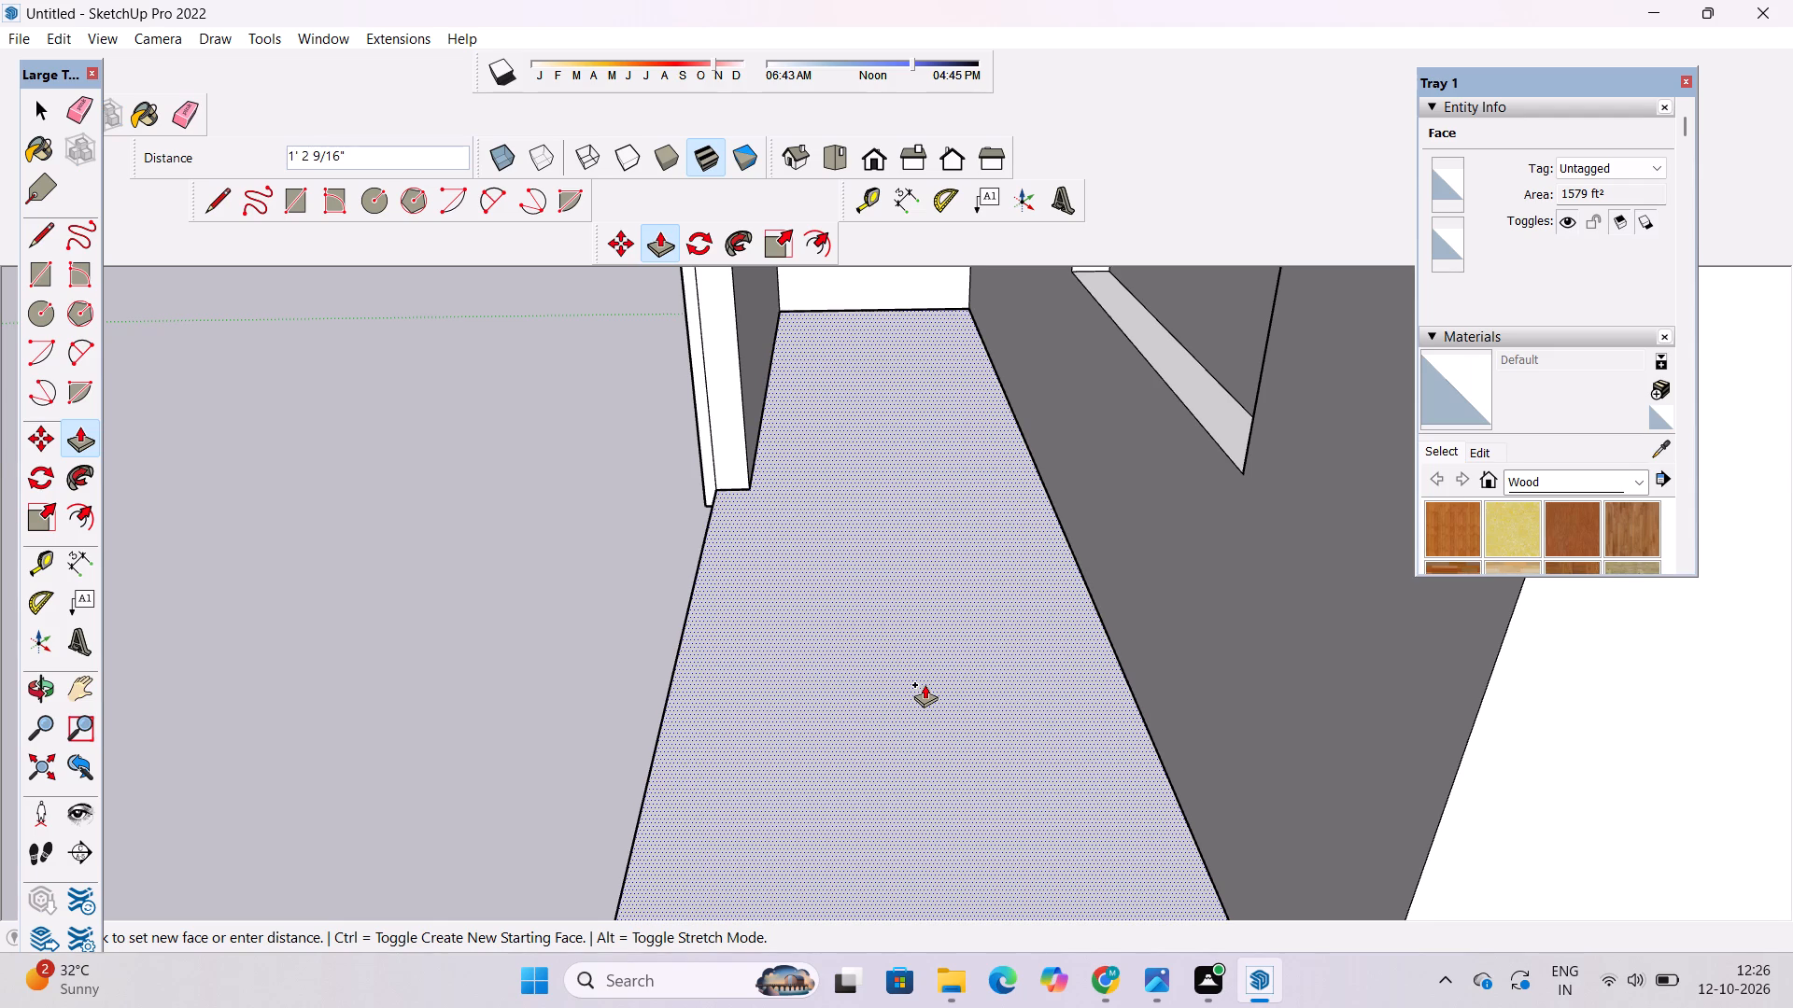
{"action": "key", "text": "o"}
{"action": "scroll", "coordinate": [1032, 553], "scroll_direction": "down", "scroll_amount": 6}
{"action": "left_click_drag", "start_coordinate": [974, 676], "coordinate": [1347, 637]}
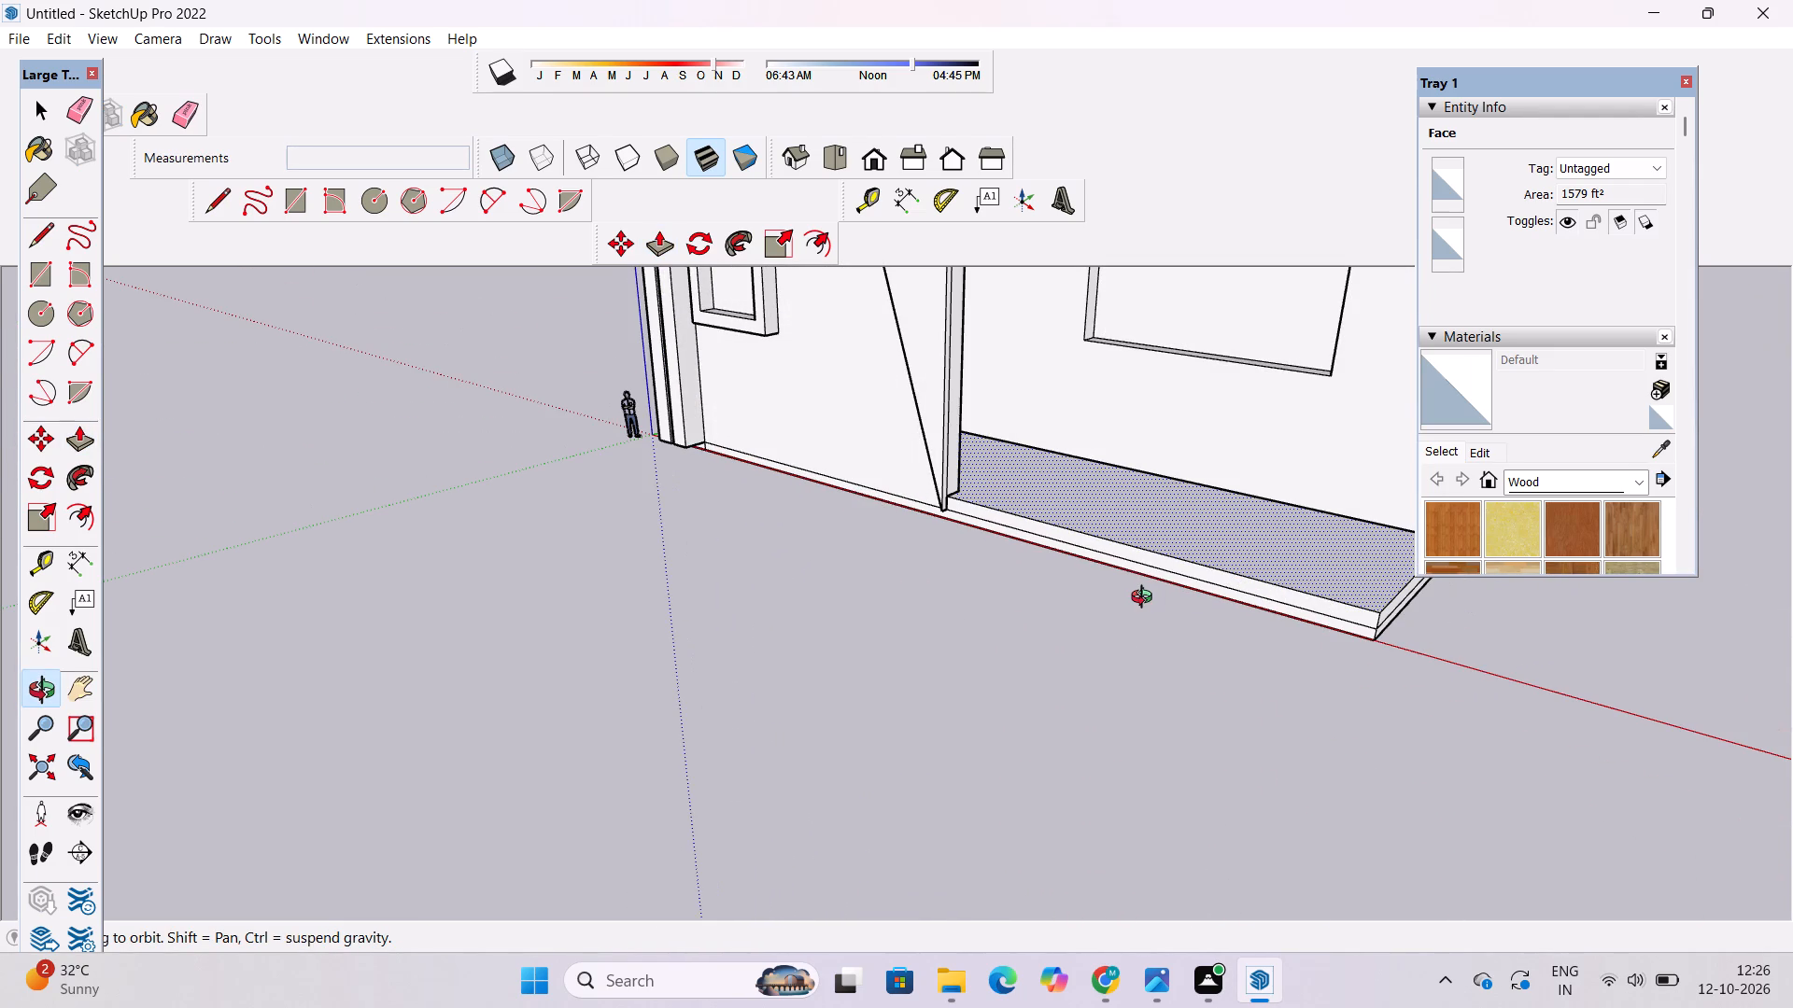
{"action": "scroll", "coordinate": [1146, 596], "scroll_direction": "down", "scroll_amount": 7, "text": "shift"}
{"action": "left_click_drag", "start_coordinate": [975, 574], "coordinate": [1298, 648], "text": "shift"}
{"action": "scroll", "coordinate": [1320, 641], "scroll_direction": "up", "scroll_amount": 5}
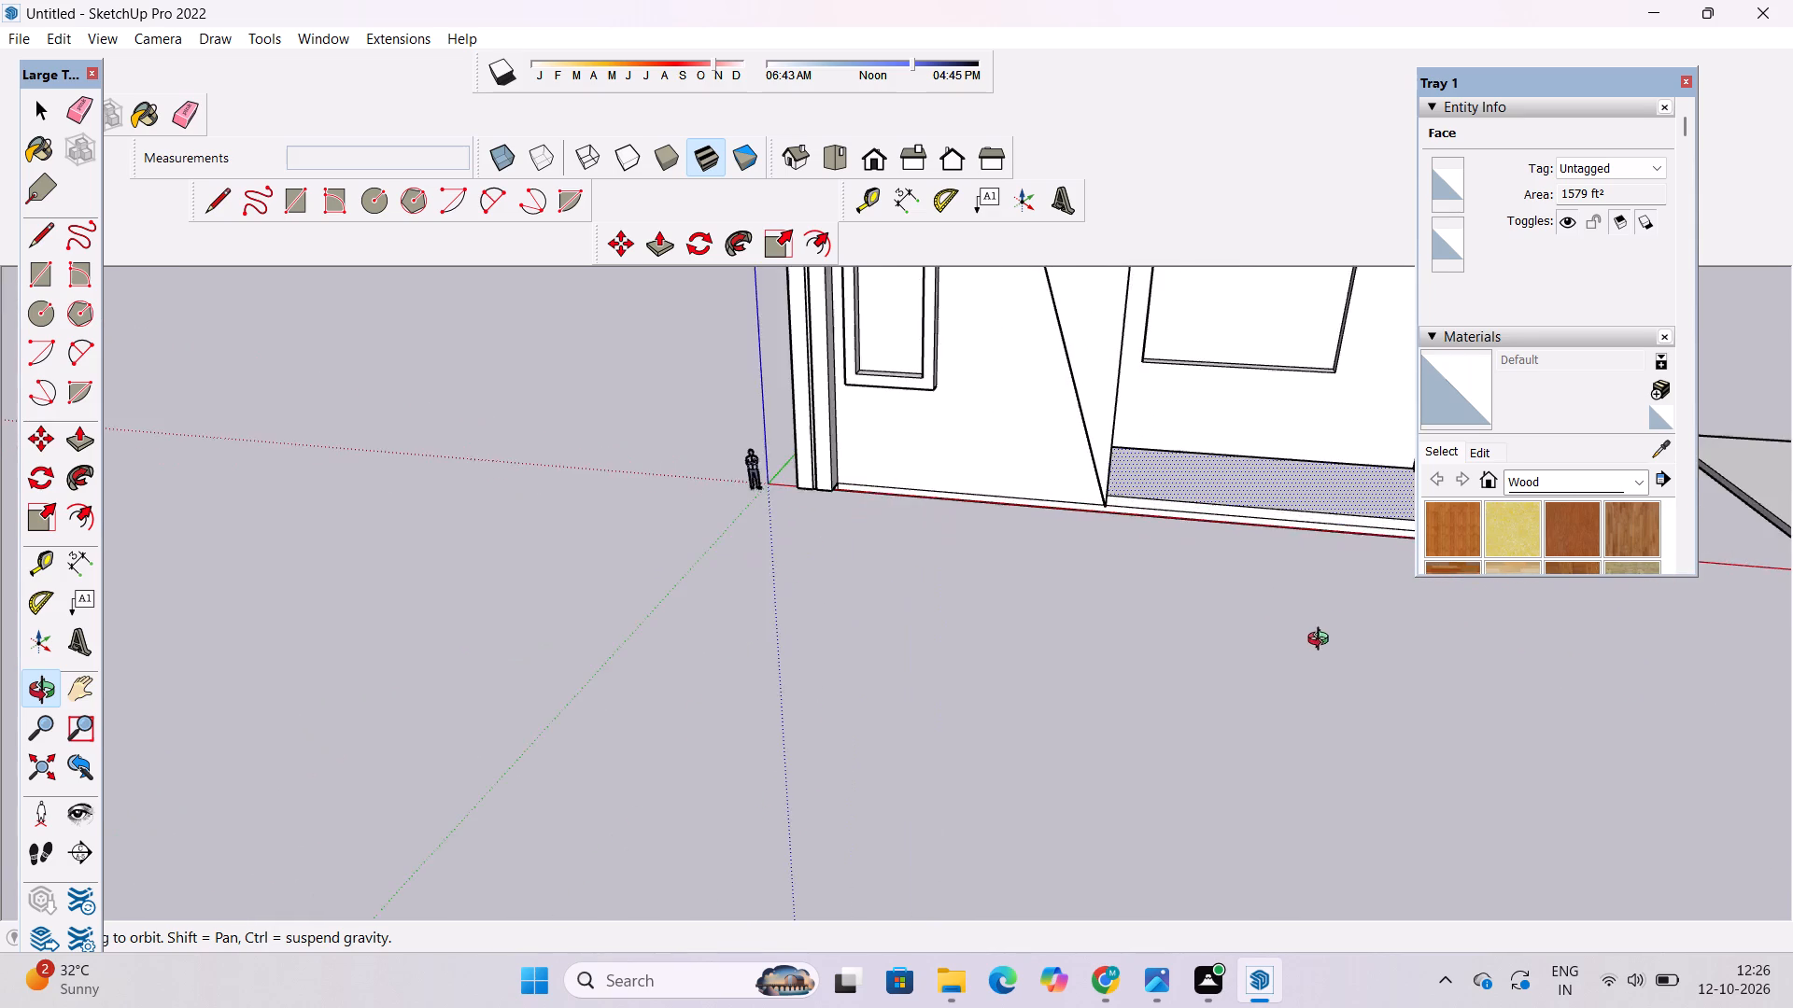
{"action": "left_click_drag", "start_coordinate": [1343, 663], "coordinate": [782, 780], "text": "shift"}
{"action": "left_click_drag", "start_coordinate": [780, 787], "coordinate": [835, 664]}
{"action": "scroll", "coordinate": [908, 550], "scroll_direction": "up", "scroll_amount": 10}
{"action": "left_click_drag", "start_coordinate": [908, 550], "coordinate": [863, 747], "text": "shift"}
{"action": "scroll", "coordinate": [861, 731], "scroll_direction": "down", "scroll_amount": 2, "text": "shift"}
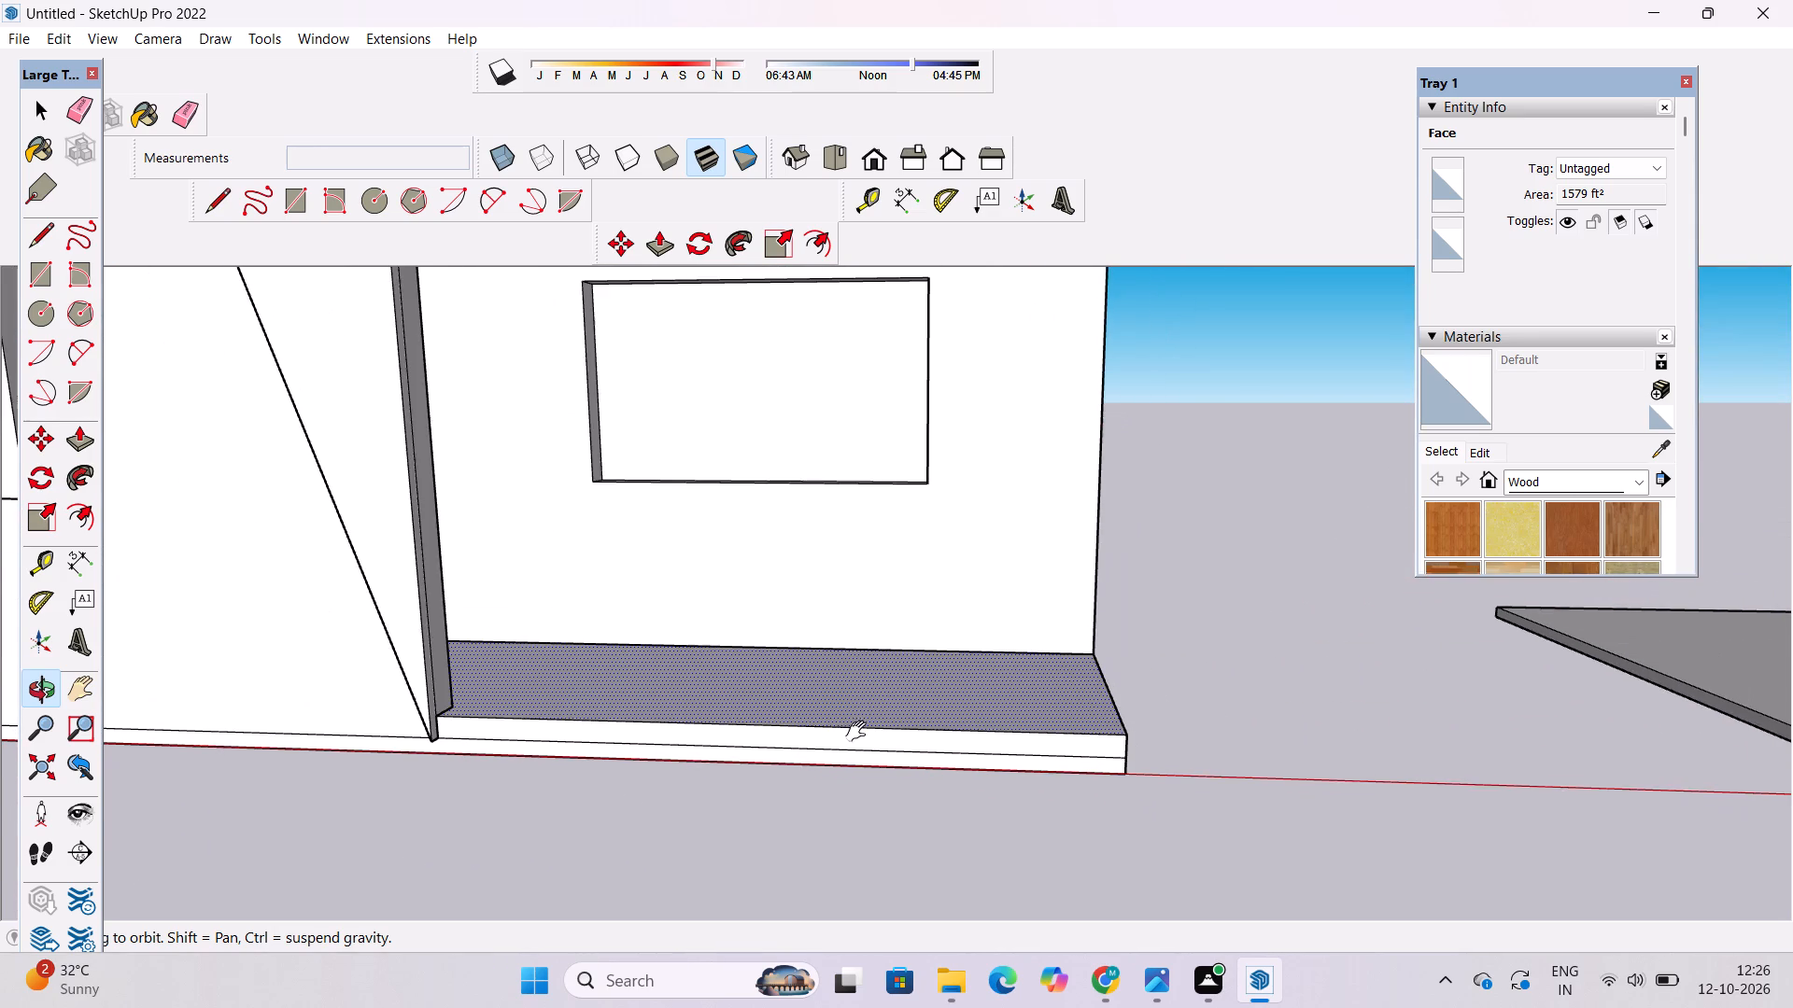
{"action": "scroll", "coordinate": [860, 732], "scroll_direction": "down", "scroll_amount": 2, "text": "shift"}
{"action": "left_click_drag", "start_coordinate": [863, 725], "coordinate": [863, 749], "text": "shift"}
{"action": "scroll", "coordinate": [866, 750], "scroll_direction": "up", "scroll_amount": 2}
{"action": "left_click_drag", "start_coordinate": [866, 750], "coordinate": [849, 756], "text": "shift"}
{"action": "left_click_drag", "start_coordinate": [849, 756], "coordinate": [841, 768], "text": "shift"}
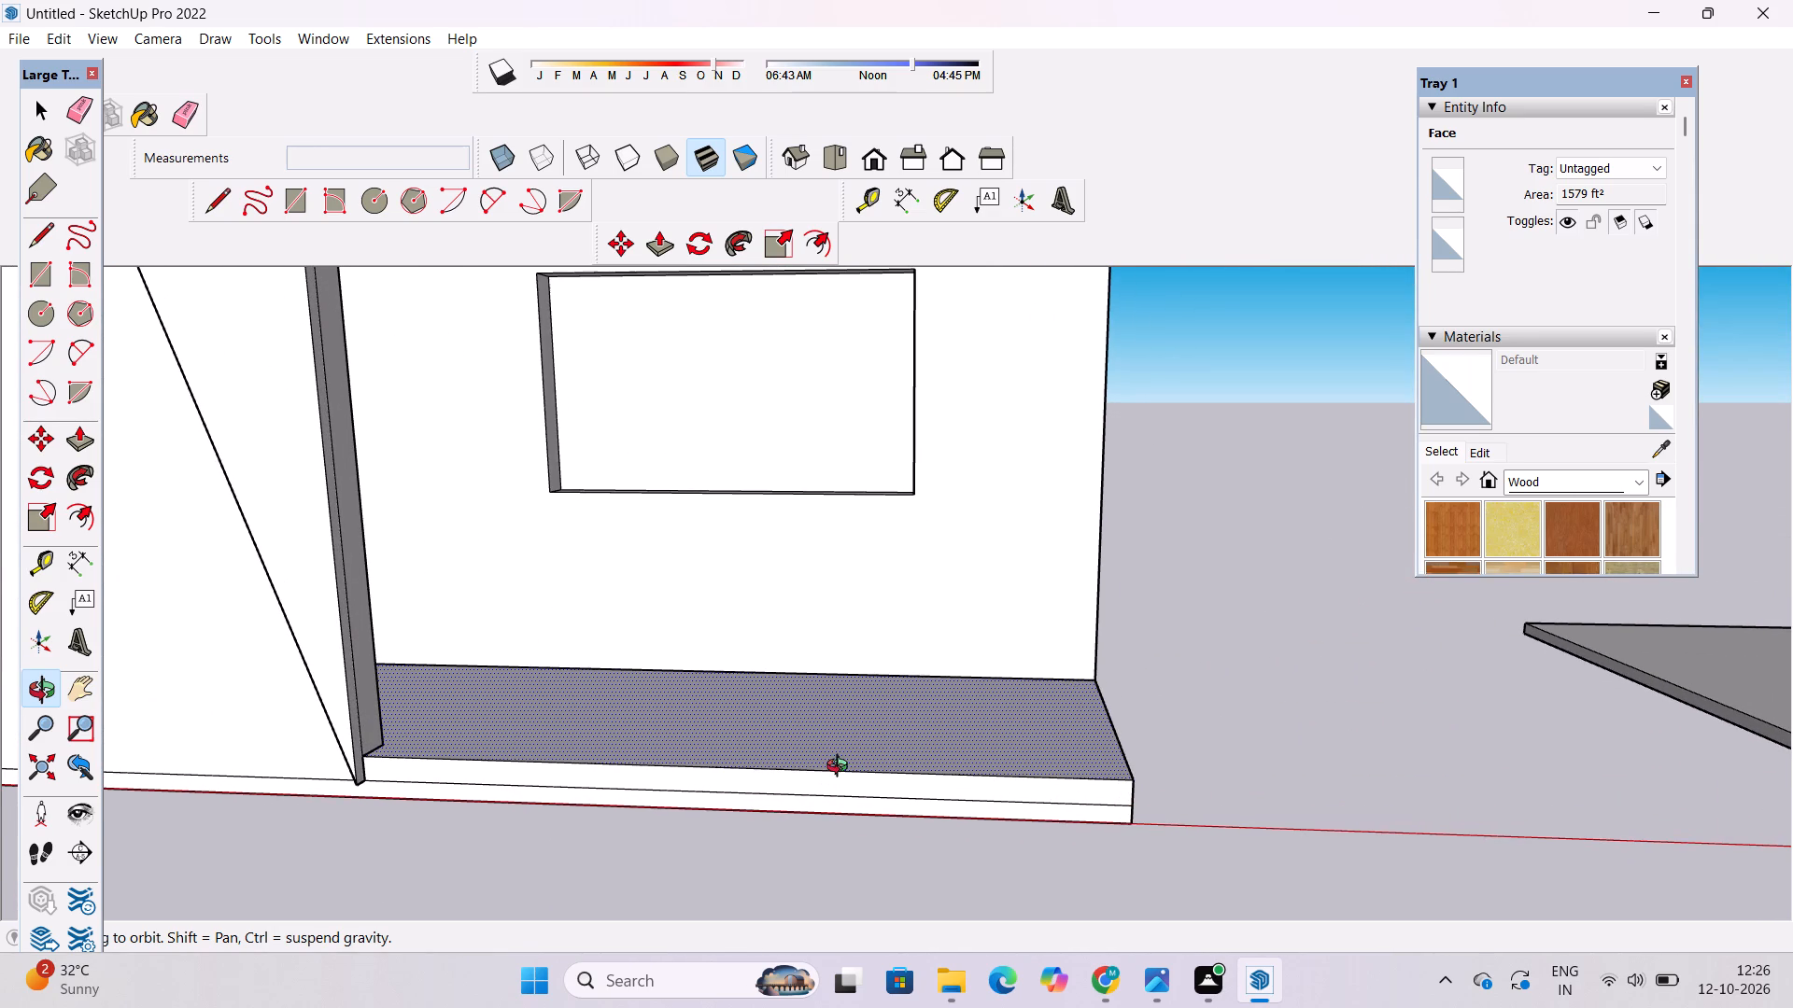
{"action": "key", "text": "p"}
{"action": "scroll", "coordinate": [888, 680], "scroll_direction": "down", "scroll_amount": 1}
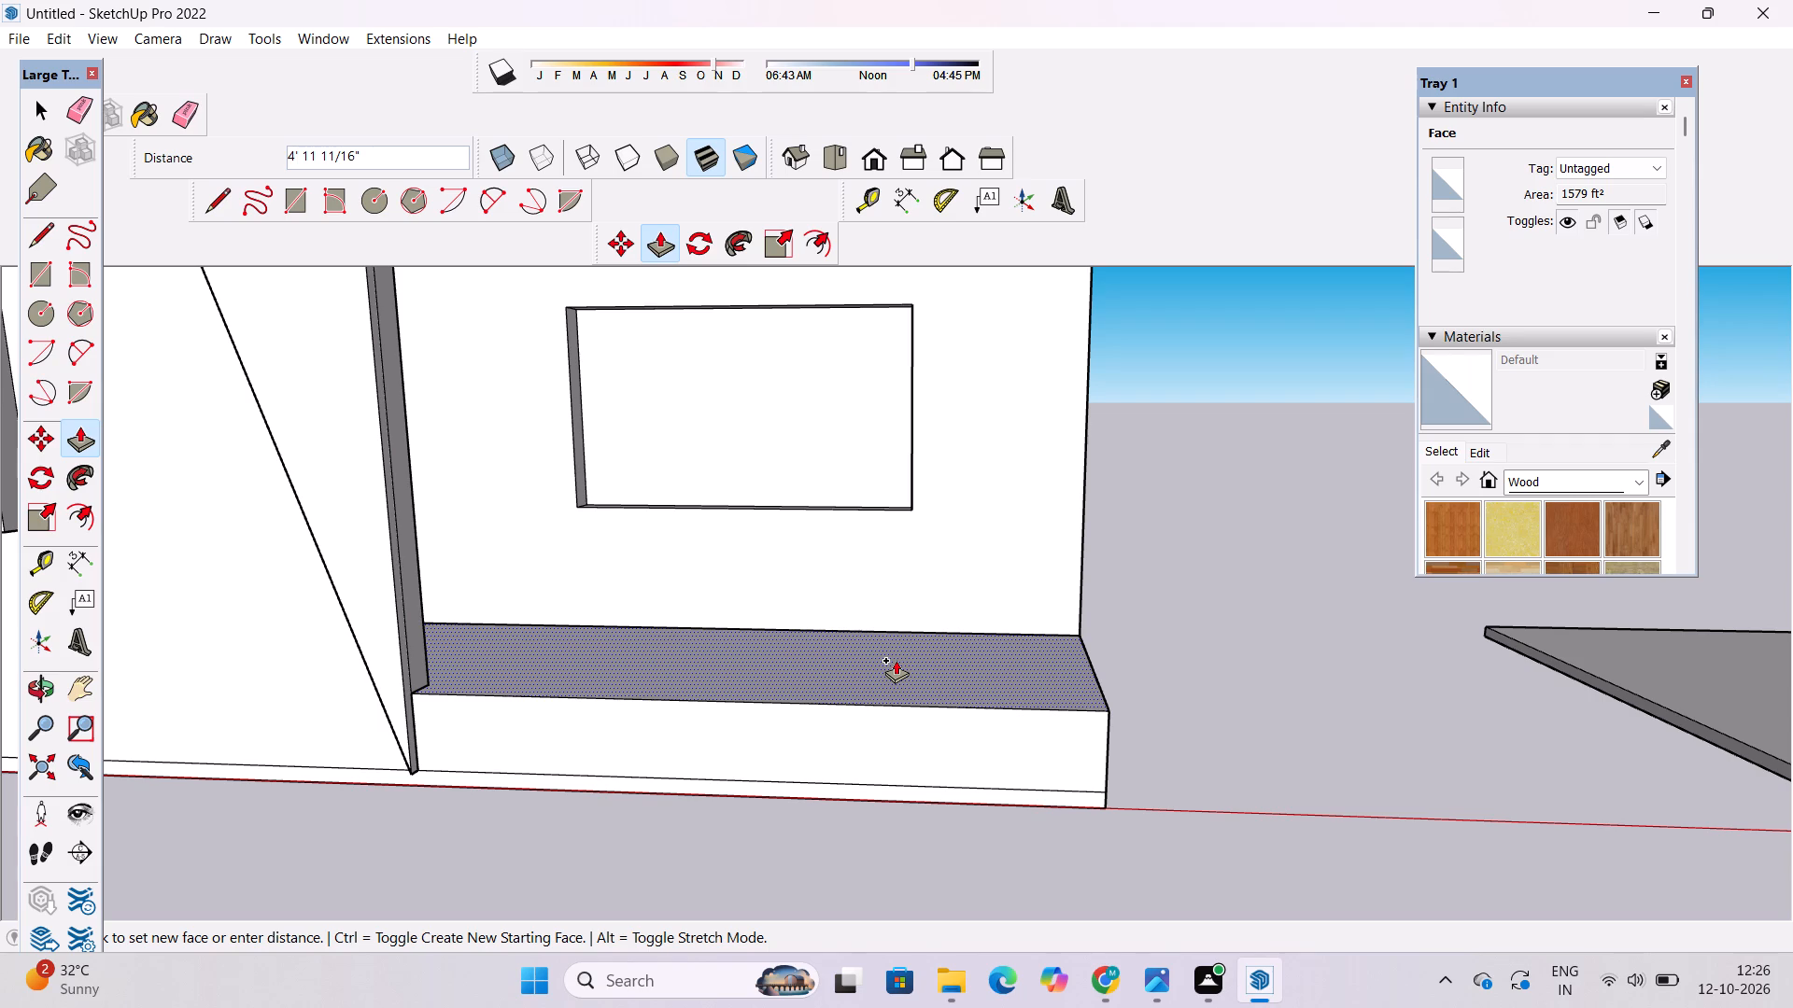
{"action": "type", "text": "5'"}
{"action": "key", "text": "Return"}
{"action": "key", "text": "space"}
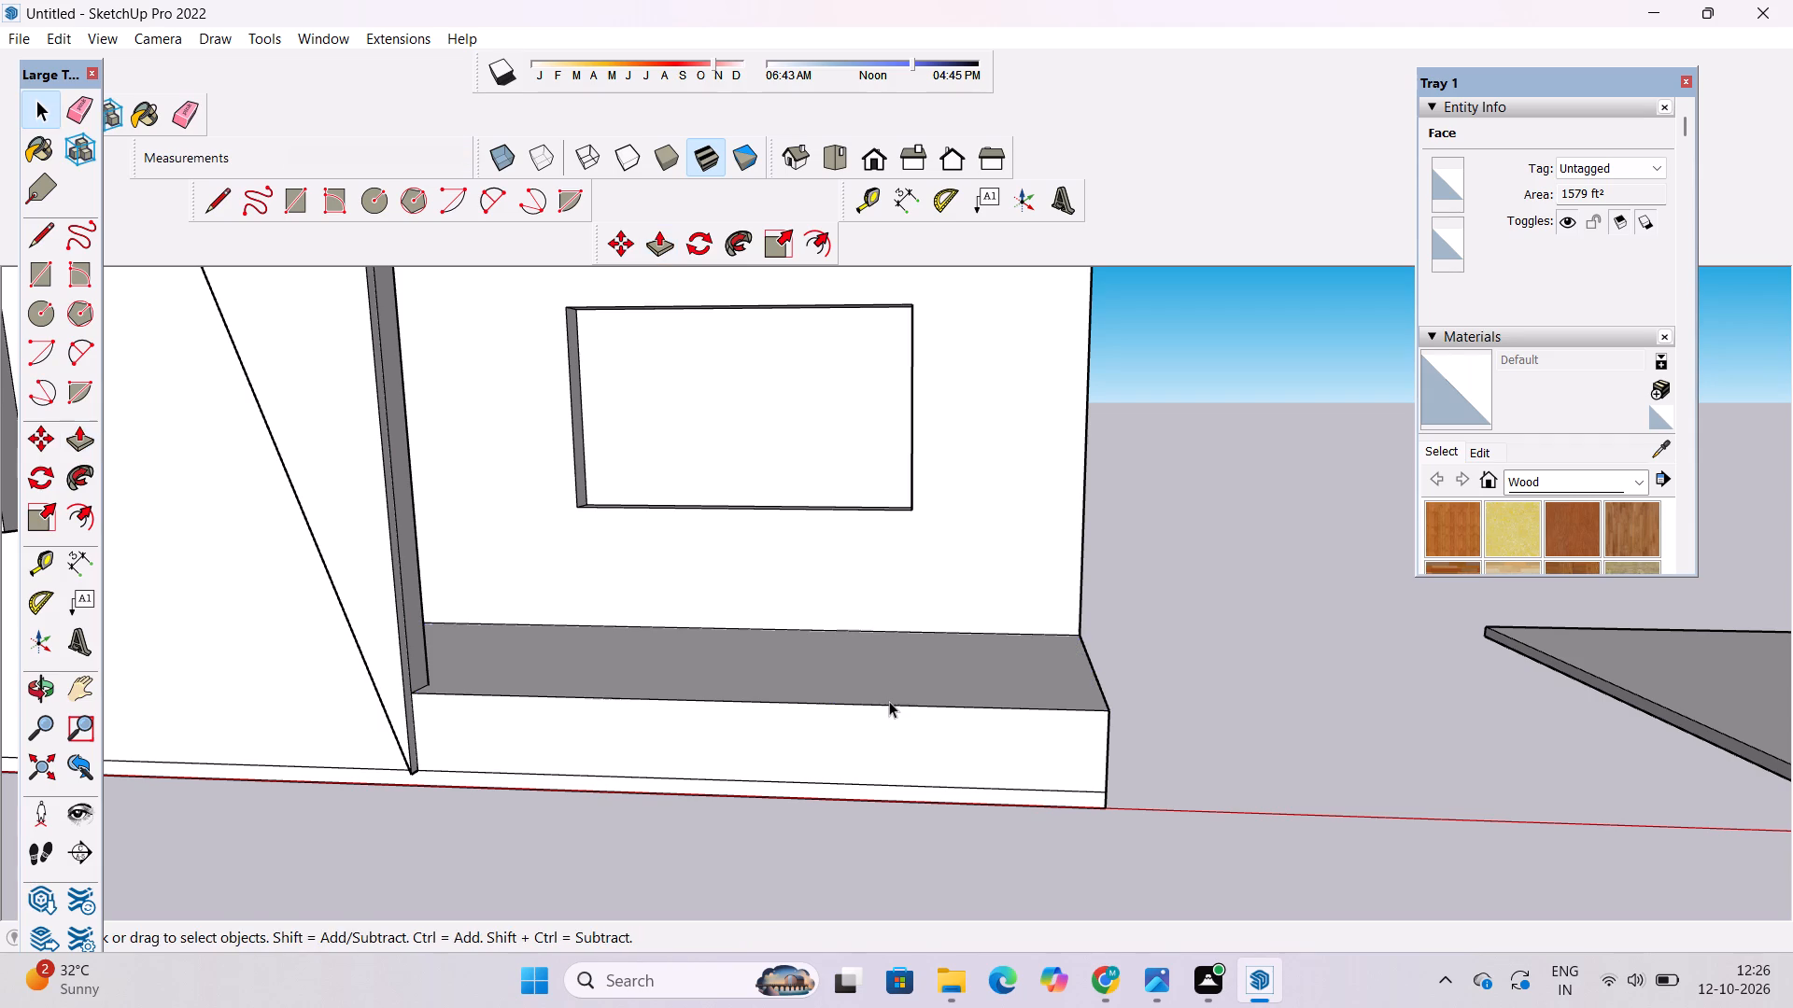
Erase the leftover horizontal edge along the lower part of the raised porch's front face.
{"action": "type", "text": "o"}
{"action": "left_click_drag", "start_coordinate": [1038, 795], "coordinate": [940, 806]}
{"action": "left_click_drag", "start_coordinate": [727, 754], "coordinate": [704, 788]}
{"action": "left_click_drag", "start_coordinate": [702, 789], "coordinate": [851, 746]}
{"action": "left_click_drag", "start_coordinate": [874, 812], "coordinate": [834, 831], "text": "shift"}
{"action": "left_click", "coordinate": [832, 831]}
{"action": "key", "text": "e"}
{"action": "scroll", "coordinate": [830, 806], "scroll_direction": "up", "scroll_amount": 4}
{"action": "left_click_drag", "start_coordinate": [853, 755], "coordinate": [860, 799]}
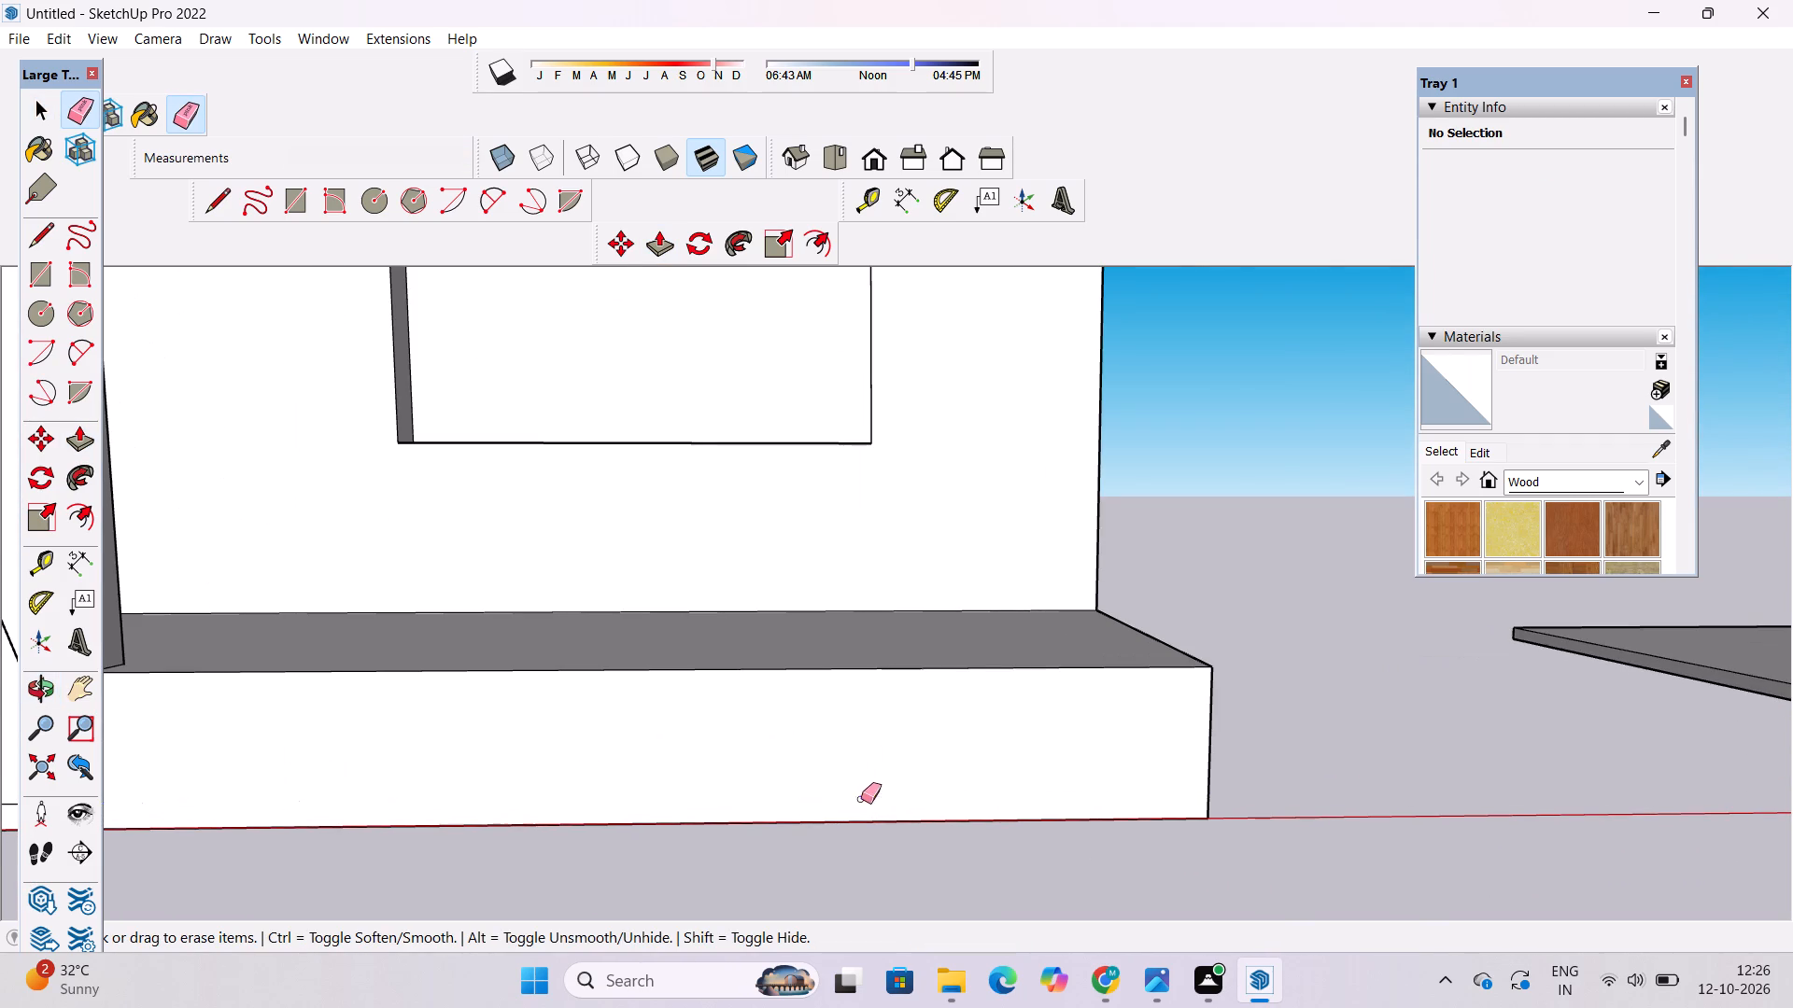
Draw a 3' line up the outer vertical edge of the porch's front face, starting at its bottom corner.
{"action": "scroll", "coordinate": [810, 794], "scroll_direction": "down", "scroll_amount": 5}
{"action": "key", "text": "l"}
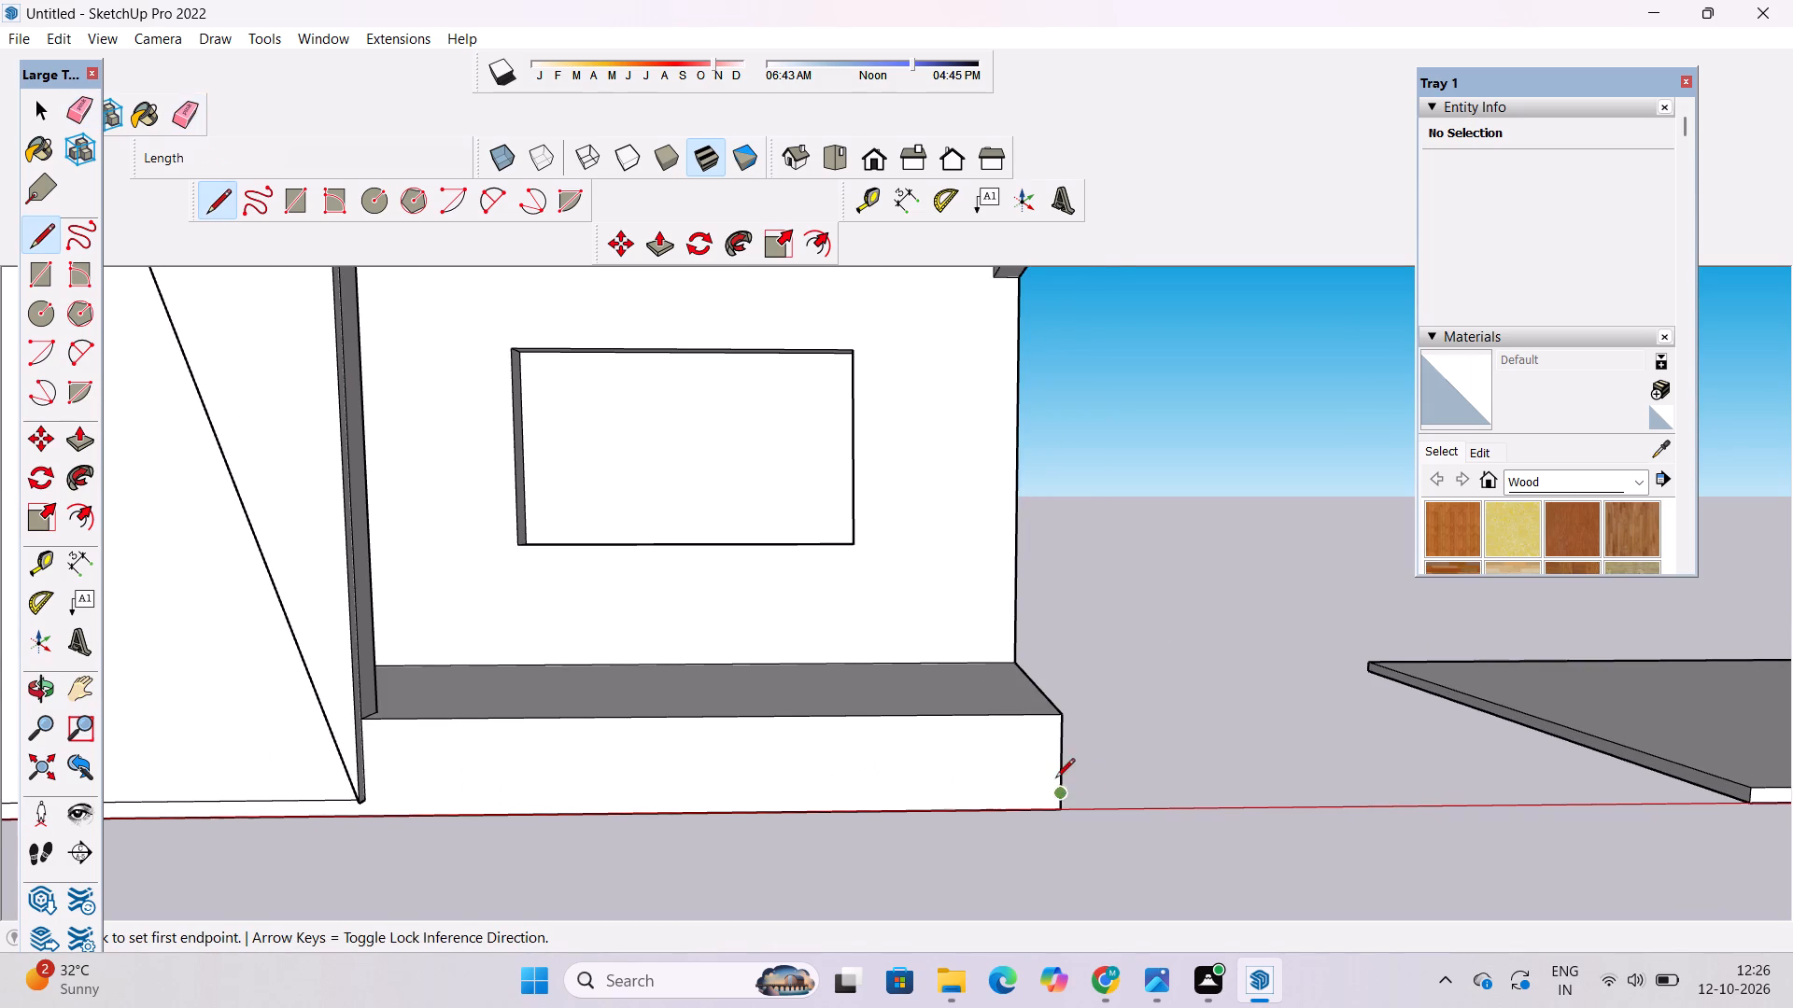
{"action": "scroll", "coordinate": [1063, 804], "scroll_direction": "up", "scroll_amount": 6}
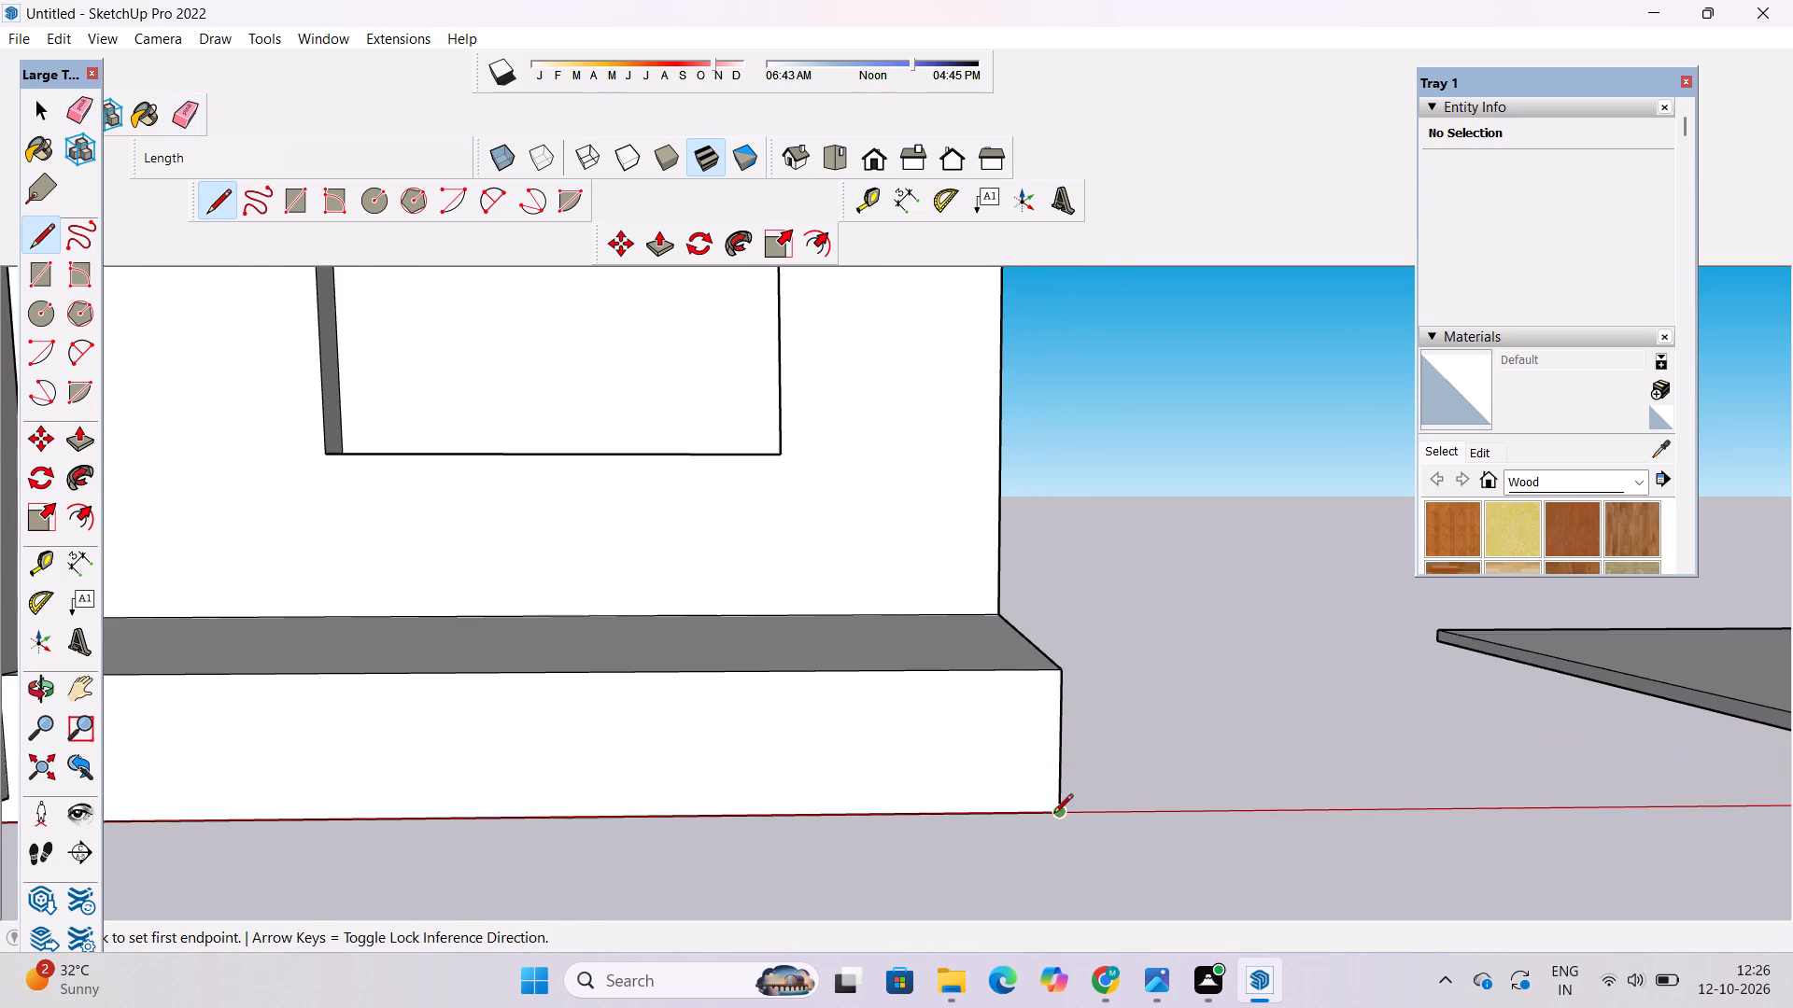
{"action": "scroll", "coordinate": [1053, 815], "scroll_direction": "up", "scroll_amount": 4}
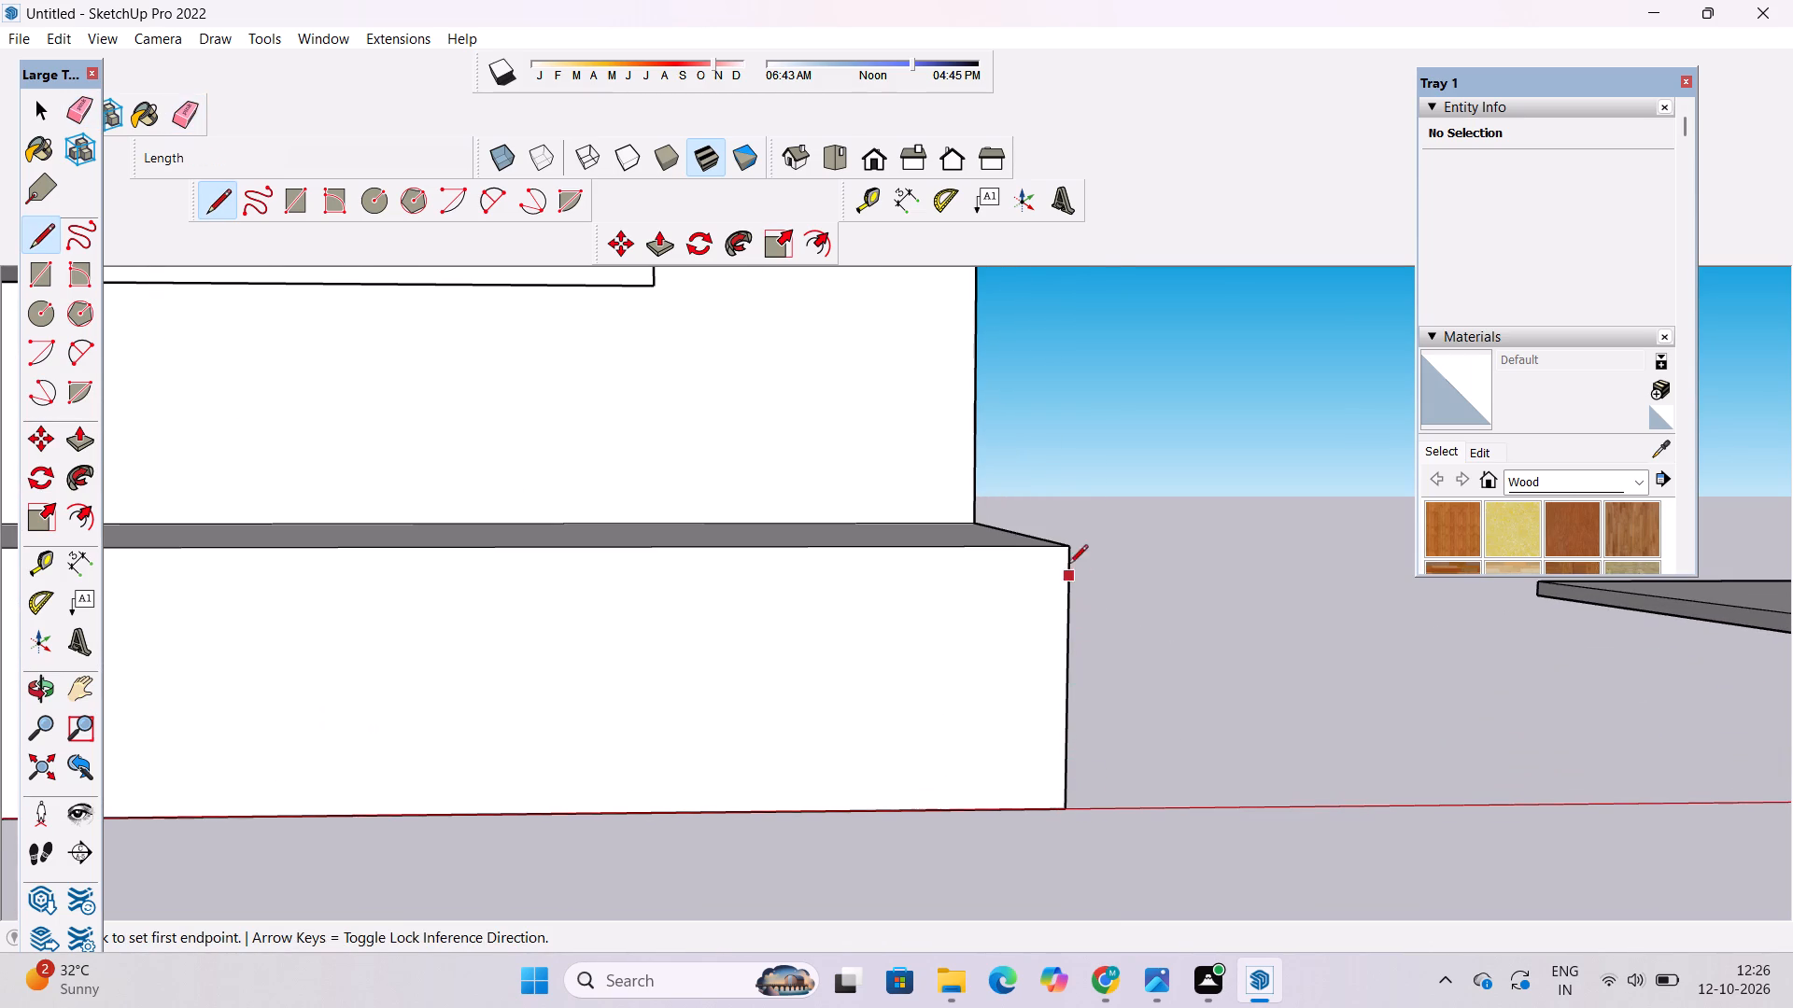
{"action": "left_click", "coordinate": [1066, 810]}
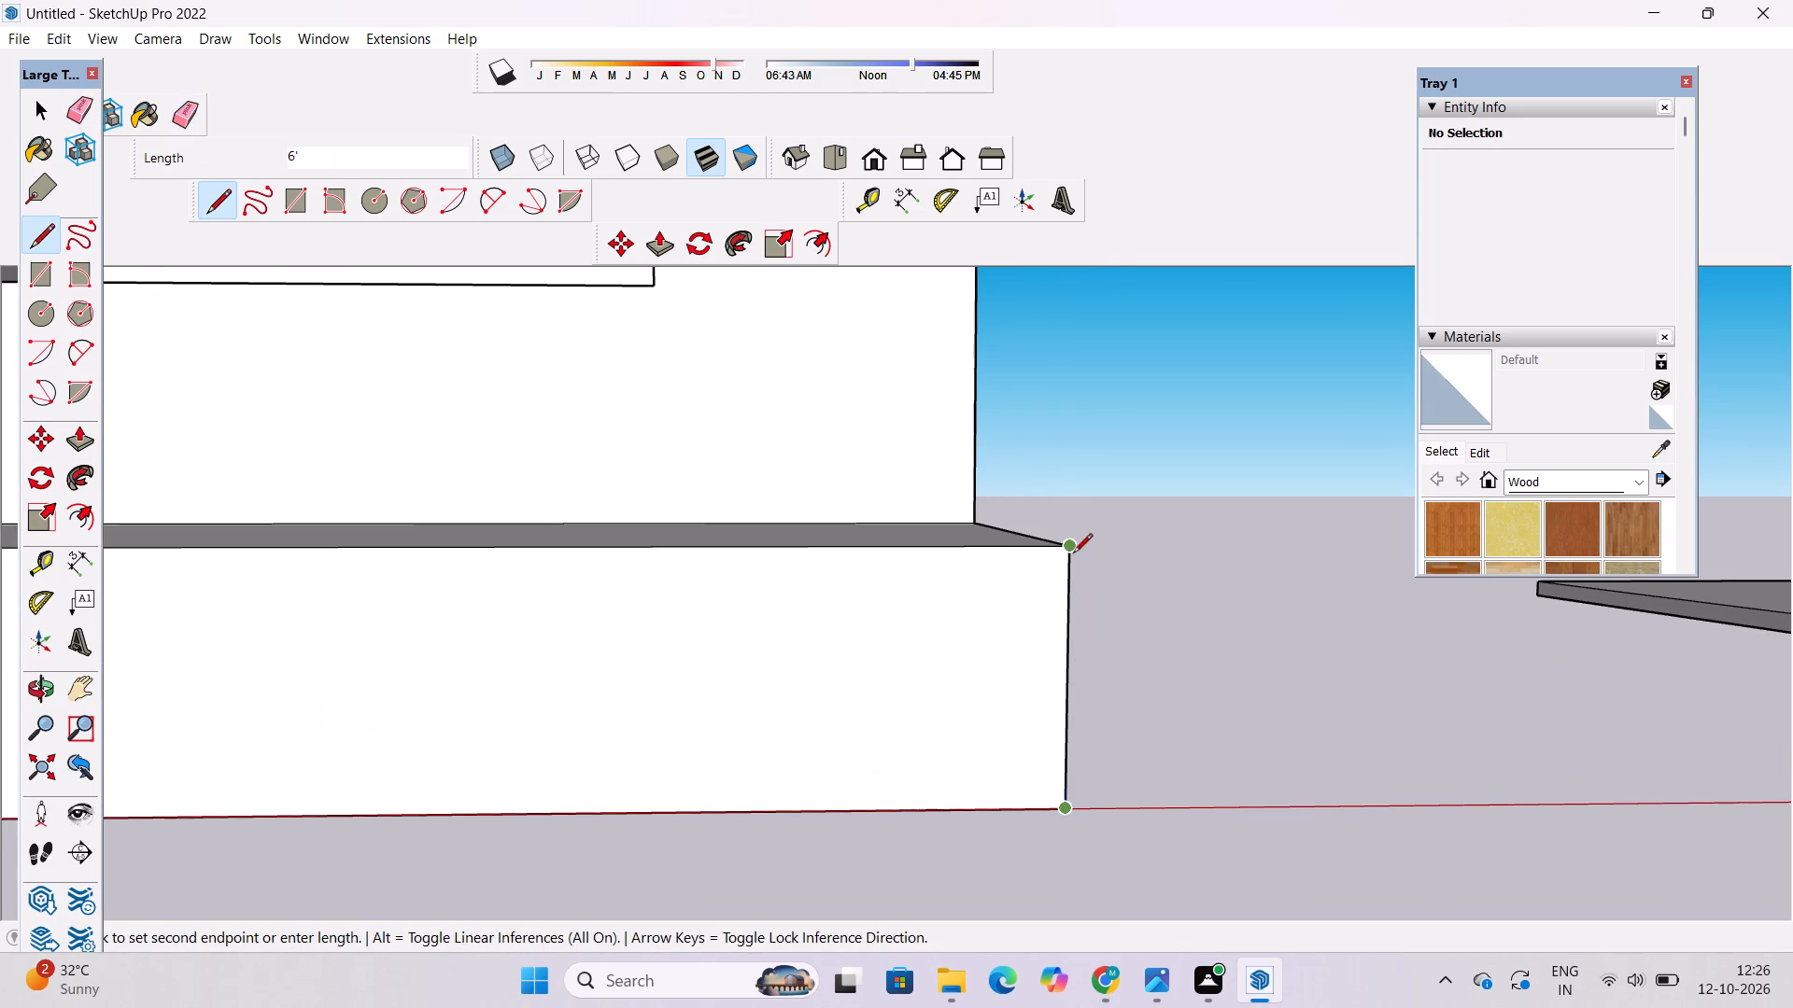
{"action": "key", "text": "space"}
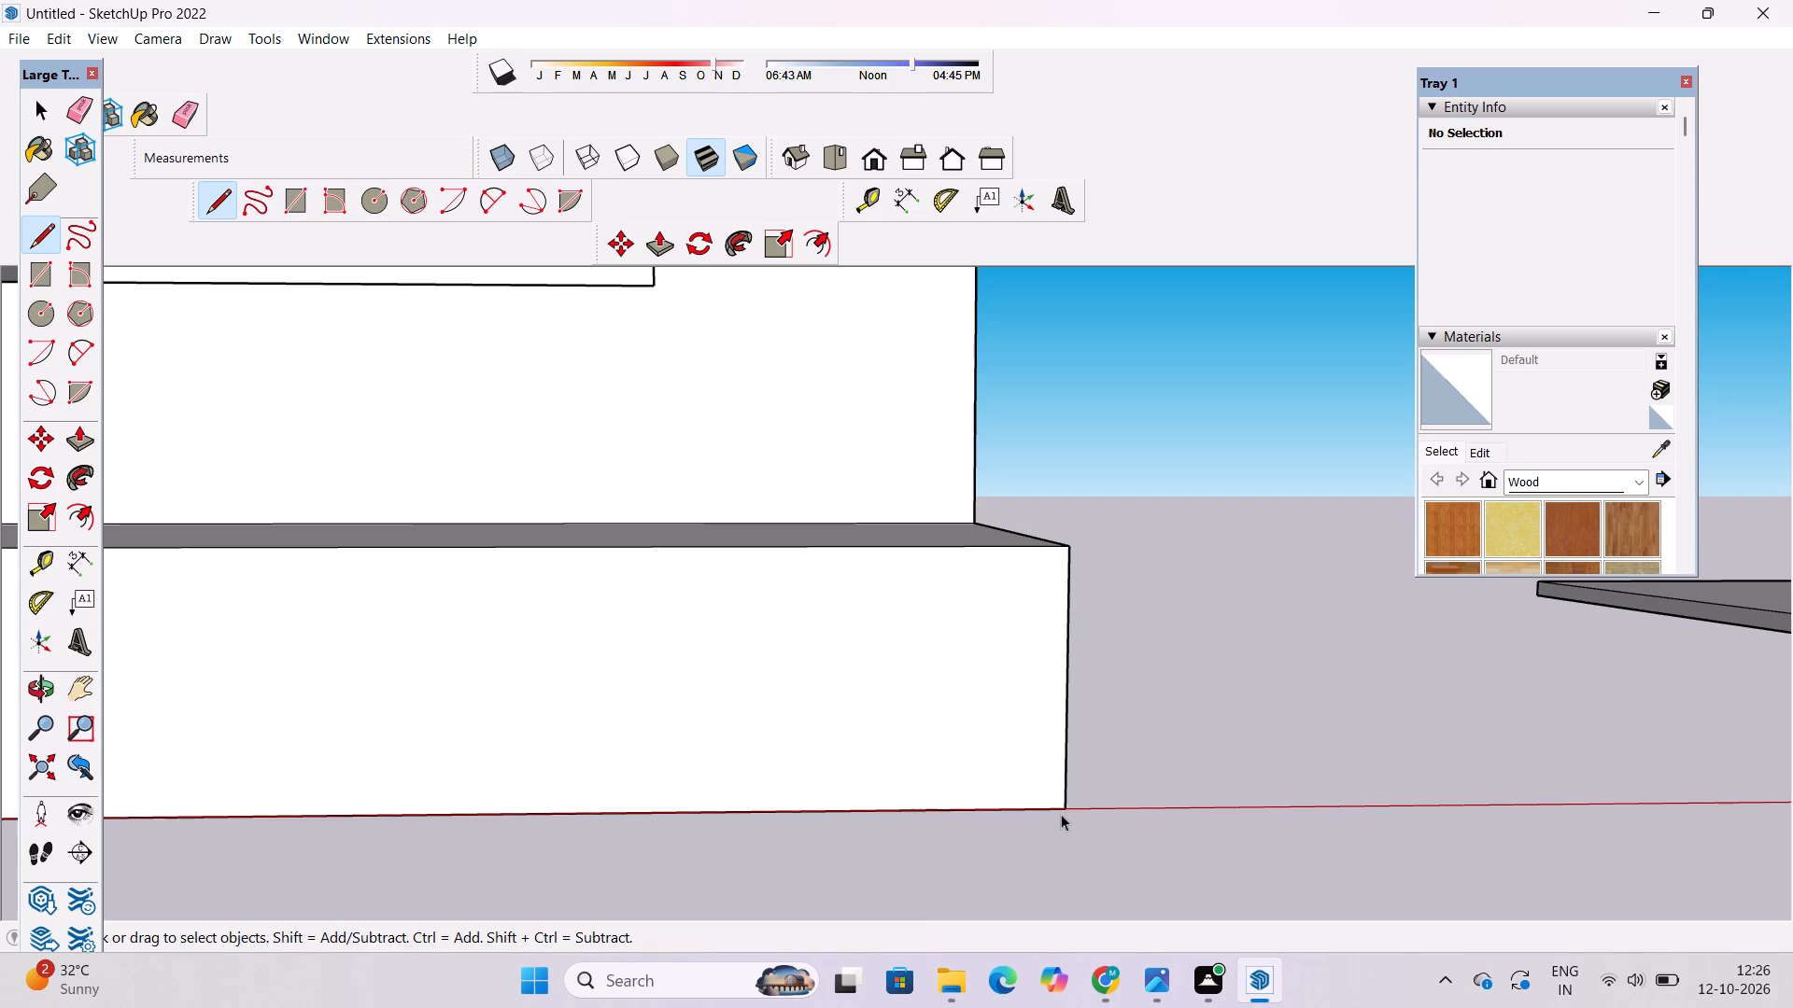
{"action": "key", "text": "l"}
{"action": "left_click", "coordinate": [1070, 808]}
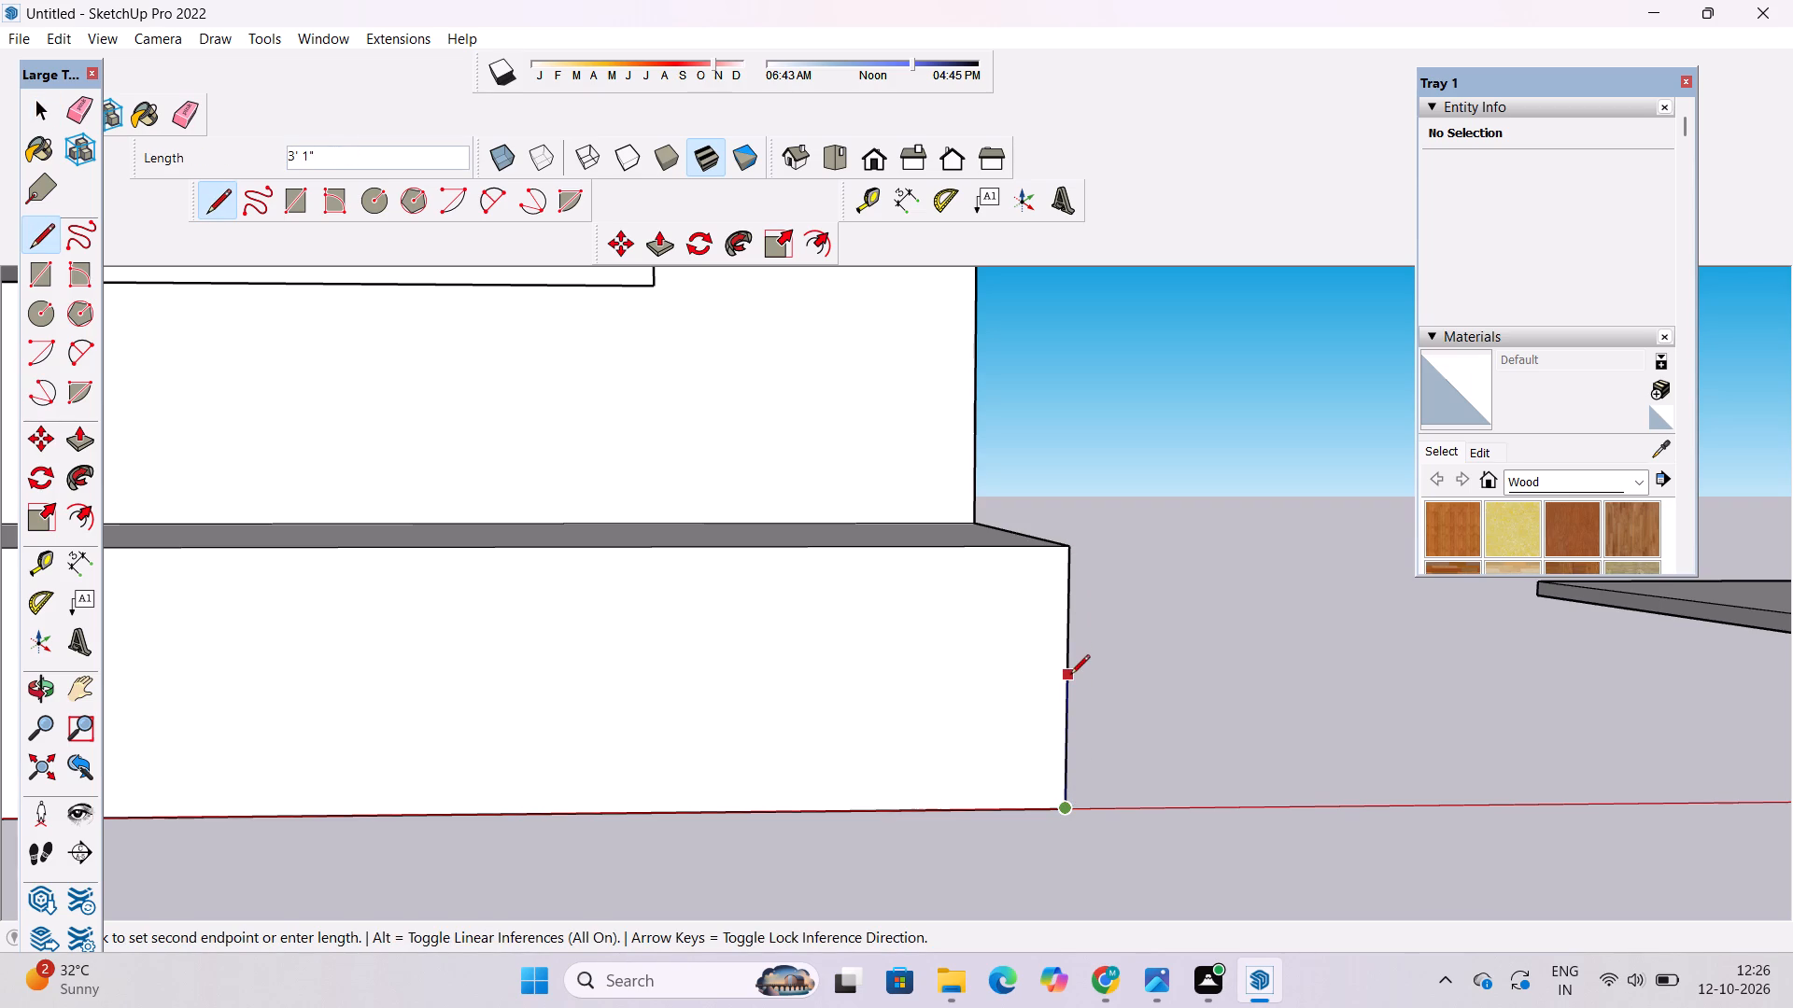
{"action": "type", "text": "3'"}
{"action": "key", "text": "Return"}
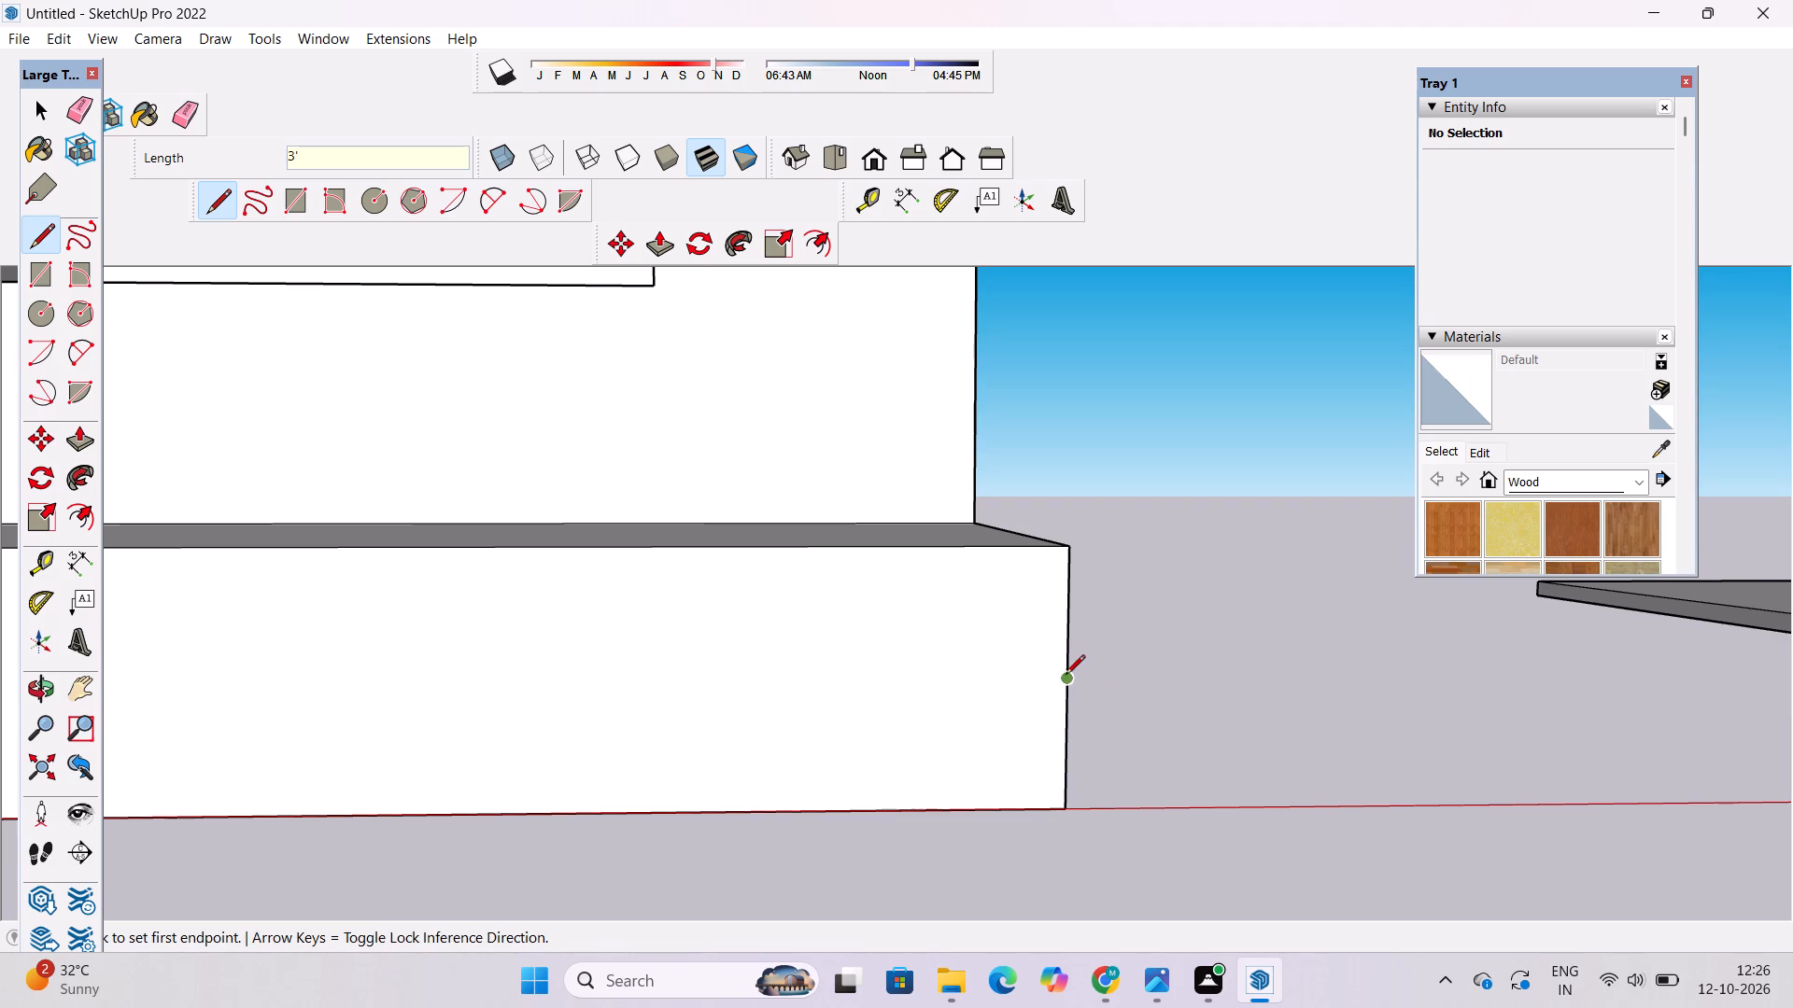
Draw a 42' 6" horizontal line across the porch's front face from the 3' point to the angled panel's edge.
{"action": "left_click", "coordinate": [1066, 676]}
{"action": "scroll", "coordinate": [1066, 677], "scroll_direction": "down", "scroll_amount": 14}
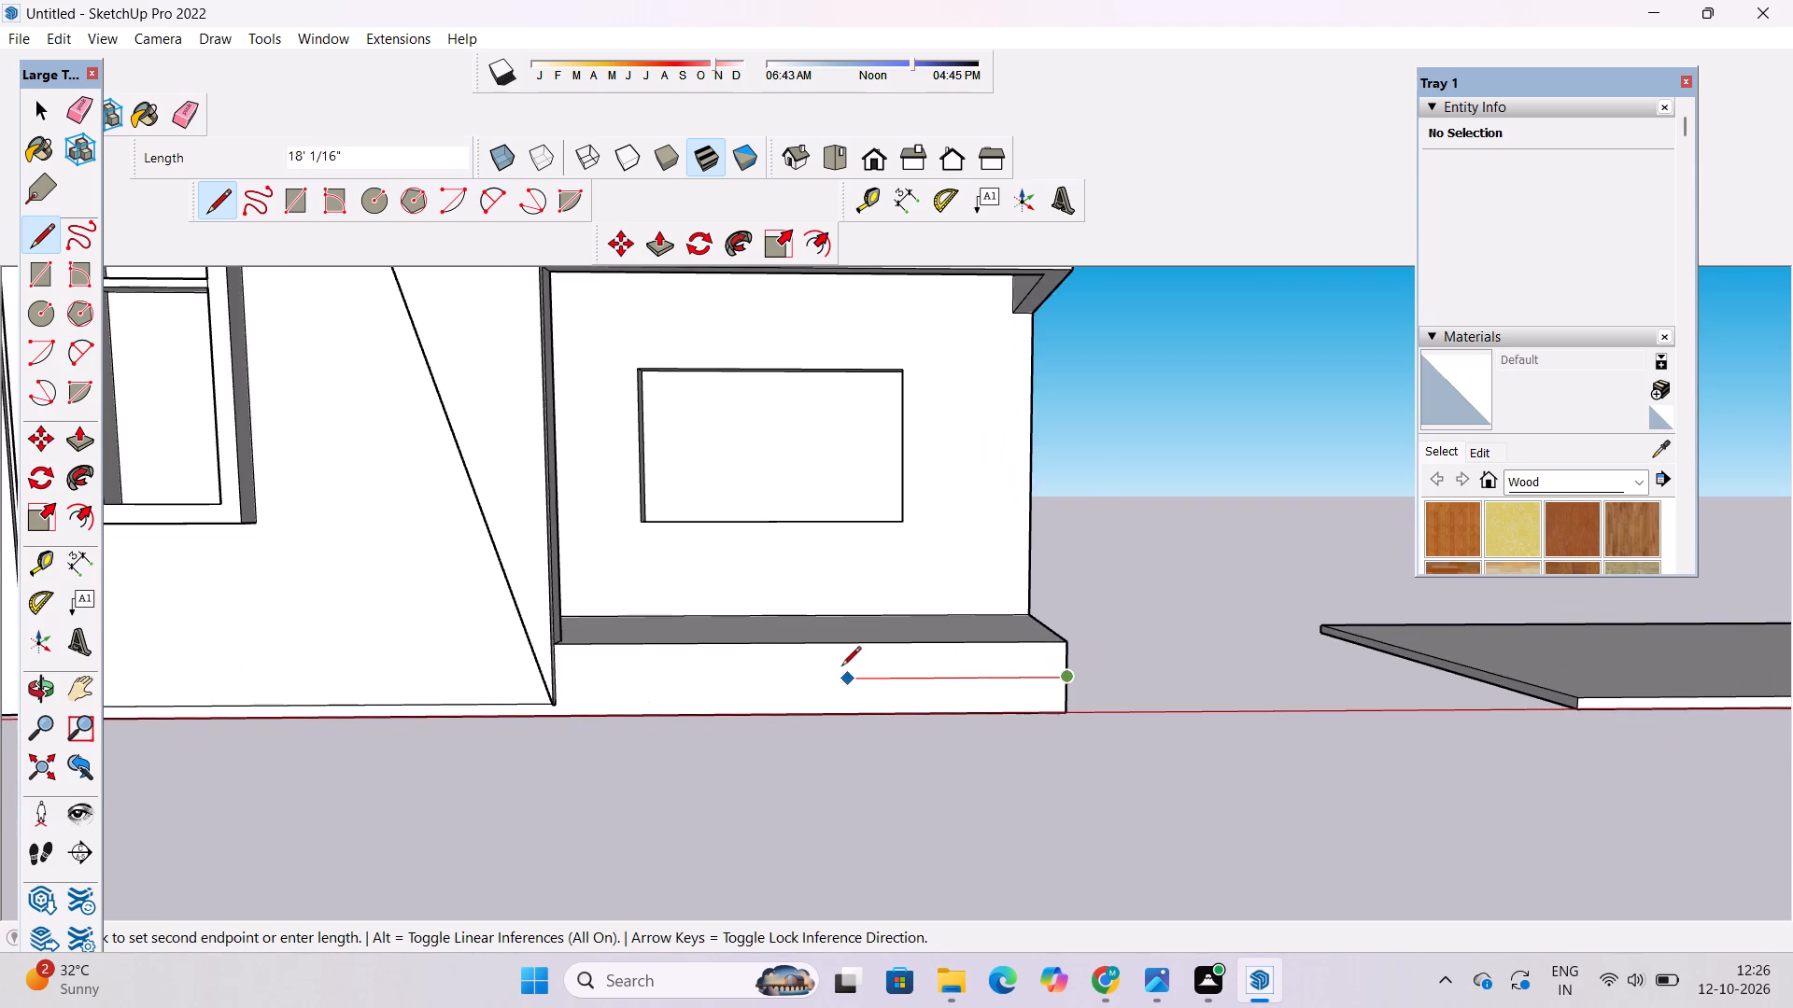
{"action": "scroll", "coordinate": [841, 667], "scroll_direction": "up", "scroll_amount": 9}
{"action": "scroll", "coordinate": [404, 702], "scroll_direction": "down", "scroll_amount": 4}
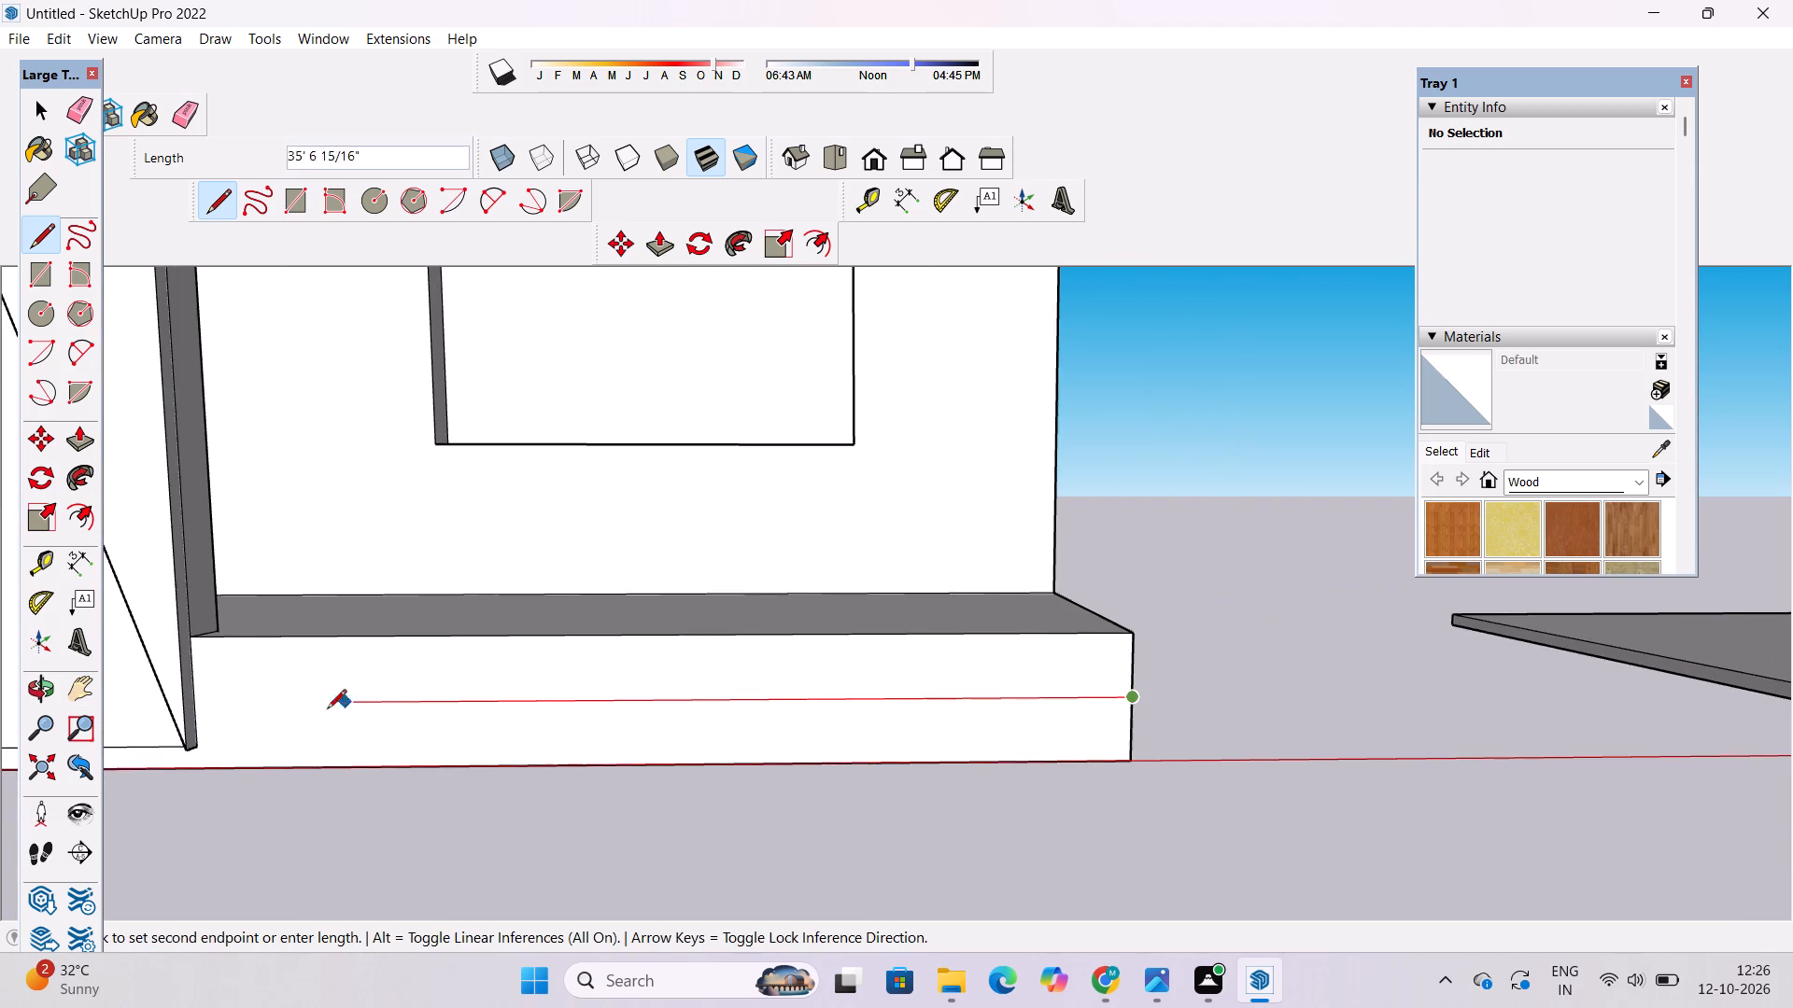
{"action": "scroll", "coordinate": [230, 710], "scroll_direction": "up", "scroll_amount": 3}
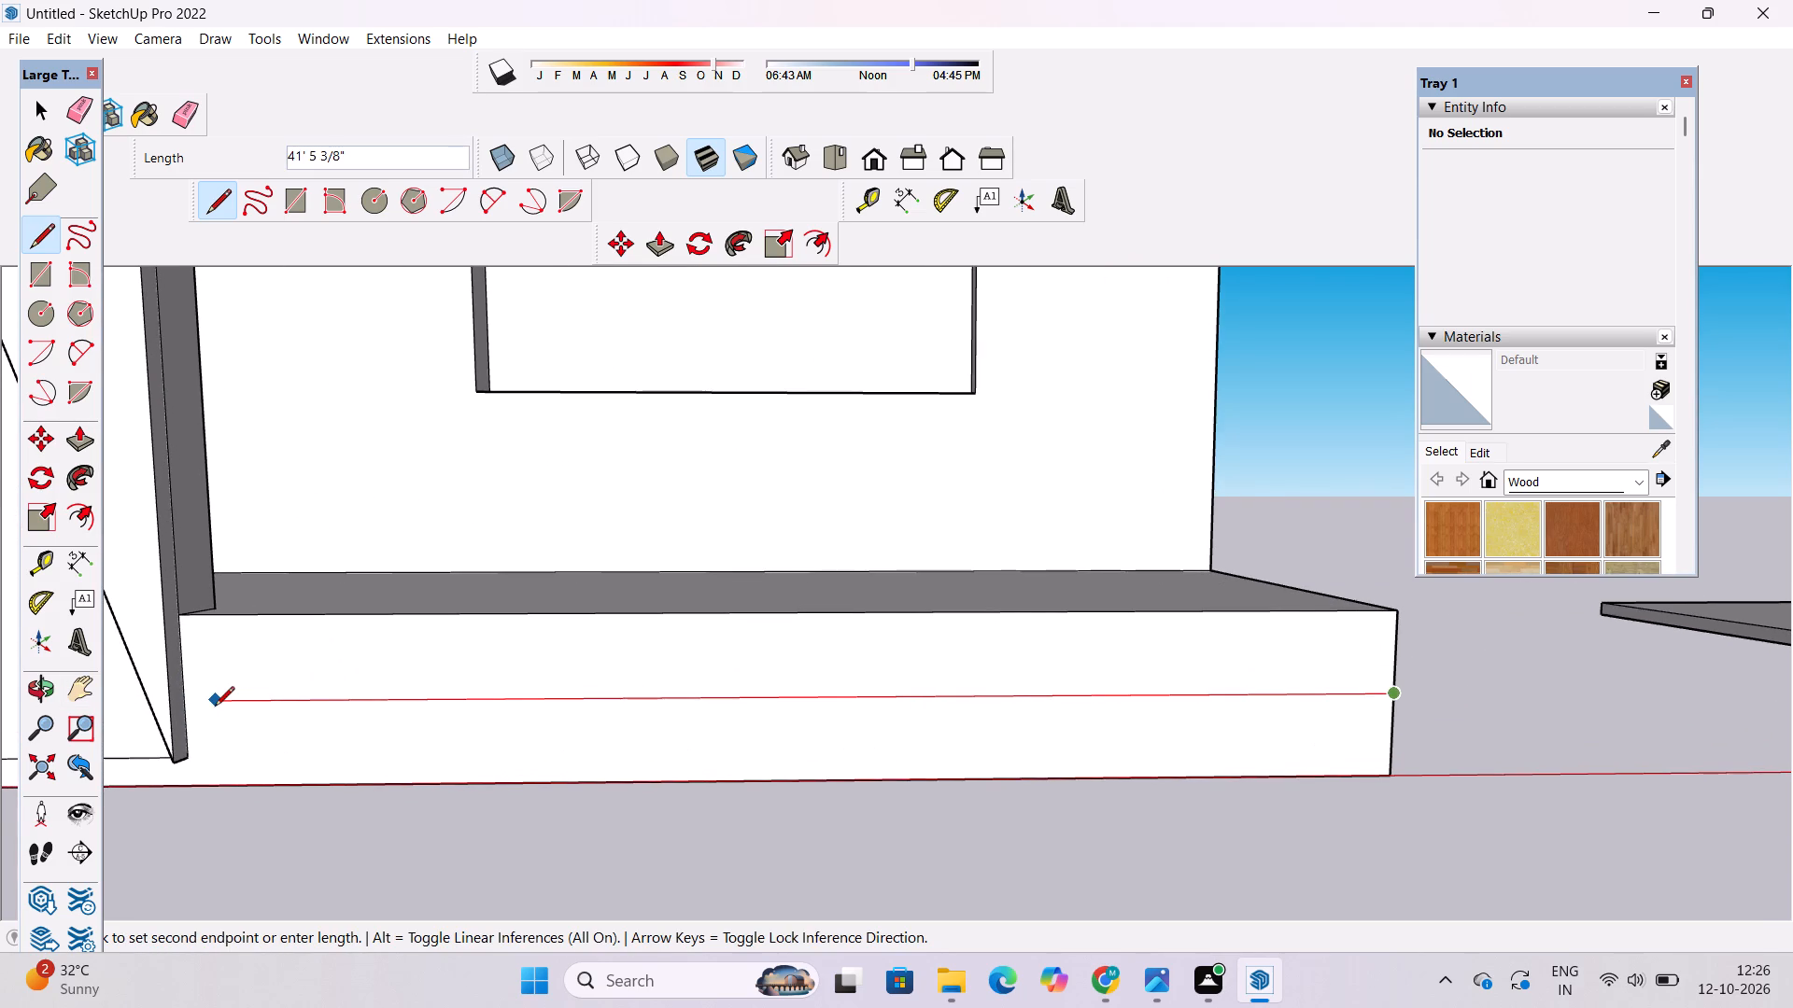
{"action": "scroll", "coordinate": [215, 707], "scroll_direction": "up", "scroll_amount": 7}
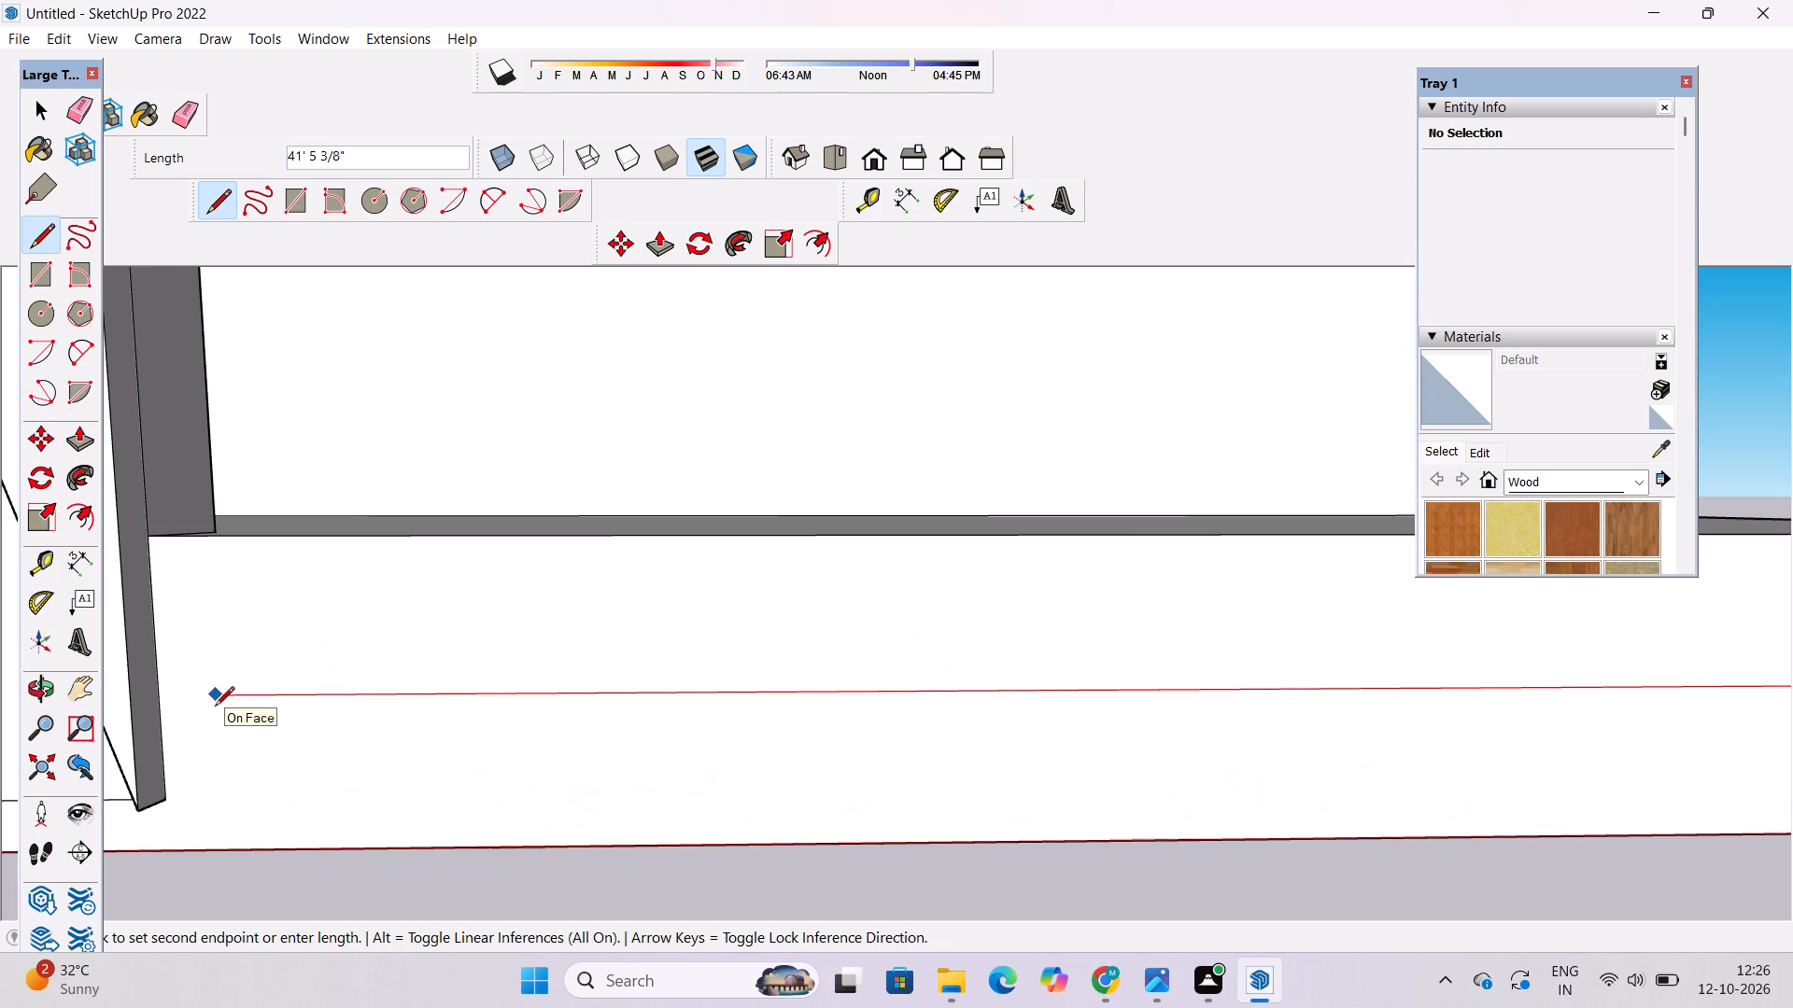
{"action": "left_click", "coordinate": [158, 693]}
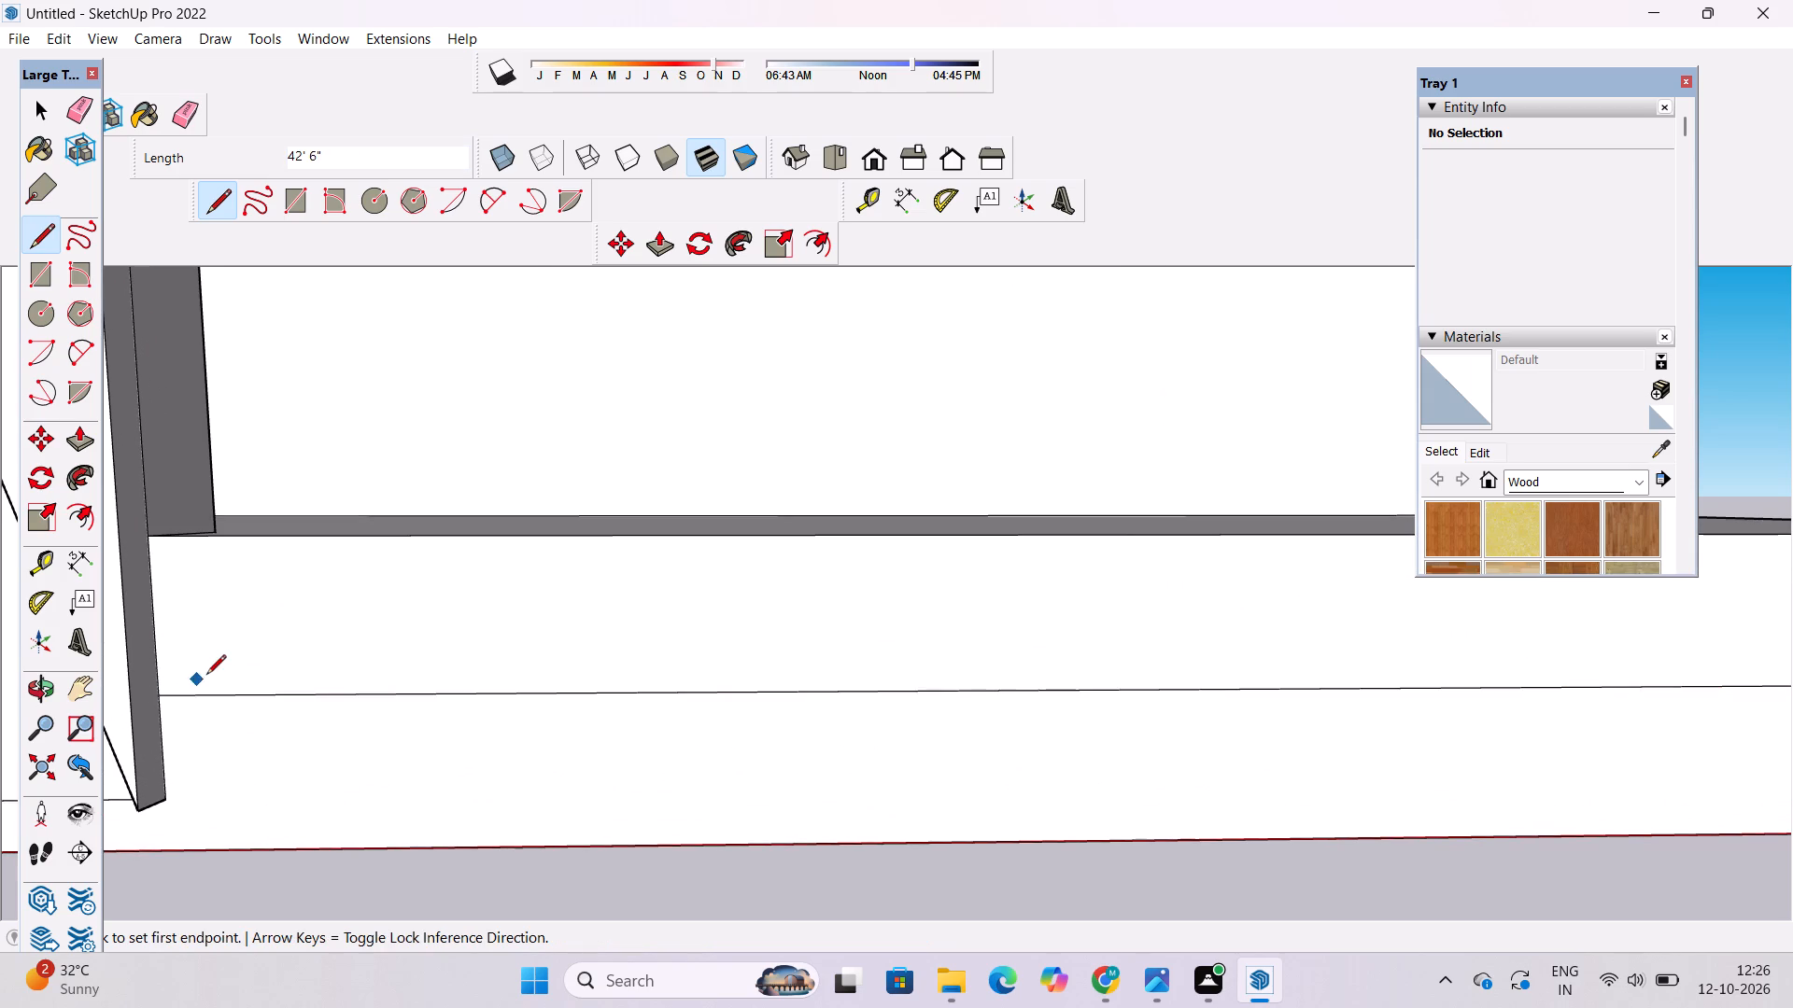
{"action": "scroll", "coordinate": [207, 678], "scroll_direction": "down", "scroll_amount": 11}
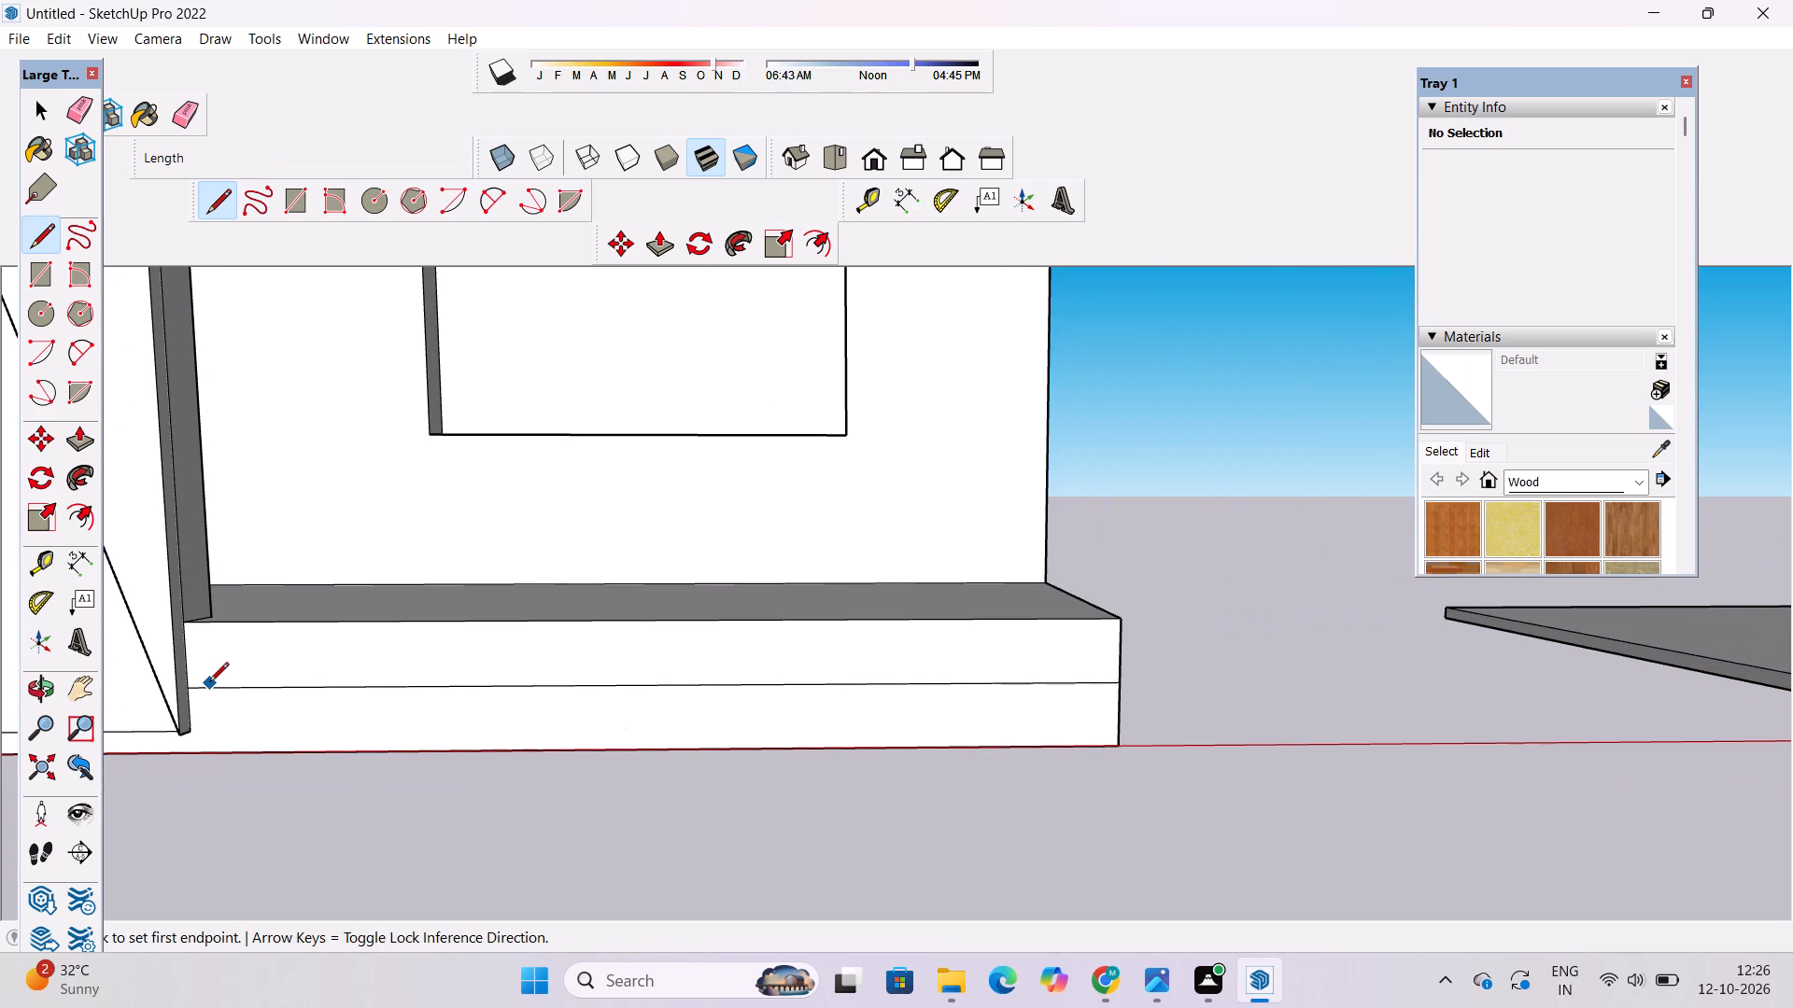
{"action": "key", "text": "space"}
Draw a 1' vertical line from the angled panel's bottom corner down to the base edge of the porch front.
{"action": "key", "text": "o"}
{"action": "left_click_drag", "start_coordinate": [216, 686], "coordinate": [462, 637], "text": "shift"}
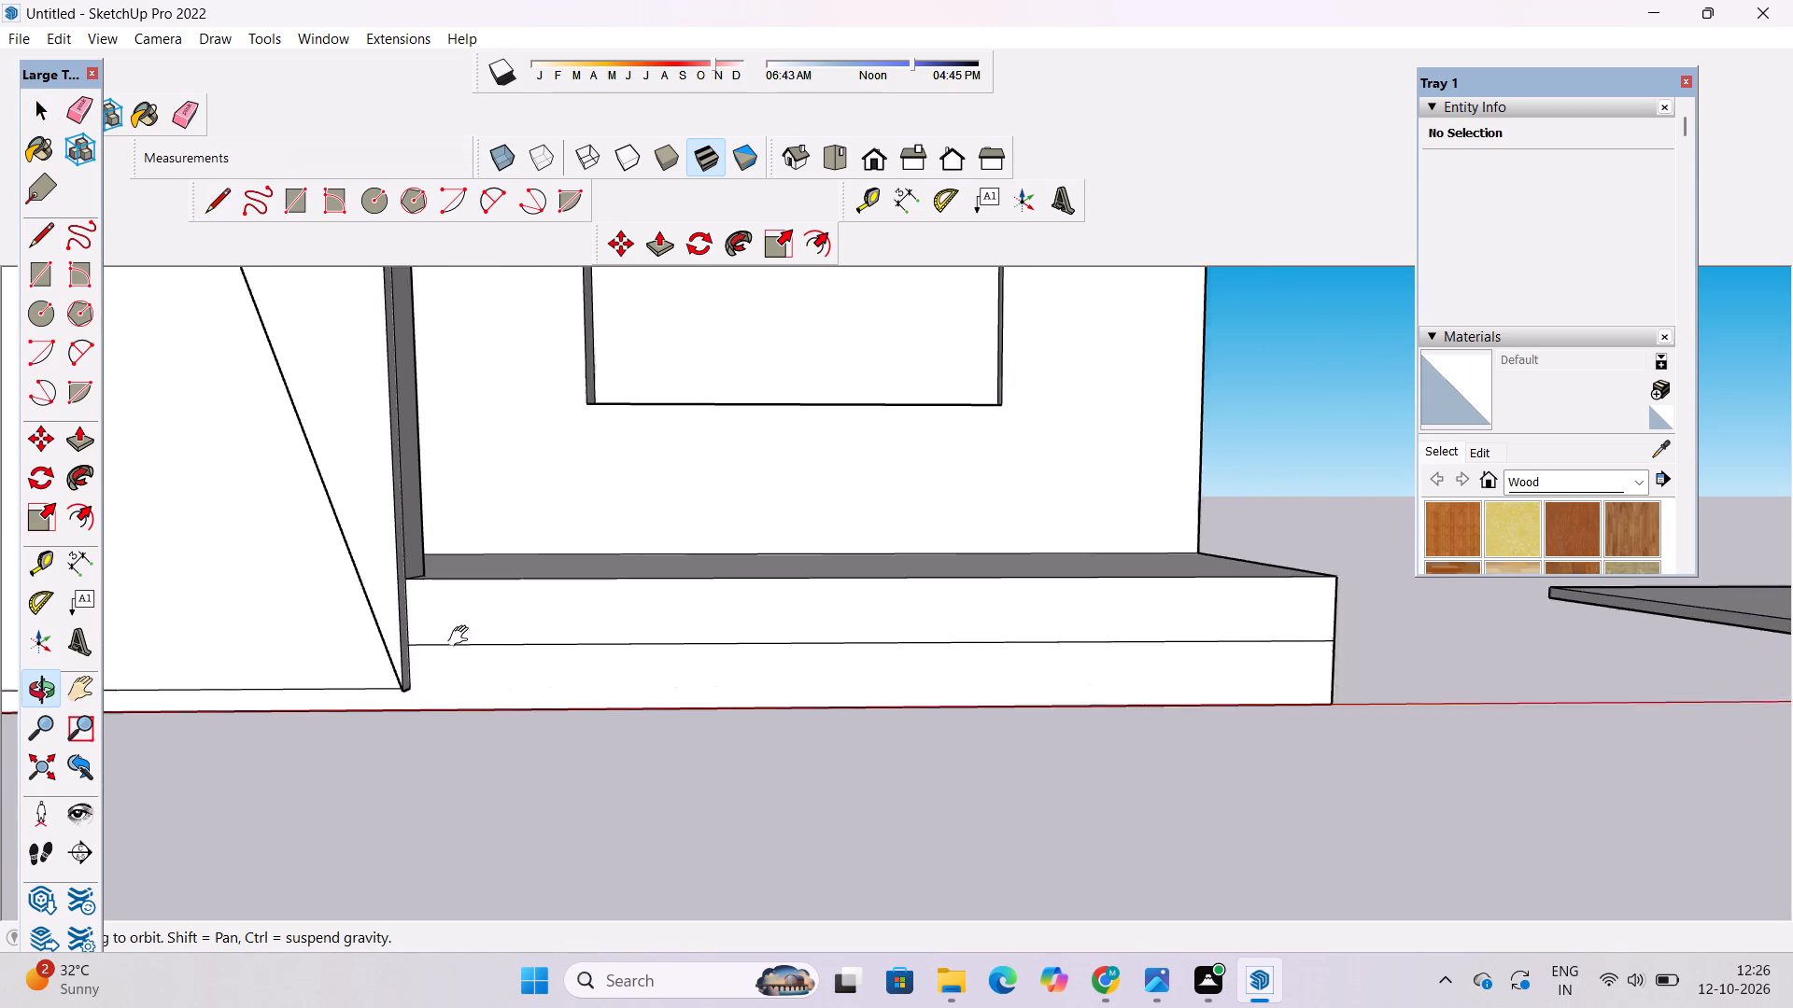
{"action": "left_click_drag", "start_coordinate": [462, 637], "coordinate": [465, 636], "text": "shift"}
{"action": "scroll", "coordinate": [443, 718], "scroll_direction": "up", "scroll_amount": 18}
{"action": "left_click_drag", "start_coordinate": [434, 665], "coordinate": [373, 703], "text": "shift"}
{"action": "left_click_drag", "start_coordinate": [373, 703], "coordinate": [377, 651]}
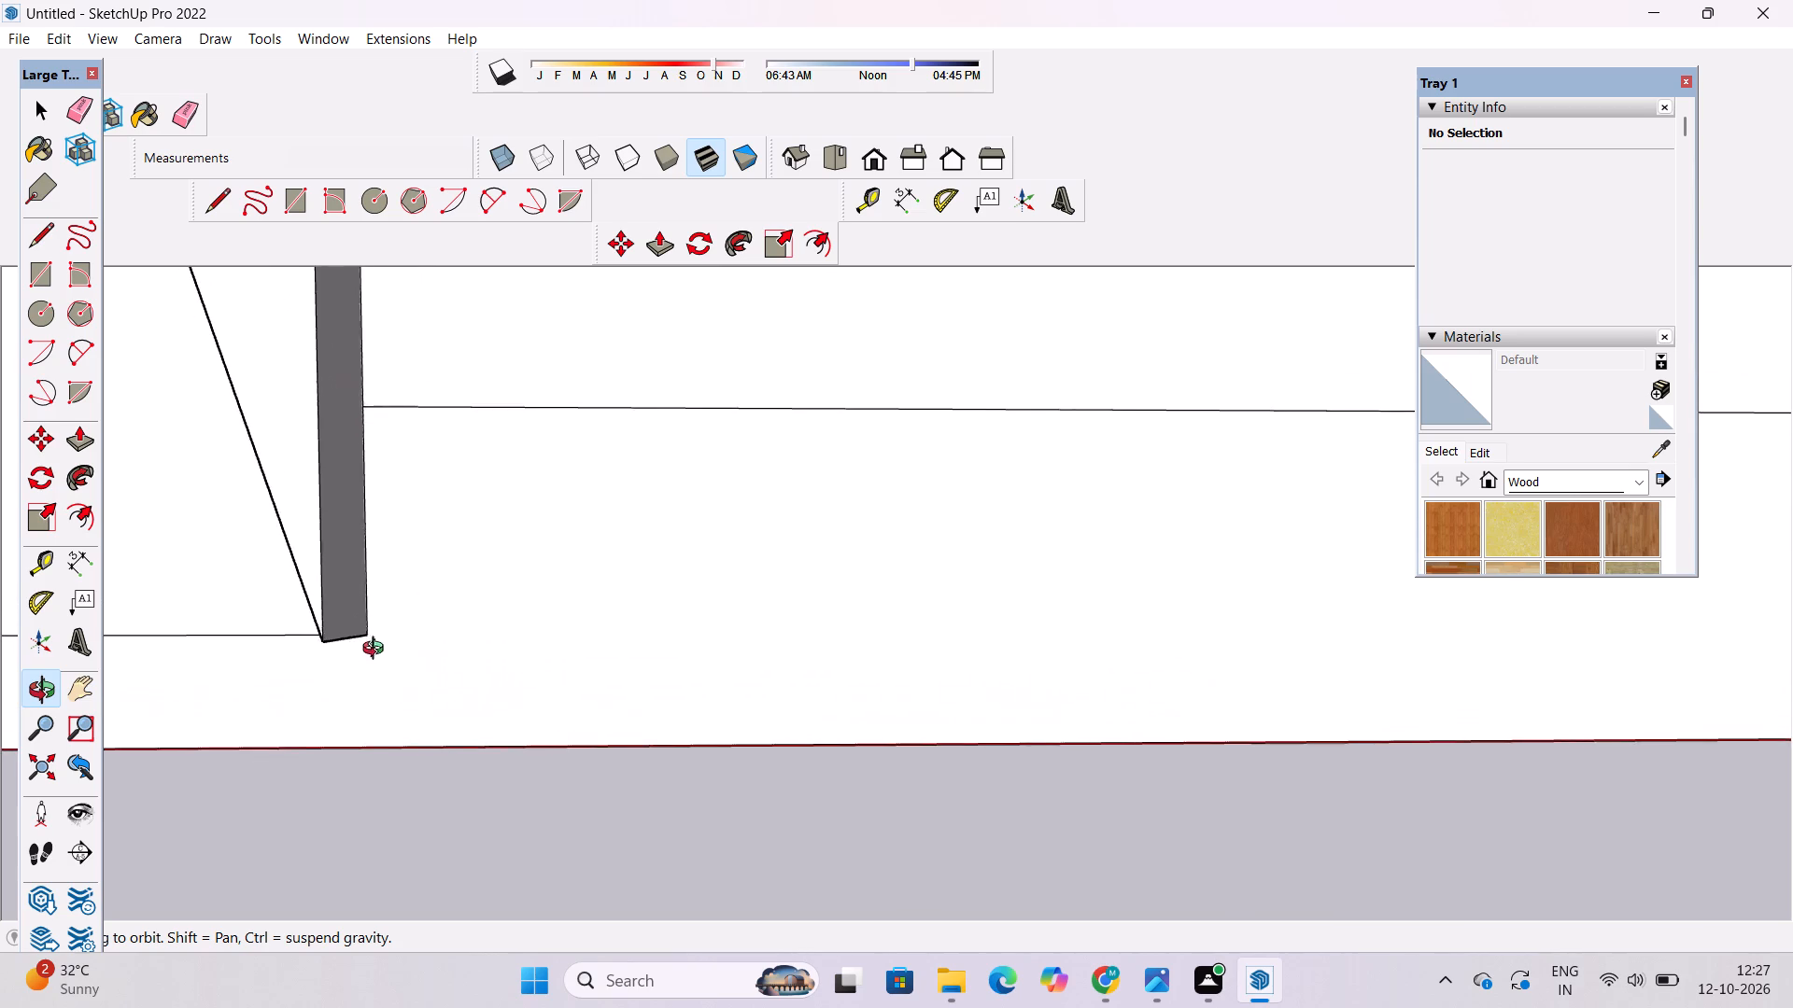
{"action": "left_click_drag", "start_coordinate": [377, 651], "coordinate": [378, 645]}
{"action": "left_click_drag", "start_coordinate": [364, 691], "coordinate": [517, 635]}
{"action": "left_click_drag", "start_coordinate": [517, 637], "coordinate": [558, 563]}
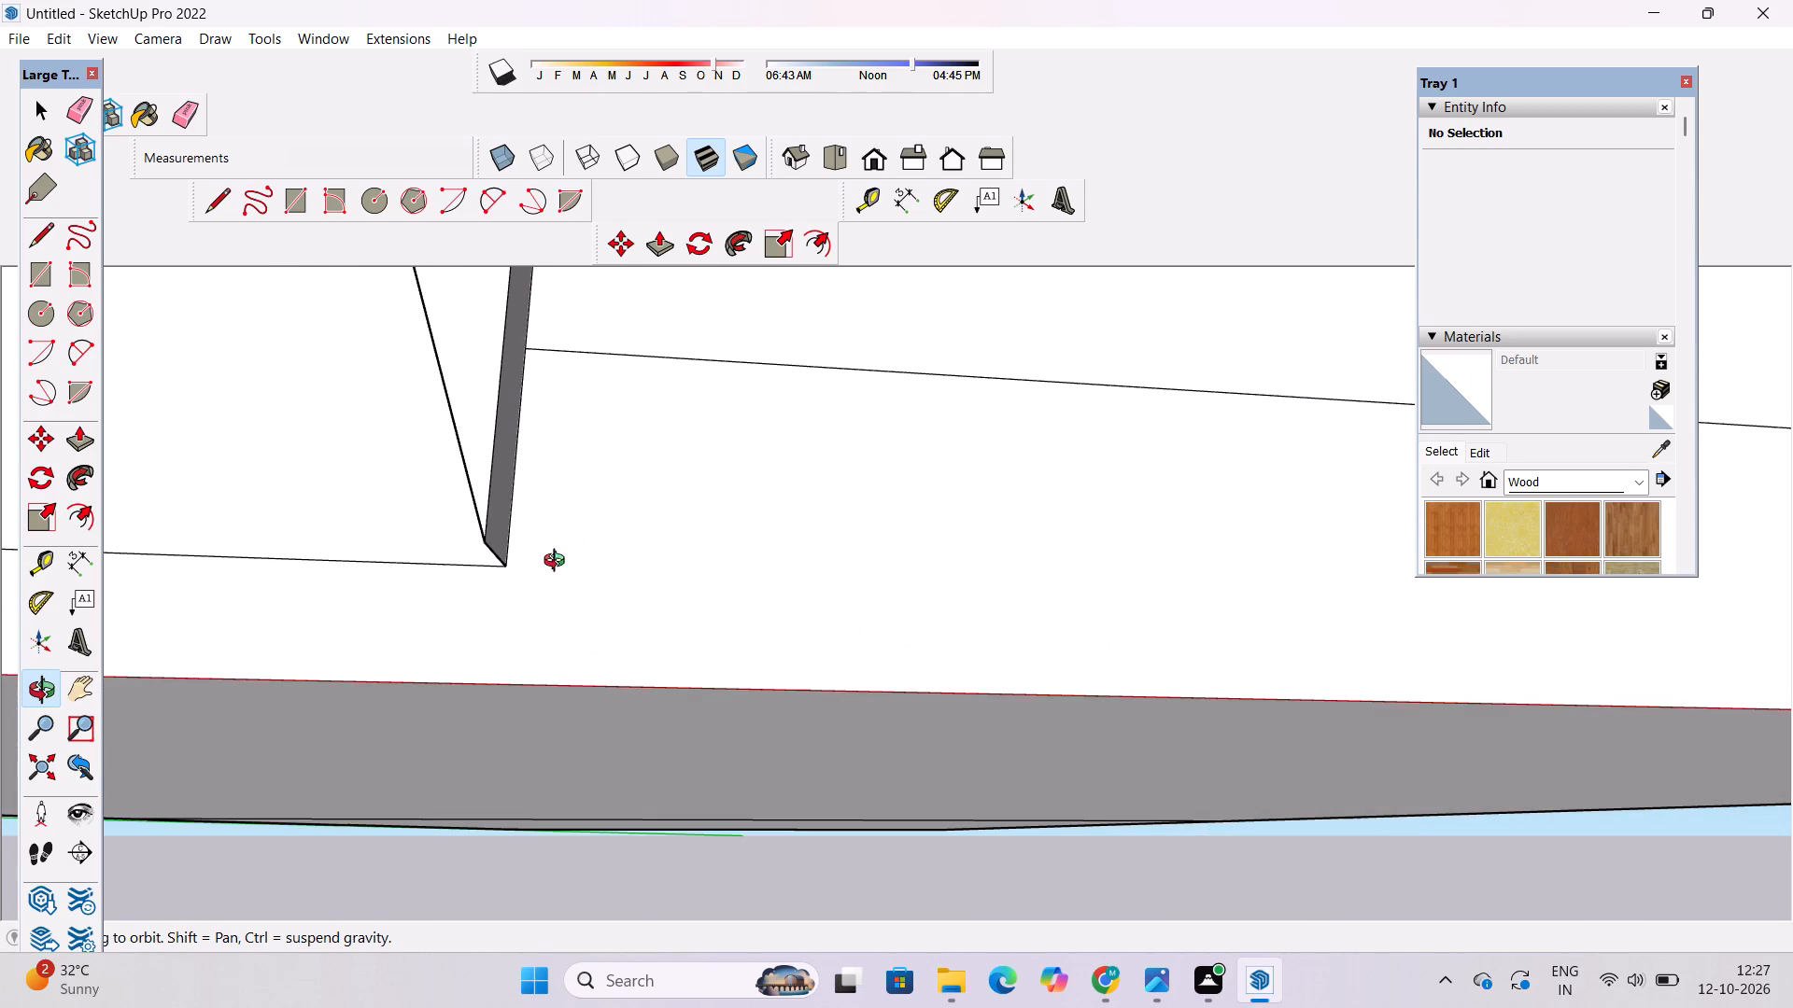
{"action": "key", "text": "l"}
{"action": "scroll", "coordinate": [470, 596], "scroll_direction": "up", "scroll_amount": 15}
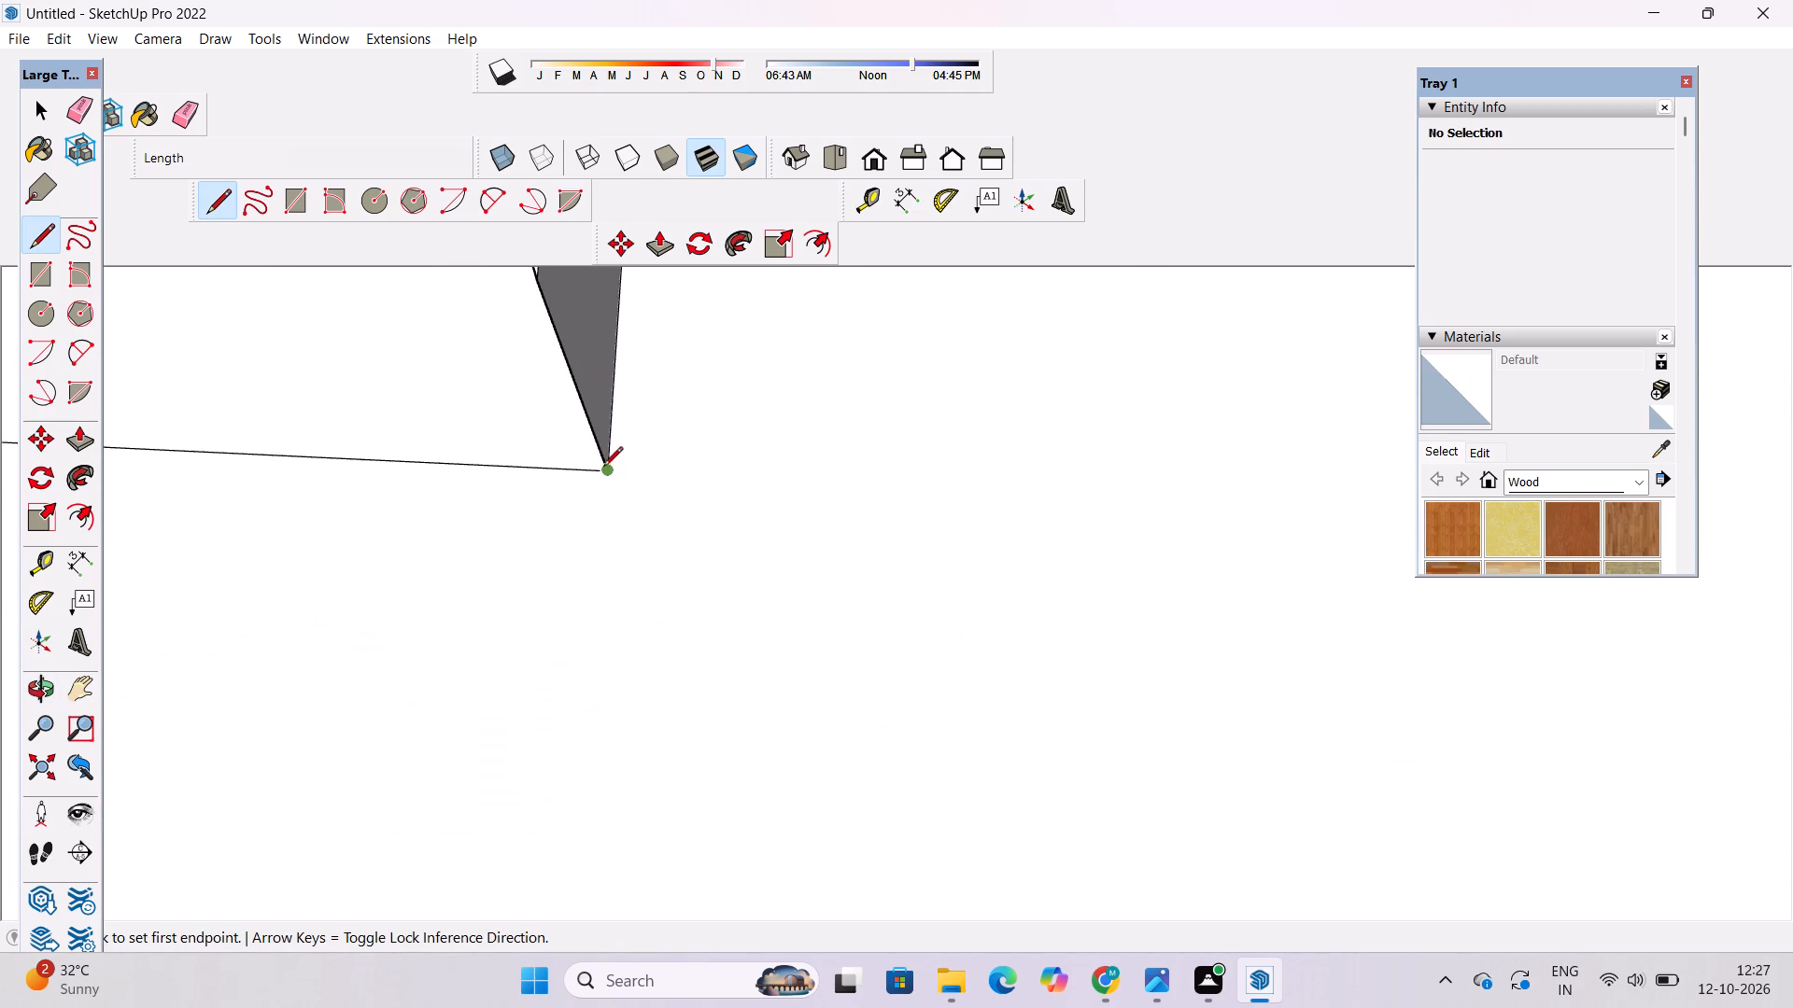
{"action": "left_click", "coordinate": [603, 470]}
{"action": "scroll", "coordinate": [603, 470], "scroll_direction": "down", "scroll_amount": 11}
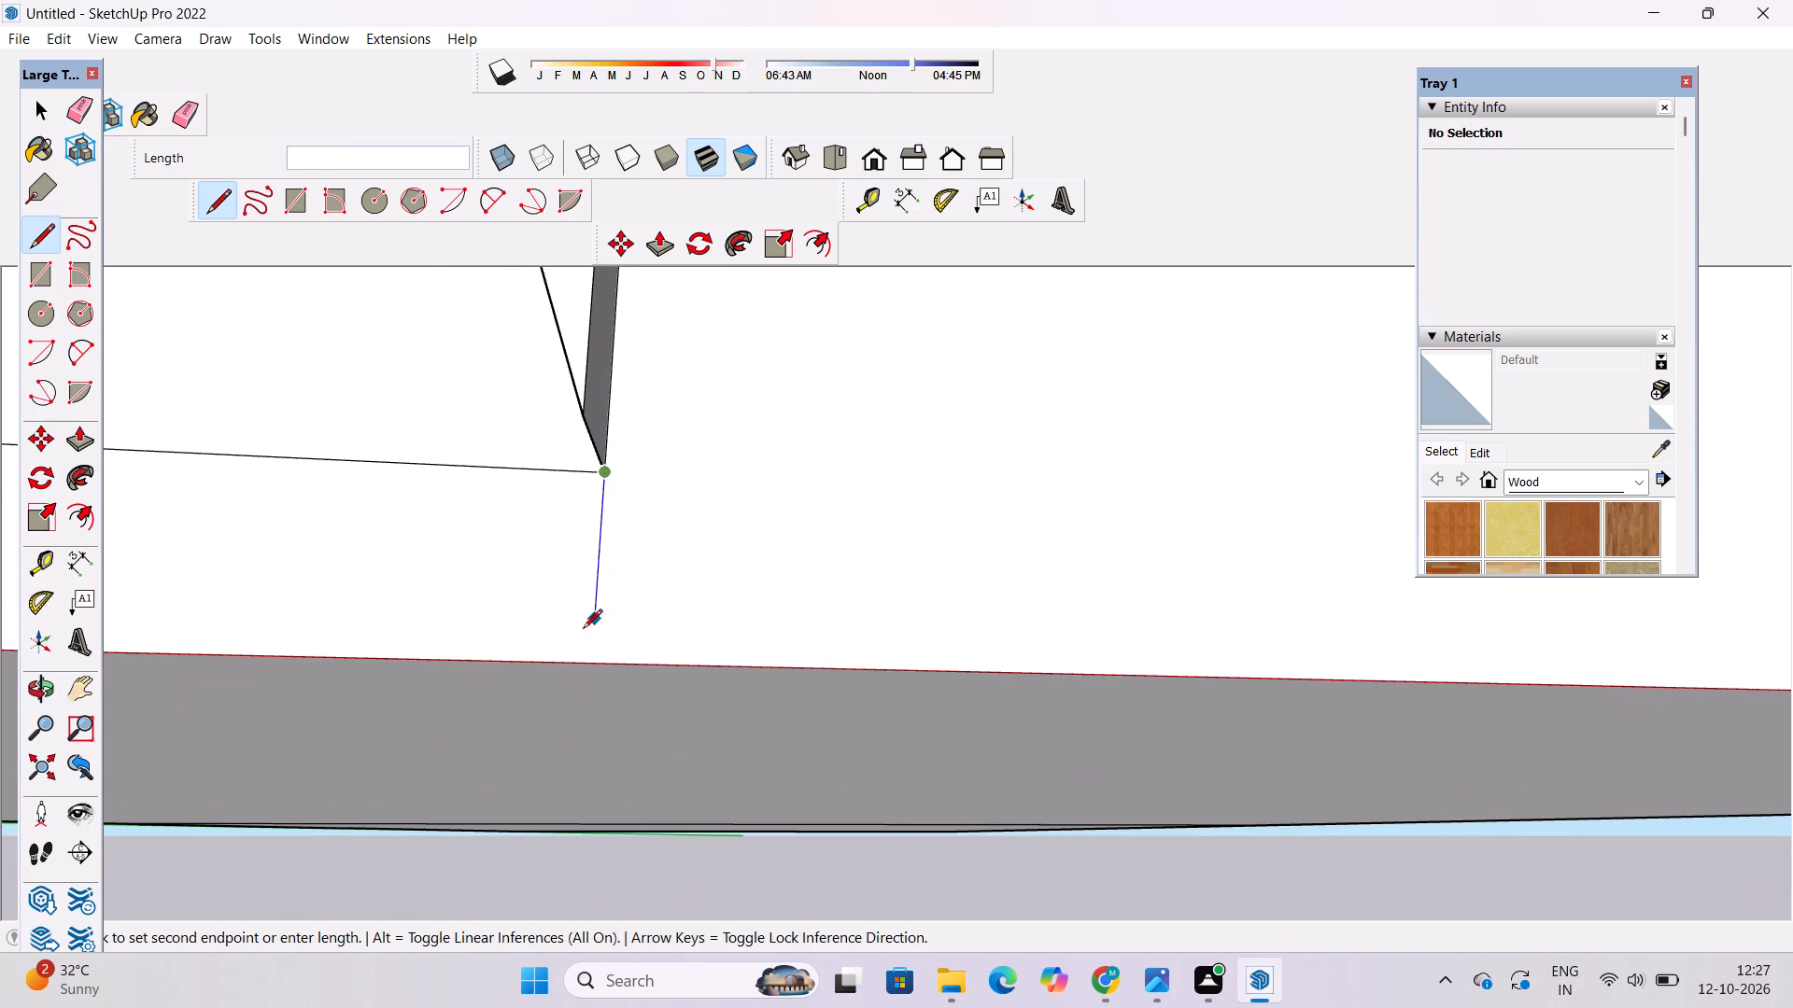
{"action": "left_click", "coordinate": [587, 661]}
{"action": "key", "text": "space"}
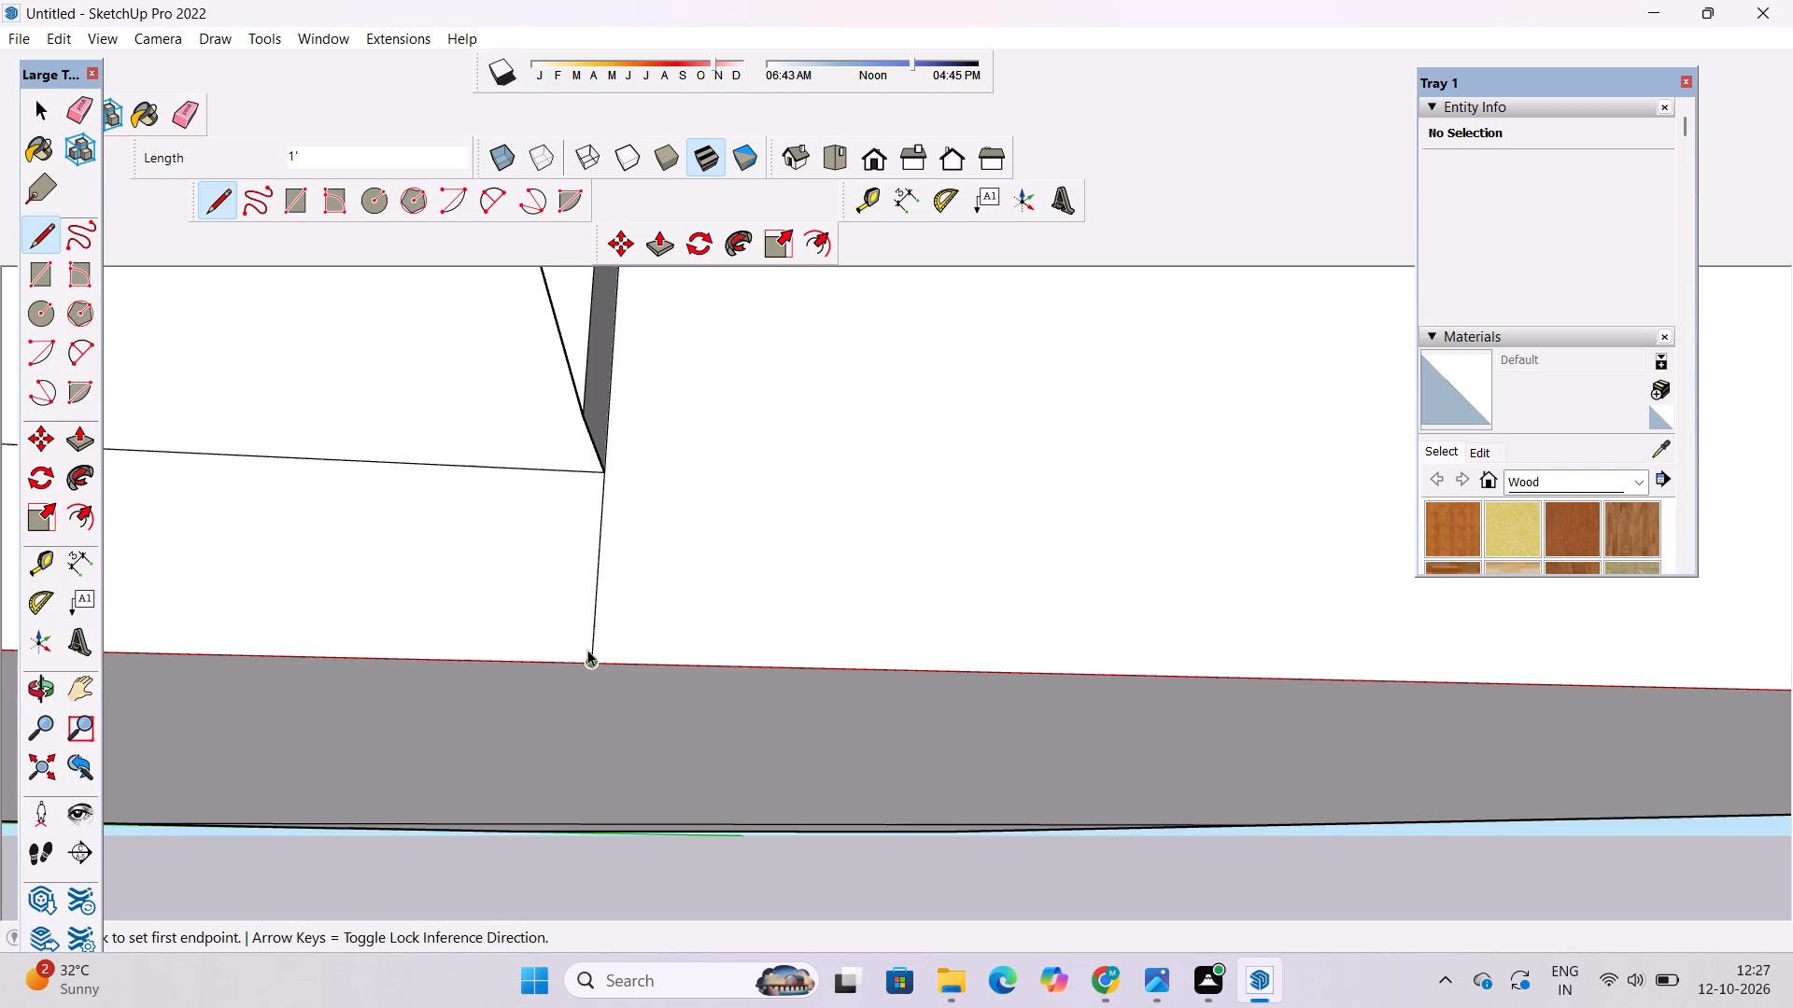
Push the upper strip of the porch's front face back 10' with Push/Pull to form a step.
{"action": "key", "text": "o"}
{"action": "scroll", "coordinate": [589, 627], "scroll_direction": "down", "scroll_amount": 7}
{"action": "left_click_drag", "start_coordinate": [589, 627], "coordinate": [590, 758]}
{"action": "scroll", "coordinate": [605, 617], "scroll_direction": "down", "scroll_amount": 20}
{"action": "scroll", "coordinate": [605, 617], "scroll_direction": "down", "scroll_amount": 9}
{"action": "scroll", "coordinate": [631, 589], "scroll_direction": "up", "scroll_amount": 3}
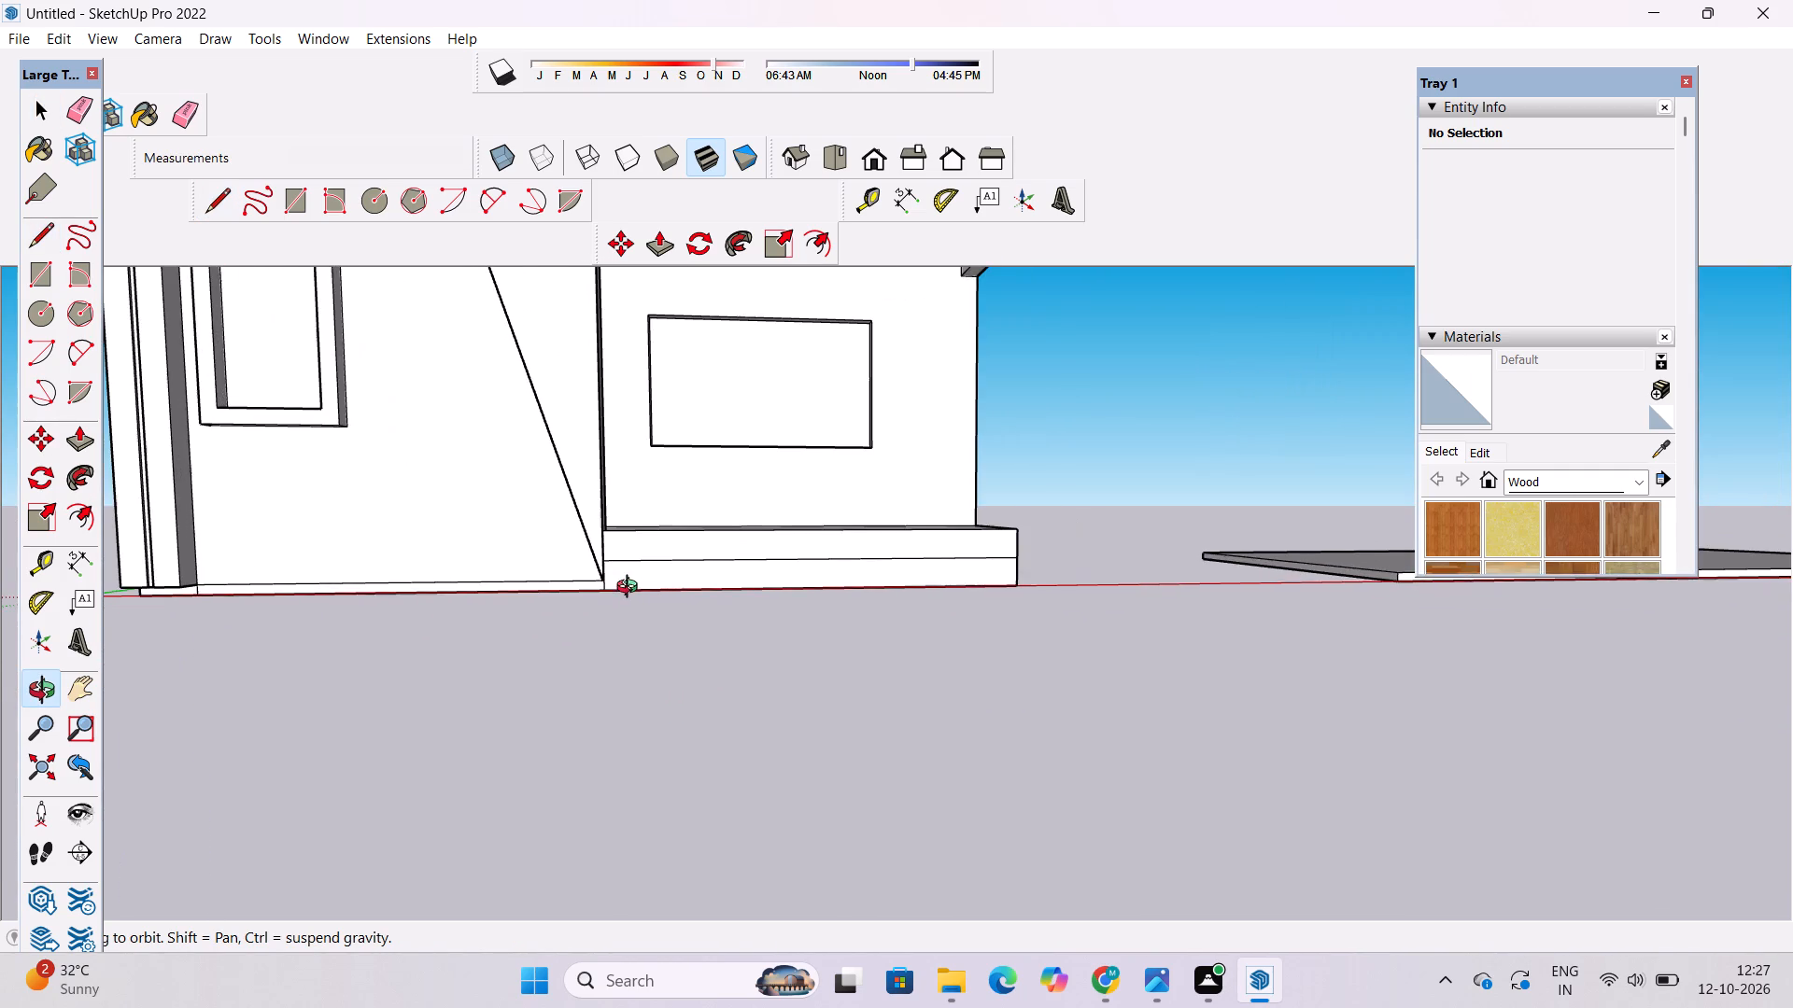
{"action": "scroll", "coordinate": [631, 596], "scroll_direction": "up", "scroll_amount": 14}
{"action": "left_click_drag", "start_coordinate": [614, 577], "coordinate": [614, 598], "text": "shift"}
{"action": "left_click_drag", "start_coordinate": [614, 601], "coordinate": [381, 648]}
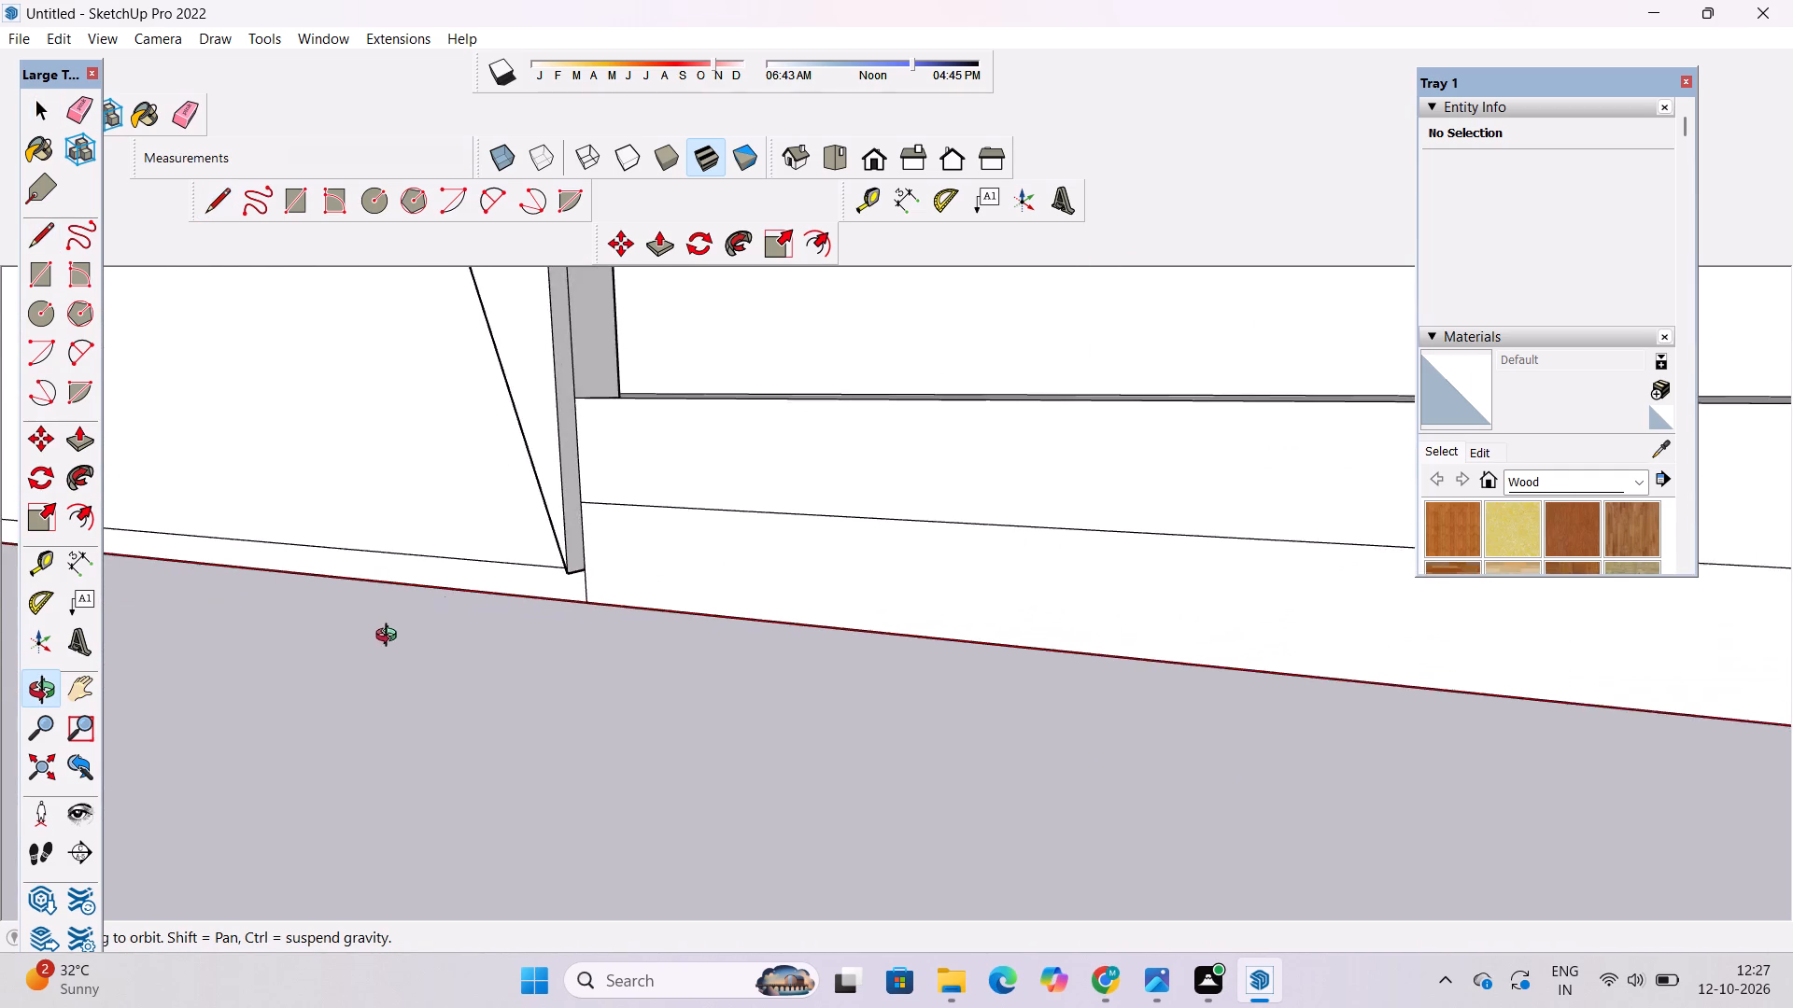
{"action": "scroll", "coordinate": [532, 578], "scroll_direction": "down", "scroll_amount": 6}
{"action": "left_click_drag", "start_coordinate": [900, 585], "coordinate": [845, 609], "text": "shift"}
{"action": "left_click_drag", "start_coordinate": [828, 612], "coordinate": [680, 624]}
{"action": "left_click_drag", "start_coordinate": [860, 626], "coordinate": [577, 649], "text": "shift"}
{"action": "left_click_drag", "start_coordinate": [833, 649], "coordinate": [710, 686], "text": "shift"}
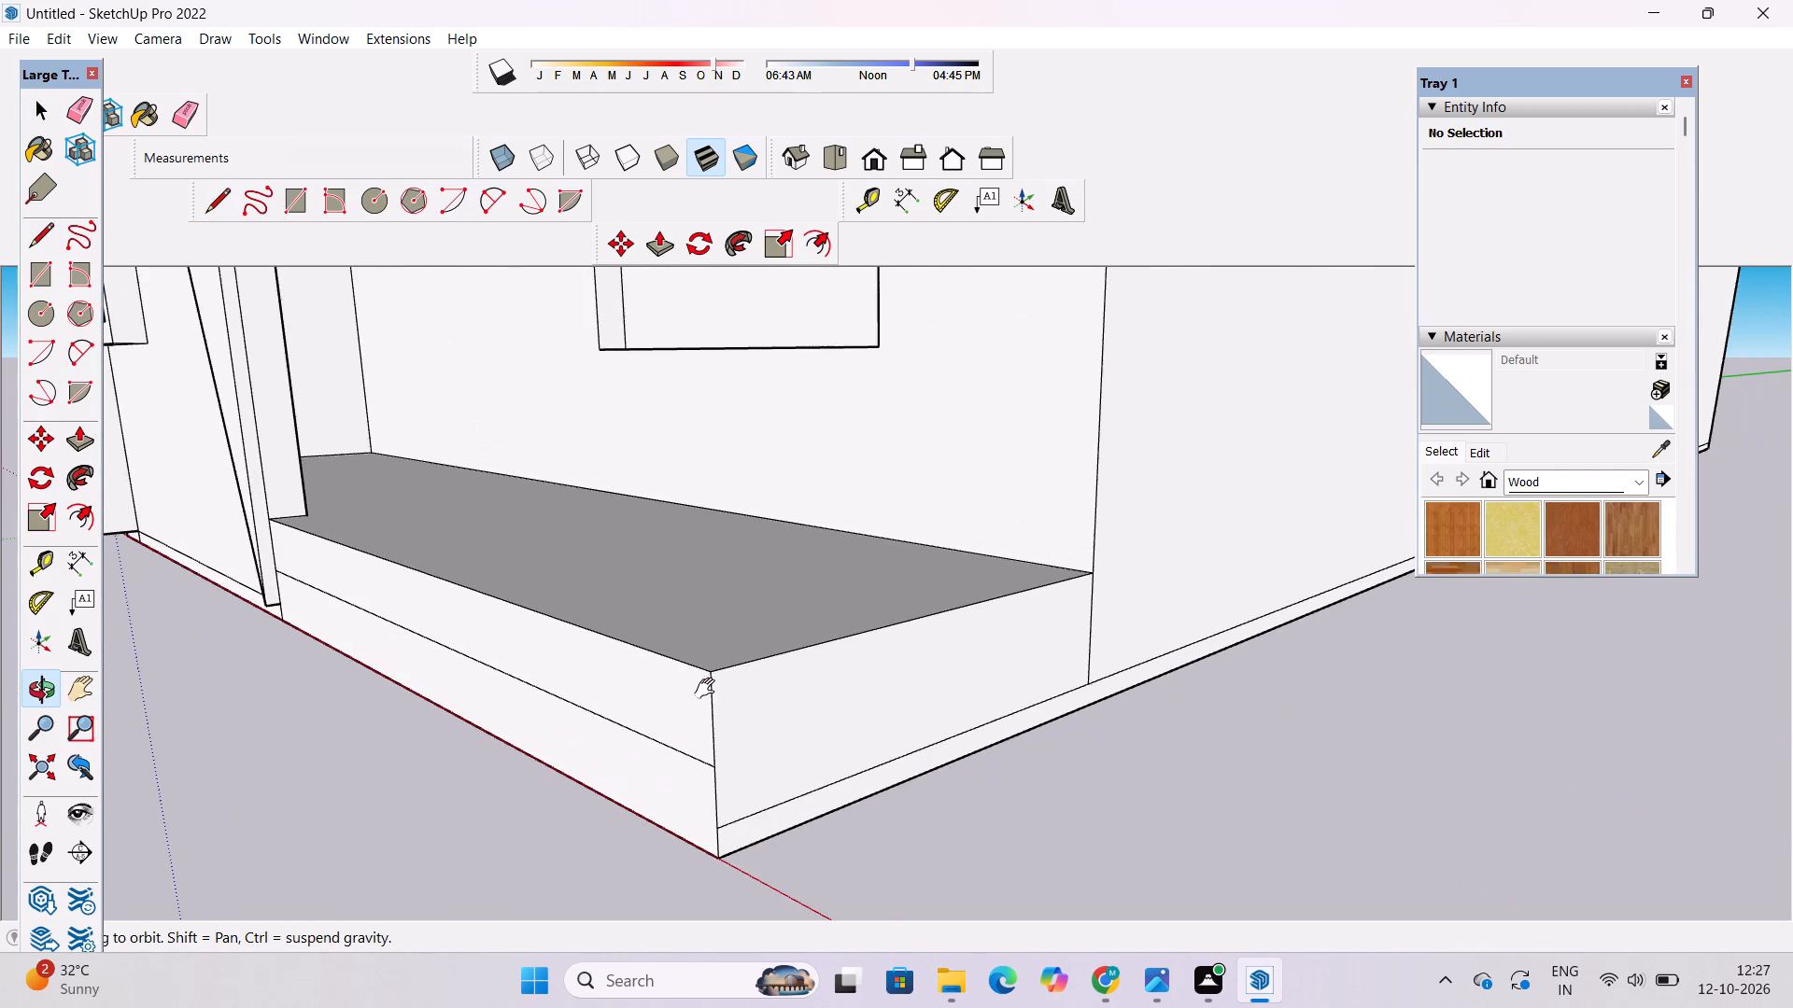
{"action": "left_click_drag", "start_coordinate": [709, 689], "coordinate": [765, 697]}
{"action": "scroll", "coordinate": [718, 690], "scroll_direction": "down", "scroll_amount": 3}
{"action": "left_click_drag", "start_coordinate": [715, 679], "coordinate": [702, 739], "text": "shift"}
{"action": "left_click_drag", "start_coordinate": [701, 739], "coordinate": [730, 740]}
{"action": "left_click", "coordinate": [730, 740], "text": "shift"}
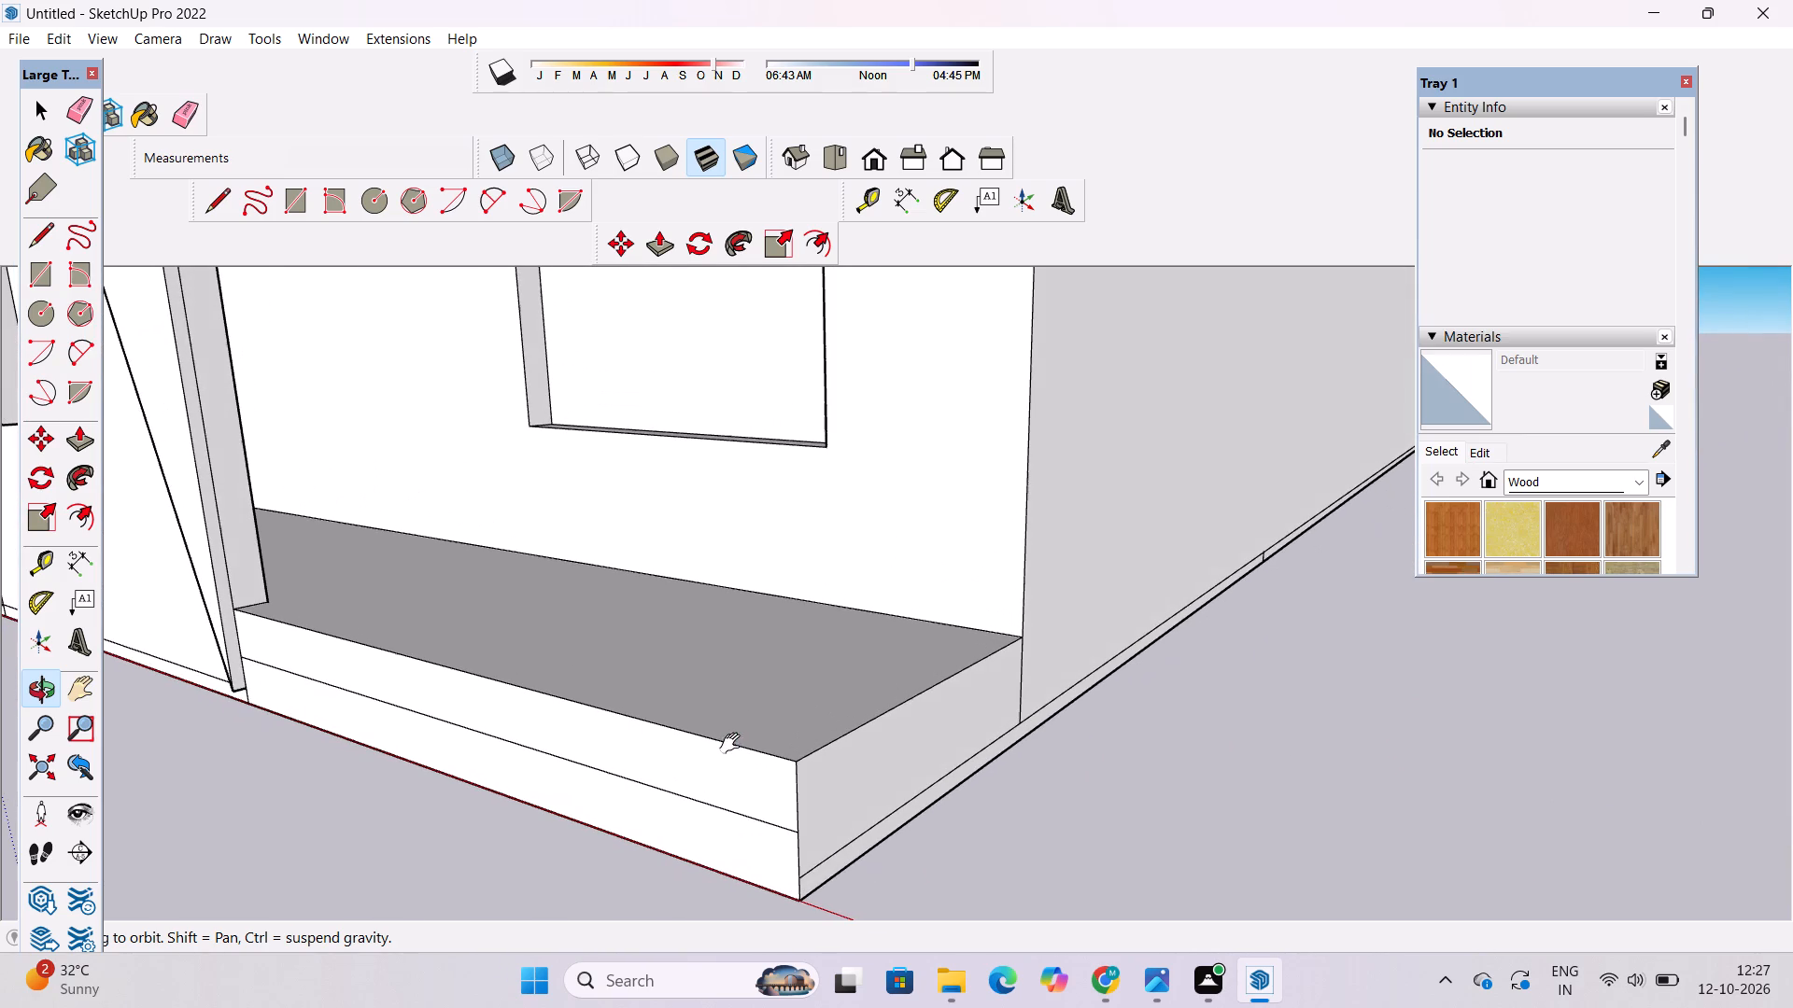
{"action": "key", "text": "p"}
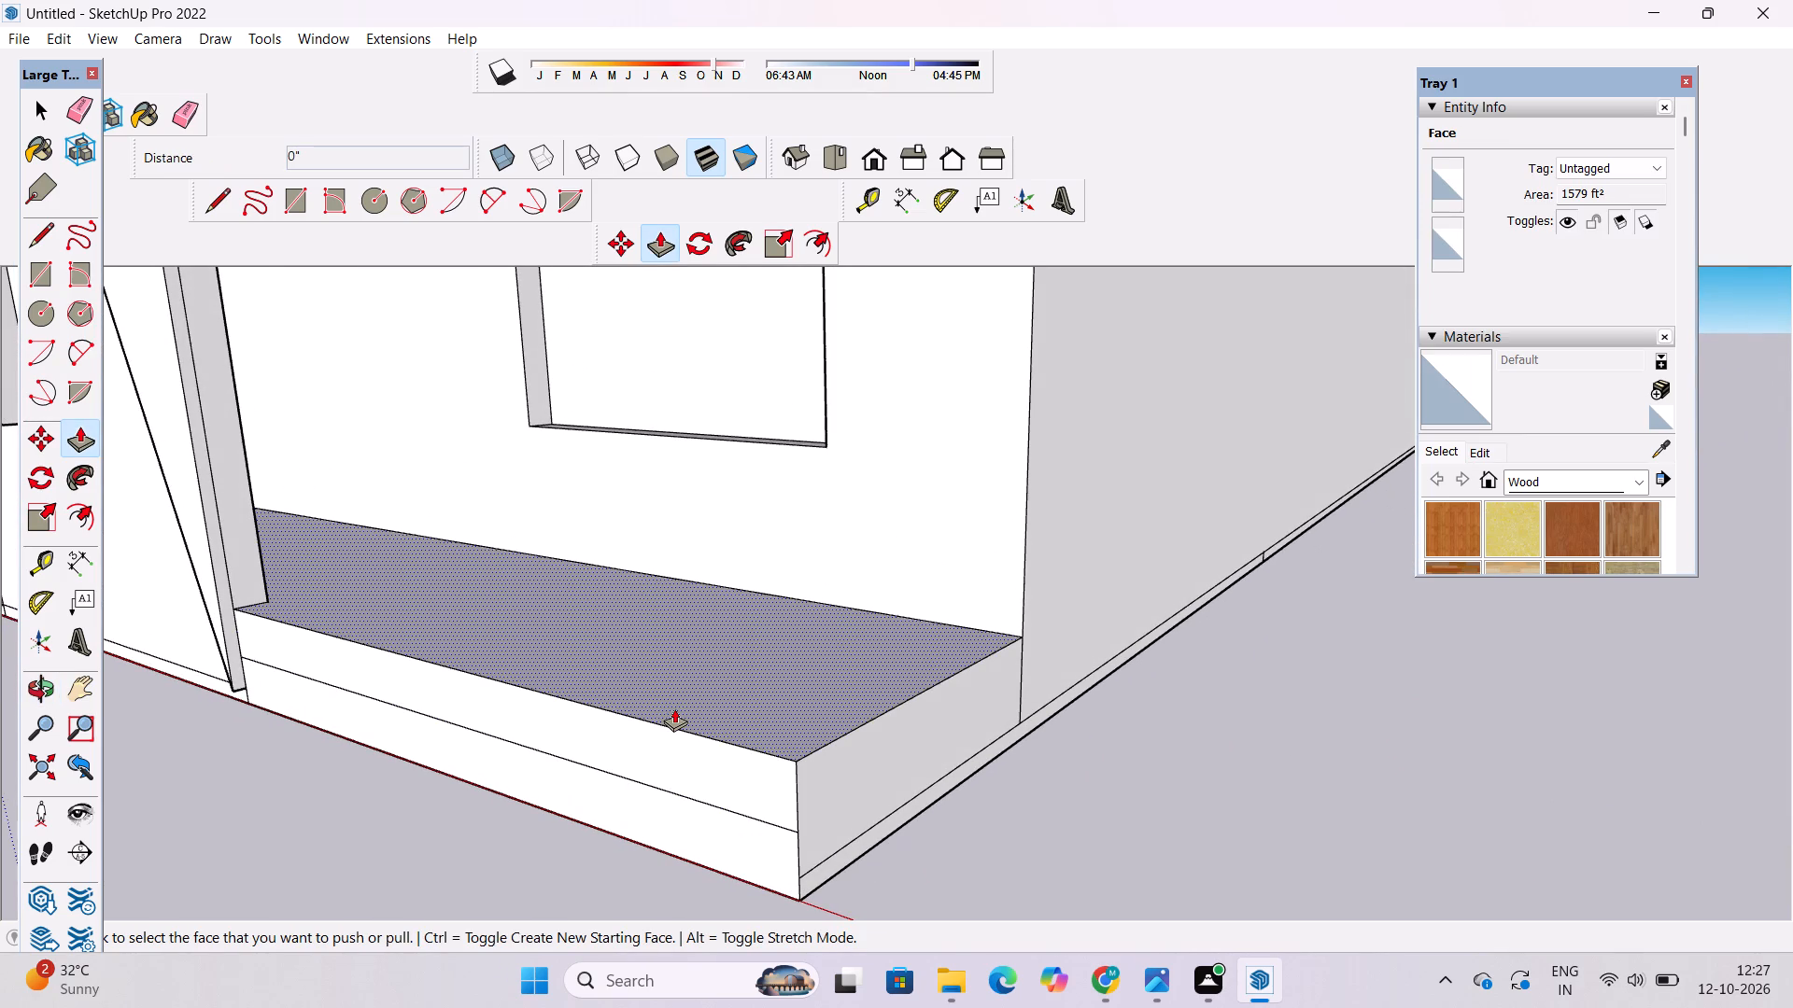
{"action": "left_click", "coordinate": [703, 764]}
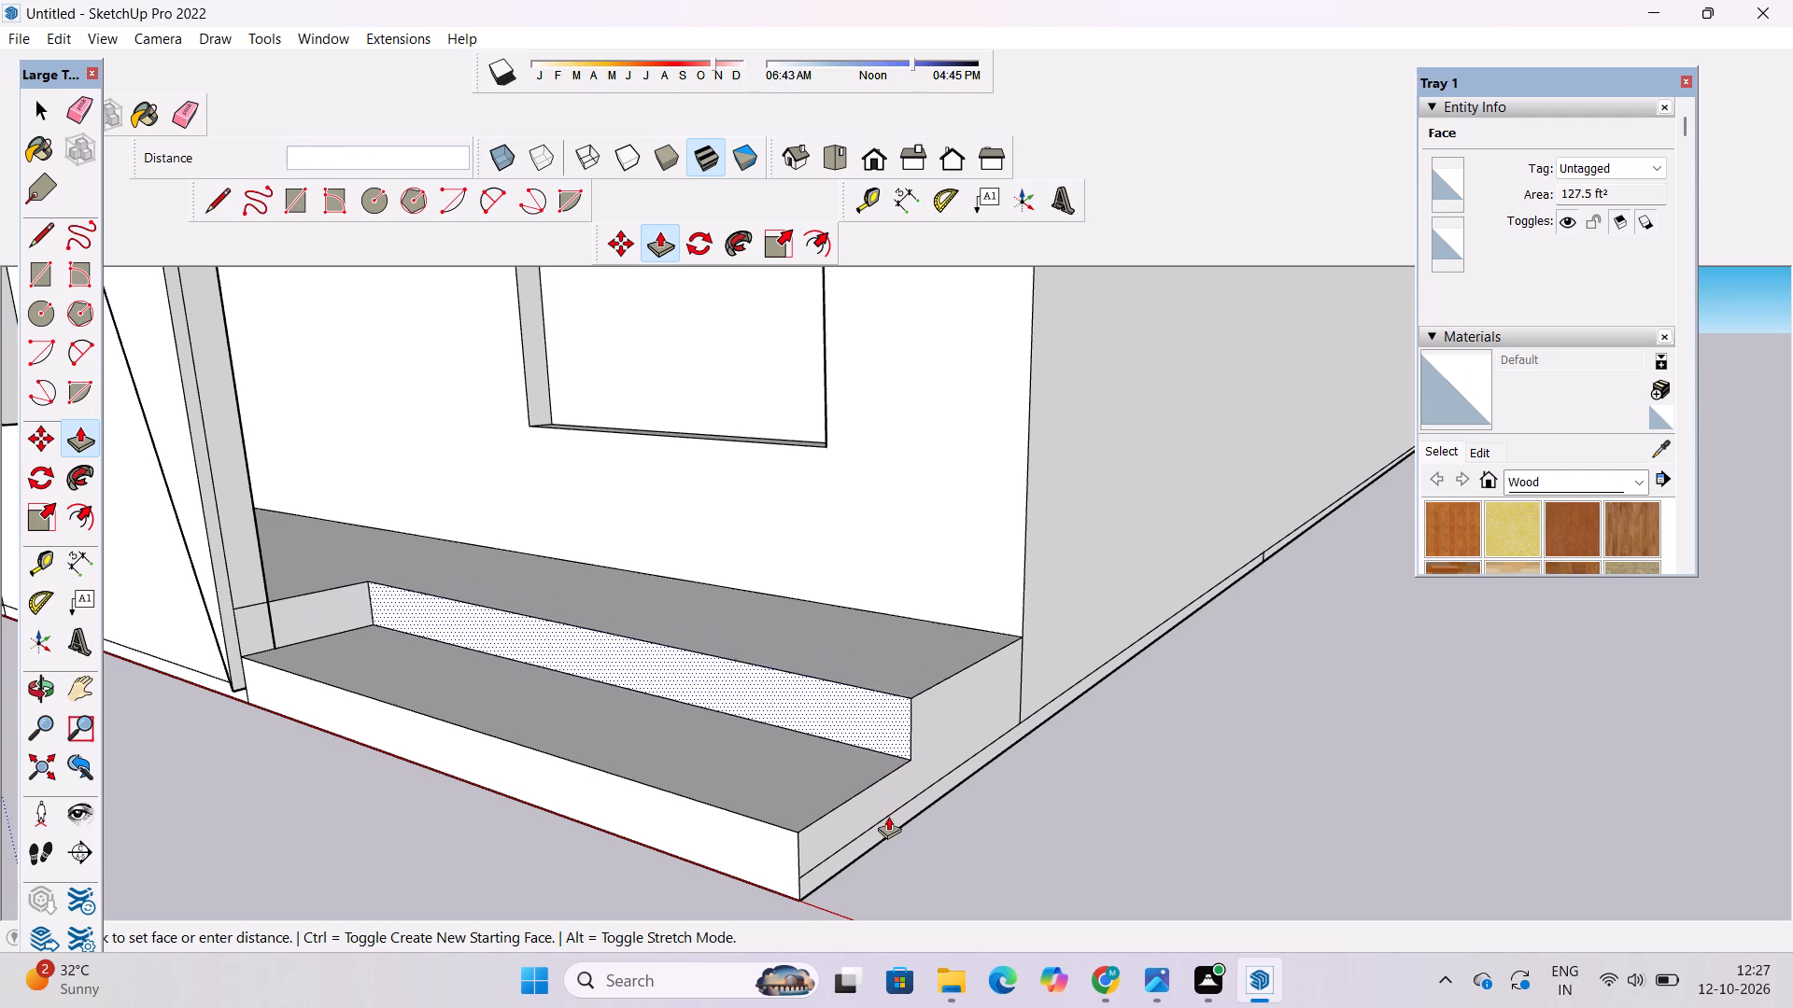
{"action": "left_click", "coordinate": [925, 785]}
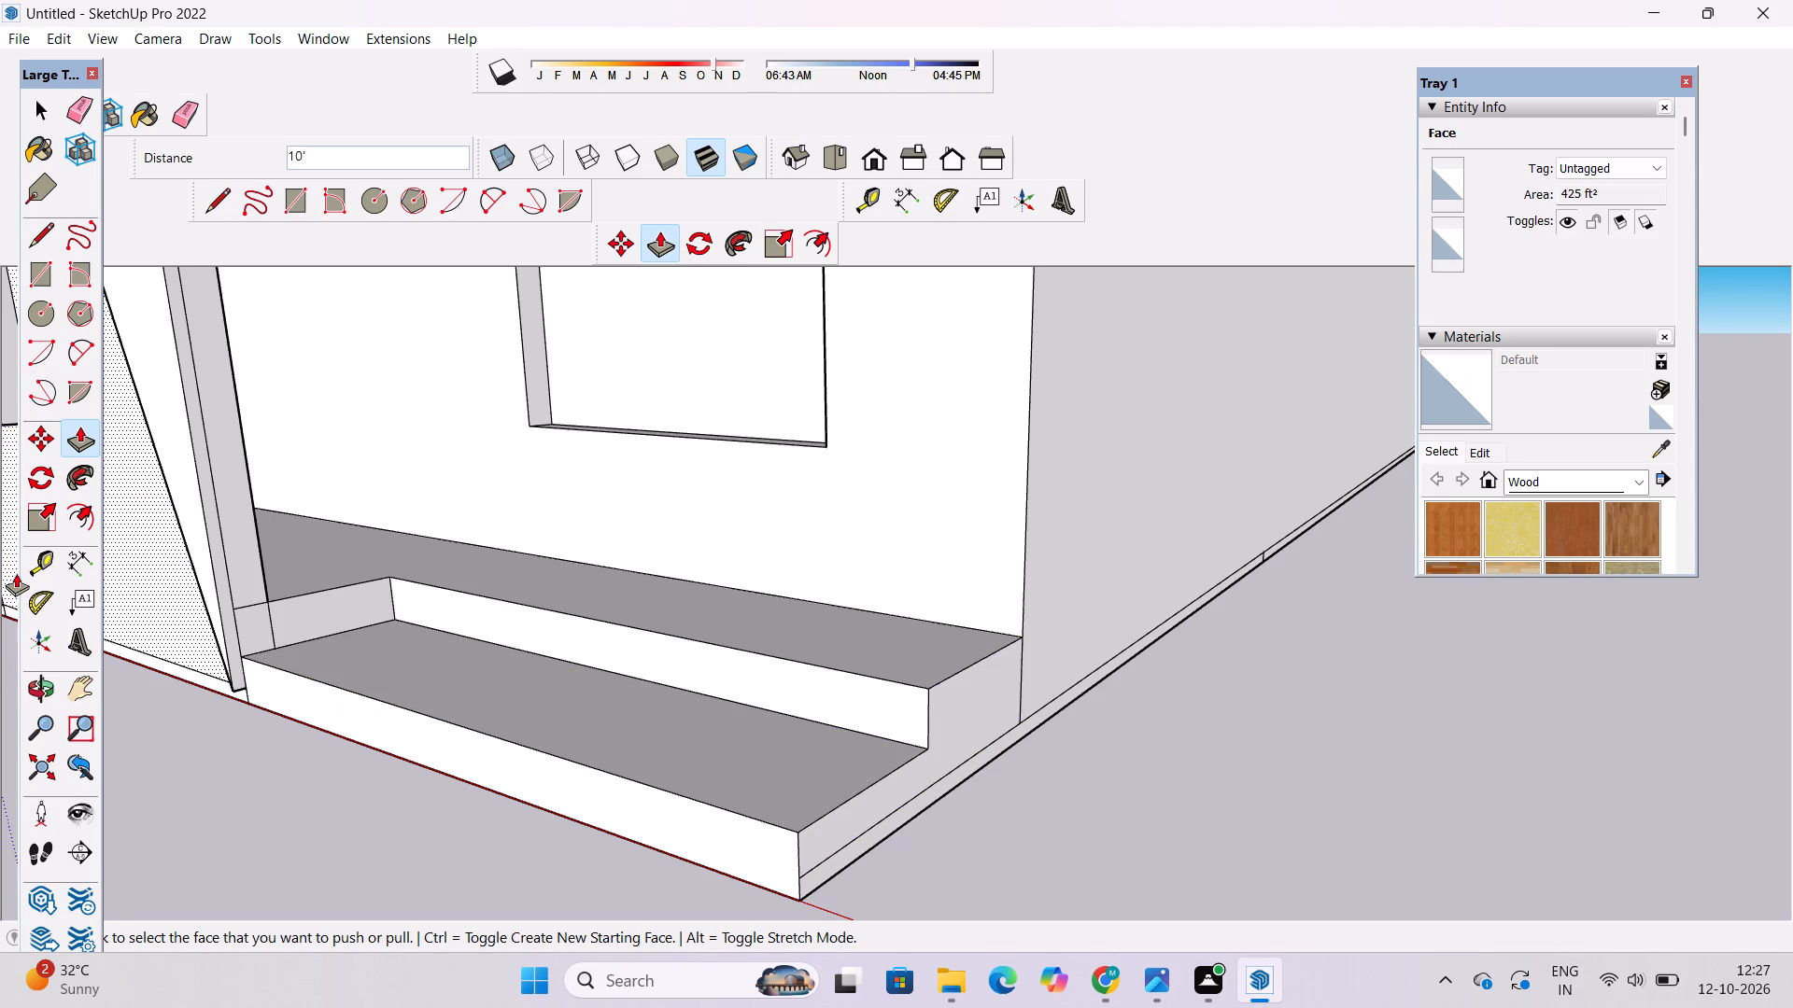
Examine the stepped porch in relation to the whole front and side of the building.
{"action": "left_click", "coordinate": [35, 693]}
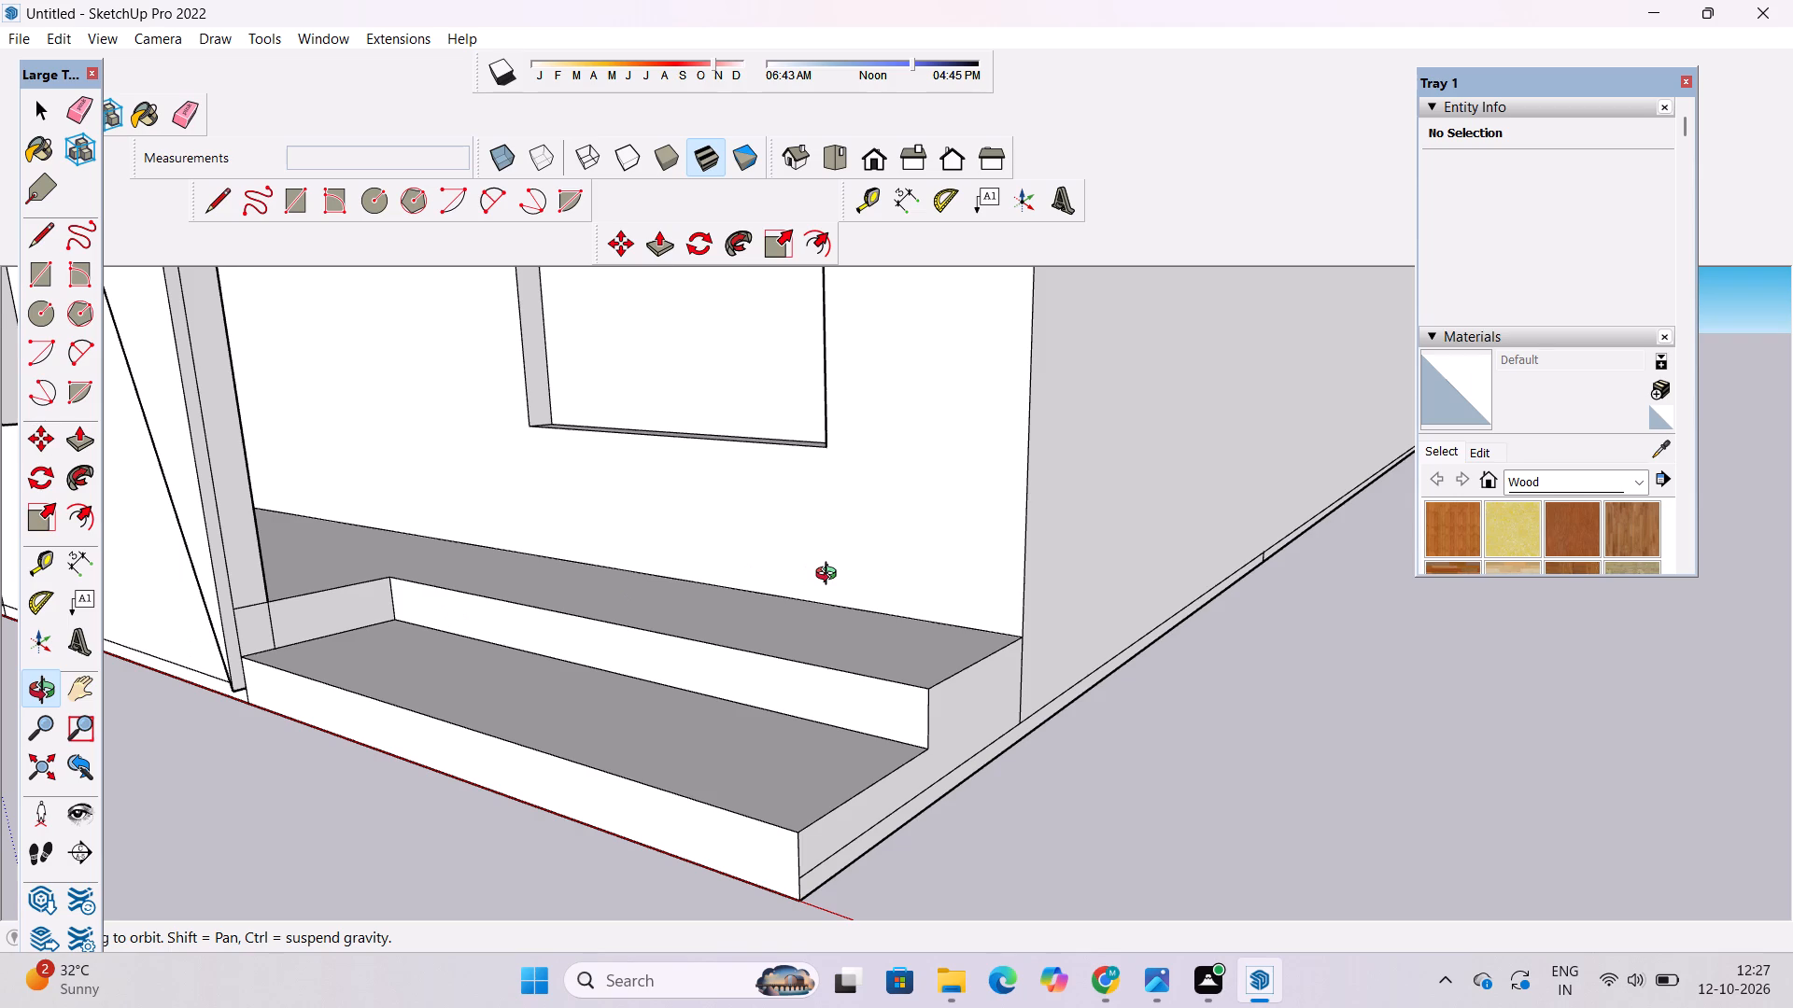
{"action": "scroll", "coordinate": [830, 576], "scroll_direction": "down", "scroll_amount": 4}
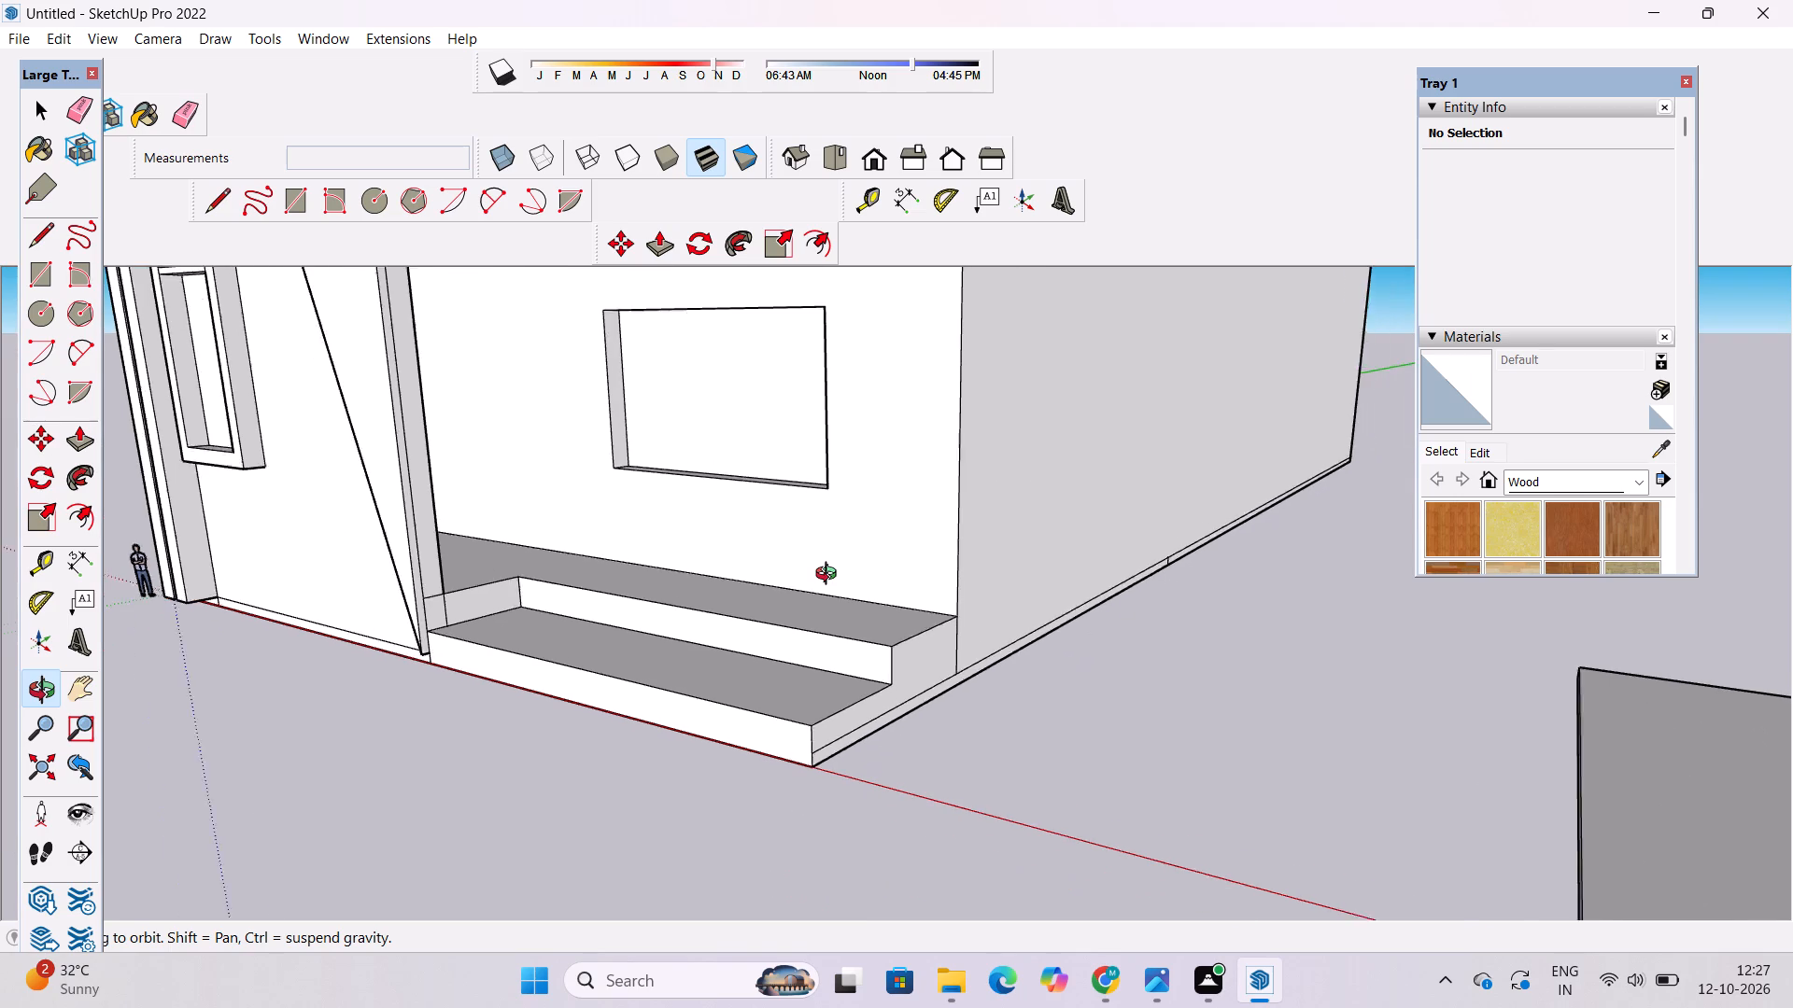
{"action": "scroll", "coordinate": [830, 576], "scroll_direction": "down", "scroll_amount": 1}
{"action": "left_click_drag", "start_coordinate": [835, 620], "coordinate": [900, 557]}
{"action": "scroll", "coordinate": [902, 558], "scroll_direction": "down", "scroll_amount": 3}
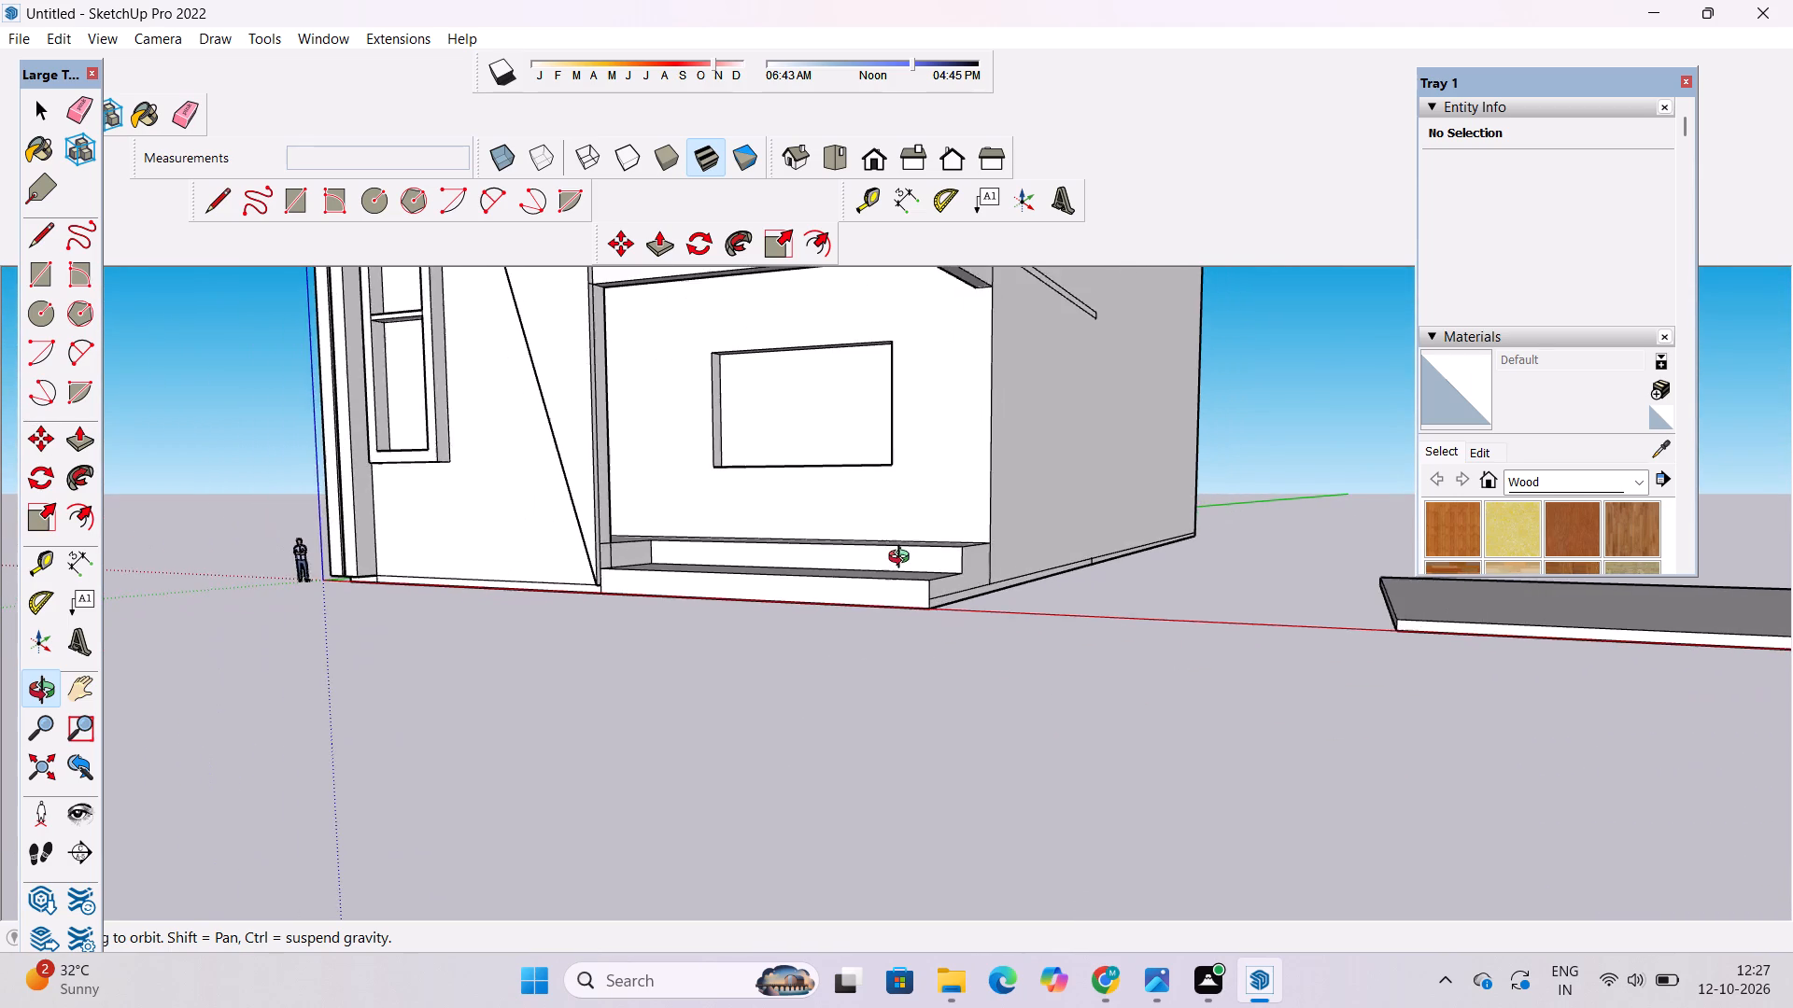
{"action": "scroll", "coordinate": [903, 559], "scroll_direction": "down", "scroll_amount": 2}
{"action": "left_click_drag", "start_coordinate": [943, 656], "coordinate": [932, 584]}
{"action": "scroll", "coordinate": [691, 665], "scroll_direction": "down", "scroll_amount": 12}
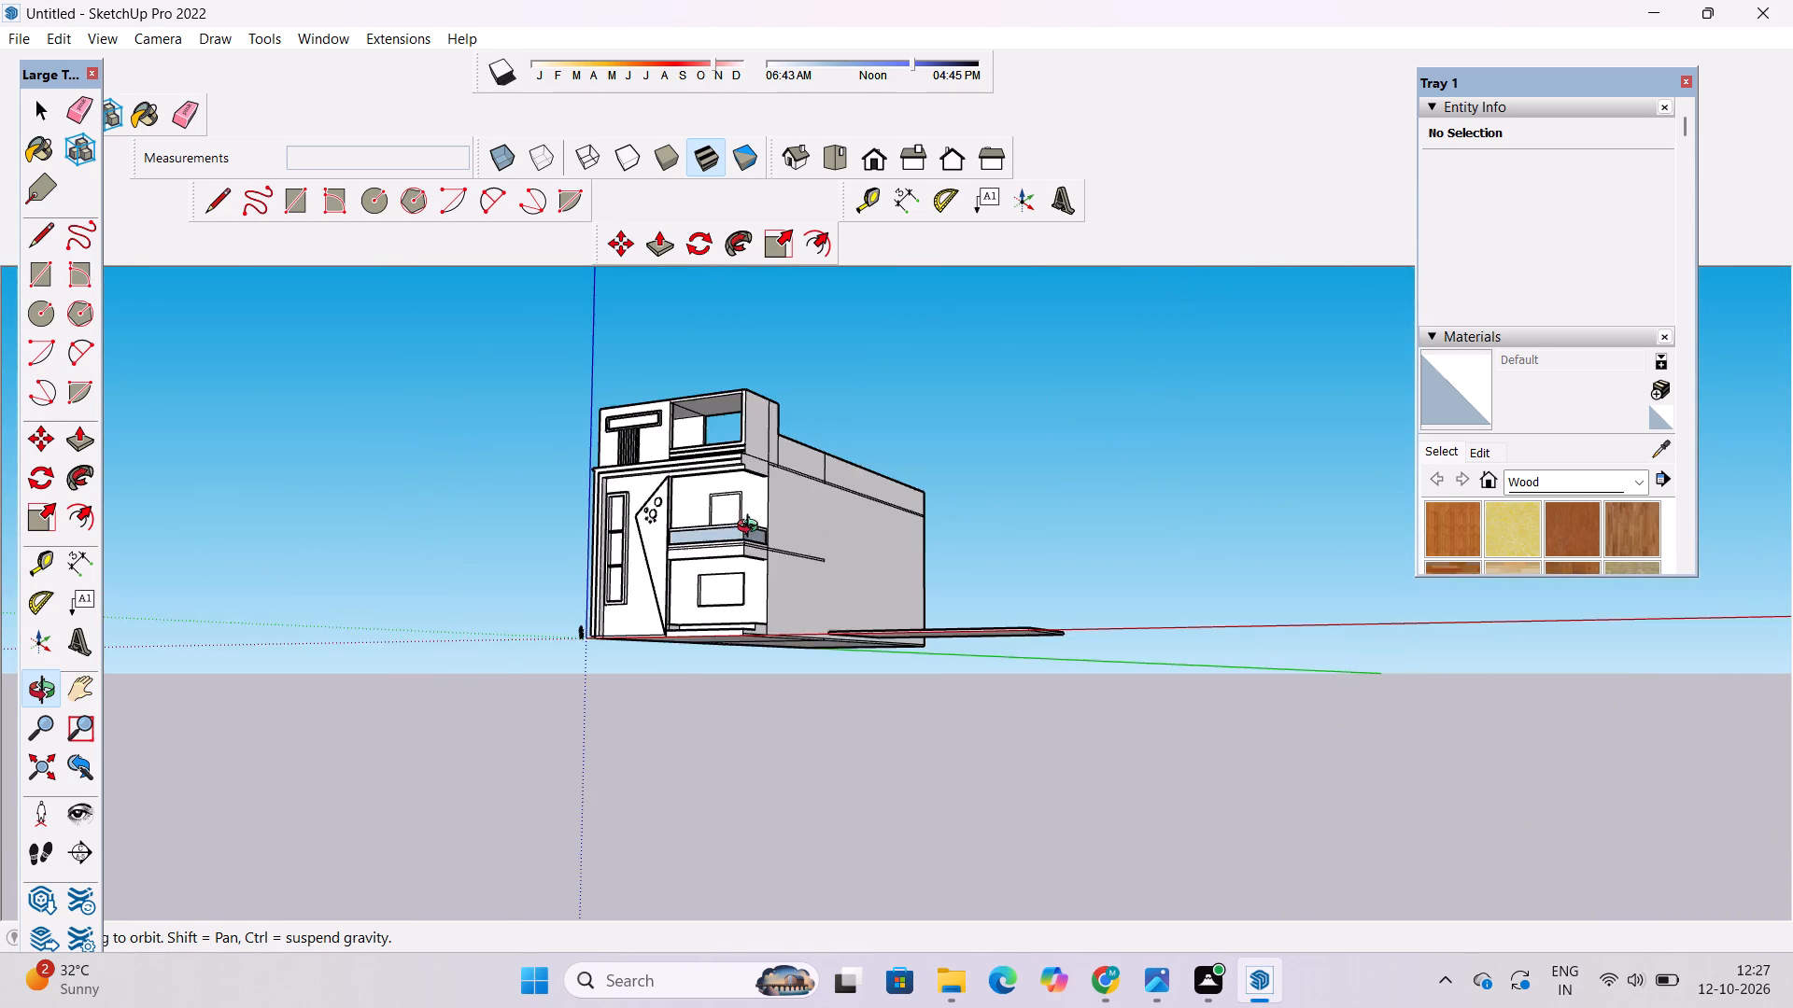
{"action": "scroll", "coordinate": [750, 480], "scroll_direction": "up", "scroll_amount": 11}
{"action": "scroll", "coordinate": [749, 551], "scroll_direction": "down", "scroll_amount": 6}
{"action": "left_click_drag", "start_coordinate": [761, 635], "coordinate": [761, 658]}
{"action": "scroll", "coordinate": [760, 497], "scroll_direction": "down", "scroll_amount": 6}
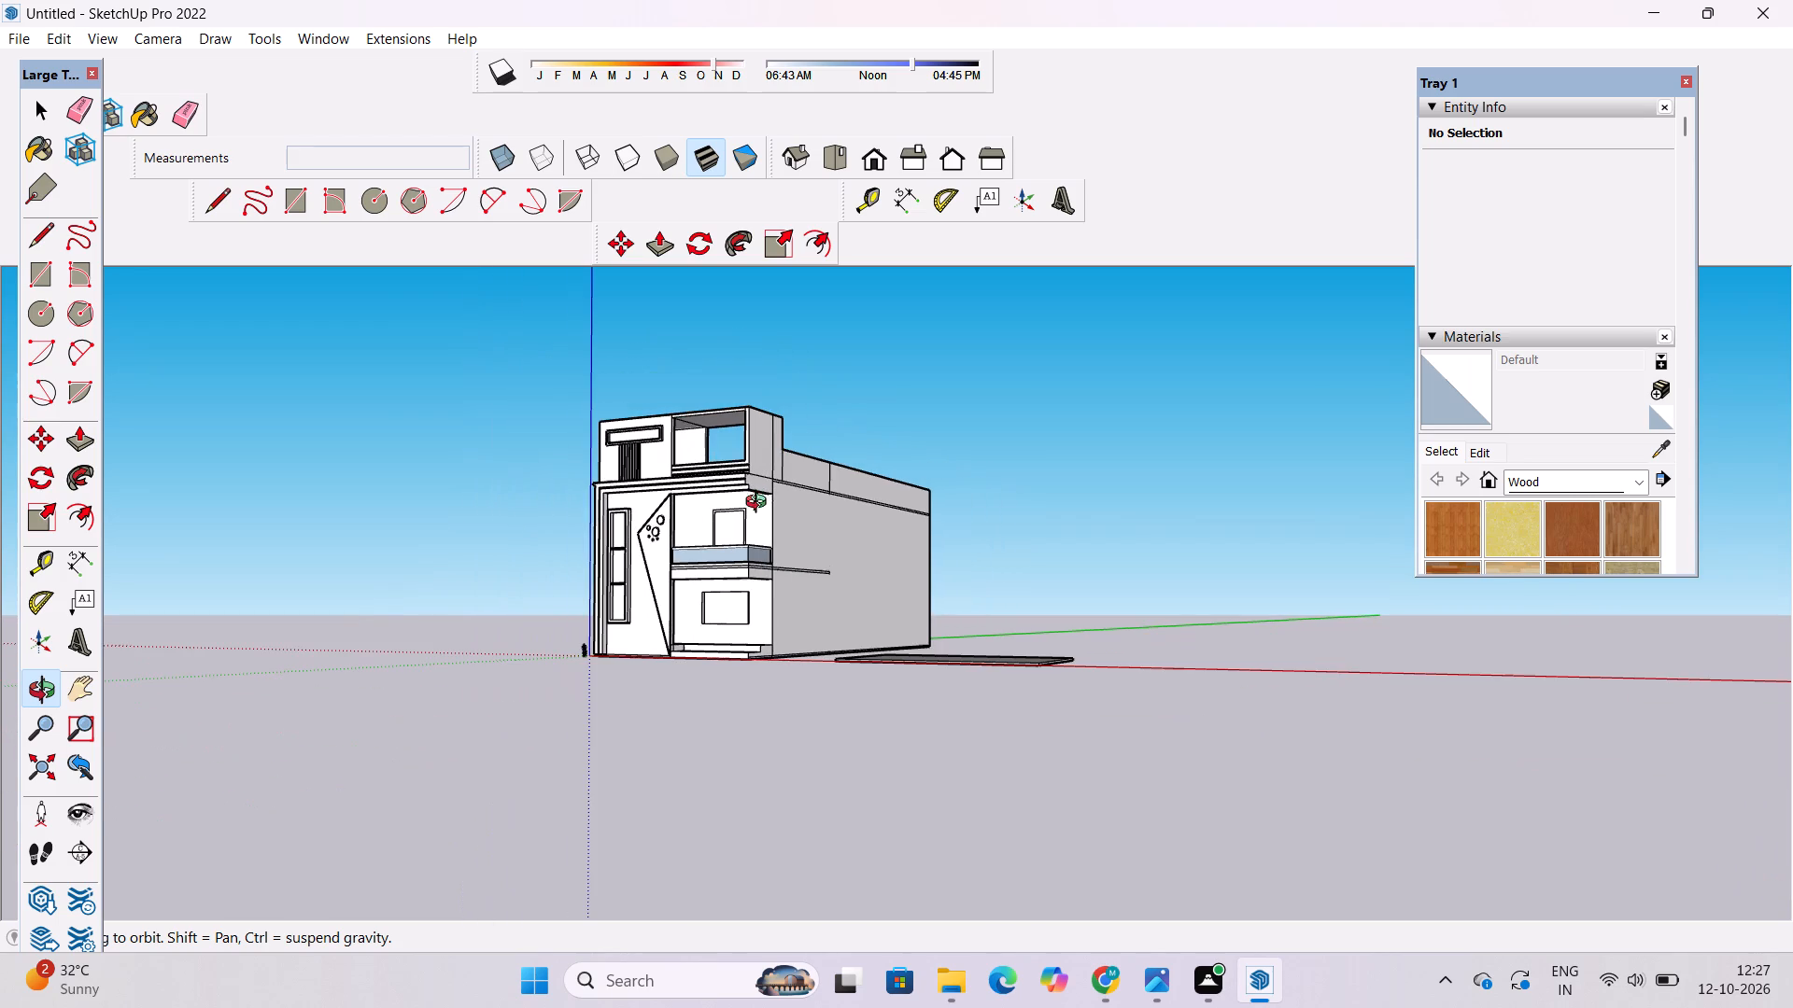
{"action": "scroll", "coordinate": [702, 663], "scroll_direction": "up", "scroll_amount": 7}
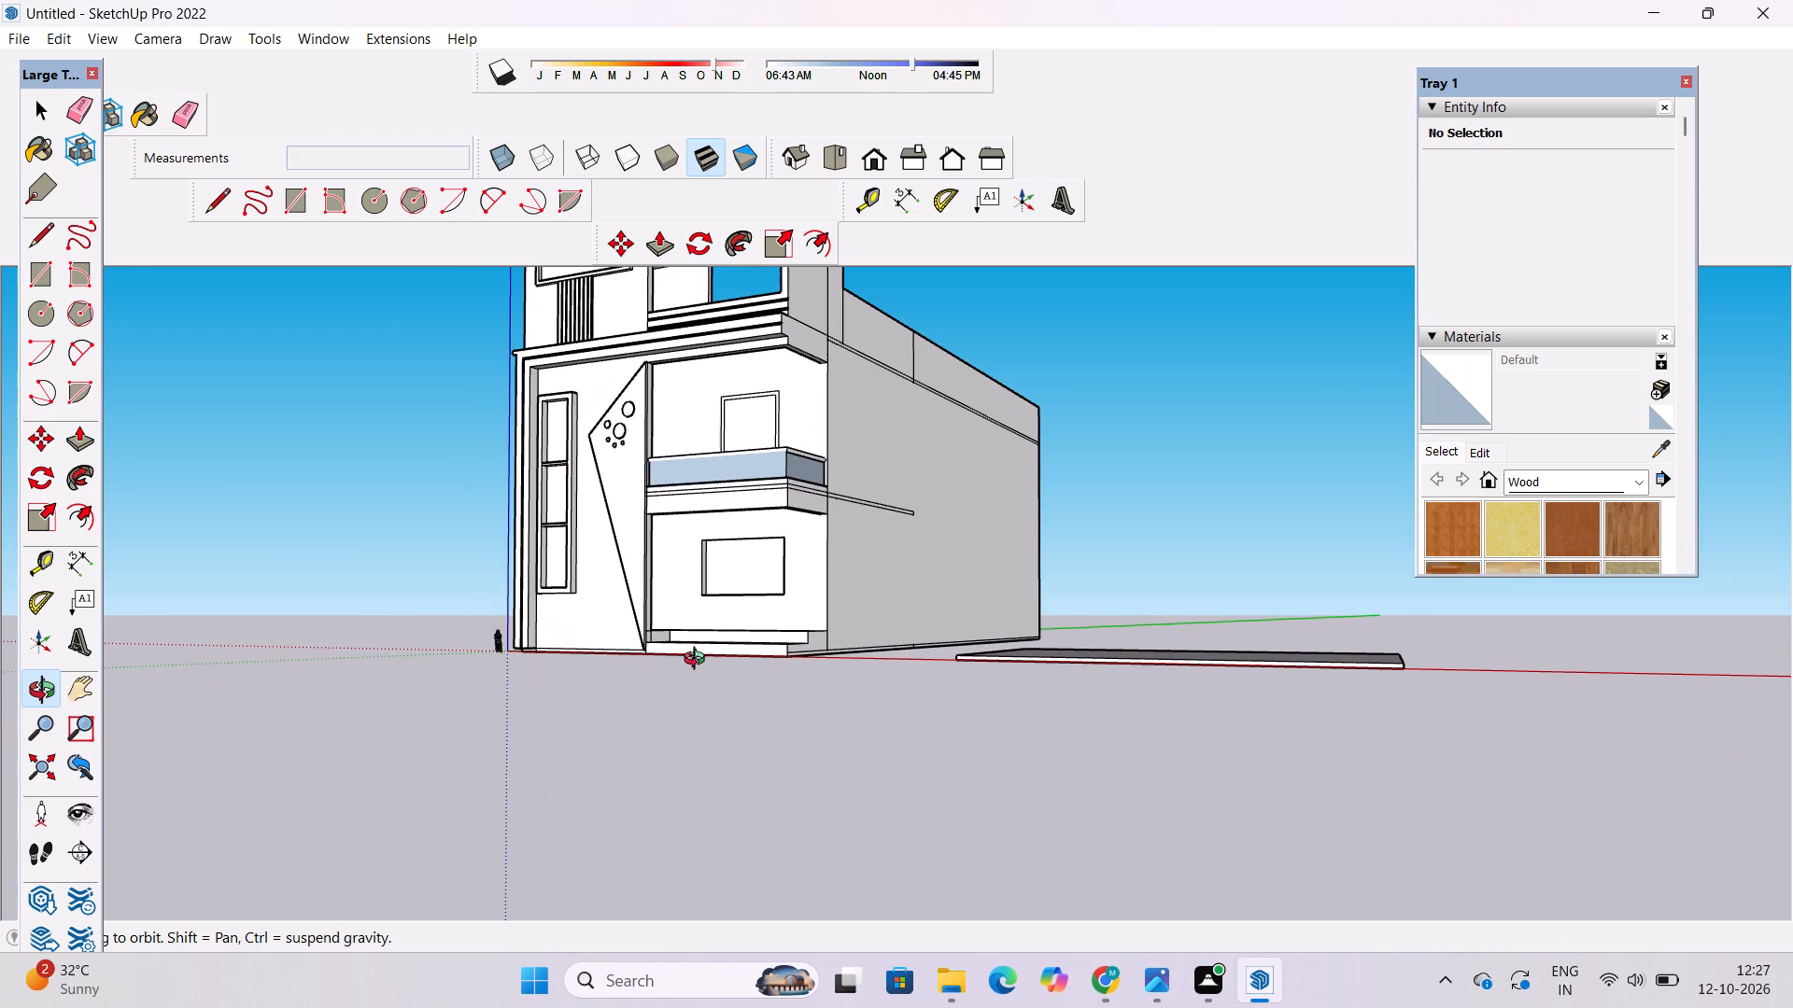
{"action": "scroll", "coordinate": [699, 659], "scroll_direction": "up", "scroll_amount": 6}
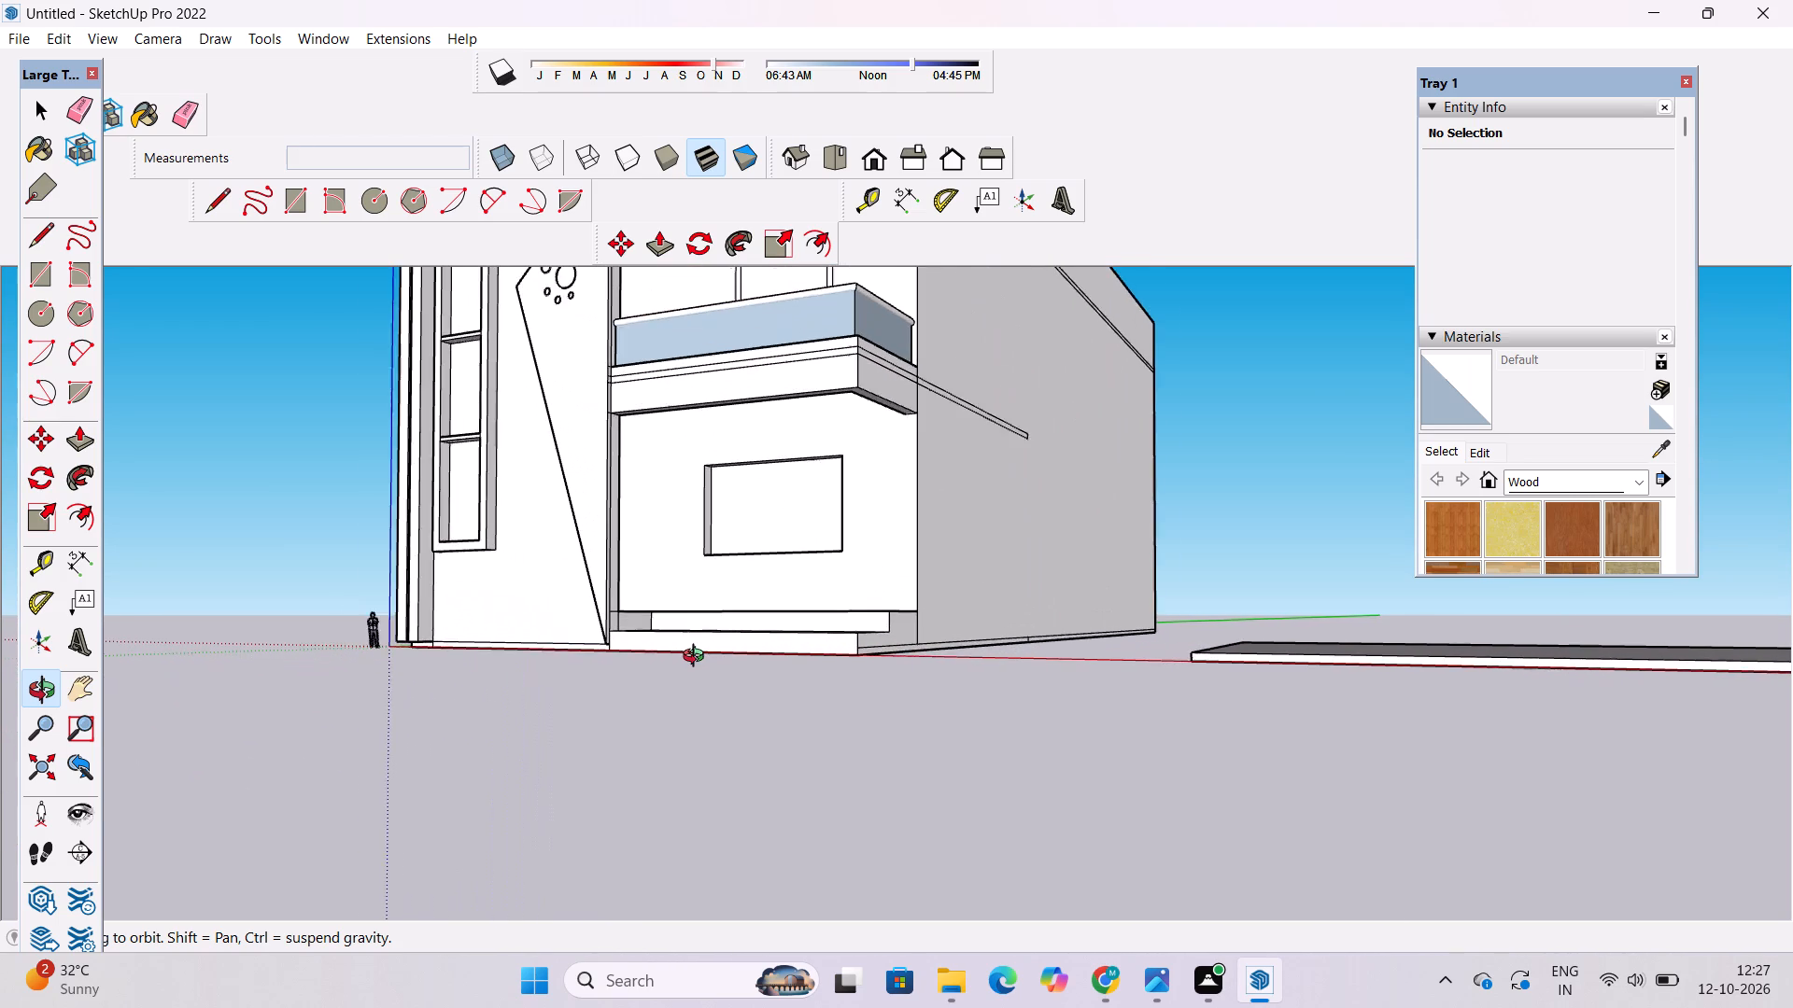
{"action": "scroll", "coordinate": [698, 658], "scroll_direction": "up", "scroll_amount": 2}
{"action": "left_click_drag", "start_coordinate": [698, 658], "coordinate": [697, 762]}
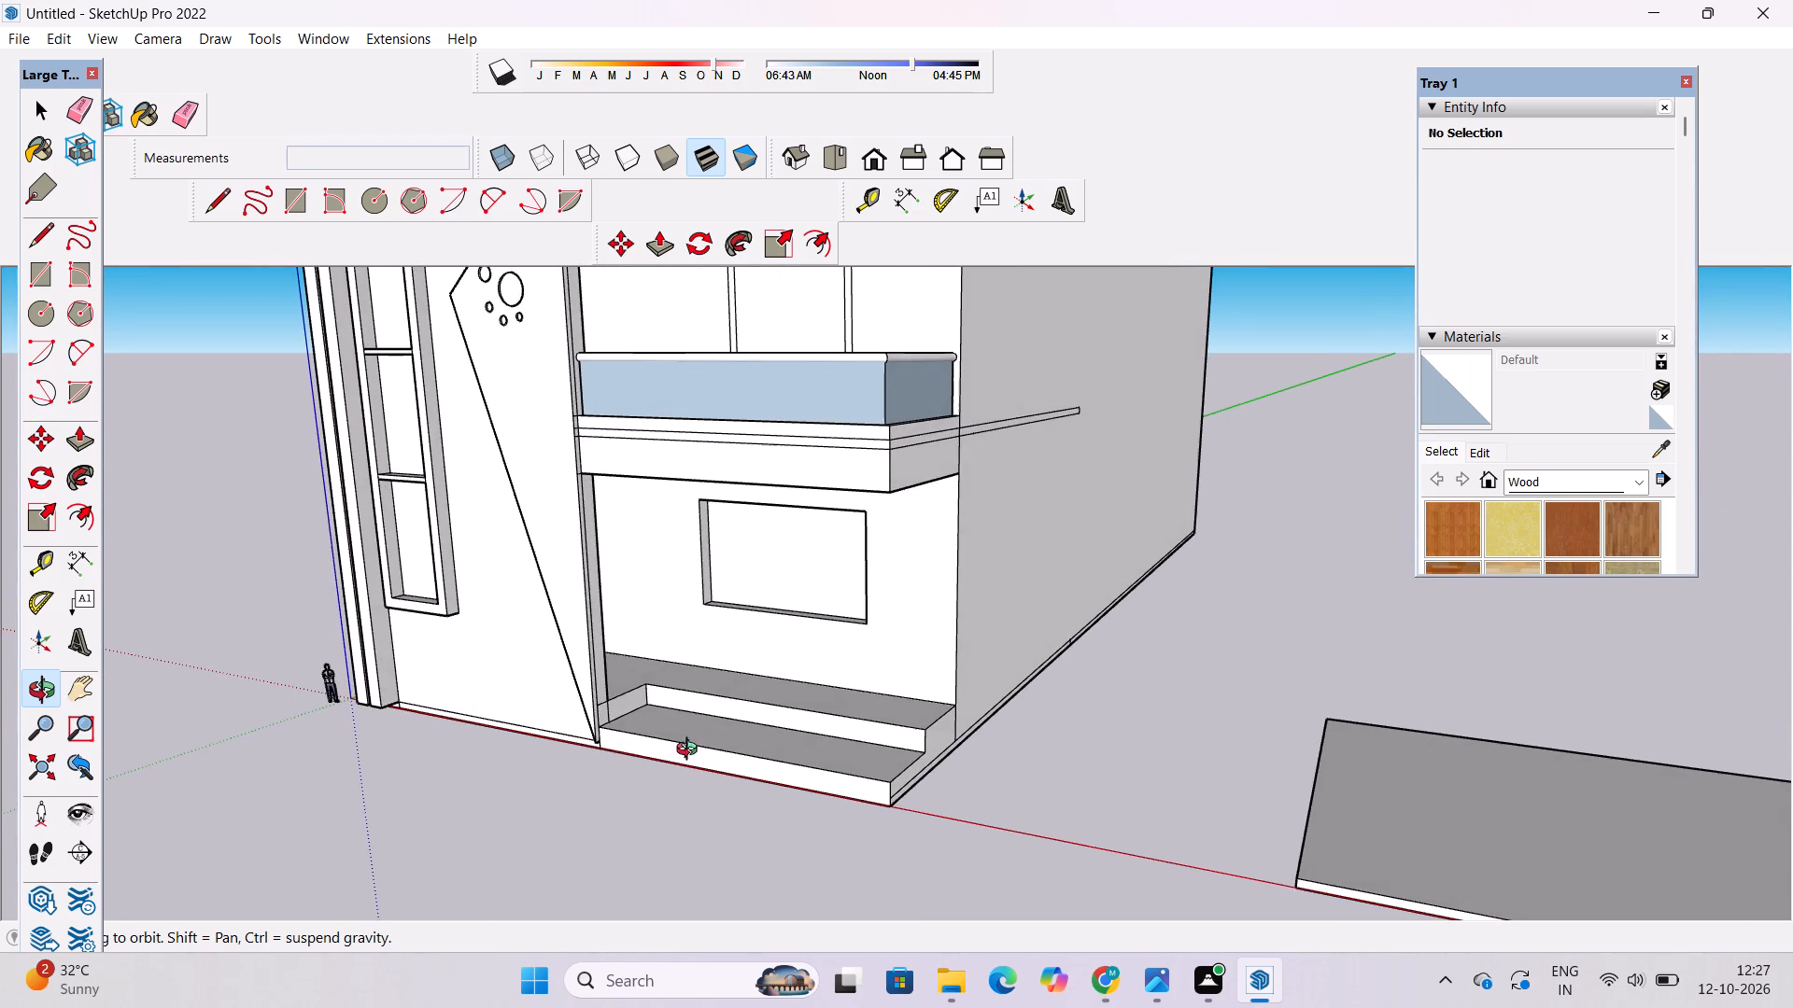
Erase the leftover horizontal and vertical edges where the porch step meets the angled panel's side face.
{"action": "scroll", "coordinate": [686, 737], "scroll_direction": "down", "scroll_amount": 5}
{"action": "scroll", "coordinate": [686, 737], "scroll_direction": "up", "scroll_amount": 5}
{"action": "scroll", "coordinate": [648, 657], "scroll_direction": "up", "scroll_amount": 11}
{"action": "left_click_drag", "start_coordinate": [698, 704], "coordinate": [332, 641]}
{"action": "scroll", "coordinate": [332, 634], "scroll_direction": "down", "scroll_amount": 3}
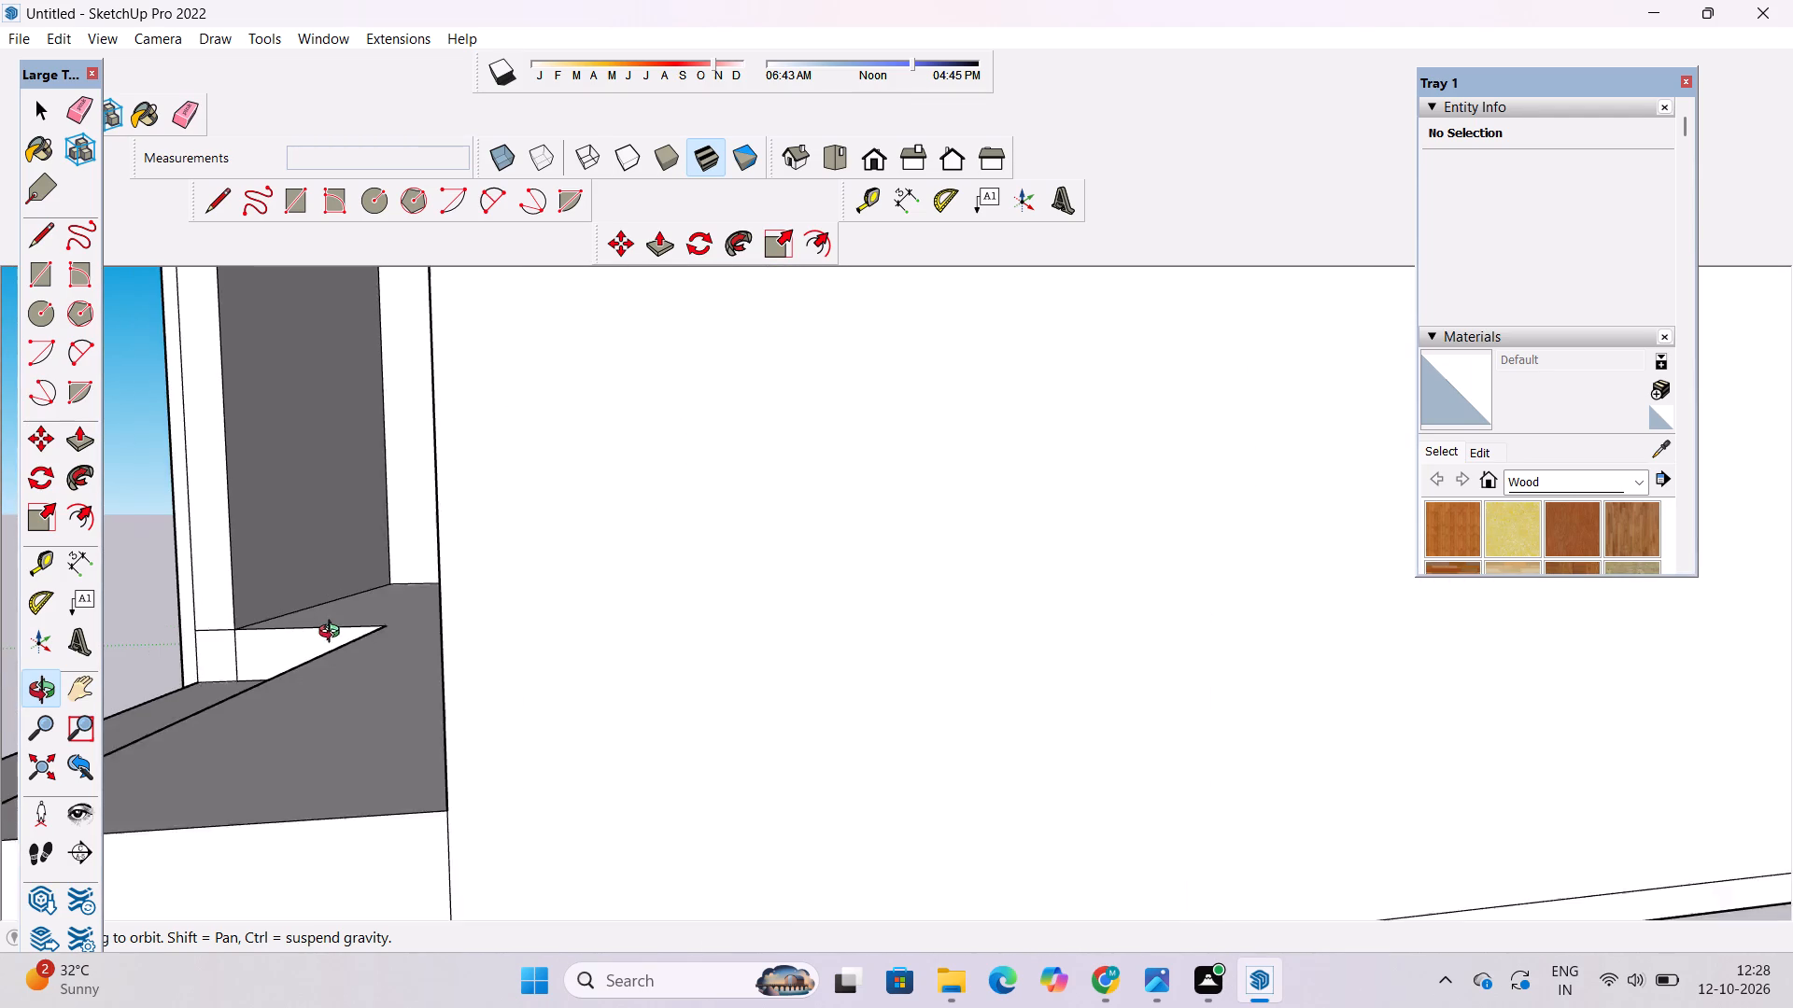
{"action": "scroll", "coordinate": [333, 634], "scroll_direction": "down", "scroll_amount": 3}
{"action": "left_click_drag", "start_coordinate": [377, 647], "coordinate": [753, 654]}
{"action": "scroll", "coordinate": [728, 650], "scroll_direction": "down", "scroll_amount": 4}
{"action": "left_click_drag", "start_coordinate": [1007, 748], "coordinate": [392, 790]}
{"action": "left_click_drag", "start_coordinate": [473, 698], "coordinate": [672, 715]}
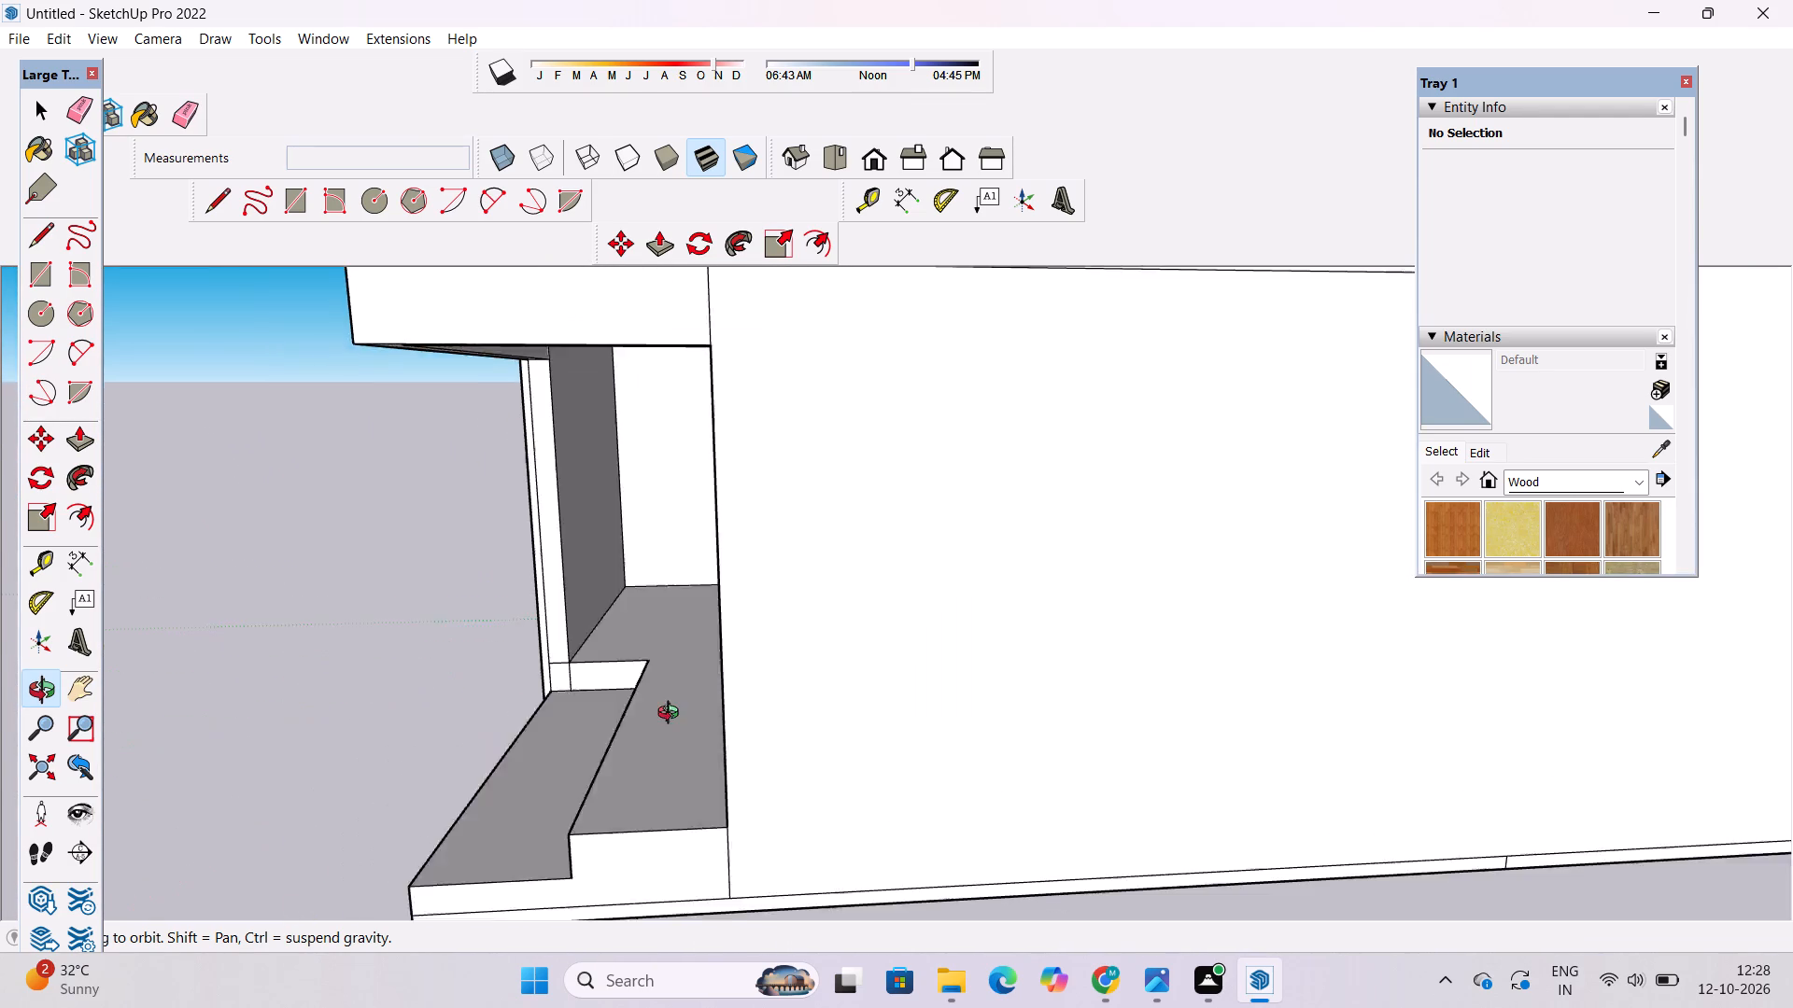
{"action": "left_click_drag", "start_coordinate": [672, 715], "coordinate": [687, 722]}
{"action": "scroll", "coordinate": [511, 682], "scroll_direction": "up", "scroll_amount": 11}
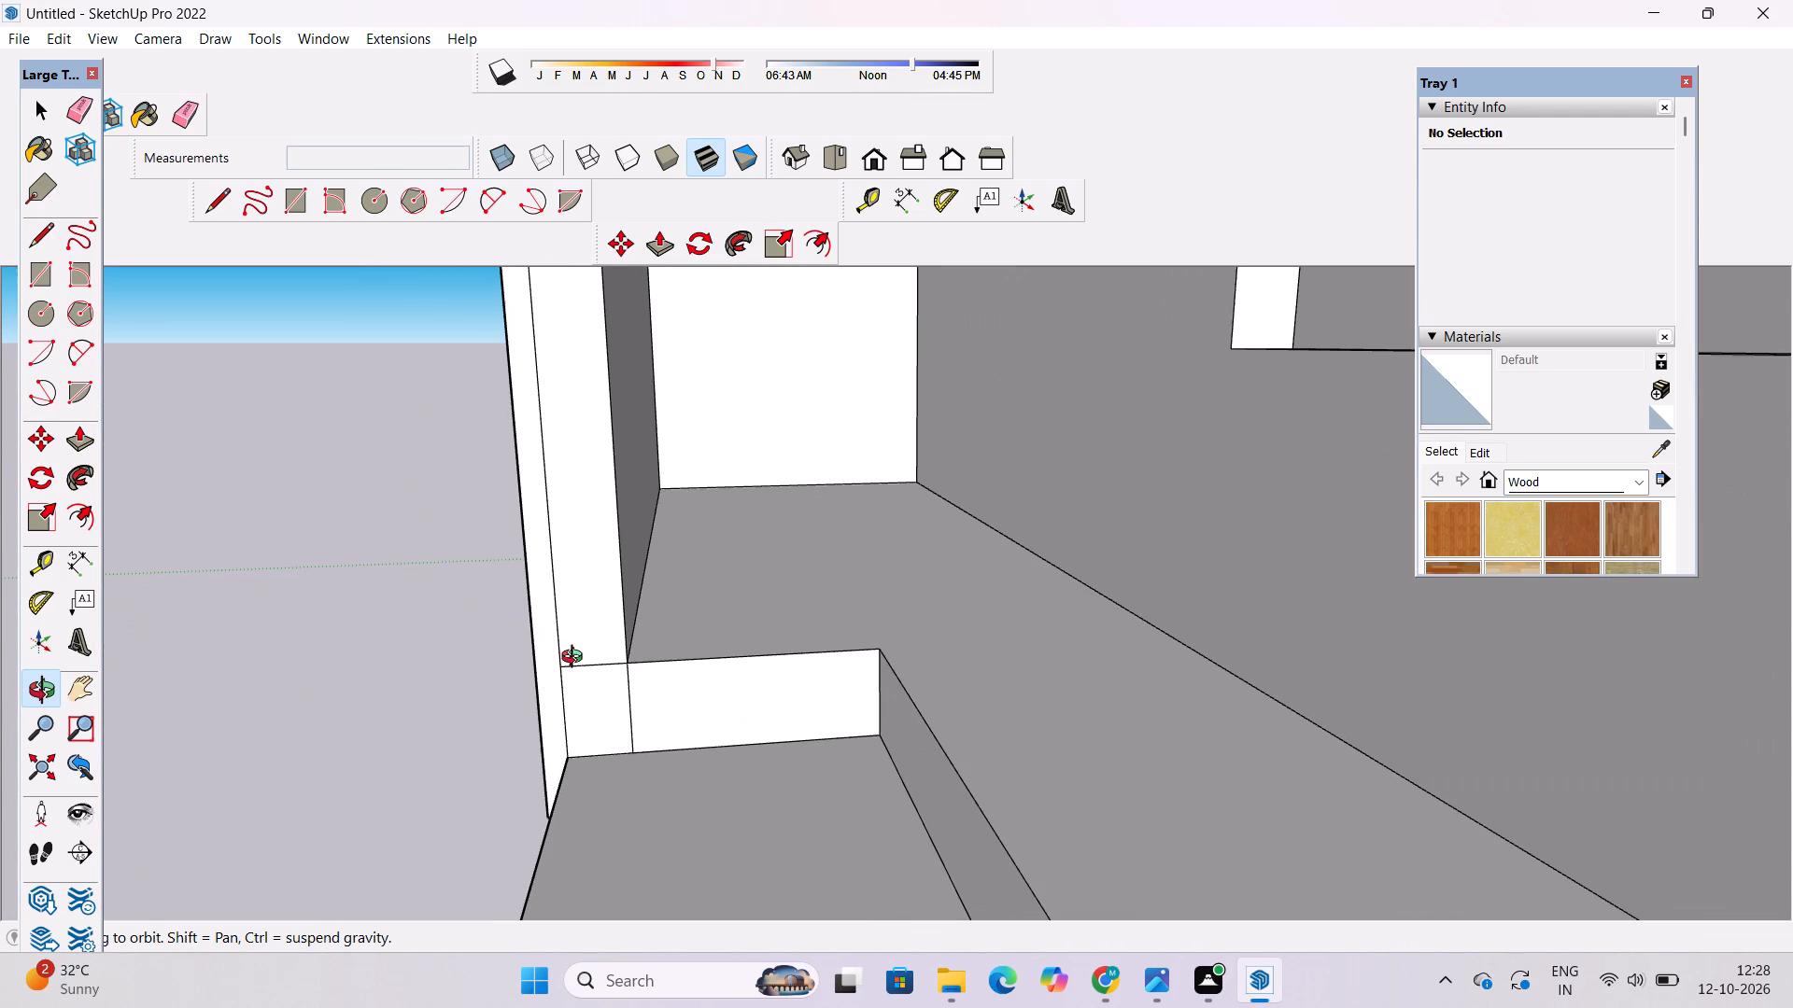
{"action": "scroll", "coordinate": [576, 659], "scroll_direction": "up", "scroll_amount": 1}
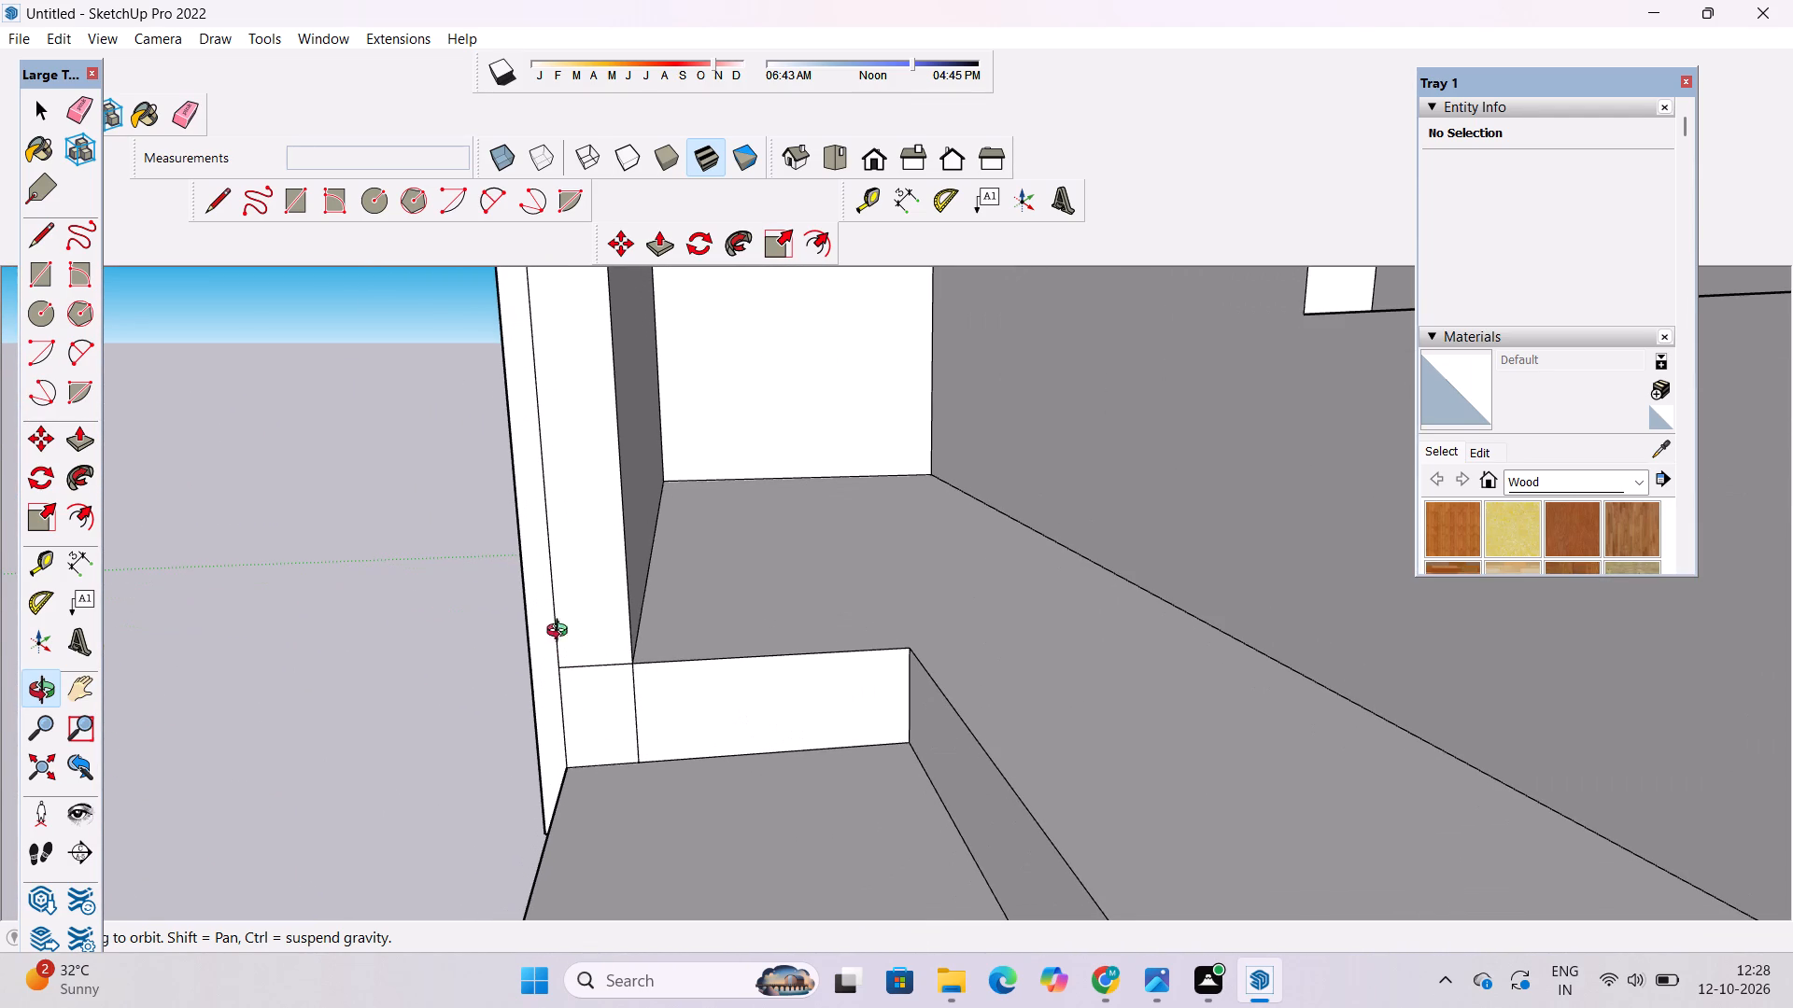
{"action": "left_click", "coordinate": [182, 120]}
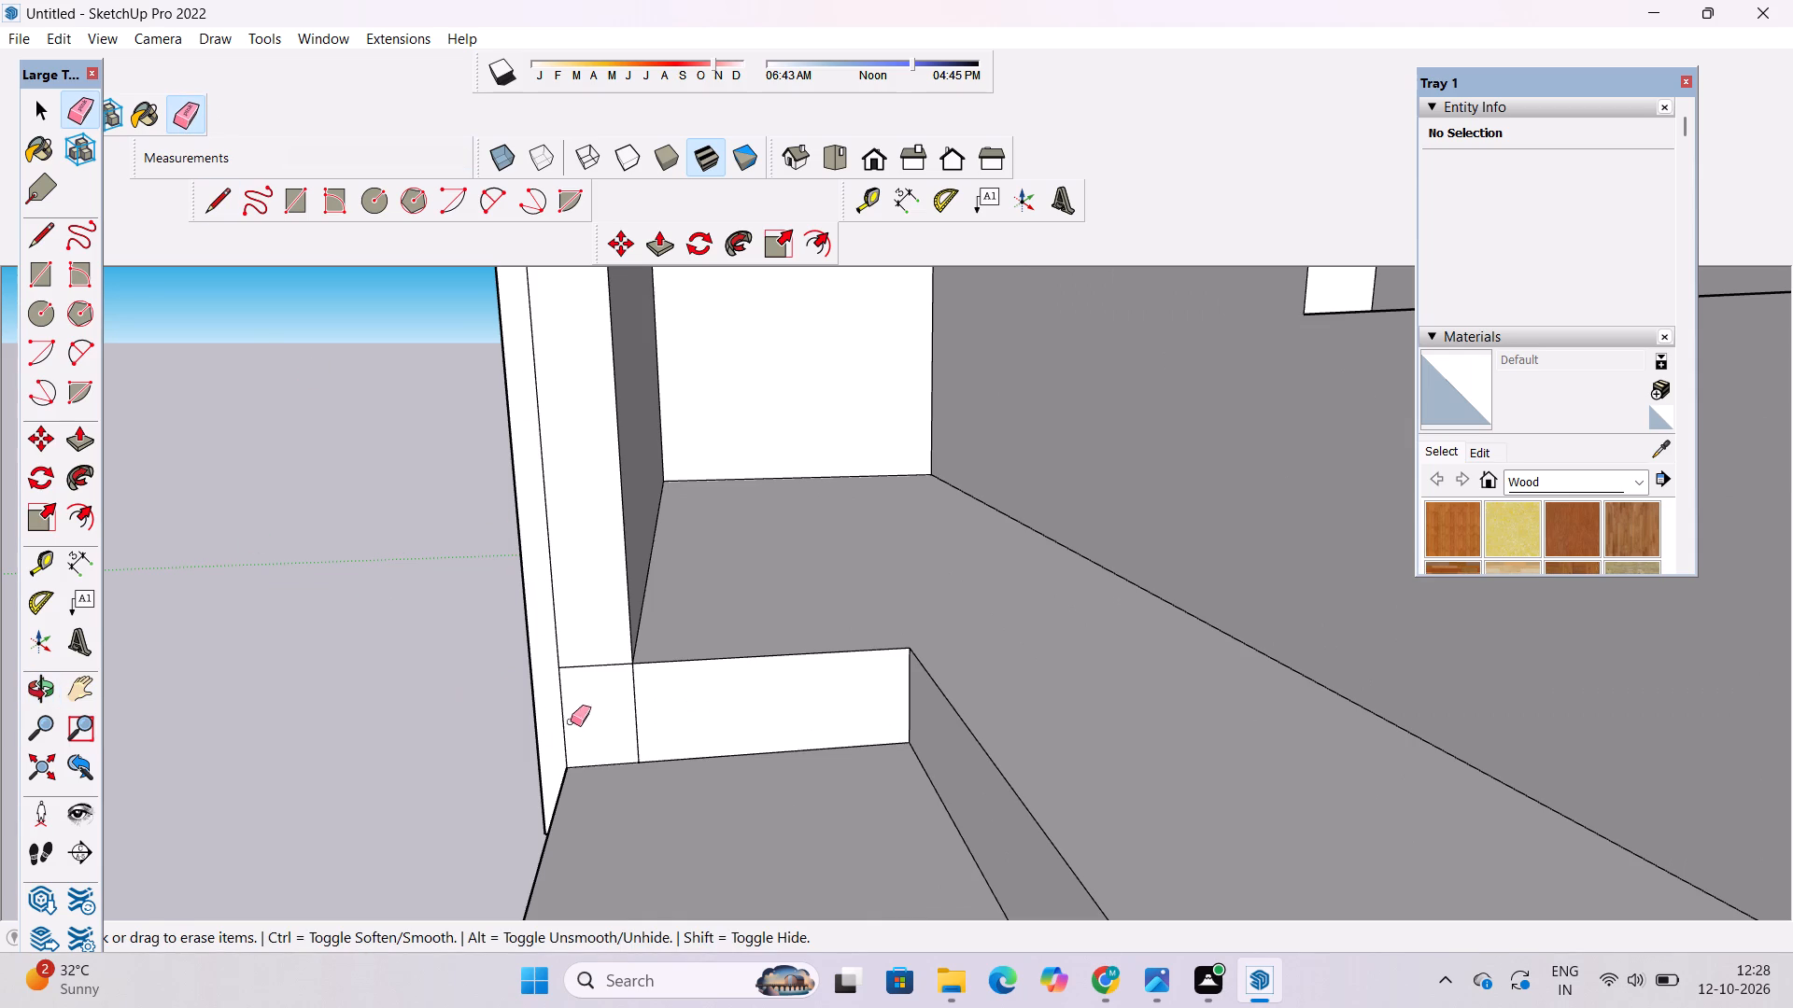
{"action": "left_click_drag", "start_coordinate": [590, 657], "coordinate": [595, 667]}
{"action": "left_click_drag", "start_coordinate": [635, 695], "coordinate": [630, 704]}
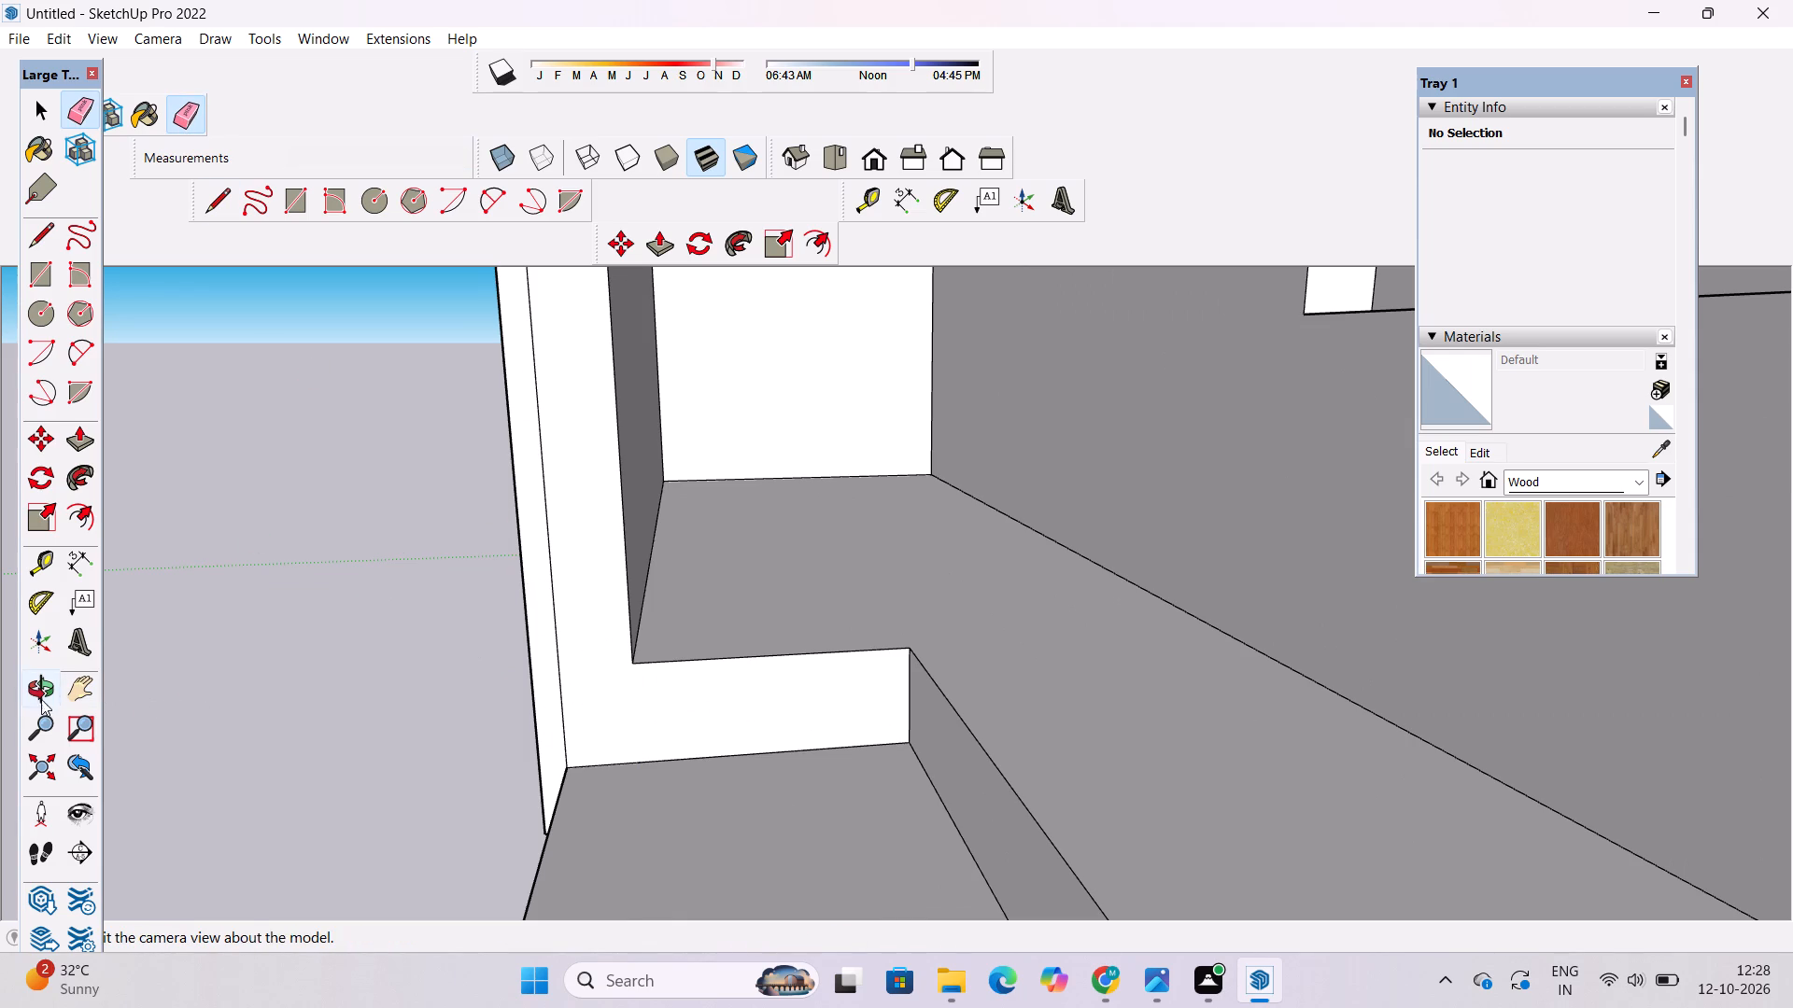
Examine the cleaned-up porch step and the building's complete front facade.
{"action": "left_click", "coordinate": [41, 693]}
{"action": "left_click_drag", "start_coordinate": [274, 682], "coordinate": [586, 689]}
{"action": "scroll", "coordinate": [420, 646], "scroll_direction": "down", "scroll_amount": 6}
{"action": "left_click_drag", "start_coordinate": [401, 651], "coordinate": [404, 651]}
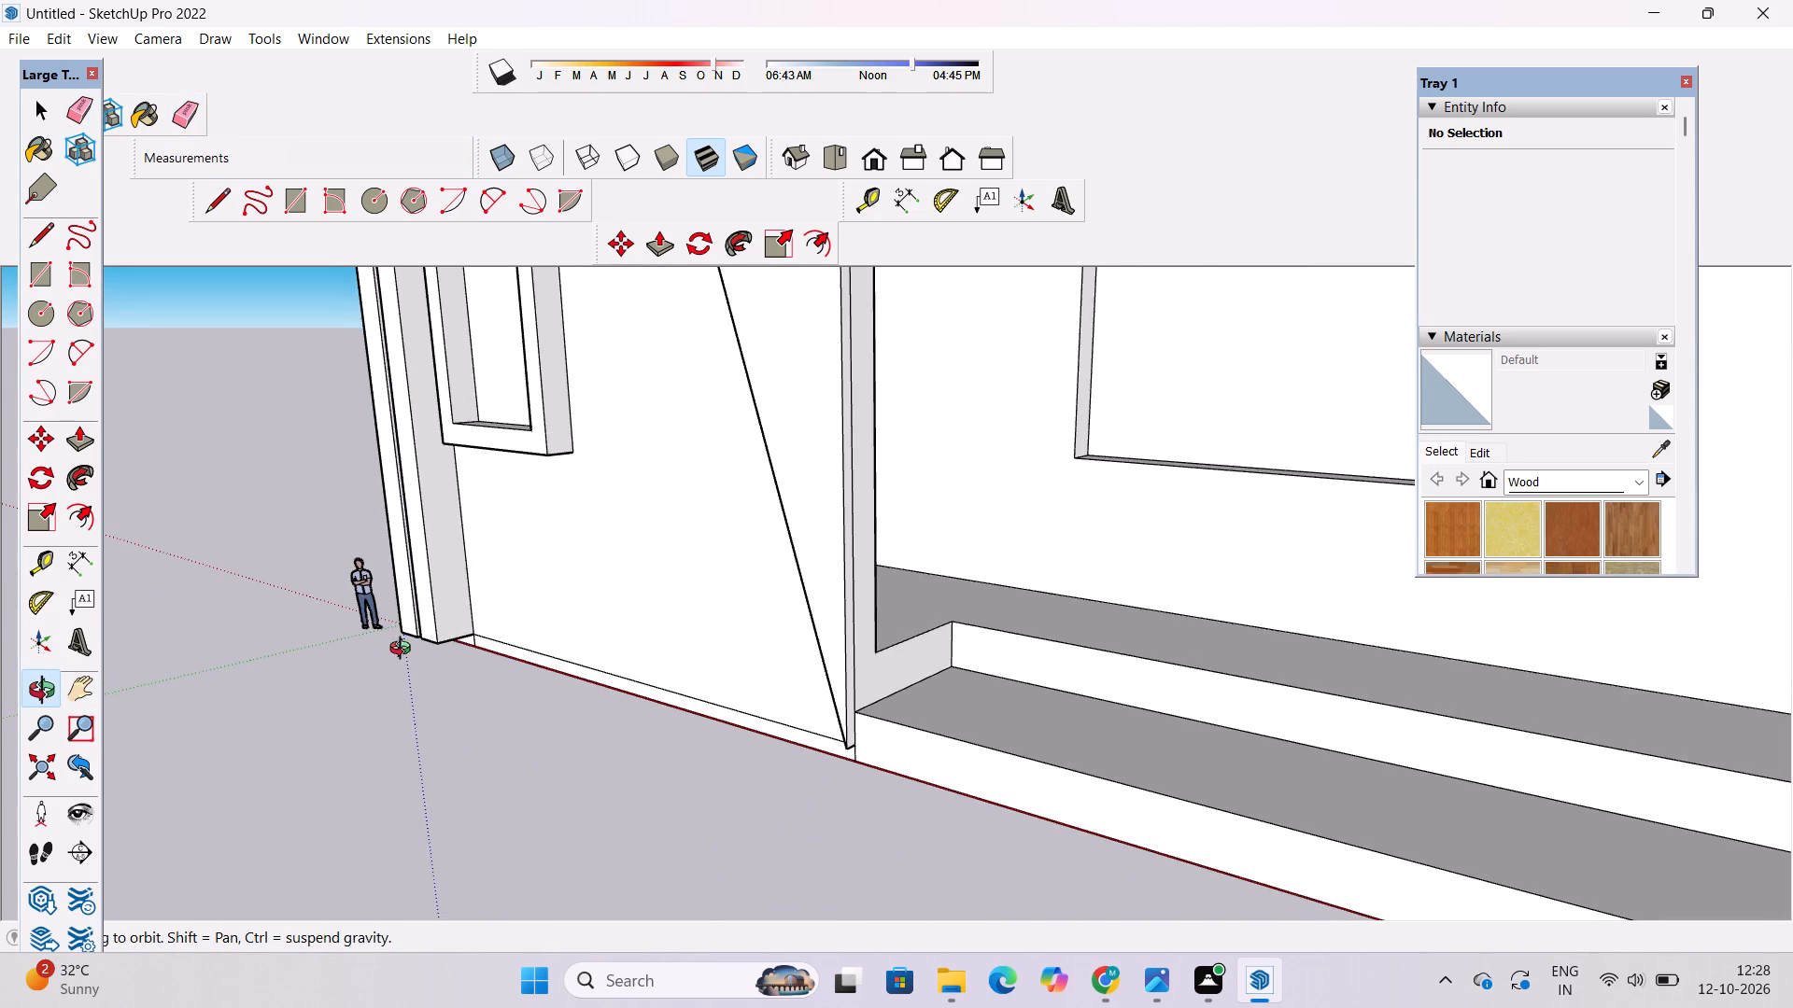
{"action": "left_click_drag", "start_coordinate": [404, 651], "coordinate": [471, 626]}
{"action": "scroll", "coordinate": [372, 603], "scroll_direction": "down", "scroll_amount": 4}
{"action": "left_click_drag", "start_coordinate": [354, 610], "coordinate": [461, 561]}
{"action": "scroll", "coordinate": [461, 560], "scroll_direction": "down", "scroll_amount": 4}
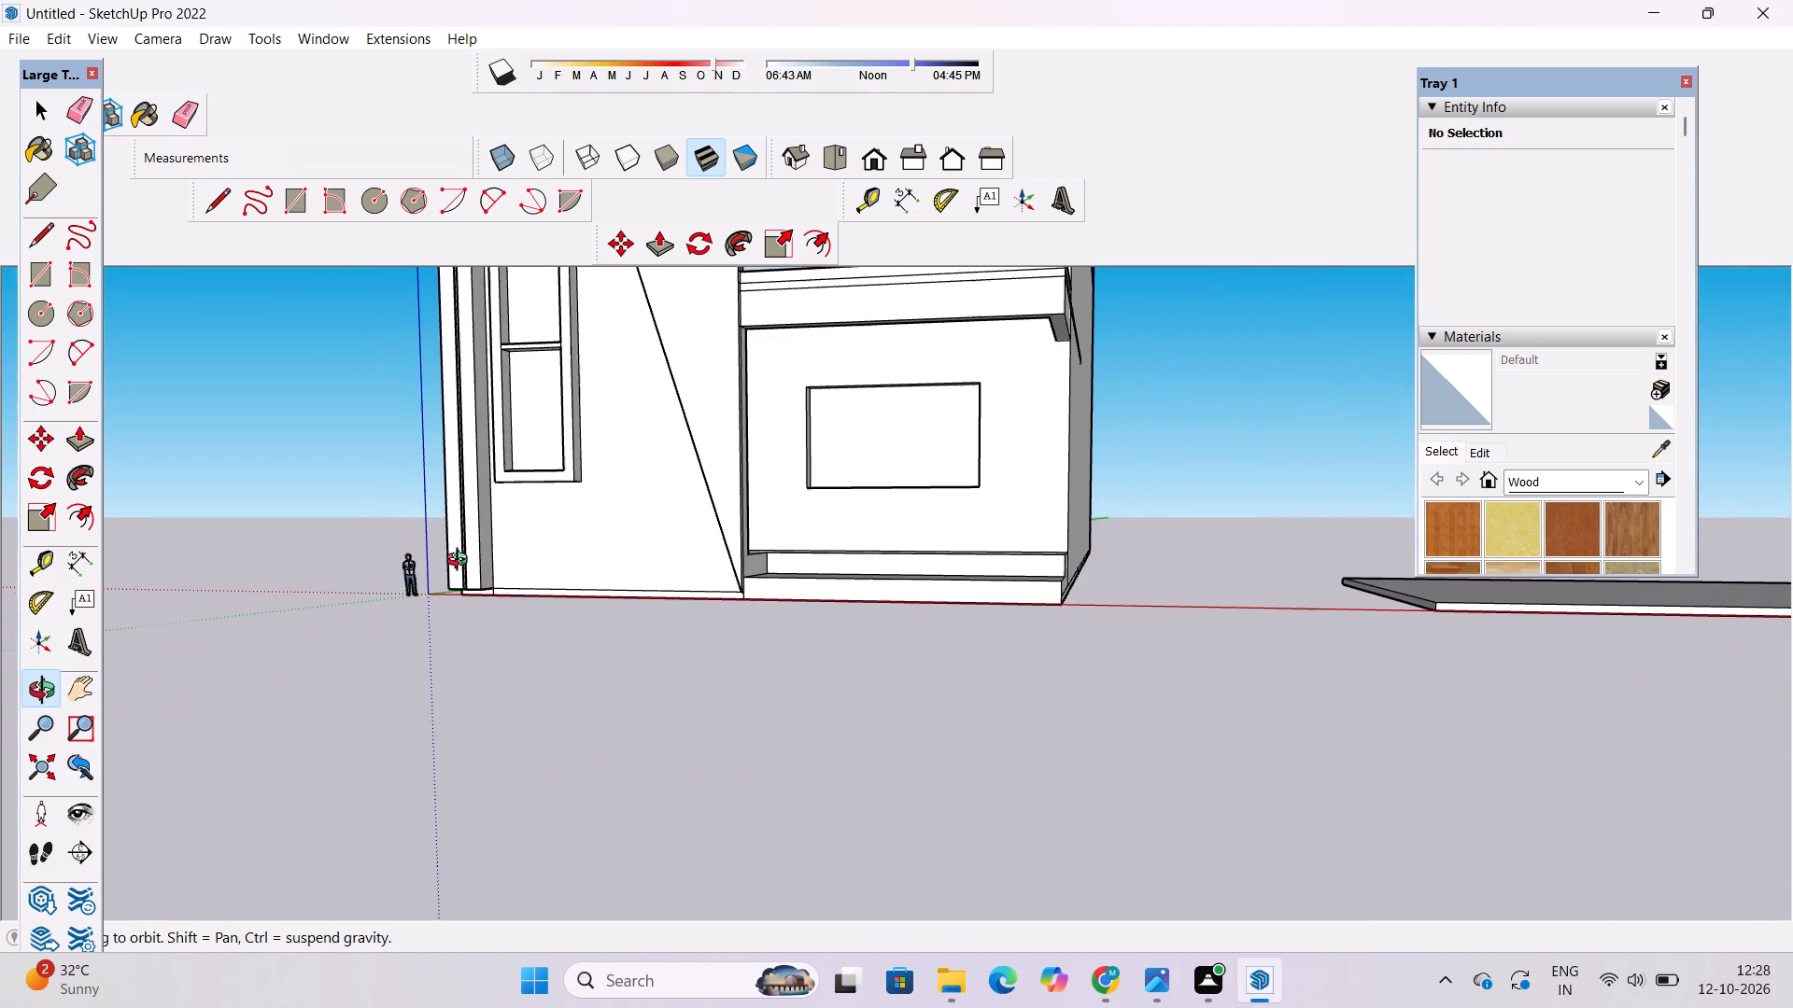
{"action": "scroll", "coordinate": [428, 575], "scroll_direction": "down", "scroll_amount": 3}
{"action": "left_click_drag", "start_coordinate": [383, 591], "coordinate": [422, 600]}
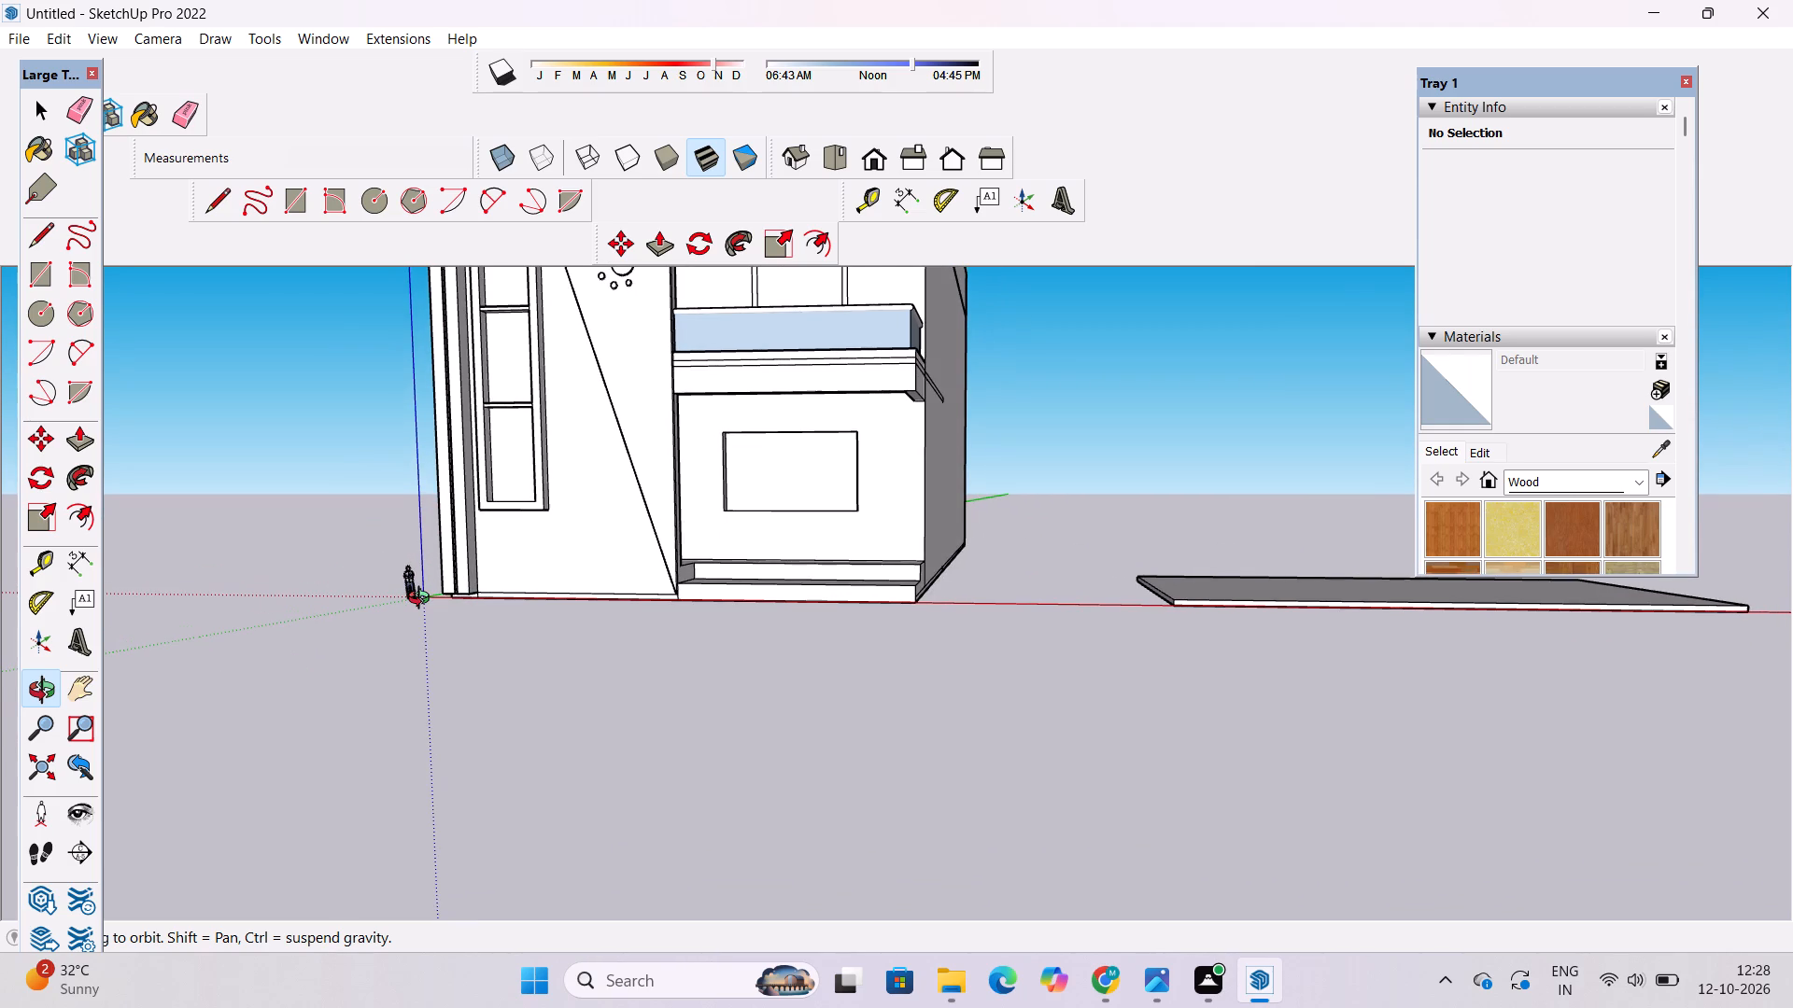
{"action": "scroll", "coordinate": [424, 602], "scroll_direction": "down", "scroll_amount": 7}
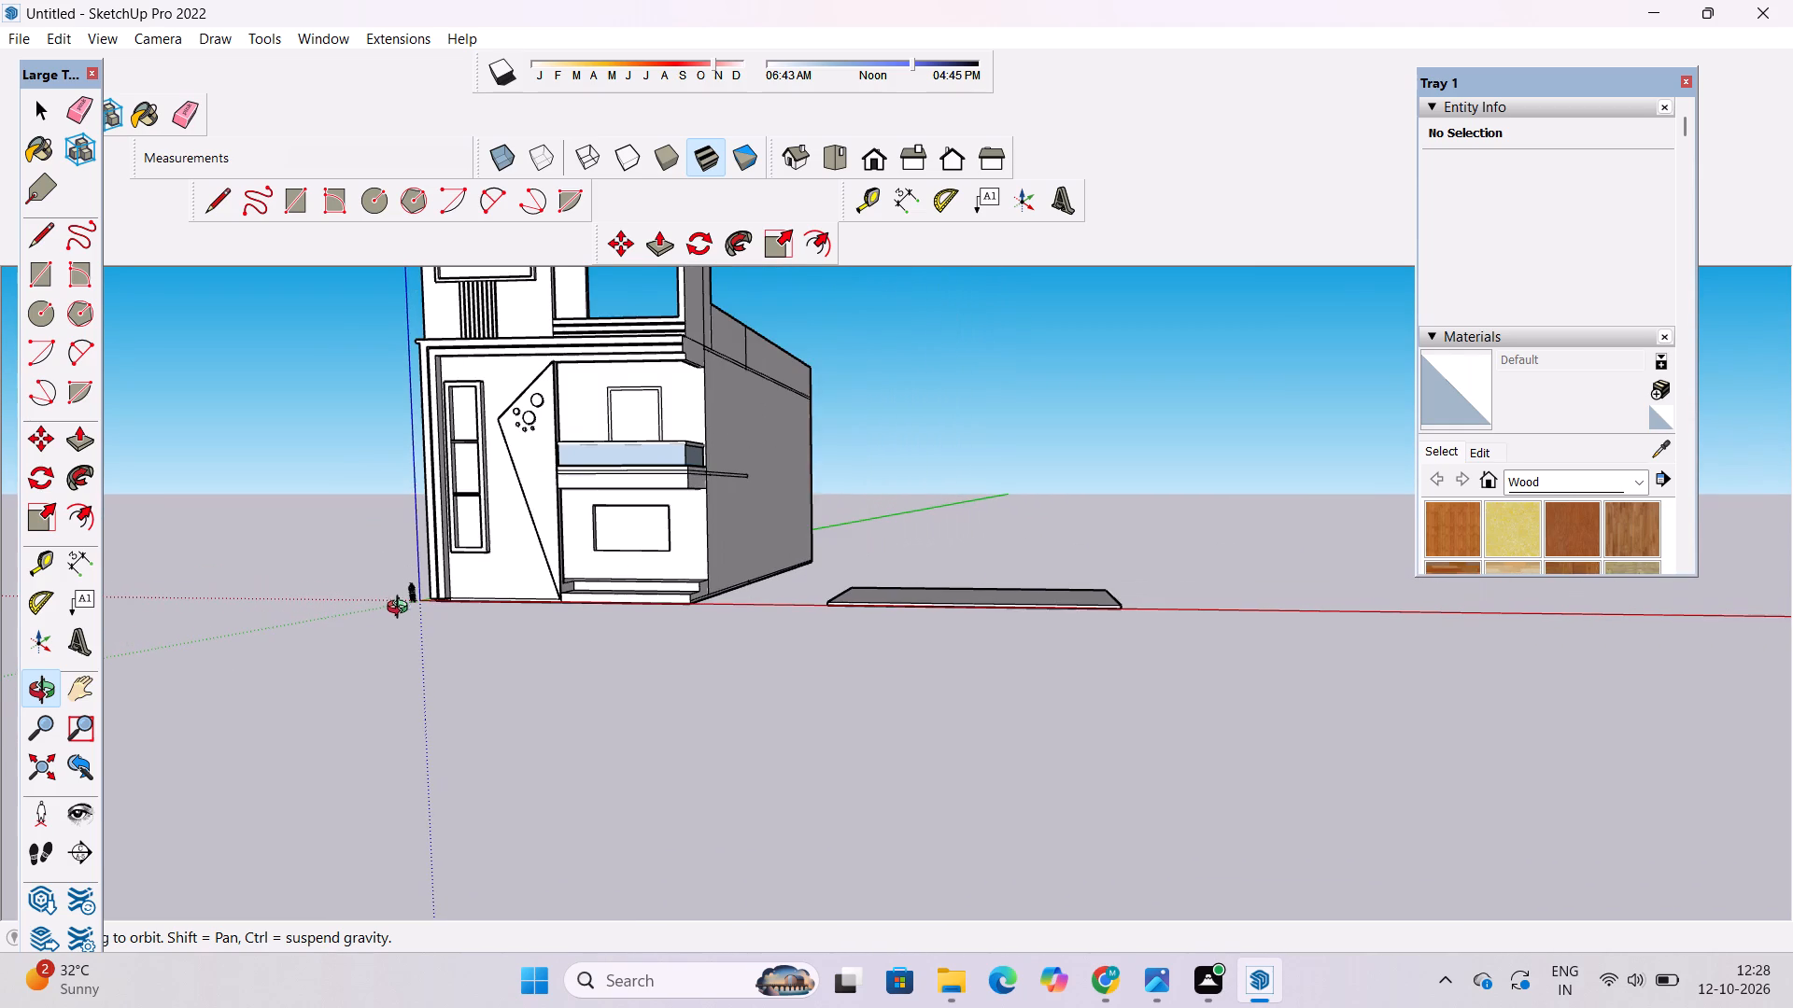
{"action": "left_click_drag", "start_coordinate": [305, 634], "coordinate": [343, 609]}
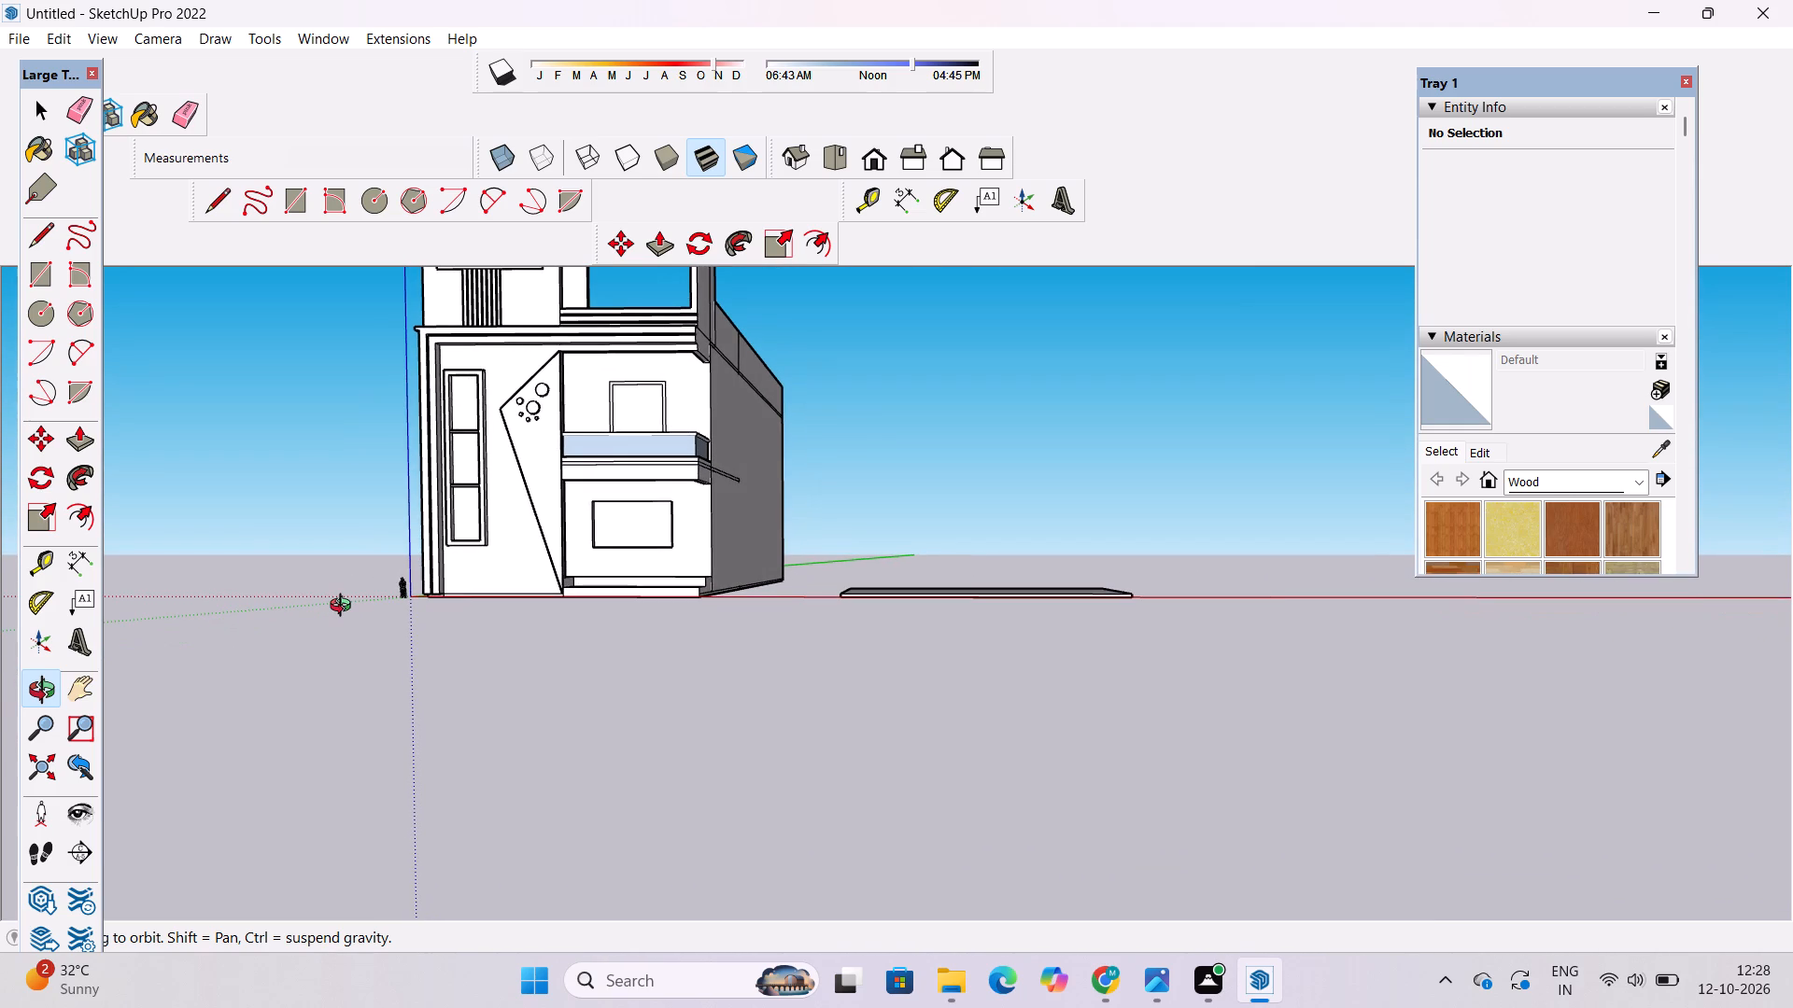
{"action": "scroll", "coordinate": [345, 608], "scroll_direction": "down", "scroll_amount": 2}
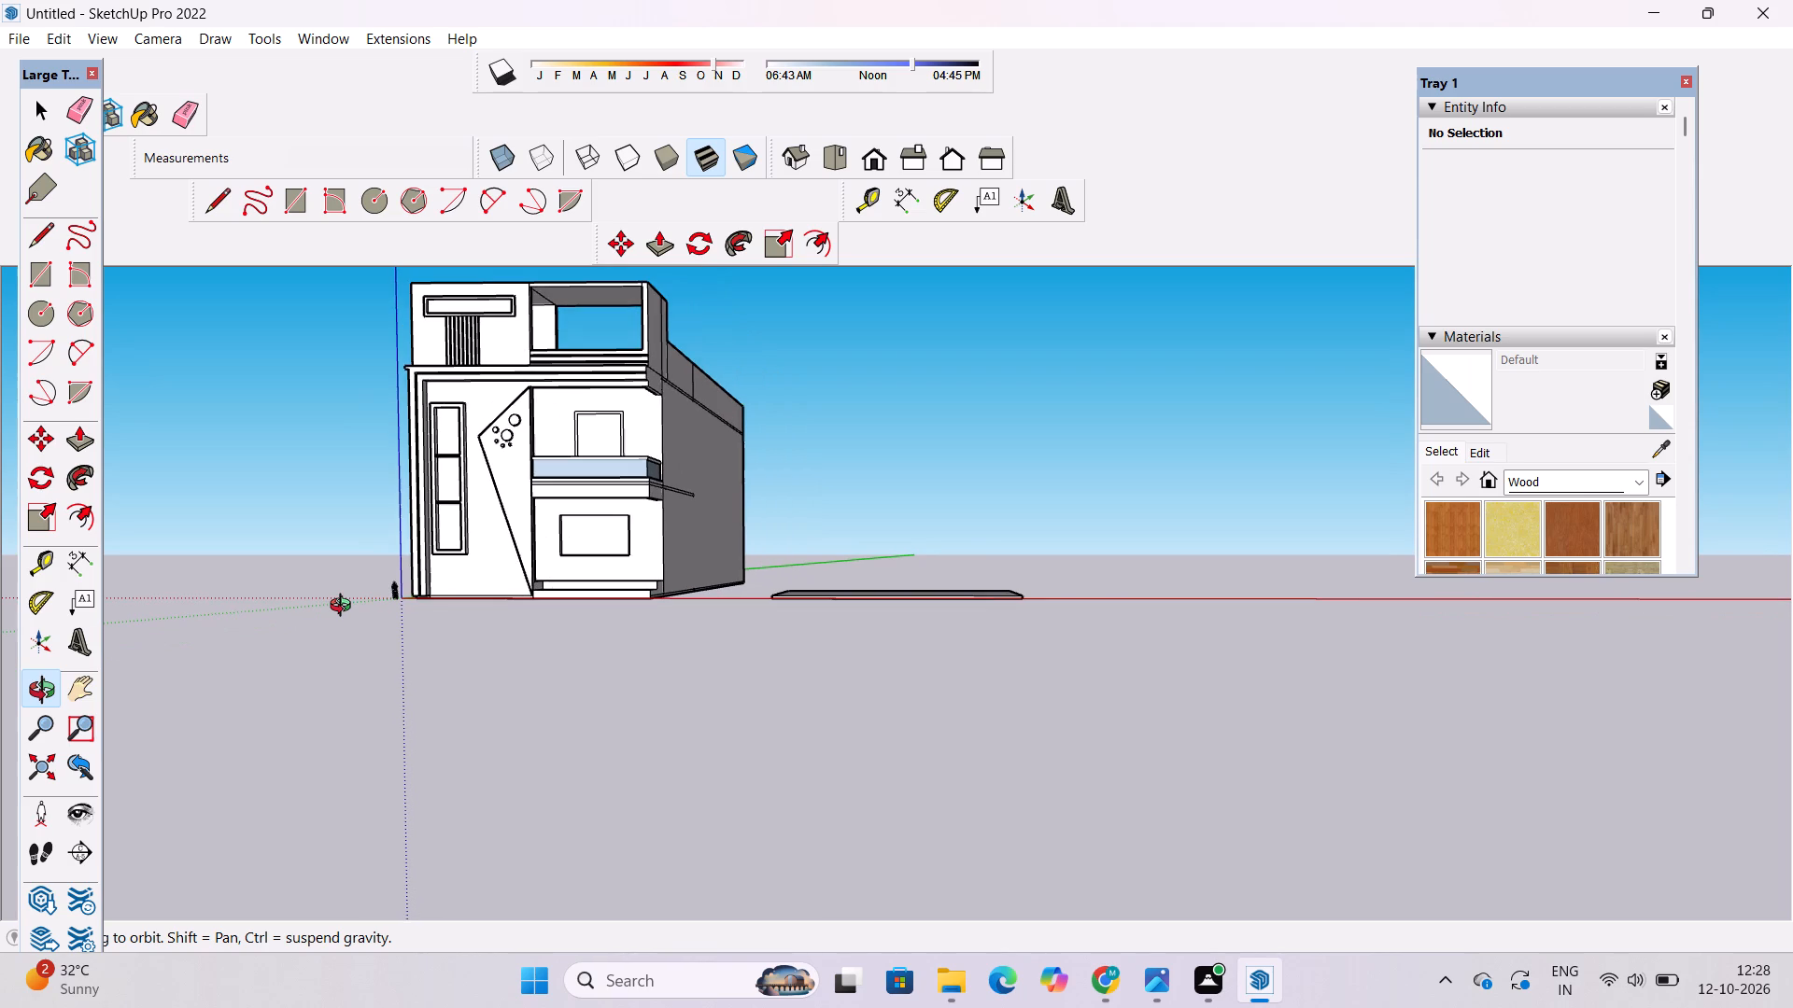
{"action": "scroll", "coordinate": [345, 608], "scroll_direction": "down", "scroll_amount": 3}
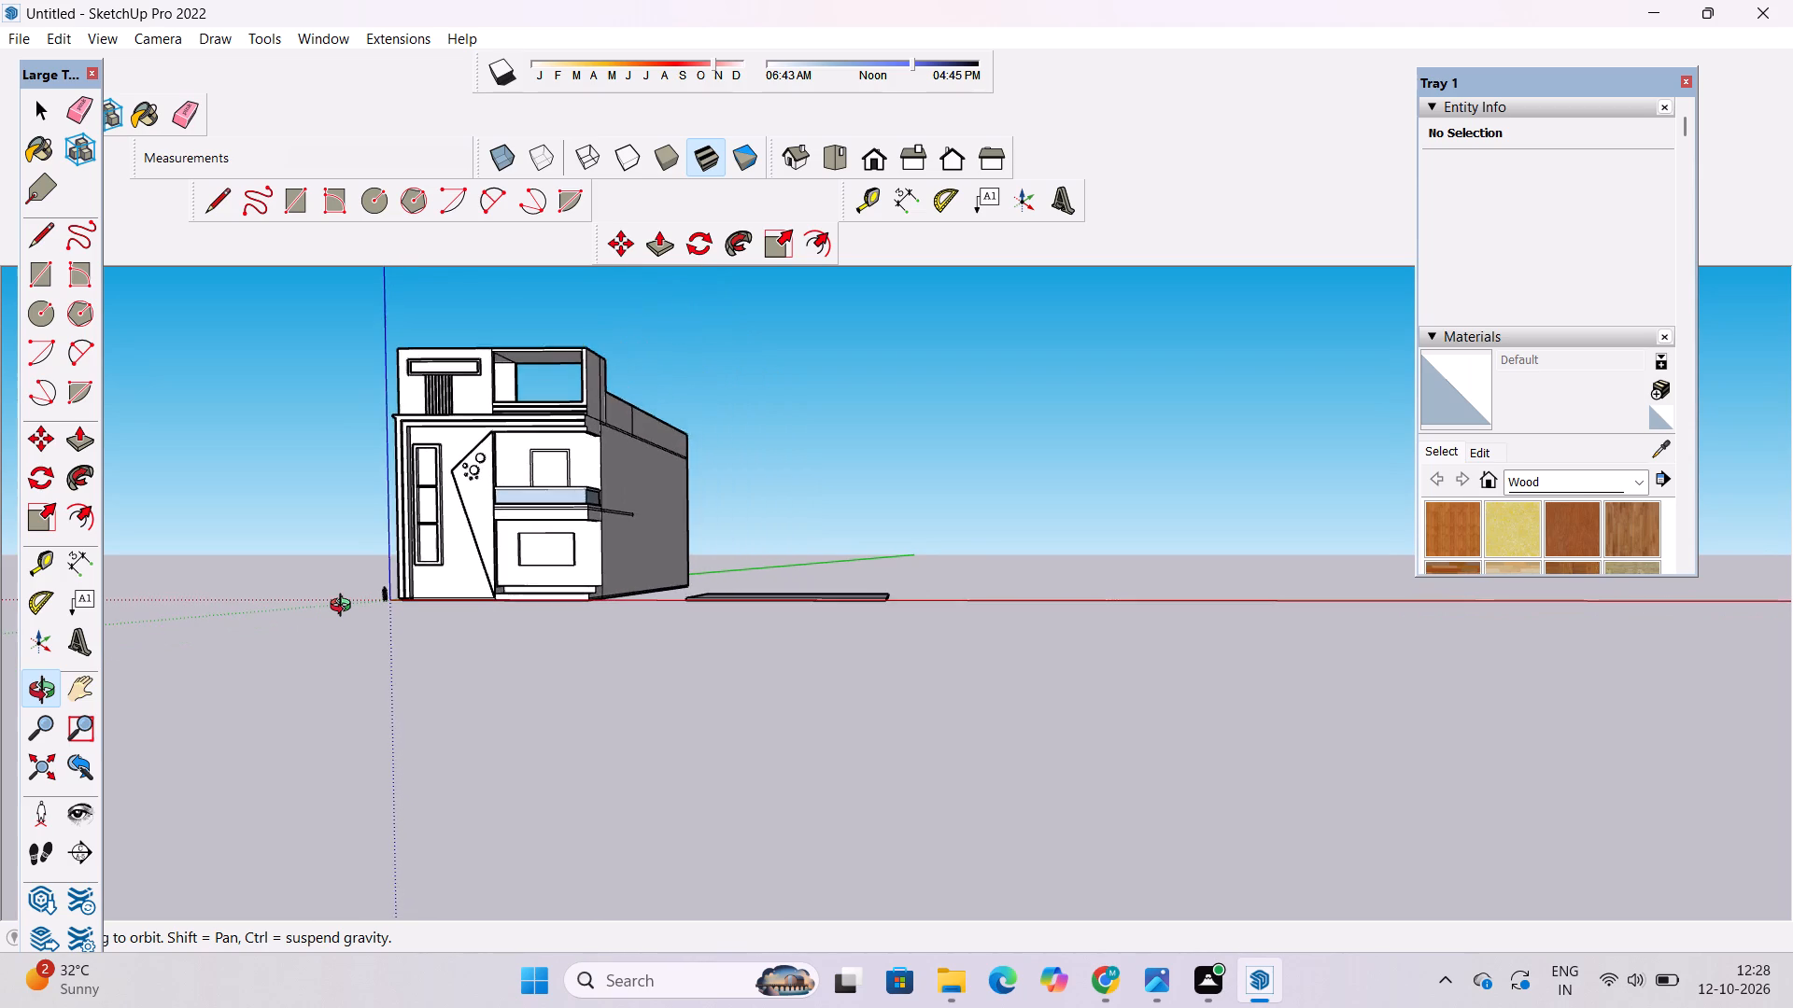
{"action": "left_click_drag", "start_coordinate": [346, 608], "coordinate": [427, 623]}
{"action": "left_click_drag", "start_coordinate": [453, 621], "coordinate": [479, 621], "text": "shift"}
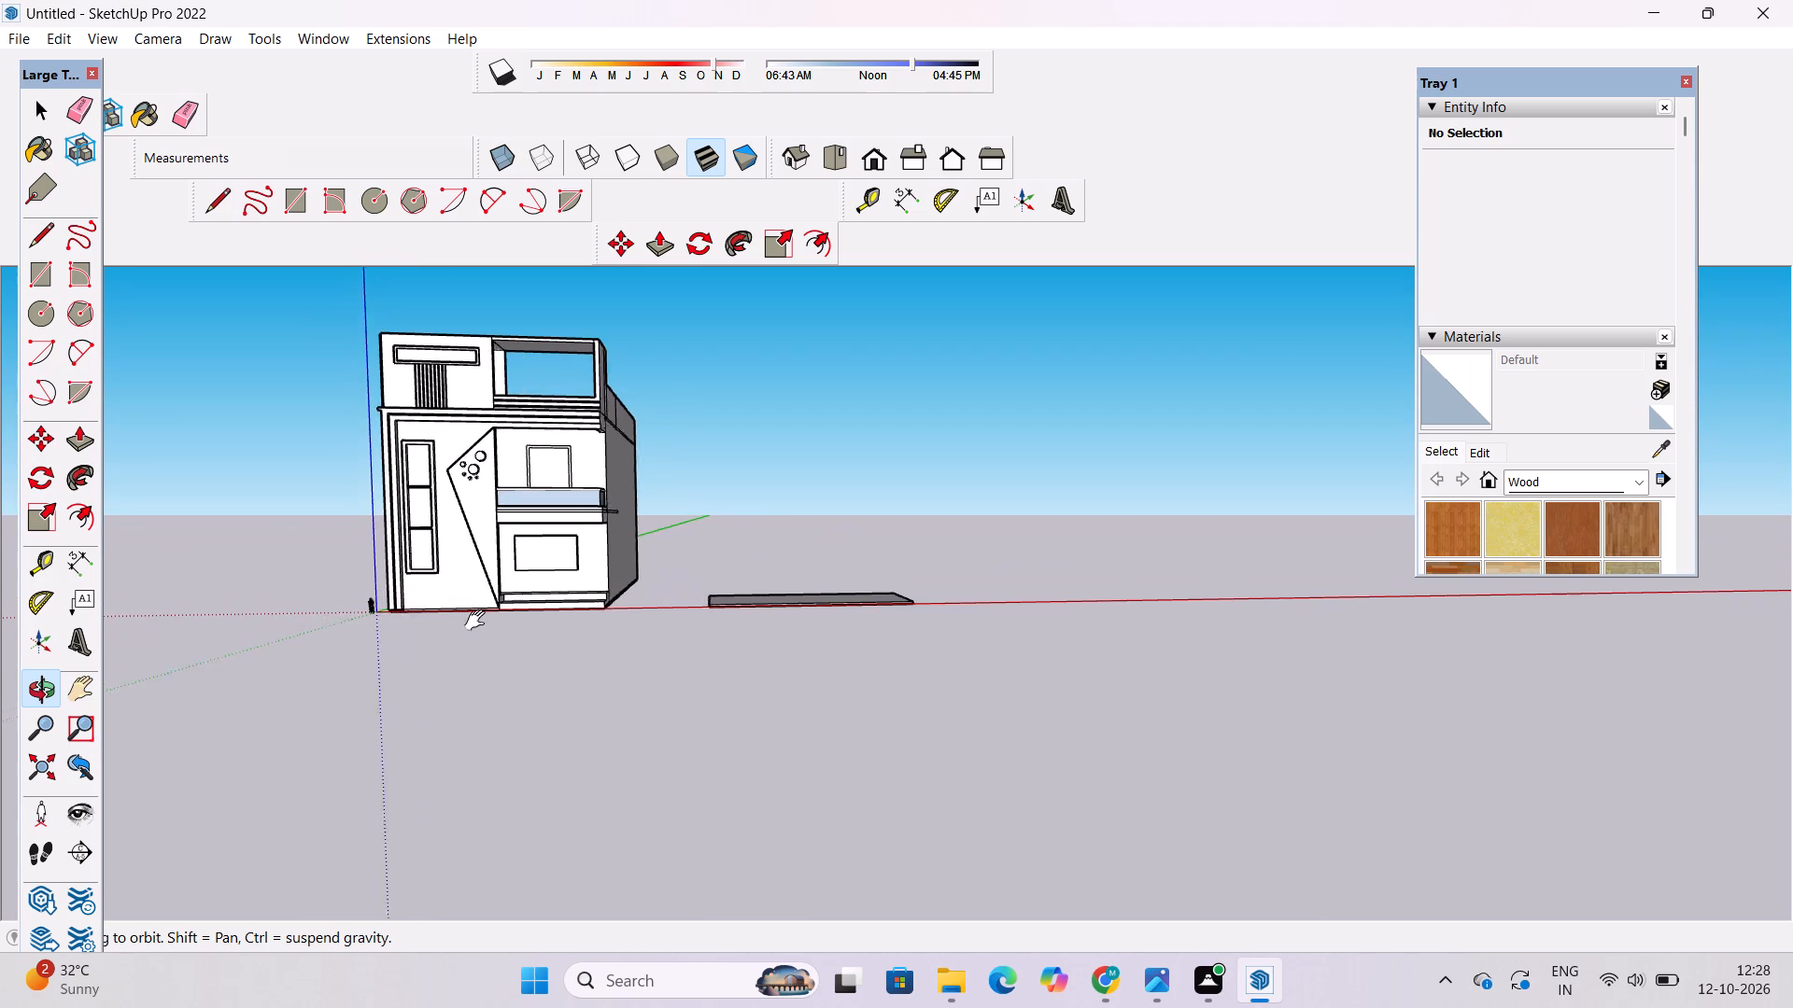
Examine the building's front and side facades from several angles.
{"action": "left_click_drag", "start_coordinate": [479, 621], "coordinate": [560, 621], "text": "shift"}
{"action": "left_click_drag", "start_coordinate": [560, 621], "coordinate": [501, 632]}
{"action": "scroll", "coordinate": [515, 620], "scroll_direction": "up", "scroll_amount": 2}
{"action": "left_click_drag", "start_coordinate": [531, 614], "coordinate": [561, 604], "text": "shift"}
{"action": "left_click_drag", "start_coordinate": [628, 604], "coordinate": [589, 613]}
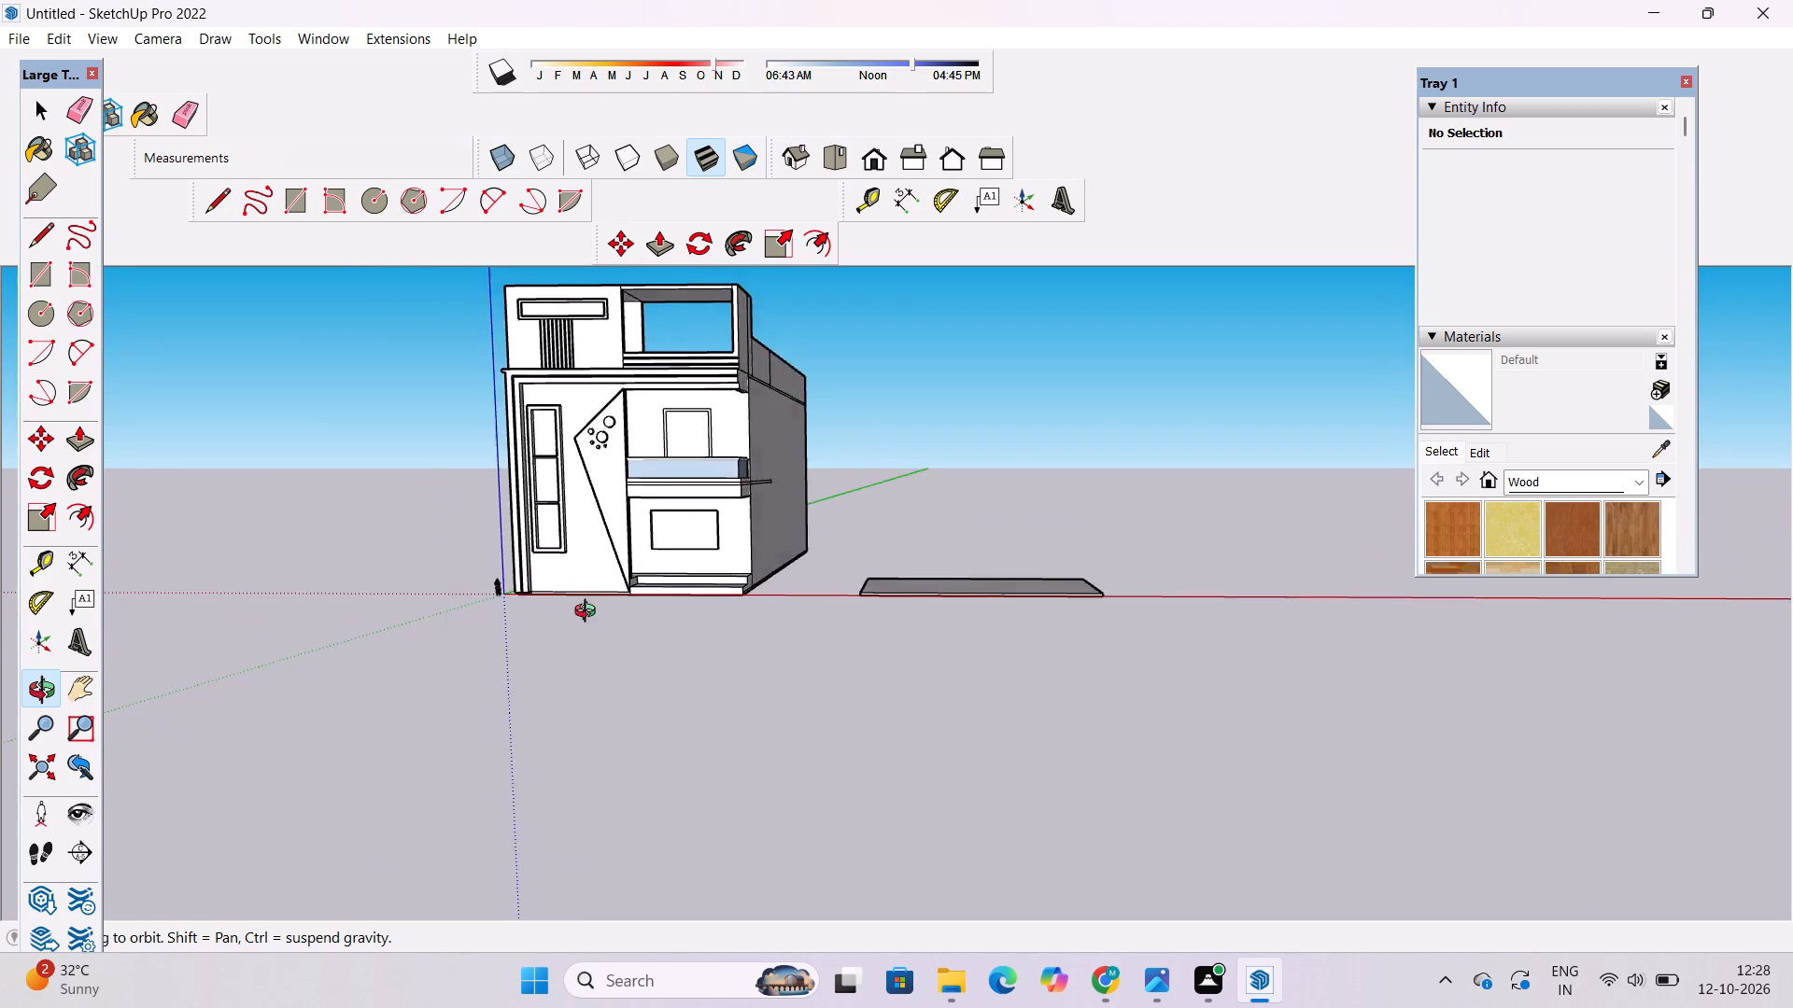
{"action": "left_click_drag", "start_coordinate": [589, 613], "coordinate": [334, 654]}
{"action": "scroll", "coordinate": [755, 431], "scroll_direction": "up", "scroll_amount": 1}
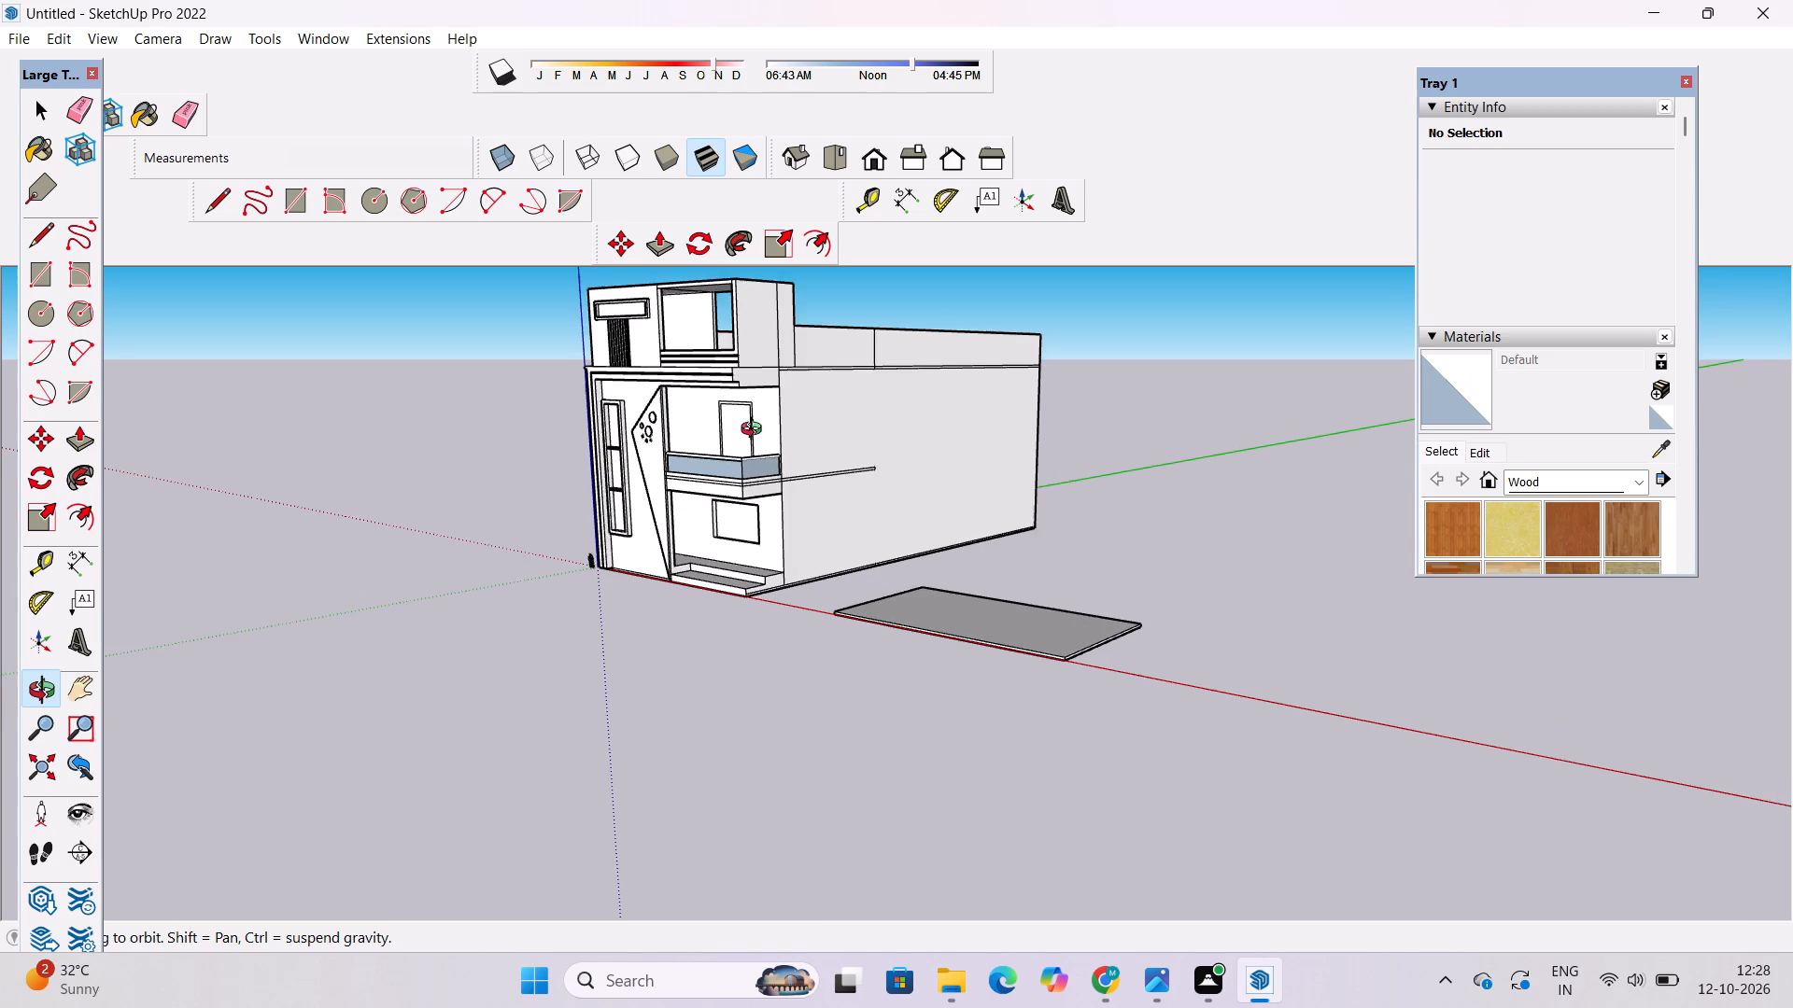
{"action": "scroll", "coordinate": [755, 431], "scroll_direction": "up", "scroll_amount": 1}
{"action": "left_click_drag", "start_coordinate": [755, 431], "coordinate": [754, 465], "text": "shift"}
{"action": "left_click_drag", "start_coordinate": [725, 496], "coordinate": [874, 508]}
{"action": "left_click_drag", "start_coordinate": [800, 533], "coordinate": [799, 498]}
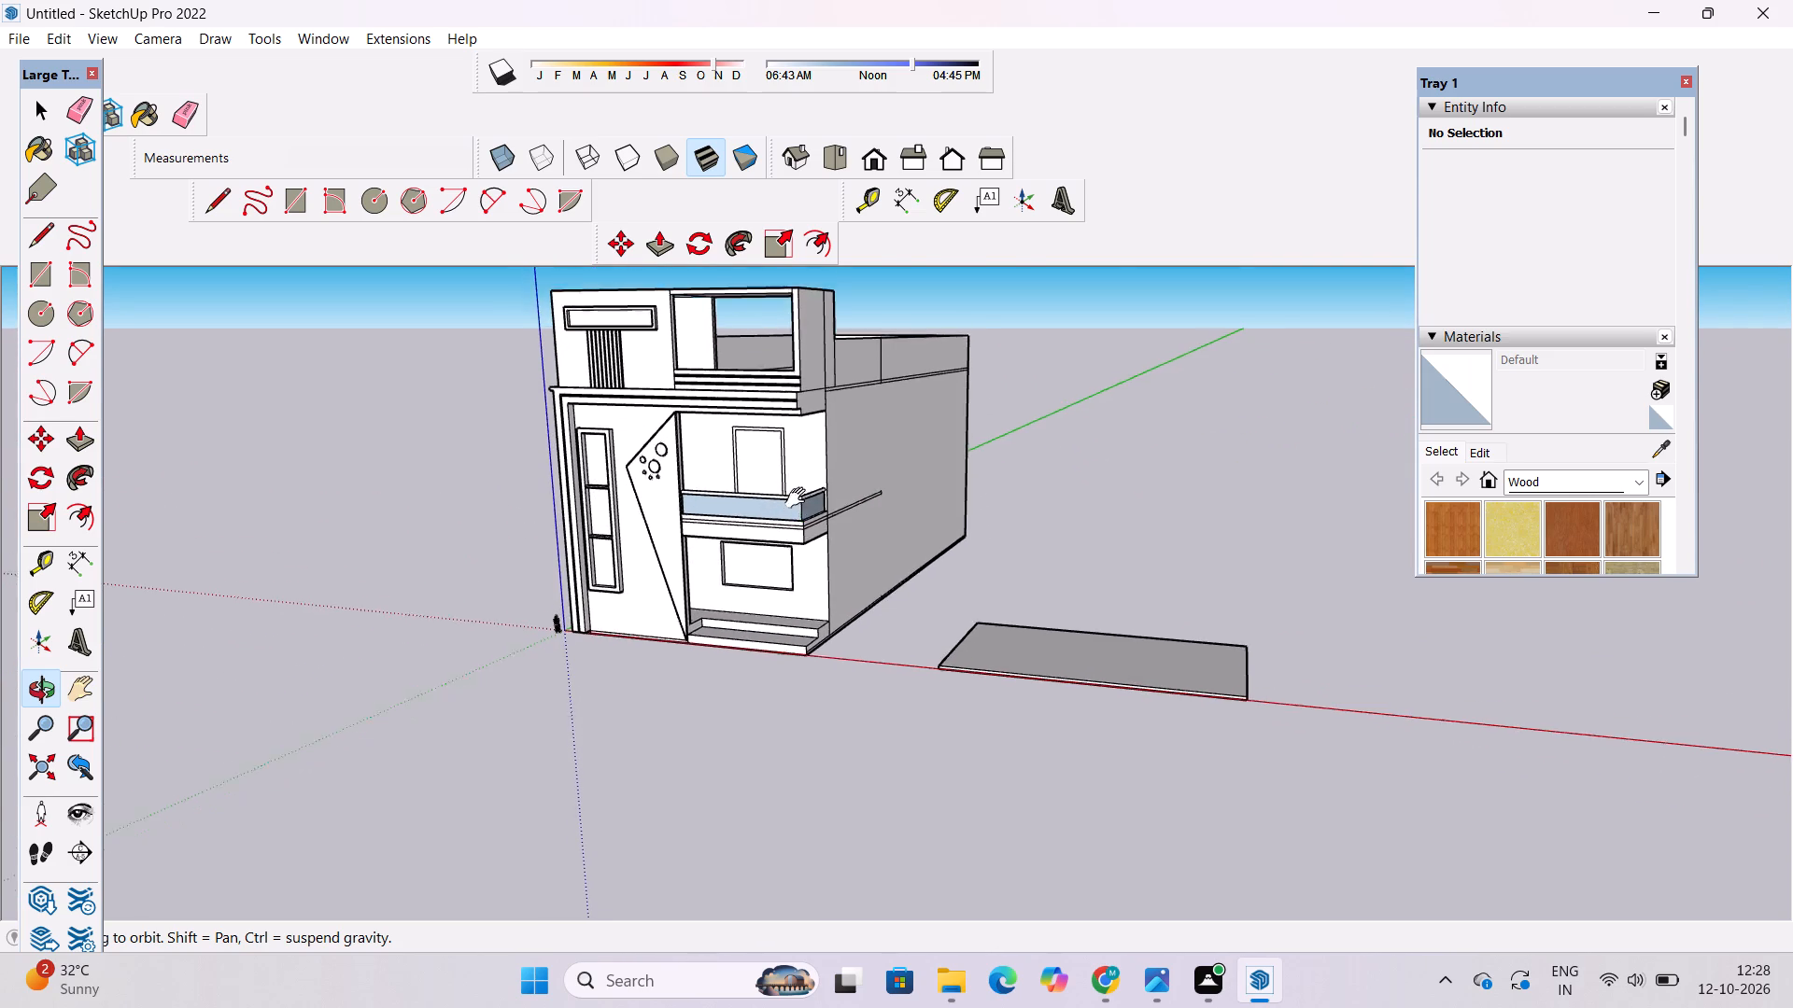
{"action": "left_click_drag", "start_coordinate": [799, 498], "coordinate": [805, 472]}
Examine the stepped porch up close, including its side profile and how it meets the angled panel on the front facade.
{"action": "scroll", "coordinate": [715, 564], "scroll_direction": "up", "scroll_amount": 12}
{"action": "left_click_drag", "start_coordinate": [744, 521], "coordinate": [755, 563], "text": "shift"}
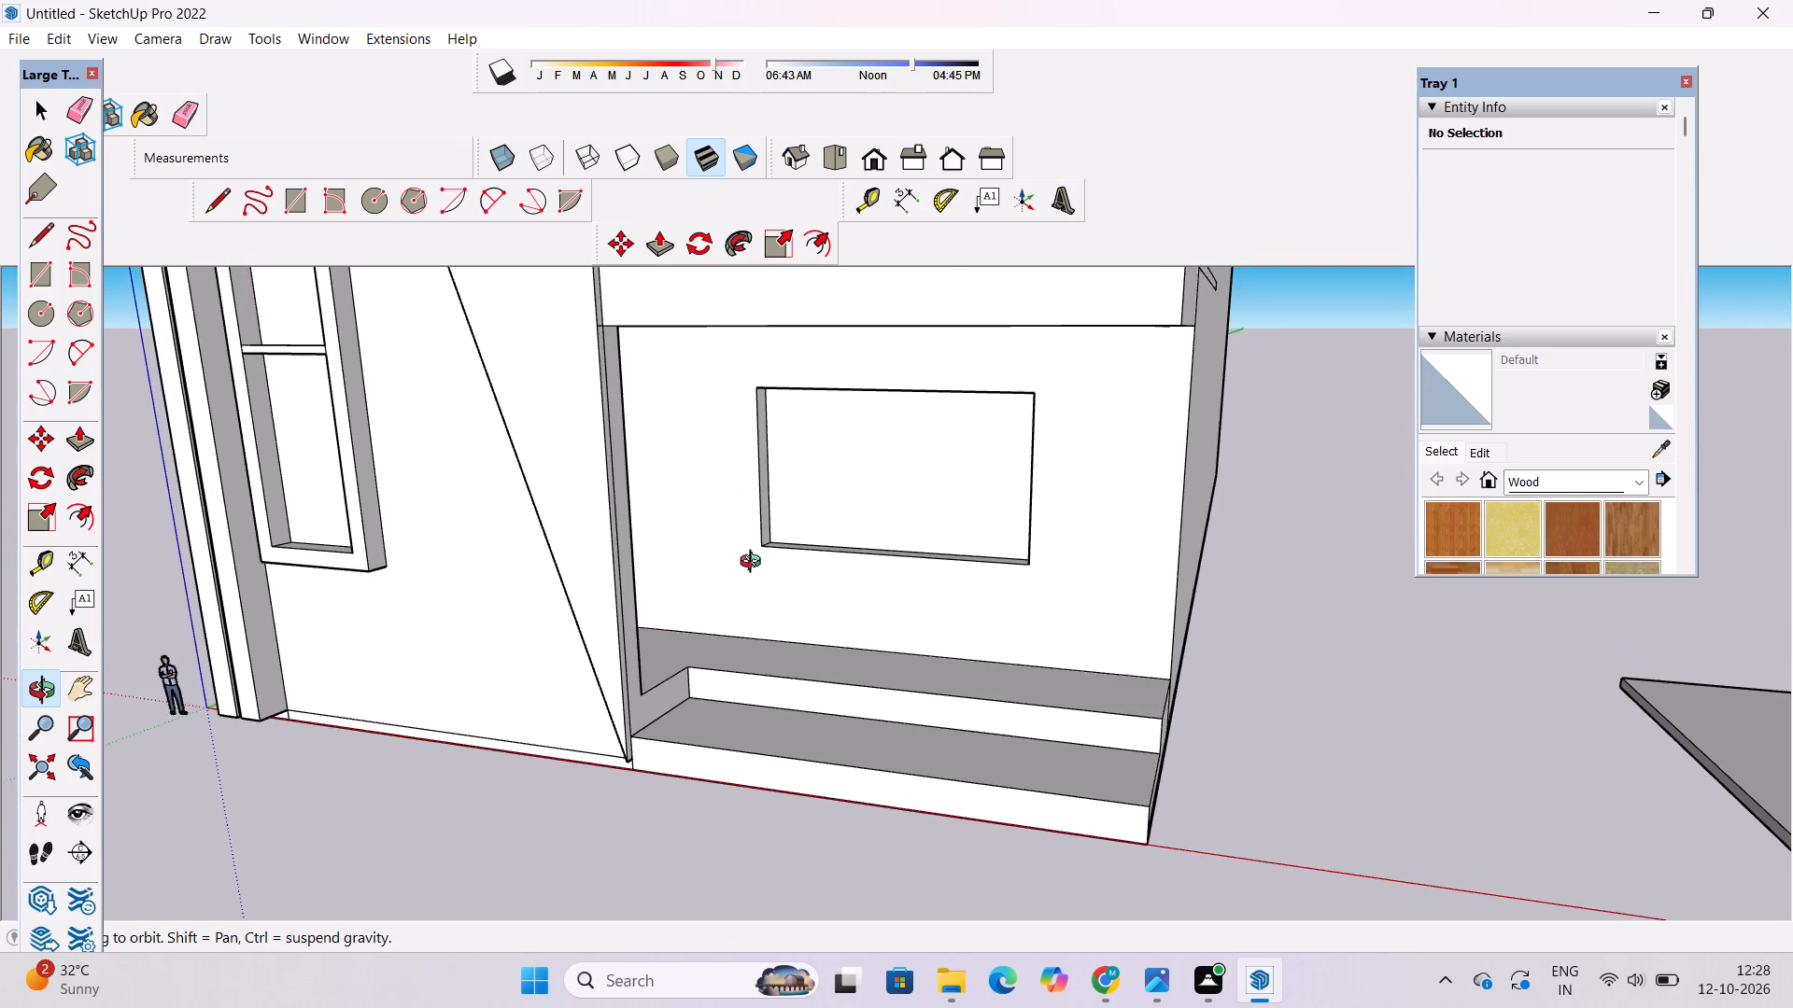
{"action": "left_click_drag", "start_coordinate": [755, 564], "coordinate": [766, 516]}
{"action": "scroll", "coordinate": [766, 516], "scroll_direction": "up", "scroll_amount": 4}
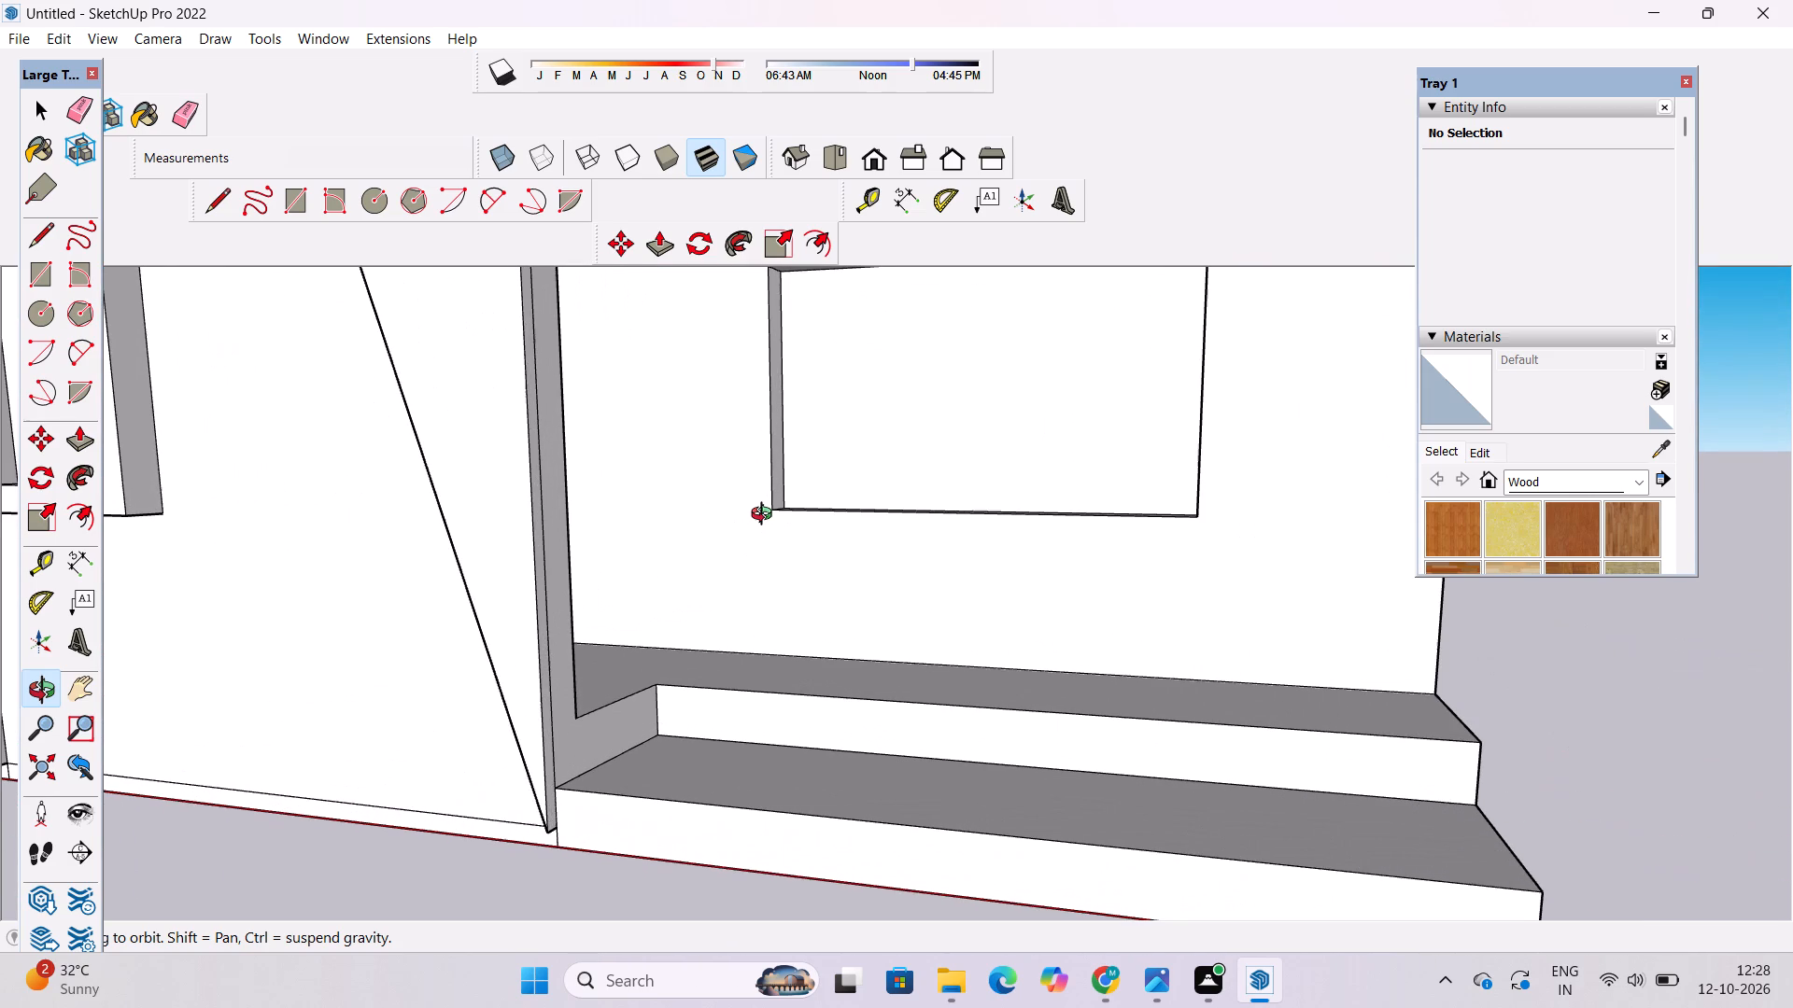
{"action": "scroll", "coordinate": [766, 516], "scroll_direction": "down", "scroll_amount": 1}
{"action": "left_click_drag", "start_coordinate": [766, 515], "coordinate": [783, 542], "text": "shift"}
{"action": "left_click_drag", "start_coordinate": [783, 542], "coordinate": [787, 525]}
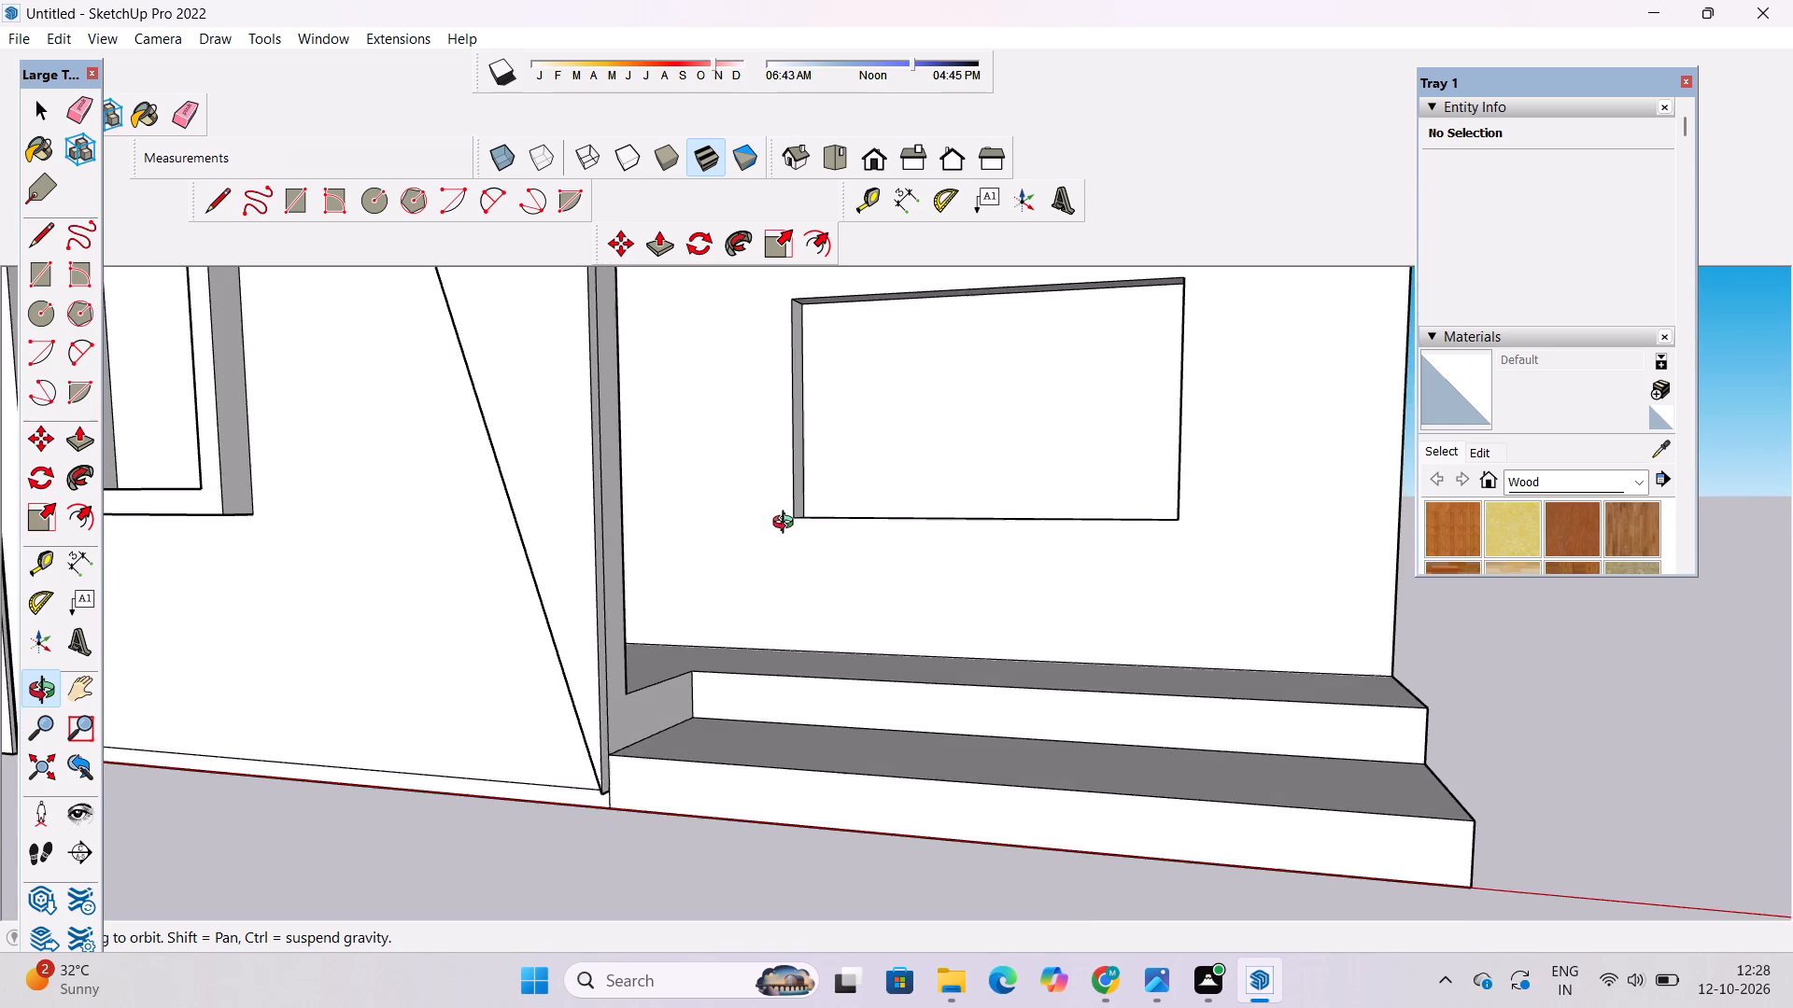
{"action": "scroll", "coordinate": [787, 525], "scroll_direction": "up", "scroll_amount": 3}
{"action": "left_click_drag", "start_coordinate": [810, 516], "coordinate": [697, 526]}
{"action": "left_click_drag", "start_coordinate": [694, 526], "coordinate": [838, 533], "text": "shift"}
{"action": "left_click_drag", "start_coordinate": [837, 535], "coordinate": [534, 544]}
{"action": "left_click_drag", "start_coordinate": [531, 566], "coordinate": [801, 571], "text": "shift"}
{"action": "scroll", "coordinate": [698, 567], "scroll_direction": "down", "scroll_amount": 5}
{"action": "left_click_drag", "start_coordinate": [630, 608], "coordinate": [690, 595], "text": "shift"}
{"action": "left_click_drag", "start_coordinate": [684, 599], "coordinate": [766, 604]}
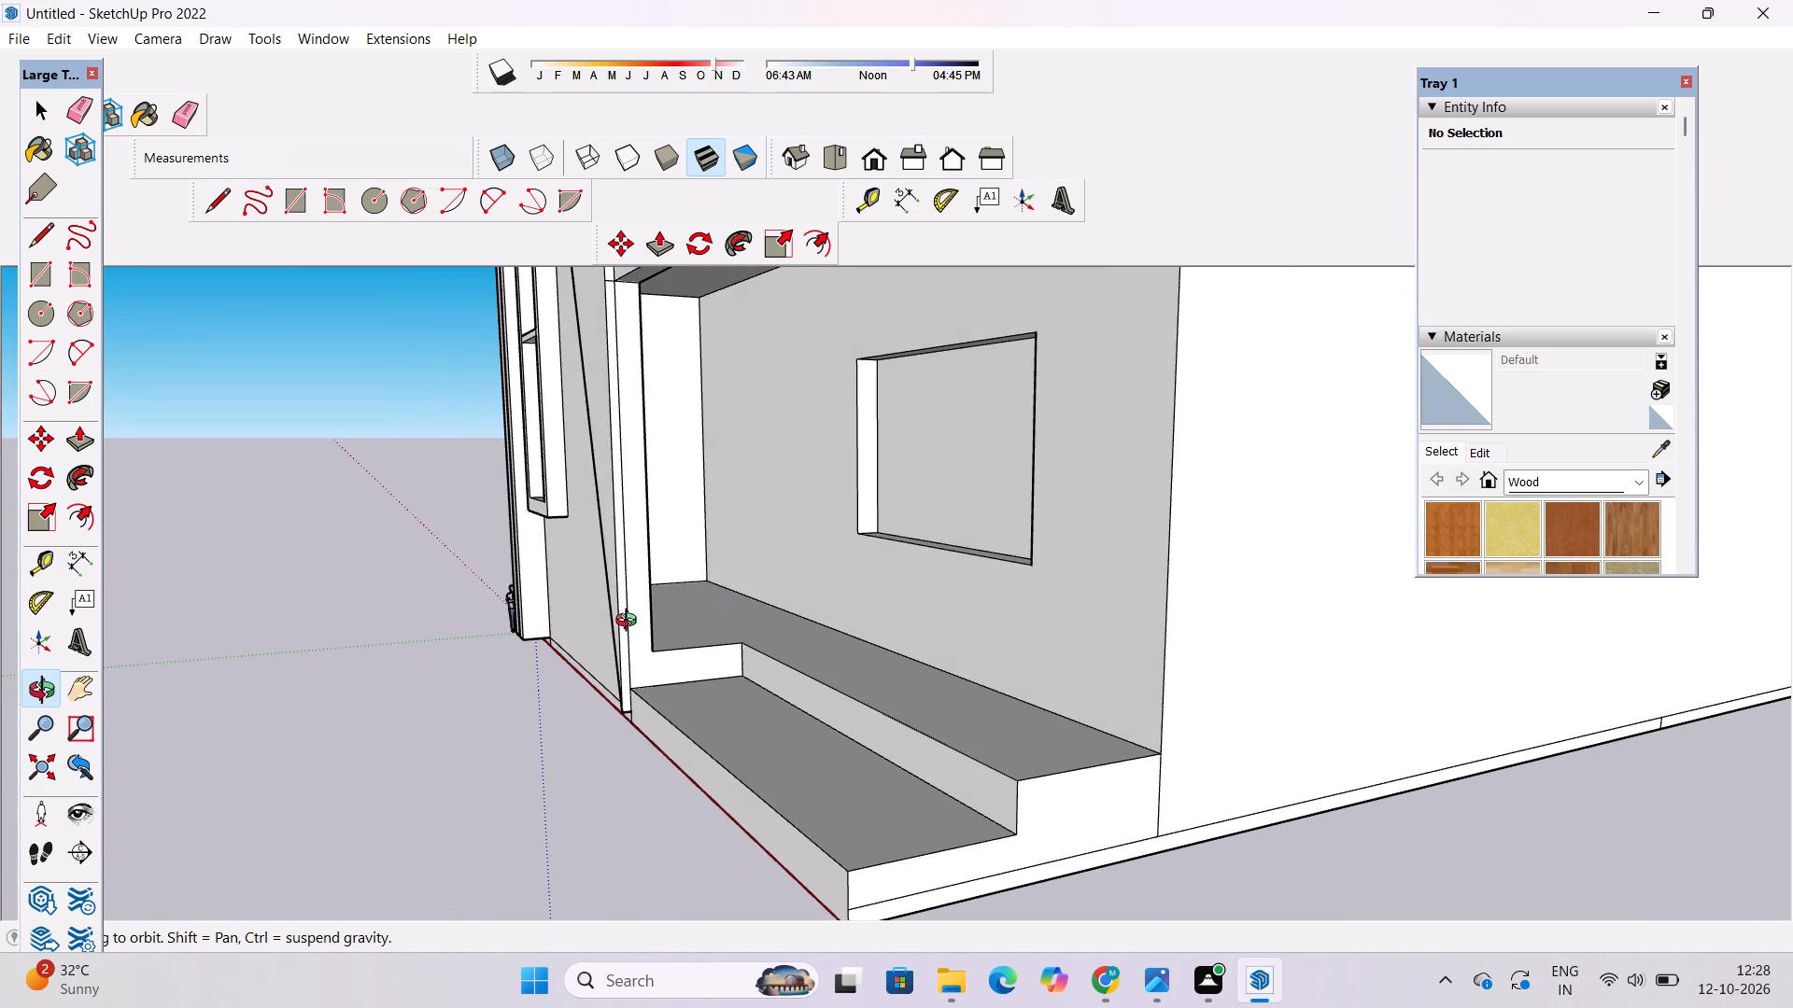
{"action": "scroll", "coordinate": [611, 625], "scroll_direction": "up", "scroll_amount": 5}
{"action": "scroll", "coordinate": [609, 613], "scroll_direction": "down", "scroll_amount": 6, "text": "shift"}
{"action": "left_click_drag", "start_coordinate": [609, 613], "coordinate": [977, 529]}
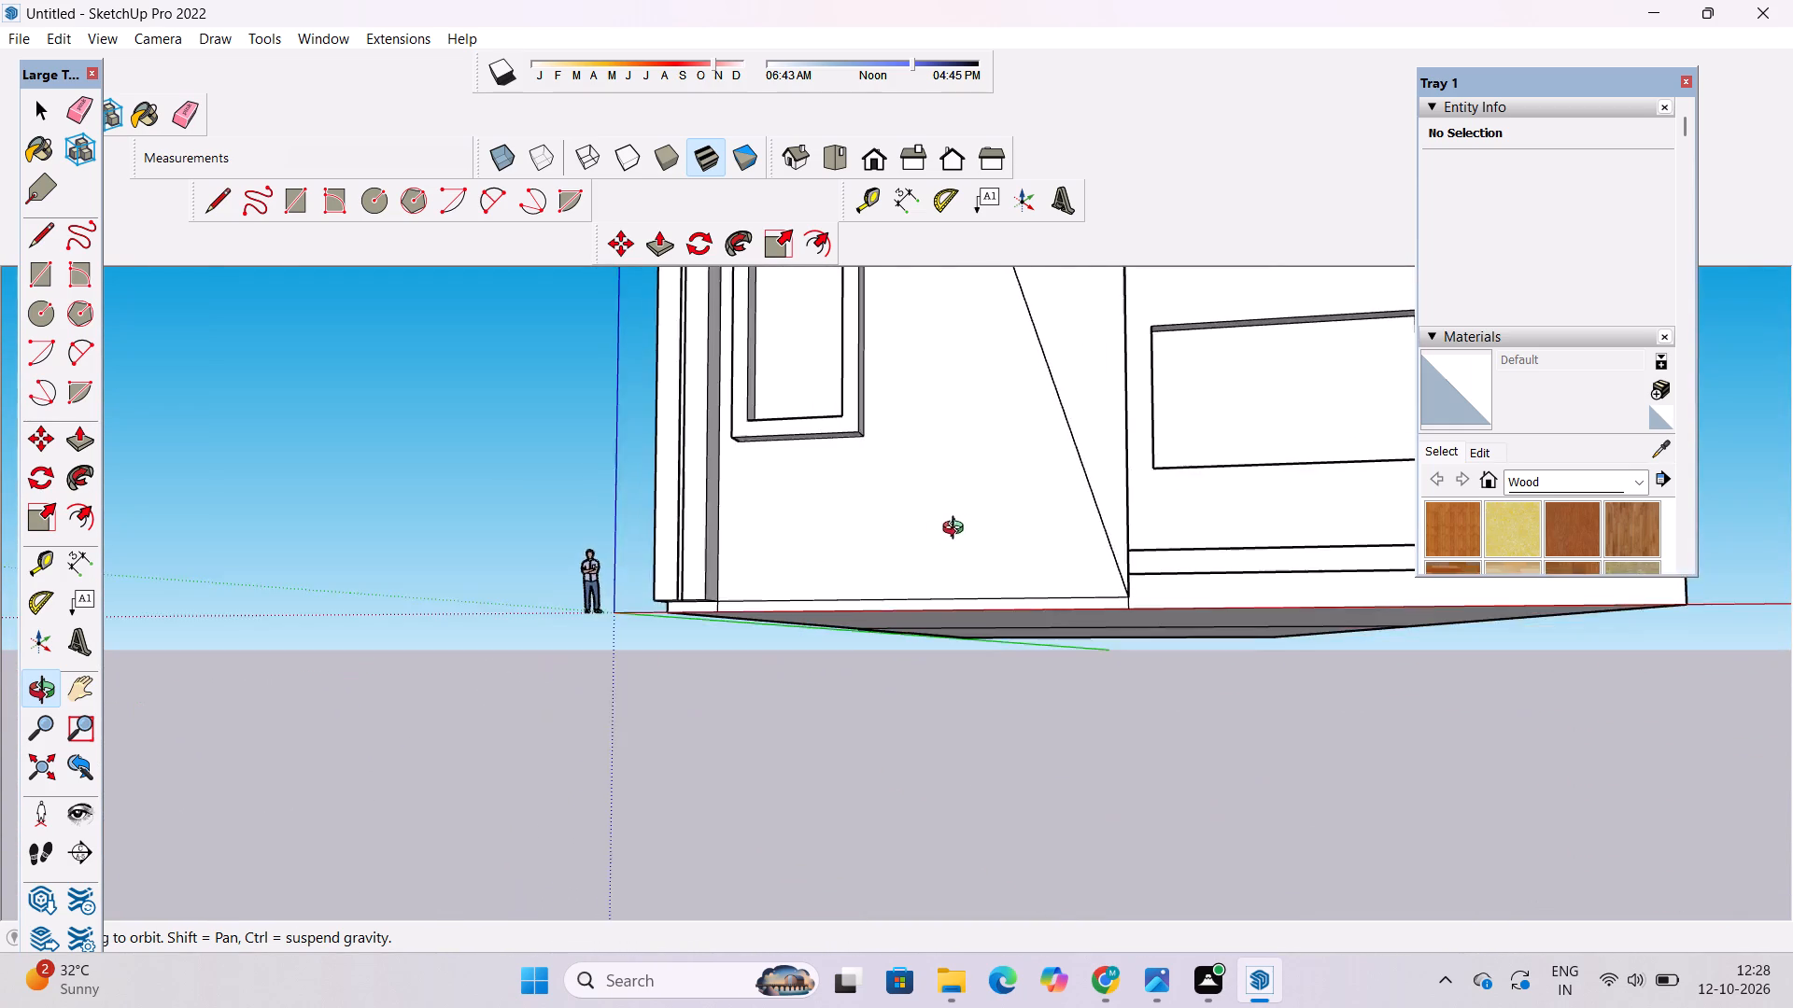
{"action": "scroll", "coordinate": [826, 547], "scroll_direction": "down", "scroll_amount": 5}
{"action": "left_click_drag", "start_coordinate": [1145, 553], "coordinate": [921, 563], "text": "shift"}
{"action": "left_click_drag", "start_coordinate": [918, 567], "coordinate": [1050, 770]}
{"action": "left_click_drag", "start_coordinate": [1059, 770], "coordinate": [1032, 775], "text": "shift"}
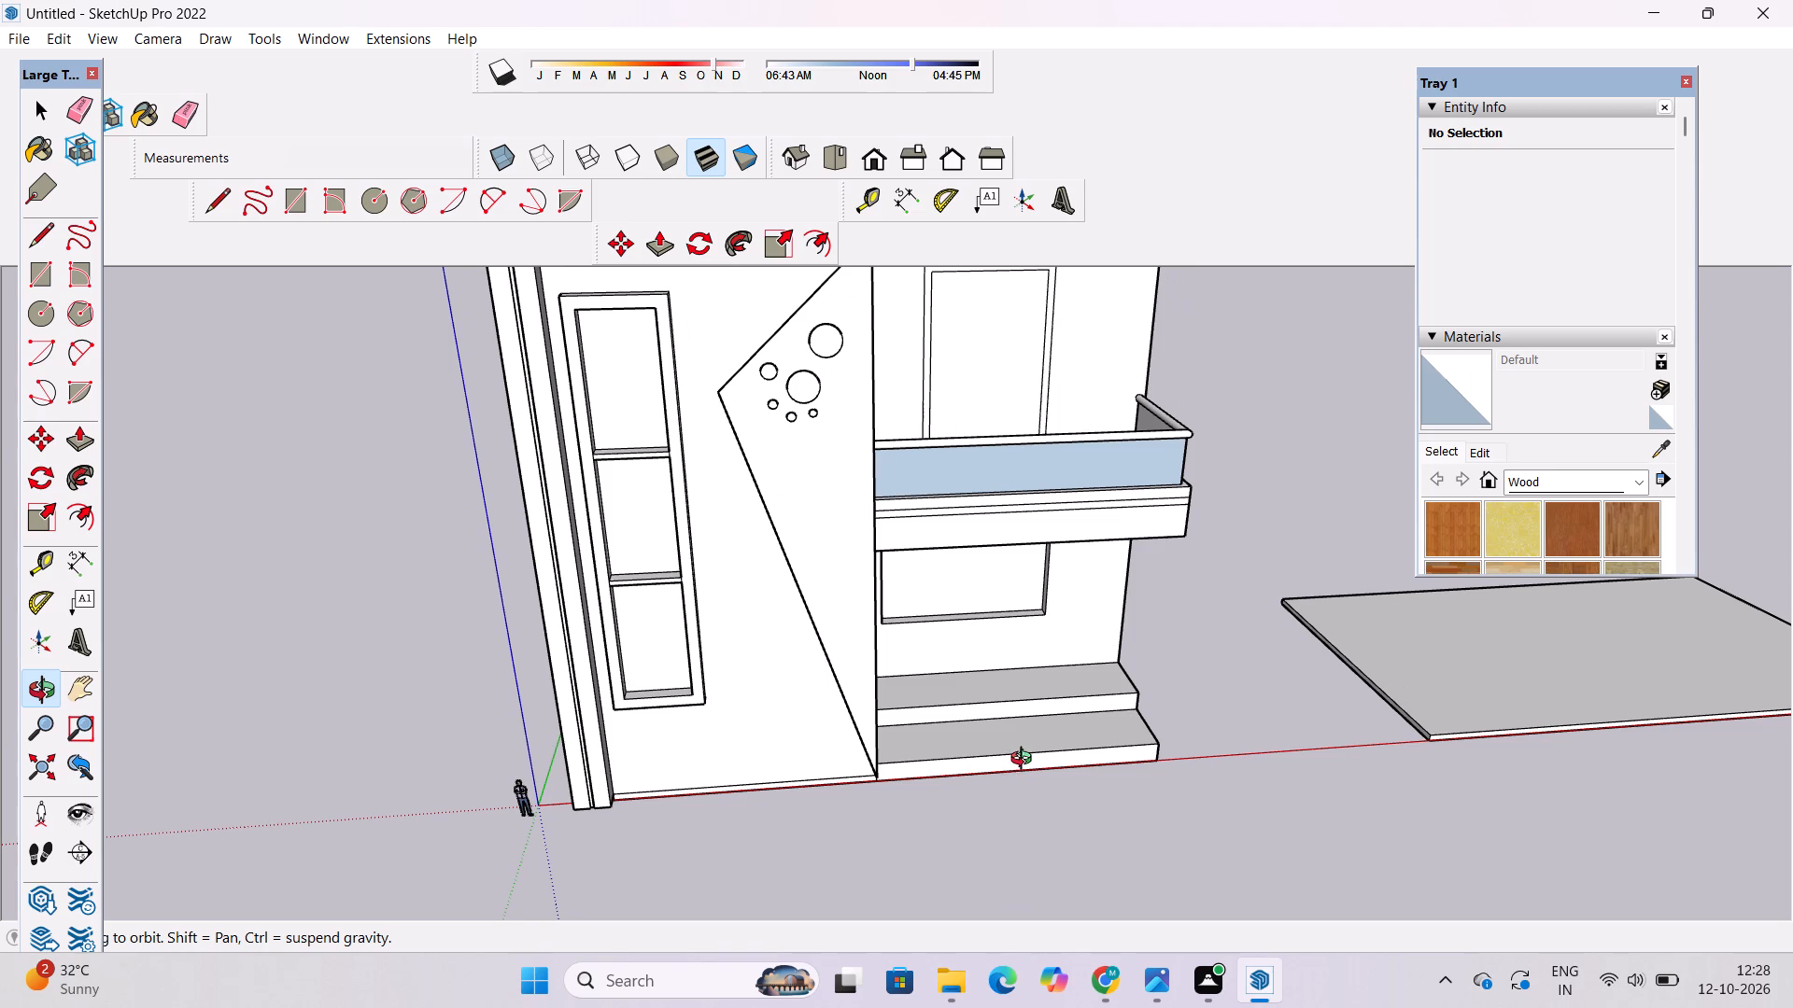
{"action": "scroll", "coordinate": [1009, 766], "scroll_direction": "down", "scroll_amount": 8}
{"action": "left_click_drag", "start_coordinate": [999, 791], "coordinate": [994, 623]}
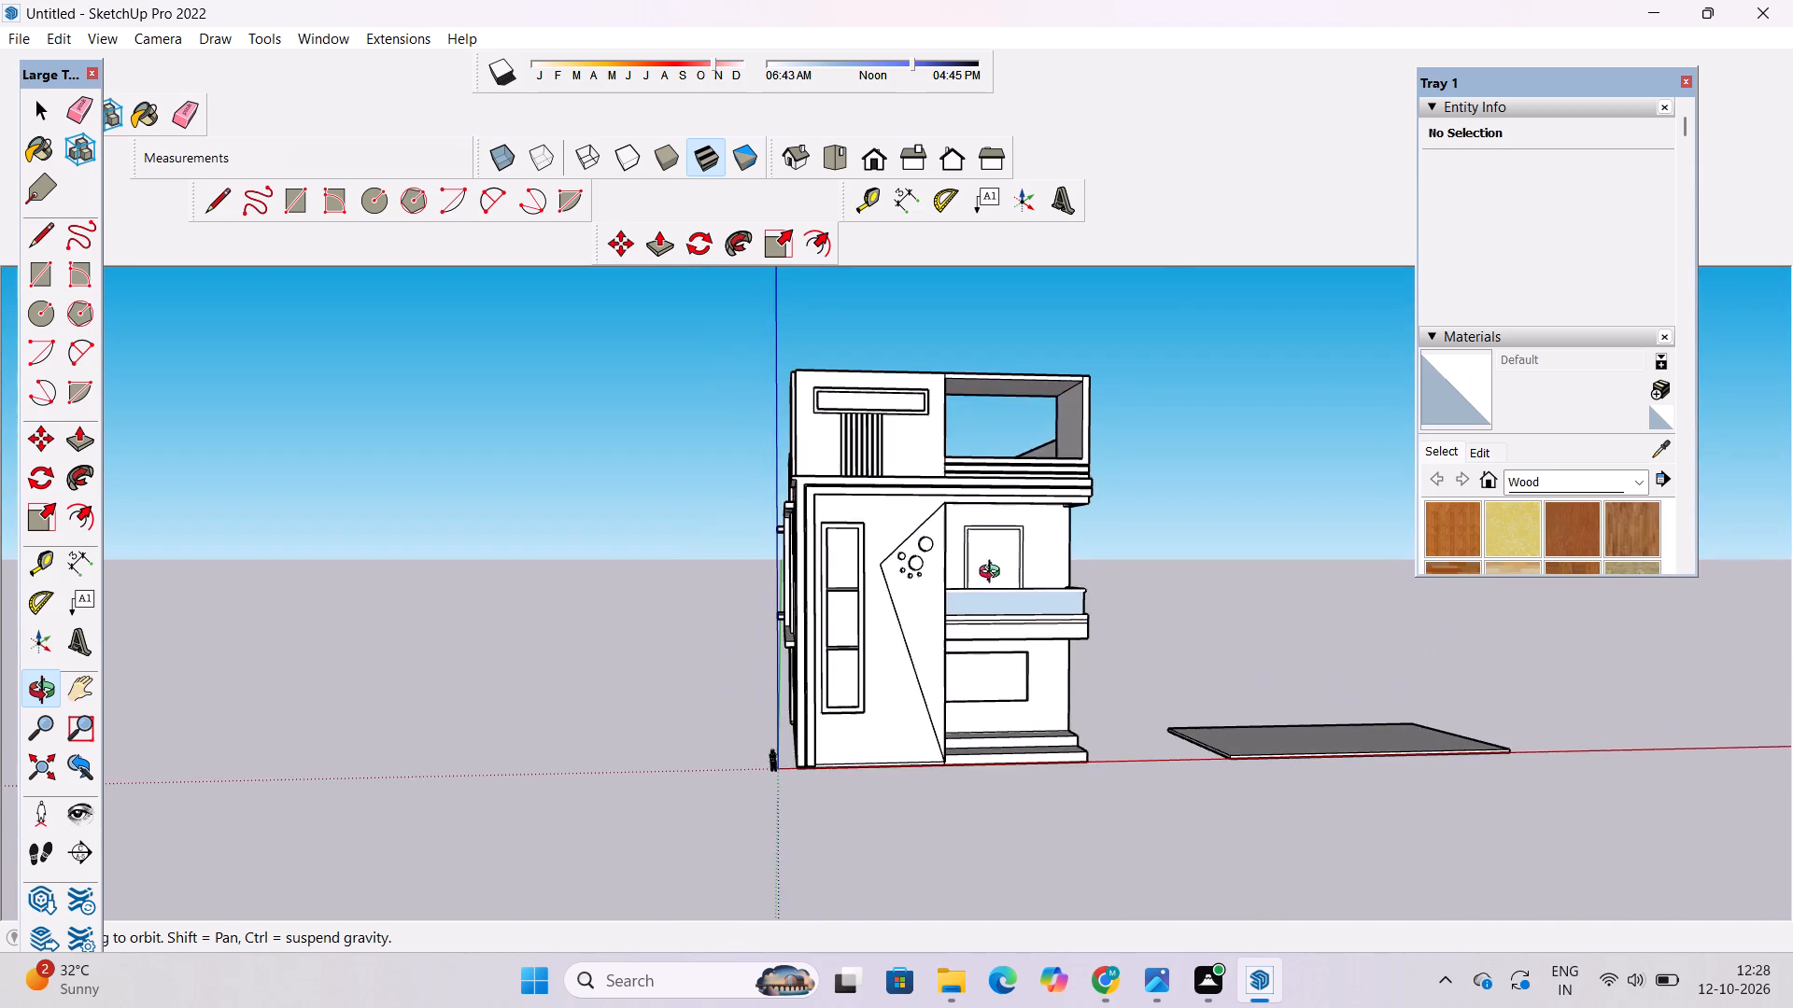
Examine the open frame on the top floor beside the framed panel and vertical fins.
{"action": "scroll", "coordinate": [1015, 485], "scroll_direction": "up", "scroll_amount": 9}
{"action": "scroll", "coordinate": [992, 603], "scroll_direction": "down", "scroll_amount": 3}
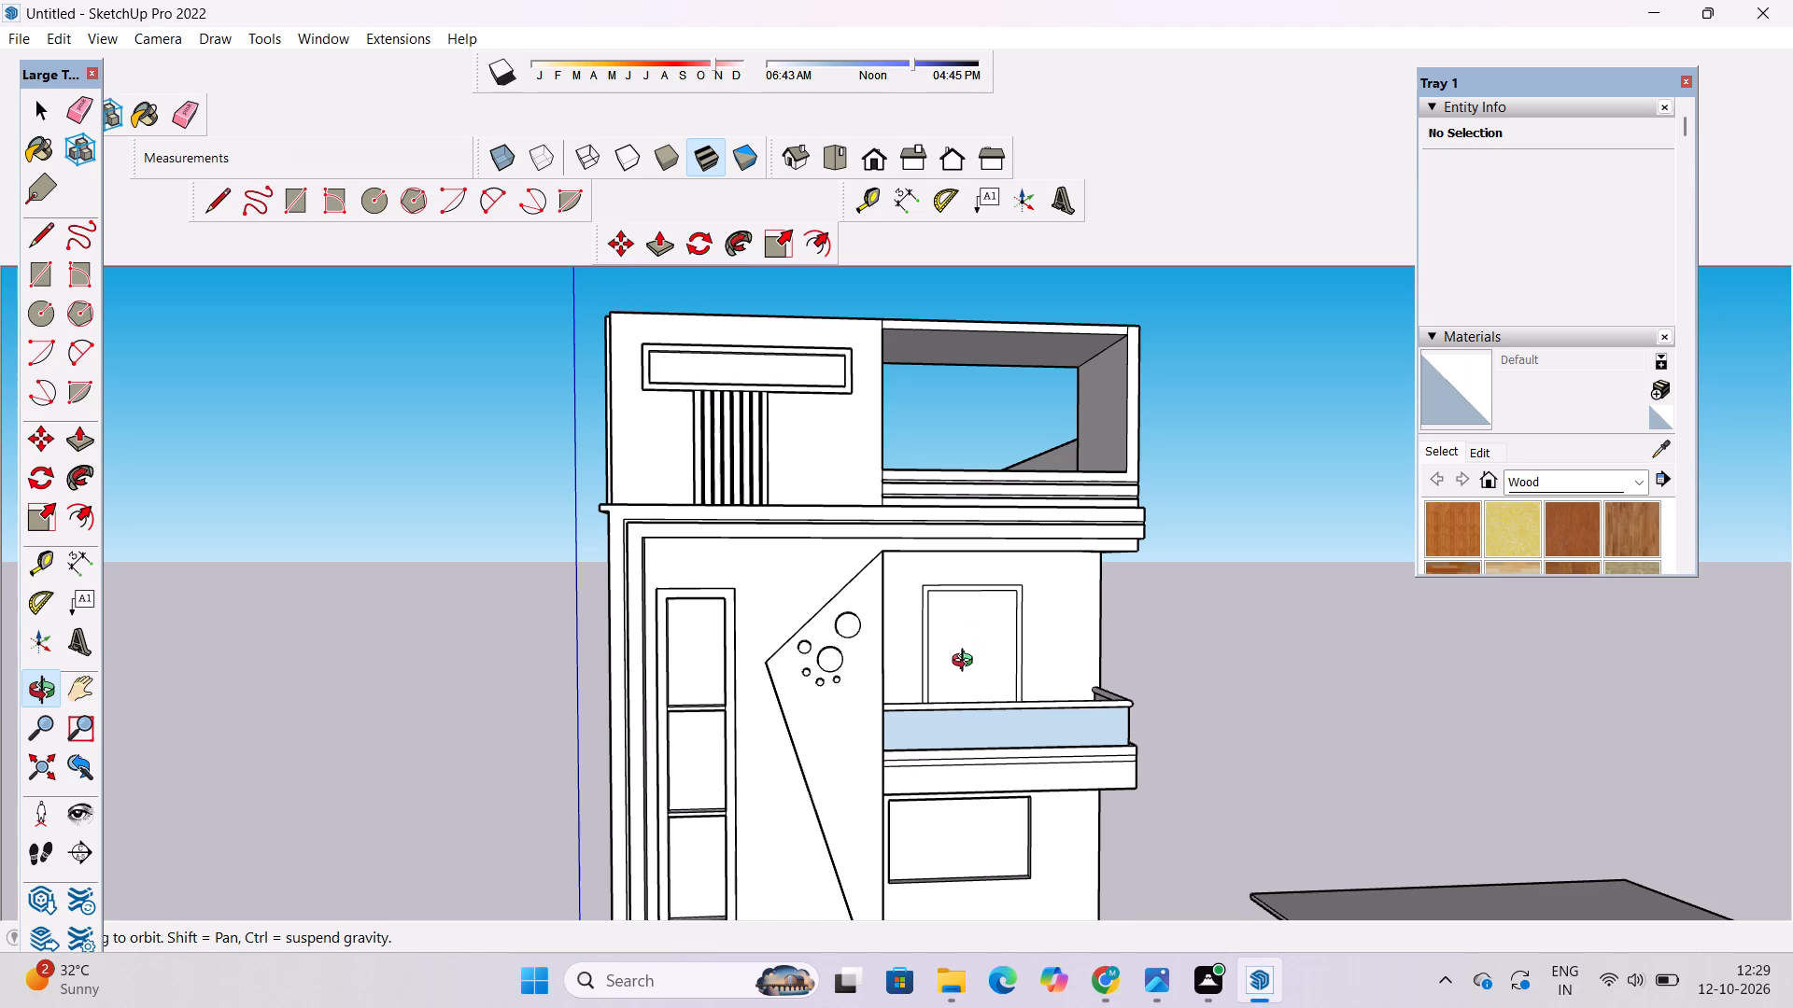
{"action": "scroll", "coordinate": [967, 663], "scroll_direction": "down", "scroll_amount": 1}
{"action": "left_click_drag", "start_coordinate": [976, 646], "coordinate": [993, 712], "text": "shift"}
{"action": "left_click_drag", "start_coordinate": [996, 694], "coordinate": [963, 594]}
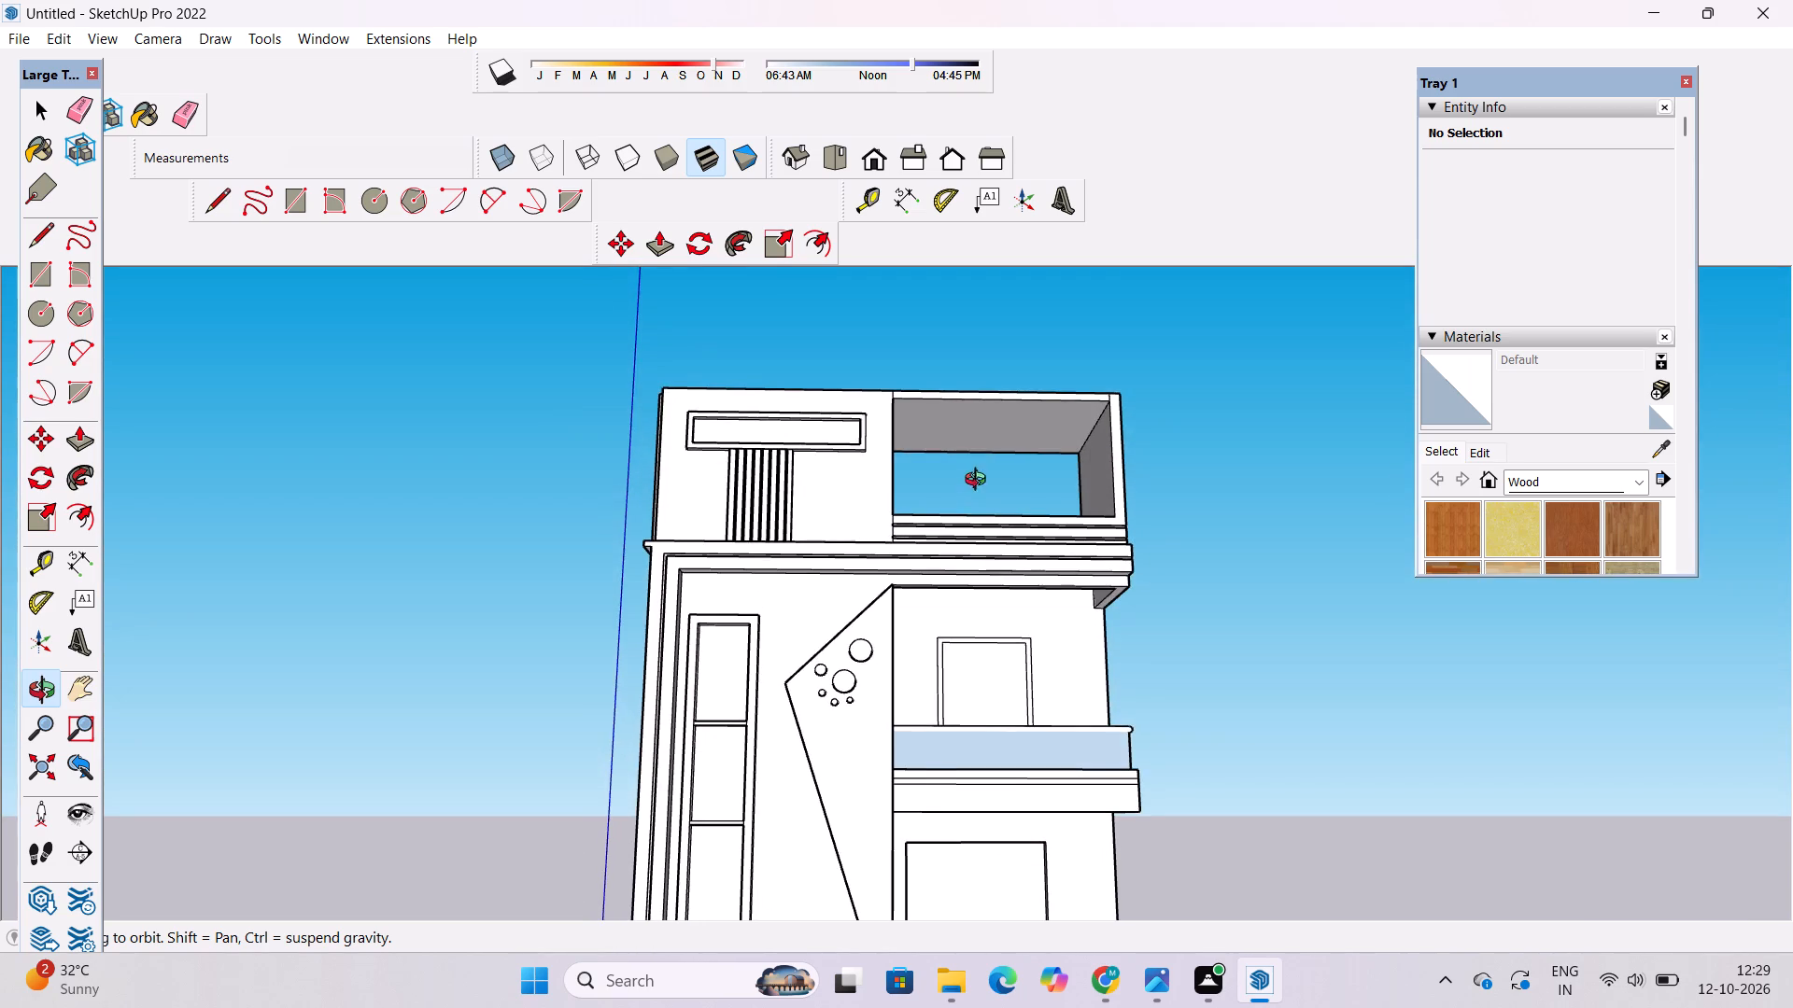
{"action": "left_click_drag", "start_coordinate": [981, 482], "coordinate": [999, 602], "text": "shift"}
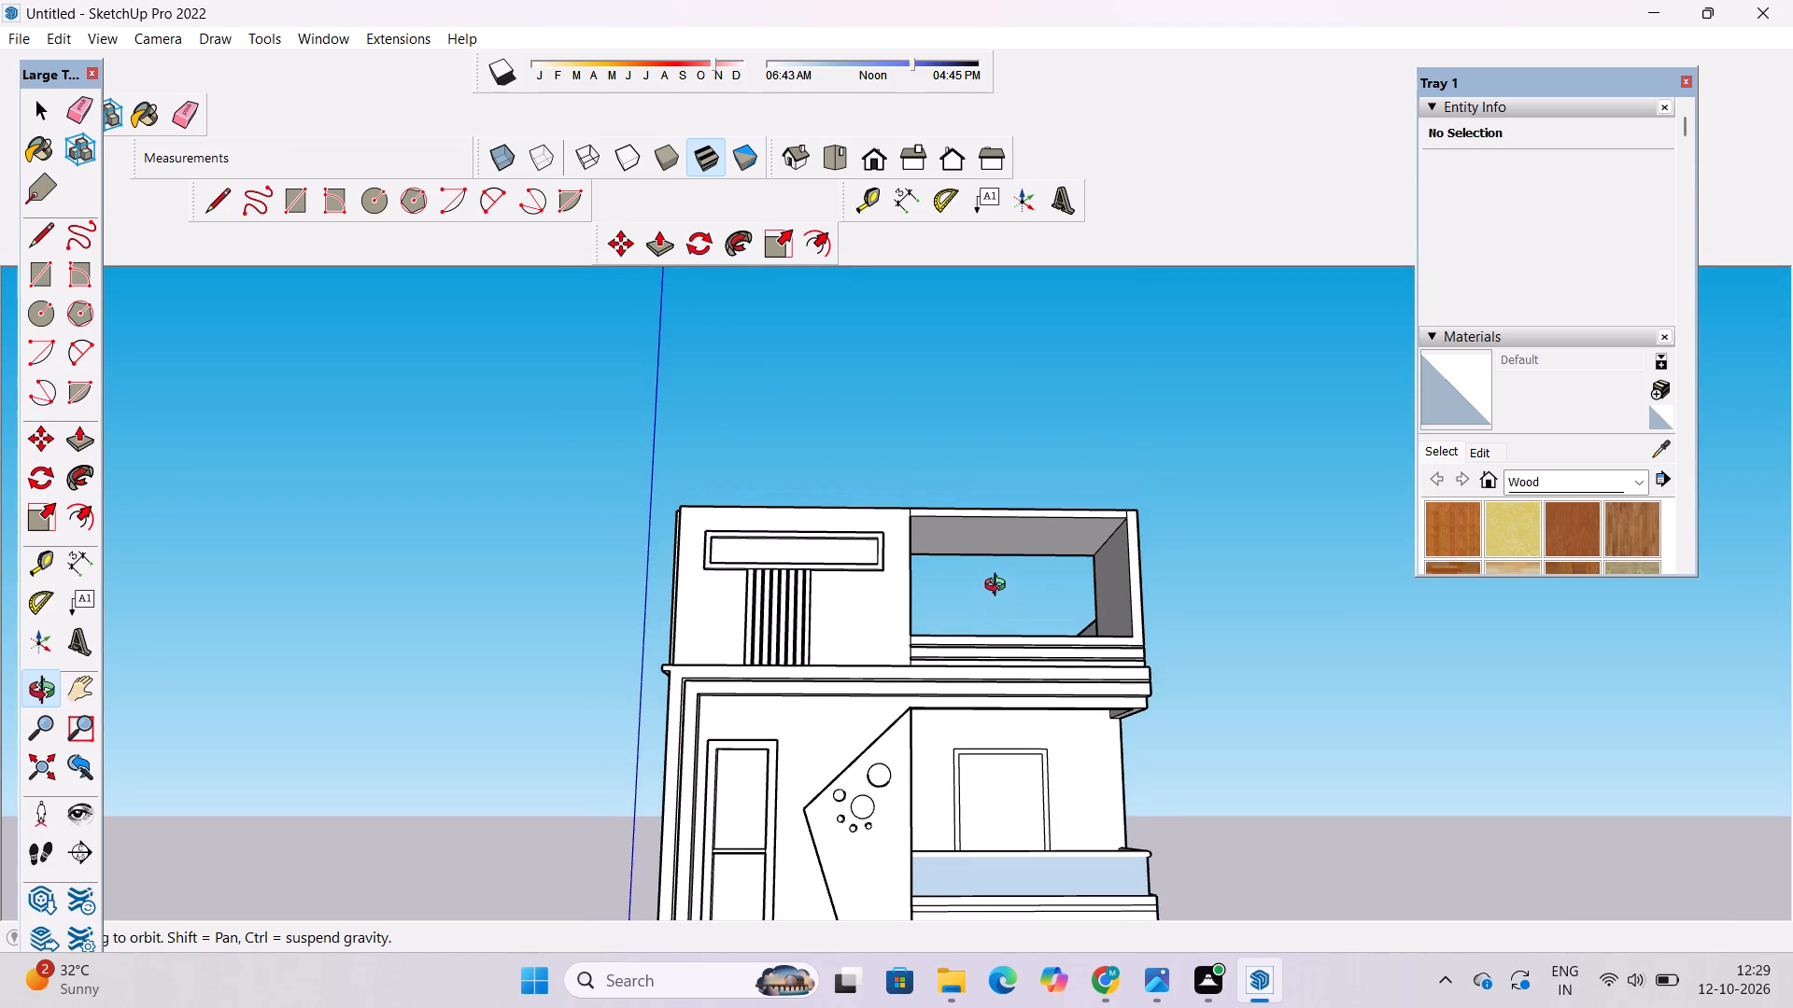
{"action": "scroll", "coordinate": [999, 574], "scroll_direction": "up", "scroll_amount": 3}
{"action": "left_click_drag", "start_coordinate": [993, 572], "coordinate": [993, 596], "text": "shift"}
{"action": "left_click_drag", "start_coordinate": [993, 599], "coordinate": [995, 569]}
{"action": "scroll", "coordinate": [995, 568], "scroll_direction": "up", "scroll_amount": 2}
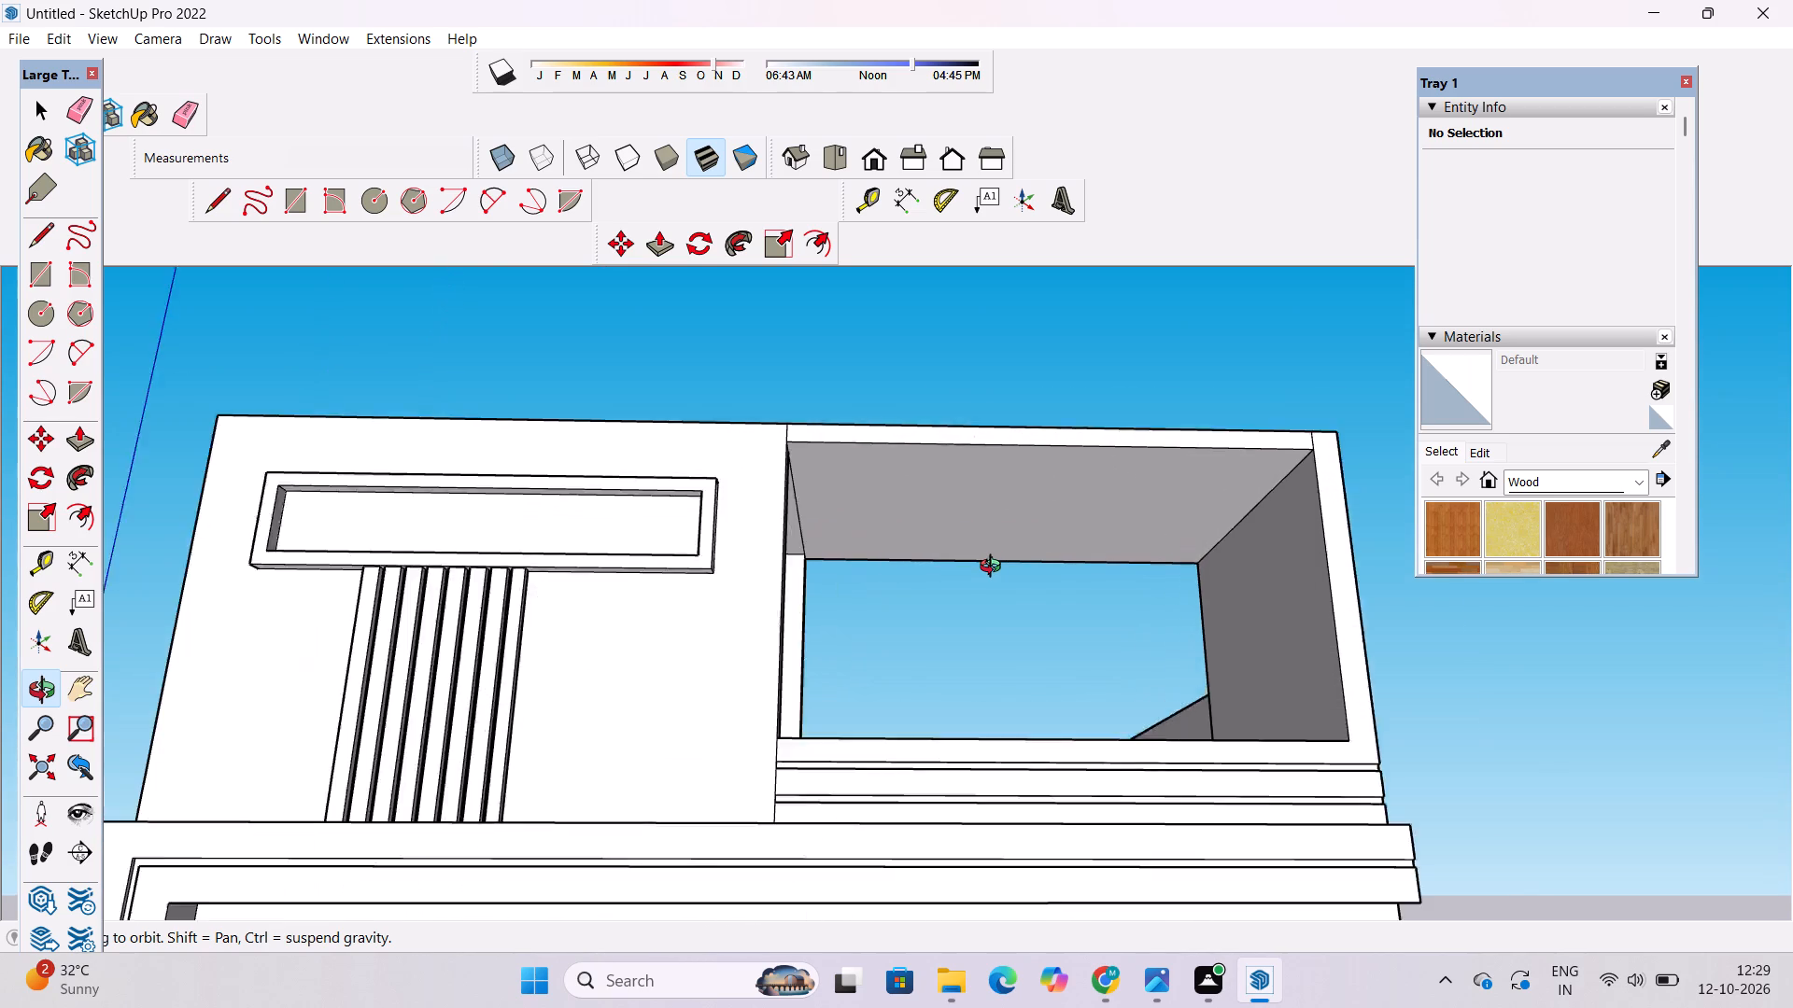
{"action": "scroll", "coordinate": [995, 568], "scroll_direction": "up", "scroll_amount": 2}
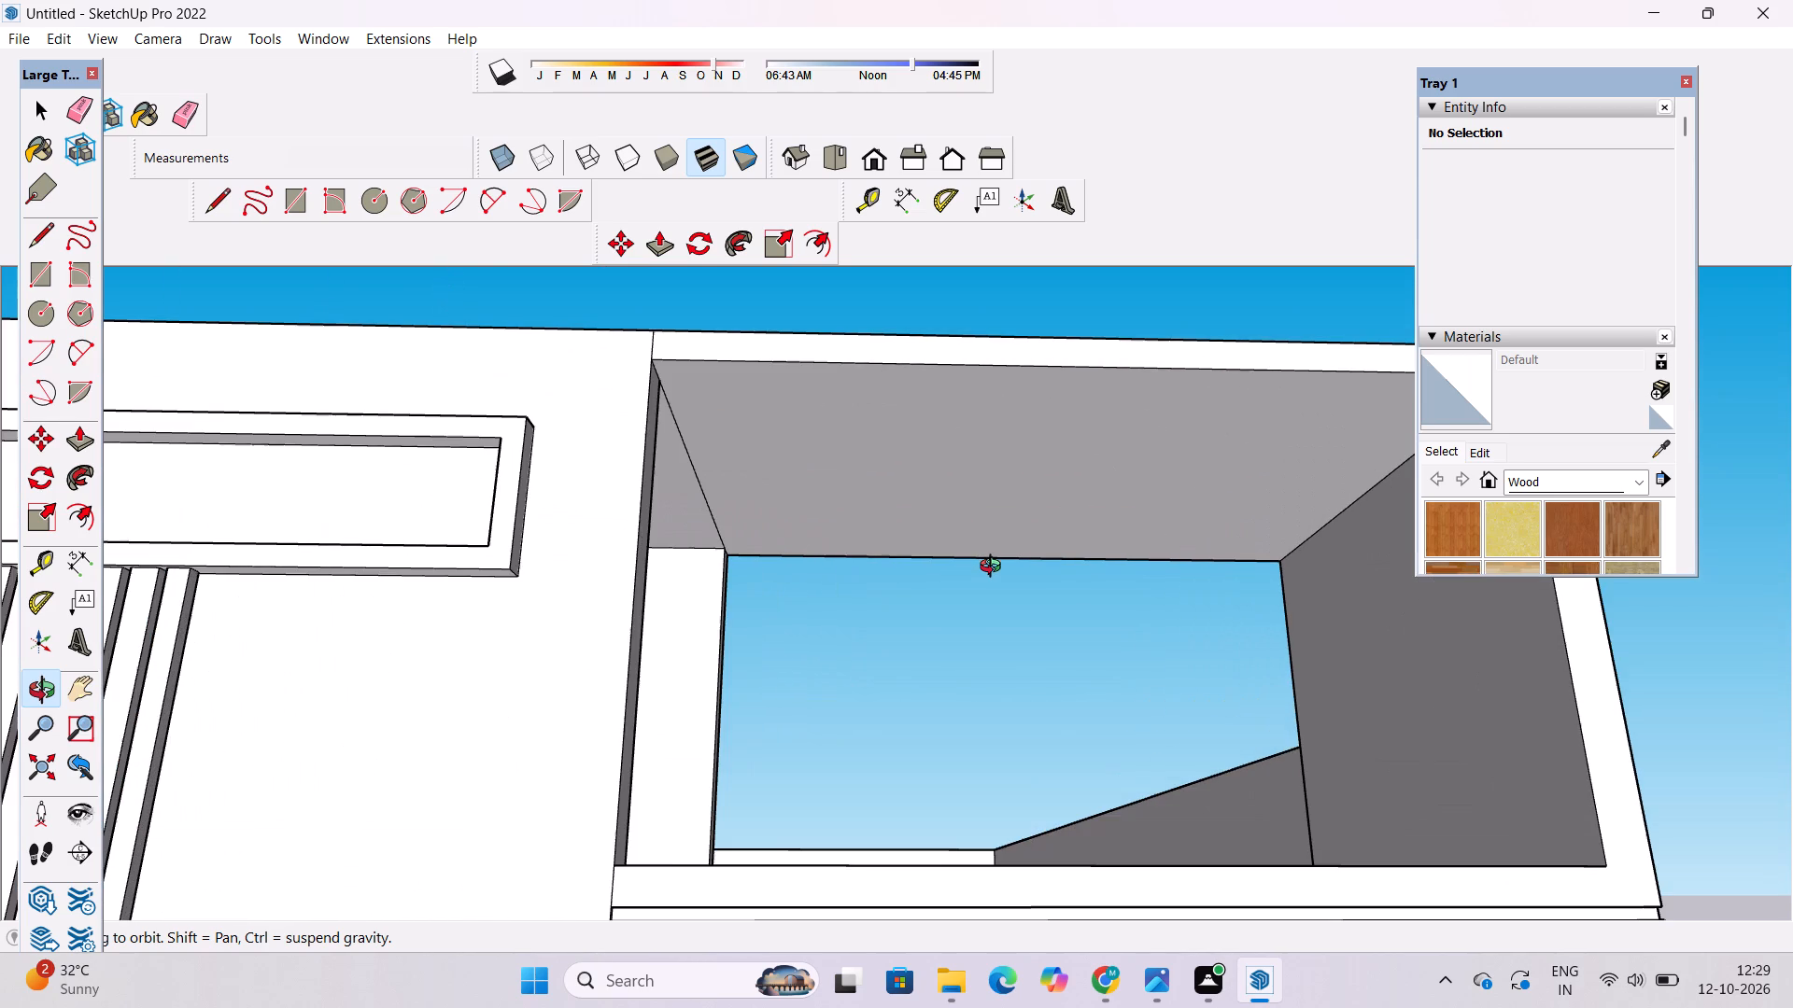
{"action": "scroll", "coordinate": [1006, 556], "scroll_direction": "down", "scroll_amount": 1}
{"action": "left_click_drag", "start_coordinate": [1017, 548], "coordinate": [1019, 566], "text": "shift"}
{"action": "left_click_drag", "start_coordinate": [1019, 566], "coordinate": [972, 549], "text": "shift"}
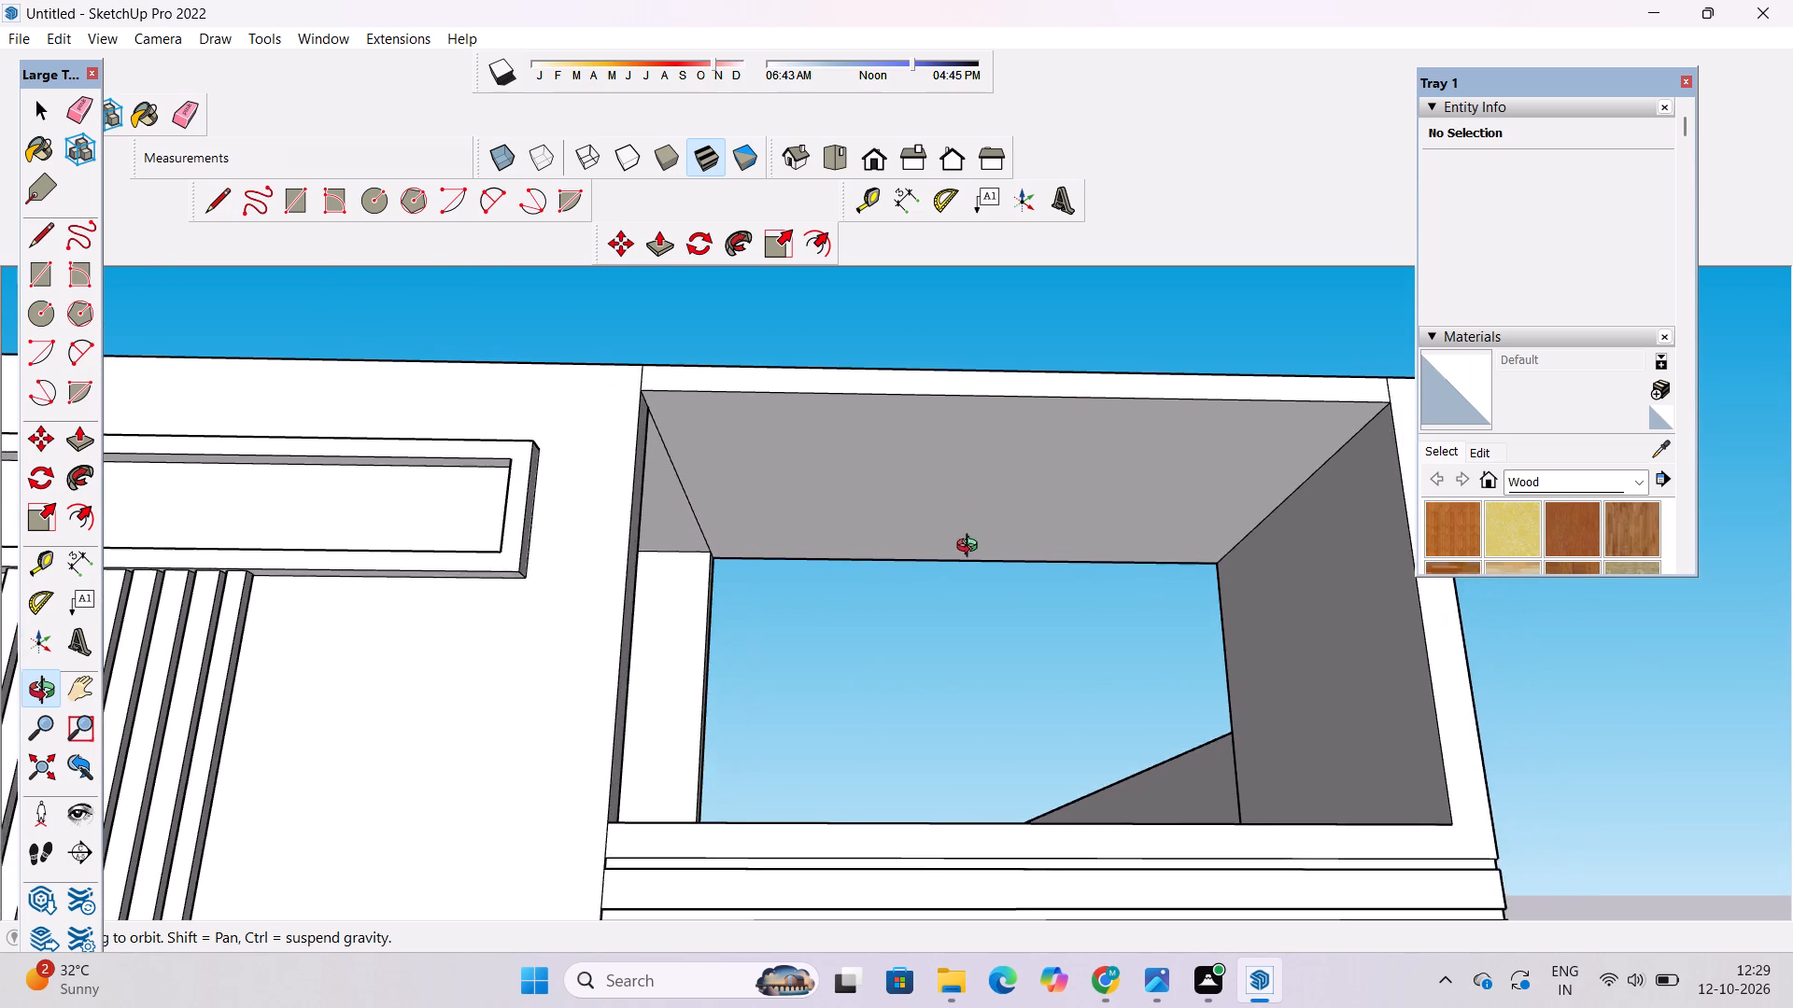
{"action": "left_click_drag", "start_coordinate": [972, 545], "coordinate": [972, 581]}
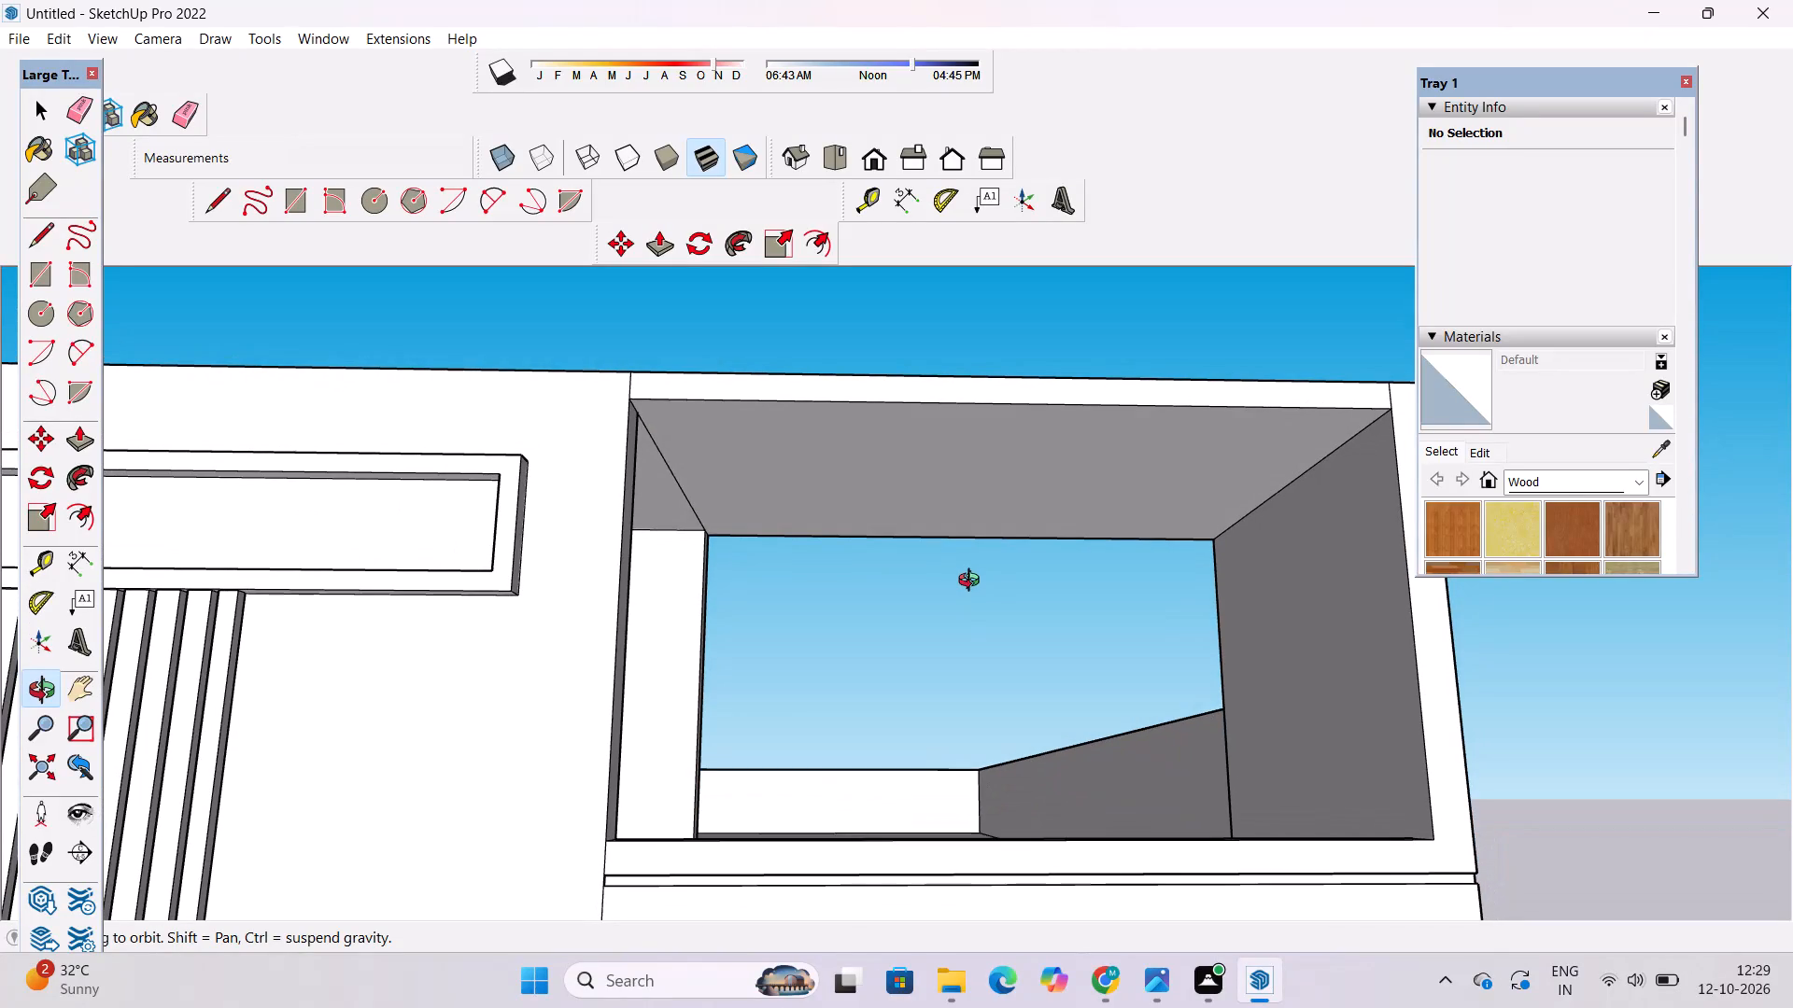
{"action": "left_click_drag", "start_coordinate": [973, 582], "coordinate": [973, 563], "text": "shift"}
{"action": "scroll", "coordinate": [973, 560], "scroll_direction": "down", "scroll_amount": 1}
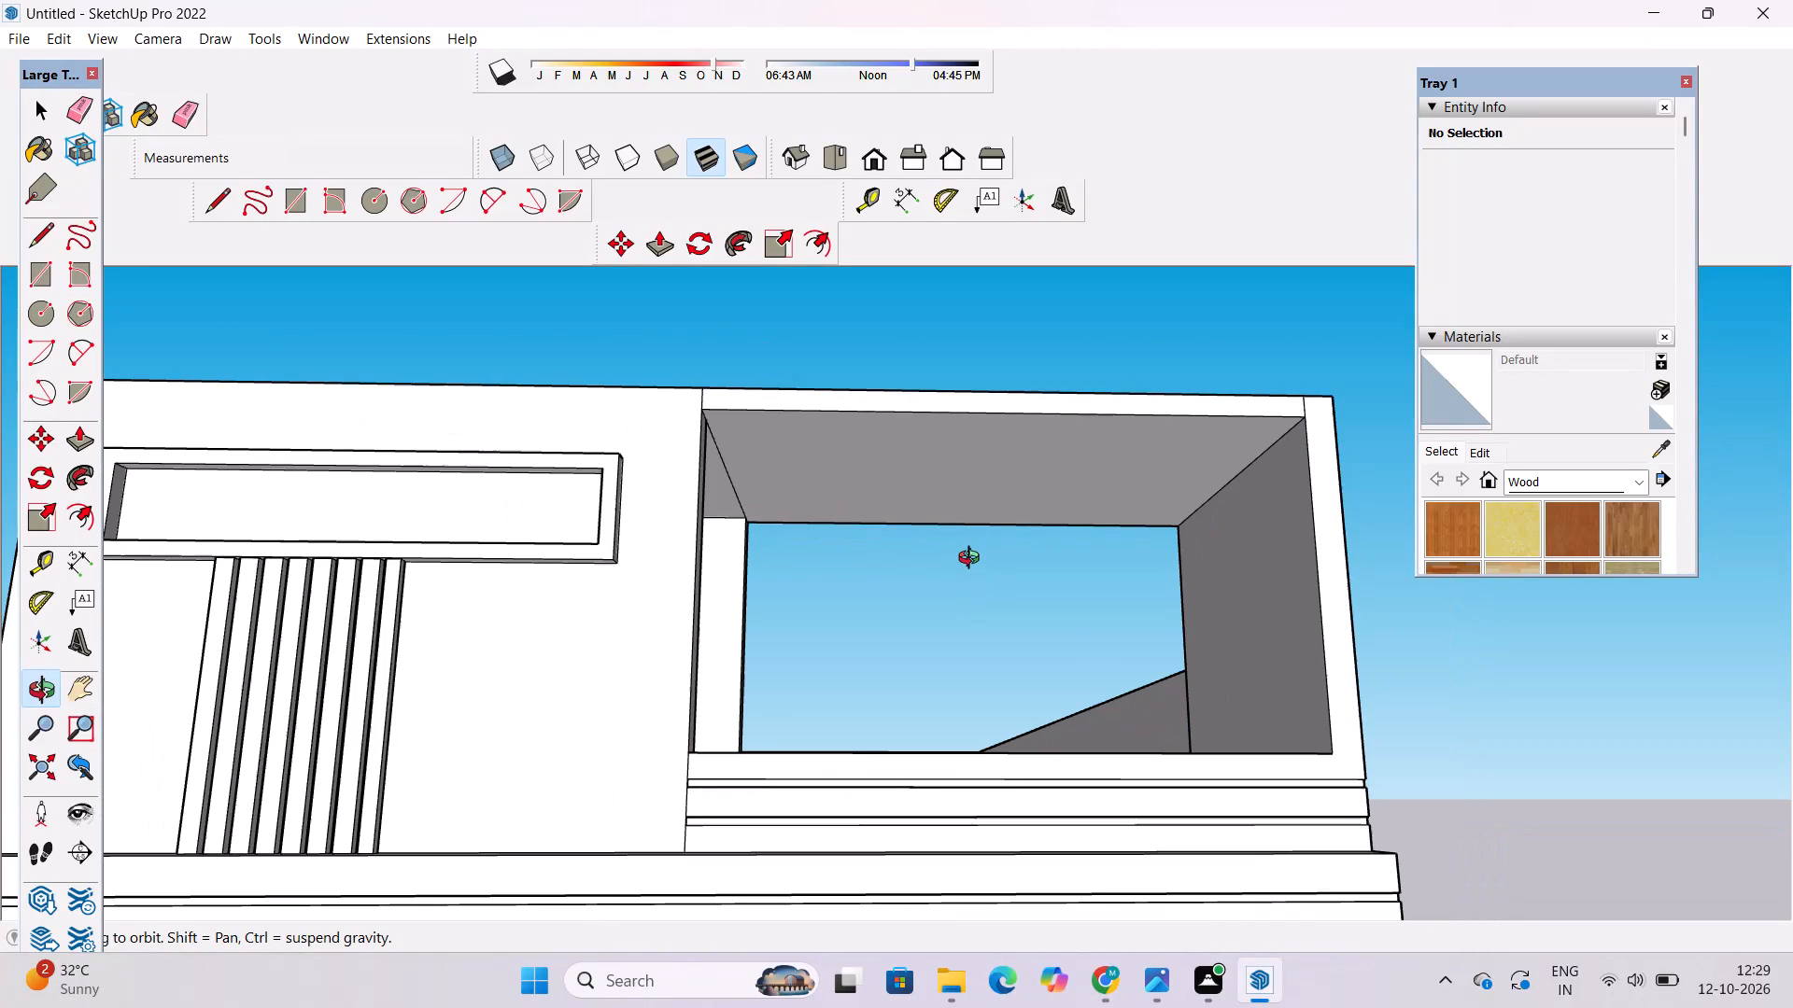
{"action": "scroll", "coordinate": [973, 560], "scroll_direction": "down", "scroll_amount": 1}
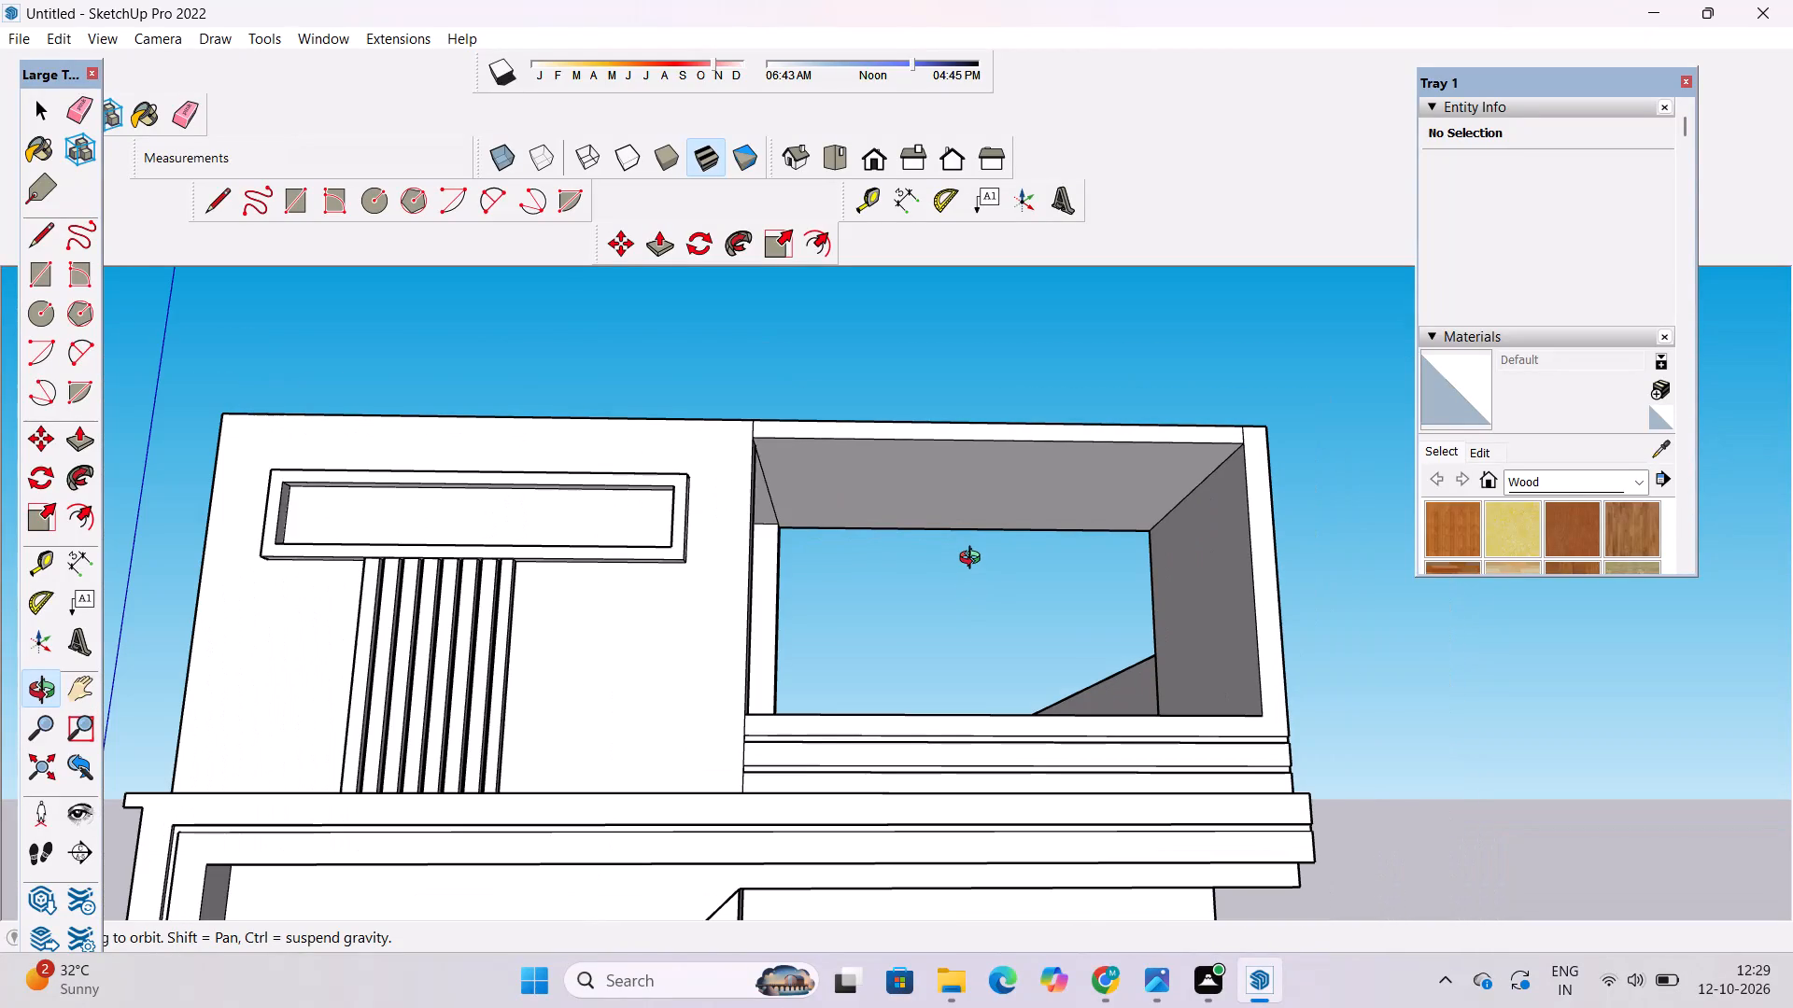
{"action": "left_click_drag", "start_coordinate": [978, 543], "coordinate": [990, 517], "text": "shift"}
{"action": "left_click_drag", "start_coordinate": [991, 514], "coordinate": [991, 525]}
{"action": "scroll", "coordinate": [989, 529], "scroll_direction": "down", "scroll_amount": 3}
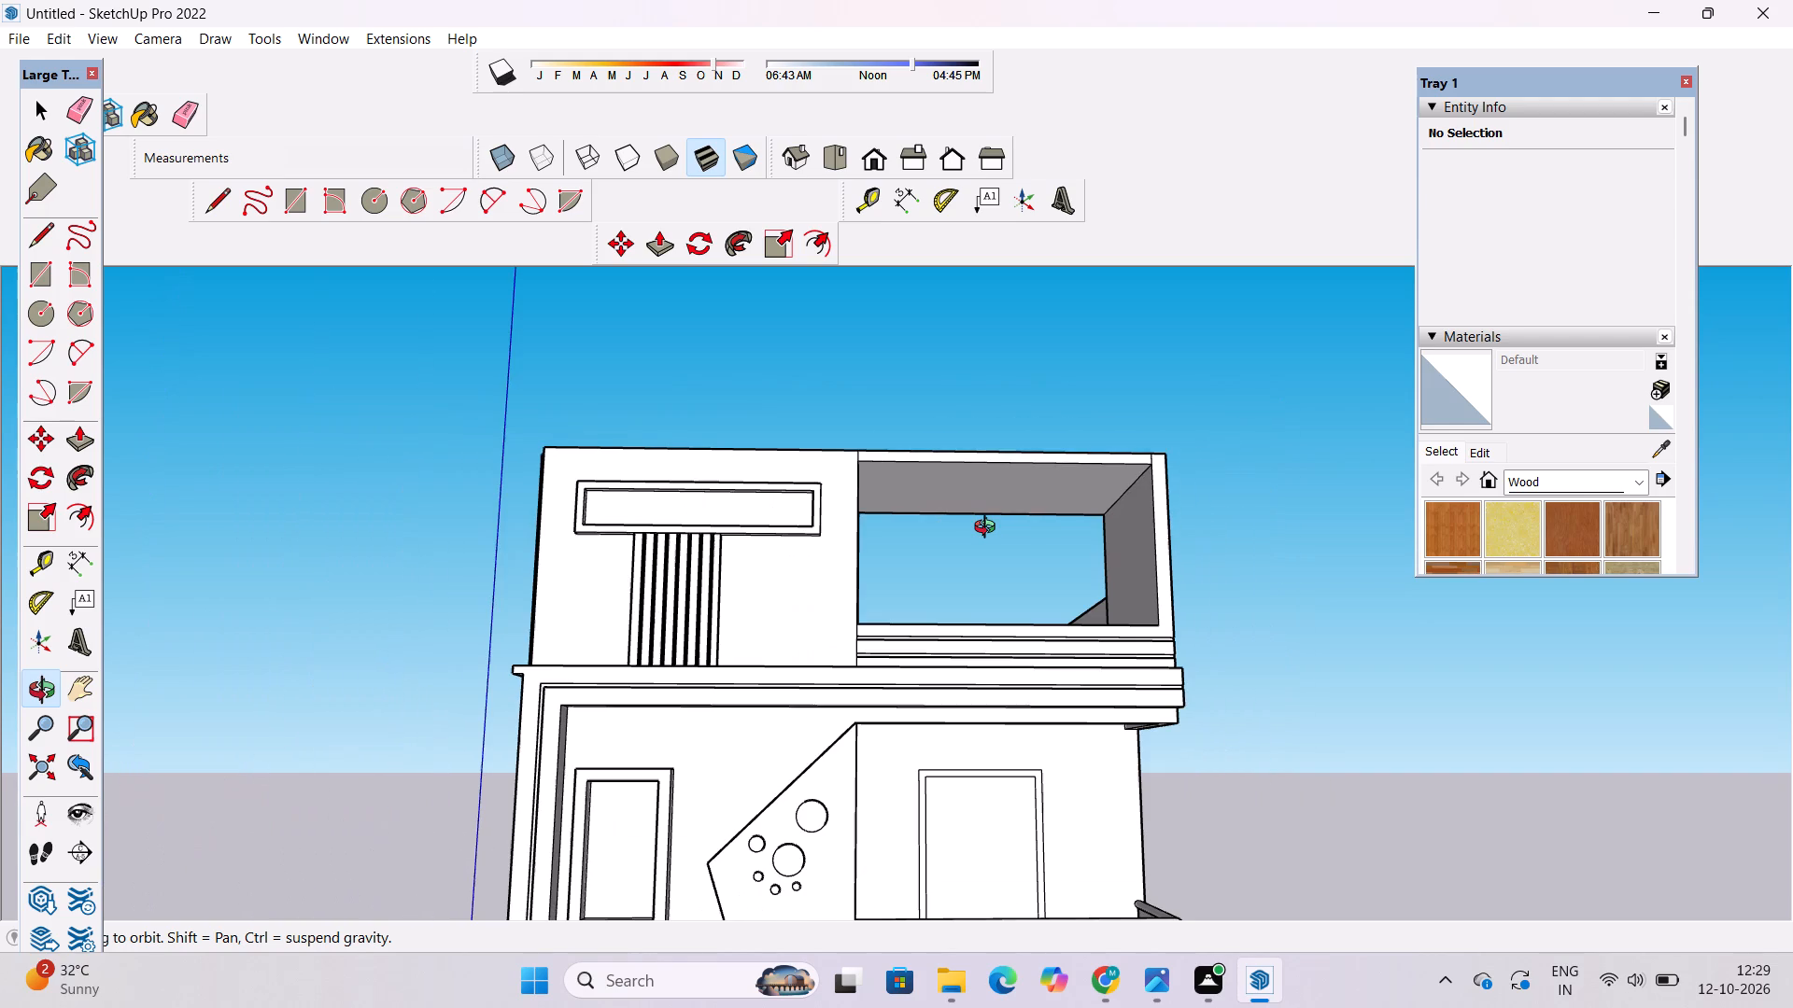
{"action": "scroll", "coordinate": [988, 533], "scroll_direction": "down", "scroll_amount": 3}
Examine the top of the front roof slab, especially the plain section above the open frame.
{"action": "left_click_drag", "start_coordinate": [1006, 514], "coordinate": [975, 741]}
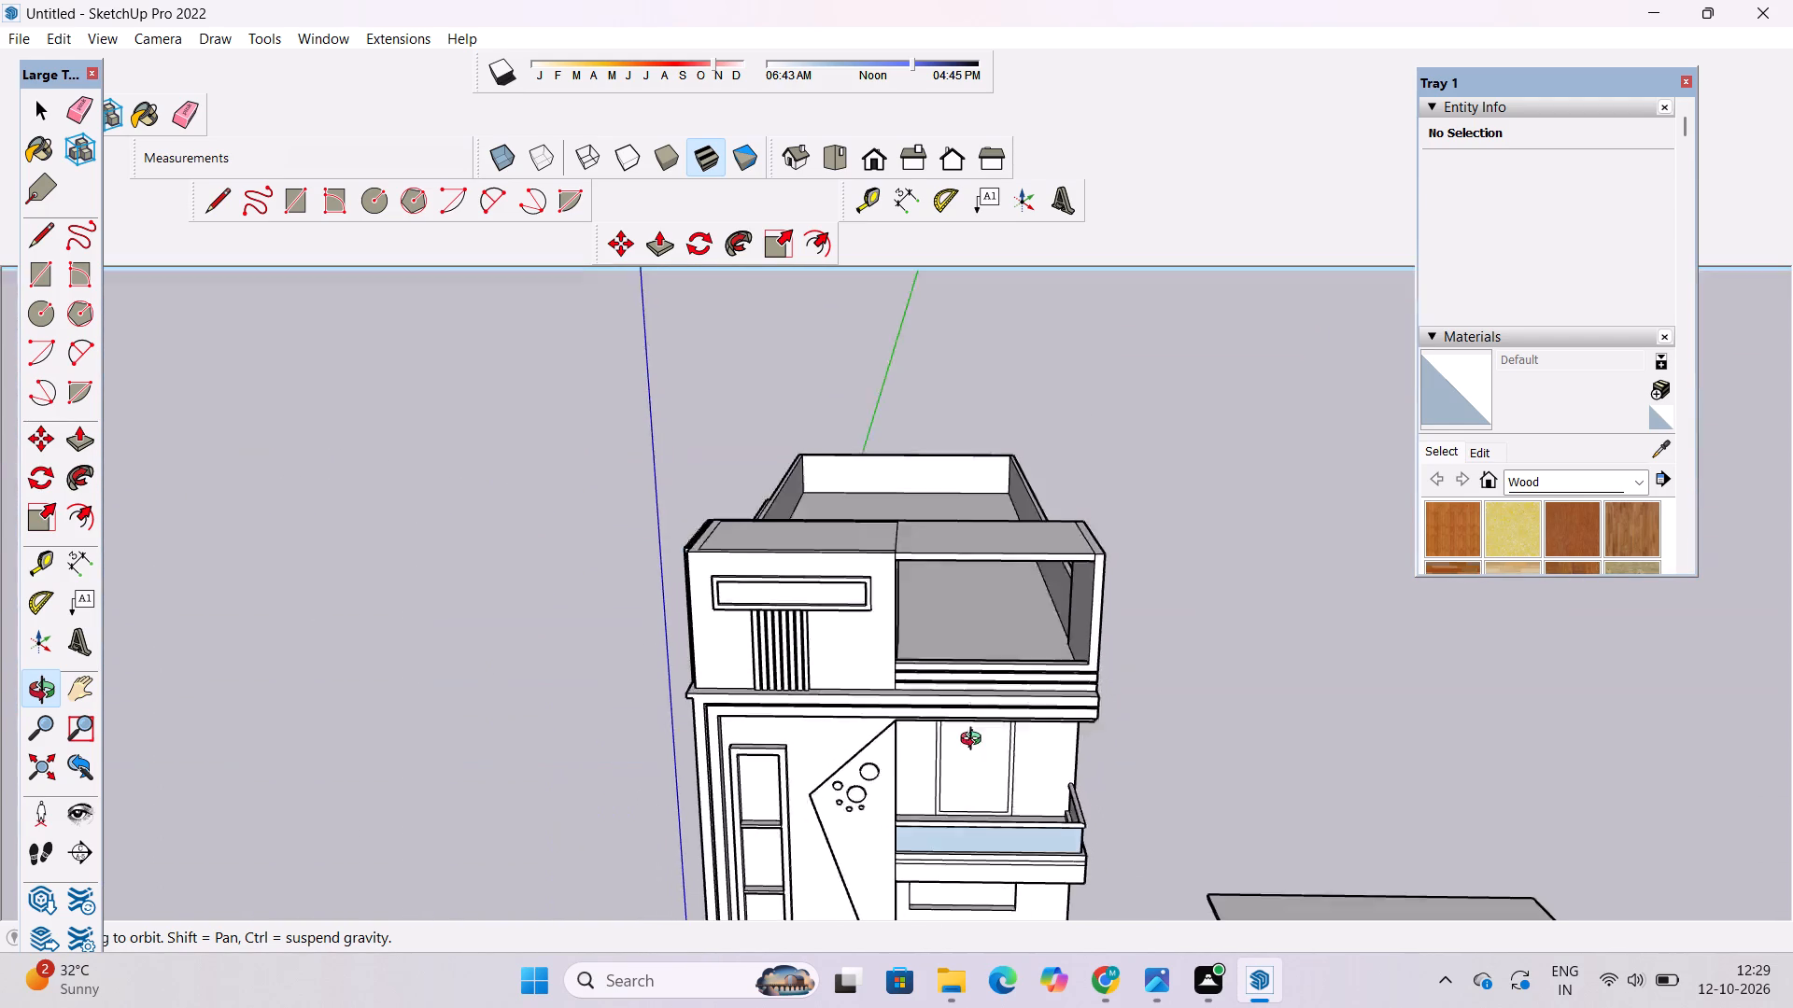
{"action": "left_click_drag", "start_coordinate": [975, 741], "coordinate": [967, 848]}
{"action": "scroll", "coordinate": [979, 529], "scroll_direction": "up", "scroll_amount": 8}
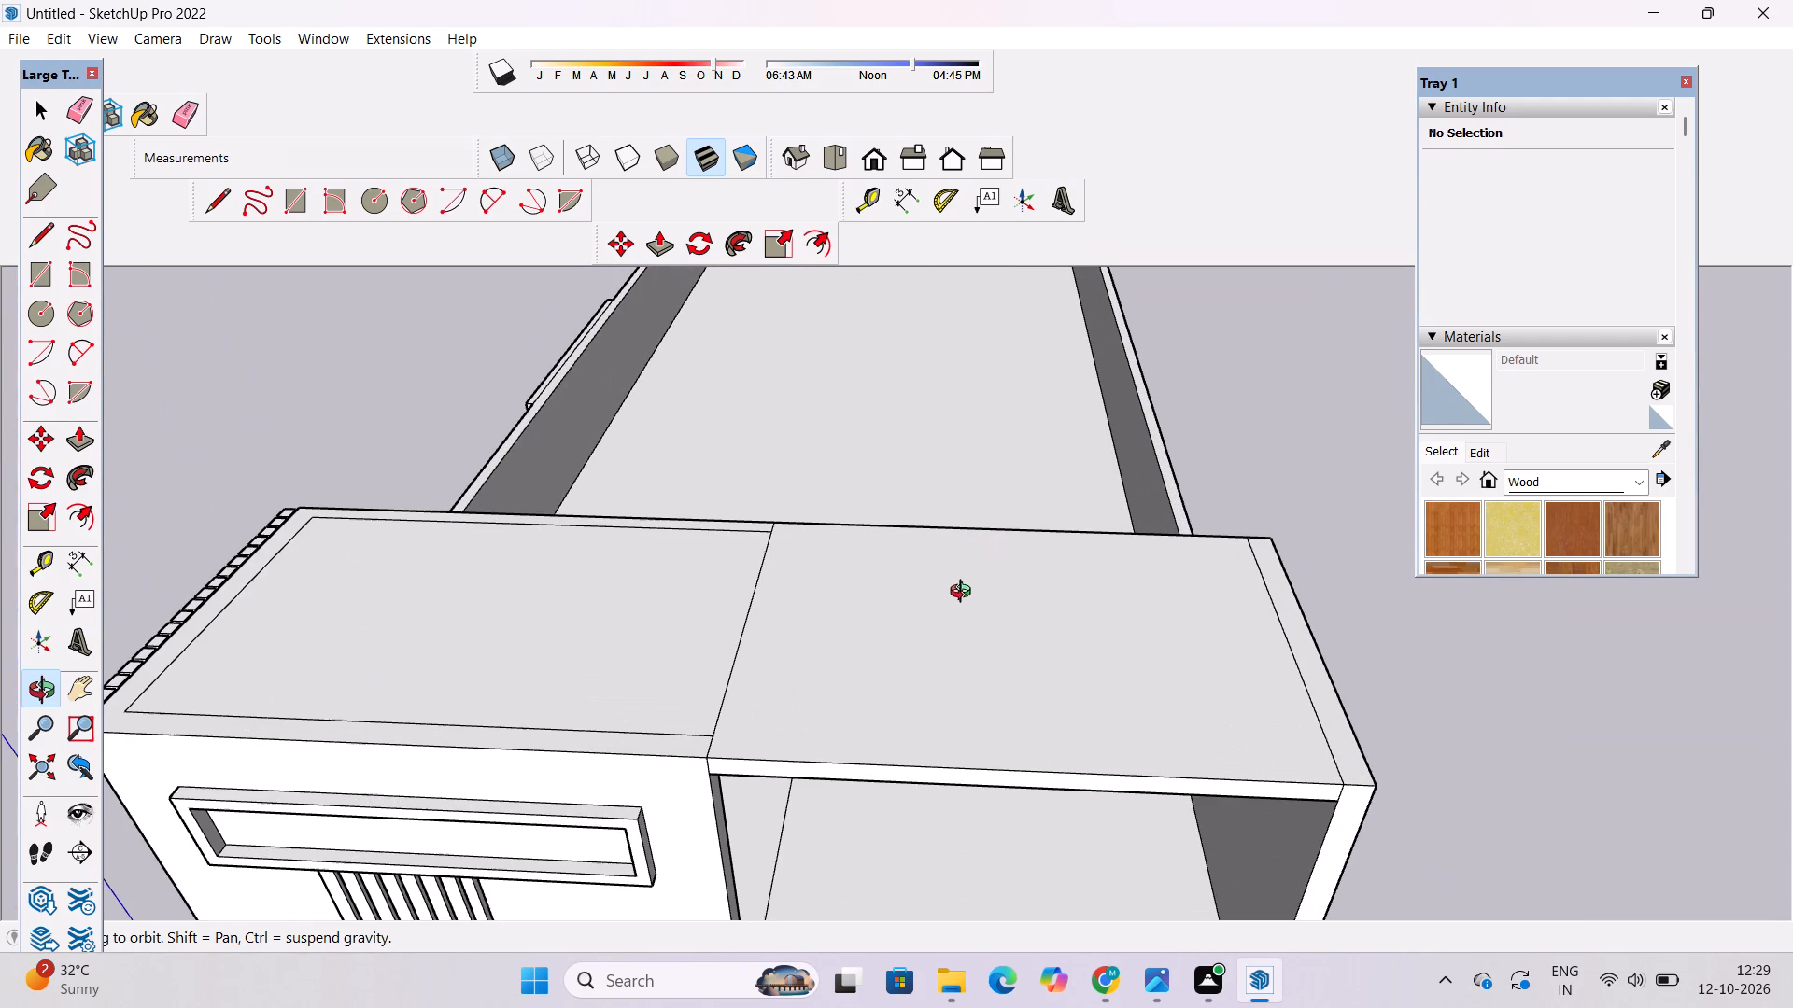
{"action": "left_click_drag", "start_coordinate": [964, 595], "coordinate": [908, 580], "text": "shift"}
{"action": "left_click_drag", "start_coordinate": [907, 578], "coordinate": [921, 594]}
{"action": "scroll", "coordinate": [838, 610], "scroll_direction": "up", "scroll_amount": 2}
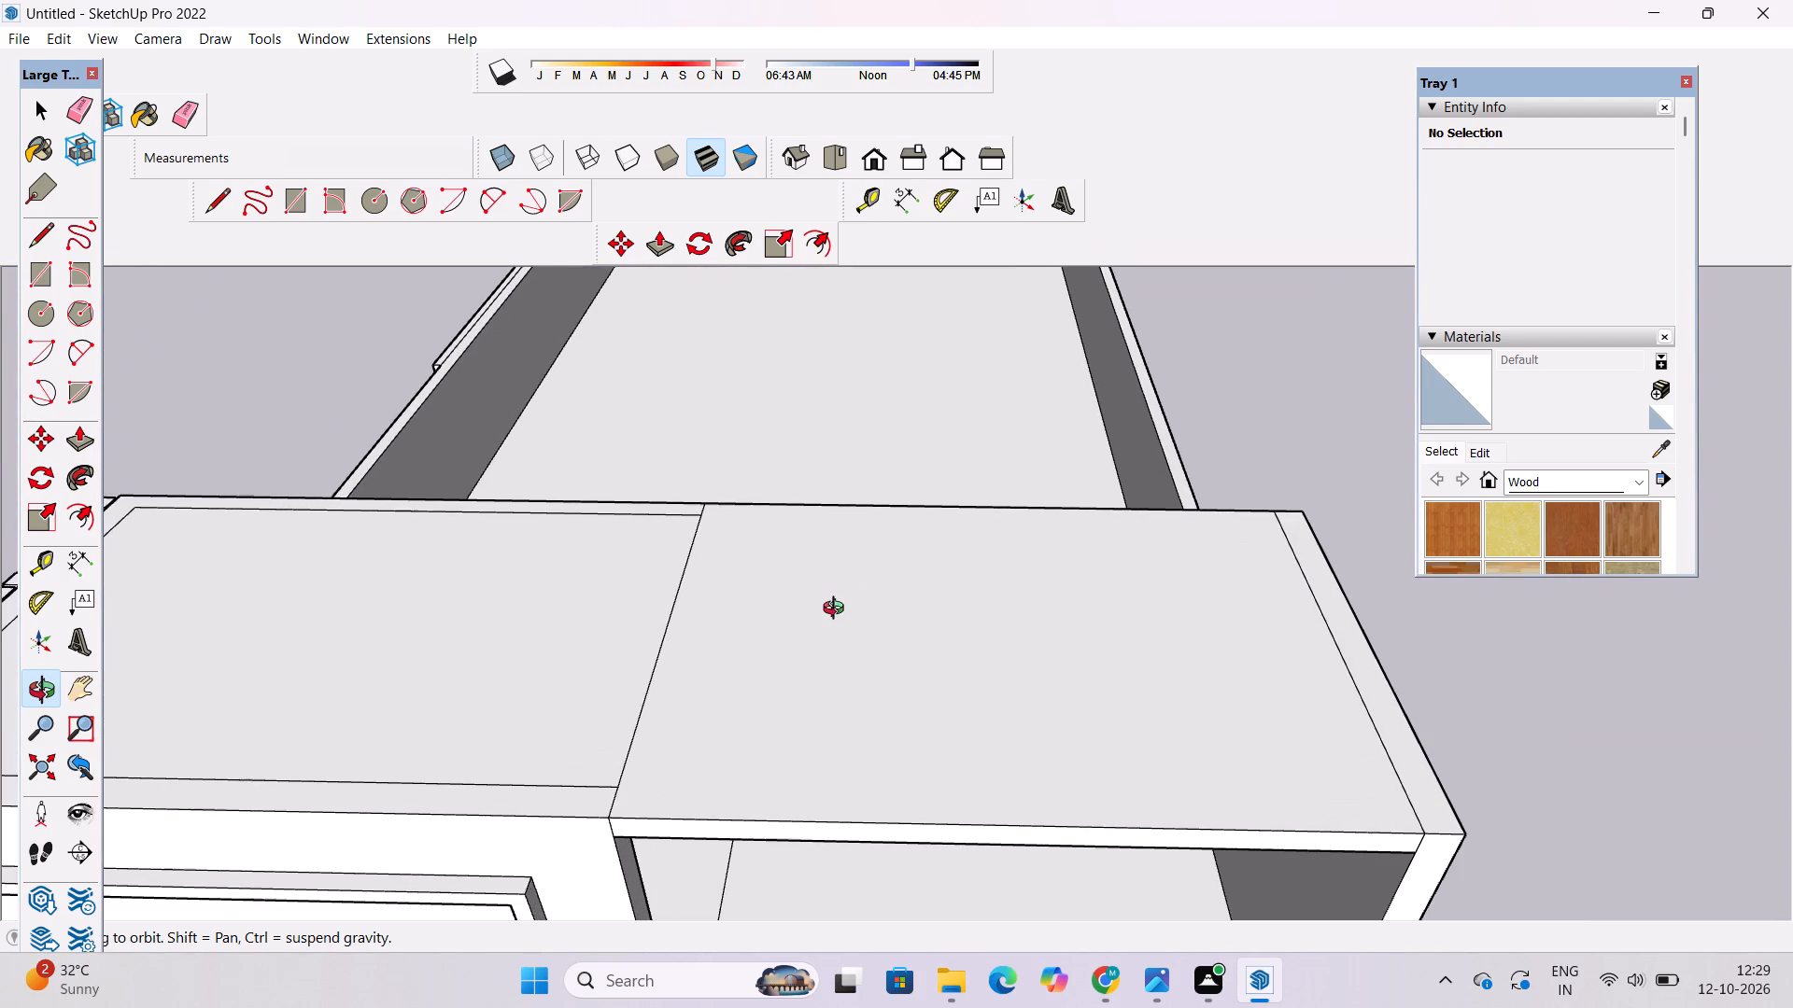
{"action": "left_click_drag", "start_coordinate": [837, 610], "coordinate": [859, 630], "text": "shift"}
{"action": "left_click_drag", "start_coordinate": [859, 631], "coordinate": [844, 629]}
{"action": "scroll", "coordinate": [834, 623], "scroll_direction": "up", "scroll_amount": 1}
{"action": "left_click", "coordinate": [834, 620], "text": "shift"}
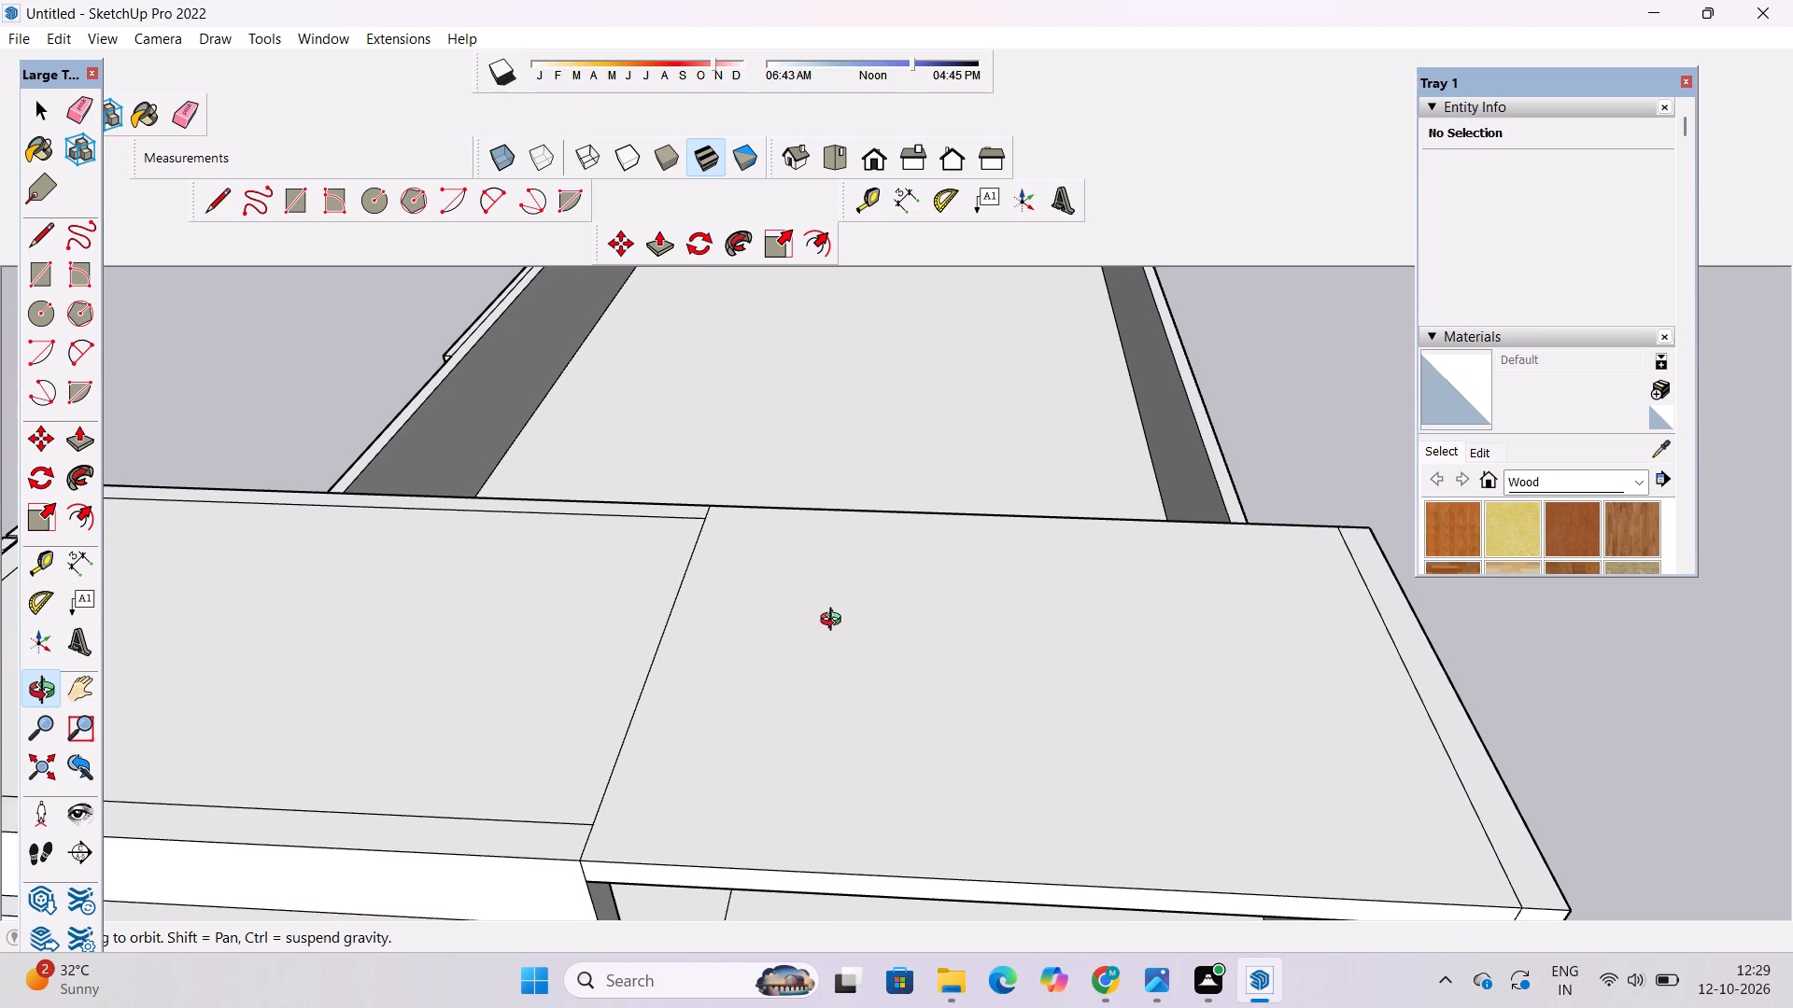
{"action": "scroll", "coordinate": [775, 617], "scroll_direction": "up", "scroll_amount": 1}
{"action": "left_click_drag", "start_coordinate": [773, 614], "coordinate": [786, 627], "text": "shift"}
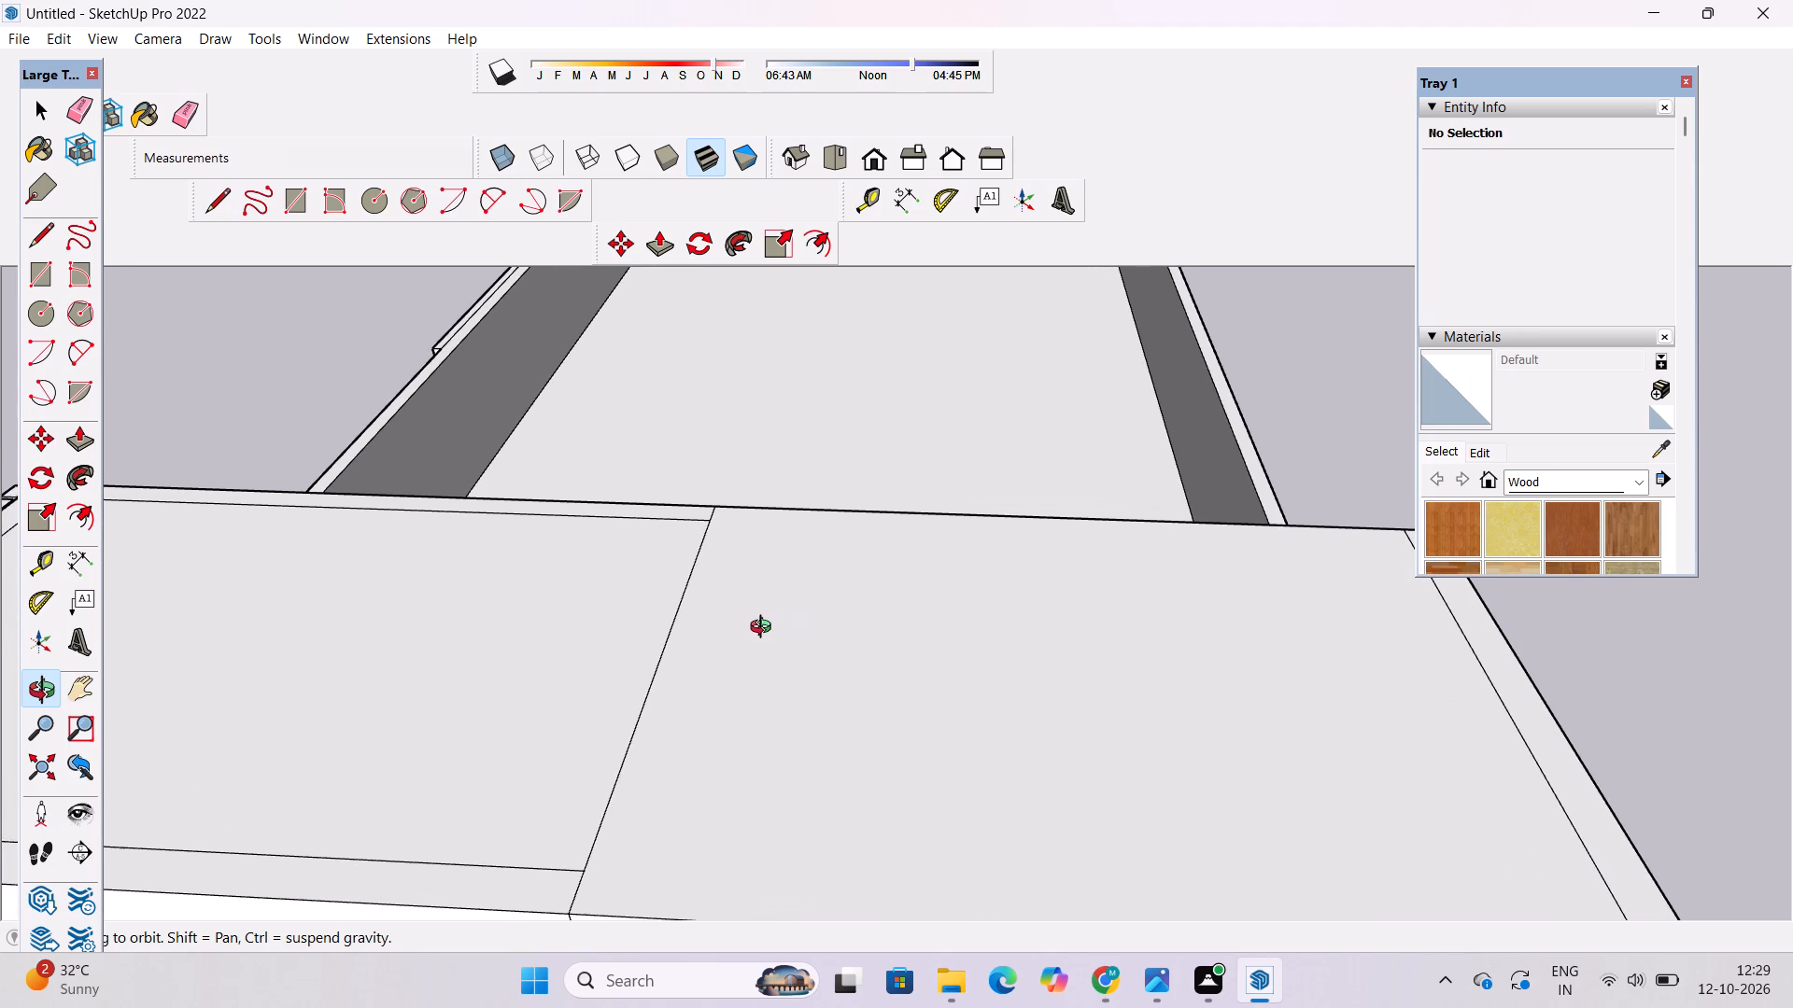
{"action": "scroll", "coordinate": [765, 629], "scroll_direction": "up", "scroll_amount": 5}
{"action": "scroll", "coordinate": [763, 629], "scroll_direction": "down", "scroll_amount": 1}
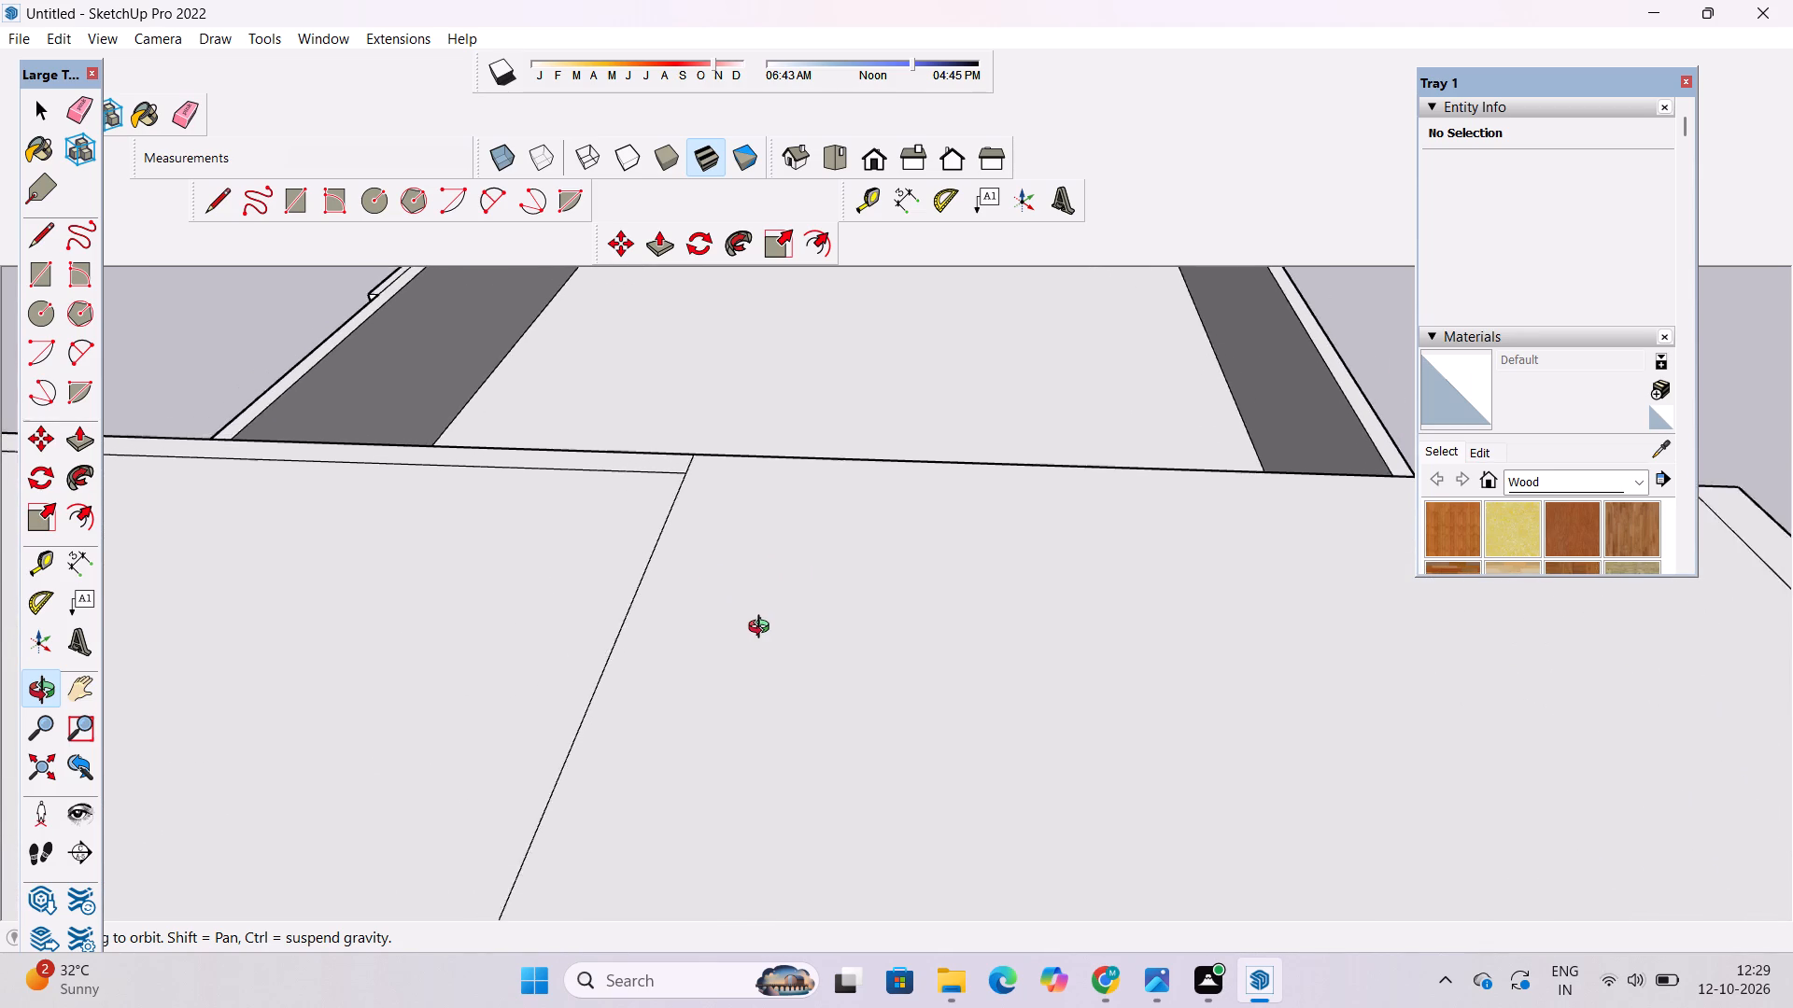
{"action": "scroll", "coordinate": [763, 629], "scroll_direction": "down", "scroll_amount": 1}
{"action": "left_click_drag", "start_coordinate": [763, 628], "coordinate": [755, 639], "text": "shift"}
{"action": "scroll", "coordinate": [750, 651], "scroll_direction": "up", "scroll_amount": 2, "text": "shift"}
{"action": "left_click_drag", "start_coordinate": [750, 651], "coordinate": [733, 657], "text": "shift"}
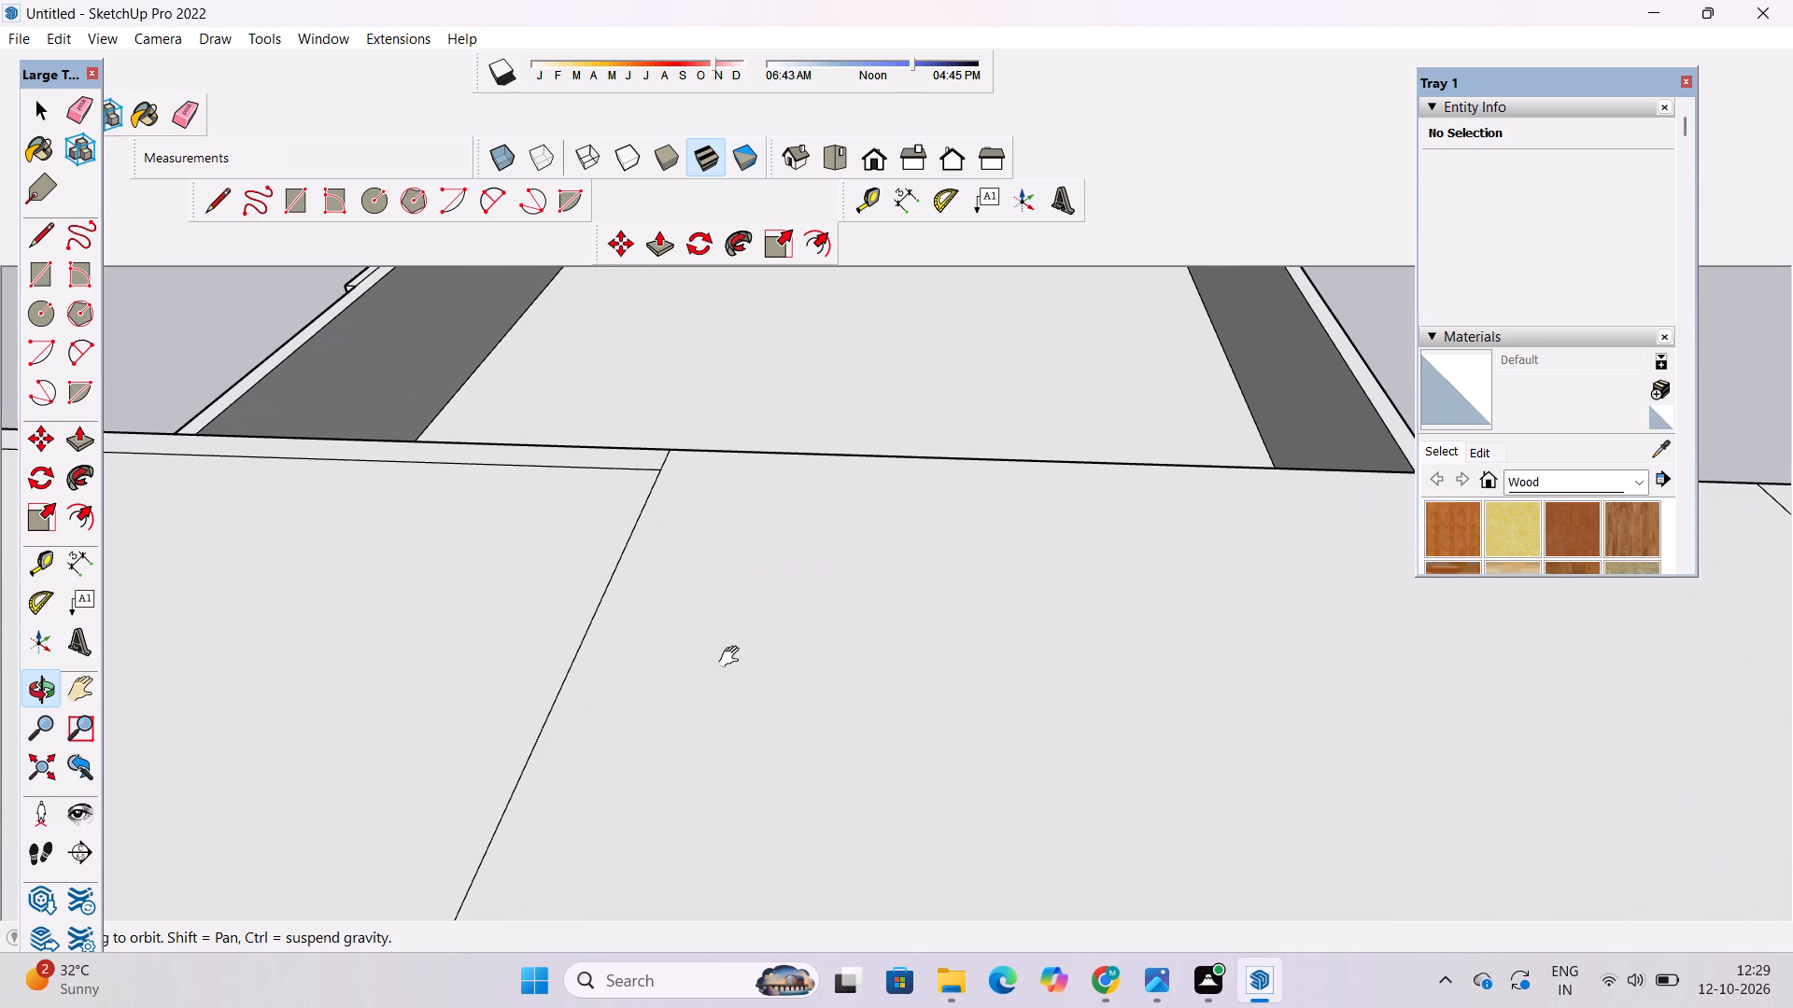
{"action": "scroll", "coordinate": [733, 657], "scroll_direction": "up", "scroll_amount": 1}
{"action": "scroll", "coordinate": [740, 487], "scroll_direction": "down", "scroll_amount": 11}
{"action": "left_click_drag", "start_coordinate": [854, 595], "coordinate": [792, 598], "text": "shift"}
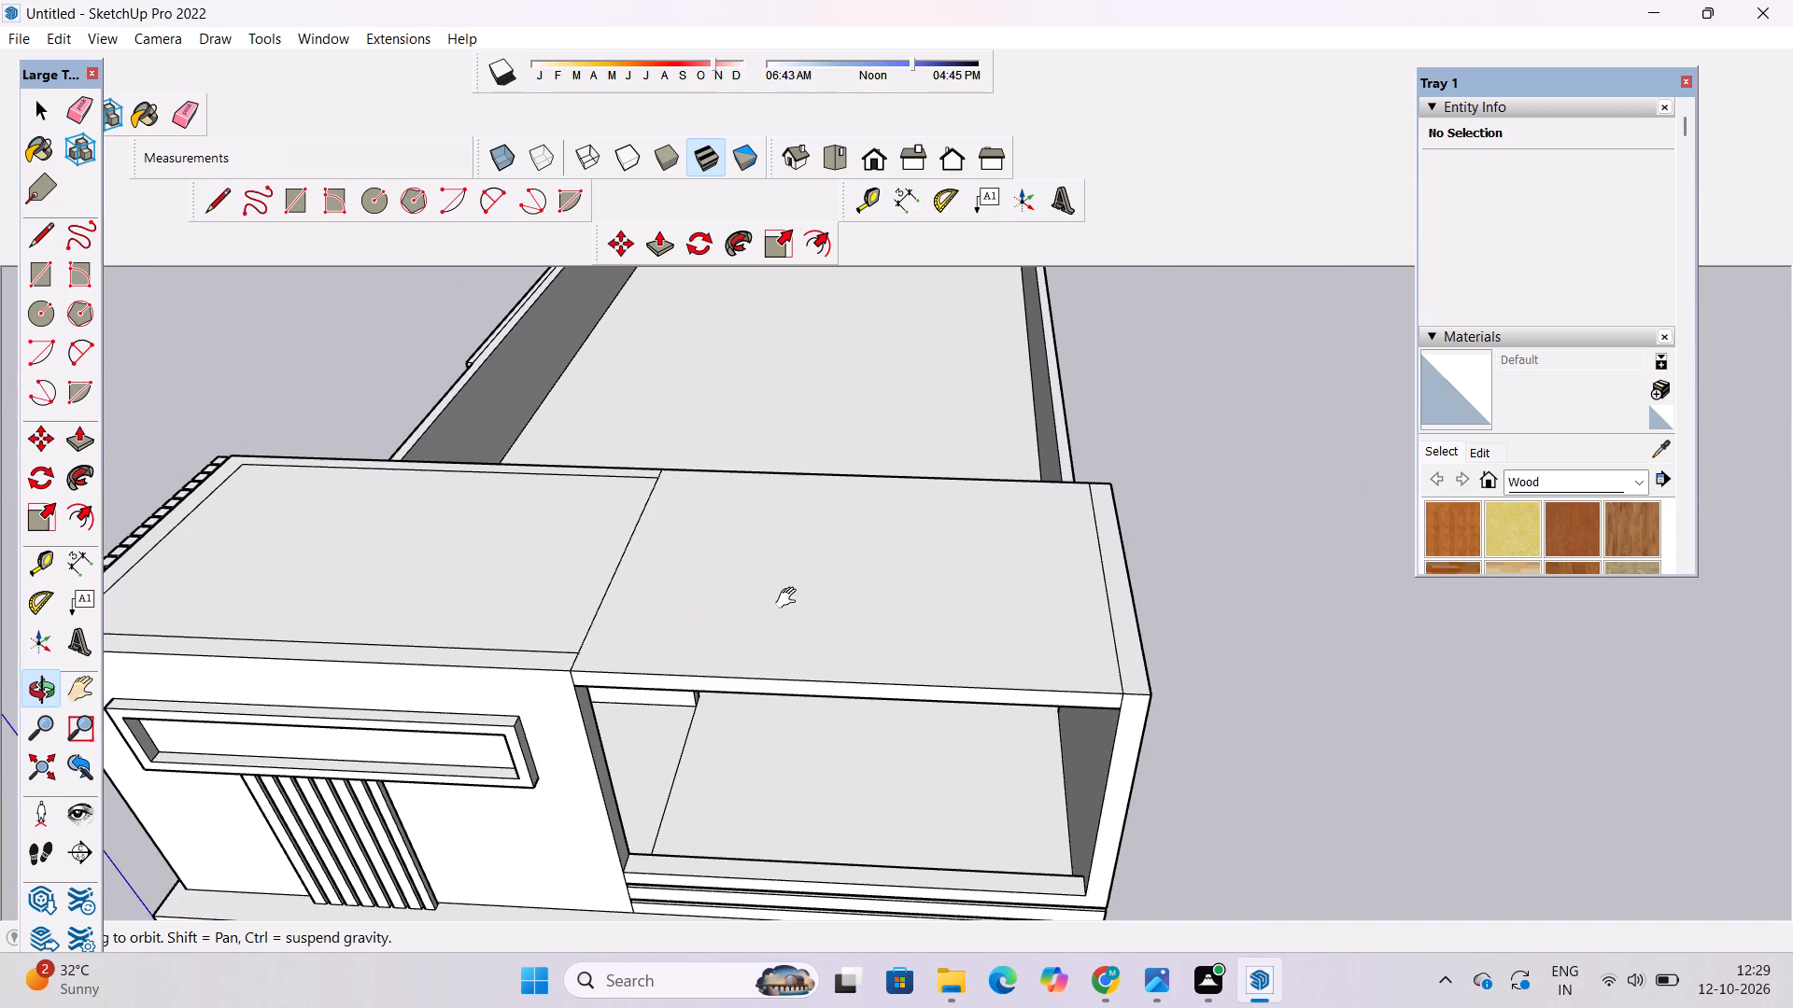
{"action": "scroll", "coordinate": [756, 598], "scroll_direction": "up", "scroll_amount": 1}
Place guides along the front and back edges of the roof section above the open frame, aligned with the neighbouring inset corners, the back one 1' 6" in.
{"action": "key", "text": "t"}
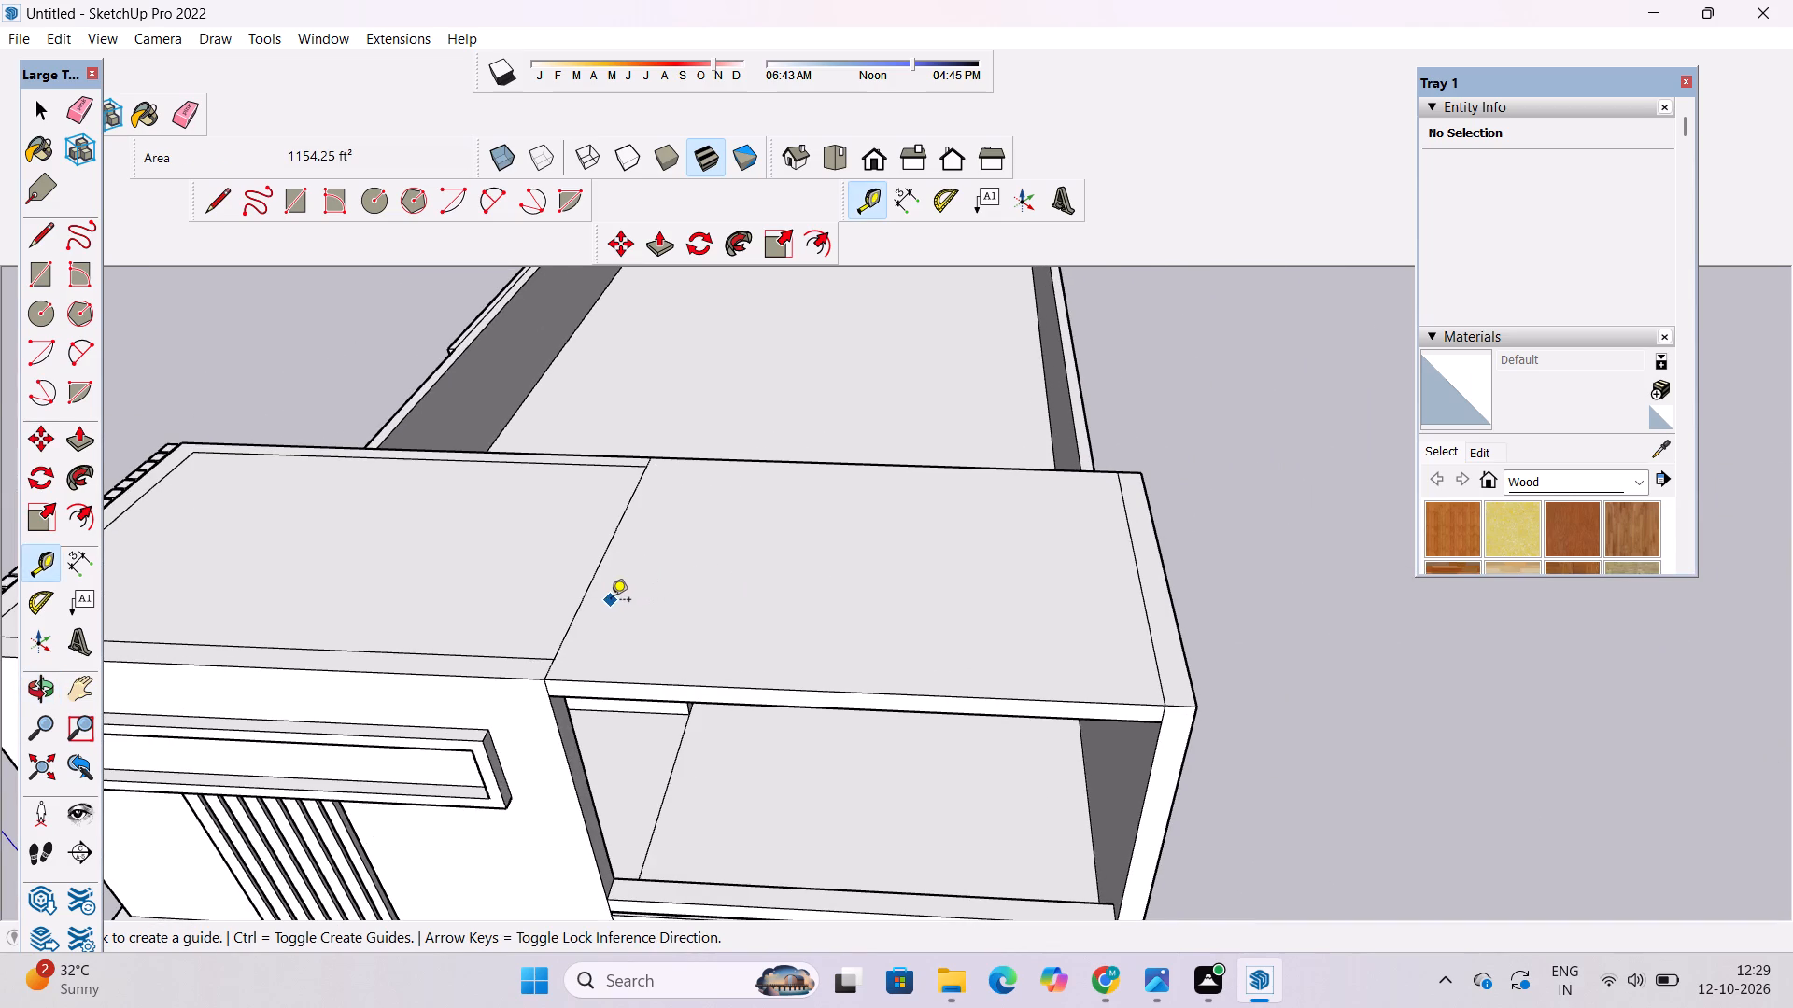
{"action": "scroll", "coordinate": [611, 601], "scroll_direction": "down", "scroll_amount": 2}
{"action": "scroll", "coordinate": [678, 581], "scroll_direction": "up", "scroll_amount": 2}
{"action": "scroll", "coordinate": [565, 672], "scroll_direction": "up", "scroll_amount": 2}
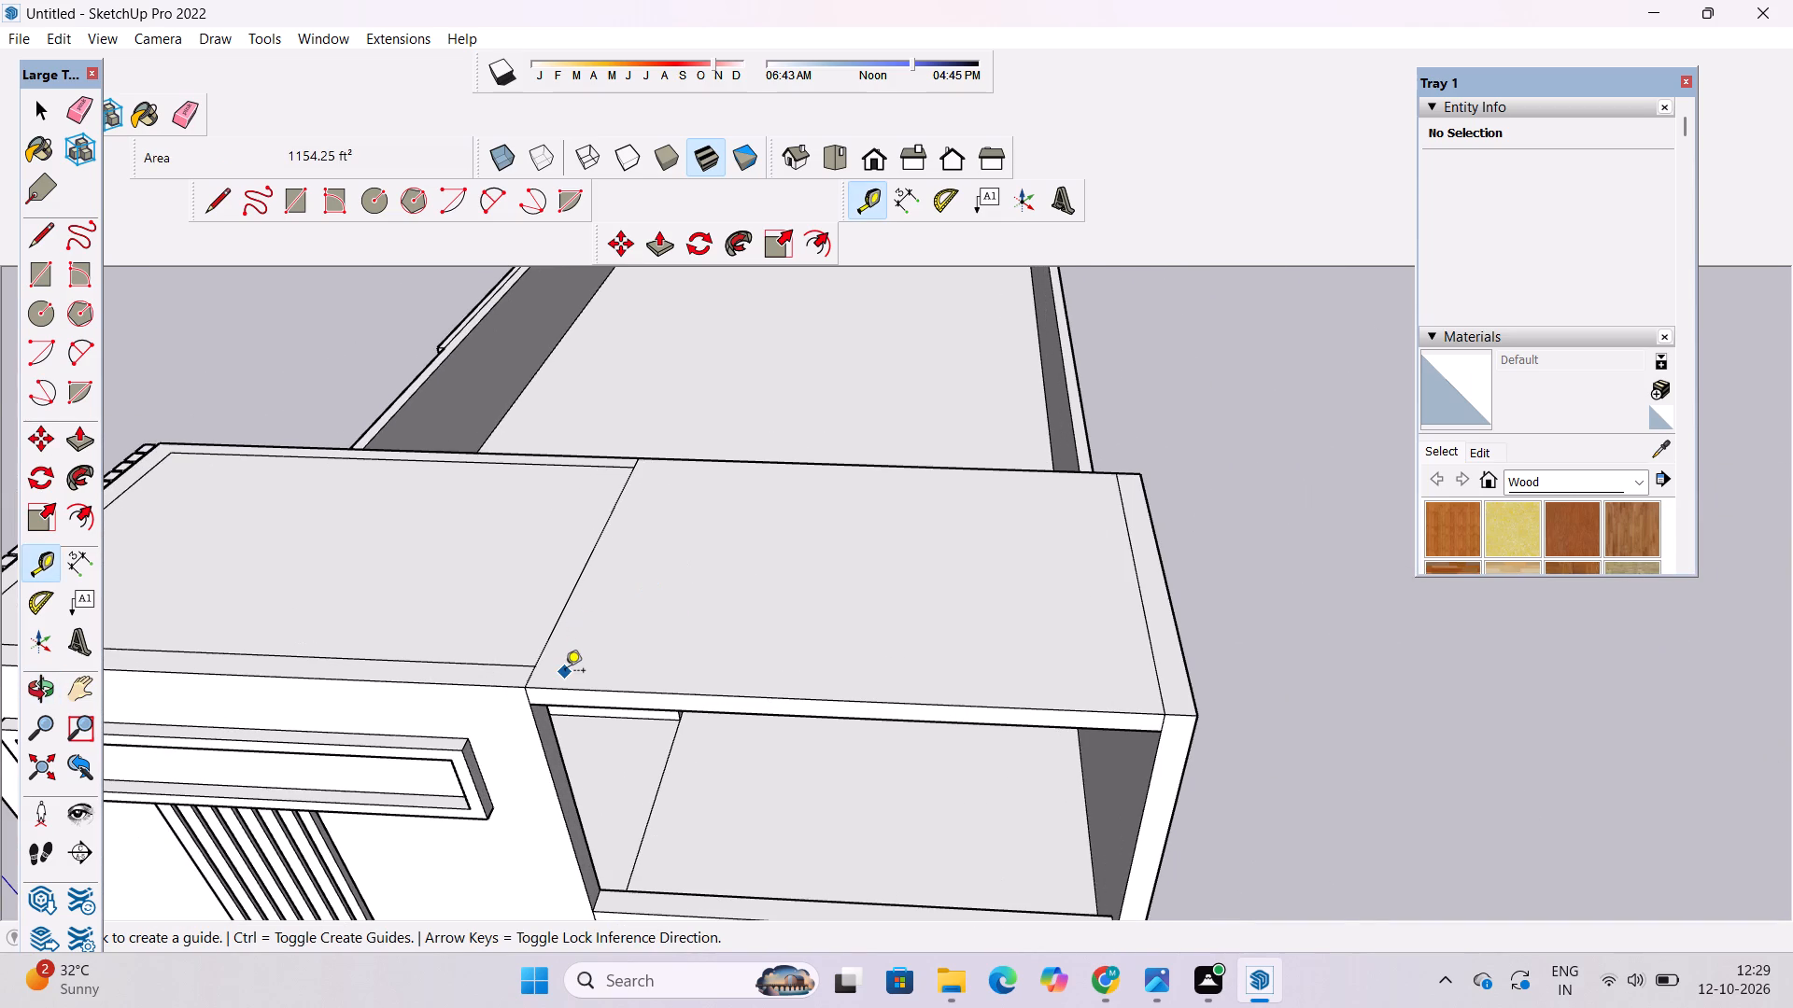
{"action": "scroll", "coordinate": [565, 672], "scroll_direction": "up", "scroll_amount": 1}
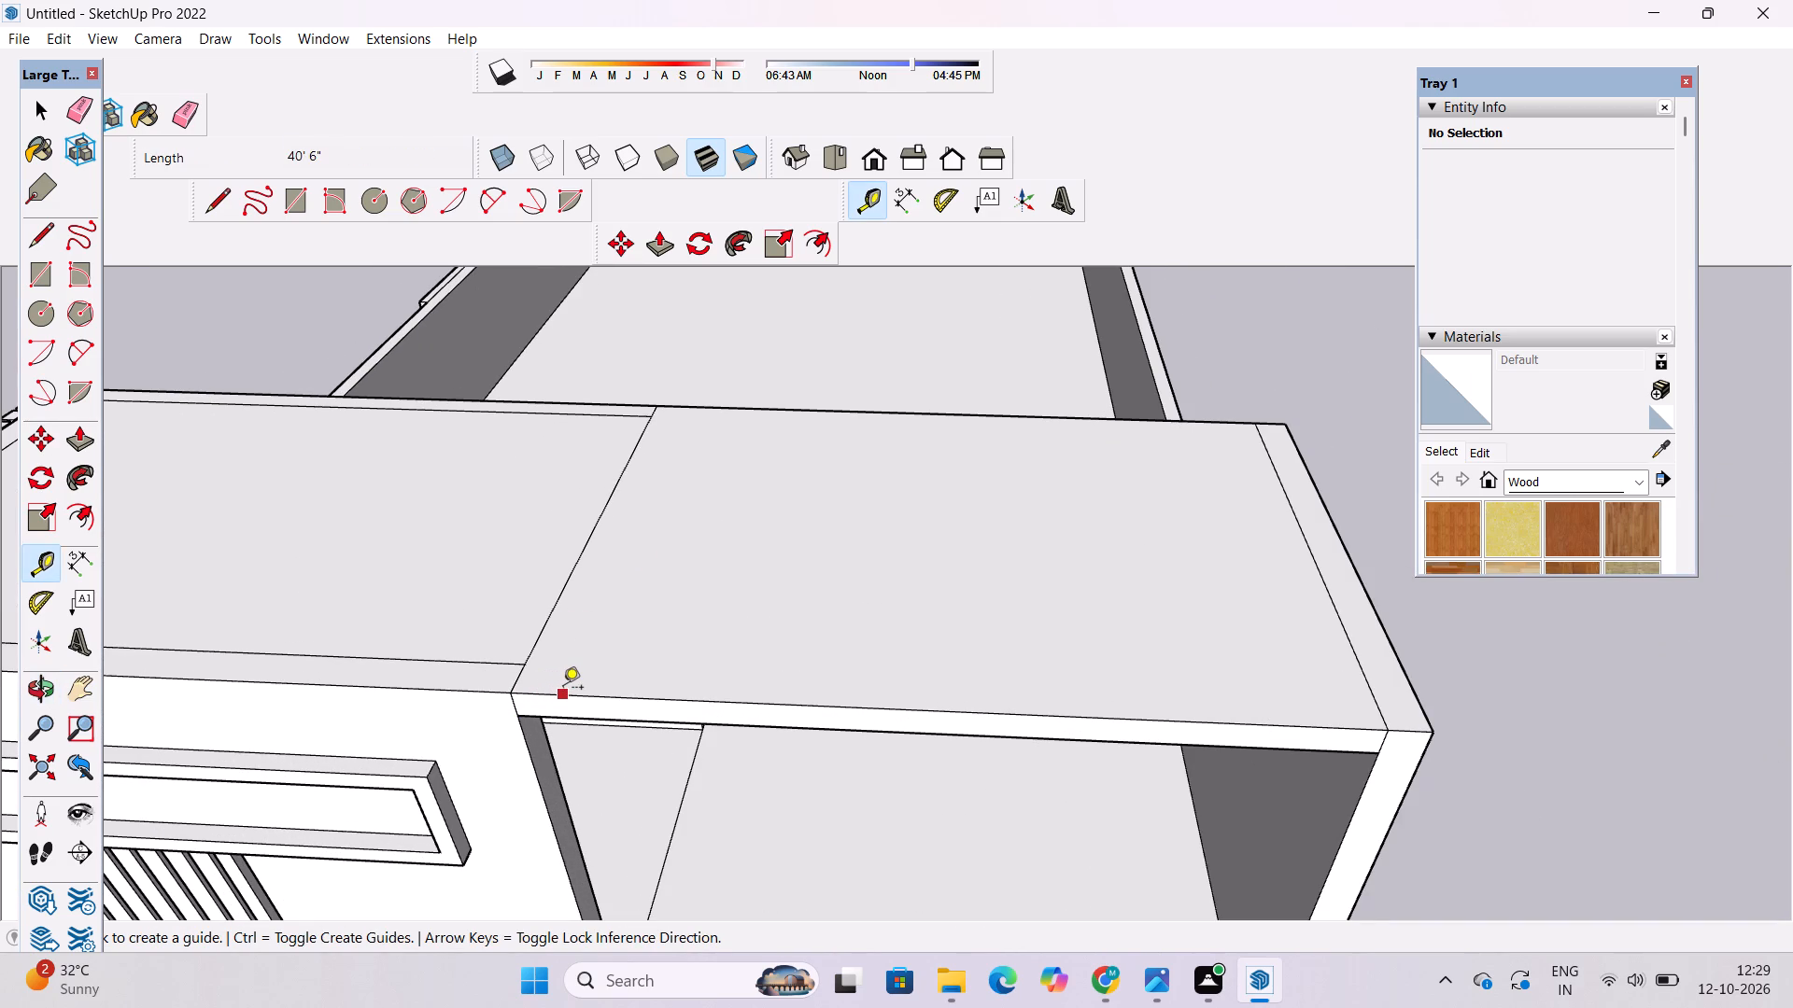
{"action": "left_click", "coordinate": [583, 693]}
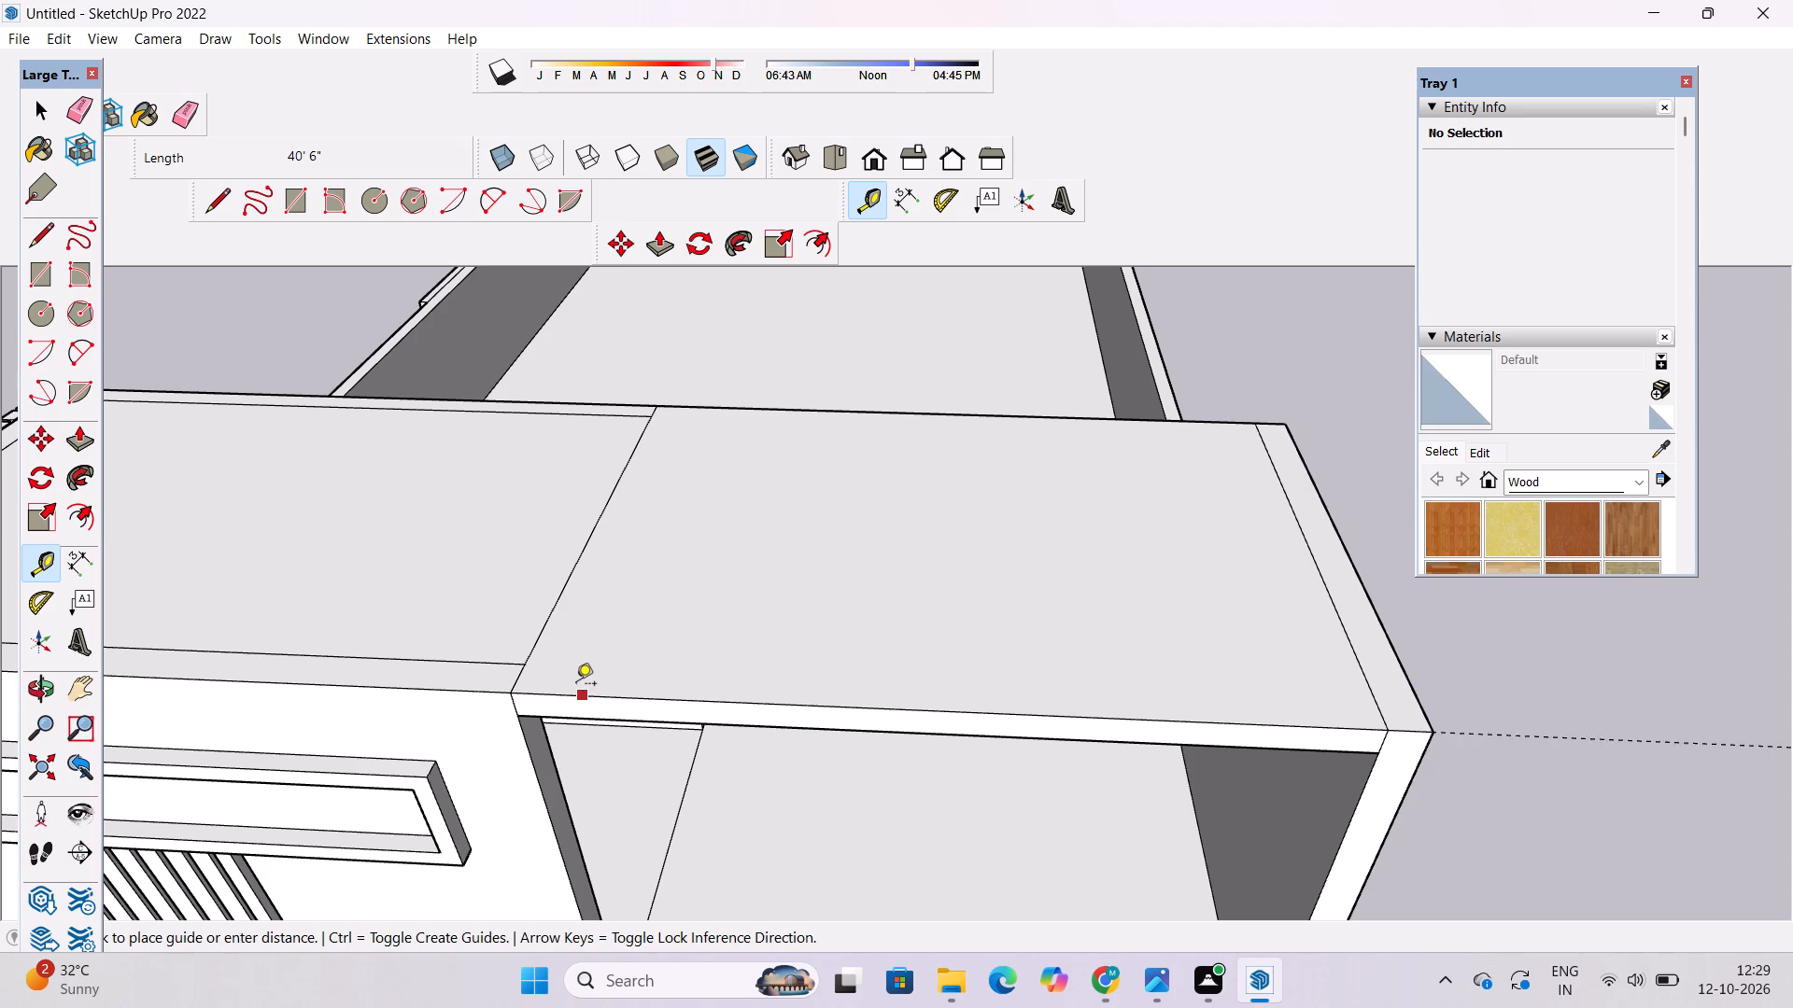
{"action": "left_click", "coordinate": [533, 659]}
{"action": "scroll", "coordinate": [629, 723], "scroll_direction": "down", "scroll_amount": 4}
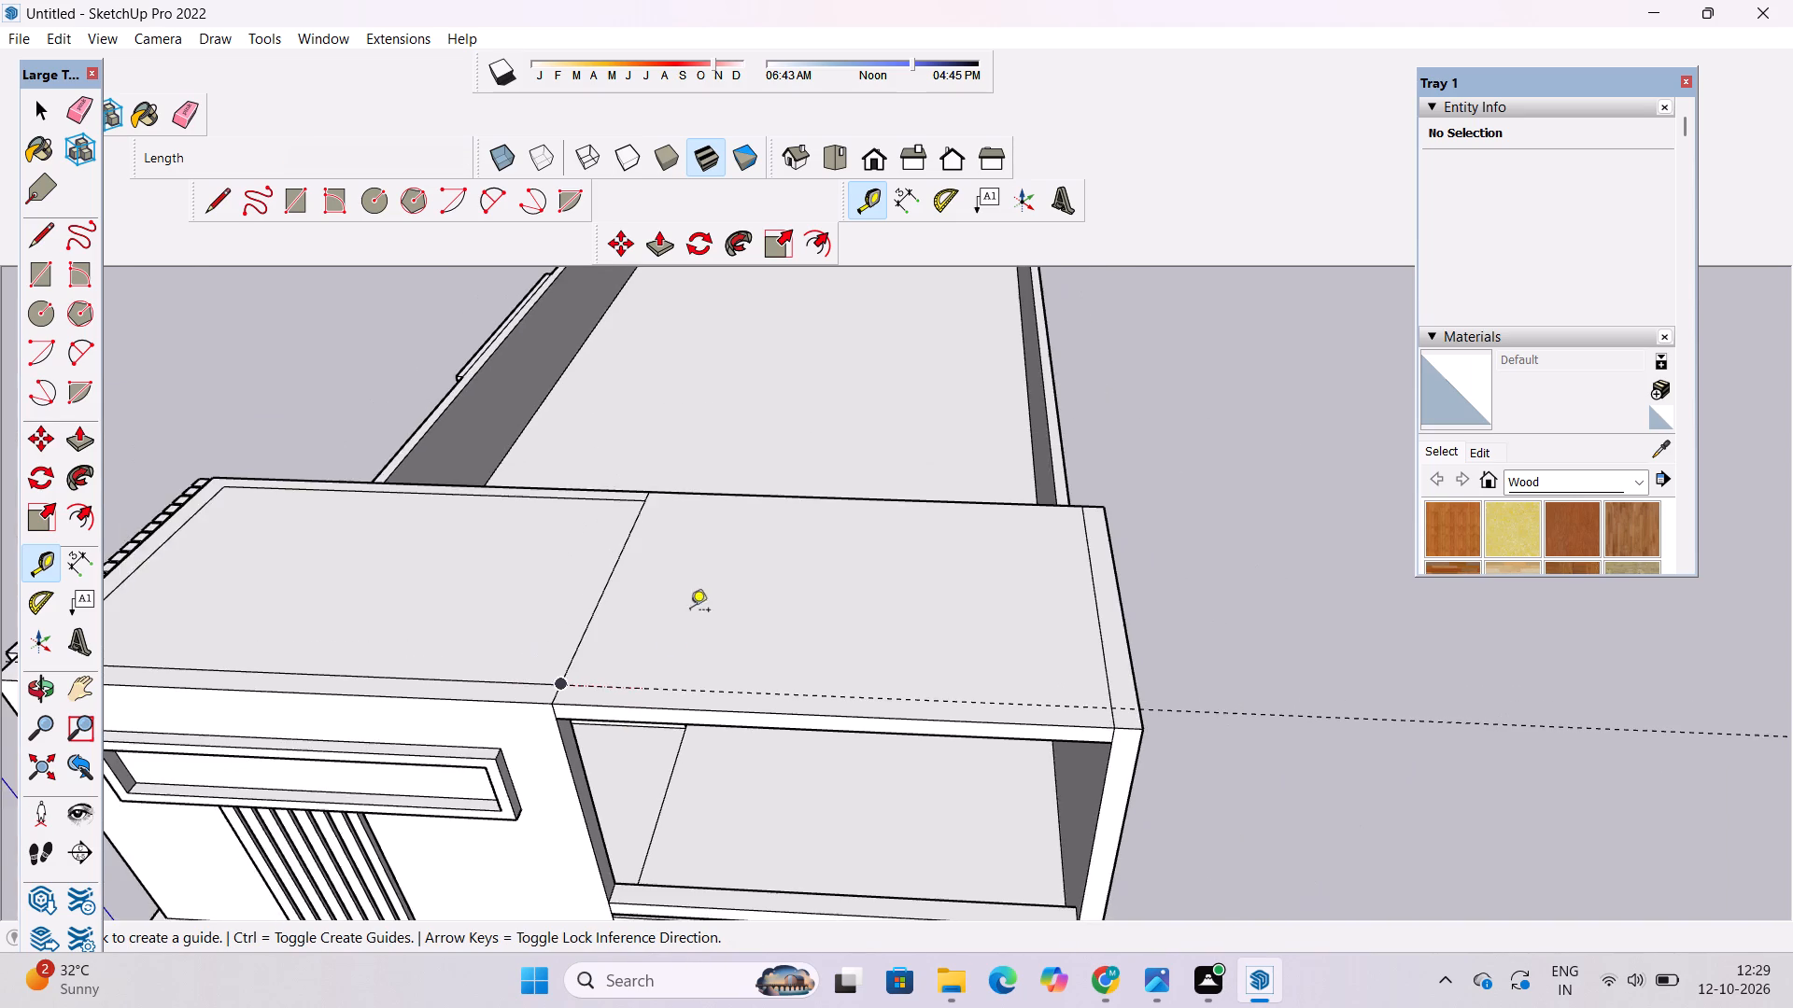
{"action": "scroll", "coordinate": [743, 438], "scroll_direction": "up", "scroll_amount": 3}
{"action": "scroll", "coordinate": [673, 549], "scroll_direction": "up", "scroll_amount": 3}
{"action": "left_click", "coordinate": [683, 539]}
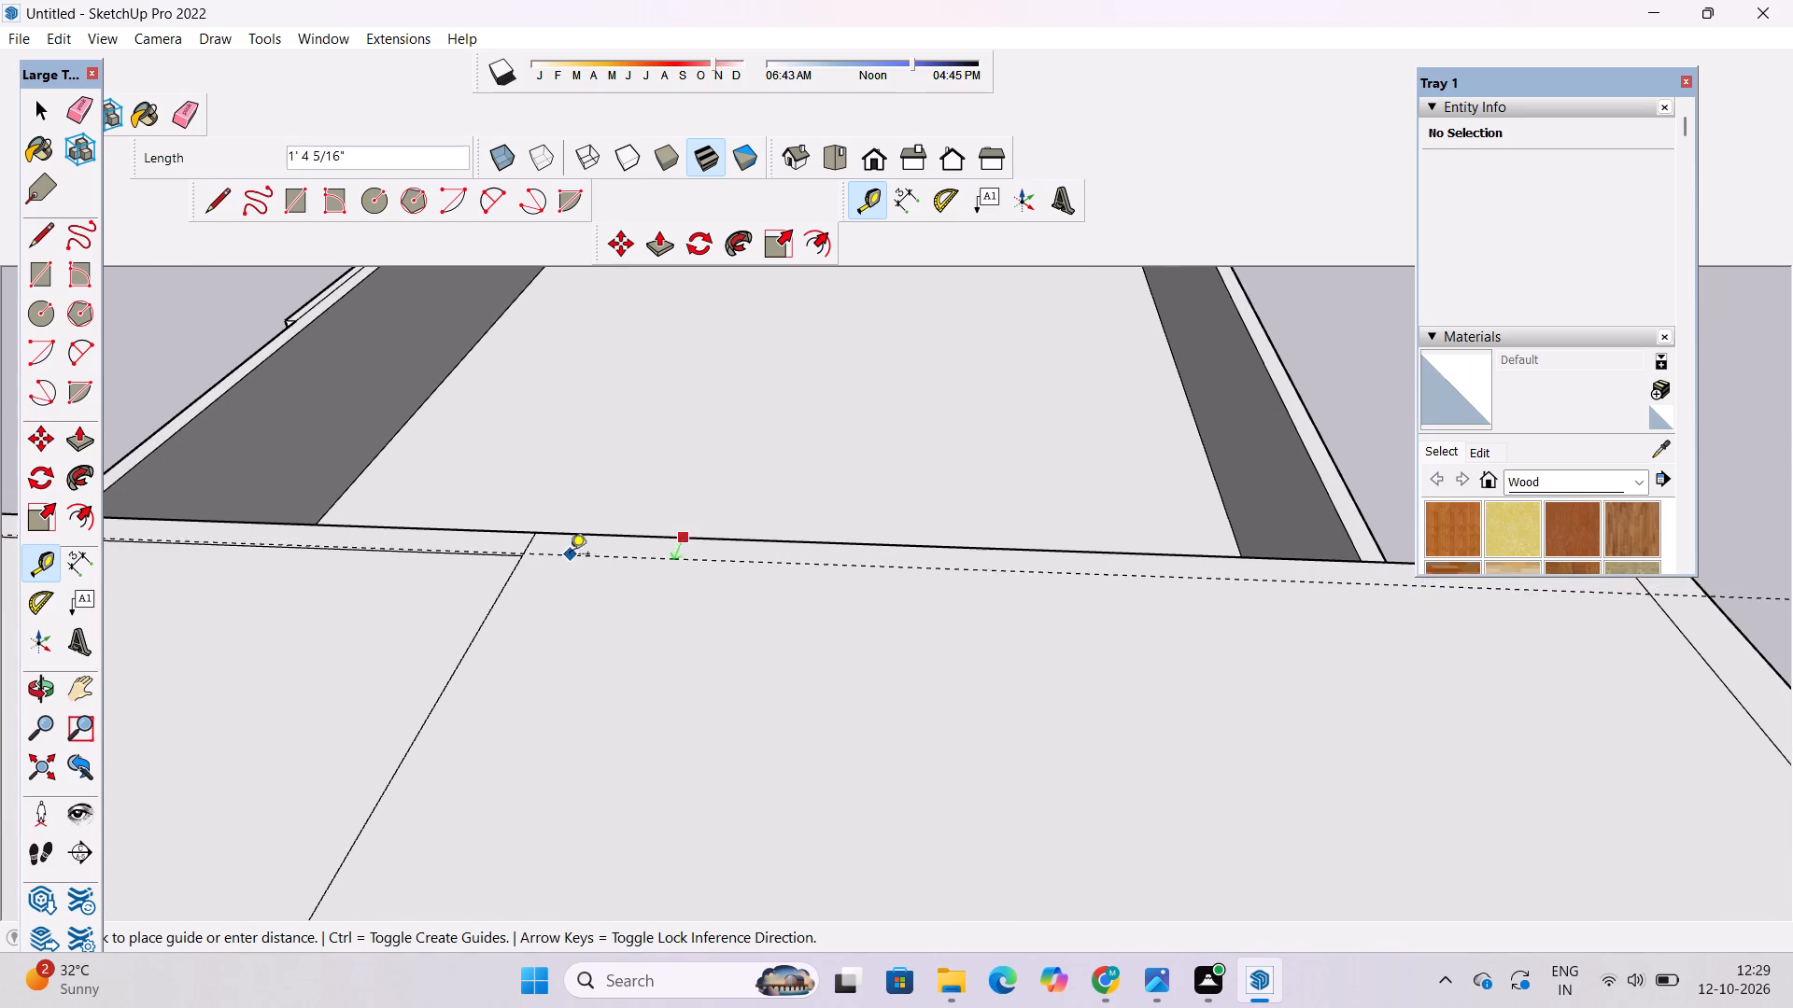
{"action": "left_click", "coordinate": [524, 559]}
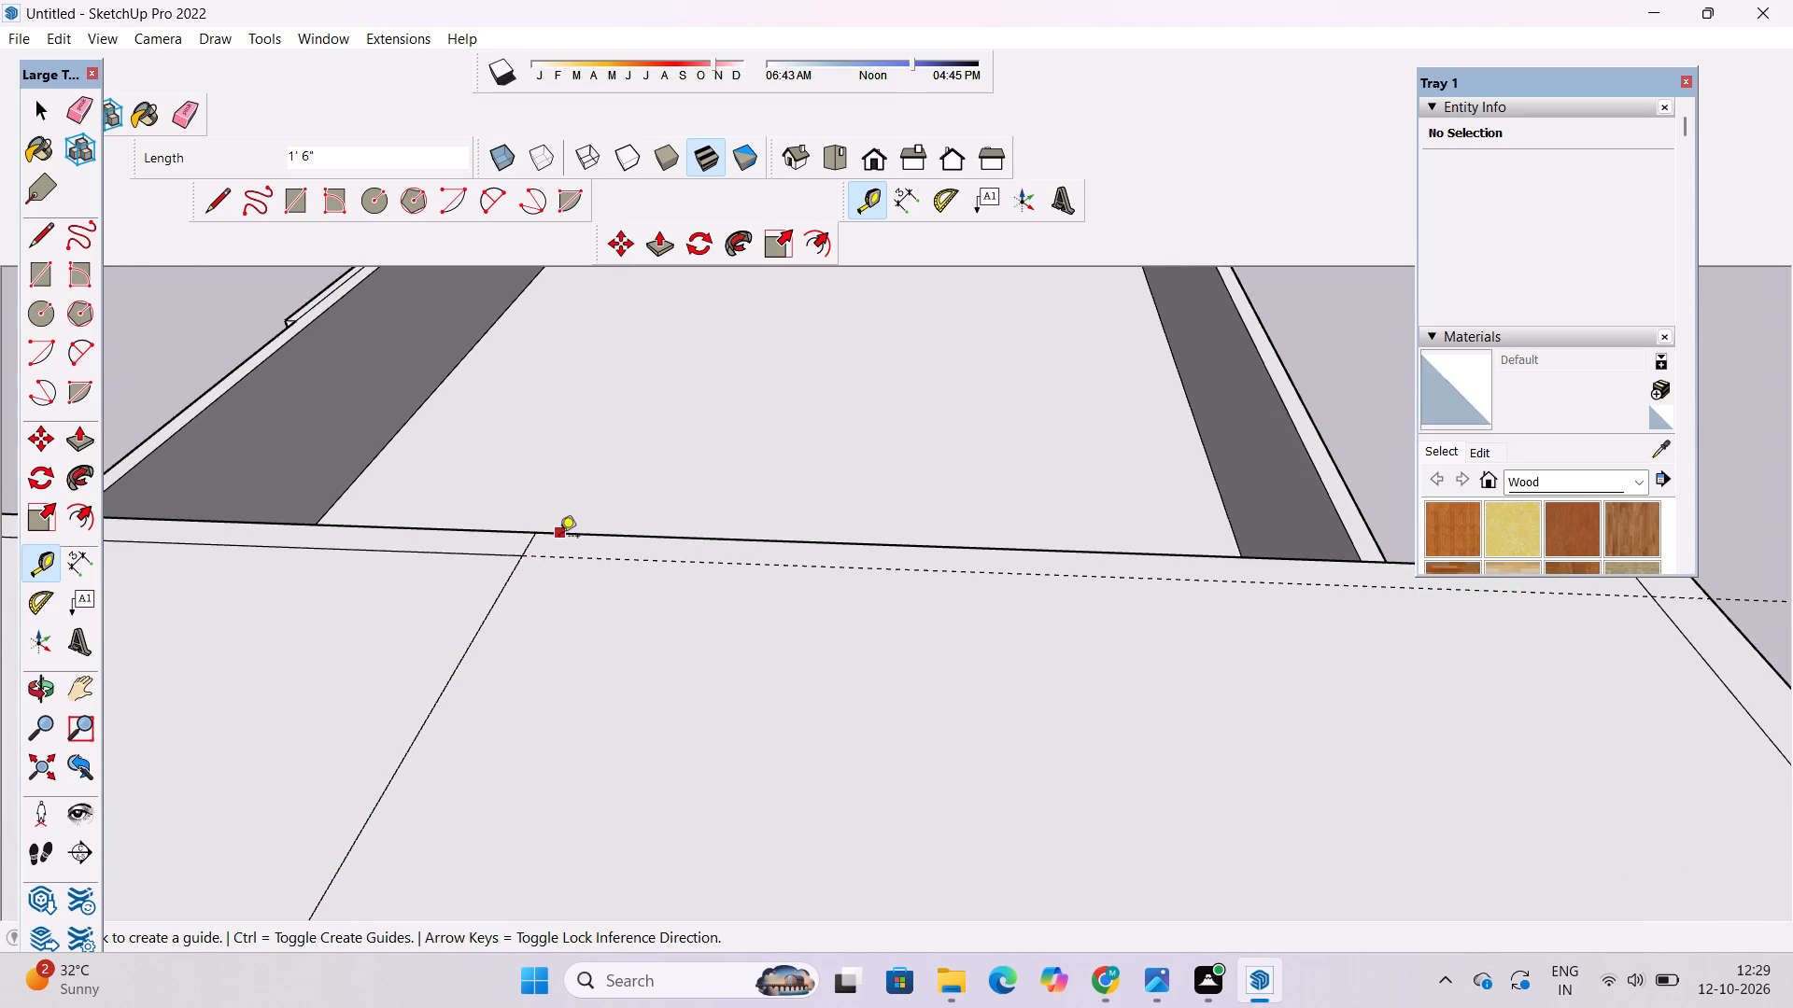
Place a guide 6' from the dividing line on the roof section above the open frame, and another 1.5' beyond it.
{"action": "scroll", "coordinate": [559, 538], "scroll_direction": "down", "scroll_amount": 10}
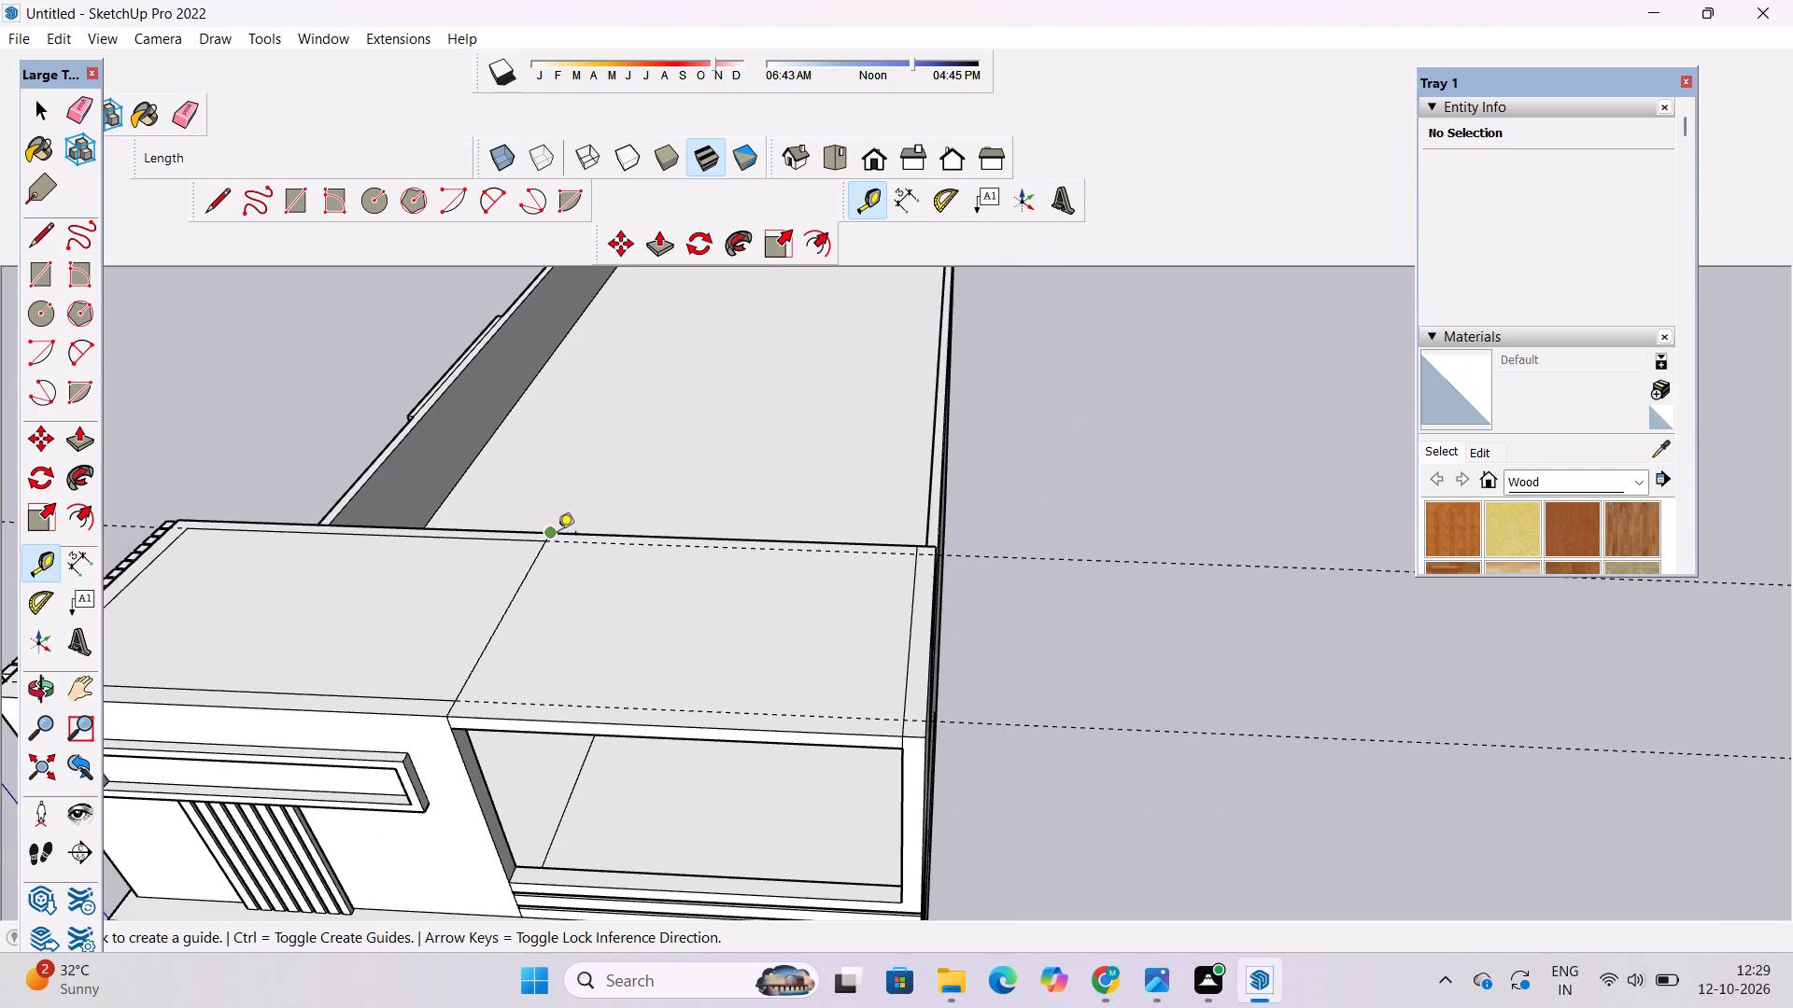
{"action": "scroll", "coordinate": [561, 546], "scroll_direction": "down", "scroll_amount": 4}
{"action": "scroll", "coordinate": [607, 610], "scroll_direction": "down", "scroll_amount": 3}
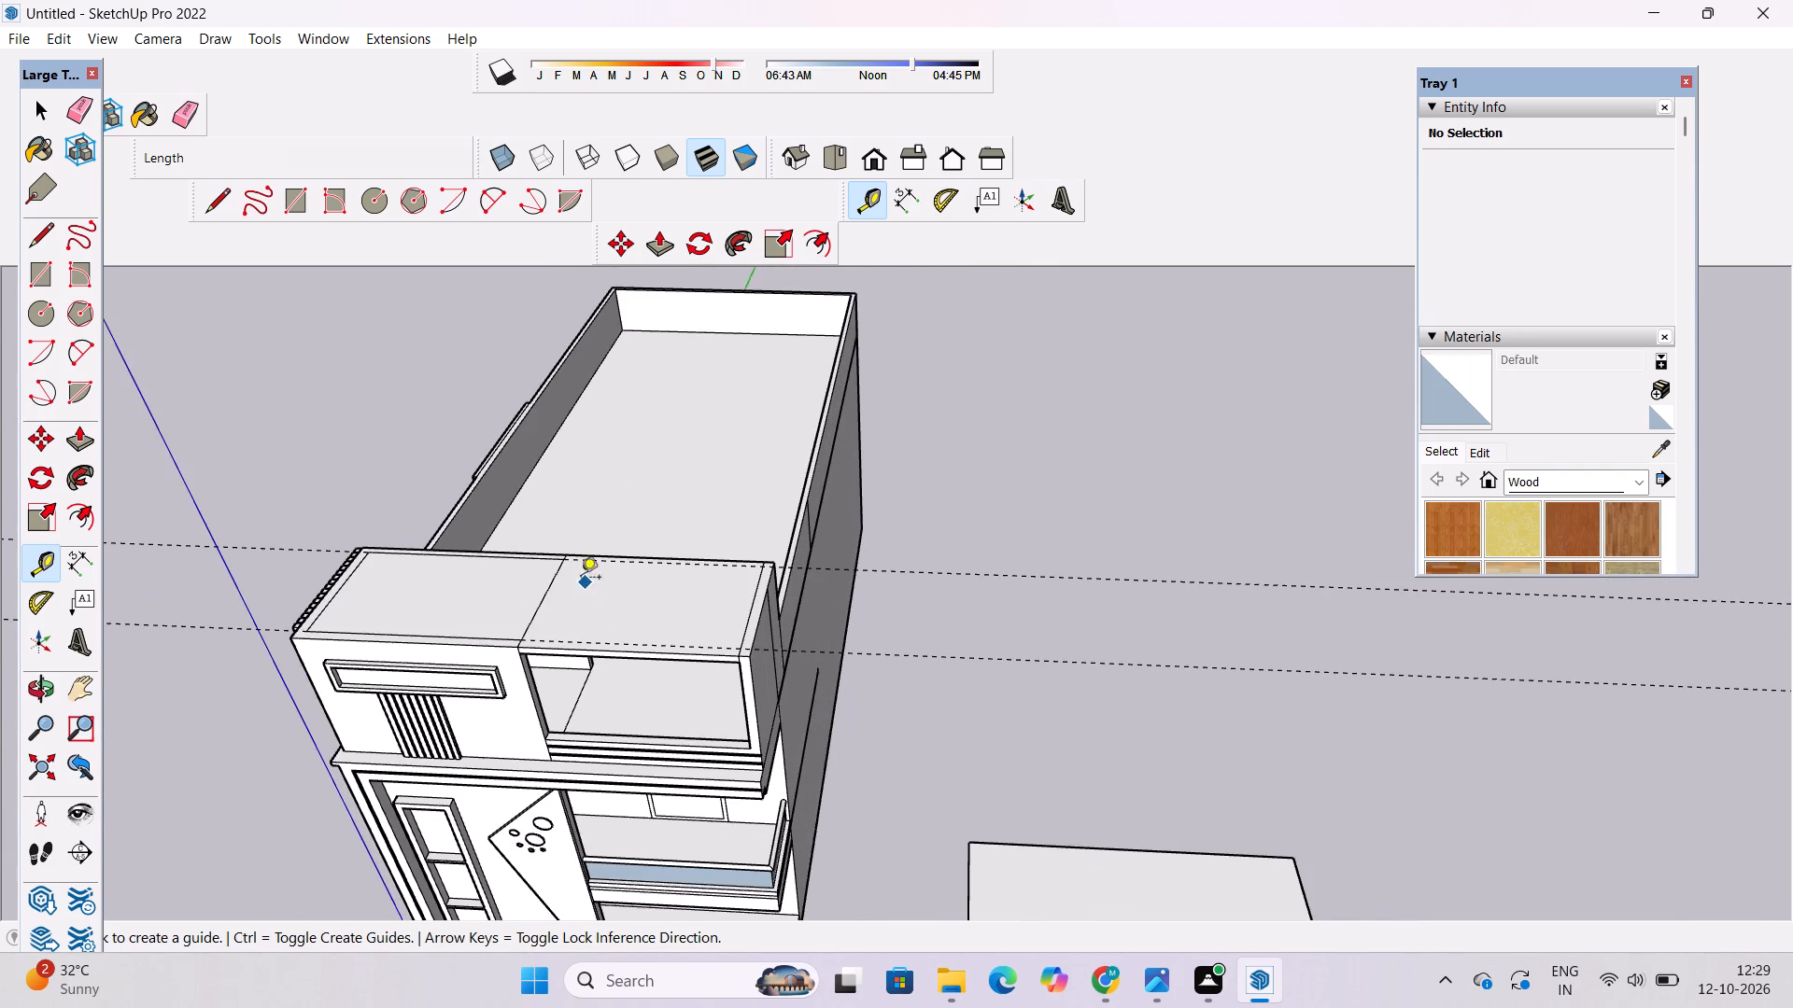
{"action": "scroll", "coordinate": [536, 571], "scroll_direction": "up", "scroll_amount": 3}
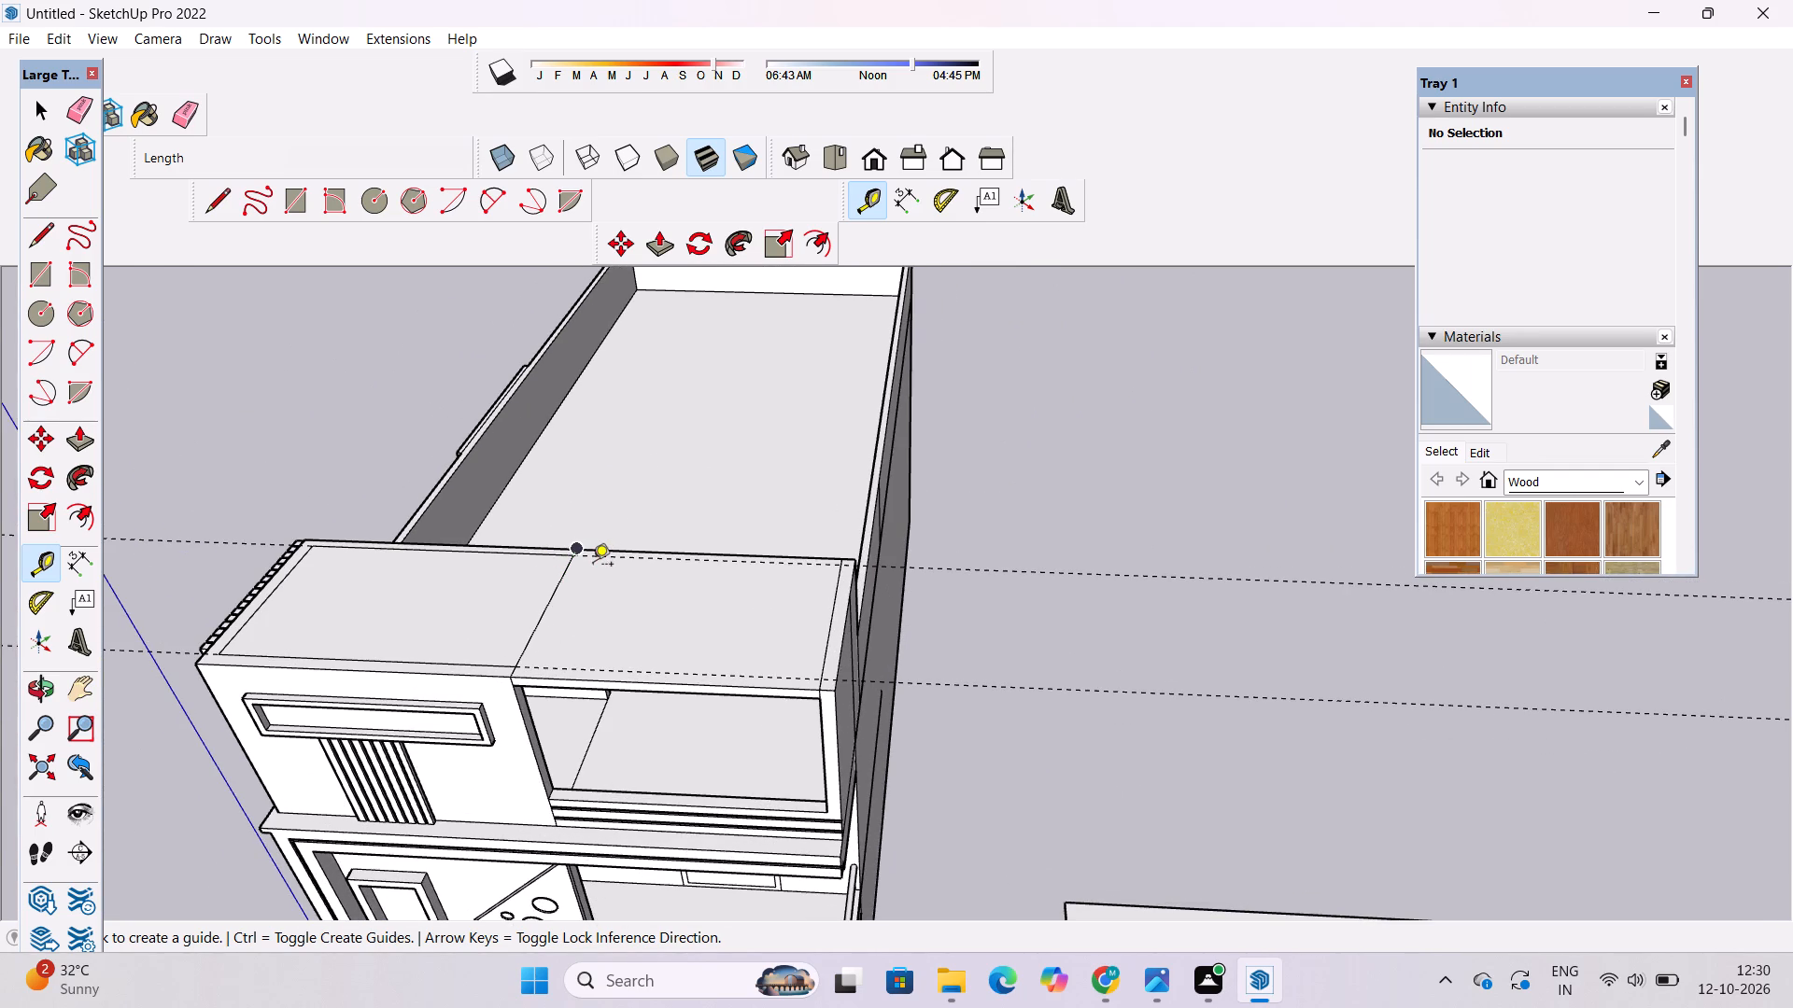
{"action": "scroll", "coordinate": [593, 566], "scroll_direction": "up", "scroll_amount": 8}
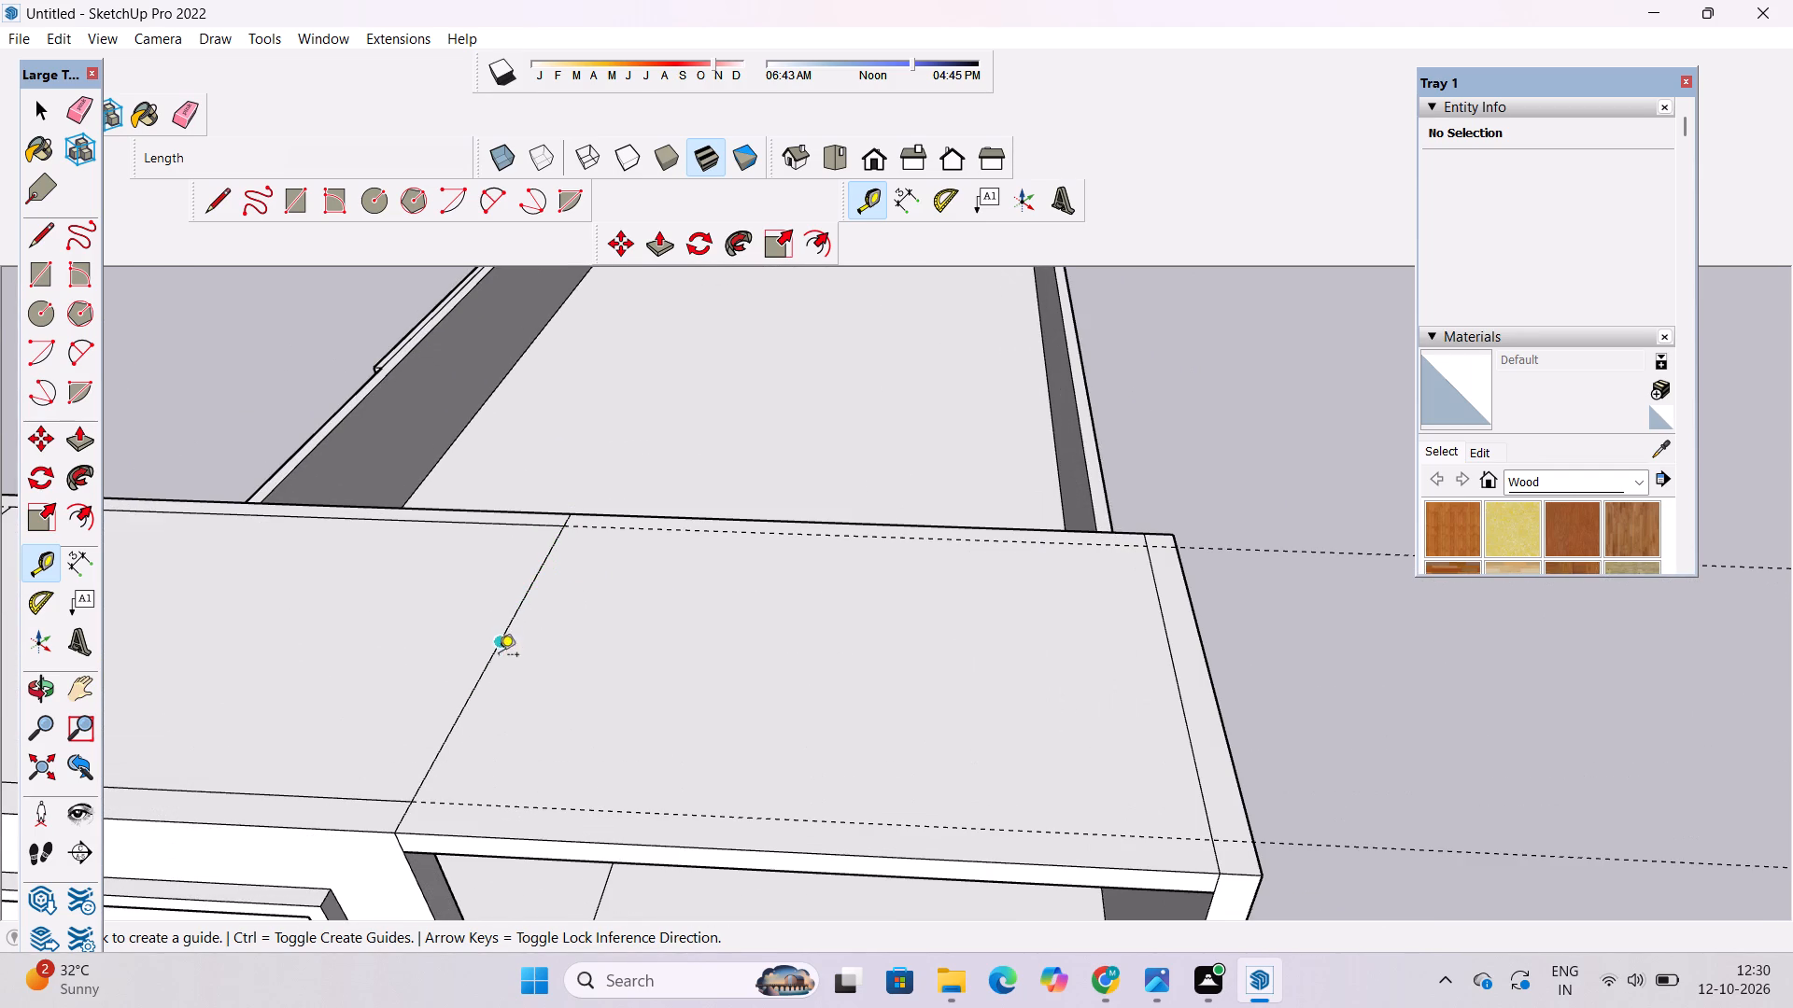
{"action": "left_click", "coordinate": [502, 643]}
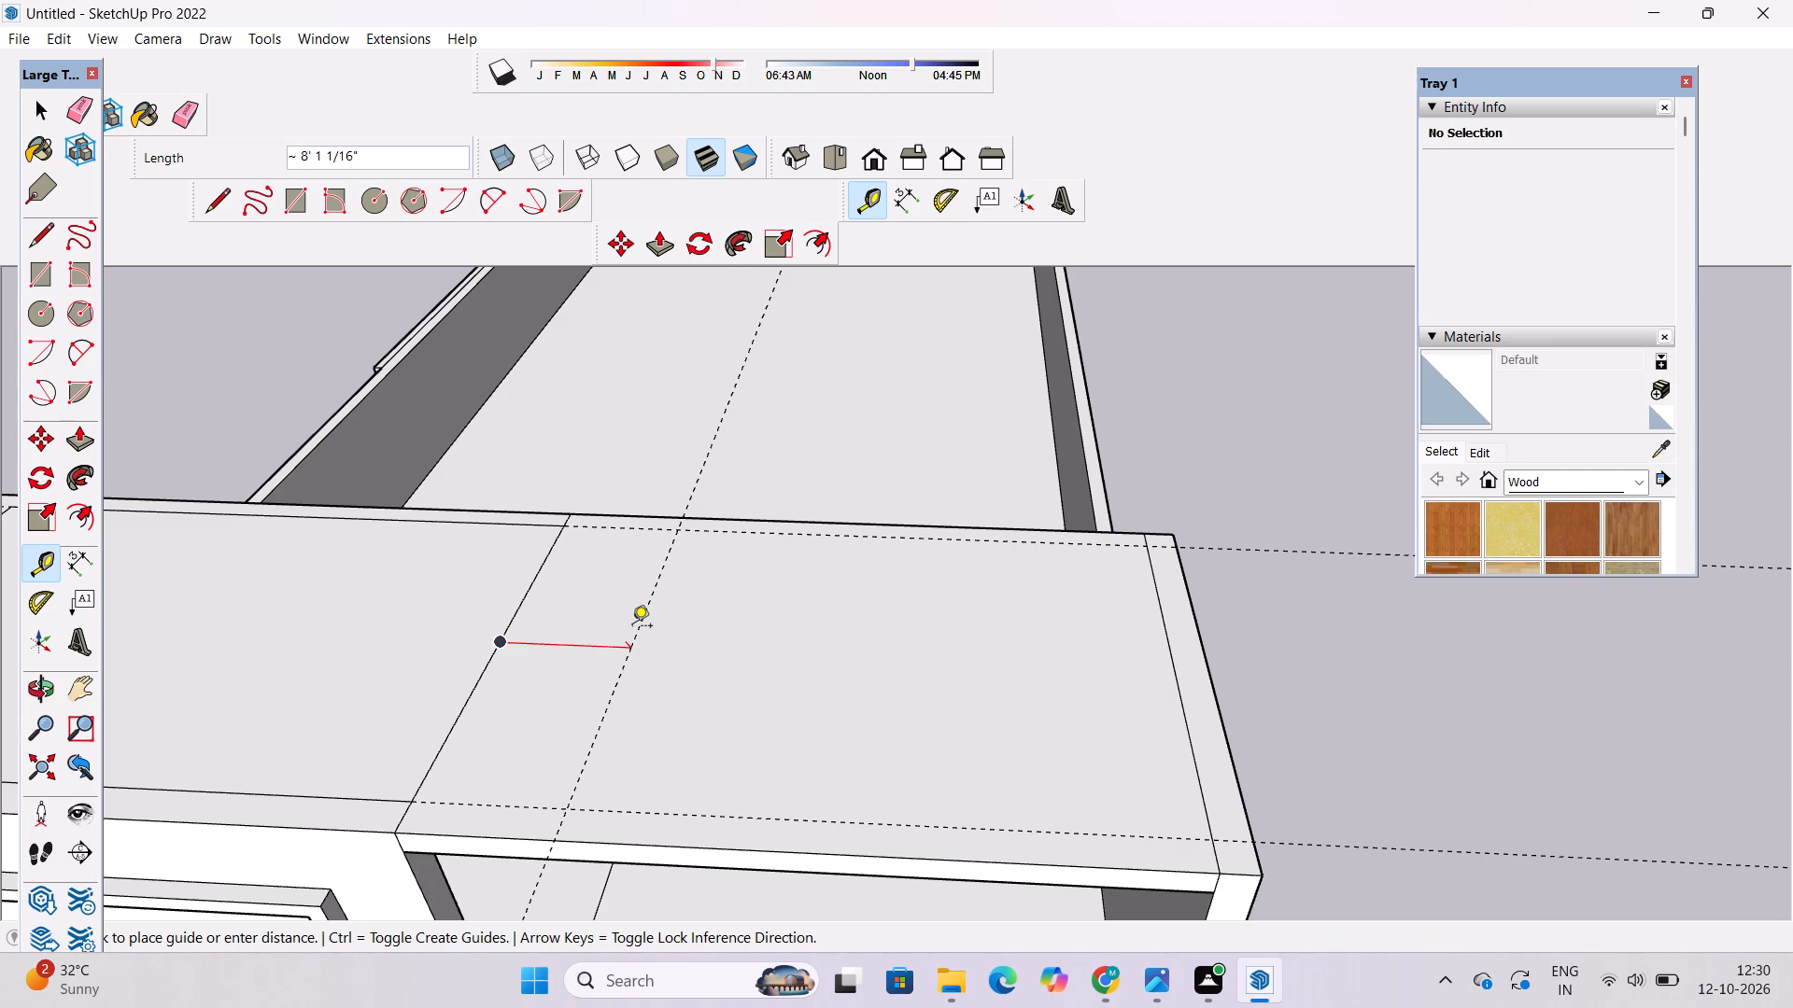
{"action": "scroll", "coordinate": [681, 637], "scroll_direction": "down", "scroll_amount": 2}
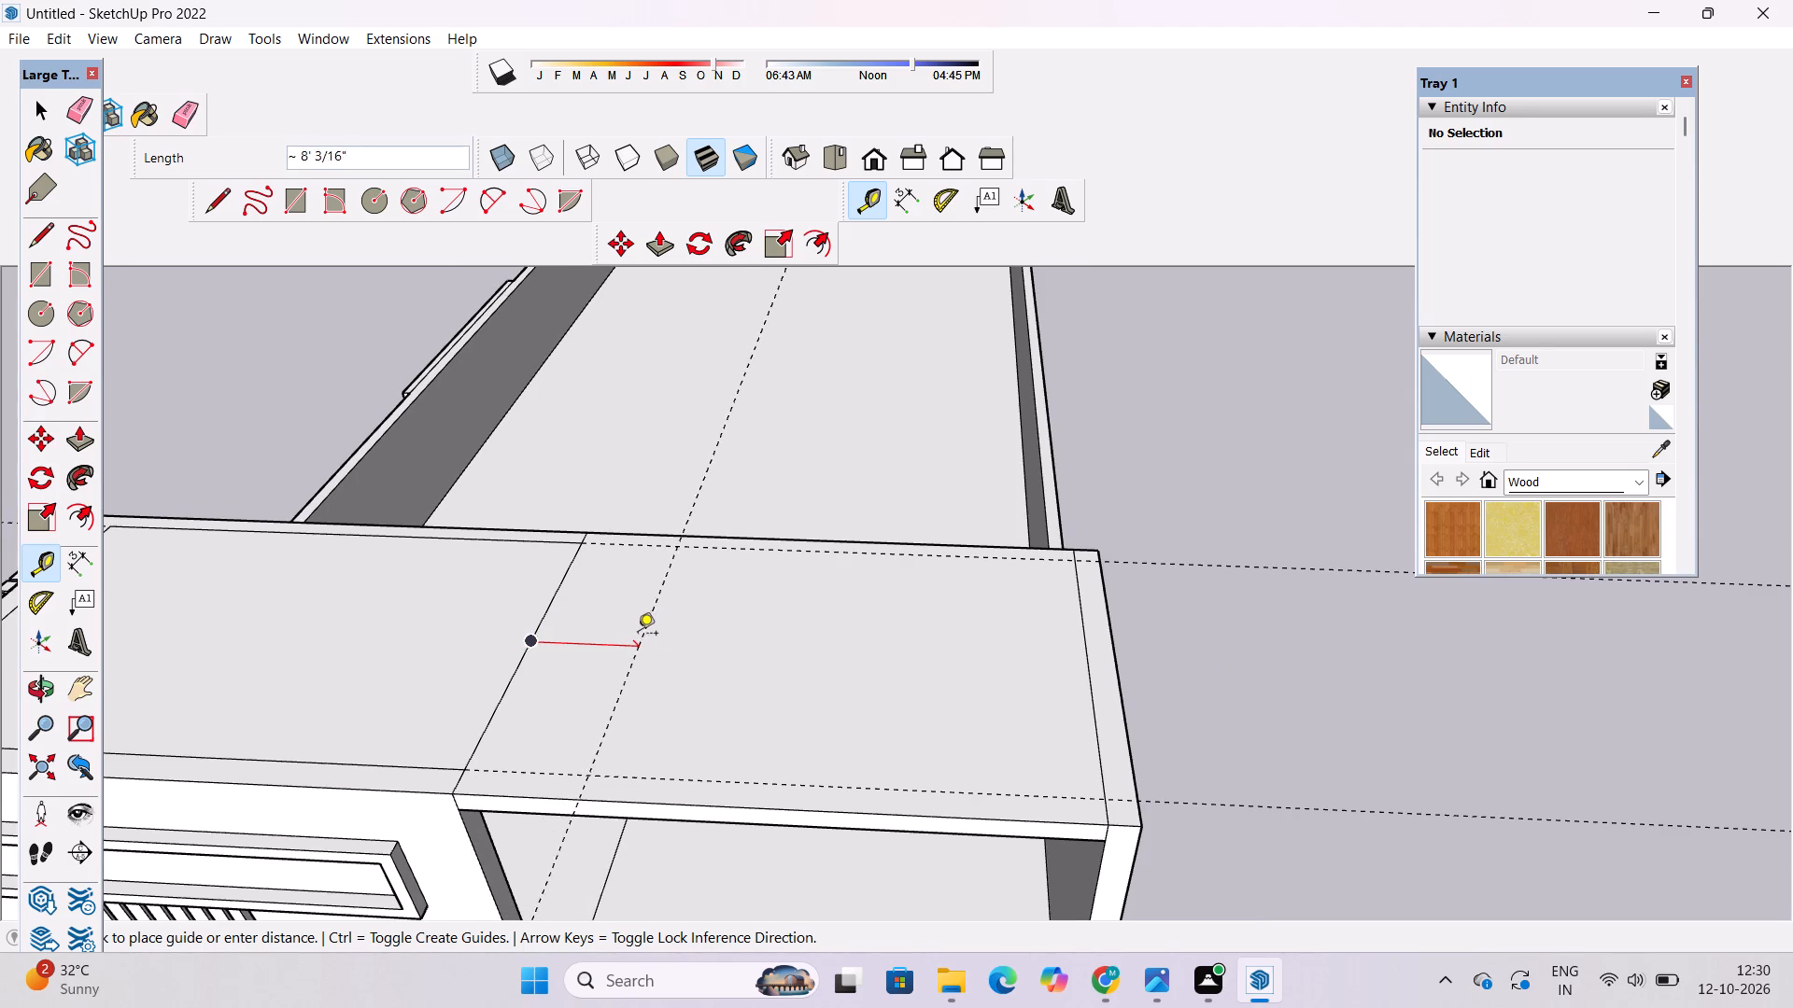
{"action": "type", "text": "6'"}
{"action": "key", "text": "Return"}
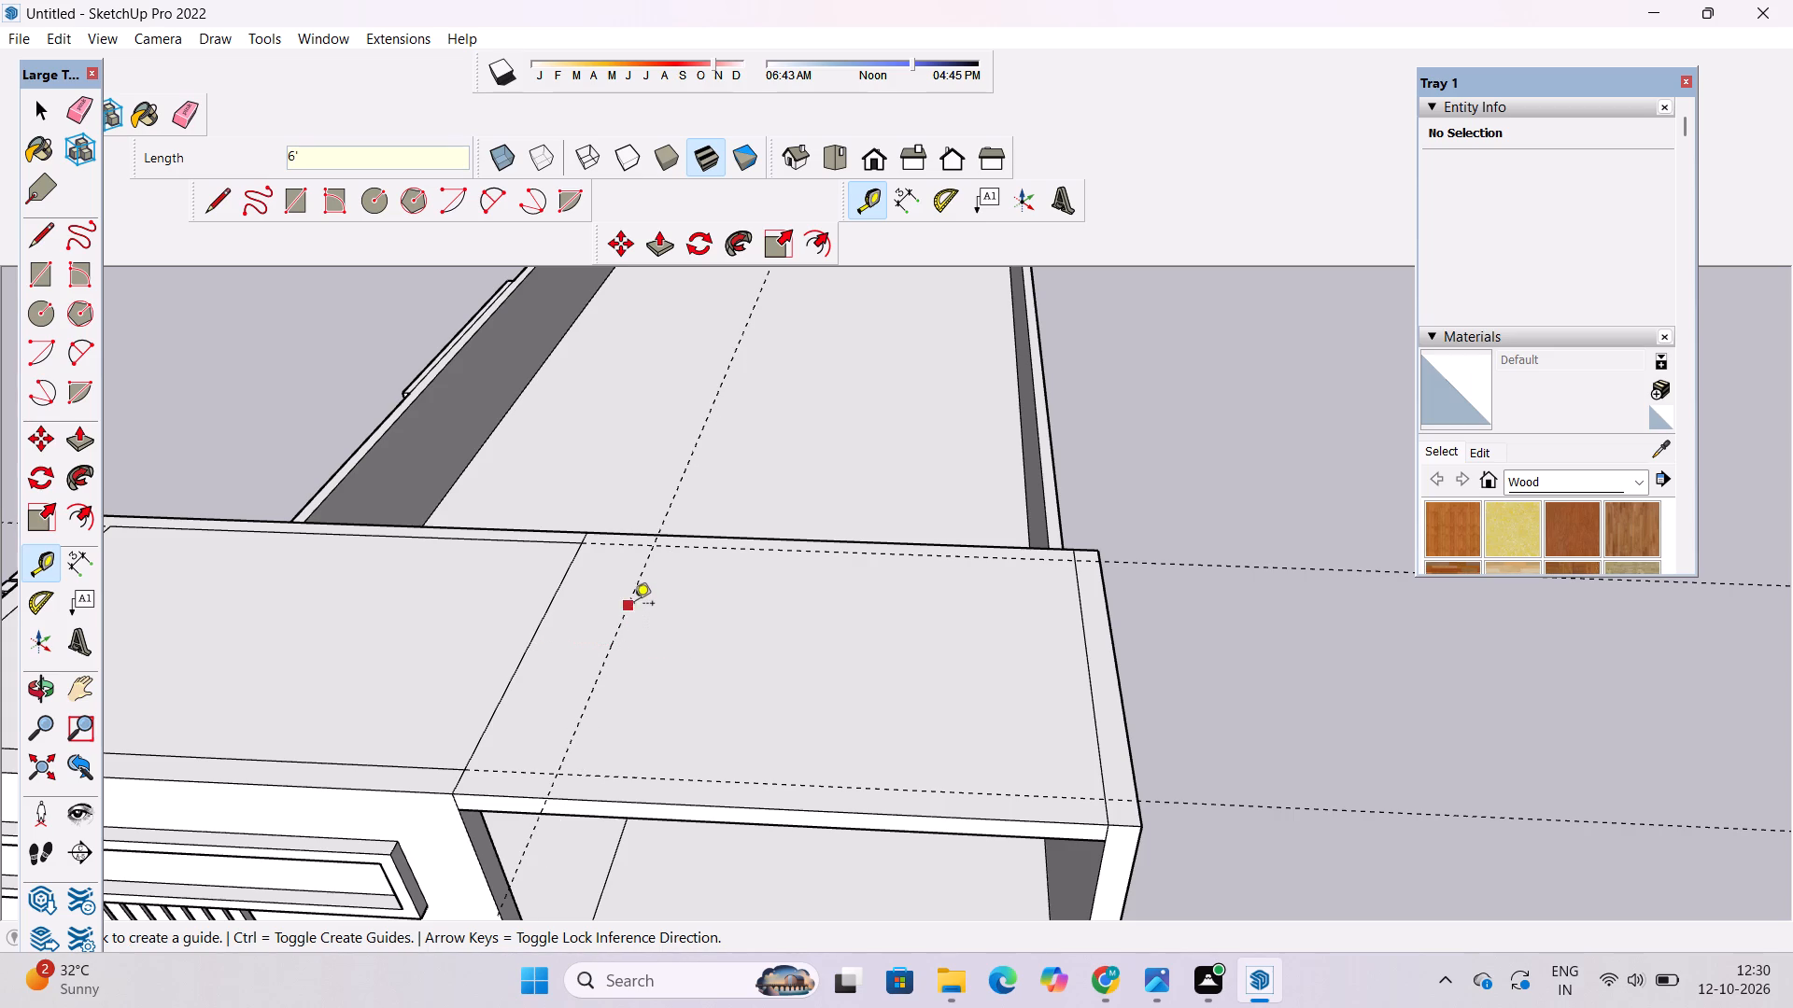
{"action": "left_click", "coordinate": [634, 599]}
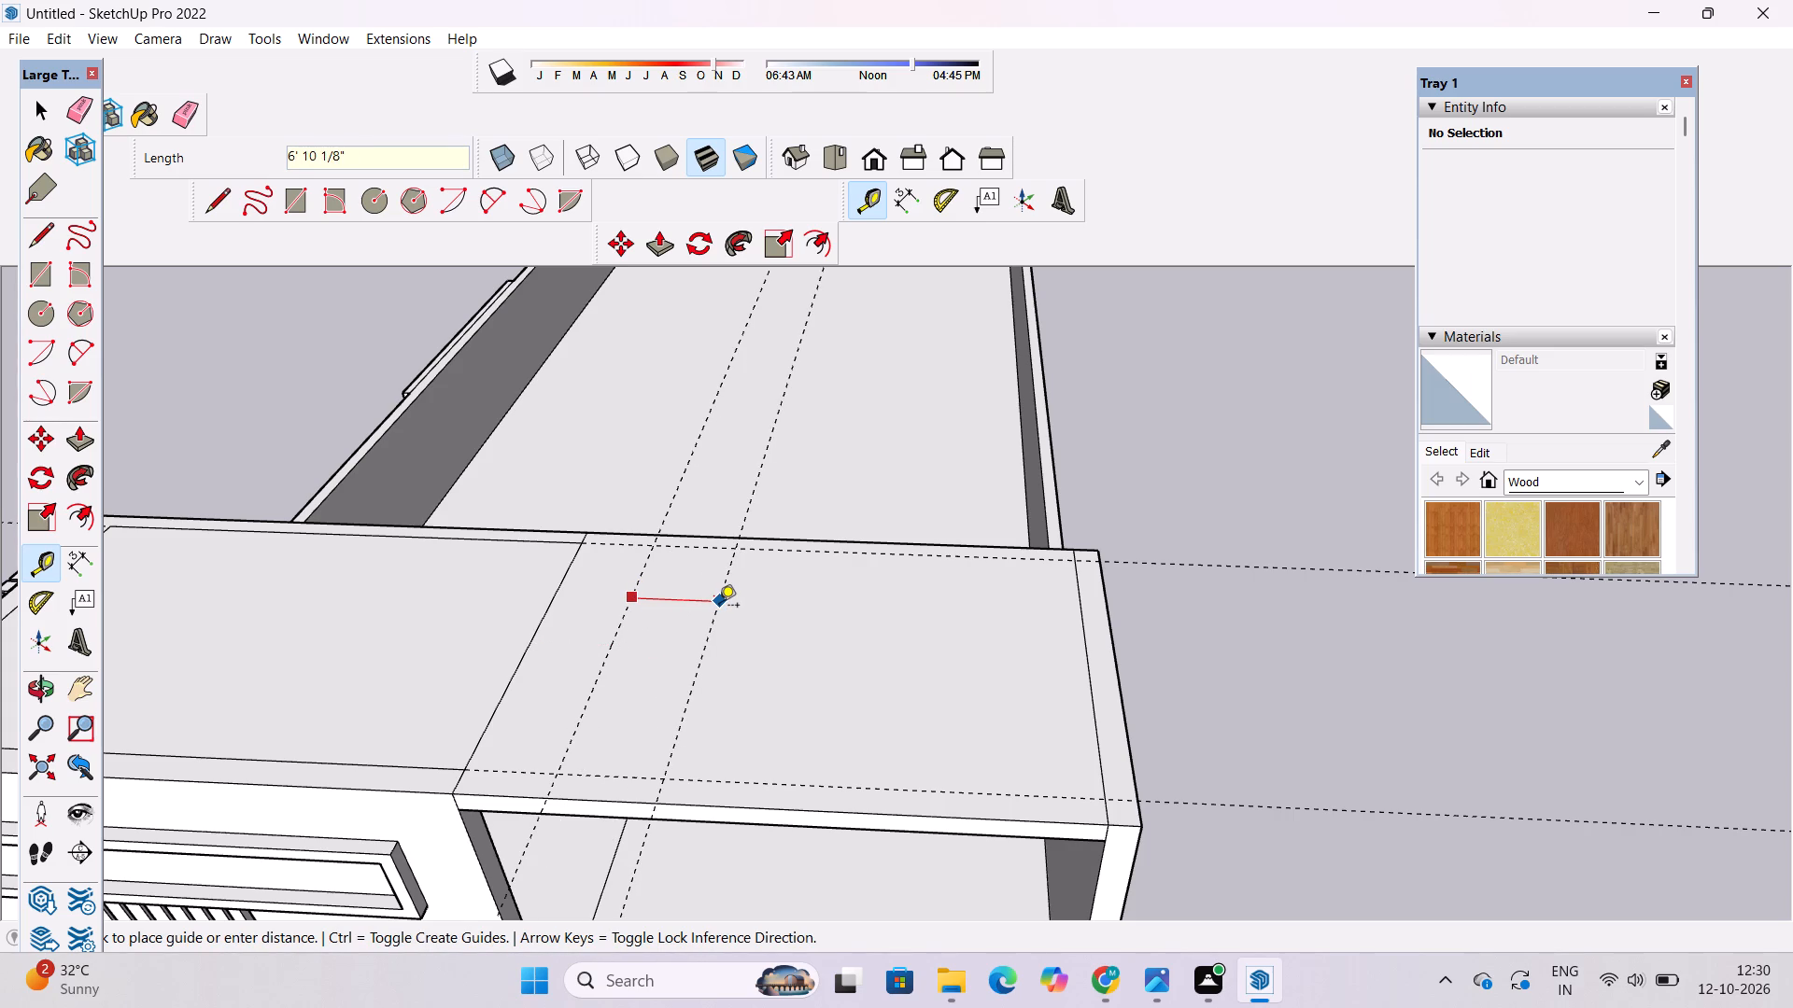
{"action": "type", "text": "1.5'"}
{"action": "key", "text": "Return"}
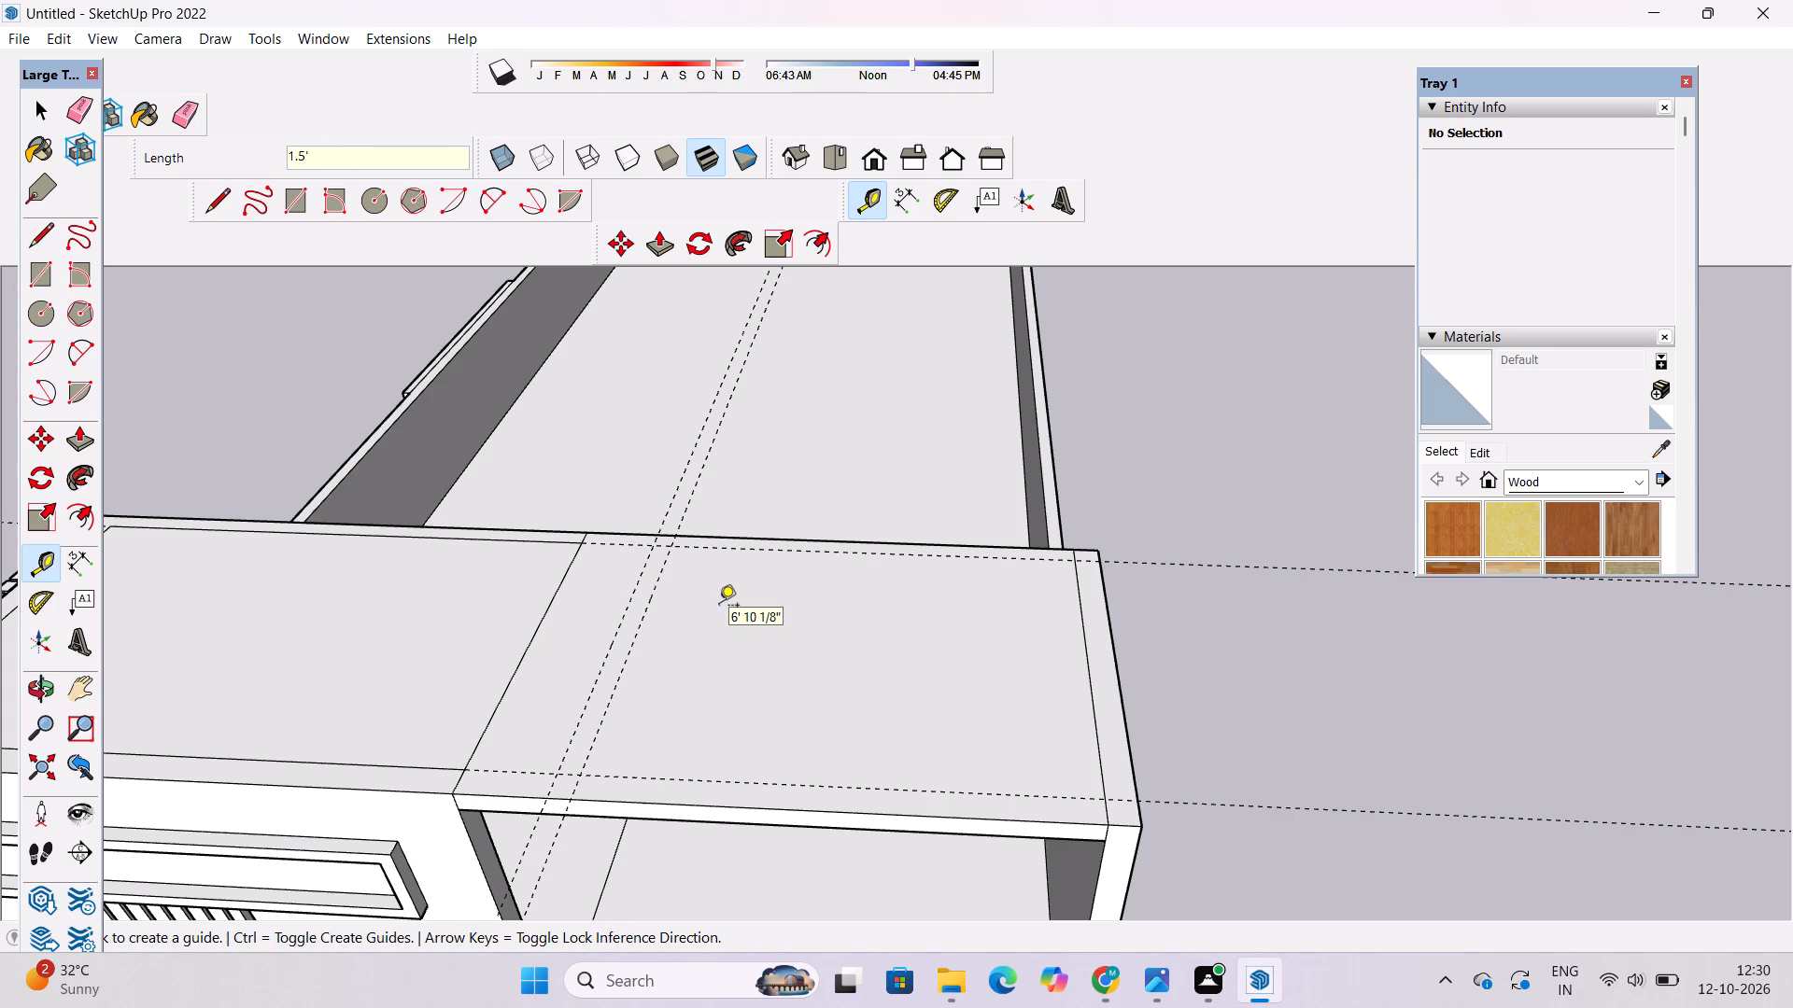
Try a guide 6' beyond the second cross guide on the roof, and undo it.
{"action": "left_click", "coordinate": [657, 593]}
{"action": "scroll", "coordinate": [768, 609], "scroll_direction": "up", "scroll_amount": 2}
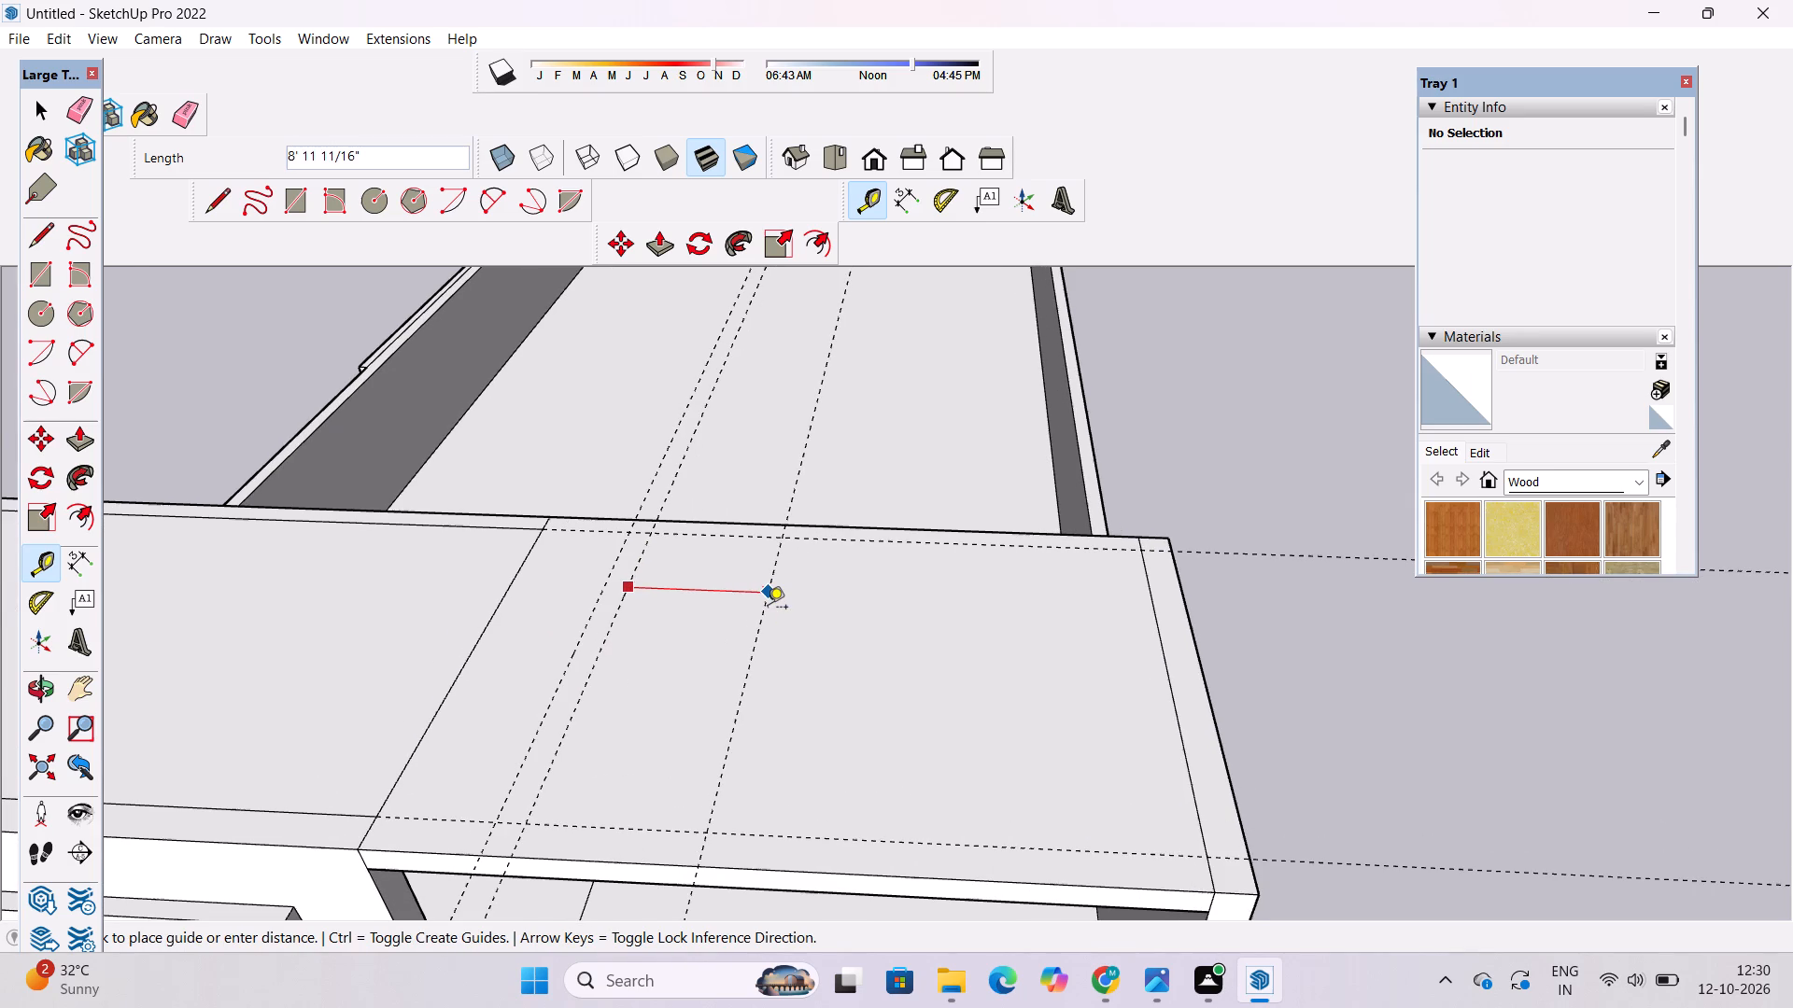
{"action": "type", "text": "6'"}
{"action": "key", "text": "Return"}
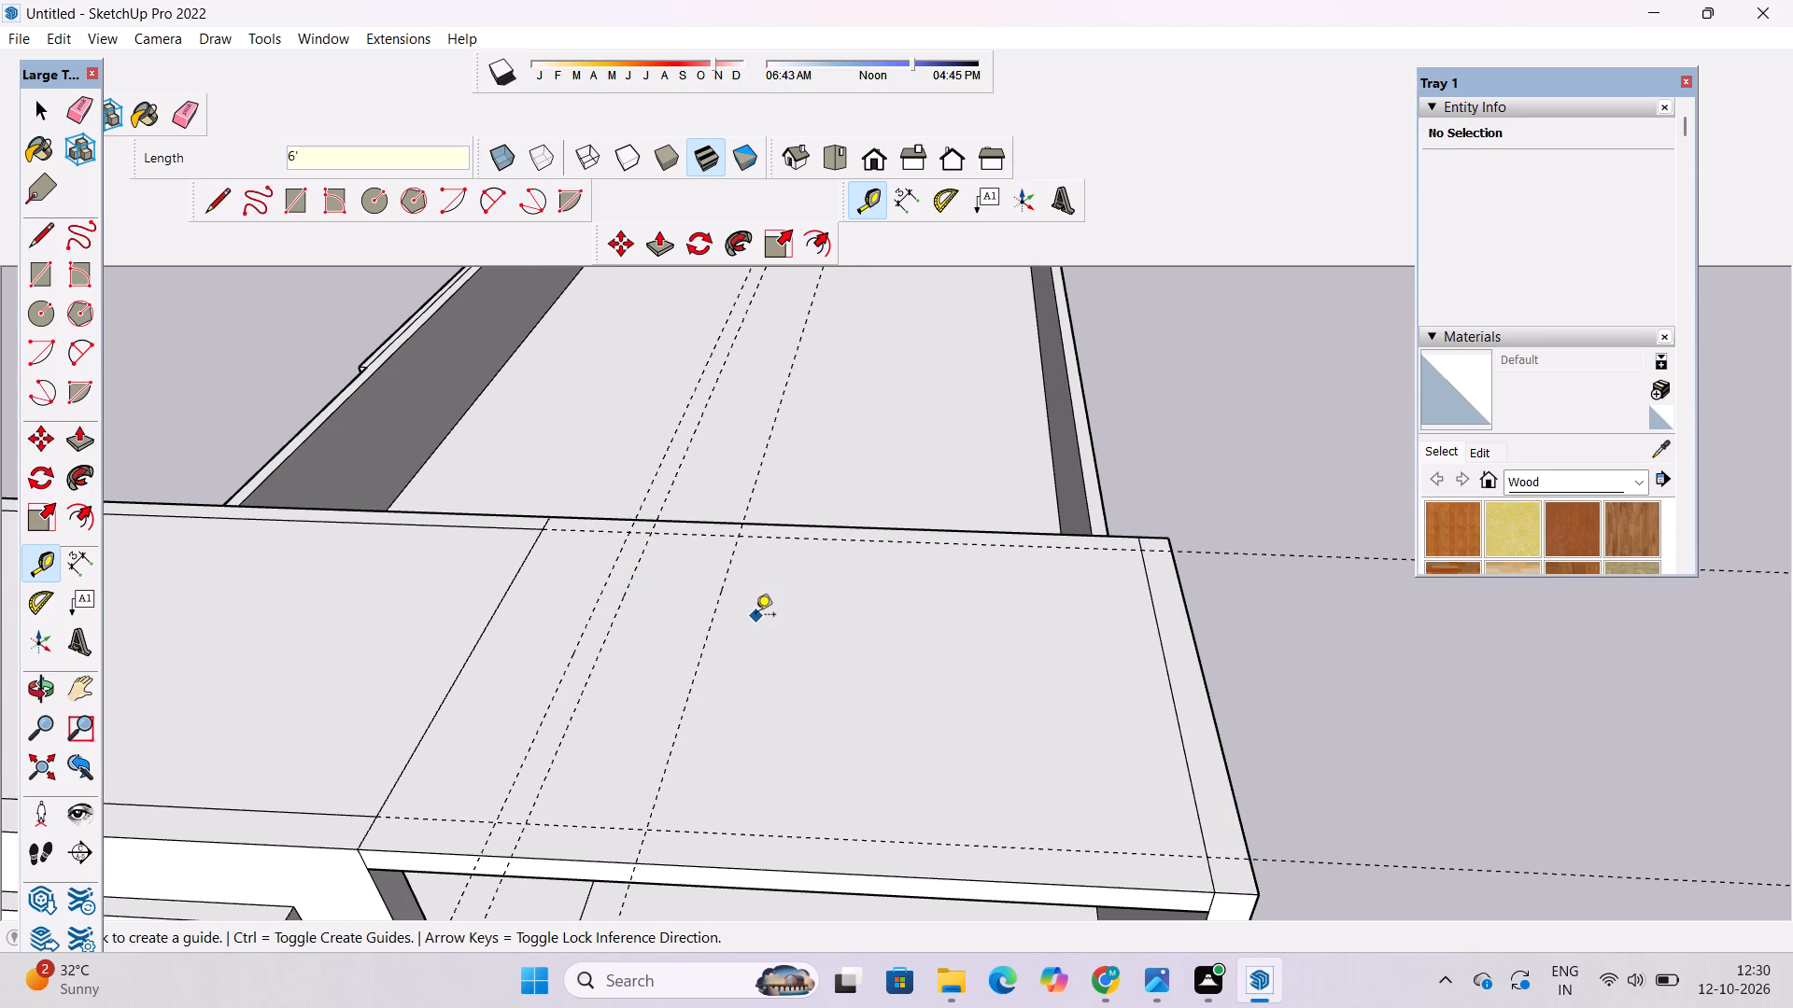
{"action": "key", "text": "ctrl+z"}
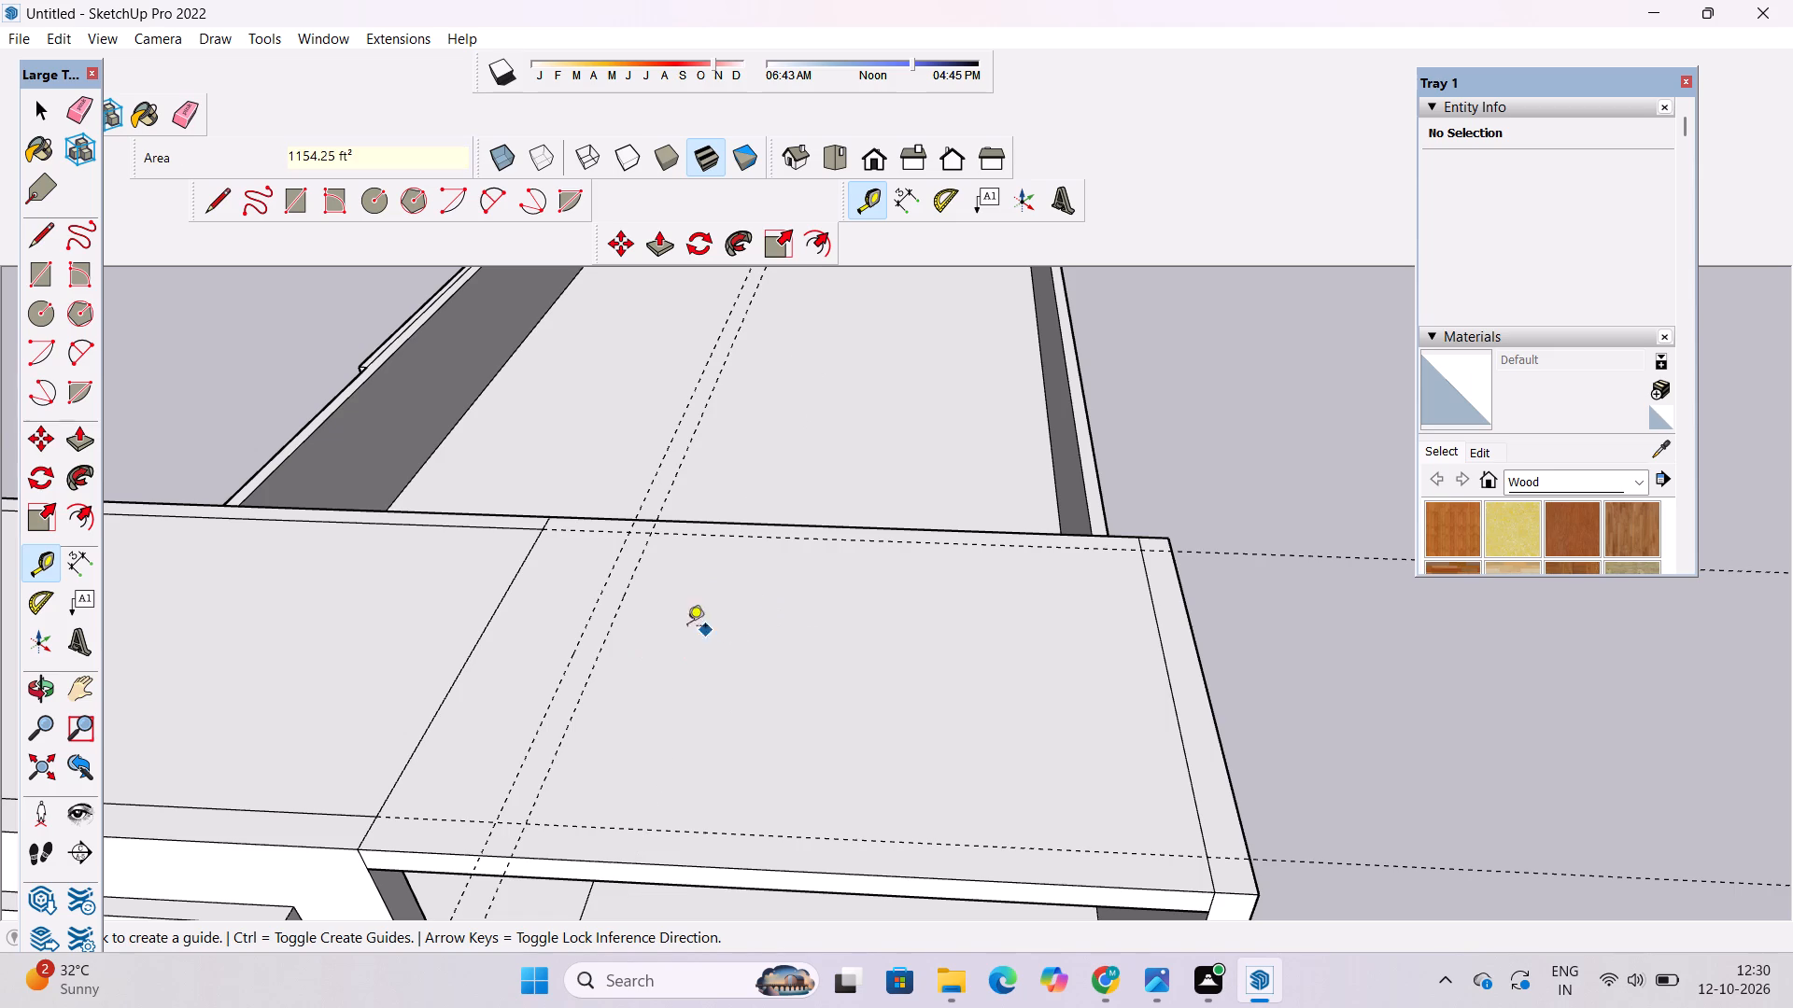
Place a guide 10' beyond the first pair of cross guides on the roof, and a partner 1.5' past it.
{"action": "left_click", "coordinate": [635, 580]}
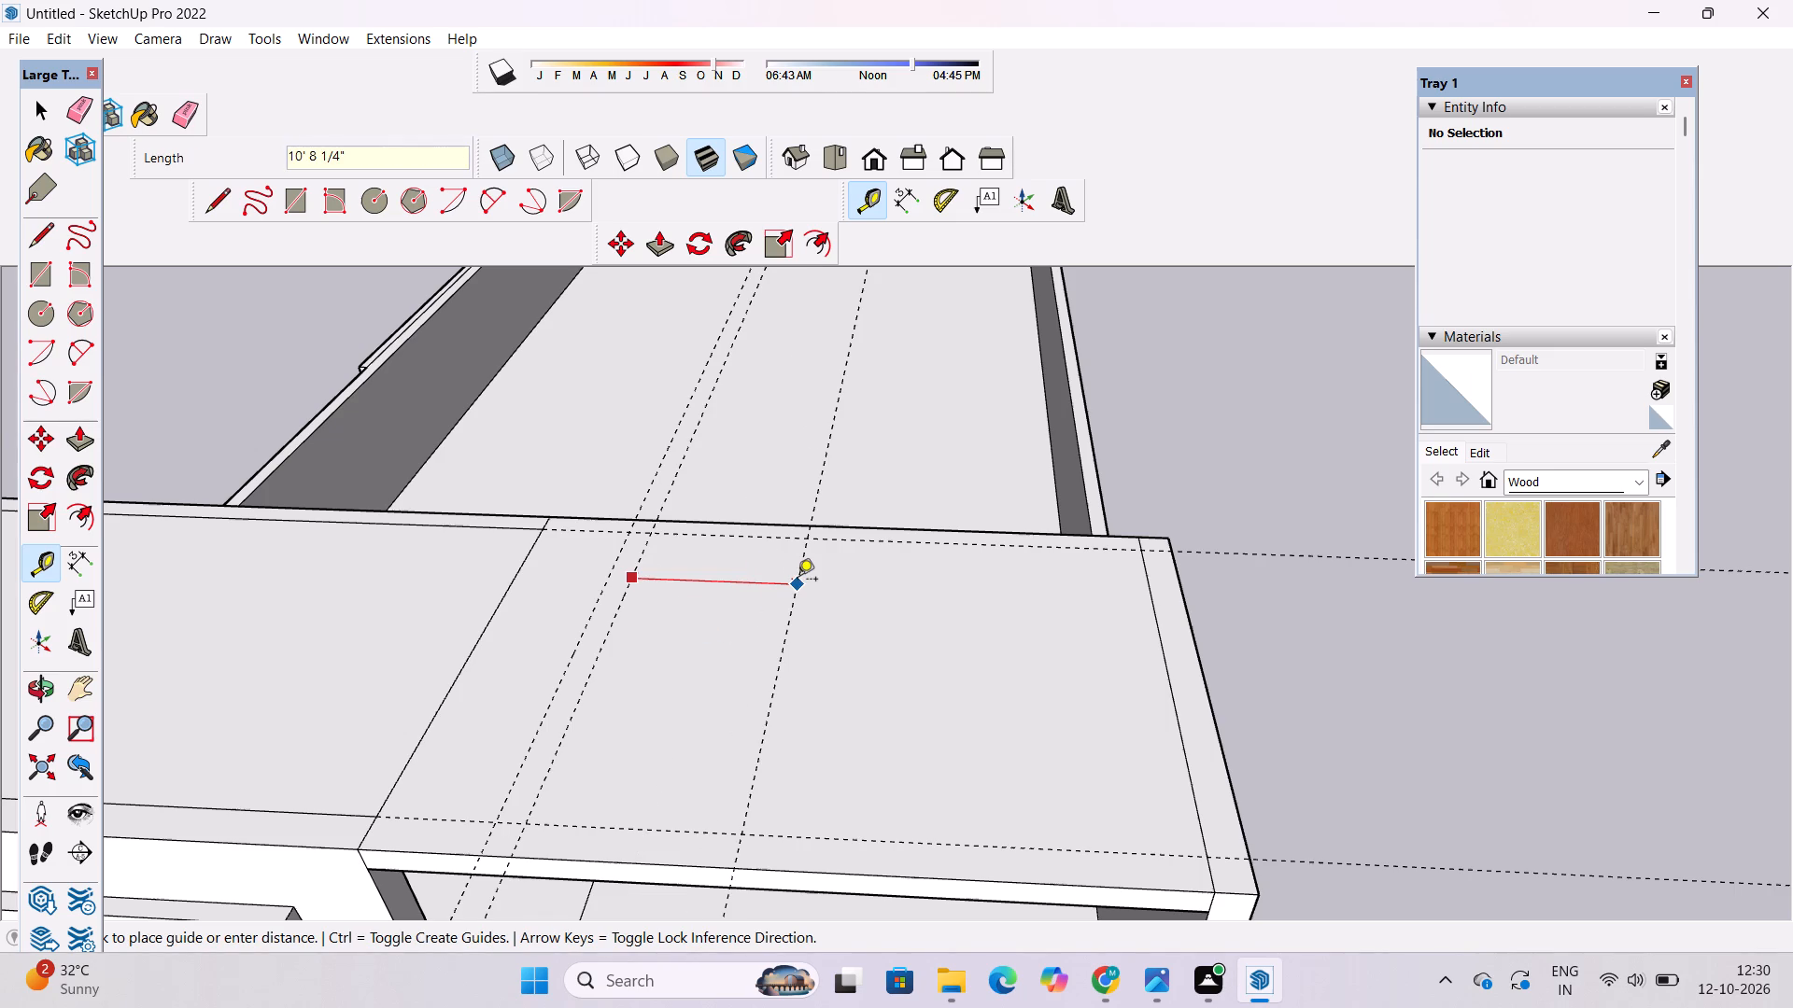
{"action": "type", "text": "10'"}
{"action": "key", "text": "Return"}
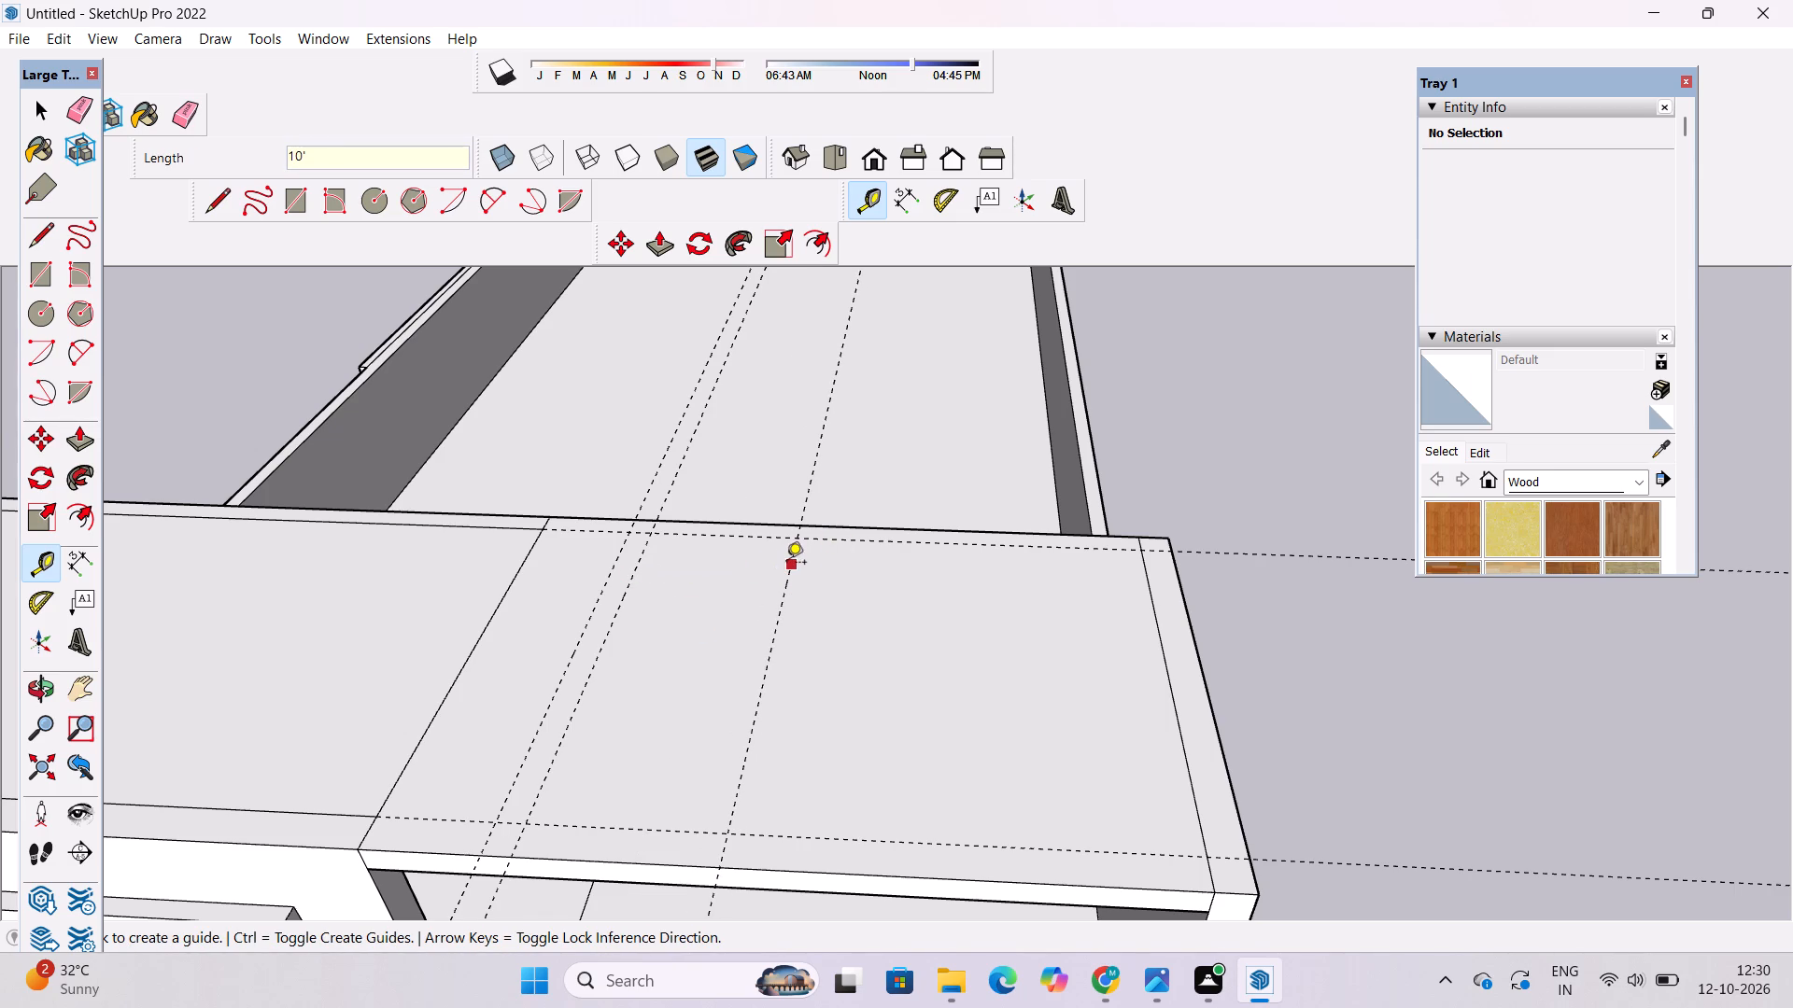
{"action": "left_click", "coordinate": [786, 564]}
{"action": "type", "text": "1.5'"}
{"action": "key", "text": "Return"}
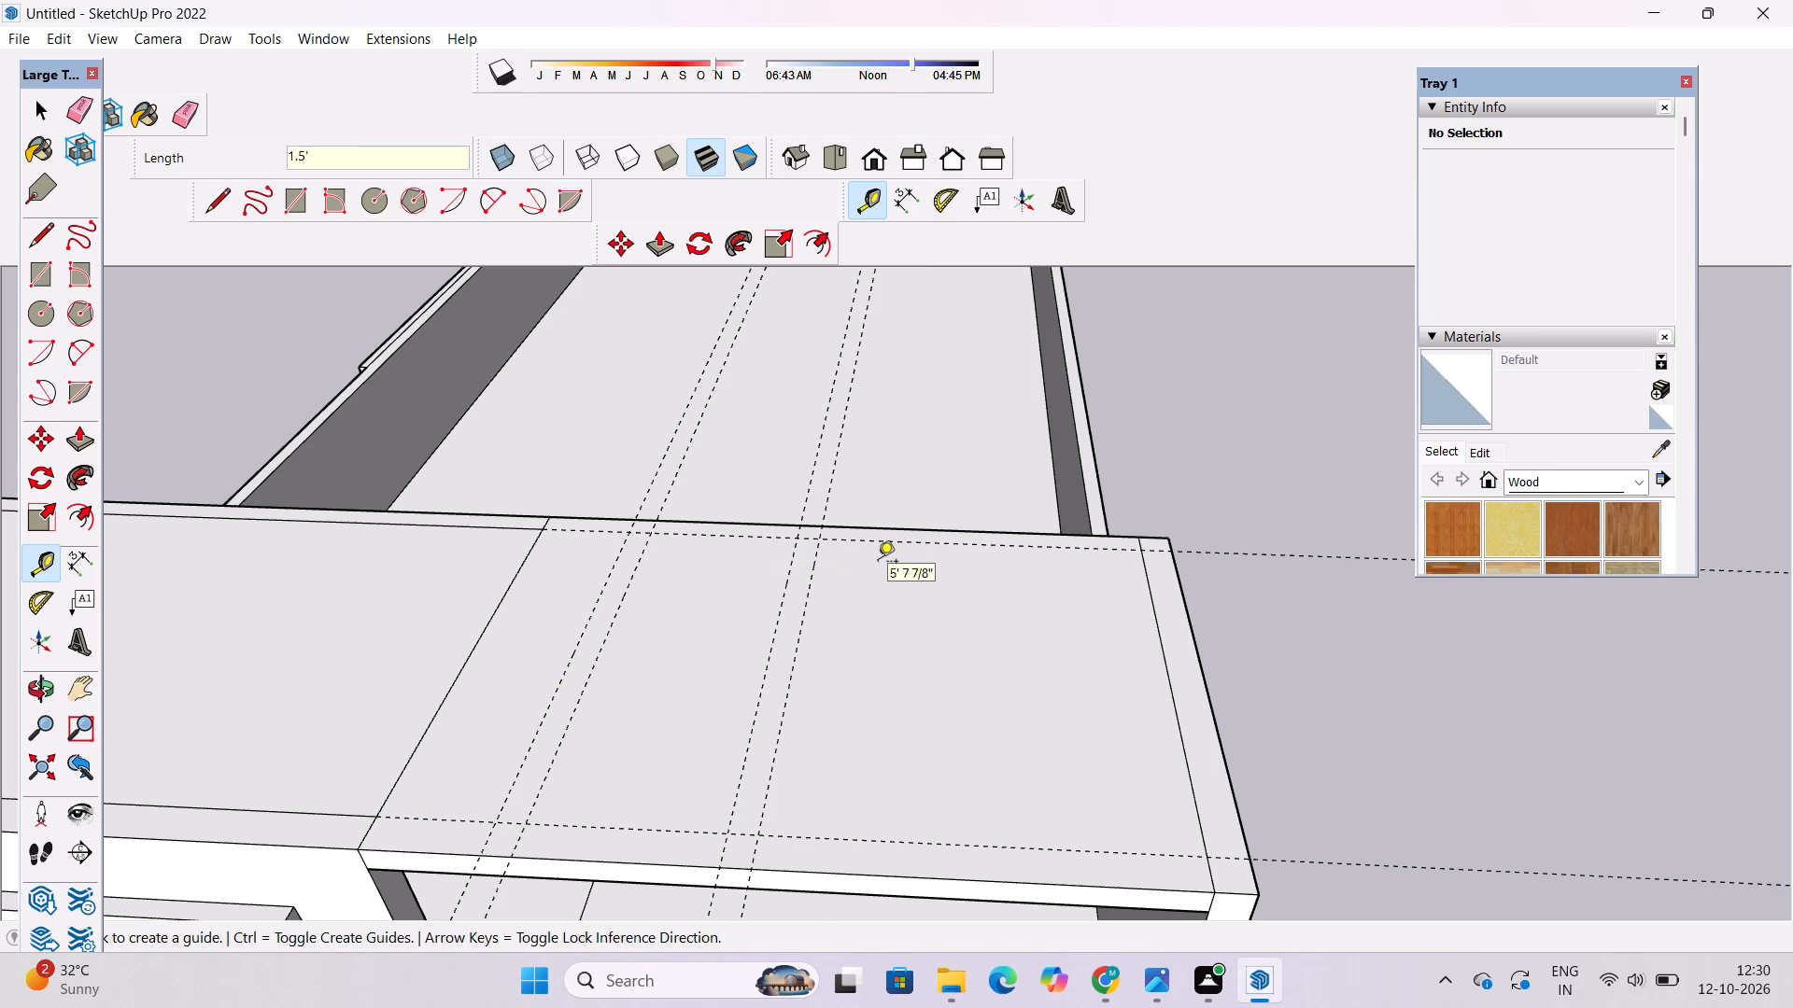
Add a third pair of cross guides on the roof, 10' beyond the second pair and 1.5' apart.
{"action": "scroll", "coordinate": [664, 608], "scroll_direction": "down", "scroll_amount": 6}
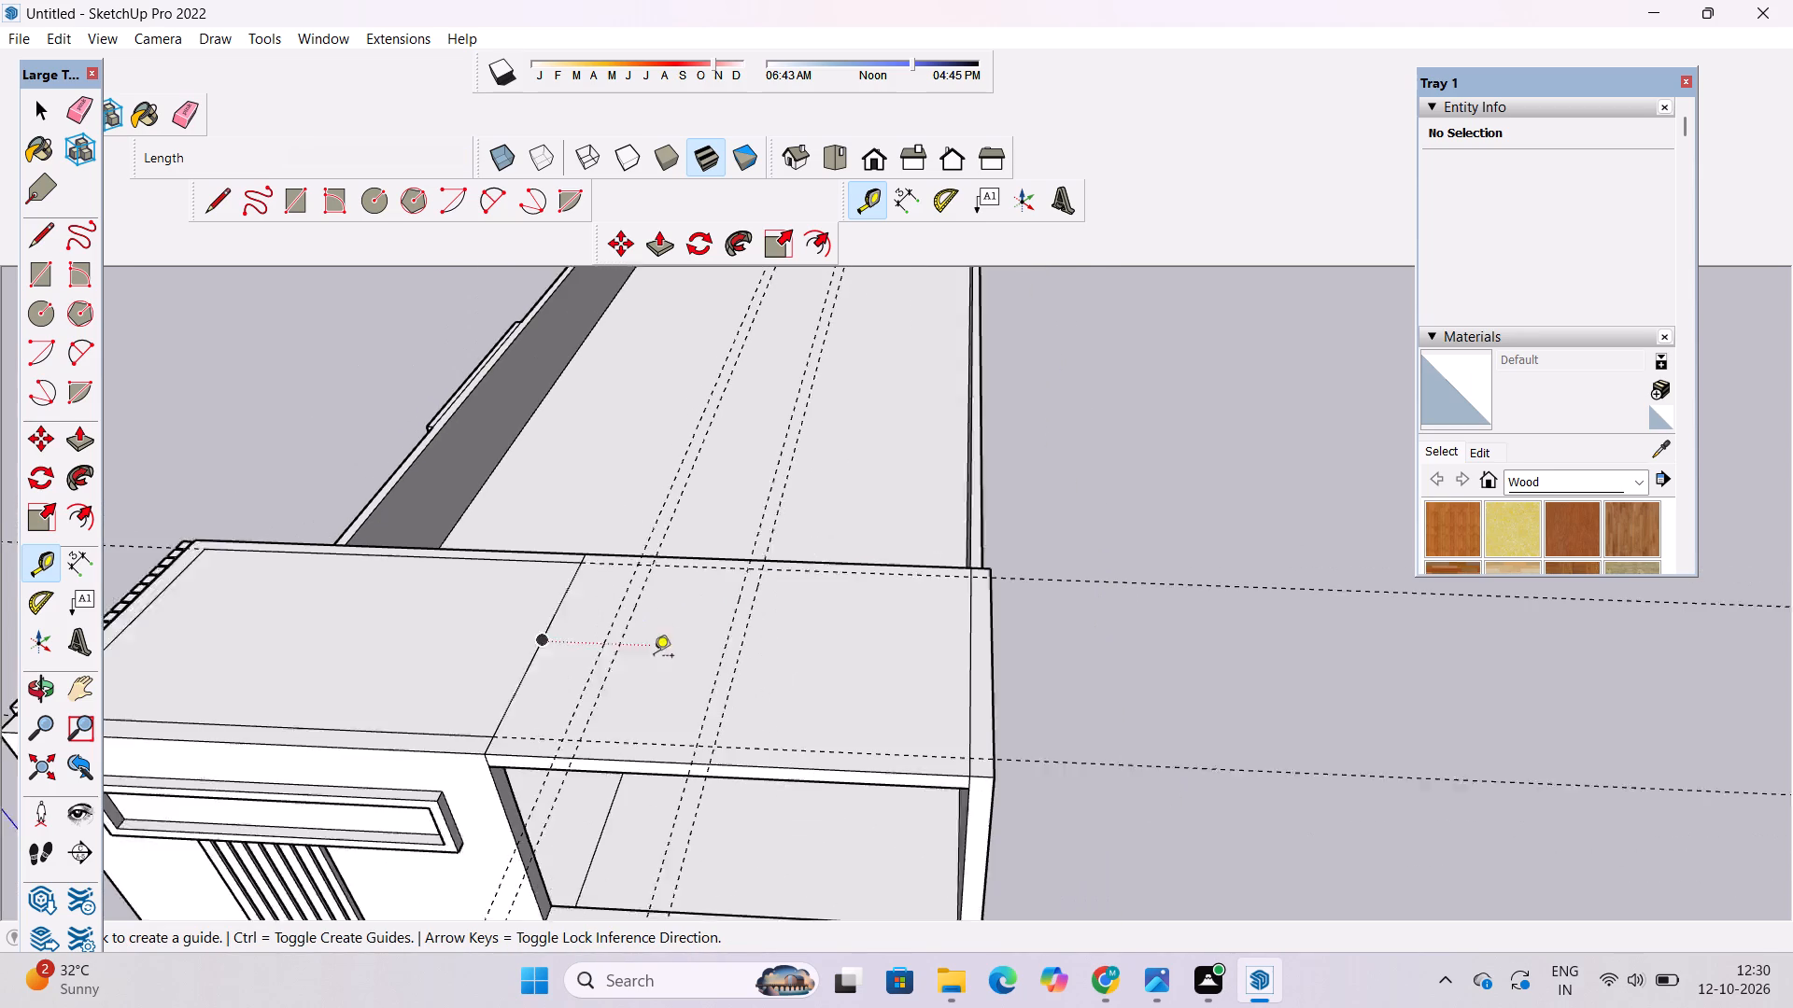
{"action": "scroll", "coordinate": [775, 637], "scroll_direction": "up", "scroll_amount": 13}
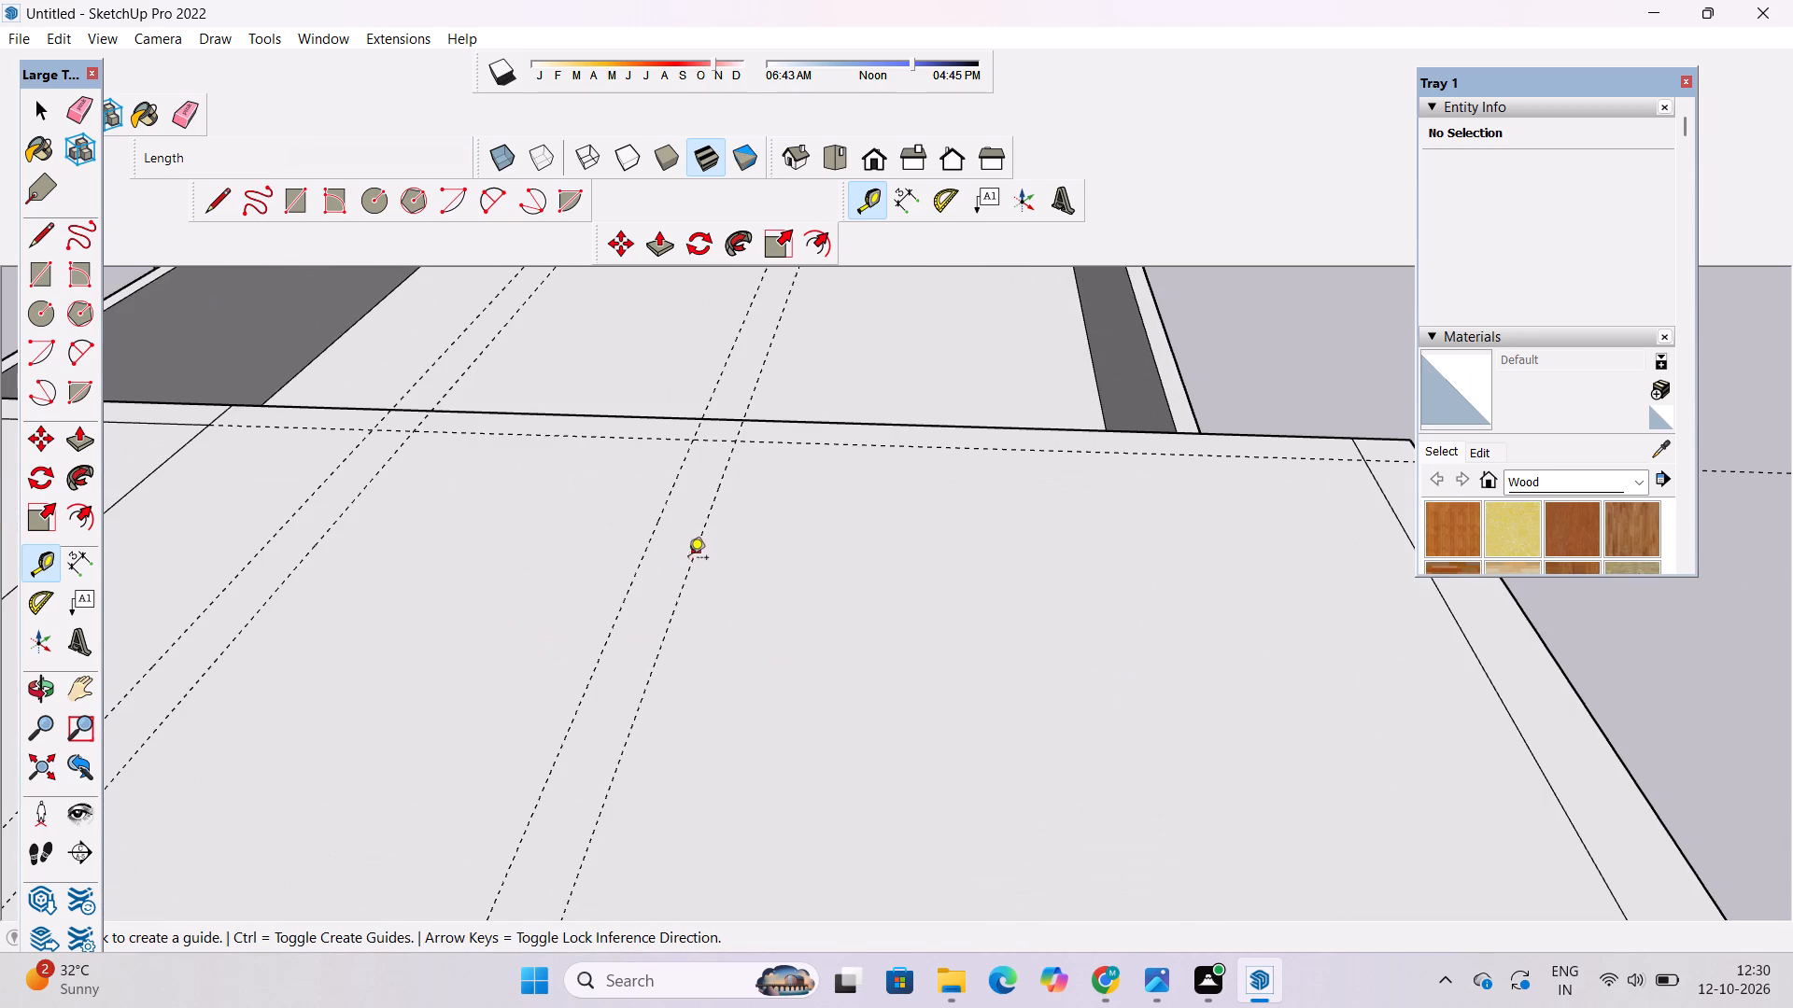
{"action": "left_click", "coordinate": [687, 564]}
{"action": "scroll", "coordinate": [671, 596], "scroll_direction": "down", "scroll_amount": 9}
{"action": "scroll", "coordinate": [798, 609], "scroll_direction": "up", "scroll_amount": 3}
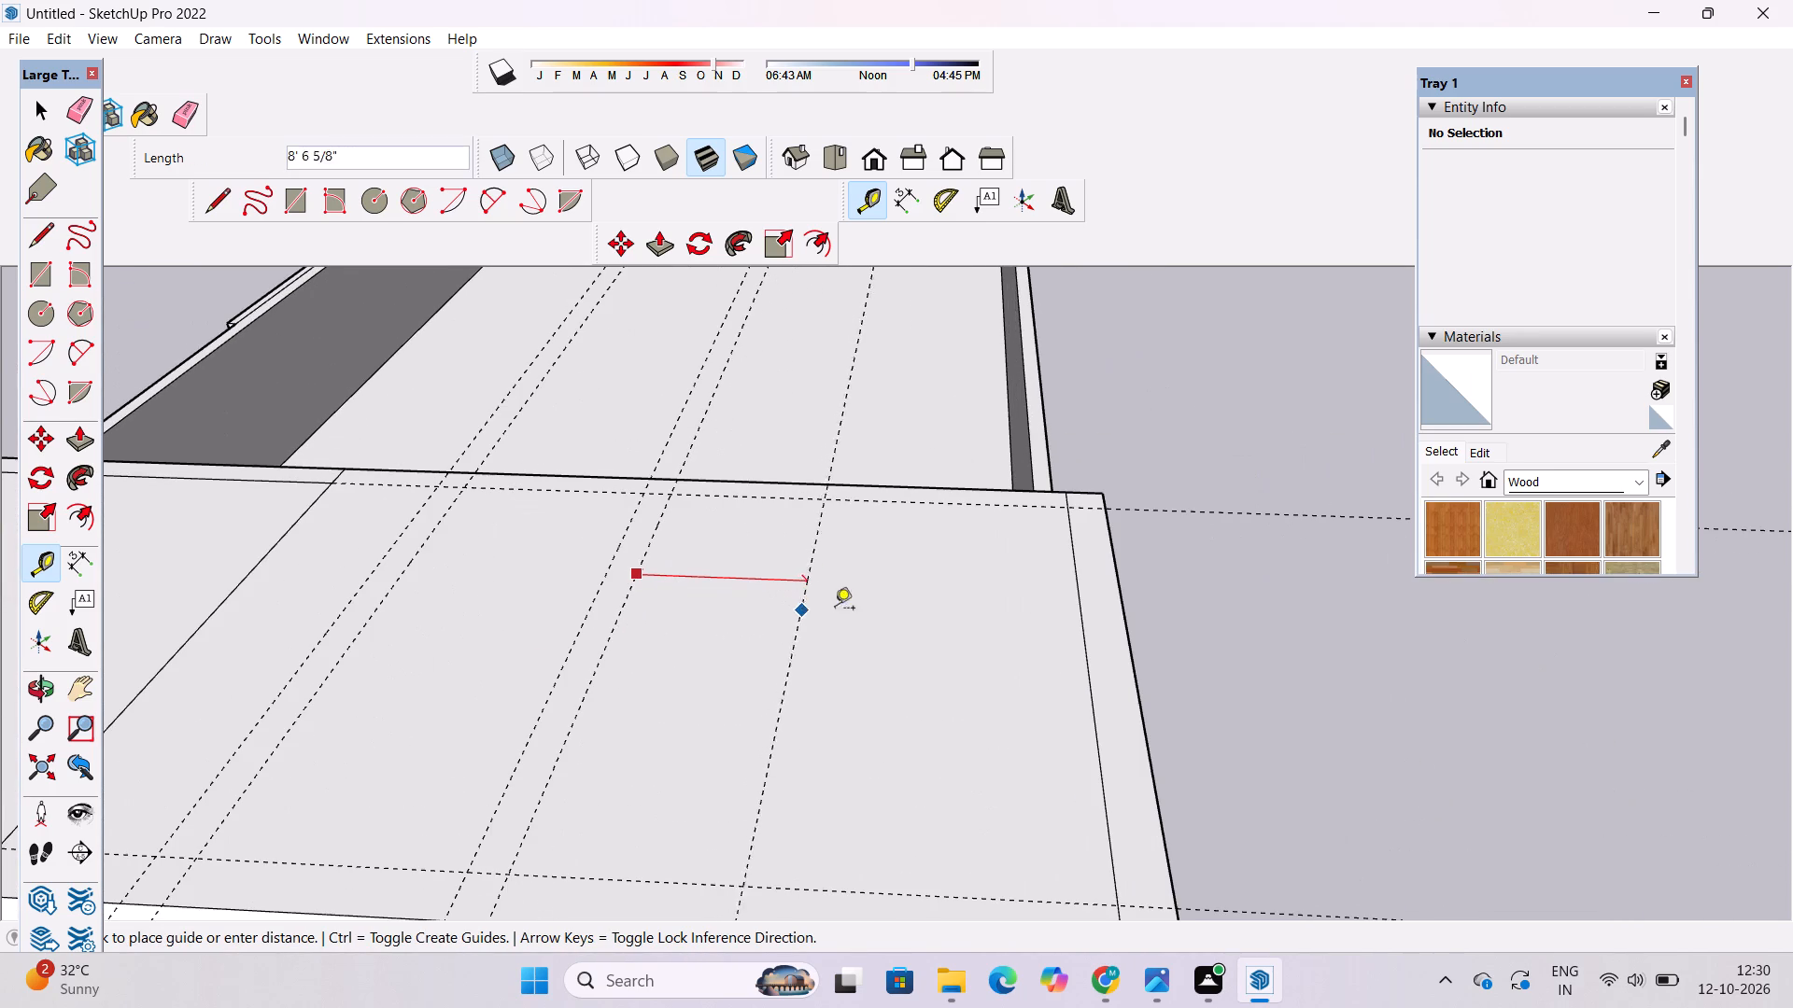
{"action": "type", "text": "10'"}
{"action": "key", "text": "Return"}
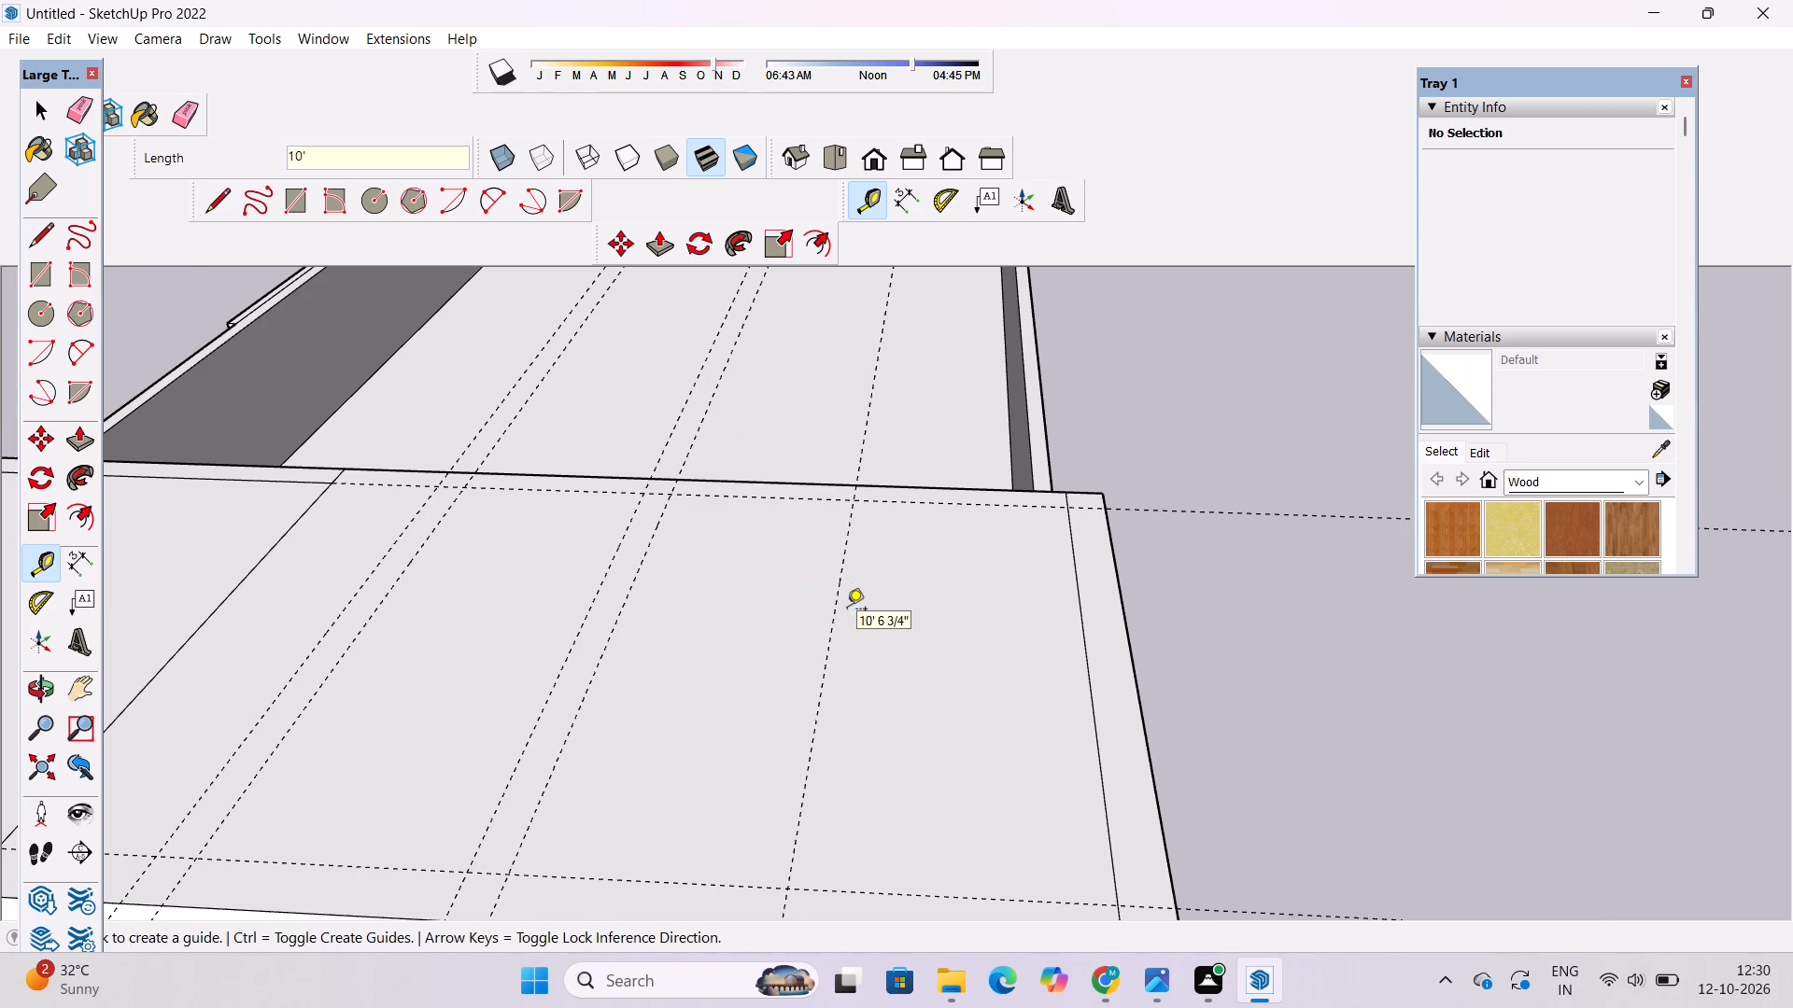
{"action": "scroll", "coordinate": [837, 672], "scroll_direction": "down", "scroll_amount": 5}
{"action": "scroll", "coordinate": [858, 567], "scroll_direction": "up", "scroll_amount": 8}
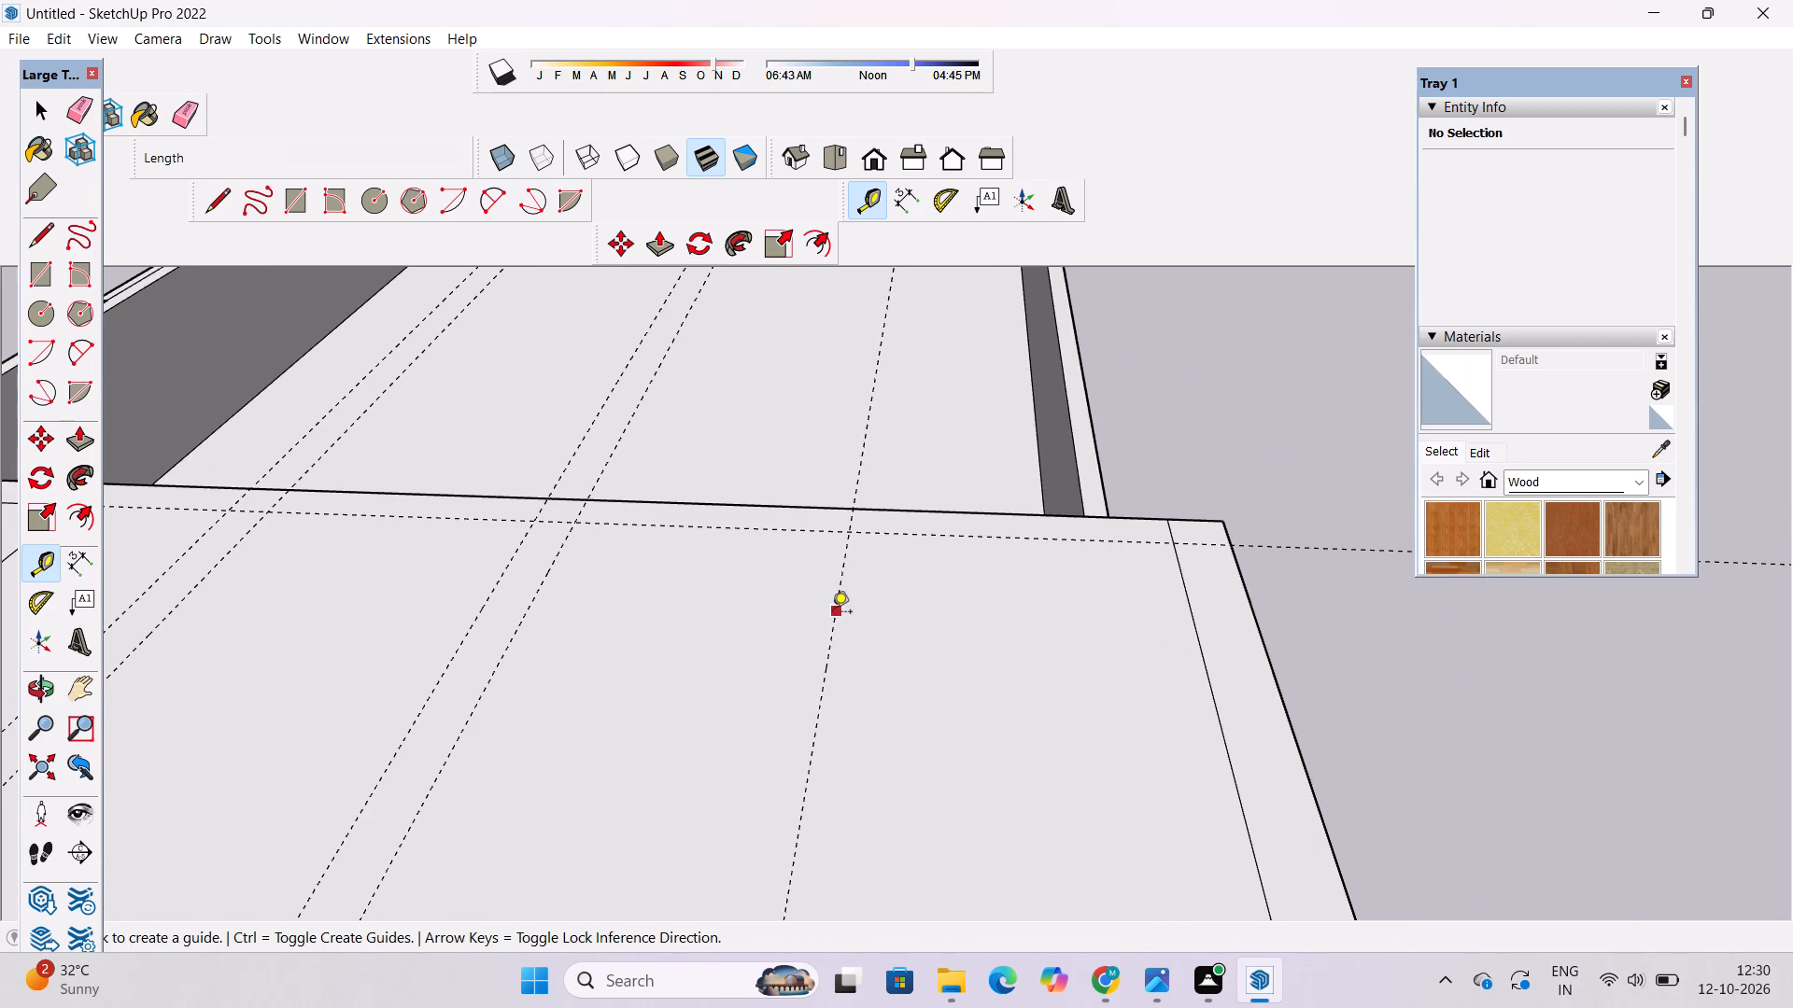
{"action": "left_click", "coordinate": [832, 620]}
{"action": "type", "text": "1.5'"}
{"action": "key", "text": "Return"}
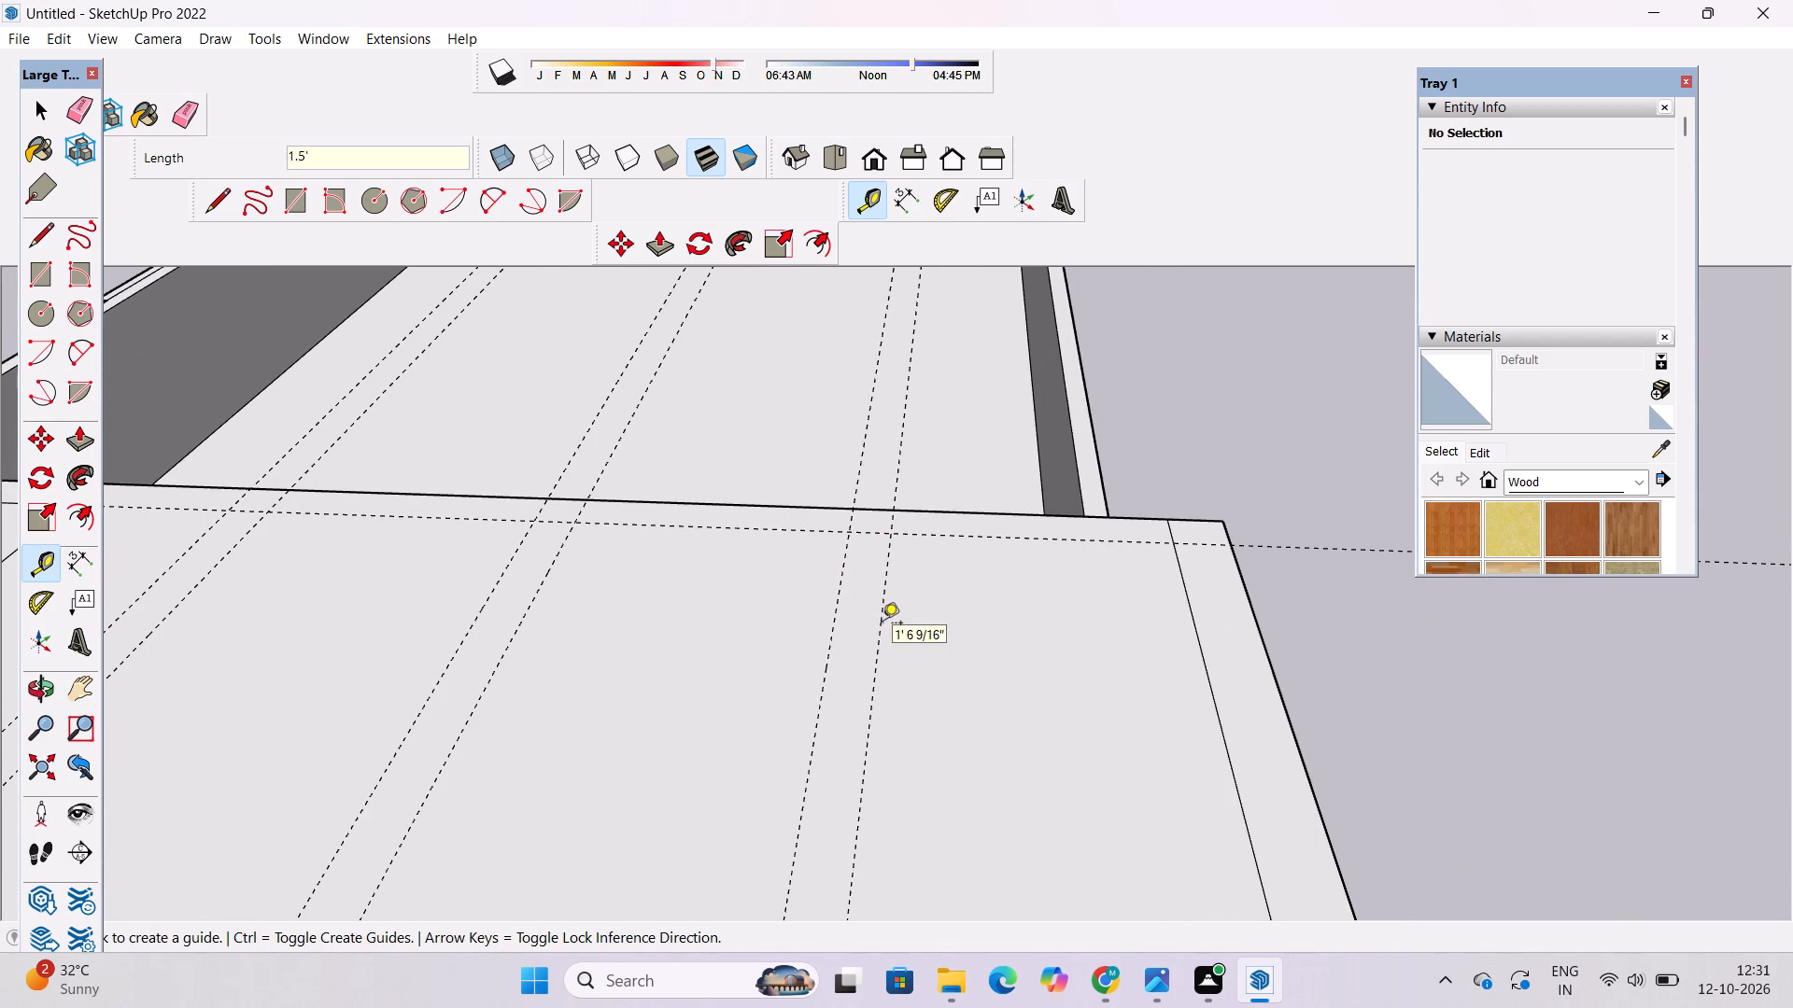
Draw a 40' 6" line along the back guide, from the outer side inset line to the dividing line.
{"action": "scroll", "coordinate": [882, 624], "scroll_direction": "down", "scroll_amount": 7}
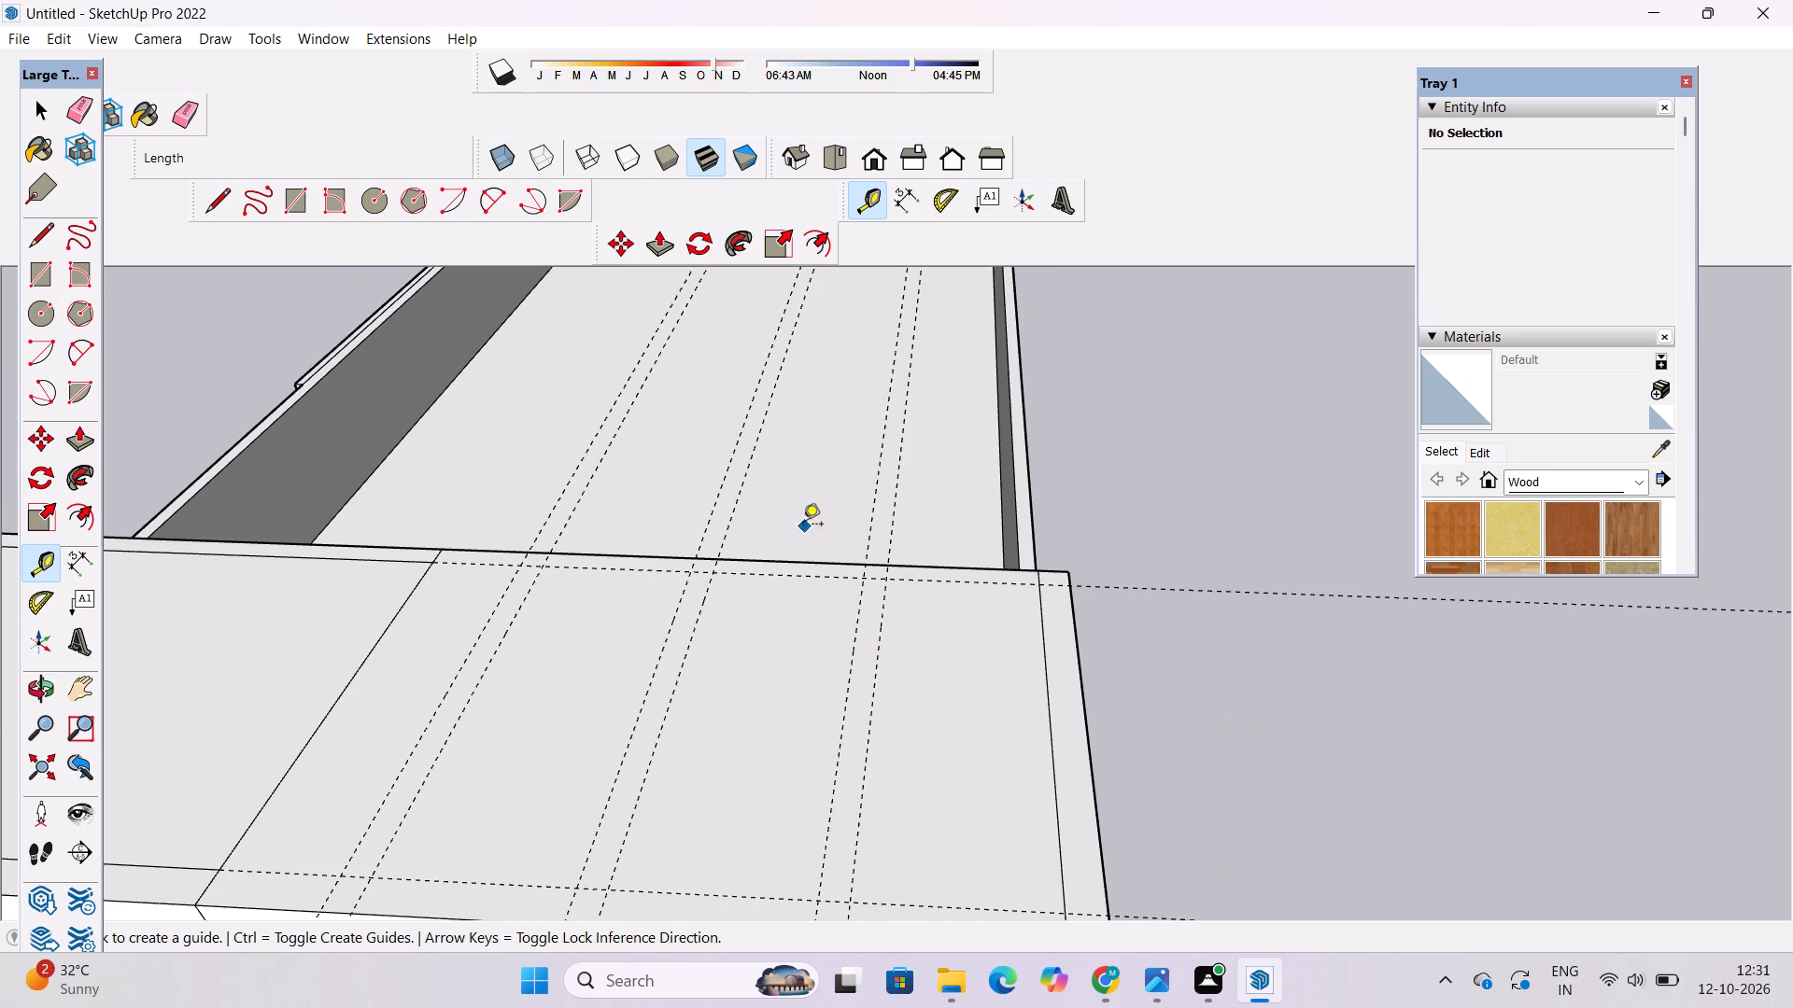
{"action": "scroll", "coordinate": [800, 525], "scroll_direction": "down", "scroll_amount": 6}
{"action": "key", "text": "space"}
{"action": "key", "text": "o"}
{"action": "scroll", "coordinate": [890, 637], "scroll_direction": "up", "scroll_amount": 5}
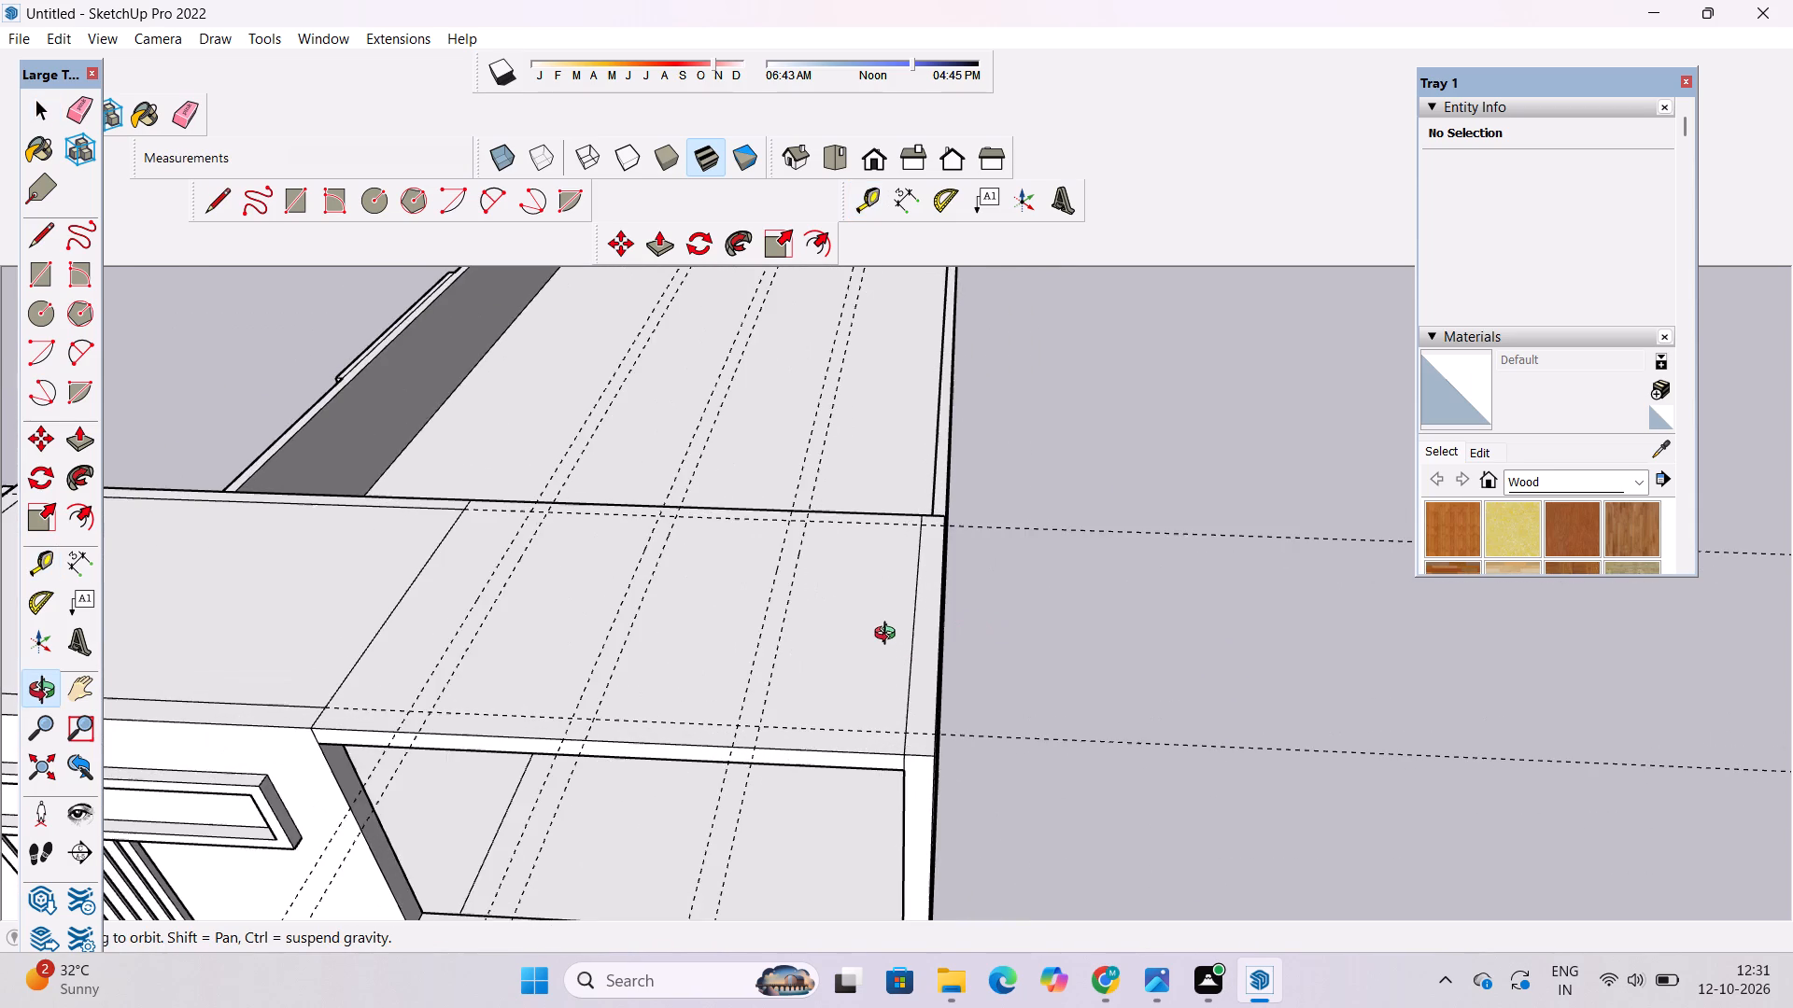
{"action": "left_click_drag", "start_coordinate": [895, 635], "coordinate": [846, 694]}
{"action": "left_click_drag", "start_coordinate": [798, 616], "coordinate": [876, 633], "text": "shift"}
{"action": "scroll", "coordinate": [890, 602], "scroll_direction": "up", "scroll_amount": 6}
{"action": "left_click_drag", "start_coordinate": [889, 613], "coordinate": [900, 614], "text": "shift"}
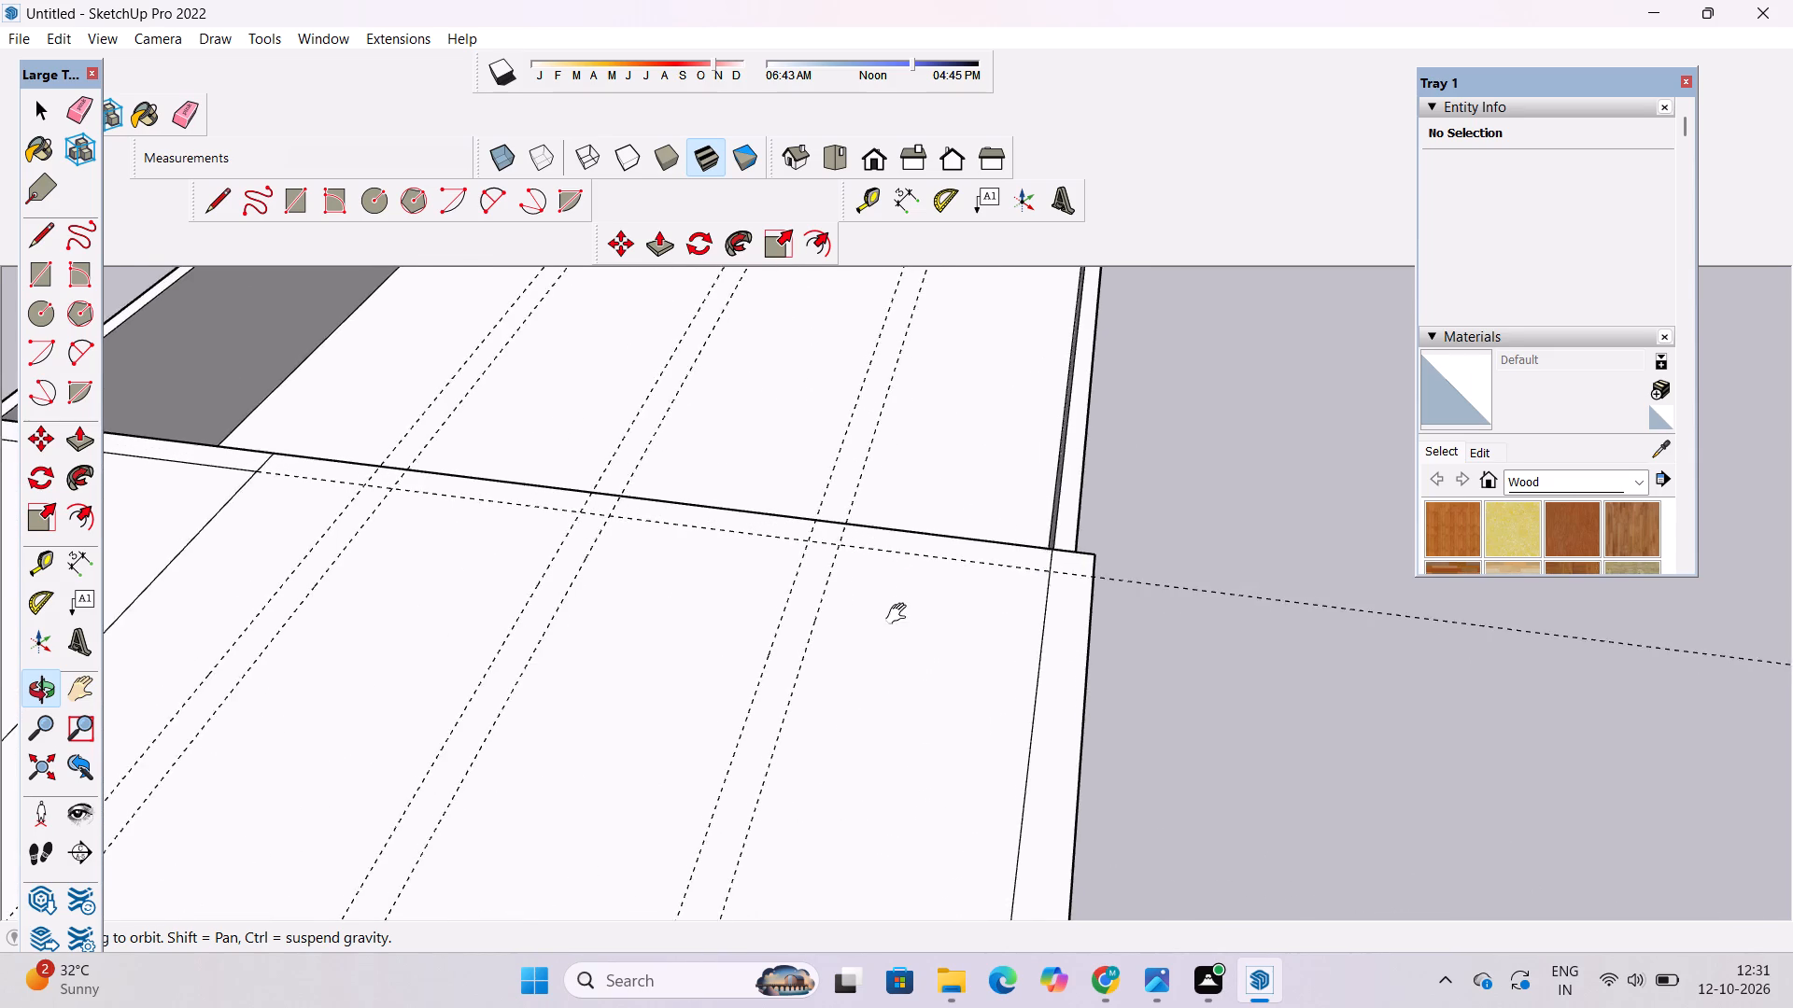
{"action": "left_click_drag", "start_coordinate": [900, 614], "coordinate": [979, 646], "text": "shift"}
{"action": "left_click_drag", "start_coordinate": [984, 651], "coordinate": [1086, 631], "text": "shift"}
{"action": "scroll", "coordinate": [1025, 615], "scroll_direction": "down", "scroll_amount": 5}
{"action": "left_click", "coordinate": [1019, 637], "text": "shift"}
{"action": "key", "text": "l"}
{"action": "scroll", "coordinate": [1123, 602], "scroll_direction": "up", "scroll_amount": 5}
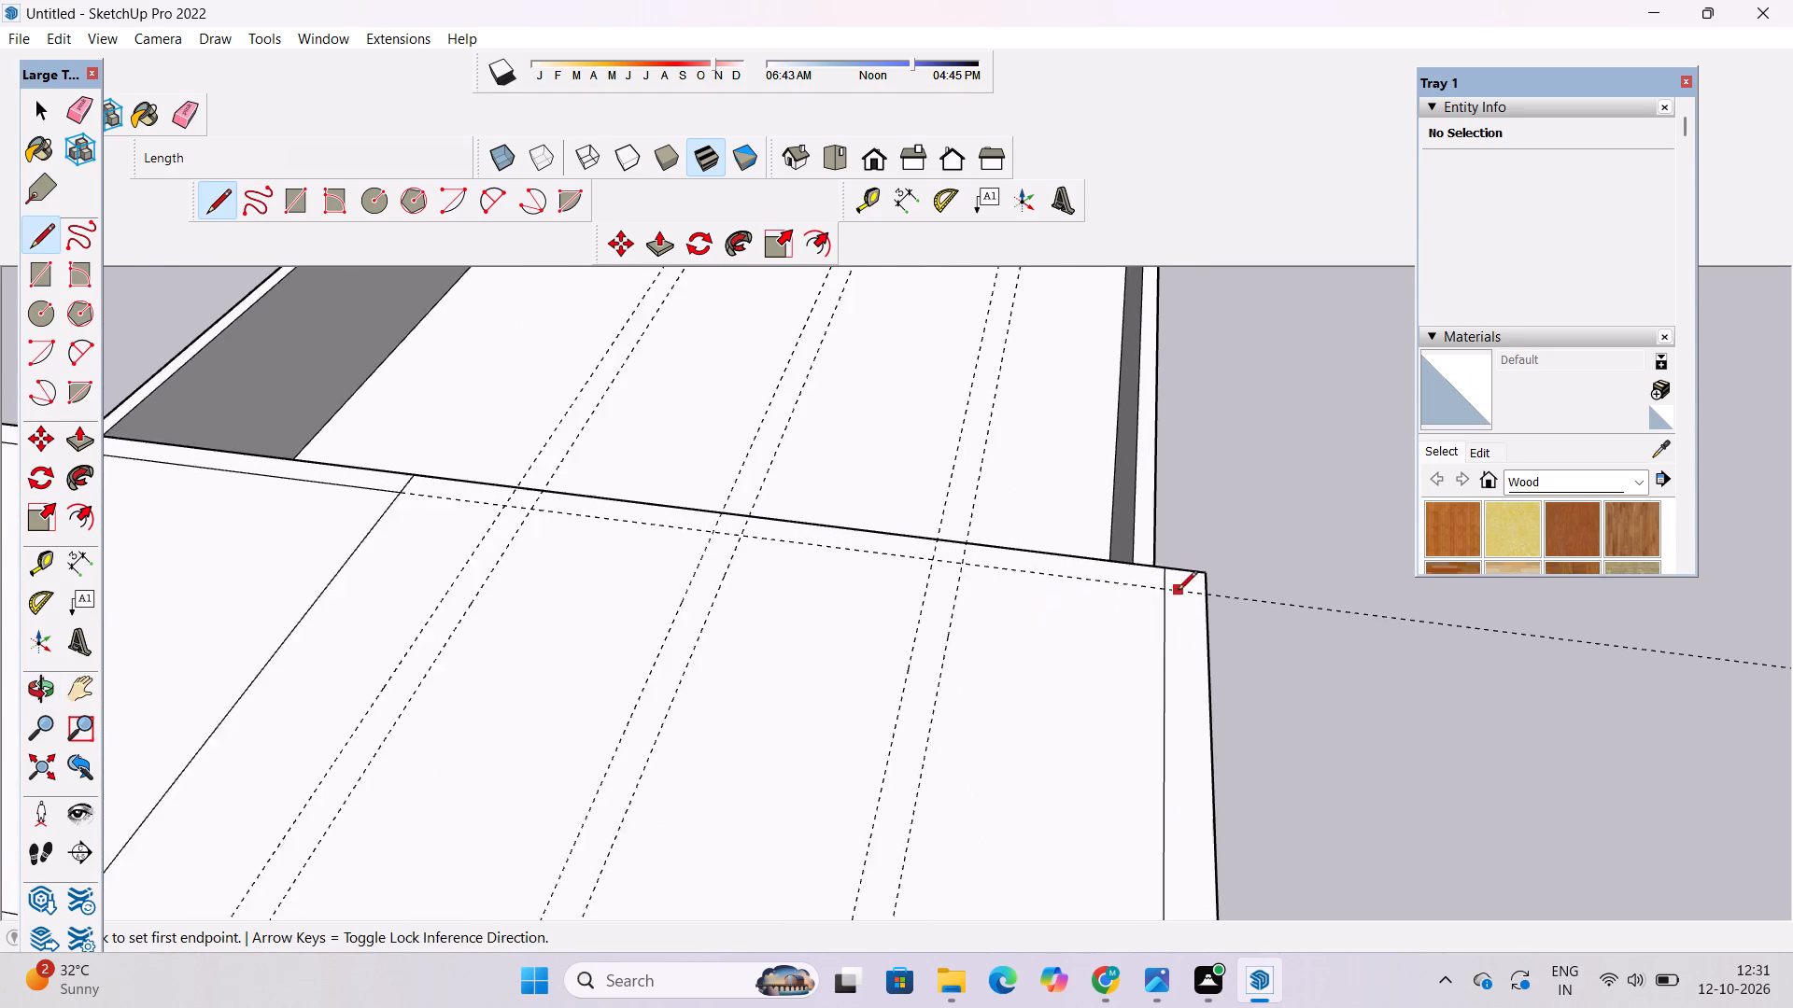
{"action": "scroll", "coordinate": [1178, 592], "scroll_direction": "up", "scroll_amount": 3}
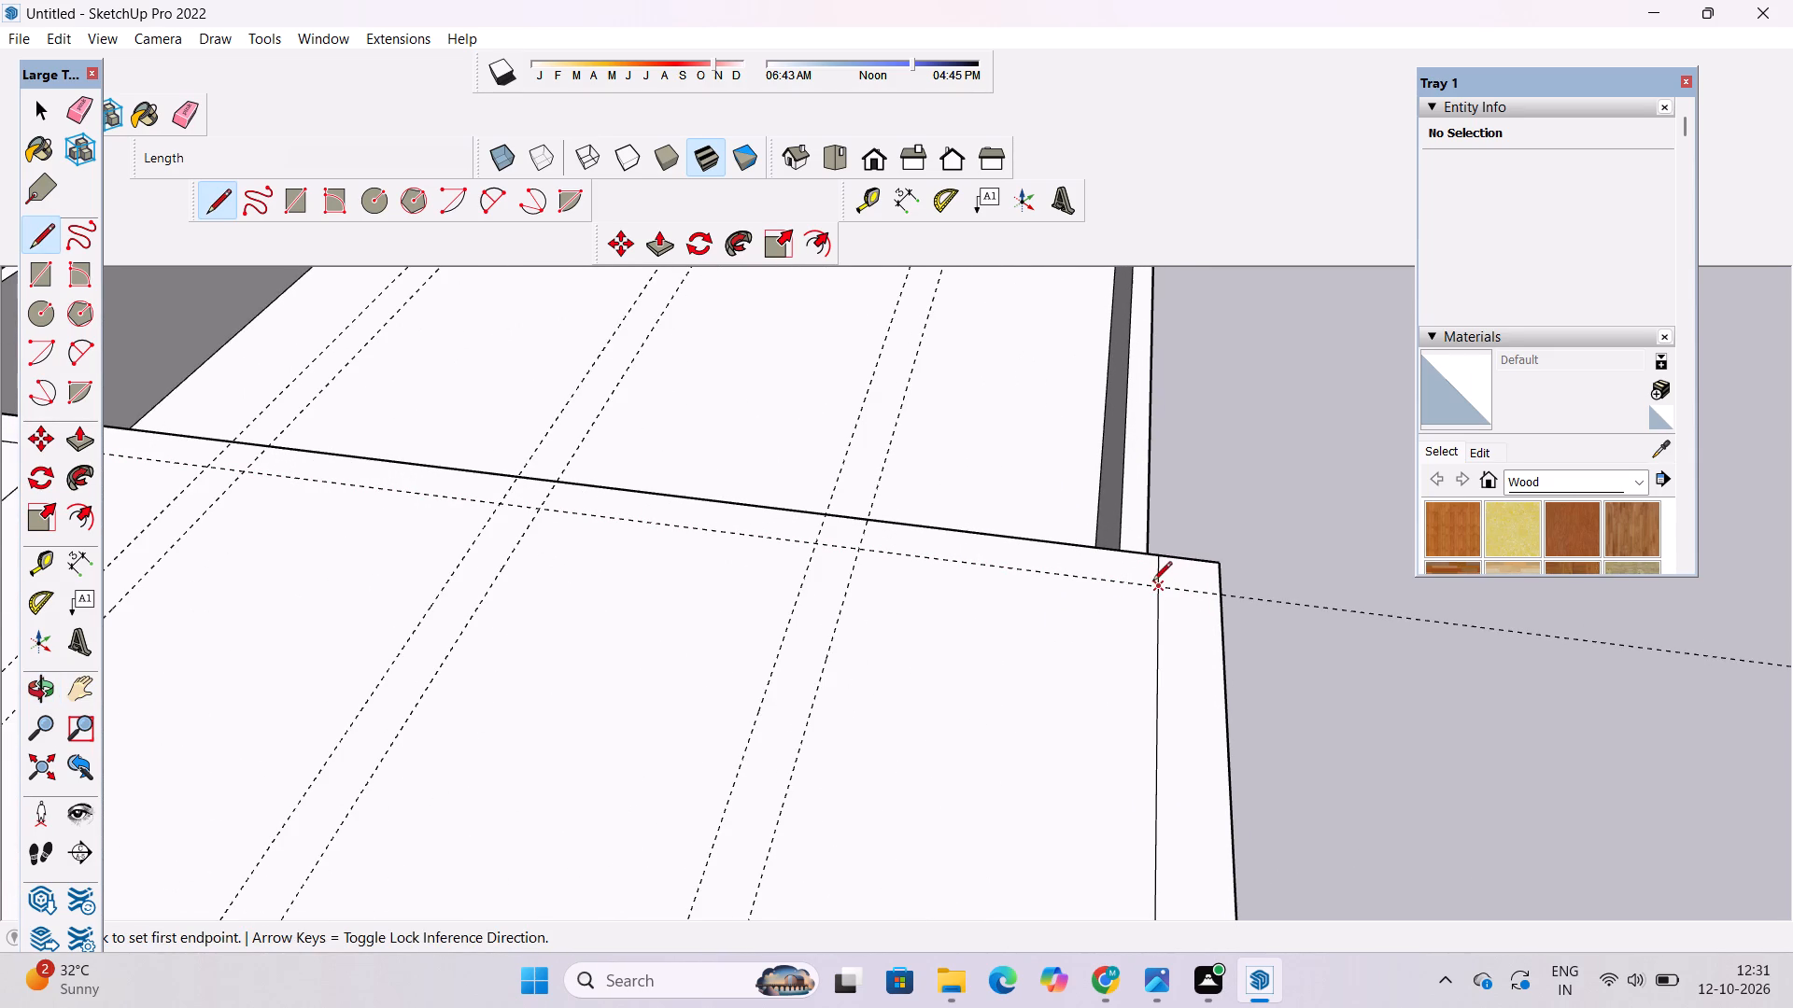
{"action": "scroll", "coordinate": [1150, 585], "scroll_direction": "down", "scroll_amount": 5}
{"action": "scroll", "coordinate": [1151, 613], "scroll_direction": "up", "scroll_amount": 8}
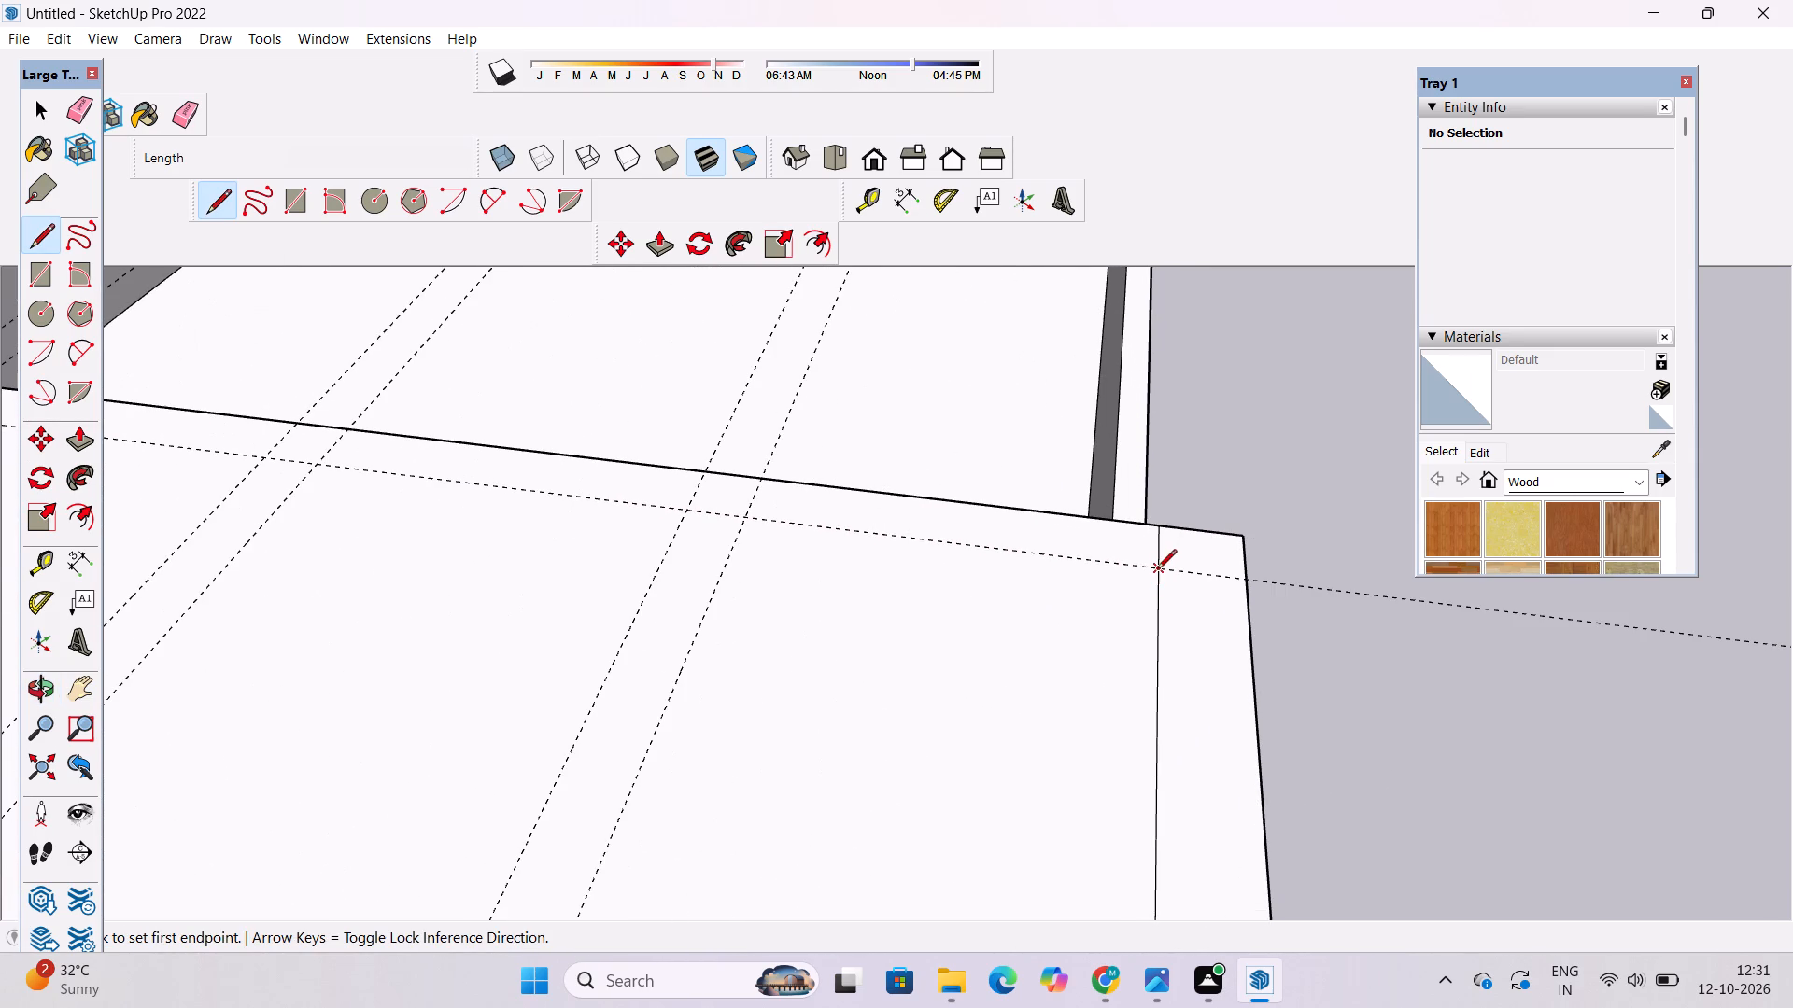
{"action": "left_click", "coordinate": [1157, 570]}
{"action": "scroll", "coordinate": [1157, 570], "scroll_direction": "down", "scroll_amount": 11}
{"action": "scroll", "coordinate": [592, 498], "scroll_direction": "up", "scroll_amount": 7}
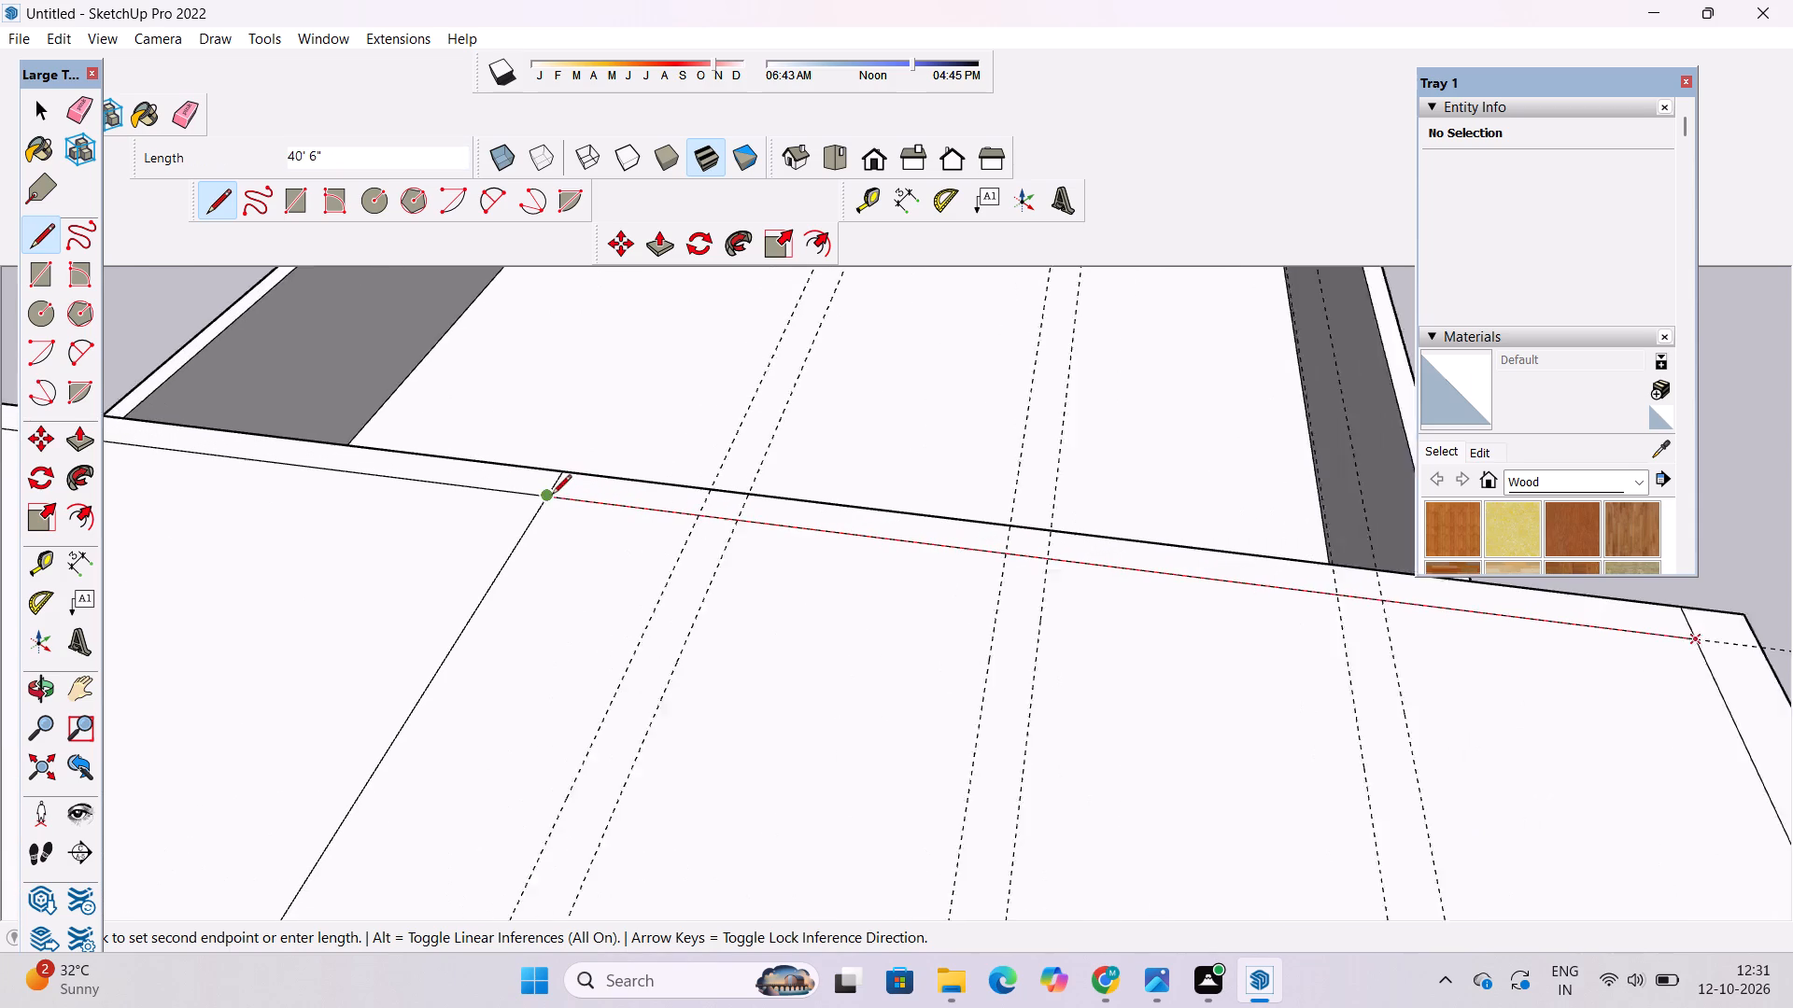
{"action": "scroll", "coordinate": [552, 496], "scroll_direction": "up", "scroll_amount": 2}
{"action": "left_click", "coordinate": [552, 496]}
Draw a 40' 6" line along the front guide, from the dividing line to the outer side inset line.
{"action": "scroll", "coordinate": [559, 470], "scroll_direction": "down", "scroll_amount": 12}
{"action": "scroll", "coordinate": [468, 739], "scroll_direction": "up", "scroll_amount": 8}
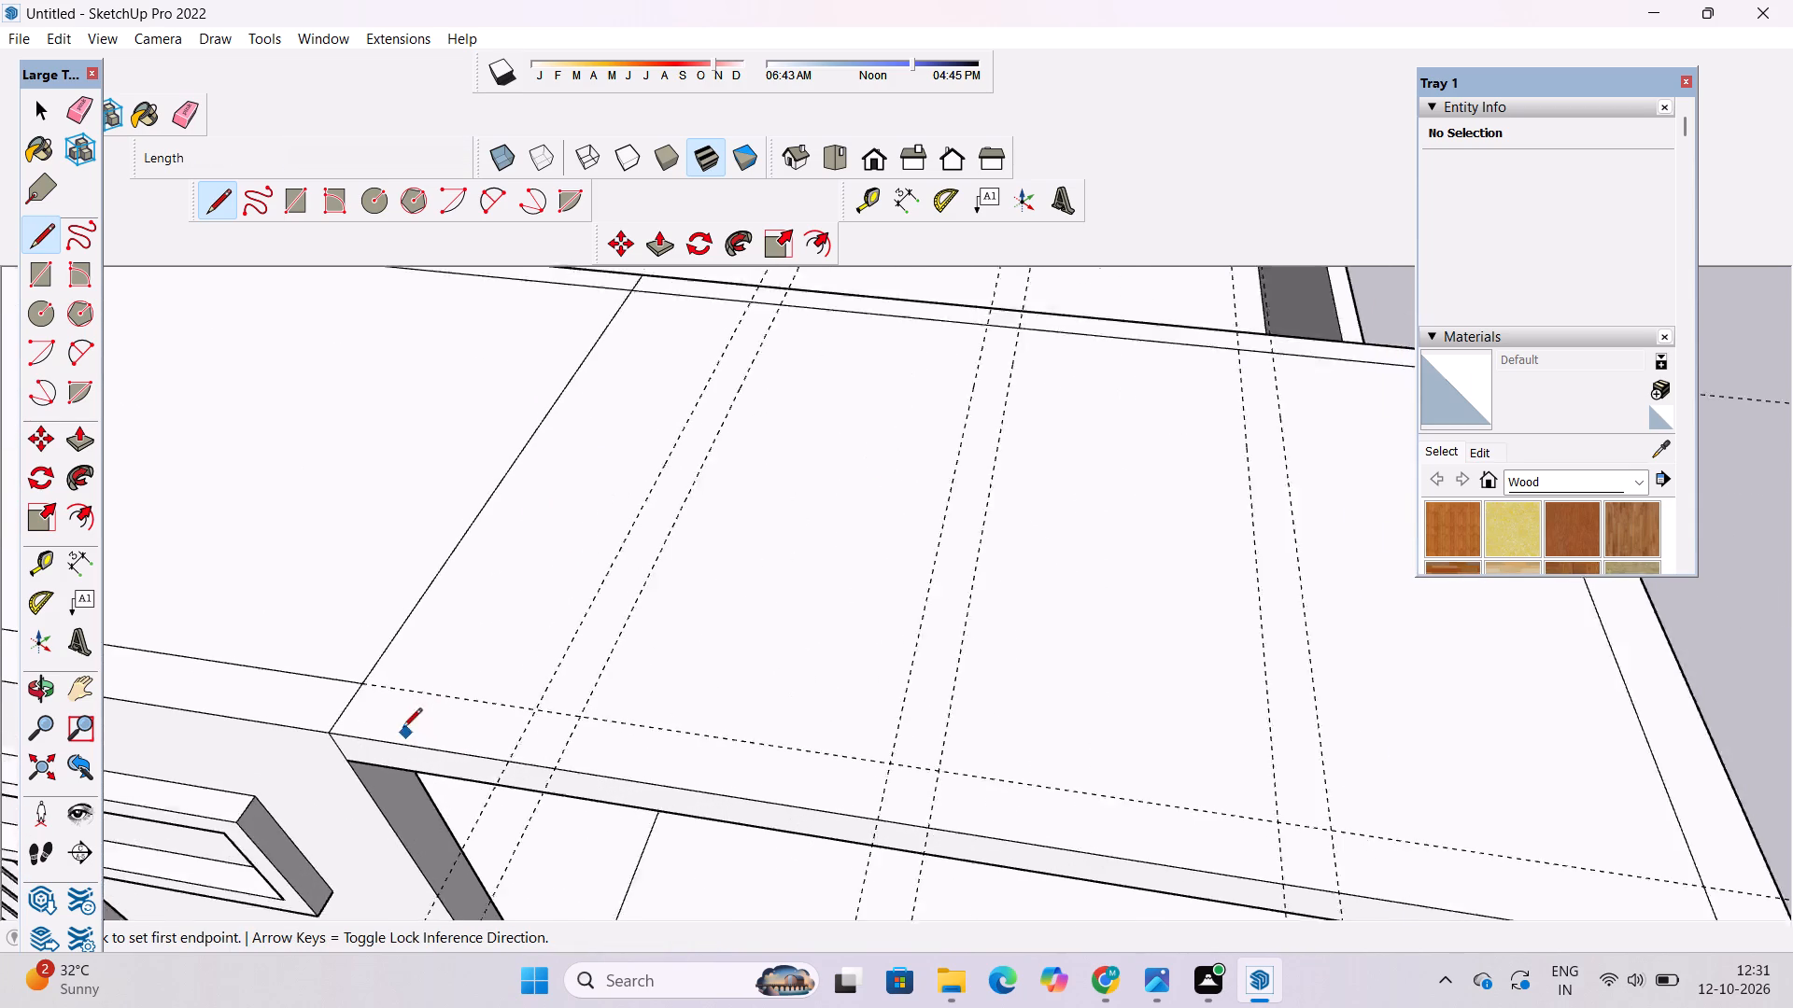
{"action": "scroll", "coordinate": [402, 729], "scroll_direction": "up", "scroll_amount": 2}
{"action": "left_click", "coordinate": [356, 675]}
{"action": "scroll", "coordinate": [357, 676], "scroll_direction": "down", "scroll_amount": 9}
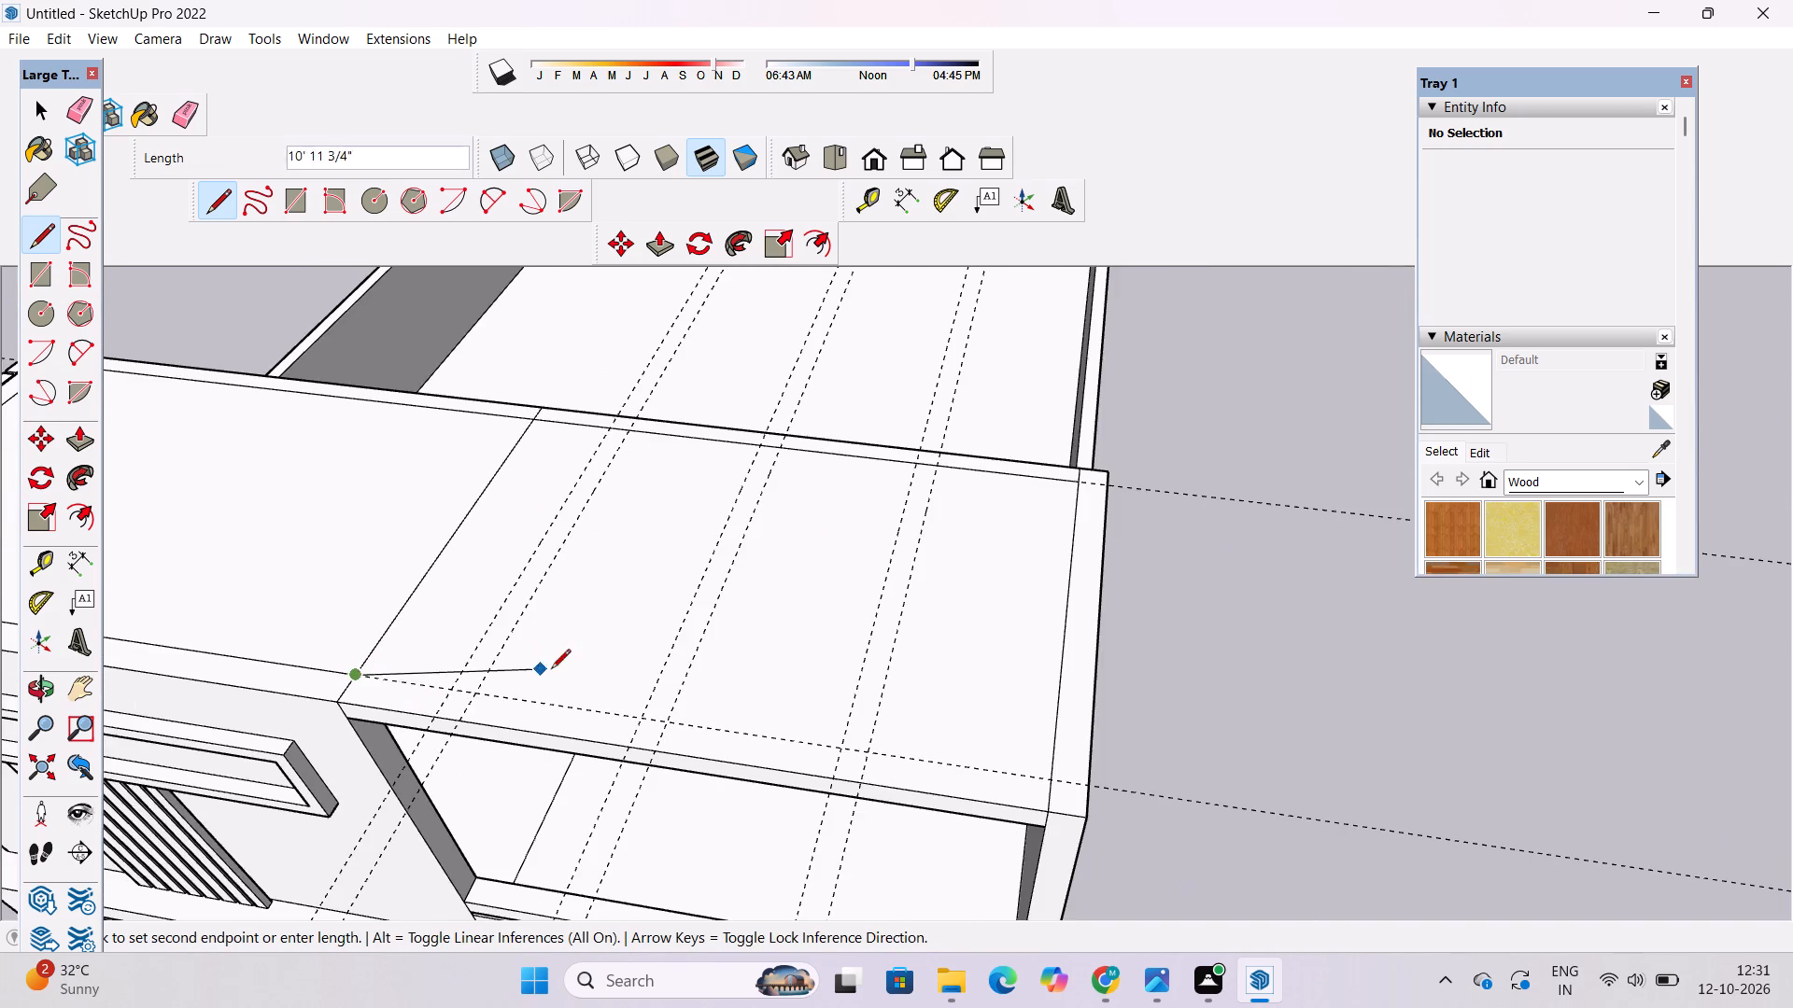
{"action": "scroll", "coordinate": [598, 686], "scroll_direction": "down", "scroll_amount": 4}
{"action": "scroll", "coordinate": [804, 765], "scroll_direction": "up", "scroll_amount": 8}
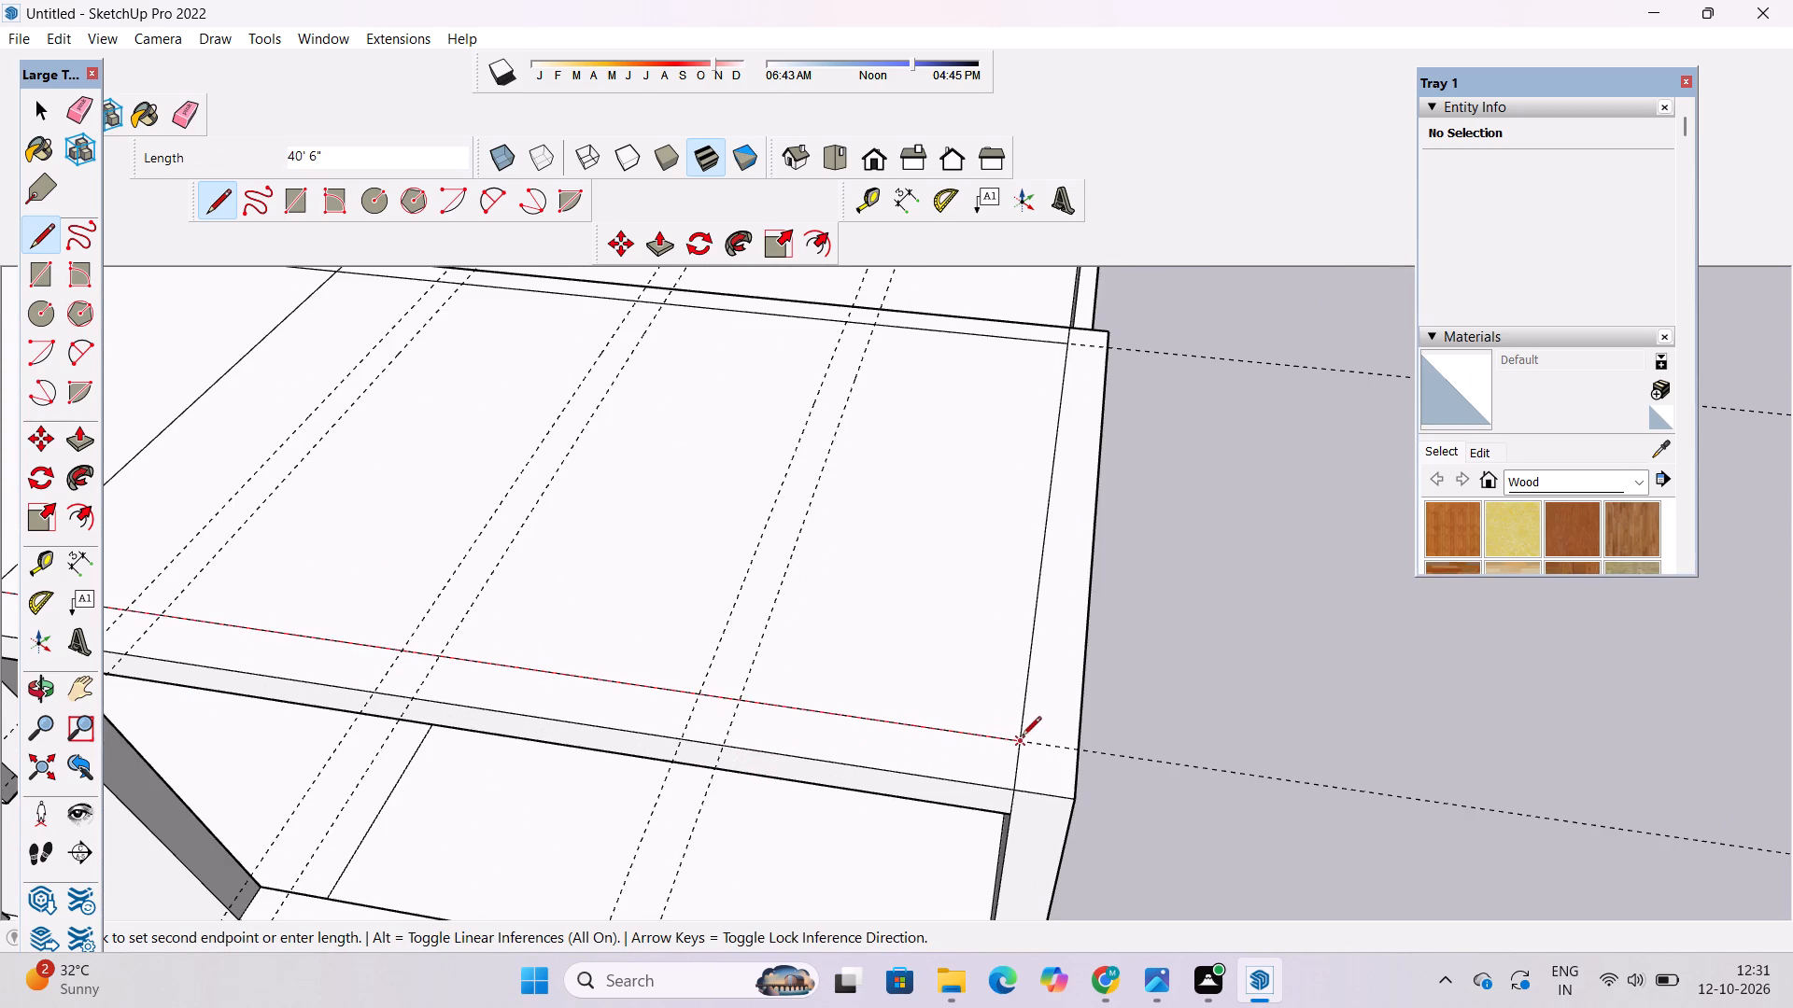
{"action": "left_click", "coordinate": [1021, 744]}
Draw a 1' 6" by 25' rectangle between the pair of cross guides nearest the dividing line, spanning the back and front inset lines.
{"action": "scroll", "coordinate": [955, 750], "scroll_direction": "down", "scroll_amount": 9}
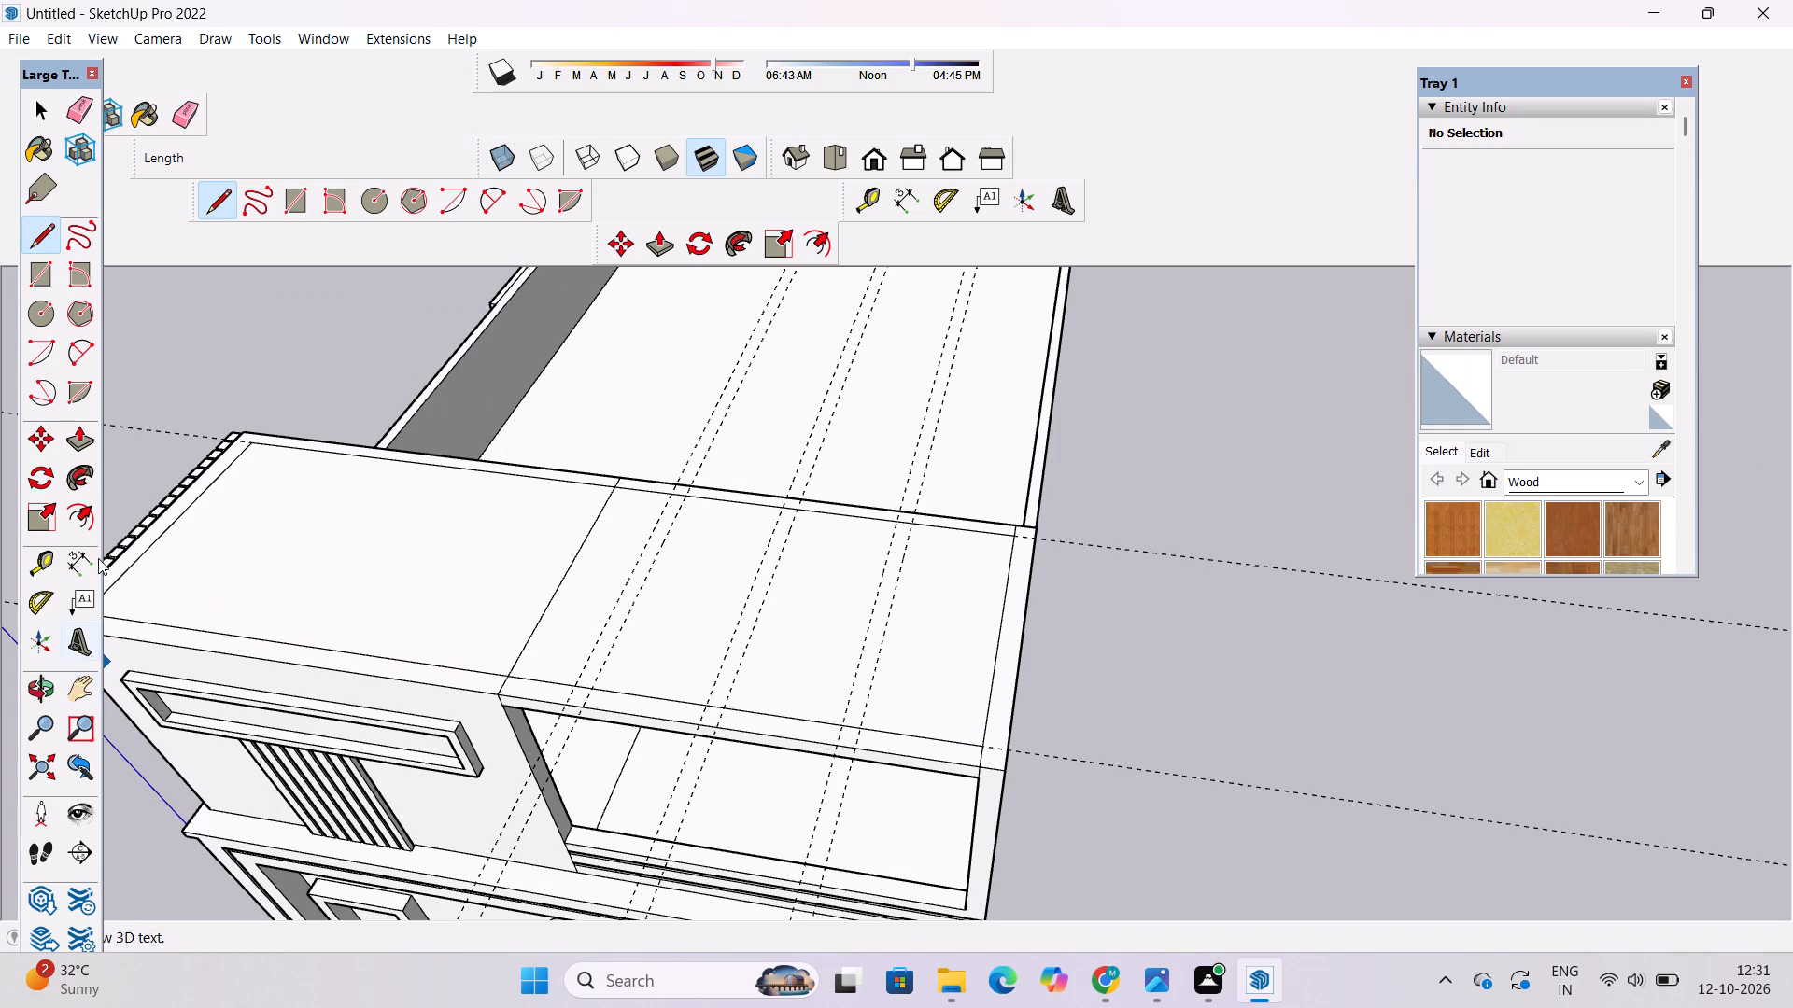
{"action": "left_click", "coordinate": [299, 200]}
{"action": "scroll", "coordinate": [679, 518], "scroll_direction": "up", "scroll_amount": 16}
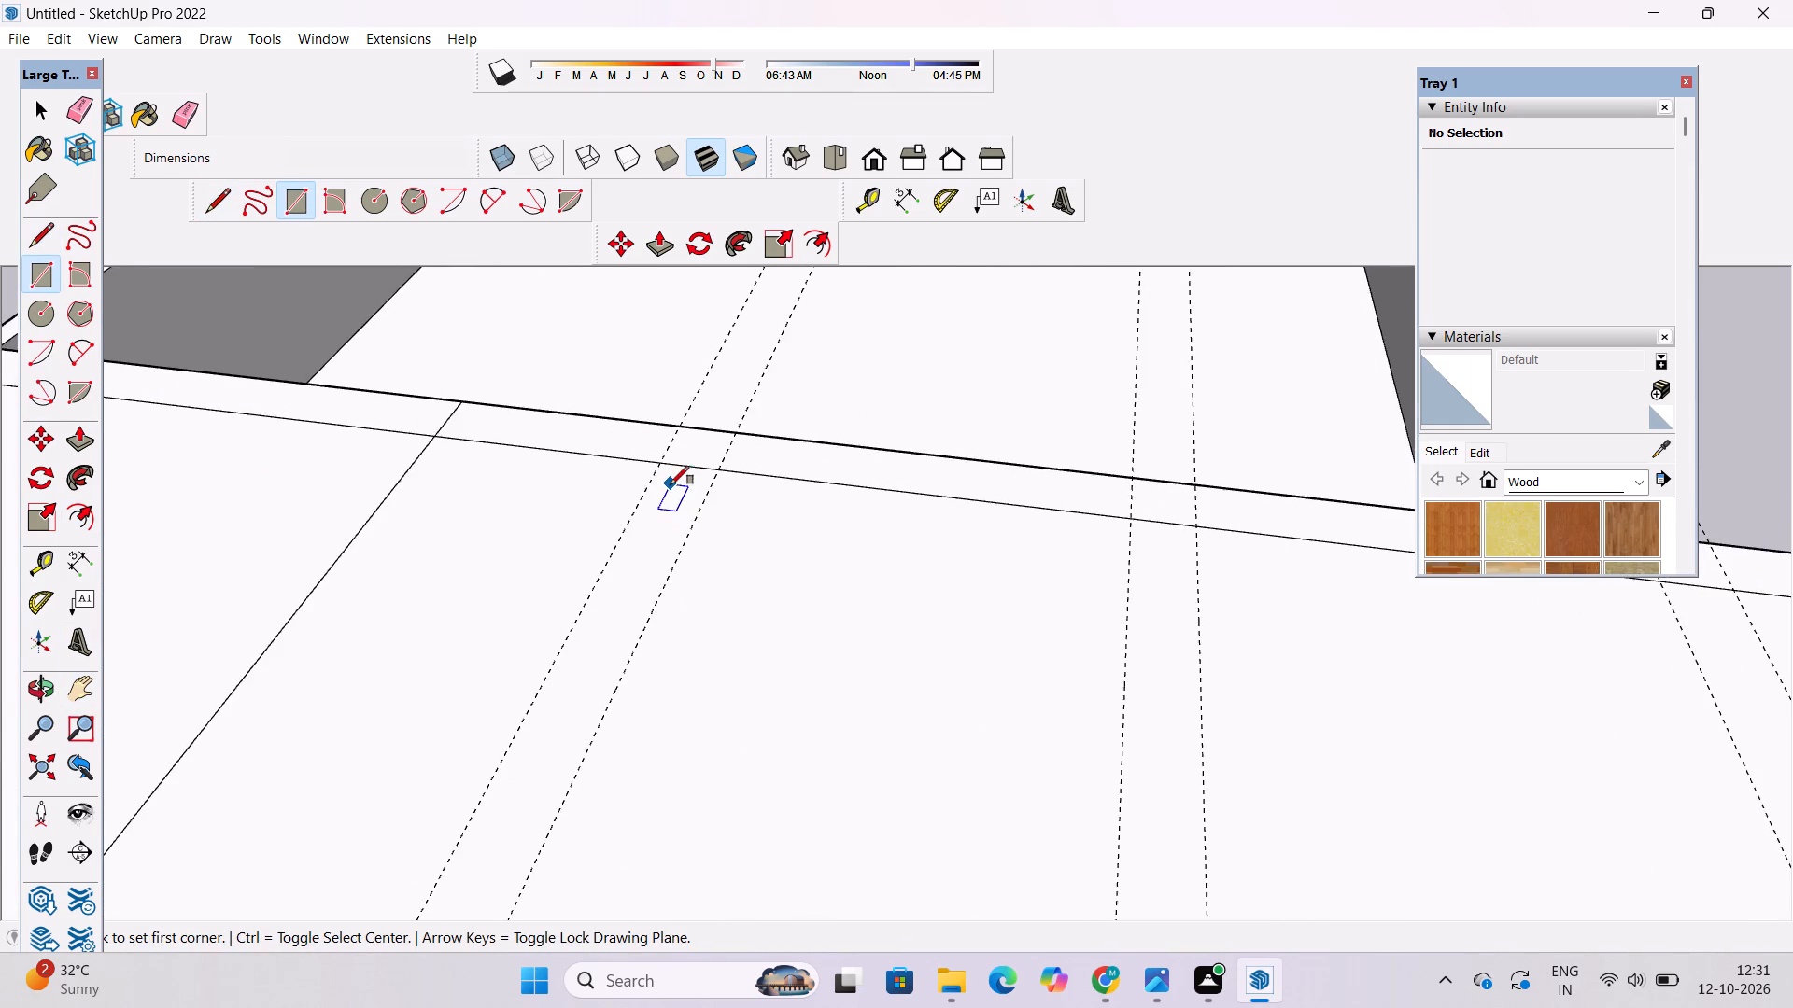
{"action": "scroll", "coordinate": [671, 484], "scroll_direction": "up", "scroll_amount": 3}
{"action": "left_click", "coordinate": [655, 450]}
{"action": "scroll", "coordinate": [739, 455], "scroll_direction": "down", "scroll_amount": 10}
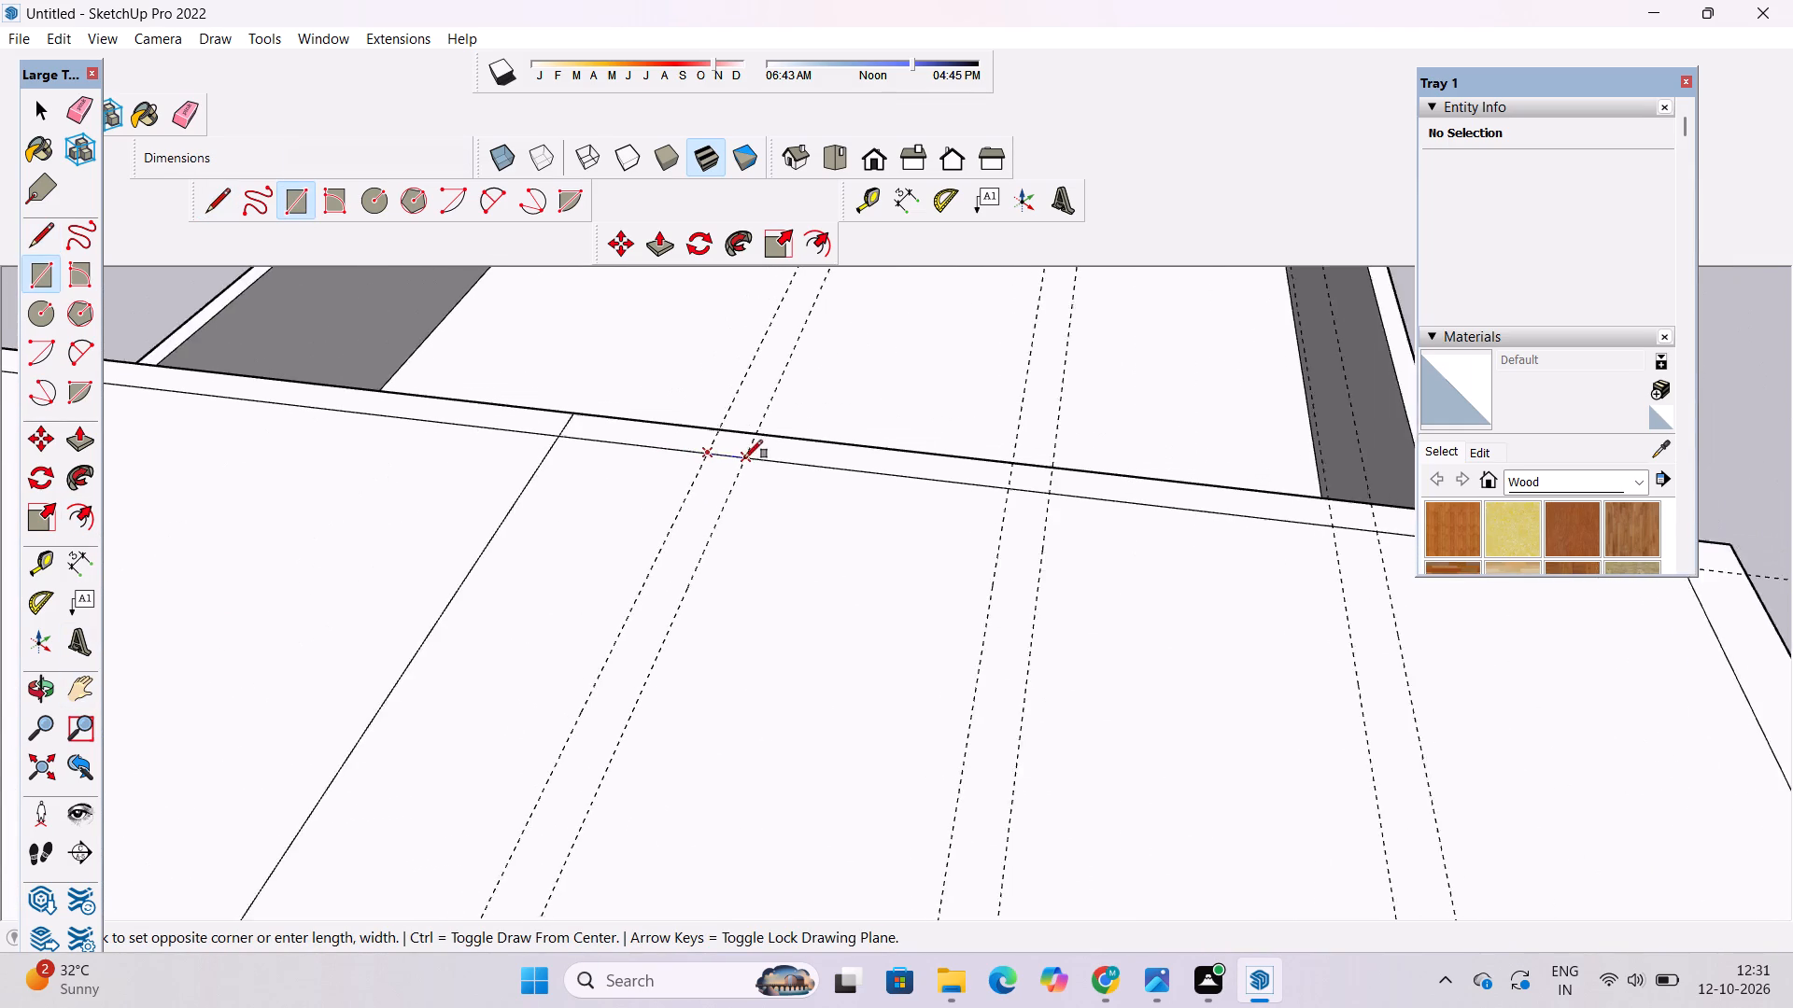
{"action": "scroll", "coordinate": [744, 458], "scroll_direction": "down", "scroll_amount": 7}
{"action": "scroll", "coordinate": [654, 725], "scroll_direction": "up", "scroll_amount": 3}
{"action": "scroll", "coordinate": [617, 813], "scroll_direction": "up", "scroll_amount": 5}
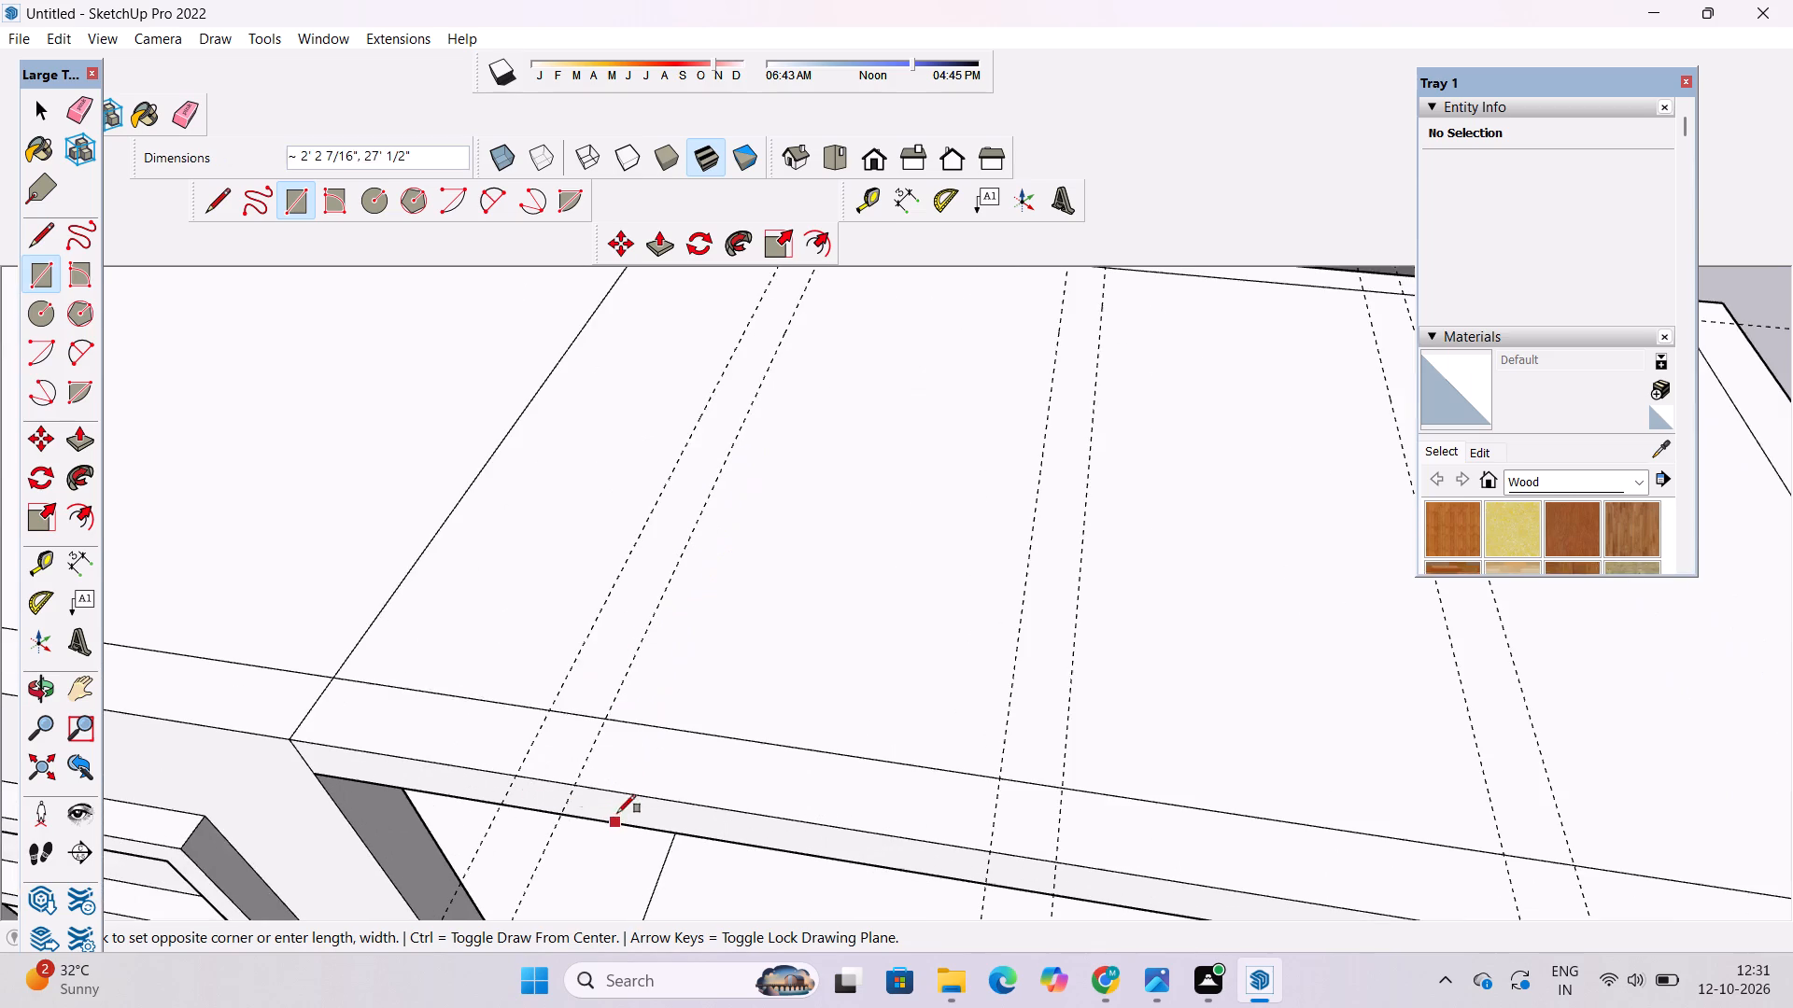
{"action": "scroll", "coordinate": [617, 736], "scroll_direction": "up", "scroll_amount": 9}
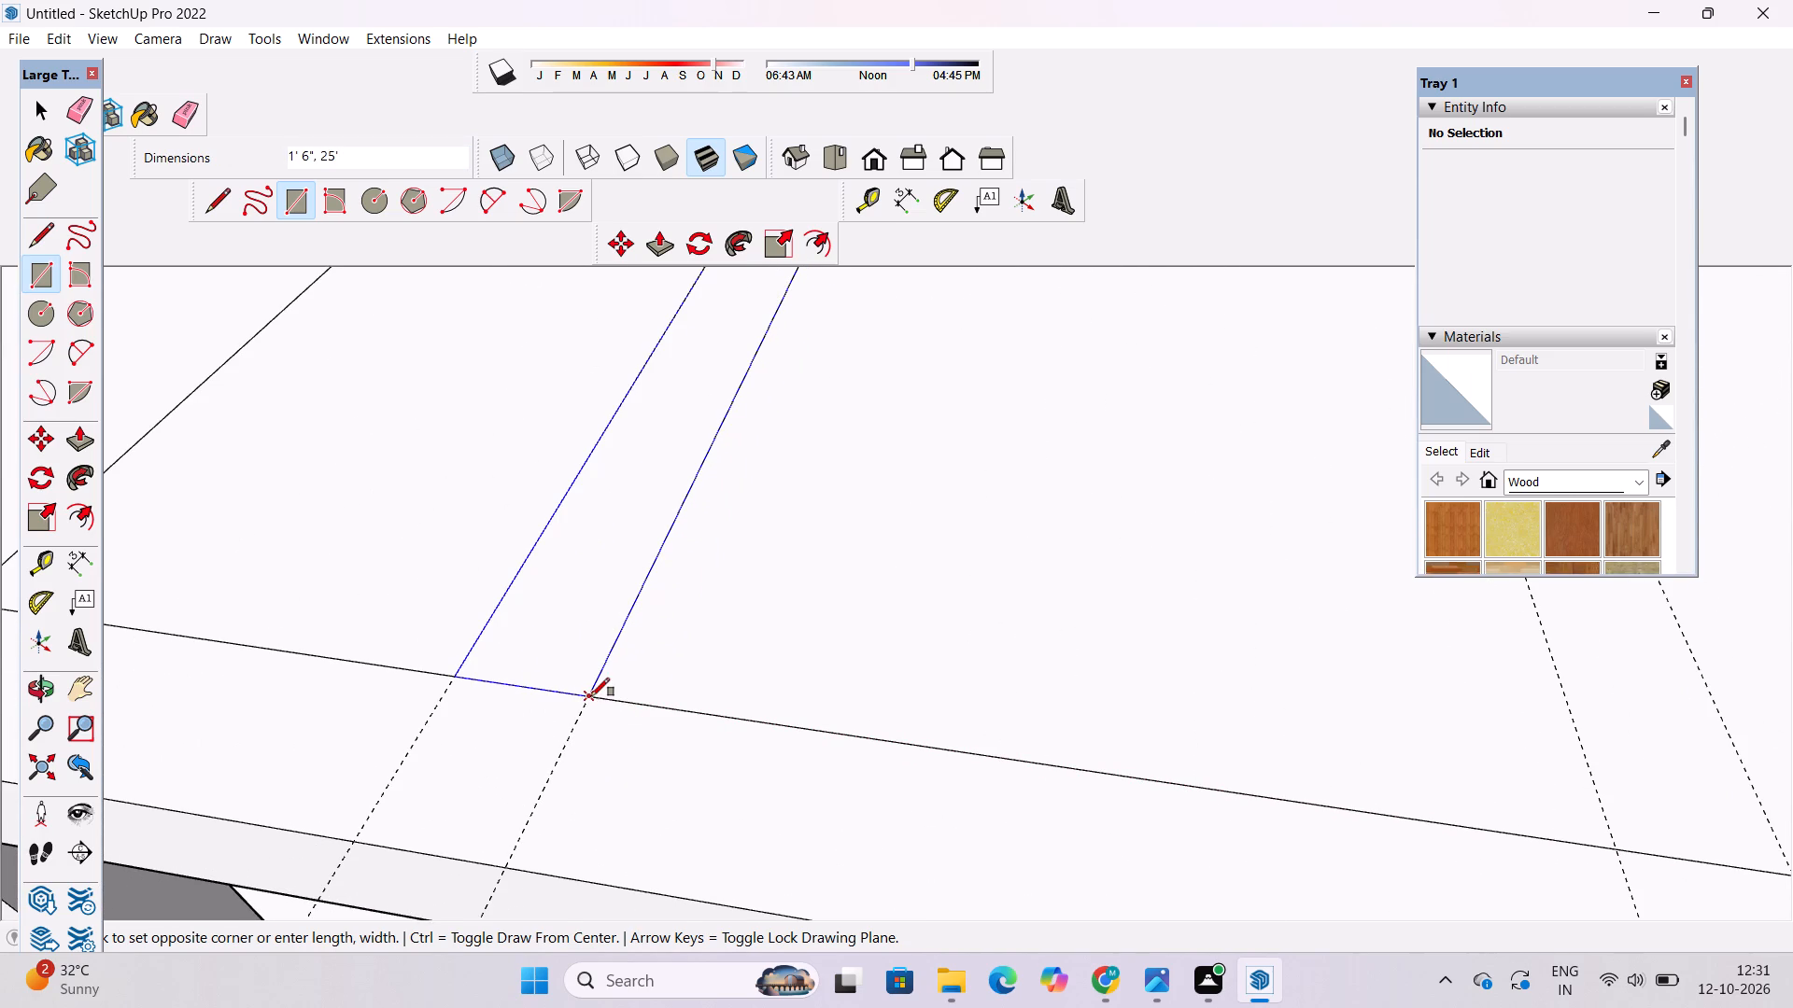
{"action": "left_click", "coordinate": [591, 696]}
Draw a matching strip rectangle between the middle pair of cross guides, from the back inset line to the front one.
{"action": "scroll", "coordinate": [431, 767], "scroll_direction": "down", "scroll_amount": 17}
{"action": "scroll", "coordinate": [840, 417], "scroll_direction": "up", "scroll_amount": 7}
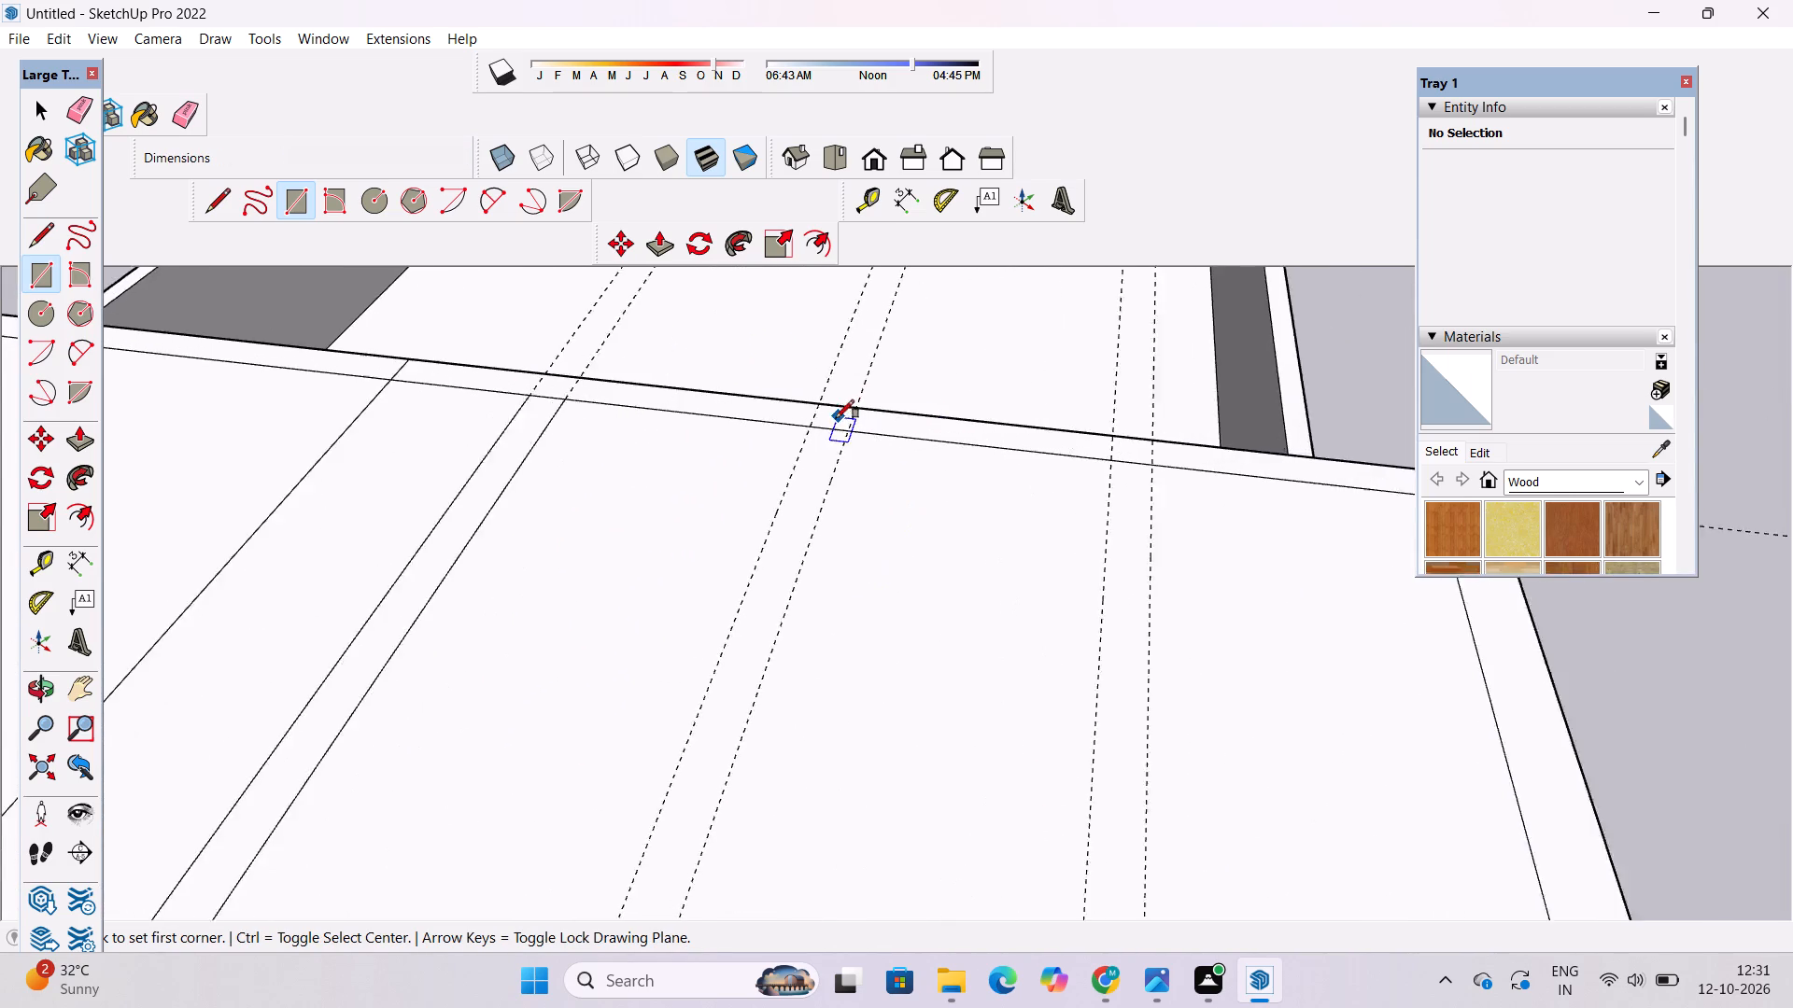
{"action": "scroll", "coordinate": [836, 418], "scroll_direction": "up", "scroll_amount": 8}
{"action": "scroll", "coordinate": [772, 430], "scroll_direction": "down", "scroll_amount": 4}
{"action": "scroll", "coordinate": [776, 434], "scroll_direction": "up", "scroll_amount": 2}
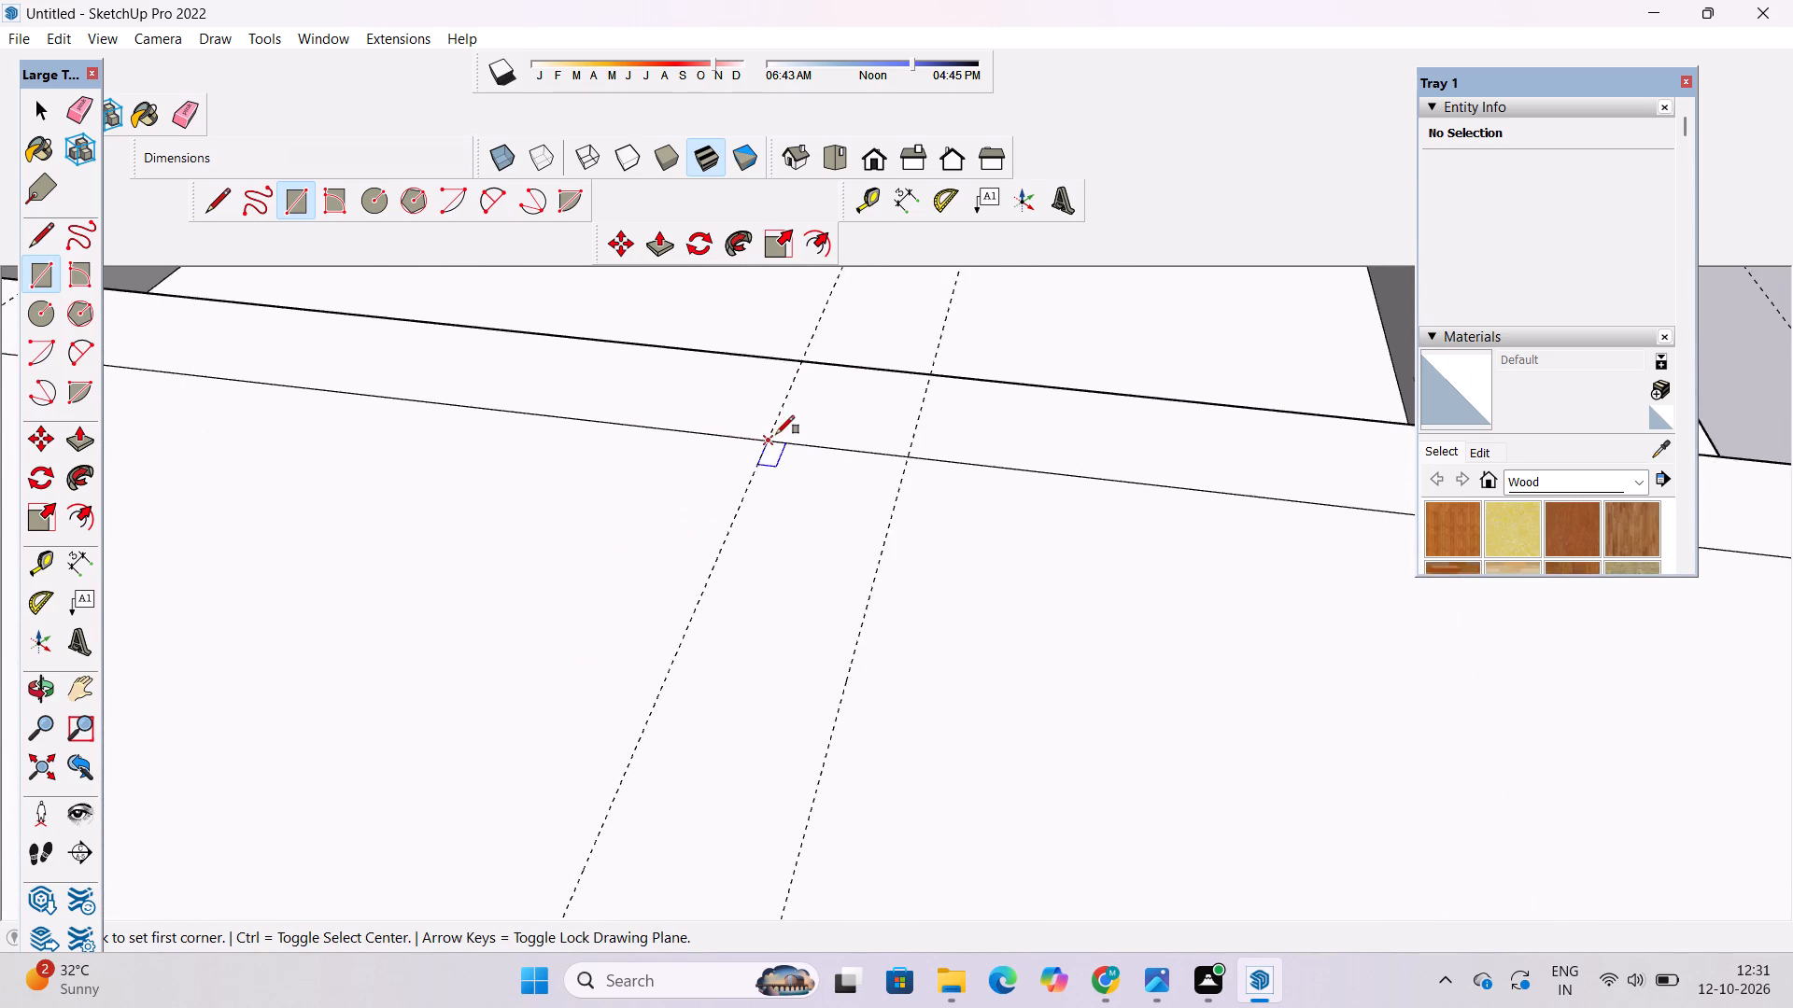
{"action": "scroll", "coordinate": [776, 434], "scroll_direction": "up", "scroll_amount": 7}
{"action": "left_click", "coordinate": [764, 444]}
{"action": "scroll", "coordinate": [764, 444], "scroll_direction": "down", "scroll_amount": 11}
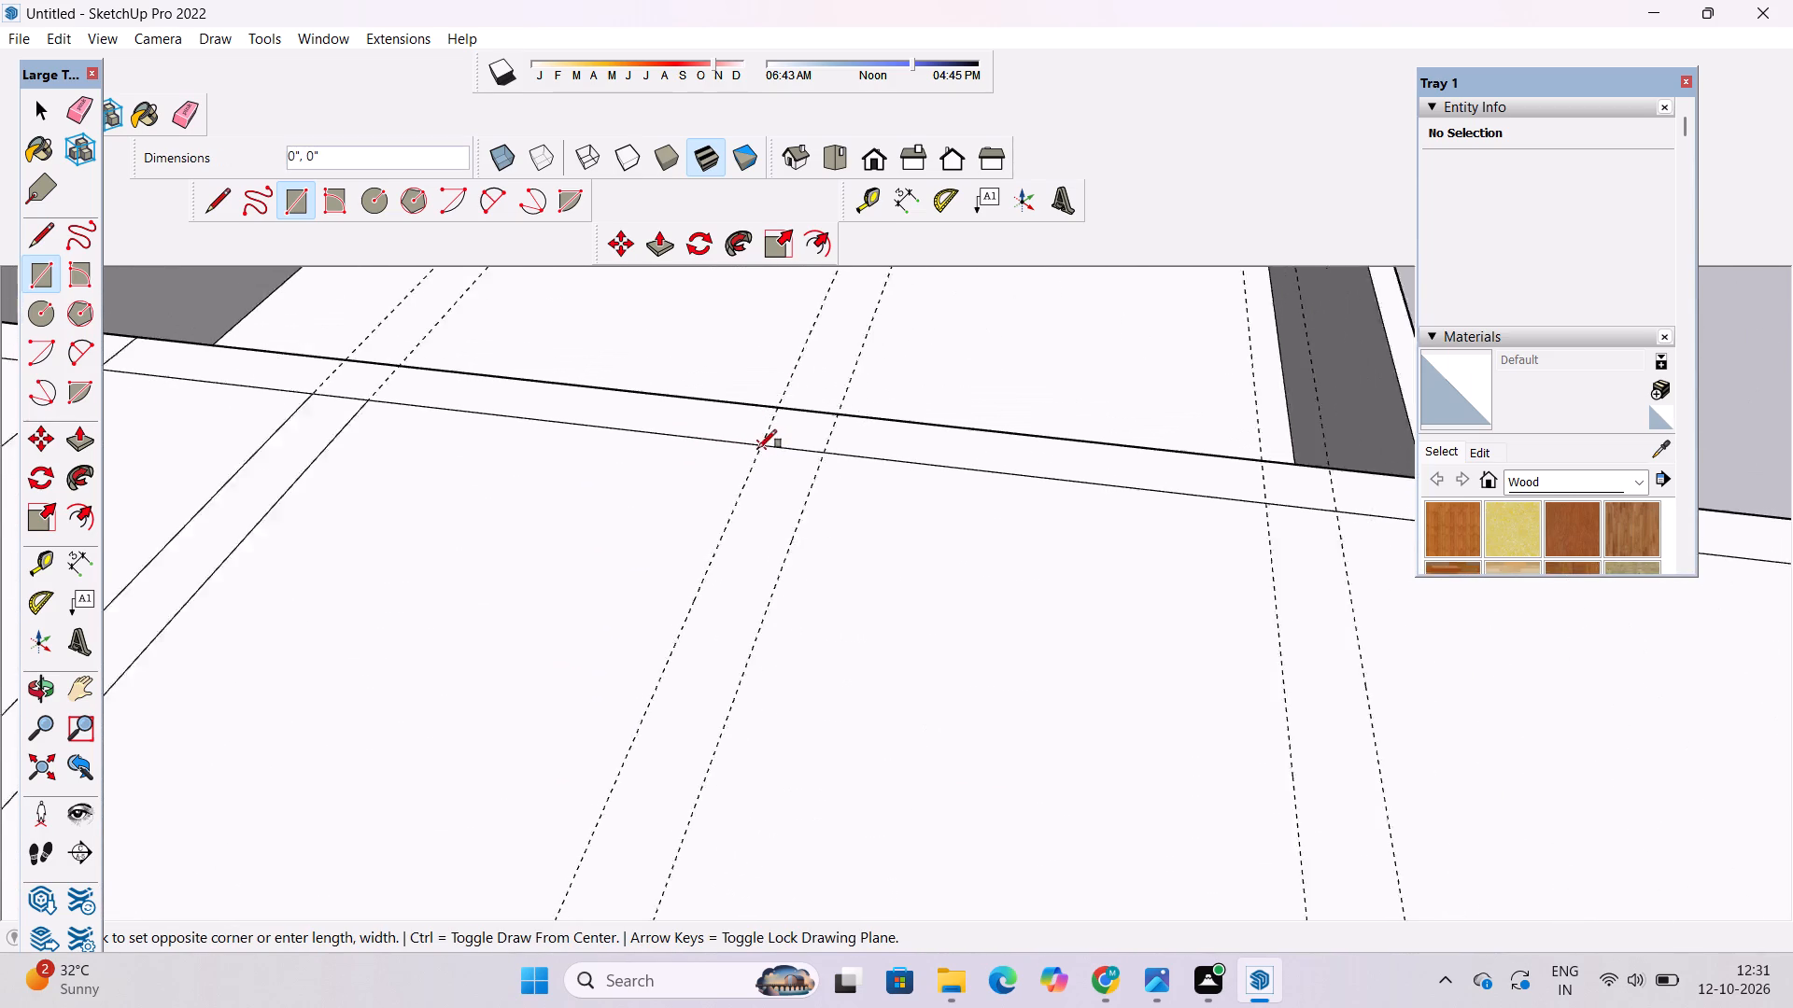
{"action": "scroll", "coordinate": [758, 448], "scroll_direction": "down", "scroll_amount": 17}
{"action": "scroll", "coordinate": [643, 695], "scroll_direction": "up", "scroll_amount": 12}
{"action": "left_click", "coordinate": [713, 665]}
Draw a 1' 6" by 25' rectangle between the outermost pair of cross guides, from the back inset line to the front one.
{"action": "scroll", "coordinate": [592, 708], "scroll_direction": "down", "scroll_amount": 10}
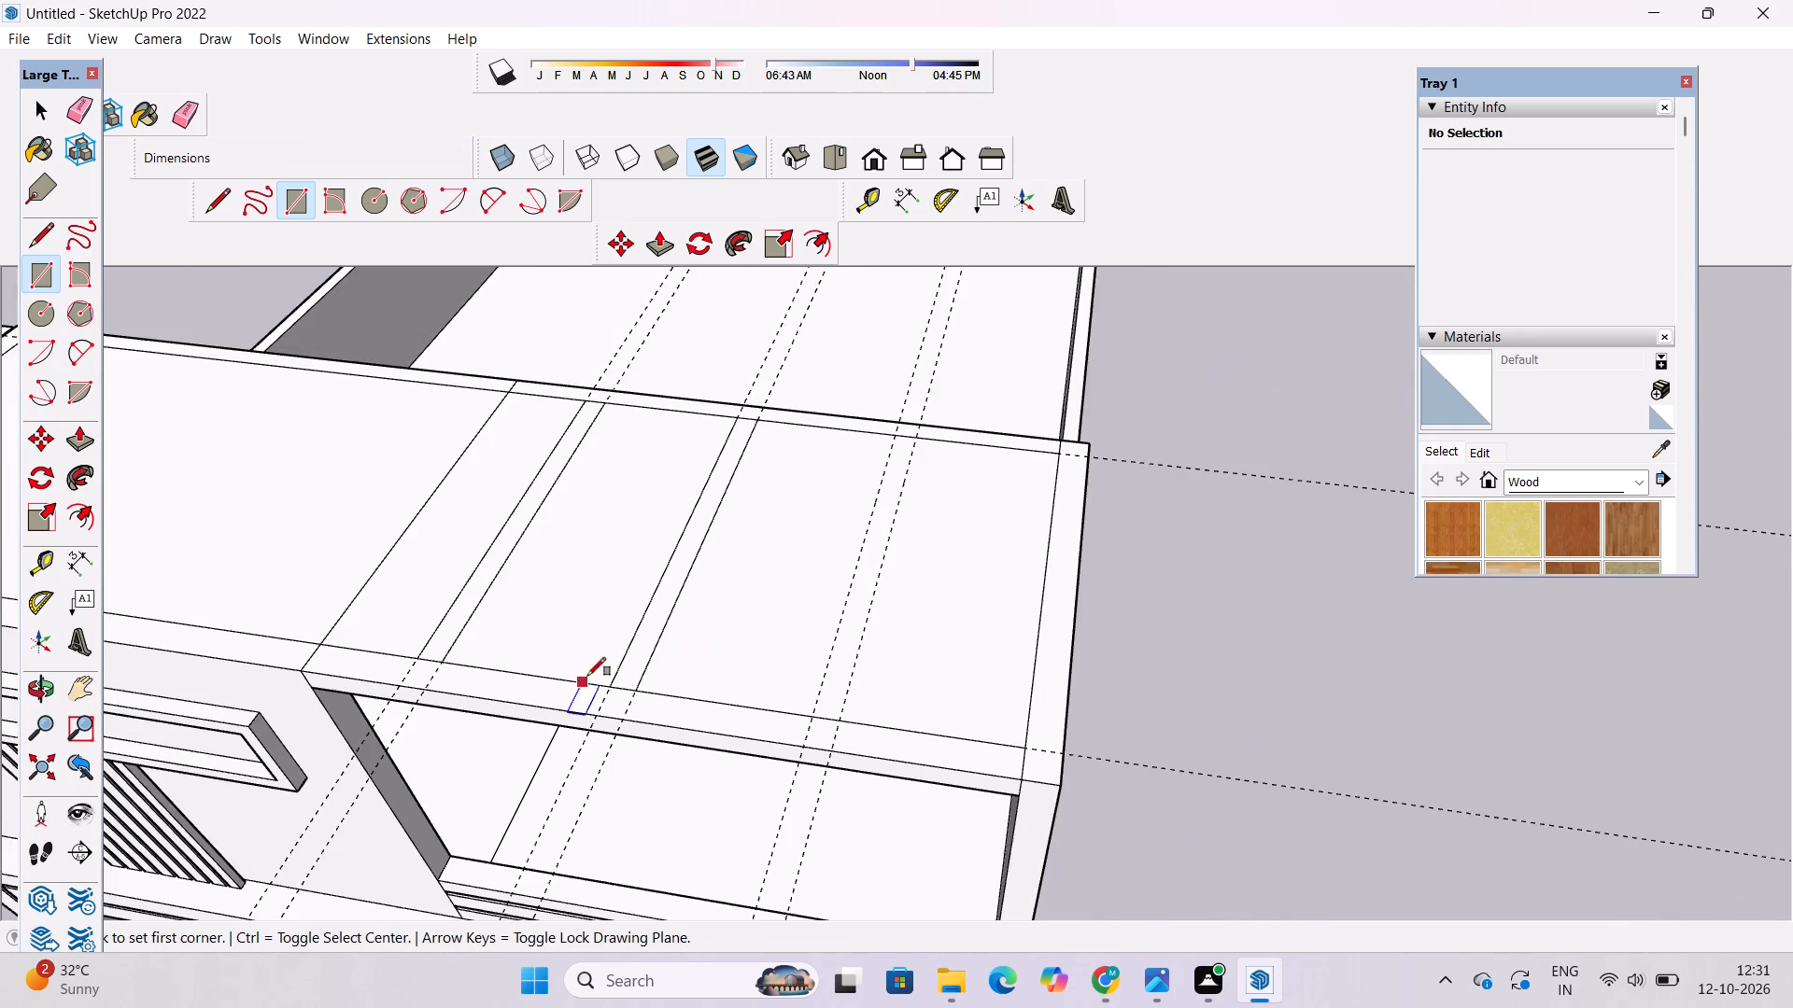
{"action": "scroll", "coordinate": [953, 436], "scroll_direction": "up", "scroll_amount": 13}
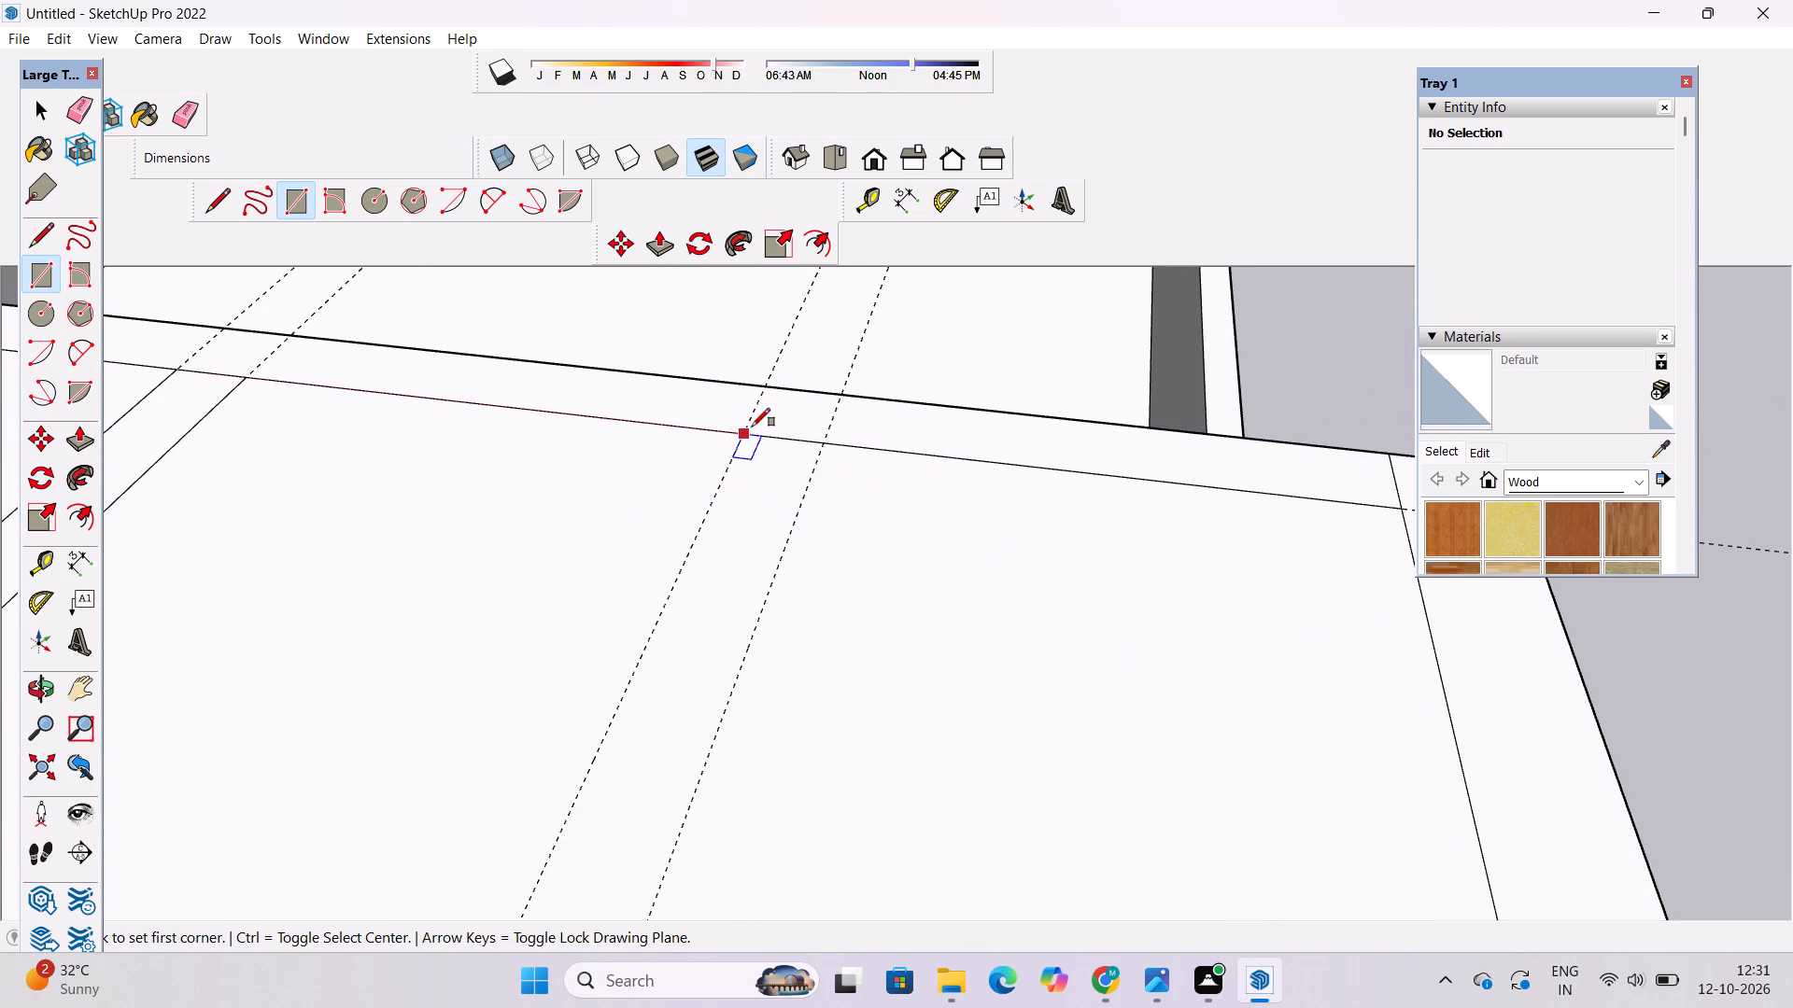
{"action": "left_click", "coordinate": [746, 436]}
{"action": "scroll", "coordinate": [745, 433], "scroll_direction": "down", "scroll_amount": 18}
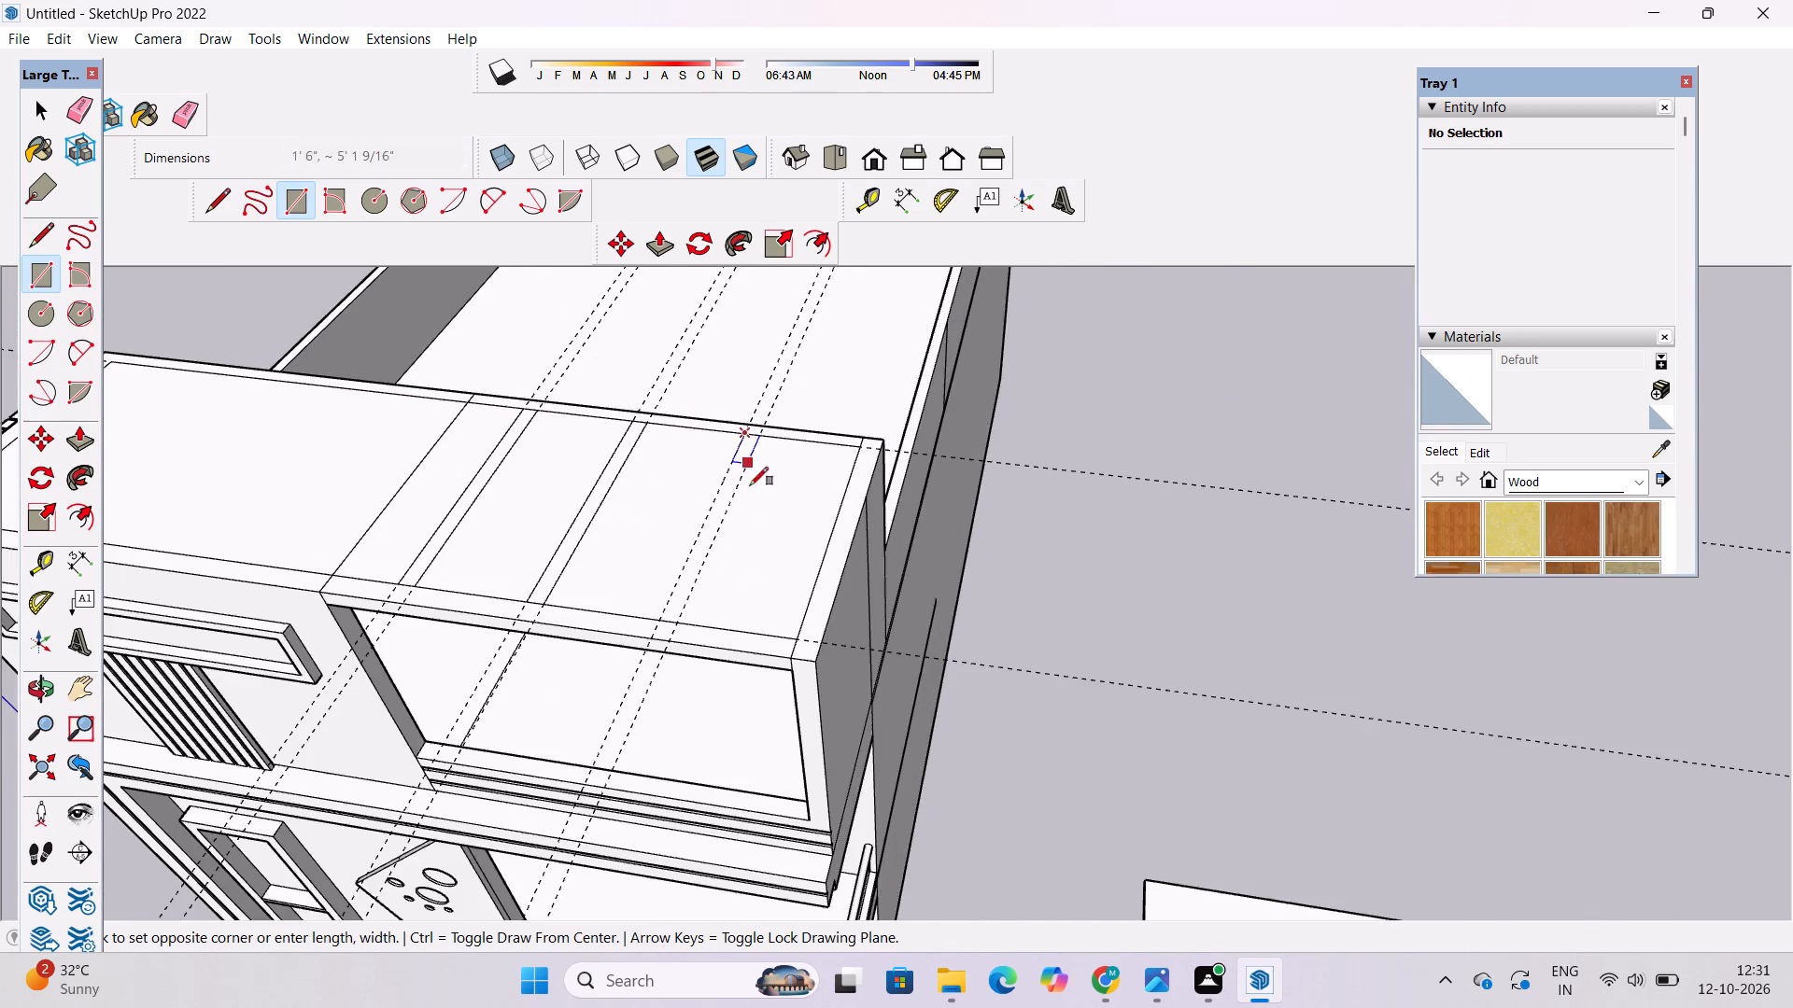
{"action": "scroll", "coordinate": [725, 647], "scroll_direction": "up", "scroll_amount": 5}
{"action": "scroll", "coordinate": [624, 628], "scroll_direction": "up", "scroll_amount": 16}
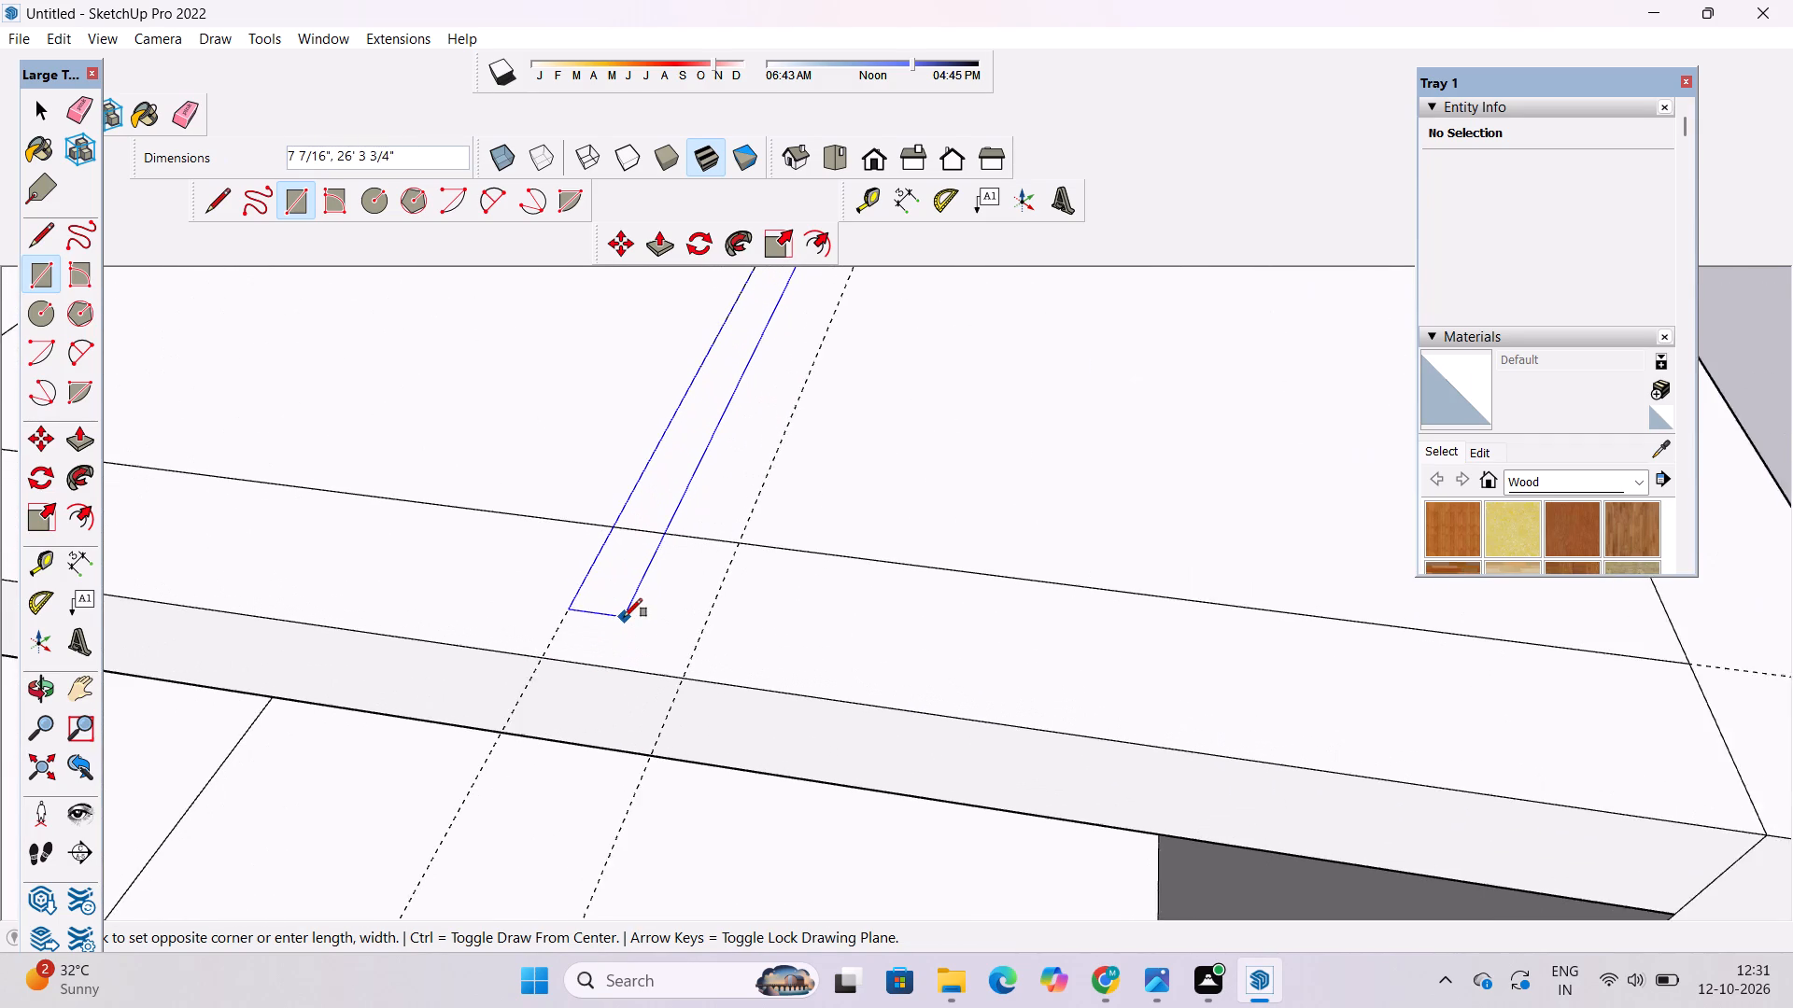
{"action": "scroll", "coordinate": [738, 528], "scroll_direction": "up", "scroll_amount": 4}
{"action": "left_click", "coordinate": [755, 542]}
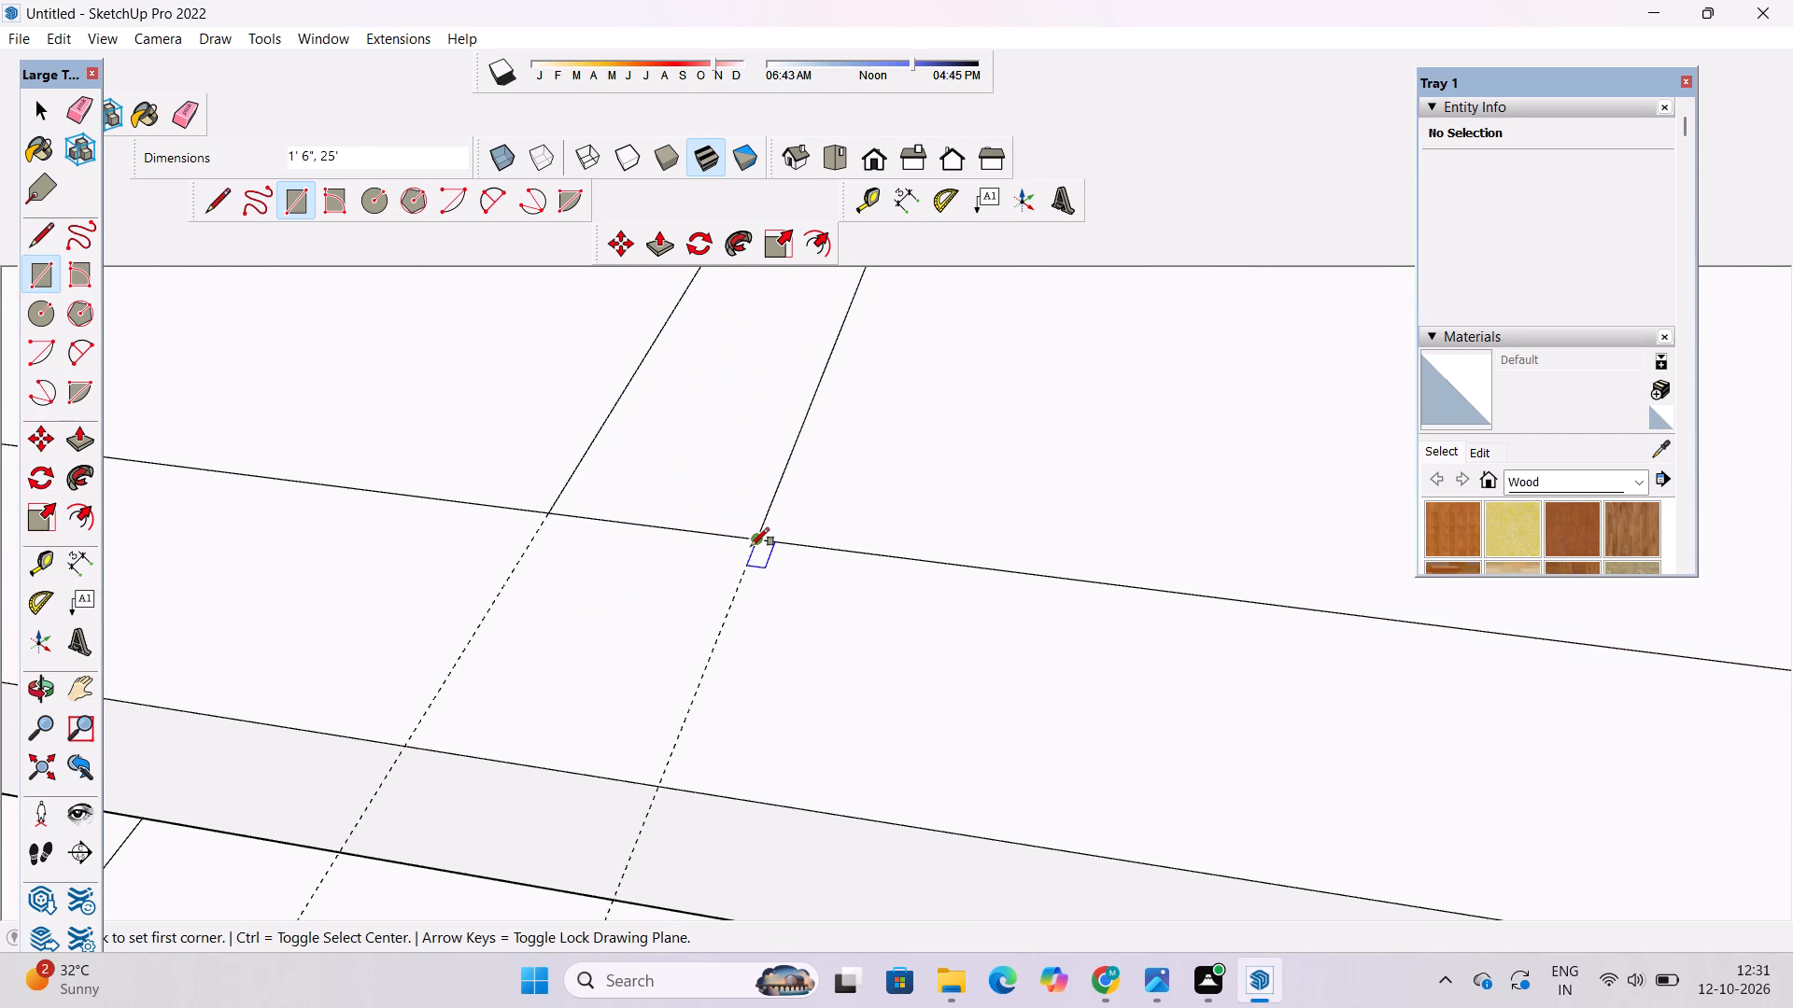
Erase the three pairs of cross guides running over the roof.
{"action": "key", "text": "space"}
{"action": "key", "text": "o"}
{"action": "scroll", "coordinate": [752, 549], "scroll_direction": "down", "scroll_amount": 13}
{"action": "left_click_drag", "start_coordinate": [1060, 705], "coordinate": [927, 697]}
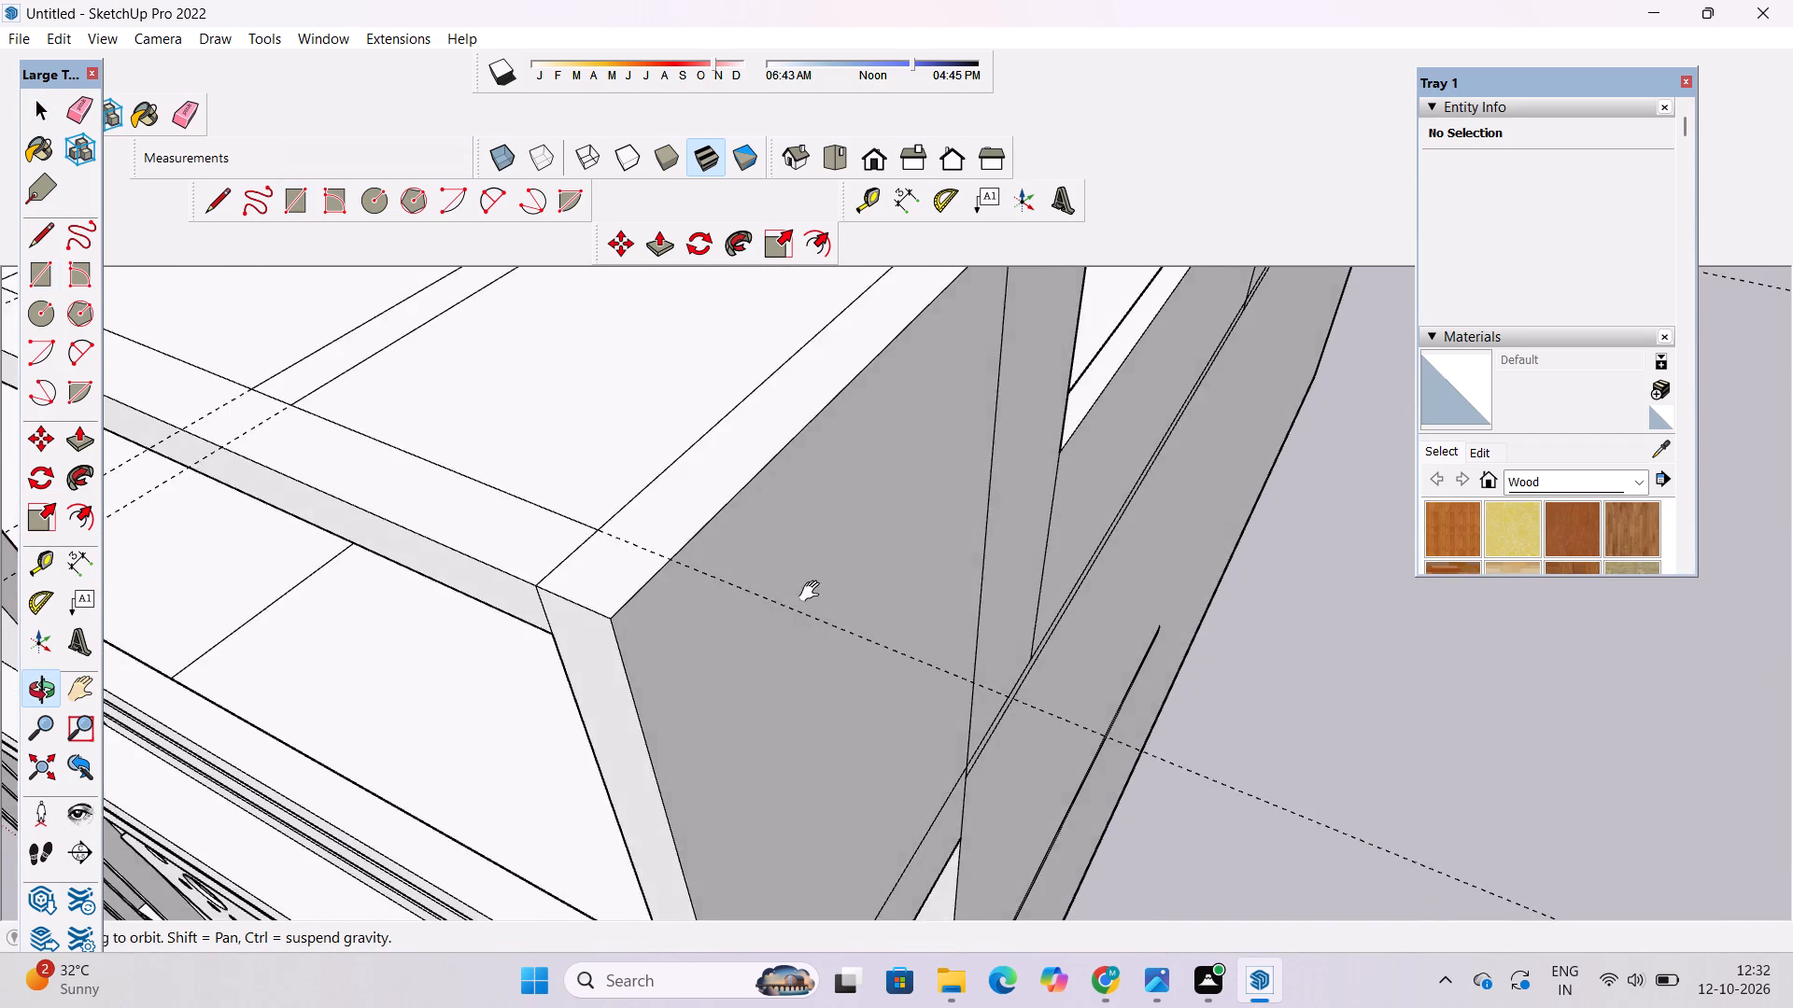
{"action": "left_click_drag", "start_coordinate": [813, 592], "coordinate": [1091, 810], "text": "shift"}
{"action": "scroll", "coordinate": [875, 652], "scroll_direction": "down", "scroll_amount": 7}
{"action": "left_click_drag", "start_coordinate": [800, 679], "coordinate": [994, 685], "text": "shift"}
{"action": "scroll", "coordinate": [769, 674], "scroll_direction": "down", "scroll_amount": 6}
{"action": "left_click_drag", "start_coordinate": [859, 637], "coordinate": [755, 794], "text": "shift"}
{"action": "scroll", "coordinate": [783, 684], "scroll_direction": "up", "scroll_amount": 6, "text": "shift"}
{"action": "left_click_drag", "start_coordinate": [826, 680], "coordinate": [798, 723], "text": "shift"}
{"action": "key", "text": "e"}
{"action": "scroll", "coordinate": [737, 568], "scroll_direction": "up", "scroll_amount": 1}
{"action": "left_click_drag", "start_coordinate": [699, 457], "coordinate": [743, 499]}
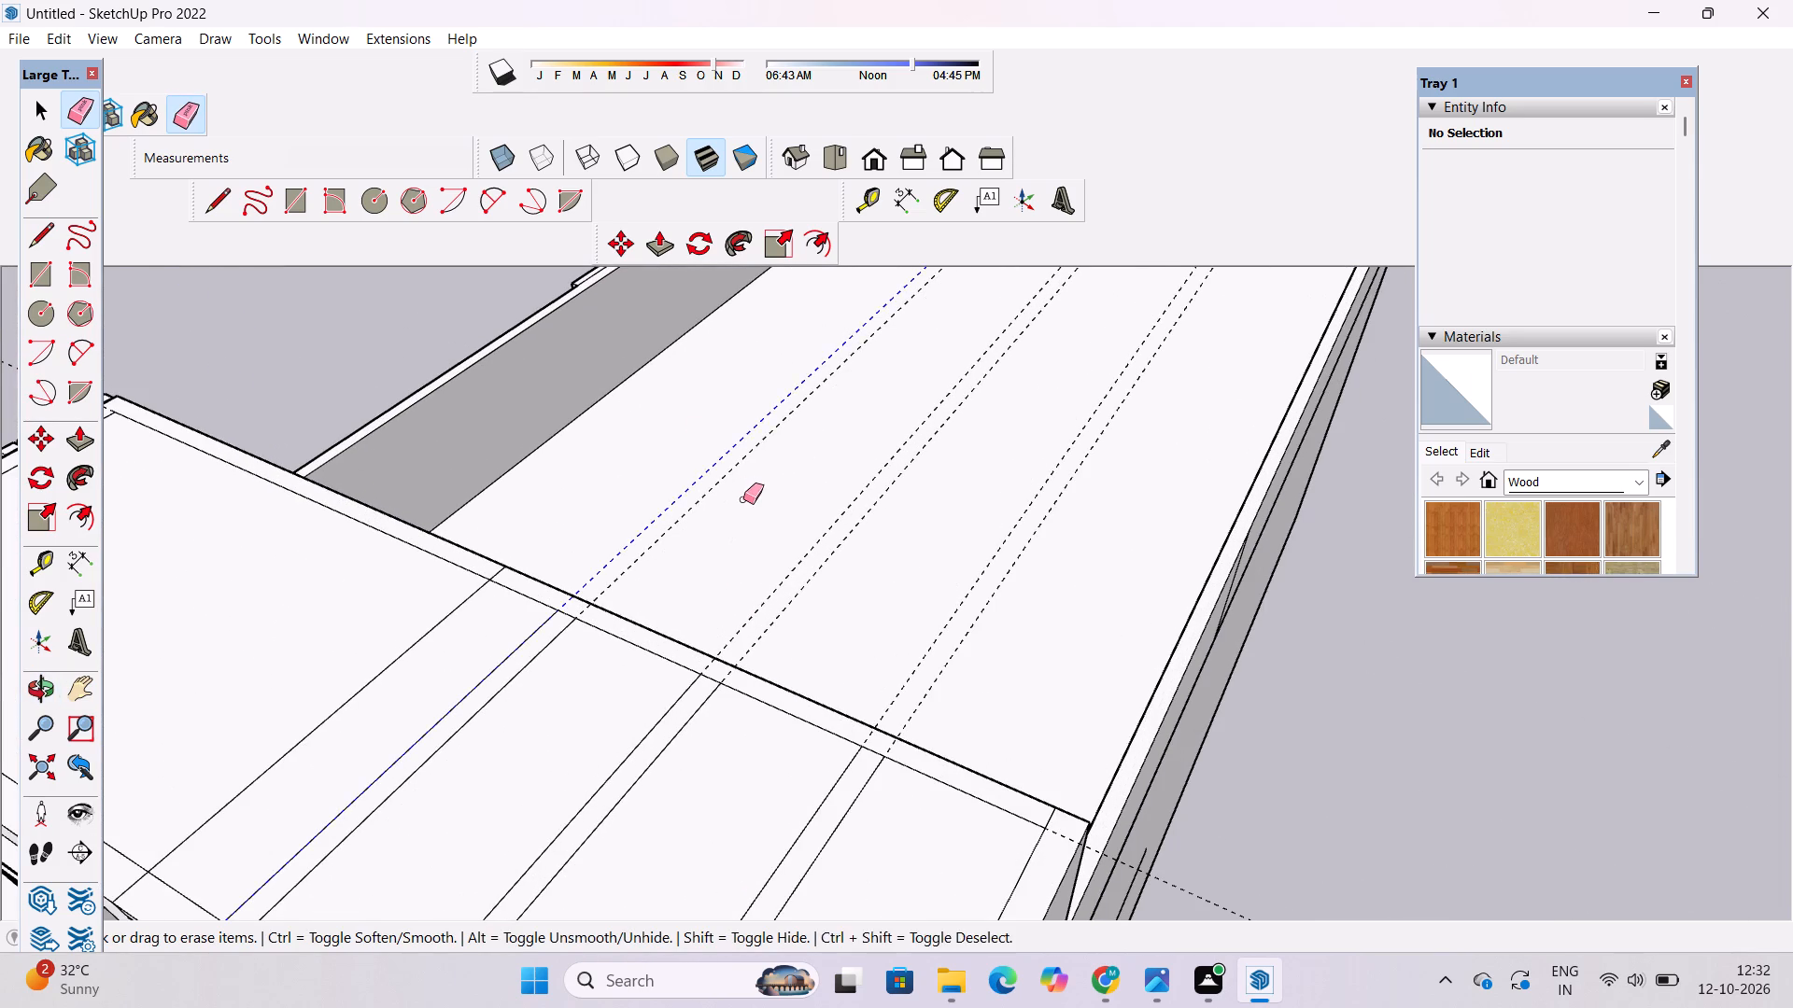
{"action": "left_click_drag", "start_coordinate": [743, 499], "coordinate": [742, 499]}
{"action": "left_click_drag", "start_coordinate": [743, 478], "coordinate": [836, 564]}
{"action": "left_click_drag", "start_coordinate": [845, 568], "coordinate": [945, 666]}
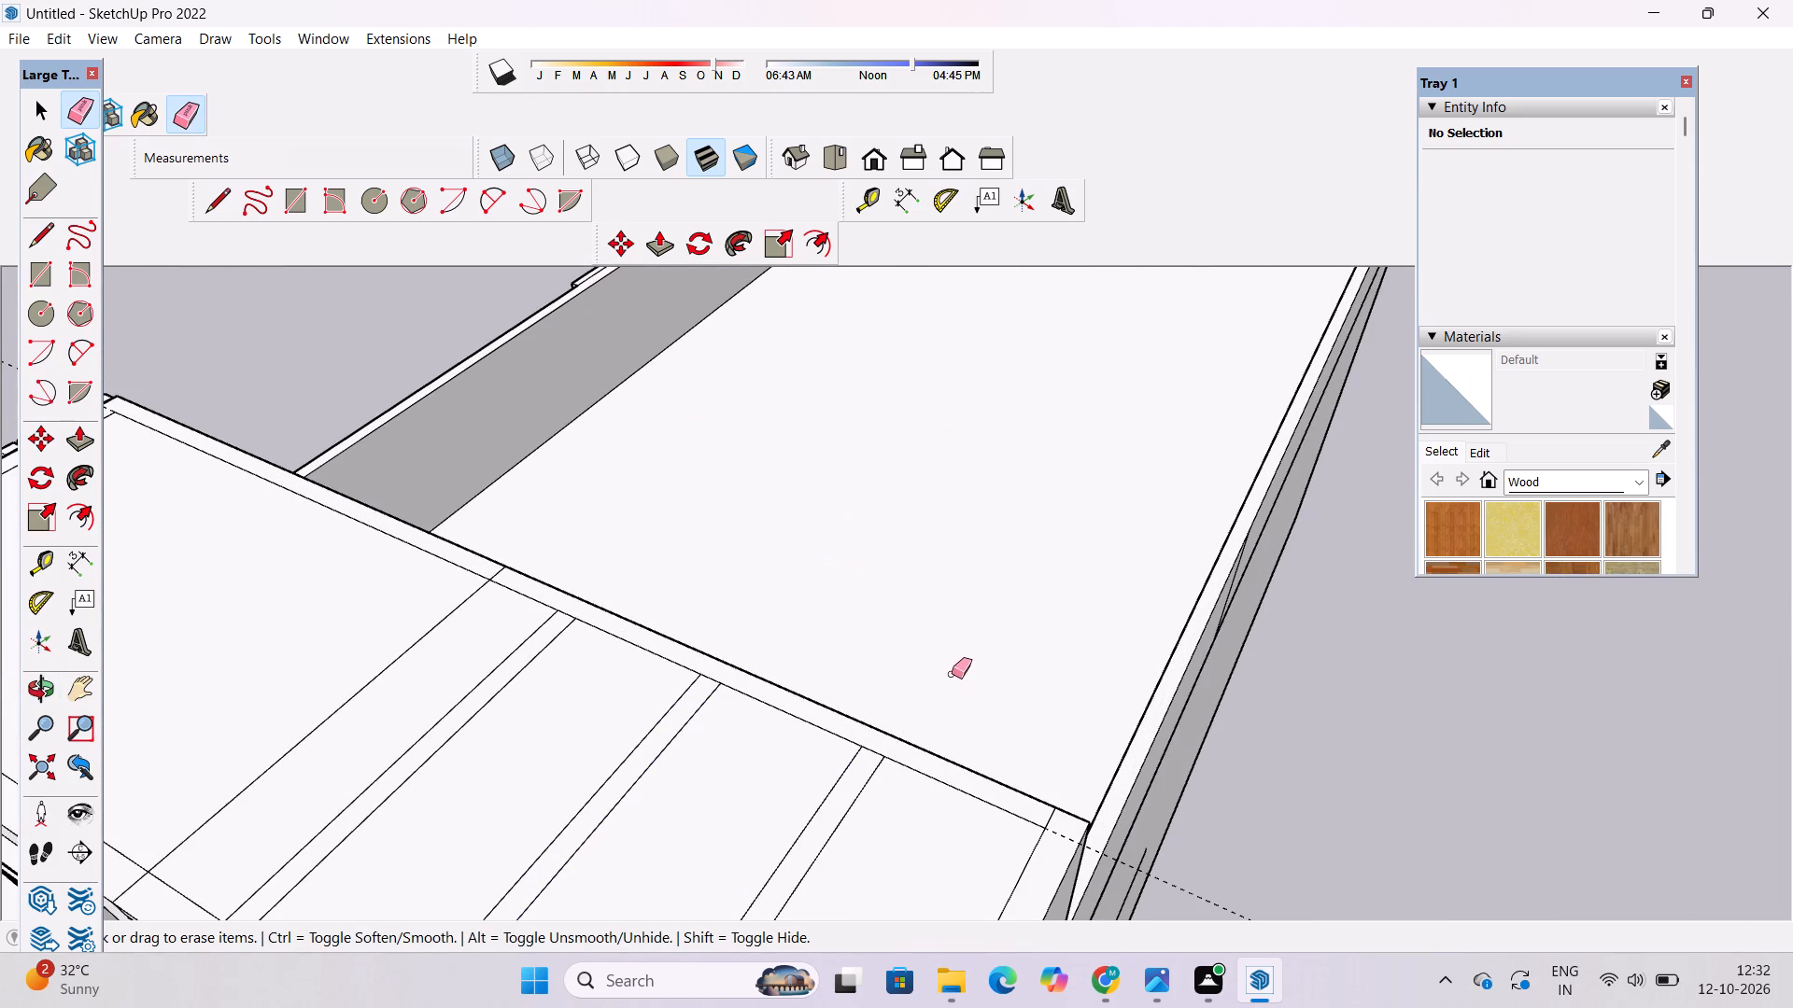
Erase the remaining back and front border guides that extend past the roof's outer side.
{"action": "scroll", "coordinate": [816, 523], "scroll_direction": "down", "scroll_amount": 6}
{"action": "scroll", "coordinate": [922, 710], "scroll_direction": "up", "scroll_amount": 2}
{"action": "left_click_drag", "start_coordinate": [1199, 696], "coordinate": [1176, 745]}
{"action": "scroll", "coordinate": [1184, 592], "scroll_direction": "down", "scroll_amount": 5}
{"action": "scroll", "coordinate": [1198, 745], "scroll_direction": "up", "scroll_amount": 4}
{"action": "left_click_drag", "start_coordinate": [1195, 763], "coordinate": [1181, 792]}
{"action": "key", "text": "b"}
{"action": "key", "text": "space"}
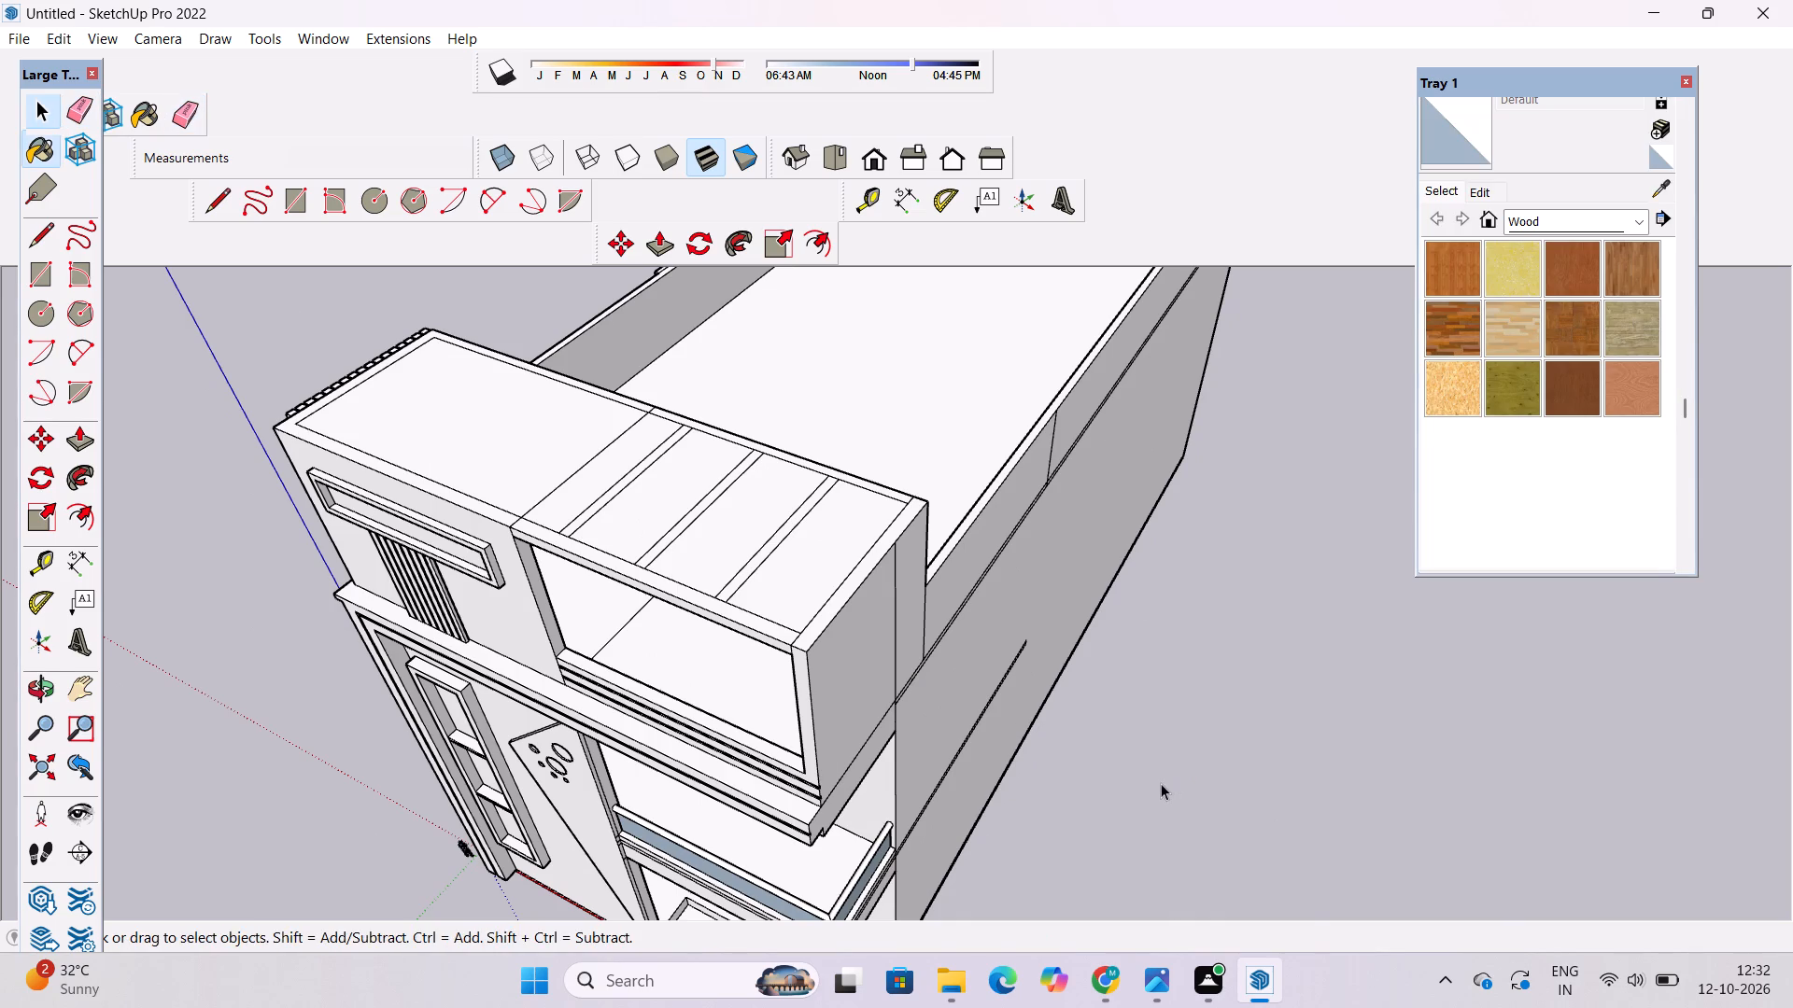
Examine the whole building from its long side and front to review the roof strips and facade.
{"action": "key", "text": "o"}
{"action": "scroll", "coordinate": [983, 648], "scroll_direction": "down", "scroll_amount": 6}
{"action": "left_click_drag", "start_coordinate": [1282, 760], "coordinate": [1054, 596]}
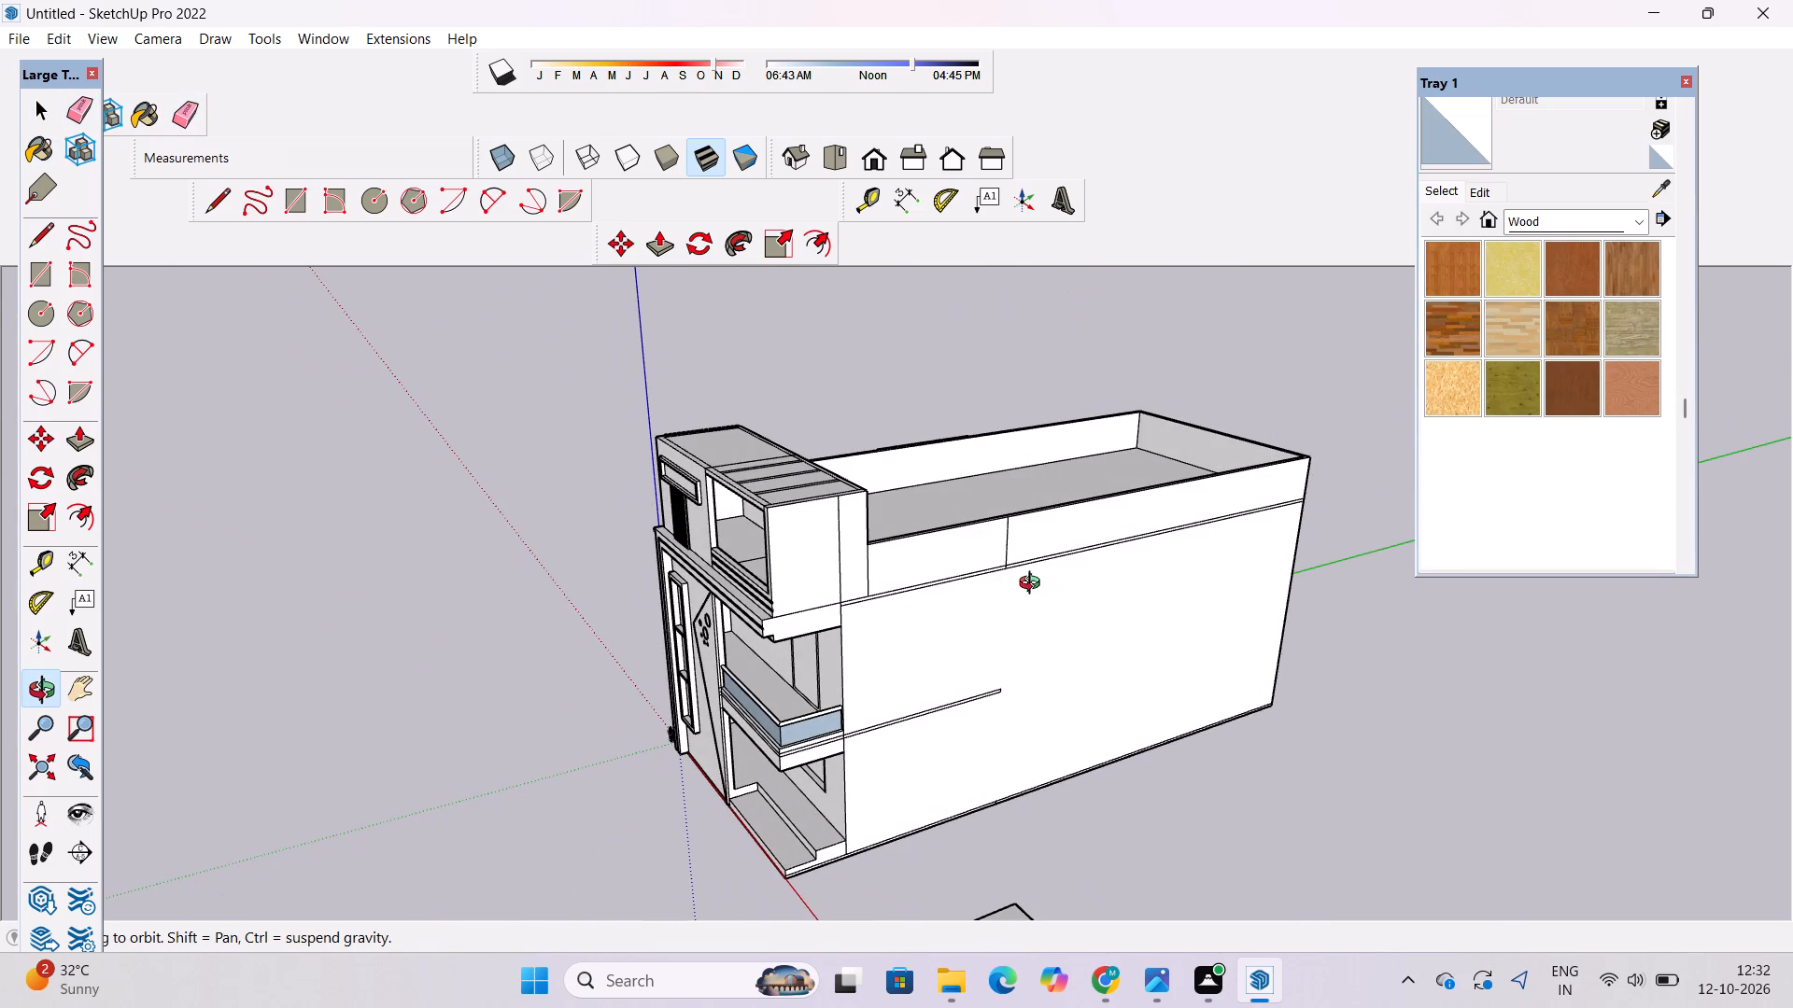
{"action": "scroll", "coordinate": [1034, 585], "scroll_direction": "down", "scroll_amount": 8}
{"action": "left_click_drag", "start_coordinate": [902, 759], "coordinate": [980, 710]}
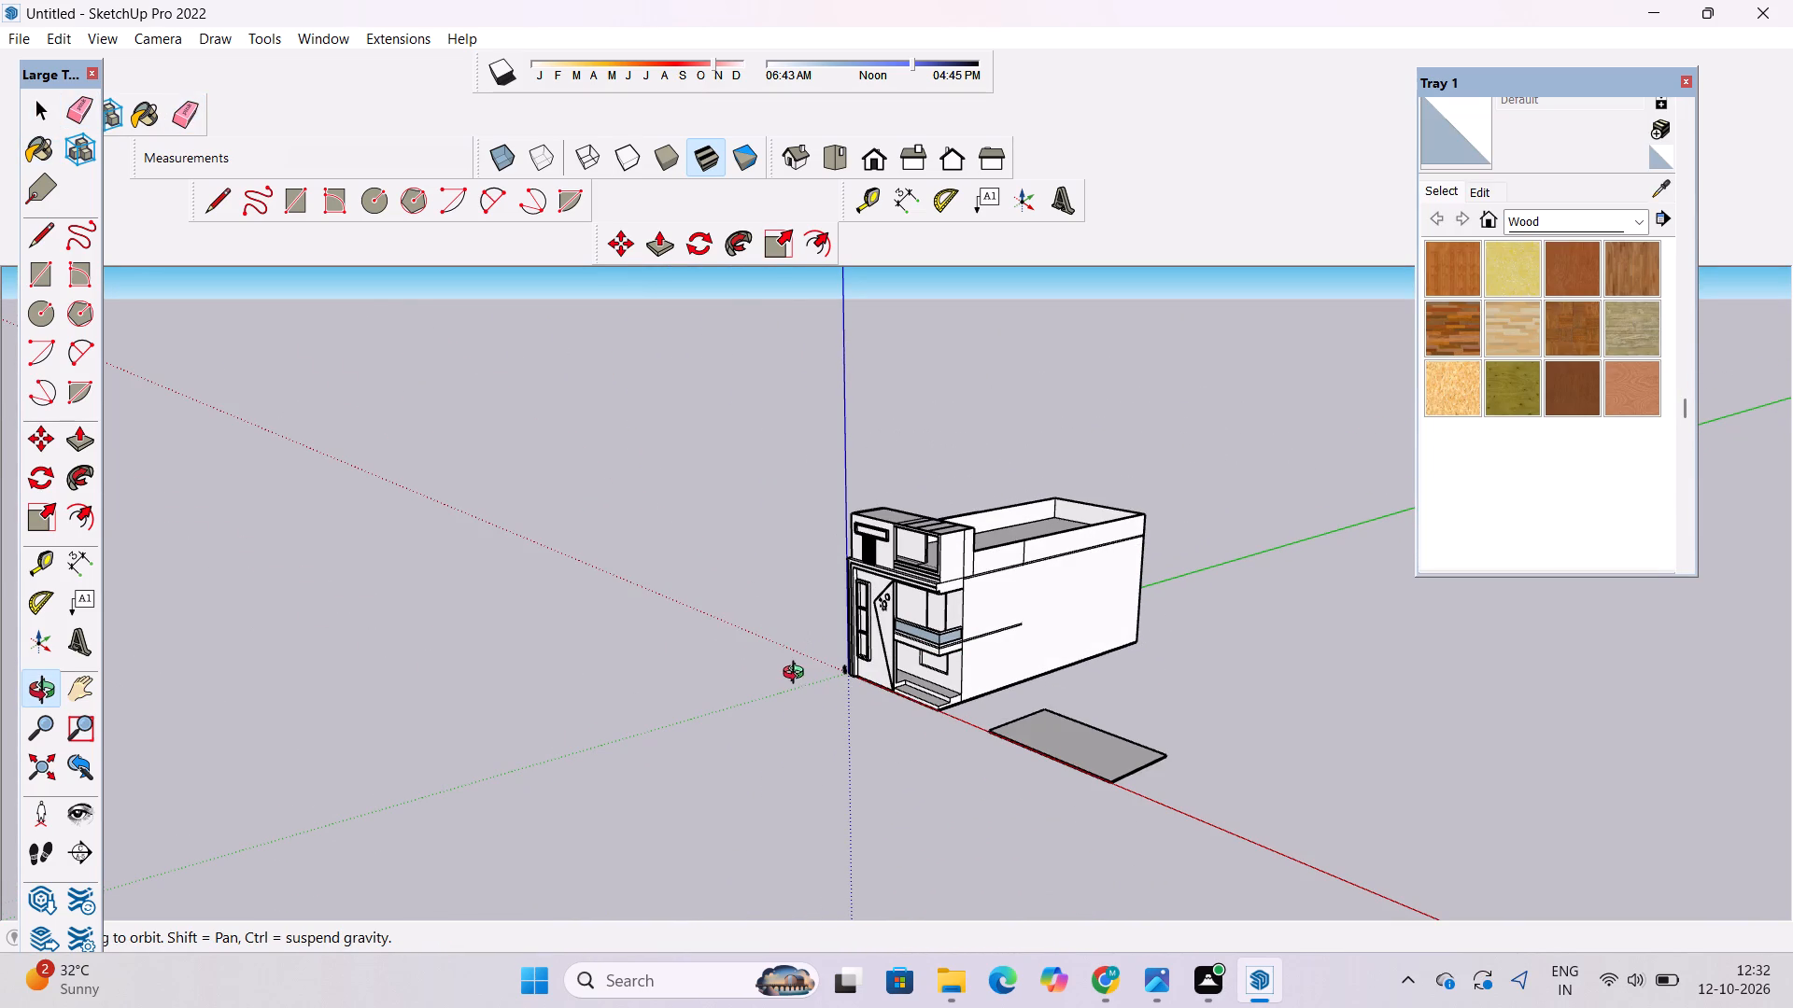
{"action": "scroll", "coordinate": [784, 614], "scroll_direction": "down", "scroll_amount": 4}
{"action": "scroll", "coordinate": [832, 625], "scroll_direction": "up", "scroll_amount": 8}
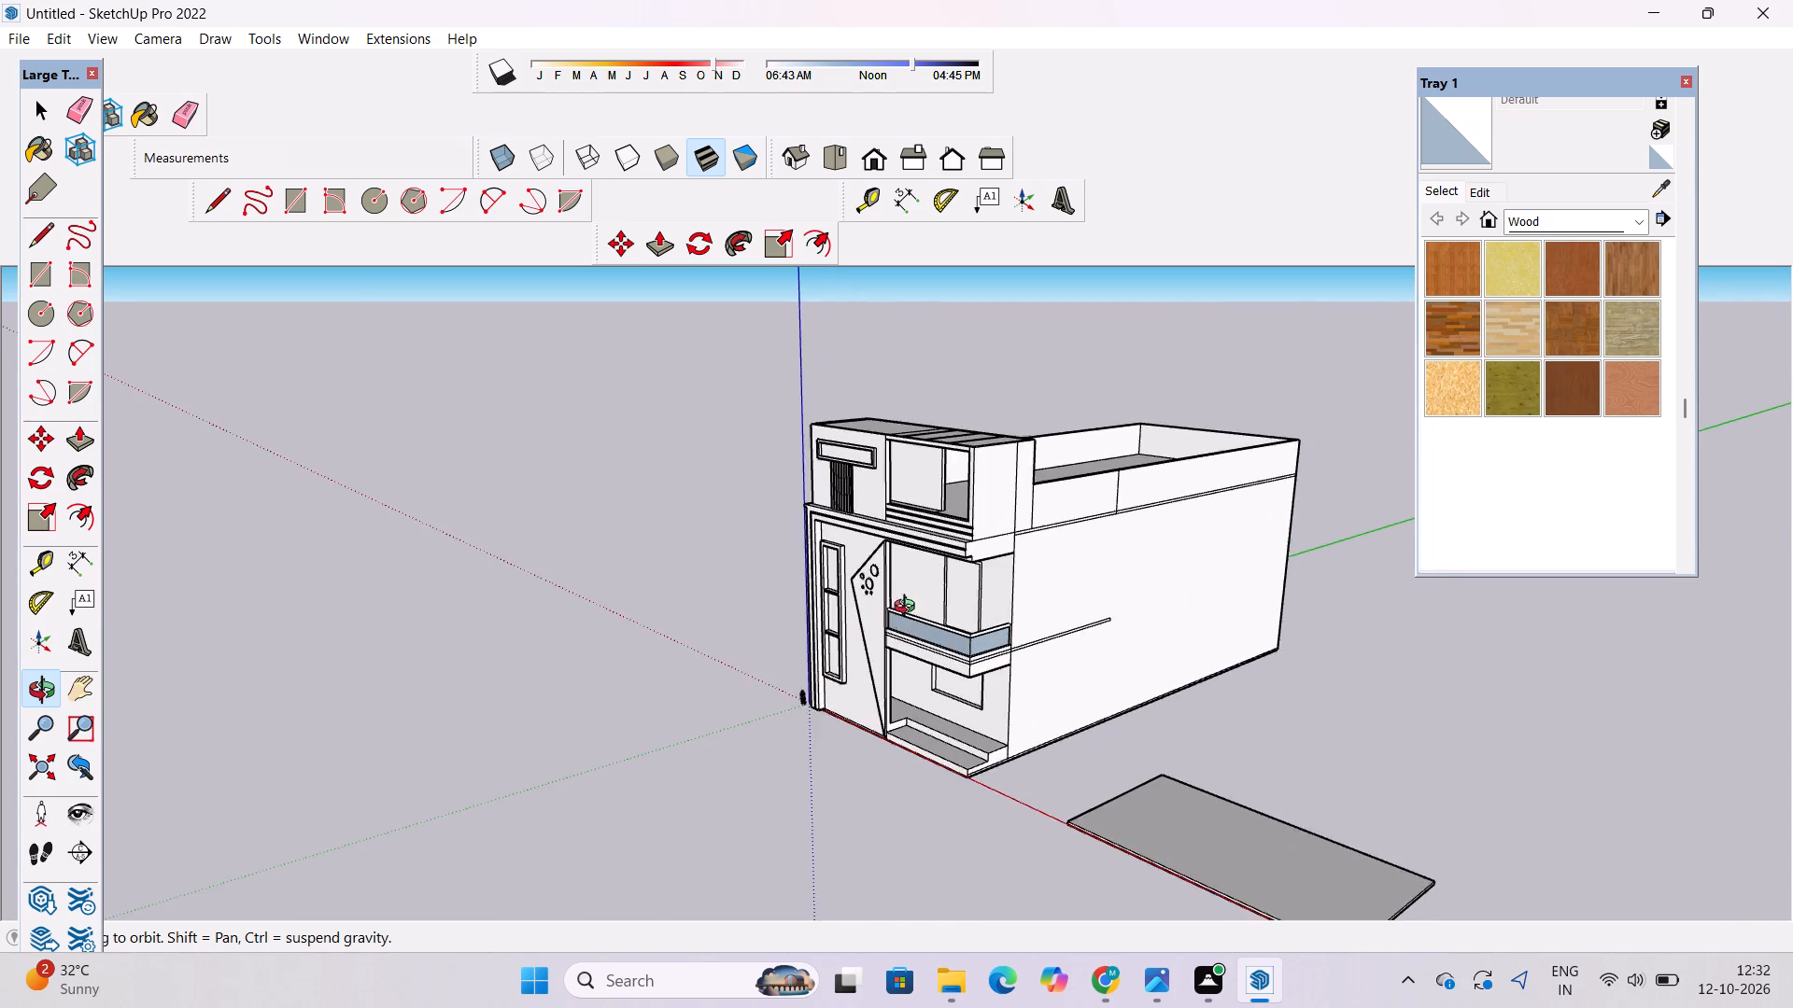
{"action": "left_click_drag", "start_coordinate": [920, 608], "coordinate": [1144, 648]}
{"action": "scroll", "coordinate": [1005, 609], "scroll_direction": "up", "scroll_amount": 4}
{"action": "left_click_drag", "start_coordinate": [1066, 642], "coordinate": [1022, 670], "text": "shift"}
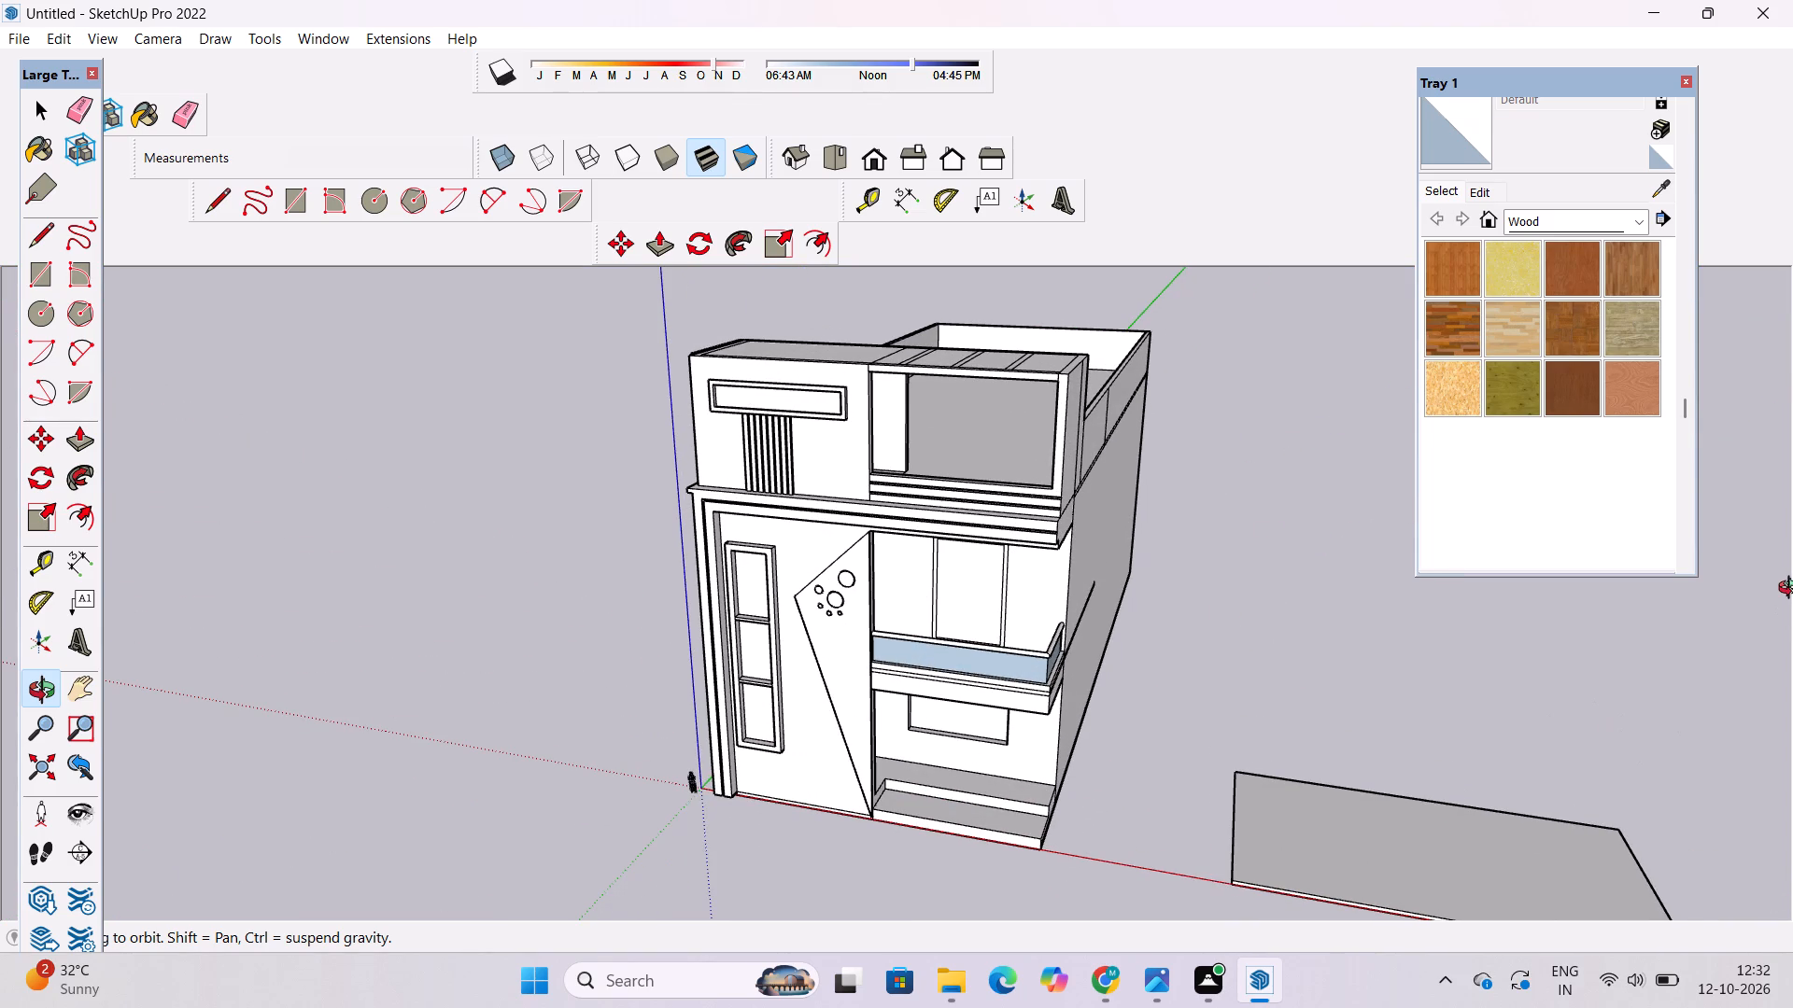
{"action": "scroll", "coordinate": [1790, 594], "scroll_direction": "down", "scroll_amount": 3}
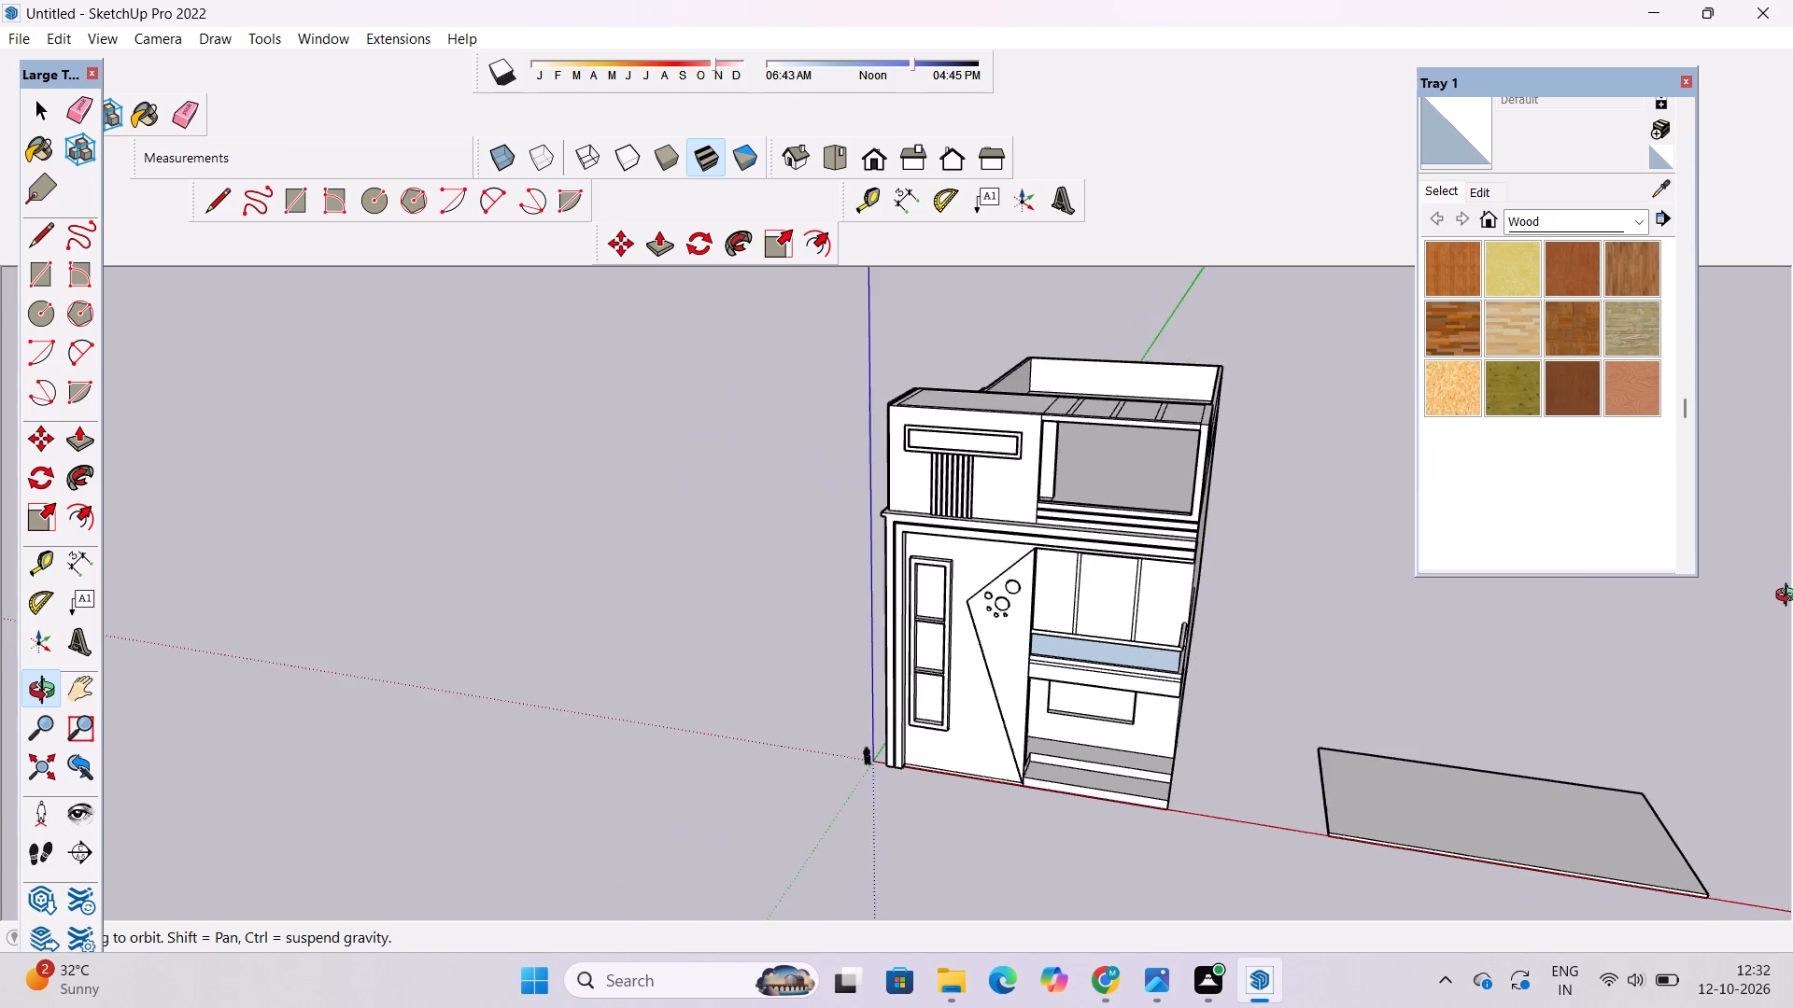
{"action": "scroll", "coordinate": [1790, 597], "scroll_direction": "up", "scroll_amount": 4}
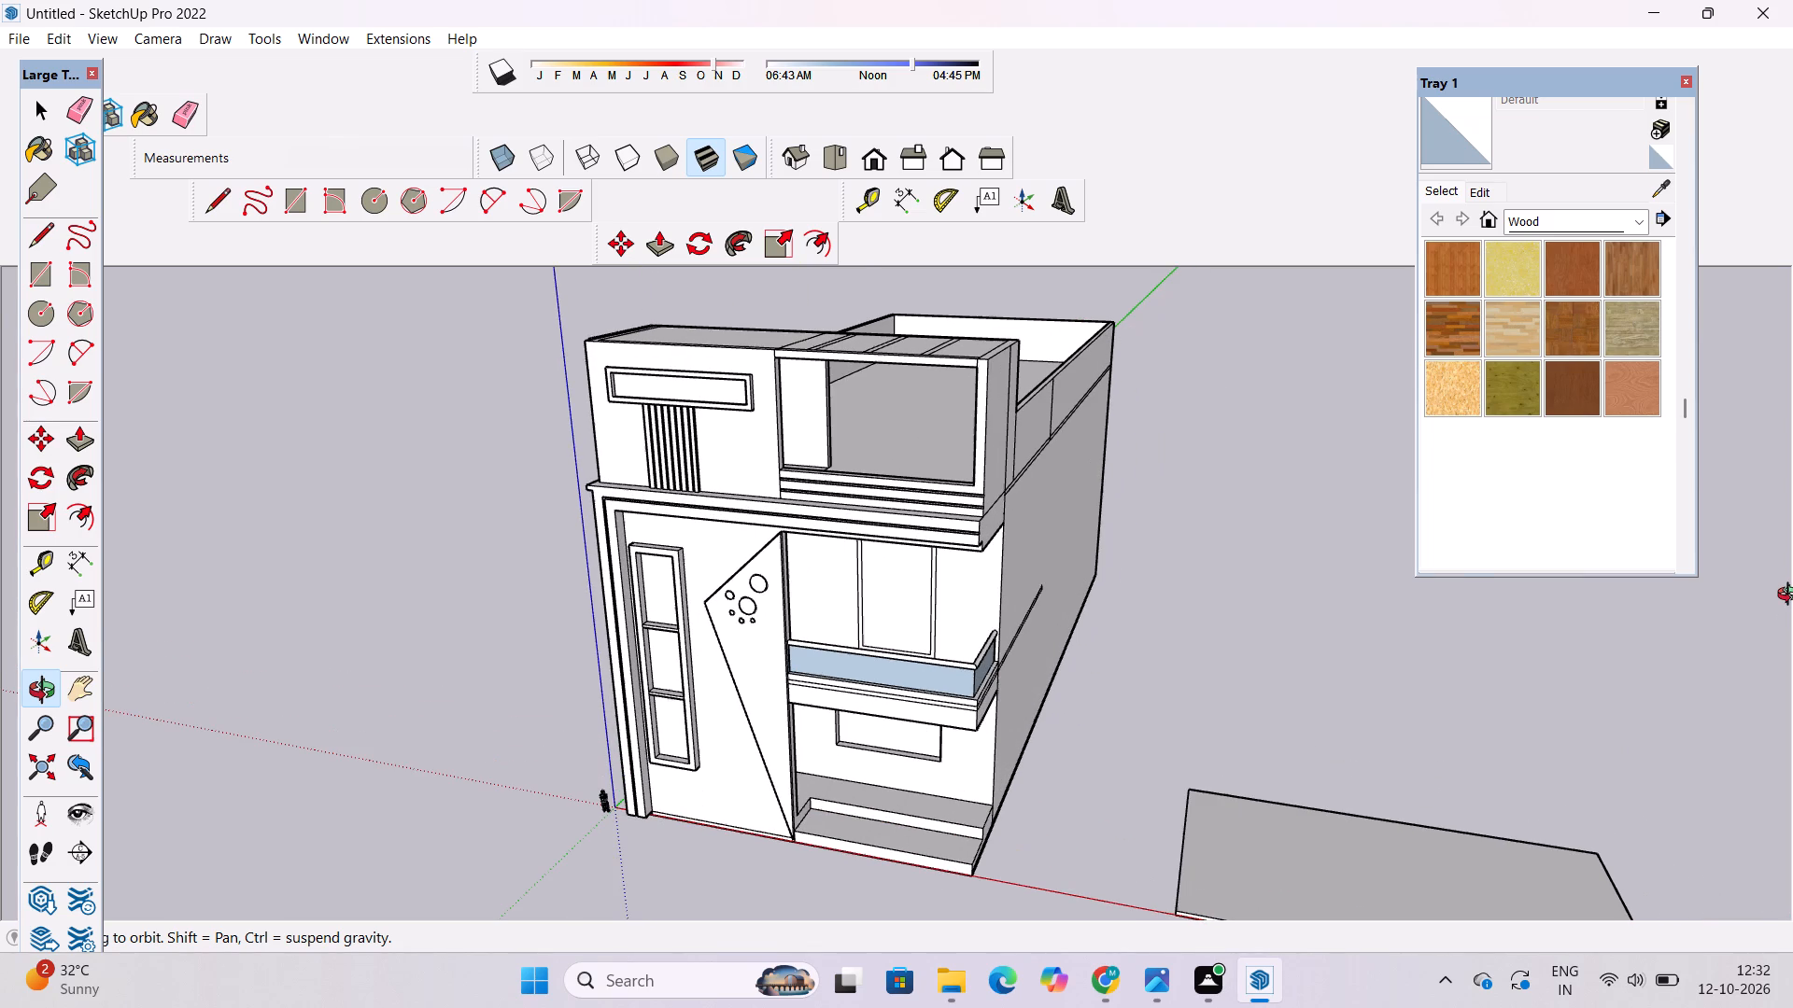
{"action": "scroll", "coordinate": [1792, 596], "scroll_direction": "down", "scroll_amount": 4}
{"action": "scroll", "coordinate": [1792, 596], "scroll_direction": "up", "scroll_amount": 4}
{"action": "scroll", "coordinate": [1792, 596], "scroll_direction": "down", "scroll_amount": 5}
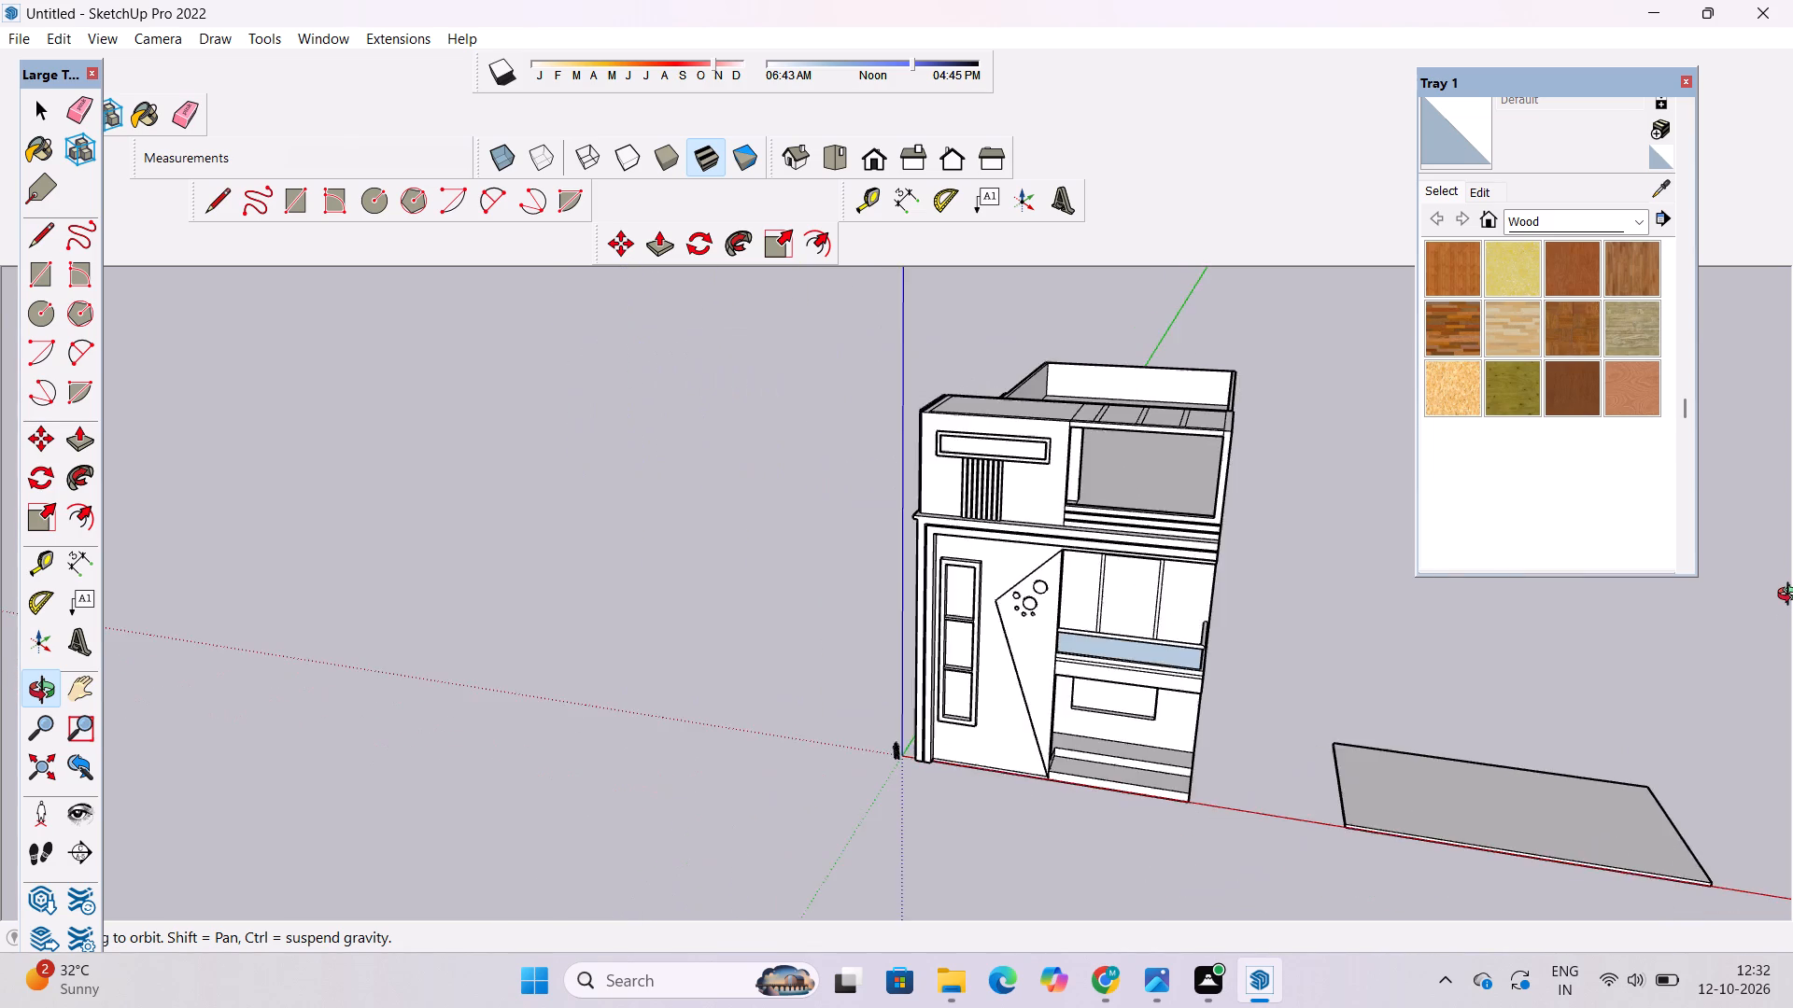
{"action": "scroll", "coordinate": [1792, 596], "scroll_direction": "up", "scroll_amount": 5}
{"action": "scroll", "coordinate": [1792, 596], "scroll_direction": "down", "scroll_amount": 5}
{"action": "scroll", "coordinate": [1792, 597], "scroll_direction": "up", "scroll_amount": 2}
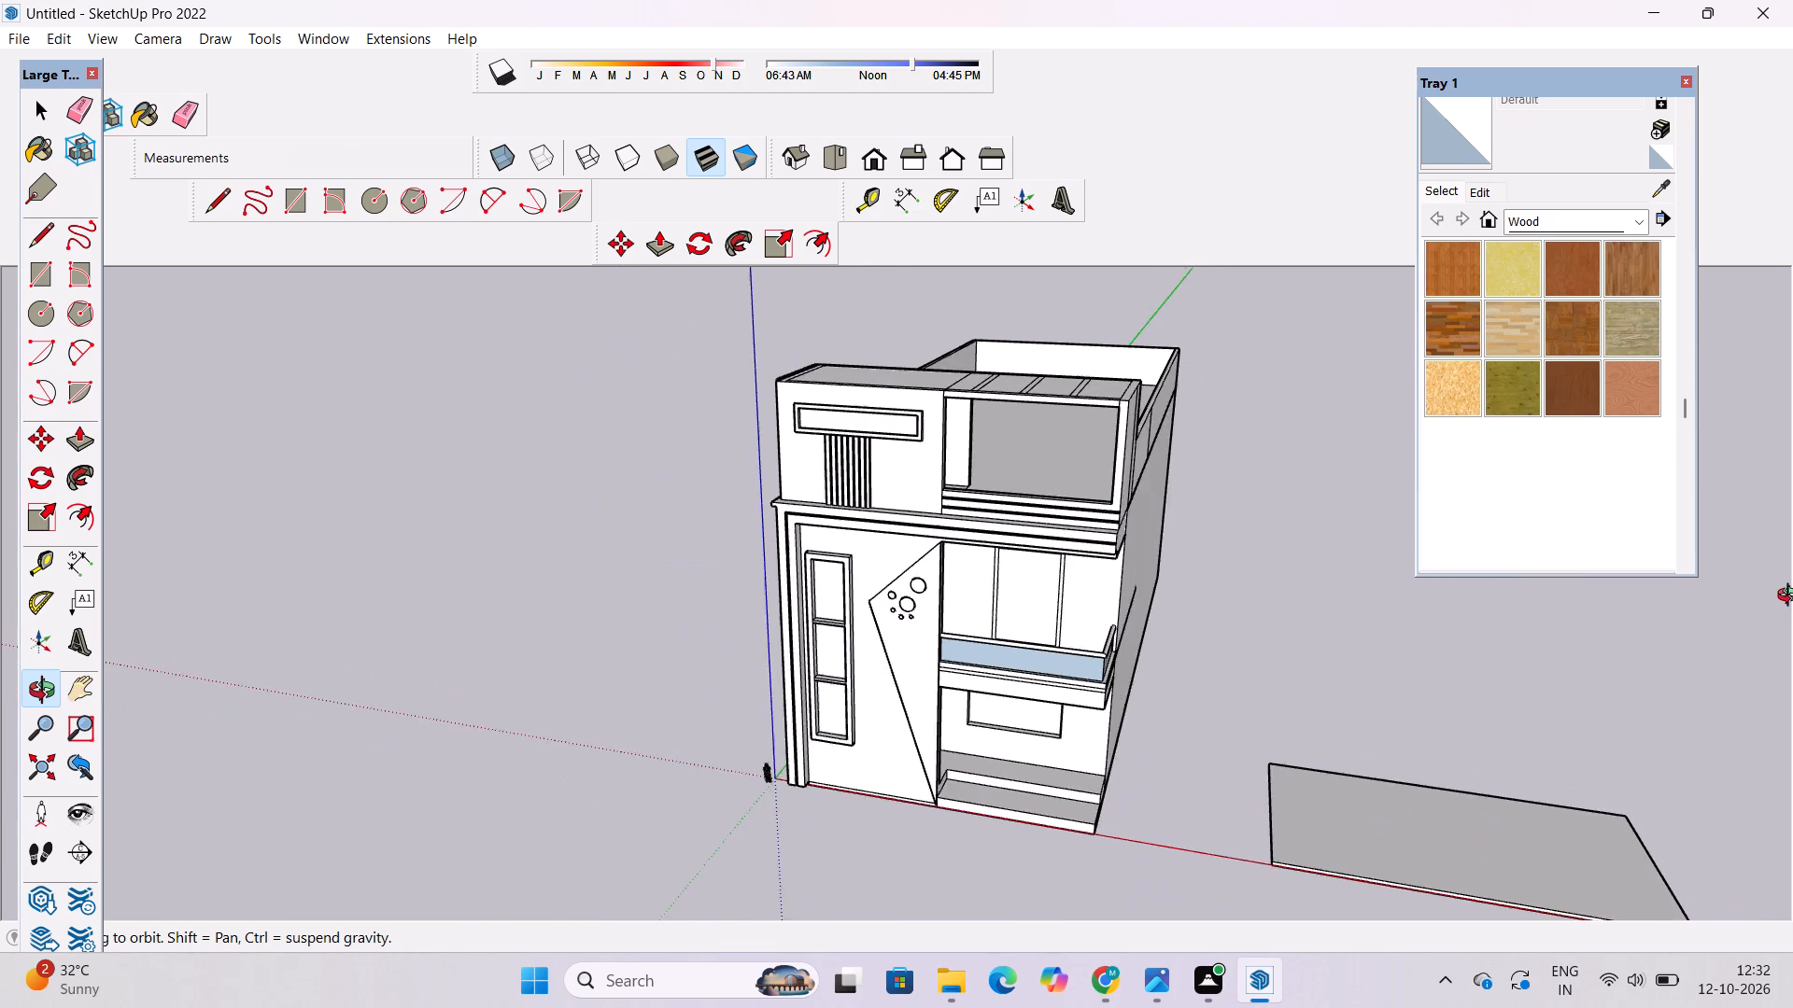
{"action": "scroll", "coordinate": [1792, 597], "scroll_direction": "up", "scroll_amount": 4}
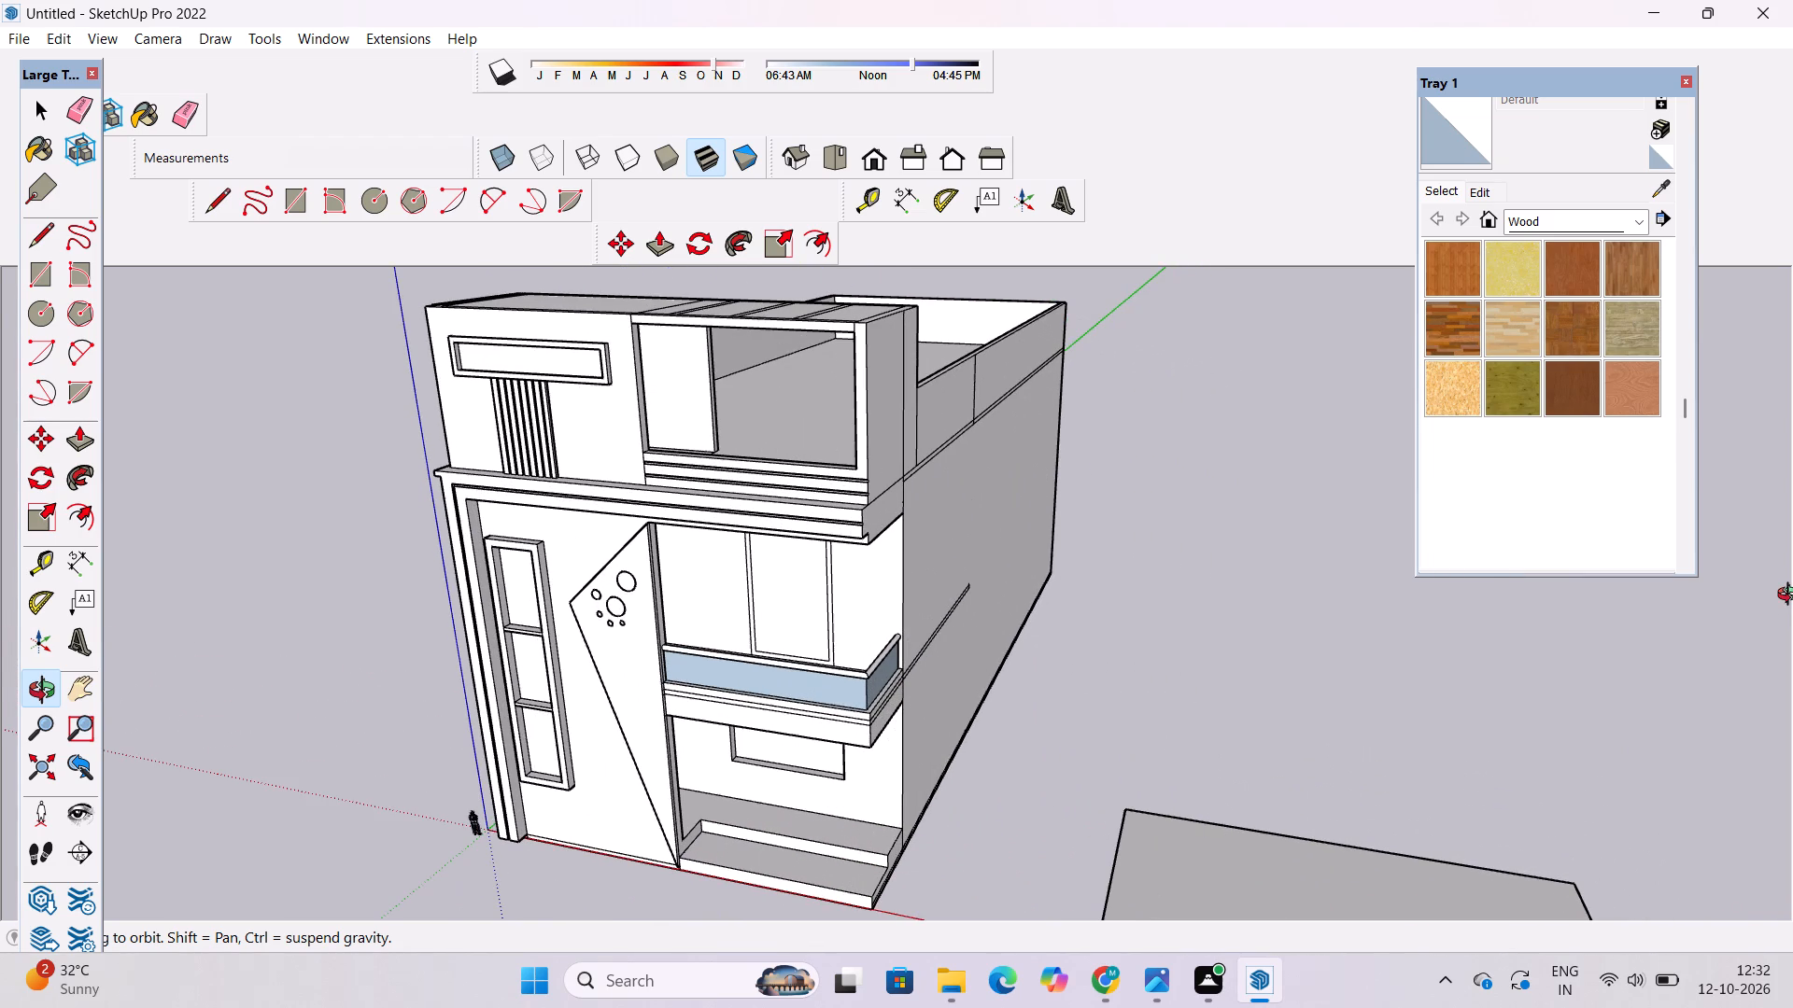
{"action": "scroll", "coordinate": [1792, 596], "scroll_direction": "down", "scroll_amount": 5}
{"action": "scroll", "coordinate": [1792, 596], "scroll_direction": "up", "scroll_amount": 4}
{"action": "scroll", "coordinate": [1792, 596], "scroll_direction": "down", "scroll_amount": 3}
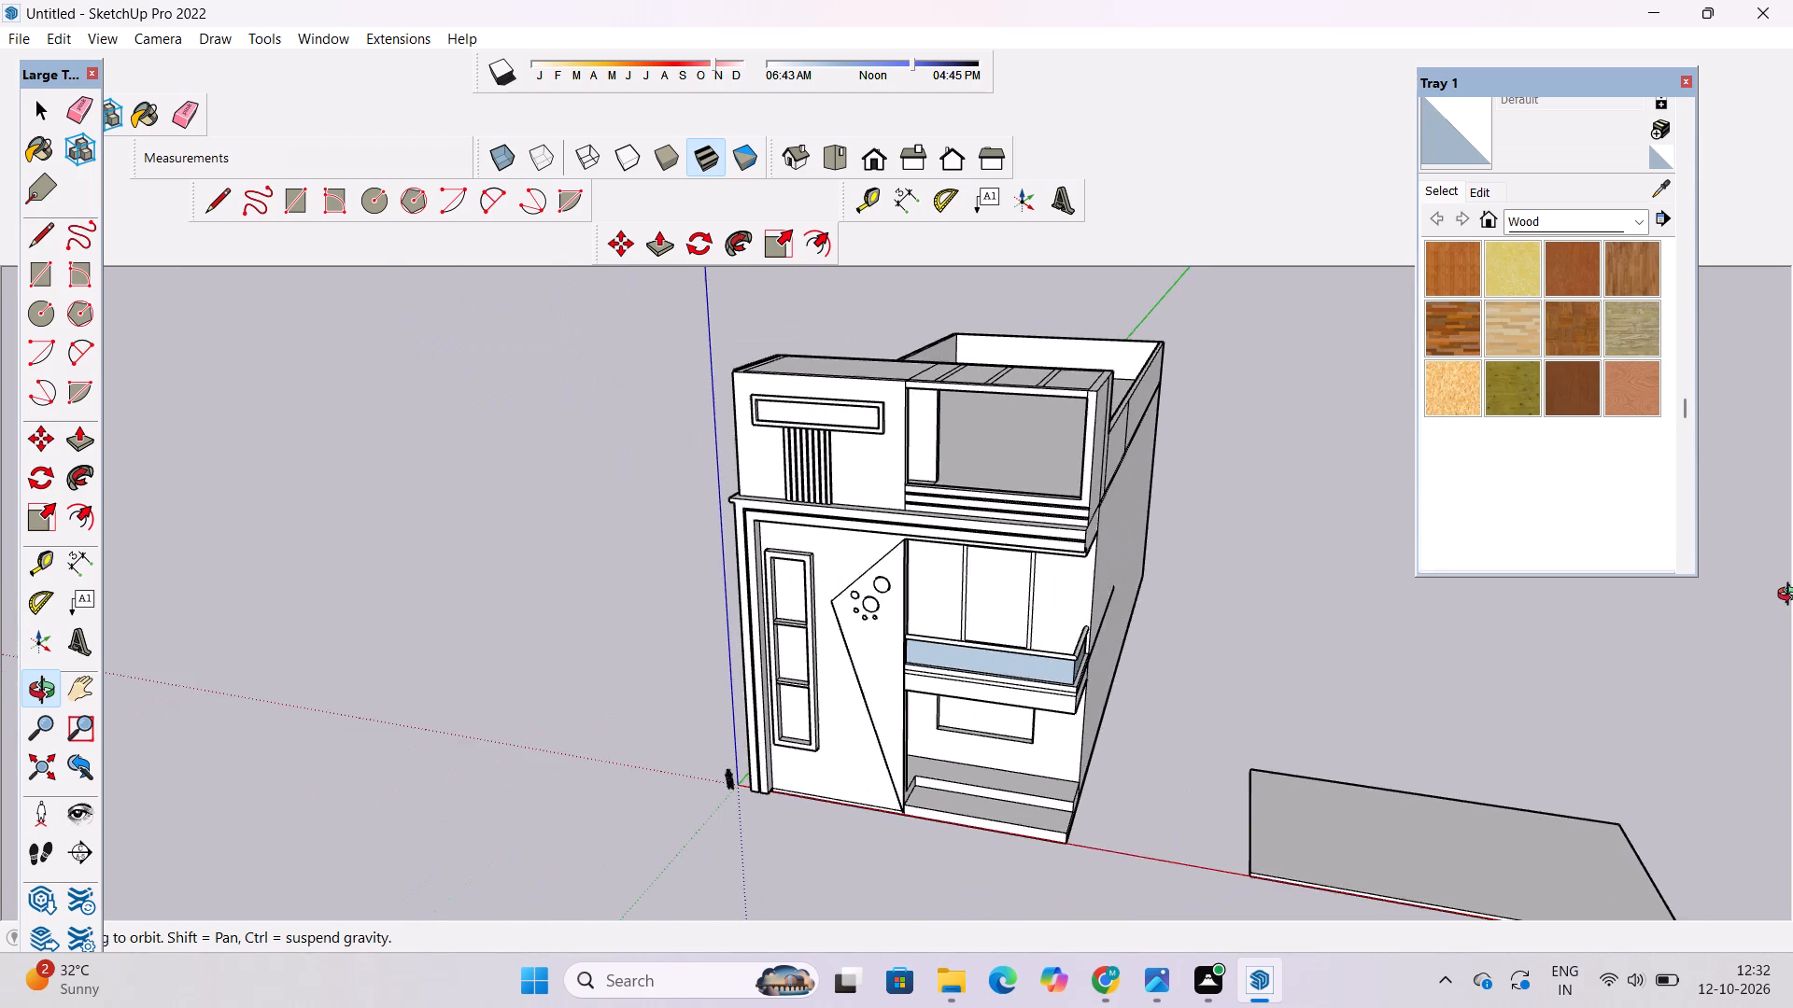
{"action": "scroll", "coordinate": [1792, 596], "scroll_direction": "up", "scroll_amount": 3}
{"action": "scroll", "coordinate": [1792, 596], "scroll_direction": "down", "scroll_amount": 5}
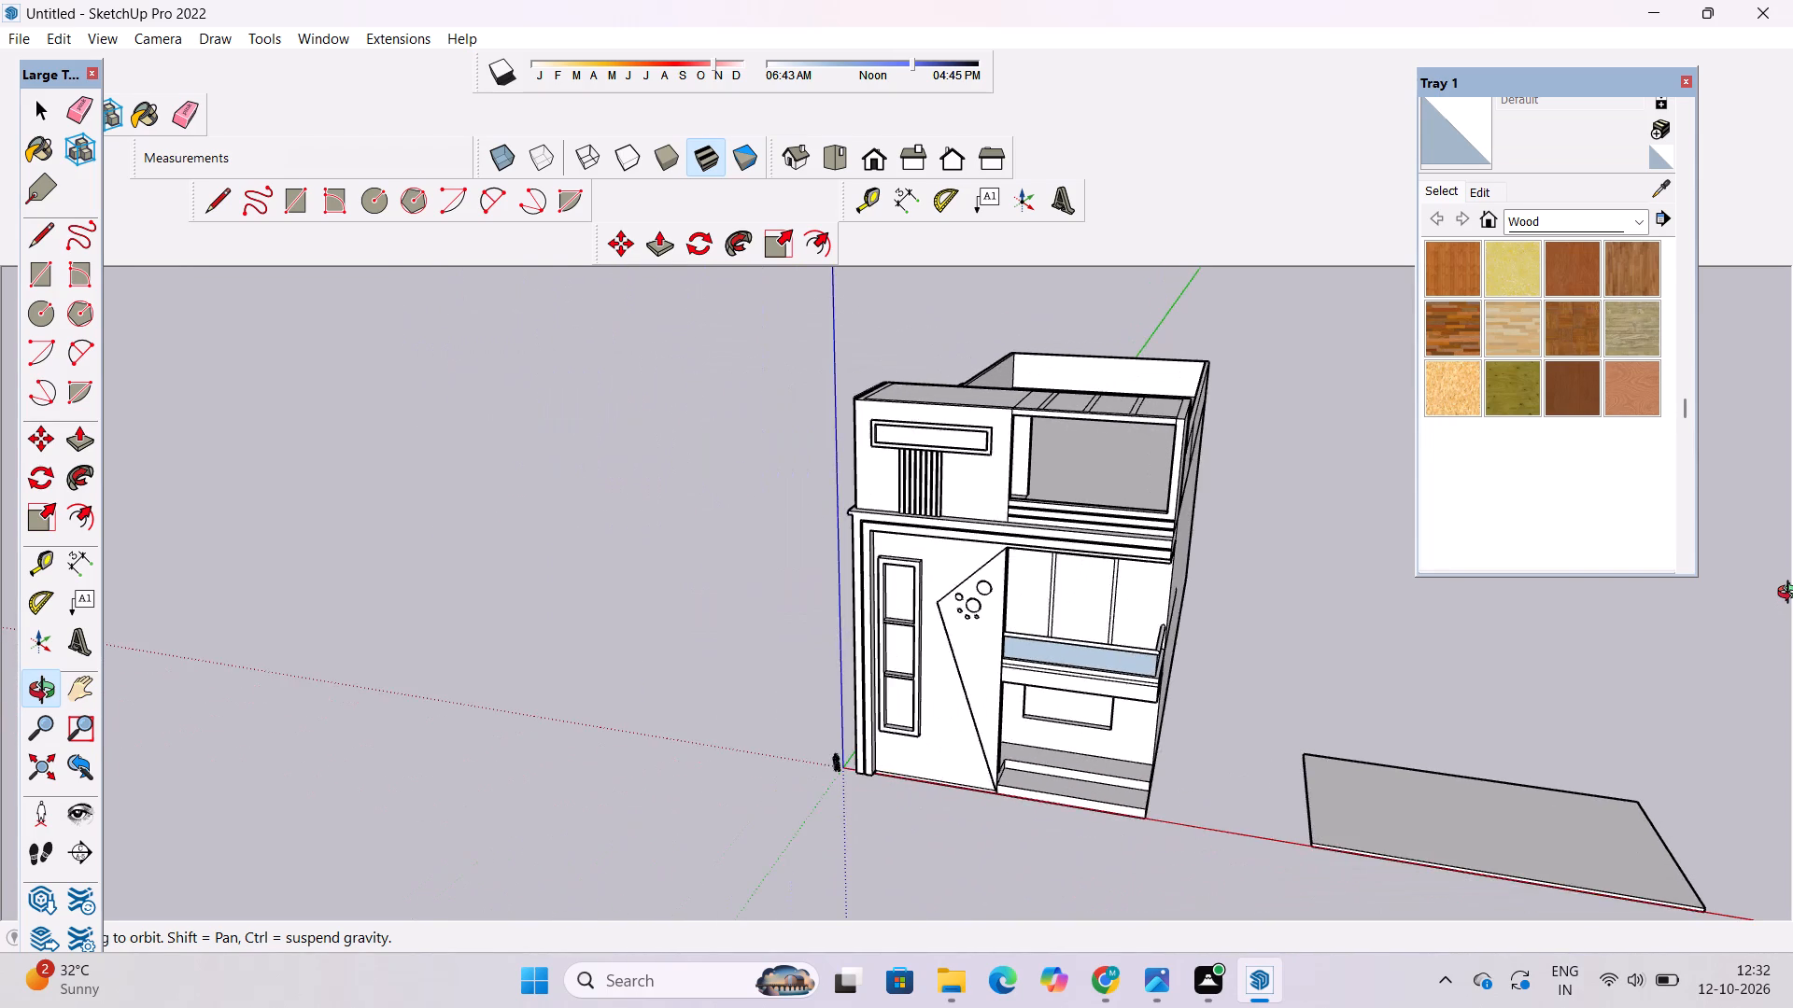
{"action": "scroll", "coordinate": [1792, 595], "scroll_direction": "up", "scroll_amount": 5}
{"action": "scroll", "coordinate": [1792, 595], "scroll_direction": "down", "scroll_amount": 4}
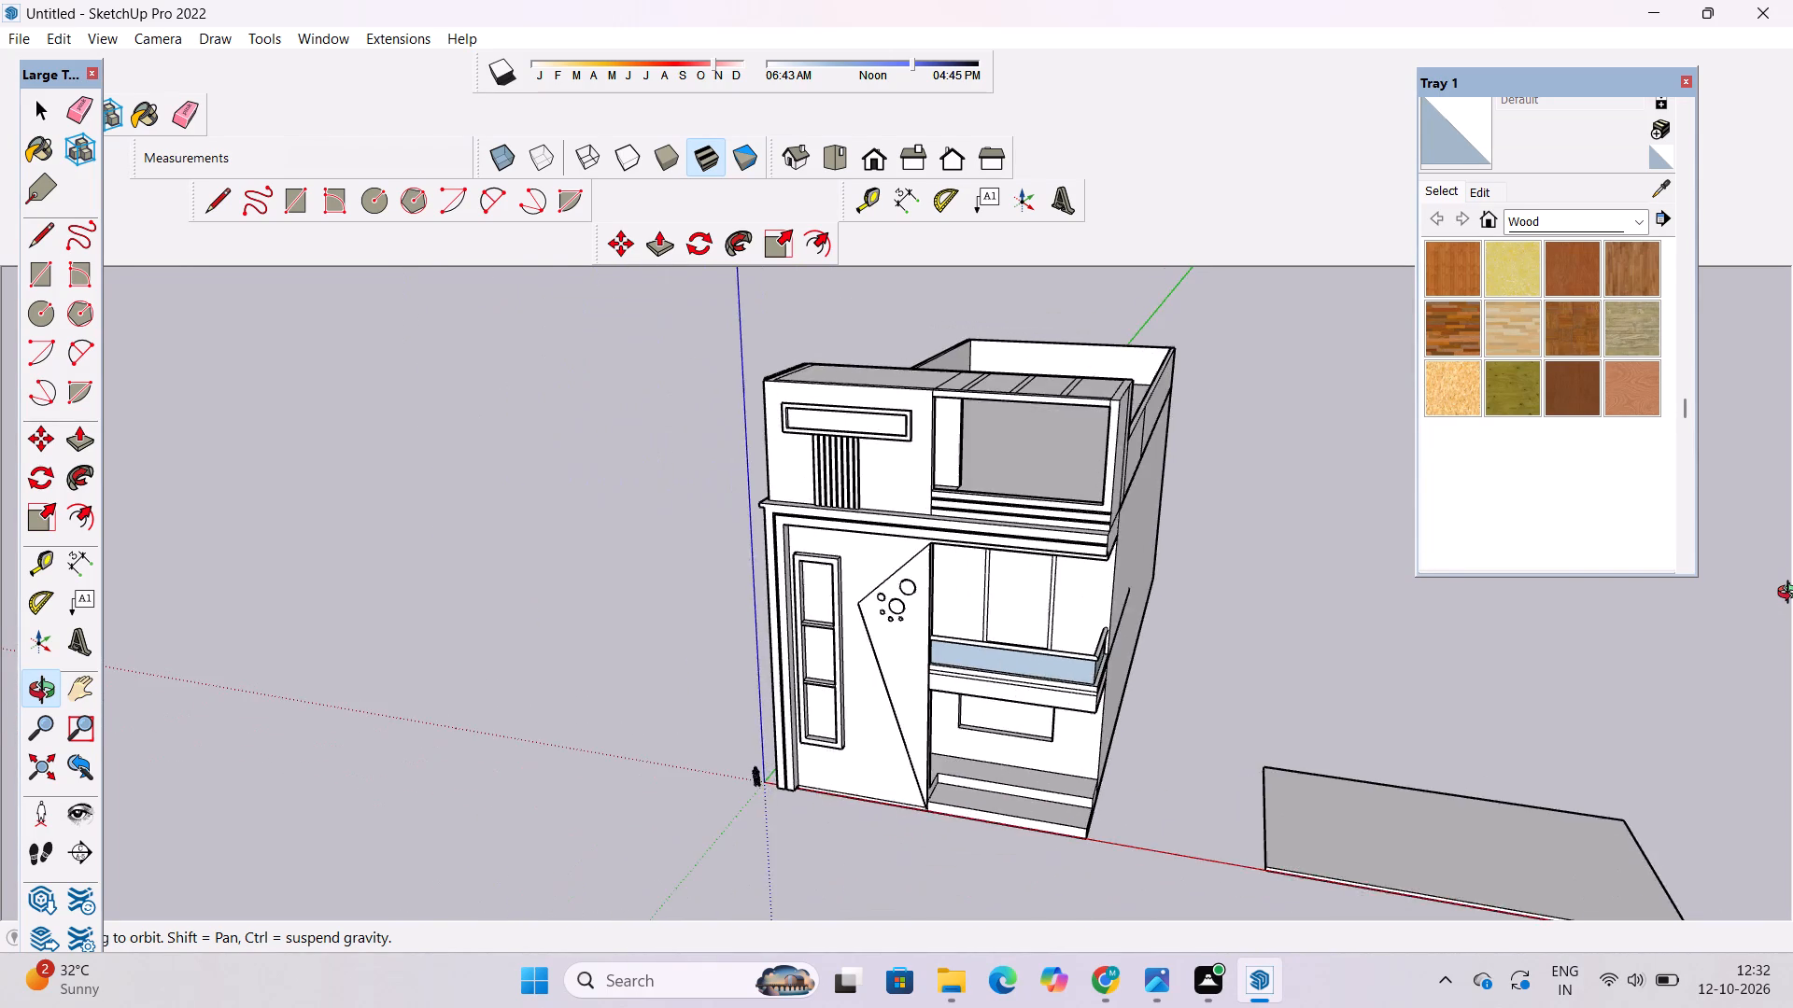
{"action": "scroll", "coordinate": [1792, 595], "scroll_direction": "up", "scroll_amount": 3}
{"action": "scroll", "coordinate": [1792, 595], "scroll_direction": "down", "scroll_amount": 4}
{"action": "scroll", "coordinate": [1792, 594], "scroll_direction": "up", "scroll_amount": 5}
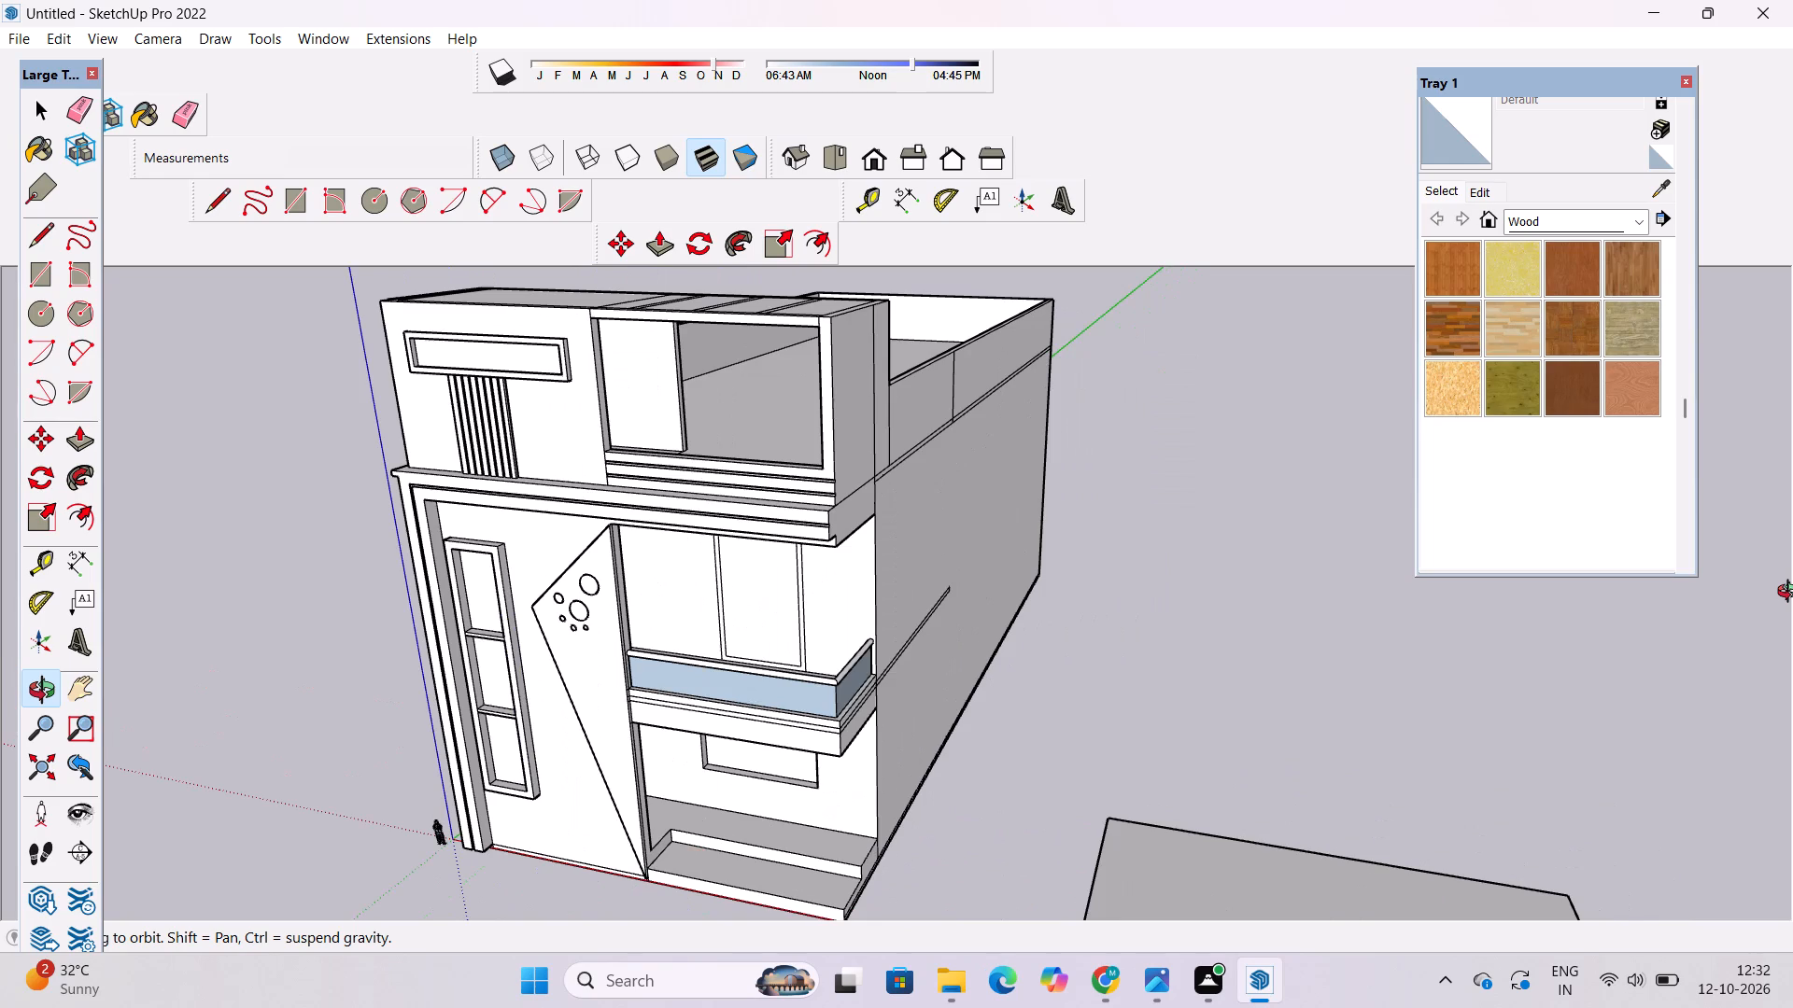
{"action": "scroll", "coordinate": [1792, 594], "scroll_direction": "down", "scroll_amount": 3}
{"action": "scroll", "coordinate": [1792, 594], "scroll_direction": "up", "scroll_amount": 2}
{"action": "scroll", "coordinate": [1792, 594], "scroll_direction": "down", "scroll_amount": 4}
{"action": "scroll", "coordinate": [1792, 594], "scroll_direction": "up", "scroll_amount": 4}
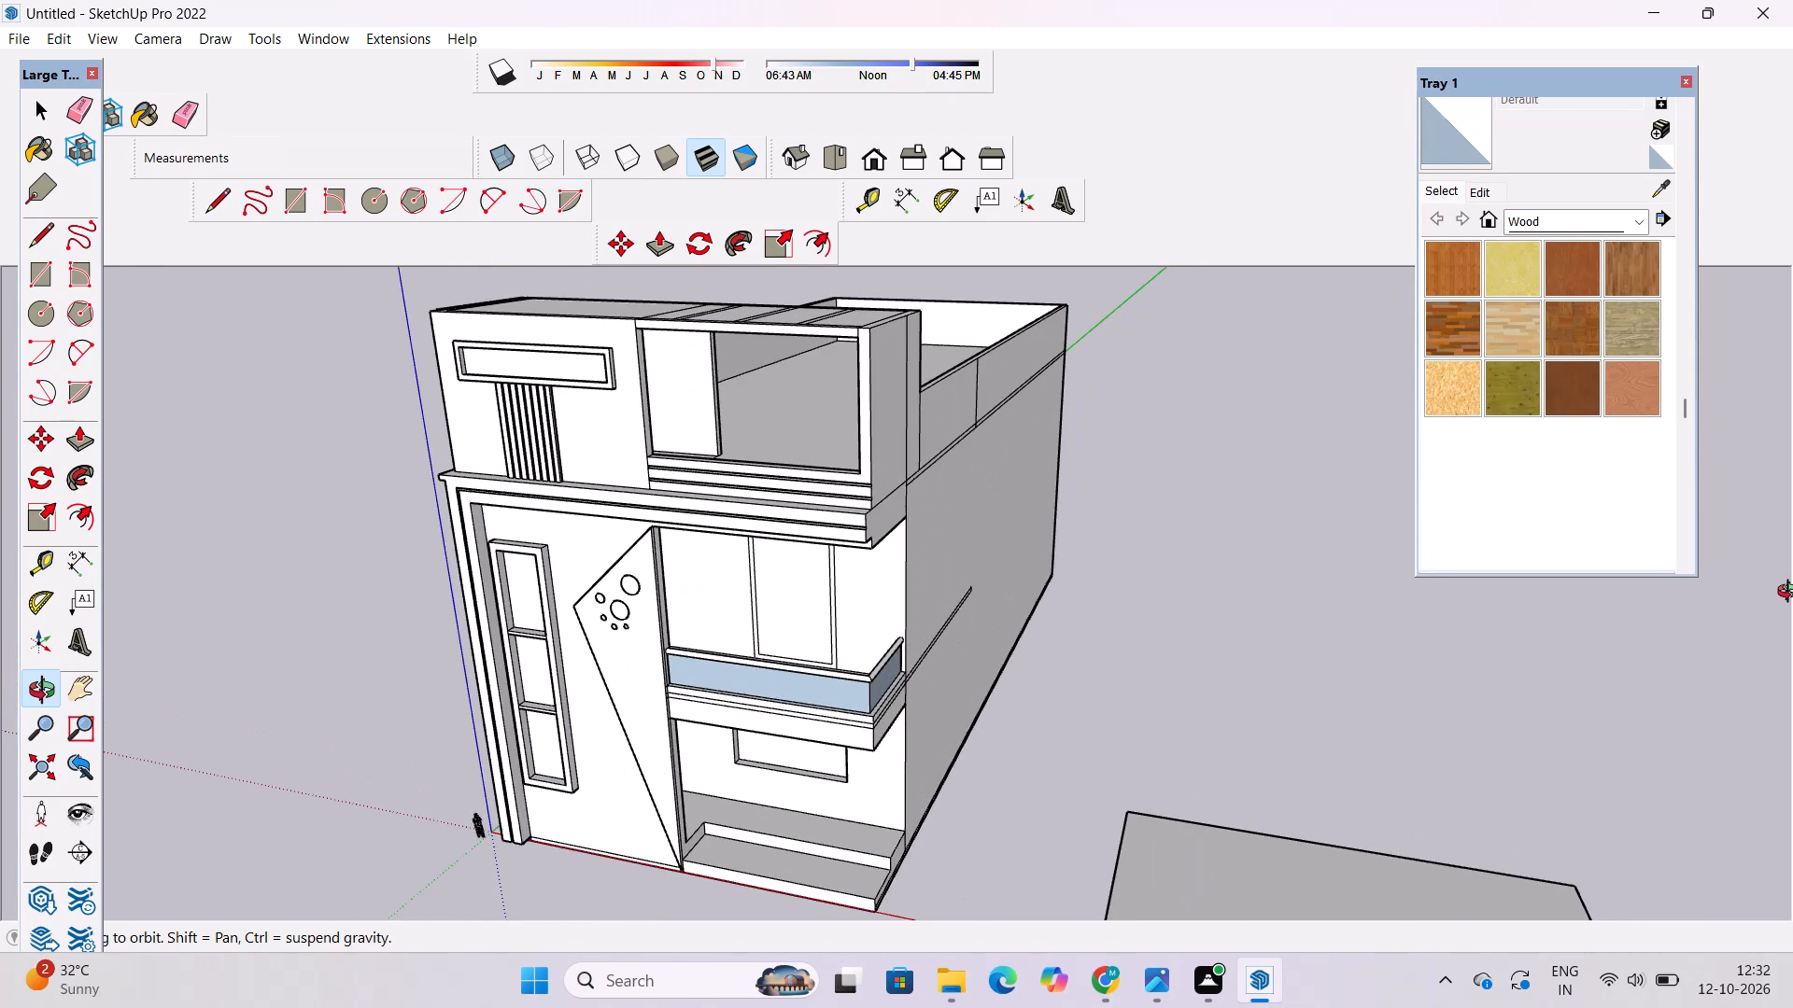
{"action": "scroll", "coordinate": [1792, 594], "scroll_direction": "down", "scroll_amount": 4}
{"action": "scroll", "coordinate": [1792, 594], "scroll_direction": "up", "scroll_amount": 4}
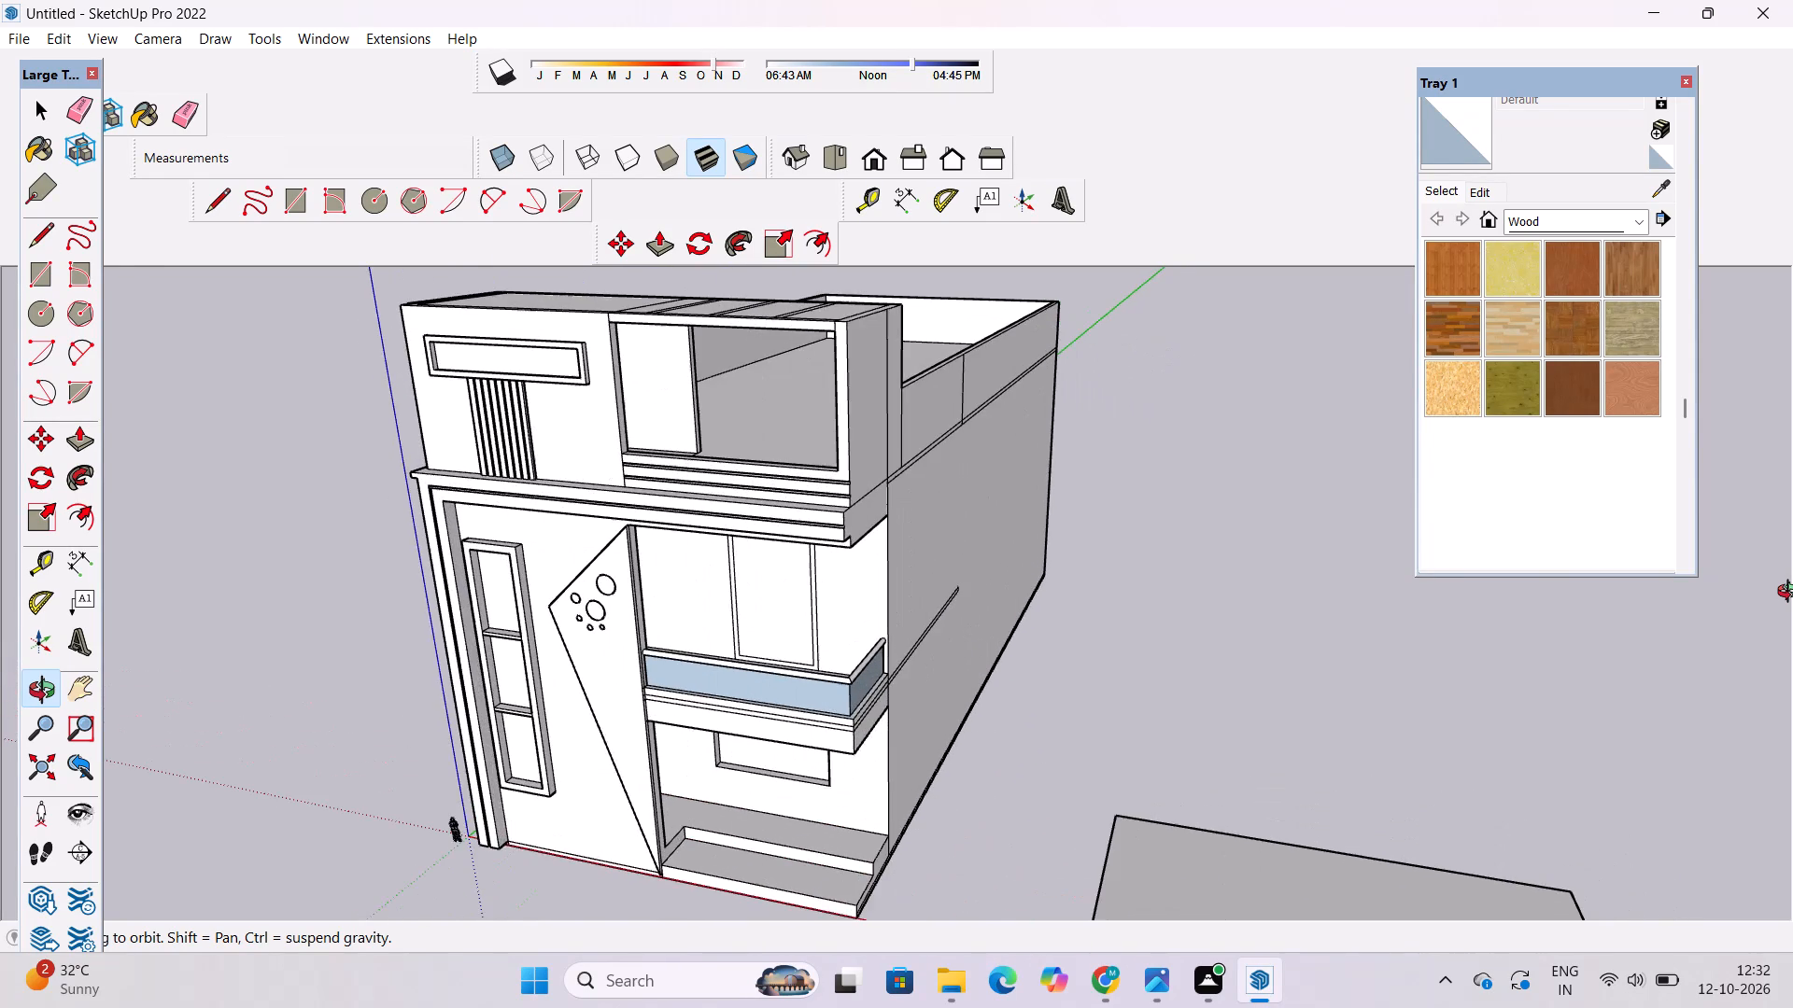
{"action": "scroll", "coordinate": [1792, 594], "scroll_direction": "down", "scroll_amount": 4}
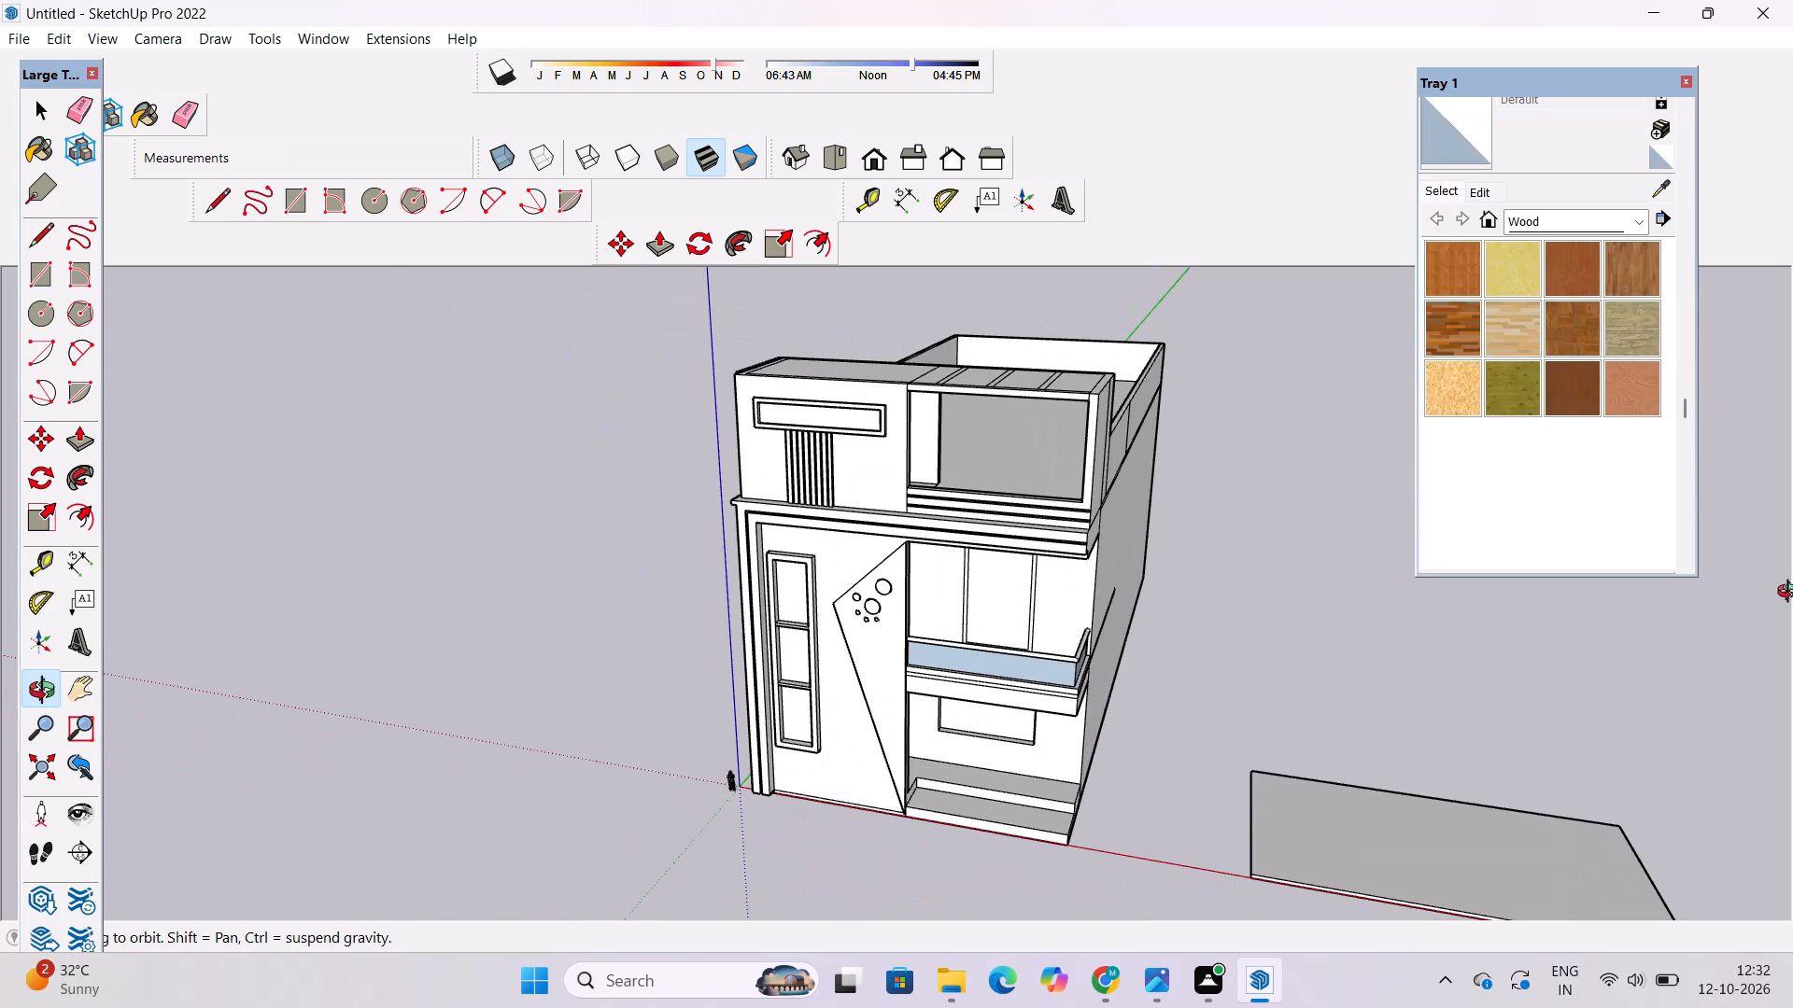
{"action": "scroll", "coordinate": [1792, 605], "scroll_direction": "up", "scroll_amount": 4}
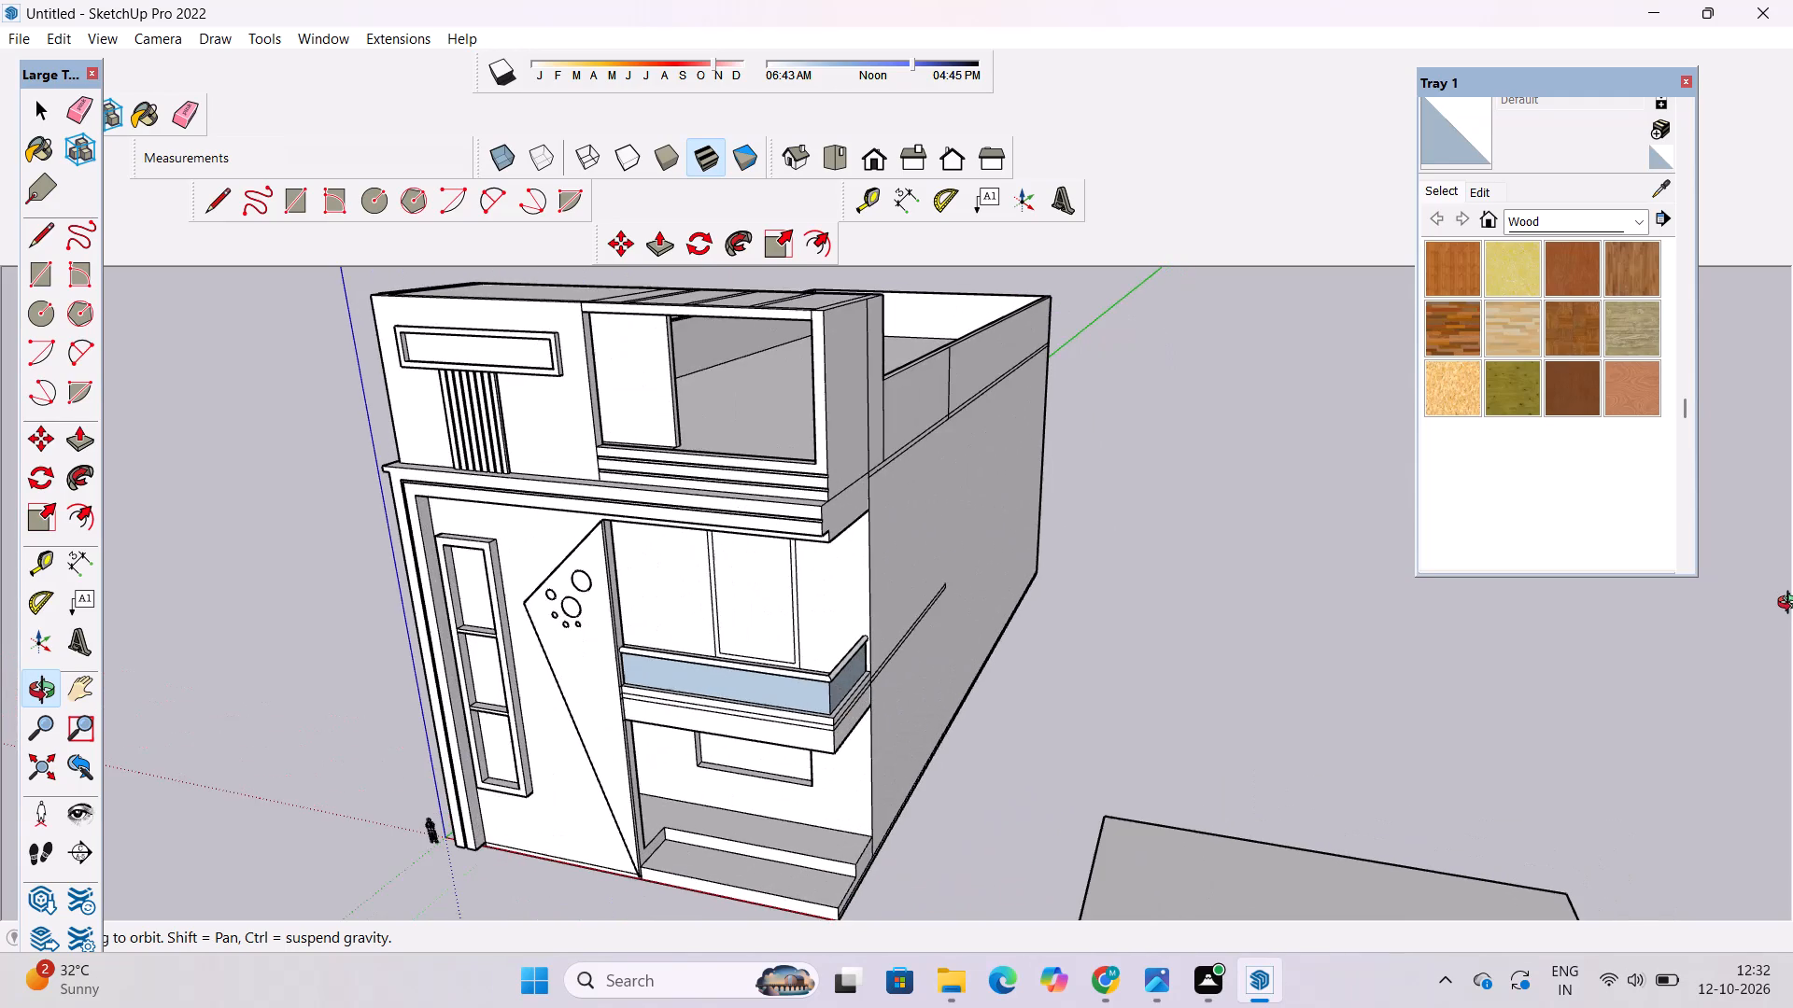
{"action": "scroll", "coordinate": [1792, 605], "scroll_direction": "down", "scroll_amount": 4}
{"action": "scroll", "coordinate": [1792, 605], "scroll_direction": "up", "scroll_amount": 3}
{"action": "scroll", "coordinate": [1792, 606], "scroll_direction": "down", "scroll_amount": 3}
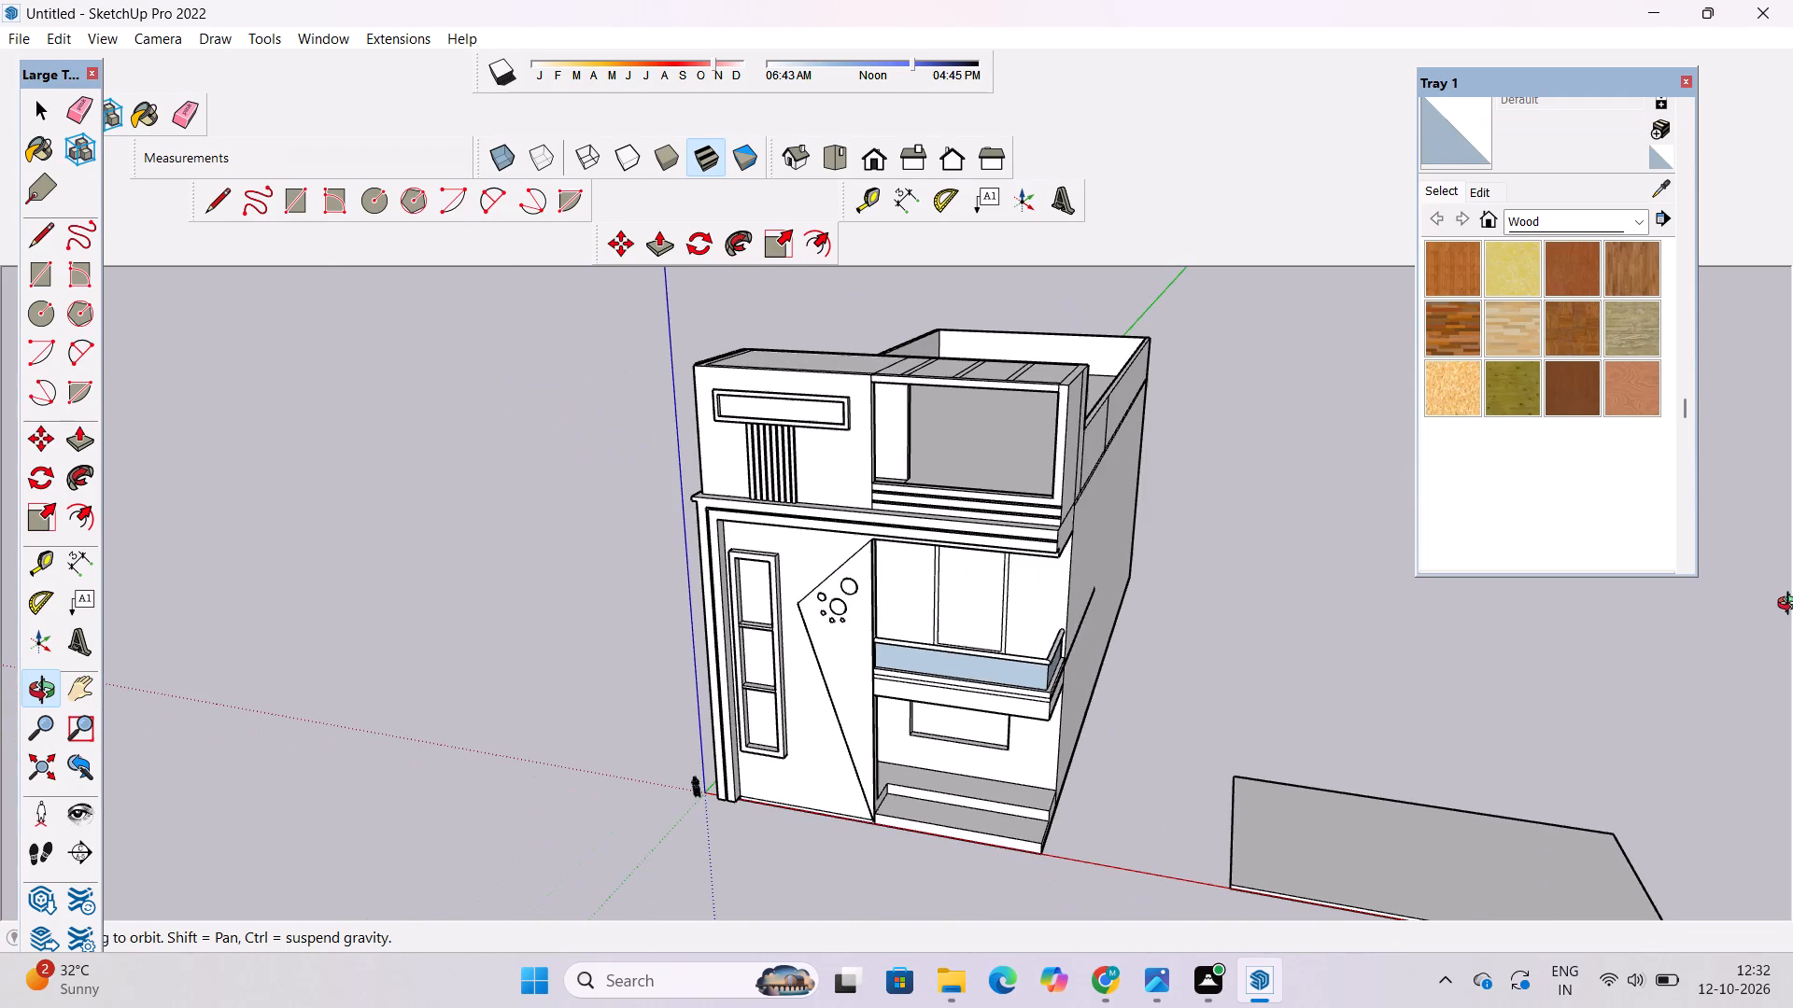
Examine the front facade, the open frame and the strip layout on the roof from several angles.
{"action": "scroll", "coordinate": [1792, 583], "scroll_direction": "down", "scroll_amount": 6}
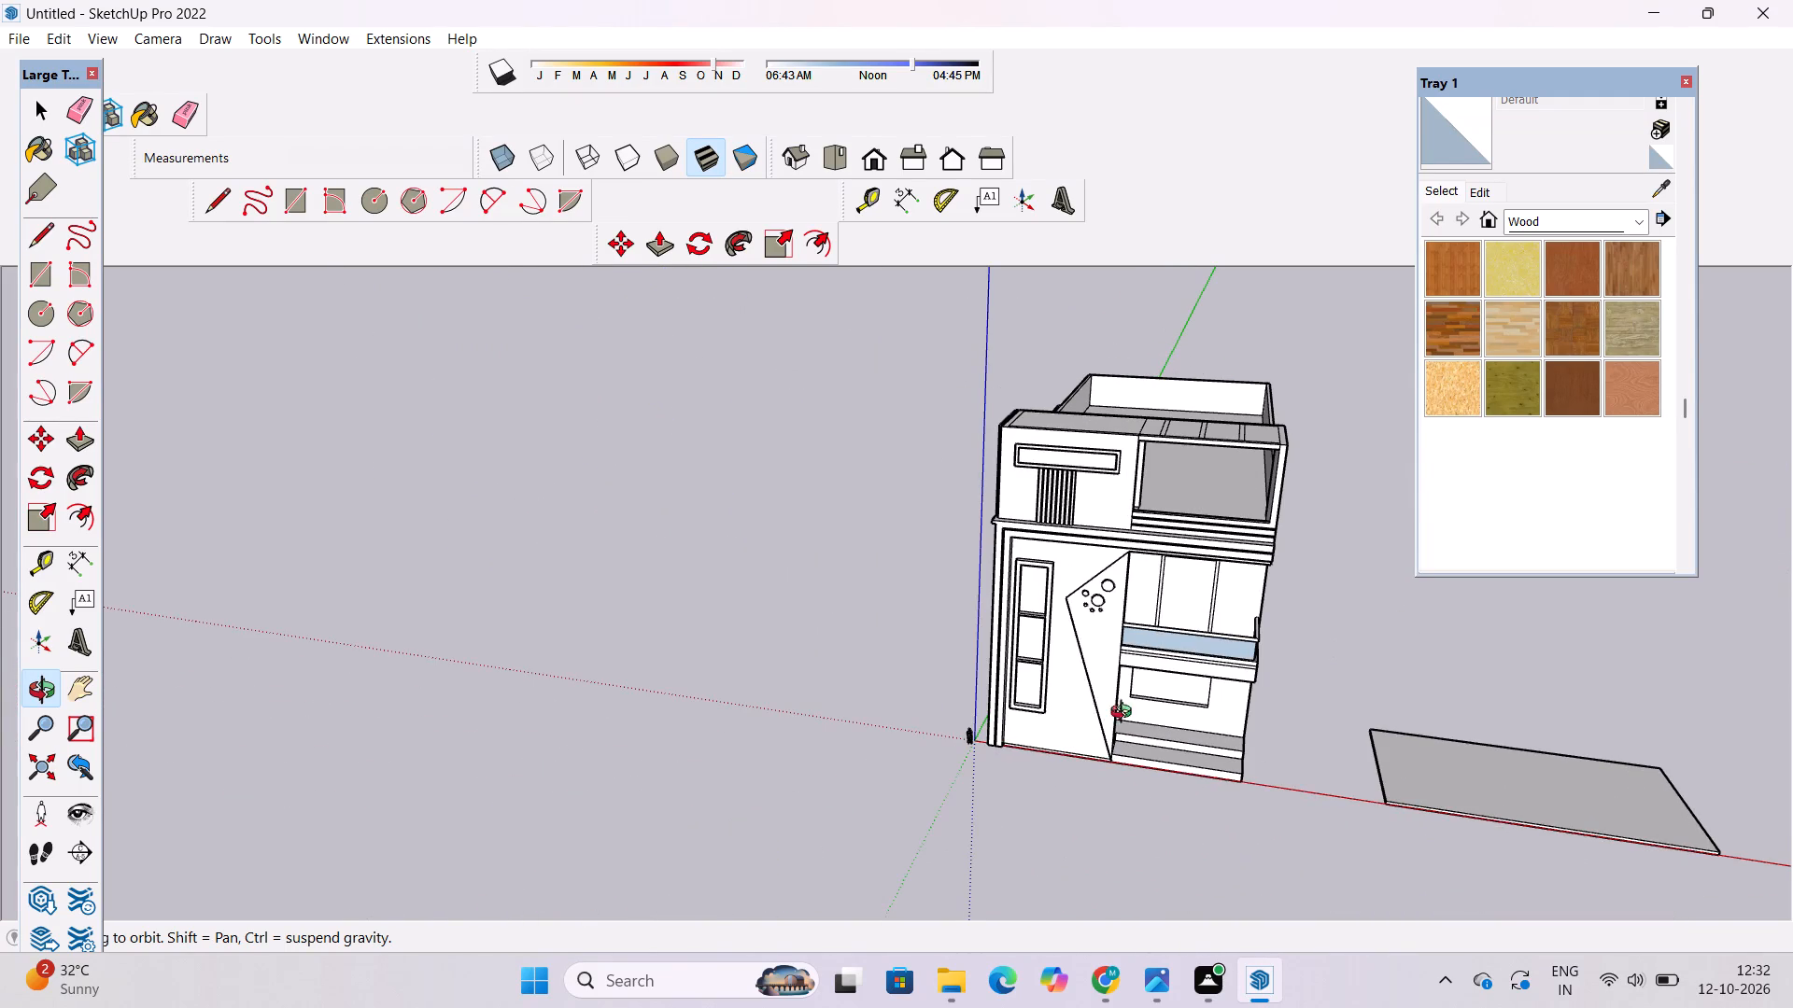
{"action": "left_click_drag", "start_coordinate": [856, 635], "coordinate": [988, 668]}
{"action": "scroll", "coordinate": [1030, 636], "scroll_direction": "up", "scroll_amount": 4}
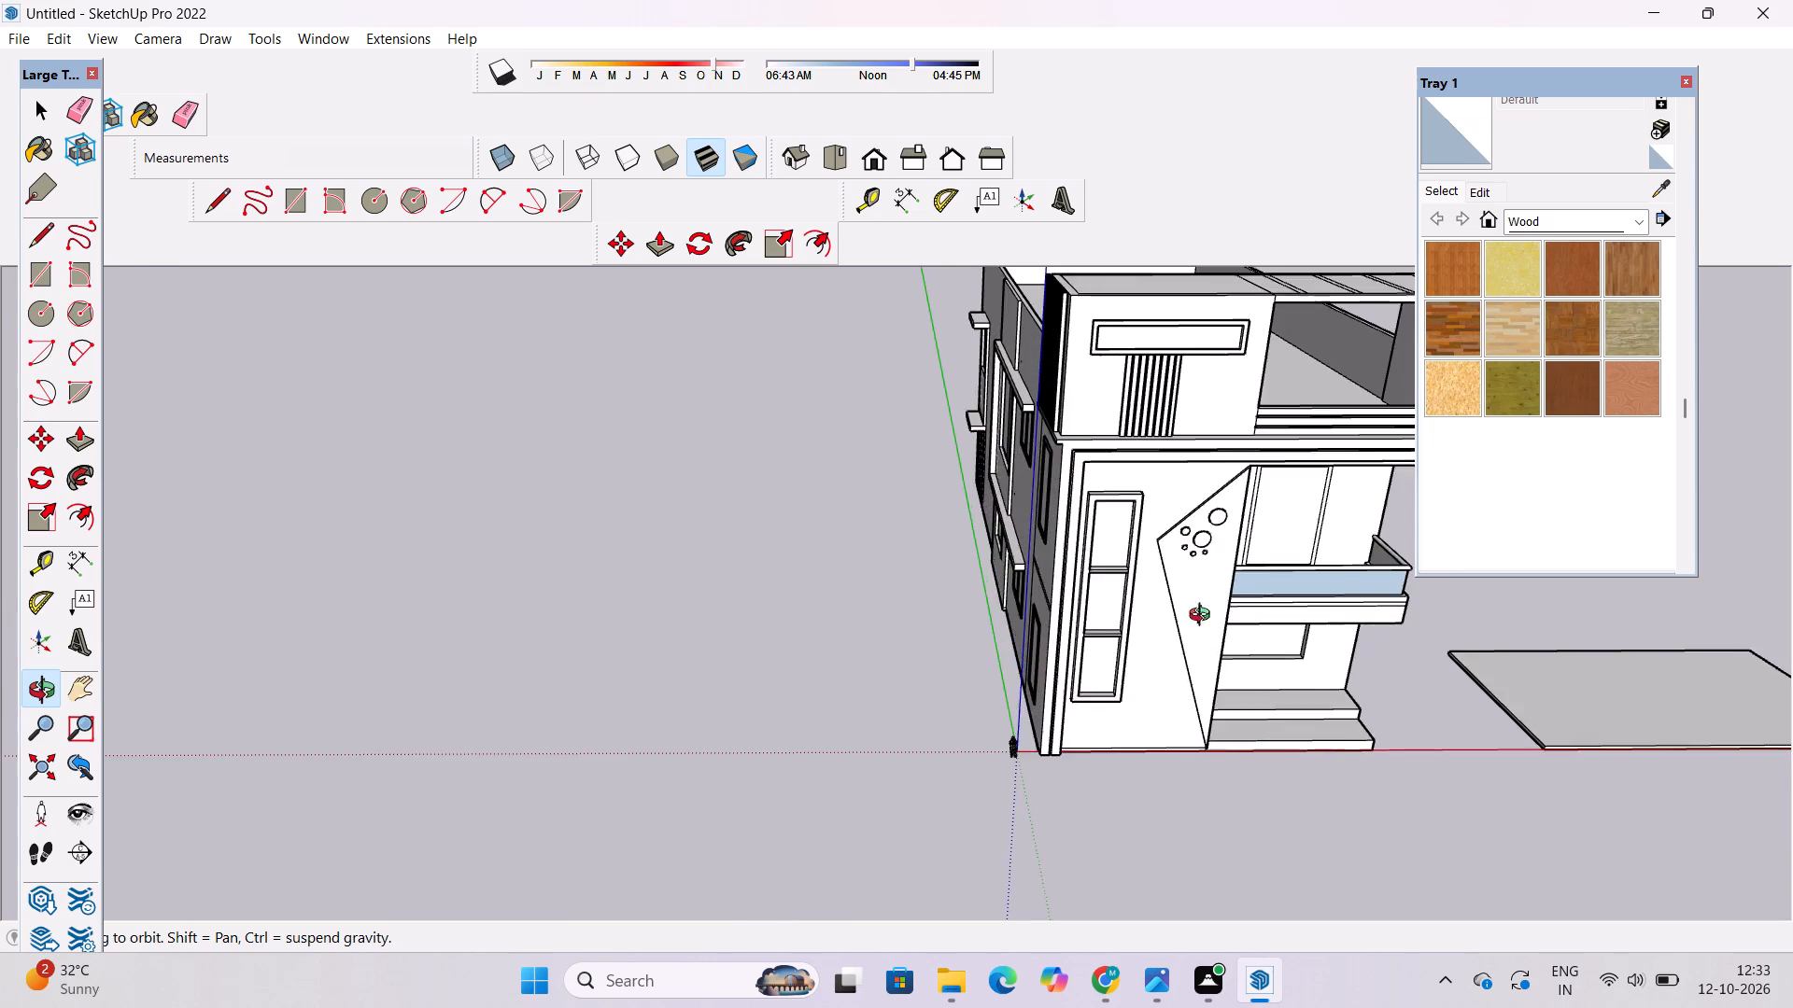
{"action": "left_click_drag", "start_coordinate": [1204, 617], "coordinate": [1015, 697], "text": "shift"}
{"action": "left_click_drag", "start_coordinate": [1015, 718], "coordinate": [992, 595]}
{"action": "scroll", "coordinate": [1084, 512], "scroll_direction": "up", "scroll_amount": 5}
{"action": "left_click_drag", "start_coordinate": [1087, 500], "coordinate": [831, 697]}
{"action": "scroll", "coordinate": [1025, 575], "scroll_direction": "up", "scroll_amount": 5}
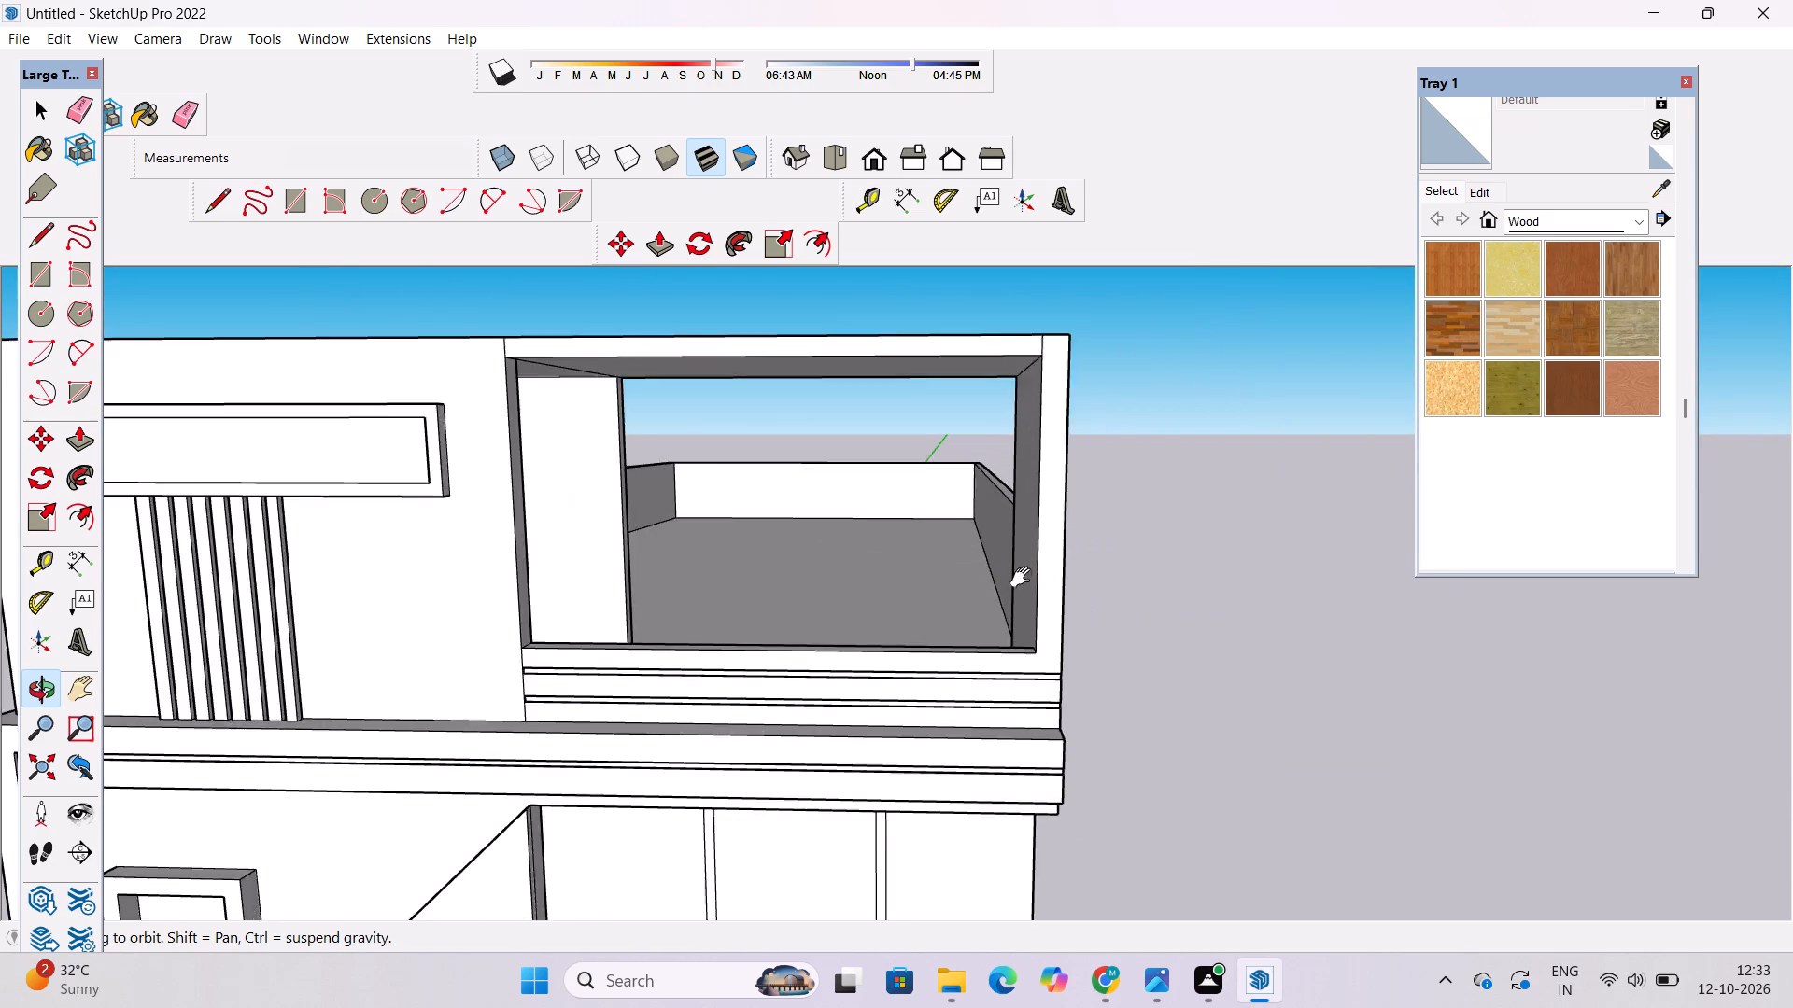
{"action": "left_click_drag", "start_coordinate": [1024, 578], "coordinate": [1206, 562], "text": "shift"}
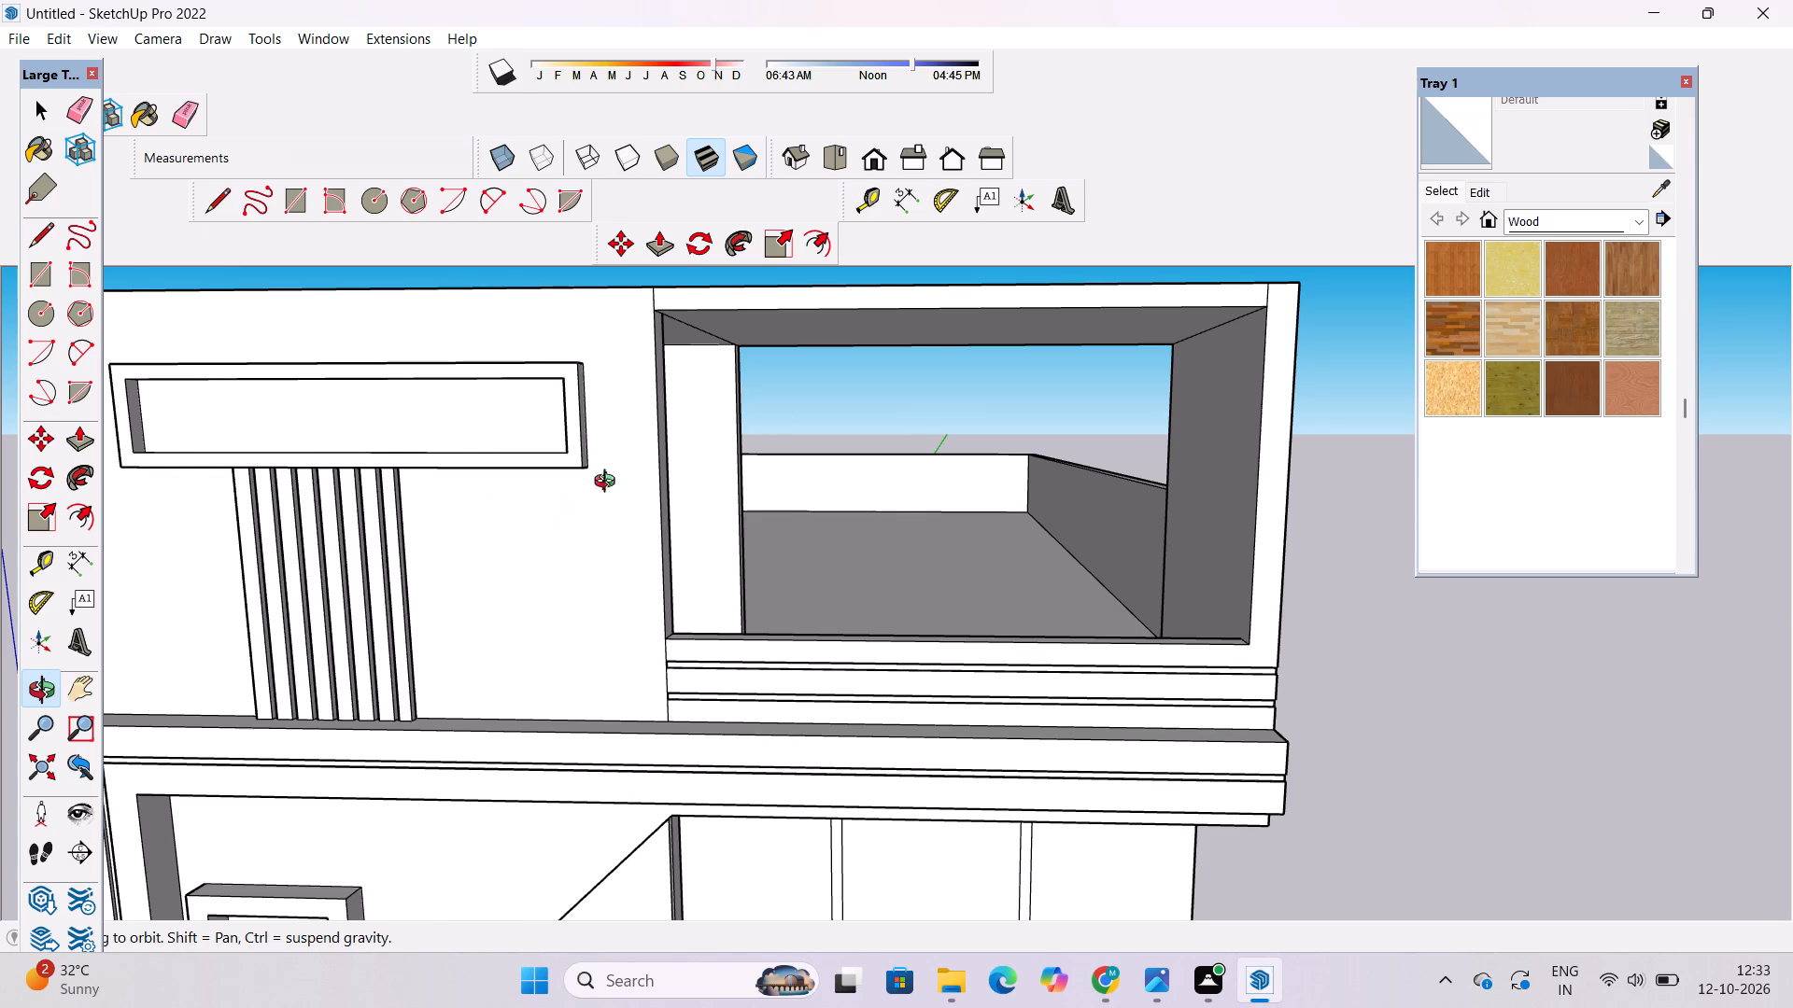
{"action": "left_click_drag", "start_coordinate": [625, 487], "coordinate": [639, 514], "text": "shift"}
{"action": "left_click_drag", "start_coordinate": [654, 511], "coordinate": [742, 631]}
{"action": "scroll", "coordinate": [812, 483], "scroll_direction": "down", "scroll_amount": 4}
{"action": "left_click_drag", "start_coordinate": [868, 482], "coordinate": [851, 549], "text": "shift"}
{"action": "scroll", "coordinate": [833, 542], "scroll_direction": "up", "scroll_amount": 9}
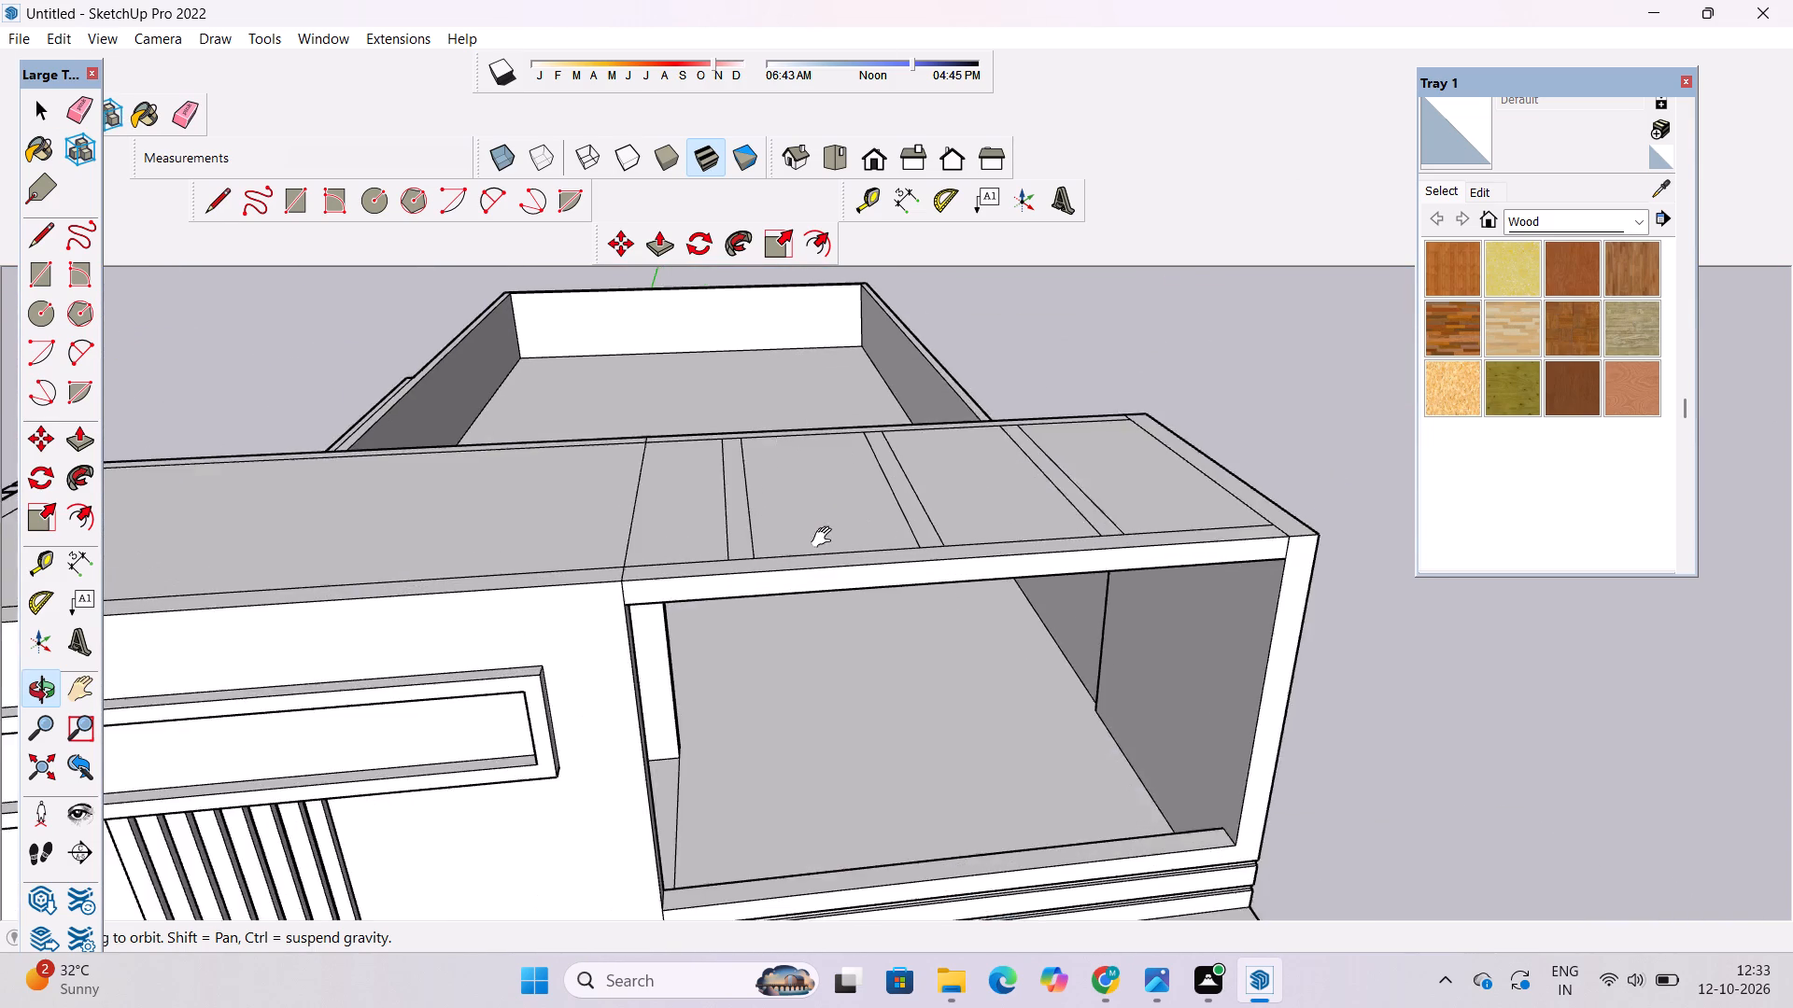
{"action": "left_click_drag", "start_coordinate": [828, 545], "coordinate": [844, 600], "text": "shift"}
{"action": "left_click_drag", "start_coordinate": [800, 640], "coordinate": [804, 661]}
{"action": "left_click_drag", "start_coordinate": [801, 664], "coordinate": [789, 617]}
{"action": "left_click", "coordinate": [789, 617], "text": "shift"}
{"action": "scroll", "coordinate": [810, 612], "scroll_direction": "down", "scroll_amount": 1}
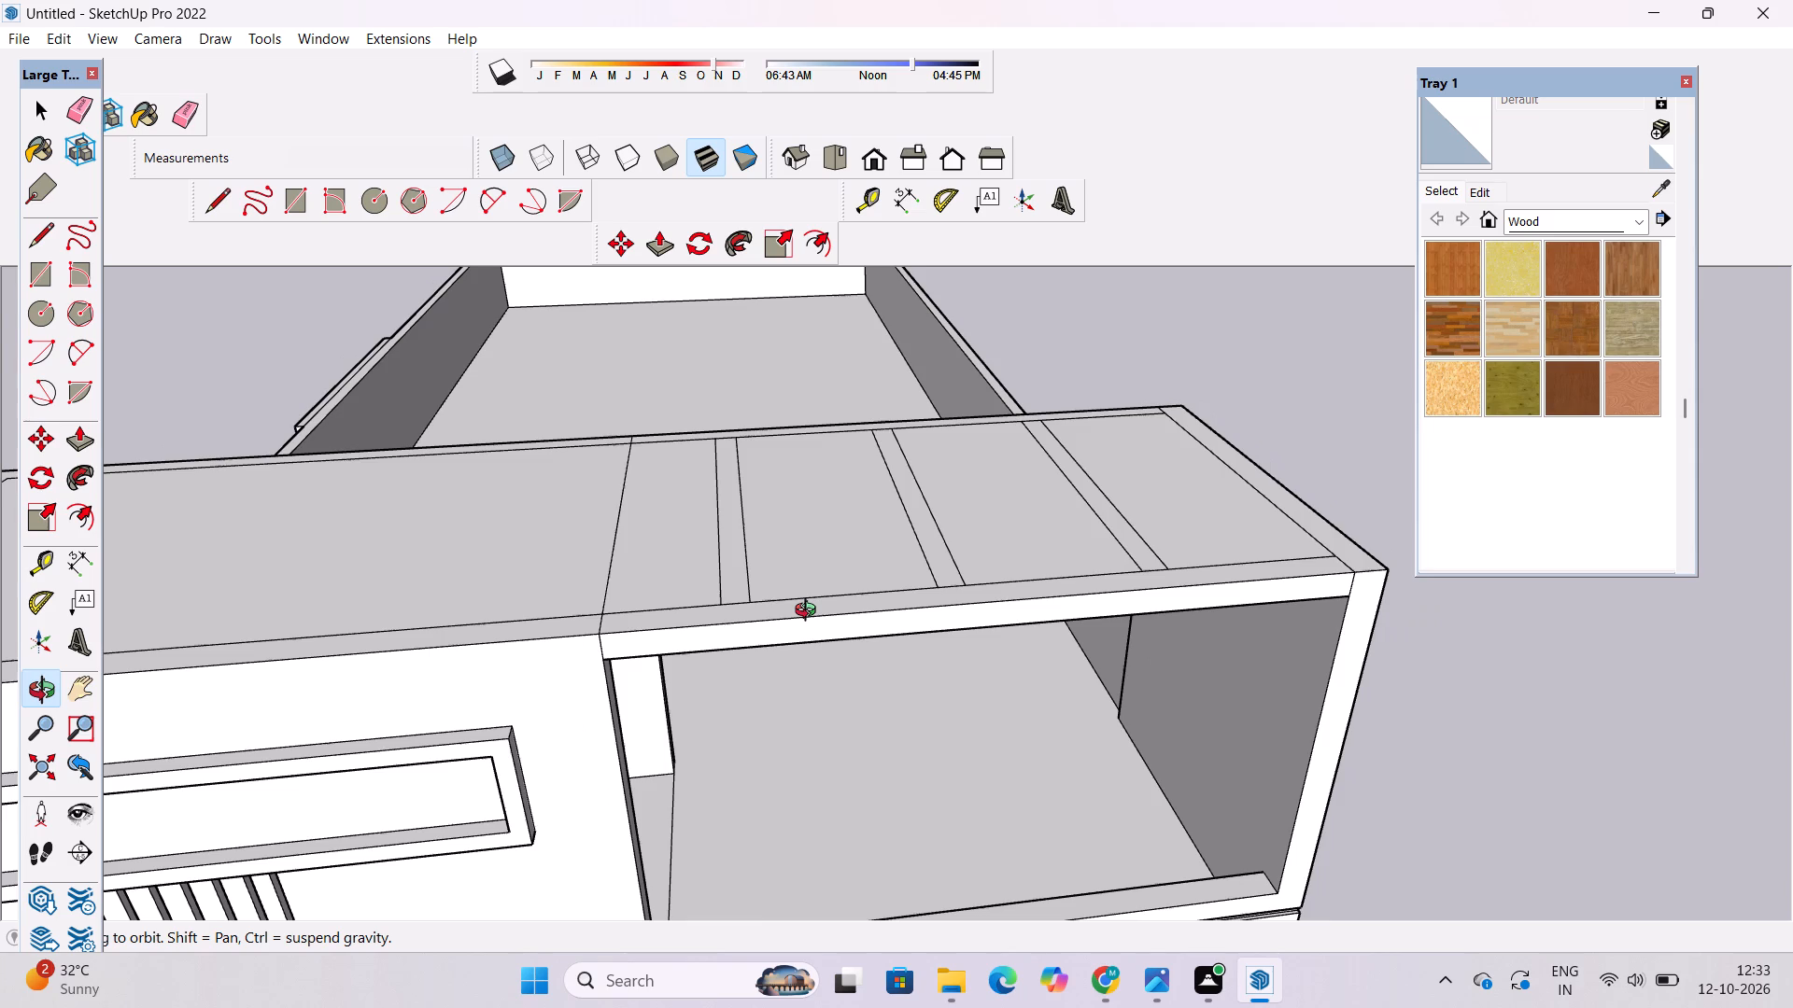
{"action": "scroll", "coordinate": [810, 612], "scroll_direction": "down", "scroll_amount": 3}
{"action": "left_click_drag", "start_coordinate": [840, 595], "coordinate": [763, 602], "text": "shift"}
{"action": "left_click_drag", "start_coordinate": [773, 590], "coordinate": [780, 648]}
{"action": "scroll", "coordinate": [1013, 572], "scroll_direction": "up", "scroll_amount": 5}
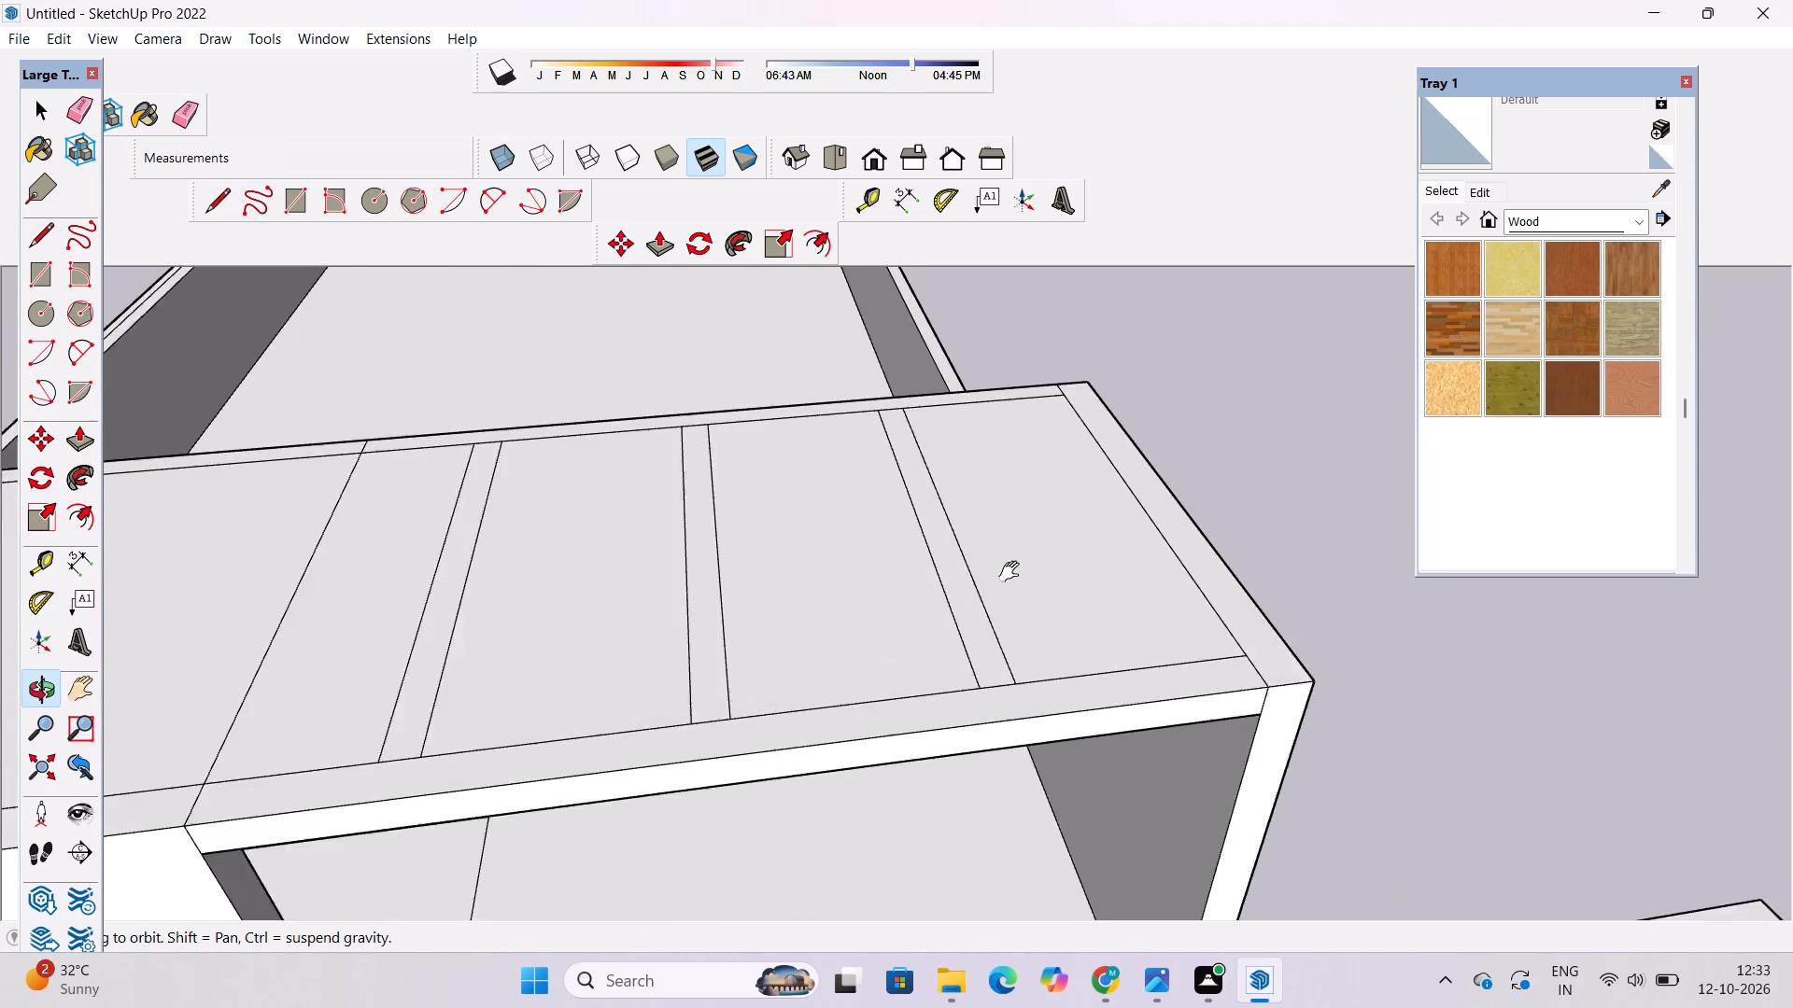
{"action": "scroll", "coordinate": [1013, 572], "scroll_direction": "up", "scroll_amount": 2}
{"action": "left_click_drag", "start_coordinate": [1013, 572], "coordinate": [973, 580], "text": "shift"}
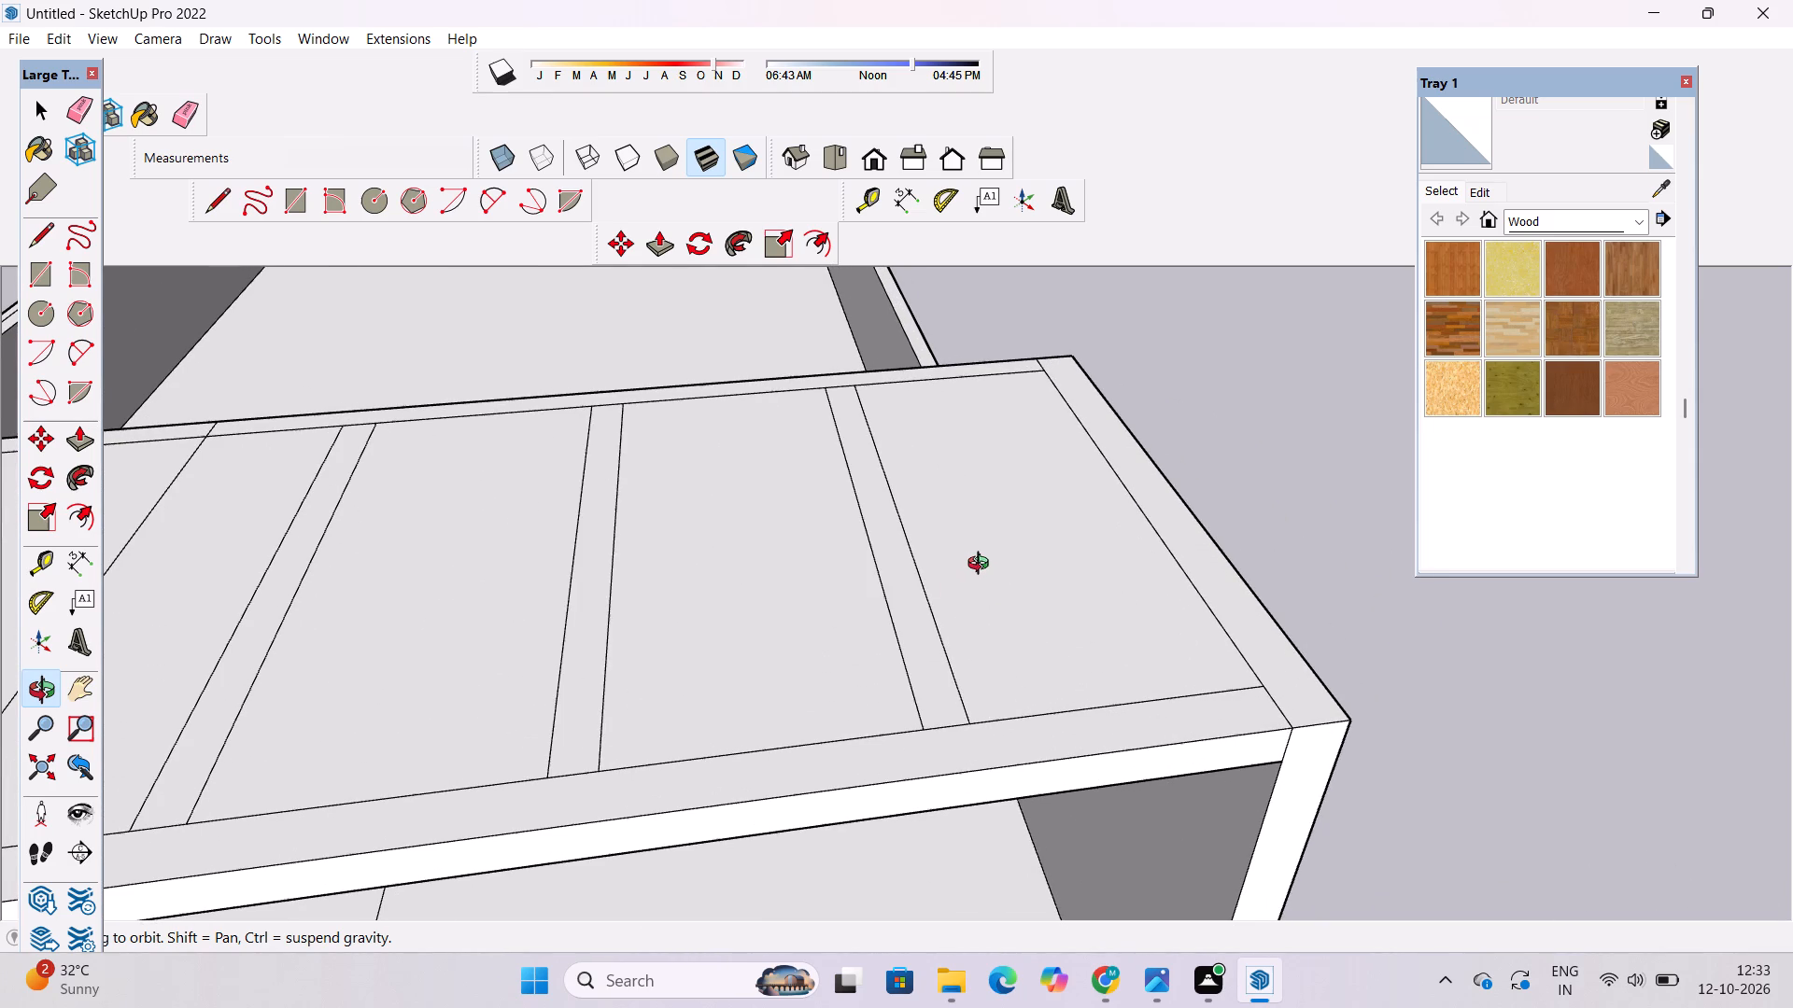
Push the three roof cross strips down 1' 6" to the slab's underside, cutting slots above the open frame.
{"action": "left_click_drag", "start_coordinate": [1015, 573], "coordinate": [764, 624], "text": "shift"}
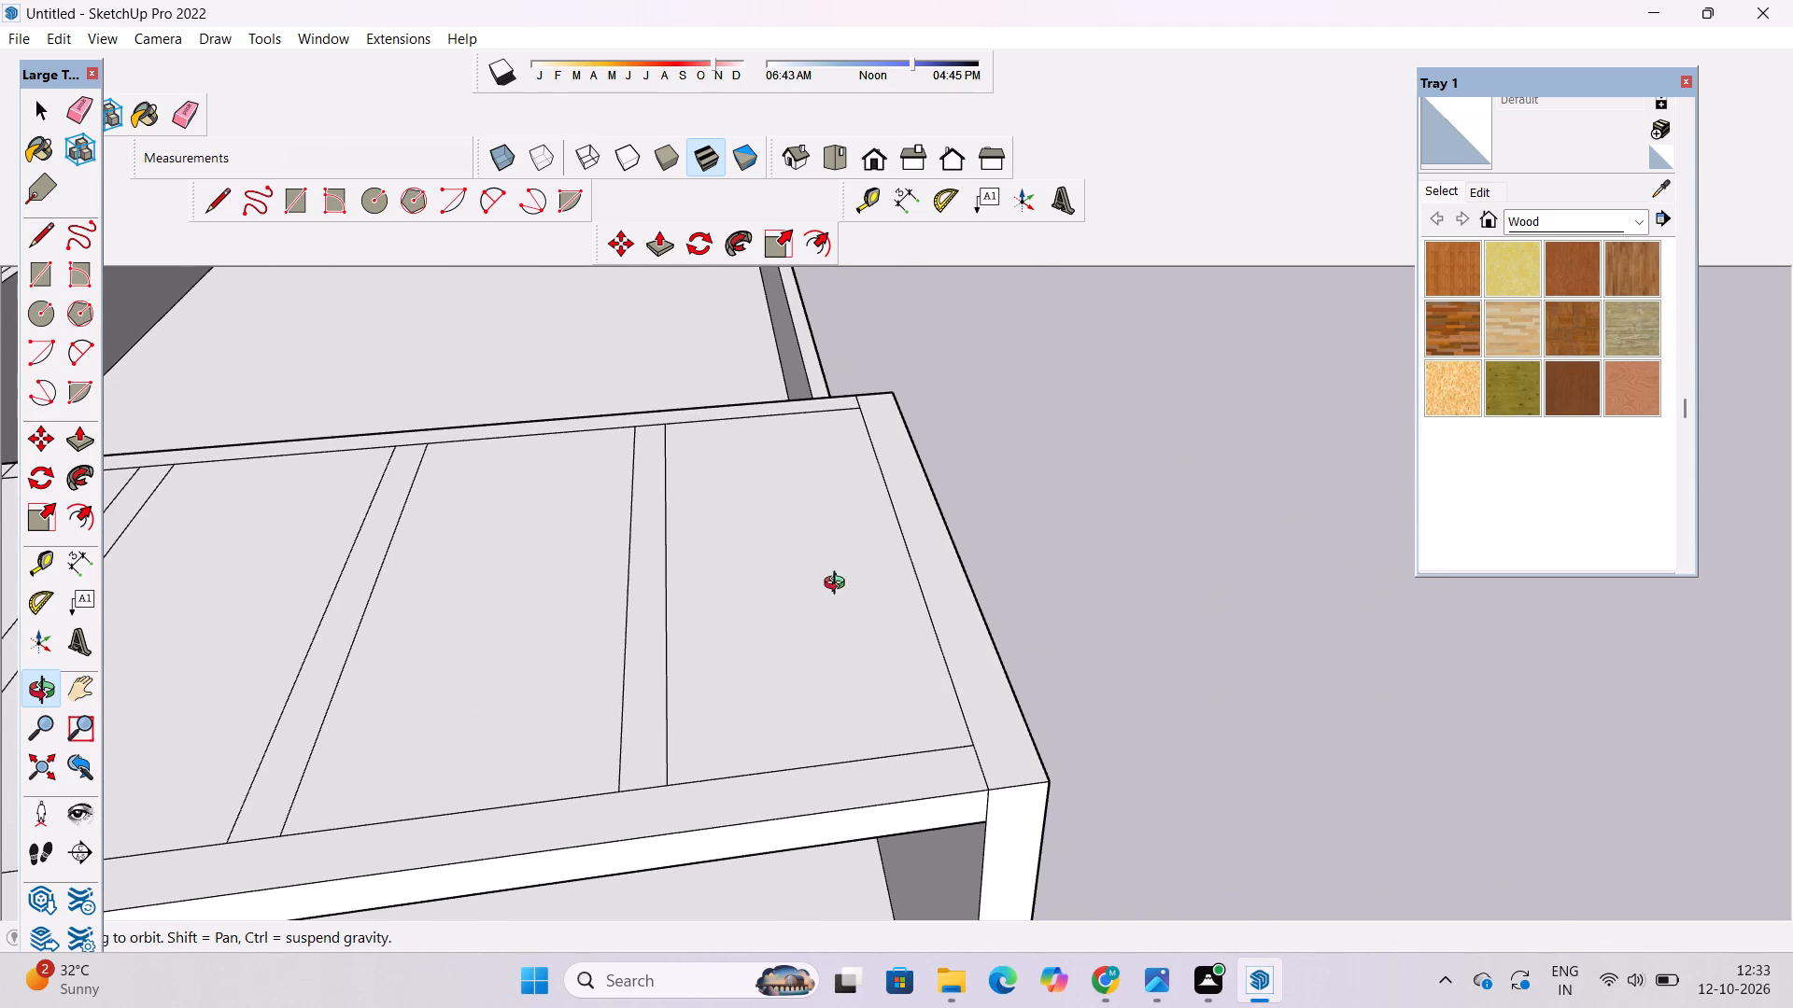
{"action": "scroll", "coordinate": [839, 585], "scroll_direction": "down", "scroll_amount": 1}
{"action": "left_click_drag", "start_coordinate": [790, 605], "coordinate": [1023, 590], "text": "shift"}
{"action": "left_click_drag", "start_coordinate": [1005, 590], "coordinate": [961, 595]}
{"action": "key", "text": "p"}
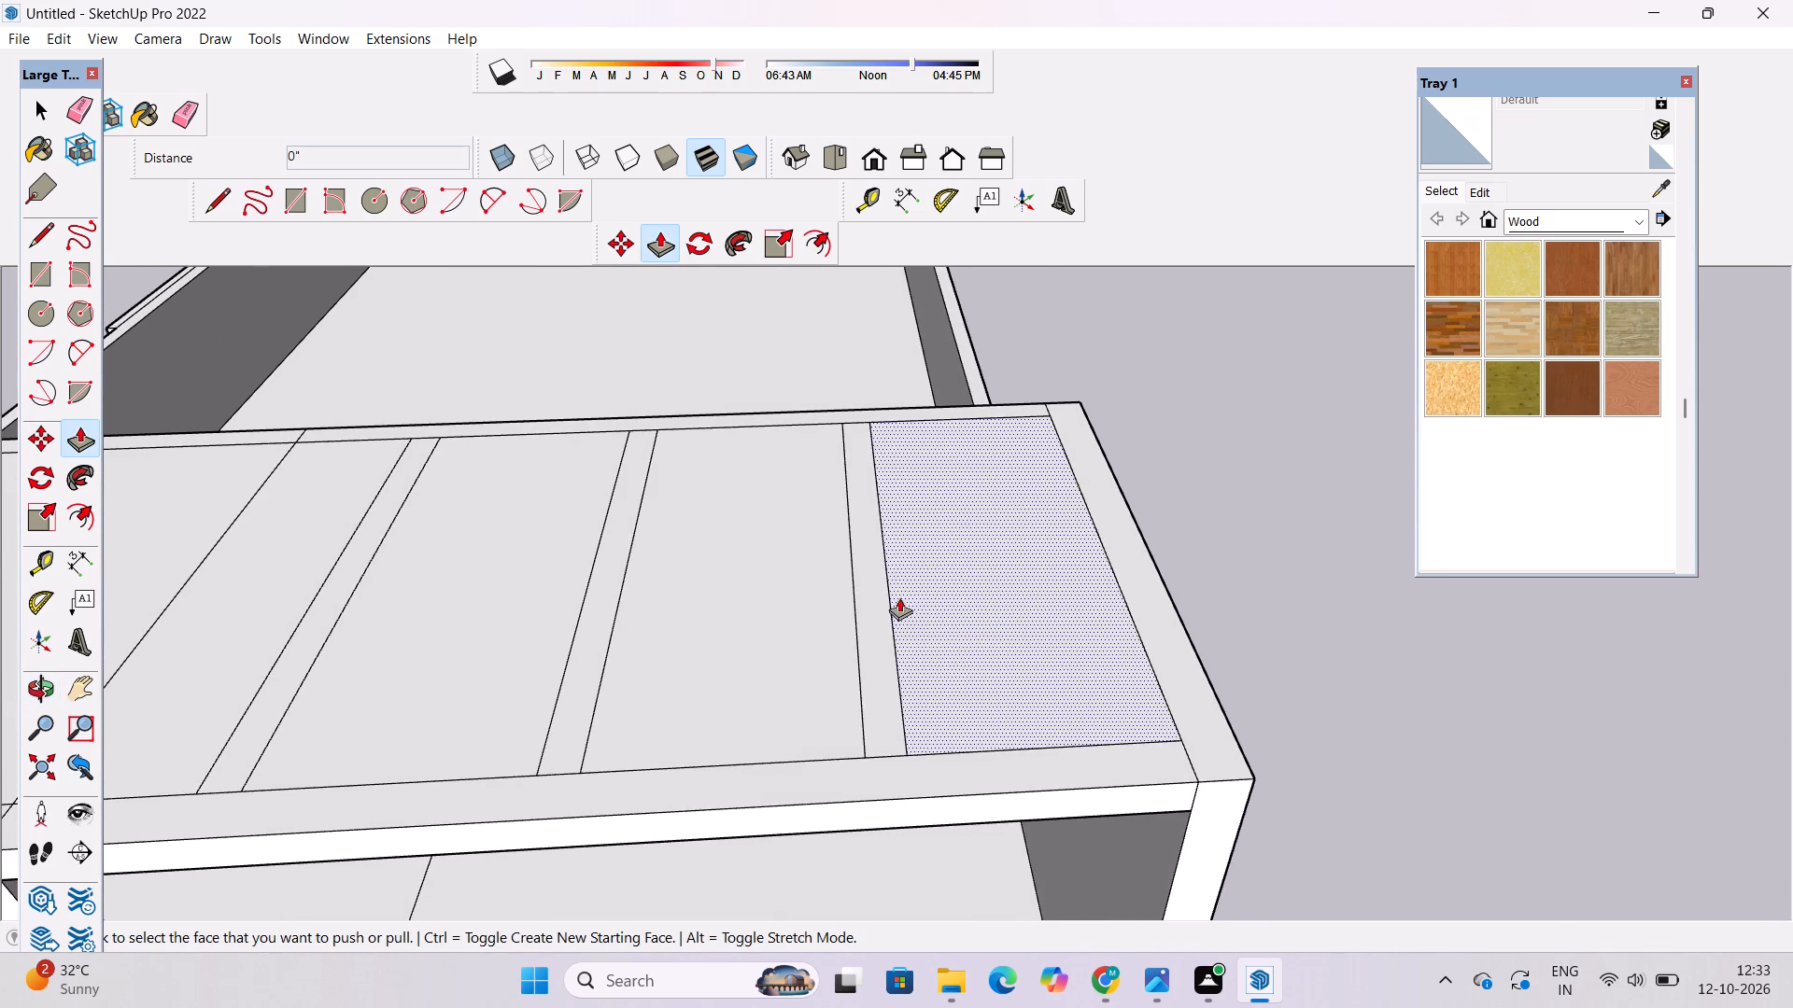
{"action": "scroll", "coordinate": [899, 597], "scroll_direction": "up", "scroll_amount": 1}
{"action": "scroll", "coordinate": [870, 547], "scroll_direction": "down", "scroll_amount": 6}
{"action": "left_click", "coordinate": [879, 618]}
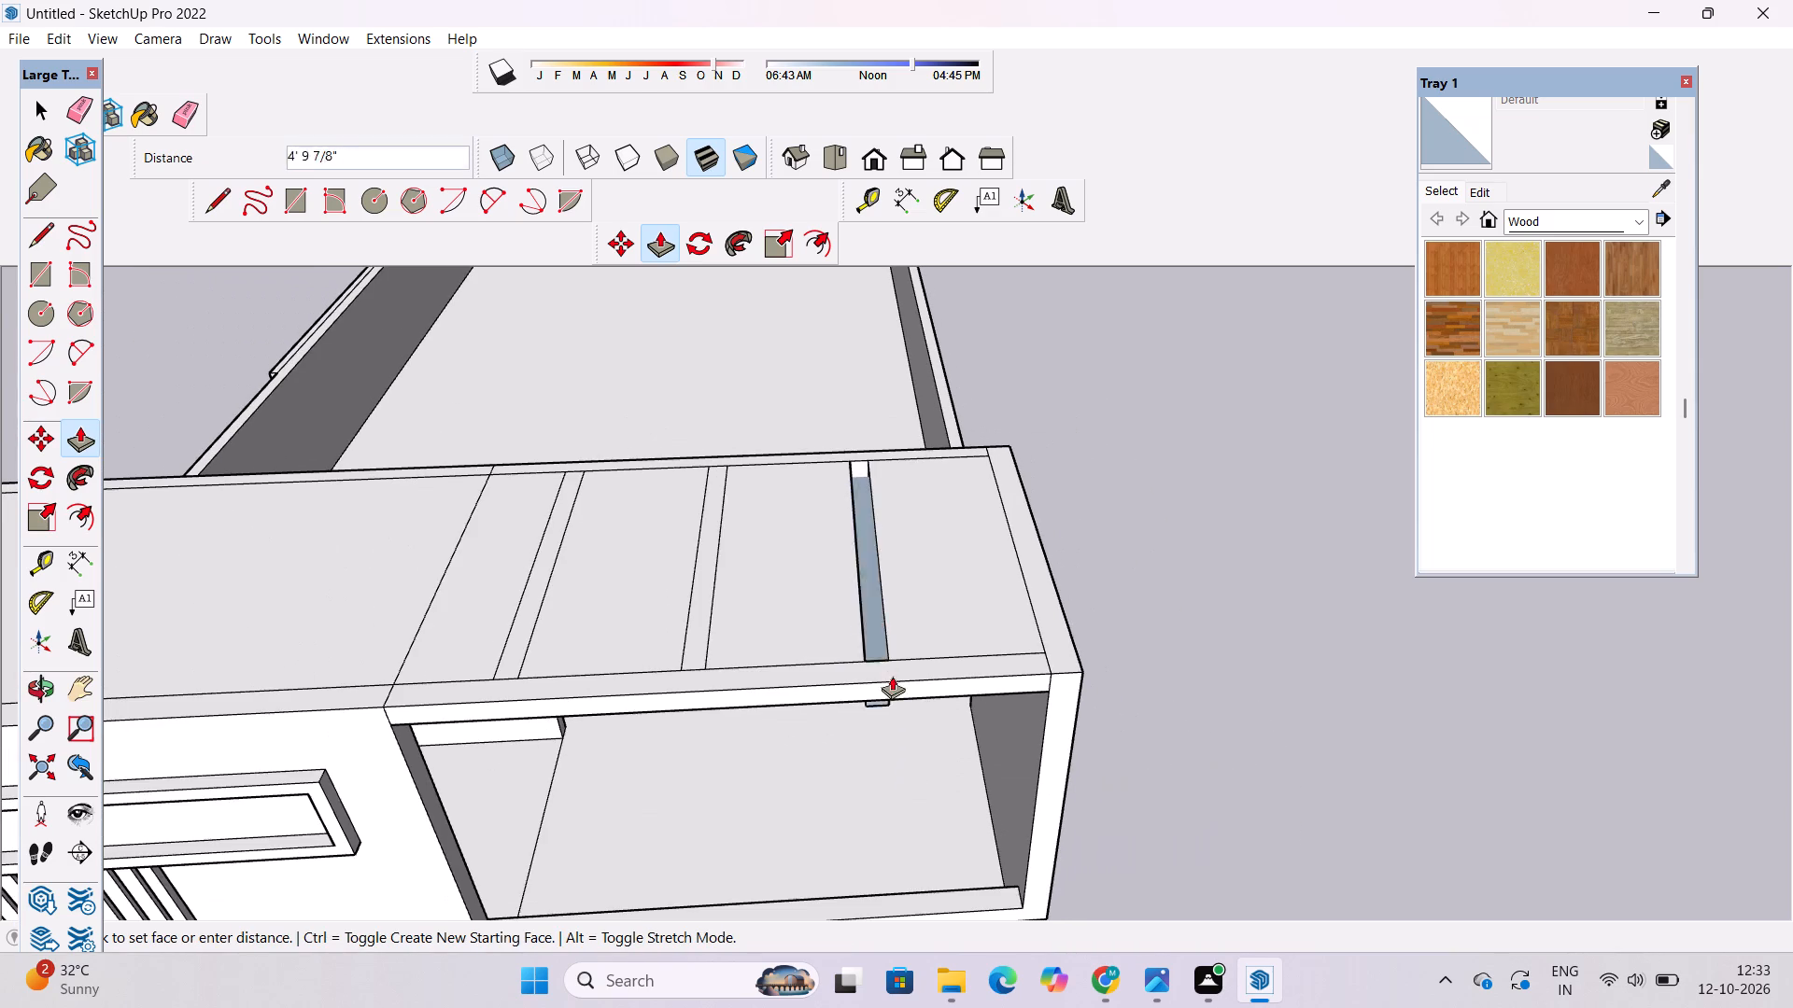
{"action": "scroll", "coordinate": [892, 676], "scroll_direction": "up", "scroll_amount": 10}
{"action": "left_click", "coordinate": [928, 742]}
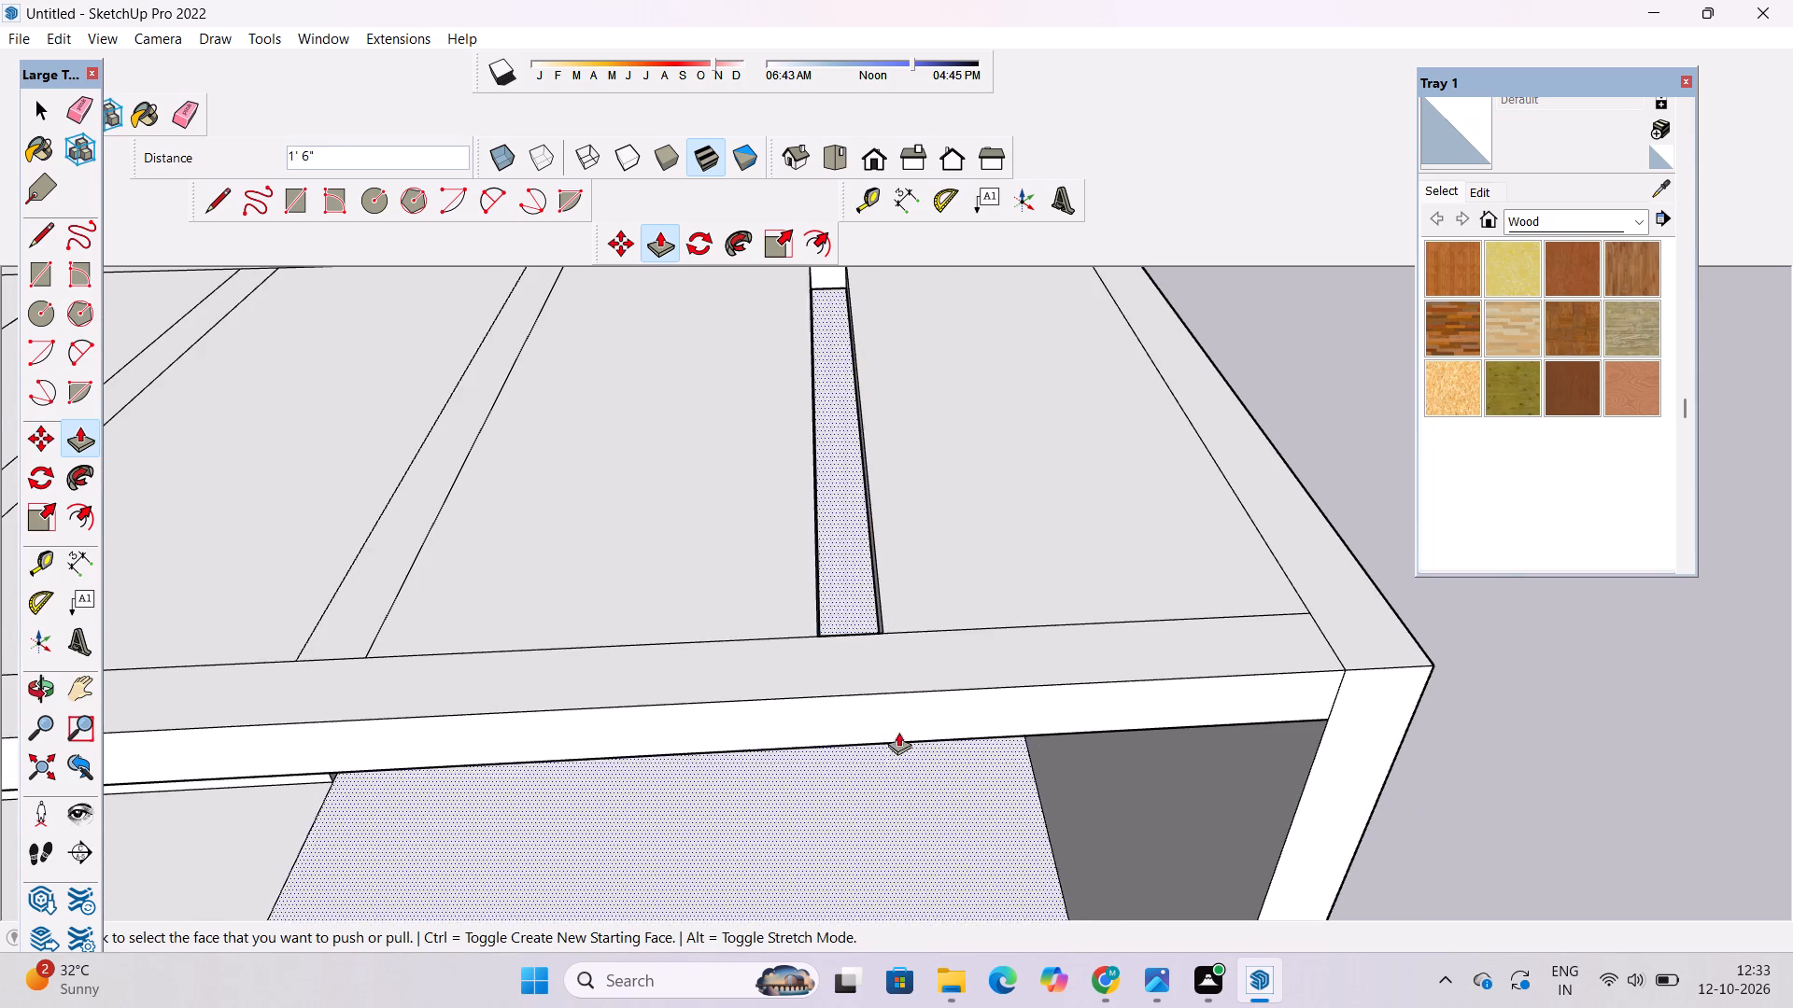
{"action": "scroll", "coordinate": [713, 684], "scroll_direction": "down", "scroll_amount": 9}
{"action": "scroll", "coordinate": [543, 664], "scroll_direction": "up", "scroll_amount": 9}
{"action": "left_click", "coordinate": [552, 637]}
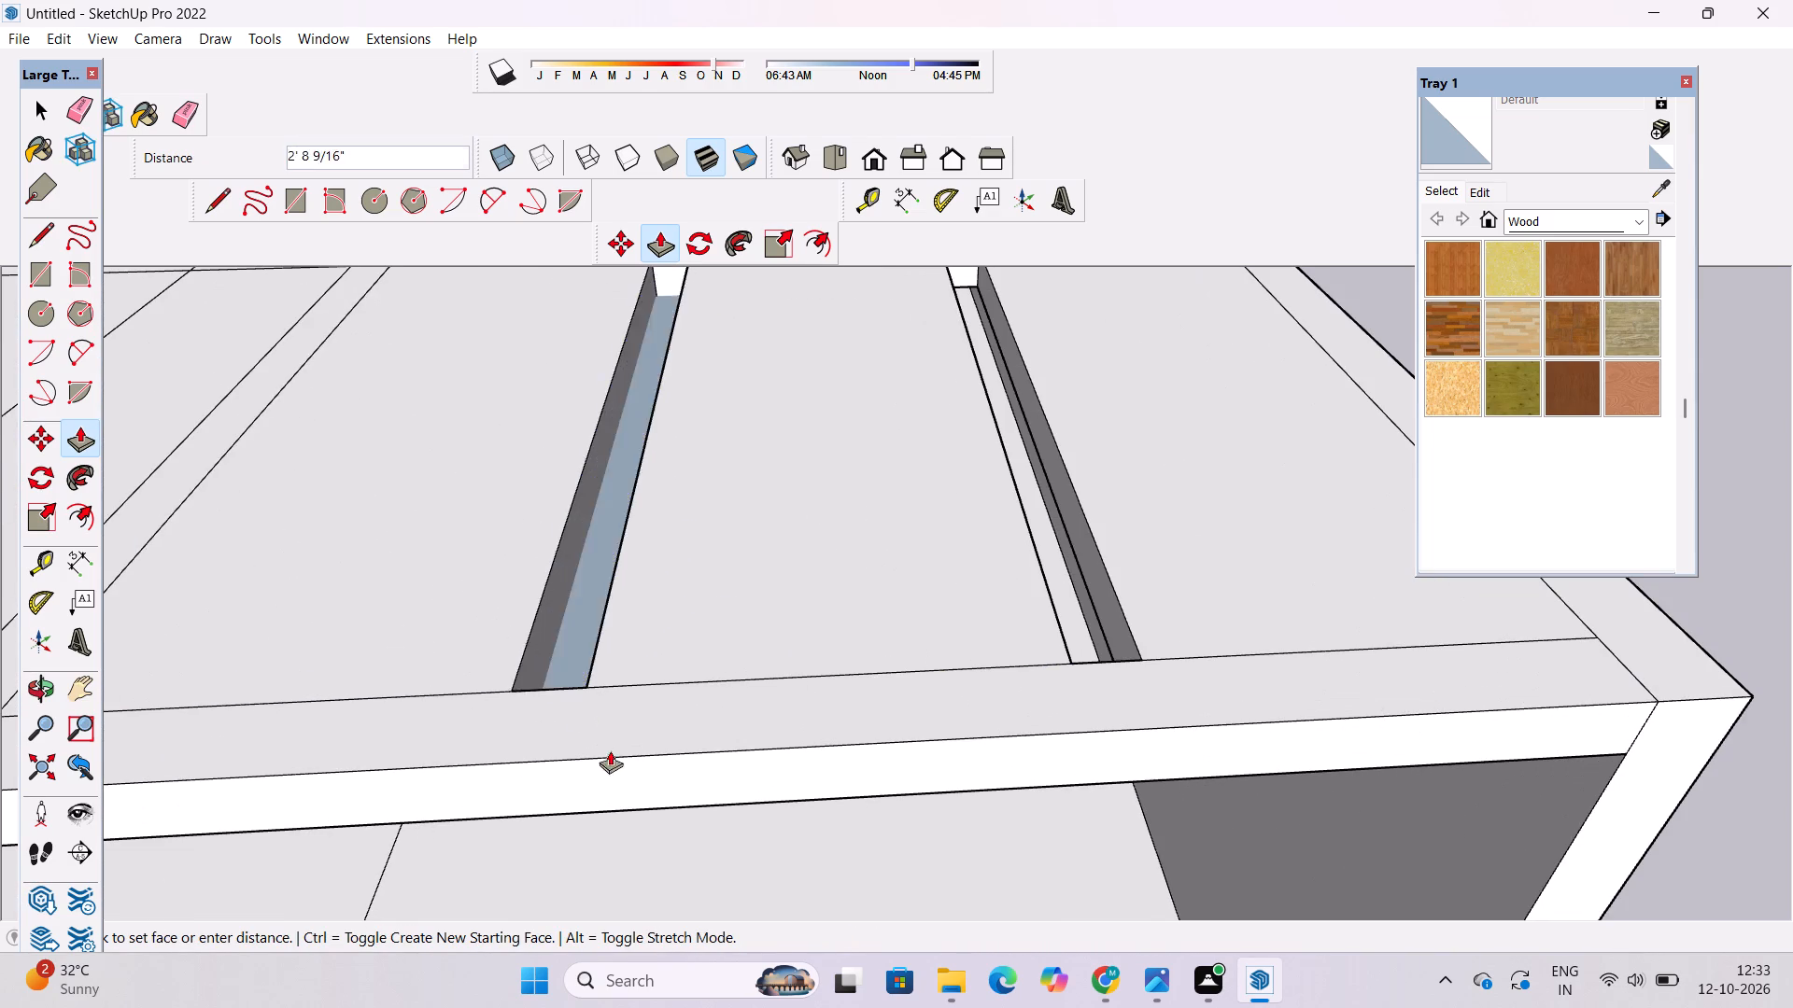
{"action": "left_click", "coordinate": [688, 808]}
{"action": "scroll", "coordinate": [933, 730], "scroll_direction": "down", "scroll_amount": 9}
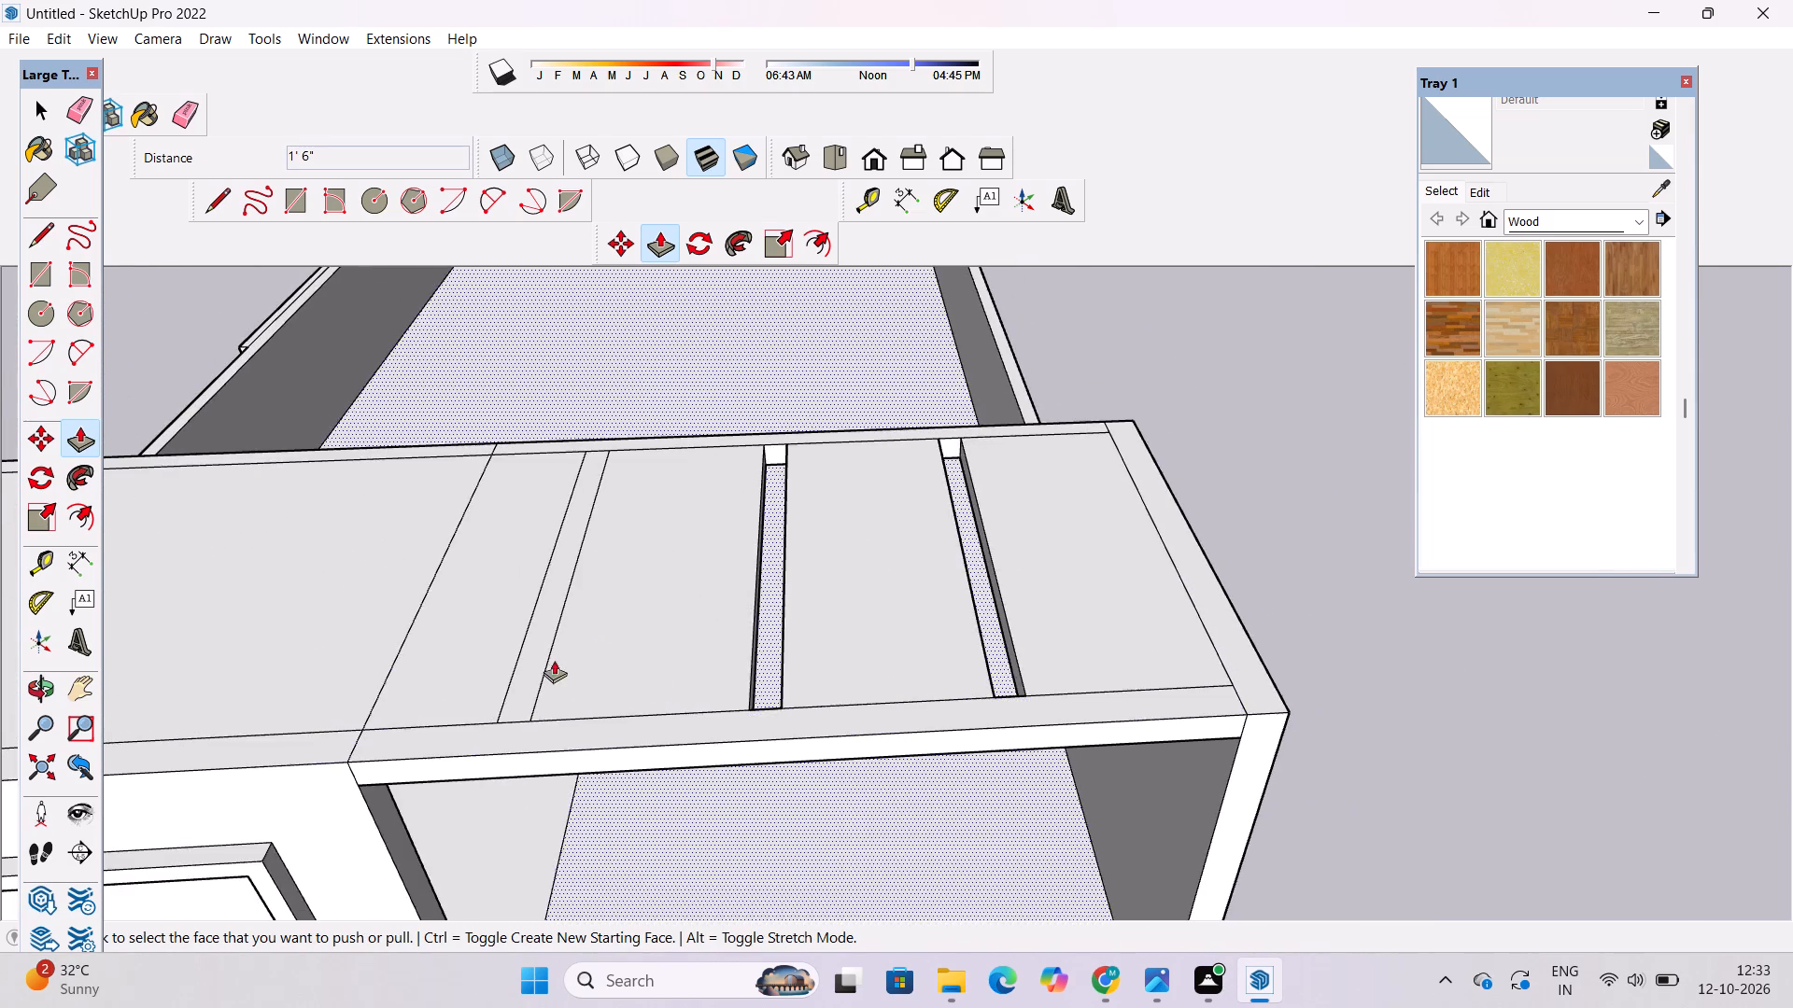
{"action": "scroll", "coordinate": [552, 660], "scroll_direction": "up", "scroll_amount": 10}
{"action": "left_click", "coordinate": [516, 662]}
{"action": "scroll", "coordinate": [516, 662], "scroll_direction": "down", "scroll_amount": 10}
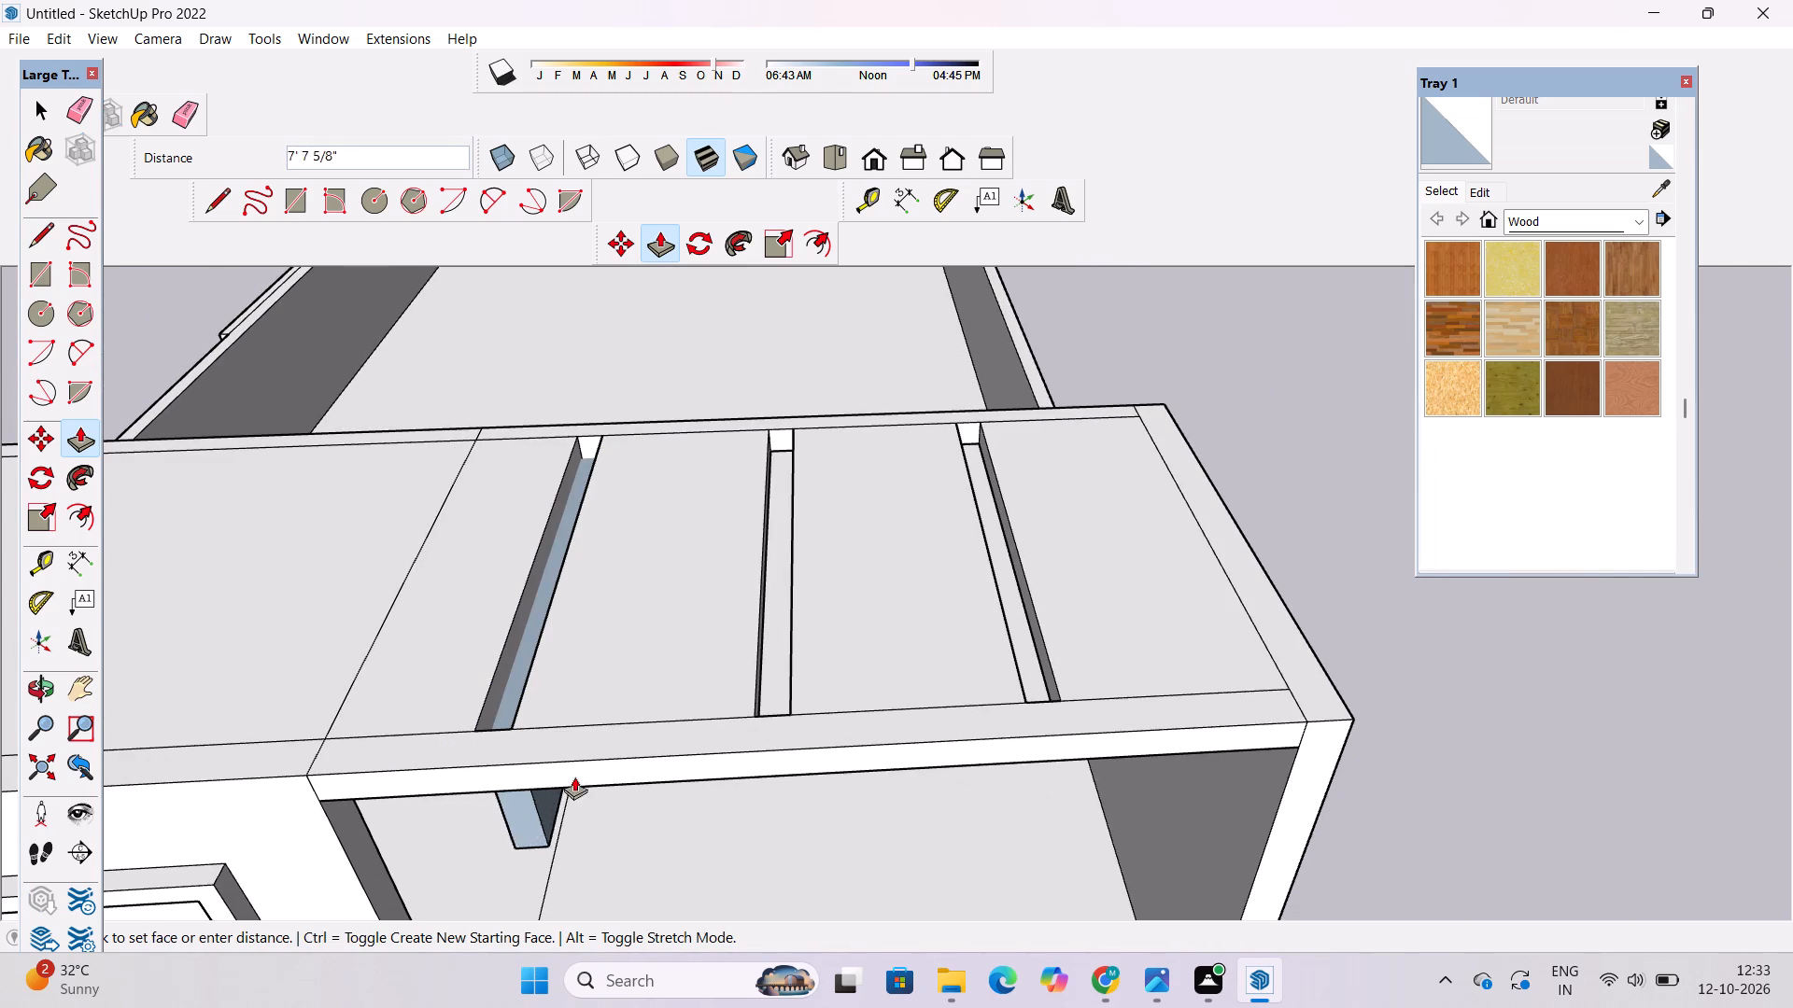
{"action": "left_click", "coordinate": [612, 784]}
Examine the three roof slots from below, from the front and from above.
{"action": "key", "text": "o"}
{"action": "scroll", "coordinate": [657, 630], "scroll_direction": "down", "scroll_amount": 6}
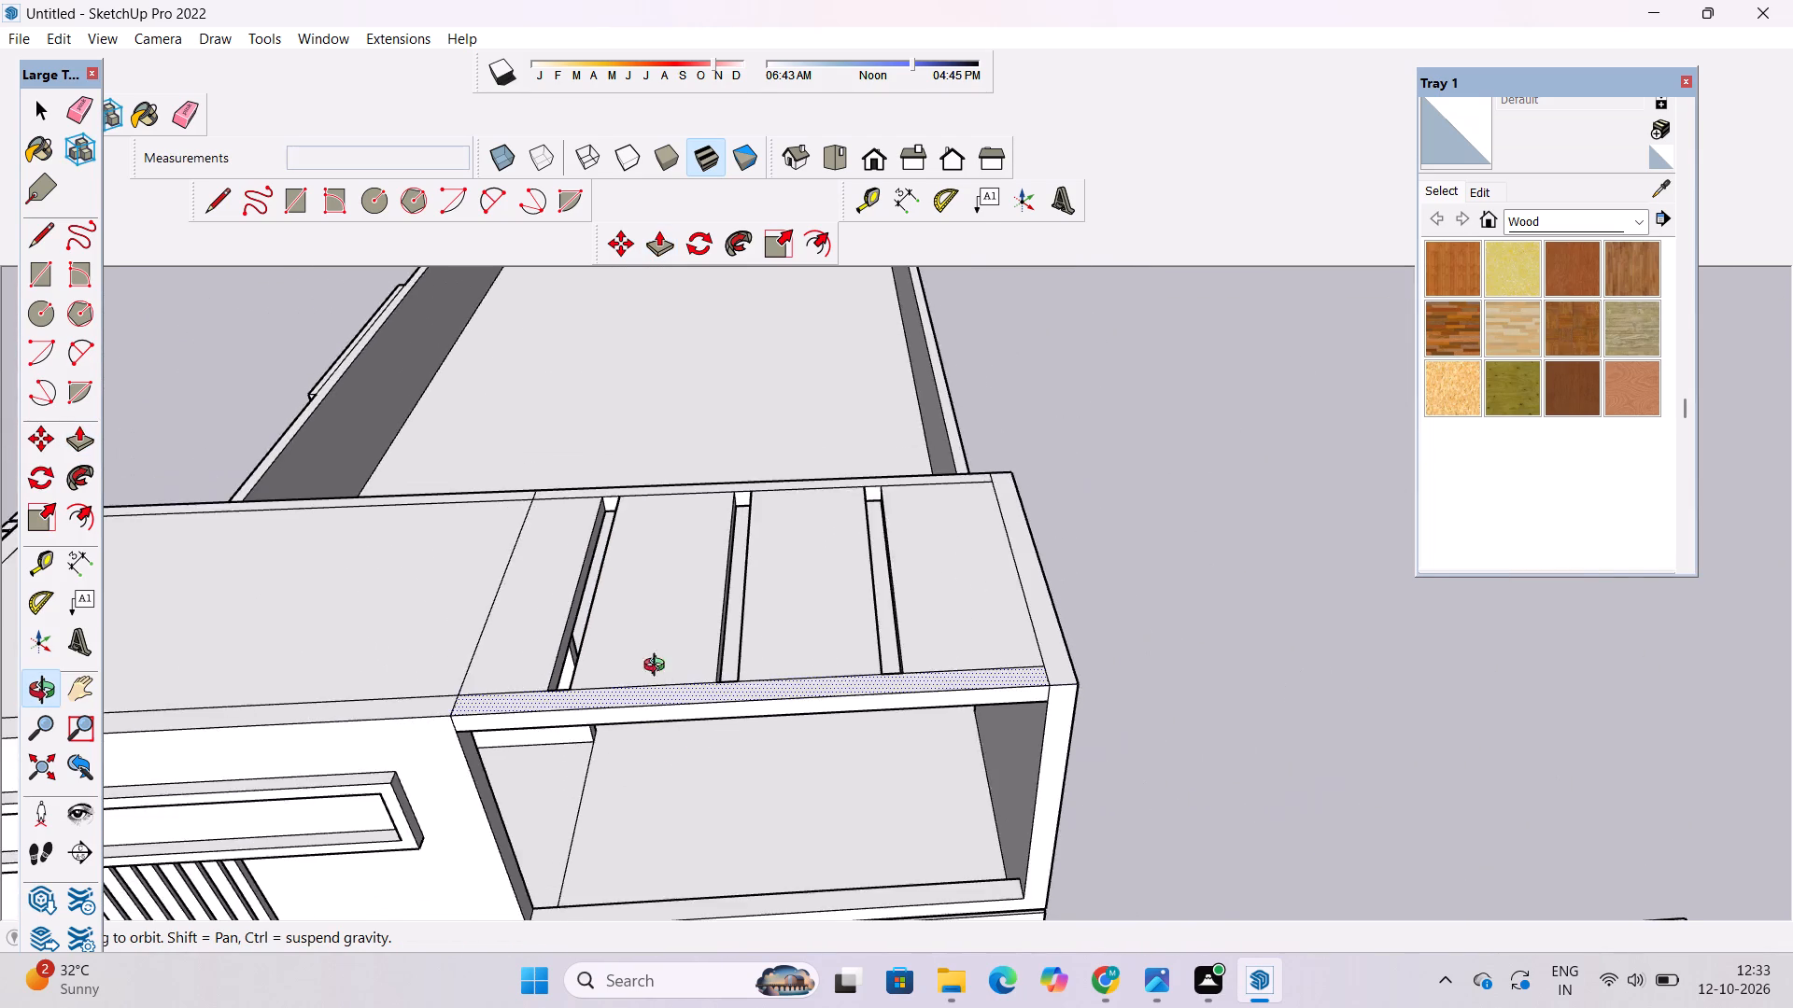
{"action": "left_click_drag", "start_coordinate": [696, 788], "coordinate": [704, 446]}
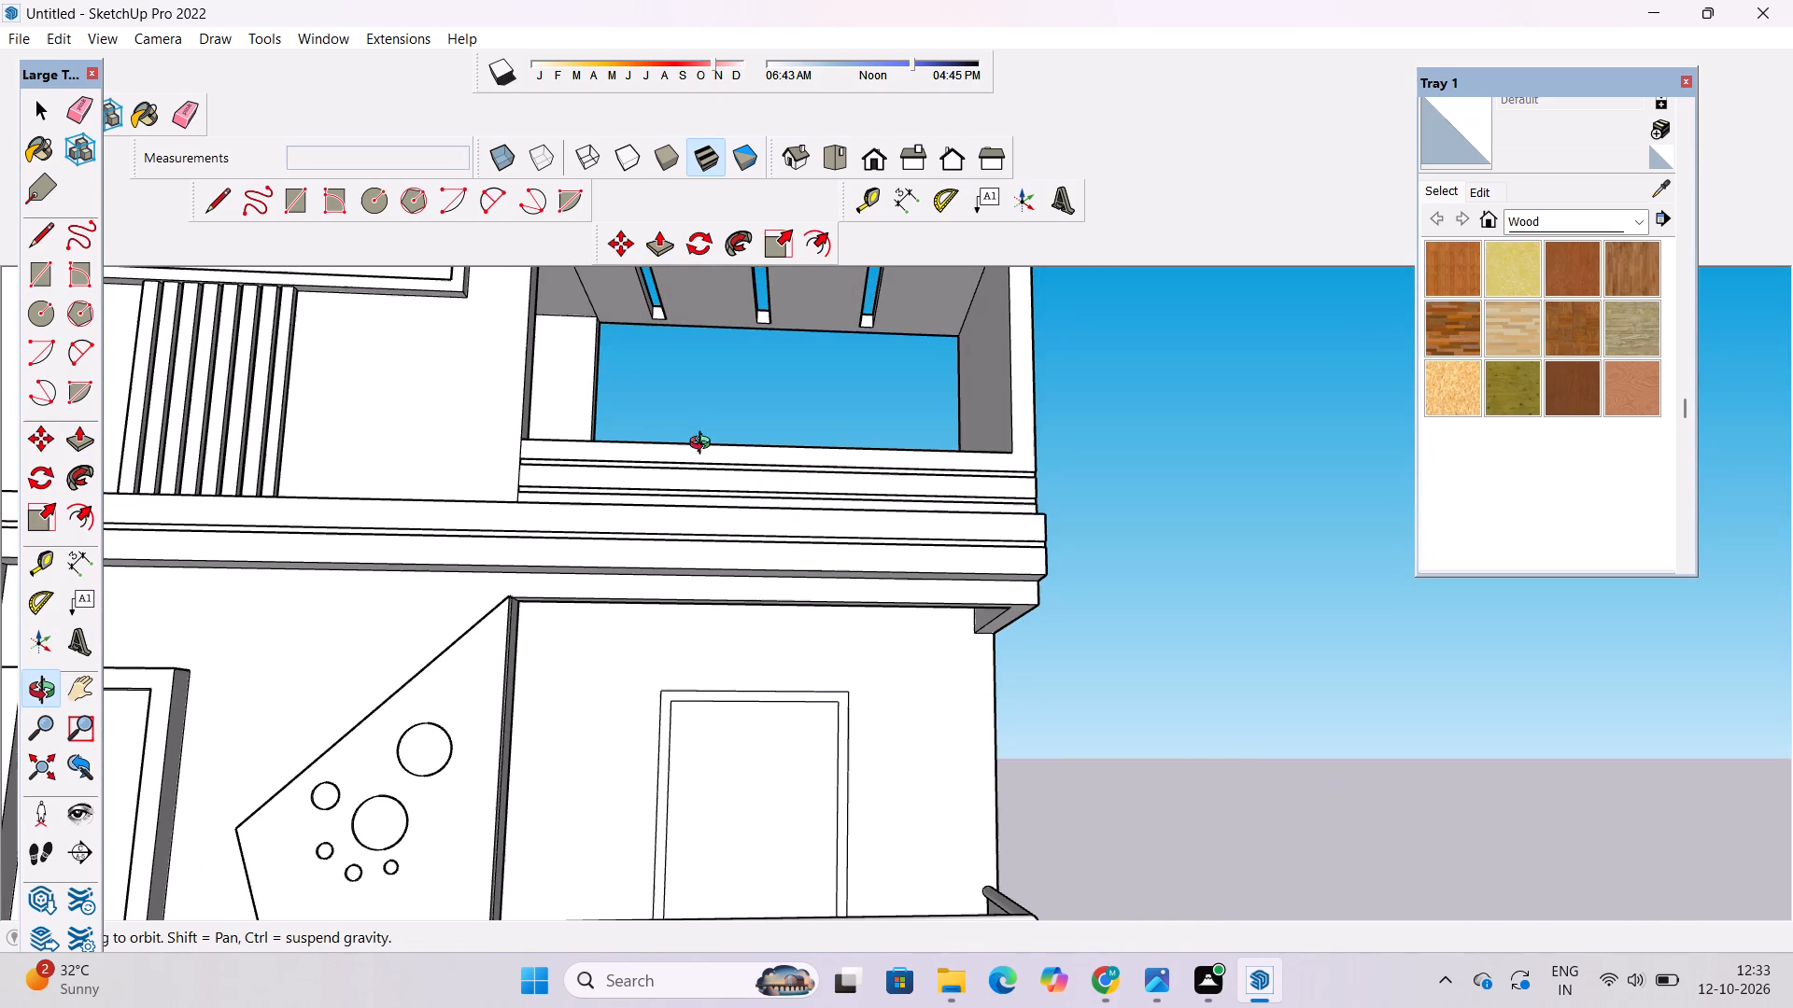
{"action": "scroll", "coordinate": [700, 446], "scroll_direction": "down", "scroll_amount": 4}
{"action": "left_click_drag", "start_coordinate": [690, 426], "coordinate": [710, 669], "text": "shift"}
{"action": "scroll", "coordinate": [713, 532], "scroll_direction": "up", "scroll_amount": 9}
{"action": "left_click_drag", "start_coordinate": [744, 567], "coordinate": [656, 513], "text": "shift"}
{"action": "scroll", "coordinate": [624, 493], "scroll_direction": "down", "scroll_amount": 6}
{"action": "left_click_drag", "start_coordinate": [614, 494], "coordinate": [651, 708]}
{"action": "left_click_drag", "start_coordinate": [650, 700], "coordinate": [711, 656], "text": "shift"}
{"action": "scroll", "coordinate": [713, 631], "scroll_direction": "down", "scroll_amount": 6}
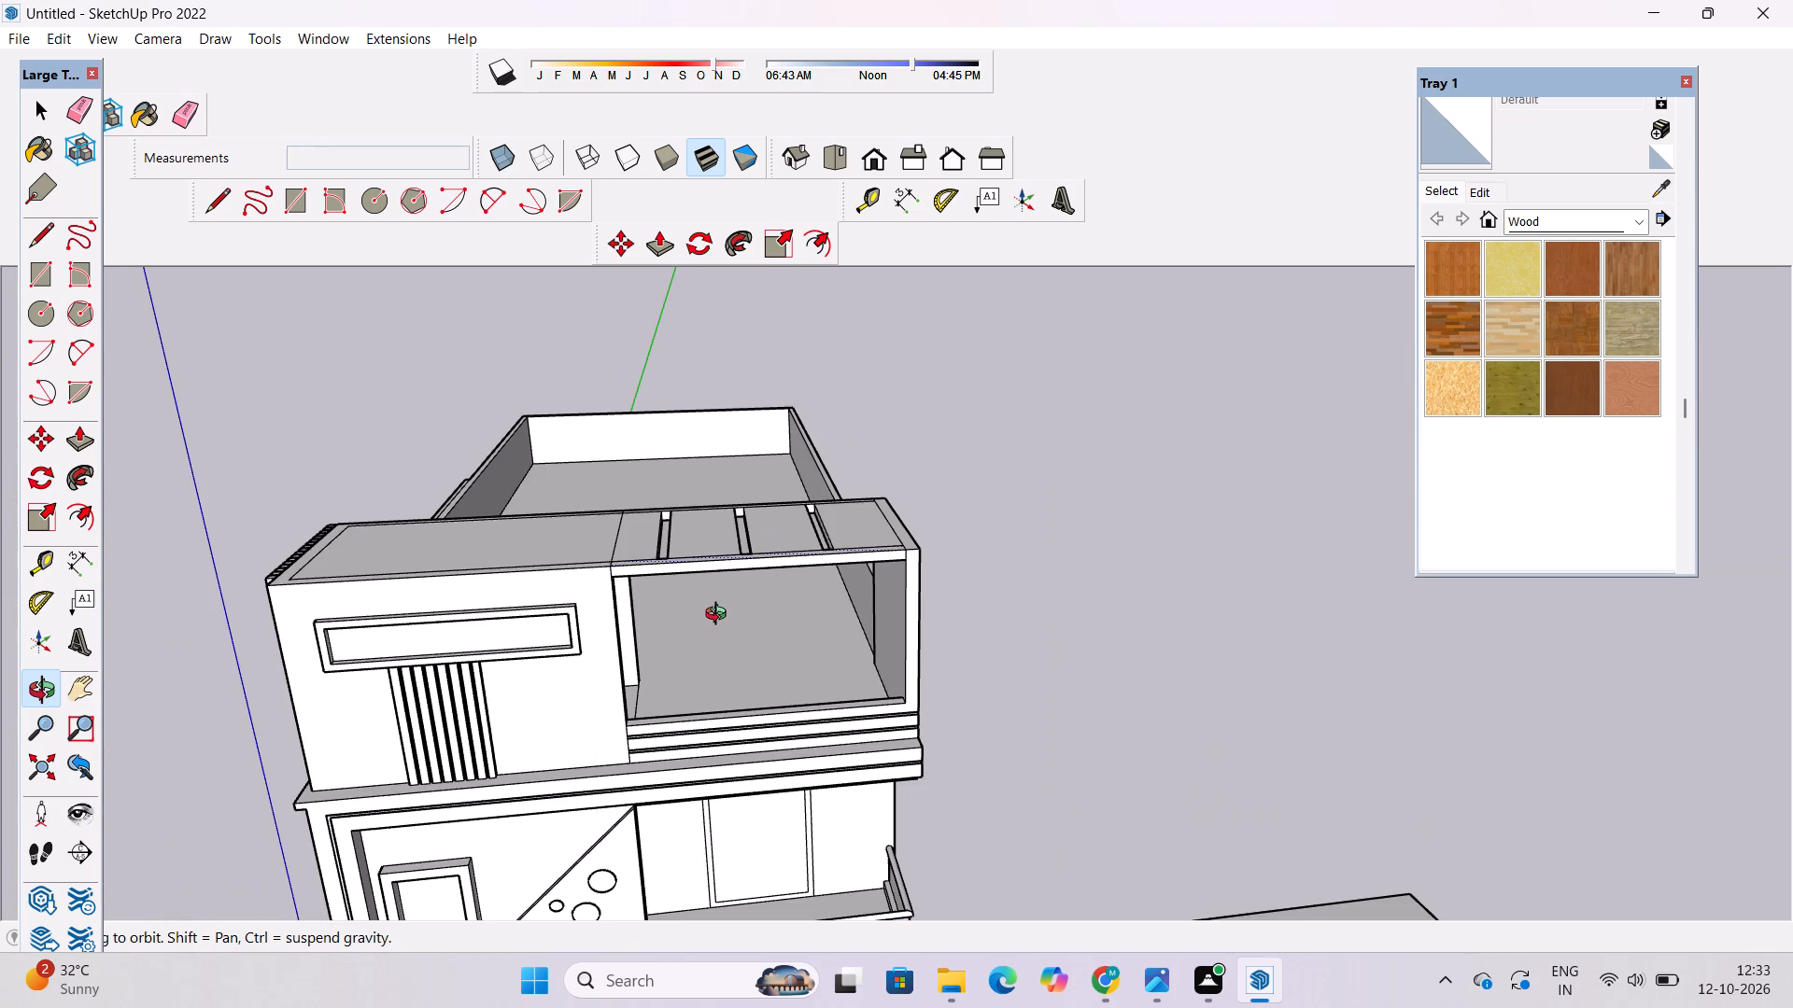
{"action": "scroll", "coordinate": [685, 581], "scroll_direction": "up", "scroll_amount": 4}
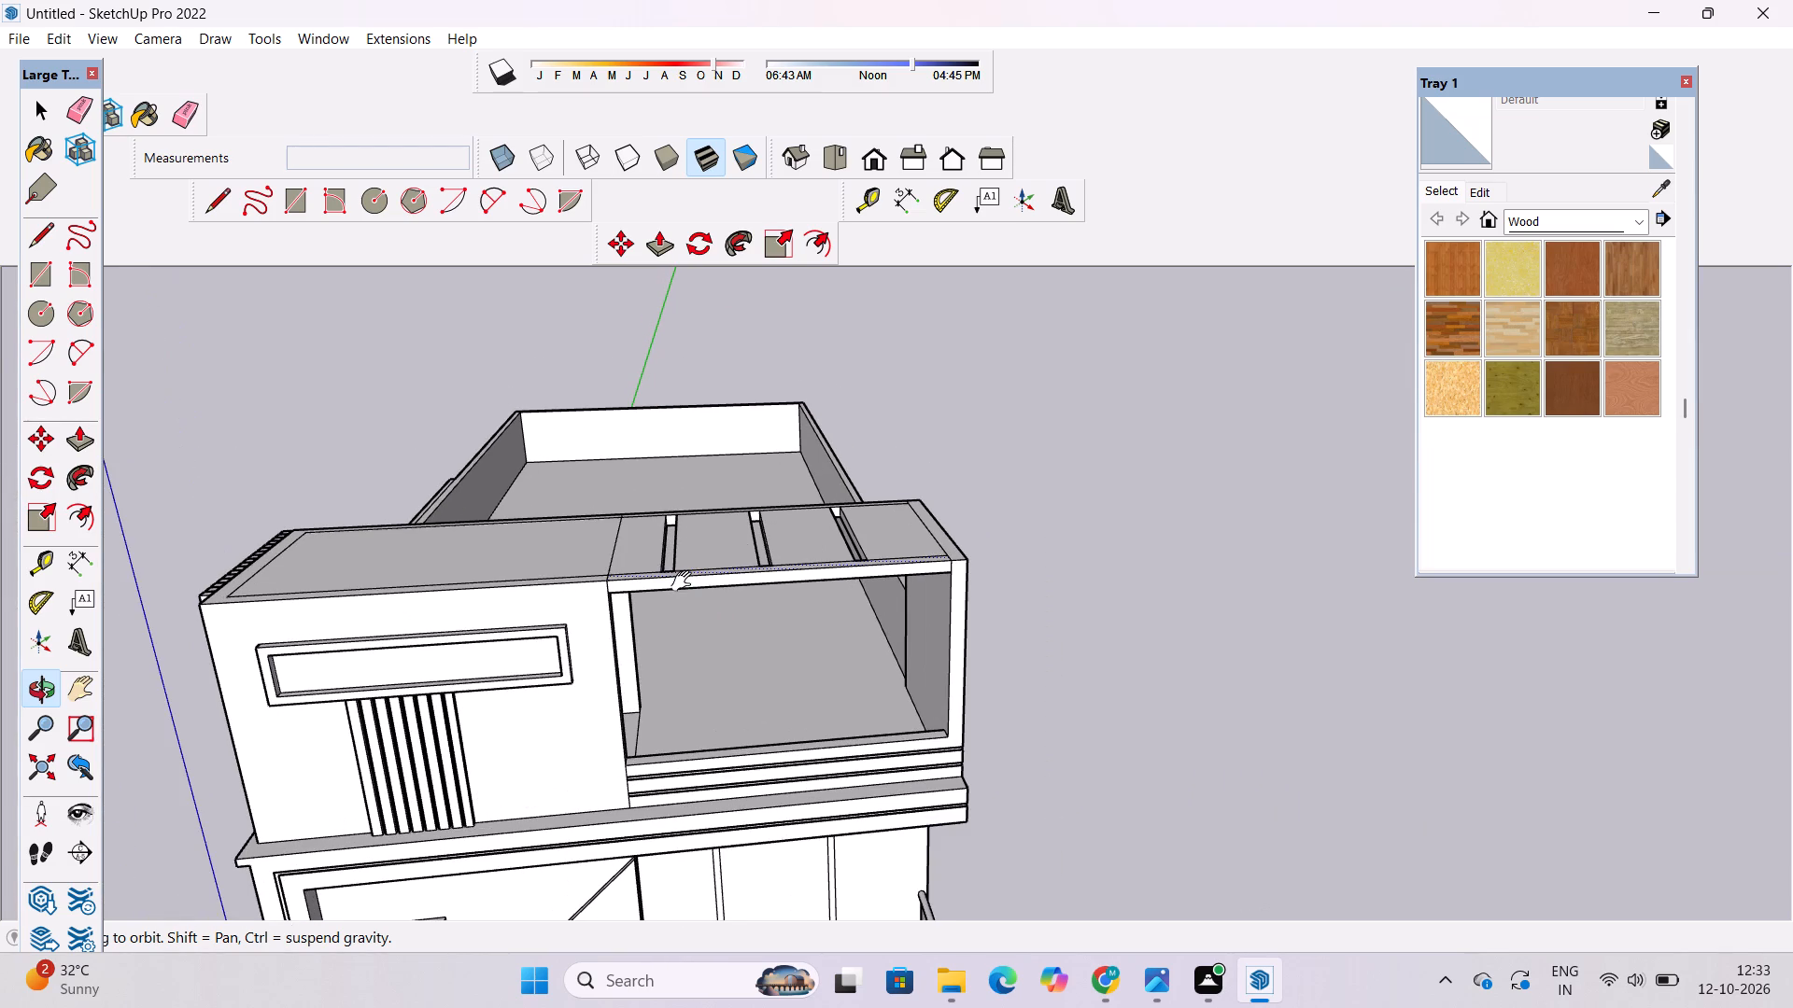
{"action": "left_click_drag", "start_coordinate": [685, 581], "coordinate": [690, 641], "text": "shift"}
{"action": "left_click_drag", "start_coordinate": [700, 686], "coordinate": [679, 348]}
{"action": "left_click_drag", "start_coordinate": [679, 347], "coordinate": [677, 444]}
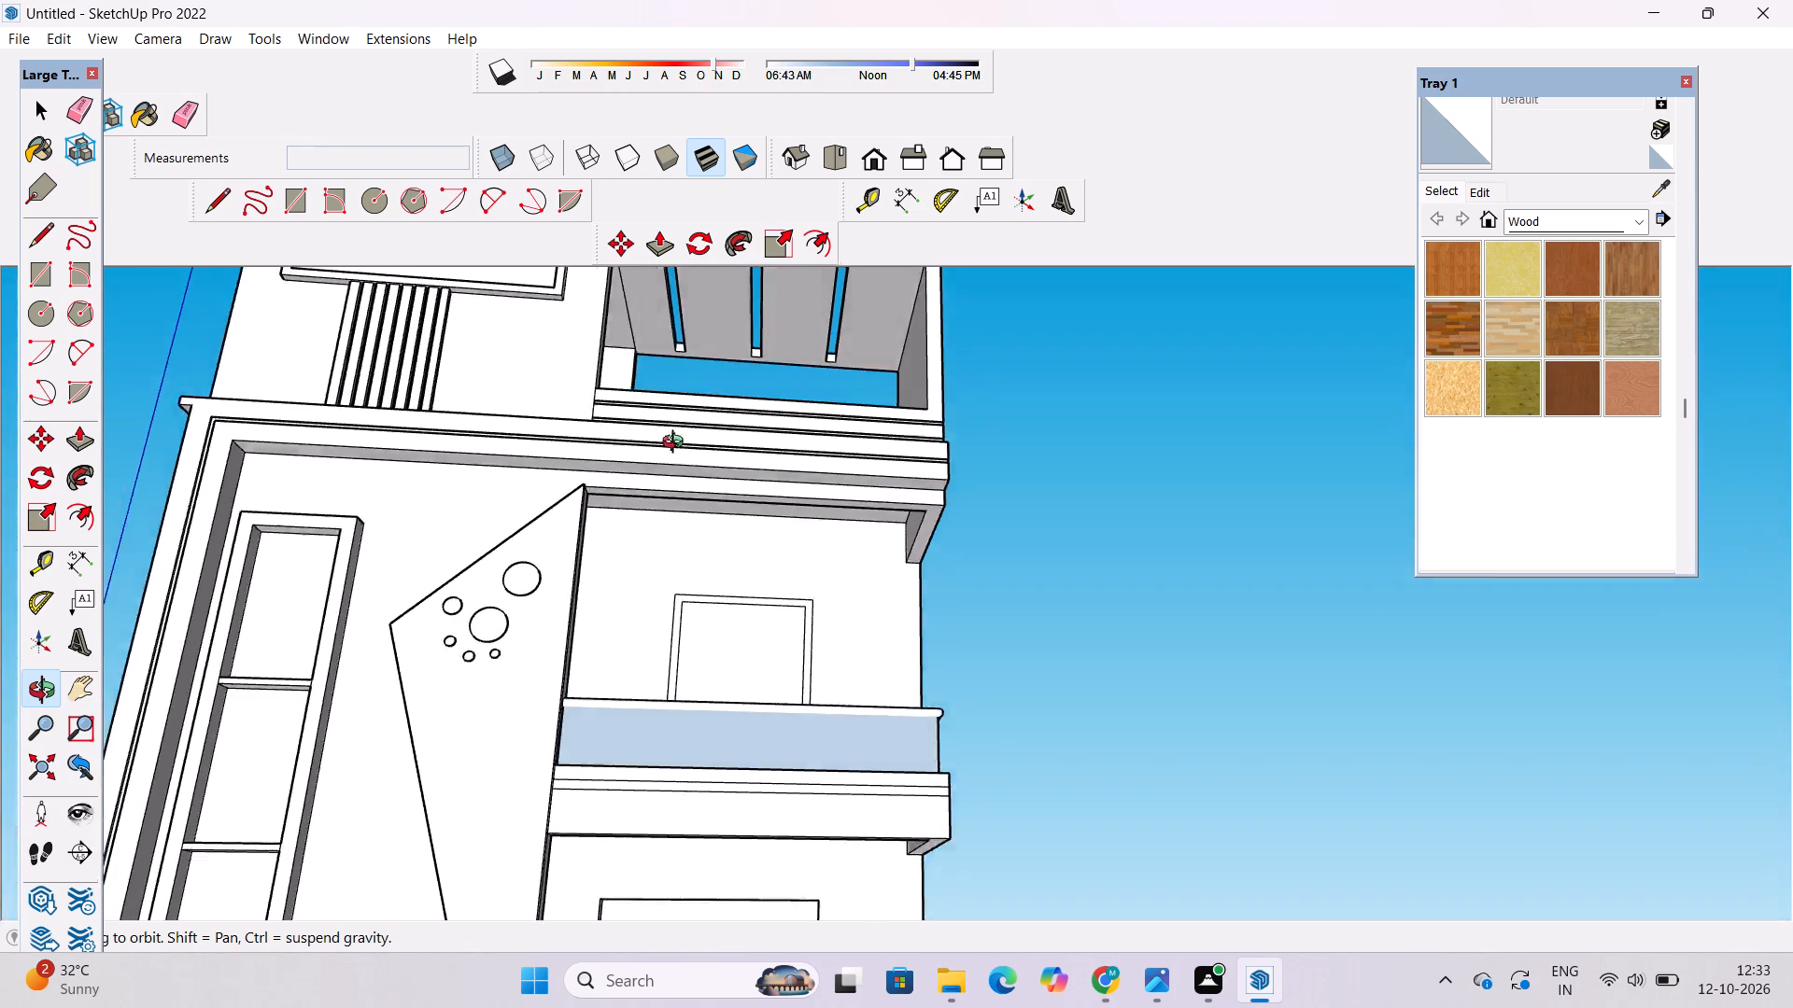
{"action": "left_click_drag", "start_coordinate": [677, 444], "coordinate": [692, 629]}
{"action": "scroll", "coordinate": [673, 567], "scroll_direction": "down", "scroll_amount": 5}
{"action": "left_click_drag", "start_coordinate": [671, 545], "coordinate": [720, 790], "text": "shift"}
{"action": "left_click_drag", "start_coordinate": [712, 748], "coordinate": [709, 562]}
{"action": "left_click_drag", "start_coordinate": [709, 538], "coordinate": [738, 735], "text": "shift"}
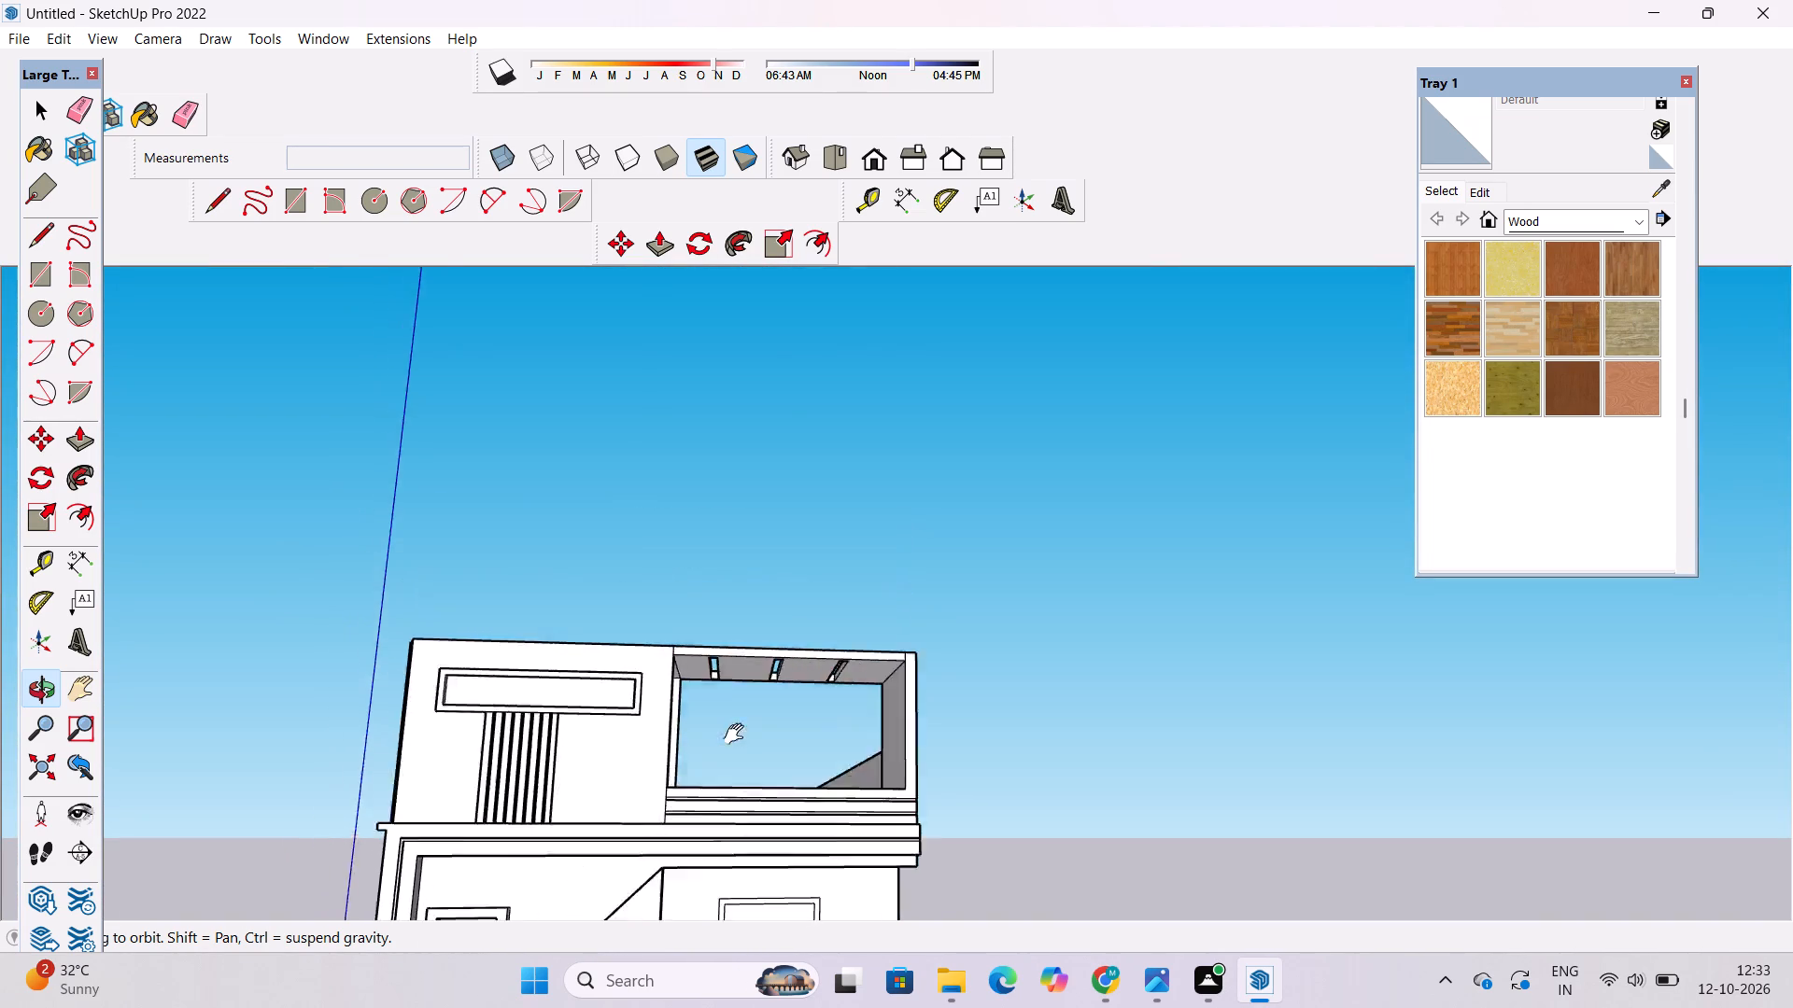
{"action": "left_click_drag", "start_coordinate": [738, 735], "coordinate": [744, 781], "text": "shift"}
{"action": "left_click_drag", "start_coordinate": [738, 736], "coordinate": [706, 501]}
{"action": "left_click_drag", "start_coordinate": [685, 587], "coordinate": [698, 940]}
Undo the three slot cuts, the guide erasures and the cross-strip rectangles on the roof.
{"action": "key", "text": "ctrl+z"}
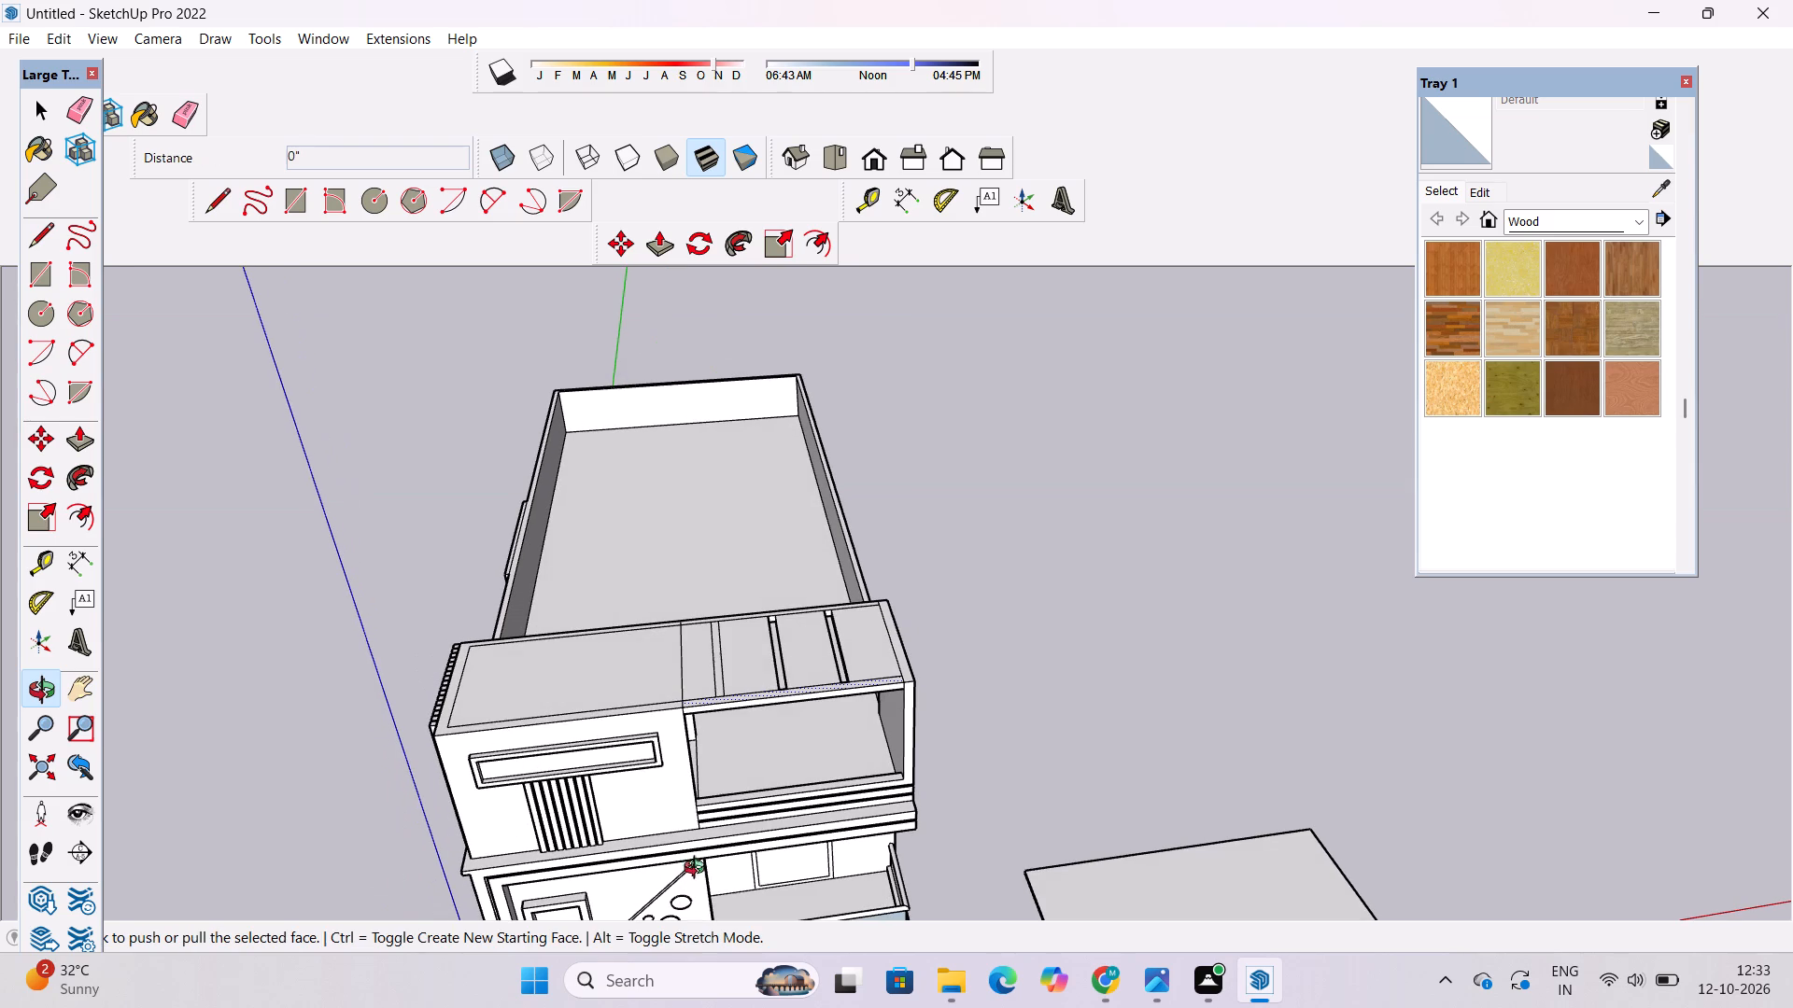
{"action": "key", "text": "ctrl+z"}
{"action": "key", "text": "ctrl+z"}
{"action": "key", "text": "ctrl+z"}
{"action": "key", "text": "ctrl+z"}
{"action": "key", "text": "ctrl+z"}
{"action": "key", "text": "ctrl+z"}
{"action": "key", "text": "ctrl+z"}
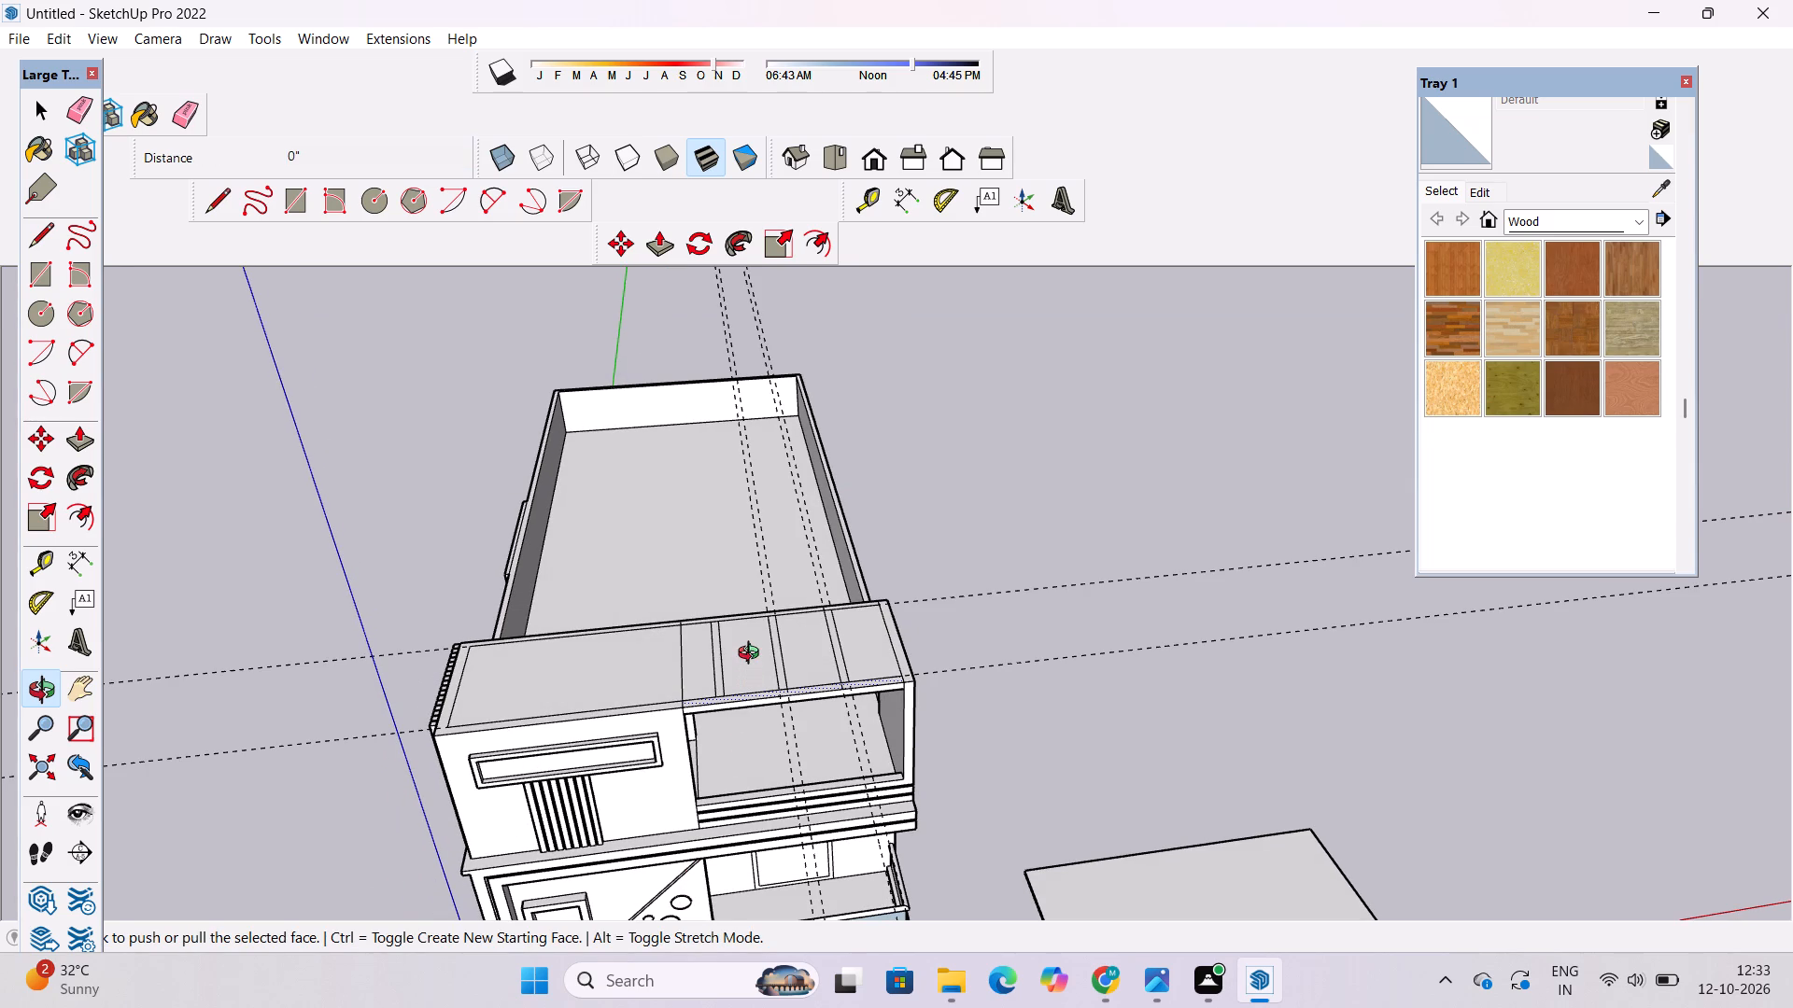
{"action": "key", "text": "ctrl+z"}
{"action": "key", "text": "ctrl+z"}
{"action": "key", "text": "ctrl+z"}
{"action": "key", "text": "ctrl+z"}
{"action": "key", "text": "ctrl+z"}
Erase the three pairs of cross guides running over the roof.
{"action": "scroll", "coordinate": [753, 655], "scroll_direction": "up", "scroll_amount": 1}
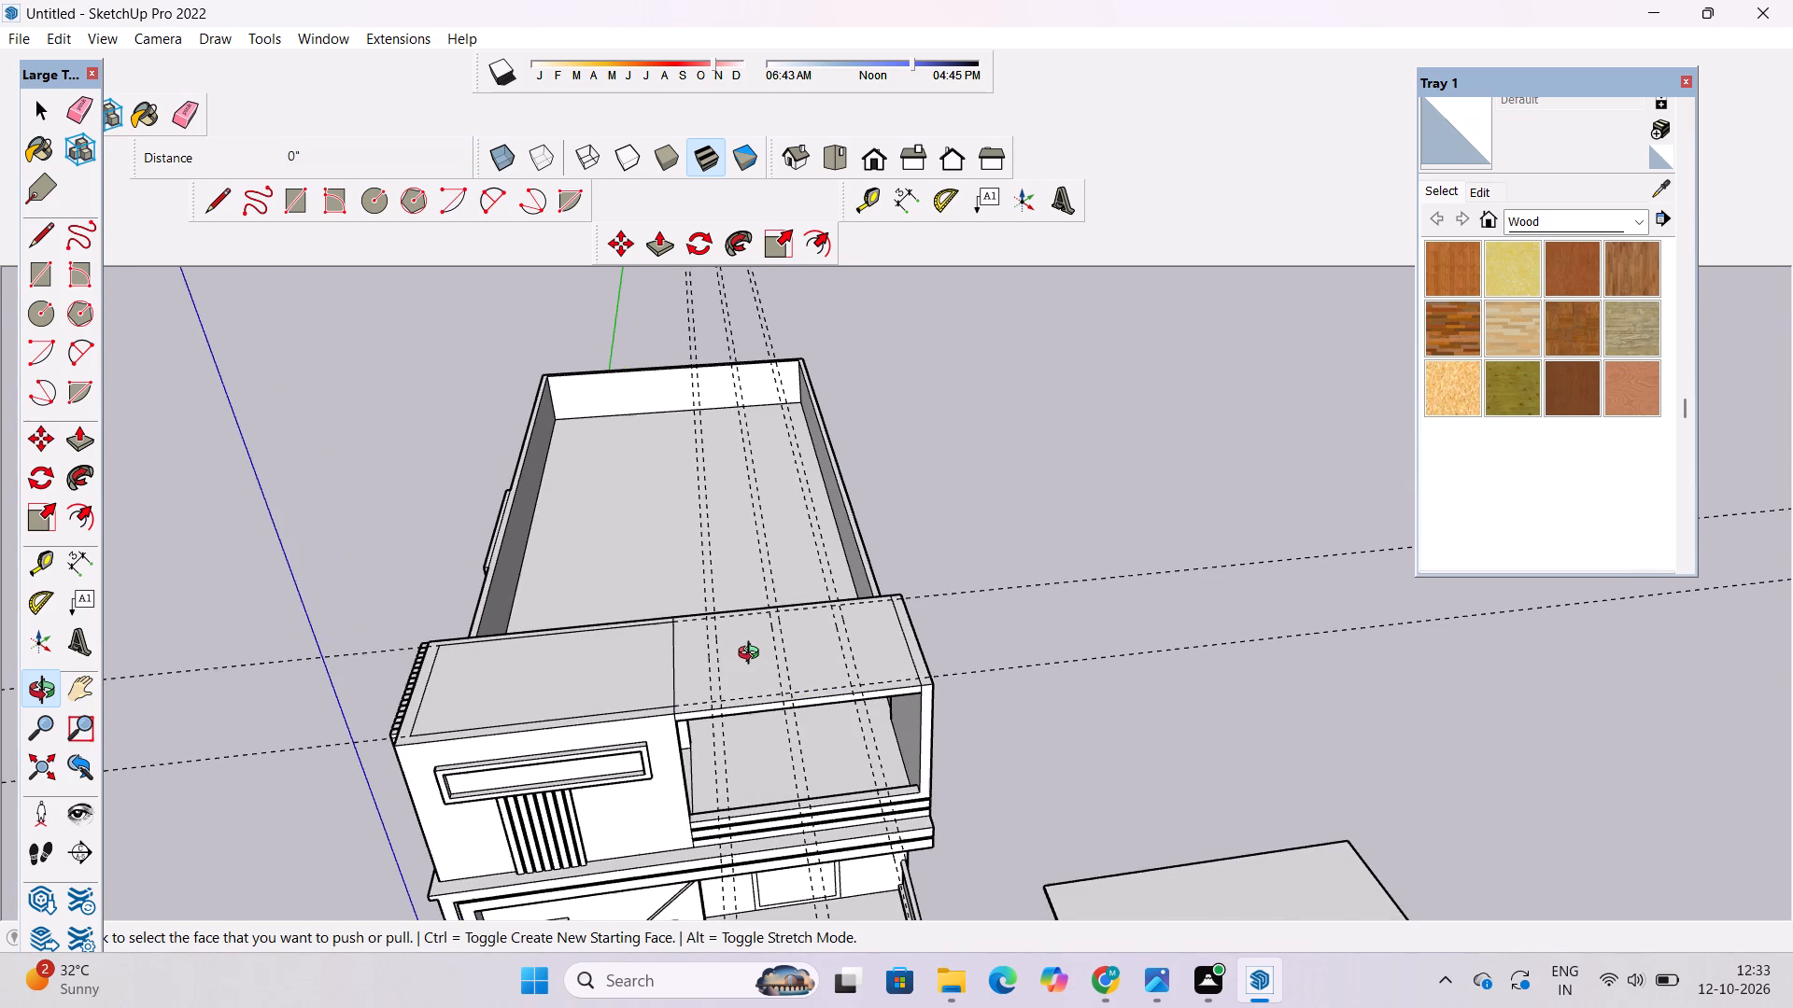
{"action": "left_click_drag", "start_coordinate": [753, 655], "coordinate": [727, 761], "text": "shift"}
{"action": "key", "text": "ctrl+y"}
{"action": "key", "text": "ctrl+y"}
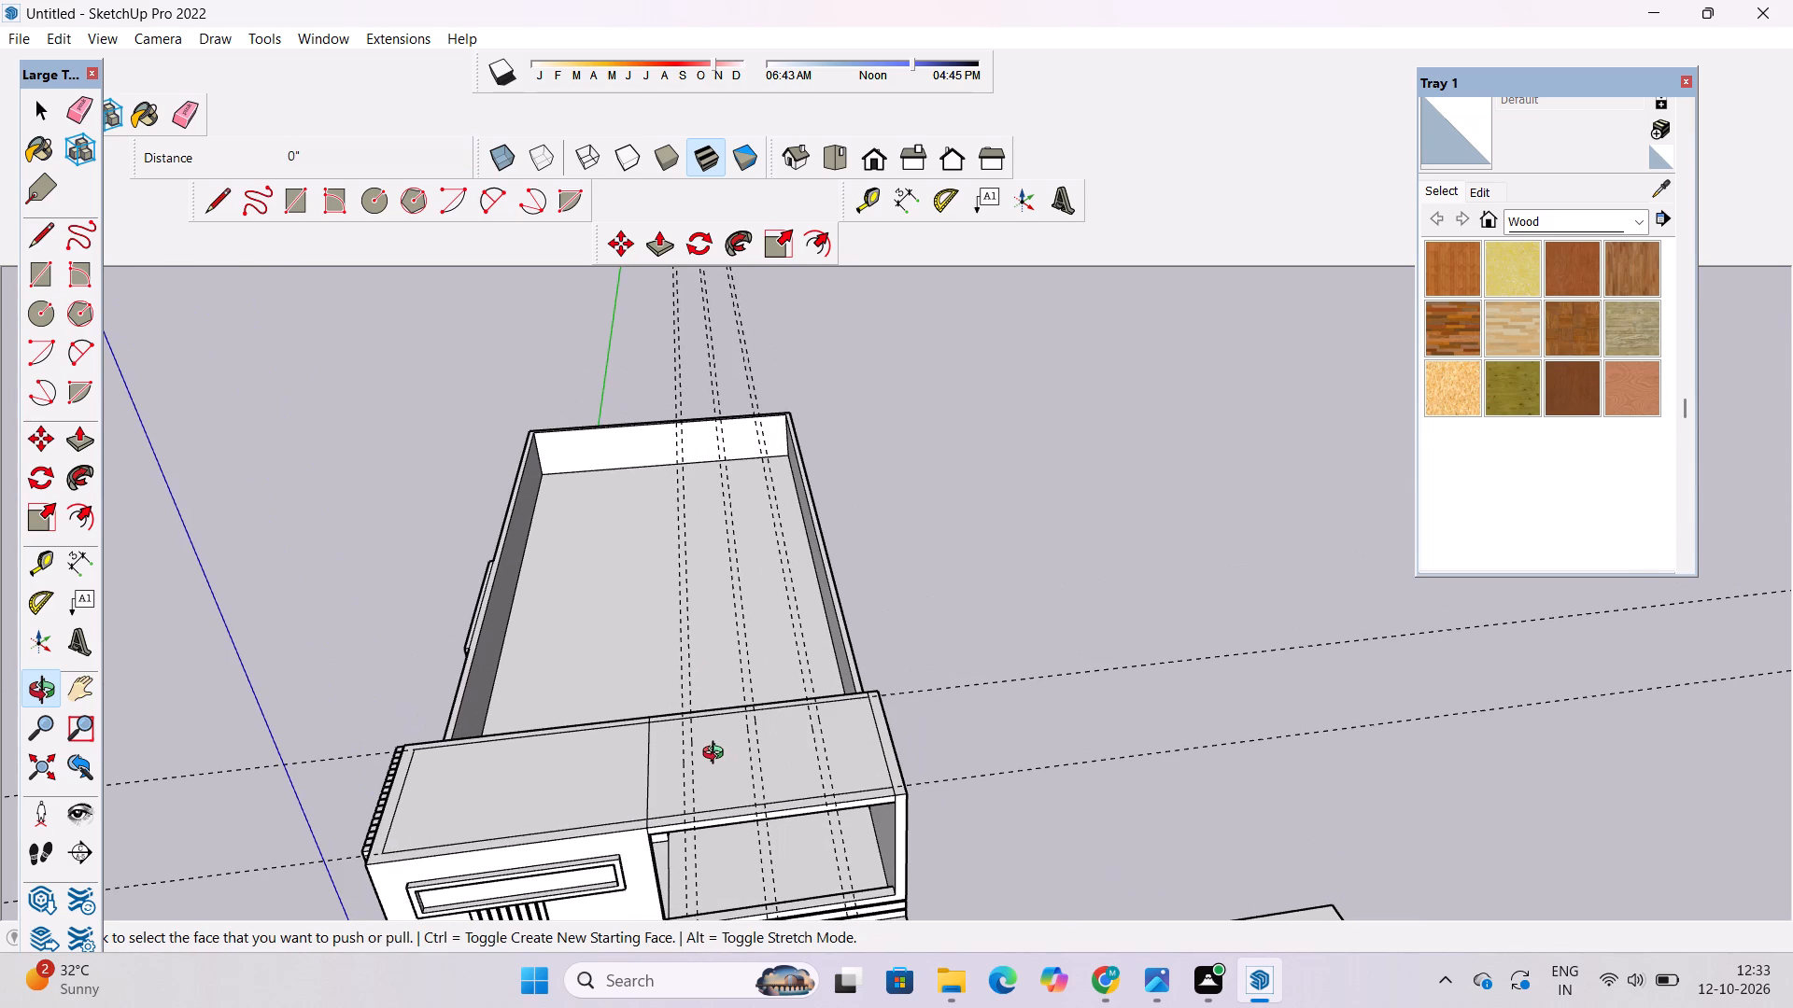
{"action": "key", "text": "e"}
{"action": "scroll", "coordinate": [709, 531], "scroll_direction": "up", "scroll_amount": 4}
{"action": "left_click_drag", "start_coordinate": [832, 499], "coordinate": [637, 619]}
{"action": "scroll", "coordinate": [689, 522], "scroll_direction": "down", "scroll_amount": 6}
{"action": "key", "text": "space"}
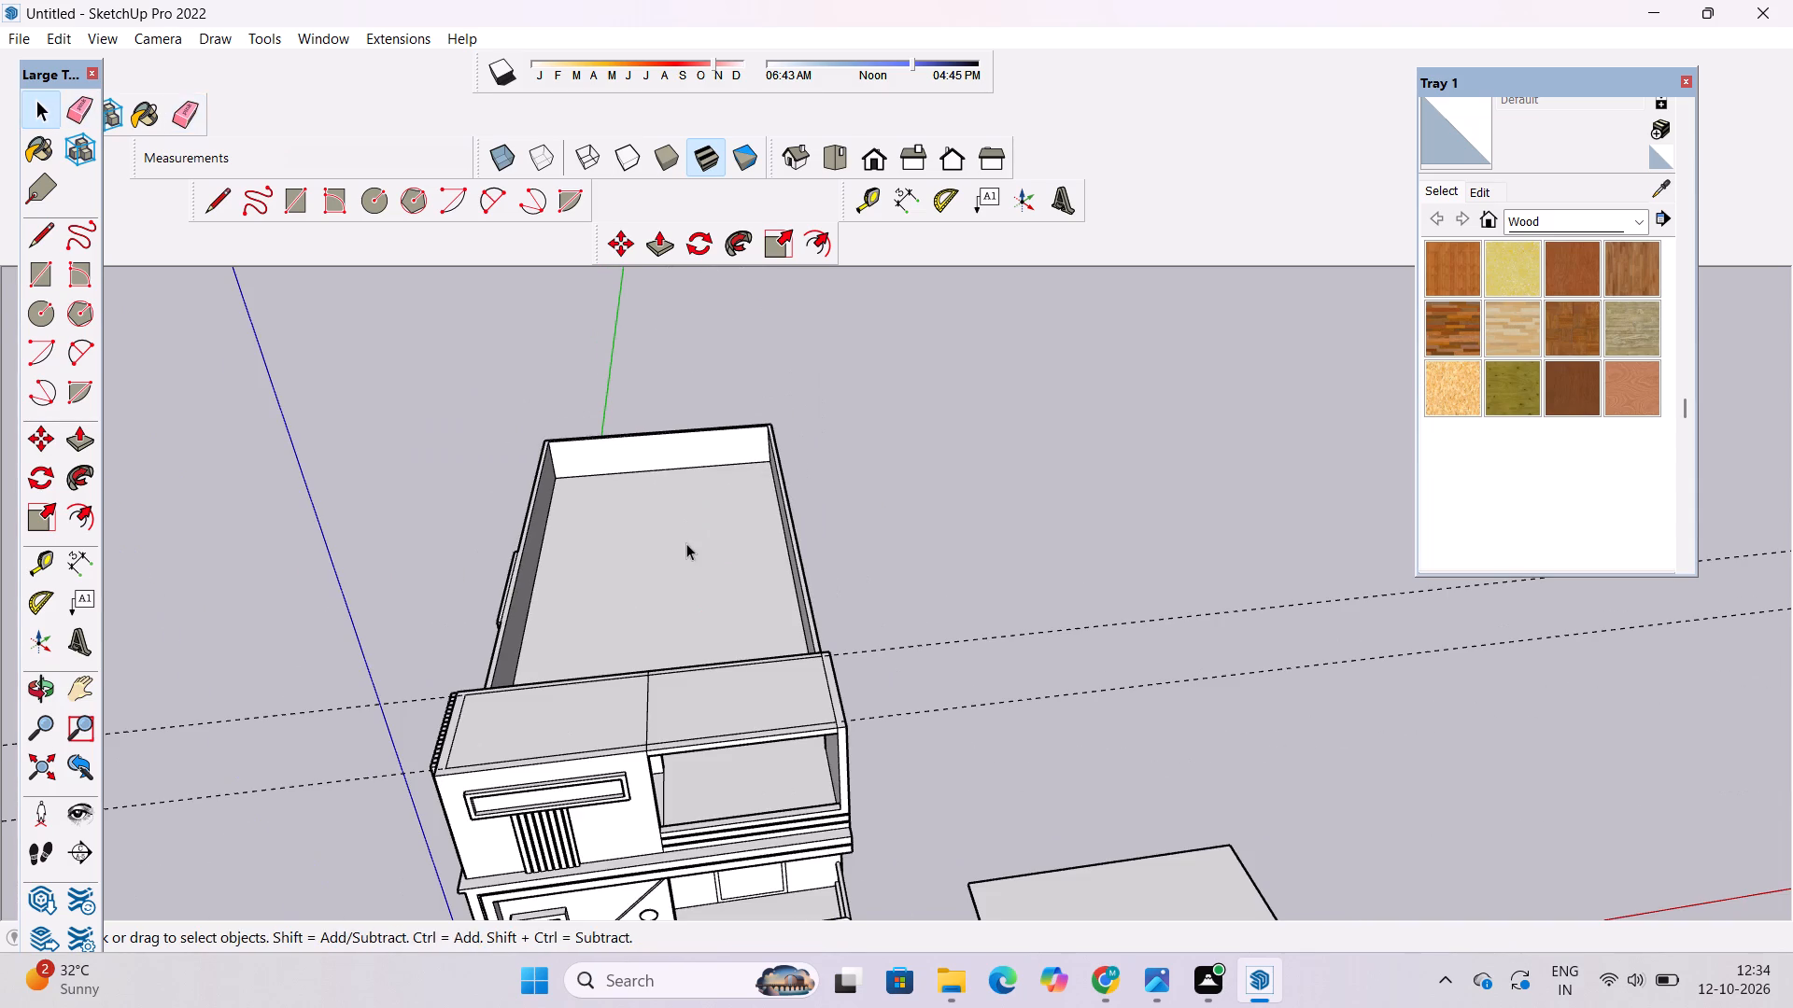
Erase the back and front border guides extending past the roof.
{"action": "key", "text": "o"}
{"action": "left_click_drag", "start_coordinate": [834, 770], "coordinate": [774, 759]}
{"action": "scroll", "coordinate": [655, 717], "scroll_direction": "up", "scroll_amount": 4}
{"action": "left_click_drag", "start_coordinate": [640, 704], "coordinate": [649, 715], "text": "shift"}
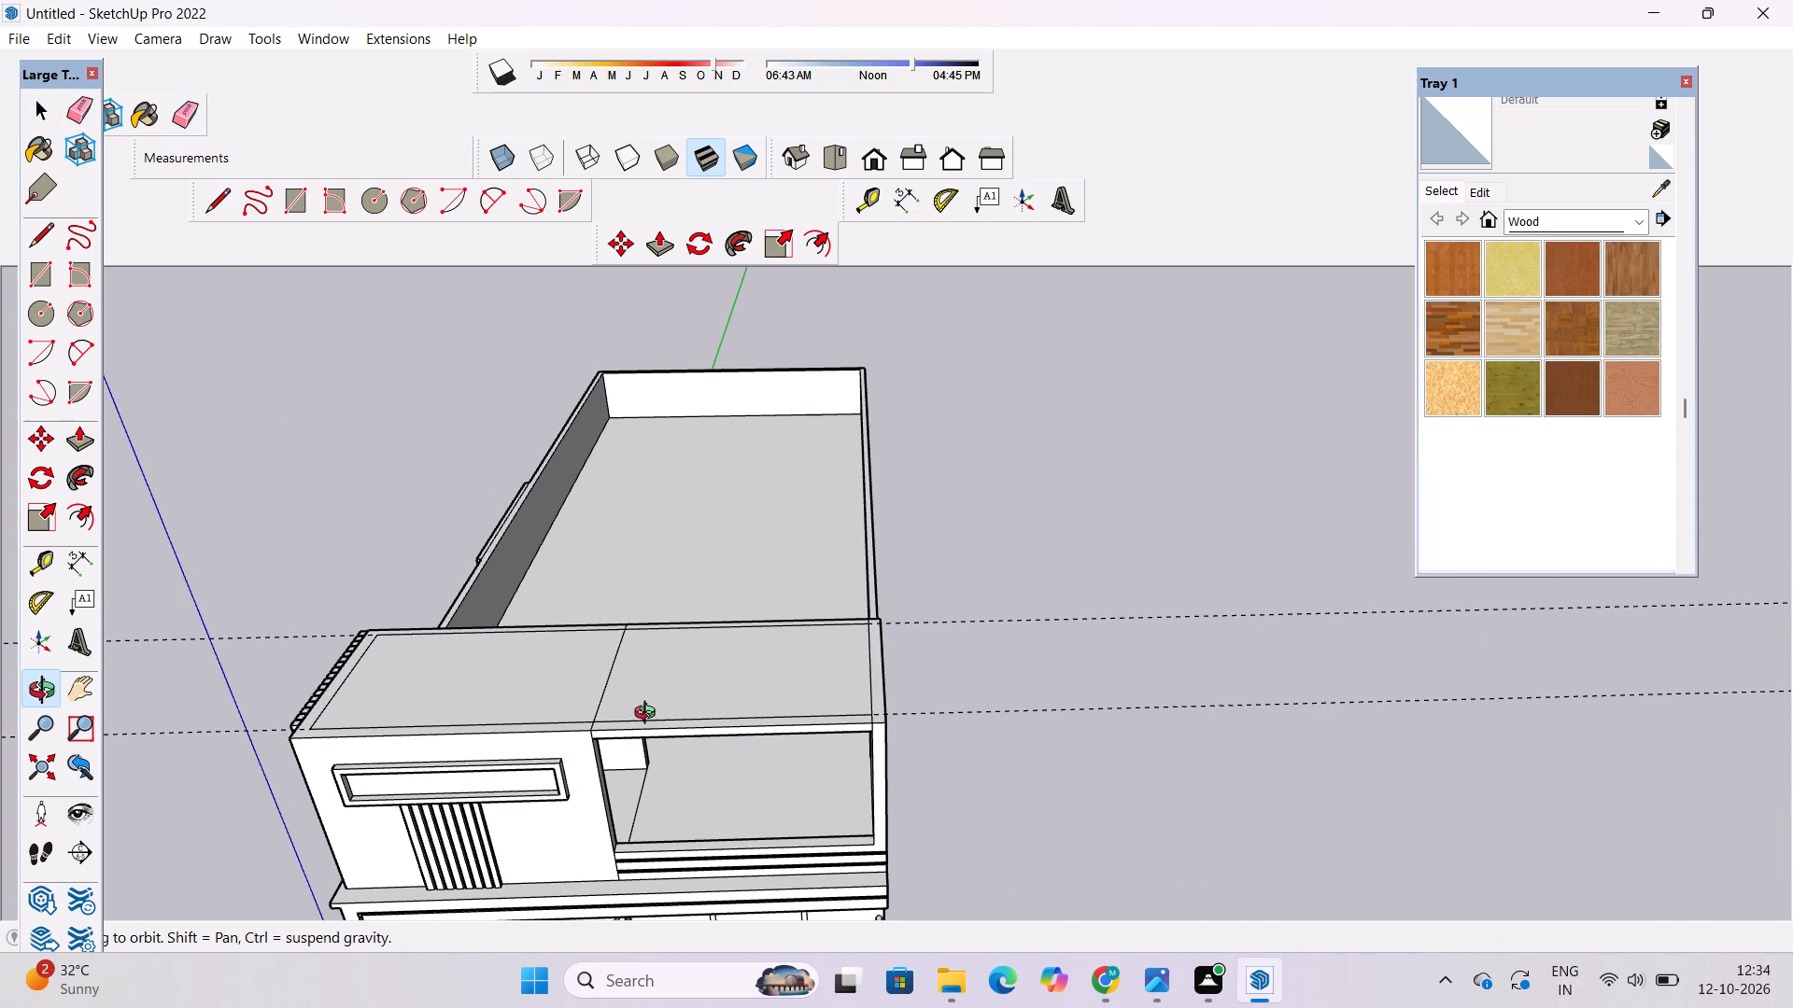
{"action": "key", "text": "e"}
{"action": "left_click_drag", "start_coordinate": [1088, 554], "coordinate": [1060, 763]}
{"action": "left_click_drag", "start_coordinate": [1070, 579], "coordinate": [1067, 632]}
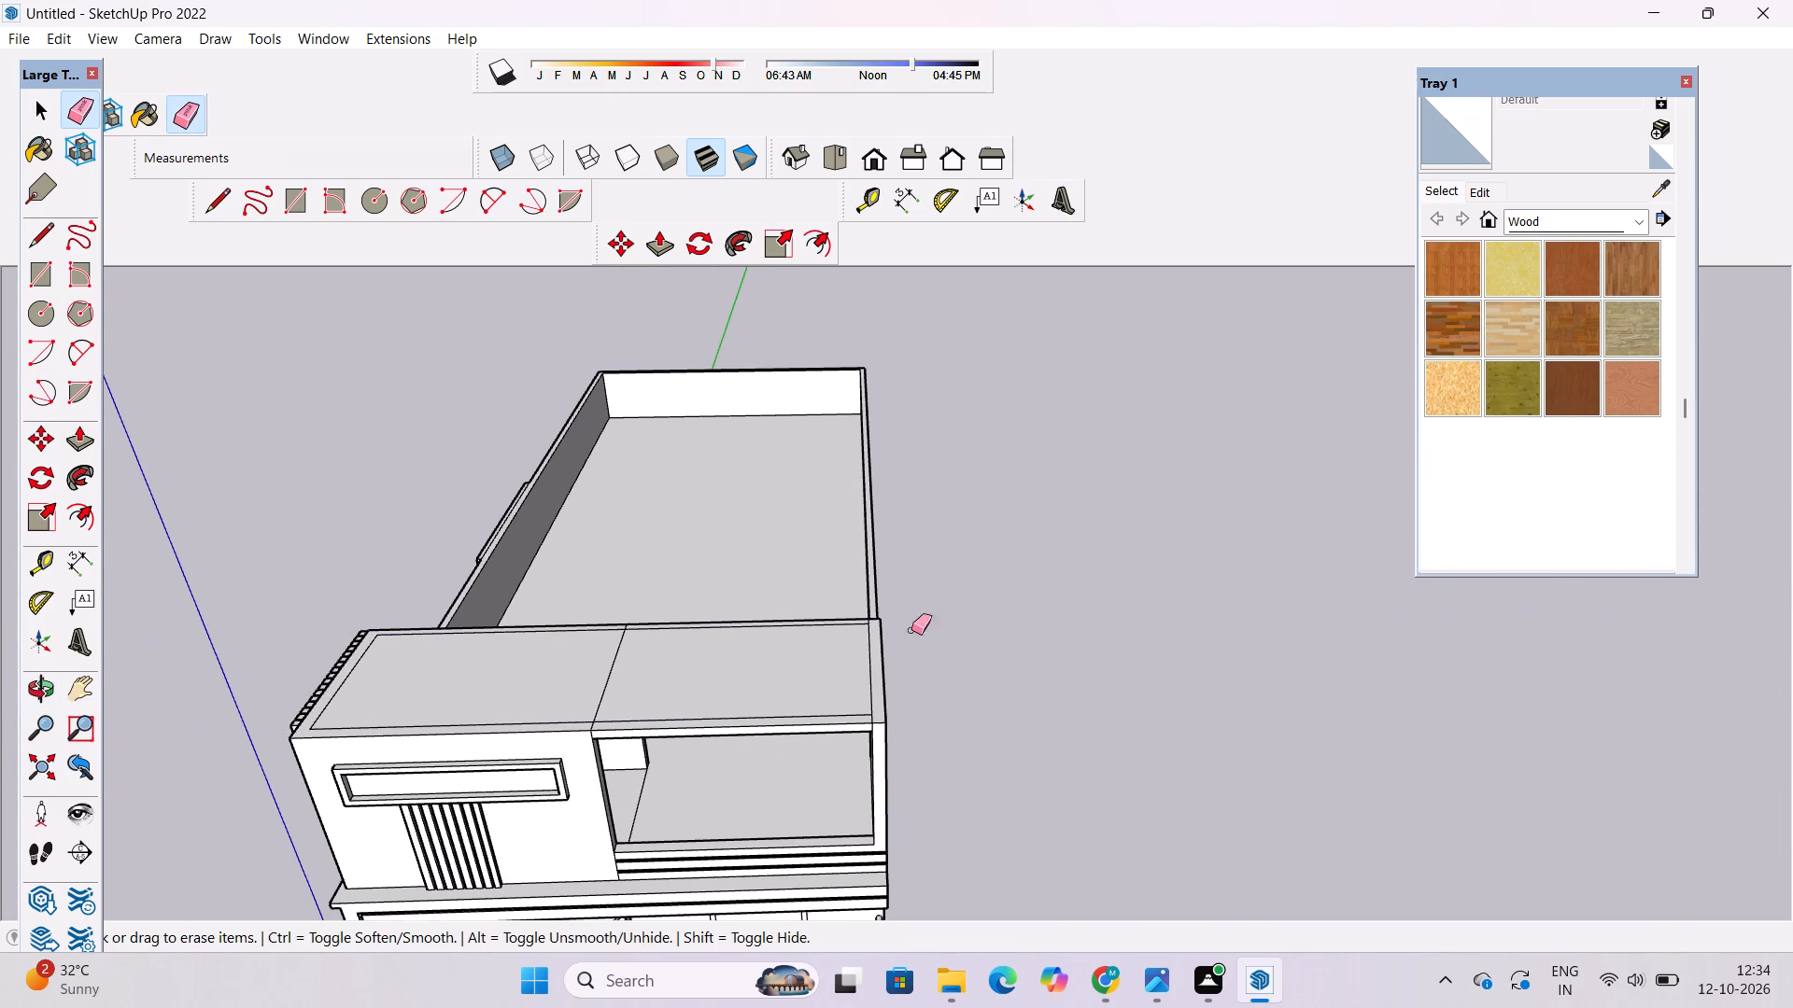
Push the roof panel inside the inset border above the open frame down 1' 6" to the slab's underside.
{"action": "key", "text": "space"}
{"action": "scroll", "coordinate": [796, 664], "scroll_direction": "up", "scroll_amount": 9}
{"action": "left_click", "coordinate": [827, 643]}
{"action": "key", "text": "p"}
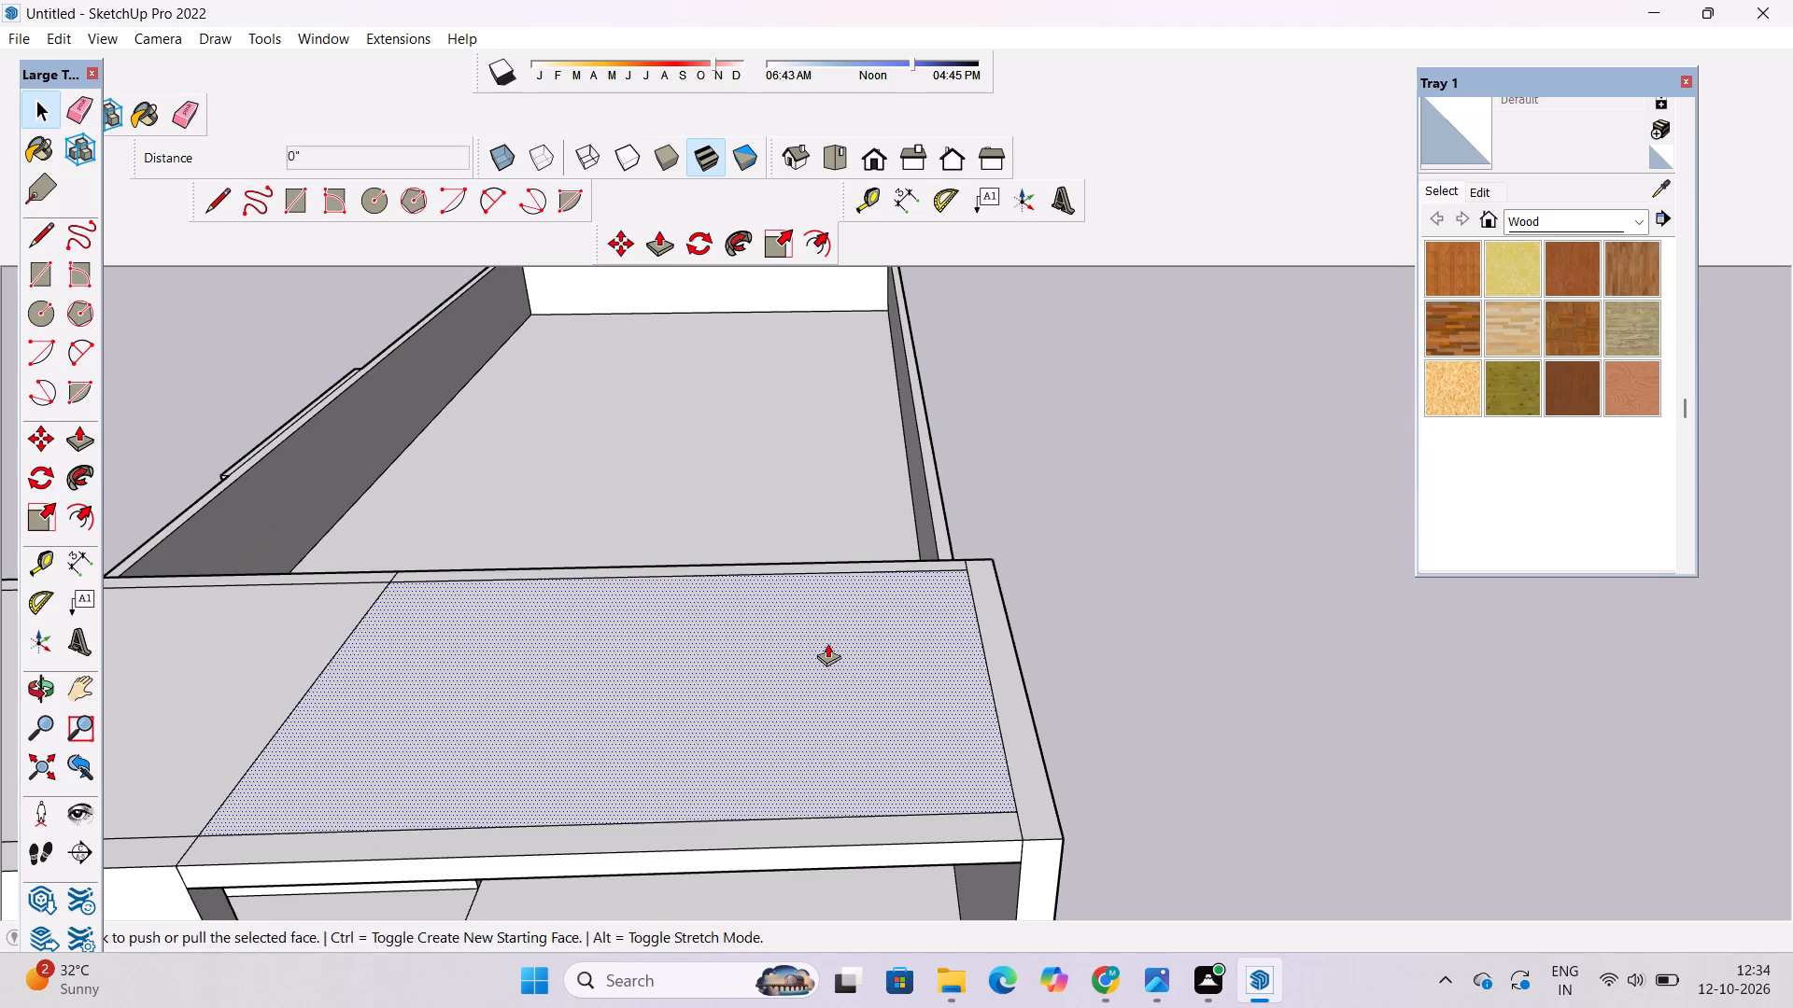
{"action": "left_click", "coordinate": [827, 643]}
{"action": "scroll", "coordinate": [848, 649], "scroll_direction": "down", "scroll_amount": 5}
{"action": "left_click", "coordinate": [943, 766]}
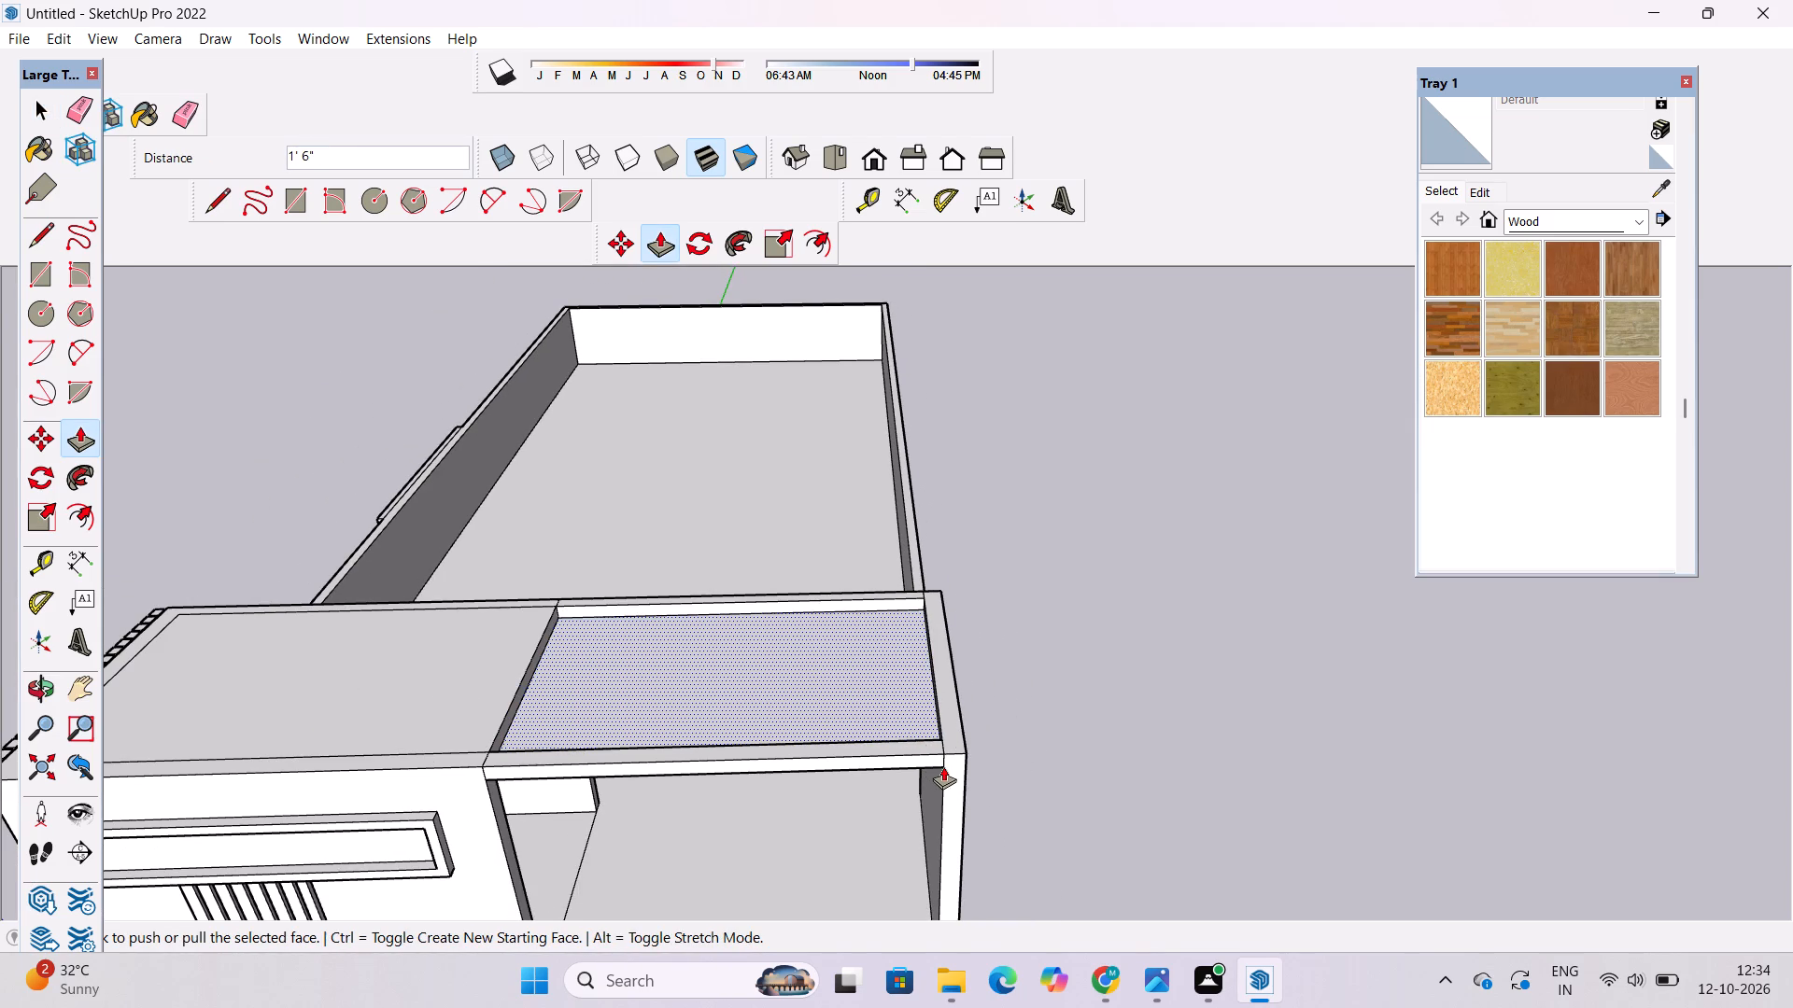
Delete the pushed-down panel face to leave the roof above the frame open inside its border.
{"action": "scroll", "coordinate": [890, 683], "scroll_direction": "up", "scroll_amount": 1}
{"action": "key", "text": "space"}
{"action": "left_click", "coordinate": [883, 684]}
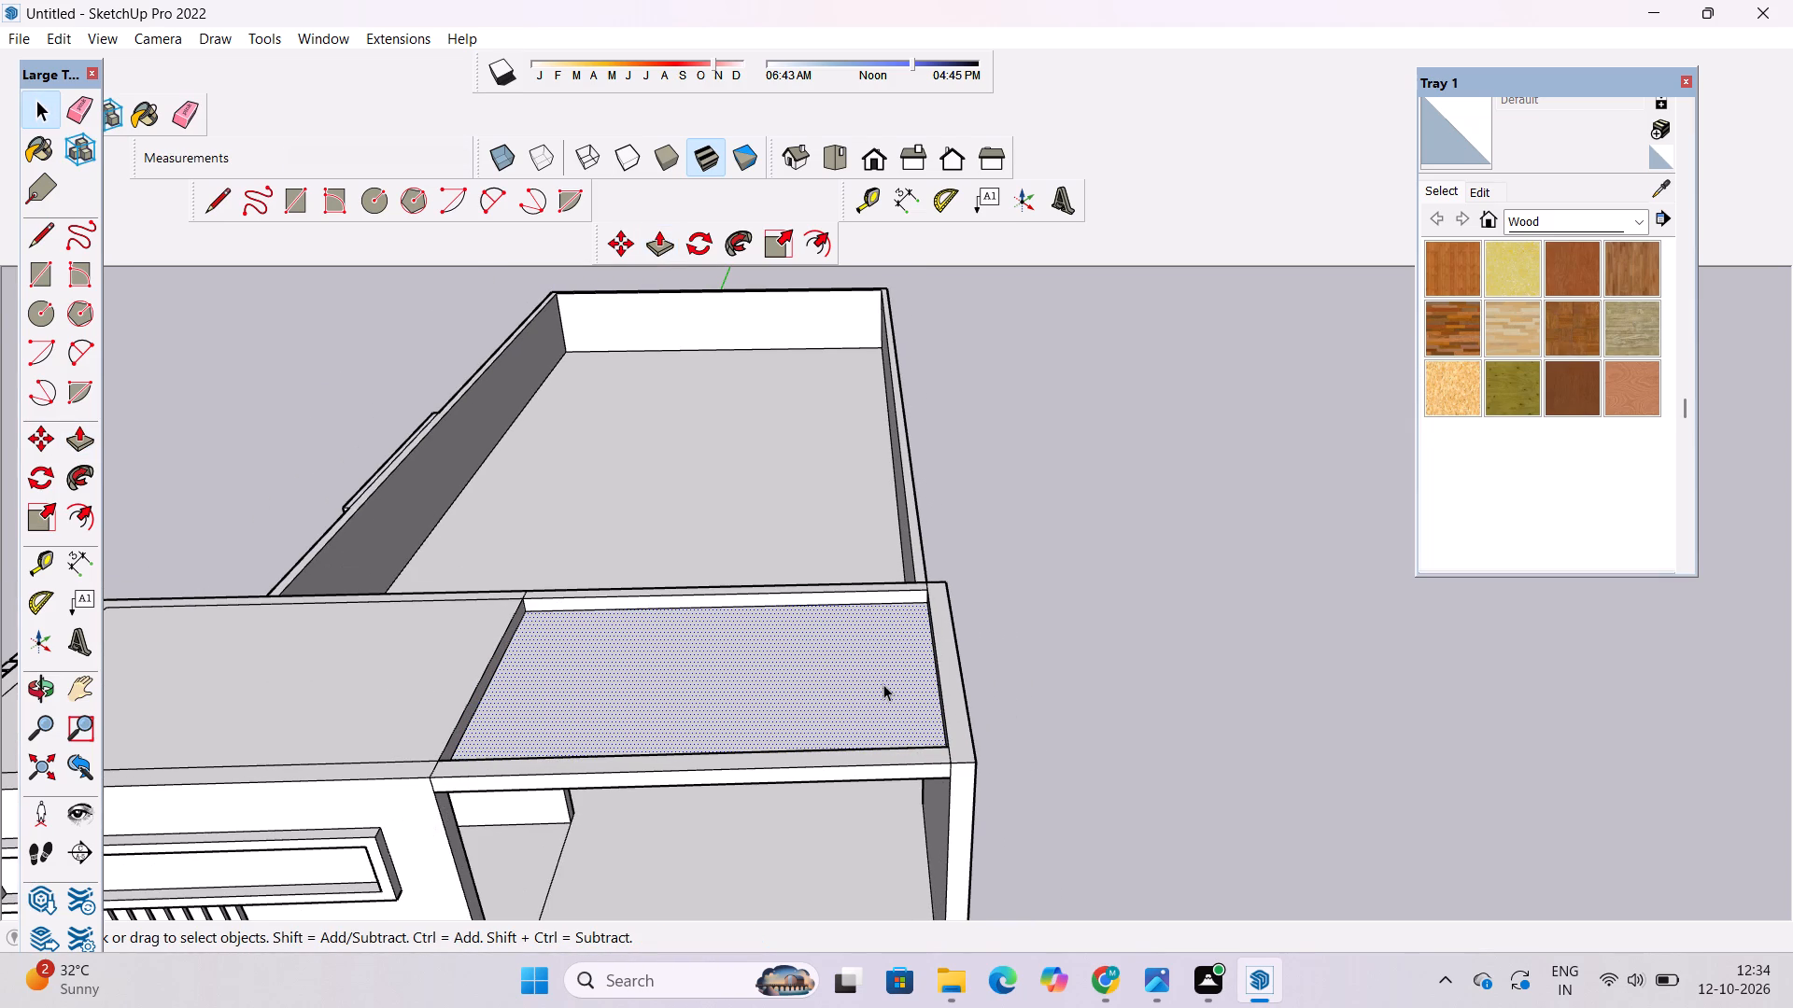
{"action": "key", "text": "Delete"}
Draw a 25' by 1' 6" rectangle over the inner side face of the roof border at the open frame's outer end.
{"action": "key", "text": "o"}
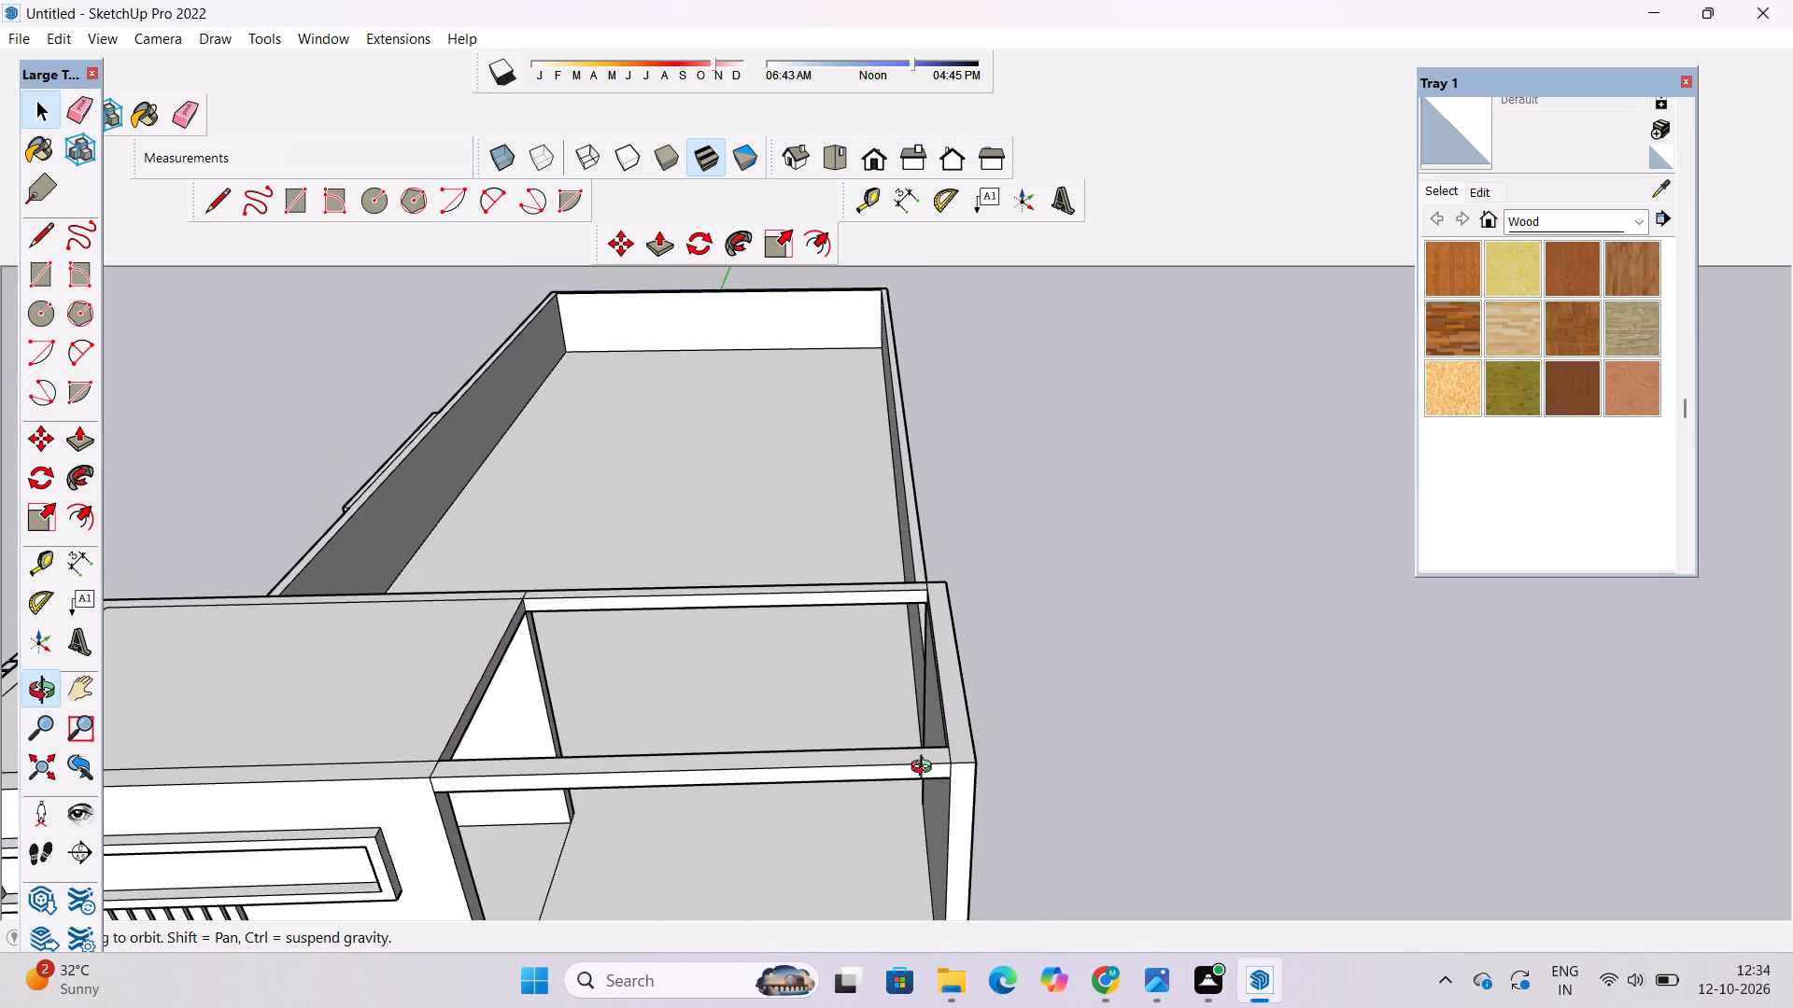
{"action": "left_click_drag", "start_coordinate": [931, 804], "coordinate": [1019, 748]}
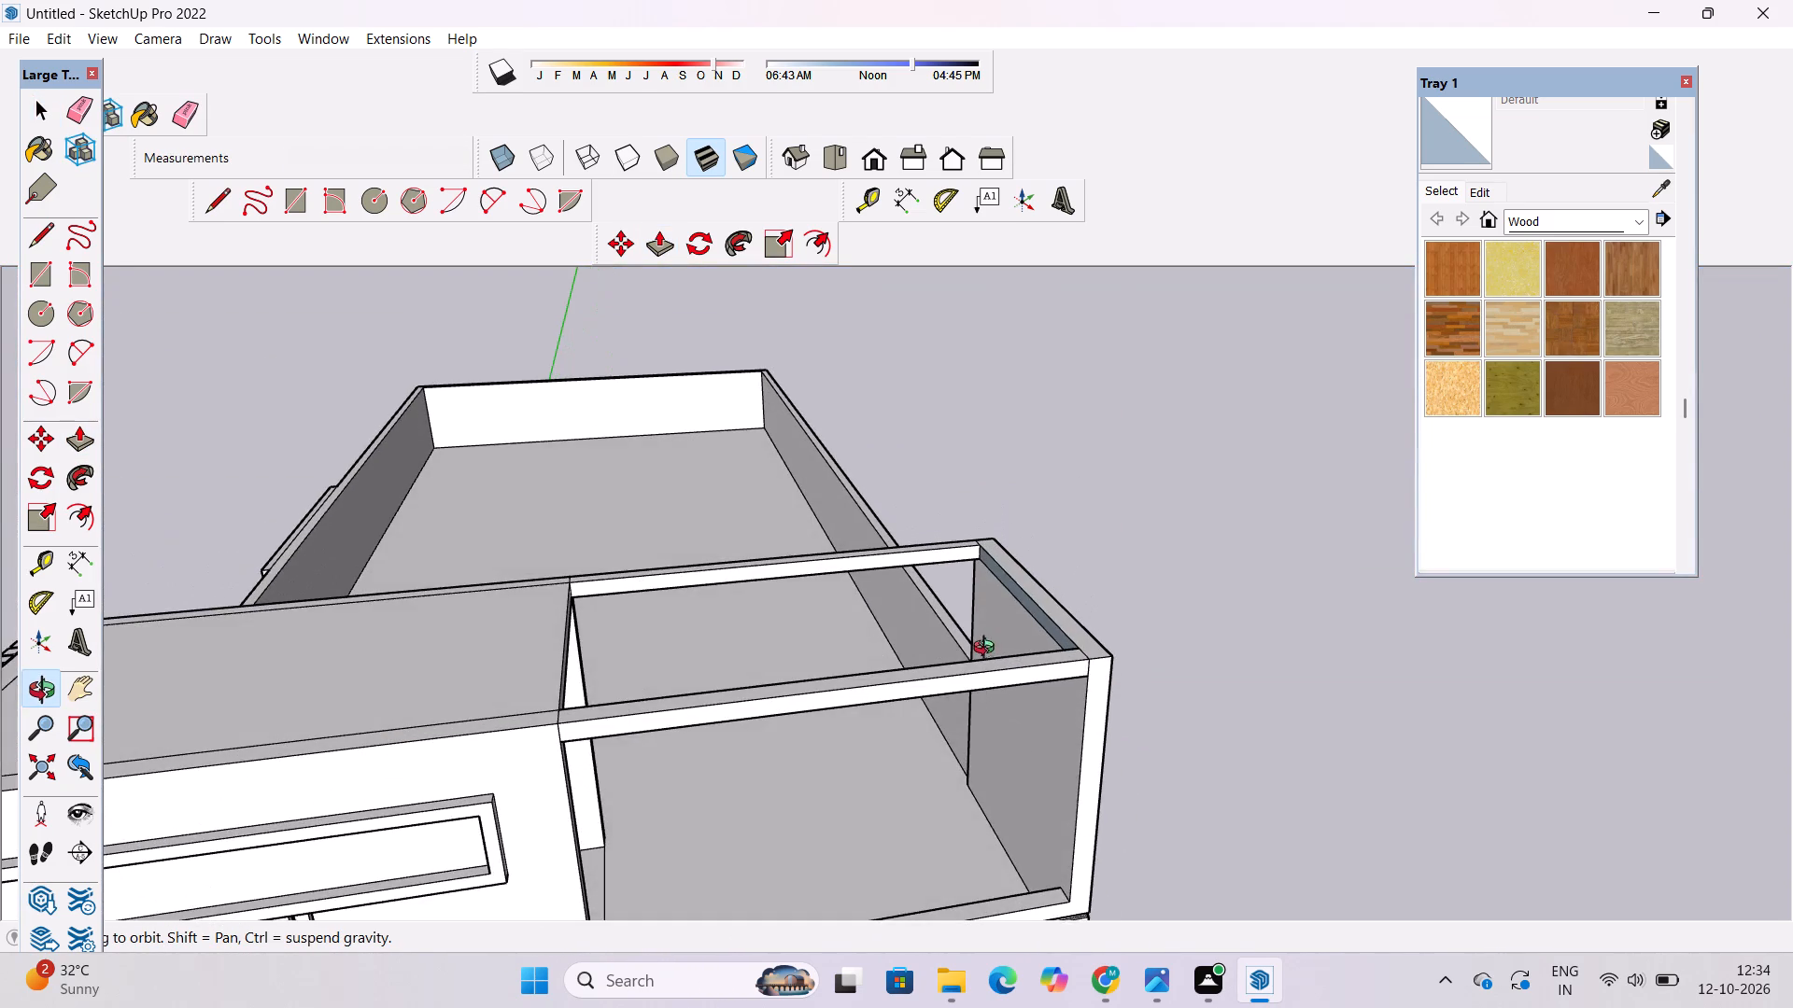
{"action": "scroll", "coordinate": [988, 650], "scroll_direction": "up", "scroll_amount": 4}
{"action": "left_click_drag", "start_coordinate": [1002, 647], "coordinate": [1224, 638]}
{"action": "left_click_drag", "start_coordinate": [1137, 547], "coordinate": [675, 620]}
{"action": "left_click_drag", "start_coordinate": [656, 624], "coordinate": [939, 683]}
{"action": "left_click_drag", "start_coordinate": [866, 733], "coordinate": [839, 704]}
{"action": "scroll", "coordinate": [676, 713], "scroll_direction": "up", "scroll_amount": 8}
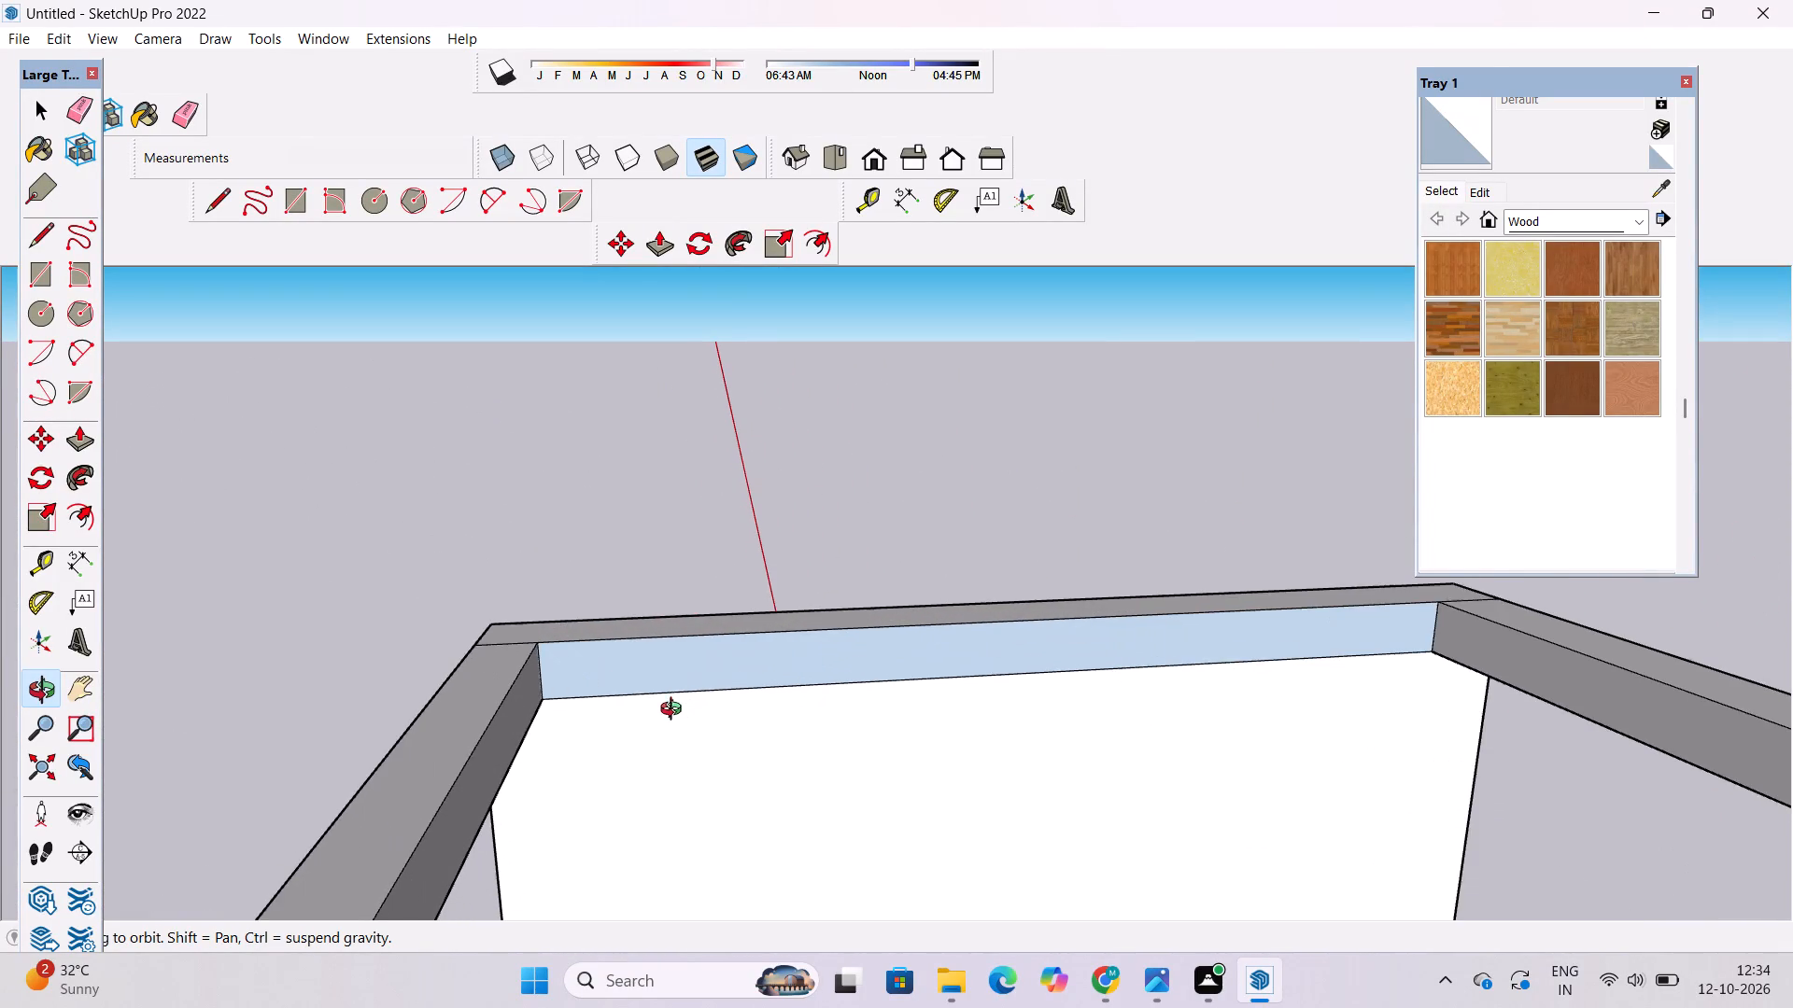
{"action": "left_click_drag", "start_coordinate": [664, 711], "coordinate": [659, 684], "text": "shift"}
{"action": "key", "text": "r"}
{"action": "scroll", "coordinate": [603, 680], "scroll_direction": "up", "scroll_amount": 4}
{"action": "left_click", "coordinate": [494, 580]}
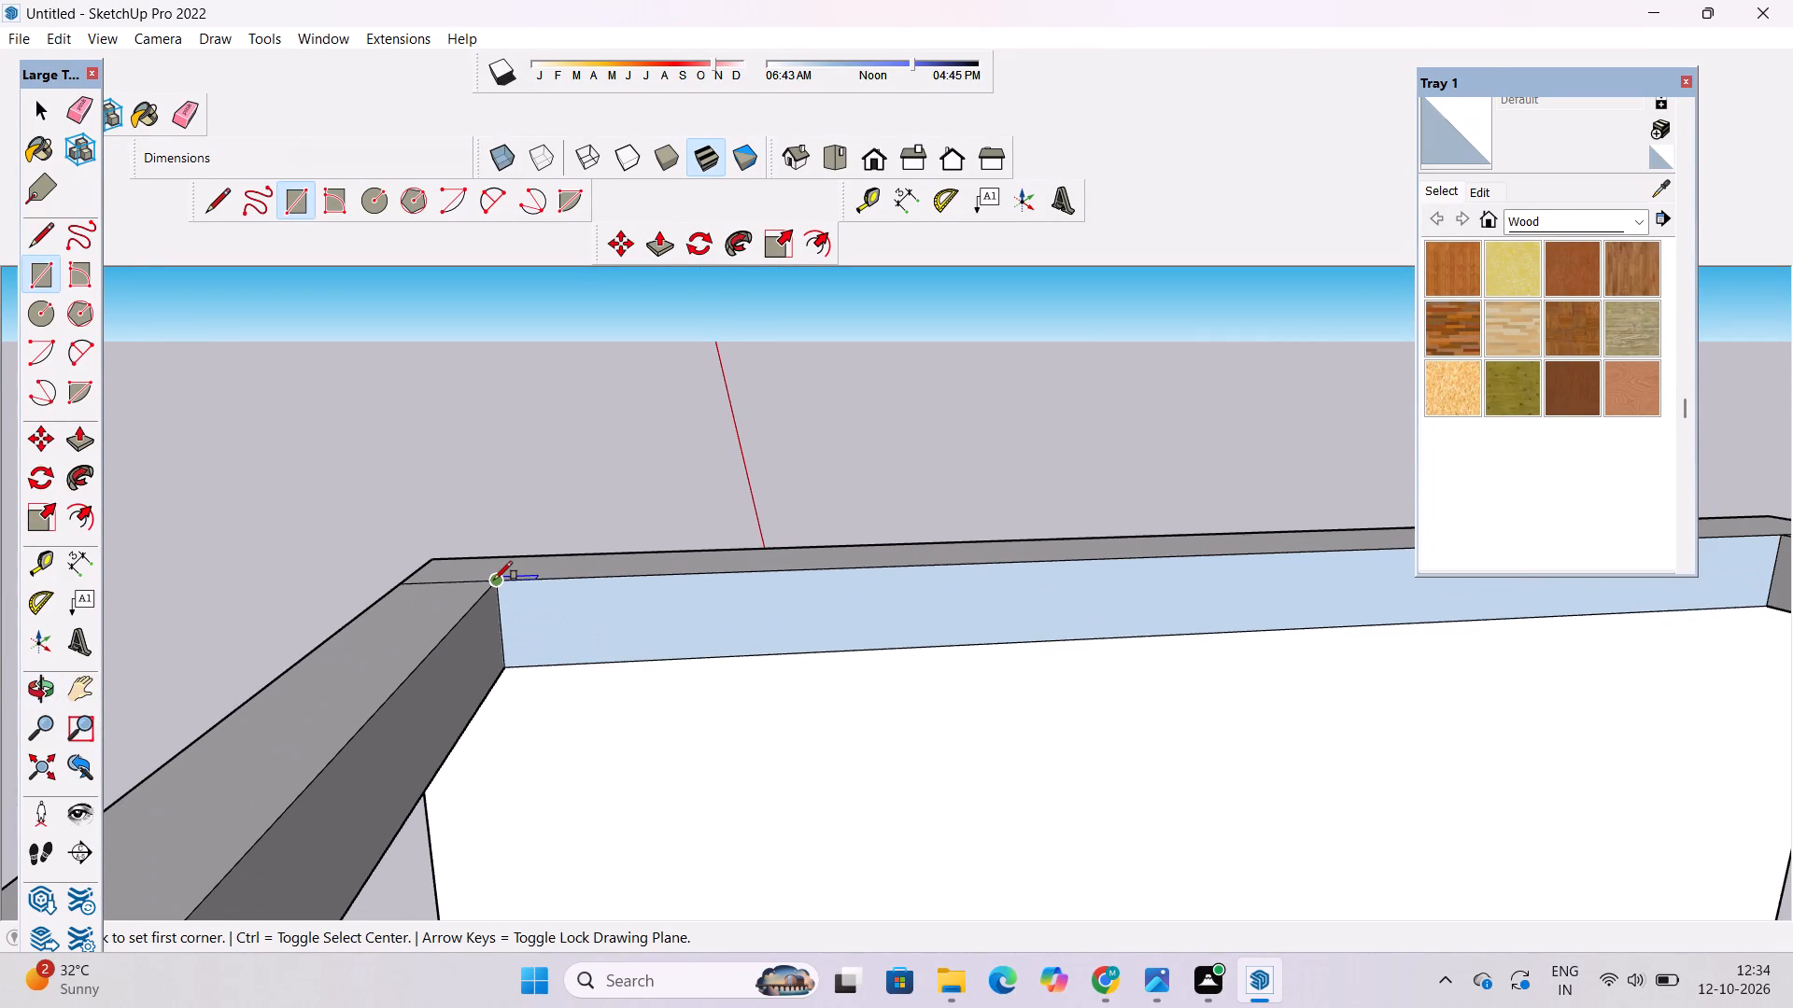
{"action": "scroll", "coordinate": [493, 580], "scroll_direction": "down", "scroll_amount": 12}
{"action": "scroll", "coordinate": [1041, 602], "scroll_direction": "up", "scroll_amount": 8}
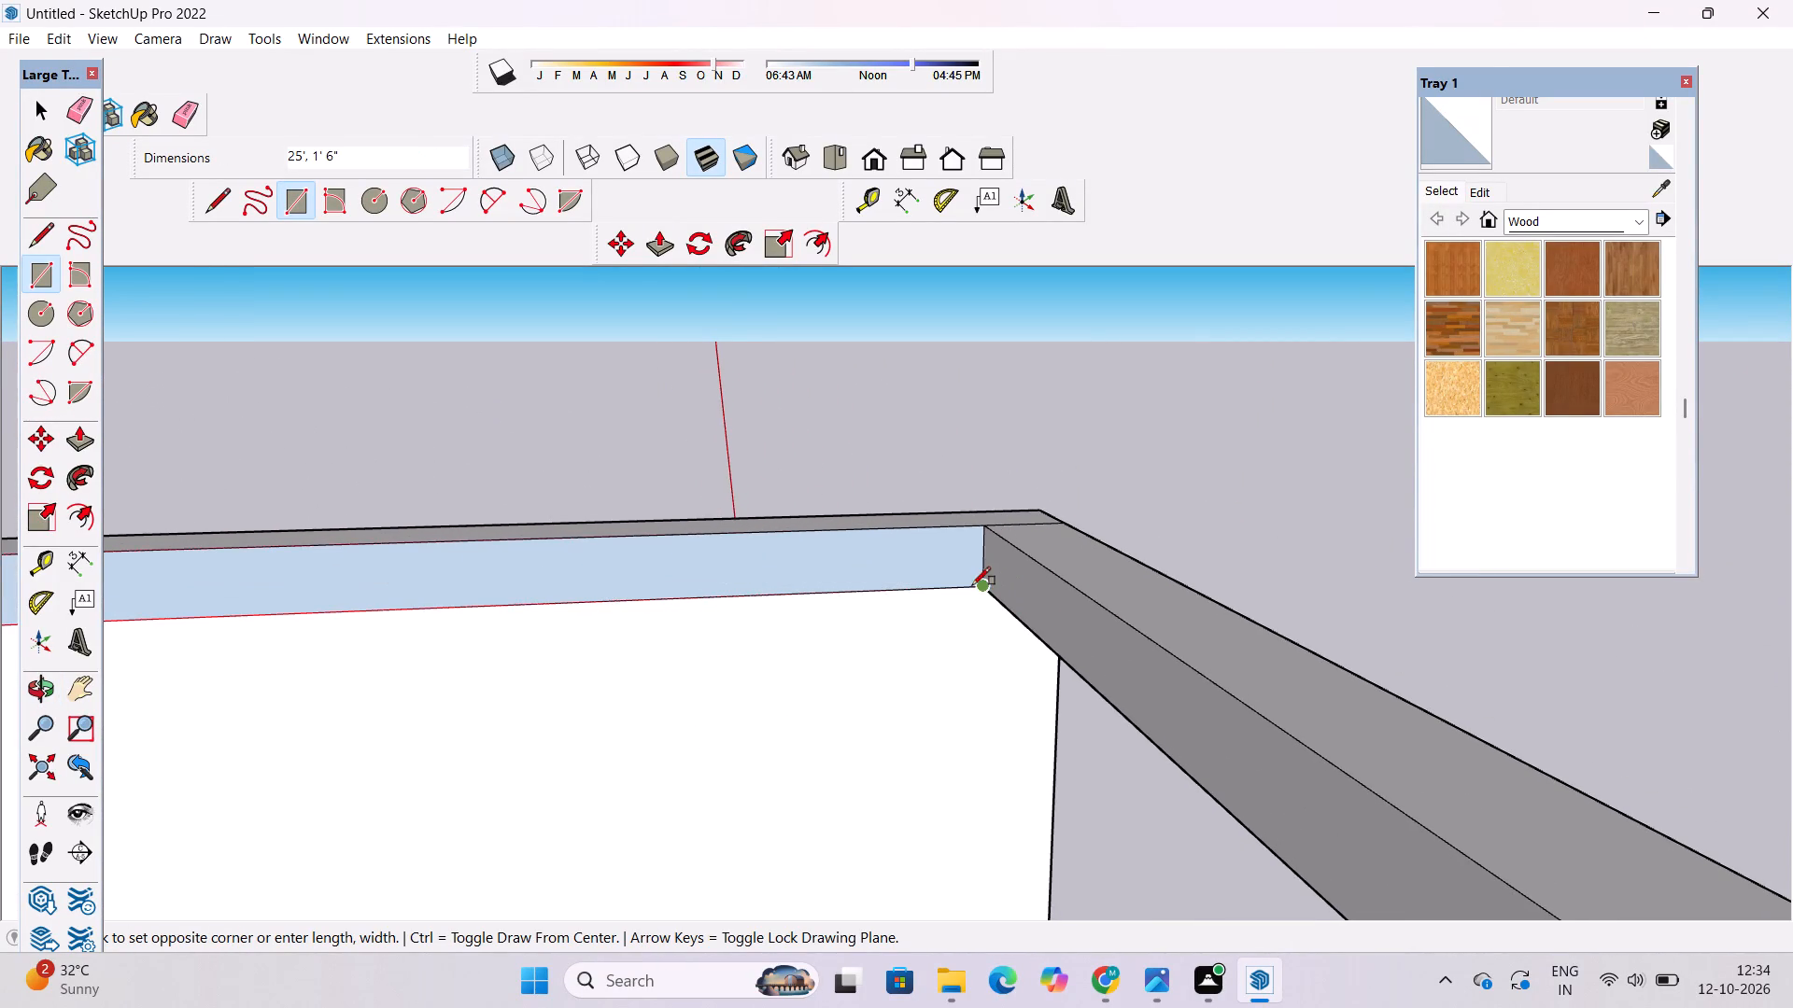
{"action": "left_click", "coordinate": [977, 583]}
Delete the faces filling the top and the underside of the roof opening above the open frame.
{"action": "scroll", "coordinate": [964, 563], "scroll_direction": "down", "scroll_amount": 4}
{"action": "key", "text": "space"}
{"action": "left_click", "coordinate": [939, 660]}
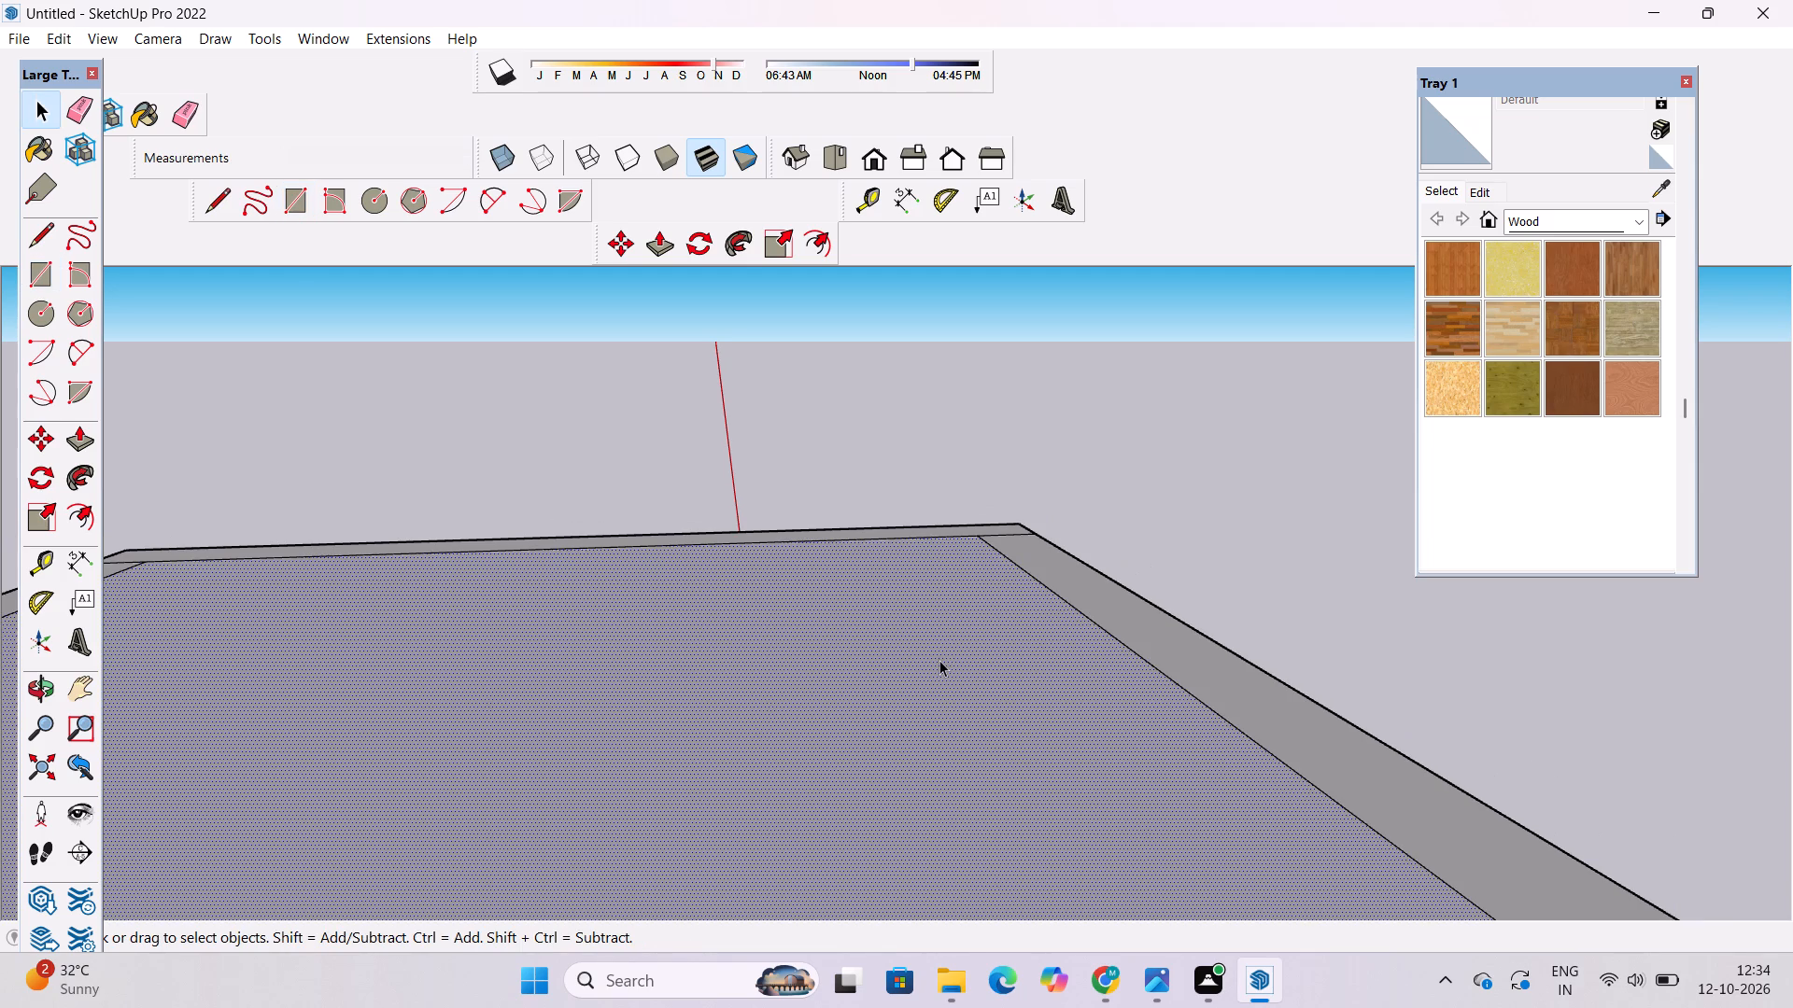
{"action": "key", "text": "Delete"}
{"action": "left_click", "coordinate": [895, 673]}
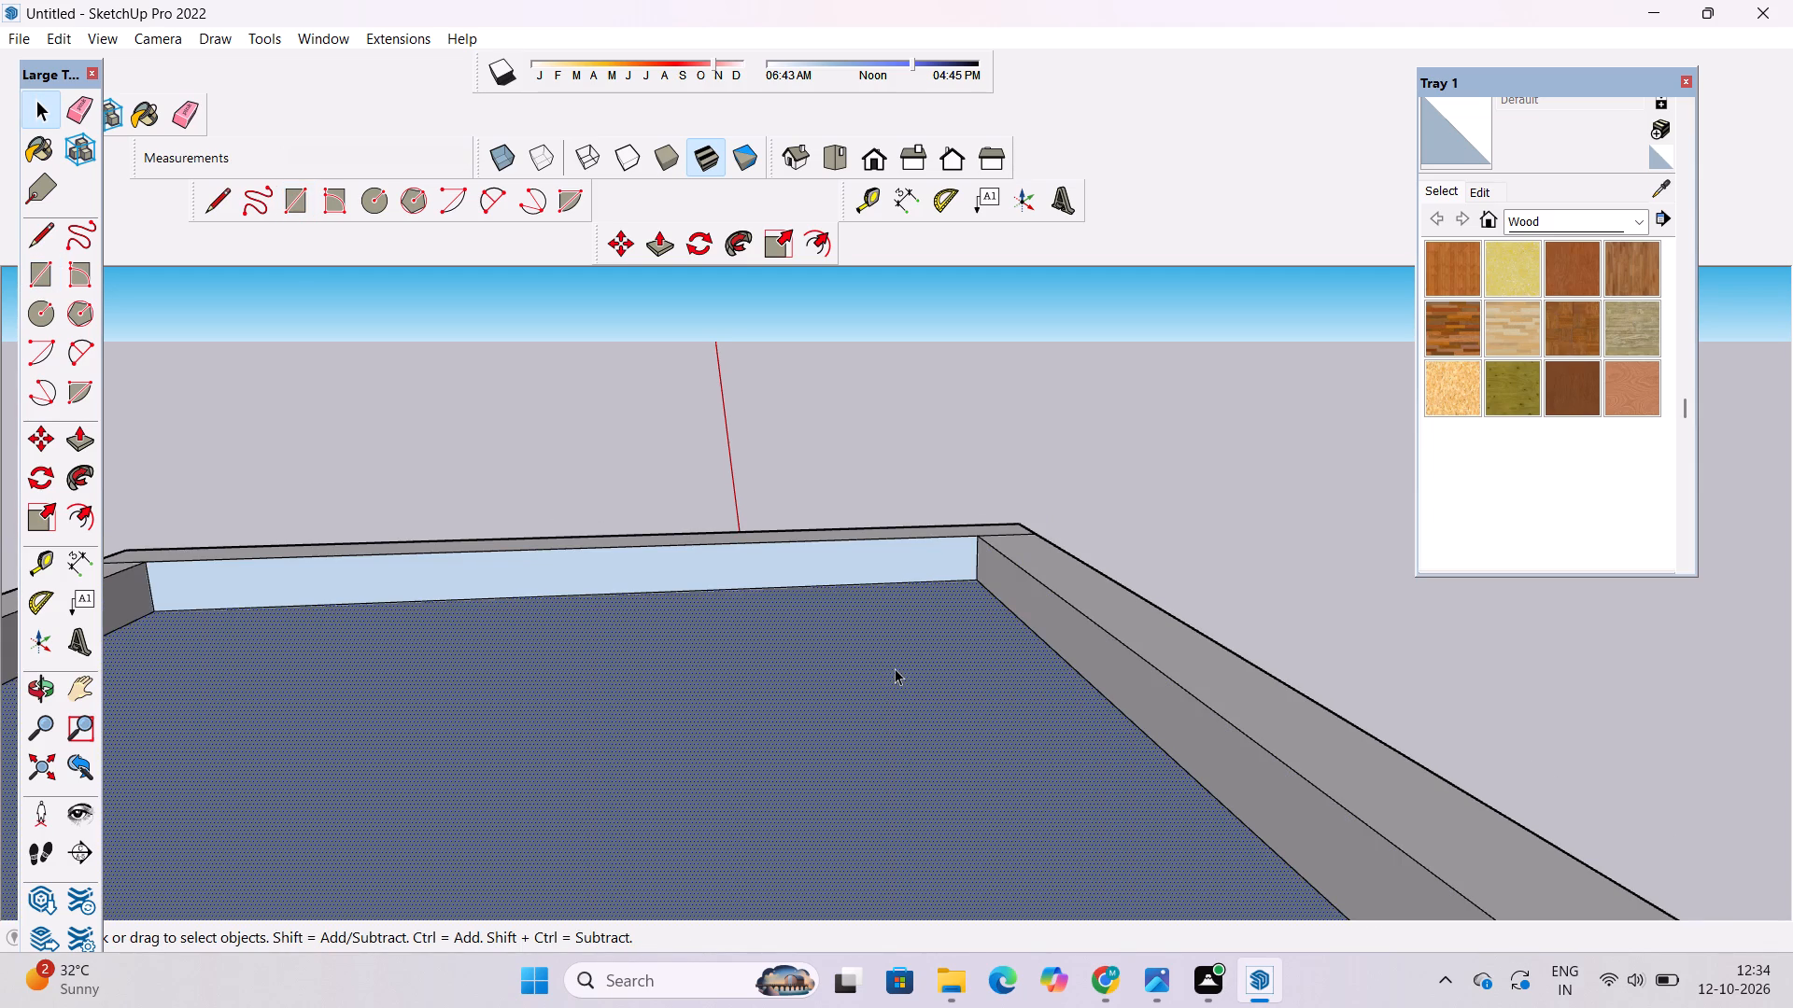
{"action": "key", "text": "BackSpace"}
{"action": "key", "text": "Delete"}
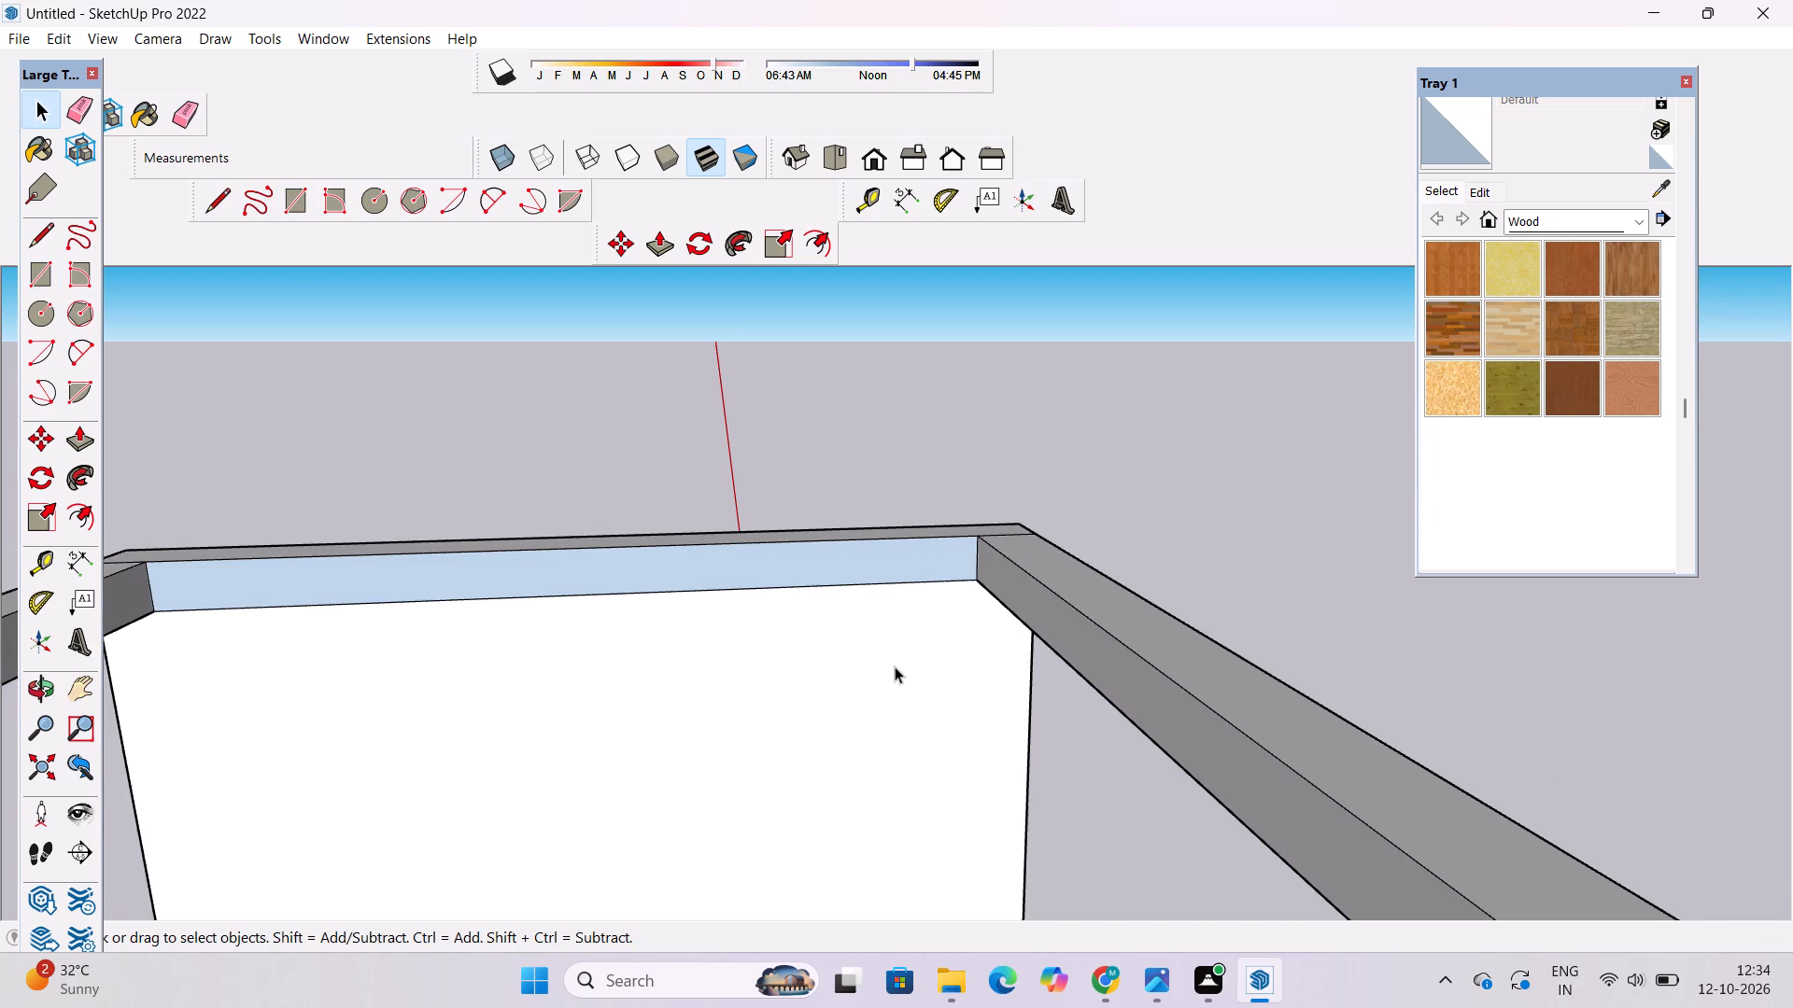
Push/Pull the roof border's inner side face at the open frame's outer end 1' into the opening.
{"action": "key", "text": "0"}
{"action": "key", "text": "o"}
{"action": "scroll", "coordinate": [868, 628], "scroll_direction": "down", "scroll_amount": 7}
{"action": "left_click_drag", "start_coordinate": [1041, 713], "coordinate": [482, 725]}
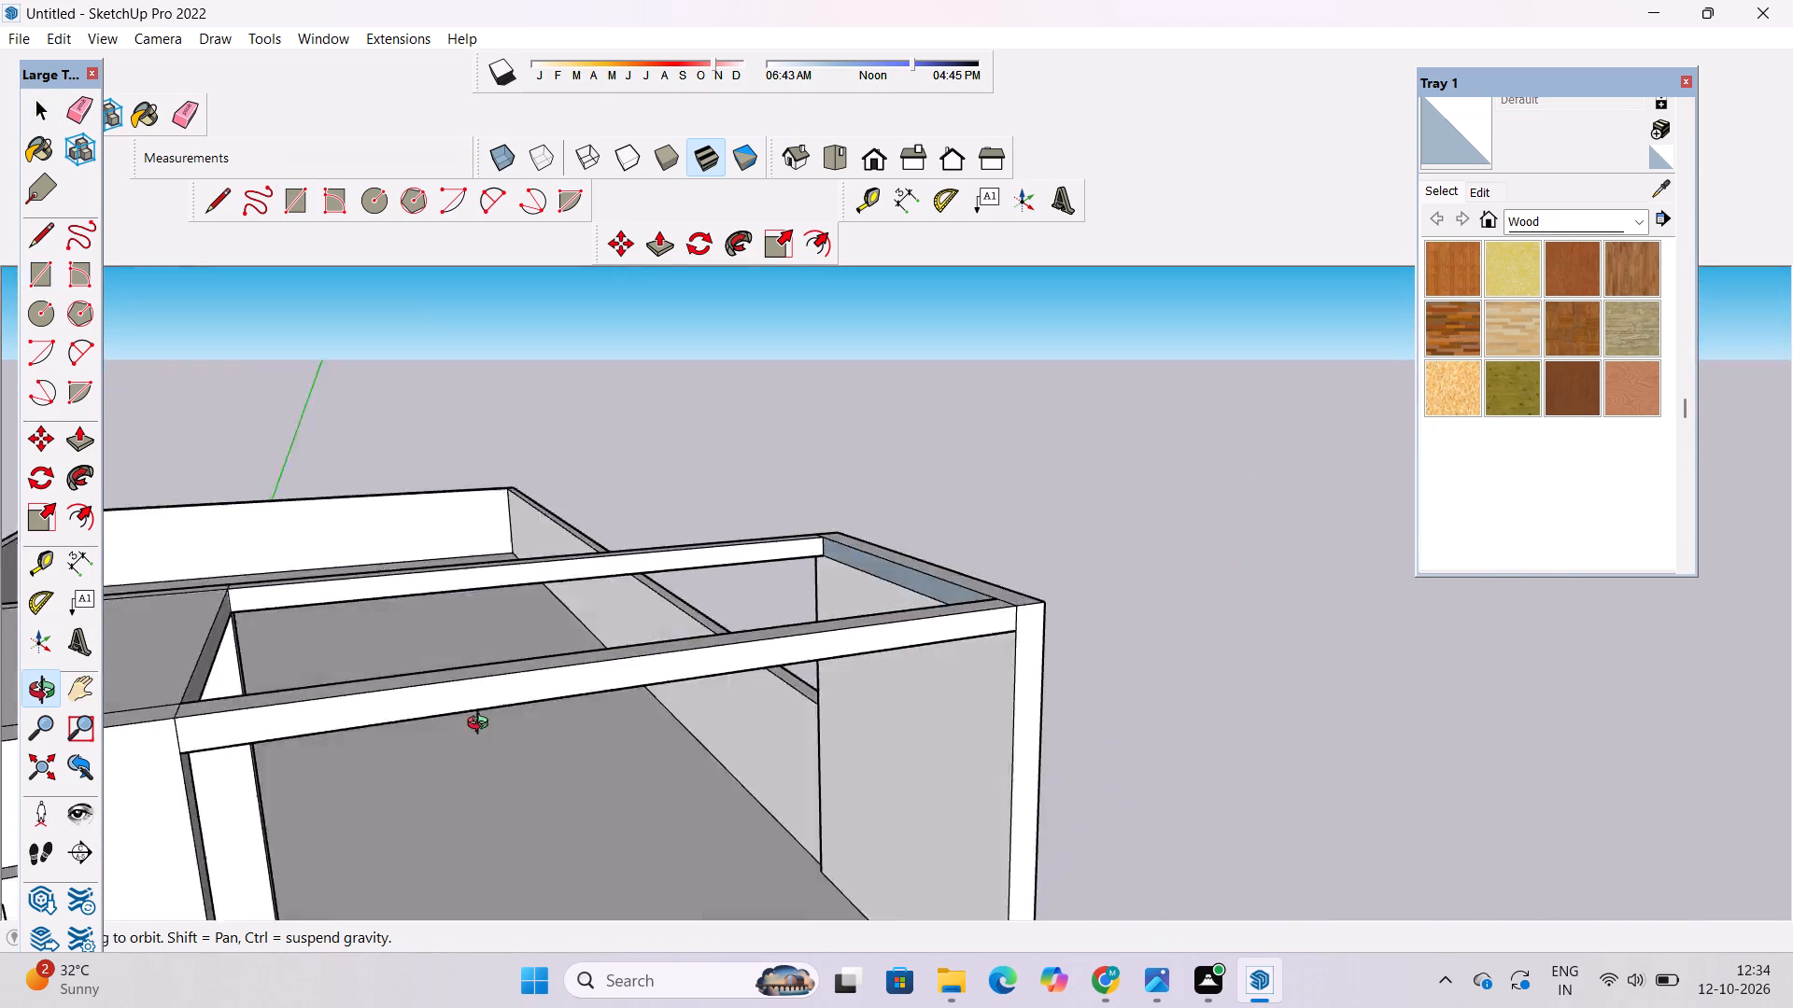
{"action": "left_click_drag", "start_coordinate": [482, 725], "coordinate": [375, 761]}
{"action": "left_click_drag", "start_coordinate": [791, 565], "coordinate": [906, 653], "text": "shift"}
{"action": "left_click_drag", "start_coordinate": [998, 749], "coordinate": [941, 567], "text": "shift"}
{"action": "left_click_drag", "start_coordinate": [933, 562], "coordinate": [903, 581]}
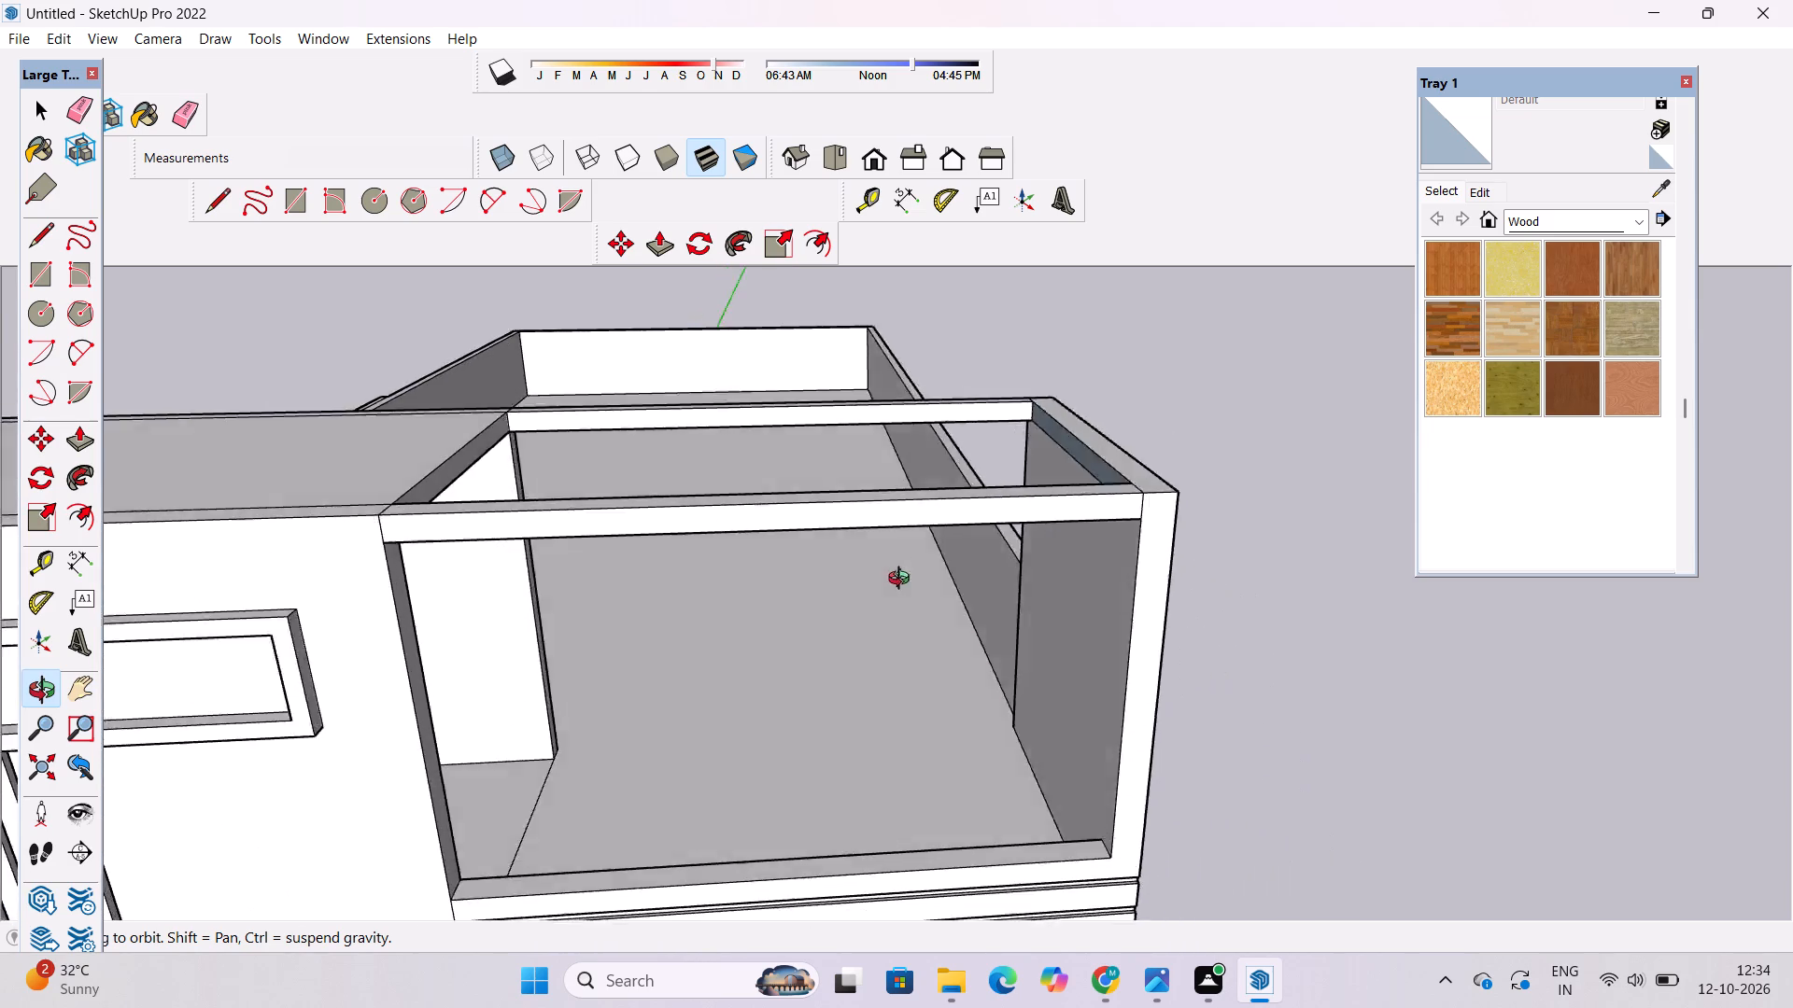
{"action": "left_click_drag", "start_coordinate": [903, 581], "coordinate": [849, 619]}
{"action": "left_click_drag", "start_coordinate": [825, 625], "coordinate": [987, 593], "text": "shift"}
{"action": "left_click_drag", "start_coordinate": [995, 597], "coordinate": [1052, 603]}
{"action": "left_click_drag", "start_coordinate": [1137, 570], "coordinate": [1056, 603], "text": "shift"}
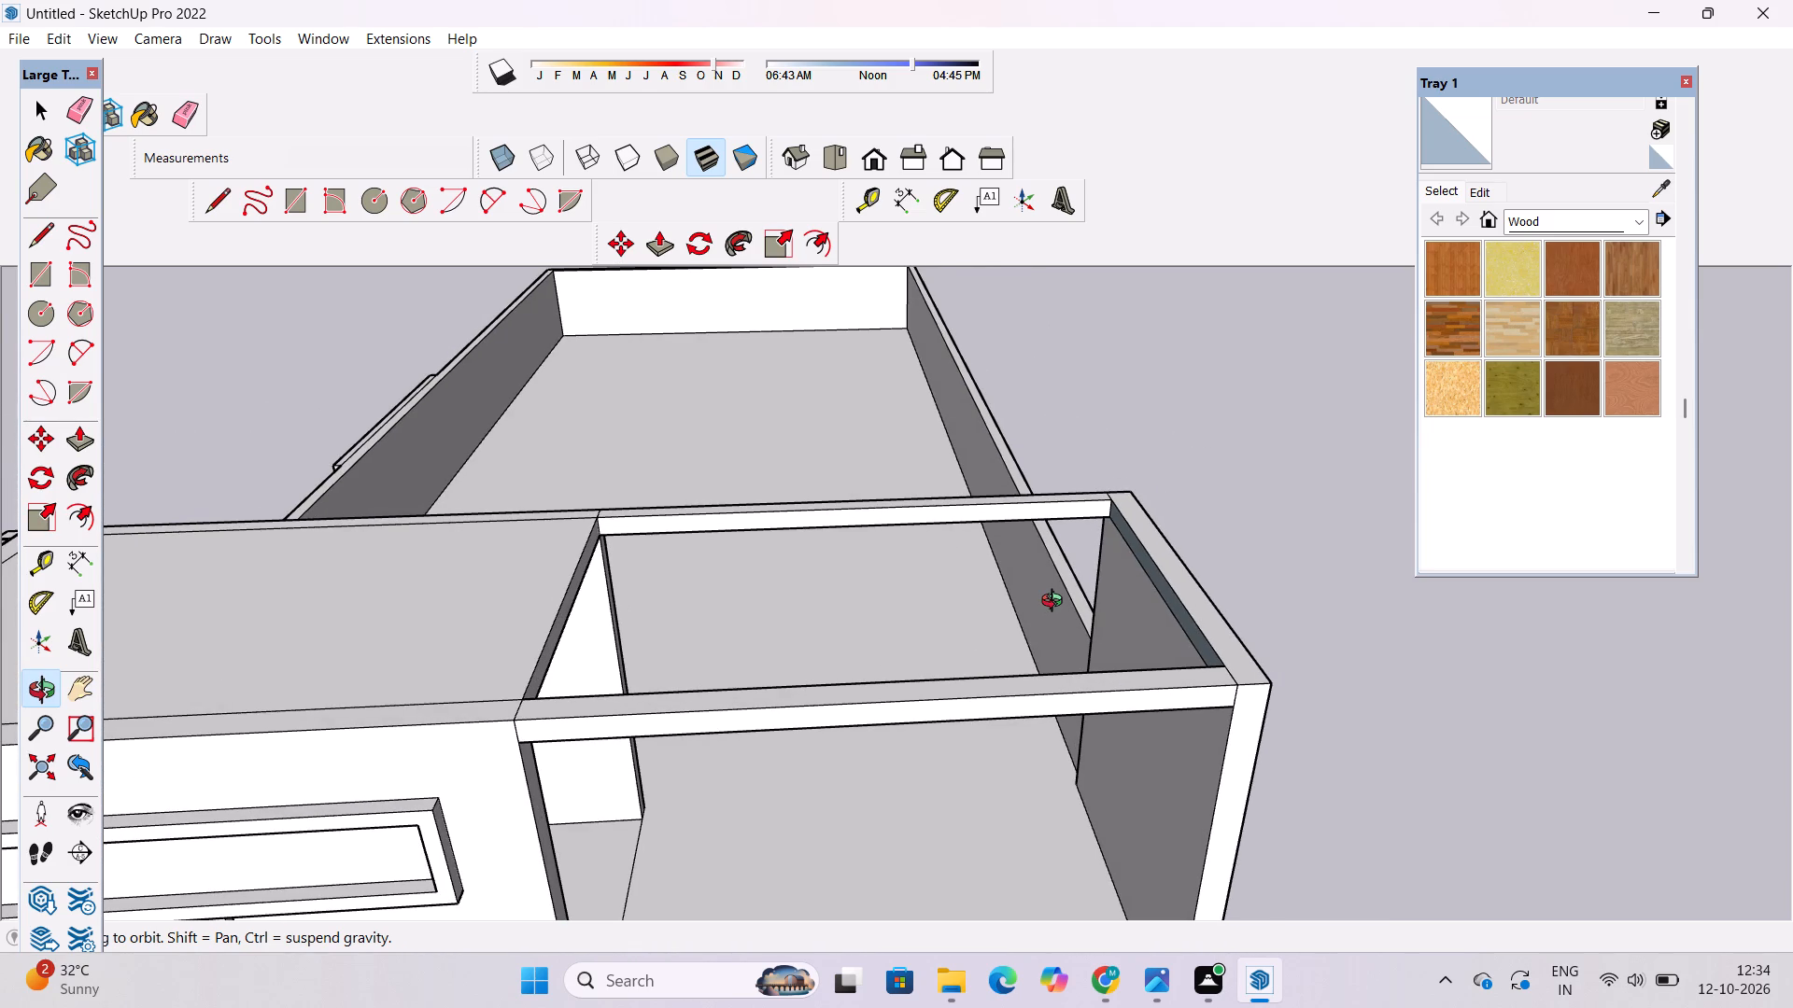
{"action": "left_click_drag", "start_coordinate": [1046, 608], "coordinate": [952, 611]}
{"action": "left_click_drag", "start_coordinate": [952, 612], "coordinate": [1037, 614], "text": "shift"}
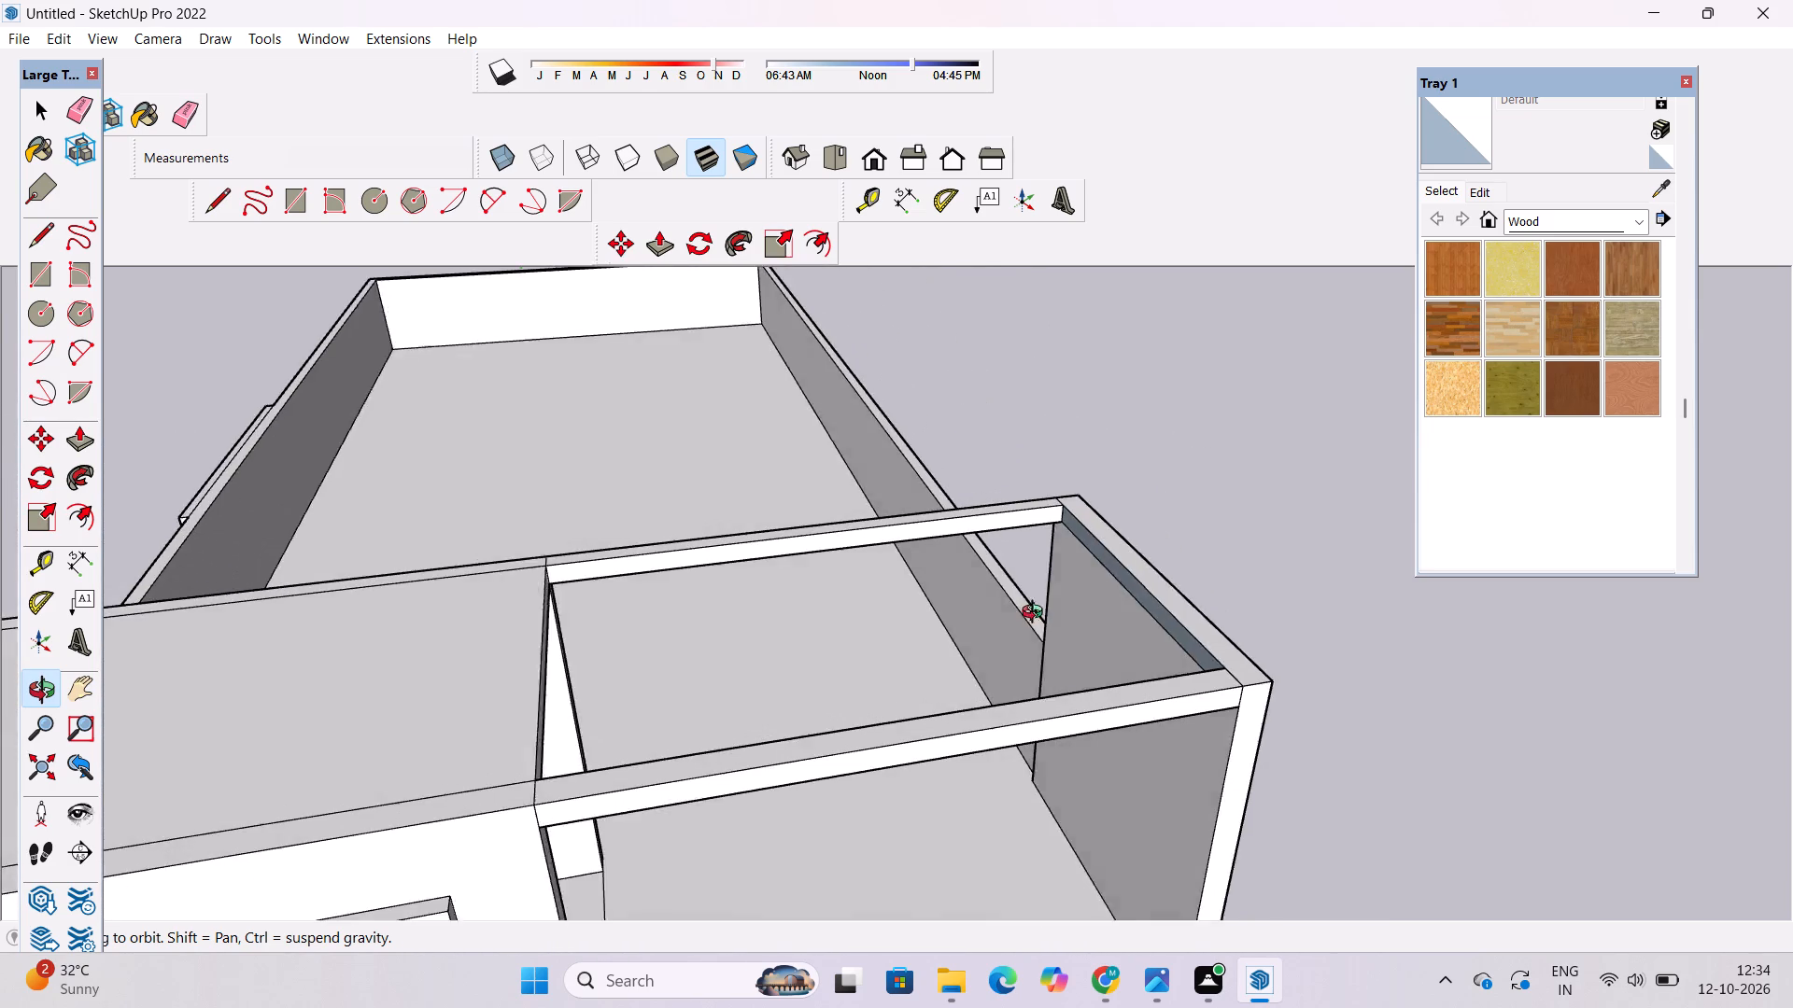
{"action": "left_click_drag", "start_coordinate": [1037, 614], "coordinate": [1040, 610], "text": "shift"}
{"action": "left_click_drag", "start_coordinate": [1044, 608], "coordinate": [911, 590], "text": "shift"}
{"action": "left_click_drag", "start_coordinate": [913, 587], "coordinate": [983, 582]}
{"action": "left_click_drag", "start_coordinate": [995, 576], "coordinate": [910, 604], "text": "shift"}
{"action": "left_click_drag", "start_coordinate": [910, 604], "coordinate": [945, 601]}
{"action": "key", "text": "p"}
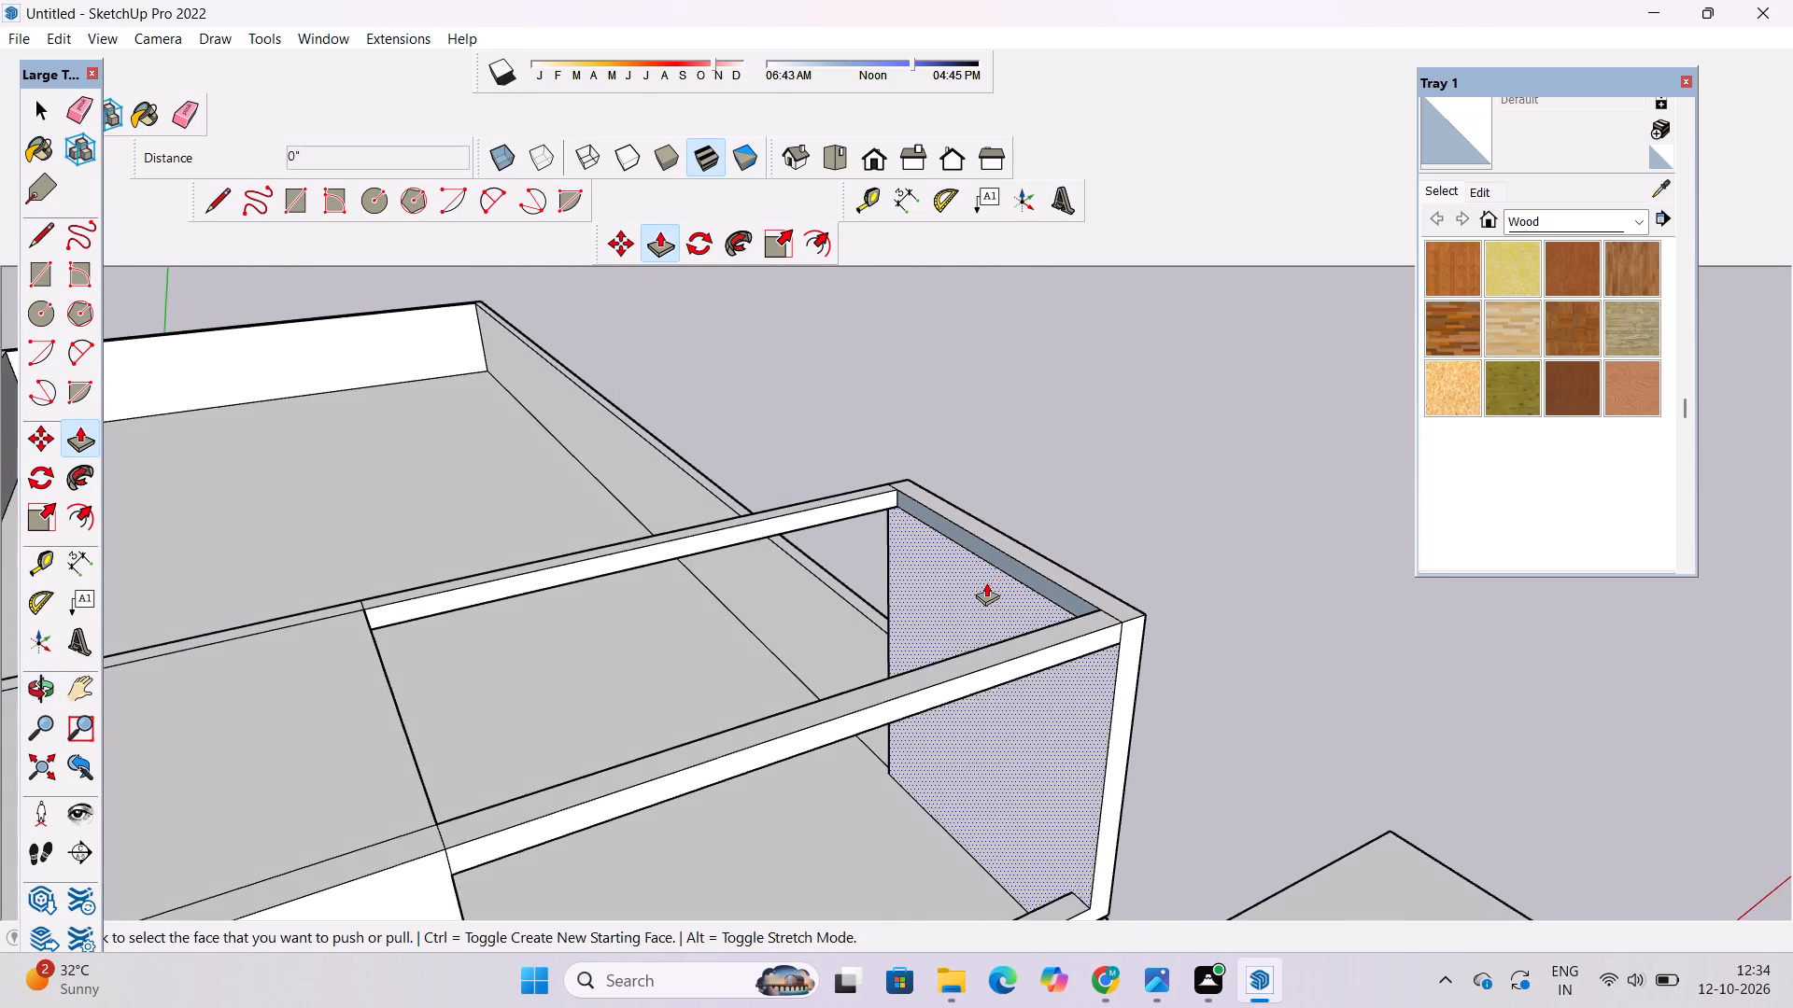
{"action": "scroll", "coordinate": [995, 575], "scroll_direction": "up", "scroll_amount": 4}
{"action": "left_click", "coordinate": [1042, 567]}
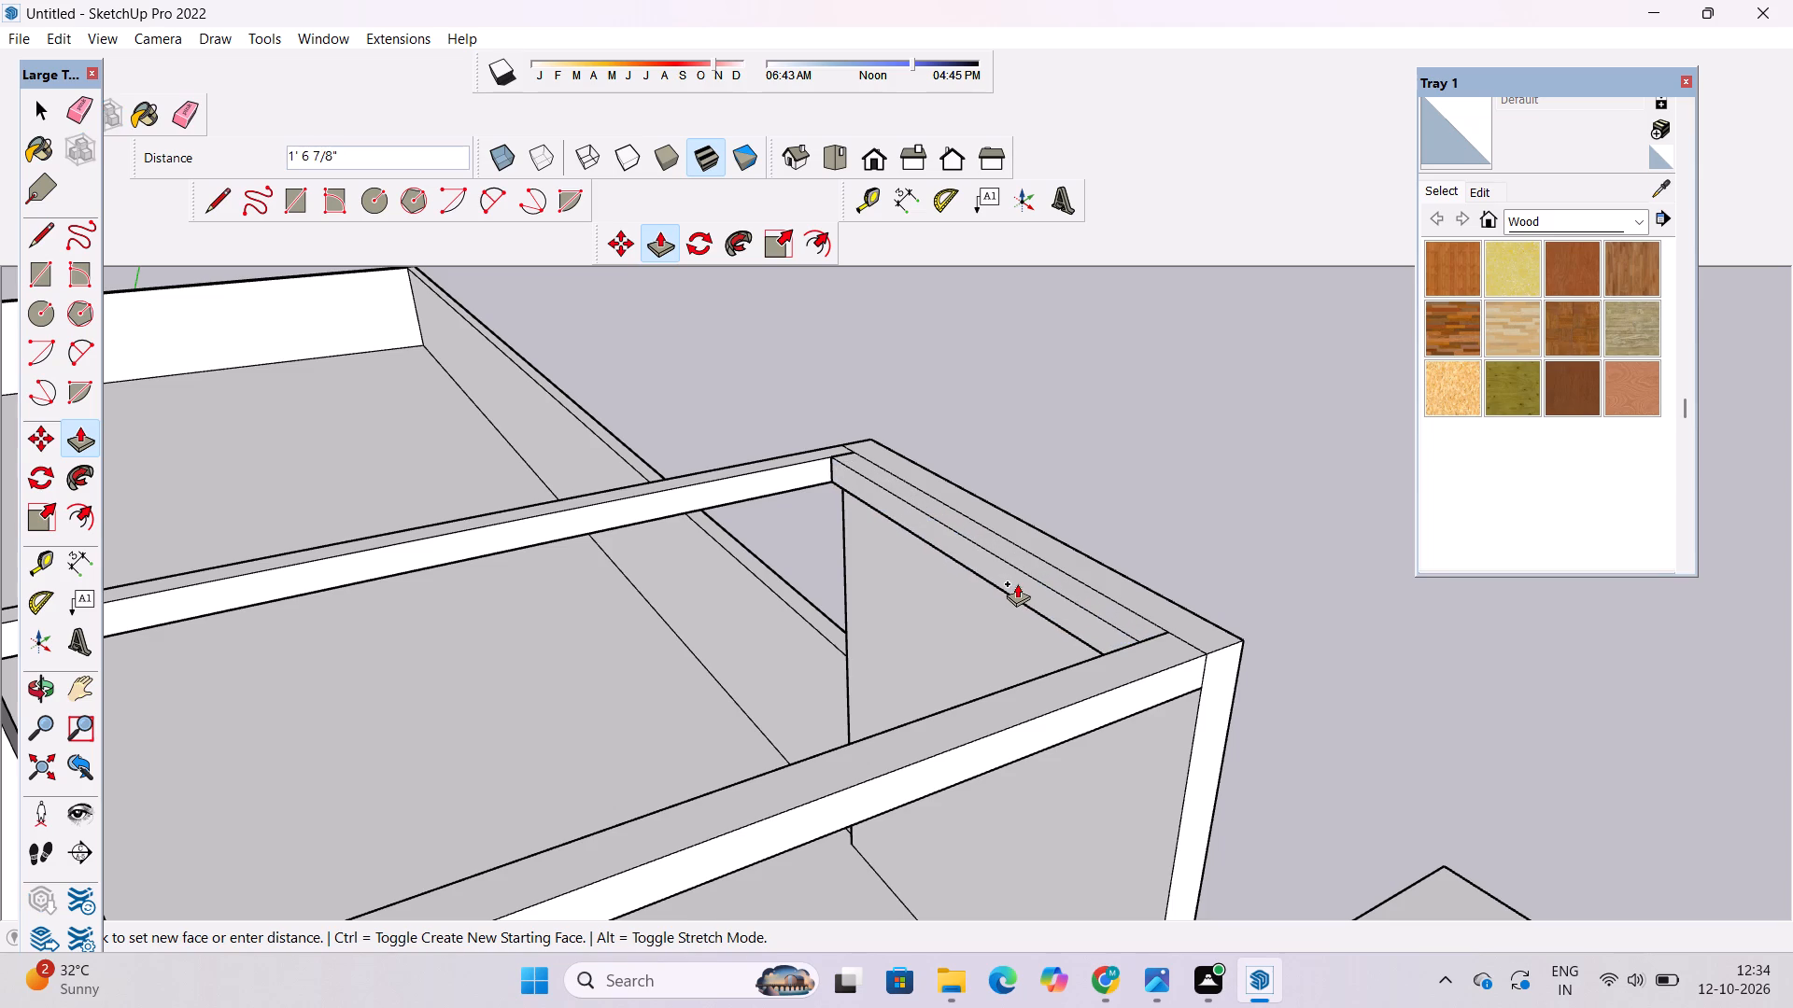
{"action": "key", "text": "1"}
{"action": "key", "text": "apostrophe"}
{"action": "key", "text": "Return"}
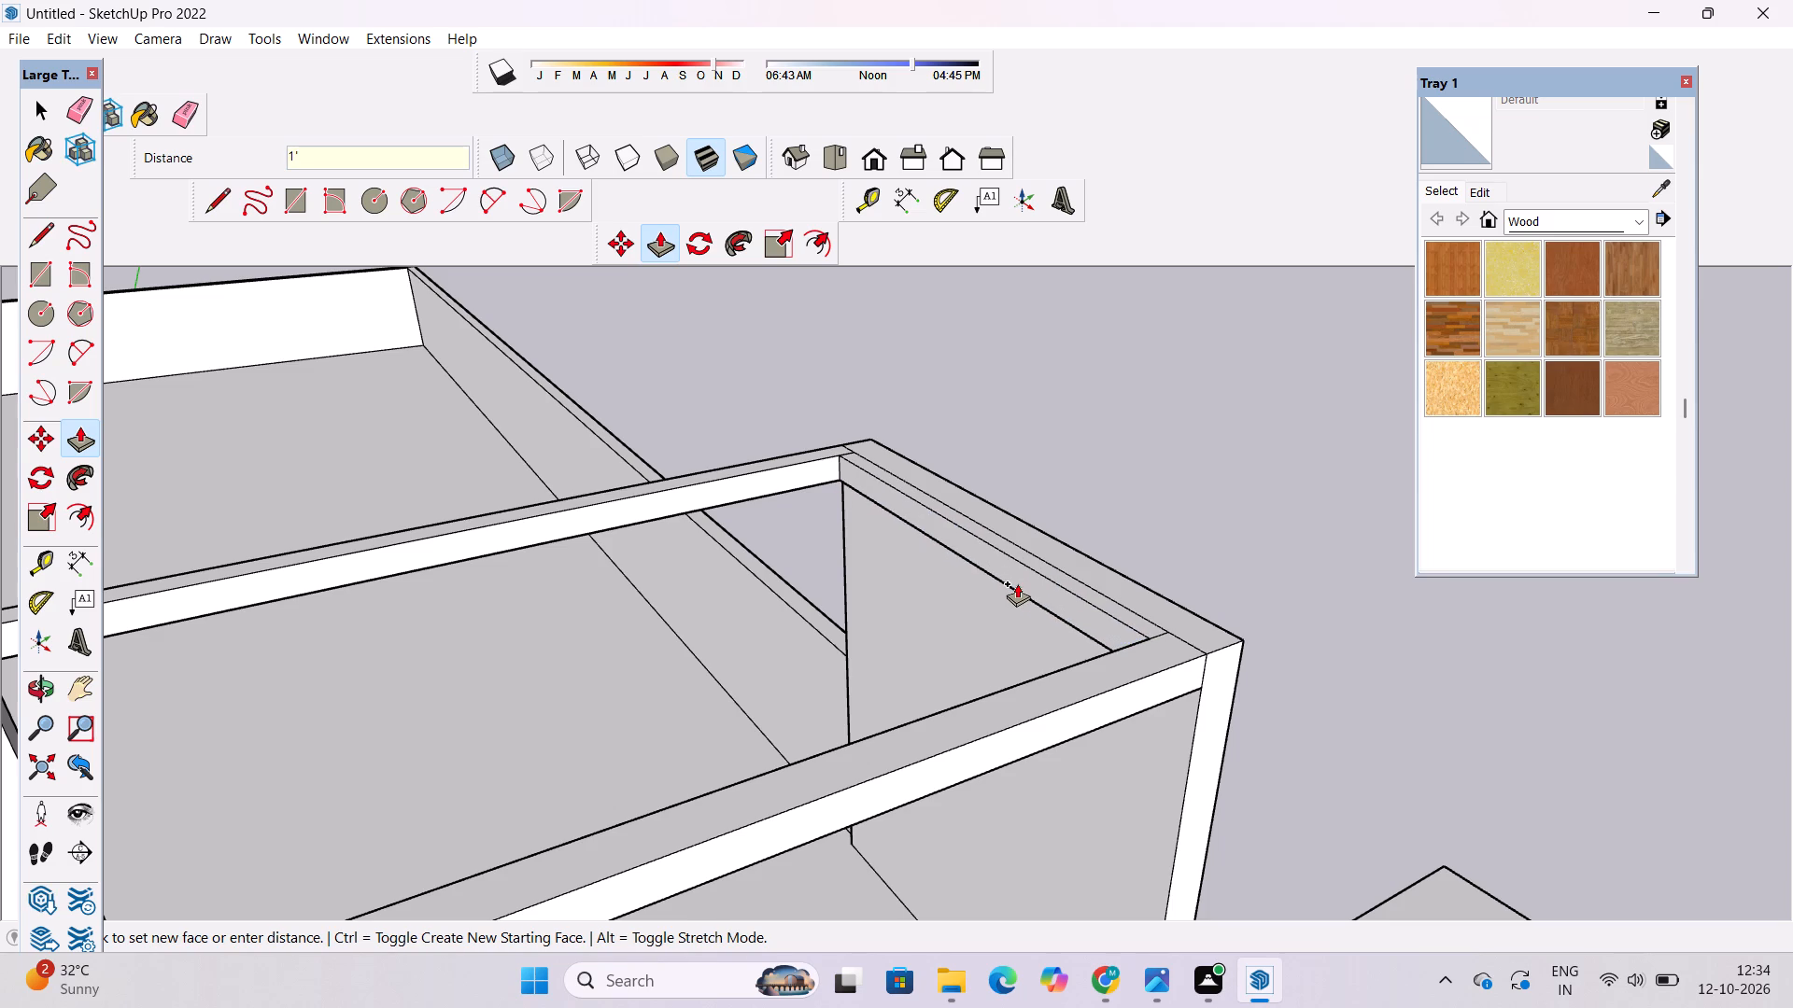
{"action": "key", "text": "space"}
Erase the leftover seam lines on top of the roof border along its outer end and at both corners.
{"action": "key", "text": "e"}
{"action": "scroll", "coordinate": [916, 461], "scroll_direction": "up", "scroll_amount": 9}
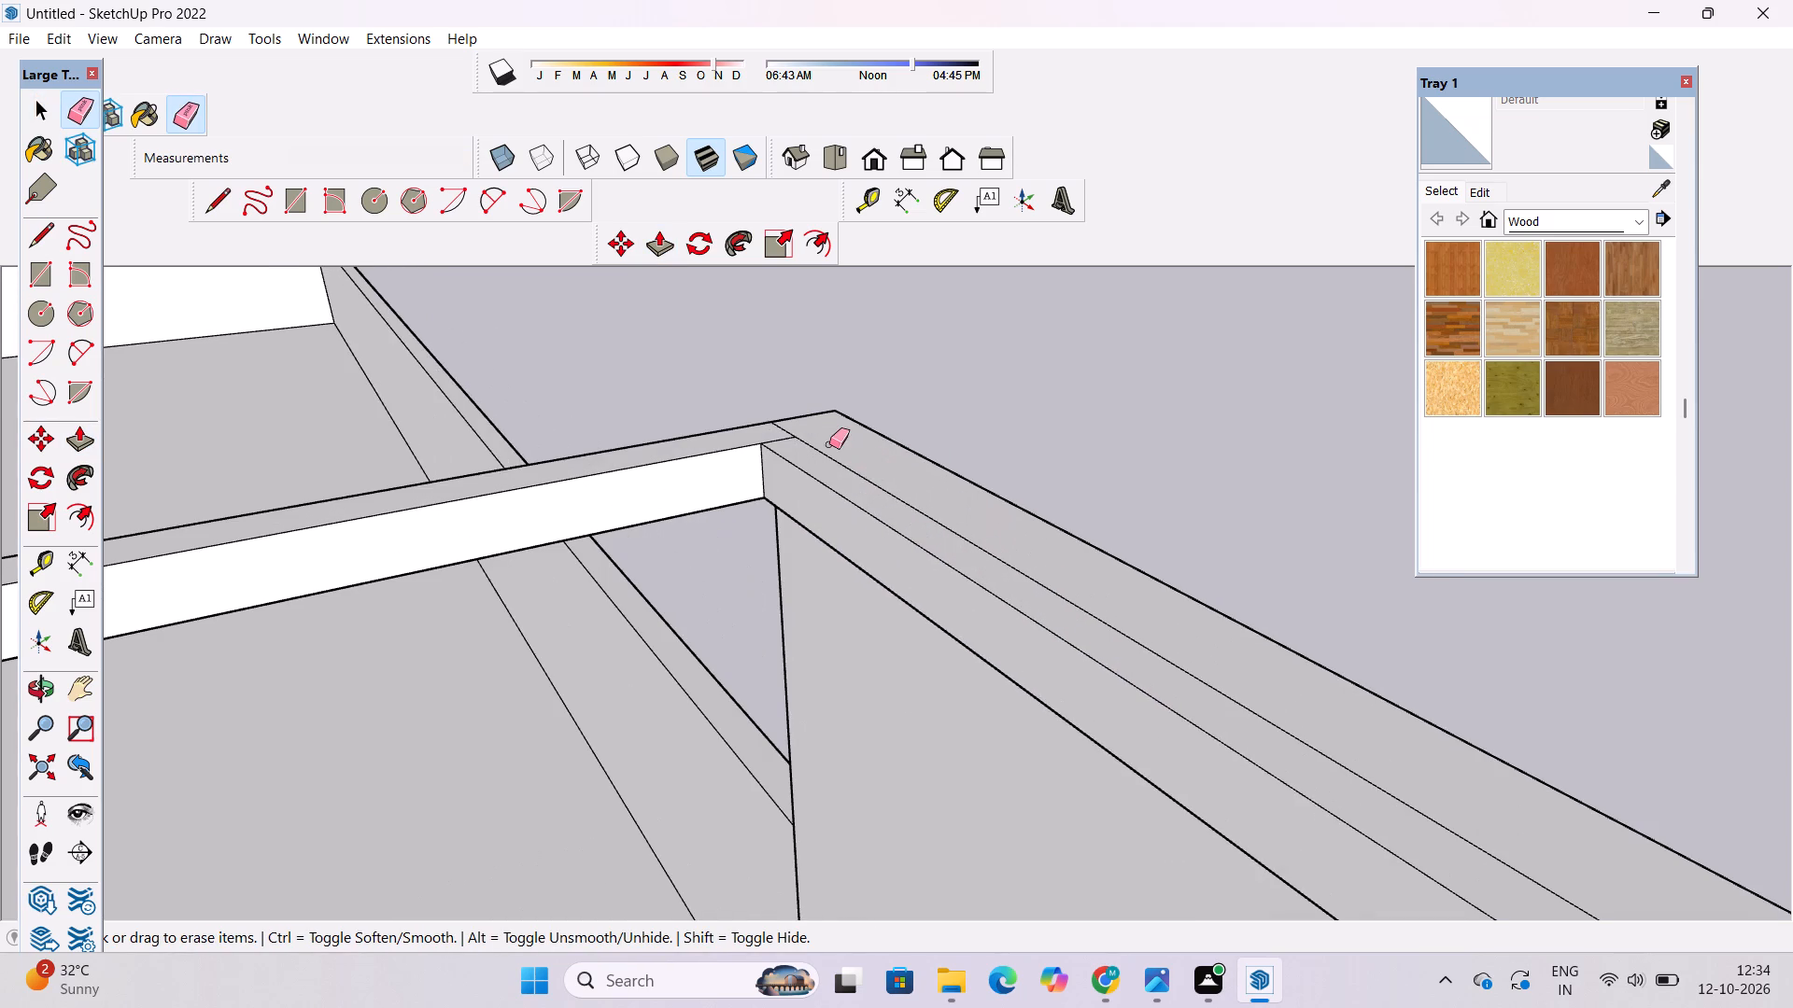
{"action": "left_click_drag", "start_coordinate": [829, 444], "coordinate": [836, 479]}
{"action": "scroll", "coordinate": [787, 442], "scroll_direction": "up", "scroll_amount": 8}
{"action": "left_click_drag", "start_coordinate": [782, 400], "coordinate": [777, 429]}
{"action": "scroll", "coordinate": [655, 401], "scroll_direction": "down", "scroll_amount": 4}
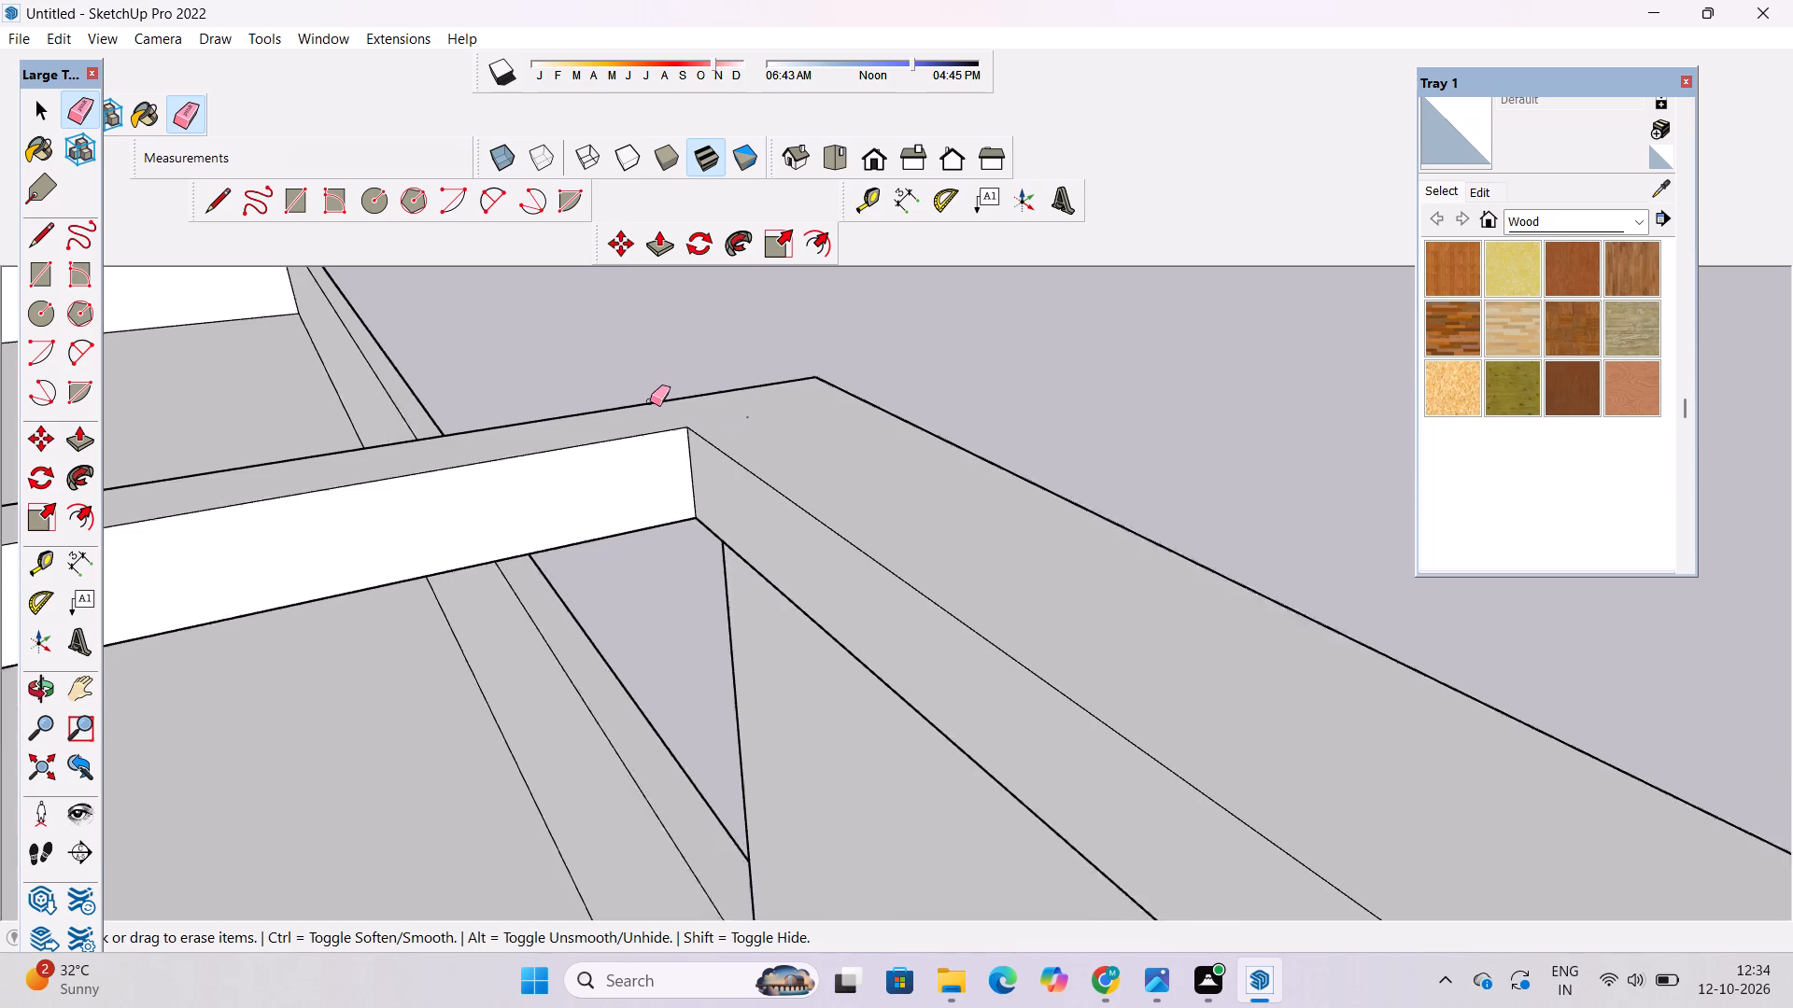
{"action": "scroll", "coordinate": [650, 401], "scroll_direction": "down", "scroll_amount": 12}
{"action": "scroll", "coordinate": [798, 479], "scroll_direction": "up", "scroll_amount": 14}
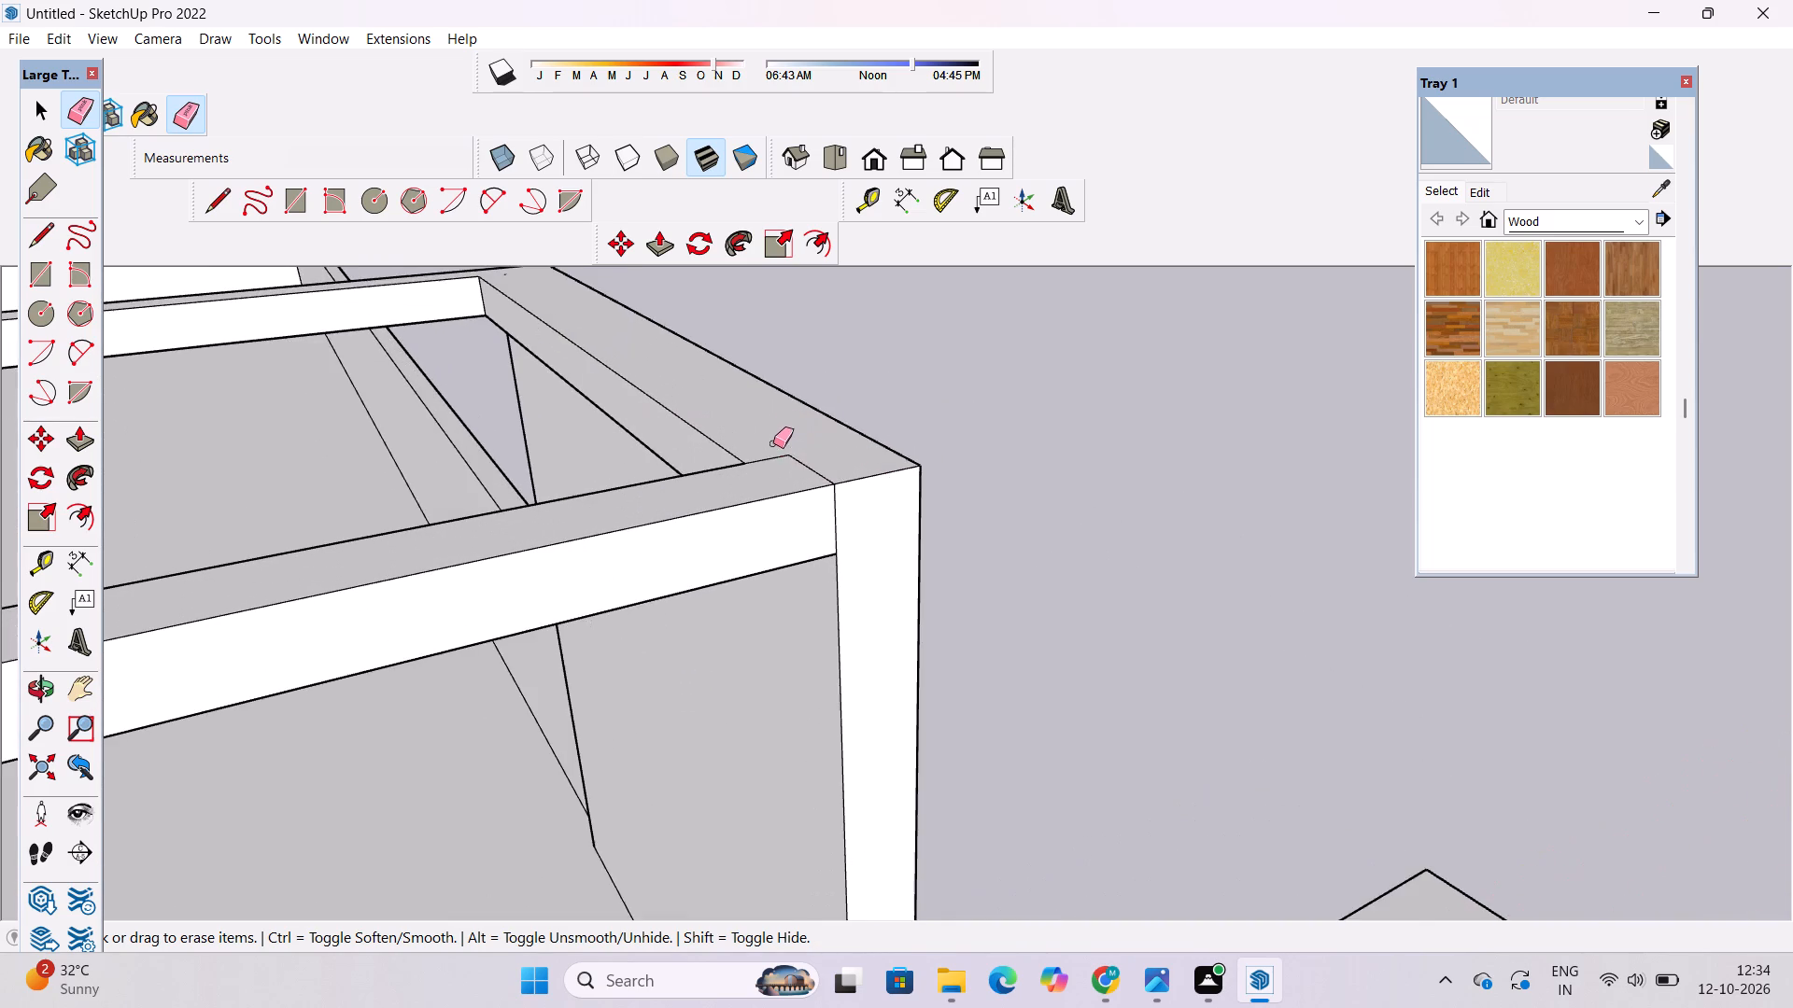
{"action": "left_click_drag", "start_coordinate": [773, 441], "coordinate": [822, 477]}
{"action": "left_click_drag", "start_coordinate": [790, 446], "coordinate": [790, 456]}
{"action": "key", "text": "space"}
Erase the leftover seam lines on the underside of the roof border at the open frame's outer end.
{"action": "key", "text": "o"}
{"action": "left_click_drag", "start_coordinate": [933, 605], "coordinate": [791, 408]}
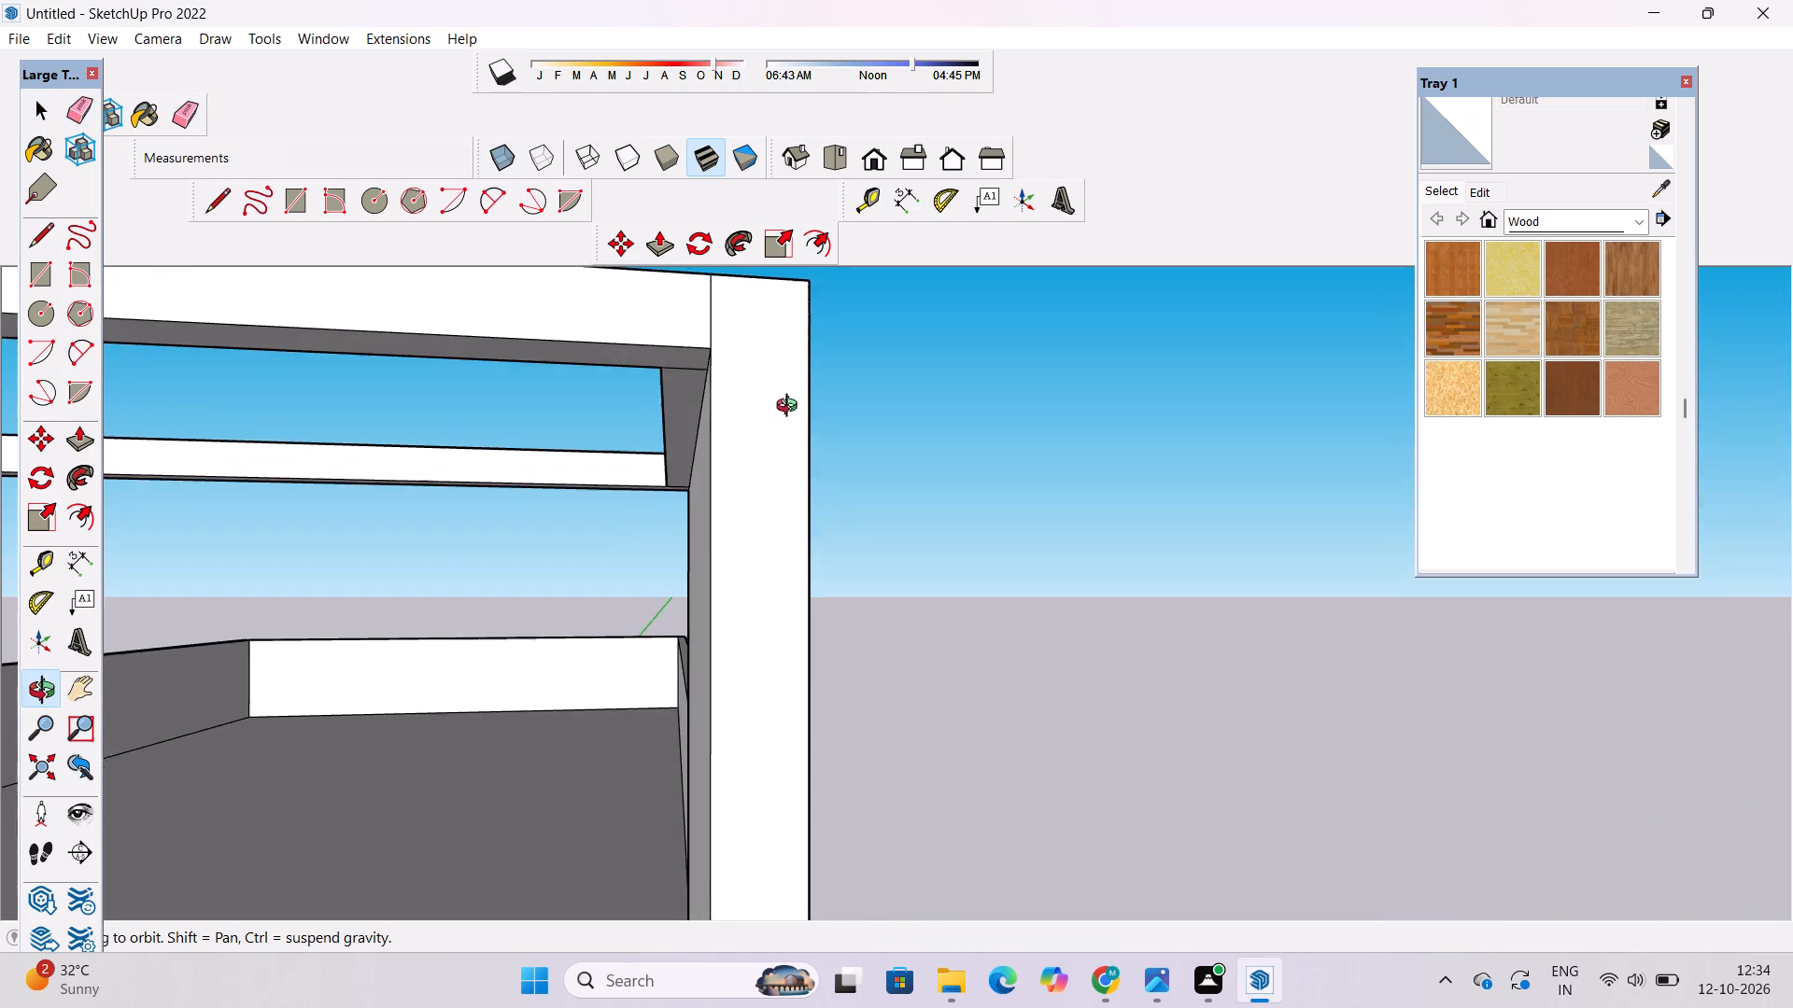
{"action": "left_click_drag", "start_coordinate": [791, 408], "coordinate": [791, 403]}
{"action": "scroll", "coordinate": [705, 410], "scroll_direction": "down", "scroll_amount": 2}
{"action": "left_click_drag", "start_coordinate": [697, 416], "coordinate": [924, 493], "text": "shift"}
{"action": "scroll", "coordinate": [903, 490], "scroll_direction": "up", "scroll_amount": 5}
{"action": "left_click_drag", "start_coordinate": [975, 525], "coordinate": [903, 461]}
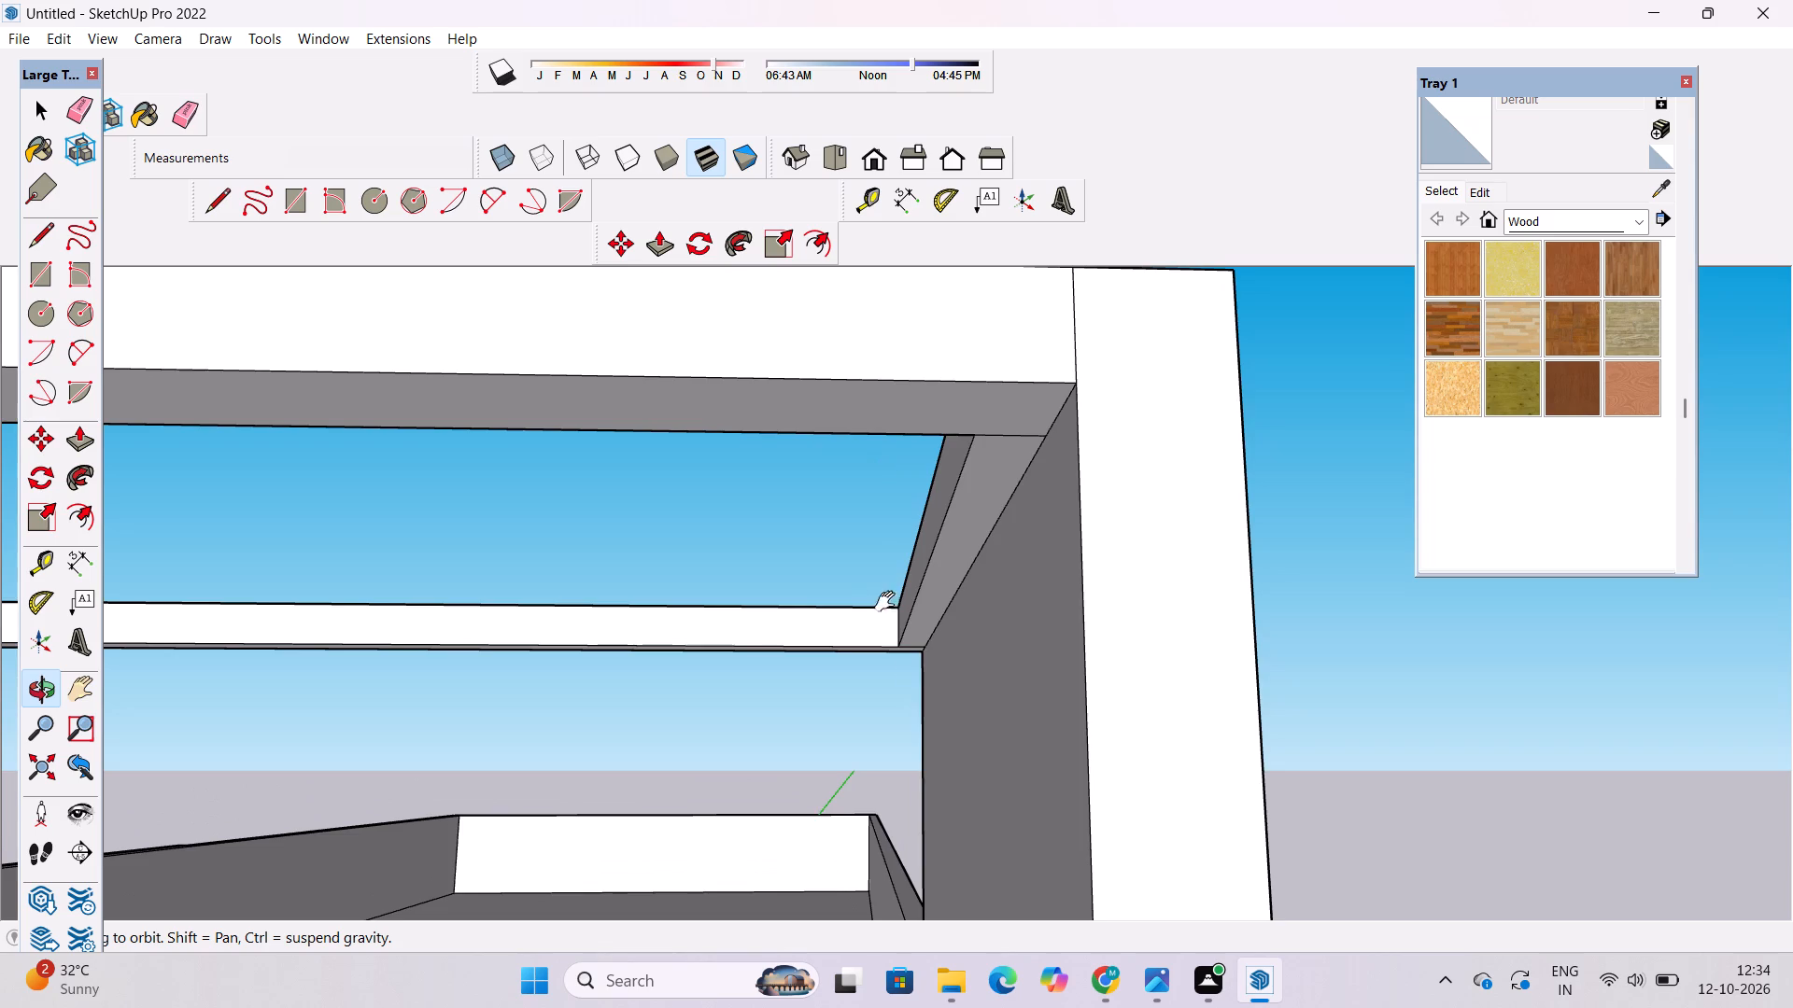
{"action": "left_click_drag", "start_coordinate": [912, 667], "coordinate": [923, 502], "text": "shift"}
{"action": "scroll", "coordinate": [925, 491], "scroll_direction": "up", "scroll_amount": 6, "text": "shift"}
{"action": "scroll", "coordinate": [873, 509], "scroll_direction": "down", "scroll_amount": 5, "text": "shift"}
{"action": "scroll", "coordinate": [829, 523], "scroll_direction": "down", "scroll_amount": 3}
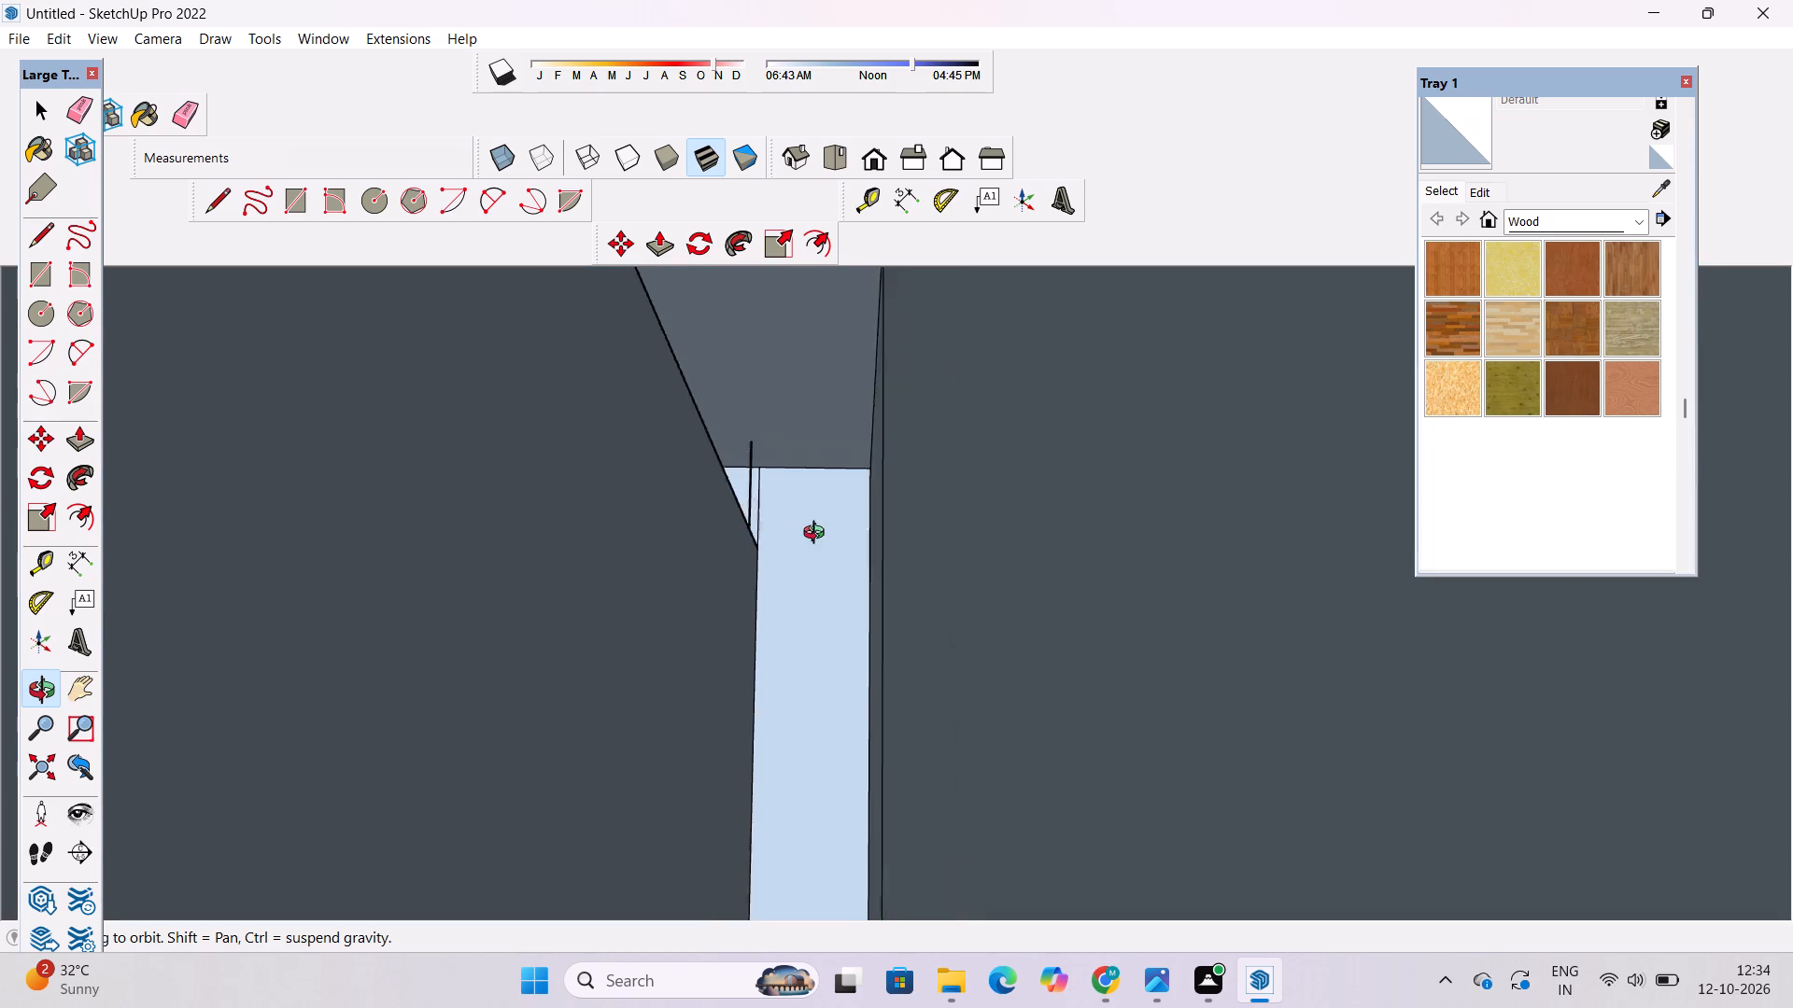
{"action": "scroll", "coordinate": [818, 535], "scroll_direction": "down", "scroll_amount": 20}
{"action": "scroll", "coordinate": [818, 535], "scroll_direction": "down", "scroll_amount": 2}
{"action": "left_click_drag", "start_coordinate": [745, 526], "coordinate": [906, 599], "text": "shift"}
{"action": "scroll", "coordinate": [999, 643], "scroll_direction": "up", "scroll_amount": 5}
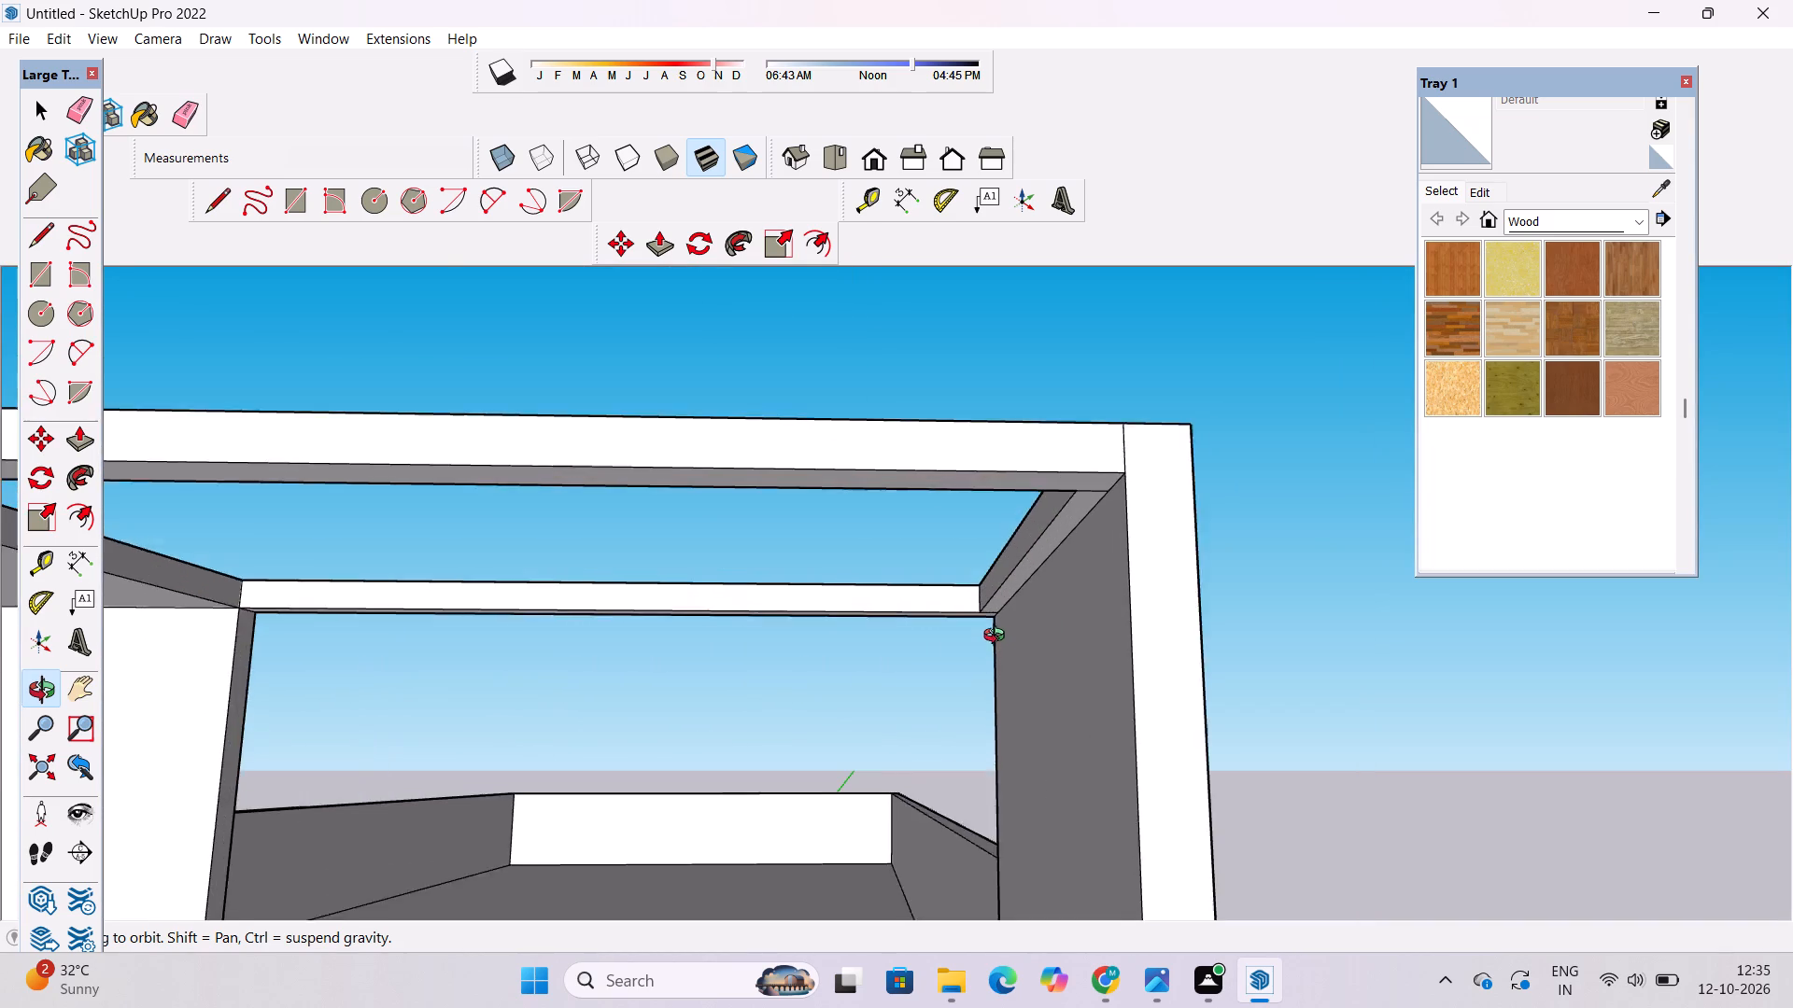
{"action": "scroll", "coordinate": [998, 637], "scroll_direction": "up", "scroll_amount": 10}
{"action": "left_click_drag", "start_coordinate": [990, 604], "coordinate": [978, 623], "text": "shift"}
{"action": "left_click_drag", "start_coordinate": [974, 623], "coordinate": [976, 581]}
{"action": "key", "text": "e"}
{"action": "scroll", "coordinate": [964, 614], "scroll_direction": "up", "scroll_amount": 4}
{"action": "left_click_drag", "start_coordinate": [969, 588], "coordinate": [966, 608]}
{"action": "scroll", "coordinate": [933, 674], "scroll_direction": "down", "scroll_amount": 12}
{"action": "scroll", "coordinate": [913, 656], "scroll_direction": "up", "scroll_amount": 11}
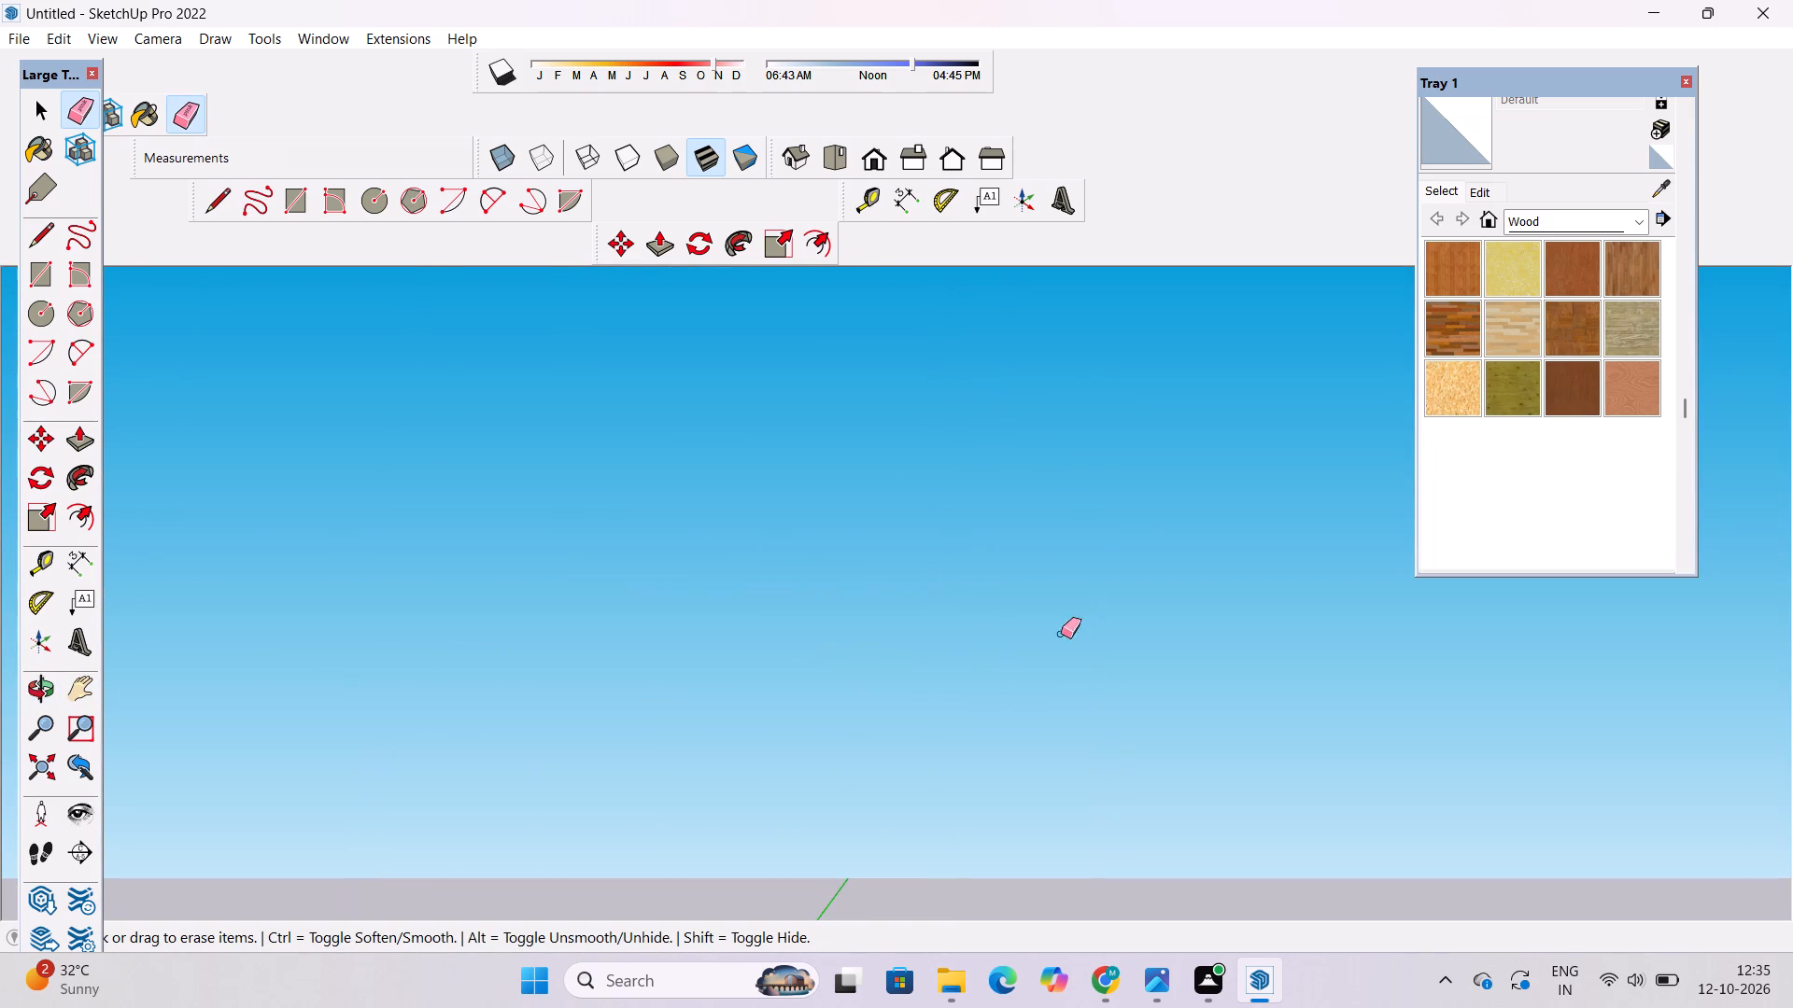
{"action": "scroll", "coordinate": [792, 564], "scroll_direction": "down", "scroll_amount": 4}
{"action": "scroll", "coordinate": [842, 525], "scroll_direction": "up", "scroll_amount": 14}
{"action": "left_click_drag", "start_coordinate": [870, 490], "coordinate": [870, 515]}
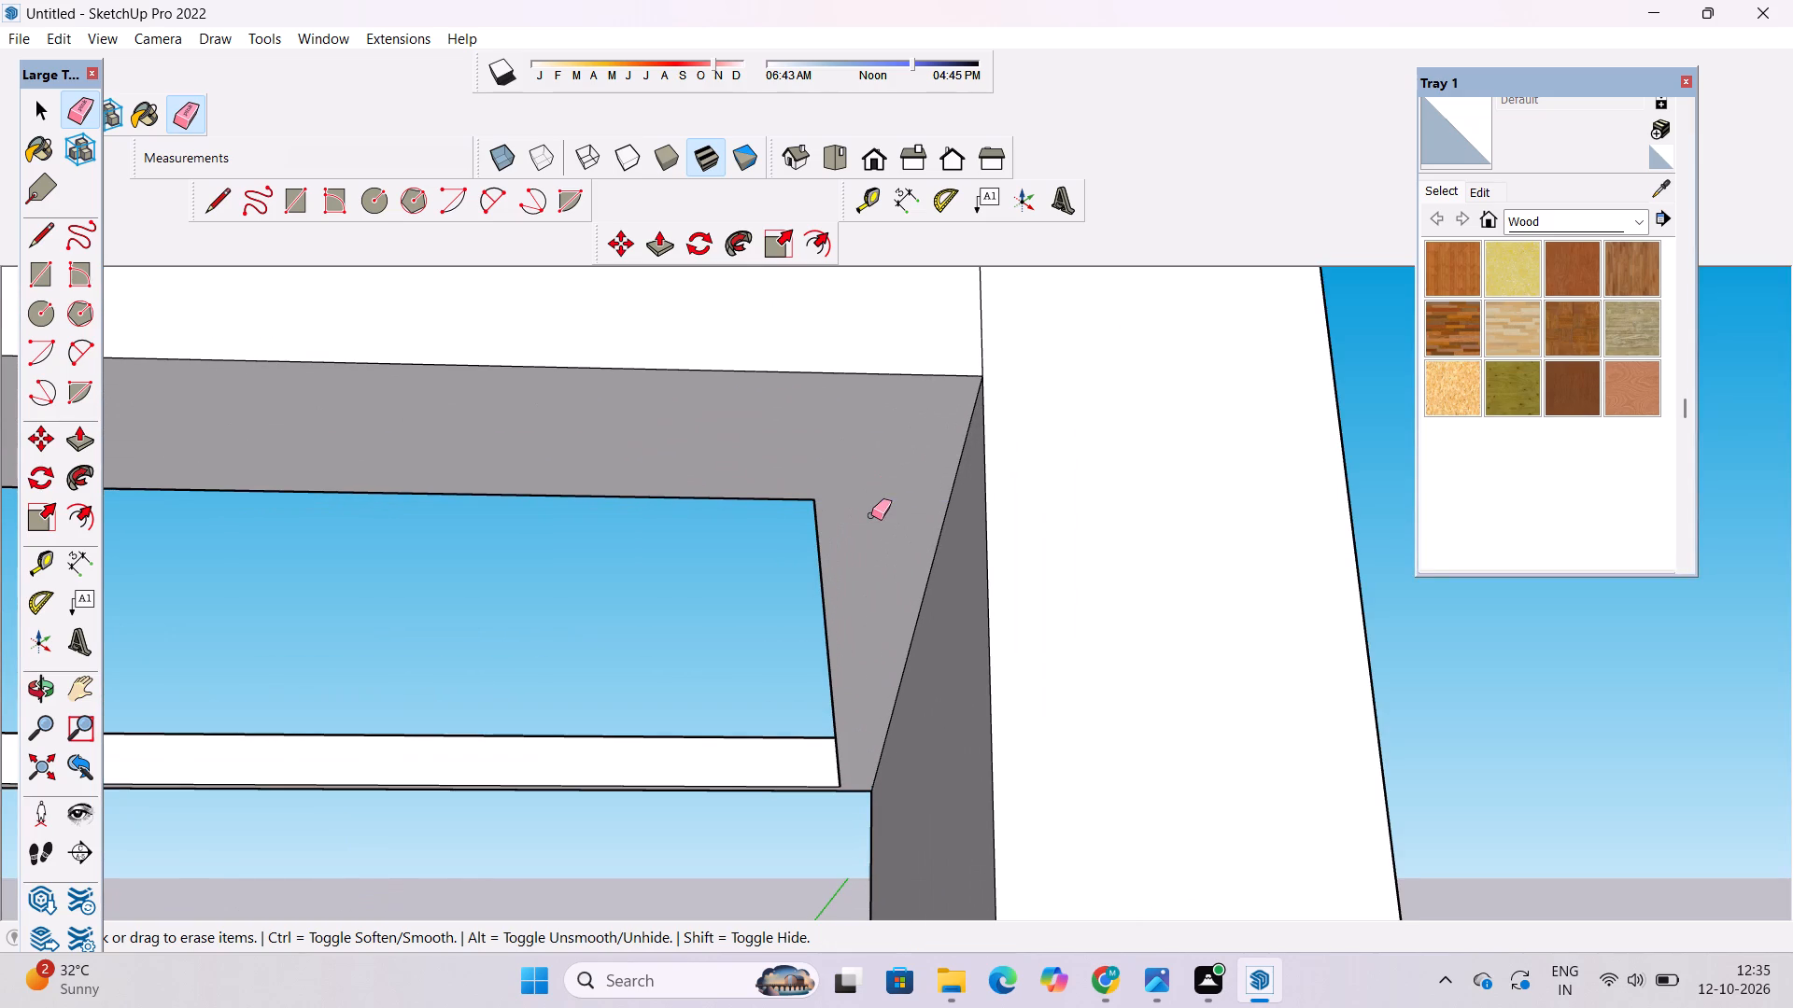
{"action": "key", "text": "space"}
Erase the seam line between the front top beam and the outer corner post of the open frame.
{"action": "key", "text": "o"}
{"action": "scroll", "coordinate": [935, 496], "scroll_direction": "down", "scroll_amount": 15}
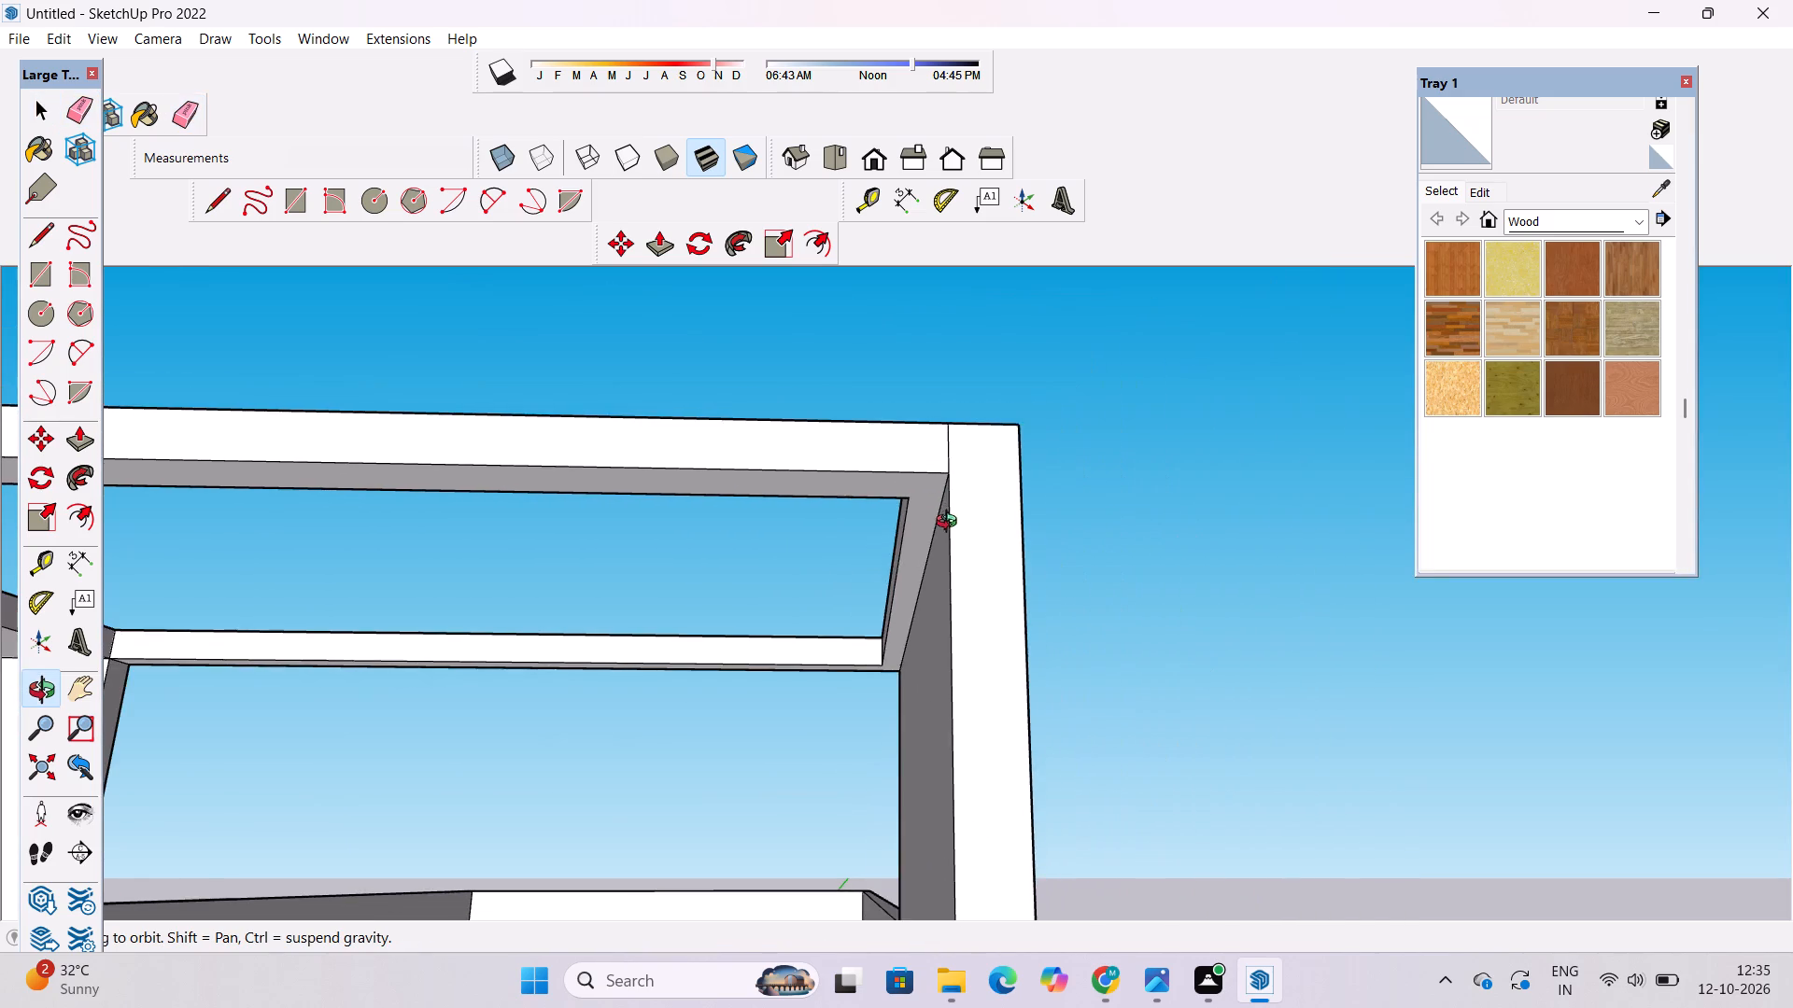
{"action": "left_click_drag", "start_coordinate": [951, 524], "coordinate": [962, 610]}
{"action": "left_click_drag", "start_coordinate": [929, 620], "coordinate": [1051, 562], "text": "shift"}
{"action": "left_click_drag", "start_coordinate": [1052, 564], "coordinate": [986, 638]}
{"action": "scroll", "coordinate": [1038, 630], "scroll_direction": "up", "scroll_amount": 4}
{"action": "left_click_drag", "start_coordinate": [960, 662], "coordinate": [946, 667], "text": "shift"}
{"action": "scroll", "coordinate": [958, 669], "scroll_direction": "up", "scroll_amount": 8}
{"action": "left_click_drag", "start_coordinate": [943, 670], "coordinate": [1002, 645]}
{"action": "left_click_drag", "start_coordinate": [1045, 626], "coordinate": [970, 643]}
{"action": "left_click", "coordinate": [967, 642]}
{"action": "key", "text": "e"}
{"action": "scroll", "coordinate": [984, 624], "scroll_direction": "up", "scroll_amount": 2}
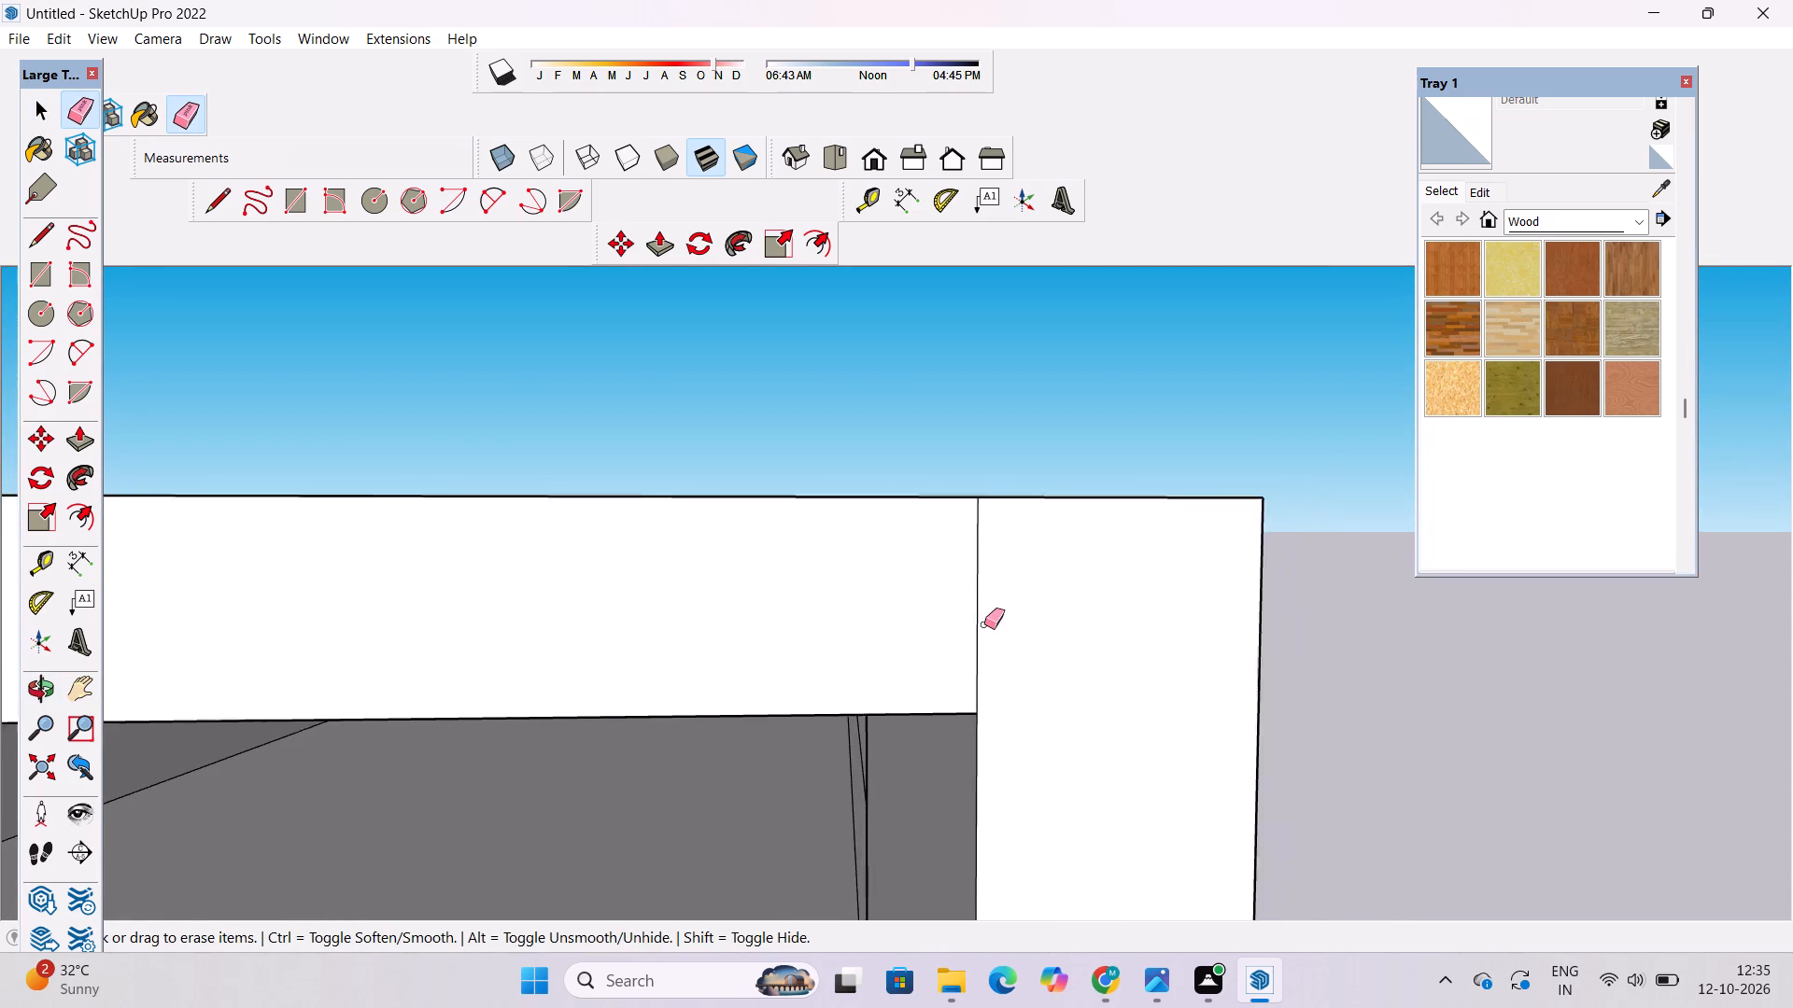
{"action": "scroll", "coordinate": [984, 624], "scroll_direction": "up", "scroll_amount": 2}
{"action": "left_click_drag", "start_coordinate": [987, 557], "coordinate": [953, 598]}
{"action": "left_click_drag", "start_coordinate": [977, 587], "coordinate": [972, 609]}
{"action": "key", "text": "space"}
Examine the open frame and its roof border on the front facade from below, straight on and above.
{"action": "key", "text": "o"}
{"action": "scroll", "coordinate": [1055, 521], "scroll_direction": "down", "scroll_amount": 5}
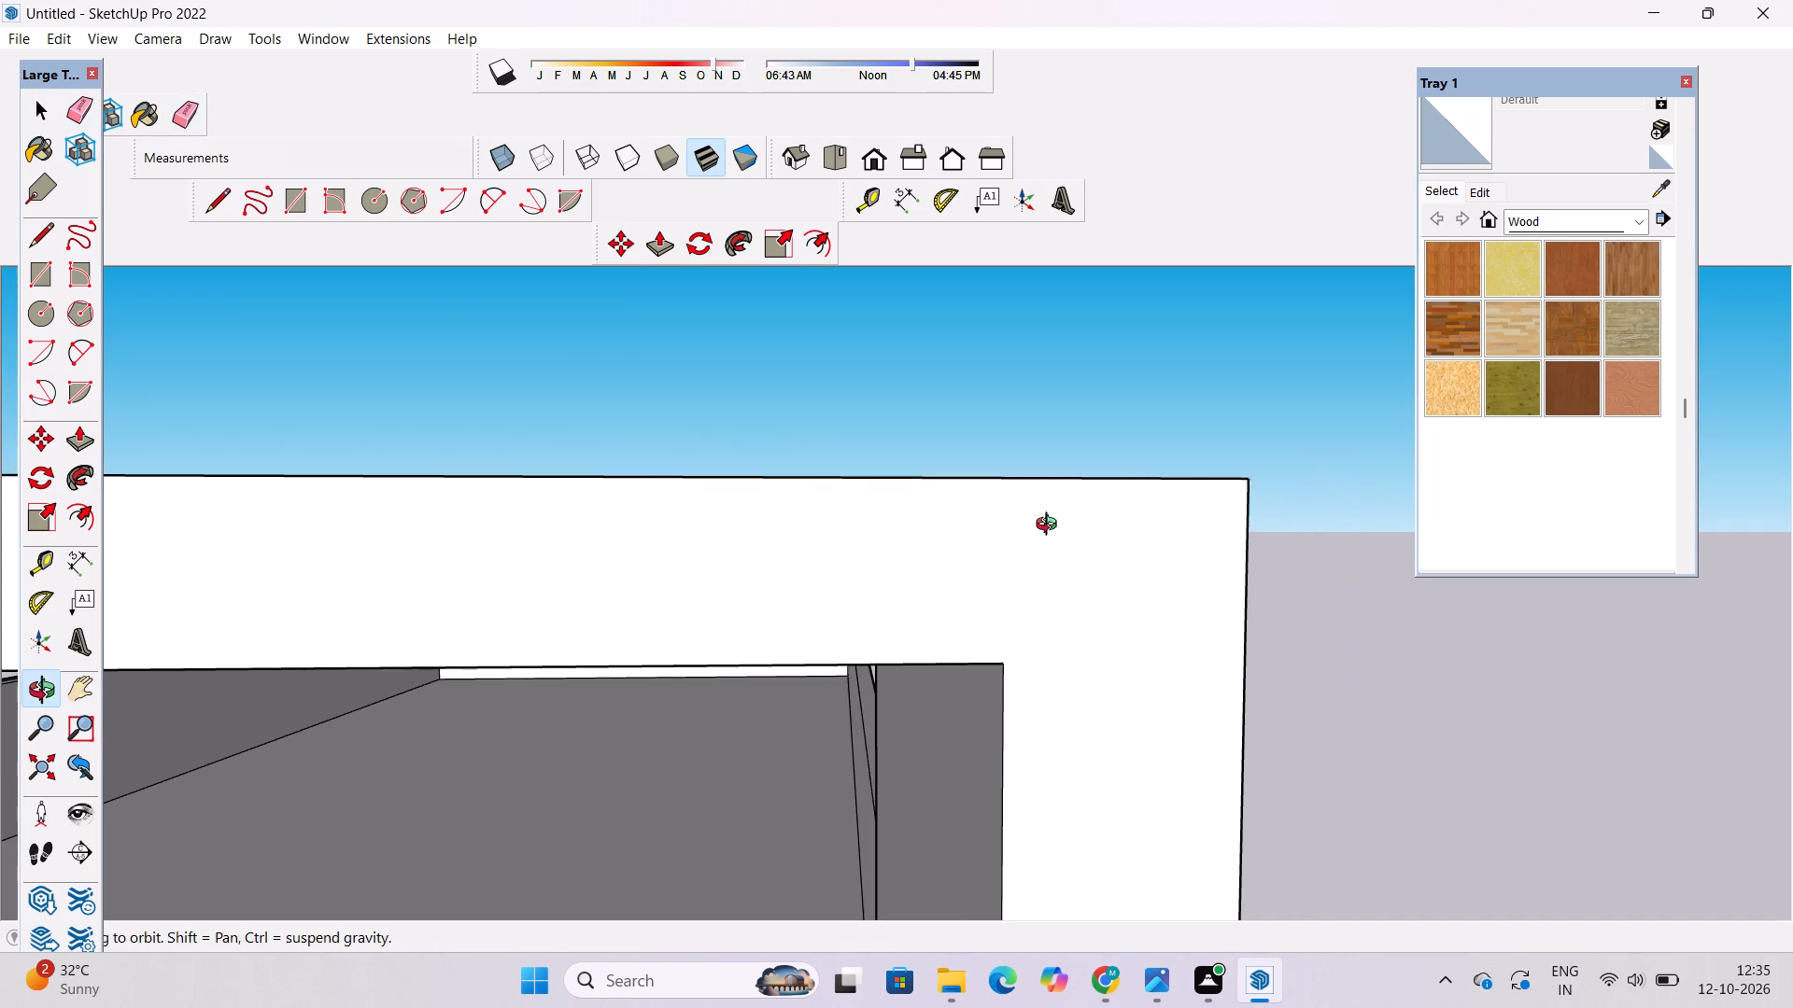
{"action": "scroll", "coordinate": [1051, 526], "scroll_direction": "down", "scroll_amount": 12}
{"action": "left_click_drag", "start_coordinate": [1079, 547], "coordinate": [1064, 557]}
{"action": "scroll", "coordinate": [1063, 545], "scroll_direction": "down", "scroll_amount": 13}
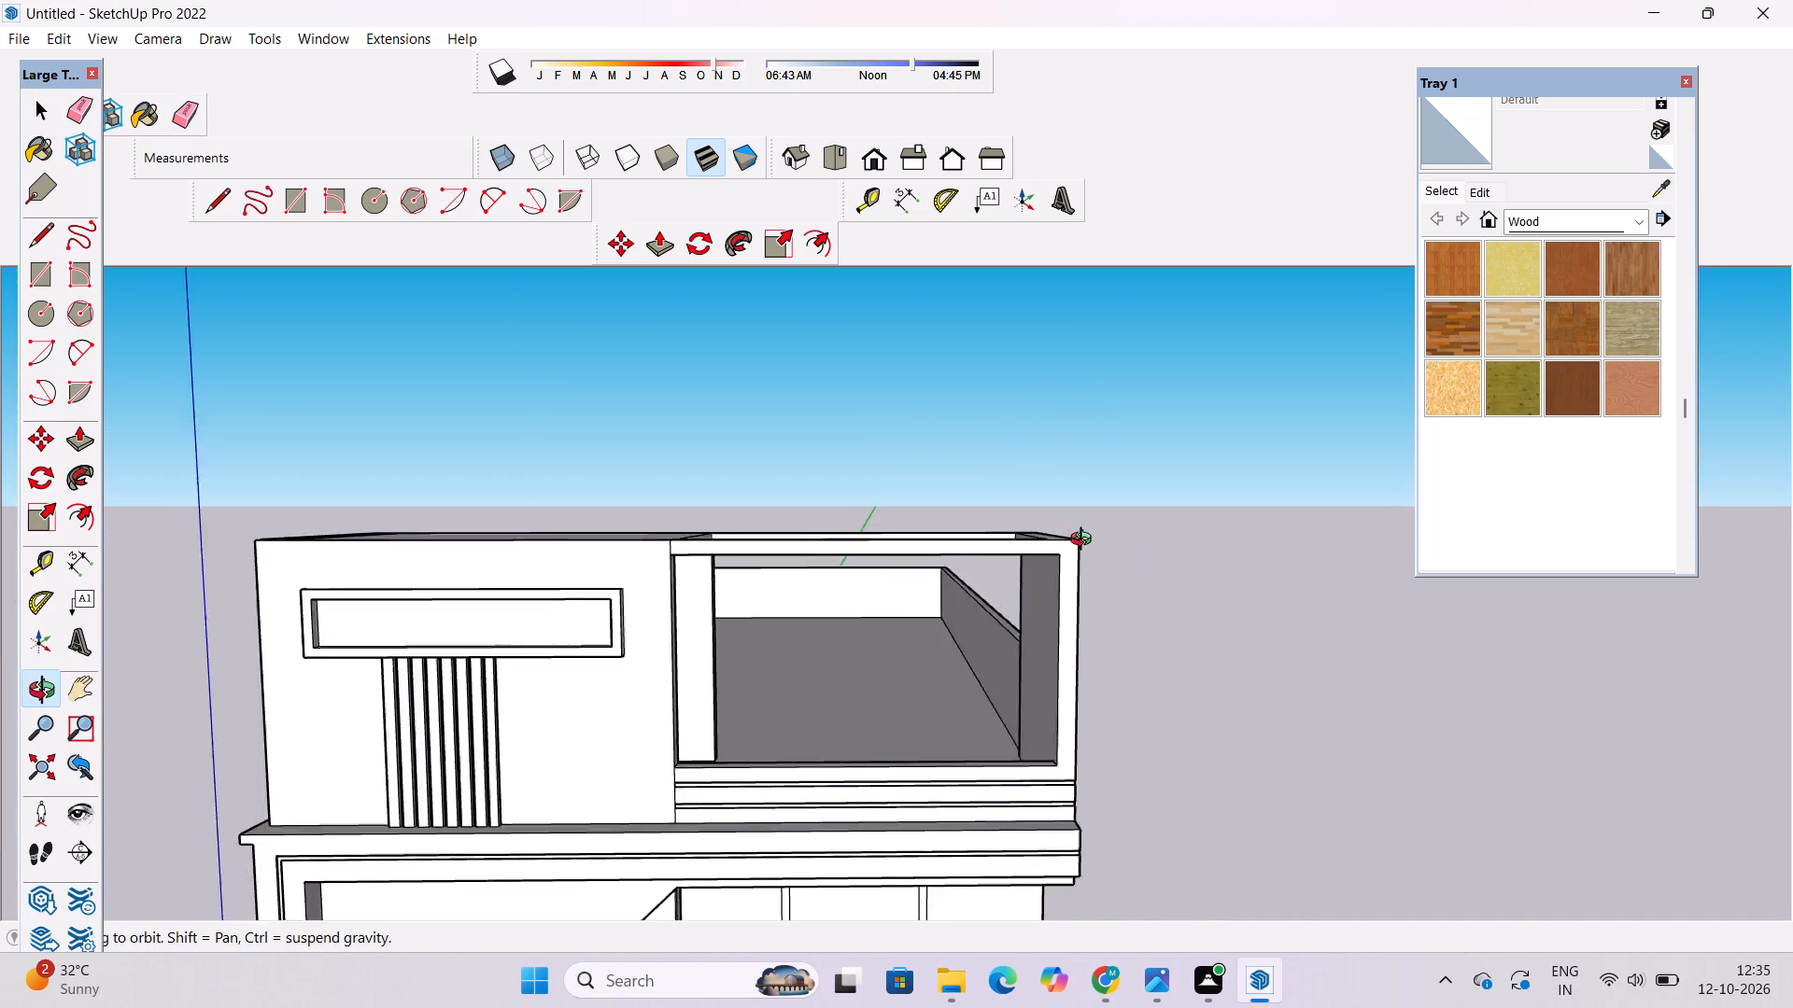
{"action": "scroll", "coordinate": [1085, 541], "scroll_direction": "down", "scroll_amount": 3}
{"action": "left_click_drag", "start_coordinate": [1089, 562], "coordinate": [1004, 567]}
{"action": "scroll", "coordinate": [984, 567], "scroll_direction": "up", "scroll_amount": 4}
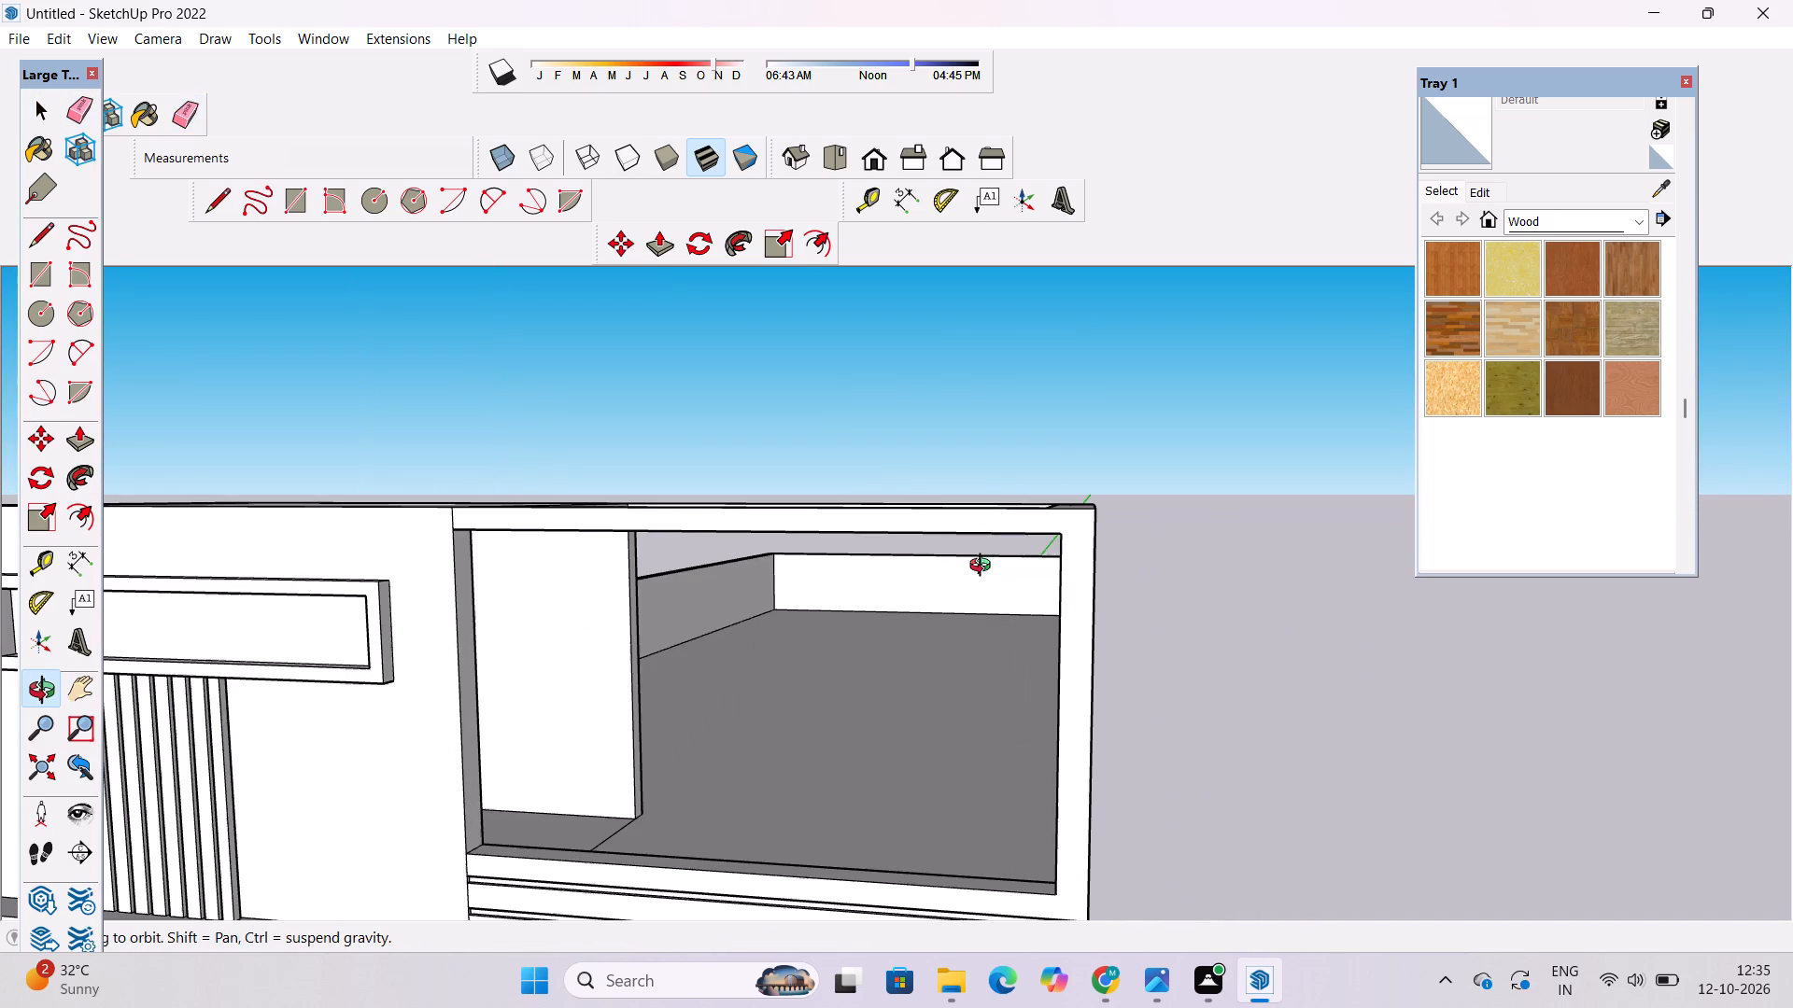
{"action": "scroll", "coordinate": [956, 640], "scroll_direction": "down", "scroll_amount": 1}
{"action": "left_click_drag", "start_coordinate": [909, 620], "coordinate": [836, 645], "text": "shift"}
{"action": "scroll", "coordinate": [835, 645], "scroll_direction": "down", "scroll_amount": 3}
{"action": "left_click_drag", "start_coordinate": [711, 709], "coordinate": [837, 557], "text": "shift"}
{"action": "scroll", "coordinate": [840, 568], "scroll_direction": "up", "scroll_amount": 2}
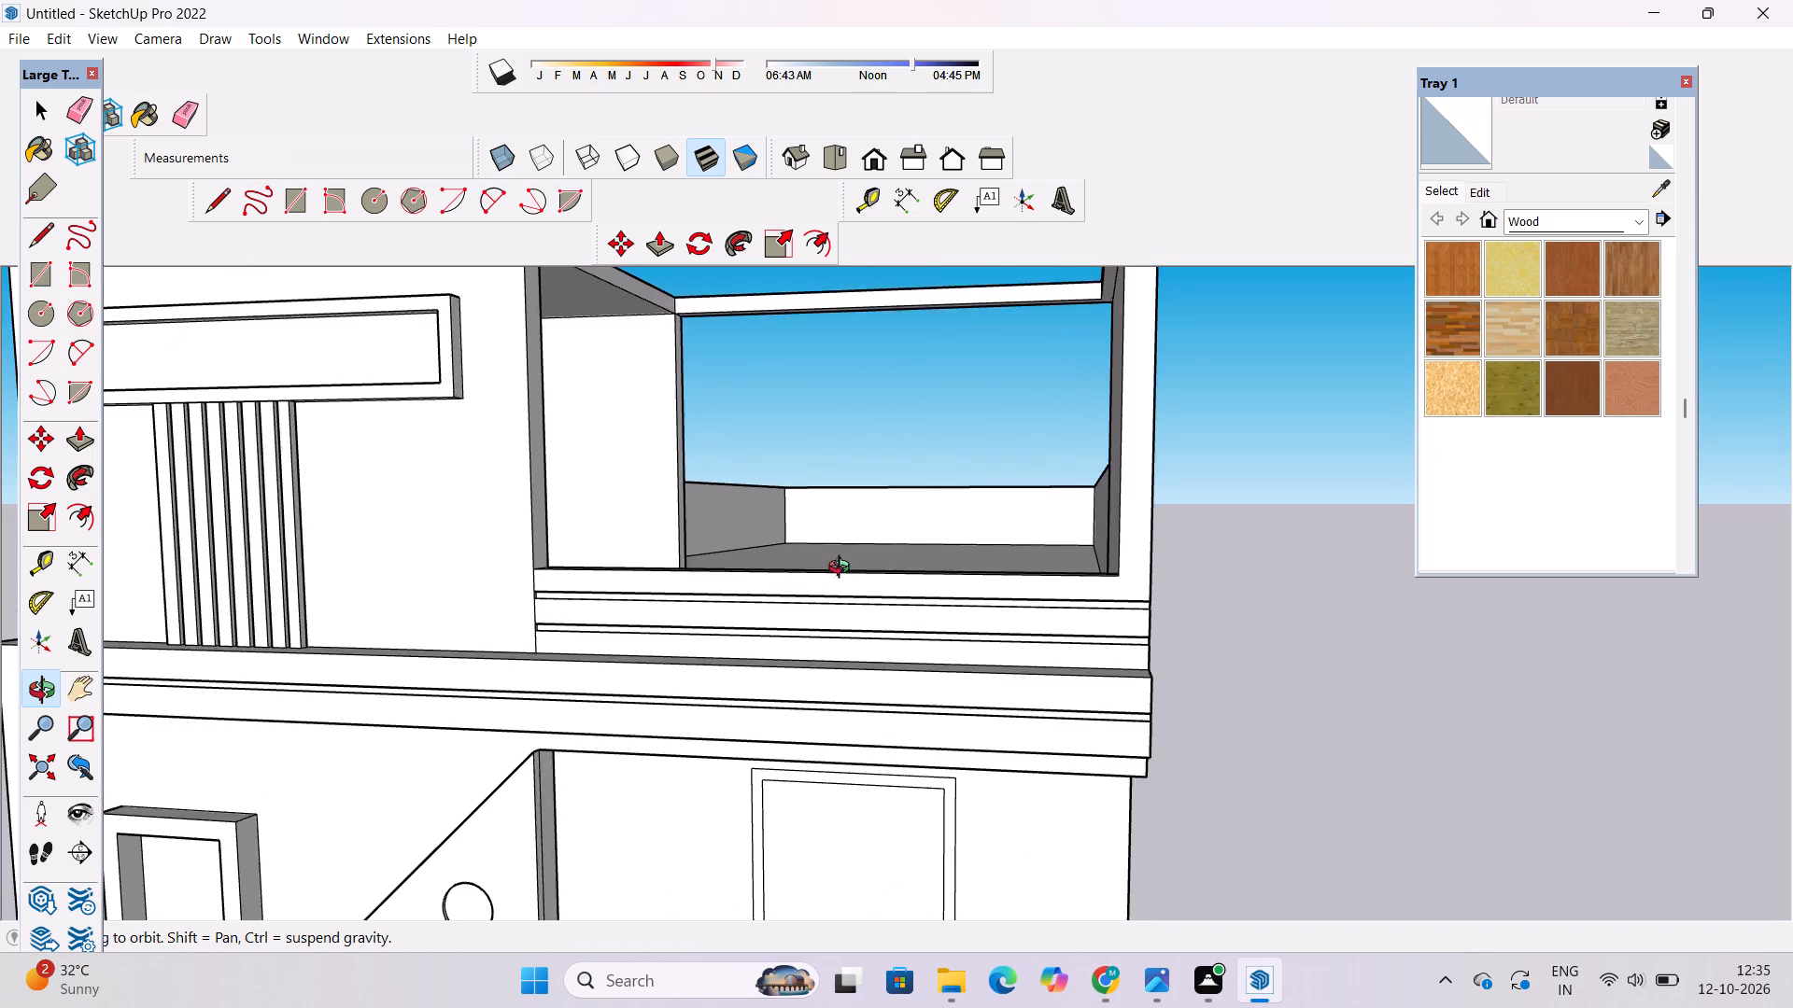
{"action": "scroll", "coordinate": [843, 569], "scroll_direction": "down", "scroll_amount": 4}
{"action": "left_click_drag", "start_coordinate": [819, 595], "coordinate": [910, 667]}
{"action": "scroll", "coordinate": [854, 573], "scroll_direction": "up", "scroll_amount": 3}
{"action": "left_click_drag", "start_coordinate": [852, 570], "coordinate": [750, 621], "text": "shift"}
{"action": "scroll", "coordinate": [745, 611], "scroll_direction": "down", "scroll_amount": 4}
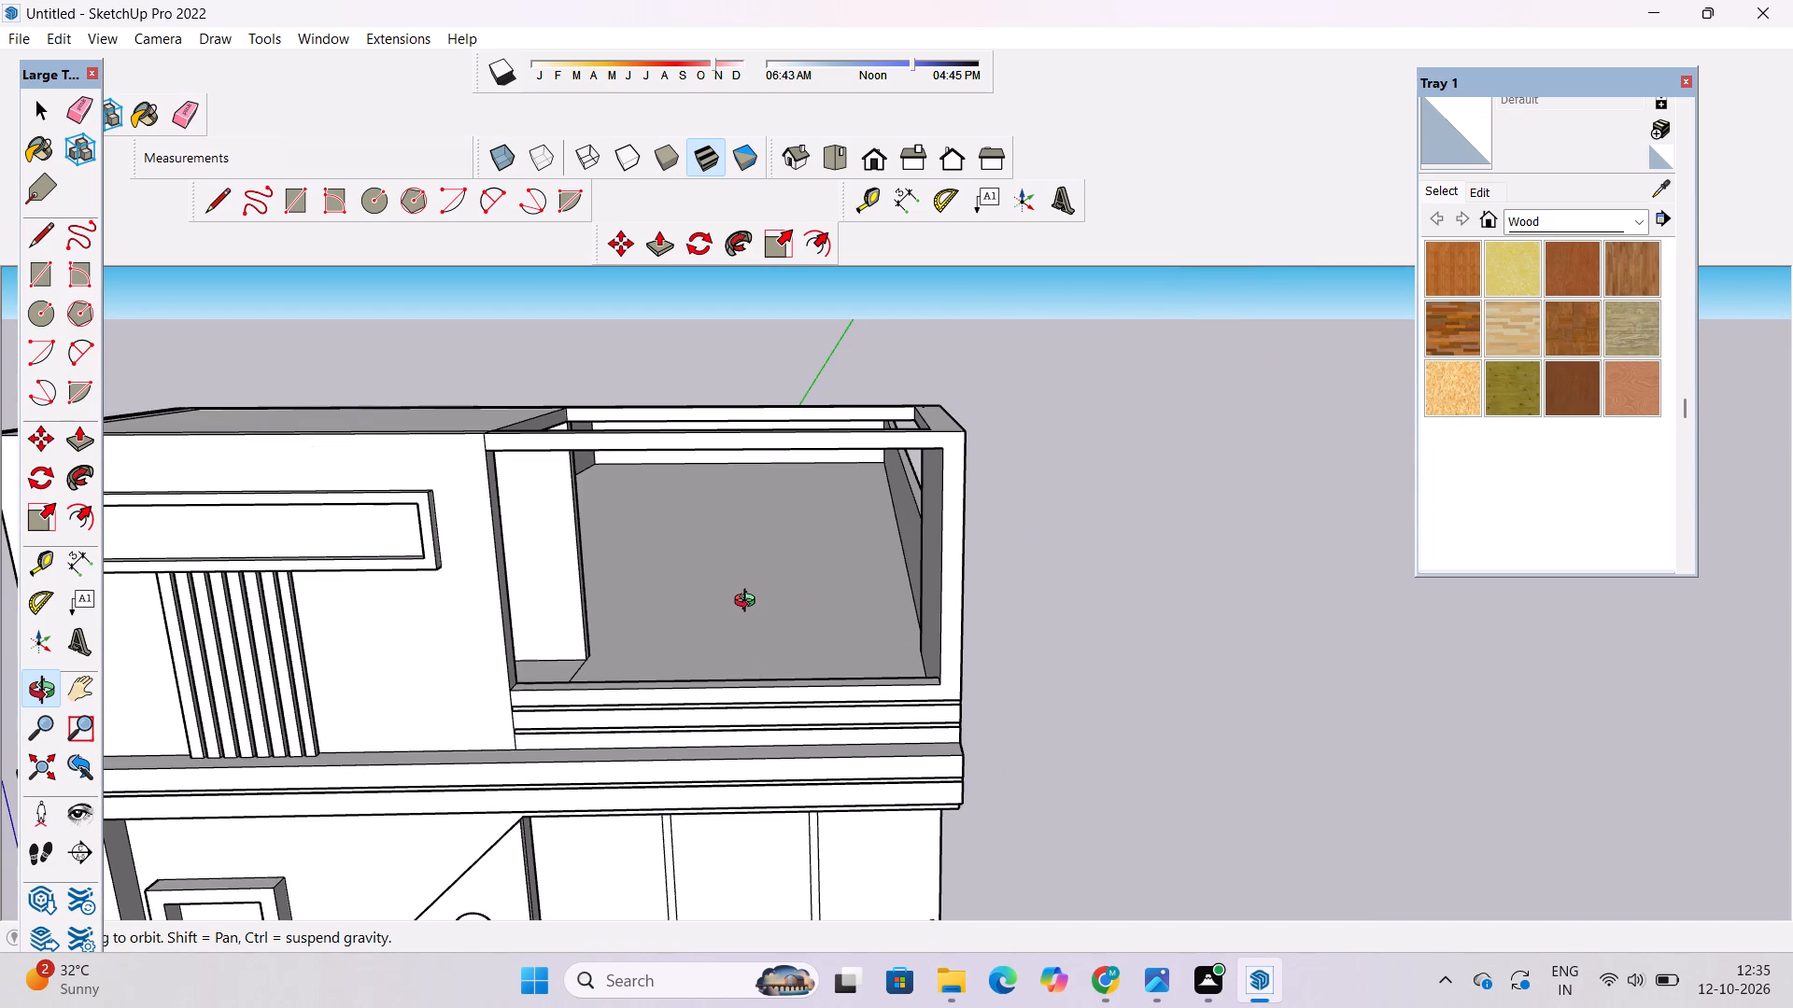
{"action": "left_click_drag", "start_coordinate": [774, 591], "coordinate": [816, 729], "text": "shift"}
Erase the seam line across the top of the roof border at the open frame's rear inner corner.
{"action": "scroll", "coordinate": [718, 632], "scroll_direction": "up", "scroll_amount": 3}
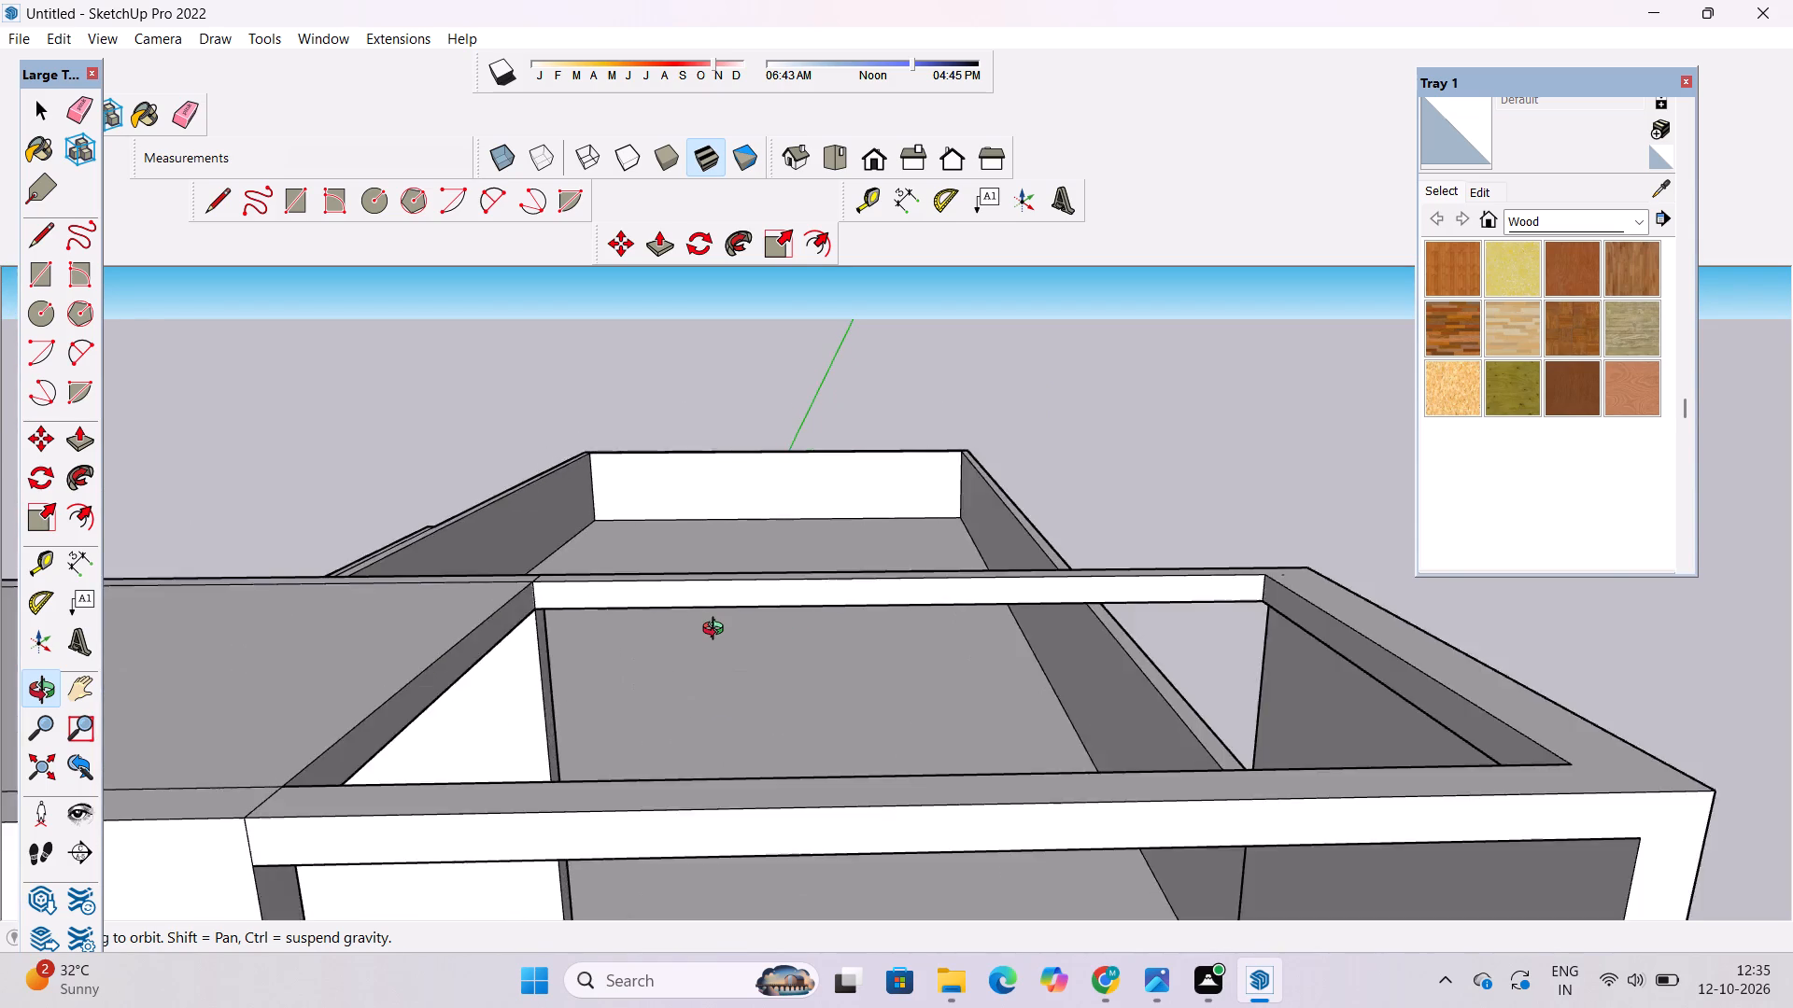
{"action": "scroll", "coordinate": [717, 631], "scroll_direction": "up", "scroll_amount": 4}
{"action": "scroll", "coordinate": [713, 630], "scroll_direction": "down", "scroll_amount": 5}
{"action": "left_click_drag", "start_coordinate": [704, 635], "coordinate": [704, 674]}
{"action": "left_click_drag", "start_coordinate": [564, 749], "coordinate": [604, 677], "text": "shift"}
{"action": "left_click_drag", "start_coordinate": [604, 680], "coordinate": [604, 711]}
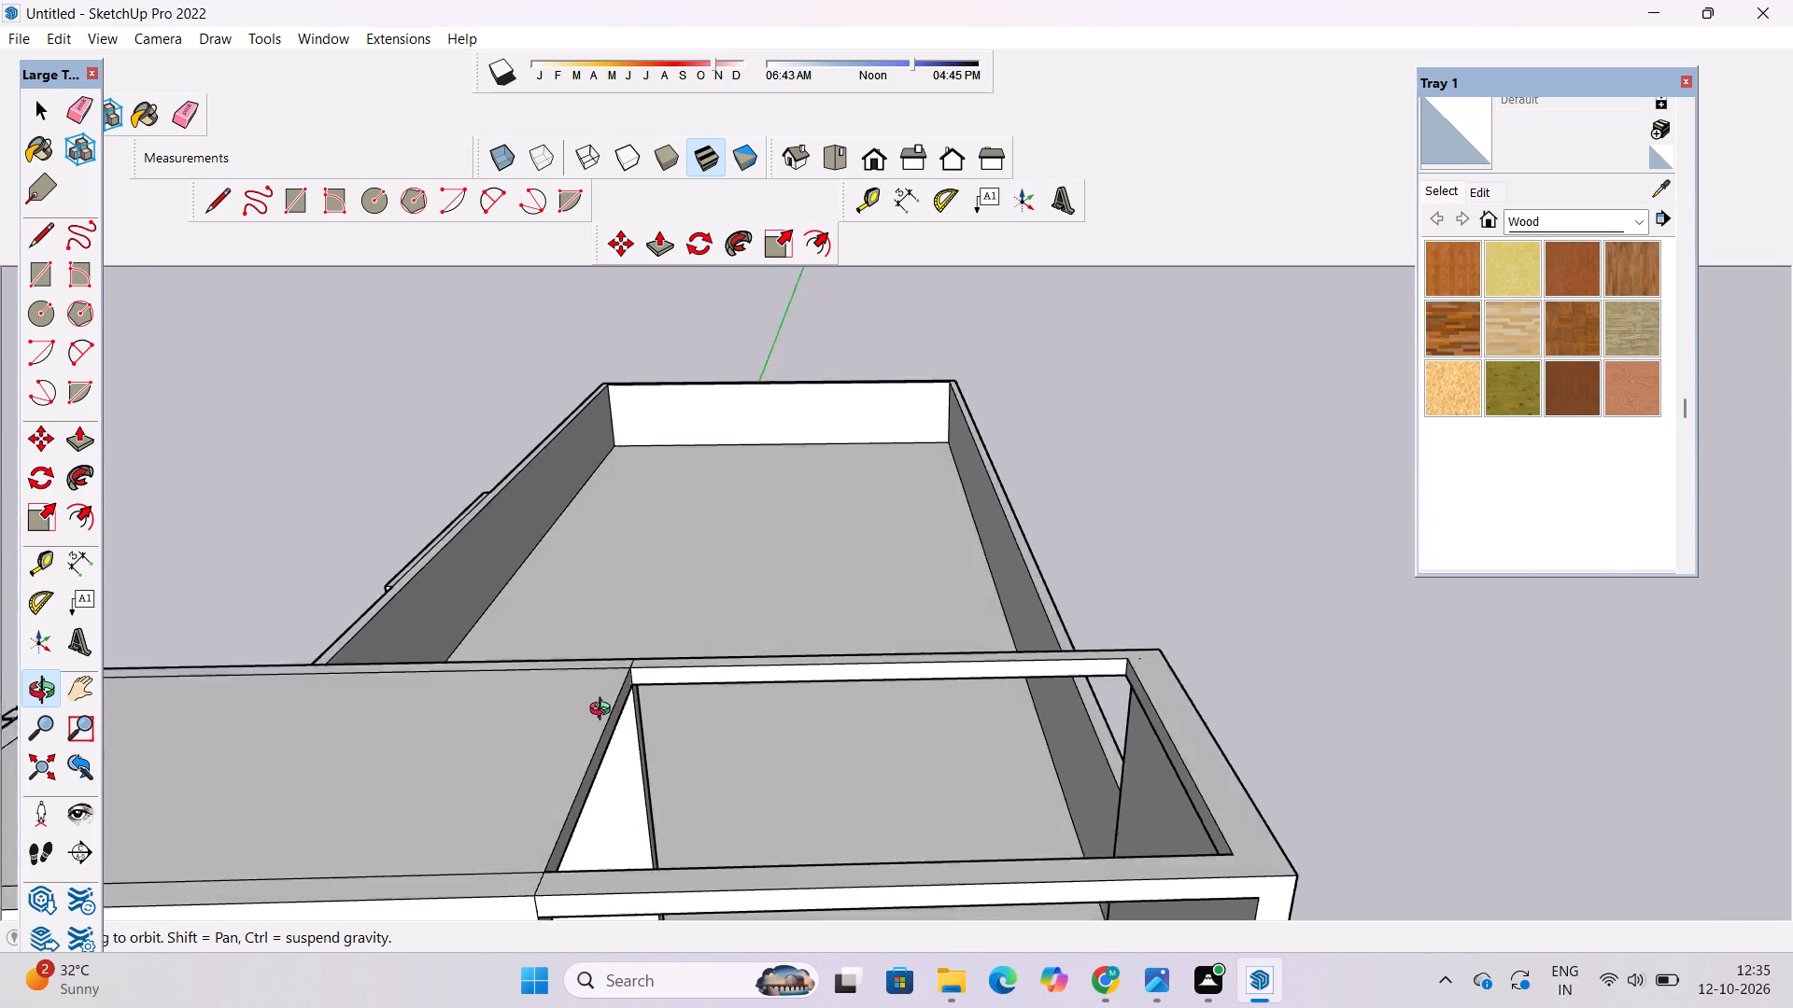
{"action": "left_click_drag", "start_coordinate": [604, 711], "coordinate": [605, 738]}
{"action": "scroll", "coordinate": [641, 719], "scroll_direction": "up", "scroll_amount": 5}
{"action": "left_click_drag", "start_coordinate": [628, 721], "coordinate": [639, 653], "text": "shift"}
{"action": "left_click_drag", "start_coordinate": [639, 656], "coordinate": [632, 707]}
{"action": "scroll", "coordinate": [633, 699], "scroll_direction": "up", "scroll_amount": 8}
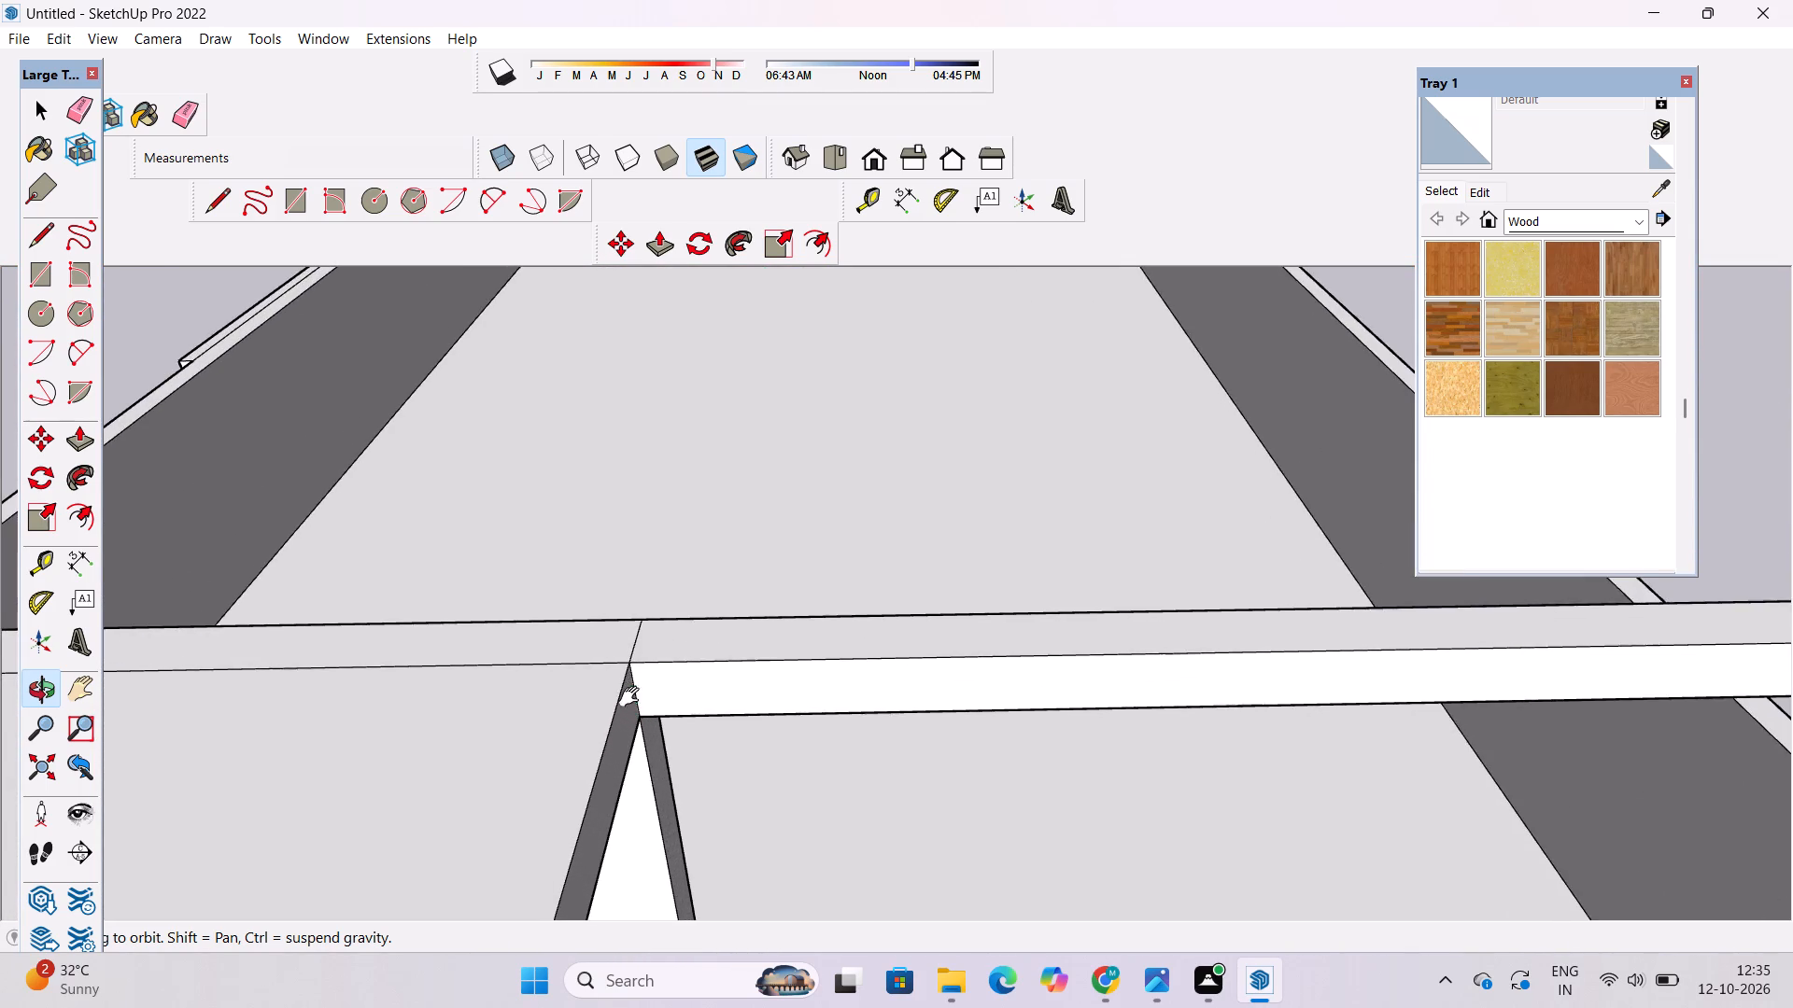
{"action": "left_click_drag", "start_coordinate": [640, 691], "coordinate": [613, 665], "text": "shift"}
{"action": "left_click_drag", "start_coordinate": [610, 662], "coordinate": [603, 680]}
{"action": "key", "text": "e"}
{"action": "scroll", "coordinate": [607, 636], "scroll_direction": "up", "scroll_amount": 4}
{"action": "left_click", "coordinate": [606, 605]}
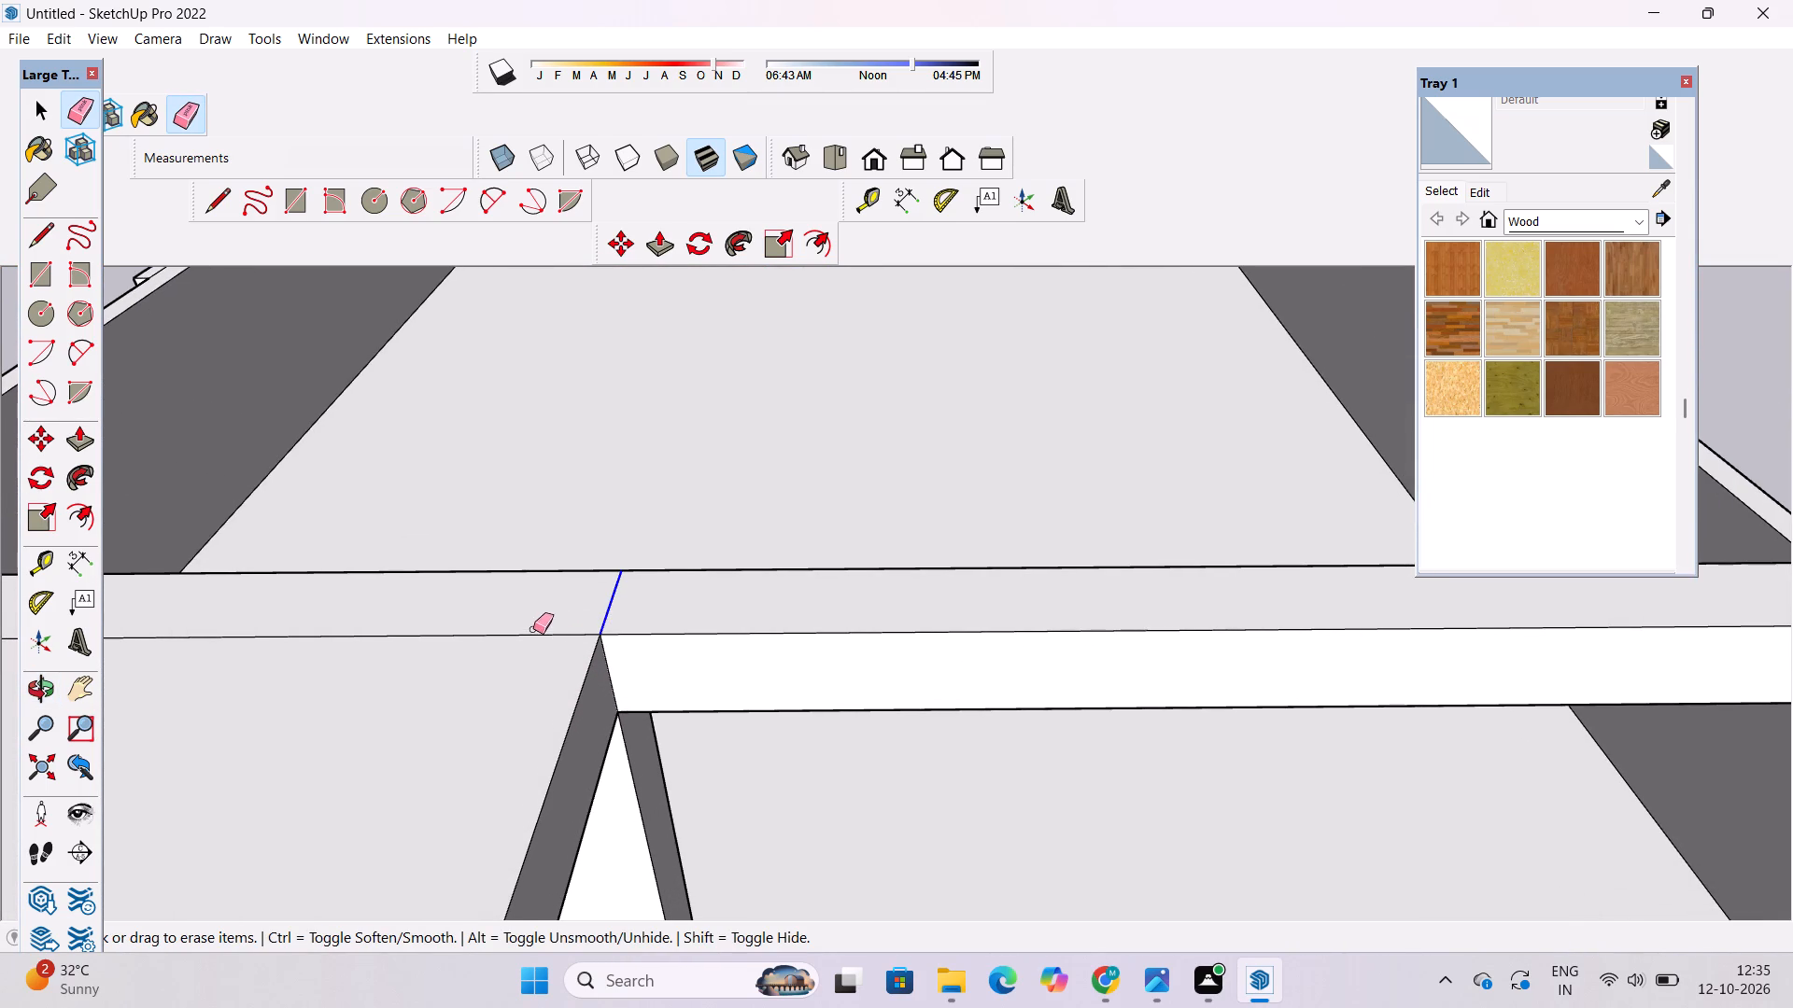
Erase the seam line across the top of the roof border at the open frame's front inner corner.
{"action": "key", "text": "space"}
{"action": "type", "text": "o"}
{"action": "scroll", "coordinate": [534, 626], "scroll_direction": "down", "scroll_amount": 12}
{"action": "left_click_drag", "start_coordinate": [586, 713], "coordinate": [551, 632], "text": "shift"}
{"action": "scroll", "coordinate": [588, 585], "scroll_direction": "down", "scroll_amount": 7}
{"action": "scroll", "coordinate": [543, 739], "scroll_direction": "up", "scroll_amount": 10}
{"action": "left_click_drag", "start_coordinate": [496, 716], "coordinate": [568, 725], "text": "shift"}
{"action": "left_click", "coordinate": [563, 729]}
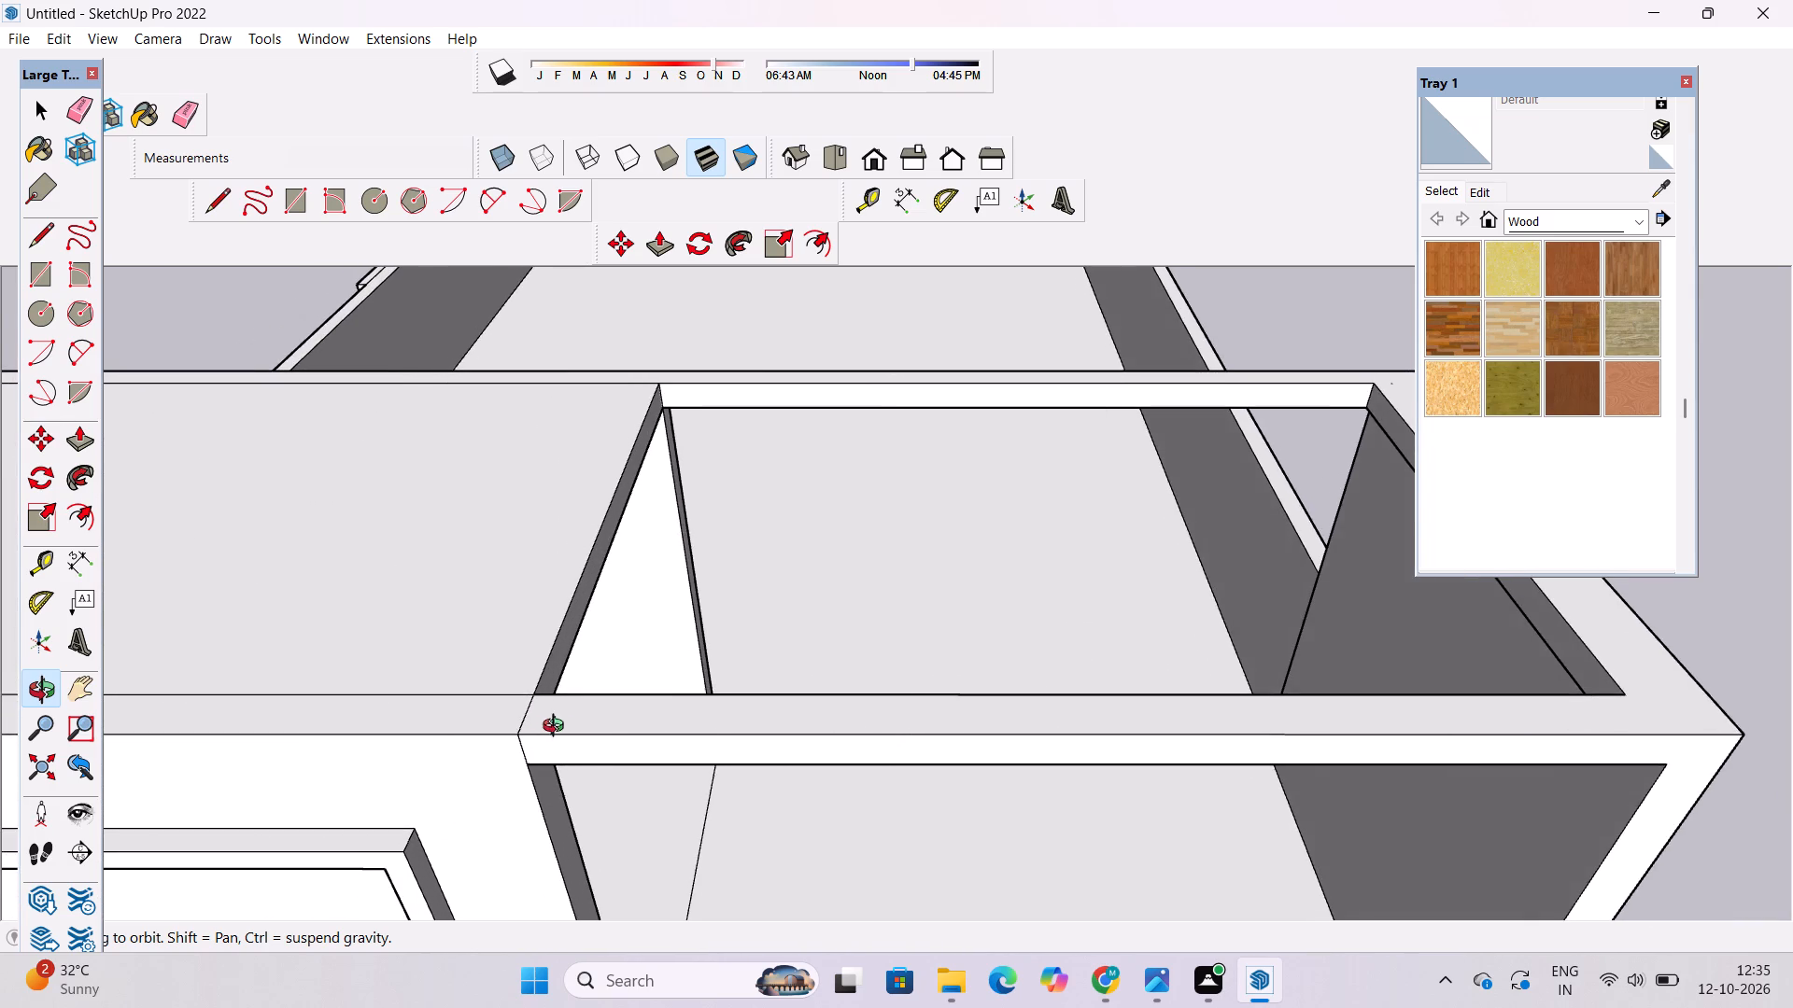
{"action": "key", "text": "e"}
{"action": "scroll", "coordinate": [517, 725], "scroll_direction": "up", "scroll_amount": 5}
{"action": "left_click_drag", "start_coordinate": [515, 708], "coordinate": [522, 722]}
{"action": "key", "text": "space"}
Draw a rectangle about 1' 2 5/8" by 1' 6" on the rear roof beam's inner face, near the inner corner.
{"action": "key", "text": "o"}
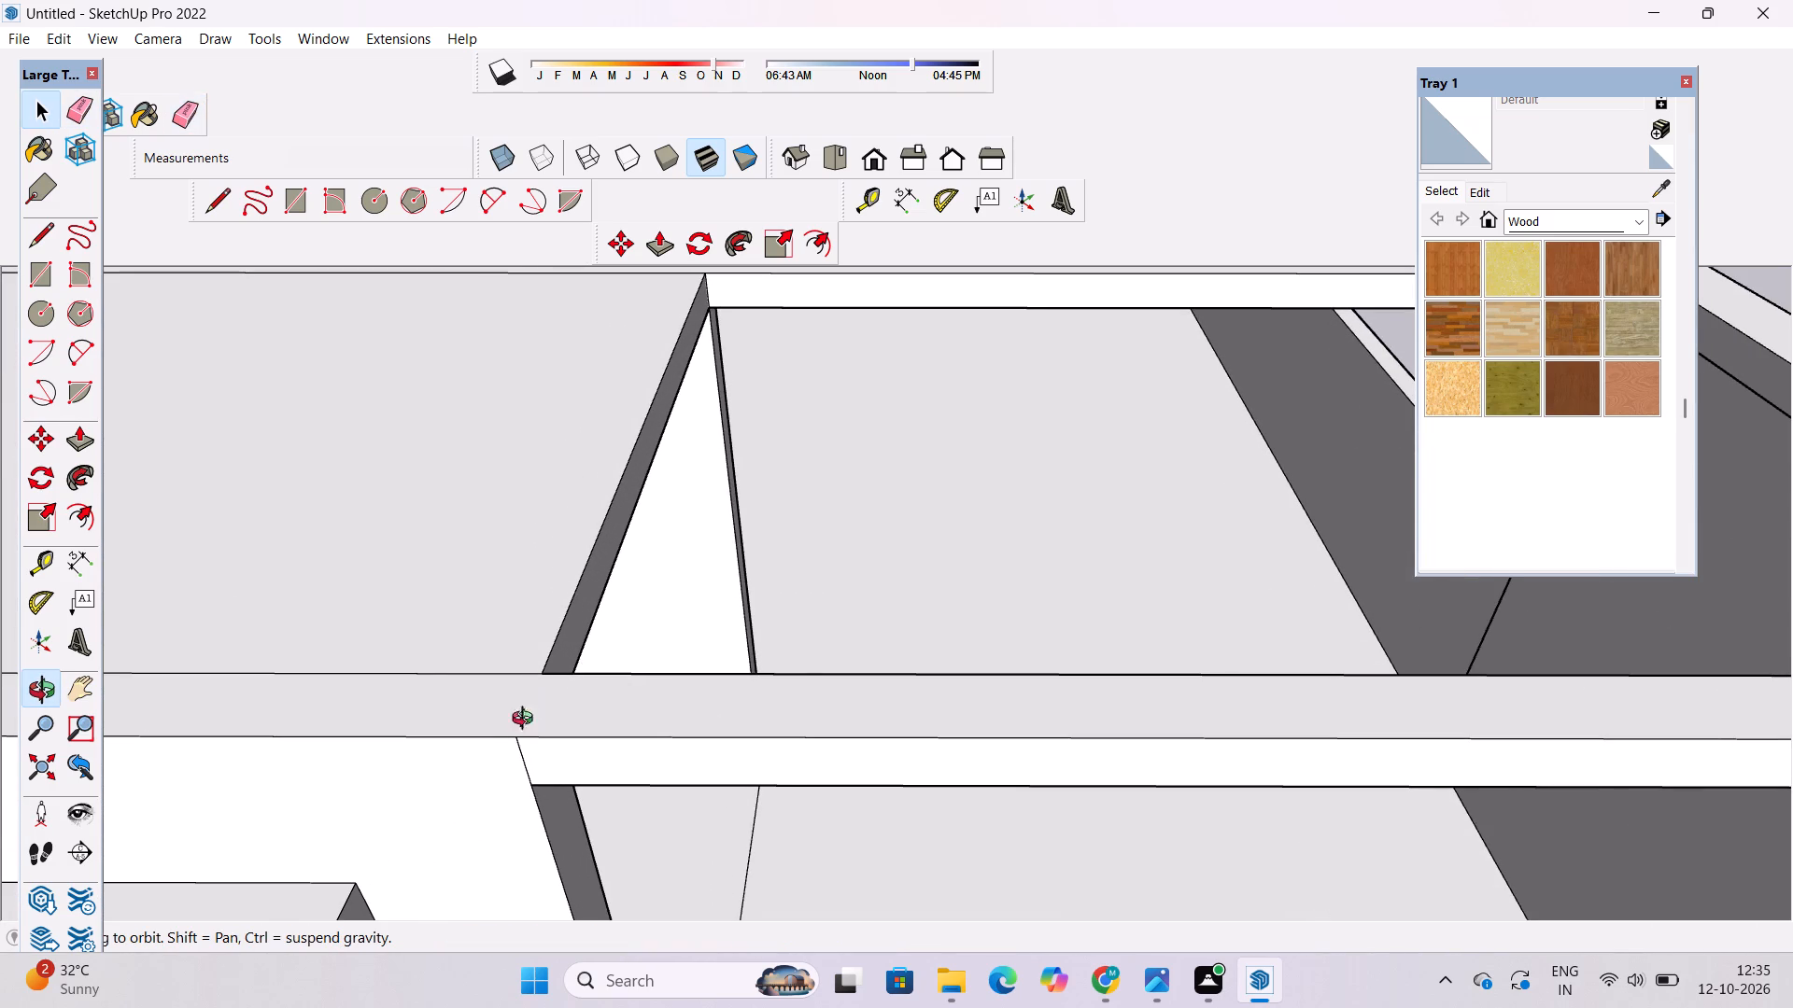
{"action": "scroll", "coordinate": [536, 737], "scroll_direction": "down", "scroll_amount": 11}
{"action": "left_click_drag", "start_coordinate": [613, 707], "coordinate": [569, 715], "text": "shift"}
{"action": "left_click_drag", "start_coordinate": [572, 744], "coordinate": [585, 667]}
{"action": "left_click_drag", "start_coordinate": [613, 637], "coordinate": [614, 725], "text": "shift"}
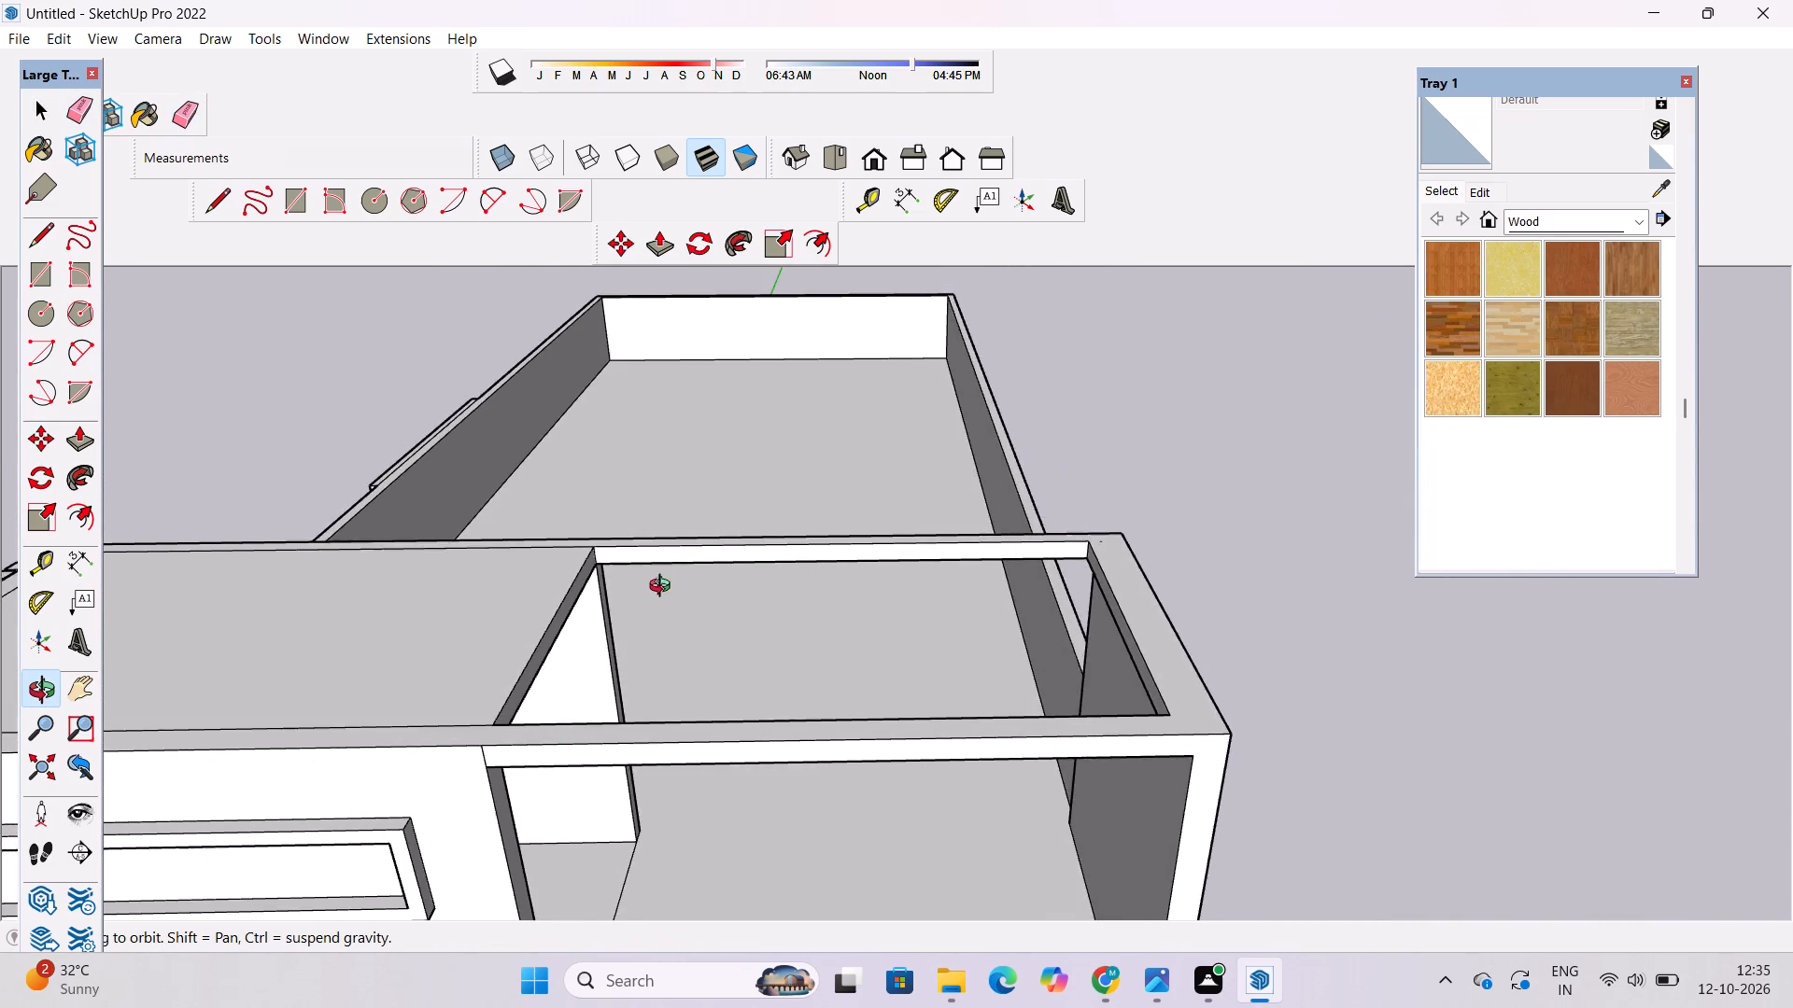
{"action": "scroll", "coordinate": [664, 574], "scroll_direction": "up", "scroll_amount": 5}
{"action": "left_click_drag", "start_coordinate": [604, 597], "coordinate": [624, 590]}
{"action": "scroll", "coordinate": [624, 590], "scroll_direction": "down", "scroll_amount": 3}
{"action": "left_click_drag", "start_coordinate": [624, 590], "coordinate": [600, 607], "text": "shift"}
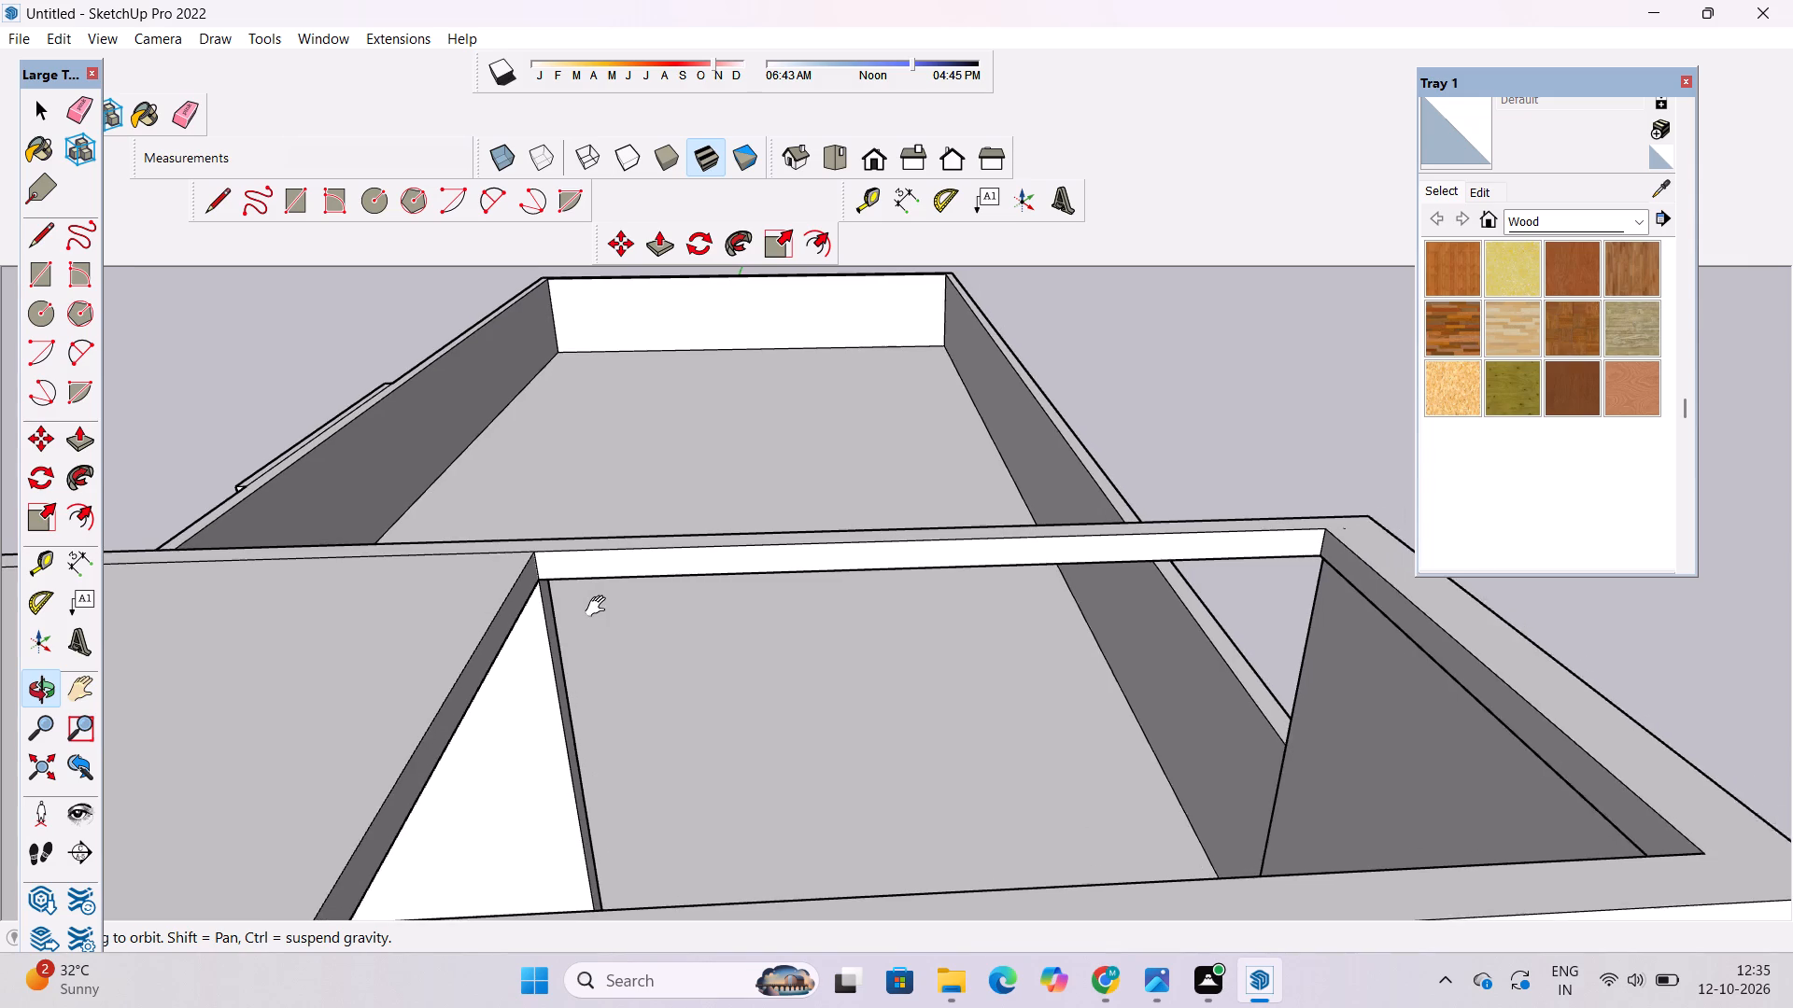
{"action": "left_click_drag", "start_coordinate": [600, 607], "coordinate": [592, 607], "text": "shift"}
{"action": "key", "text": "r"}
{"action": "scroll", "coordinate": [514, 579], "scroll_direction": "up", "scroll_amount": 2}
{"action": "scroll", "coordinate": [515, 572], "scroll_direction": "down", "scroll_amount": 3}
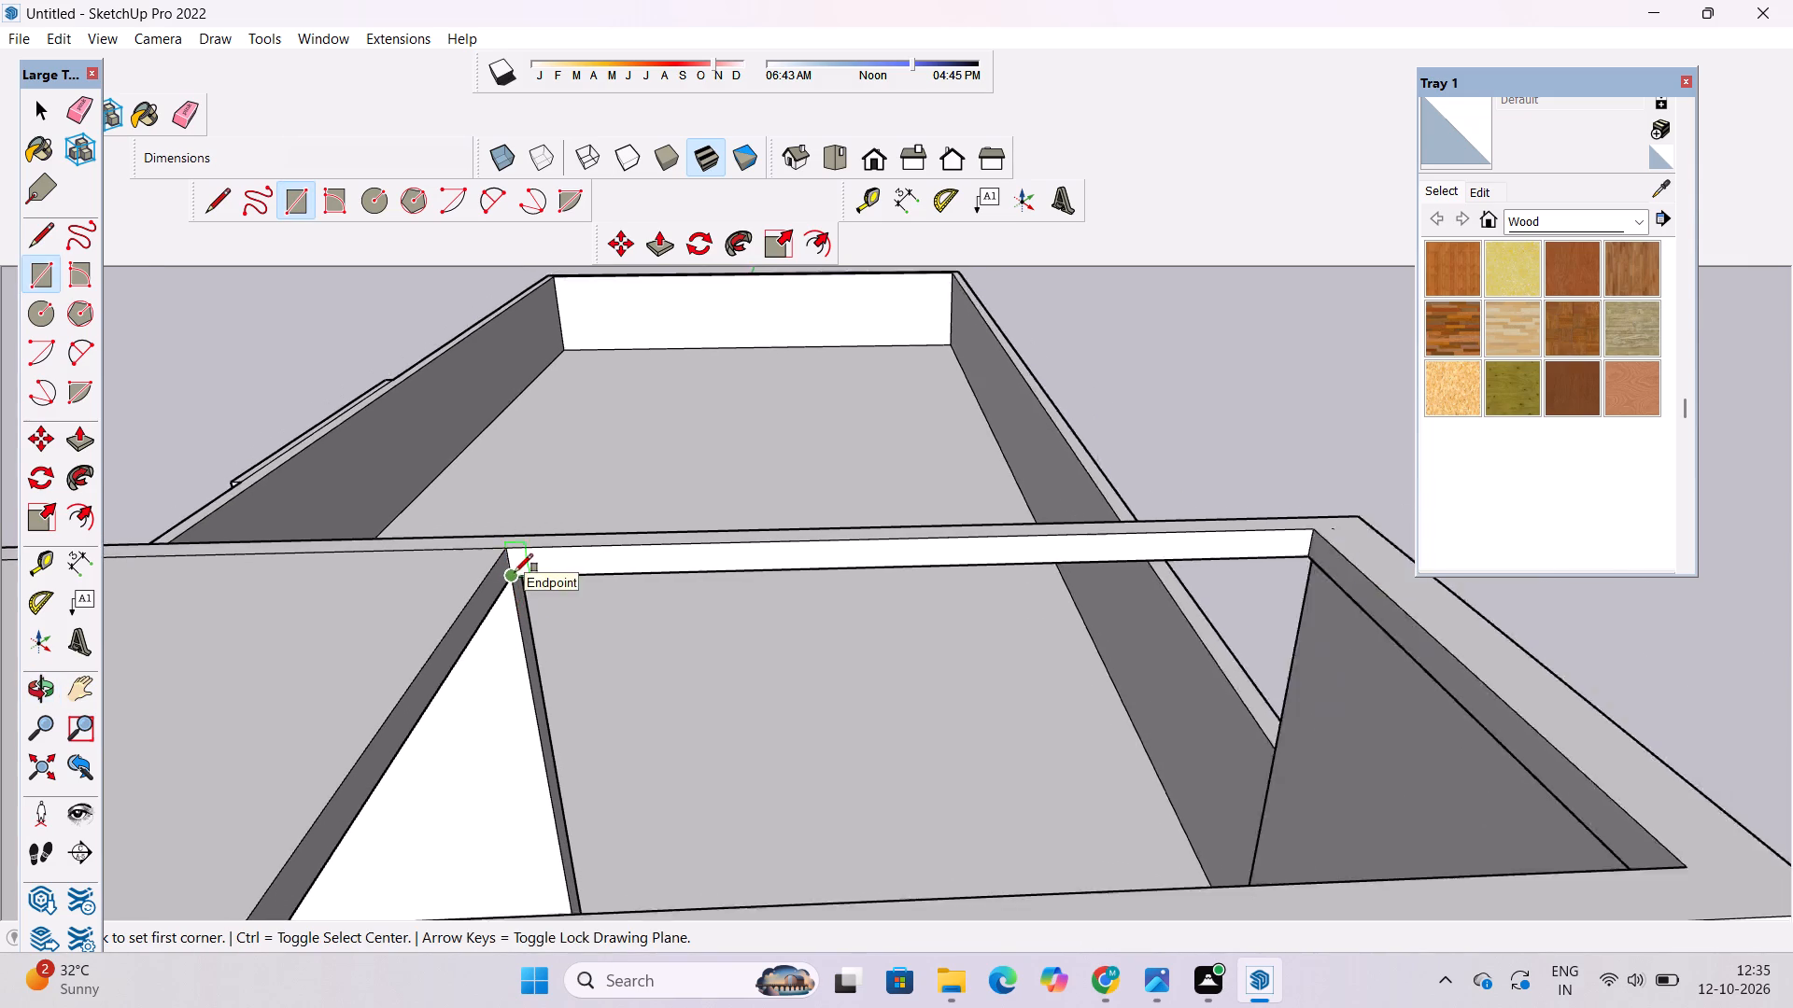
{"action": "scroll", "coordinate": [530, 554], "scroll_direction": "up", "scroll_amount": 13}
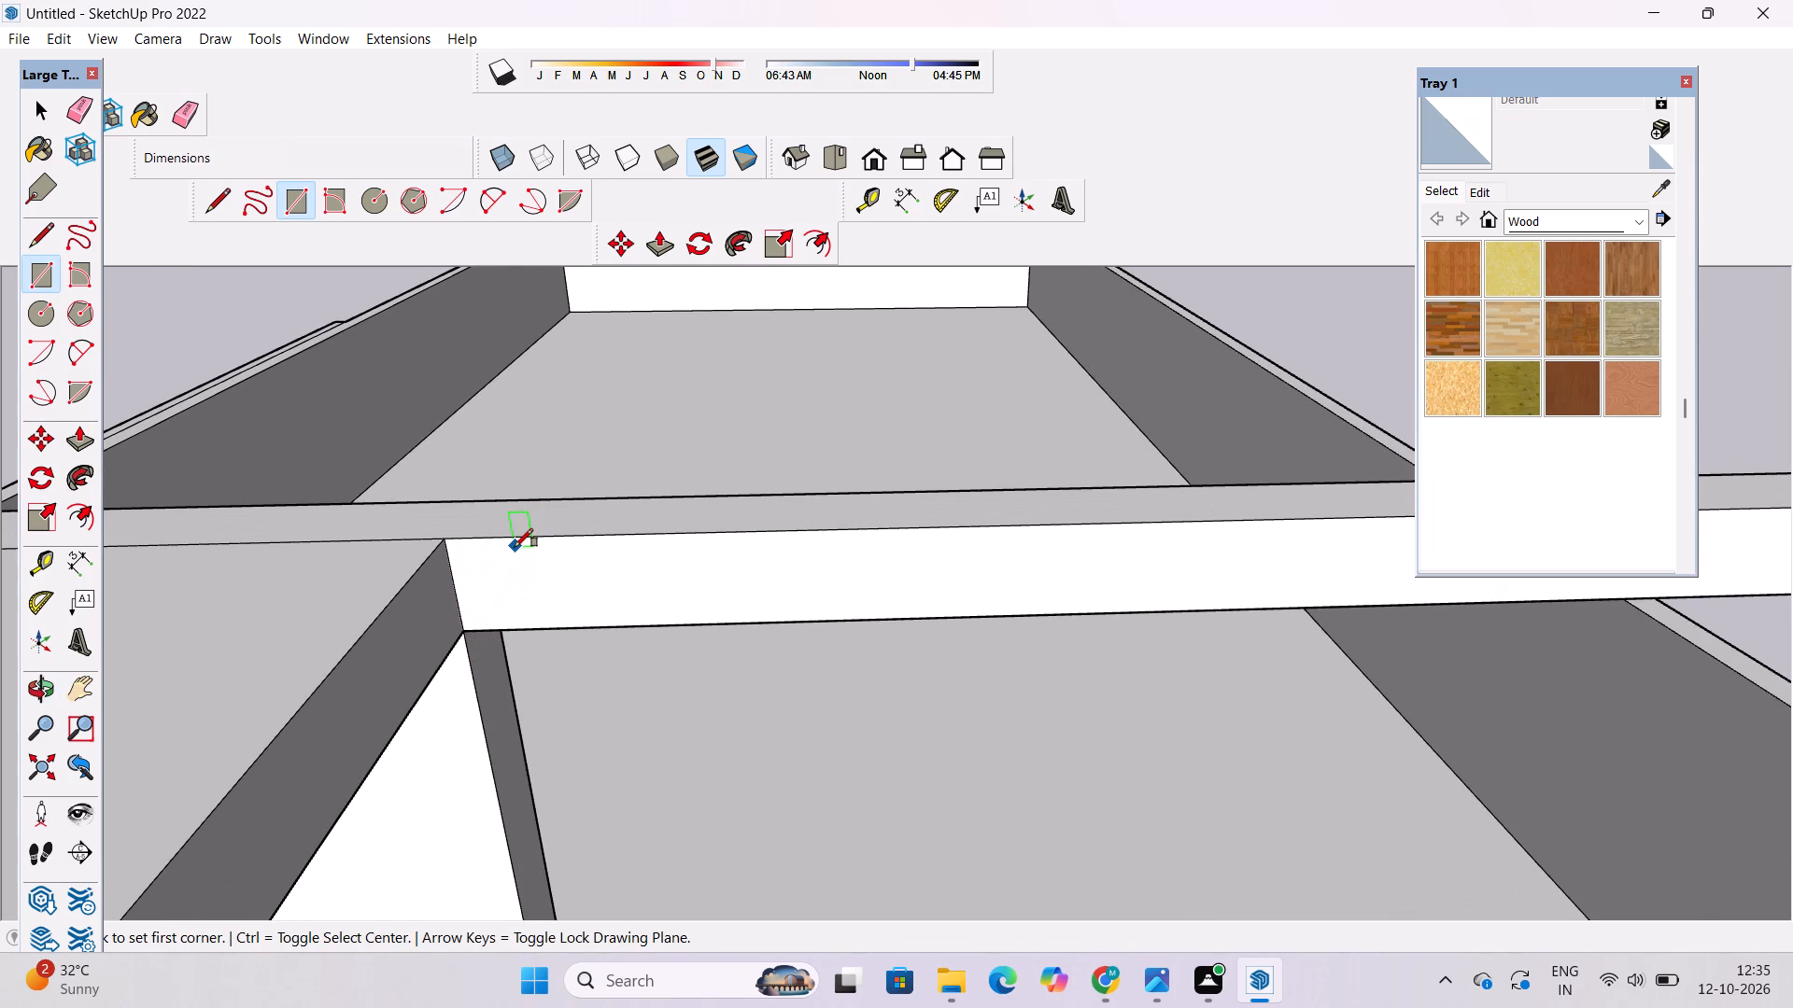
{"action": "scroll", "coordinate": [513, 553], "scroll_direction": "up", "scroll_amount": 4}
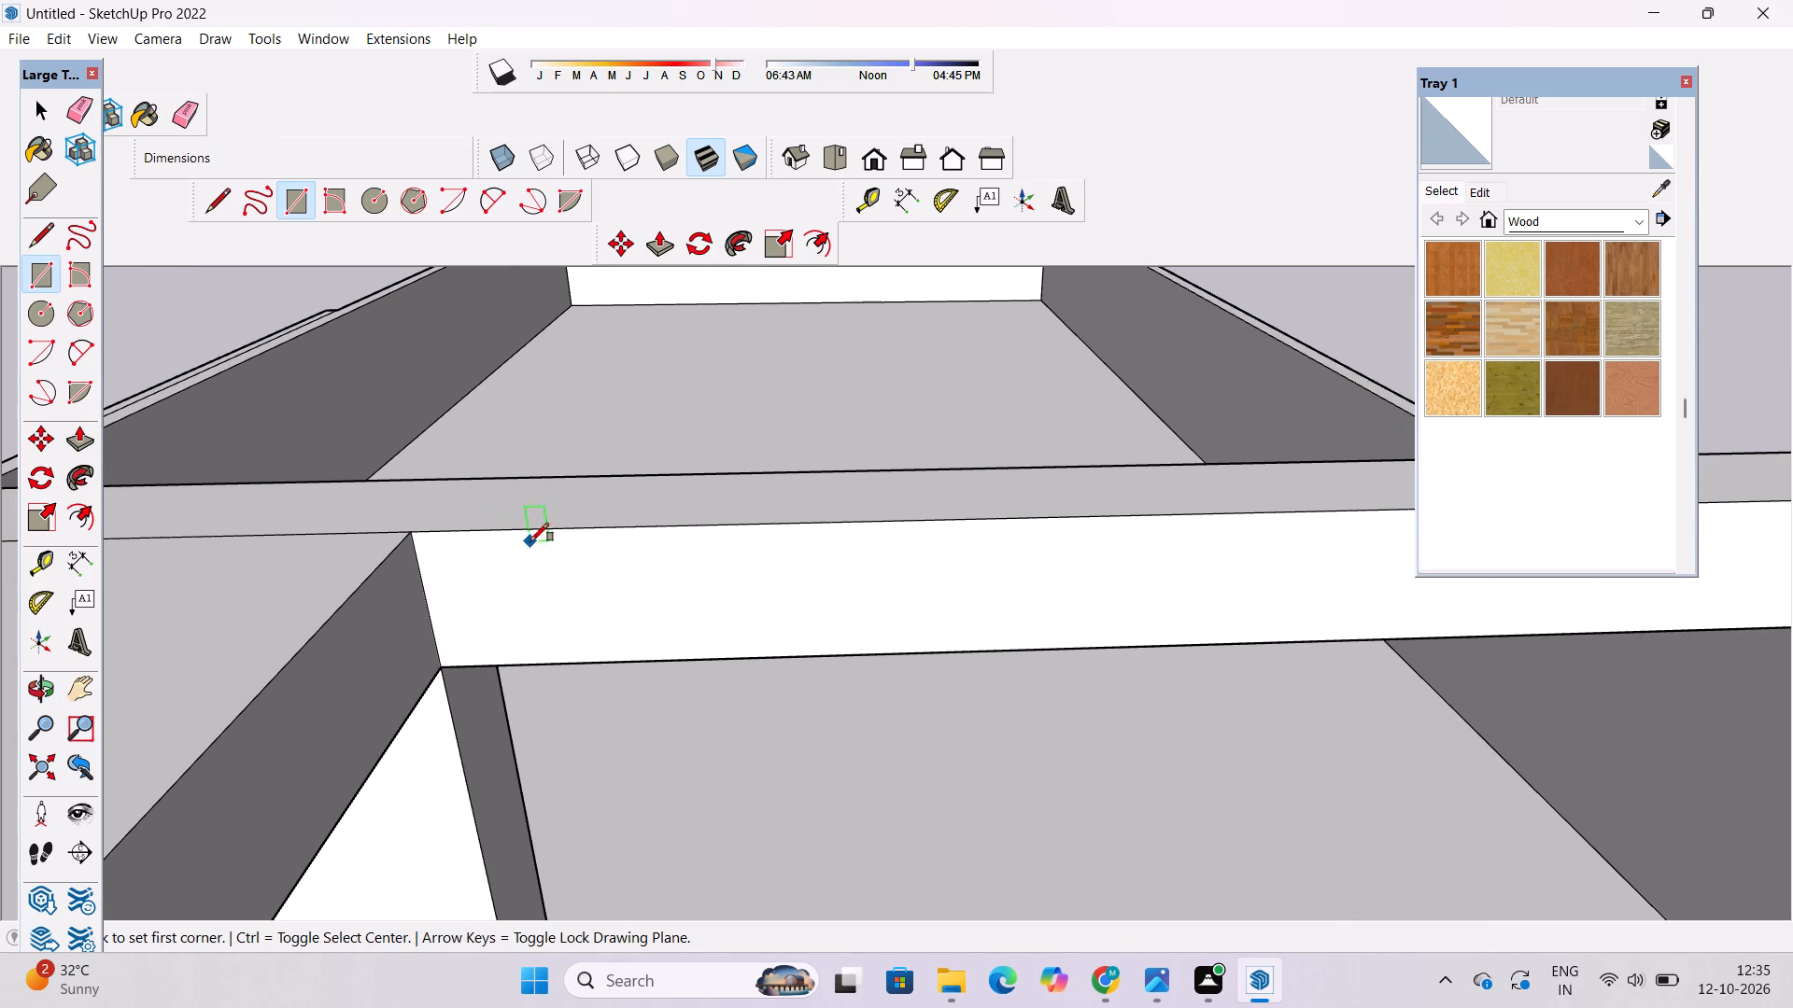
{"action": "left_click", "coordinate": [610, 531]}
{"action": "scroll", "coordinate": [611, 536], "scroll_direction": "down", "scroll_amount": 4}
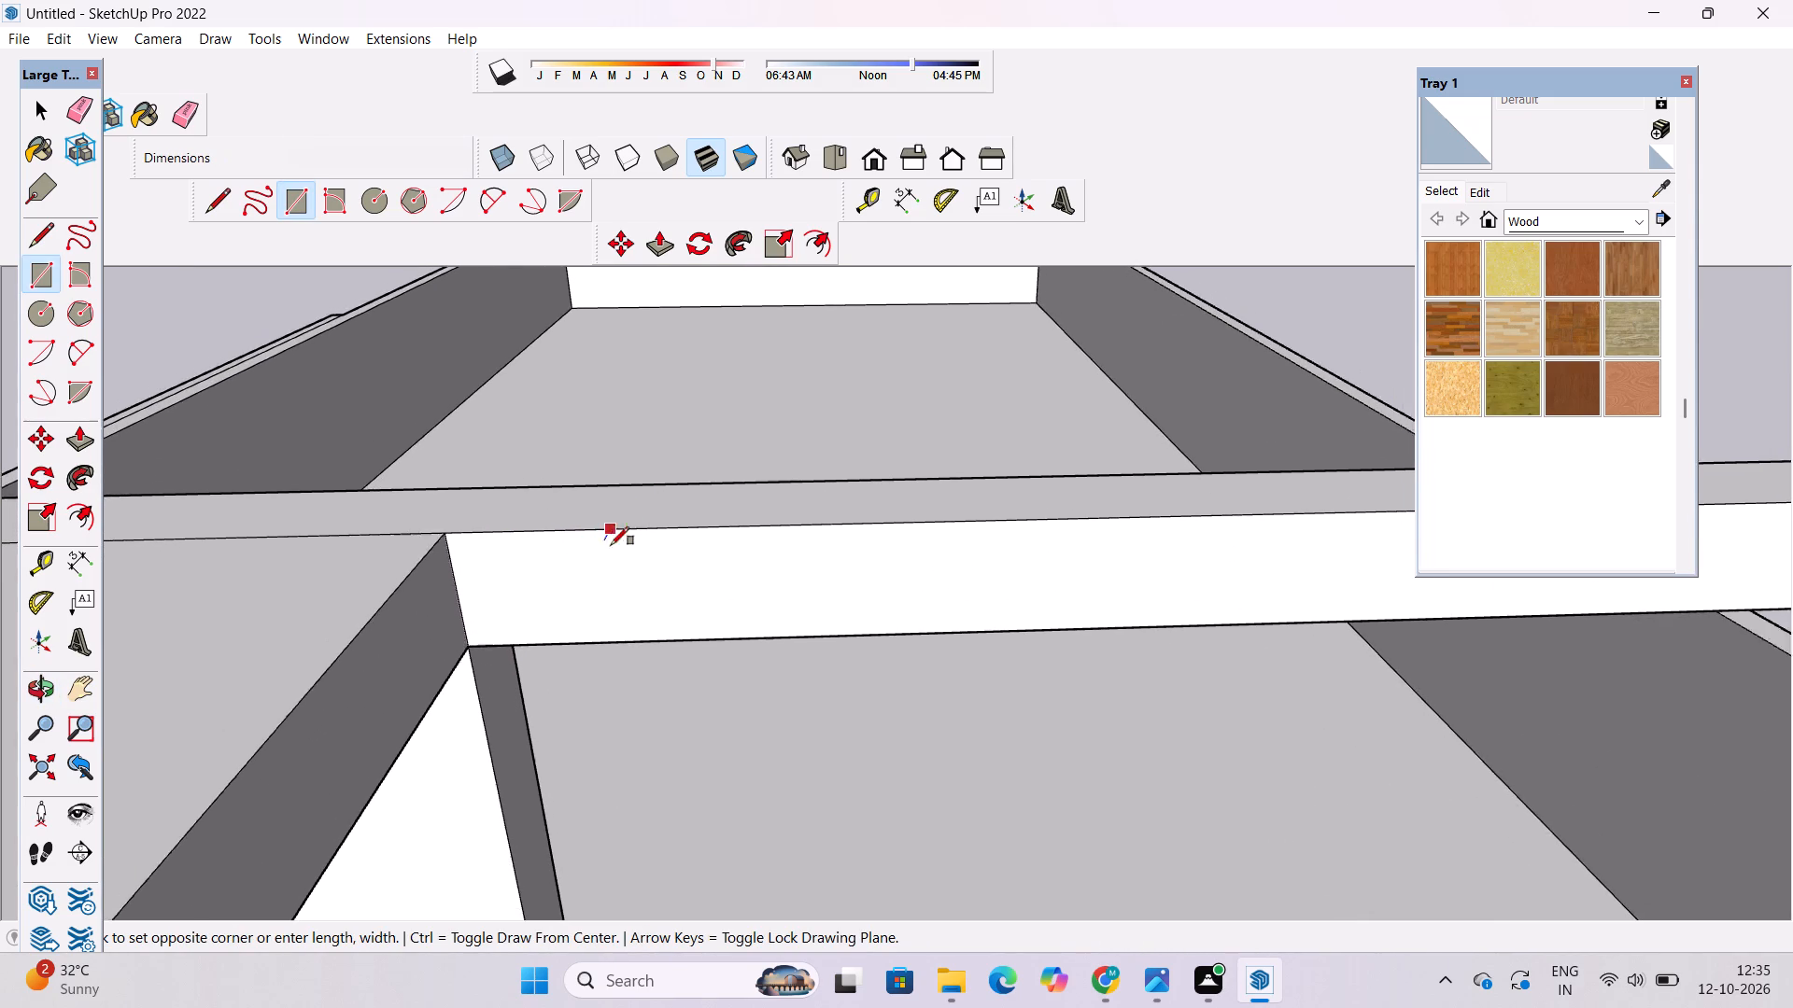
{"action": "scroll", "coordinate": [611, 545], "scroll_direction": "down", "scroll_amount": 1}
{"action": "scroll", "coordinate": [614, 640], "scroll_direction": "up", "scroll_amount": 4}
{"action": "scroll", "coordinate": [614, 648], "scroll_direction": "down", "scroll_amount": 4}
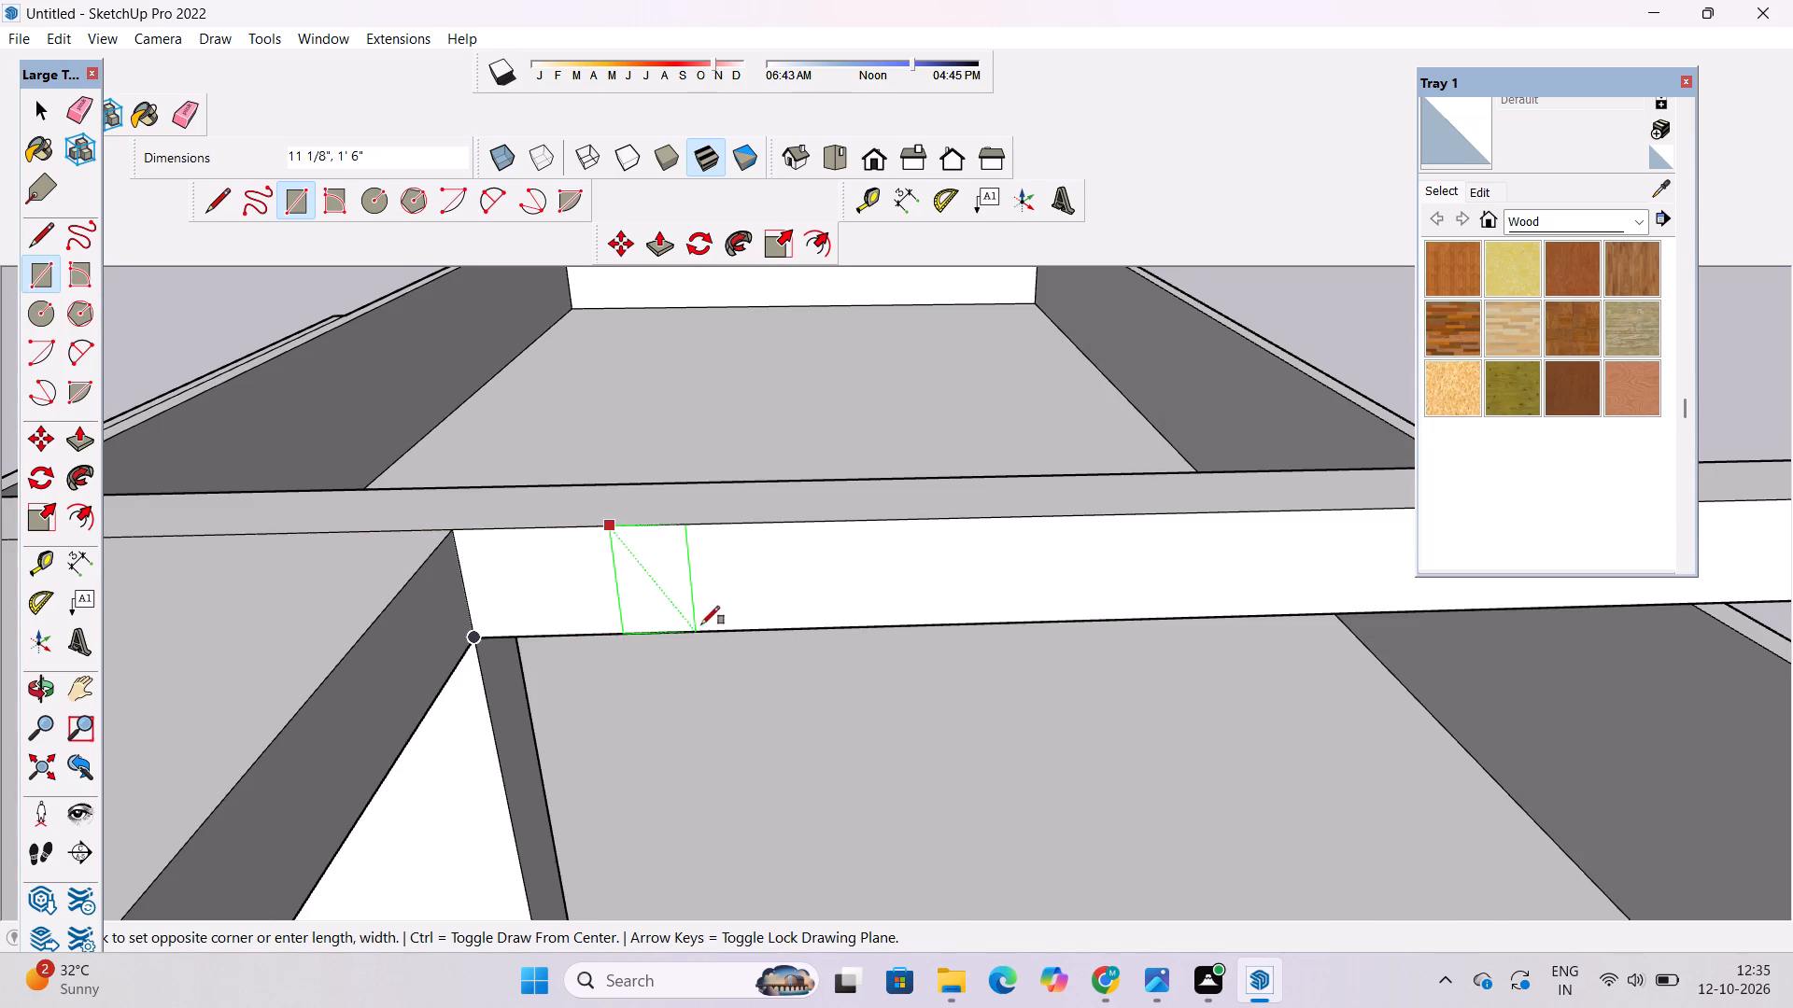
{"action": "scroll", "coordinate": [717, 626], "scroll_direction": "down", "scroll_amount": 2}
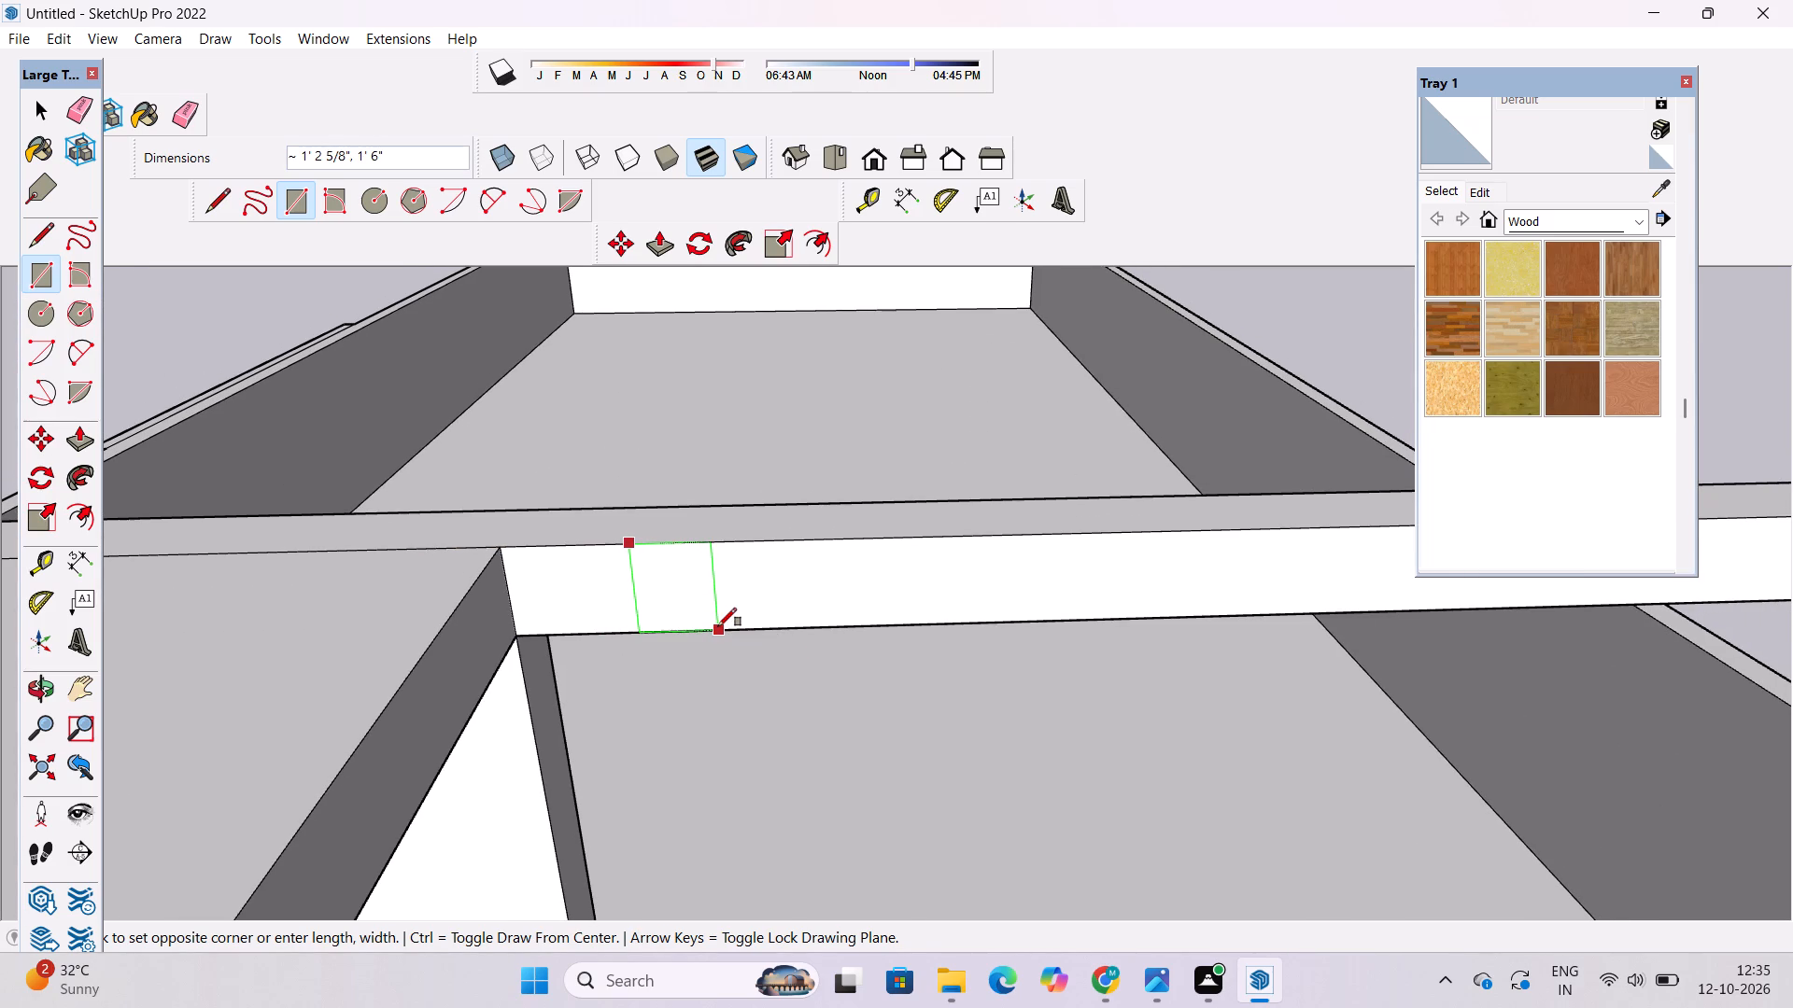
{"action": "left_click", "coordinate": [718, 626]}
{"action": "scroll", "coordinate": [522, 480], "scroll_direction": "down", "scroll_amount": 5}
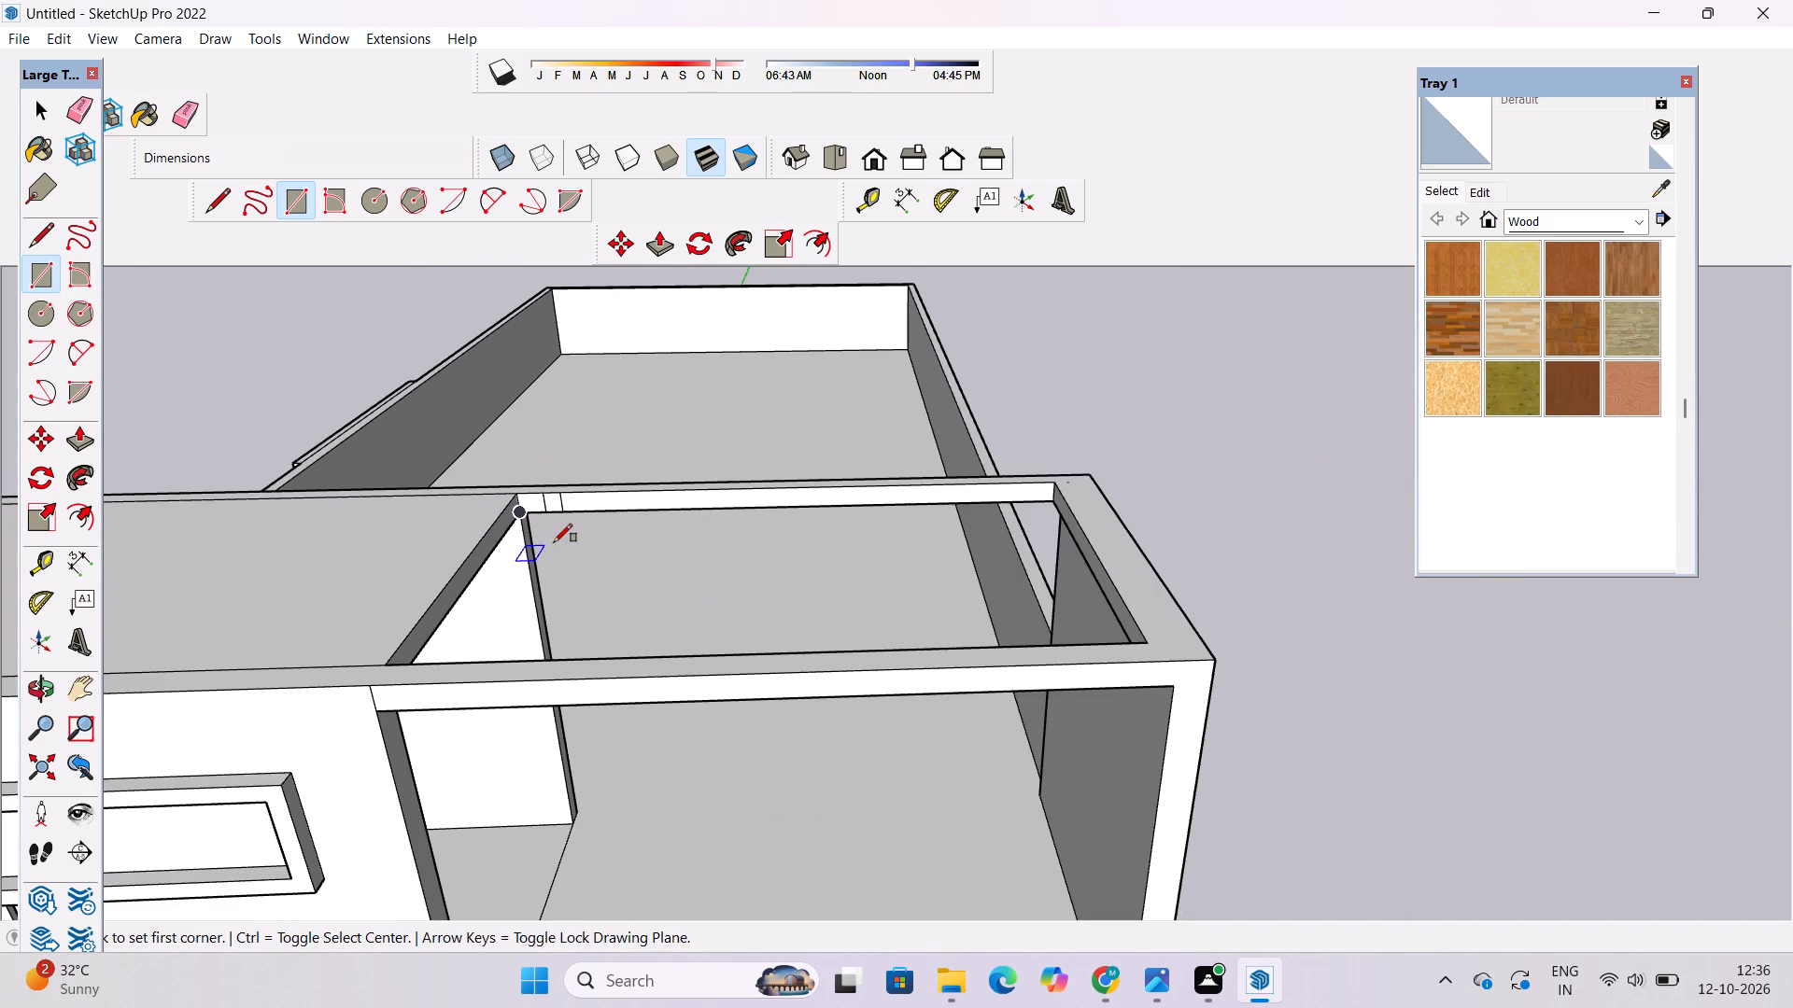
{"action": "key", "text": "space"}
Copy the rectangle 6' along the rear beam's inner face and repeat it for four evenly spaced copies.
{"action": "scroll", "coordinate": [531, 504], "scroll_direction": "up", "scroll_amount": 10}
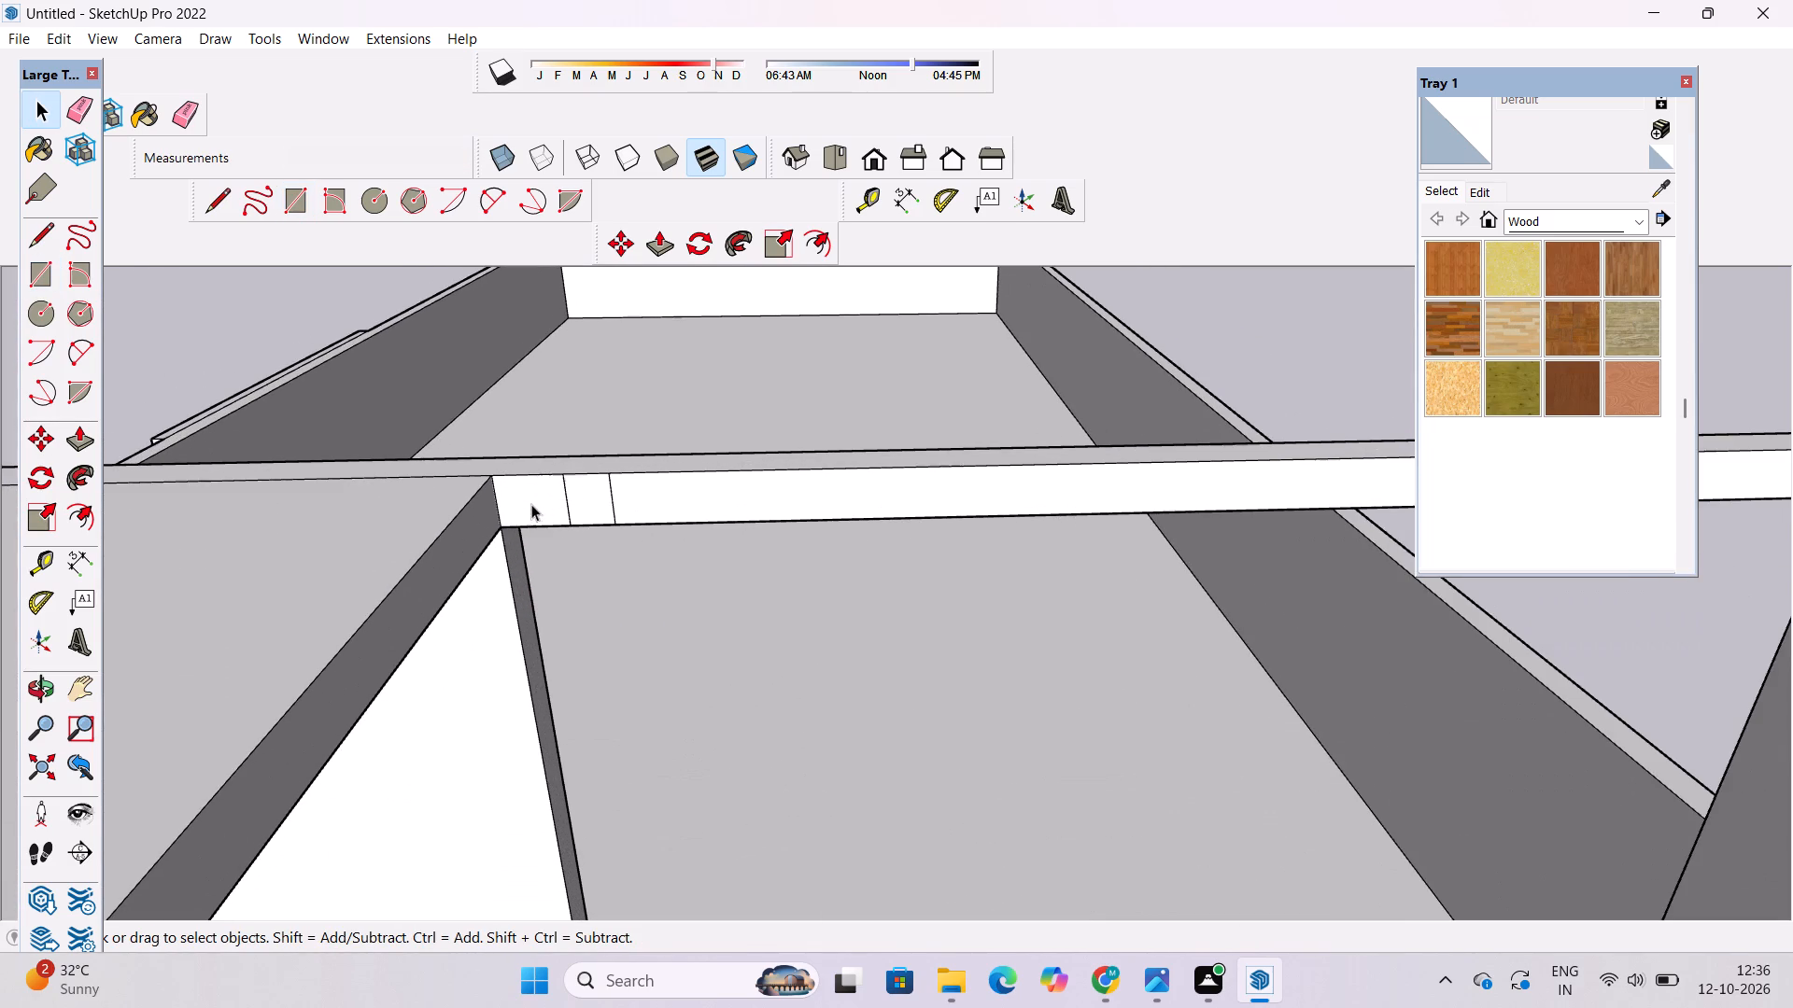
{"action": "double_click", "coordinate": [599, 506]}
{"action": "key", "text": "m"}
{"action": "scroll", "coordinate": [583, 533], "scroll_direction": "up", "scroll_amount": 4}
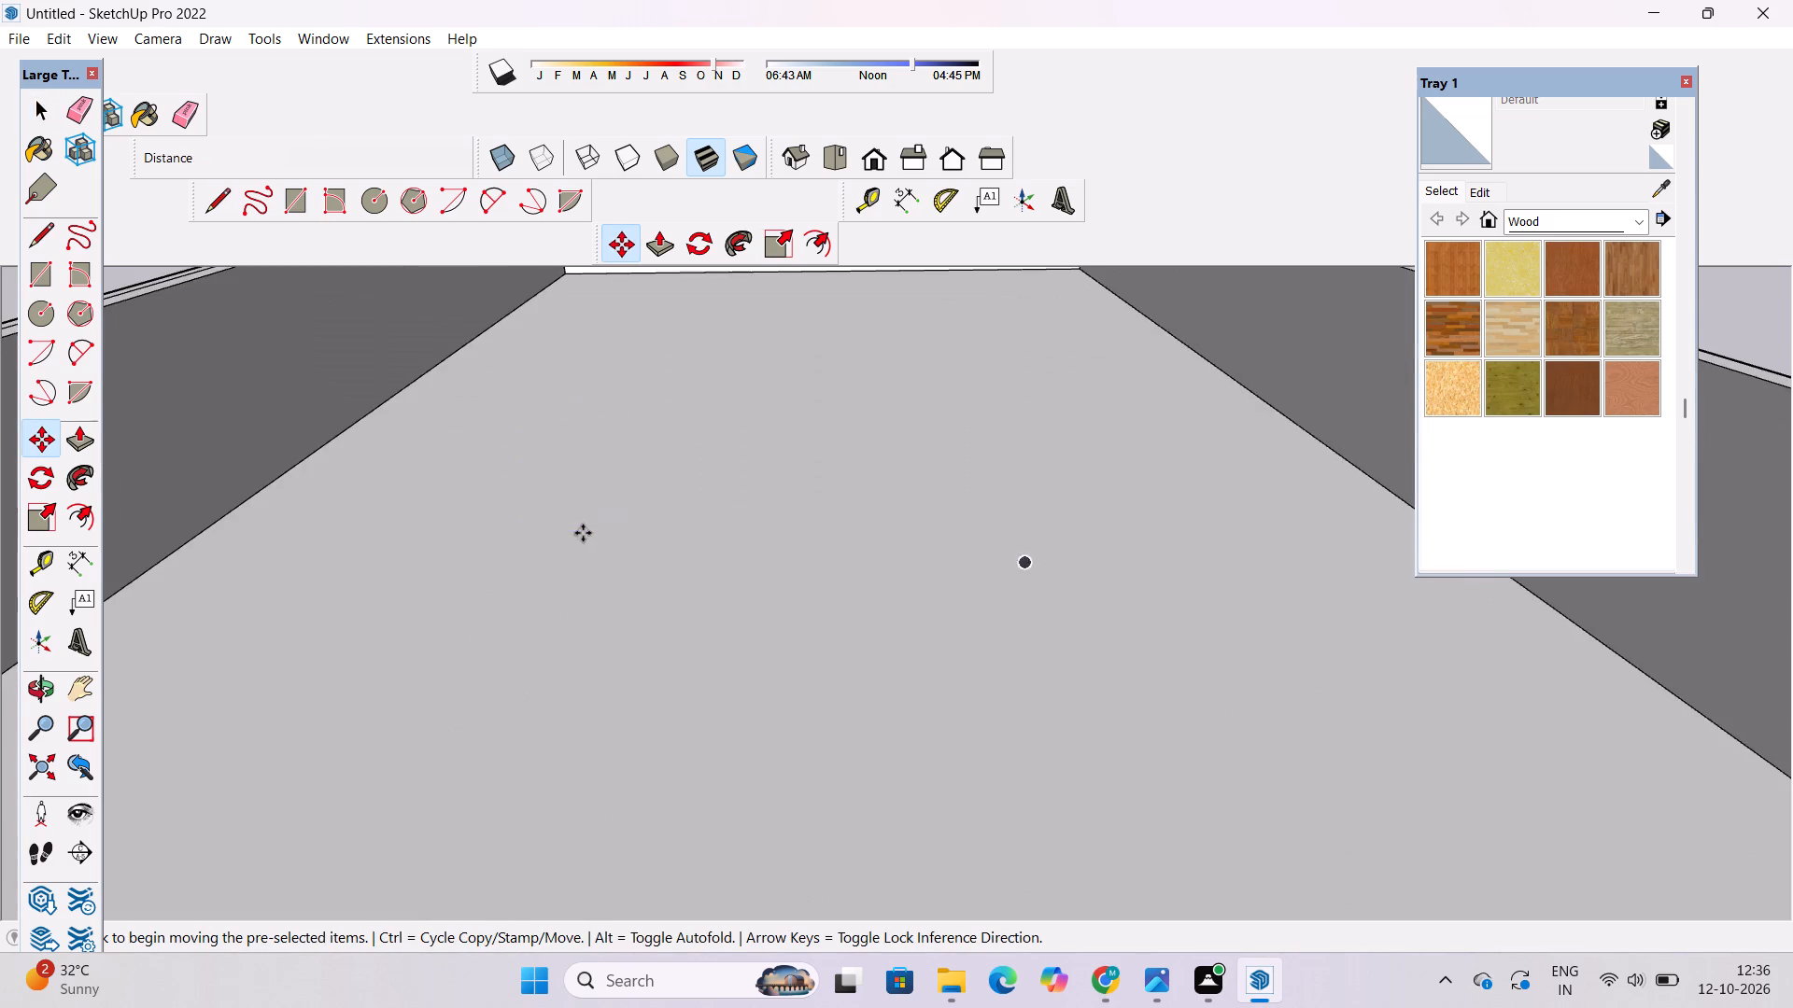
{"action": "scroll", "coordinate": [547, 538], "scroll_direction": "down", "scroll_amount": 3}
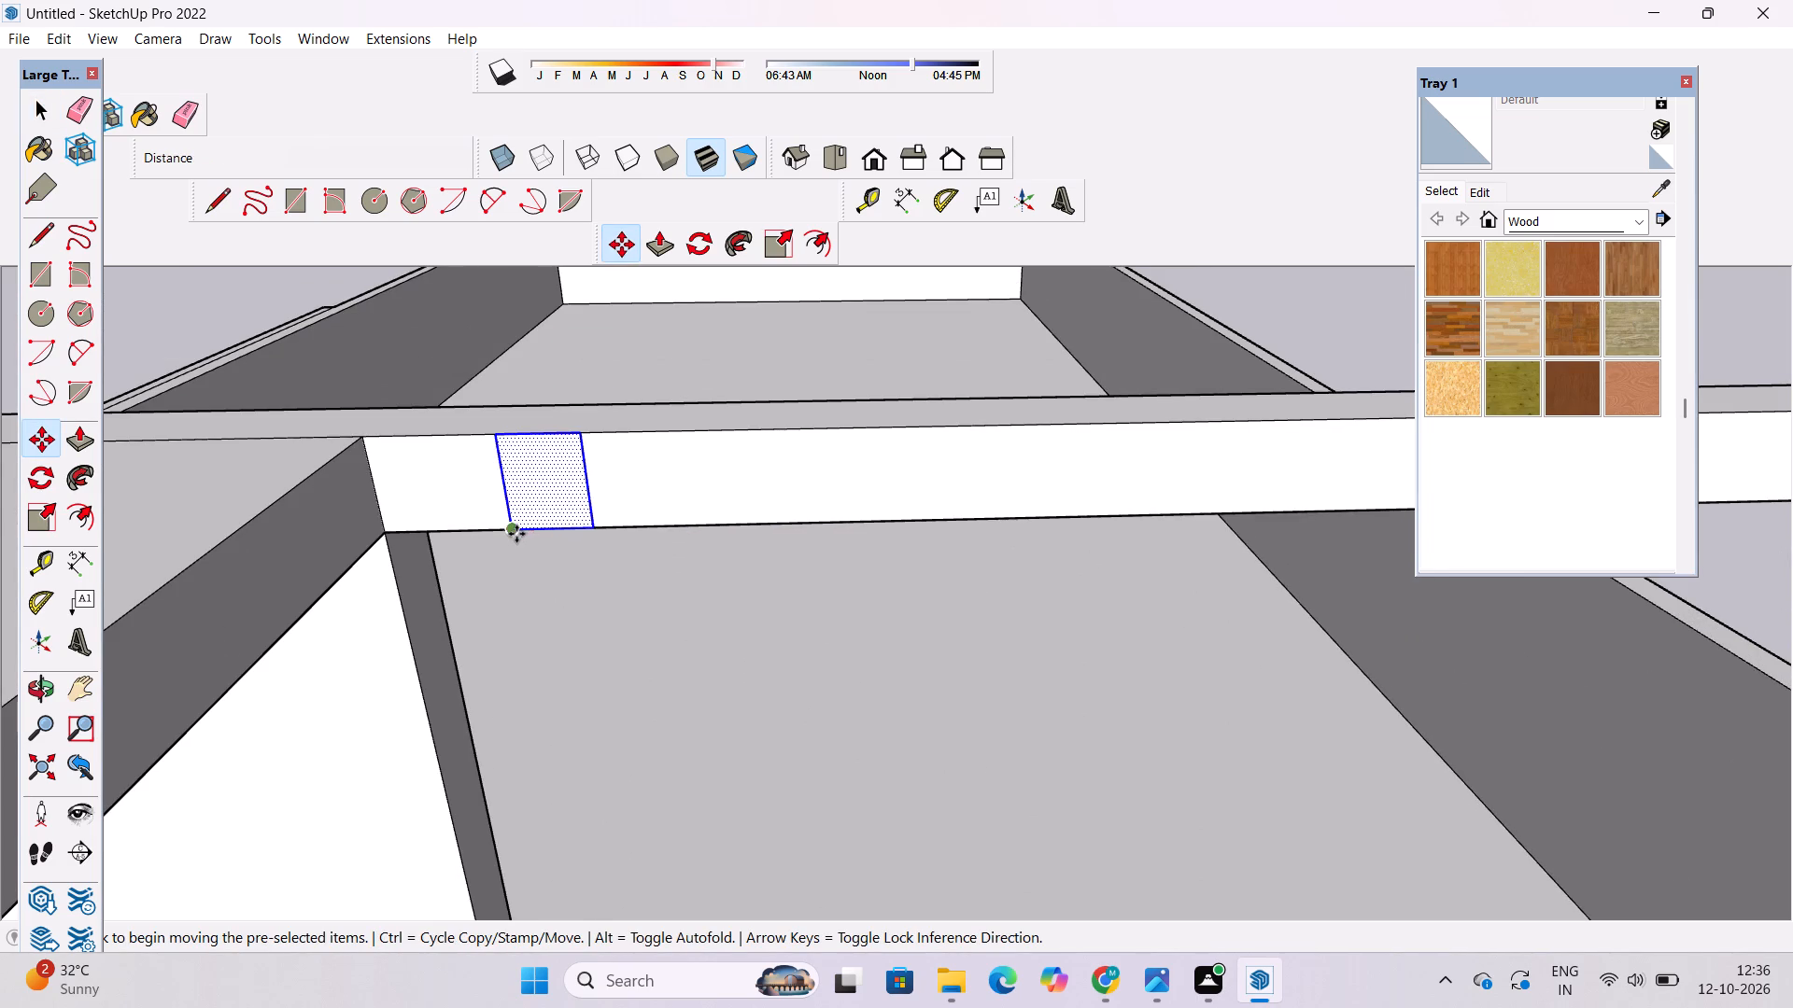
{"action": "scroll", "coordinate": [515, 535], "scroll_direction": "down", "scroll_amount": 4}
{"action": "scroll", "coordinate": [515, 539], "scroll_direction": "up", "scroll_amount": 1}
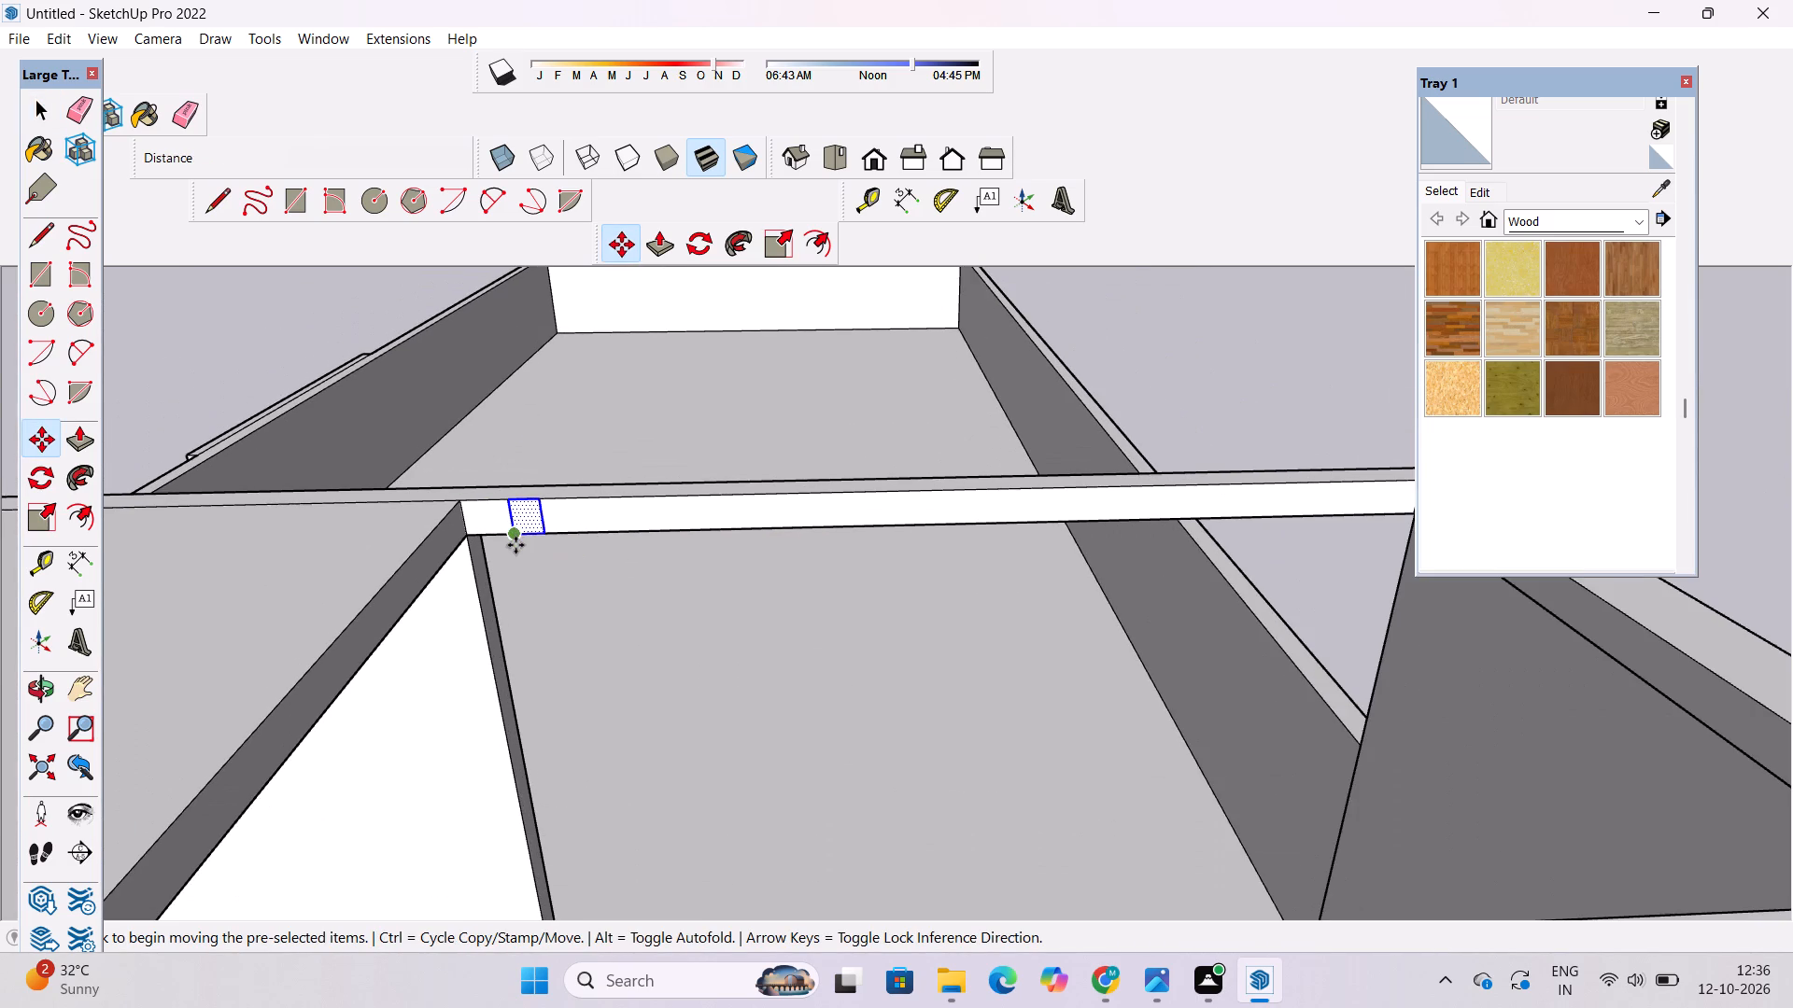
{"action": "scroll", "coordinate": [515, 545], "scroll_direction": "up", "scroll_amount": 6}
{"action": "scroll", "coordinate": [487, 553], "scroll_direction": "down", "scroll_amount": 4}
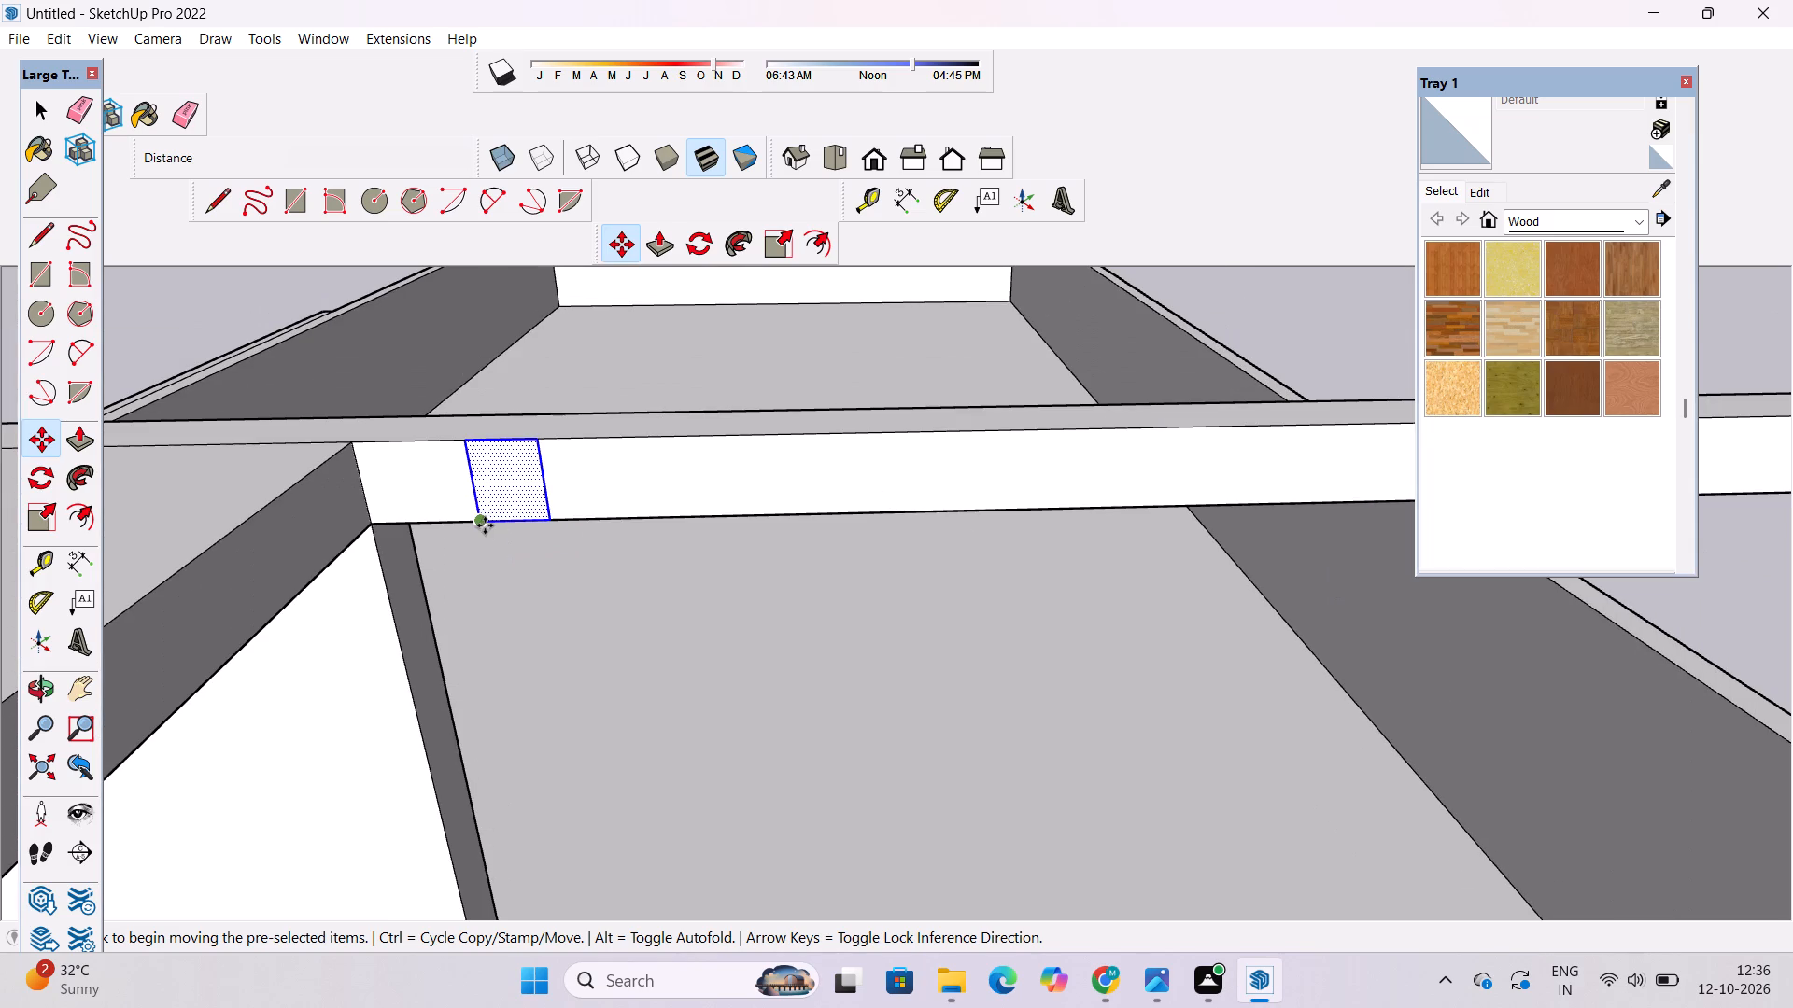
{"action": "left_click", "coordinate": [482, 525]}
{"action": "scroll", "coordinate": [482, 525], "scroll_direction": "down", "scroll_amount": 4}
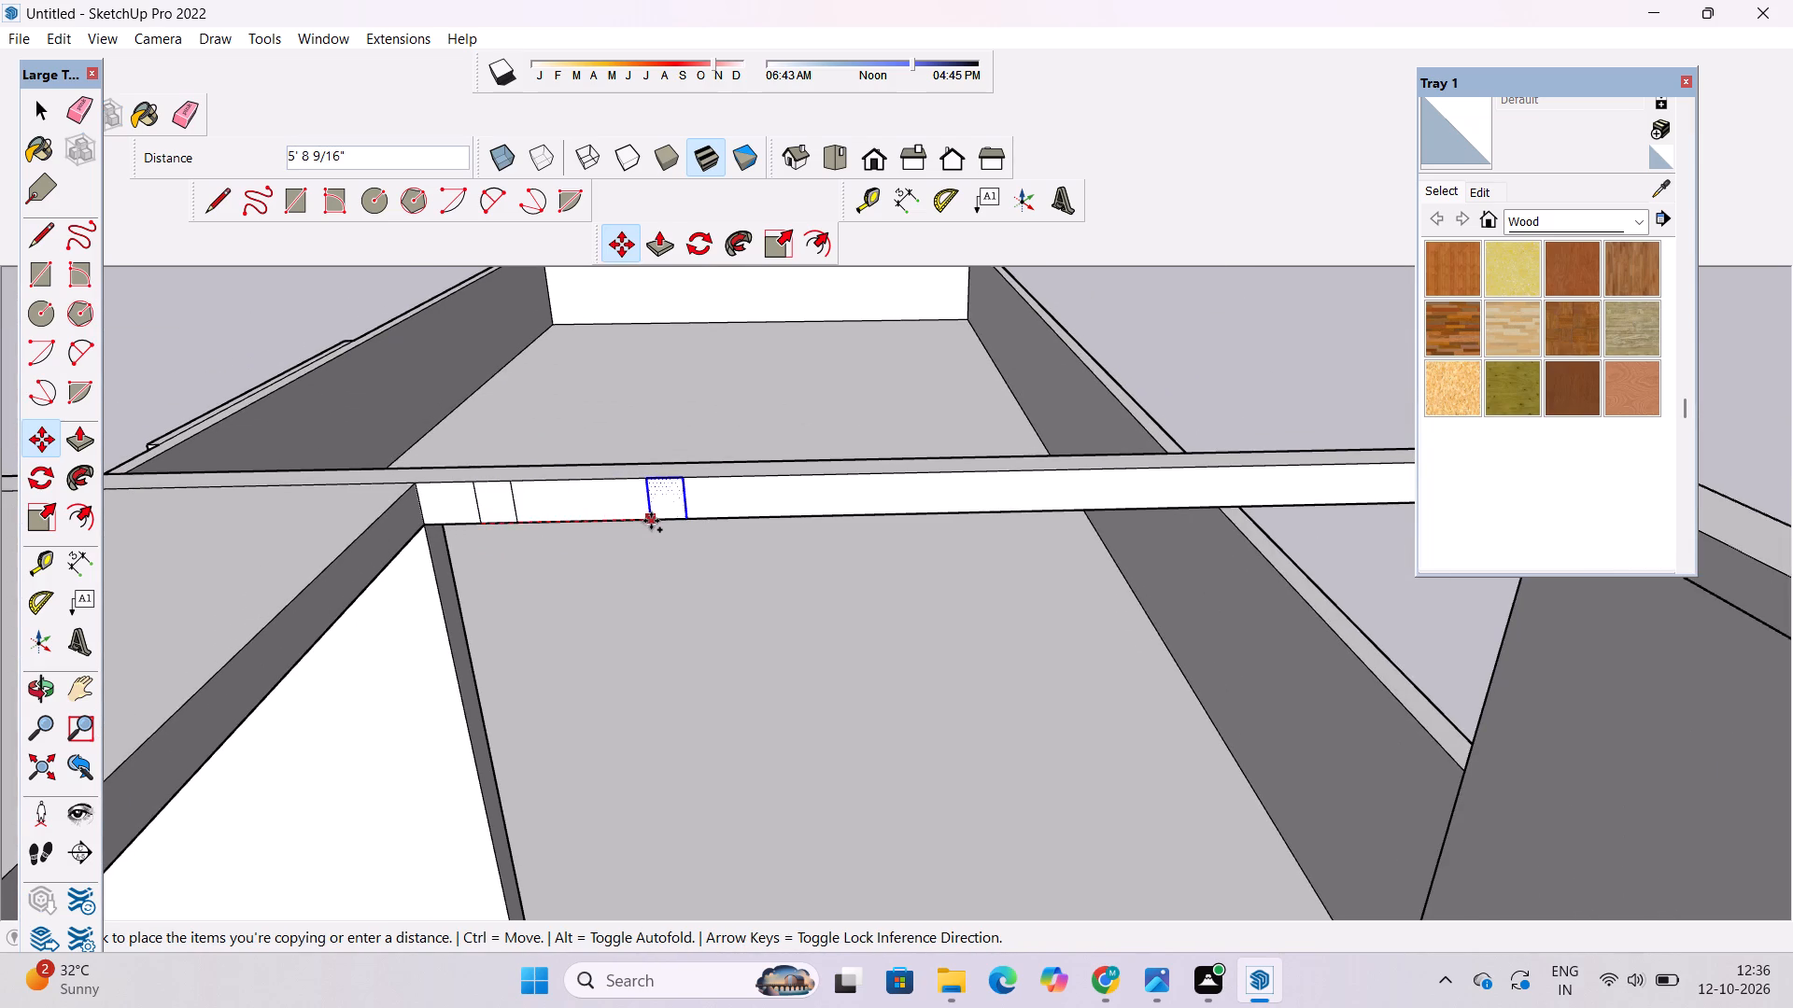
{"action": "type", "text": "6'"}
{"action": "key", "text": "Return"}
{"action": "type", "text": "*4"}
{"action": "key", "text": "Return"}
{"action": "scroll", "coordinate": [663, 539], "scroll_direction": "down", "scroll_amount": 6}
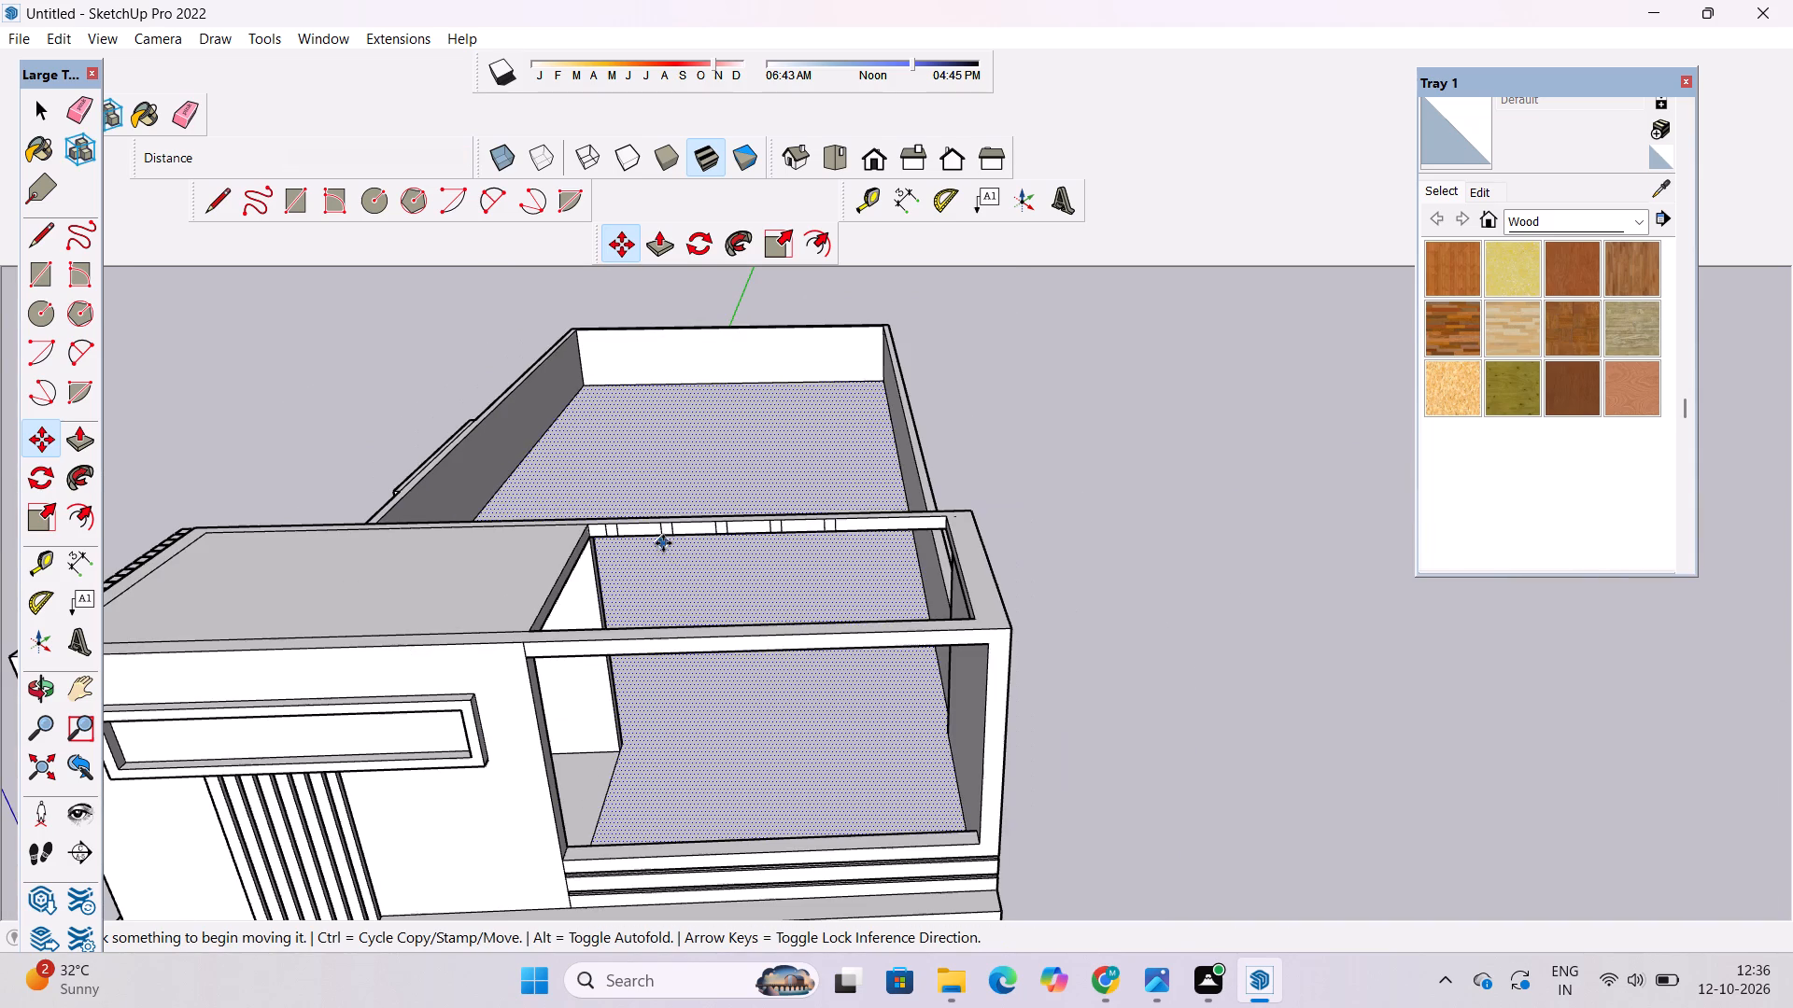
{"action": "key", "text": "space"}
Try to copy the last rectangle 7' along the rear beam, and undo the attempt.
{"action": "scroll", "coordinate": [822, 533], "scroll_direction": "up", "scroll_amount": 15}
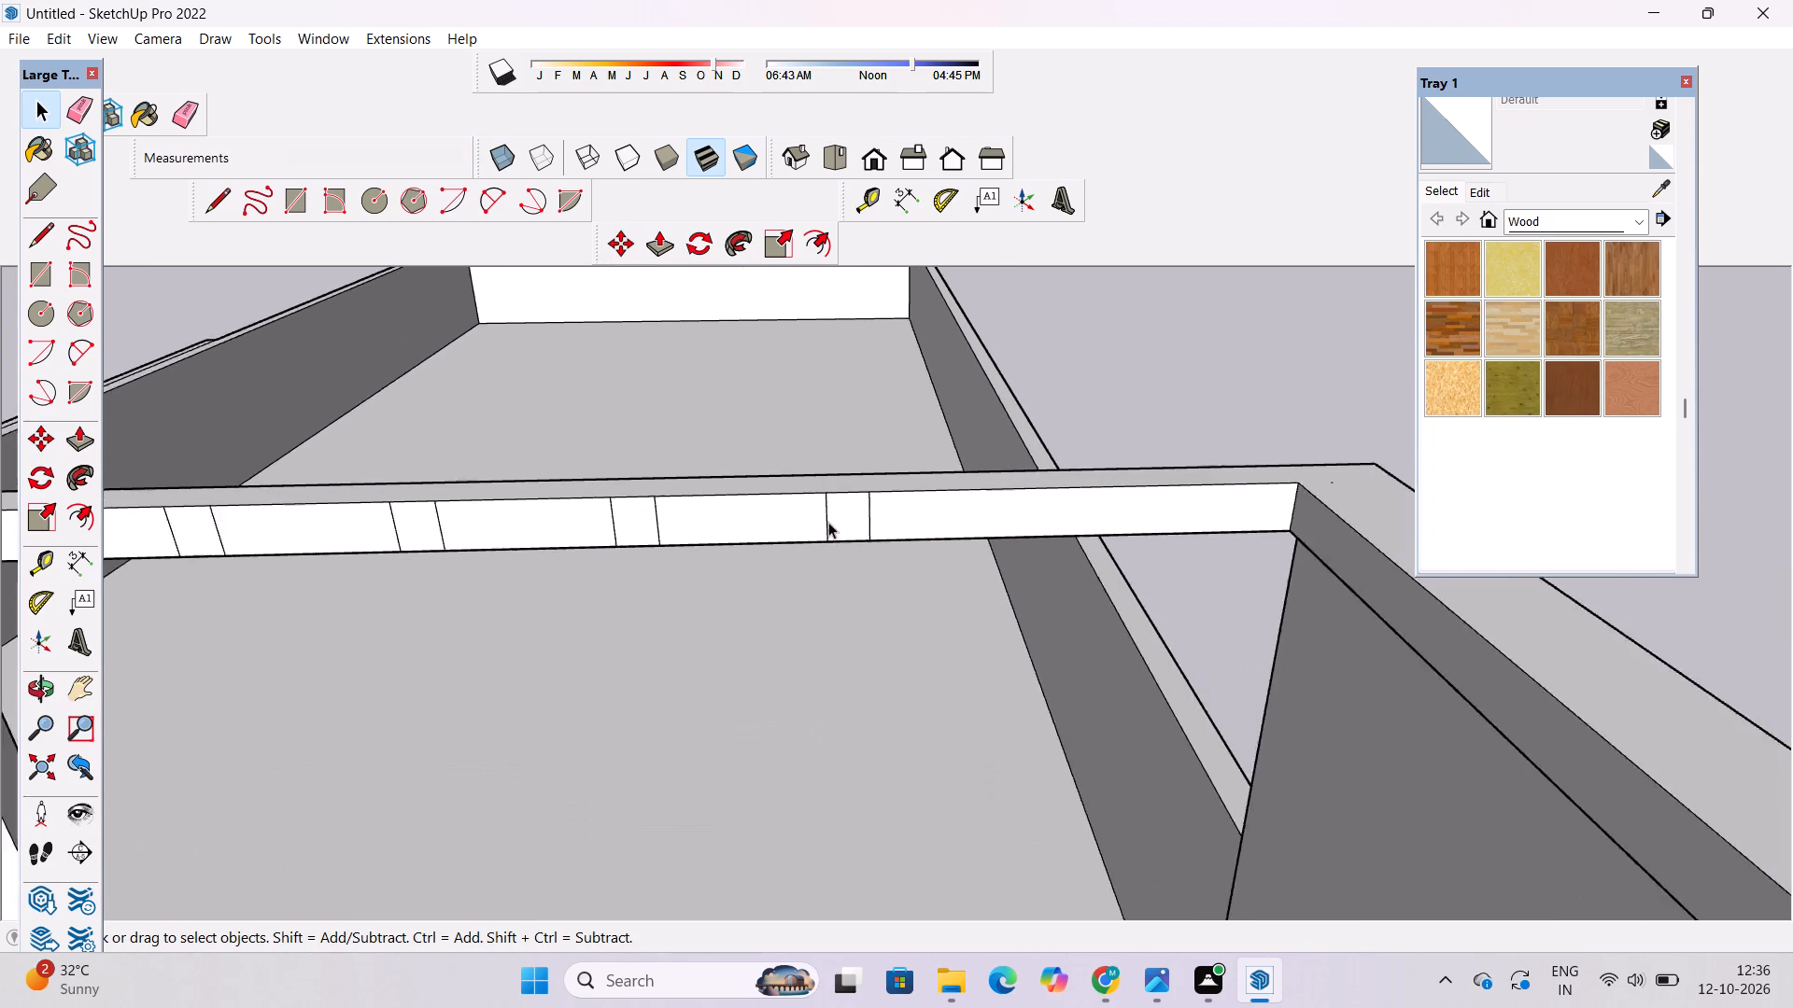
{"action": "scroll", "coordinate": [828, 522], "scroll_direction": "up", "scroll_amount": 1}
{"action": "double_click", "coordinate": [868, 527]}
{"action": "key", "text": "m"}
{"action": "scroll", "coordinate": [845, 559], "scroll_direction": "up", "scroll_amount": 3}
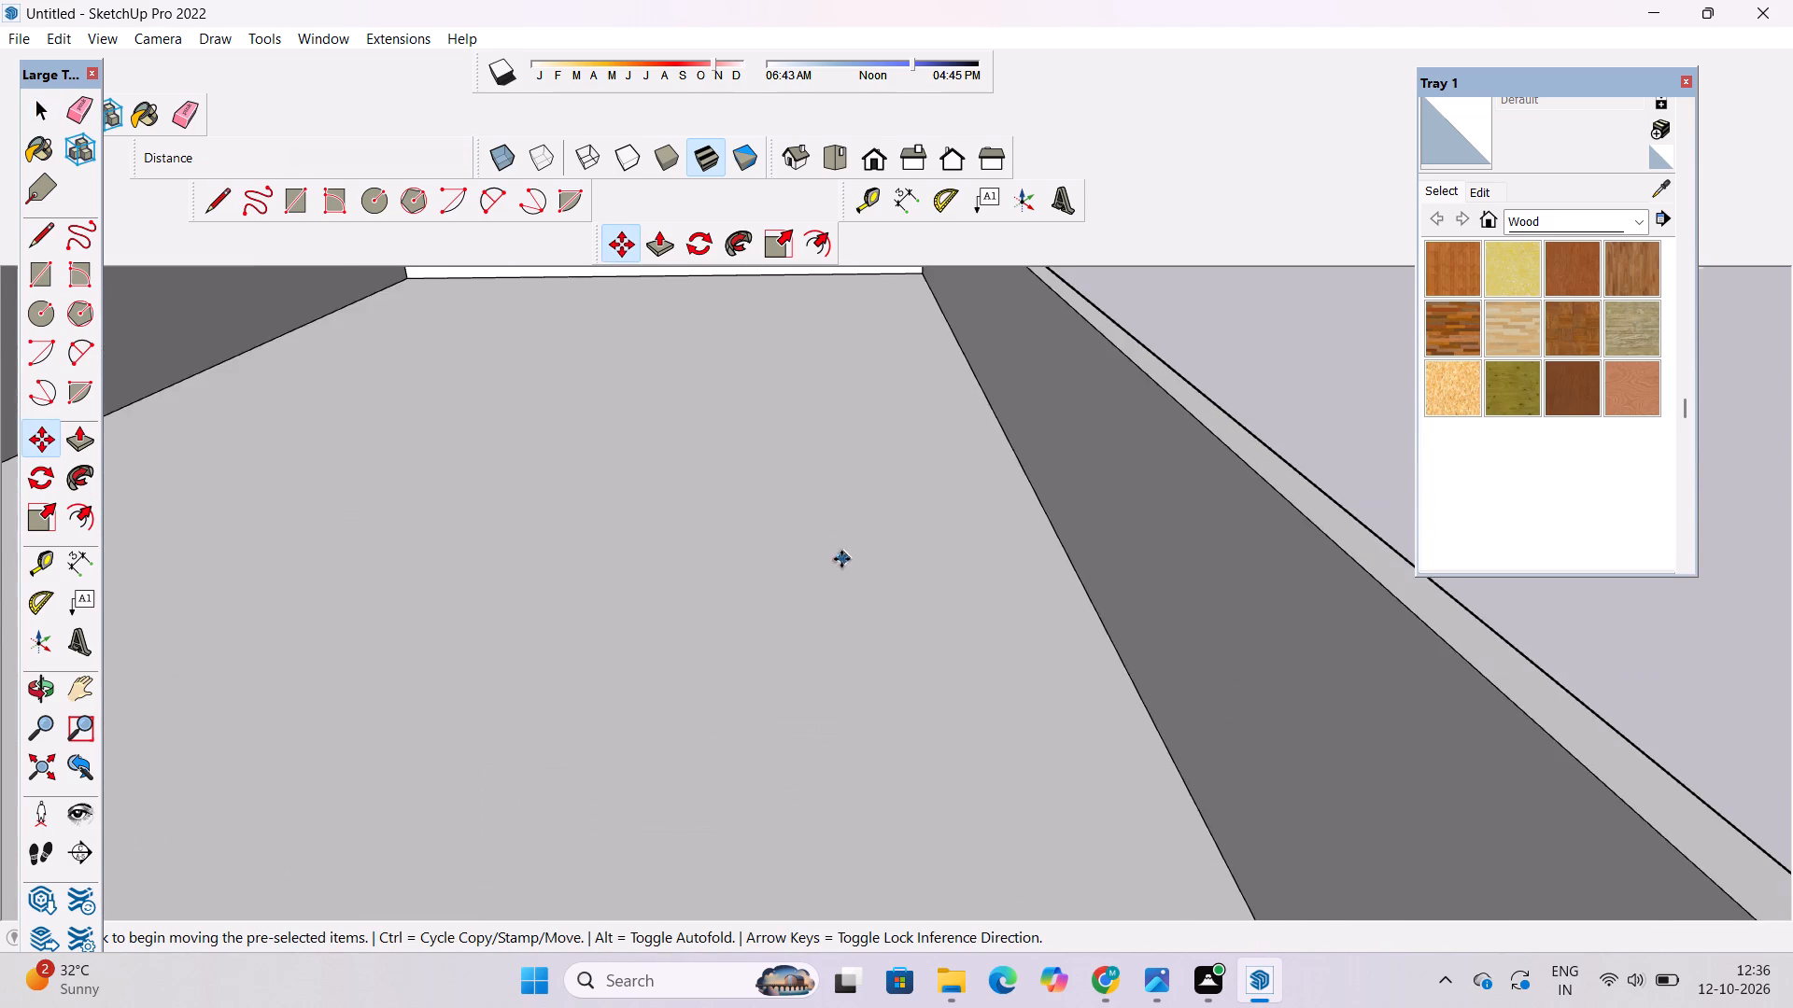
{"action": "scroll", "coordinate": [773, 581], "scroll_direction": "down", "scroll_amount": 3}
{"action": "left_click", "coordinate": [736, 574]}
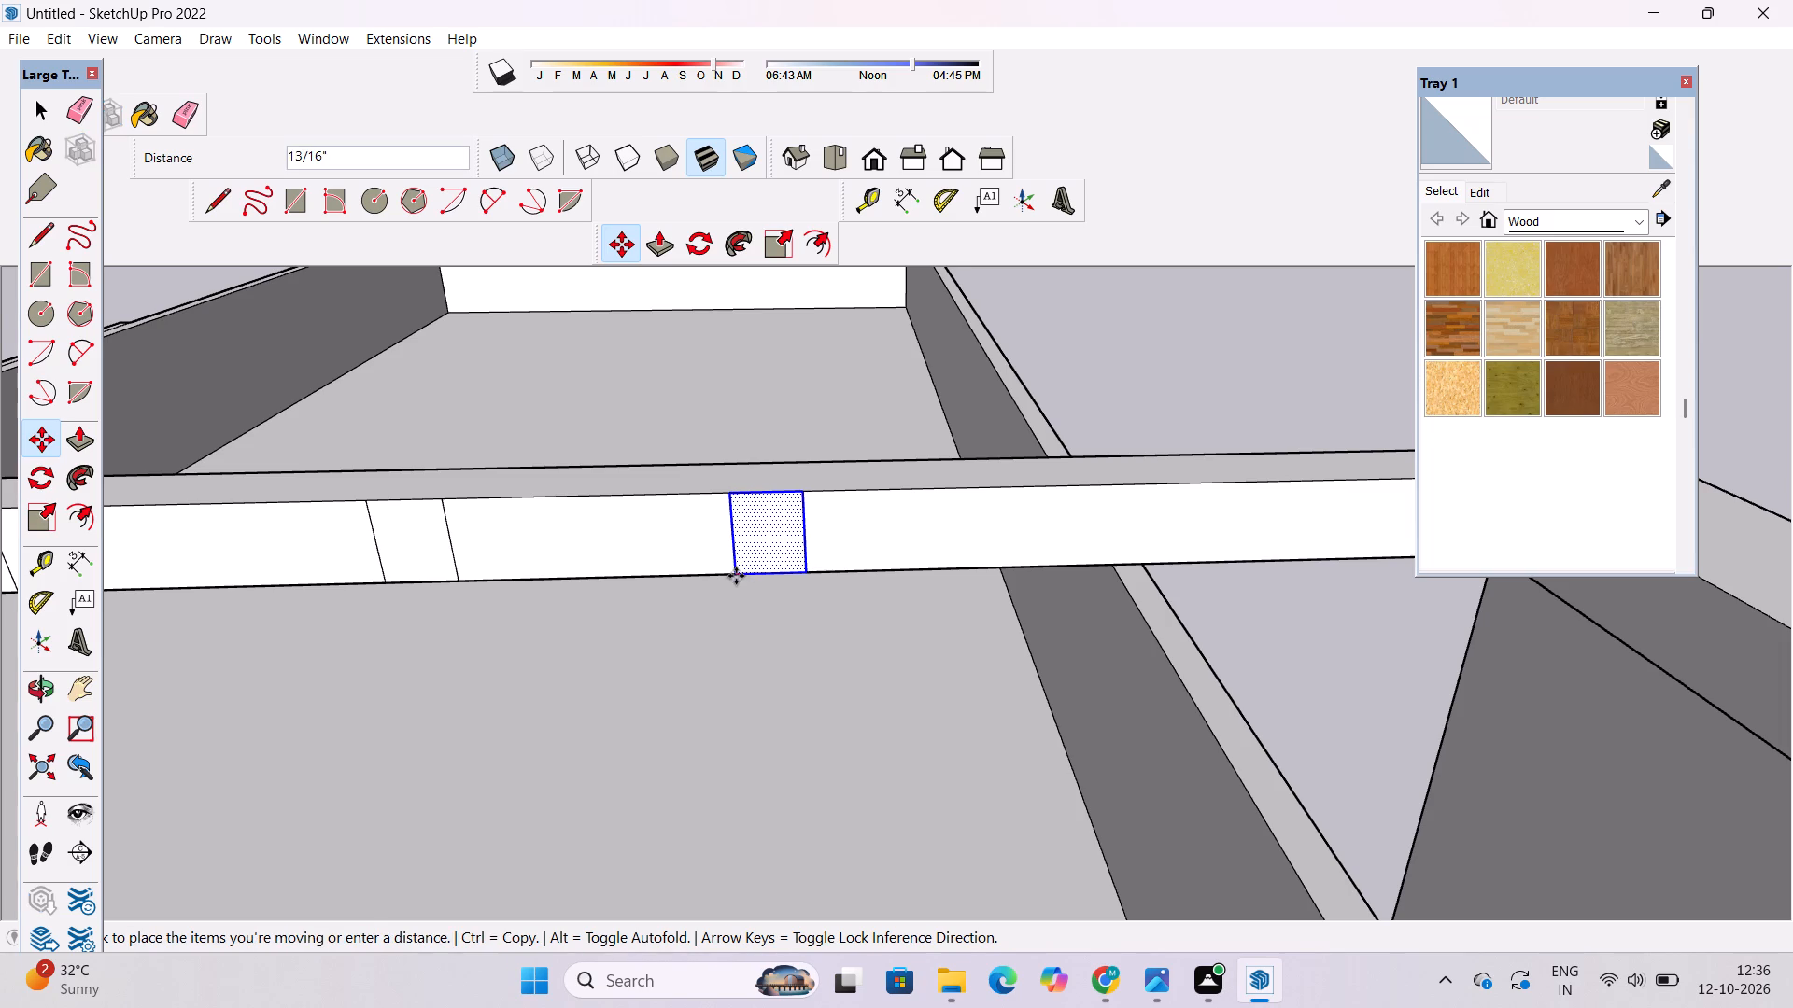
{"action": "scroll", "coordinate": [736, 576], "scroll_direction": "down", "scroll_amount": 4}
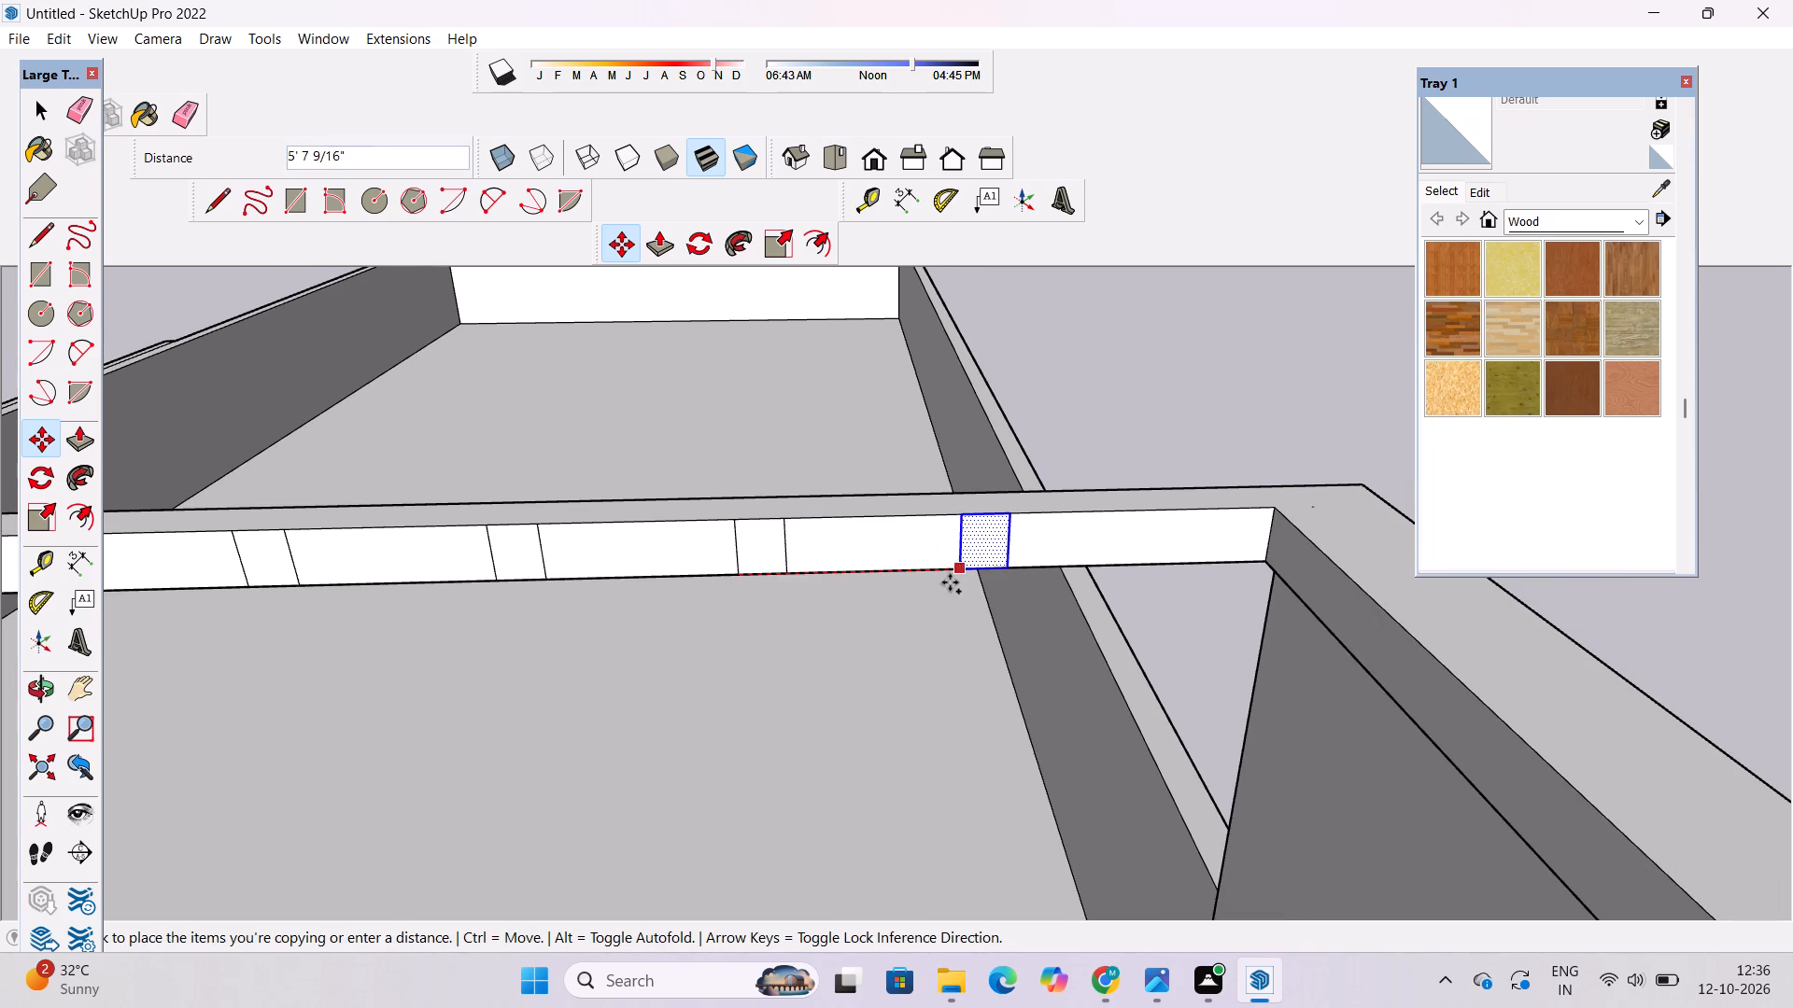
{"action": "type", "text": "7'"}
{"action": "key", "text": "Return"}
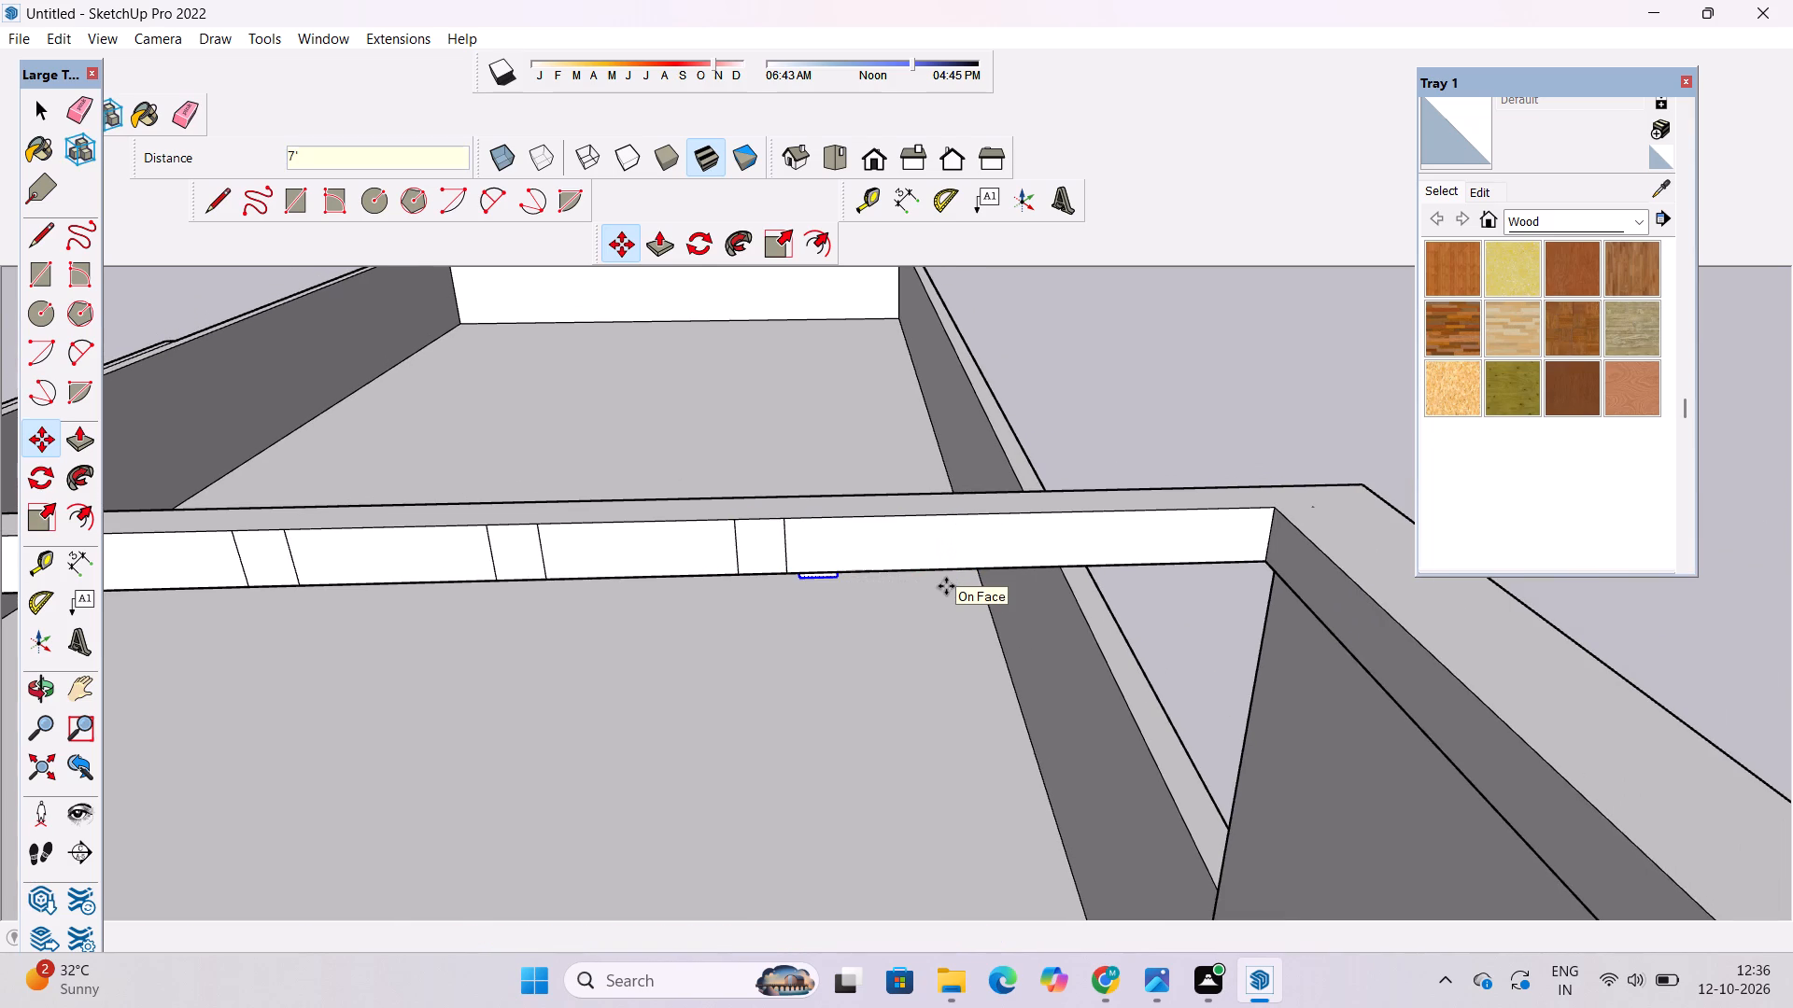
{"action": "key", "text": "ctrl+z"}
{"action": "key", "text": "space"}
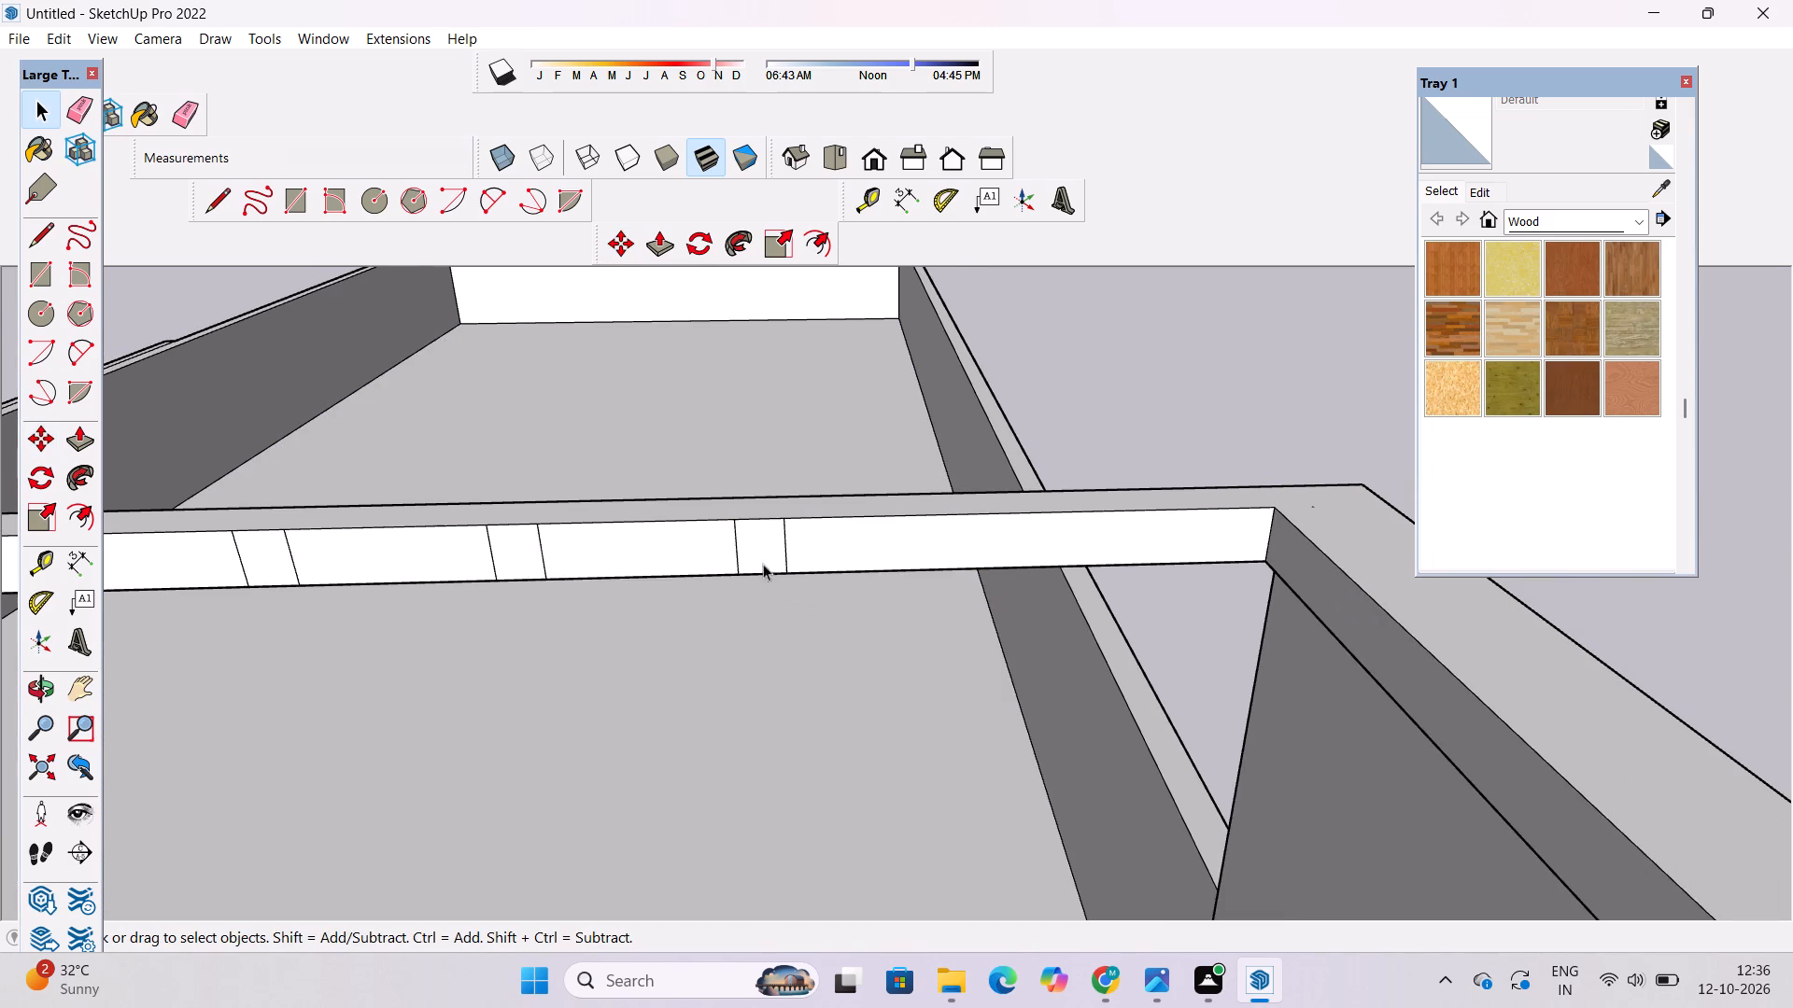
Copy the last rectangle 7' along the rear beam's inner face towards the frame's outer corner.
{"action": "double_click", "coordinate": [761, 548]}
{"action": "key", "text": "m"}
{"action": "left_click", "coordinate": [739, 572]}
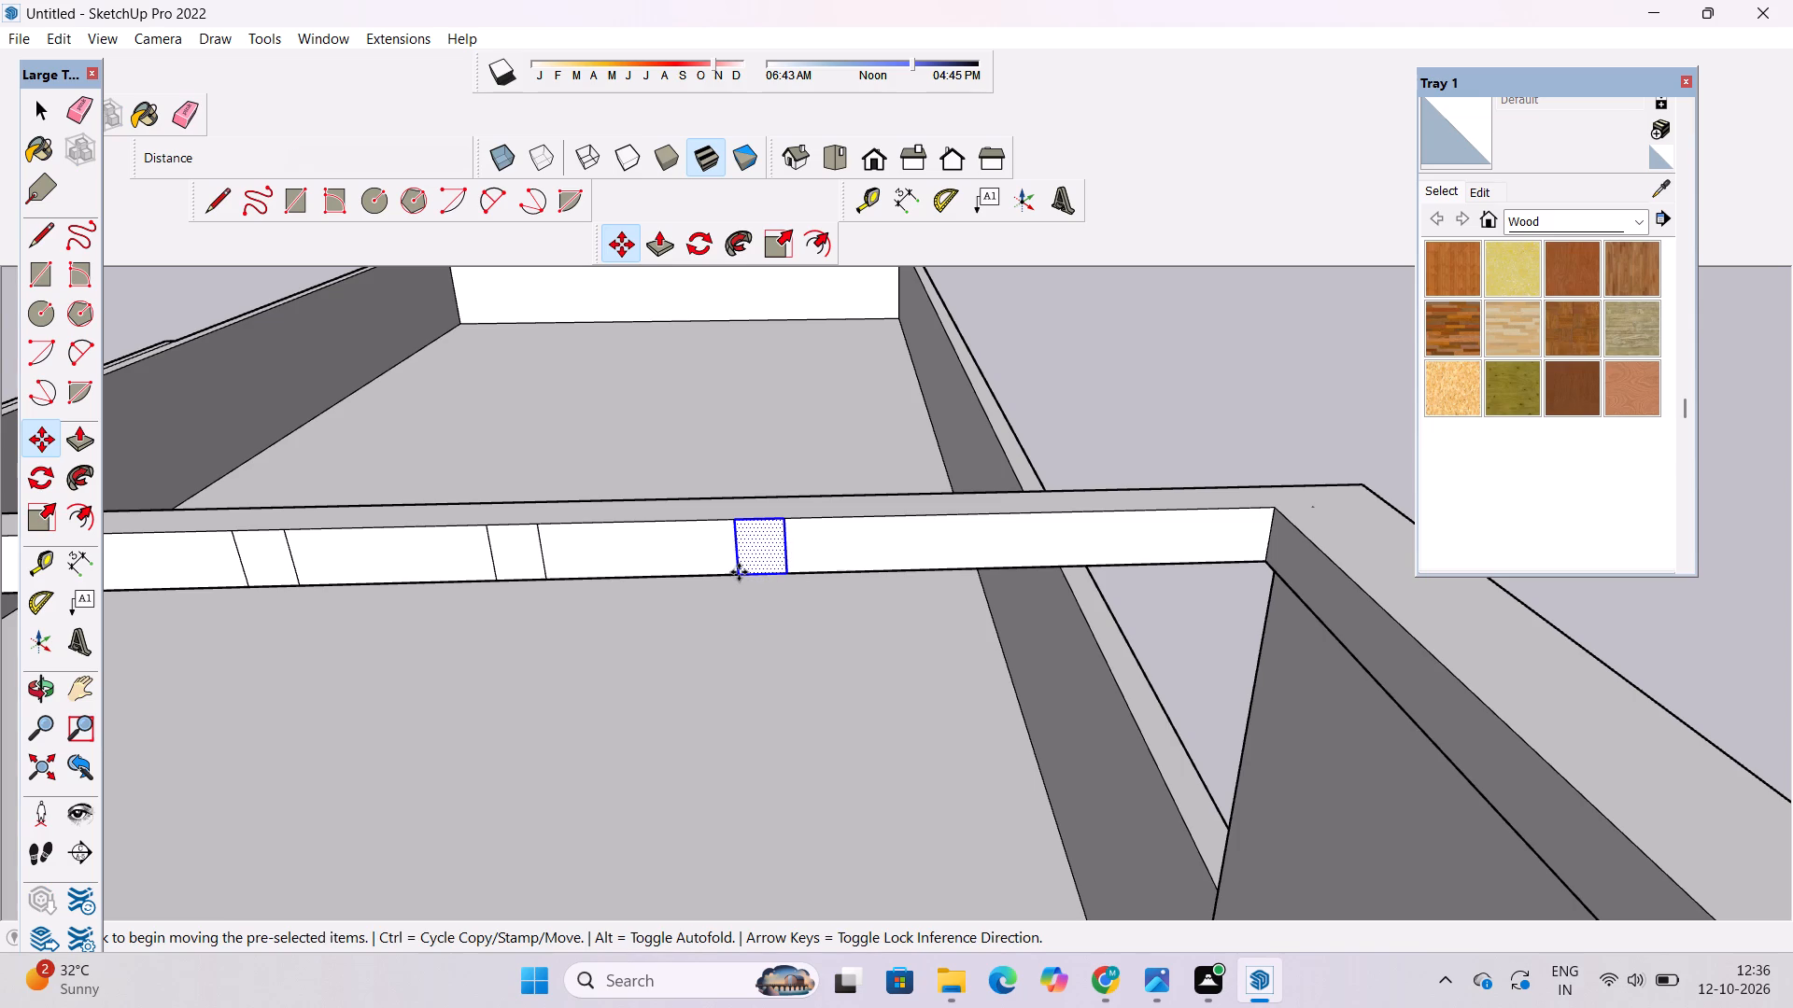
{"action": "left_click", "coordinate": [1013, 579]}
{"action": "key", "text": "space"}
{"action": "left_click", "coordinate": [1093, 464]}
Extrude the outermost rectangle on the rear roof beam across the opening to the front beam, forming the first cross member.
{"action": "scroll", "coordinate": [1066, 478], "scroll_direction": "down", "scroll_amount": 2}
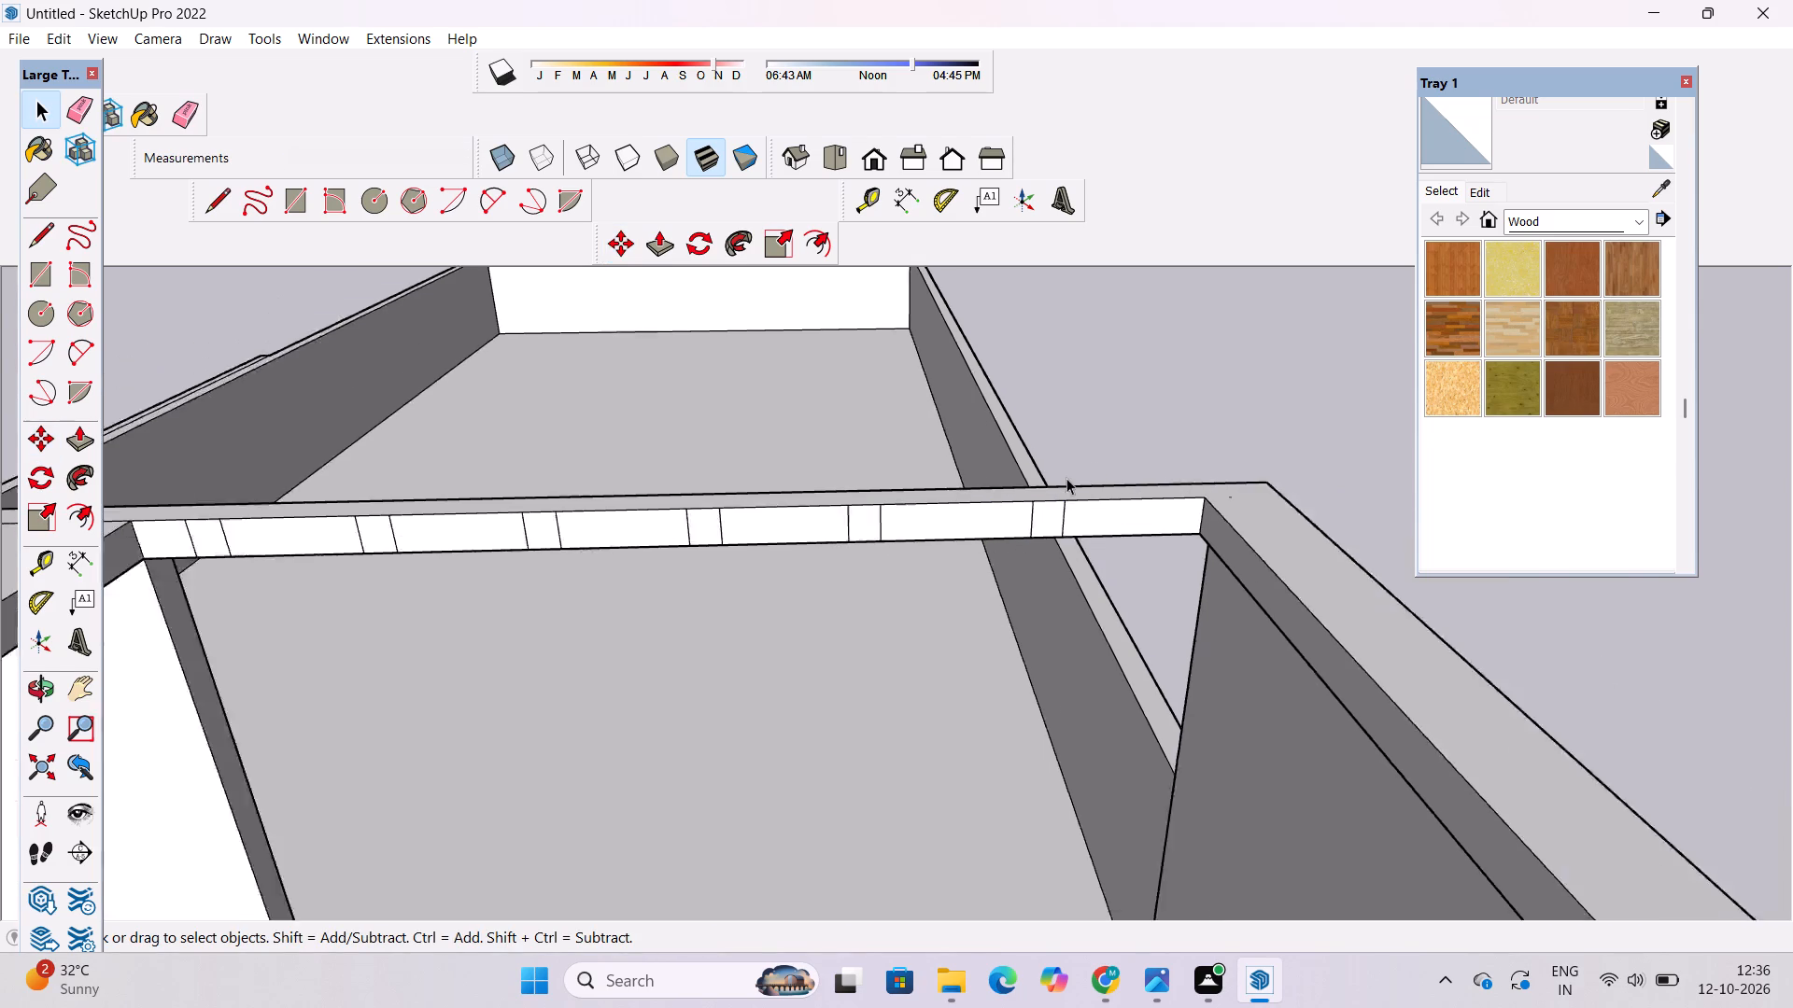
{"action": "scroll", "coordinate": [1066, 478], "scroll_direction": "down", "scroll_amount": 2}
{"action": "key", "text": "o"}
{"action": "left_click_drag", "start_coordinate": [1179, 601], "coordinate": [767, 705]}
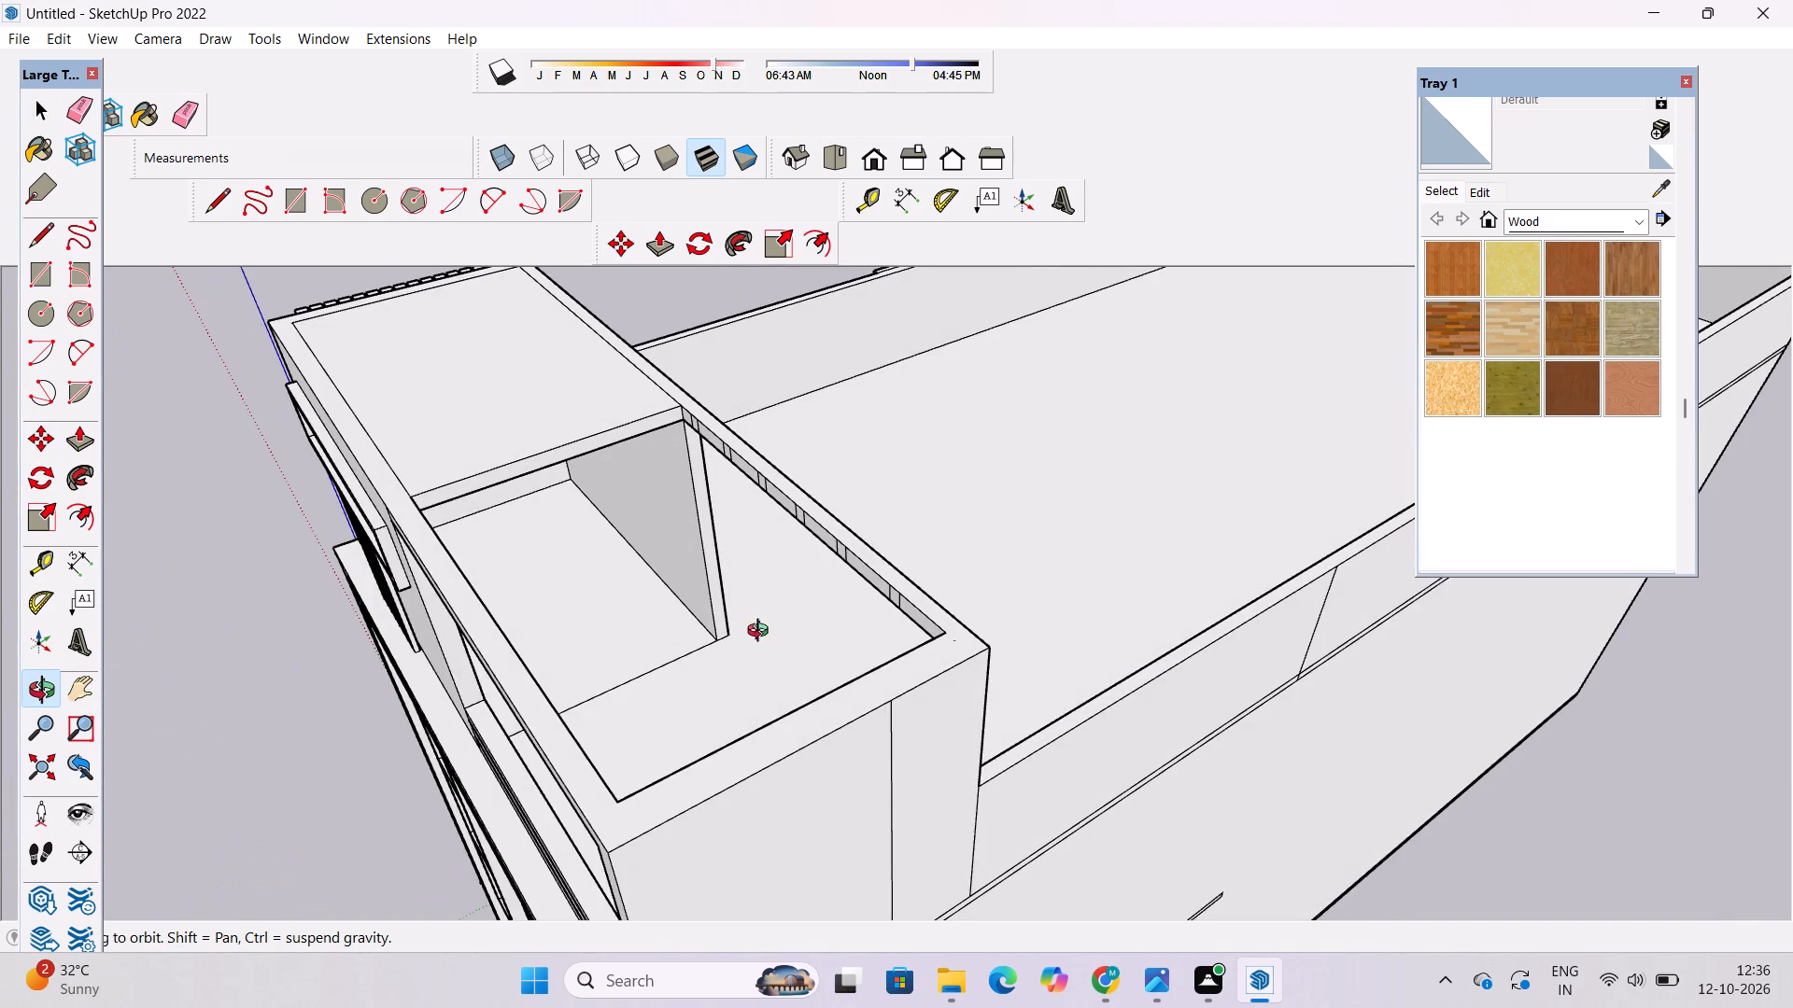
{"action": "scroll", "coordinate": [737, 595], "scroll_direction": "up", "scroll_amount": 2}
{"action": "left_click_drag", "start_coordinate": [737, 595], "coordinate": [822, 649], "text": "shift"}
{"action": "left_click_drag", "start_coordinate": [843, 670], "coordinate": [807, 542]}
{"action": "left_click_drag", "start_coordinate": [860, 586], "coordinate": [804, 629]}
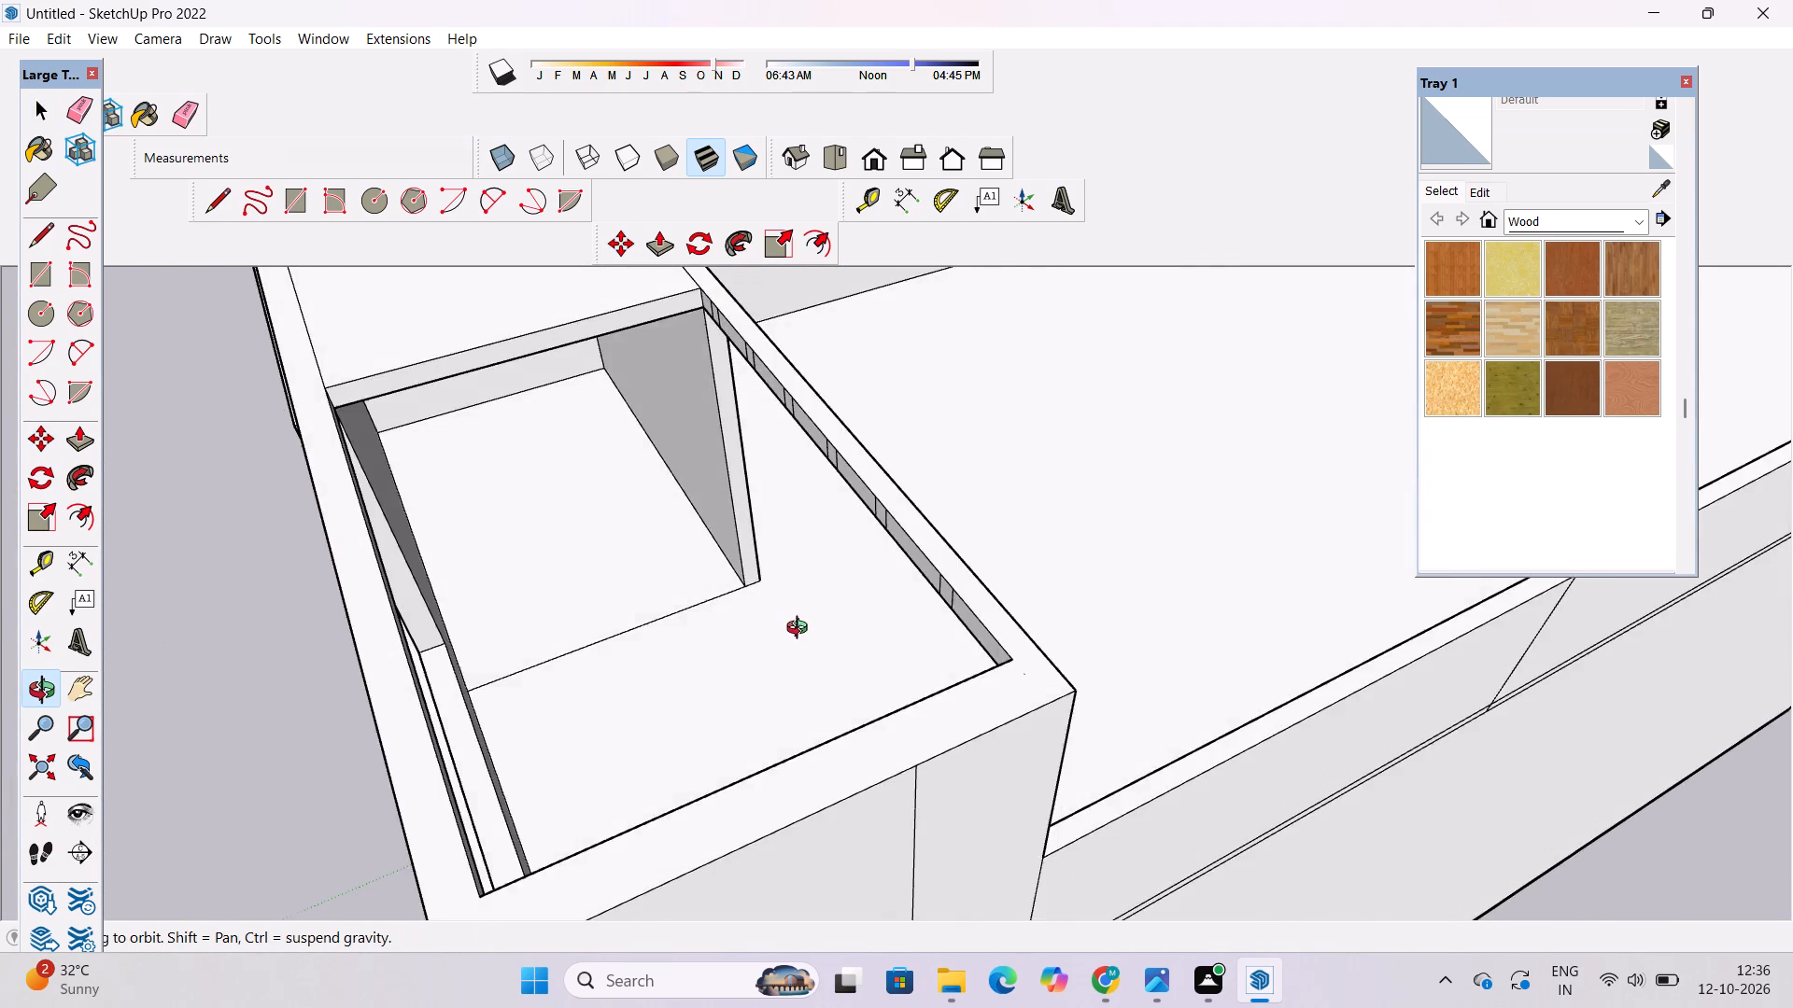
{"action": "scroll", "coordinate": [801, 630], "scroll_direction": "down", "scroll_amount": 3}
{"action": "left_click_drag", "start_coordinate": [794, 655], "coordinate": [925, 623]}
{"action": "scroll", "coordinate": [931, 622], "scroll_direction": "up", "scroll_amount": 1}
{"action": "left_click_drag", "start_coordinate": [933, 623], "coordinate": [869, 653], "text": "shift"}
{"action": "scroll", "coordinate": [946, 607], "scroll_direction": "up", "scroll_amount": 2}
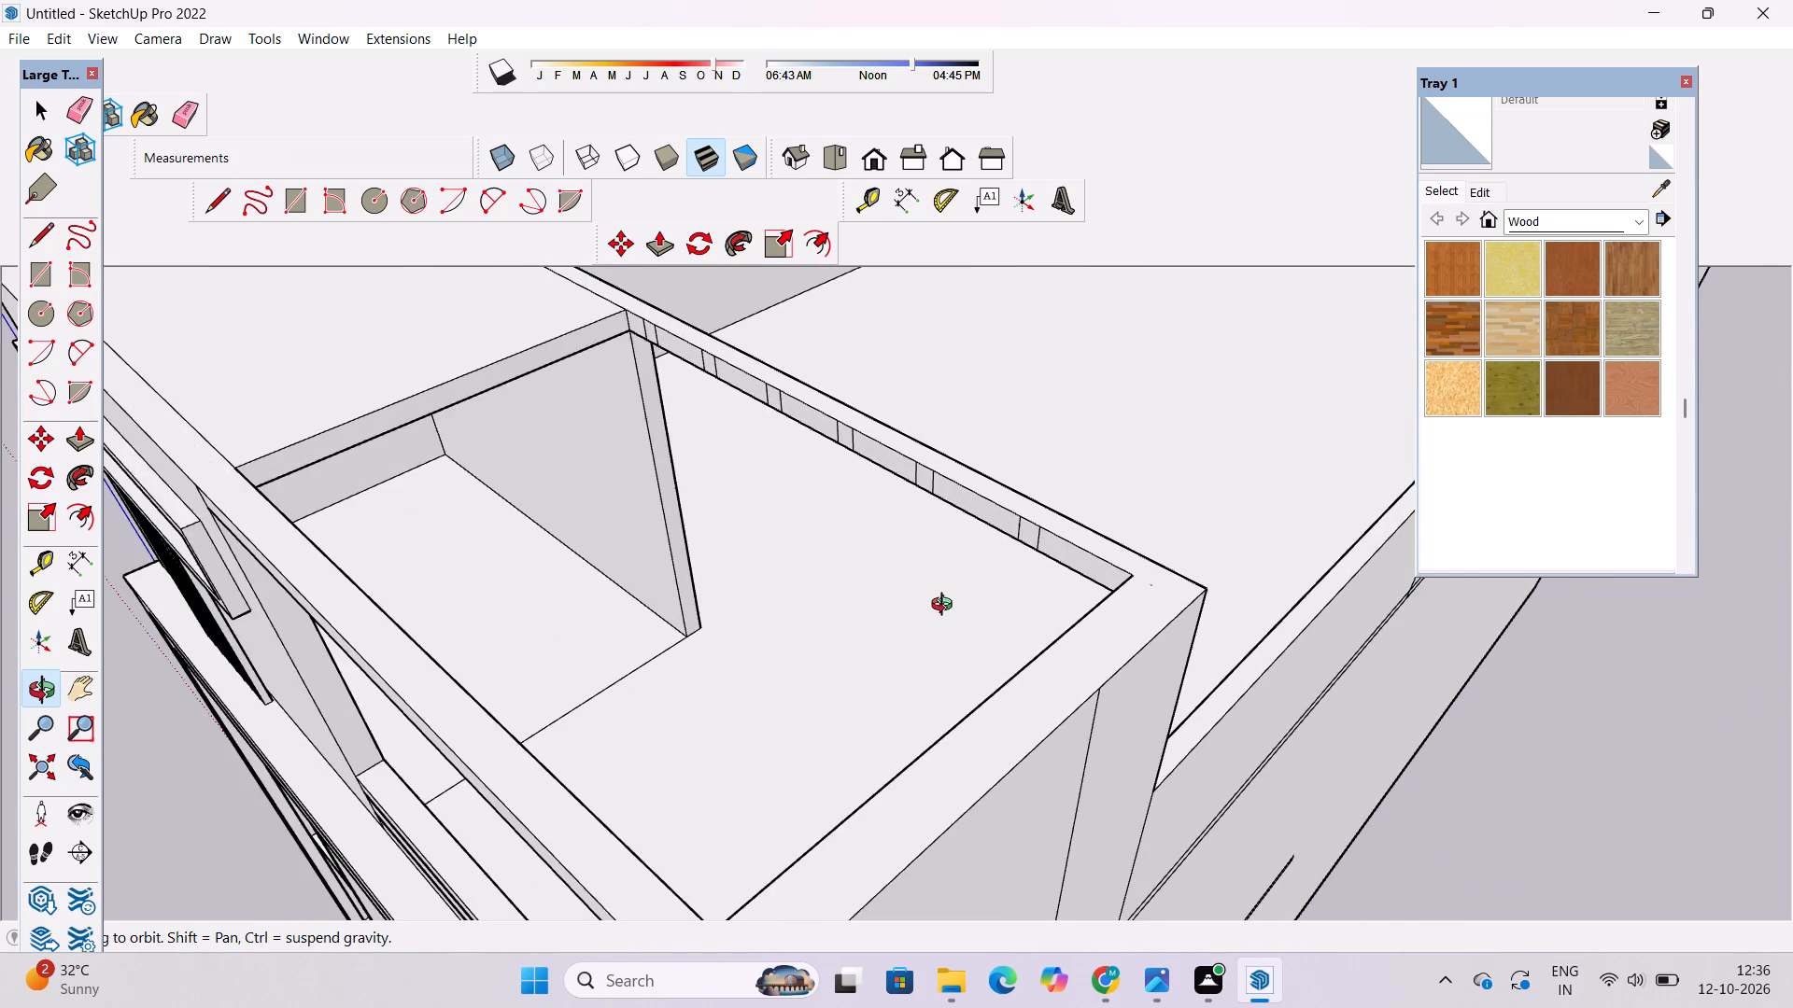
{"action": "scroll", "coordinate": [946, 607], "scroll_direction": "up", "scroll_amount": 1}
{"action": "key", "text": "p"}
{"action": "left_click", "coordinate": [1051, 516]}
{"action": "scroll", "coordinate": [1020, 565], "scroll_direction": "down", "scroll_amount": 2}
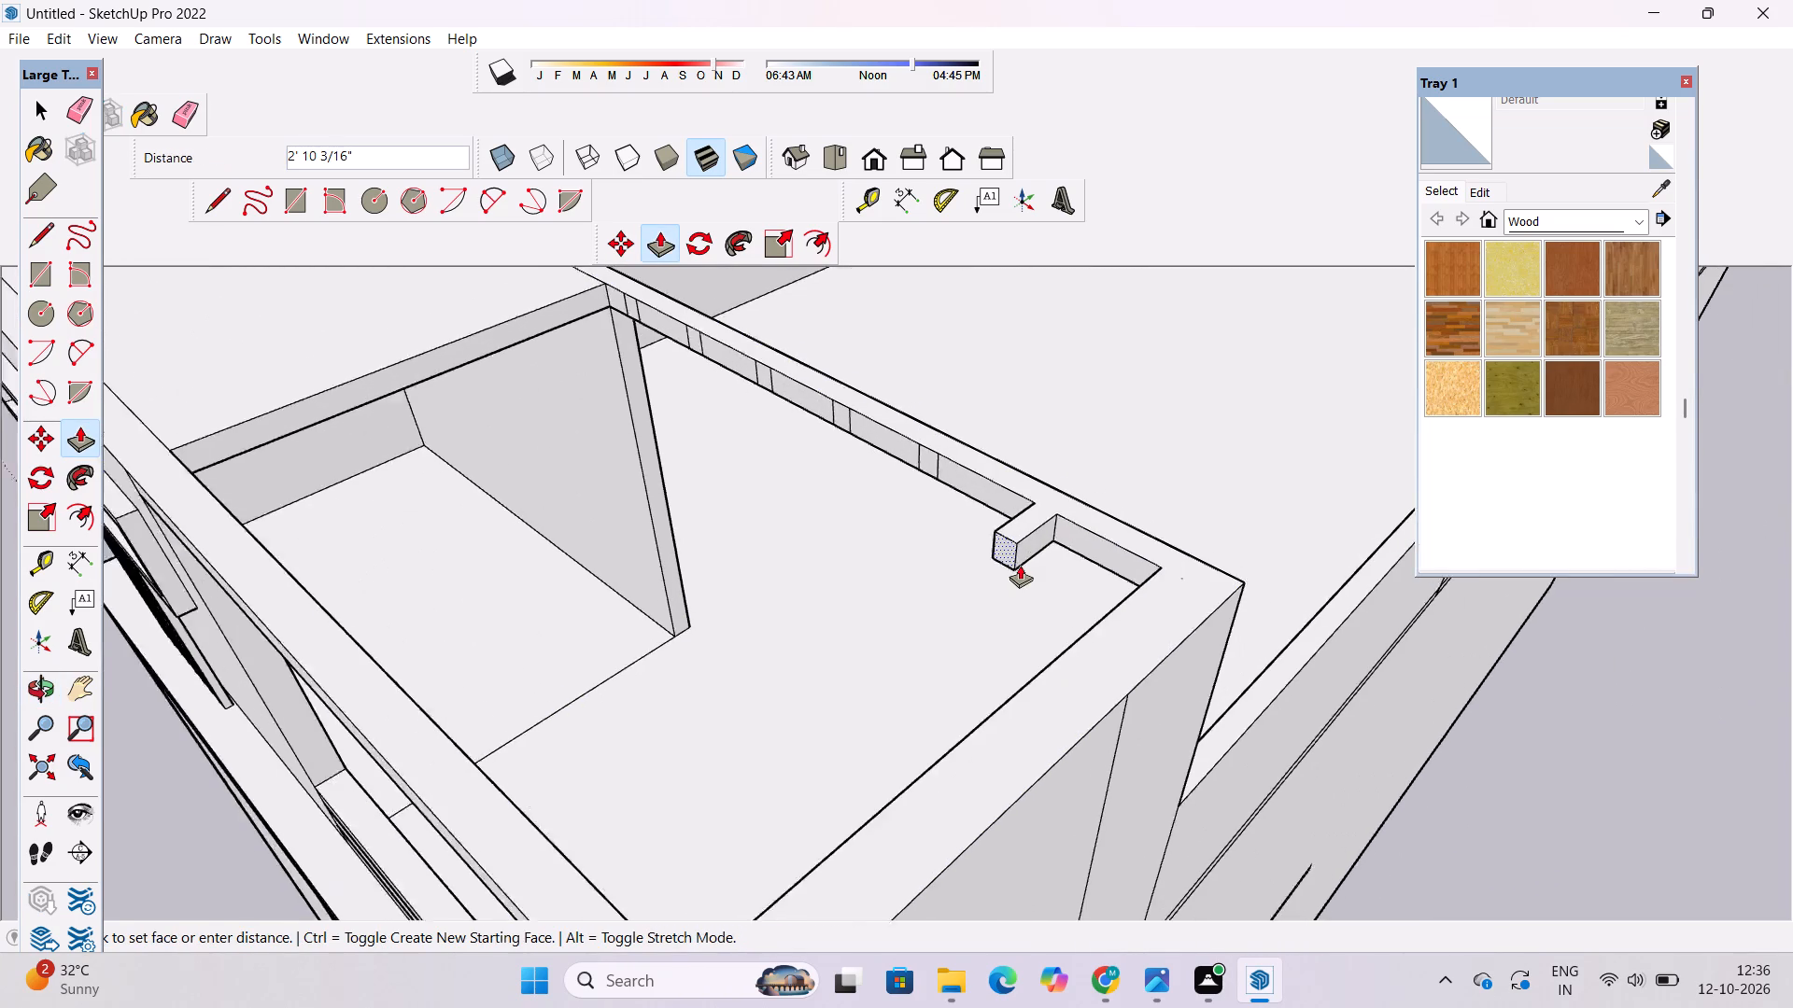
{"action": "scroll", "coordinate": [1020, 565], "scroll_direction": "down", "scroll_amount": 5}
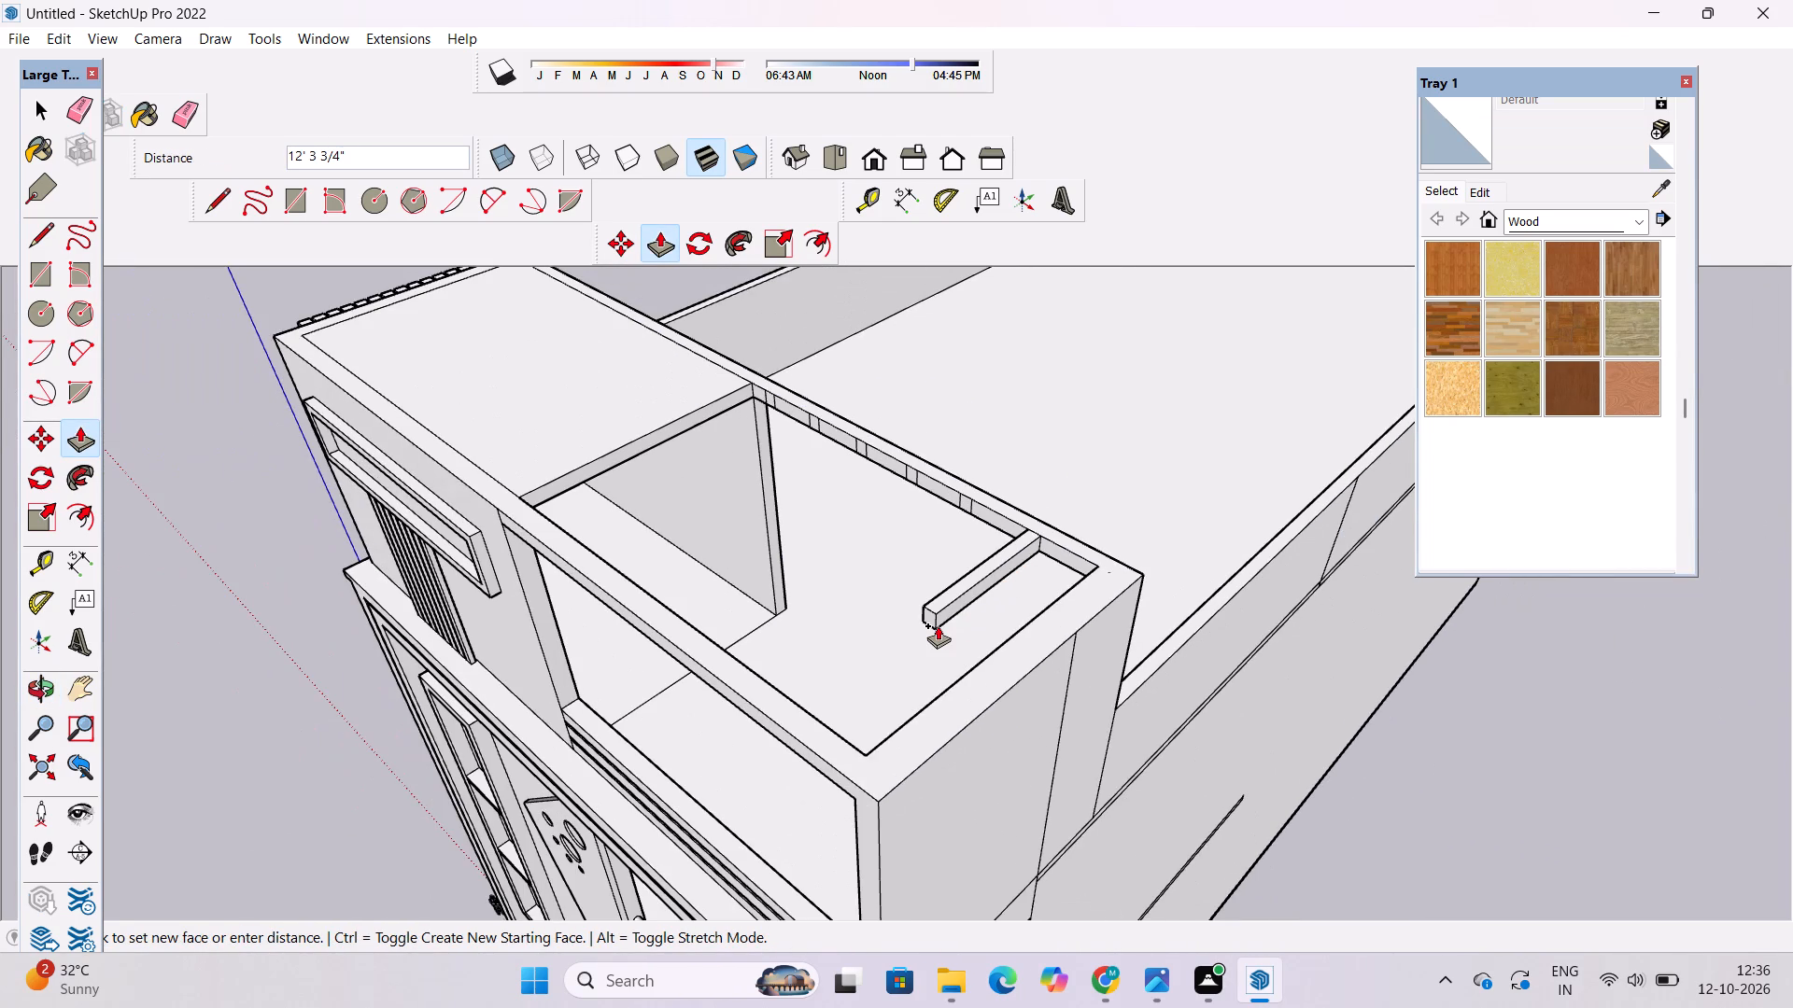
{"action": "scroll", "coordinate": [827, 665], "scroll_direction": "up", "scroll_amount": 4}
{"action": "scroll", "coordinate": [778, 740], "scroll_direction": "down", "scroll_amount": 3}
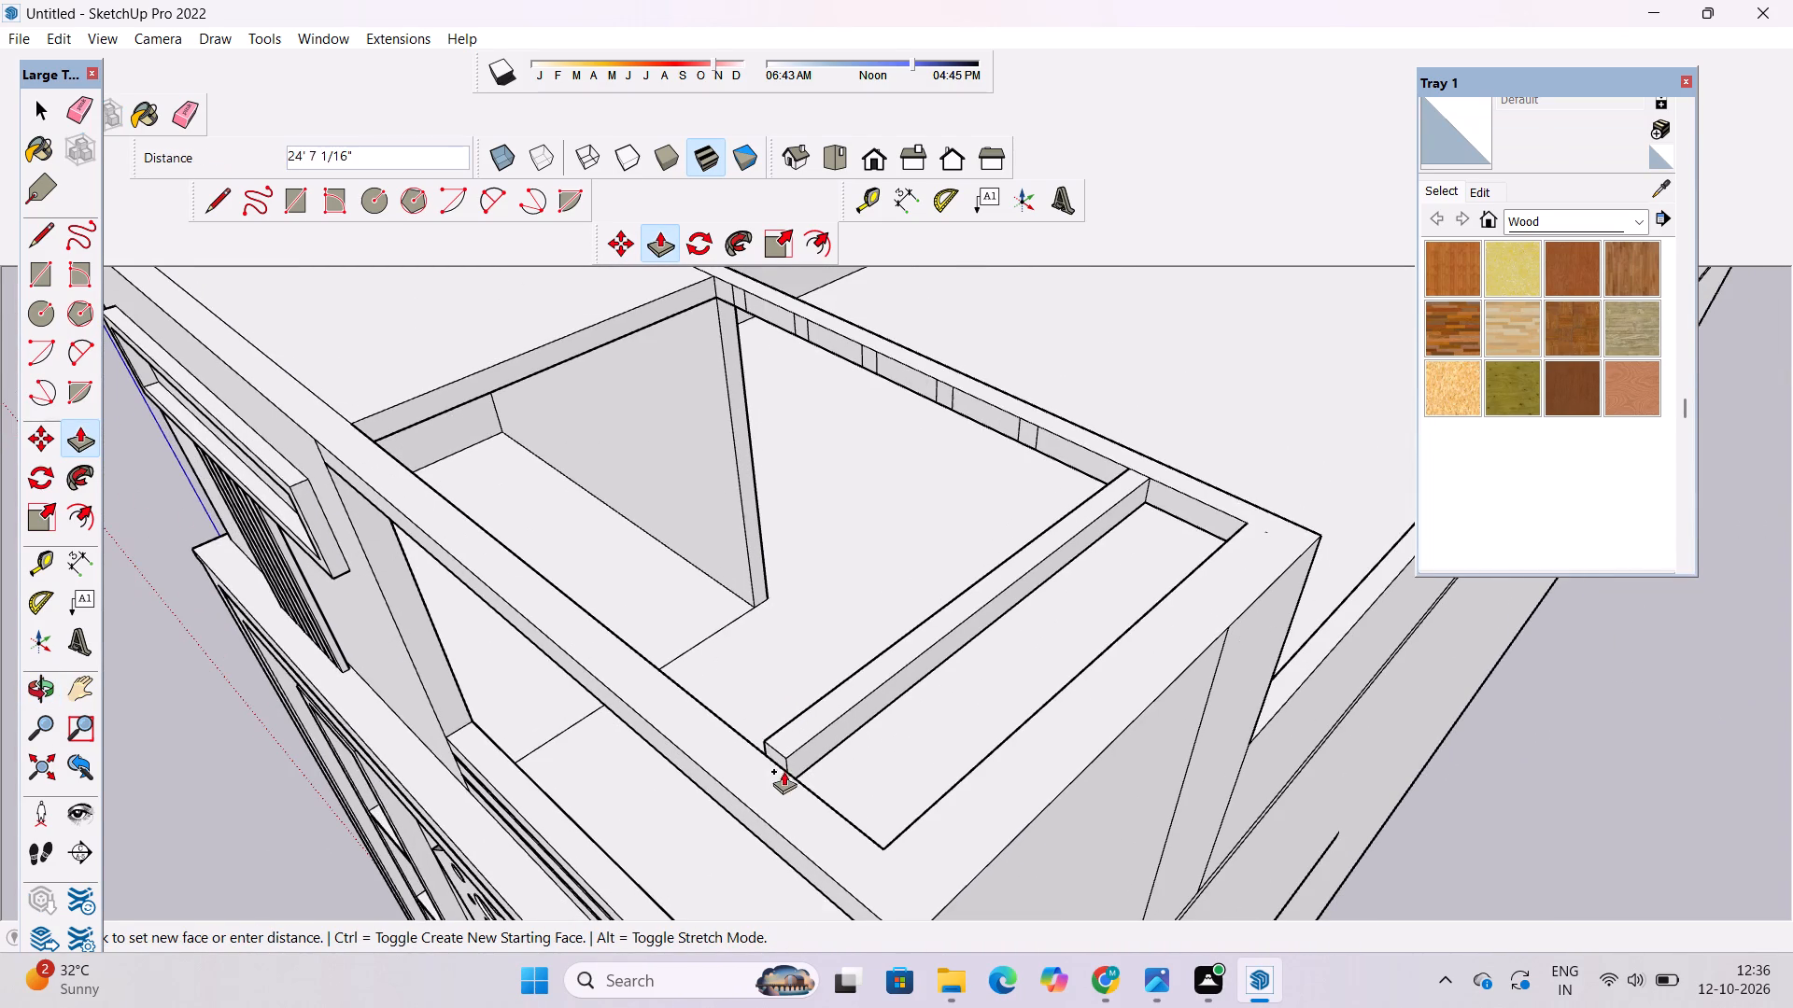
{"action": "left_click", "coordinate": [798, 791]}
Thicken the first cross member by pulling its outer side face out 7".
{"action": "left_click", "coordinate": [941, 648]}
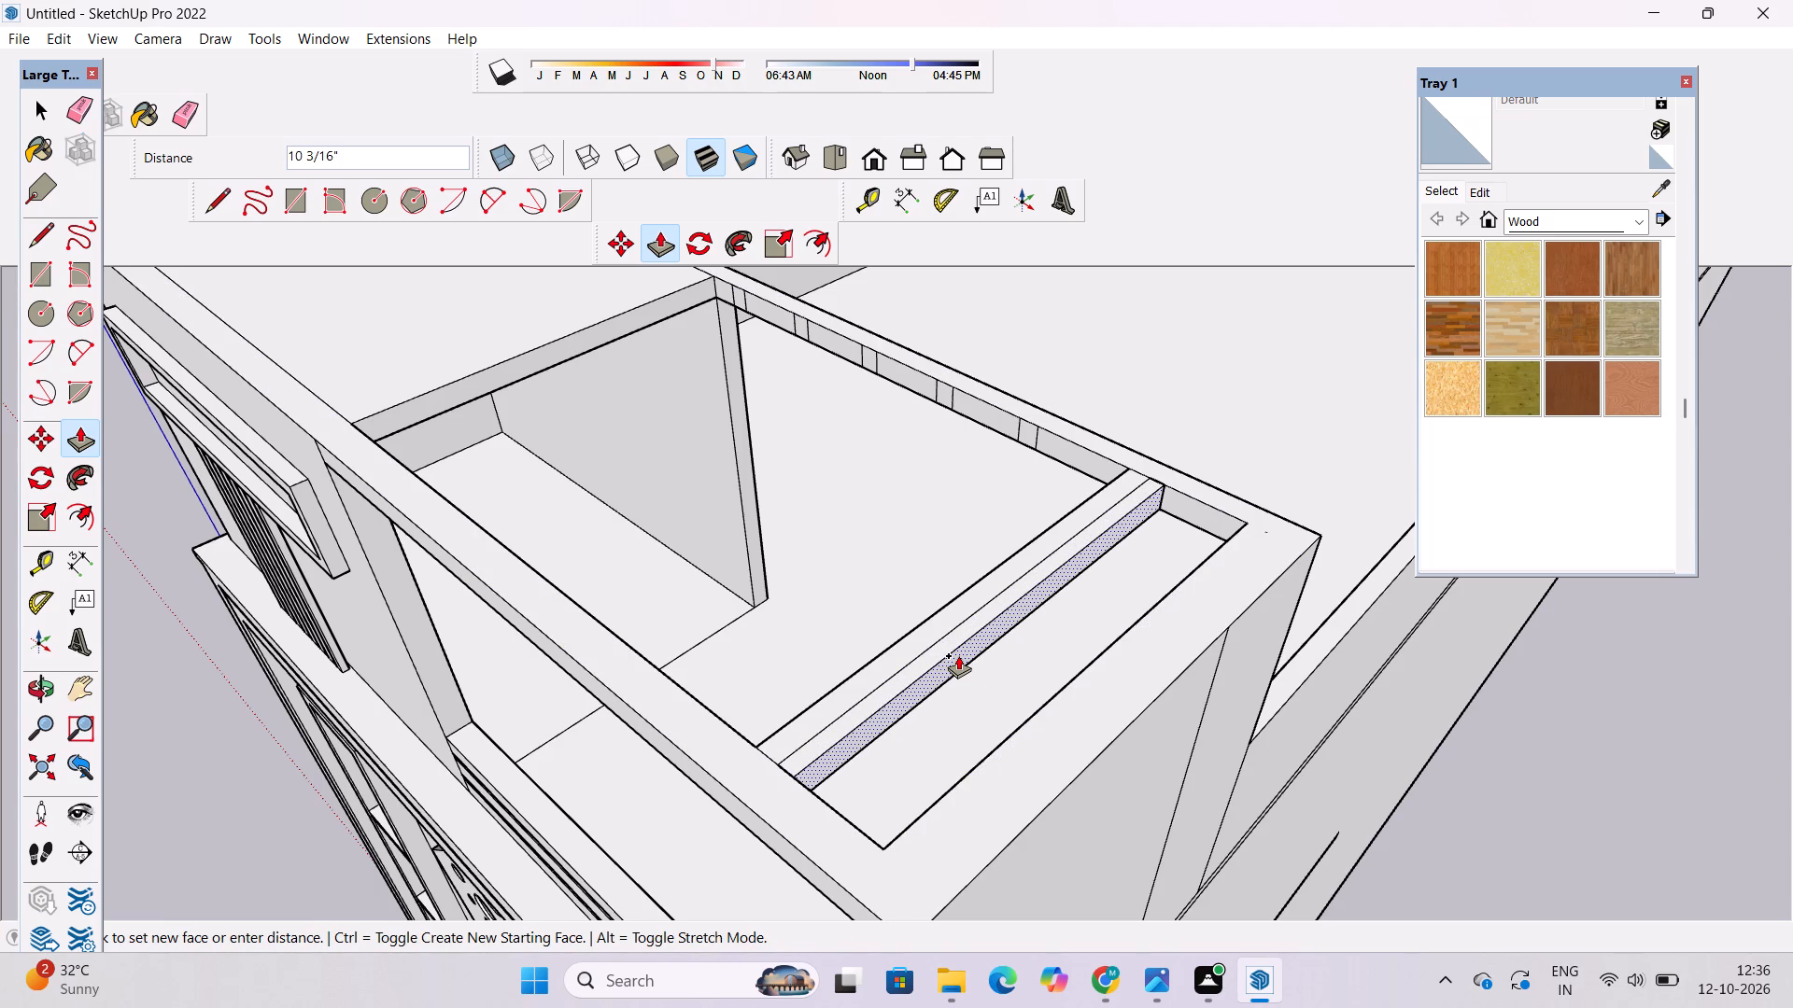
{"action": "type", "text": "7\""}
{"action": "key", "text": "Return"}
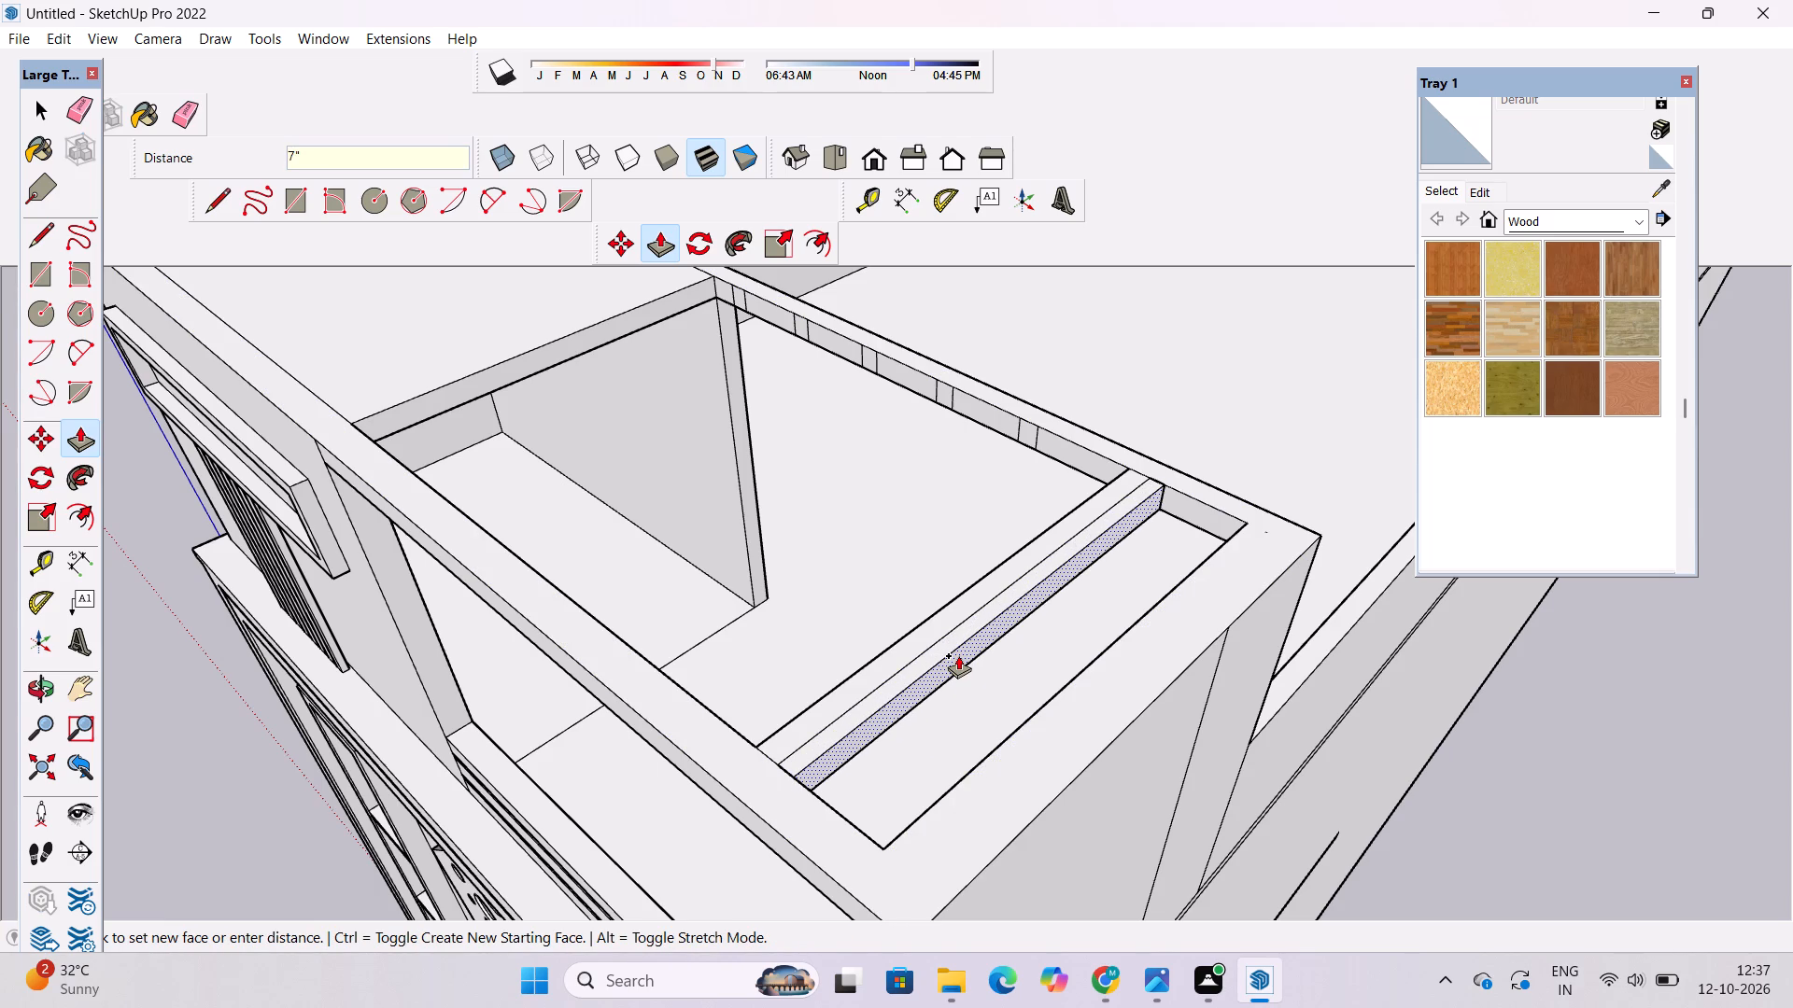
Extrude the second rectangle from the outer corner 25' to the front beam and pull the new member's outer side face out 7".
{"action": "scroll", "coordinate": [1030, 424], "scroll_direction": "up", "scroll_amount": 9}
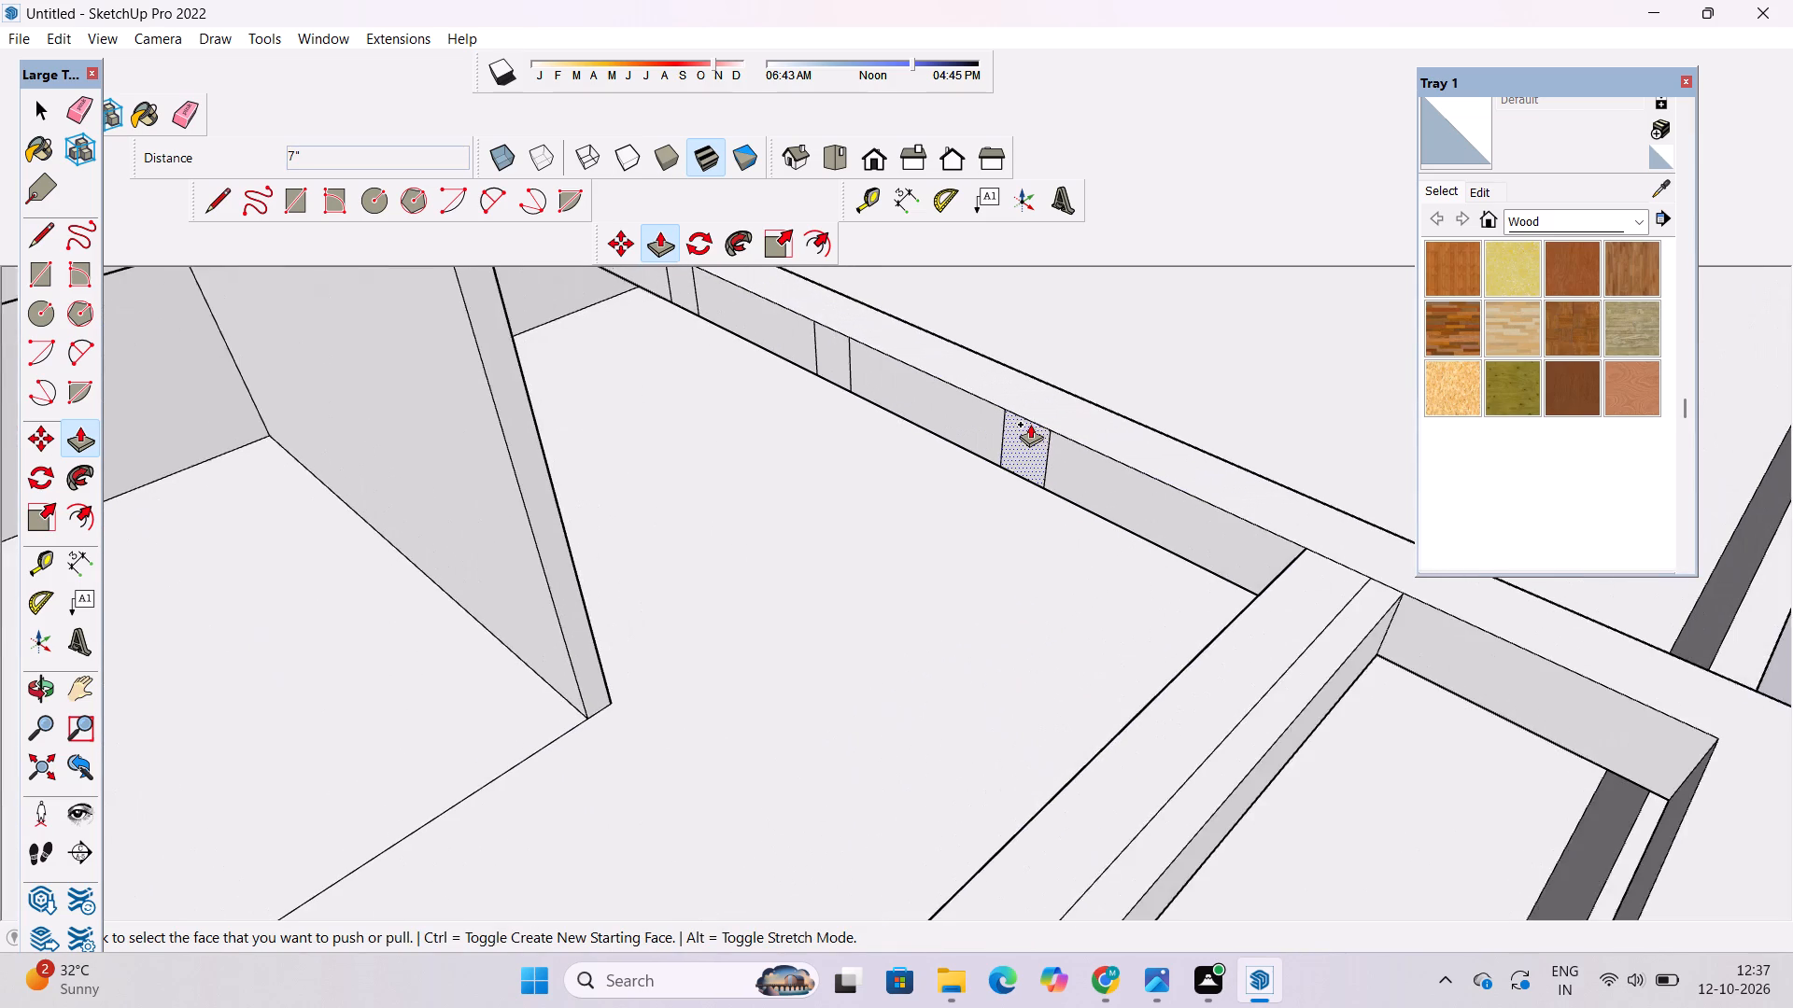
{"action": "scroll", "coordinate": [1024, 429], "scroll_direction": "down", "scroll_amount": 4}
{"action": "left_click", "coordinate": [1023, 430]}
{"action": "scroll", "coordinate": [1023, 430], "scroll_direction": "down", "scroll_amount": 5}
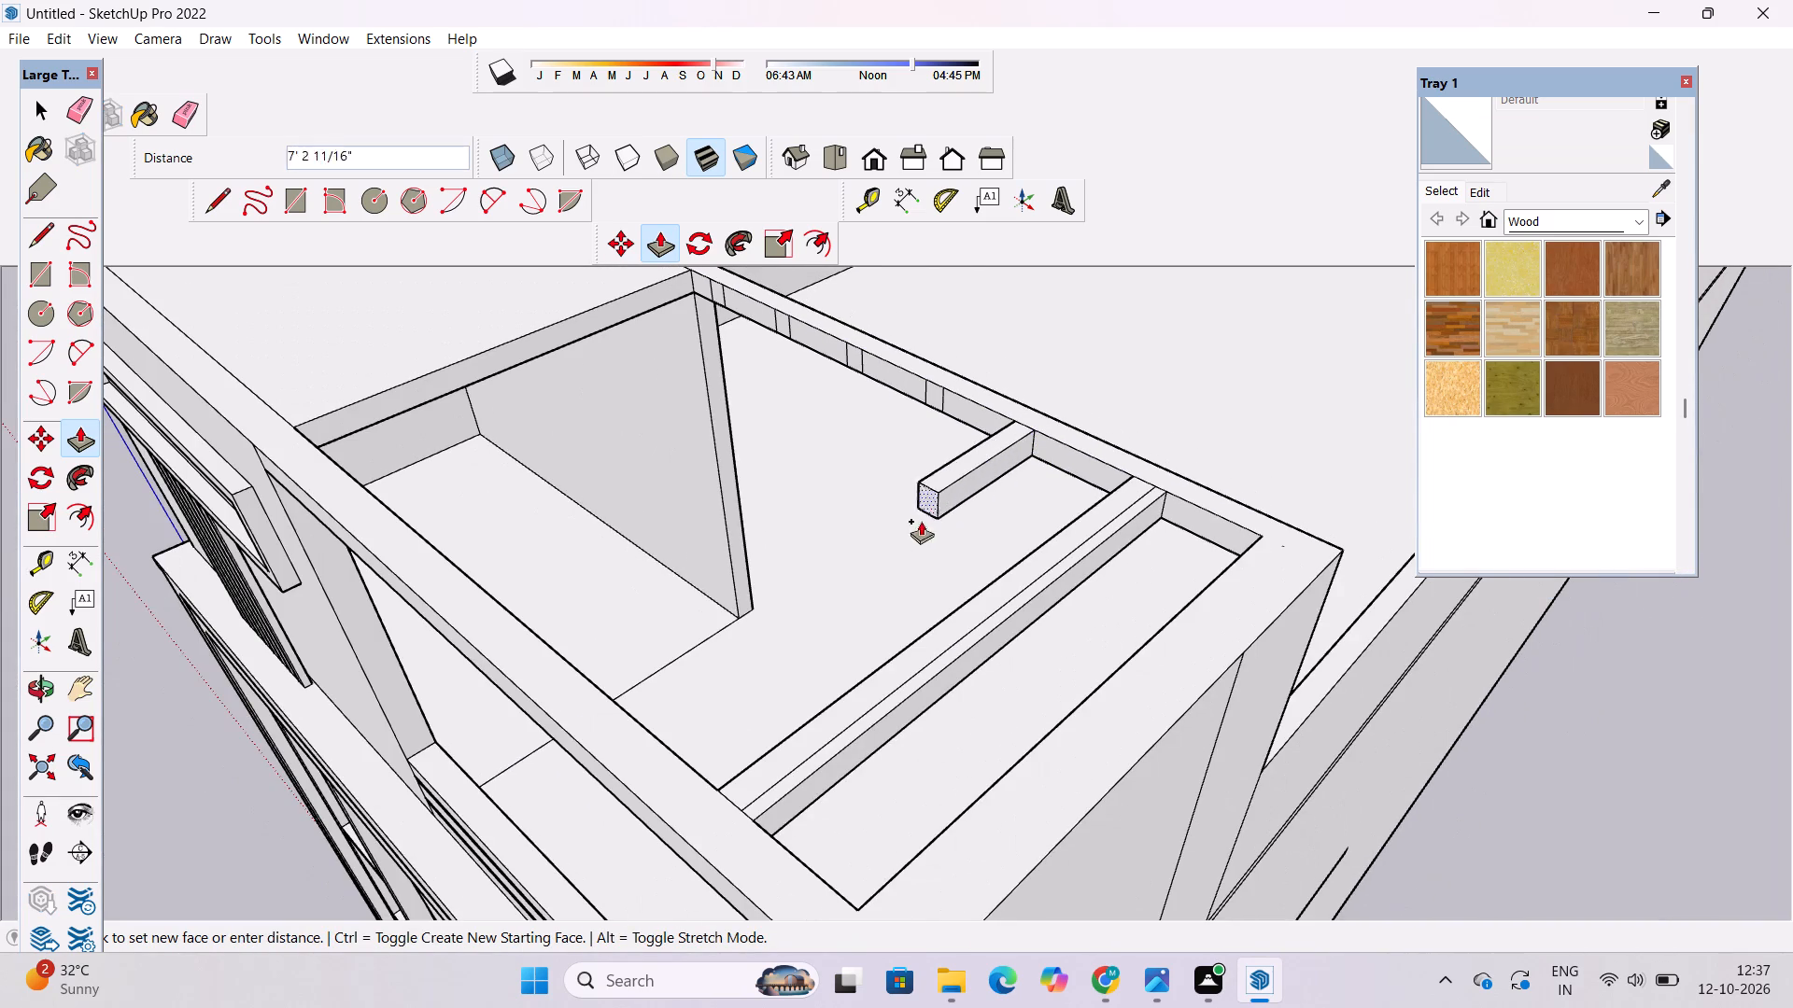
{"action": "scroll", "coordinate": [747, 630], "scroll_direction": "up", "scroll_amount": 4}
{"action": "left_click", "coordinate": [562, 780]}
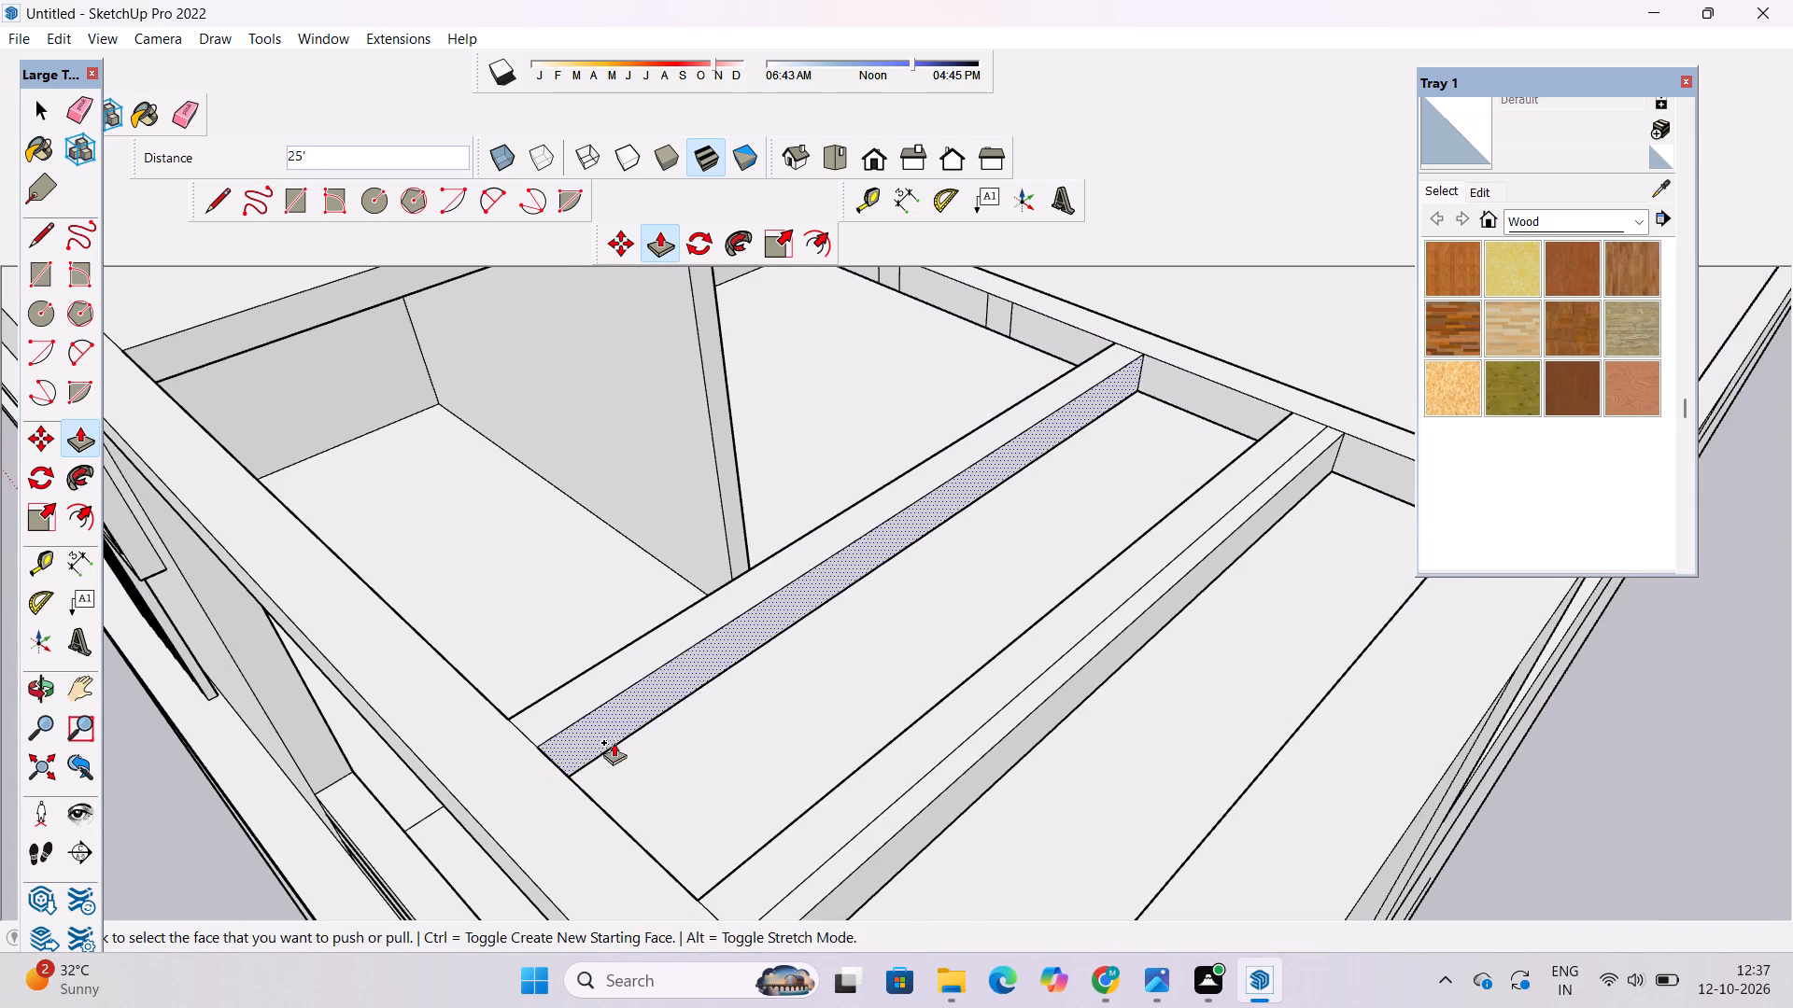
{"action": "left_click", "coordinate": [617, 720]}
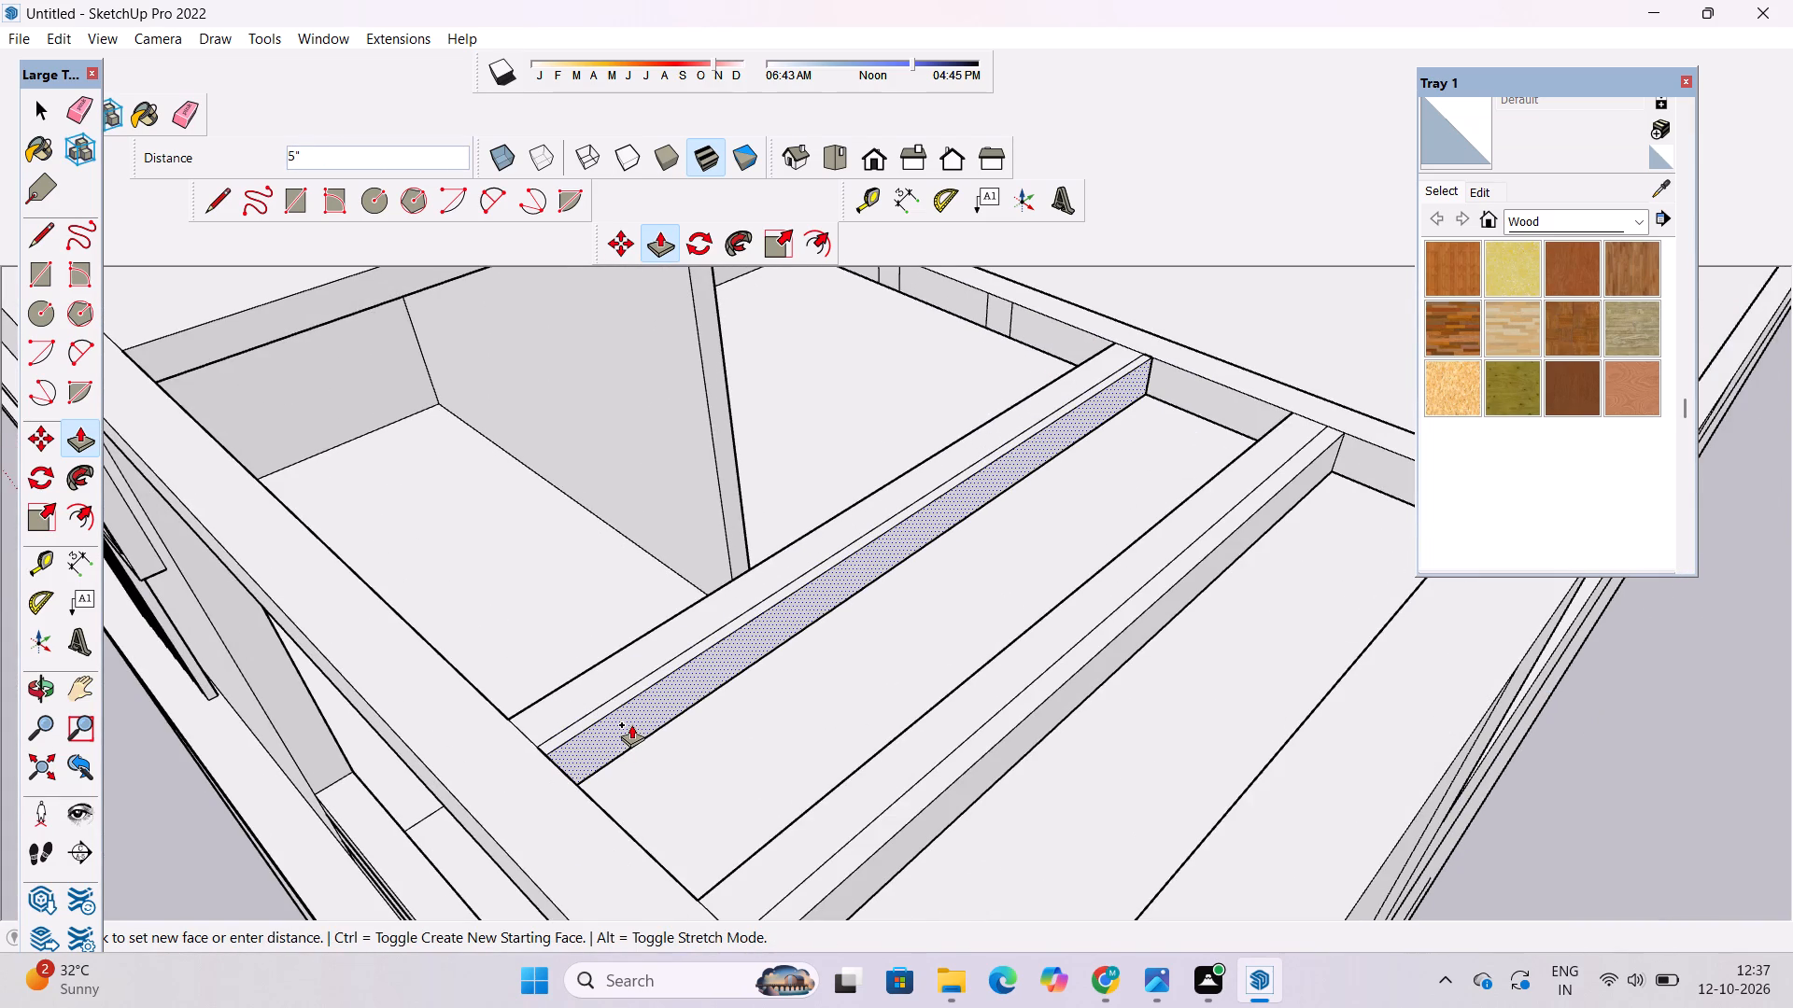
{"action": "type", "text": "7\""}
{"action": "key", "text": "Return"}
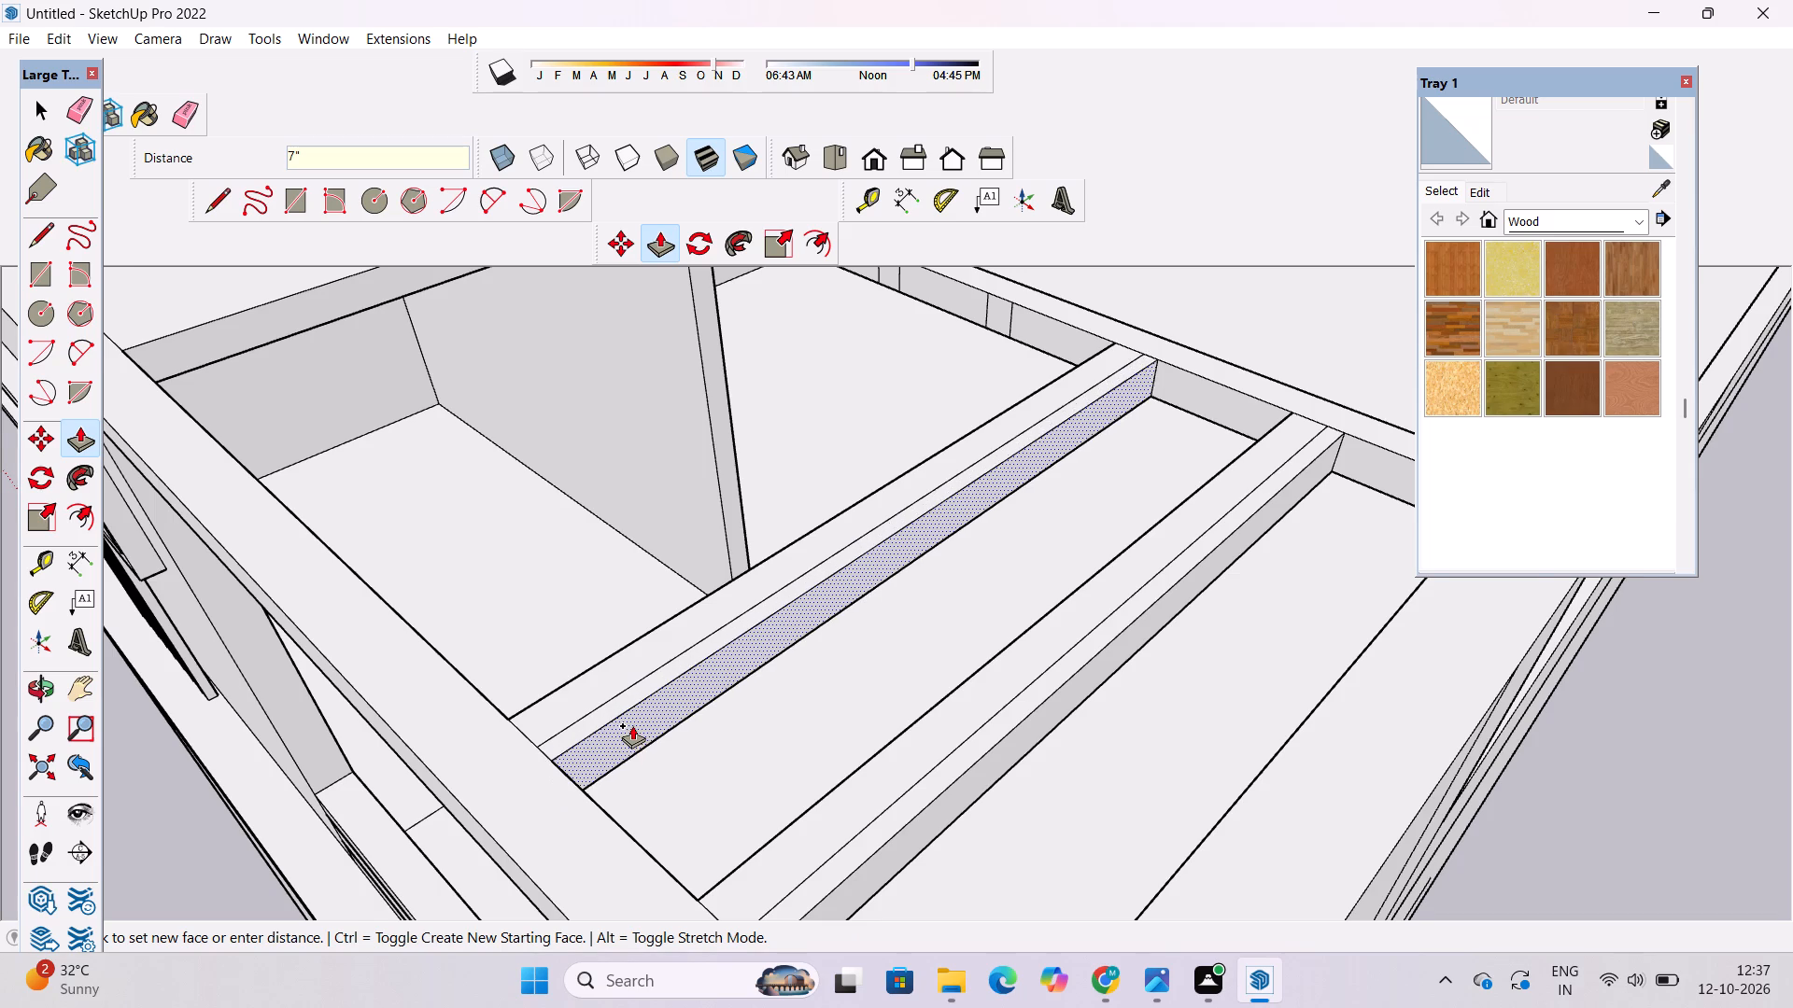
Extrude the third rectangle from the outer corner 25' to the front beam and pull the new member's outer side face out 7".
{"action": "scroll", "coordinate": [633, 730], "scroll_direction": "down", "scroll_amount": 4}
{"action": "scroll", "coordinate": [892, 409], "scroll_direction": "up", "scroll_amount": 10}
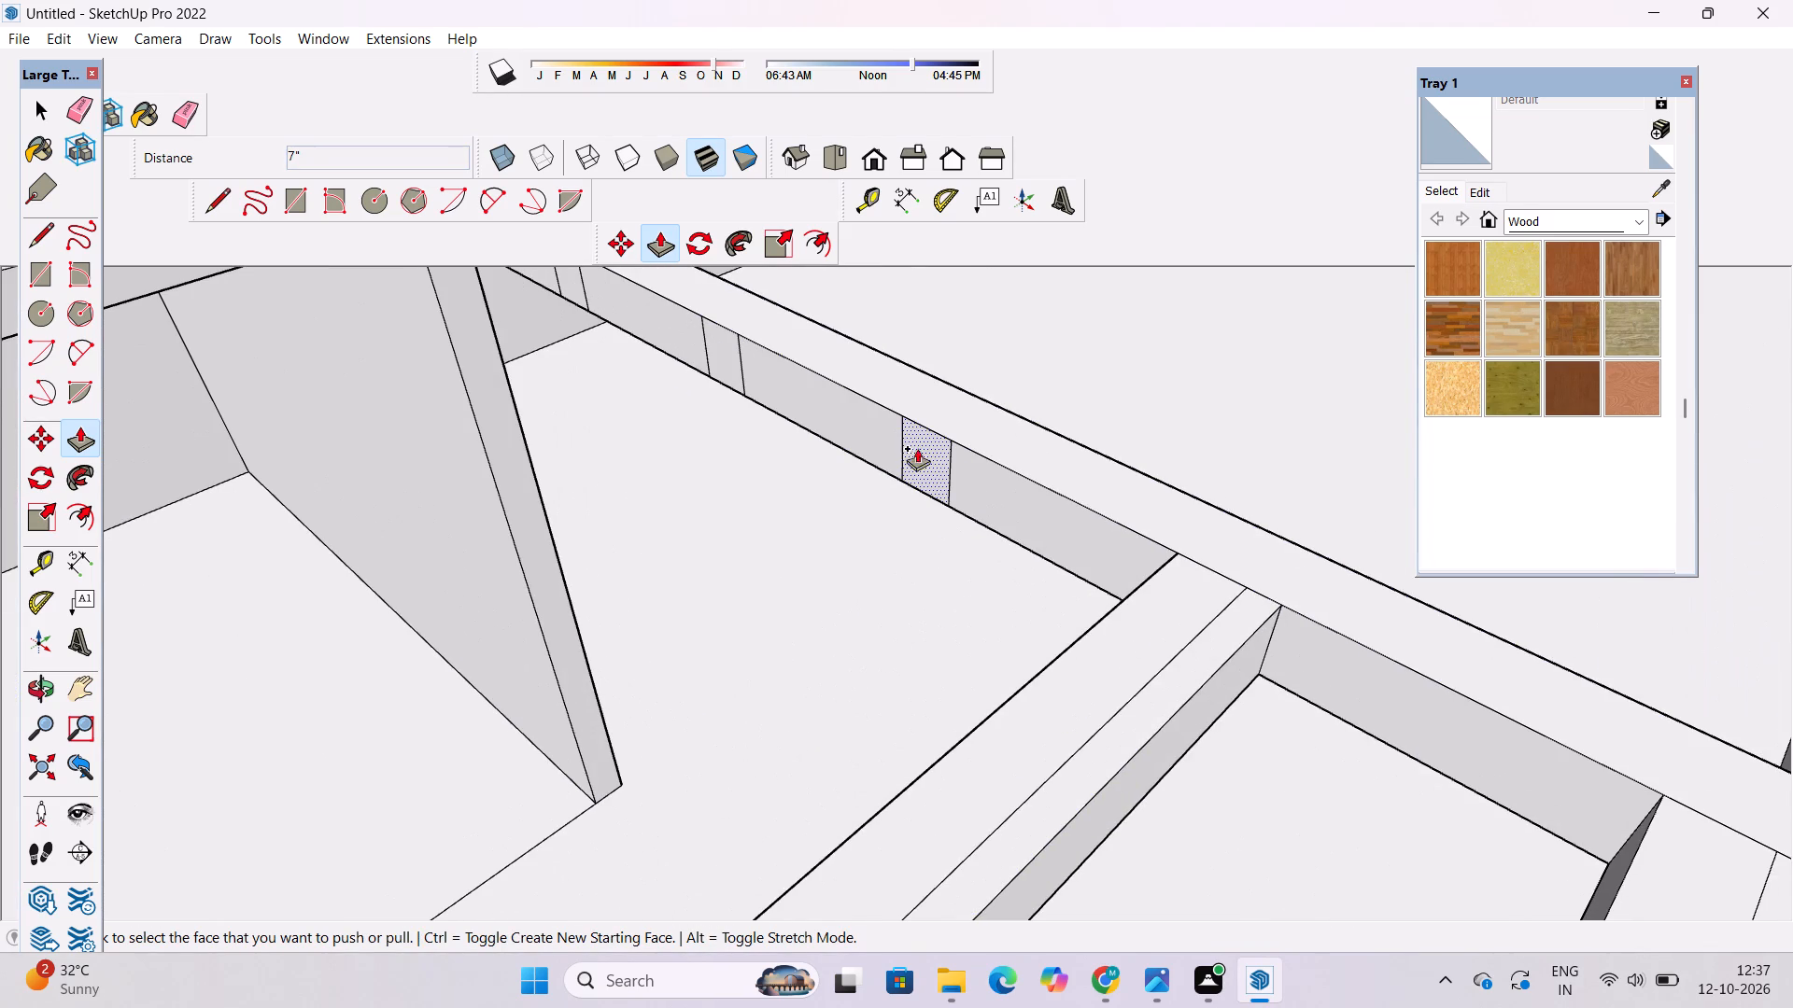
{"action": "left_click", "coordinate": [925, 458]}
{"action": "scroll", "coordinate": [925, 458], "scroll_direction": "down", "scroll_amount": 13}
{"action": "scroll", "coordinate": [600, 658], "scroll_direction": "up", "scroll_amount": 4}
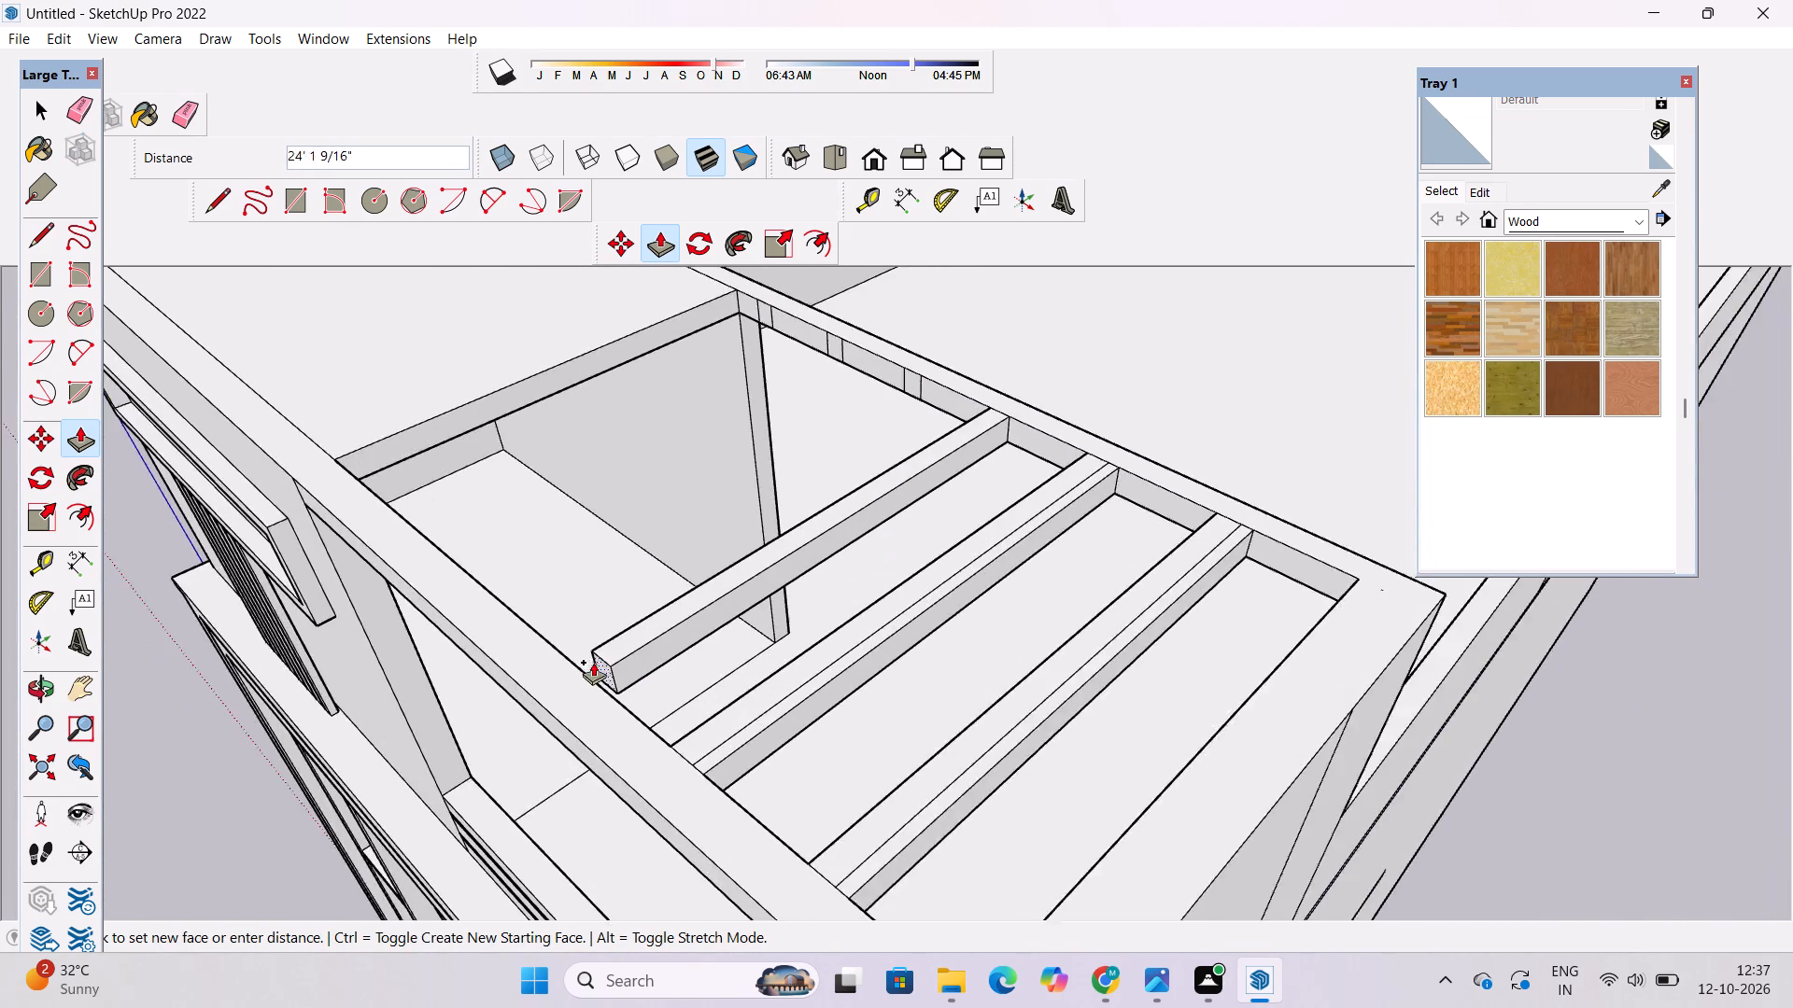
{"action": "scroll", "coordinate": [593, 662], "scroll_direction": "up", "scroll_amount": 3}
{"action": "left_click", "coordinate": [601, 695]}
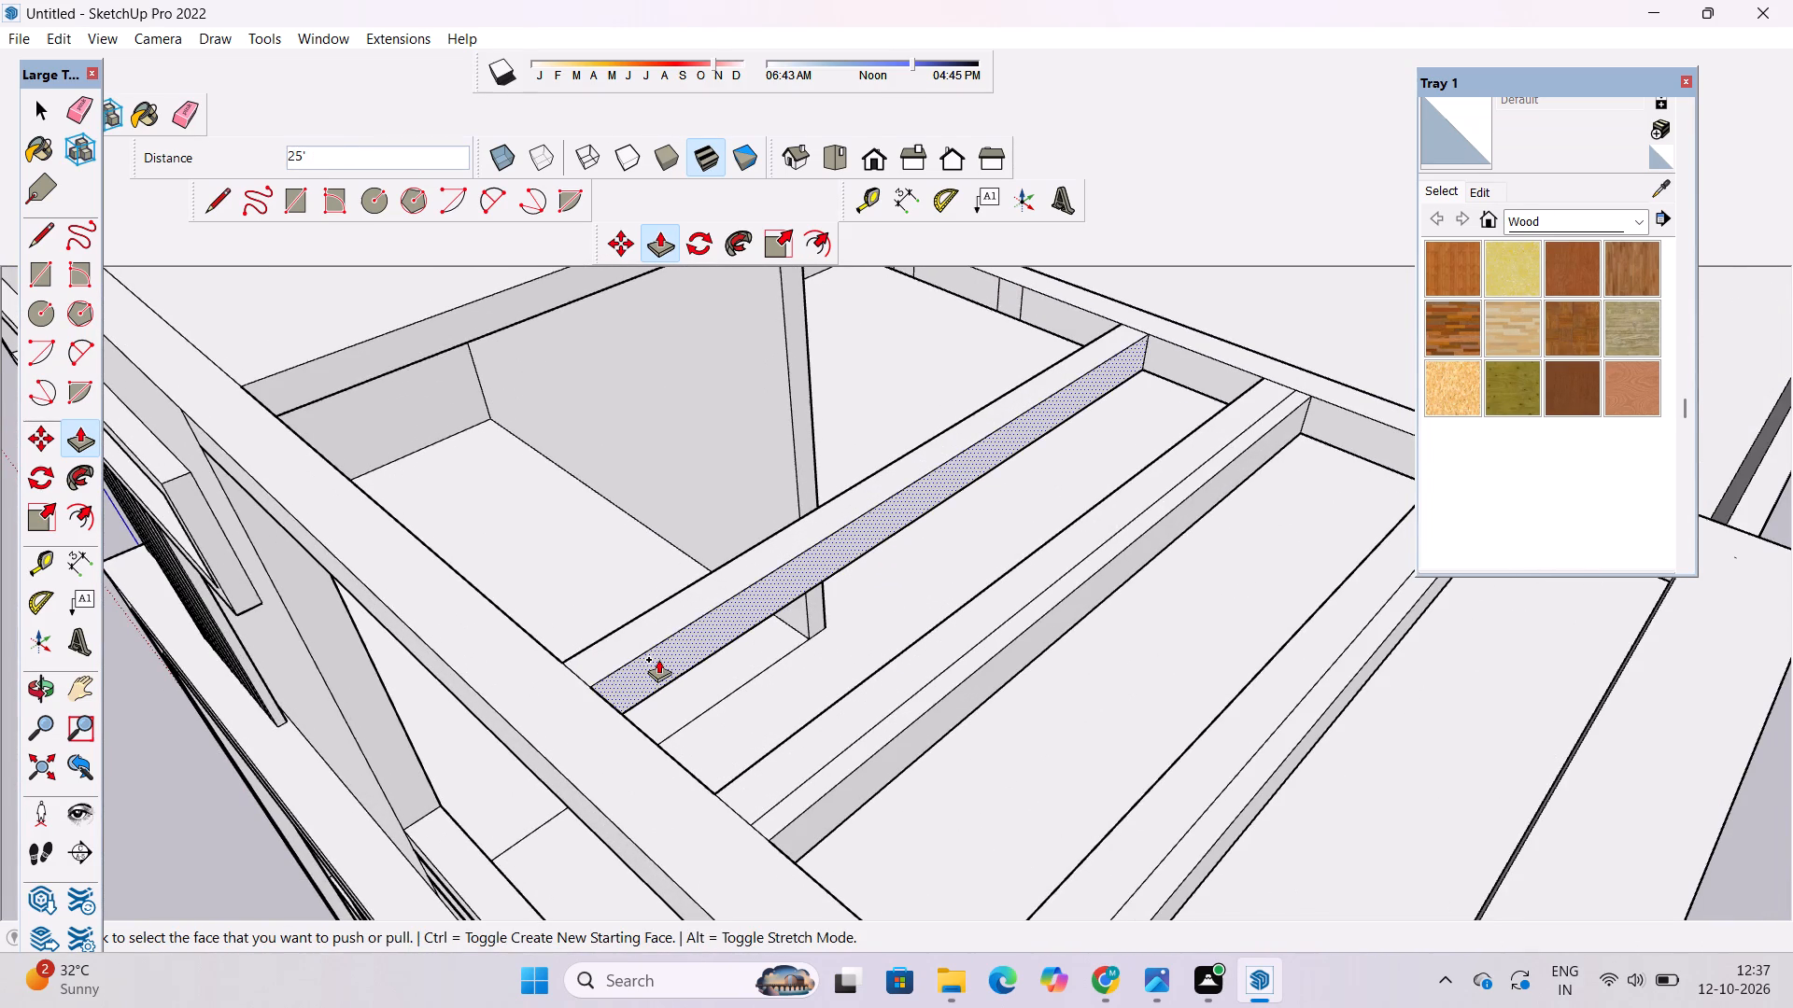
{"action": "left_click", "coordinate": [658, 659]}
{"action": "type", "text": "7\""}
{"action": "key", "text": "Return"}
Extrude the second rectangle from the inner corner across to the front beam and pull the new member's outer side face out 7".
{"action": "scroll", "coordinate": [755, 680], "scroll_direction": "down", "scroll_amount": 2}
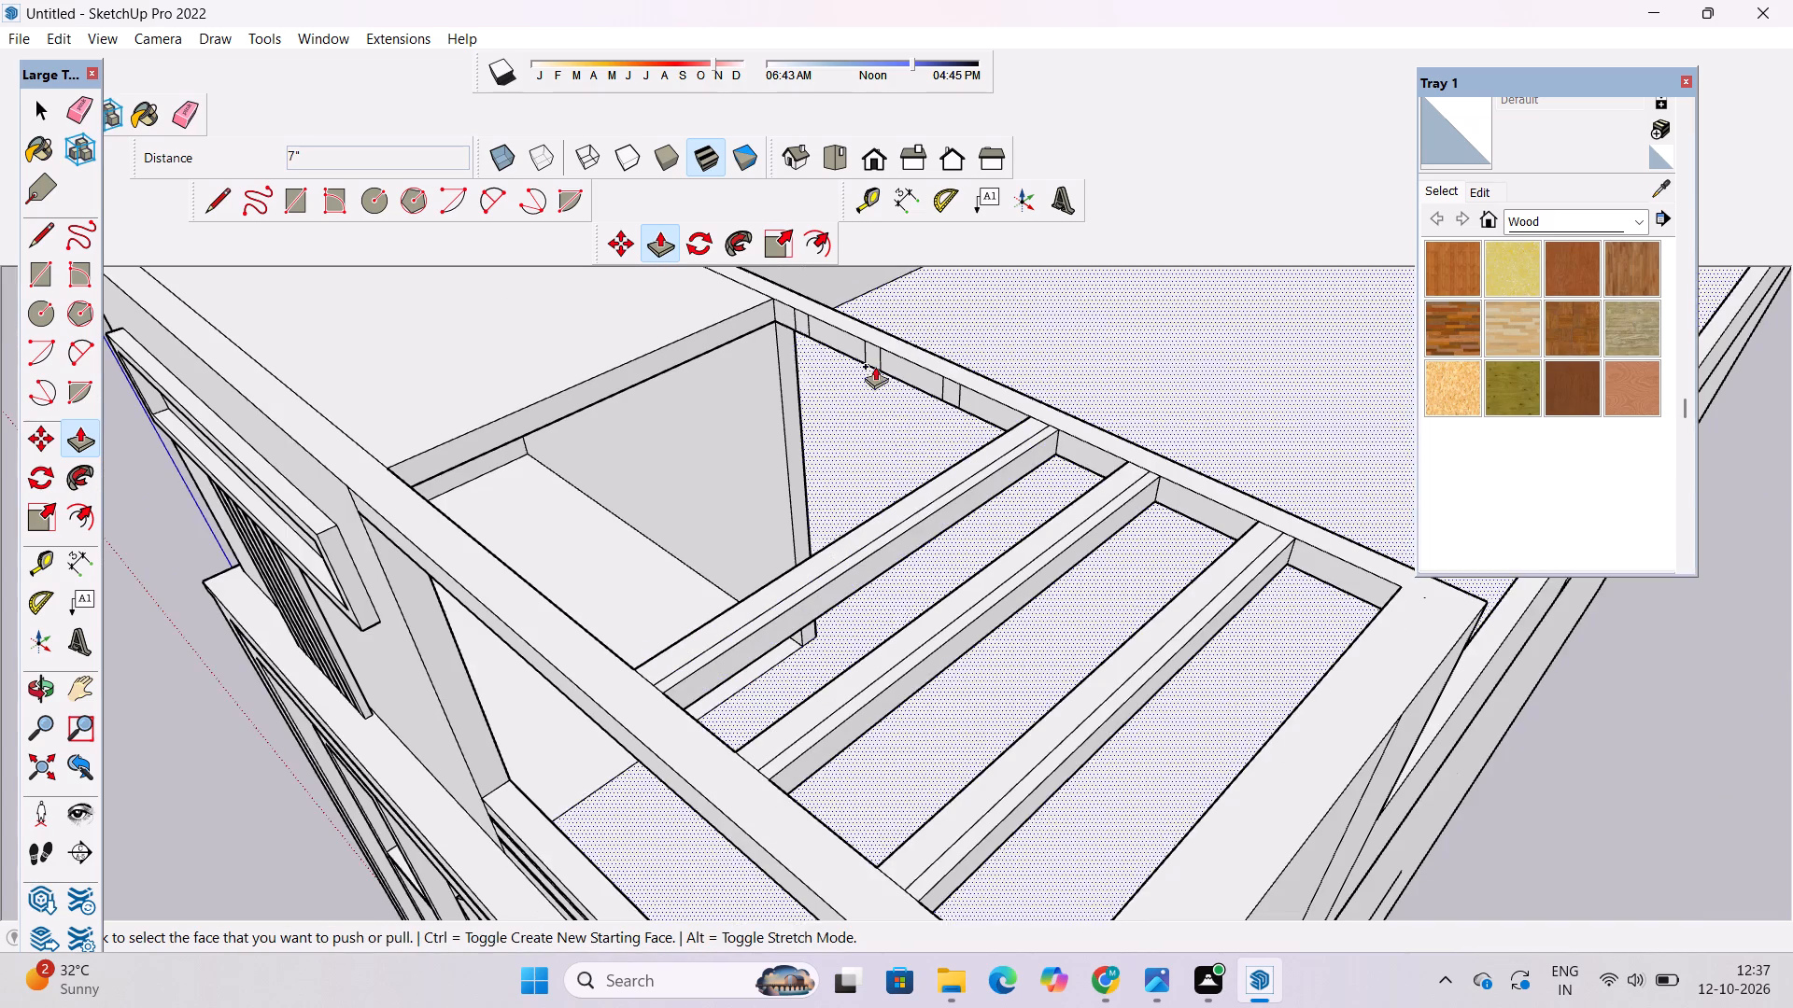
{"action": "scroll", "coordinate": [846, 322], "scroll_direction": "up", "scroll_amount": 5}
{"action": "scroll", "coordinate": [888, 387], "scroll_direction": "up", "scroll_amount": 4}
{"action": "left_click", "coordinate": [901, 377]}
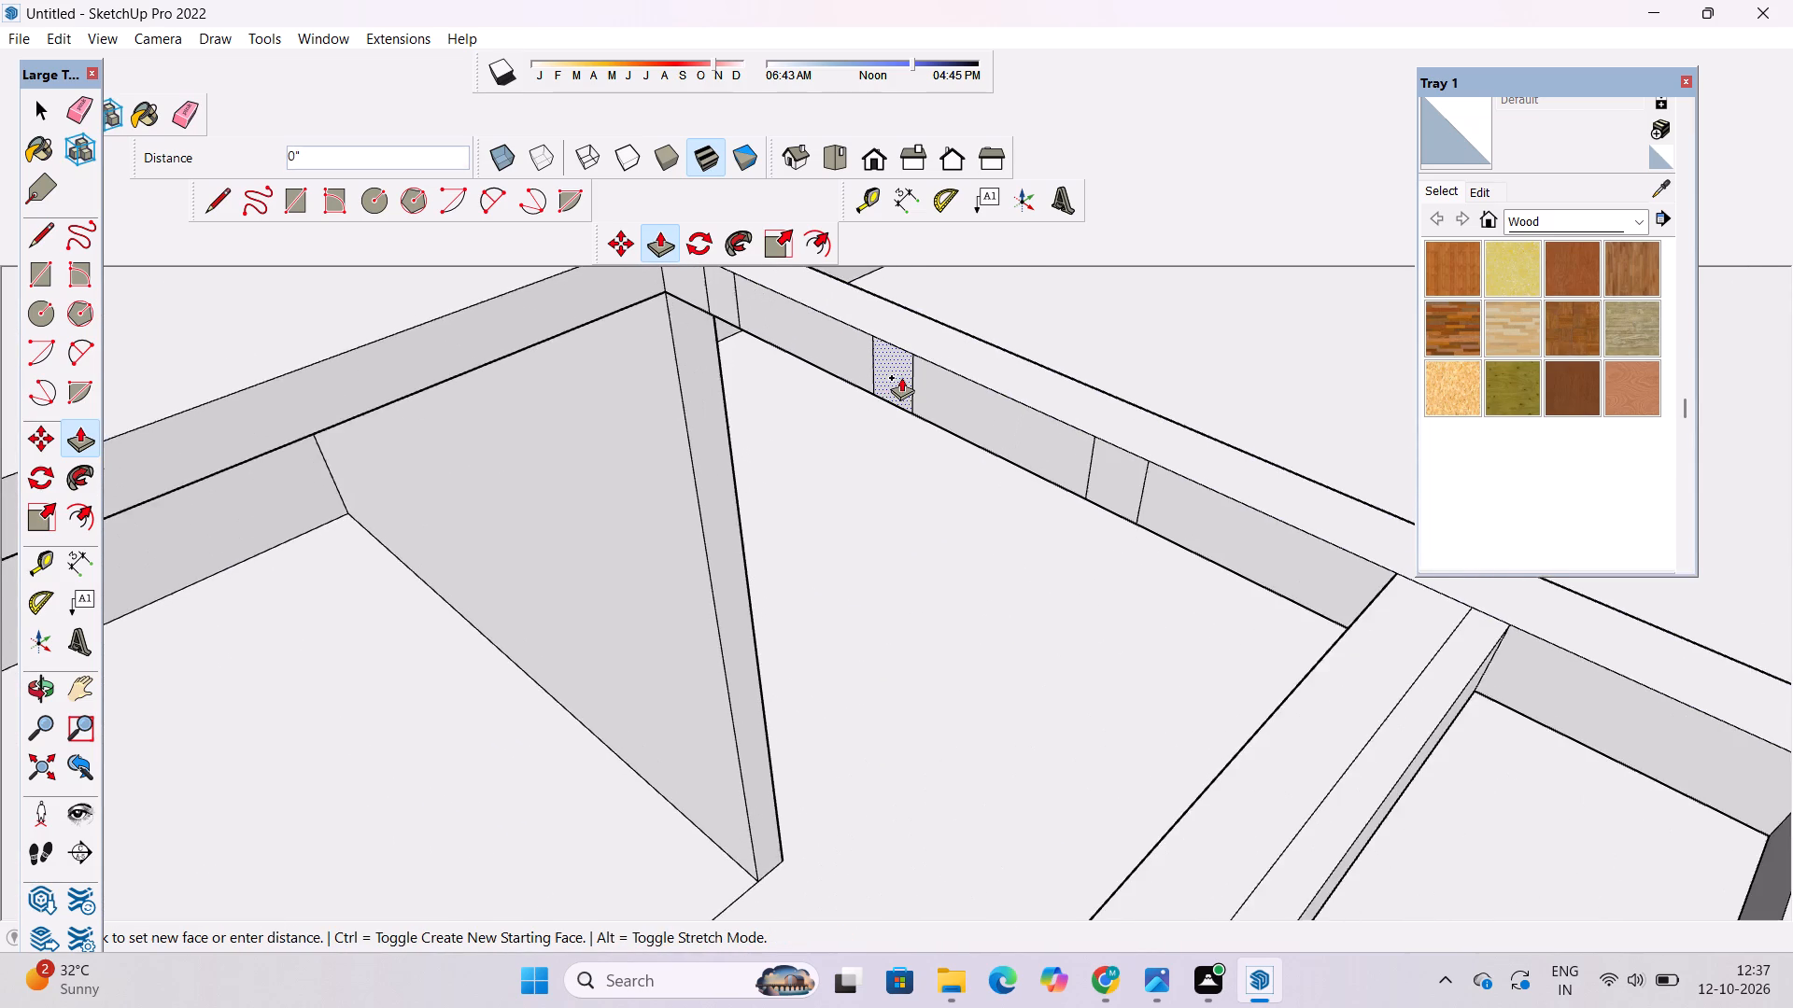
{"action": "scroll", "coordinate": [901, 377], "scroll_direction": "down", "scroll_amount": 6}
{"action": "scroll", "coordinate": [834, 436], "scroll_direction": "down", "scroll_amount": 4}
{"action": "scroll", "coordinate": [515, 609], "scroll_direction": "up", "scroll_amount": 4}
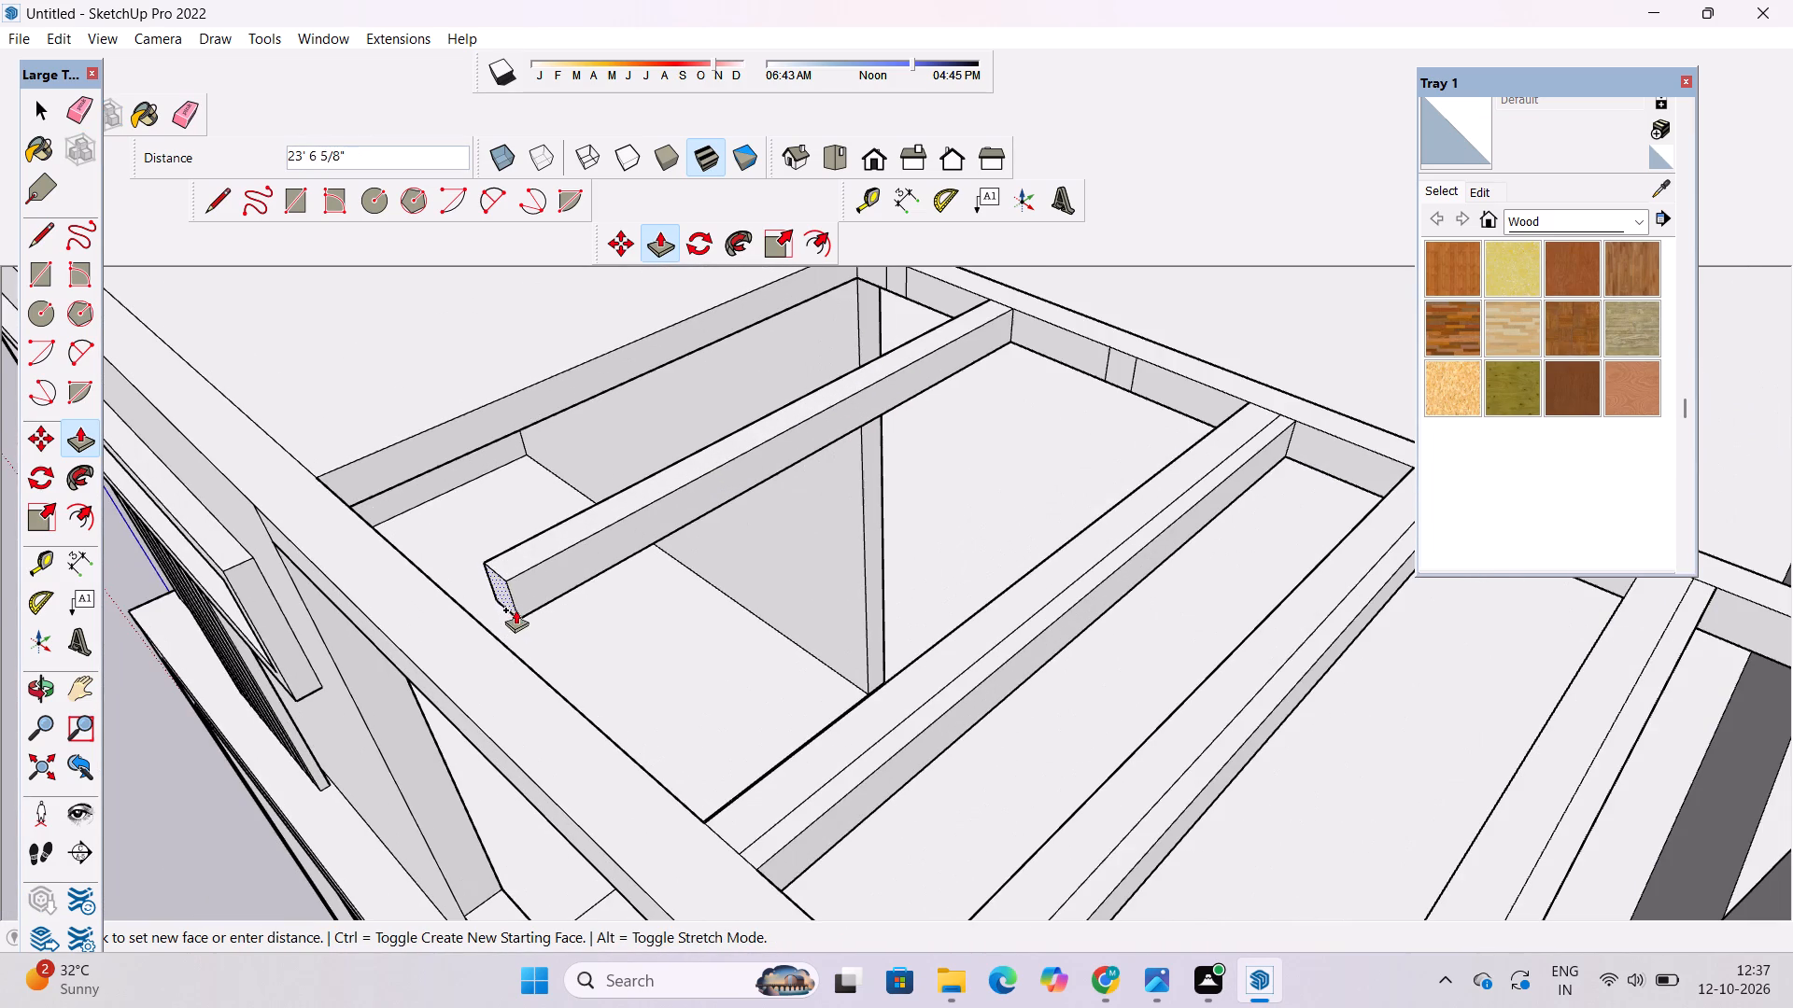
{"action": "left_click", "coordinate": [501, 647]}
{"action": "left_click", "coordinate": [568, 561]}
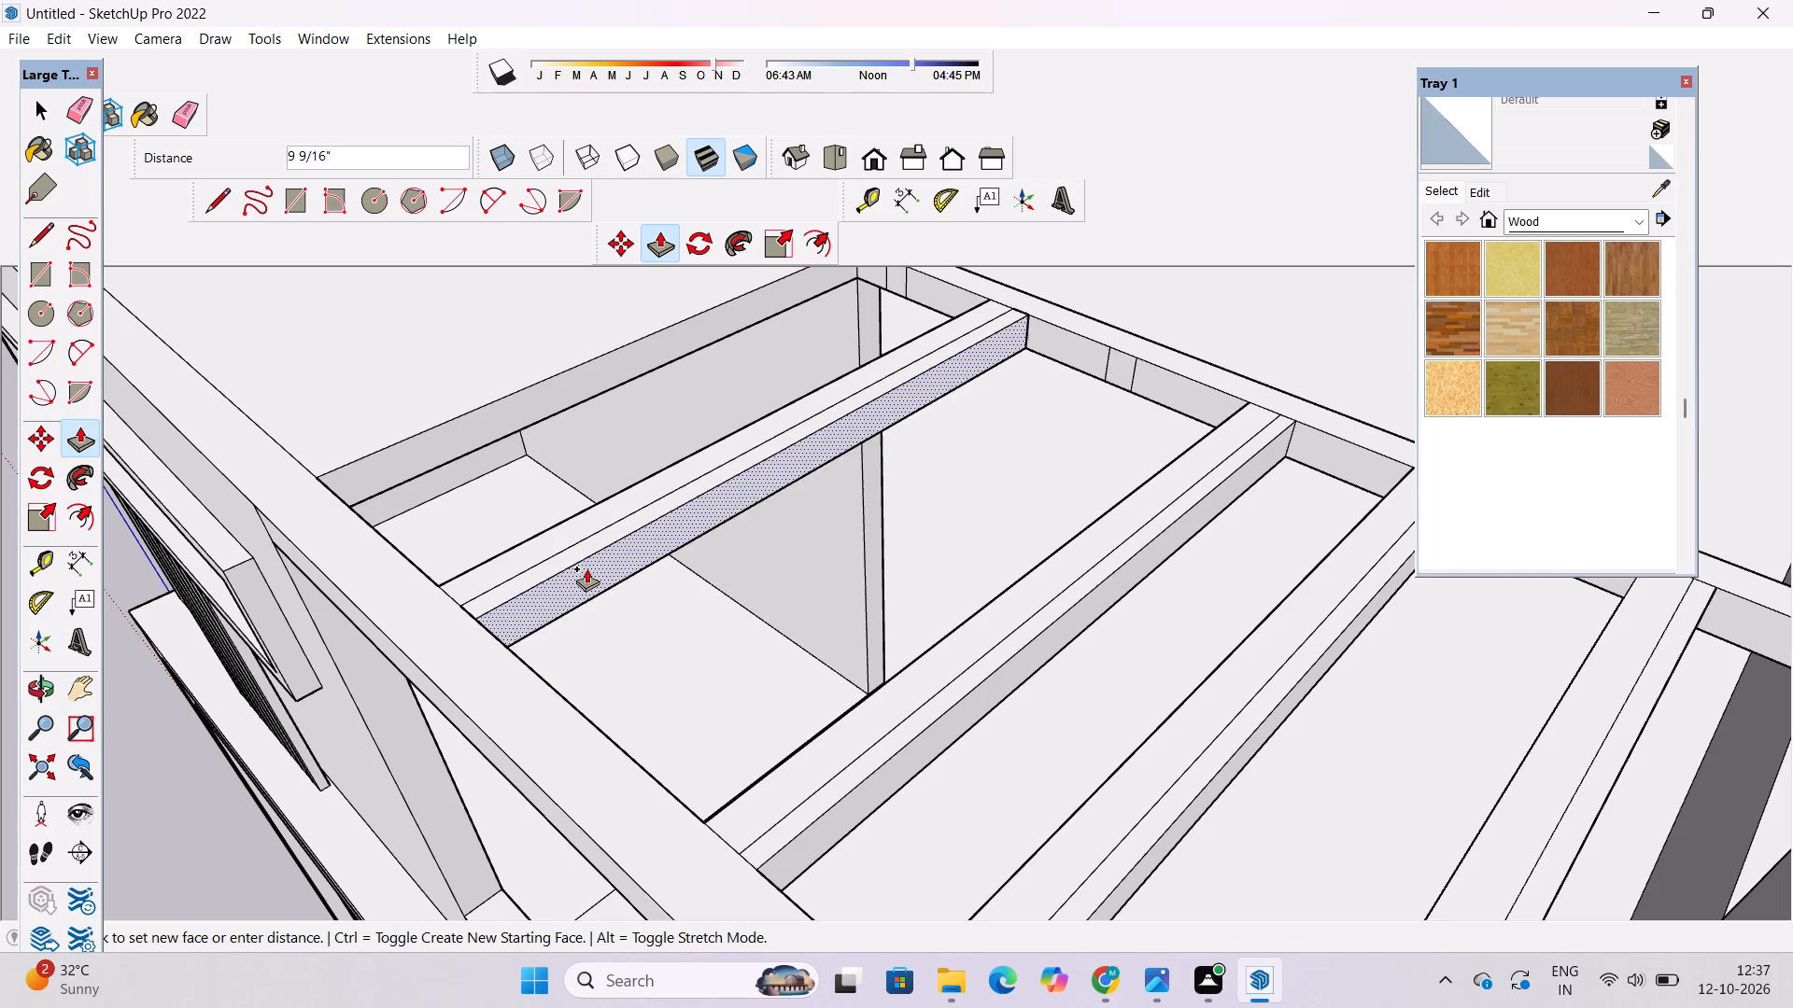
{"action": "type", "text": "7\""}
{"action": "key", "text": "Return"}
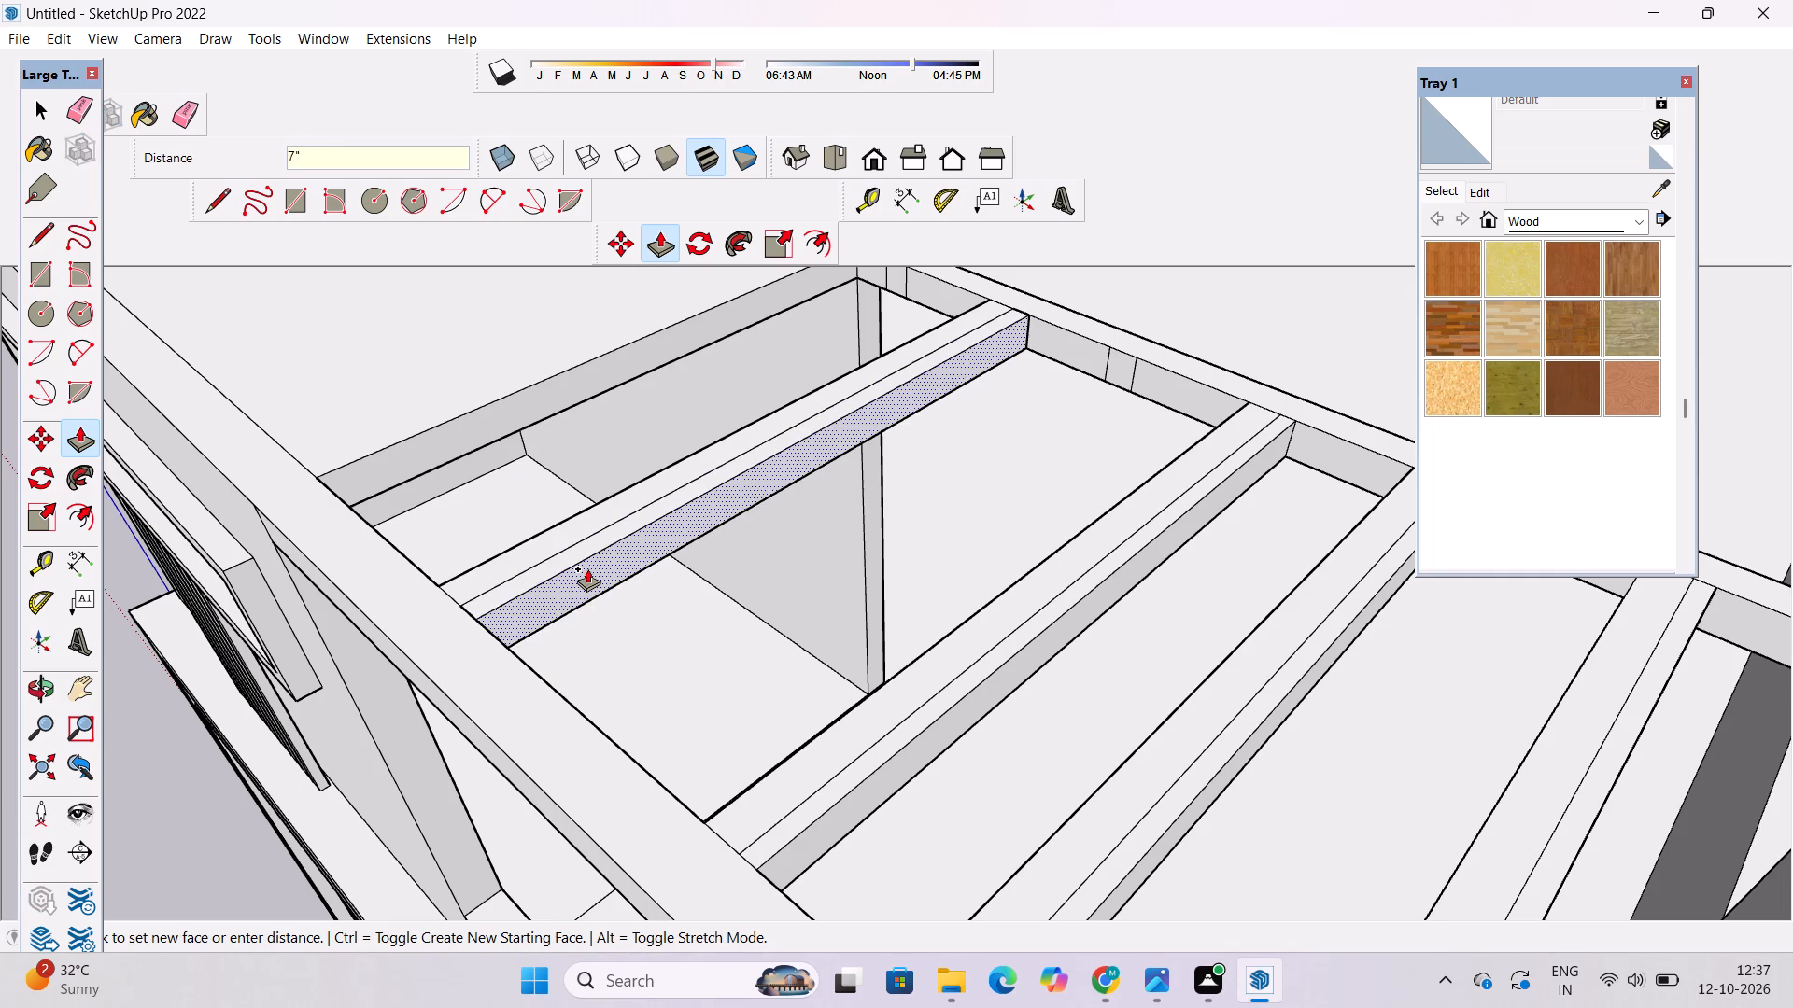
Extrude the skipped rectangle between the members 25' to the front beam and pull its outer side face out 7".
{"action": "scroll", "coordinate": [1126, 382], "scroll_direction": "up", "scroll_amount": 3}
{"action": "left_click", "coordinate": [1115, 373]}
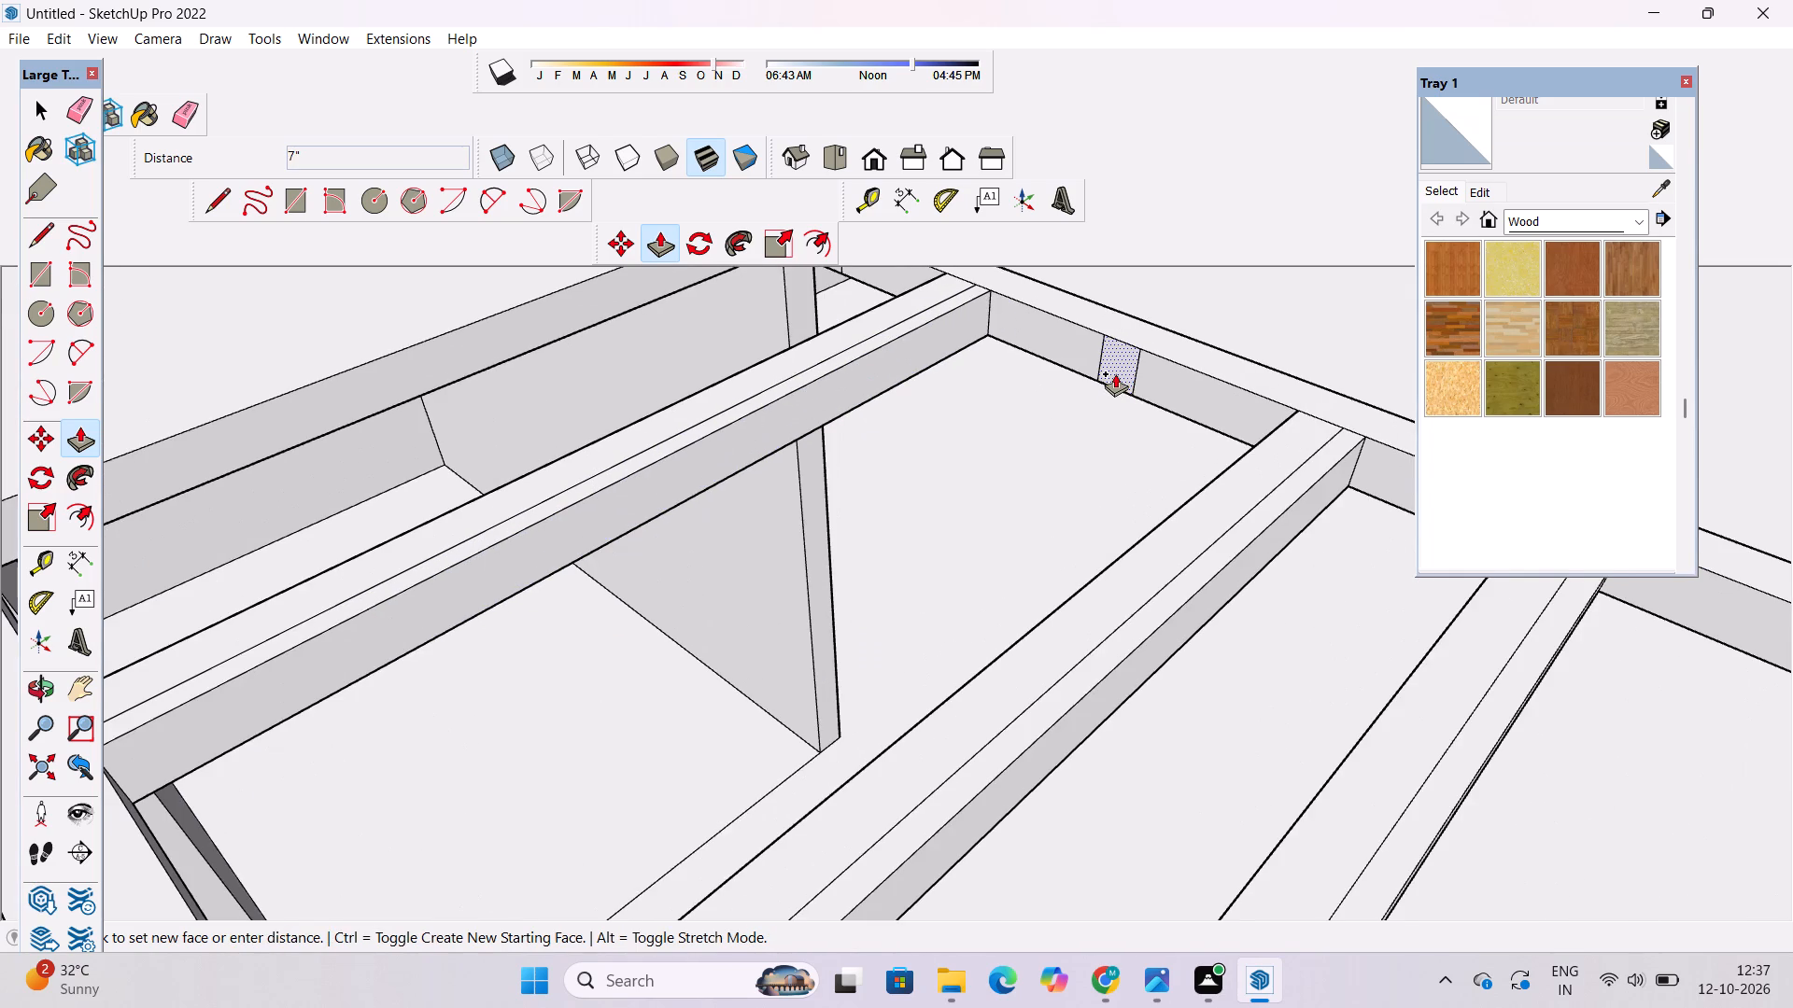
{"action": "scroll", "coordinate": [1115, 372], "scroll_direction": "down", "scroll_amount": 9}
{"action": "scroll", "coordinate": [919, 517], "scroll_direction": "up", "scroll_amount": 4}
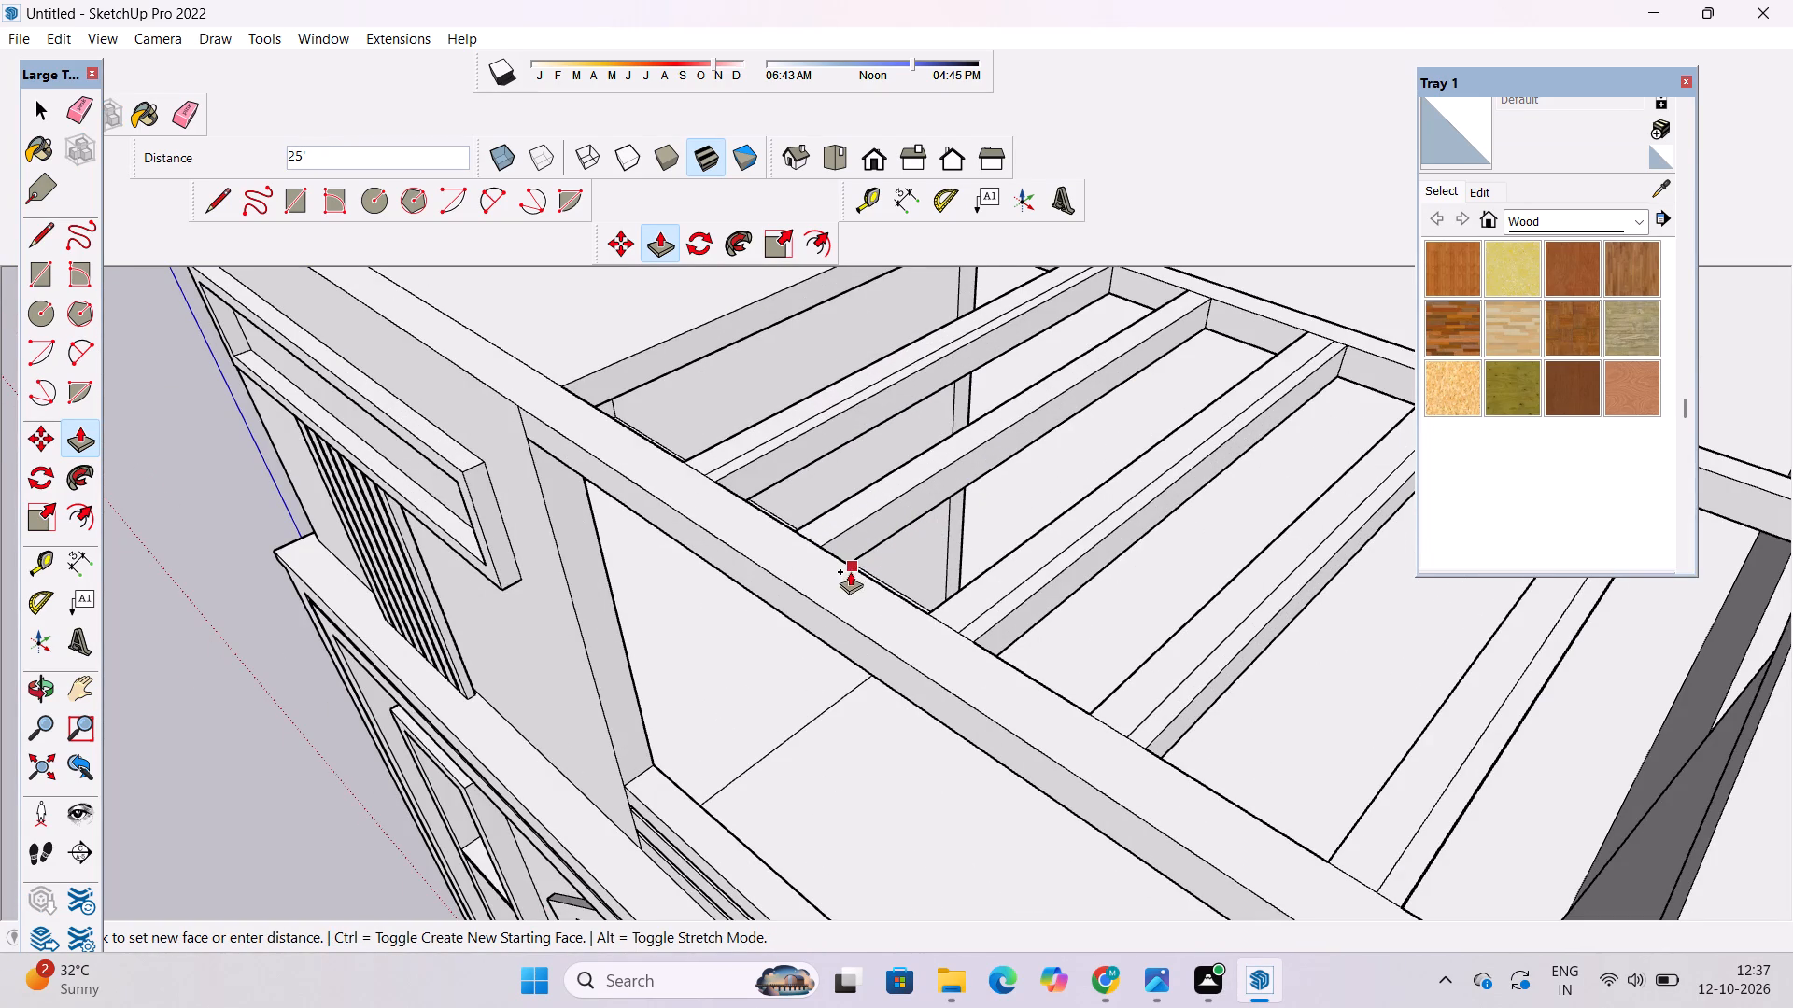
{"action": "left_click", "coordinate": [850, 571]}
{"action": "left_click", "coordinate": [863, 534]}
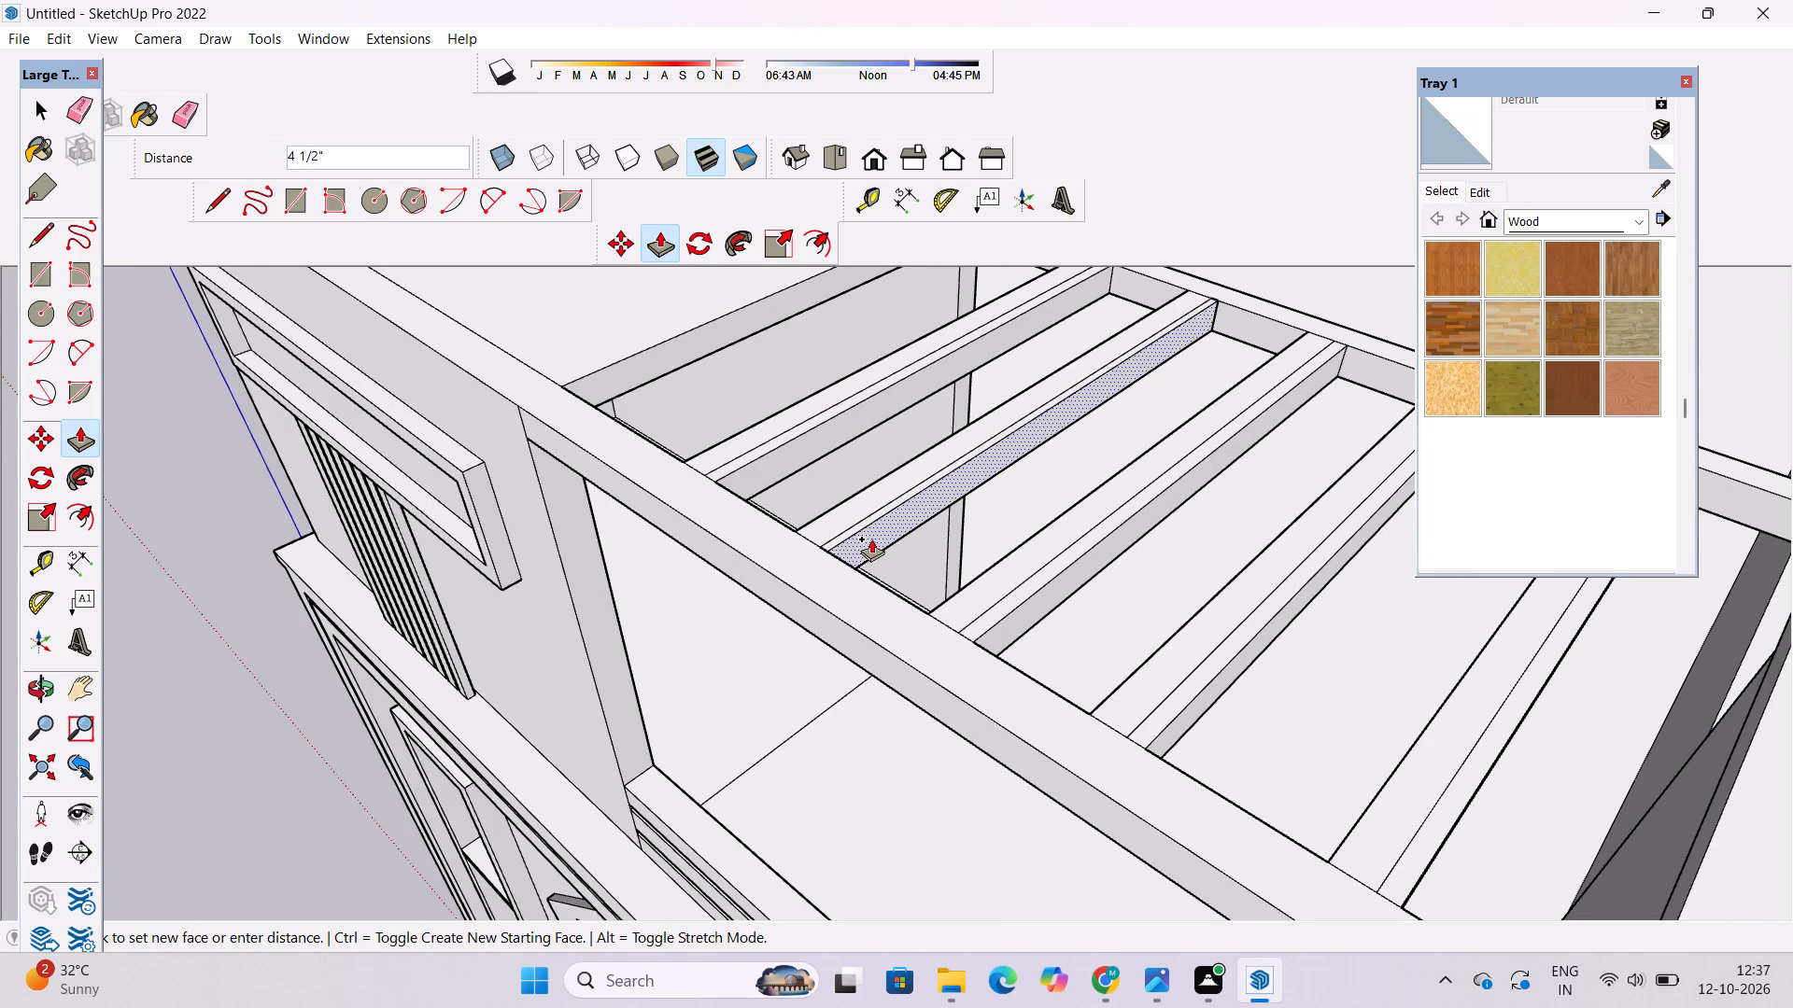
{"action": "type", "text": "7\""}
{"action": "key", "text": "Return"}
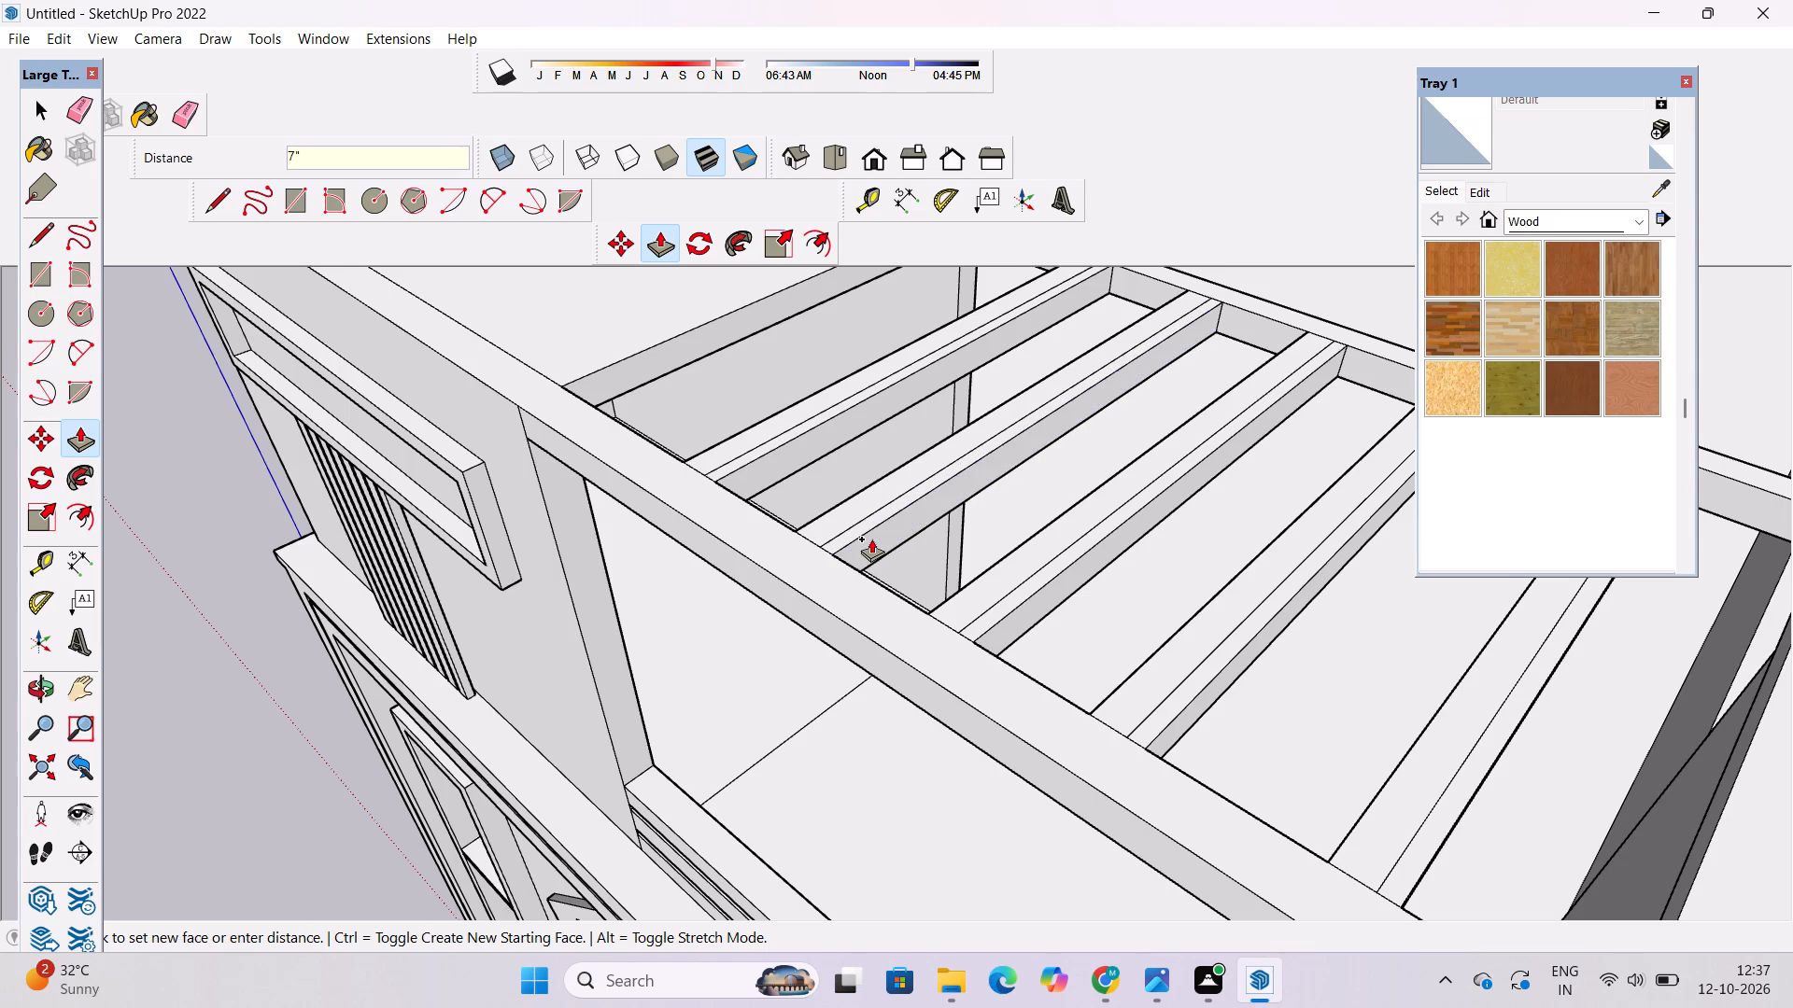
Extrude the rectangle nearest the inner corner 25' across to the front beam.
{"action": "scroll", "coordinate": [861, 589], "scroll_direction": "down", "scroll_amount": 4}
{"action": "scroll", "coordinate": [973, 285], "scroll_direction": "up", "scroll_amount": 5}
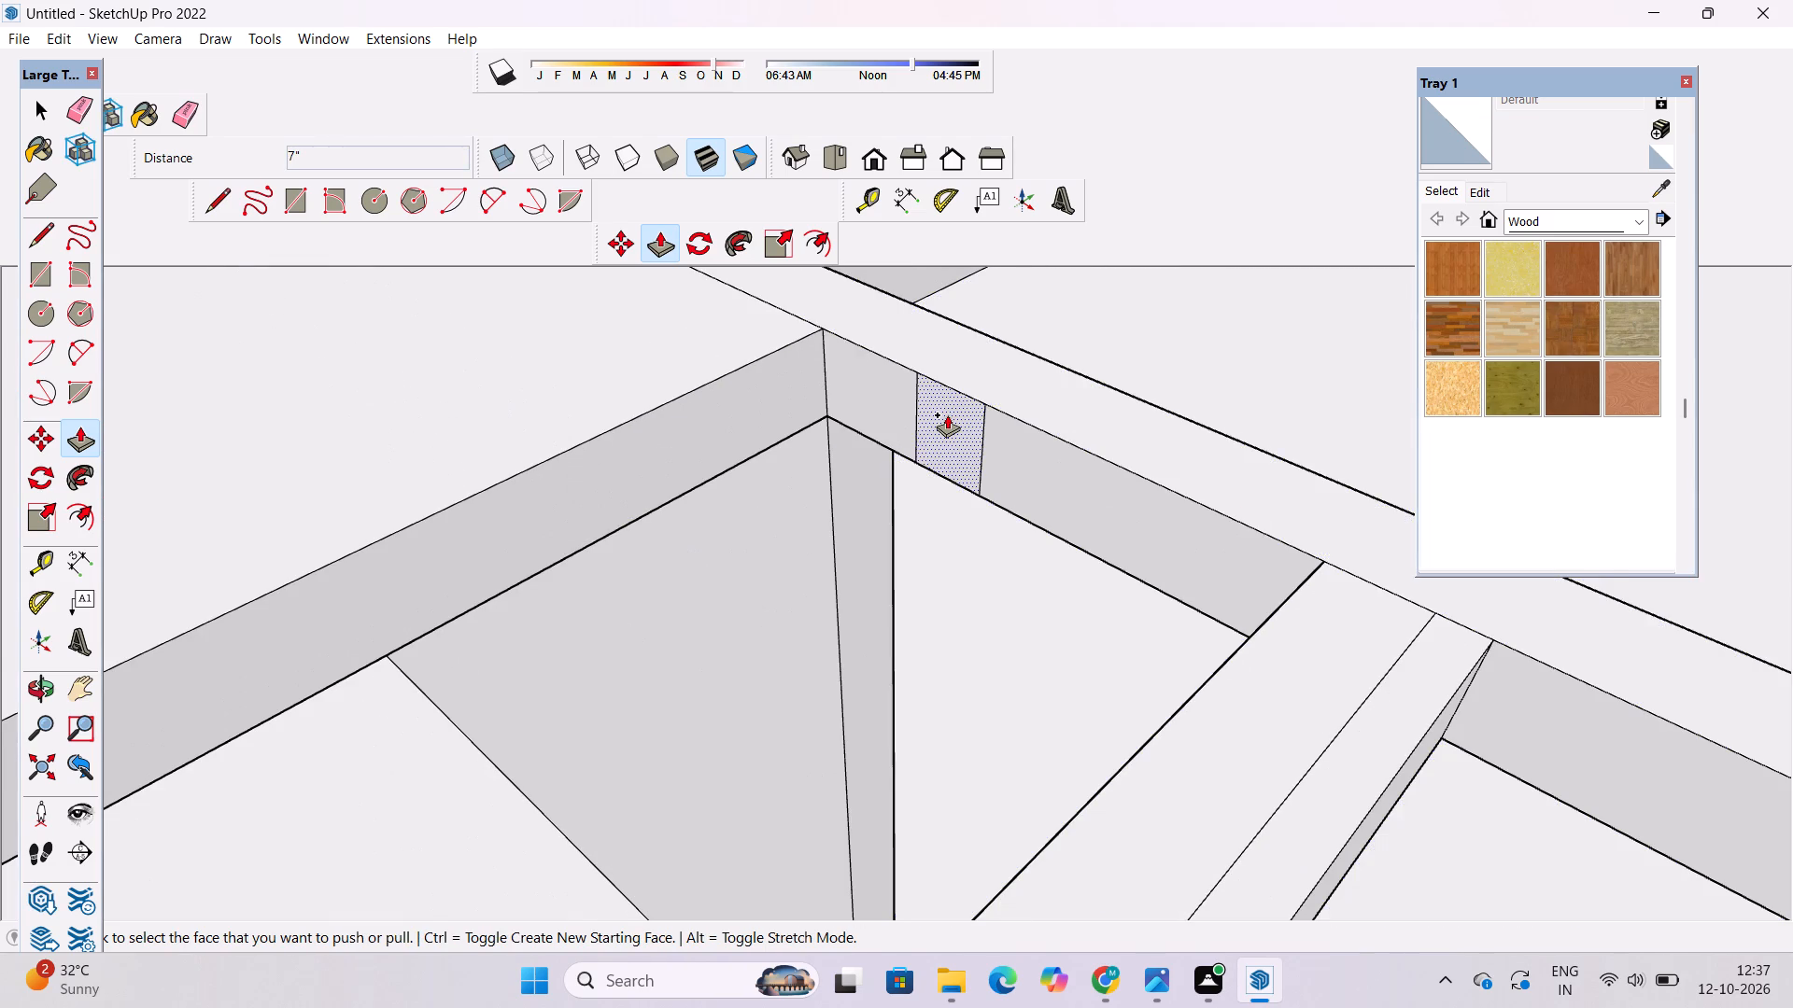
{"action": "left_click", "coordinate": [947, 414]}
{"action": "scroll", "coordinate": [947, 413], "scroll_direction": "down", "scroll_amount": 15}
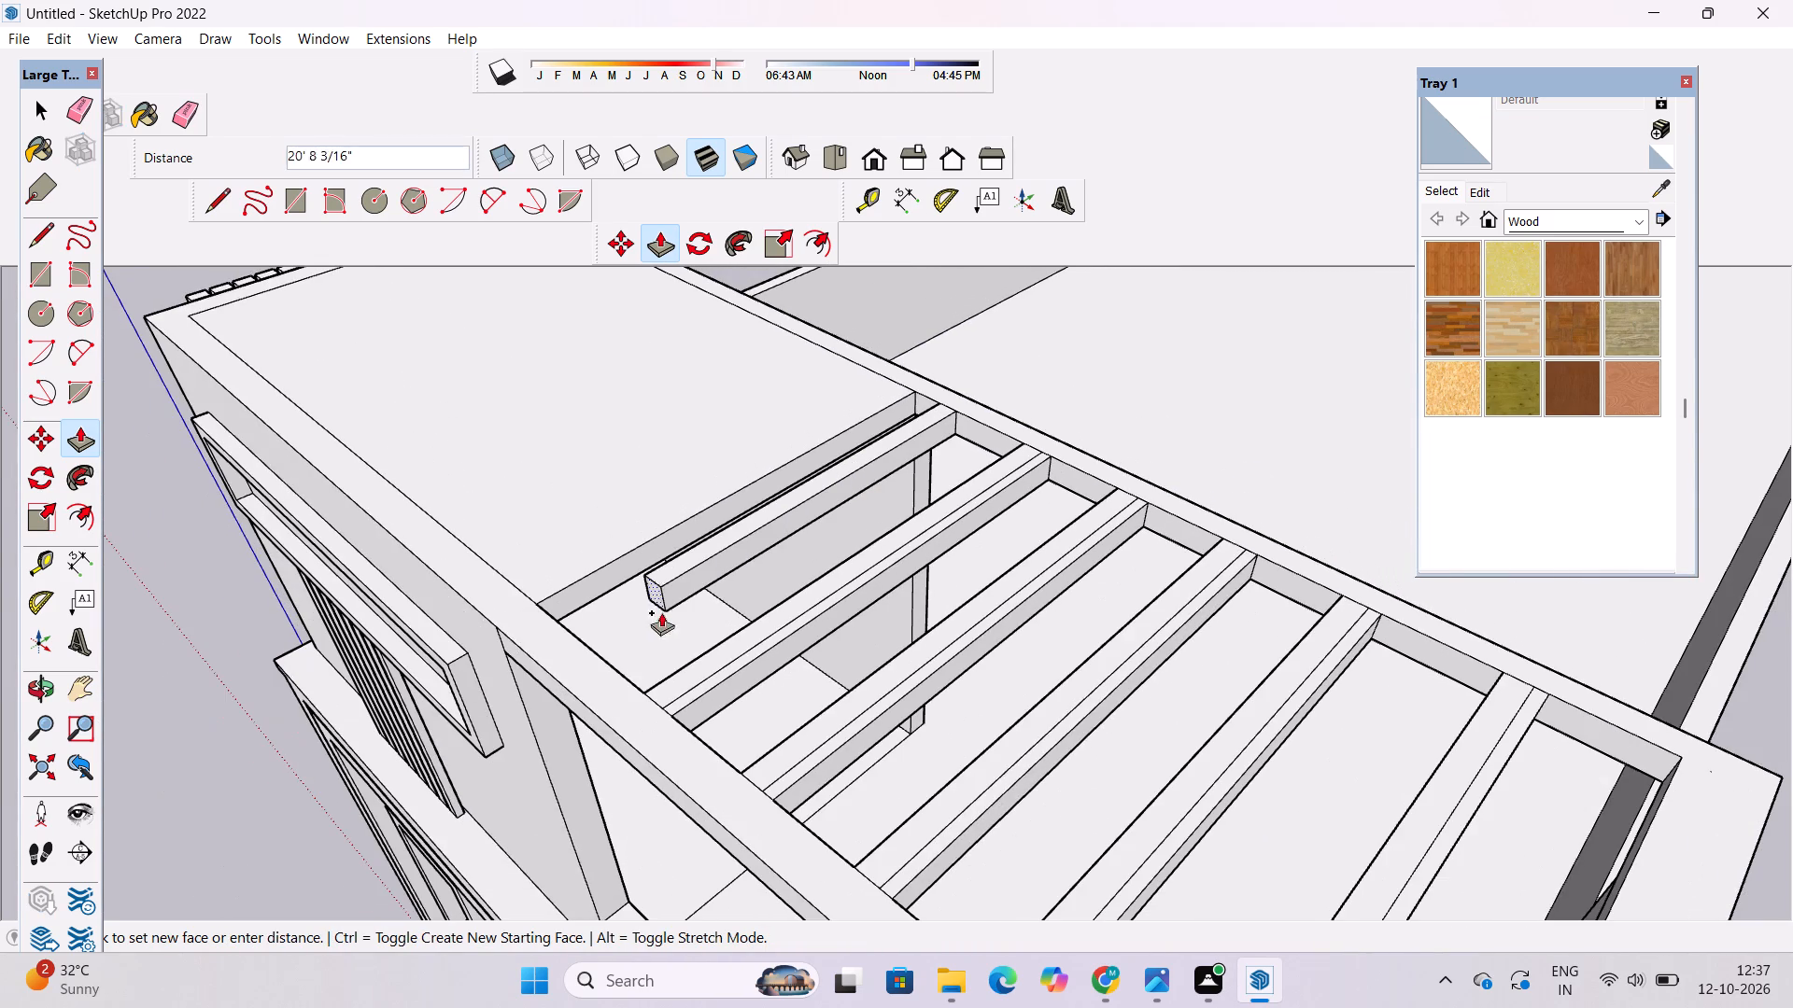
{"action": "scroll", "coordinate": [605, 630], "scroll_direction": "up", "scroll_amount": 8}
{"action": "left_click", "coordinate": [549, 654]}
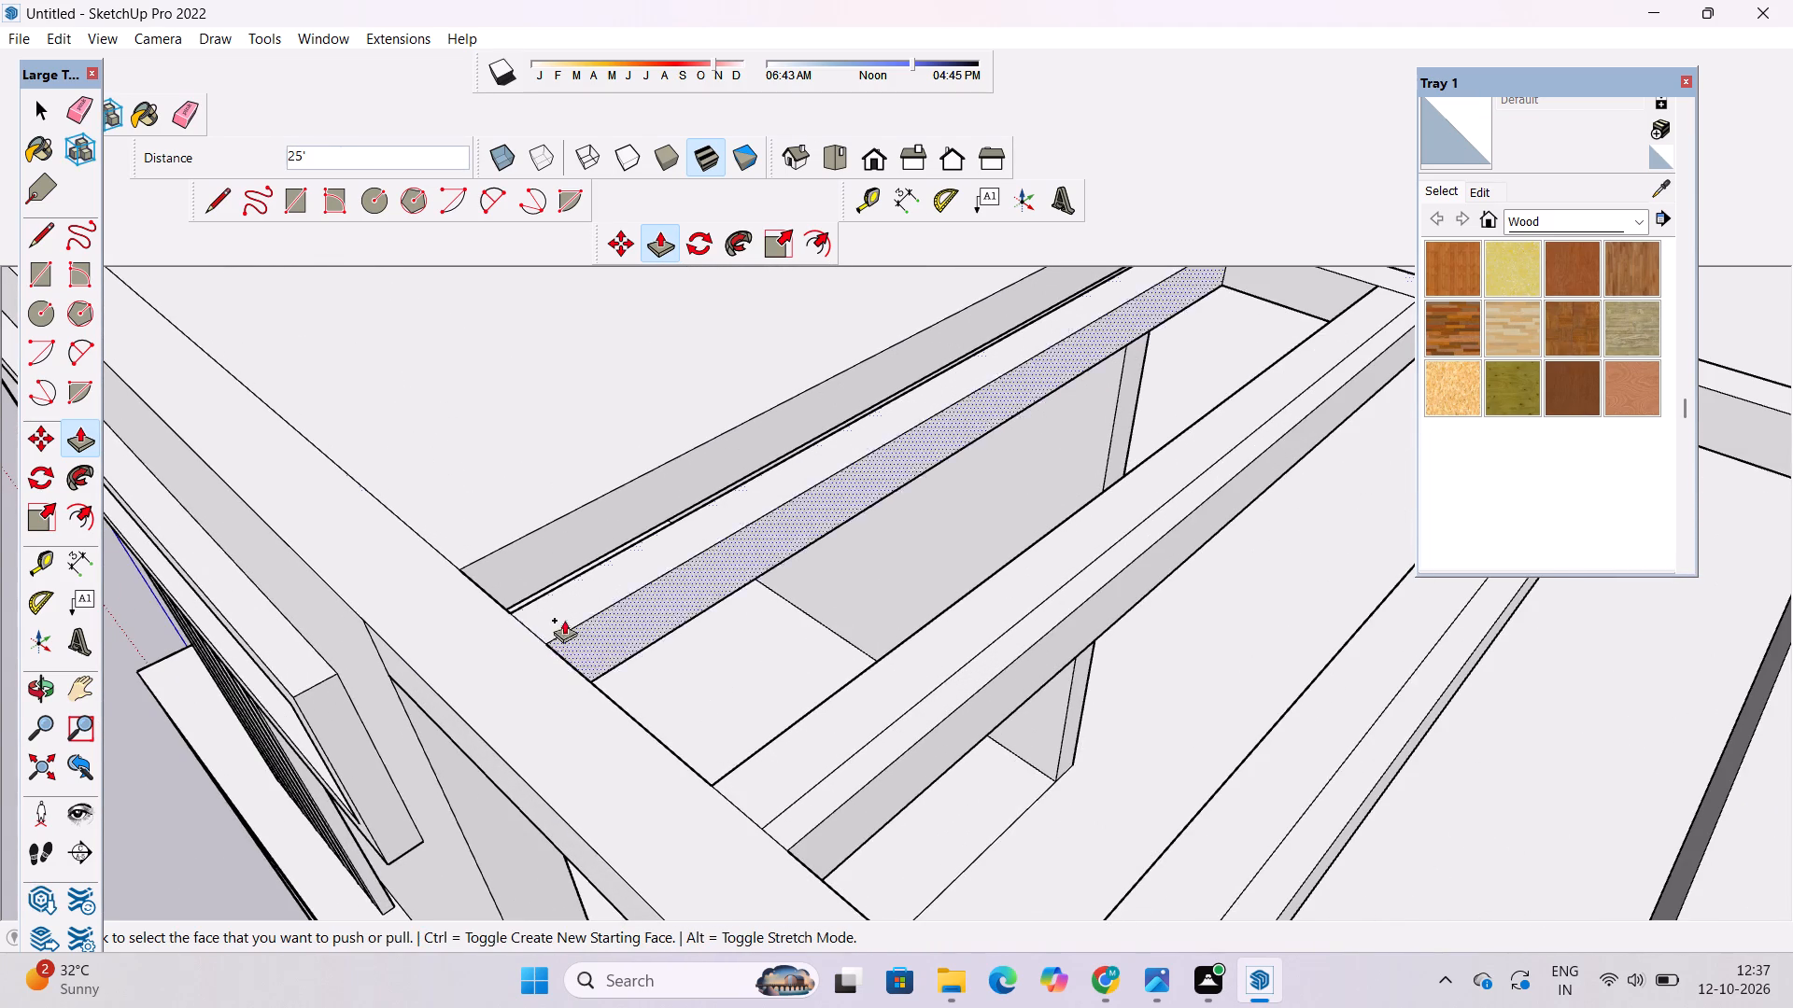
Pull the innermost member's inner side face up to the solid roof's edge, closing the narrow gap between them.
{"action": "key", "text": "o"}
{"action": "scroll", "coordinate": [587, 556], "scroll_direction": "down", "scroll_amount": 6}
{"action": "left_click_drag", "start_coordinate": [573, 594], "coordinate": [1061, 556]}
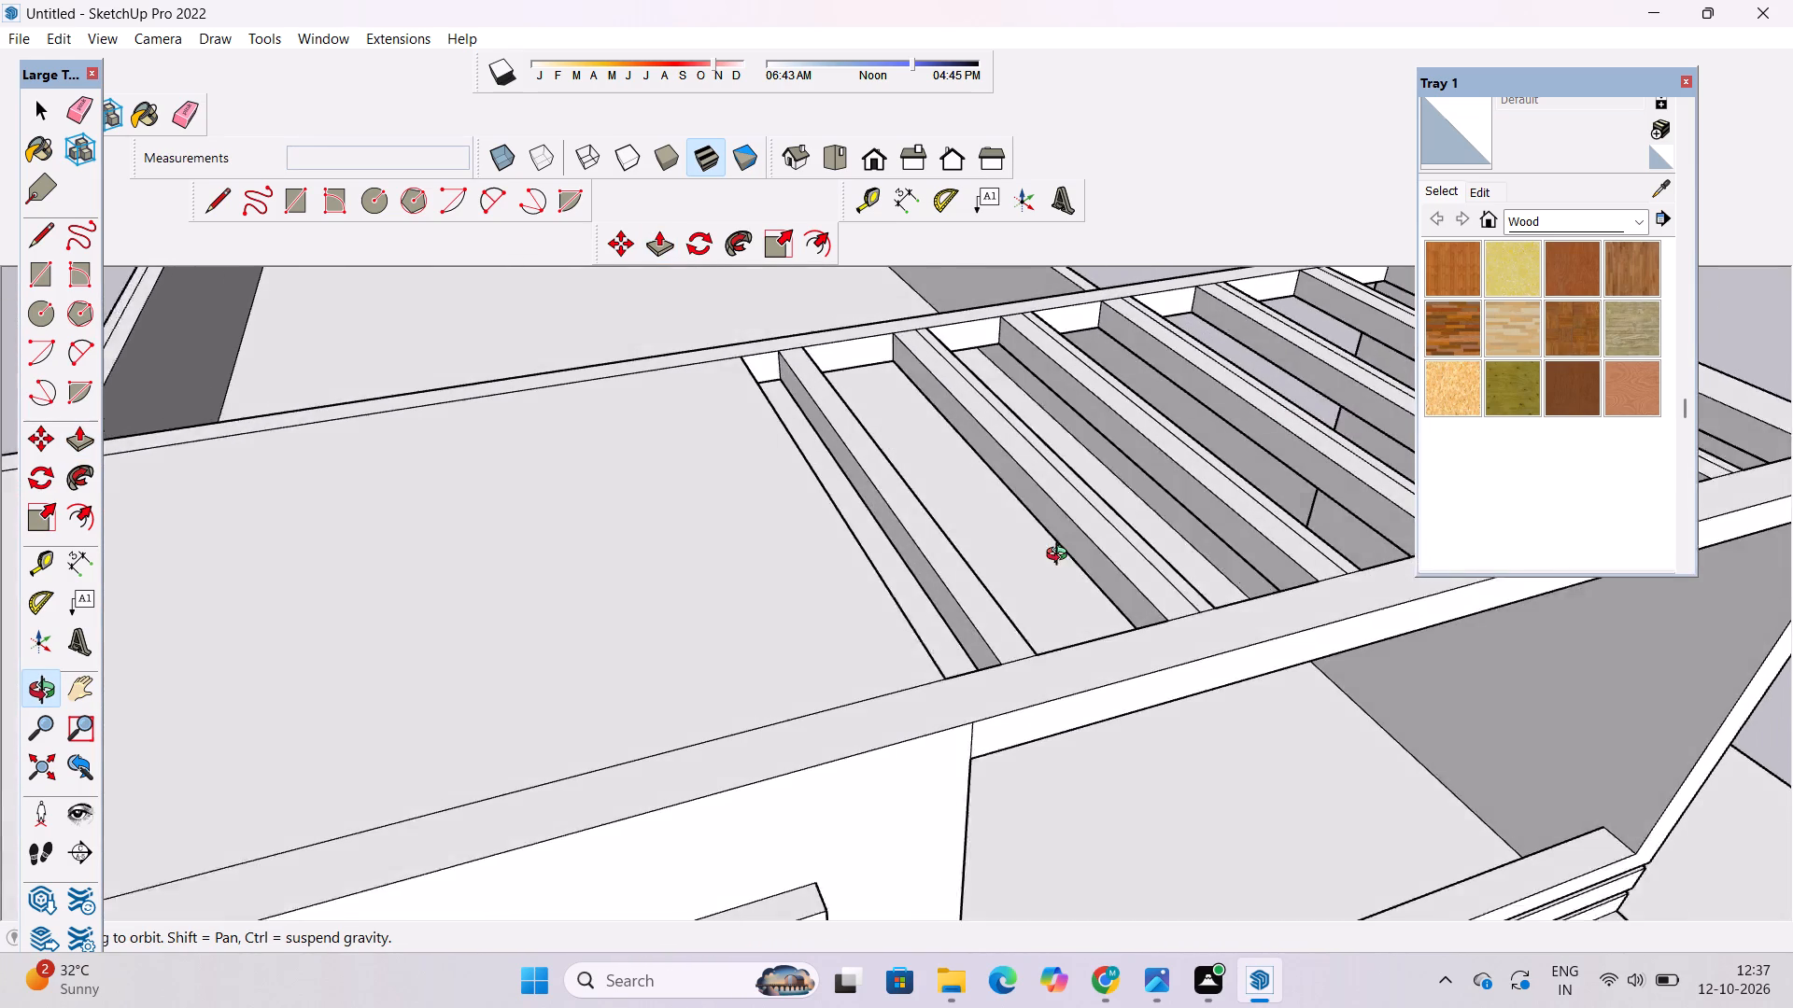
{"action": "left_click_drag", "start_coordinate": [1061, 556], "coordinate": [1063, 555]}
{"action": "left_click_drag", "start_coordinate": [841, 522], "coordinate": [765, 582], "text": "shift"}
{"action": "scroll", "coordinate": [777, 527], "scroll_direction": "up", "scroll_amount": 4}
{"action": "left_click_drag", "start_coordinate": [777, 516], "coordinate": [792, 571]}
{"action": "left_click_drag", "start_coordinate": [792, 572], "coordinate": [753, 460]}
{"action": "left_click_drag", "start_coordinate": [746, 460], "coordinate": [677, 464]}
{"action": "left_click_drag", "start_coordinate": [677, 464], "coordinate": [790, 497], "text": "shift"}
{"action": "left_click_drag", "start_coordinate": [791, 503], "coordinate": [871, 509]}
{"action": "scroll", "coordinate": [867, 510], "scroll_direction": "up", "scroll_amount": 1}
{"action": "left_click_drag", "start_coordinate": [867, 510], "coordinate": [848, 543], "text": "shift"}
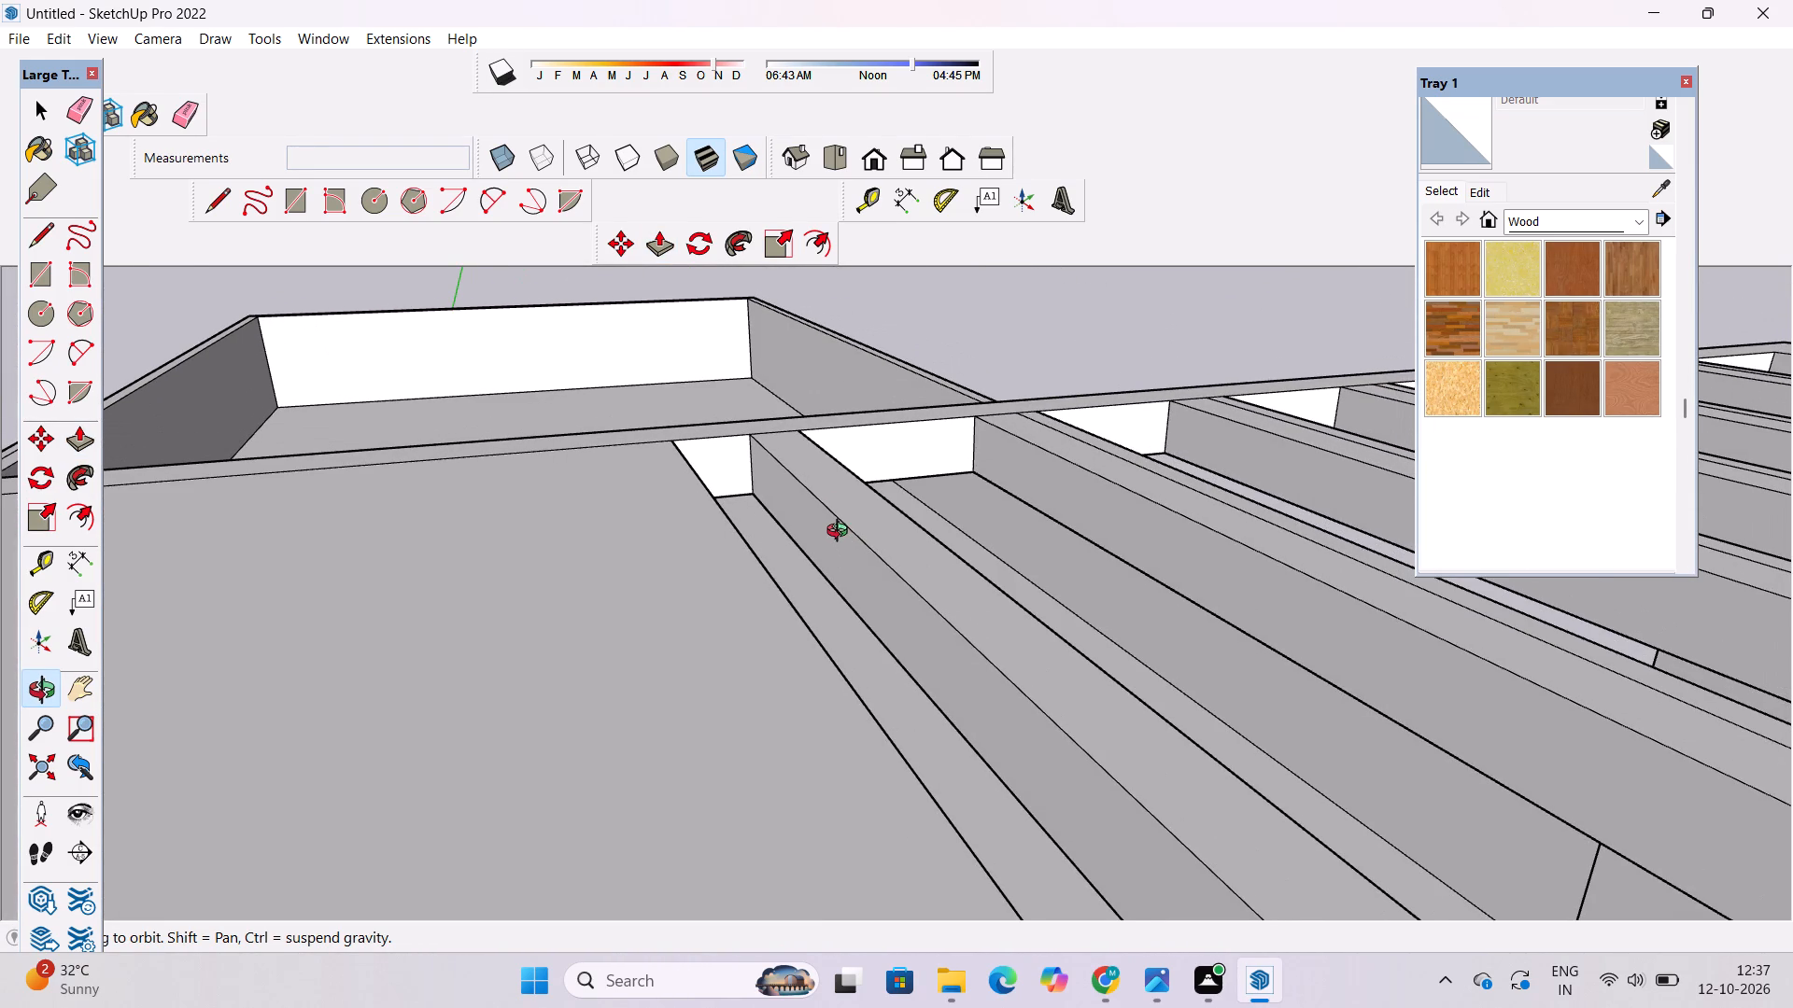
{"action": "key", "text": "p"}
{"action": "left_click", "coordinate": [778, 492]}
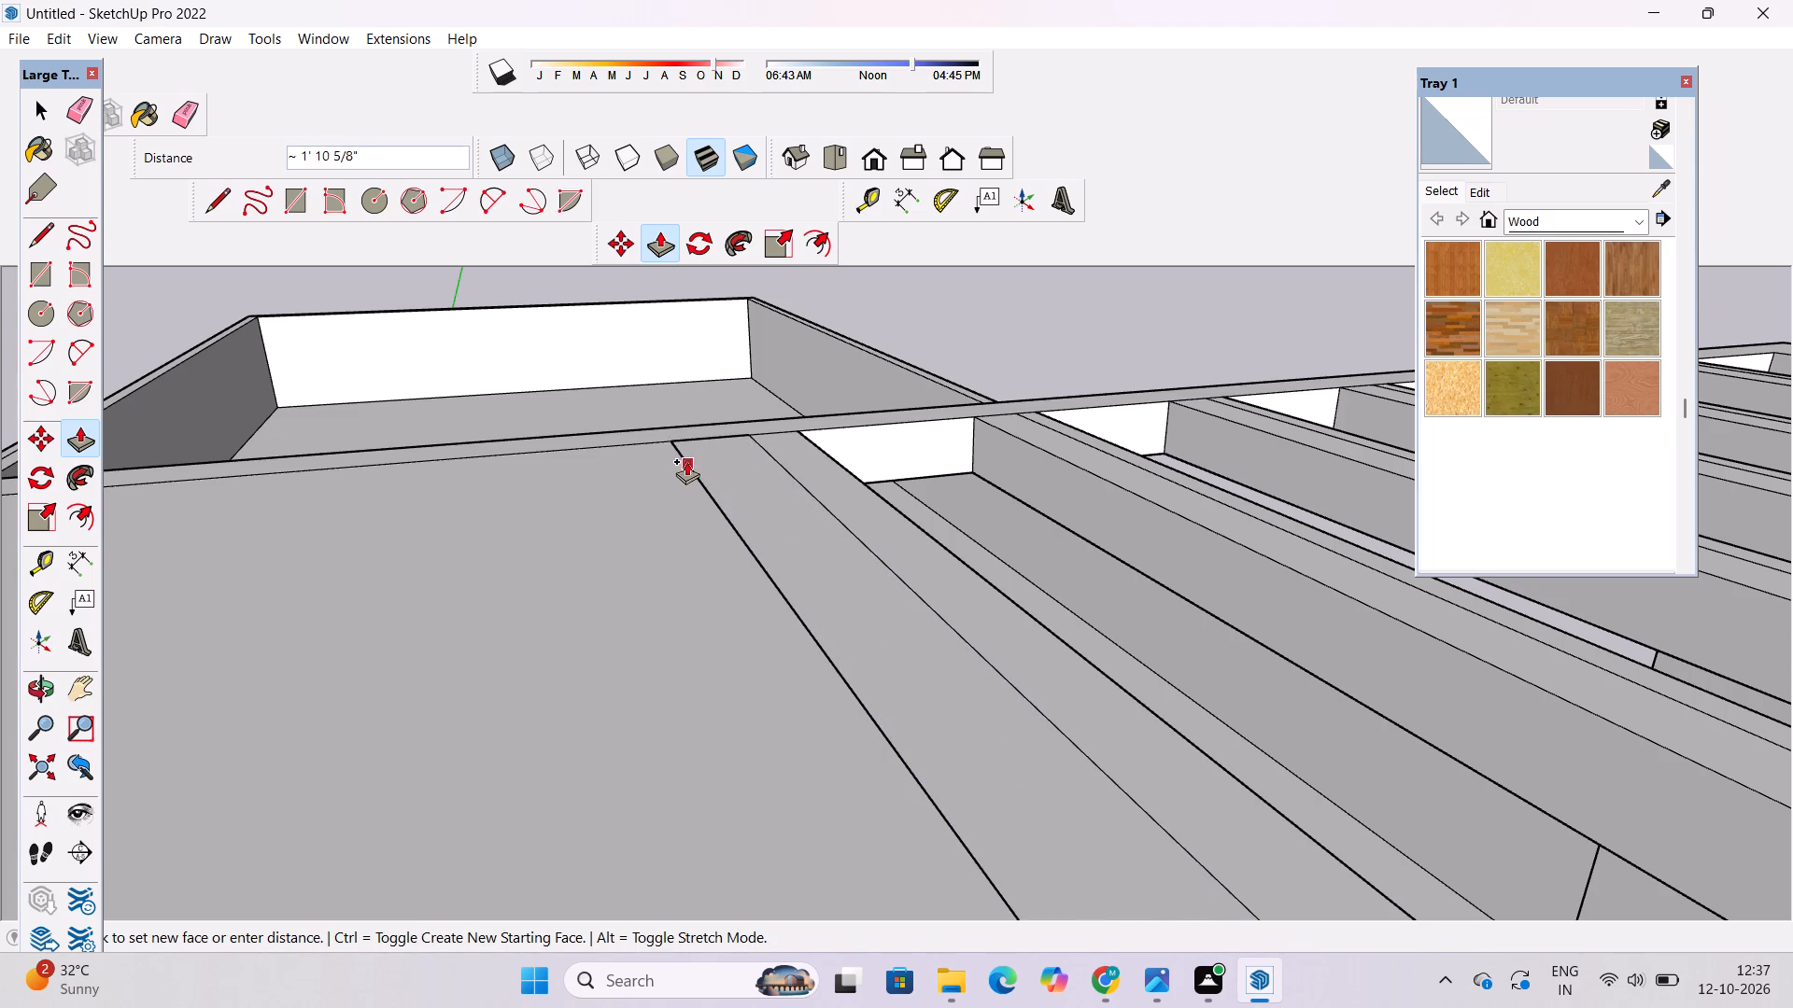
{"action": "left_click", "coordinate": [666, 442]}
Examine the cross members spanning the frame's roof opening from several angles.
{"action": "key", "text": "space"}
{"action": "key", "text": "o"}
{"action": "scroll", "coordinate": [754, 458], "scroll_direction": "down", "scroll_amount": 4}
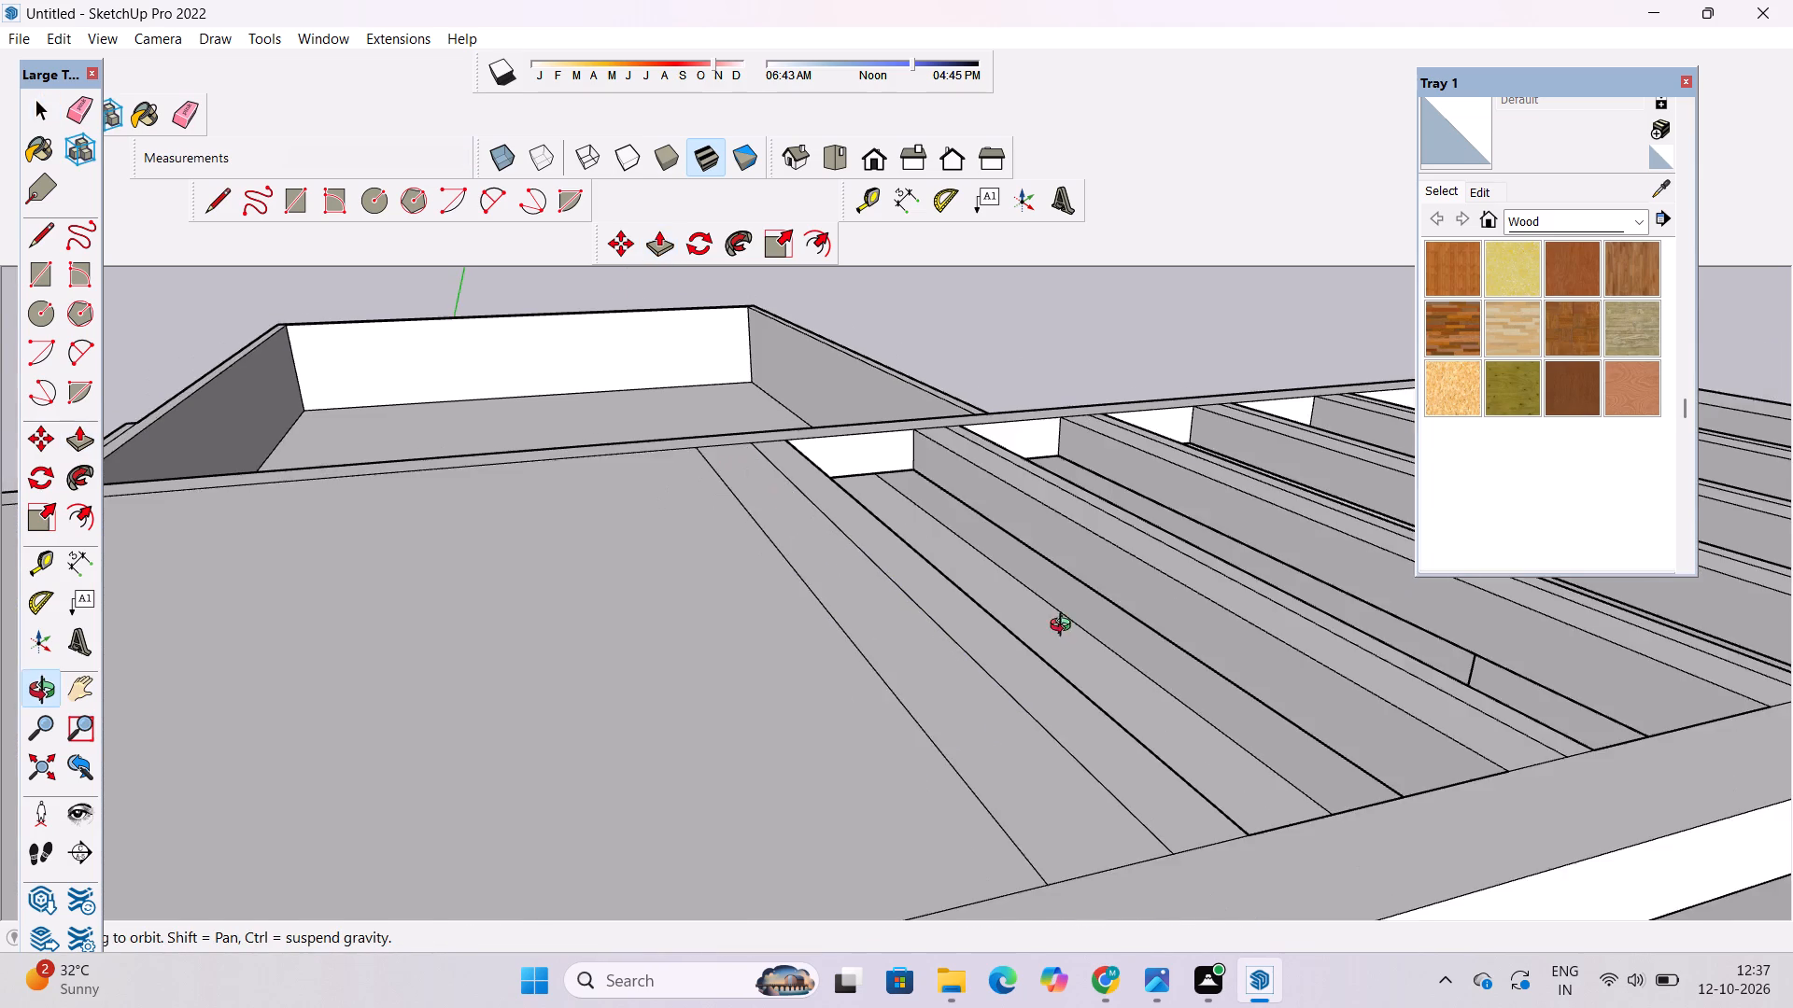
{"action": "left_click_drag", "start_coordinate": [1065, 627], "coordinate": [758, 627]}
{"action": "scroll", "coordinate": [771, 591], "scroll_direction": "down", "scroll_amount": 5}
{"action": "left_click_drag", "start_coordinate": [684, 613], "coordinate": [1005, 690], "text": "shift"}
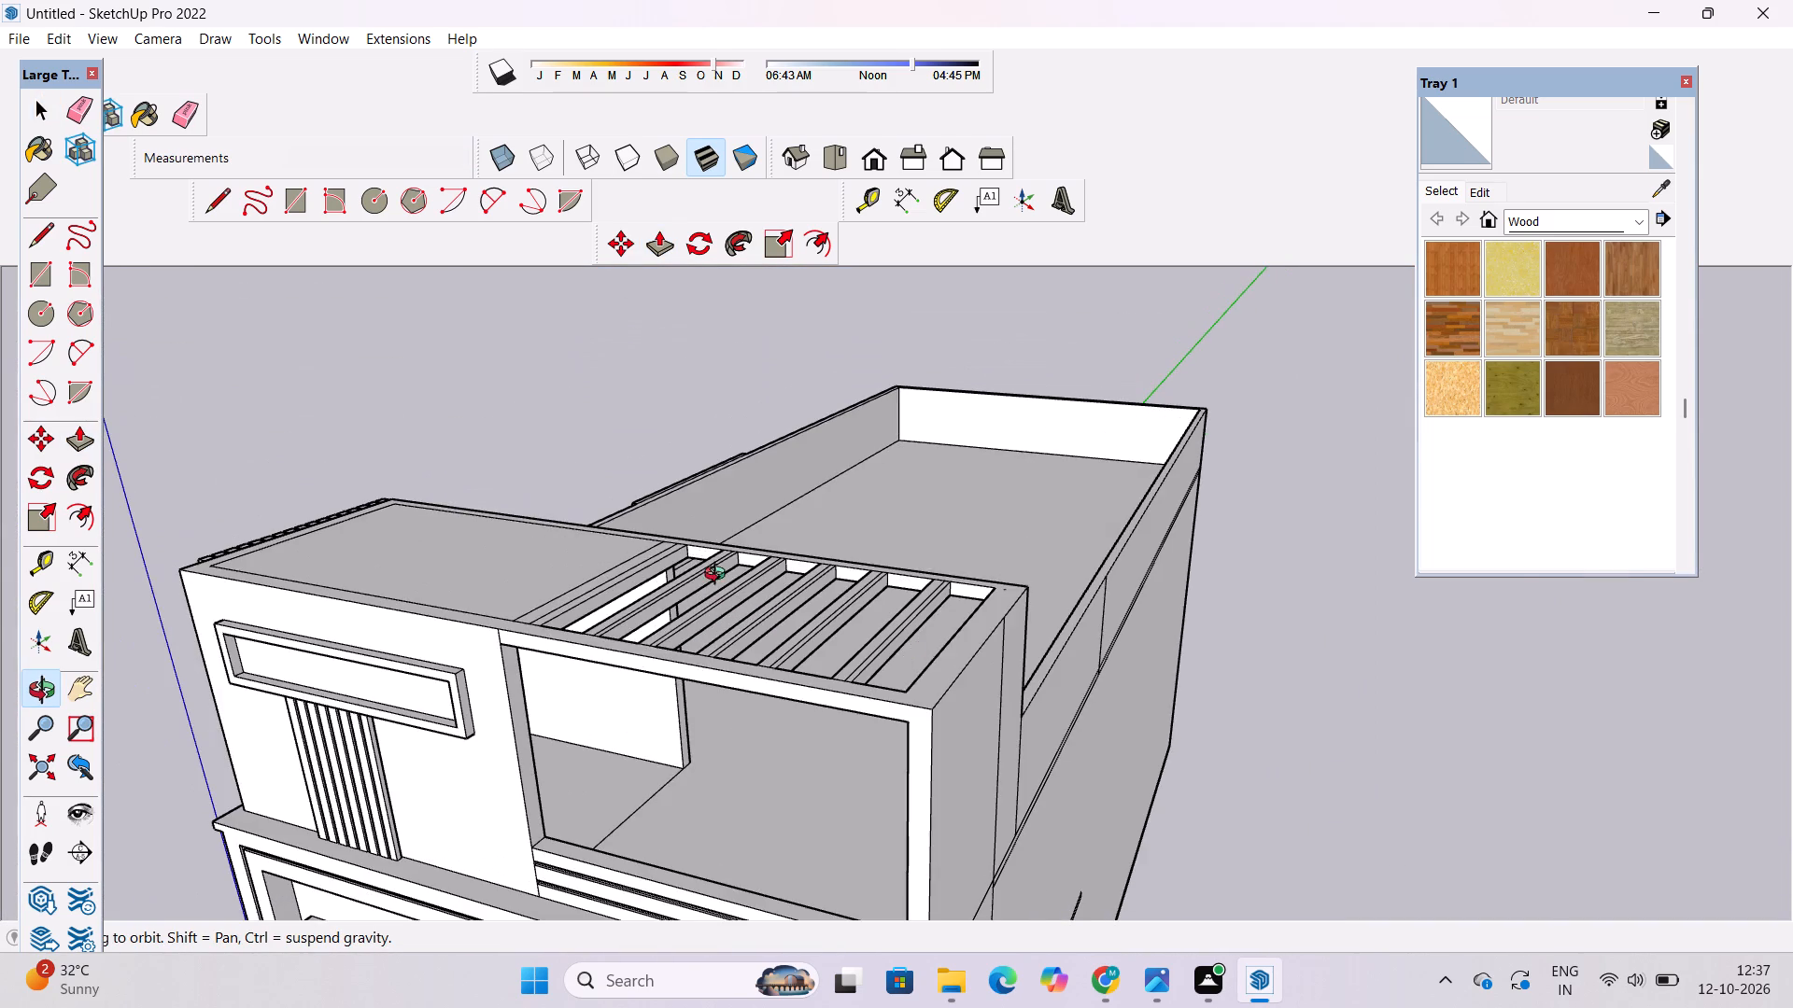
{"action": "scroll", "coordinate": [669, 574], "scroll_direction": "up", "scroll_amount": 9}
{"action": "left_click_drag", "start_coordinate": [667, 578], "coordinate": [790, 617]}
{"action": "scroll", "coordinate": [801, 589], "scroll_direction": "down", "scroll_amount": 6}
{"action": "left_click_drag", "start_coordinate": [730, 669], "coordinate": [745, 597], "text": "shift"}
{"action": "left_click_drag", "start_coordinate": [747, 598], "coordinate": [750, 669]}
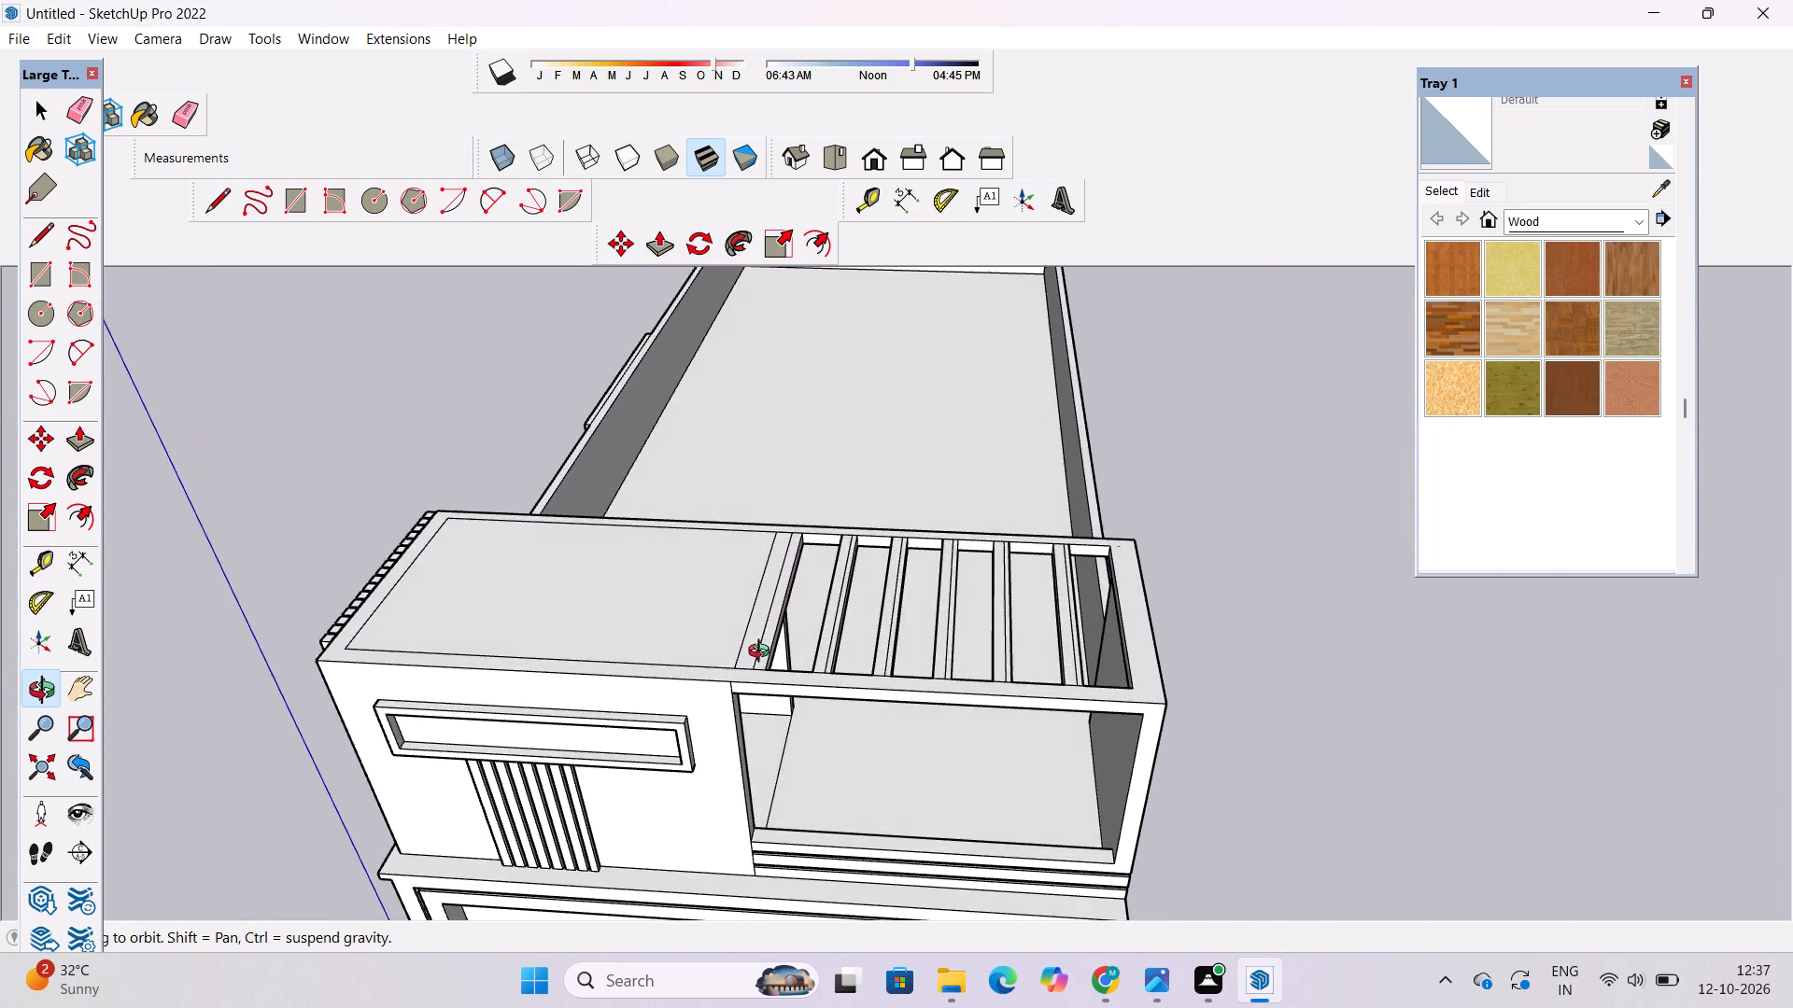
Erase the two lengthwise seam lines on the roof's top face between the solid roof and the first opening.
{"action": "scroll", "coordinate": [763, 651], "scroll_direction": "up", "scroll_amount": 5}
{"action": "left_click_drag", "start_coordinate": [743, 642], "coordinate": [687, 642], "text": "shift"}
{"action": "left_click_drag", "start_coordinate": [689, 642], "coordinate": [791, 665]}
{"action": "scroll", "coordinate": [791, 647], "scroll_direction": "up", "scroll_amount": 4}
{"action": "left_click_drag", "start_coordinate": [784, 641], "coordinate": [774, 682], "text": "shift"}
{"action": "key", "text": "e"}
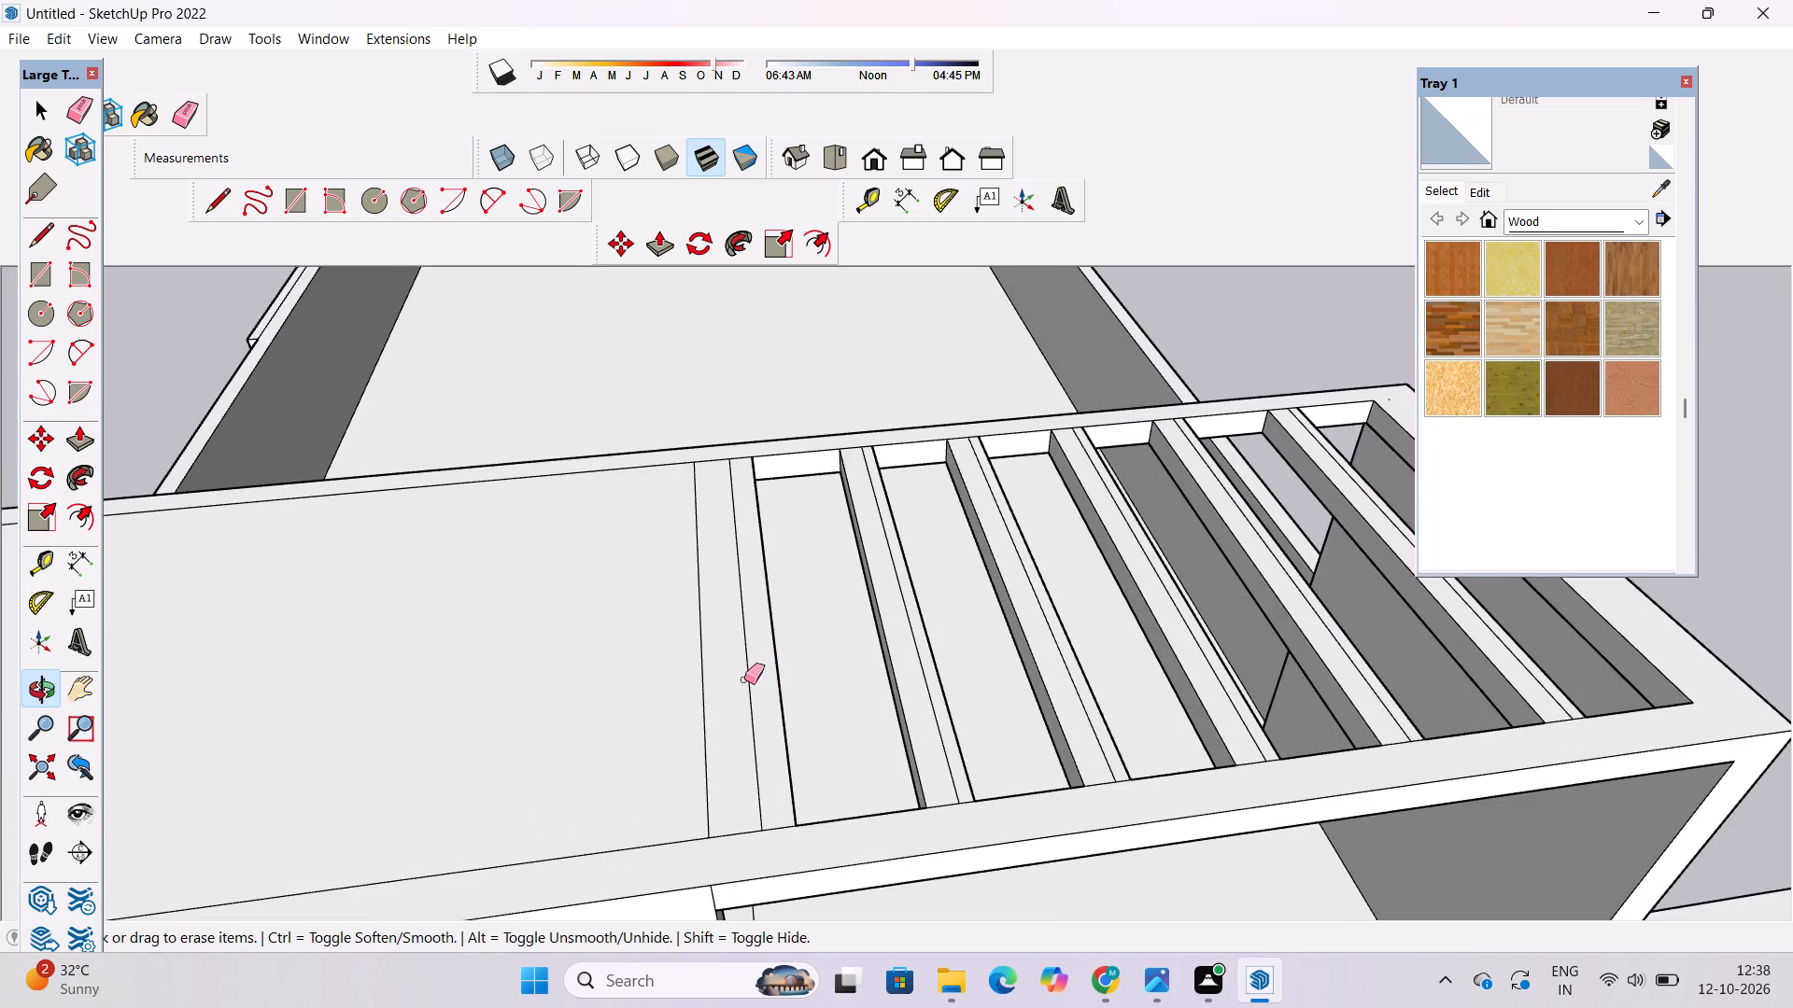
{"action": "scroll", "coordinate": [740, 656], "scroll_direction": "up", "scroll_amount": 3}
{"action": "left_click_drag", "start_coordinate": [755, 553], "coordinate": [667, 650]}
{"action": "key", "text": "space"}
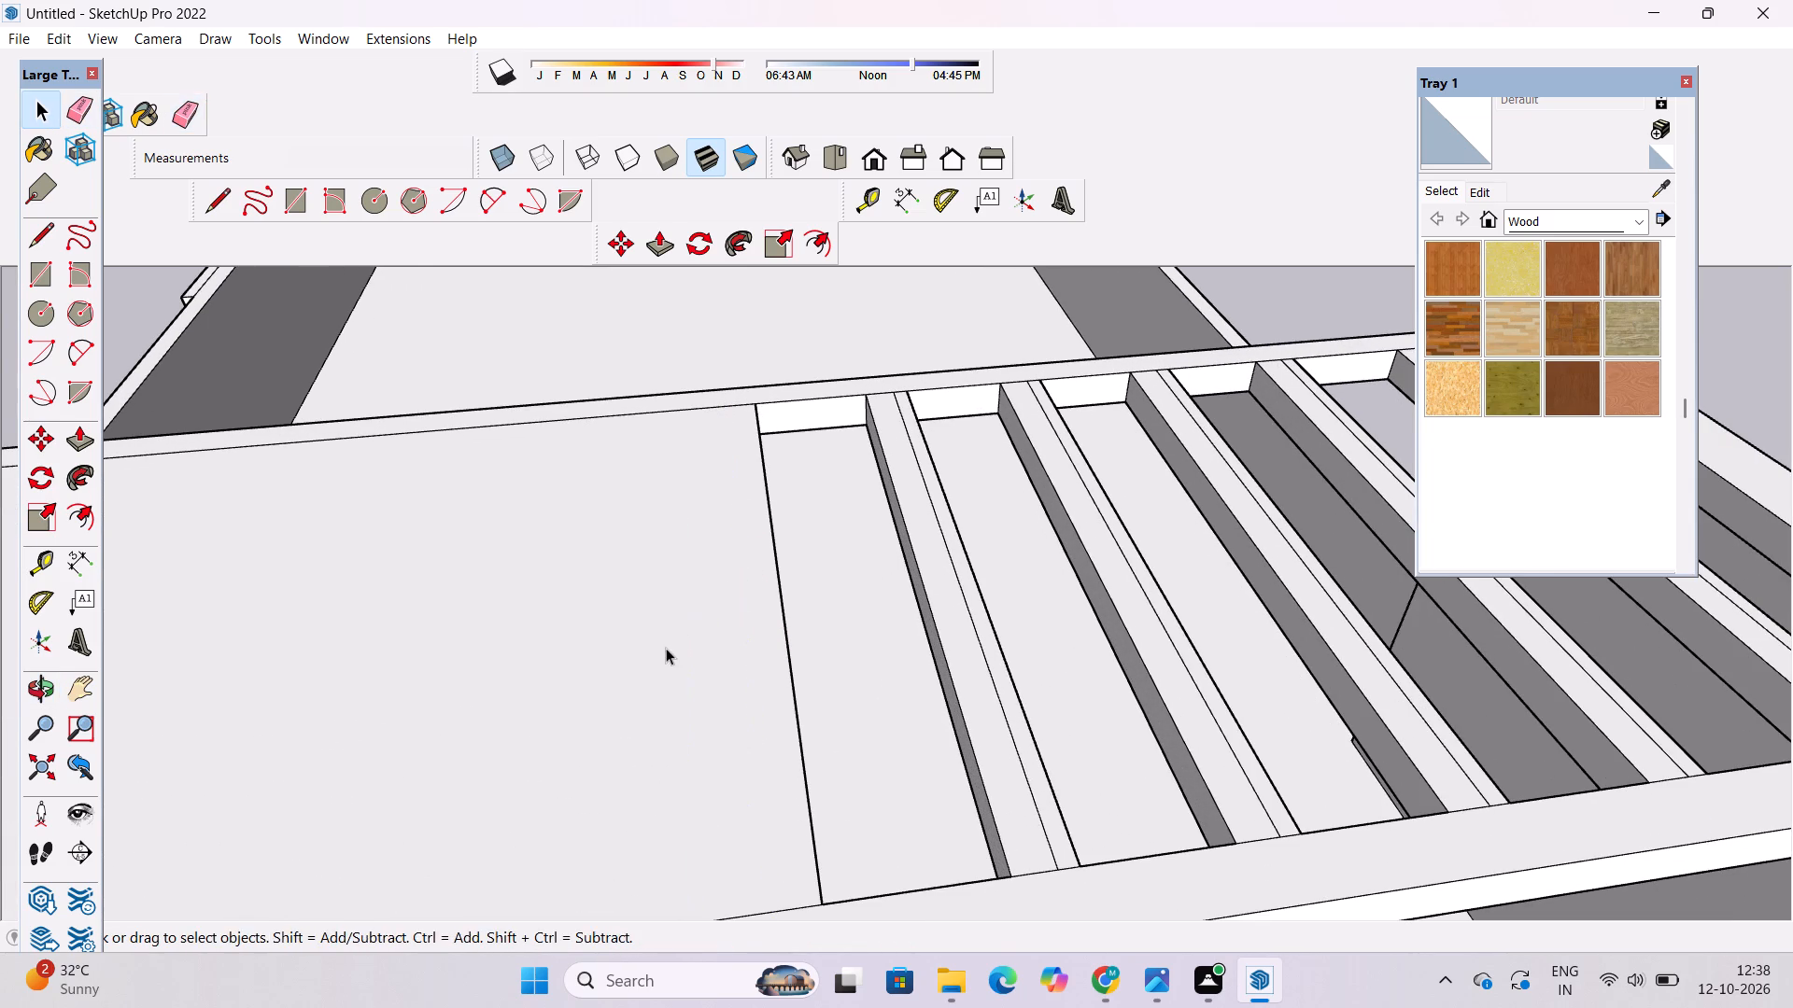
Erase the leftover seam lines on the ceiling's underside beside the first roof opening.
{"action": "key", "text": "o"}
{"action": "left_click_drag", "start_coordinate": [875, 740], "coordinate": [727, 539]}
{"action": "scroll", "coordinate": [727, 539], "scroll_direction": "down", "scroll_amount": 5}
{"action": "left_click_drag", "start_coordinate": [731, 538], "coordinate": [829, 718], "text": "shift"}
{"action": "left_click_drag", "start_coordinate": [827, 721], "coordinate": [656, 525]}
{"action": "scroll", "coordinate": [549, 421], "scroll_direction": "up", "scroll_amount": 8}
{"action": "left_click_drag", "start_coordinate": [544, 415], "coordinate": [651, 556], "text": "shift"}
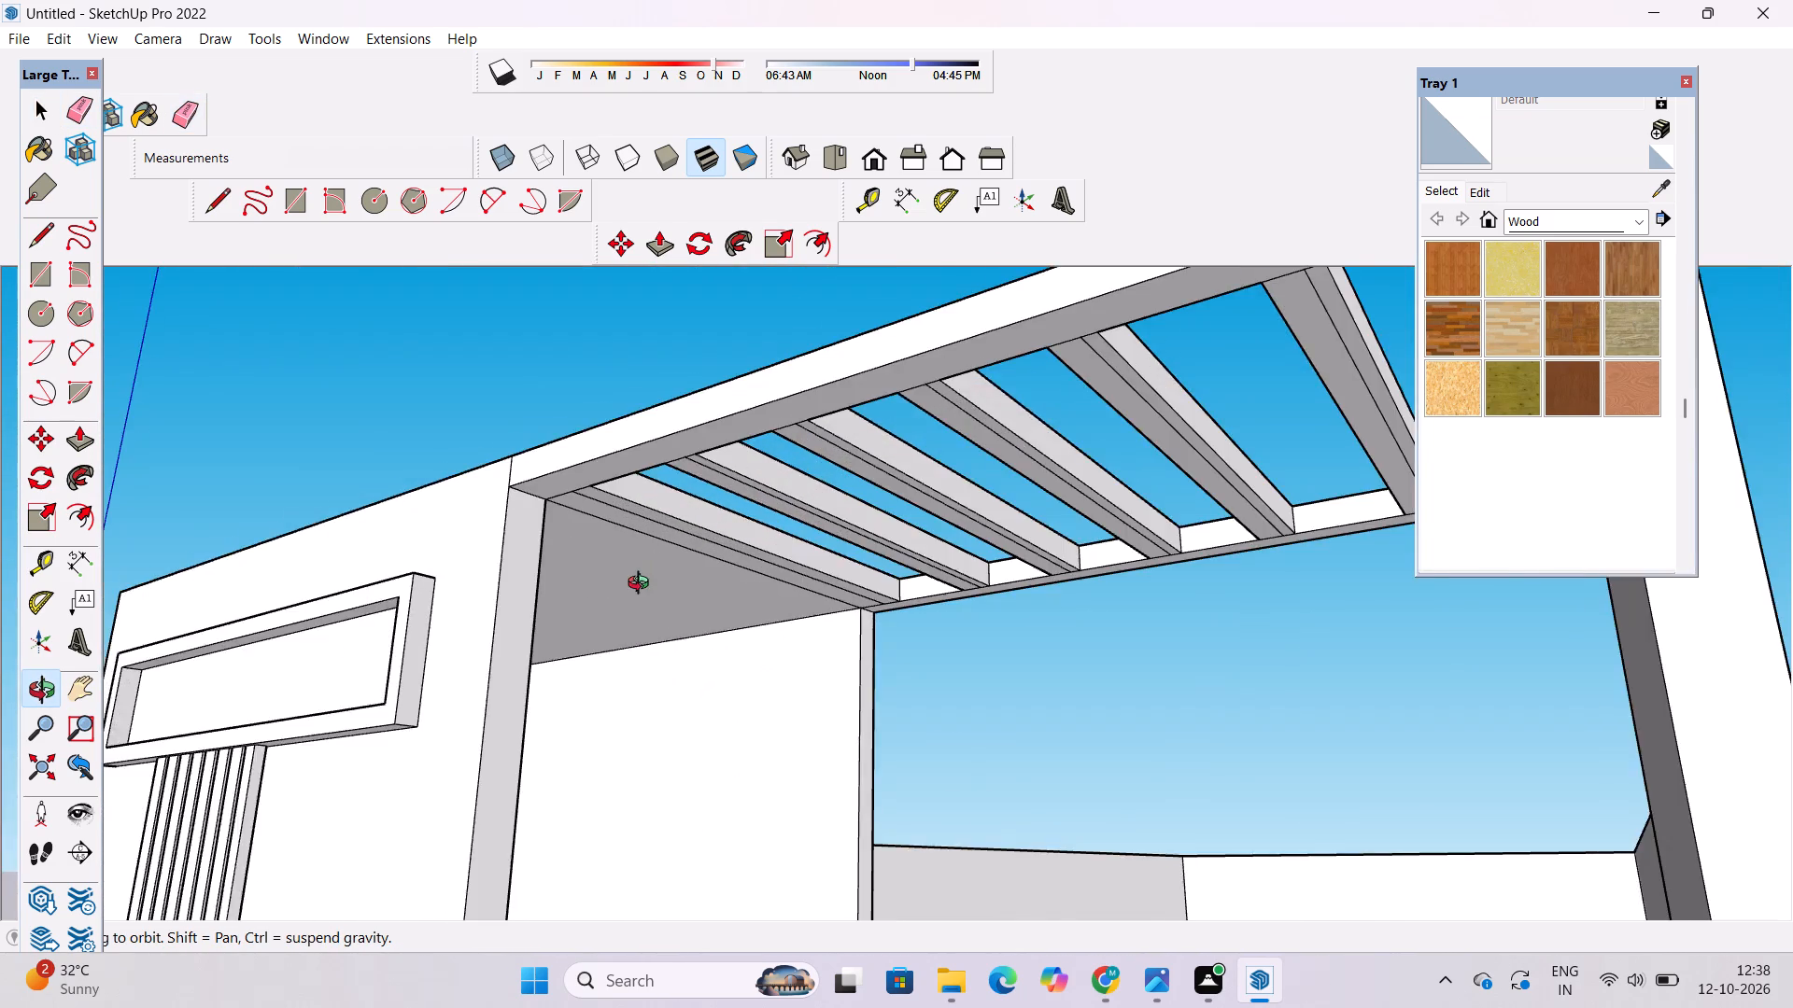
{"action": "scroll", "coordinate": [642, 585], "scroll_direction": "up", "scroll_amount": 8}
{"action": "left_click_drag", "start_coordinate": [735, 642], "coordinate": [663, 587]}
{"action": "scroll", "coordinate": [659, 573], "scroll_direction": "down", "scroll_amount": 6}
{"action": "left_click_drag", "start_coordinate": [664, 577], "coordinate": [742, 628], "text": "shift"}
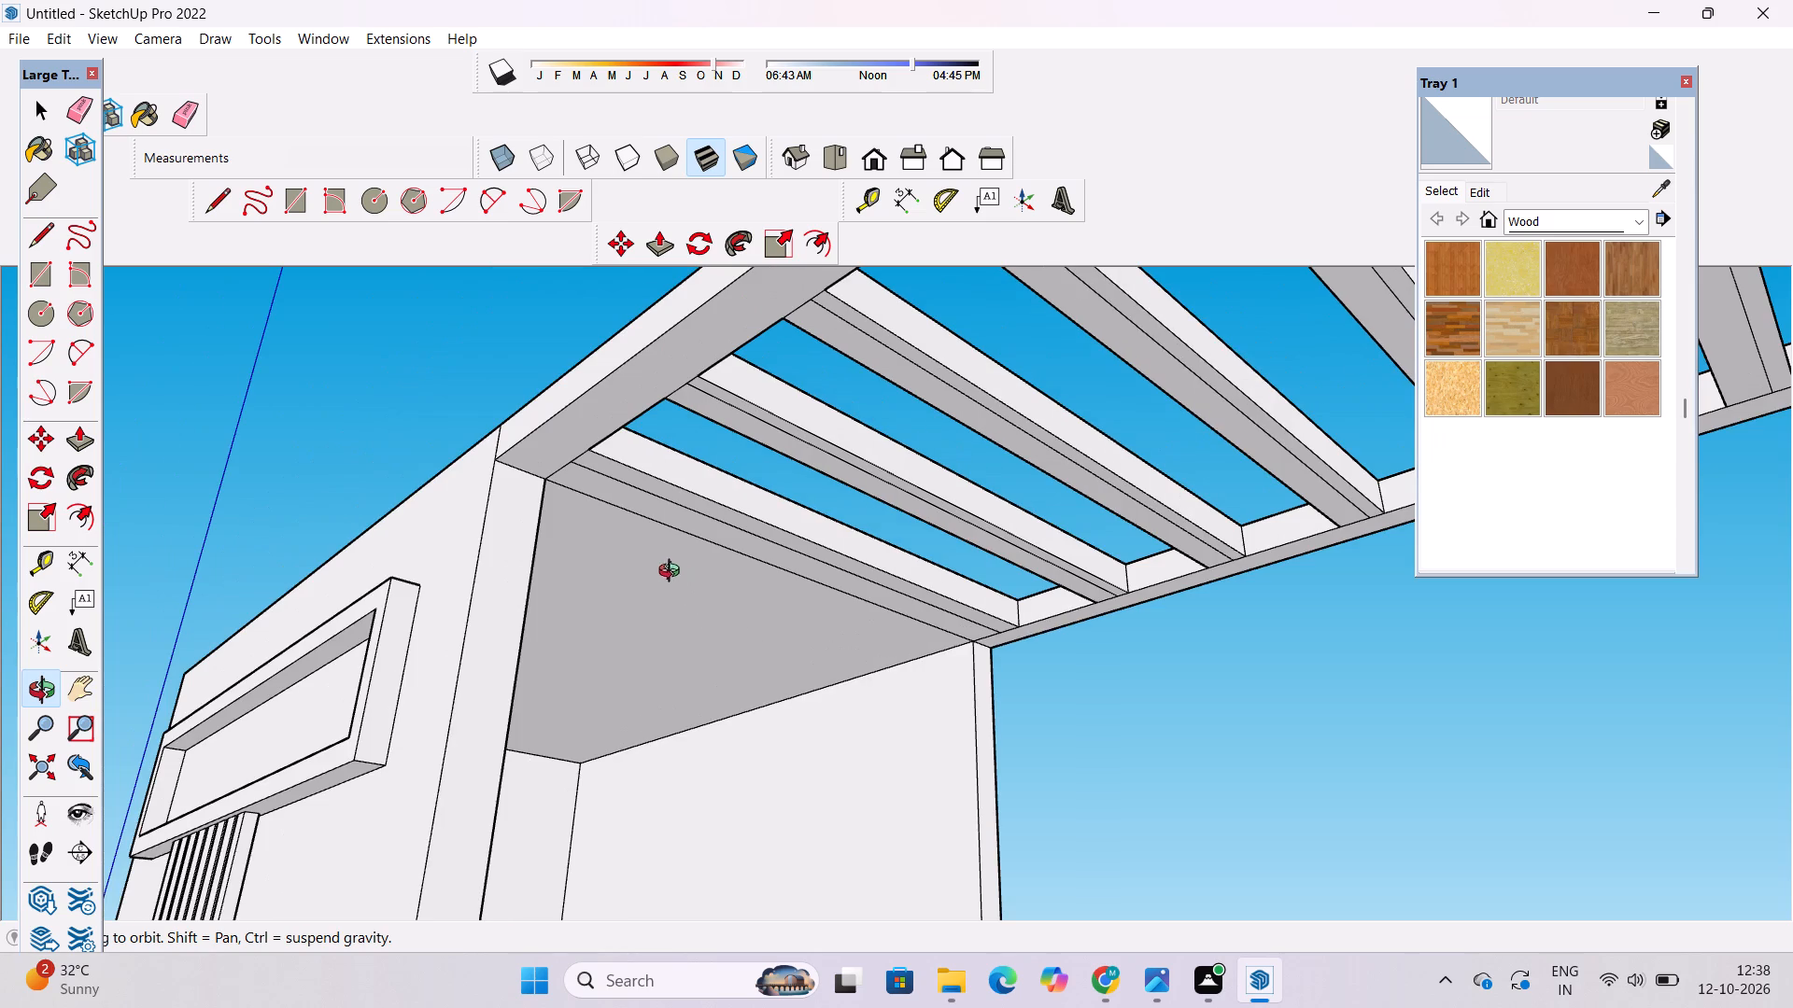
{"action": "key", "text": "e"}
{"action": "scroll", "coordinate": [686, 537], "scroll_direction": "up", "scroll_amount": 5}
{"action": "left_click_drag", "start_coordinate": [699, 494], "coordinate": [699, 546]}
{"action": "key", "text": "space"}
Erase the short vertical seam on the front face where the solid wall meets the open frame's top beam.
{"action": "key", "text": "o"}
{"action": "scroll", "coordinate": [696, 455], "scroll_direction": "down", "scroll_amount": 9}
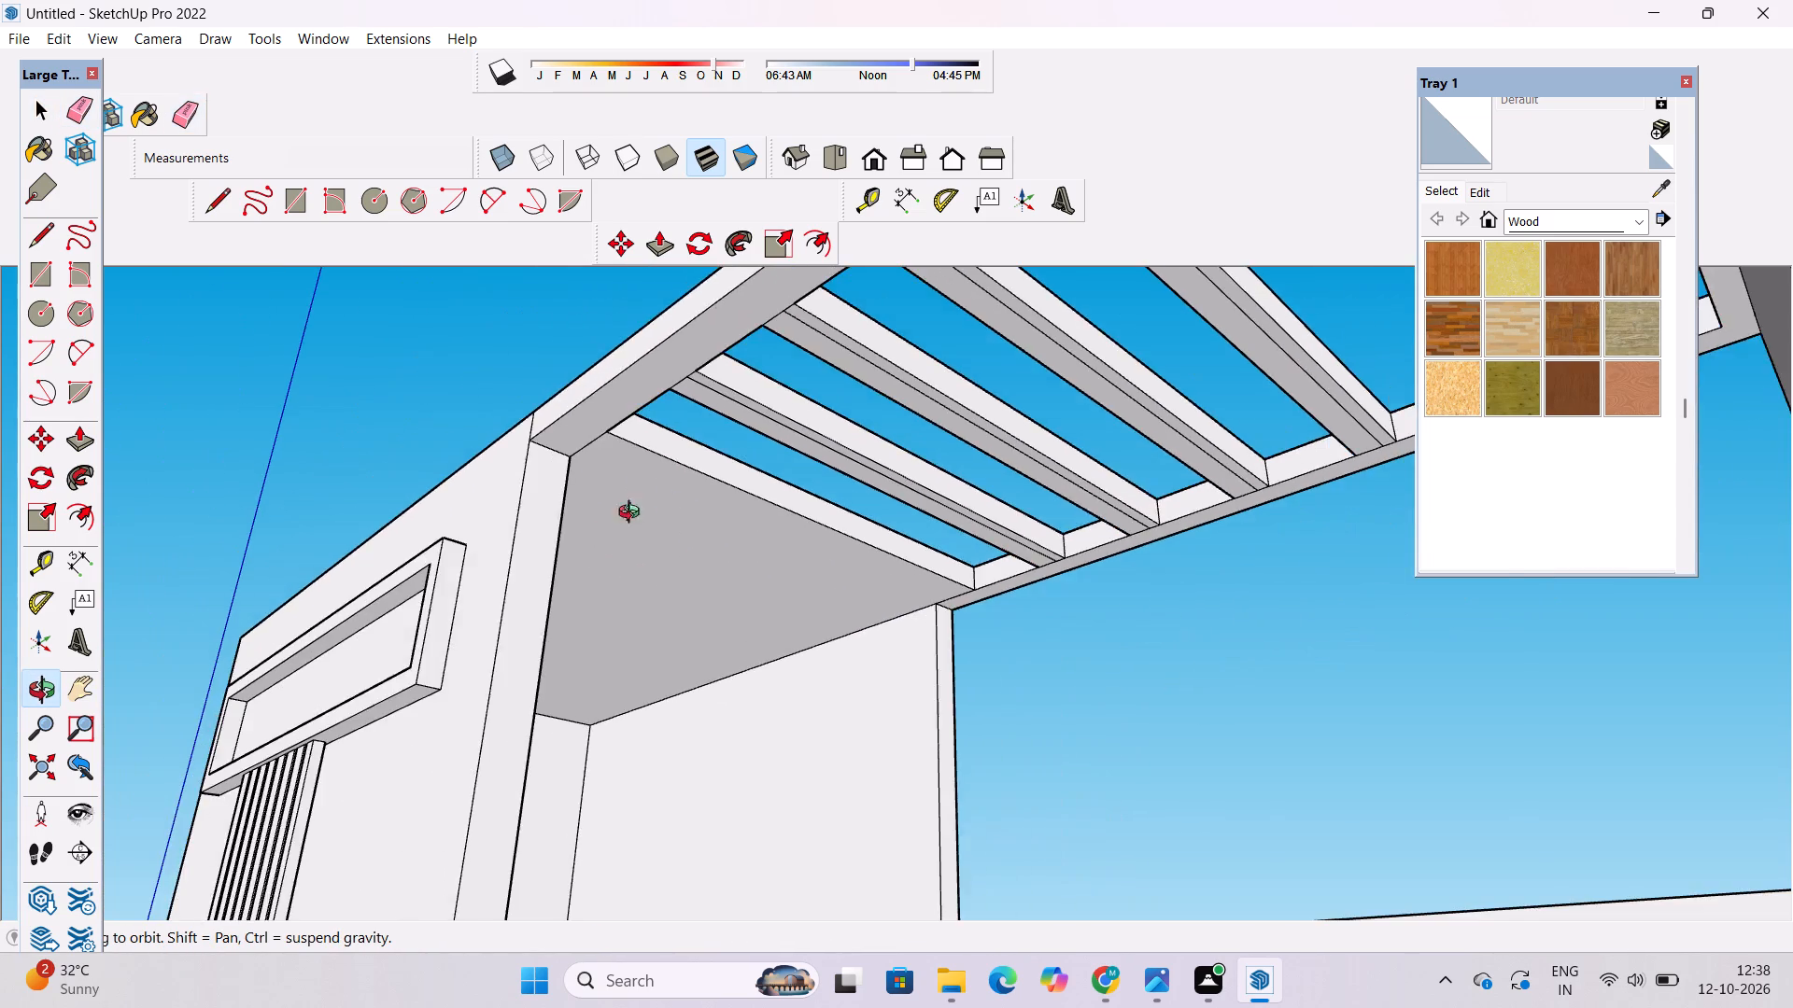
{"action": "left_click_drag", "start_coordinate": [628, 530], "coordinate": [798, 650]}
{"action": "left_click_drag", "start_coordinate": [795, 637], "coordinate": [683, 567]}
{"action": "left_click_drag", "start_coordinate": [681, 566], "coordinate": [787, 674]}
{"action": "scroll", "coordinate": [618, 497], "scroll_direction": "up", "scroll_amount": 8}
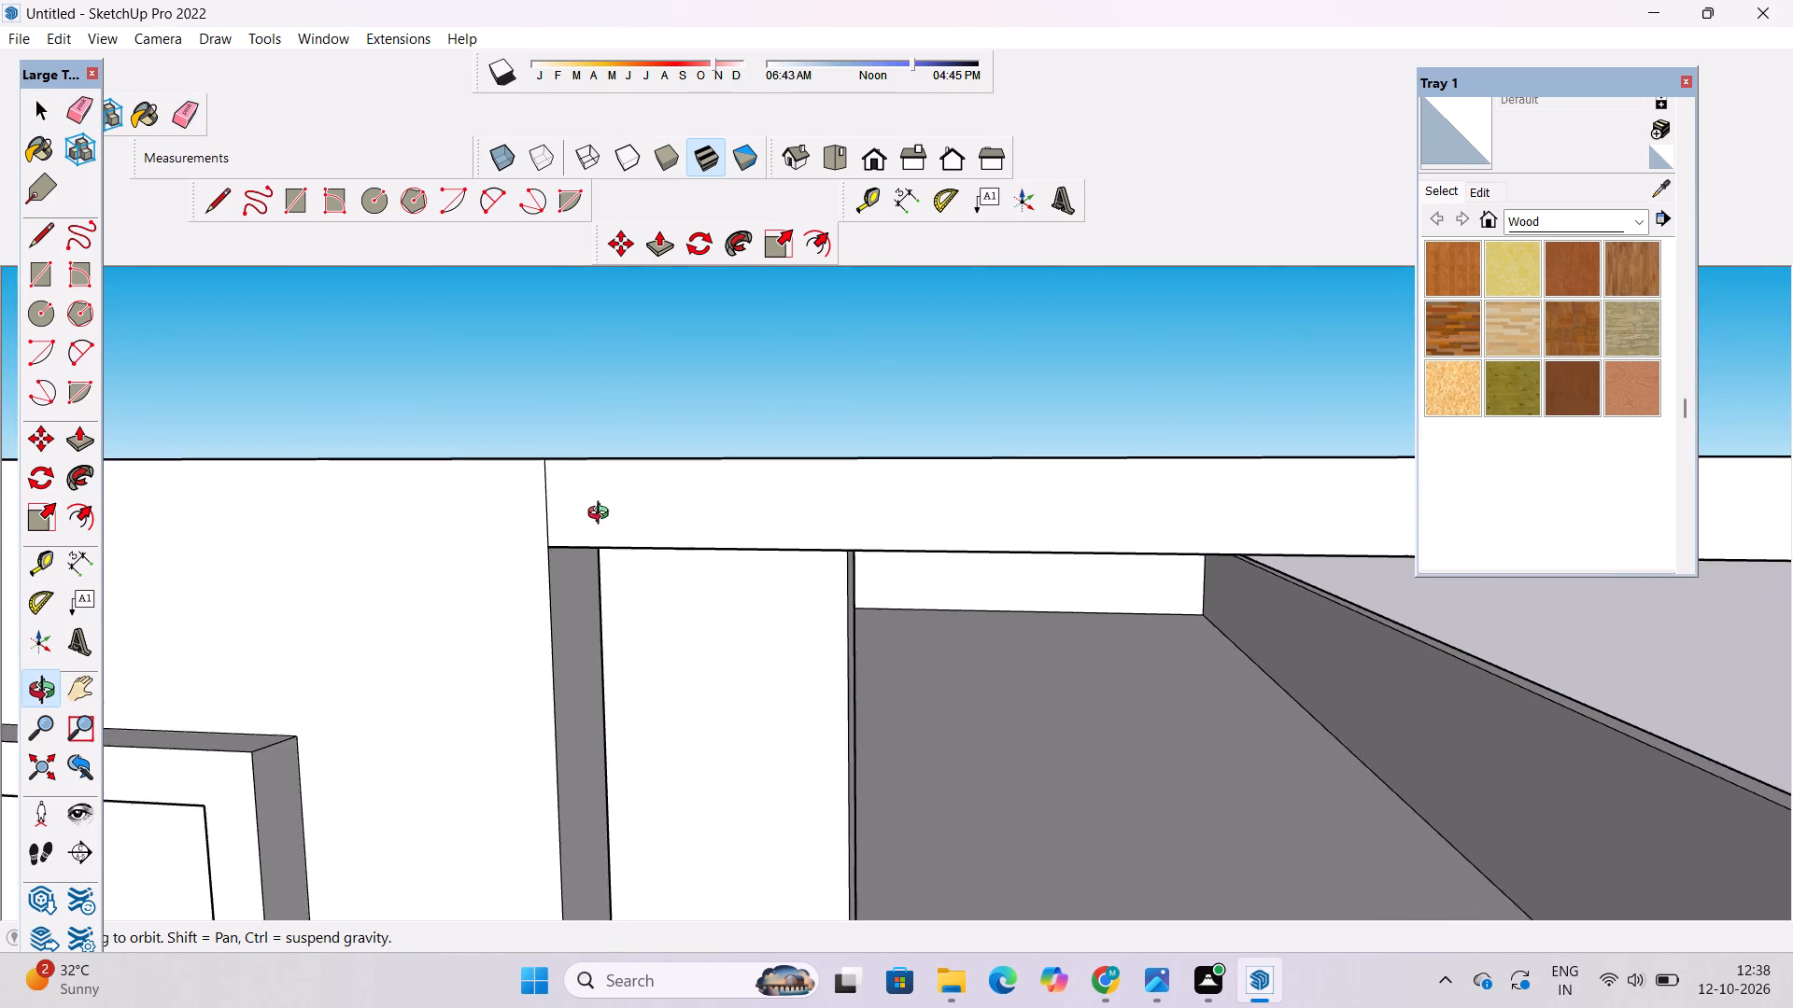
{"action": "left_click_drag", "start_coordinate": [591, 515], "coordinate": [562, 516], "text": "shift"}
{"action": "left_click_drag", "start_coordinate": [553, 524], "coordinate": [634, 574]}
{"action": "left_click_drag", "start_coordinate": [566, 561], "coordinate": [706, 579], "text": "shift"}
{"action": "key", "text": "e"}
{"action": "left_click_drag", "start_coordinate": [656, 523], "coordinate": [652, 523]}
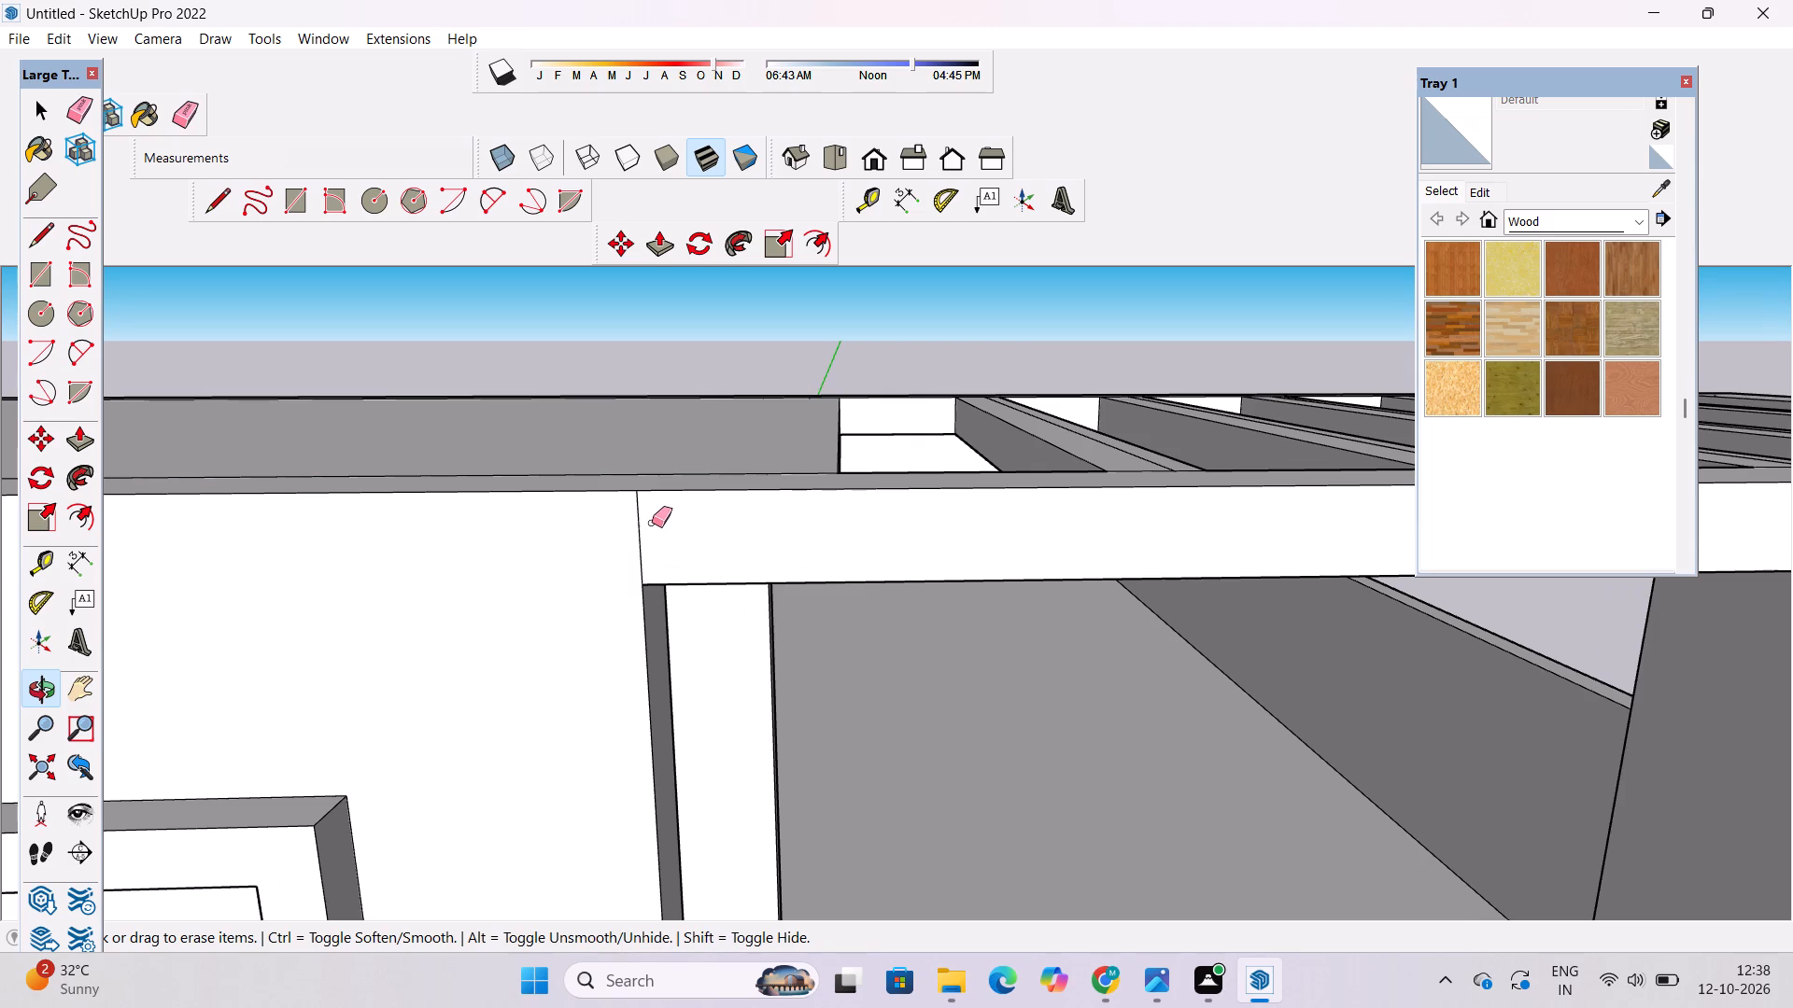
{"action": "left_click_drag", "start_coordinate": [652, 523], "coordinate": [632, 537]}
{"action": "key", "text": "space"}
Erase the lengthwise seam line from the top face of each of the five cross members.
{"action": "key", "text": "o"}
{"action": "scroll", "coordinate": [626, 539], "scroll_direction": "down", "scroll_amount": 12}
{"action": "left_click_drag", "start_coordinate": [981, 626], "coordinate": [812, 604], "text": "shift"}
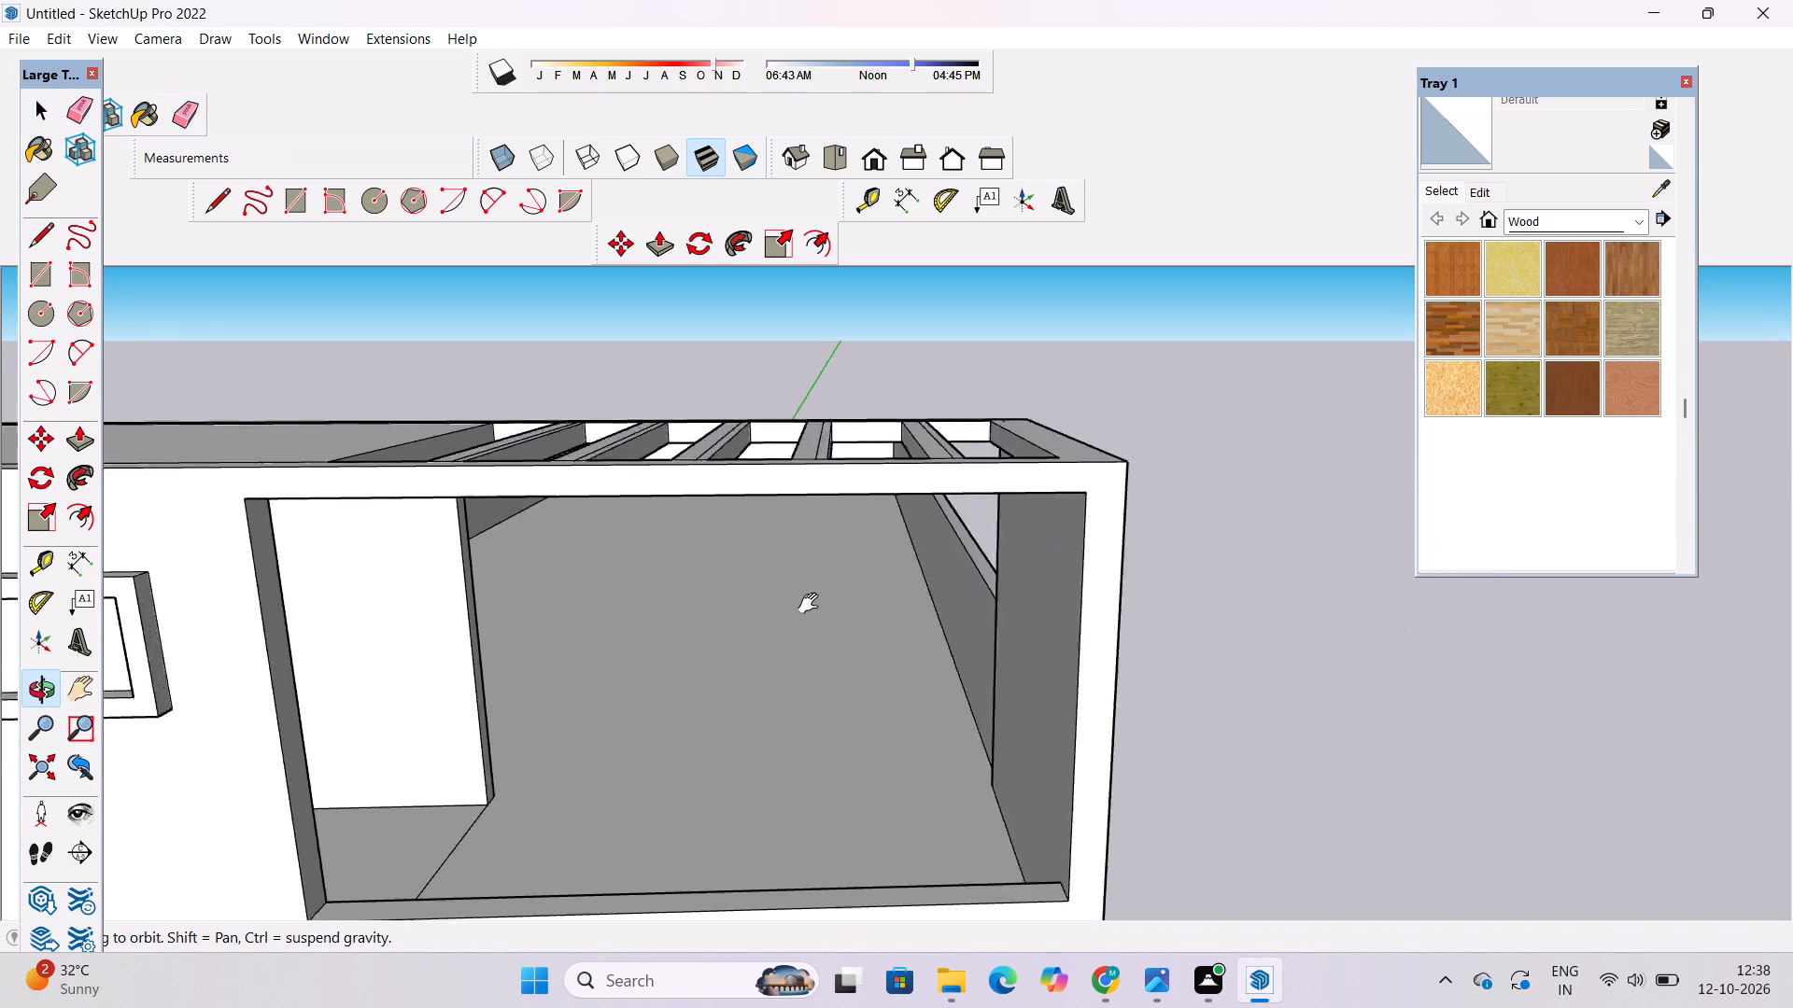
{"action": "left_click_drag", "start_coordinate": [812, 604], "coordinate": [776, 601], "text": "shift"}
{"action": "left_click_drag", "start_coordinate": [707, 500], "coordinate": [860, 543], "text": "shift"}
{"action": "left_click_drag", "start_coordinate": [925, 659], "coordinate": [707, 639], "text": "shift"}
{"action": "left_click_drag", "start_coordinate": [733, 605], "coordinate": [734, 613]}
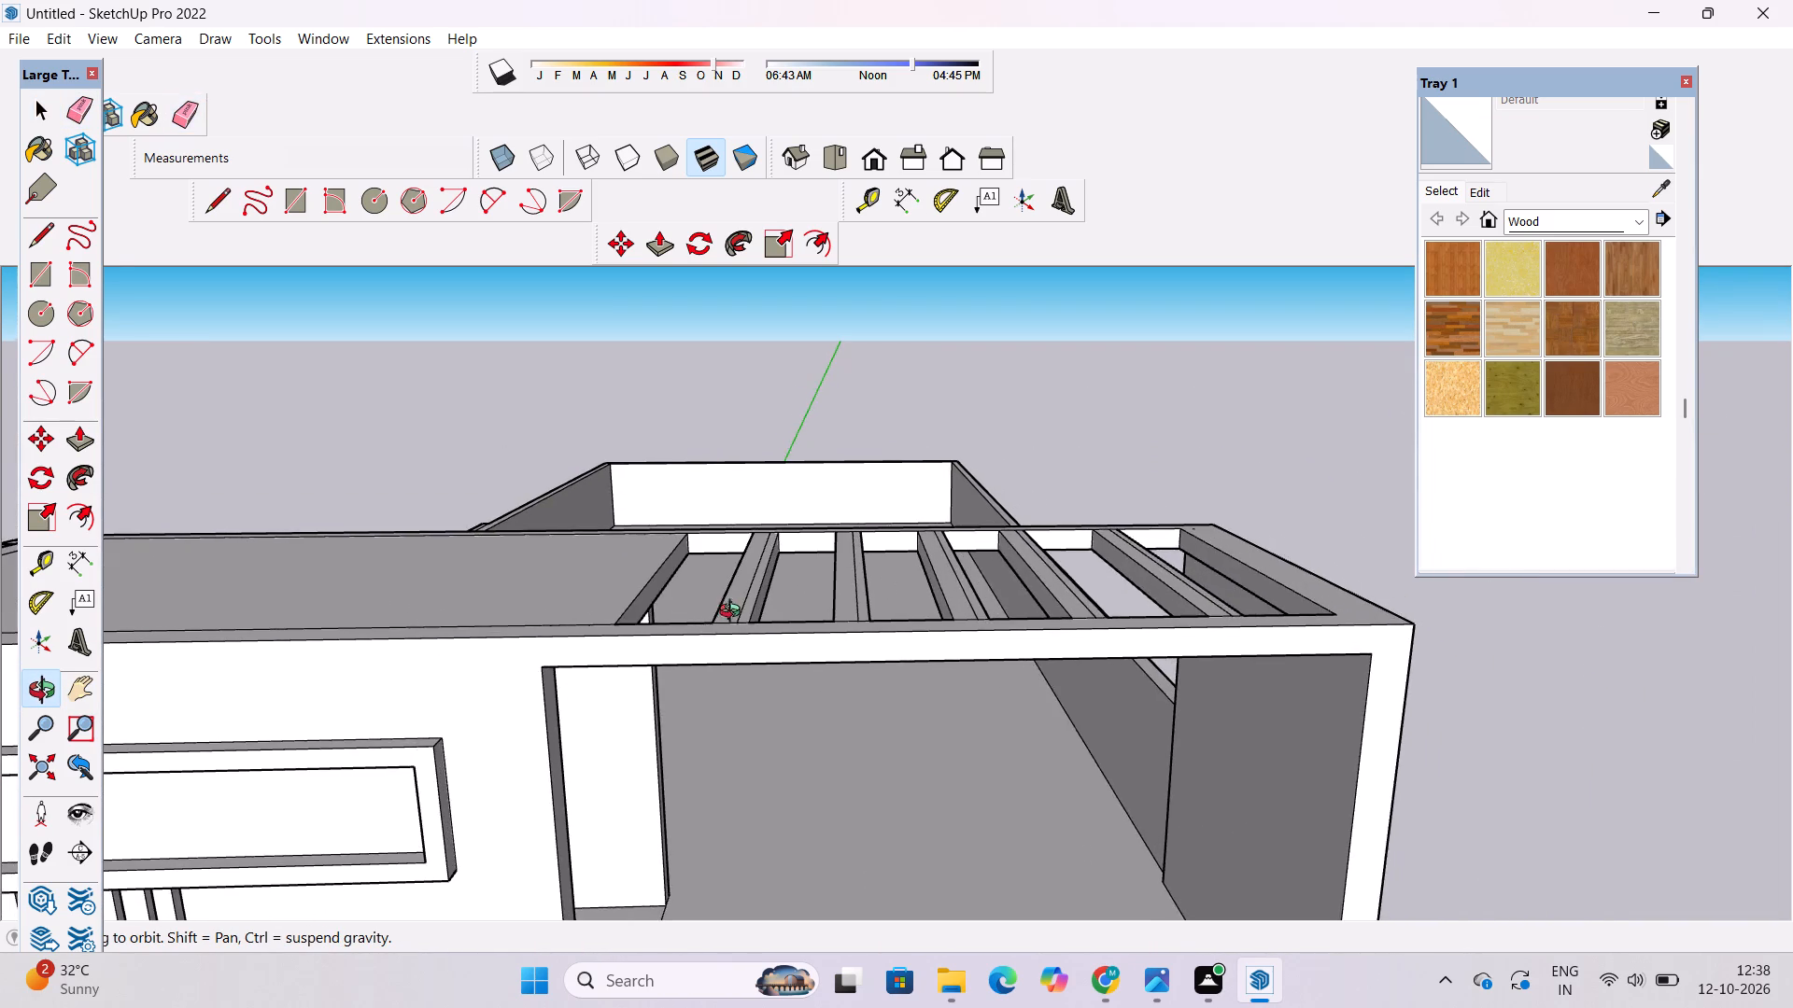
{"action": "left_click_drag", "start_coordinate": [734, 613], "coordinate": [756, 734]}
{"action": "scroll", "coordinate": [787, 581], "scroll_direction": "up", "scroll_amount": 5}
{"action": "left_click_drag", "start_coordinate": [764, 605], "coordinate": [699, 596], "text": "shift"}
{"action": "scroll", "coordinate": [687, 575], "scroll_direction": "down", "scroll_amount": 3, "text": "shift"}
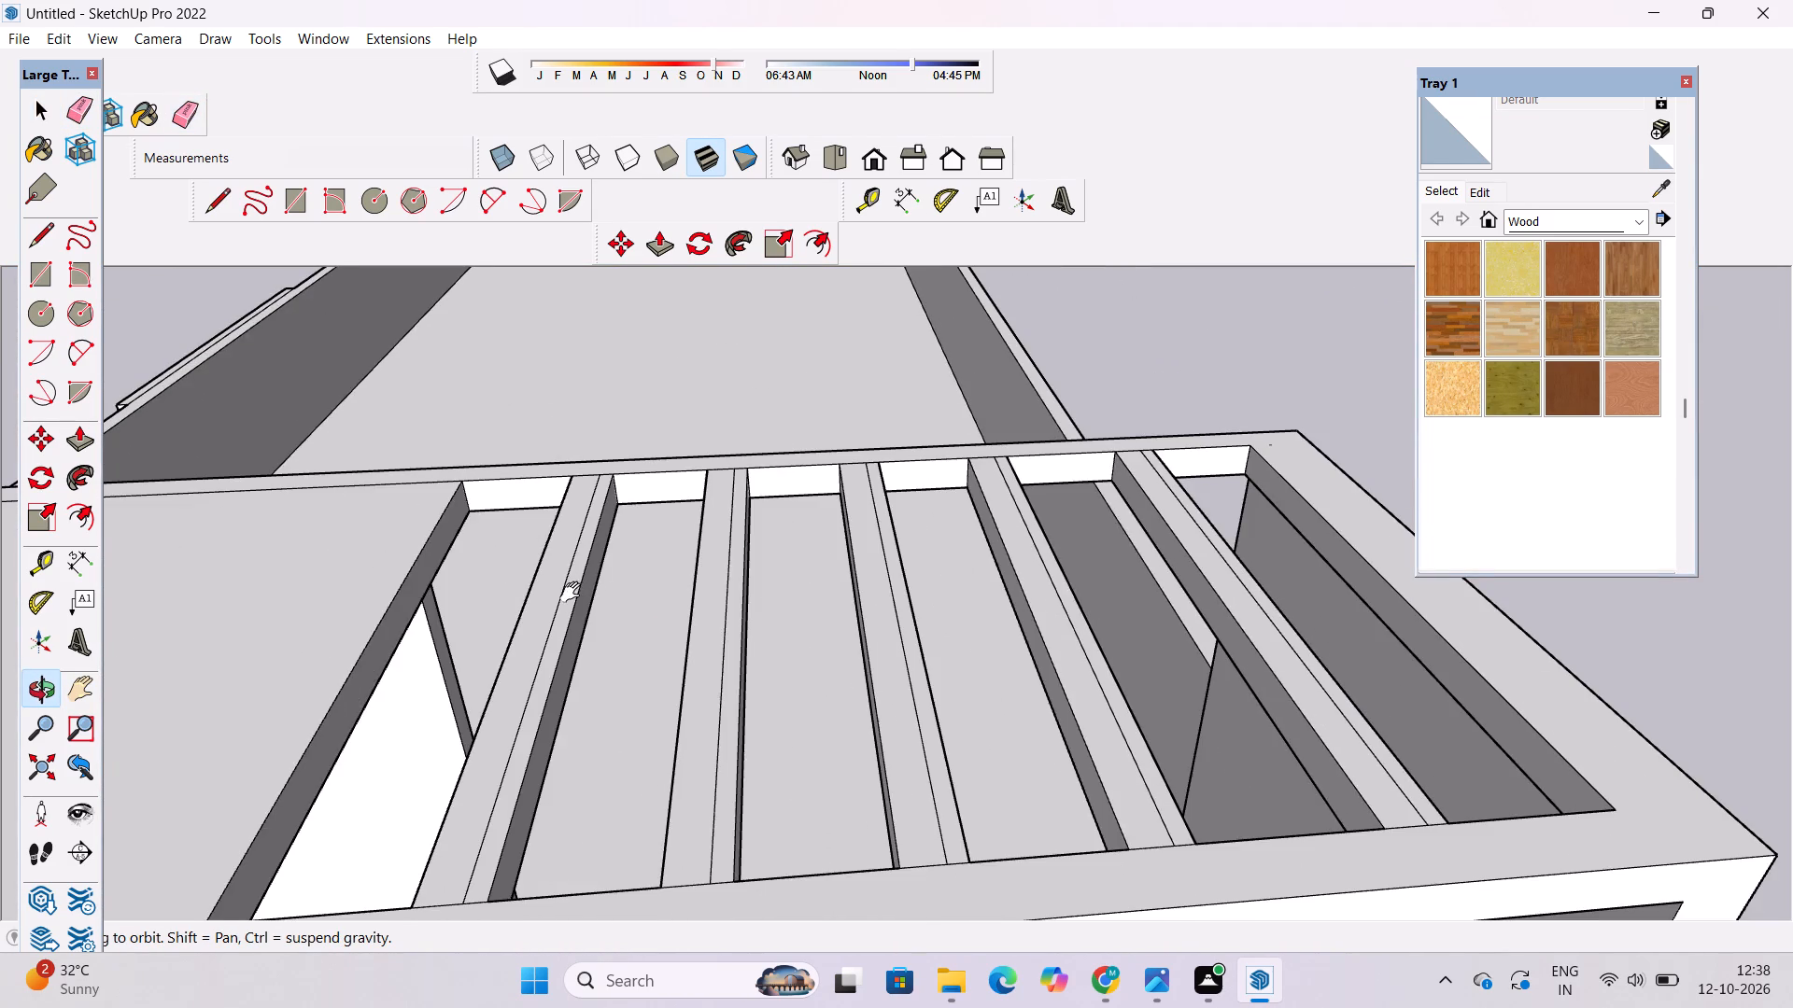
{"action": "left_click_drag", "start_coordinate": [574, 593], "coordinate": [621, 595], "text": "shift"}
{"action": "key", "text": "e"}
{"action": "scroll", "coordinate": [606, 615], "scroll_direction": "up", "scroll_amount": 3}
{"action": "left_click_drag", "start_coordinate": [609, 582], "coordinate": [609, 601]}
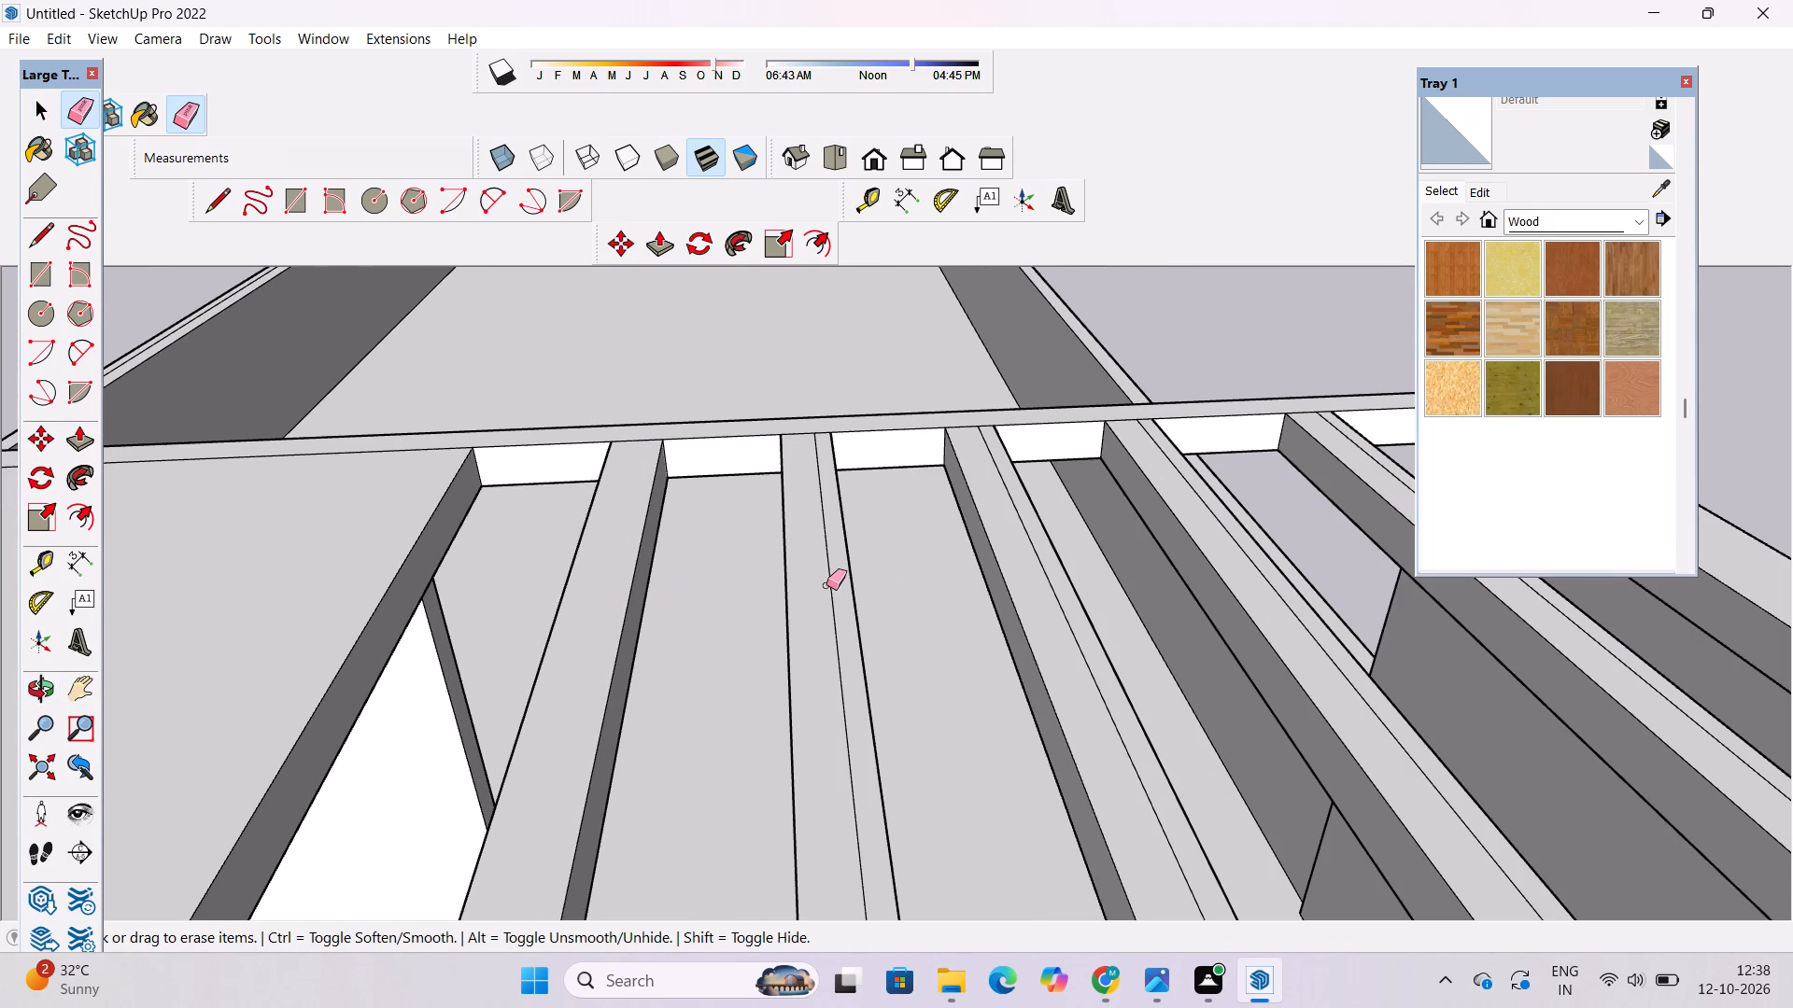
{"action": "left_click", "coordinate": [829, 579]}
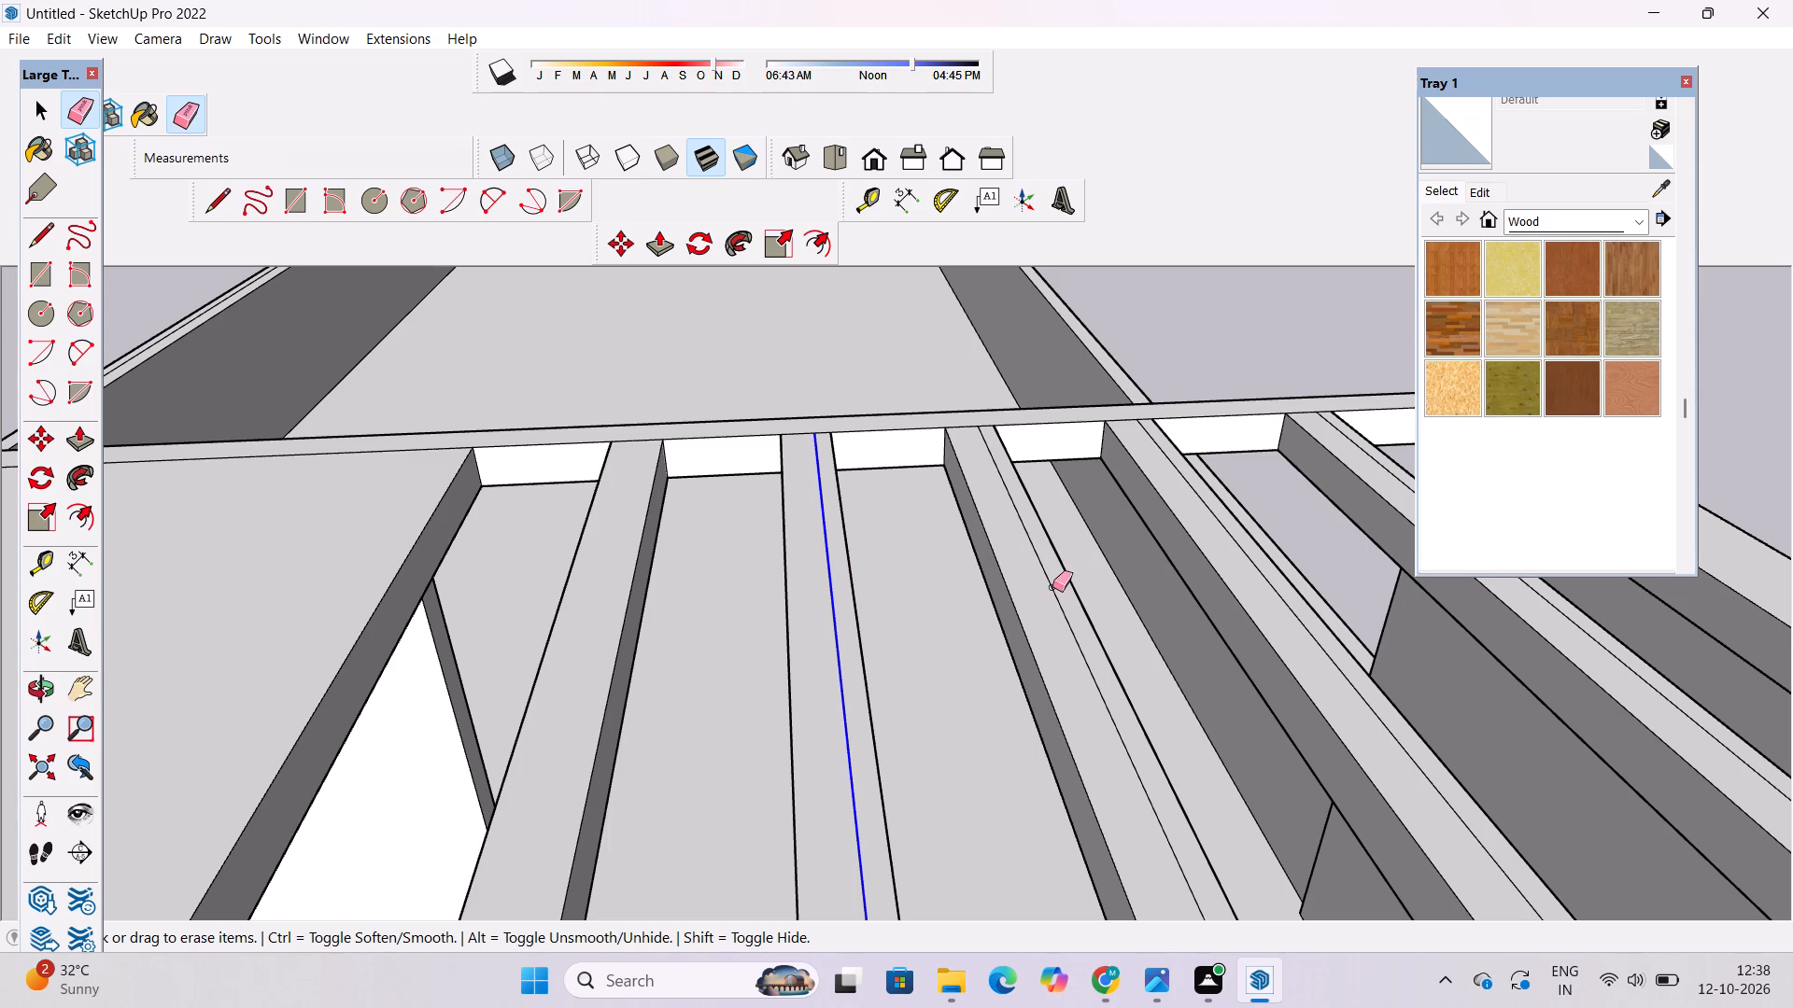
{"action": "left_click", "coordinate": [1053, 589]}
{"action": "scroll", "coordinate": [663, 471], "scroll_direction": "down", "scroll_amount": 5}
{"action": "scroll", "coordinate": [1022, 539], "scroll_direction": "up", "scroll_amount": 7}
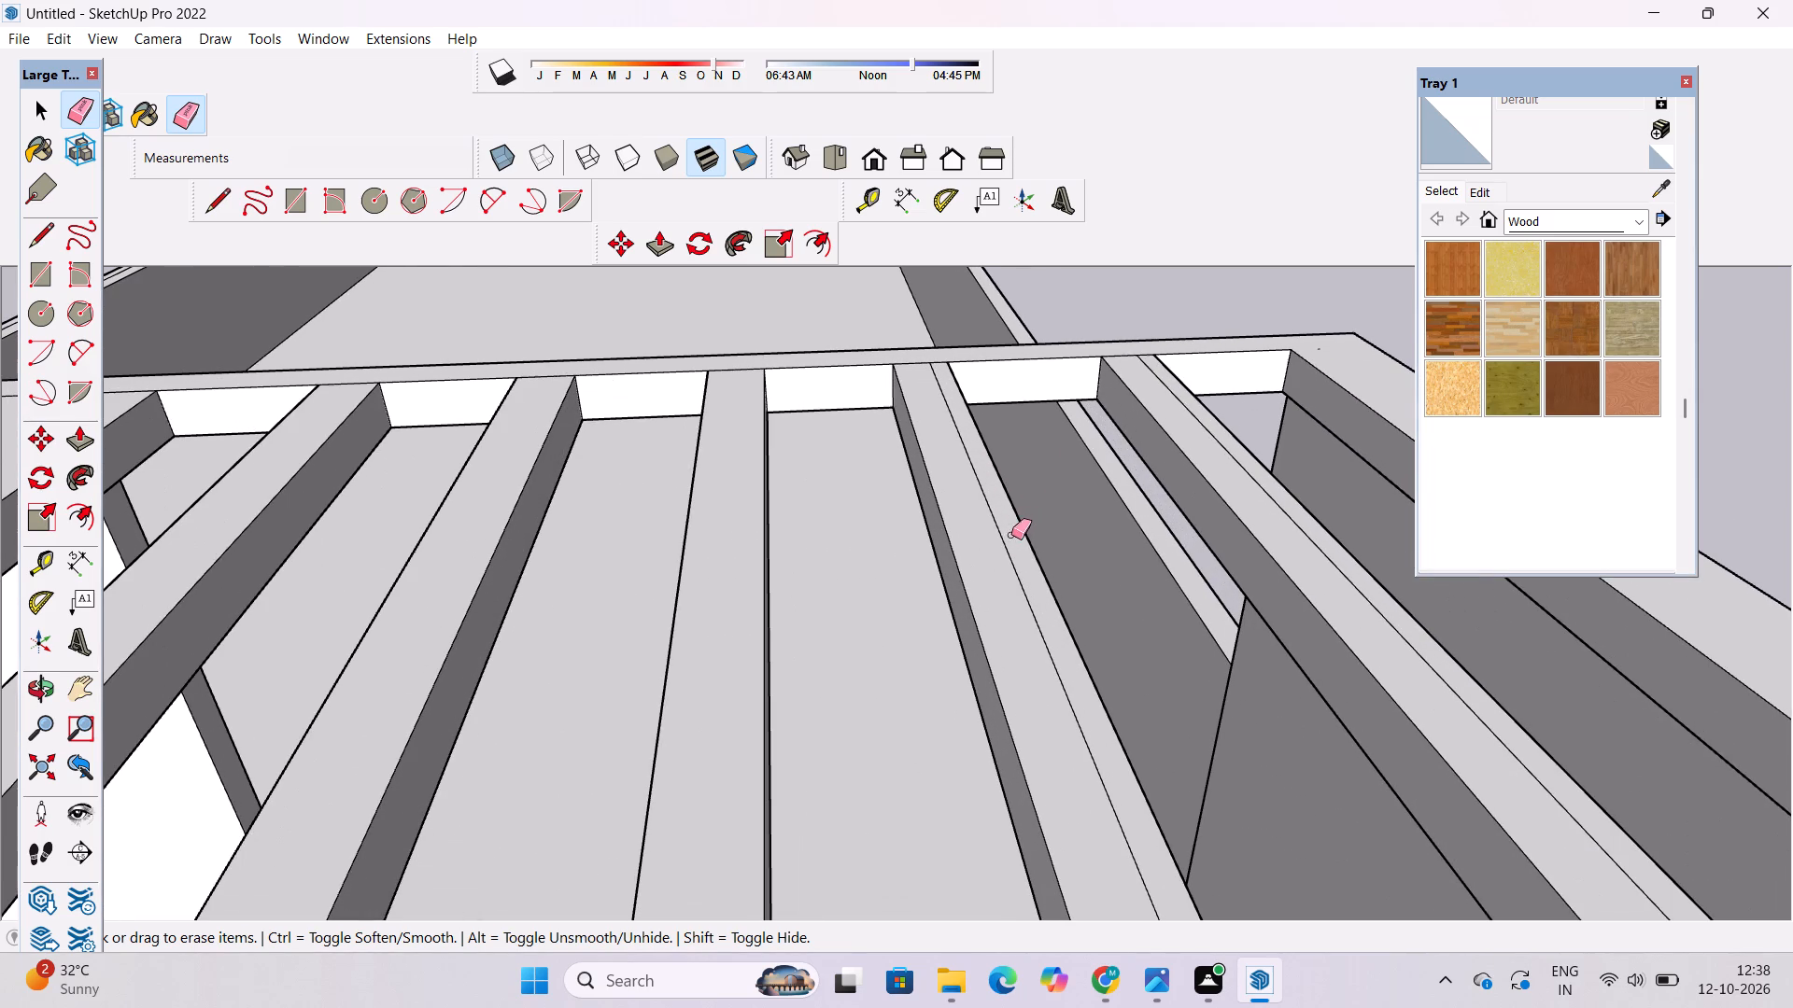
{"action": "left_click_drag", "start_coordinate": [1009, 535], "coordinate": [1009, 554]}
{"action": "scroll", "coordinate": [807, 553], "scroll_direction": "down", "scroll_amount": 5}
{"action": "scroll", "coordinate": [960, 615], "scroll_direction": "up", "scroll_amount": 7}
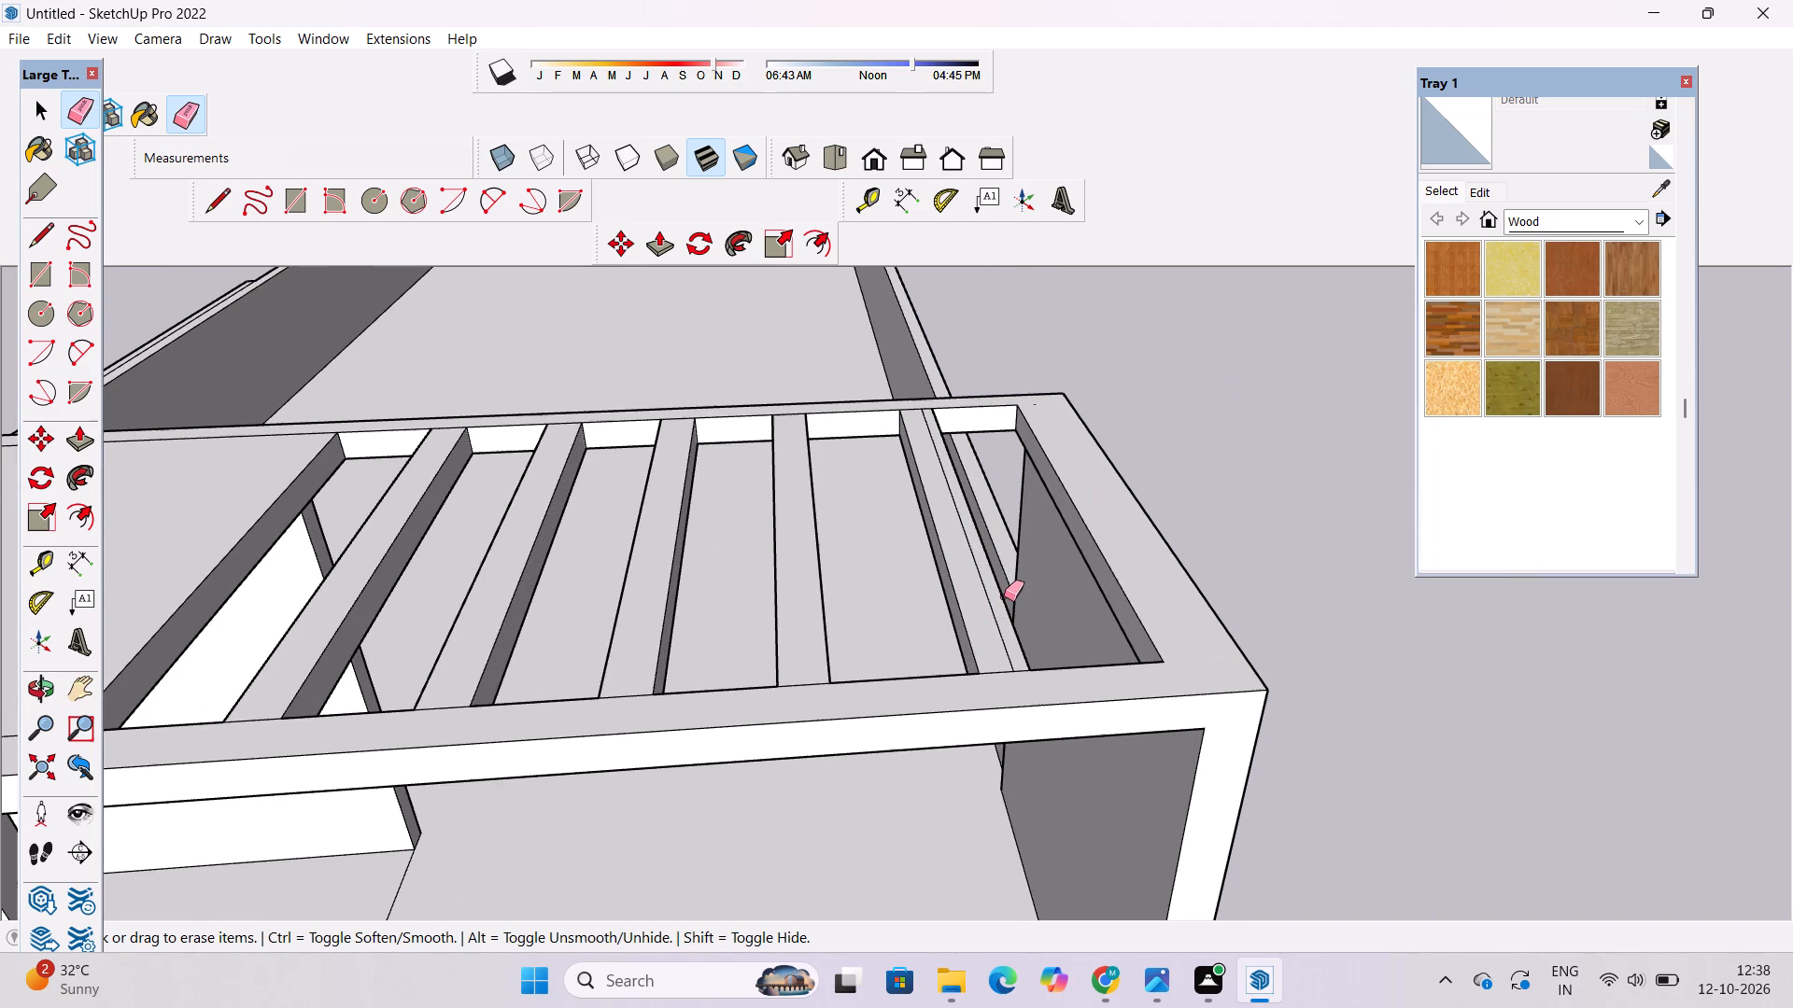
{"action": "left_click", "coordinate": [997, 609]}
{"action": "double_click", "coordinate": [996, 616]}
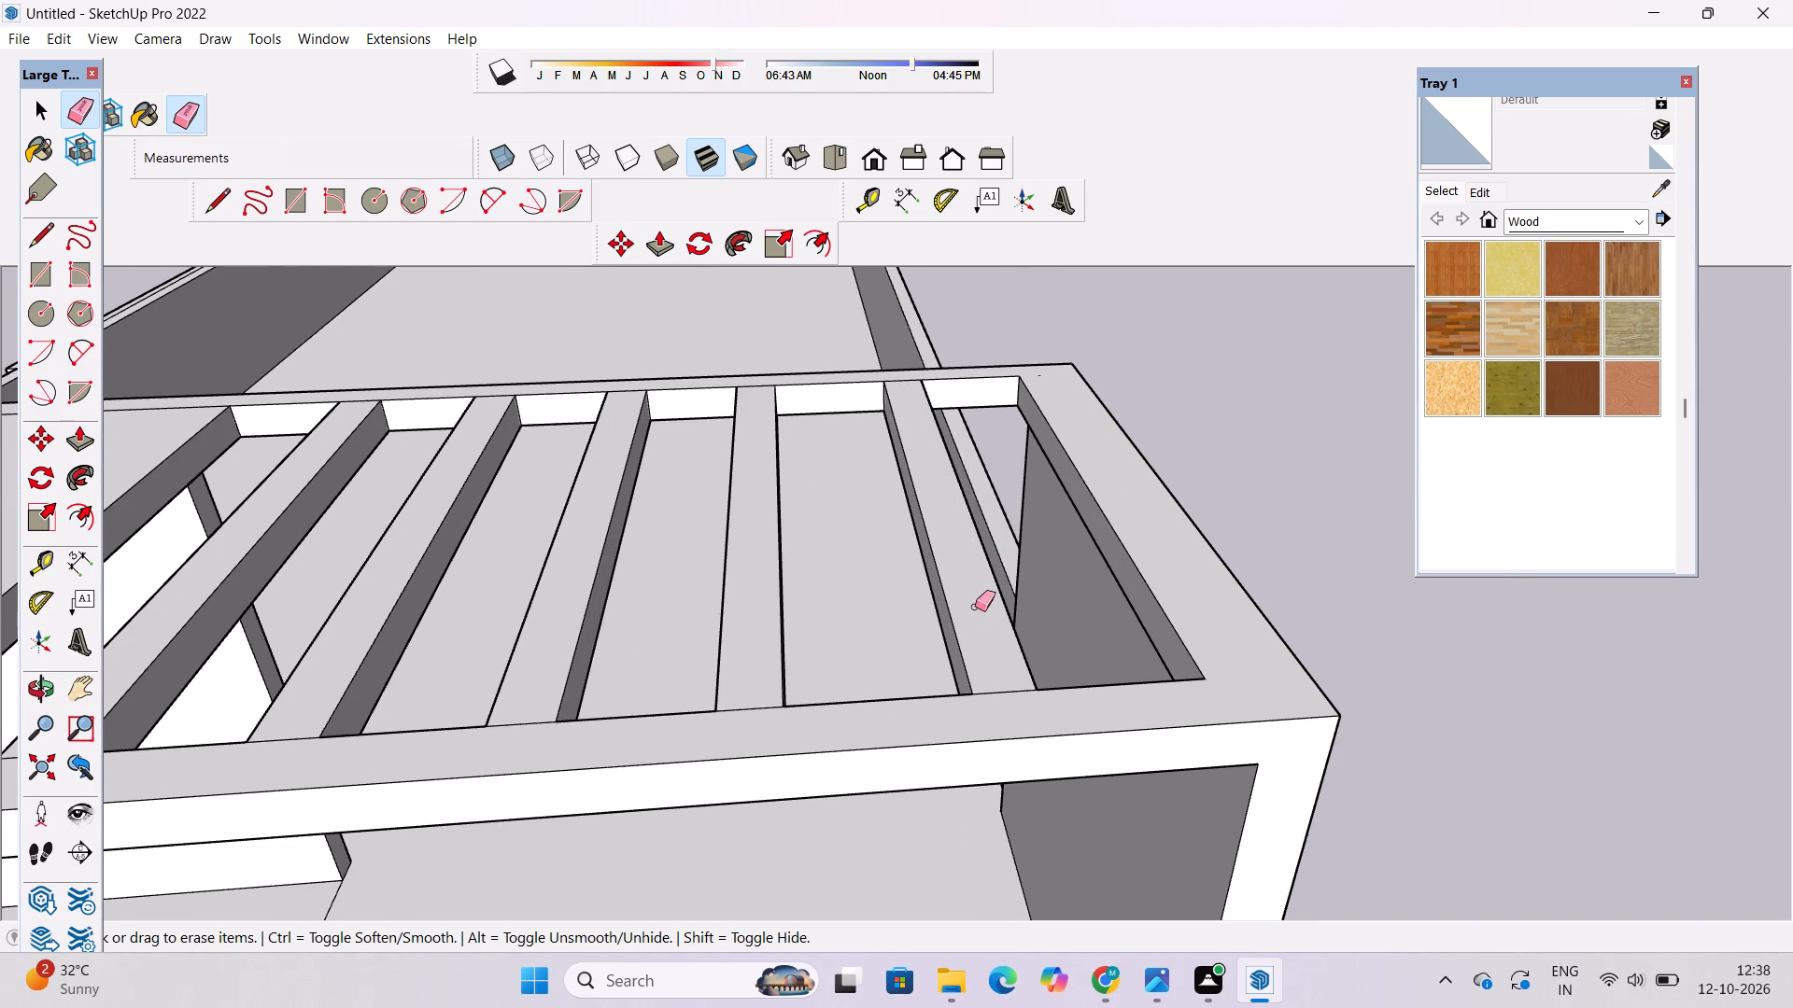
Erase the lengthwise seam line from the underside of each of the five cross members.
{"action": "key", "text": "o"}
{"action": "left_click_drag", "start_coordinate": [1152, 647], "coordinate": [1178, 729]}
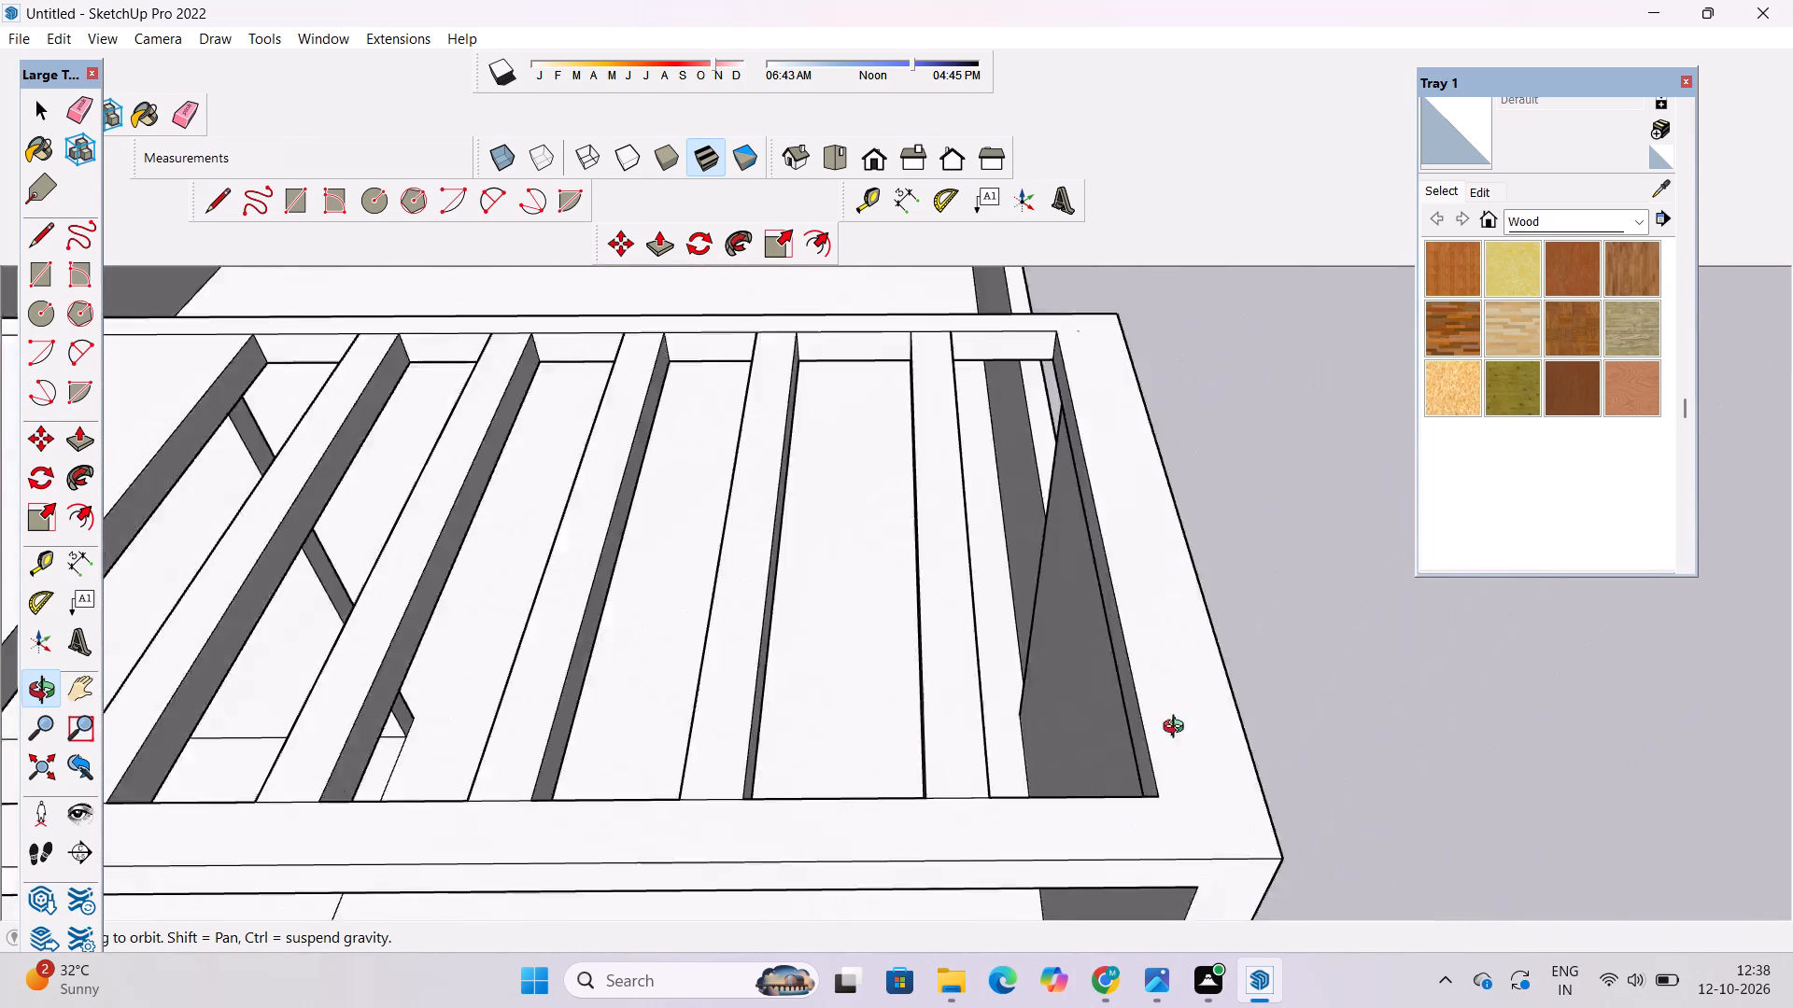
{"action": "left_click_drag", "start_coordinate": [1178, 729], "coordinate": [1278, 352]}
{"action": "left_click_drag", "start_coordinate": [1131, 584], "coordinate": [995, 507]}
{"action": "left_click_drag", "start_coordinate": [902, 516], "coordinate": [1021, 677], "text": "shift"}
{"action": "left_click_drag", "start_coordinate": [1019, 690], "coordinate": [993, 572]}
{"action": "left_click_drag", "start_coordinate": [1031, 659], "coordinate": [1009, 611]}
{"action": "left_click_drag", "start_coordinate": [967, 651], "coordinate": [1009, 606], "text": "shift"}
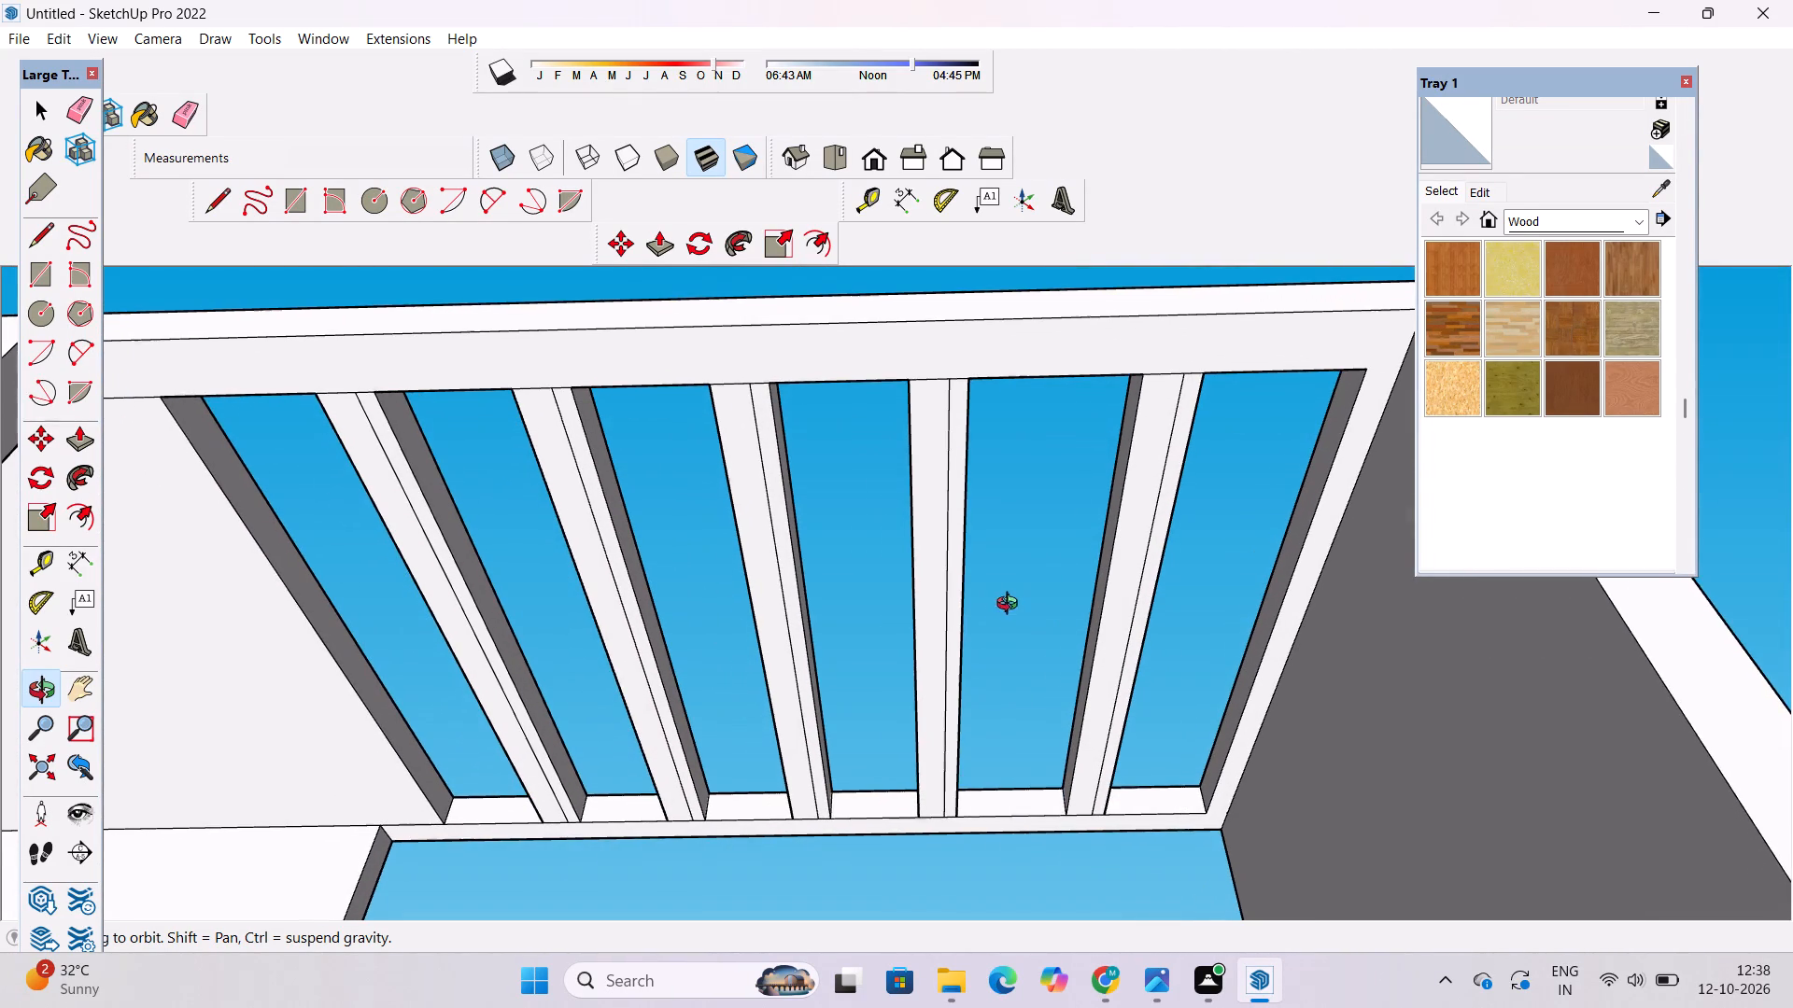
{"action": "key", "text": "e"}
{"action": "scroll", "coordinate": [517, 734], "scroll_direction": "up", "scroll_amount": 5}
{"action": "left_click", "coordinate": [518, 704]}
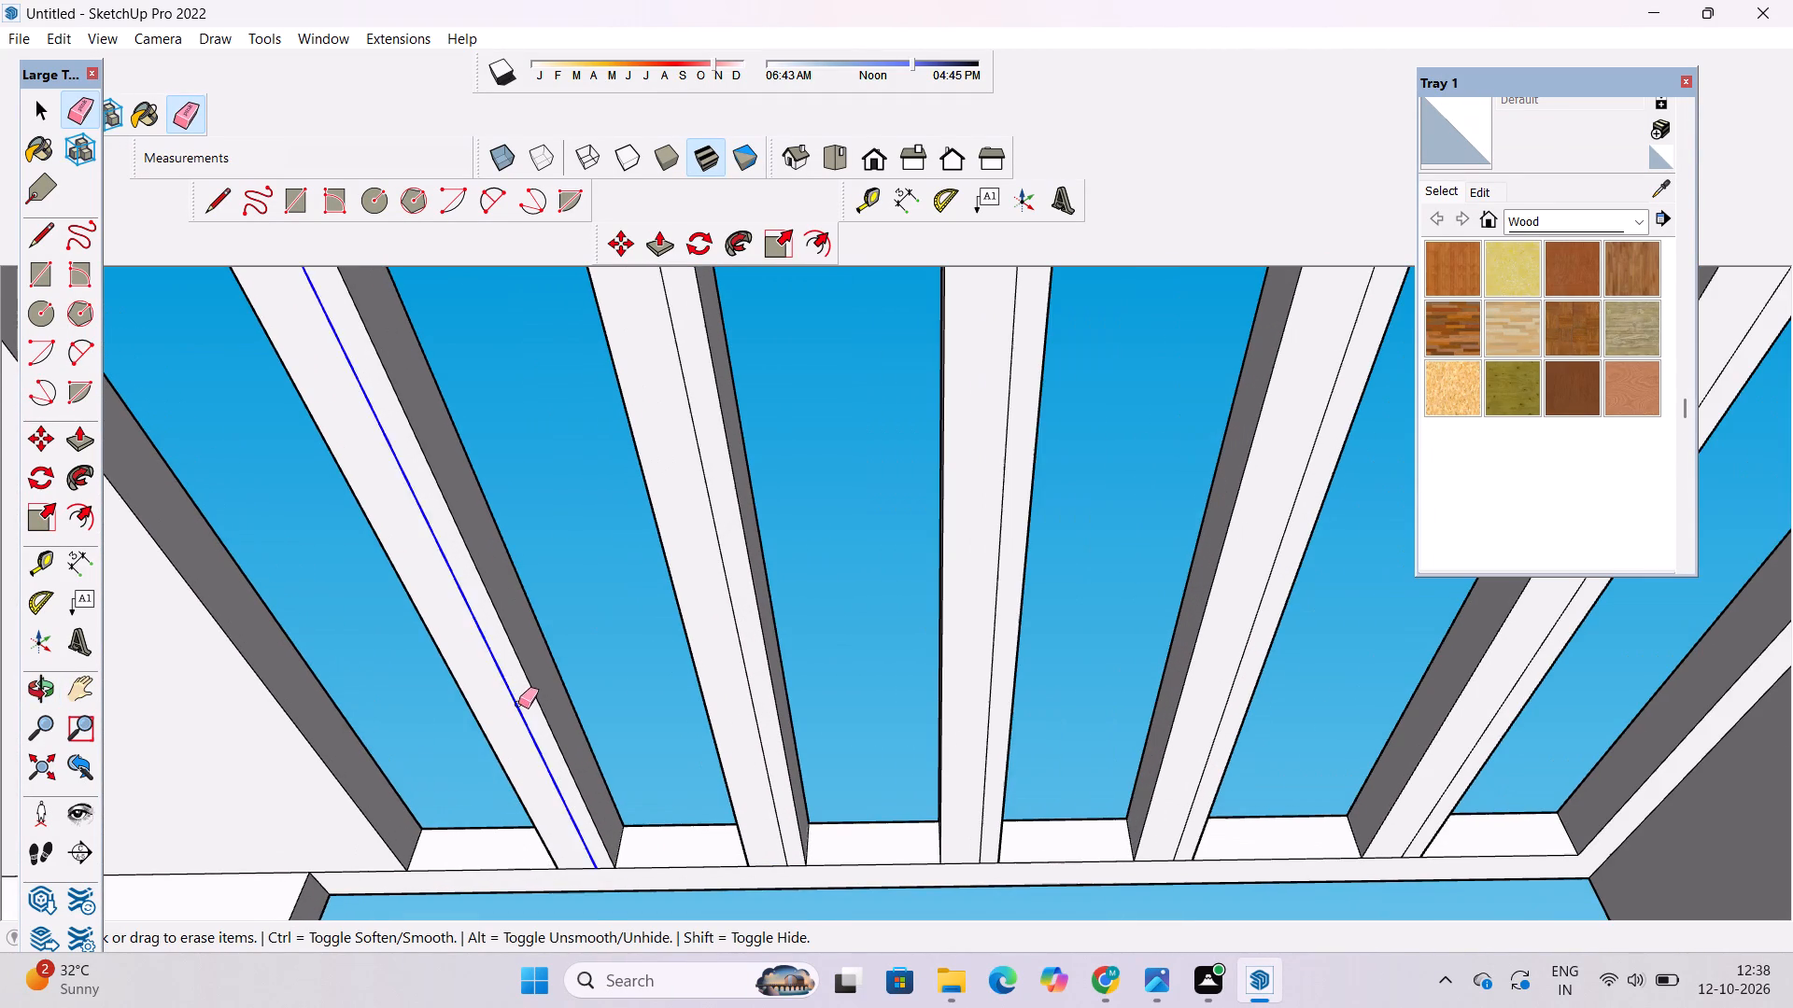
{"action": "left_click_drag", "start_coordinate": [747, 656], "coordinate": [746, 666]}
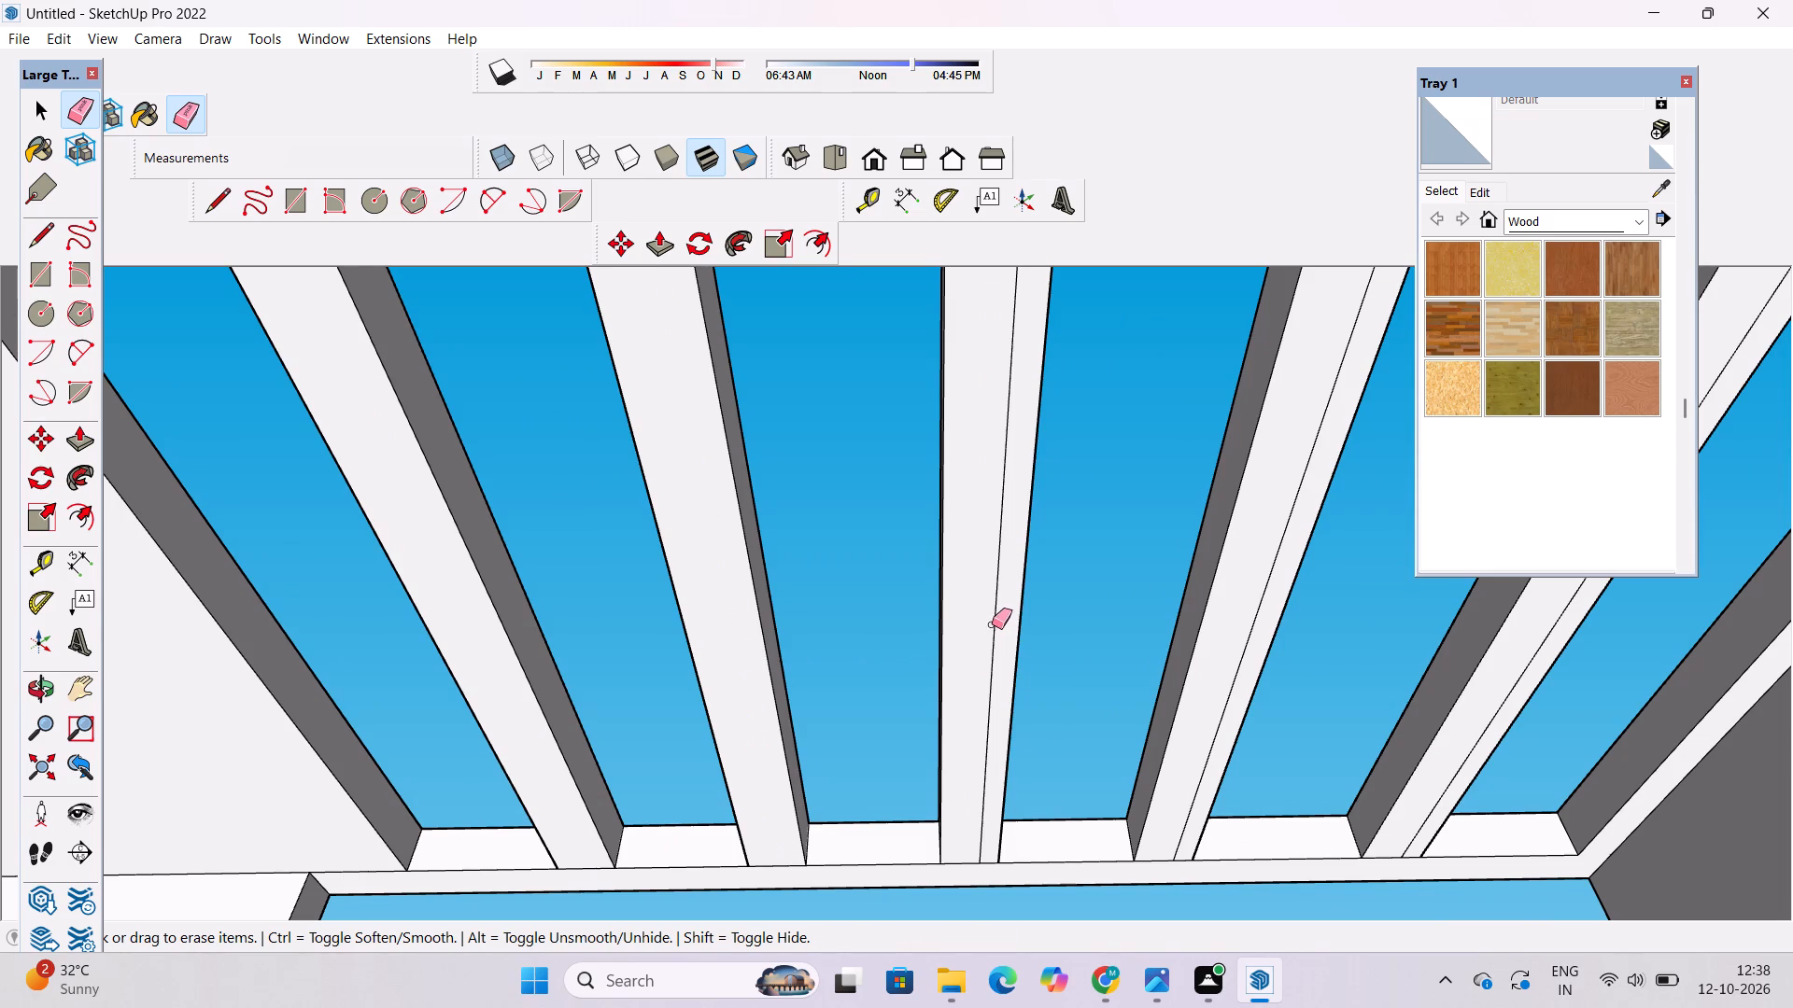
{"action": "left_click", "coordinate": [997, 616]}
{"action": "scroll", "coordinate": [544, 691], "scroll_direction": "down", "scroll_amount": 4}
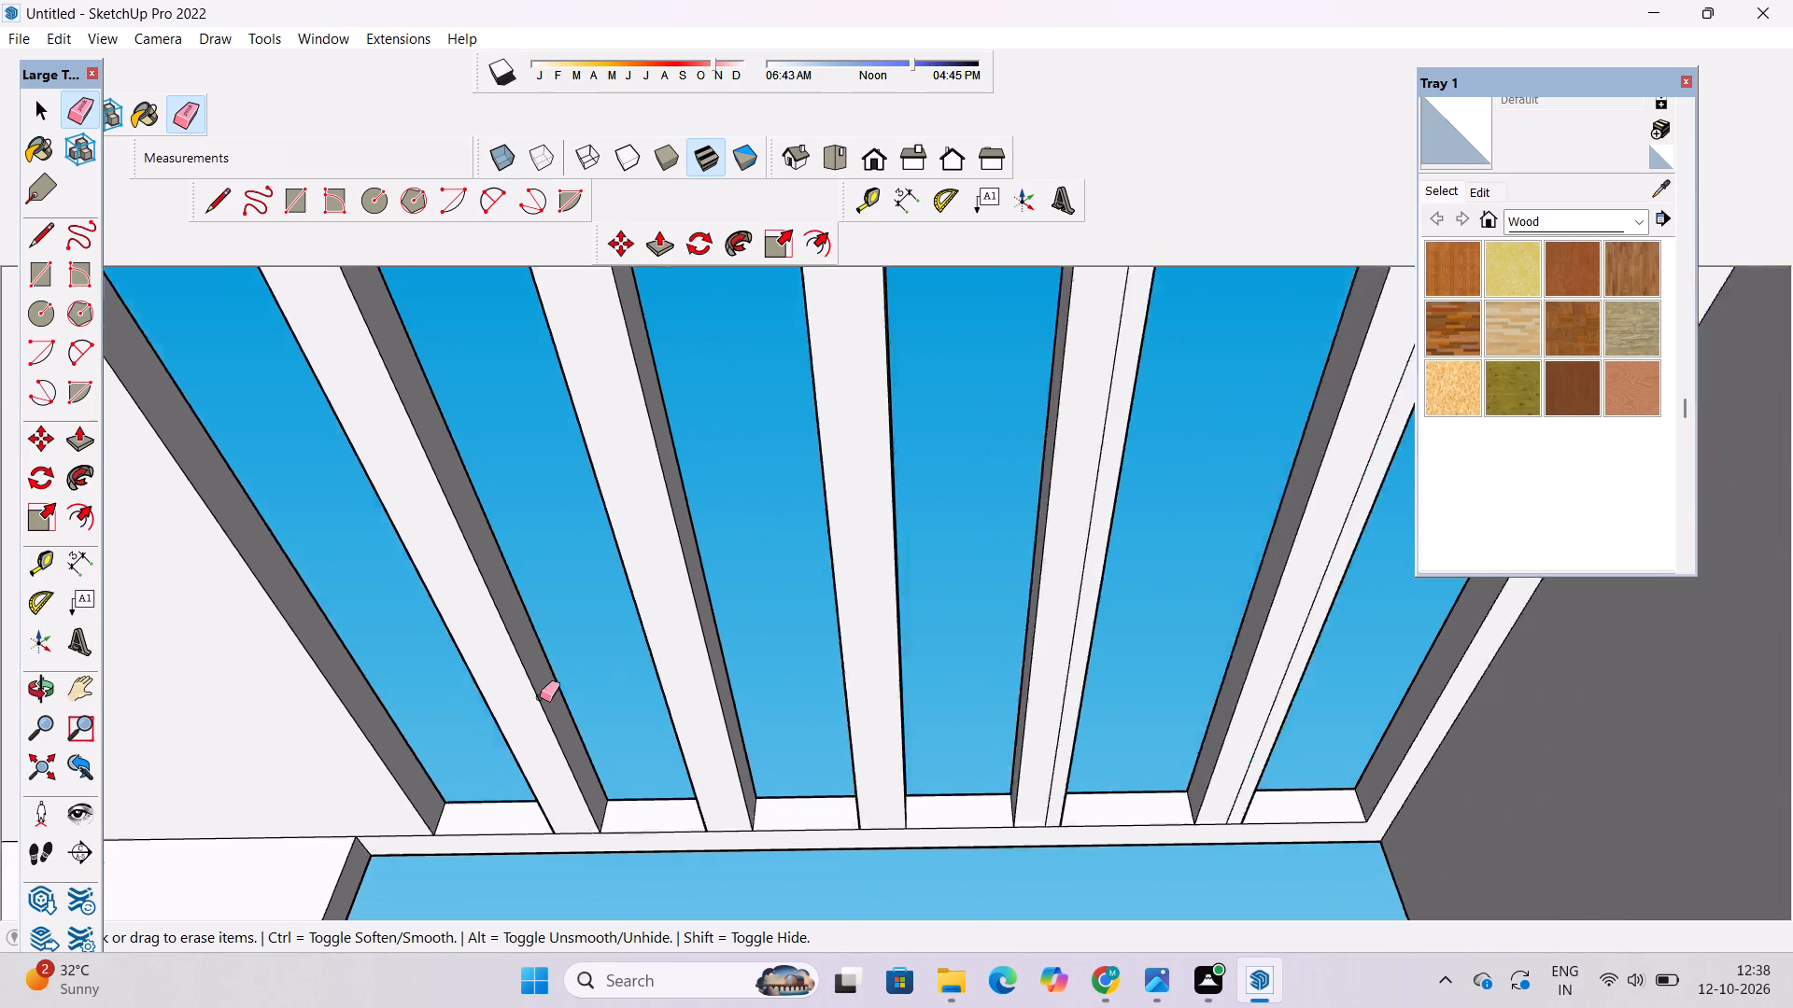
{"action": "scroll", "coordinate": [540, 697], "scroll_direction": "down", "scroll_amount": 2}
{"action": "scroll", "coordinate": [937, 721], "scroll_direction": "up", "scroll_amount": 5}
{"action": "left_click", "coordinate": [939, 711]}
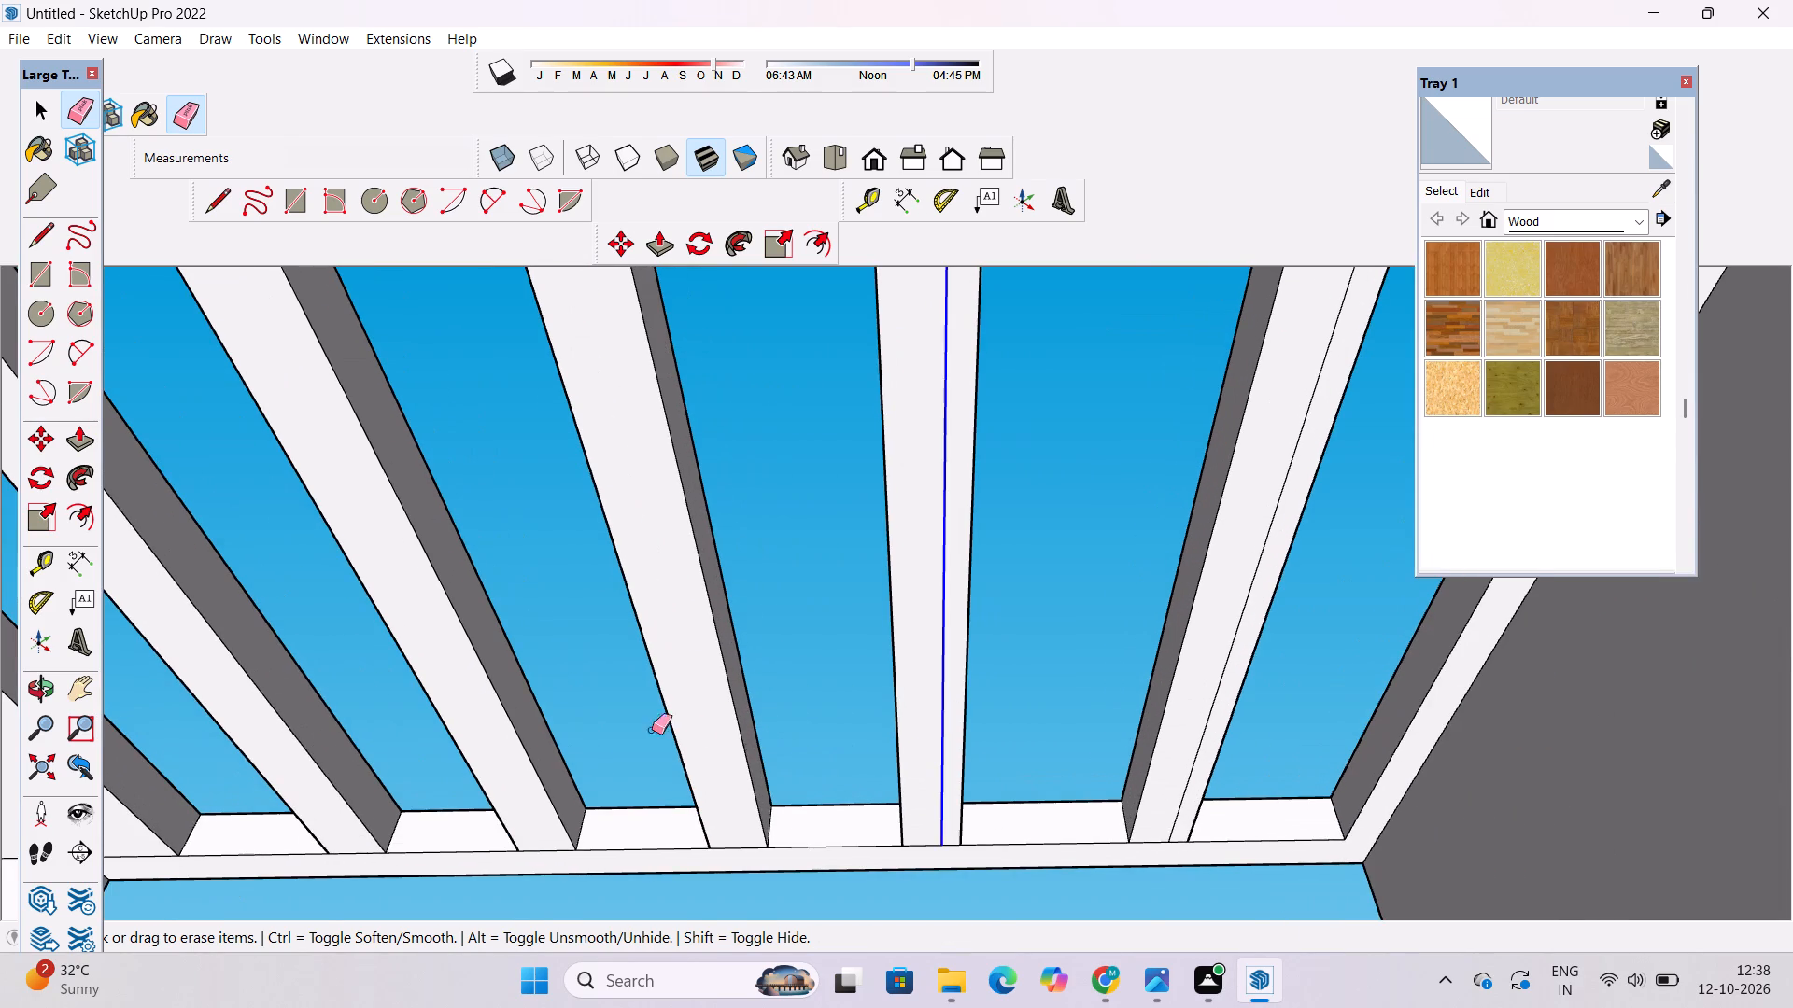
{"action": "scroll", "coordinate": [638, 730], "scroll_direction": "down", "scroll_amount": 5}
{"action": "scroll", "coordinate": [775, 763], "scroll_direction": "up", "scroll_amount": 4}
{"action": "scroll", "coordinate": [849, 749], "scroll_direction": "up", "scroll_amount": 4}
{"action": "left_click_drag", "start_coordinate": [855, 705], "coordinate": [852, 727]}
{"action": "key", "text": "space"}
Examine the open frame, its cleaned cross members and the front facade from below and above.
{"action": "key", "text": "o"}
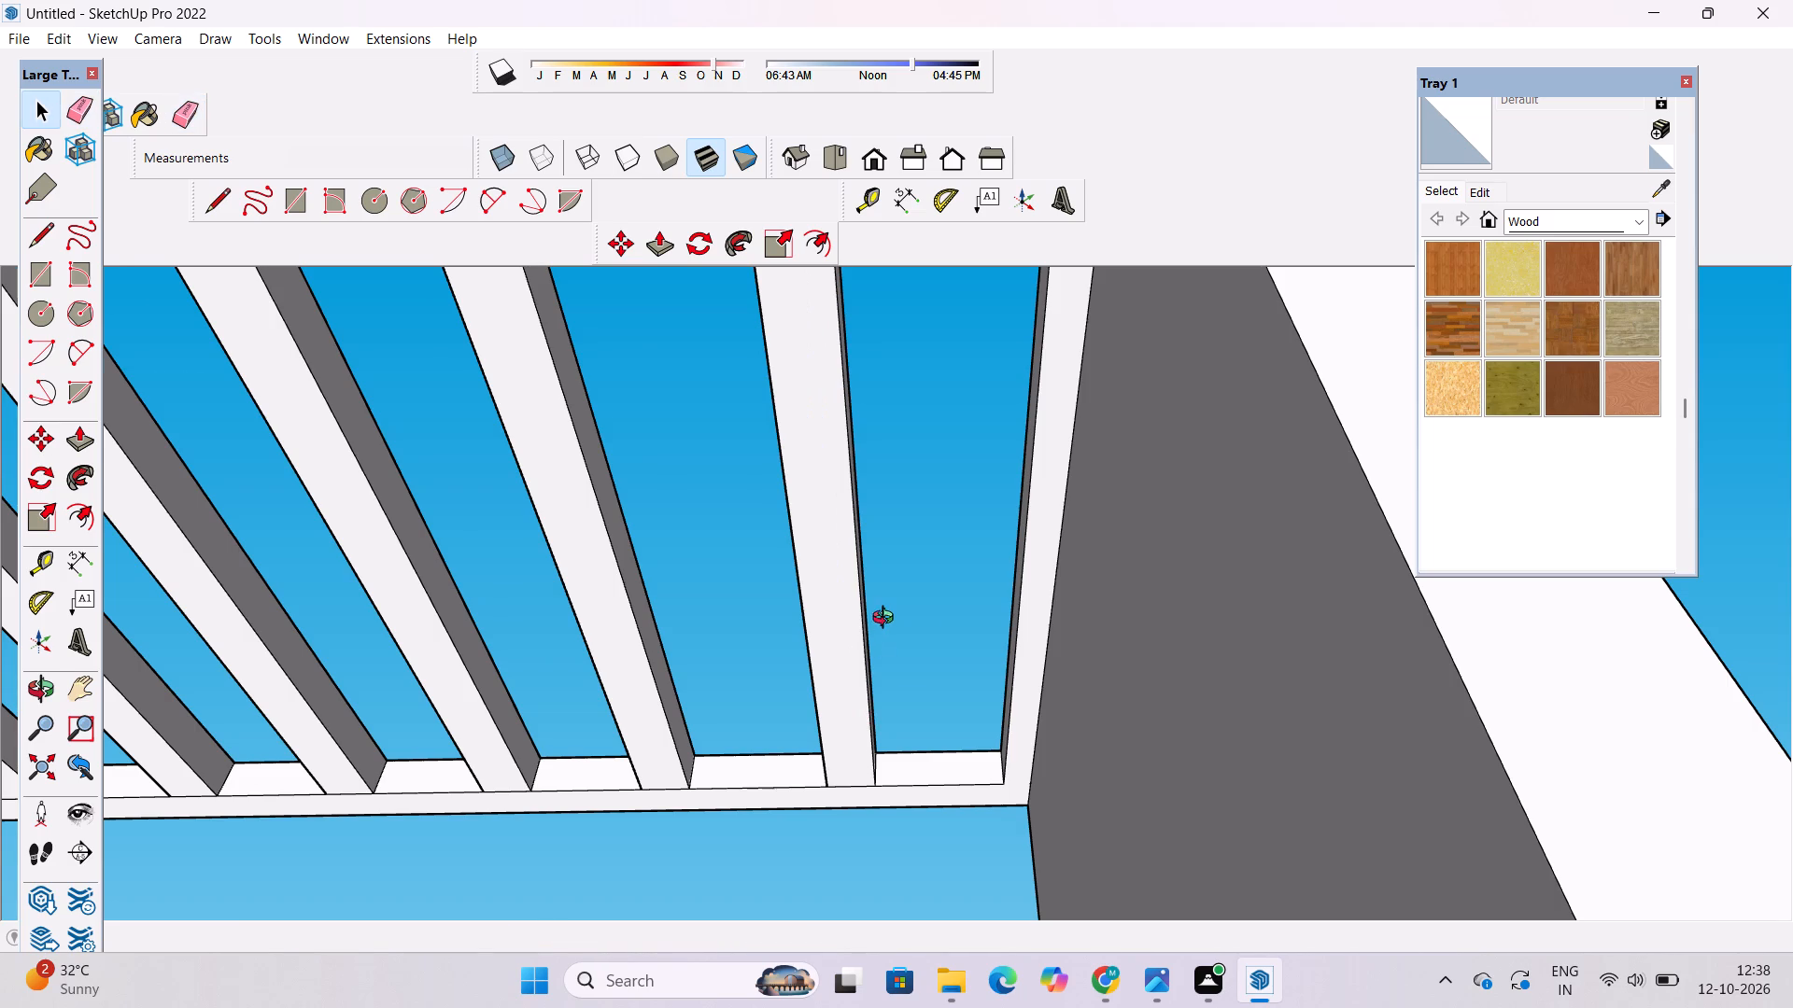
{"action": "scroll", "coordinate": [887, 620], "scroll_direction": "down", "scroll_amount": 10}
{"action": "left_click_drag", "start_coordinate": [896, 612], "coordinate": [918, 835]}
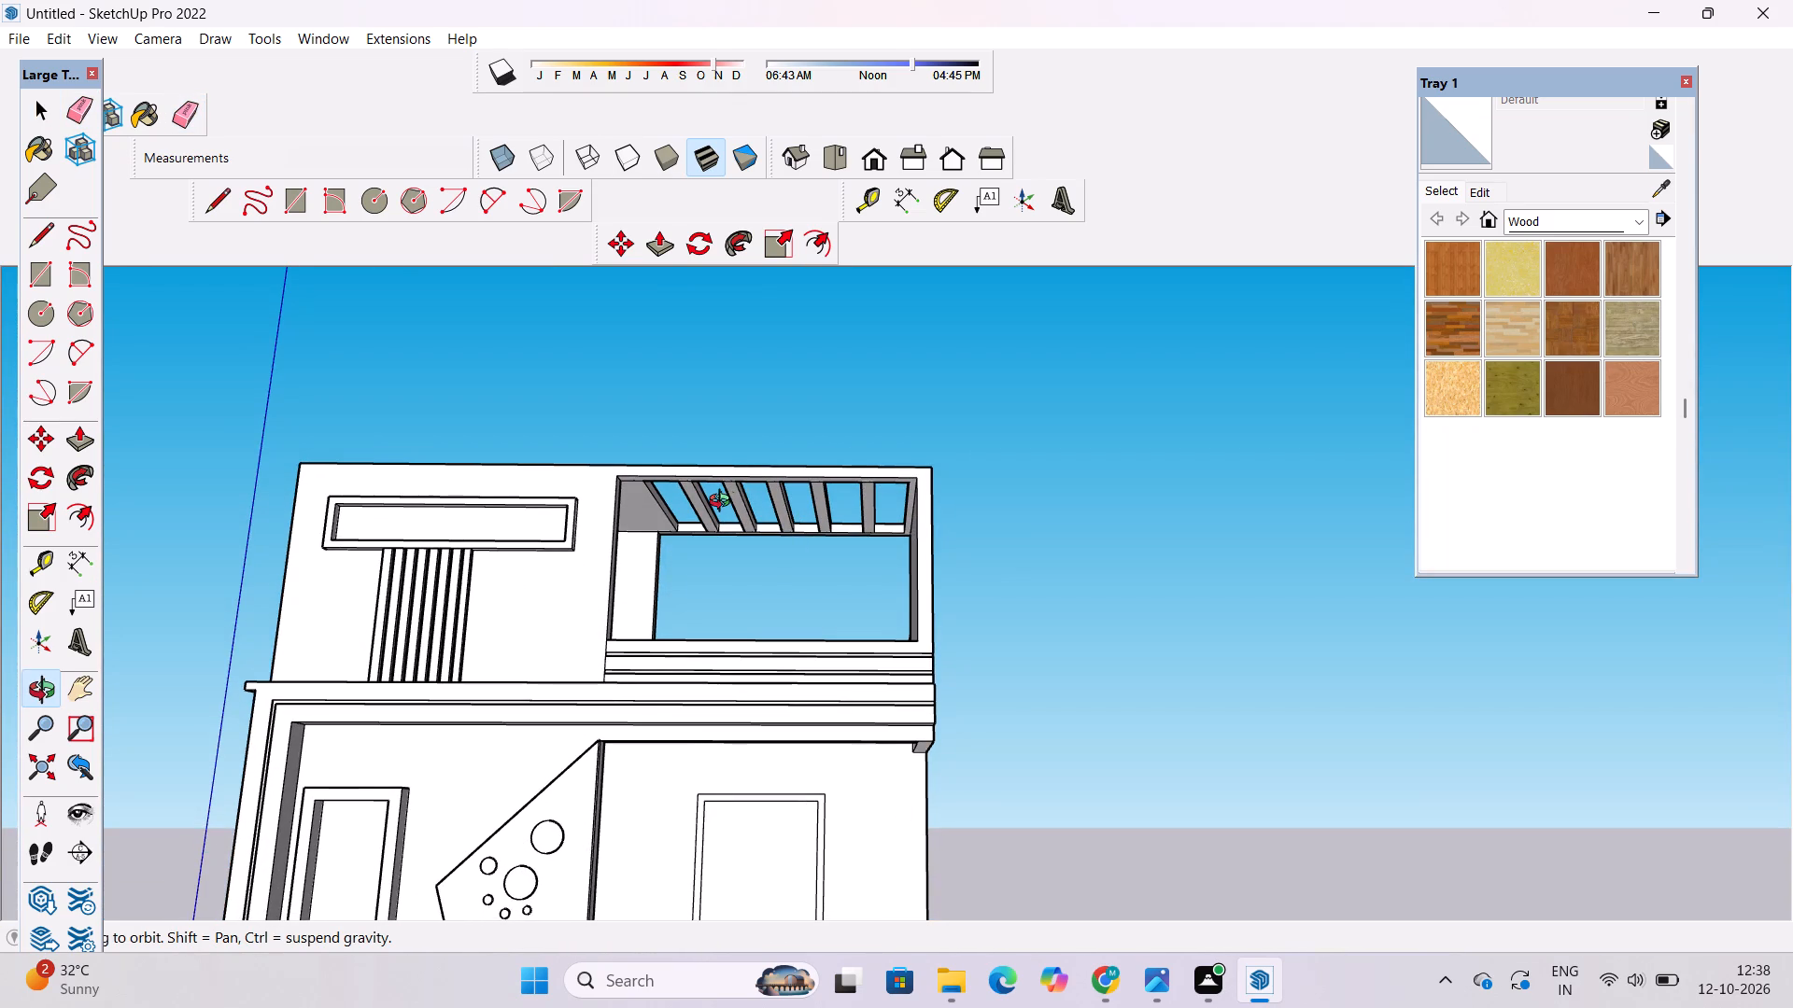
{"action": "scroll", "coordinate": [720, 505], "scroll_direction": "up", "scroll_amount": 2}
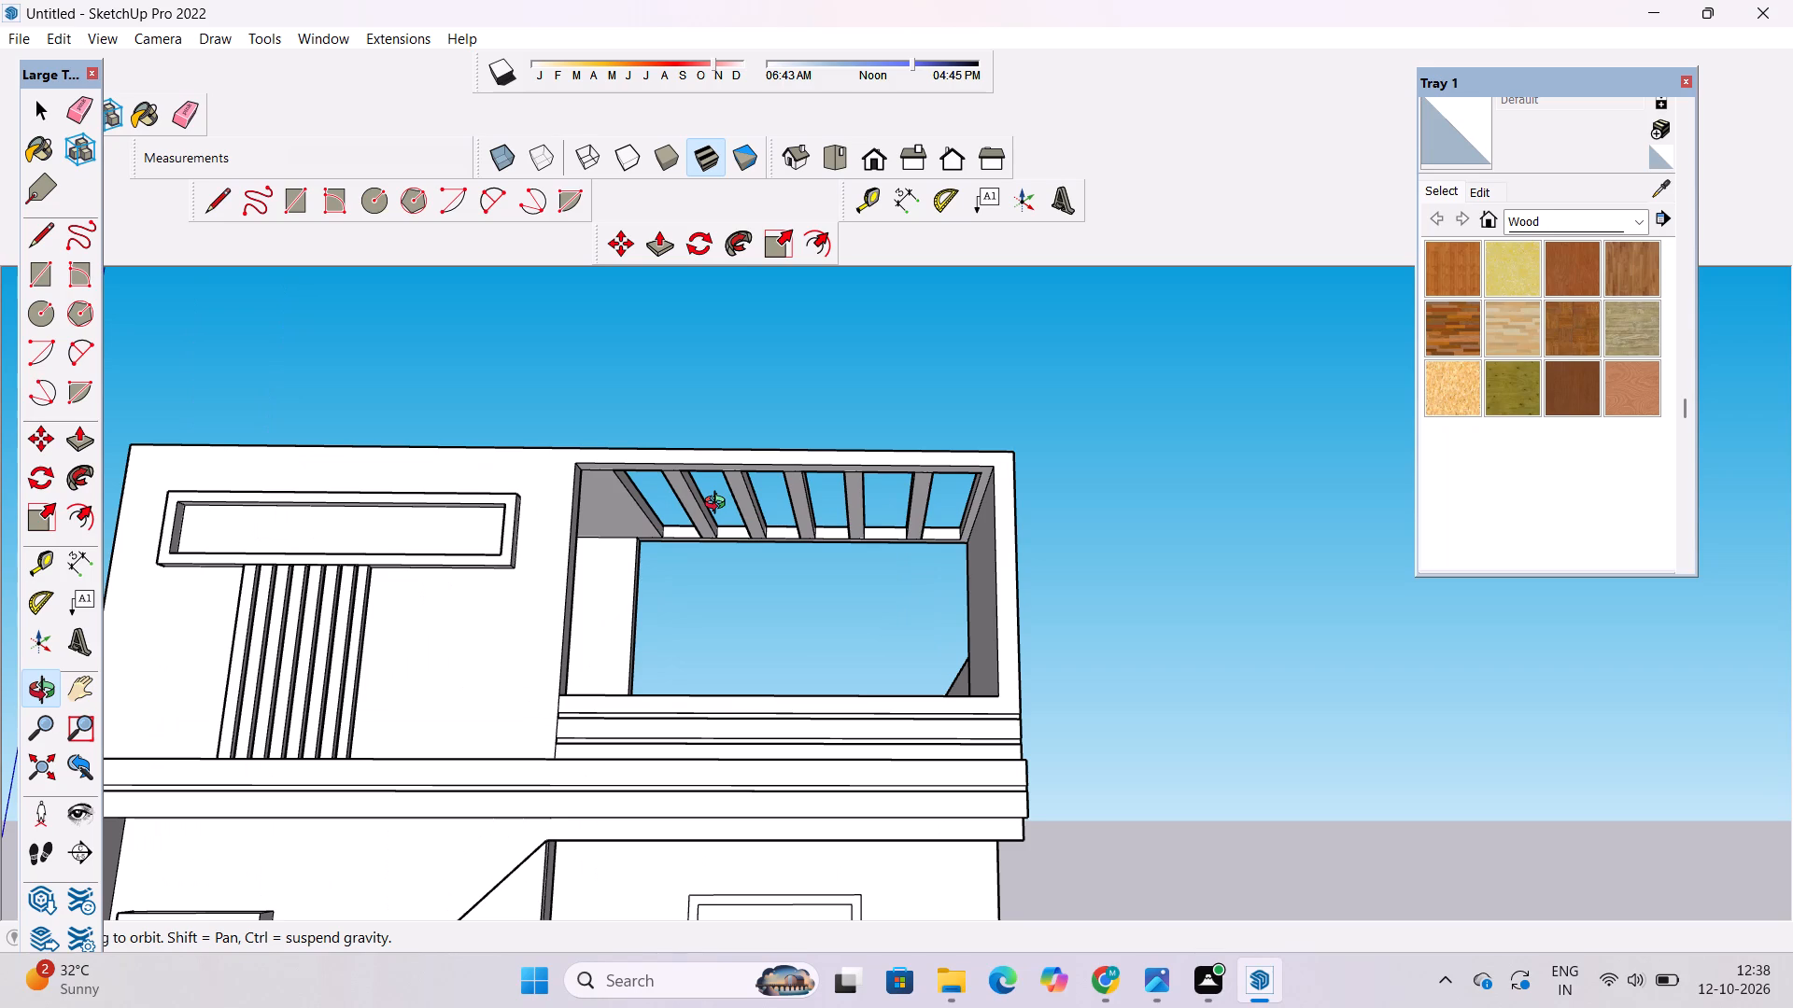
{"action": "left_click_drag", "start_coordinate": [659, 495], "coordinate": [669, 552]}
{"action": "scroll", "coordinate": [671, 552], "scroll_direction": "up", "scroll_amount": 4}
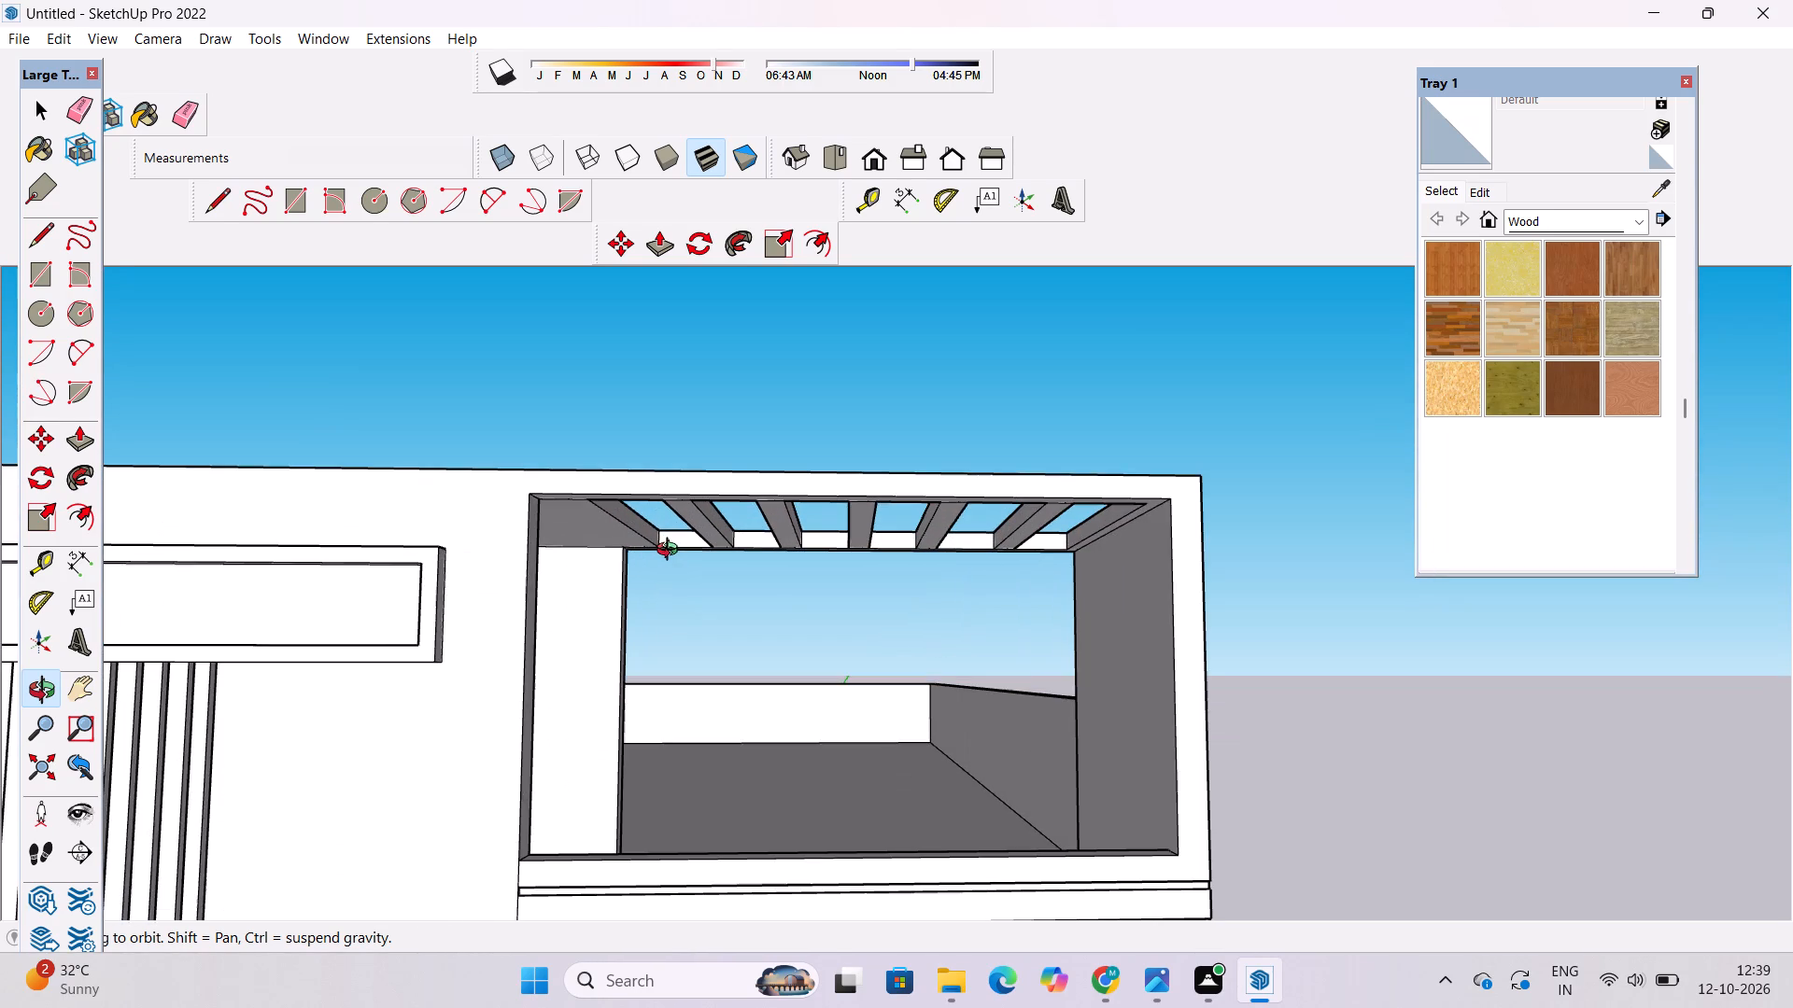
{"action": "left_click_drag", "start_coordinate": [678, 601], "coordinate": [630, 623], "text": "shift"}
{"action": "left_click_drag", "start_coordinate": [695, 648], "coordinate": [603, 653]}
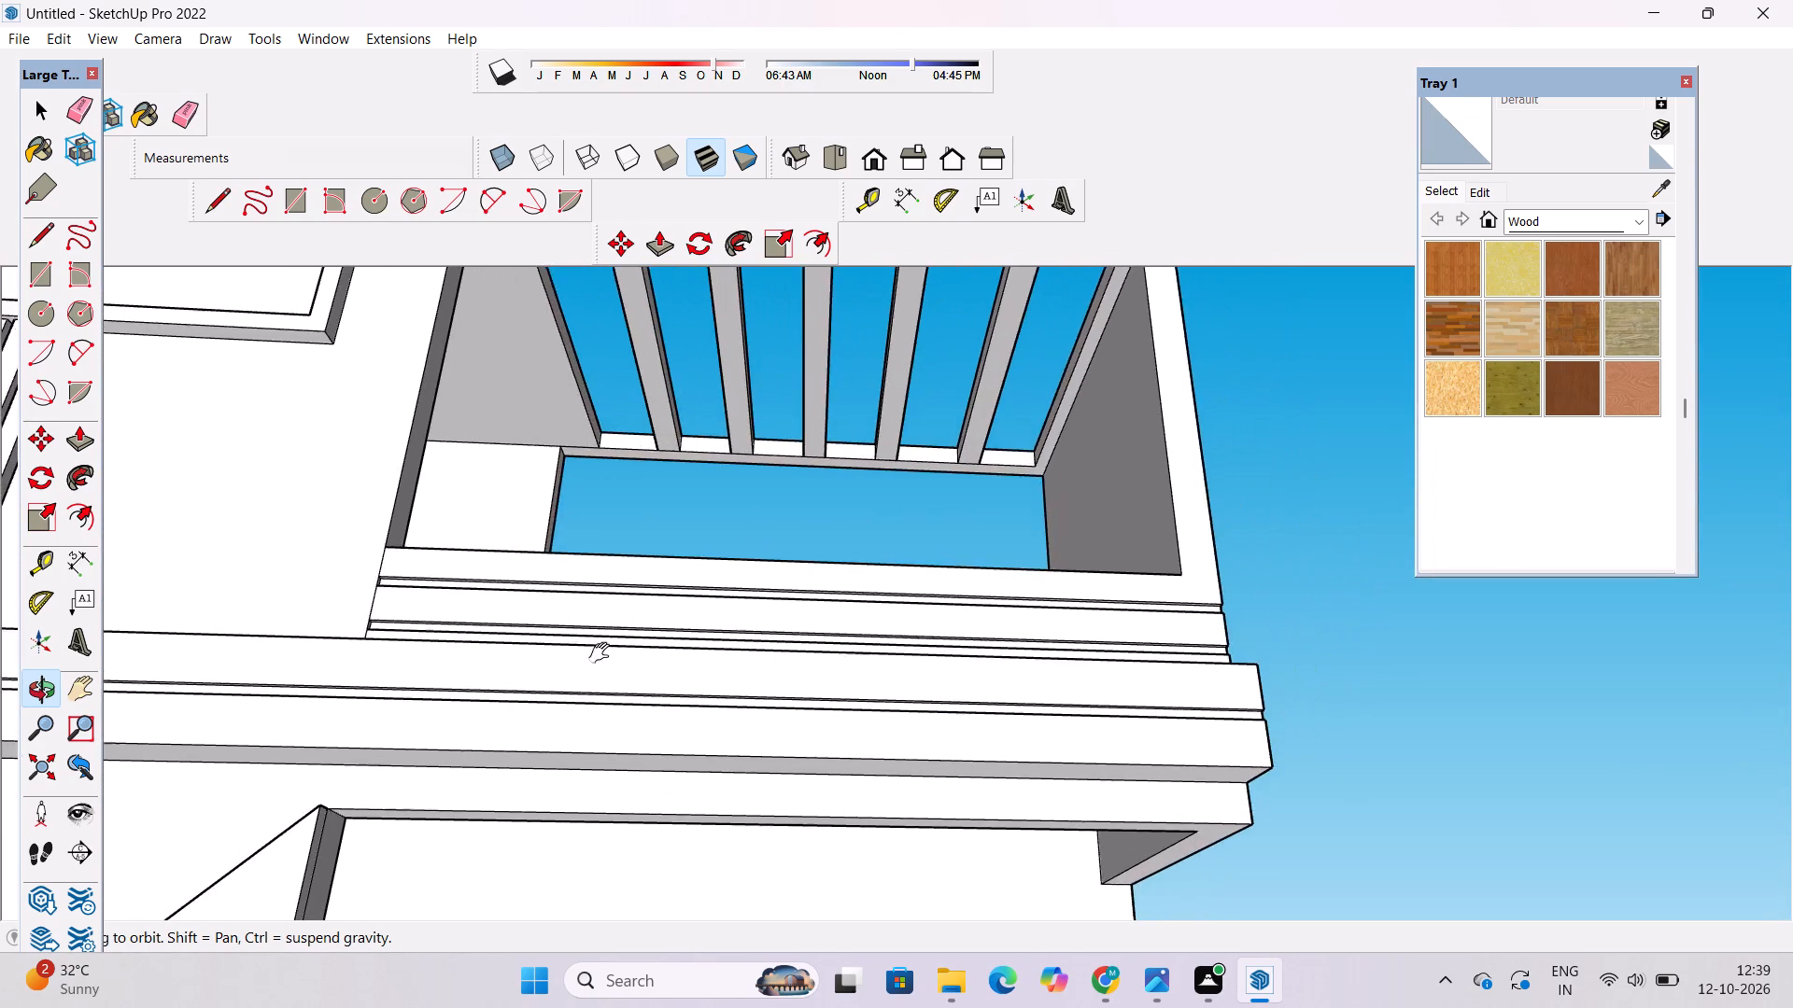
{"action": "left_click_drag", "start_coordinate": [603, 653], "coordinate": [604, 653]}
{"action": "scroll", "coordinate": [778, 471], "scroll_direction": "down", "scroll_amount": 5}
{"action": "left_click_drag", "start_coordinate": [779, 474], "coordinate": [772, 801]}
{"action": "scroll", "coordinate": [801, 497], "scroll_direction": "down", "scroll_amount": 6}
{"action": "left_click_drag", "start_coordinate": [801, 484], "coordinate": [818, 693]}
{"action": "scroll", "coordinate": [684, 474], "scroll_direction": "up", "scroll_amount": 4}
{"action": "left_click_drag", "start_coordinate": [615, 532], "coordinate": [673, 532], "text": "shift"}
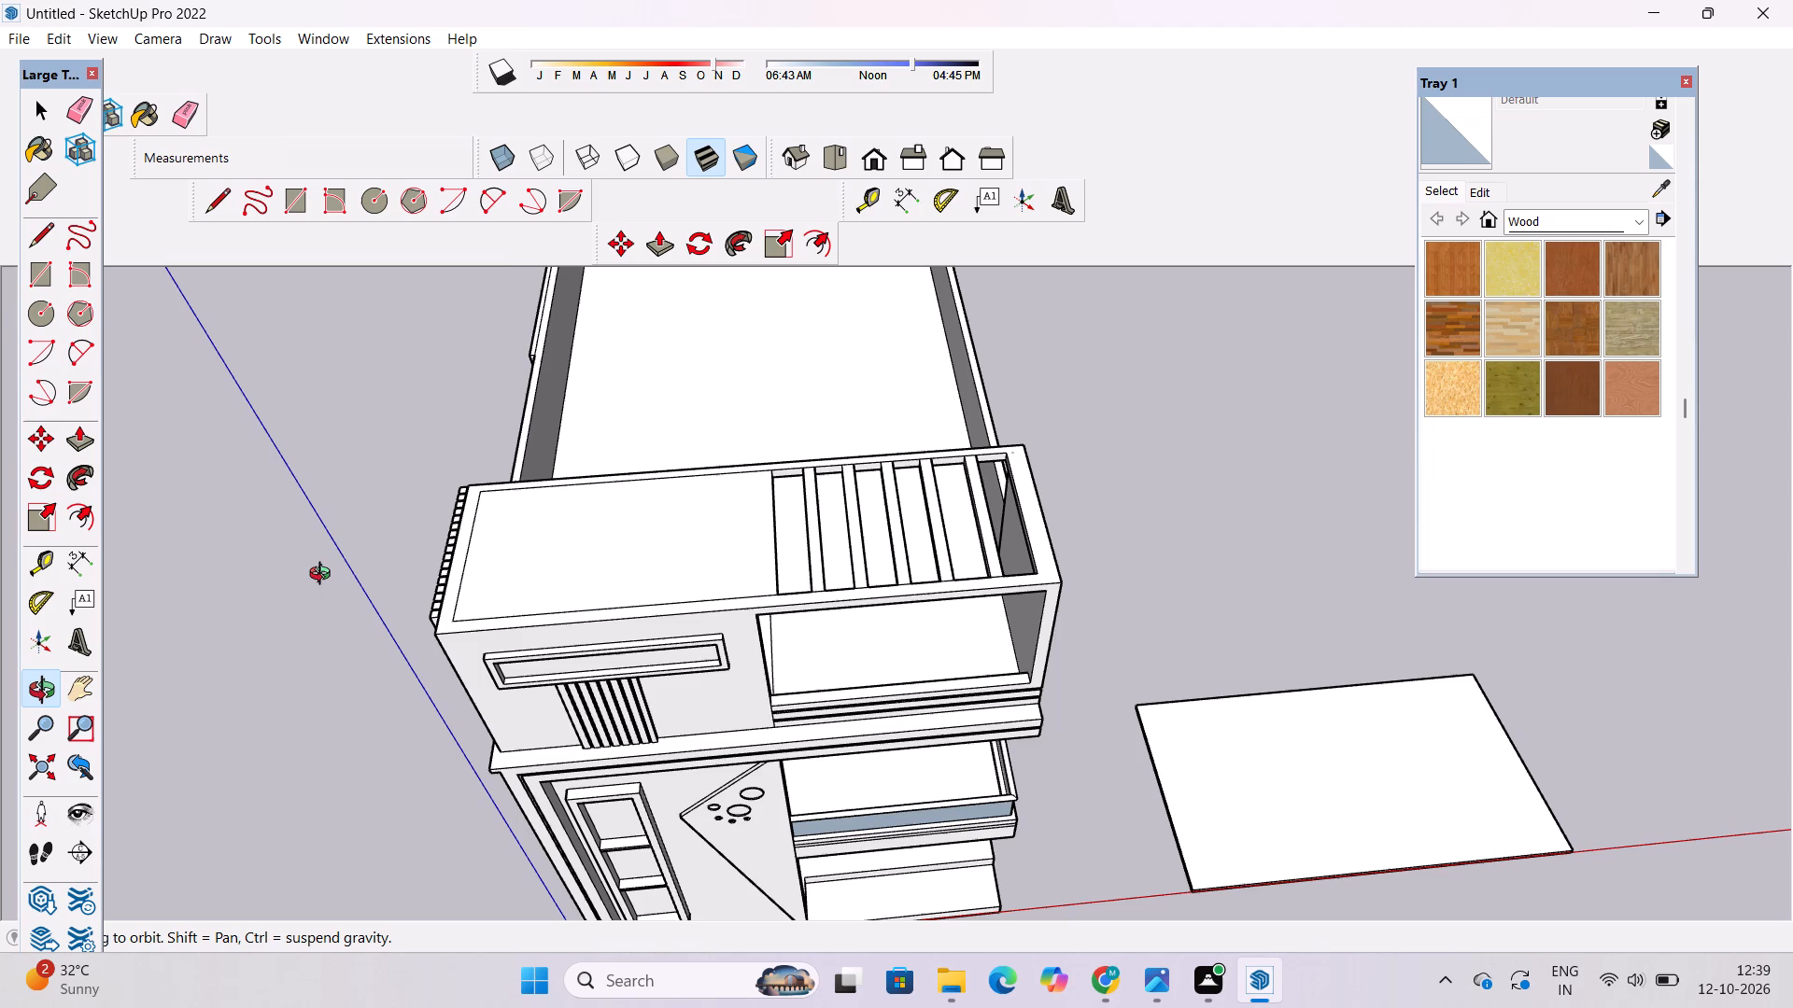
Pull the top face of the first side-wall slat, at the front roof corner, up by 1'.
{"action": "left_click_drag", "start_coordinate": [307, 587], "coordinate": [506, 594], "text": "ctrl"}
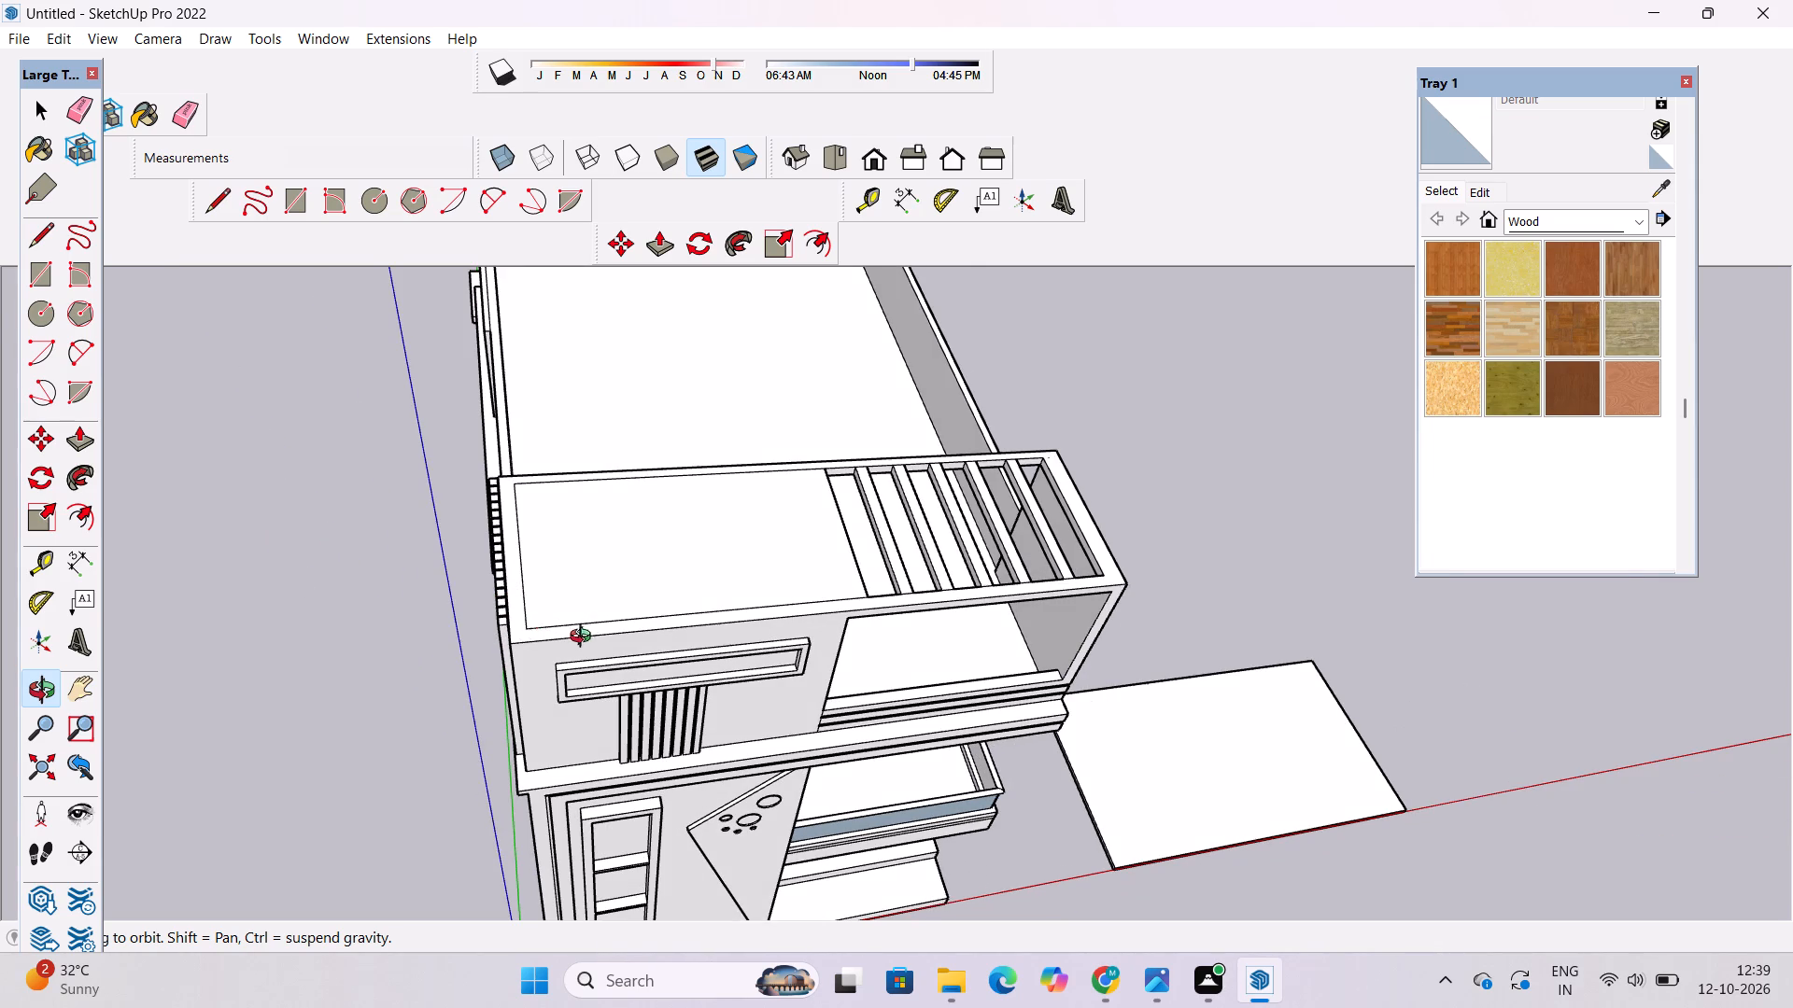
{"action": "left_click_drag", "start_coordinate": [586, 638], "coordinate": [504, 604]}
{"action": "scroll", "coordinate": [487, 587], "scroll_direction": "up", "scroll_amount": 5}
{"action": "left_click_drag", "start_coordinate": [496, 587], "coordinate": [598, 569], "text": "shift"}
{"action": "left_click_drag", "start_coordinate": [566, 648], "coordinate": [537, 599]}
{"action": "scroll", "coordinate": [533, 593], "scroll_direction": "up", "scroll_amount": 10}
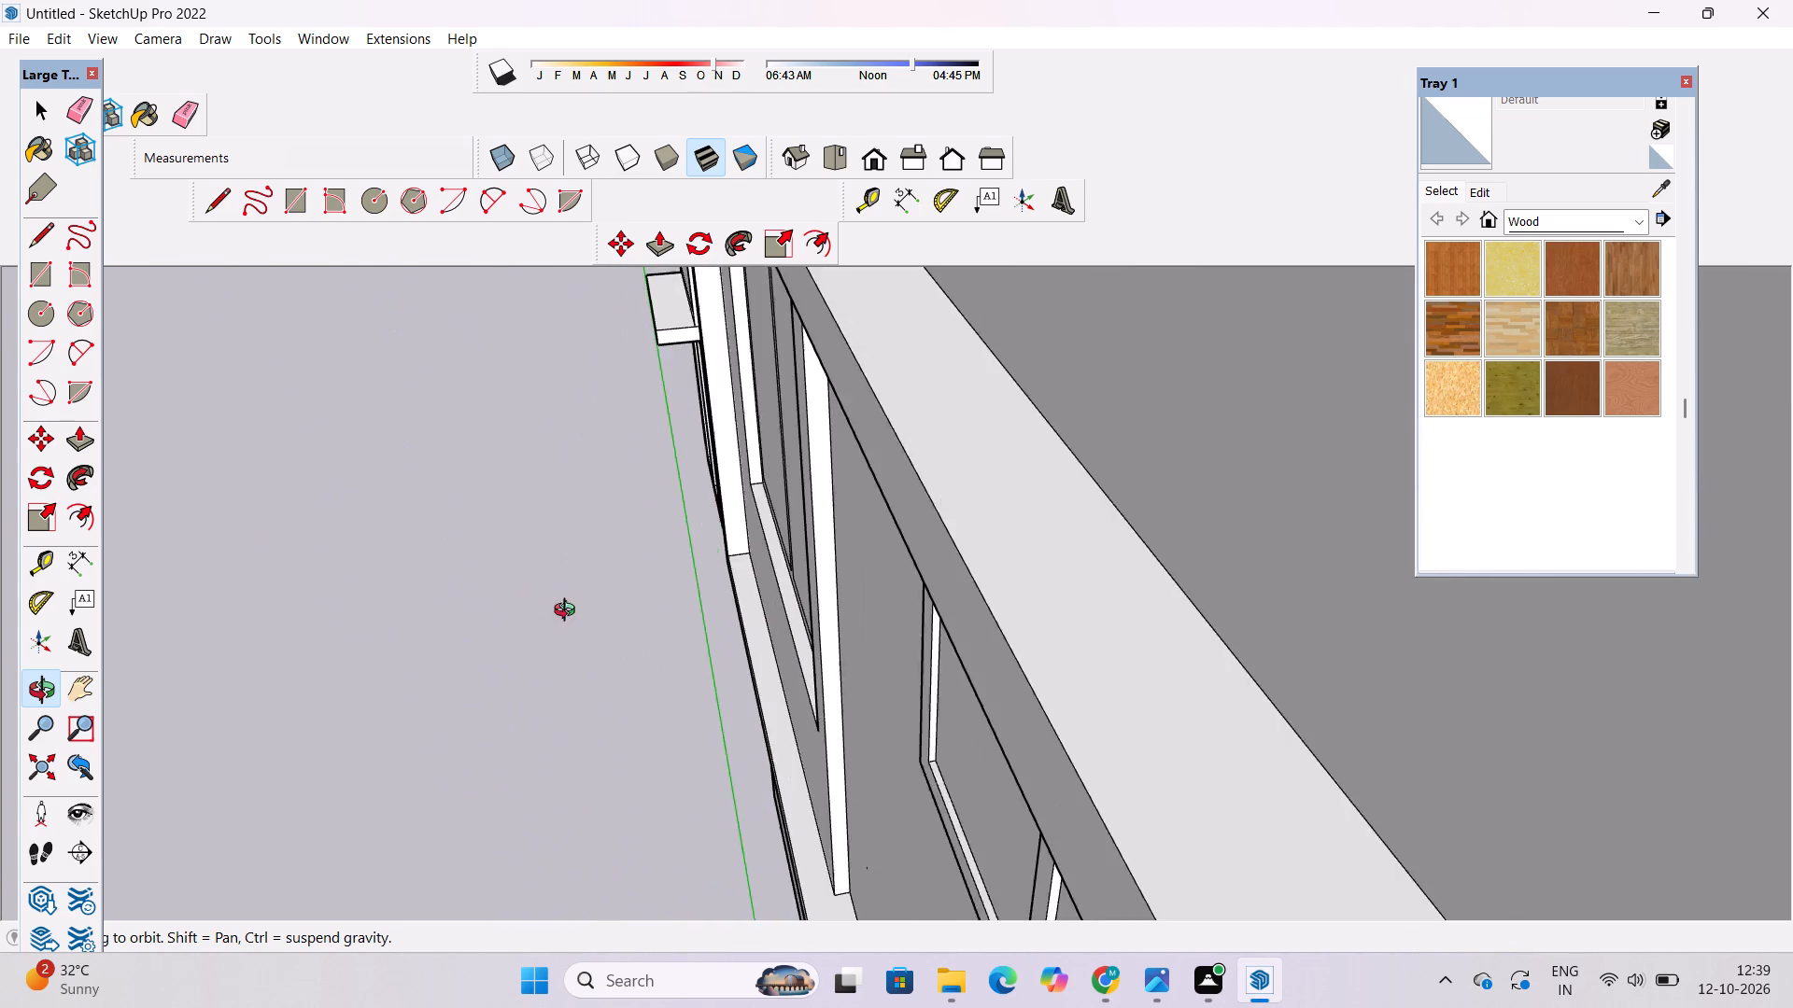
{"action": "scroll", "coordinate": [465, 576], "scroll_direction": "down", "scroll_amount": 7}
{"action": "scroll", "coordinate": [552, 574], "scroll_direction": "down", "scroll_amount": 7}
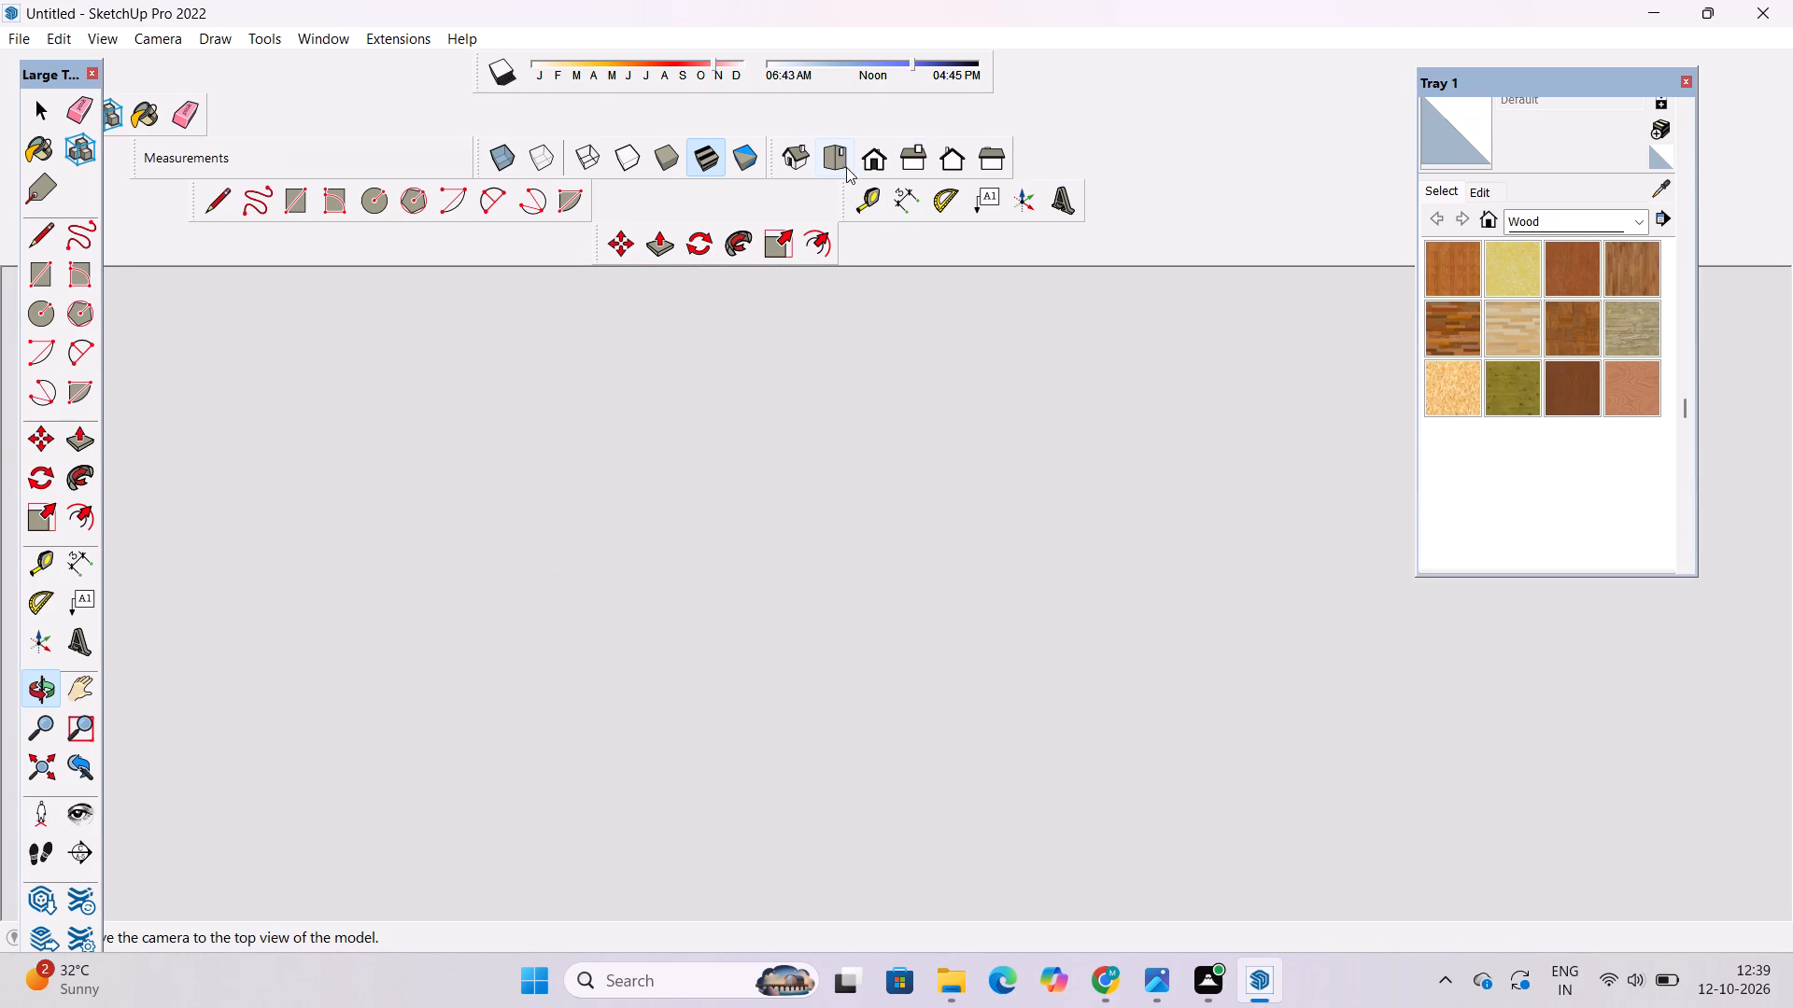
{"action": "left_click_drag", "start_coordinate": [840, 166], "coordinate": [839, 177]}
{"action": "scroll", "coordinate": [784, 510], "scroll_direction": "down", "scroll_amount": 10}
{"action": "scroll", "coordinate": [779, 524], "scroll_direction": "up", "scroll_amount": 1}
{"action": "scroll", "coordinate": [779, 524], "scroll_direction": "down", "scroll_amount": 13}
{"action": "left_click_drag", "start_coordinate": [899, 535], "coordinate": [711, 624], "text": "shift"}
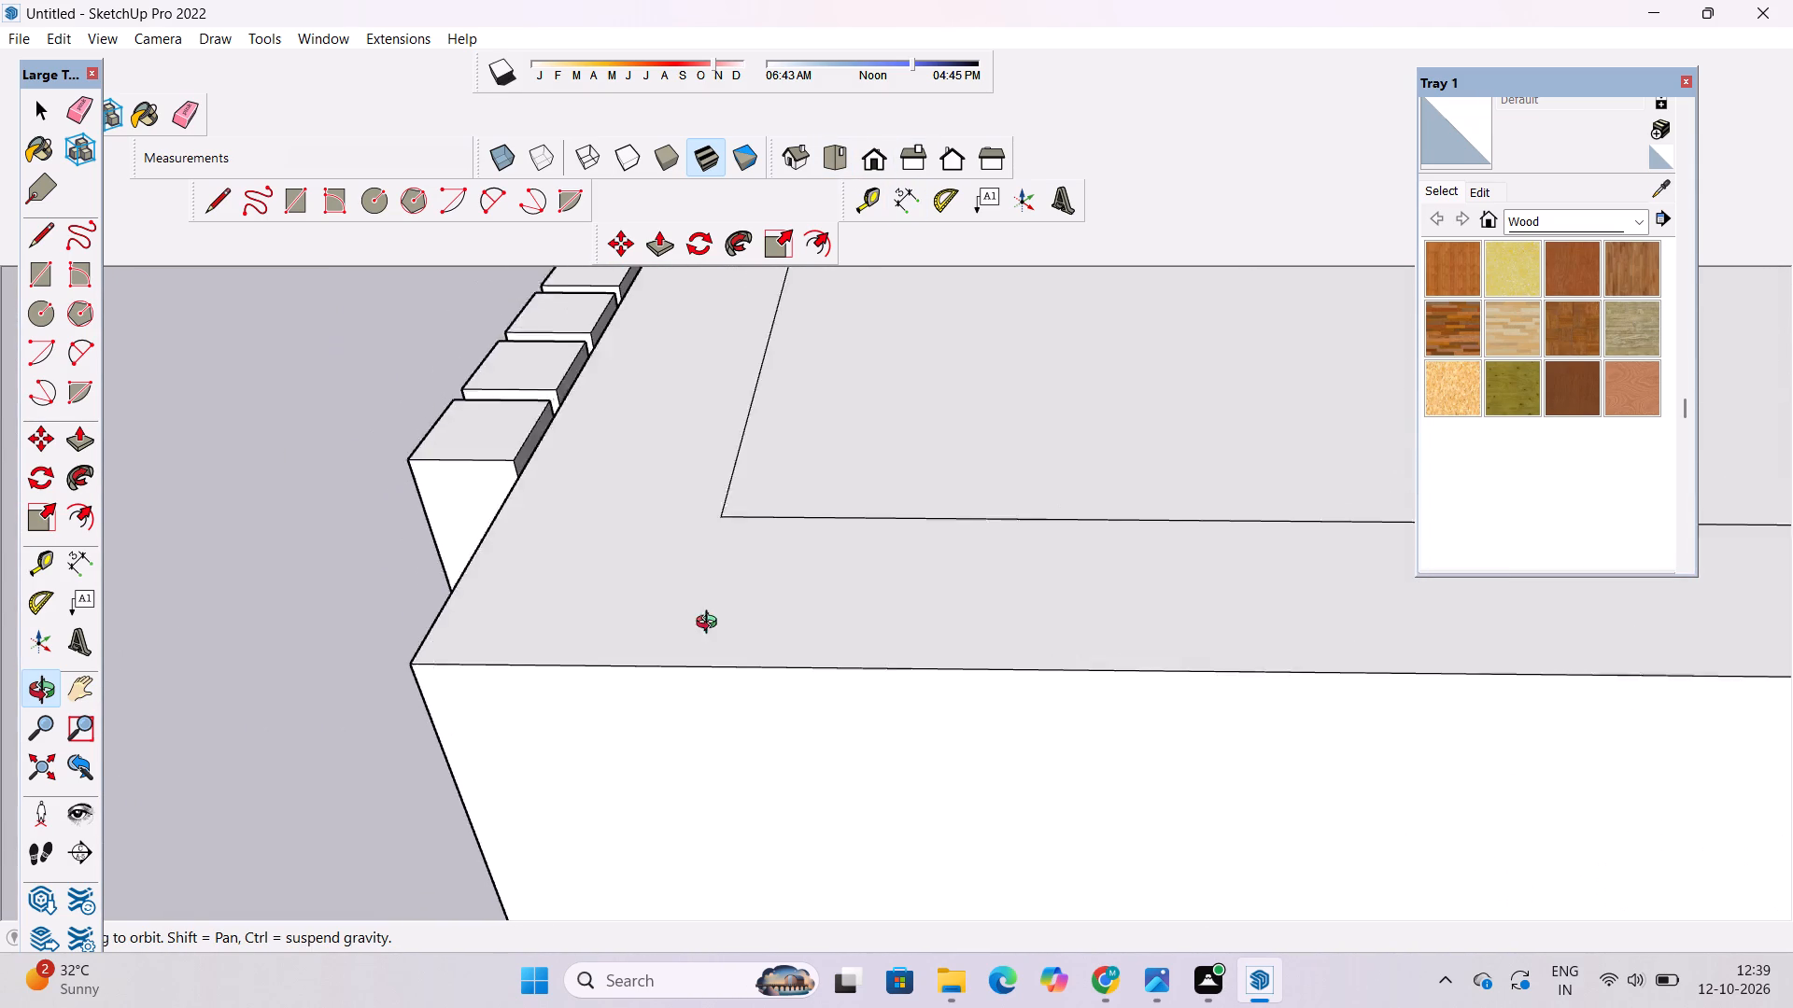
{"action": "left_click_drag", "start_coordinate": [711, 624], "coordinate": [703, 624], "text": "shift"}
{"action": "scroll", "coordinate": [586, 460], "scroll_direction": "up", "scroll_amount": 3}
{"action": "left_click_drag", "start_coordinate": [586, 460], "coordinate": [590, 596], "text": "shift"}
{"action": "scroll", "coordinate": [554, 590], "scroll_direction": "up", "scroll_amount": 5}
{"action": "left_click_drag", "start_coordinate": [541, 550], "coordinate": [603, 652], "text": "shift"}
{"action": "scroll", "coordinate": [527, 632], "scroll_direction": "up", "scroll_amount": 6}
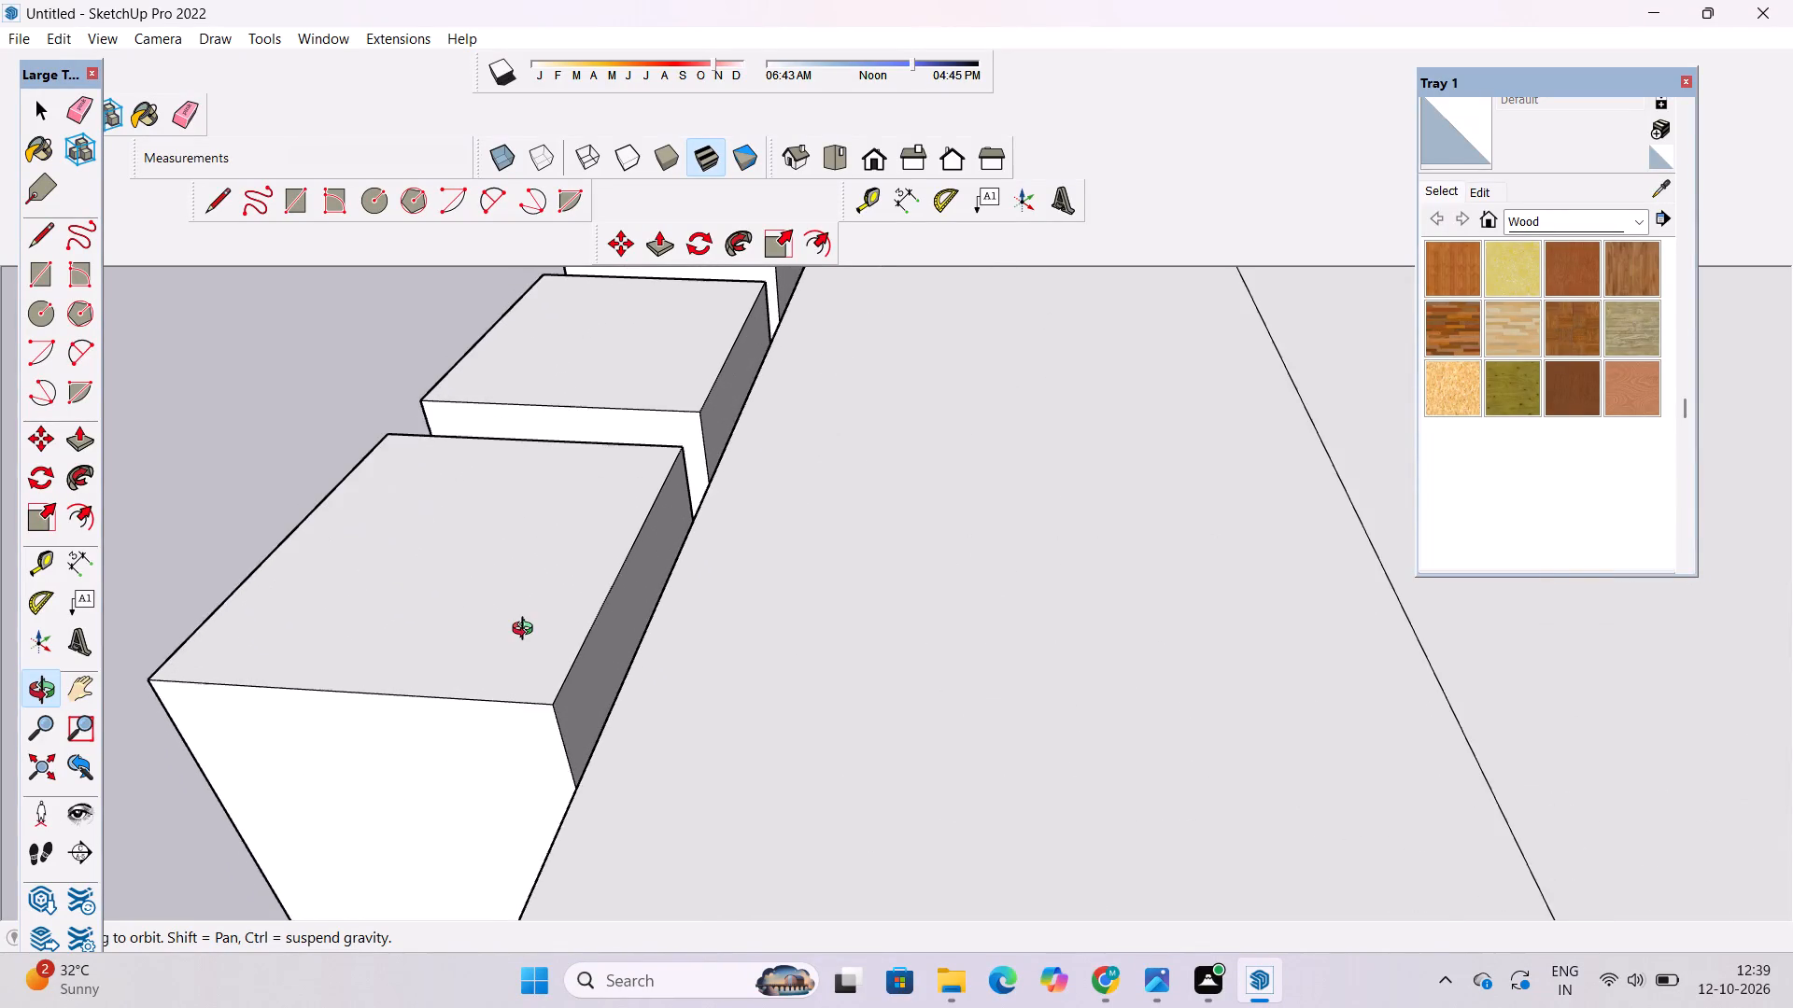
{"action": "left_click_drag", "start_coordinate": [525, 639], "coordinate": [655, 613]}
{"action": "scroll", "coordinate": [643, 609], "scroll_direction": "down", "scroll_amount": 6}
{"action": "left_click_drag", "start_coordinate": [610, 703], "coordinate": [656, 534], "text": "shift"}
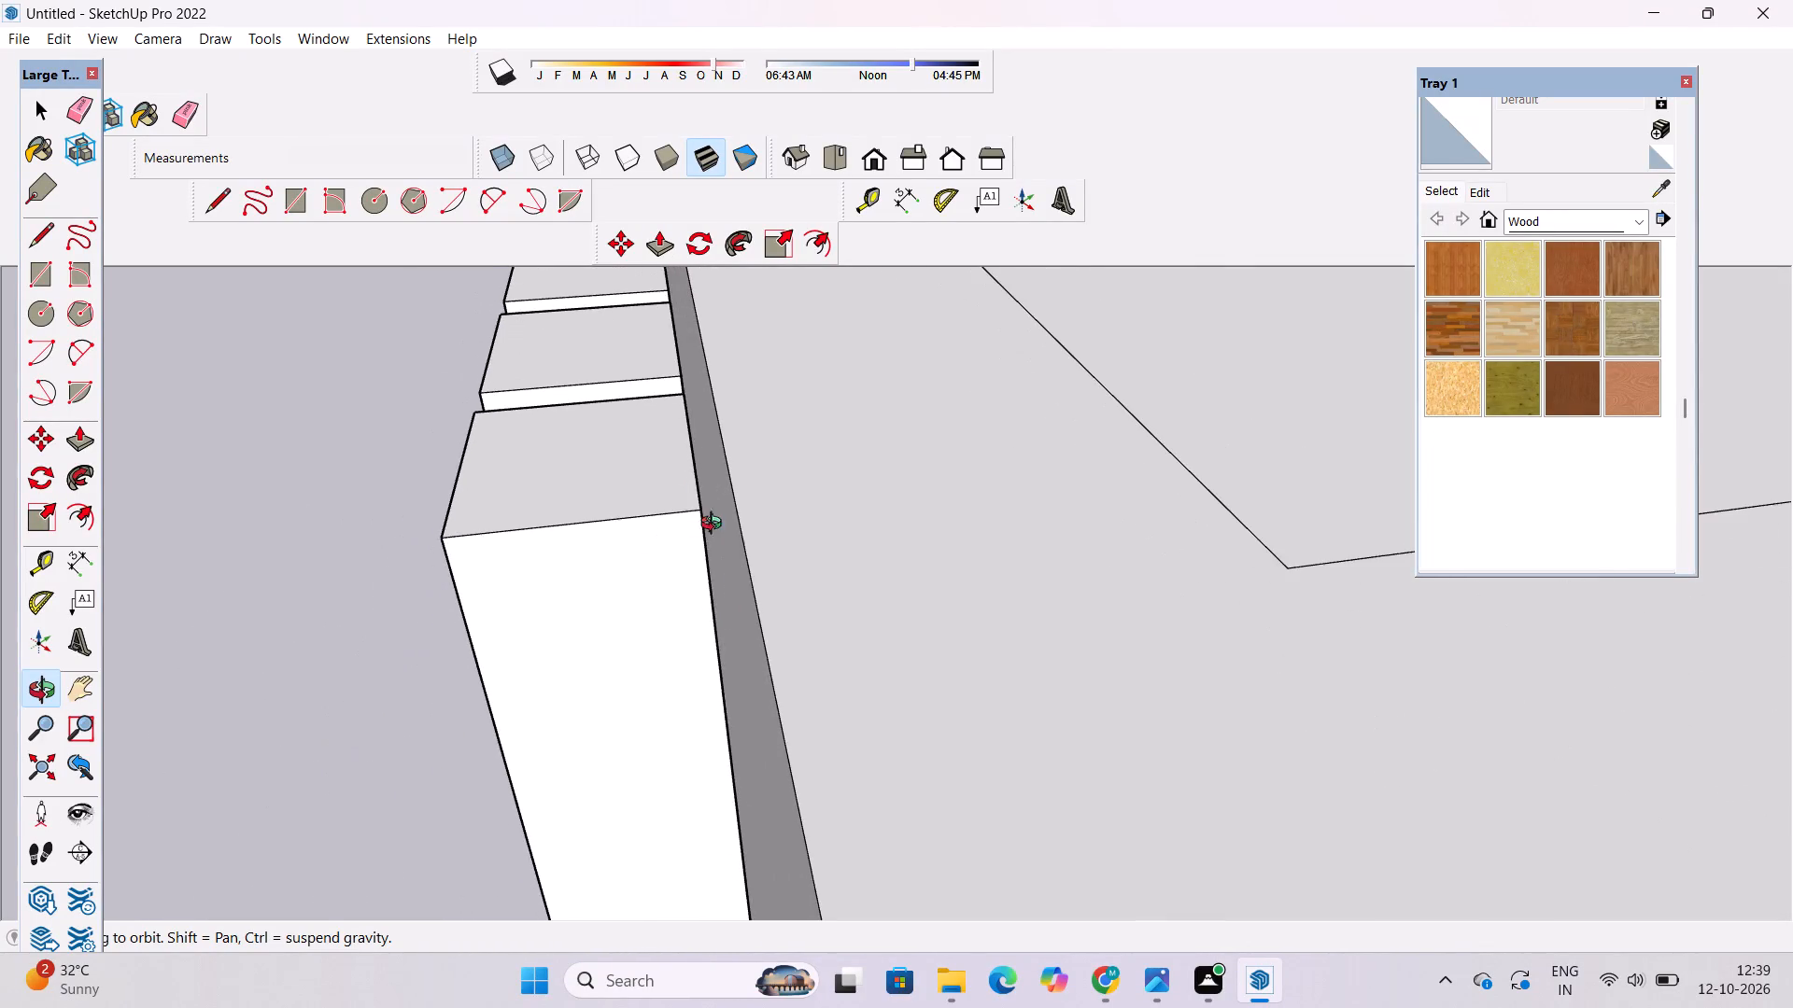
{"action": "left_click_drag", "start_coordinate": [718, 526], "coordinate": [584, 582]}
{"action": "left_click_drag", "start_coordinate": [687, 425], "coordinate": [636, 567], "text": "shift"}
{"action": "scroll", "coordinate": [636, 567], "scroll_direction": "up", "scroll_amount": 3, "text": "shift"}
{"action": "left_click_drag", "start_coordinate": [618, 577], "coordinate": [594, 593], "text": "shift"}
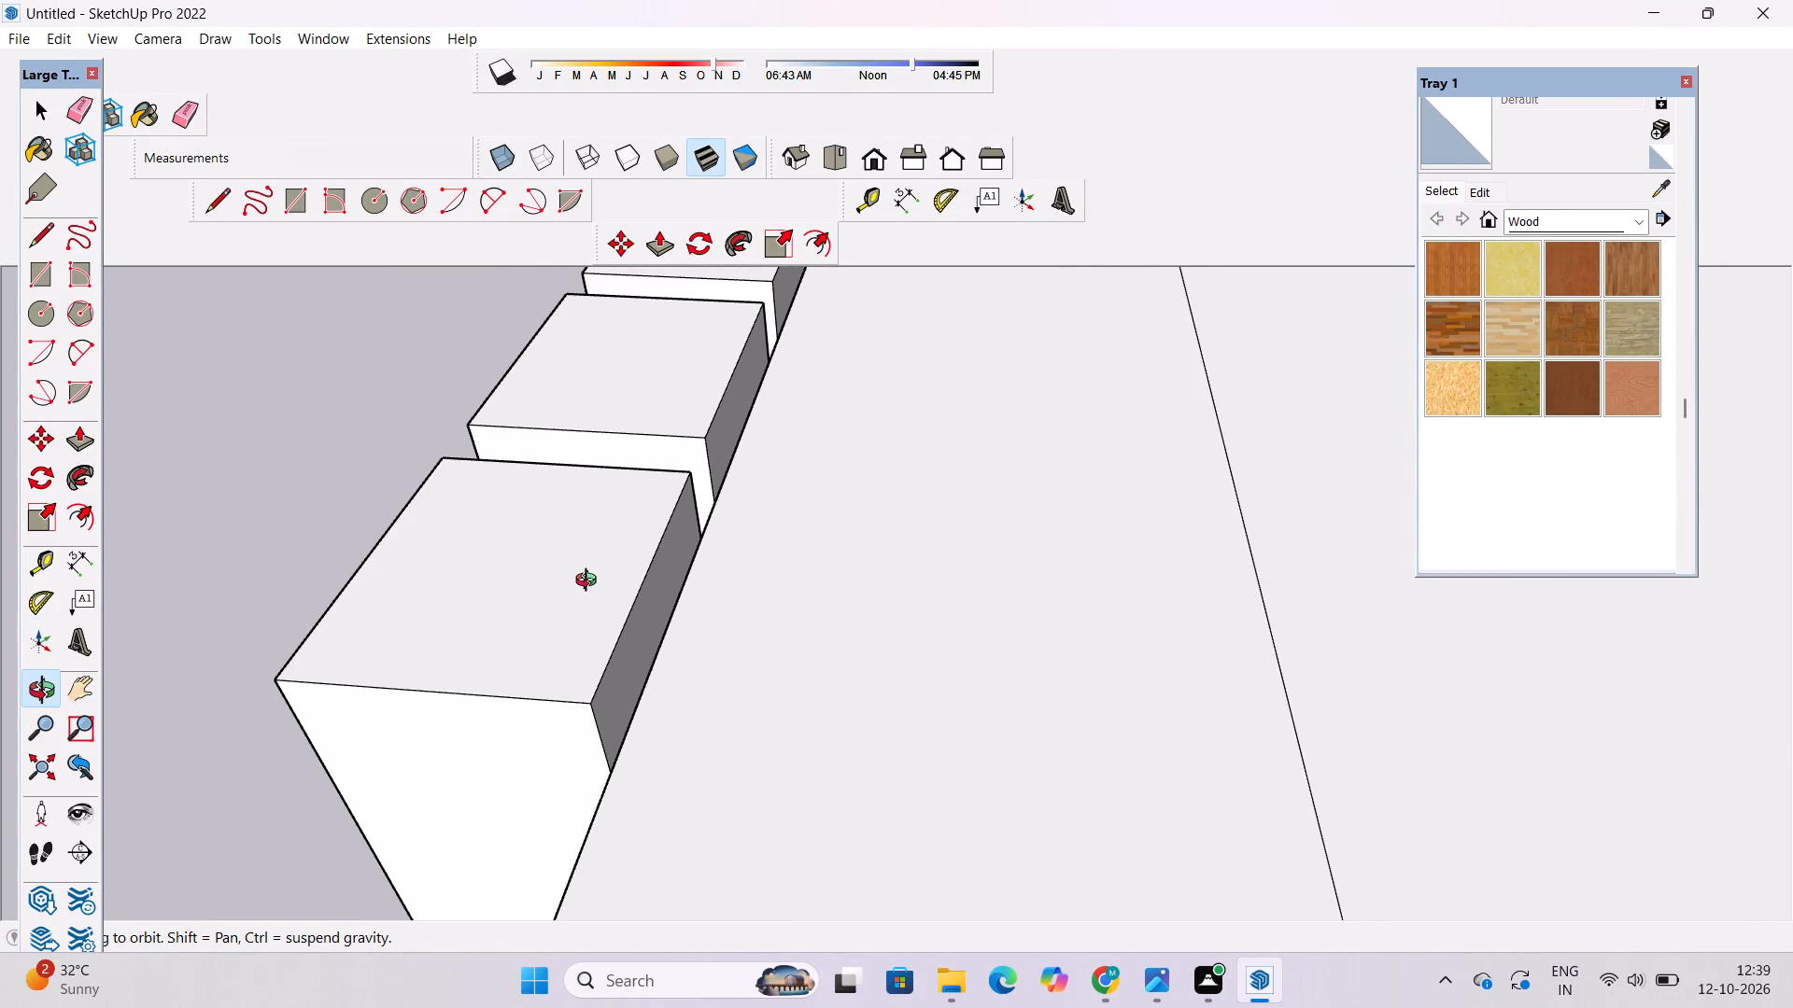
{"action": "key", "text": "p"}
{"action": "left_click", "coordinate": [545, 605]}
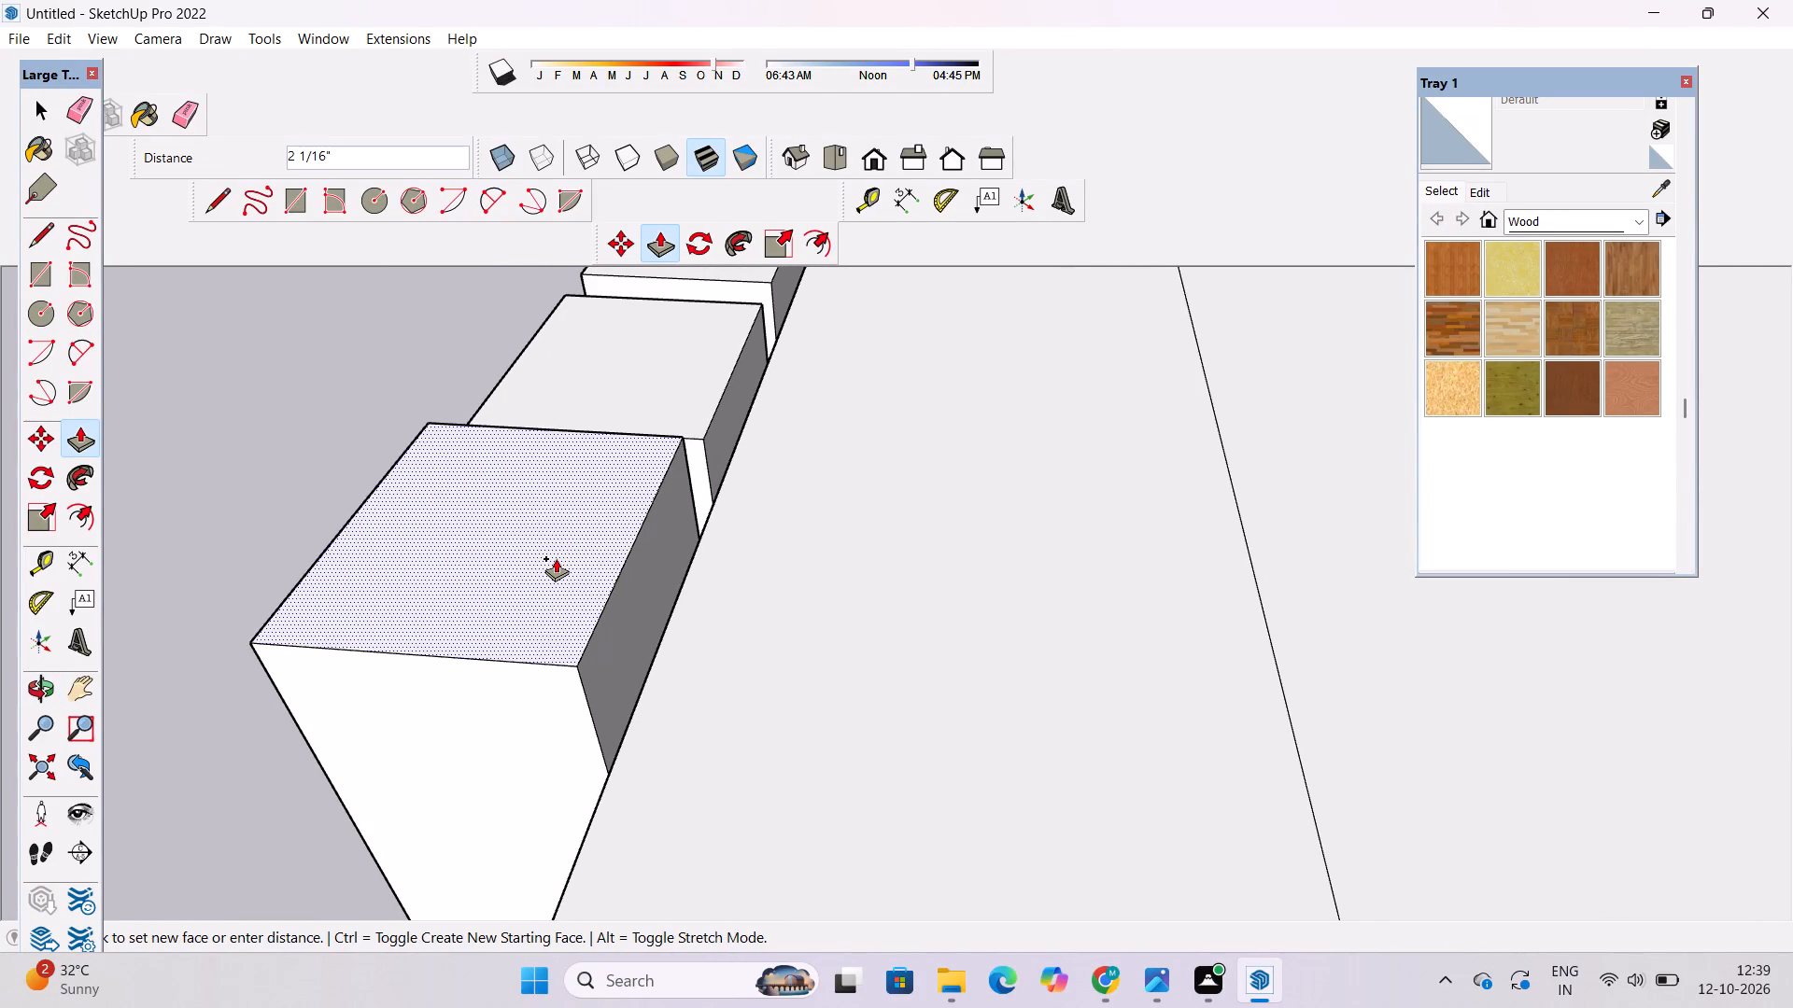
{"action": "type", "text": "1'"}
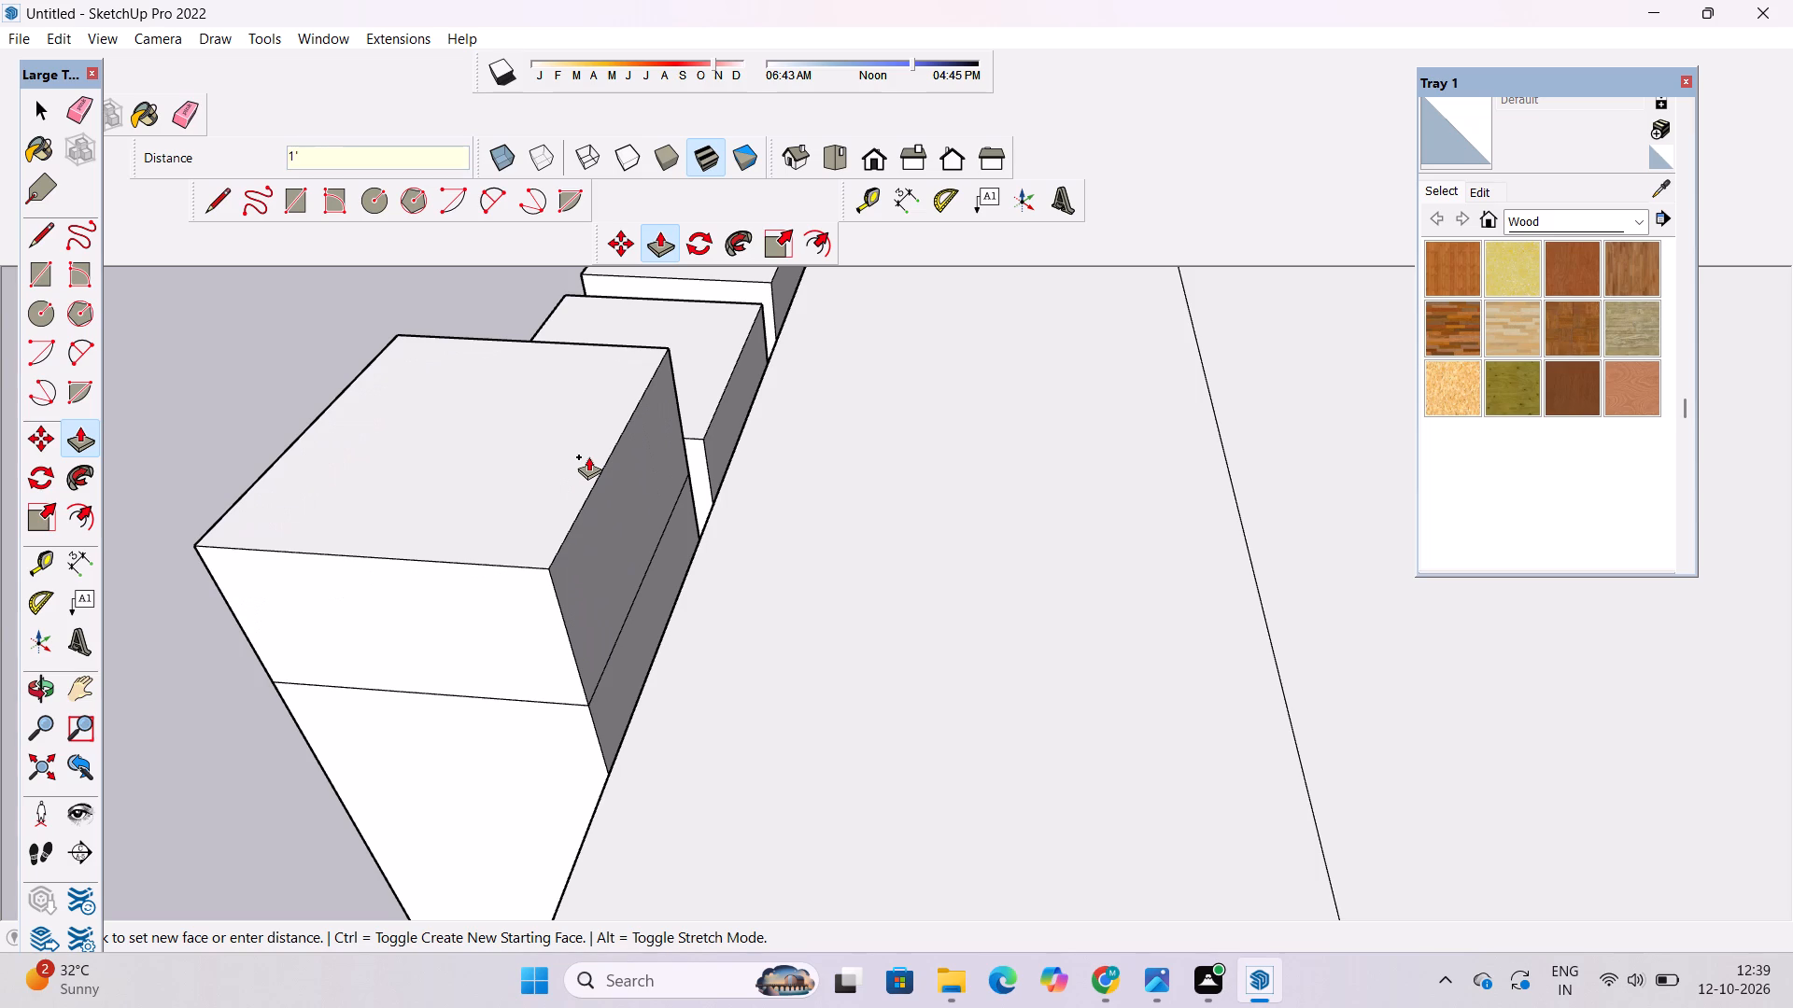
{"action": "key", "text": "Return"}
Pull the inner face of the first slat's raised part inward over the roof edge by 1'.
{"action": "scroll", "coordinate": [590, 486], "scroll_direction": "down", "scroll_amount": 3}
{"action": "left_click", "coordinate": [572, 494]}
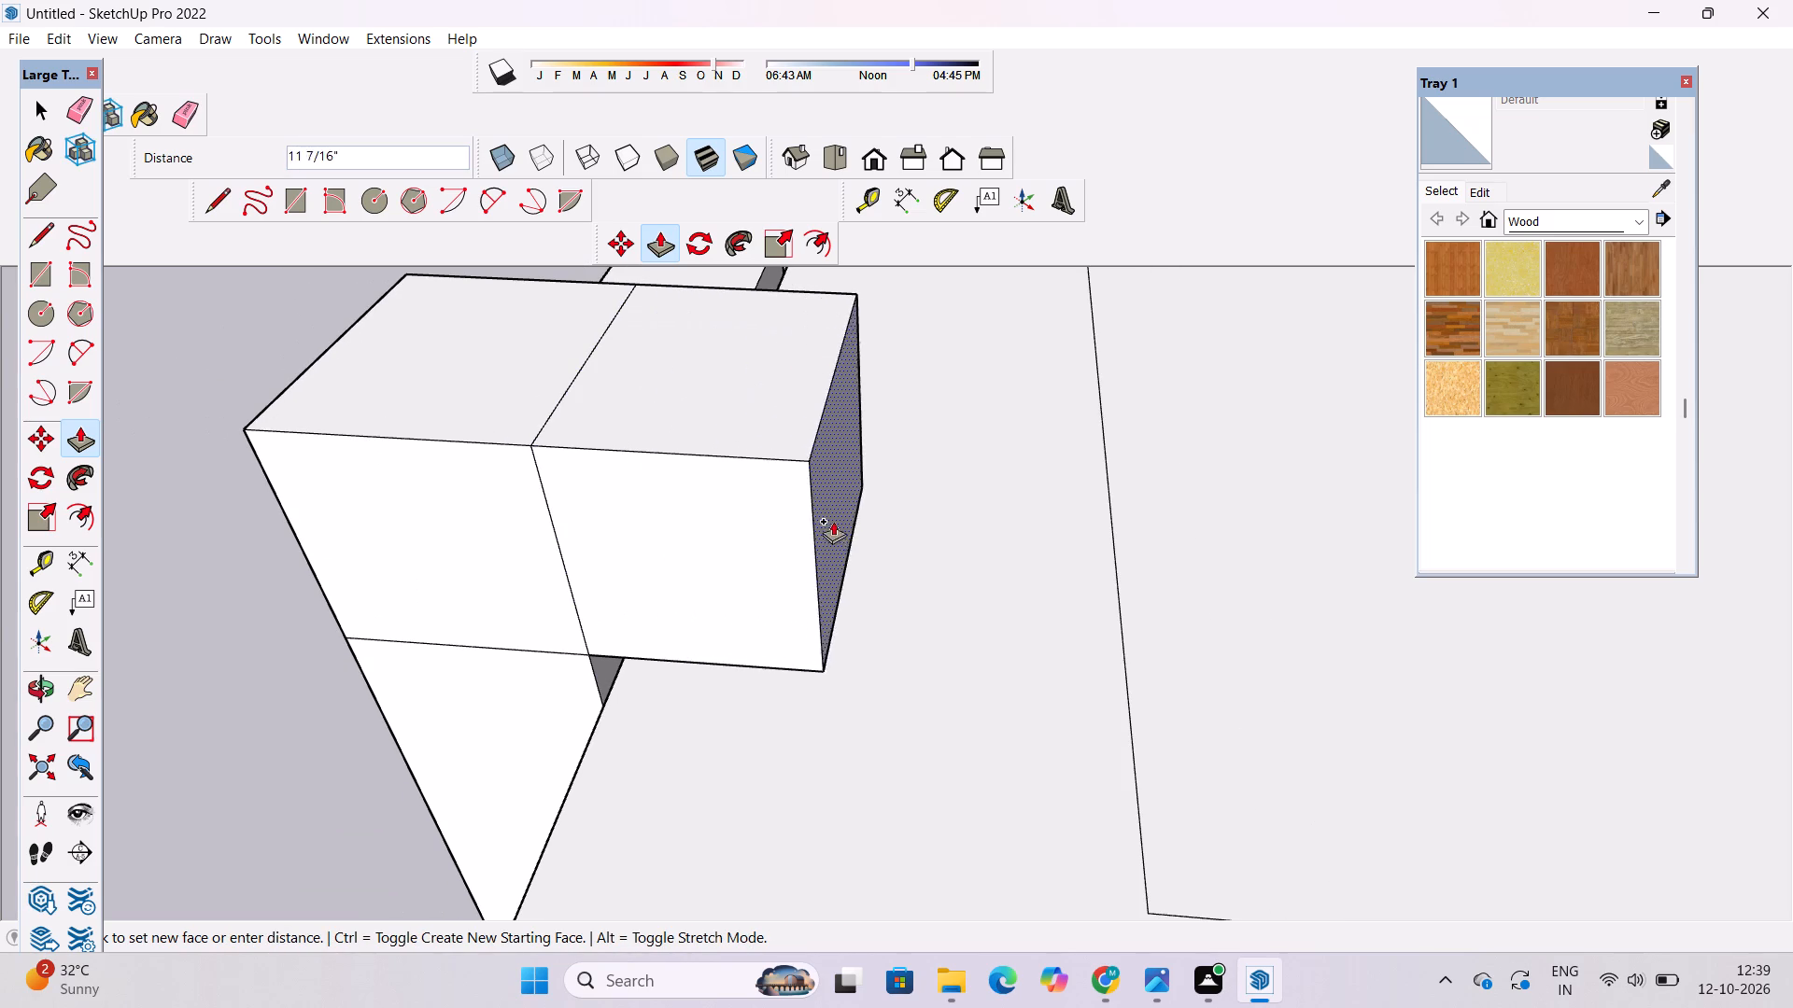
{"action": "key", "text": "o"}
{"action": "left_click_drag", "start_coordinate": [628, 813], "coordinate": [681, 644]}
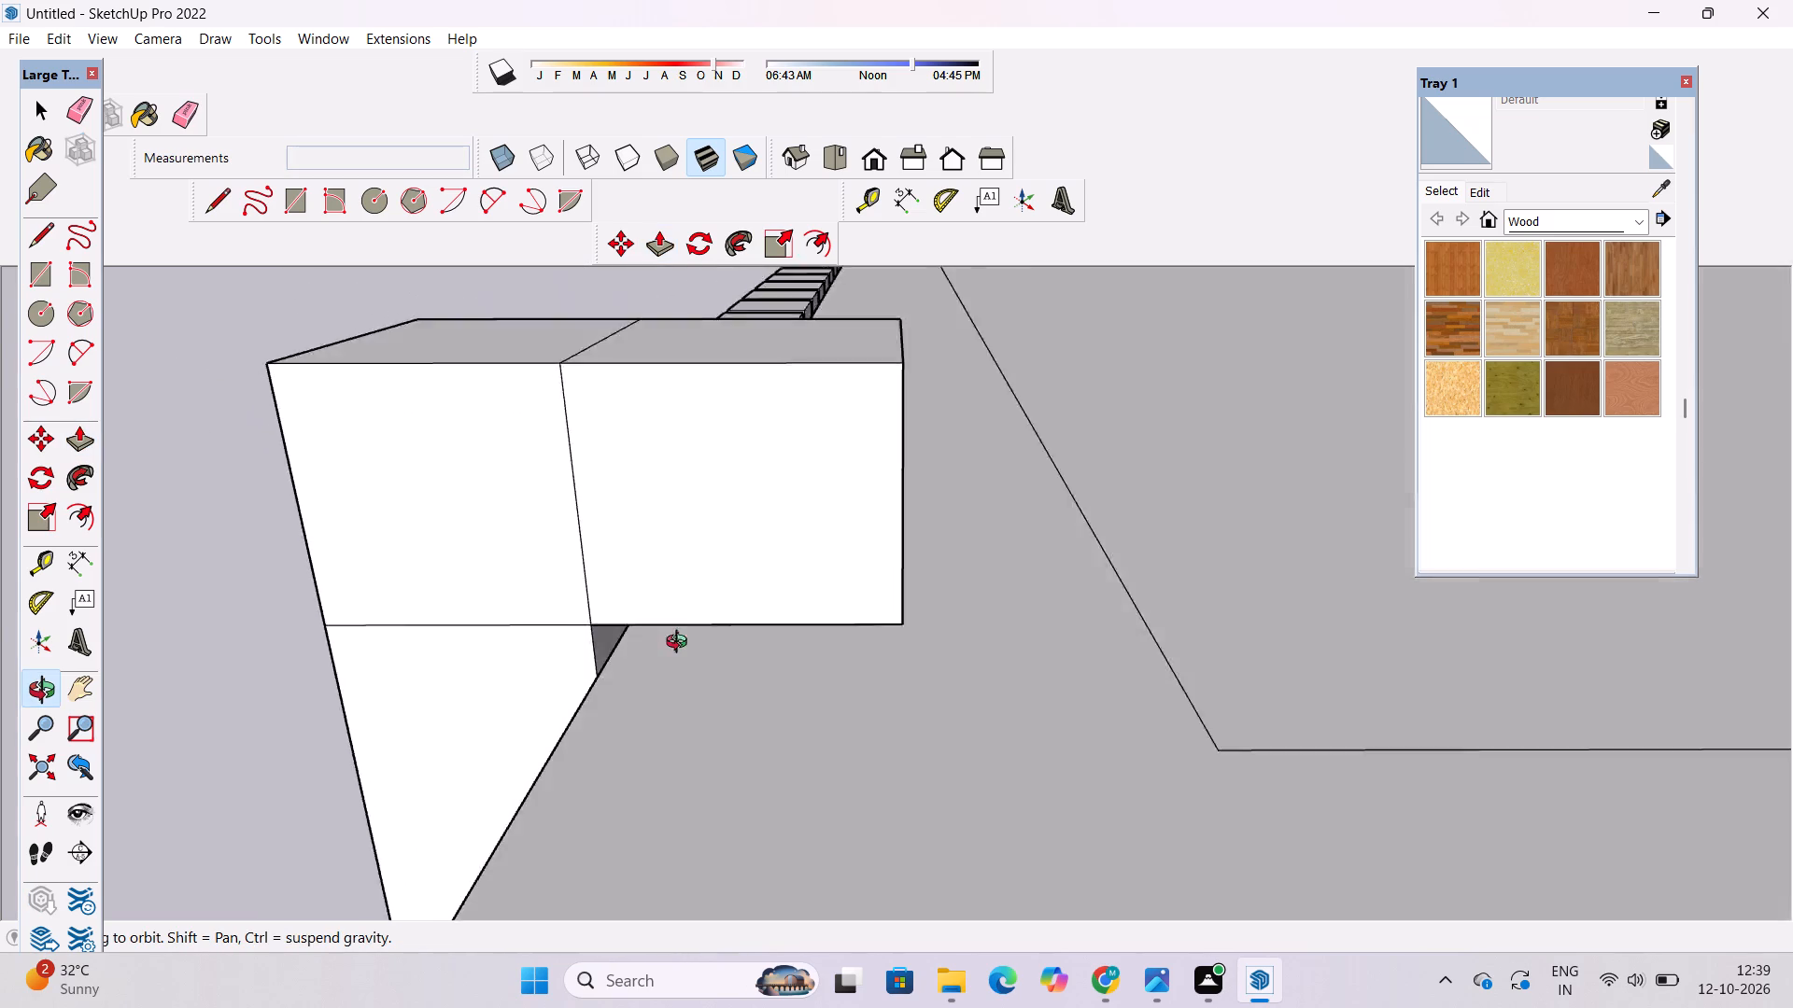
{"action": "left_click_drag", "start_coordinate": [681, 644], "coordinate": [761, 539]}
{"action": "scroll", "coordinate": [672, 625], "scroll_direction": "up", "scroll_amount": 8}
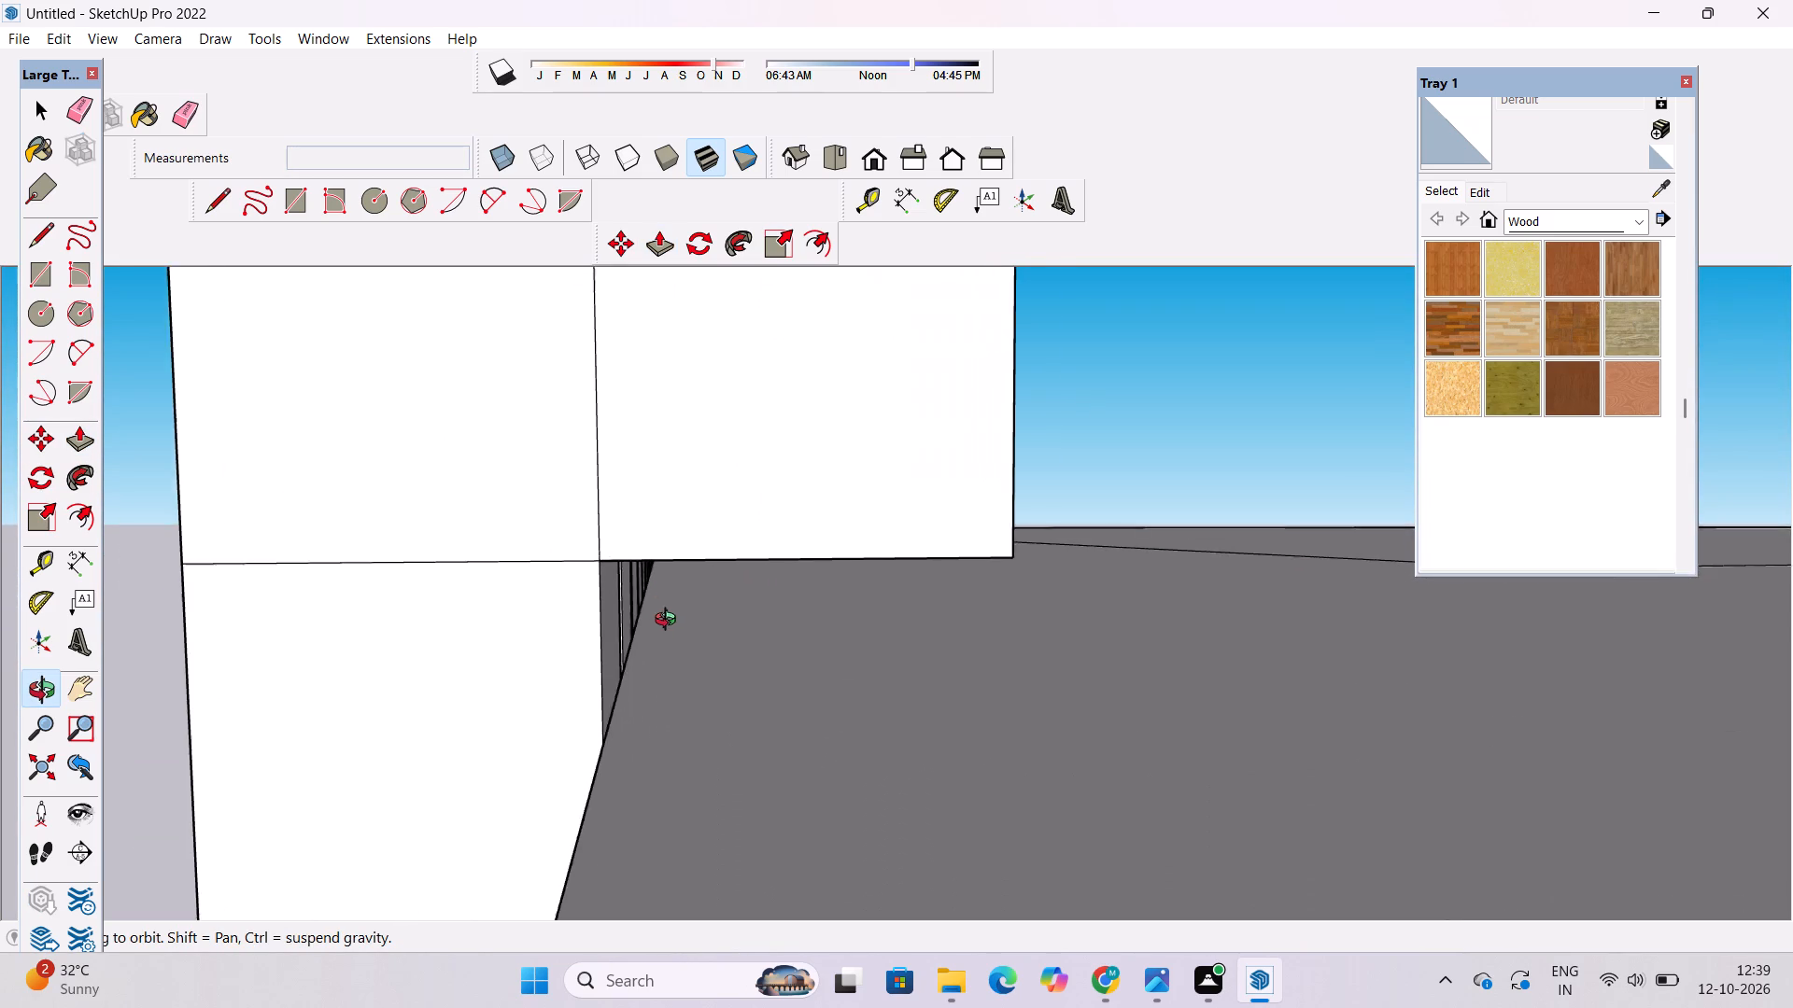
{"action": "scroll", "coordinate": [670, 622], "scroll_direction": "up", "scroll_amount": 1}
{"action": "left_click_drag", "start_coordinate": [644, 613], "coordinate": [626, 644]}
{"action": "scroll", "coordinate": [620, 644], "scroll_direction": "down", "scroll_amount": 6}
{"action": "left_click_drag", "start_coordinate": [735, 649], "coordinate": [671, 705], "text": "shift"}
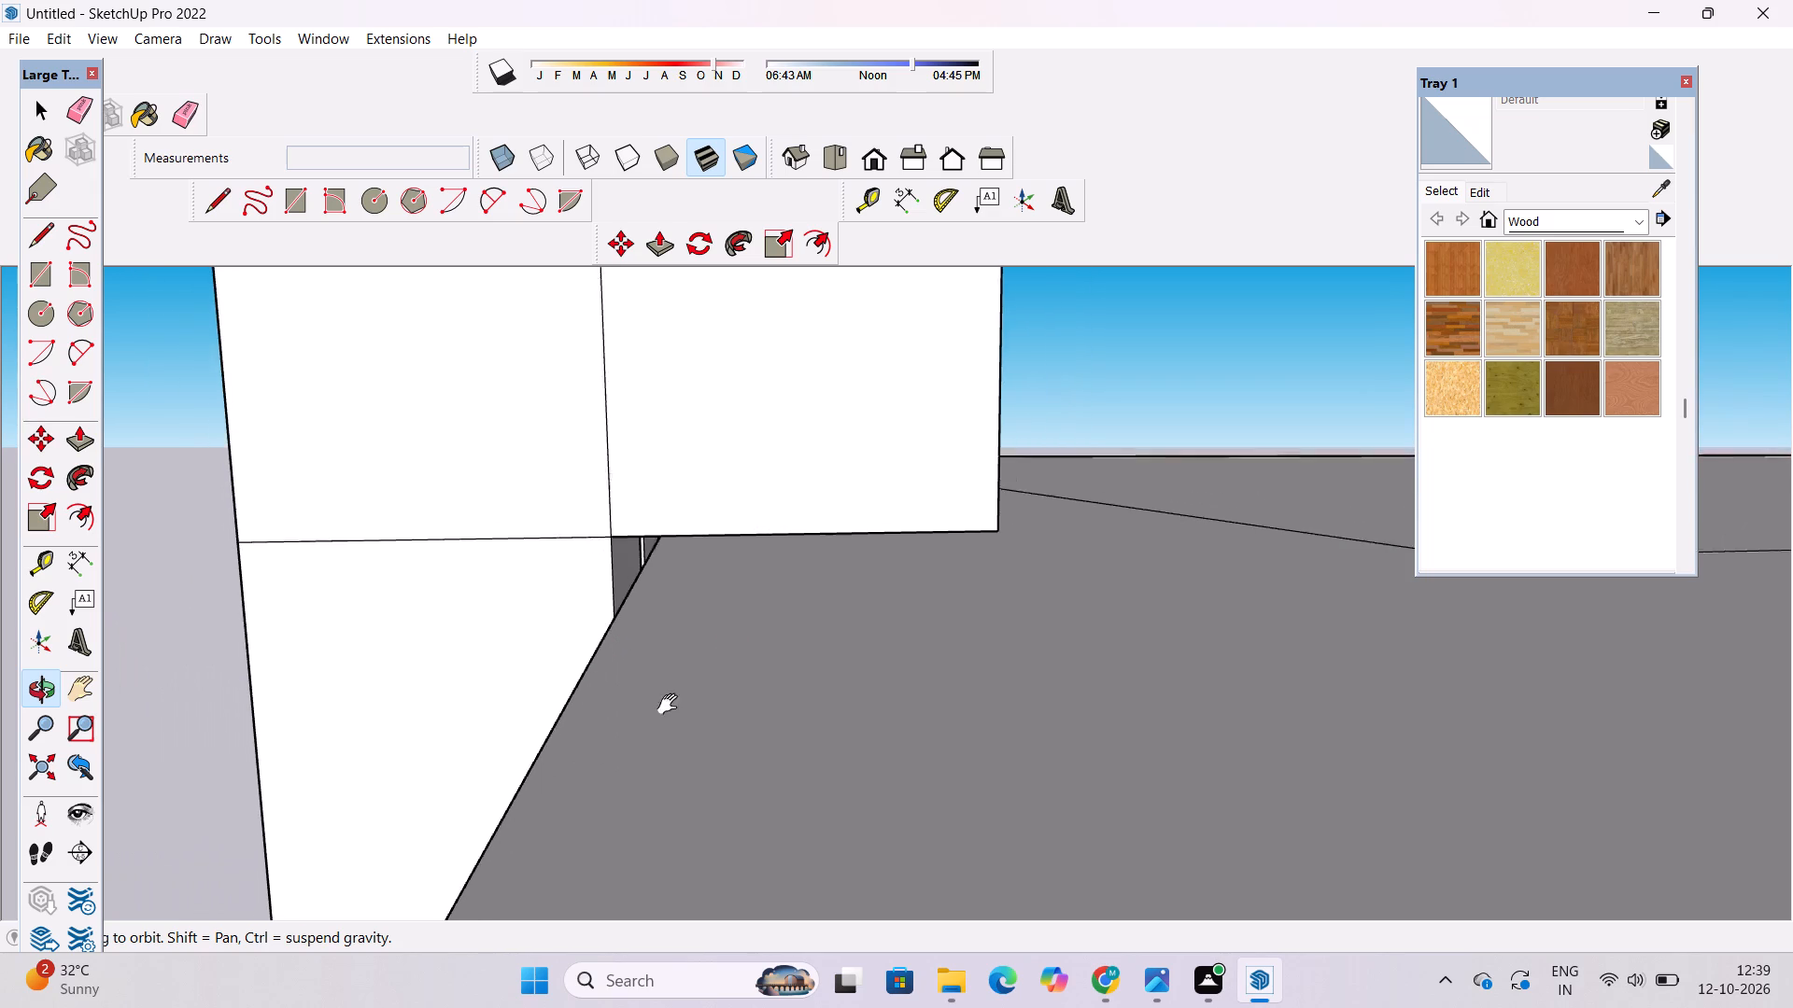
{"action": "left_click_drag", "start_coordinate": [671, 705], "coordinate": [641, 729], "text": "shift"}
{"action": "scroll", "coordinate": [648, 707], "scroll_direction": "down", "scroll_amount": 5}
{"action": "left_click_drag", "start_coordinate": [806, 646], "coordinate": [650, 725]}
{"action": "left_click_drag", "start_coordinate": [840, 651], "coordinate": [671, 677]}
{"action": "left_click_drag", "start_coordinate": [670, 673], "coordinate": [769, 781], "text": "shift"}
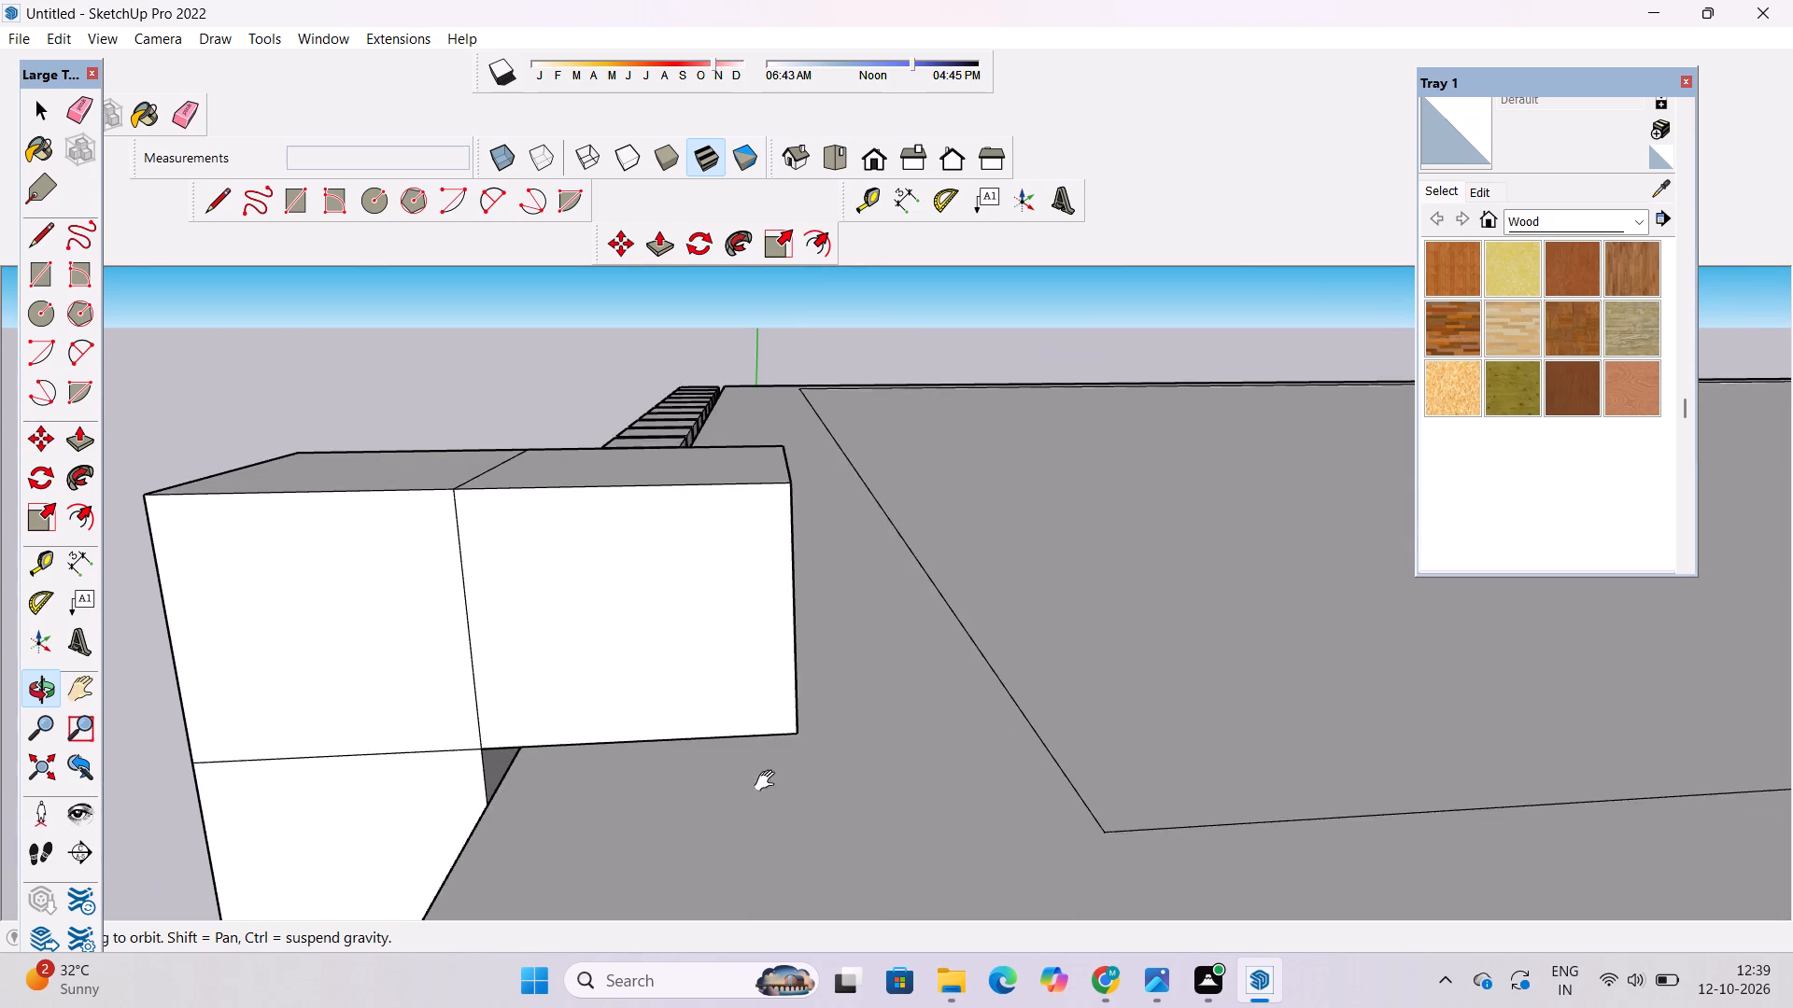
{"action": "left_click_drag", "start_coordinate": [769, 781], "coordinate": [754, 790], "text": "shift"}
{"action": "key", "text": "p"}
{"action": "type", "text": "1'"}
{"action": "key", "text": "Return"}
Pull the tops of the next four side-wall slats up by 1', level with the raised first slat.
{"action": "key", "text": "o"}
{"action": "scroll", "coordinate": [759, 712], "scroll_direction": "down", "scroll_amount": 5}
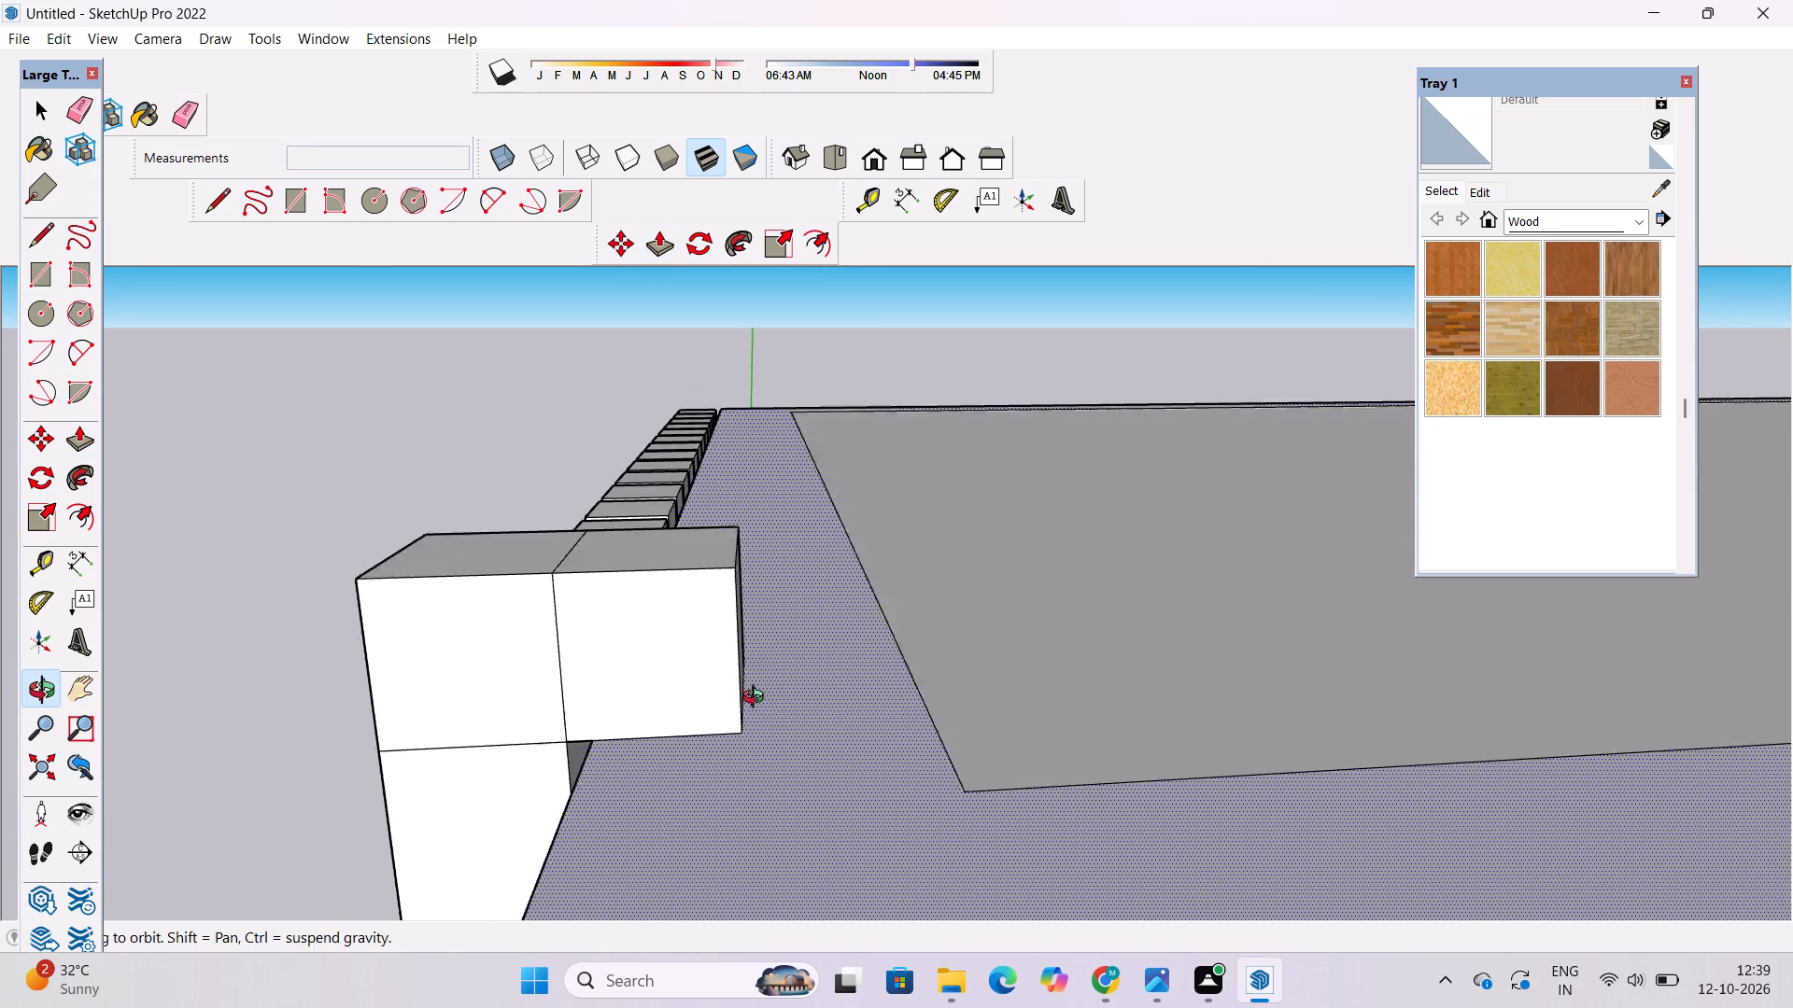
{"action": "scroll", "coordinate": [757, 699], "scroll_direction": "down", "scroll_amount": 2}
{"action": "left_click_drag", "start_coordinate": [829, 559], "coordinate": [798, 720]}
{"action": "scroll", "coordinate": [645, 687], "scroll_direction": "down", "scroll_amount": 4}
{"action": "left_click", "coordinate": [642, 701], "text": "shift"}
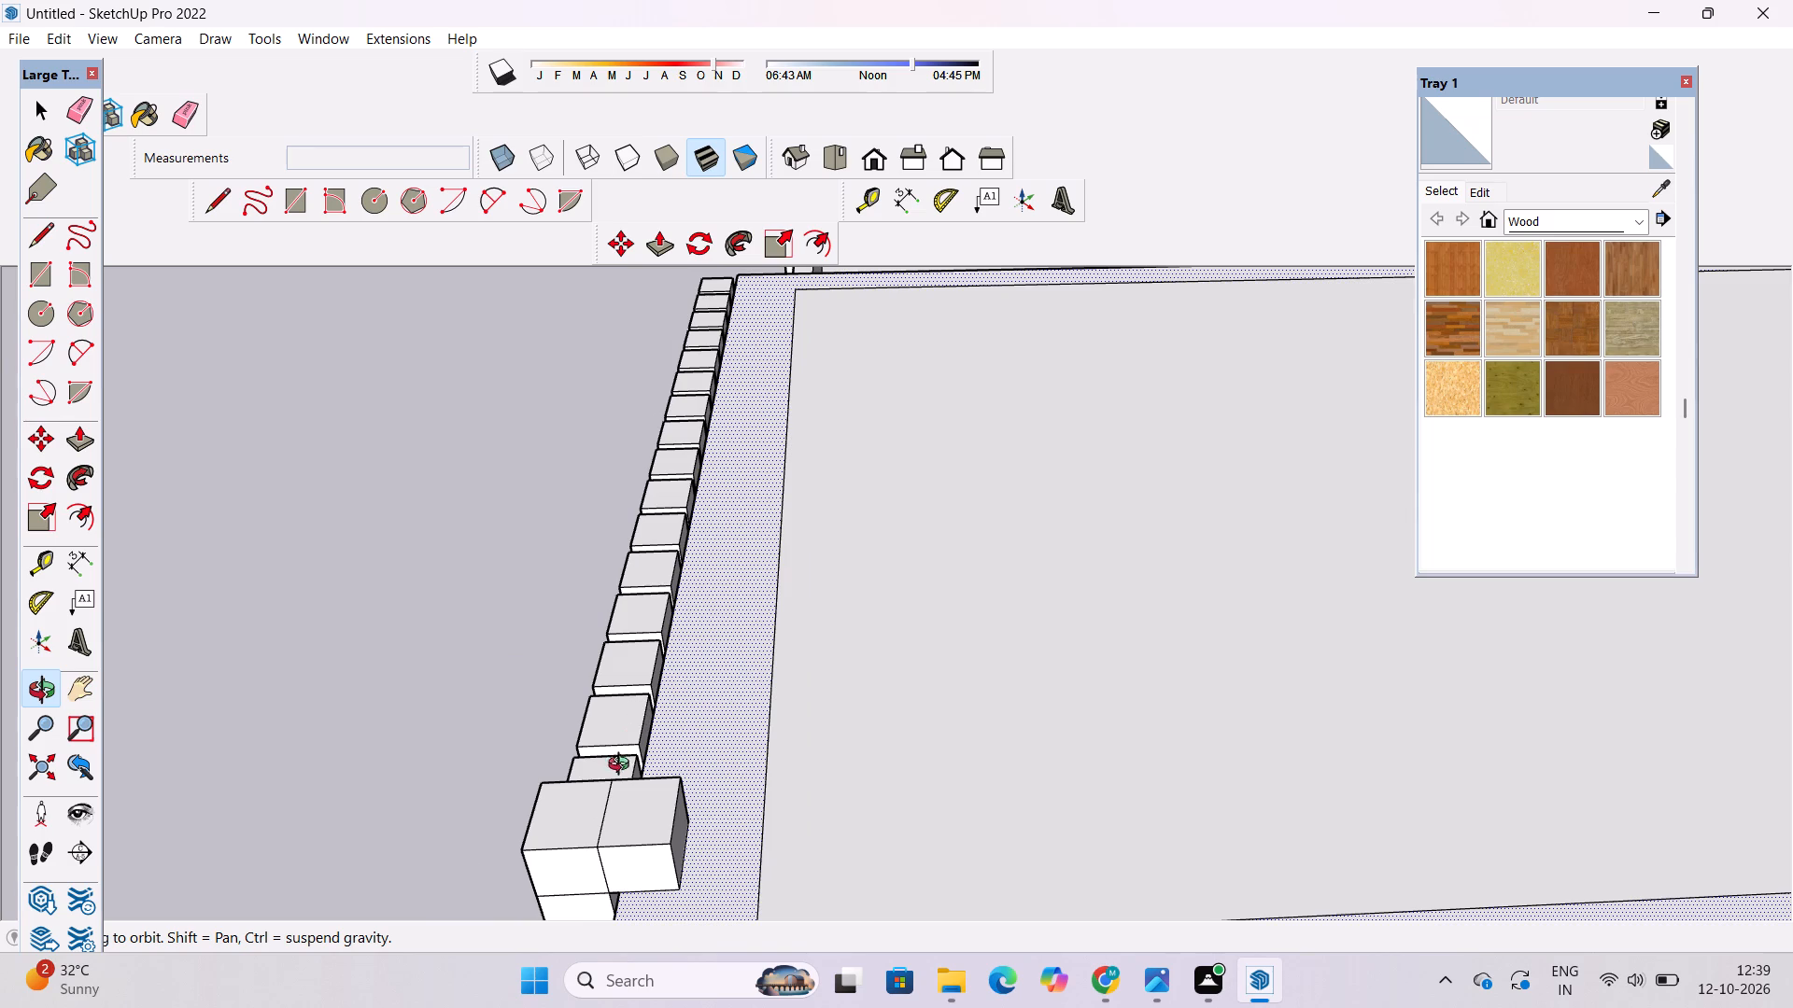
{"action": "left_click_drag", "start_coordinate": [619, 783], "coordinate": [616, 796]}
{"action": "key", "text": "p"}
{"action": "scroll", "coordinate": [638, 770], "scroll_direction": "up", "scroll_amount": 7}
{"action": "left_click", "coordinate": [612, 768]}
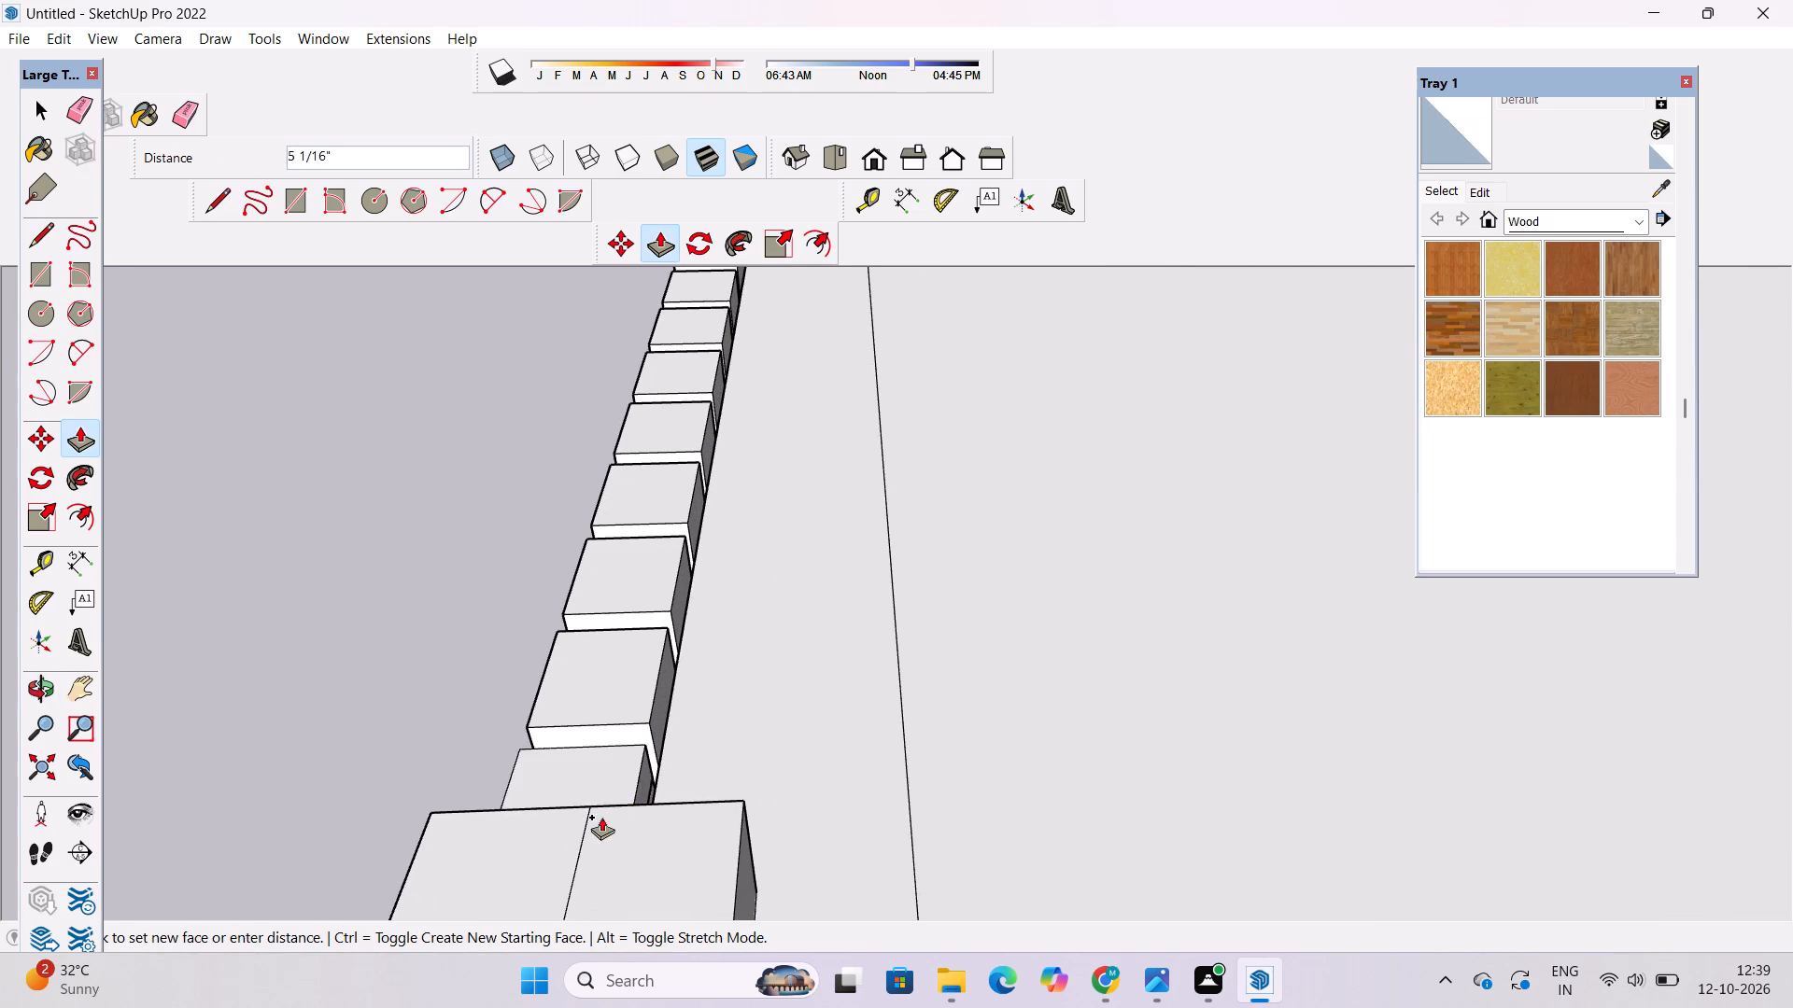
{"action": "left_click", "coordinate": [570, 834]}
{"action": "left_click", "coordinate": [647, 656]}
{"action": "left_click", "coordinate": [582, 740]}
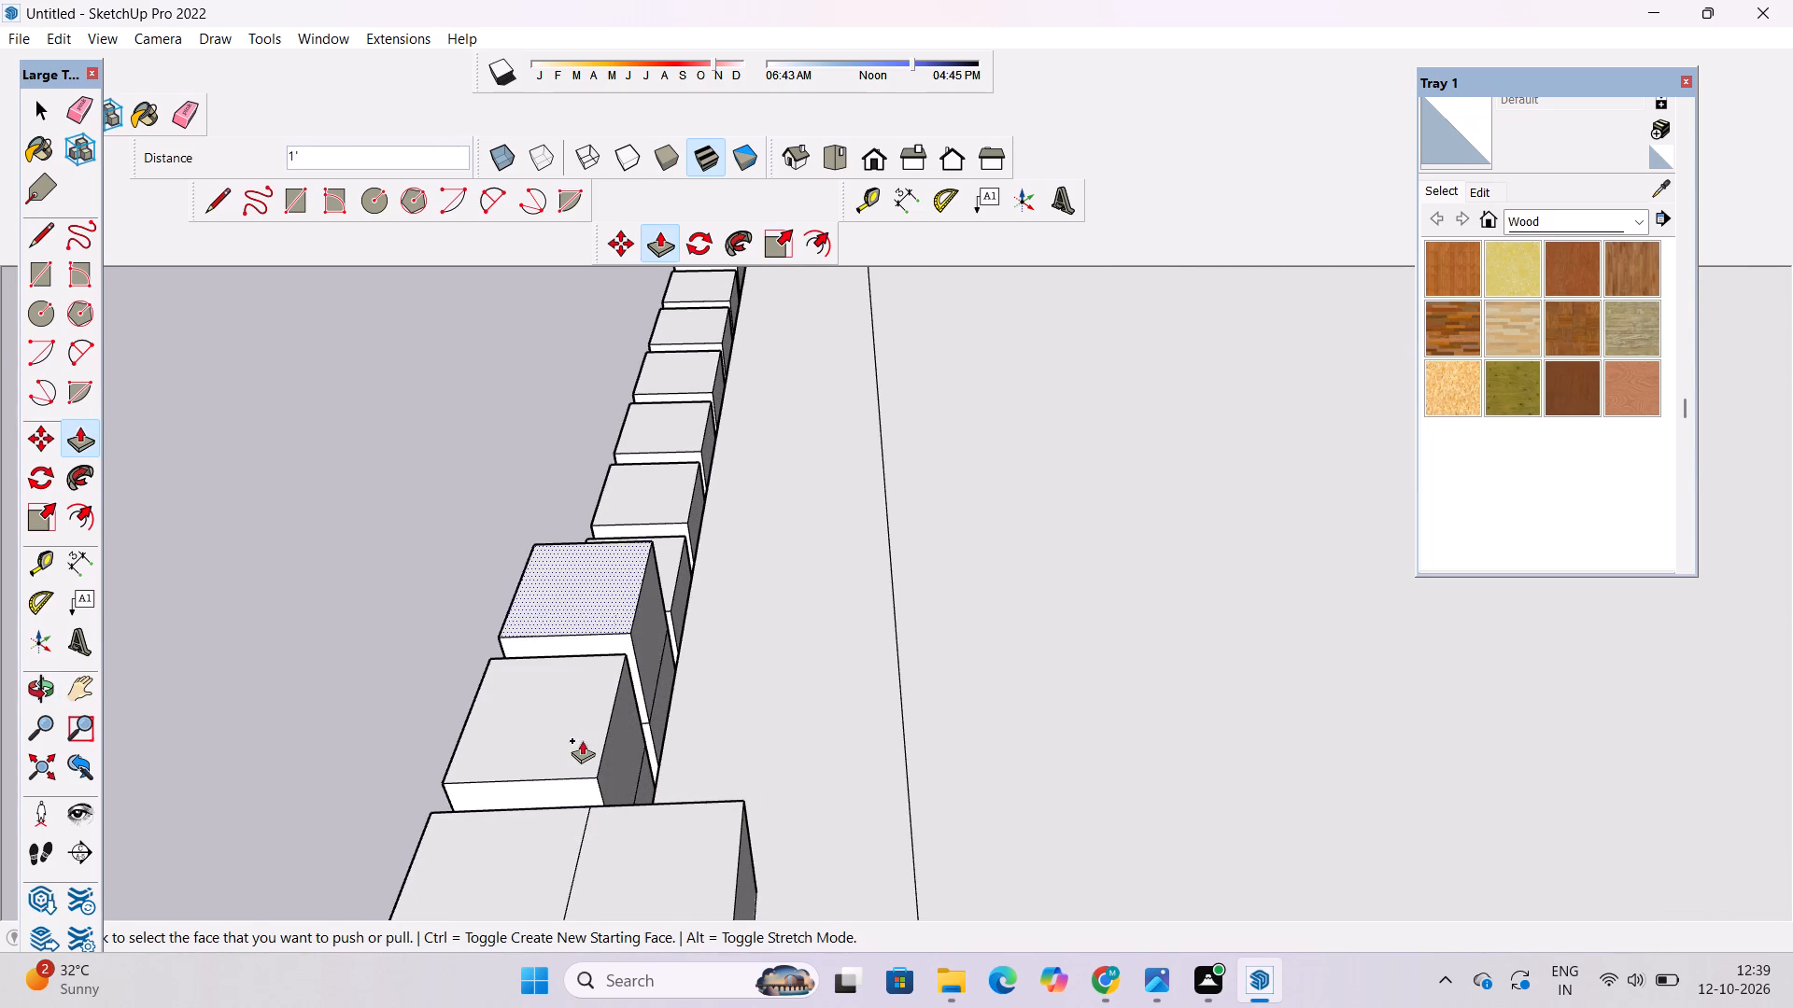
{"action": "left_click", "coordinate": [672, 559]}
{"action": "left_click", "coordinate": [614, 644]}
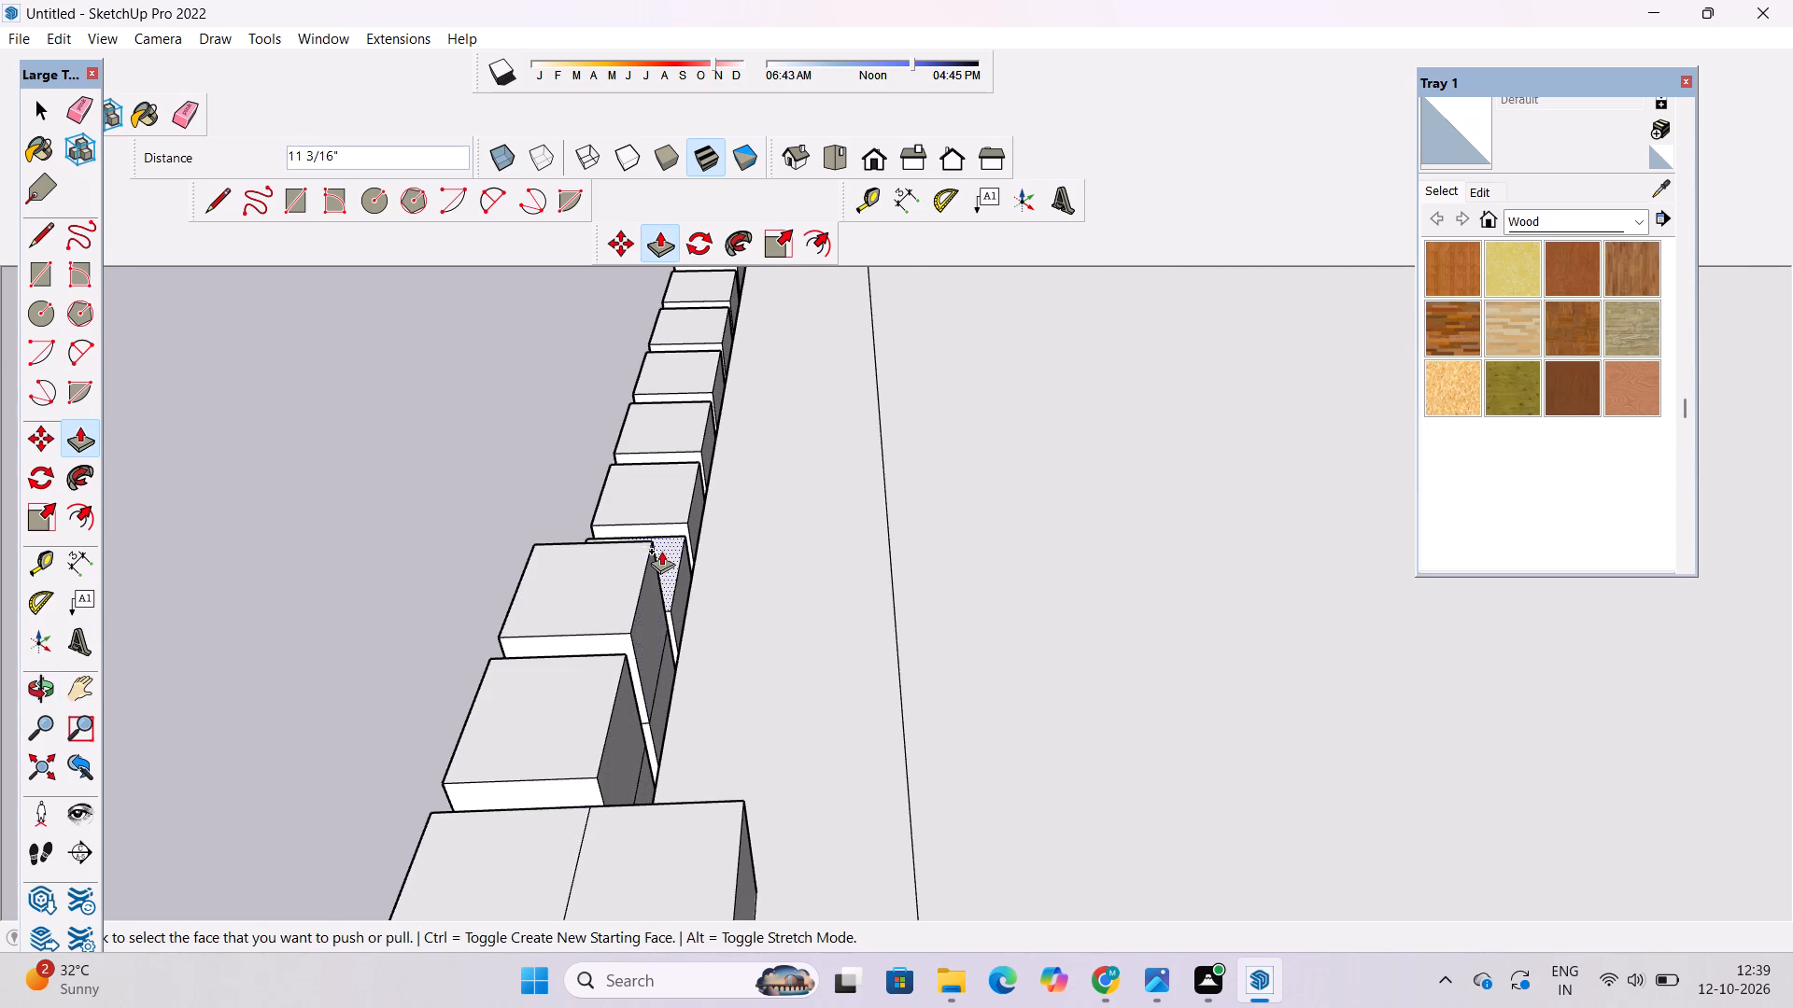
{"action": "left_click", "coordinate": [662, 553]}
{"action": "left_click", "coordinate": [603, 620]}
{"action": "left_click", "coordinate": [687, 480]}
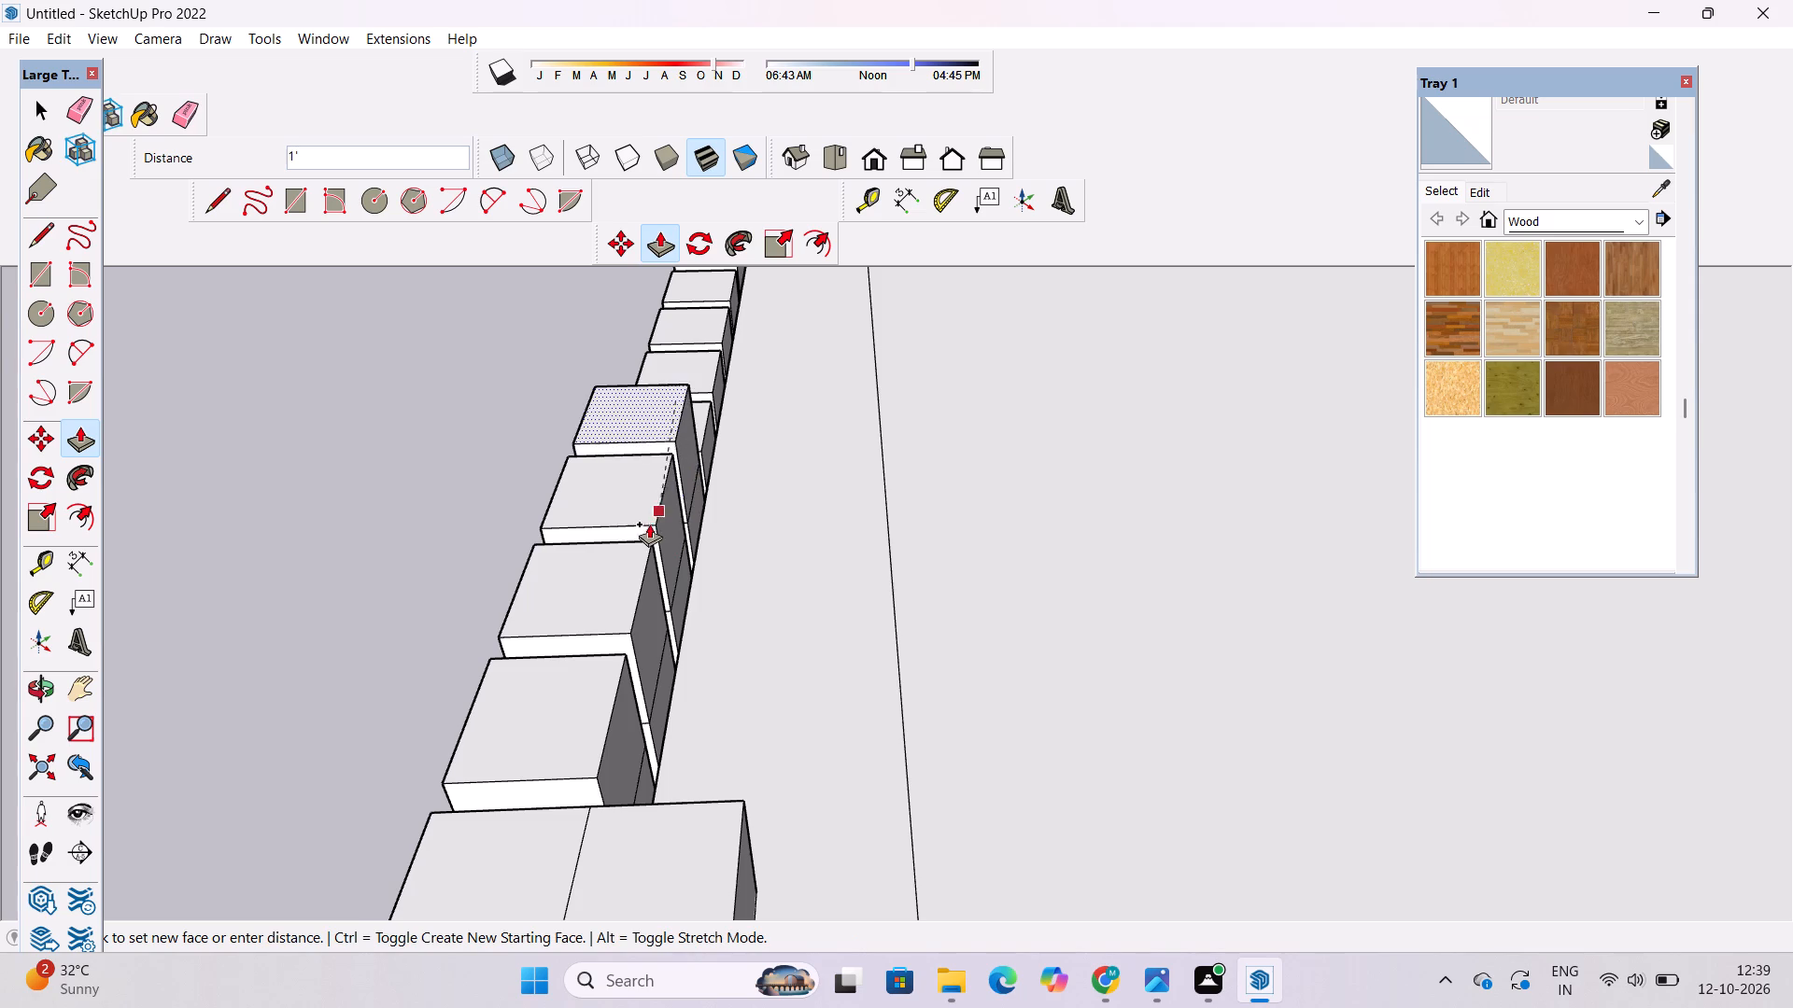
{"action": "left_click", "coordinate": [644, 535]}
{"action": "left_click", "coordinate": [687, 479]}
{"action": "left_click", "coordinate": [628, 542]}
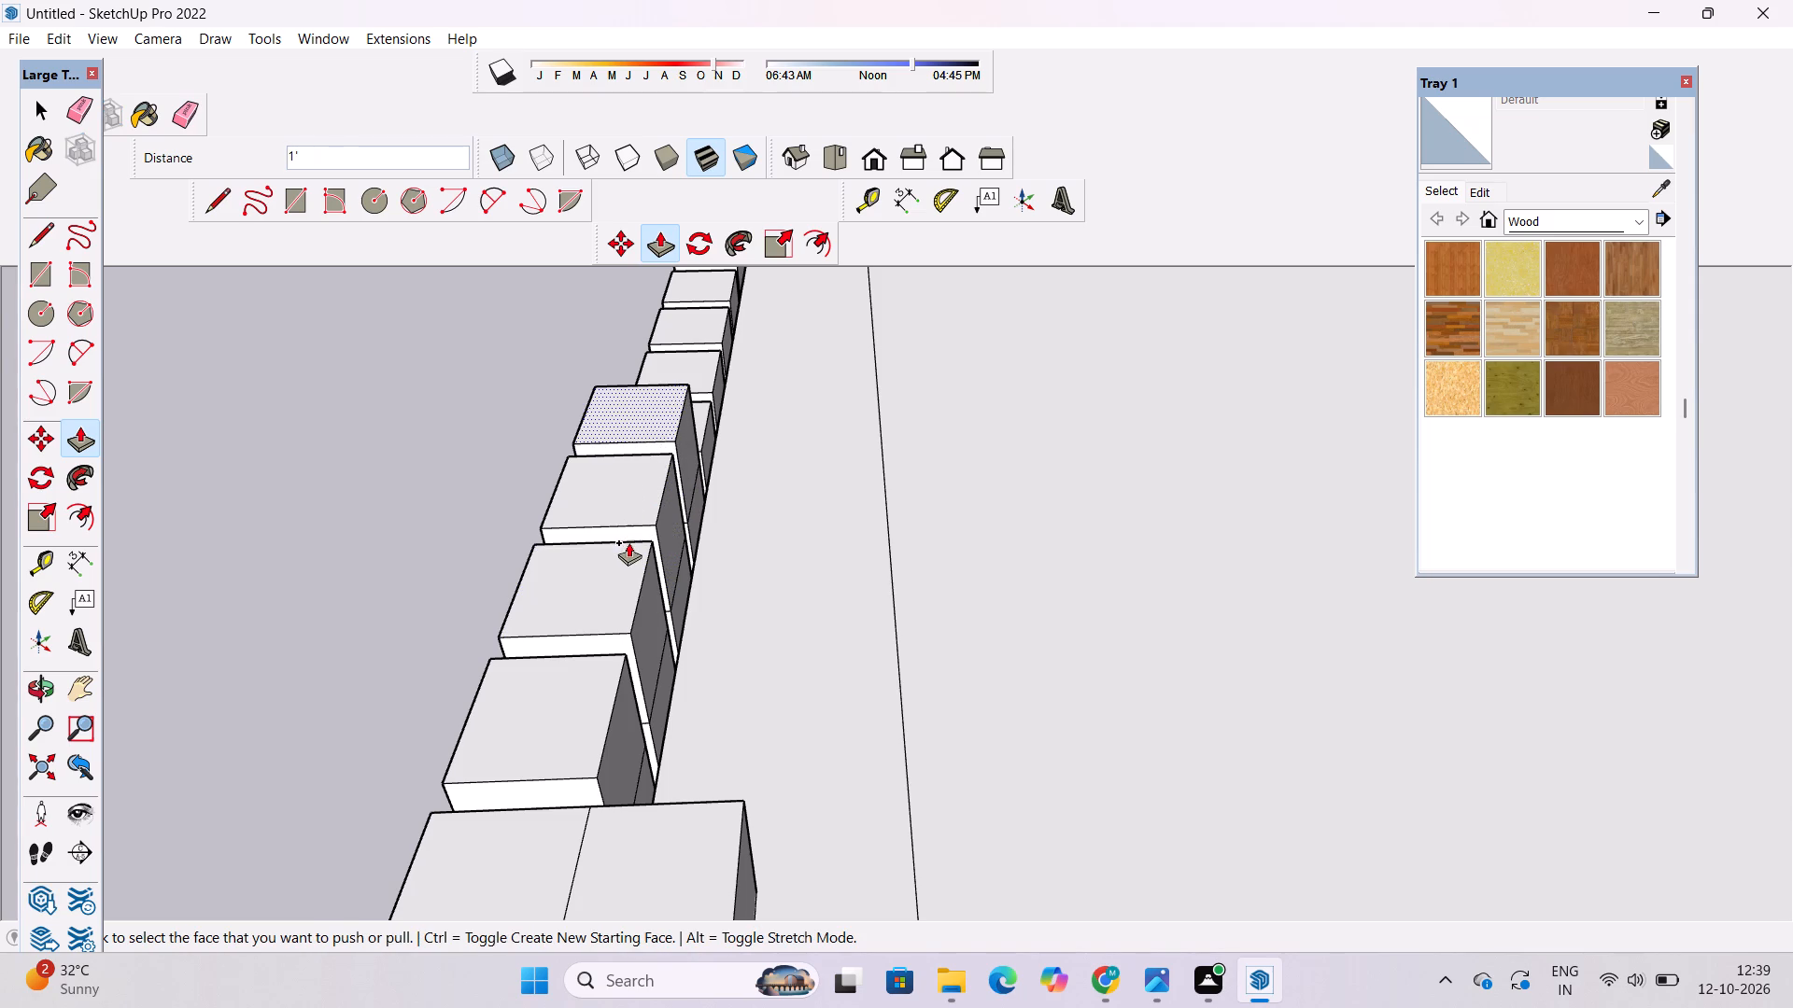
Continue rearward along the row, raising the tops of the sixth to tenth side-wall slats by 1' to match.
{"action": "scroll", "coordinate": [606, 599], "scroll_direction": "down", "scroll_amount": 7}
{"action": "scroll", "coordinate": [668, 438], "scroll_direction": "up", "scroll_amount": 10}
{"action": "left_click", "coordinate": [664, 540]}
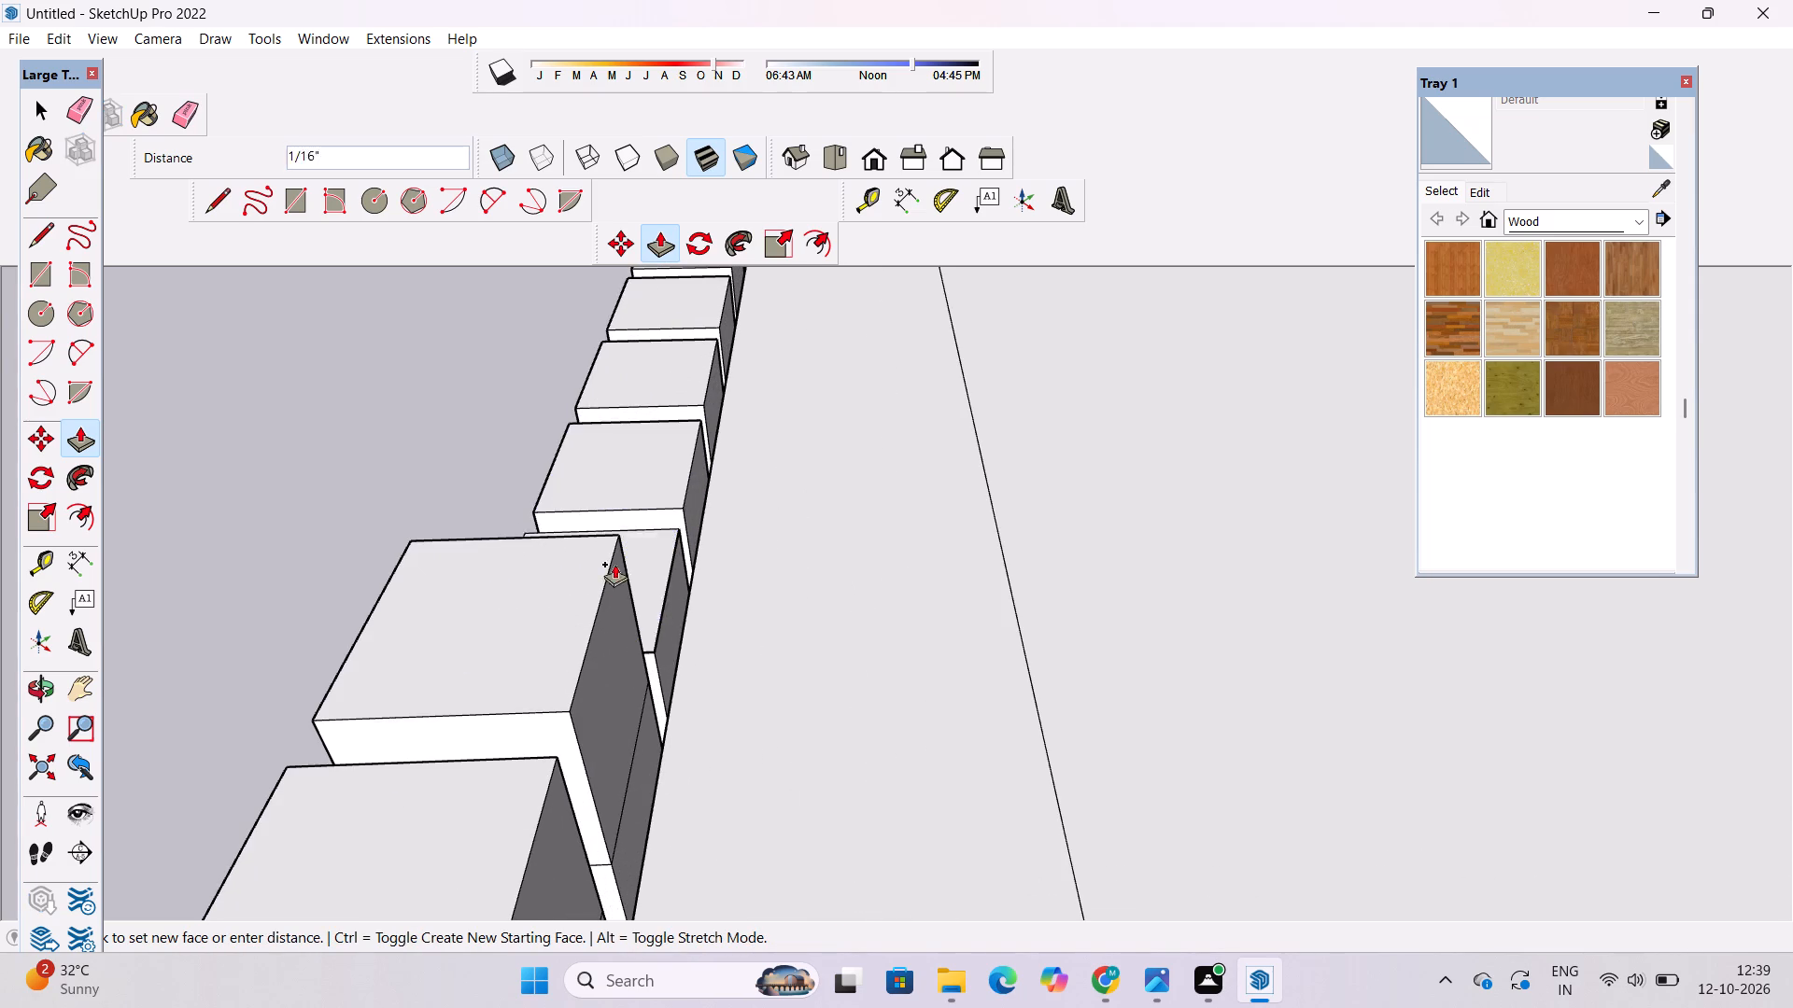
{"action": "left_click", "coordinate": [579, 619]}
{"action": "left_click", "coordinate": [685, 451]}
{"action": "left_click_drag", "start_coordinate": [593, 539], "coordinate": [591, 548]}
{"action": "scroll", "coordinate": [447, 720], "scroll_direction": "down", "scroll_amount": 5}
{"action": "scroll", "coordinate": [624, 451], "scroll_direction": "up", "scroll_amount": 4}
{"action": "left_click", "coordinate": [661, 435]}
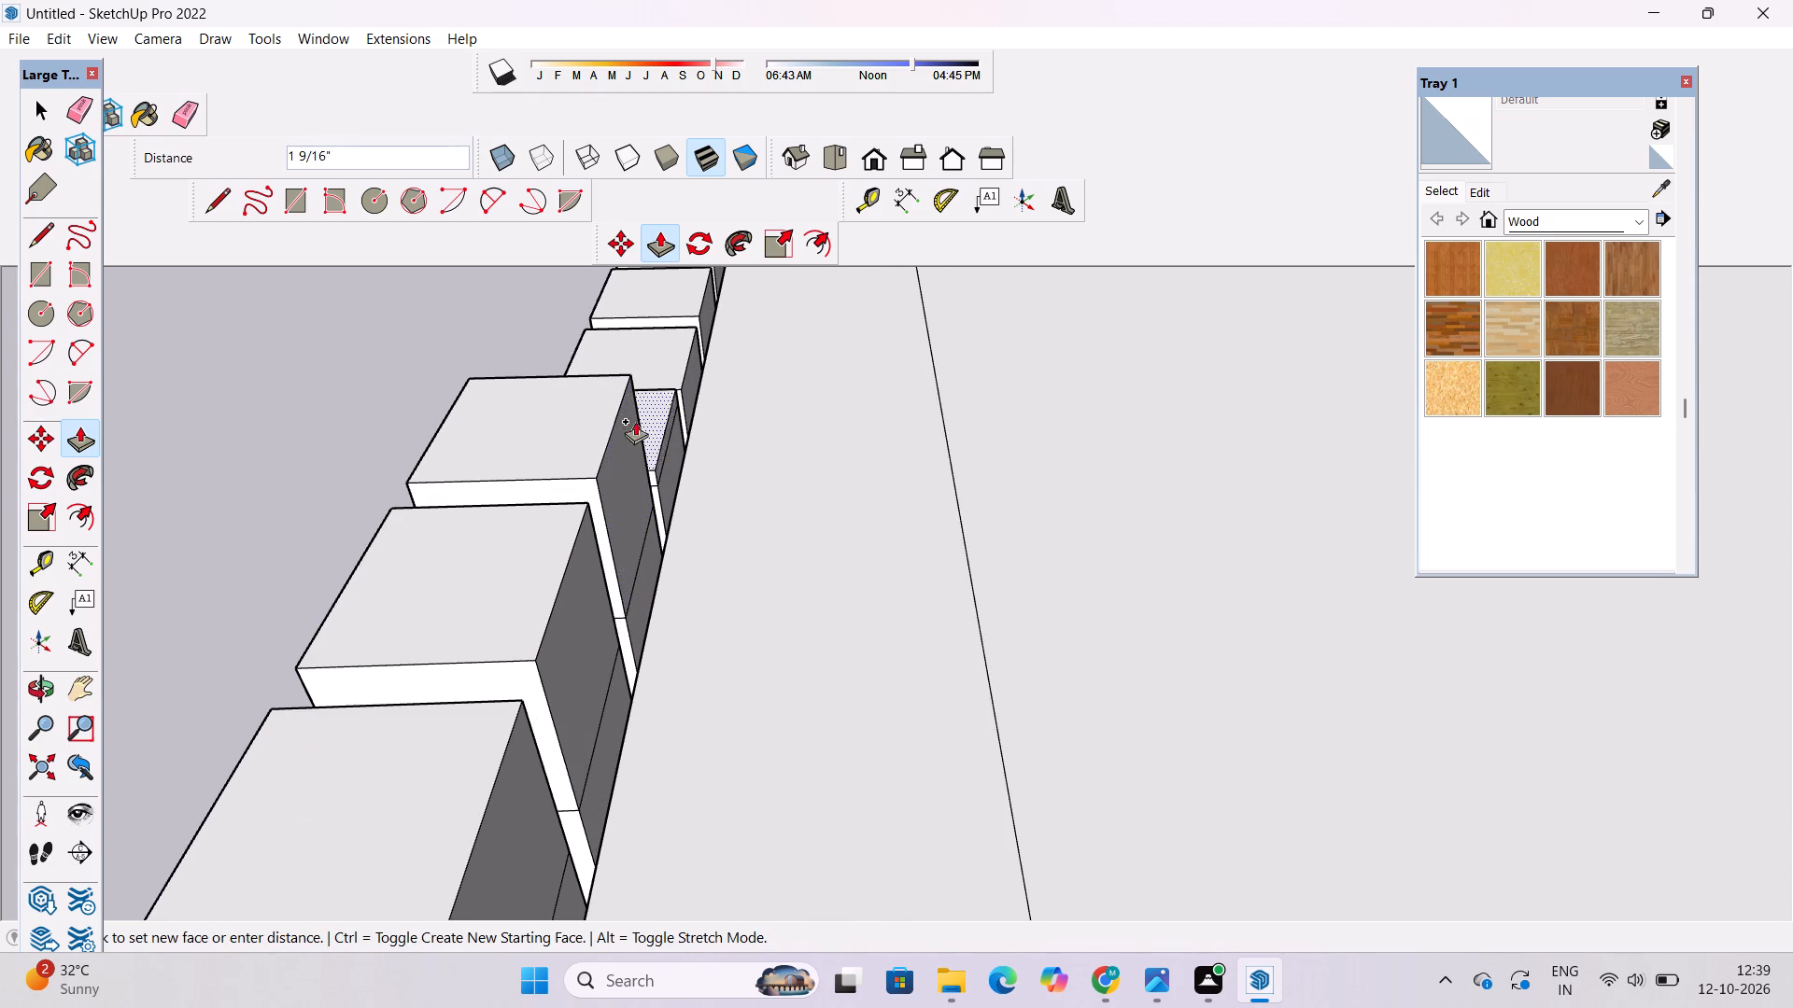
{"action": "left_click", "coordinate": [560, 537]}
{"action": "scroll", "coordinate": [324, 771], "scroll_direction": "down", "scroll_amount": 8}
{"action": "scroll", "coordinate": [600, 411], "scroll_direction": "up", "scroll_amount": 3}
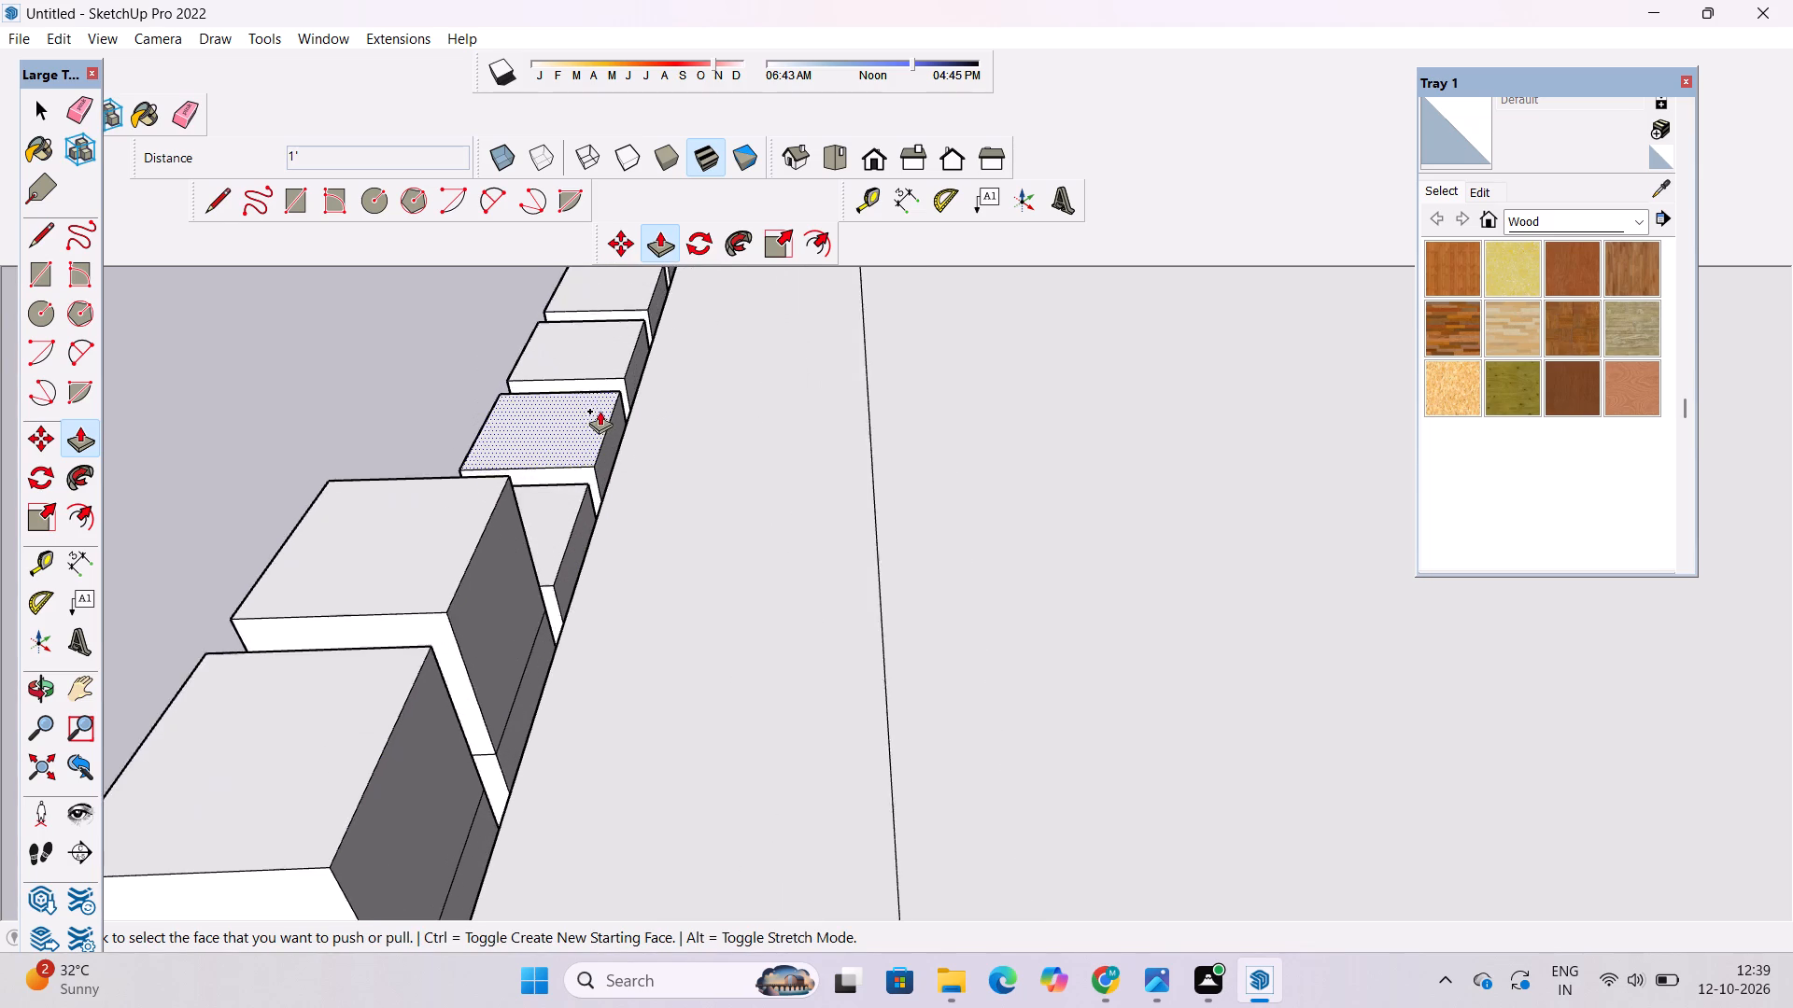
{"action": "scroll", "coordinate": [600, 411], "scroll_direction": "up", "scroll_amount": 5}
{"action": "left_click", "coordinate": [526, 559]}
{"action": "left_click", "coordinate": [409, 597]}
{"action": "scroll", "coordinate": [337, 637], "scroll_direction": "down", "scroll_amount": 3}
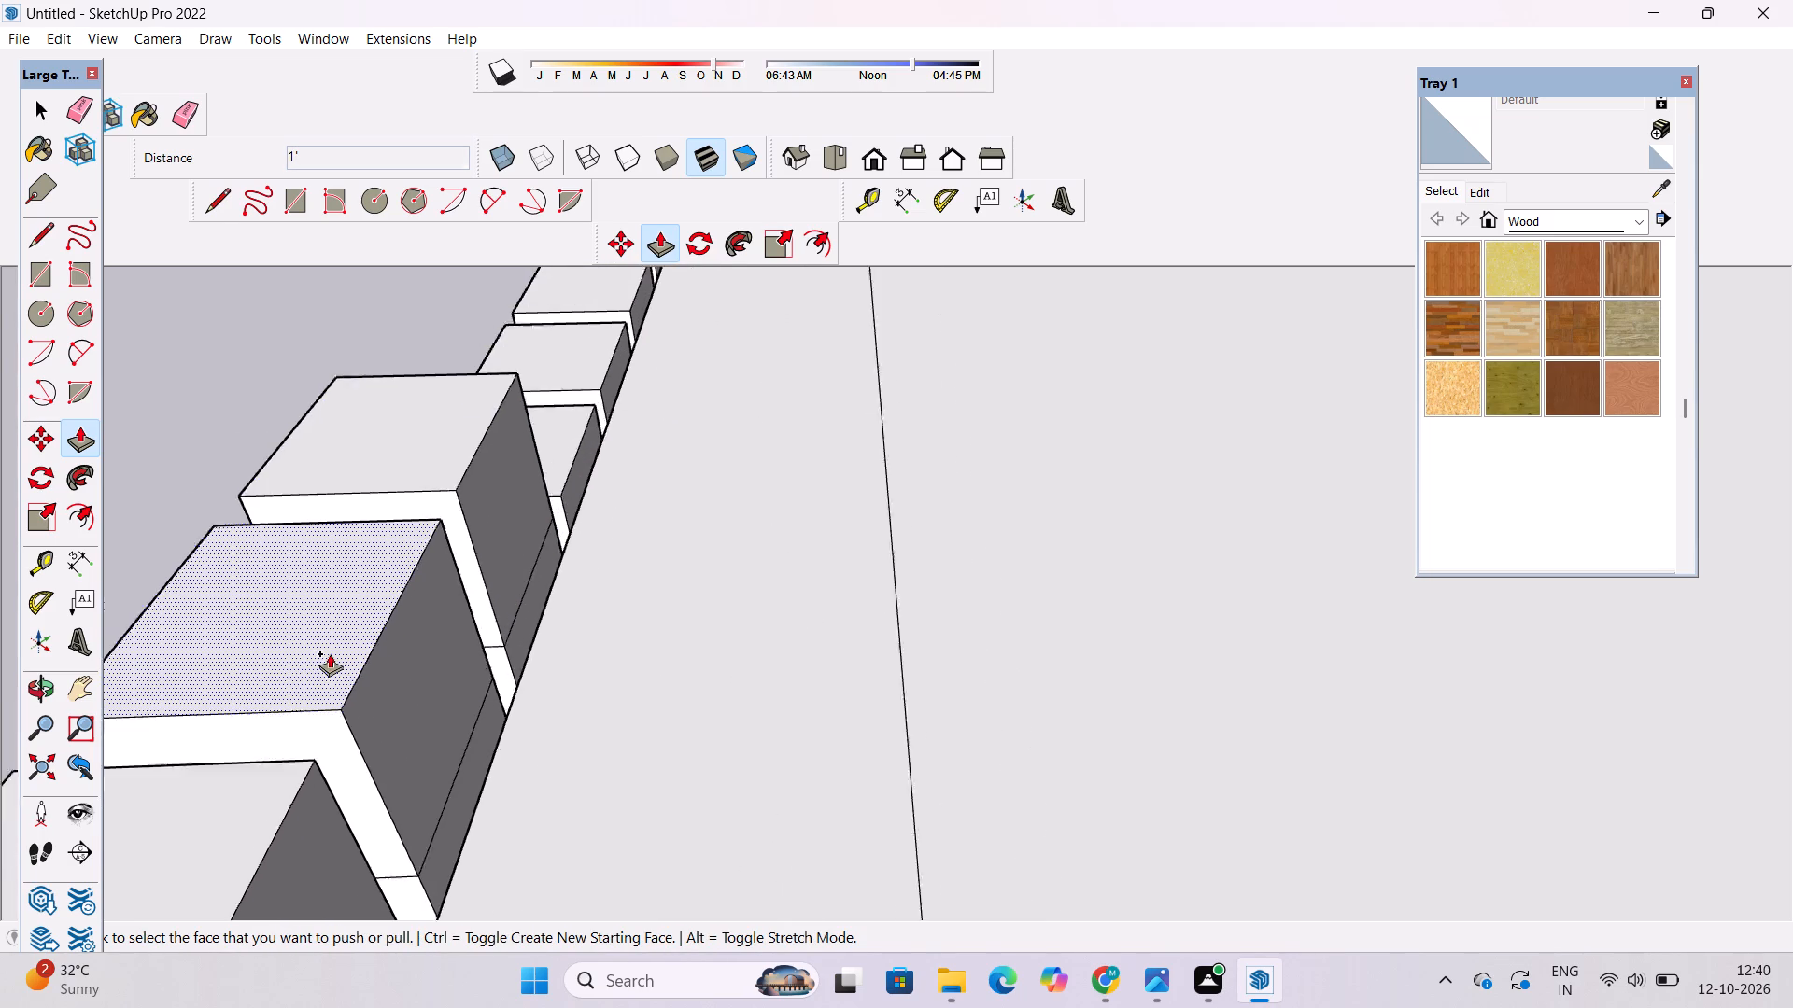
{"action": "scroll", "coordinate": [330, 653], "scroll_direction": "down", "scroll_amount": 9}
{"action": "left_click", "coordinate": [472, 520]}
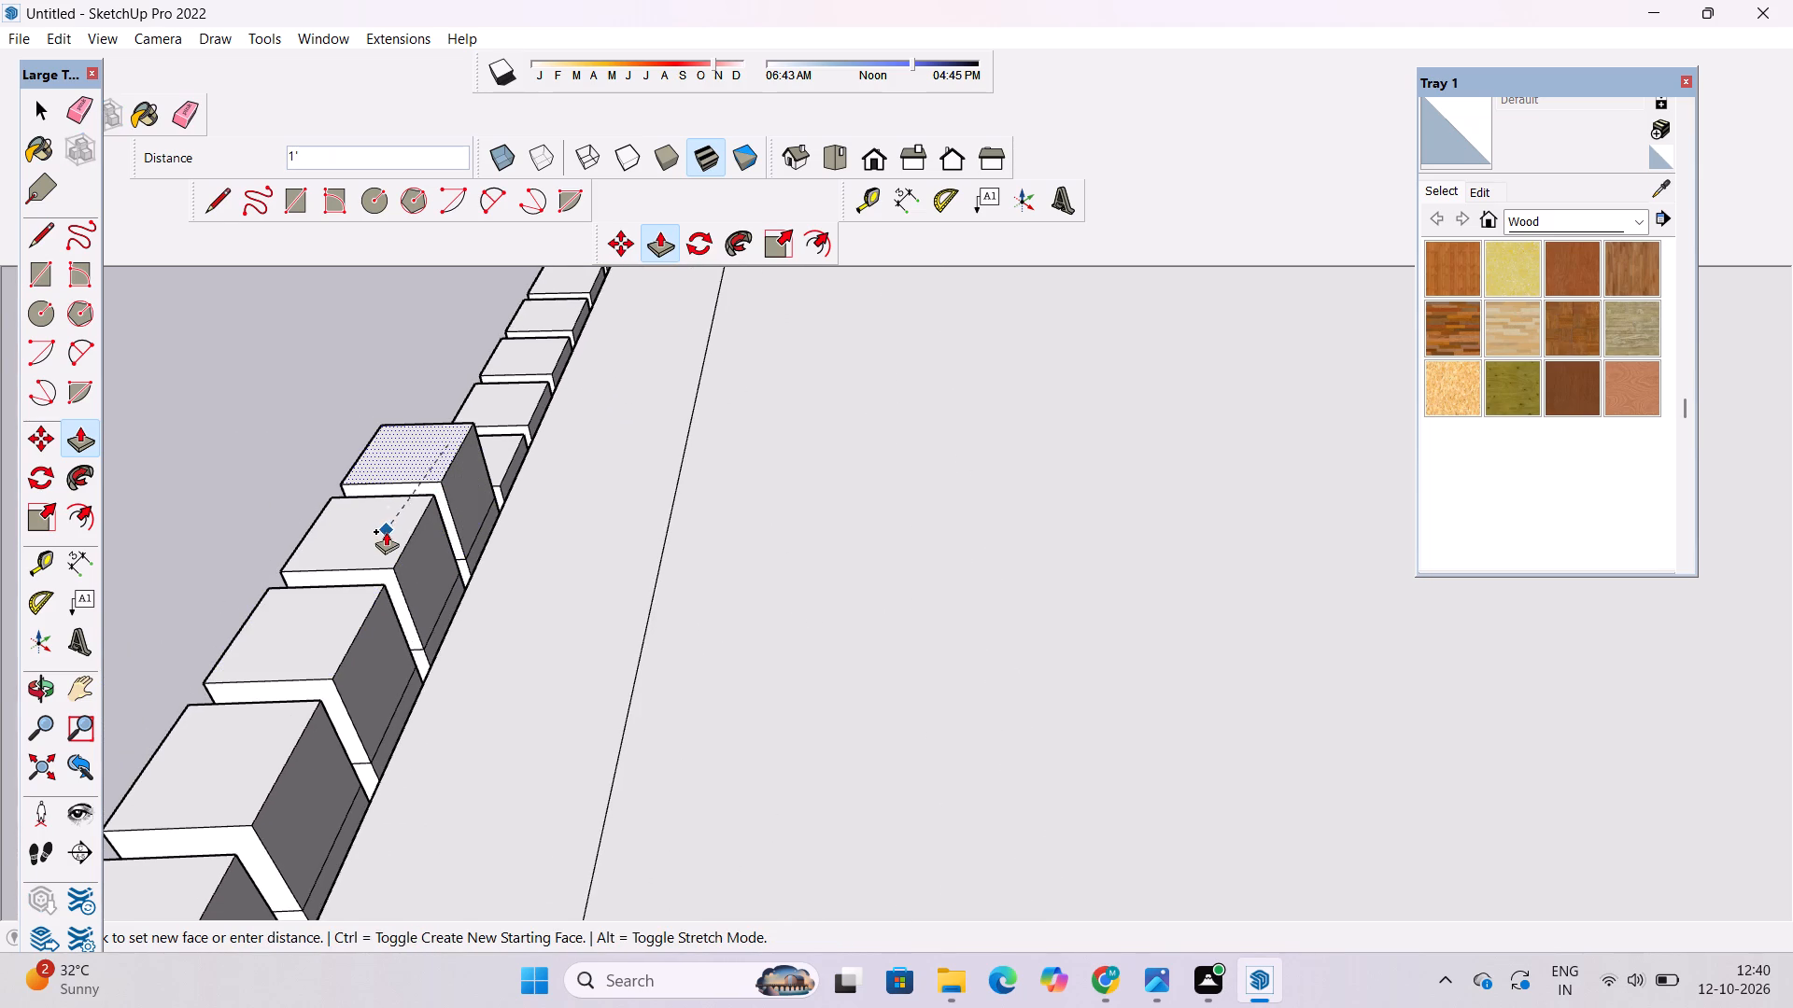
{"action": "left_click", "coordinate": [386, 531]}
Raise the tops of the eleventh to fourteenth side-wall slats by 1', level with the slats already raised.
{"action": "scroll", "coordinate": [396, 601], "scroll_direction": "down", "scroll_amount": 2}
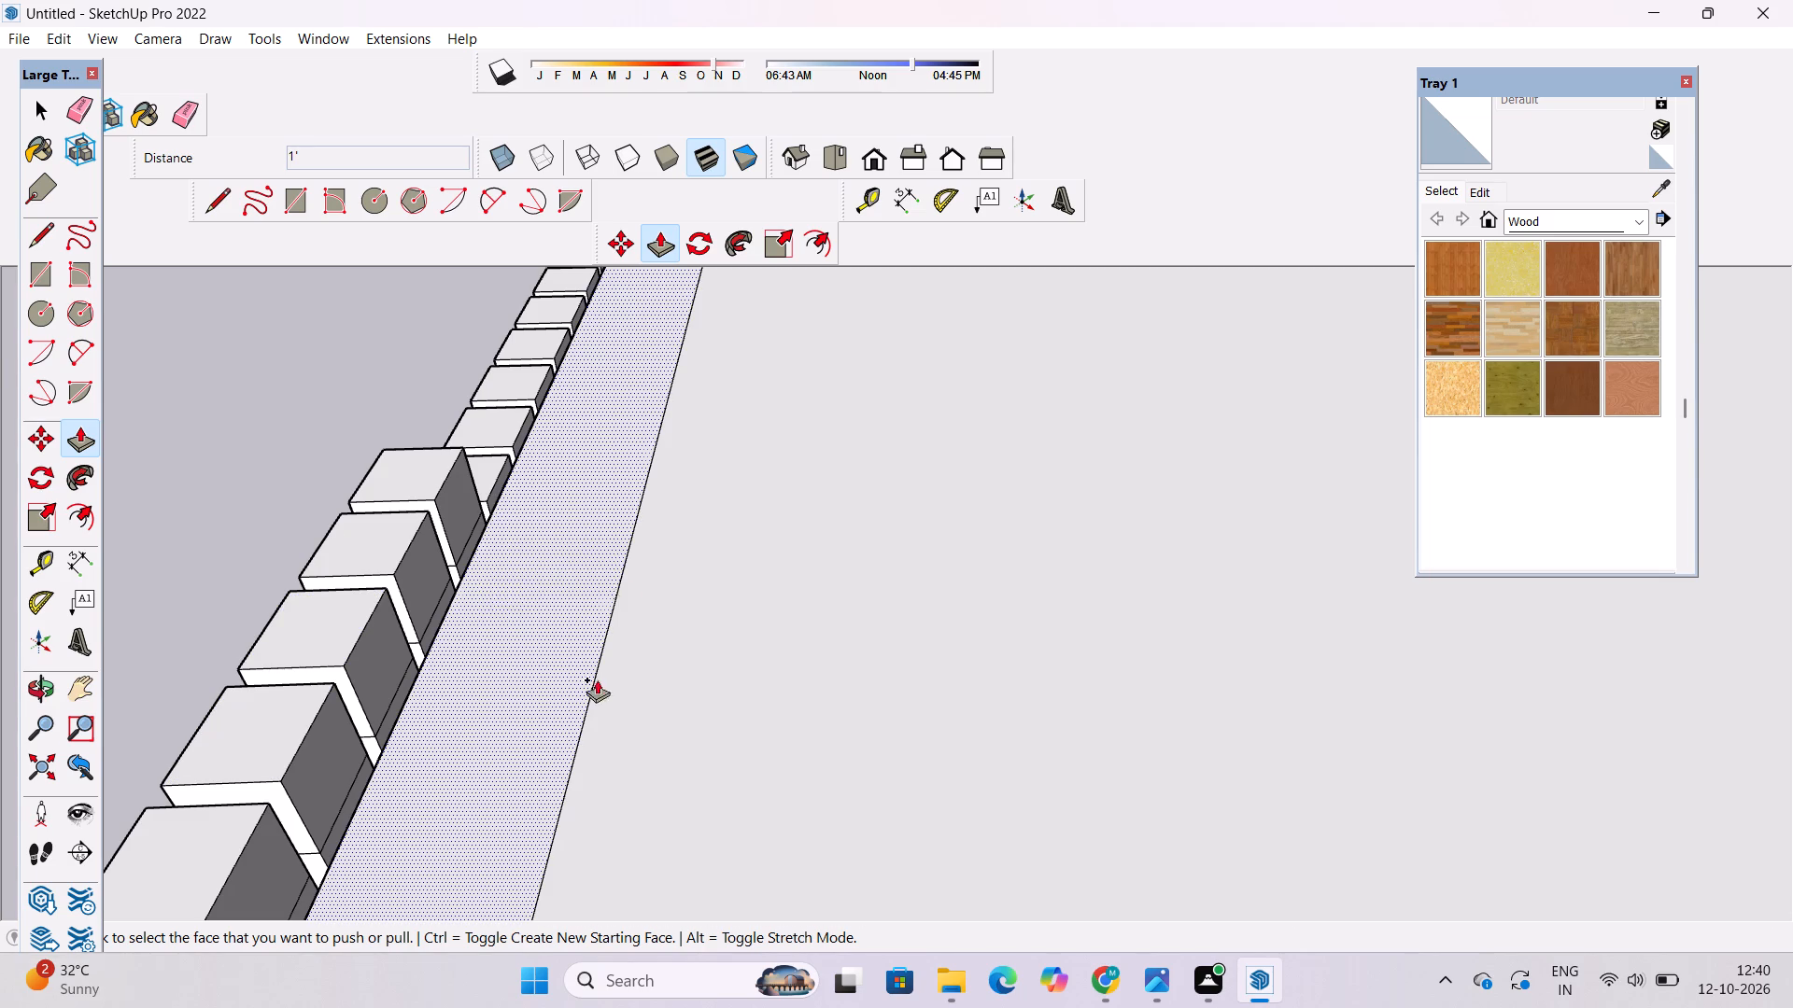
{"action": "scroll", "coordinate": [565, 533], "scroll_direction": "down", "scroll_amount": 5}
{"action": "scroll", "coordinate": [529, 364], "scroll_direction": "up", "scroll_amount": 2}
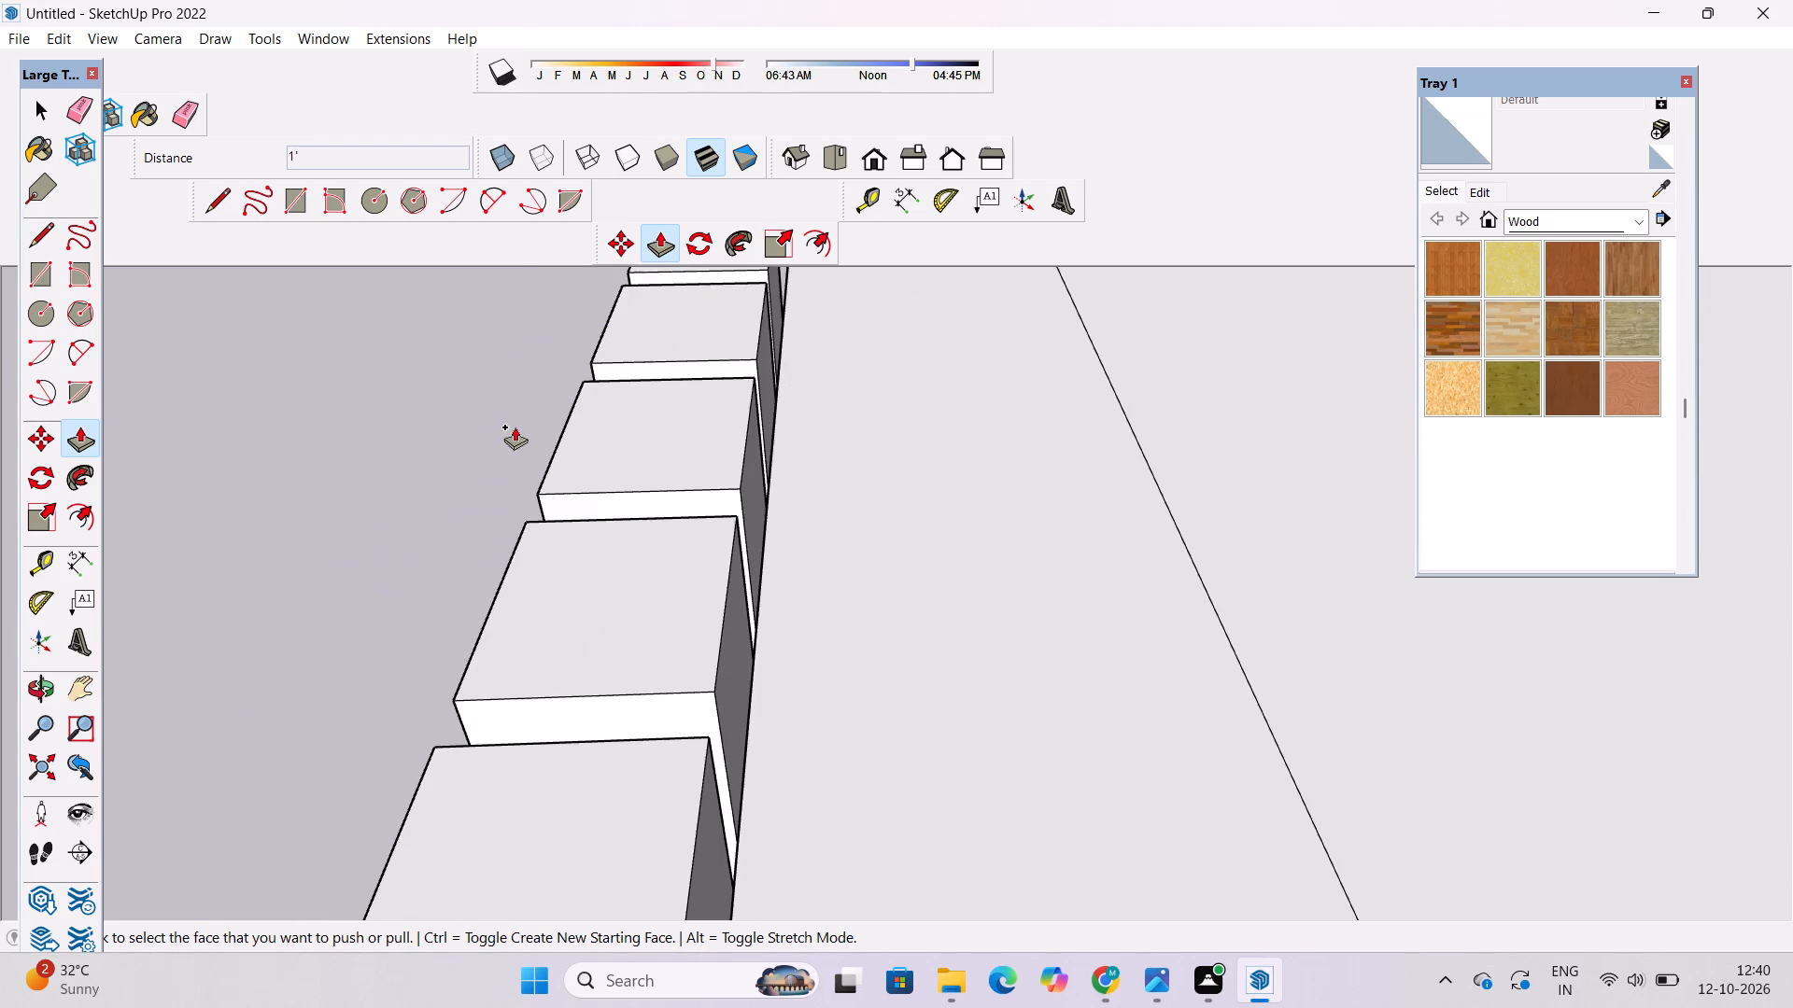
{"action": "scroll", "coordinate": [510, 469], "scroll_direction": "down", "scroll_amount": 2}
{"action": "scroll", "coordinate": [466, 510], "scroll_direction": "up", "scroll_amount": 1}
{"action": "scroll", "coordinate": [529, 611], "scroll_direction": "up", "scroll_amount": 2}
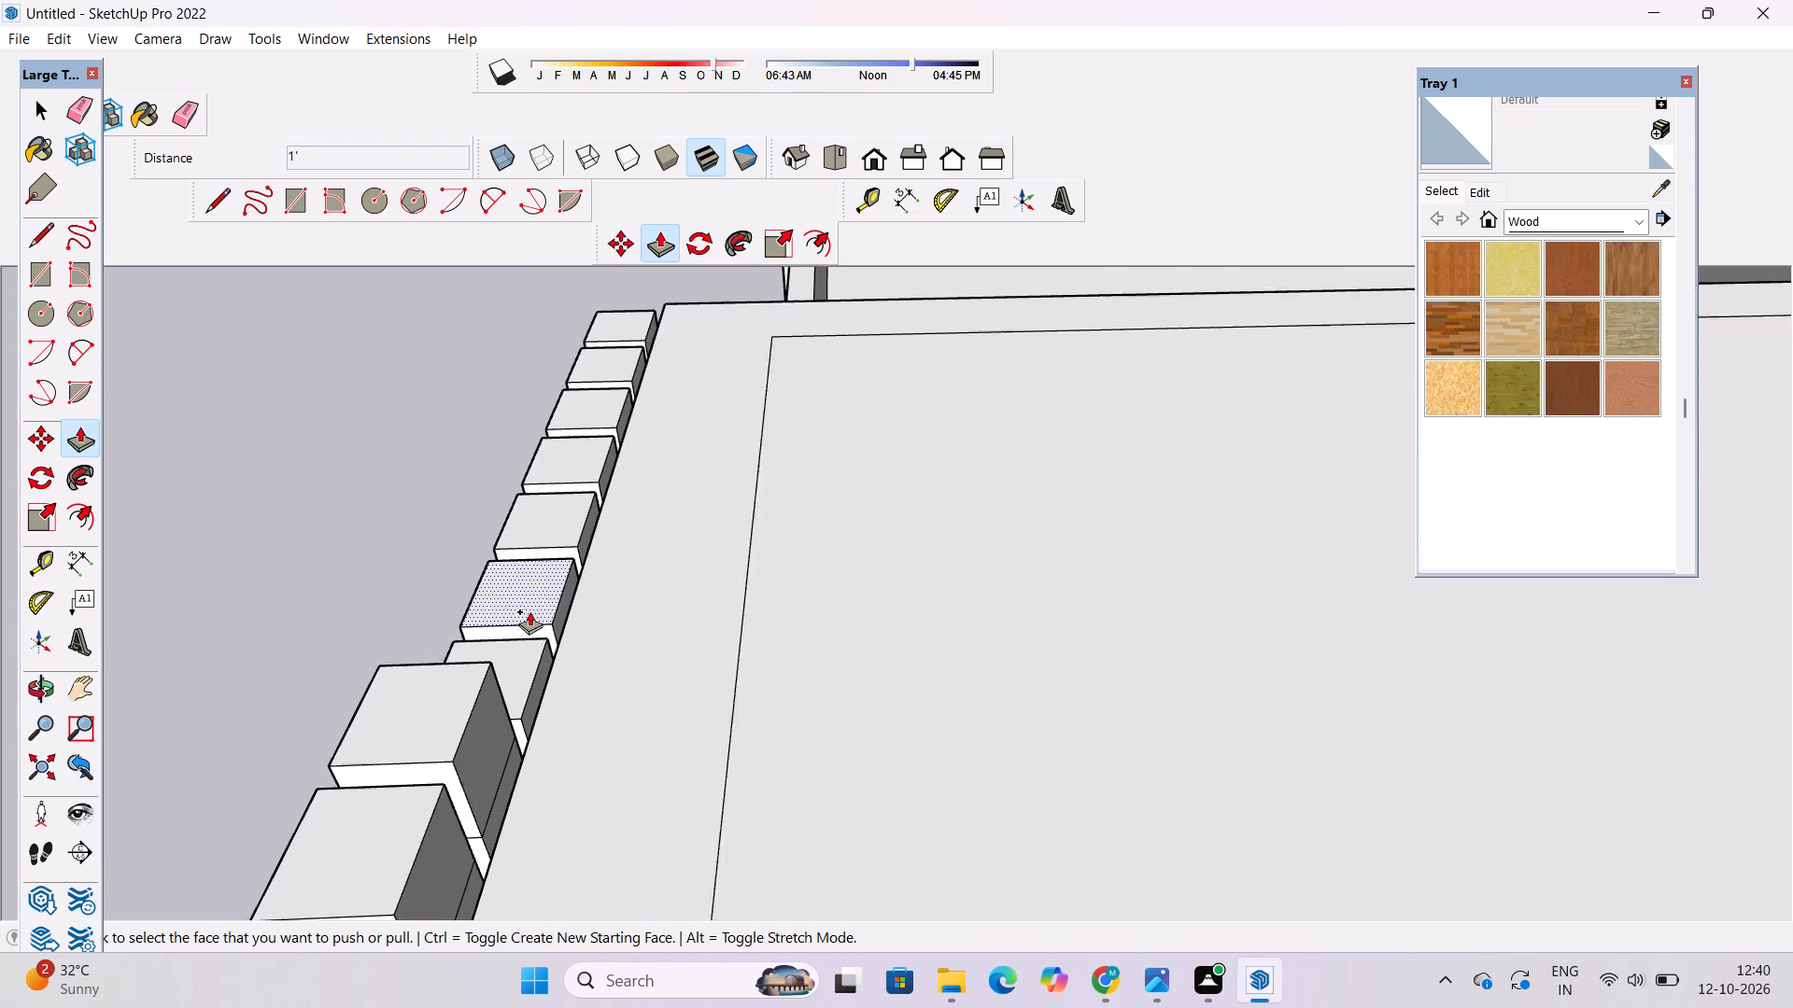
{"action": "scroll", "coordinate": [529, 611], "scroll_direction": "up", "scroll_amount": 4}
{"action": "left_click", "coordinate": [529, 662]}
{"action": "left_click", "coordinate": [379, 750]}
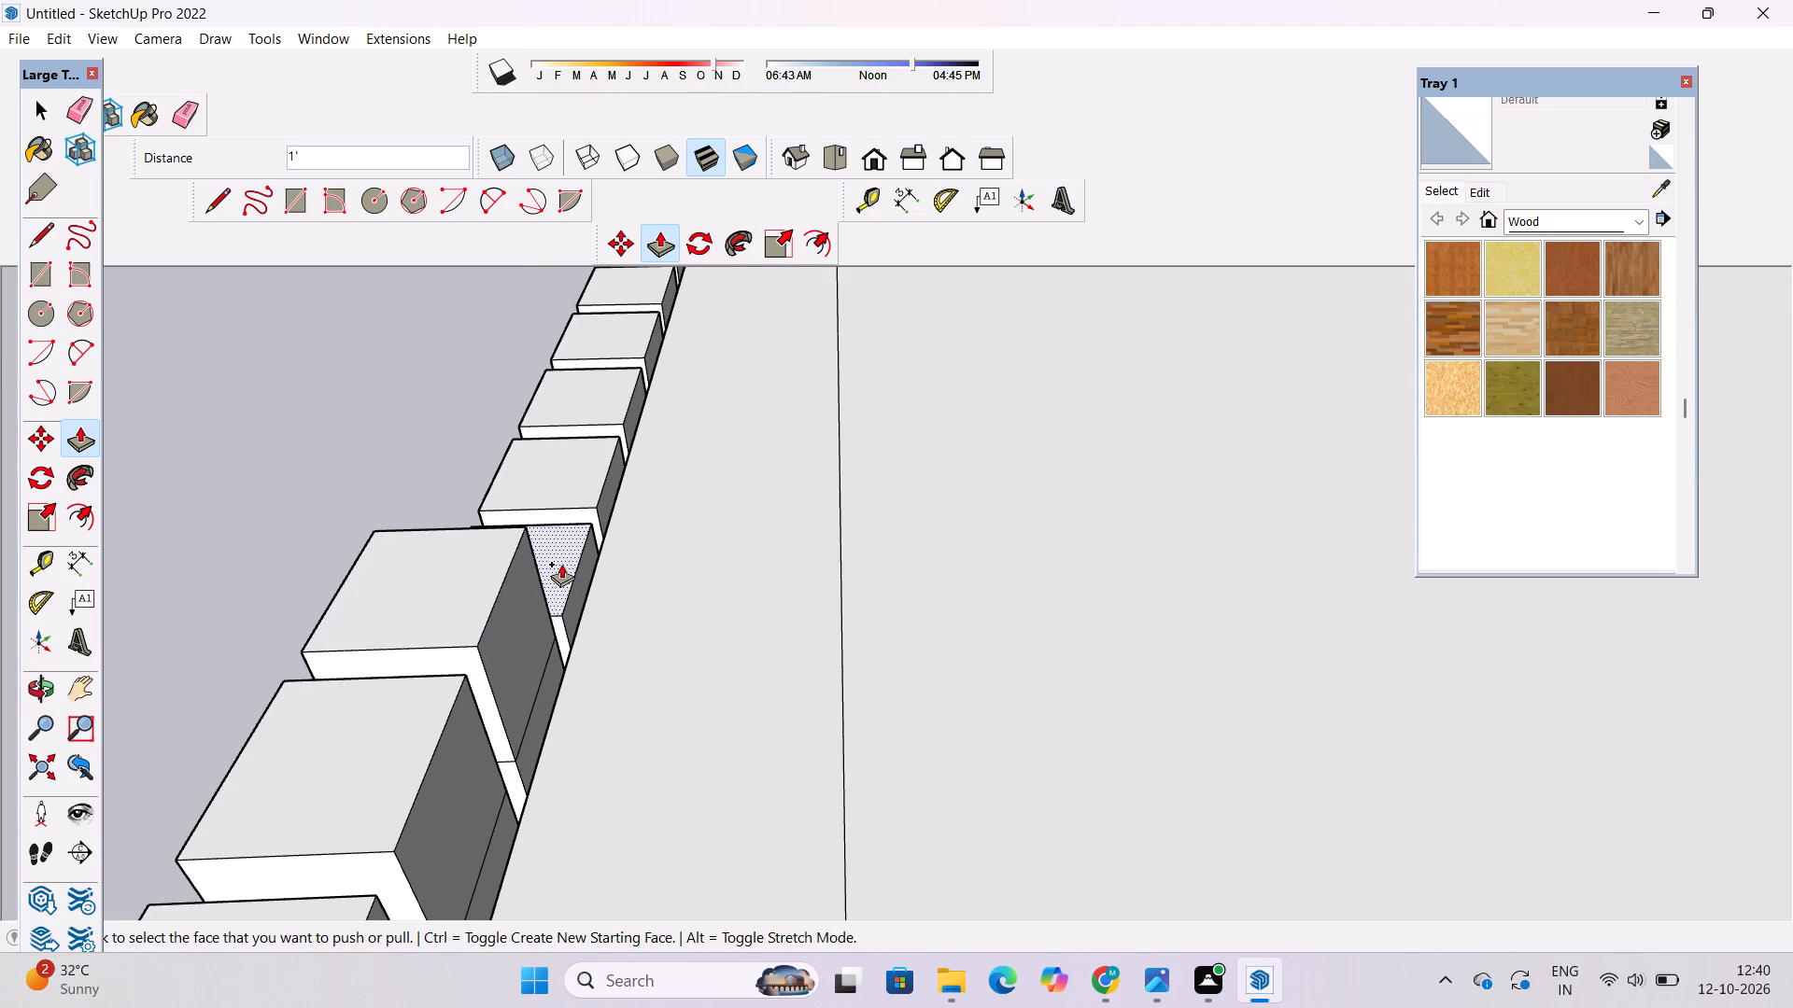
{"action": "left_click", "coordinate": [562, 564]}
{"action": "left_click", "coordinate": [450, 631]}
{"action": "scroll", "coordinate": [449, 803], "scroll_direction": "down", "scroll_amount": 5}
{"action": "scroll", "coordinate": [536, 529], "scroll_direction": "up", "scroll_amount": 3}
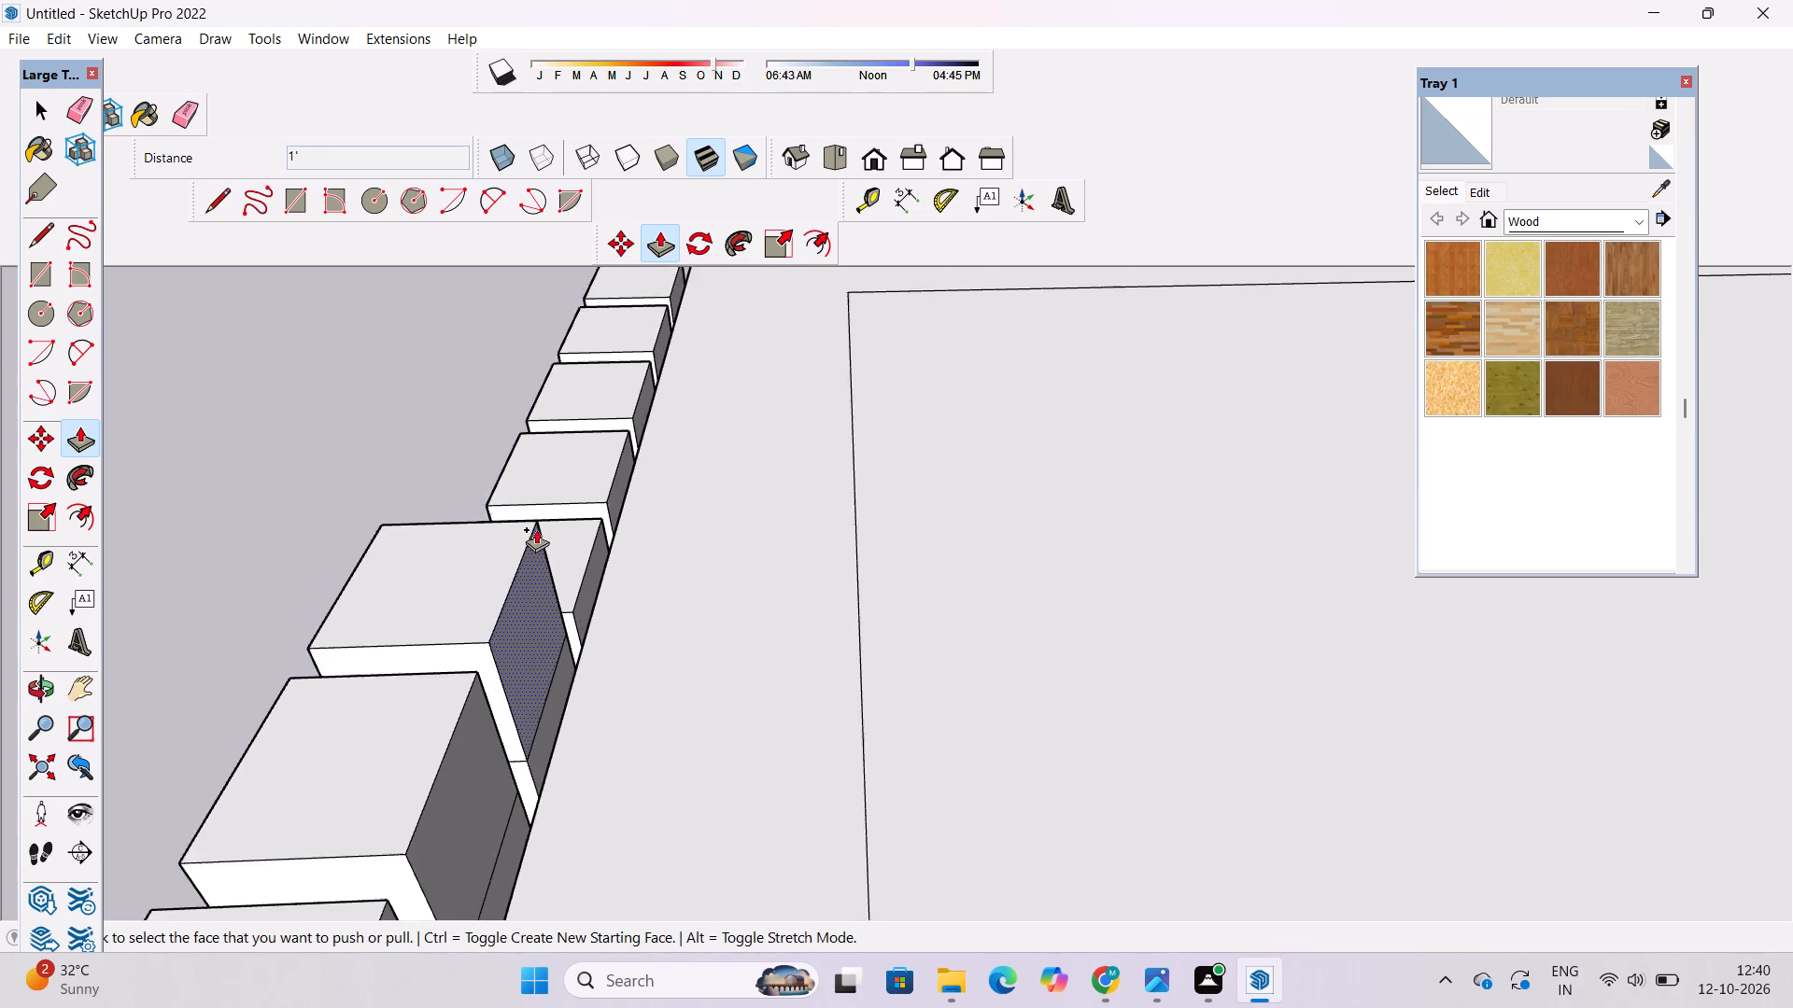
{"action": "scroll", "coordinate": [536, 529], "scroll_direction": "up", "scroll_amount": 6}
{"action": "left_click", "coordinate": [586, 567]}
{"action": "left_click", "coordinate": [397, 645]}
{"action": "left_click", "coordinate": [637, 427]}
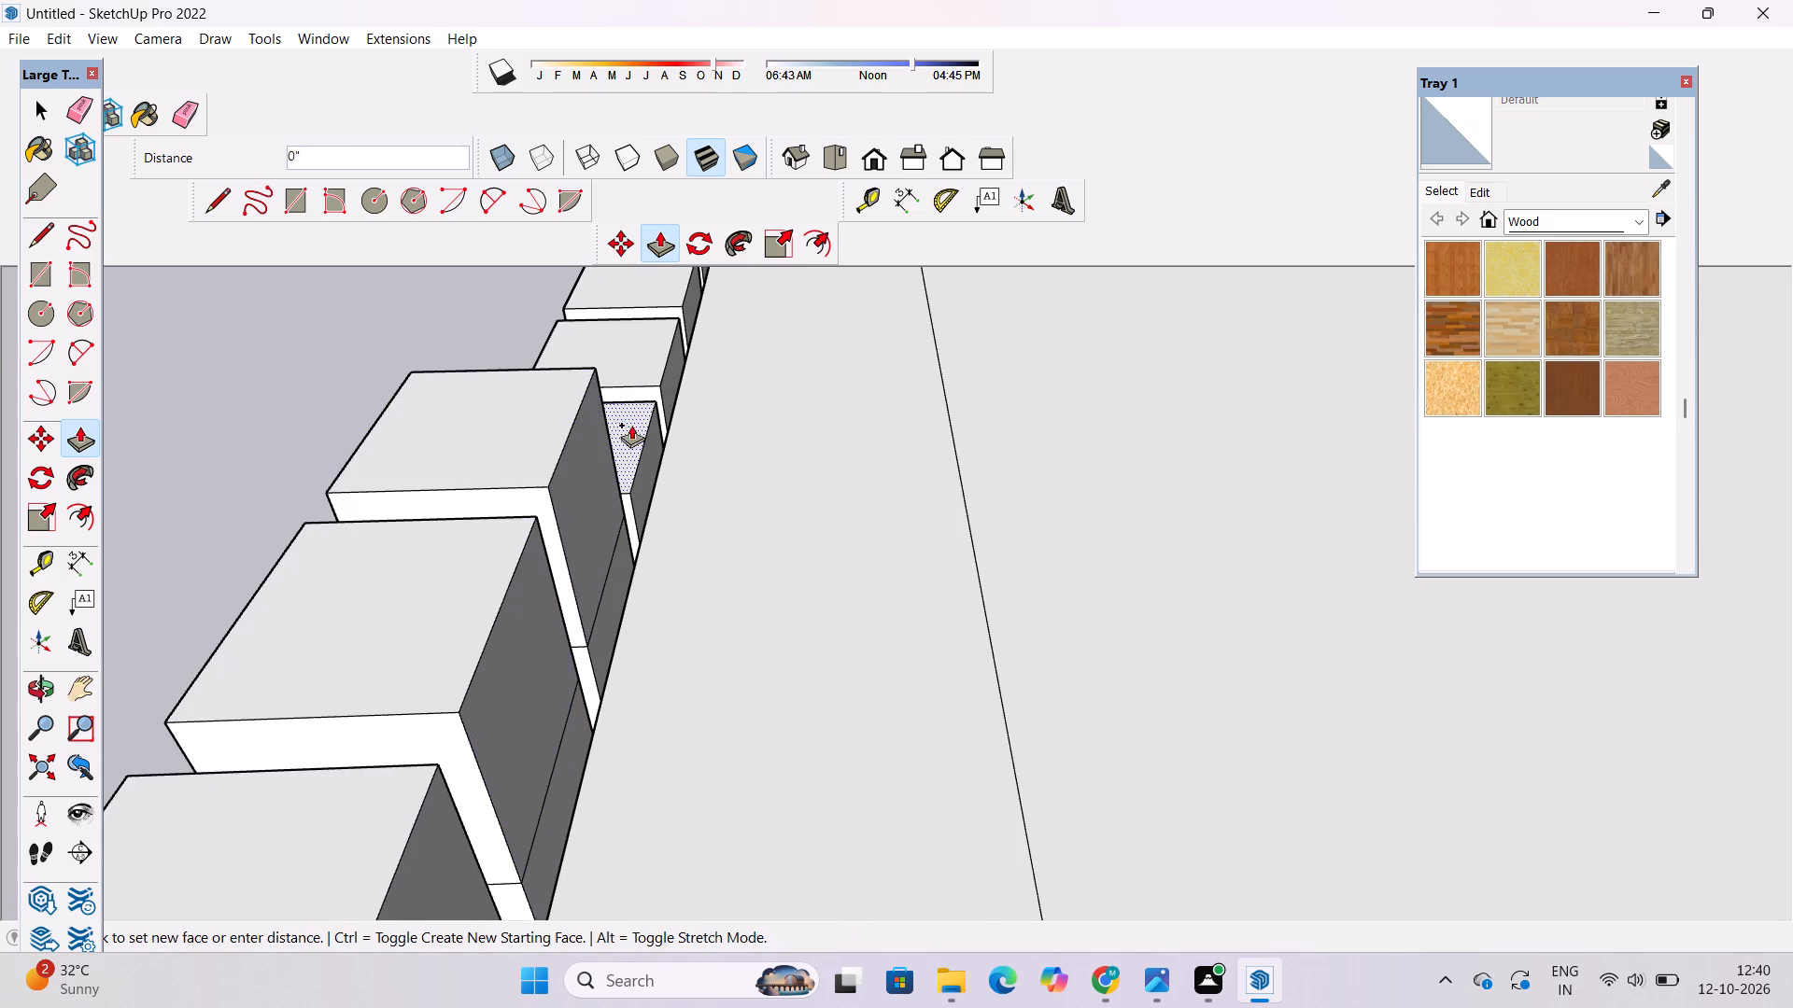
{"action": "left_click", "coordinate": [501, 534]}
Raise the tops of the two rearmost side-wall slats by 1' to match the raised row.
{"action": "scroll", "coordinate": [494, 753], "scroll_direction": "down", "scroll_amount": 5}
{"action": "scroll", "coordinate": [651, 311], "scroll_direction": "up", "scroll_amount": 9}
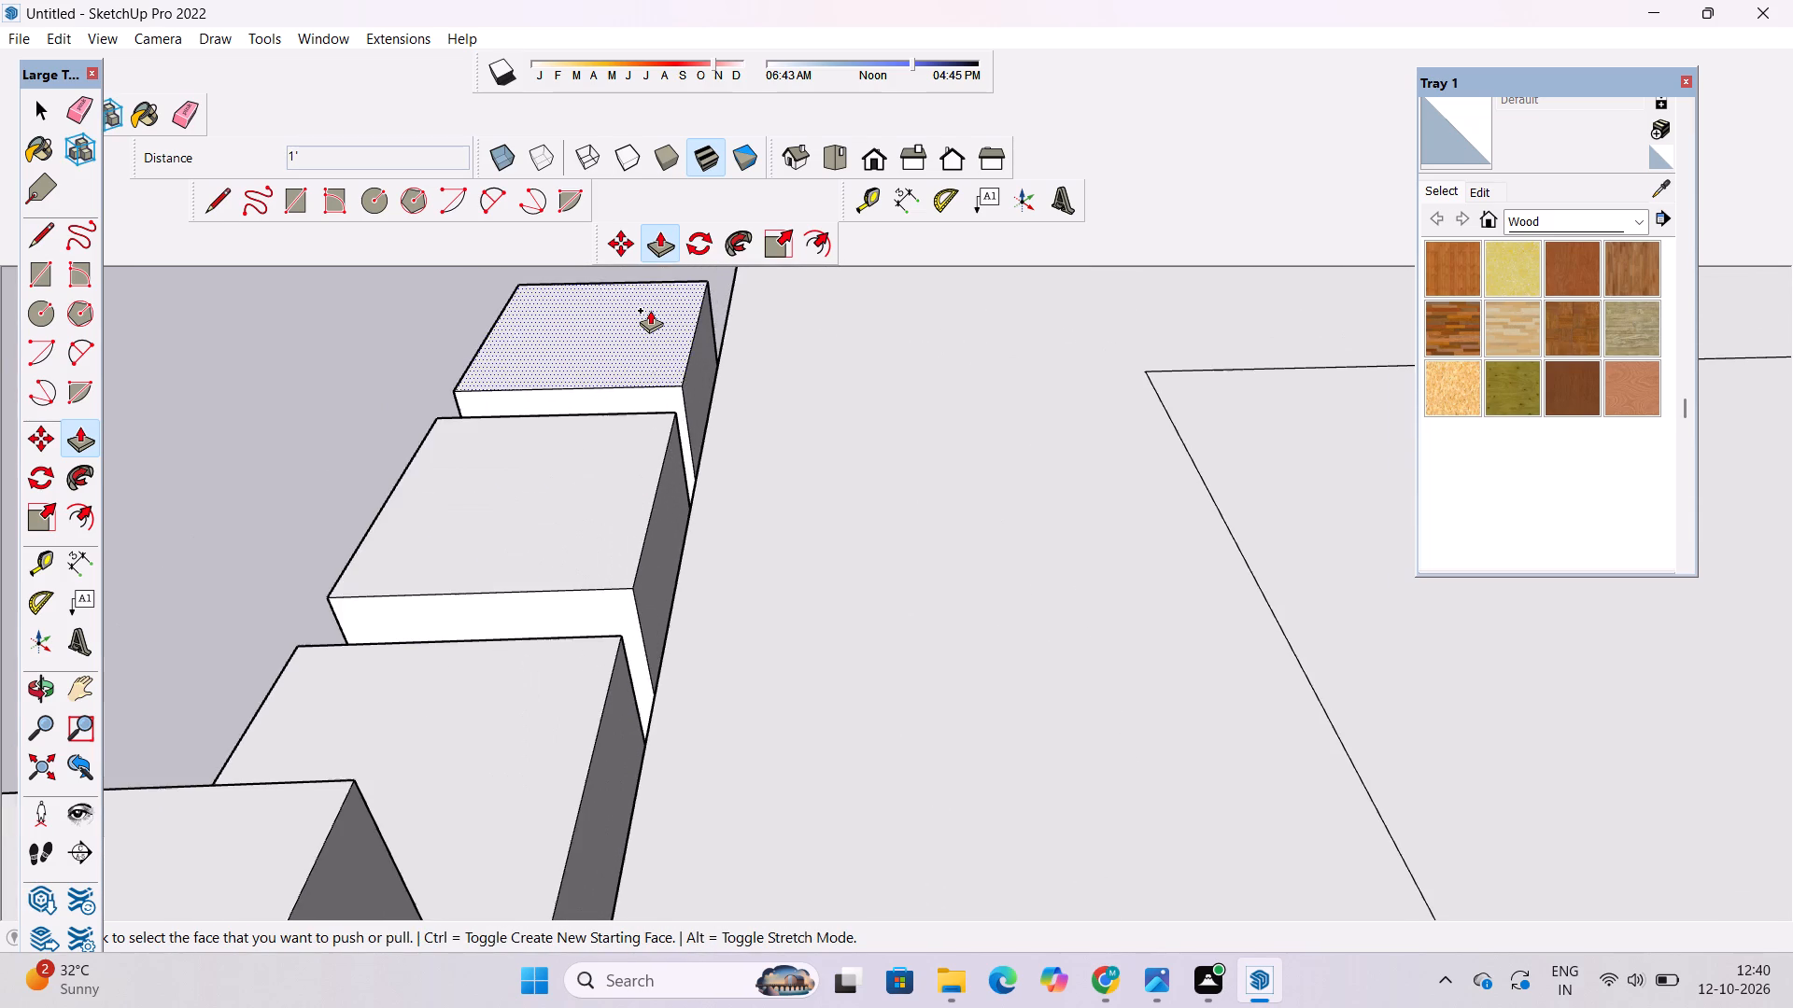
{"action": "left_click", "coordinate": [650, 310]}
{"action": "scroll", "coordinate": [645, 311], "scroll_direction": "down", "scroll_amount": 7}
{"action": "left_click", "coordinate": [432, 525]}
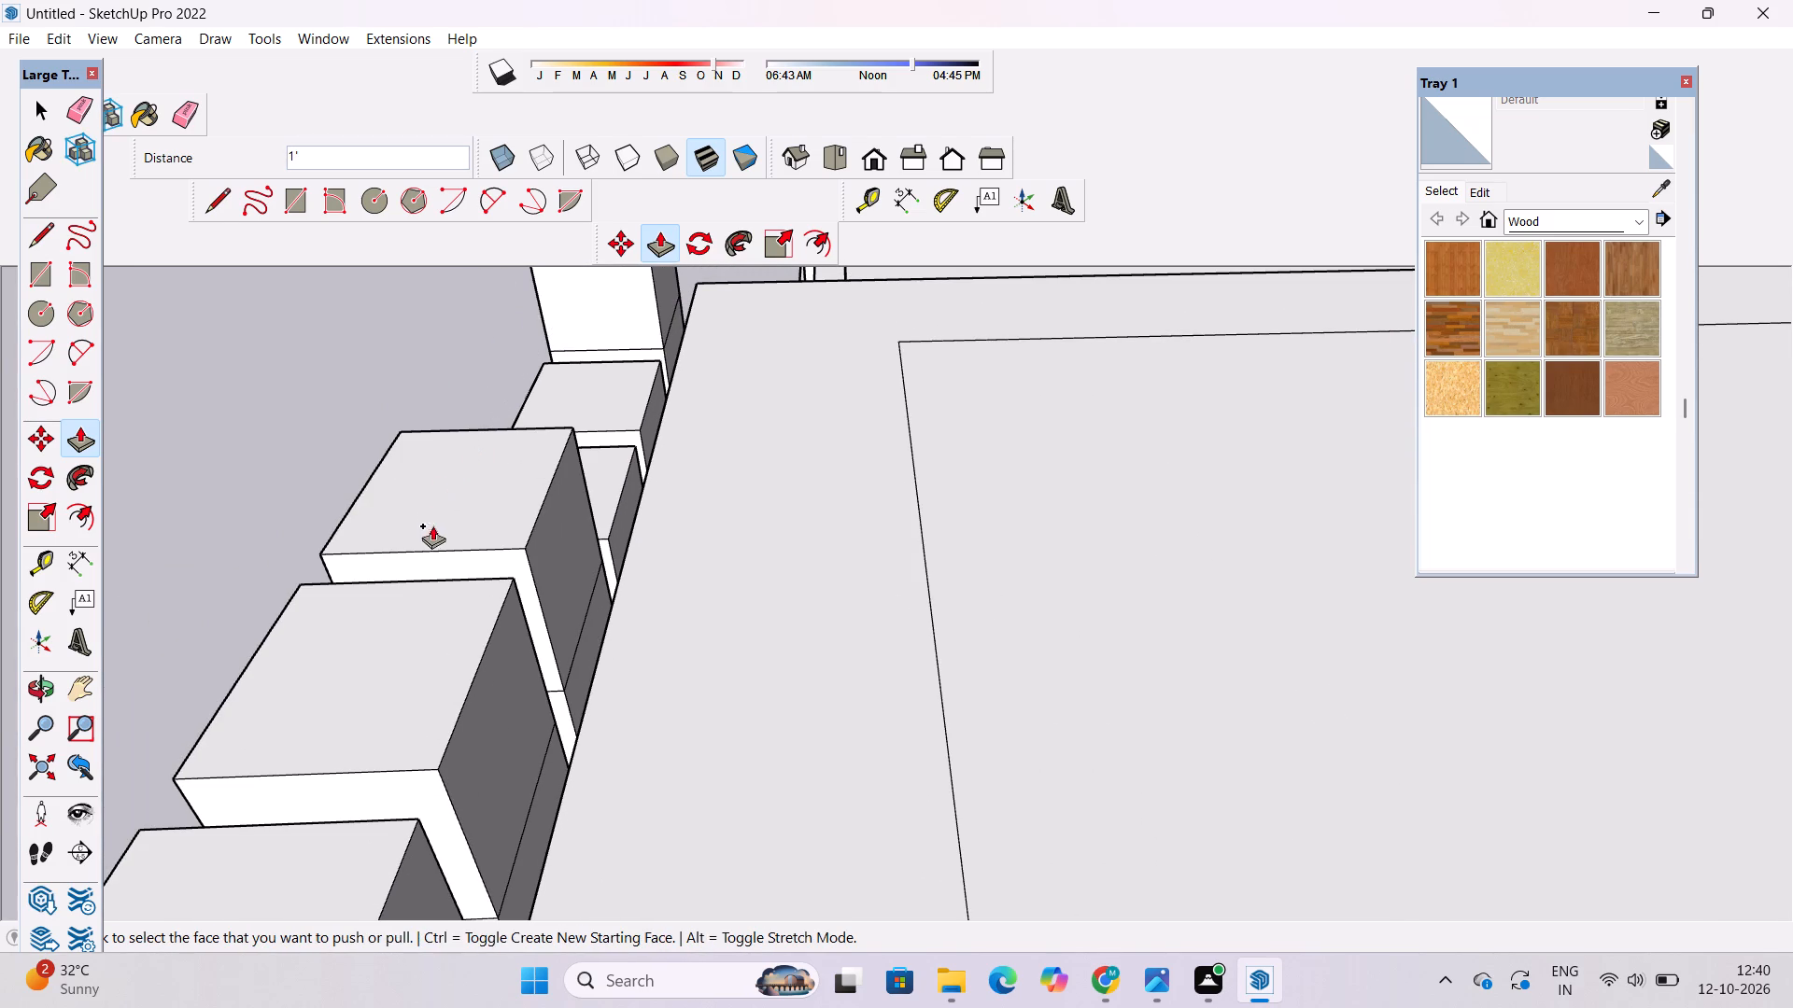
{"action": "left_click", "coordinate": [600, 380]}
{"action": "left_click", "coordinate": [456, 514]}
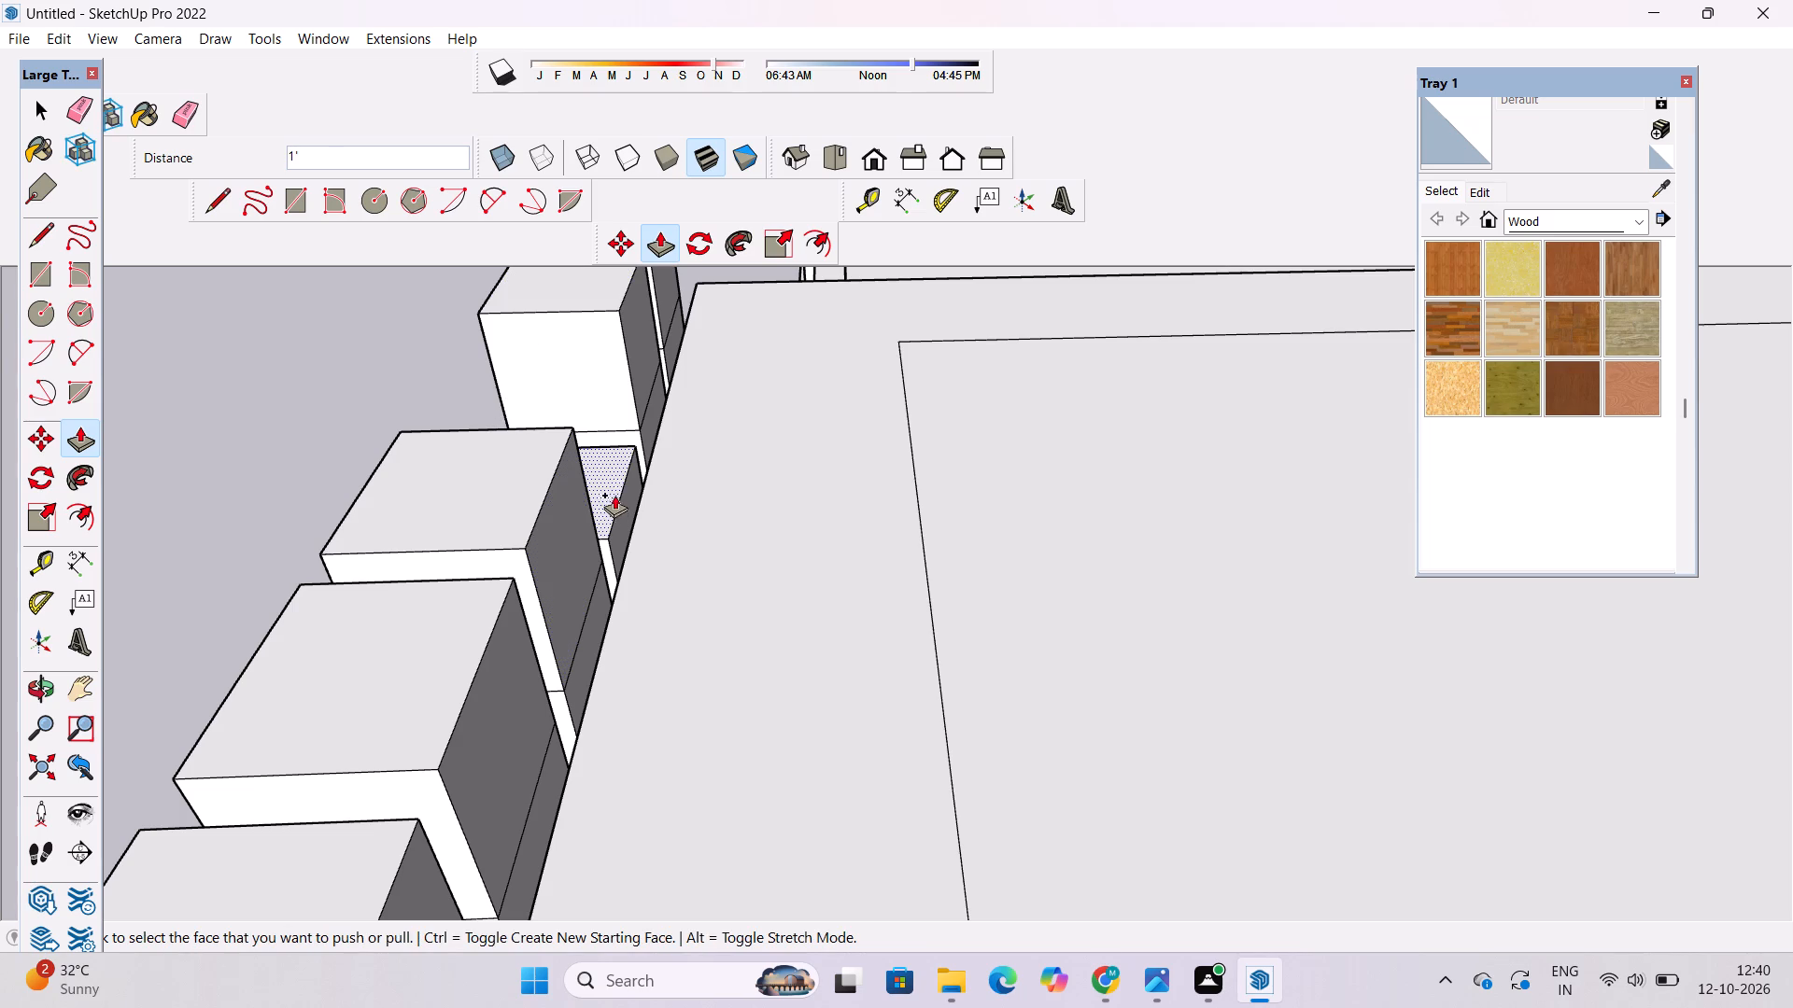
Raise the top of the one remaining lower side-wall slat by 1', level with its neighbours.
{"action": "left_click", "coordinate": [612, 483]}
{"action": "left_click", "coordinate": [455, 521]}
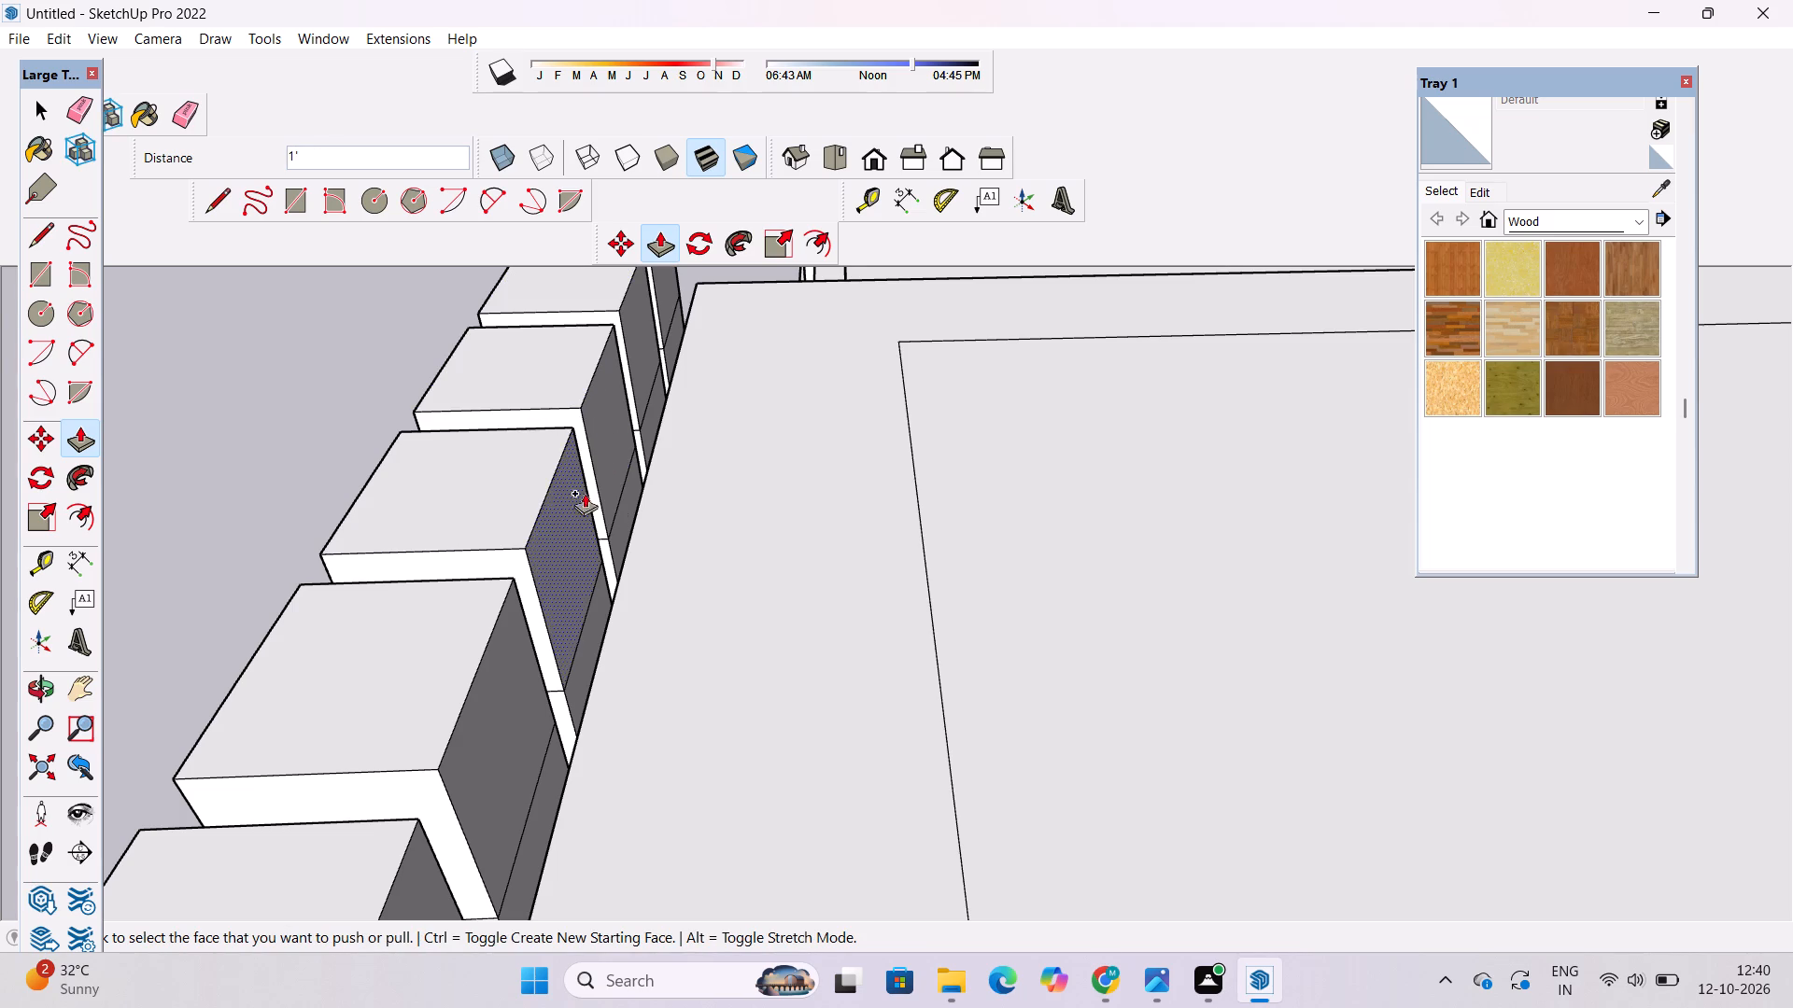
Extend the inner faces of the second to fourth side-wall slats 1' inward over the roof, flush with the front slat.
{"action": "scroll", "coordinate": [628, 425], "scroll_direction": "down", "scroll_amount": 7}
{"action": "scroll", "coordinate": [494, 439], "scroll_direction": "down", "scroll_amount": 5}
{"action": "scroll", "coordinate": [524, 621], "scroll_direction": "up", "scroll_amount": 4}
{"action": "scroll", "coordinate": [357, 582], "scroll_direction": "up", "scroll_amount": 5}
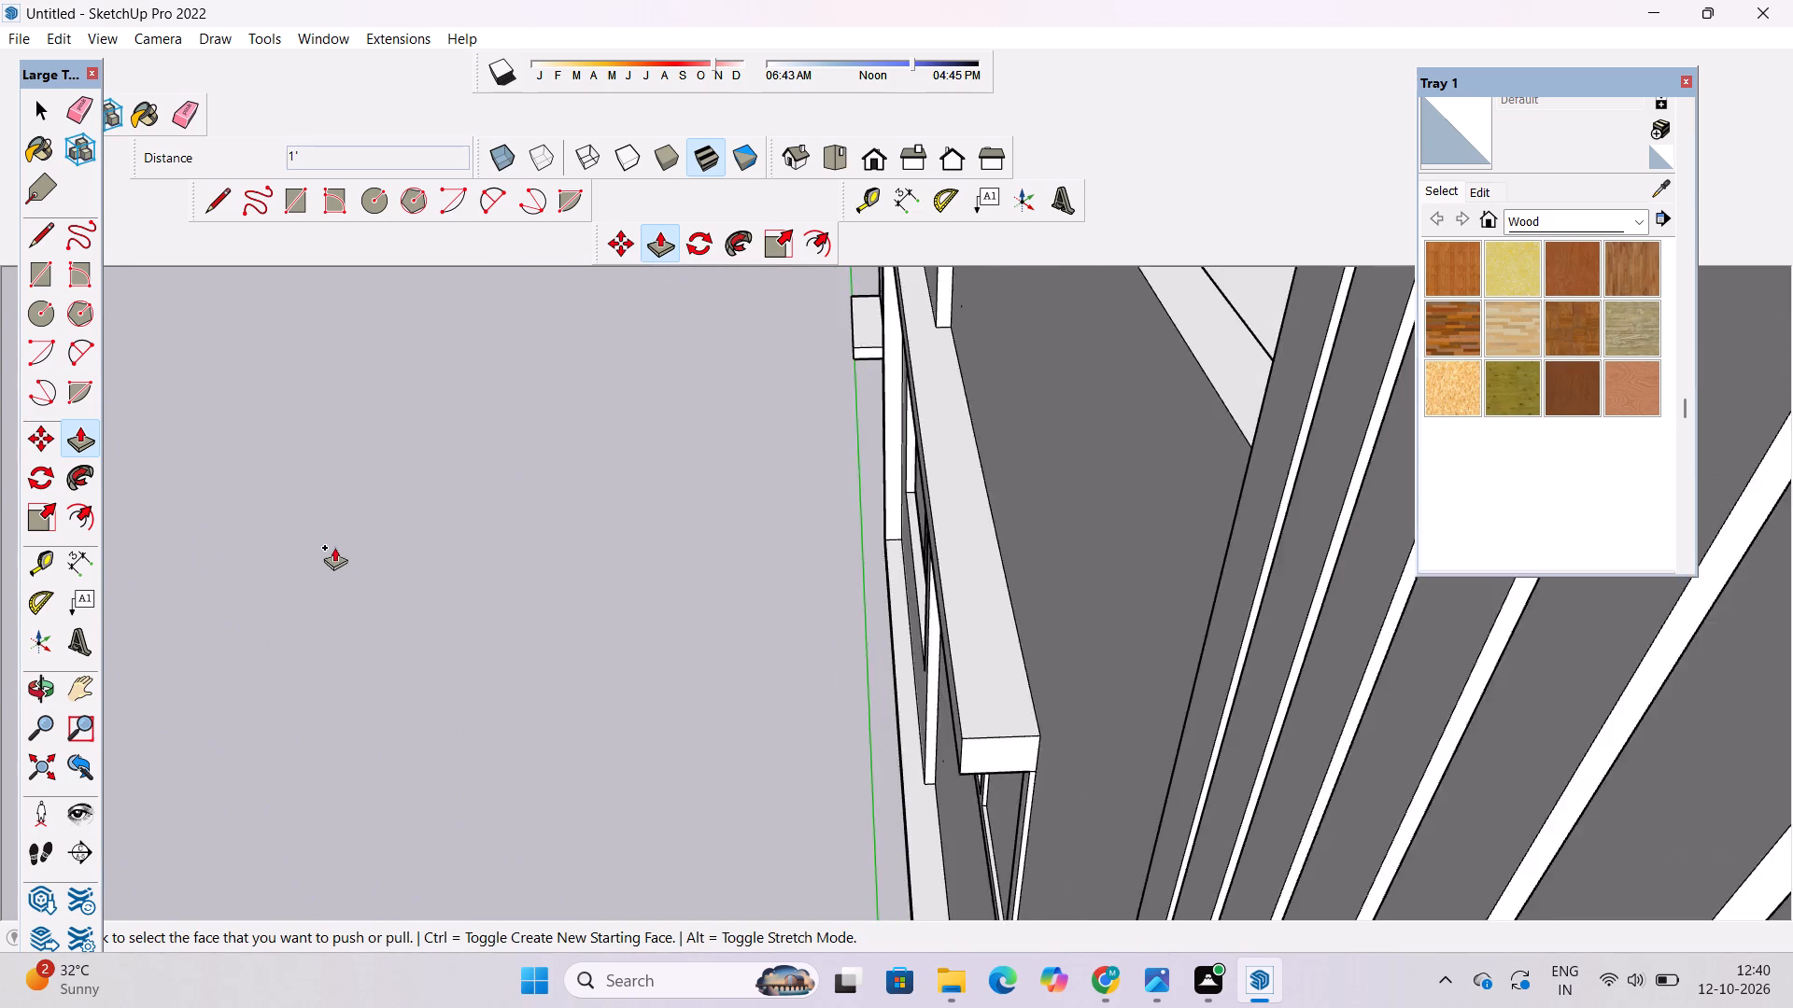
{"action": "scroll", "coordinate": [328, 547], "scroll_direction": "down", "scroll_amount": 4}
{"action": "scroll", "coordinate": [390, 649], "scroll_direction": "up", "scroll_amount": 4}
{"action": "left_click", "coordinate": [388, 629]}
{"action": "scroll", "coordinate": [443, 627], "scroll_direction": "down", "scroll_amount": 5}
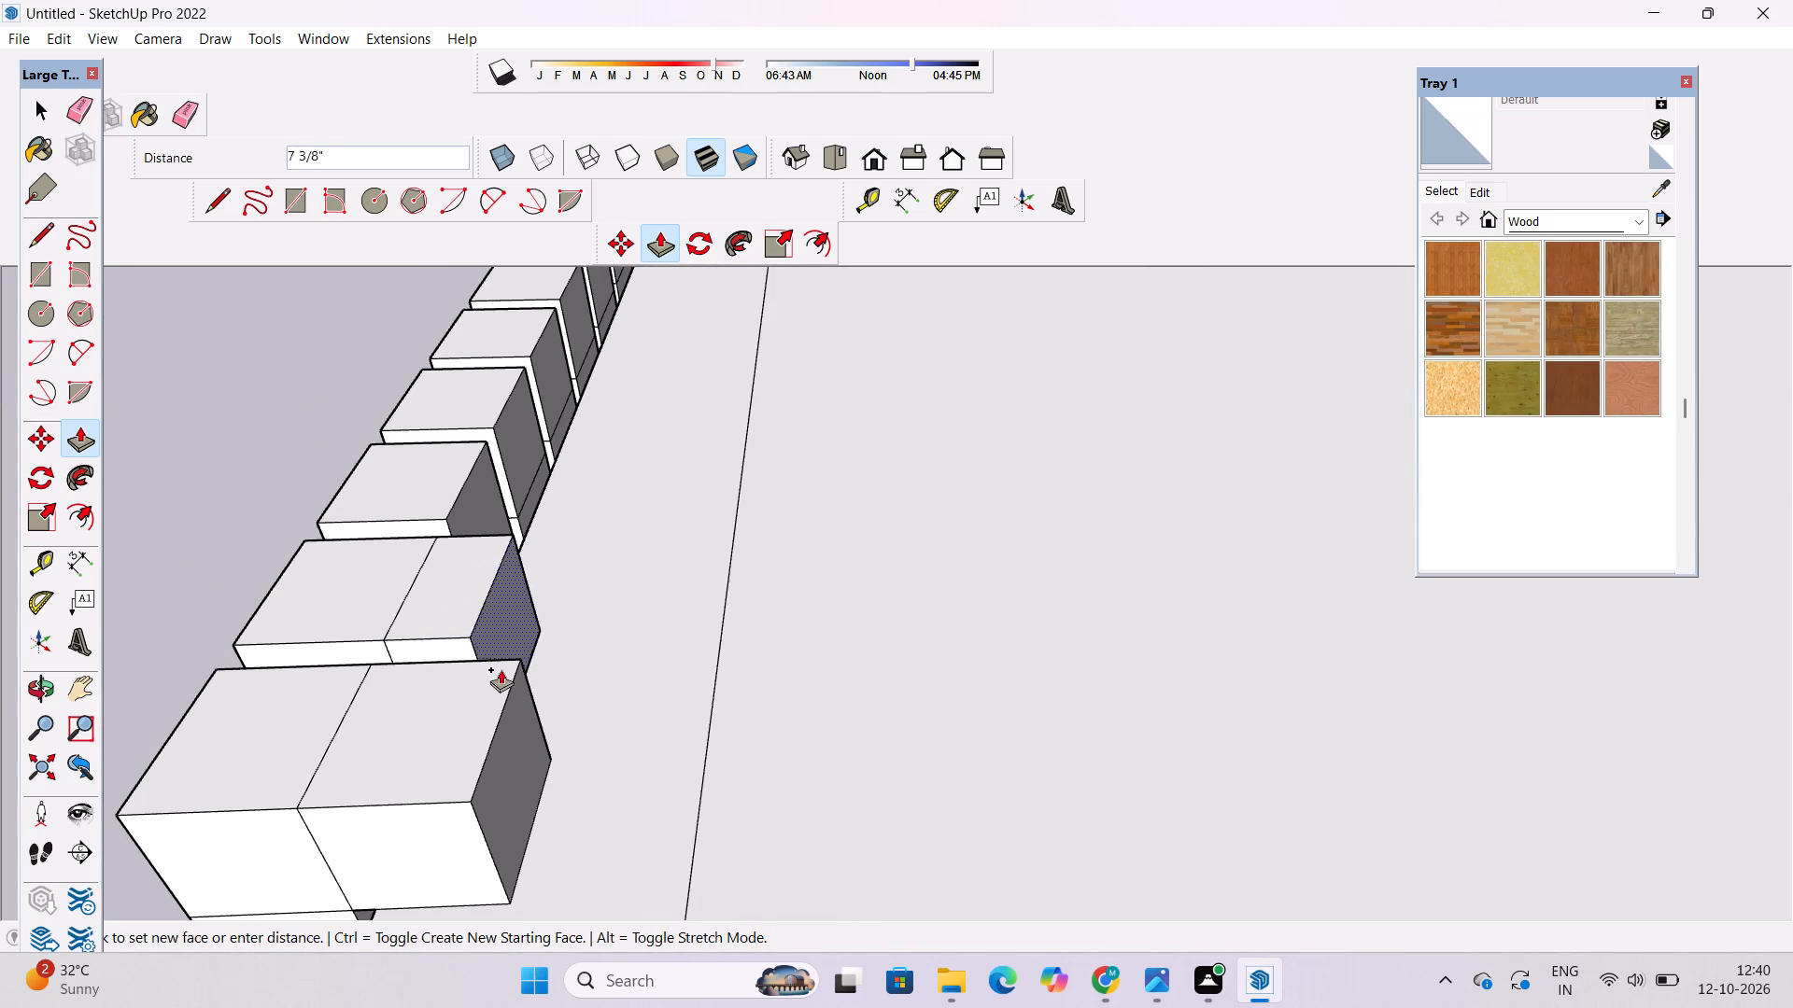
{"action": "left_click", "coordinate": [520, 711]}
{"action": "left_click", "coordinate": [483, 500]}
{"action": "left_click", "coordinate": [533, 640]}
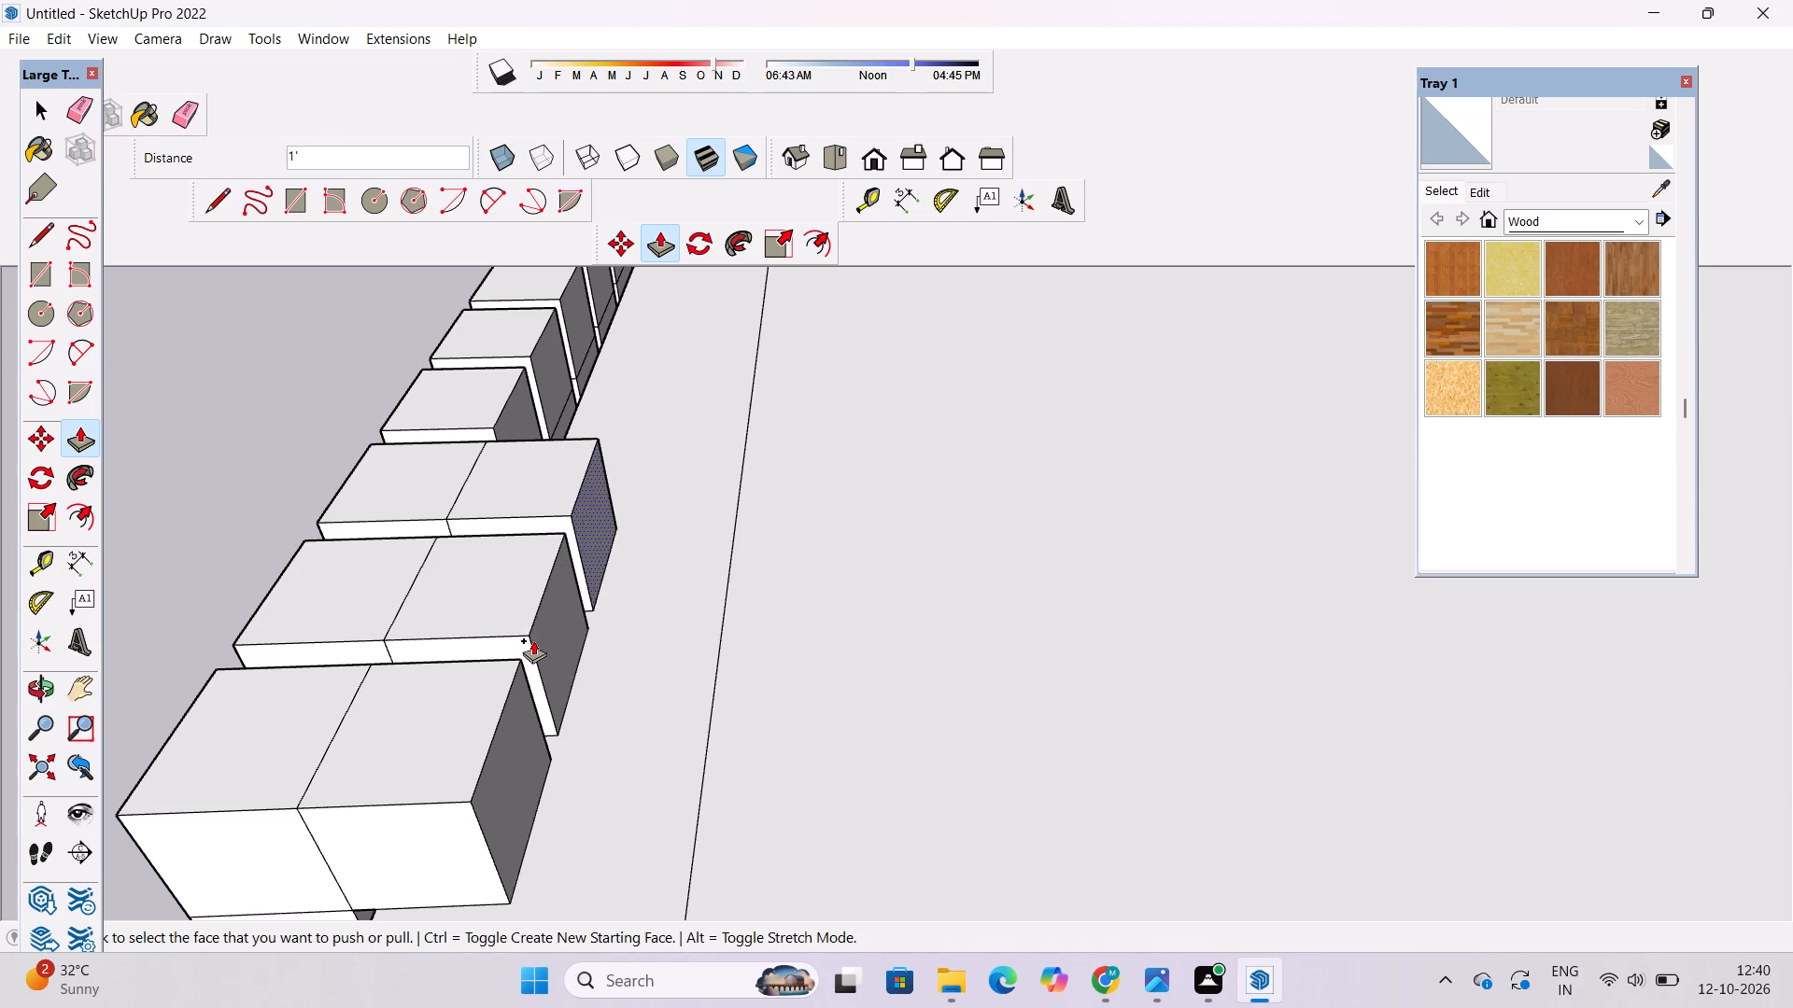
{"action": "scroll", "coordinate": [419, 751], "scroll_direction": "down", "scroll_amount": 6}
{"action": "scroll", "coordinate": [492, 509], "scroll_direction": "up", "scroll_amount": 5}
{"action": "left_click", "coordinate": [492, 508]}
{"action": "left_click", "coordinate": [549, 666]}
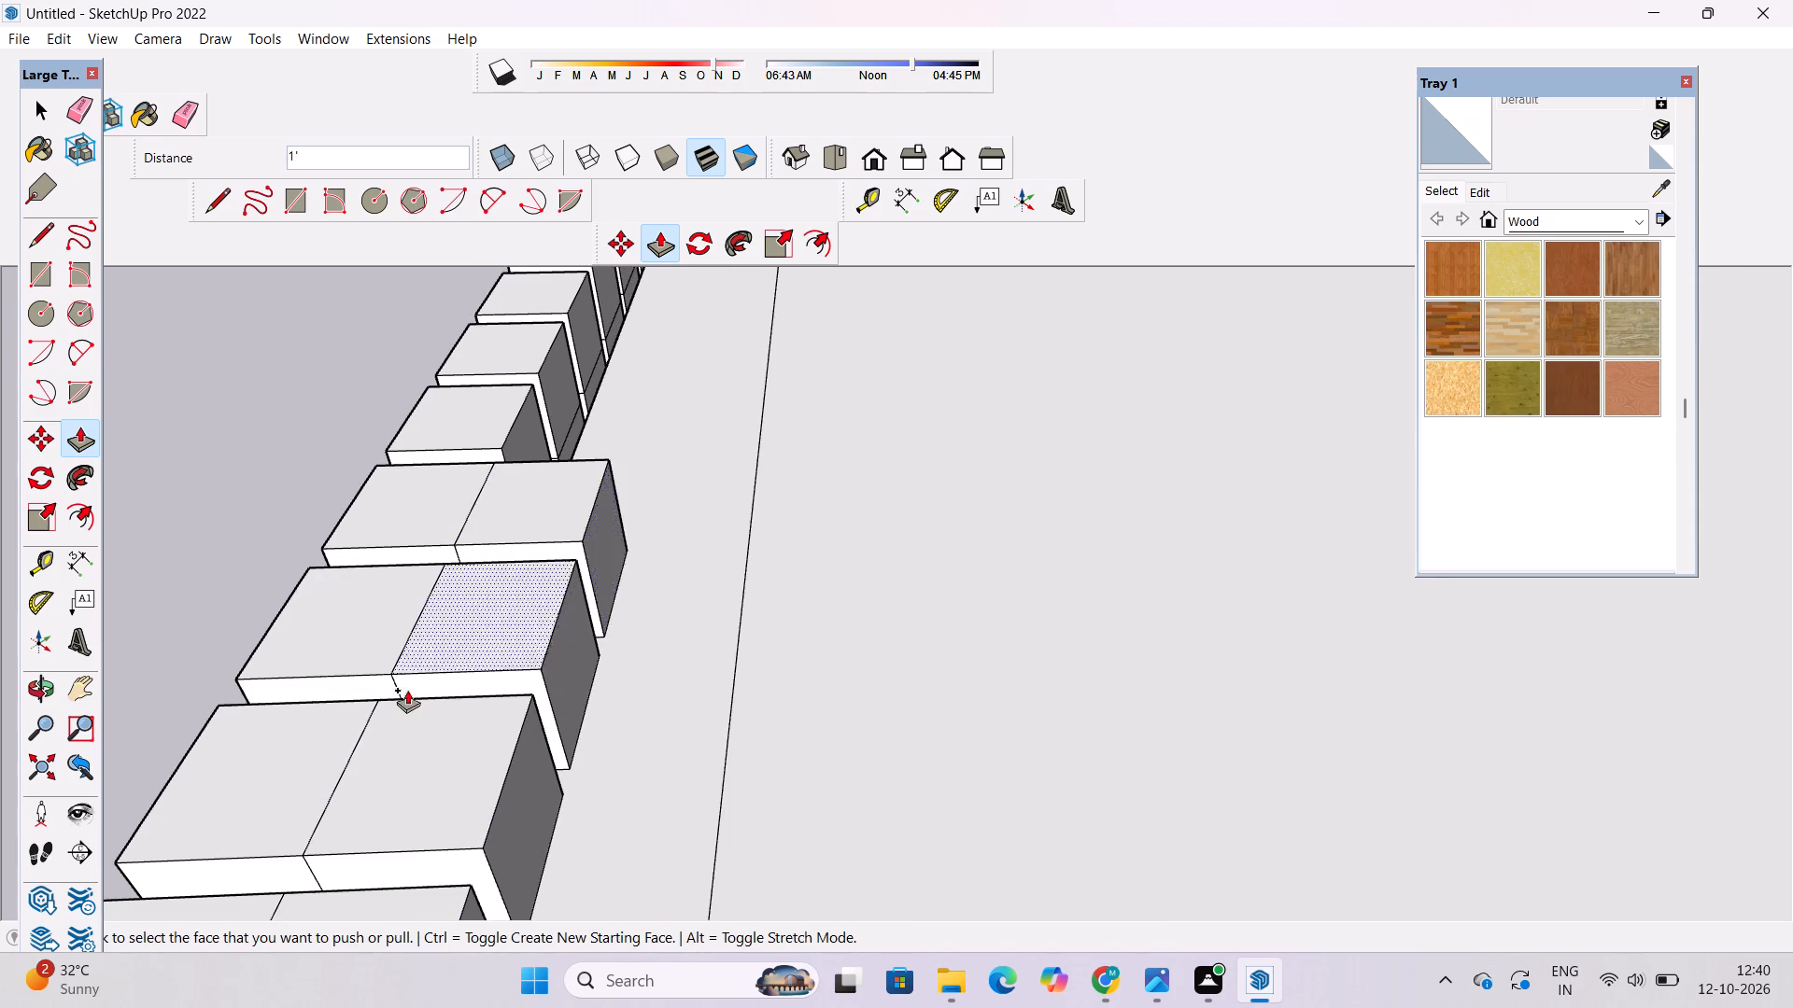
Extend the upper inner faces of the fifth and sixth side-wall slats 1' inward to match the extended ones.
{"action": "scroll", "coordinate": [402, 703], "scroll_direction": "down", "scroll_amount": 5}
{"action": "scroll", "coordinate": [487, 485], "scroll_direction": "up", "scroll_amount": 8}
{"action": "left_click", "coordinate": [501, 526]}
{"action": "left_click_drag", "start_coordinate": [540, 688], "coordinate": [534, 705]}
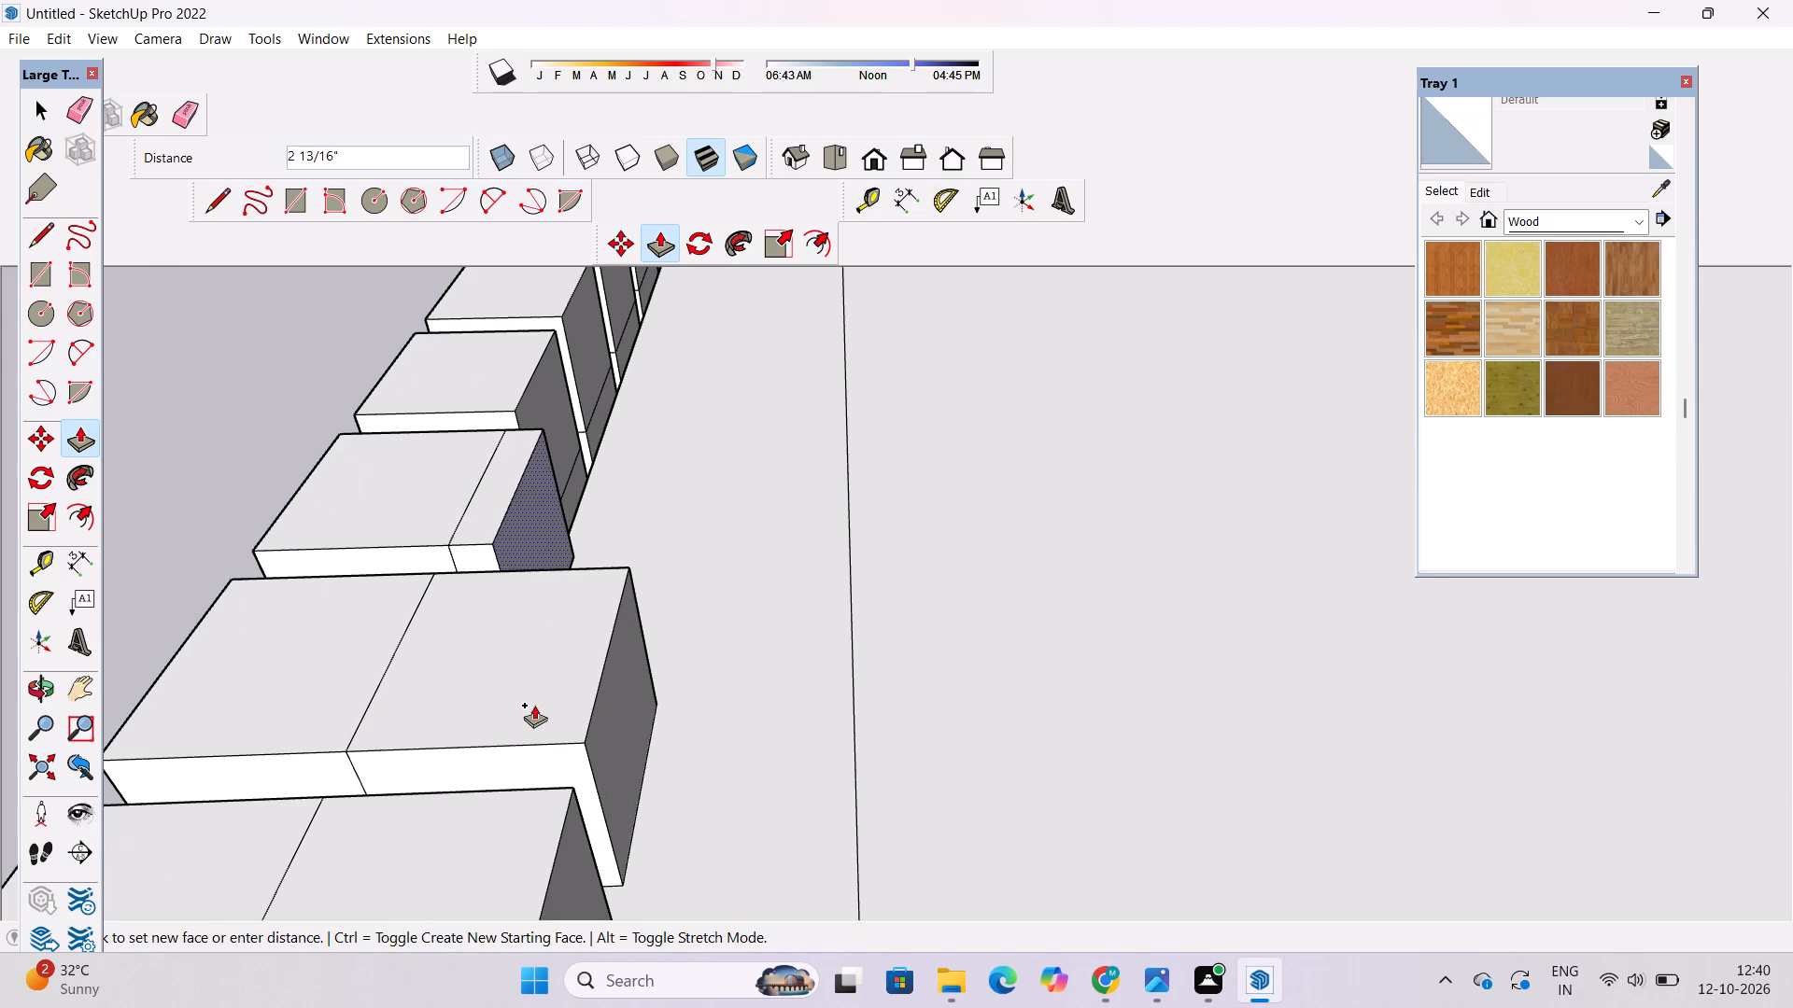
{"action": "key", "text": "ctrl+z"}
{"action": "left_click", "coordinate": [490, 514]}
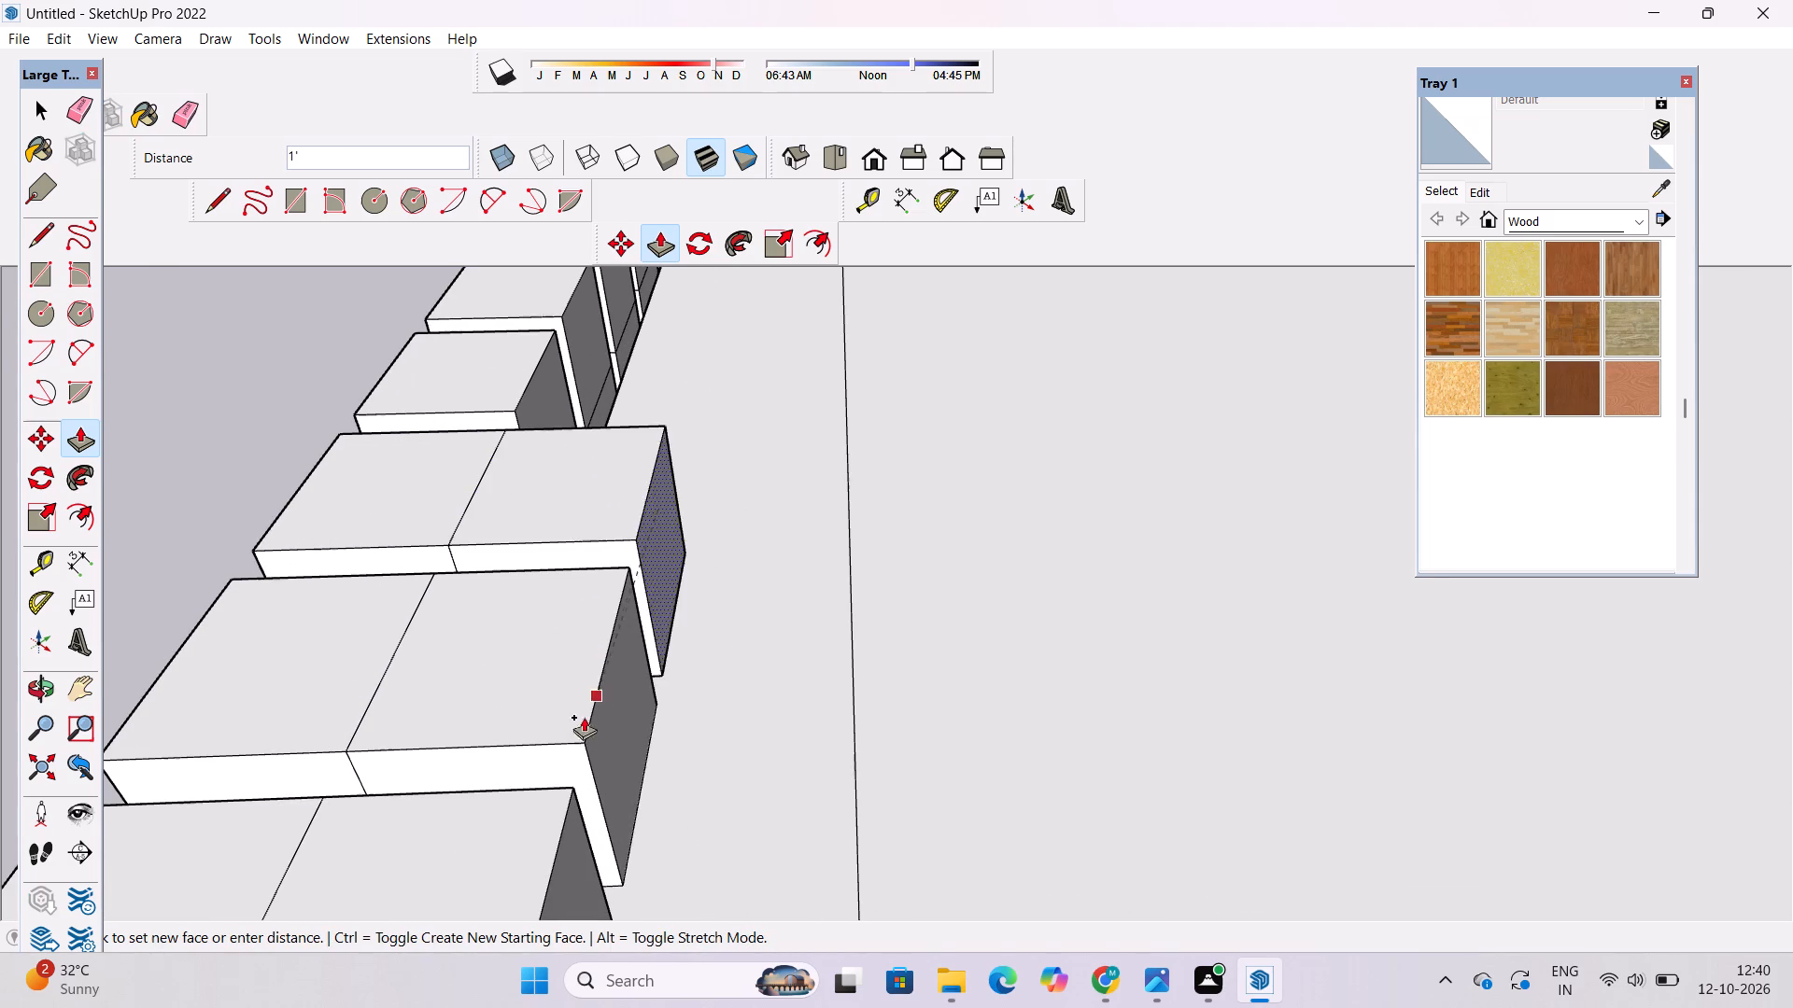
{"action": "left_click", "coordinate": [607, 777]}
{"action": "scroll", "coordinate": [436, 836], "scroll_direction": "down", "scroll_amount": 7}
{"action": "scroll", "coordinate": [522, 573], "scroll_direction": "up", "scroll_amount": 5}
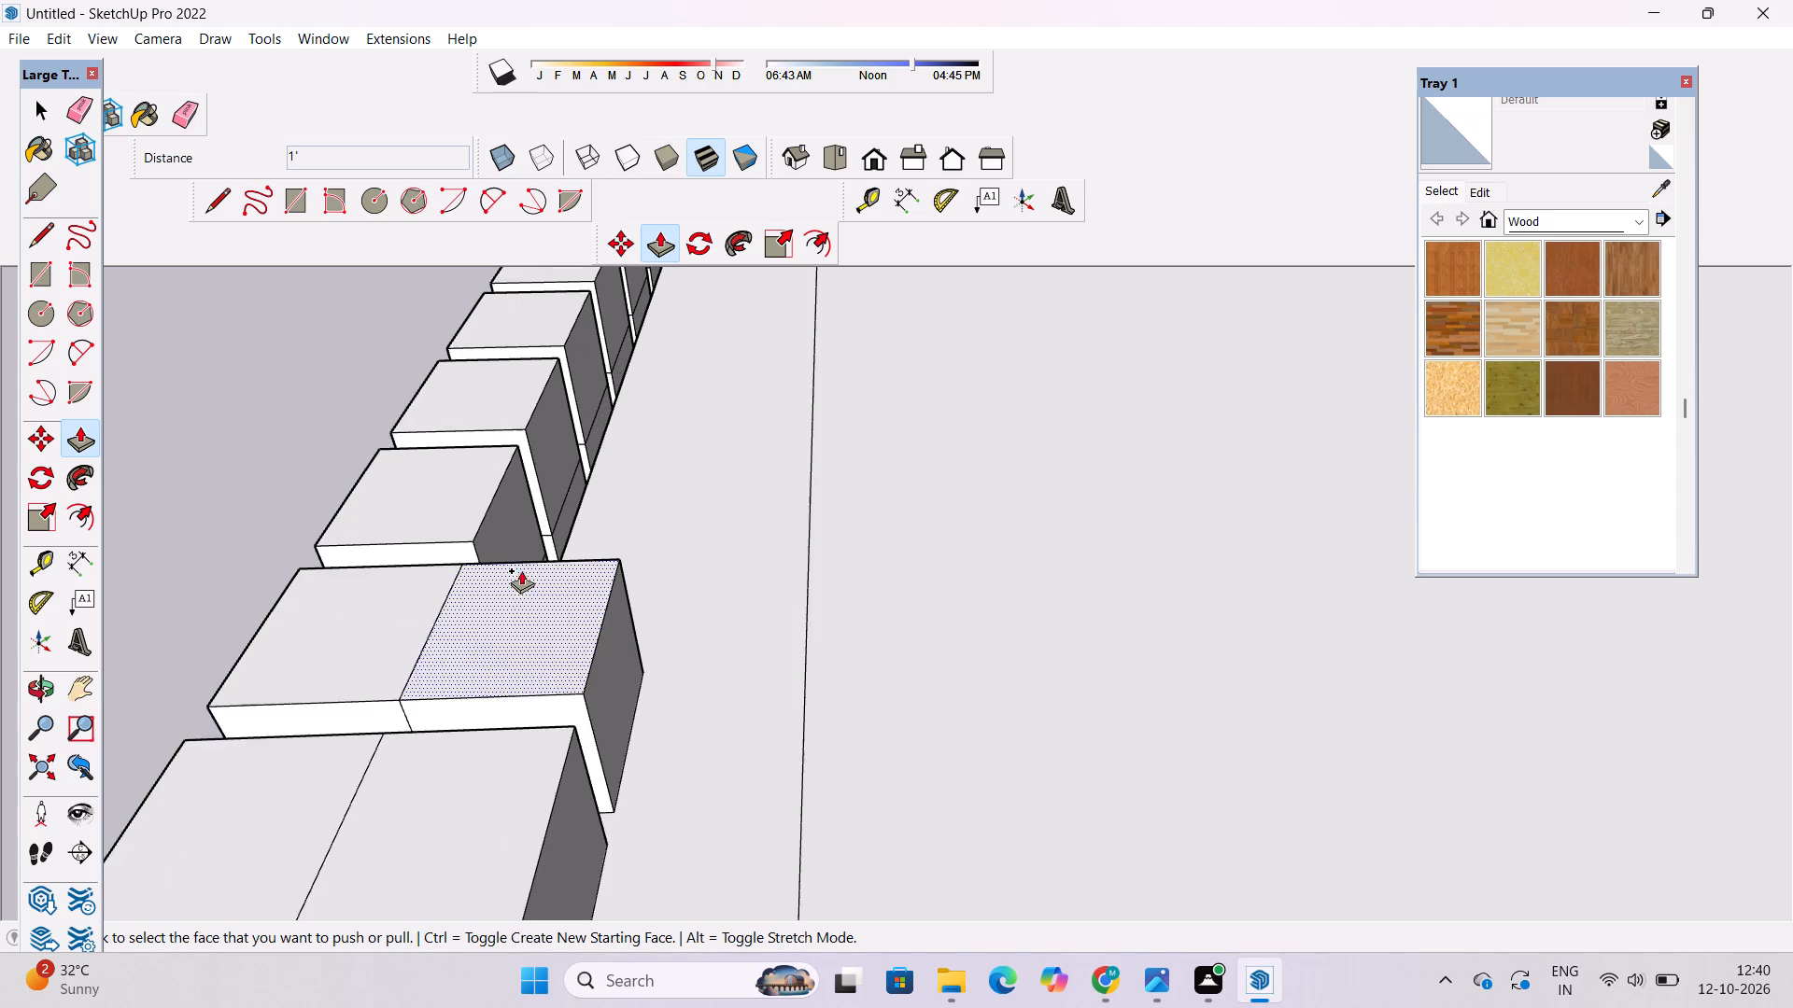
{"action": "left_click", "coordinate": [505, 512]}
{"action": "left_click", "coordinate": [624, 745]}
Extend the seventh and eighth side-wall slats 1' inward over the roof edge, aligned with the previous slats.
{"action": "scroll", "coordinate": [280, 797], "scroll_direction": "down", "scroll_amount": 7}
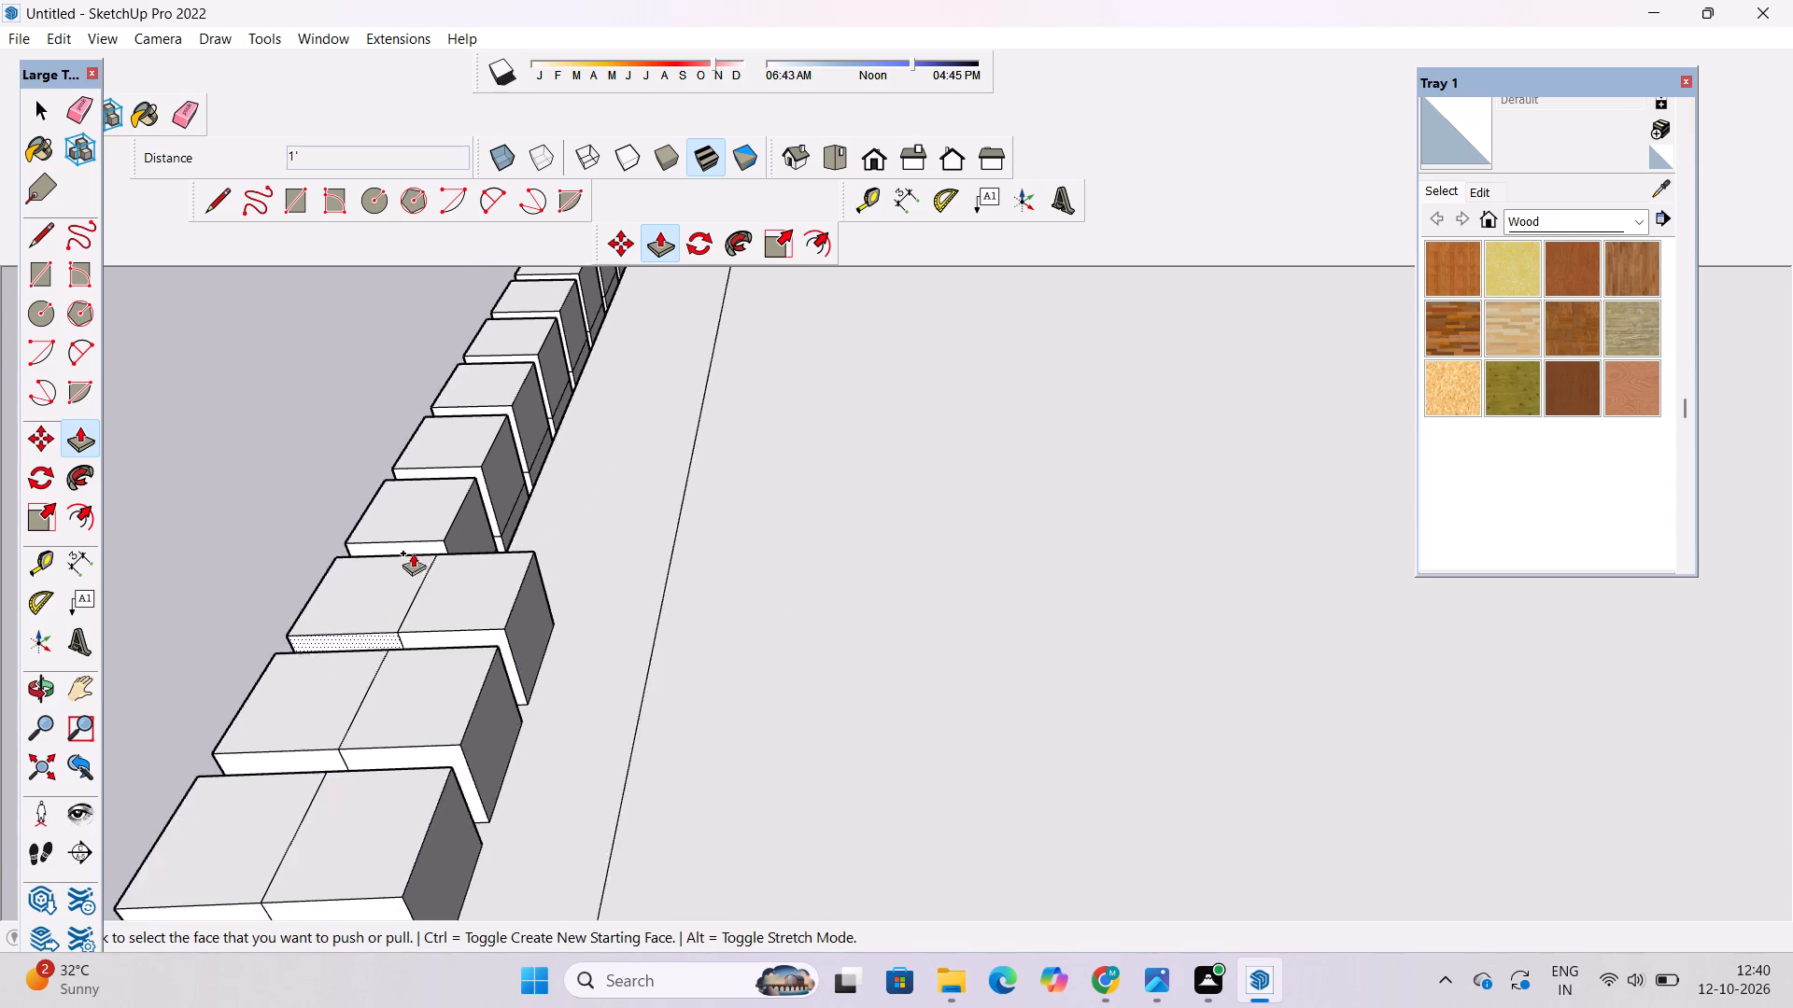
{"action": "scroll", "coordinate": [416, 540], "scroll_direction": "up", "scroll_amount": 6}
{"action": "left_click", "coordinate": [507, 528]}
{"action": "left_click_drag", "start_coordinate": [611, 760], "coordinate": [598, 764]}
{"action": "scroll", "coordinate": [295, 762], "scroll_direction": "down", "scroll_amount": 5}
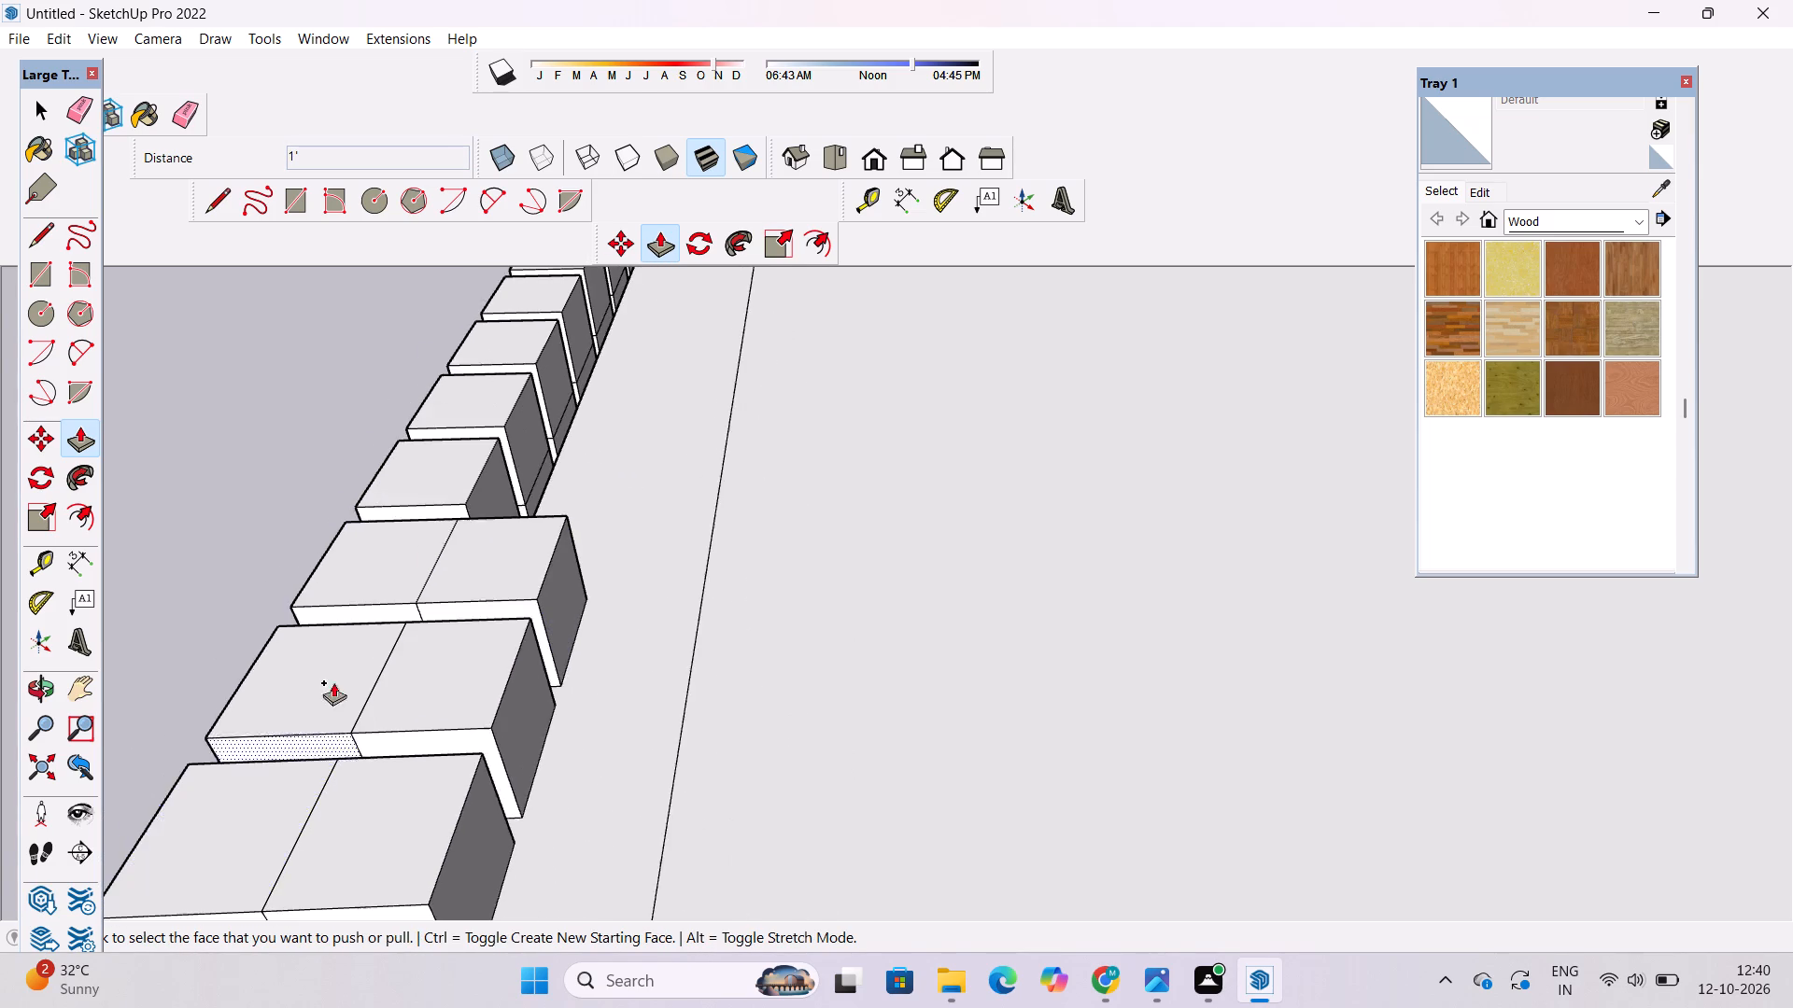
{"action": "scroll", "coordinate": [462, 348], "scroll_direction": "up", "scroll_amount": 4}
{"action": "left_click", "coordinate": [539, 562]}
{"action": "left_click", "coordinate": [609, 767]}
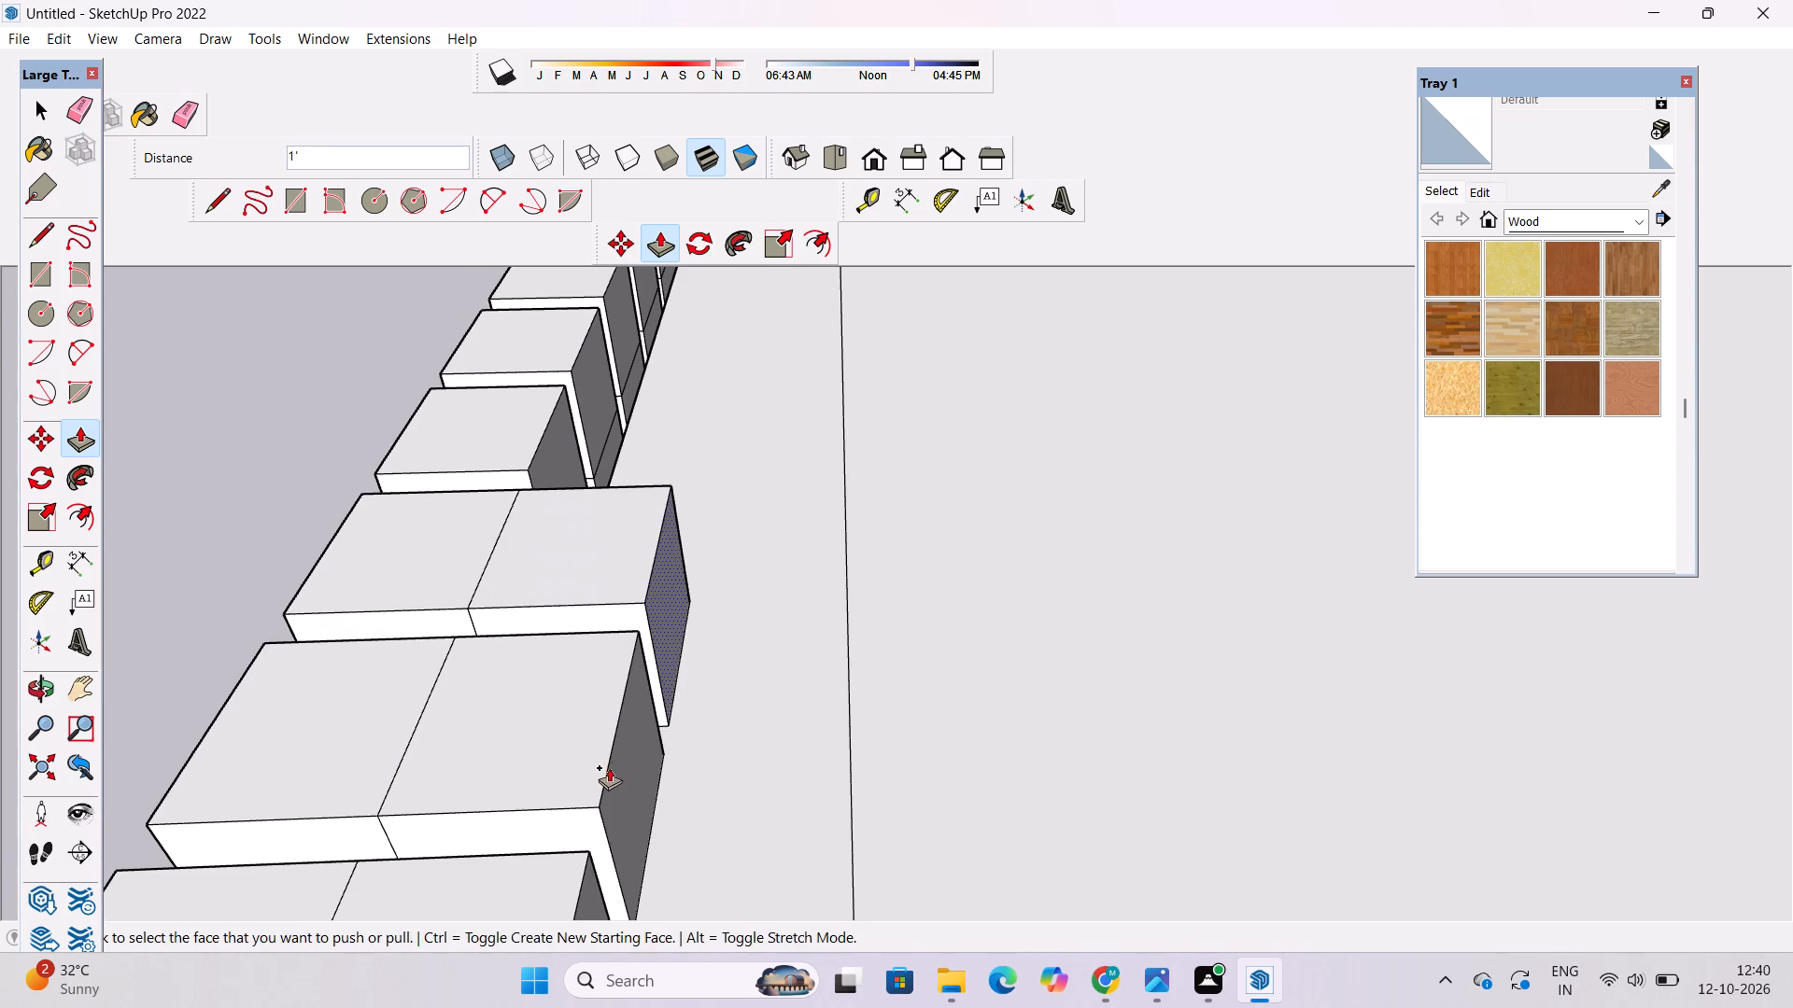
Continue rearward, extending the inner faces of the ninth to eleventh side-wall slats 1' inward over the roof.
{"action": "scroll", "coordinate": [85, 625], "scroll_direction": "down", "scroll_amount": 6}
{"action": "scroll", "coordinate": [243, 453], "scroll_direction": "down", "scroll_amount": 6}
{"action": "scroll", "coordinate": [296, 385], "scroll_direction": "up", "scroll_amount": 6}
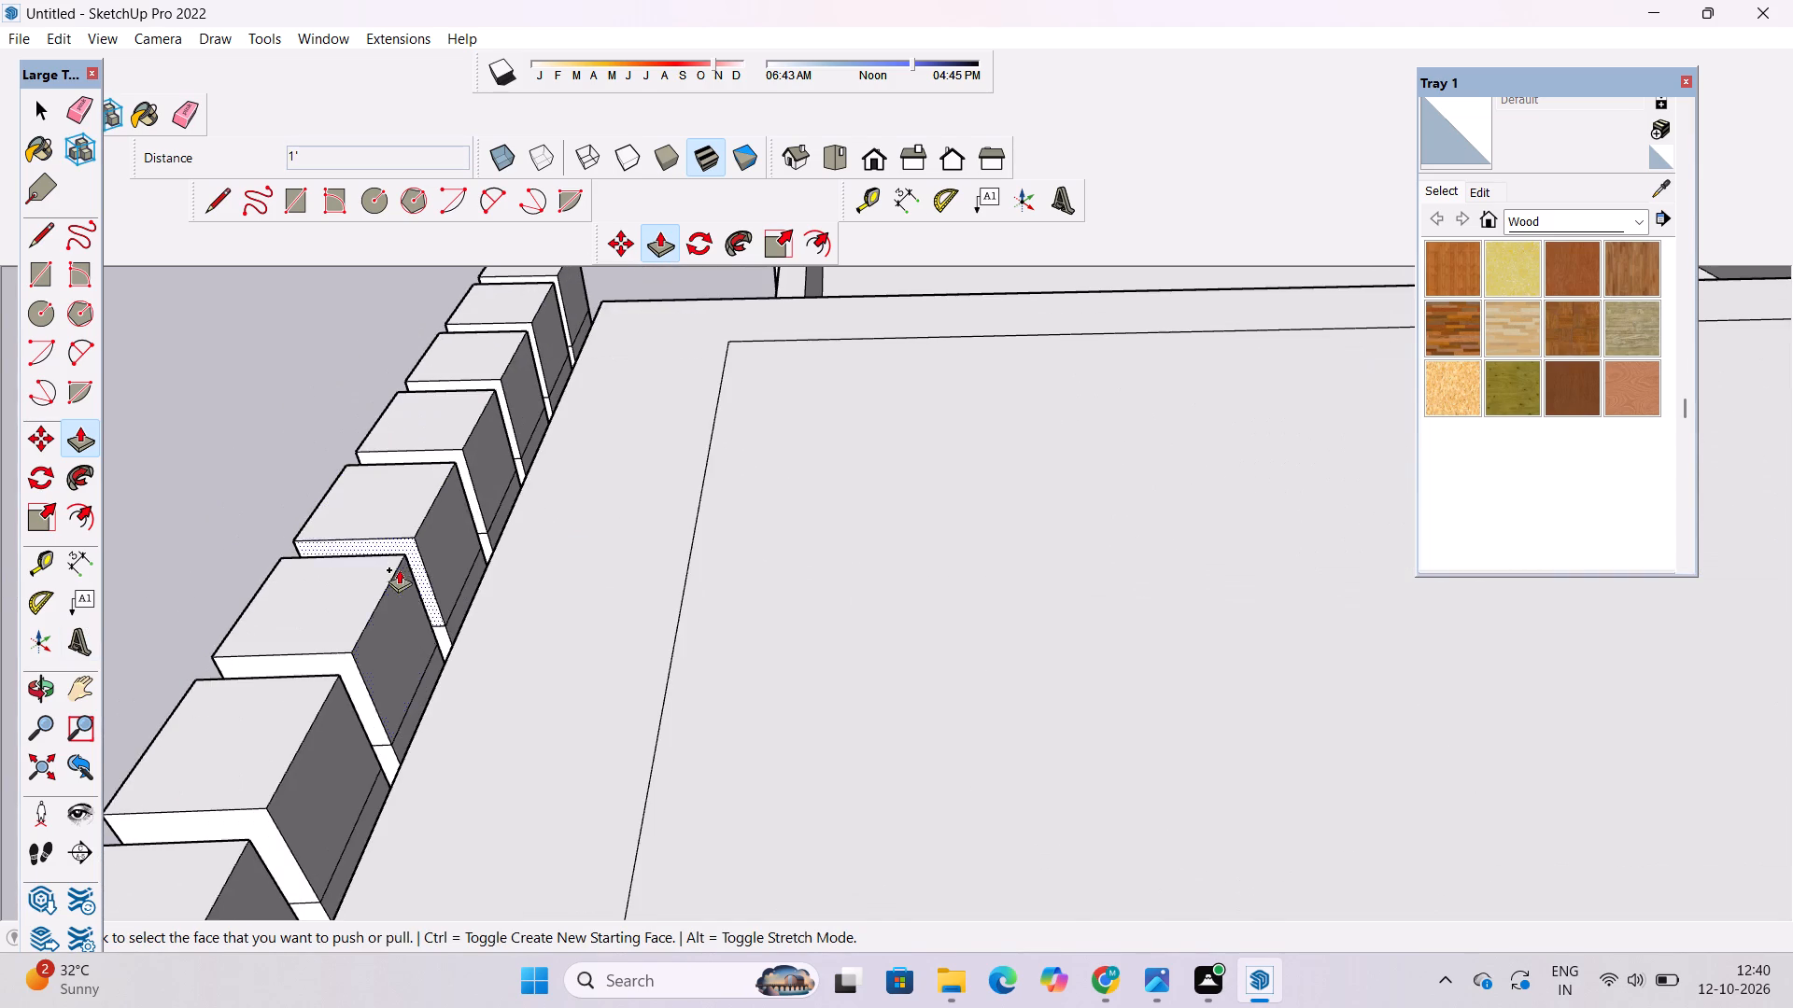
{"action": "scroll", "coordinate": [381, 480], "scroll_direction": "down", "scroll_amount": 10}
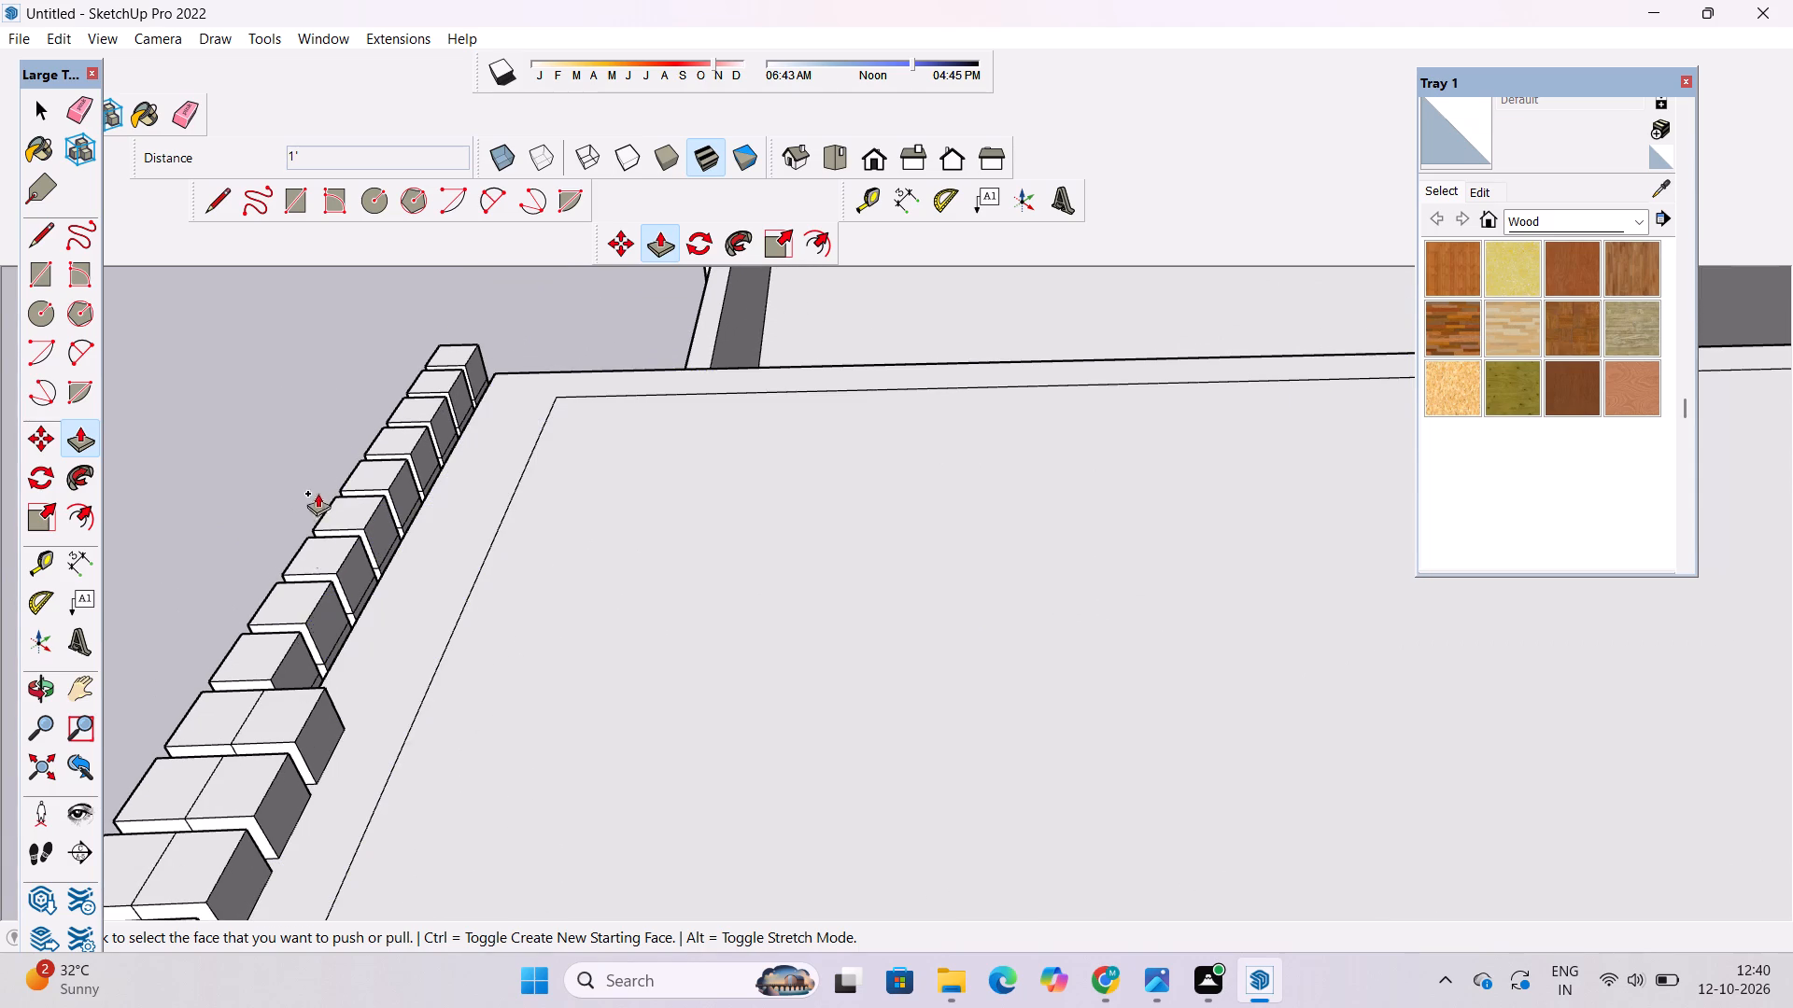
{"action": "scroll", "coordinate": [297, 671], "scroll_direction": "up", "scroll_amount": 4}
{"action": "left_click", "coordinate": [295, 671]}
{"action": "left_click", "coordinate": [302, 799]}
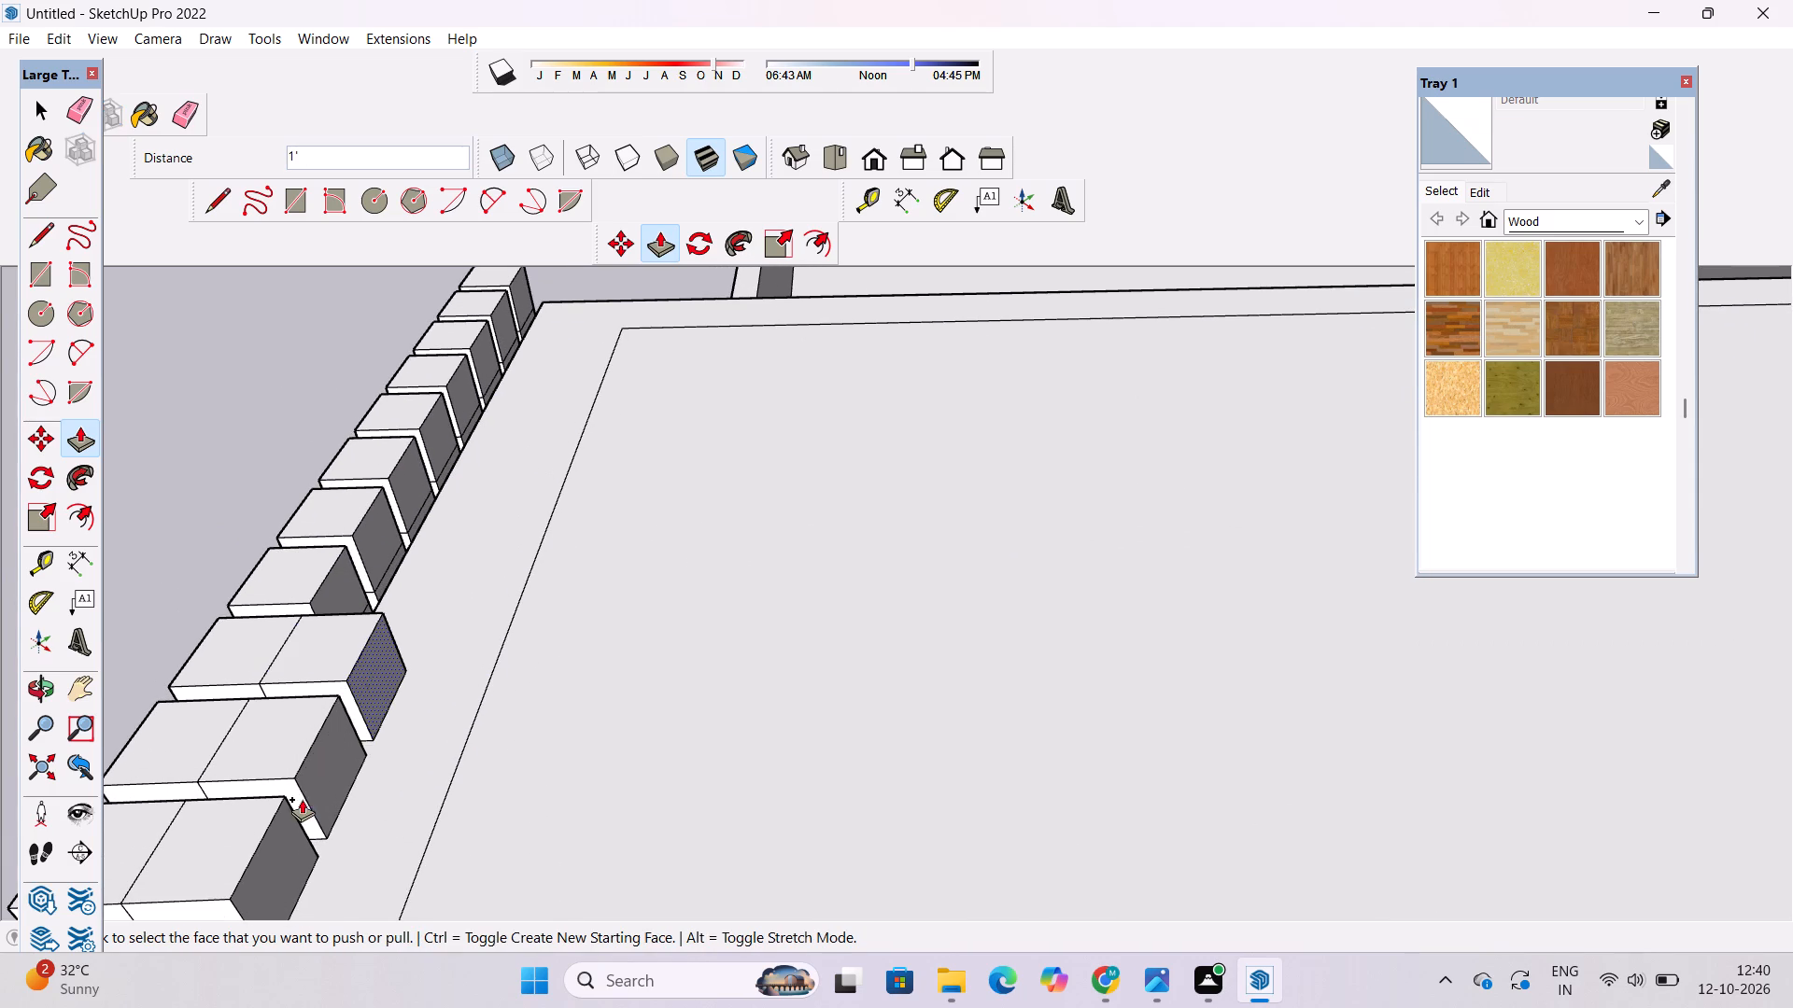
{"action": "left_click", "coordinate": [351, 589]}
{"action": "left_click", "coordinate": [367, 684]}
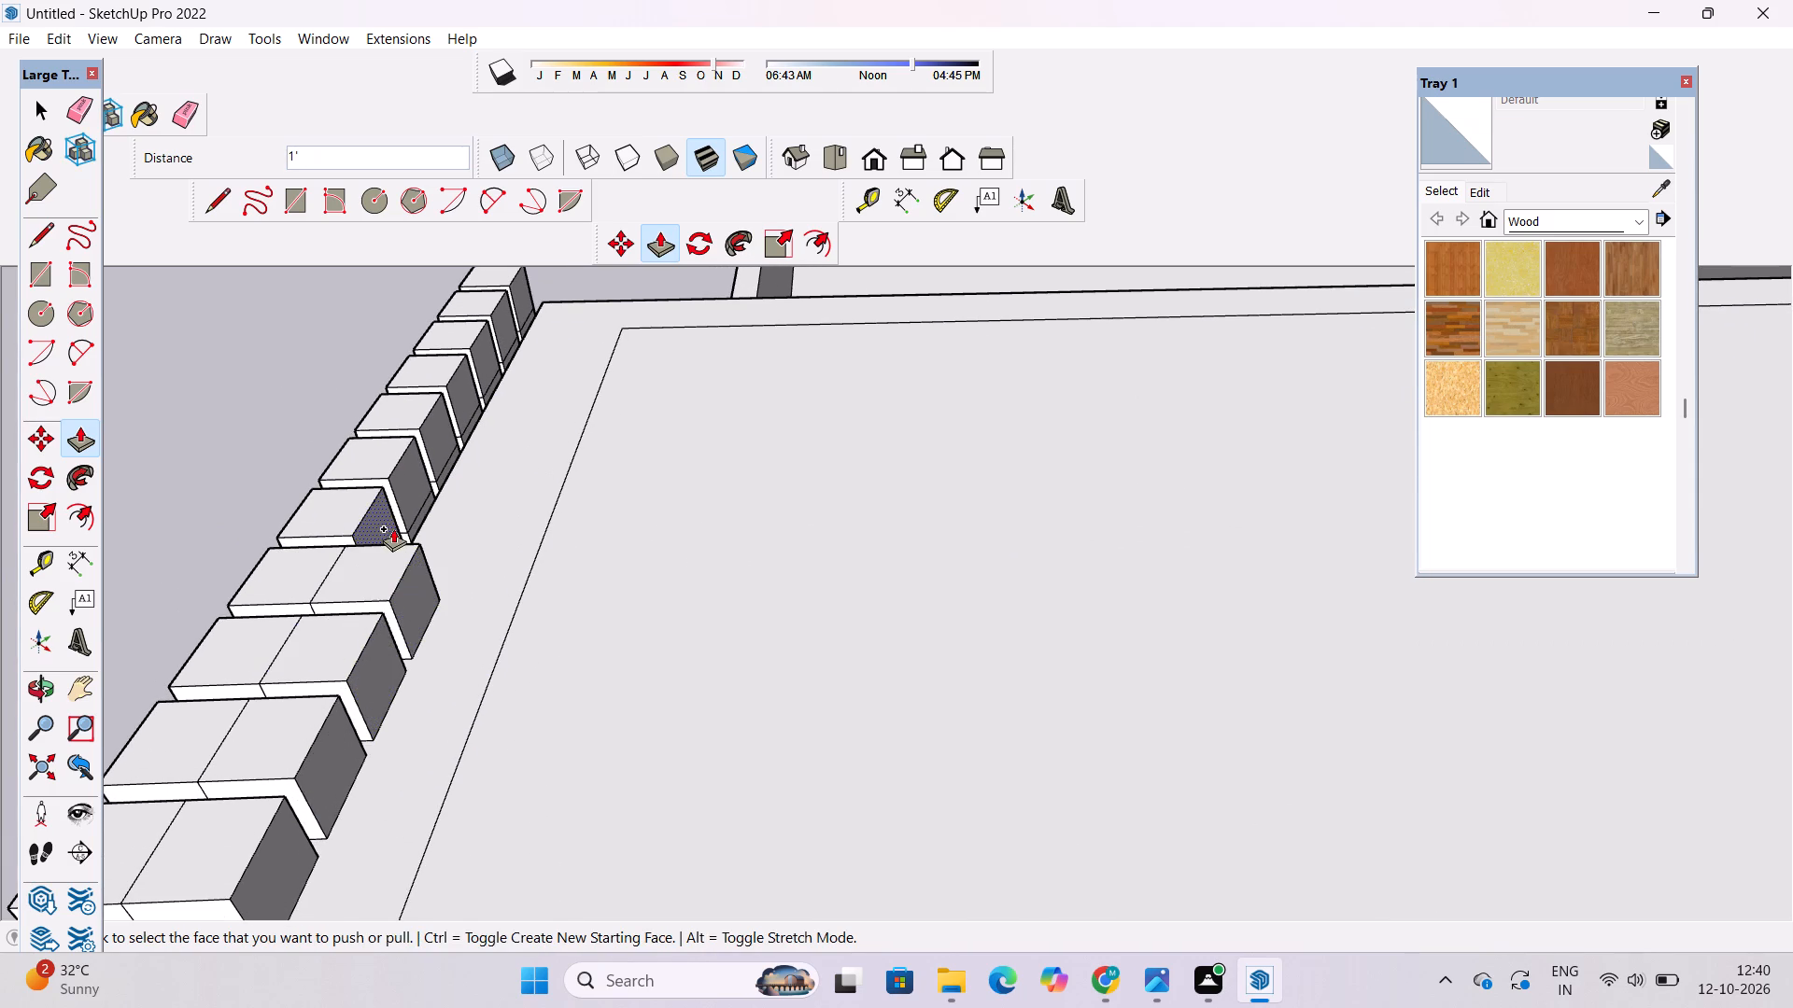
{"action": "left_click", "coordinate": [393, 528]}
{"action": "left_click", "coordinate": [416, 615]}
Extend the inner faces of the remaining six side-wall slats 1' inward, through to the rearmost one.
{"action": "left_click", "coordinate": [406, 462]}
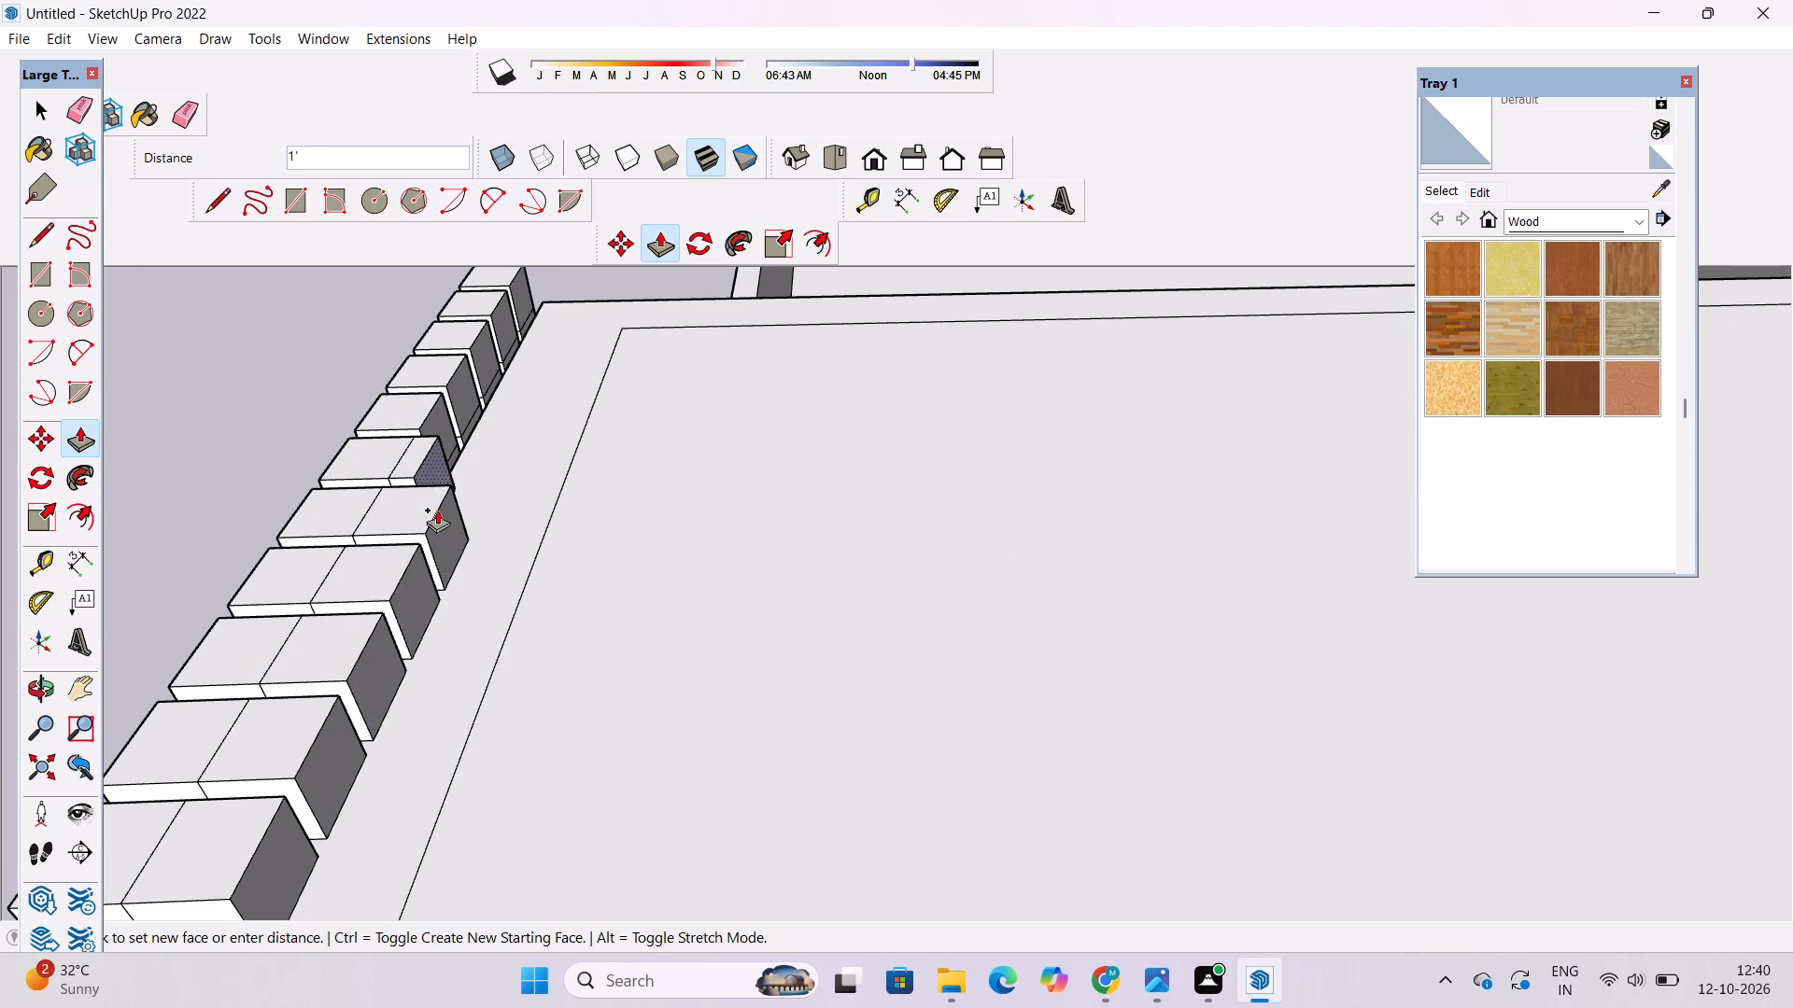
{"action": "left_click", "coordinate": [436, 551]}
{"action": "left_click", "coordinate": [433, 420]}
{"action": "left_click", "coordinate": [470, 497]}
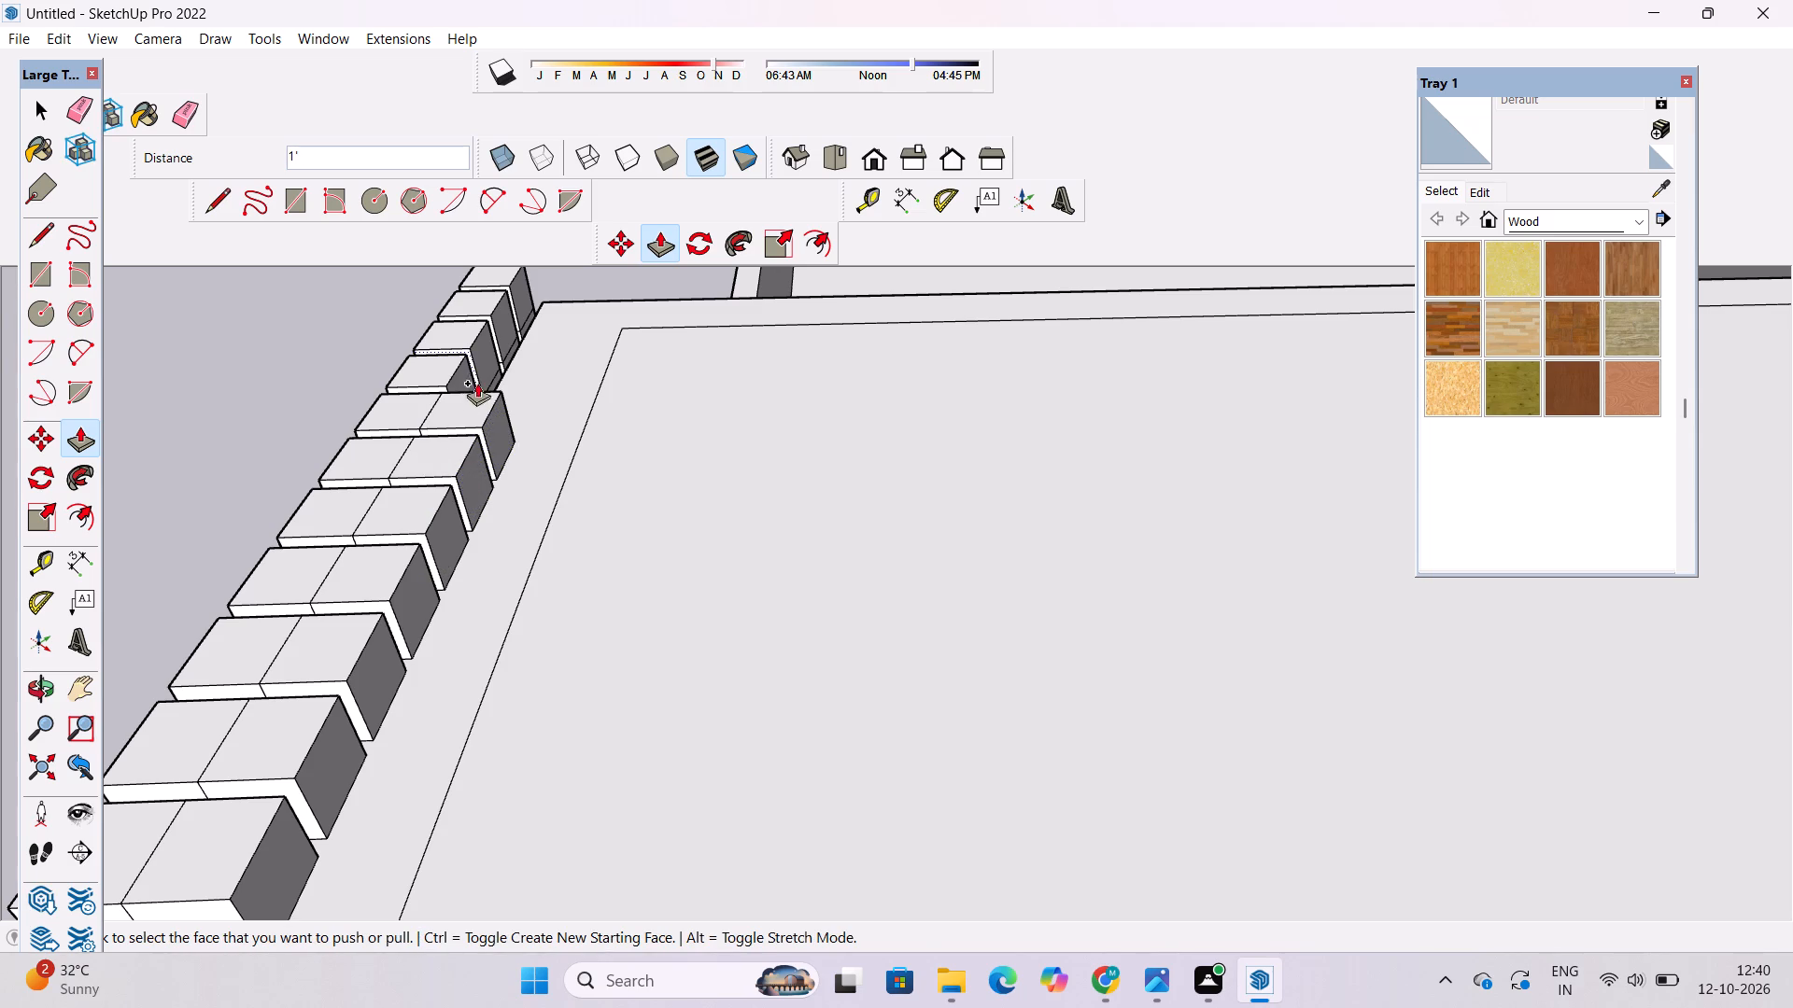
{"action": "left_click", "coordinate": [464, 373]}
{"action": "left_click", "coordinate": [500, 455]}
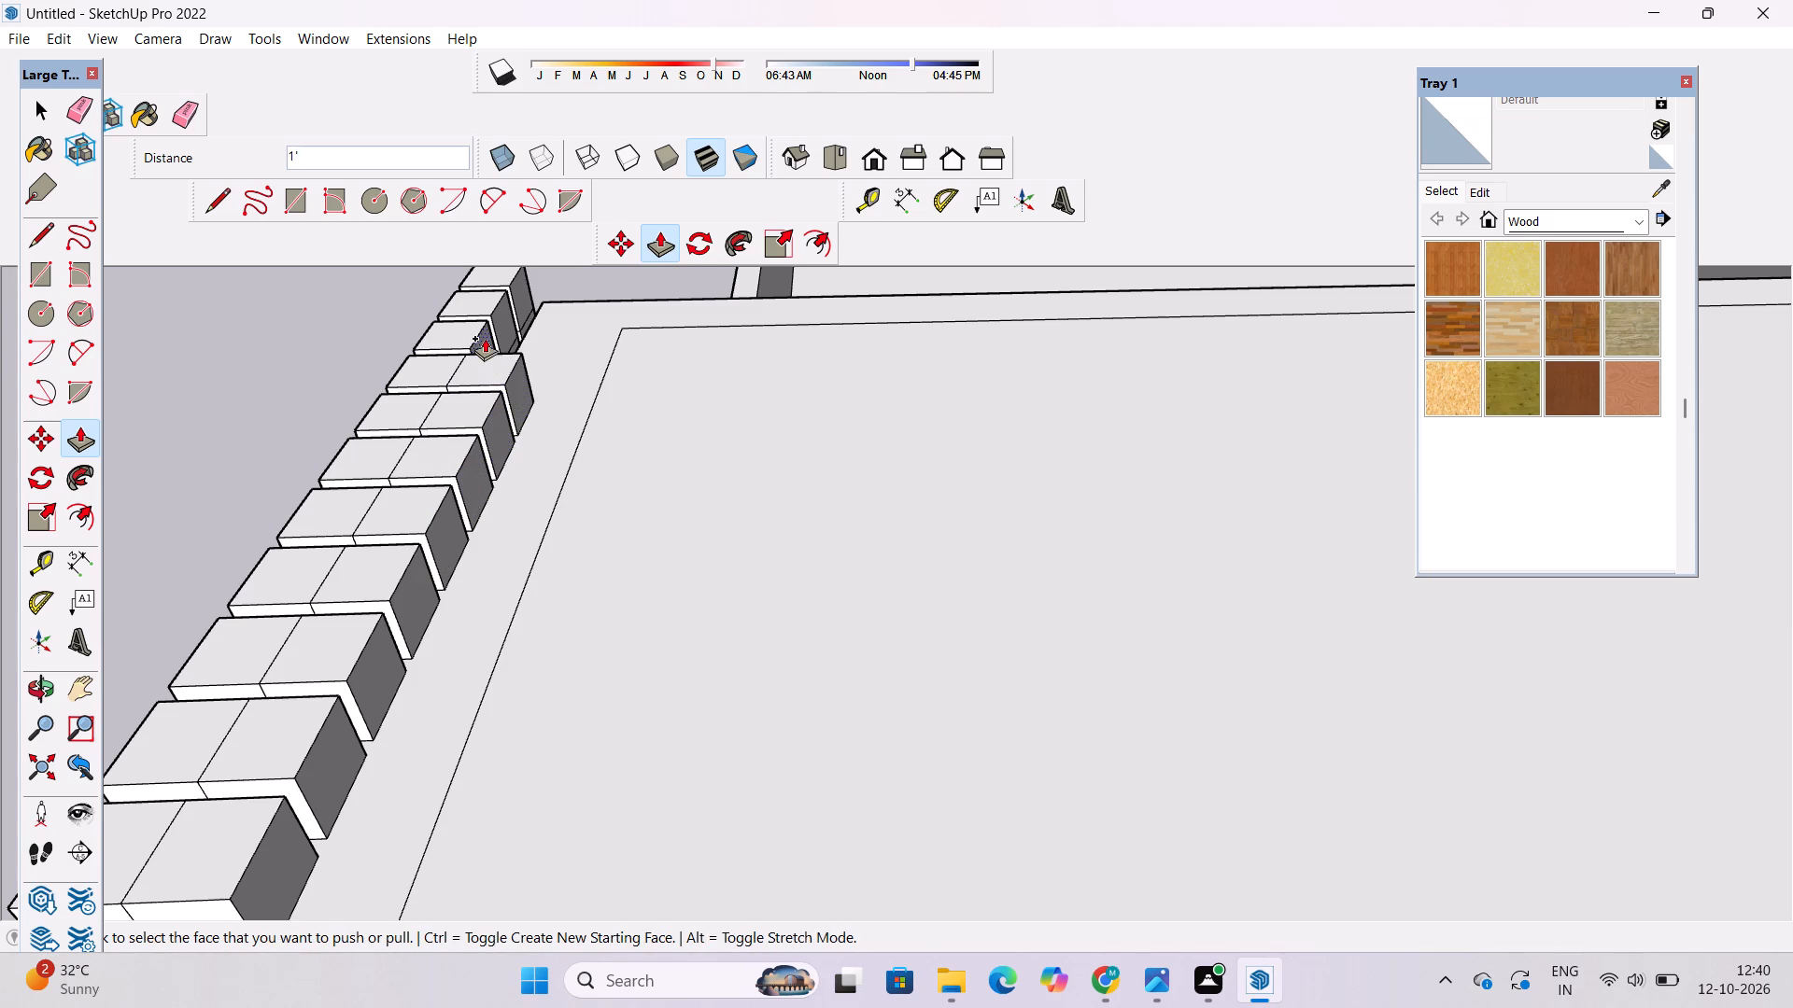
{"action": "left_click", "coordinate": [485, 338]}
{"action": "left_click", "coordinate": [502, 419]}
{"action": "left_click", "coordinate": [503, 303]}
{"action": "left_click", "coordinate": [516, 394]}
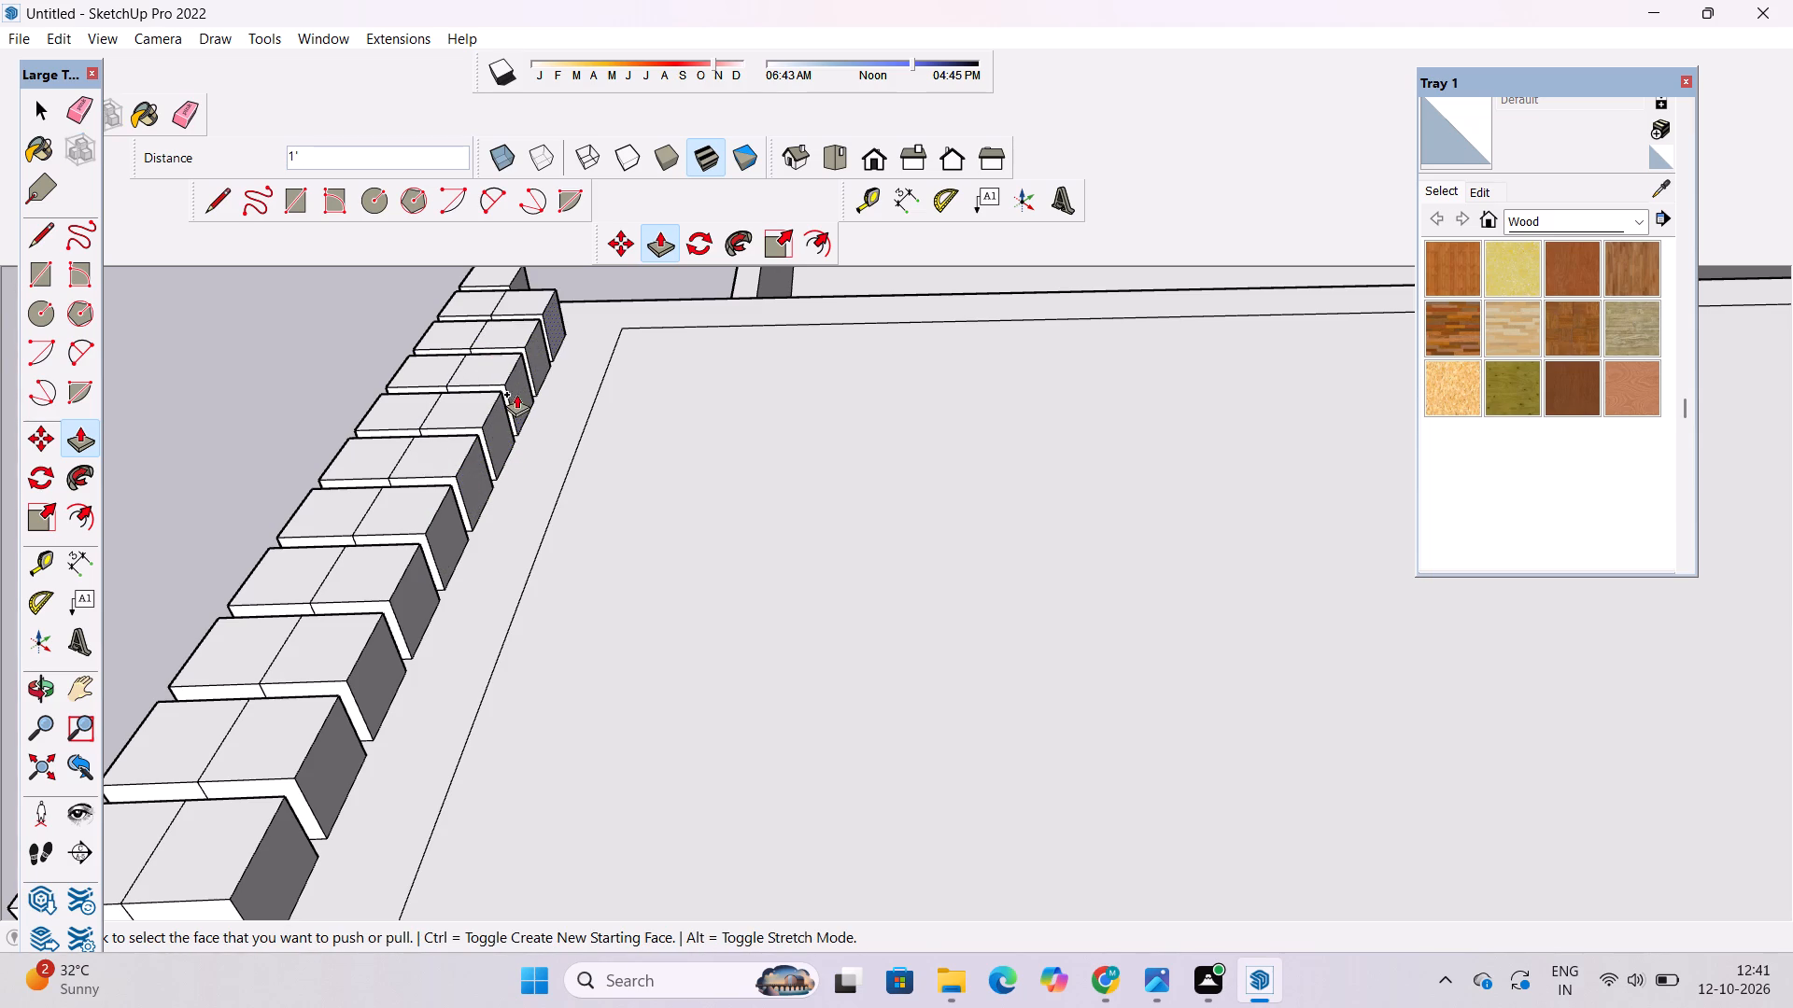
{"action": "scroll", "coordinate": [429, 497], "scroll_direction": "down", "scroll_amount": 4}
{"action": "scroll", "coordinate": [476, 324], "scroll_direction": "up", "scroll_amount": 14}
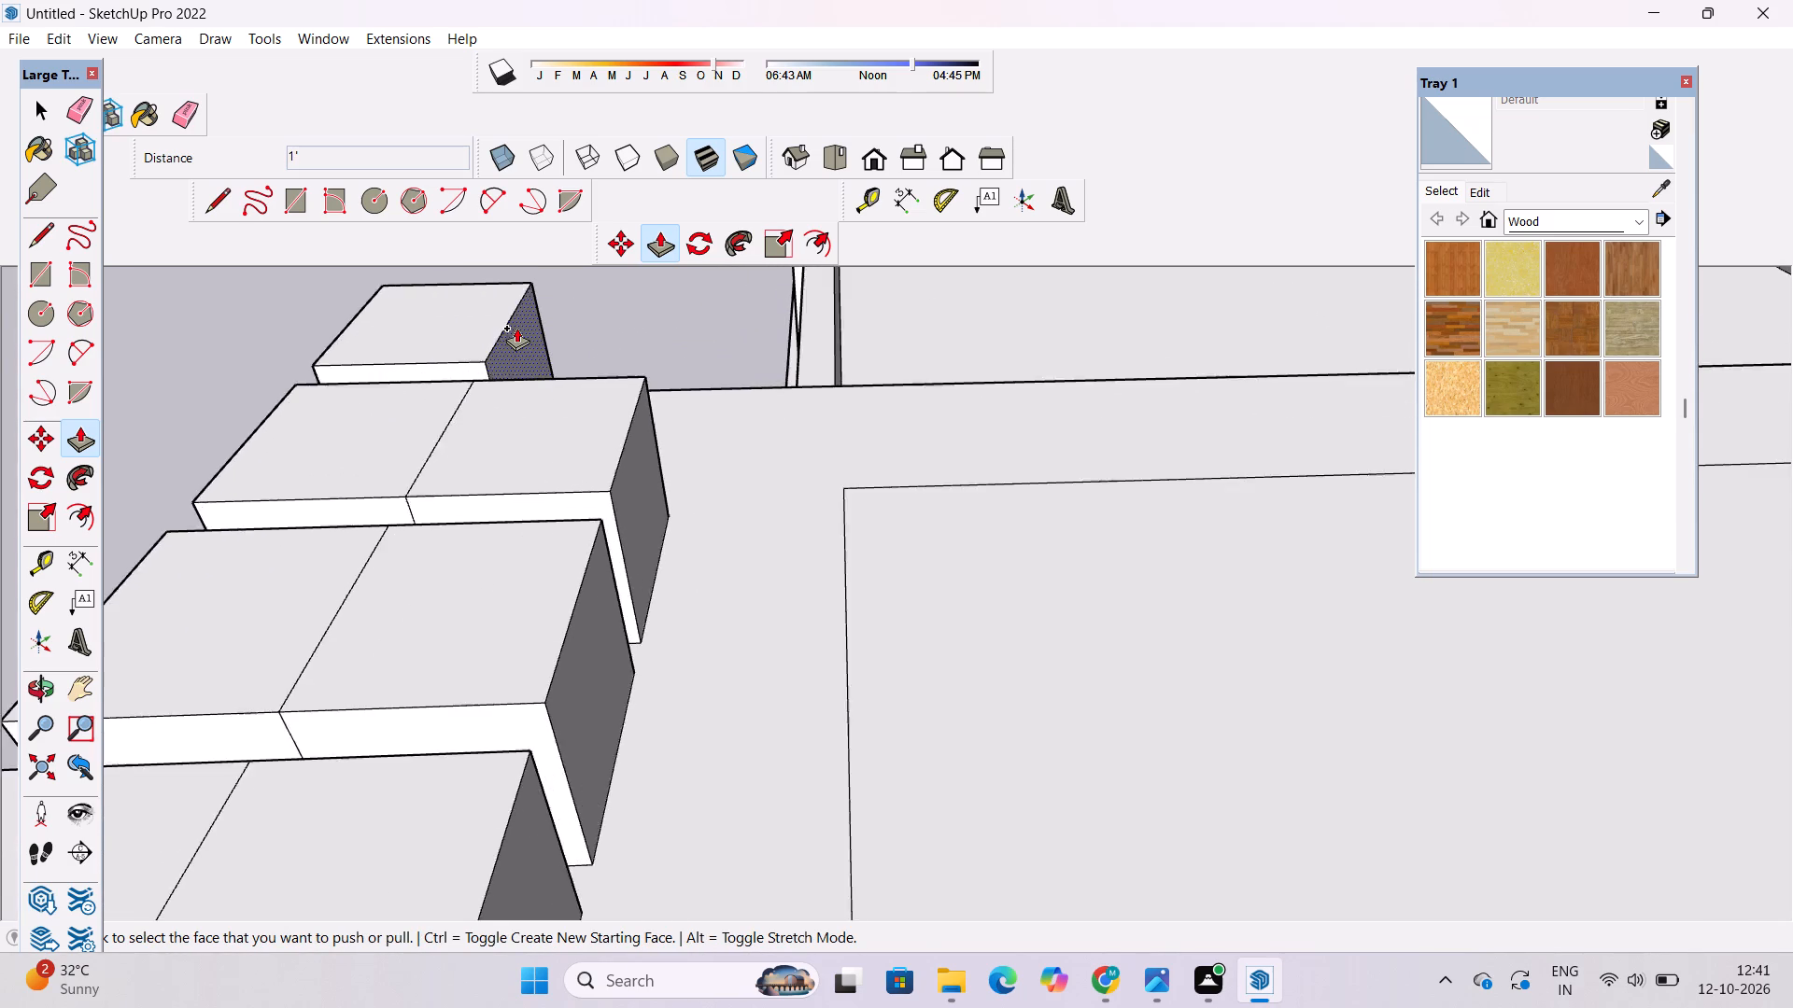
{"action": "scroll", "coordinate": [516, 328], "scroll_direction": "up", "scroll_amount": 5}
{"action": "left_click", "coordinate": [516, 328]}
{"action": "left_click", "coordinate": [696, 677]}
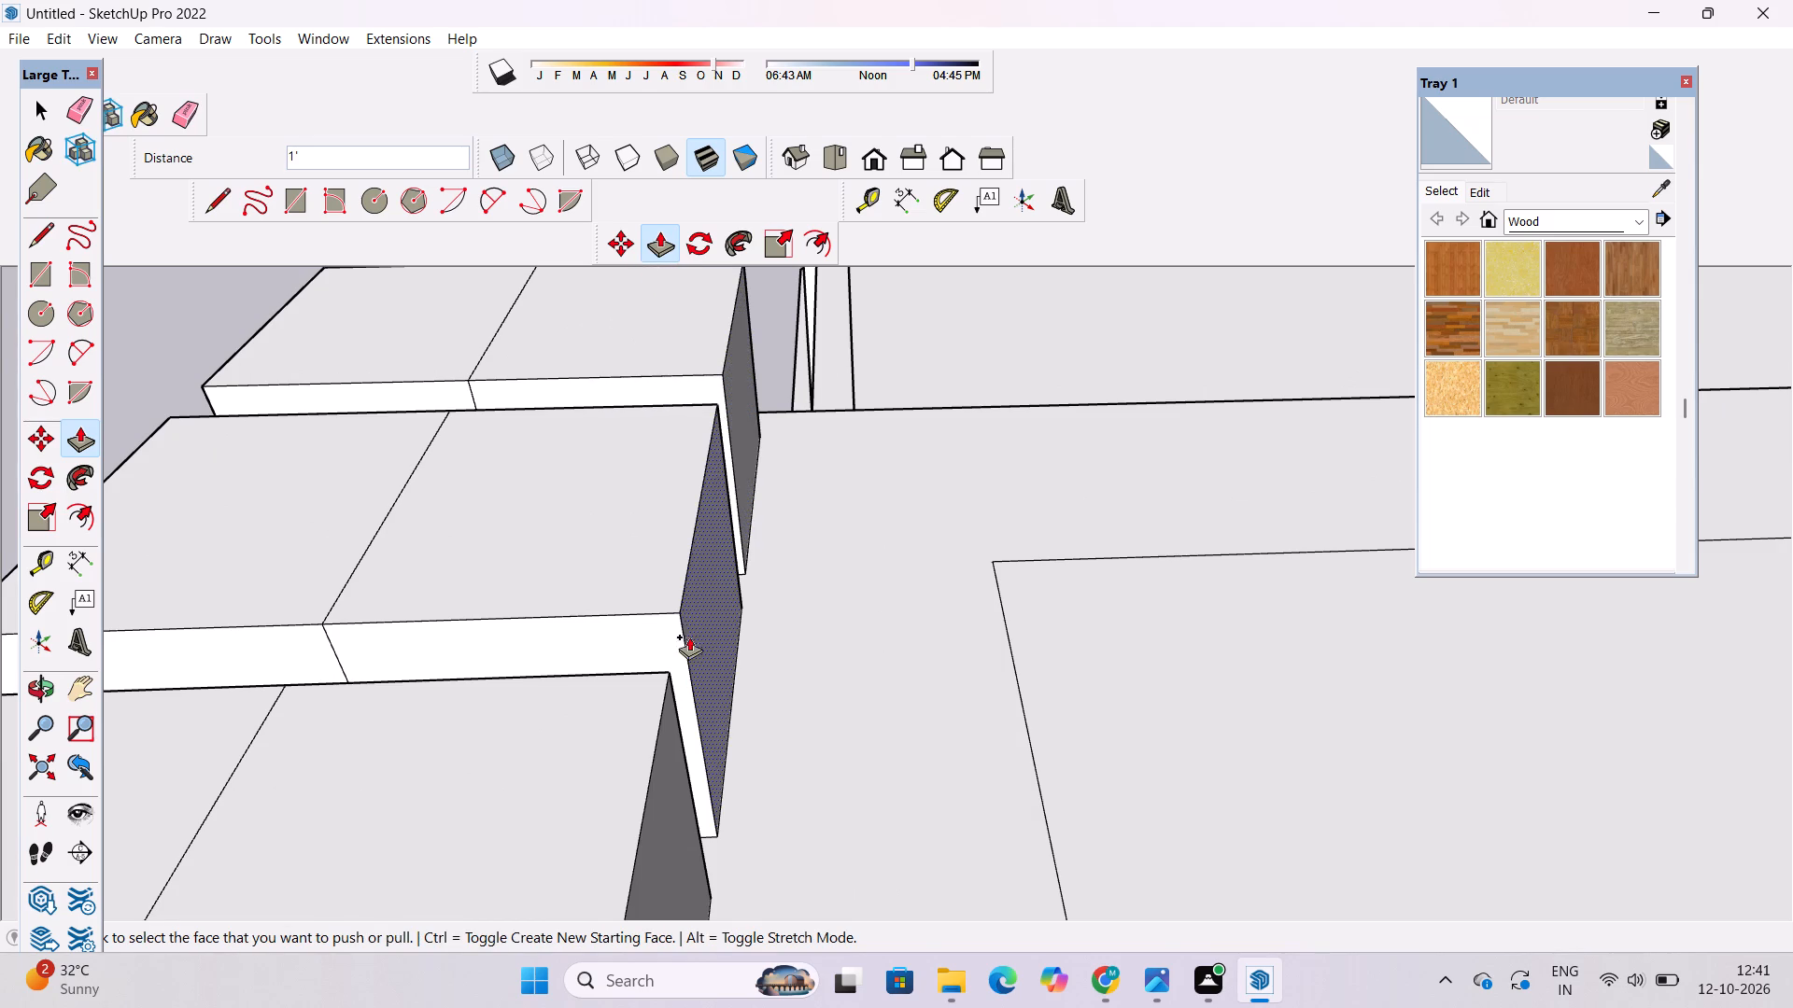
Erase the leftover seam lines across the wide faces and narrow side of two adjacent side-wall slats.
{"action": "key", "text": "o"}
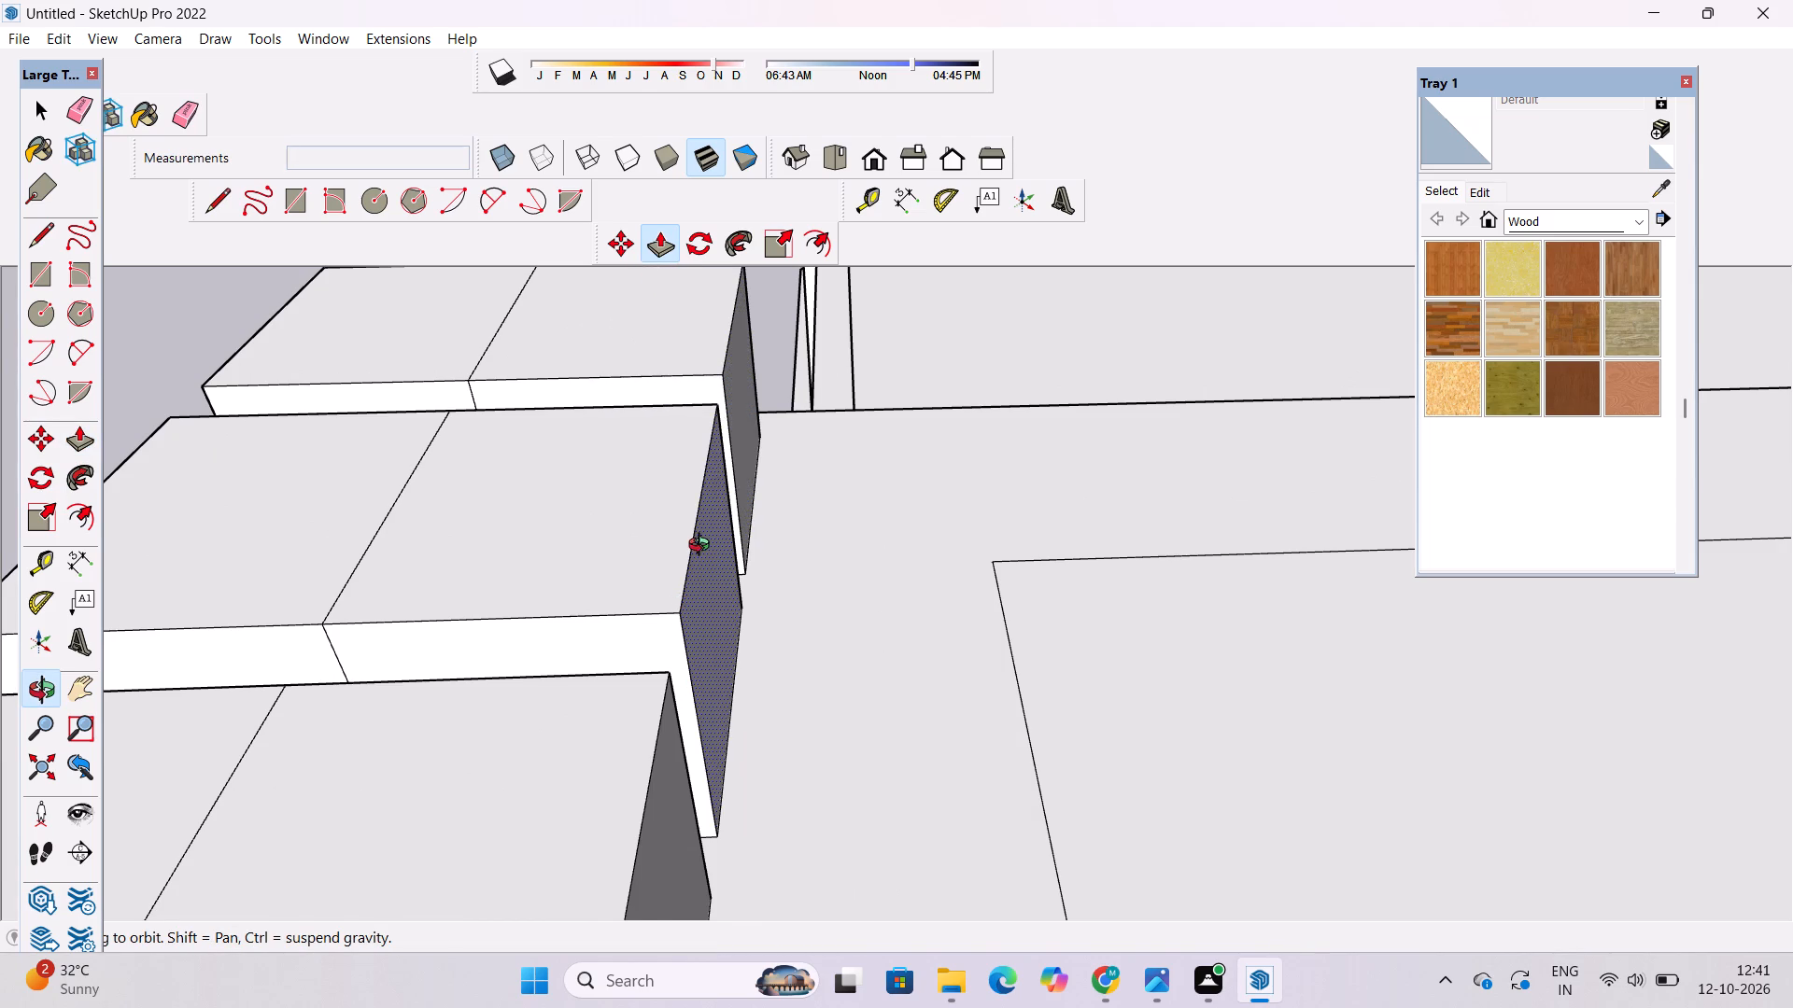
{"action": "scroll", "coordinate": [703, 547], "scroll_direction": "down", "scroll_amount": 11}
{"action": "left_click_drag", "start_coordinate": [470, 695], "coordinate": [474, 651]}
{"action": "scroll", "coordinate": [481, 618], "scroll_direction": "down", "scroll_amount": 5}
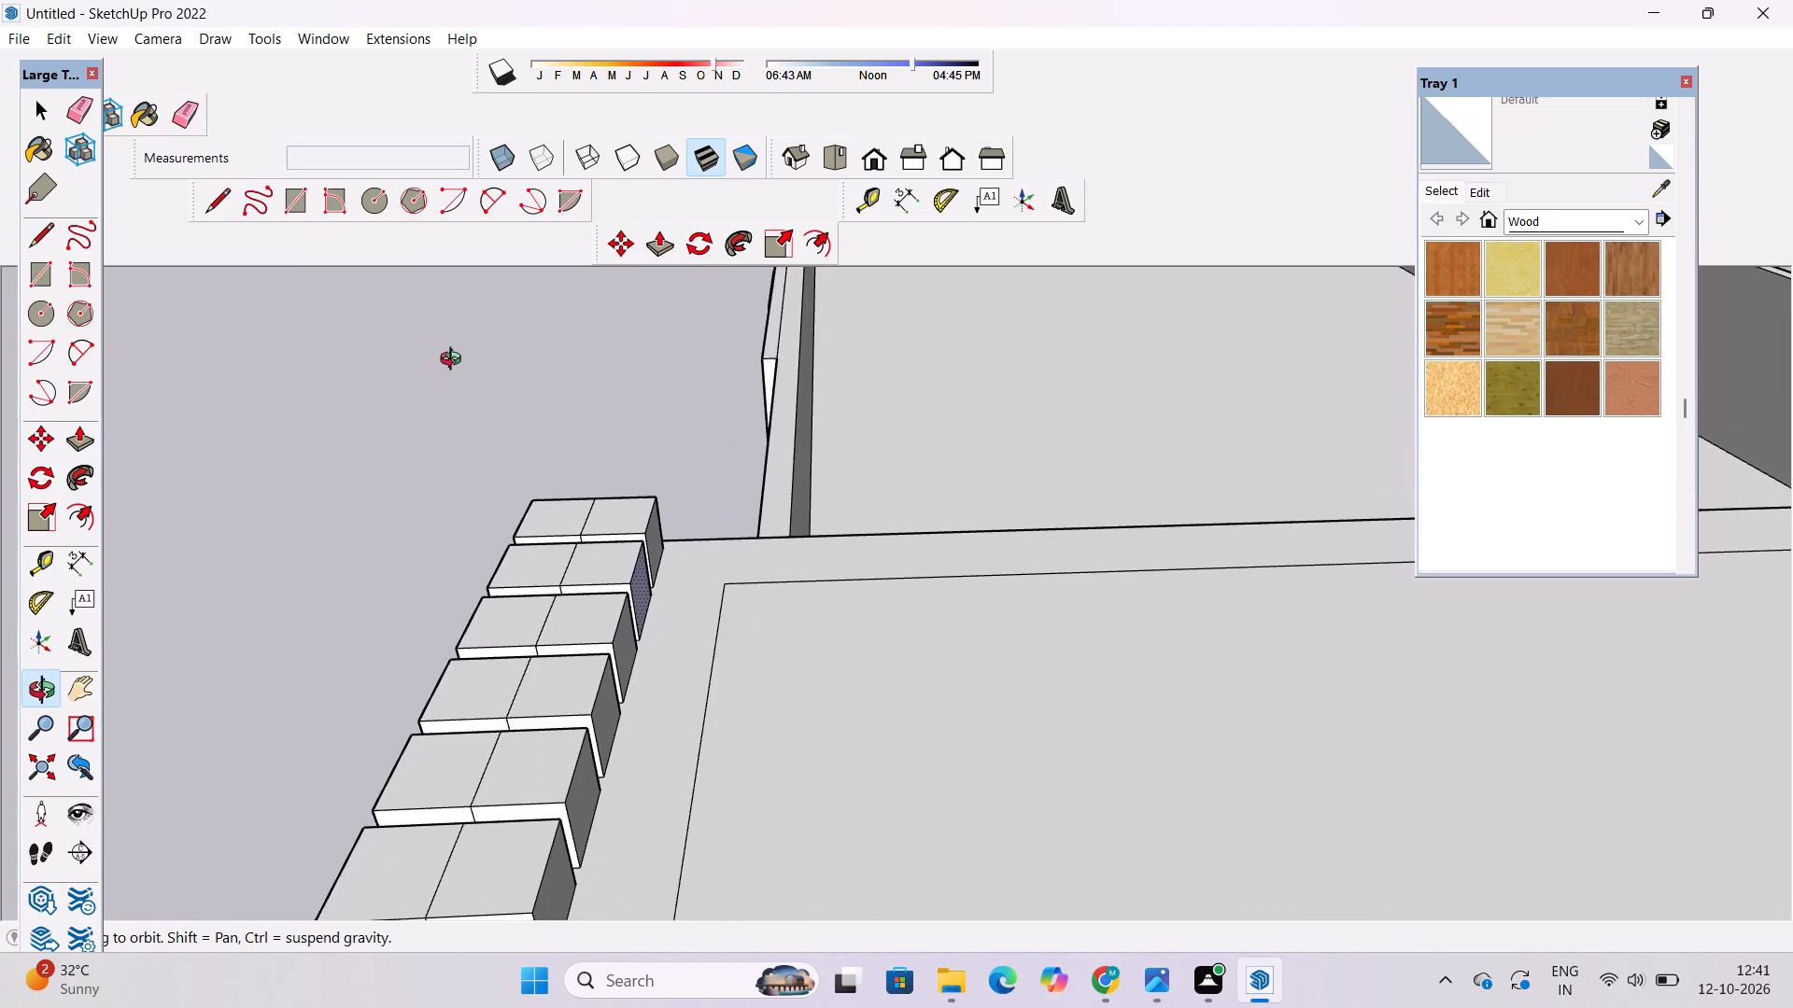
{"action": "scroll", "coordinate": [593, 371], "scroll_direction": "down", "scroll_amount": 6}
{"action": "scroll", "coordinate": [495, 569], "scroll_direction": "up", "scroll_amount": 7}
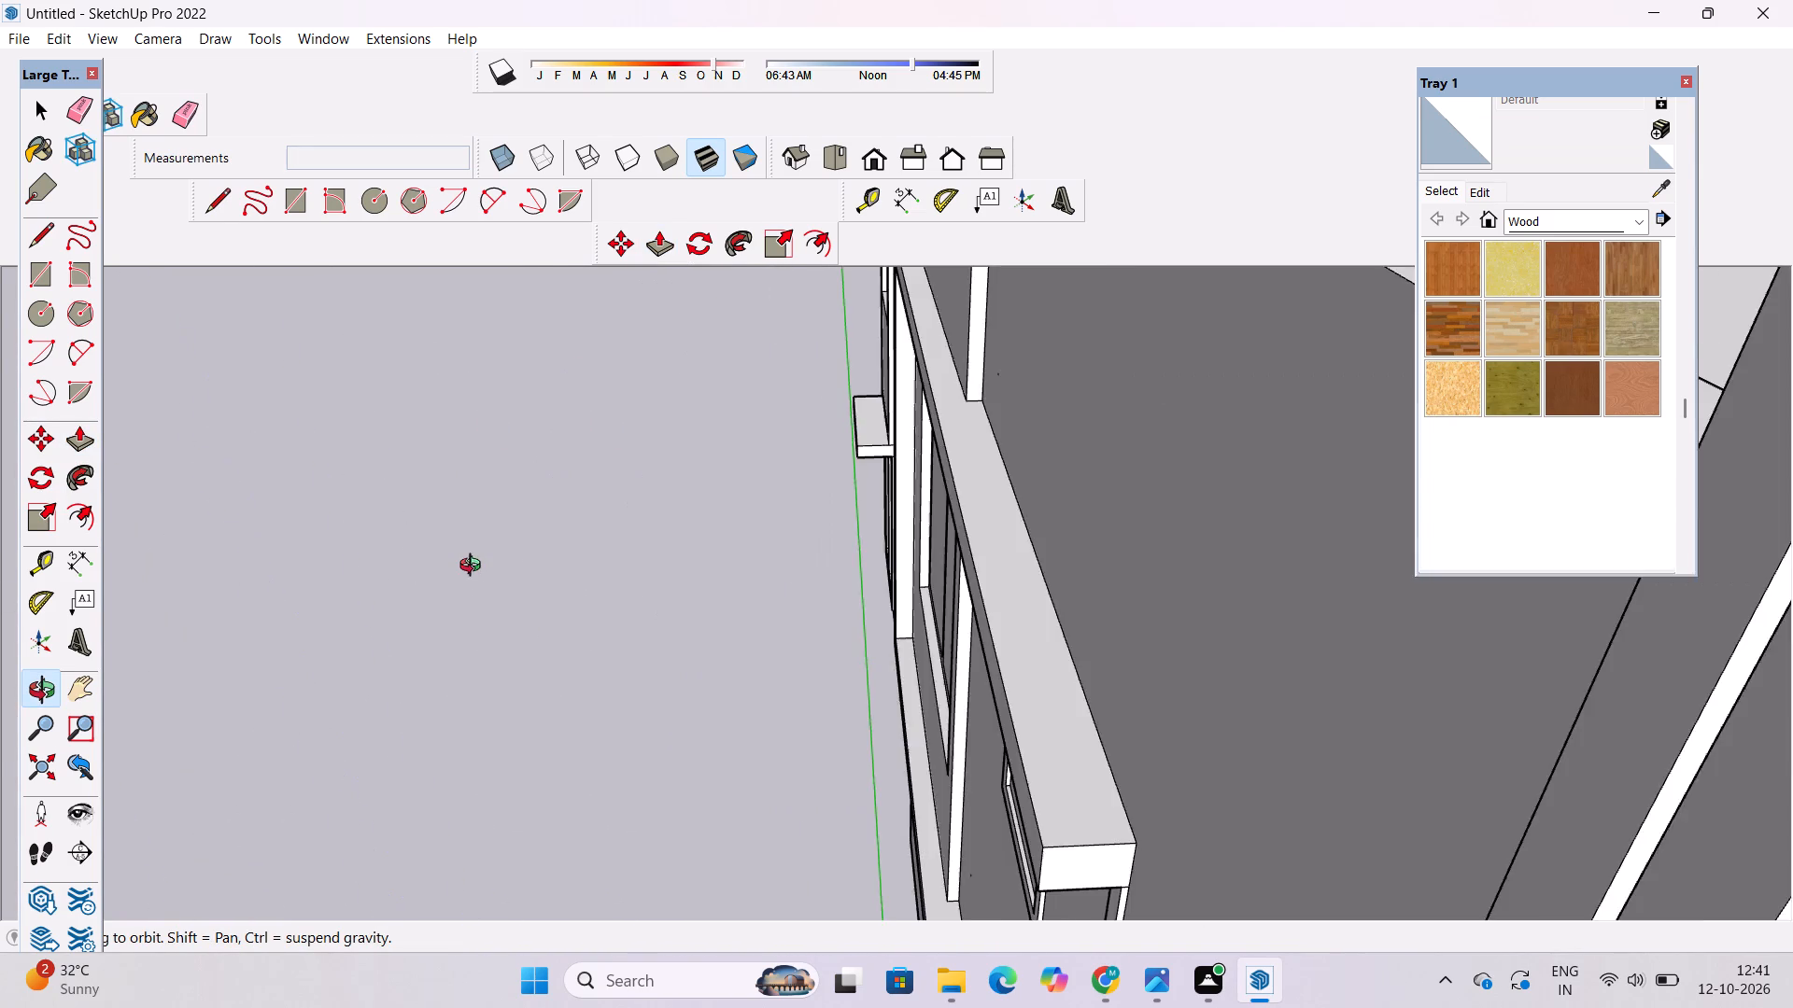
{"action": "scroll", "coordinate": [467, 589], "scroll_direction": "down", "scroll_amount": 5}
{"action": "scroll", "coordinate": [474, 581], "scroll_direction": "up", "scroll_amount": 3}
{"action": "scroll", "coordinate": [474, 579], "scroll_direction": "down", "scroll_amount": 2}
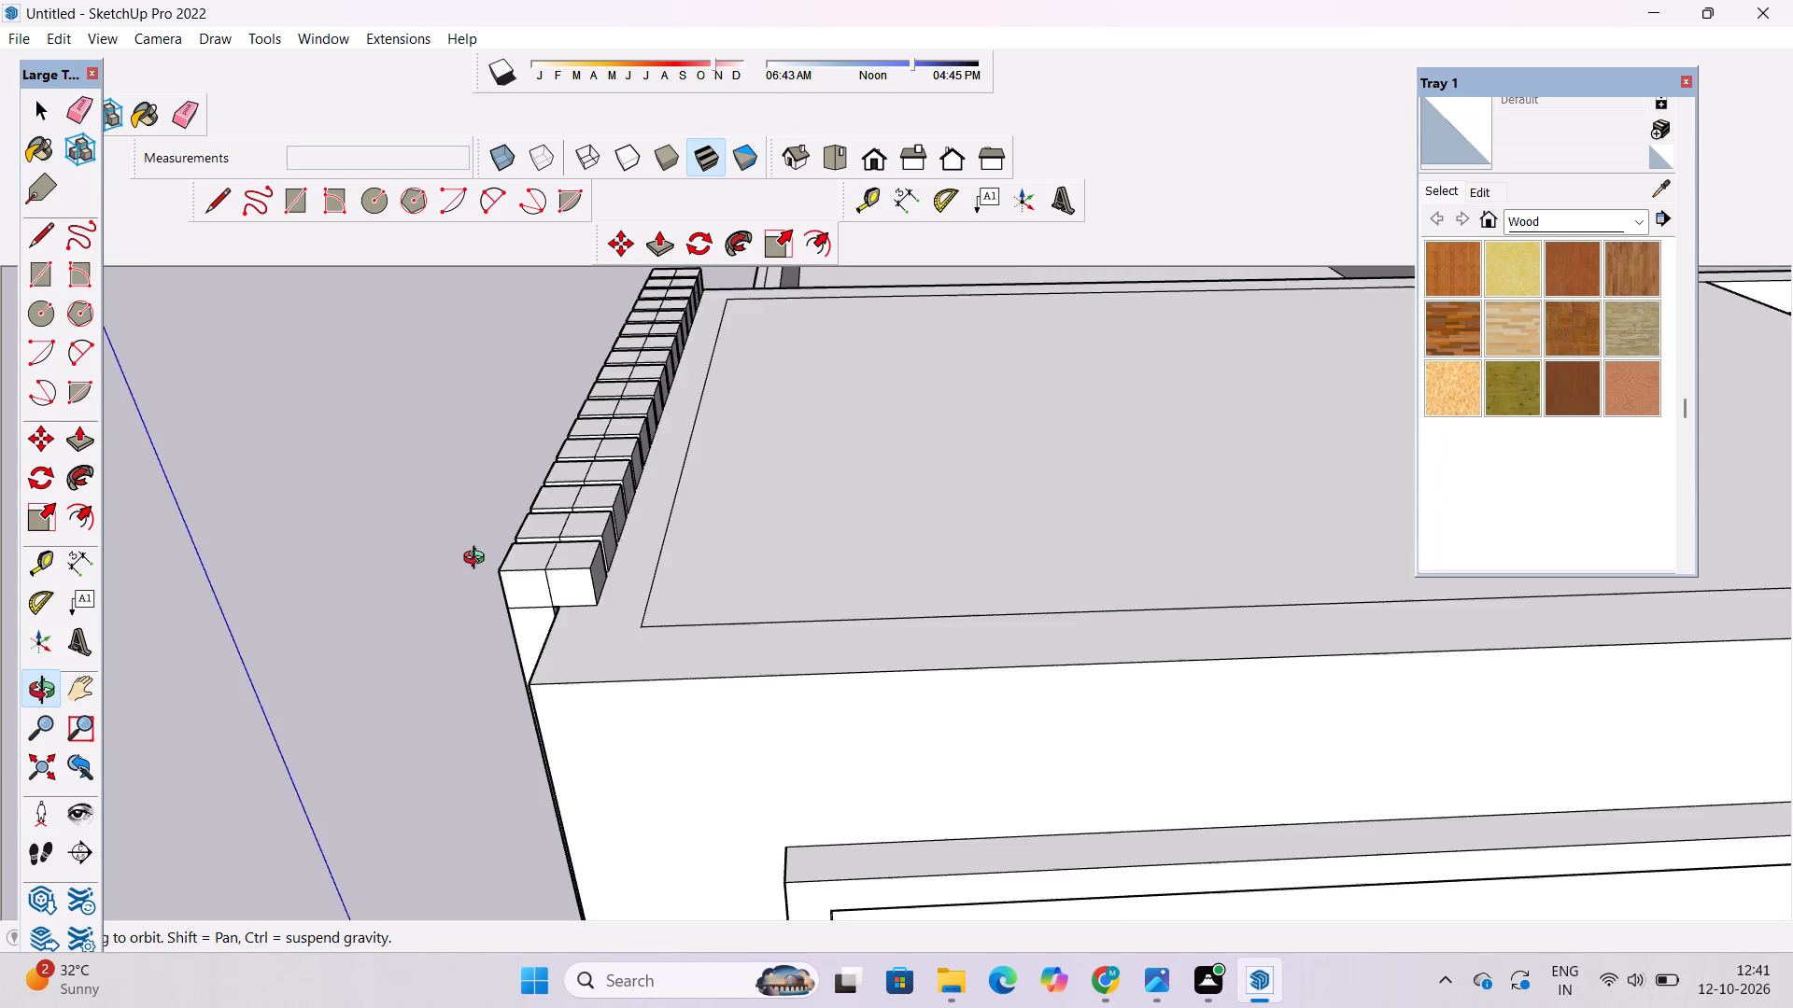
{"action": "scroll", "coordinate": [478, 560], "scroll_direction": "up", "scroll_amount": 3}
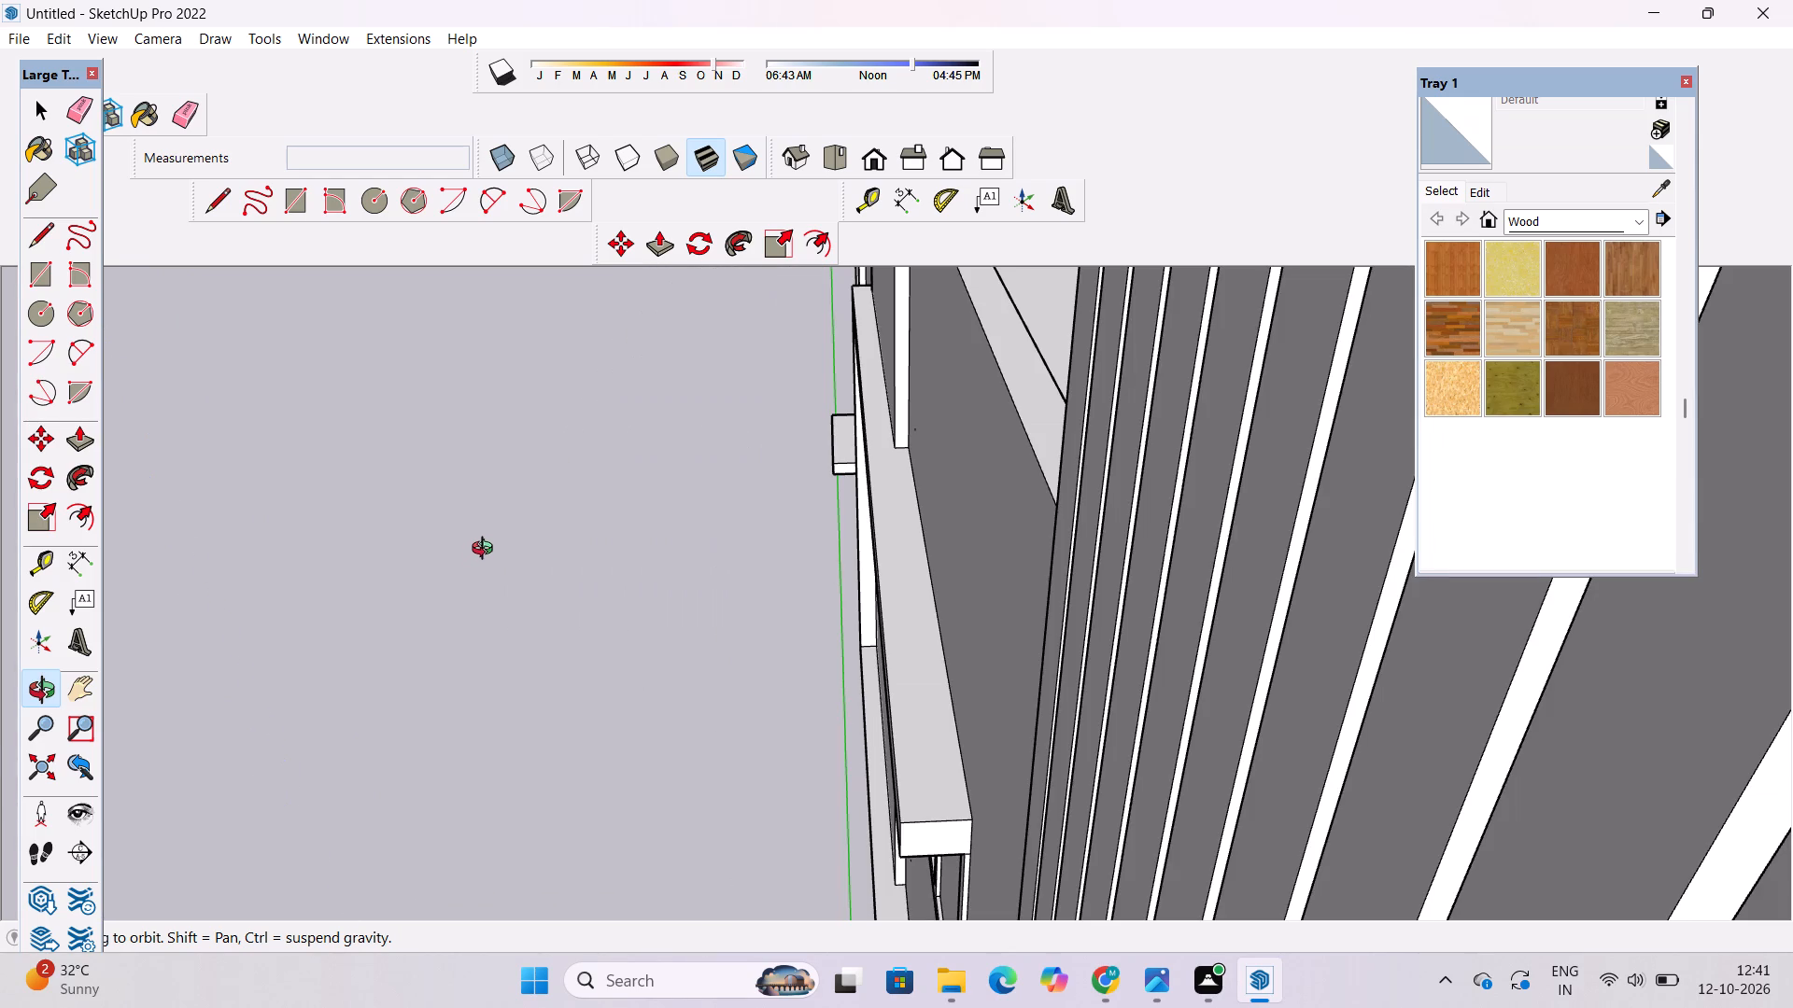
{"action": "scroll", "coordinate": [487, 551], "scroll_direction": "down", "scroll_amount": 10}
{"action": "left_click_drag", "start_coordinate": [476, 618], "coordinate": [802, 687]}
{"action": "scroll", "coordinate": [793, 755], "scroll_direction": "up", "scroll_amount": 5}
{"action": "left_click_drag", "start_coordinate": [784, 741], "coordinate": [678, 693], "text": "shift"}
{"action": "left_click_drag", "start_coordinate": [685, 707], "coordinate": [827, 544]}
{"action": "scroll", "coordinate": [863, 539], "scroll_direction": "up", "scroll_amount": 4}
{"action": "left_click_drag", "start_coordinate": [918, 538], "coordinate": [696, 646], "text": "shift"}
{"action": "scroll", "coordinate": [689, 651], "scroll_direction": "up", "scroll_amount": 5}
{"action": "left_click_drag", "start_coordinate": [739, 610], "coordinate": [656, 669], "text": "shift"}
{"action": "left_click_drag", "start_coordinate": [655, 674], "coordinate": [798, 621]}
{"action": "scroll", "coordinate": [716, 640], "scroll_direction": "up", "scroll_amount": 8}
{"action": "left_click_drag", "start_coordinate": [717, 642], "coordinate": [834, 658]}
{"action": "scroll", "coordinate": [611, 612], "scroll_direction": "up", "scroll_amount": 4}
{"action": "left_click_drag", "start_coordinate": [625, 610], "coordinate": [632, 664], "text": "shift"}
{"action": "left_click_drag", "start_coordinate": [670, 673], "coordinate": [778, 663]}
{"action": "scroll", "coordinate": [798, 619], "scroll_direction": "up", "scroll_amount": 4}
{"action": "left_click_drag", "start_coordinate": [795, 621], "coordinate": [740, 649]}
{"action": "left_click_drag", "start_coordinate": [738, 649], "coordinate": [708, 664]}
{"action": "left_click", "coordinate": [705, 664]}
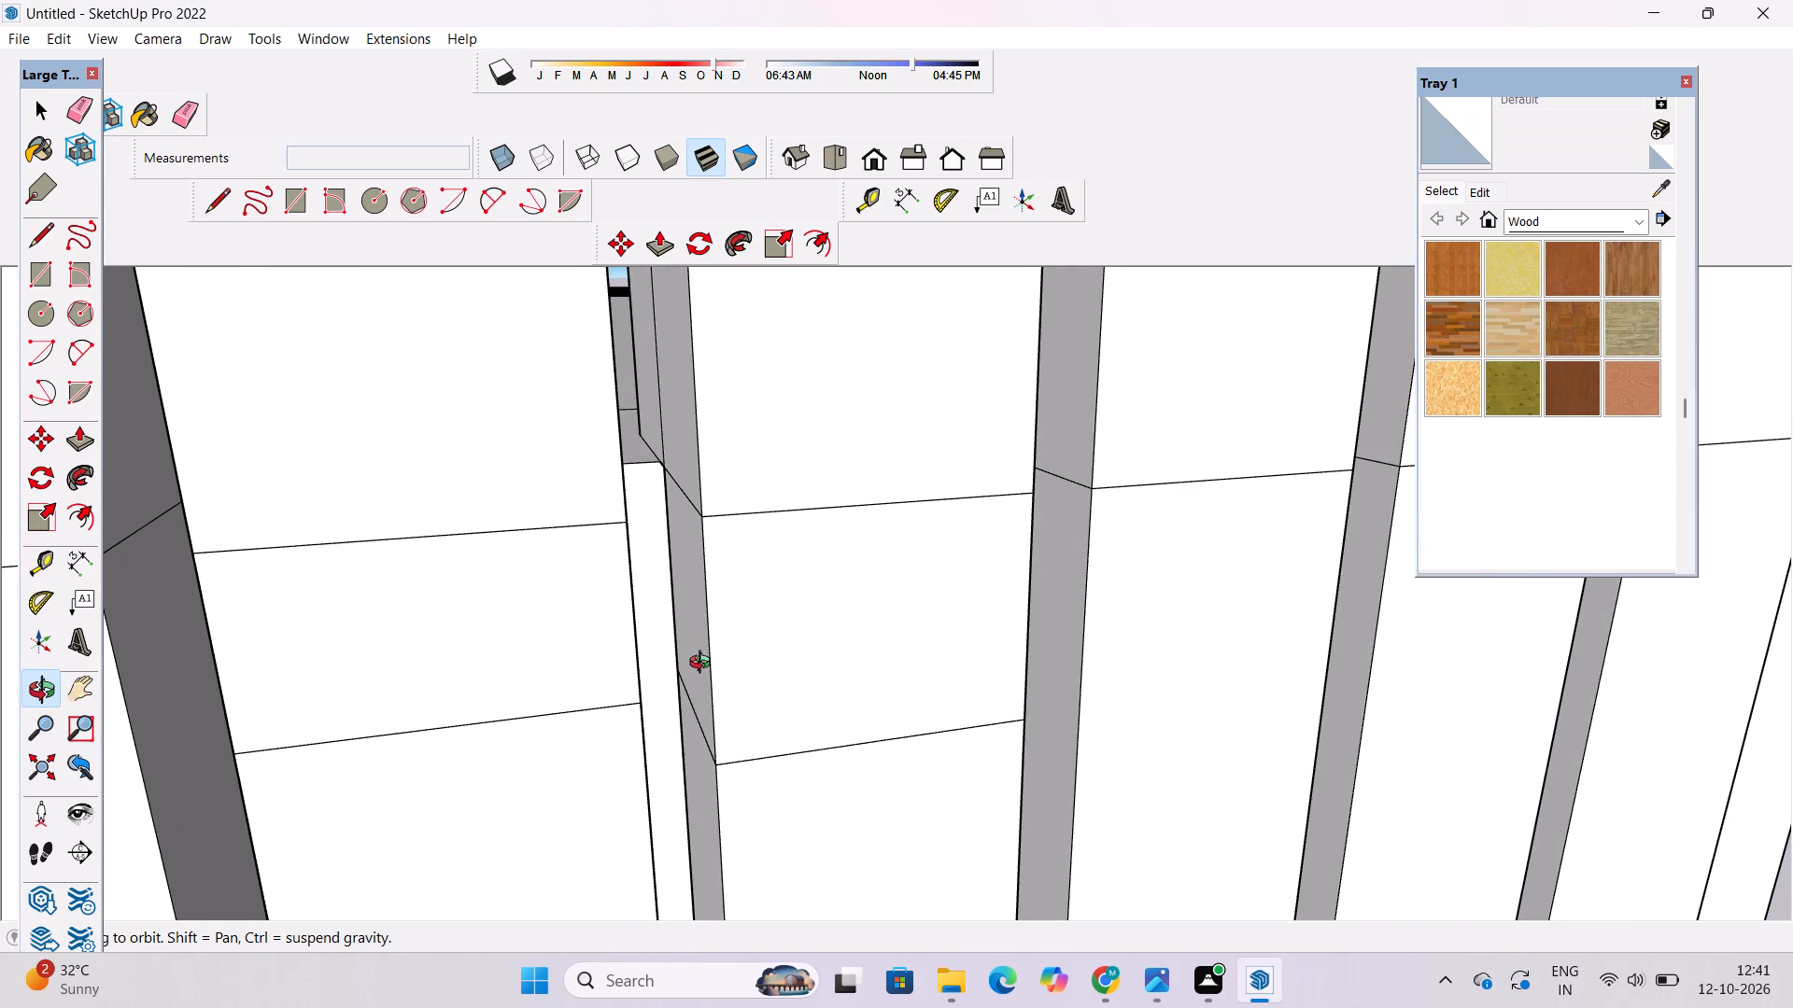
{"action": "key", "text": "e"}
{"action": "left_click_drag", "start_coordinate": [684, 696], "coordinate": [696, 727]}
{"action": "left_click", "coordinate": [697, 711]}
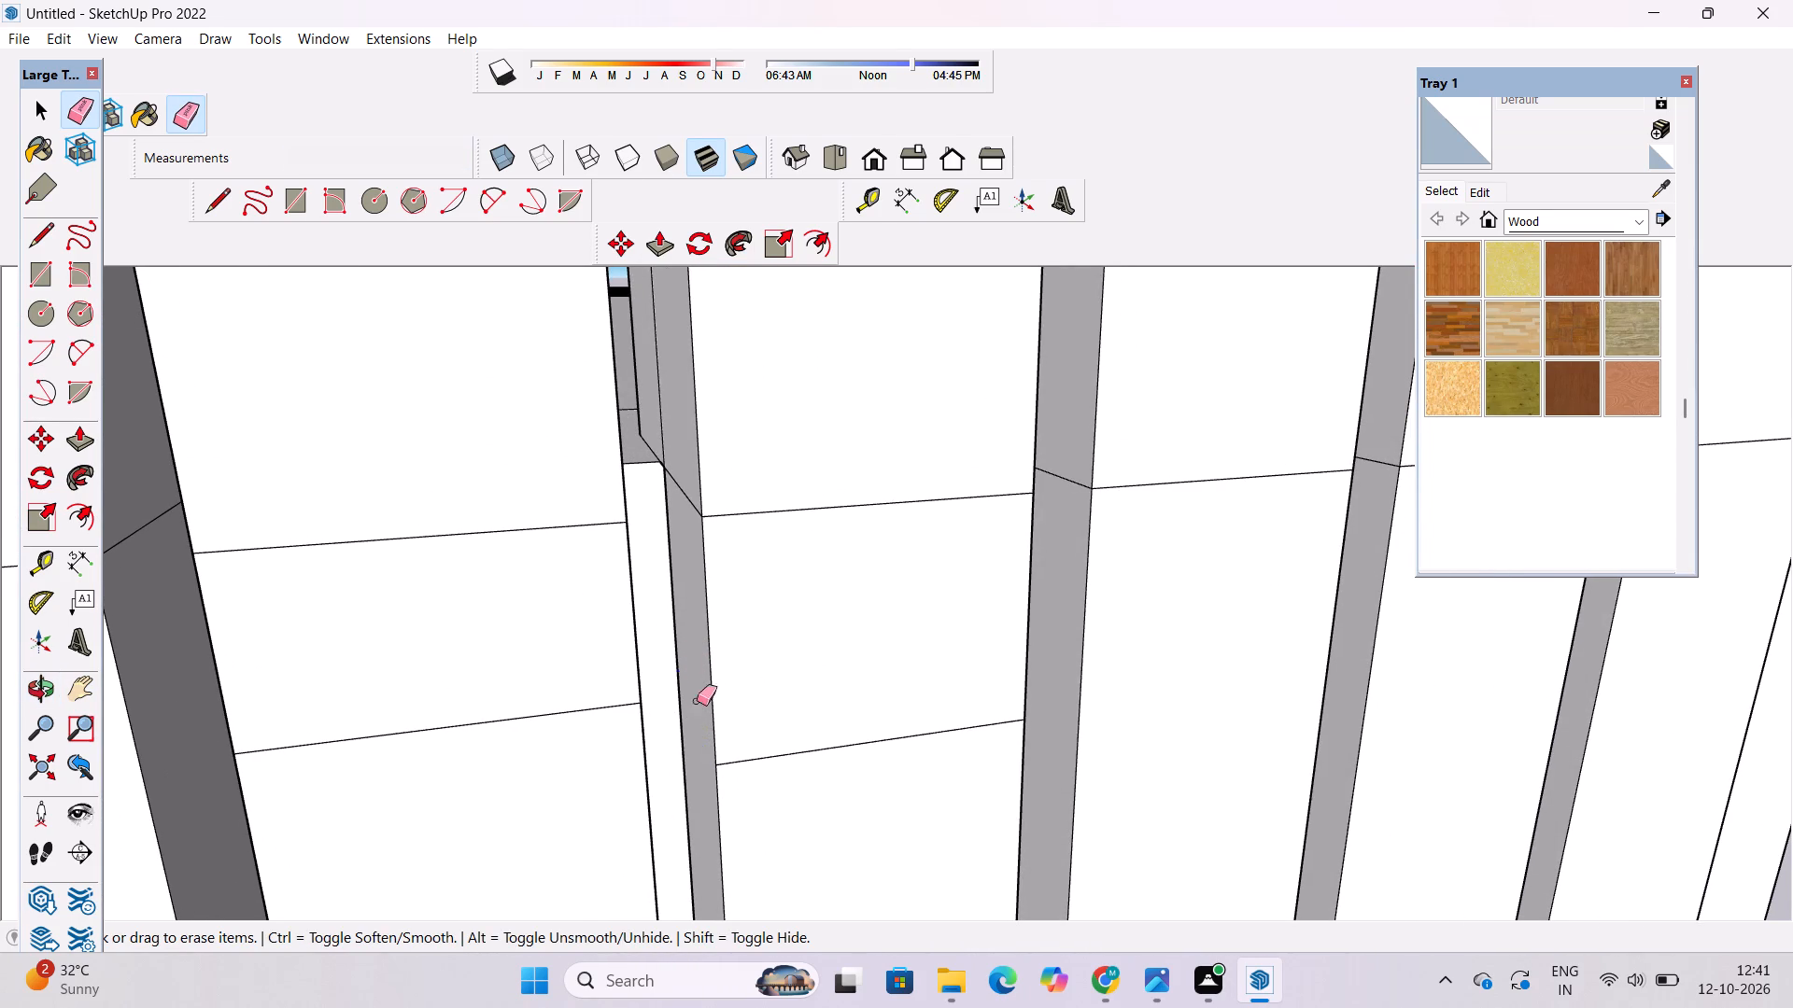
{"action": "left_click", "coordinate": [686, 501]}
{"action": "left_click_drag", "start_coordinate": [745, 509], "coordinate": [748, 545]}
{"action": "left_click_drag", "start_coordinate": [751, 689], "coordinate": [777, 770]}
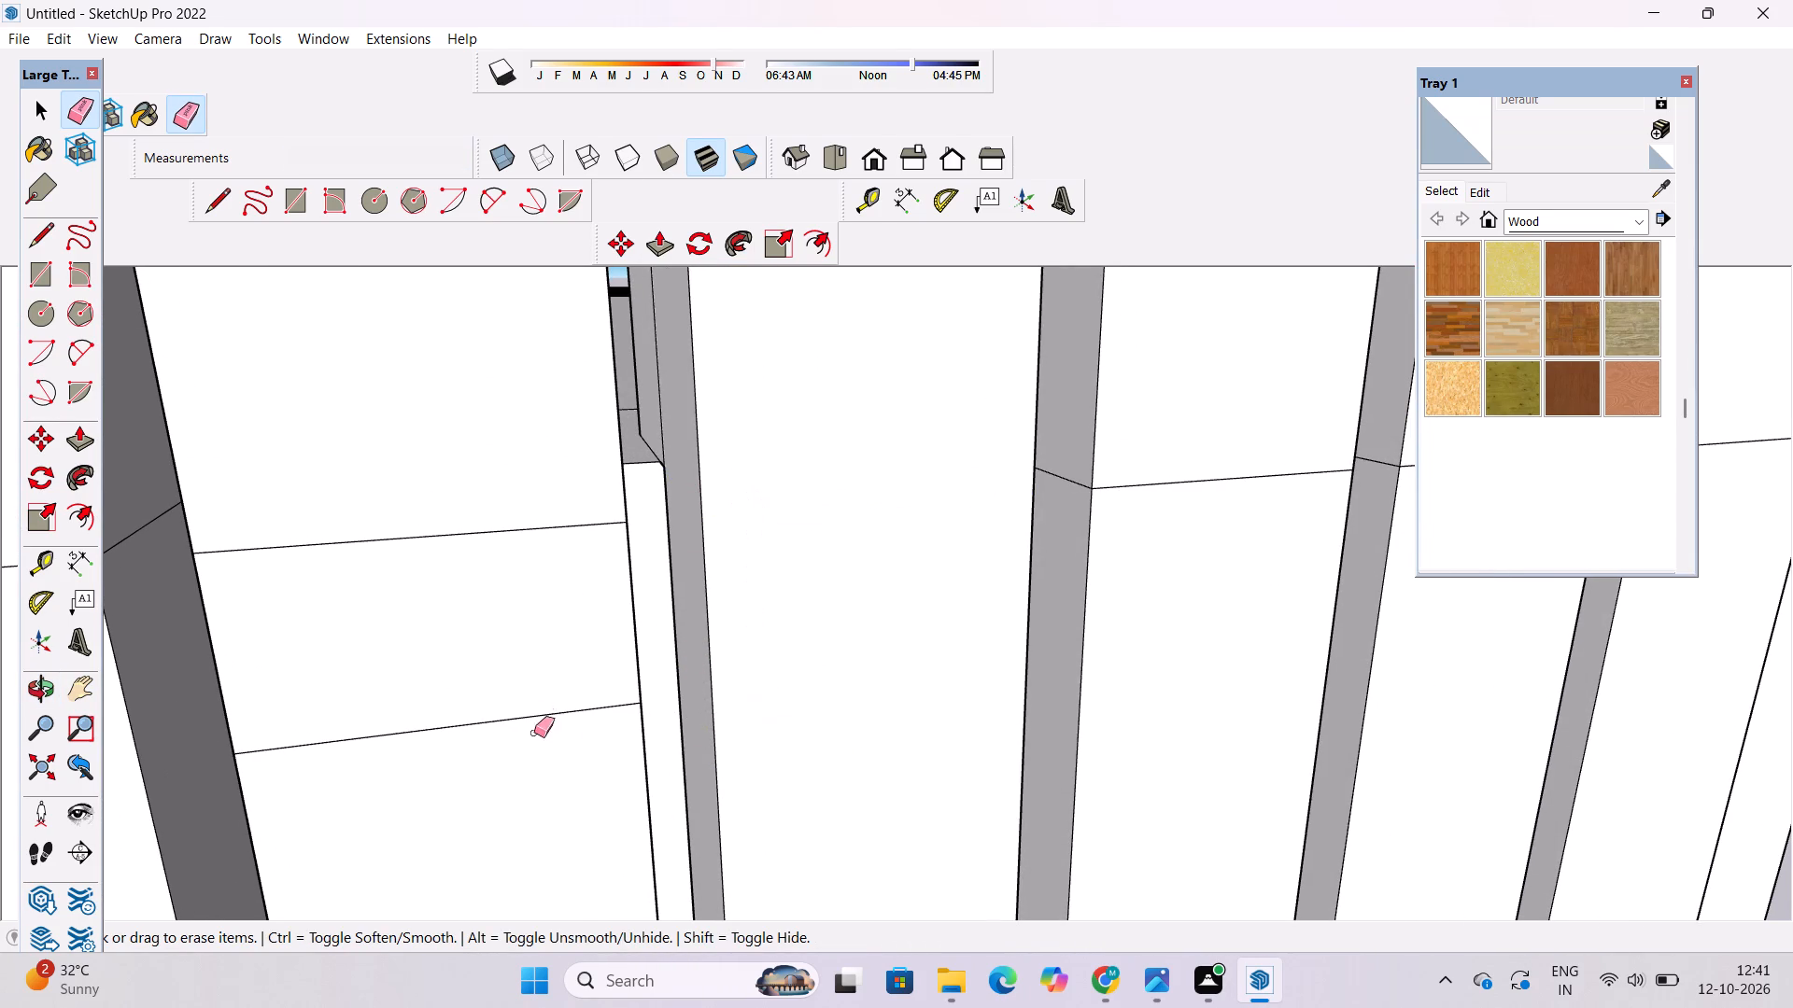
{"action": "left_click_drag", "start_coordinate": [527, 696], "coordinate": [530, 730]}
{"action": "left_click_drag", "start_coordinate": [519, 513], "coordinate": [517, 534]}
Erase the seam lines on the next side-wall slat's face and narrow sides.
{"action": "left_click_drag", "start_coordinate": [1175, 436], "coordinate": [1175, 476]}
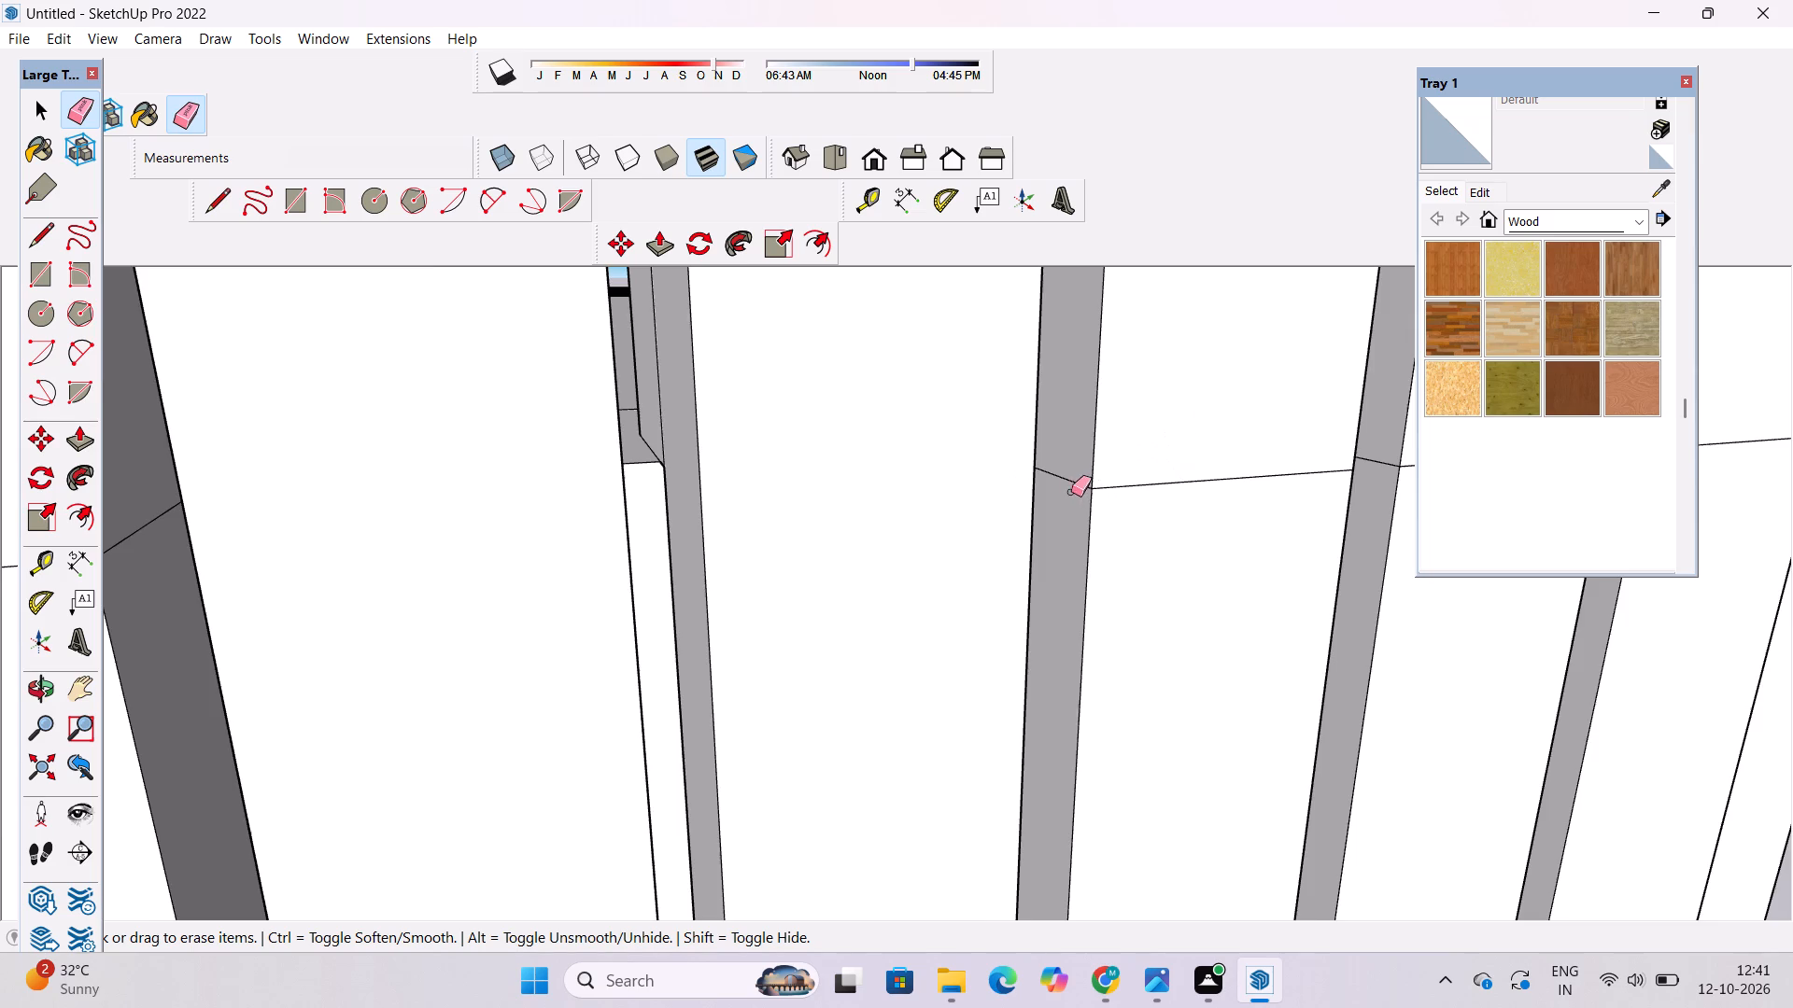
{"action": "scroll", "coordinate": [1067, 483], "scroll_direction": "up", "scroll_amount": 4}
{"action": "left_click_drag", "start_coordinate": [1074, 461], "coordinate": [1076, 488]}
{"action": "left_click_drag", "start_coordinate": [1164, 481], "coordinate": [1165, 499]}
{"action": "left_click_drag", "start_coordinate": [346, 486], "coordinate": [391, 653]}
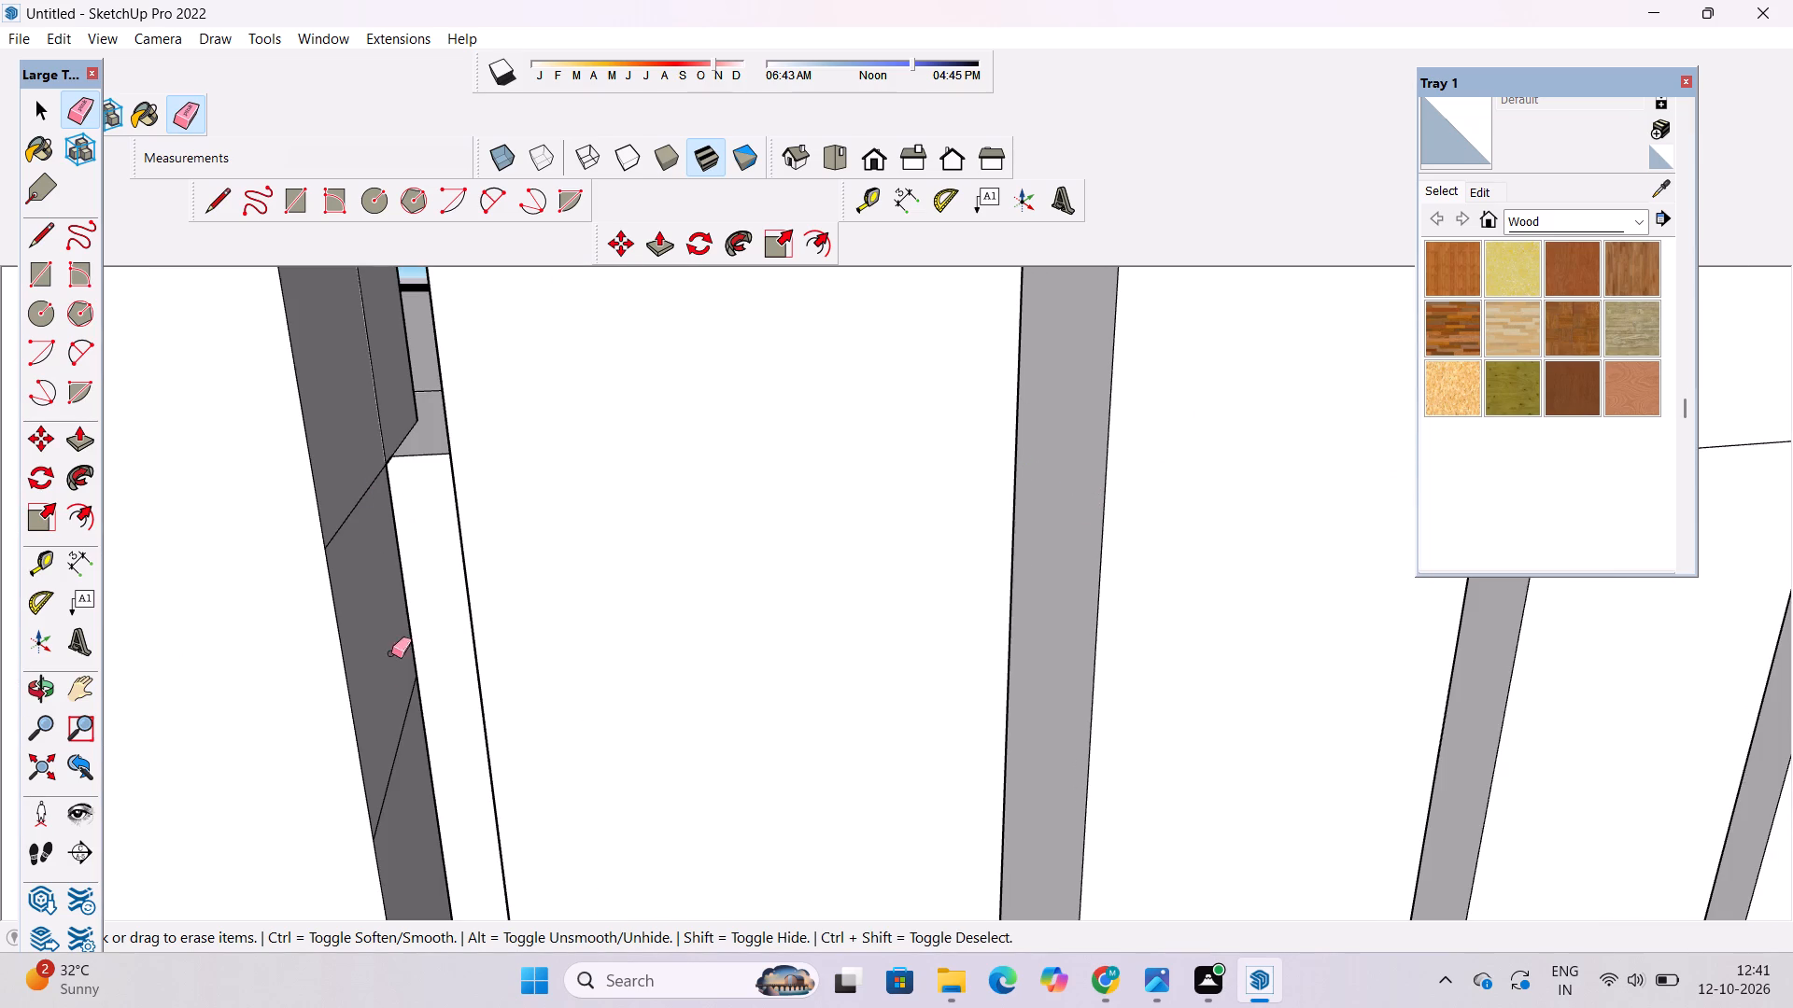
{"action": "left_click_drag", "start_coordinate": [391, 653], "coordinate": [397, 766]}
Erase the seam line on the shaded narrow side of the next side-wall slat.
{"action": "scroll", "coordinate": [297, 598], "scroll_direction": "down", "scroll_amount": 6}
{"action": "scroll", "coordinate": [416, 545], "scroll_direction": "down", "scroll_amount": 5}
{"action": "scroll", "coordinate": [835, 536], "scroll_direction": "up", "scroll_amount": 6}
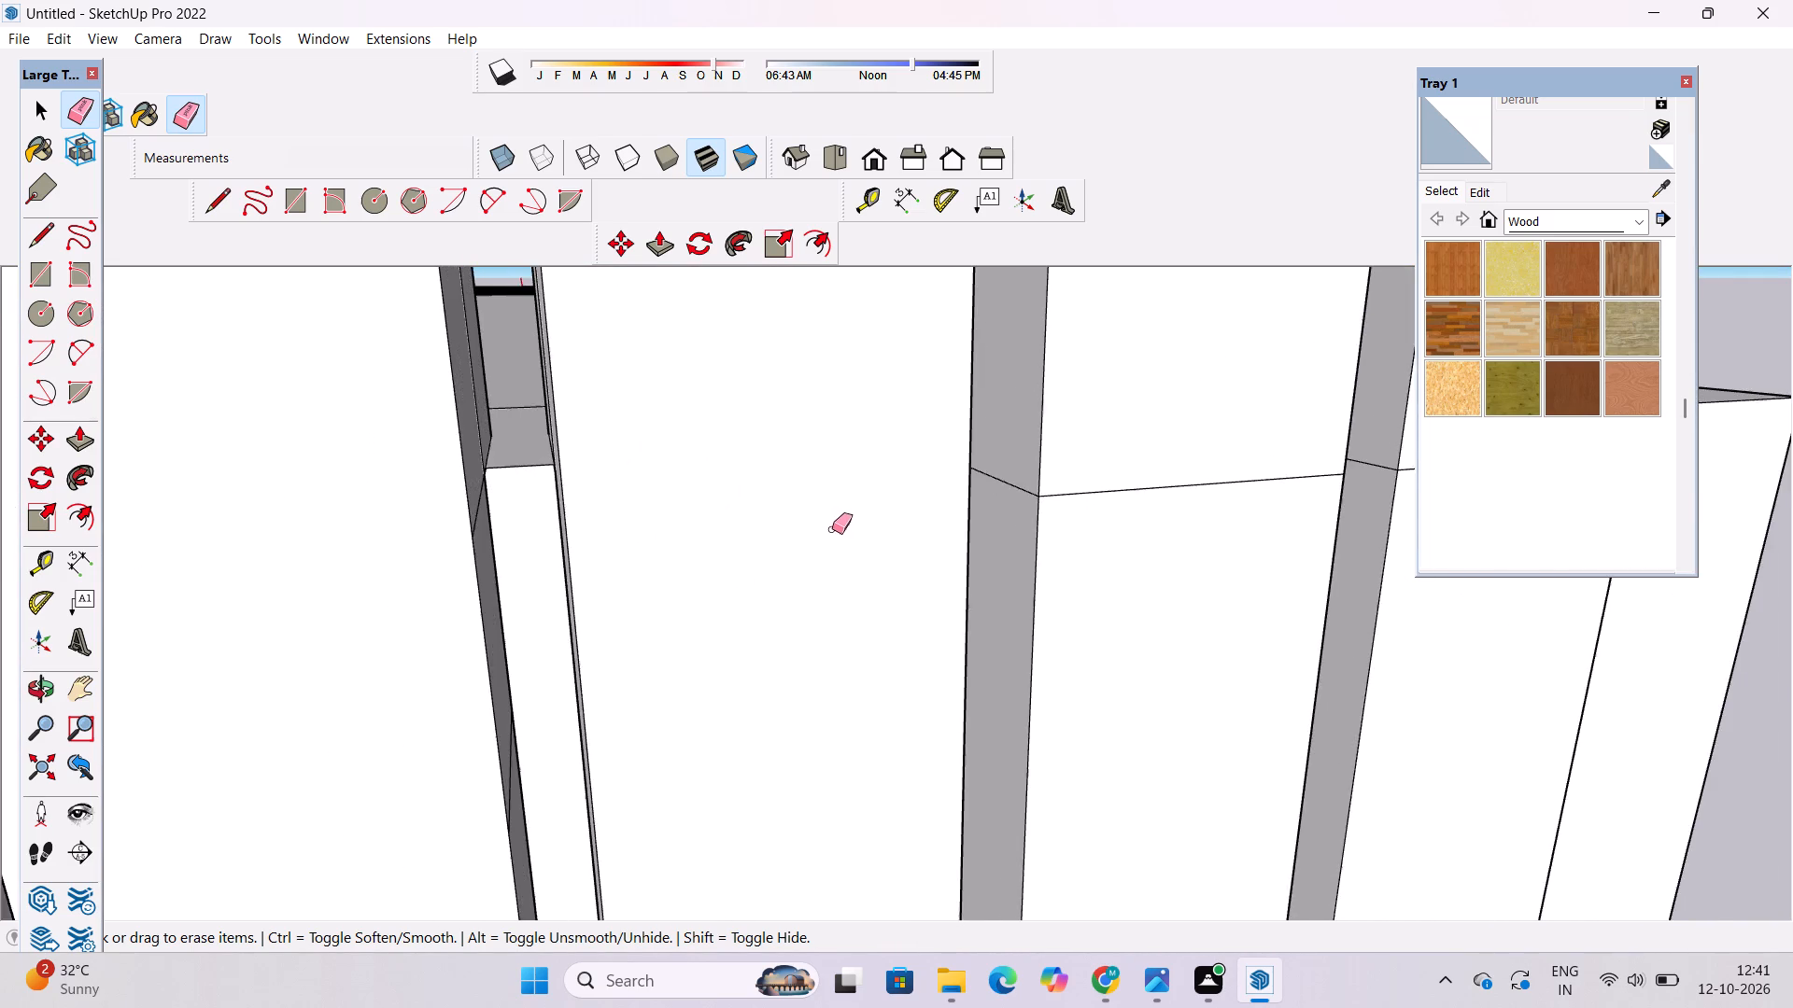
{"action": "scroll", "coordinate": [639, 538], "scroll_direction": "up", "scroll_amount": 4}
{"action": "left_click_drag", "start_coordinate": [448, 499], "coordinate": [450, 522]}
{"action": "scroll", "coordinate": [431, 413], "scroll_direction": "down", "scroll_amount": 4}
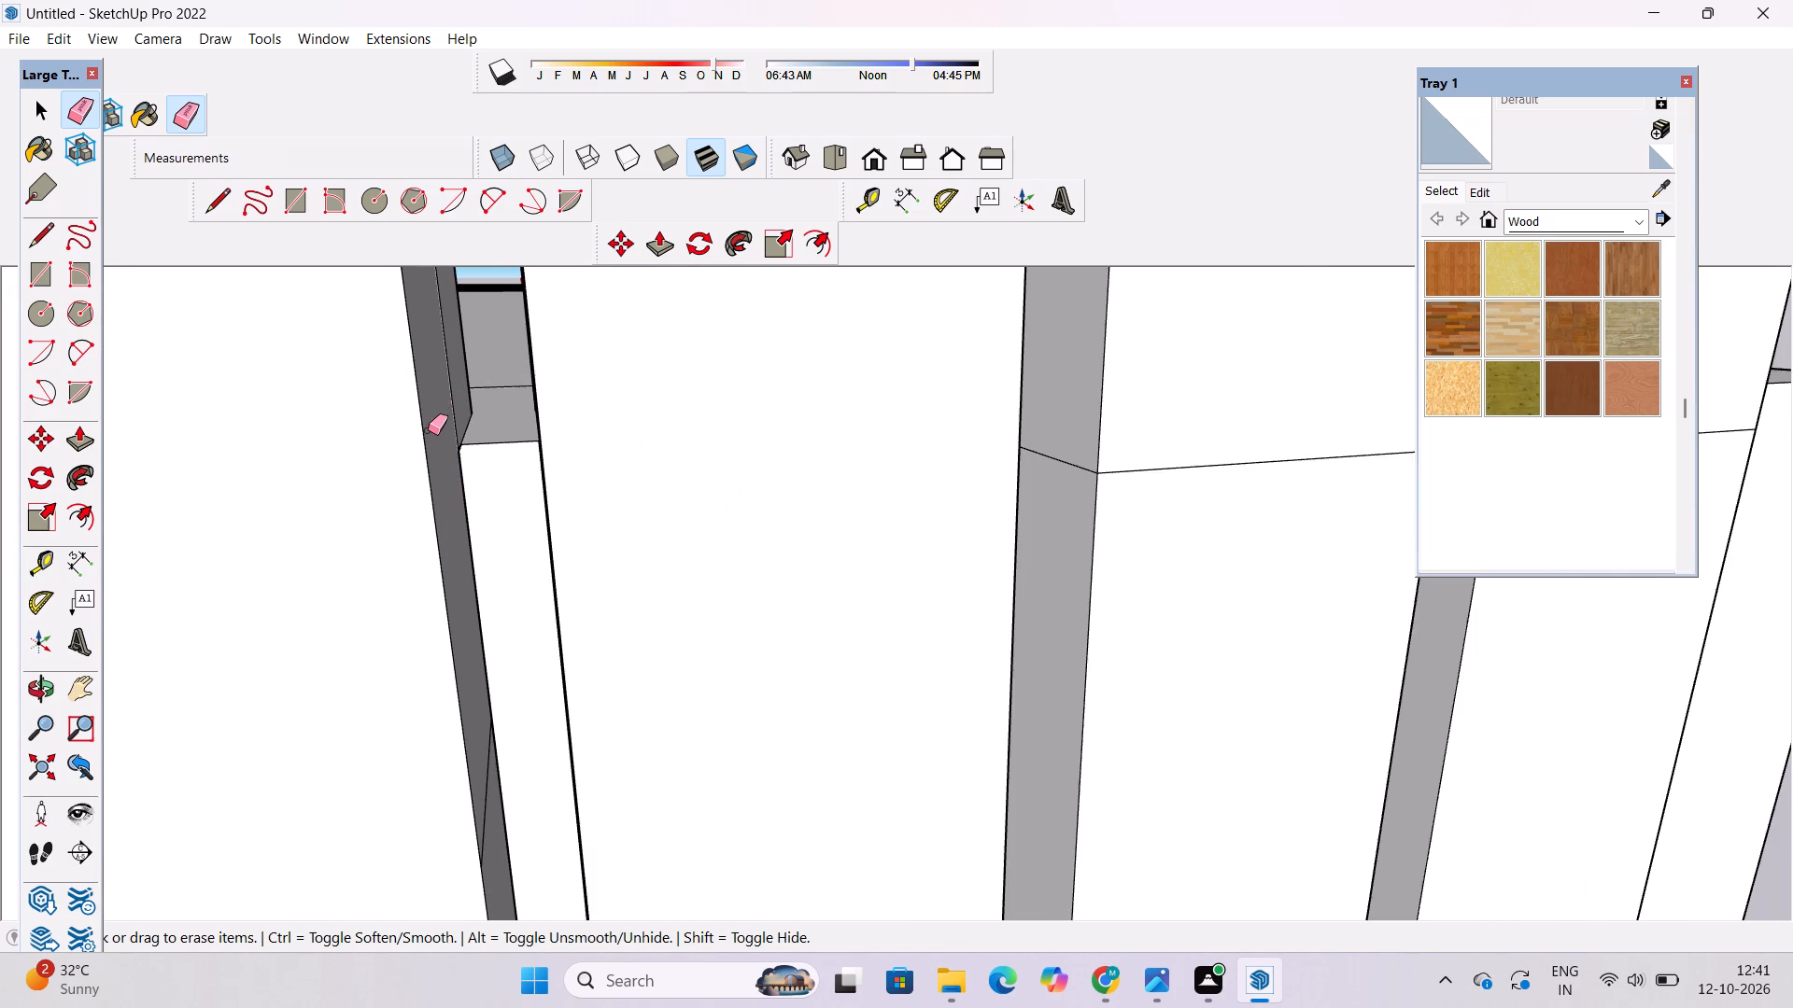
{"action": "scroll", "coordinate": [428, 442], "scroll_direction": "up", "scroll_amount": 4}
{"action": "scroll", "coordinate": [428, 442], "scroll_direction": "down", "scroll_amount": 4}
{"action": "scroll", "coordinate": [428, 442], "scroll_direction": "up", "scroll_amount": 4}
{"action": "scroll", "coordinate": [428, 442], "scroll_direction": "down", "scroll_amount": 3}
{"action": "scroll", "coordinate": [428, 442], "scroll_direction": "up", "scroll_amount": 3}
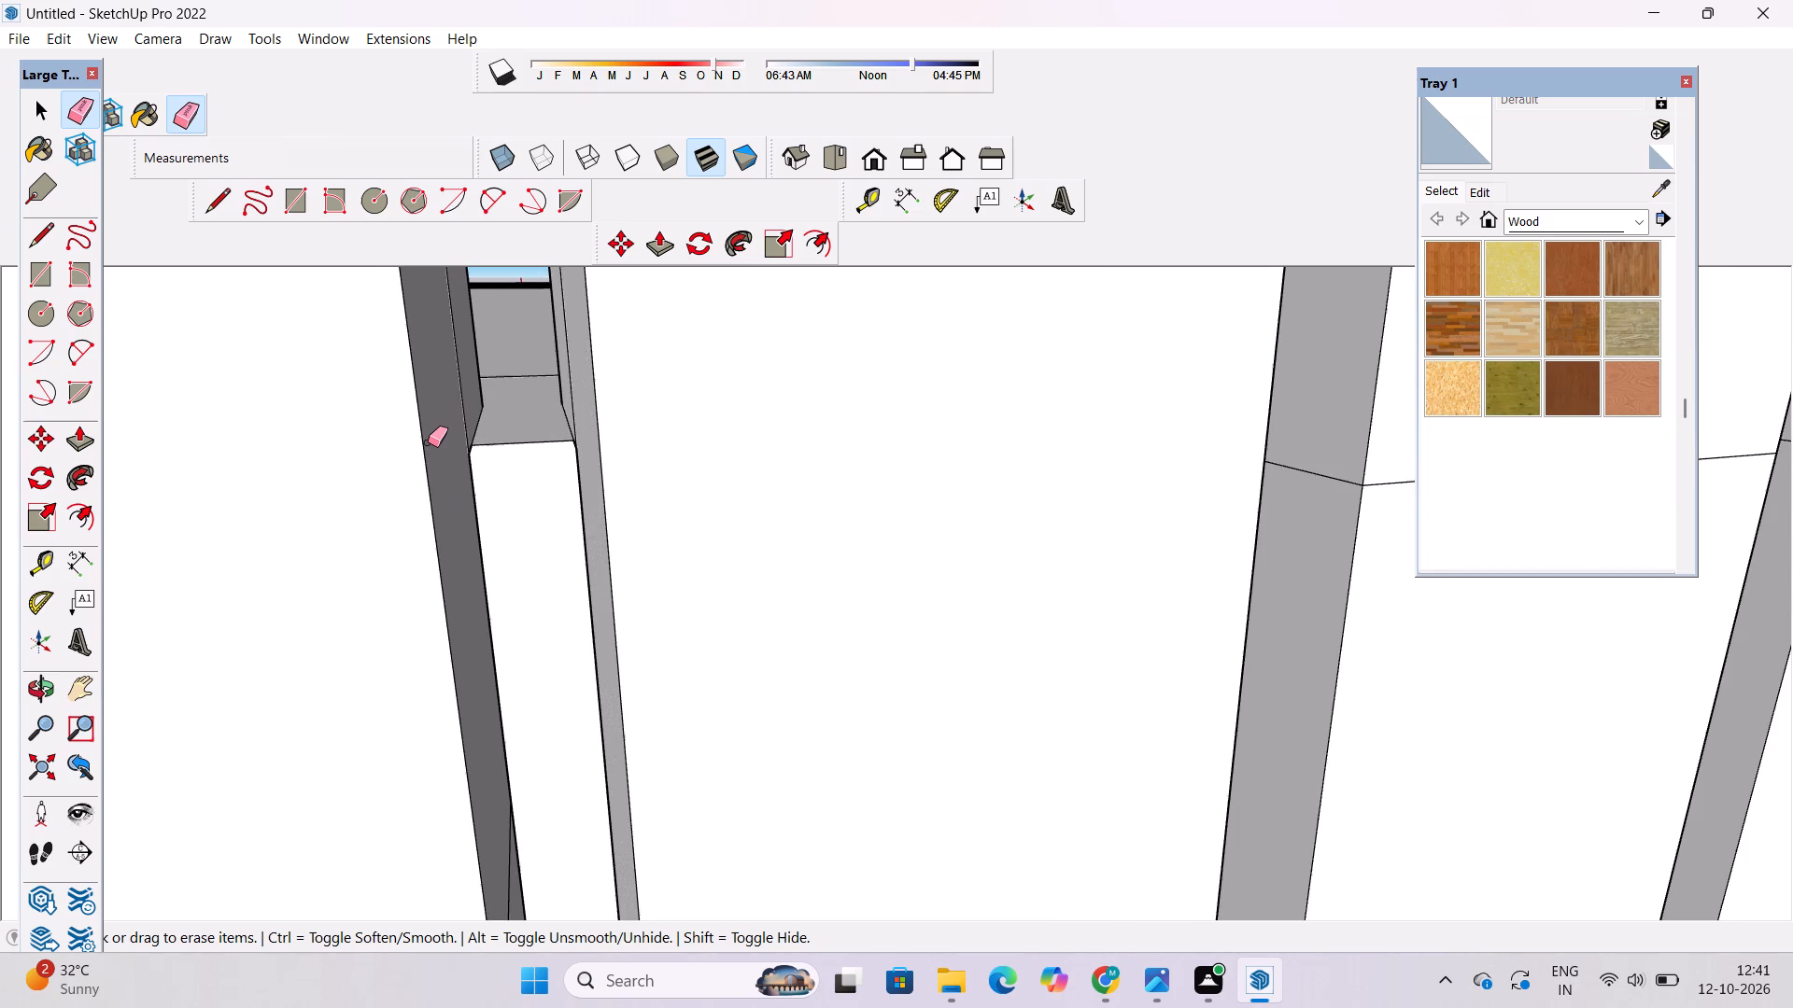
{"action": "scroll", "coordinate": [428, 444], "scroll_direction": "down", "scroll_amount": 4}
{"action": "scroll", "coordinate": [428, 446], "scroll_direction": "up", "scroll_amount": 4}
{"action": "scroll", "coordinate": [428, 446], "scroll_direction": "down", "scroll_amount": 5}
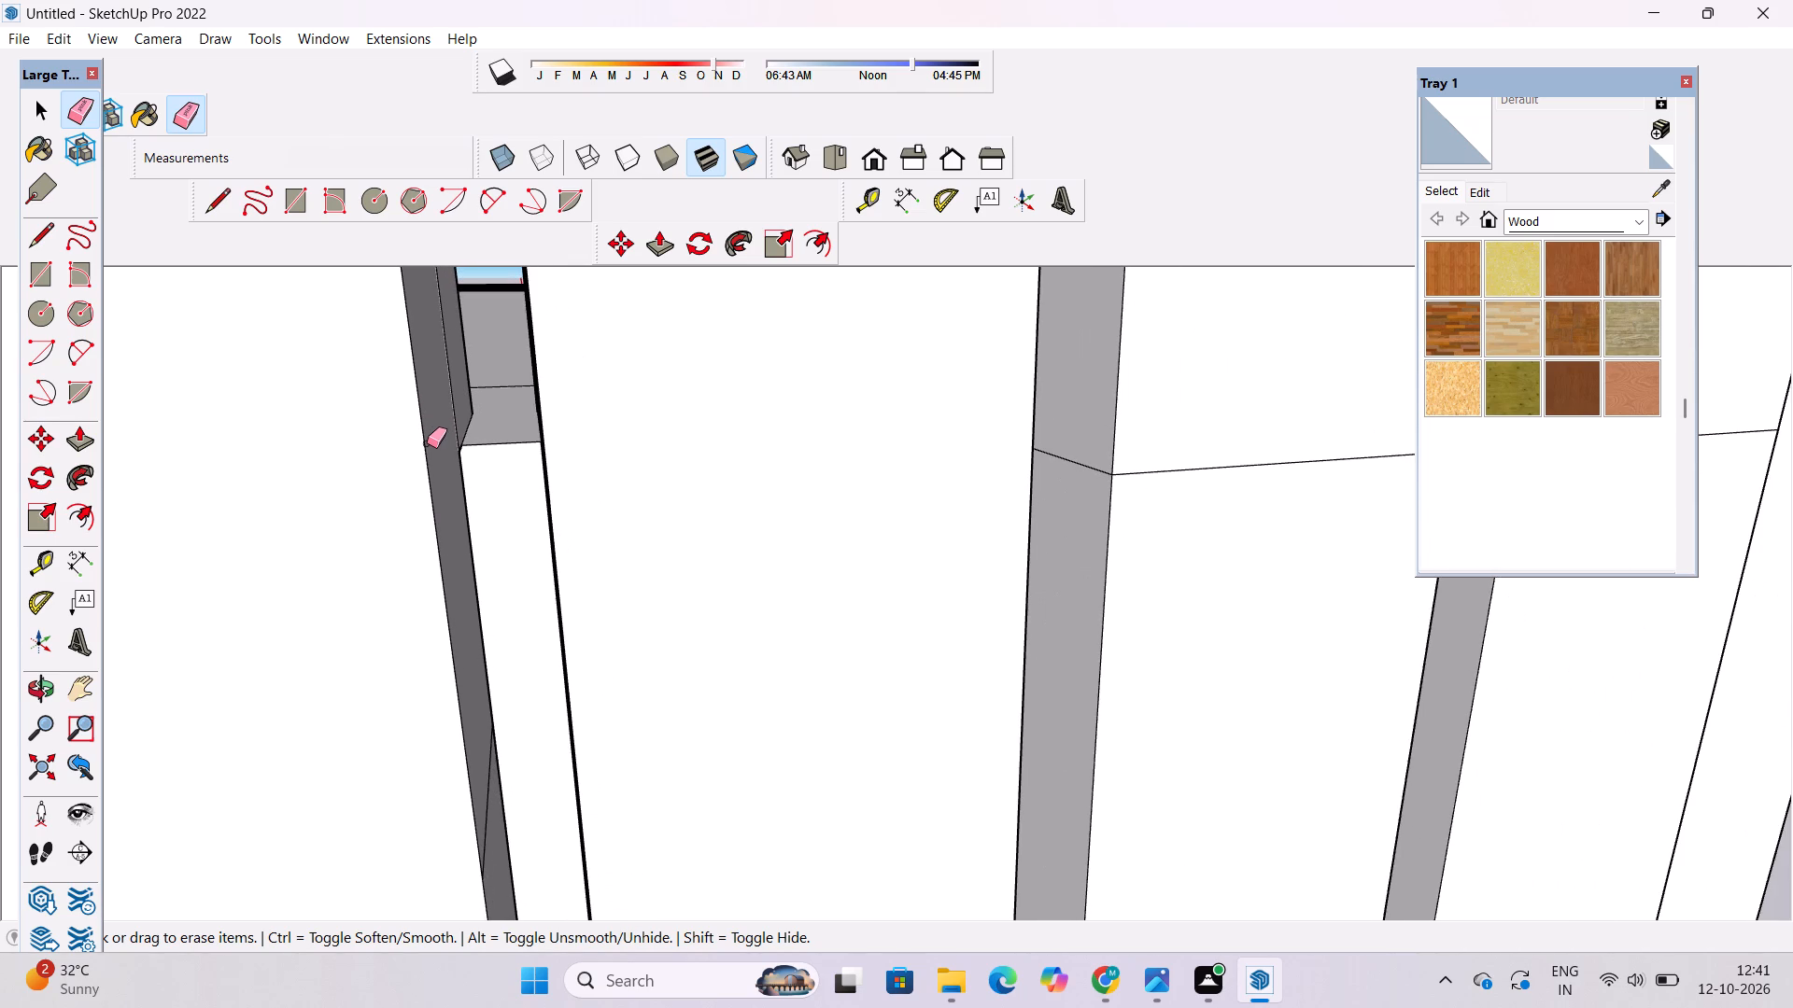
Erase the seam lines across the following side-wall slat's narrow side and wide face.
{"action": "scroll", "coordinate": [431, 431], "scroll_direction": "down", "scroll_amount": 8}
{"action": "left_click_drag", "start_coordinate": [876, 443], "coordinate": [881, 453]}
{"action": "scroll", "coordinate": [728, 445], "scroll_direction": "up", "scroll_amount": 7}
{"action": "left_click_drag", "start_coordinate": [810, 430], "coordinate": [815, 469]}
{"action": "scroll", "coordinate": [571, 441], "scroll_direction": "down", "scroll_amount": 10}
{"action": "scroll", "coordinate": [1105, 435], "scroll_direction": "up", "scroll_amount": 9}
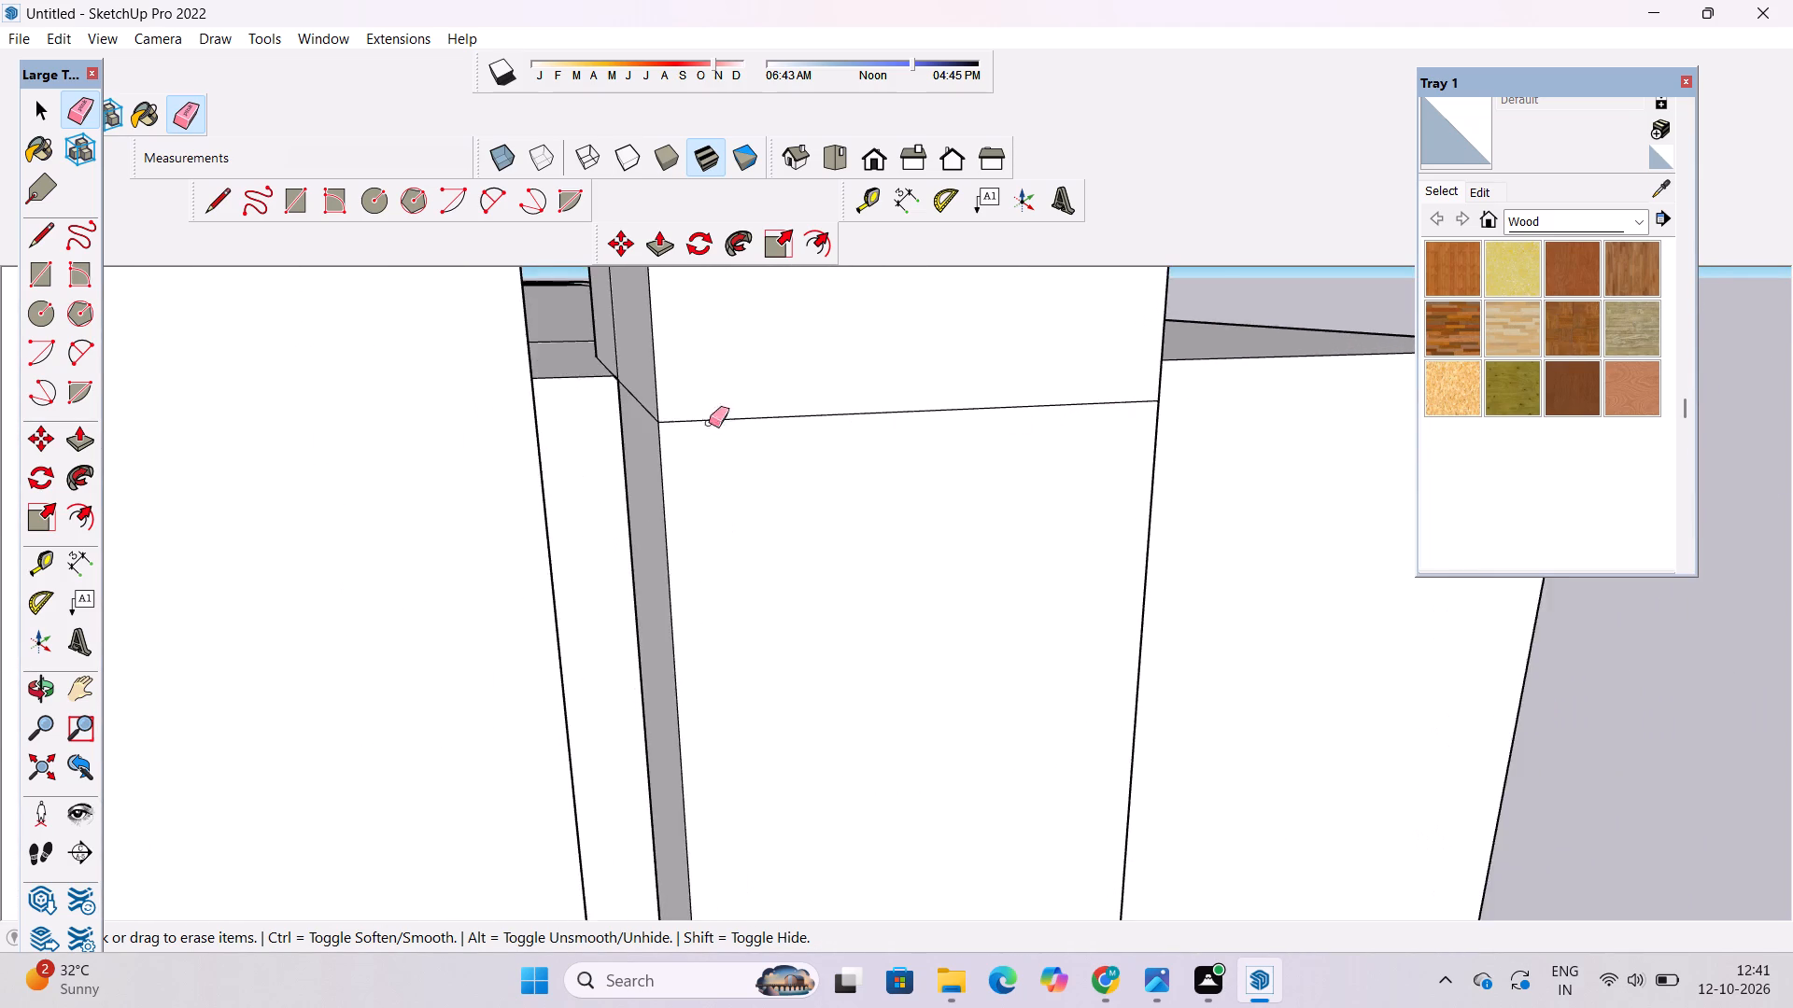
Erase the seam lines on both narrow sides flanking the last gap and across the adjoining slat's wide face.
{"action": "scroll", "coordinate": [601, 421], "scroll_direction": "up", "scroll_amount": 5}
{"action": "left_click_drag", "start_coordinate": [465, 385], "coordinate": [469, 409]}
{"action": "left_click_drag", "start_coordinate": [696, 343], "coordinate": [696, 382]}
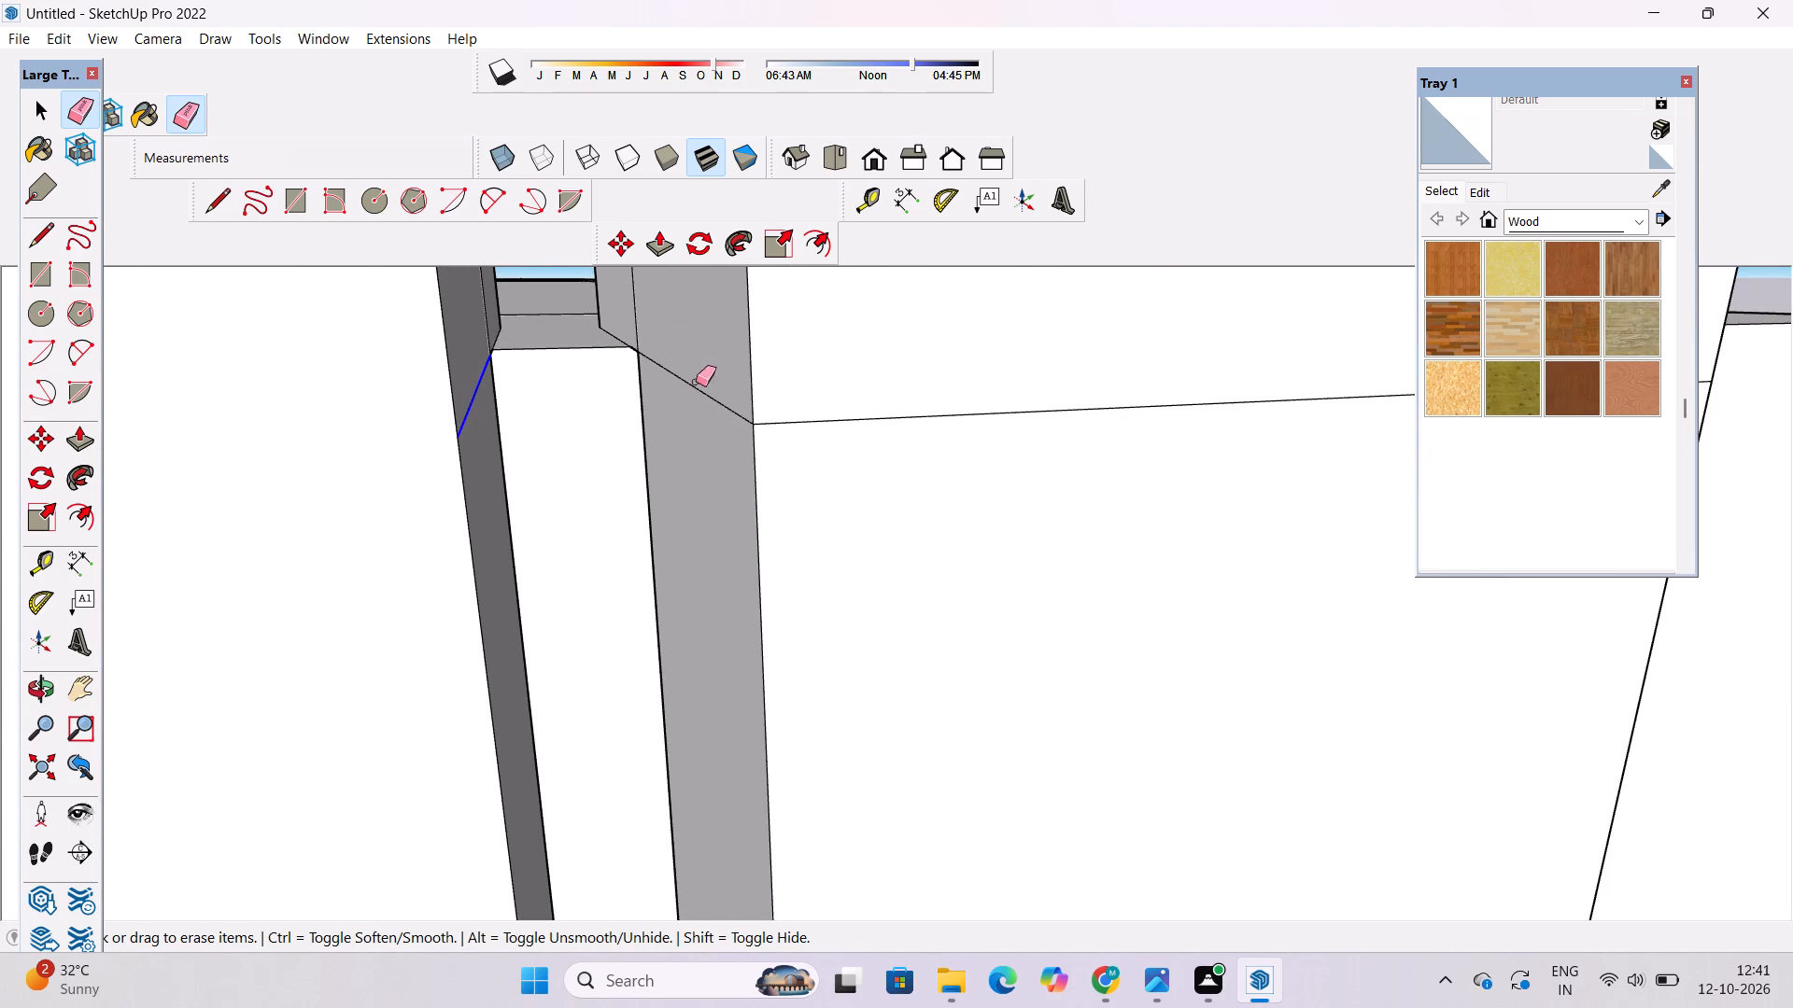
{"action": "left_click_drag", "start_coordinate": [696, 382], "coordinate": [699, 413]}
{"action": "scroll", "coordinate": [679, 395], "scroll_direction": "down", "scroll_amount": 1}
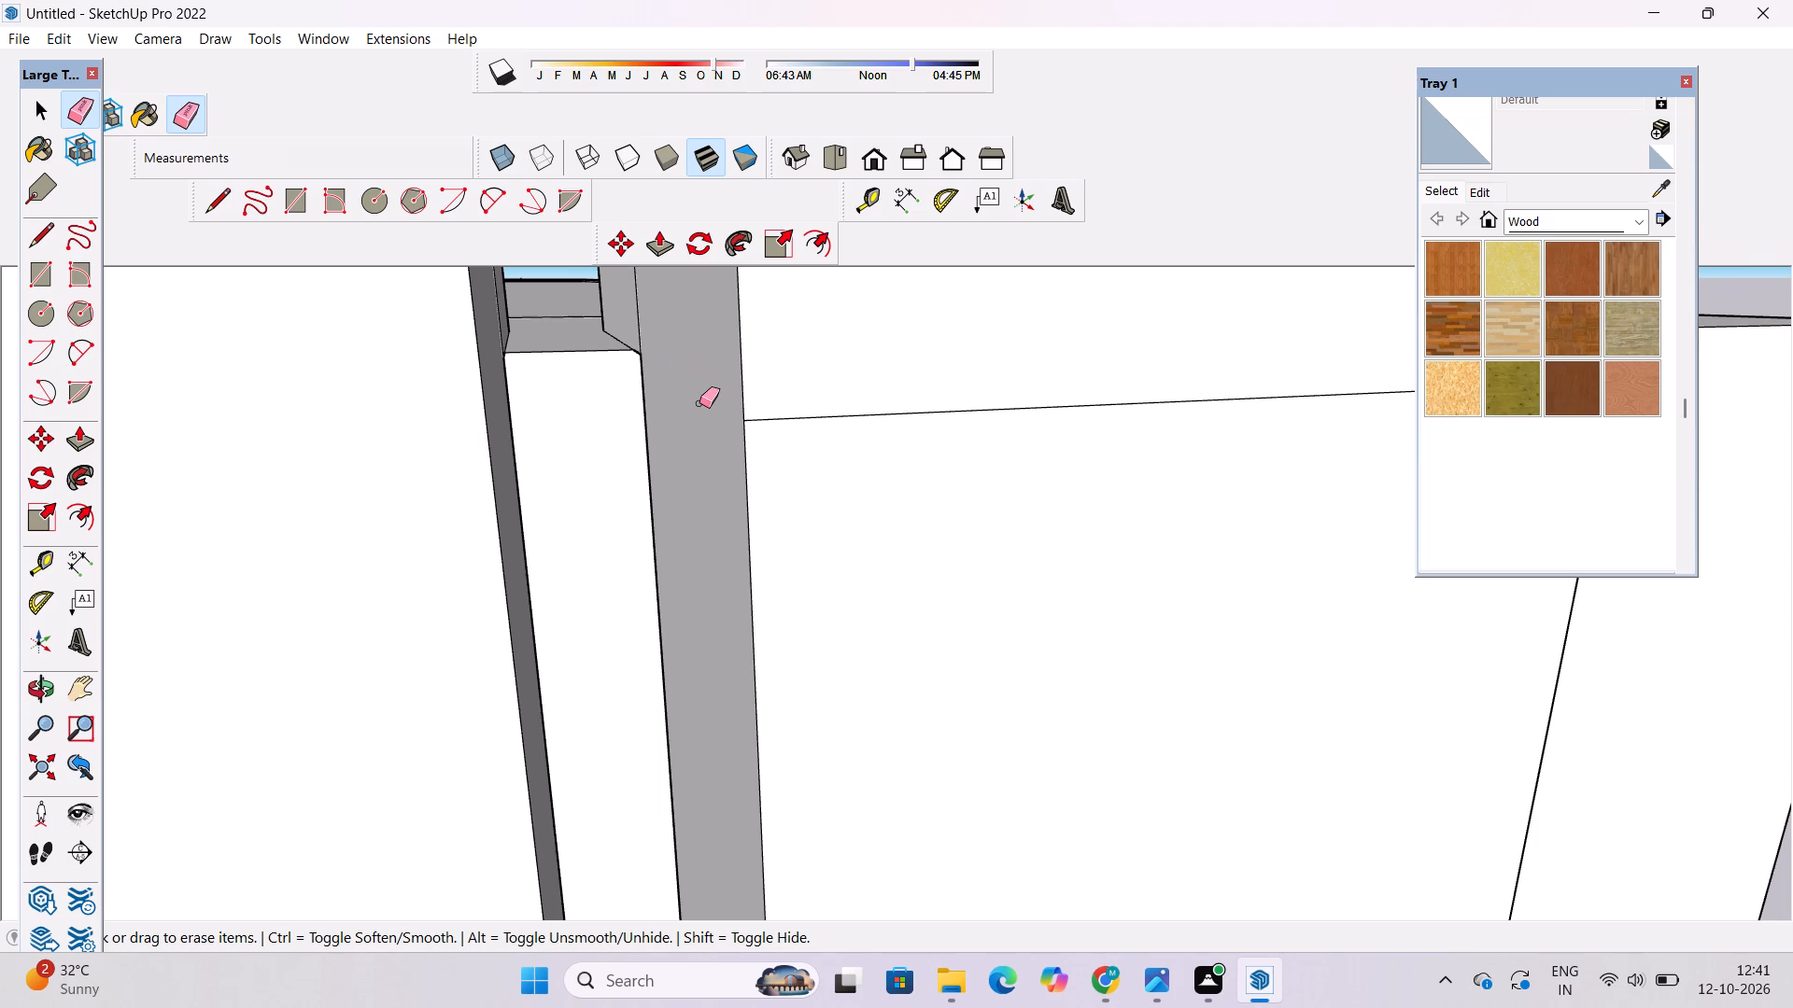
{"action": "scroll", "coordinate": [671, 405], "scroll_direction": "down", "scroll_amount": 10}
{"action": "scroll", "coordinate": [797, 421], "scroll_direction": "up", "scroll_amount": 3}
{"action": "left_click_drag", "start_coordinate": [805, 418], "coordinate": [811, 446]}
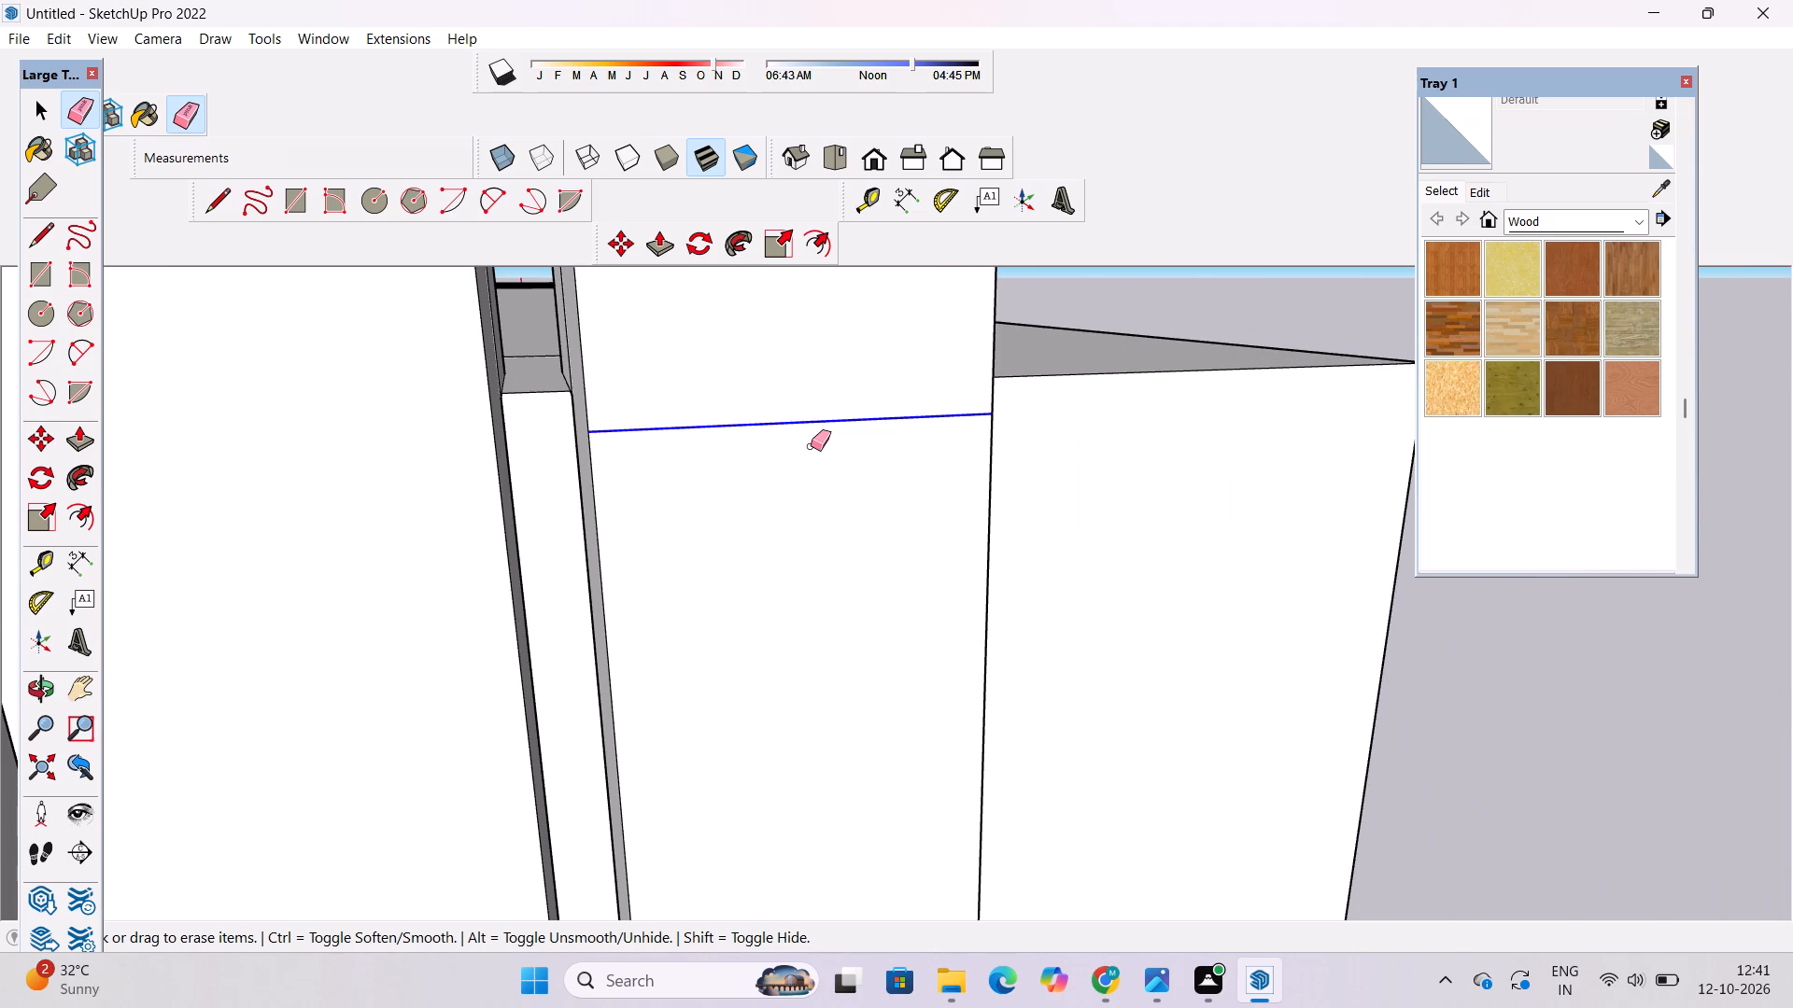
From the opposite viewing direction, erase the seam lines on the slats' other narrow sides, starting at the end slat.
{"action": "key", "text": "o"}
{"action": "scroll", "coordinate": [793, 438], "scroll_direction": "down", "scroll_amount": 3}
{"action": "left_click_drag", "start_coordinate": [1022, 564], "coordinate": [970, 580]}
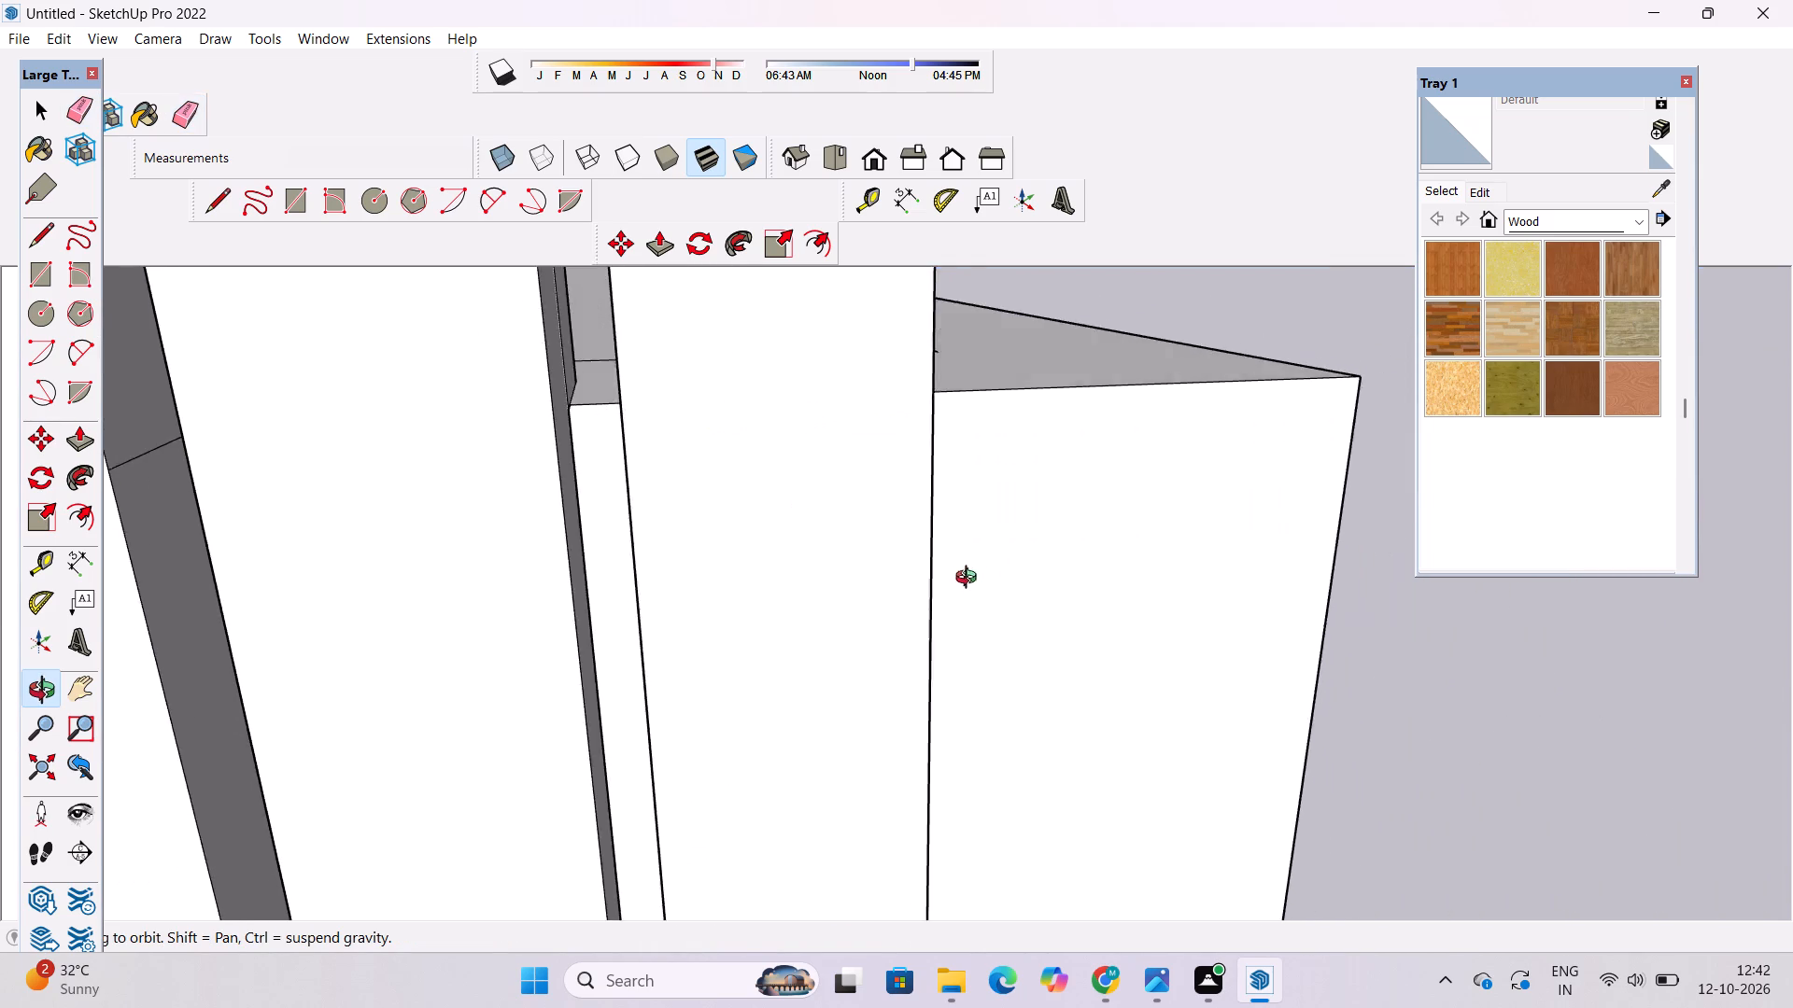
{"action": "left_click_drag", "start_coordinate": [970, 580], "coordinate": [695, 593]}
{"action": "scroll", "coordinate": [759, 535], "scroll_direction": "down", "scroll_amount": 5}
{"action": "scroll", "coordinate": [1068, 478], "scroll_direction": "up", "scroll_amount": 3}
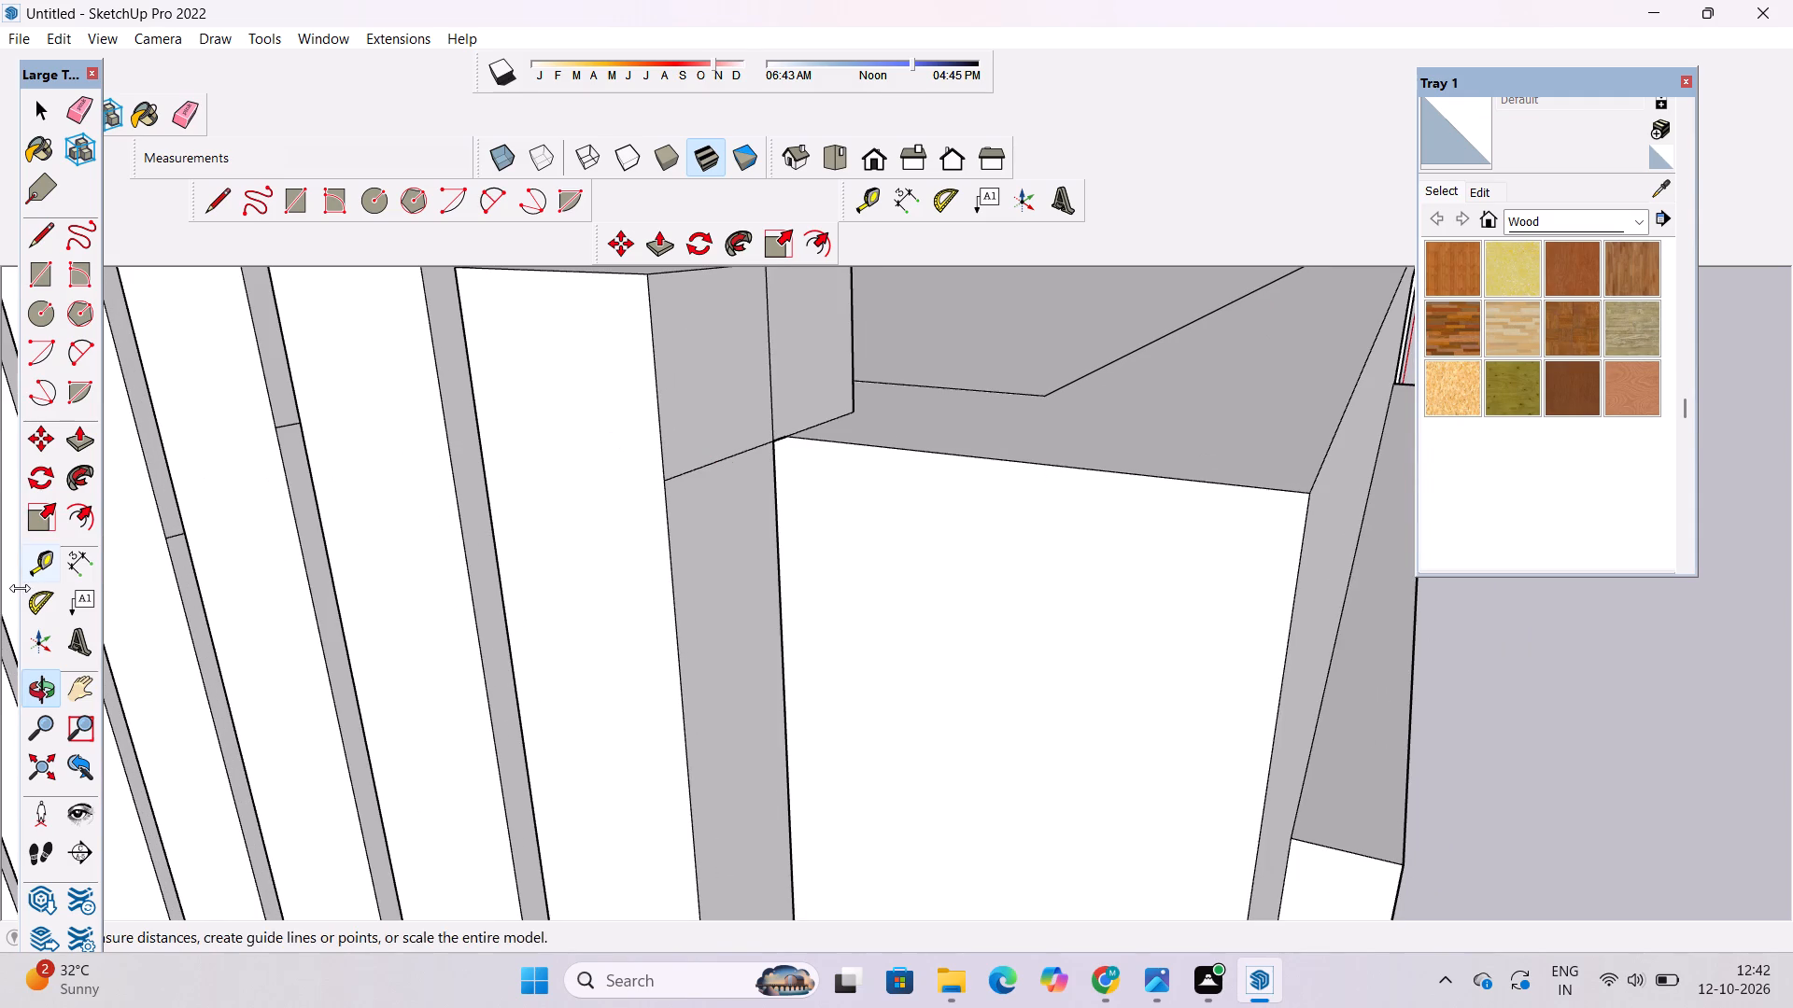
{"action": "left_click", "coordinate": [180, 112]}
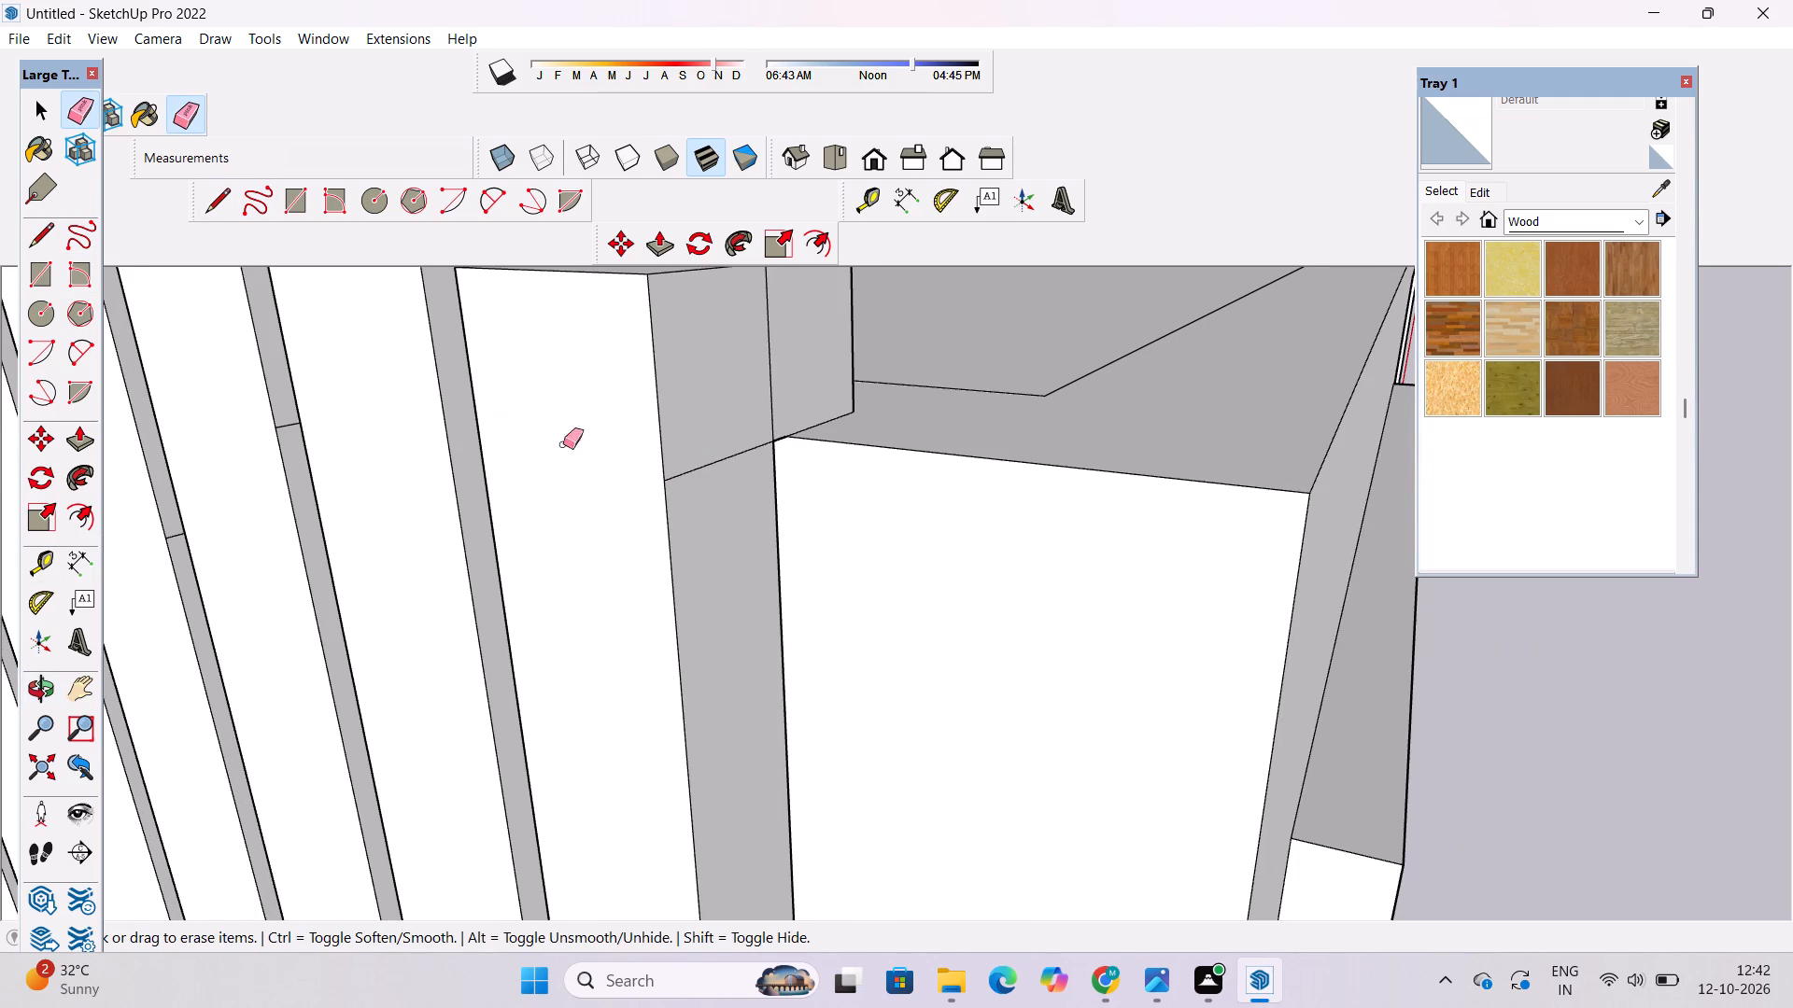
{"action": "left_click_drag", "start_coordinate": [726, 455], "coordinate": [730, 466]}
{"action": "scroll", "coordinate": [807, 532], "scroll_direction": "down", "scroll_amount": 6}
{"action": "scroll", "coordinate": [419, 543], "scroll_direction": "up", "scroll_amount": 11}
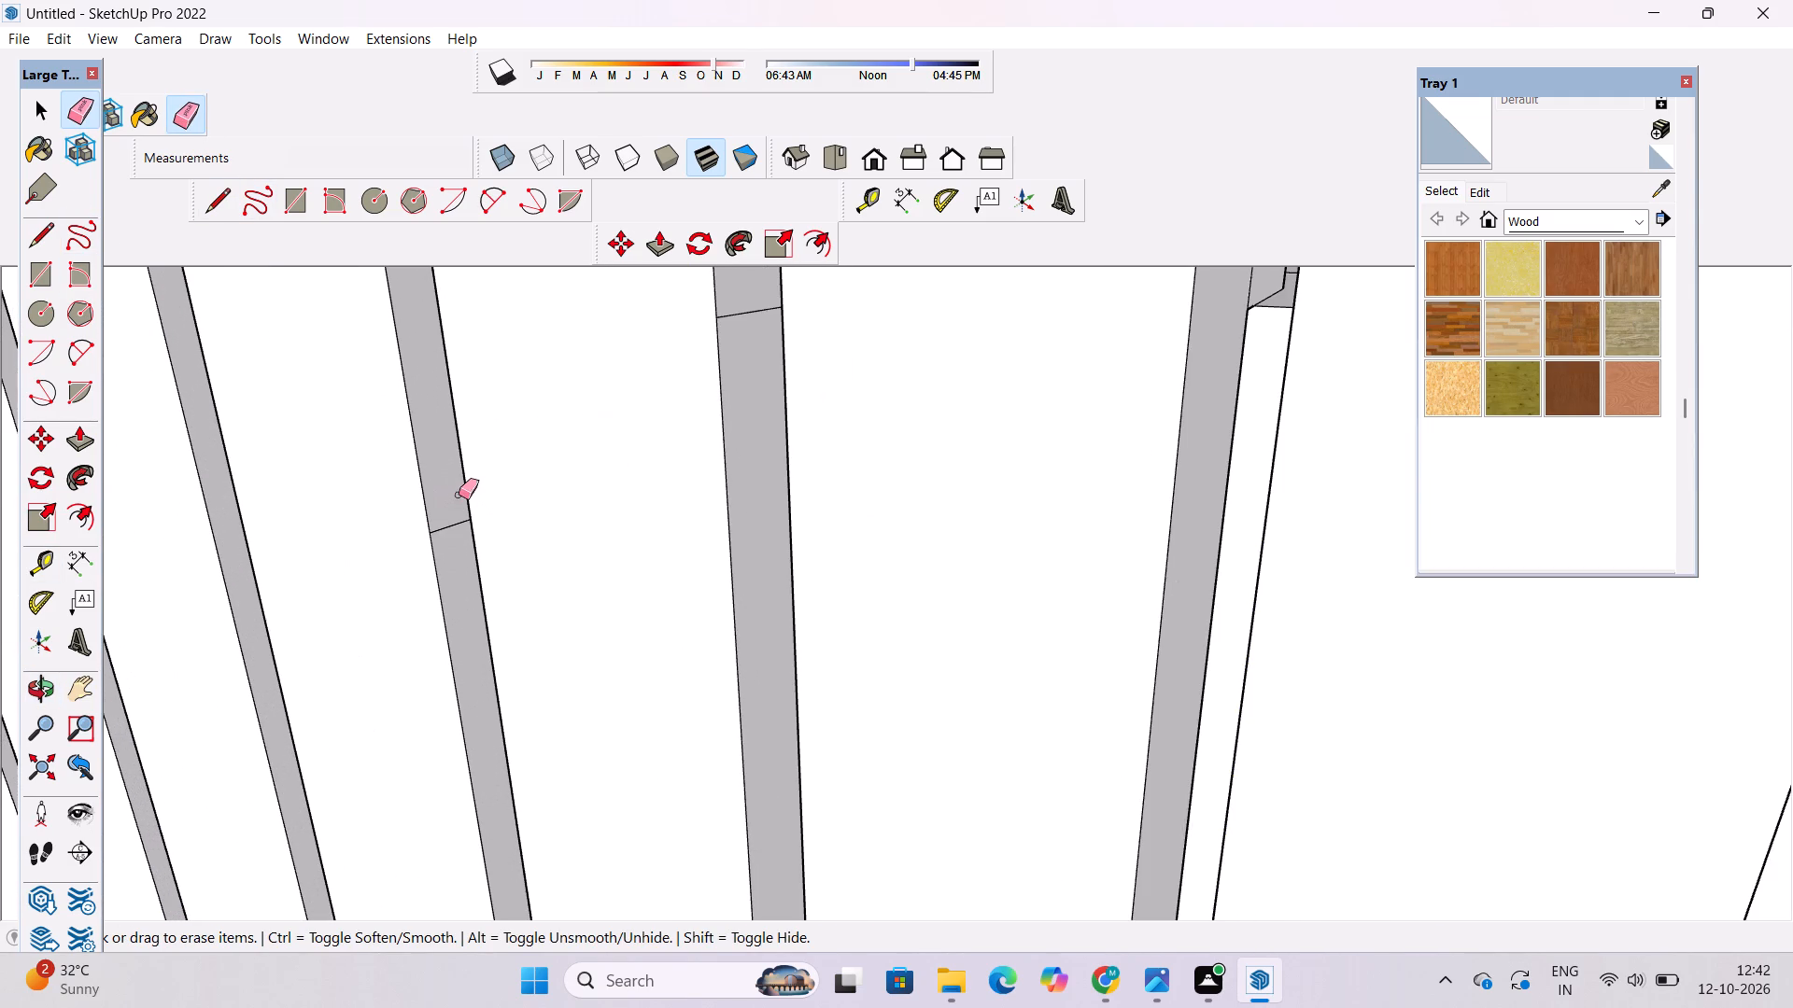
{"action": "left_click", "coordinate": [443, 525]}
{"action": "scroll", "coordinate": [556, 503], "scroll_direction": "down", "scroll_amount": 6}
{"action": "left_click_drag", "start_coordinate": [654, 393], "coordinate": [655, 406]}
{"action": "scroll", "coordinate": [808, 510], "scroll_direction": "down", "scroll_amount": 9}
{"action": "scroll", "coordinate": [446, 396], "scroll_direction": "up", "scroll_amount": 4}
{"action": "scroll", "coordinate": [496, 454], "scroll_direction": "up", "scroll_amount": 11}
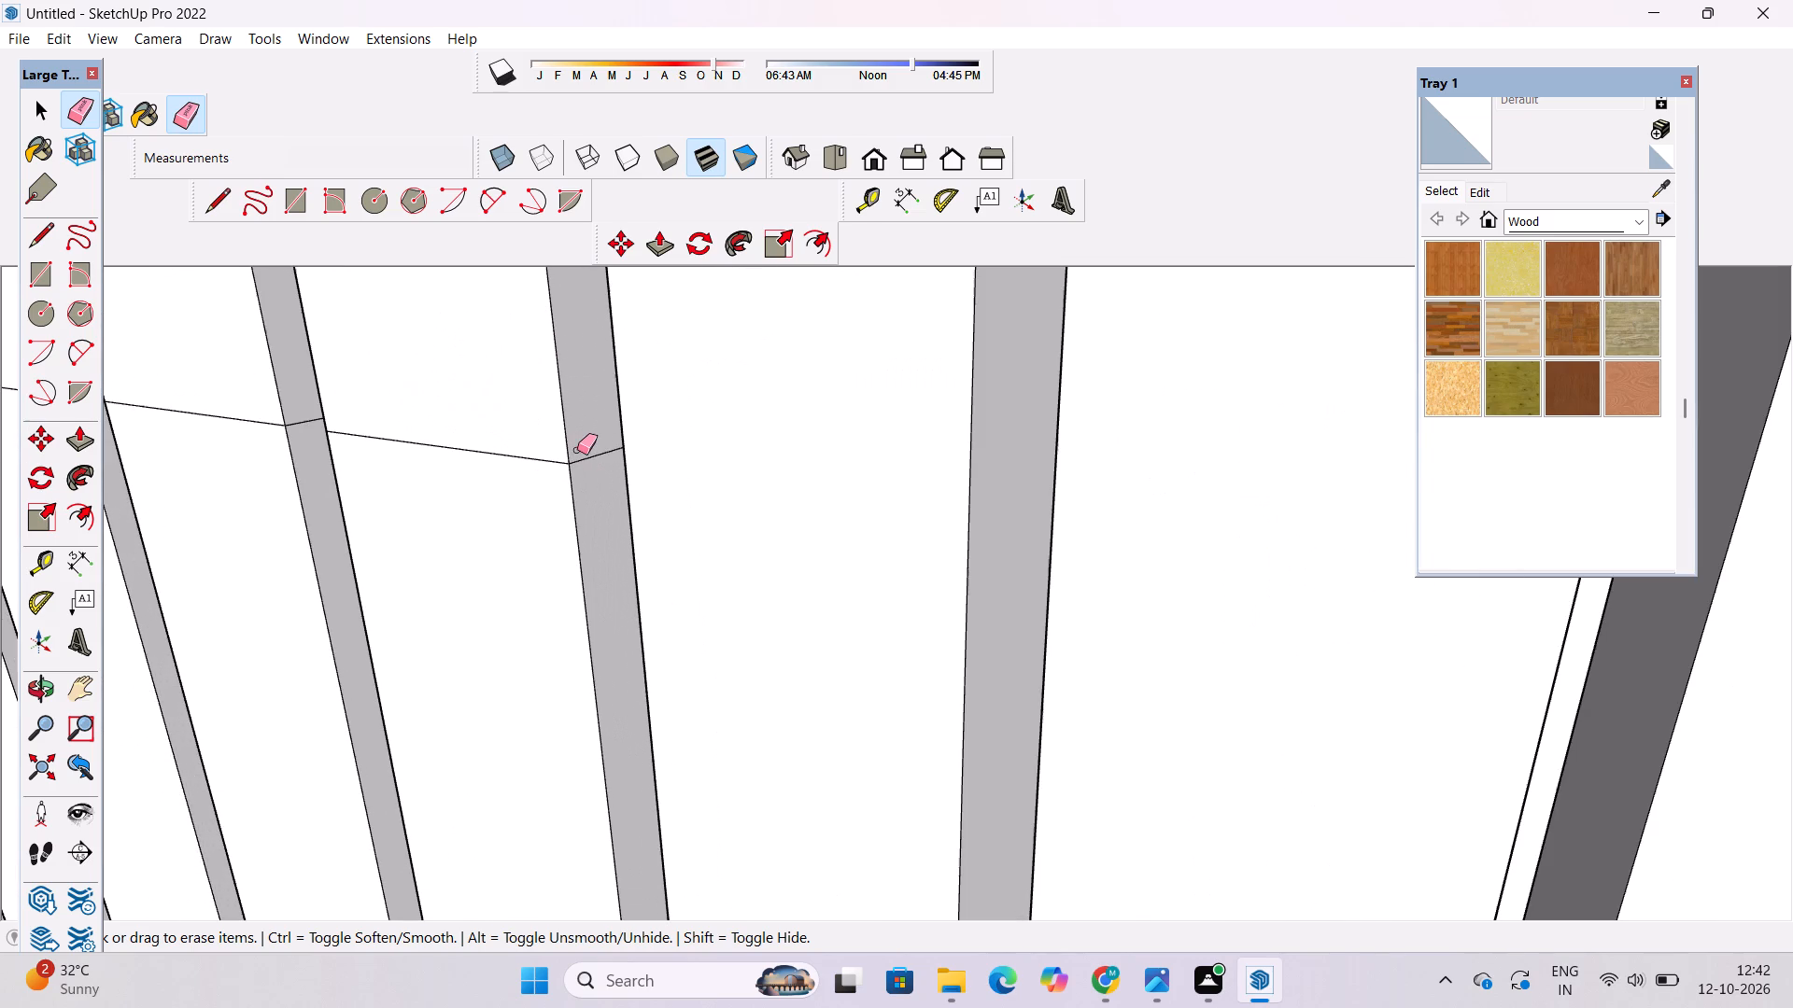
Continue along the wall, erasing the narrow-side and wide-face seam lines on the next two side-wall slats.
{"action": "left_click_drag", "start_coordinate": [586, 455], "coordinate": [593, 469]}
{"action": "left_click_drag", "start_coordinate": [523, 454], "coordinate": [532, 470]}
{"action": "scroll", "coordinate": [734, 448], "scroll_direction": "down", "scroll_amount": 4}
{"action": "scroll", "coordinate": [387, 434], "scroll_direction": "up", "scroll_amount": 8}
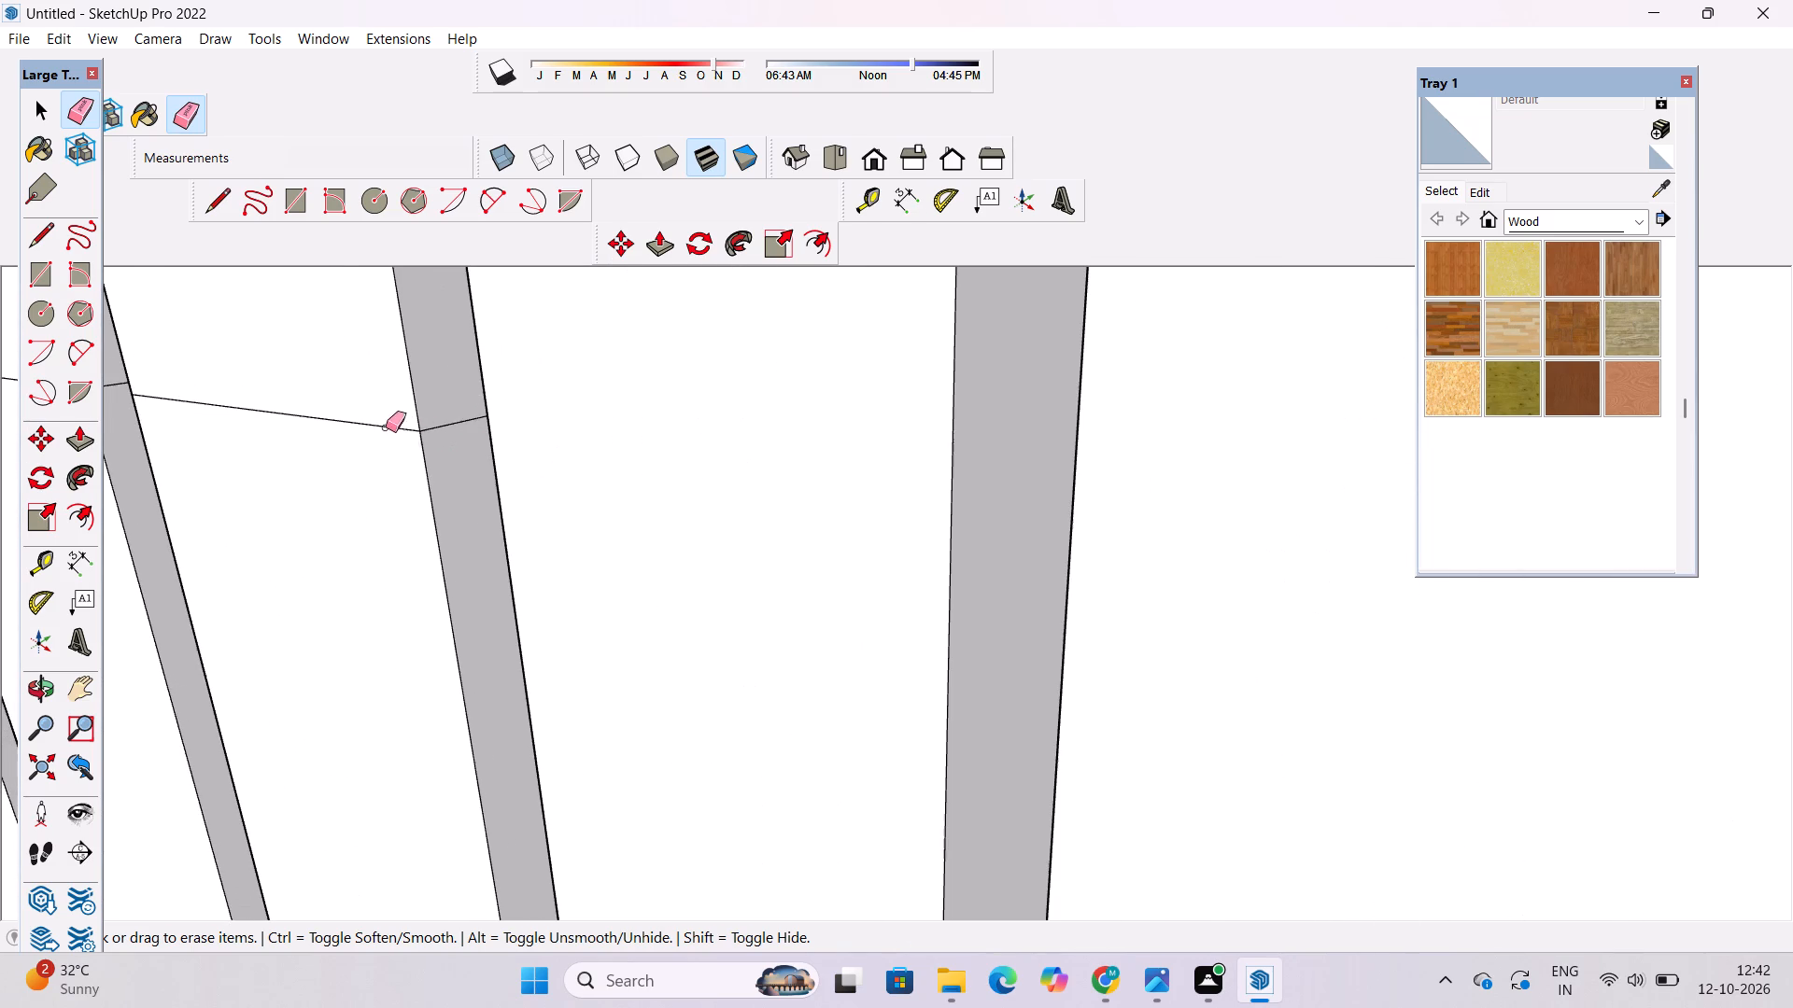
{"action": "left_click_drag", "start_coordinate": [386, 409], "coordinate": [401, 461]}
{"action": "left_click_drag", "start_coordinate": [444, 424], "coordinate": [446, 432]}
{"action": "left_click_drag", "start_coordinate": [388, 418], "coordinate": [395, 436]}
{"action": "scroll", "coordinate": [644, 438], "scroll_direction": "down", "scroll_amount": 8}
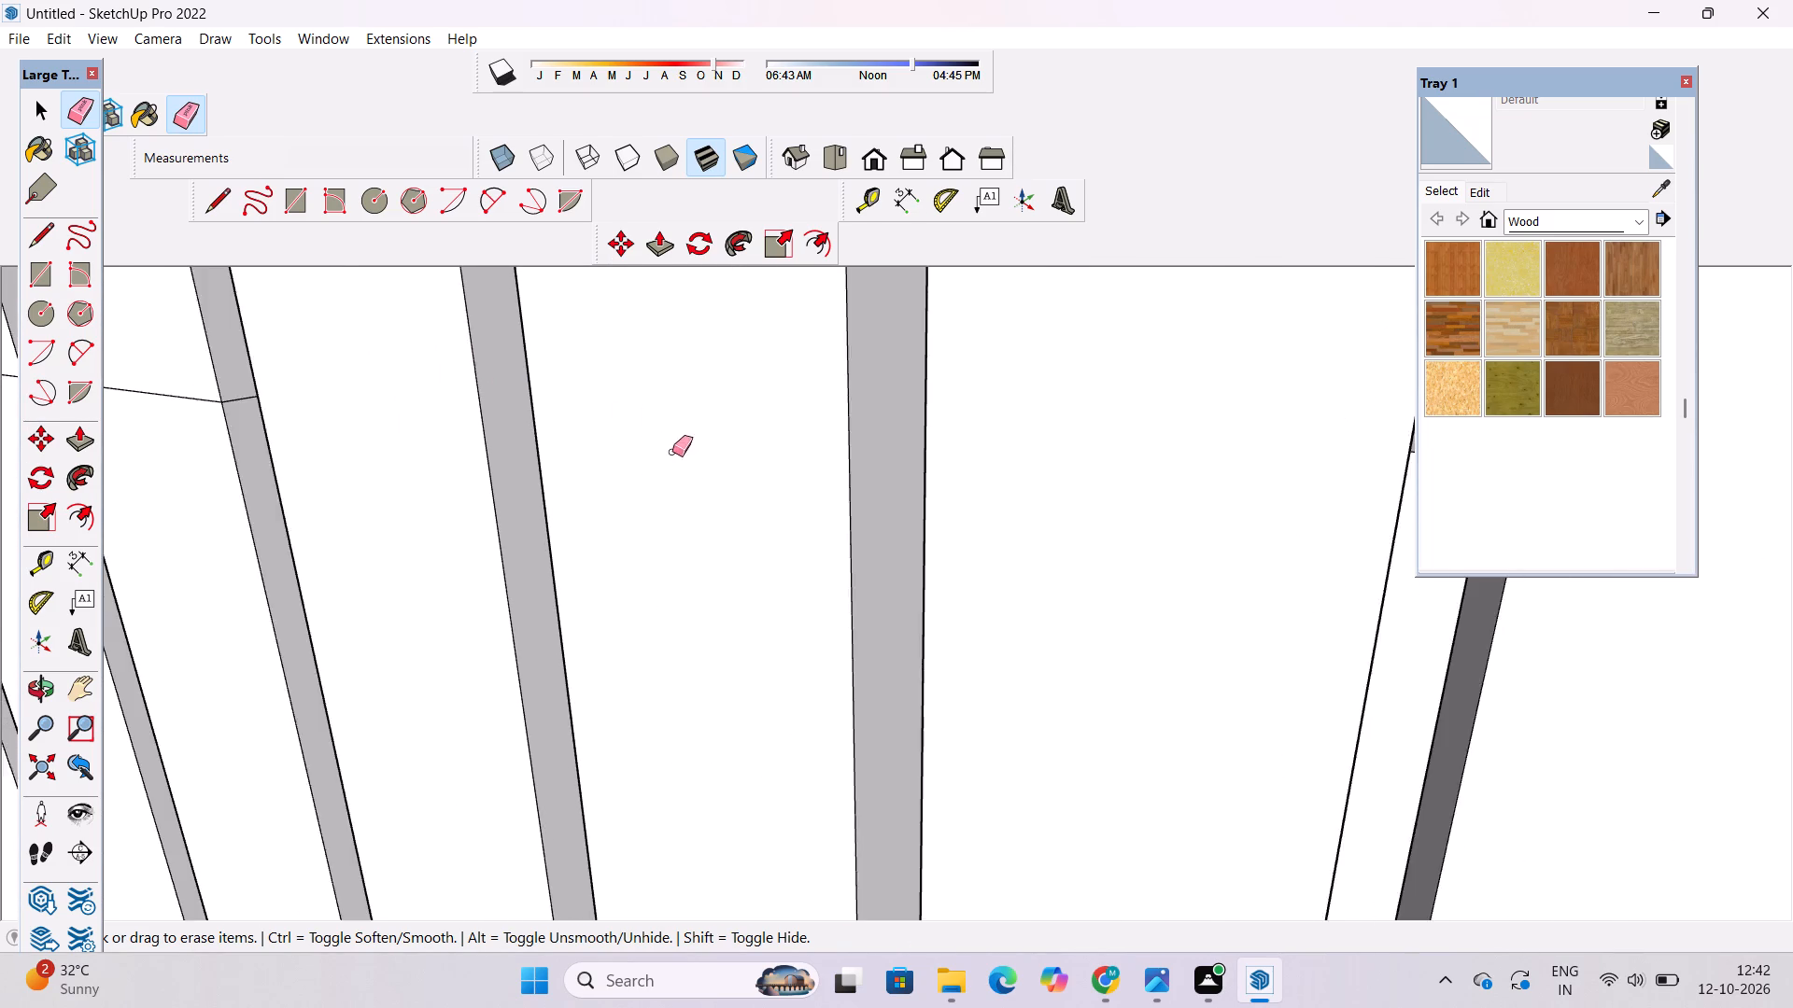
Erase the wide-face and narrow-side seam lines on the following two side-wall slats.
{"action": "scroll", "coordinate": [672, 452], "scroll_direction": "down", "scroll_amount": 2}
{"action": "scroll", "coordinate": [320, 404], "scroll_direction": "up", "scroll_amount": 5}
{"action": "left_click_drag", "start_coordinate": [326, 405], "coordinate": [339, 428]}
{"action": "scroll", "coordinate": [433, 427], "scroll_direction": "up", "scroll_amount": 4}
{"action": "left_click_drag", "start_coordinate": [465, 412], "coordinate": [468, 423]}
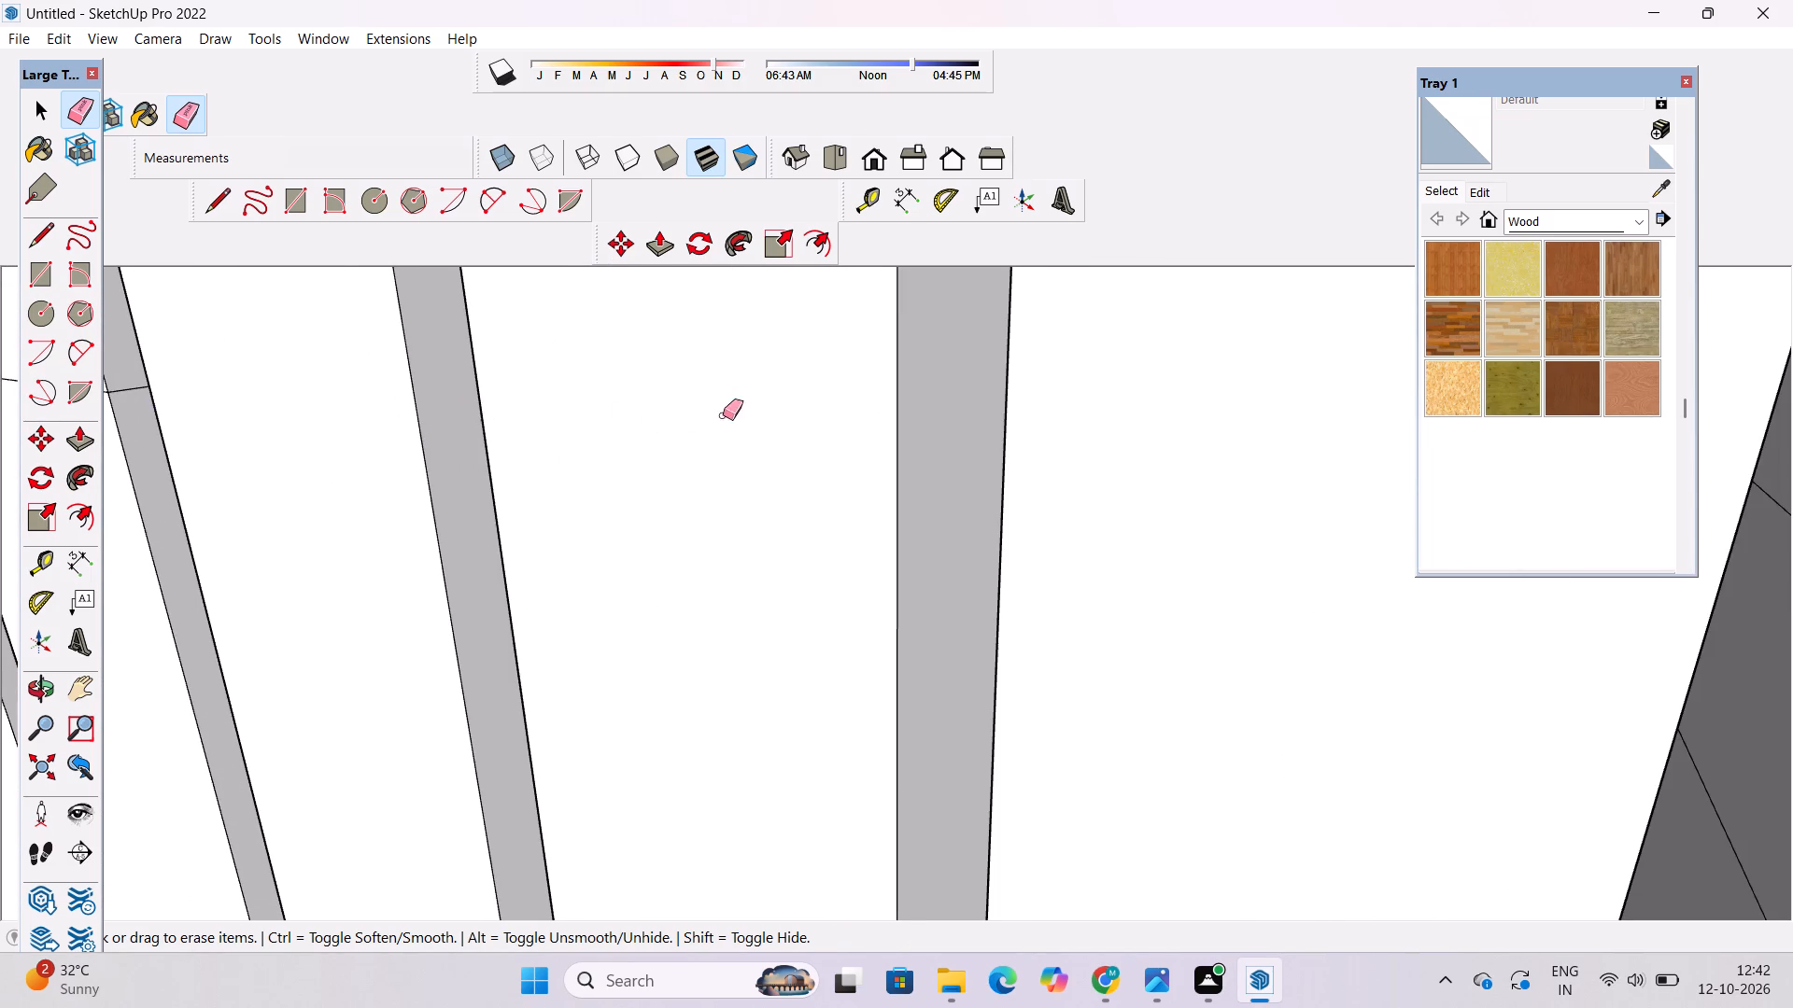
{"action": "scroll", "coordinate": [746, 431], "scroll_direction": "down", "scroll_amount": 9}
{"action": "scroll", "coordinate": [331, 418], "scroll_direction": "up", "scroll_amount": 8}
{"action": "left_click_drag", "start_coordinate": [418, 378], "coordinate": [431, 416]}
{"action": "left_click", "coordinate": [544, 403]}
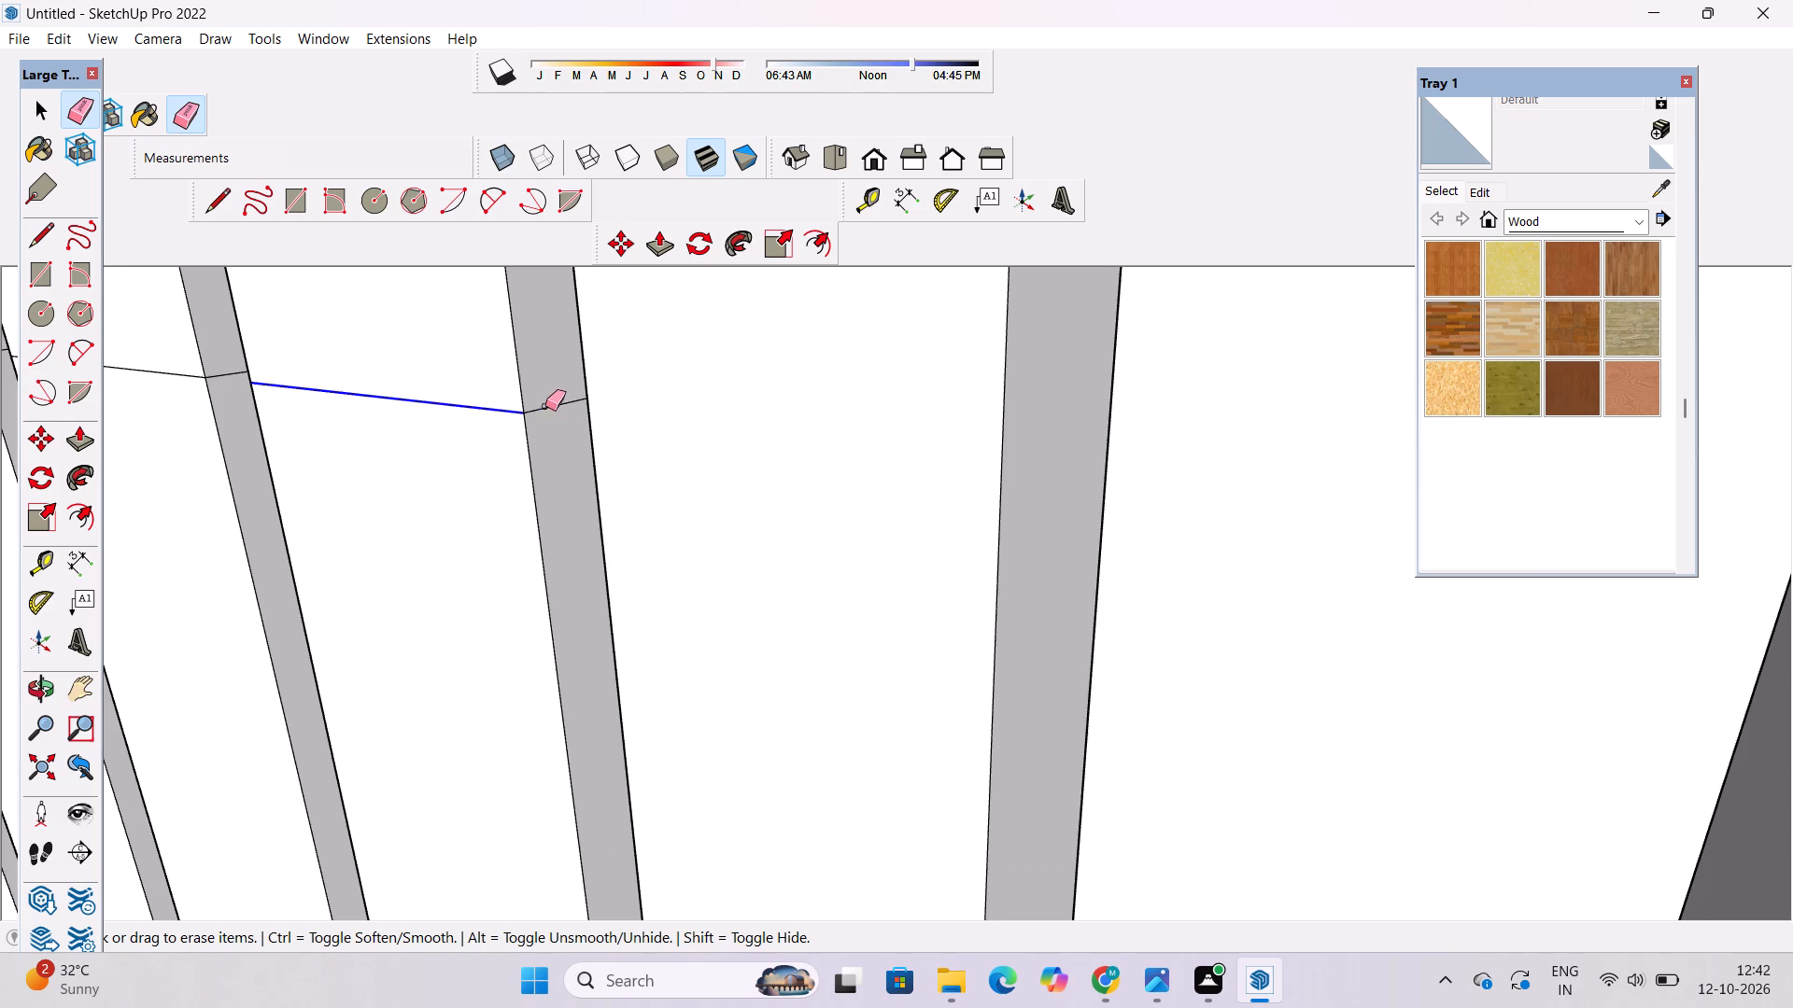
Erase the wide-face and narrow-side seam lines on two more side-wall slats along the row.
{"action": "scroll", "coordinate": [704, 415], "scroll_direction": "down", "scroll_amount": 4}
{"action": "scroll", "coordinate": [284, 385], "scroll_direction": "up", "scroll_amount": 3}
{"action": "left_click_drag", "start_coordinate": [288, 370], "coordinate": [297, 396]}
{"action": "left_click", "coordinate": [370, 384]}
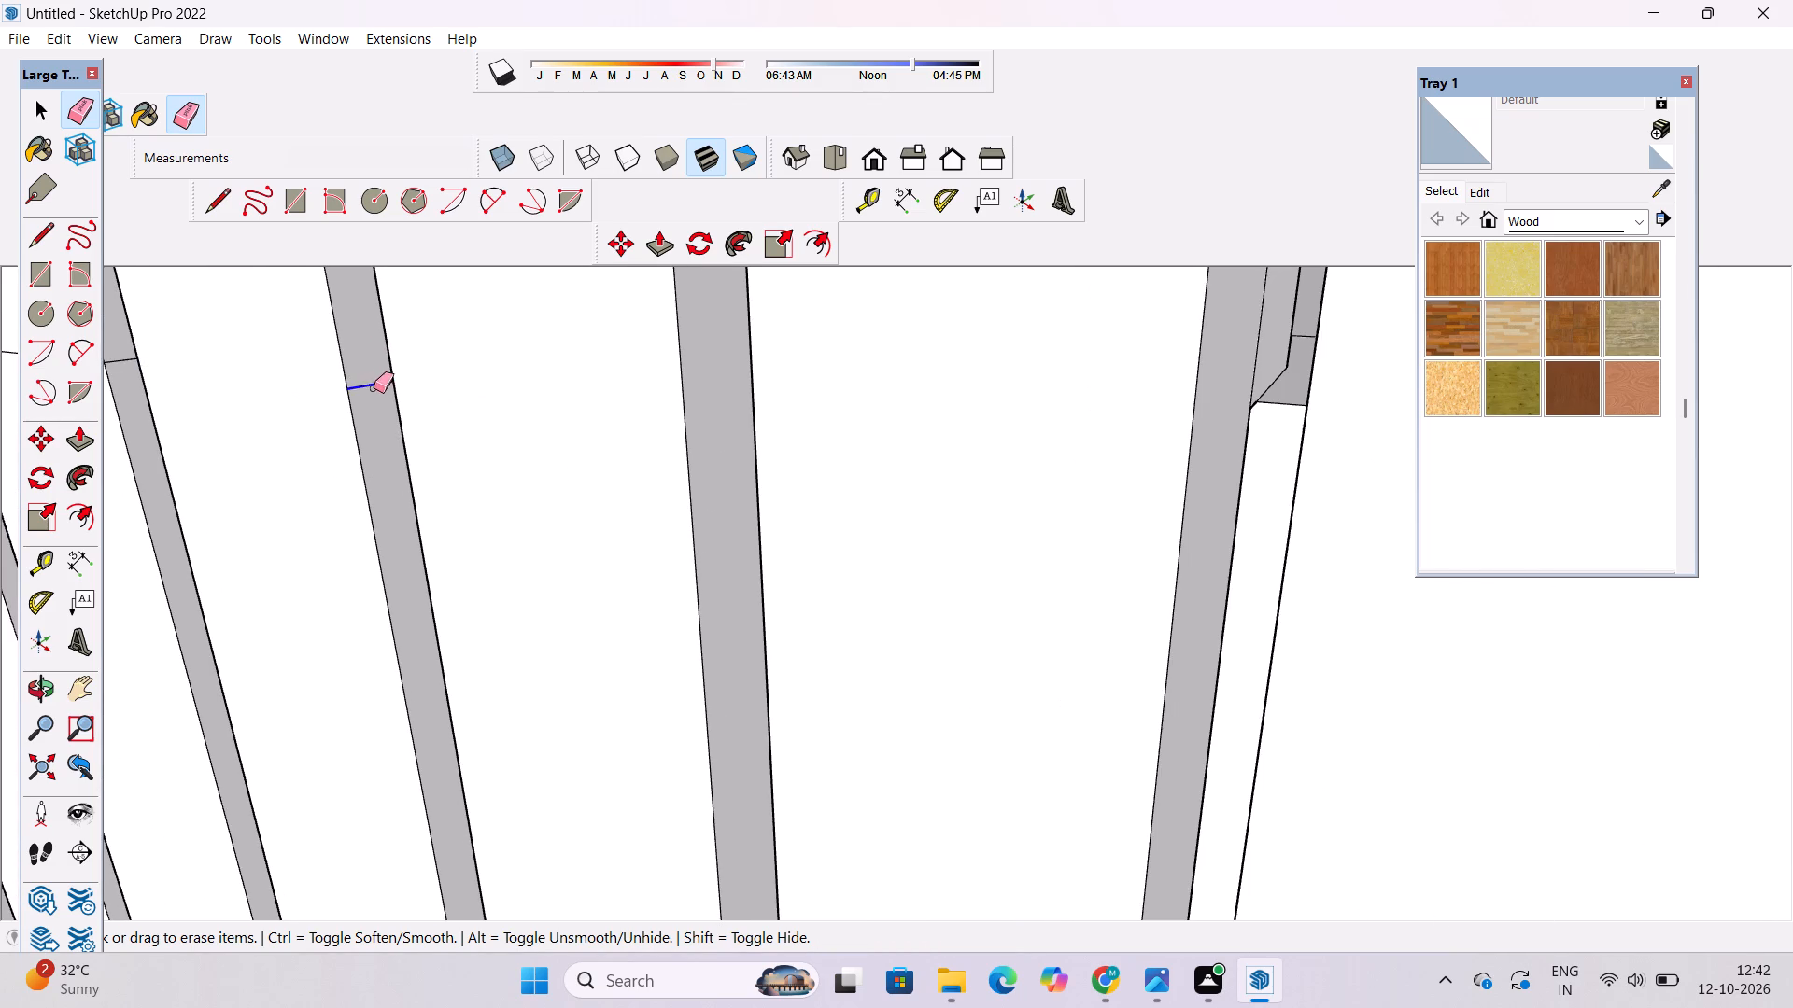
{"action": "scroll", "coordinate": [703, 419], "scroll_direction": "down", "scroll_amount": 9}
{"action": "scroll", "coordinate": [346, 370], "scroll_direction": "up", "scroll_amount": 10}
{"action": "left_click_drag", "start_coordinate": [346, 376], "coordinate": [361, 414]}
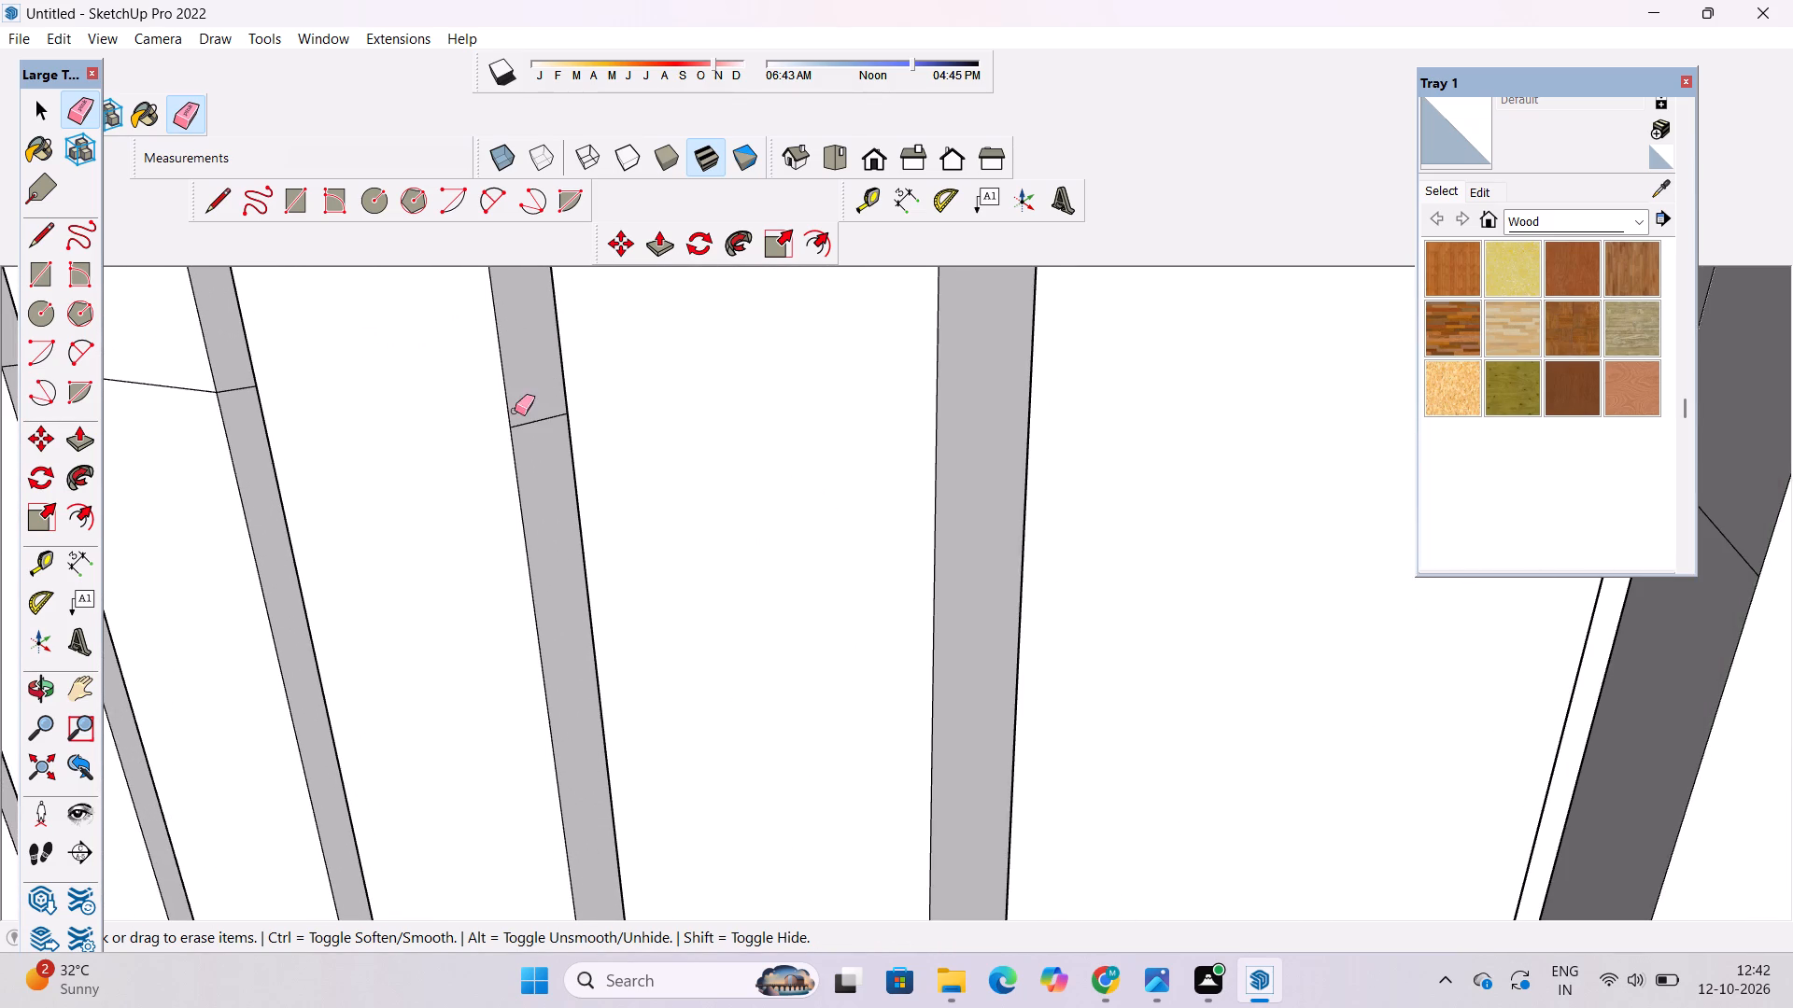
{"action": "left_click_drag", "start_coordinate": [521, 413], "coordinate": [532, 441]}
Erase the wide-face and narrow-side seam lines on the next three side-wall slats along the row.
{"action": "scroll", "coordinate": [672, 411], "scroll_direction": "down", "scroll_amount": 6}
{"action": "scroll", "coordinate": [360, 396], "scroll_direction": "up", "scroll_amount": 5}
{"action": "left_click_drag", "start_coordinate": [360, 380], "coordinate": [360, 407]}
{"action": "left_click_drag", "start_coordinate": [420, 391], "coordinate": [420, 408]}
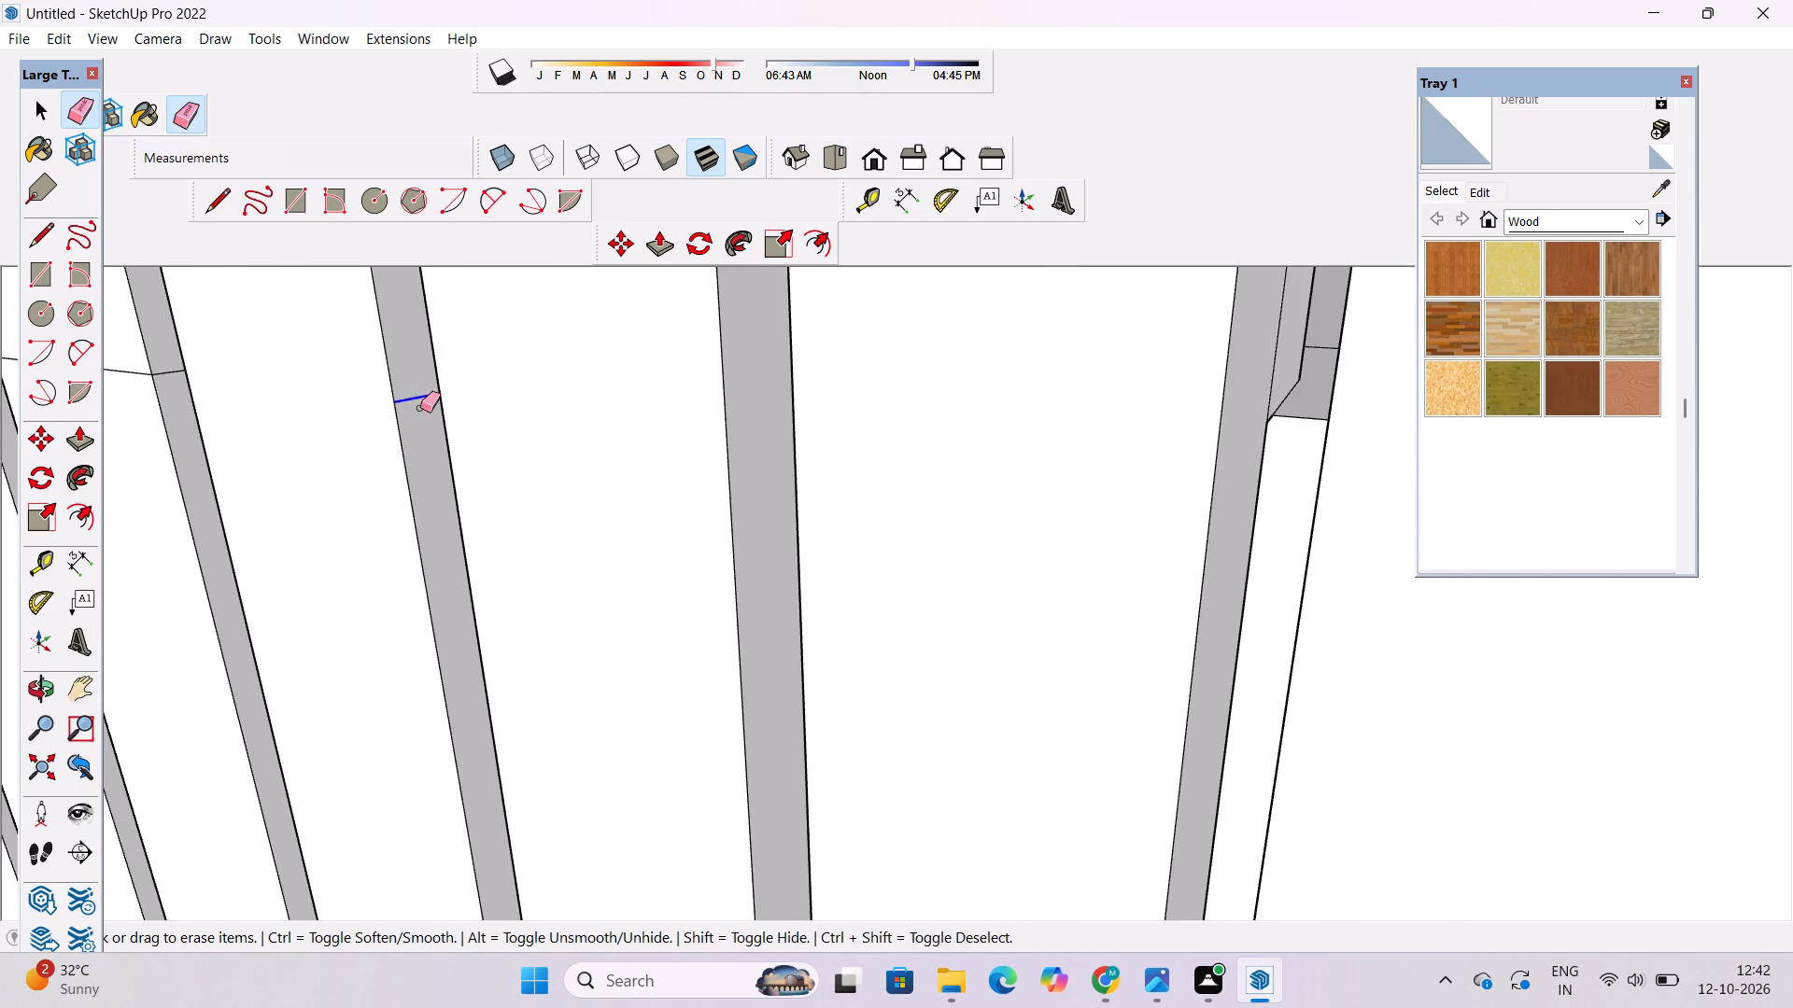
{"action": "left_click_drag", "start_coordinate": [420, 408], "coordinate": [421, 410]}
{"action": "scroll", "coordinate": [660, 390], "scroll_direction": "down", "scroll_amount": 5}
{"action": "scroll", "coordinate": [196, 364], "scroll_direction": "up", "scroll_amount": 4}
{"action": "left_click_drag", "start_coordinate": [264, 349], "coordinate": [274, 394]}
{"action": "left_click", "coordinate": [369, 384]}
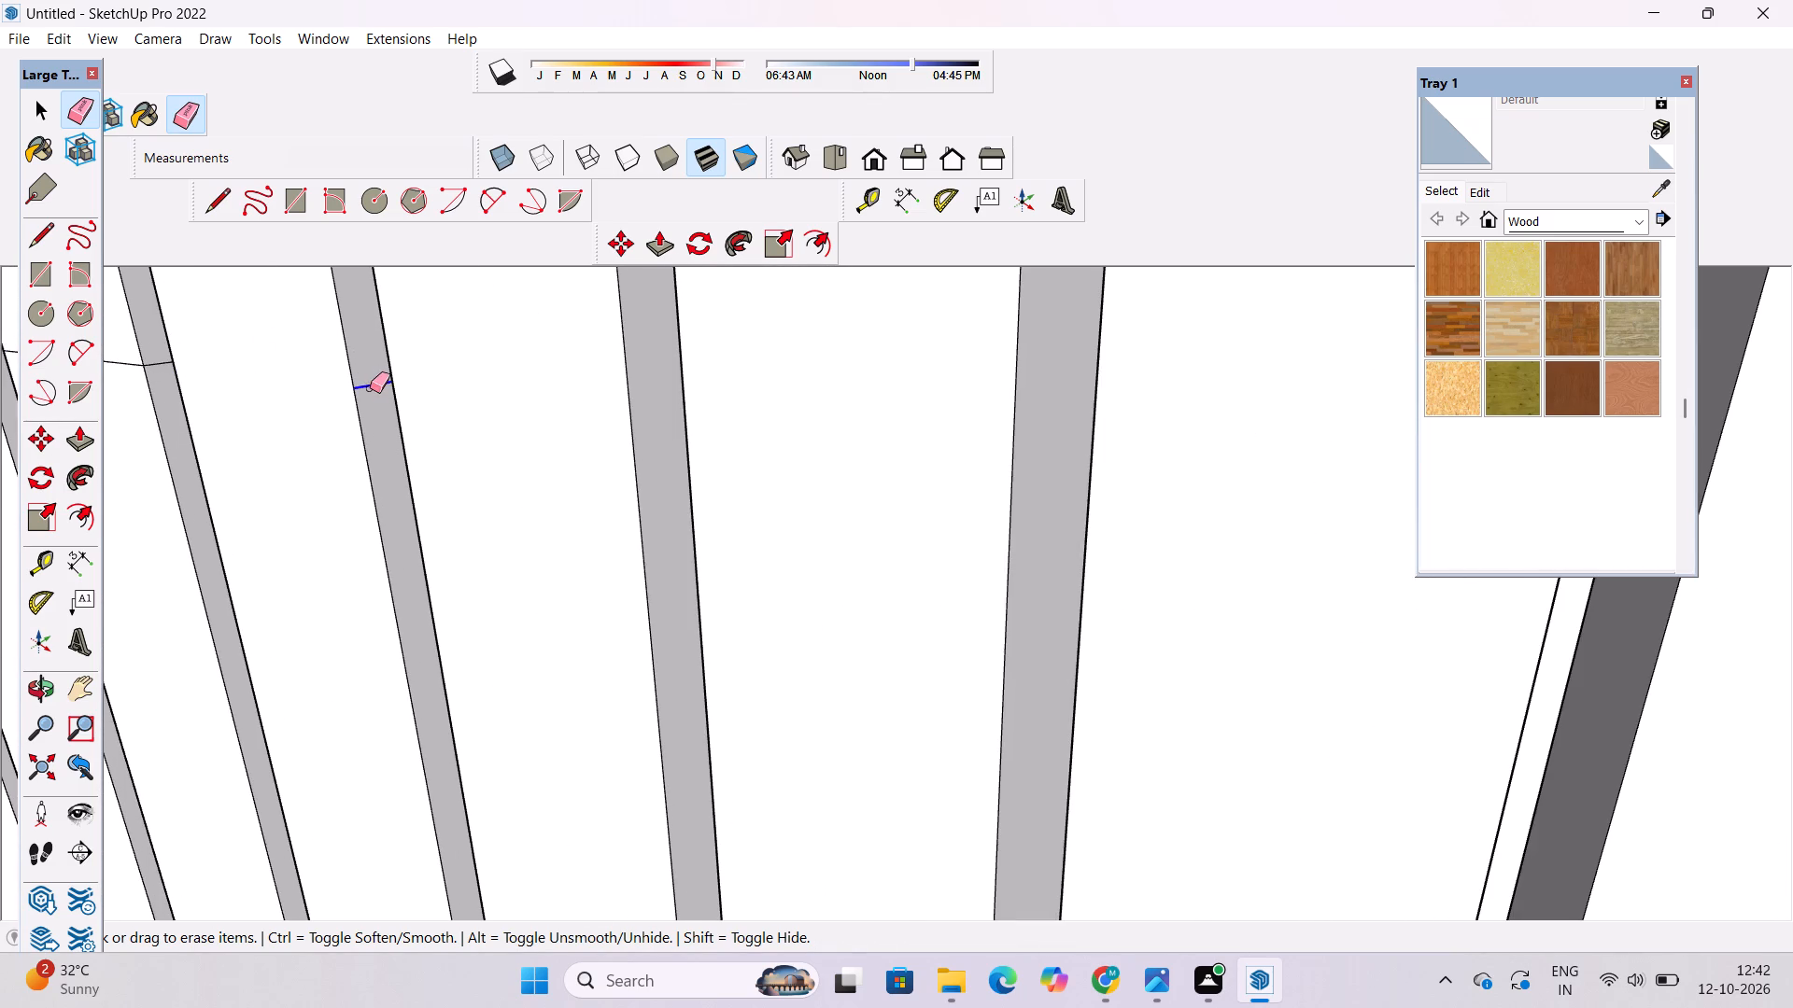
{"action": "scroll", "coordinate": [676, 389], "scroll_direction": "down", "scroll_amount": 9}
{"action": "scroll", "coordinate": [385, 388], "scroll_direction": "up", "scroll_amount": 4}
{"action": "left_click_drag", "start_coordinate": [381, 360], "coordinate": [386, 389]}
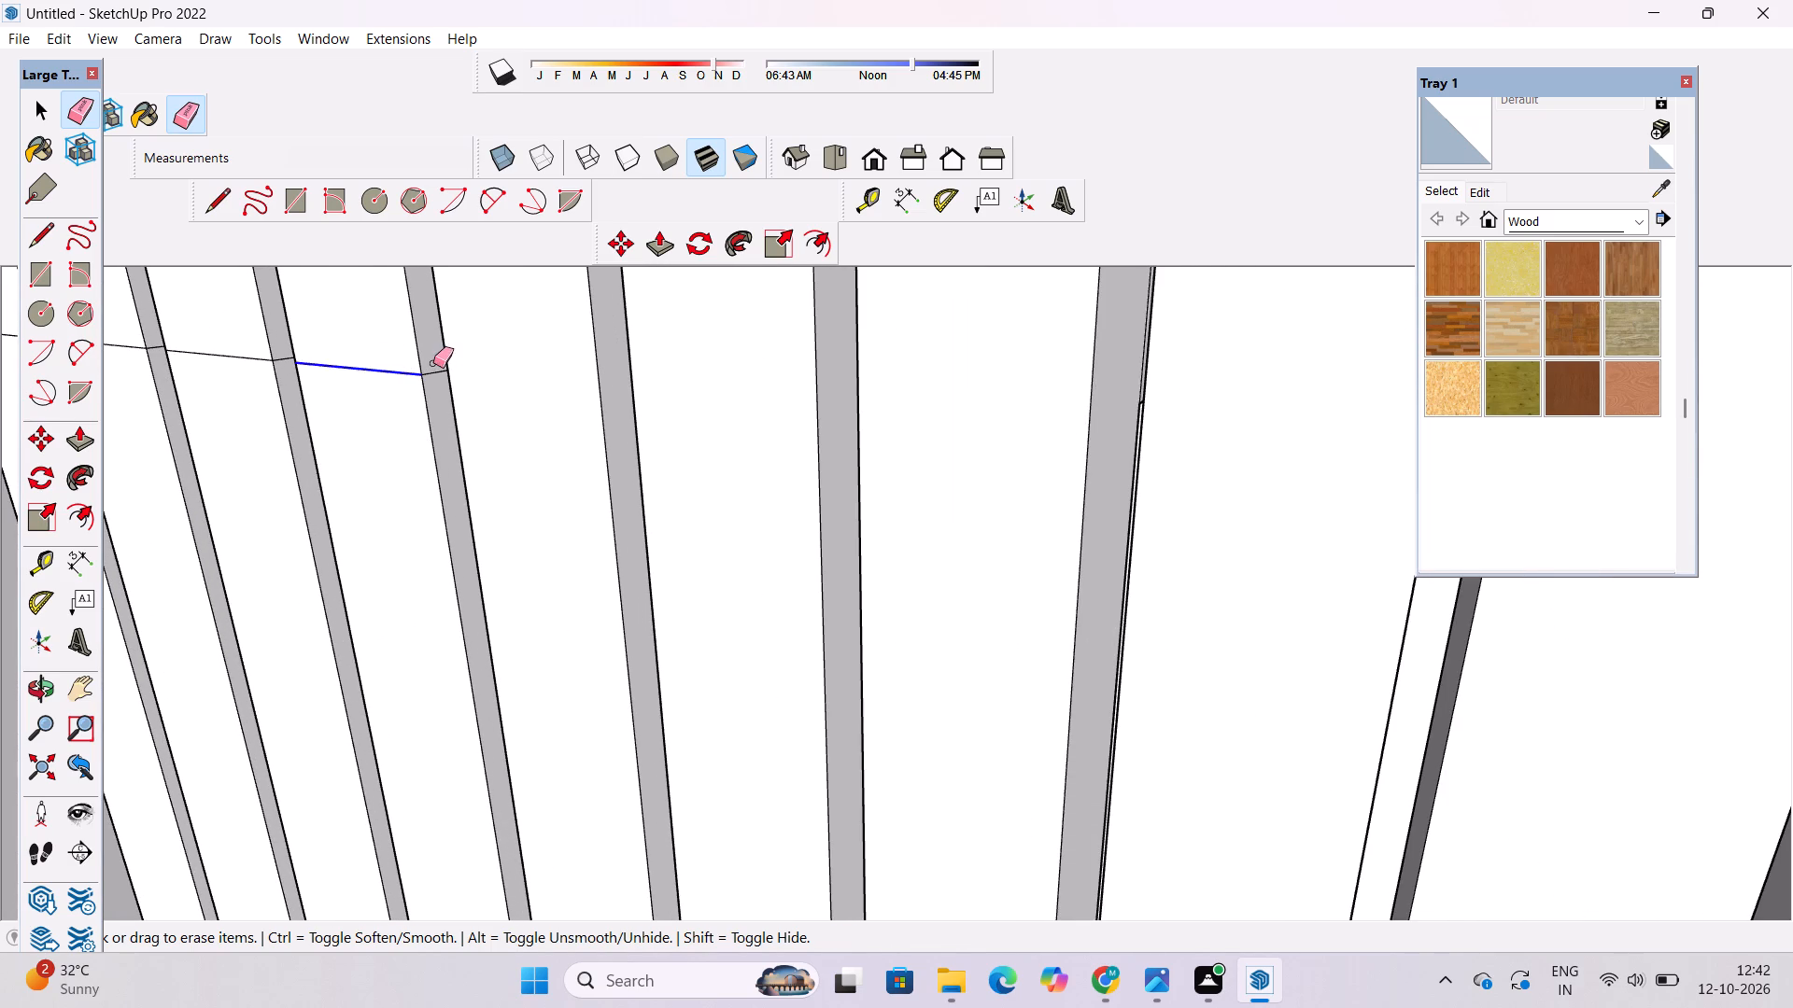
{"action": "left_click_drag", "start_coordinate": [432, 365], "coordinate": [432, 376]}
{"action": "scroll", "coordinate": [654, 380], "scroll_direction": "down", "scroll_amount": 4}
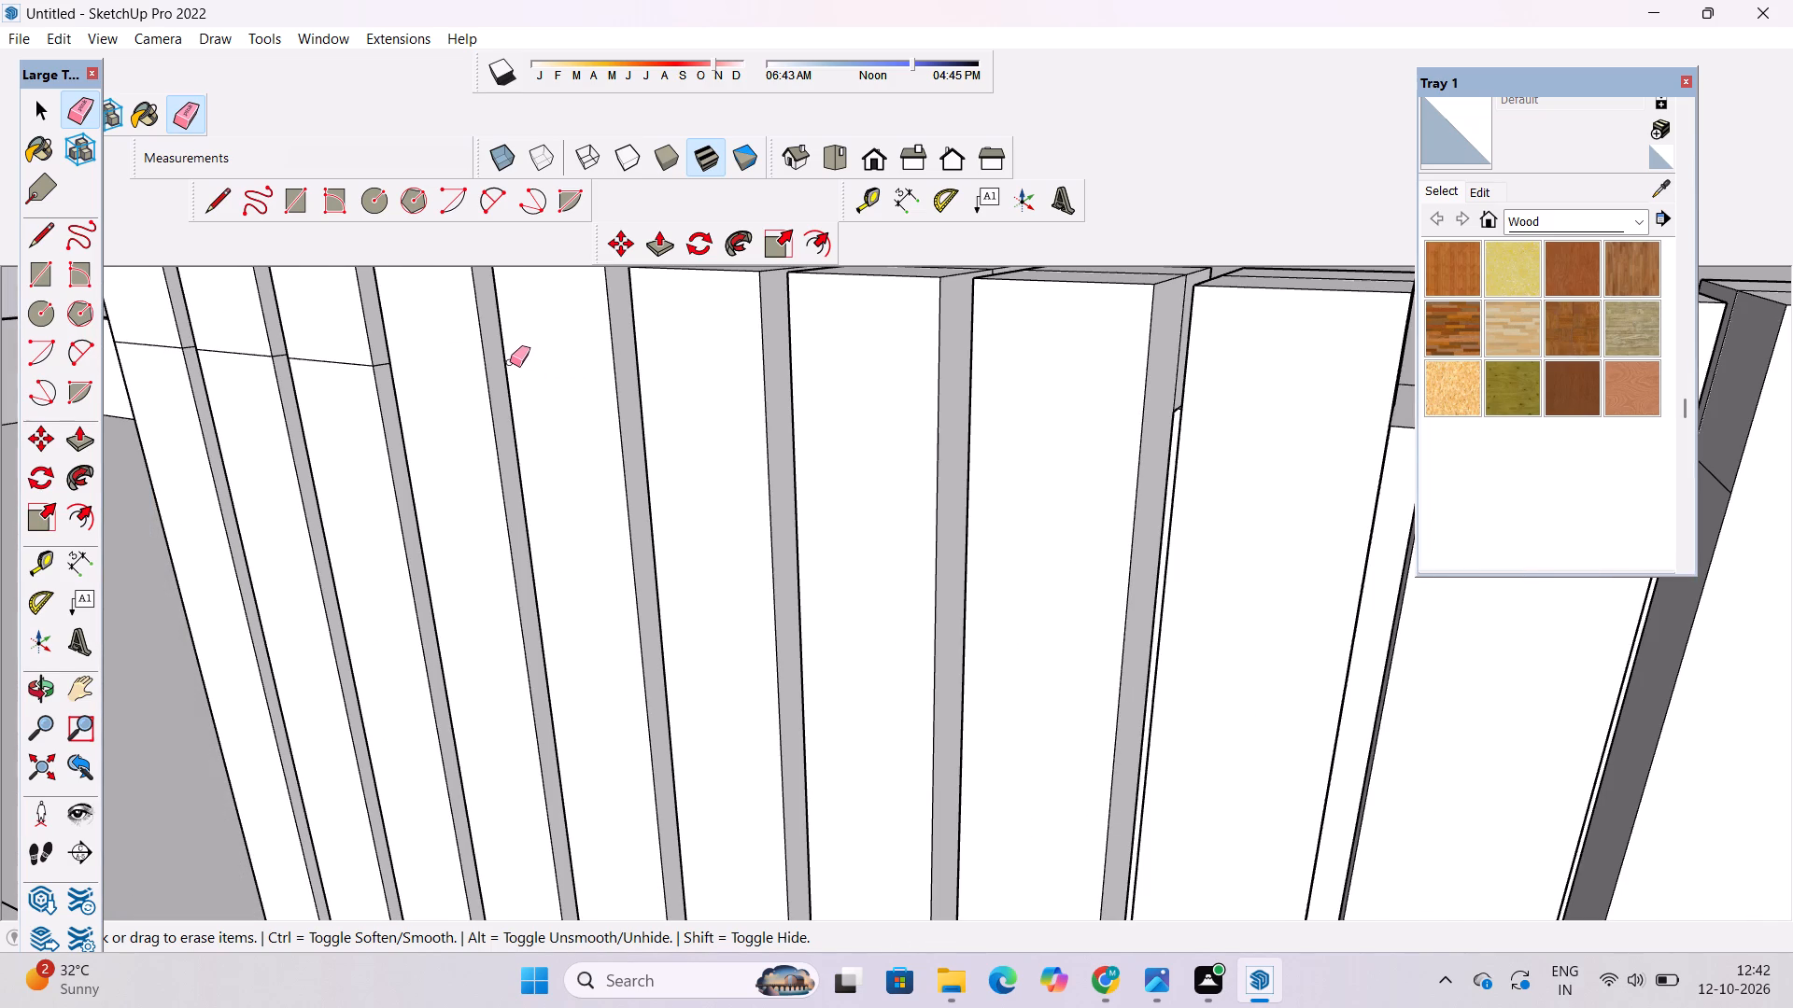
From the other side of the row, erase the remaining narrow-side seam lines on two adjacent slats.
{"action": "key", "text": "o"}
{"action": "left_click_drag", "start_coordinate": [356, 389], "coordinate": [655, 419]}
{"action": "scroll", "coordinate": [393, 409], "scroll_direction": "down", "scroll_amount": 4}
{"action": "left_click_drag", "start_coordinate": [321, 455], "coordinate": [467, 419]}
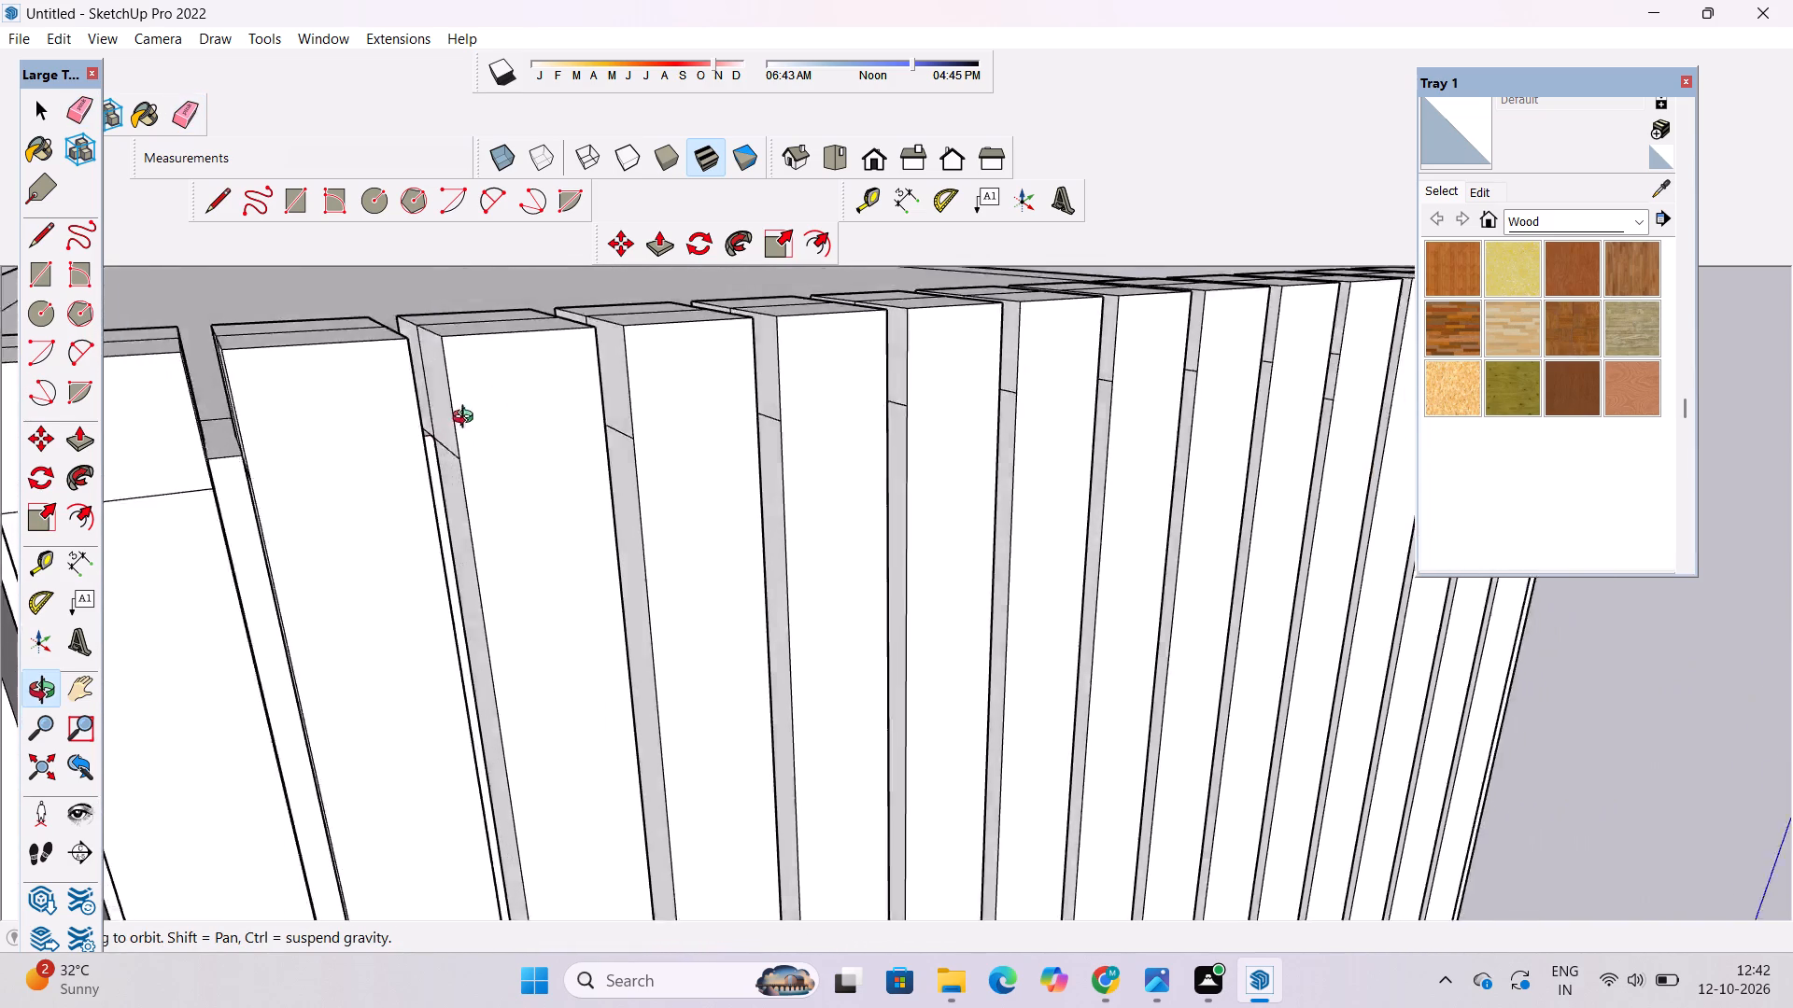
{"action": "left_click_drag", "start_coordinate": [467, 419], "coordinate": [516, 385]}
{"action": "scroll", "coordinate": [473, 374], "scroll_direction": "down", "scroll_amount": 4}
{"action": "scroll", "coordinate": [557, 416], "scroll_direction": "up", "scroll_amount": 2}
{"action": "scroll", "coordinate": [229, 403], "scroll_direction": "down", "scroll_amount": 4}
{"action": "scroll", "coordinate": [517, 394], "scroll_direction": "up", "scroll_amount": 1}
{"action": "left_click", "coordinate": [174, 110]}
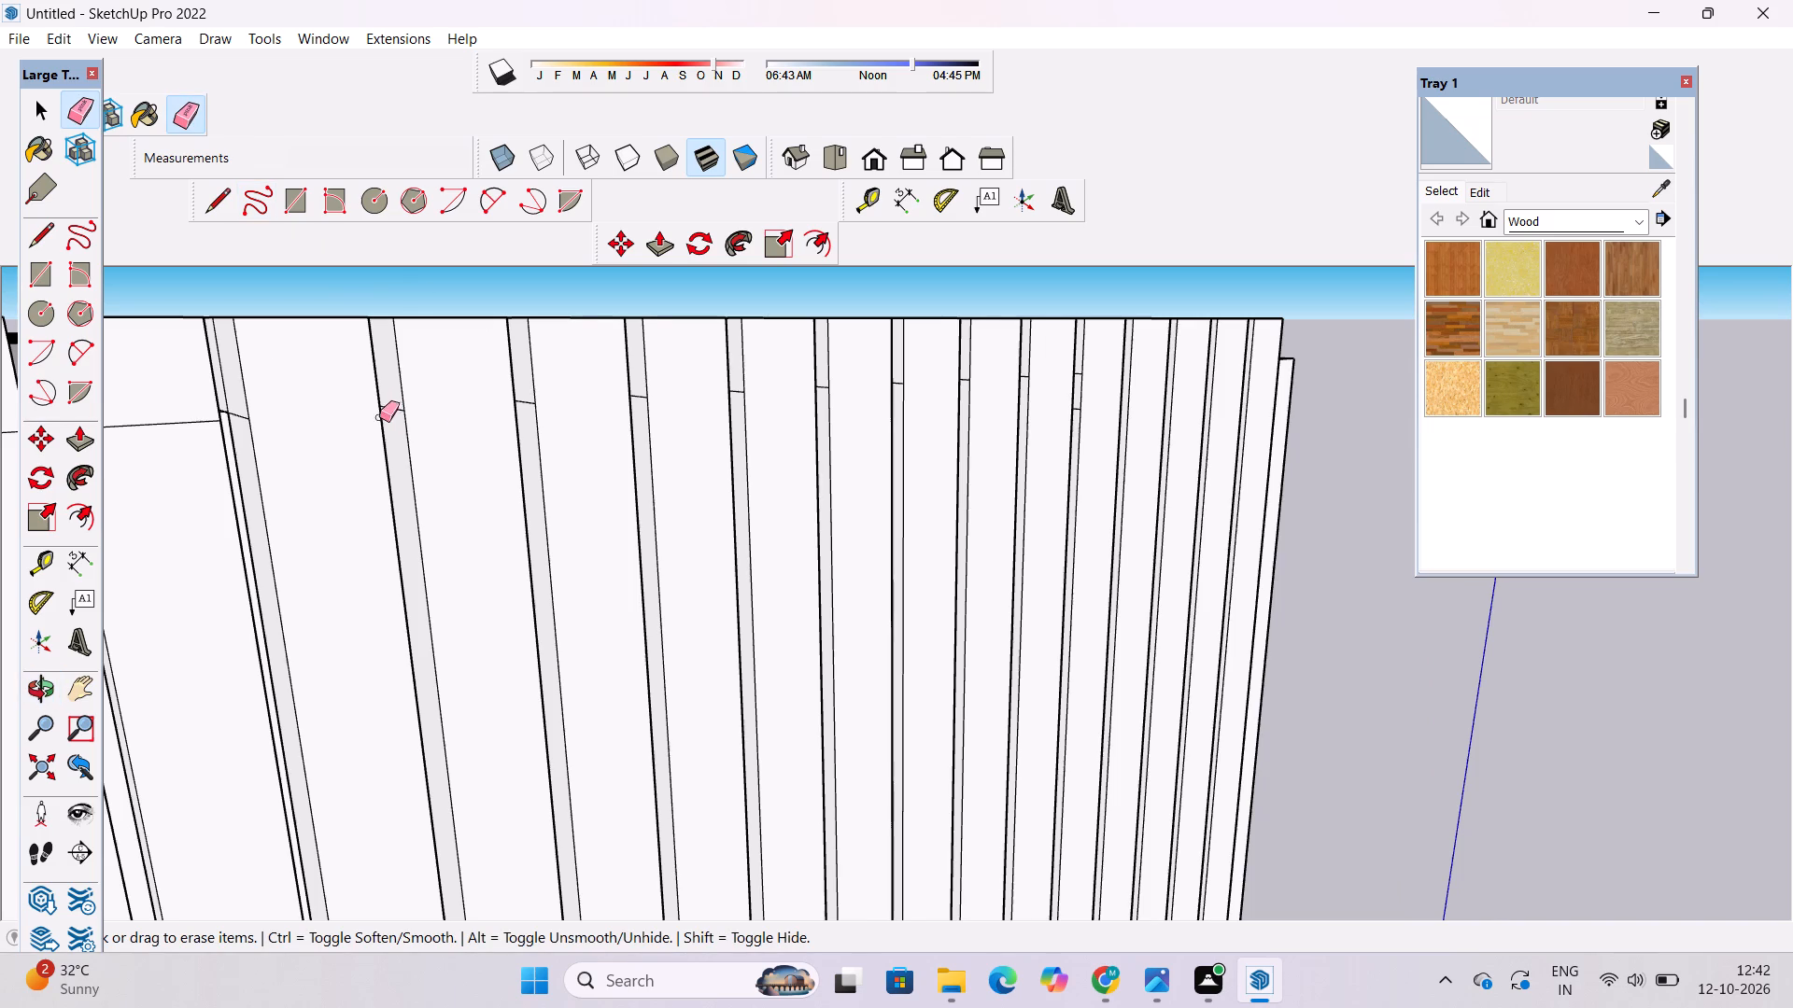
{"action": "scroll", "coordinate": [388, 410], "scroll_direction": "up", "scroll_amount": 8}
{"action": "left_click_drag", "start_coordinate": [394, 390], "coordinate": [399, 412]}
{"action": "left_click_drag", "start_coordinate": [656, 388], "coordinate": [658, 398]}
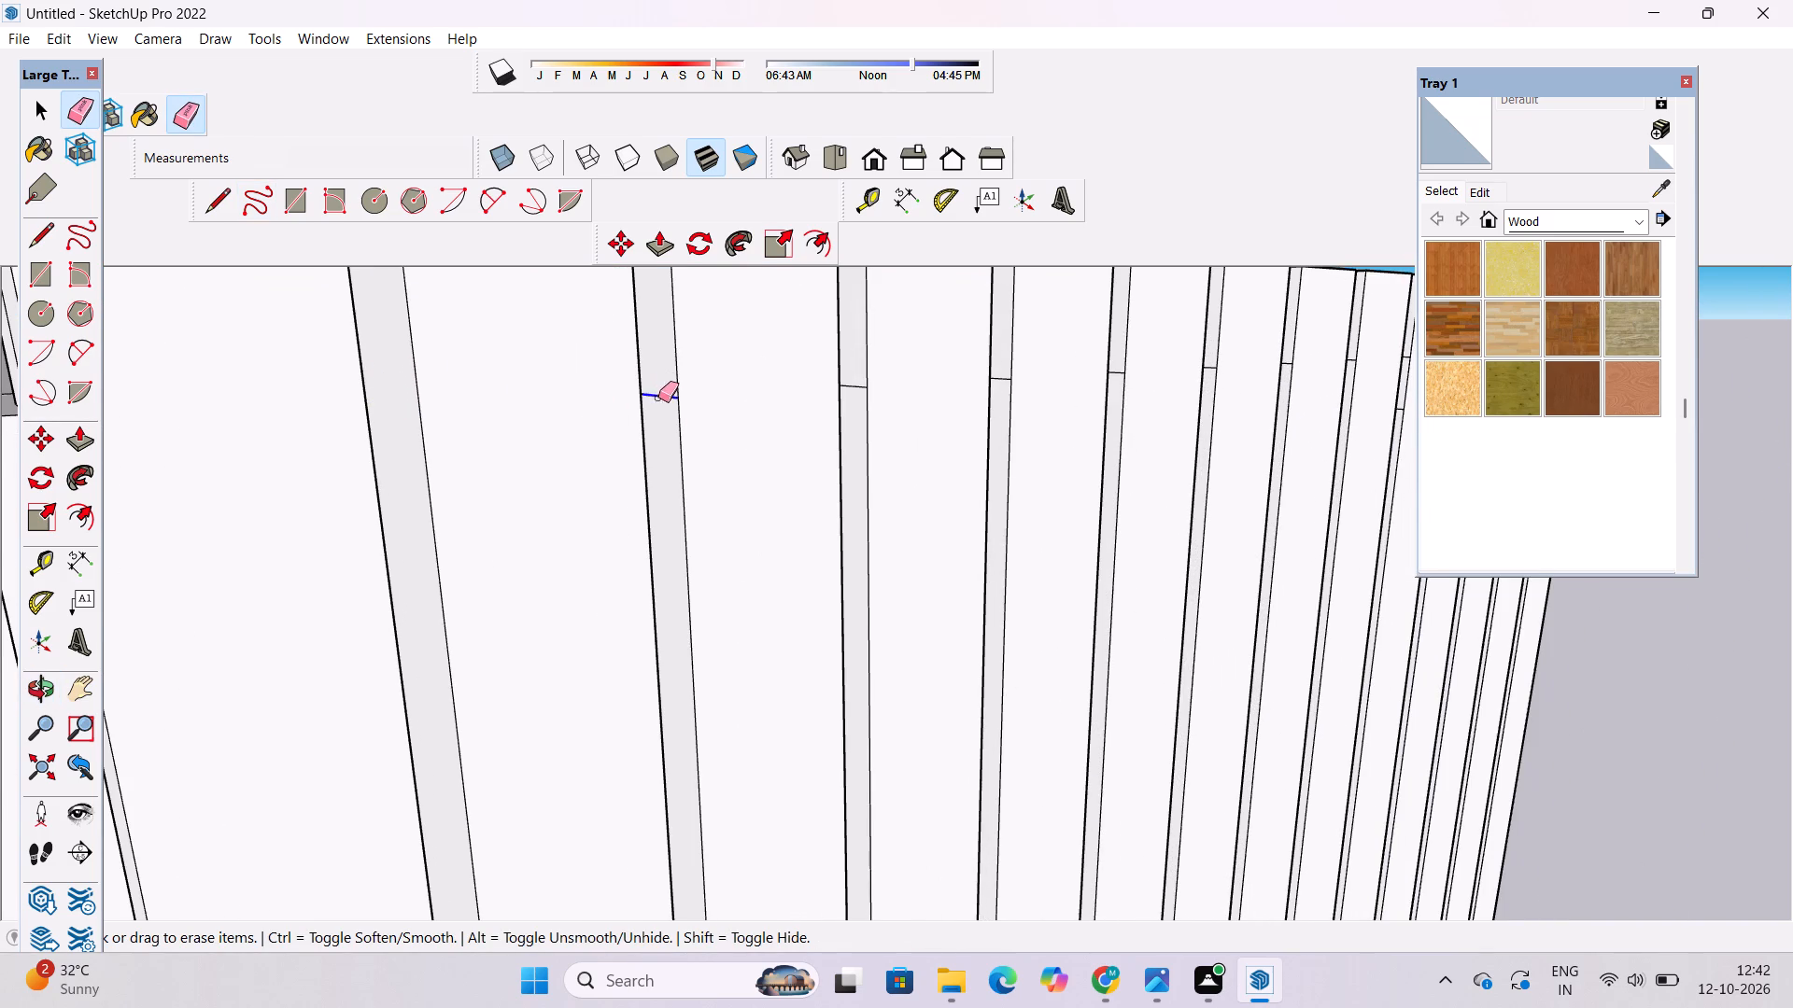
Continue erasing the narrow-side seam lines on the next four side-wall slats.
{"action": "scroll", "coordinate": [374, 422], "scroll_direction": "down", "scroll_amount": 5}
{"action": "scroll", "coordinate": [735, 403], "scroll_direction": "up", "scroll_amount": 7}
{"action": "left_click_drag", "start_coordinate": [699, 387], "coordinate": [699, 398]}
{"action": "scroll", "coordinate": [447, 451], "scroll_direction": "down", "scroll_amount": 2}
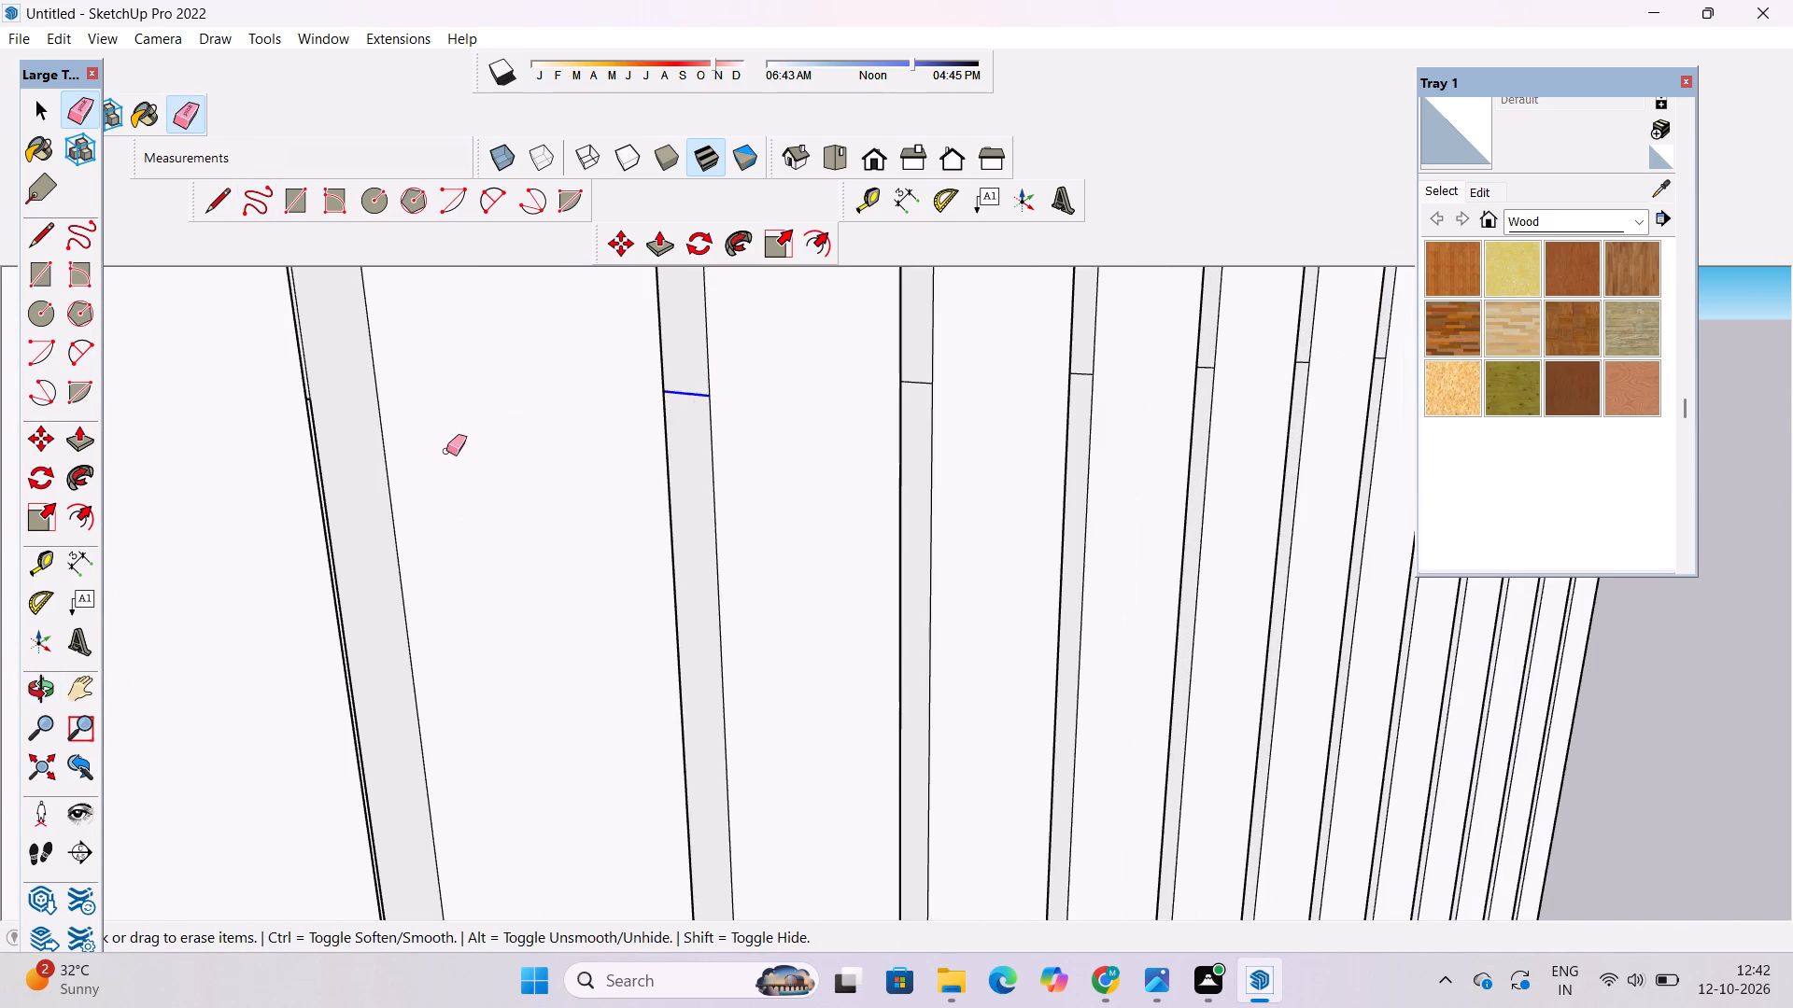
{"action": "scroll", "coordinate": [446, 451], "scroll_direction": "down", "scroll_amount": 4}
{"action": "scroll", "coordinate": [774, 402], "scroll_direction": "up", "scroll_amount": 10}
{"action": "left_click_drag", "start_coordinate": [732, 403], "coordinate": [741, 431]}
{"action": "scroll", "coordinate": [441, 447], "scroll_direction": "down", "scroll_amount": 6}
{"action": "scroll", "coordinate": [877, 400], "scroll_direction": "up", "scroll_amount": 9}
{"action": "left_click_drag", "start_coordinate": [877, 402], "coordinate": [875, 434]}
{"action": "scroll", "coordinate": [385, 437], "scroll_direction": "down", "scroll_amount": 6}
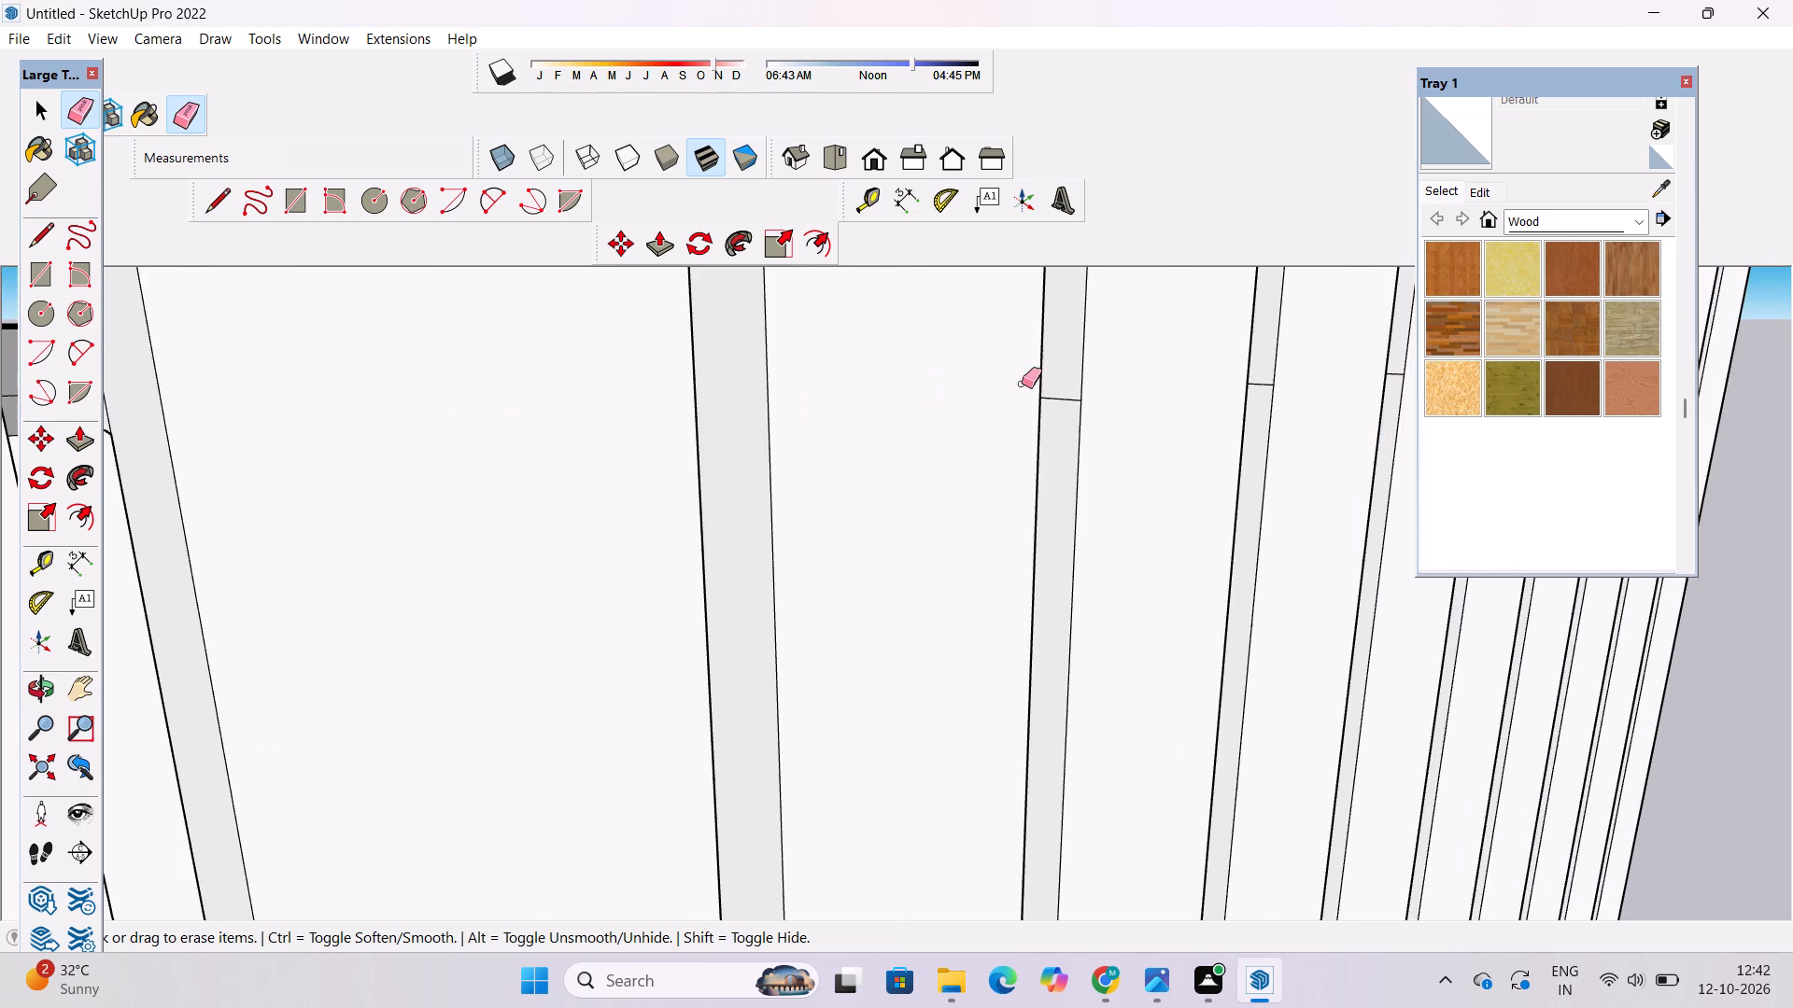
{"action": "scroll", "coordinate": [1027, 398], "scroll_direction": "up", "scroll_amount": 3}
{"action": "left_click_drag", "start_coordinate": [1027, 397], "coordinate": [1027, 410]}
Erase the narrow-side seam lines on the following group of side-wall slats.
{"action": "scroll", "coordinate": [104, 455], "scroll_direction": "down", "scroll_amount": 14}
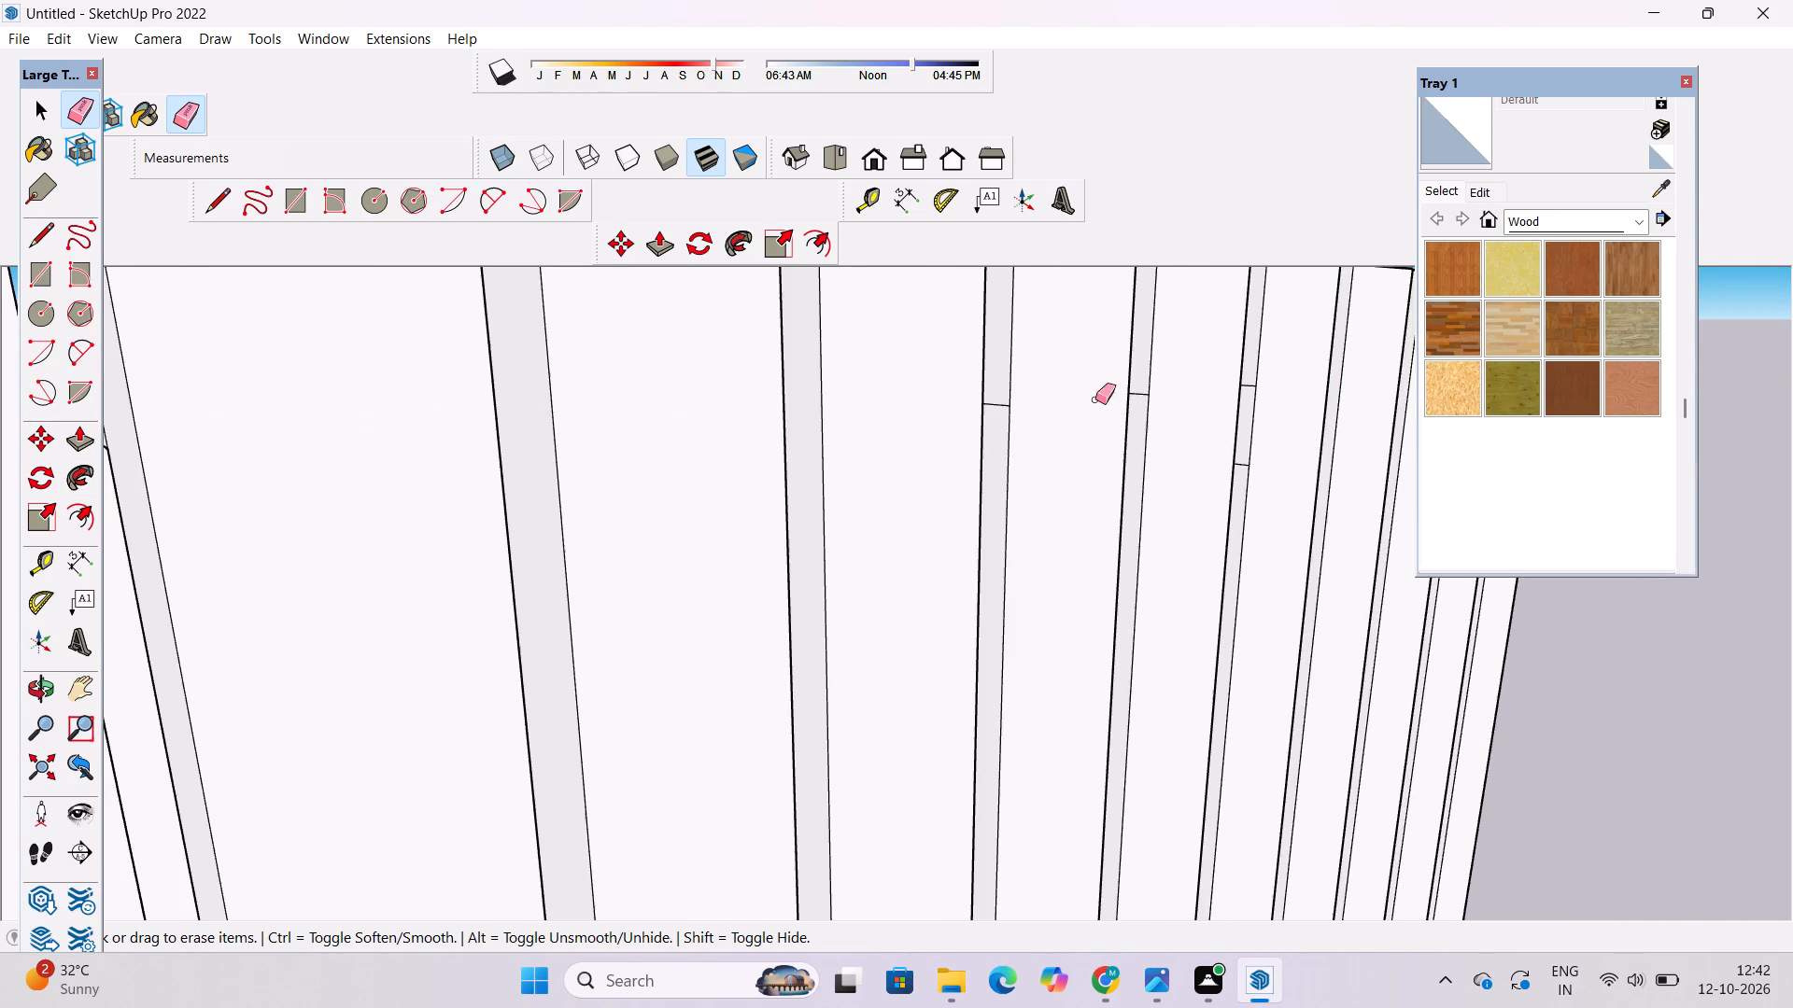
{"action": "scroll", "coordinate": [673, 382], "scroll_direction": "down", "scroll_amount": 4}
{"action": "scroll", "coordinate": [1124, 429], "scroll_direction": "up", "scroll_amount": 10}
{"action": "left_click_drag", "start_coordinate": [1129, 446], "coordinate": [1129, 472]}
{"action": "scroll", "coordinate": [955, 556], "scroll_direction": "down", "scroll_amount": 5}
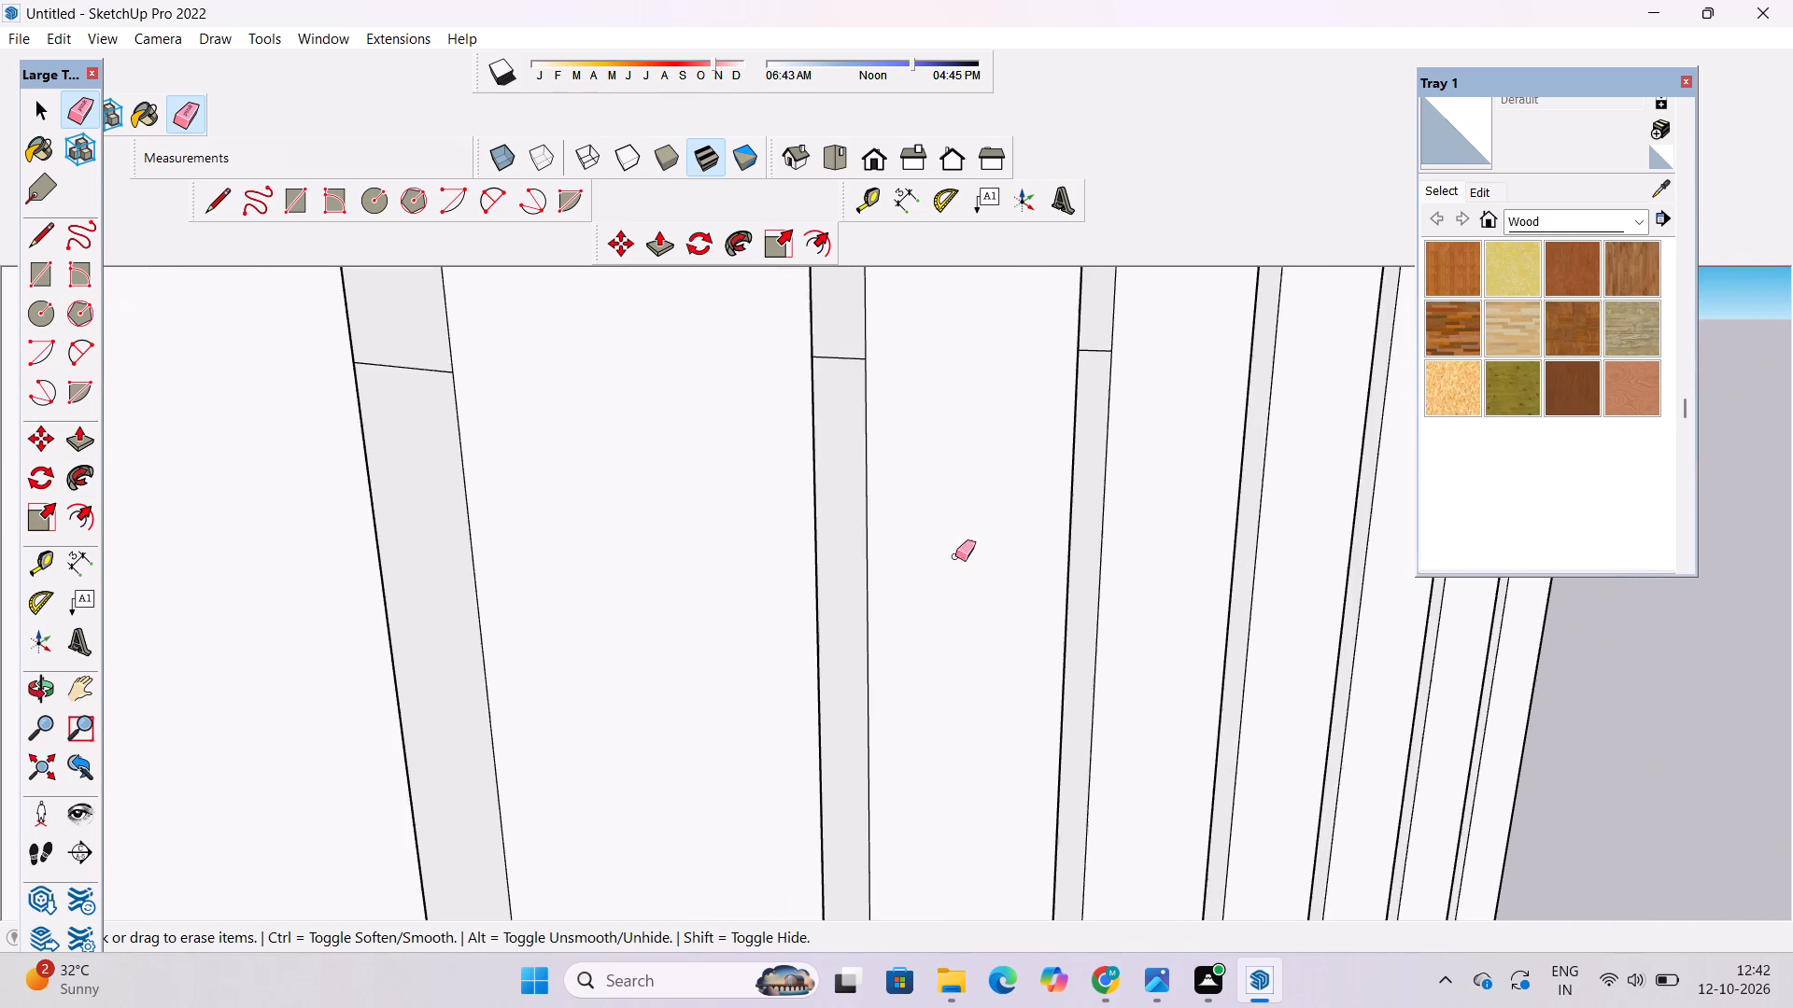
{"action": "scroll", "coordinate": [1061, 385], "scroll_direction": "up", "scroll_amount": 3}
{"action": "left_click_drag", "start_coordinate": [1090, 364], "coordinate": [1085, 400]}
{"action": "left_click_drag", "start_coordinate": [791, 387], "coordinate": [791, 403]}
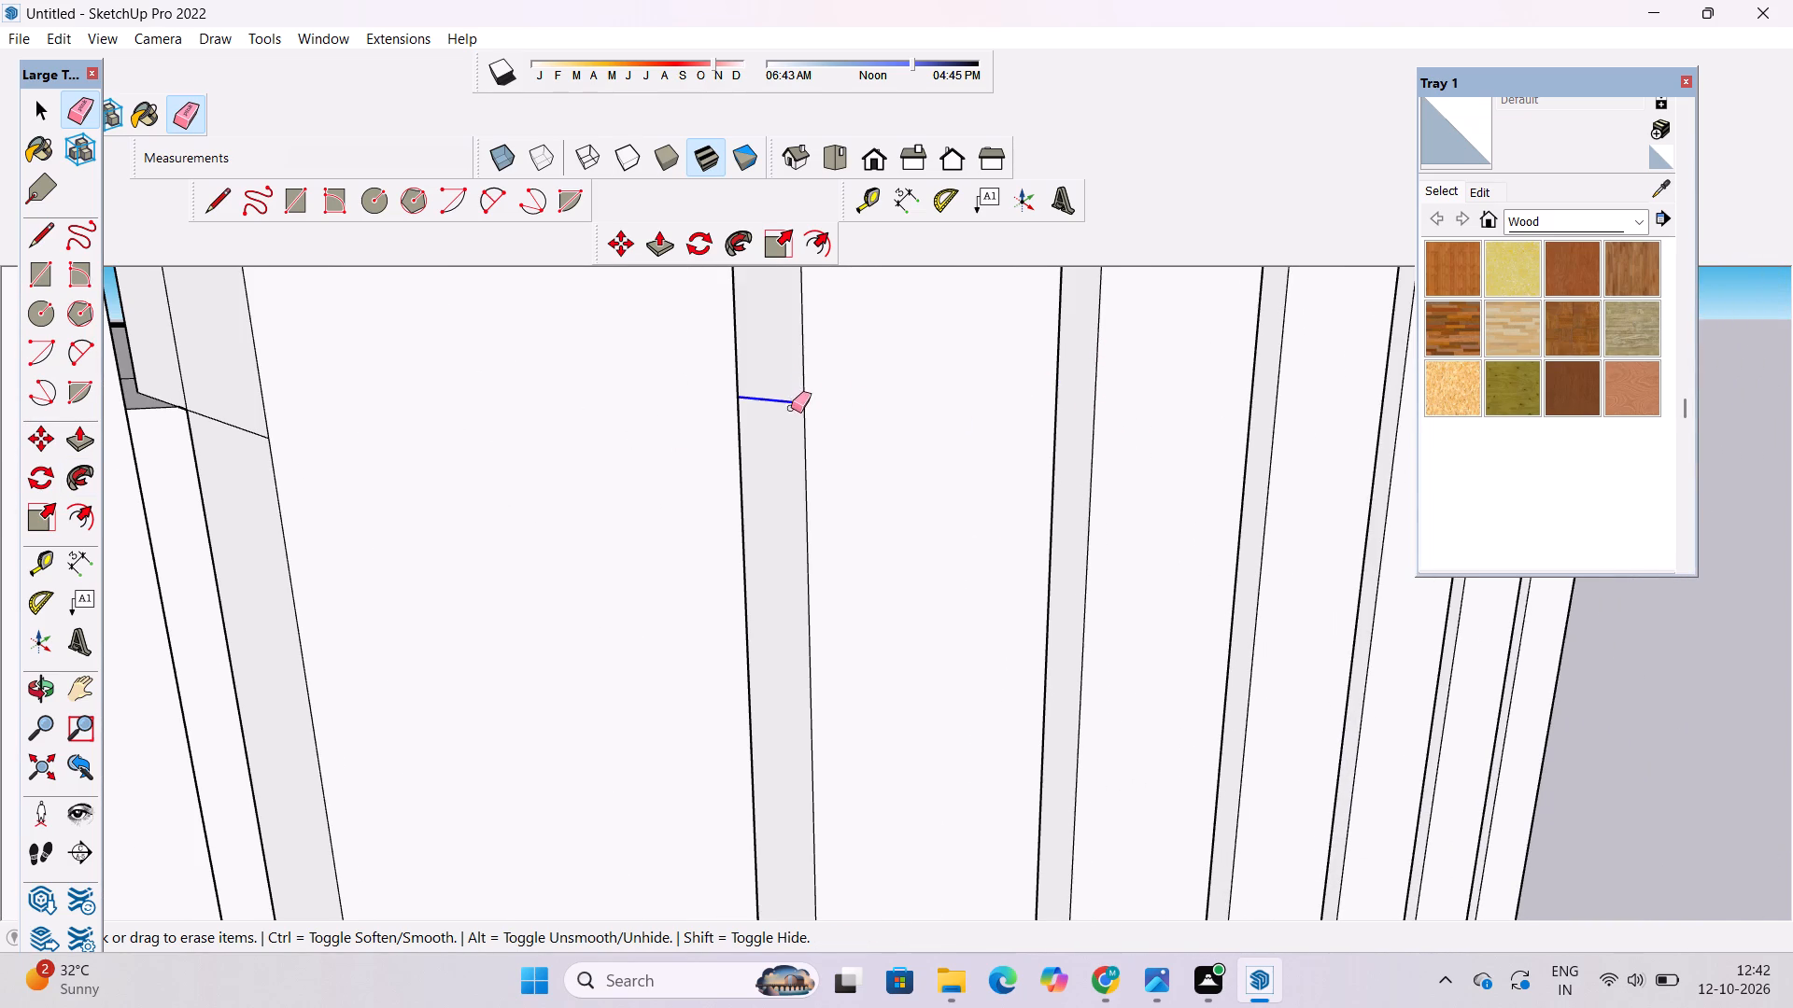
{"action": "scroll", "coordinate": [1239, 369], "scroll_direction": "down", "scroll_amount": 5}
{"action": "left_click_drag", "start_coordinate": [784, 381], "coordinate": [784, 407]}
{"action": "scroll", "coordinate": [1081, 343], "scroll_direction": "down", "scroll_amount": 15}
Erase the narrow-side and wide-face seam lines on the next two slats toward the row's end.
{"action": "scroll", "coordinate": [564, 380], "scroll_direction": "up", "scroll_amount": 10}
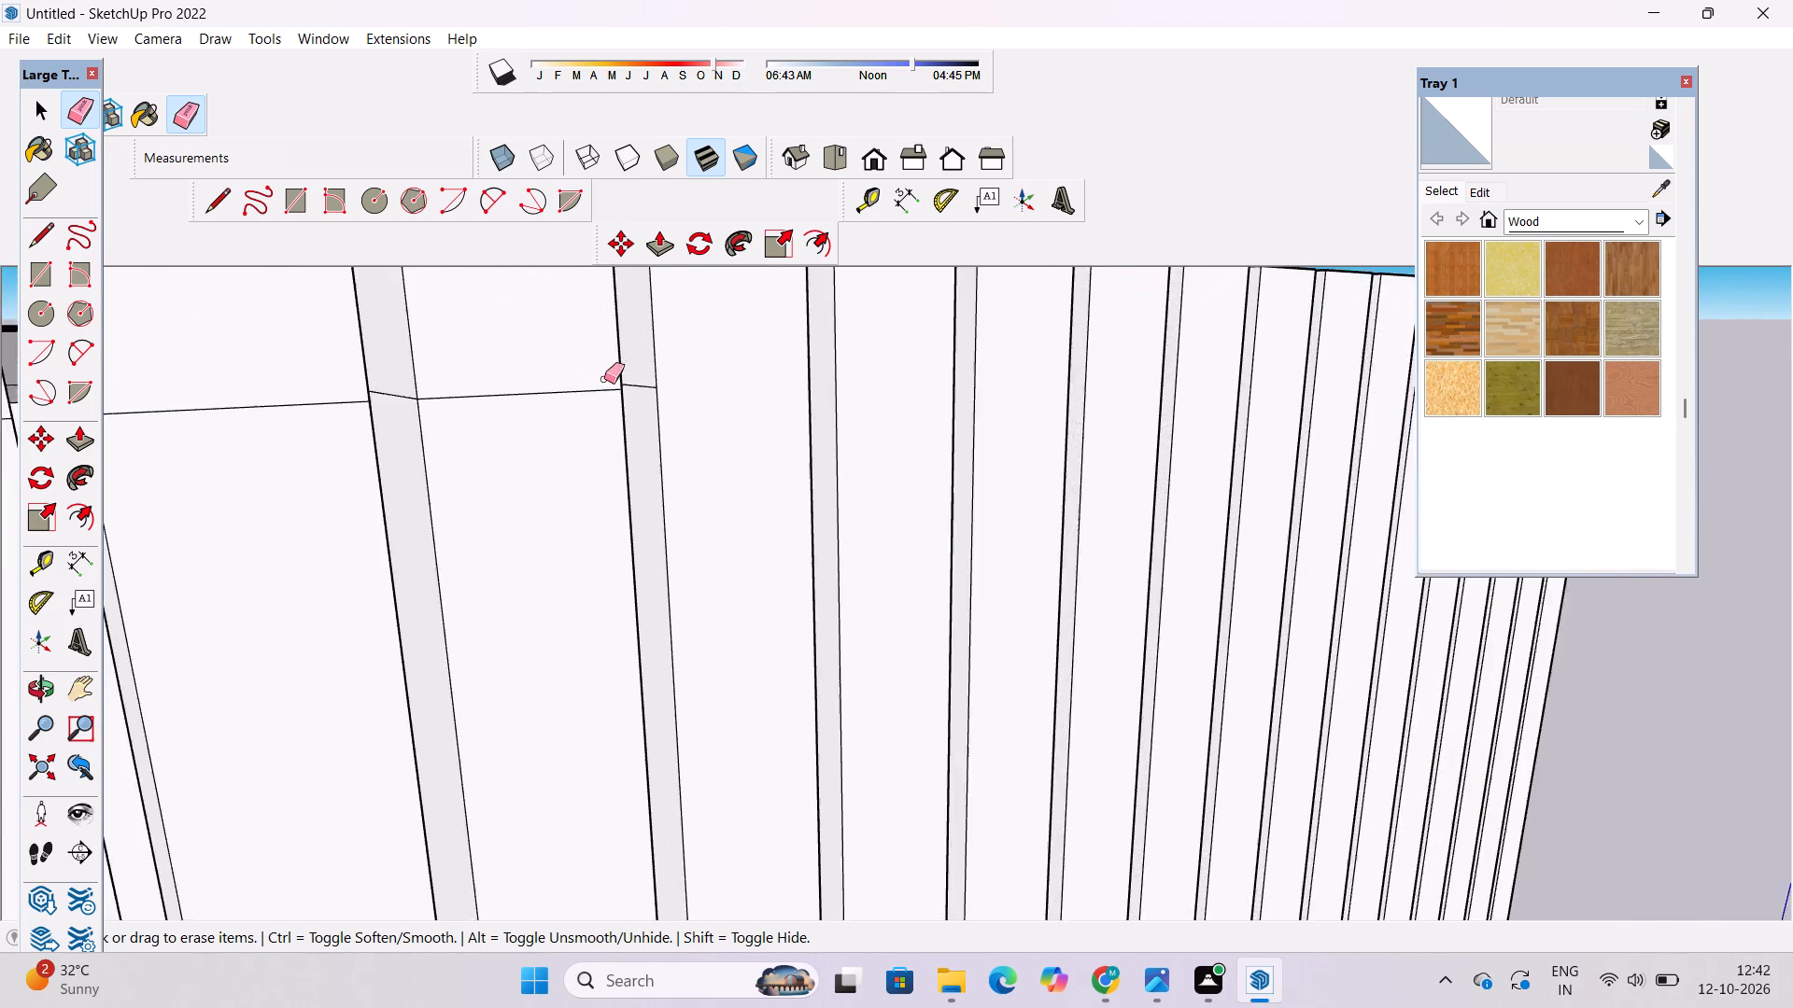
{"action": "scroll", "coordinate": [604, 379], "scroll_direction": "up", "scroll_amount": 3}
{"action": "left_click_drag", "start_coordinate": [638, 367], "coordinate": [645, 399]}
{"action": "left_click_drag", "start_coordinate": [583, 380], "coordinate": [584, 399]}
{"action": "scroll", "coordinate": [805, 369], "scroll_direction": "down", "scroll_amount": 5}
{"action": "scroll", "coordinate": [455, 385], "scroll_direction": "up", "scroll_amount": 3}
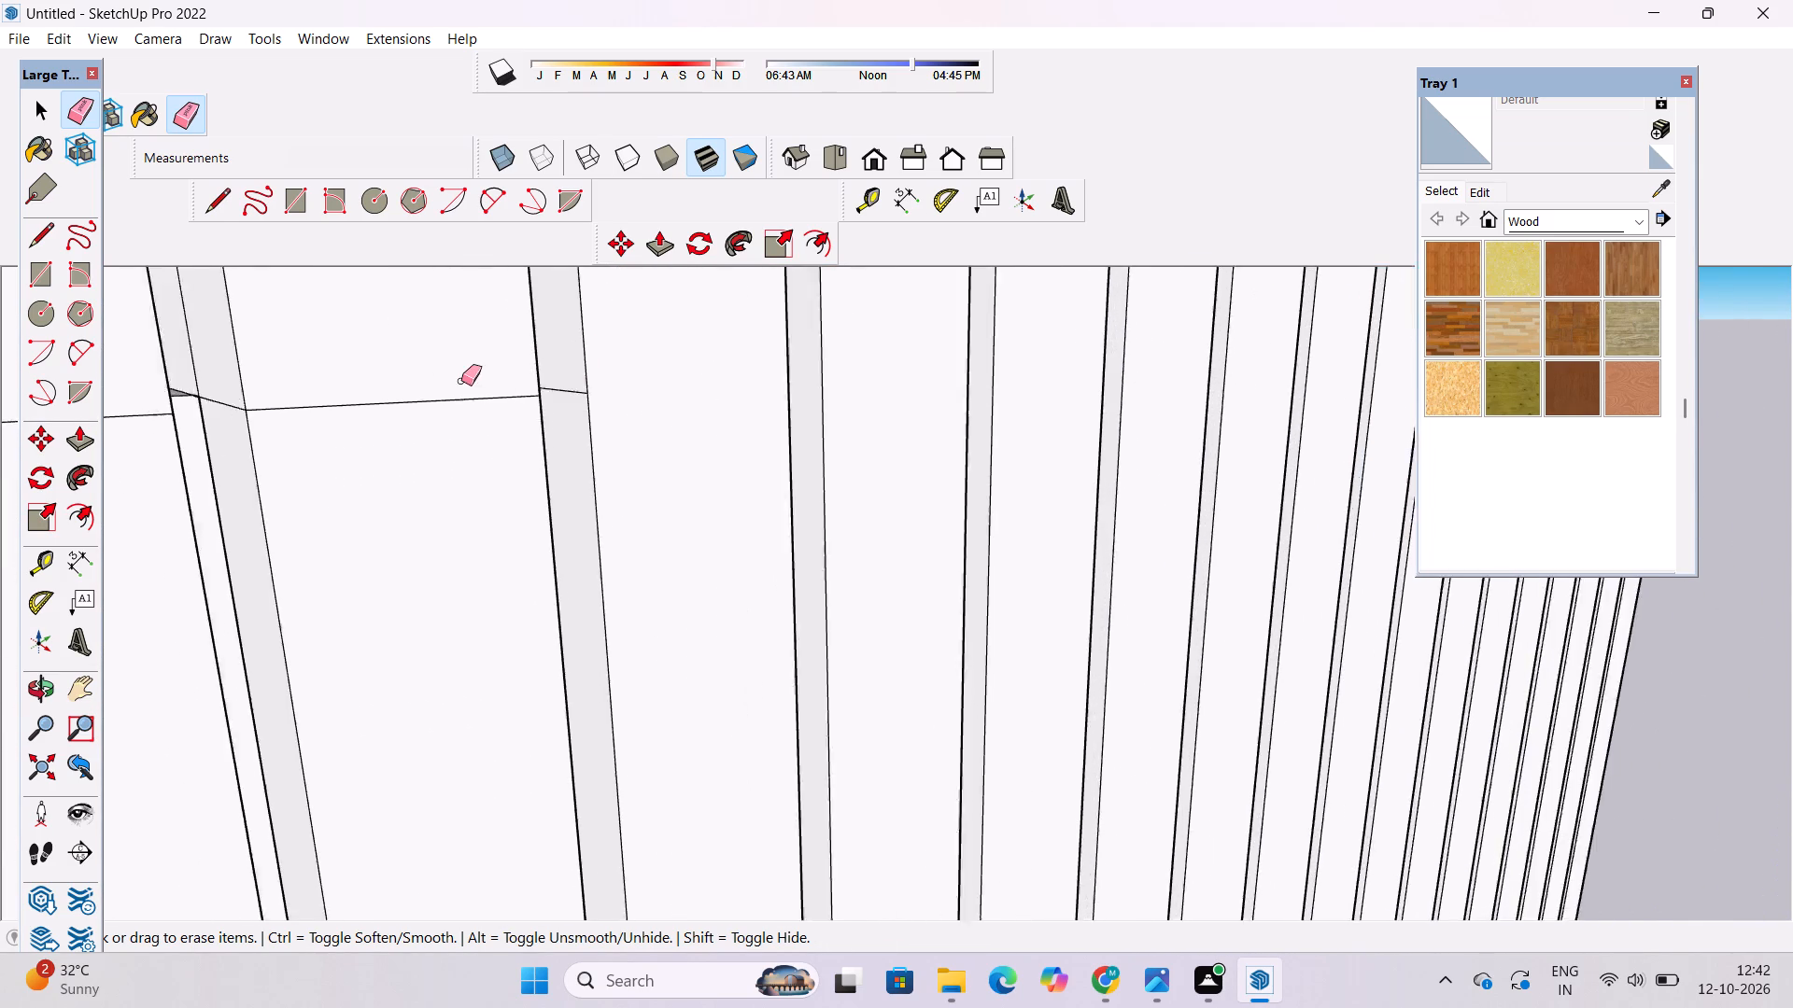
{"action": "scroll", "coordinate": [461, 381], "scroll_direction": "up", "scroll_amount": 7}
{"action": "left_click_drag", "start_coordinate": [569, 379], "coordinate": [574, 393]}
{"action": "left_click_drag", "start_coordinate": [591, 387], "coordinate": [587, 414]}
{"action": "left_click_drag", "start_coordinate": [434, 413], "coordinate": [520, 431]}
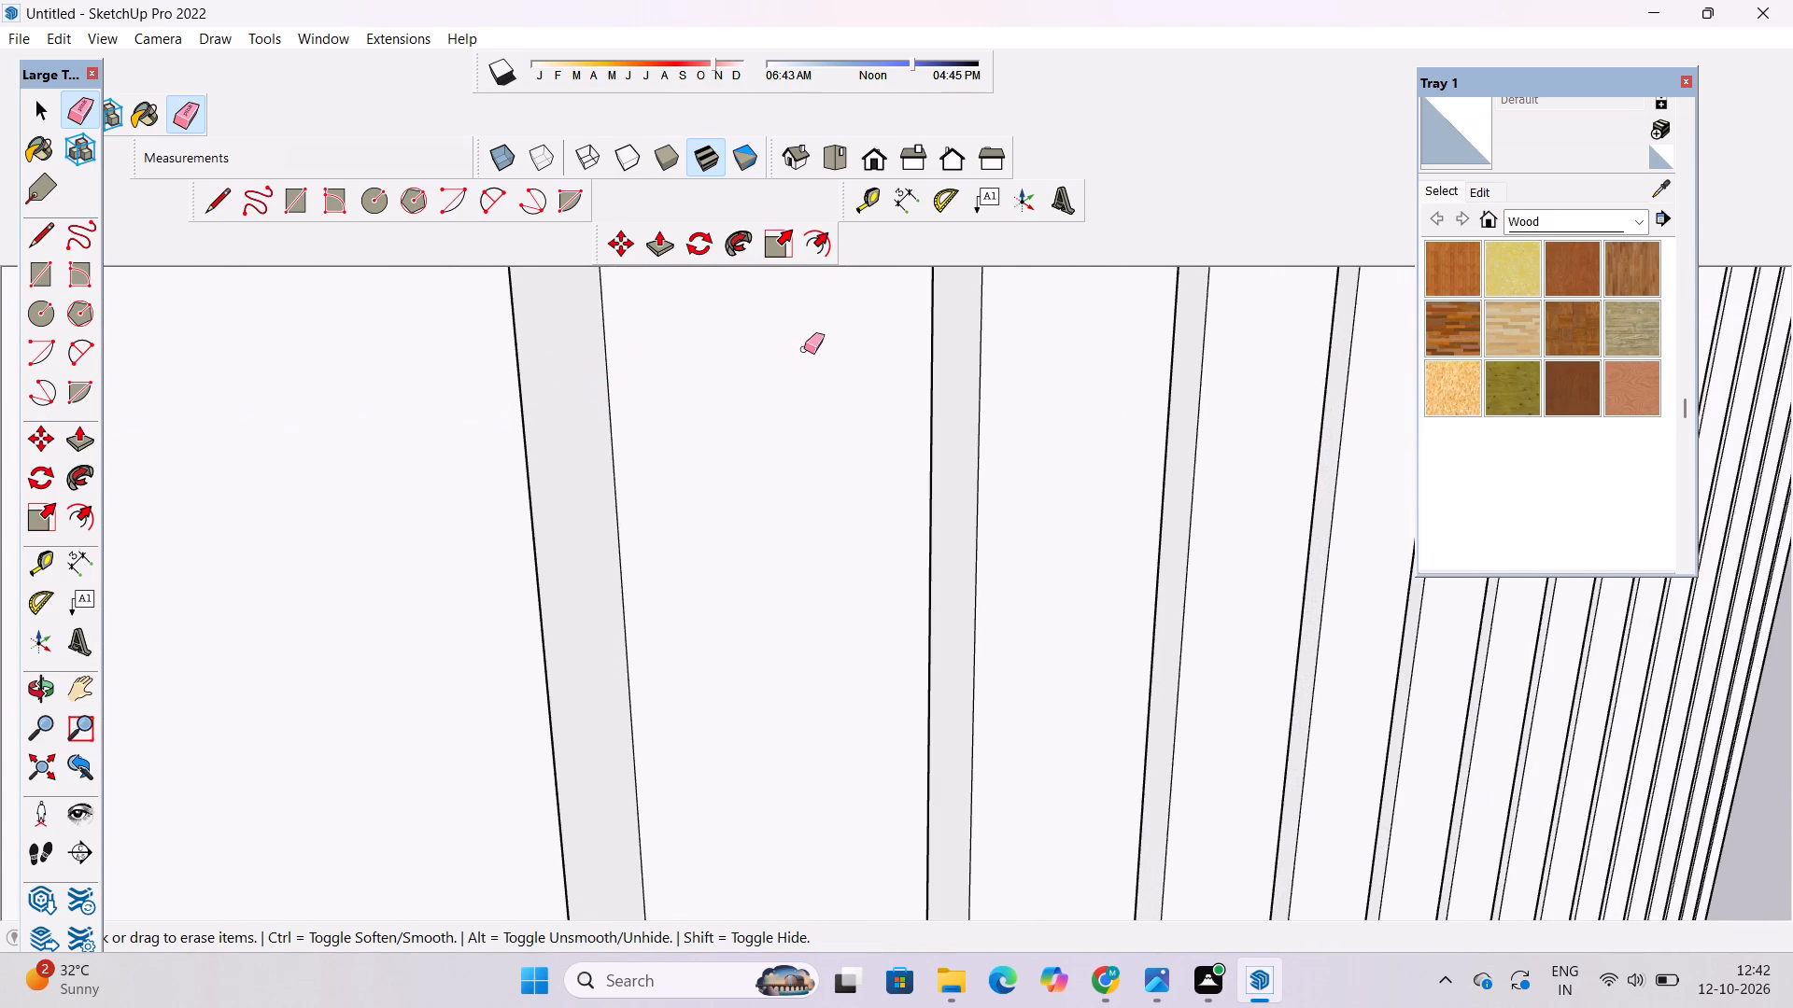
Erase the remaining narrow-side seam lines on the last slats at this end of the side-wall row.
{"action": "scroll", "coordinate": [811, 347], "scroll_direction": "down", "scroll_amount": 6}
{"action": "scroll", "coordinate": [360, 397], "scroll_direction": "up", "scroll_amount": 4}
{"action": "left_click_drag", "start_coordinate": [394, 372], "coordinate": [391, 402]}
{"action": "scroll", "coordinate": [719, 343], "scroll_direction": "down", "scroll_amount": 5}
{"action": "scroll", "coordinate": [387, 344], "scroll_direction": "up", "scroll_amount": 2}
{"action": "left_click_drag", "start_coordinate": [387, 344], "coordinate": [394, 382]}
{"action": "left_click_drag", "start_coordinate": [401, 390], "coordinate": [407, 372]}
{"action": "scroll", "coordinate": [837, 332], "scroll_direction": "down", "scroll_amount": 6}
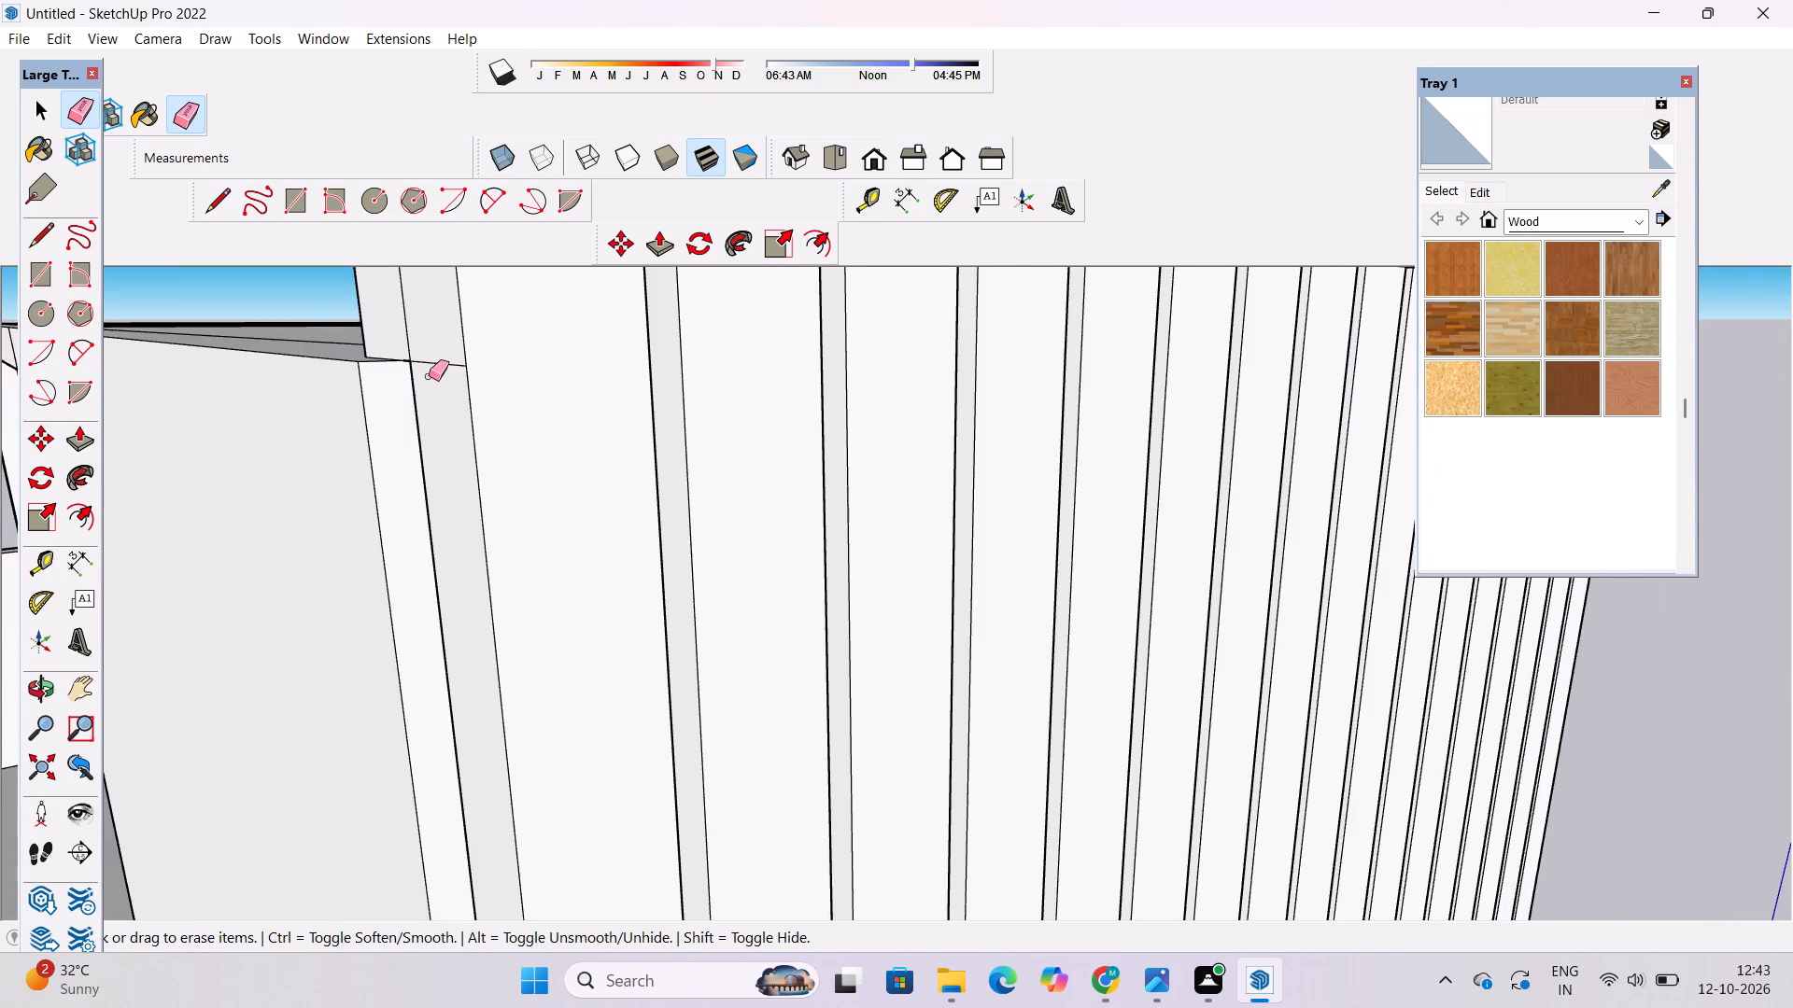
{"action": "scroll", "coordinate": [467, 369], "scroll_direction": "up", "scroll_amount": 9}
{"action": "left_click_drag", "start_coordinate": [493, 353], "coordinate": [493, 368]}
From the opposite viewing angle, erase the narrow-side seam lines on the first two shaded slat sides near the row's end.
{"action": "key", "text": "o"}
{"action": "scroll", "coordinate": [423, 306], "scroll_direction": "down", "scroll_amount": 7}
{"action": "left_click_drag", "start_coordinate": [726, 387], "coordinate": [392, 385]}
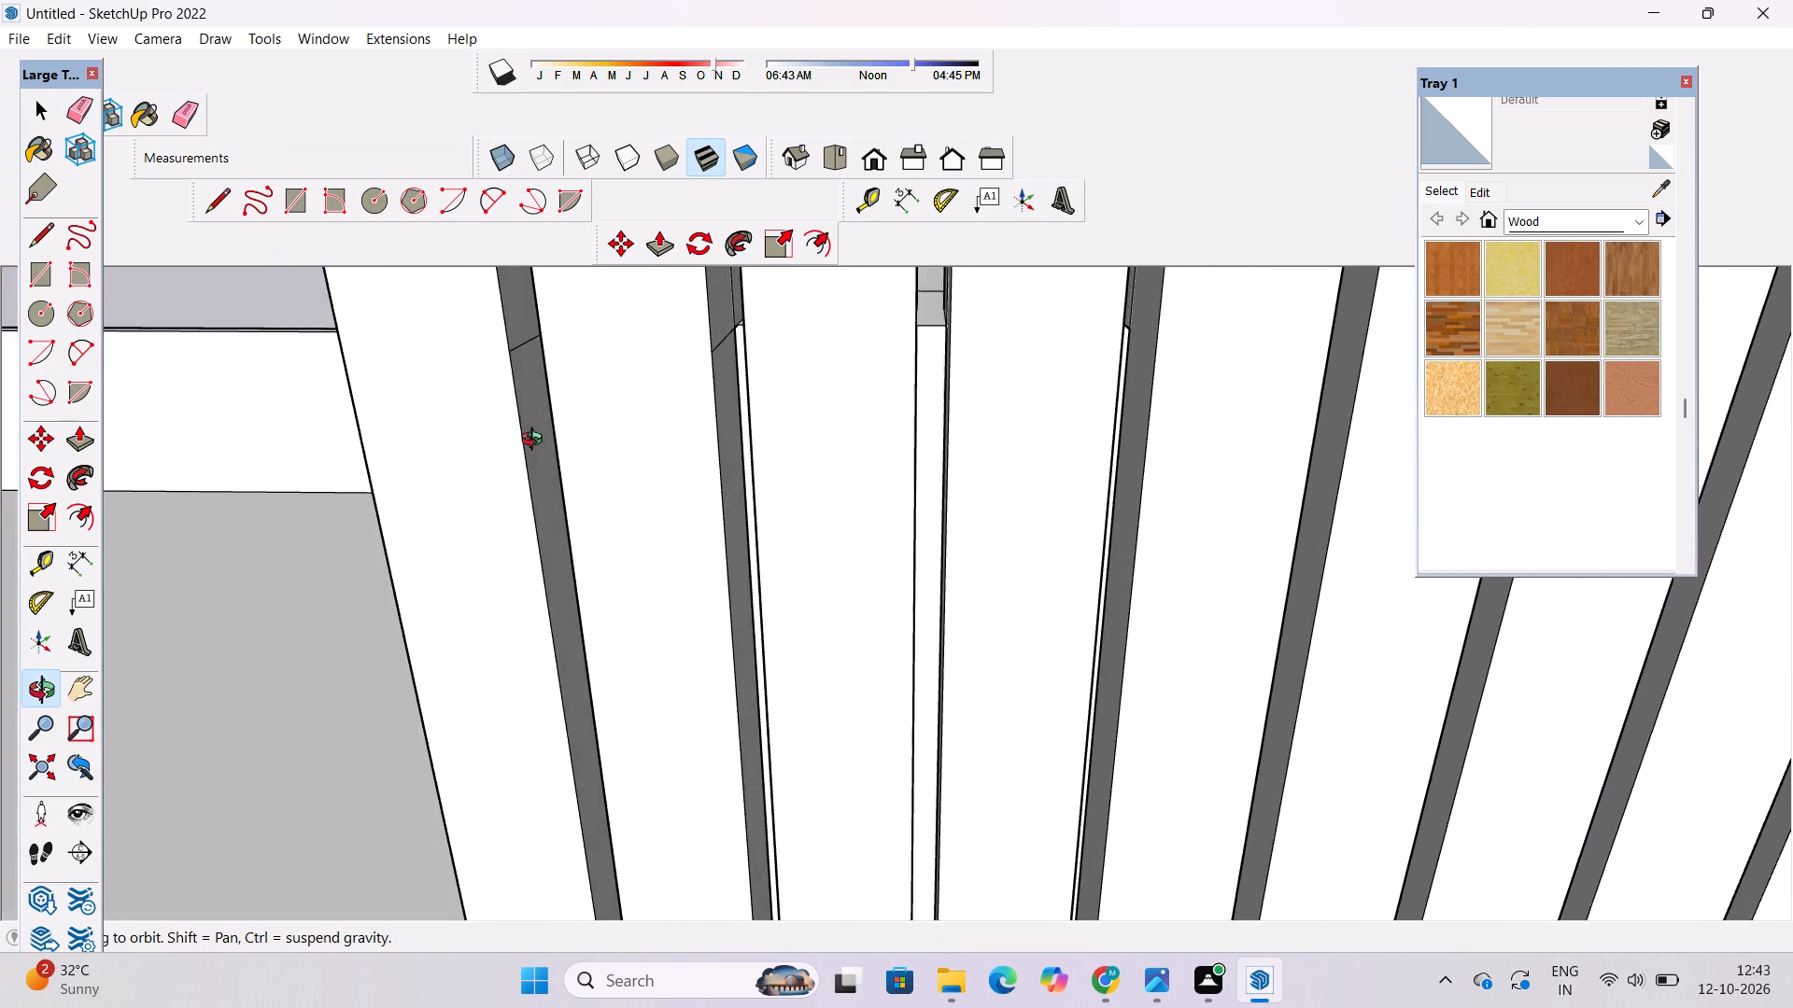
{"action": "left_click_drag", "start_coordinate": [554, 468], "coordinate": [534, 388]}
{"action": "scroll", "coordinate": [552, 338], "scroll_direction": "down", "scroll_amount": 2}
{"action": "left_click_drag", "start_coordinate": [559, 375], "coordinate": [592, 491]}
{"action": "scroll", "coordinate": [586, 476], "scroll_direction": "up", "scroll_amount": 4}
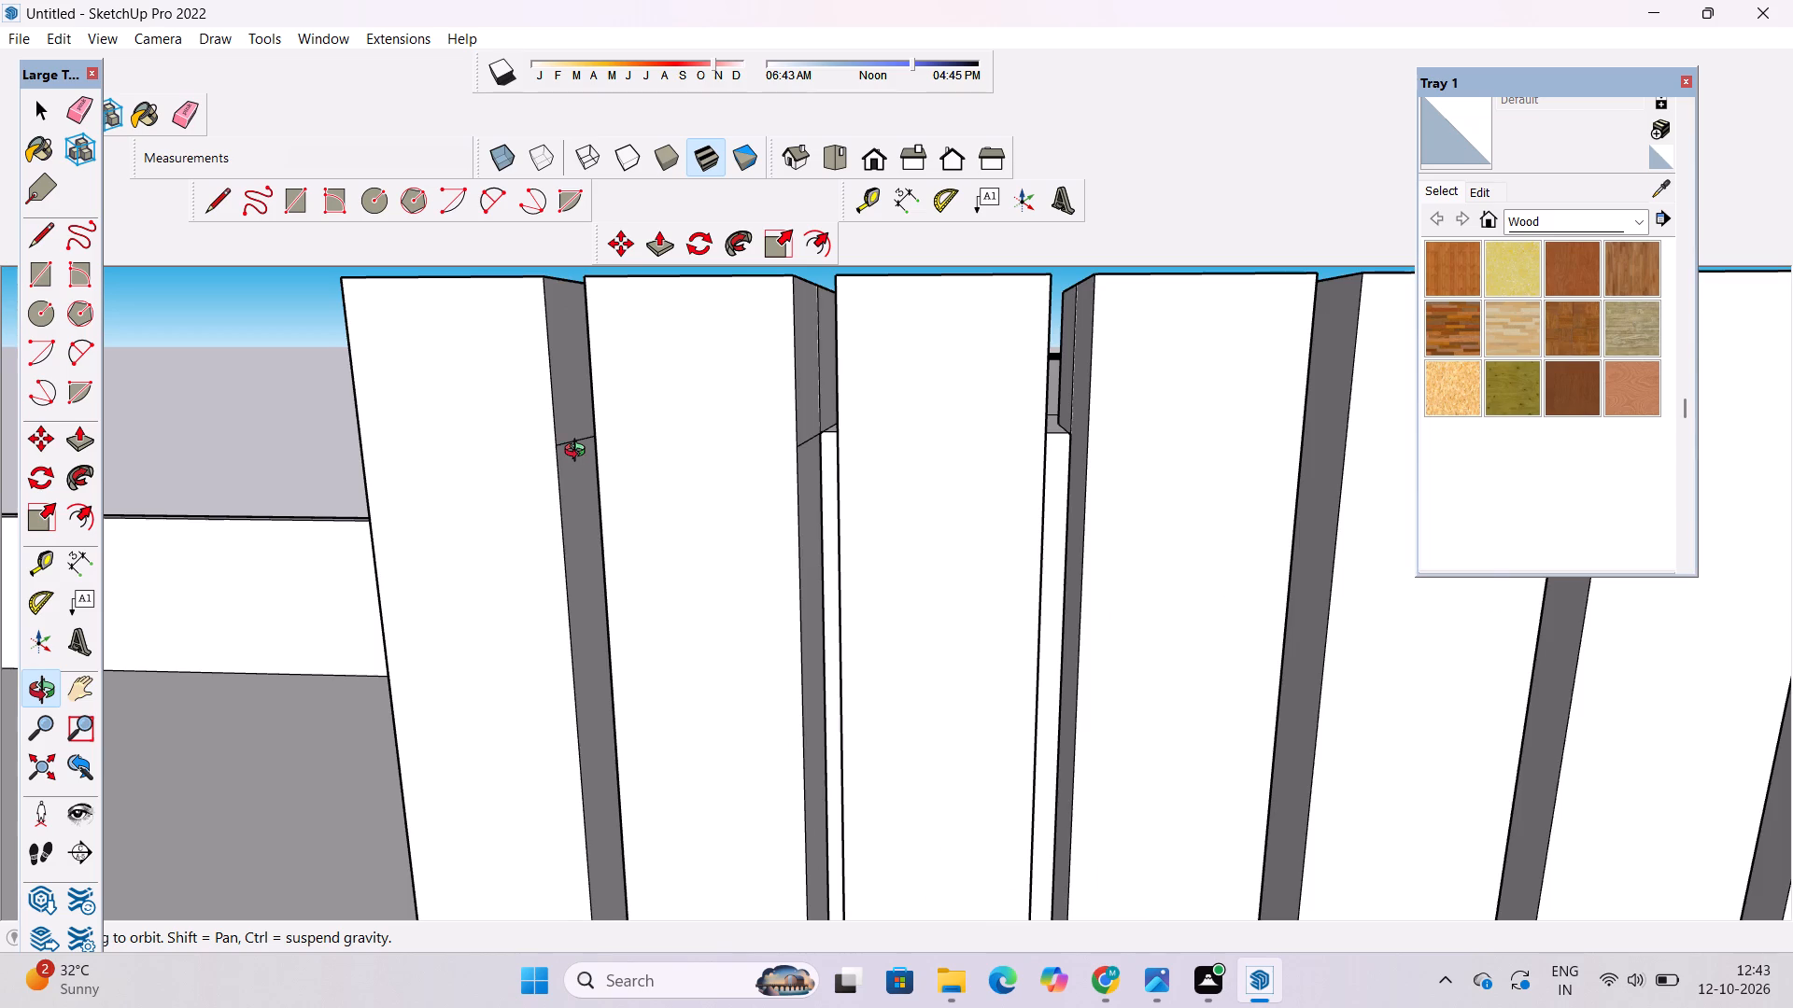
{"action": "scroll", "coordinate": [579, 452], "scroll_direction": "down", "scroll_amount": 4}
{"action": "scroll", "coordinate": [579, 450], "scroll_direction": "up", "scroll_amount": 5}
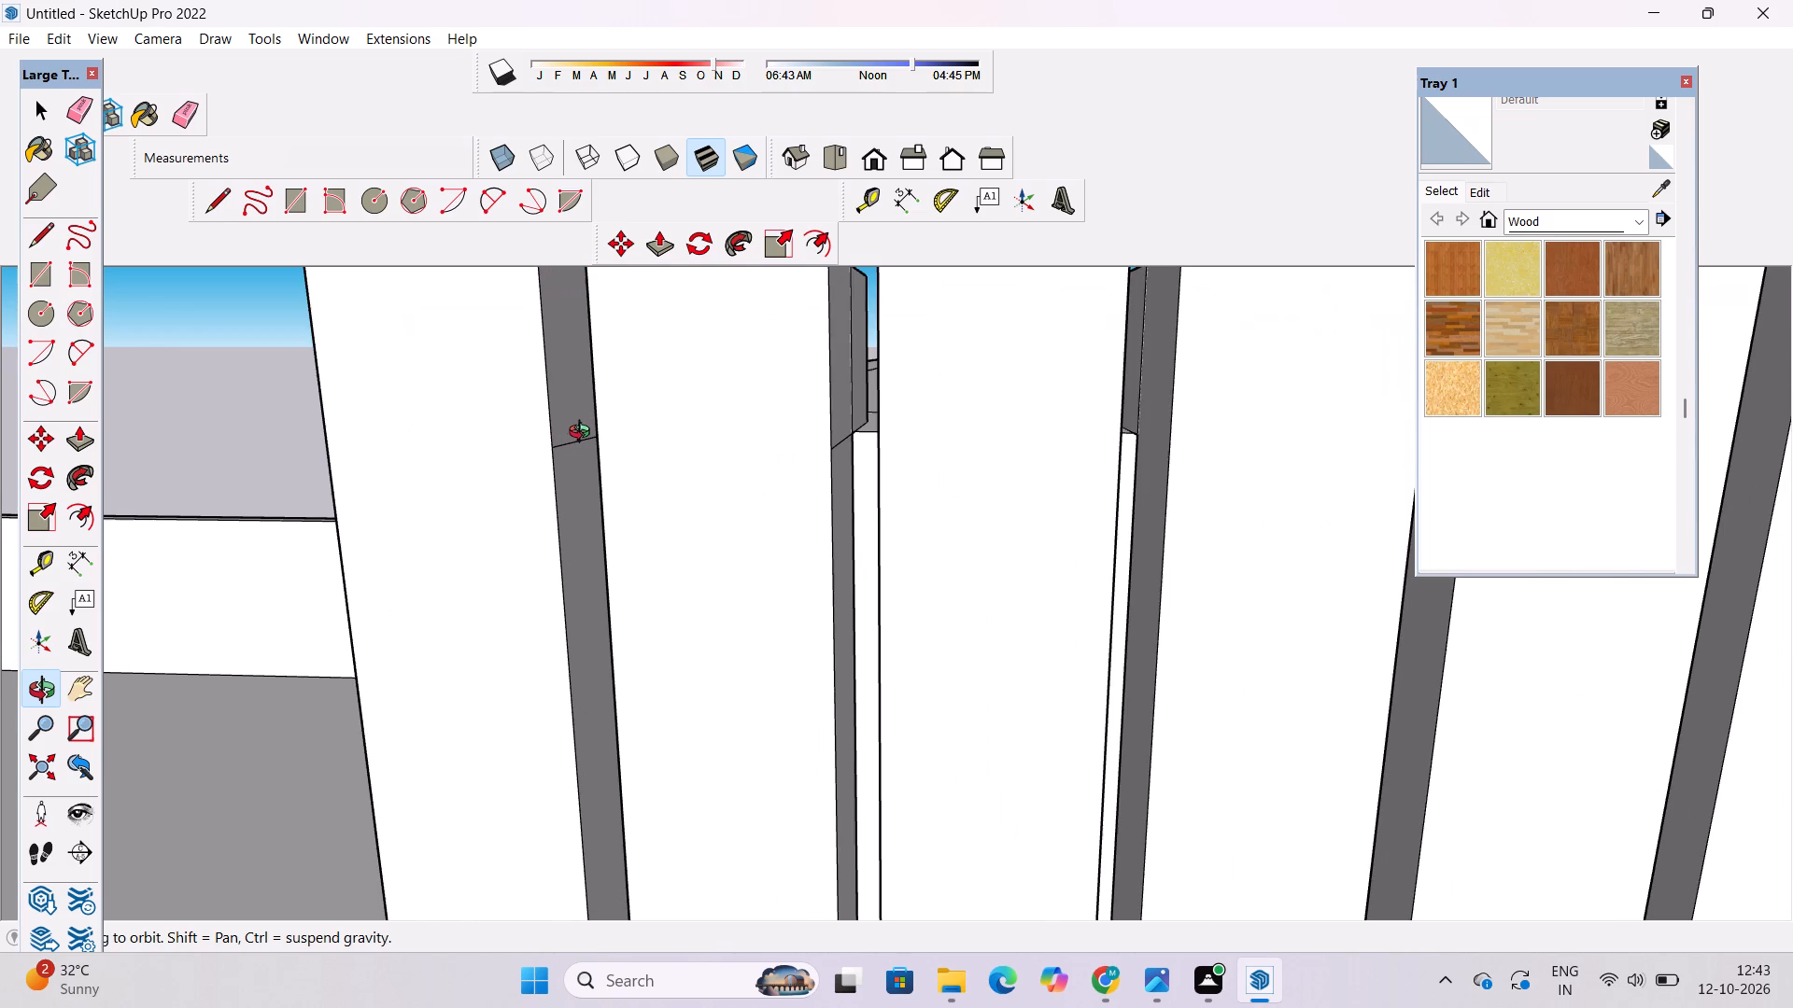
{"action": "scroll", "coordinate": [589, 450], "scroll_direction": "up", "scroll_amount": 8}
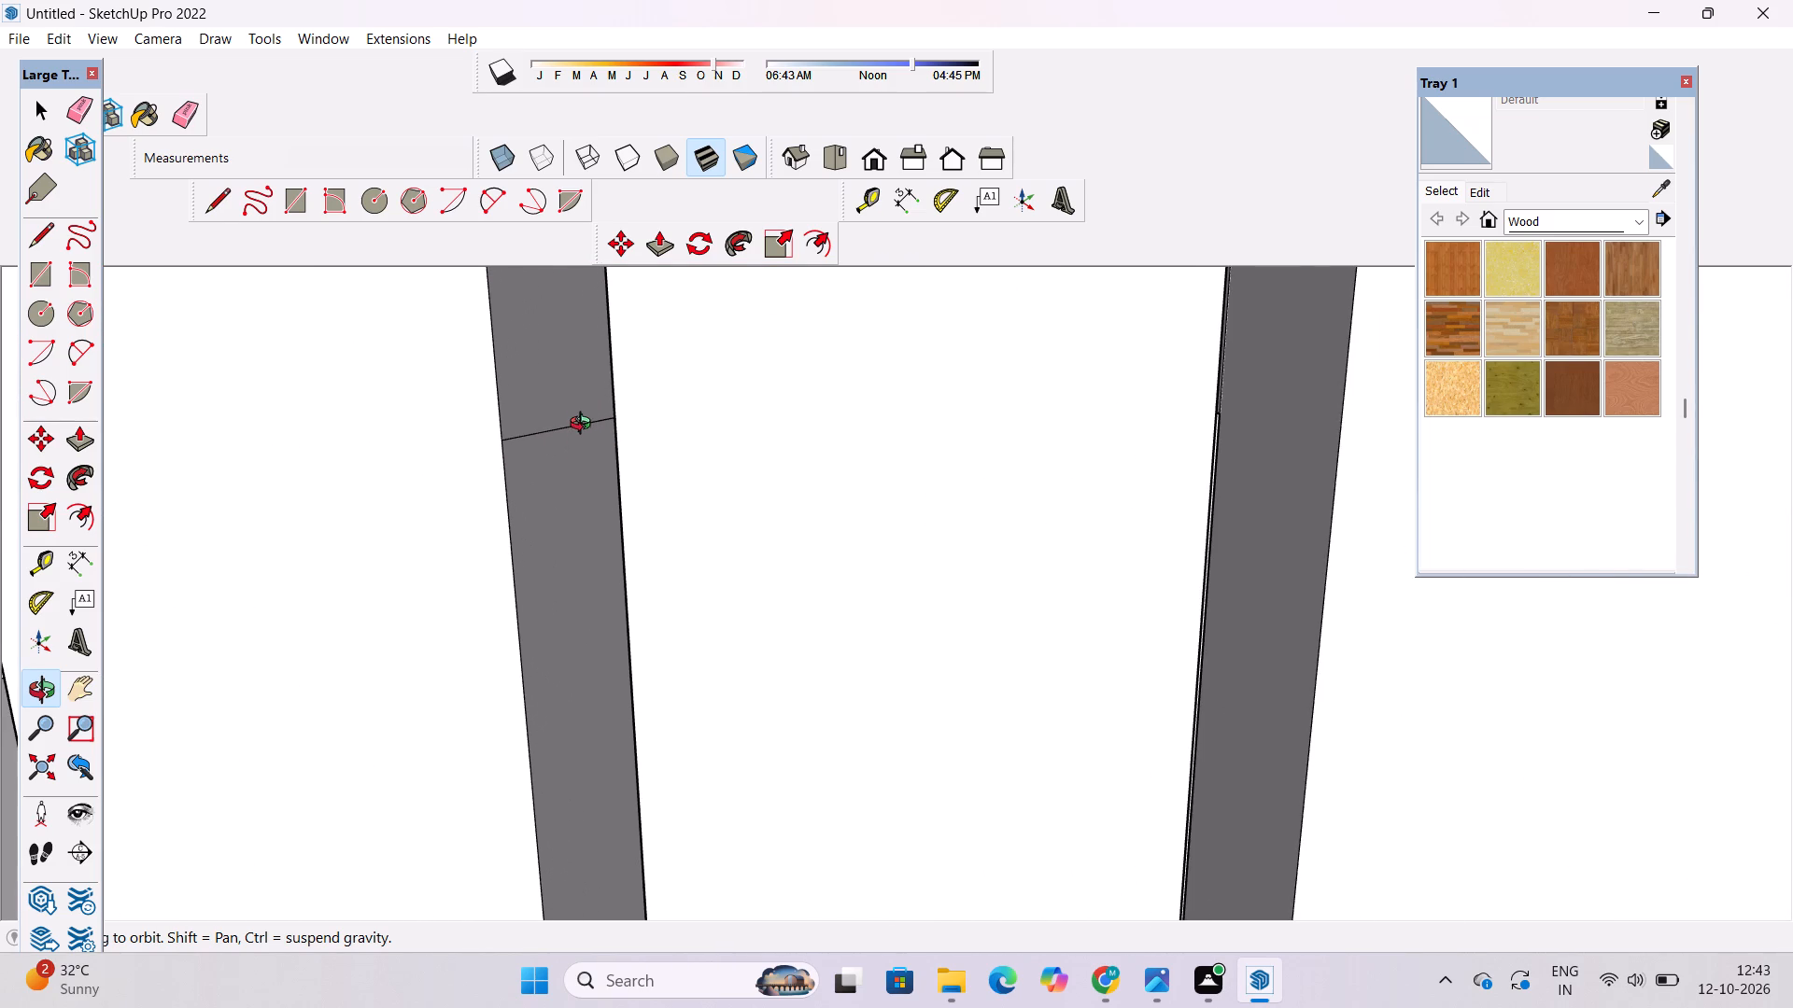
{"action": "key", "text": "e"}
{"action": "left_click_drag", "start_coordinate": [578, 410], "coordinate": [573, 436]}
{"action": "scroll", "coordinate": [484, 427], "scroll_direction": "down", "scroll_amount": 6}
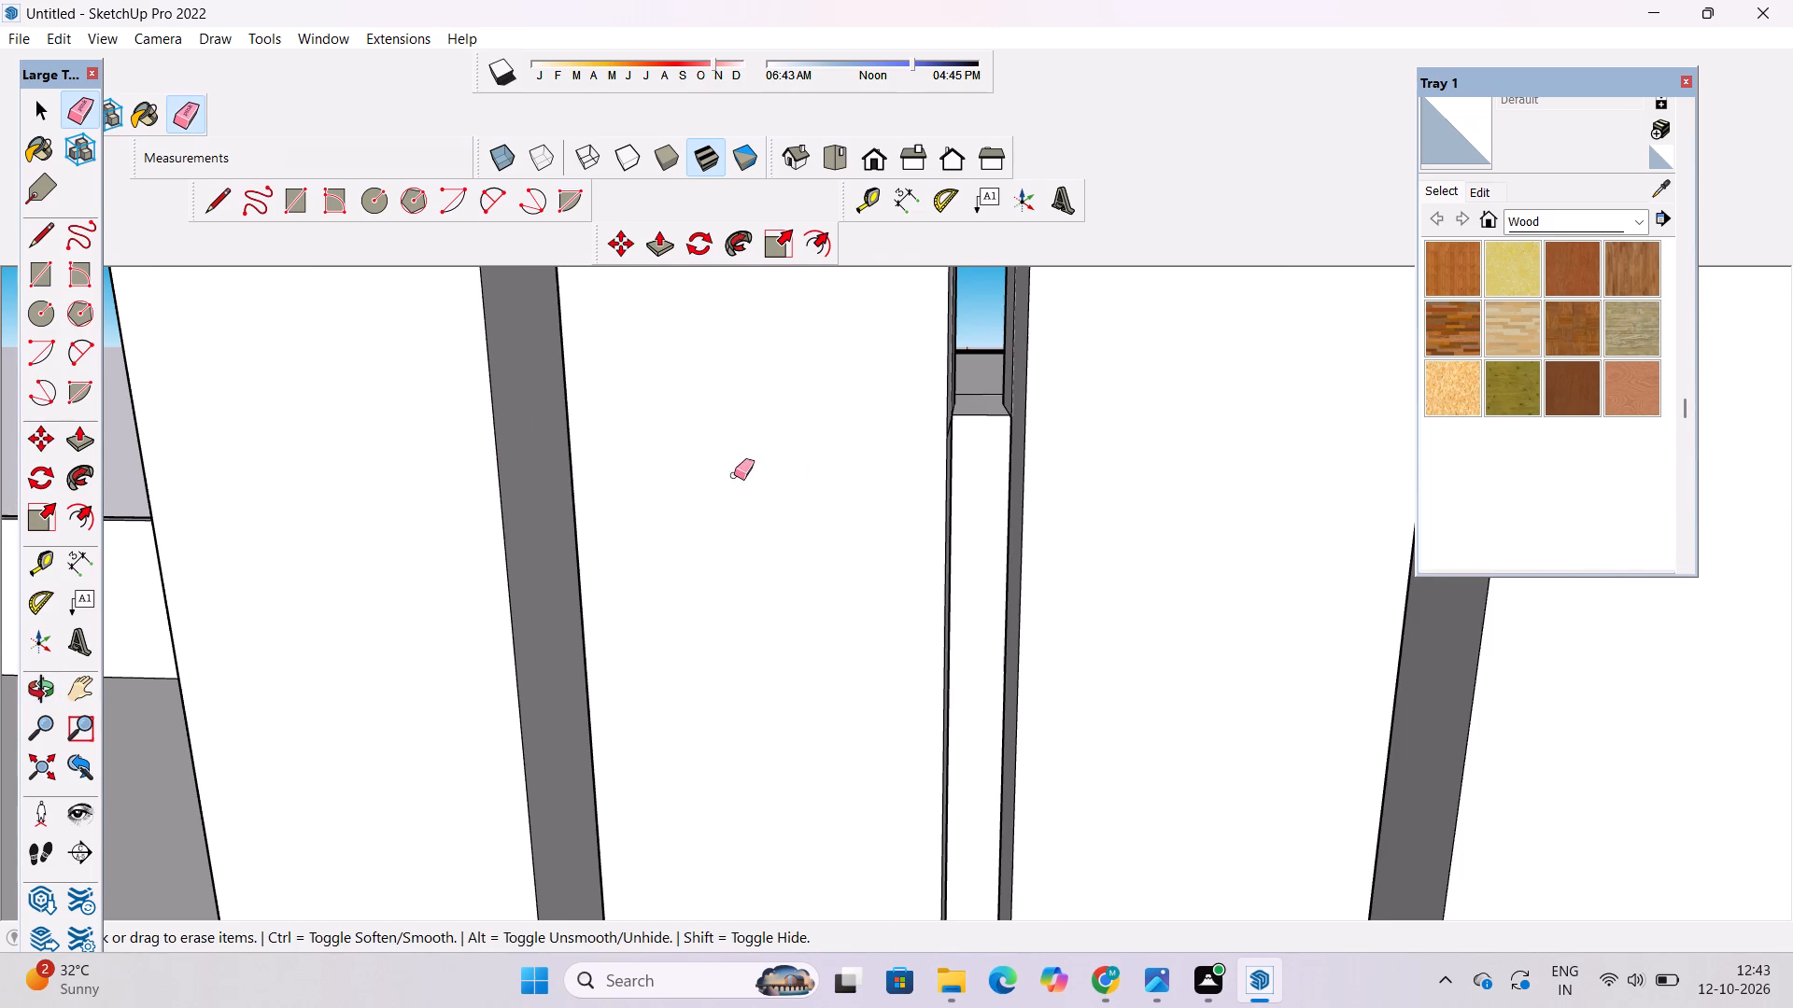
{"action": "scroll", "coordinate": [941, 446], "scroll_direction": "up", "scroll_amount": 7}
{"action": "left_click", "coordinate": [885, 406]}
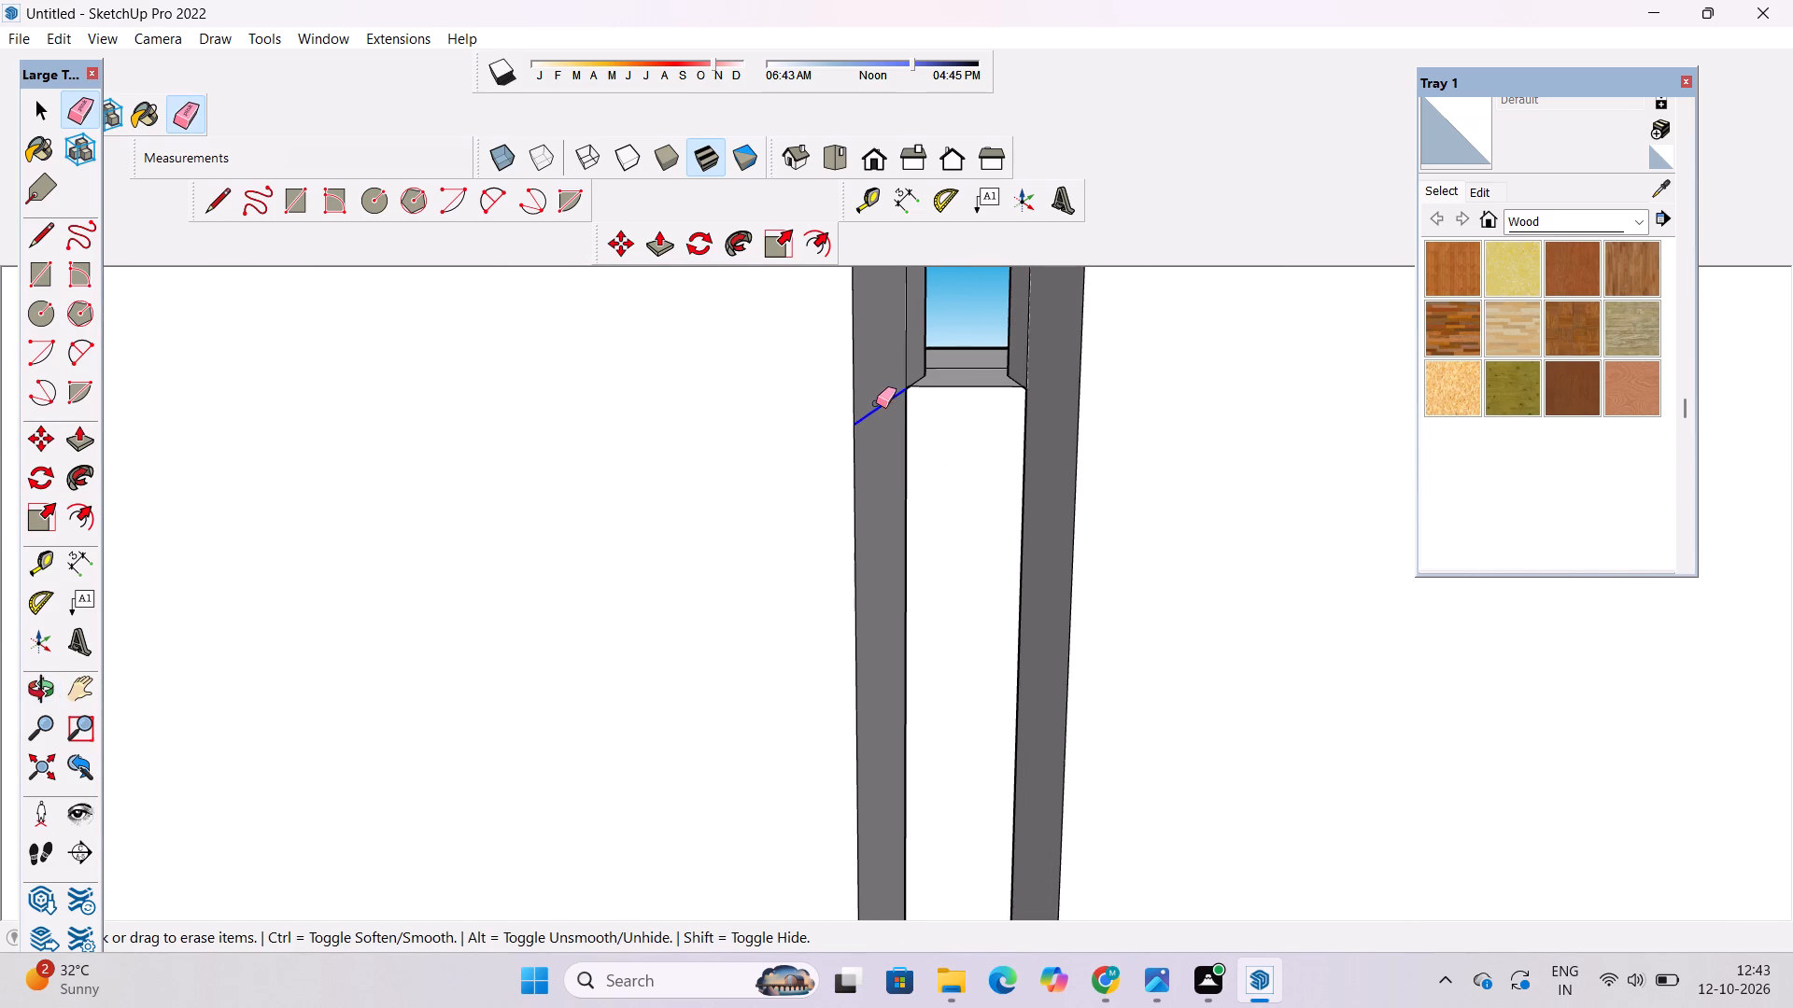
Examine the slat row from outside and above for remaining seam lines.
{"action": "key", "text": "o"}
{"action": "scroll", "coordinate": [831, 381], "scroll_direction": "down", "scroll_amount": 11}
{"action": "left_click_drag", "start_coordinate": [690, 482], "coordinate": [745, 469]}
{"action": "scroll", "coordinate": [738, 442], "scroll_direction": "down", "scroll_amount": 6}
{"action": "left_click_drag", "start_coordinate": [752, 470], "coordinate": [706, 459], "text": "shift"}
{"action": "left_click_drag", "start_coordinate": [685, 463], "coordinate": [778, 408]}
{"action": "scroll", "coordinate": [779, 405], "scroll_direction": "down", "scroll_amount": 10}
{"action": "left_click_drag", "start_coordinate": [756, 469], "coordinate": [723, 487]}
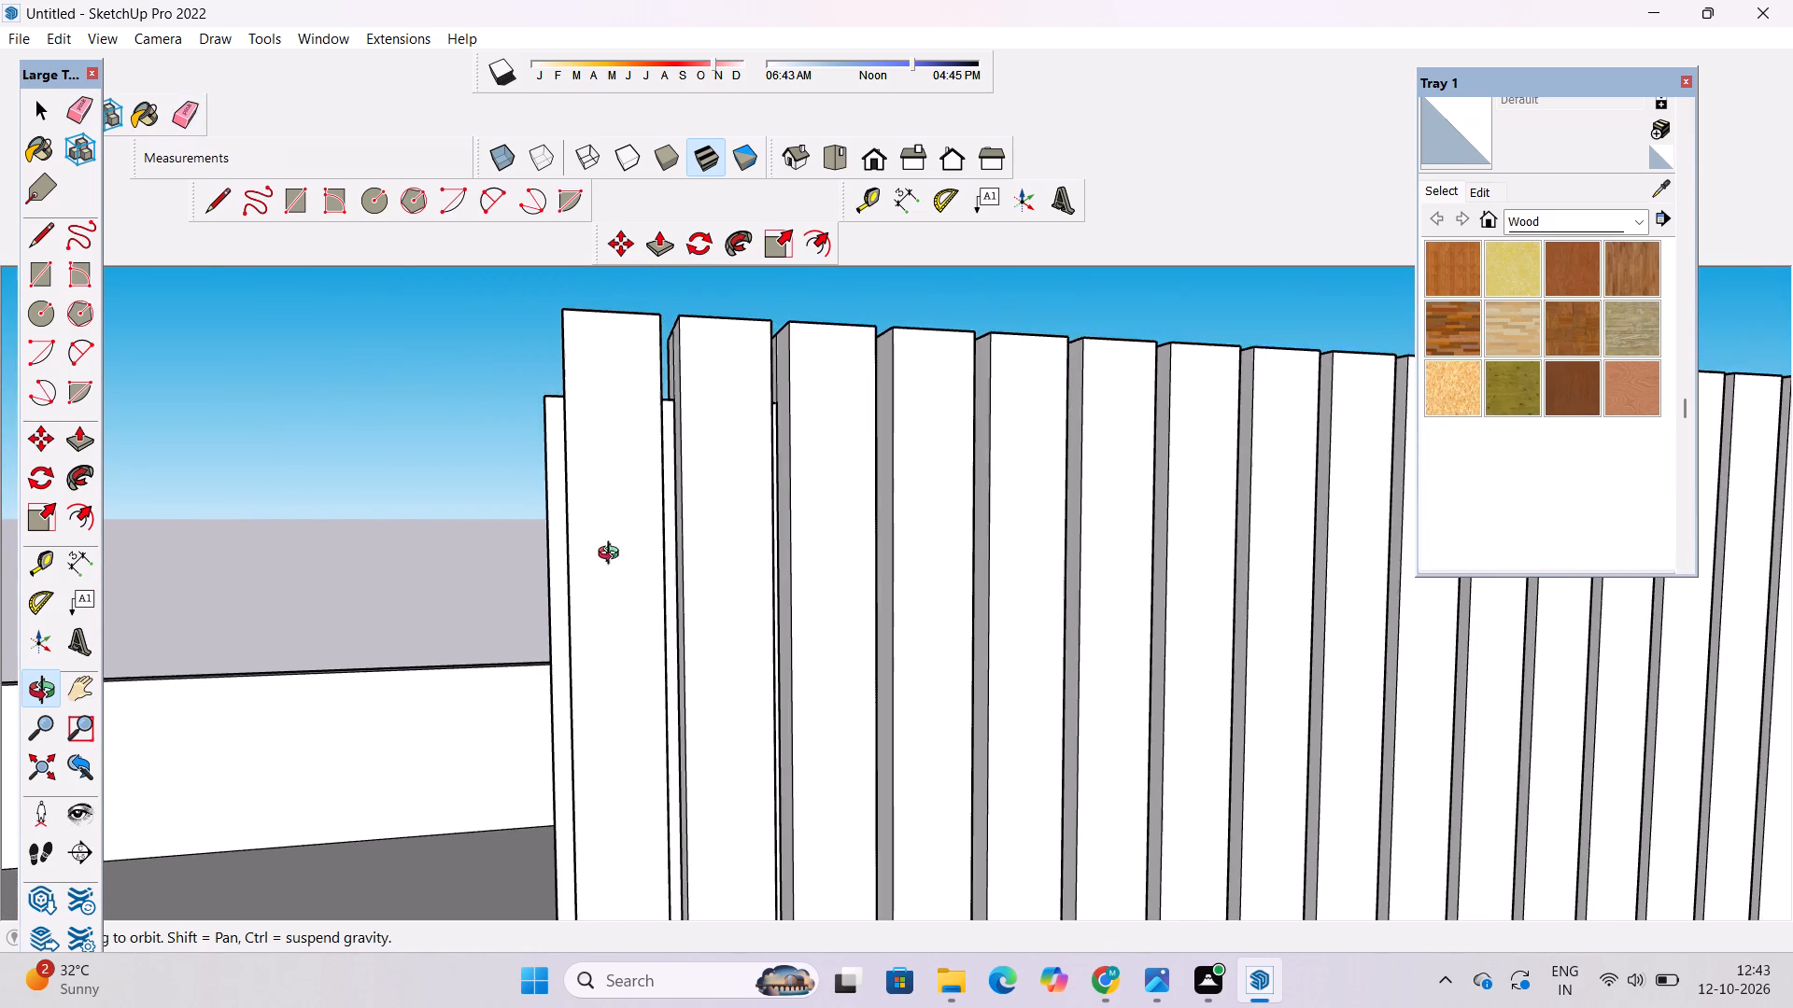
{"action": "left_click_drag", "start_coordinate": [615, 559], "coordinate": [994, 606]}
{"action": "left_click_drag", "start_coordinate": [994, 606], "coordinate": [798, 579]}
{"action": "scroll", "coordinate": [770, 532], "scroll_direction": "down", "scroll_amount": 5}
{"action": "left_click_drag", "start_coordinate": [955, 508], "coordinate": [741, 537]}
{"action": "scroll", "coordinate": [728, 531], "scroll_direction": "up", "scroll_amount": 3}
{"action": "scroll", "coordinate": [738, 457], "scroll_direction": "down", "scroll_amount": 3}
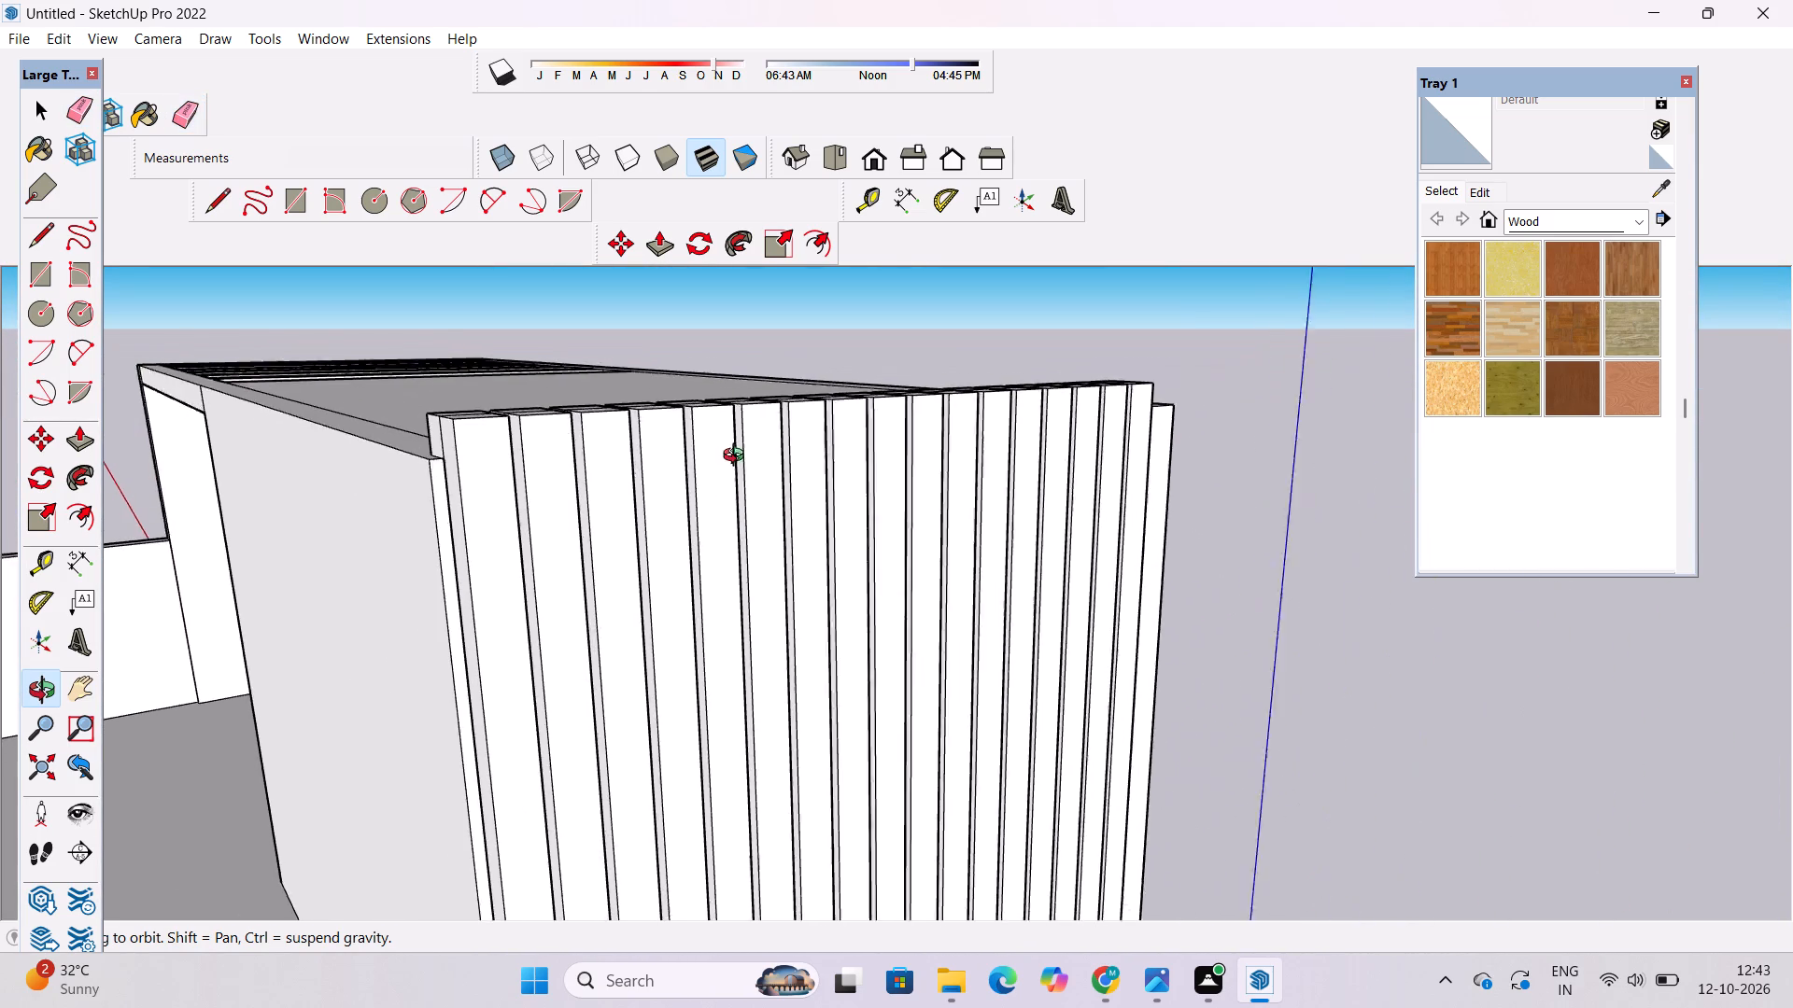
{"action": "scroll", "coordinate": [738, 457], "scroll_direction": "down", "scroll_amount": 2}
{"action": "left_click_drag", "start_coordinate": [782, 432], "coordinate": [767, 576]}
{"action": "scroll", "coordinate": [732, 519], "scroll_direction": "up", "scroll_amount": 5}
{"action": "left_click_drag", "start_coordinate": [727, 516], "coordinate": [773, 614], "text": "shift"}
{"action": "left_click_drag", "start_coordinate": [673, 627], "coordinate": [645, 621]}
{"action": "scroll", "coordinate": [585, 609], "scroll_direction": "up", "scroll_amount": 4}
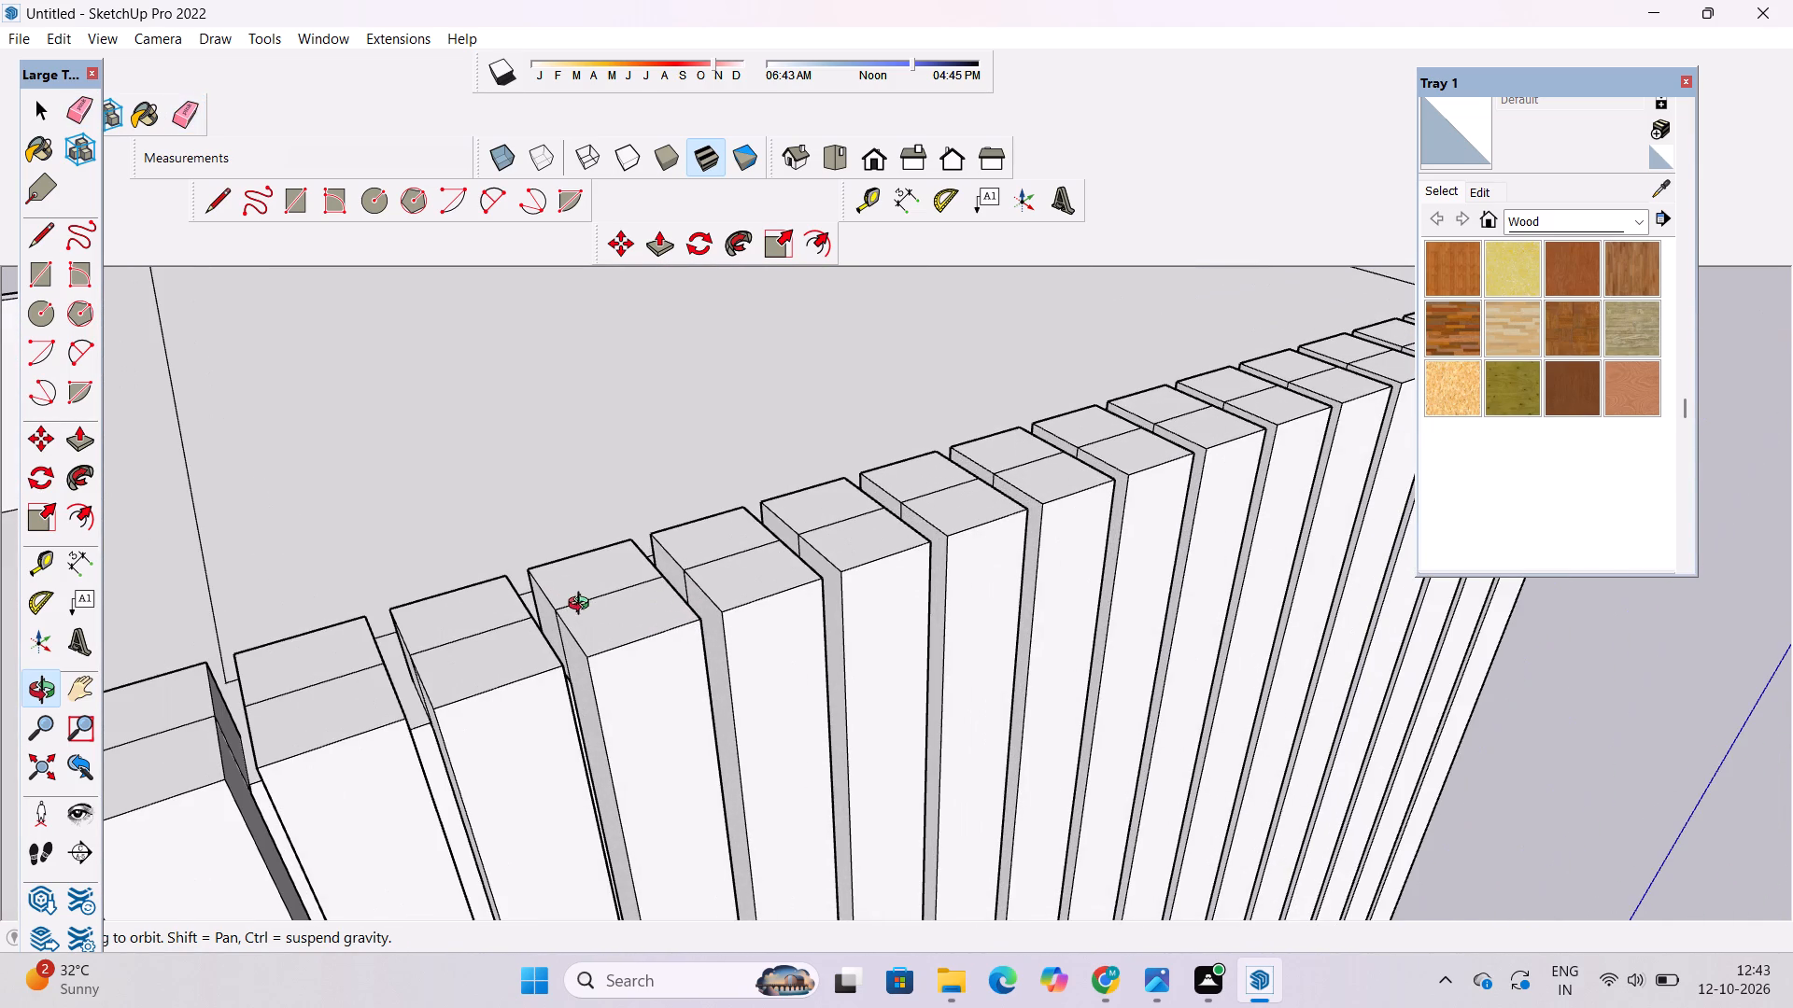
{"action": "key", "text": "e"}
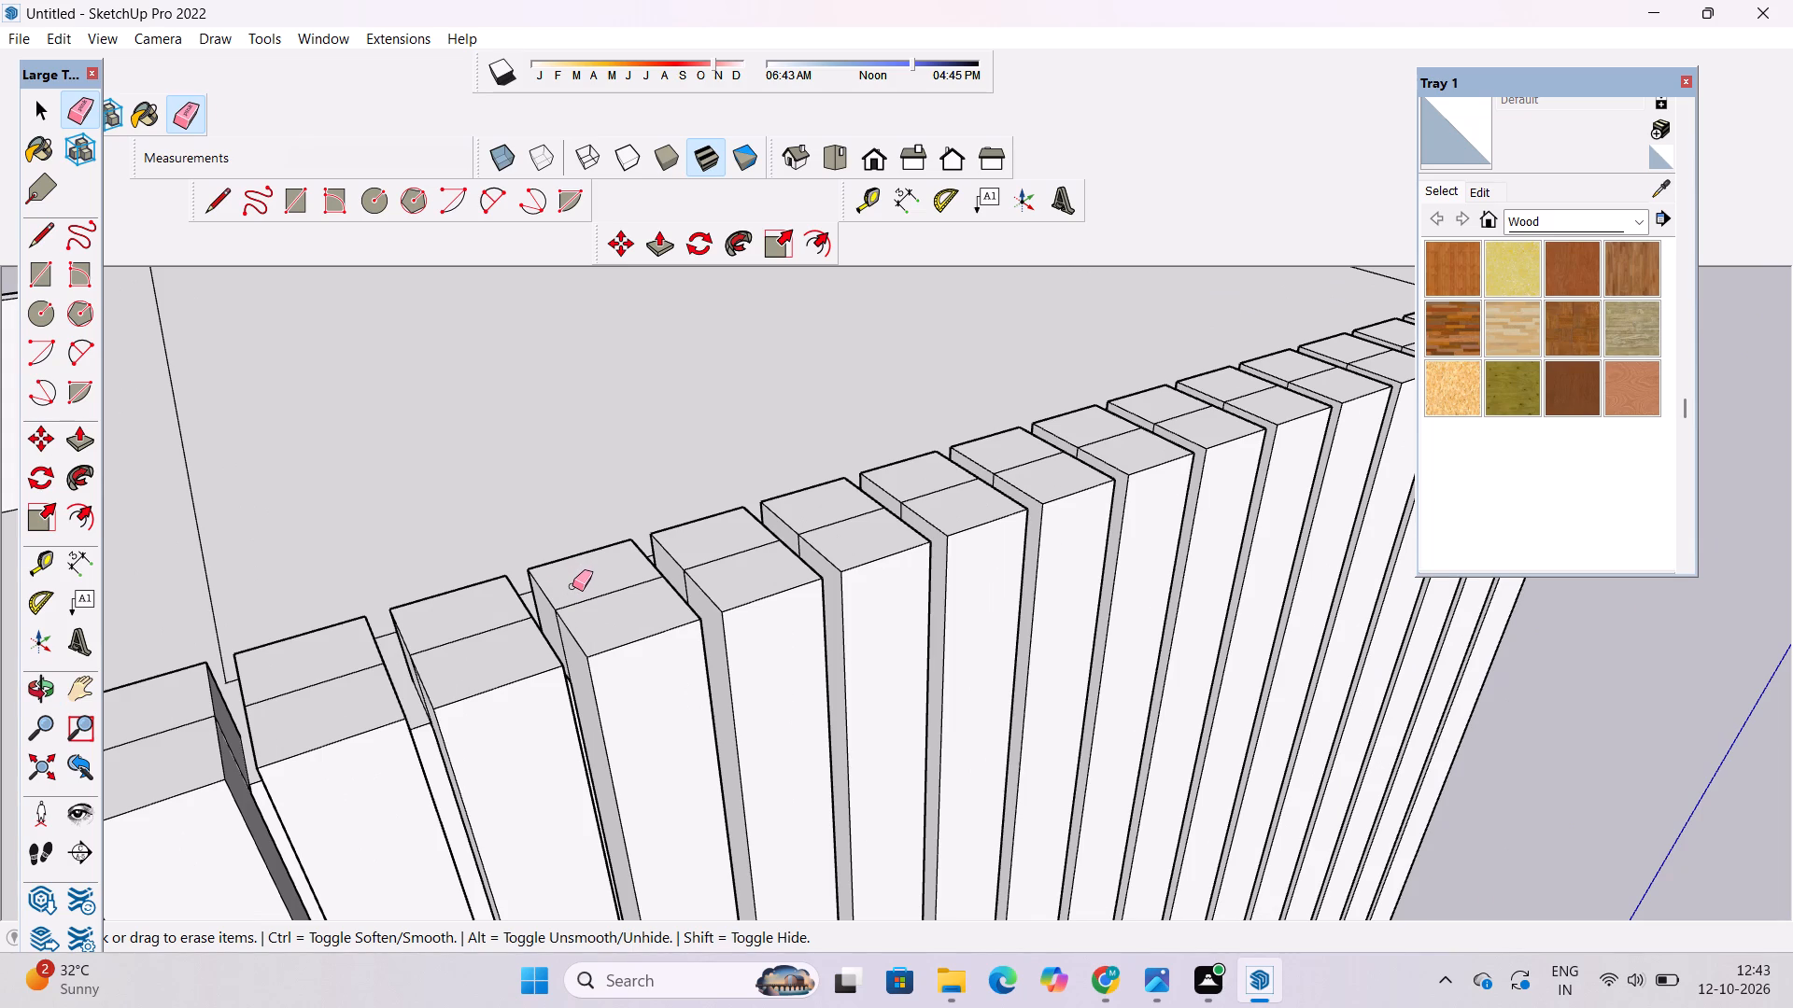
{"action": "key", "text": "o"}
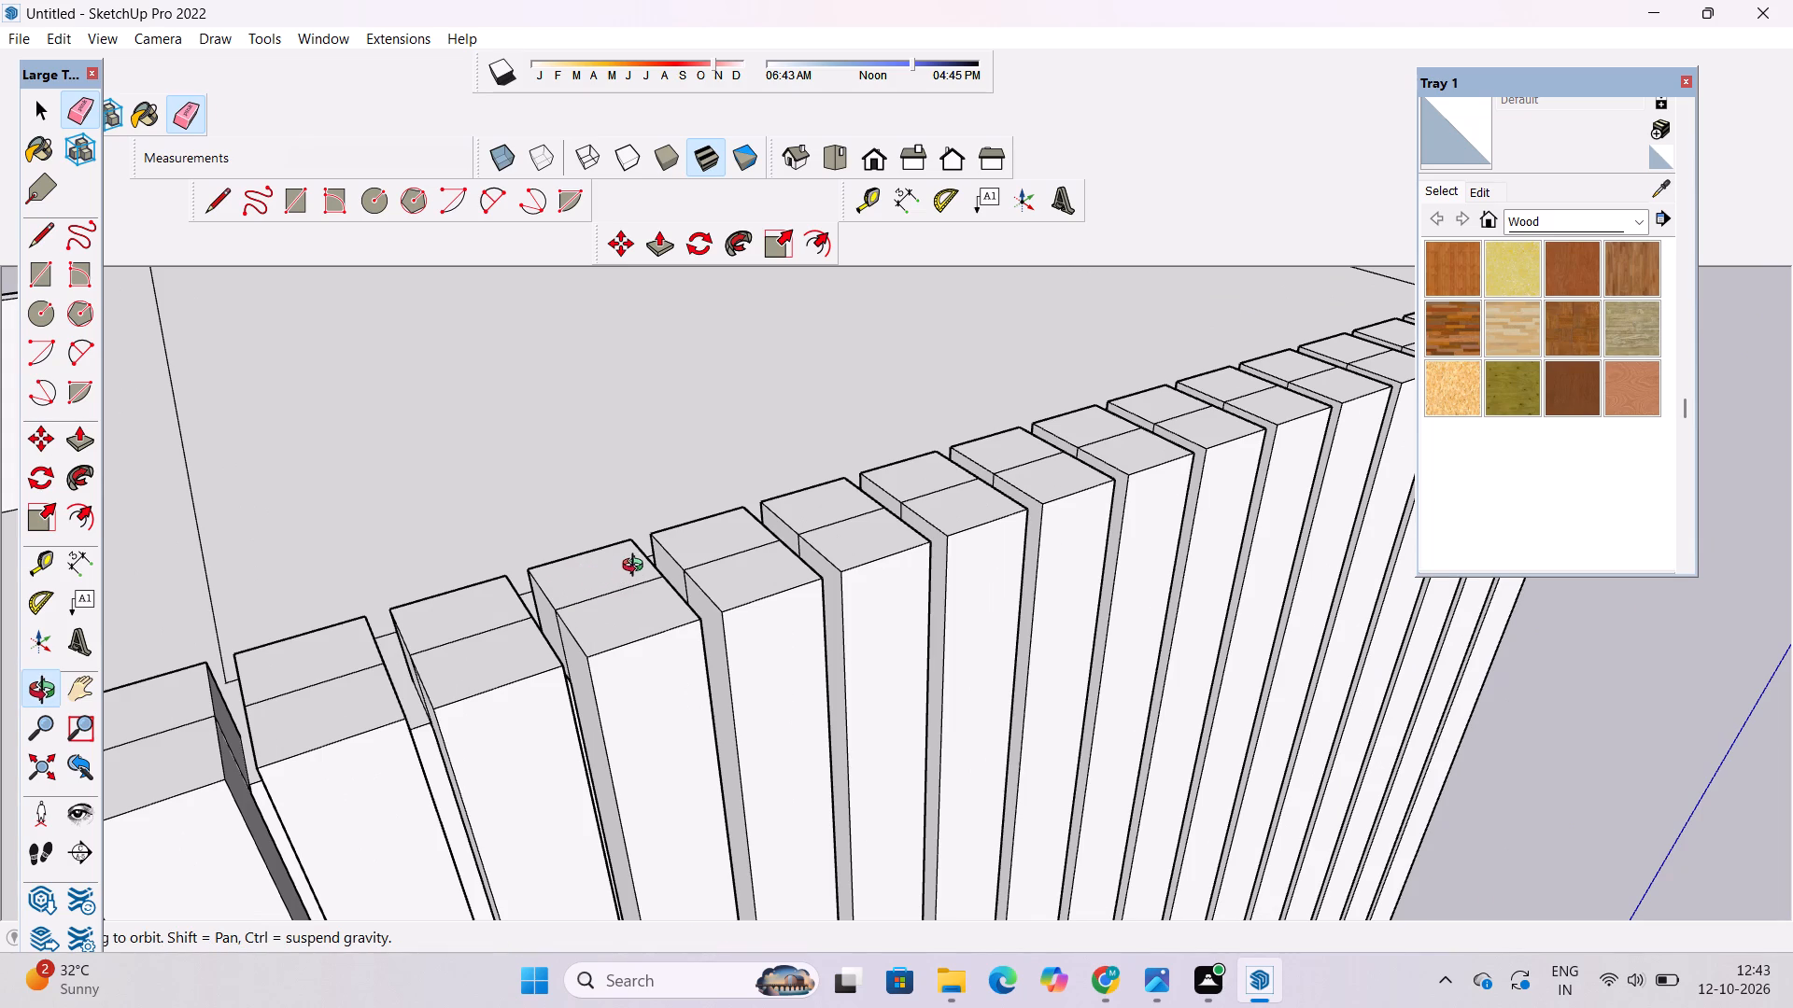
Erase the top-face seam lines on the first two slats at the row's end, plus the second slat's narrow-side seam.
{"action": "left_click_drag", "start_coordinate": [617, 569], "coordinate": [780, 616]}
{"action": "scroll", "coordinate": [784, 616], "scroll_direction": "down", "scroll_amount": 5}
{"action": "left_click_drag", "start_coordinate": [764, 688], "coordinate": [735, 581], "text": "shift"}
{"action": "left_click_drag", "start_coordinate": [605, 700], "coordinate": [747, 651]}
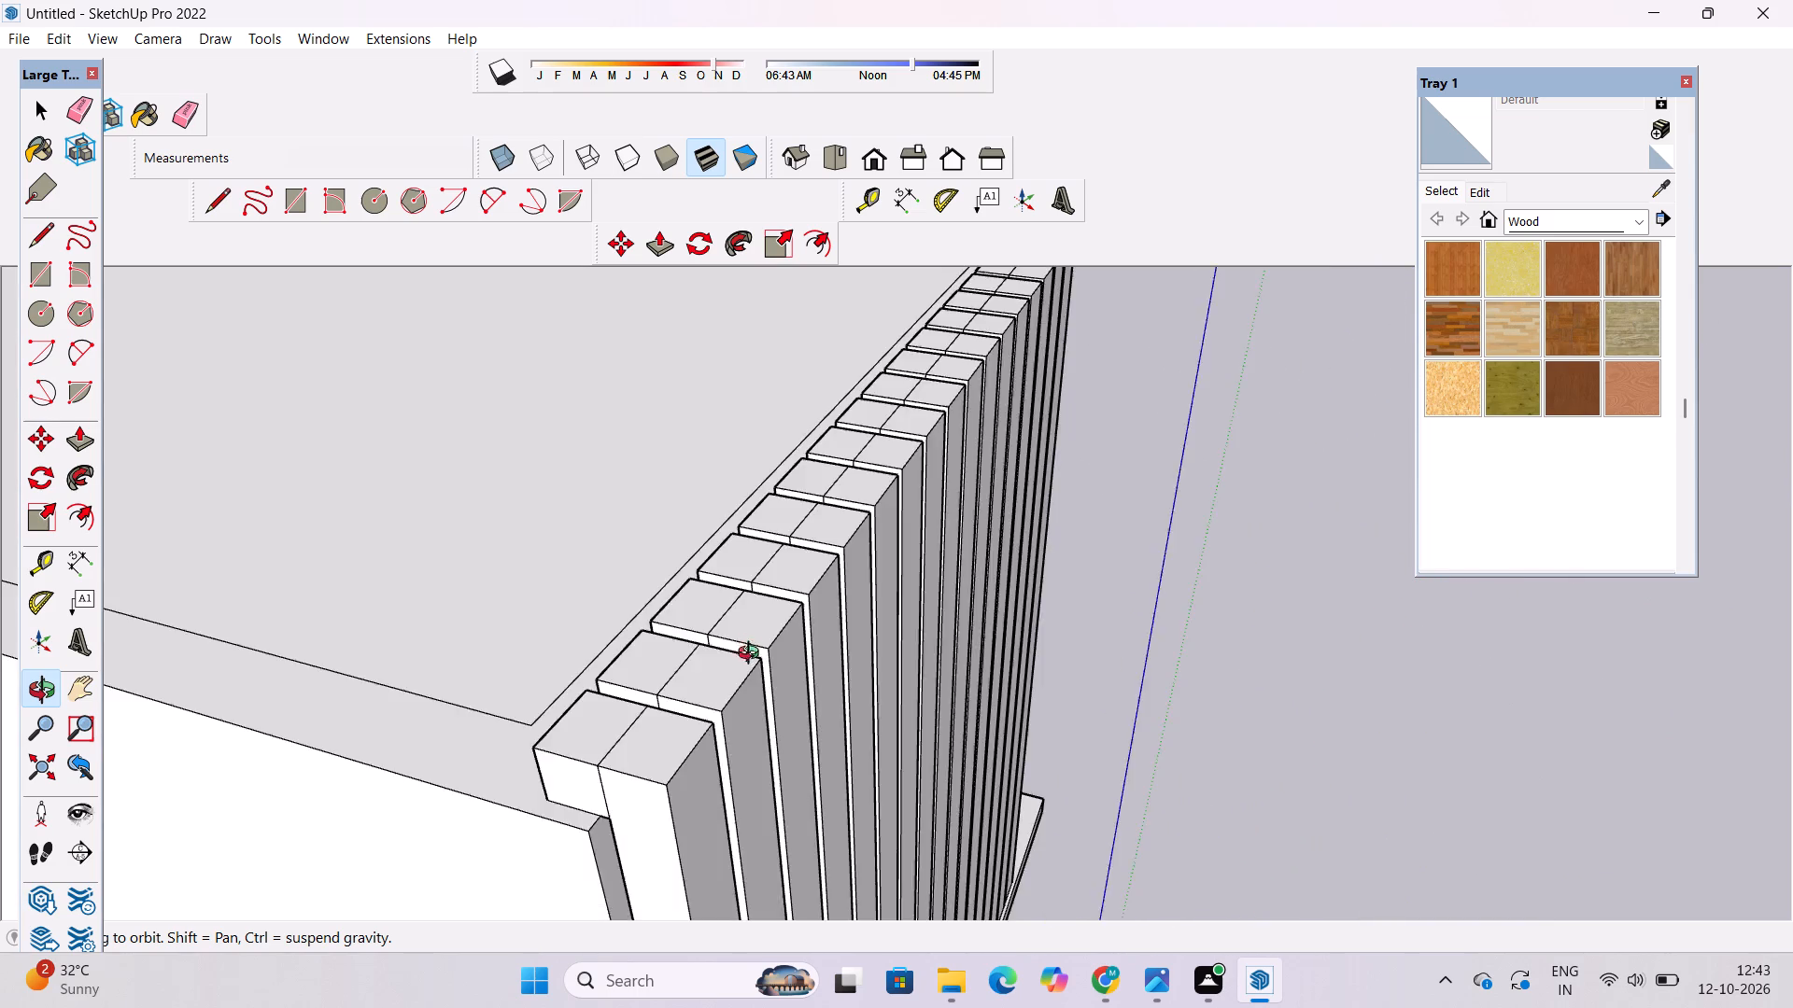
{"action": "left_click_drag", "start_coordinate": [672, 718], "coordinate": [672, 651], "text": "shift"}
{"action": "left_click_drag", "start_coordinate": [690, 663], "coordinate": [826, 662]}
{"action": "scroll", "coordinate": [782, 719], "scroll_direction": "up", "scroll_amount": 4}
{"action": "left_click_drag", "start_coordinate": [781, 709], "coordinate": [693, 668], "text": "shift"}
{"action": "left_click_drag", "start_coordinate": [712, 673], "coordinate": [808, 666]}
{"action": "left_click_drag", "start_coordinate": [830, 664], "coordinate": [797, 671], "text": "shift"}
{"action": "left_click_drag", "start_coordinate": [797, 671], "coordinate": [862, 676]}
{"action": "key", "text": "e"}
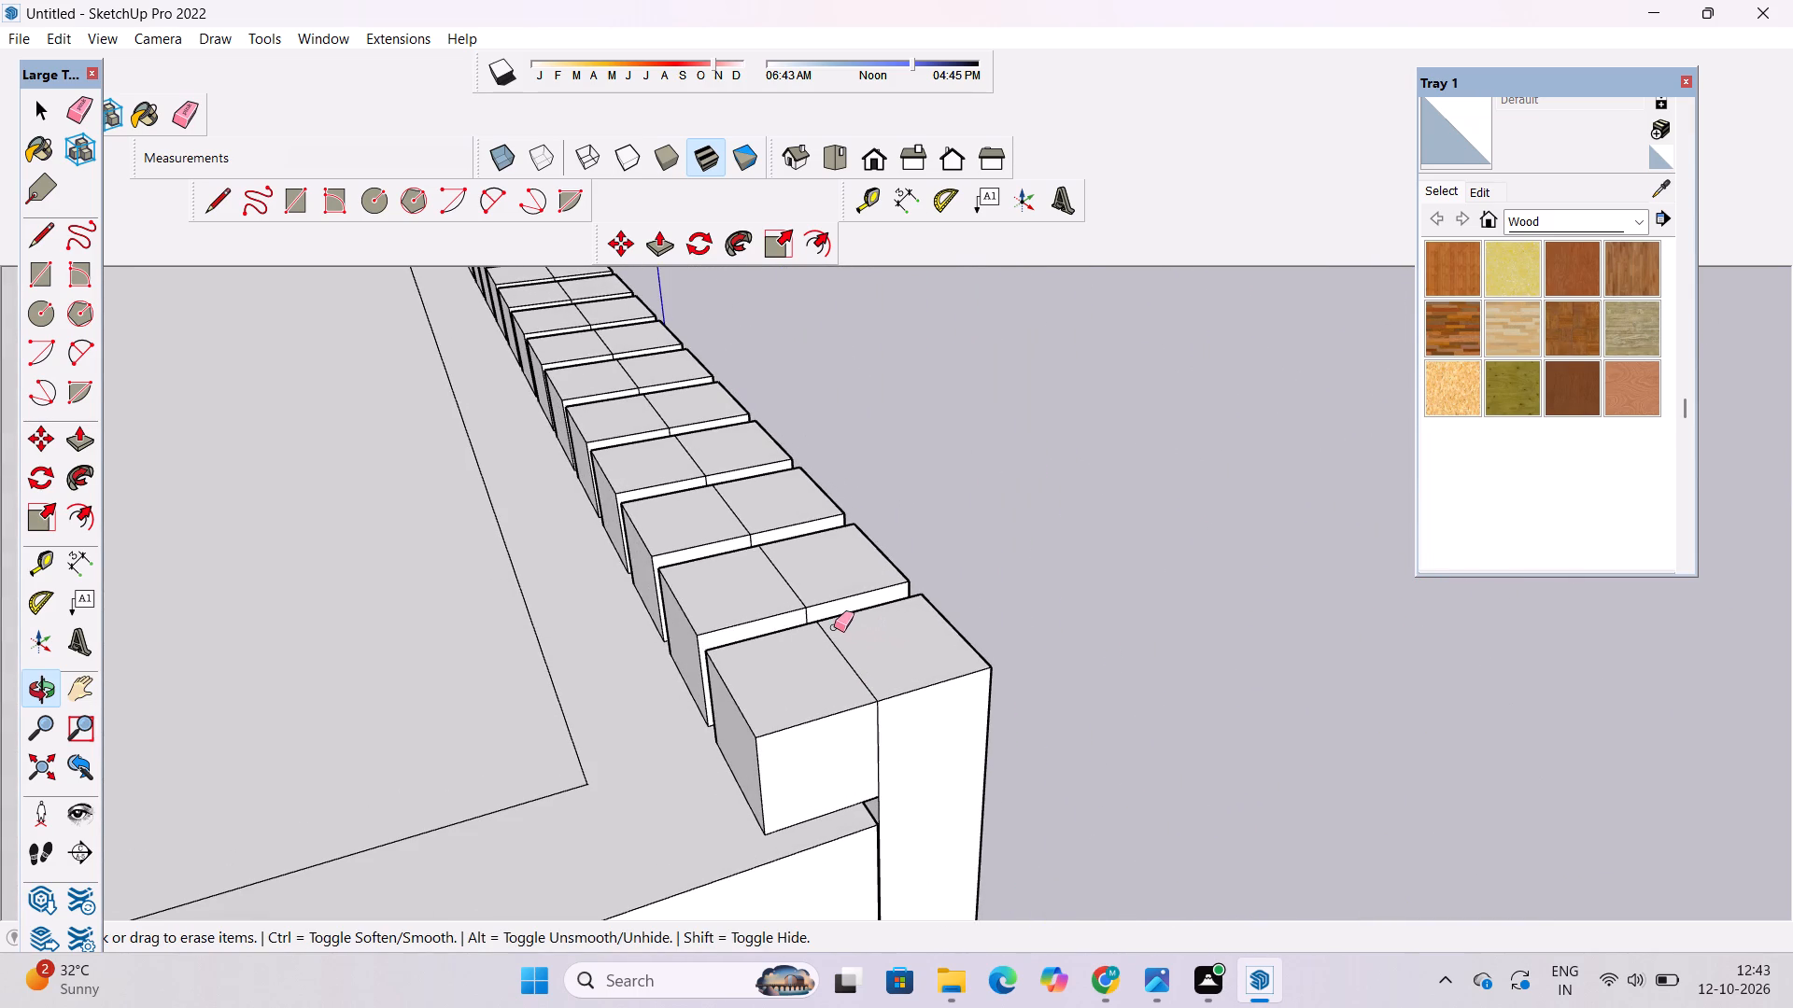
{"action": "scroll", "coordinate": [826, 612], "scroll_direction": "up", "scroll_amount": 2}
{"action": "left_click_drag", "start_coordinate": [854, 656], "coordinate": [849, 670]}
{"action": "left_click_drag", "start_coordinate": [784, 563], "coordinate": [782, 573]}
{"action": "left_click", "coordinate": [782, 574]}
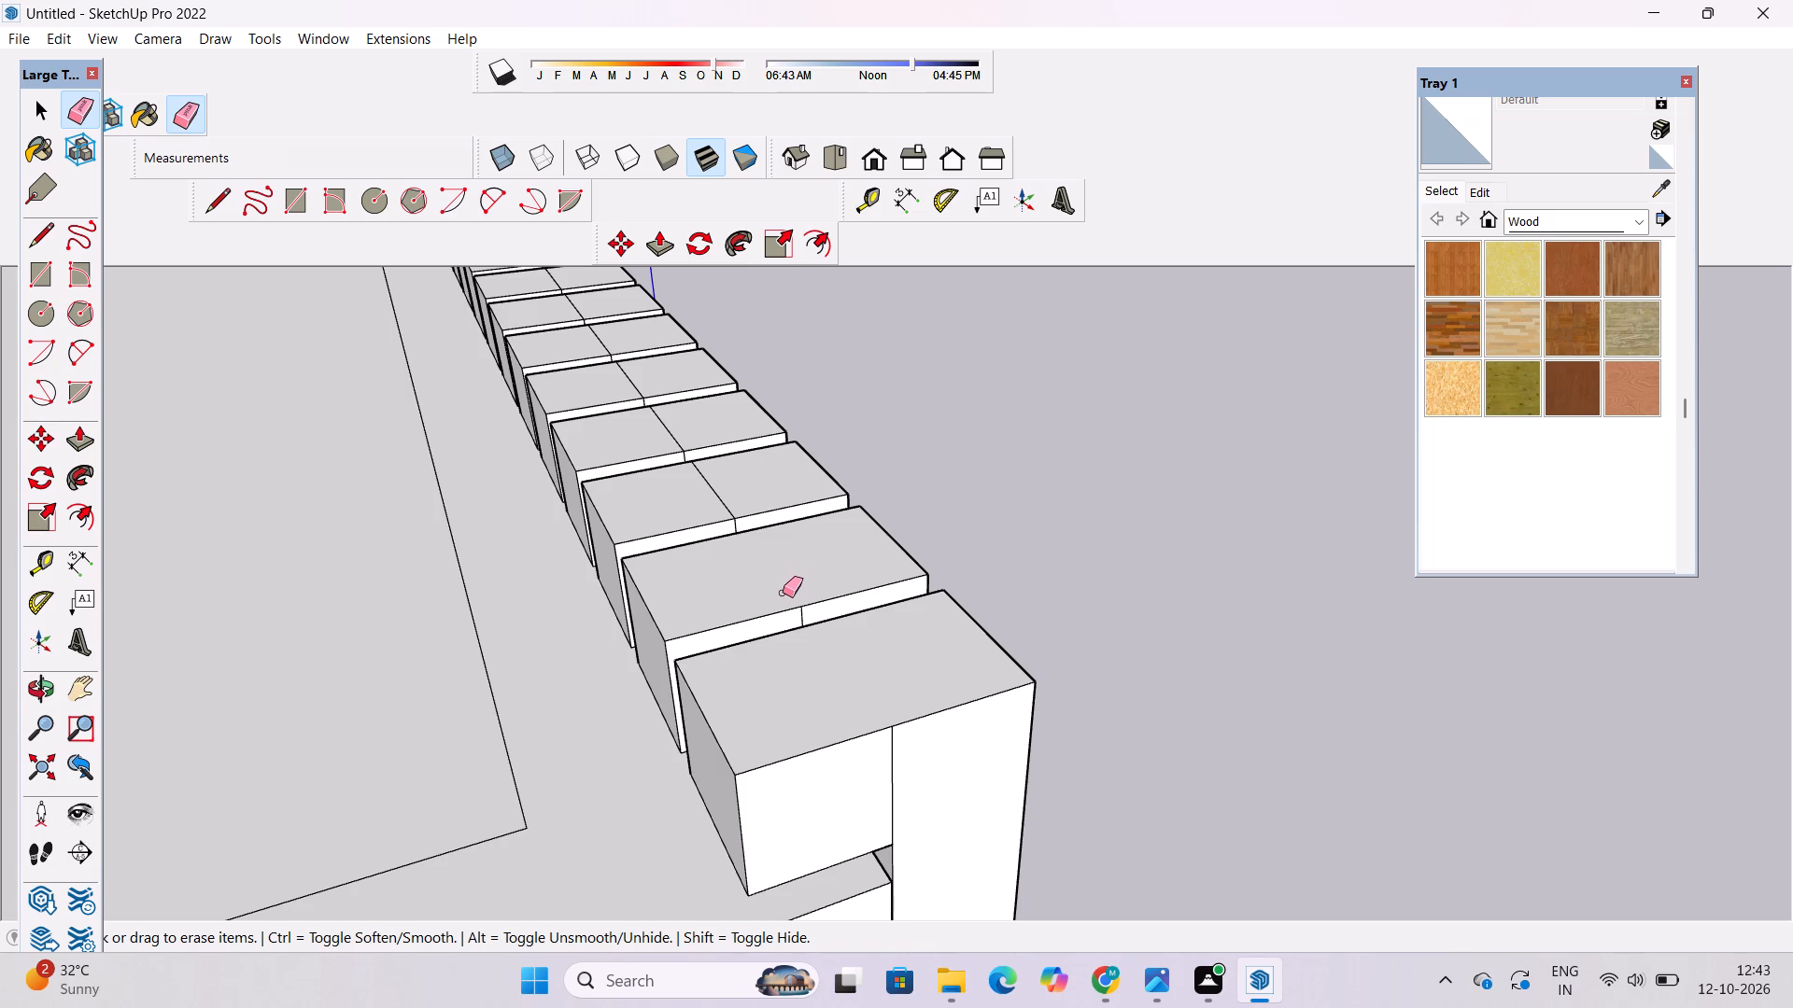
{"action": "scroll", "coordinate": [800, 665], "scroll_direction": "up", "scroll_amount": 9}
{"action": "left_click_drag", "start_coordinate": [811, 573], "coordinate": [793, 576]}
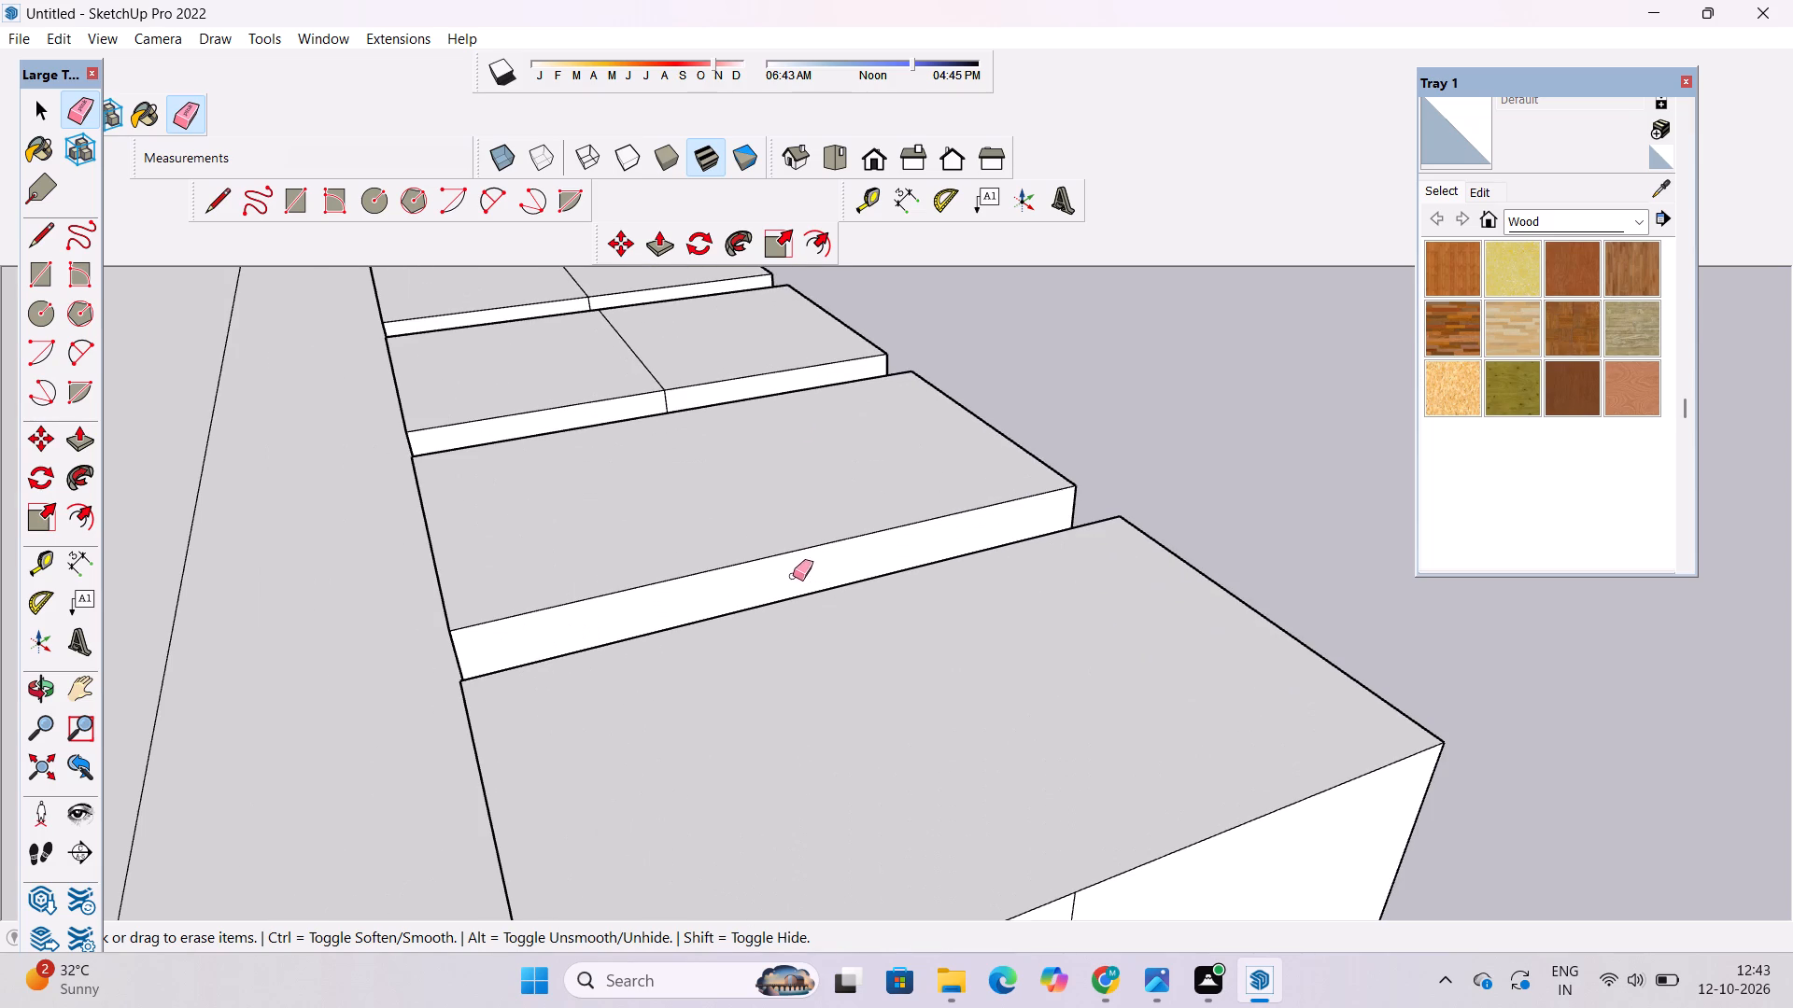
Erase the top-face and narrow-side seam lines on the third and fourth slats along the row.
{"action": "scroll", "coordinate": [814, 681], "scroll_direction": "down", "scroll_amount": 3}
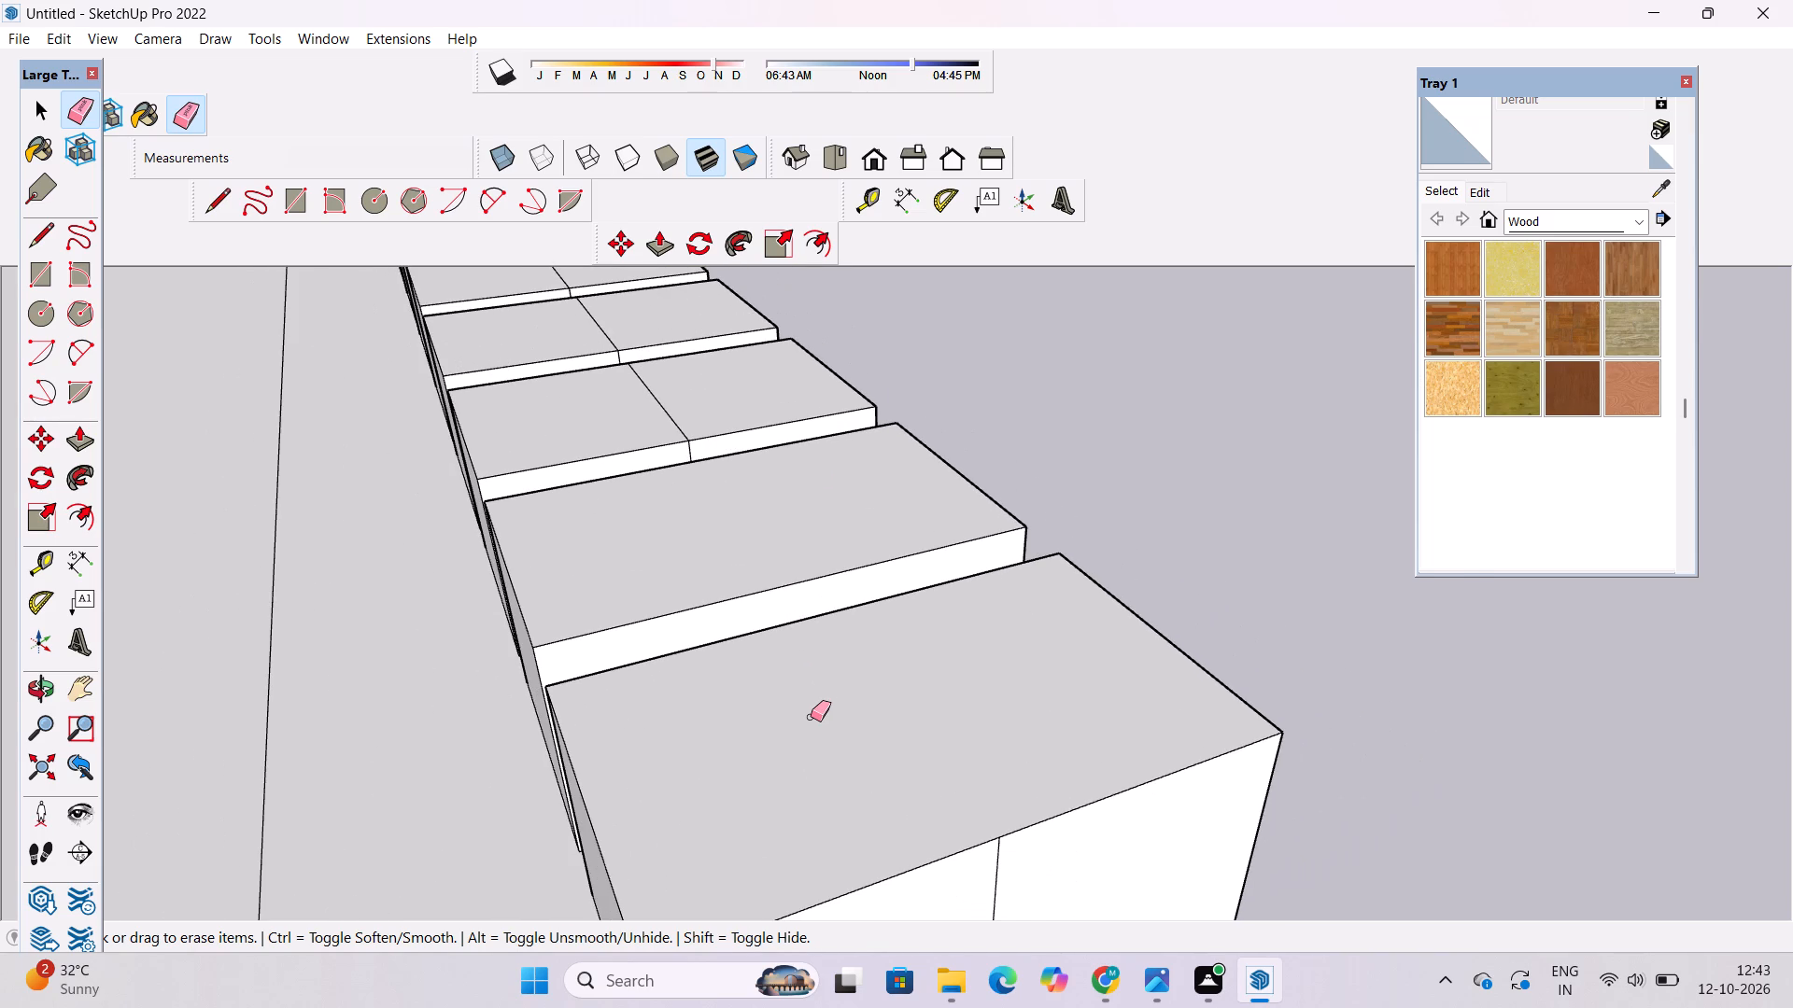
{"action": "scroll", "coordinate": [664, 420], "scroll_direction": "up", "scroll_amount": 9}
{"action": "left_click_drag", "start_coordinate": [727, 450], "coordinate": [718, 465]}
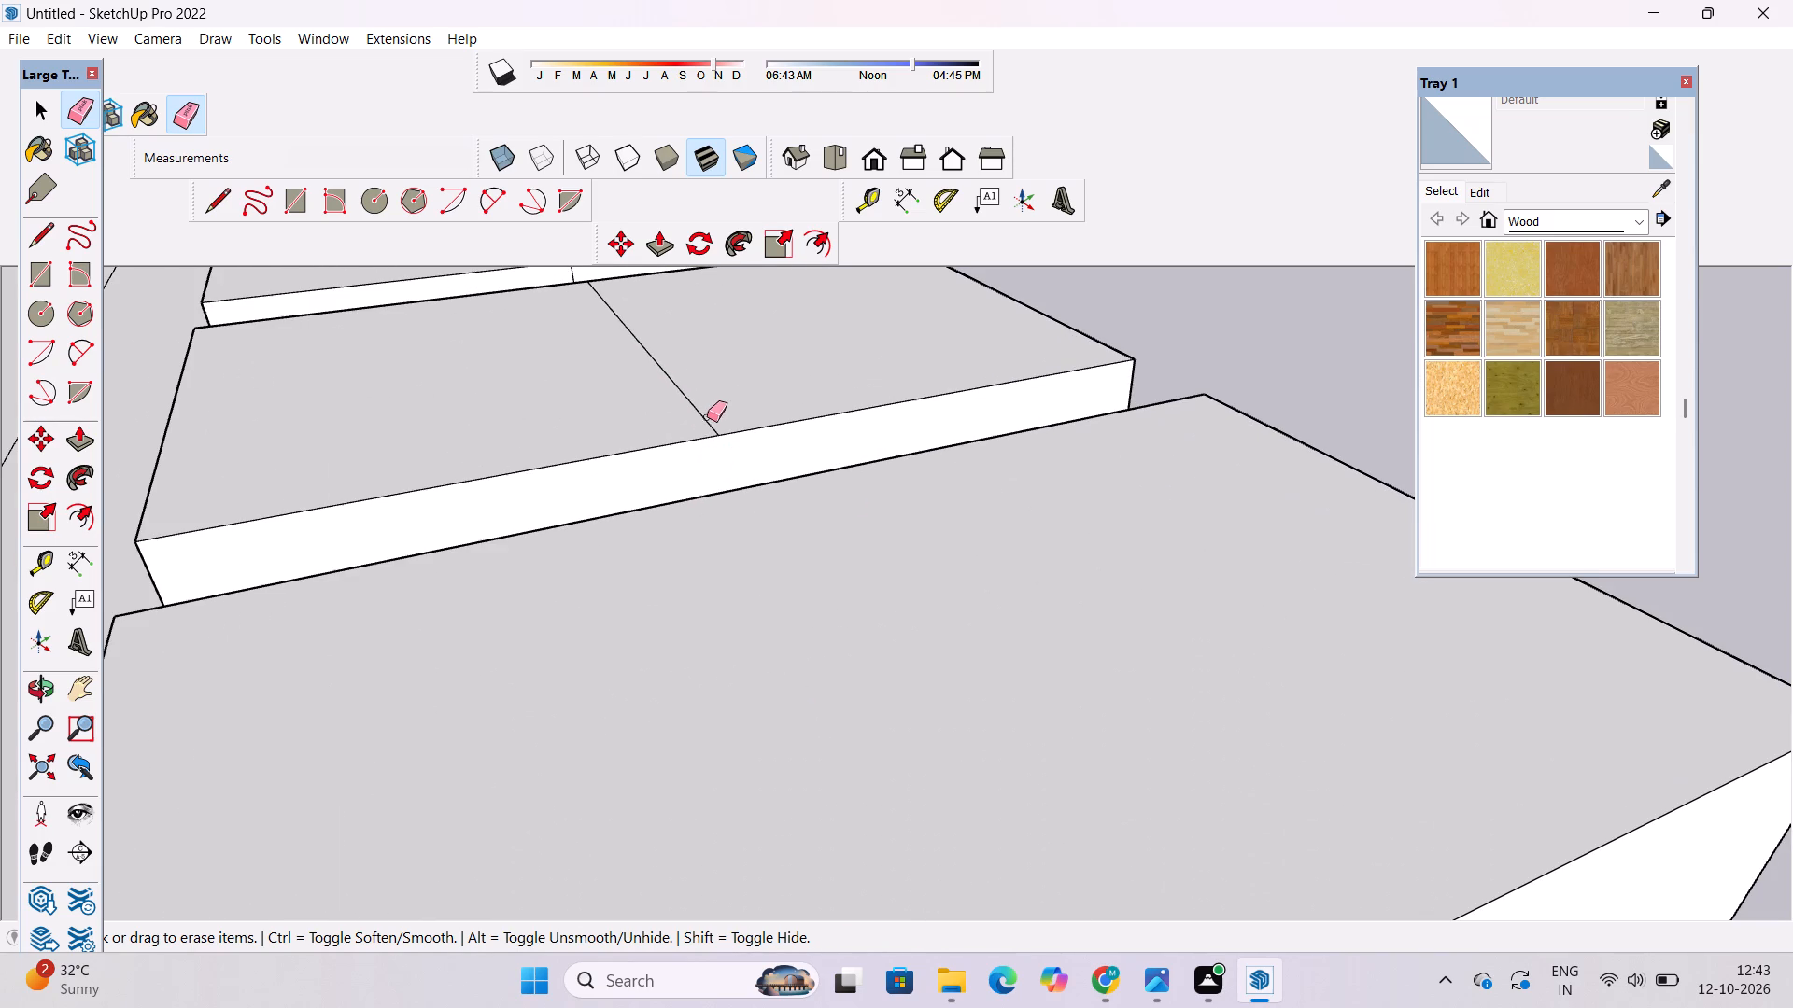
{"action": "left_click_drag", "start_coordinate": [701, 392], "coordinate": [697, 406]}
{"action": "scroll", "coordinate": [673, 777], "scroll_direction": "down", "scroll_amount": 8}
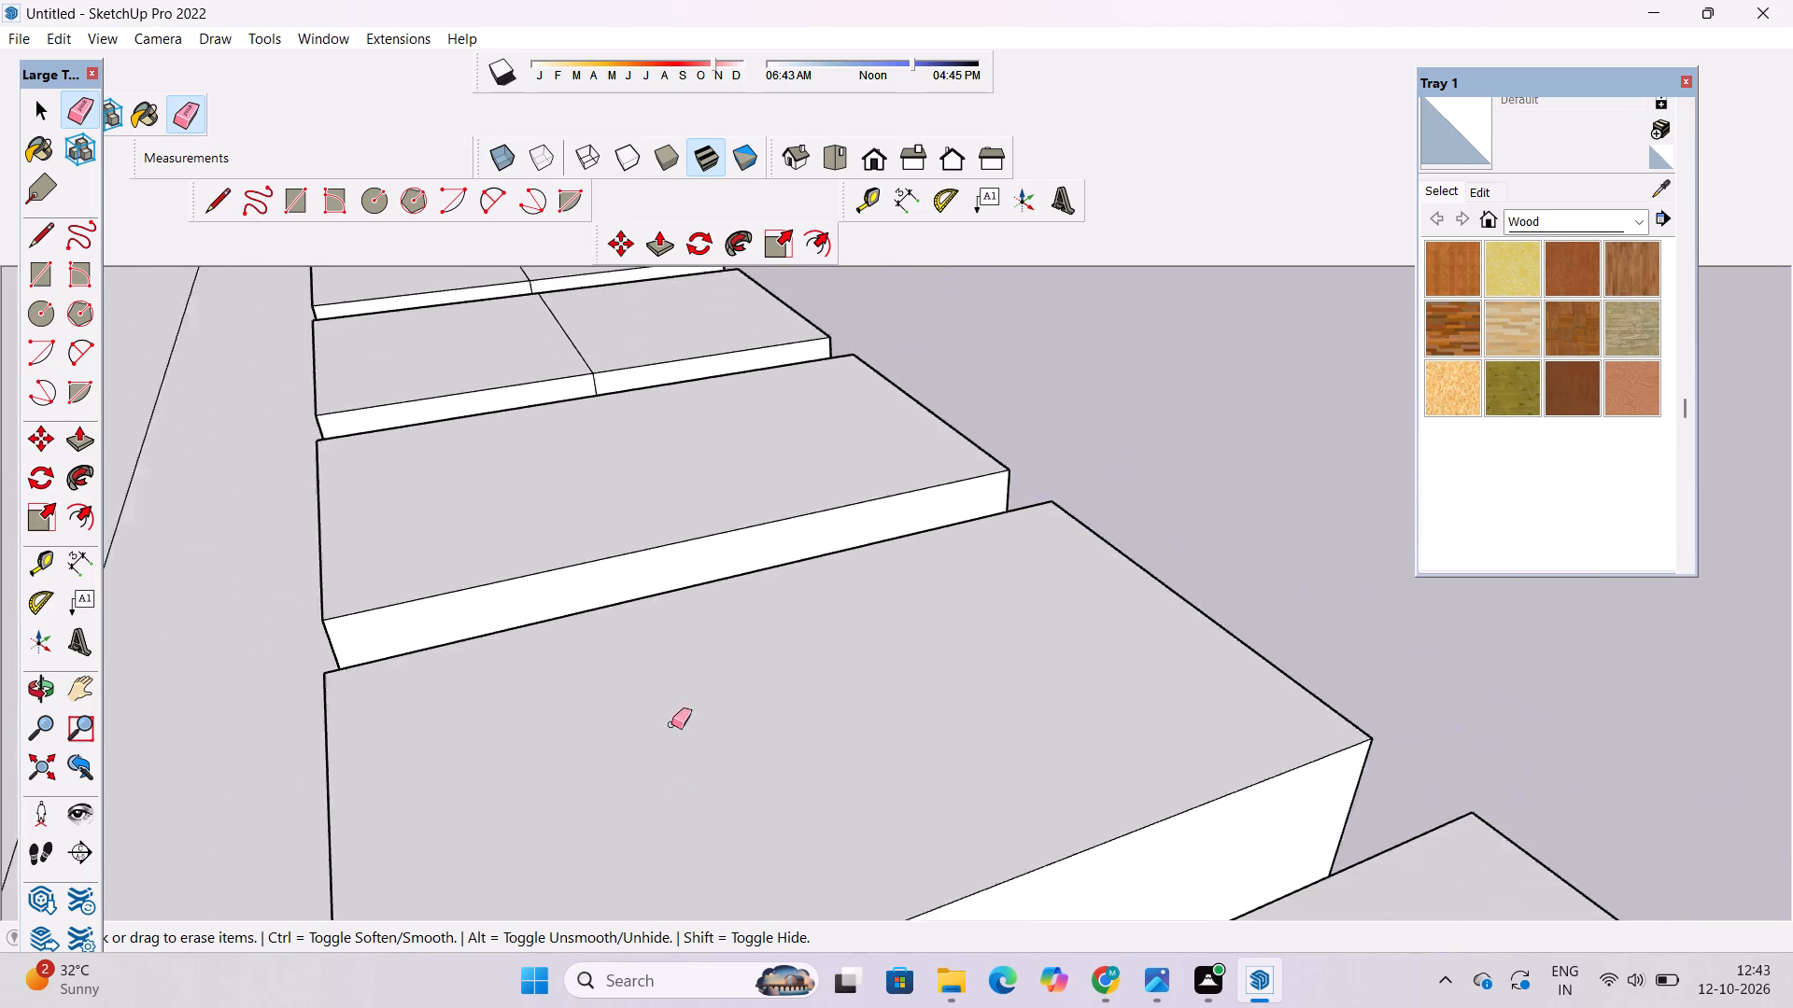
{"action": "scroll", "coordinate": [671, 724], "scroll_direction": "down", "scroll_amount": 2}
{"action": "scroll", "coordinate": [596, 431], "scroll_direction": "up", "scroll_amount": 11}
{"action": "left_click_drag", "start_coordinate": [641, 483], "coordinate": [642, 497]}
{"action": "left_click_drag", "start_coordinate": [614, 418], "coordinate": [614, 427]}
Erase the top-face and narrow-side seam lines on the fifth and sixth slats.
{"action": "scroll", "coordinate": [662, 636], "scroll_direction": "down", "scroll_amount": 12}
{"action": "scroll", "coordinate": [535, 351], "scroll_direction": "up", "scroll_amount": 5}
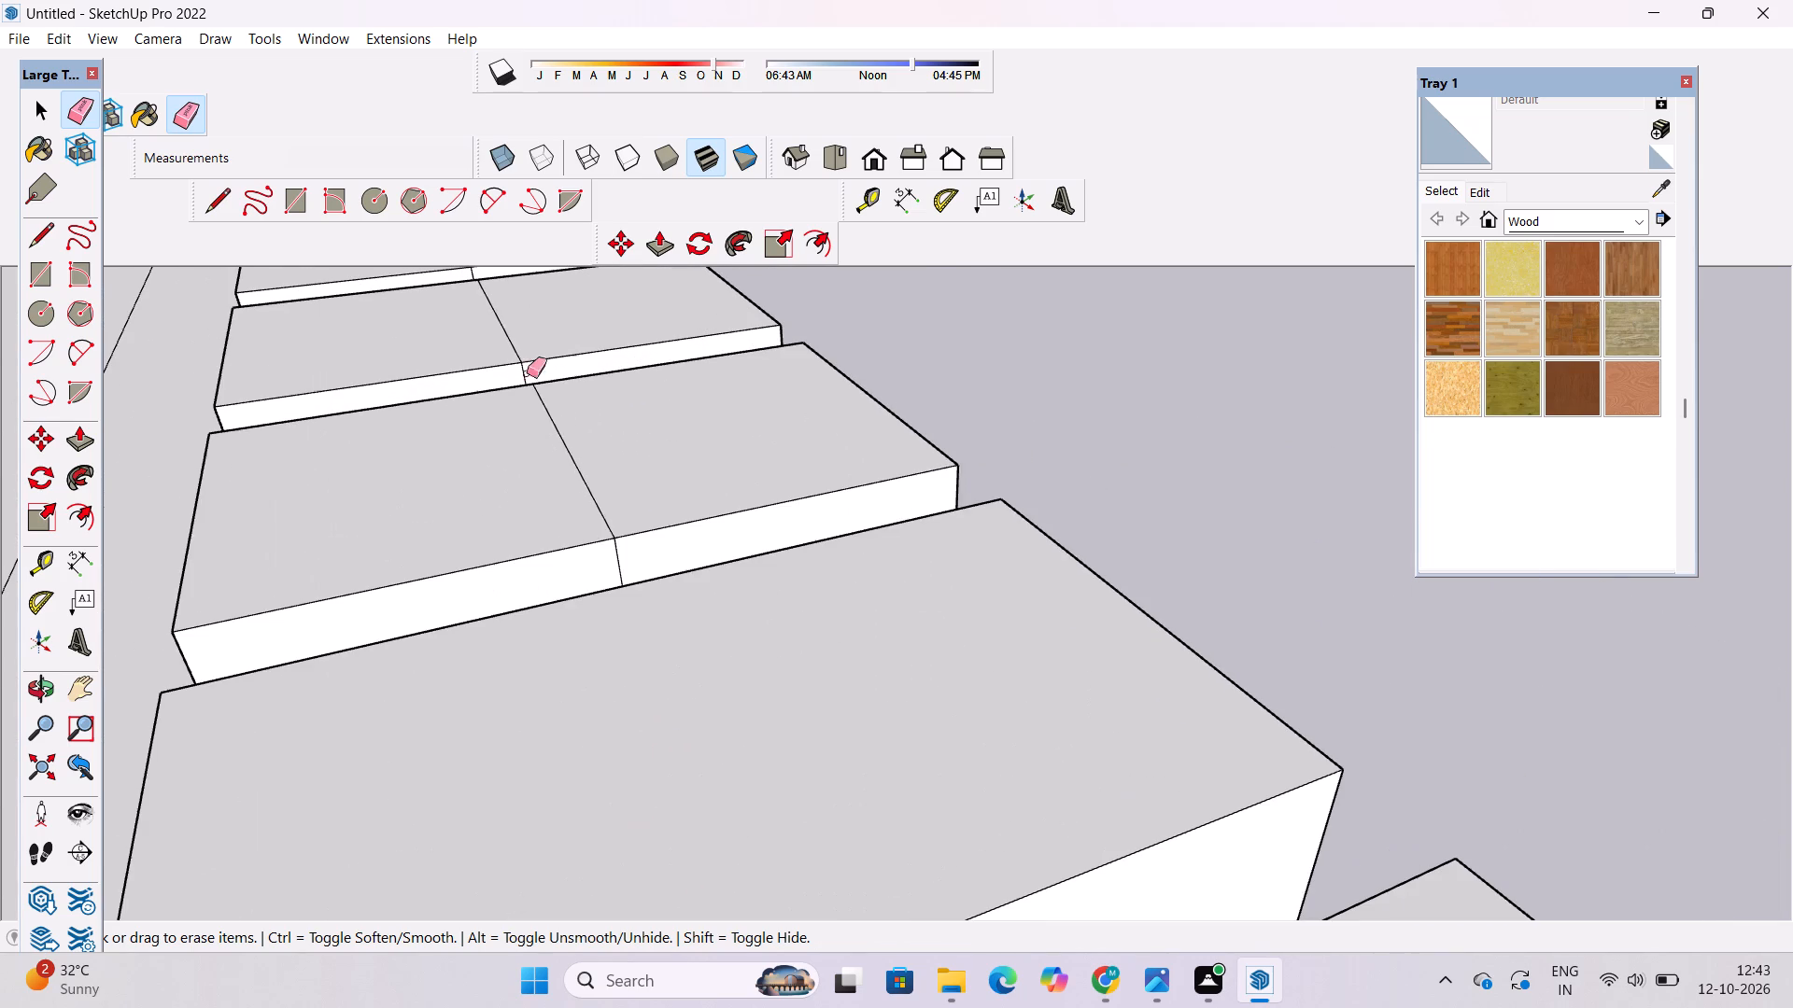
{"action": "left_click_drag", "start_coordinate": [581, 422], "coordinate": [573, 466]}
{"action": "left_click_drag", "start_coordinate": [618, 545], "coordinate": [612, 558]}
{"action": "scroll", "coordinate": [647, 714], "scroll_direction": "down", "scroll_amount": 6}
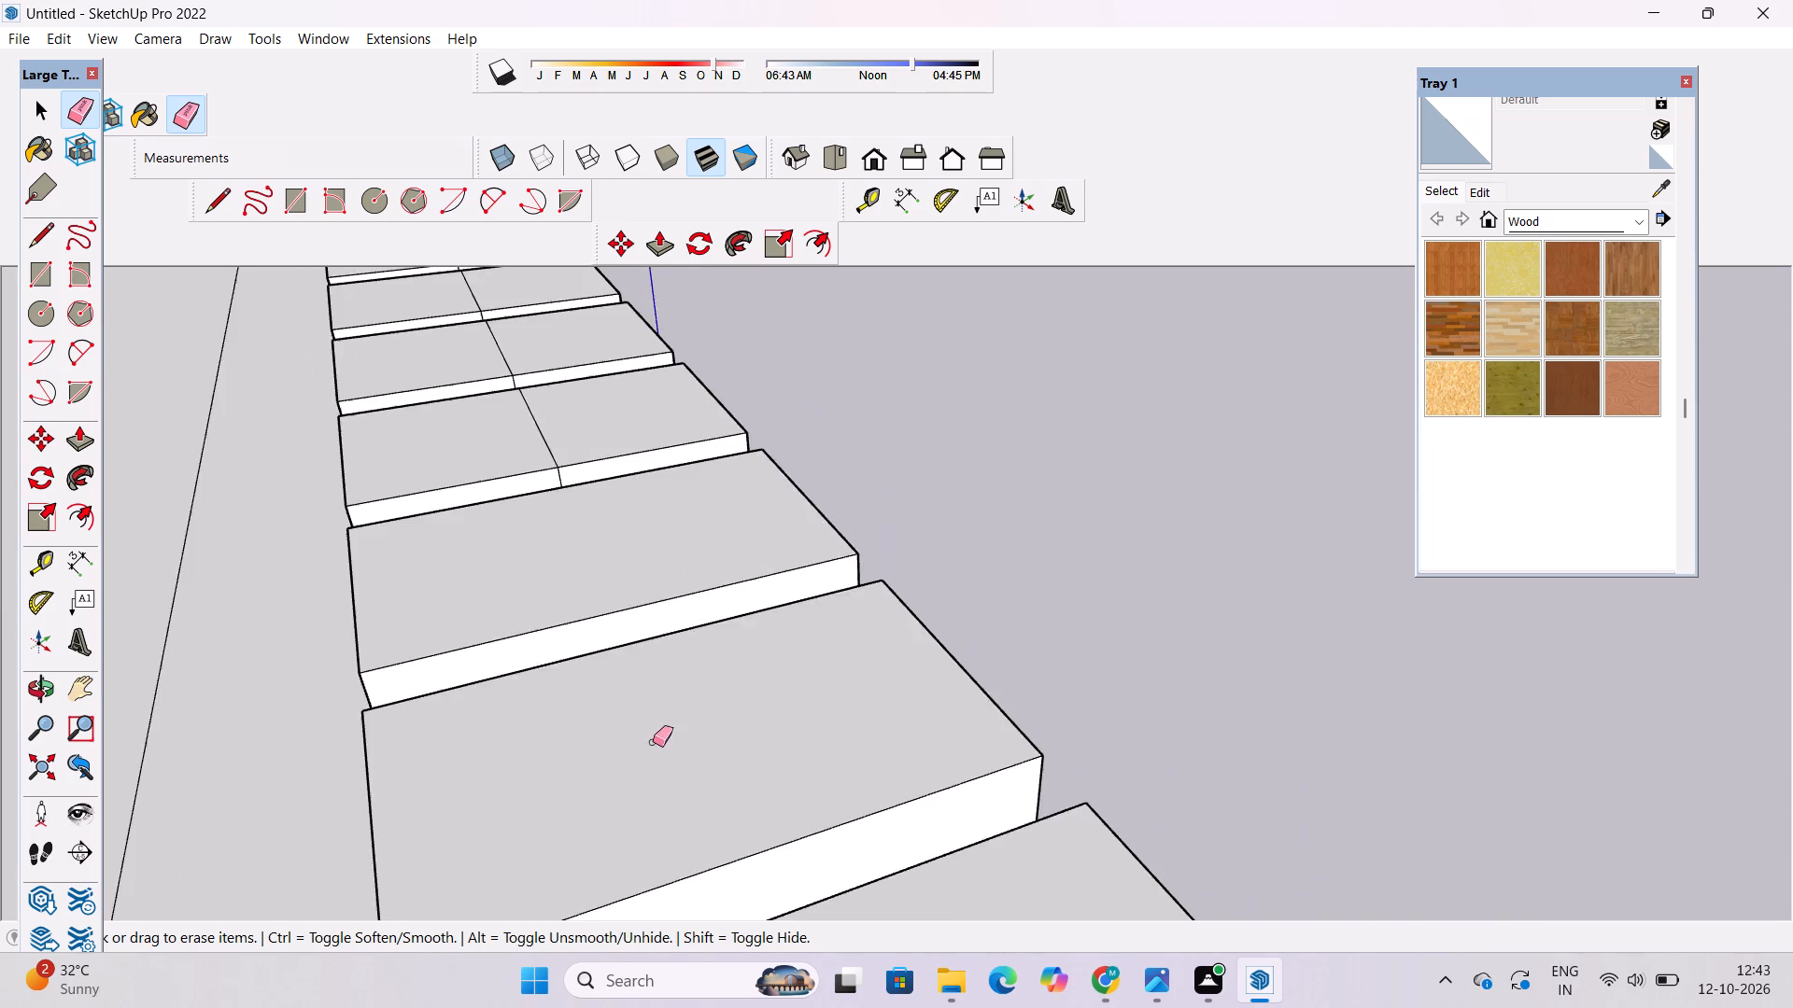
{"action": "scroll", "coordinate": [579, 433], "scroll_direction": "up", "scroll_amount": 9}
{"action": "left_click_drag", "start_coordinate": [552, 424], "coordinate": [519, 470]}
{"action": "left_click_drag", "start_coordinate": [516, 477], "coordinate": [515, 498]}
{"action": "double_click", "coordinate": [526, 539]}
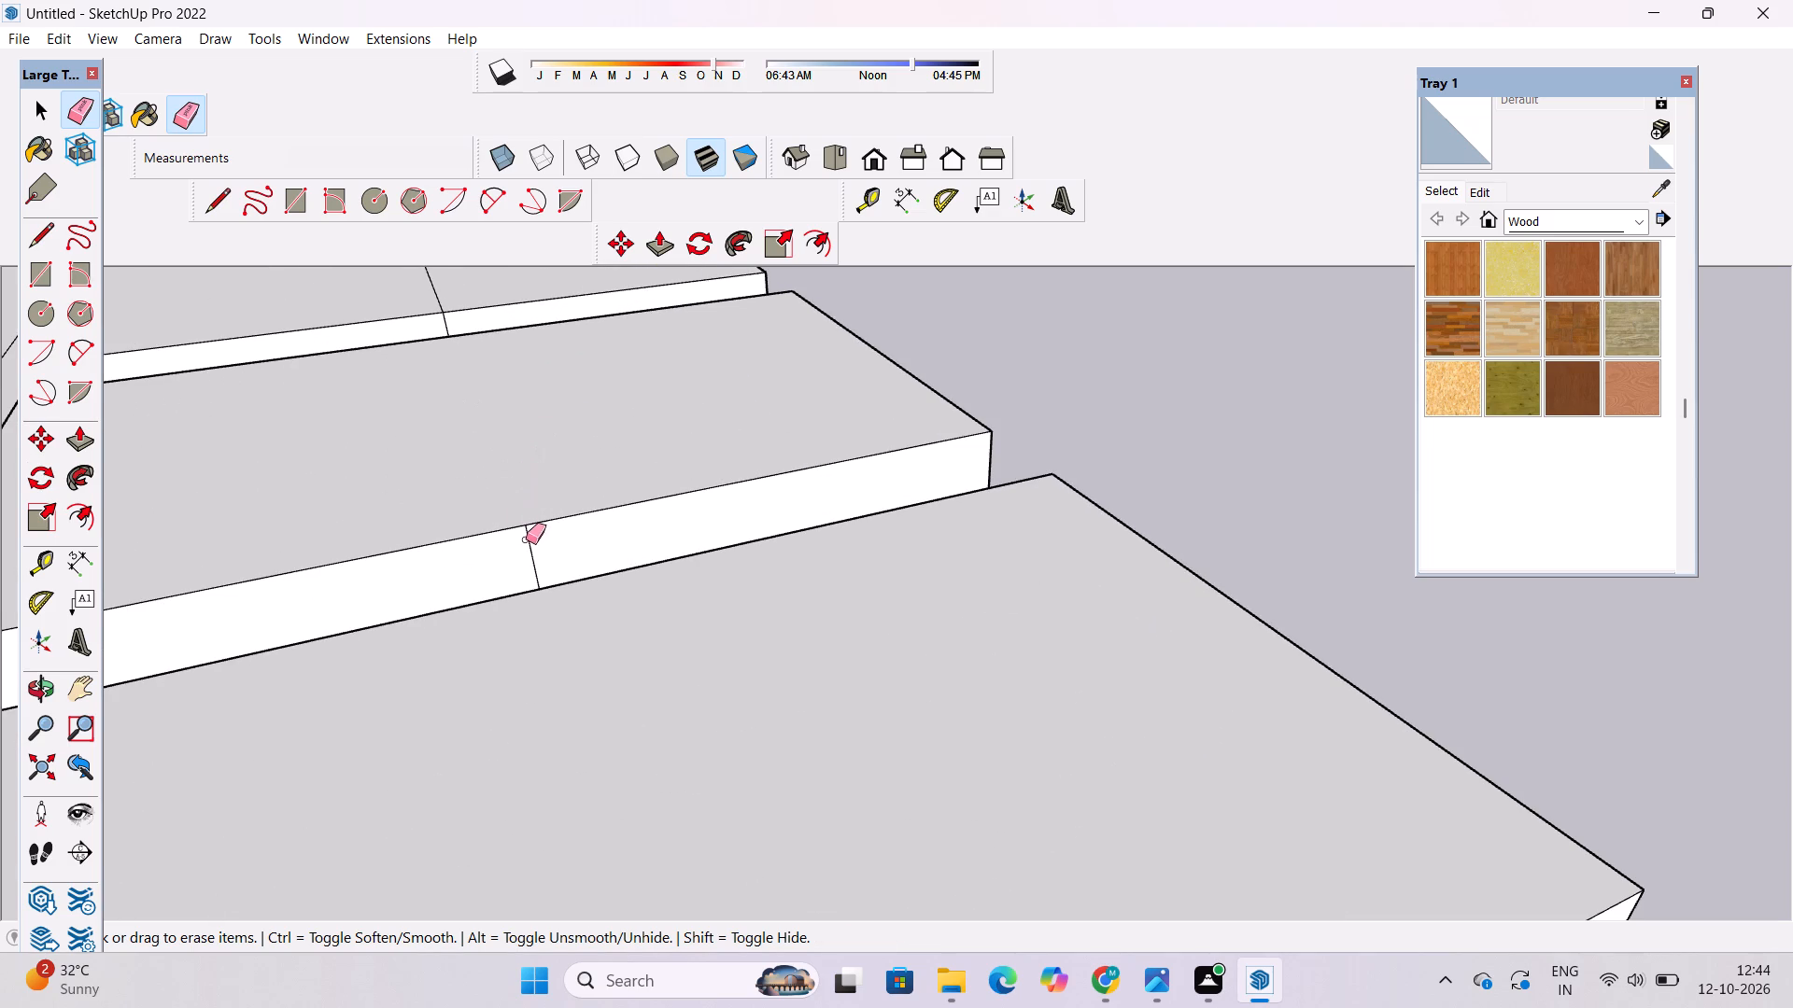
{"action": "left_click", "coordinate": [526, 546]}
Erase the top-face and narrow-side seam lines on the seventh and eighth slats.
{"action": "scroll", "coordinate": [547, 537], "scroll_direction": "down", "scroll_amount": 10}
{"action": "scroll", "coordinate": [482, 324], "scroll_direction": "up", "scroll_amount": 6}
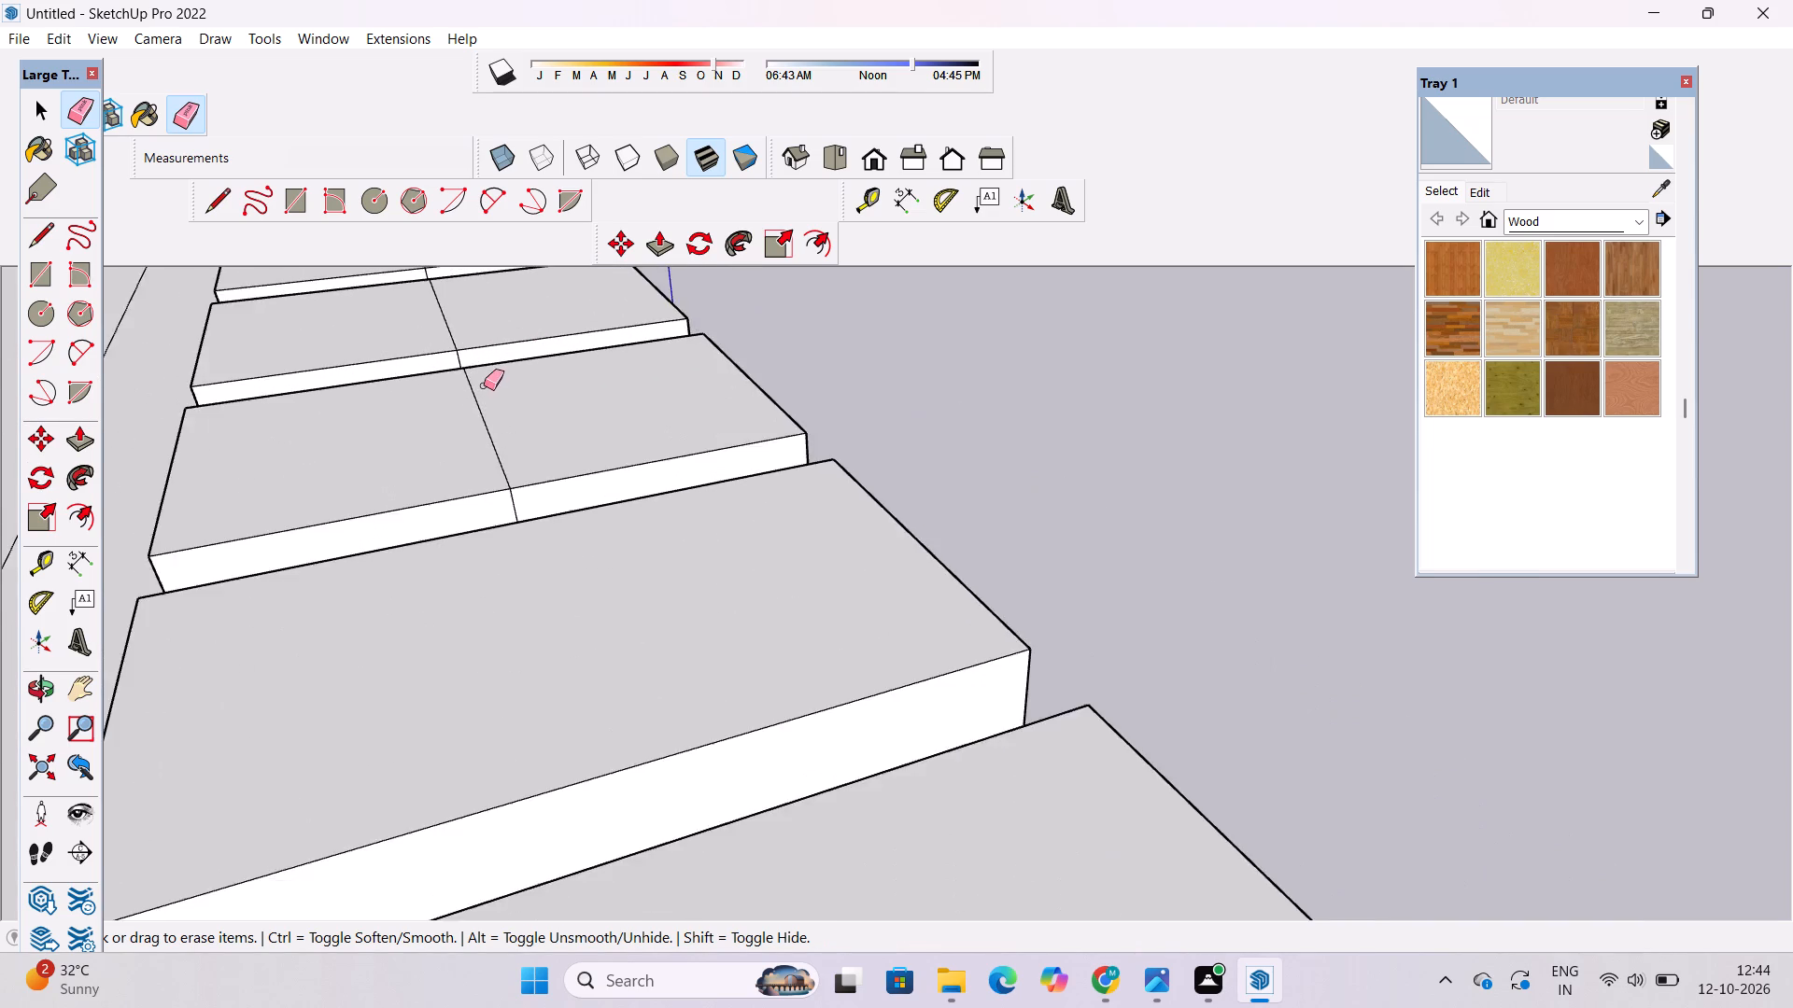
{"action": "scroll", "coordinate": [484, 385], "scroll_direction": "up", "scroll_amount": 5}
{"action": "left_click_drag", "start_coordinate": [488, 394], "coordinate": [479, 439]}
{"action": "scroll", "coordinate": [522, 612], "scroll_direction": "up", "scroll_amount": 4}
{"action": "left_click_drag", "start_coordinate": [553, 626], "coordinate": [551, 637]}
{"action": "left_click_drag", "start_coordinate": [560, 630], "coordinate": [563, 639]}
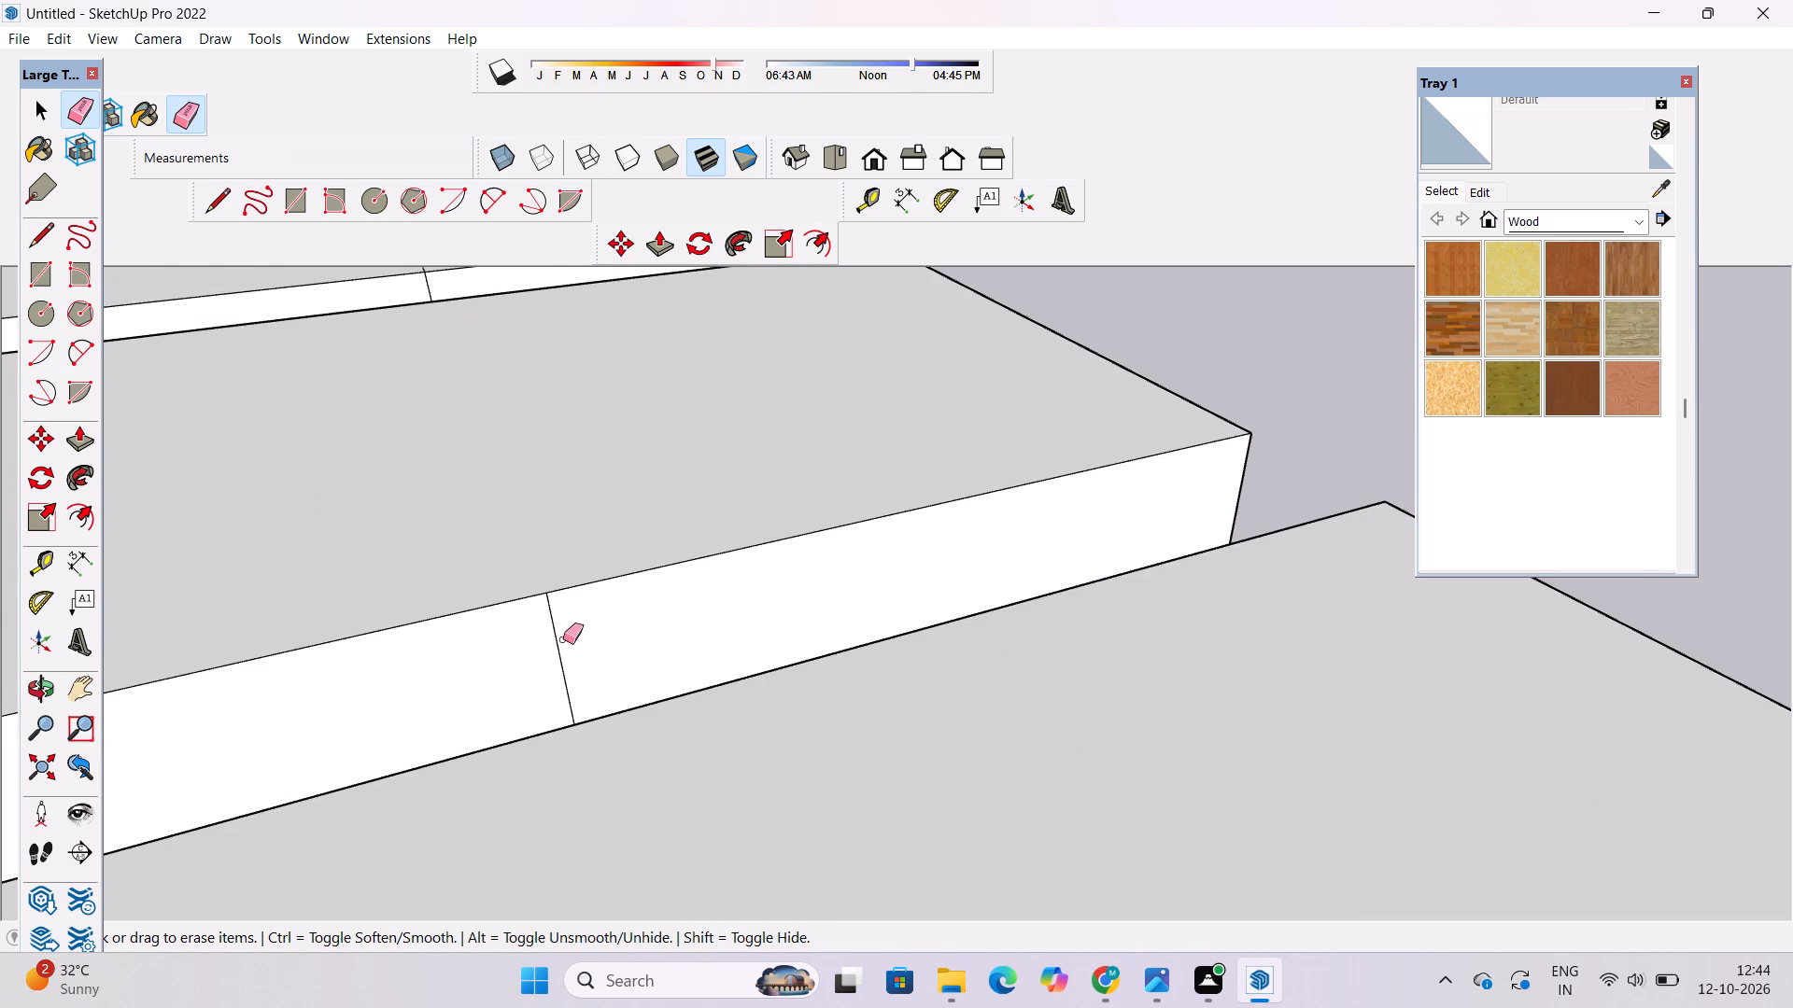
{"action": "left_click_drag", "start_coordinate": [563, 639], "coordinate": [562, 647]}
{"action": "scroll", "coordinate": [561, 669], "scroll_direction": "down", "scroll_amount": 10}
{"action": "scroll", "coordinate": [491, 378], "scroll_direction": "up", "scroll_amount": 2}
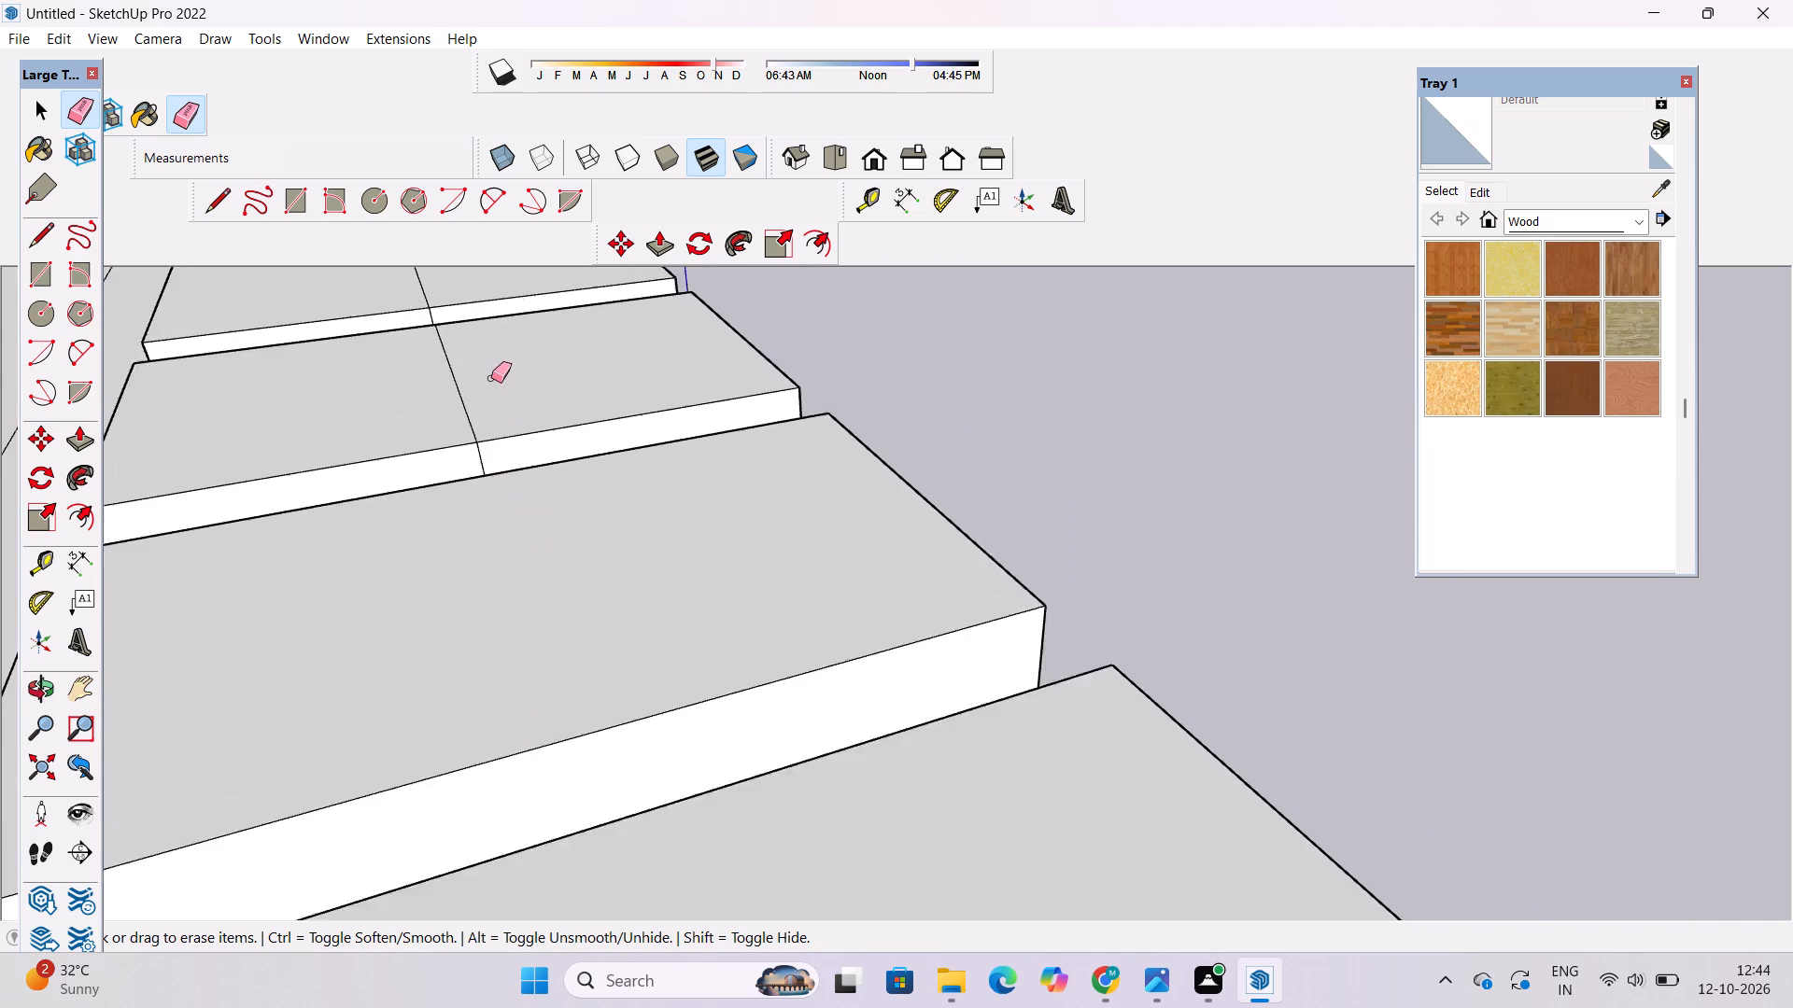
{"action": "scroll", "coordinate": [491, 378], "scroll_direction": "up", "scroll_amount": 7}
{"action": "left_click_drag", "start_coordinate": [478, 395], "coordinate": [452, 456]}
{"action": "left_click", "coordinate": [486, 555]}
{"action": "left_click", "coordinate": [485, 559]}
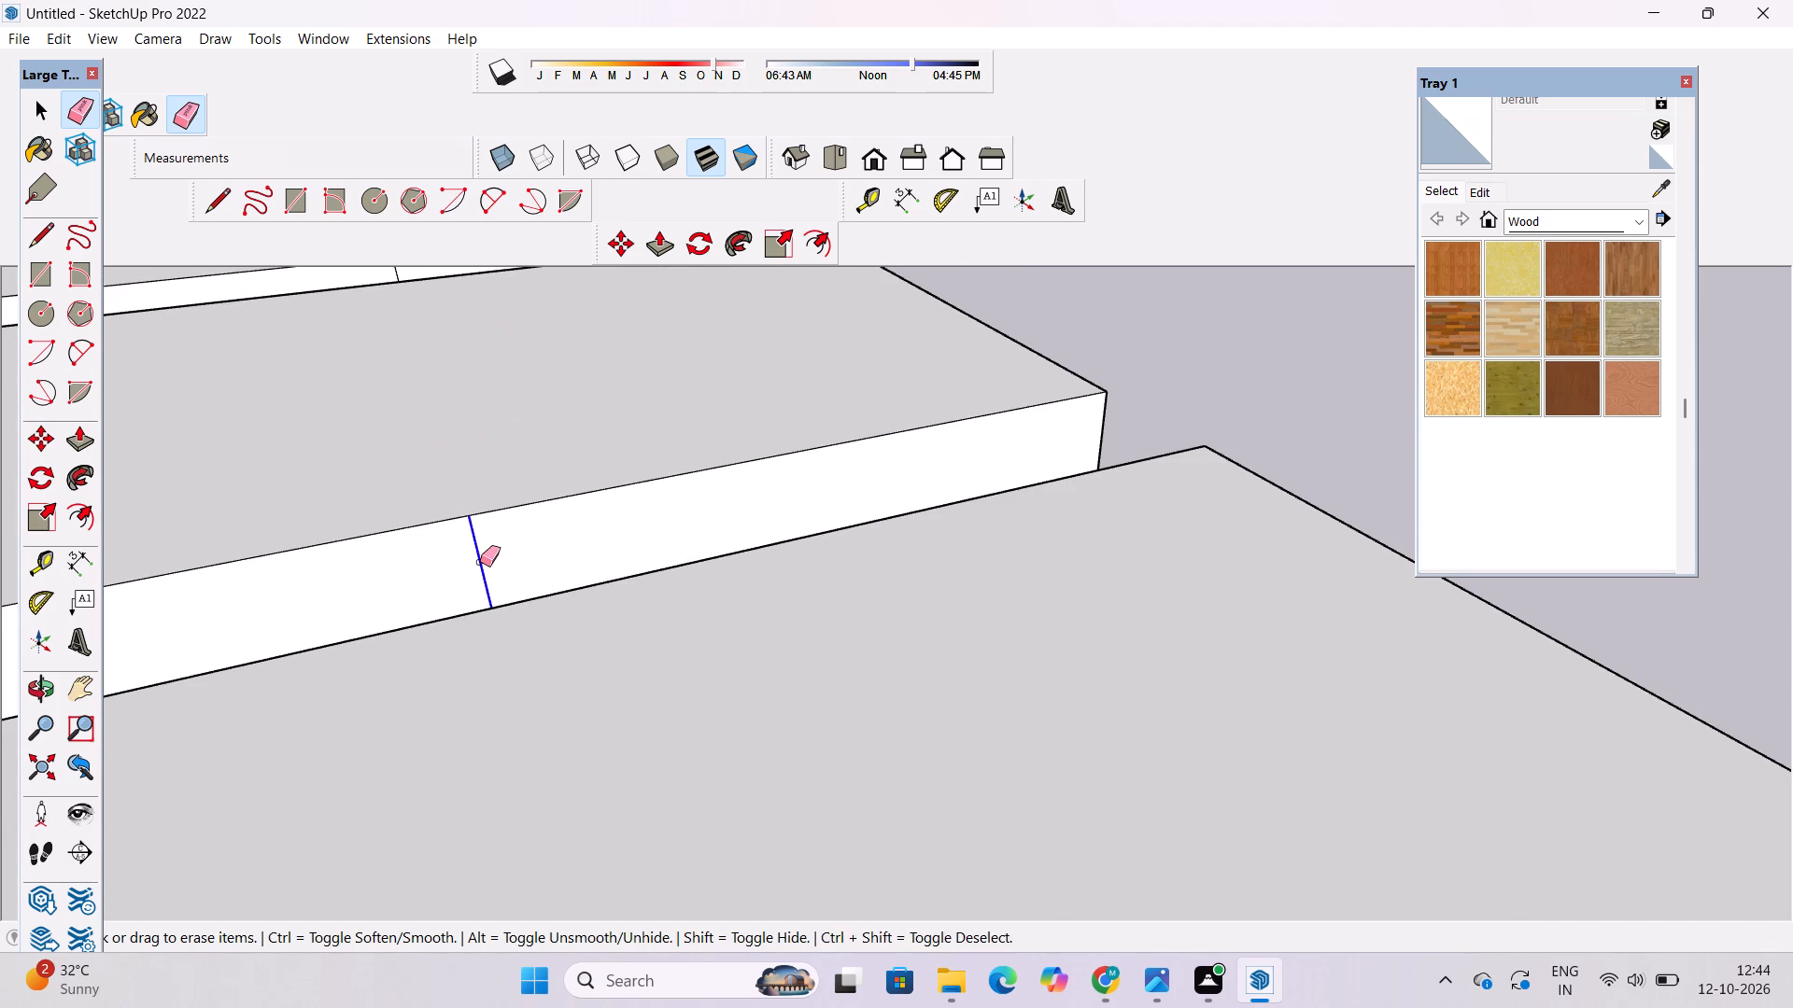
{"action": "left_click", "coordinate": [480, 564]}
Erase the top-face and narrow-side seam lines on the ninth and tenth slats.
{"action": "scroll", "coordinate": [596, 645], "scroll_direction": "down", "scroll_amount": 13}
{"action": "scroll", "coordinate": [470, 386], "scroll_direction": "up", "scroll_amount": 6}
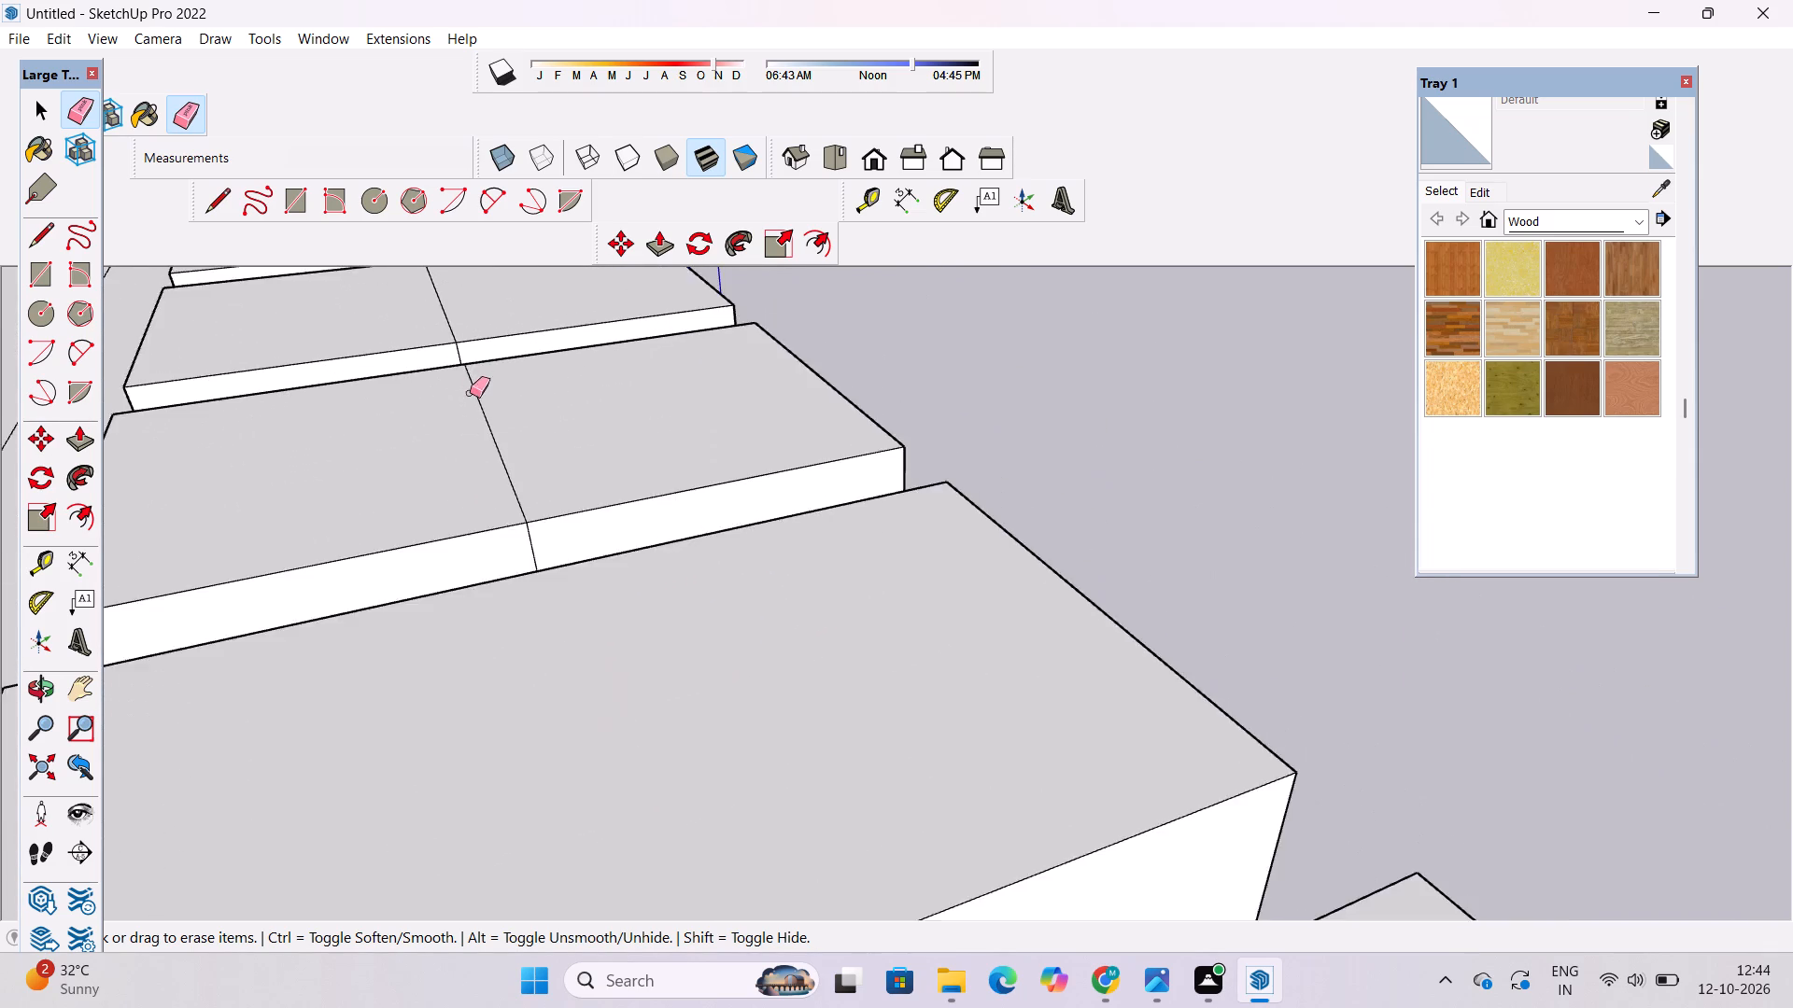
{"action": "scroll", "coordinate": [470, 393], "scroll_direction": "up", "scroll_amount": 4}
{"action": "left_click_drag", "start_coordinate": [523, 433], "coordinate": [475, 486]}
{"action": "left_click_drag", "start_coordinate": [552, 551], "coordinate": [541, 577]}
{"action": "left_click_drag", "start_coordinate": [569, 626], "coordinate": [571, 635]}
{"action": "scroll", "coordinate": [520, 656], "scroll_direction": "down", "scroll_amount": 4}
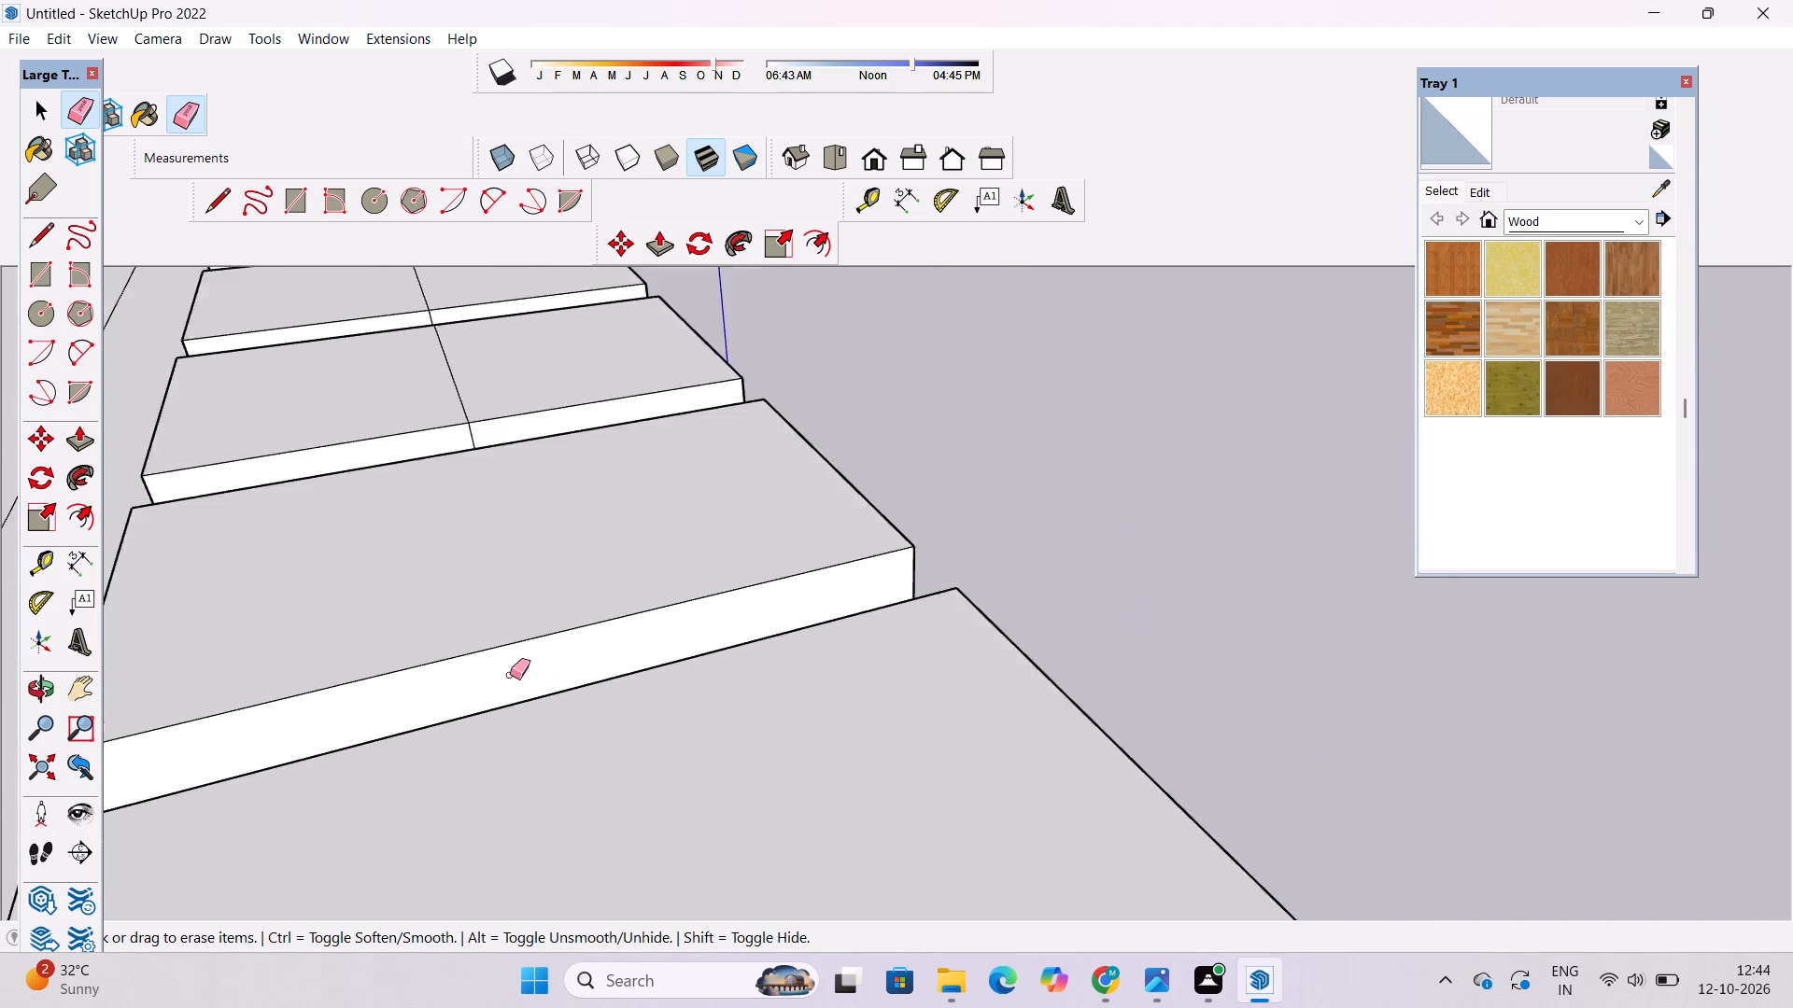
{"action": "scroll", "coordinate": [510, 675], "scroll_direction": "down", "scroll_amount": 6}
{"action": "scroll", "coordinate": [482, 510], "scroll_direction": "up", "scroll_amount": 6}
{"action": "left_click_drag", "start_coordinate": [485, 435], "coordinate": [468, 443]}
{"action": "left_click", "coordinate": [476, 470]}
Erase the top-face and narrow-side seam lines on the eleventh and twelfth slats along the row.
{"action": "scroll", "coordinate": [451, 545], "scroll_direction": "down", "scroll_amount": 5}
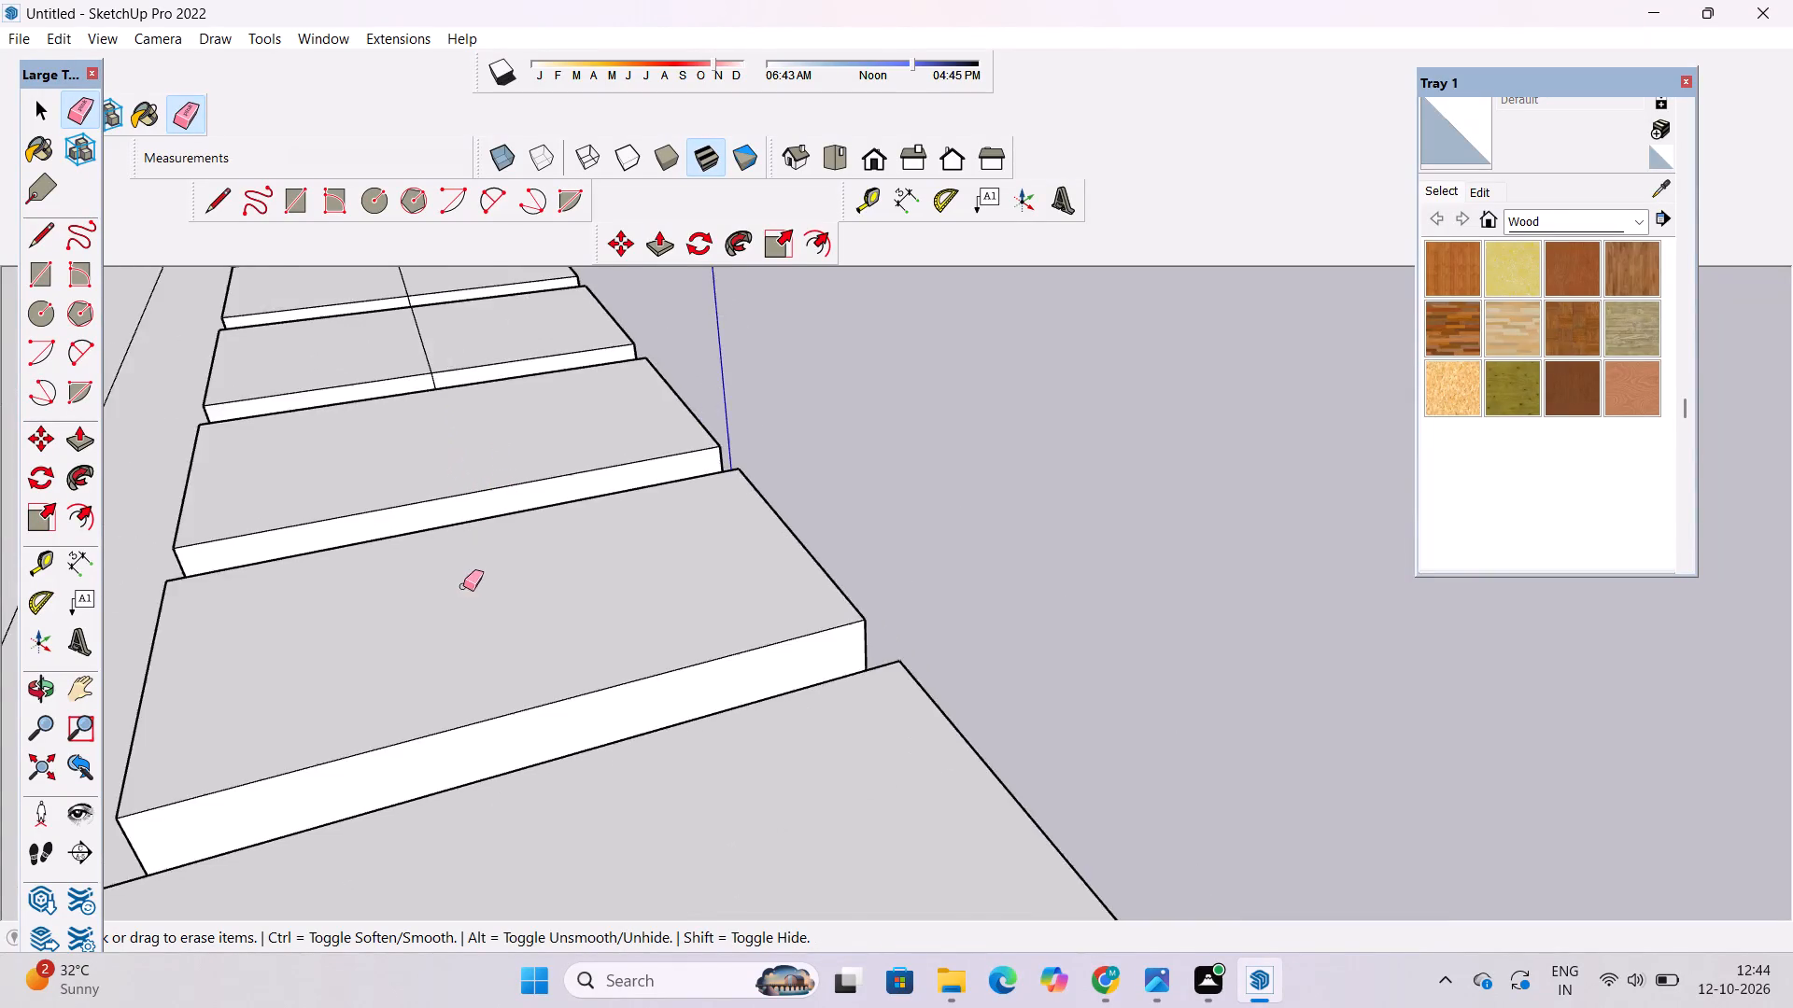
{"action": "scroll", "coordinate": [463, 586], "scroll_direction": "down", "scroll_amount": 5}
{"action": "scroll", "coordinate": [449, 454], "scroll_direction": "up", "scroll_amount": 9}
{"action": "left_click_drag", "start_coordinate": [418, 369], "coordinate": [416, 395]}
{"action": "left_click_drag", "start_coordinate": [438, 469], "coordinate": [442, 478]}
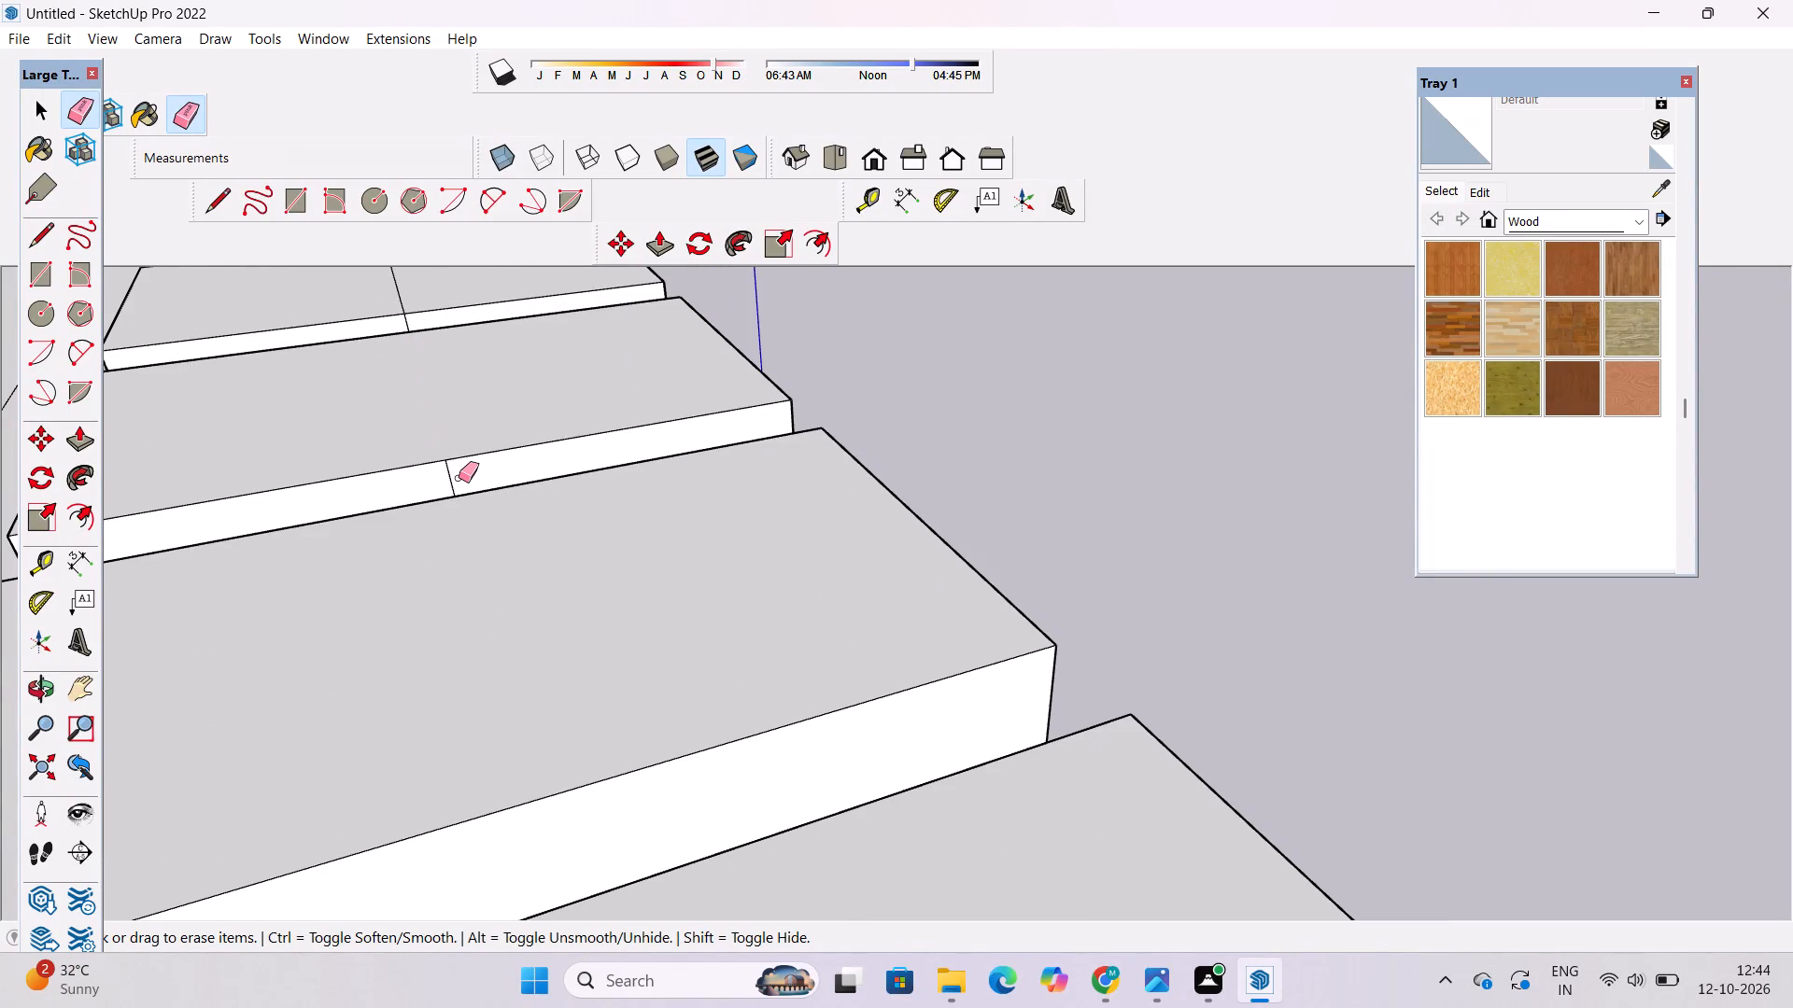
{"action": "left_click_drag", "start_coordinate": [459, 478], "coordinate": [451, 494]}
{"action": "scroll", "coordinate": [460, 519], "scroll_direction": "down", "scroll_amount": 7}
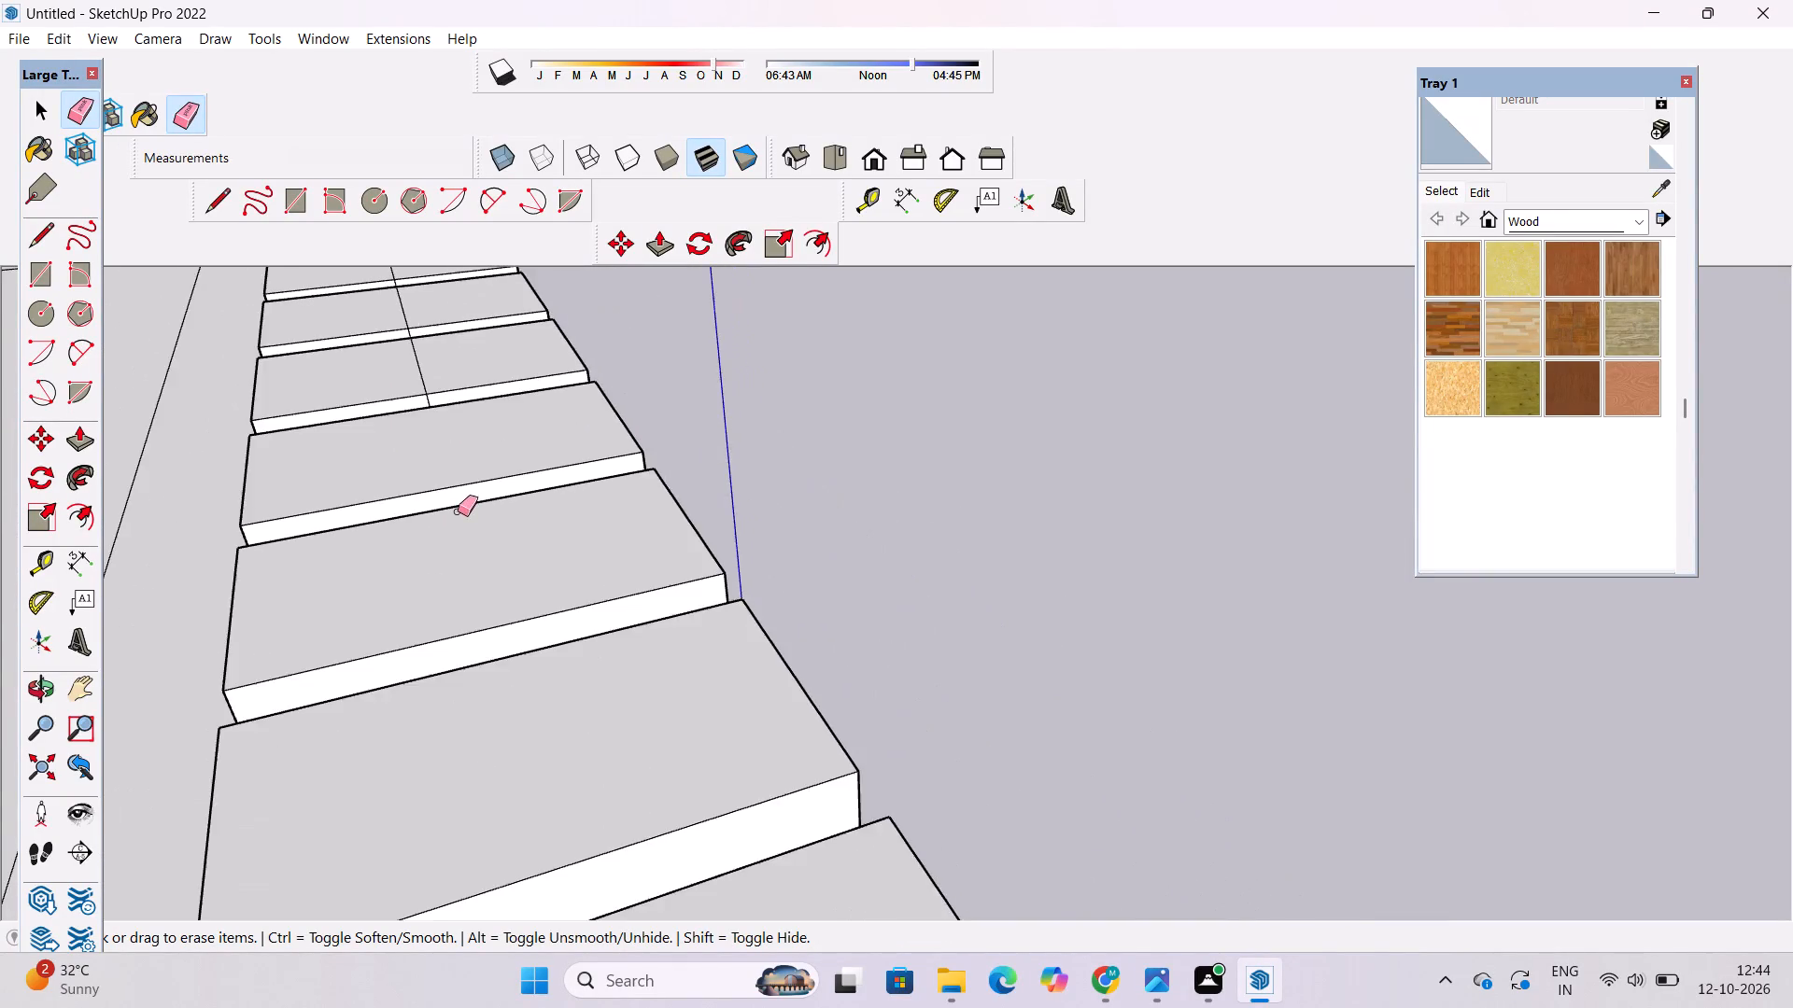
{"action": "scroll", "coordinate": [458, 511], "scroll_direction": "down", "scroll_amount": 13}
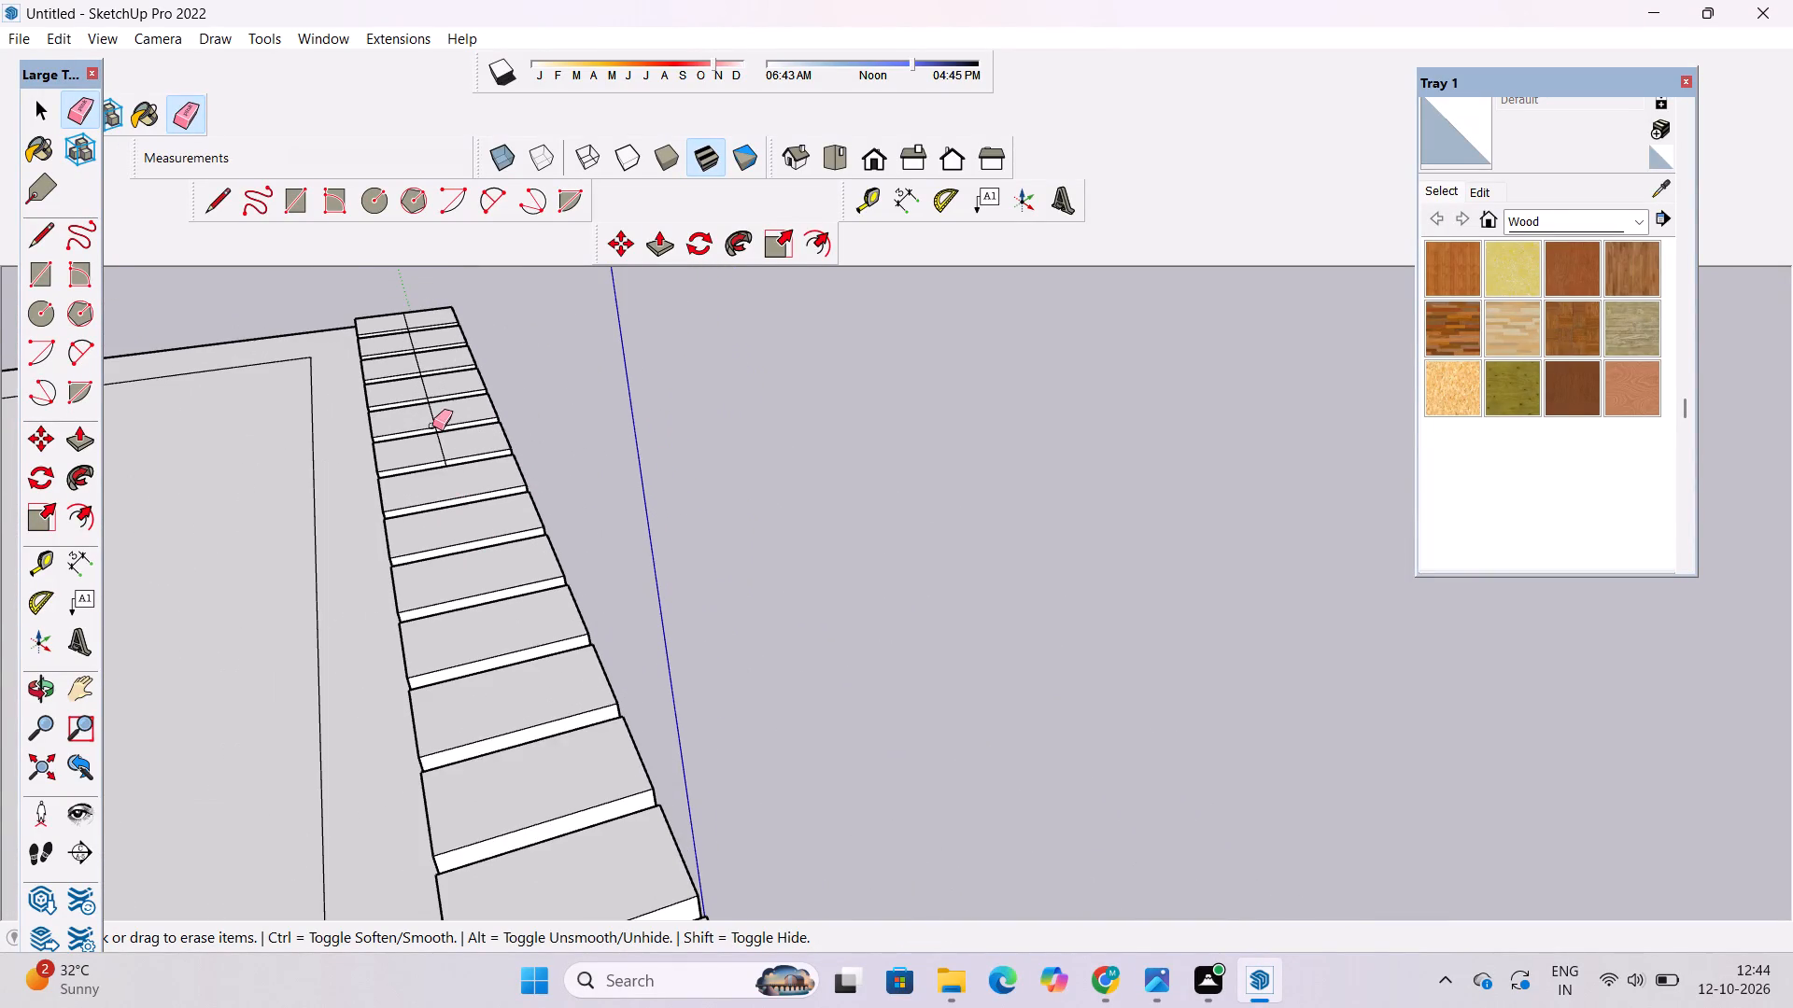
{"action": "scroll", "coordinate": [432, 426], "scroll_direction": "up", "scroll_amount": 16}
{"action": "left_click_drag", "start_coordinate": [473, 453], "coordinate": [463, 483]}
{"action": "scroll", "coordinate": [491, 567], "scroll_direction": "up", "scroll_amount": 5}
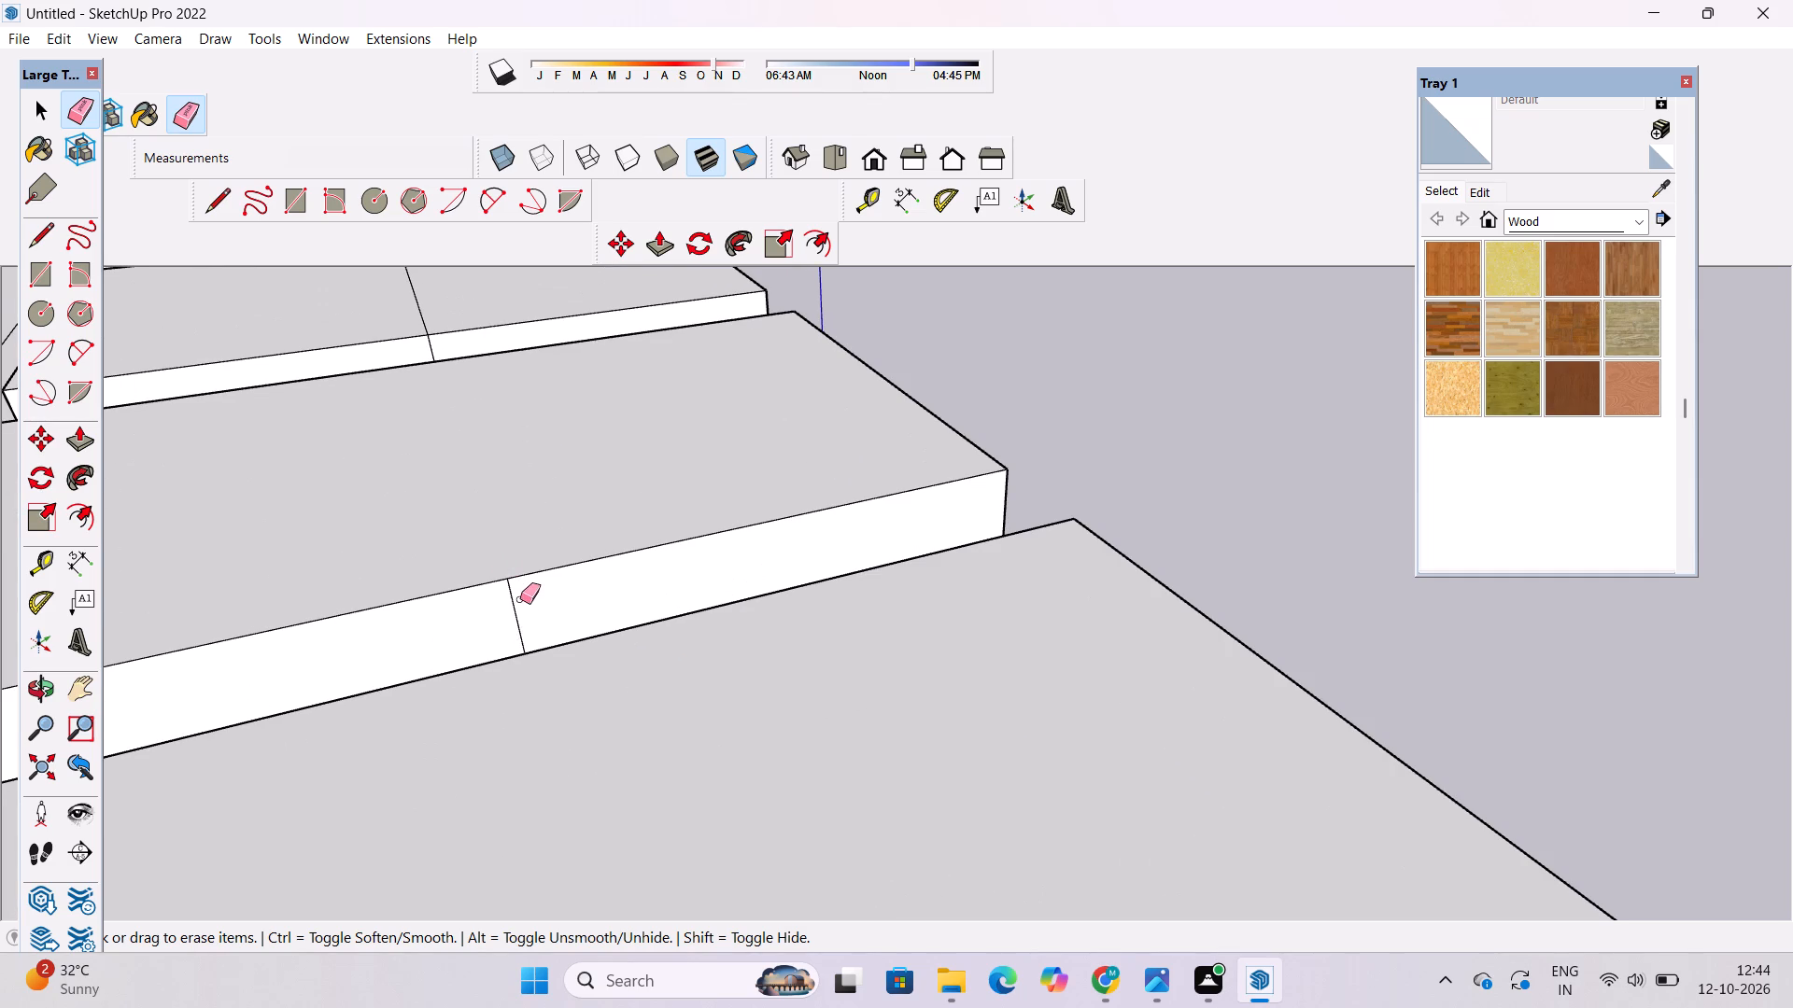
{"action": "left_click_drag", "start_coordinate": [521, 600], "coordinate": [514, 617]}
Erase the top-face and narrow-side seam lines on the thirteenth and fourteenth slats.
{"action": "scroll", "coordinate": [547, 565], "scroll_direction": "down", "scroll_amount": 5}
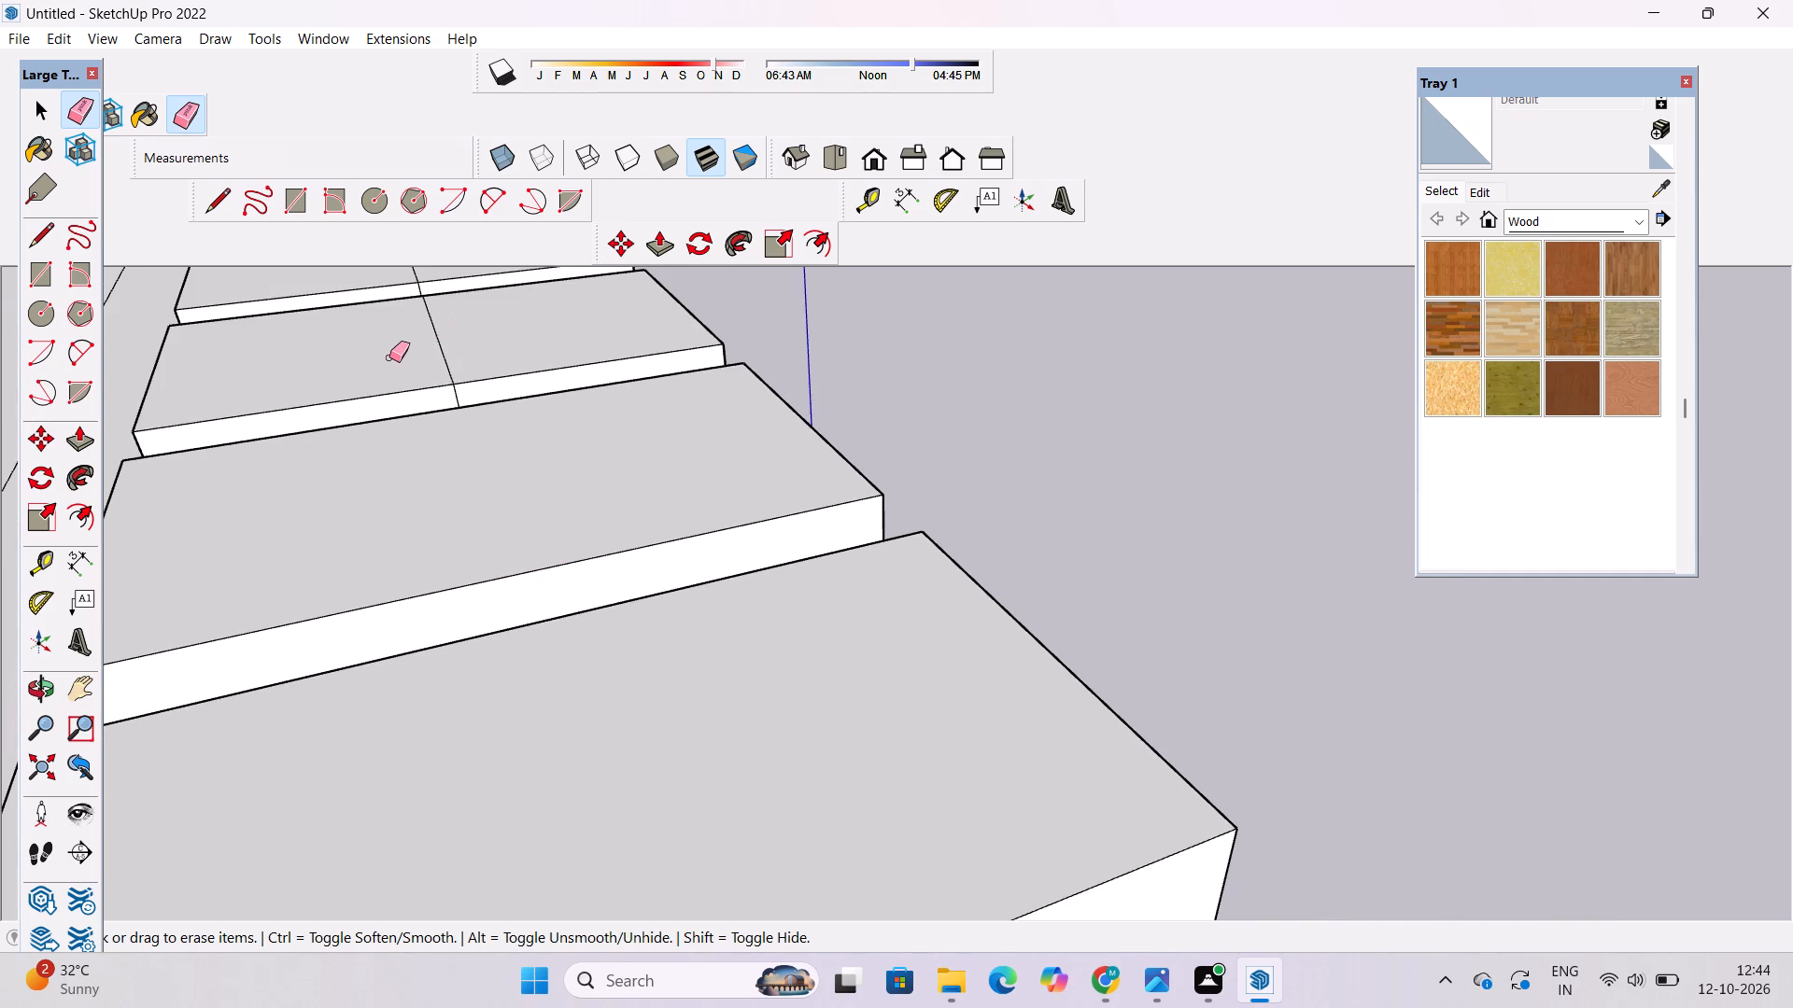
{"action": "scroll", "coordinate": [365, 361], "scroll_direction": "up", "scroll_amount": 7}
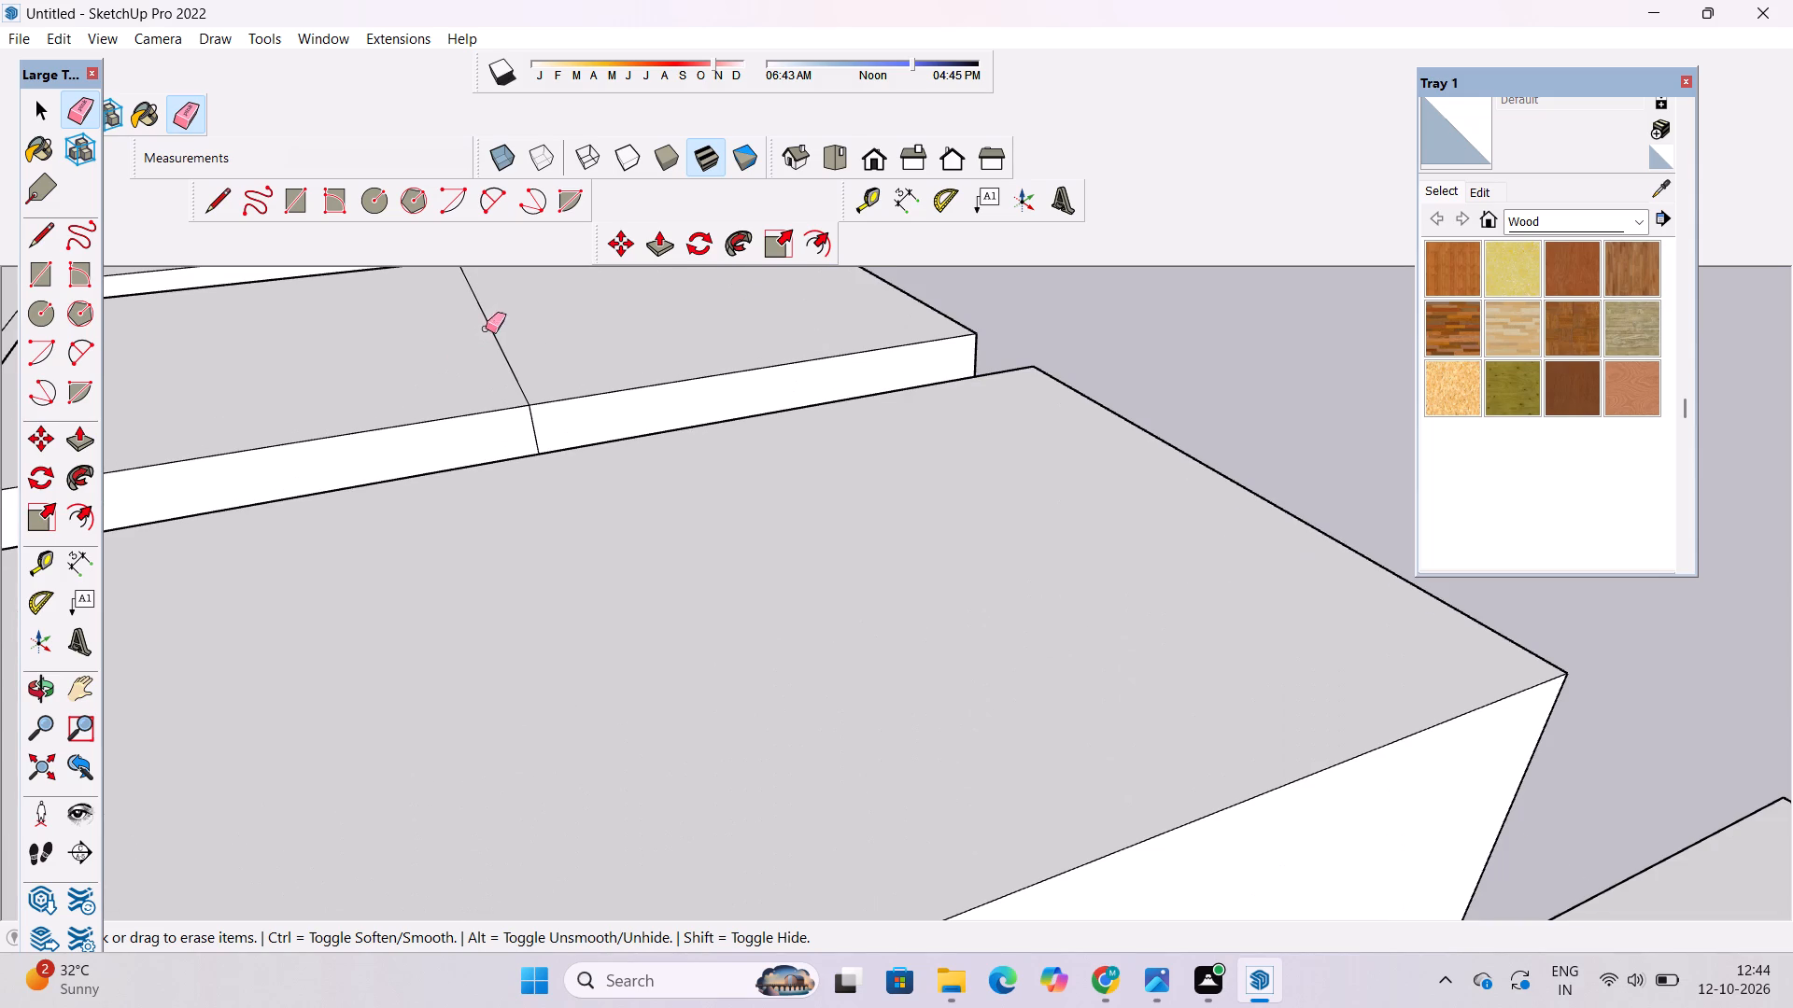
{"action": "left_click_drag", "start_coordinate": [503, 315], "coordinate": [492, 368]}
{"action": "left_click_drag", "start_coordinate": [542, 427], "coordinate": [532, 434]}
{"action": "scroll", "coordinate": [595, 546], "scroll_direction": "down", "scroll_amount": 11}
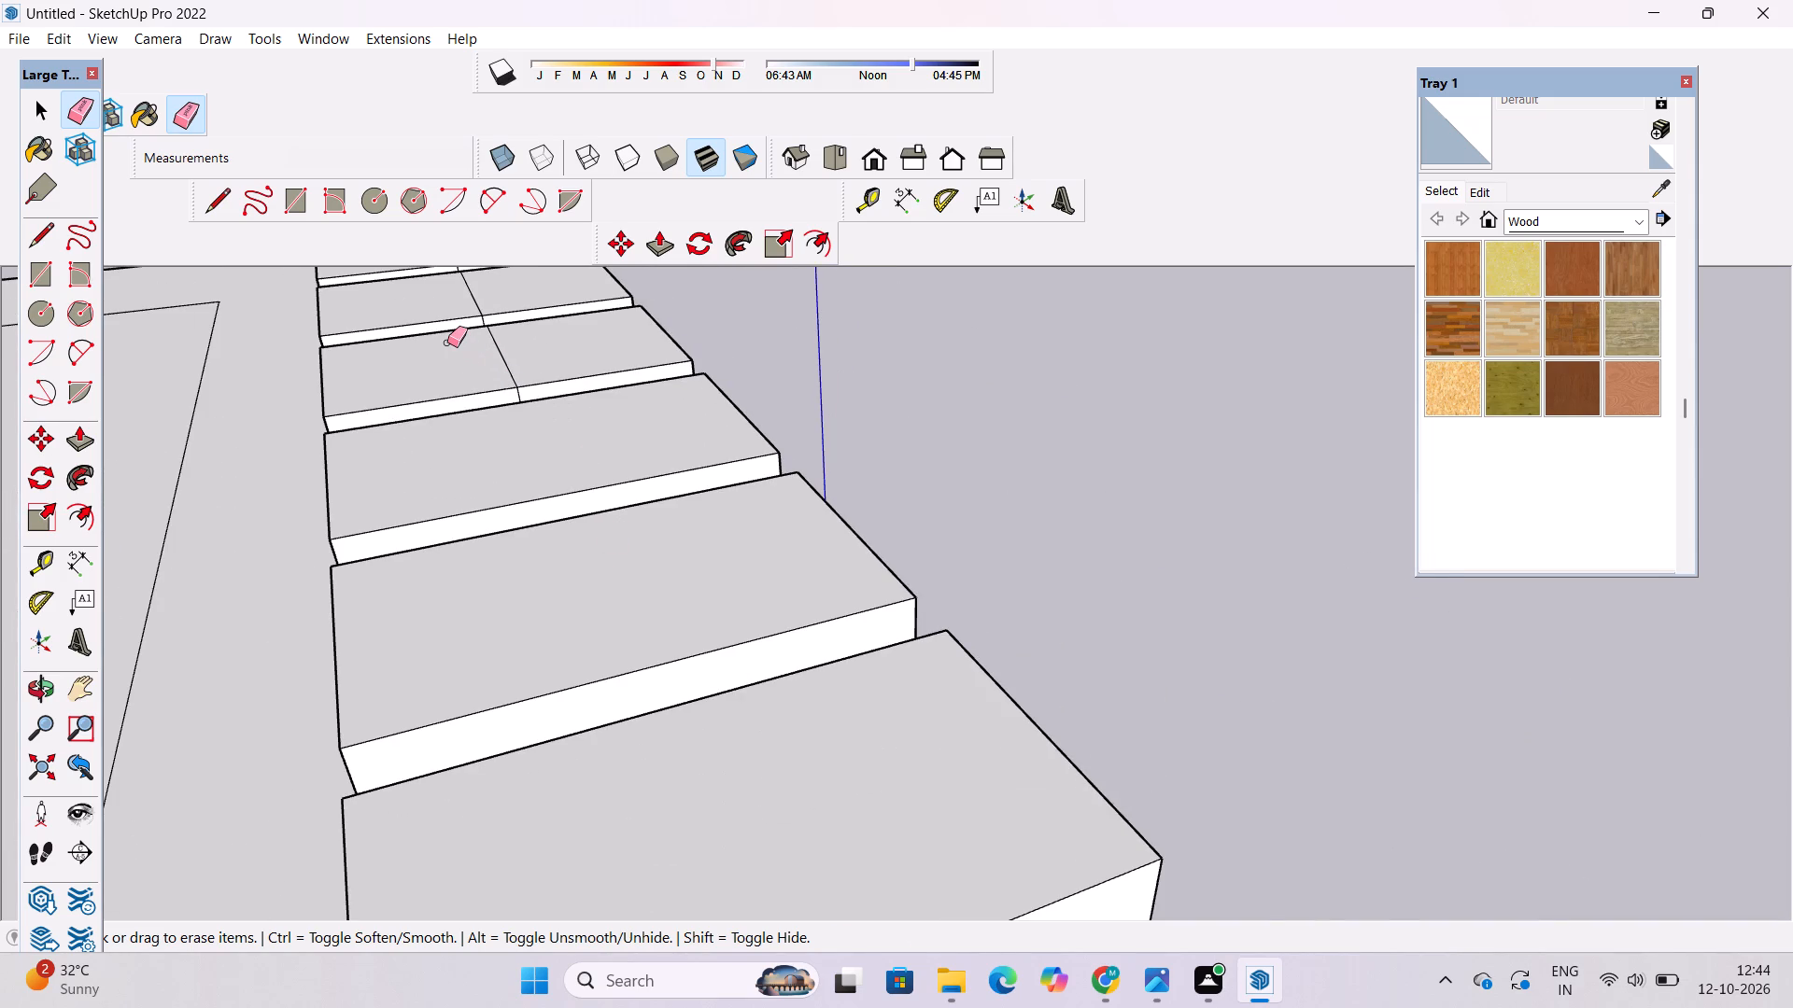
{"action": "scroll", "coordinate": [447, 343], "scroll_direction": "up", "scroll_amount": 5}
{"action": "left_click_drag", "start_coordinate": [526, 326], "coordinate": [525, 360]}
{"action": "scroll", "coordinate": [584, 458], "scroll_direction": "up", "scroll_amount": 6}
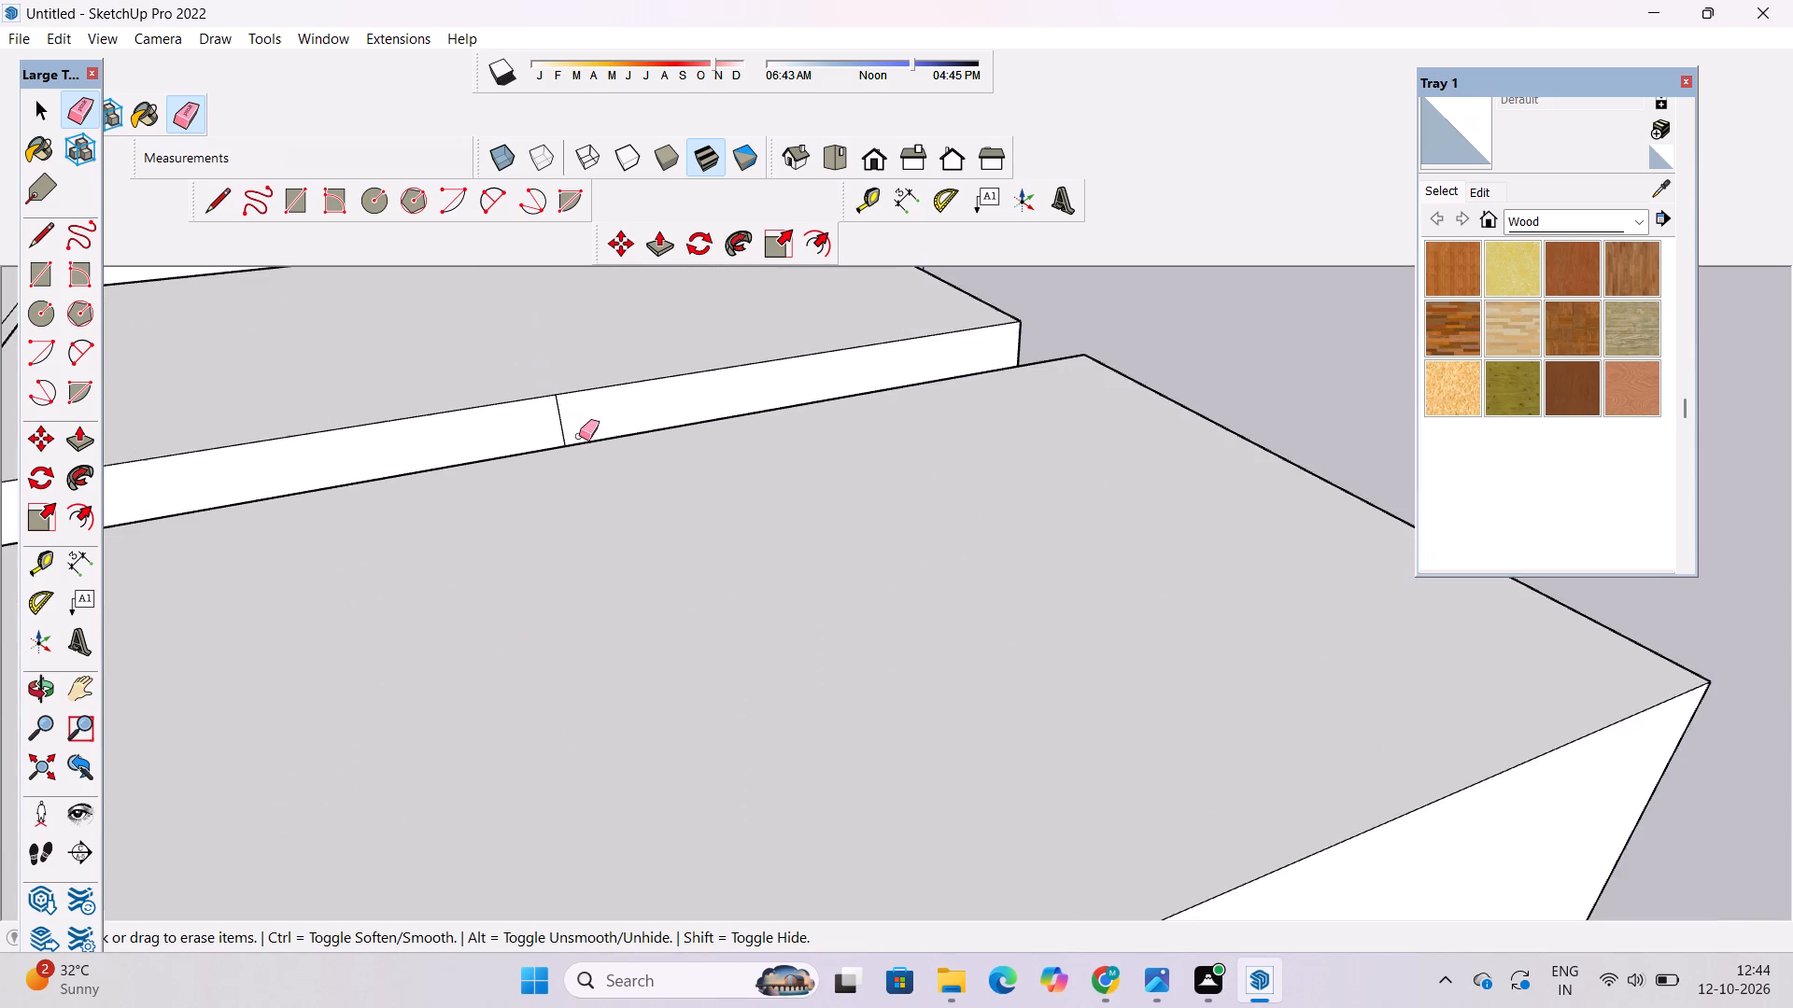
{"action": "scroll", "coordinate": [579, 436], "scroll_direction": "up", "scroll_amount": 1}
{"action": "left_click", "coordinate": [568, 413]}
Erase the top-face and narrow-side seam lines on the fifteenth slat.
{"action": "scroll", "coordinate": [642, 531], "scroll_direction": "down", "scroll_amount": 10}
{"action": "scroll", "coordinate": [508, 301], "scroll_direction": "up", "scroll_amount": 5}
{"action": "left_click_drag", "start_coordinate": [510, 315], "coordinate": [510, 325]}
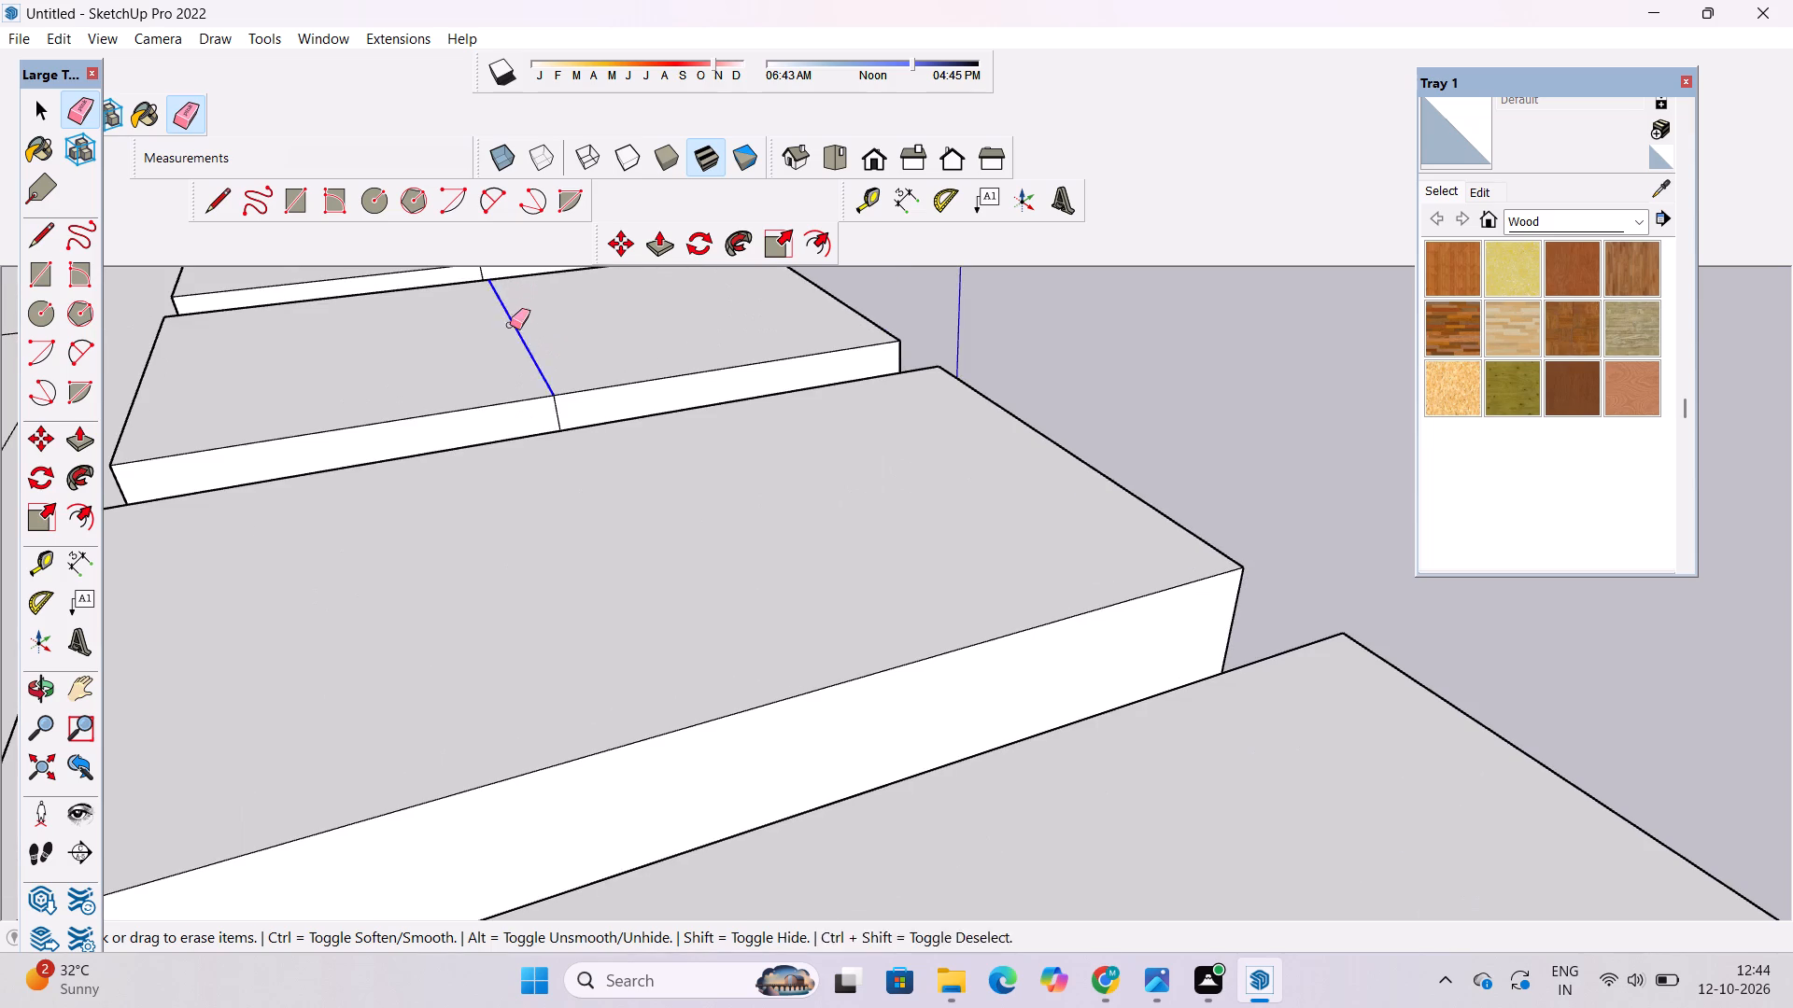
{"action": "left_click_drag", "start_coordinate": [510, 325], "coordinate": [508, 335]}
{"action": "left_click", "coordinate": [561, 408]}
Erase the top-face and narrow-side seam lines on the last slat at the far end of the row.
{"action": "scroll", "coordinate": [593, 429], "scroll_direction": "down", "scroll_amount": 6}
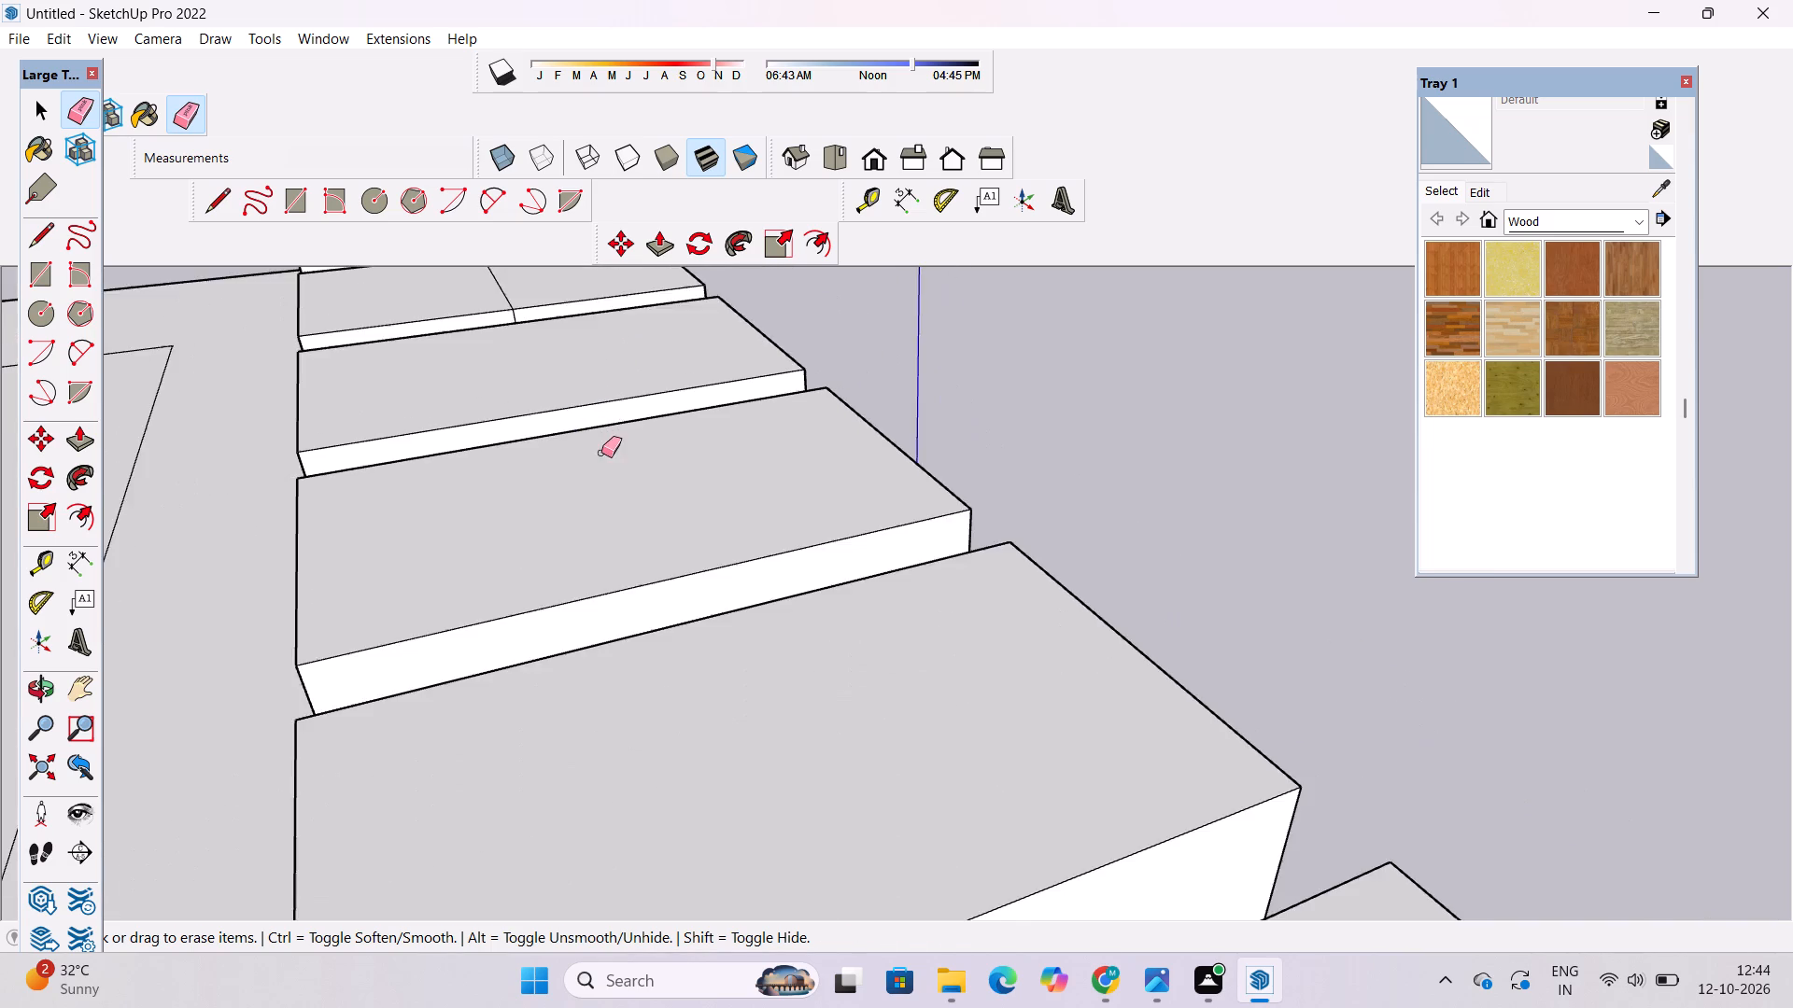
{"action": "scroll", "coordinate": [601, 453], "scroll_direction": "down", "scroll_amount": 4}
{"action": "scroll", "coordinate": [515, 501], "scroll_direction": "down", "scroll_amount": 5}
{"action": "scroll", "coordinate": [483, 323], "scroll_direction": "up", "scroll_amount": 9}
{"action": "scroll", "coordinate": [490, 340], "scroll_direction": "down", "scroll_amount": 6}
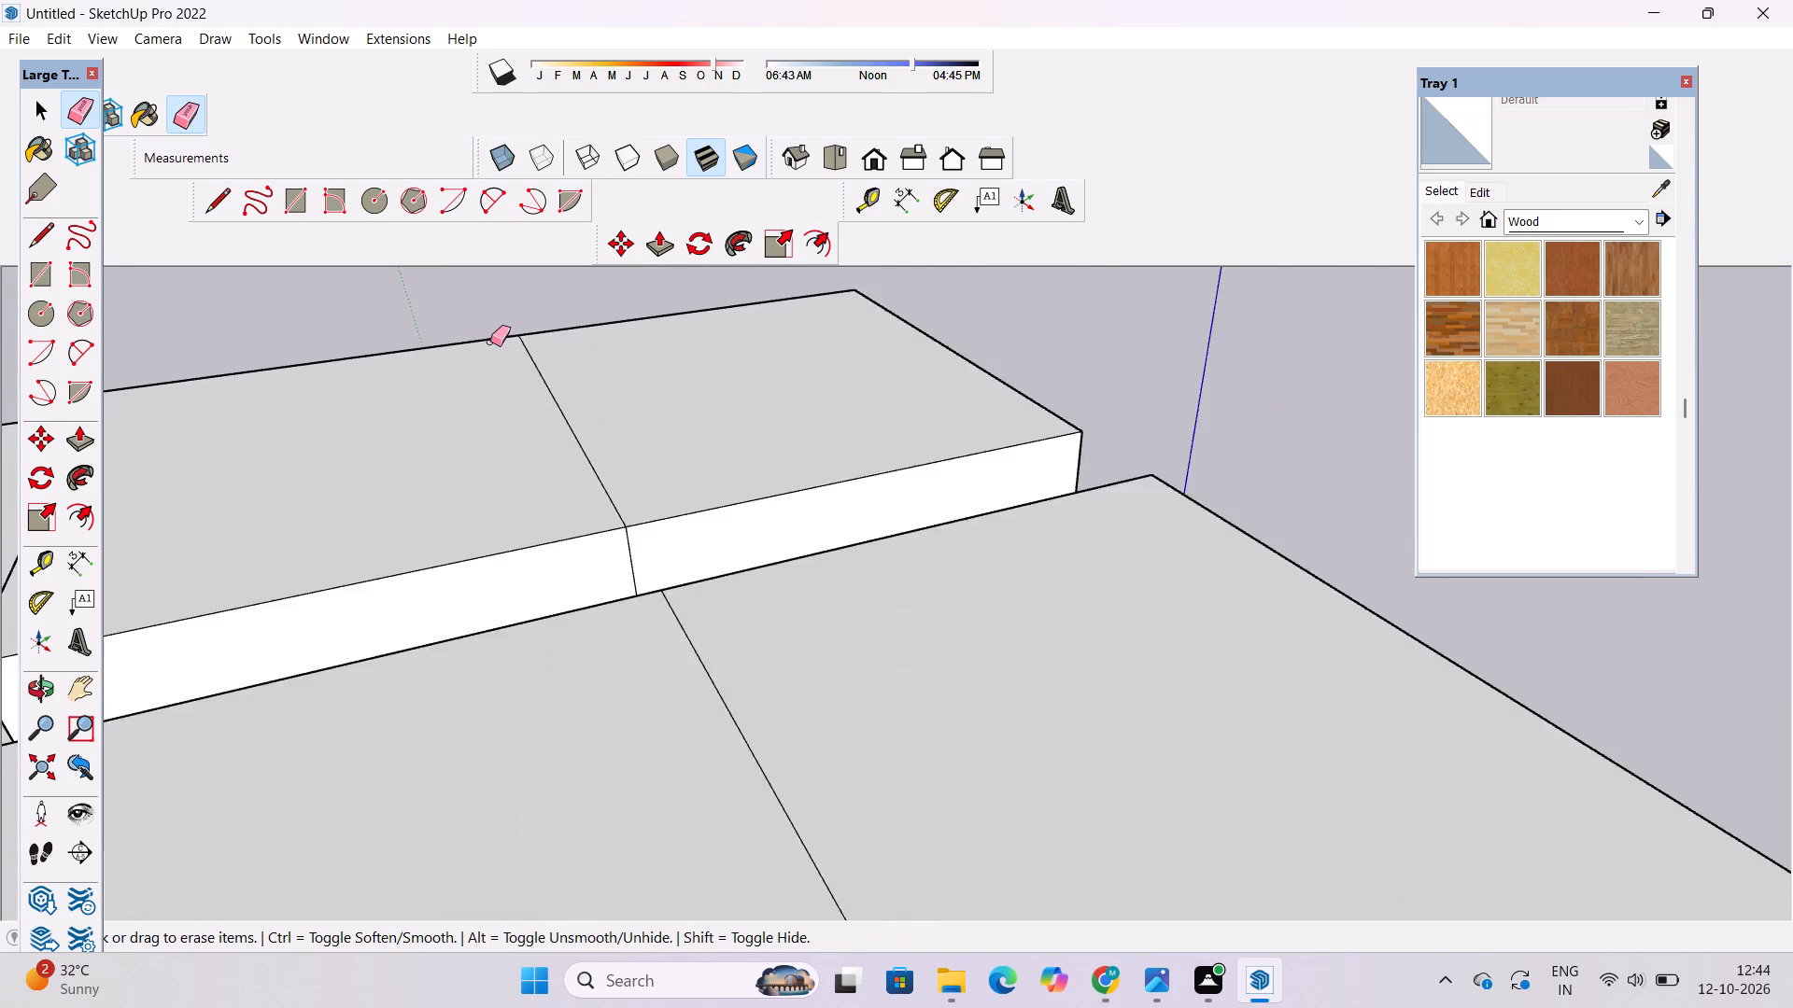
{"action": "scroll", "coordinate": [529, 401], "scroll_direction": "up", "scroll_amount": 6}
{"action": "left_click_drag", "start_coordinate": [608, 400], "coordinate": [569, 444]}
{"action": "scroll", "coordinate": [558, 378], "scroll_direction": "down", "scroll_amount": 7}
{"action": "scroll", "coordinate": [590, 533], "scroll_direction": "up", "scroll_amount": 6}
{"action": "left_click_drag", "start_coordinate": [685, 511], "coordinate": [637, 518]}
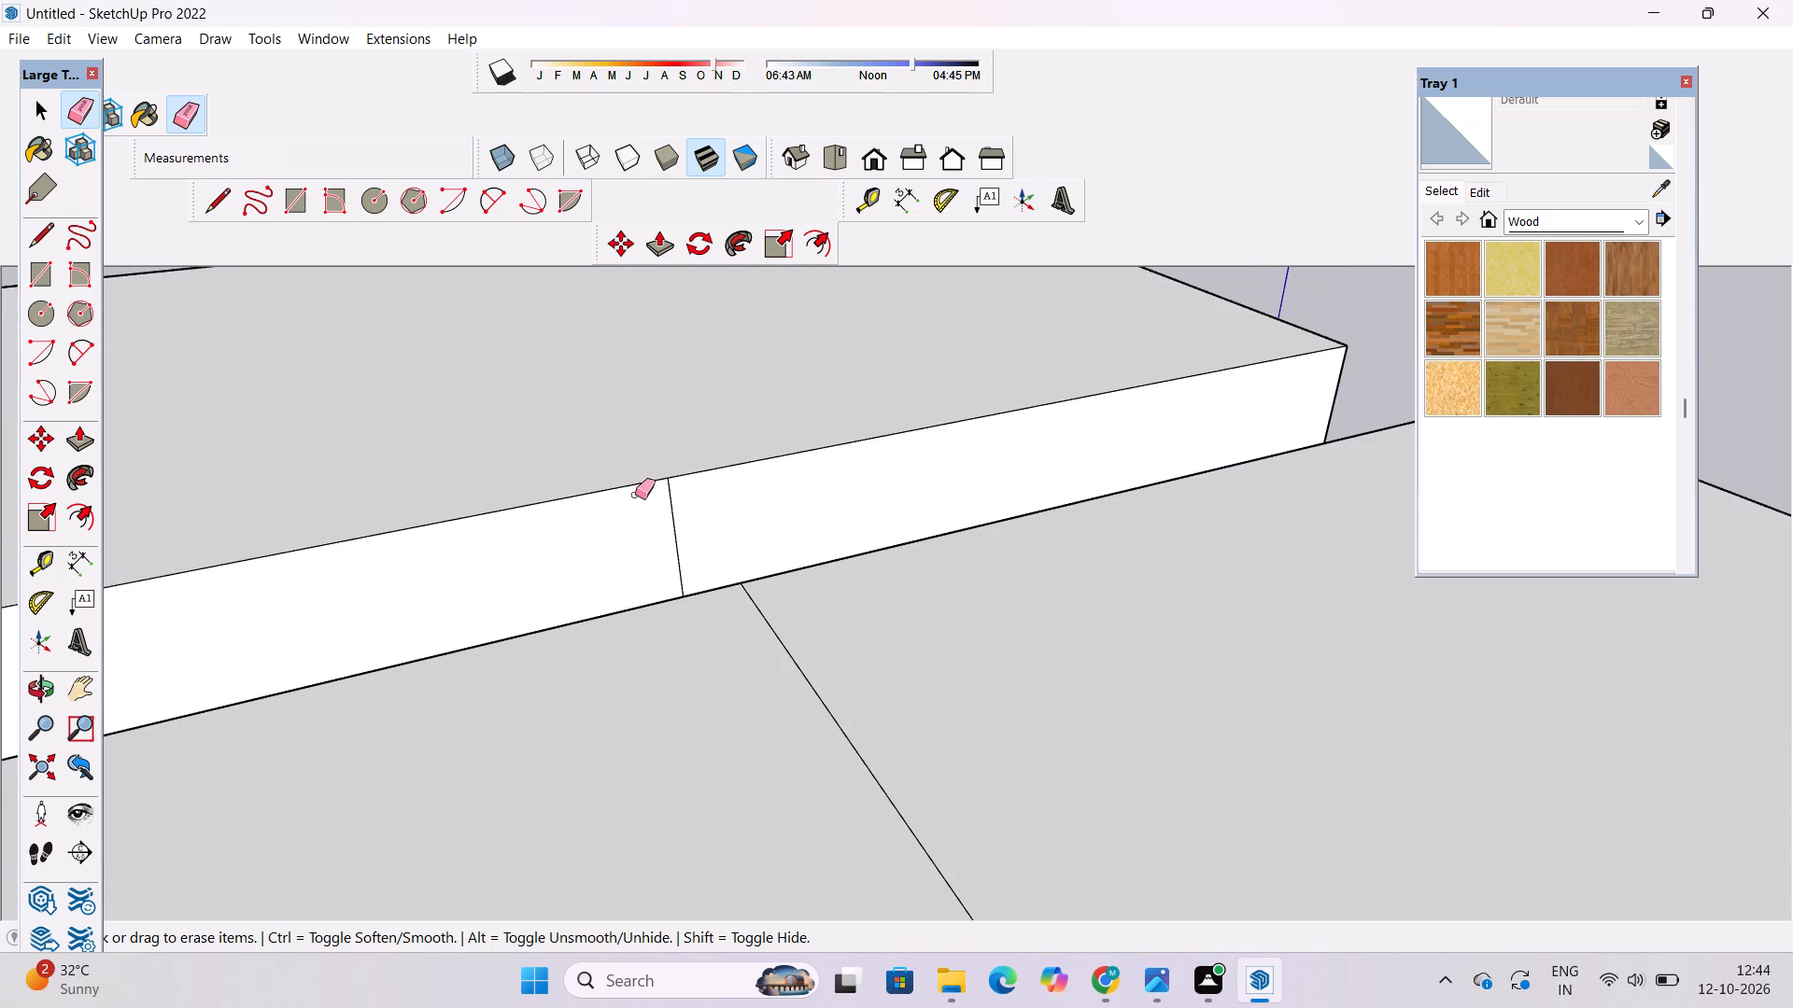
{"action": "left_click_drag", "start_coordinate": [680, 517], "coordinate": [673, 527]}
Erase the top-face and narrow-side seam lines on the second-to-last slat.
{"action": "scroll", "coordinate": [654, 498], "scroll_direction": "down", "scroll_amount": 7}
{"action": "left_click_drag", "start_coordinate": [758, 602], "coordinate": [729, 623]}
{"action": "scroll", "coordinate": [660, 596], "scroll_direction": "down", "scroll_amount": 5}
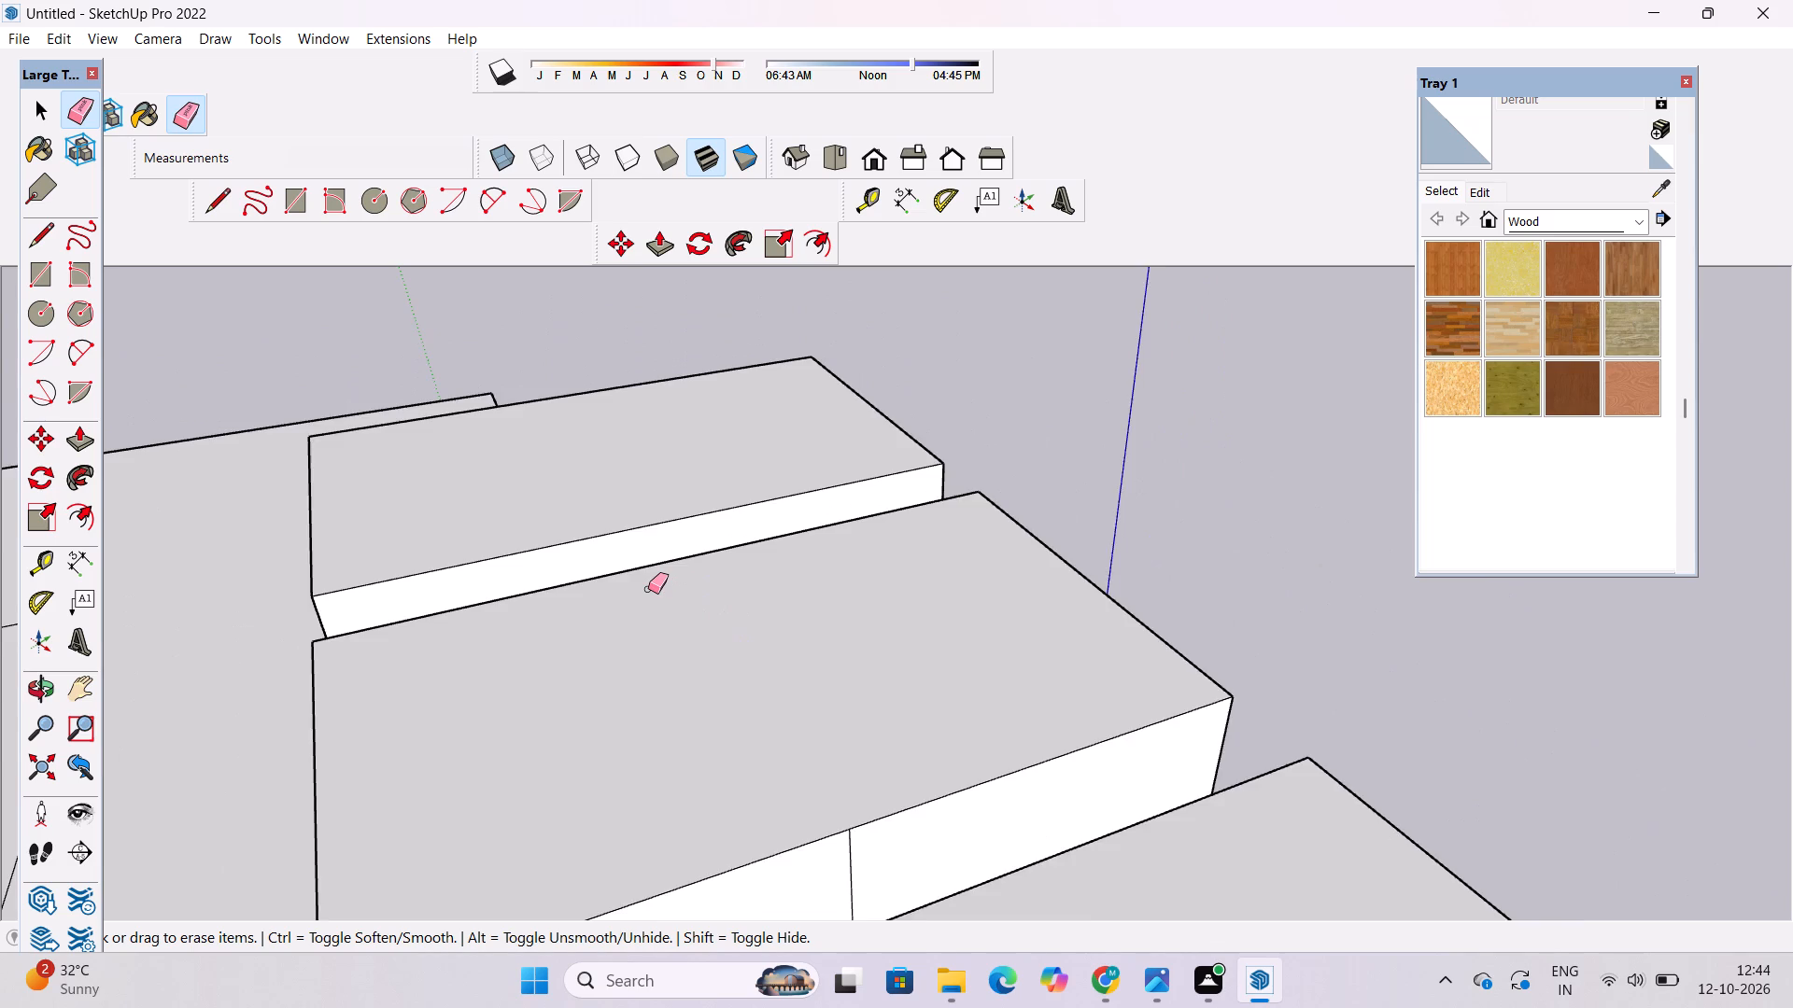
{"action": "scroll", "coordinate": [644, 586], "scroll_direction": "up", "scroll_amount": 5}
{"action": "scroll", "coordinate": [624, 576], "scroll_direction": "down", "scroll_amount": 7}
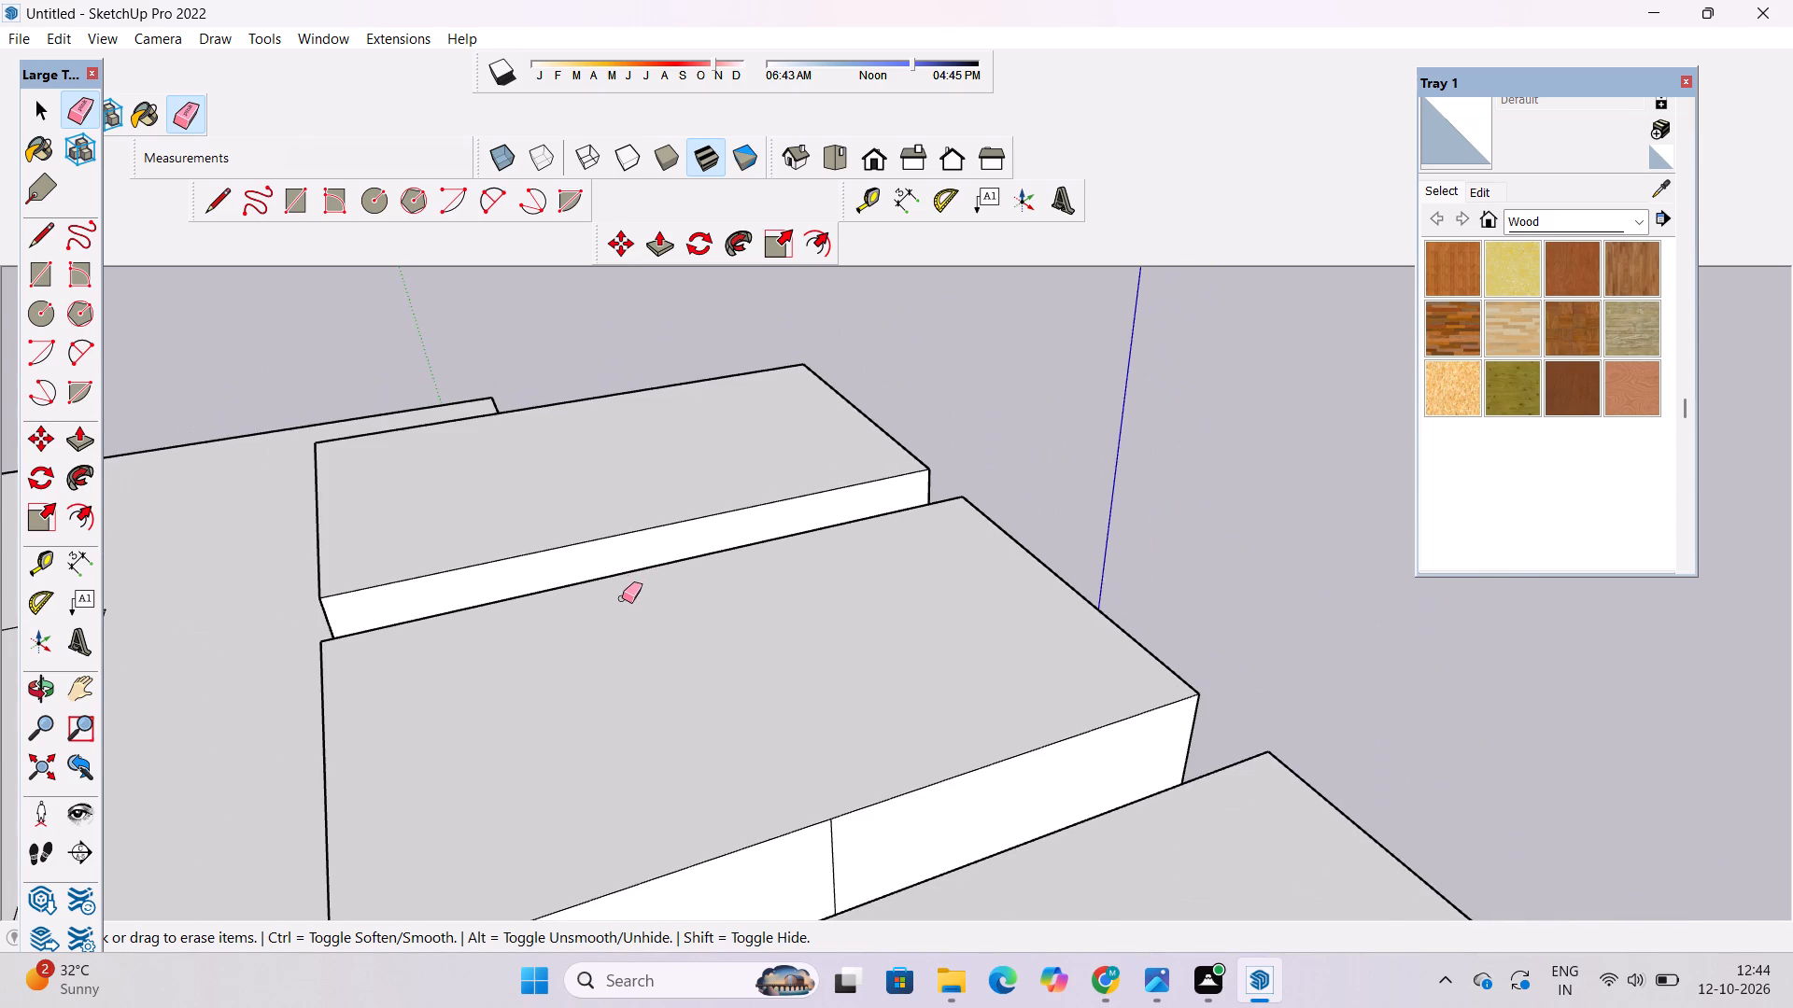
{"action": "scroll", "coordinate": [611, 488], "scroll_direction": "down", "scroll_amount": 4}
{"action": "scroll", "coordinate": [739, 726], "scroll_direction": "up", "scroll_amount": 9}
{"action": "scroll", "coordinate": [740, 687], "scroll_direction": "down", "scroll_amount": 1}
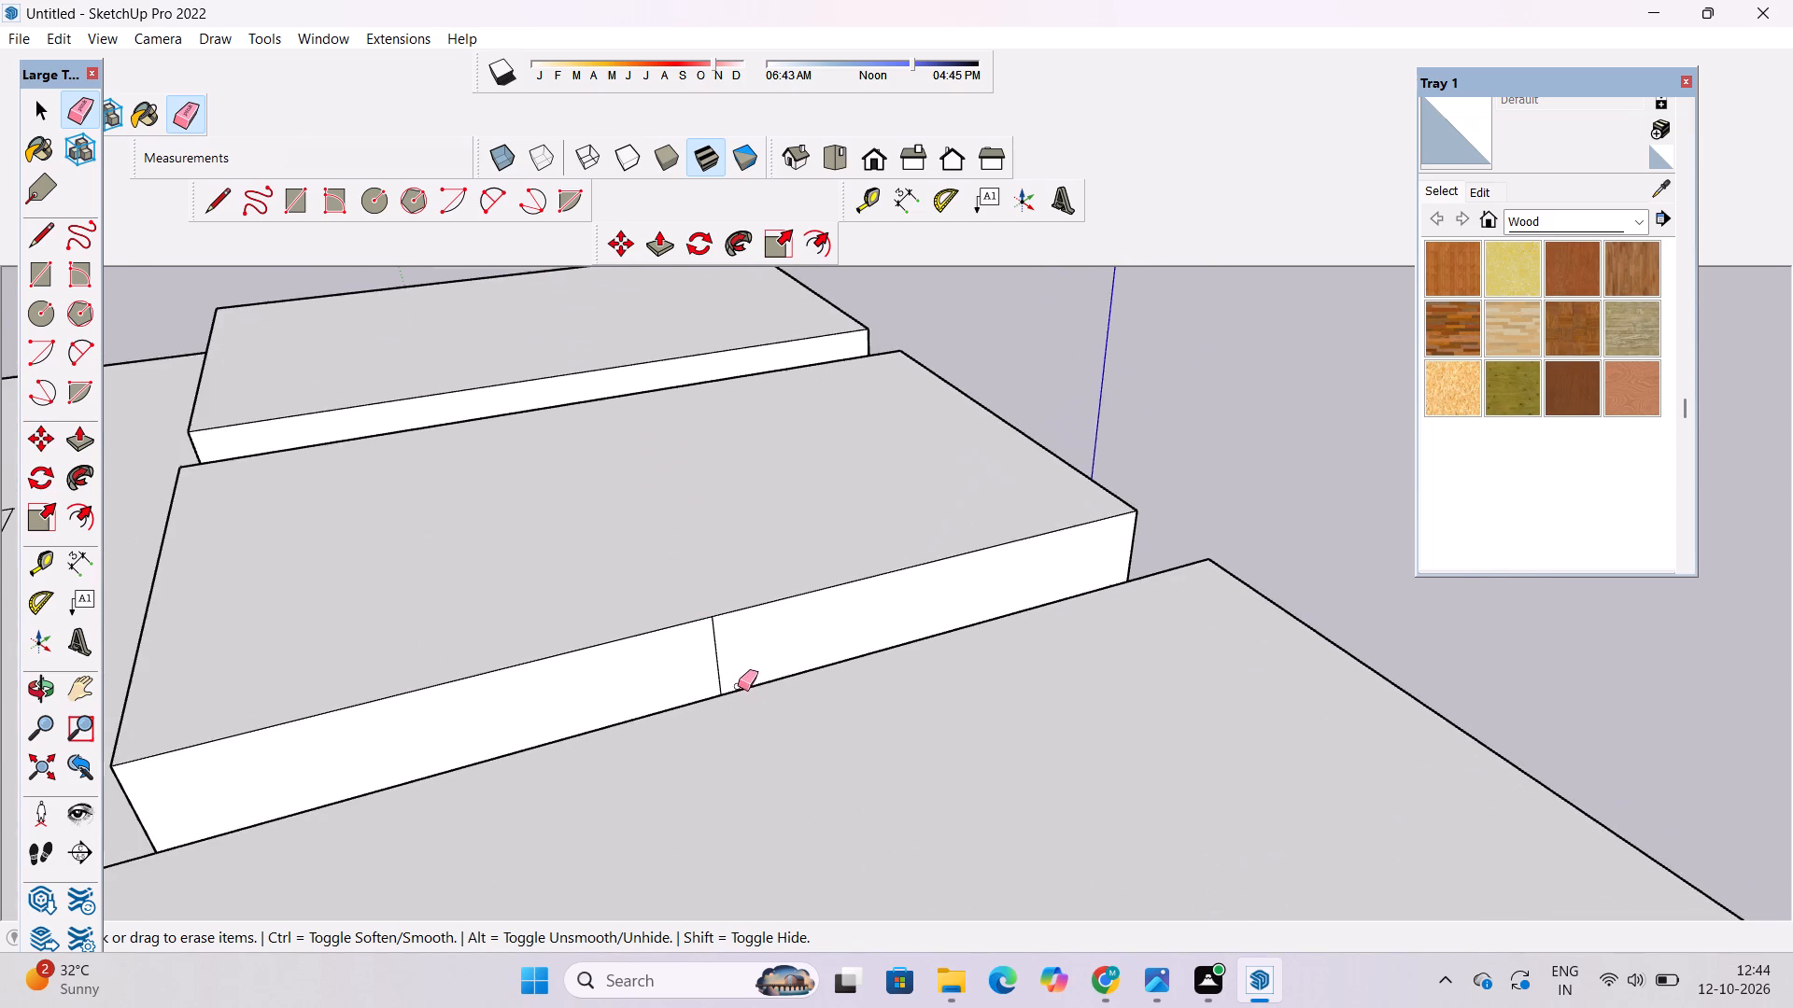
{"action": "scroll", "coordinate": [741, 671], "scroll_direction": "up", "scroll_amount": 3}
{"action": "left_click_drag", "start_coordinate": [722, 643], "coordinate": [705, 653]}
Erase the seam line on the opposite narrow side of the end slat beside the wall.
{"action": "key", "text": "o"}
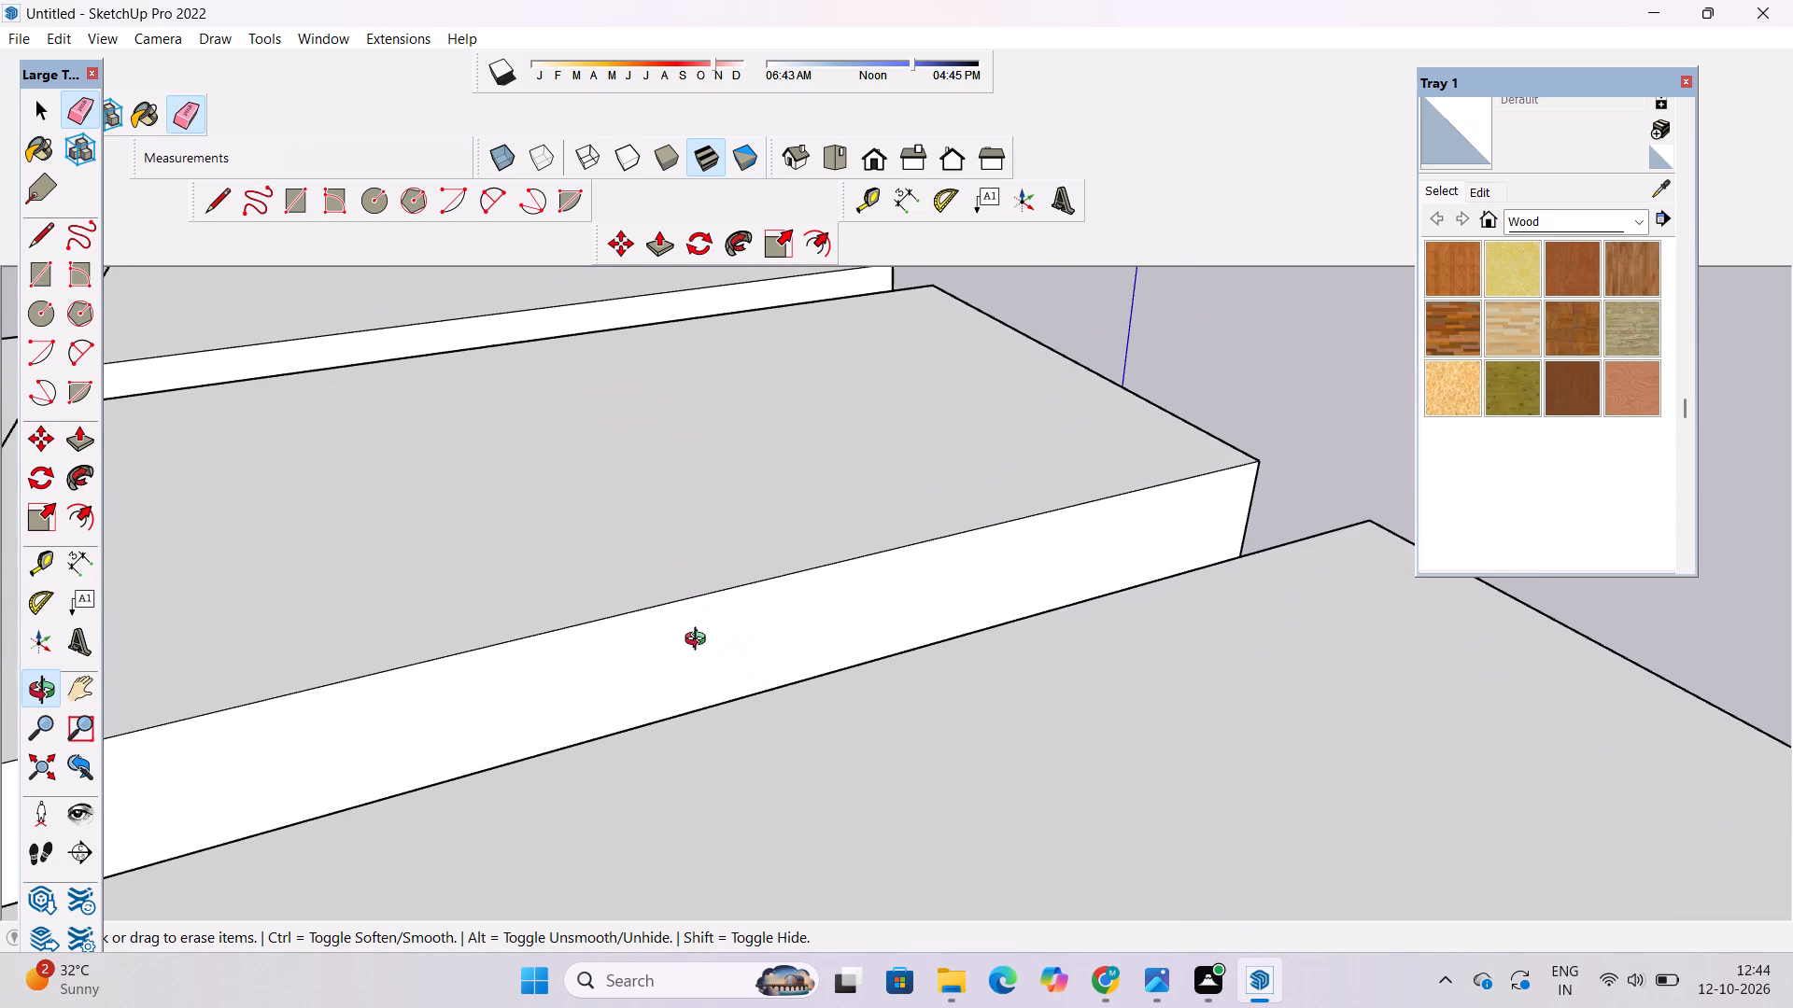
{"action": "scroll", "coordinate": [693, 625], "scroll_direction": "down", "scroll_amount": 7}
{"action": "left_click_drag", "start_coordinate": [1084, 692], "coordinate": [378, 584]}
{"action": "scroll", "coordinate": [388, 572], "scroll_direction": "down", "scroll_amount": 4}
{"action": "left_click_drag", "start_coordinate": [1129, 684], "coordinate": [896, 647]}
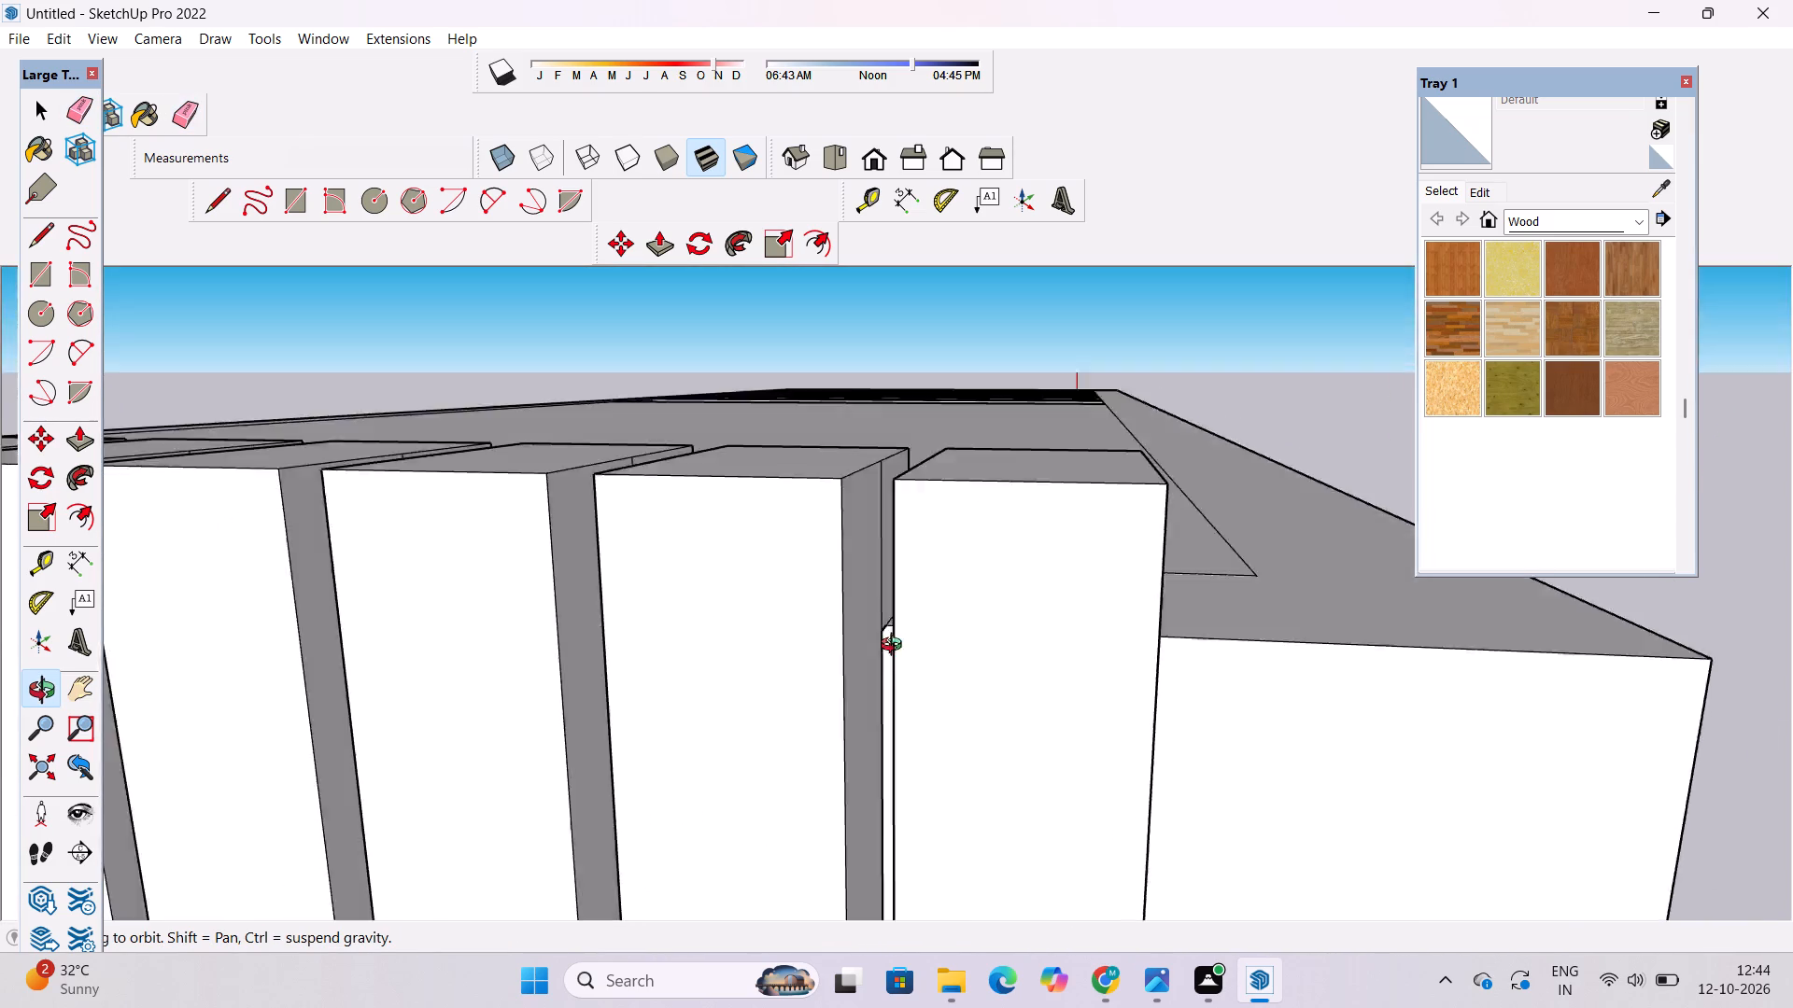
{"action": "left_click_drag", "start_coordinate": [896, 647], "coordinate": [798, 624]}
{"action": "left_click_drag", "start_coordinate": [796, 624], "coordinate": [755, 721]}
{"action": "left_click_drag", "start_coordinate": [785, 668], "coordinate": [799, 616], "text": "shift"}
{"action": "left_click_drag", "start_coordinate": [832, 626], "coordinate": [822, 629]}
{"action": "left_click_drag", "start_coordinate": [822, 629], "coordinate": [822, 640]}
{"action": "left_click_drag", "start_coordinate": [819, 641], "coordinate": [871, 633]}
{"action": "key", "text": "e"}
{"action": "left_click_drag", "start_coordinate": [1169, 546], "coordinate": [1160, 565]}
{"action": "left_click", "coordinate": [1159, 566]}
{"action": "left_click_drag", "start_coordinate": [1151, 575], "coordinate": [1141, 596]}
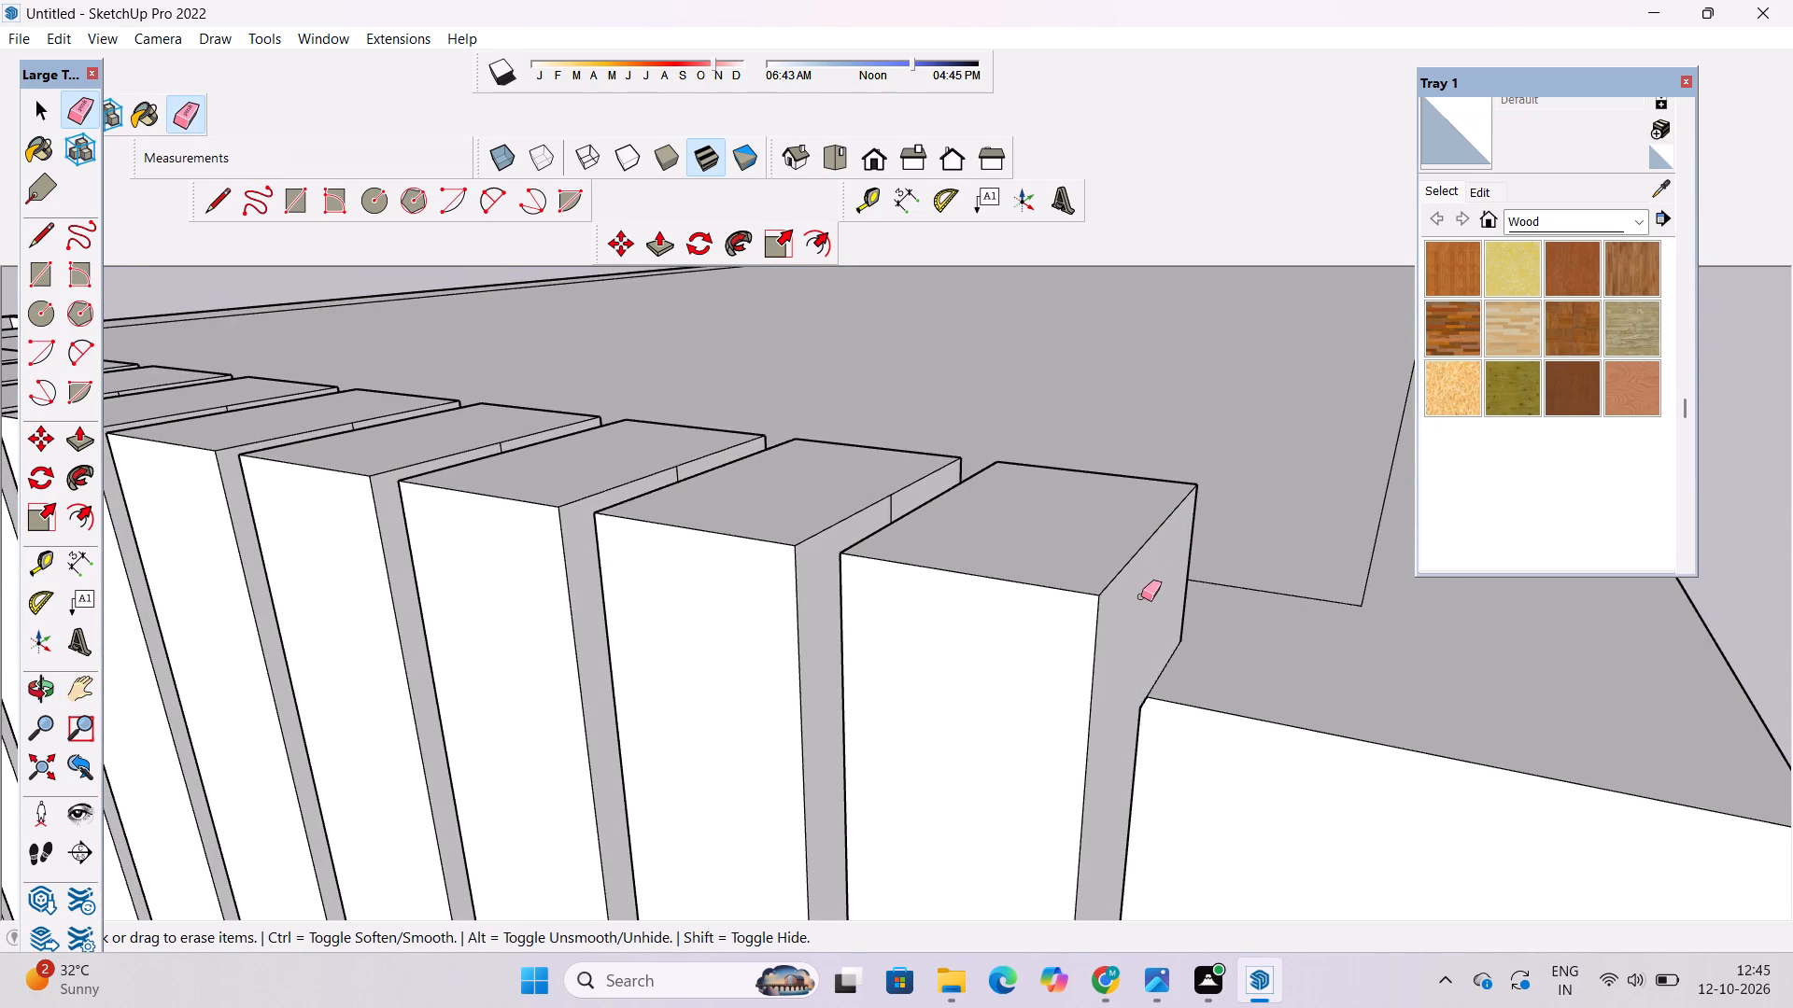
Erase the seam lines on the same narrow side of the second, third and fourth slats from that end.
{"action": "scroll", "coordinate": [869, 520], "scroll_direction": "up", "scroll_amount": 8}
{"action": "left_click_drag", "start_coordinate": [925, 497], "coordinate": [911, 514]}
{"action": "scroll", "coordinate": [999, 595], "scroll_direction": "down", "scroll_amount": 4}
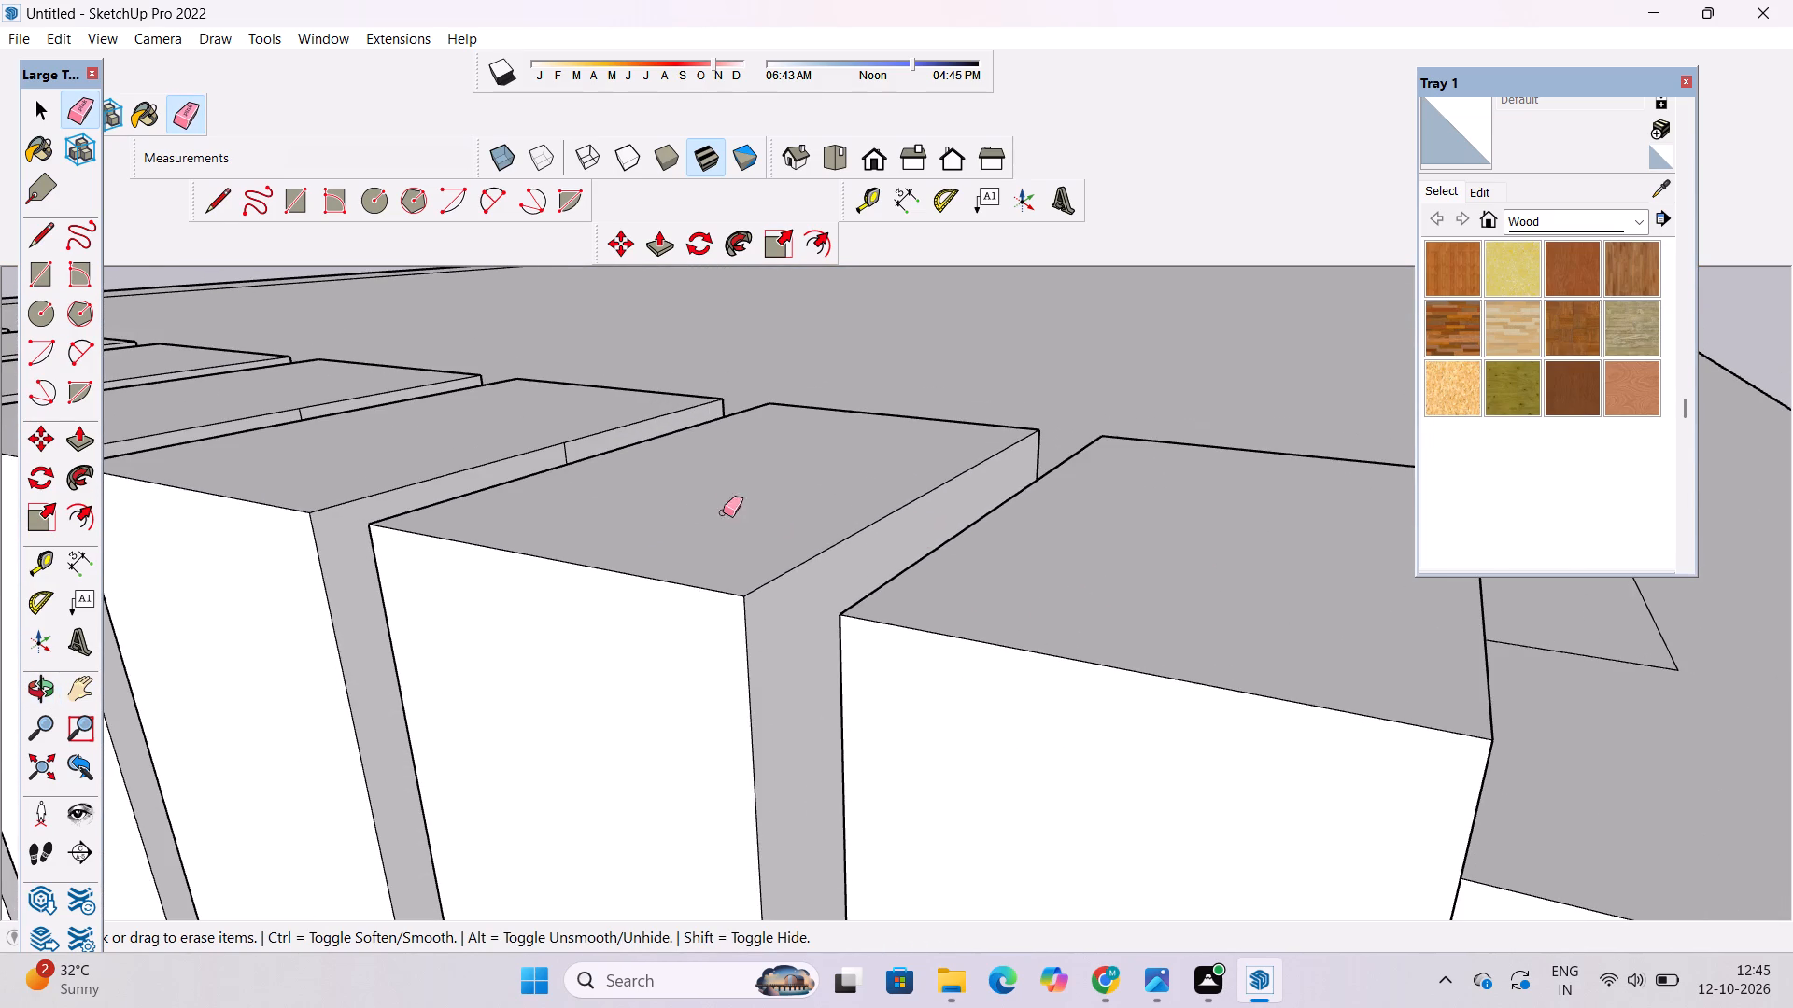
{"action": "scroll", "coordinate": [570, 454], "scroll_direction": "up", "scroll_amount": 11}
{"action": "left_click_drag", "start_coordinate": [674, 462], "coordinate": [599, 486]}
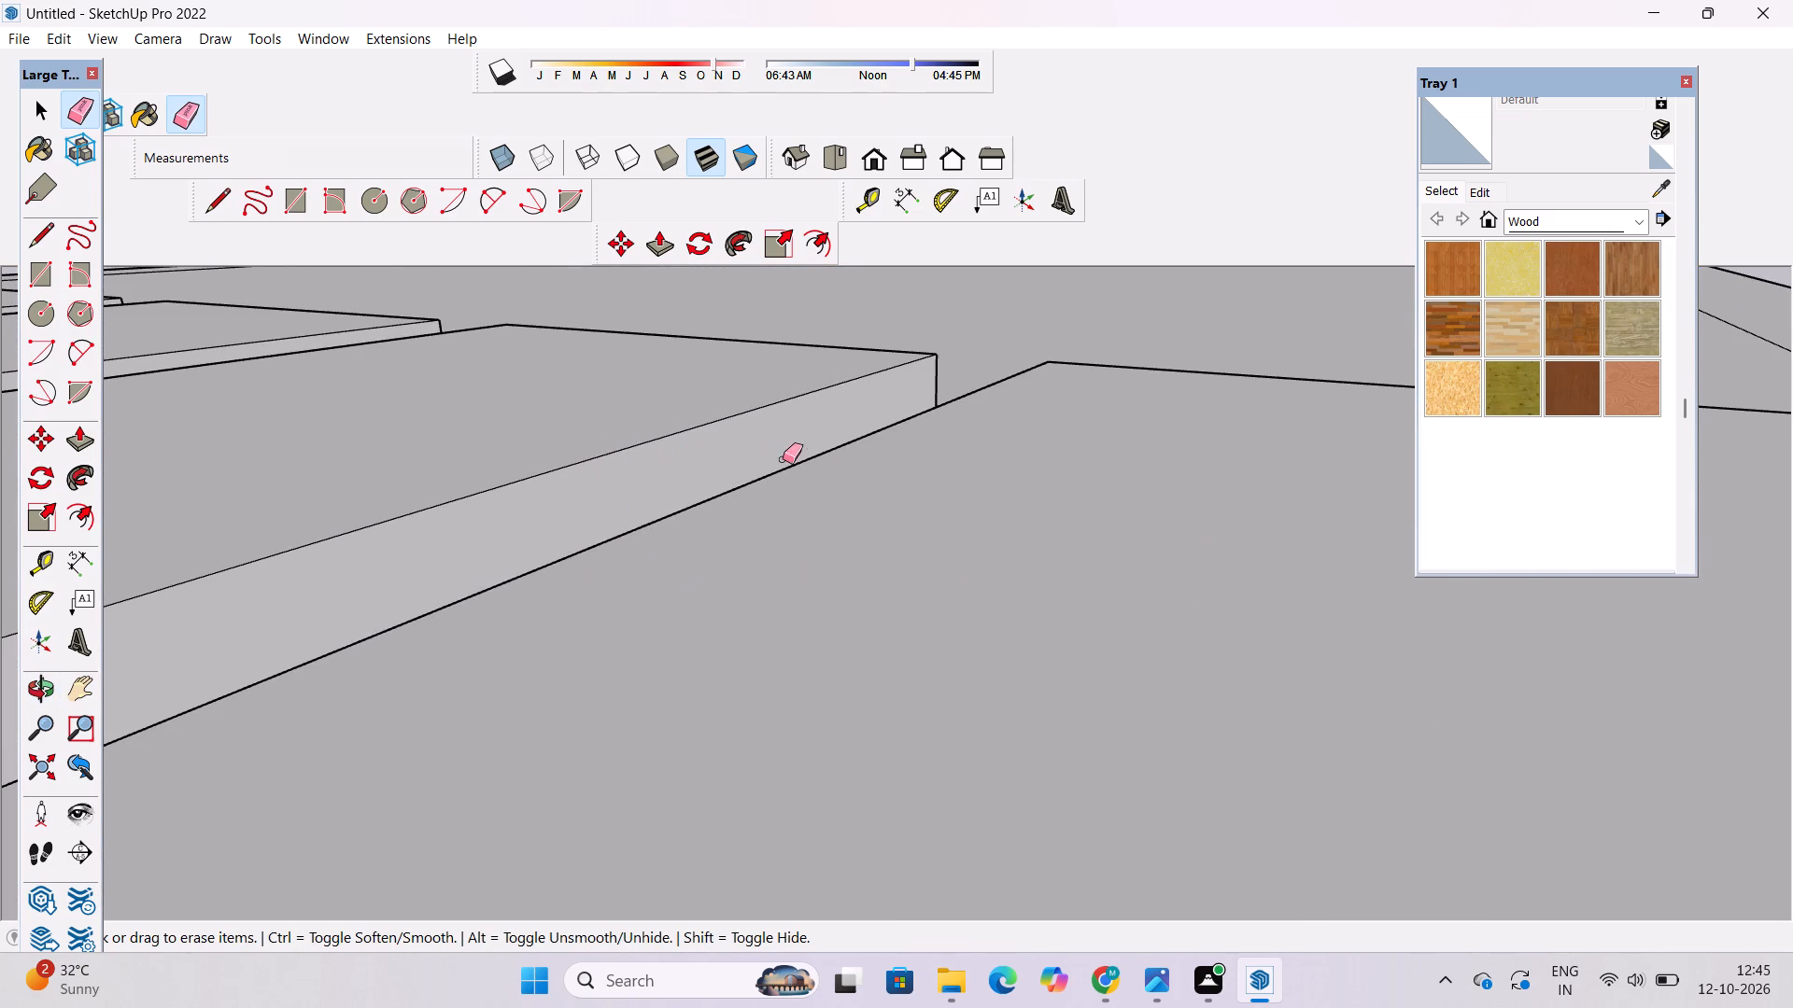
{"action": "scroll", "coordinate": [819, 478], "scroll_direction": "down", "scroll_amount": 14}
{"action": "scroll", "coordinate": [486, 448], "scroll_direction": "up", "scroll_amount": 4}
{"action": "scroll", "coordinate": [608, 443], "scroll_direction": "up", "scroll_amount": 3}
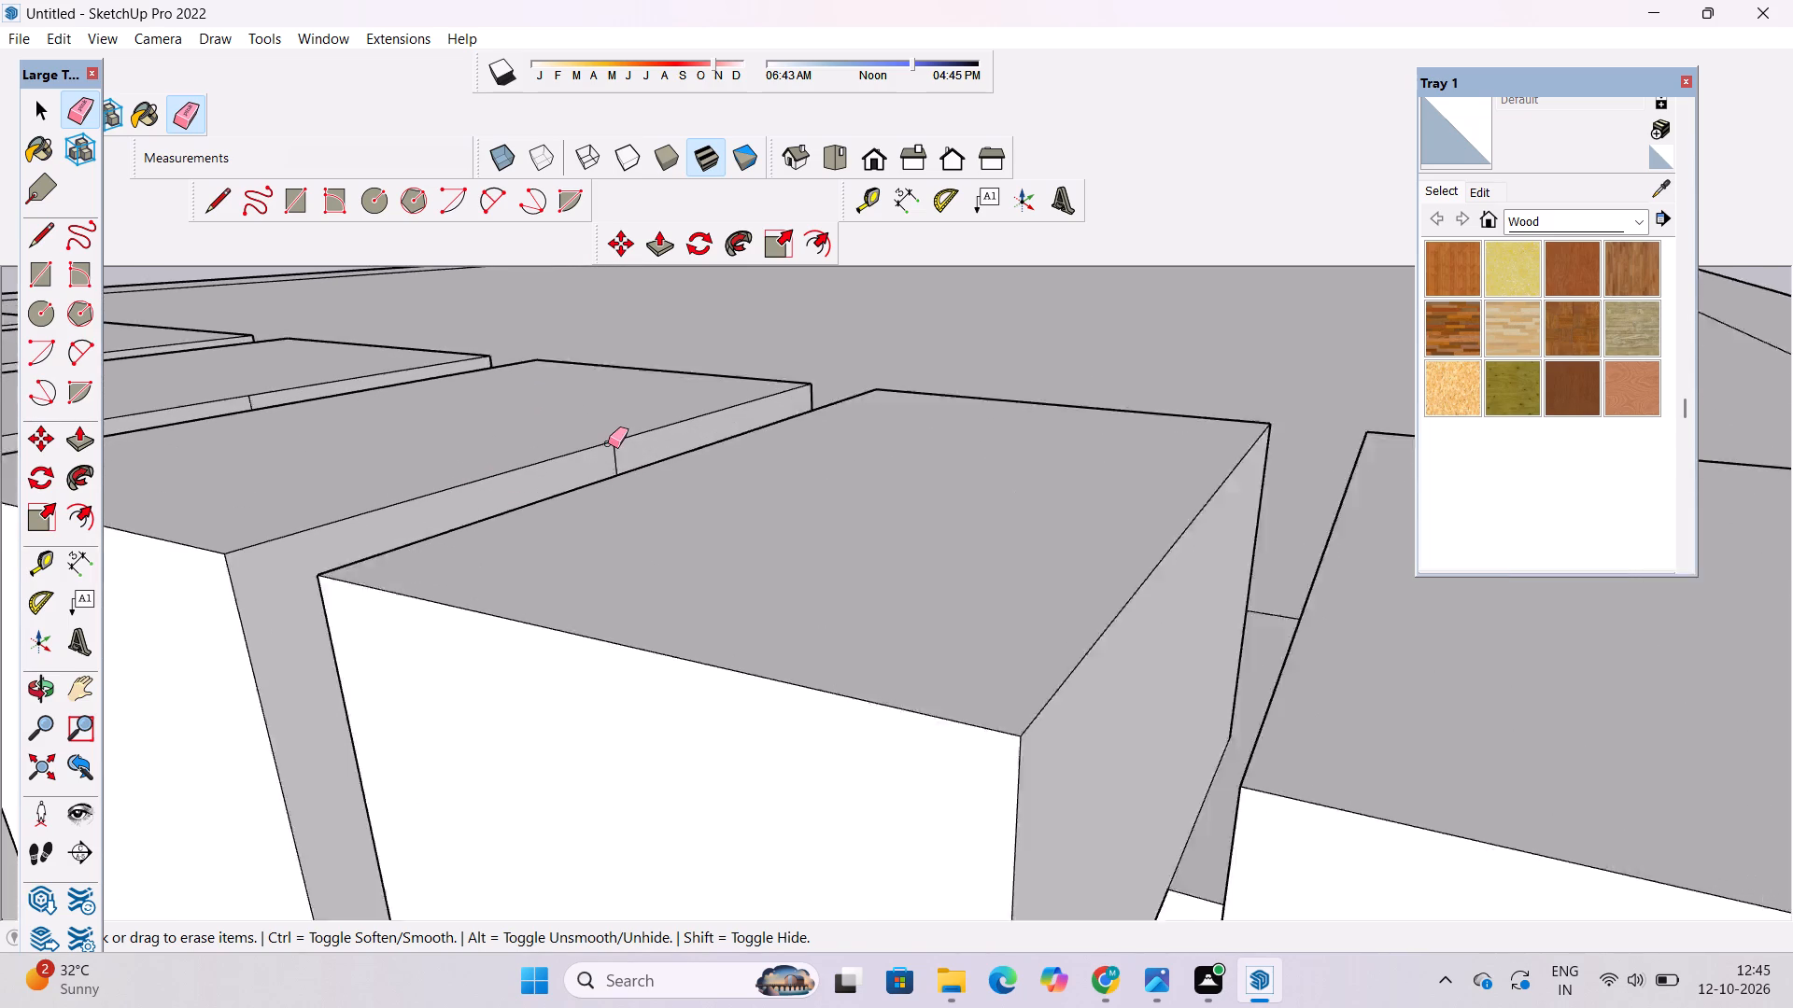
{"action": "scroll", "coordinate": [608, 443], "scroll_direction": "up", "scroll_amount": 9}
{"action": "left_click_drag", "start_coordinate": [629, 465], "coordinate": [615, 482]}
Erase the narrow-side seam lines on the fifth, sixth and seventh slats from that end.
{"action": "scroll", "coordinate": [861, 445], "scroll_direction": "down", "scroll_amount": 15}
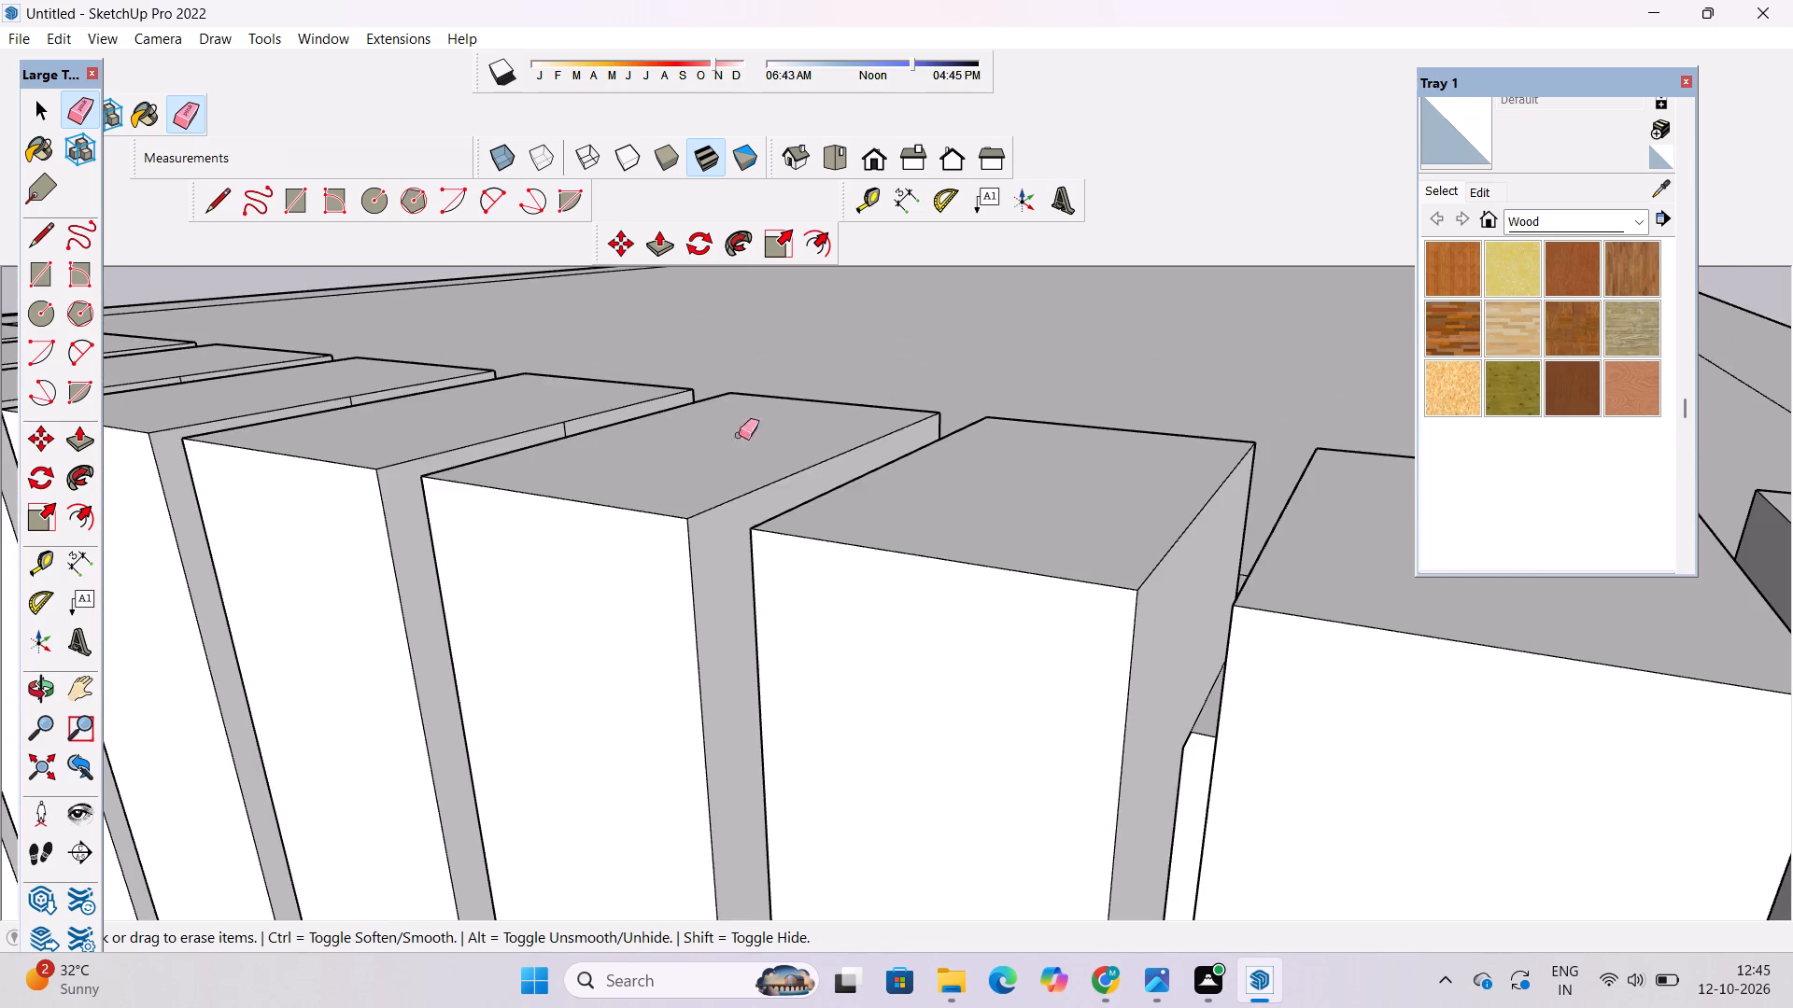
{"action": "scroll", "coordinate": [473, 404], "scroll_direction": "up", "scroll_amount": 15}
{"action": "left_click_drag", "start_coordinate": [727, 450], "coordinate": [709, 465]}
{"action": "scroll", "coordinate": [799, 434], "scroll_direction": "down", "scroll_amount": 4}
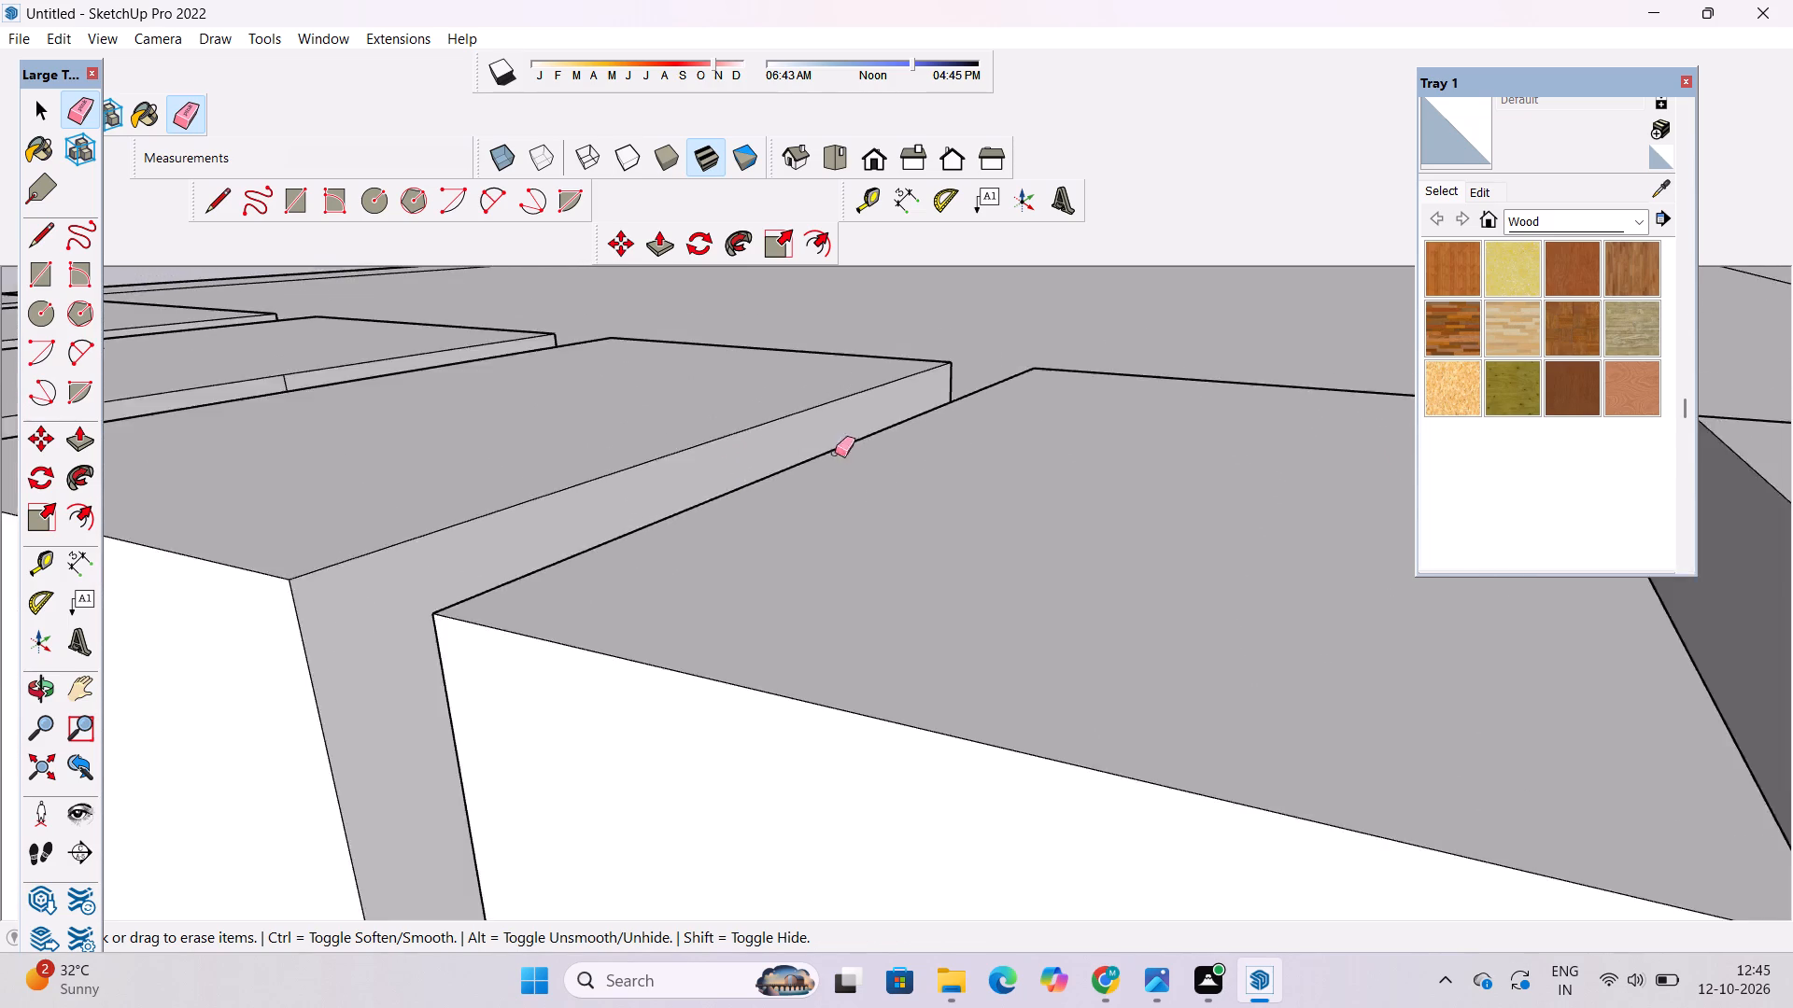
{"action": "scroll", "coordinate": [835, 453], "scroll_direction": "down", "scroll_amount": 7}
{"action": "scroll", "coordinate": [329, 390], "scroll_direction": "up", "scroll_amount": 9}
{"action": "left_click_drag", "start_coordinate": [586, 429], "coordinate": [557, 429]}
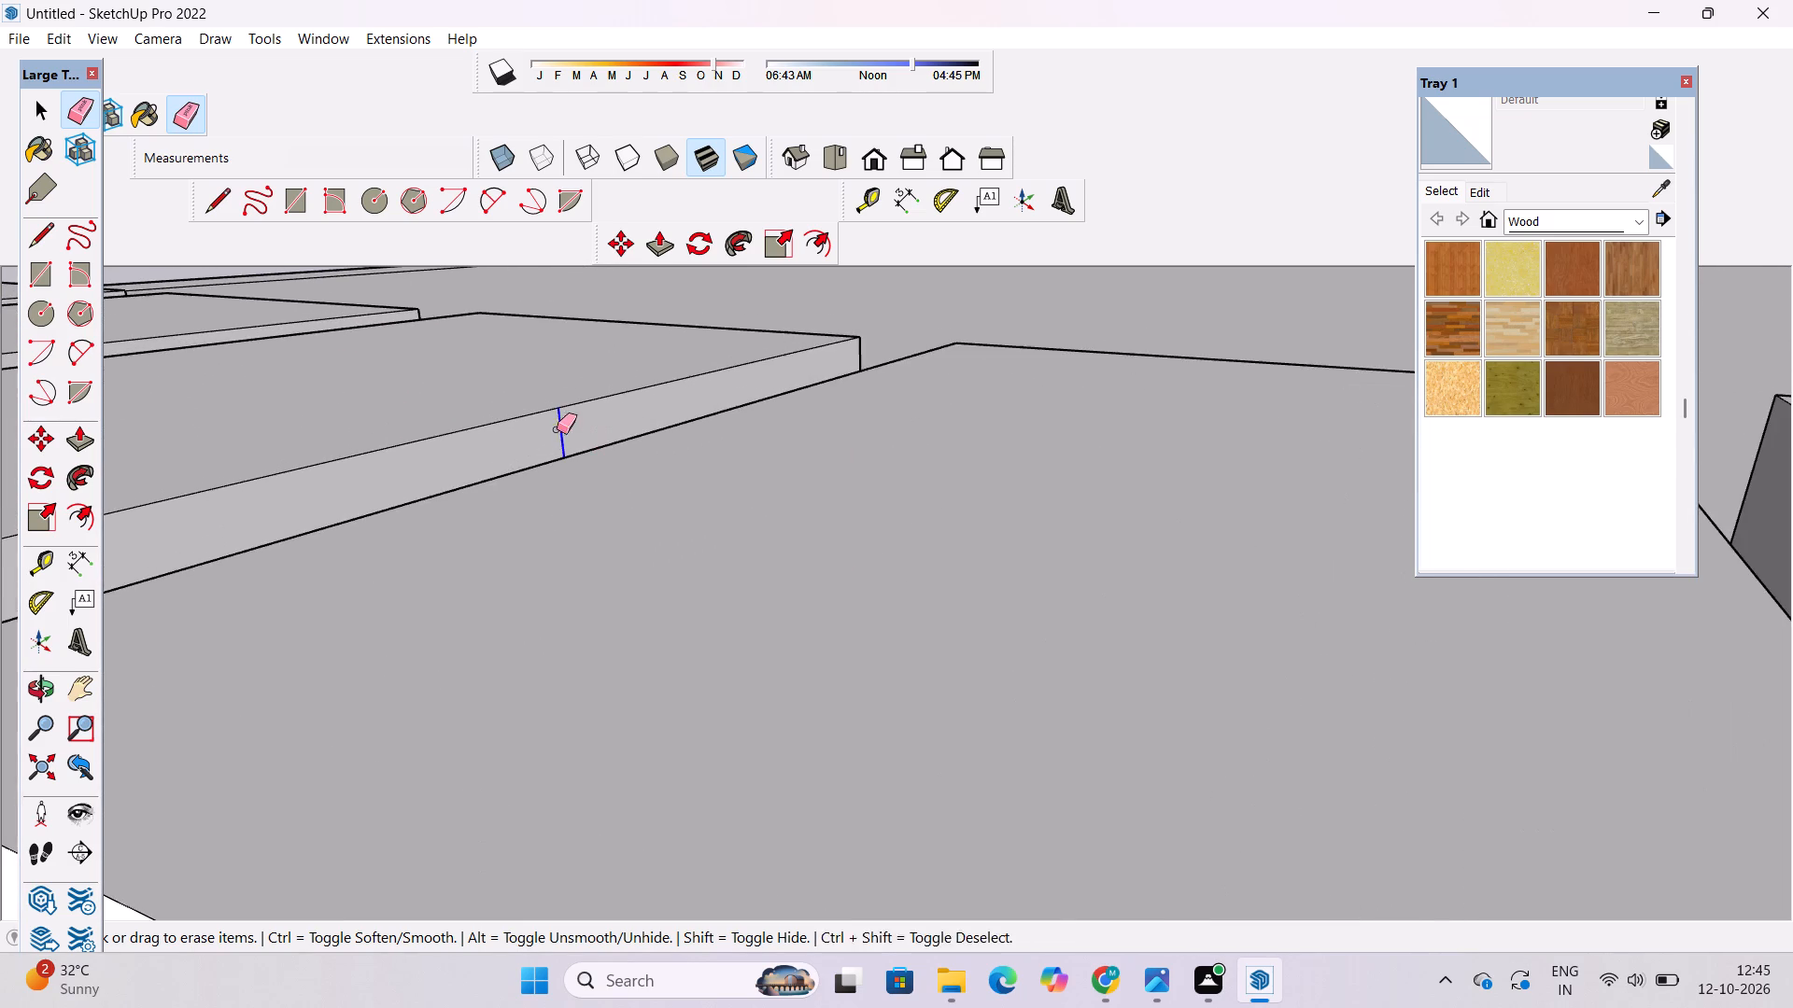
{"action": "left_click_drag", "start_coordinate": [557, 429], "coordinate": [550, 434]}
{"action": "scroll", "coordinate": [731, 459], "scroll_direction": "down", "scroll_amount": 13}
{"action": "scroll", "coordinate": [396, 416], "scroll_direction": "up", "scroll_amount": 9}
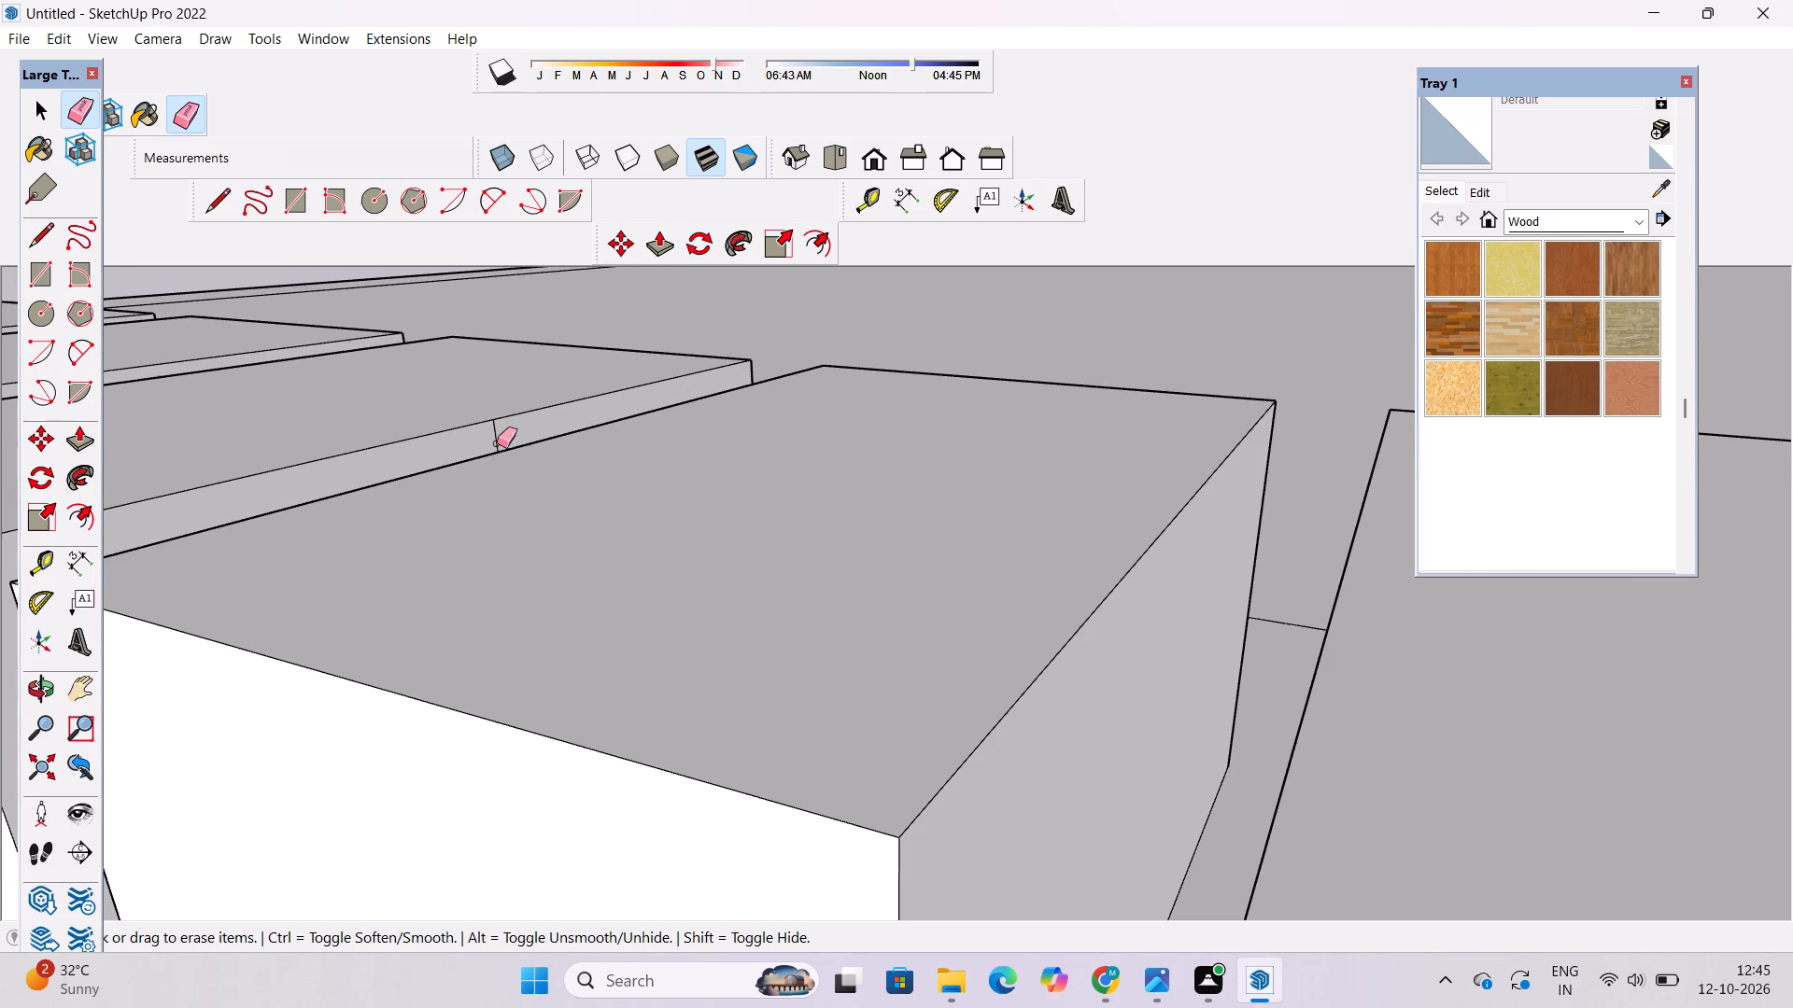
{"action": "left_click_drag", "start_coordinate": [515, 427], "coordinate": [485, 441]}
Erase the narrow-side seam lines on the eighth, ninth and tenth slats from that end.
{"action": "scroll", "coordinate": [642, 475], "scroll_direction": "down", "scroll_amount": 9}
{"action": "scroll", "coordinate": [318, 429], "scroll_direction": "up", "scroll_amount": 11}
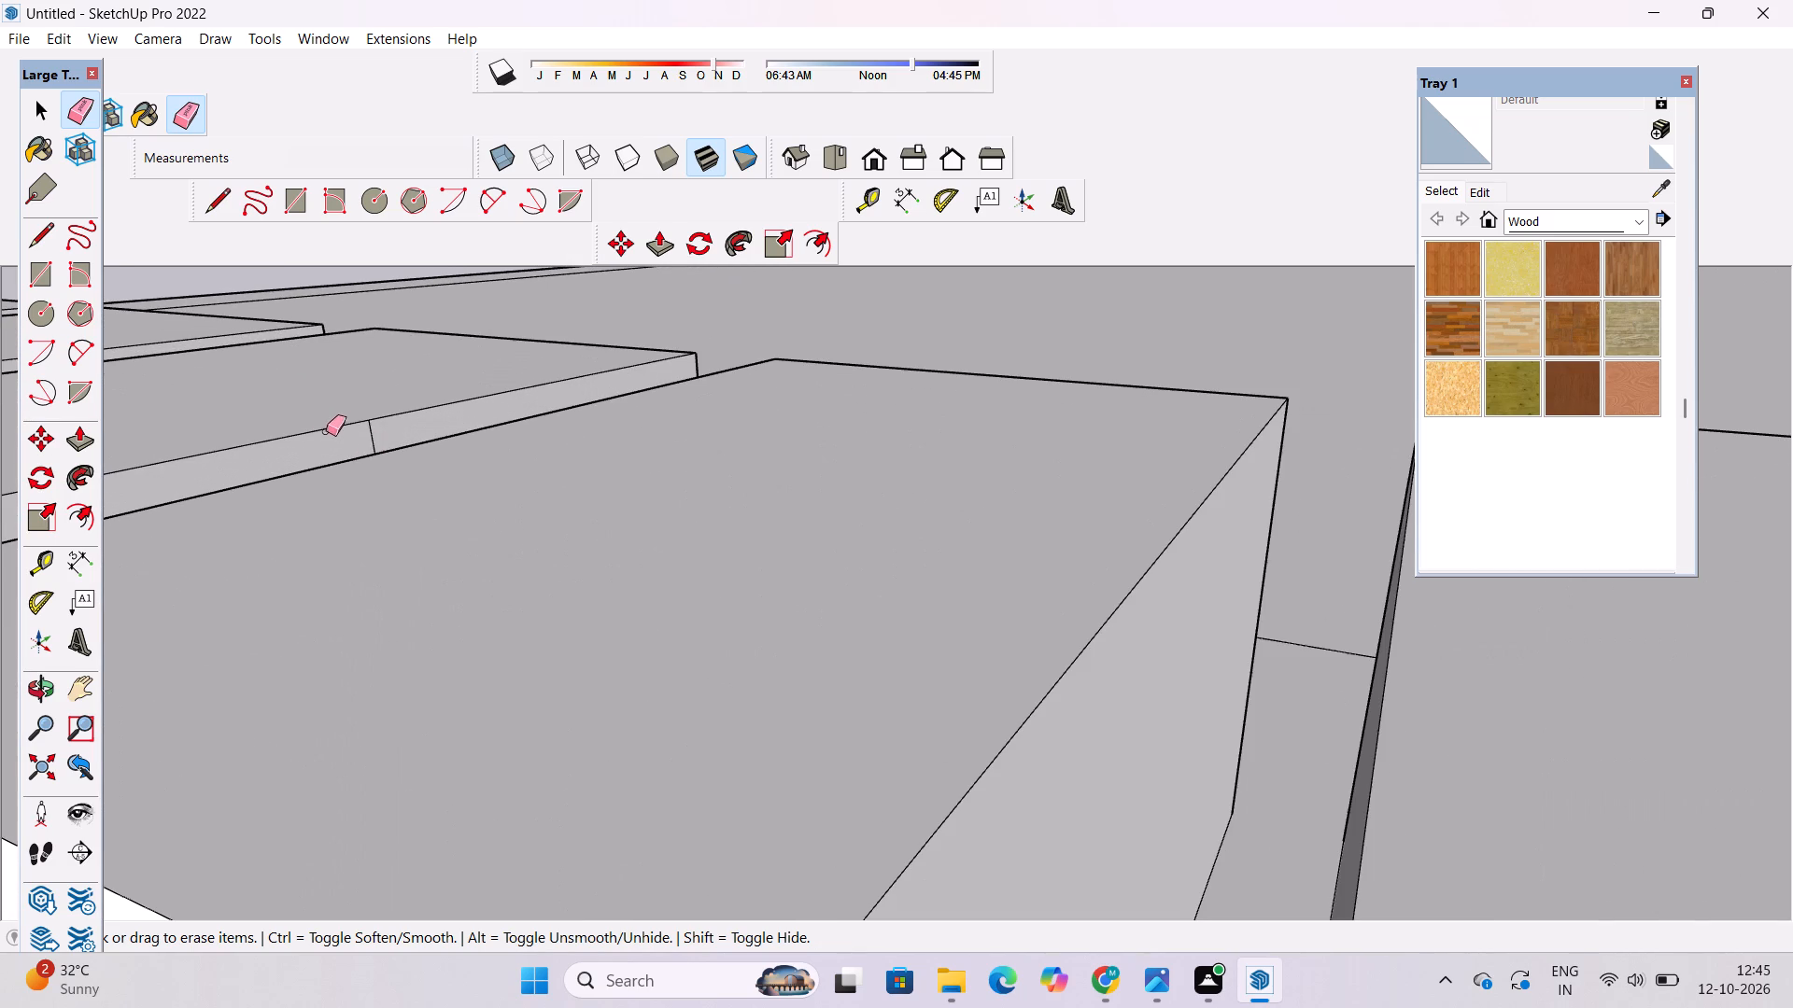
{"action": "left_click", "coordinate": [374, 435]}
{"action": "scroll", "coordinate": [579, 452], "scroll_direction": "down", "scroll_amount": 11}
{"action": "scroll", "coordinate": [273, 440], "scroll_direction": "up", "scroll_amount": 2}
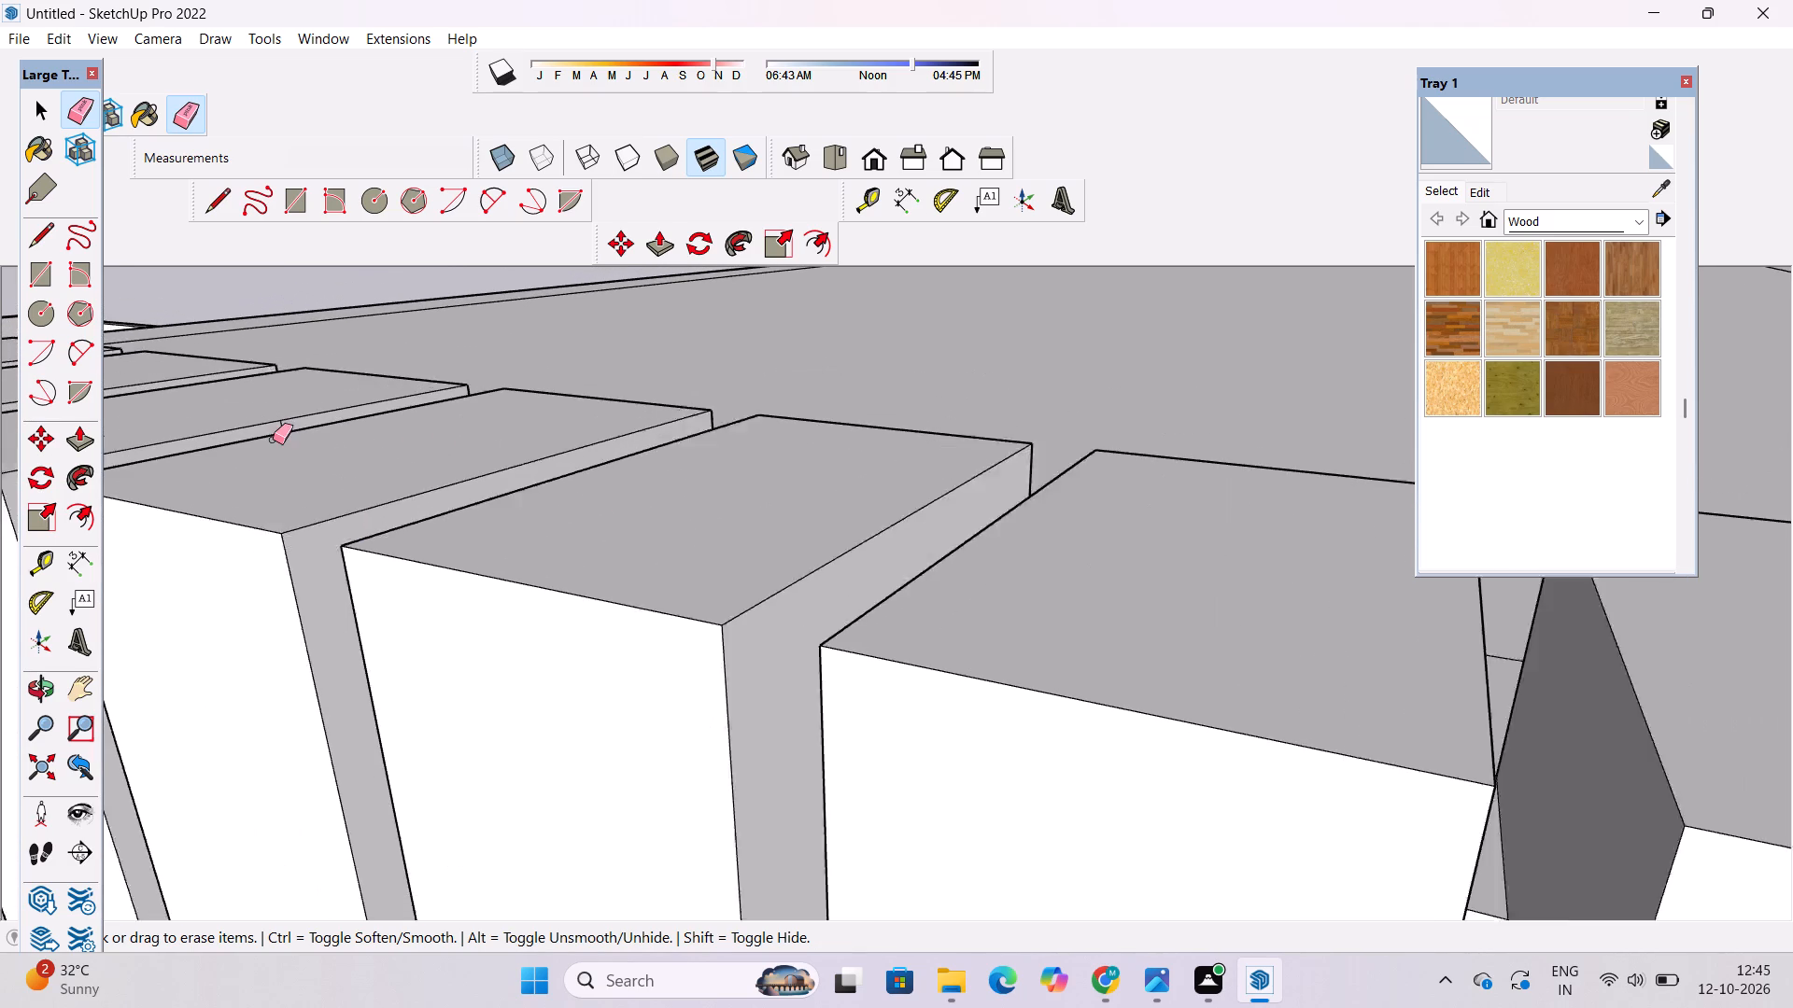
{"action": "scroll", "coordinate": [273, 440], "scroll_direction": "up", "scroll_amount": 13}
{"action": "left_click_drag", "start_coordinate": [289, 411], "coordinate": [303, 418]}
{"action": "scroll", "coordinate": [573, 497], "scroll_direction": "down", "scroll_amount": 10}
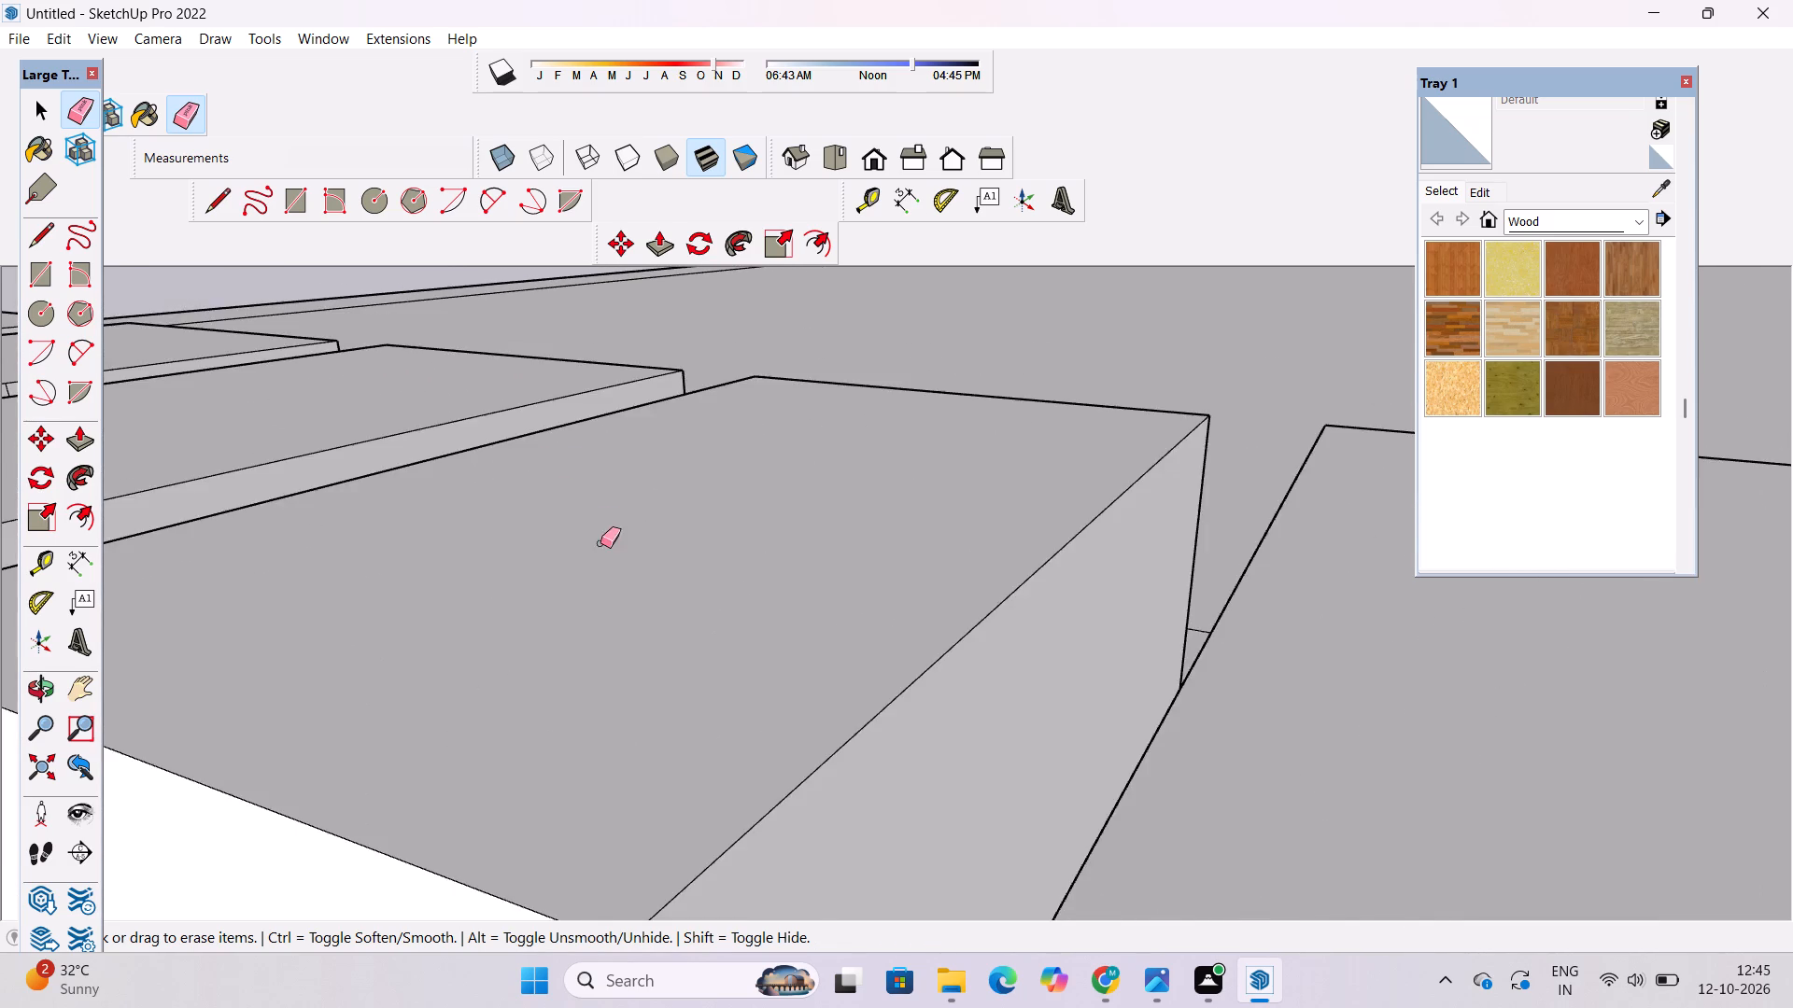
{"action": "scroll", "coordinate": [600, 543], "scroll_direction": "down", "scroll_amount": 6}
{"action": "scroll", "coordinate": [199, 470], "scroll_direction": "up", "scroll_amount": 17}
{"action": "left_click_drag", "start_coordinate": [480, 441], "coordinate": [466, 445]}
Erase the narrow-side seam lines on the eleventh and twelfth slats from that end.
{"action": "scroll", "coordinate": [751, 477], "scroll_direction": "down", "scroll_amount": 15}
{"action": "scroll", "coordinate": [345, 420], "scroll_direction": "up", "scroll_amount": 11}
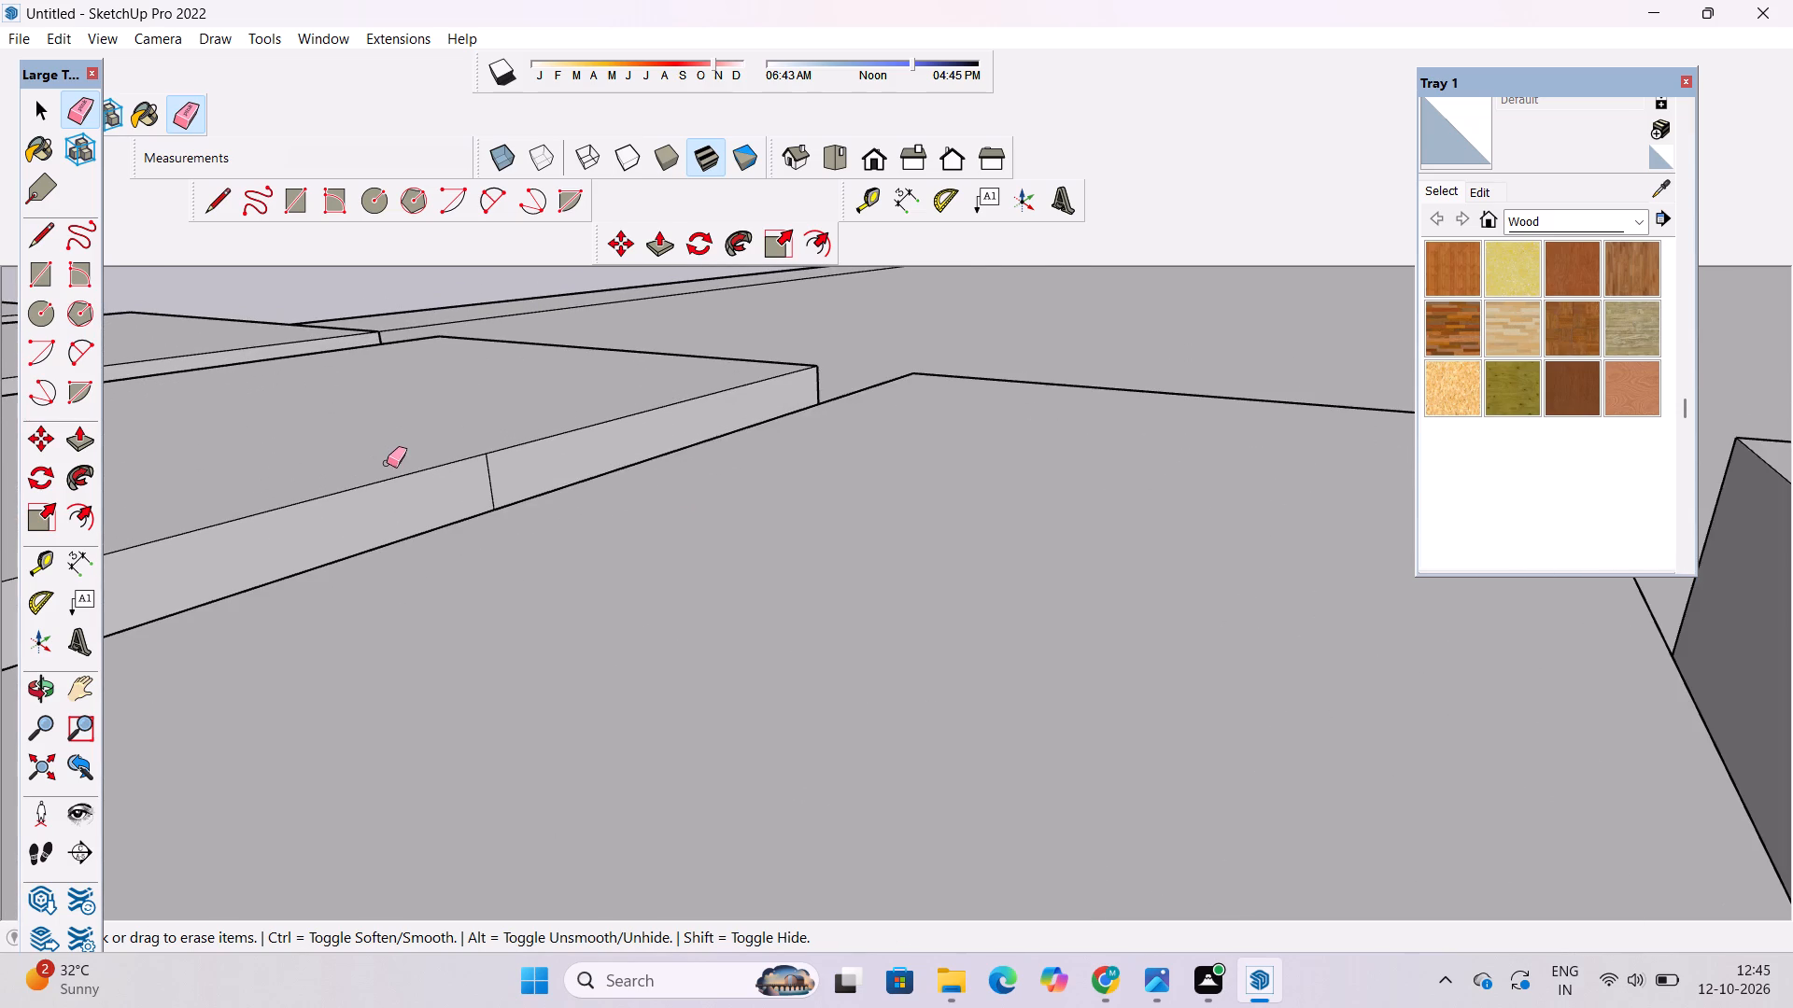
{"action": "scroll", "coordinate": [462, 466], "scroll_direction": "up", "scroll_amount": 5}
{"action": "left_click_drag", "start_coordinate": [524, 468], "coordinate": [465, 505]}
{"action": "scroll", "coordinate": [673, 468], "scroll_direction": "down", "scroll_amount": 11}
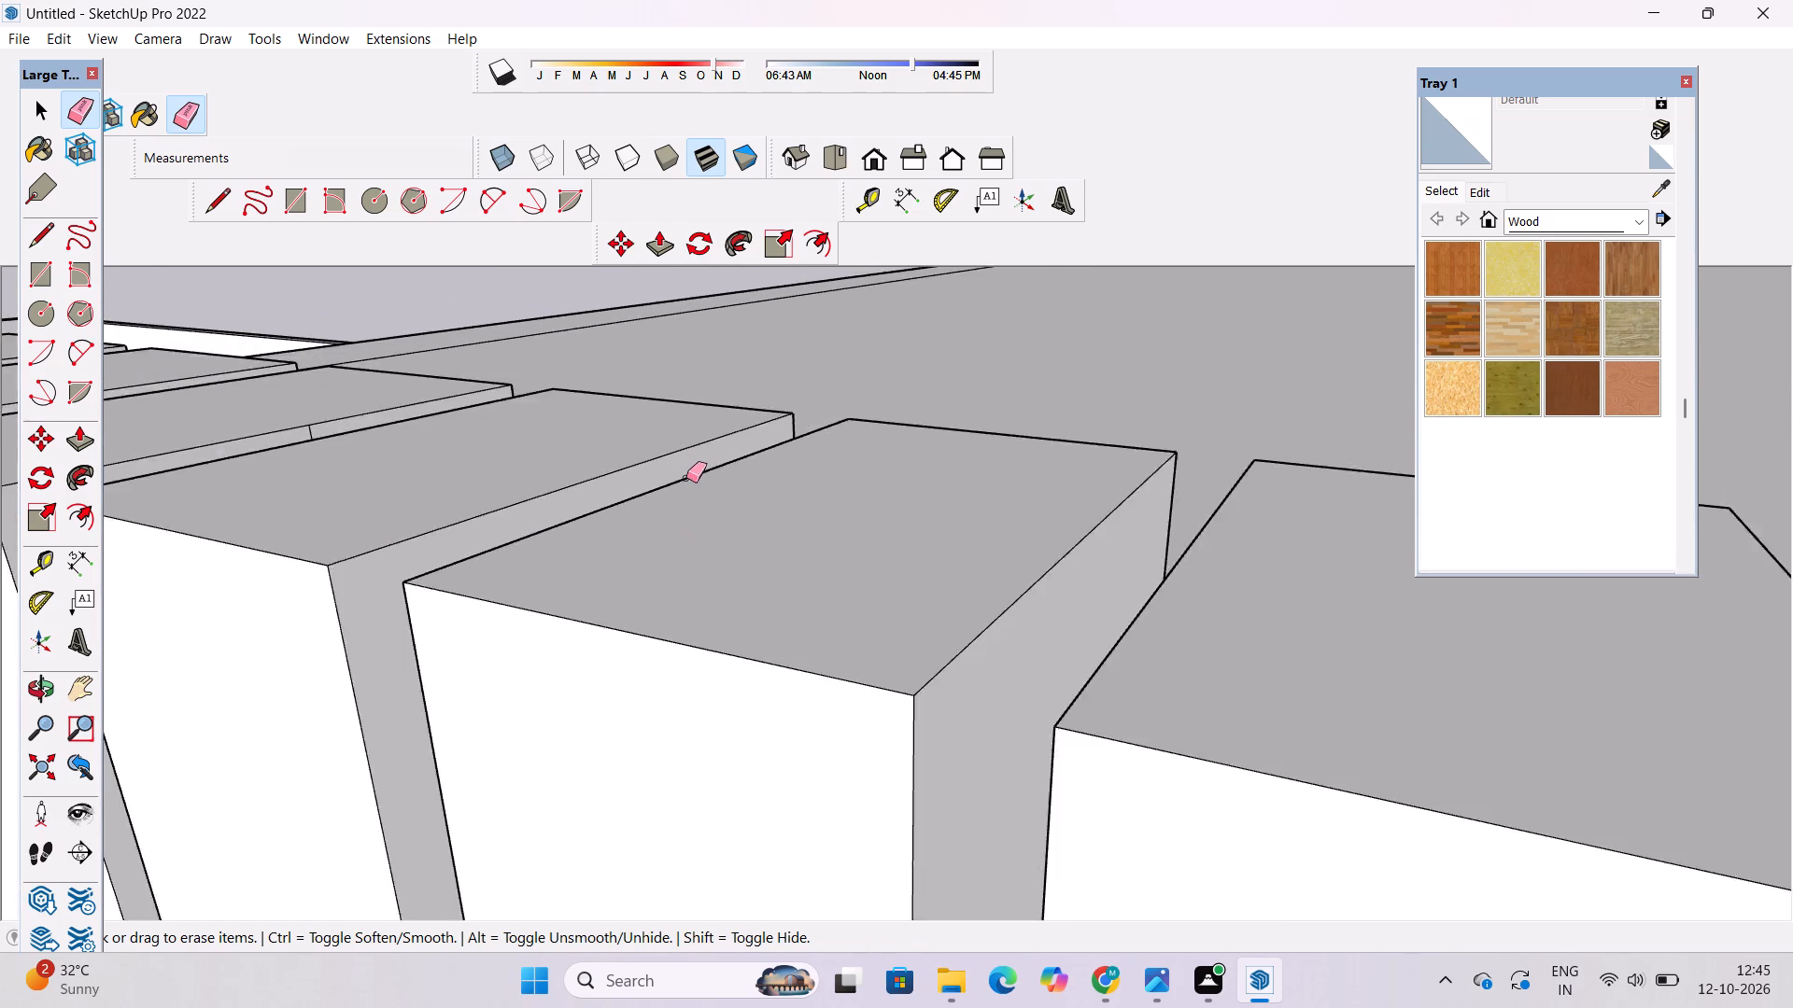
{"action": "scroll", "coordinate": [686, 478], "scroll_direction": "down", "scroll_amount": 5}
{"action": "scroll", "coordinate": [441, 399], "scroll_direction": "up", "scroll_amount": 11}
{"action": "left_click_drag", "start_coordinate": [421, 500], "coordinate": [396, 515]}
Erase the narrow-side seam lines on the thirteenth and fourteenth slats from that end.
{"action": "scroll", "coordinate": [620, 559], "scroll_direction": "down", "scroll_amount": 6}
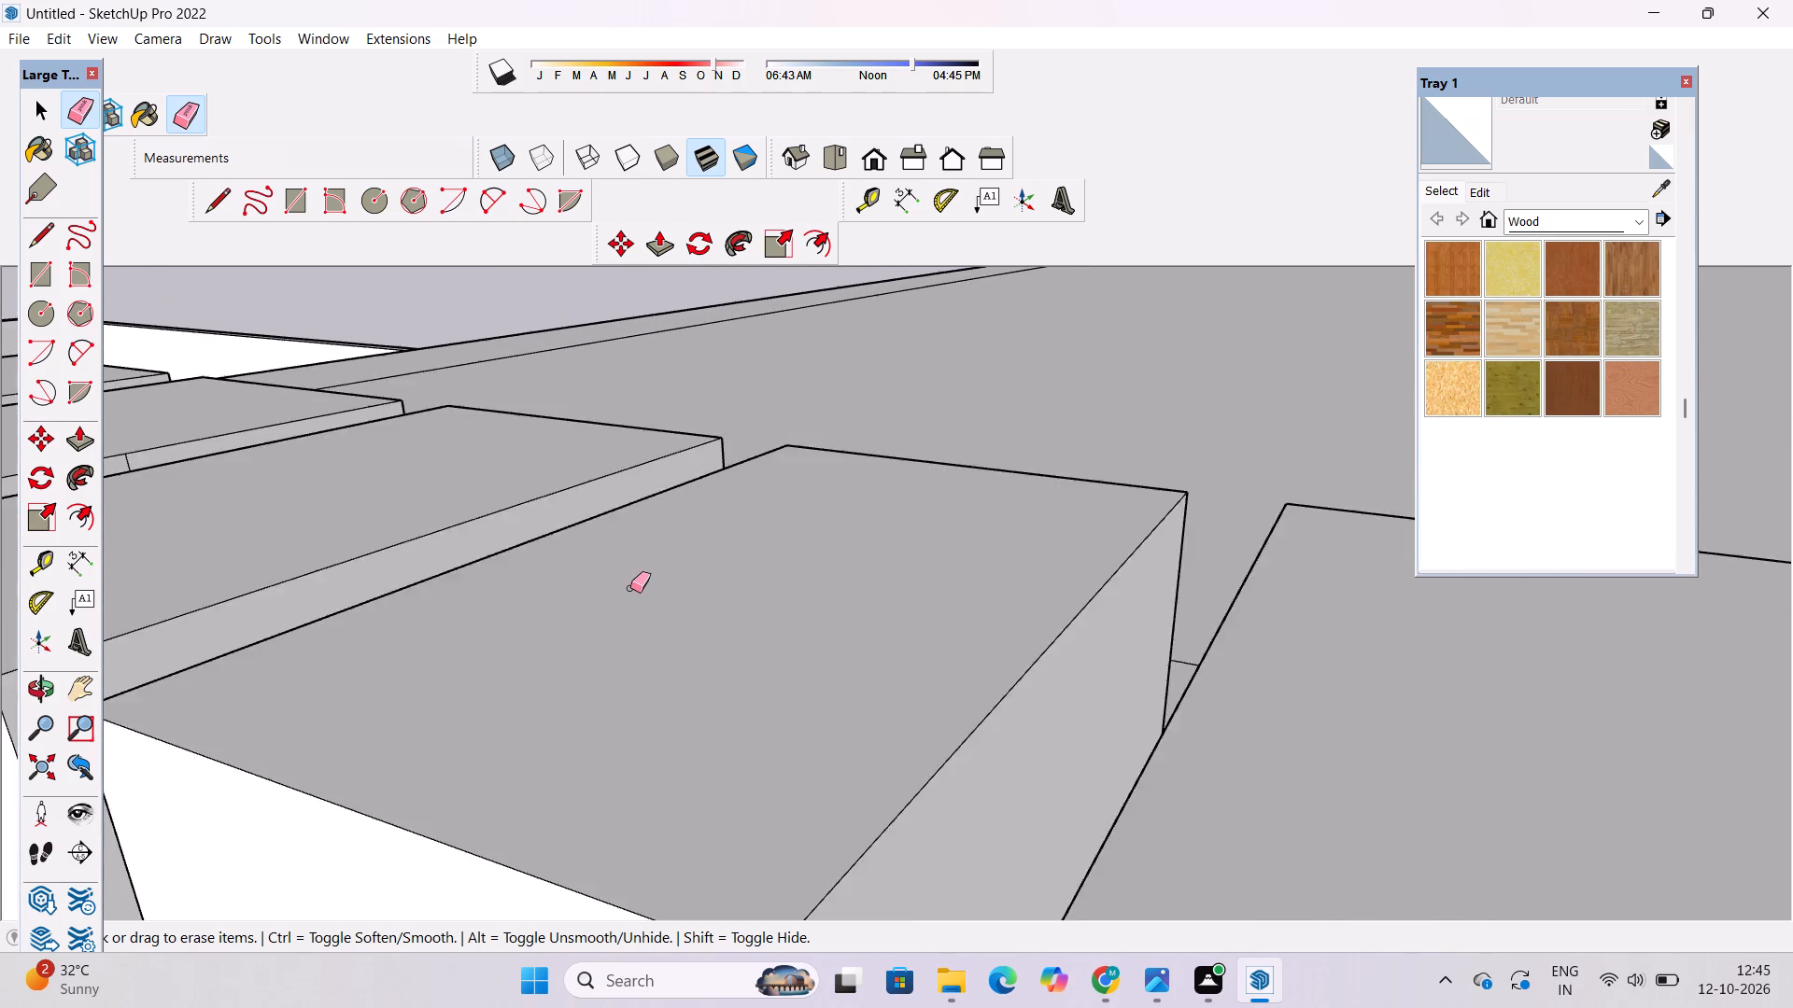
{"action": "scroll", "coordinate": [630, 588], "scroll_direction": "down", "scroll_amount": 10}
{"action": "scroll", "coordinate": [300, 515], "scroll_direction": "up", "scroll_amount": 16}
{"action": "left_click_drag", "start_coordinate": [487, 545], "coordinate": [428, 554]}
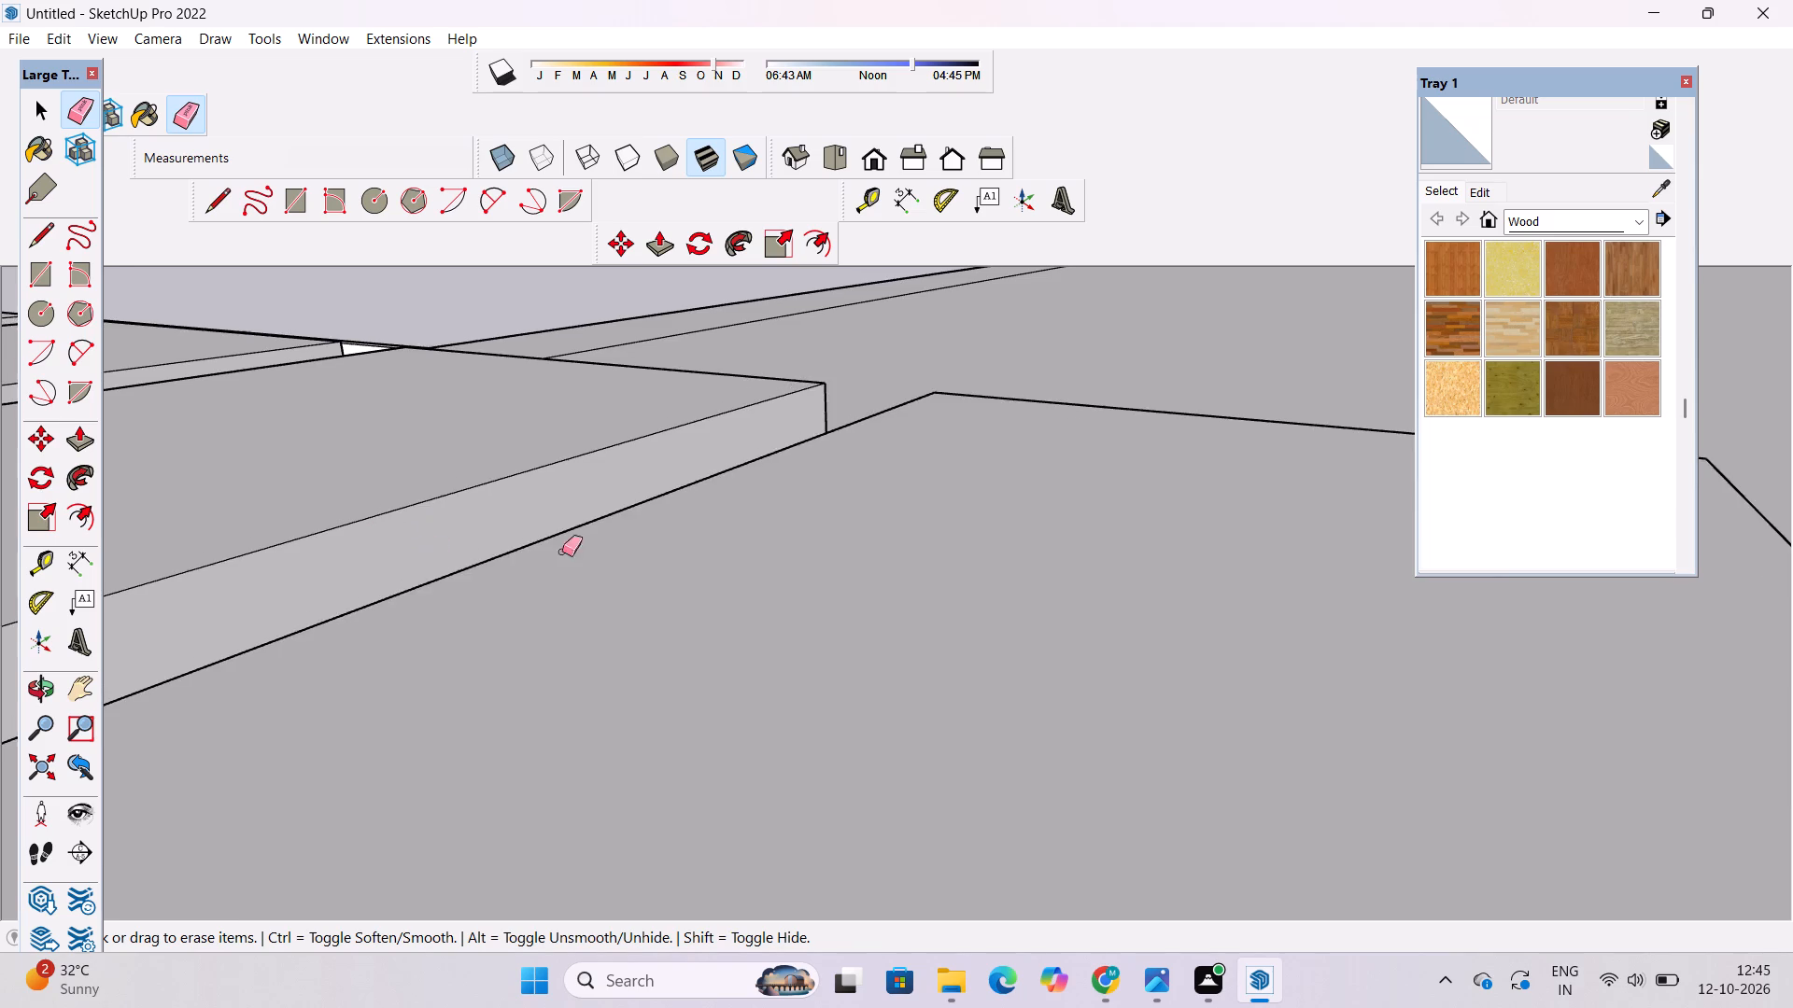
{"action": "scroll", "coordinate": [605, 578], "scroll_direction": "down", "scroll_amount": 17}
{"action": "scroll", "coordinate": [340, 525], "scroll_direction": "up", "scroll_amount": 13}
{"action": "left_click_drag", "start_coordinate": [445, 537], "coordinate": [413, 554]}
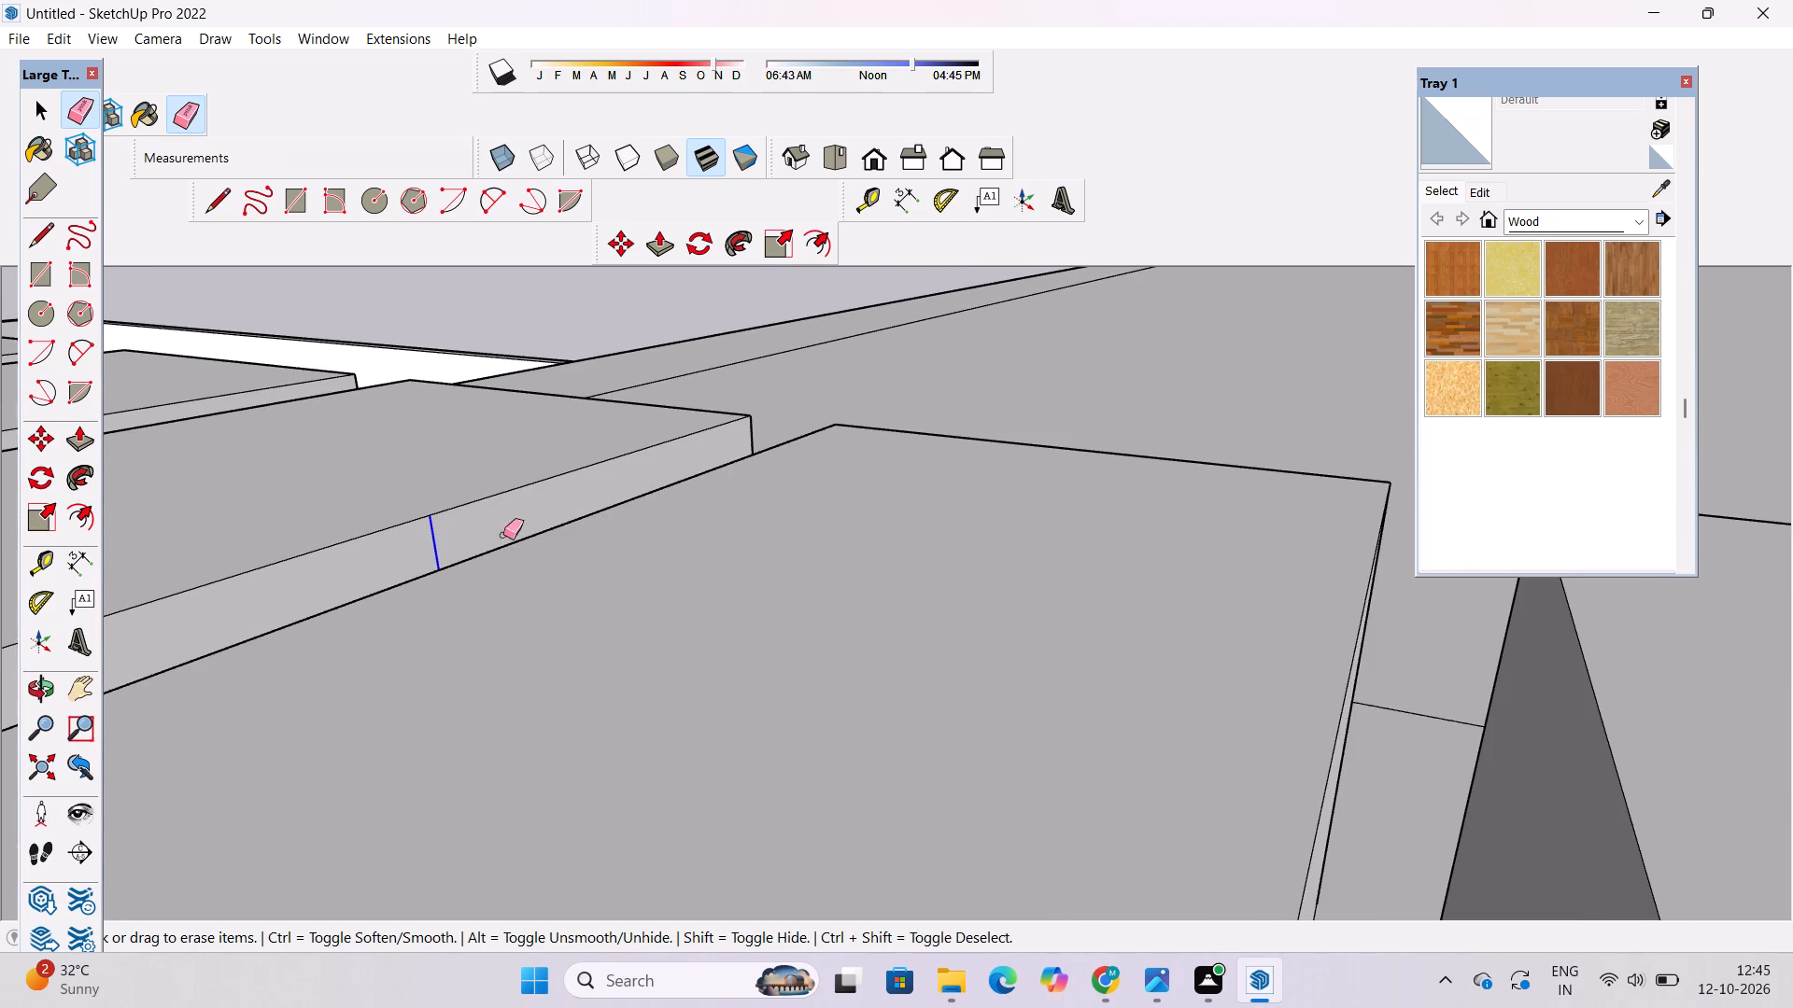
Erase the narrow-side seam lines on the next three slats toward the far end of the row.
{"action": "scroll", "coordinate": [510, 536], "scroll_direction": "down", "scroll_amount": 16}
{"action": "scroll", "coordinate": [334, 538], "scroll_direction": "up", "scroll_amount": 15}
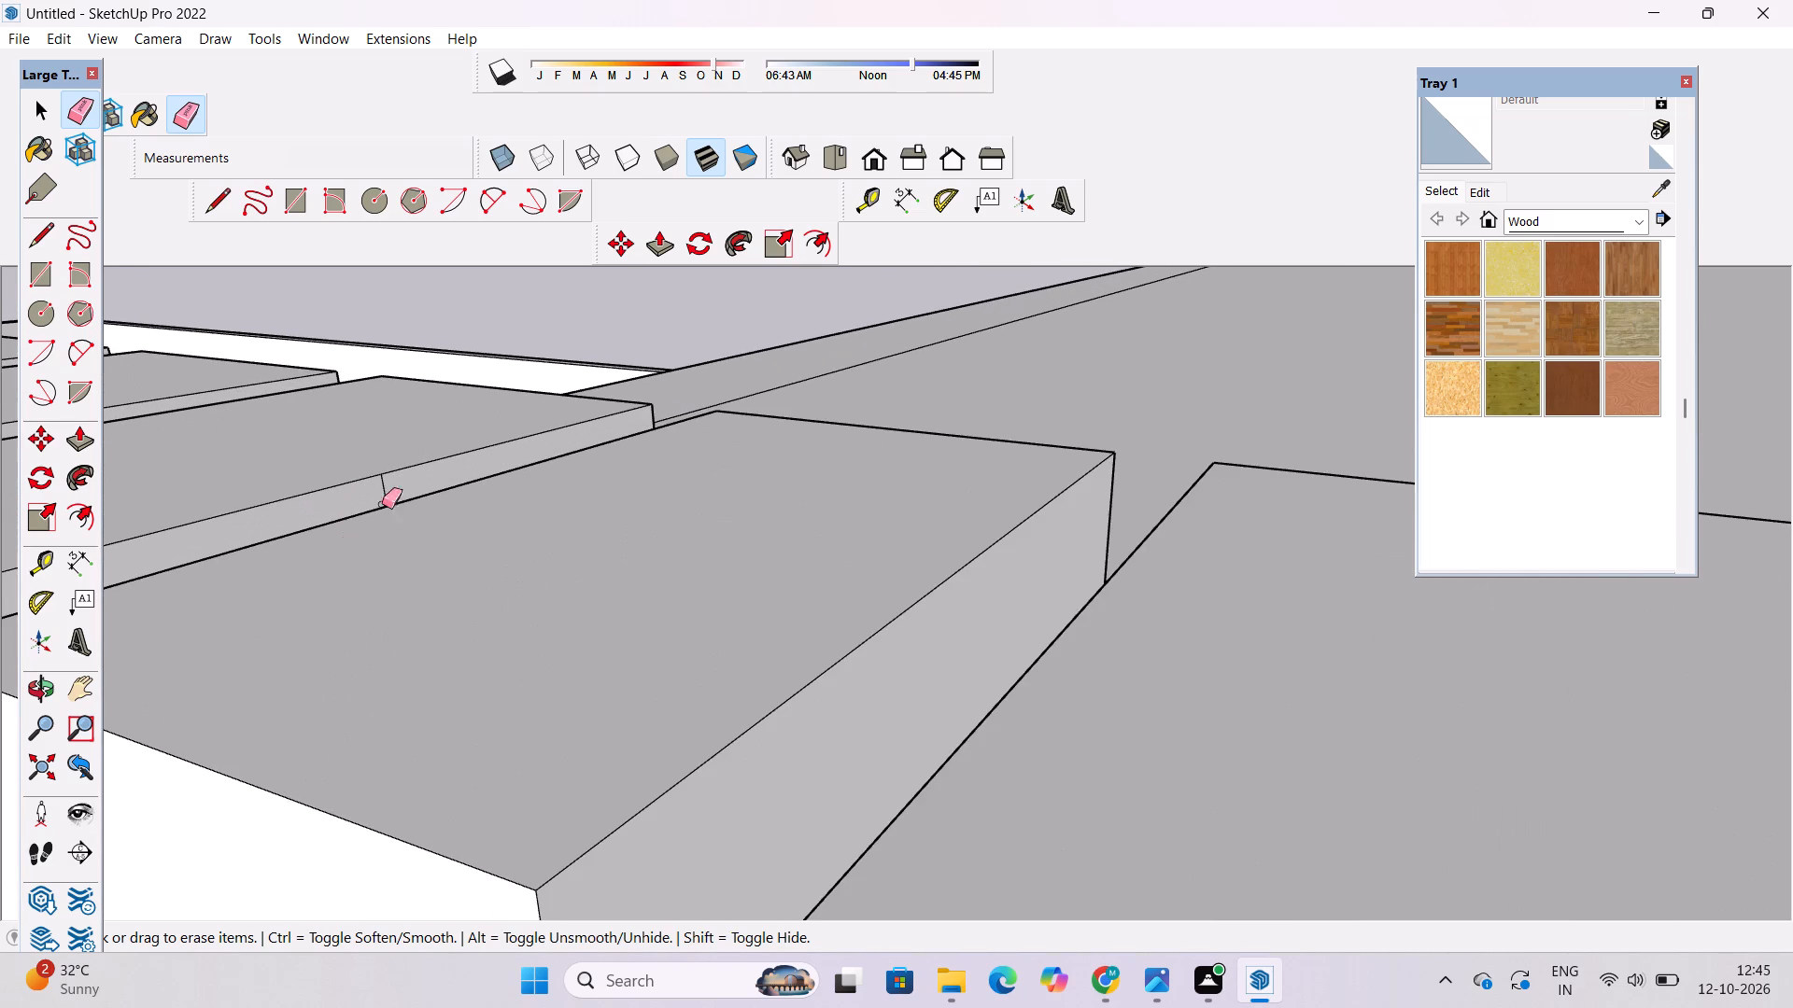
{"action": "left_click_drag", "start_coordinate": [392, 481], "coordinate": [381, 489]}
{"action": "scroll", "coordinate": [524, 506], "scroll_direction": "down", "scroll_amount": 9}
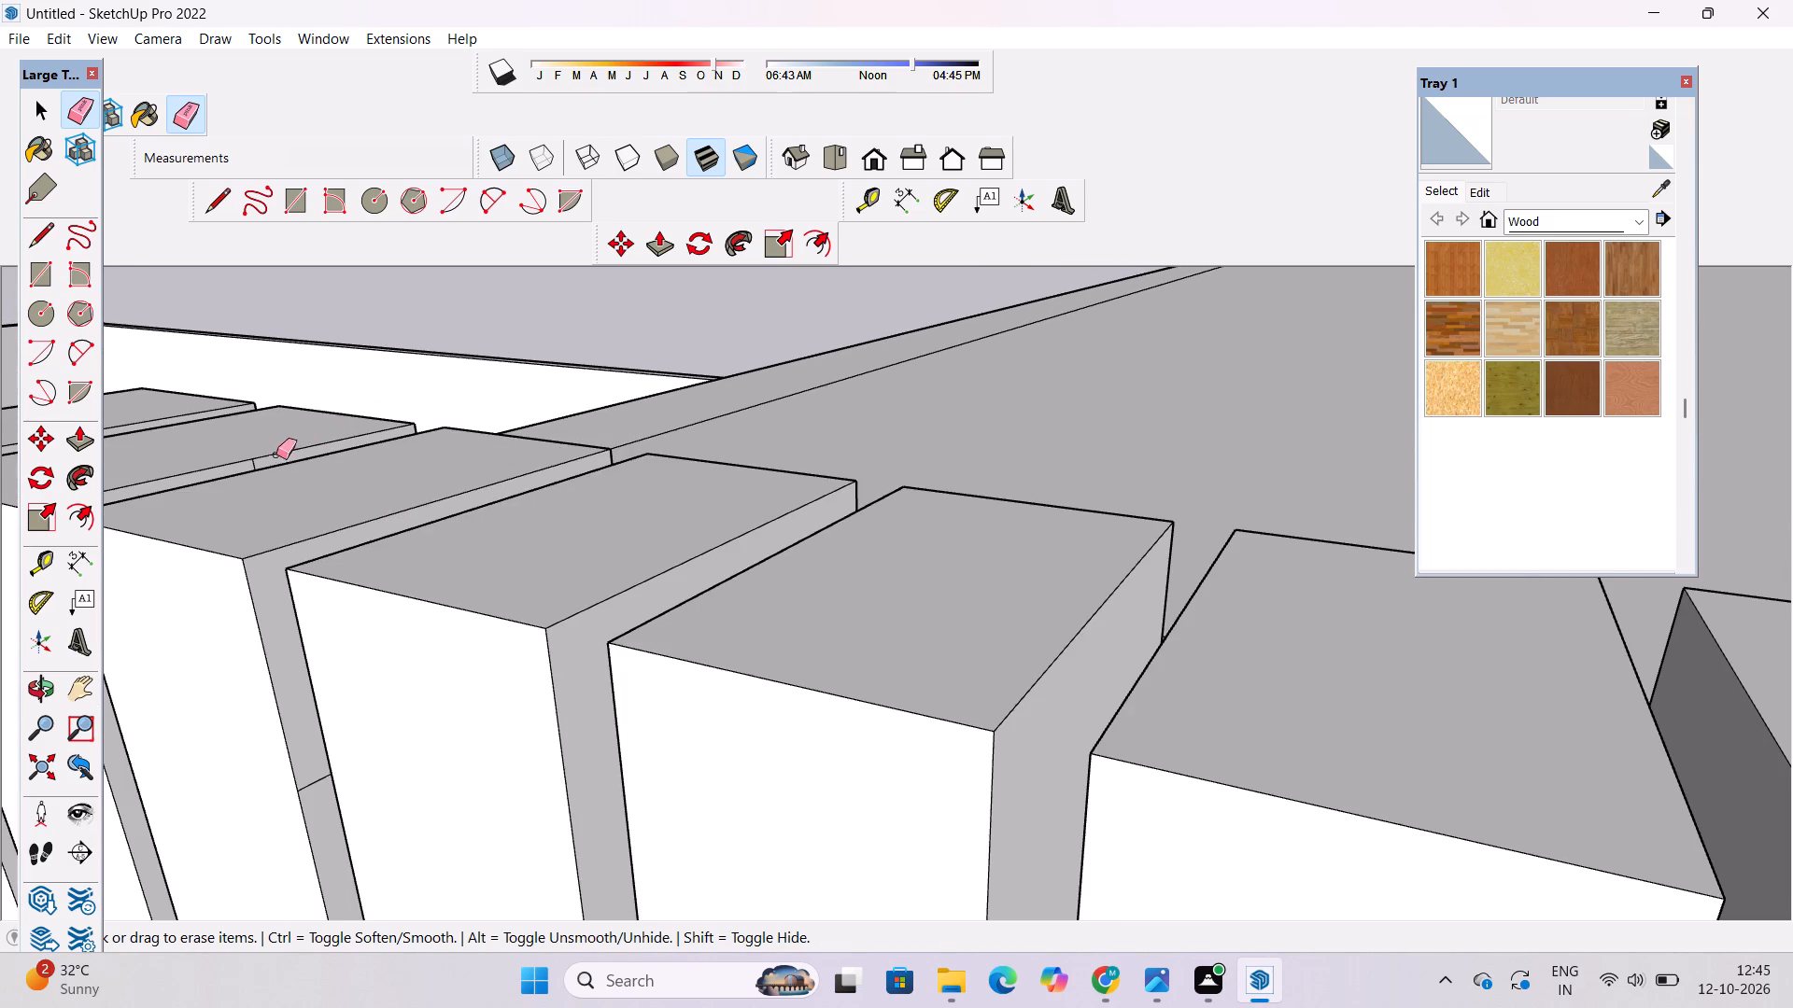
{"action": "scroll", "coordinate": [275, 455], "scroll_direction": "up", "scroll_amount": 15}
{"action": "left_click_drag", "start_coordinate": [257, 450], "coordinate": [254, 452]}
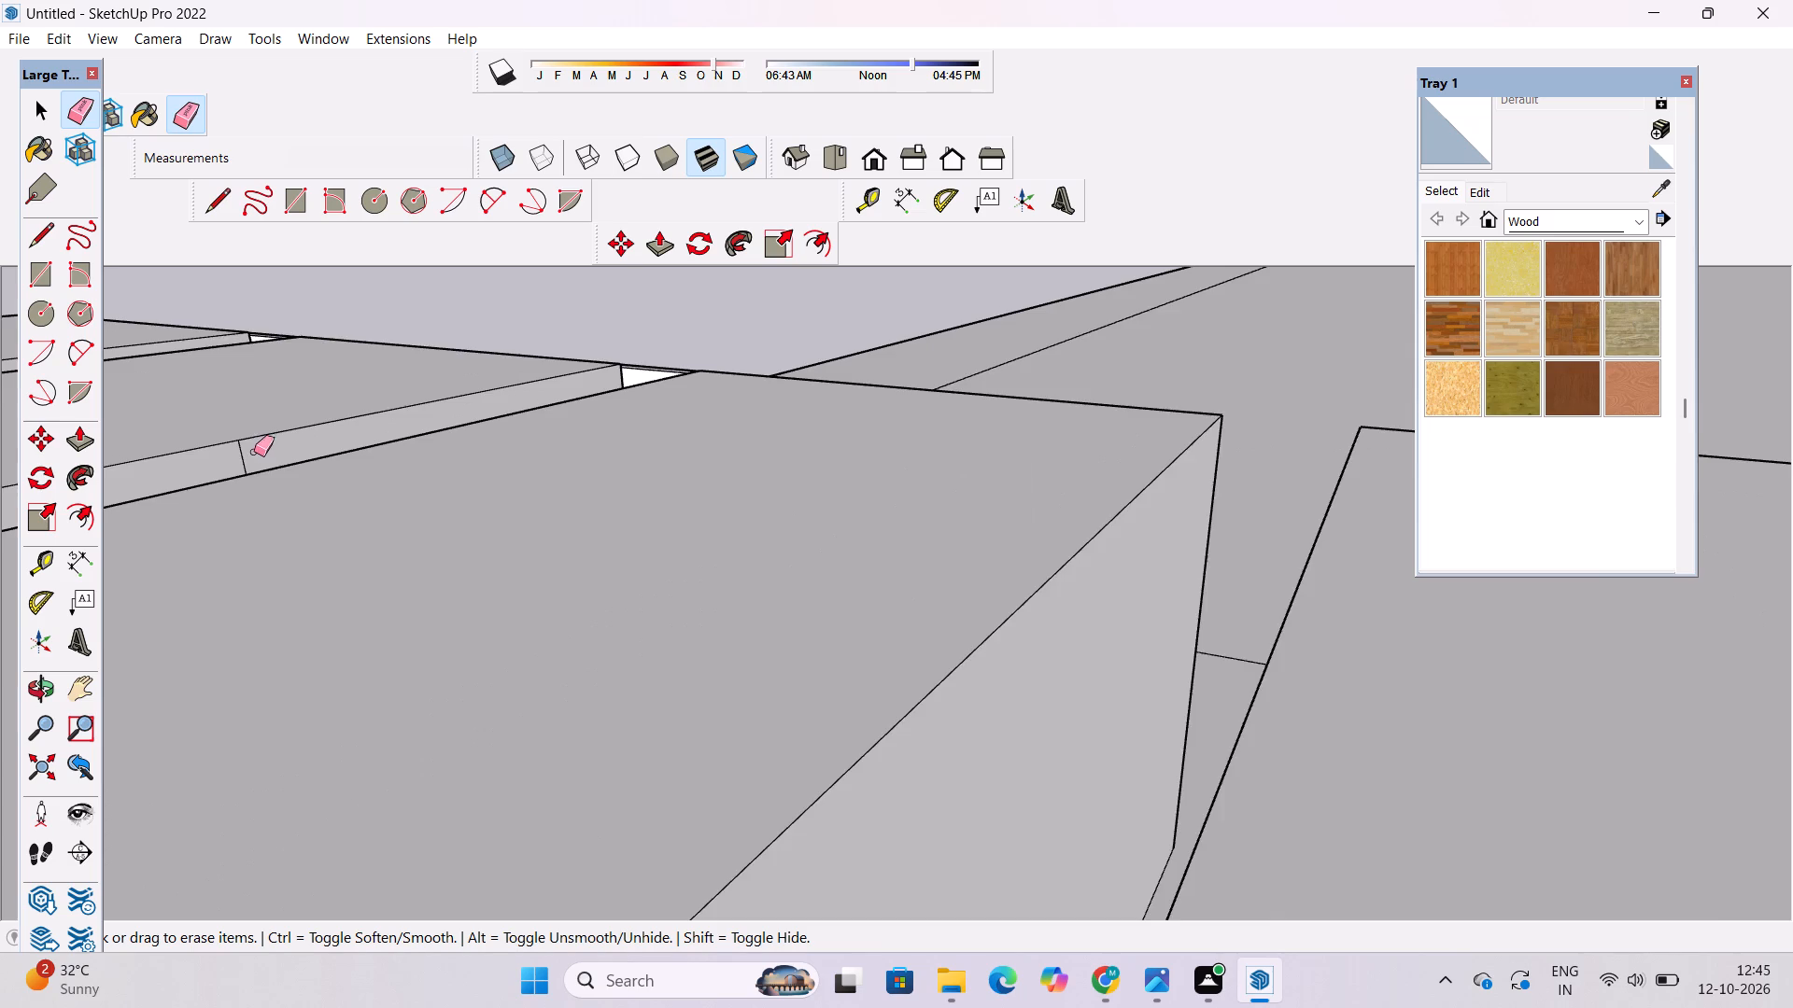
{"action": "left_click_drag", "start_coordinate": [254, 452], "coordinate": [231, 463]}
{"action": "scroll", "coordinate": [491, 485], "scroll_direction": "down", "scroll_amount": 6}
{"action": "scroll", "coordinate": [643, 425], "scroll_direction": "down", "scroll_amount": 10}
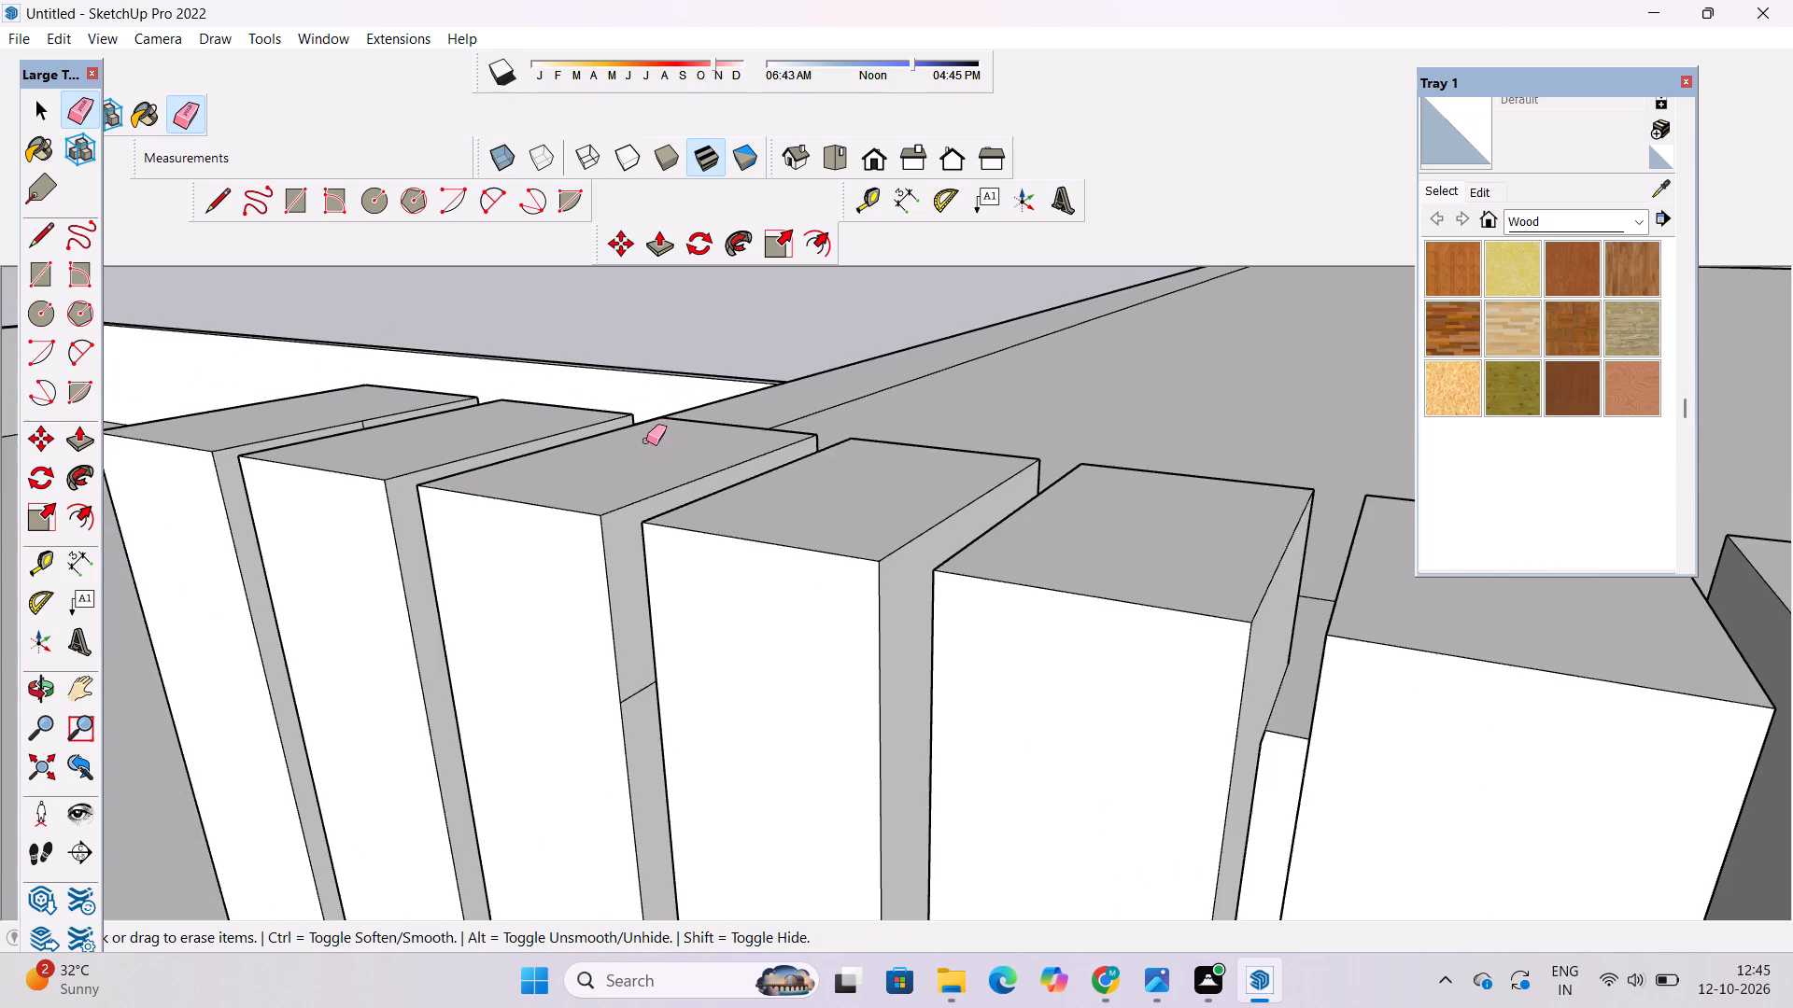
{"action": "scroll", "coordinate": [290, 418], "scroll_direction": "up", "scroll_amount": 15}
{"action": "left_click_drag", "start_coordinate": [424, 413], "coordinate": [408, 420]}
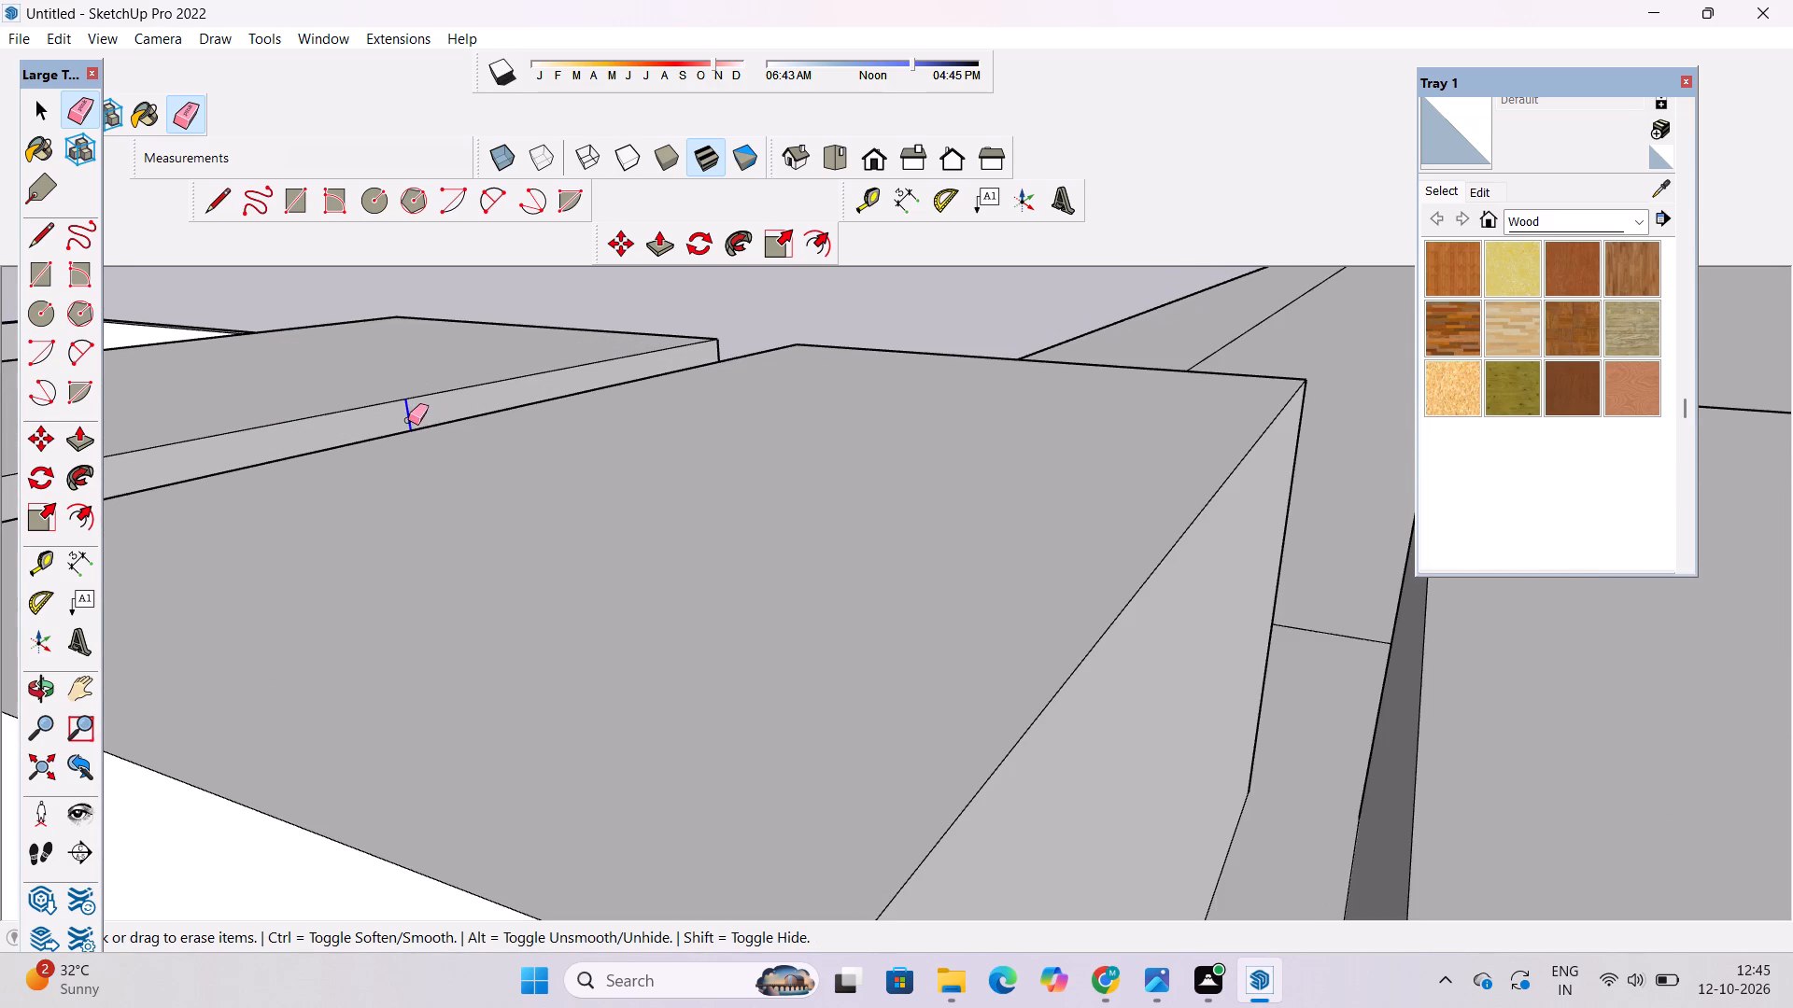
{"action": "key", "text": "space"}
Erase the slanted leftover seam line on the narrow side of a slat, just below its top.
{"action": "key", "text": "o"}
{"action": "scroll", "coordinate": [506, 348], "scroll_direction": "down", "scroll_amount": 10}
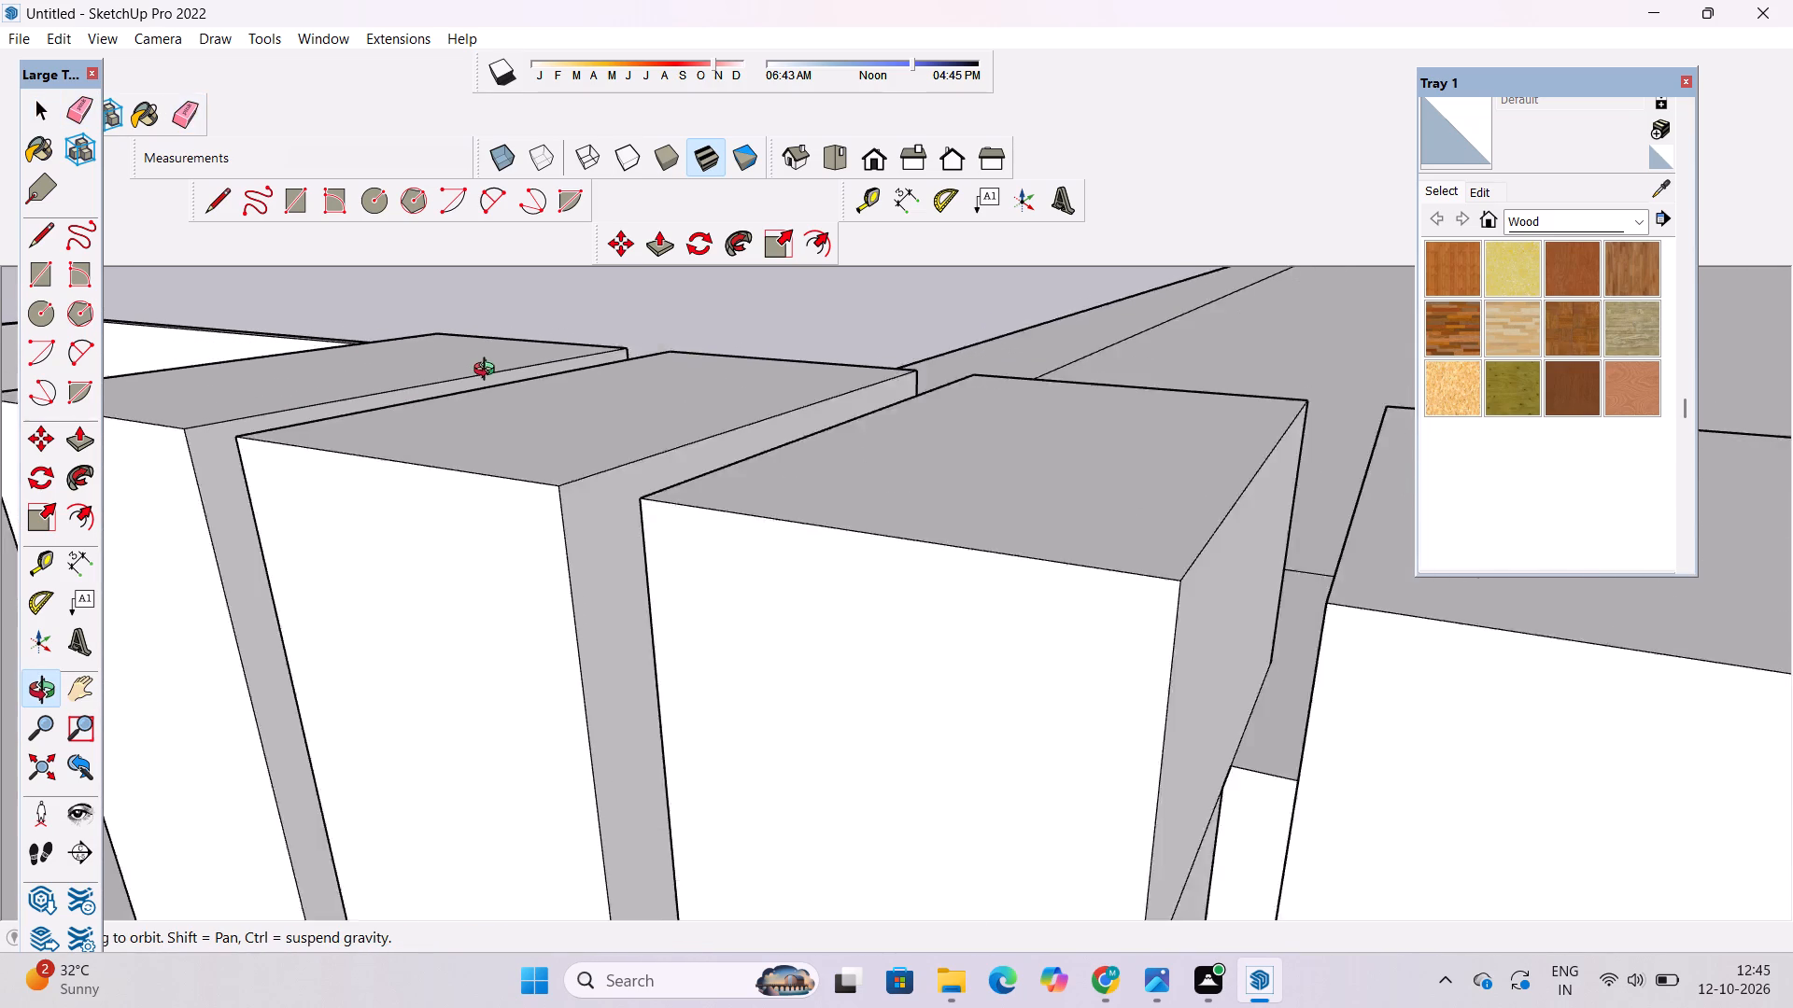
{"action": "scroll", "coordinate": [488, 371], "scroll_direction": "down", "scroll_amount": 8}
{"action": "left_click_drag", "start_coordinate": [555, 556], "coordinate": [614, 554]}
{"action": "scroll", "coordinate": [643, 574], "scroll_direction": "up", "scroll_amount": 3}
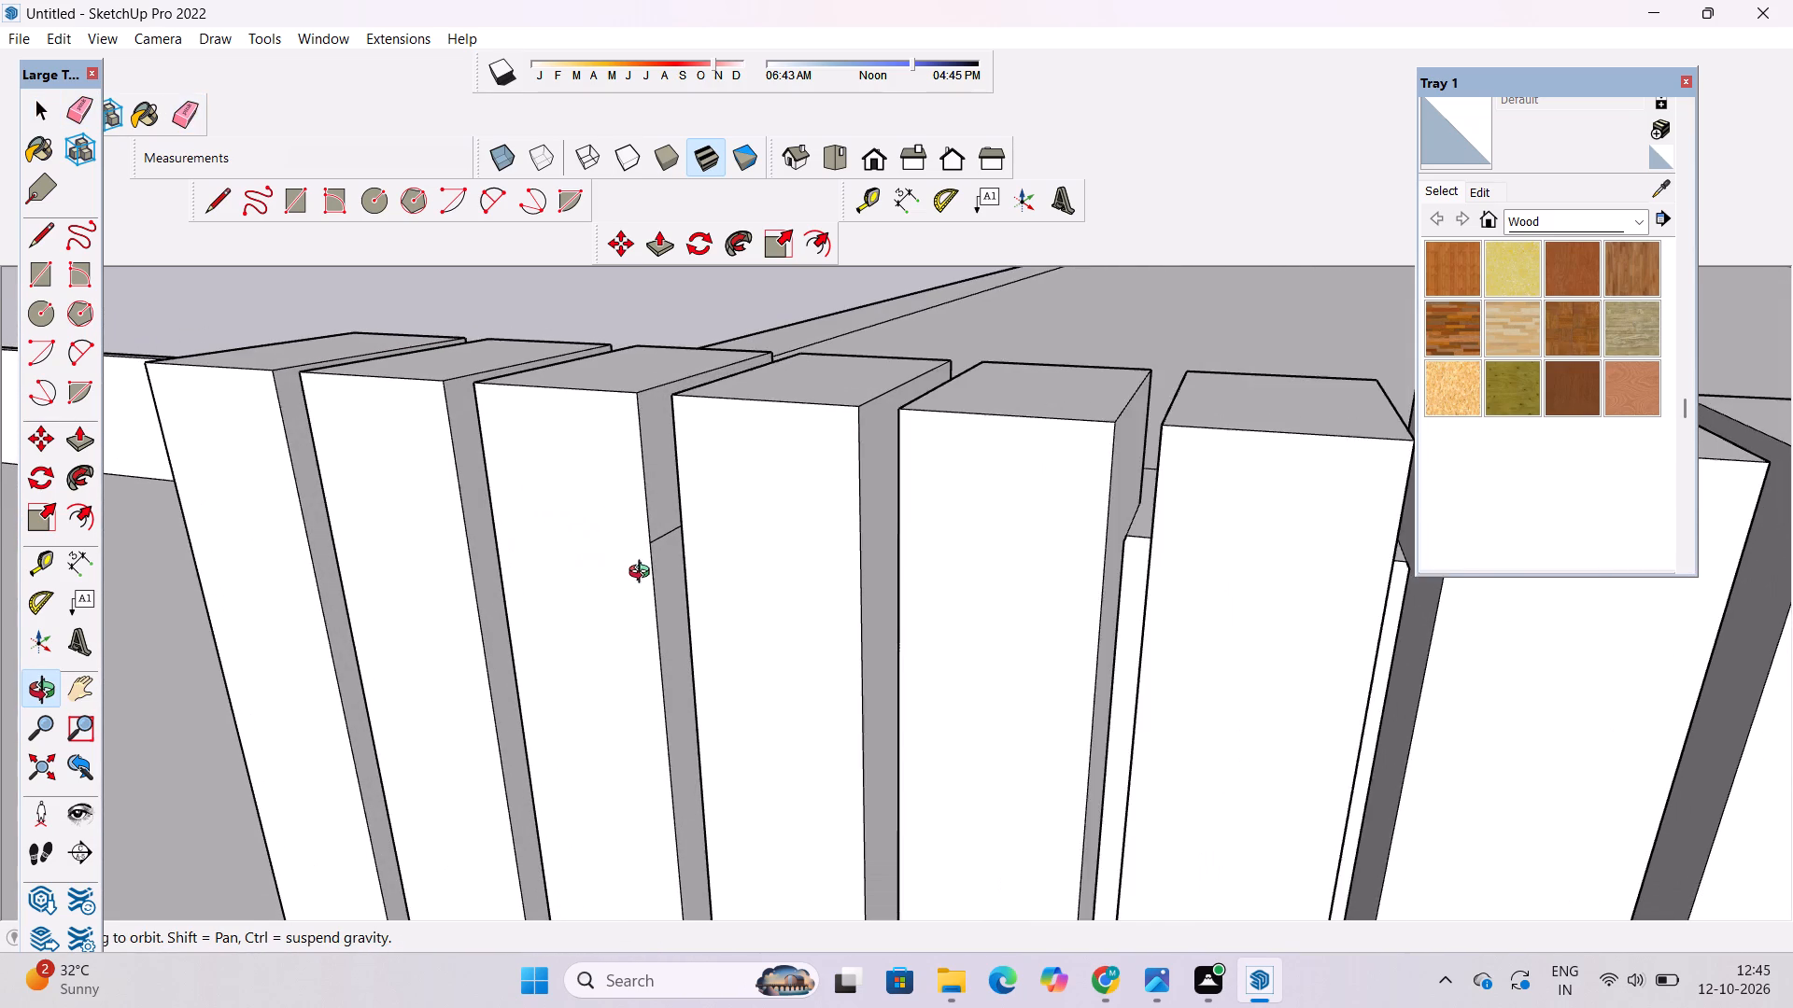
{"action": "left_click_drag", "start_coordinate": [614, 581], "coordinate": [644, 578]}
{"action": "left_click_drag", "start_coordinate": [652, 576], "coordinate": [581, 586]}
{"action": "left_click_drag", "start_coordinate": [611, 574], "coordinate": [652, 582]}
{"action": "scroll", "coordinate": [608, 582], "scroll_direction": "up", "scroll_amount": 5}
{"action": "left_click_drag", "start_coordinate": [594, 578], "coordinate": [604, 575]}
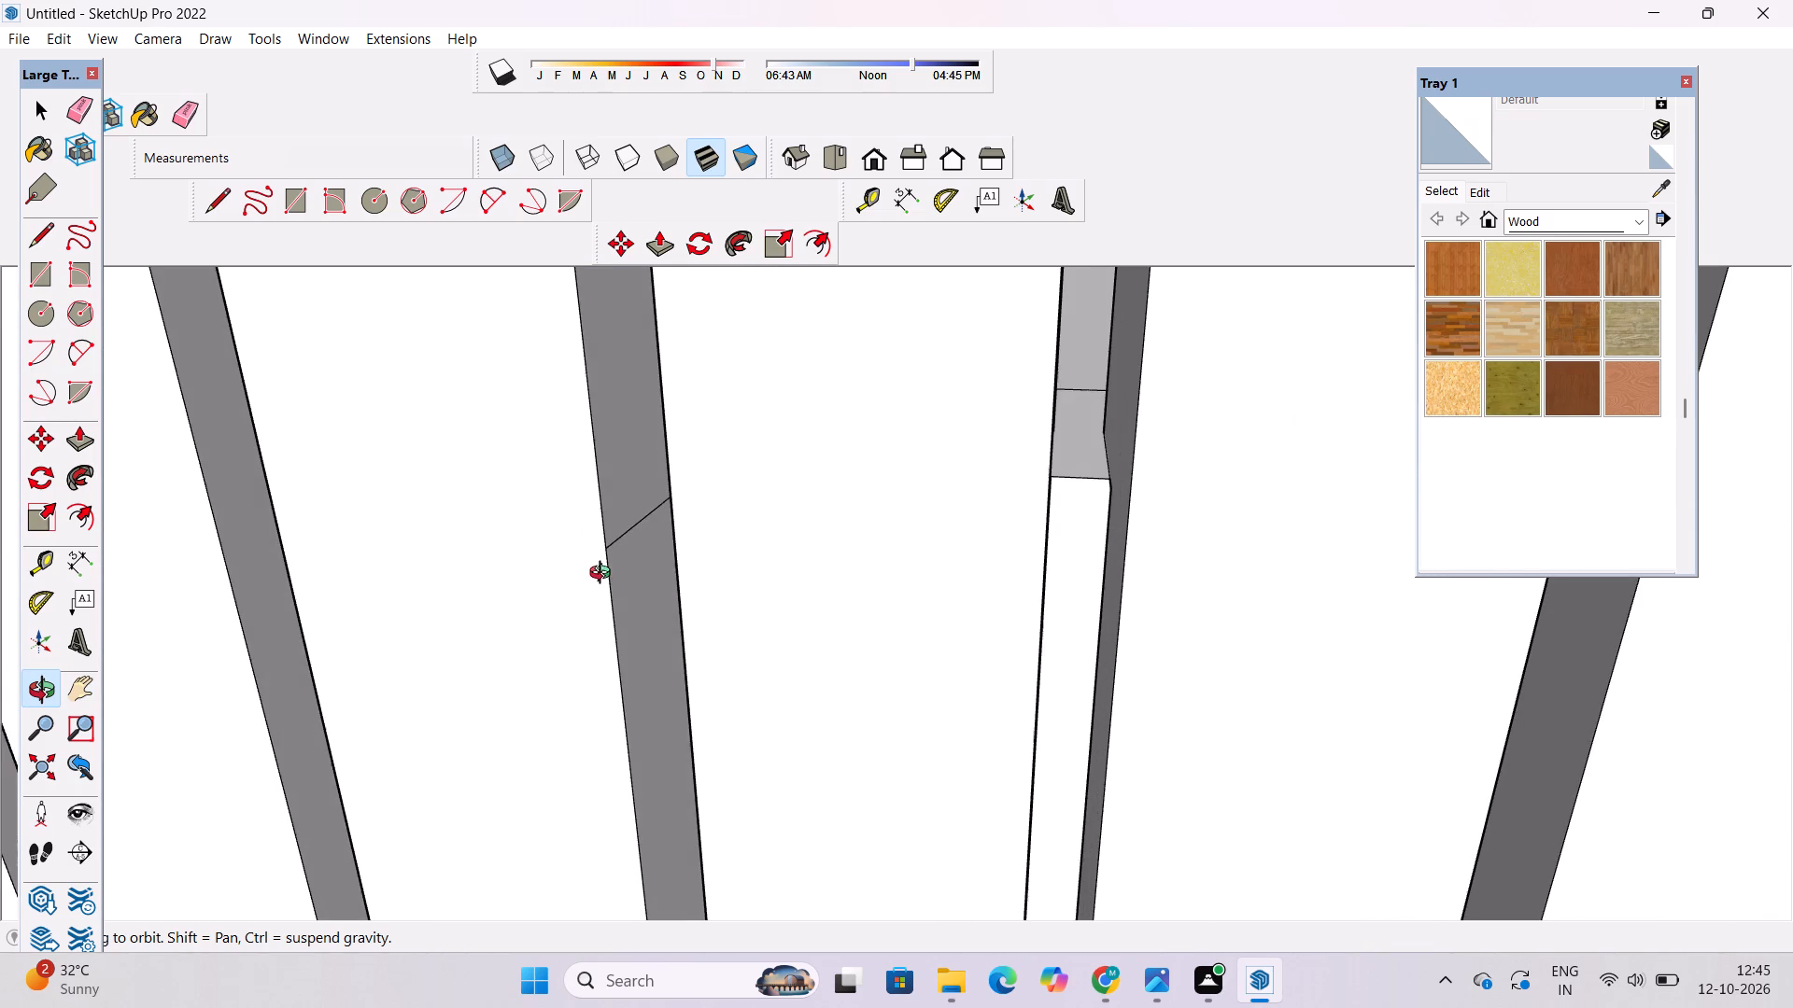
{"action": "left_click", "coordinate": [610, 574]}
{"action": "left_click_drag", "start_coordinate": [612, 573], "coordinate": [624, 571]}
{"action": "key", "text": "e"}
{"action": "scroll", "coordinate": [625, 563], "scroll_direction": "up", "scroll_amount": 3}
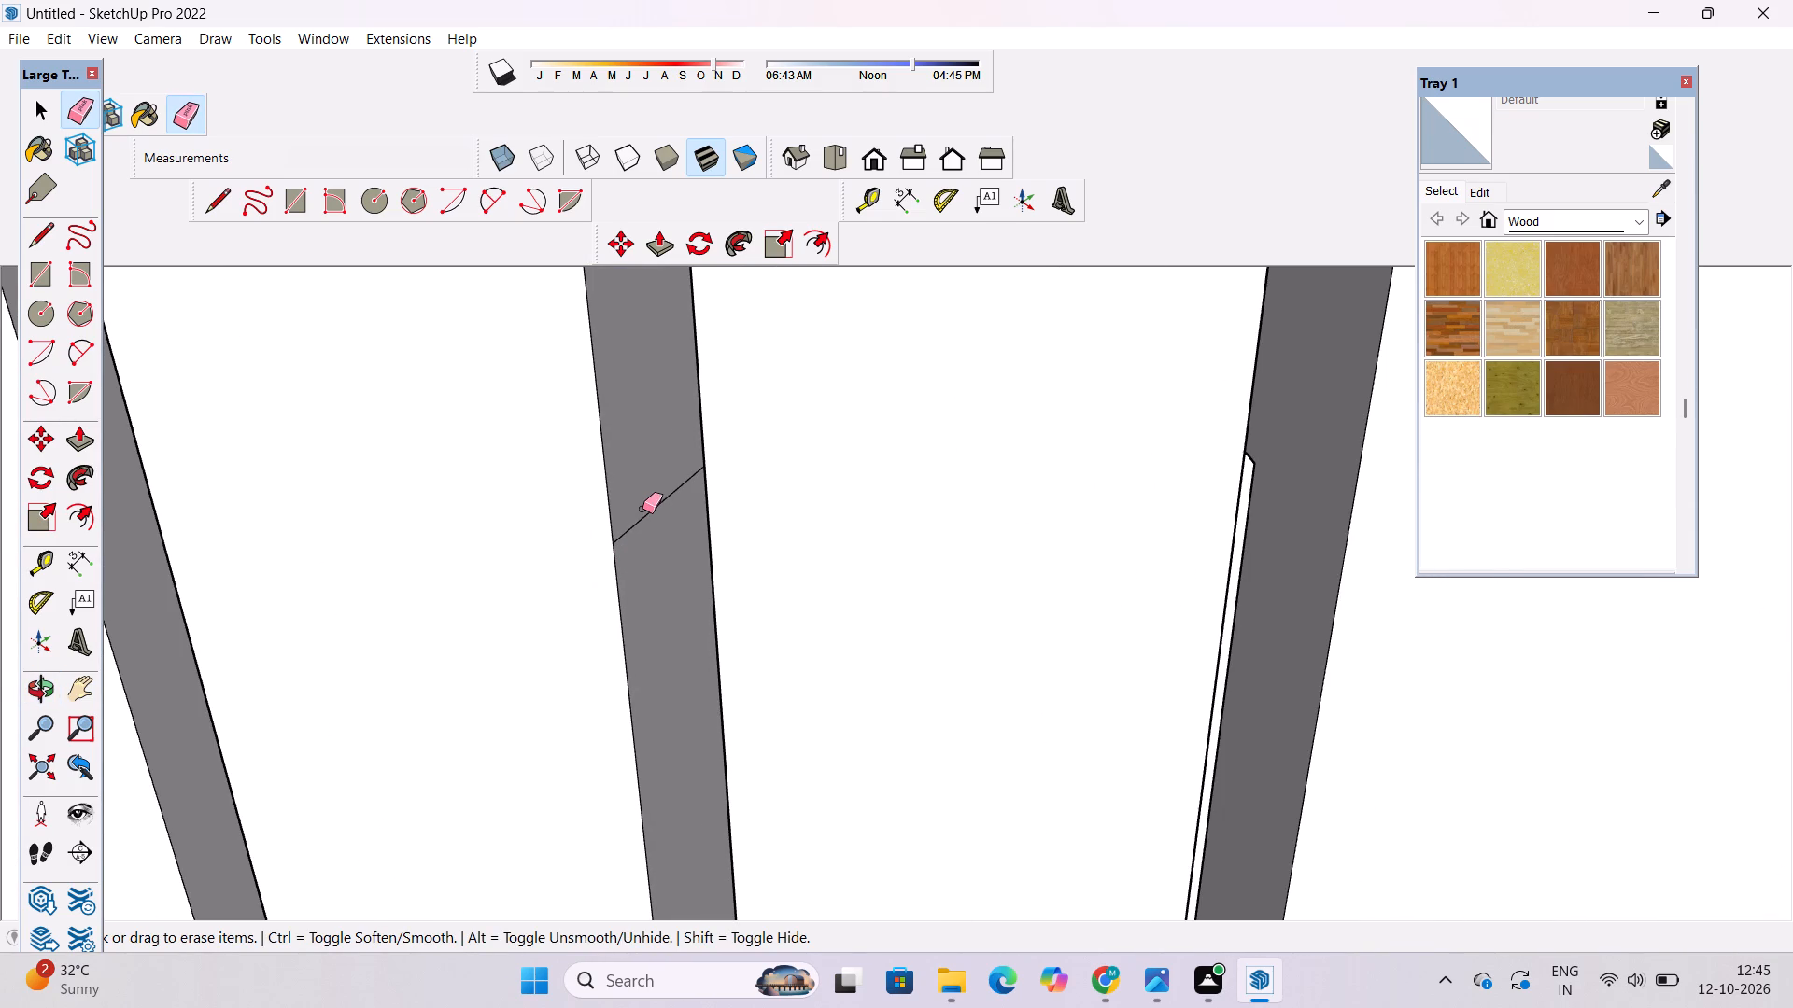
{"action": "left_click_drag", "start_coordinate": [642, 509], "coordinate": [642, 518]}
{"action": "scroll", "coordinate": [572, 521], "scroll_direction": "down", "scroll_amount": 12}
Inspect the slatted side wall from the roof, front and side for remaining seam lines.
{"action": "key", "text": "o"}
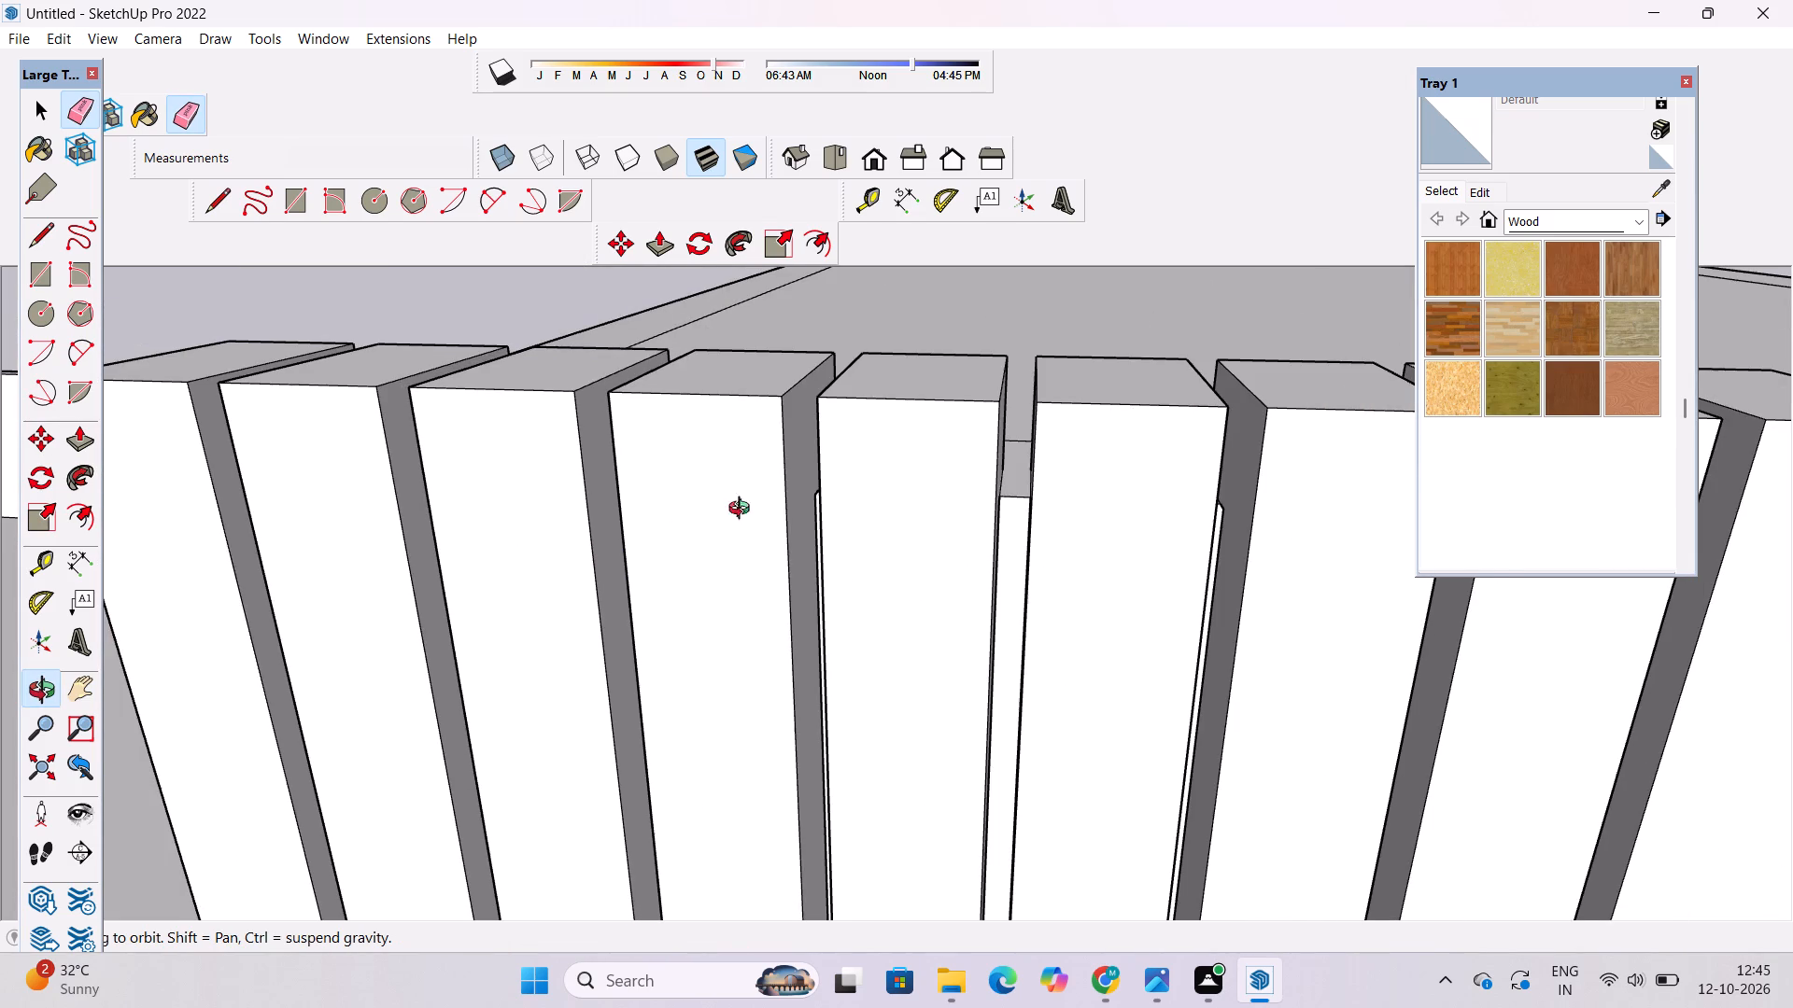
{"action": "left_click_drag", "start_coordinate": [868, 511], "coordinate": [198, 536]}
{"action": "scroll", "coordinate": [199, 477], "scroll_direction": "down", "scroll_amount": 5}
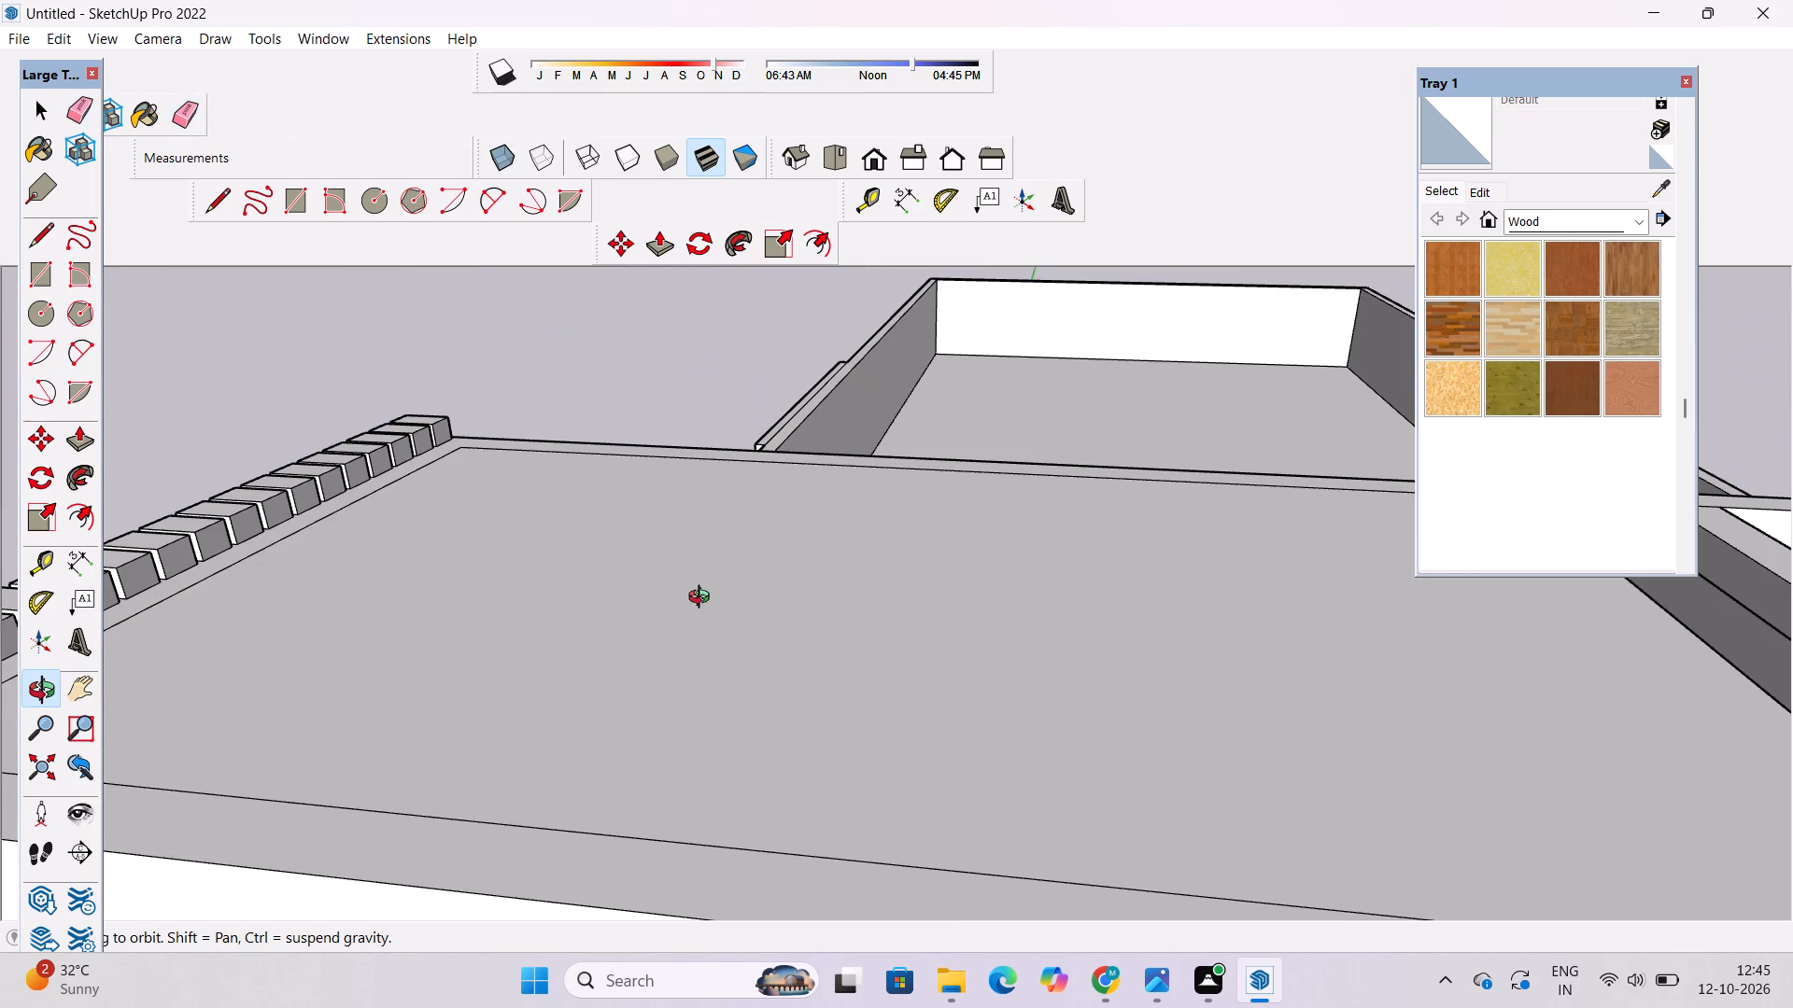
{"action": "left_click_drag", "start_coordinate": [520, 574], "coordinate": [798, 554], "text": "shift"}
{"action": "left_click_drag", "start_coordinate": [580, 606], "coordinate": [581, 530], "text": "shift"}
{"action": "left_click_drag", "start_coordinate": [501, 538], "coordinate": [589, 598]}
{"action": "scroll", "coordinate": [616, 519], "scroll_direction": "down", "scroll_amount": 6}
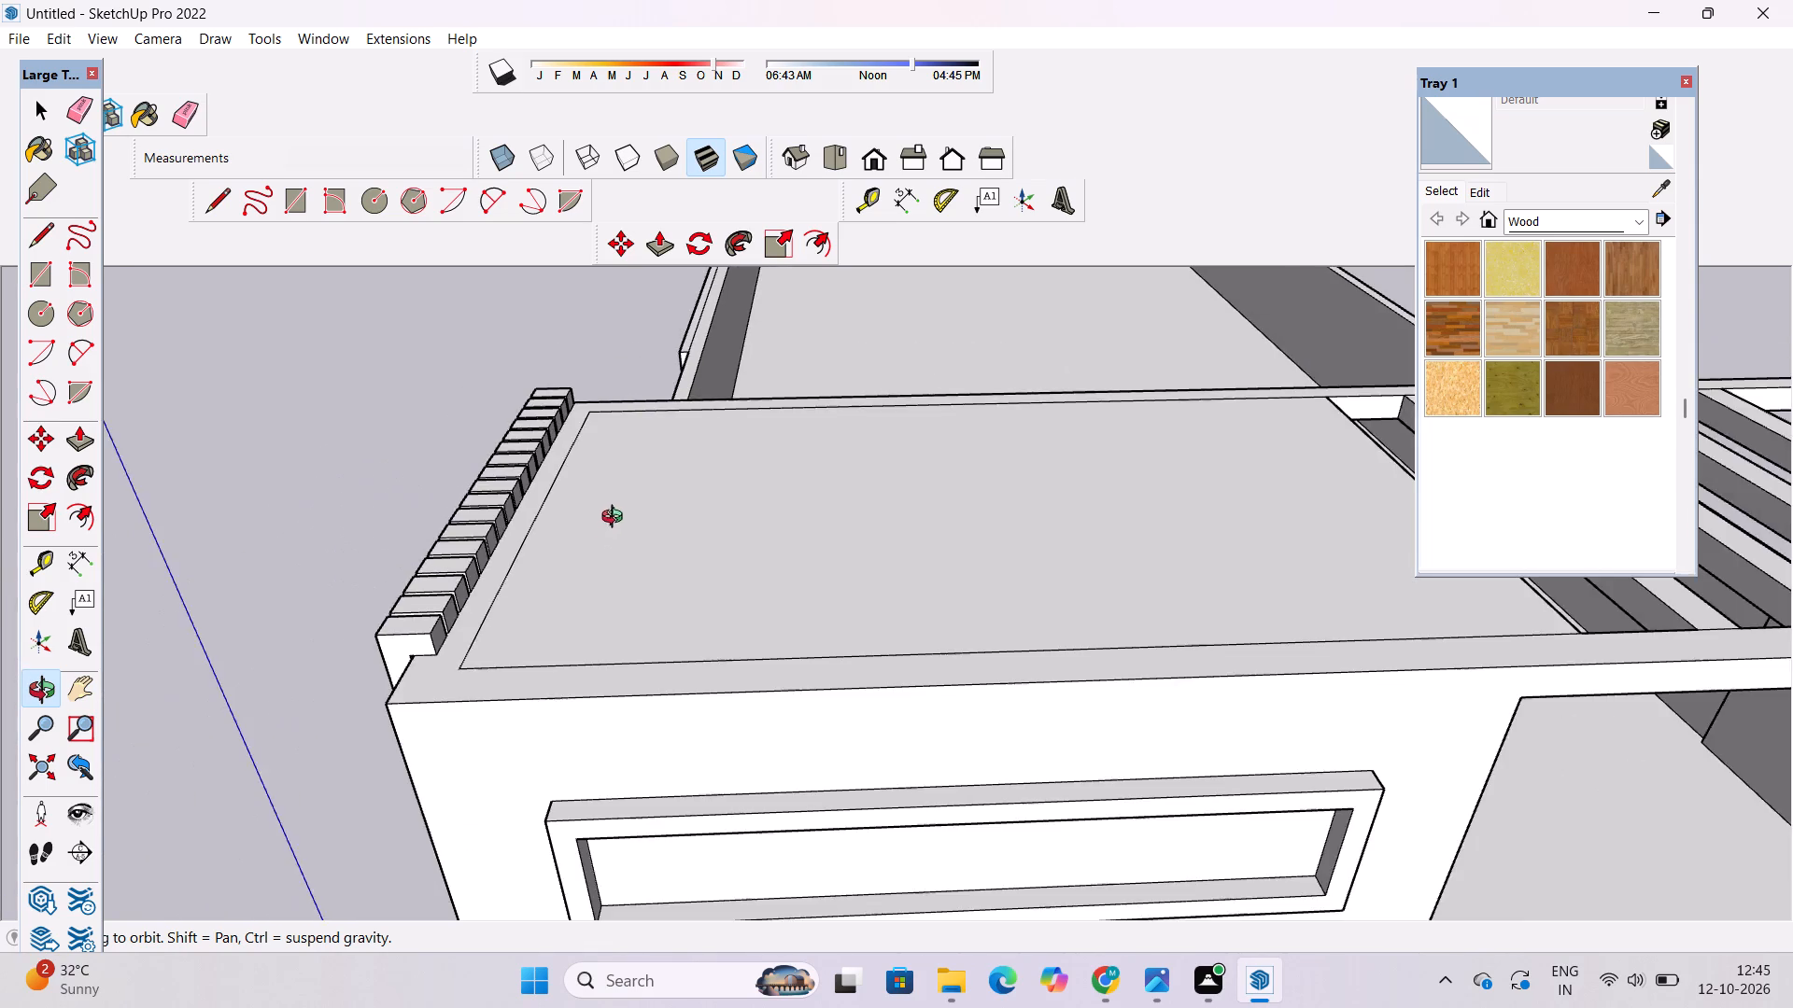
{"action": "left_click_drag", "start_coordinate": [658, 609], "coordinate": [658, 532], "text": "shift"}
{"action": "scroll", "coordinate": [658, 531], "scroll_direction": "down", "scroll_amount": 4}
{"action": "scroll", "coordinate": [641, 556], "scroll_direction": "up", "scroll_amount": 4}
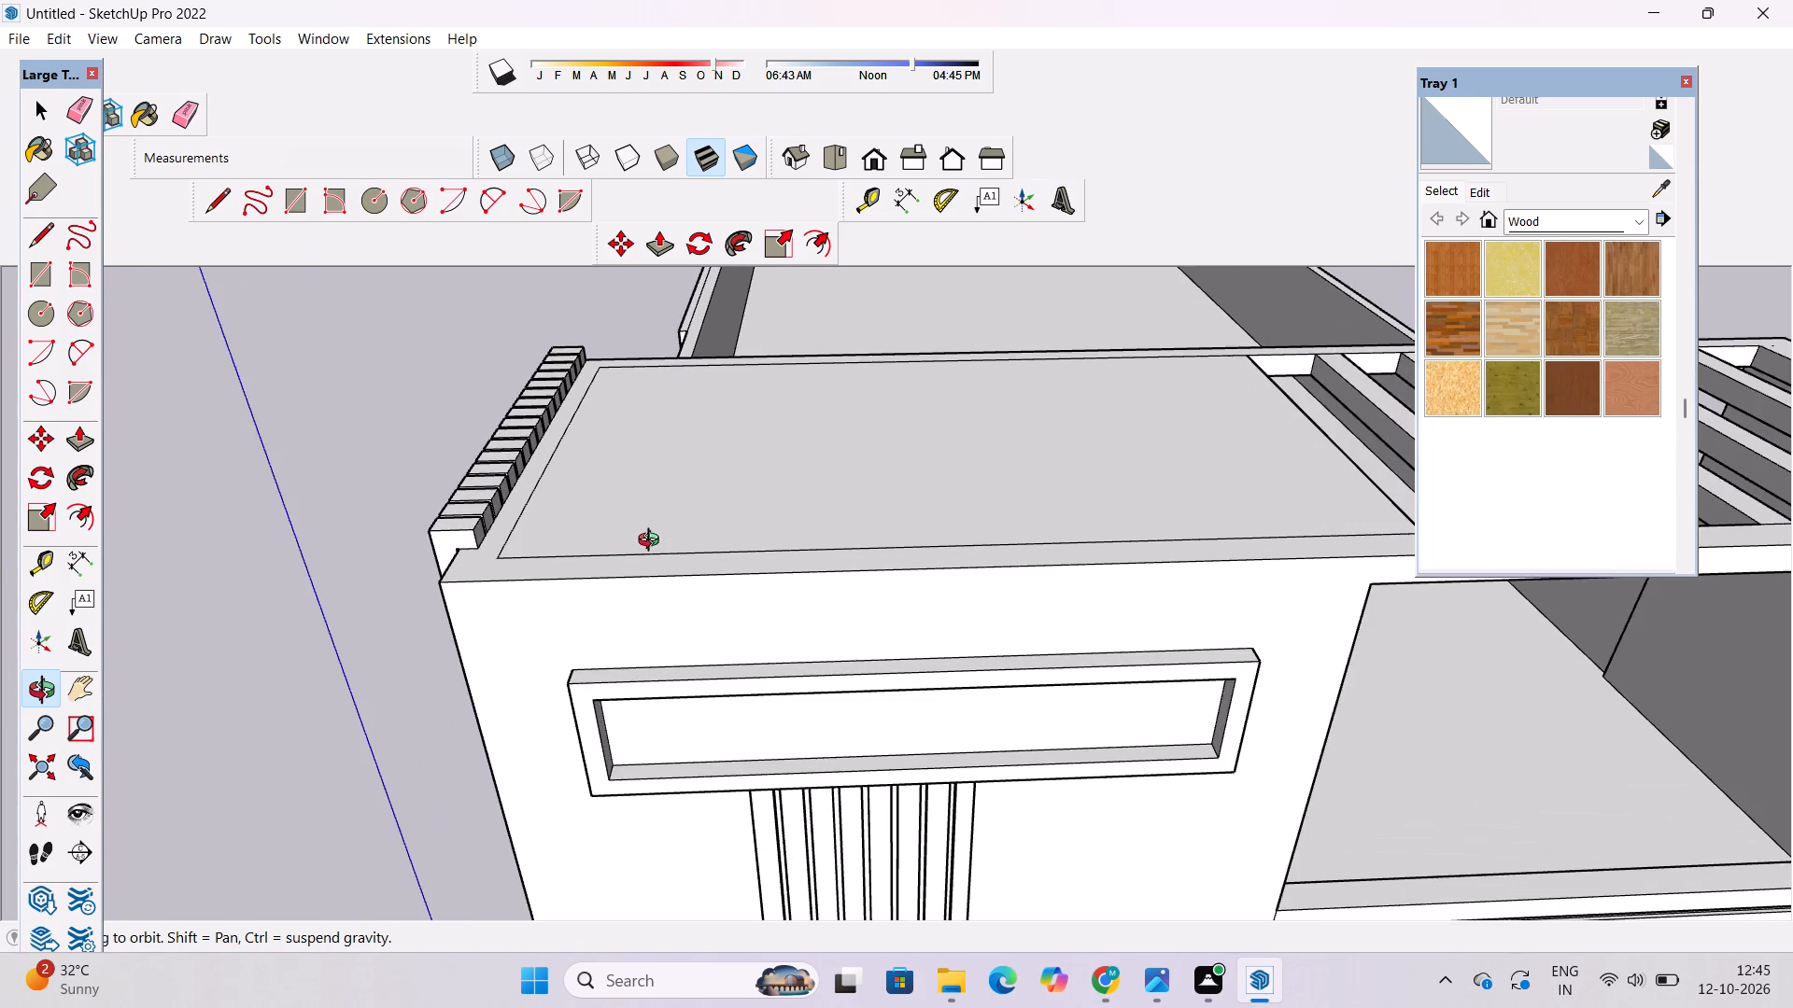
{"action": "scroll", "coordinate": [656, 537], "scroll_direction": "up", "scroll_amount": 1, "text": "shift"}
{"action": "scroll", "coordinate": [656, 537], "scroll_direction": "down", "scroll_amount": 6, "text": "shift"}
{"action": "left_click_drag", "start_coordinate": [770, 550], "coordinate": [738, 560], "text": "shift"}
{"action": "left_click_drag", "start_coordinate": [416, 620], "coordinate": [575, 516]}
{"action": "scroll", "coordinate": [571, 525], "scroll_direction": "up", "scroll_amount": 3}
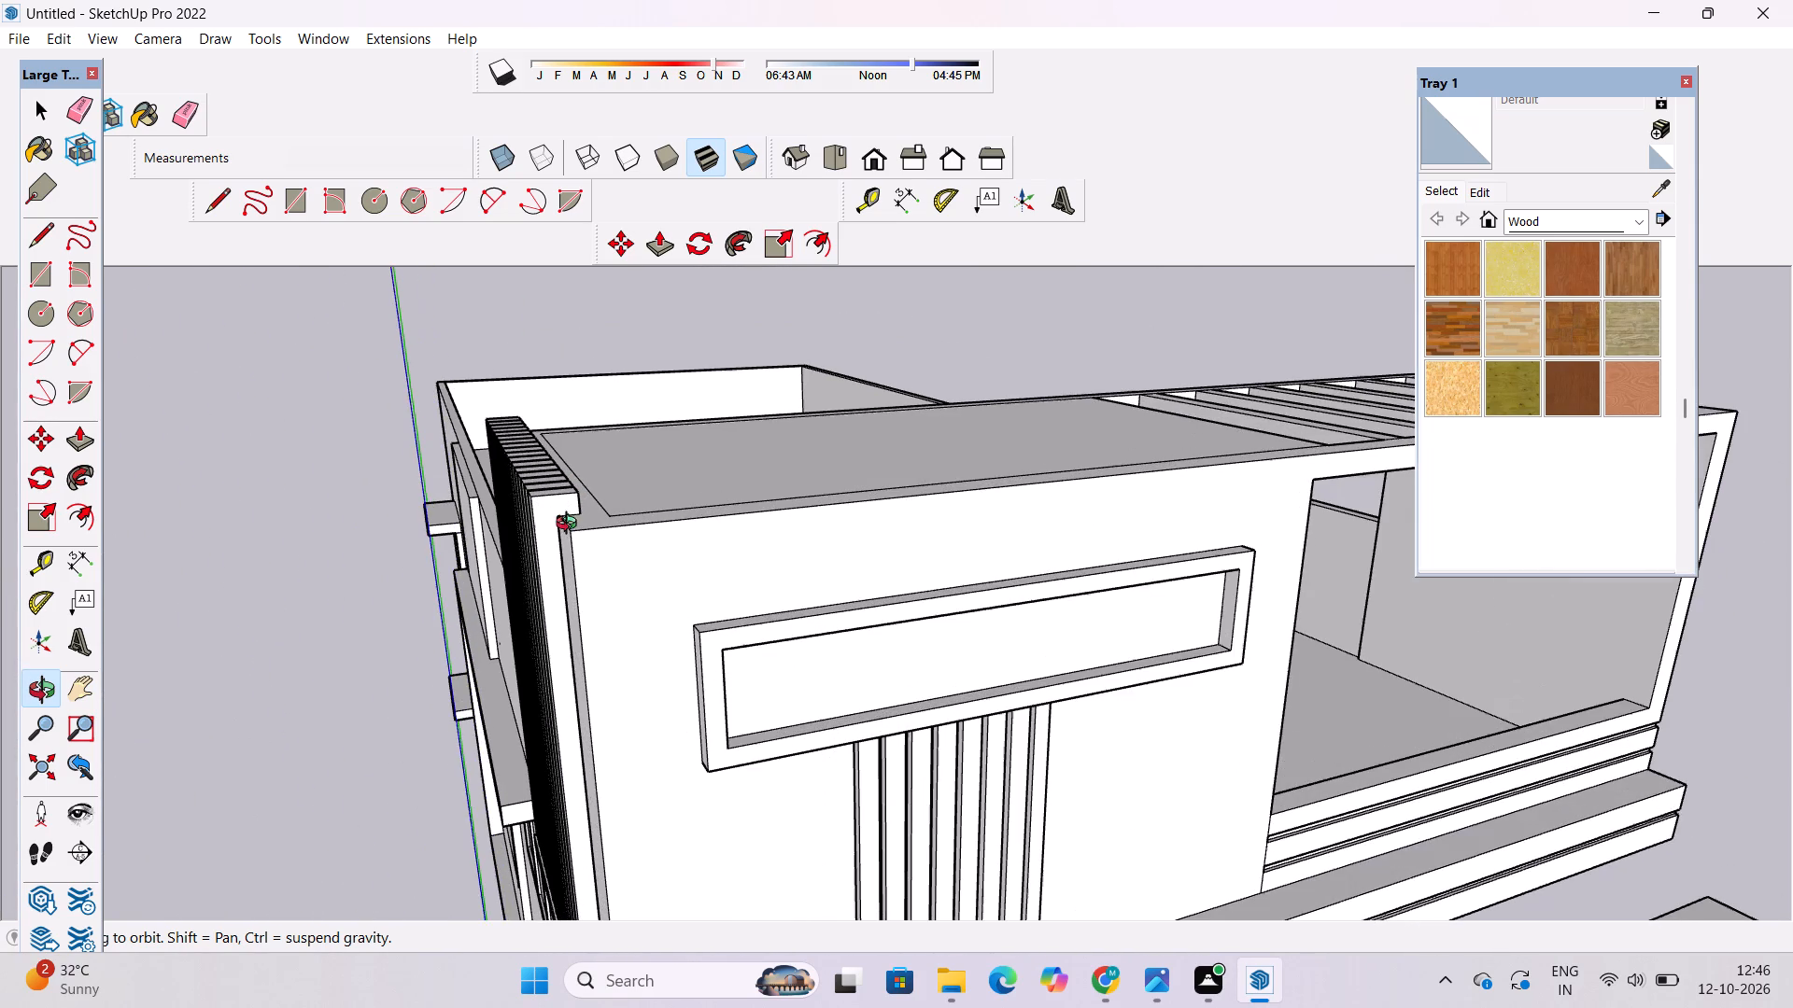
{"action": "left_click_drag", "start_coordinate": [453, 622], "coordinate": [572, 524]}
{"action": "scroll", "coordinate": [575, 523], "scroll_direction": "down", "scroll_amount": 3}
{"action": "left_click_drag", "start_coordinate": [590, 603], "coordinate": [606, 521], "text": "shift"}
{"action": "left_click_drag", "start_coordinate": [632, 550], "coordinate": [703, 597]}
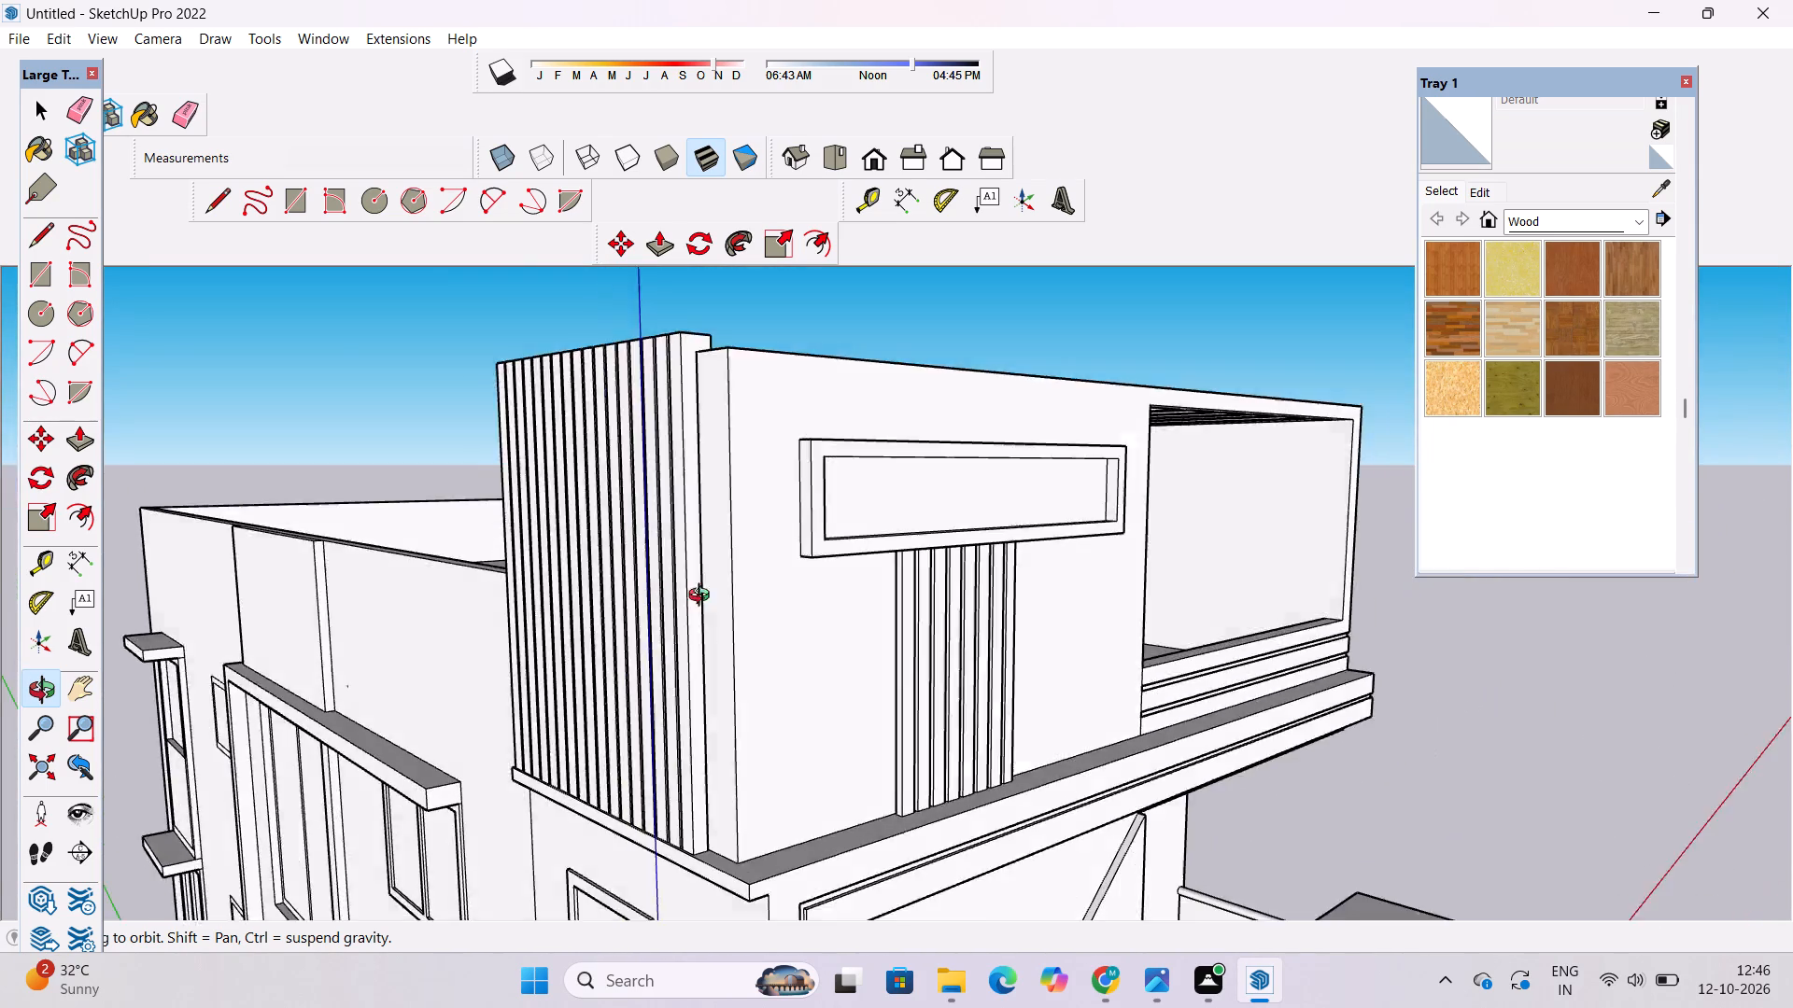
{"action": "left_click_drag", "start_coordinate": [703, 597], "coordinate": [837, 735]}
{"action": "scroll", "coordinate": [831, 721], "scroll_direction": "up", "scroll_amount": 4}
{"action": "left_click_drag", "start_coordinate": [790, 694], "coordinate": [775, 598], "text": "shift"}
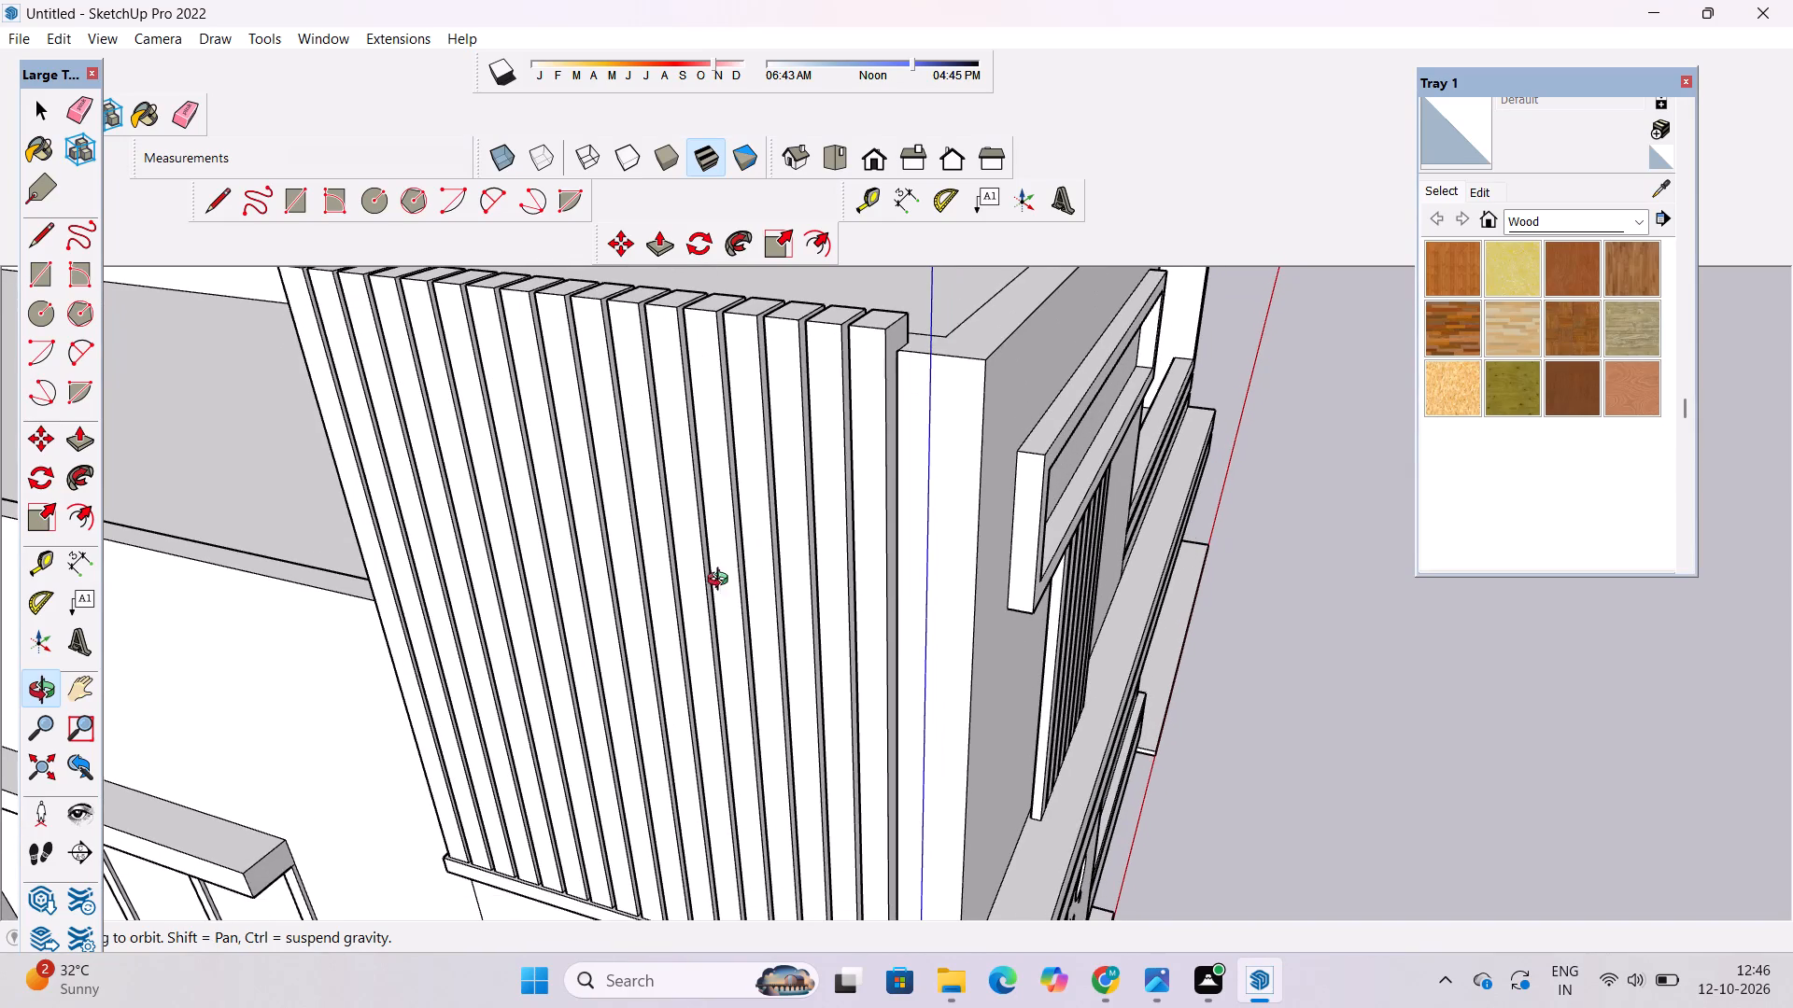
Erase the vertical seam line on the exposed outer face of the end slat, above the wall top.
{"action": "scroll", "coordinate": [713, 581], "scroll_direction": "down", "scroll_amount": 3}
{"action": "left_click_drag", "start_coordinate": [646, 603], "coordinate": [1050, 620]}
{"action": "scroll", "coordinate": [937, 544], "scroll_direction": "up", "scroll_amount": 4}
{"action": "scroll", "coordinate": [806, 494], "scroll_direction": "up", "scroll_amount": 2}
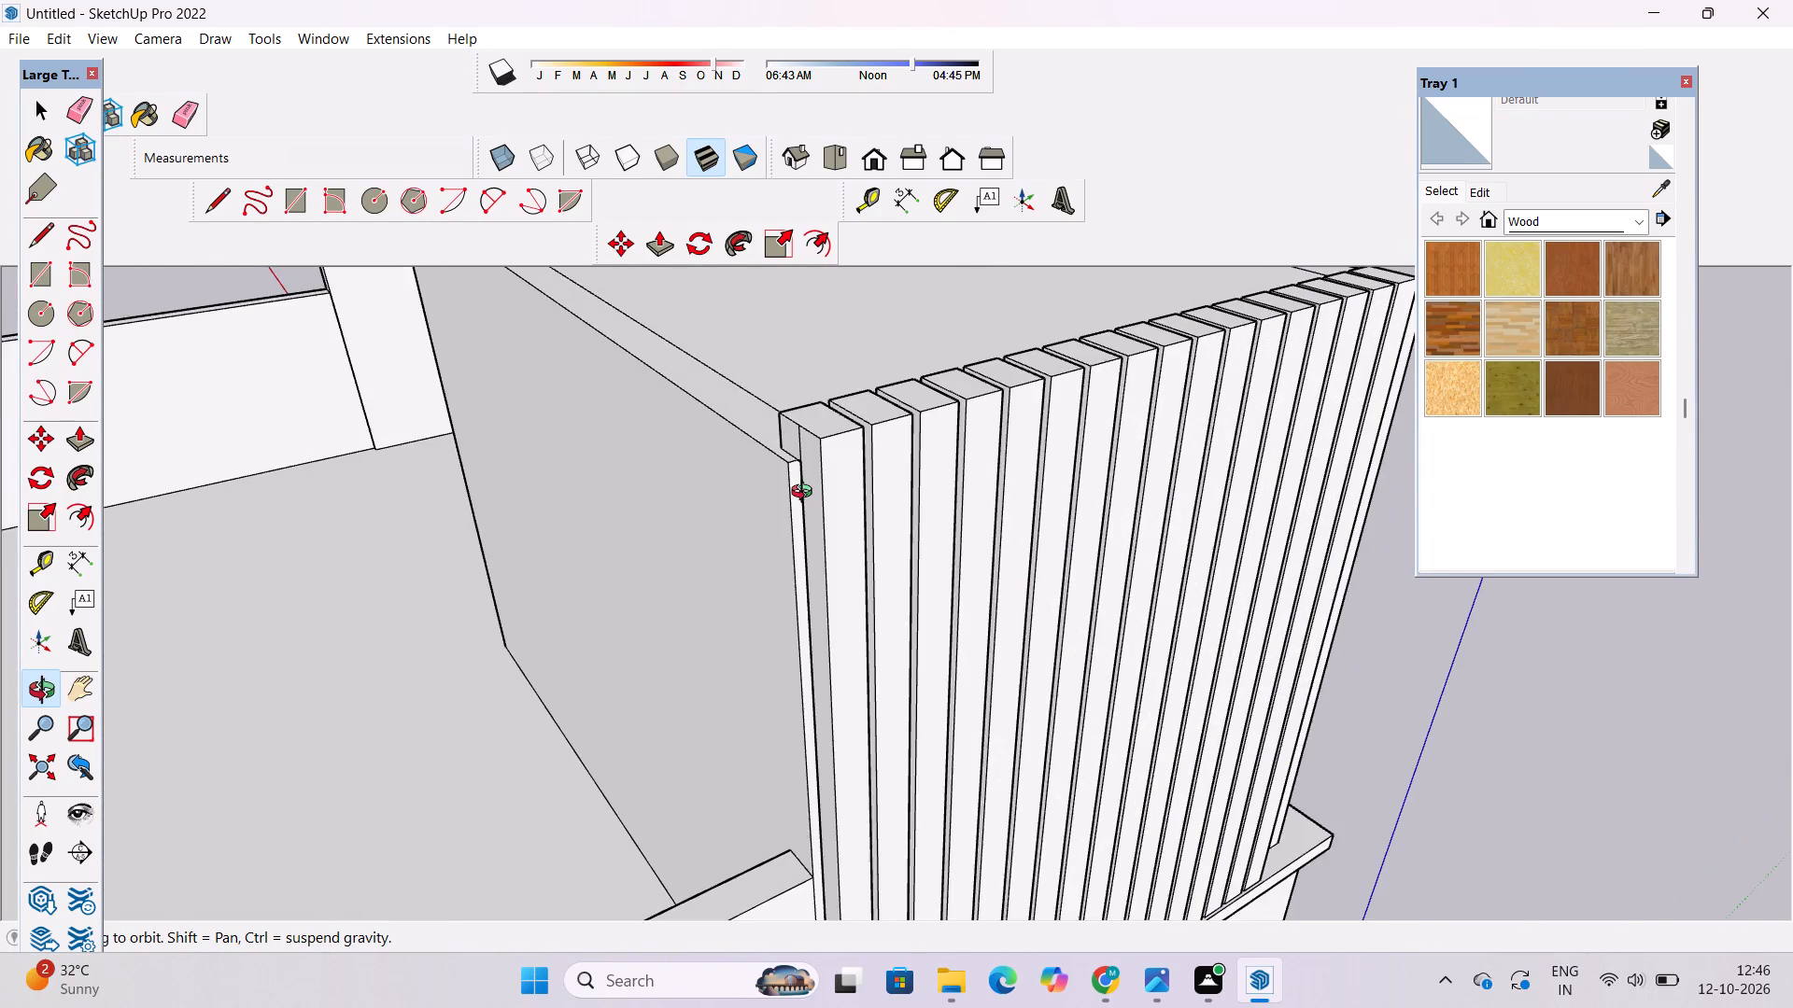
{"action": "scroll", "coordinate": [806, 494], "scroll_direction": "up", "scroll_amount": 3}
{"action": "left_click_drag", "start_coordinate": [794, 493], "coordinate": [992, 472]}
{"action": "left_click_drag", "start_coordinate": [971, 462], "coordinate": [902, 522], "text": "shift"}
{"action": "left_click_drag", "start_coordinate": [806, 544], "coordinate": [954, 520]}
{"action": "scroll", "coordinate": [911, 479], "scroll_direction": "up", "scroll_amount": 5}
{"action": "left_click_drag", "start_coordinate": [905, 476], "coordinate": [830, 498], "text": "shift"}
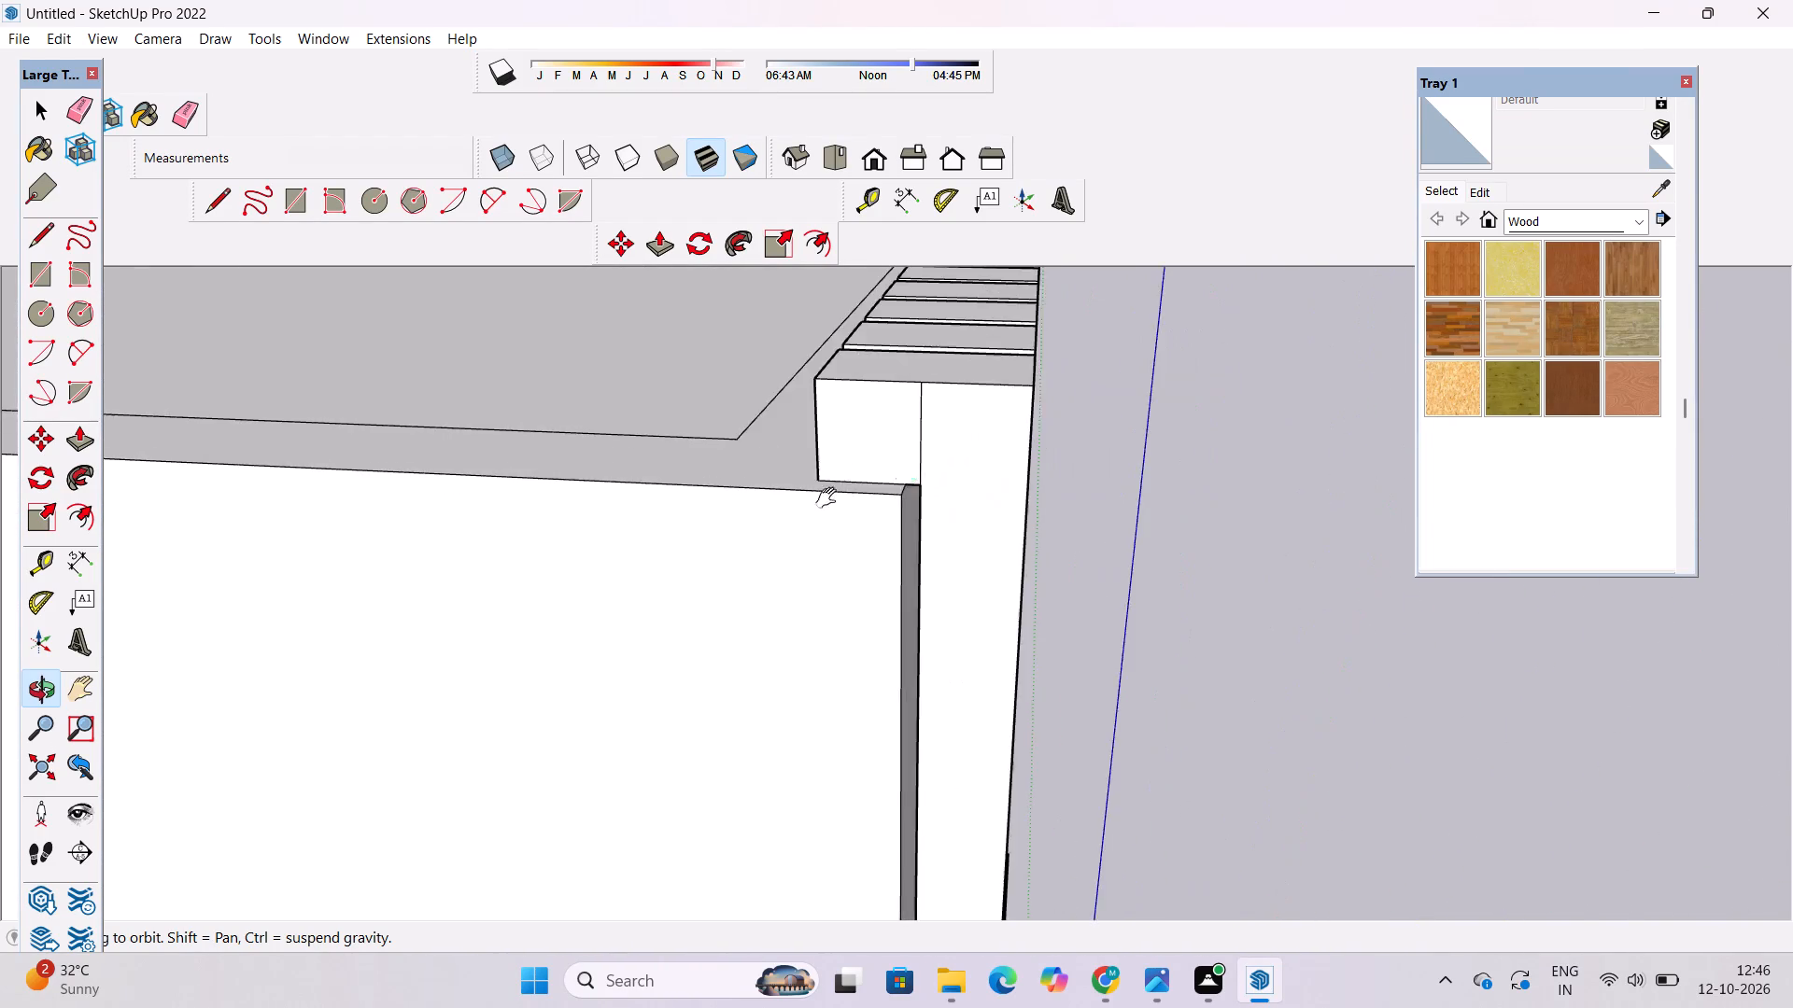
{"action": "left_click_drag", "start_coordinate": [830, 498], "coordinate": [749, 541], "text": "shift"}
{"action": "left_click_drag", "start_coordinate": [741, 546], "coordinate": [952, 502]}
{"action": "left_click_drag", "start_coordinate": [978, 477], "coordinate": [919, 525], "text": "shift"}
{"action": "key", "text": "e"}
{"action": "scroll", "coordinate": [894, 514], "scroll_direction": "up", "scroll_amount": 4}
{"action": "left_click_drag", "start_coordinate": [907, 483], "coordinate": [888, 497]}
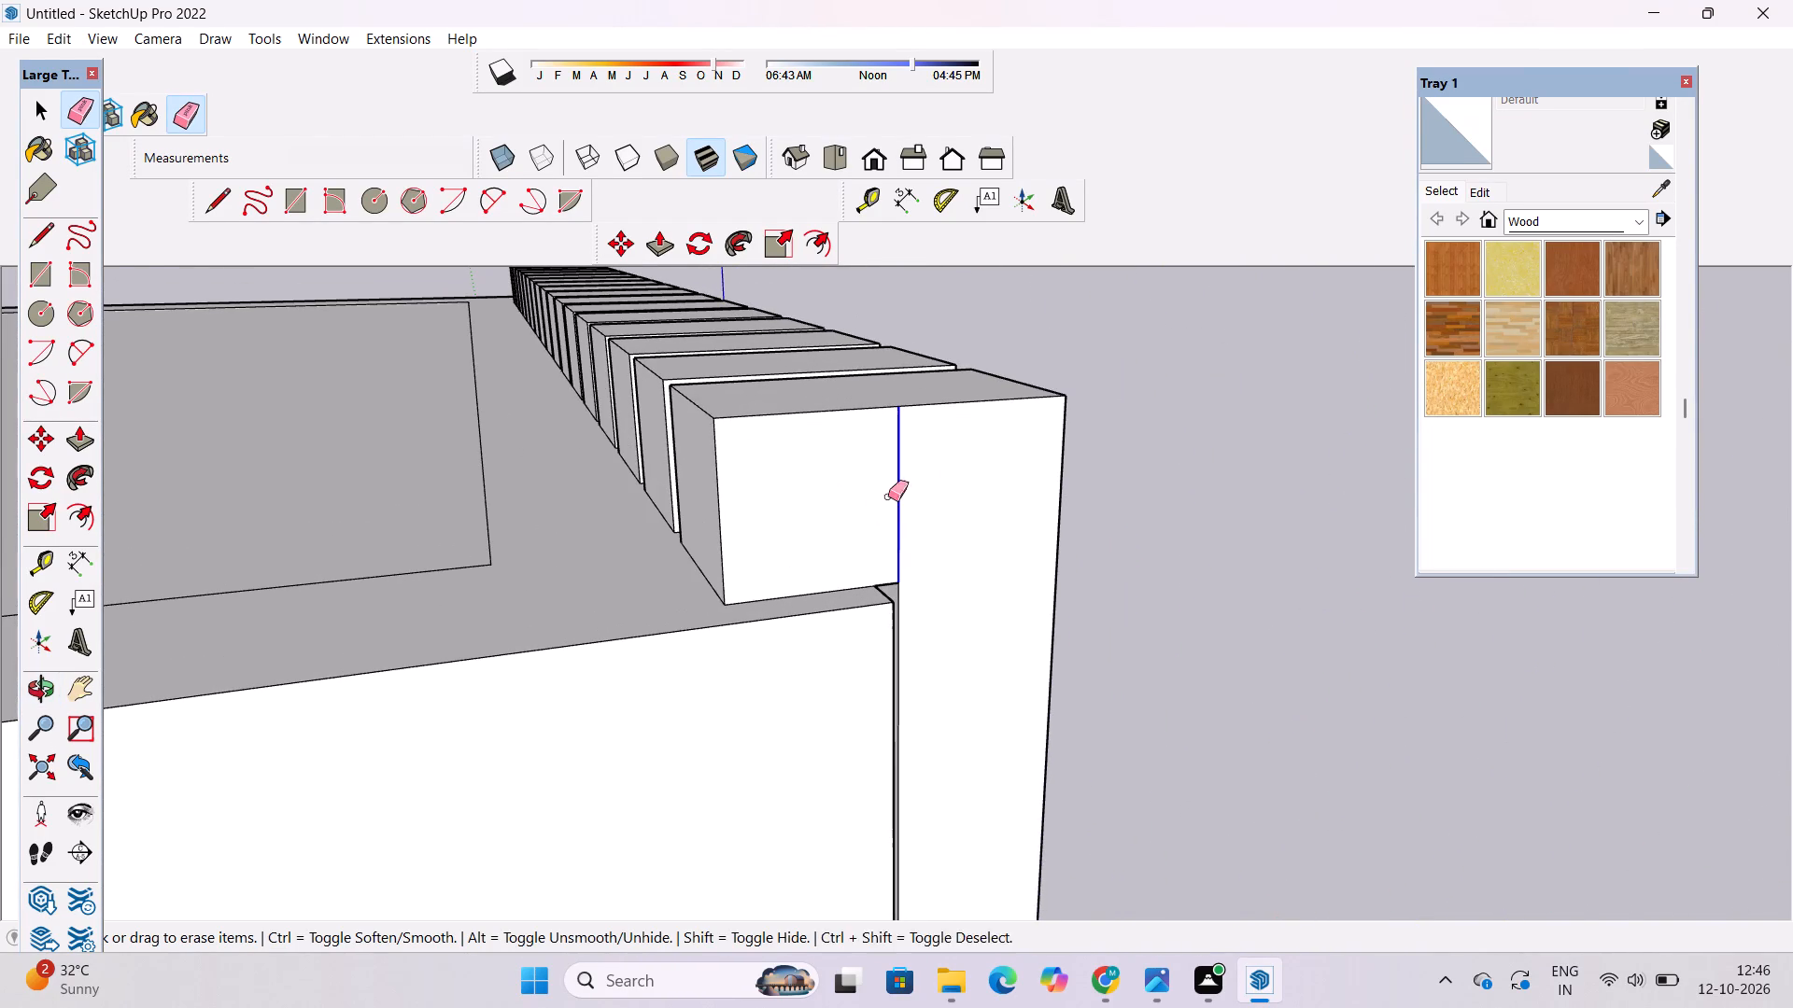
{"action": "left_click_drag", "start_coordinate": [888, 497], "coordinate": [876, 506]}
{"action": "key", "text": "space"}
Examine the slatted side wall and the upper front facade with its framed panel and vertical strips.
{"action": "type", "text": "o"}
{"action": "scroll", "coordinate": [871, 509], "scroll_direction": "down", "scroll_amount": 7}
{"action": "left_click_drag", "start_coordinate": [1014, 559], "coordinate": [893, 556]}
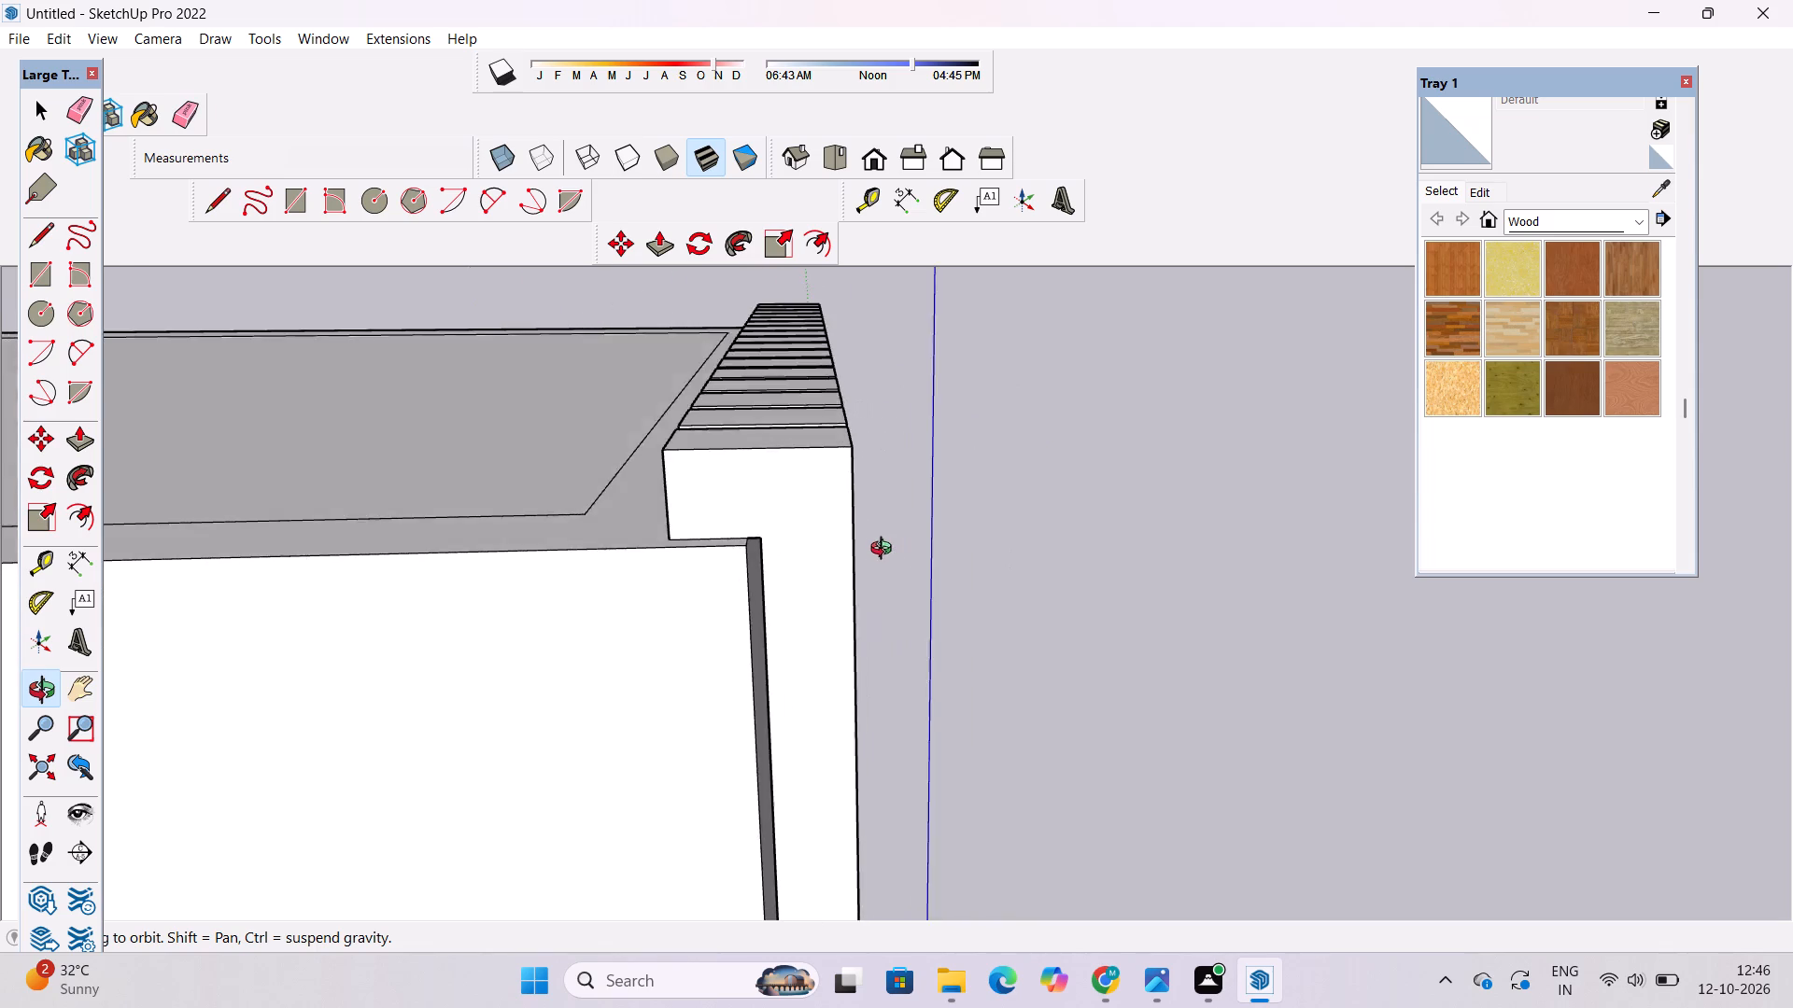
{"action": "scroll", "coordinate": [884, 550], "scroll_direction": "down", "scroll_amount": 5}
{"action": "left_click_drag", "start_coordinate": [959, 564], "coordinate": [564, 597]}
{"action": "left_click_drag", "start_coordinate": [1035, 621], "coordinate": [679, 570]}
{"action": "scroll", "coordinate": [732, 523], "scroll_direction": "up", "scroll_amount": 4}
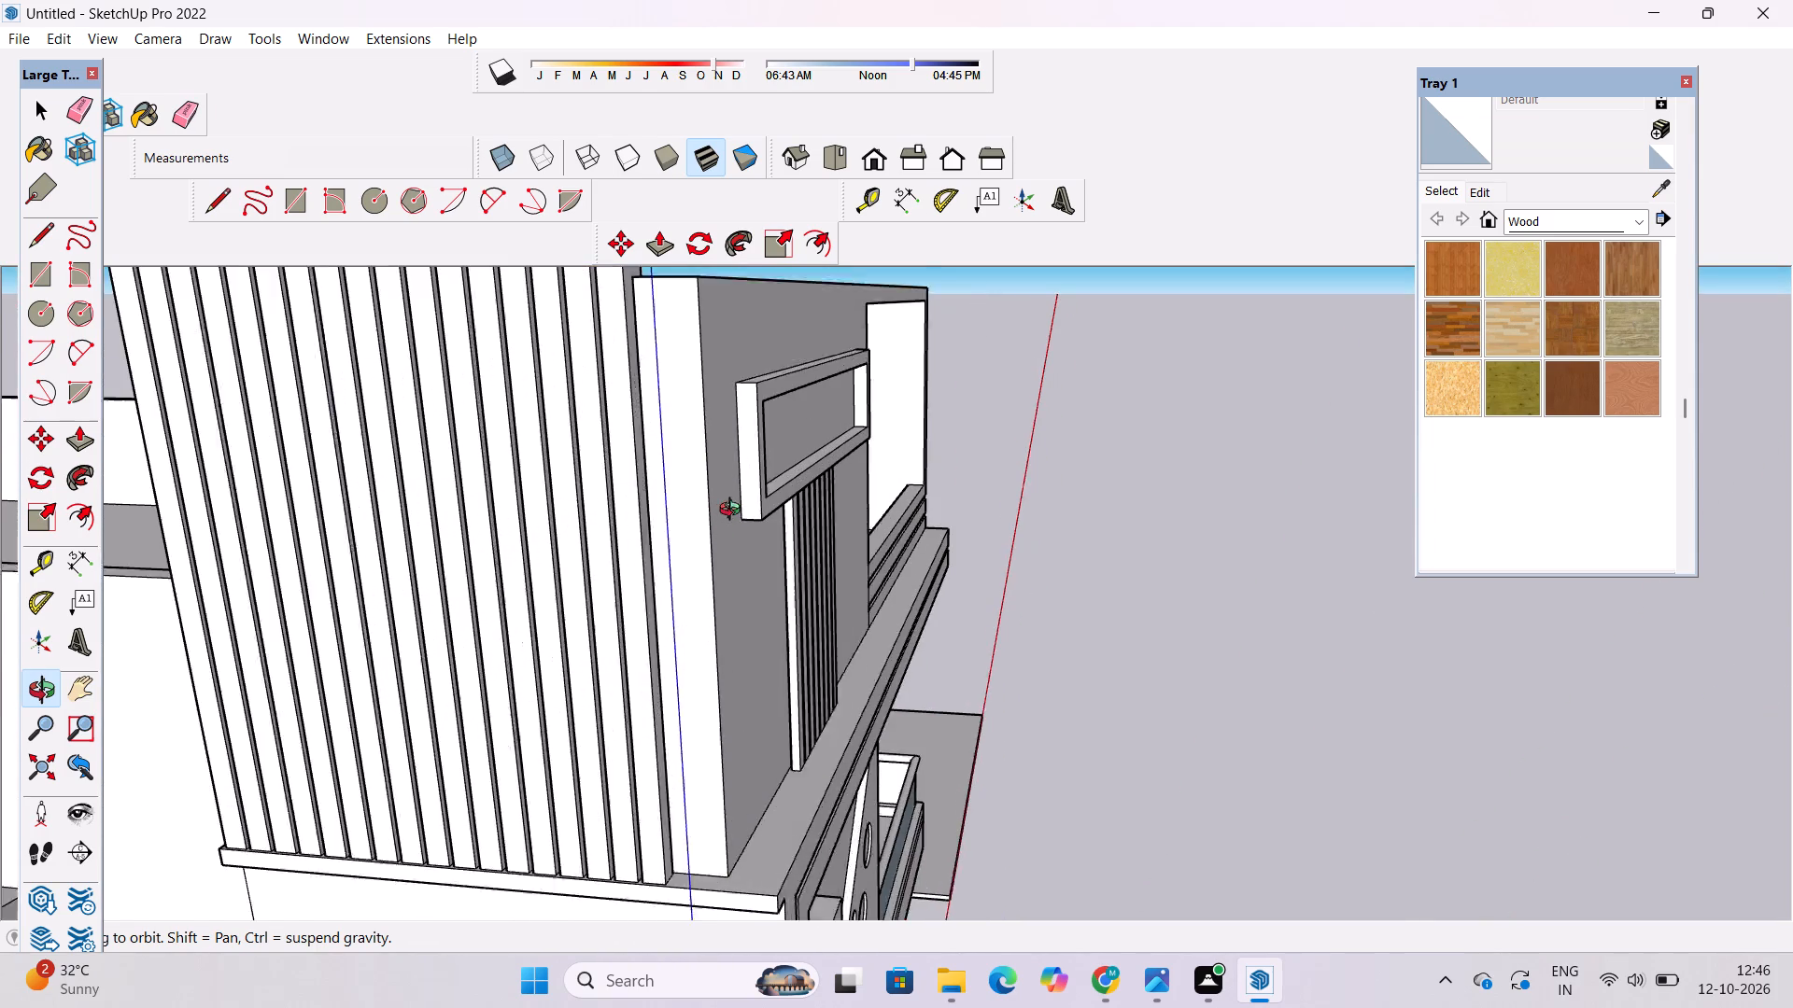
{"action": "scroll", "coordinate": [734, 511], "scroll_direction": "up", "scroll_amount": 2}
{"action": "scroll", "coordinate": [853, 528], "scroll_direction": "down", "scroll_amount": 6}
{"action": "left_click_drag", "start_coordinate": [1048, 598], "coordinate": [615, 483]}
{"action": "left_click_drag", "start_coordinate": [620, 477], "coordinate": [782, 577], "text": "shift"}
{"action": "left_click_drag", "start_coordinate": [964, 627], "coordinate": [786, 648]}
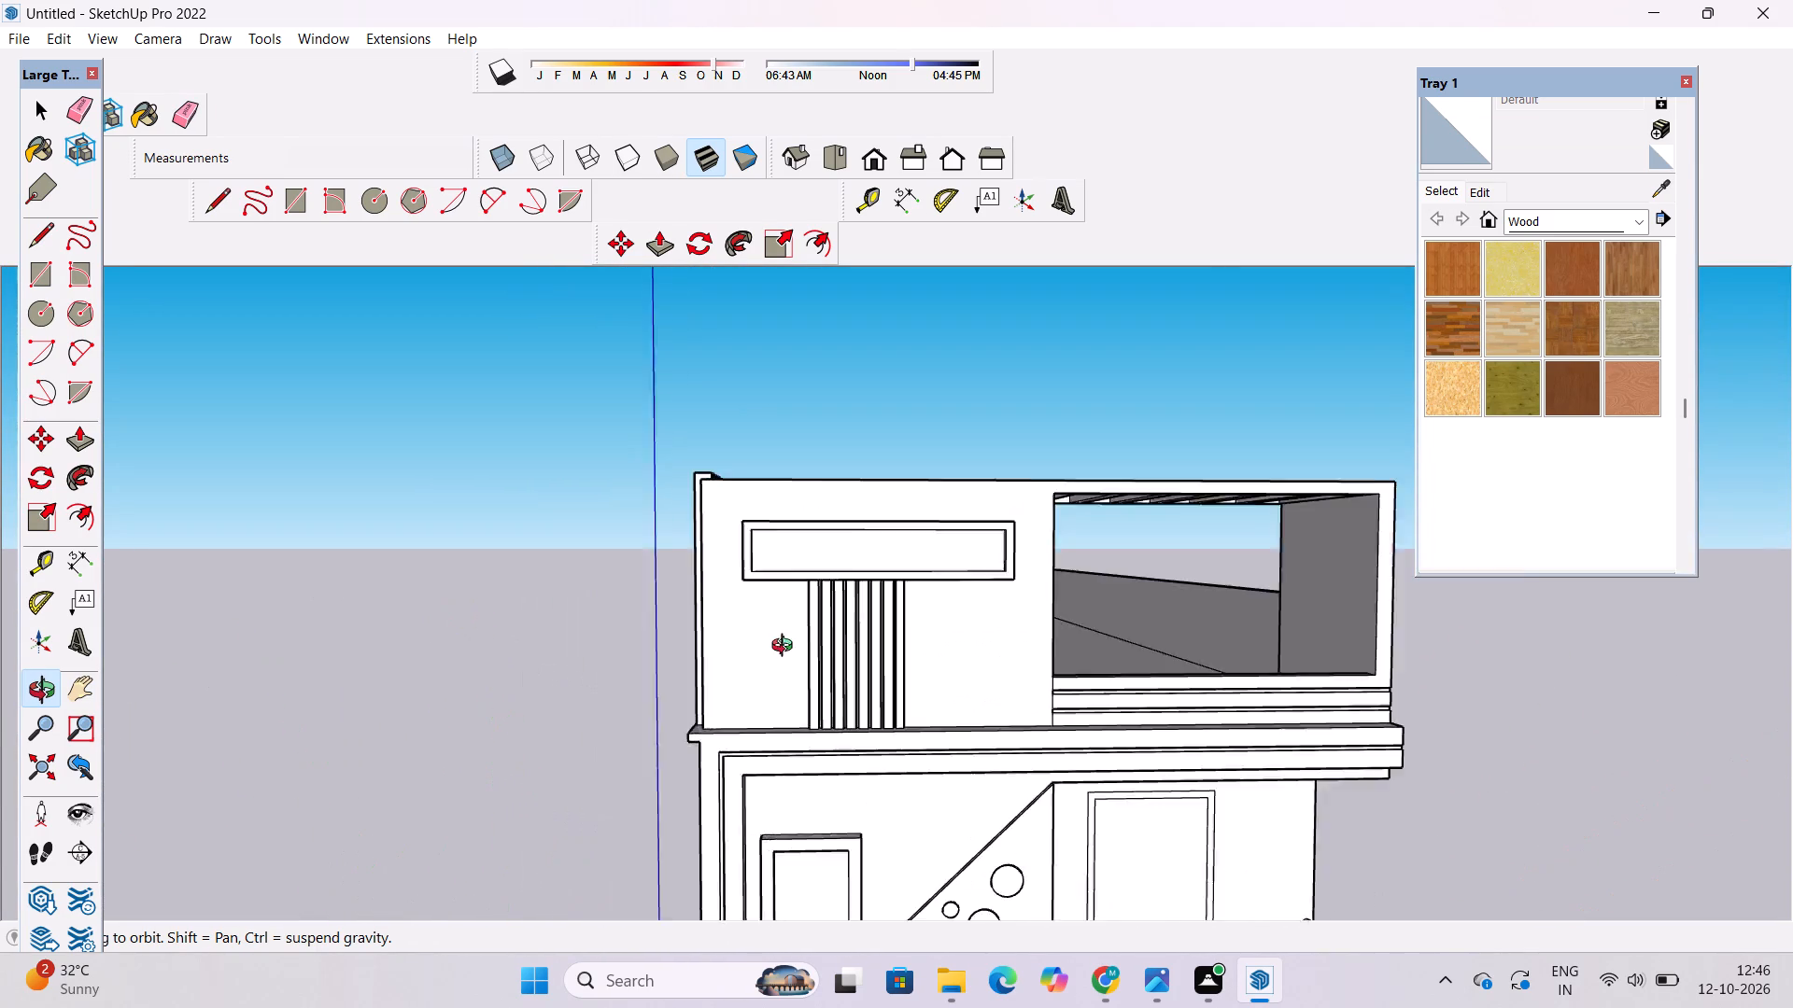
{"action": "left_click_drag", "start_coordinate": [786, 648], "coordinate": [765, 648]}
{"action": "scroll", "coordinate": [823, 619], "scroll_direction": "up", "scroll_amount": 9}
{"action": "left_click_drag", "start_coordinate": [853, 624], "coordinate": [731, 579], "text": "shift"}
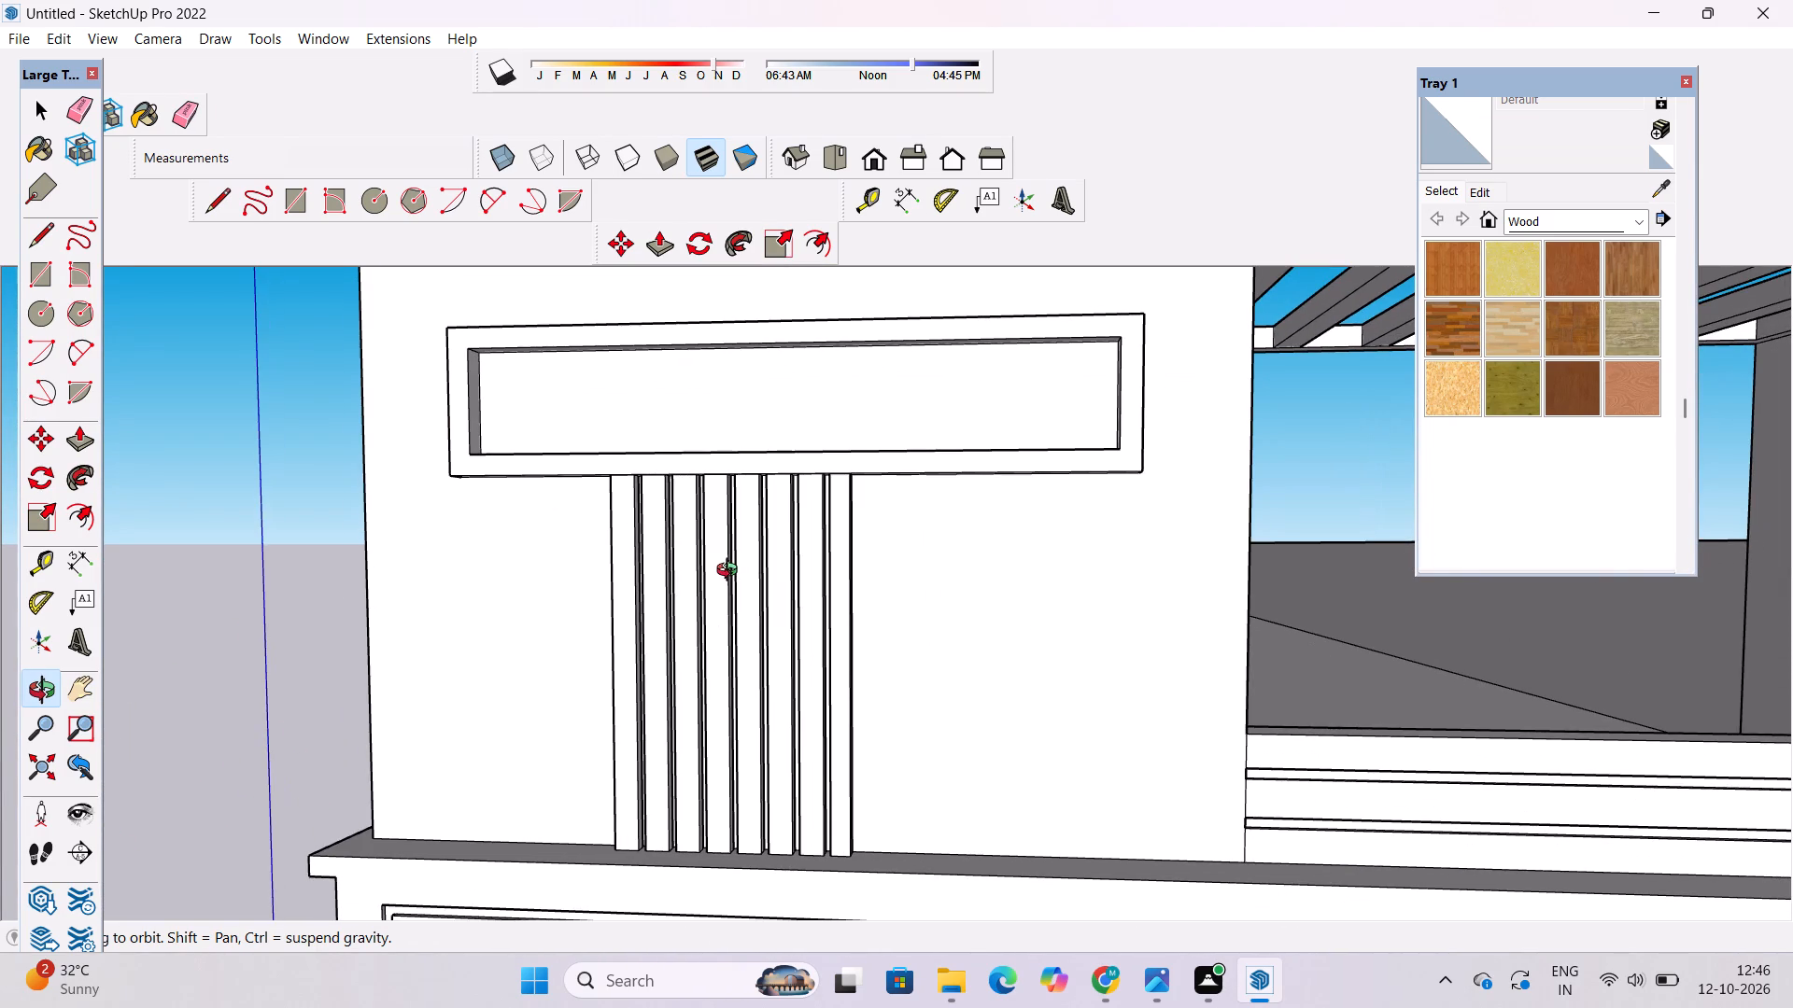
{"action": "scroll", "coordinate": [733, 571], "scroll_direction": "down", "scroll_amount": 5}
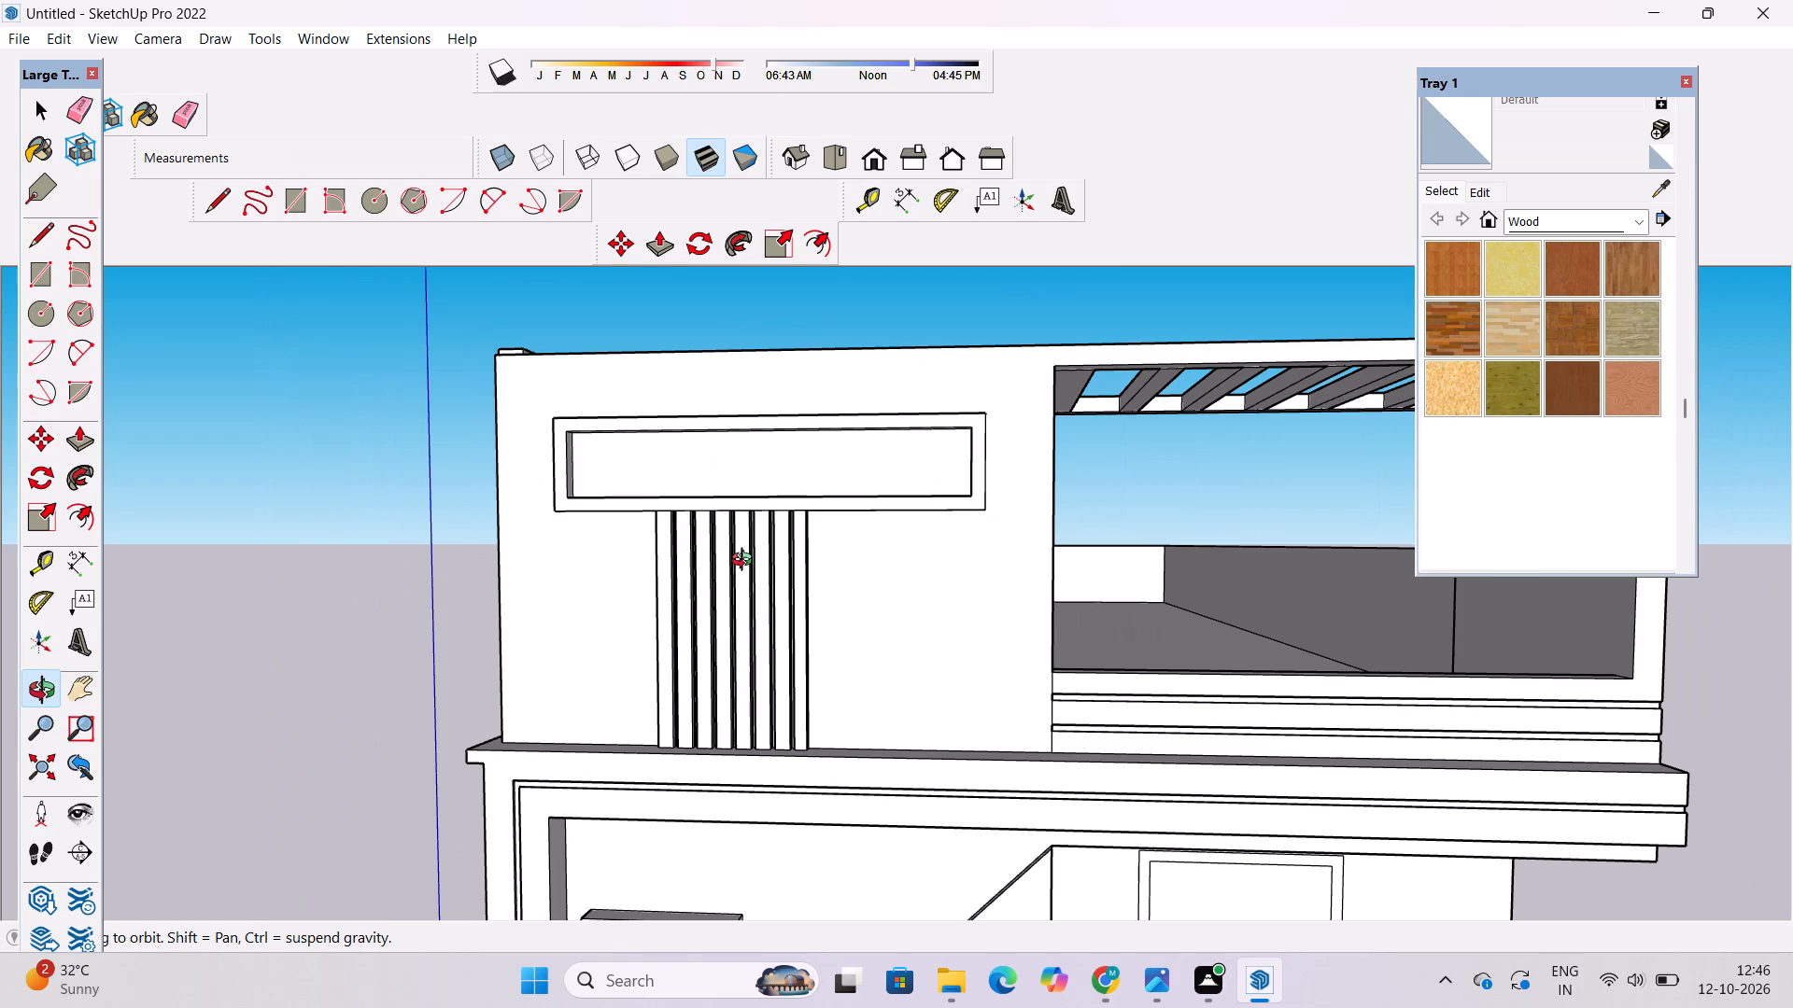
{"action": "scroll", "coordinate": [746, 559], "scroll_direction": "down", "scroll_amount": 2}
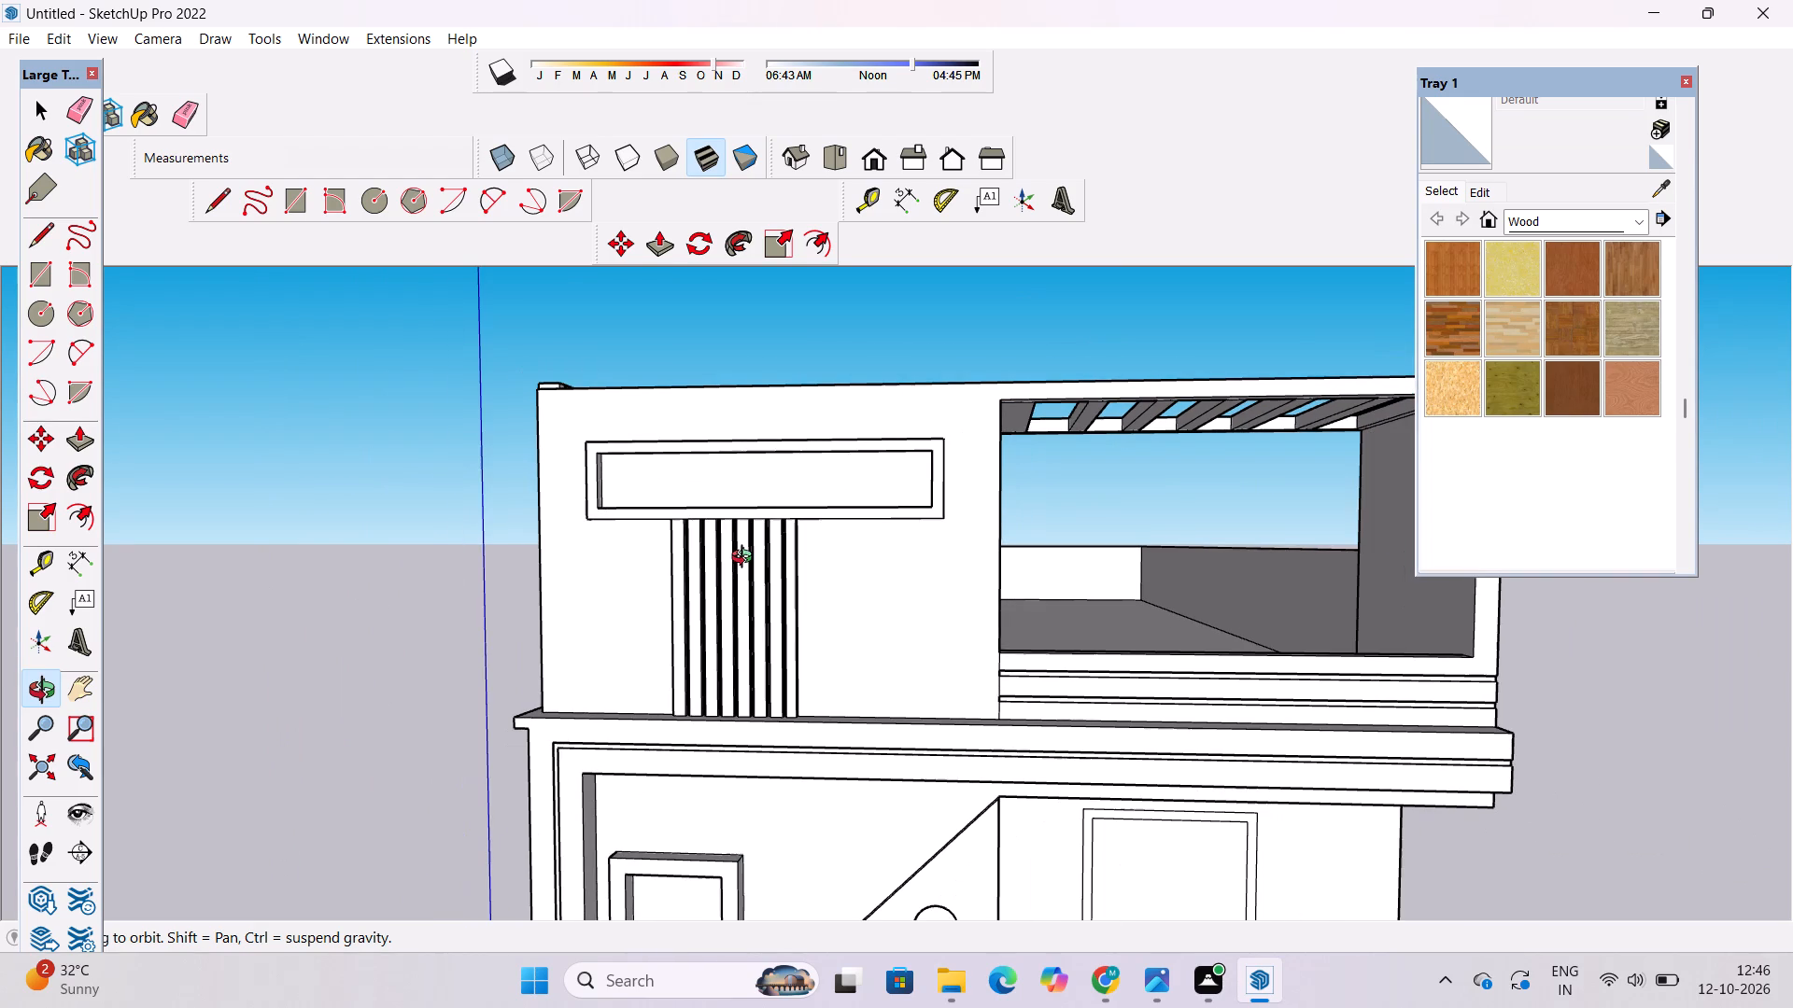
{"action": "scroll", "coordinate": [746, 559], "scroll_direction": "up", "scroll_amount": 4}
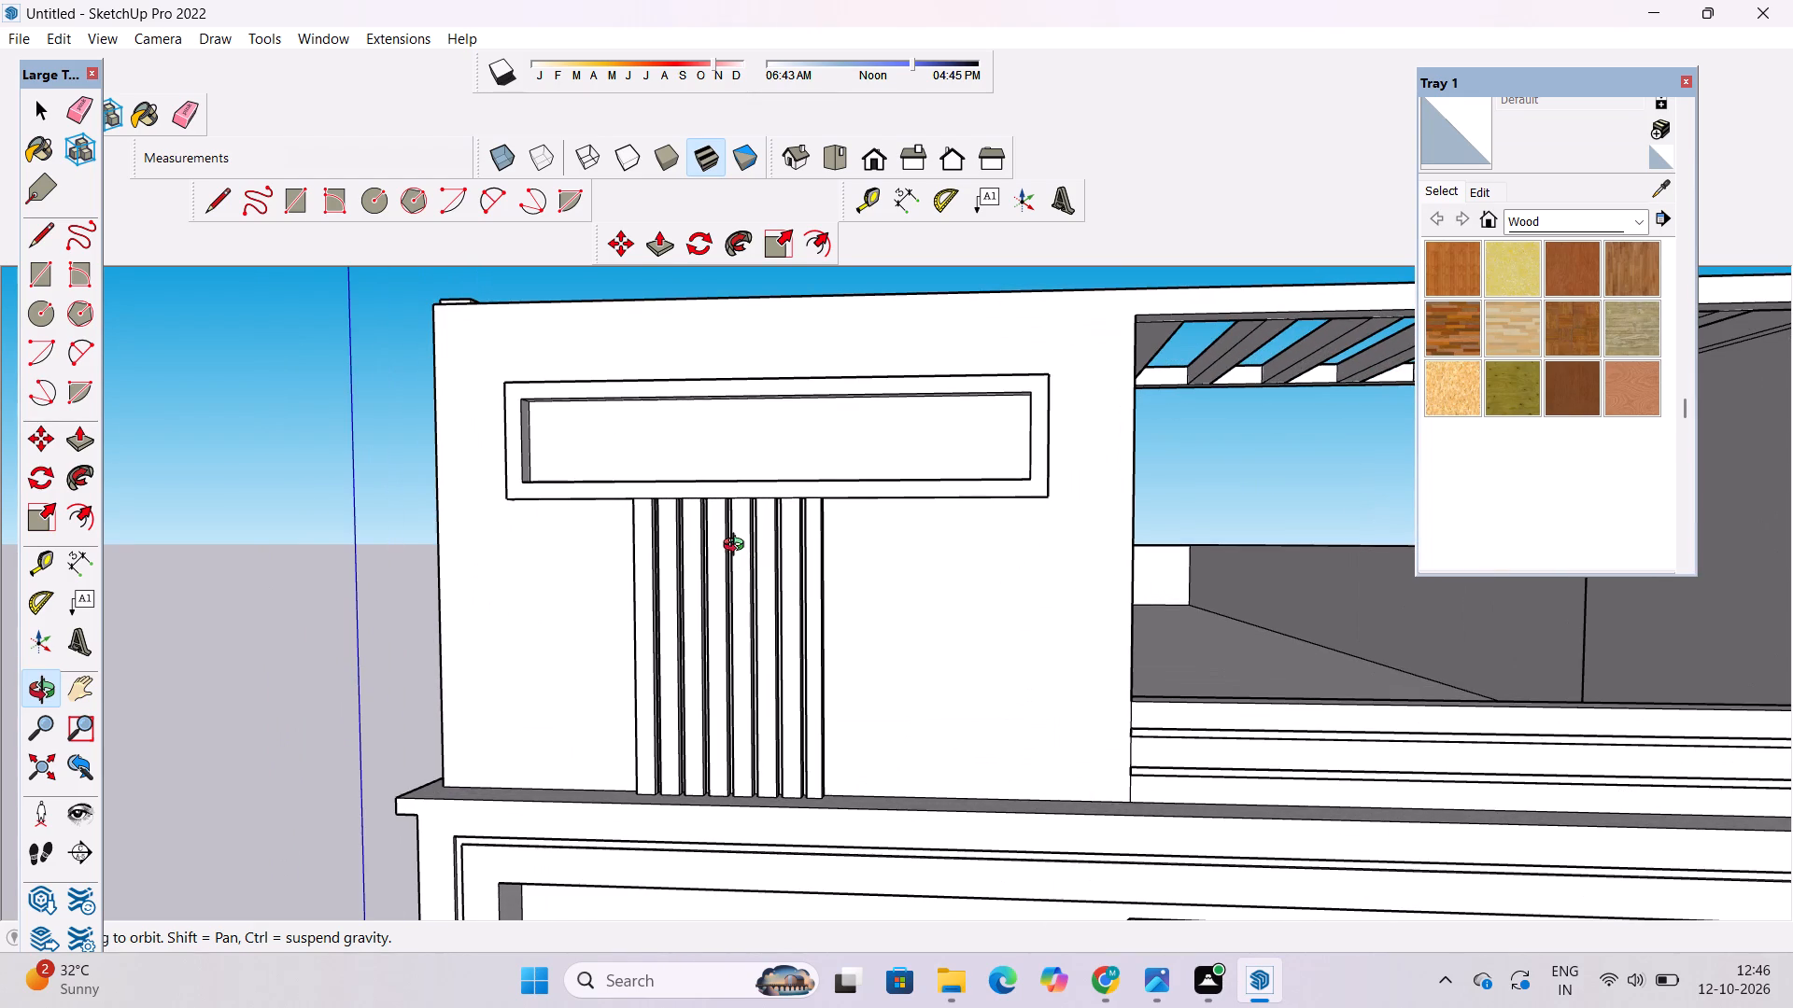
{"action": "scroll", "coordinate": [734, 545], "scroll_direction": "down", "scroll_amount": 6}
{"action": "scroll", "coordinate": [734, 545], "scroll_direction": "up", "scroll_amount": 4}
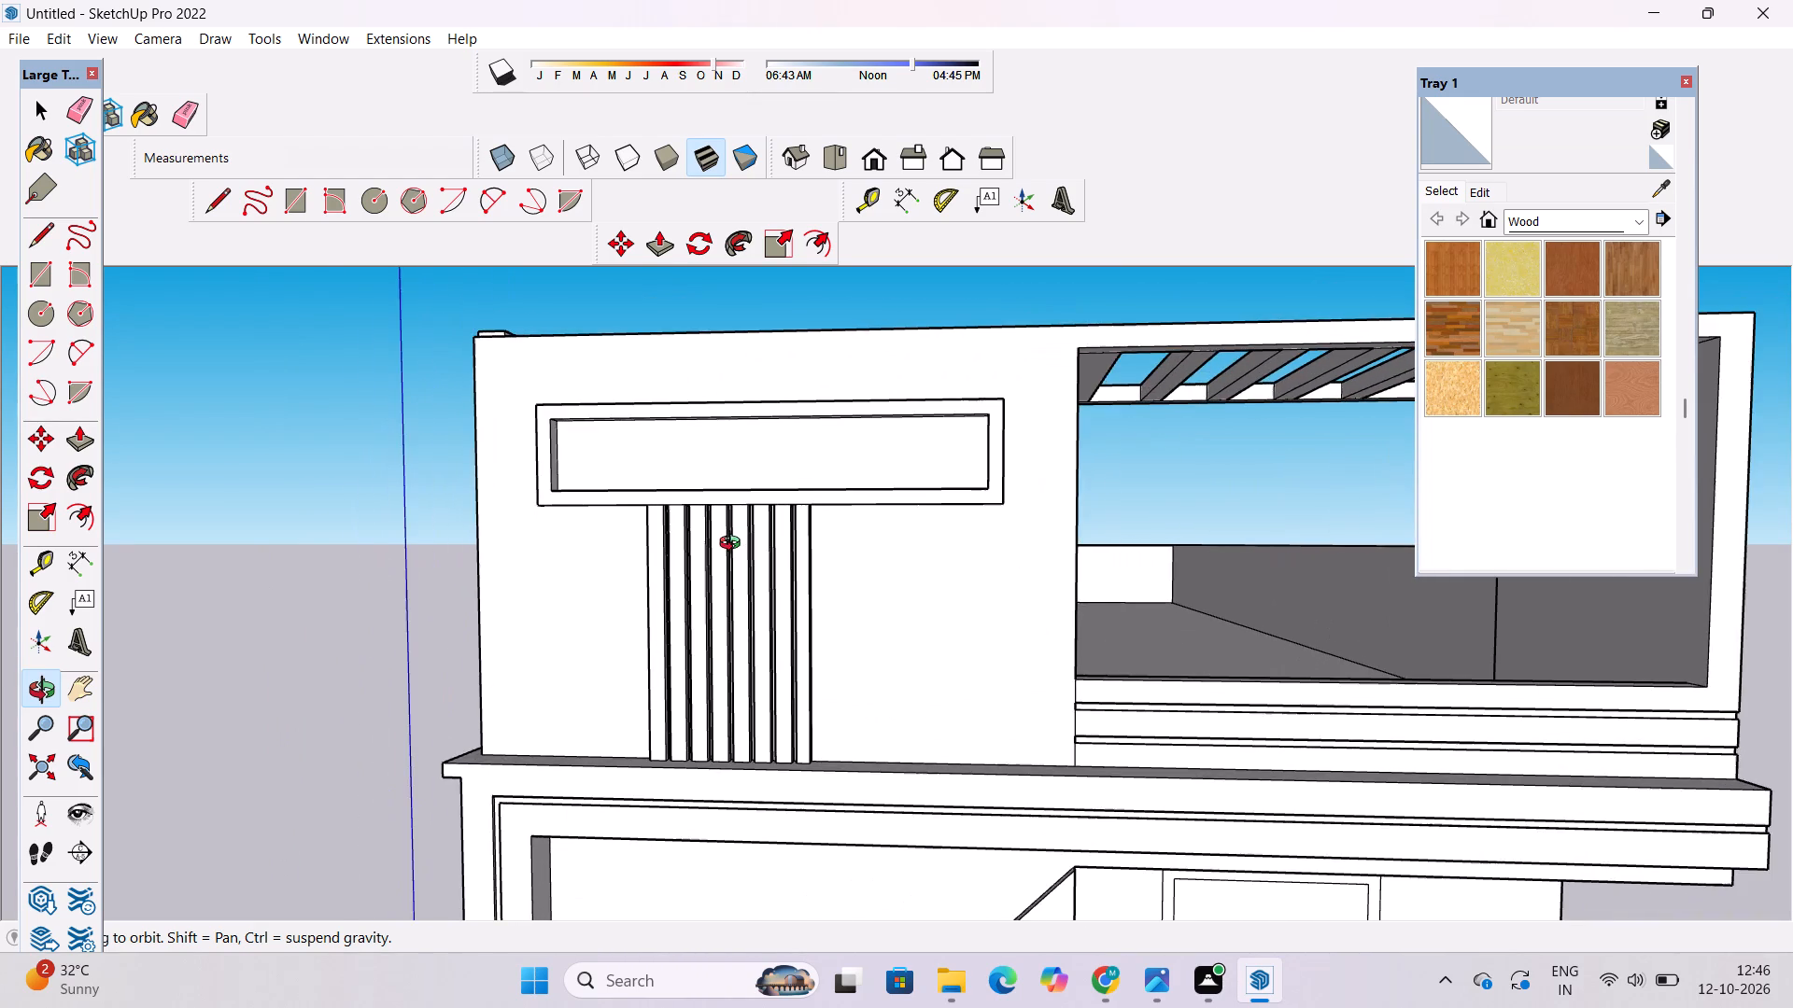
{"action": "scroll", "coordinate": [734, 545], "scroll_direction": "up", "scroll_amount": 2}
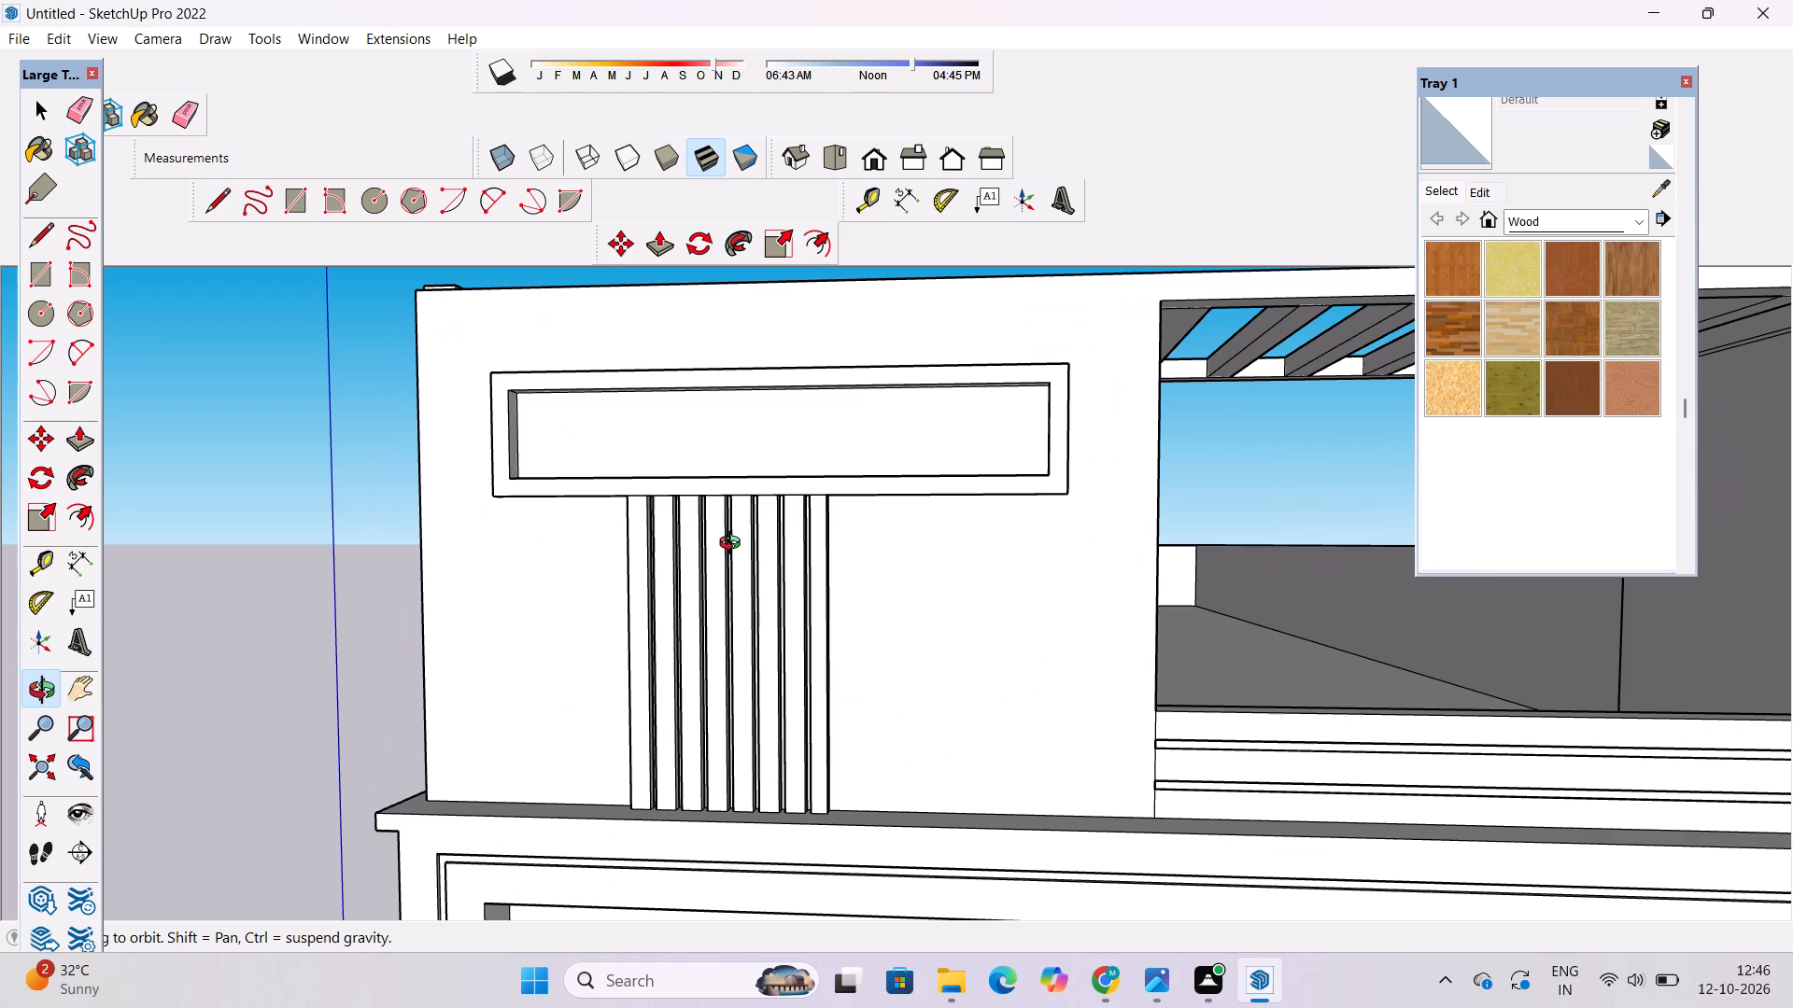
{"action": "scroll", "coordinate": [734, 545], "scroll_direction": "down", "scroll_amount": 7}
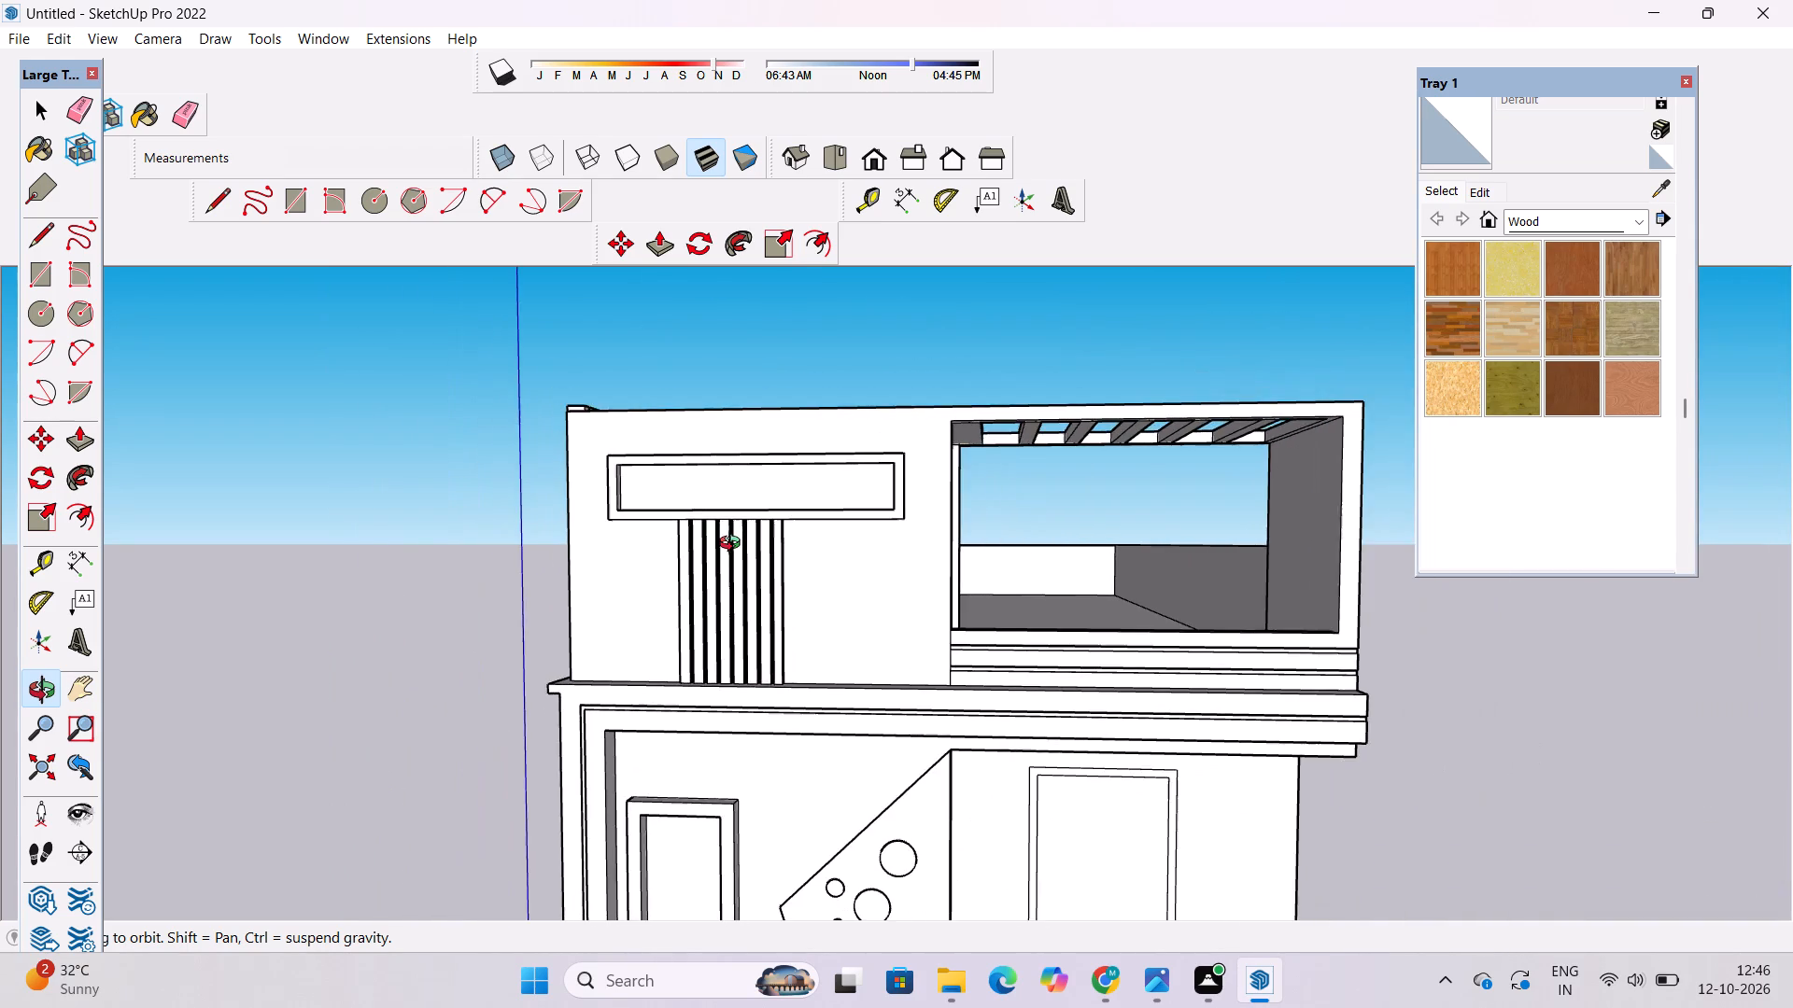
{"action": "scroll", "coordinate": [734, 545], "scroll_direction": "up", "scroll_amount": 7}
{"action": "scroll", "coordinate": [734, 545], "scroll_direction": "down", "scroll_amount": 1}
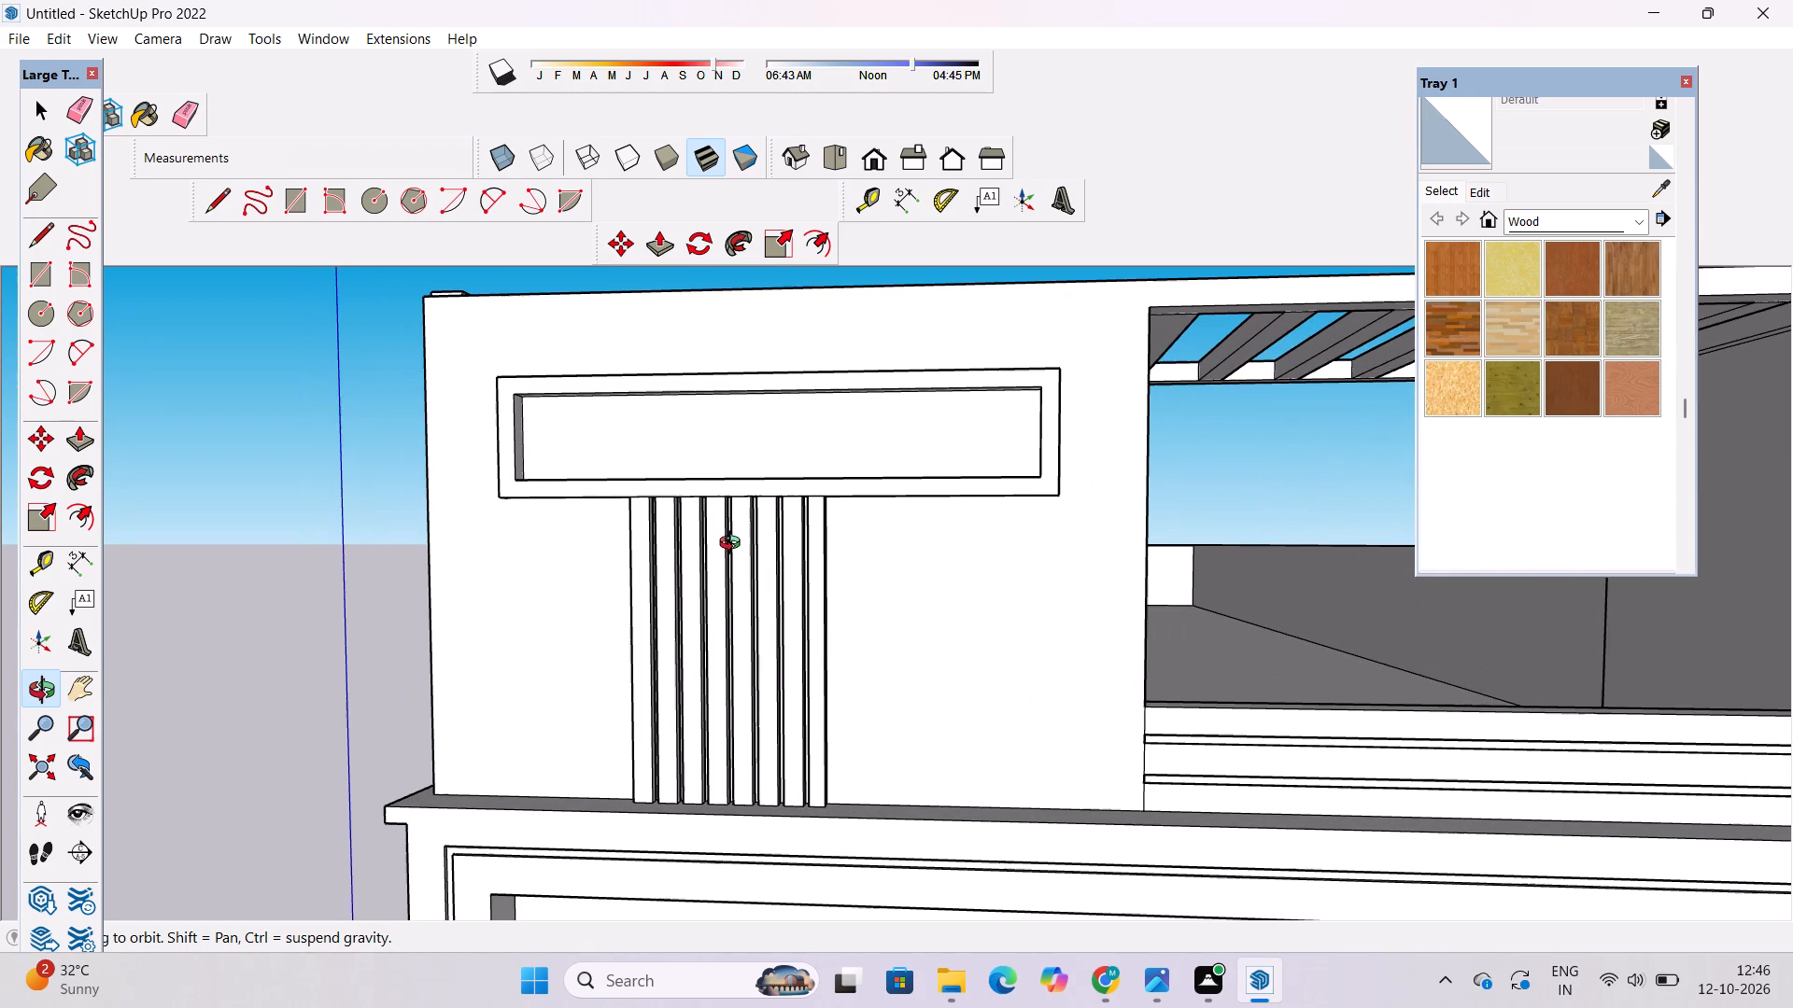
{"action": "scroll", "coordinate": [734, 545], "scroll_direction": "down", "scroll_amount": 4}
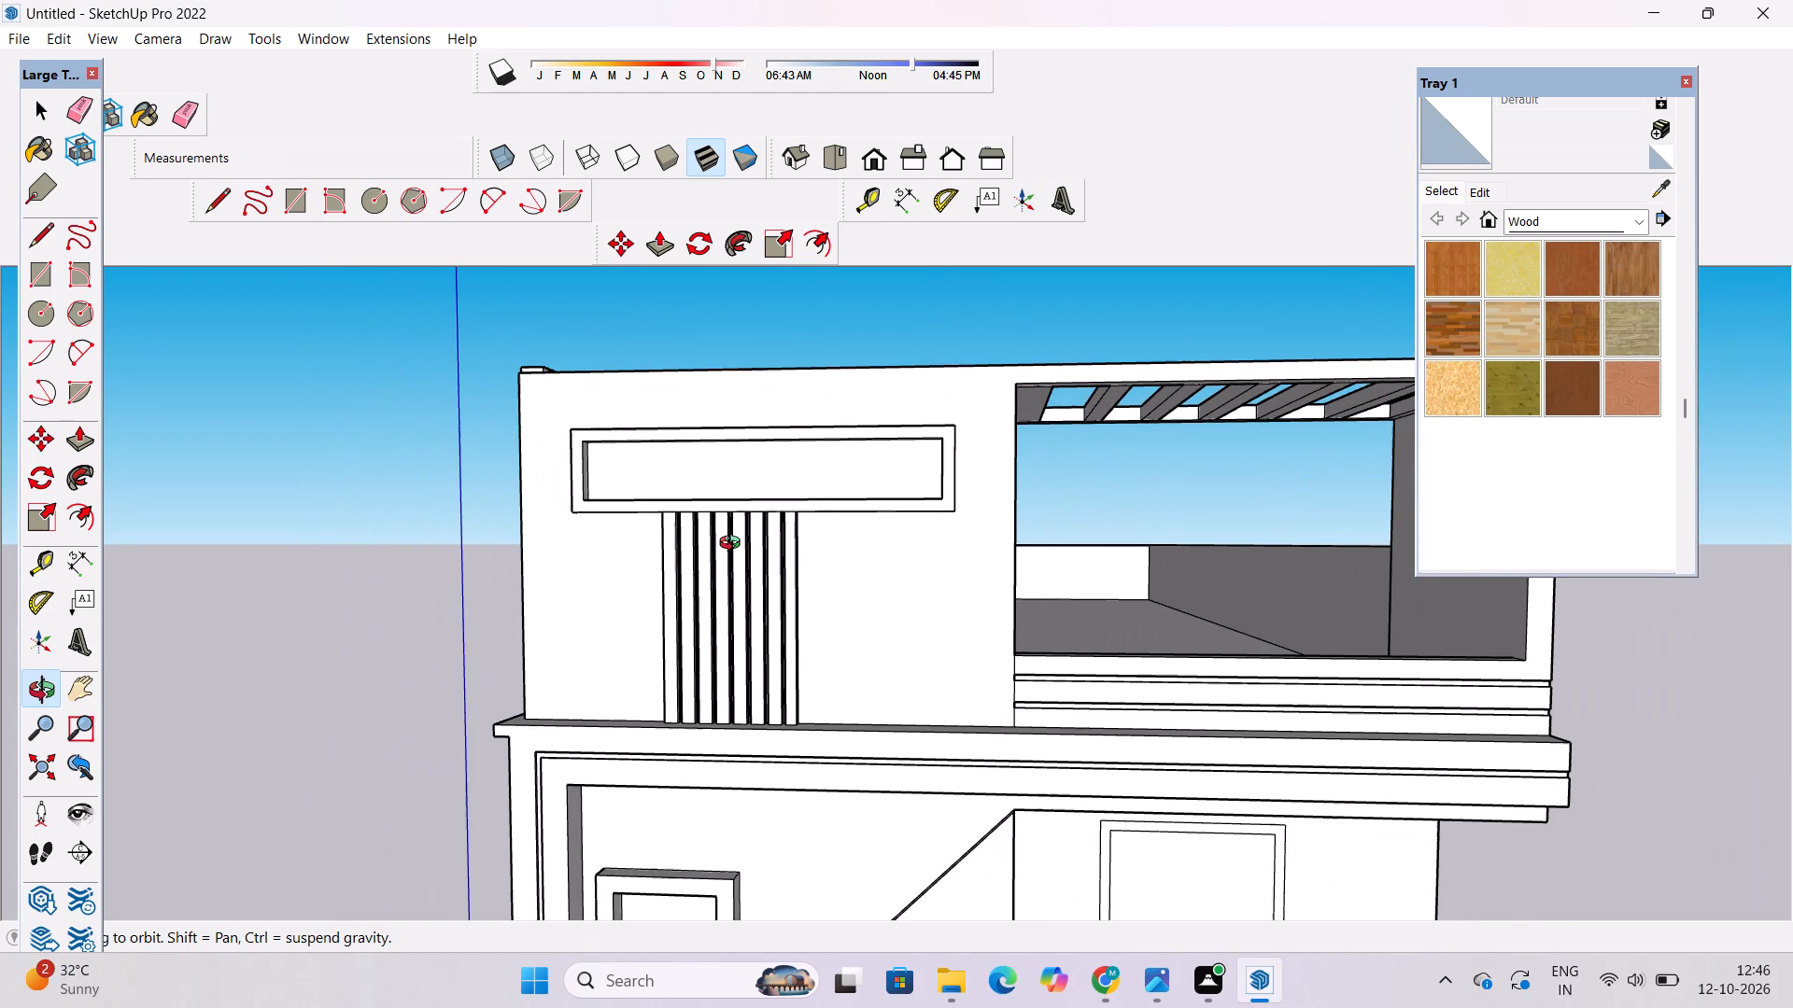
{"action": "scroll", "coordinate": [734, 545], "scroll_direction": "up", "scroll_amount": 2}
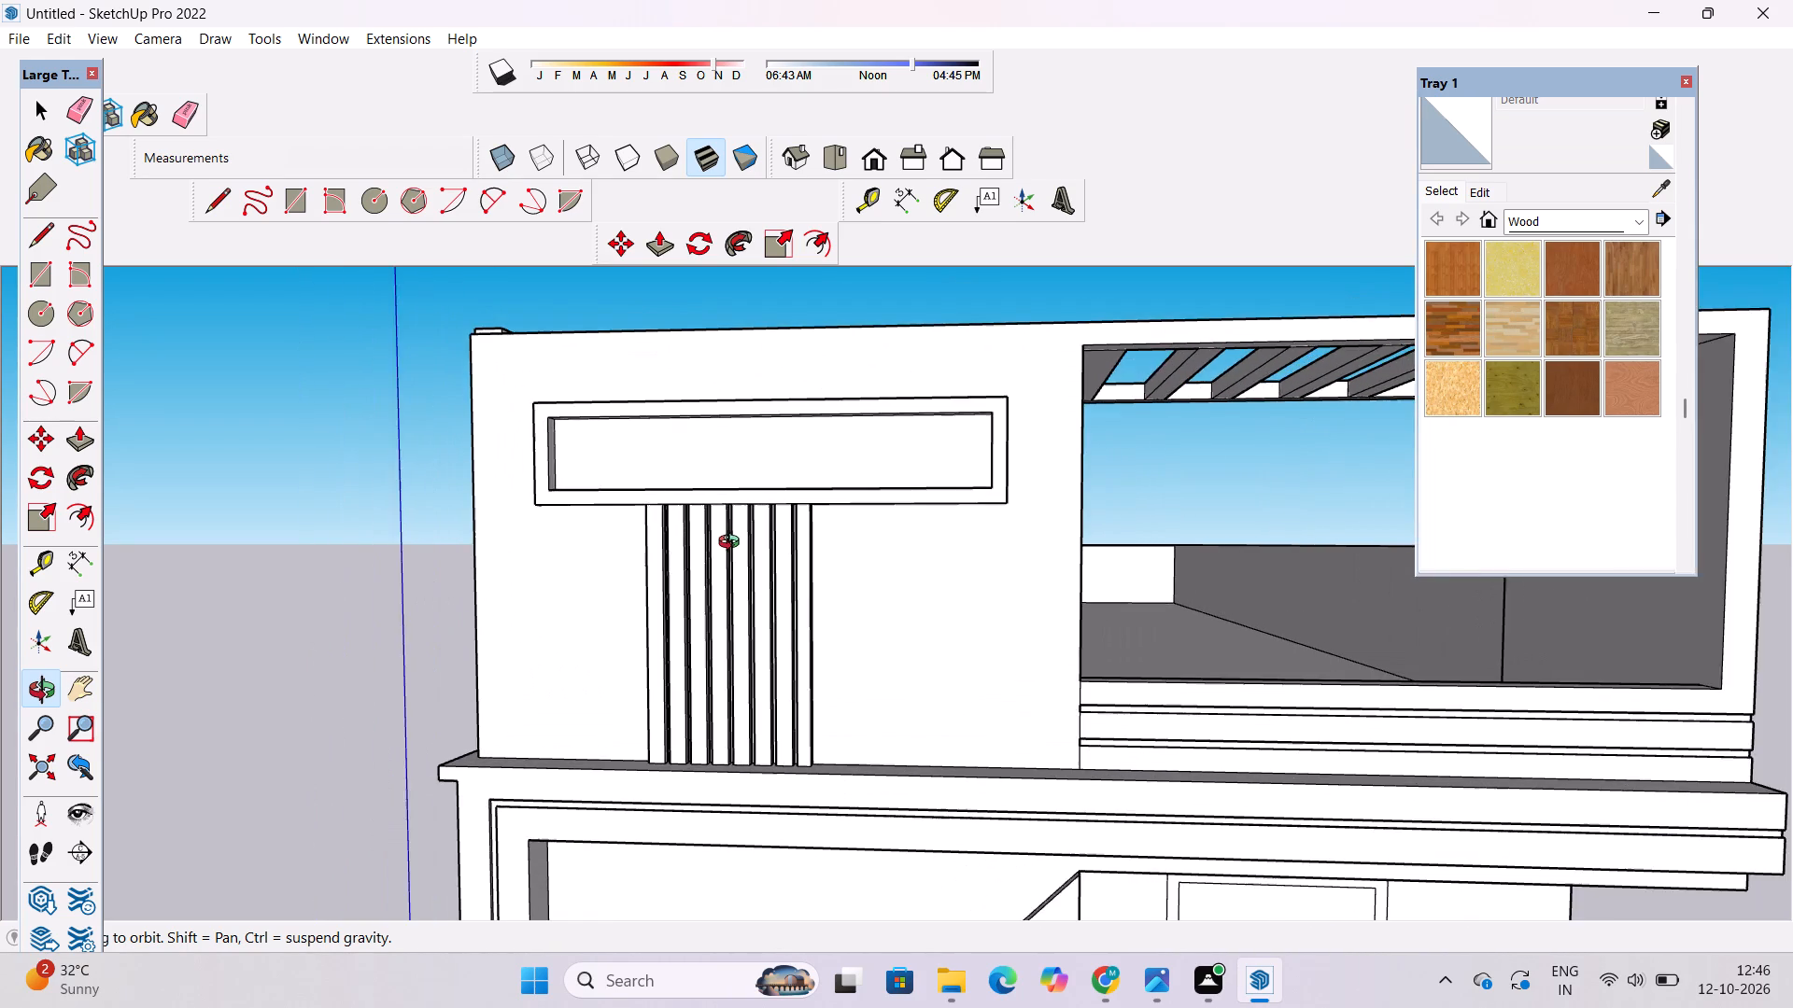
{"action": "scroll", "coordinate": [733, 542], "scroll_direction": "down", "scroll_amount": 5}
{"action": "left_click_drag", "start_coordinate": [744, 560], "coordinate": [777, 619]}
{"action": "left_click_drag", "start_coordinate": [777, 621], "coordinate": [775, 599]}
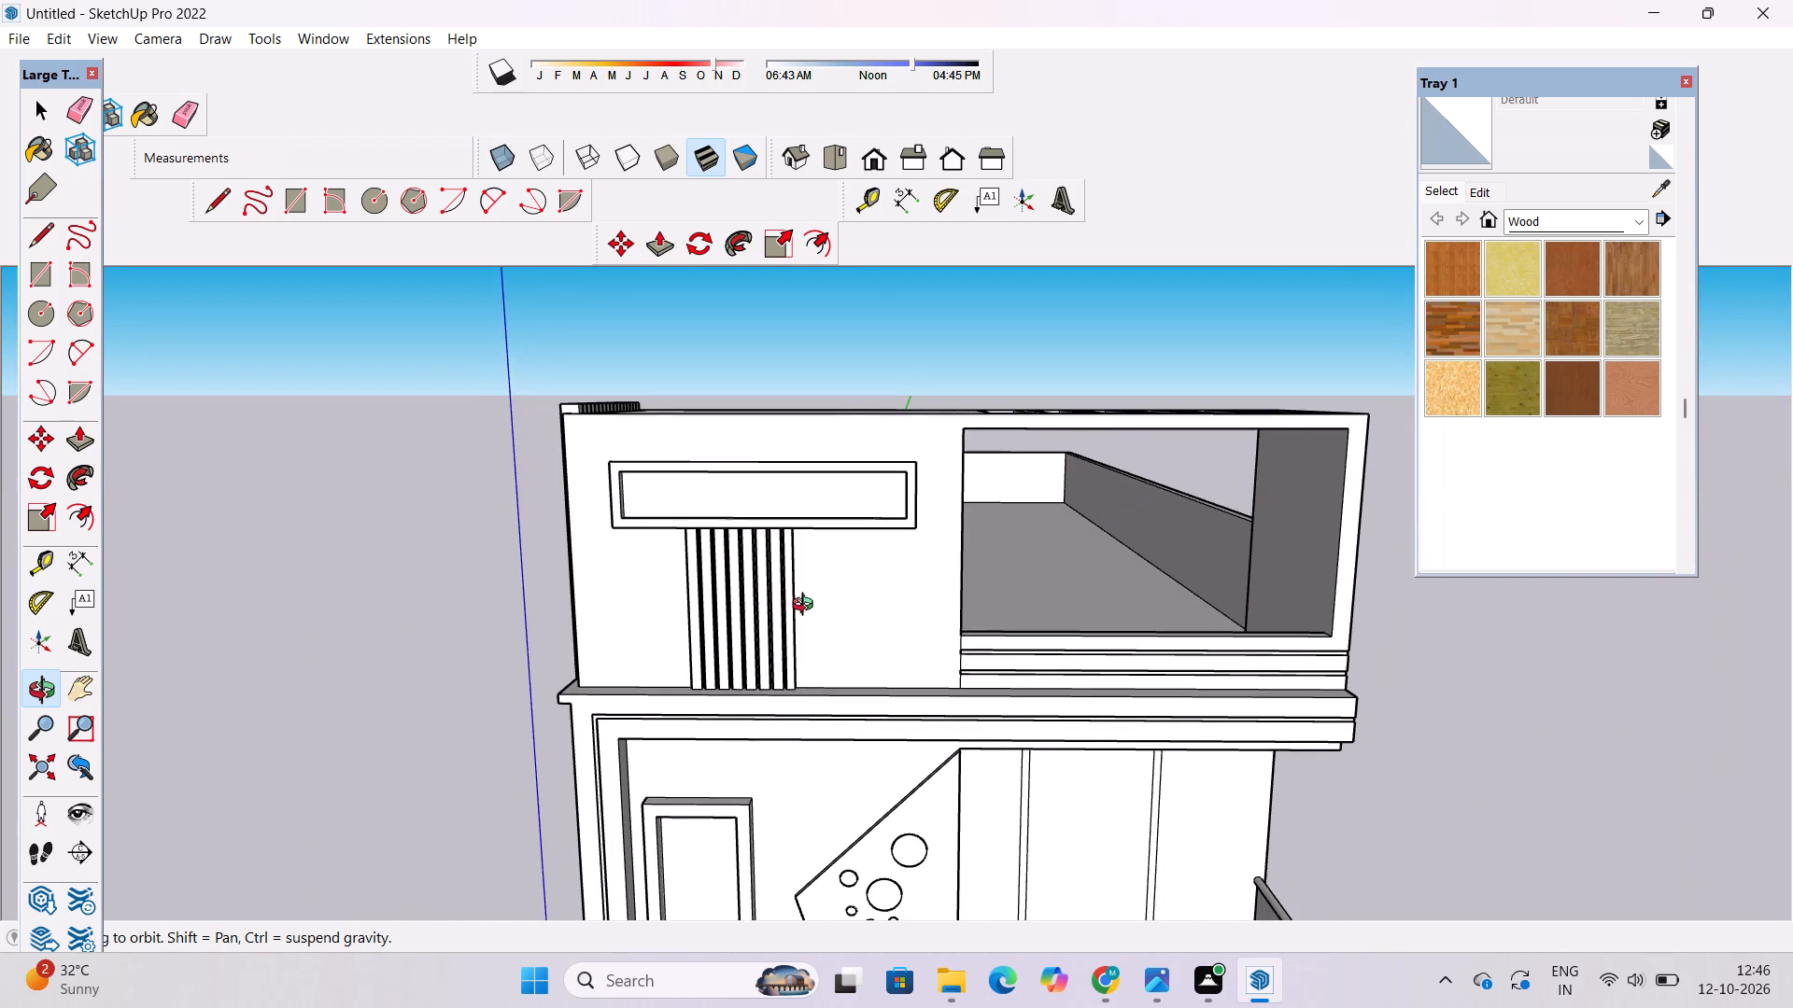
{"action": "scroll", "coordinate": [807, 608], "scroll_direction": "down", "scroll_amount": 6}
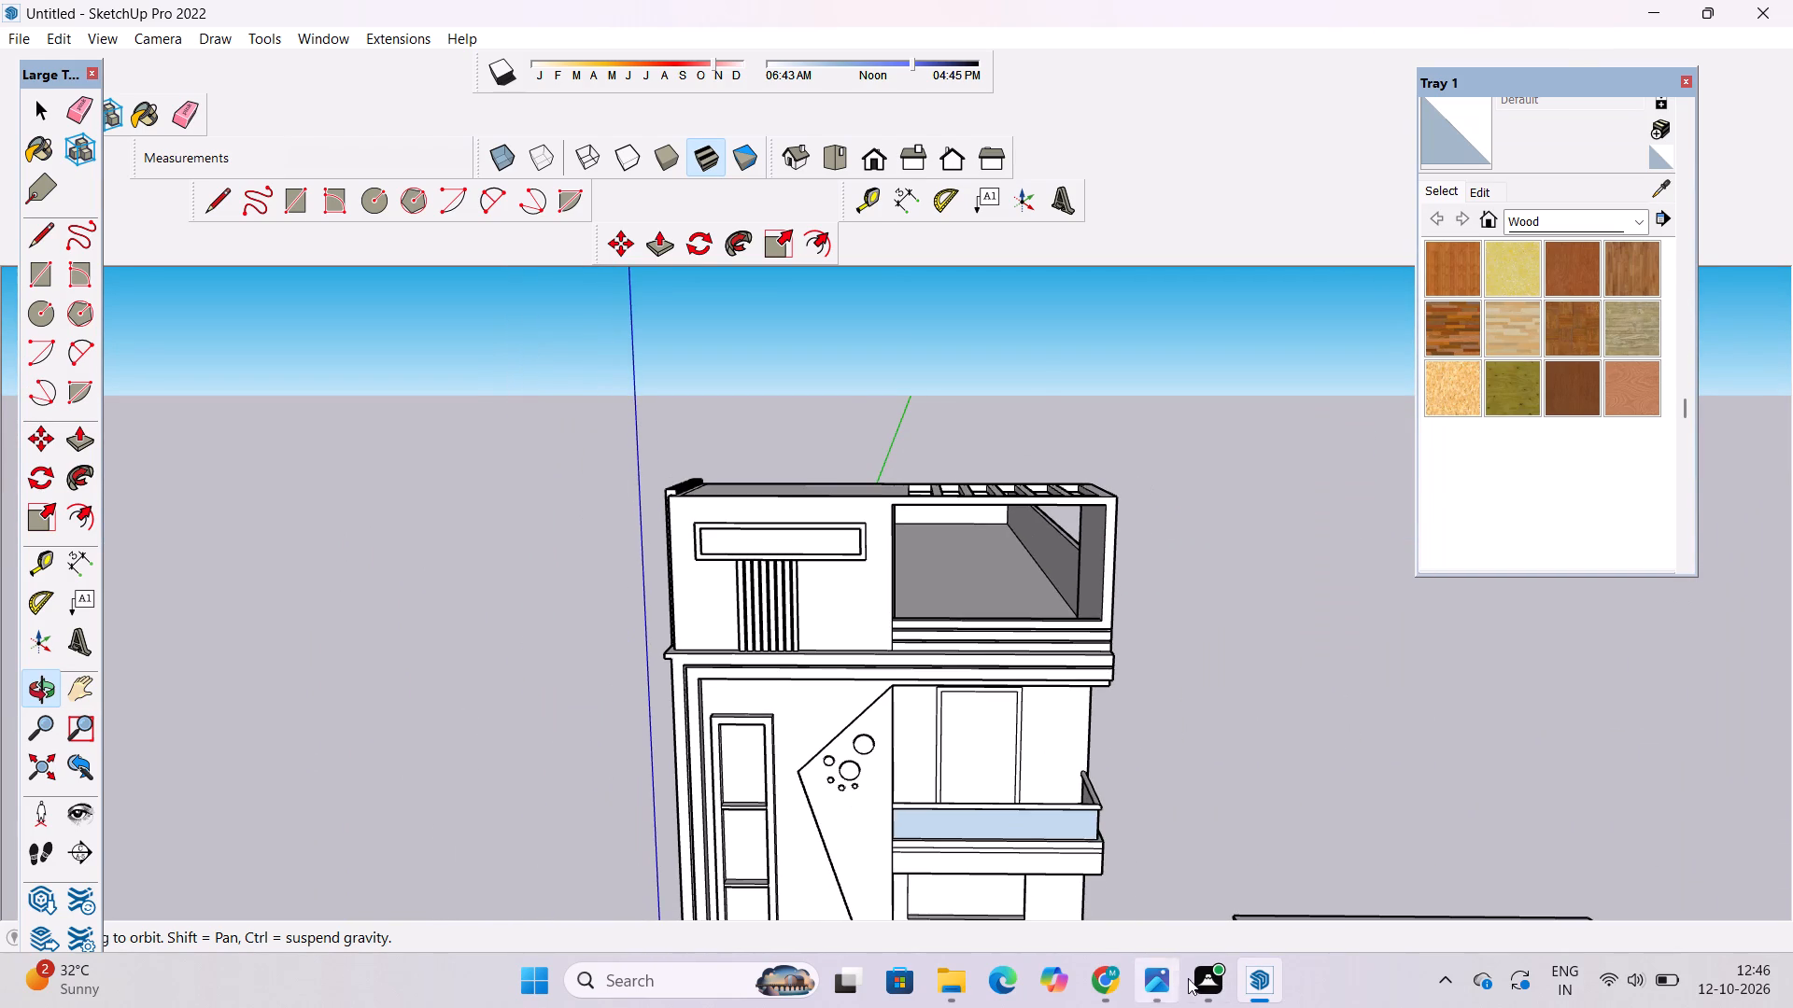
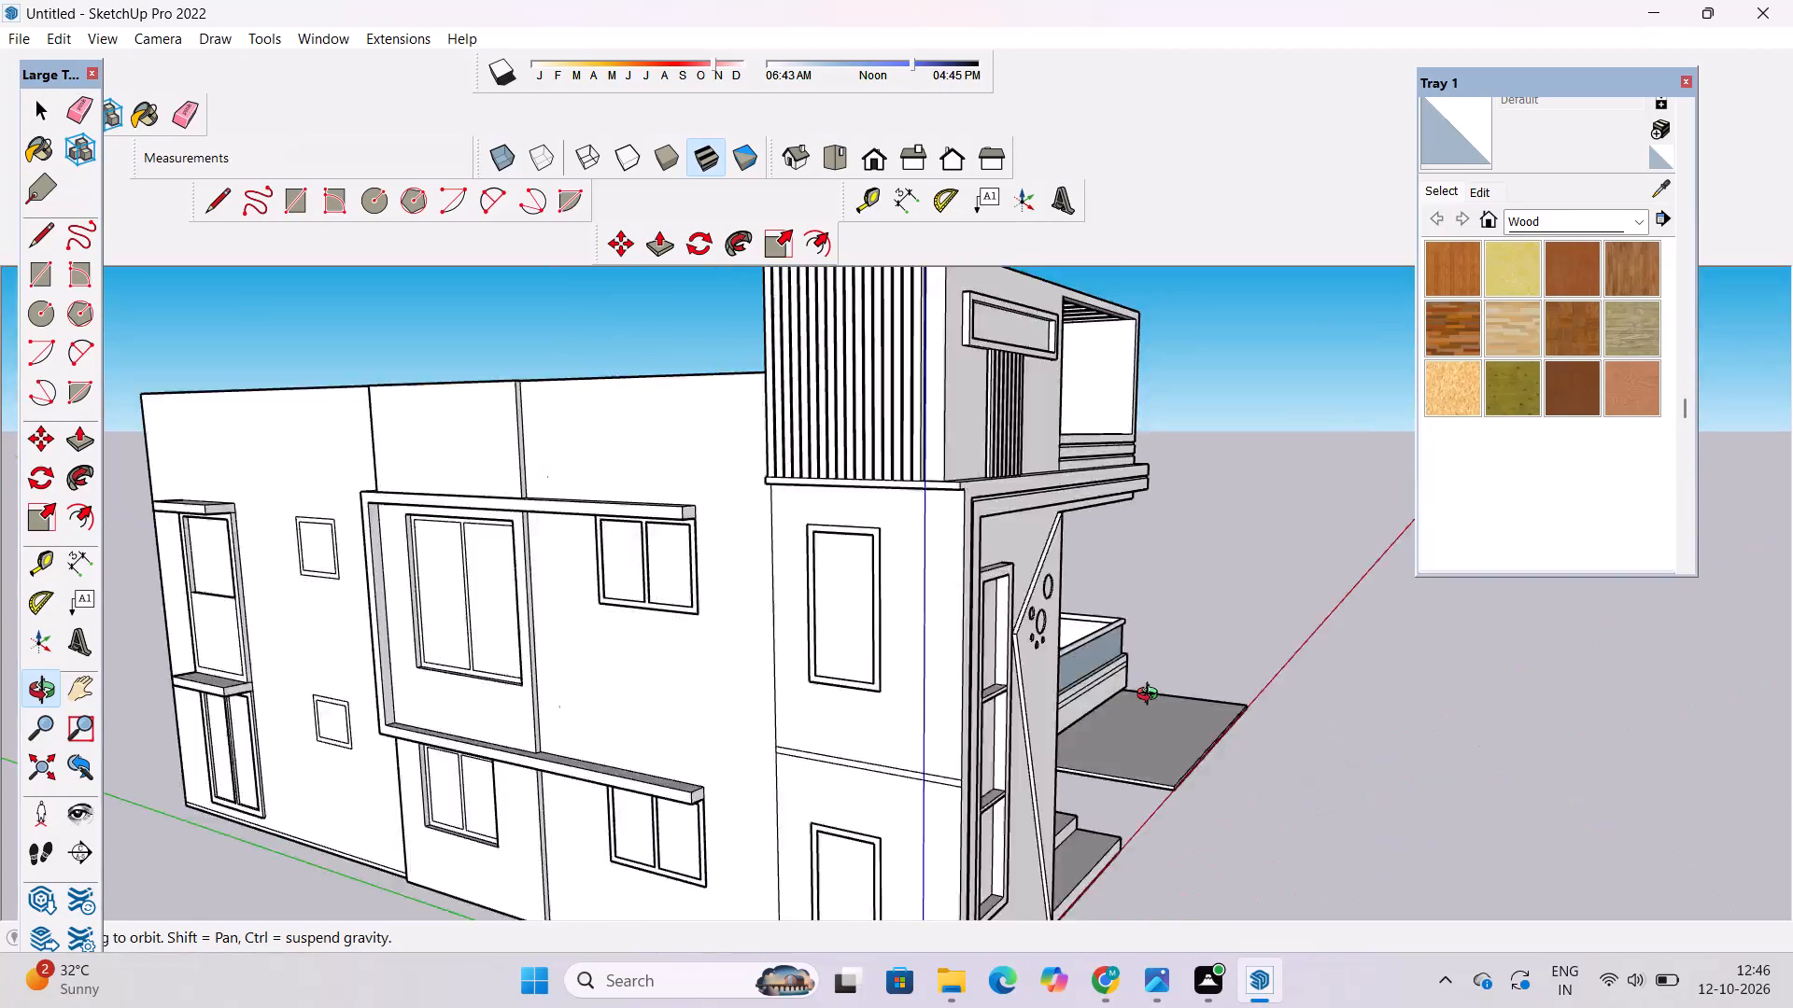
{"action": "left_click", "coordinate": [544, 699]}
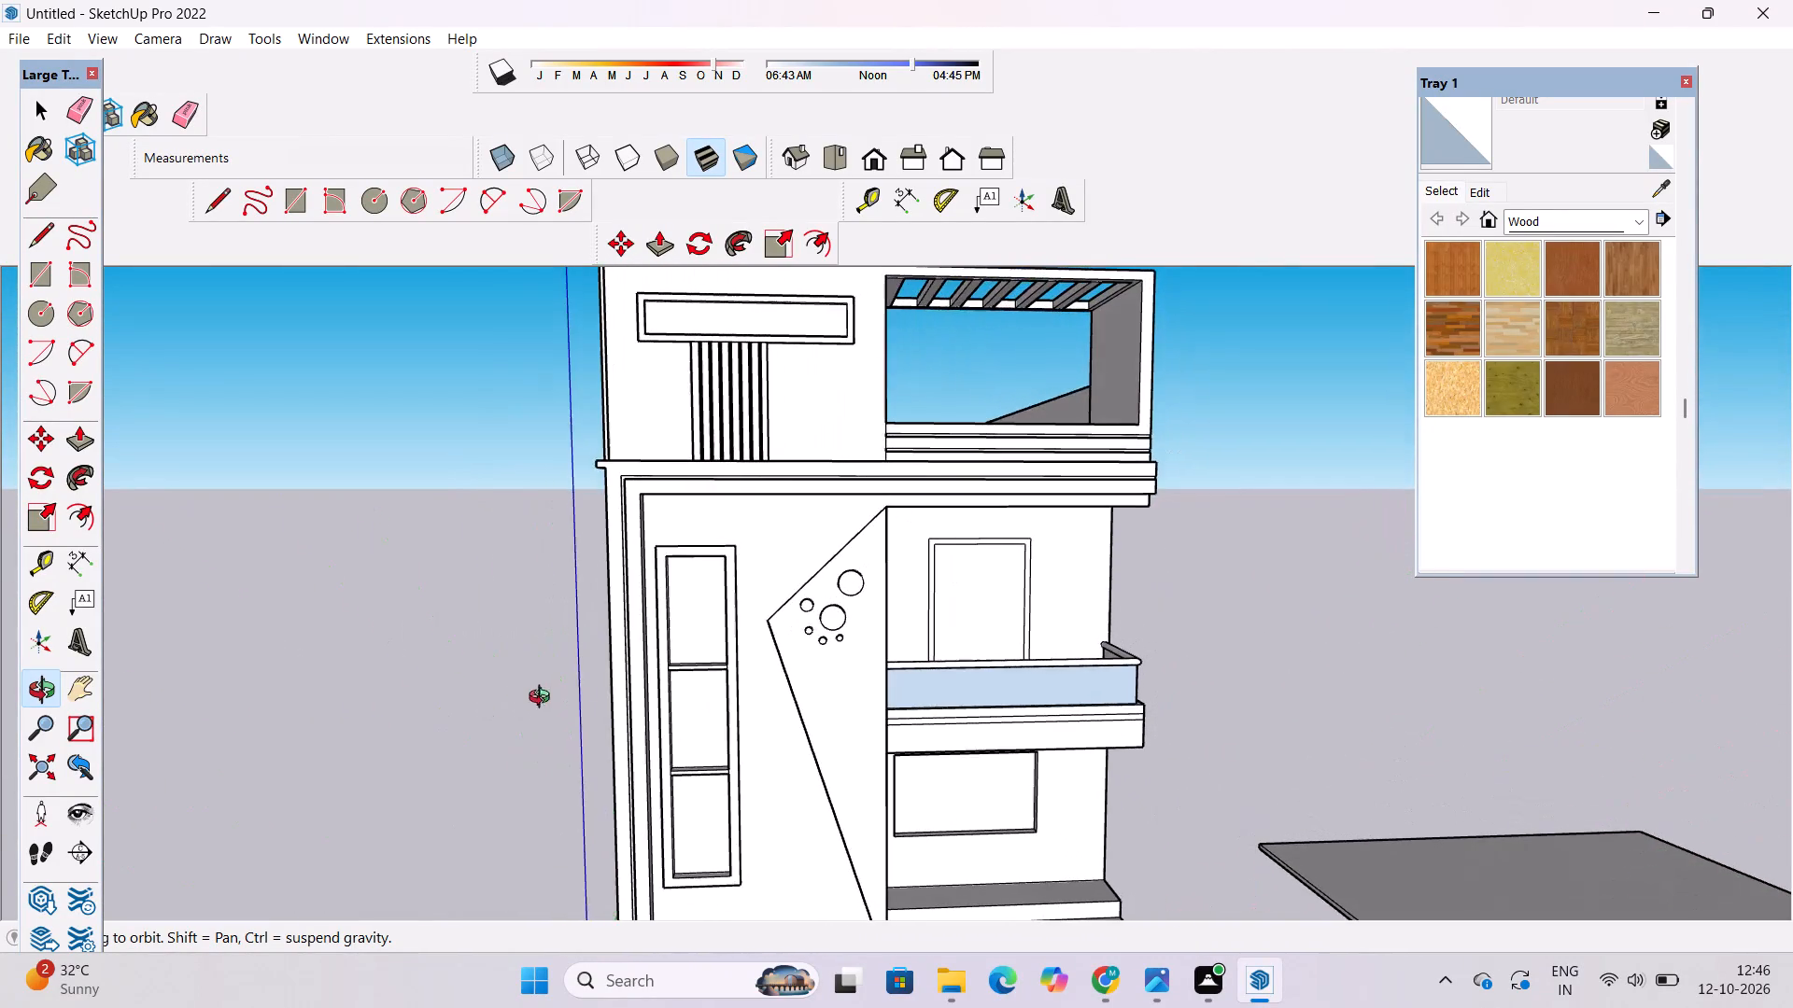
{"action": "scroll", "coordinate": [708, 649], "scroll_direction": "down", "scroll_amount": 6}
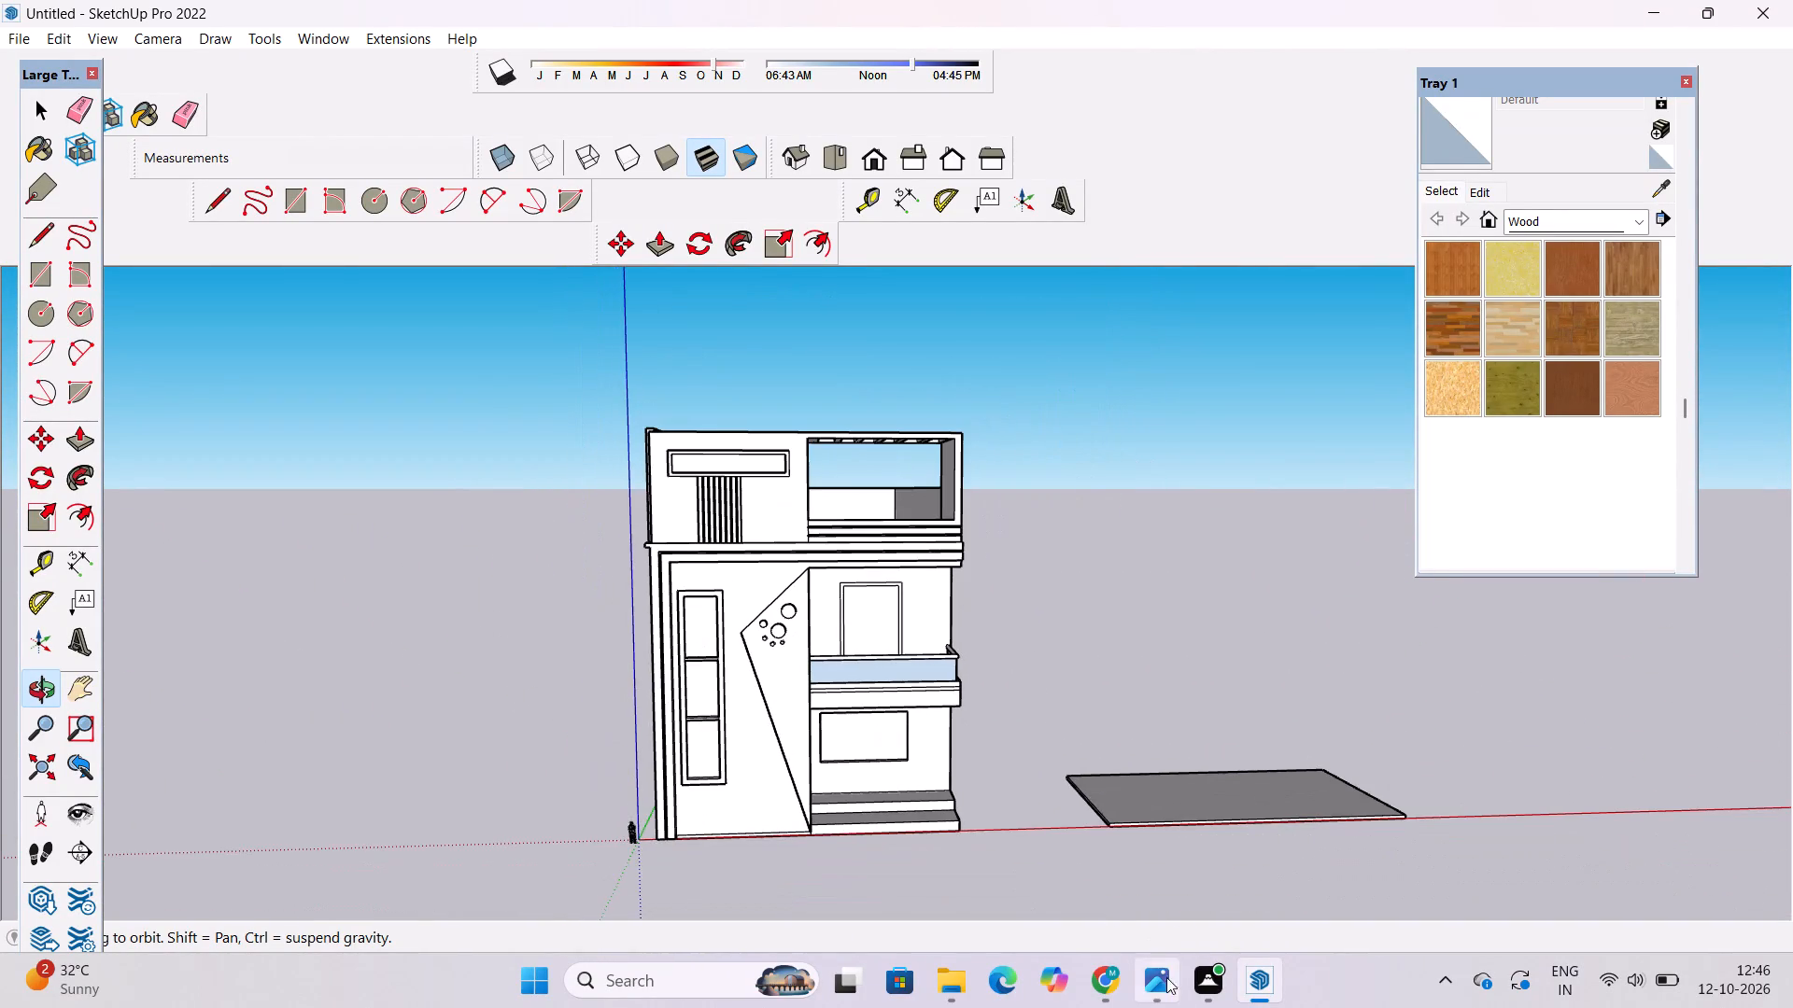
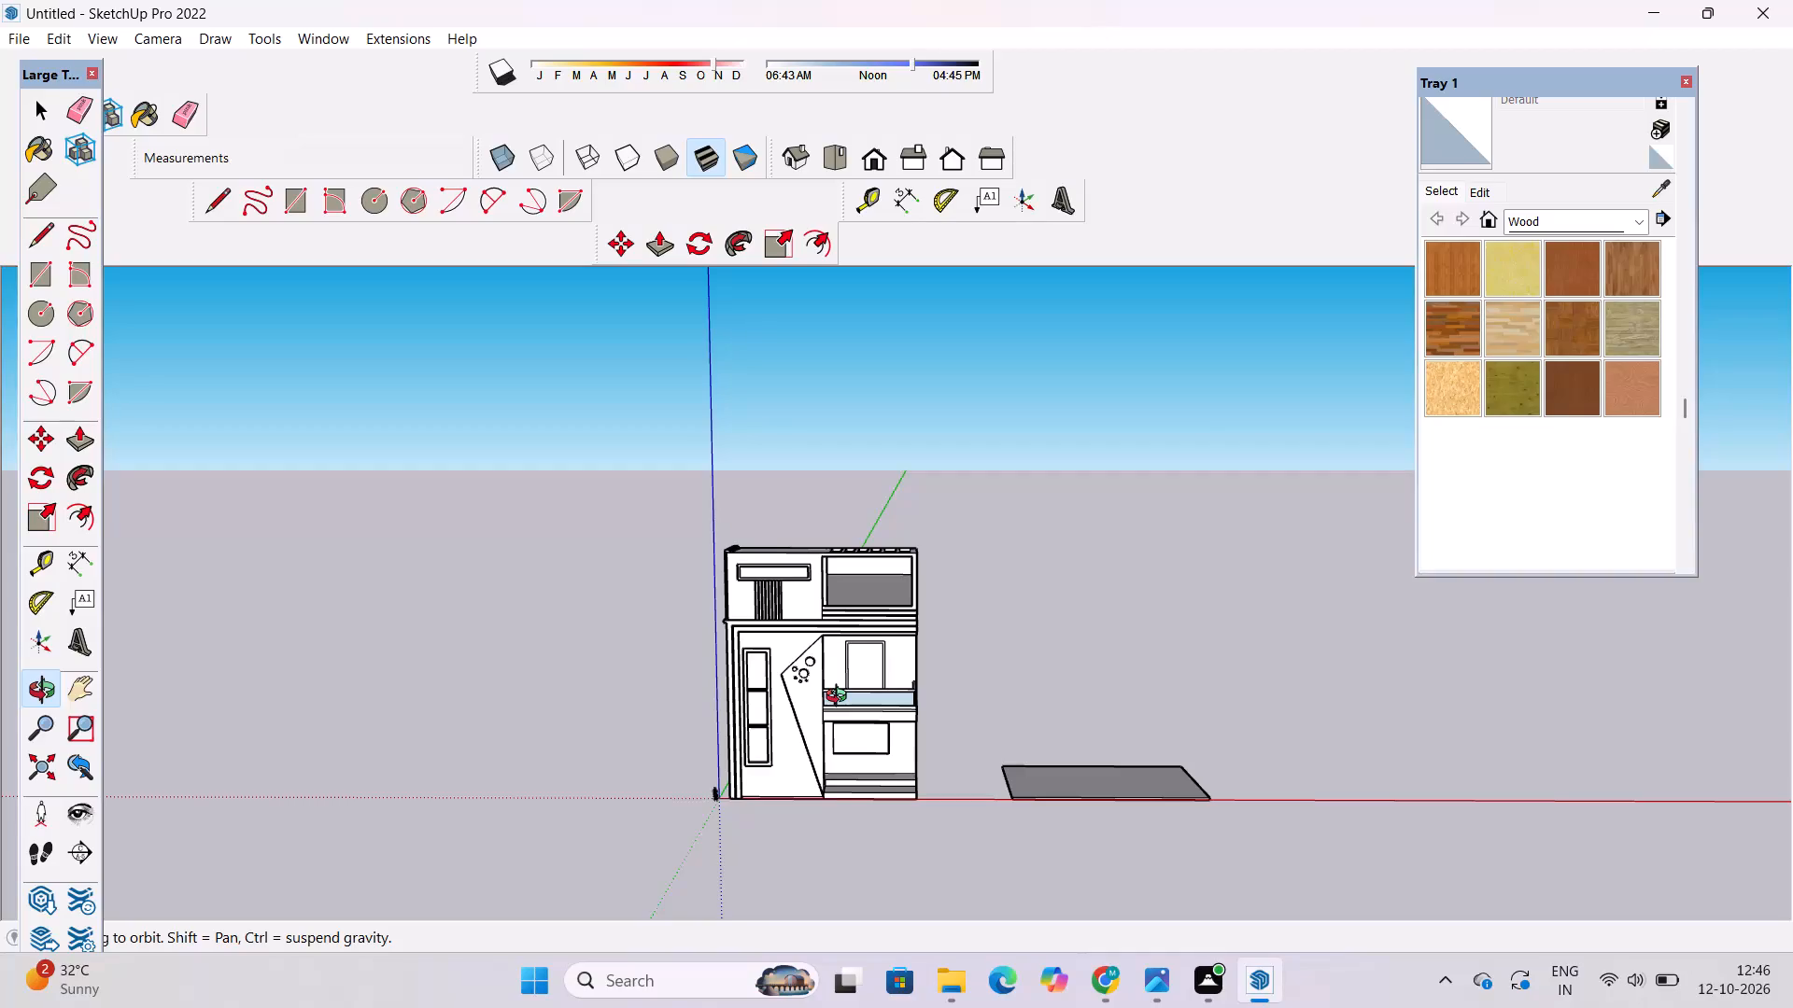
Examine the house's front elevation, roof and side wall from different distances and an angled view.
{"action": "scroll", "coordinate": [840, 695], "scroll_direction": "down", "scroll_amount": 1}
{"action": "left_click_drag", "start_coordinate": [840, 695], "coordinate": [834, 679], "text": "shift"}
{"action": "left_click", "coordinate": [834, 679]}
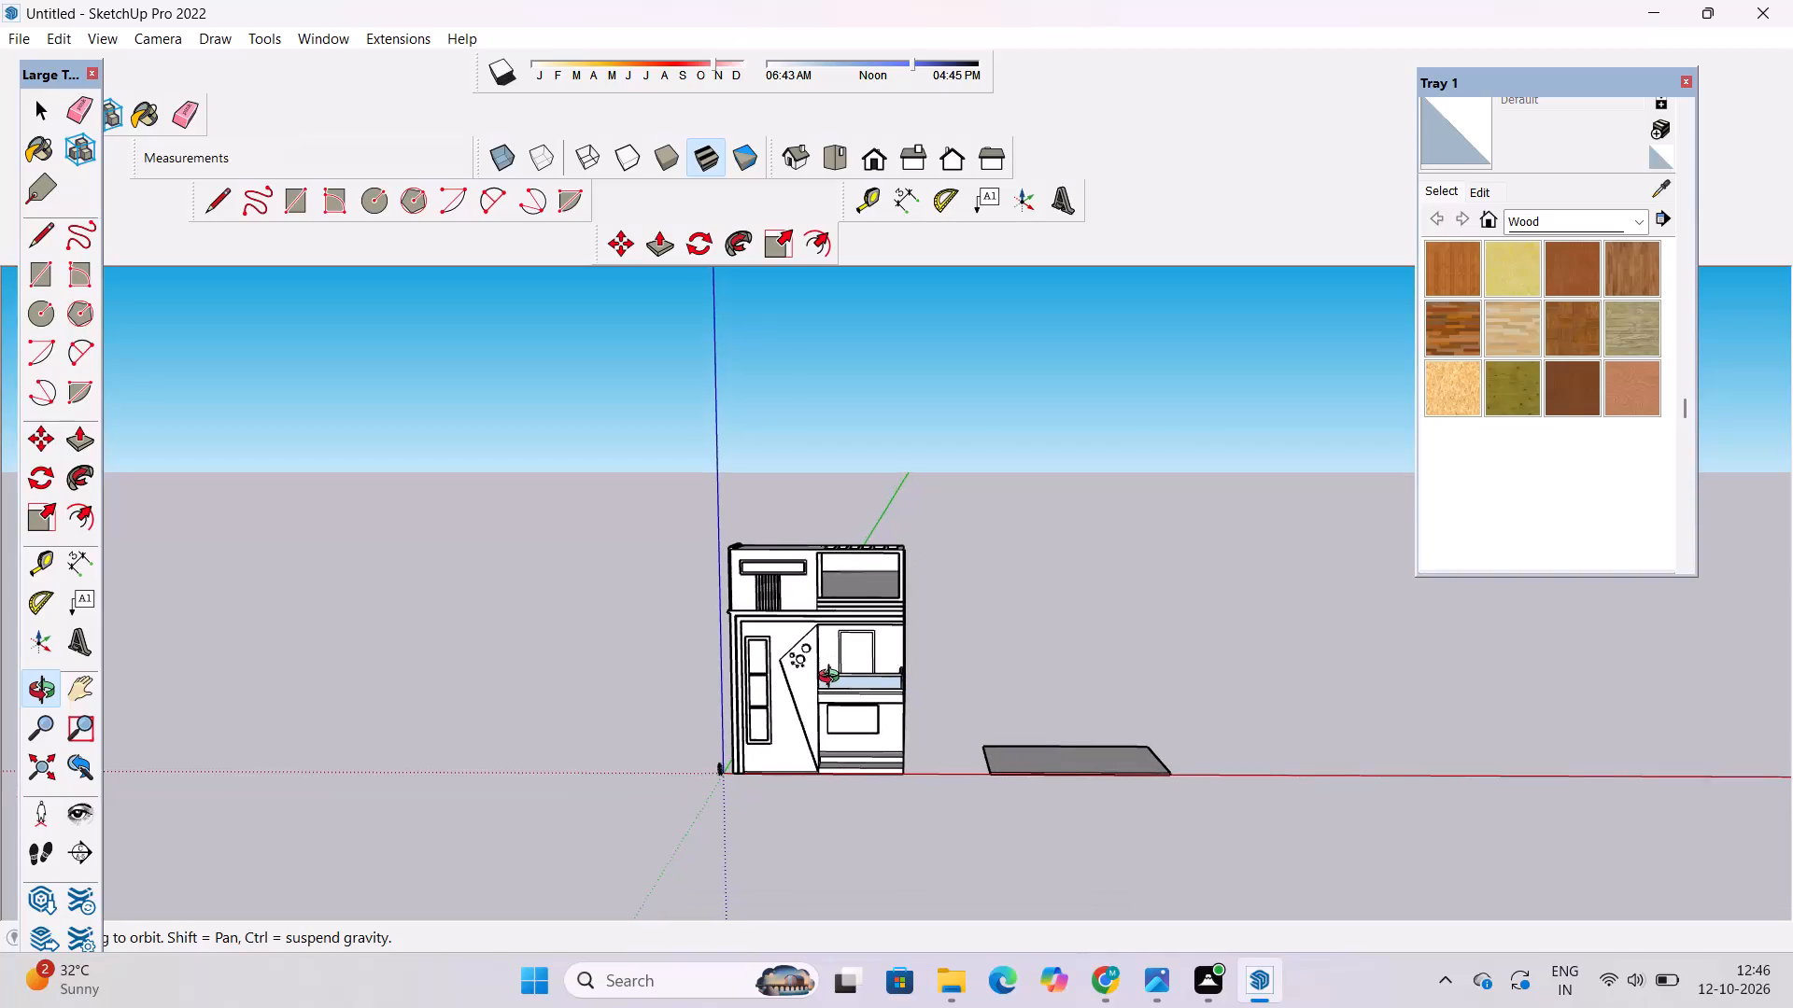
{"action": "scroll", "coordinate": [829, 679], "scroll_direction": "up", "scroll_amount": 1}
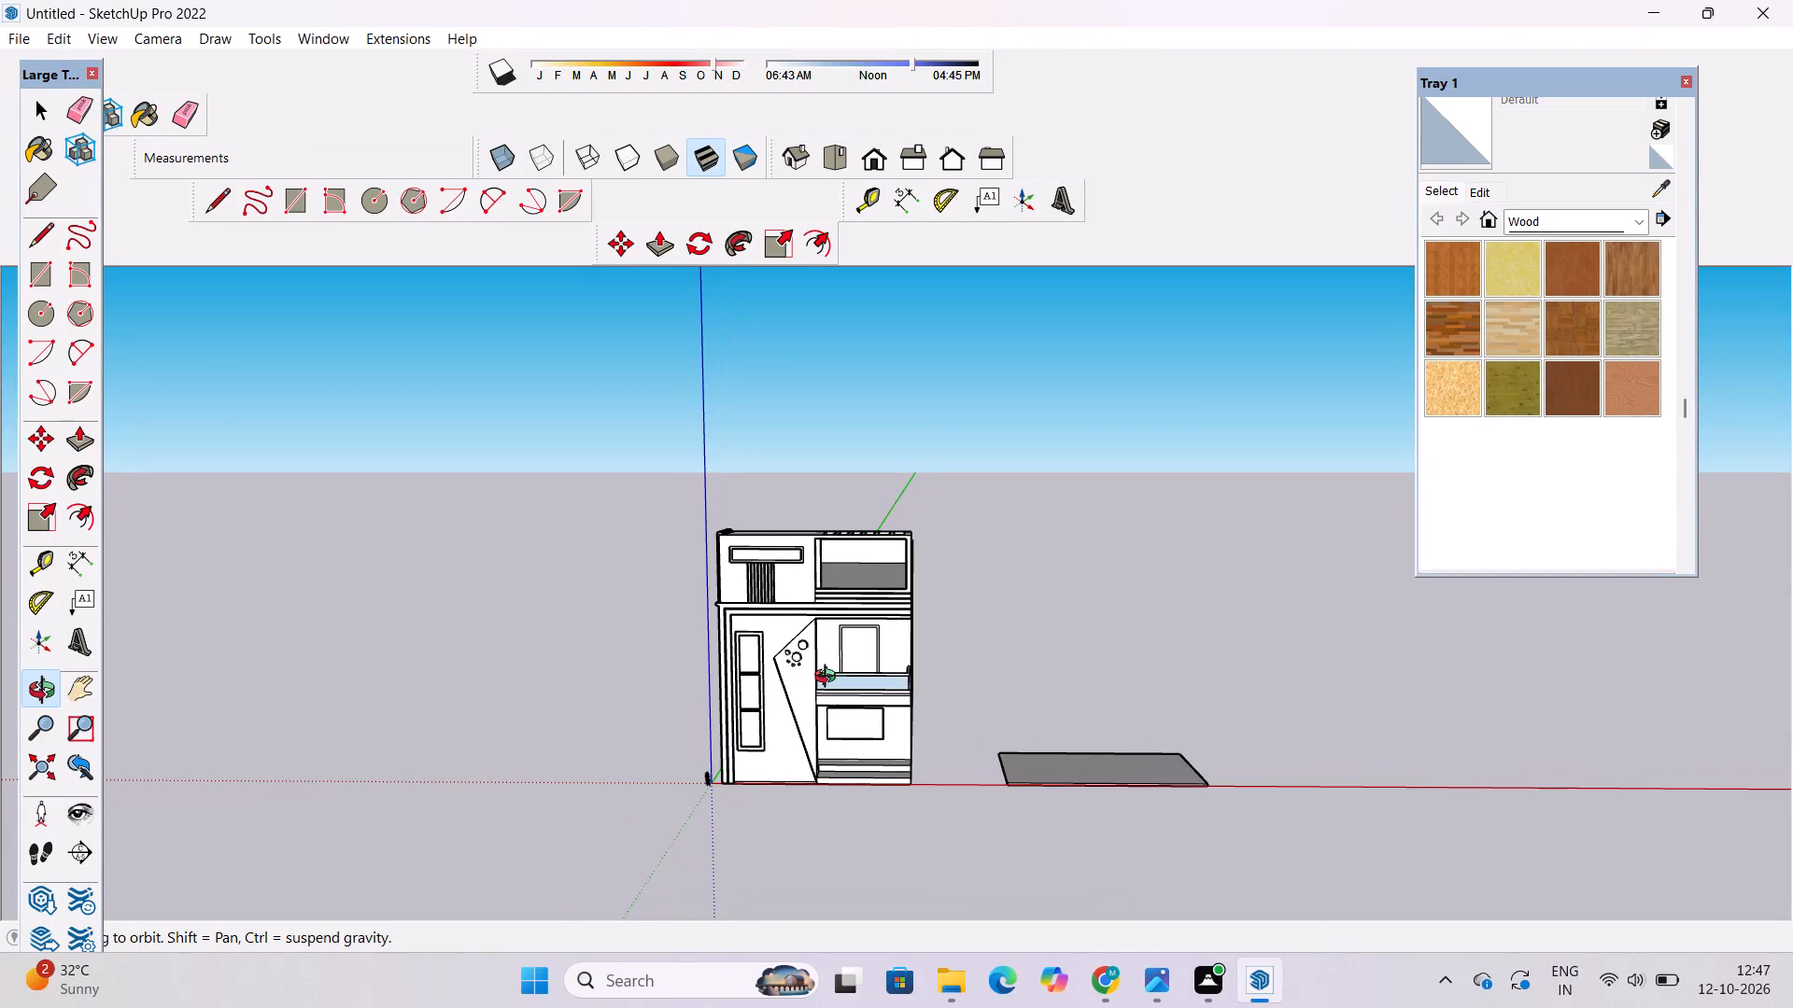
{"action": "scroll", "coordinate": [829, 679], "scroll_direction": "up", "scroll_amount": 1}
{"action": "left_click", "coordinate": [829, 679], "text": "shift"}
{"action": "scroll", "coordinate": [826, 679], "scroll_direction": "up", "scroll_amount": 5}
{"action": "scroll", "coordinate": [826, 679], "scroll_direction": "down", "scroll_amount": 5}
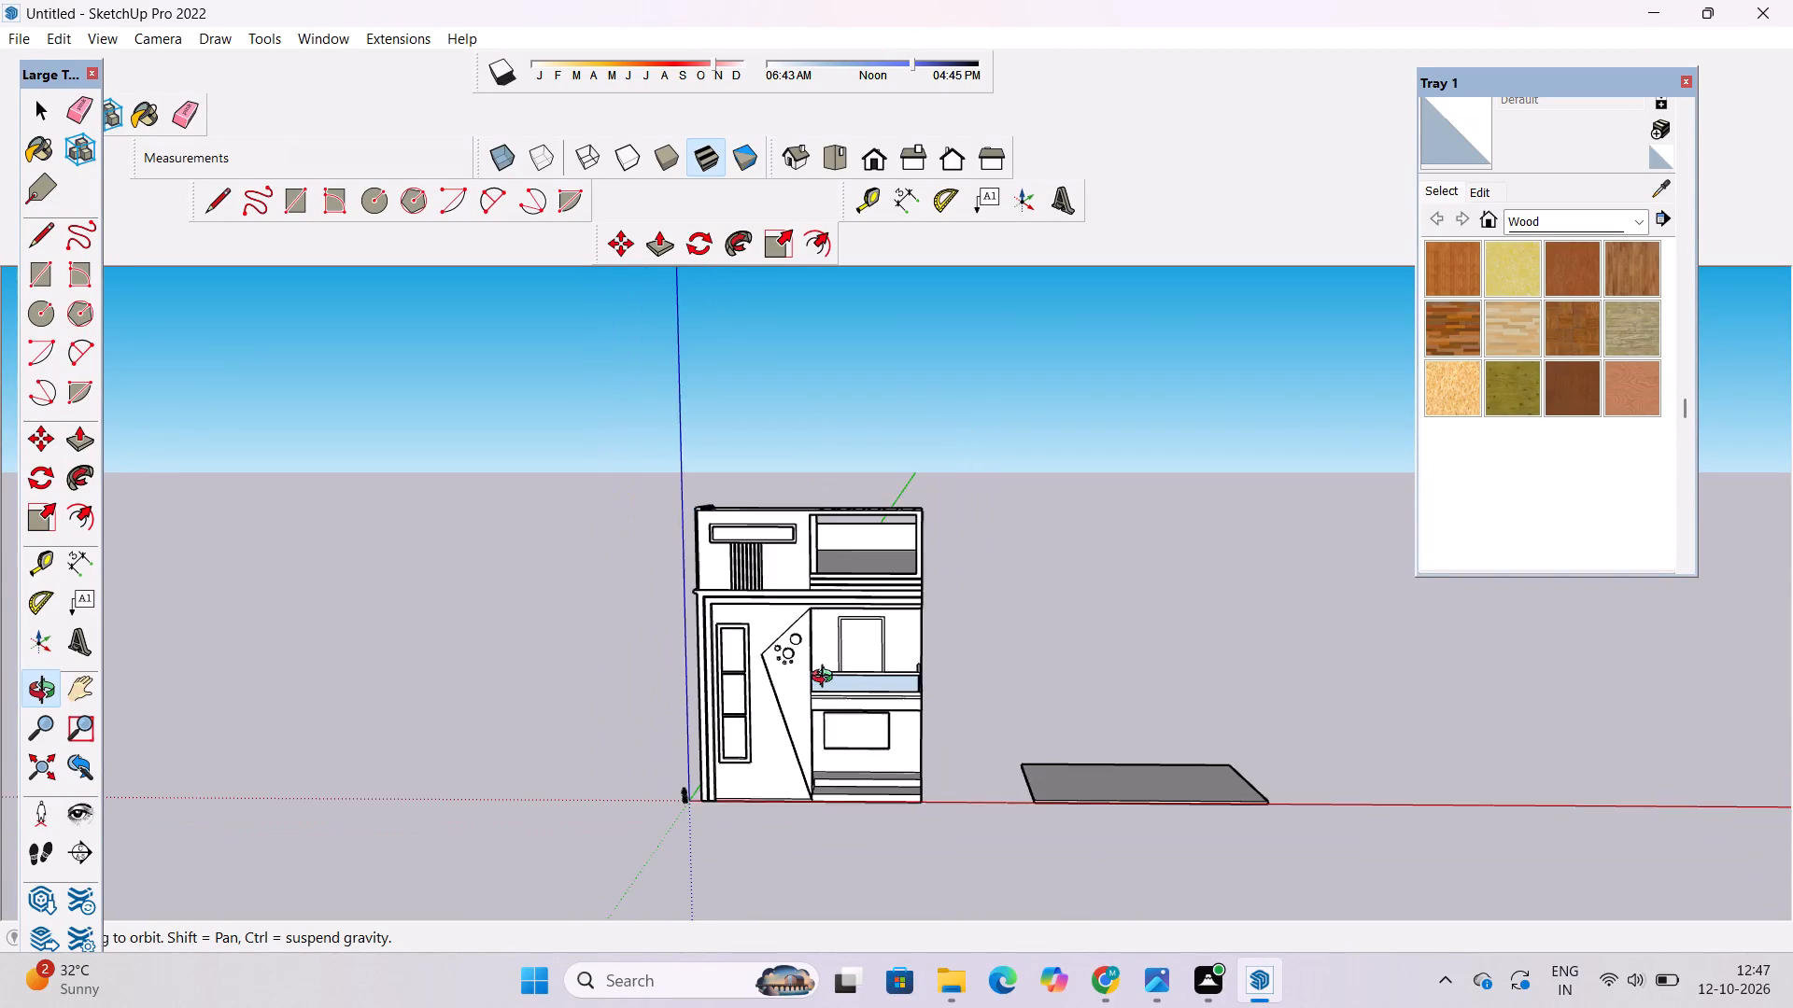
{"action": "left_click_drag", "start_coordinate": [821, 689], "coordinate": [819, 707], "text": "shift"}
{"action": "left_click", "coordinate": [819, 709]}
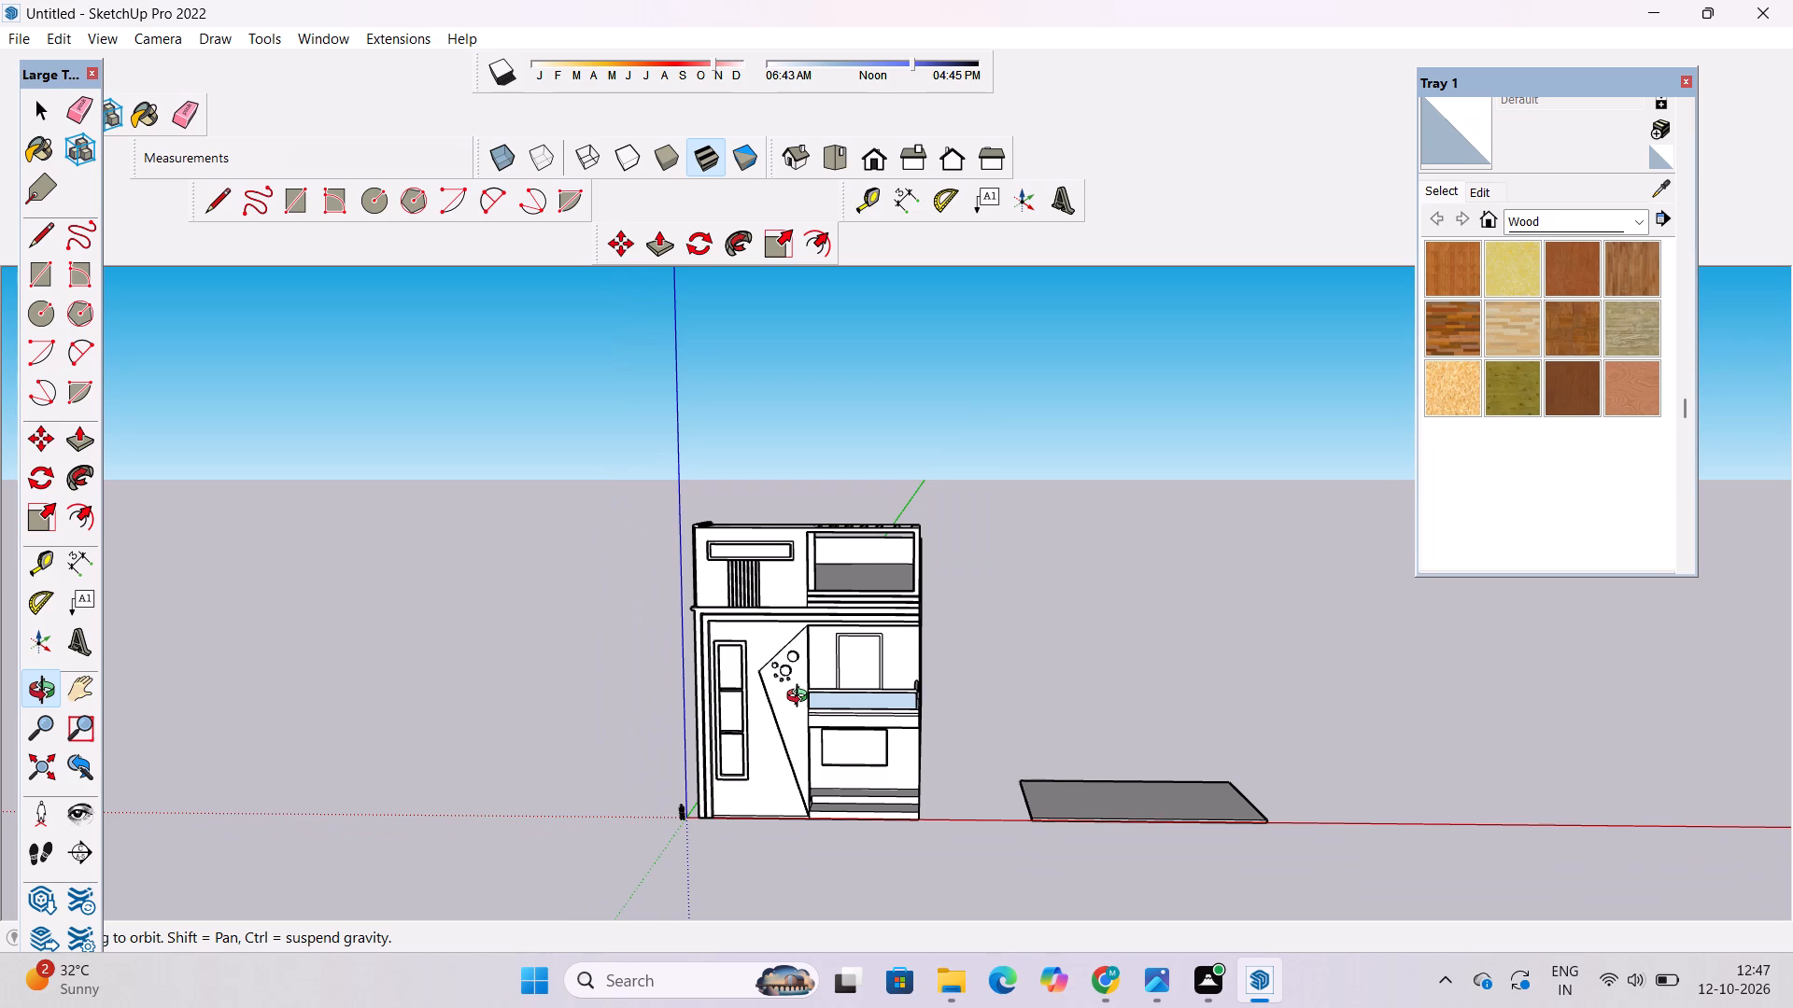
{"action": "scroll", "coordinate": [801, 698], "scroll_direction": "down", "scroll_amount": 3}
{"action": "left_click", "coordinate": [801, 698]}
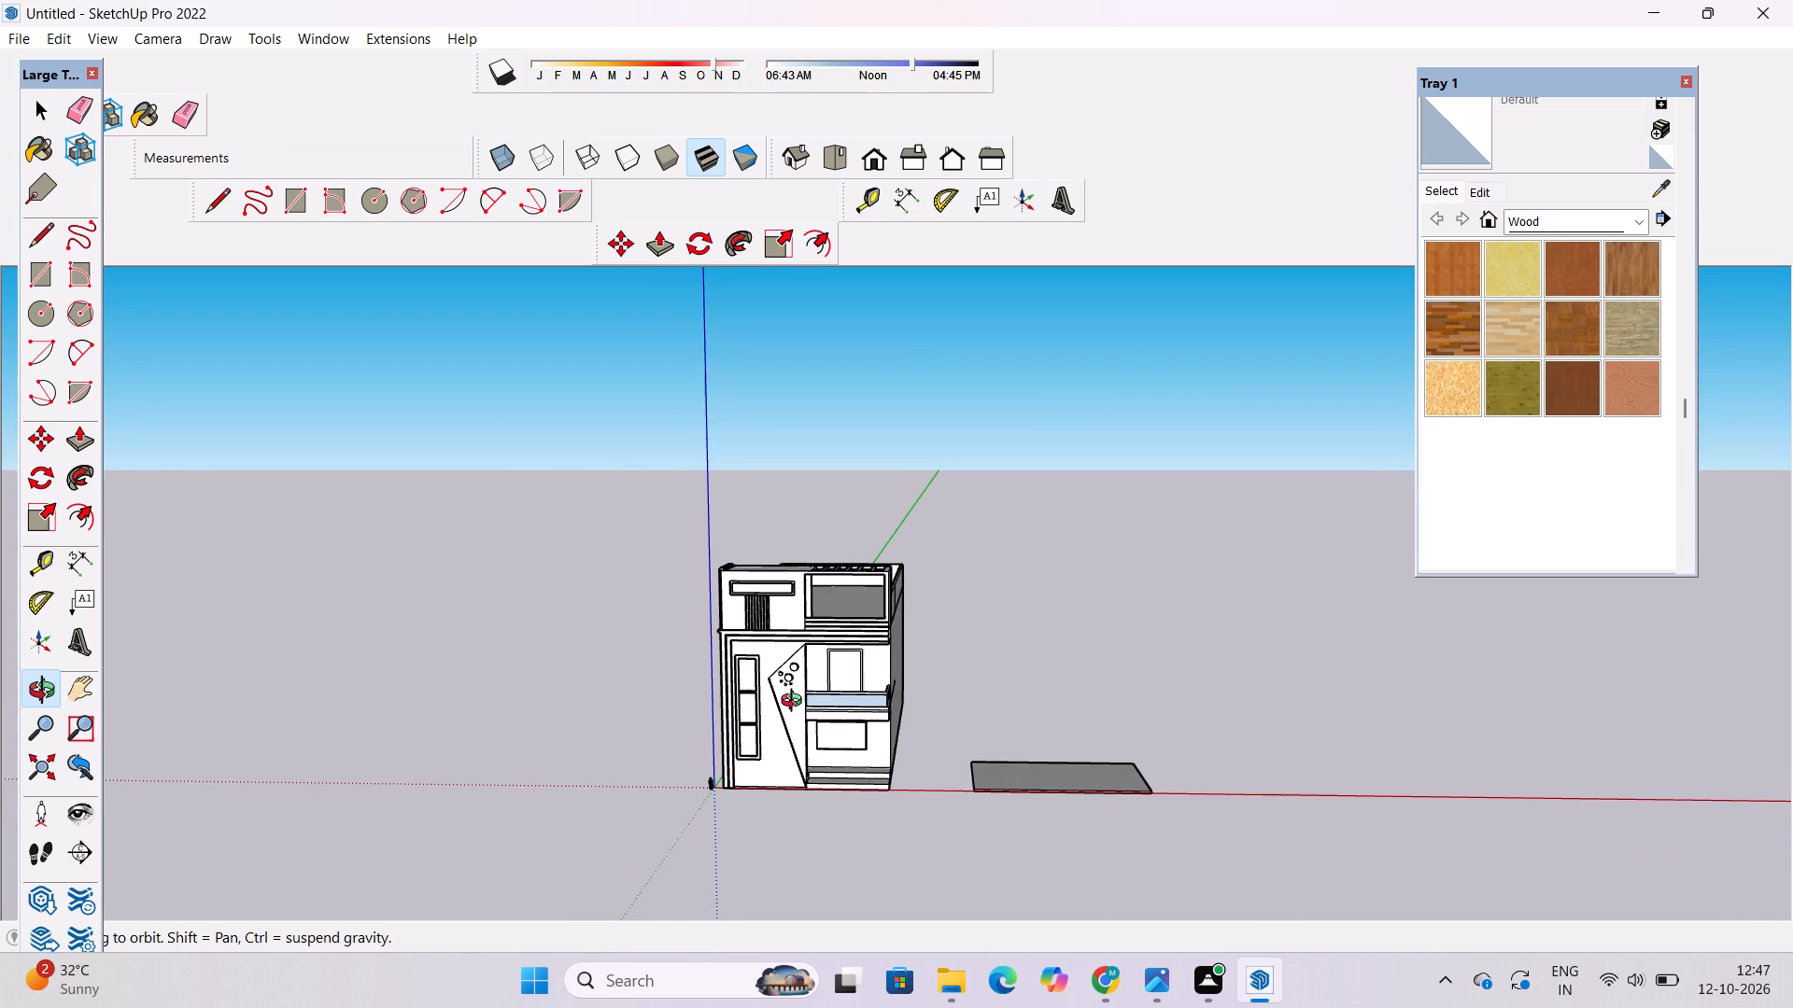
{"action": "scroll", "coordinate": [794, 703], "scroll_direction": "down", "scroll_amount": 2}
{"action": "left_click", "coordinate": [792, 701]}
{"action": "scroll", "coordinate": [788, 700], "scroll_direction": "down", "scroll_amount": 3}
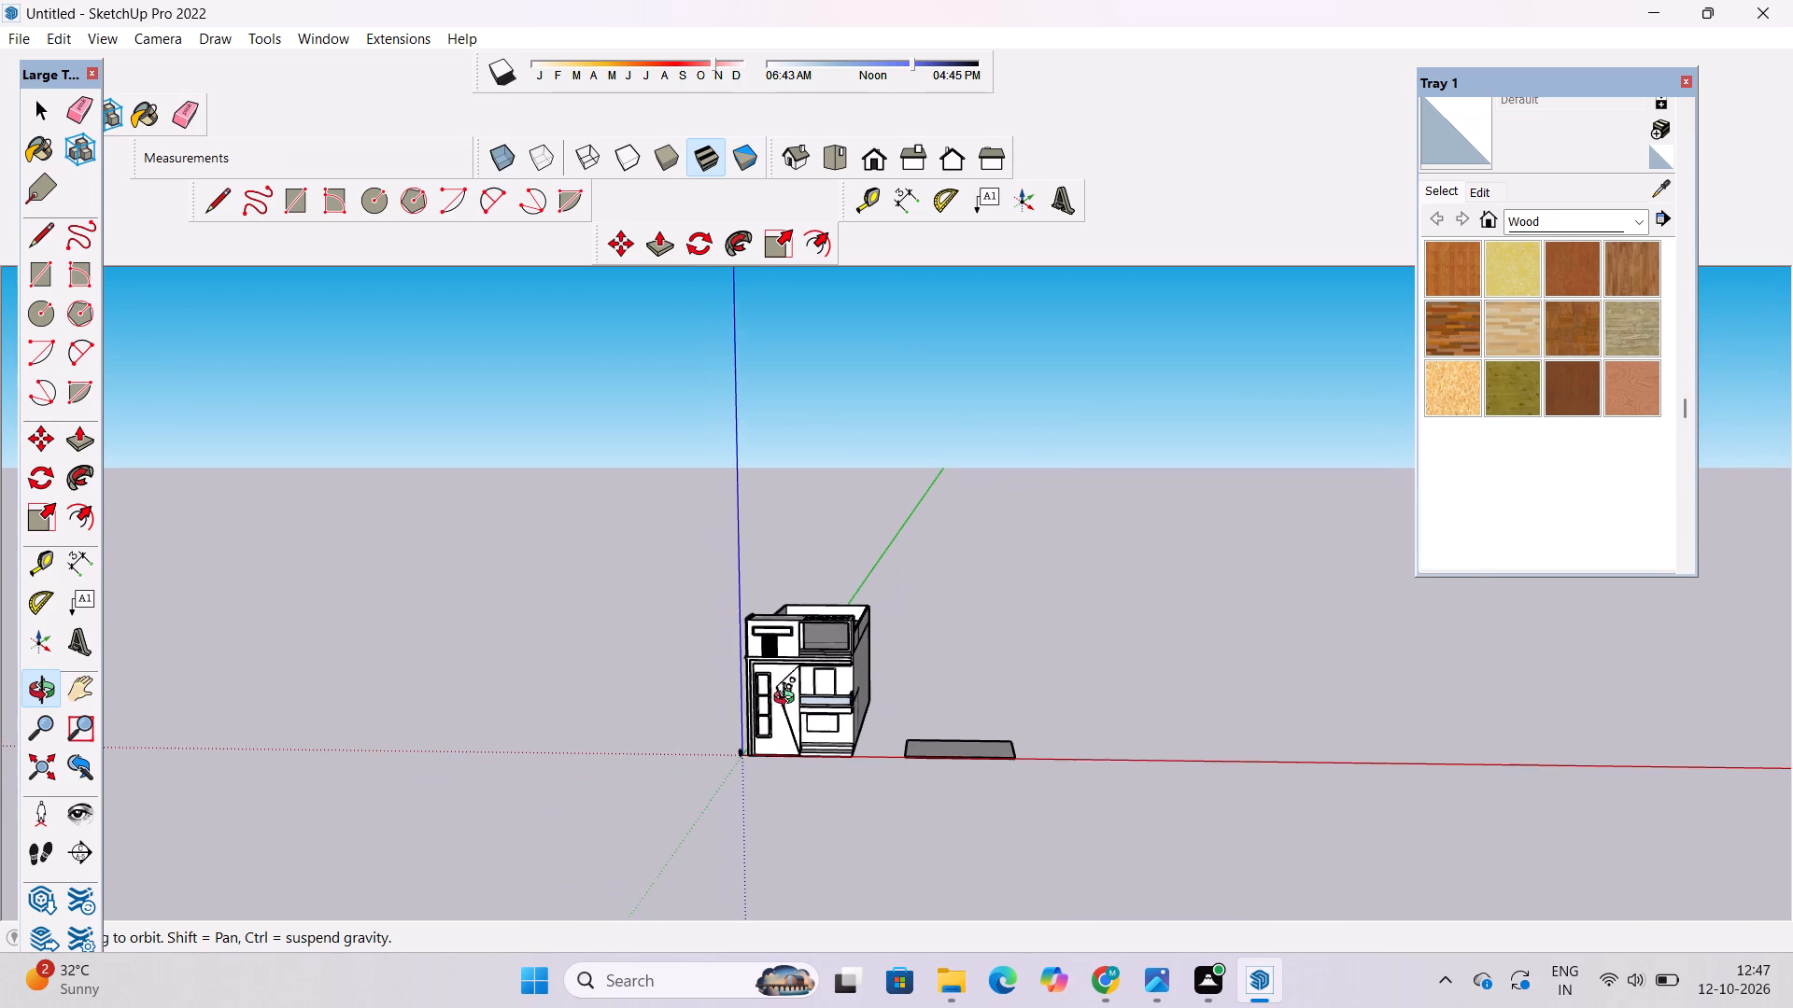
{"action": "scroll", "coordinate": [788, 700], "scroll_direction": "down", "scroll_amount": 1}
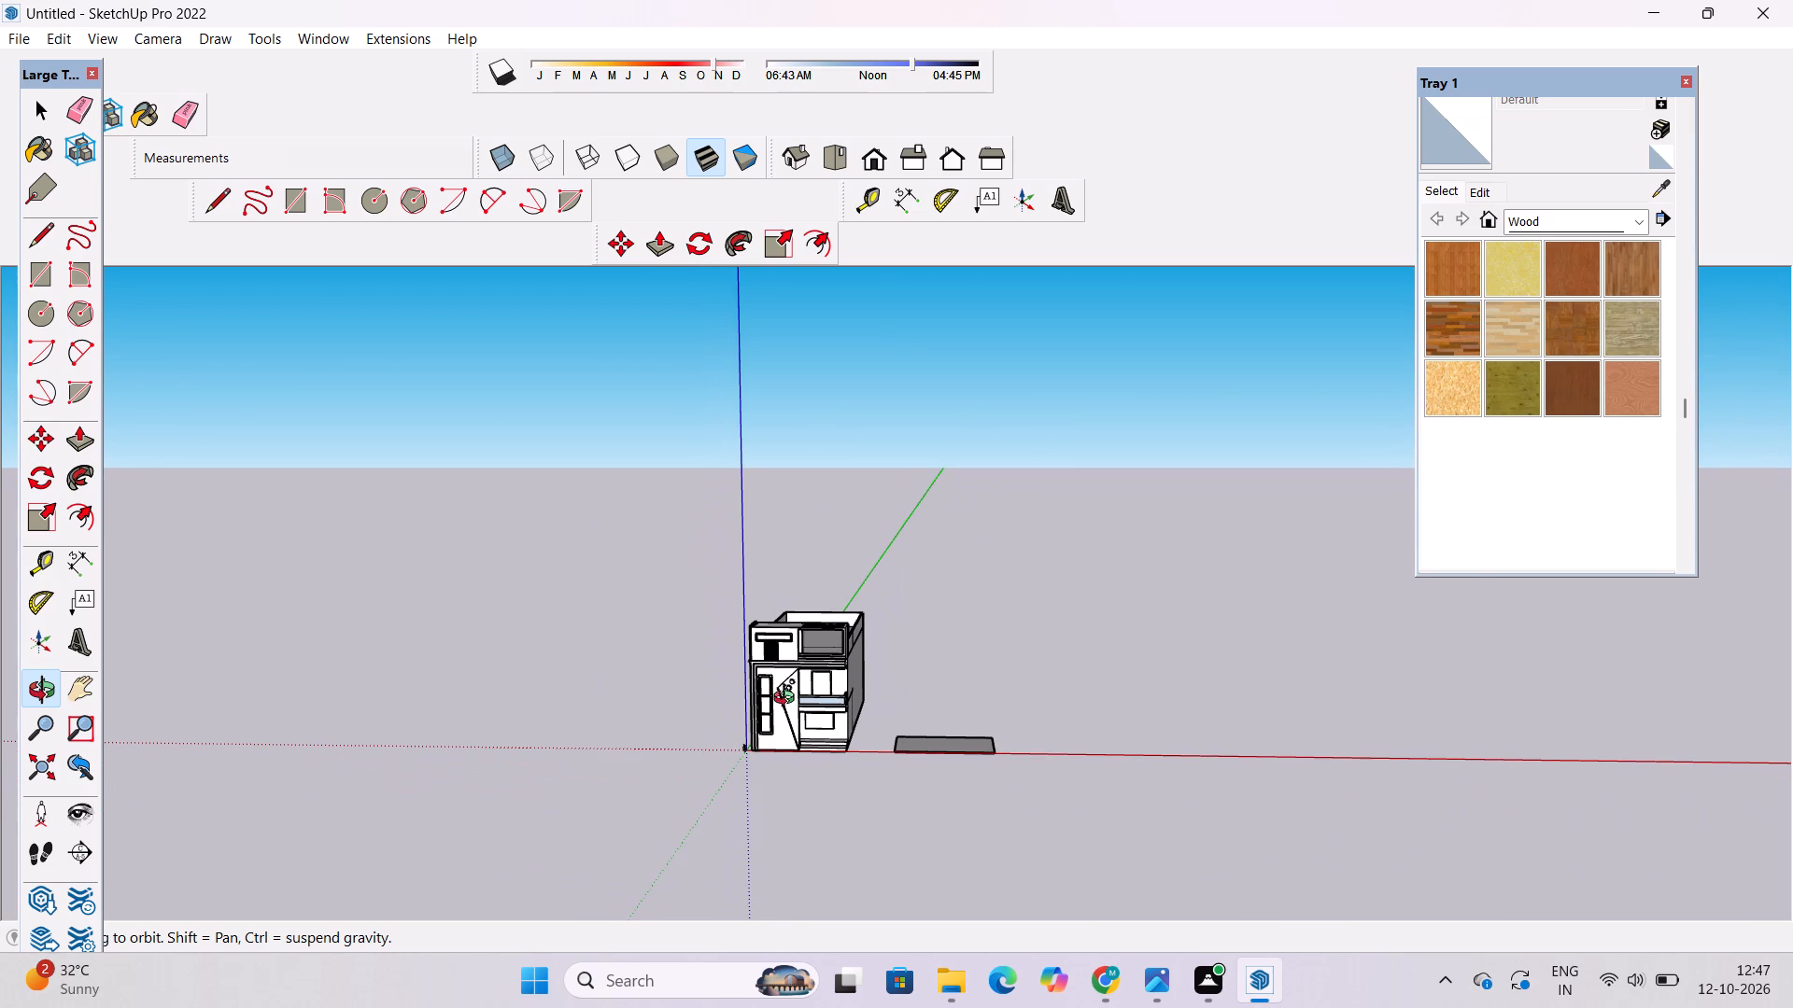
{"action": "scroll", "coordinate": [788, 700], "scroll_direction": "up", "scroll_amount": 1}
{"action": "scroll", "coordinate": [798, 683], "scroll_direction": "down", "scroll_amount": 1}
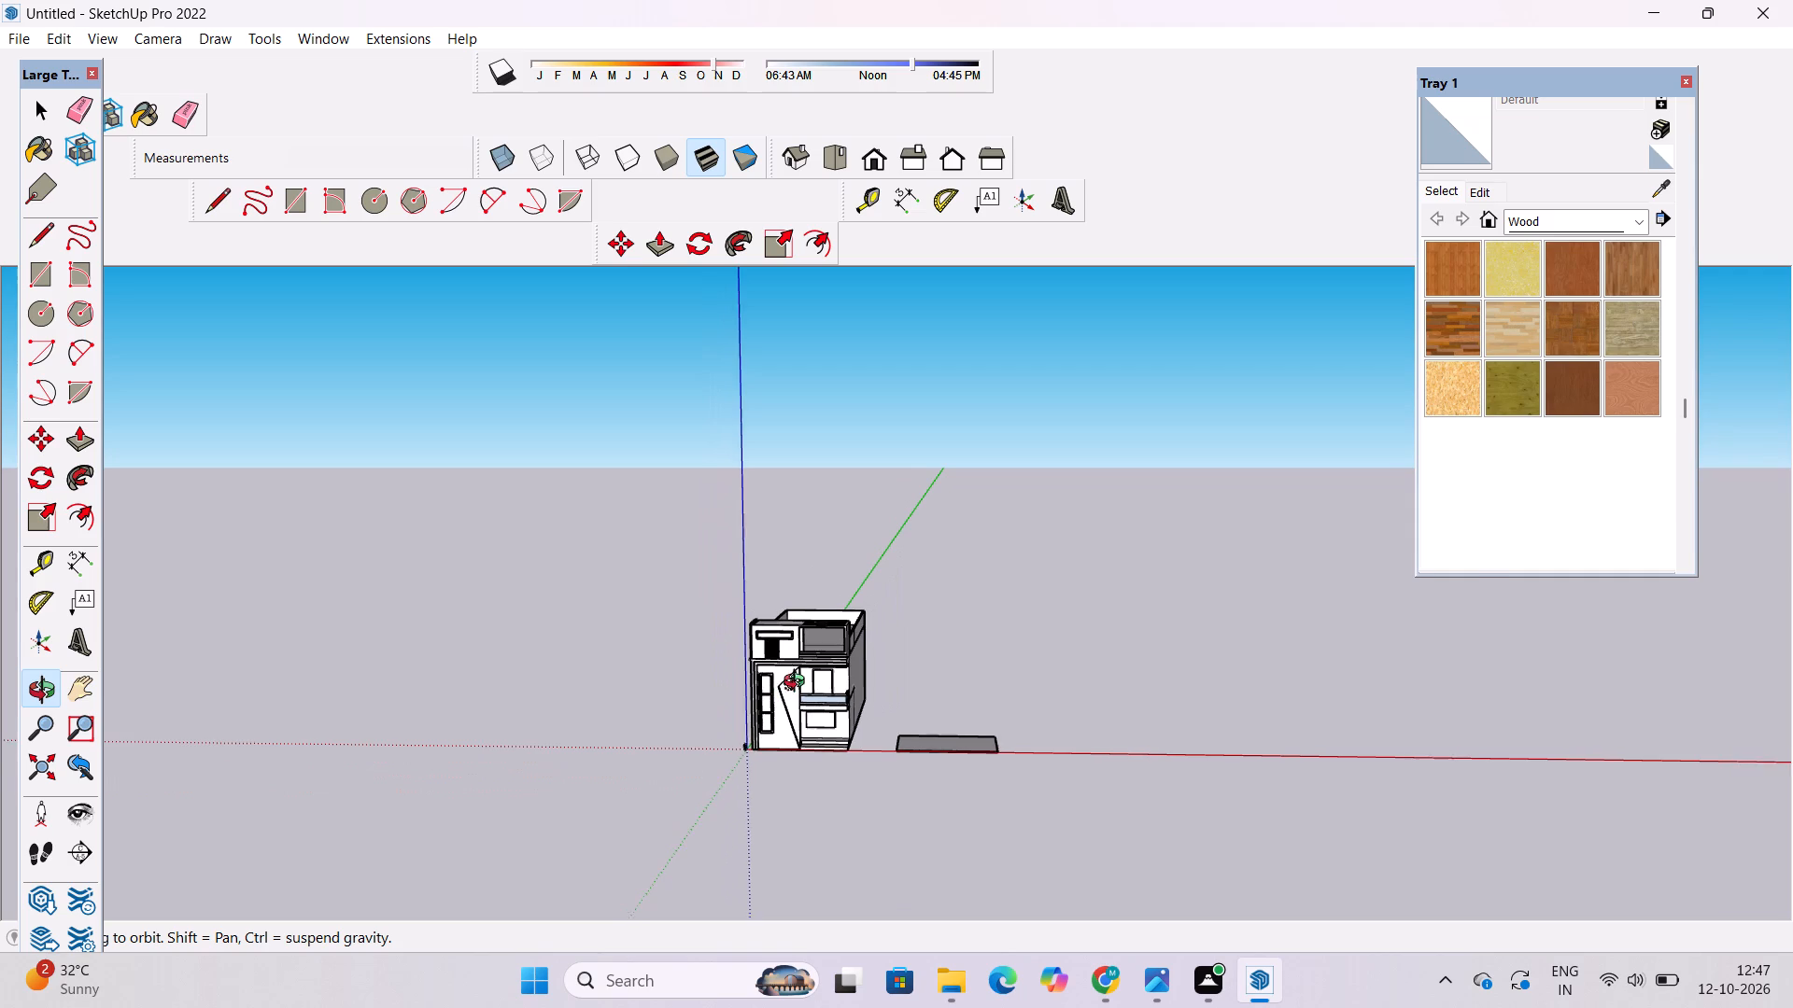
{"action": "scroll", "coordinate": [798, 683], "scroll_direction": "down", "scroll_amount": 1}
{"action": "left_click_drag", "start_coordinate": [829, 673], "coordinate": [735, 692]}
{"action": "scroll", "coordinate": [887, 666], "scroll_direction": "up", "scroll_amount": 4}
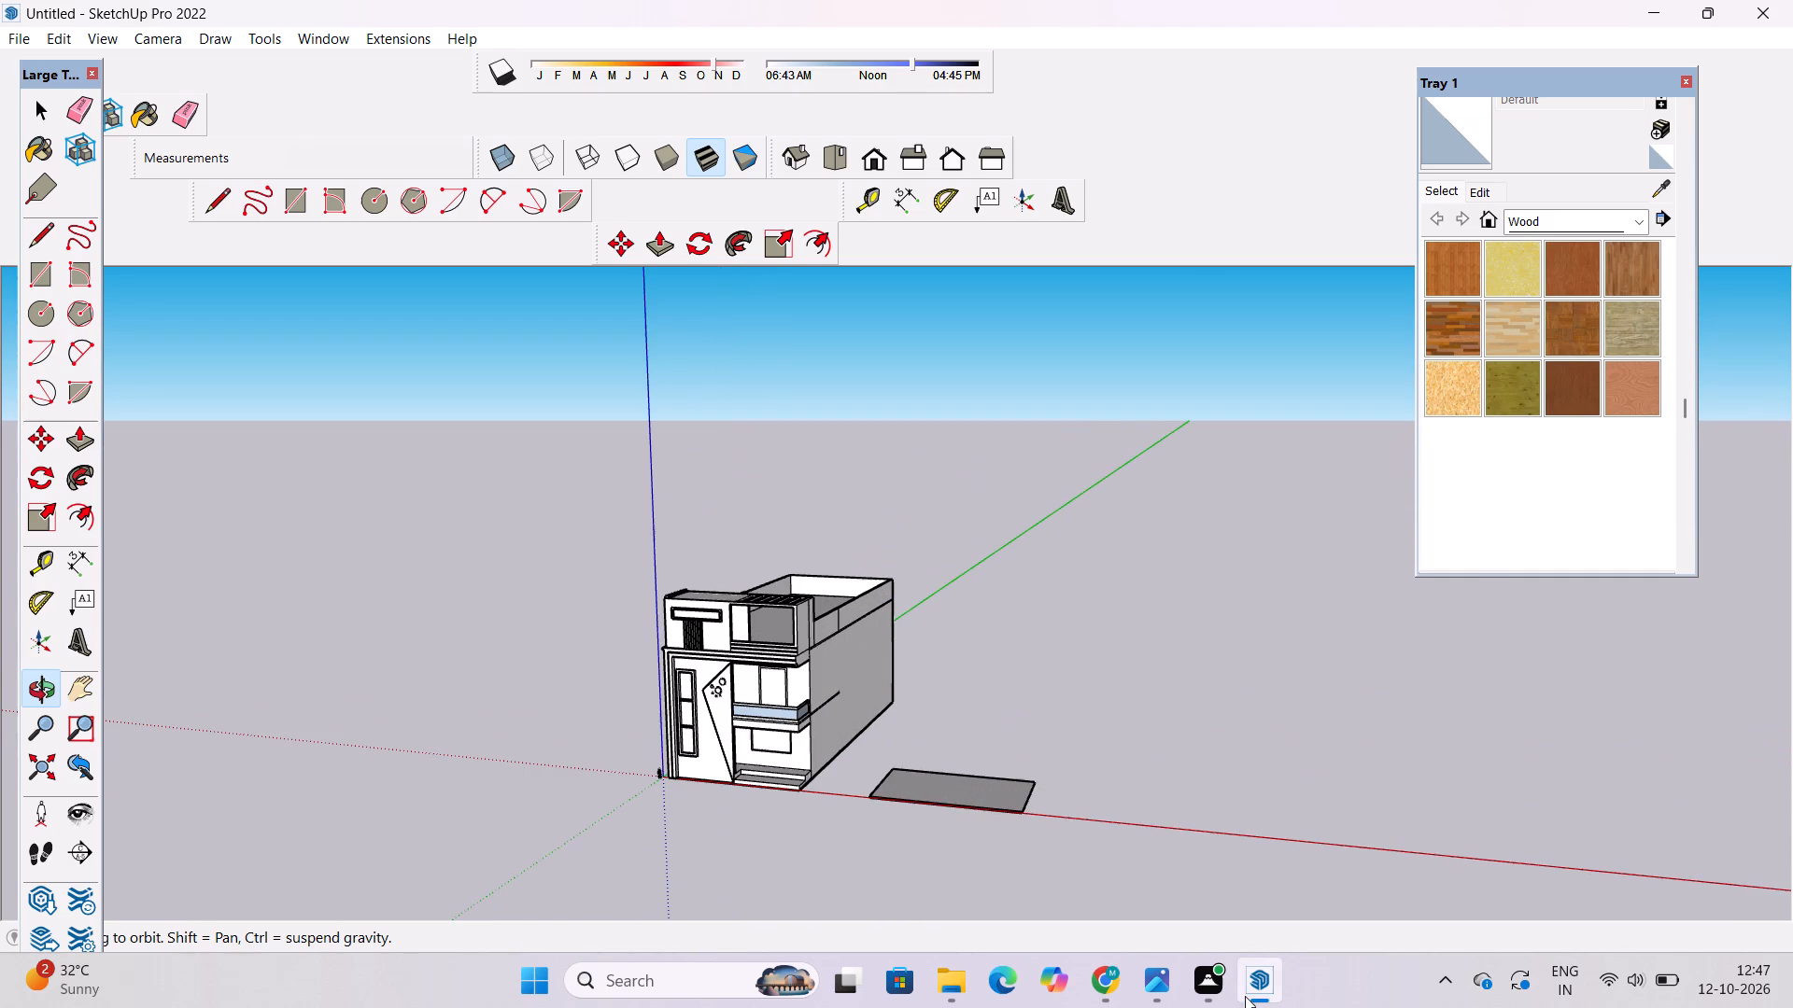
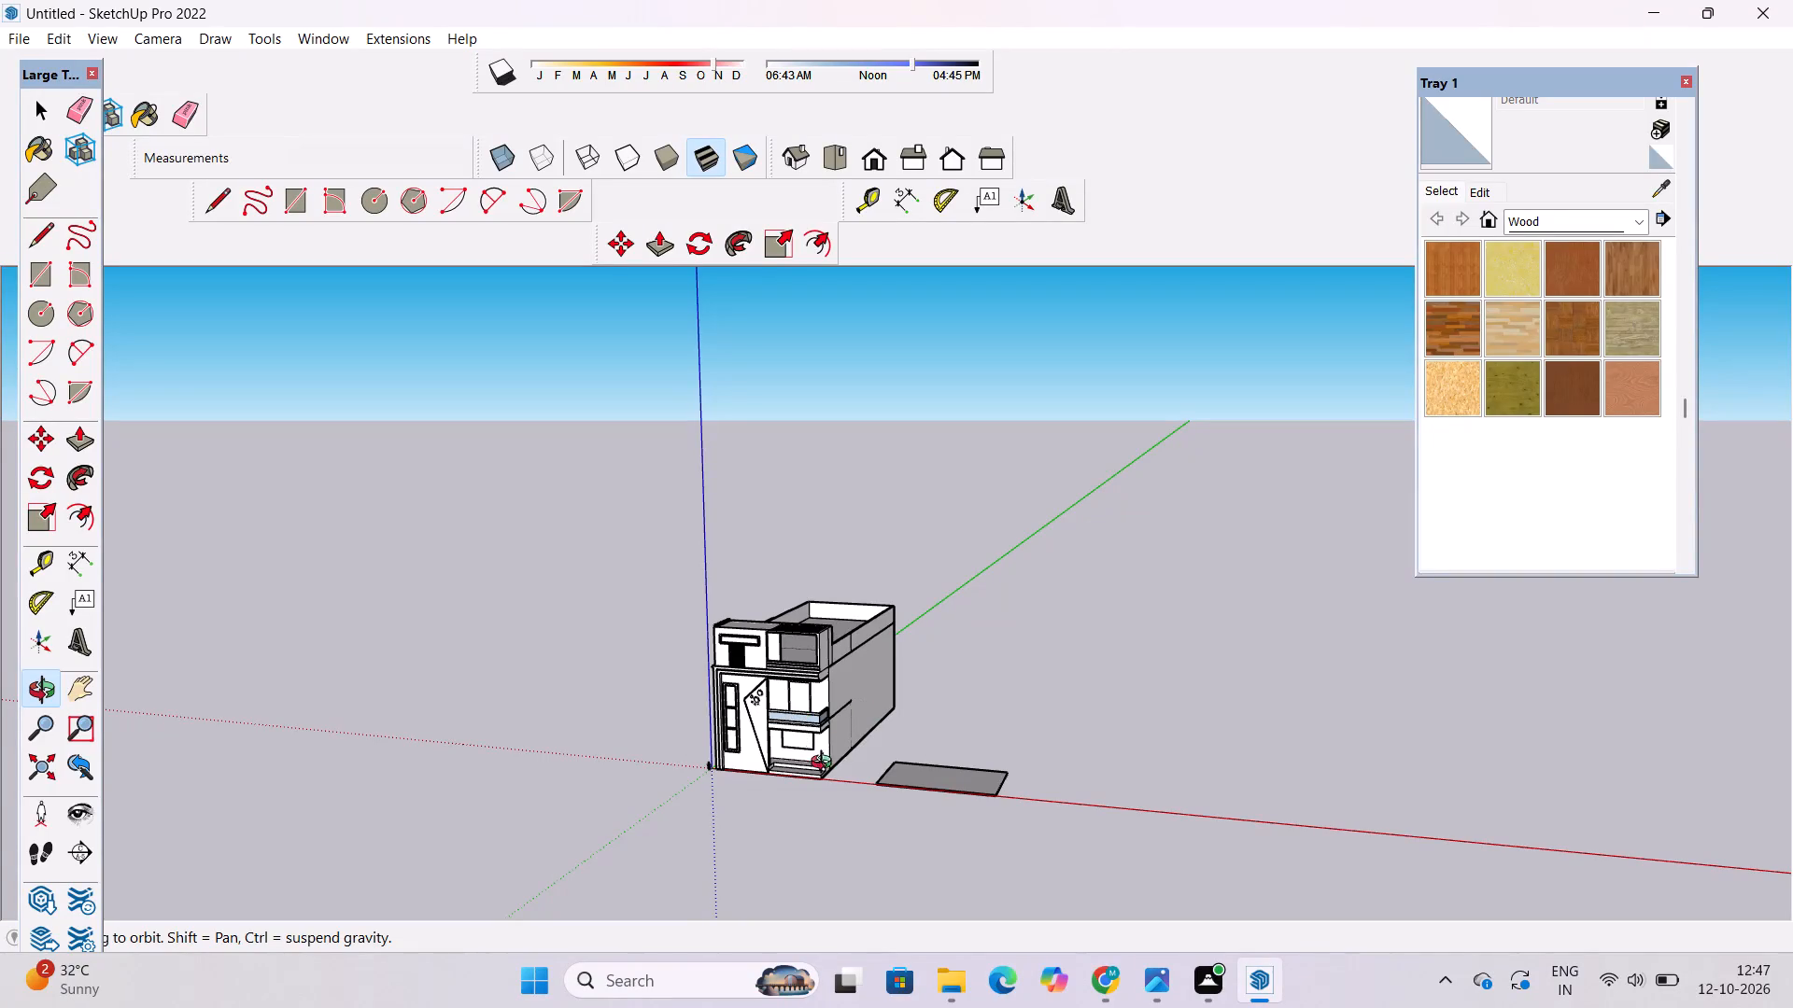
Erase the leftover narrow strip outline that runs from the balcony slab across the house's side wall.
{"action": "scroll", "coordinate": [645, 701], "scroll_direction": "down", "scroll_amount": 3}
{"action": "scroll", "coordinate": [682, 714], "scroll_direction": "up", "scroll_amount": 9}
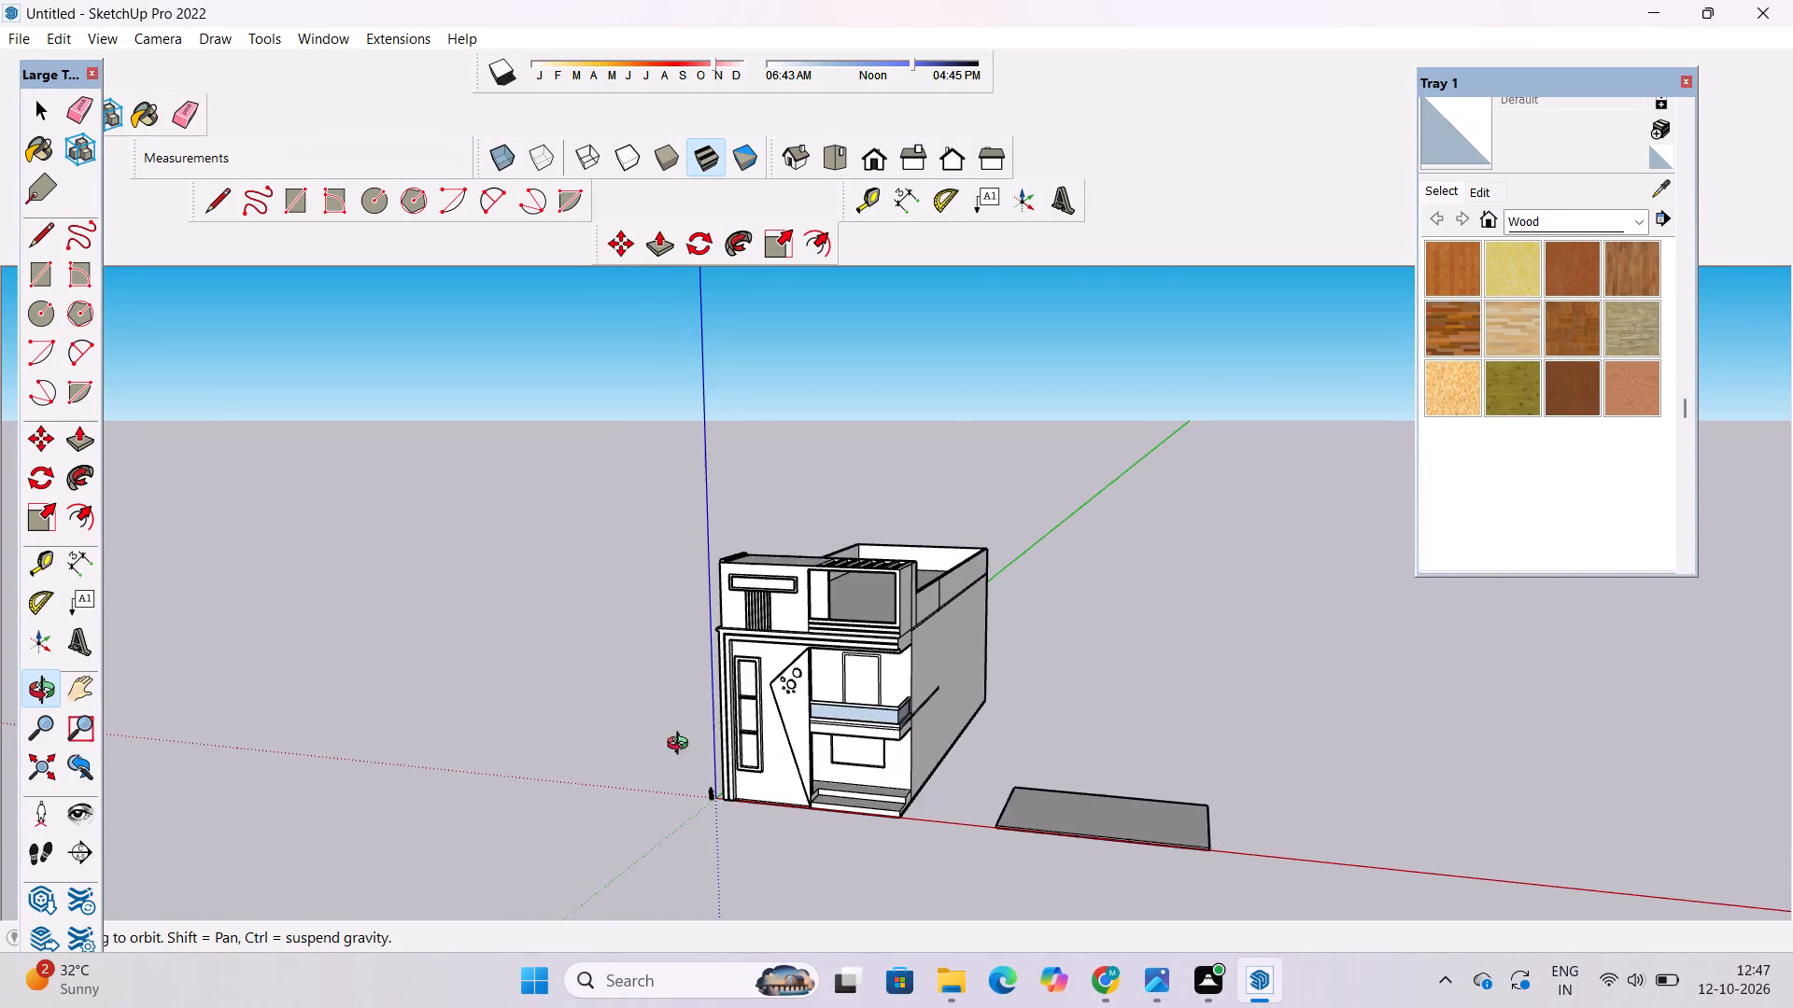
{"action": "left_click_drag", "start_coordinate": [682, 746], "coordinate": [1231, 780]}
{"action": "scroll", "coordinate": [937, 788], "scroll_direction": "up", "scroll_amount": 10}
{"action": "left_click_drag", "start_coordinate": [1008, 772], "coordinate": [505, 735]}
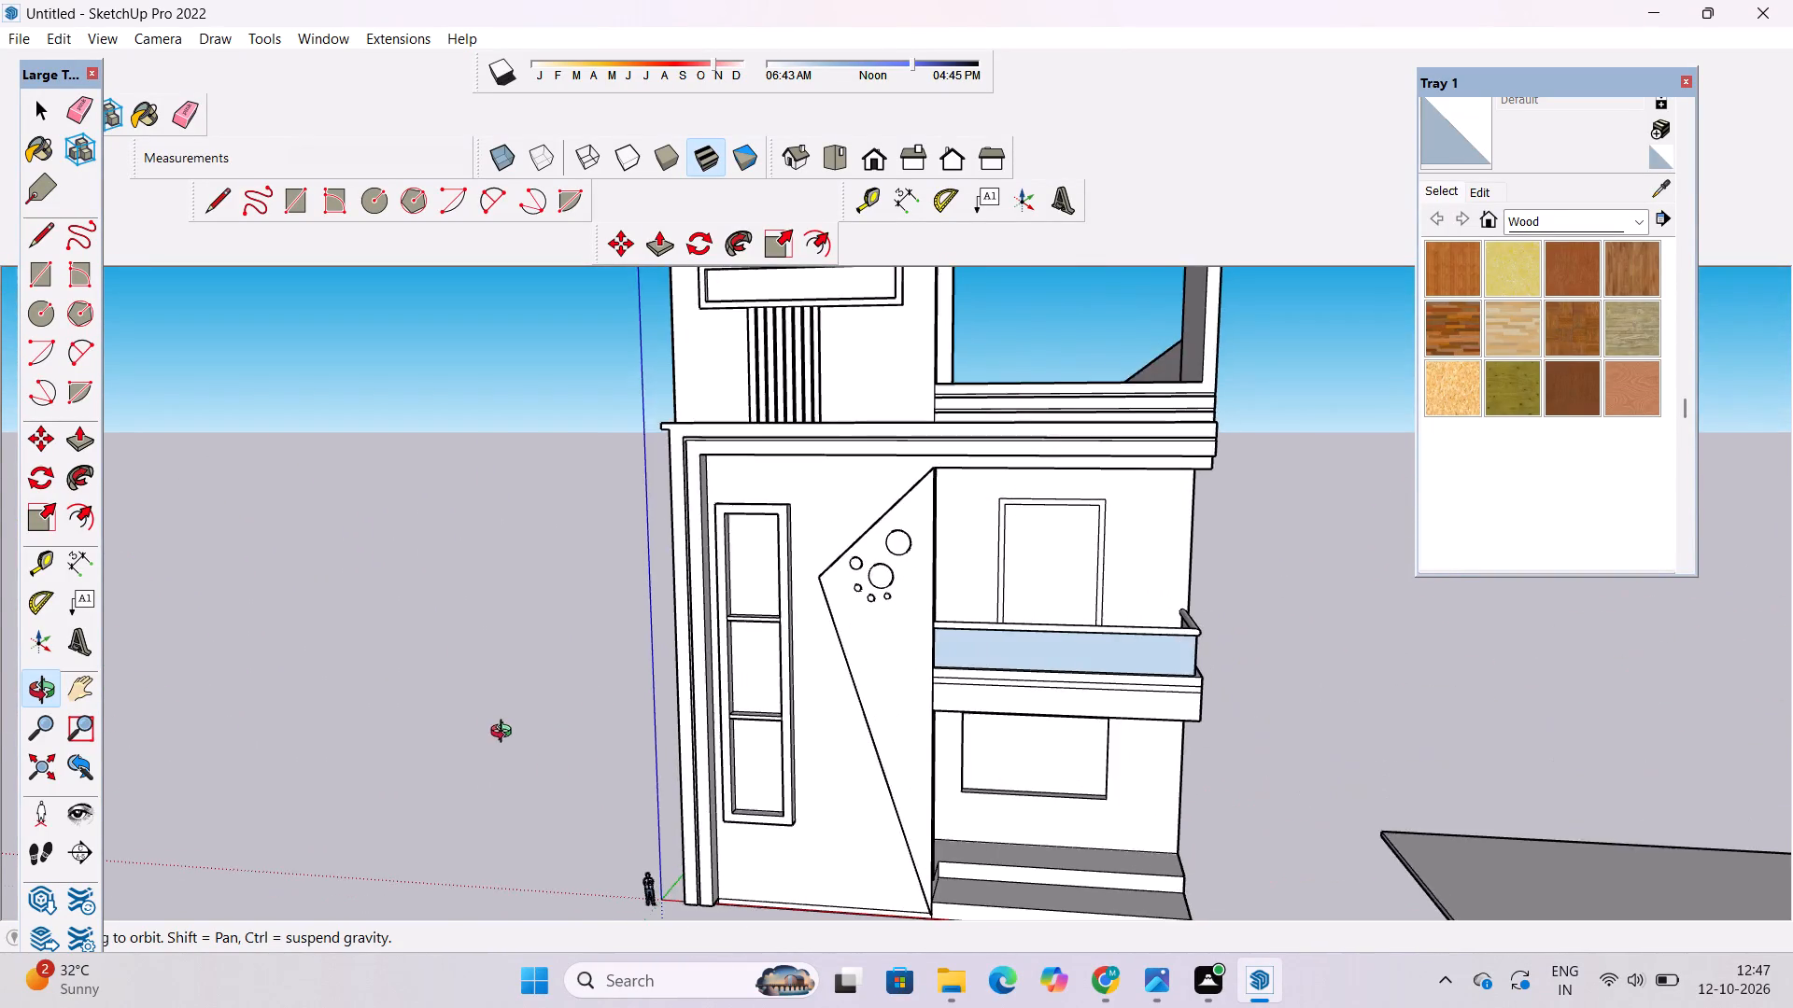
{"action": "left_click_drag", "start_coordinate": [956, 679], "coordinate": [353, 646]}
{"action": "left_click_drag", "start_coordinate": [1218, 734], "coordinate": [984, 647]}
{"action": "left_click_drag", "start_coordinate": [702, 691], "coordinate": [1134, 679]}
{"action": "left_click_drag", "start_coordinate": [1135, 690], "coordinate": [826, 684], "text": "shift"}
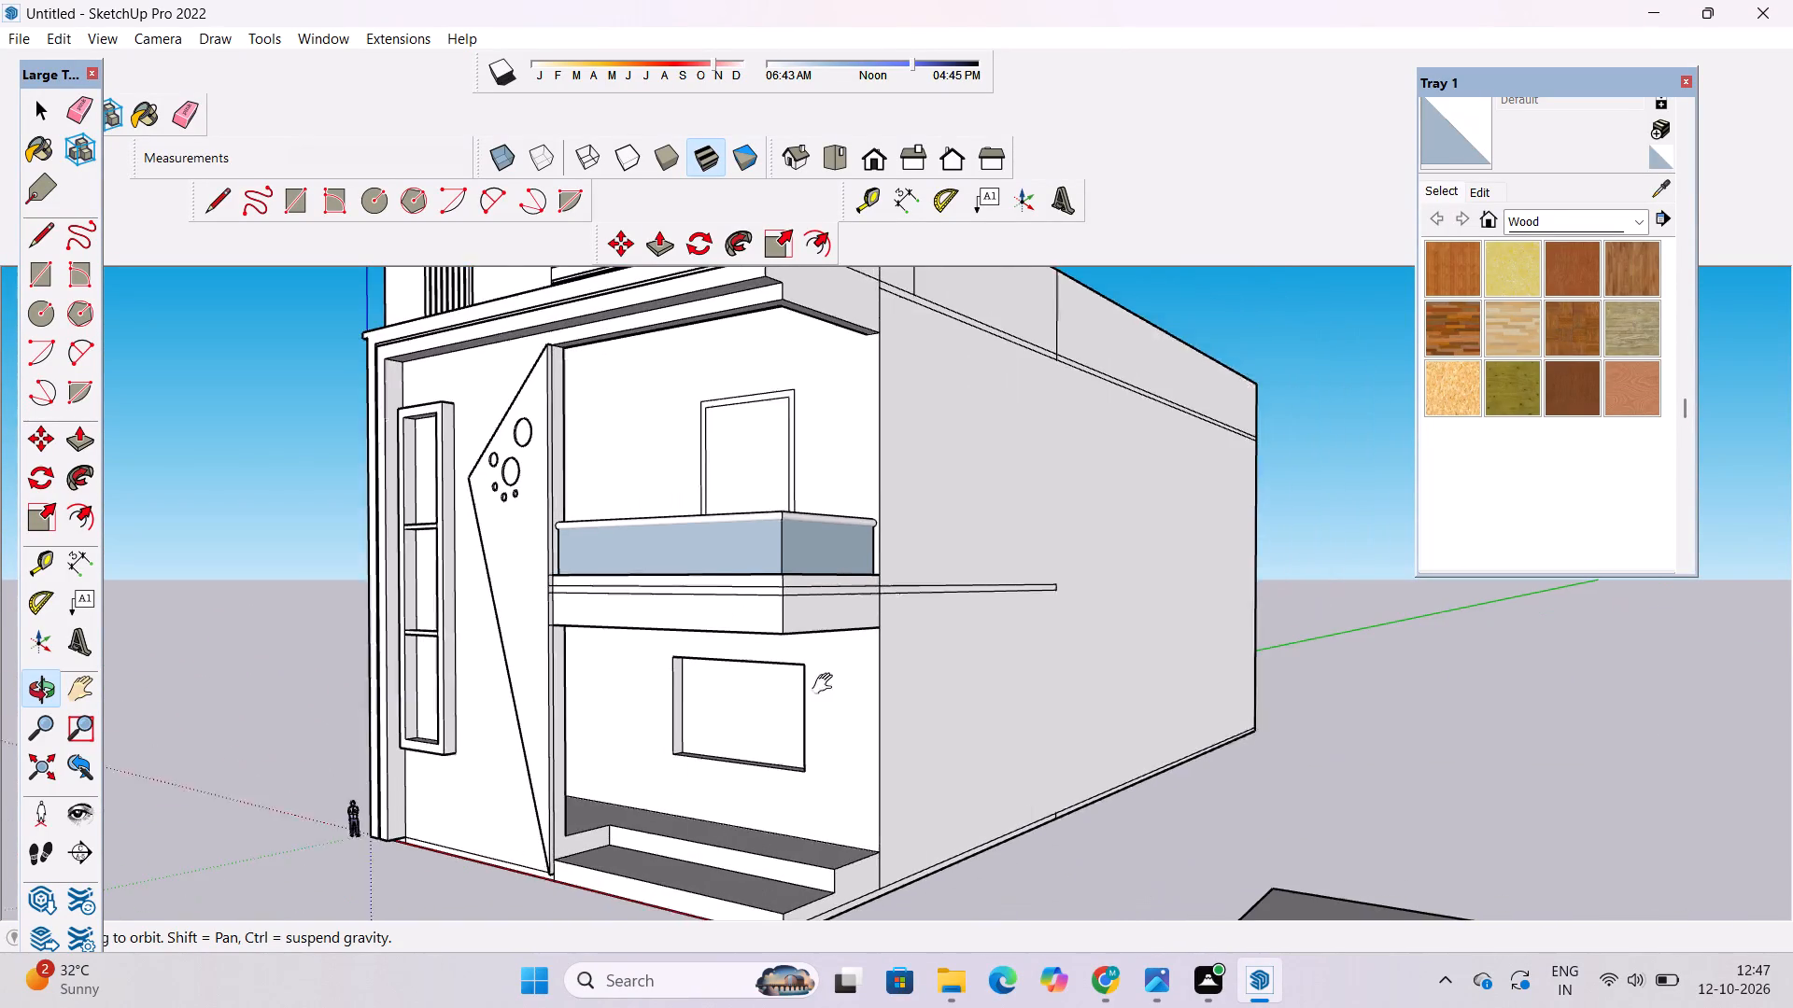
{"action": "left_click_drag", "start_coordinate": [826, 684], "coordinate": [807, 687], "text": "shift"}
{"action": "scroll", "coordinate": [804, 655], "scroll_direction": "up", "scroll_amount": 7}
{"action": "left_click_drag", "start_coordinate": [887, 568], "coordinate": [627, 685]}
{"action": "left_click_drag", "start_coordinate": [635, 686], "coordinate": [678, 703]}
{"action": "key", "text": "e"}
{"action": "left_click_drag", "start_coordinate": [768, 625], "coordinate": [770, 639]}
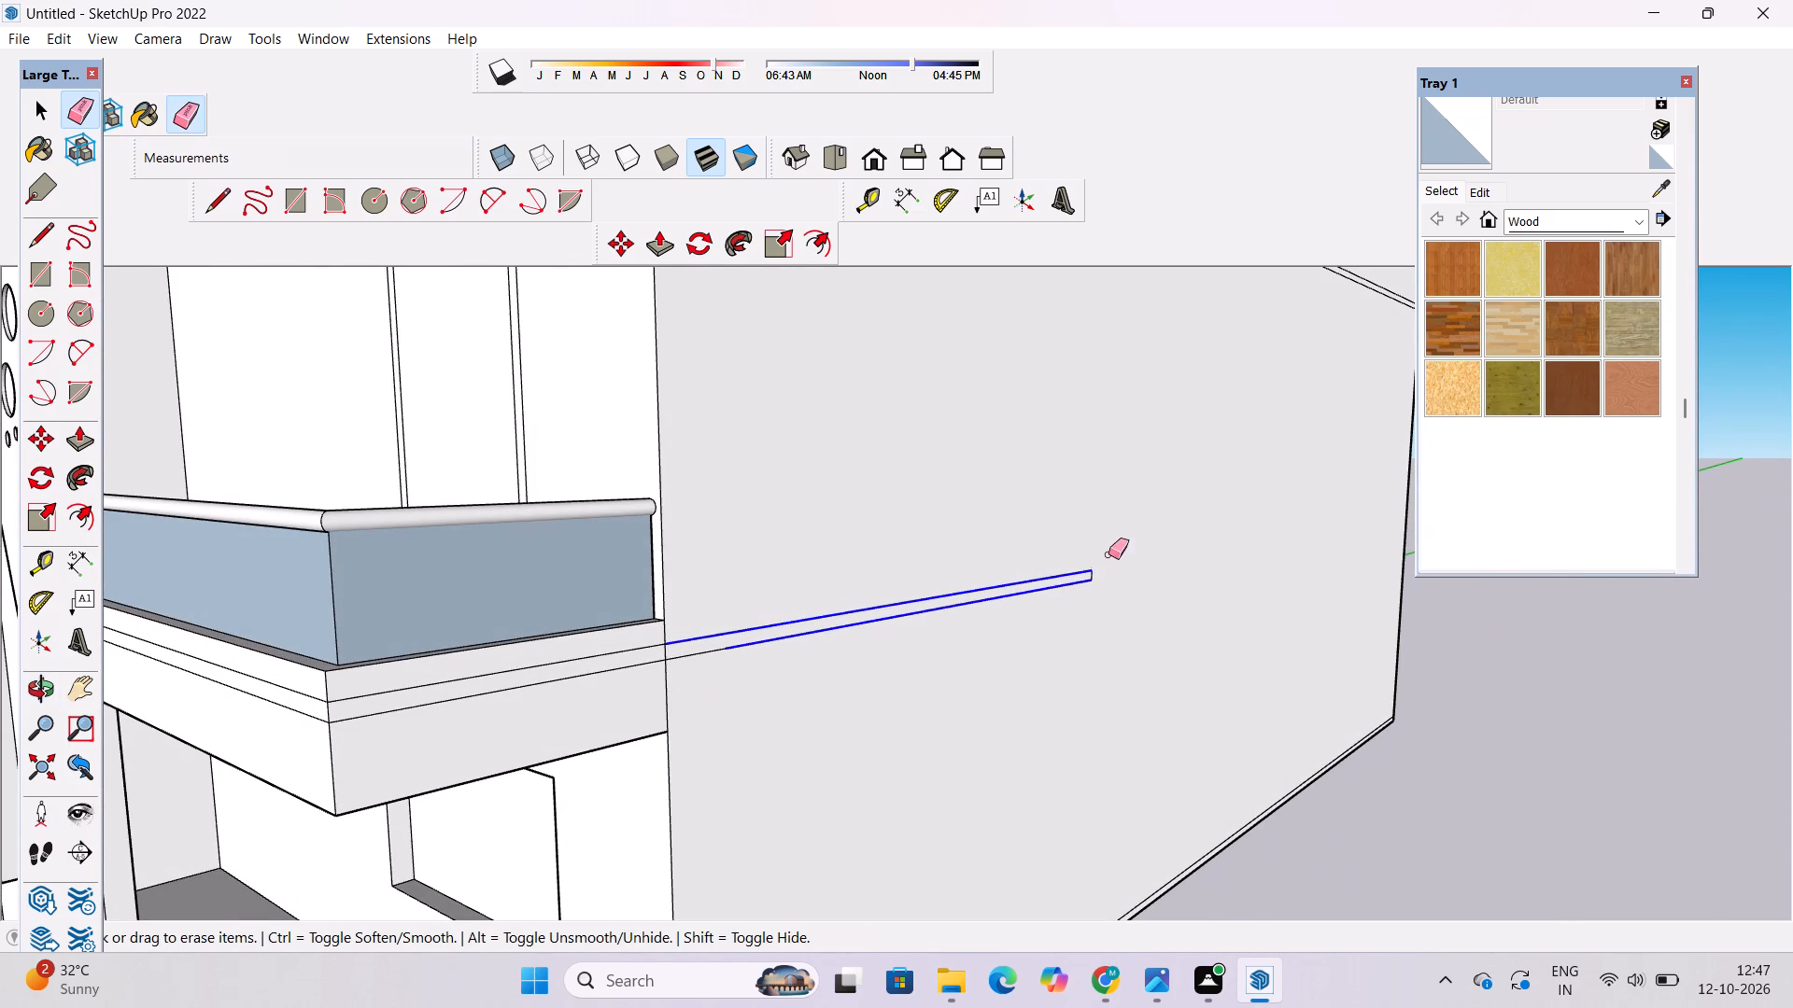
{"action": "left_click_drag", "start_coordinate": [1109, 555], "coordinate": [1089, 576]}
{"action": "scroll", "coordinate": [1069, 581], "scroll_direction": "up", "scroll_amount": 7}
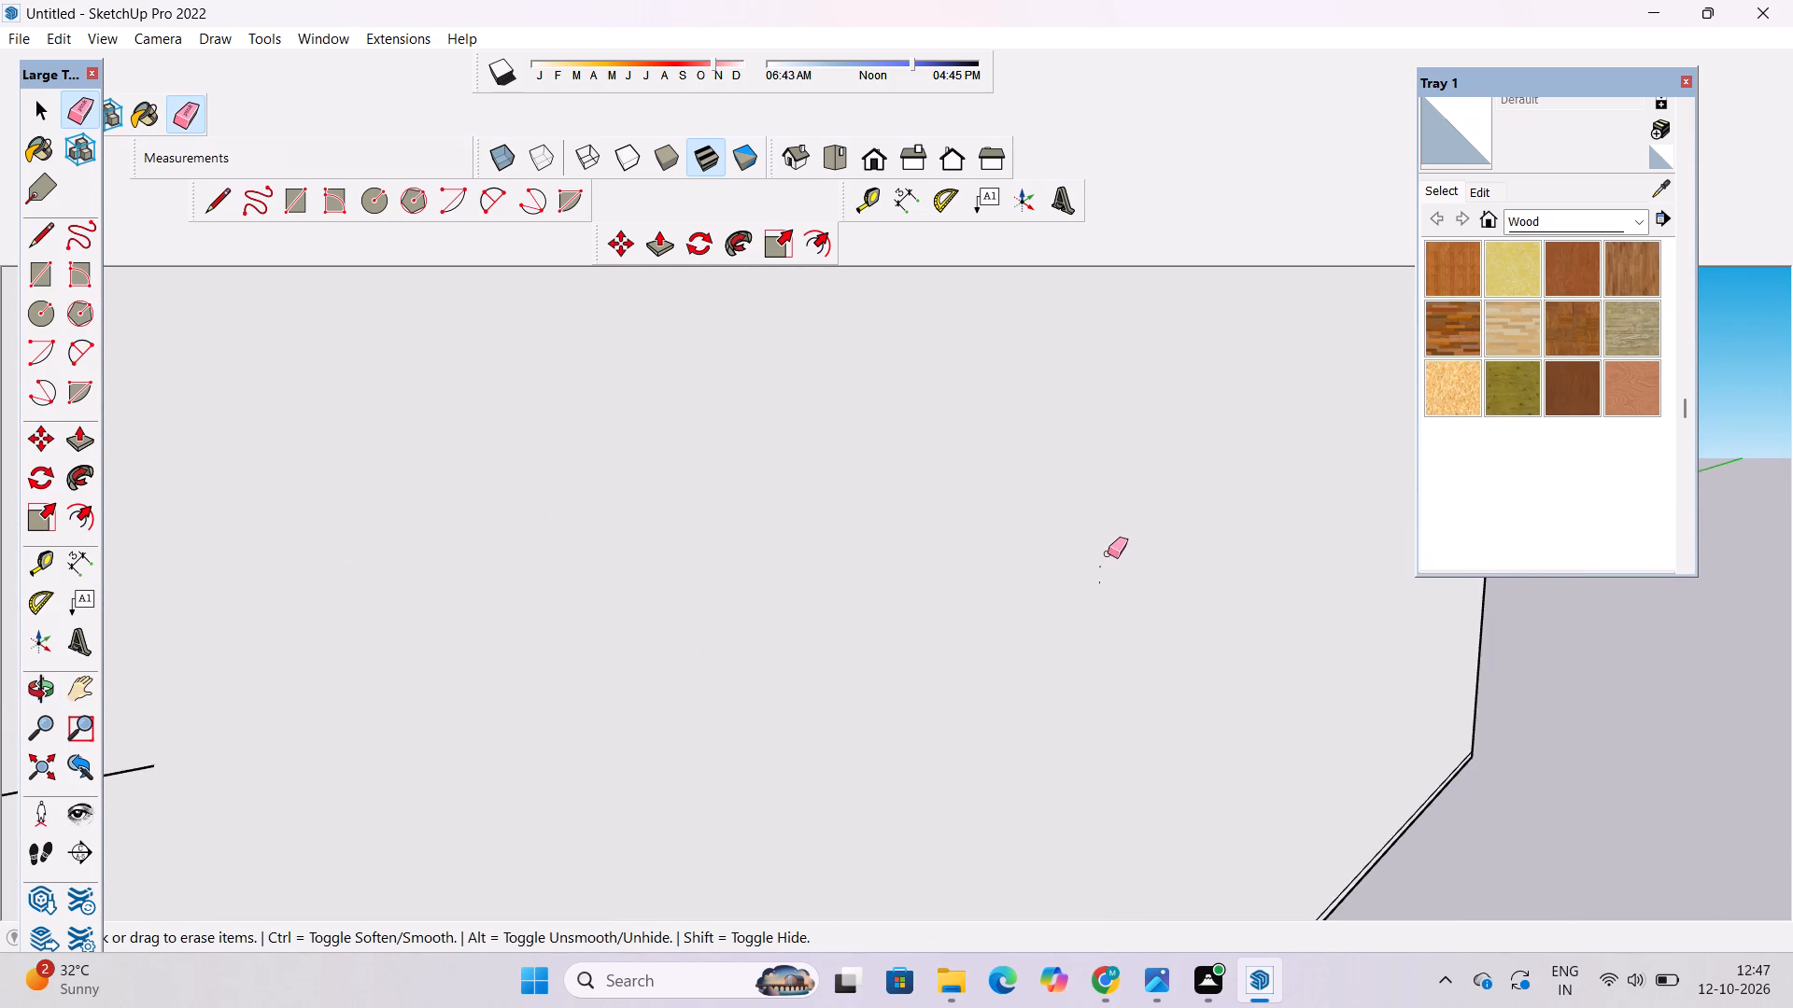
{"action": "left_click", "coordinate": [1101, 557]}
{"action": "left_click_drag", "start_coordinate": [1094, 558], "coordinate": [1094, 574]}
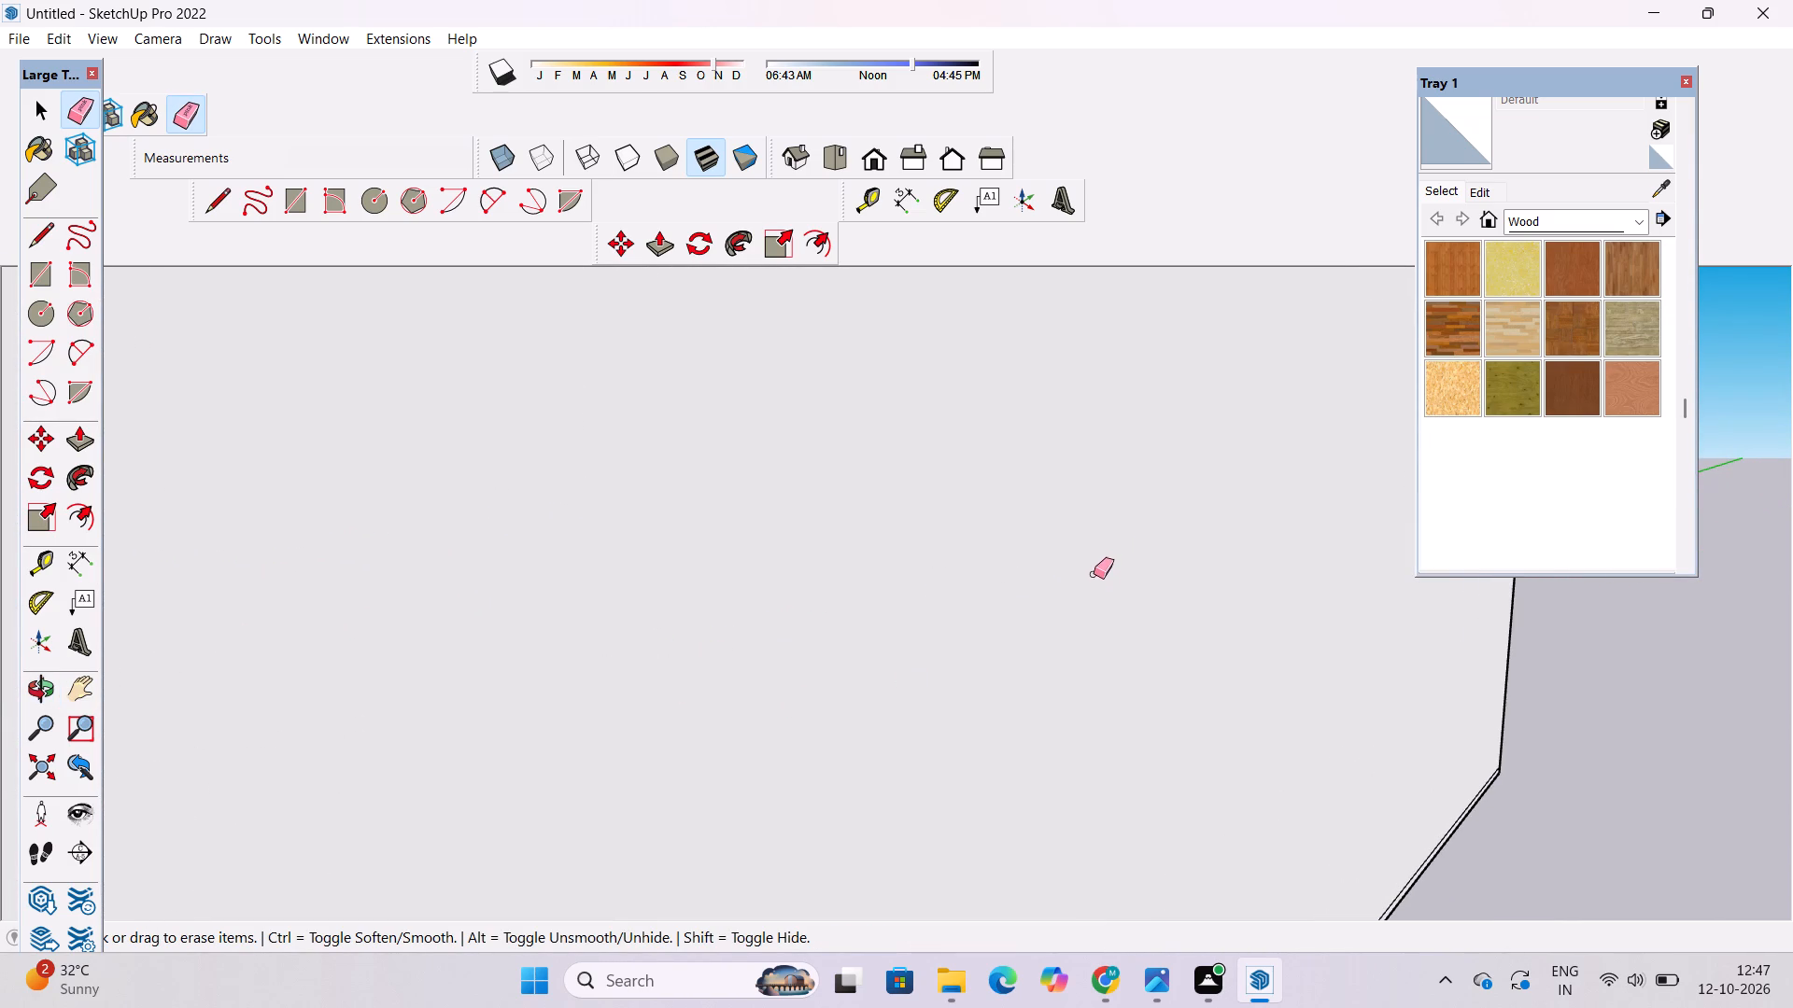
{"action": "left_click_drag", "start_coordinate": [1094, 574], "coordinate": [1115, 581]}
{"action": "scroll", "coordinate": [1154, 488], "scroll_direction": "down", "scroll_amount": 6}
{"action": "scroll", "coordinate": [671, 617], "scroll_direction": "up", "scroll_amount": 3}
{"action": "left_click_drag", "start_coordinate": [682, 584], "coordinate": [677, 609]}
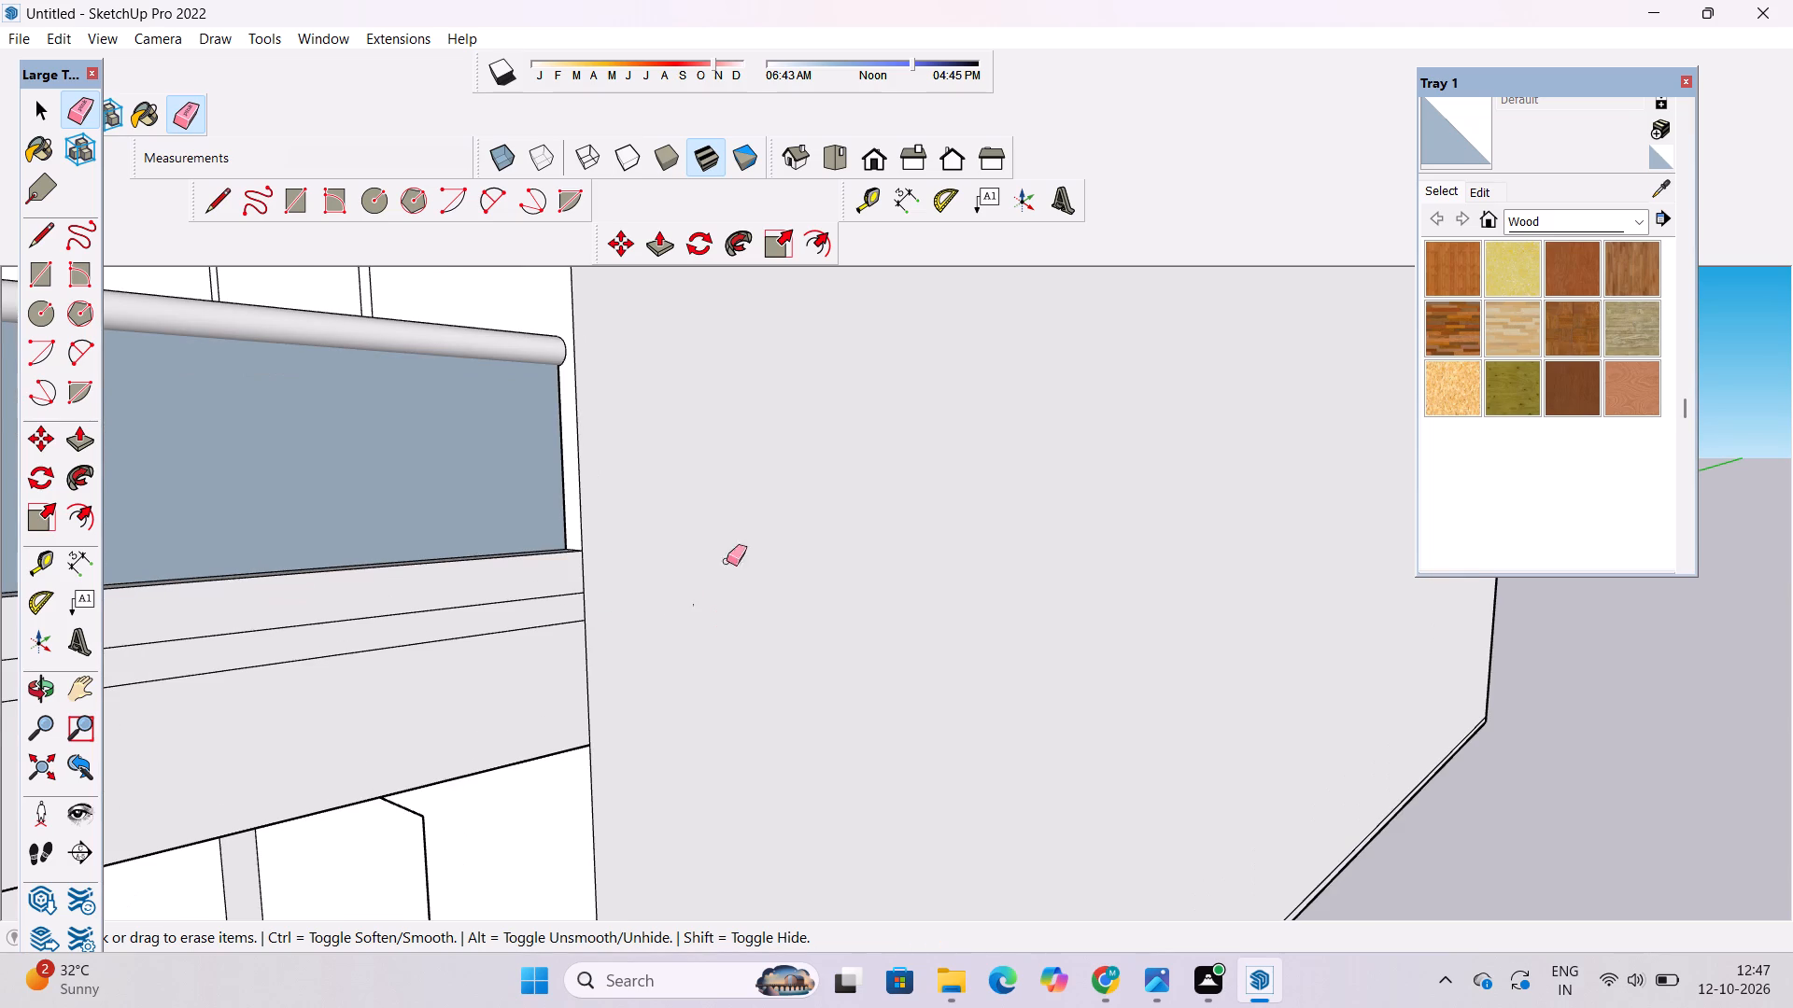
{"action": "scroll", "coordinate": [727, 580], "scroll_direction": "down", "scroll_amount": 3}
{"action": "scroll", "coordinate": [717, 588], "scroll_direction": "up", "scroll_amount": 3}
{"action": "left_click_drag", "start_coordinate": [693, 588], "coordinate": [698, 608]}
{"action": "key", "text": "space"}
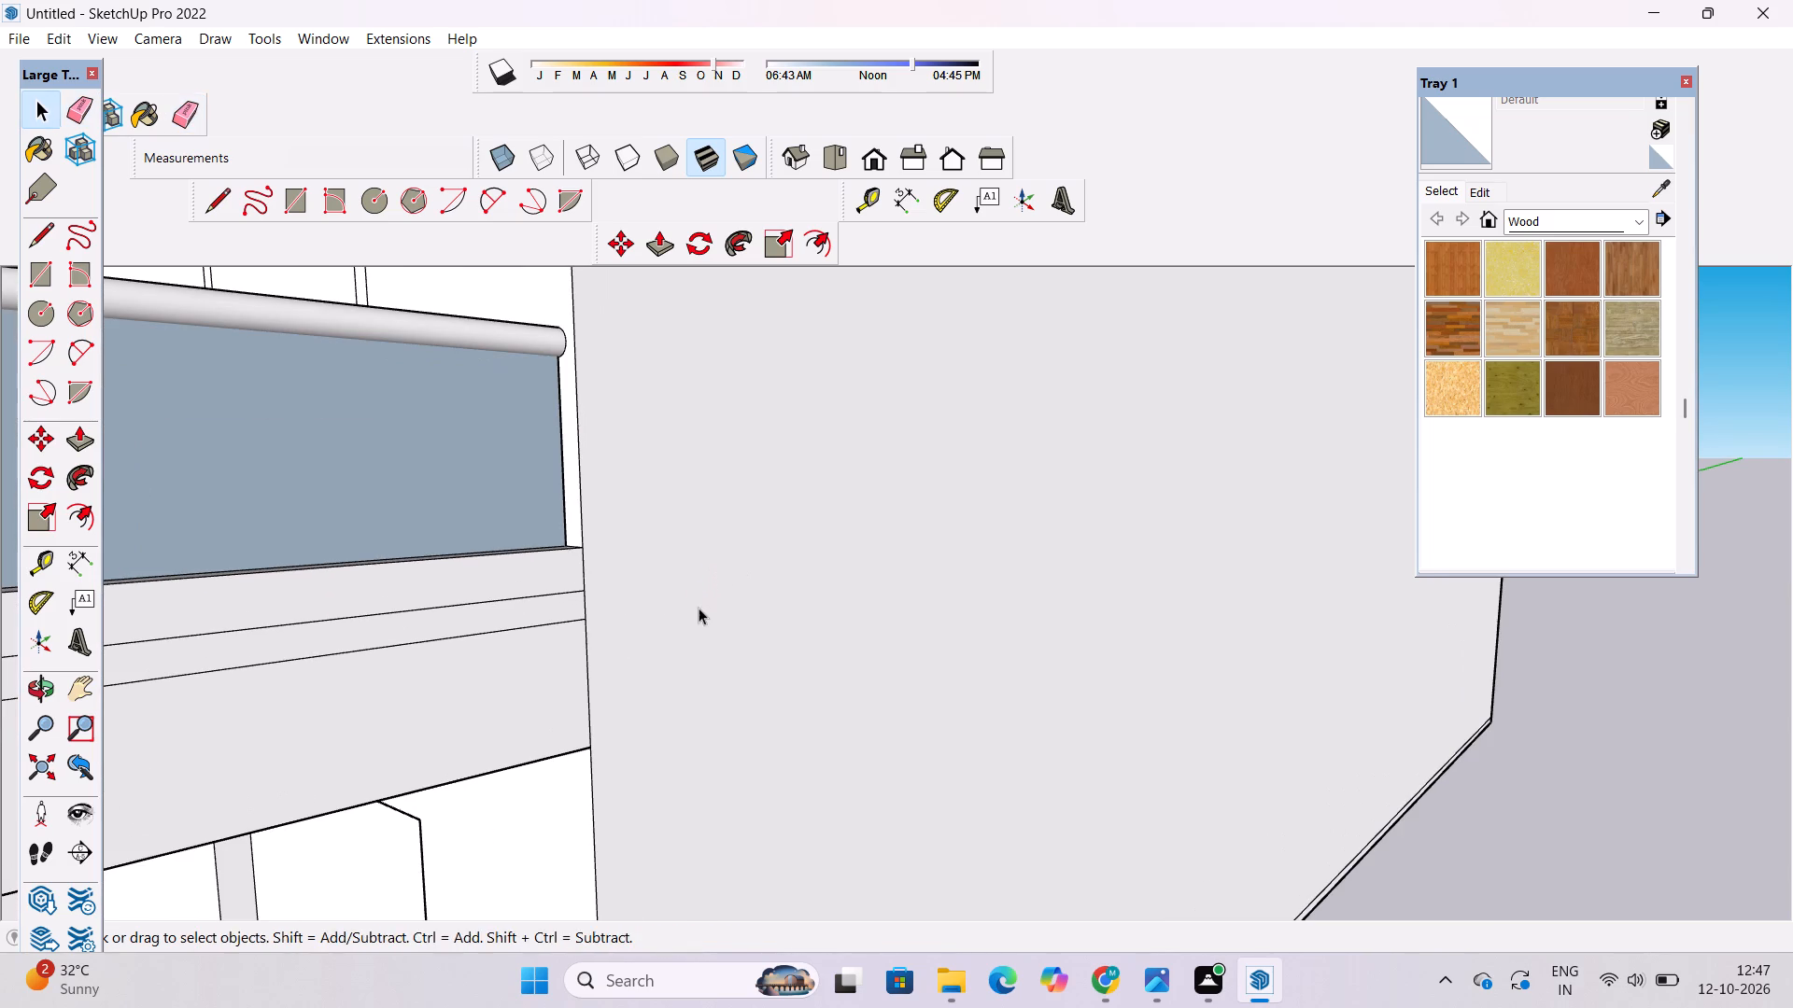
Examine the front elevation, the underside of the house and the circular recesses in the slanted panel.
{"action": "key", "text": "o"}
{"action": "scroll", "coordinate": [861, 553], "scroll_direction": "down", "scroll_amount": 11}
{"action": "left_click_drag", "start_coordinate": [689, 719], "coordinate": [1161, 522]}
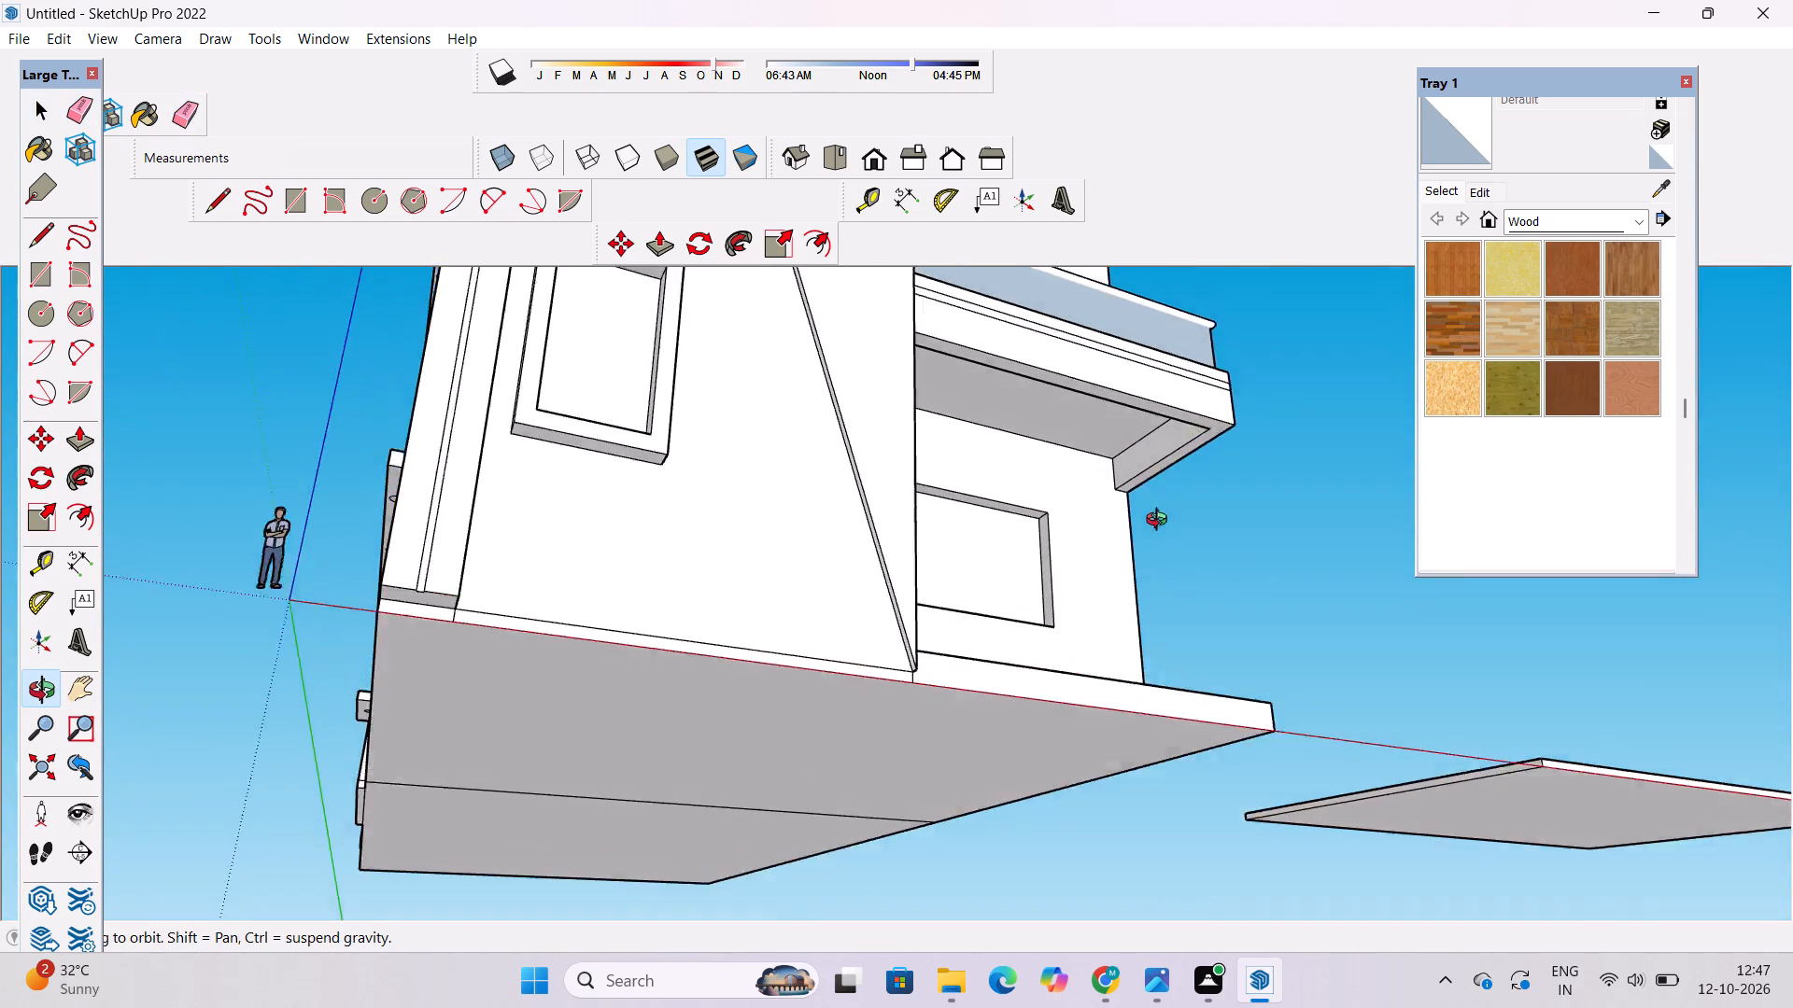
{"action": "left_click_drag", "start_coordinate": [1161, 522], "coordinate": [1075, 600]}
{"action": "left_click", "coordinate": [1073, 600]}
{"action": "scroll", "coordinate": [995, 541], "scroll_direction": "down", "scroll_amount": 5}
{"action": "left_click_drag", "start_coordinate": [1218, 533], "coordinate": [967, 608]}
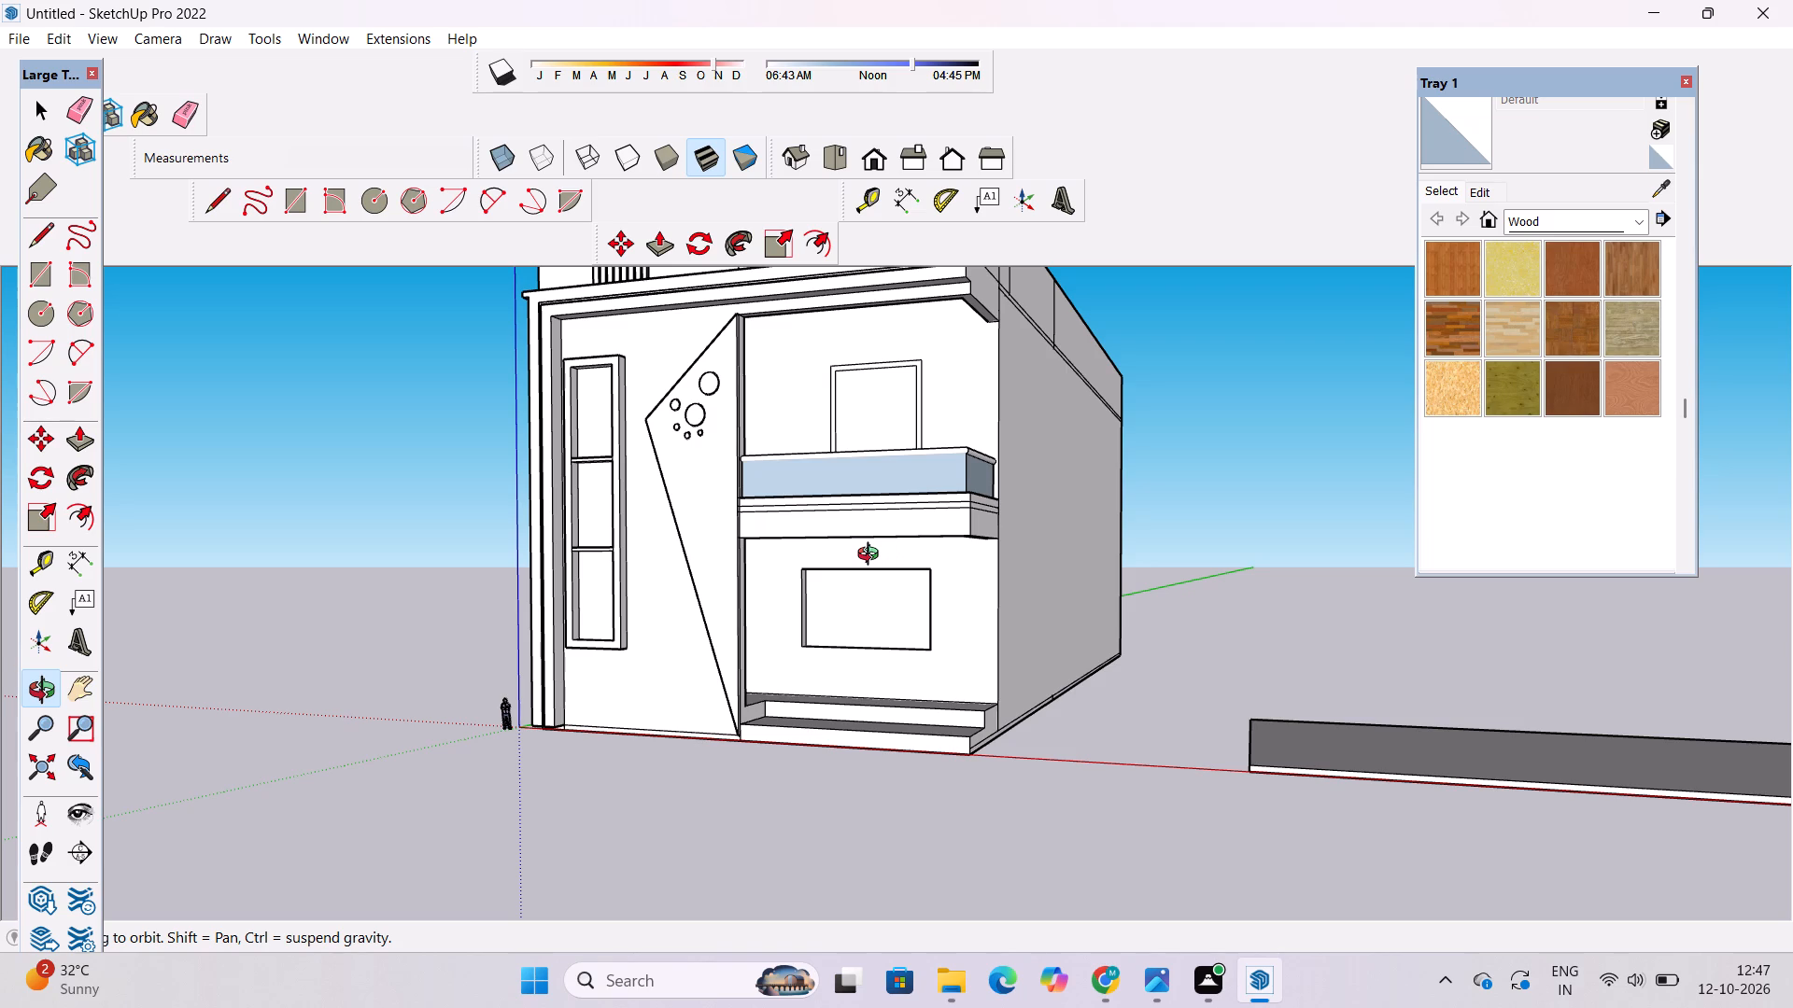
{"action": "scroll", "coordinate": [865, 561], "scroll_direction": "down", "scroll_amount": 3}
{"action": "left_click_drag", "start_coordinate": [615, 670], "coordinate": [640, 841], "text": "shift"}
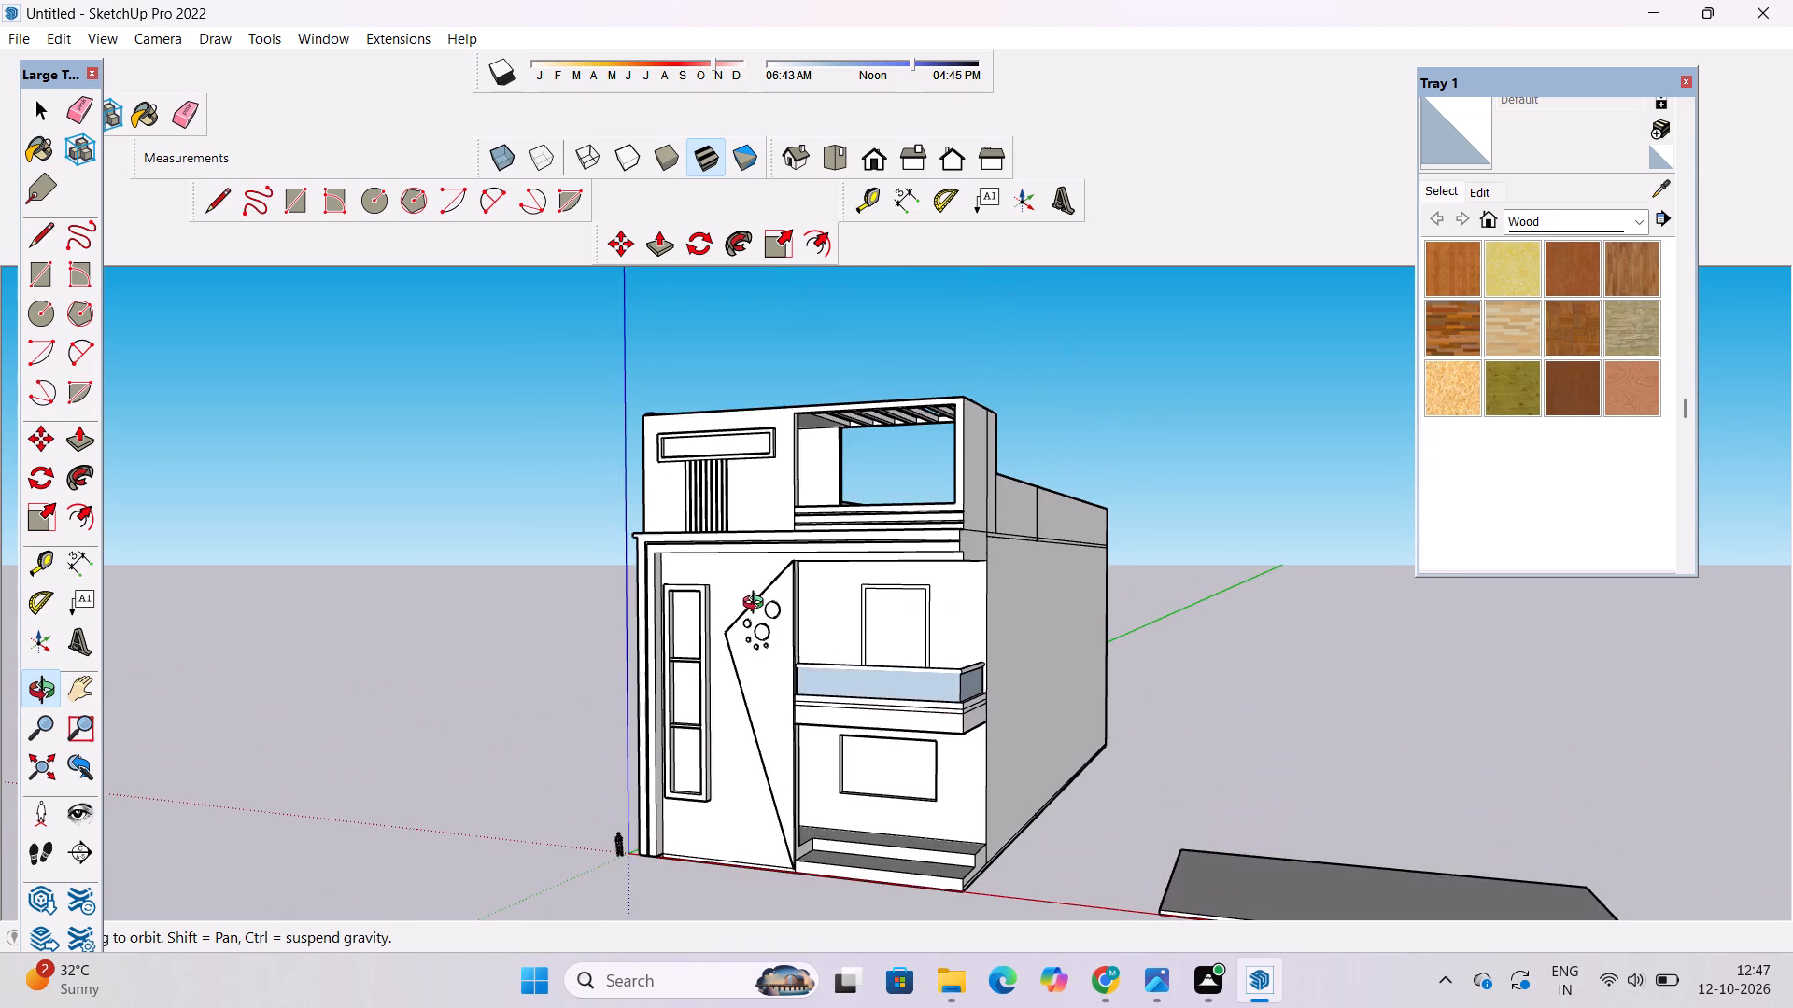
{"action": "scroll", "coordinate": [757, 605], "scroll_direction": "up", "scroll_amount": 16}
{"action": "left_click_drag", "start_coordinate": [825, 725], "coordinate": [825, 620], "text": "shift"}
{"action": "left_click_drag", "start_coordinate": [769, 640], "coordinate": [1151, 684]}
{"action": "scroll", "coordinate": [792, 850], "scroll_direction": "up", "scroll_amount": 3}
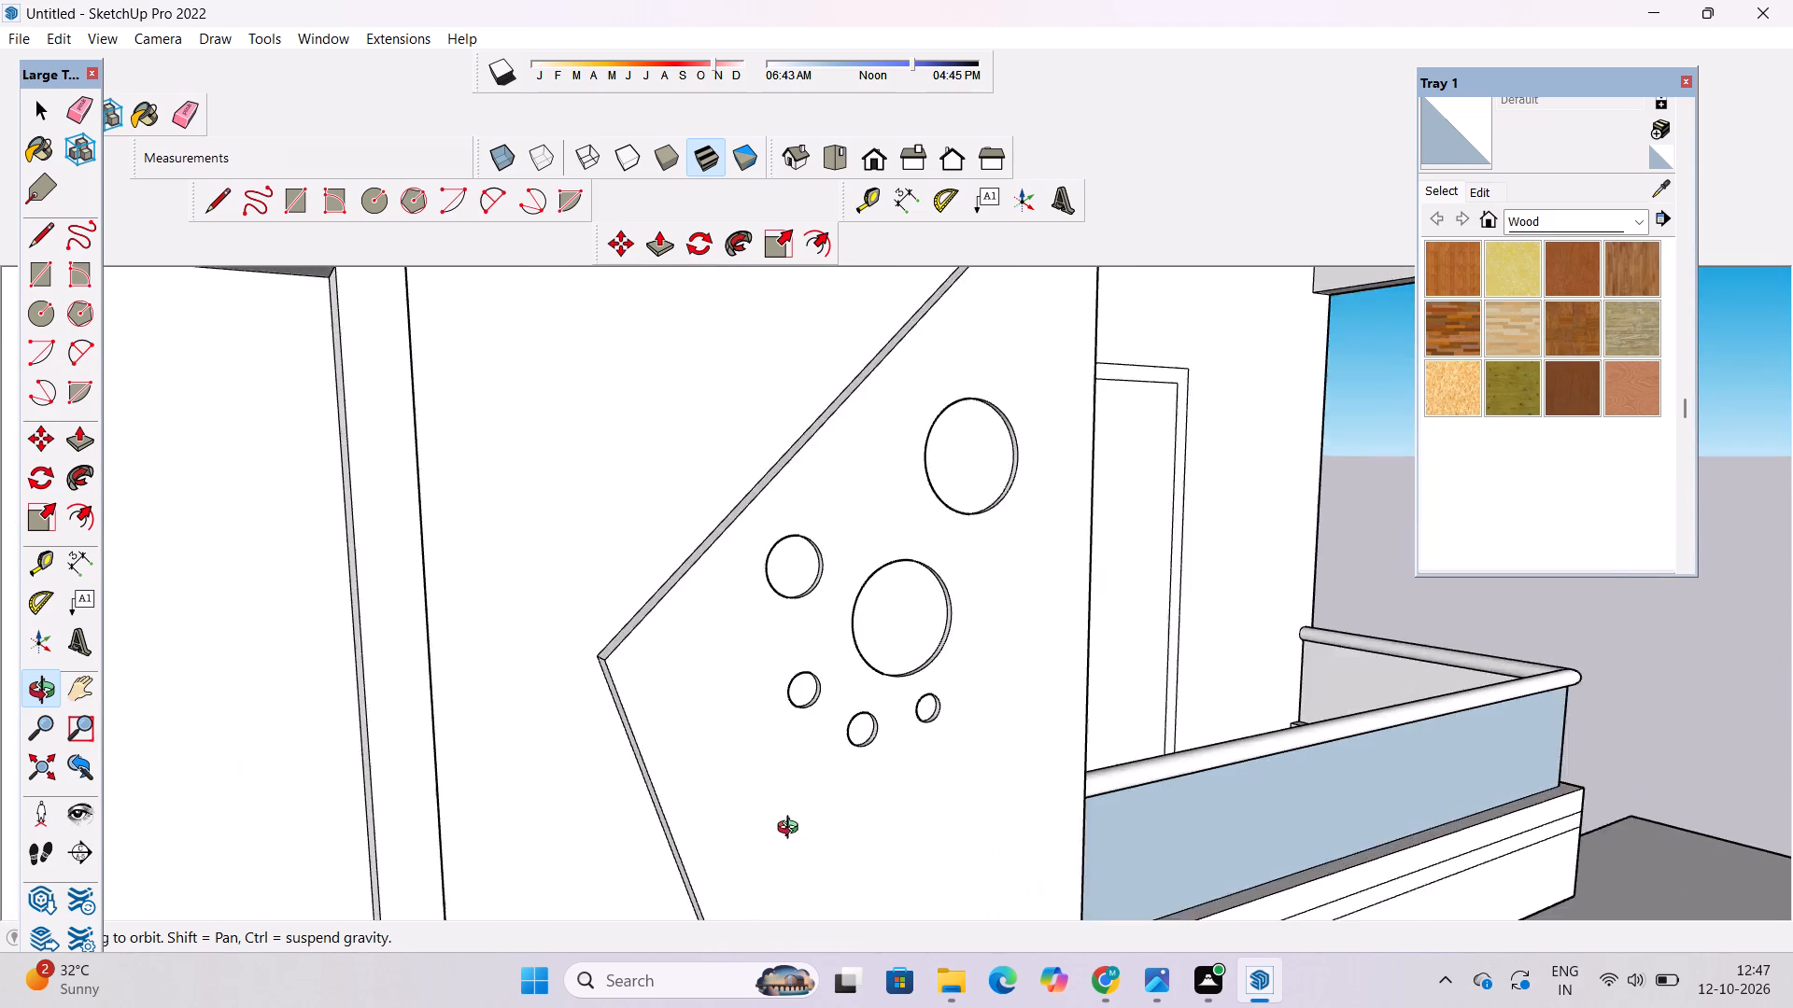
{"action": "scroll", "coordinate": [792, 830], "scroll_direction": "up", "scroll_amount": 5}
{"action": "left_click_drag", "start_coordinate": [870, 757], "coordinate": [793, 975]}
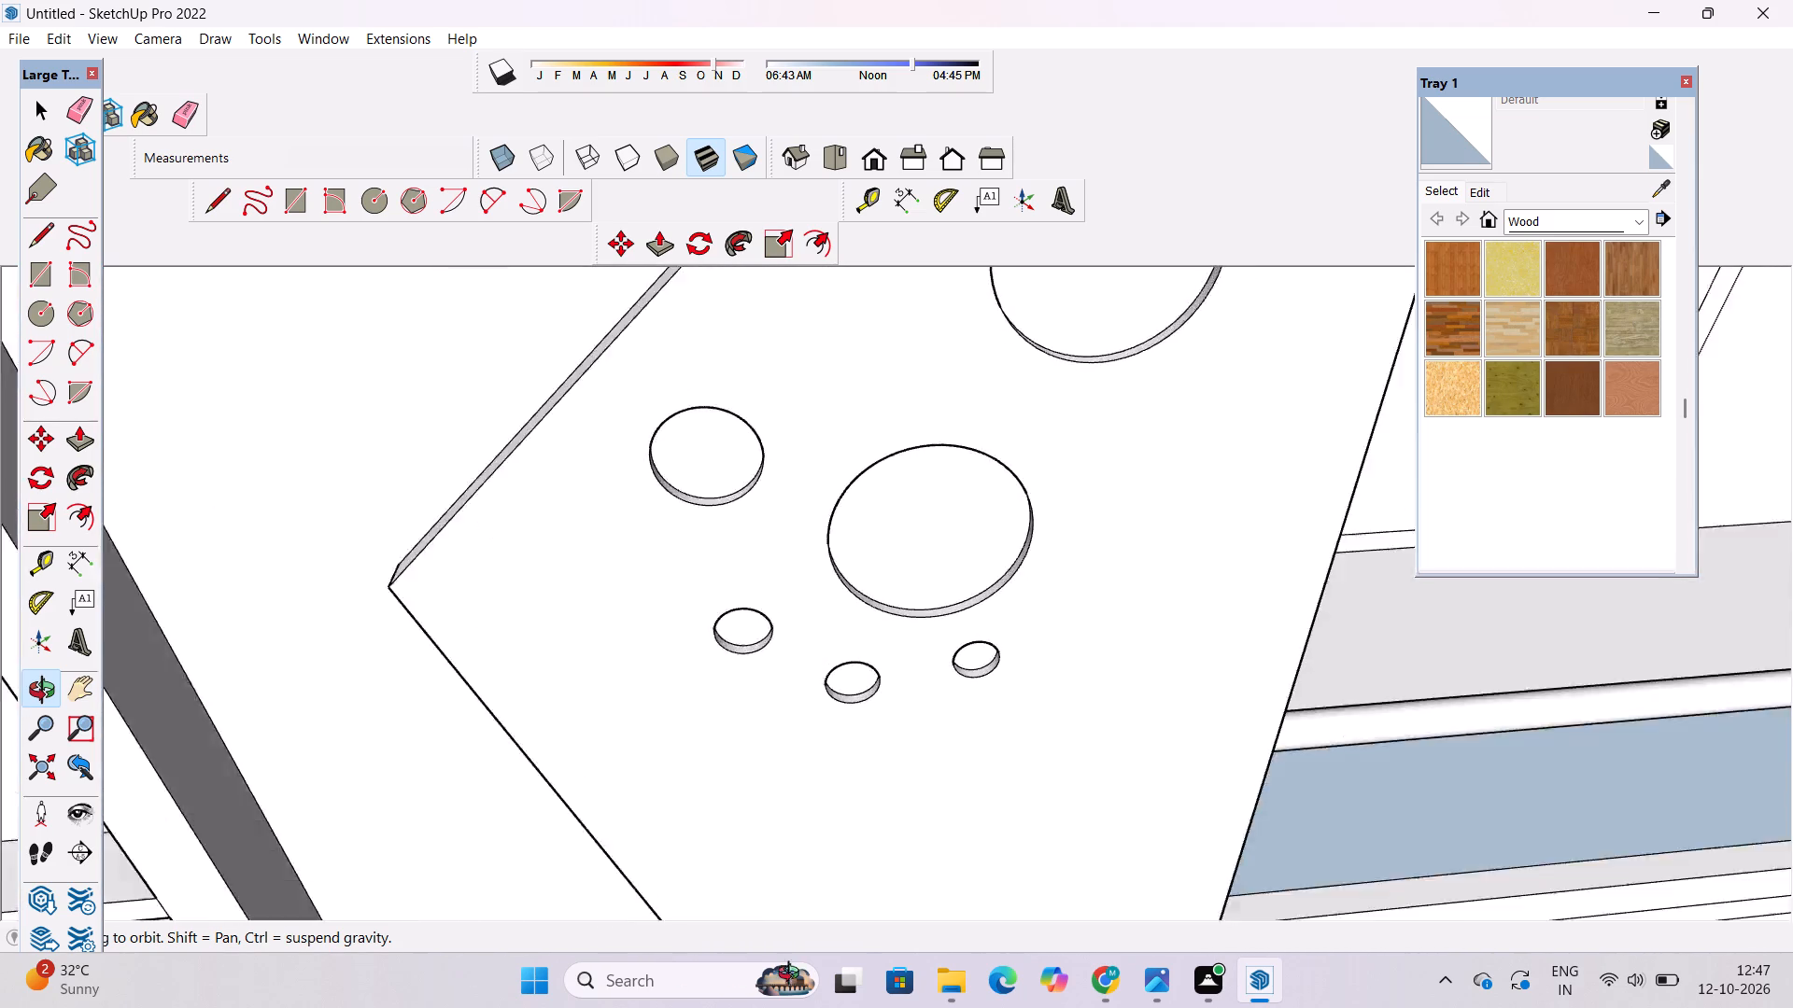
{"action": "left_click_drag", "start_coordinate": [793, 975], "coordinate": [837, 735]}
{"action": "scroll", "coordinate": [786, 643], "scroll_direction": "down", "scroll_amount": 13, "text": "shift"}
{"action": "left_click_drag", "start_coordinate": [777, 809], "coordinate": [777, 671], "text": "shift"}
{"action": "left_click_drag", "start_coordinate": [777, 671], "coordinate": [777, 788]}
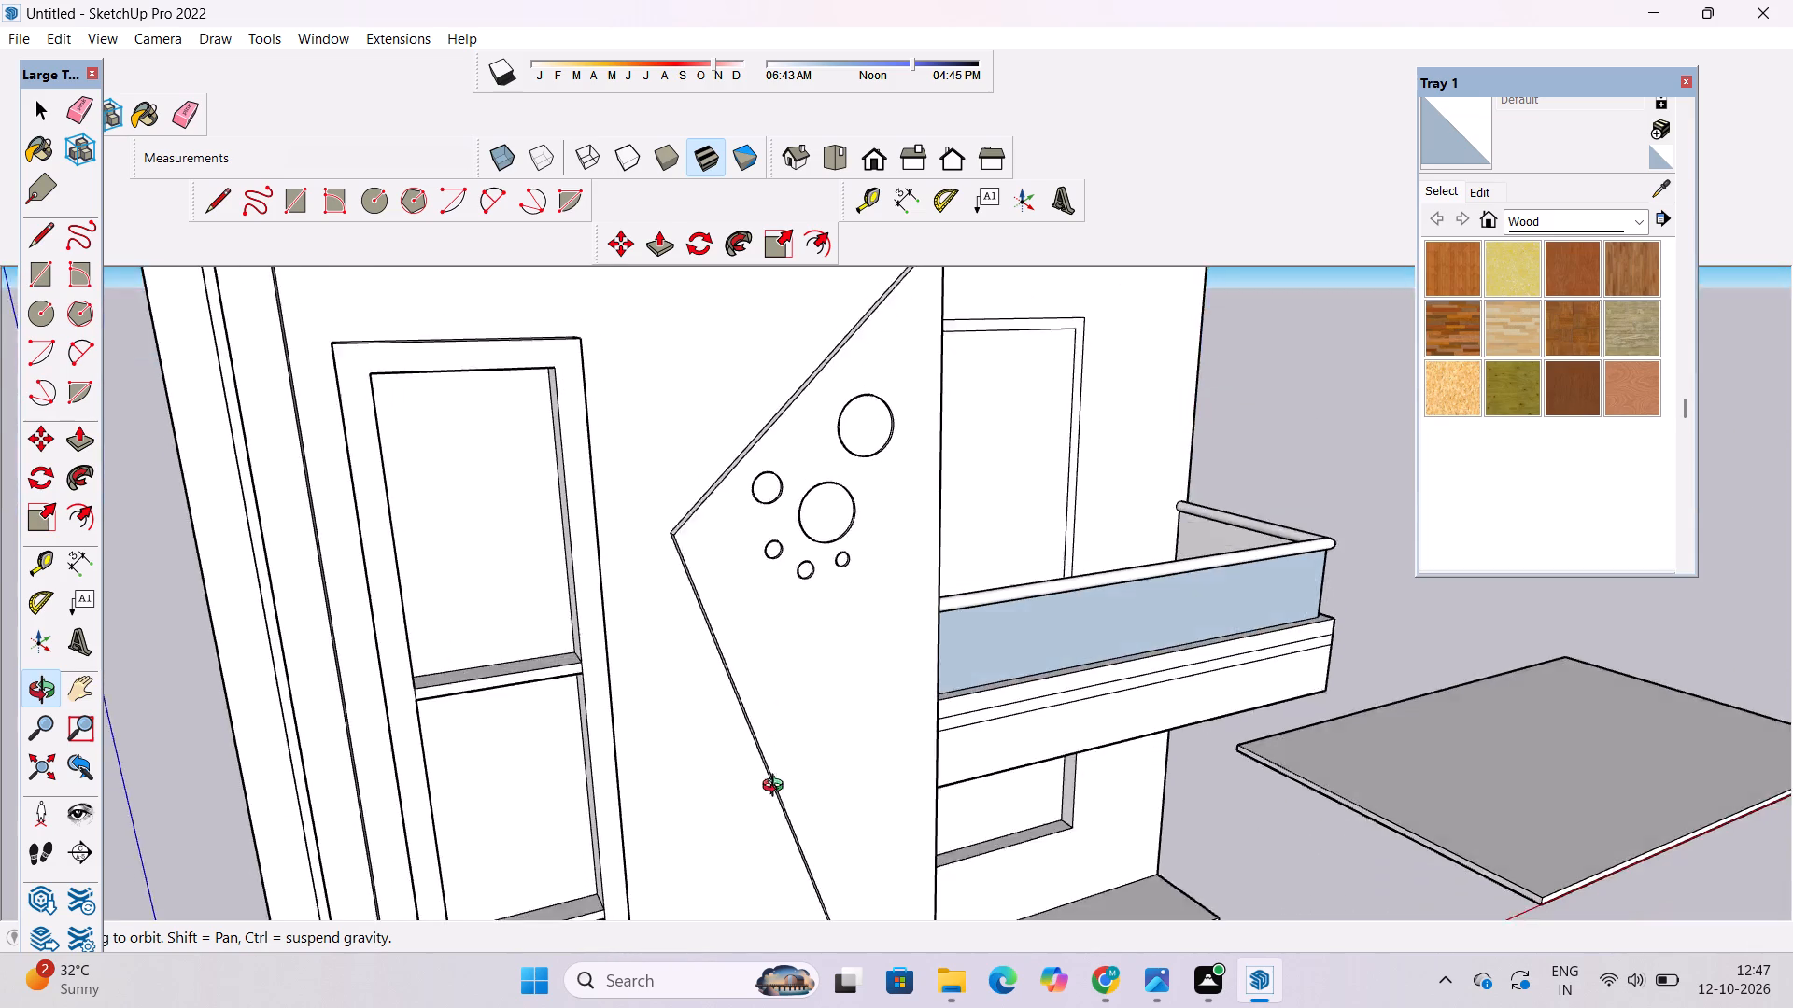
{"action": "left_click_drag", "start_coordinate": [777, 788], "coordinate": [756, 890]}
{"action": "scroll", "coordinate": [798, 651], "scroll_direction": "down", "scroll_amount": 5}
Erase the short stray lines crossing the slanted panel's narrow side face beside the balcony slab.
{"action": "left_click_drag", "start_coordinate": [813, 635], "coordinate": [362, 752], "text": "shift"}
{"action": "scroll", "coordinate": [606, 534], "scroll_direction": "up", "scroll_amount": 5}
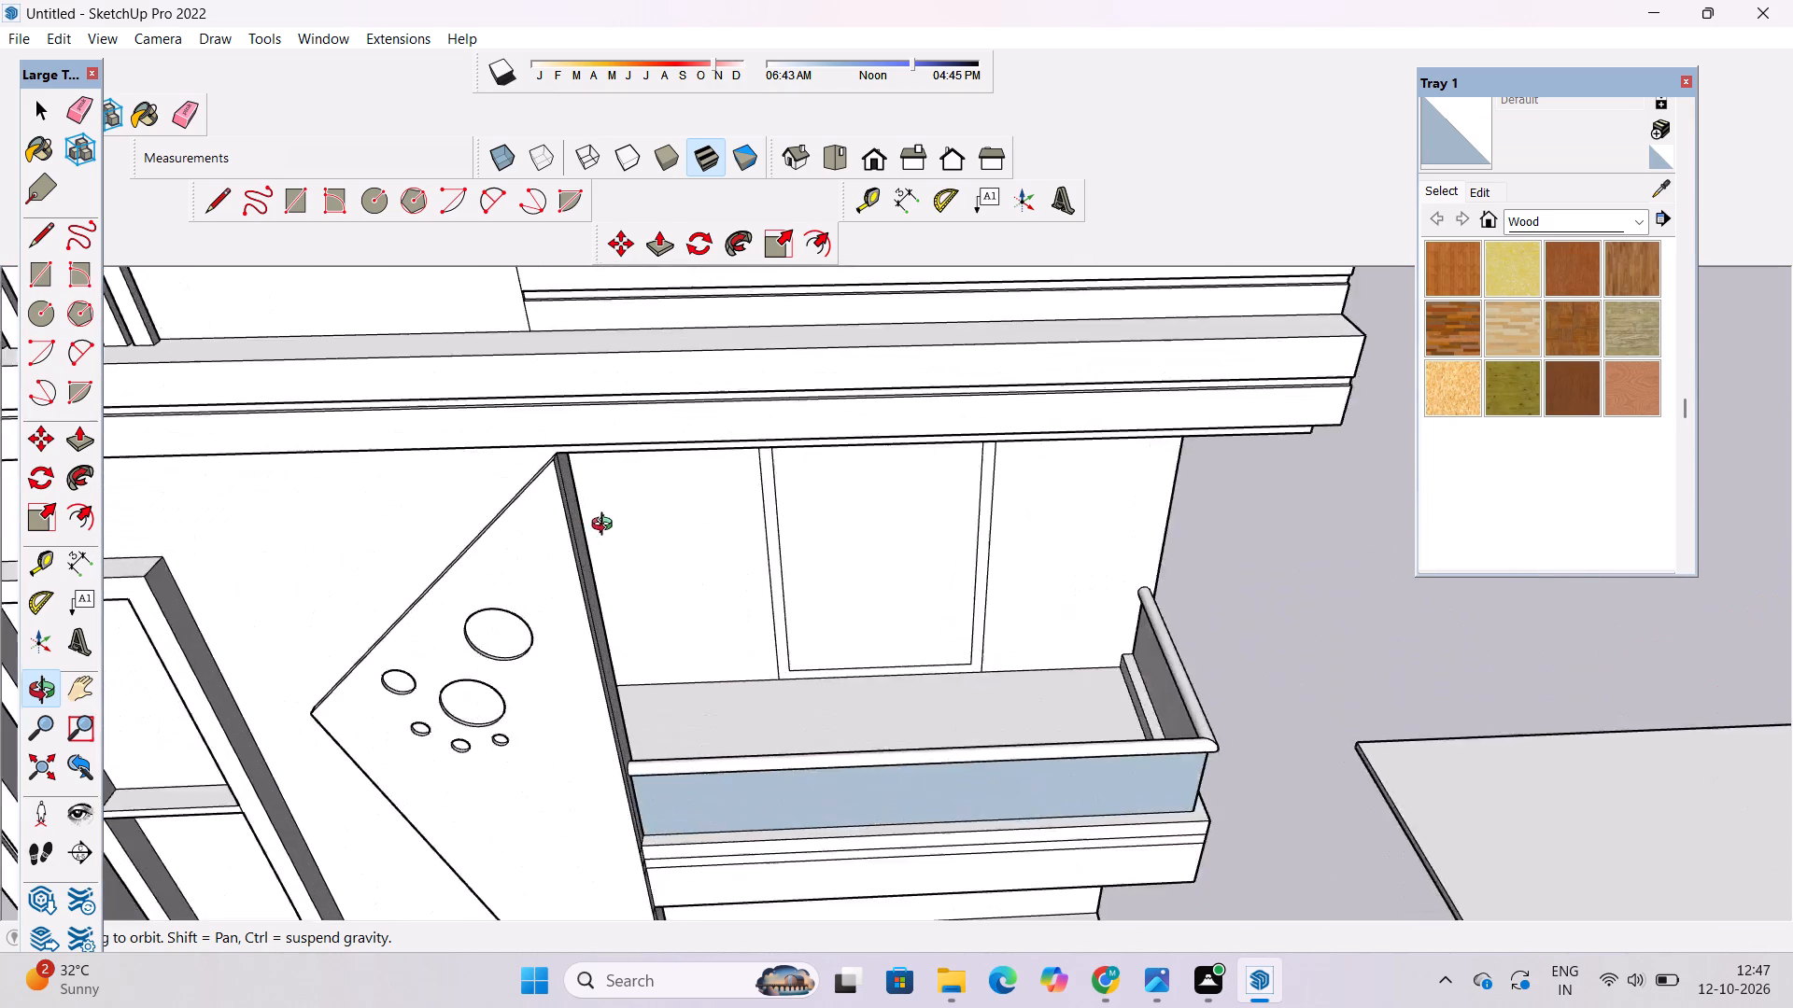
{"action": "scroll", "coordinate": [606, 526], "scroll_direction": "up", "scroll_amount": 4}
{"action": "left_click_drag", "start_coordinate": [659, 600], "coordinate": [481, 568]}
{"action": "scroll", "coordinate": [490, 609], "scroll_direction": "down", "scroll_amount": 5}
{"action": "left_click_drag", "start_coordinate": [612, 862], "coordinate": [611, 525], "text": "shift"}
{"action": "scroll", "coordinate": [595, 544], "scroll_direction": "up", "scroll_amount": 5}
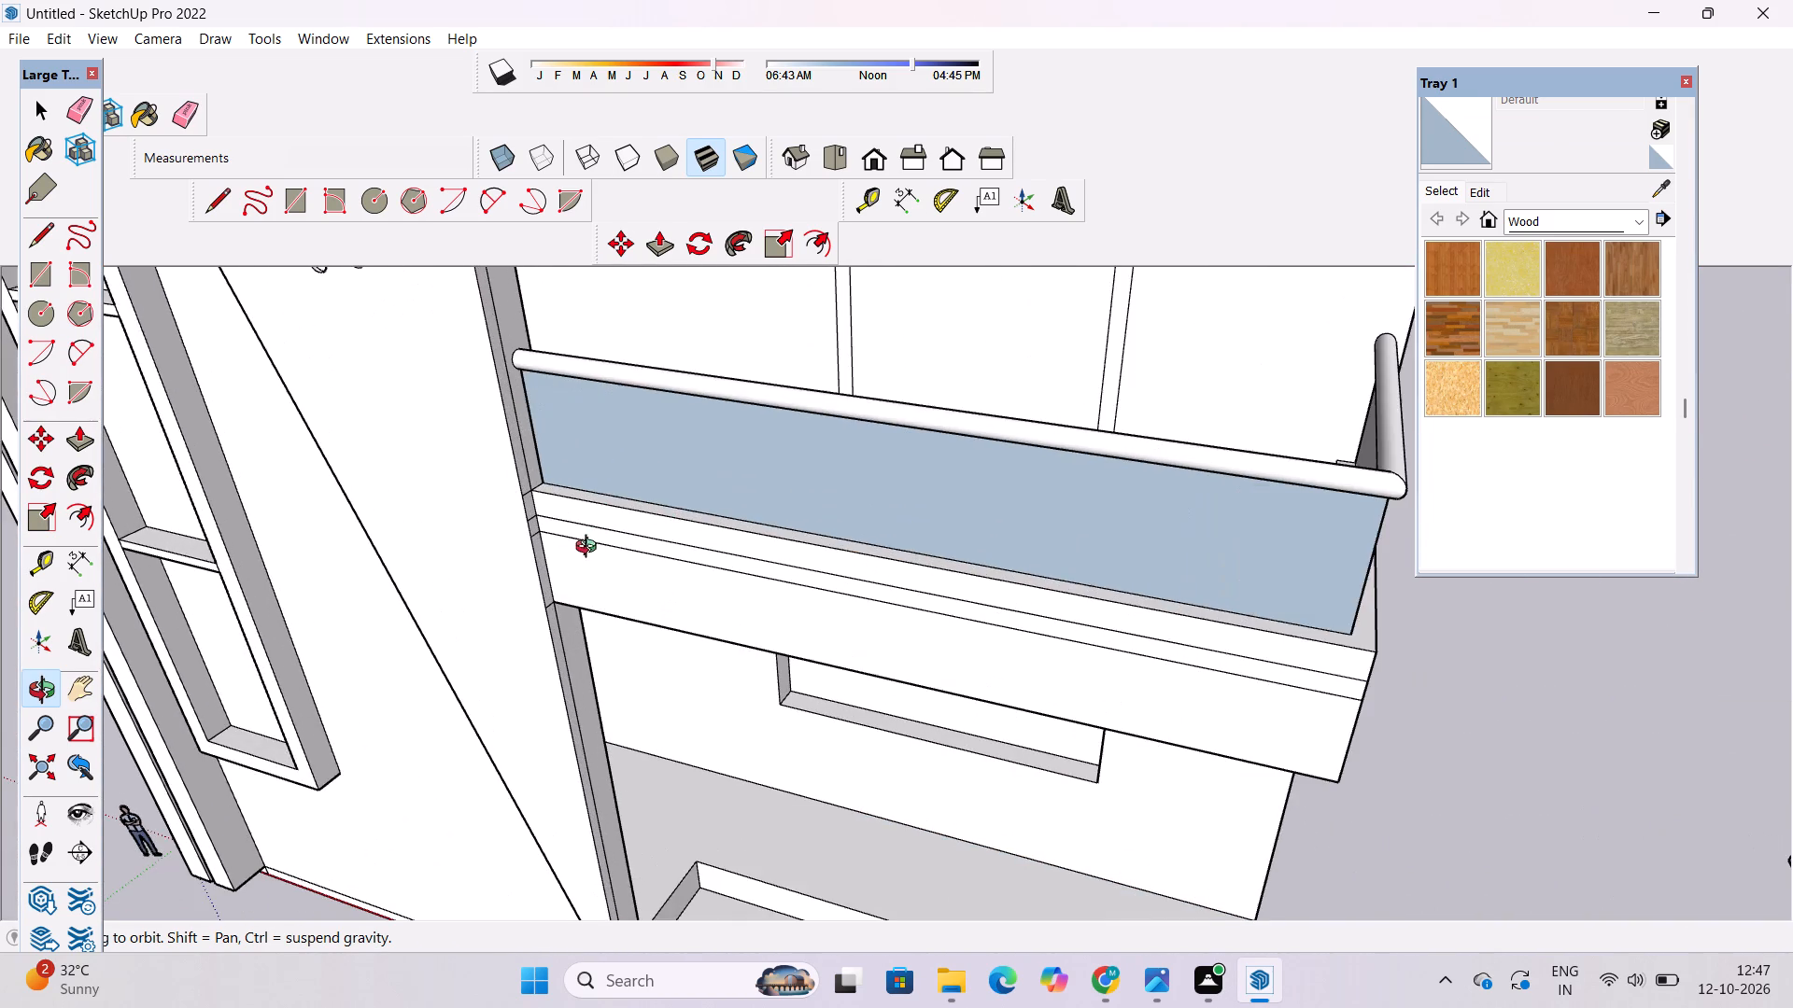
{"action": "left_click_drag", "start_coordinate": [571, 607], "coordinate": [479, 612]}
{"action": "scroll", "coordinate": [523, 544], "scroll_direction": "up", "scroll_amount": 5}
{"action": "left_click_drag", "start_coordinate": [543, 552], "coordinate": [638, 705], "text": "shift"}
{"action": "left_click_drag", "start_coordinate": [640, 707], "coordinate": [536, 639]}
{"action": "scroll", "coordinate": [572, 655], "scroll_direction": "up", "scroll_amount": 4}
{"action": "left_click_drag", "start_coordinate": [611, 666], "coordinate": [568, 627], "text": "shift"}
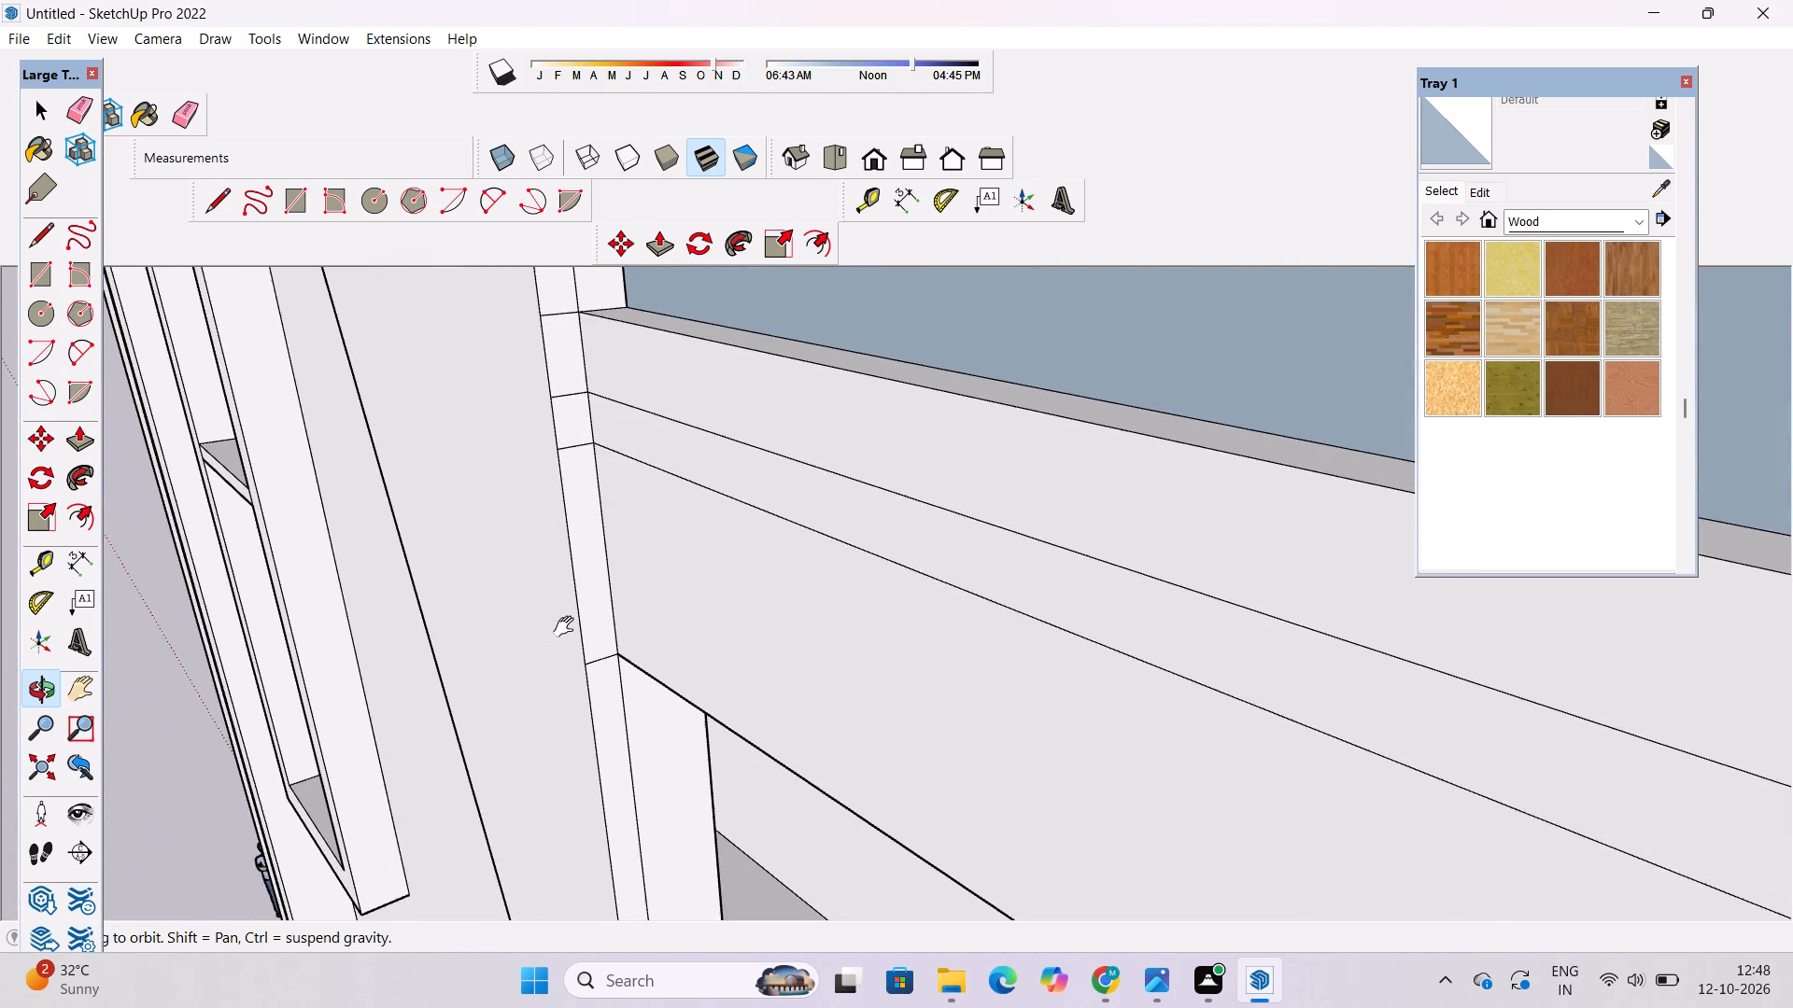
{"action": "scroll", "coordinate": [569, 615], "scroll_direction": "down", "scroll_amount": 5}
{"action": "key", "text": "e"}
{"action": "scroll", "coordinate": [602, 679], "scroll_direction": "up", "scroll_amount": 10}
{"action": "left_click", "coordinate": [576, 604]}
{"action": "left_click", "coordinate": [576, 600]}
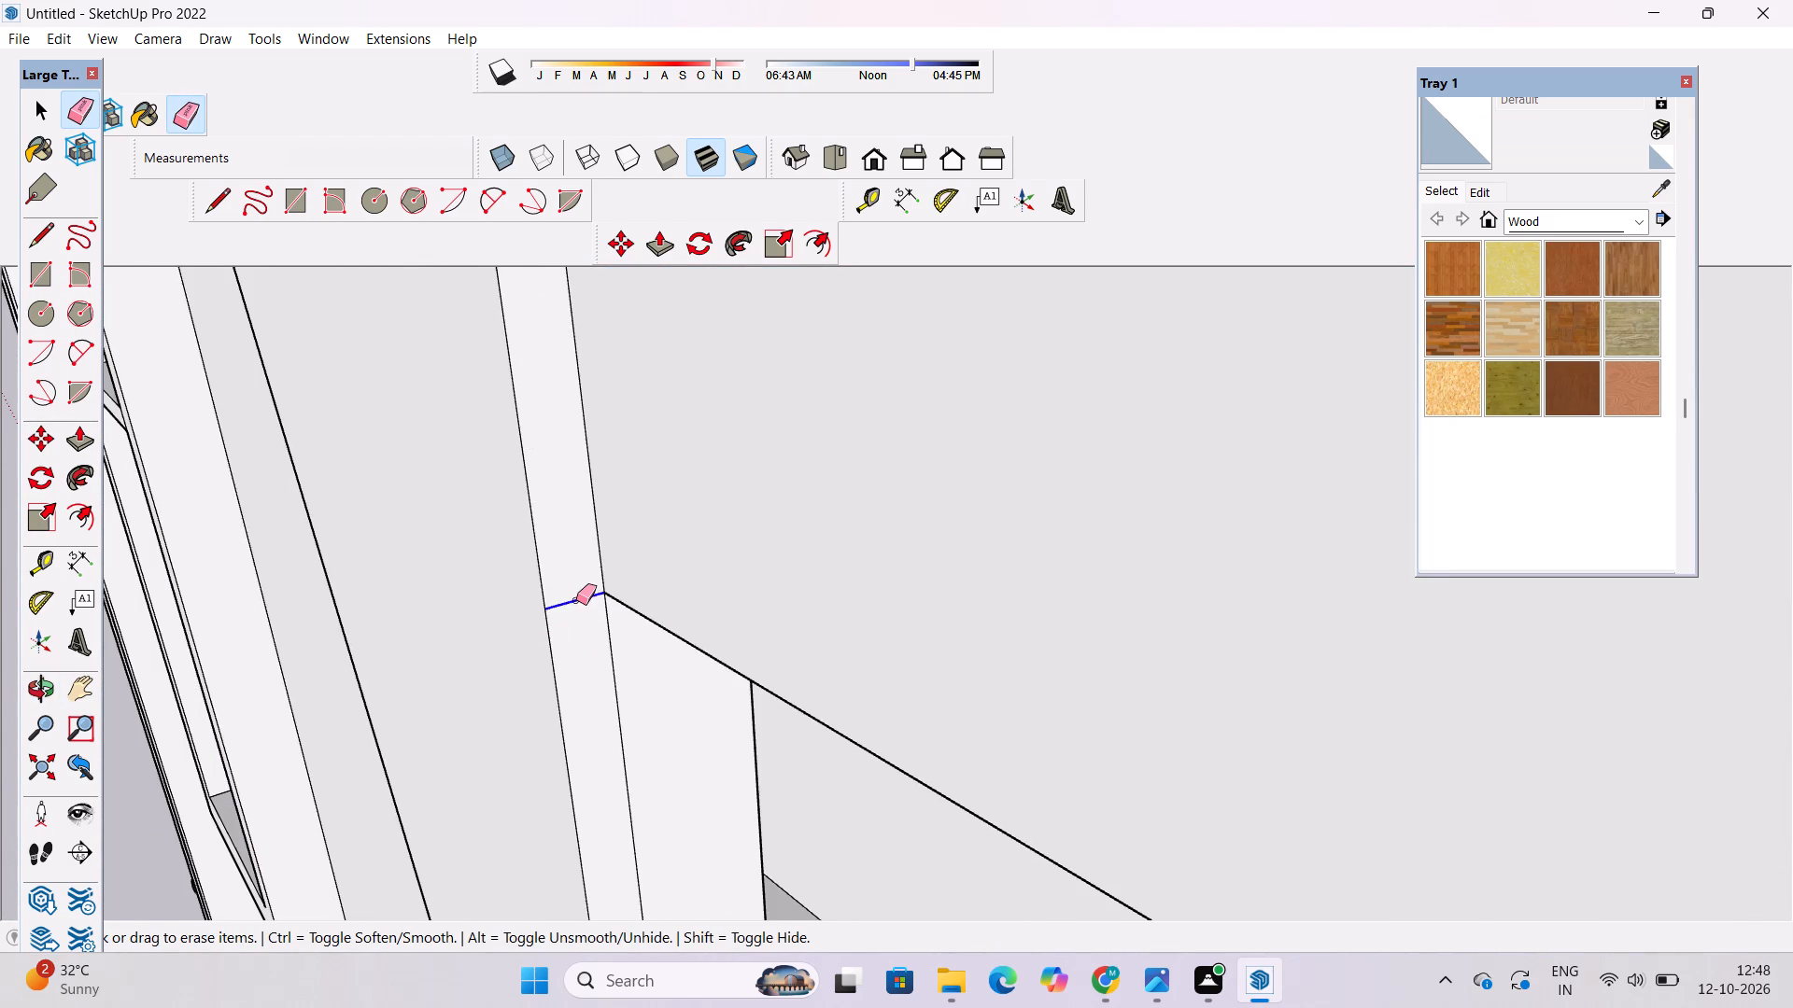
{"action": "scroll", "coordinate": [598, 817], "scroll_direction": "down", "scroll_amount": 15}
{"action": "scroll", "coordinate": [576, 624], "scroll_direction": "up", "scroll_amount": 10}
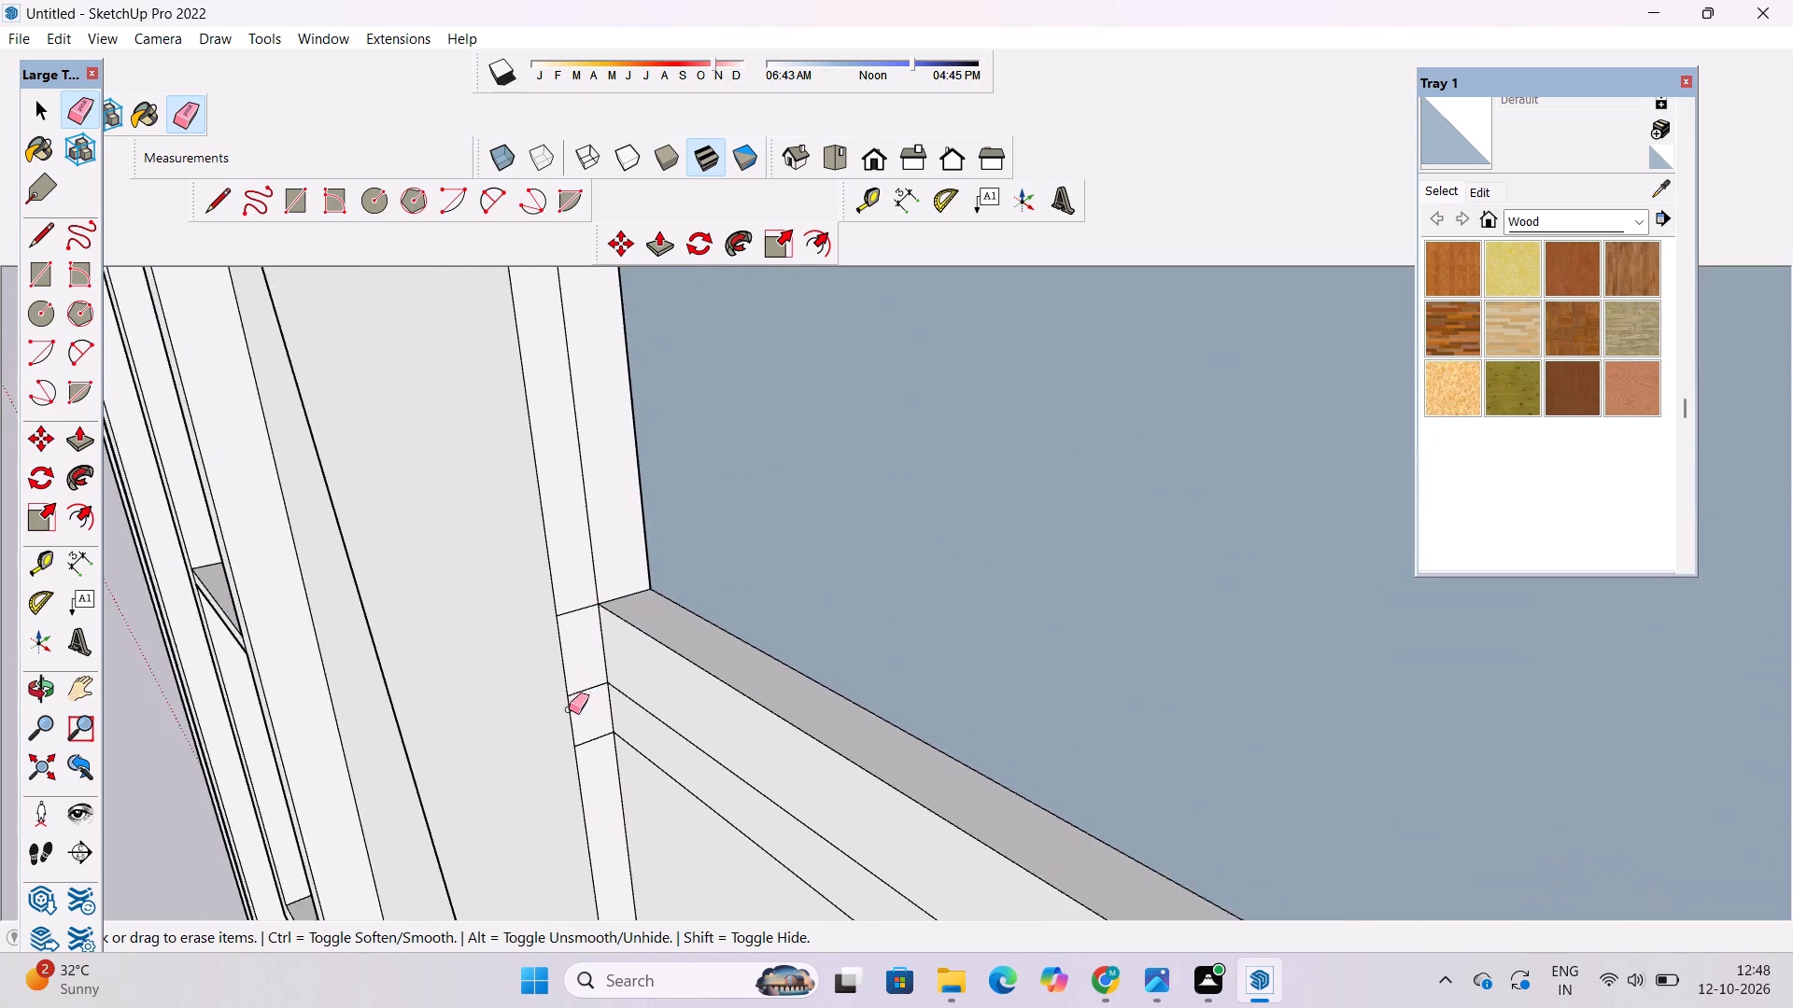
{"action": "scroll", "coordinate": [569, 709], "scroll_direction": "up", "scroll_amount": 6}
{"action": "left_click_drag", "start_coordinate": [572, 480], "coordinate": [615, 787]}
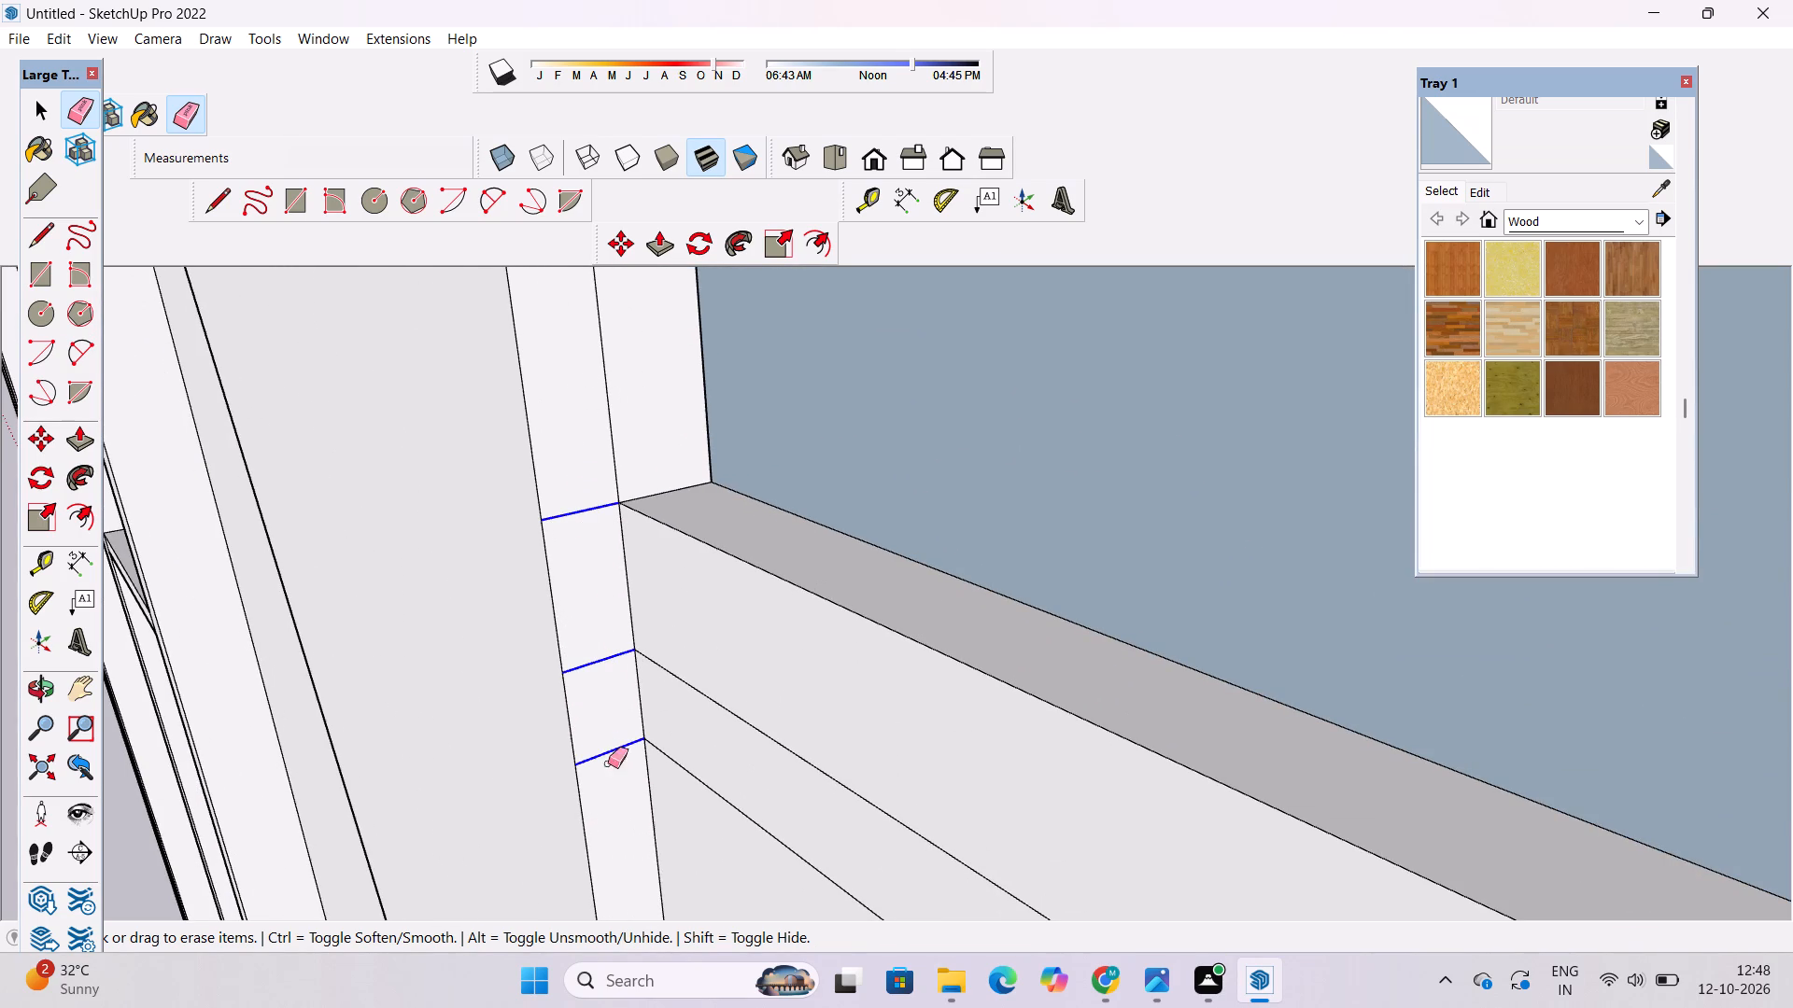
Examine the balcony and the lower front elevation around the tall window and entrance steps.
{"action": "key", "text": "o"}
{"action": "scroll", "coordinate": [642, 615], "scroll_direction": "down", "scroll_amount": 13}
{"action": "left_click_drag", "start_coordinate": [645, 699], "coordinate": [840, 620]}
{"action": "scroll", "coordinate": [867, 564], "scroll_direction": "down", "scroll_amount": 5}
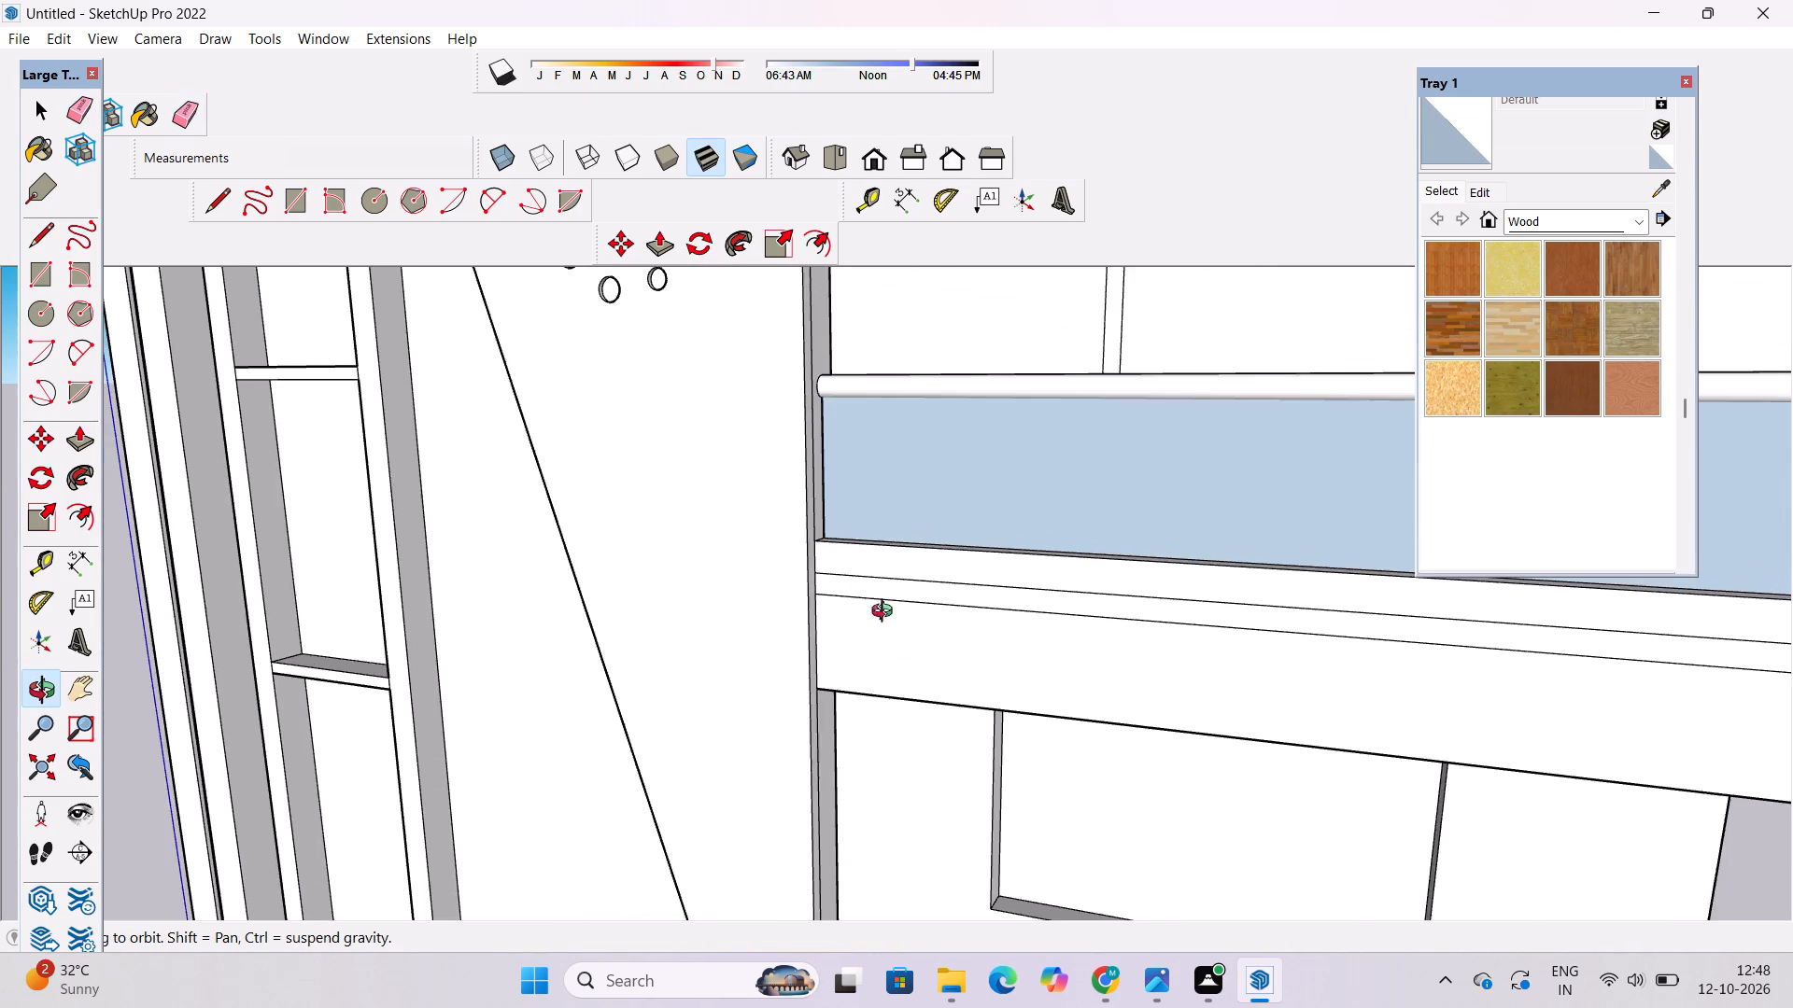
{"action": "left_click_drag", "start_coordinate": [915, 641], "coordinate": [843, 637]}
{"action": "scroll", "coordinate": [836, 637], "scroll_direction": "down", "scroll_amount": 6}
{"action": "left_click_drag", "start_coordinate": [756, 643], "coordinate": [698, 640]}
{"action": "left_click_drag", "start_coordinate": [678, 643], "coordinate": [959, 655]}
{"action": "left_click_drag", "start_coordinate": [967, 657], "coordinate": [850, 663], "text": "shift"}
{"action": "scroll", "coordinate": [847, 663], "scroll_direction": "down", "scroll_amount": 5}
{"action": "left_click_drag", "start_coordinate": [801, 693], "coordinate": [811, 625], "text": "shift"}
{"action": "left_click_drag", "start_coordinate": [806, 635], "coordinate": [911, 633]}
{"action": "scroll", "coordinate": [915, 625], "scroll_direction": "down", "scroll_amount": 6}
{"action": "left_click_drag", "start_coordinate": [925, 629], "coordinate": [939, 679], "text": "shift"}
{"action": "left_click_drag", "start_coordinate": [937, 694], "coordinate": [926, 695], "text": "shift"}
{"action": "scroll", "coordinate": [849, 735], "scroll_direction": "up", "scroll_amount": 13}
{"action": "left_click_drag", "start_coordinate": [845, 767], "coordinate": [717, 763]}
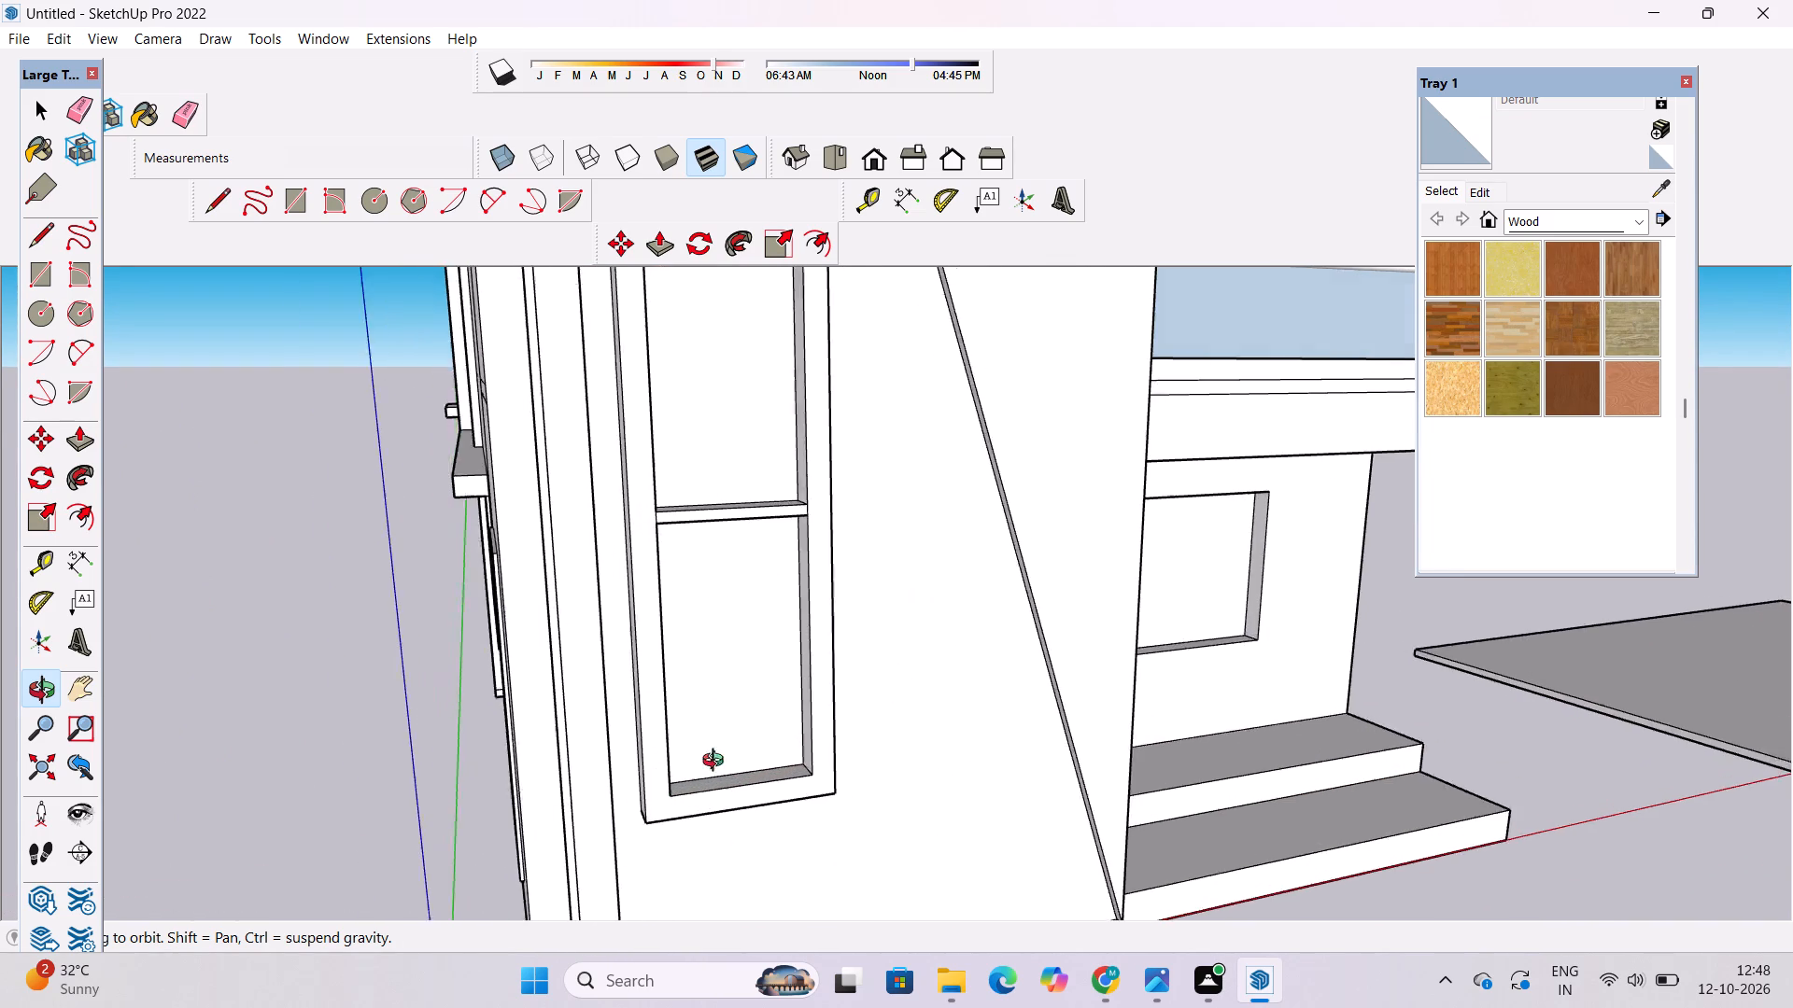
Erase the short vertical line on the base strip beneath the front corner column.
{"action": "left_click_drag", "start_coordinate": [717, 763], "coordinate": [460, 745]}
{"action": "left_click_drag", "start_coordinate": [458, 745], "coordinate": [638, 568], "text": "shift"}
{"action": "scroll", "coordinate": [647, 713], "scroll_direction": "up", "scroll_amount": 9}
{"action": "left_click_drag", "start_coordinate": [641, 679], "coordinate": [631, 755], "text": "shift"}
{"action": "left_click_drag", "start_coordinate": [596, 765], "coordinate": [595, 738]}
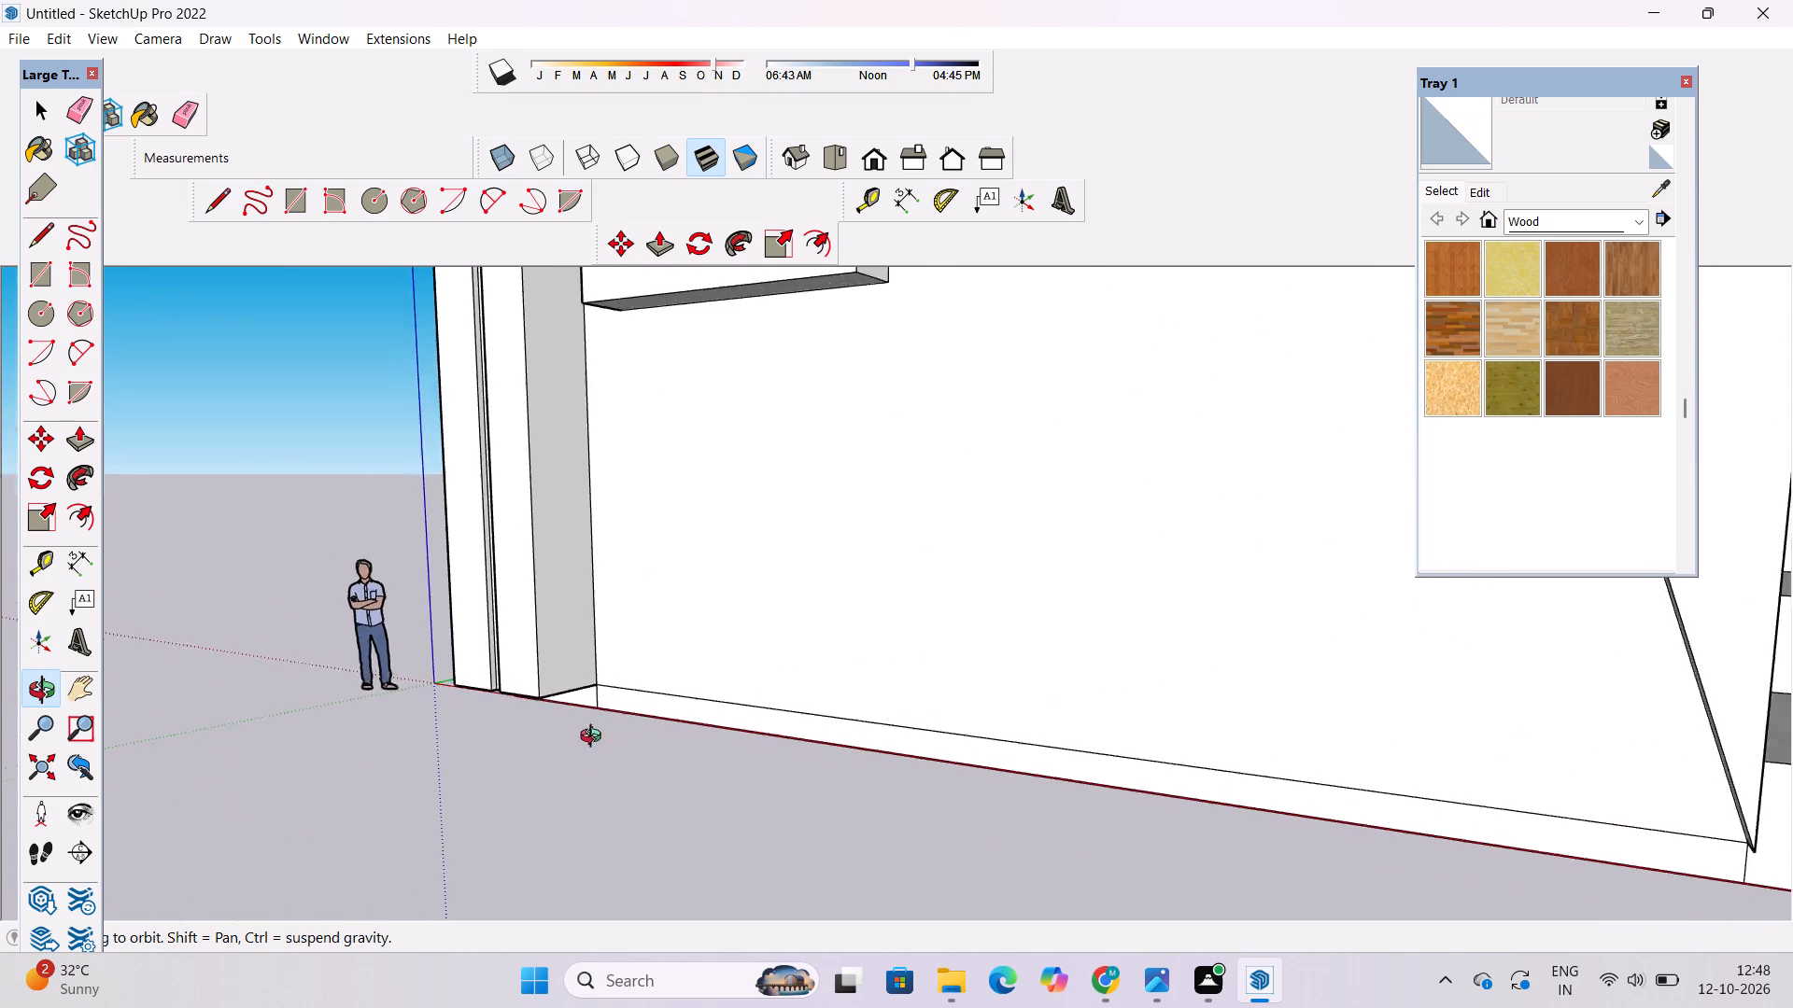
{"action": "left_click_drag", "start_coordinate": [595, 738], "coordinate": [696, 589]}
{"action": "scroll", "coordinate": [583, 677], "scroll_direction": "up", "scroll_amount": 4}
{"action": "left_click_drag", "start_coordinate": [567, 688], "coordinate": [567, 661], "text": "shift"}
{"action": "left_click_drag", "start_coordinate": [562, 660], "coordinate": [618, 661]}
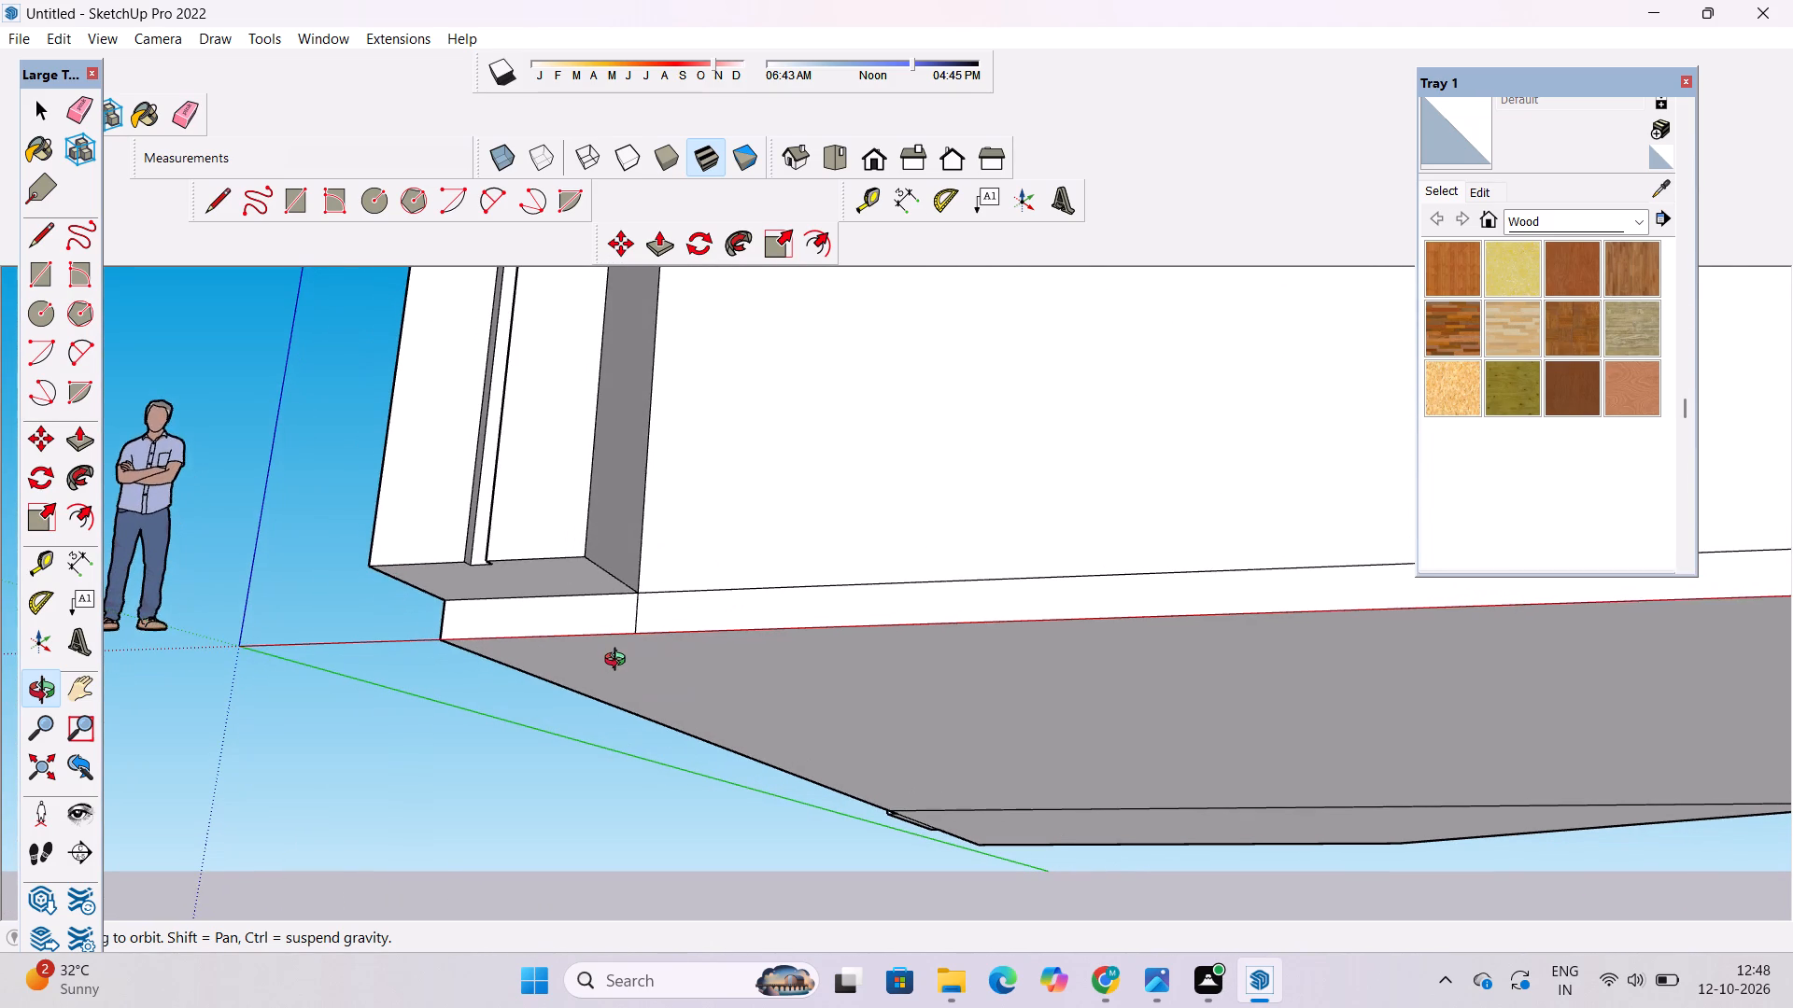
{"action": "scroll", "coordinate": [619, 662], "scroll_direction": "down", "scroll_amount": 1}
{"action": "left_click_drag", "start_coordinate": [621, 667], "coordinate": [521, 641], "text": "shift"}
{"action": "left_click_drag", "start_coordinate": [529, 638], "coordinate": [586, 694]}
{"action": "scroll", "coordinate": [554, 638], "scroll_direction": "up", "scroll_amount": 1}
{"action": "left_click_drag", "start_coordinate": [551, 634], "coordinate": [566, 635], "text": "shift"}
{"action": "left_click_drag", "start_coordinate": [609, 685], "coordinate": [691, 724]}
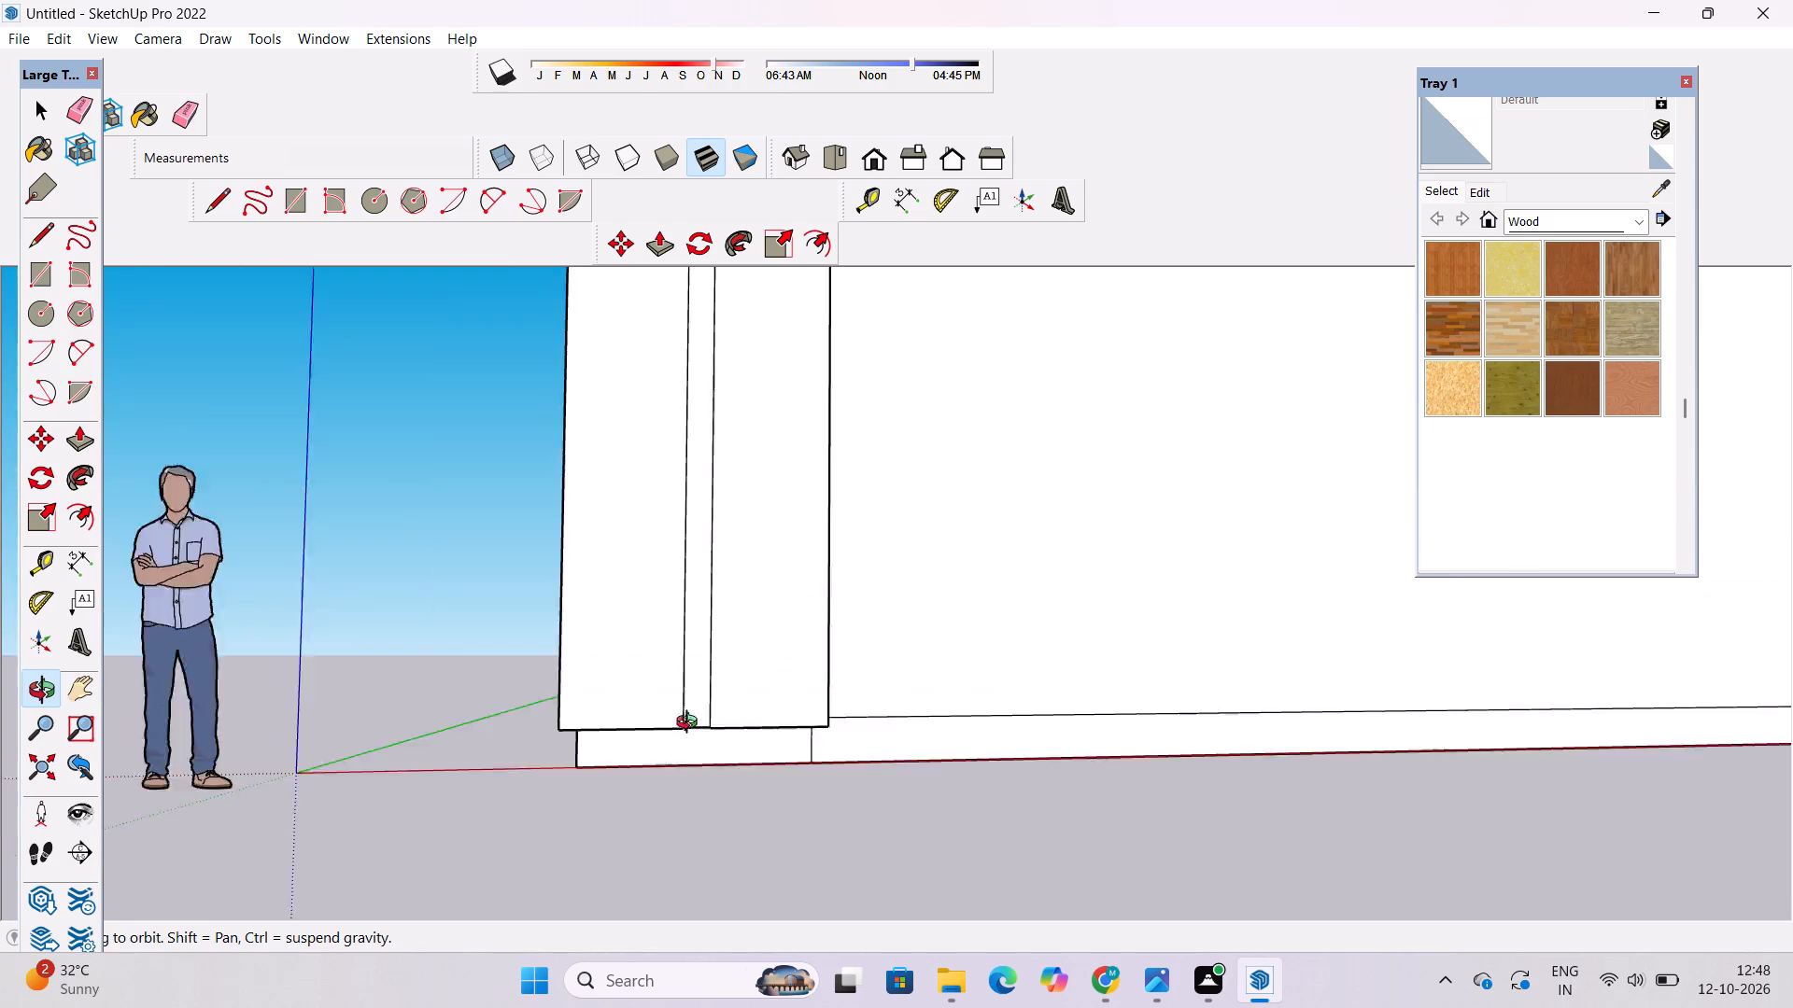
{"action": "left_click_drag", "start_coordinate": [691, 724], "coordinate": [696, 724]}
{"action": "left_click_drag", "start_coordinate": [704, 735], "coordinate": [458, 571]}
{"action": "left_click_drag", "start_coordinate": [622, 659], "coordinate": [660, 692]}
{"action": "left_click_drag", "start_coordinate": [715, 713], "coordinate": [546, 607], "text": "shift"}
{"action": "left_click_drag", "start_coordinate": [572, 617], "coordinate": [635, 649]}
{"action": "key", "text": "e"}
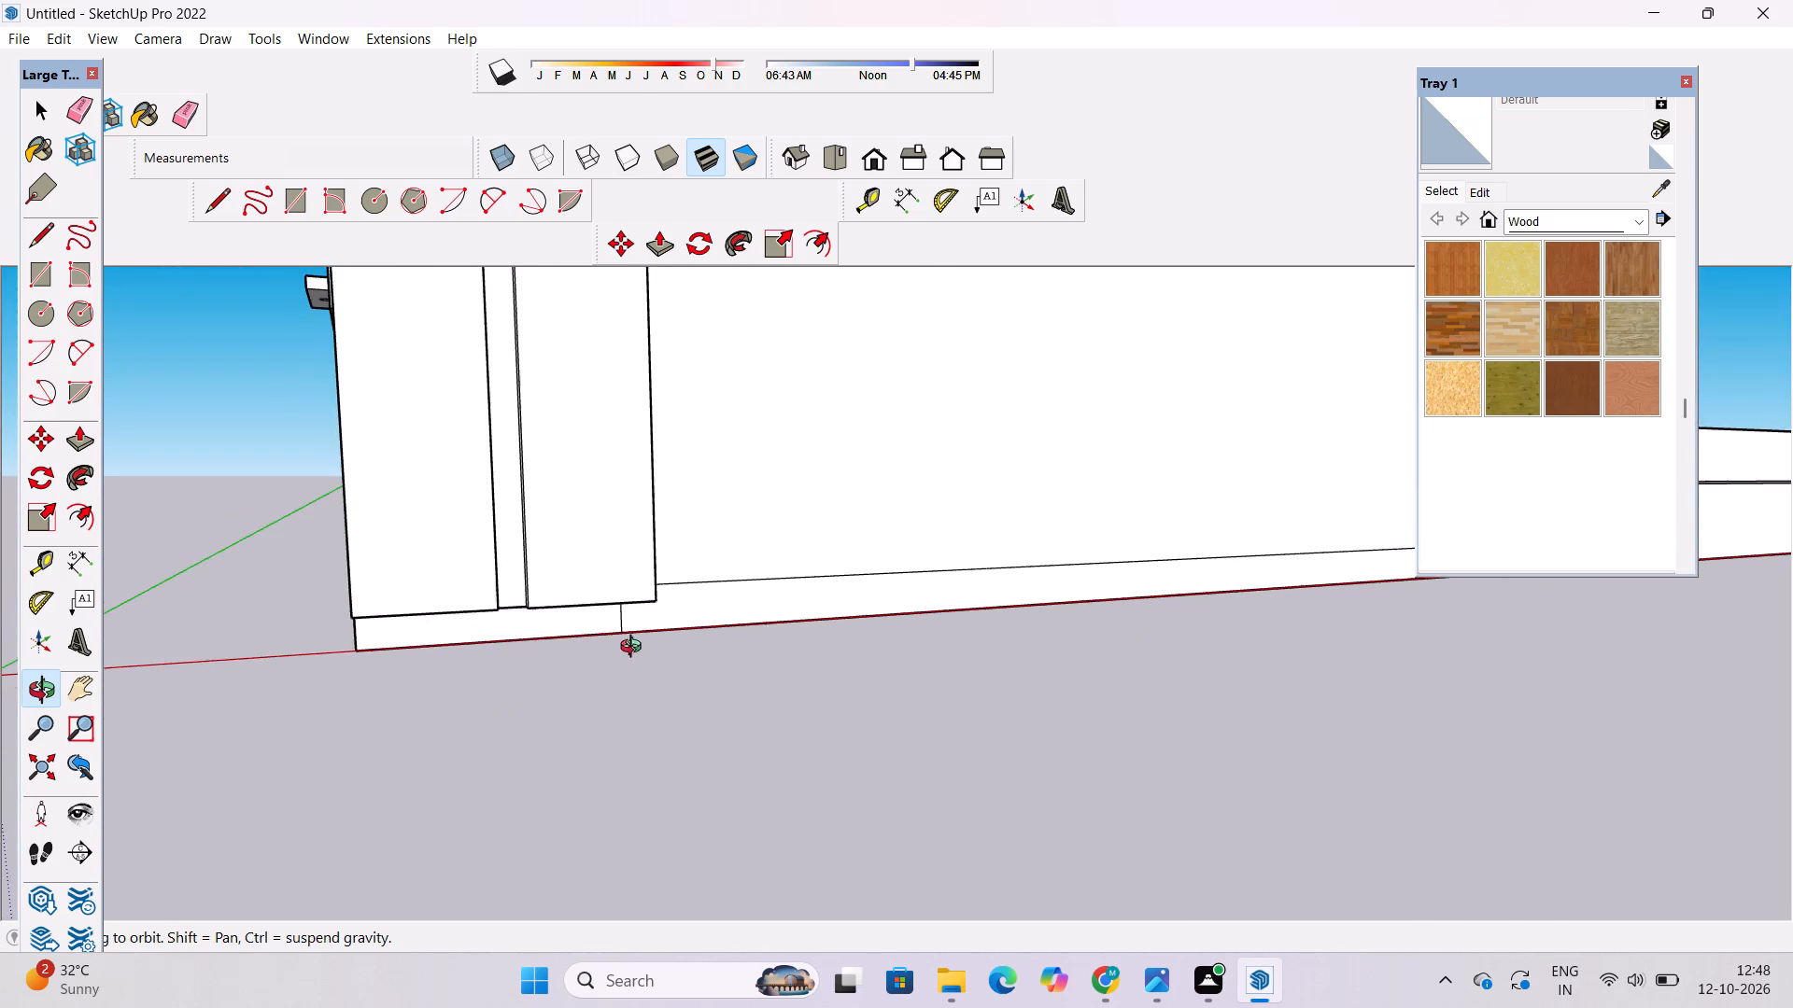
{"action": "scroll", "coordinate": [636, 645], "scroll_direction": "up", "scroll_amount": 5}
{"action": "left_click_drag", "start_coordinate": [657, 602], "coordinate": [616, 624]}
{"action": "key", "text": "space"}
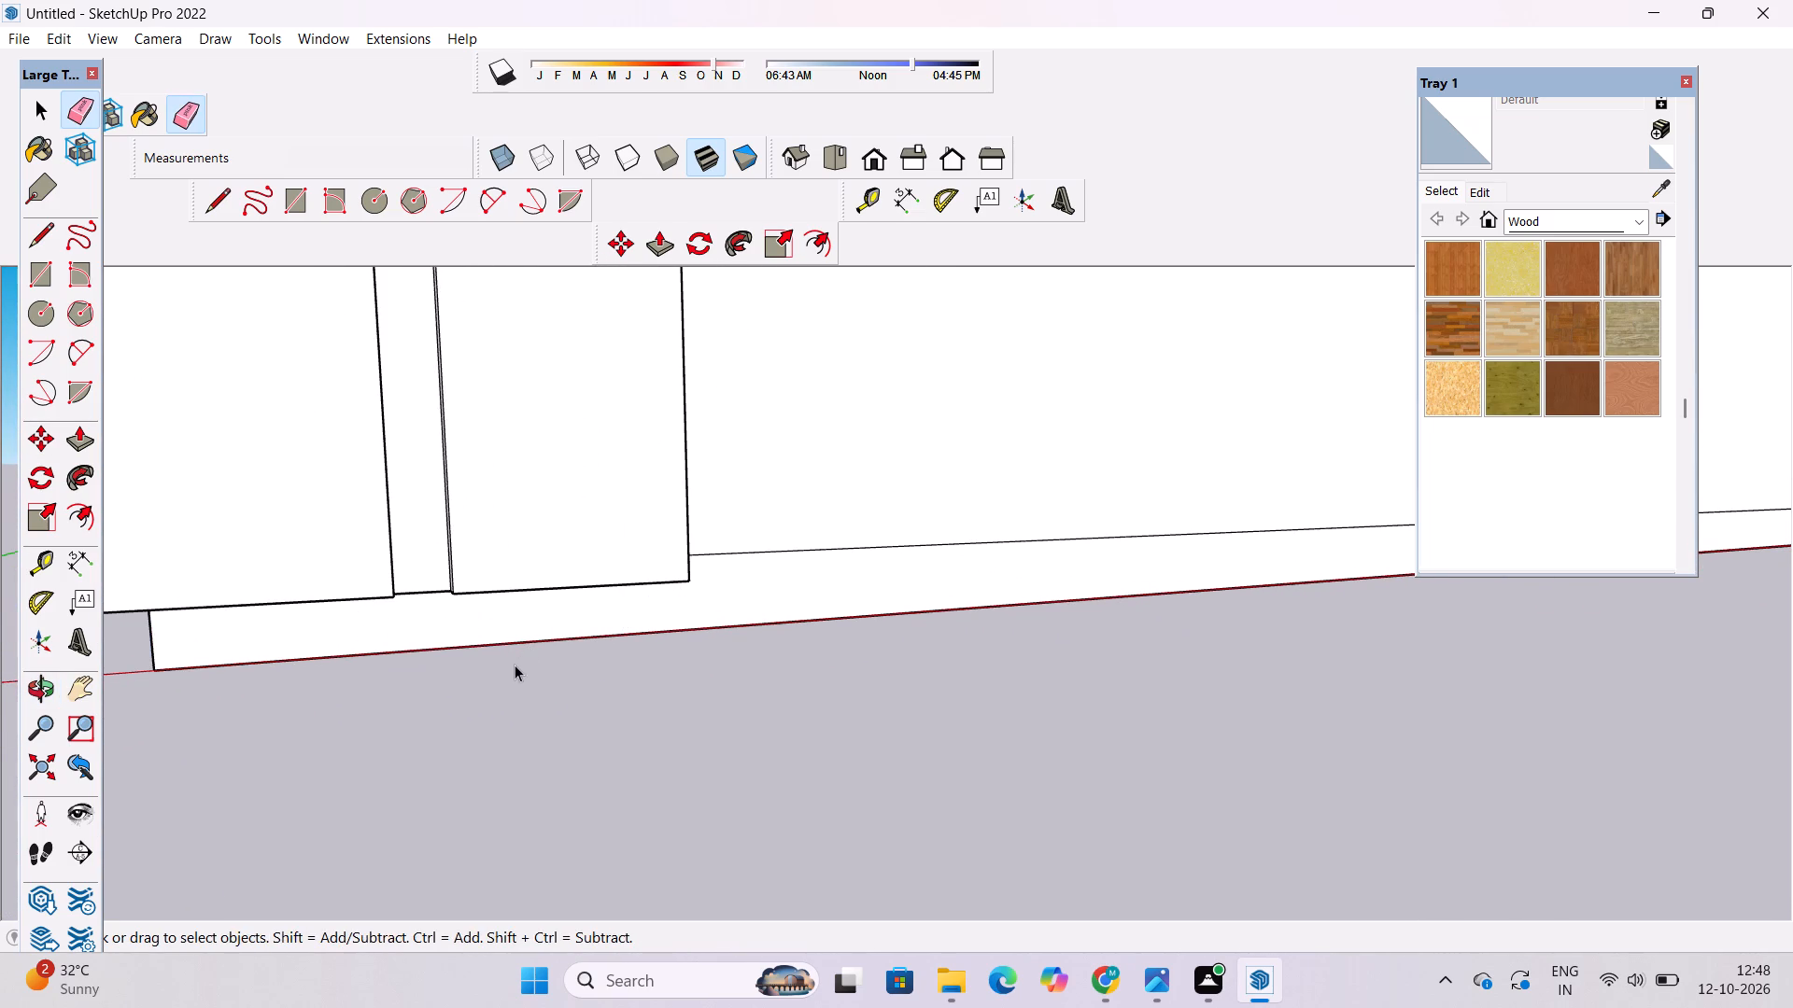
Erase the short vertical line dividing the base strip from the bottom entrance step at the slanted panel's foot.
{"action": "key", "text": "o"}
{"action": "scroll", "coordinate": [503, 664], "scroll_direction": "down", "scroll_amount": 5}
{"action": "left_click_drag", "start_coordinate": [630, 680], "coordinate": [535, 553]}
{"action": "scroll", "coordinate": [521, 544], "scroll_direction": "down", "scroll_amount": 4}
{"action": "left_click_drag", "start_coordinate": [520, 543], "coordinate": [404, 532], "text": "shift"}
{"action": "left_click", "coordinate": [404, 531]}
{"action": "scroll", "coordinate": [408, 528], "scroll_direction": "down", "scroll_amount": 5}
{"action": "left_click_drag", "start_coordinate": [425, 539], "coordinate": [459, 564]}
{"action": "left_click_drag", "start_coordinate": [637, 626], "coordinate": [402, 548], "text": "shift"}
{"action": "left_click_drag", "start_coordinate": [395, 550], "coordinate": [345, 613]}
{"action": "scroll", "coordinate": [726, 656], "scroll_direction": "up", "scroll_amount": 5}
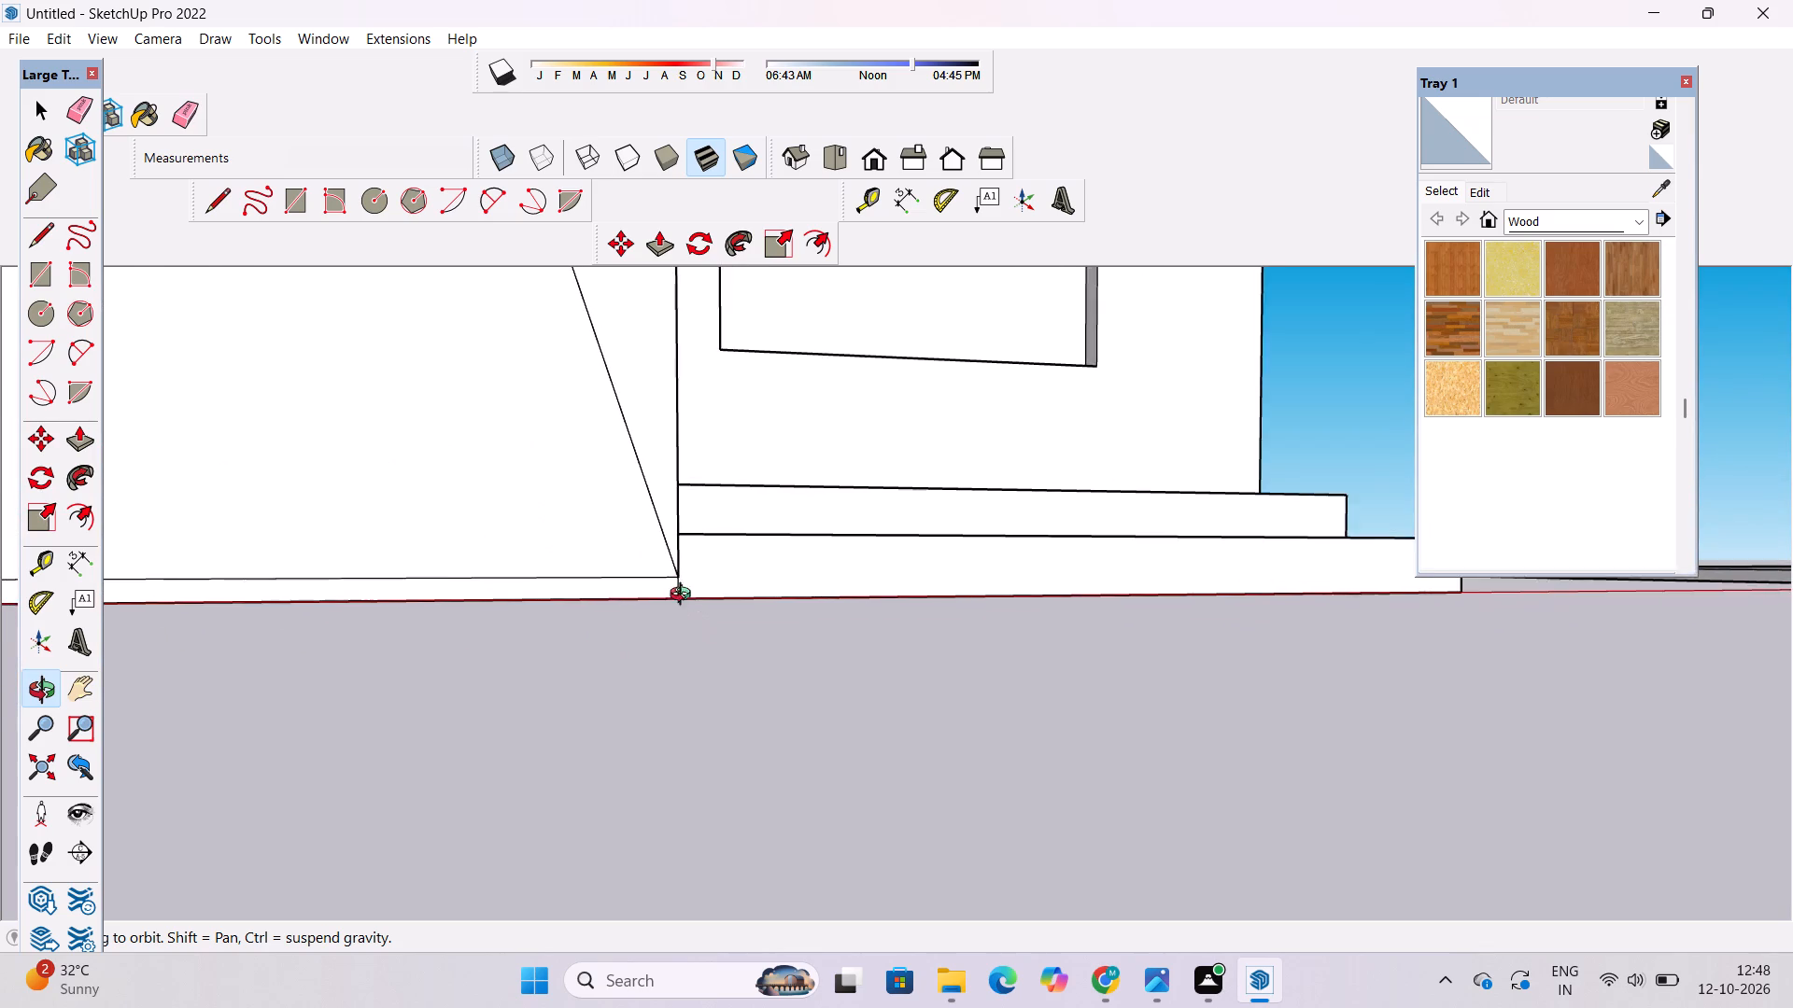
{"action": "scroll", "coordinate": [685, 596], "scroll_direction": "up", "scroll_amount": 4}
{"action": "left_click_drag", "start_coordinate": [755, 604], "coordinate": [554, 635]}
{"action": "left_click_drag", "start_coordinate": [554, 635], "coordinate": [586, 602], "text": "shift"}
{"action": "left_click_drag", "start_coordinate": [586, 600], "coordinate": [550, 615]}
{"action": "key", "text": "e"}
{"action": "scroll", "coordinate": [569, 610], "scroll_direction": "up", "scroll_amount": 4}
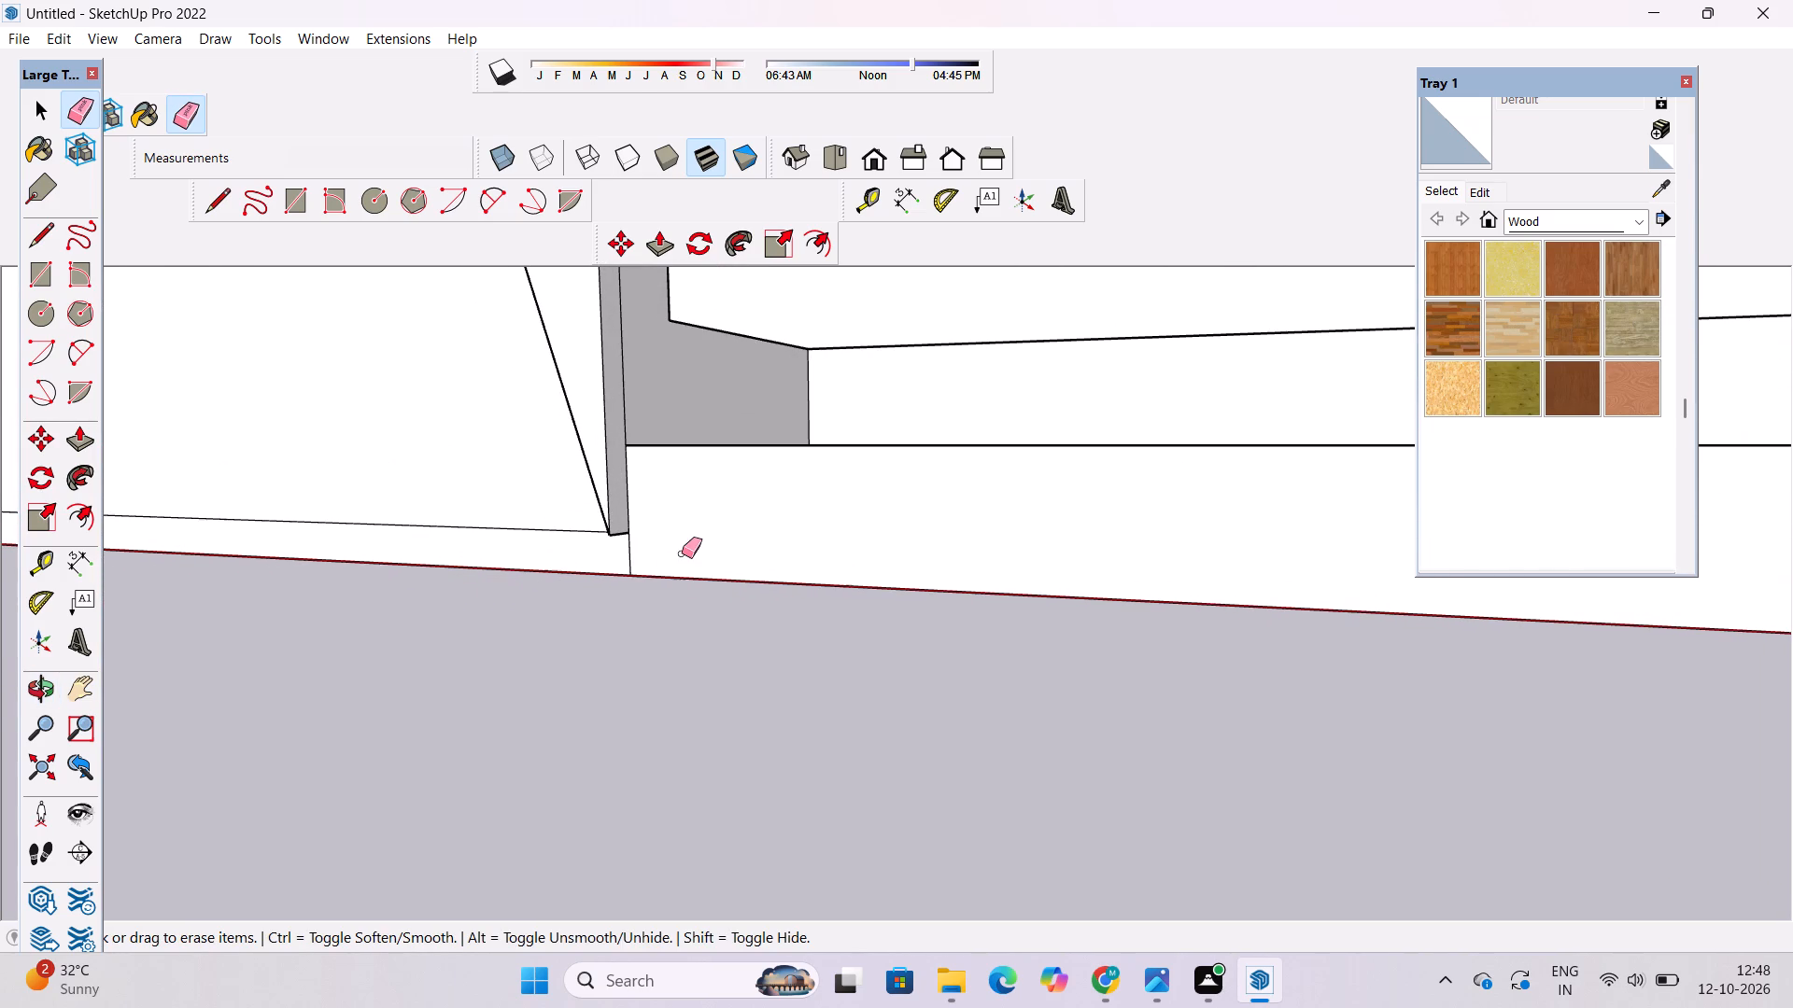
{"action": "left_click_drag", "start_coordinate": [672, 552], "coordinate": [627, 552]}
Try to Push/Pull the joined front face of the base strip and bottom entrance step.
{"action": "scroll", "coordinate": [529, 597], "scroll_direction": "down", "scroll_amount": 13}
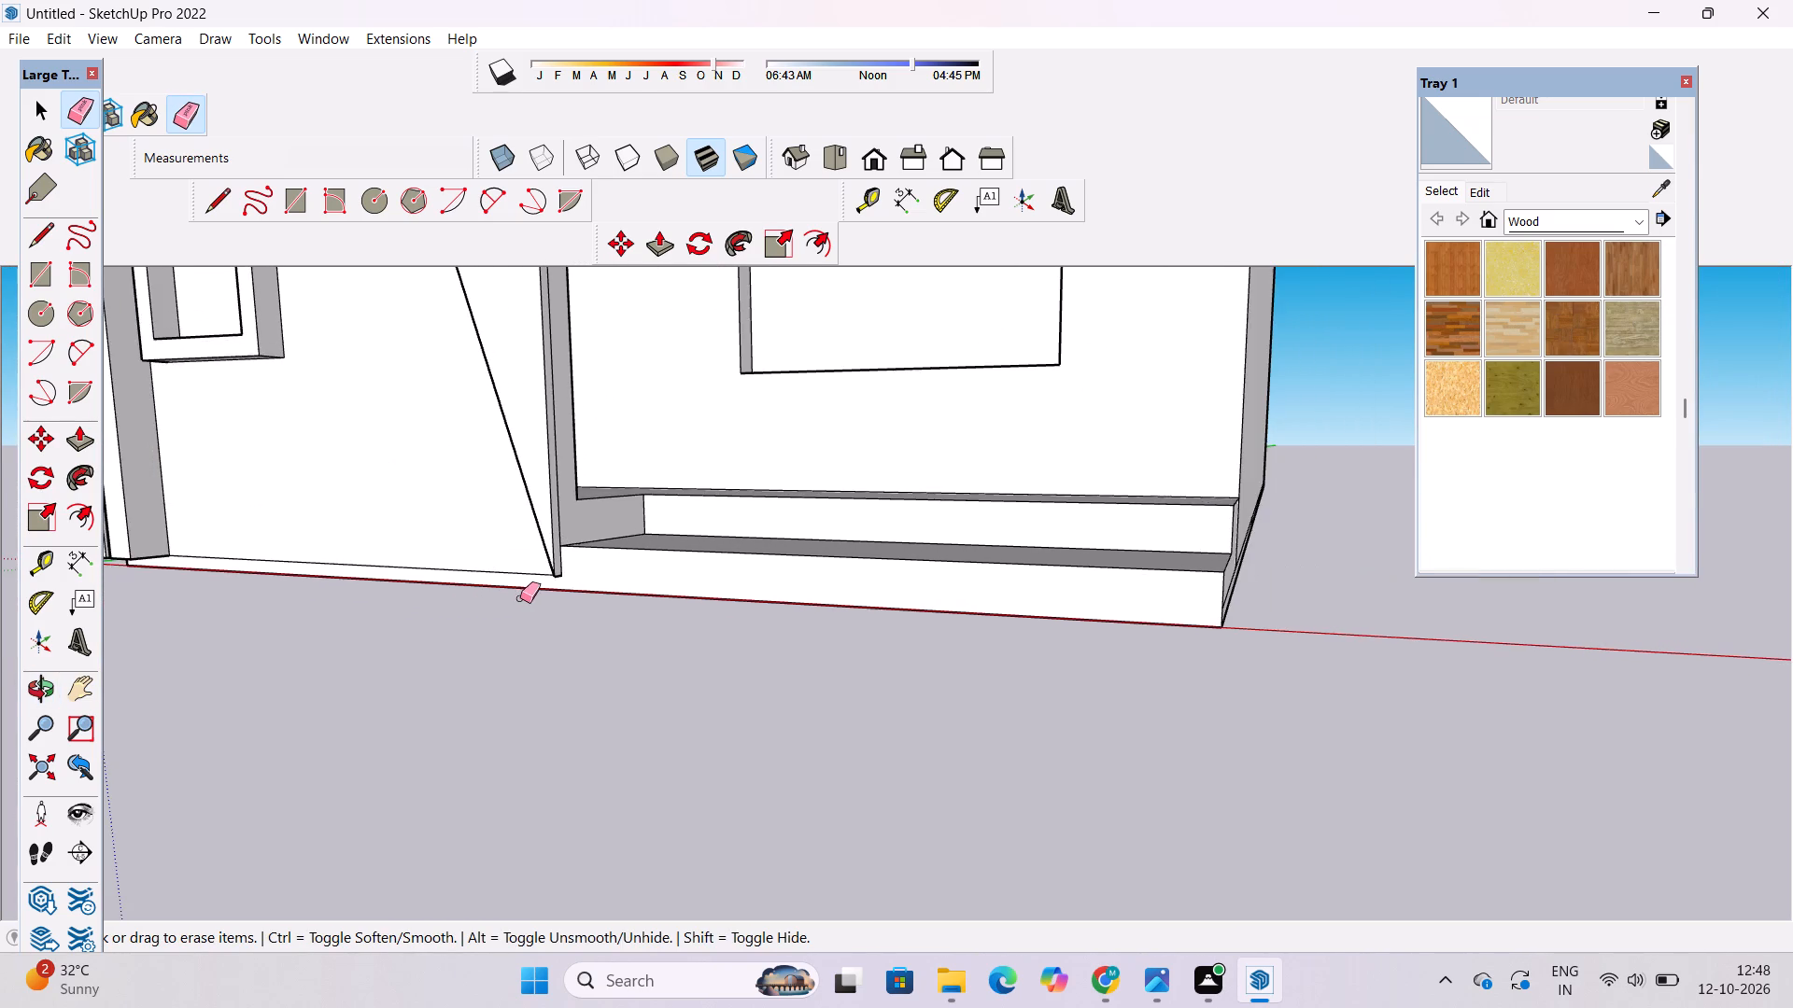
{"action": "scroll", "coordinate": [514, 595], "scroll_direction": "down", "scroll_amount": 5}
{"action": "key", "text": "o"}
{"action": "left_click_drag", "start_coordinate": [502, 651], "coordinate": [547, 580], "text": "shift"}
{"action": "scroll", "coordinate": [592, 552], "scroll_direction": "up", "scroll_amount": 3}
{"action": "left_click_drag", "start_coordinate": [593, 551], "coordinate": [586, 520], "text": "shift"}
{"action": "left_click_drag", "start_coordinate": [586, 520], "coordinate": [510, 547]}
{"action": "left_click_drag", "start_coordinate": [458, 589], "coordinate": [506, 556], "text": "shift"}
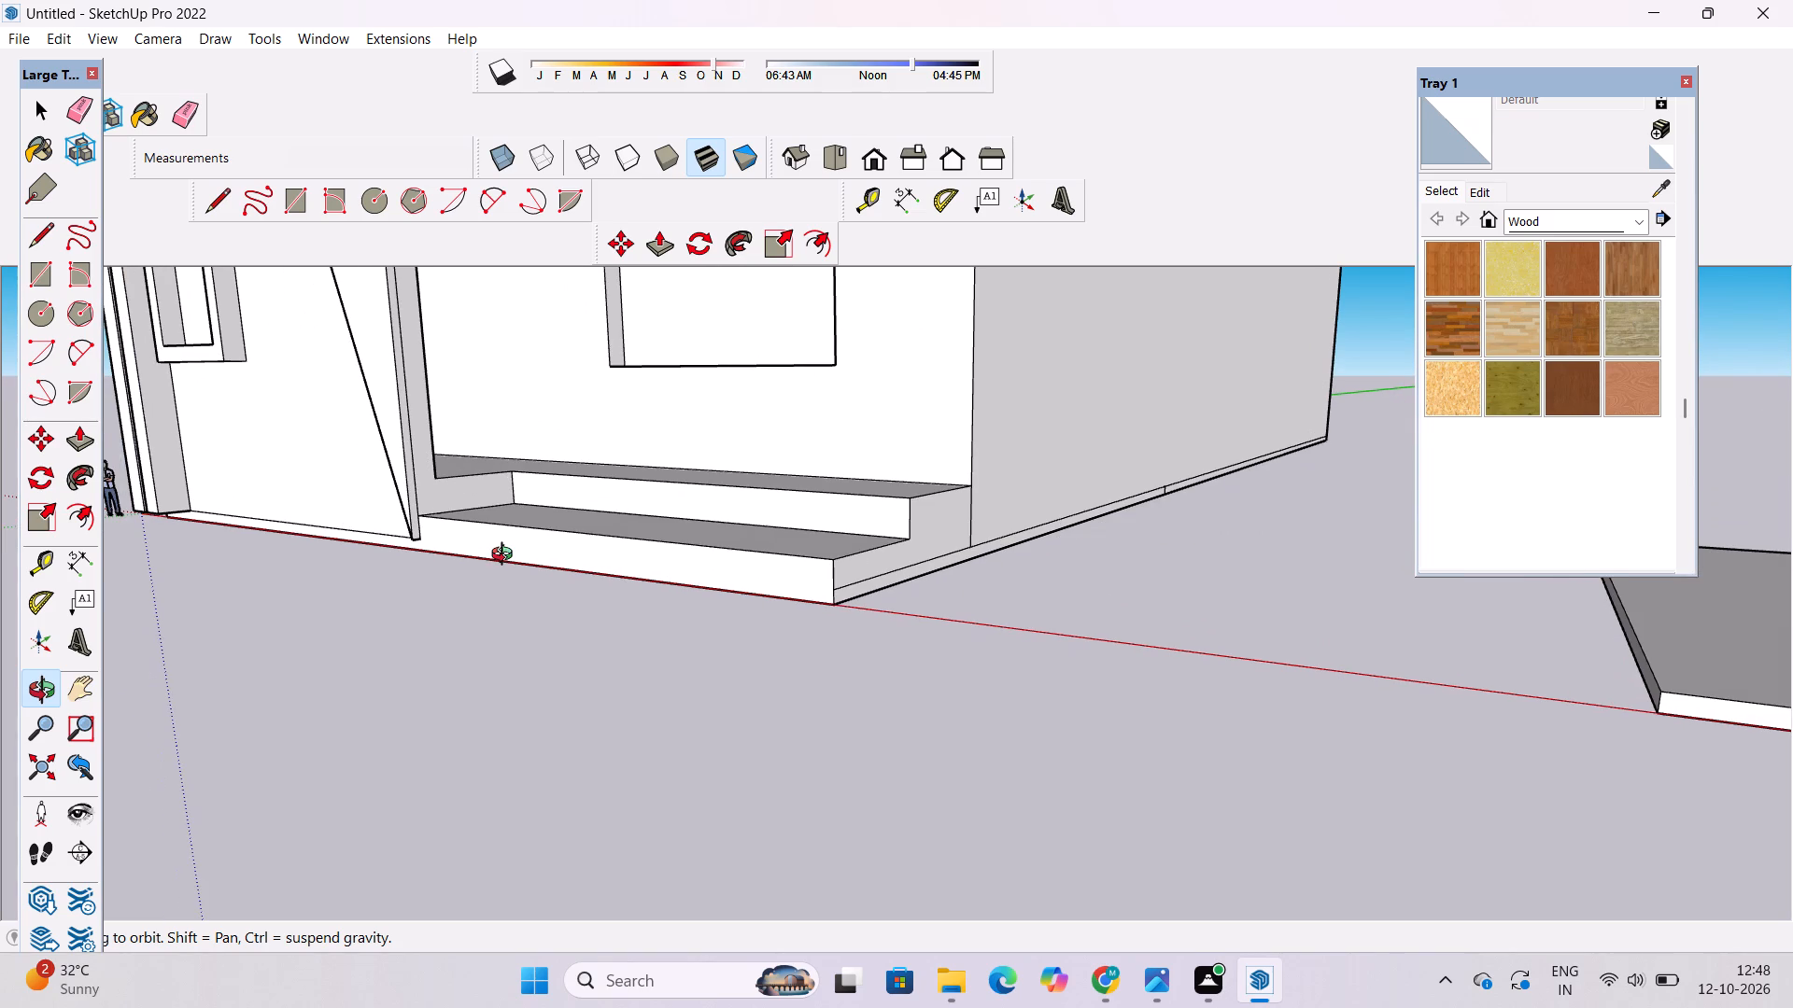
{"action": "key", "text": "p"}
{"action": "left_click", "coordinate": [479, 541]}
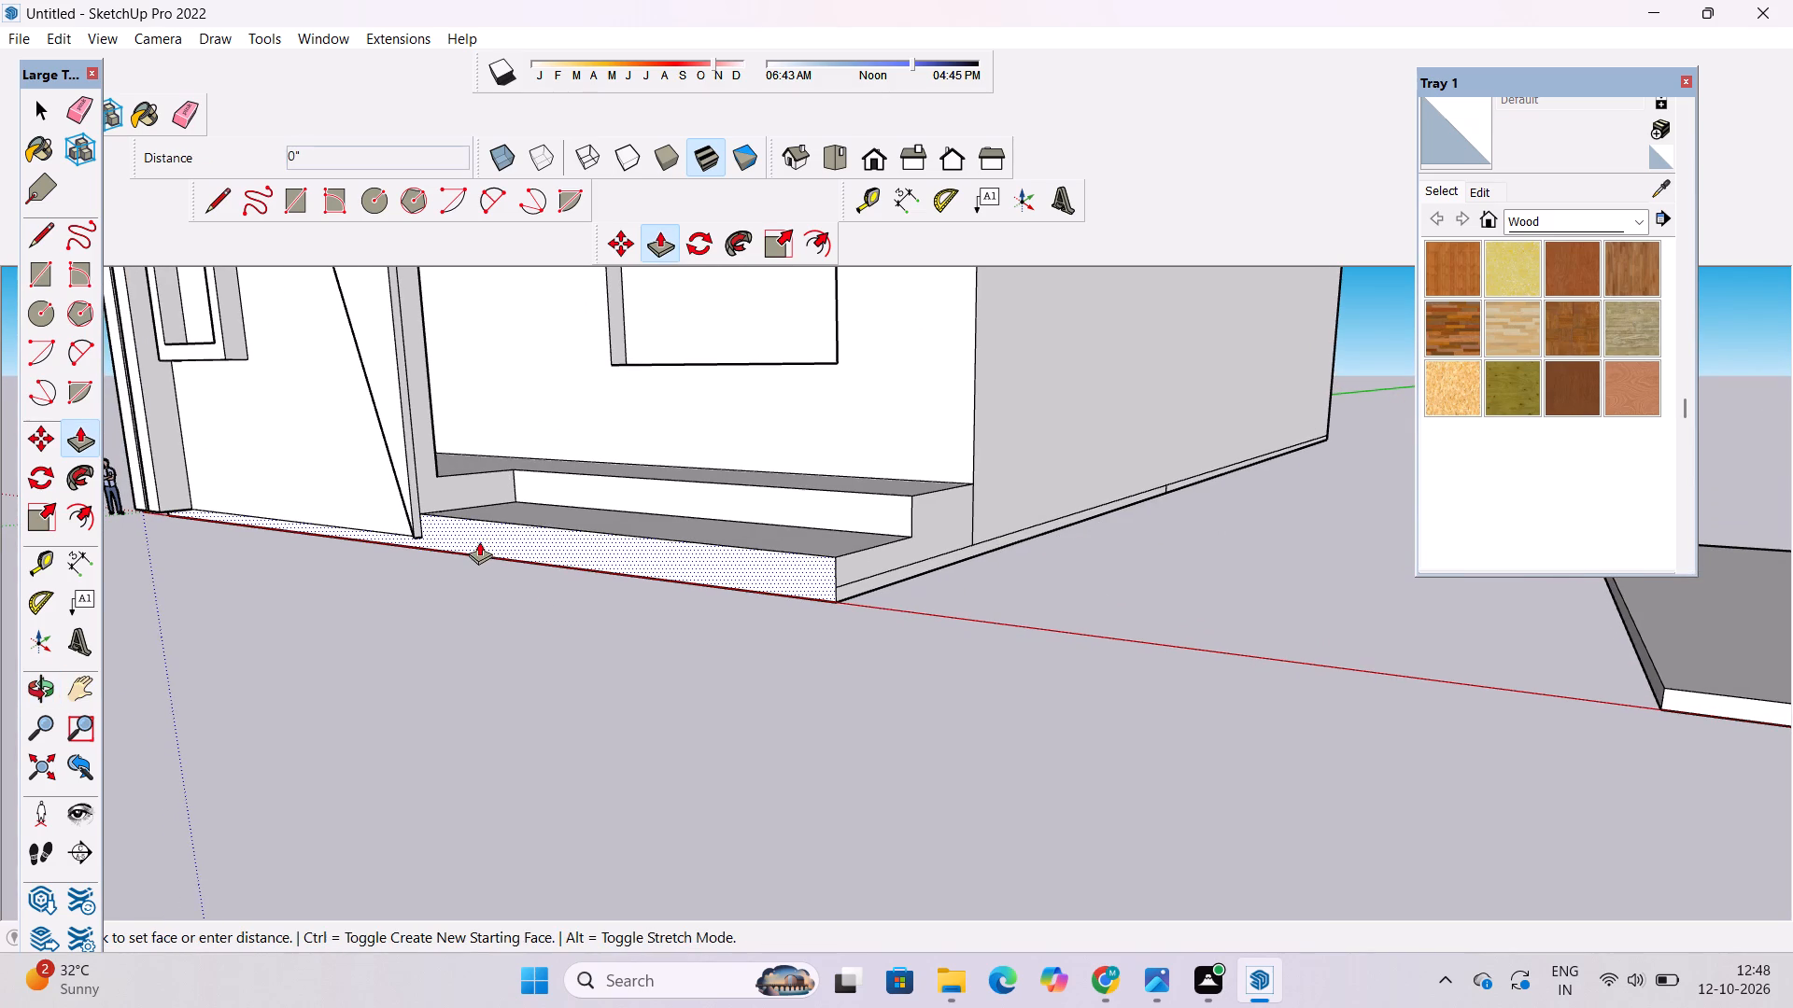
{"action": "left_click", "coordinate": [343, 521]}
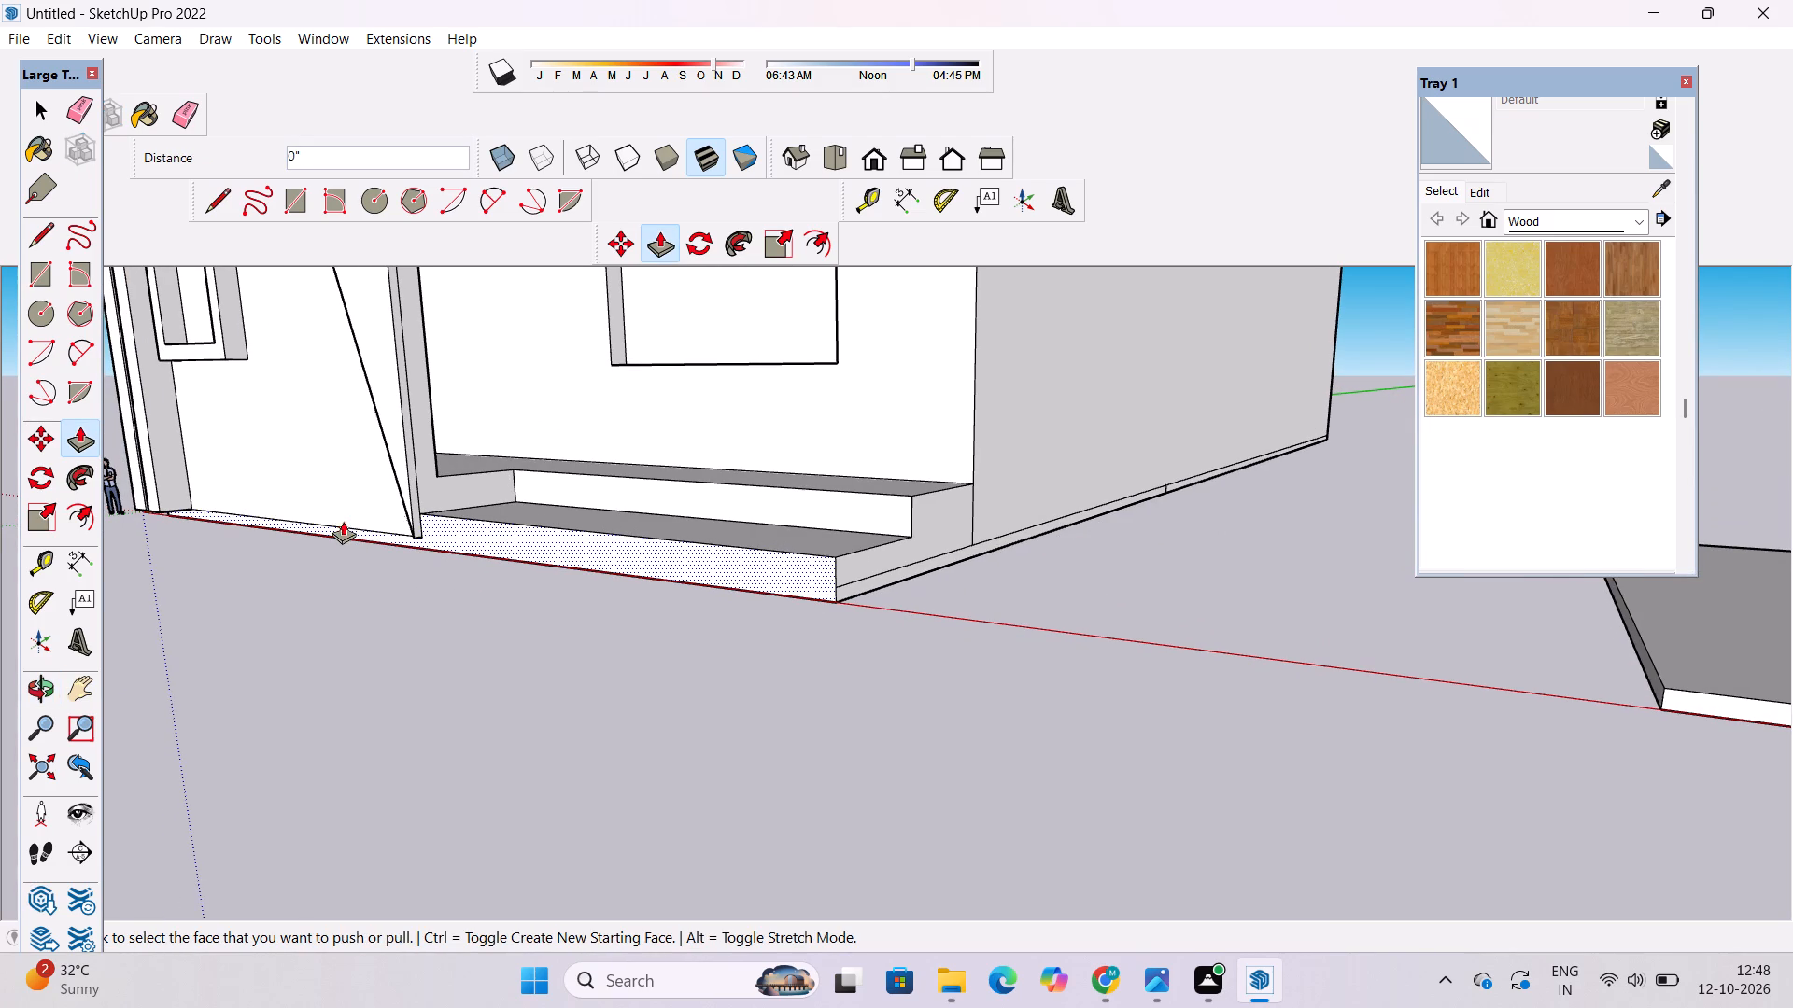
Examine the base strip and bottom entrance step along the front elevation, and clear the face selection.
{"action": "key", "text": "o"}
{"action": "scroll", "coordinate": [516, 546], "scroll_direction": "down", "scroll_amount": 5}
{"action": "left_click_drag", "start_coordinate": [445, 600], "coordinate": [718, 651]}
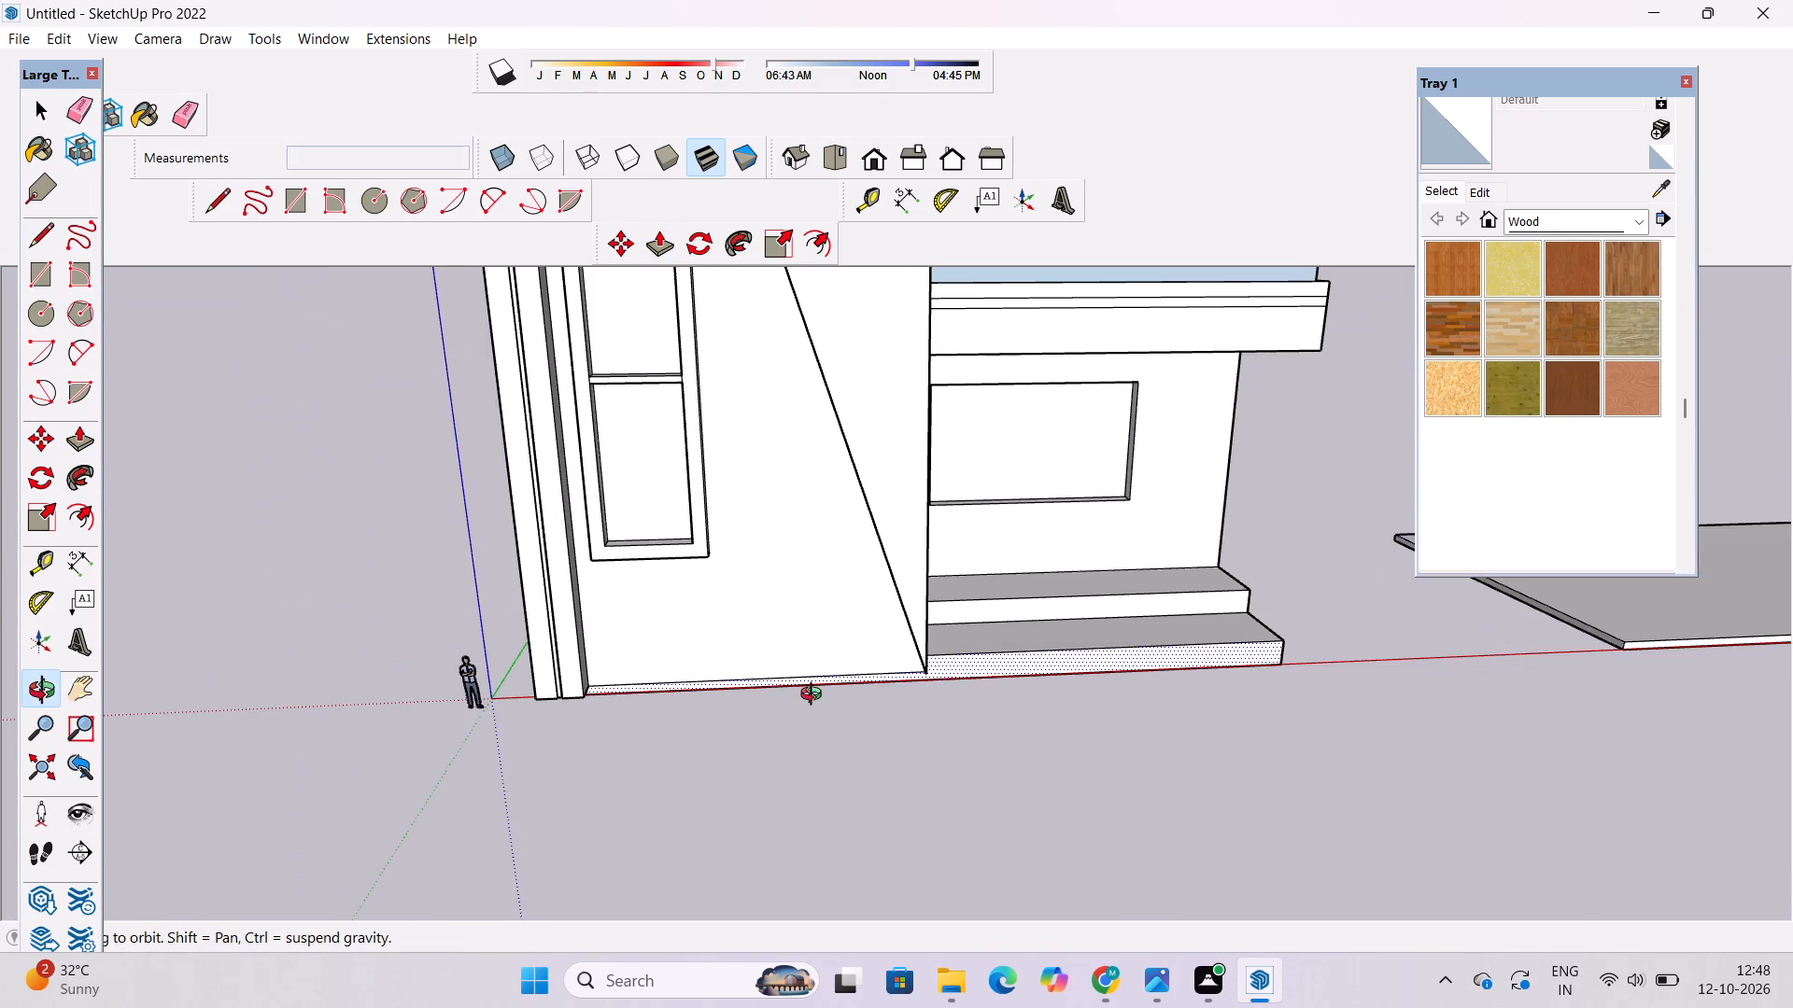
{"action": "left_click_drag", "start_coordinate": [803, 679], "coordinate": [549, 590]}
{"action": "scroll", "coordinate": [606, 581], "scroll_direction": "down", "scroll_amount": 1}
{"action": "scroll", "coordinate": [606, 581], "scroll_direction": "up", "scroll_amount": 8}
{"action": "left_click_drag", "start_coordinate": [669, 654], "coordinate": [458, 730]}
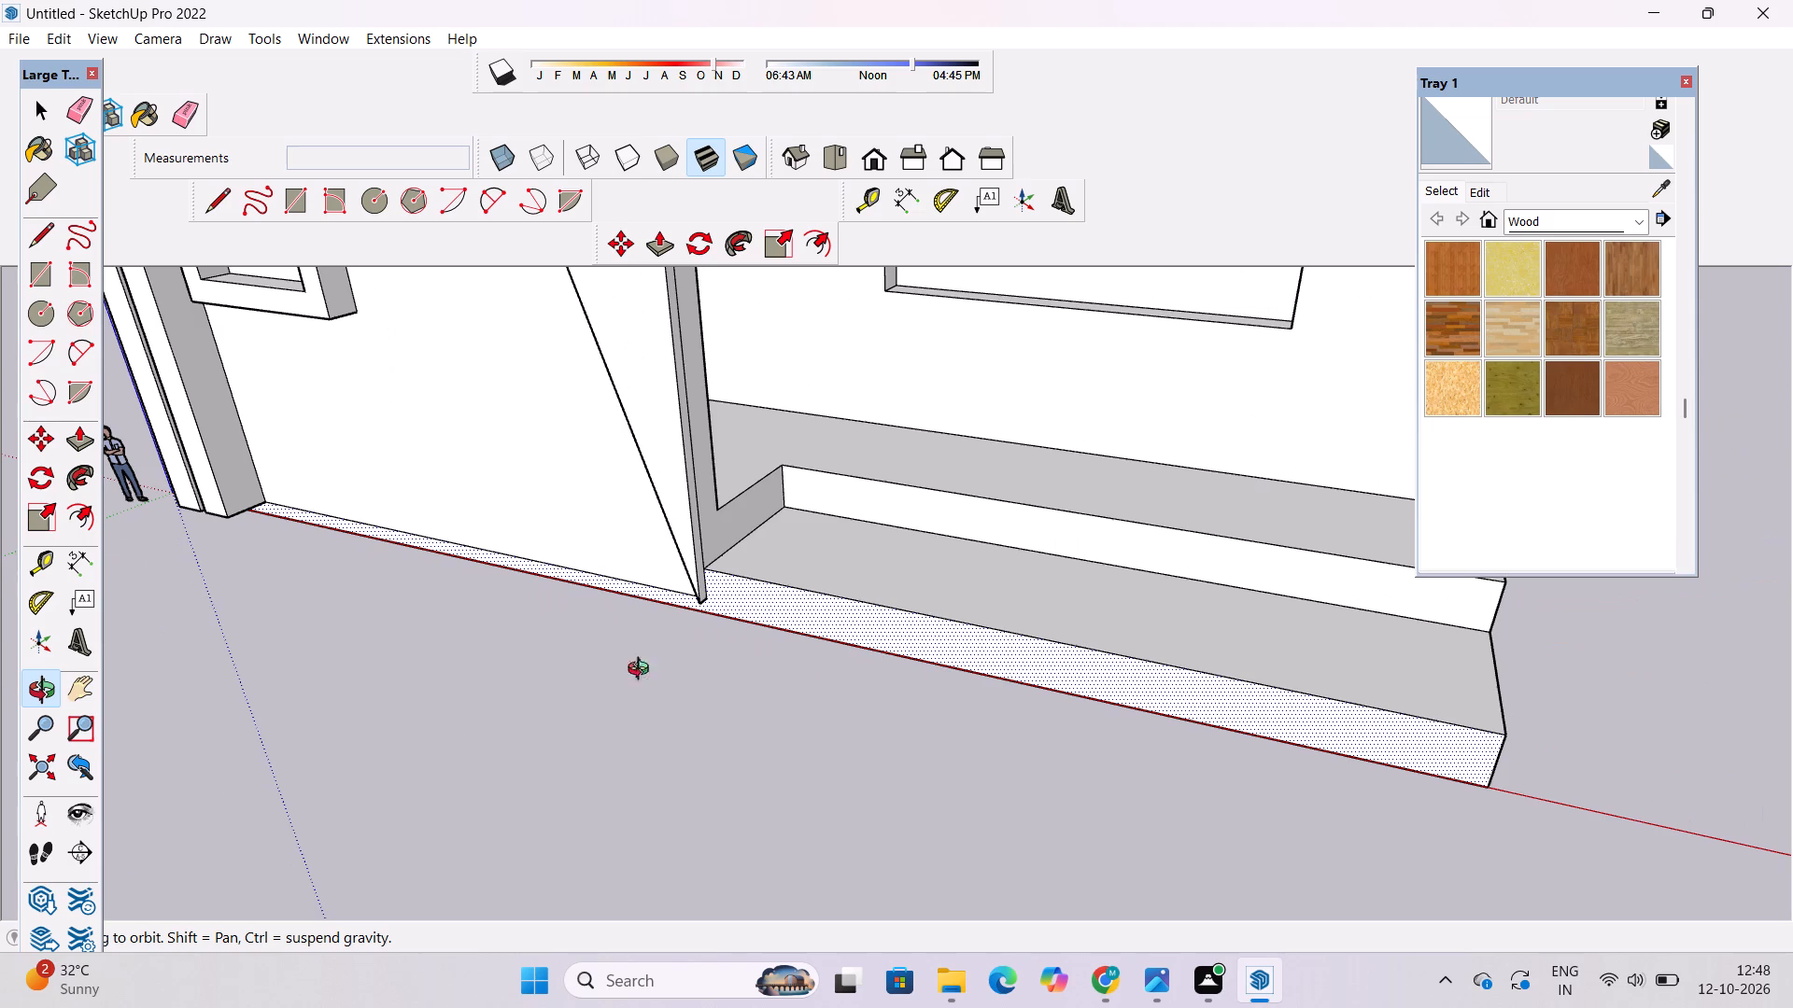
{"action": "left_click_drag", "start_coordinate": [569, 652], "coordinate": [924, 443]}
{"action": "left_click_drag", "start_coordinate": [767, 537], "coordinate": [924, 490], "text": "shift"}
{"action": "left_click_drag", "start_coordinate": [924, 497], "coordinate": [927, 533]}
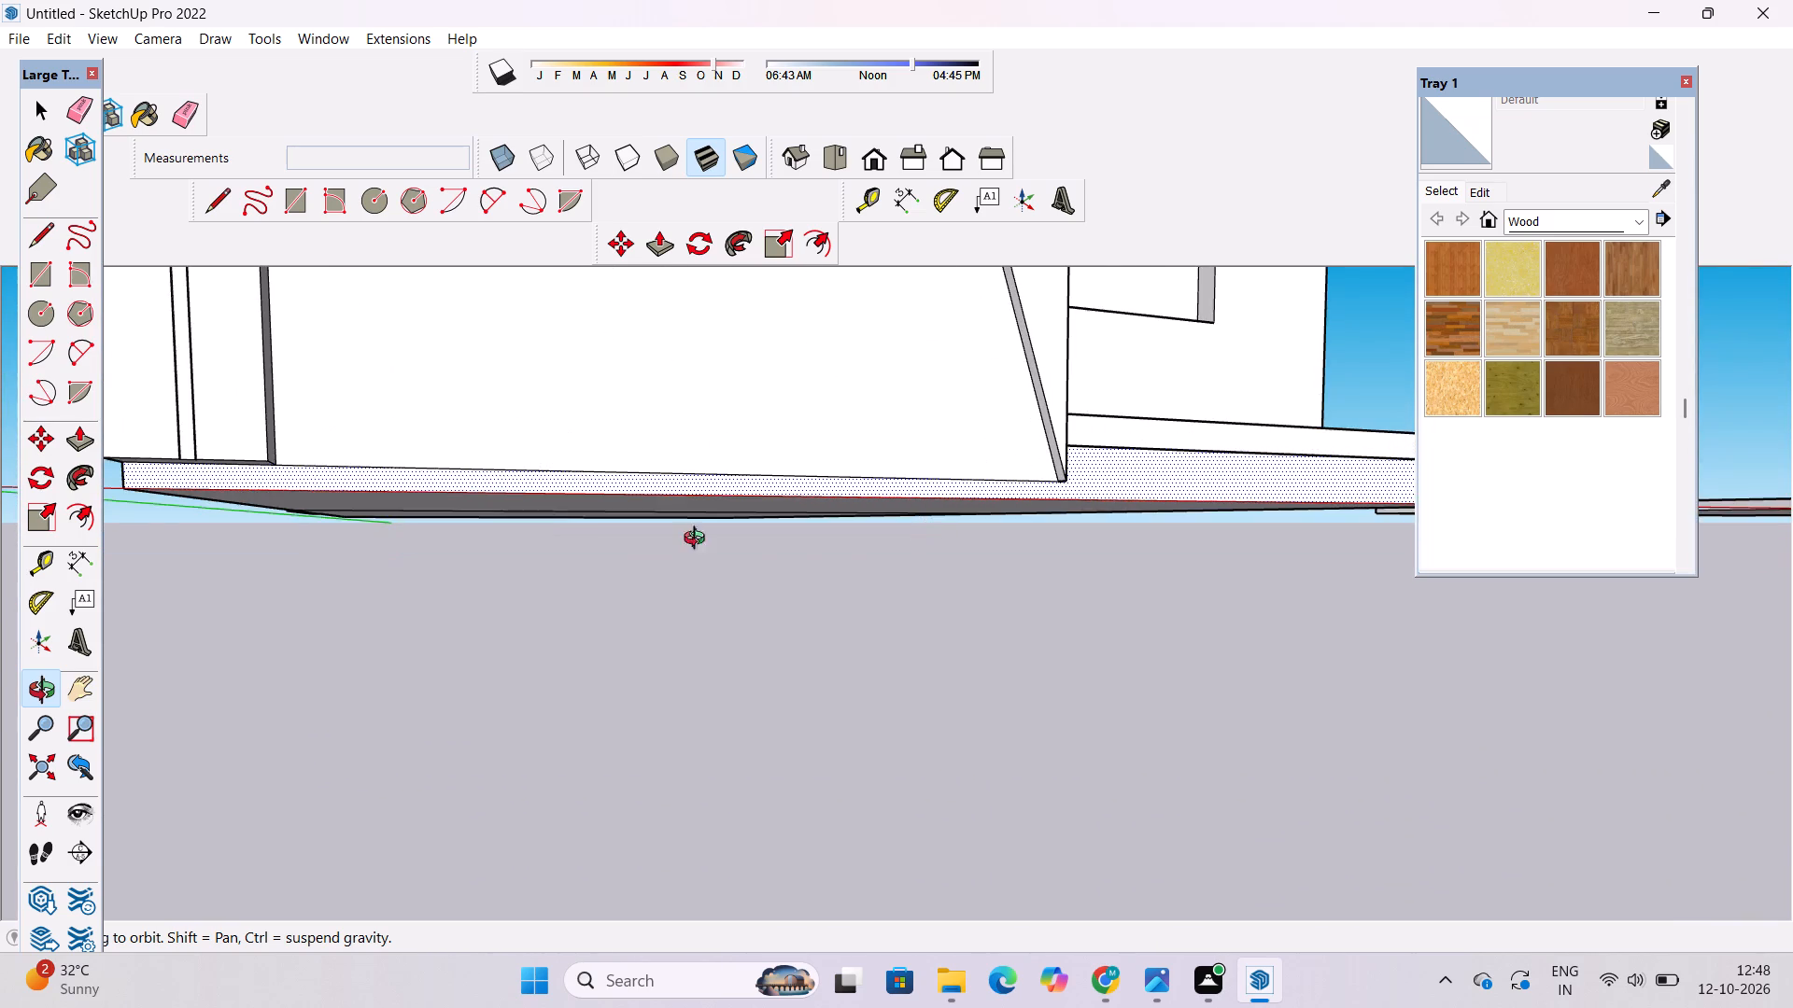
{"action": "scroll", "coordinate": [580, 529], "scroll_direction": "down", "scroll_amount": 4}
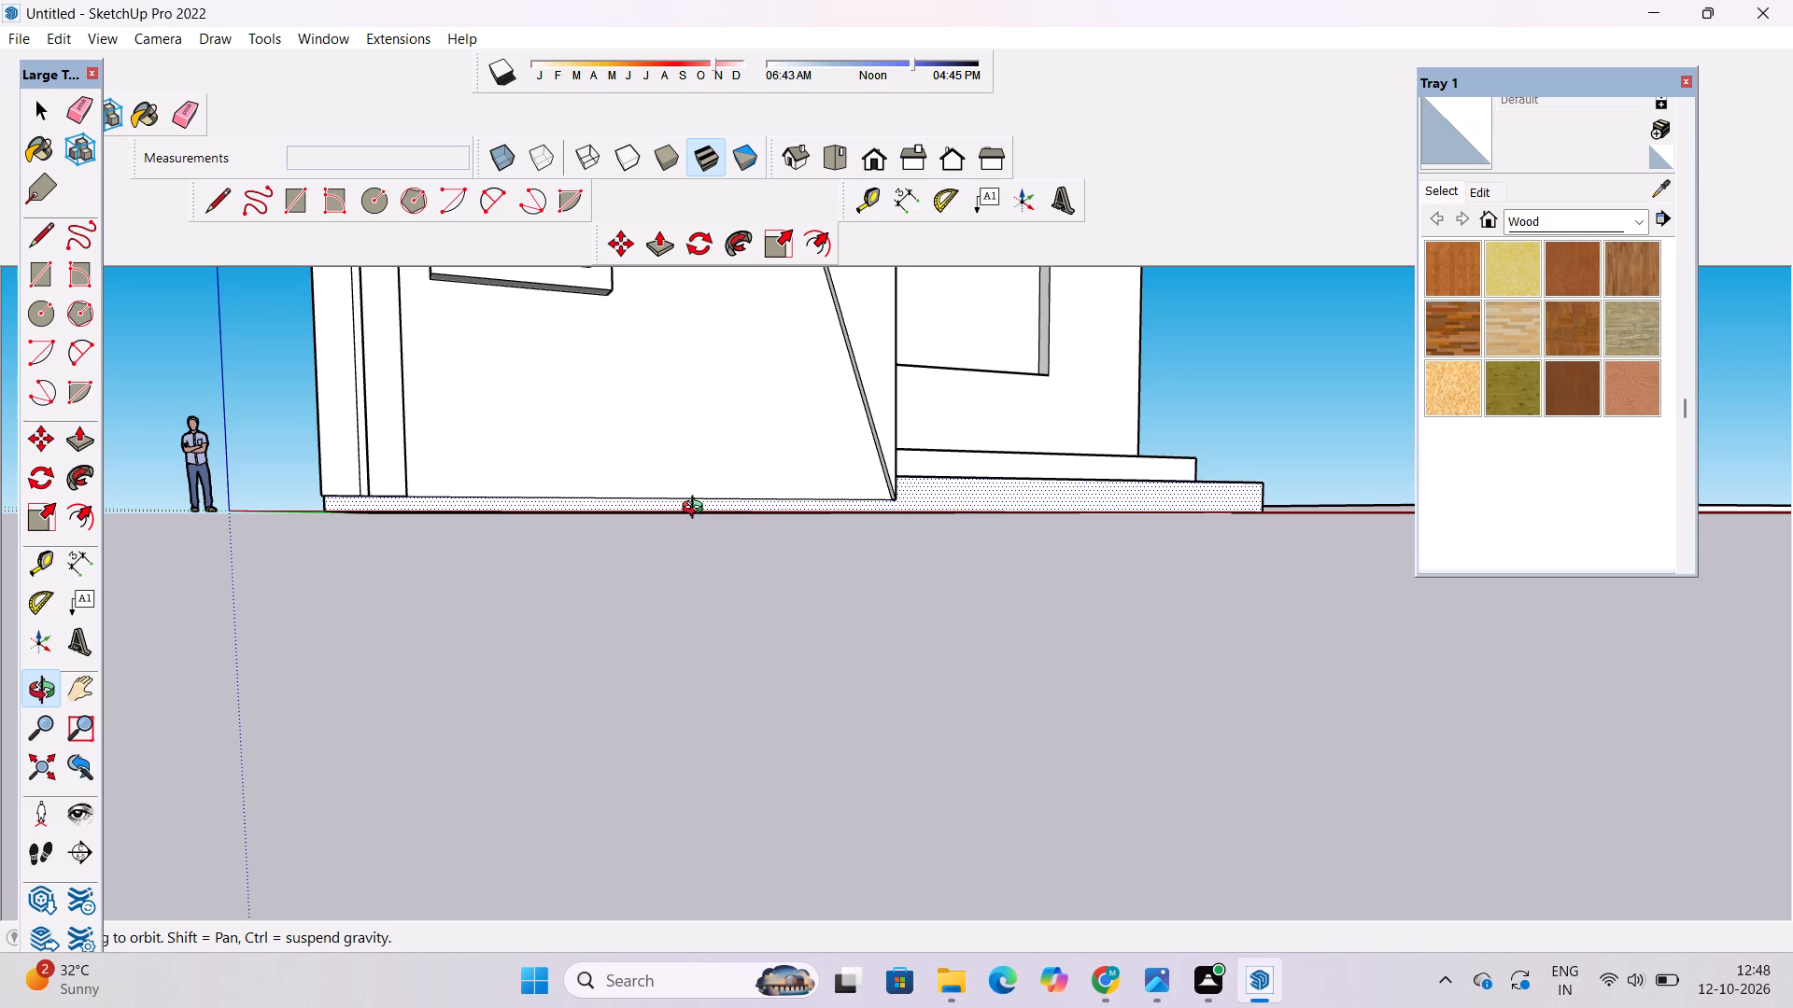
{"action": "scroll", "coordinate": [697, 510], "scroll_direction": "down", "scroll_amount": 4}
{"action": "left_click_drag", "start_coordinate": [692, 567], "coordinate": [687, 648], "text": "shift"}
{"action": "left_click_drag", "start_coordinate": [669, 580], "coordinate": [667, 601], "text": "shift"}
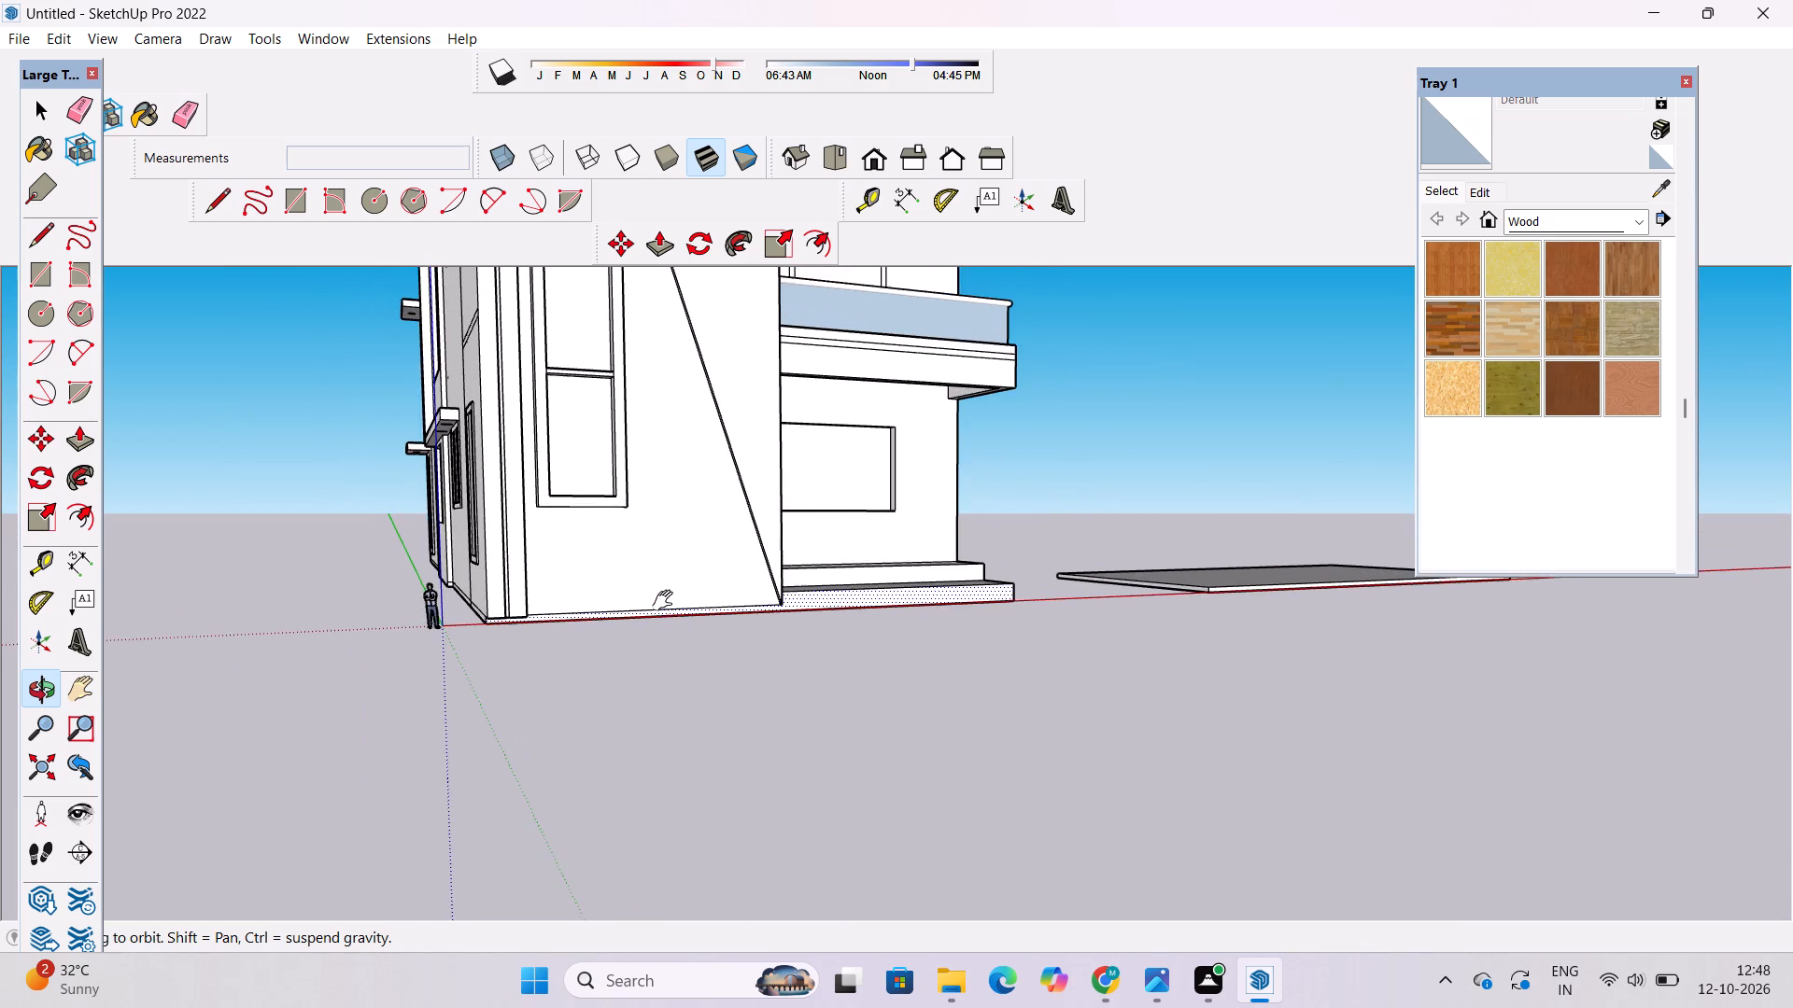
{"action": "left_click_drag", "start_coordinate": [667, 601], "coordinate": [658, 609], "text": "shift"}
{"action": "key", "text": "space"}
{"action": "left_click", "coordinate": [298, 669]}
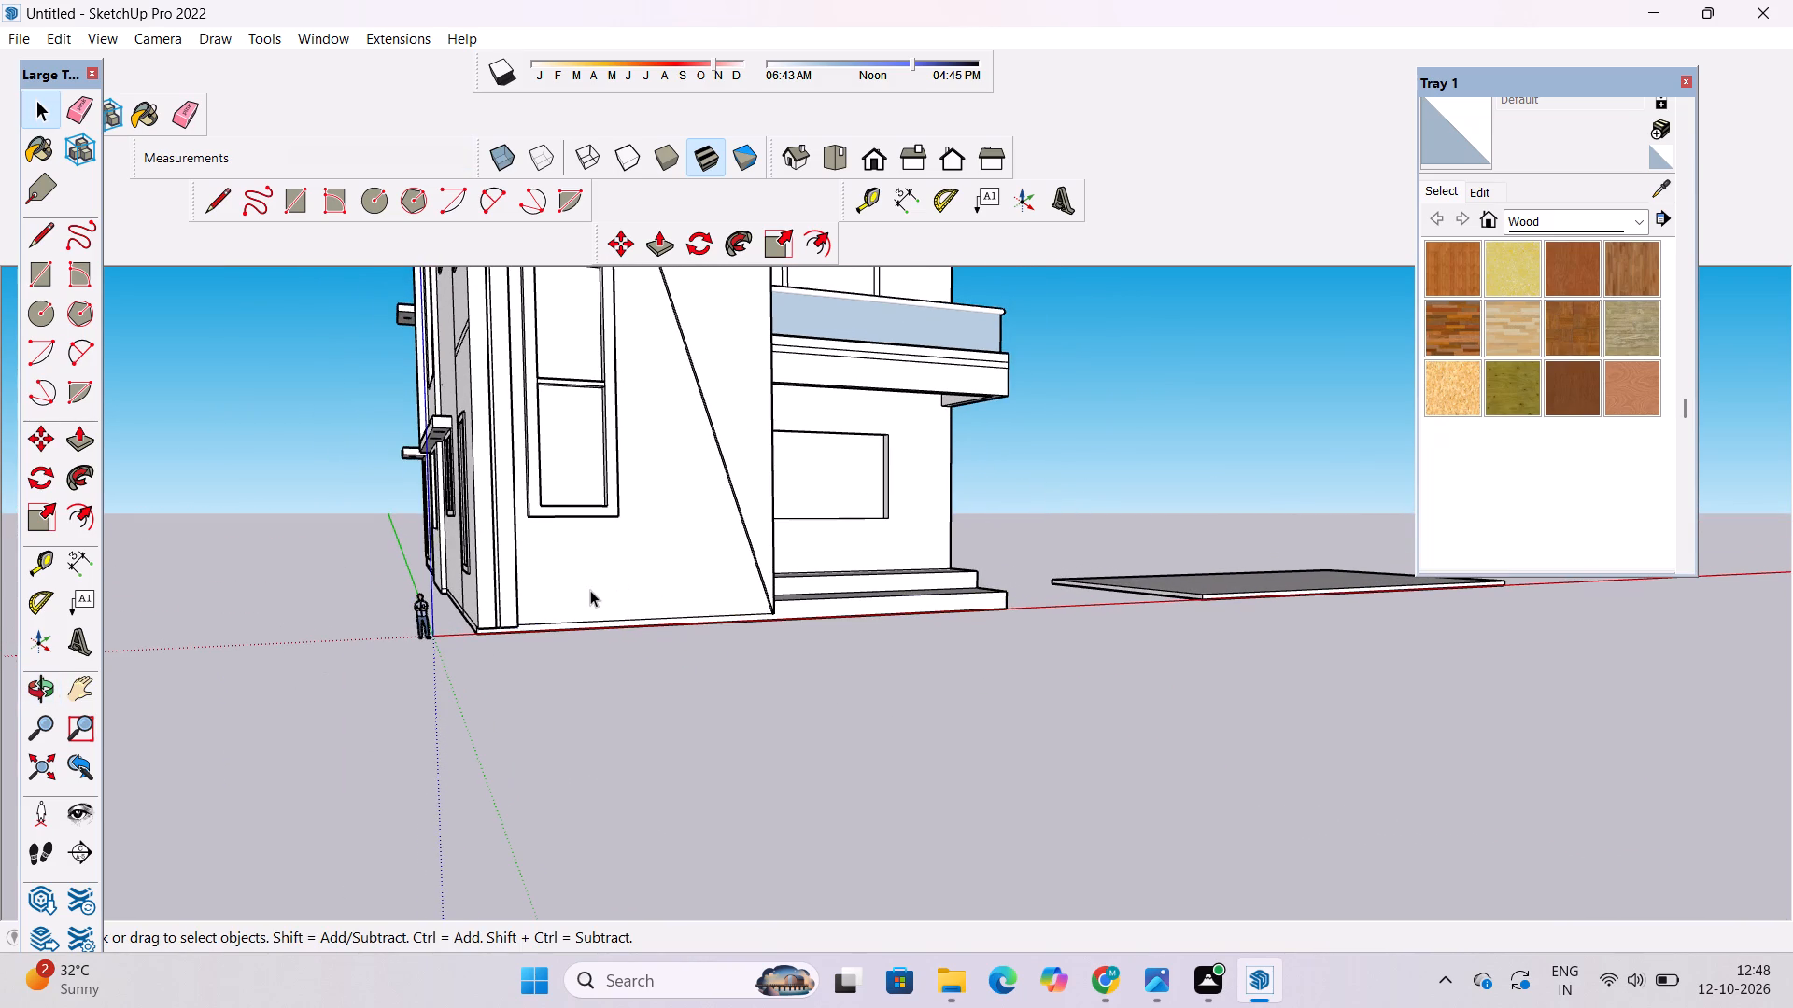
Examine the house's front and side elevations, including how the base meets the front corner column.
{"action": "scroll", "coordinate": [590, 590], "scroll_direction": "up", "scroll_amount": 4}
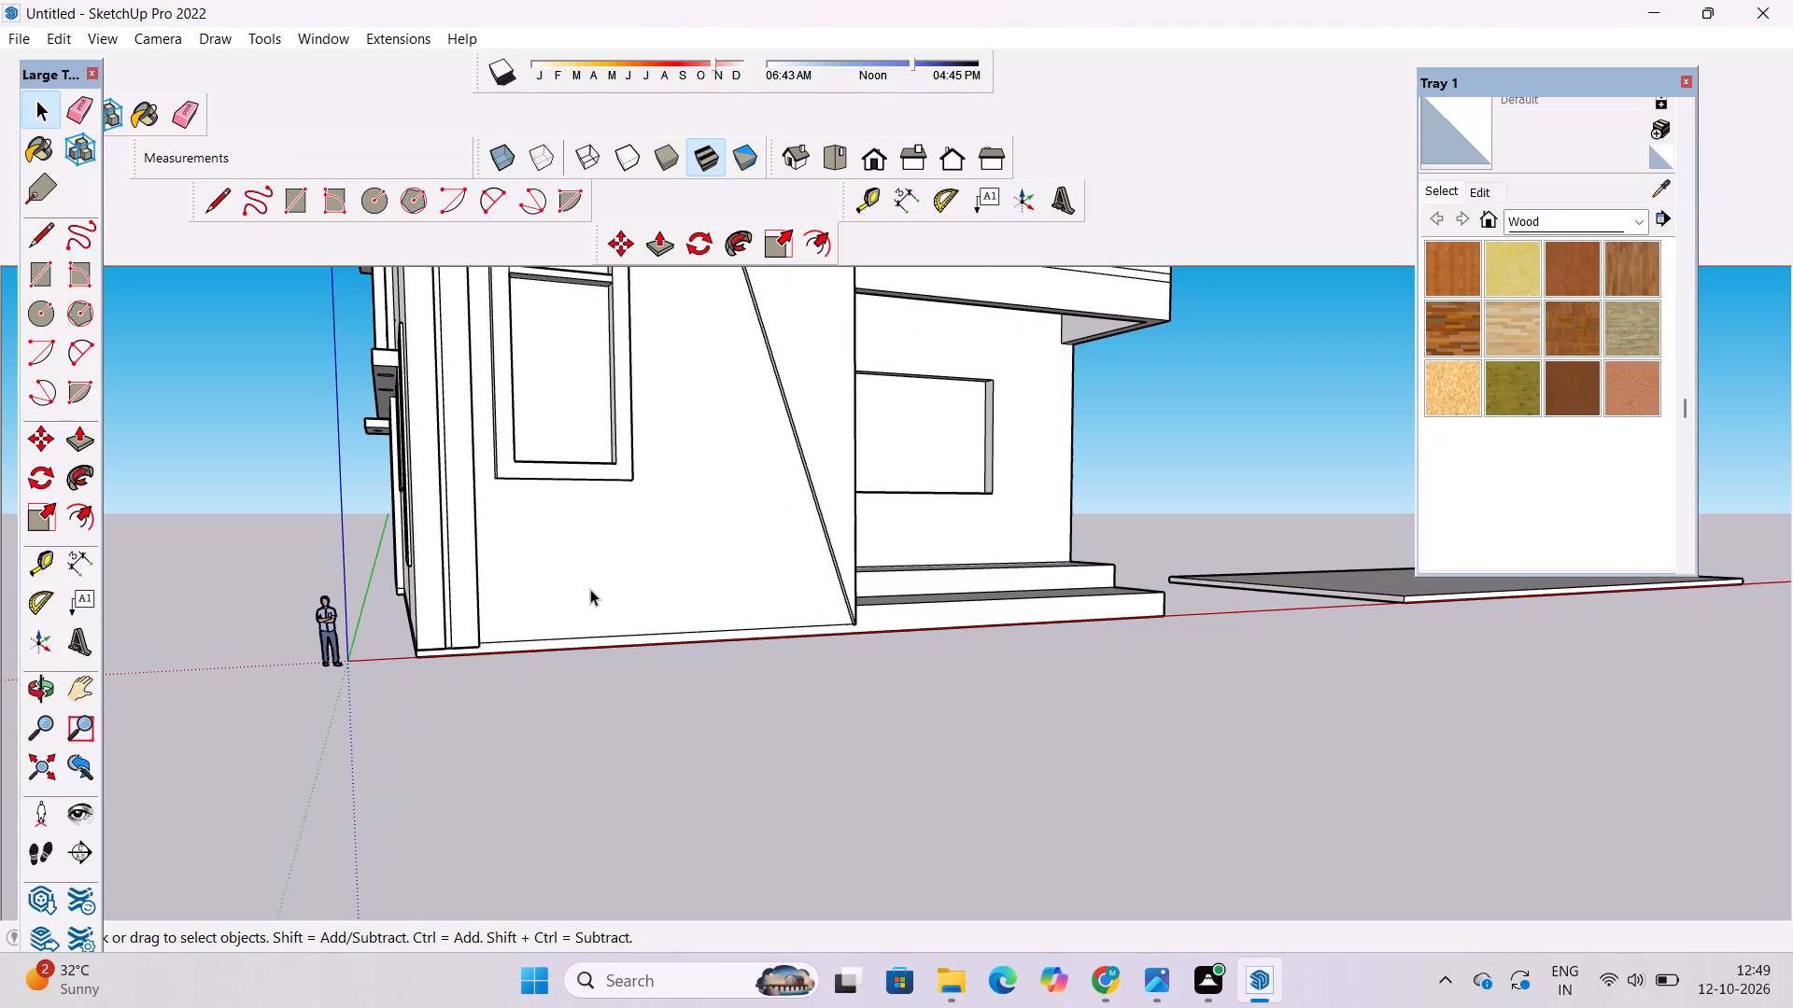
{"action": "key", "text": "o"}
{"action": "scroll", "coordinate": [590, 589], "scroll_direction": "down", "scroll_amount": 5}
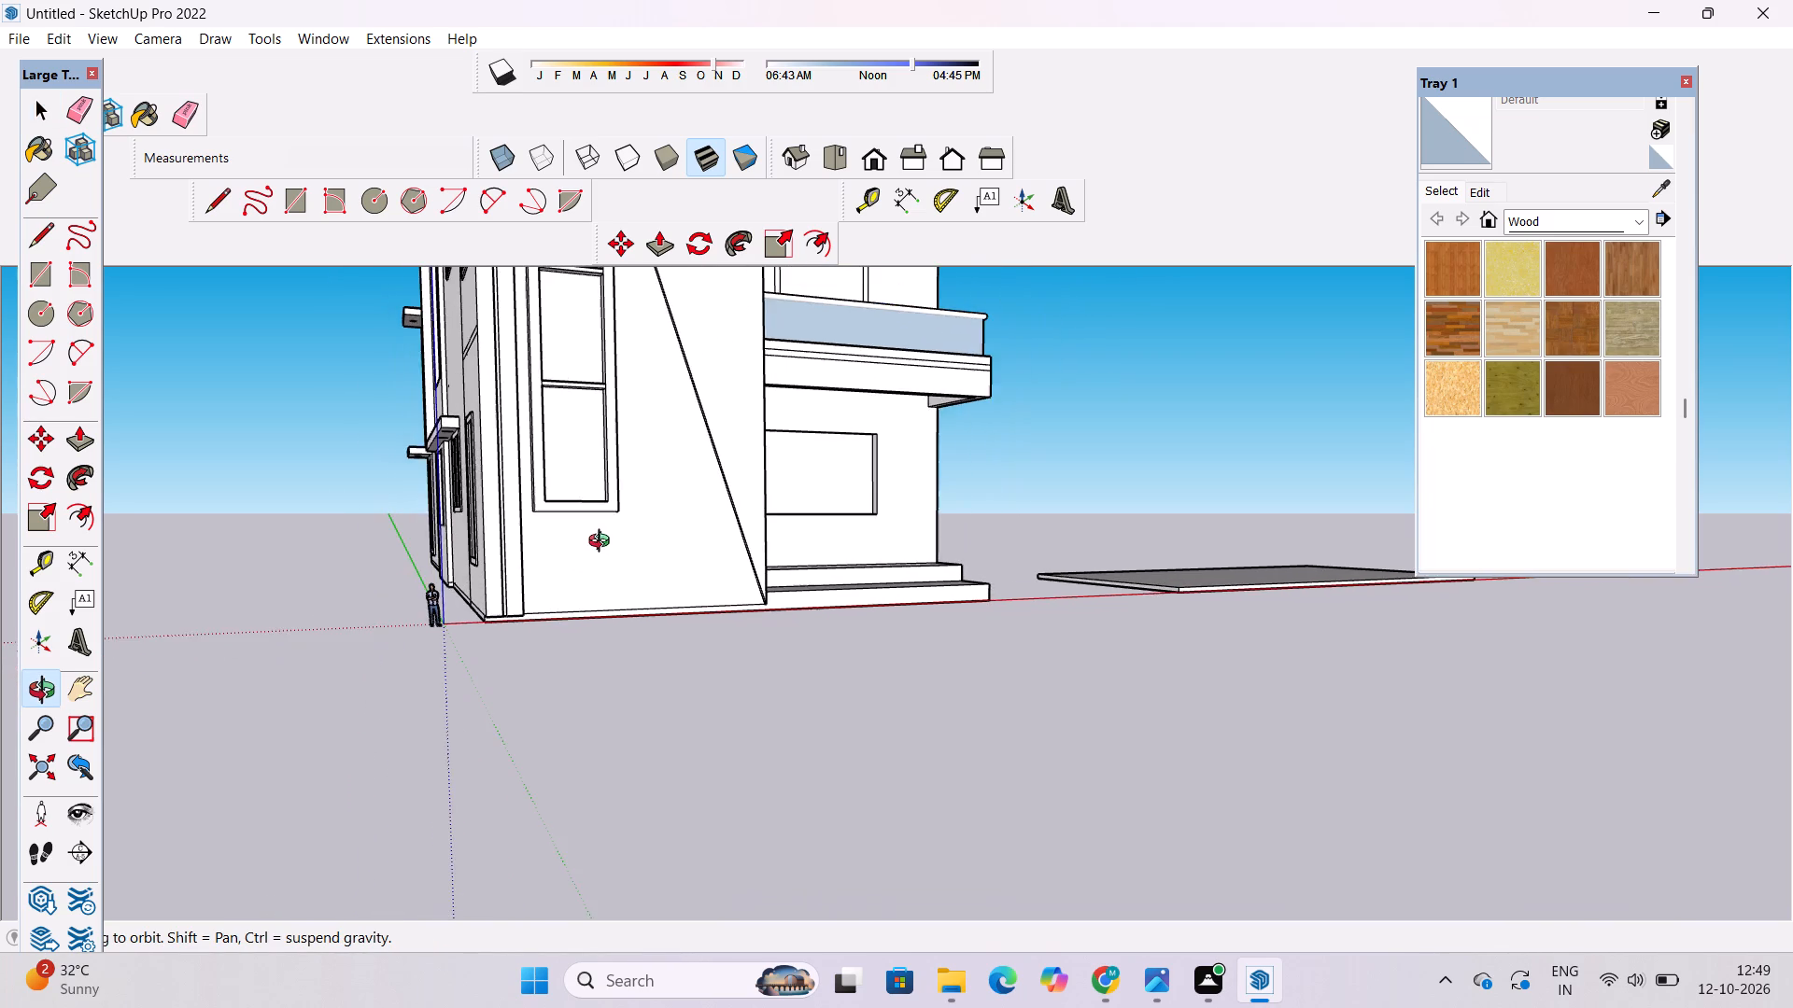
{"action": "scroll", "coordinate": [603, 543], "scroll_direction": "down", "scroll_amount": 3}
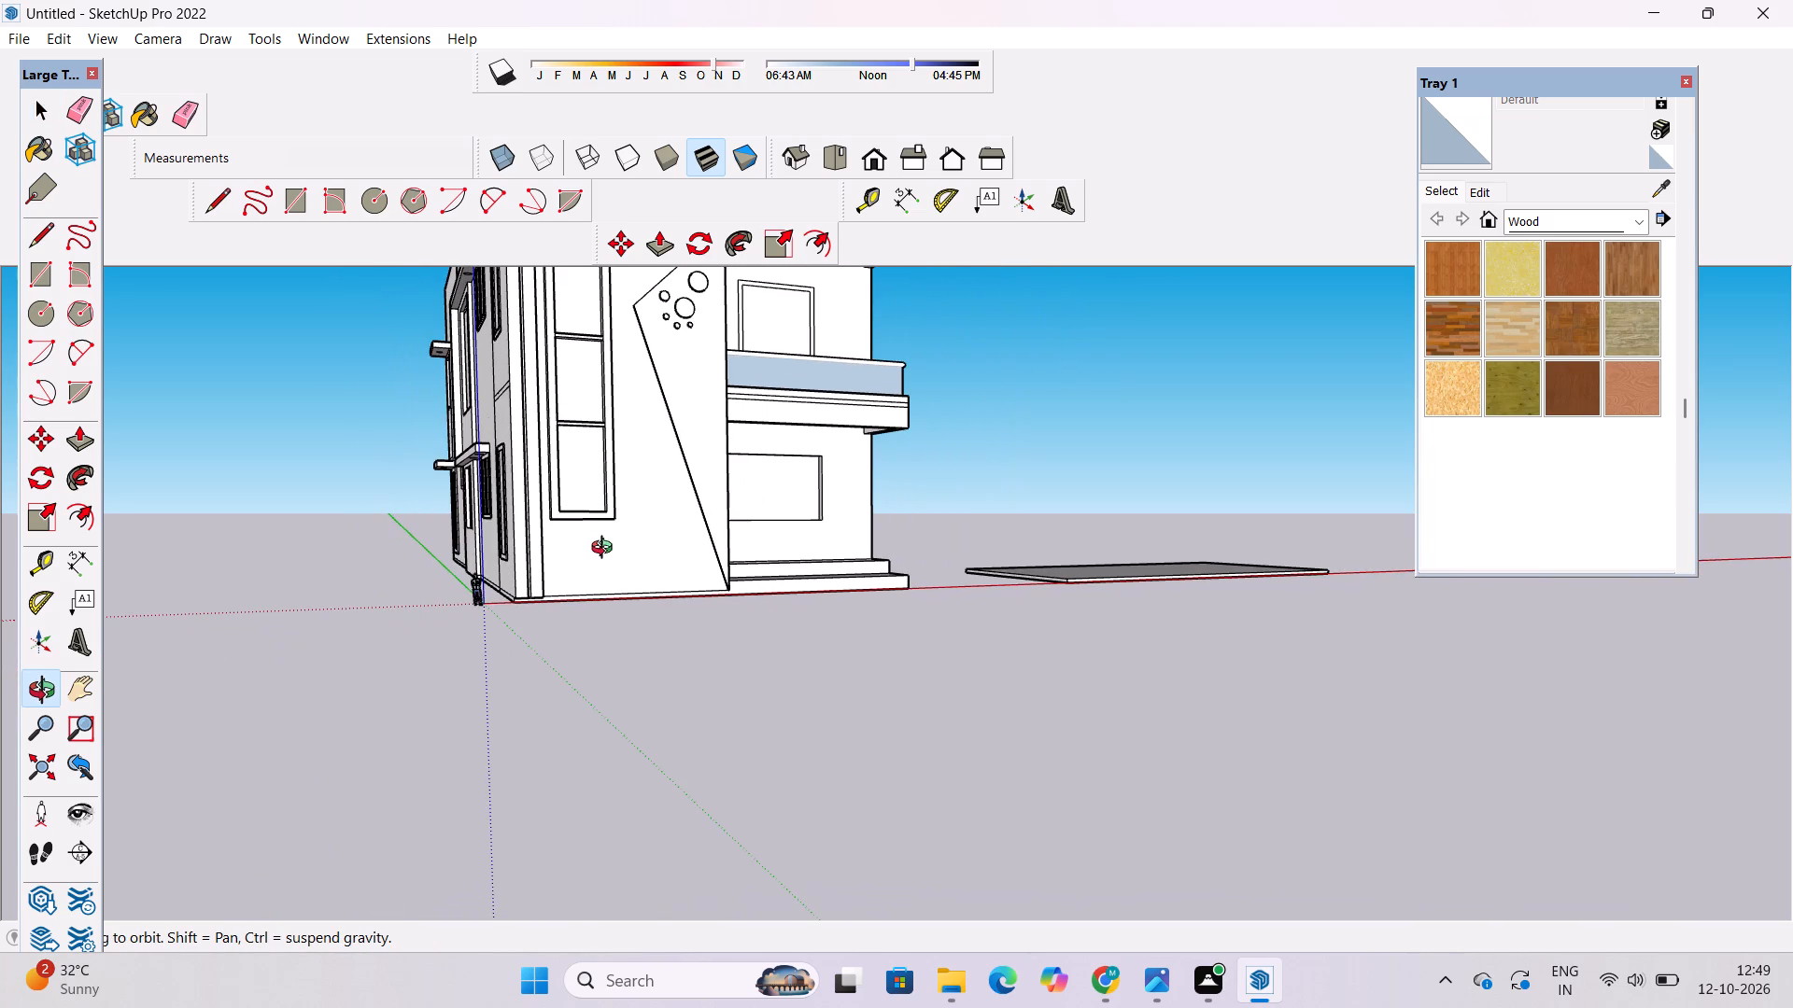
{"action": "scroll", "coordinate": [606, 550], "scroll_direction": "up", "scroll_amount": 4}
{"action": "left_click_drag", "start_coordinate": [606, 550], "coordinate": [594, 628], "text": "shift"}
{"action": "left_click_drag", "start_coordinate": [567, 675], "coordinate": [473, 818]}
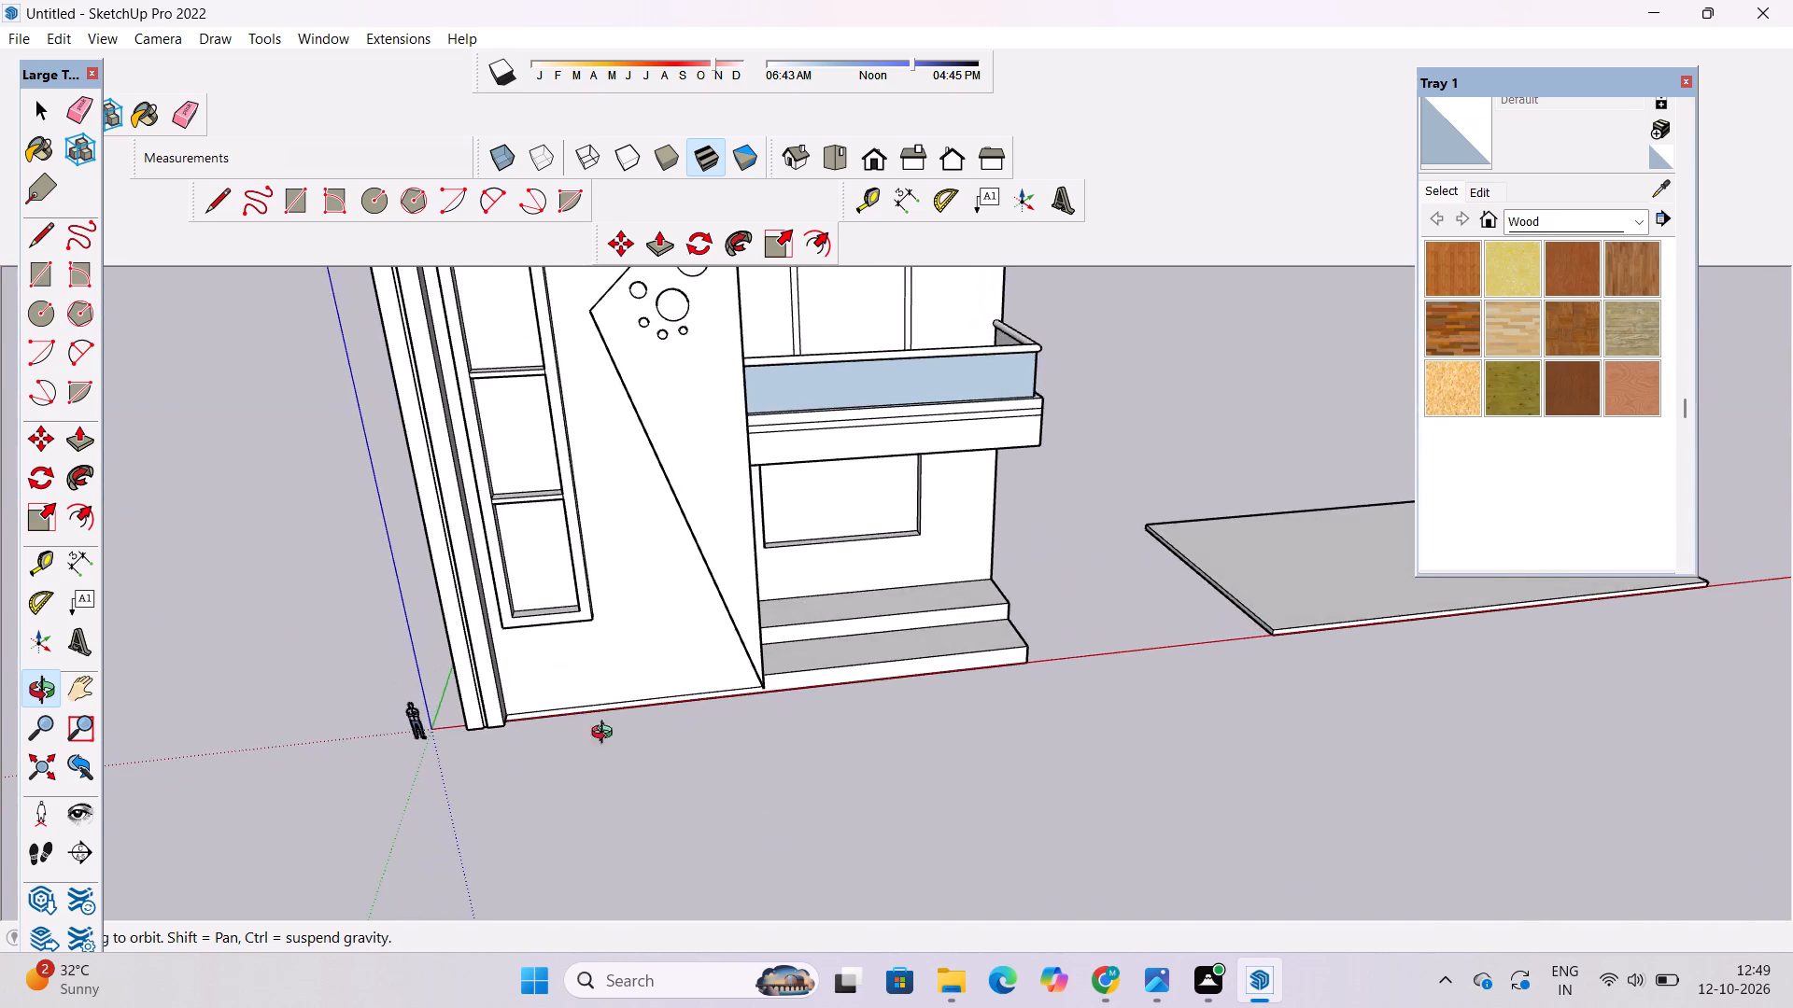
{"action": "left_click_drag", "start_coordinate": [616, 692], "coordinate": [587, 808], "text": "shift"}
{"action": "scroll", "coordinate": [616, 633], "scroll_direction": "down", "scroll_amount": 7}
{"action": "left_click_drag", "start_coordinate": [594, 654], "coordinate": [626, 573]}
{"action": "scroll", "coordinate": [627, 564], "scroll_direction": "down", "scroll_amount": 5}
{"action": "left_click_drag", "start_coordinate": [671, 599], "coordinate": [574, 599]}
{"action": "scroll", "coordinate": [600, 595], "scroll_direction": "up", "scroll_amount": 4}
{"action": "left_click_drag", "start_coordinate": [608, 581], "coordinate": [641, 651], "text": "shift"}
{"action": "left_click_drag", "start_coordinate": [641, 647], "coordinate": [642, 617]}
{"action": "scroll", "coordinate": [642, 616], "scroll_direction": "up", "scroll_amount": 1}
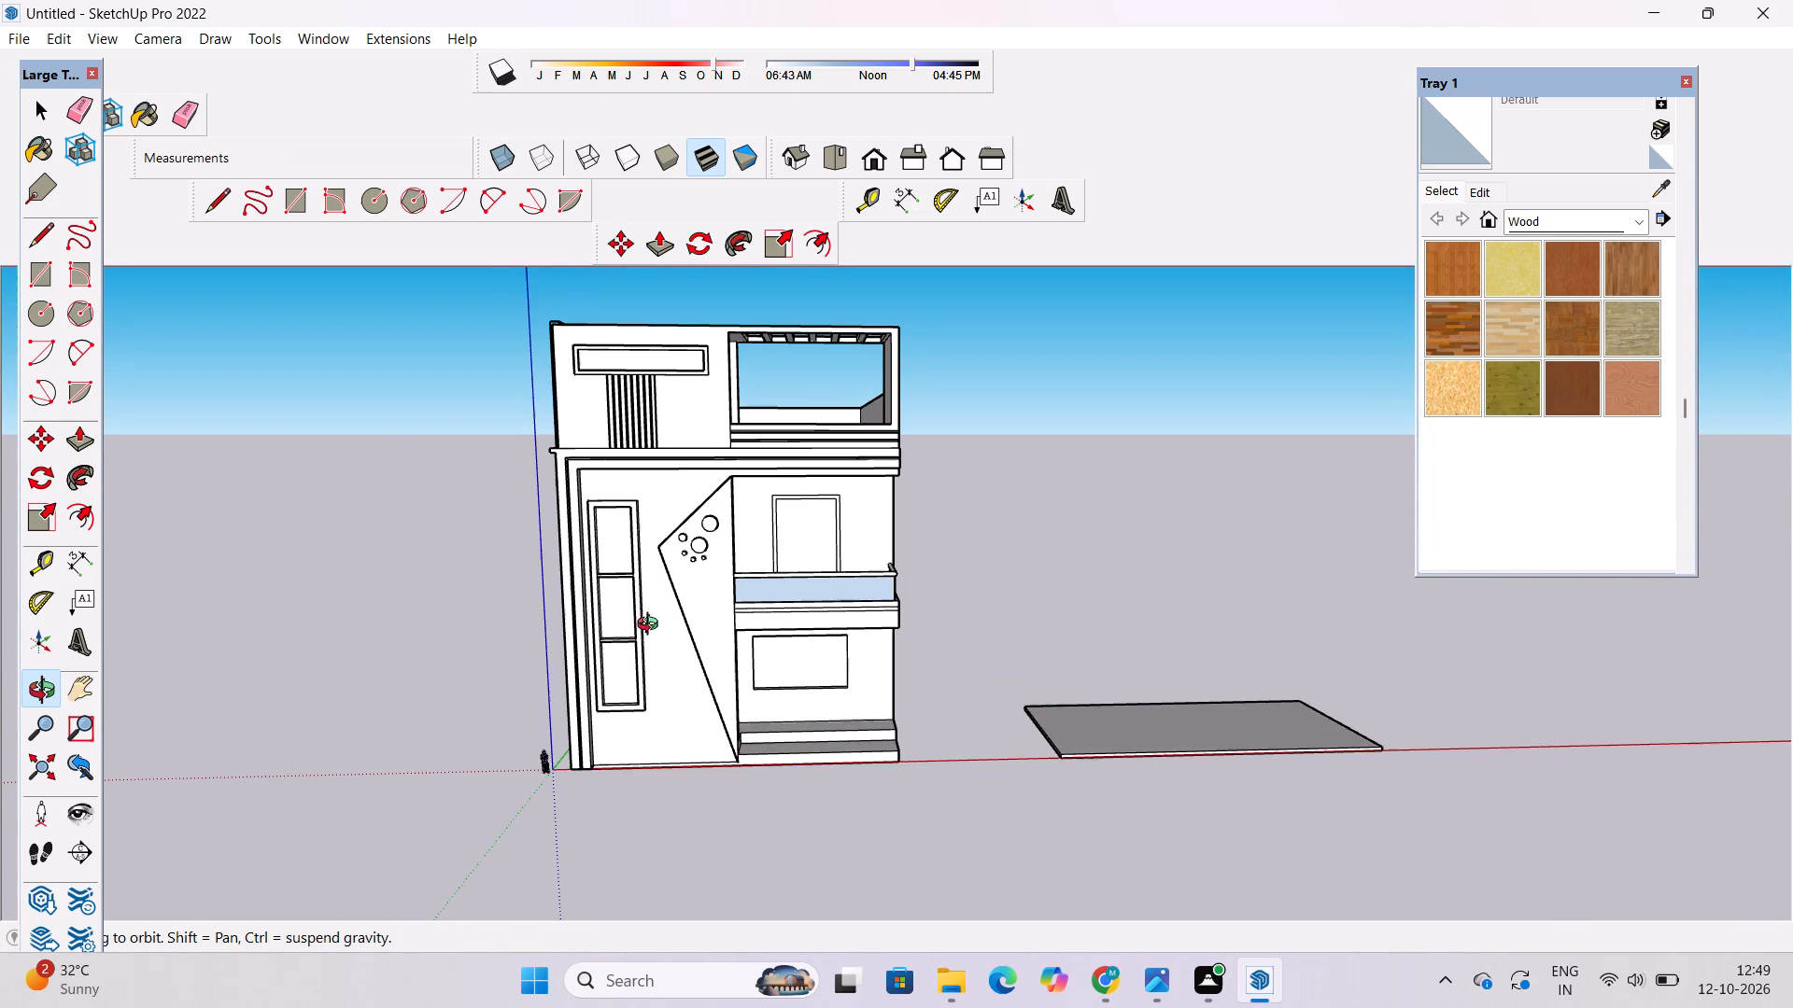
{"action": "scroll", "coordinate": [663, 634], "scroll_direction": "down", "scroll_amount": 3}
{"action": "left_click_drag", "start_coordinate": [544, 656], "coordinate": [827, 697]}
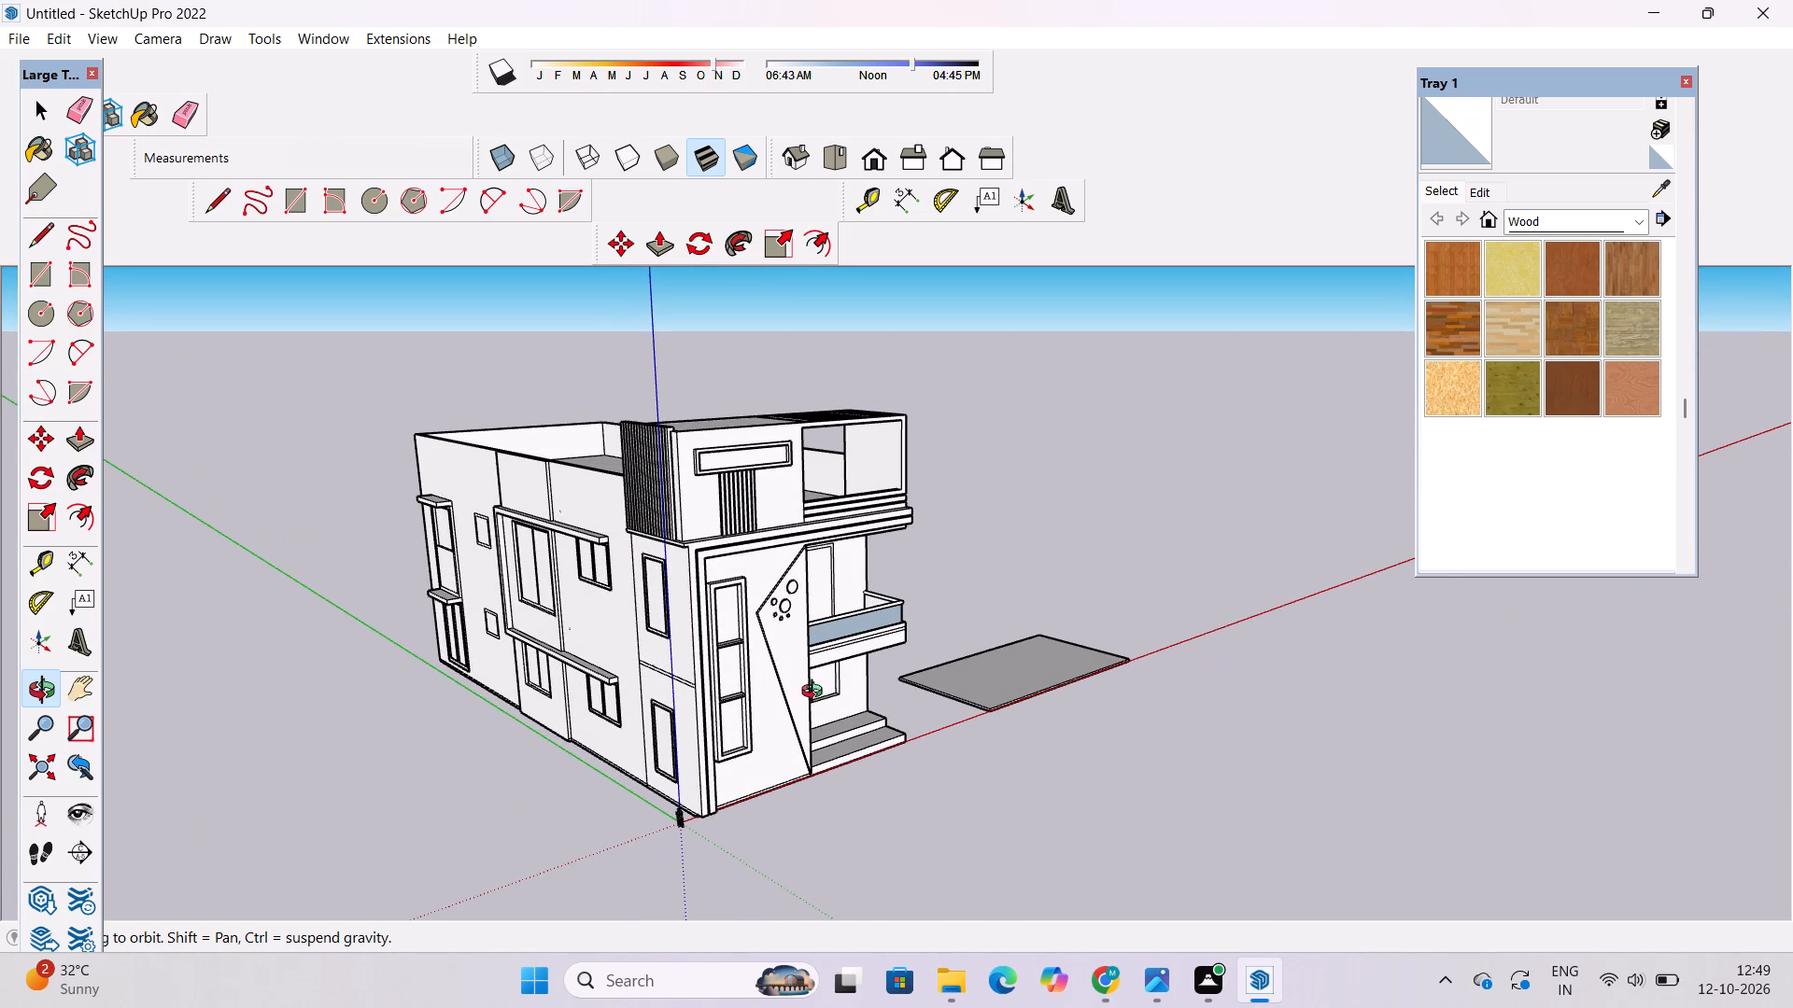
{"action": "scroll", "coordinate": [643, 731], "scroll_direction": "up", "scroll_amount": 7}
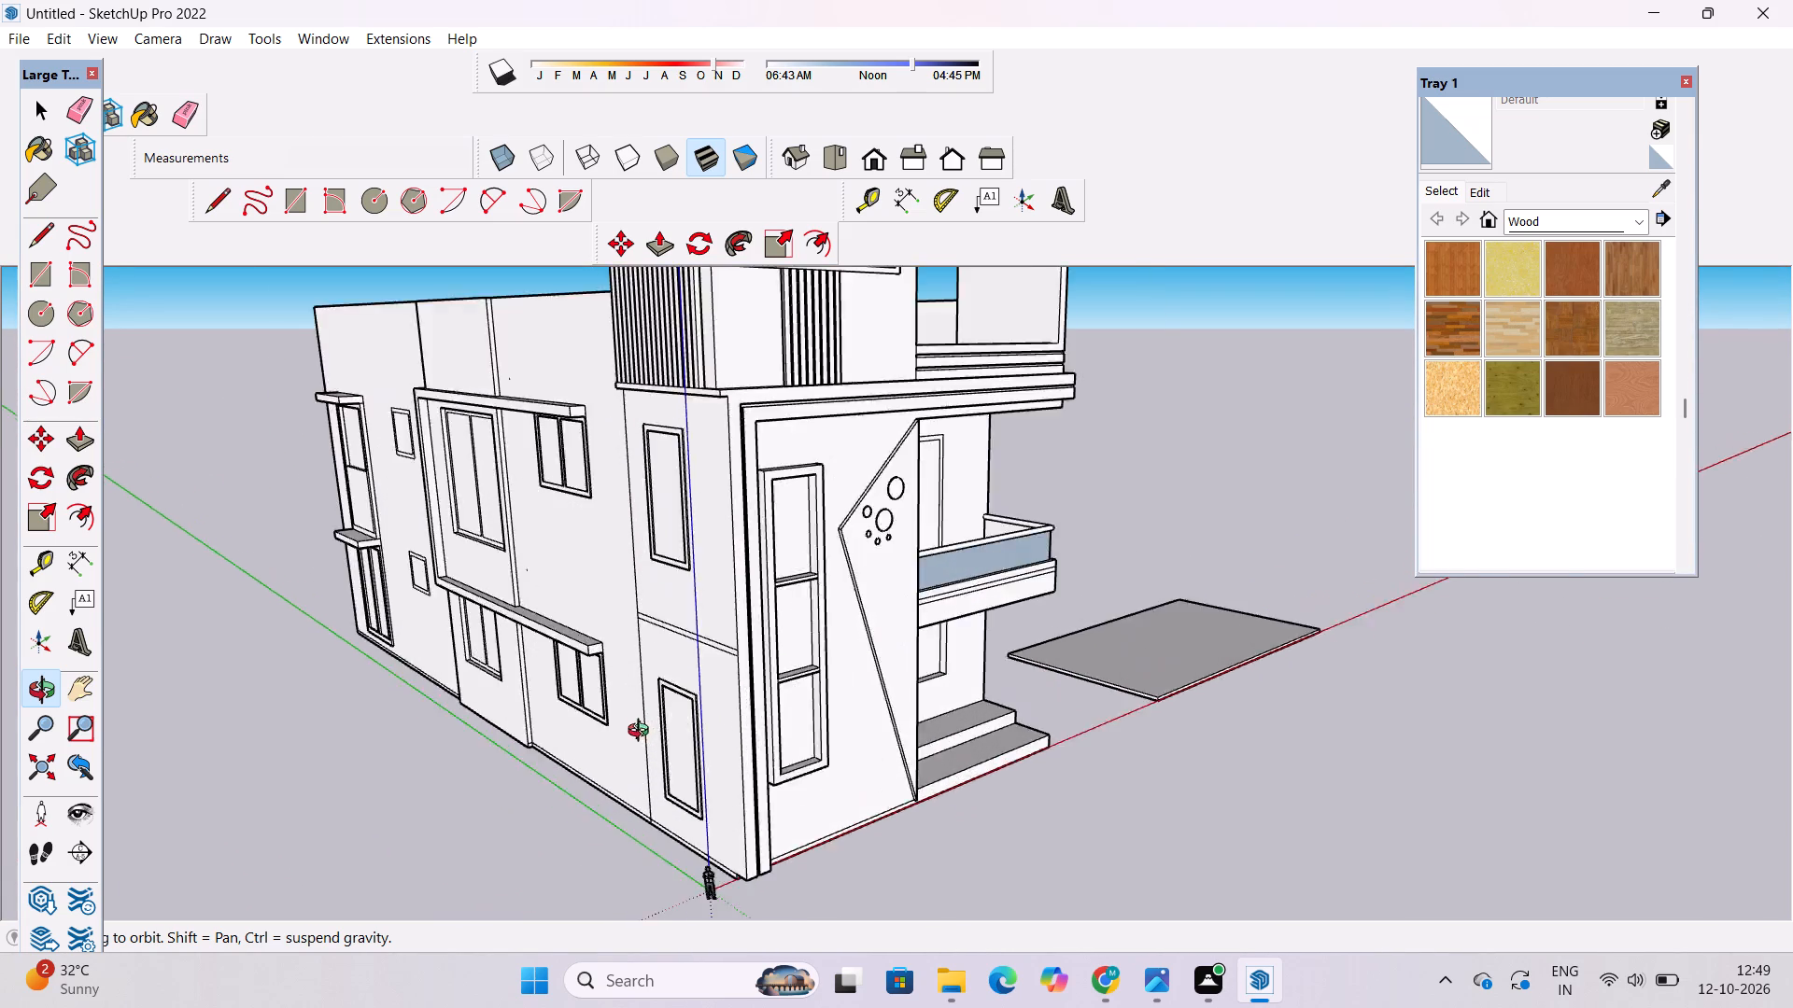
{"action": "scroll", "coordinate": [642, 733], "scroll_direction": "up", "scroll_amount": 3}
{"action": "left_click_drag", "start_coordinate": [644, 768], "coordinate": [641, 683]}
{"action": "scroll", "coordinate": [622, 720], "scroll_direction": "up", "scroll_amount": 5}
{"action": "scroll", "coordinate": [527, 605], "scroll_direction": "down", "scroll_amount": 13}
{"action": "scroll", "coordinate": [529, 609], "scroll_direction": "up", "scroll_amount": 6}
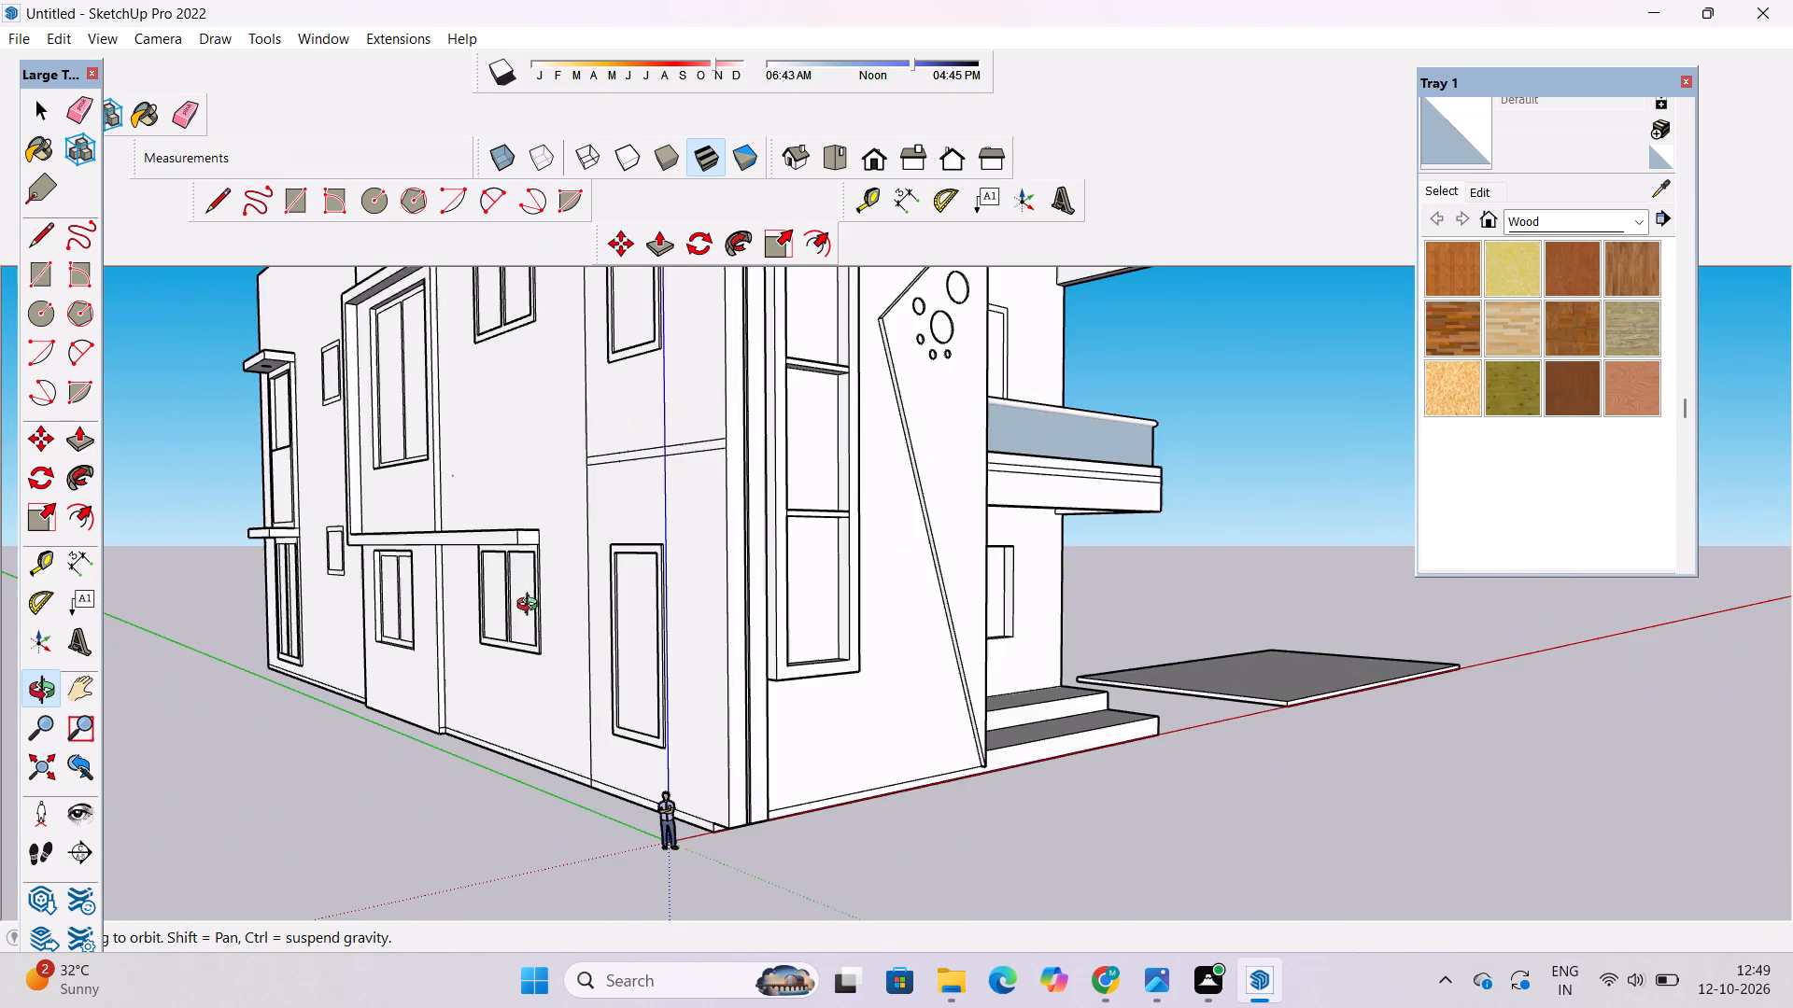
{"action": "scroll", "coordinate": [595, 637], "scroll_direction": "down", "scroll_amount": 6}
{"action": "scroll", "coordinate": [684, 812], "scroll_direction": "up", "scroll_amount": 14}
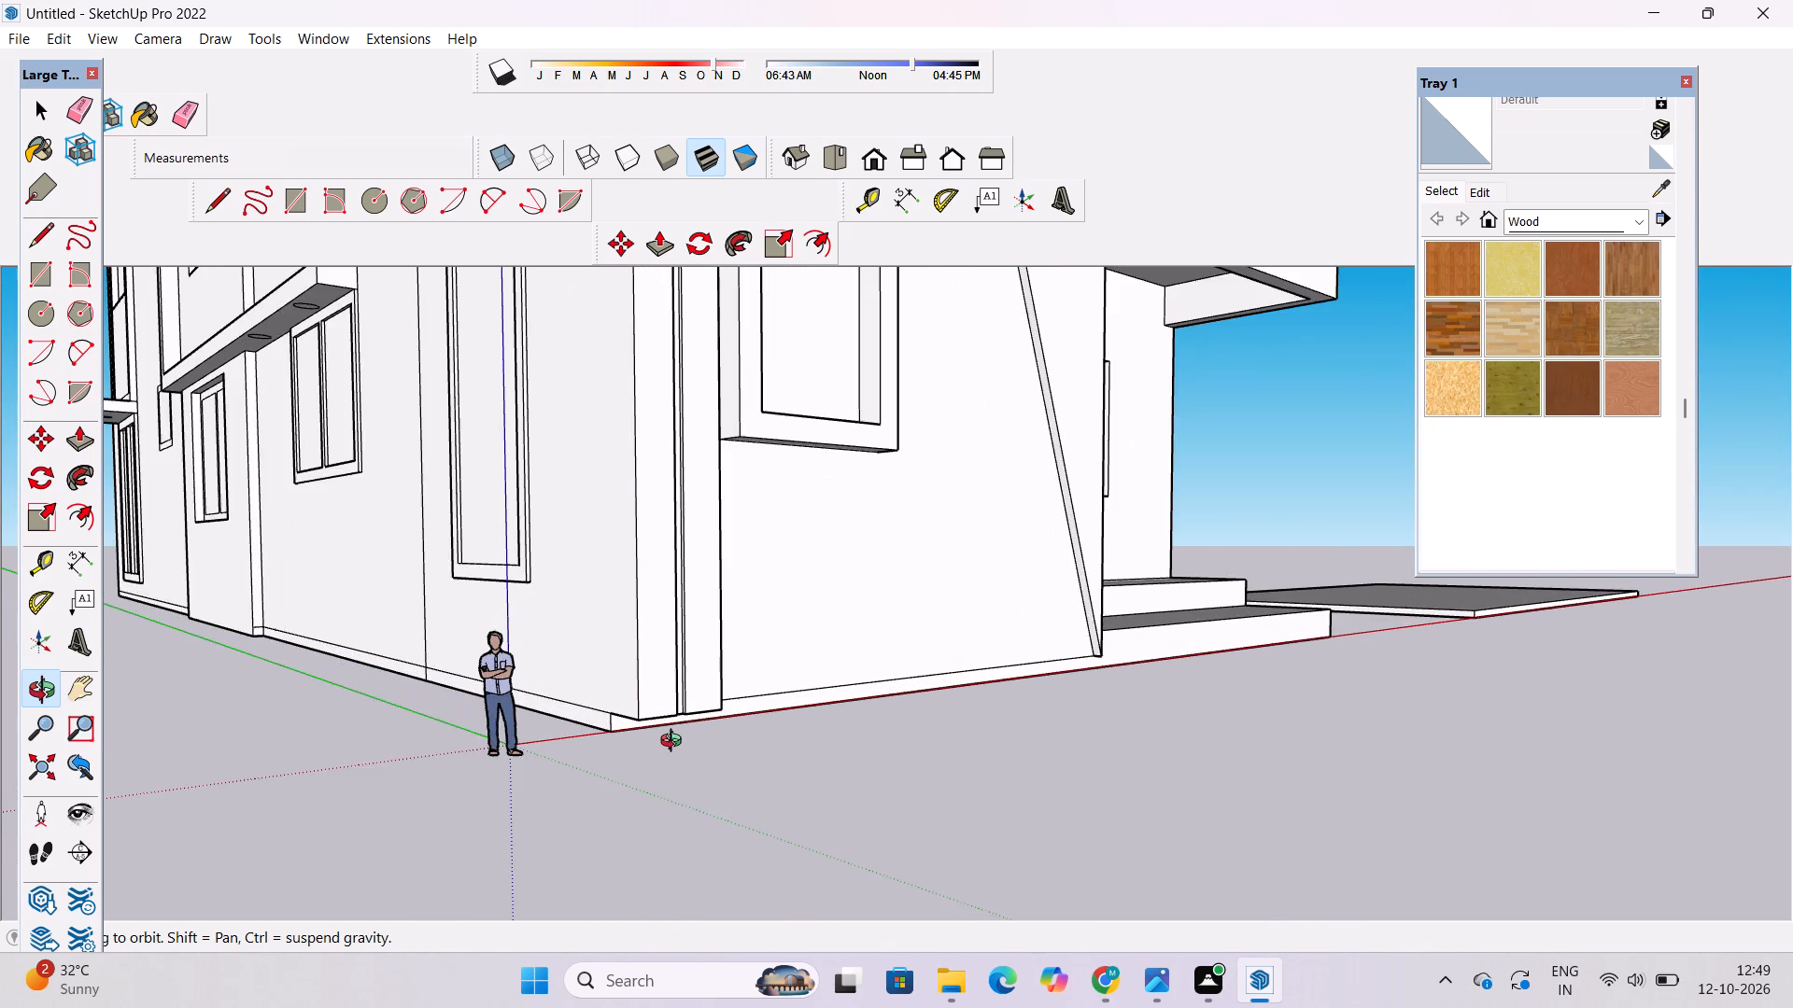
Draw a 1' vertical line from the slanted panel's foot to the ground edge, dividing the base strip from the bottom entrance step.
{"action": "scroll", "coordinate": [675, 743], "scroll_direction": "up", "scroll_amount": 2}
{"action": "left_click_drag", "start_coordinate": [688, 740], "coordinate": [644, 739], "text": "shift"}
{"action": "left_click_drag", "start_coordinate": [742, 749], "coordinate": [394, 750]}
{"action": "left_click_drag", "start_coordinate": [865, 751], "coordinate": [702, 747], "text": "shift"}
{"action": "scroll", "coordinate": [801, 676], "scroll_direction": "up", "scroll_amount": 6}
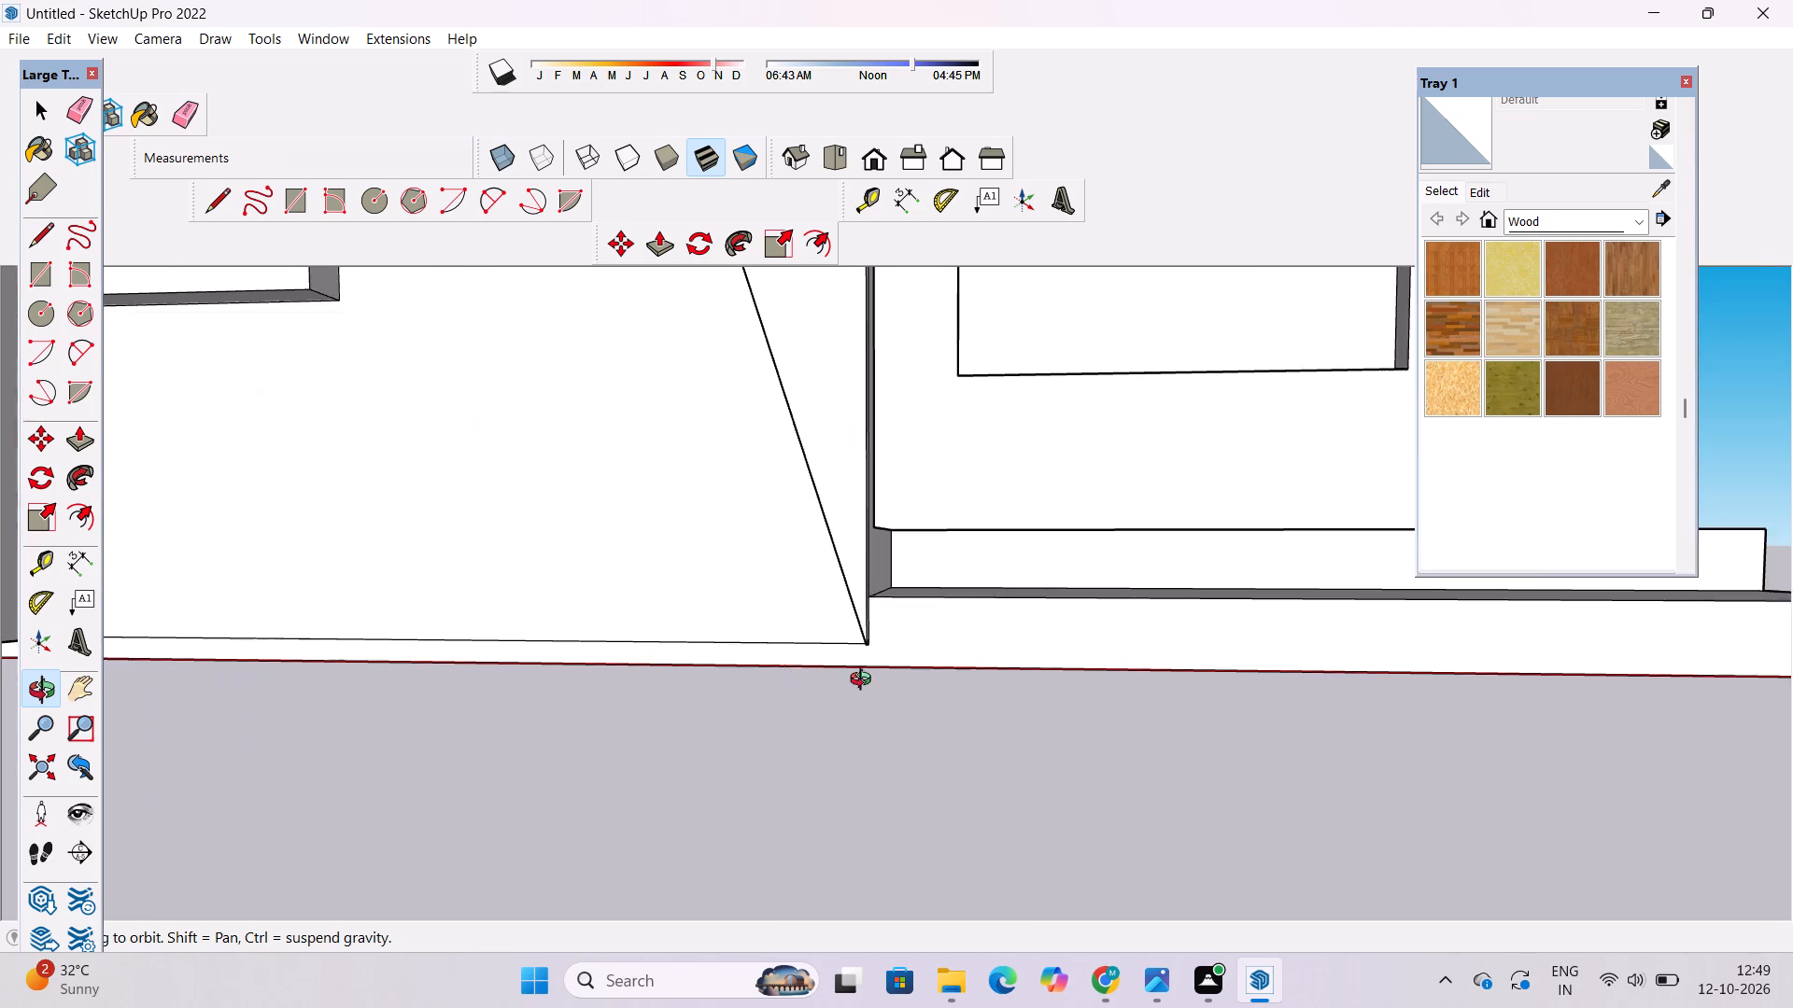
{"action": "scroll", "coordinate": [865, 681], "scroll_direction": "up", "scroll_amount": 3}
{"action": "left_click_drag", "start_coordinate": [1056, 672], "coordinate": [911, 655]}
{"action": "scroll", "coordinate": [696, 621], "scroll_direction": "up", "scroll_amount": 5}
{"action": "left_click_drag", "start_coordinate": [747, 606], "coordinate": [713, 637], "text": "shift"}
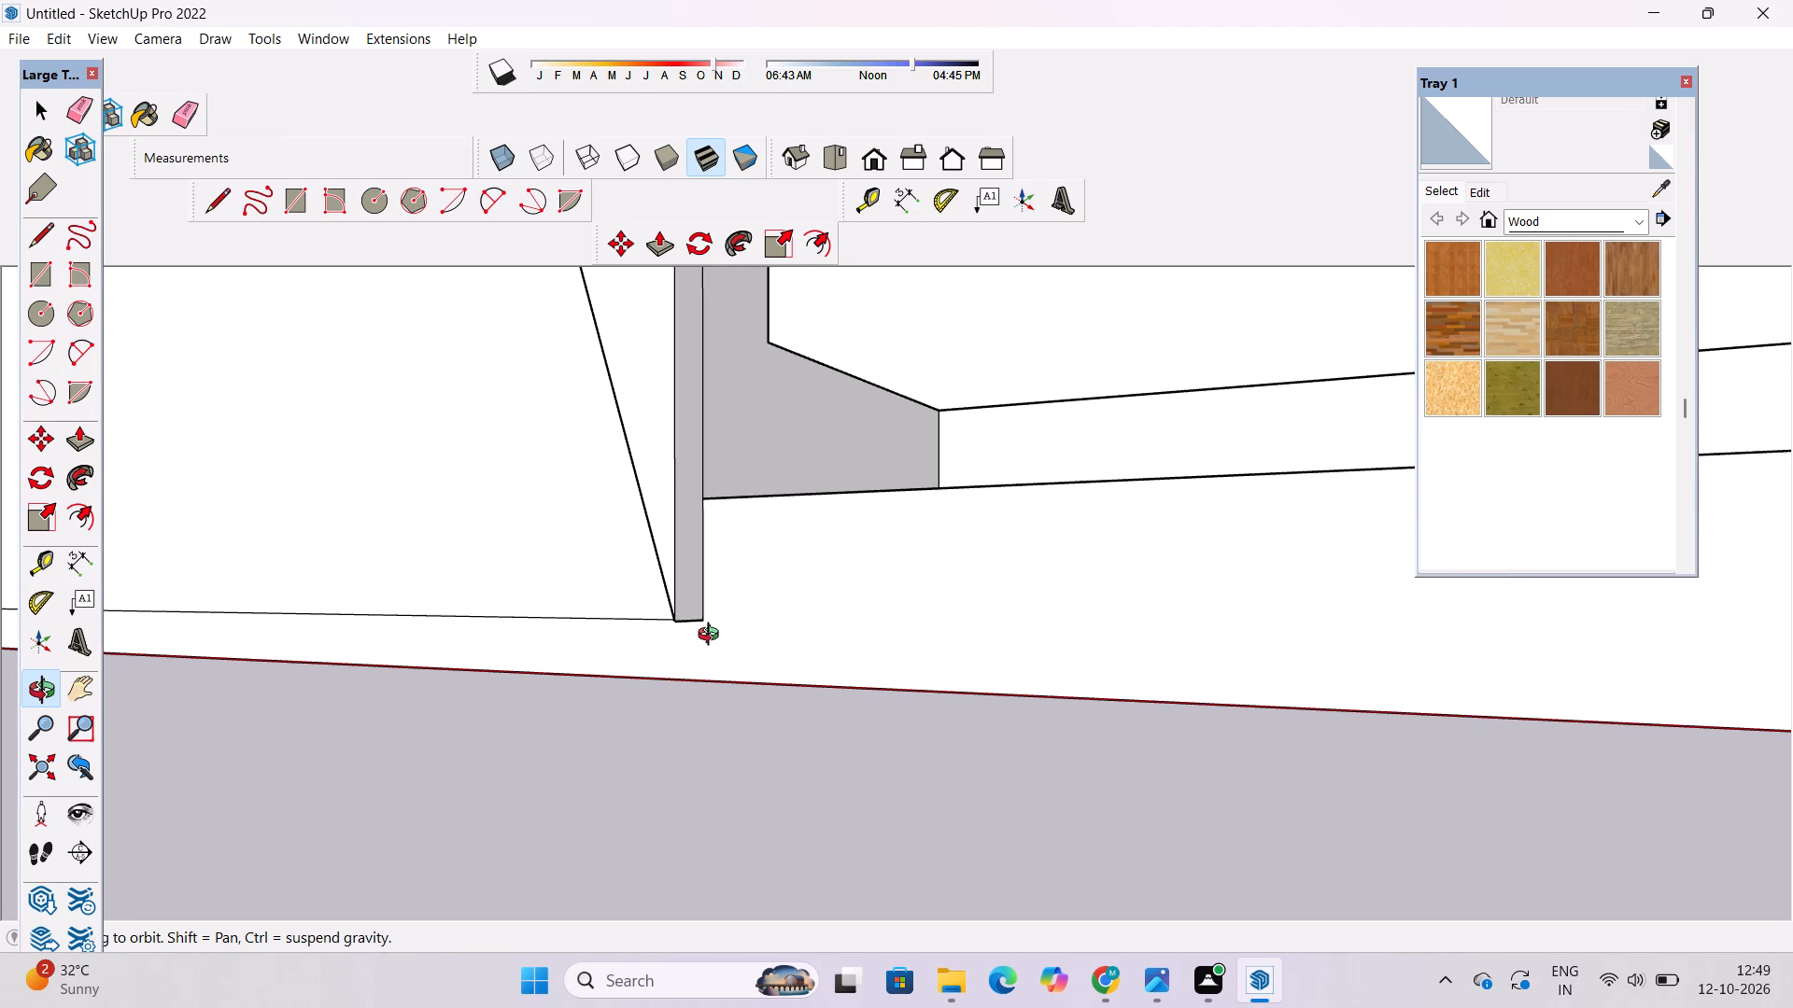
{"action": "key", "text": "l"}
{"action": "scroll", "coordinate": [706, 700], "scroll_direction": "up", "scroll_amount": 9}
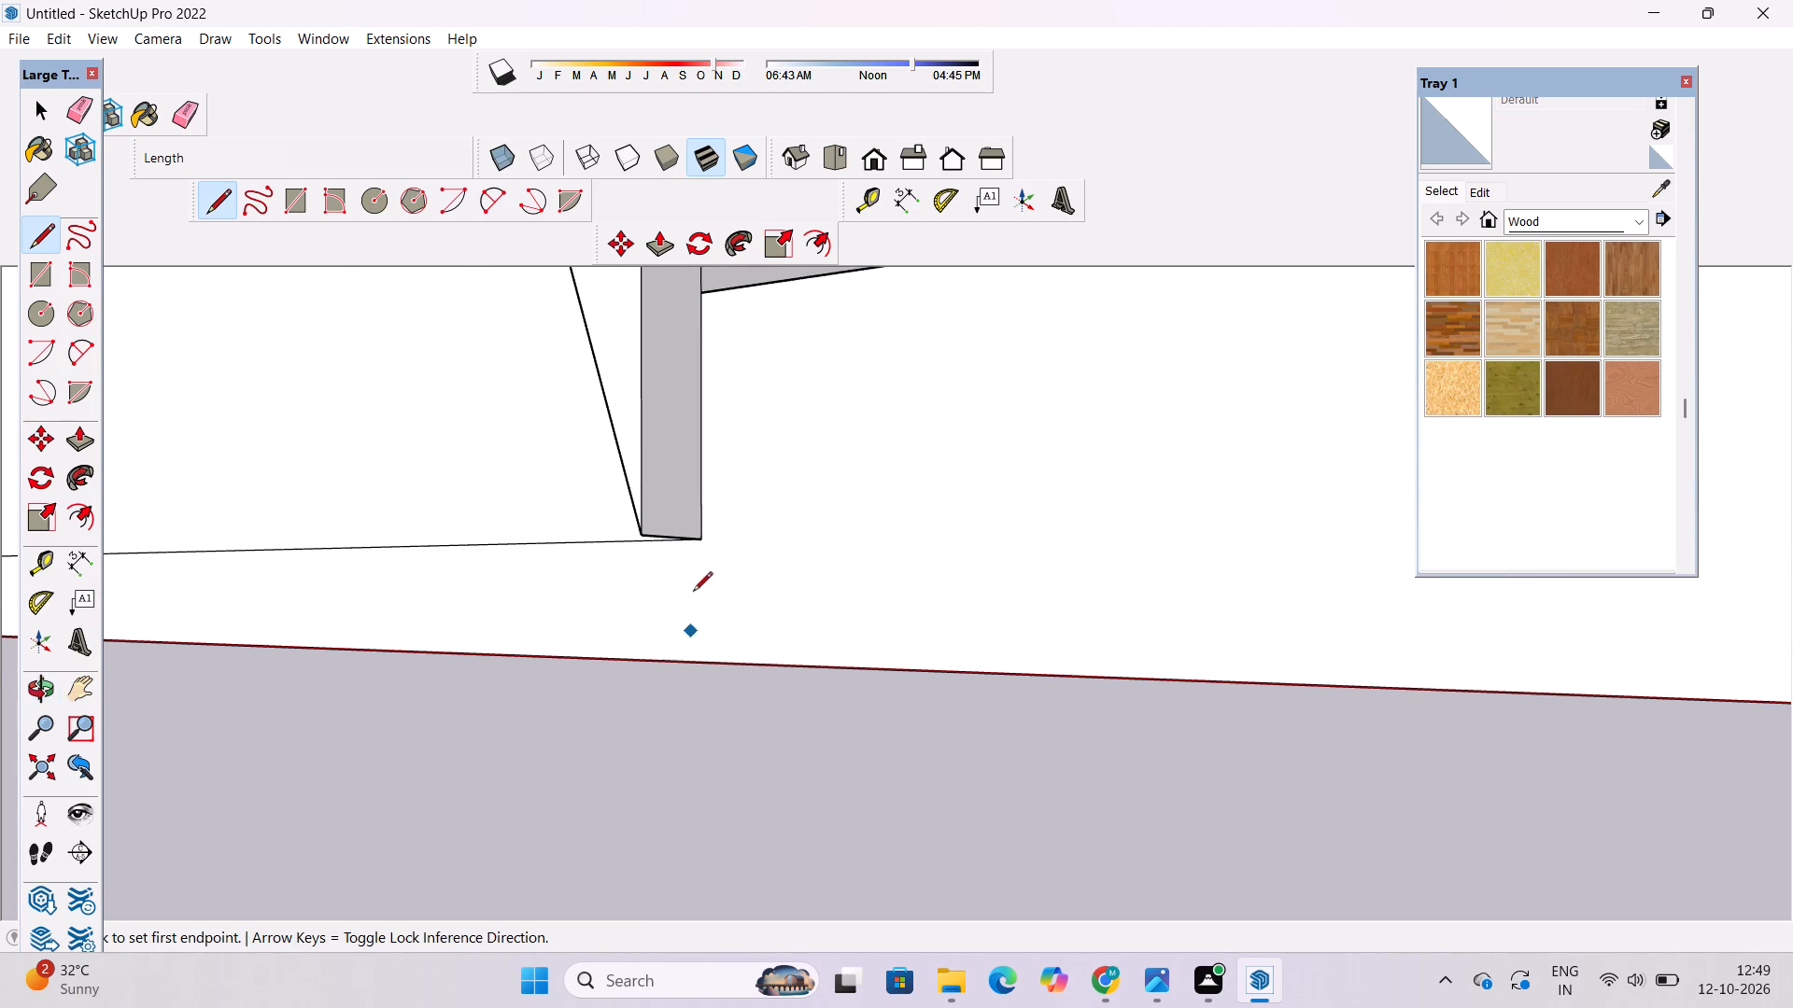
{"action": "scroll", "coordinate": [693, 541], "scroll_direction": "up", "scroll_amount": 9}
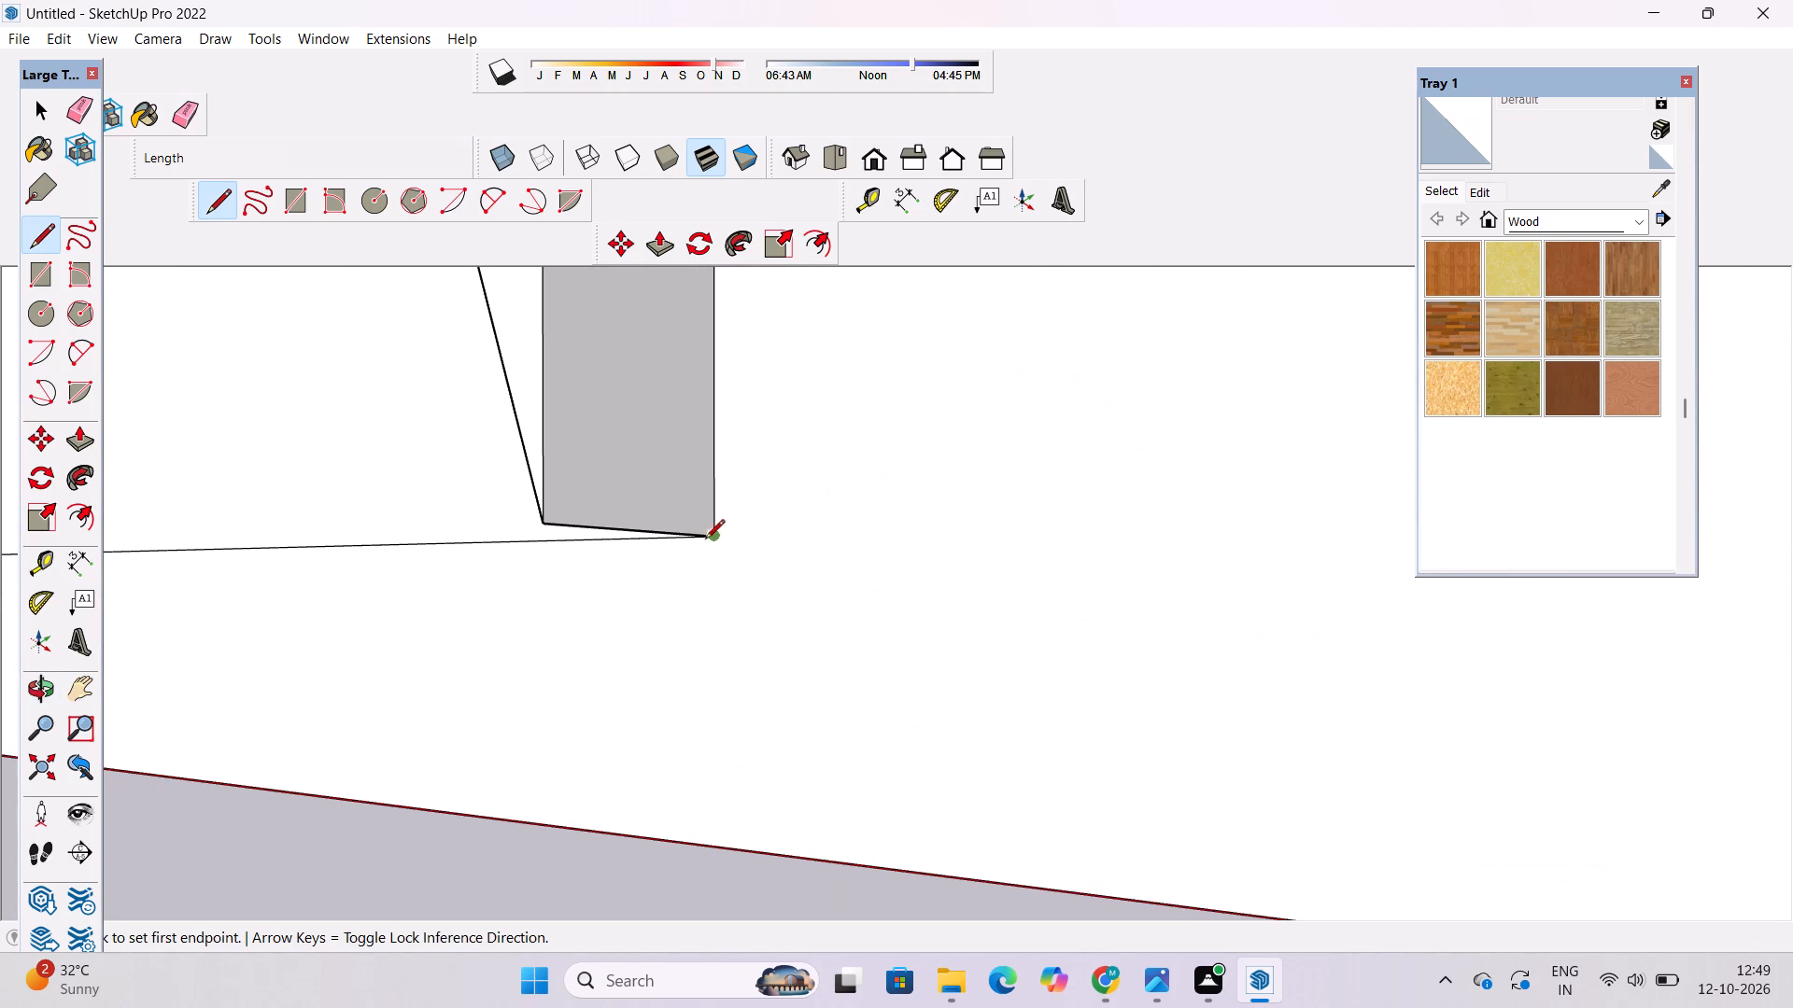
{"action": "left_click", "coordinate": [710, 539]}
{"action": "scroll", "coordinate": [710, 539], "scroll_direction": "down", "scroll_amount": 10}
{"action": "scroll", "coordinate": [716, 664], "scroll_direction": "up", "scroll_amount": 4}
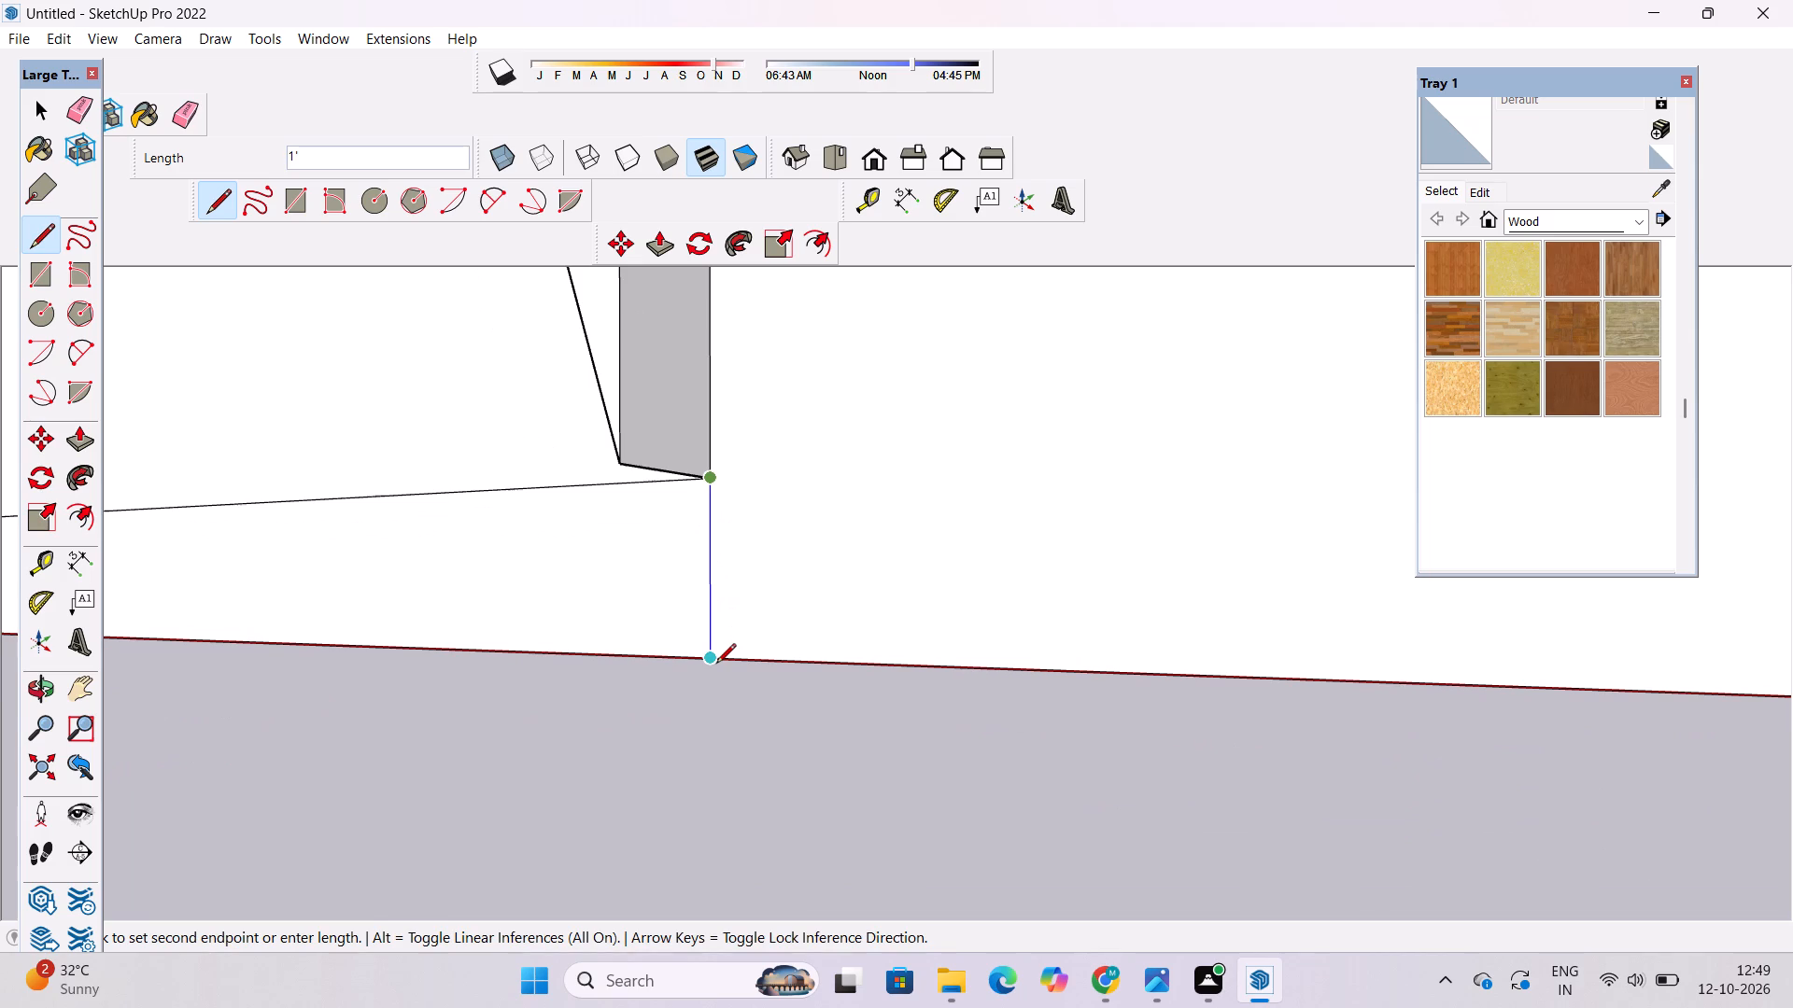
{"action": "left_click", "coordinate": [716, 665]}
{"action": "key", "text": "space"}
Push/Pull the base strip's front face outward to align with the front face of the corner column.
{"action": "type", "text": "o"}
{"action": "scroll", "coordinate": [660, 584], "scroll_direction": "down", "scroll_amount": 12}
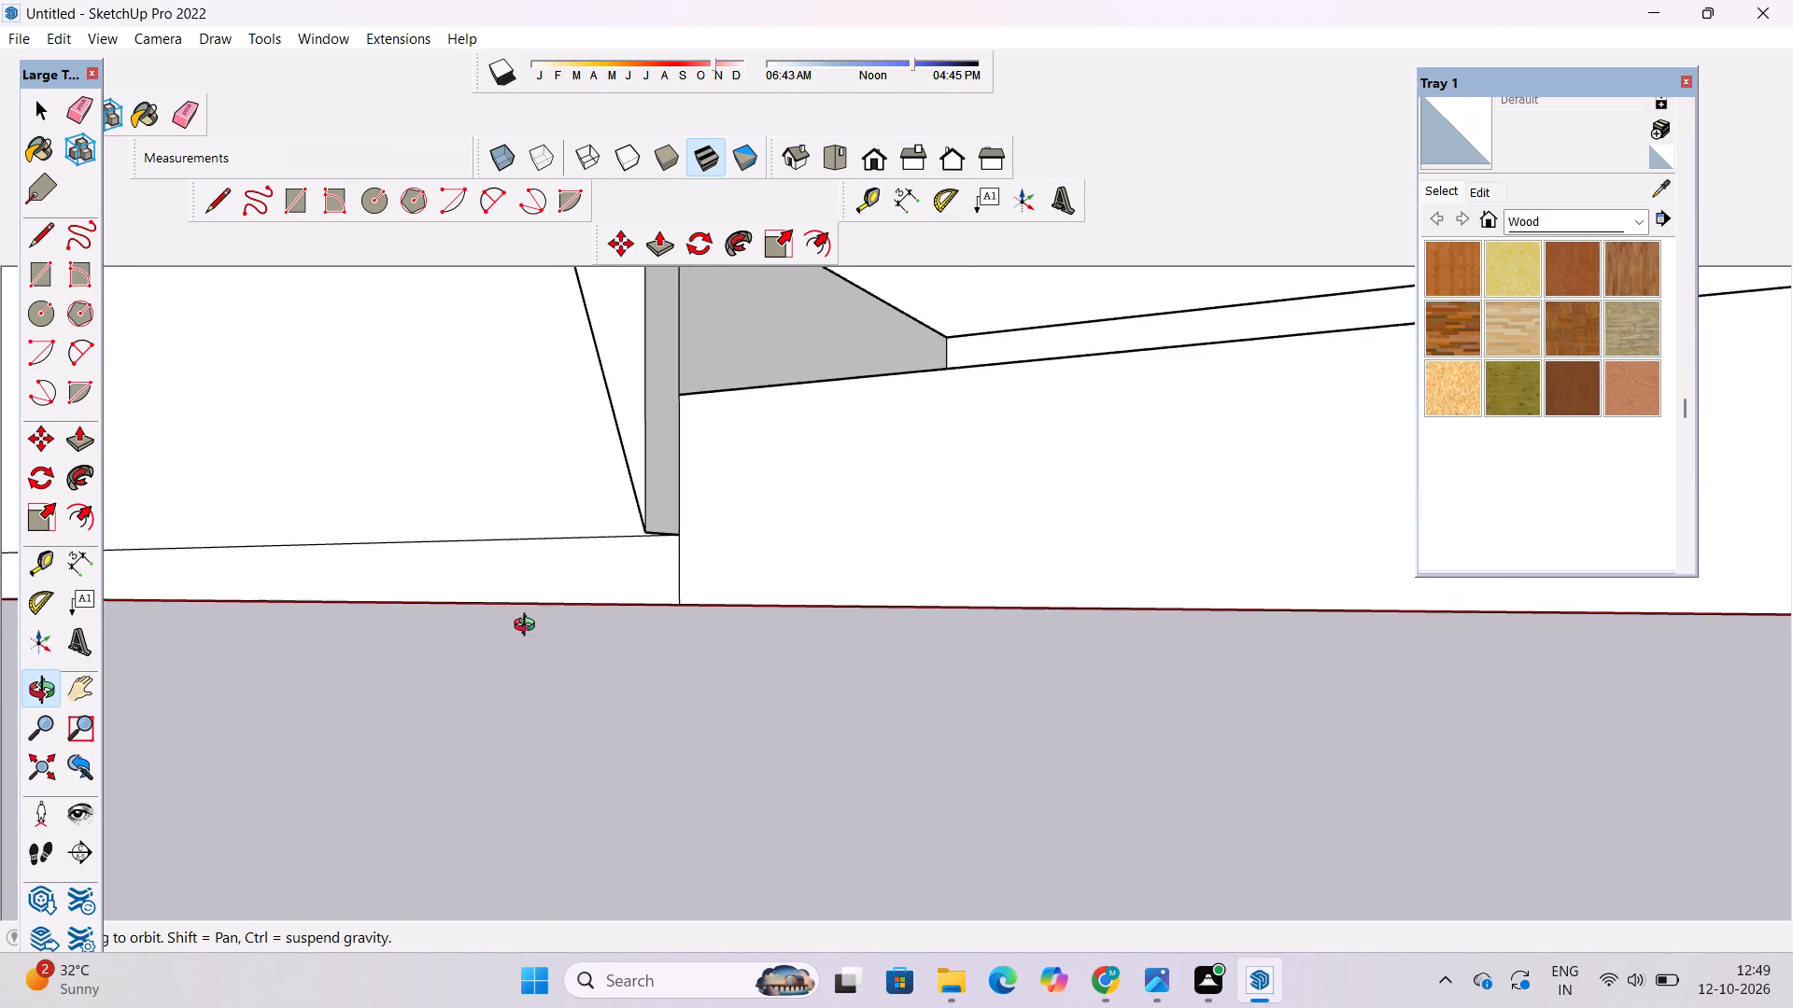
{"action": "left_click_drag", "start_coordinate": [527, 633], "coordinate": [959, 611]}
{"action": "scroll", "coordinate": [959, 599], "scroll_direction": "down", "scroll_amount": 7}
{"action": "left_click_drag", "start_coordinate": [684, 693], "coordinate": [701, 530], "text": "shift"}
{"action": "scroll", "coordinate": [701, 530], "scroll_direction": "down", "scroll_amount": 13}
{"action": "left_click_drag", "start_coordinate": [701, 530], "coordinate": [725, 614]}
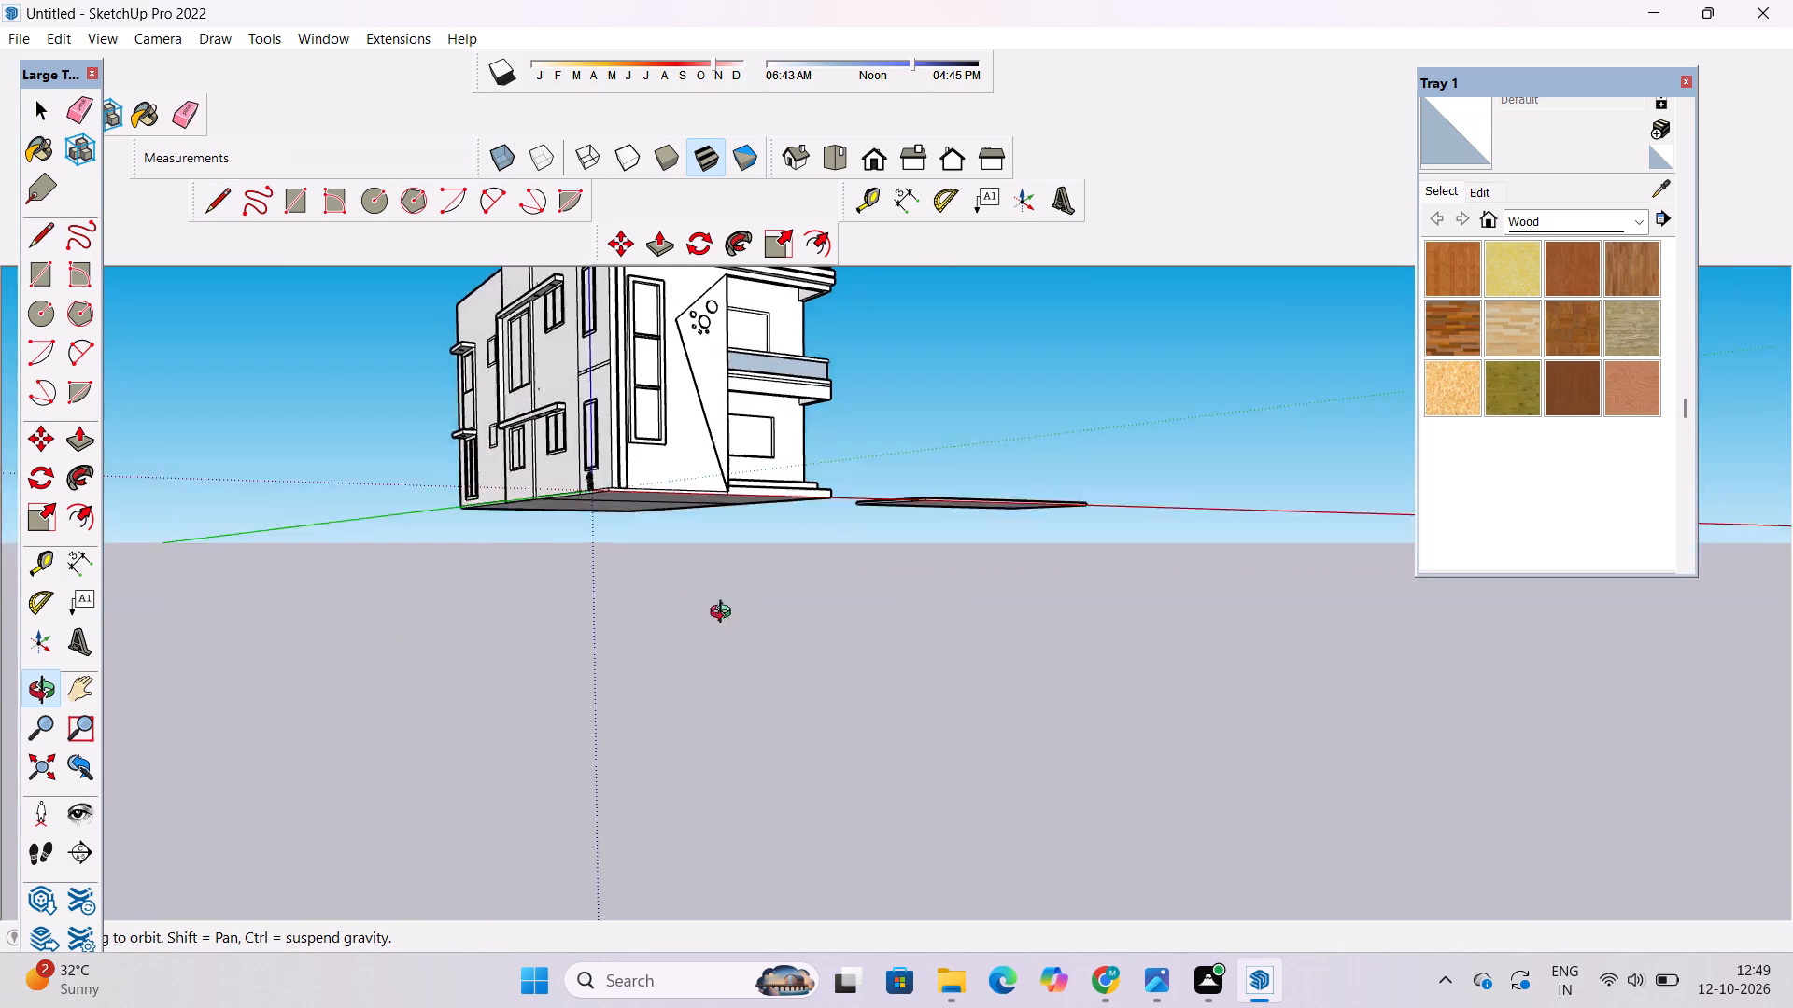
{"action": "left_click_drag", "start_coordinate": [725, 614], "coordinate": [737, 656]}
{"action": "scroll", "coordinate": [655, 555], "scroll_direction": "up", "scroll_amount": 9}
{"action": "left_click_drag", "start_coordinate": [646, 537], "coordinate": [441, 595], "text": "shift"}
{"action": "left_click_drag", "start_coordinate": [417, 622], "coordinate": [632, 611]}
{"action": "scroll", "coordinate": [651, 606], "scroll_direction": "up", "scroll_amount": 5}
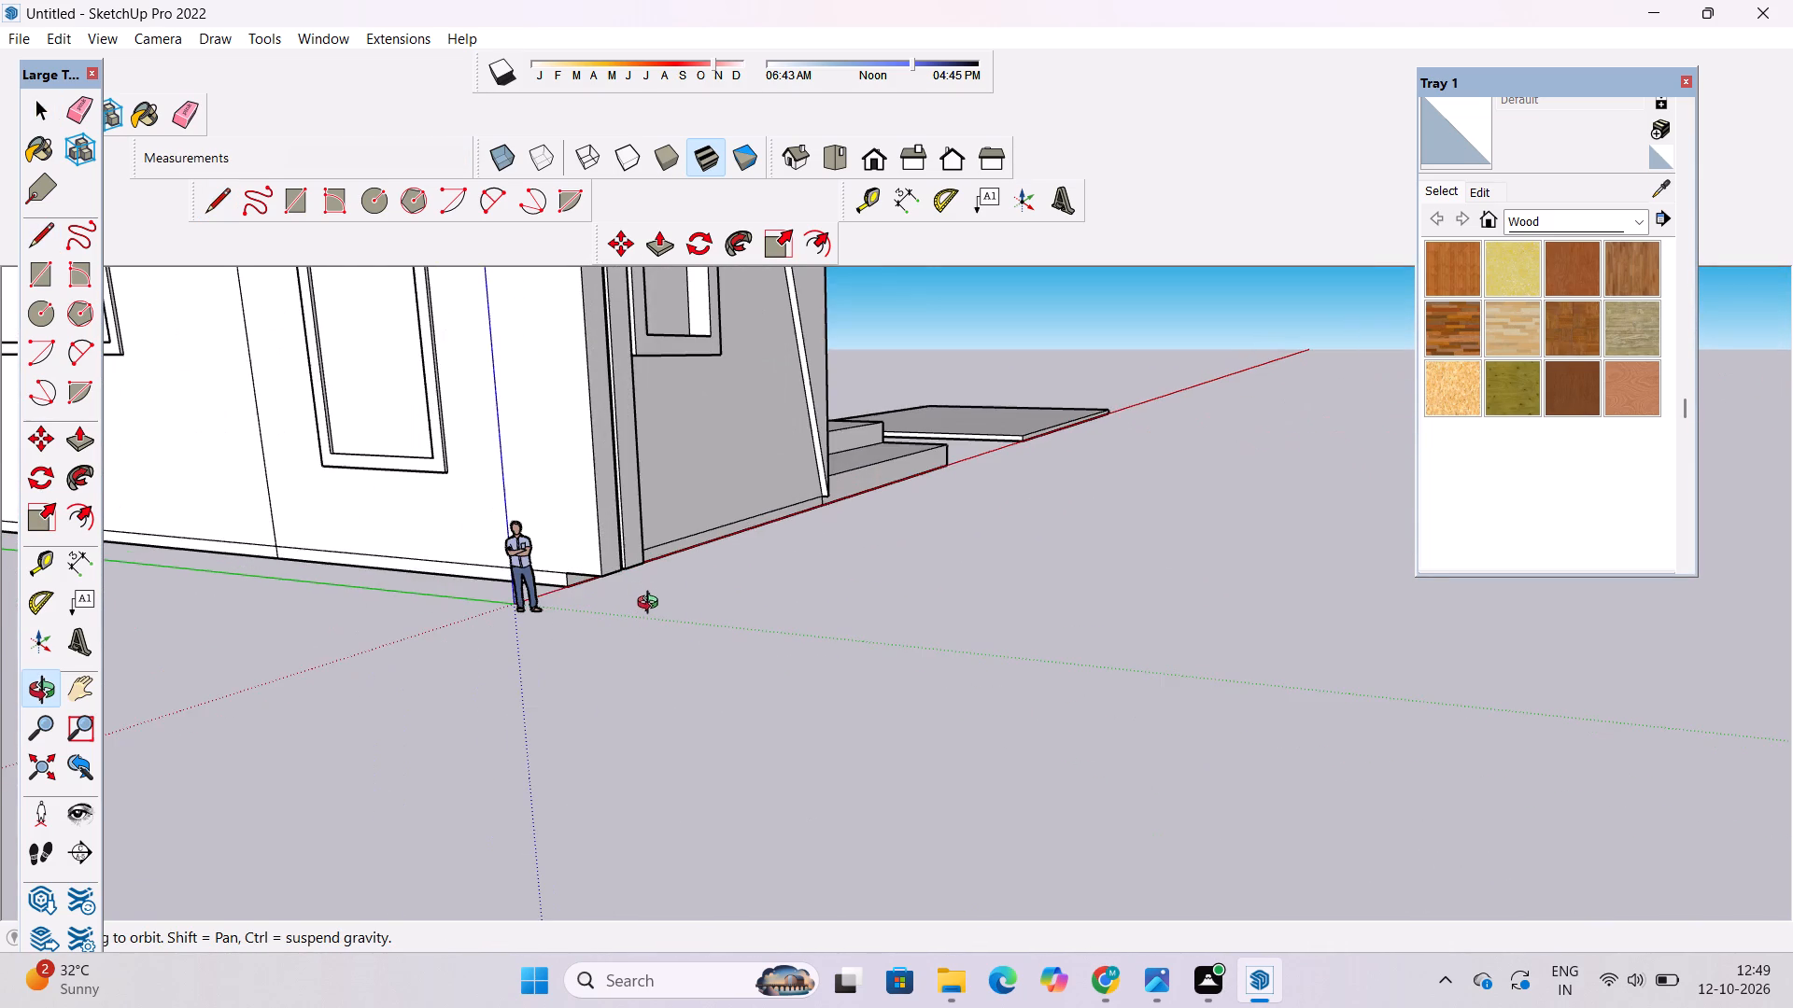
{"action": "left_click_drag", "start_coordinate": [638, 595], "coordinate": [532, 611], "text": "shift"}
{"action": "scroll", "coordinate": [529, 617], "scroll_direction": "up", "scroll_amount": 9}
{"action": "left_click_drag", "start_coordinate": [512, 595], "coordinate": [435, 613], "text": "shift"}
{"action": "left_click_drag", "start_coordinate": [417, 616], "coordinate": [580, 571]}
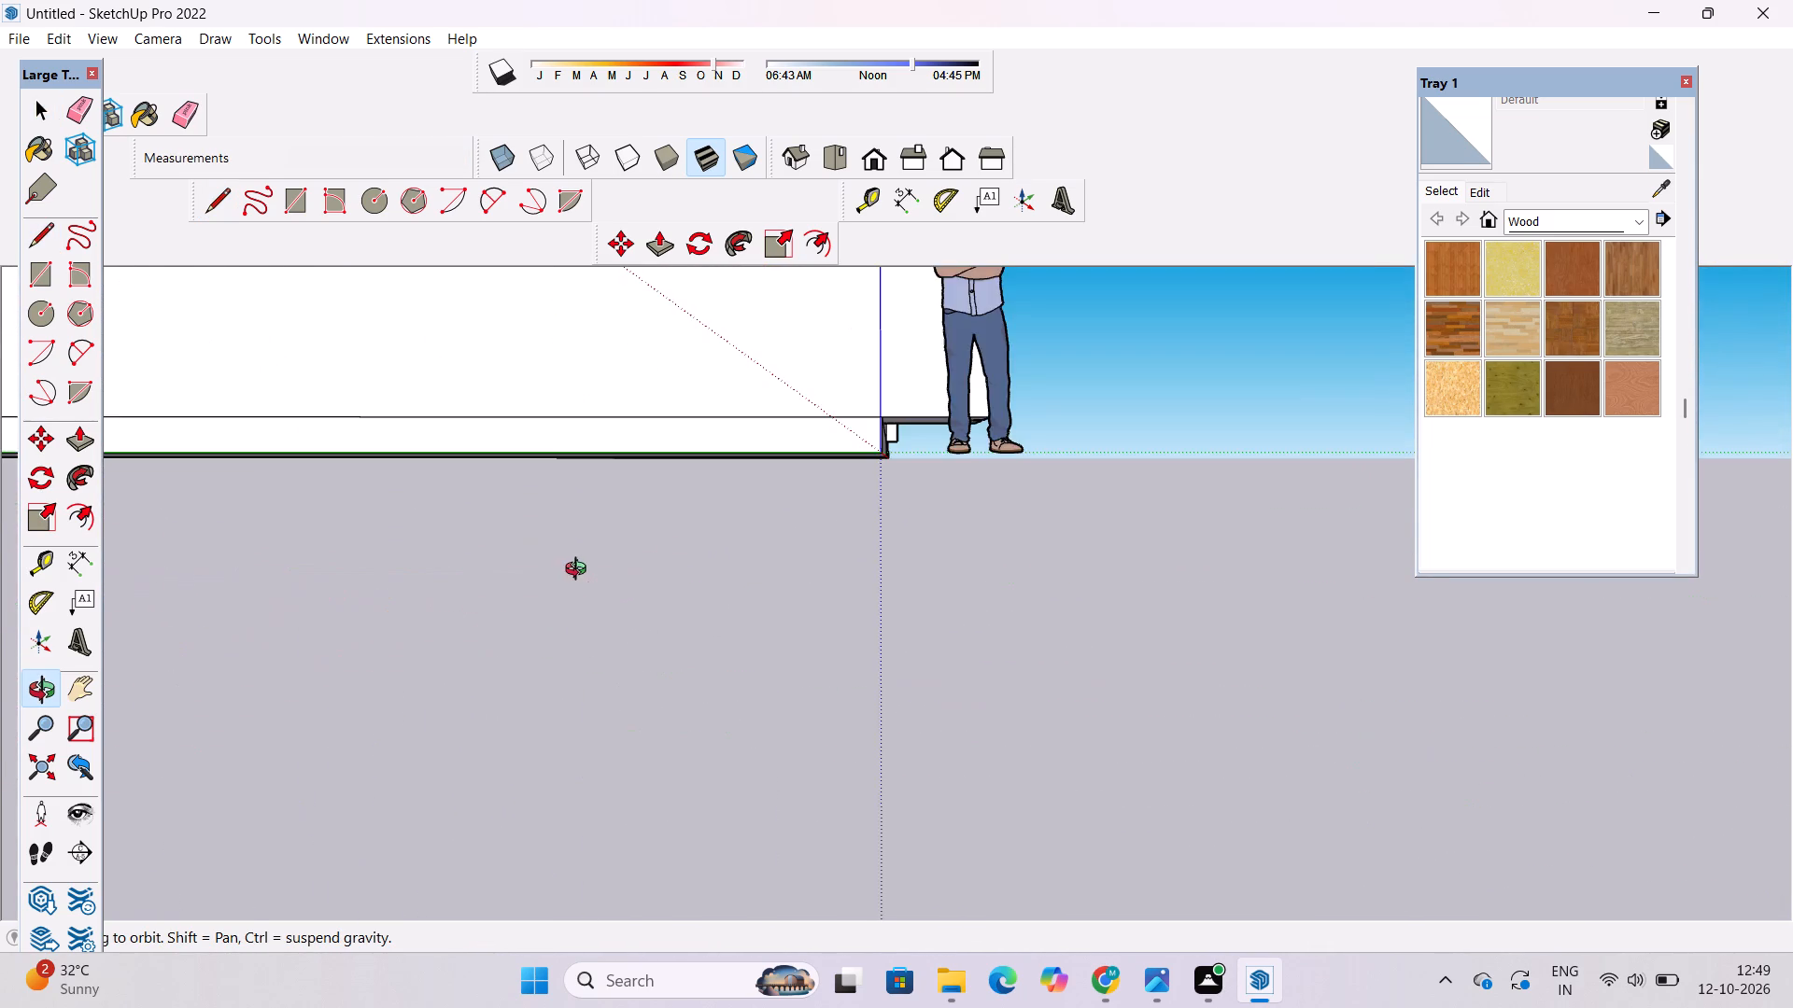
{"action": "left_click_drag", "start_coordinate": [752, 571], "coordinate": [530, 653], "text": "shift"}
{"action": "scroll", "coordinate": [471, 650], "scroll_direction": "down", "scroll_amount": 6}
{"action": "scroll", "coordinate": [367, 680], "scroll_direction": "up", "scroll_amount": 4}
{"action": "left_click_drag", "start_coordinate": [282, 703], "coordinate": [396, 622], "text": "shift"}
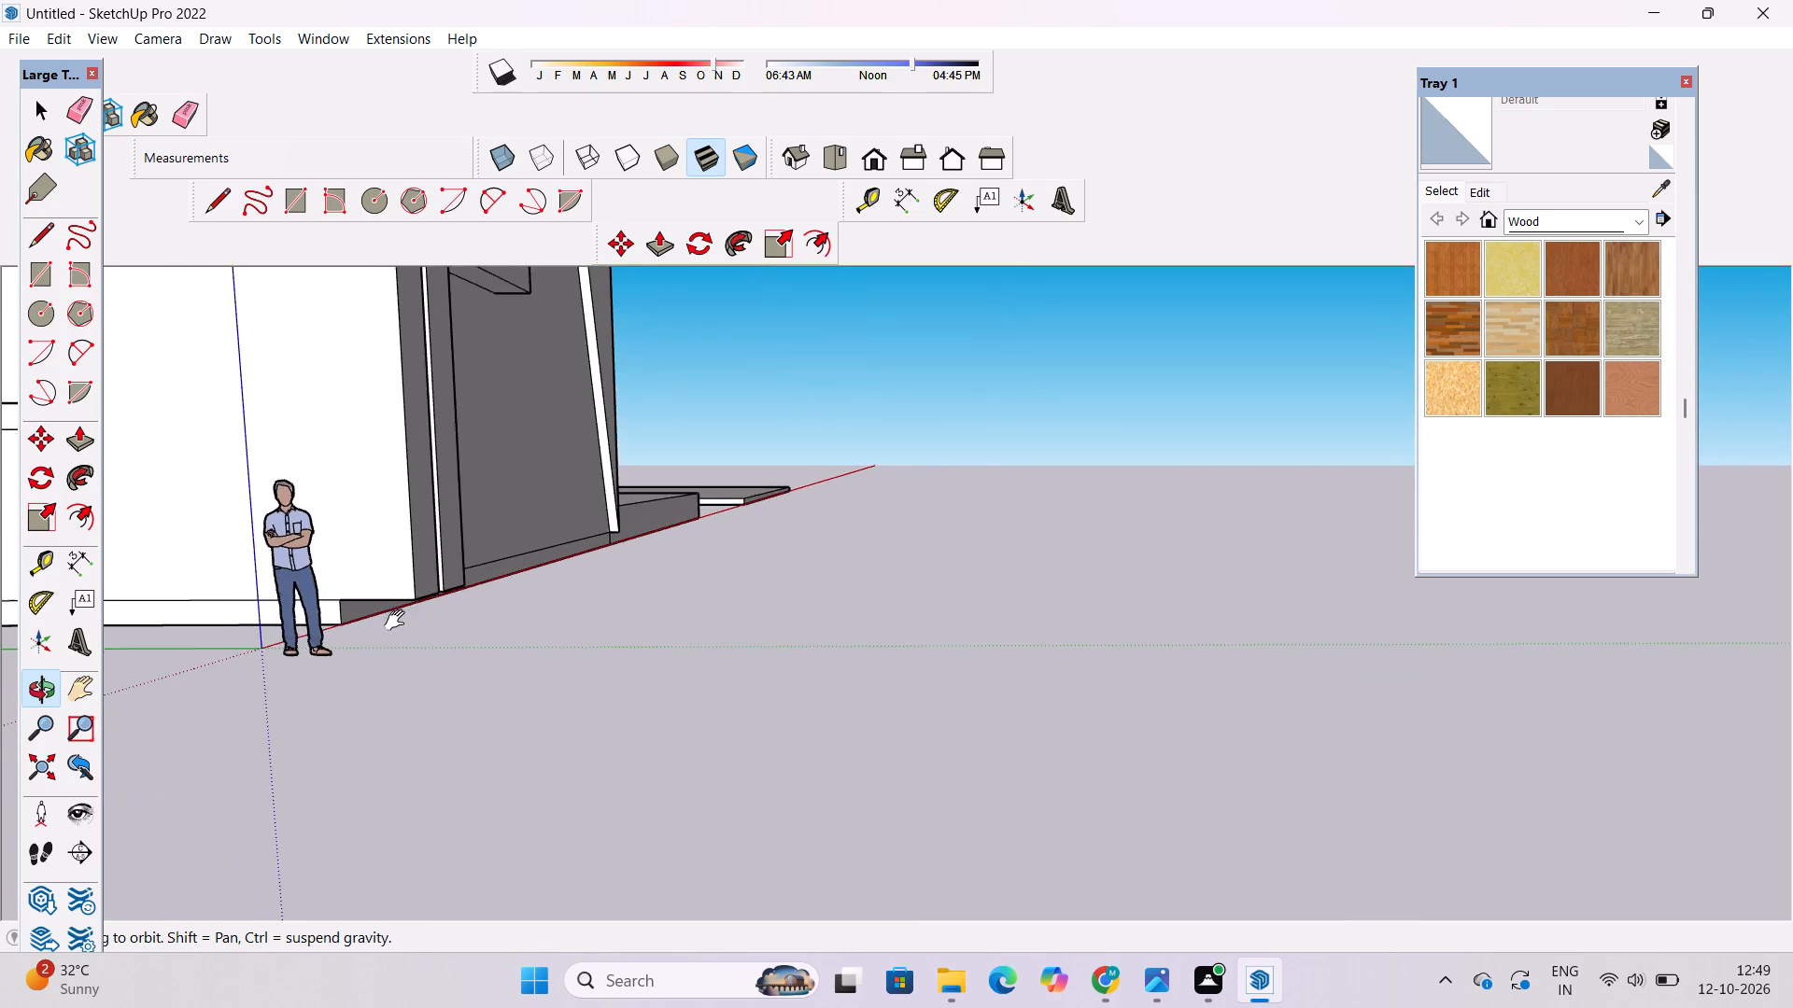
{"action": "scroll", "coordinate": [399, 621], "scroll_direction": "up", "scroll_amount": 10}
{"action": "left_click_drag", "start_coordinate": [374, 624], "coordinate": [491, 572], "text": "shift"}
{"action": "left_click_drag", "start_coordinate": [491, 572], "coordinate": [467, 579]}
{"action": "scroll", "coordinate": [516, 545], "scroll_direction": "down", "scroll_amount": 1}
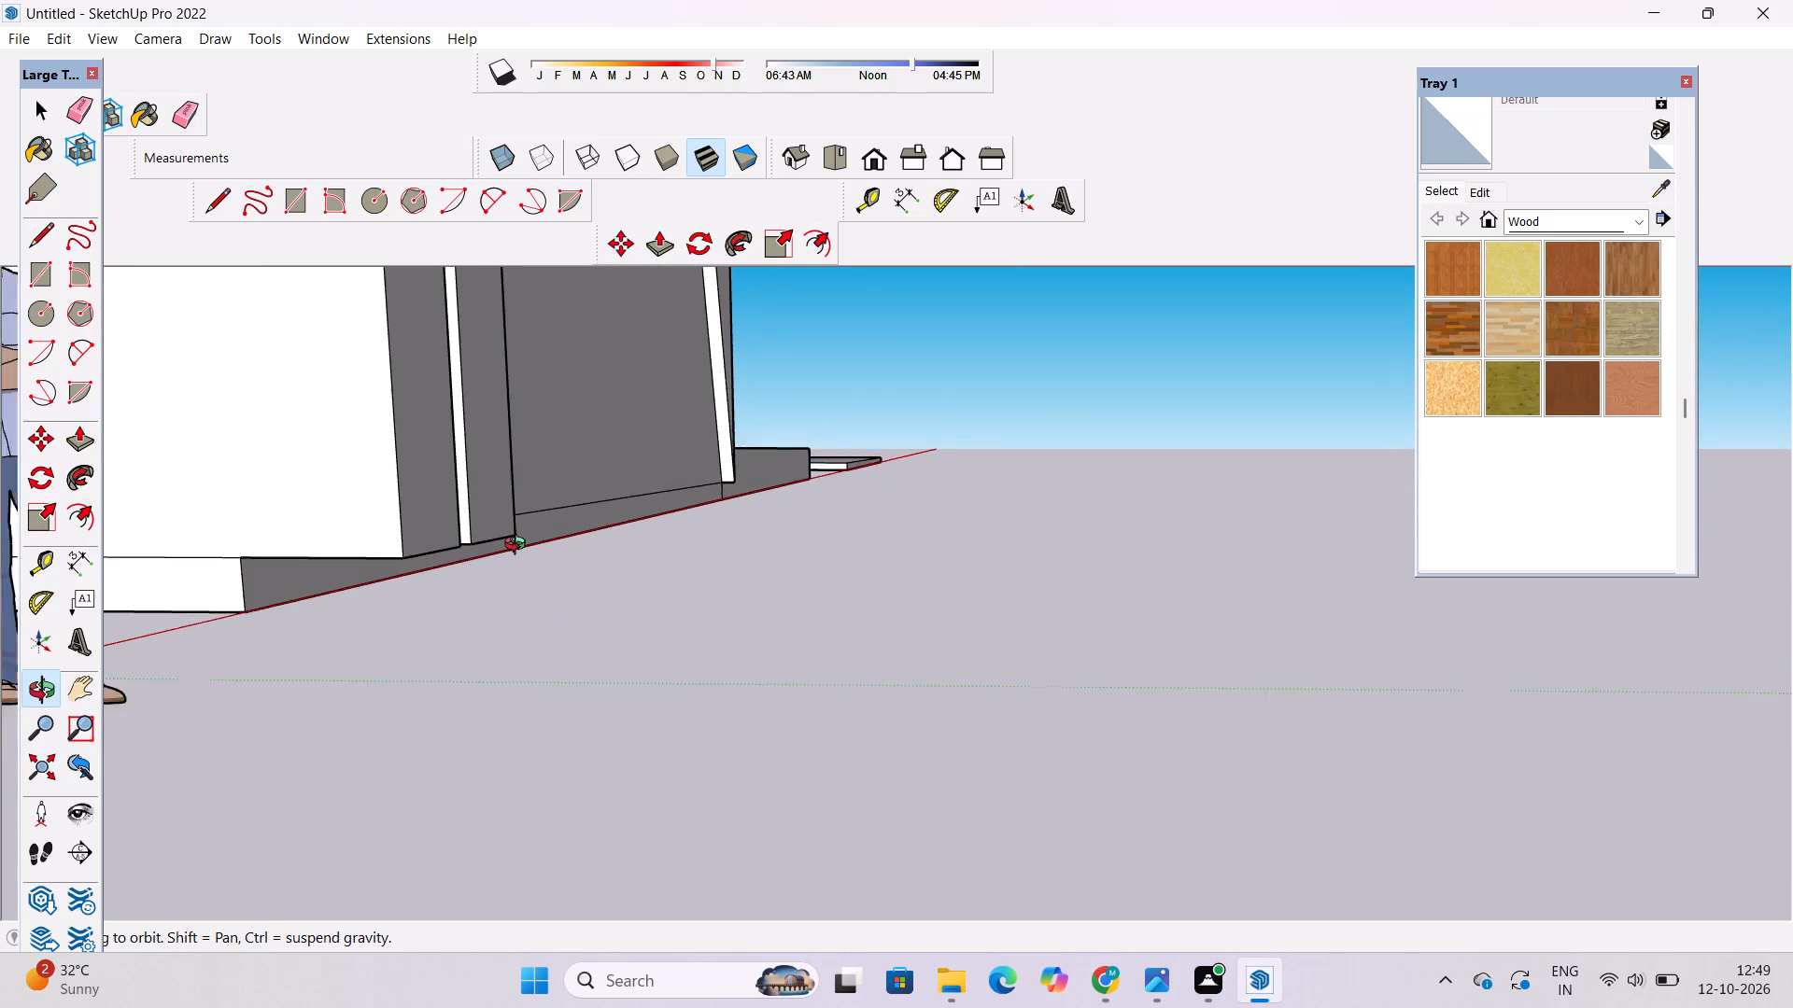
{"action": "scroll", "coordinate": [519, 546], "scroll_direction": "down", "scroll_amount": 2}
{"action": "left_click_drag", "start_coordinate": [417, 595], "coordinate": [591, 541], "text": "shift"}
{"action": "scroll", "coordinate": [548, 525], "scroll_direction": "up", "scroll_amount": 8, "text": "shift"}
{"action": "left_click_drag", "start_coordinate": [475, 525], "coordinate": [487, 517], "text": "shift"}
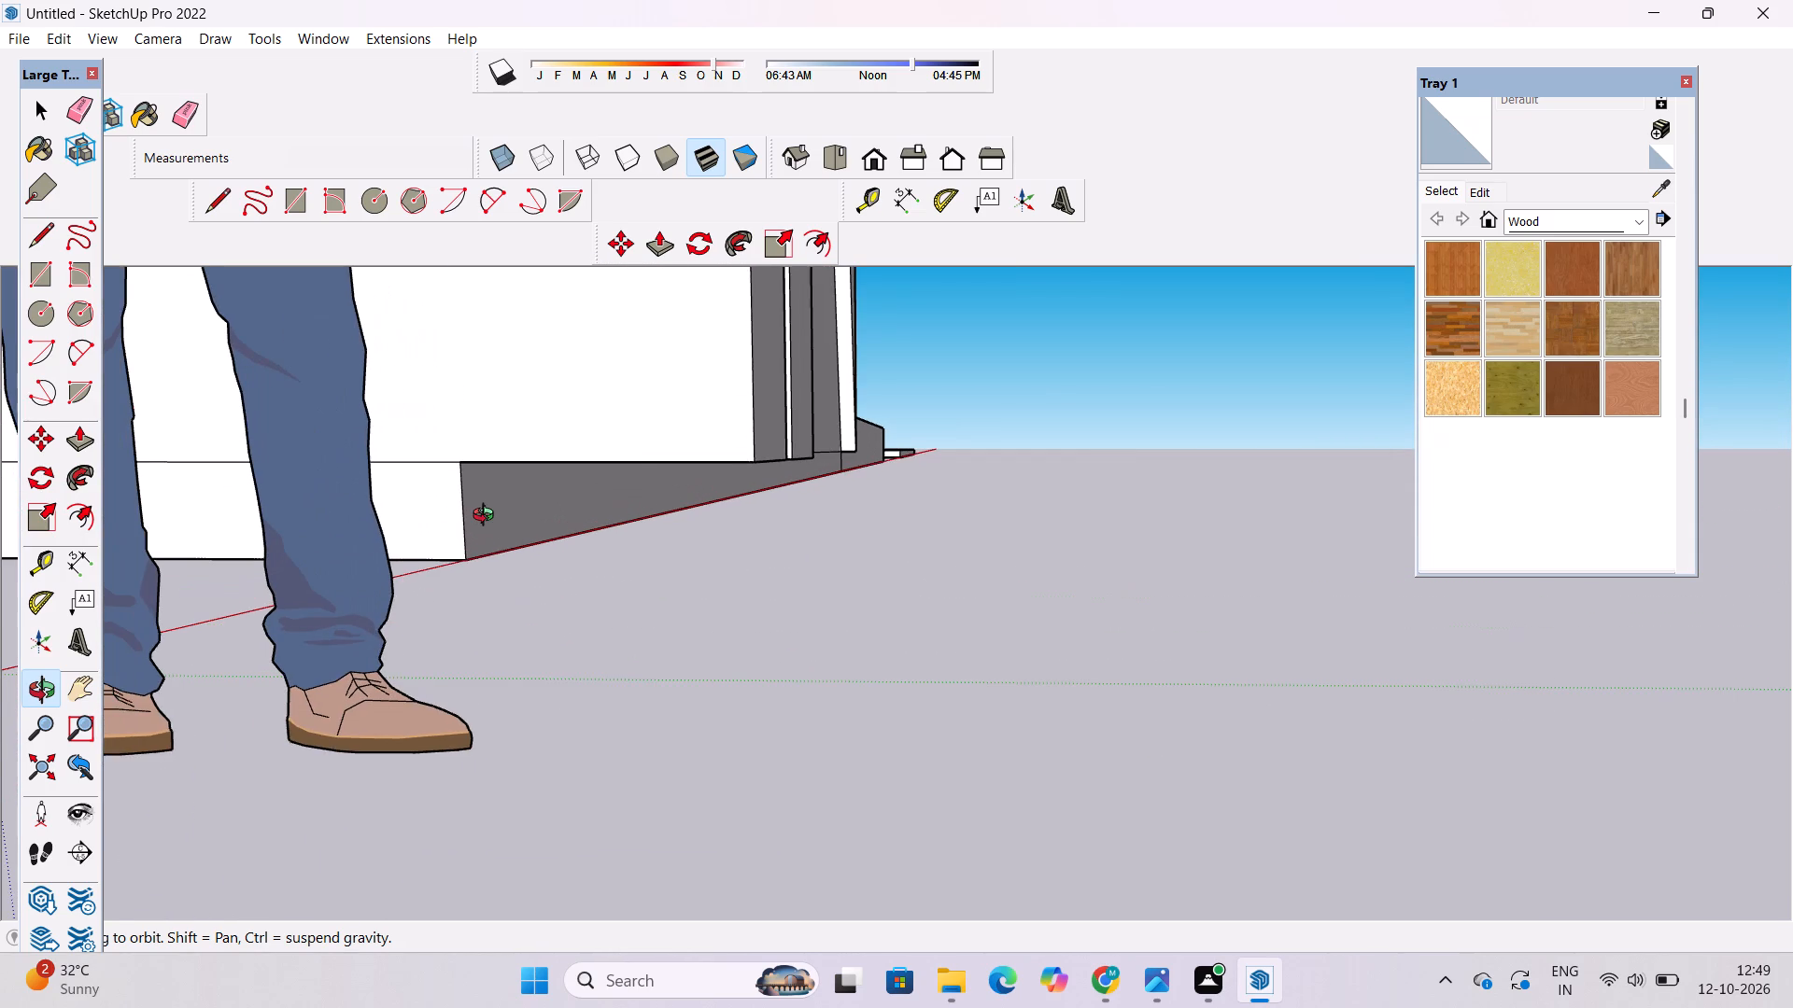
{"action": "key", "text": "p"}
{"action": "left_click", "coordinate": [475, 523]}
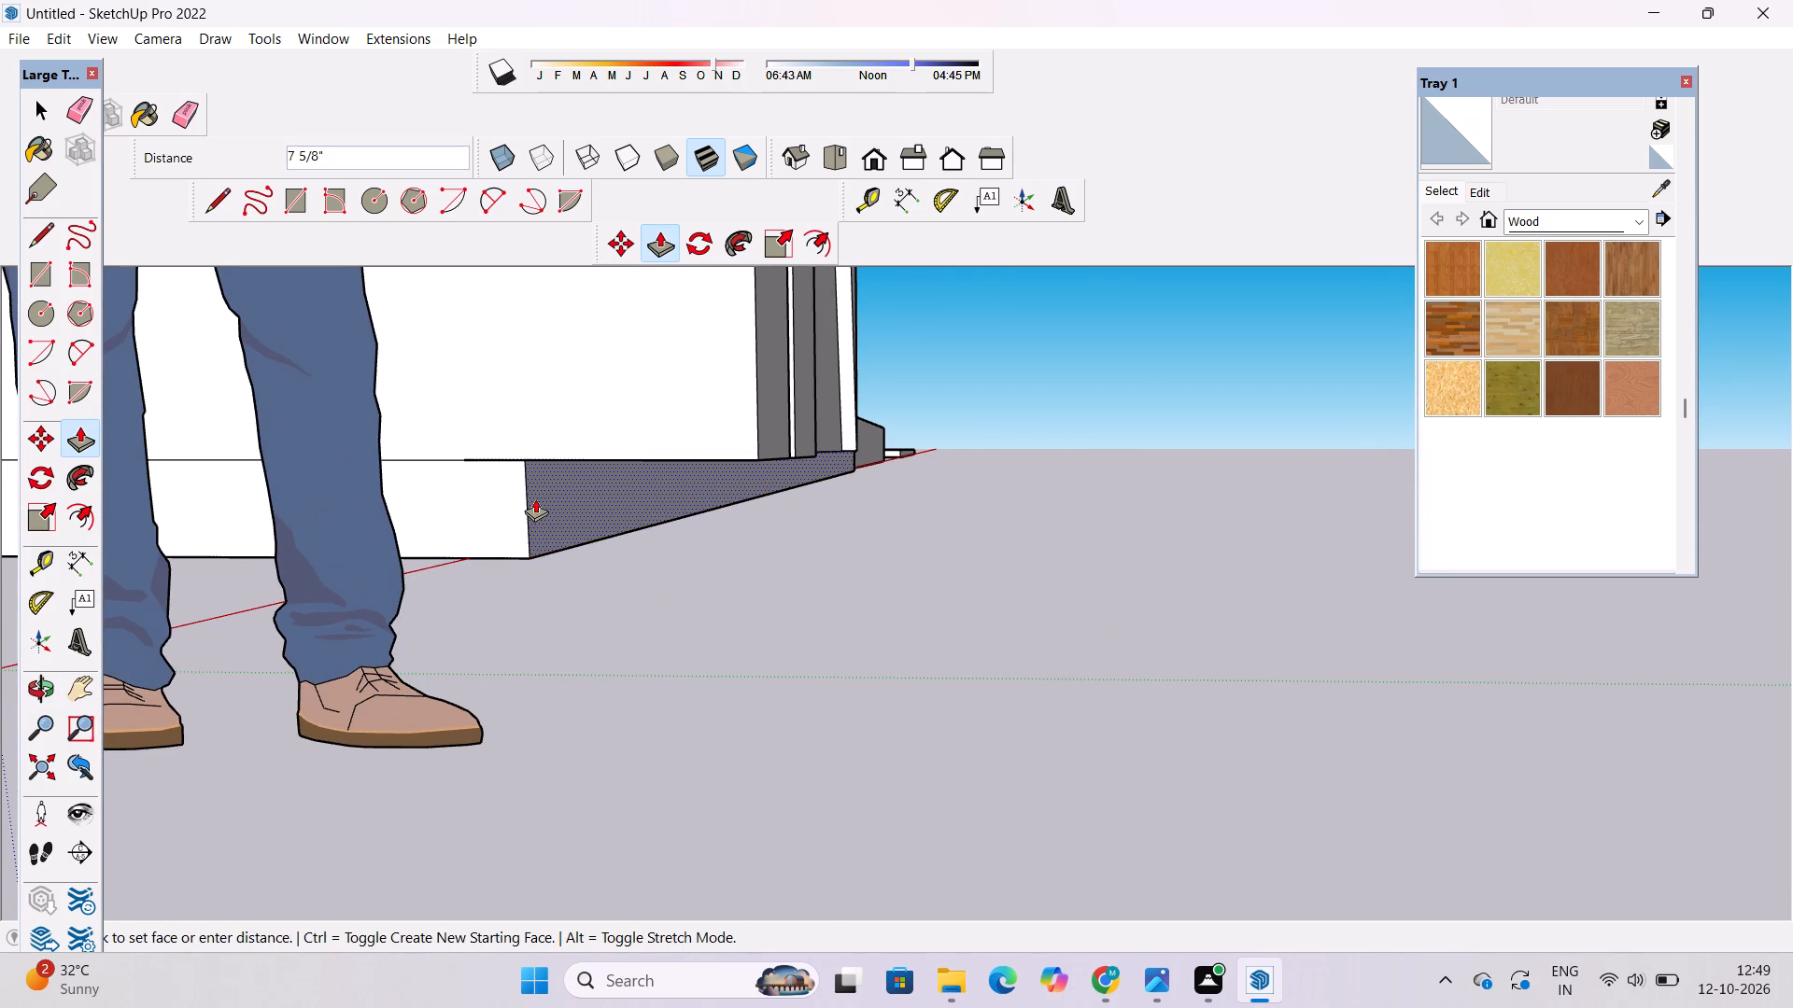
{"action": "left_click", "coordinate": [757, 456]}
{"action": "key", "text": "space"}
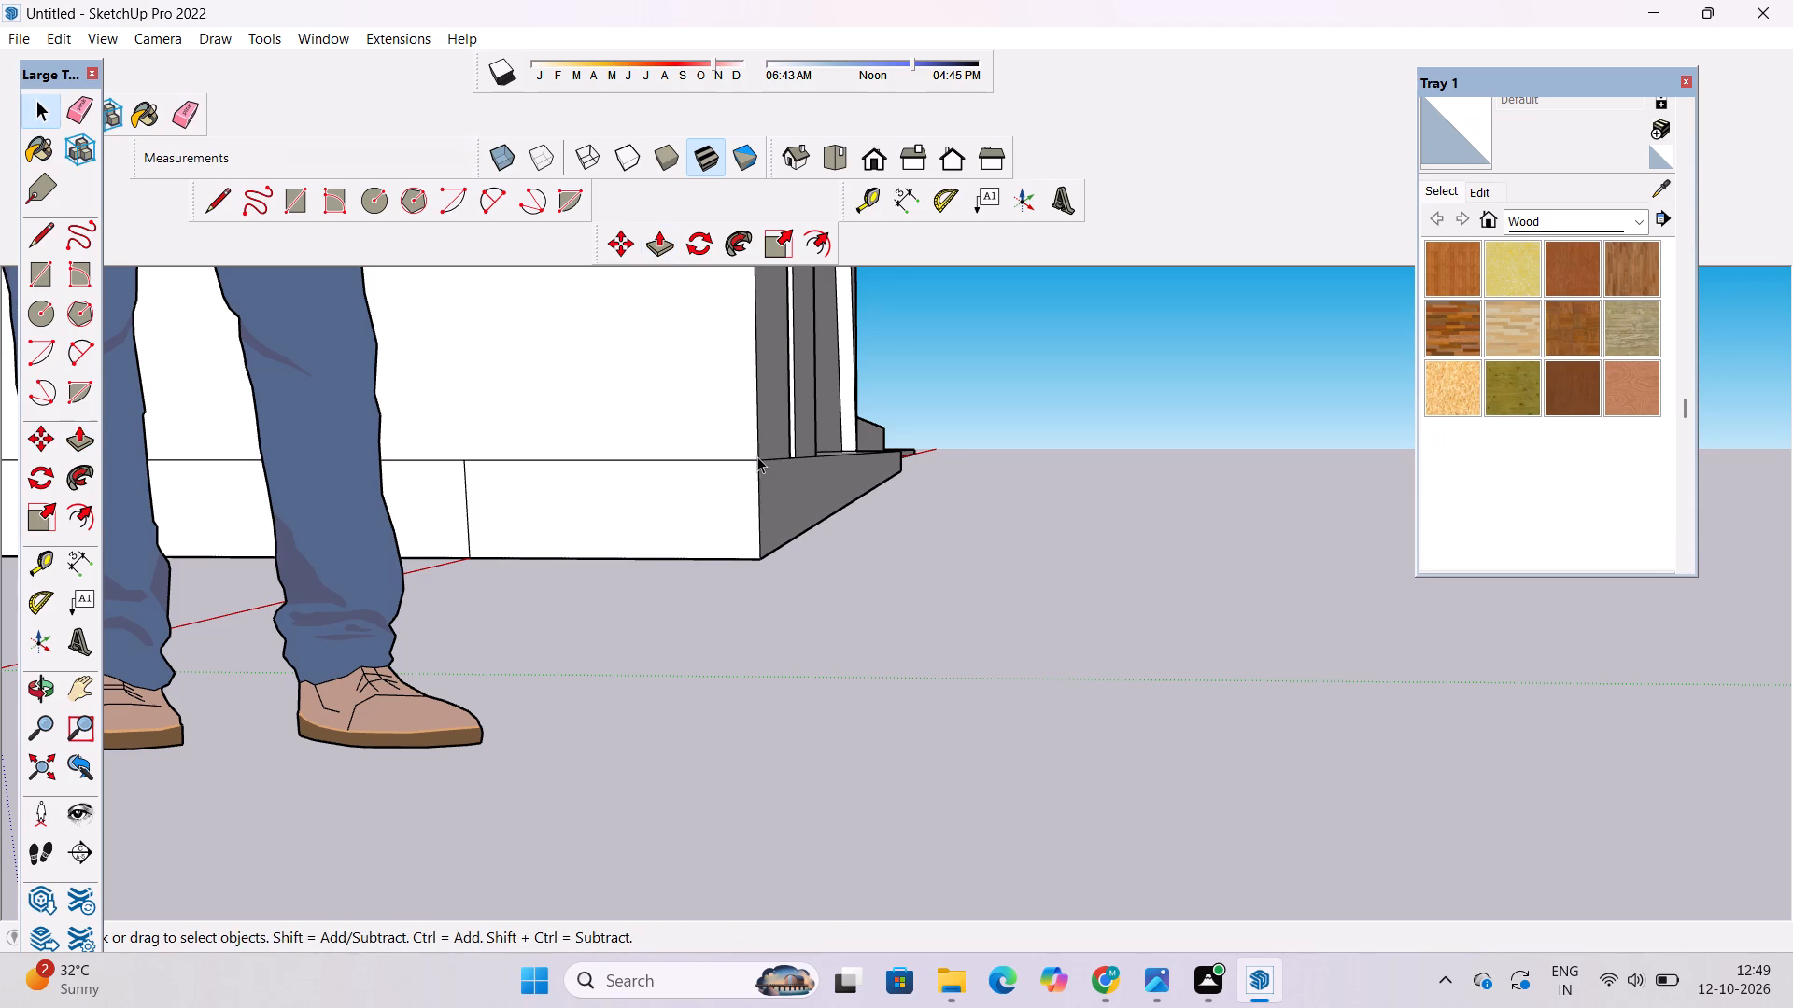
Examine the extruded base strip at the slanted panel, the entrance steps and the front corner.
{"action": "key", "text": "o"}
{"action": "left_click_drag", "start_coordinate": [1064, 443], "coordinate": [466, 540]}
{"action": "scroll", "coordinate": [603, 457], "scroll_direction": "down", "scroll_amount": 4}
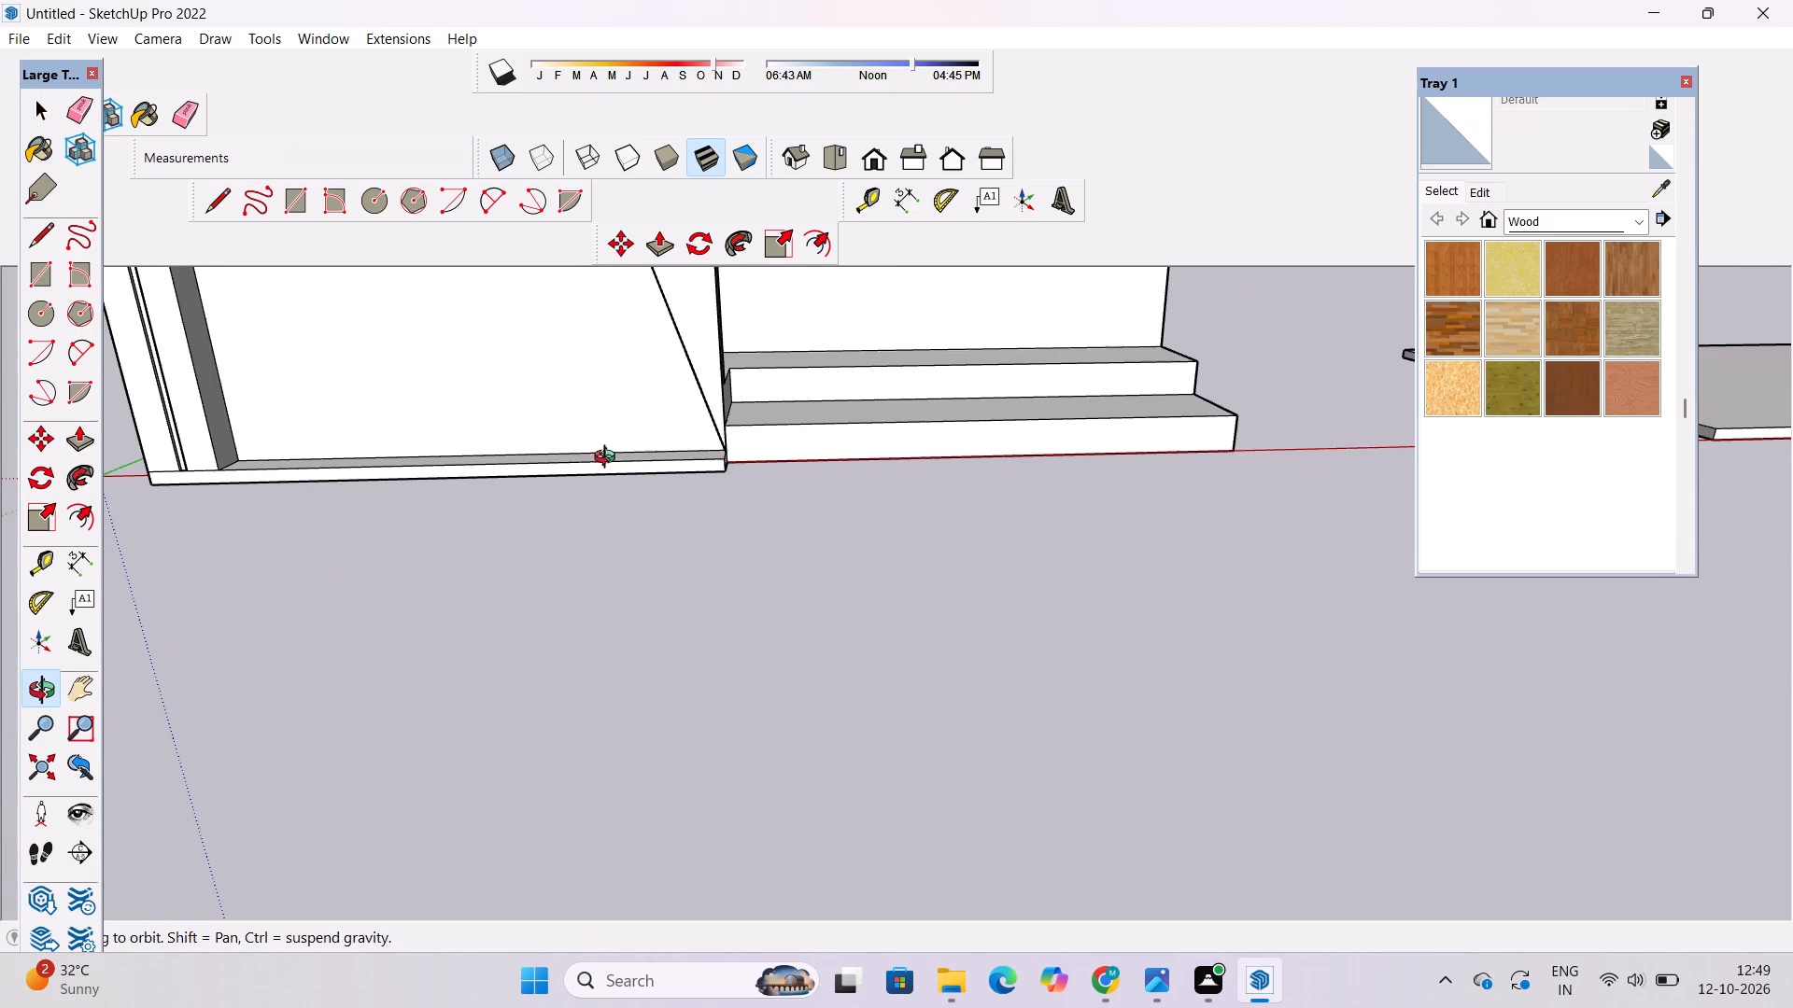
{"action": "scroll", "coordinate": [162, 506], "scroll_direction": "up", "scroll_amount": 3}
{"action": "left_click_drag", "start_coordinate": [961, 437], "coordinate": [567, 501]}
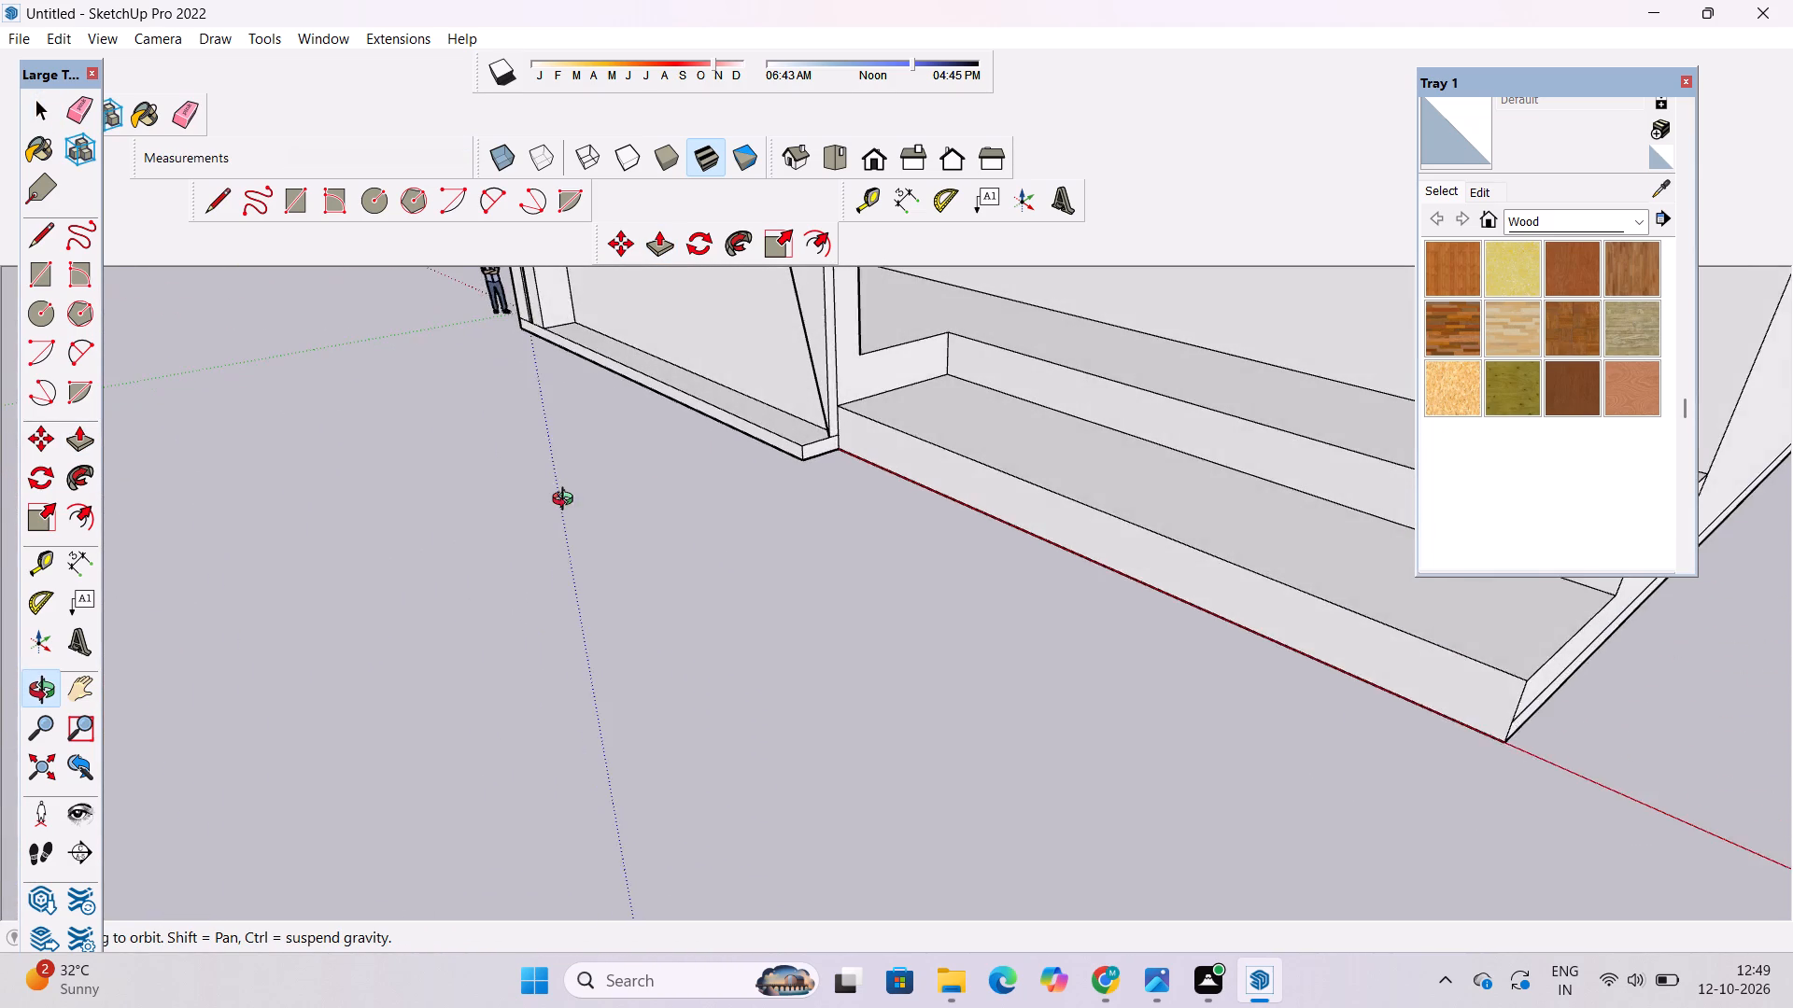
{"action": "left_click_drag", "start_coordinate": [567, 501], "coordinate": [648, 513]}
{"action": "left_click_drag", "start_coordinate": [776, 479], "coordinate": [784, 504], "text": "shift"}
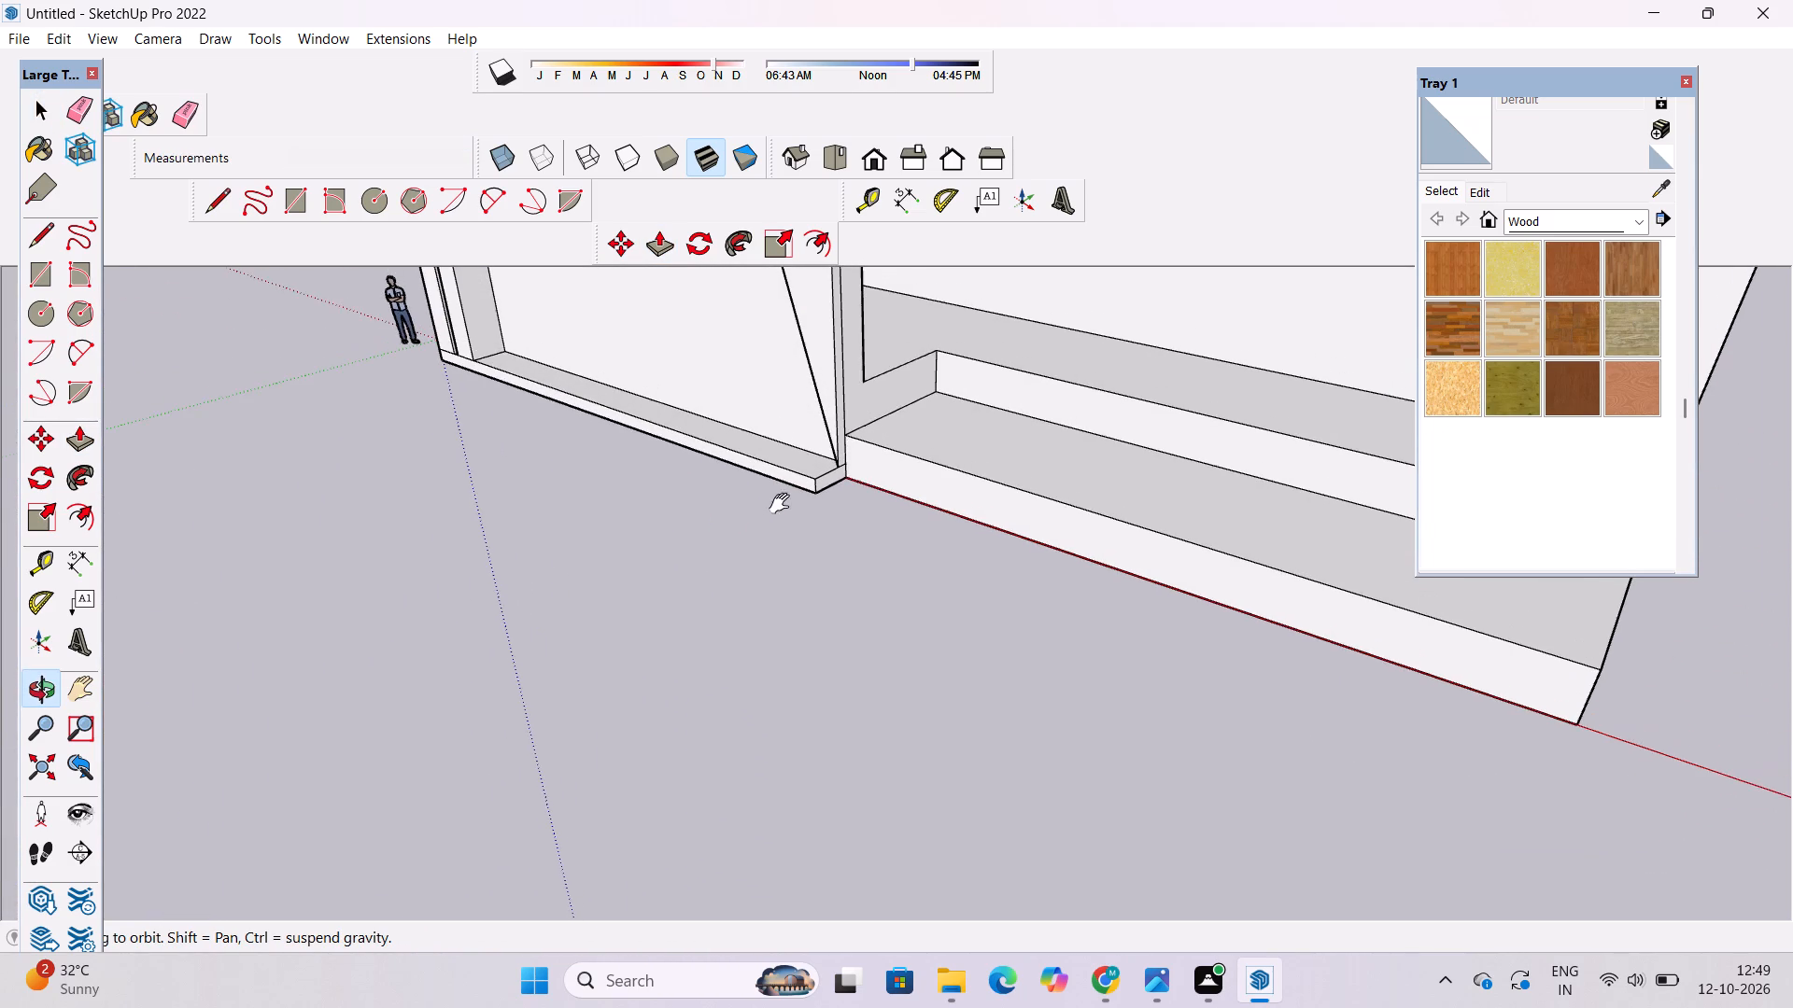
{"action": "left_click_drag", "start_coordinate": [784, 504], "coordinate": [784, 503], "text": "shift"}
{"action": "left_click_drag", "start_coordinate": [743, 548], "coordinate": [992, 543]}
{"action": "left_click_drag", "start_coordinate": [826, 501], "coordinate": [1065, 511], "text": "shift"}
{"action": "left_click_drag", "start_coordinate": [865, 572], "coordinate": [941, 494]}
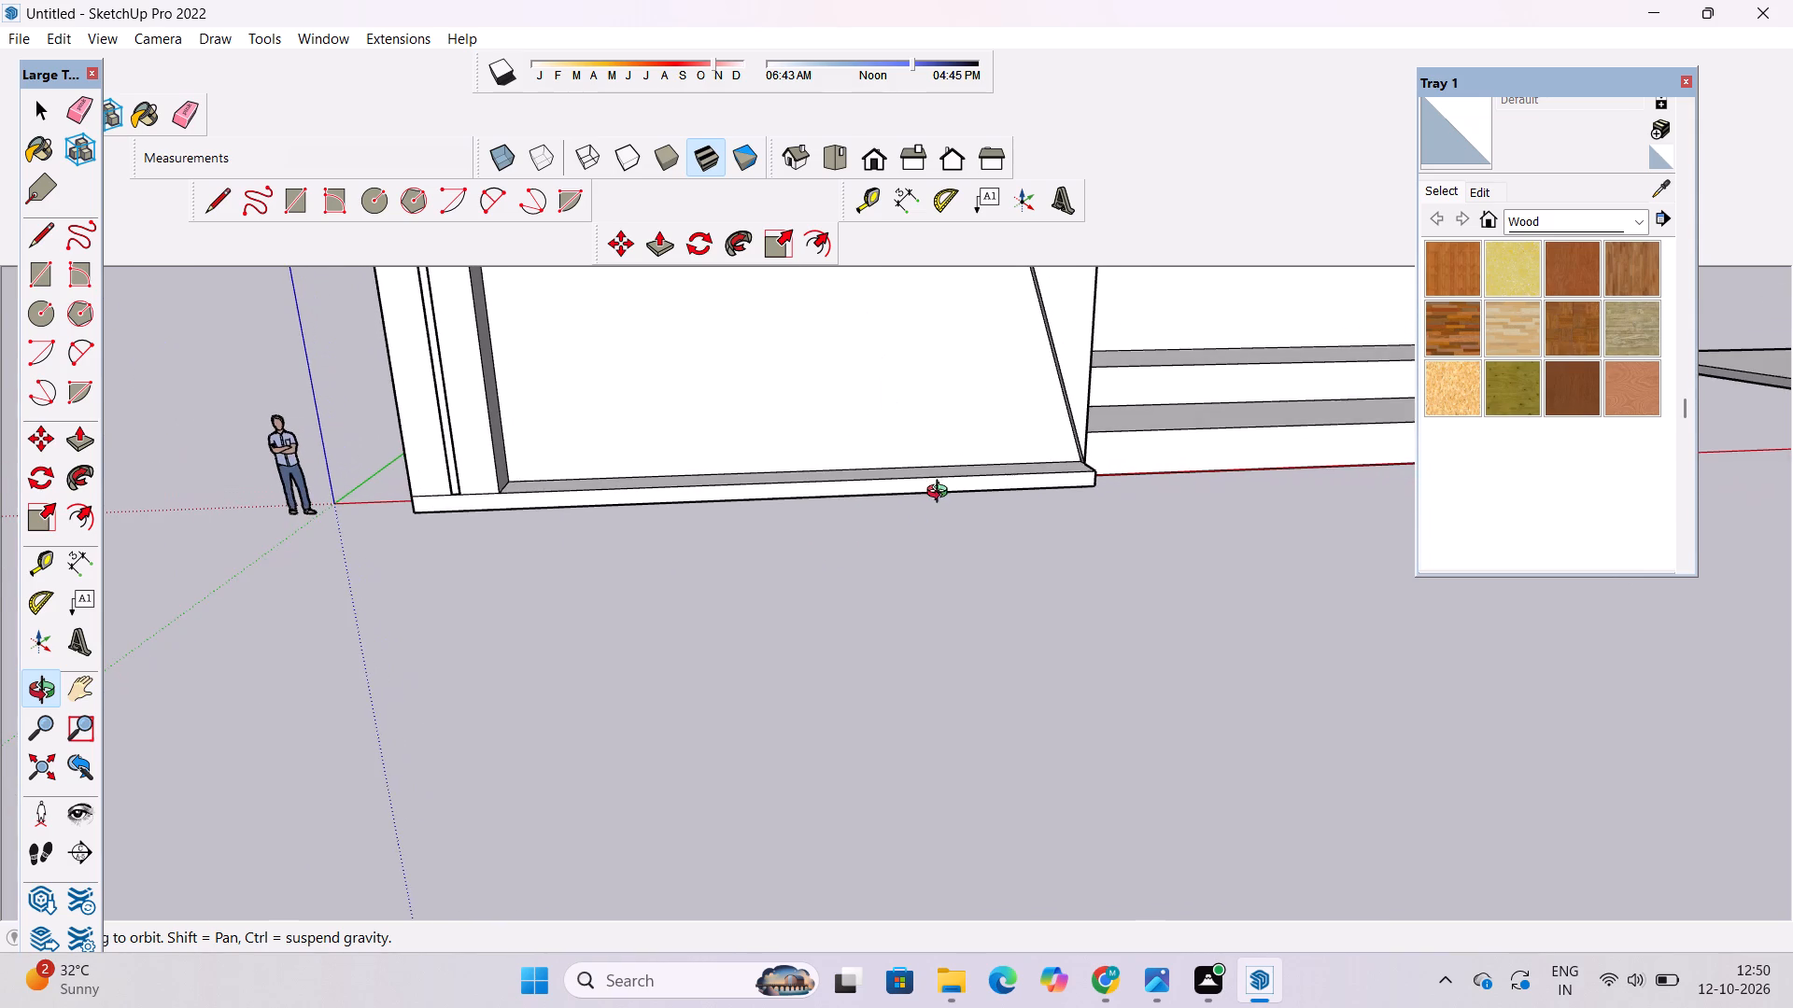
{"action": "left_click_drag", "start_coordinate": [906, 497], "coordinate": [961, 503], "text": "shift"}
{"action": "left_click_drag", "start_coordinate": [876, 512], "coordinate": [991, 481], "text": "shift"}
{"action": "left_click_drag", "start_coordinate": [872, 508], "coordinate": [981, 491], "text": "shift"}
{"action": "scroll", "coordinate": [995, 472], "scroll_direction": "down", "scroll_amount": 7}
{"action": "left_click_drag", "start_coordinate": [932, 491], "coordinate": [813, 574], "text": "shift"}
{"action": "left_click_drag", "start_coordinate": [769, 584], "coordinate": [1195, 527]}
{"action": "scroll", "coordinate": [1187, 491], "scroll_direction": "up", "scroll_amount": 3}
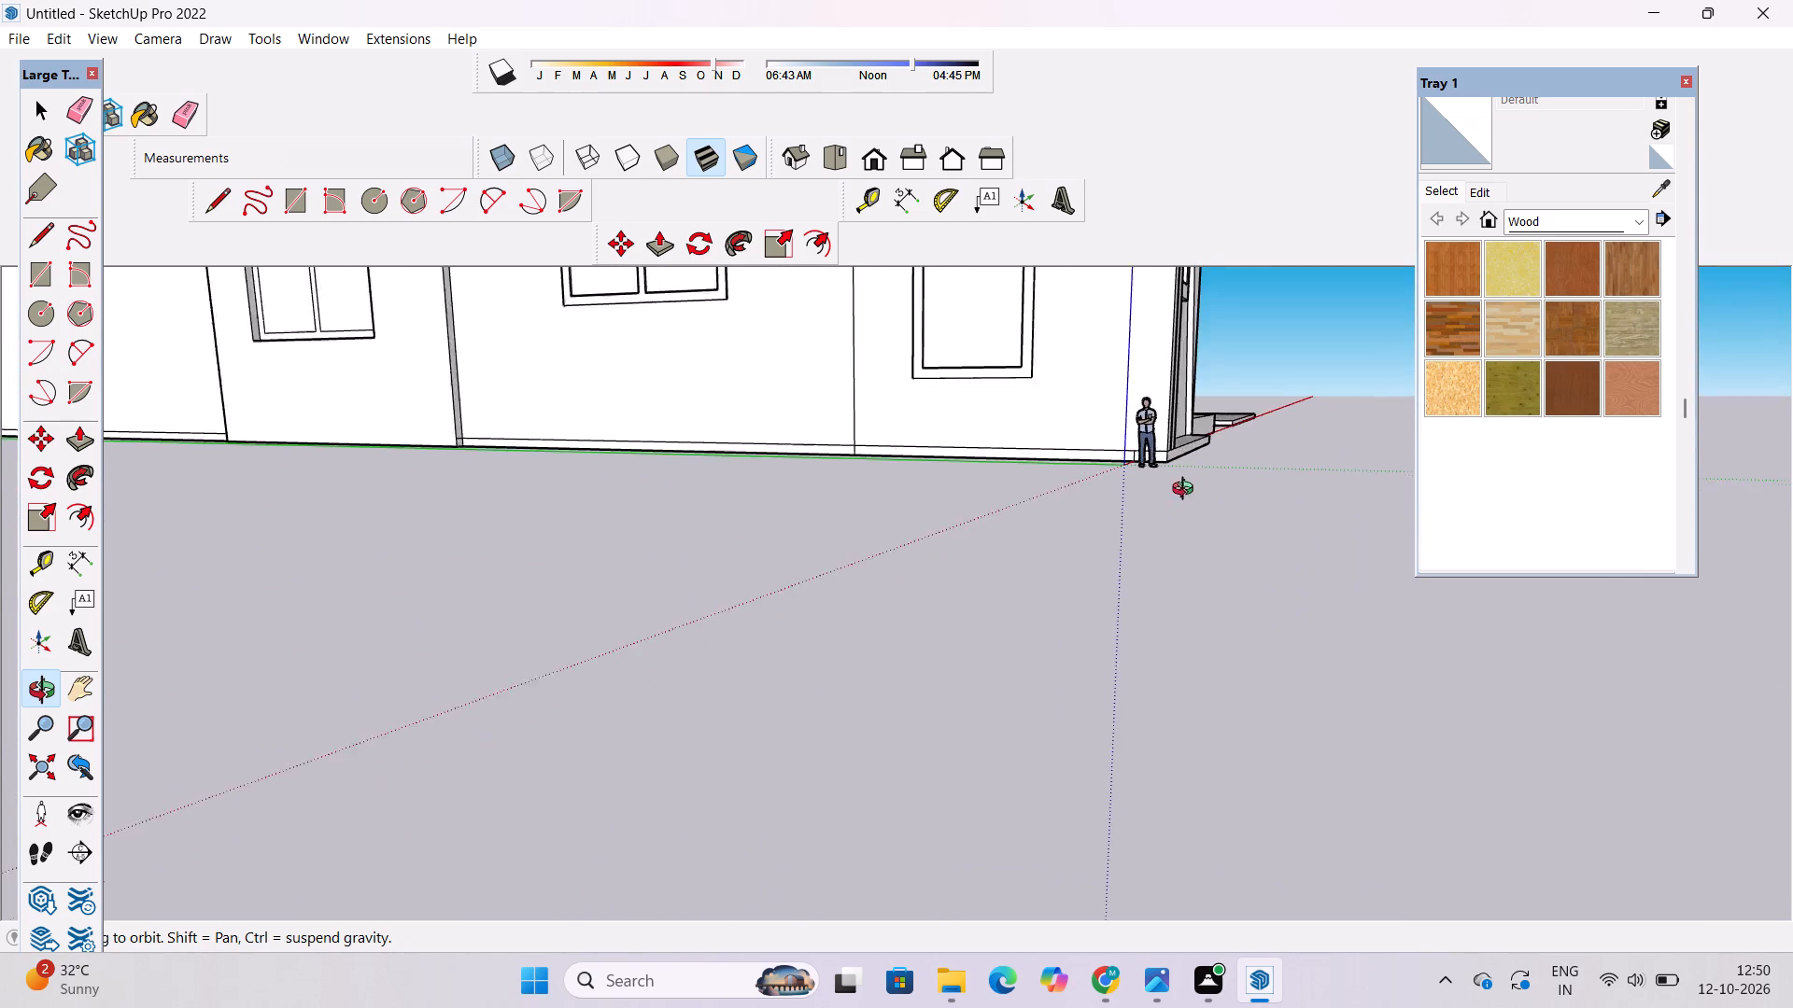
{"action": "scroll", "coordinate": [1187, 491], "scroll_direction": "up", "scroll_amount": 2}
{"action": "left_click_drag", "start_coordinate": [1186, 480], "coordinate": [888, 601], "text": "shift"}
{"action": "scroll", "coordinate": [904, 580], "scroll_direction": "up", "scroll_amount": 5}
{"action": "left_click_drag", "start_coordinate": [1024, 504], "coordinate": [758, 604], "text": "shift"}
{"action": "scroll", "coordinate": [756, 605], "scroll_direction": "up", "scroll_amount": 1}
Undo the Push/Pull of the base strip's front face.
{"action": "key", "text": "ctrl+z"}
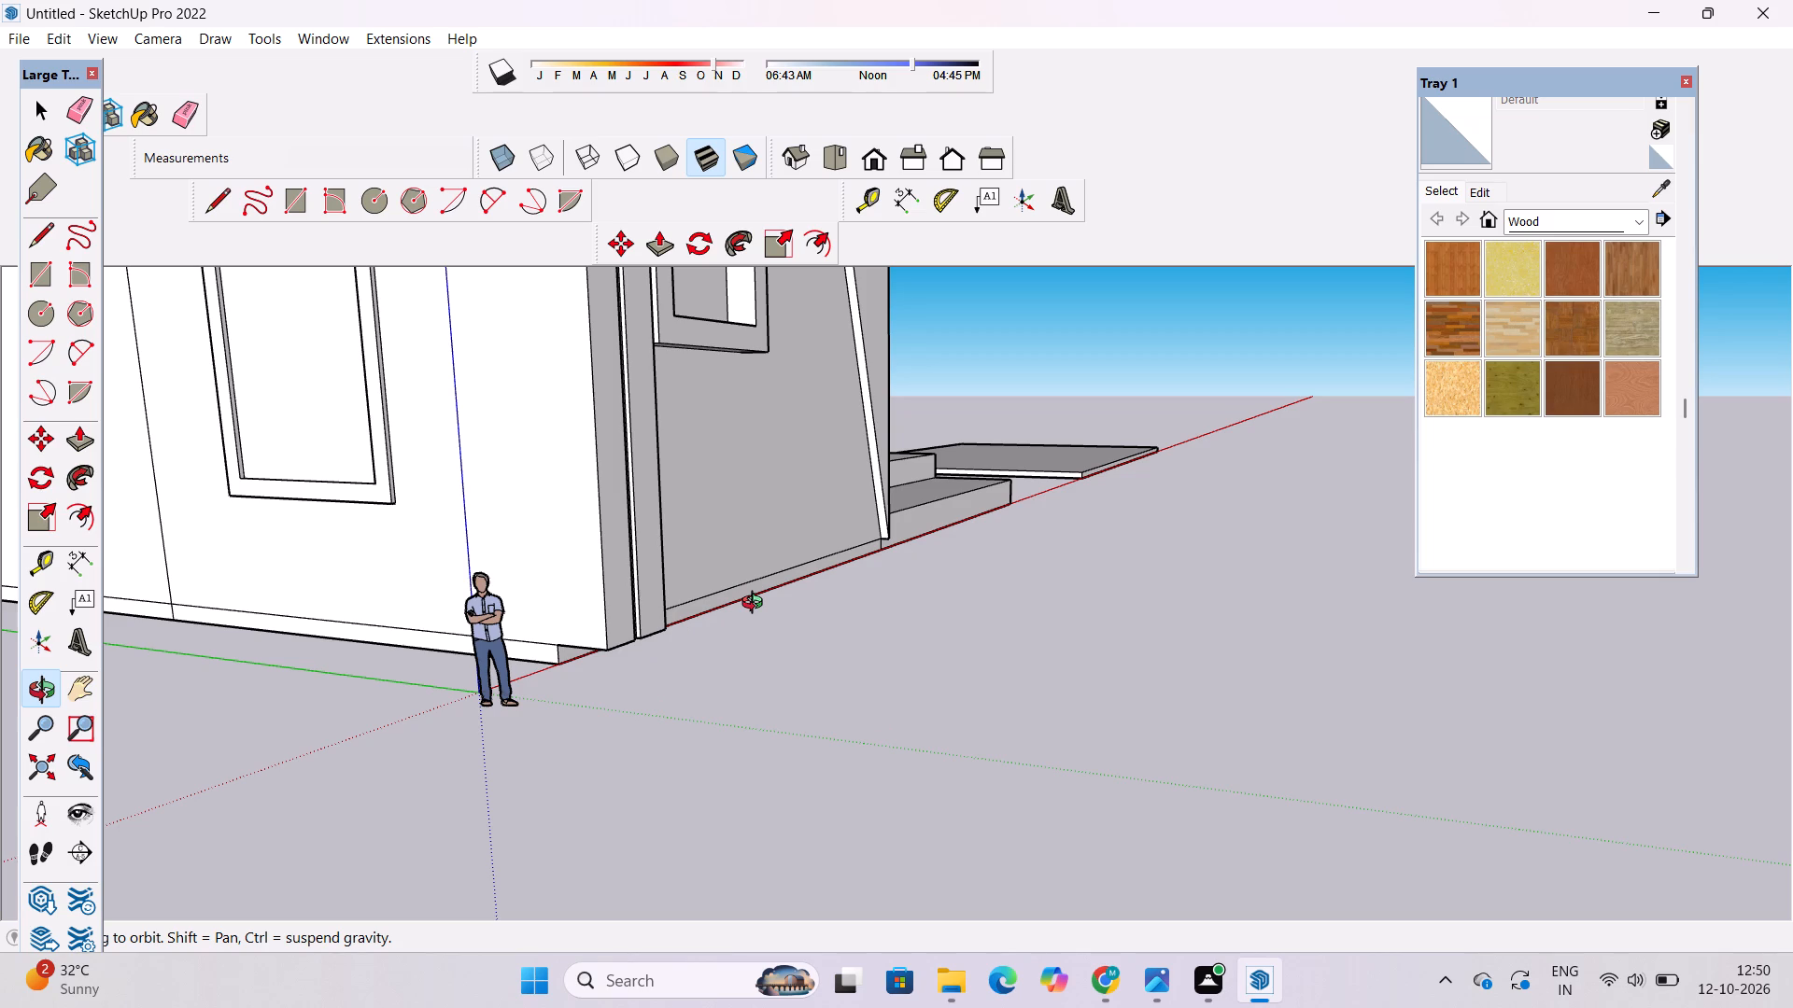
Push/Pull the base strip's front face outward 9" to meet the outer foot corner of the slanted panel.
{"action": "scroll", "coordinate": [826, 572], "scroll_direction": "up", "scroll_amount": 7}
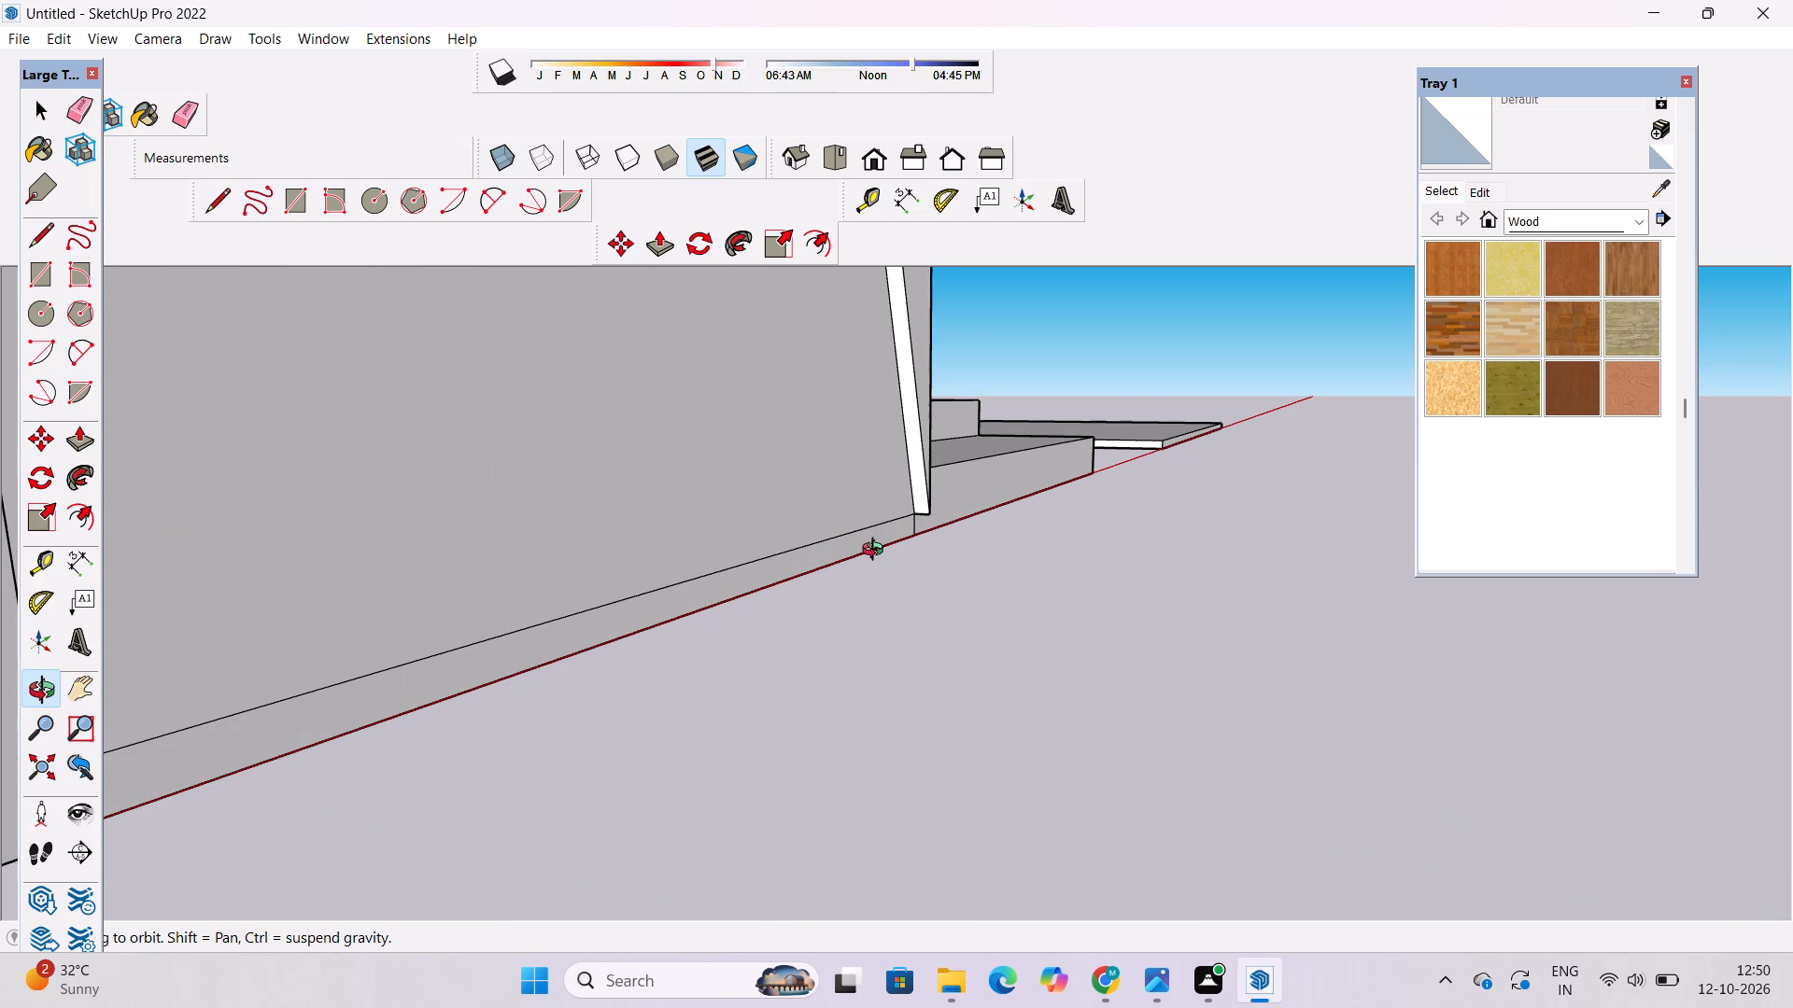
{"action": "scroll", "coordinate": [930, 553], "scroll_direction": "up", "scroll_amount": 8}
{"action": "left_click_drag", "start_coordinate": [981, 517], "coordinate": [866, 548]}
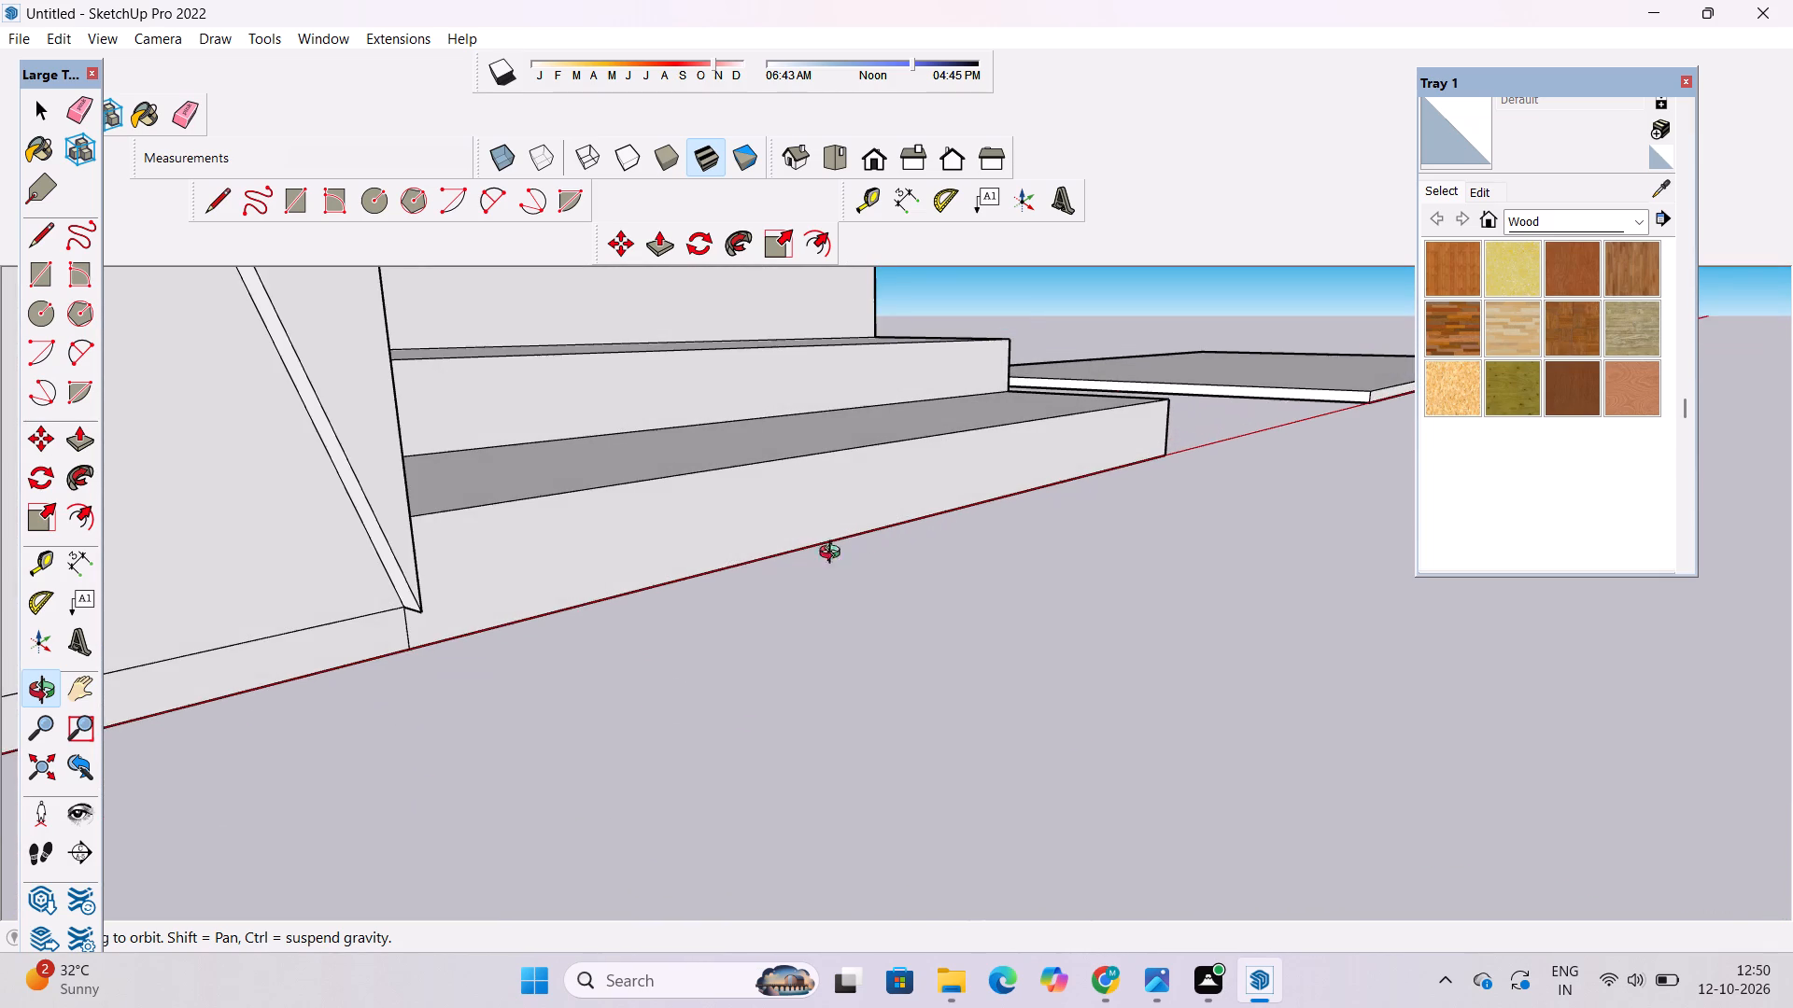
{"action": "left_click_drag", "start_coordinate": [438, 637], "coordinate": [632, 623], "text": "shift"}
{"action": "scroll", "coordinate": [520, 637], "scroll_direction": "up", "scroll_amount": 5}
{"action": "left_click_drag", "start_coordinate": [521, 631], "coordinate": [599, 634], "text": "shift"}
{"action": "key", "text": "space"}
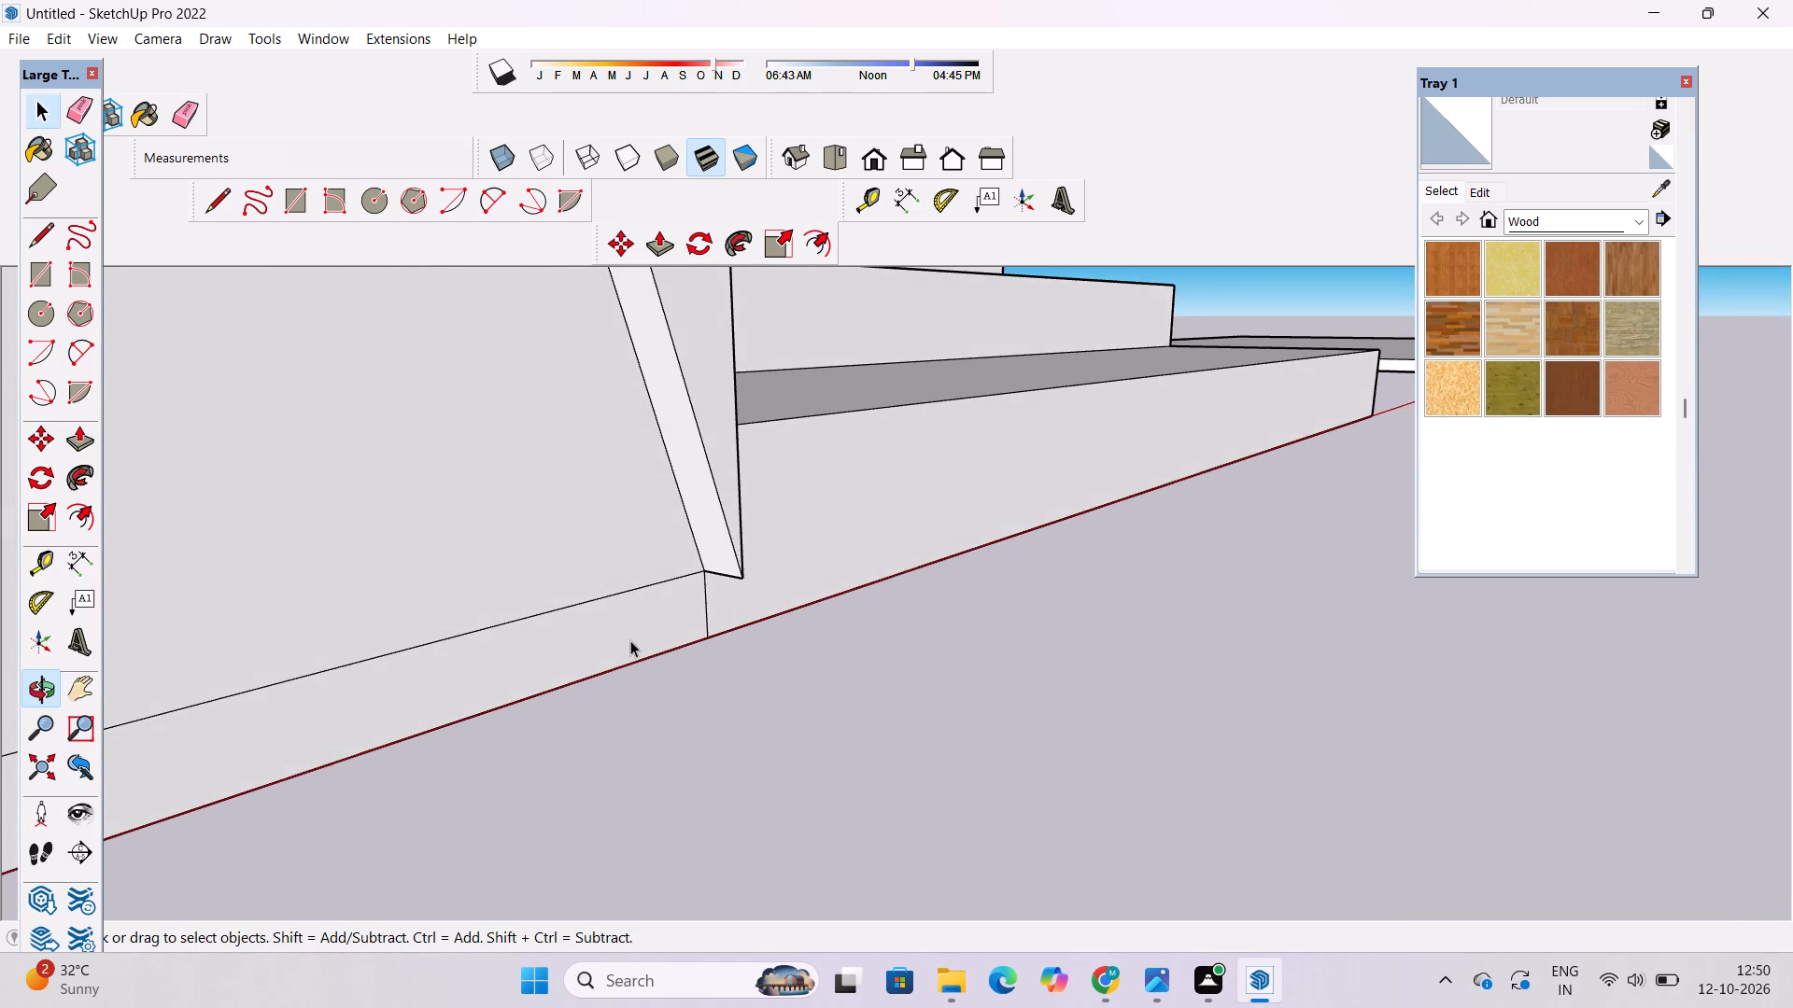
{"action": "left_click", "coordinate": [630, 640]}
{"action": "key", "text": "p"}
{"action": "left_click", "coordinate": [630, 640]}
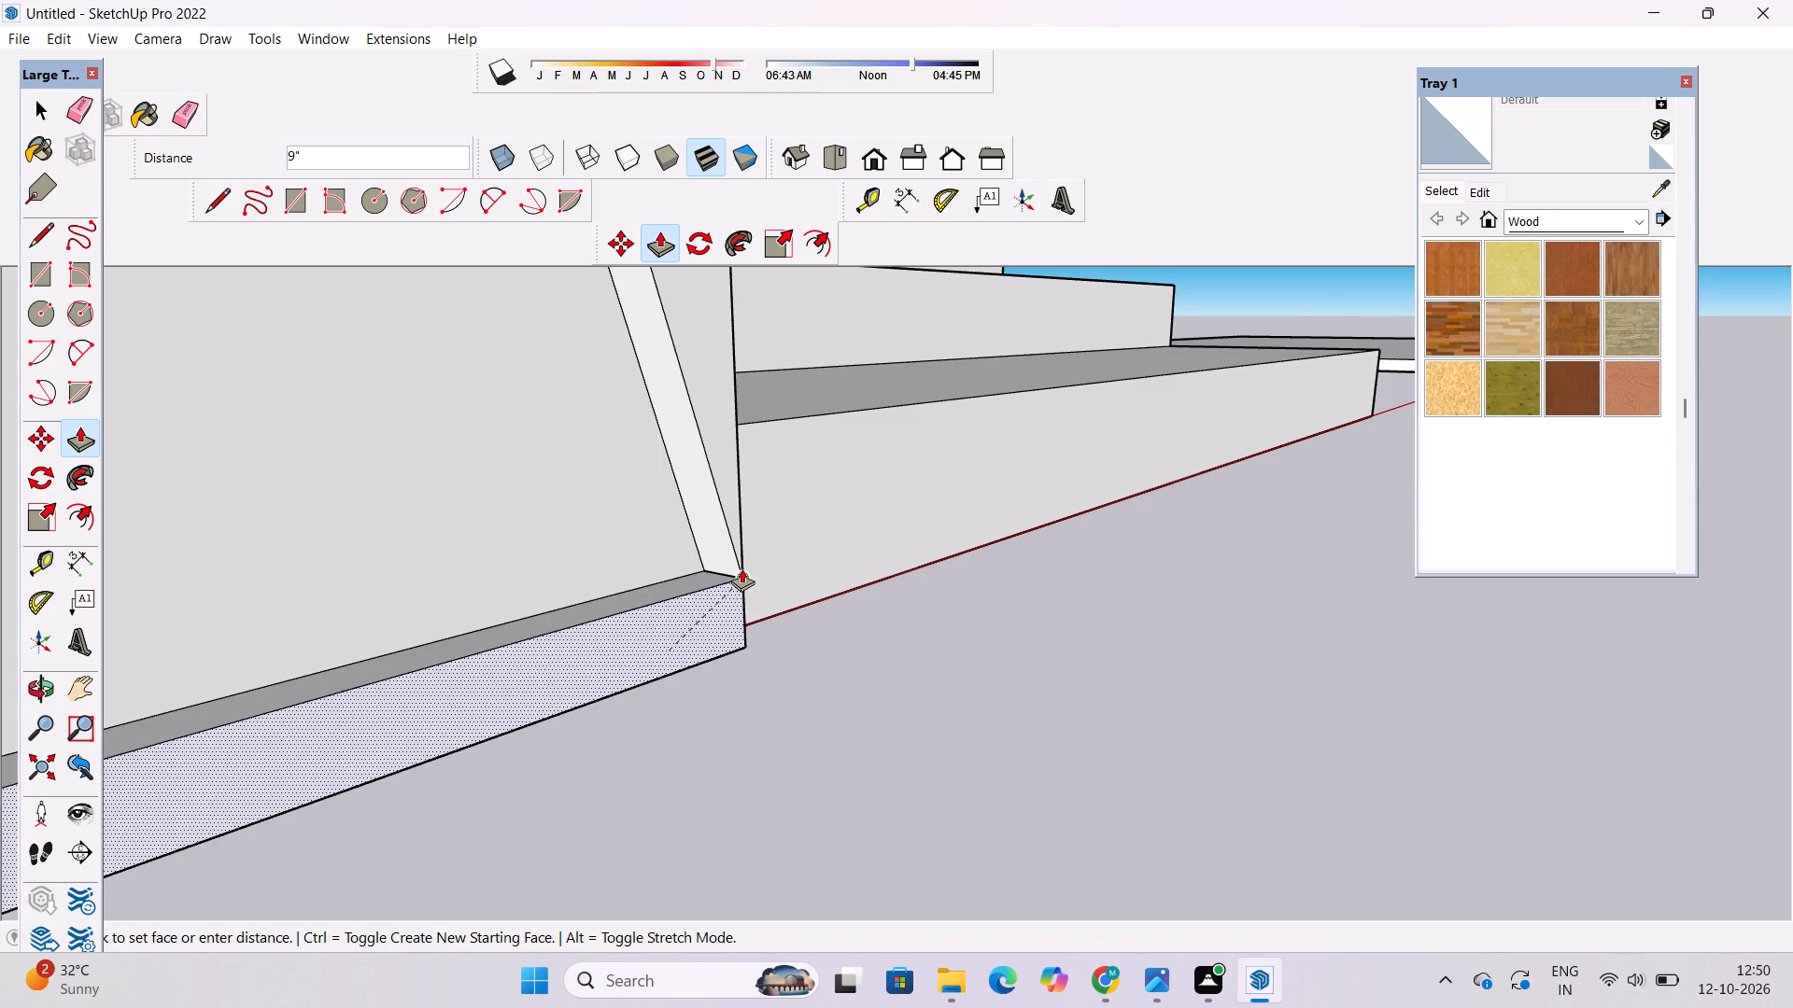
{"action": "left_click", "coordinate": [741, 568]}
{"action": "key", "text": "space"}
Examine the extruded base strip along its length, from the entrance steps to the front corner column.
{"action": "type", "text": "o"}
{"action": "left_click_drag", "start_coordinate": [985, 615], "coordinate": [741, 591]}
{"action": "scroll", "coordinate": [681, 572], "scroll_direction": "down", "scroll_amount": 5}
{"action": "left_click_drag", "start_coordinate": [545, 589], "coordinate": [1001, 592], "text": "shift"}
{"action": "scroll", "coordinate": [1002, 591], "scroll_direction": "down", "scroll_amount": 5}
{"action": "left_click_drag", "start_coordinate": [995, 595], "coordinate": [922, 598]}
{"action": "left_click_drag", "start_coordinate": [901, 598], "coordinate": [939, 620], "text": "shift"}
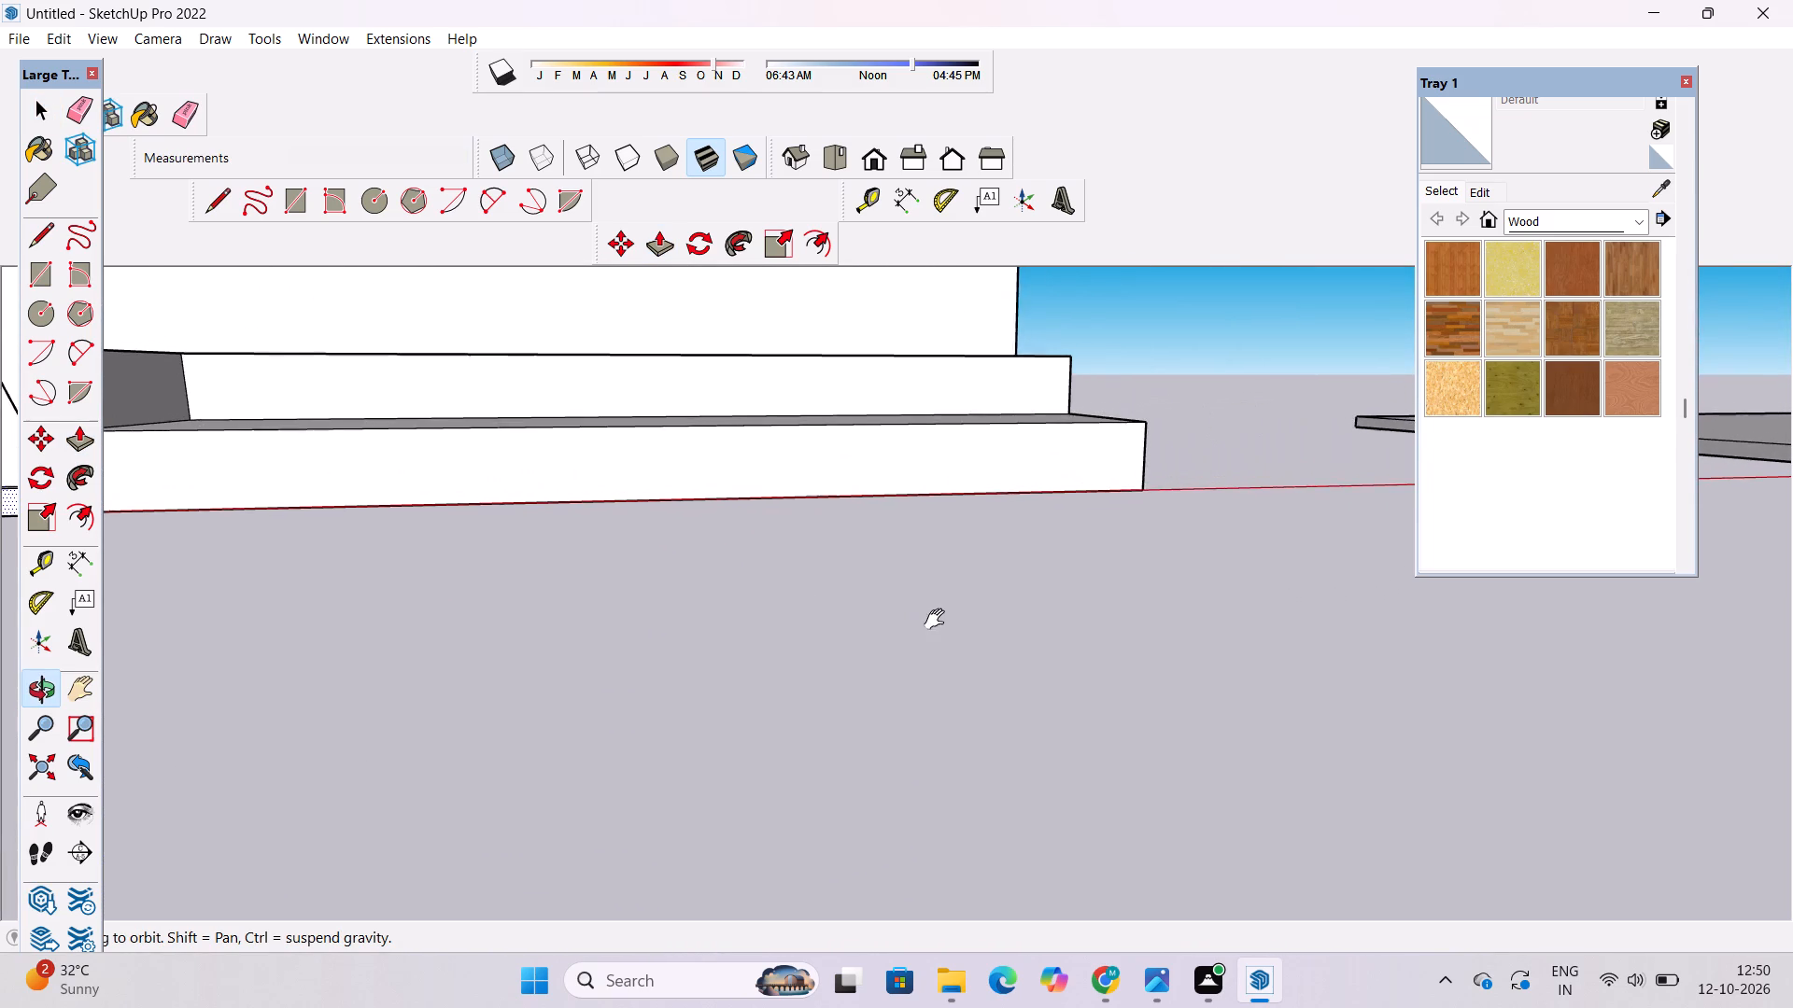
{"action": "left_click_drag", "start_coordinate": [939, 620], "coordinate": [940, 620], "text": "shift"}
{"action": "scroll", "coordinate": [842, 650], "scroll_direction": "down", "scroll_amount": 4}
{"action": "left_click_drag", "start_coordinate": [698, 688], "coordinate": [1214, 623], "text": "shift"}
{"action": "scroll", "coordinate": [444, 525], "scroll_direction": "up", "scroll_amount": 2}
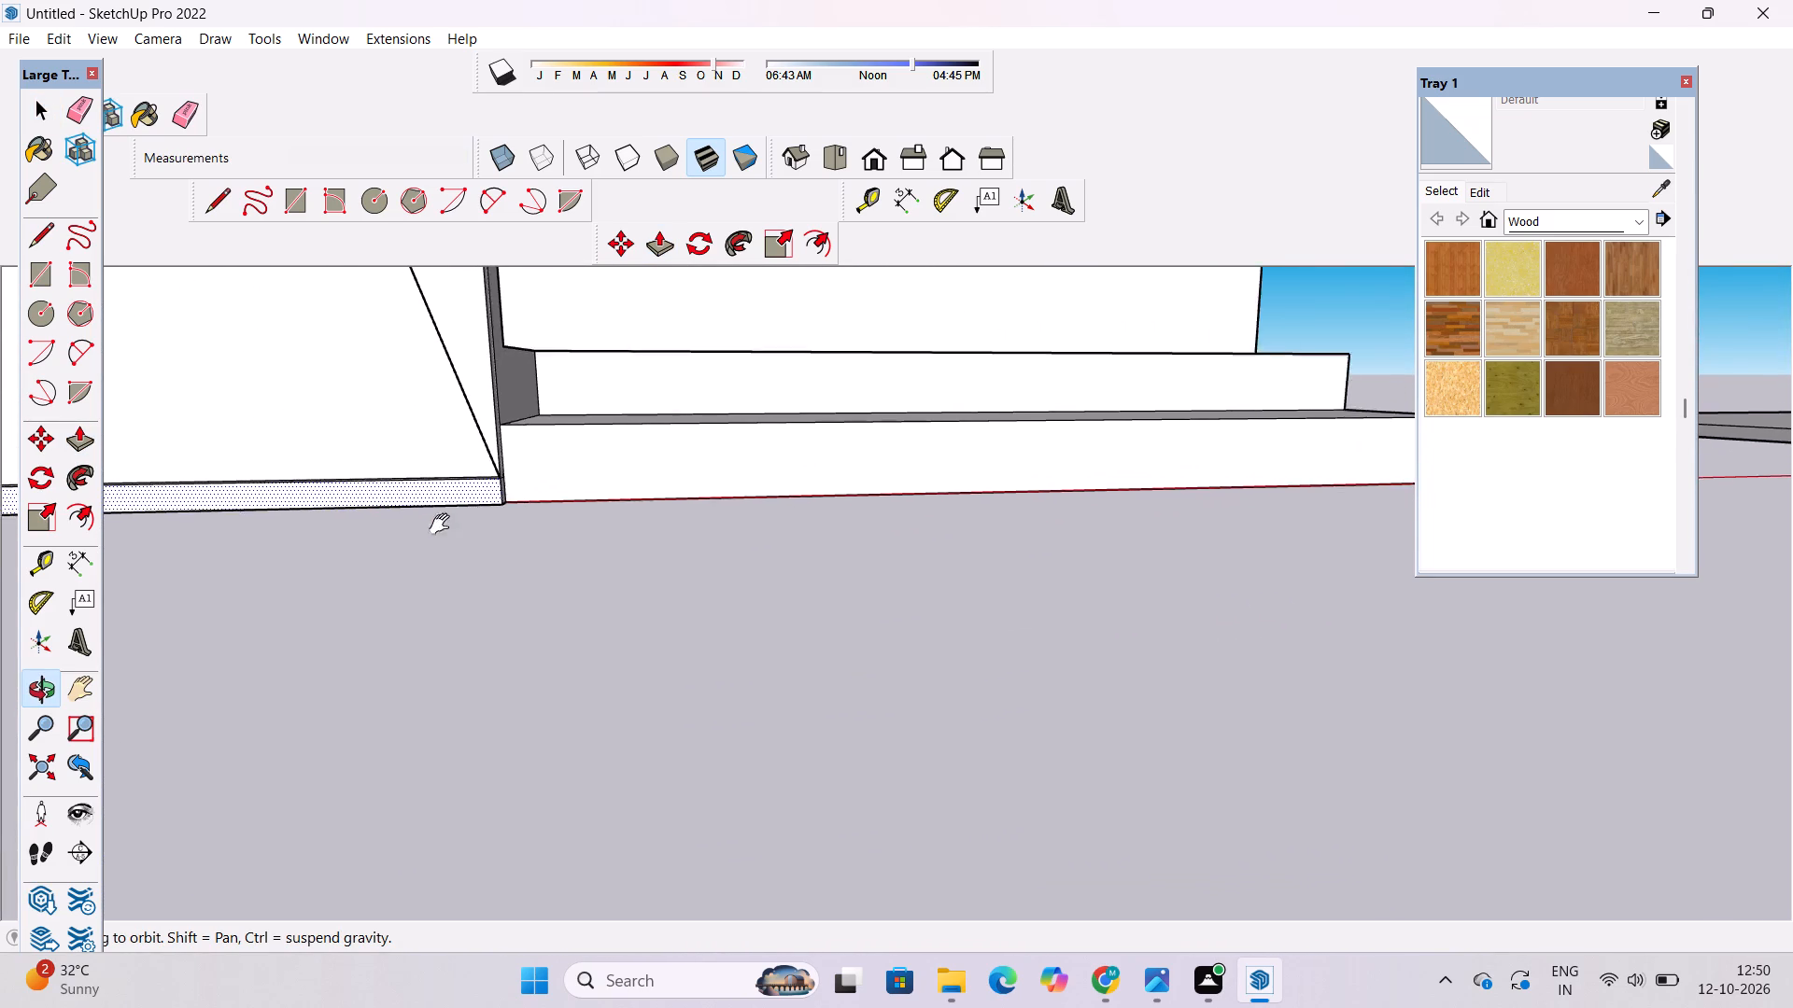
{"action": "left_click_drag", "start_coordinate": [452, 527], "coordinate": [1065, 564], "text": "shift"}
{"action": "scroll", "coordinate": [1044, 559], "scroll_direction": "down", "scroll_amount": 6}
{"action": "left_click_drag", "start_coordinate": [550, 575], "coordinate": [711, 584]}
{"action": "left_click_drag", "start_coordinate": [1080, 629], "coordinate": [790, 598], "text": "shift"}
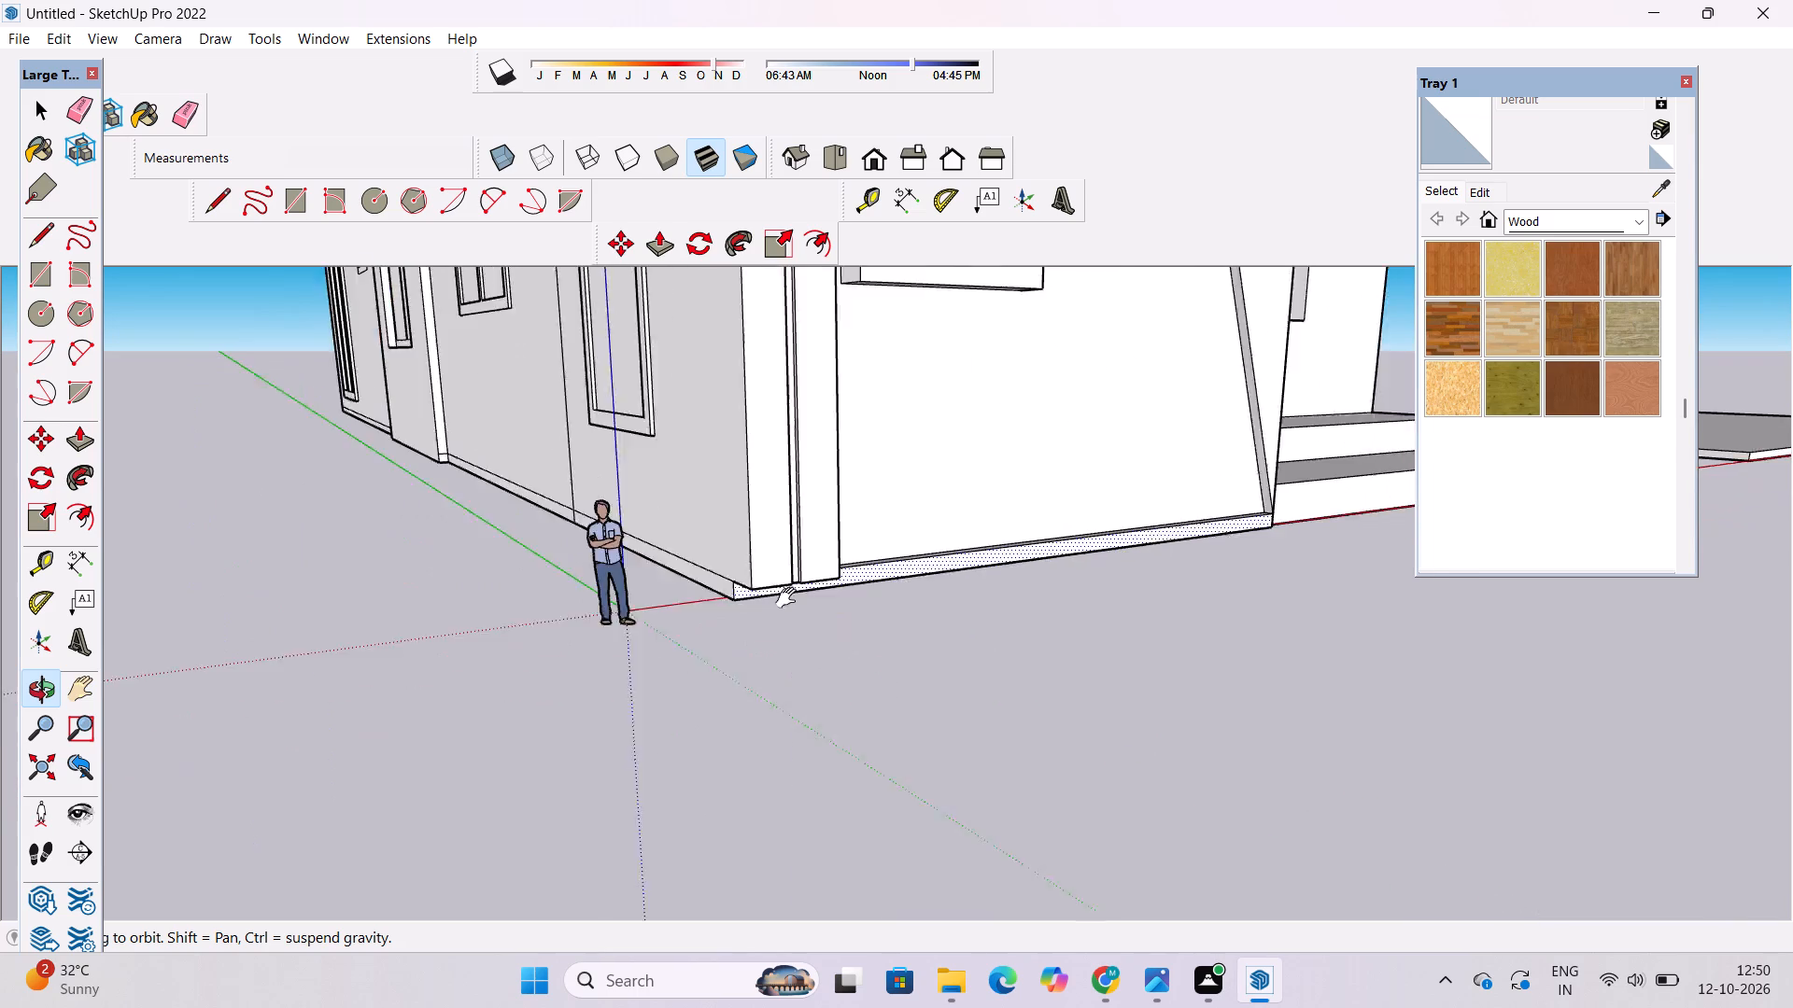
{"action": "left_click_drag", "start_coordinate": [790, 598], "coordinate": [683, 600], "text": "shift"}
{"action": "scroll", "coordinate": [660, 600], "scroll_direction": "up", "scroll_amount": 4}
{"action": "left_click_drag", "start_coordinate": [861, 563], "coordinate": [484, 584]}
{"action": "left_click_drag", "start_coordinate": [689, 548], "coordinate": [473, 583]}
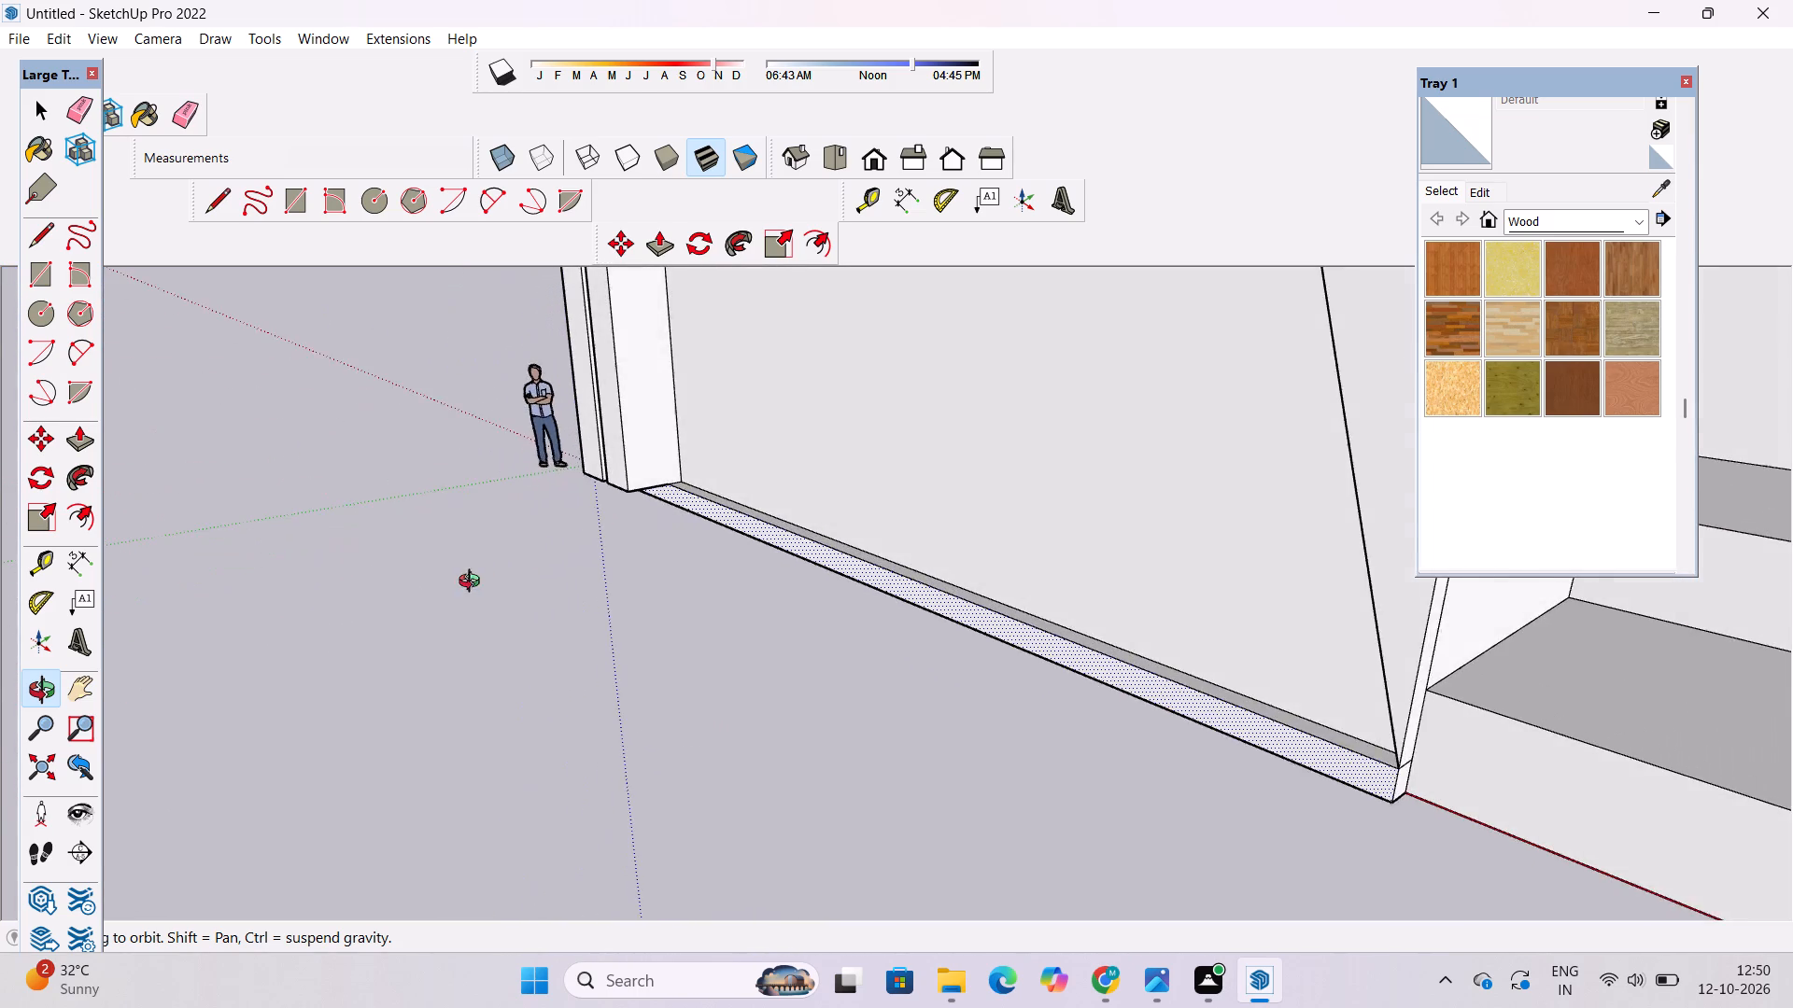
{"action": "left_click_drag", "start_coordinate": [473, 583], "coordinate": [472, 583]}
{"action": "scroll", "coordinate": [792, 455], "scroll_direction": "down", "scroll_amount": 5}
{"action": "left_click_drag", "start_coordinate": [1011, 532], "coordinate": [900, 544]}
{"action": "left_click_drag", "start_coordinate": [1019, 684], "coordinate": [970, 686]}
{"action": "scroll", "coordinate": [929, 655], "scroll_direction": "up", "scroll_amount": 3}
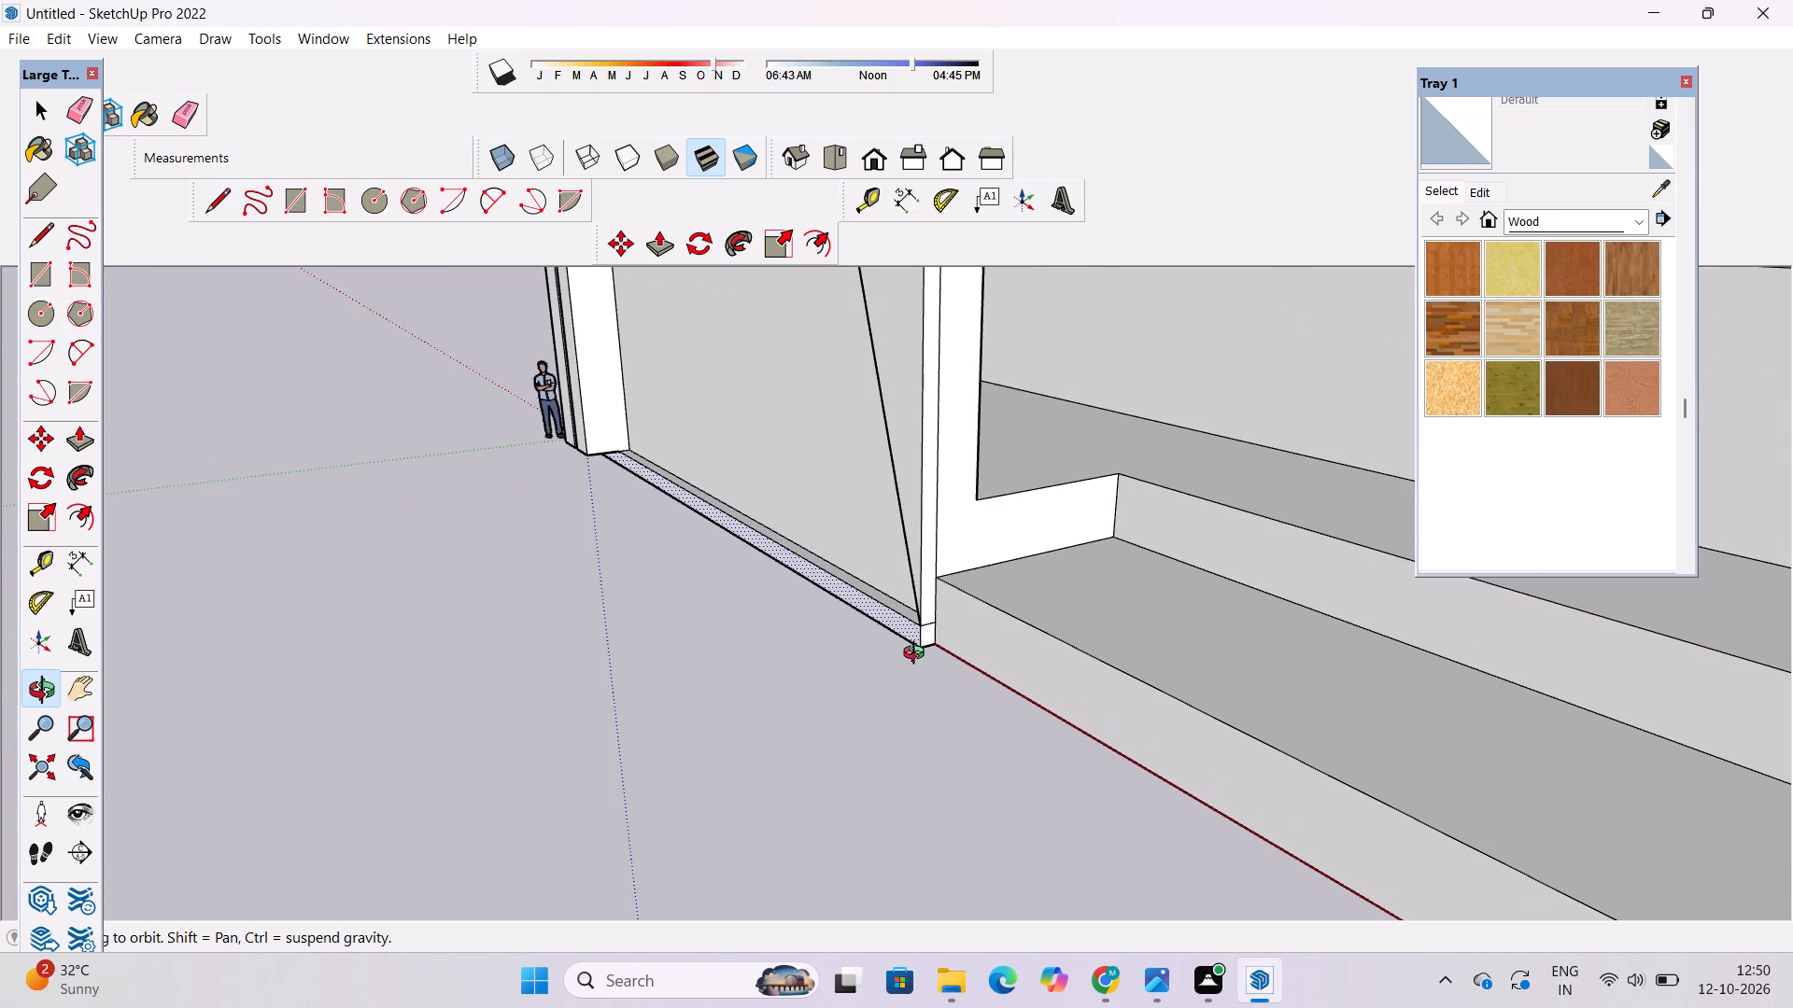
{"action": "scroll", "coordinate": [918, 655], "scroll_direction": "down", "scroll_amount": 4}
{"action": "left_click_drag", "start_coordinate": [872, 668], "coordinate": [1025, 628]}
{"action": "left_click_drag", "start_coordinate": [1039, 608], "coordinate": [1011, 620]}
{"action": "scroll", "coordinate": [1006, 609], "scroll_direction": "down", "scroll_amount": 3}
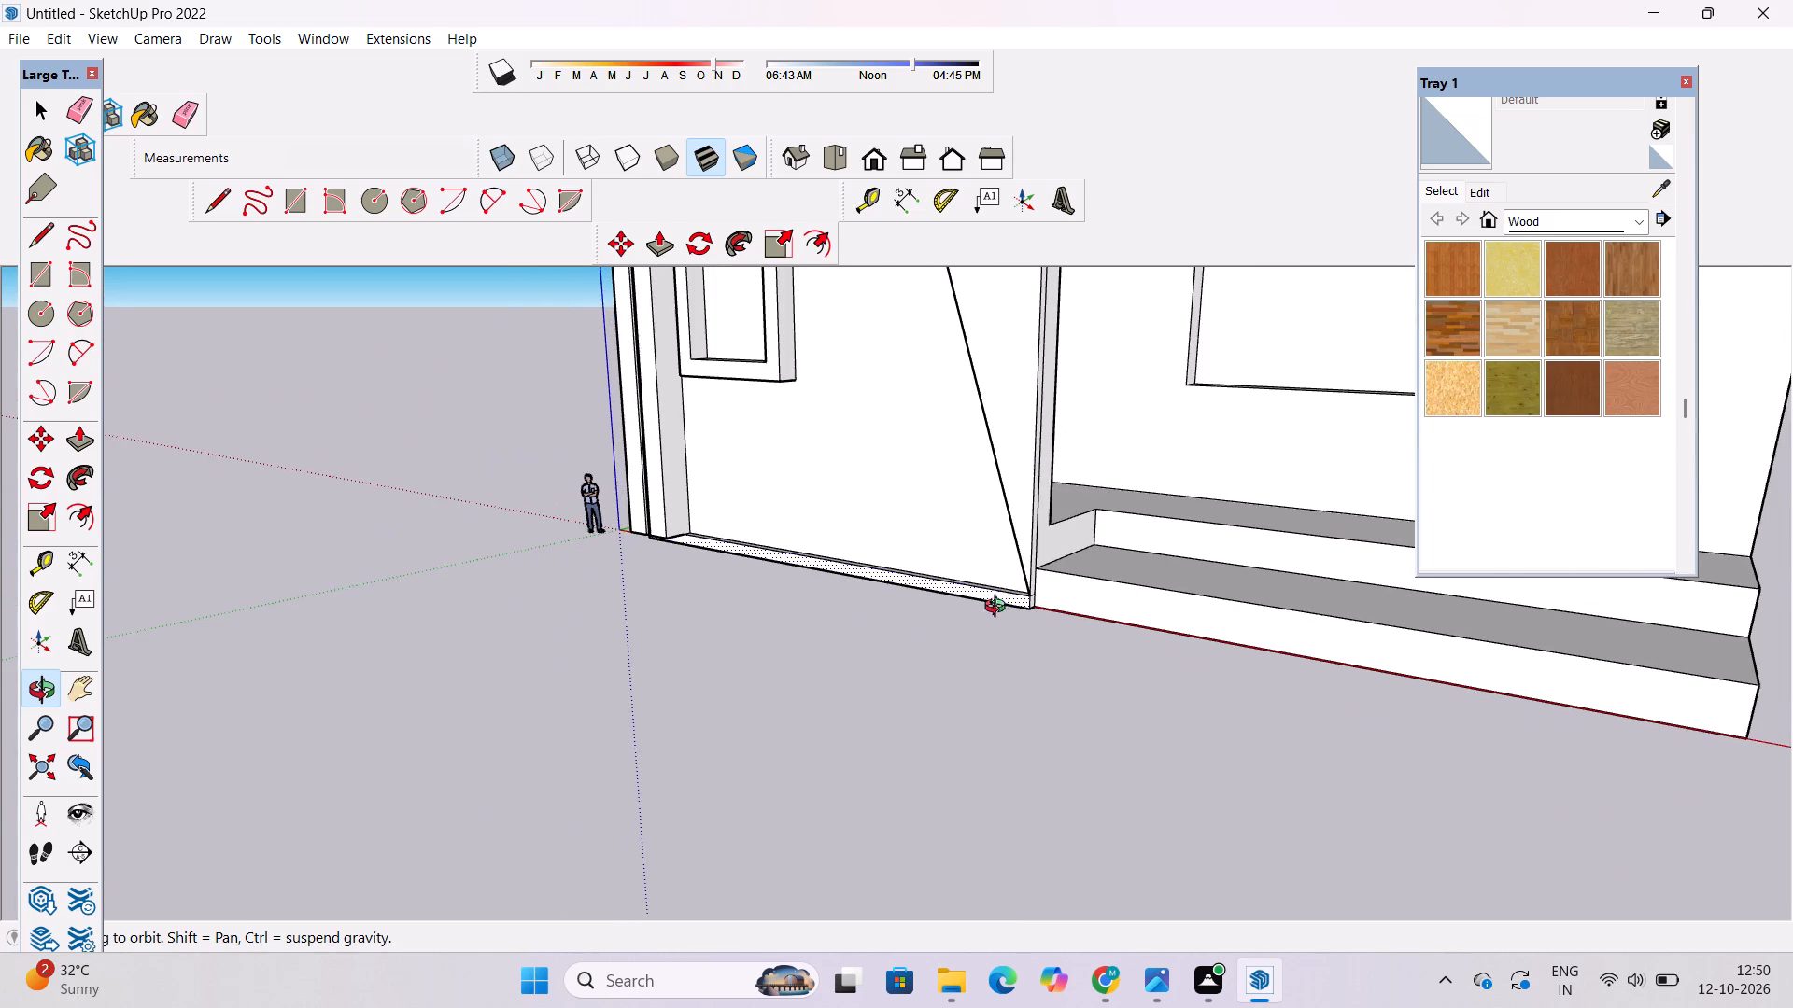
{"action": "left_click_drag", "start_coordinate": [784, 642], "coordinate": [956, 620]}
{"action": "scroll", "coordinate": [983, 606], "scroll_direction": "down", "scroll_amount": 5}
{"action": "left_click", "coordinate": [986, 584], "text": "shift"}
Examine the whole house from the side, from above and from the front corner.
{"action": "scroll", "coordinate": [986, 583], "scroll_direction": "down", "scroll_amount": 6, "text": "shift"}
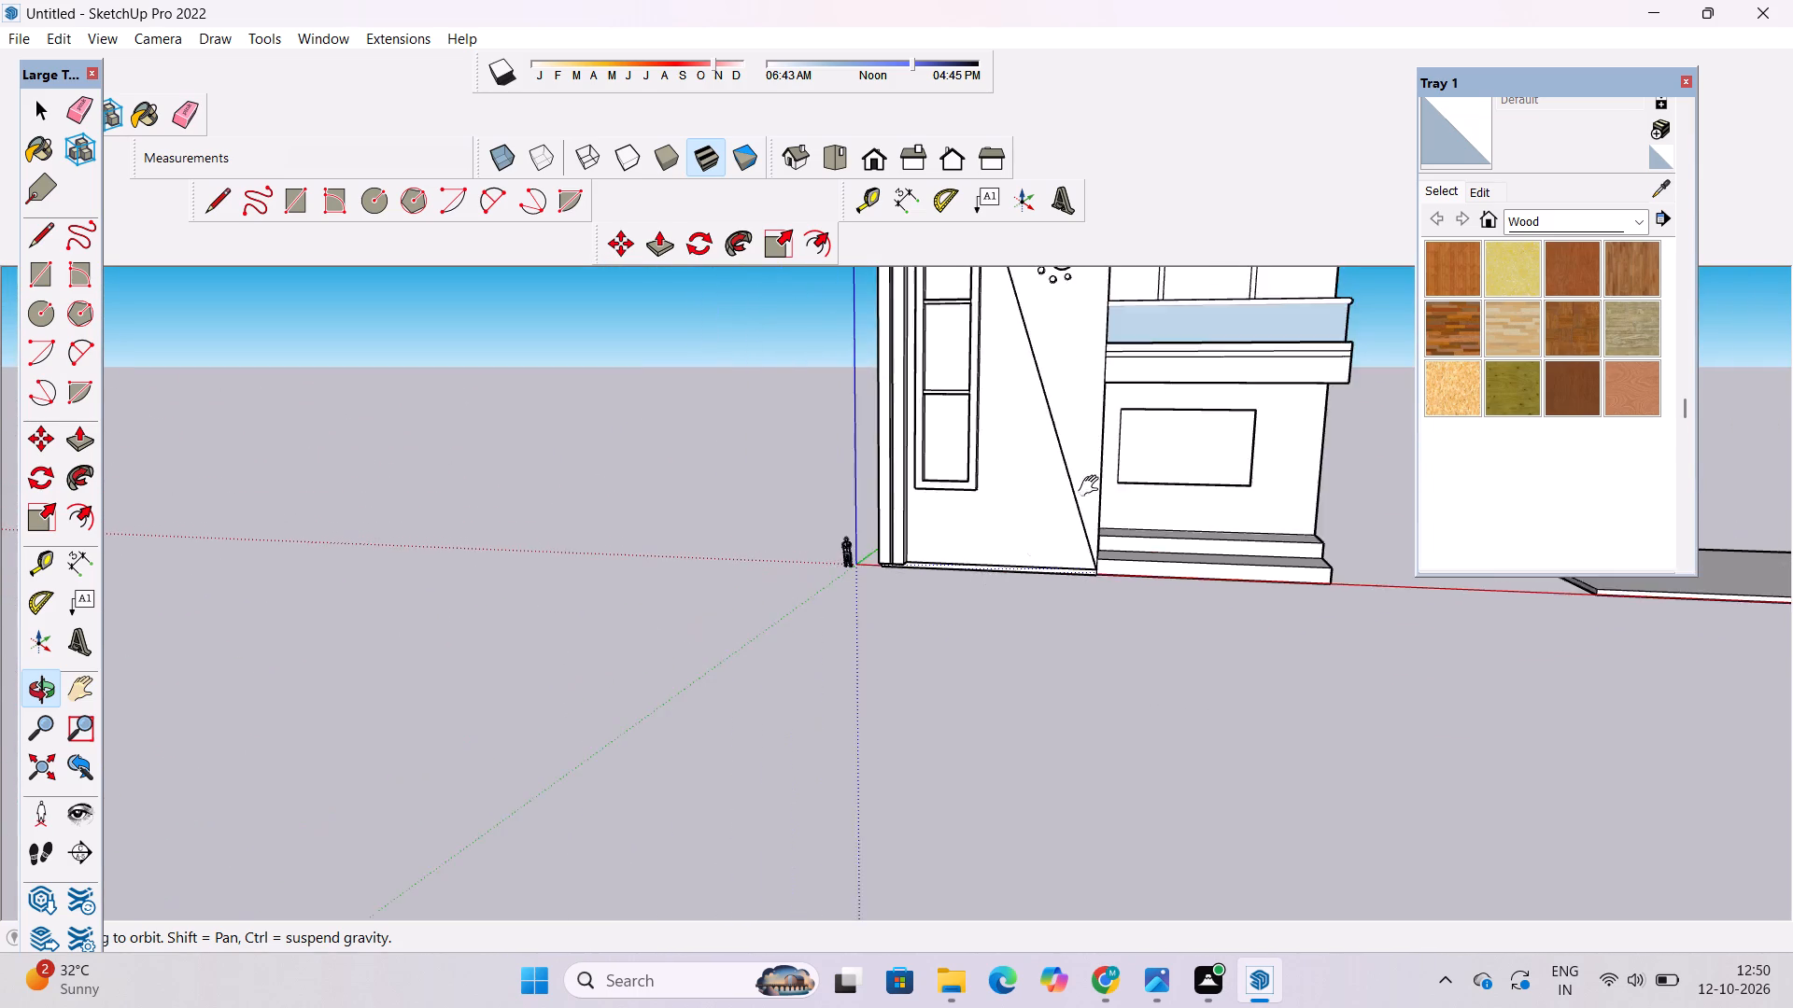
{"action": "left_click_drag", "start_coordinate": [1066, 485], "coordinate": [798, 607], "text": "shift"}
{"action": "left_click_drag", "start_coordinate": [678, 704], "coordinate": [1292, 802]}
{"action": "scroll", "coordinate": [586, 487], "scroll_direction": "down", "scroll_amount": 5}
{"action": "left_click_drag", "start_coordinate": [613, 548], "coordinate": [618, 585], "text": "shift"}
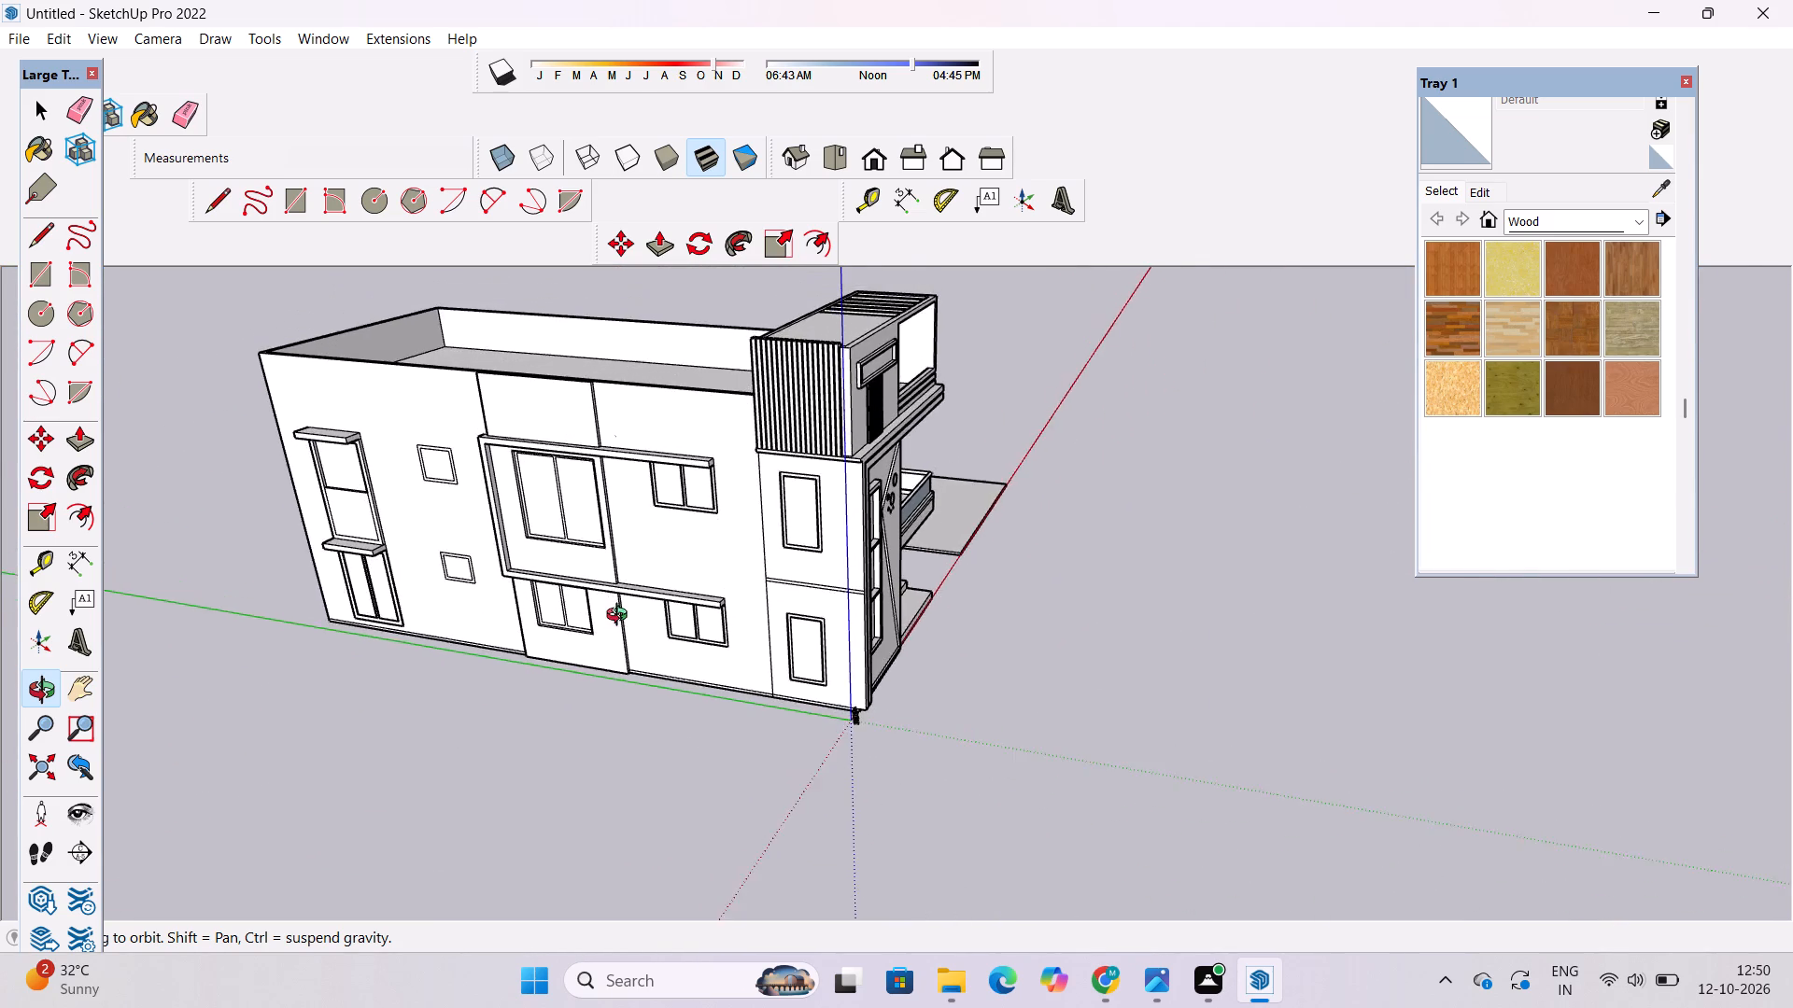
{"action": "left_click_drag", "start_coordinate": [621, 617], "coordinate": [561, 487]}
{"action": "scroll", "coordinate": [558, 481], "scroll_direction": "up", "scroll_amount": 3}
{"action": "left_click_drag", "start_coordinate": [1005, 523], "coordinate": [909, 531], "text": "shift"}
{"action": "left_click_drag", "start_coordinate": [908, 533], "coordinate": [602, 766]}
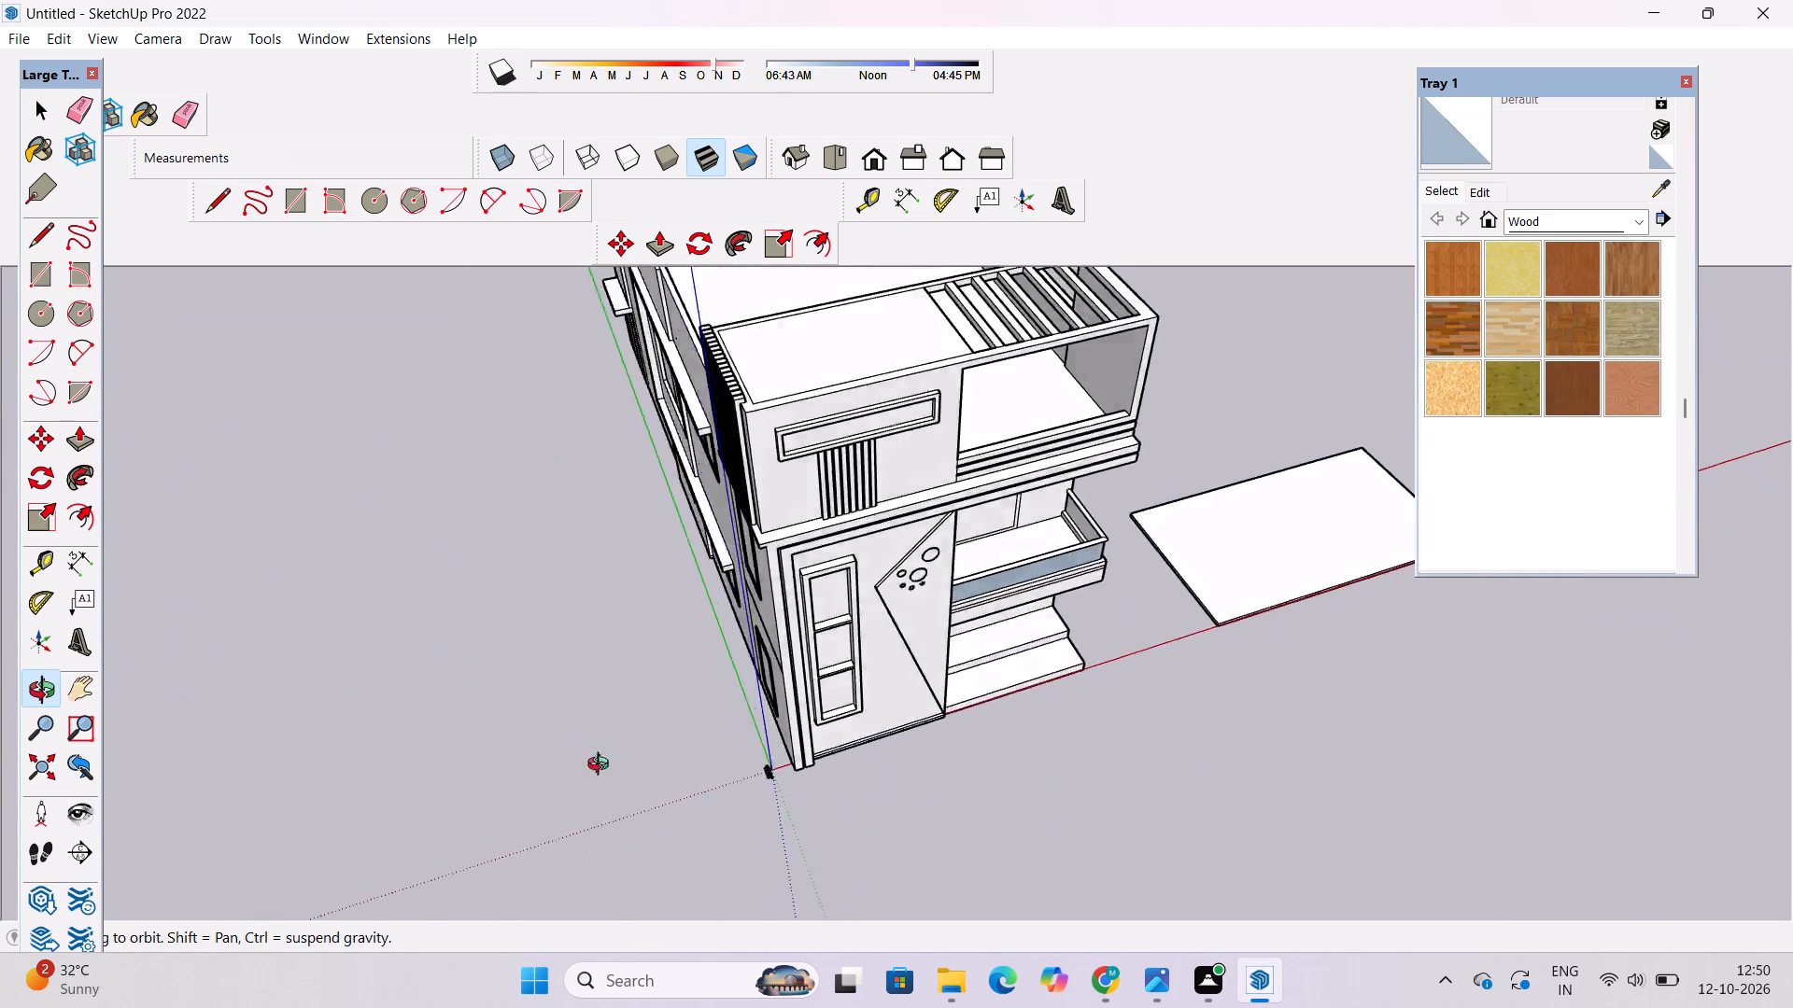
{"action": "left_click_drag", "start_coordinate": [602, 766], "coordinate": [549, 553]}
{"action": "scroll", "coordinate": [786, 486], "scroll_direction": "down", "scroll_amount": 5}
{"action": "left_click_drag", "start_coordinate": [882, 478], "coordinate": [845, 536], "text": "shift"}
{"action": "left_click_drag", "start_coordinate": [769, 554], "coordinate": [947, 535]}
{"action": "left_click_drag", "start_coordinate": [854, 574], "coordinate": [853, 550]}
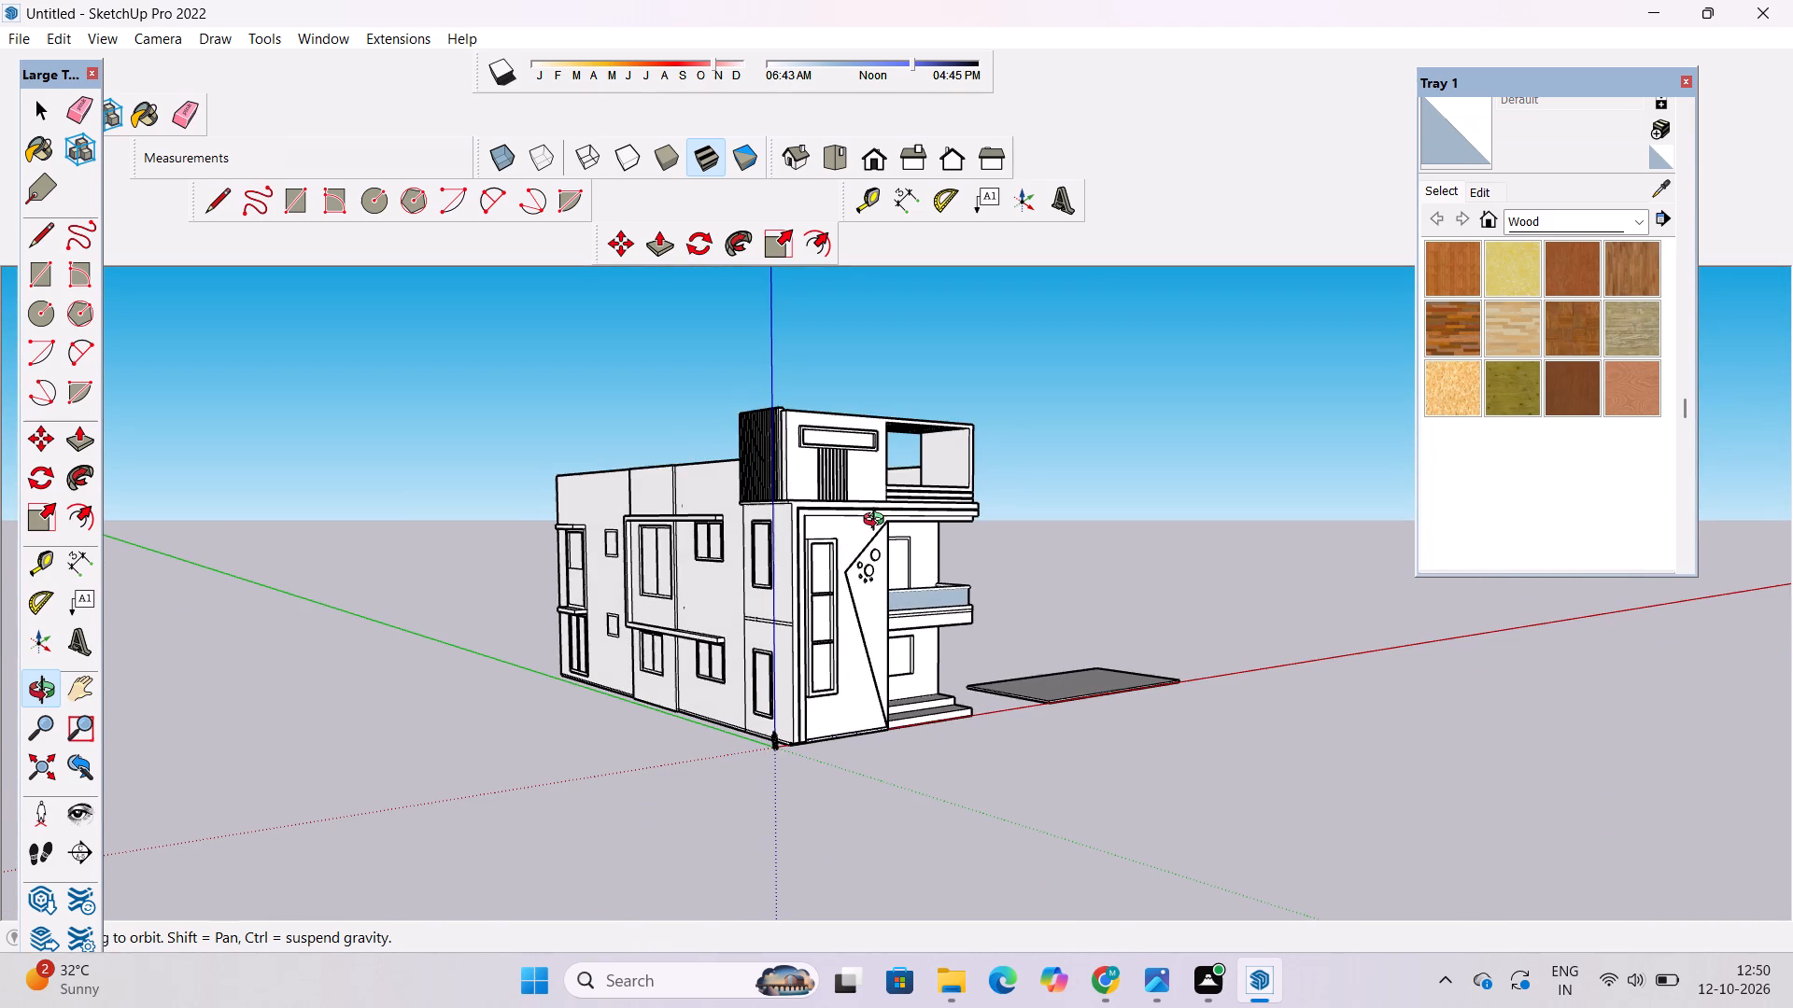
{"action": "scroll", "coordinate": [824, 549], "scroll_direction": "up", "scroll_amount": 1}
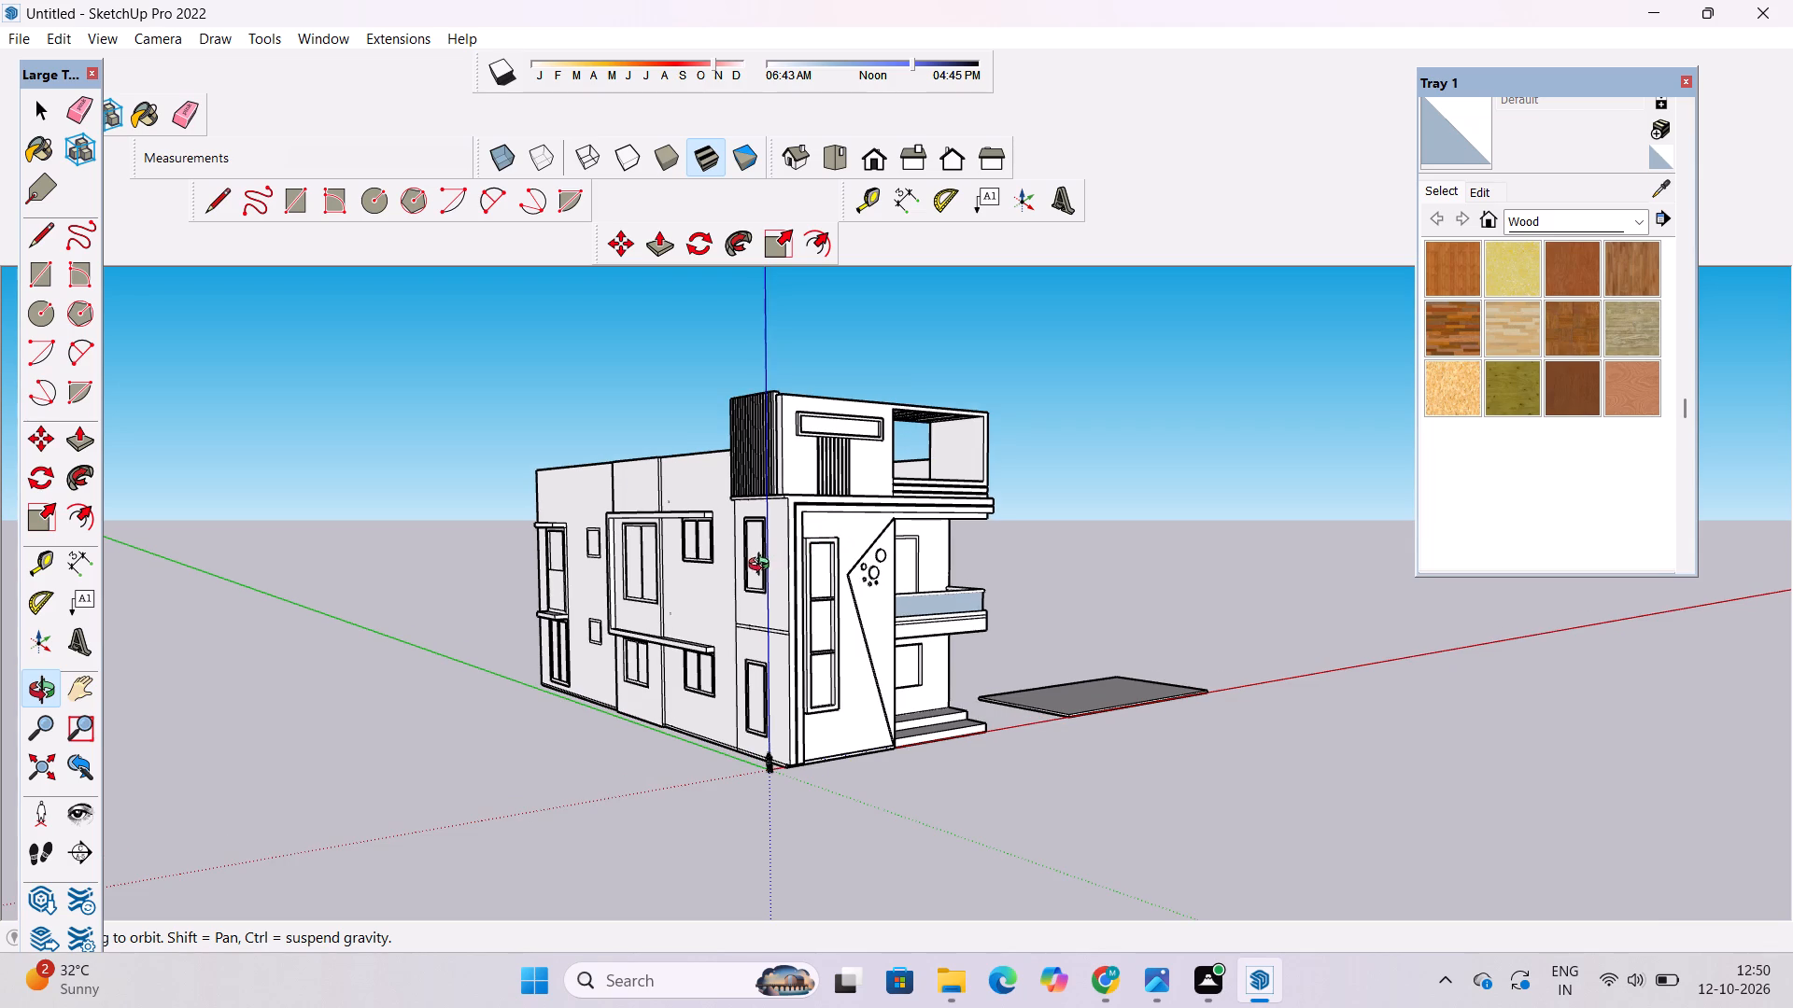
{"action": "scroll", "coordinate": [662, 609], "scroll_direction": "down", "scroll_amount": 2}
{"action": "scroll", "coordinate": [642, 553], "scroll_direction": "up", "scroll_amount": 10}
Examine the side elevation's windows and sunshade undersides, down to the ground-floor window nearest the front corner.
{"action": "left_click_drag", "start_coordinate": [641, 616], "coordinate": [661, 586]}
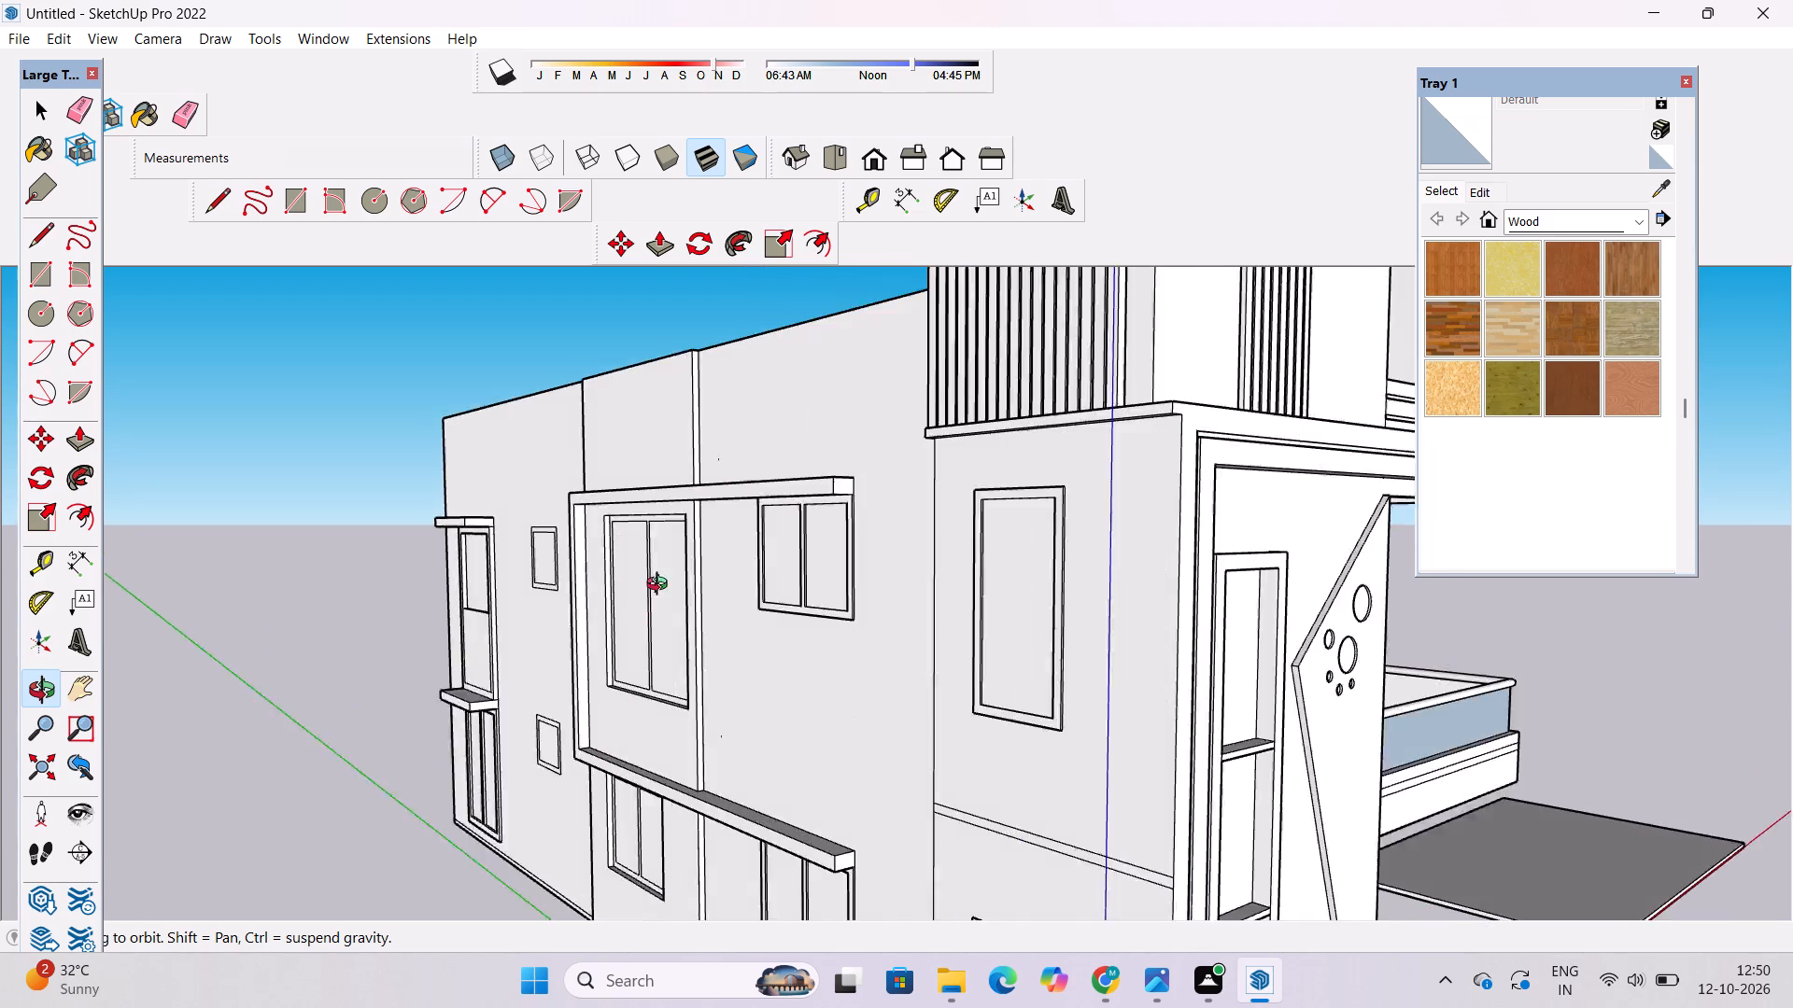
{"action": "left_click_drag", "start_coordinate": [661, 586], "coordinate": [704, 510]}
{"action": "scroll", "coordinate": [749, 541], "scroll_direction": "up", "scroll_amount": 10}
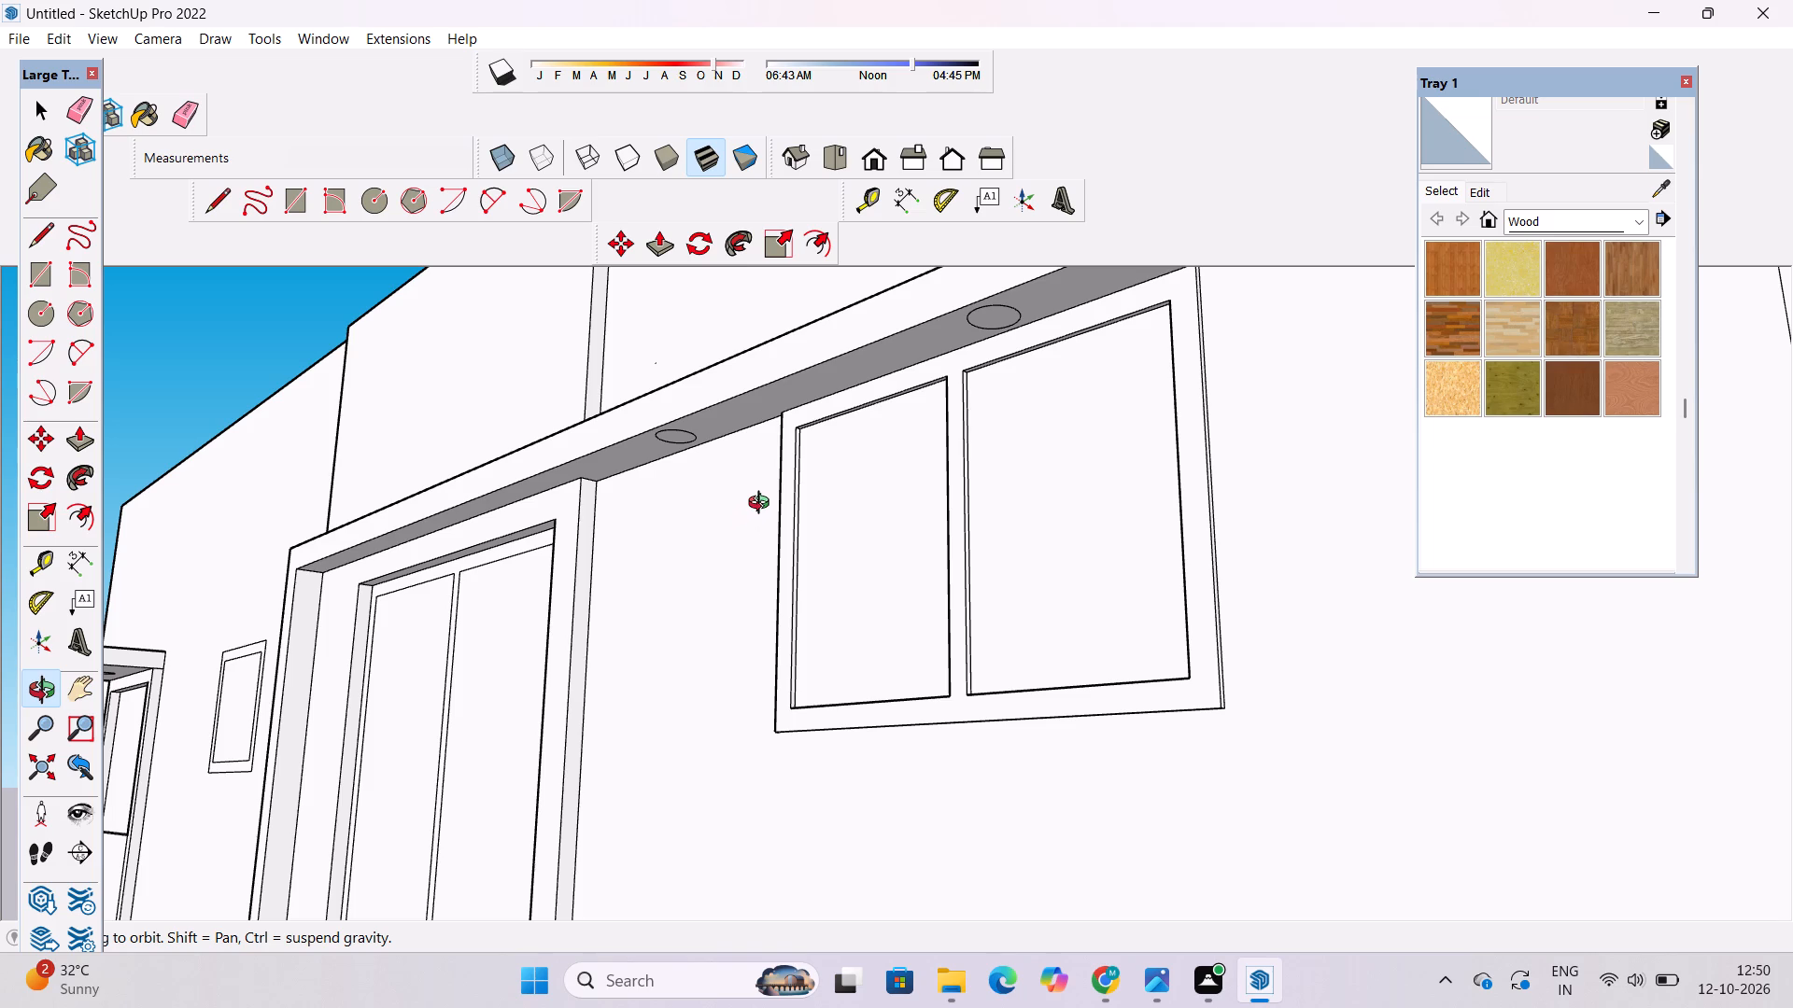
{"action": "left_click_drag", "start_coordinate": [829, 556], "coordinate": [772, 567], "text": "shift"}
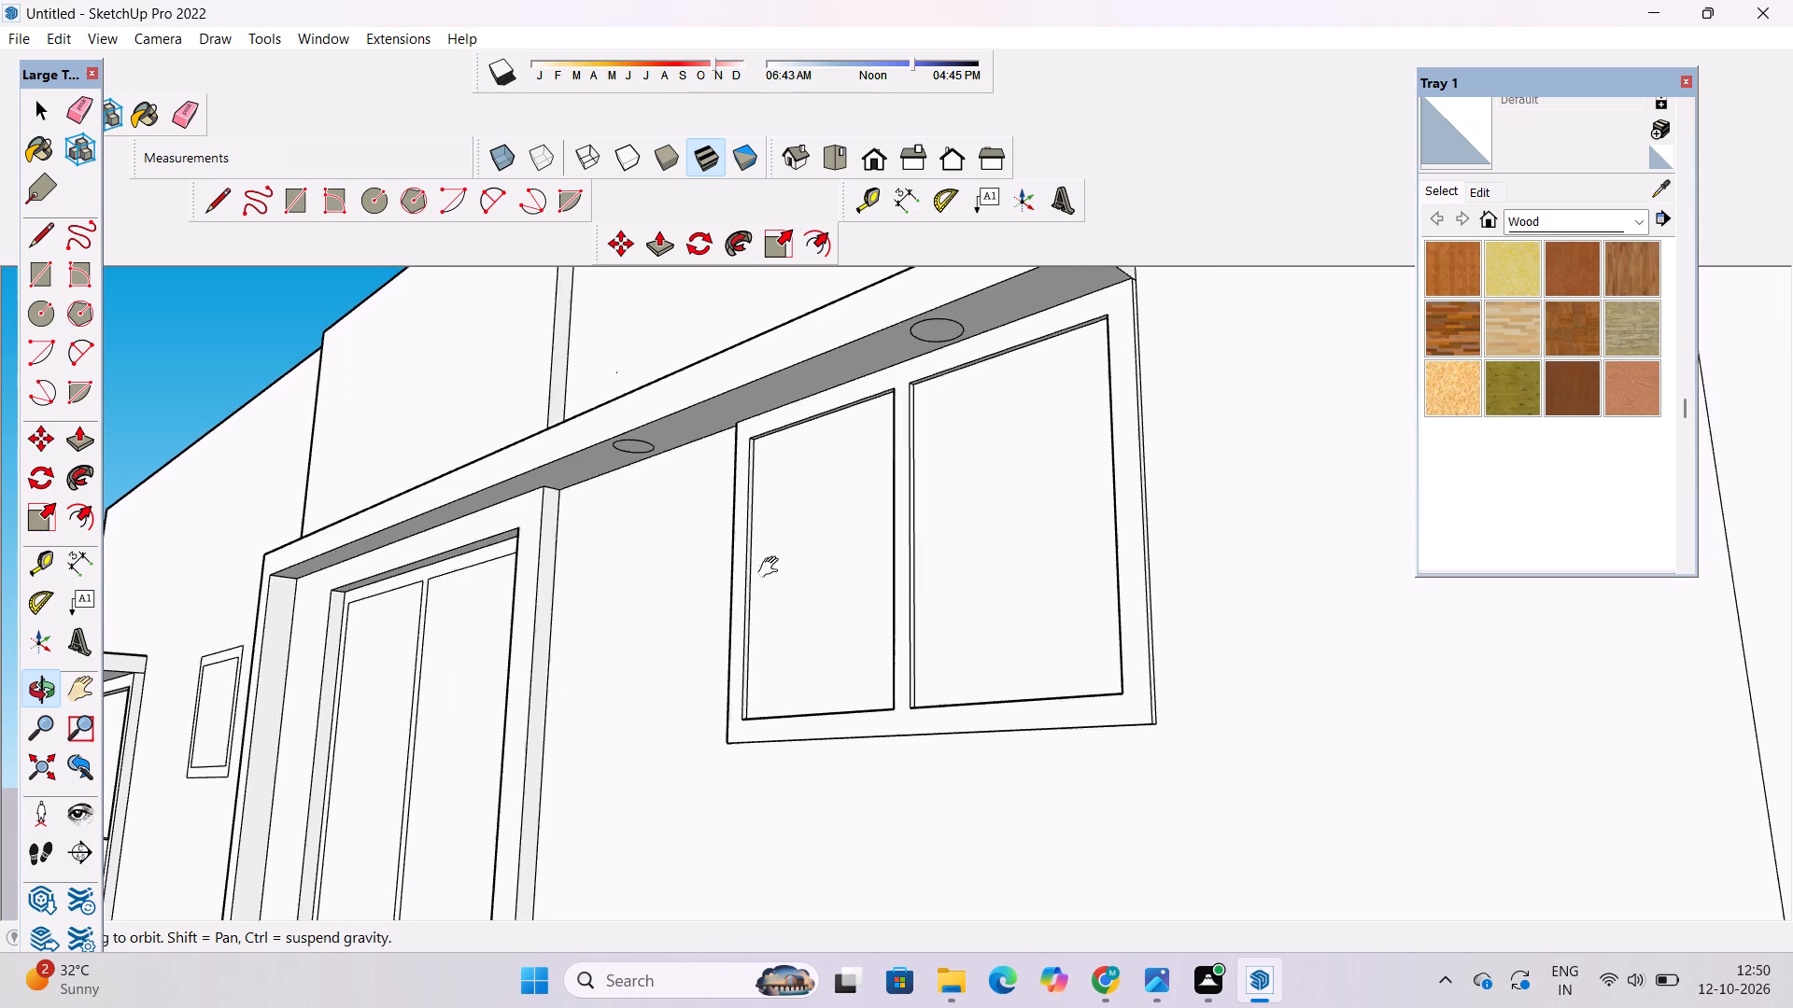
{"action": "left_click_drag", "start_coordinate": [772, 567], "coordinate": [774, 567], "text": "shift"}
{"action": "left_click_drag", "start_coordinate": [763, 567], "coordinate": [732, 385], "text": "shift"}
{"action": "scroll", "coordinate": [732, 384], "scroll_direction": "down", "scroll_amount": 12}
{"action": "left_click_drag", "start_coordinate": [769, 522], "coordinate": [762, 543]}
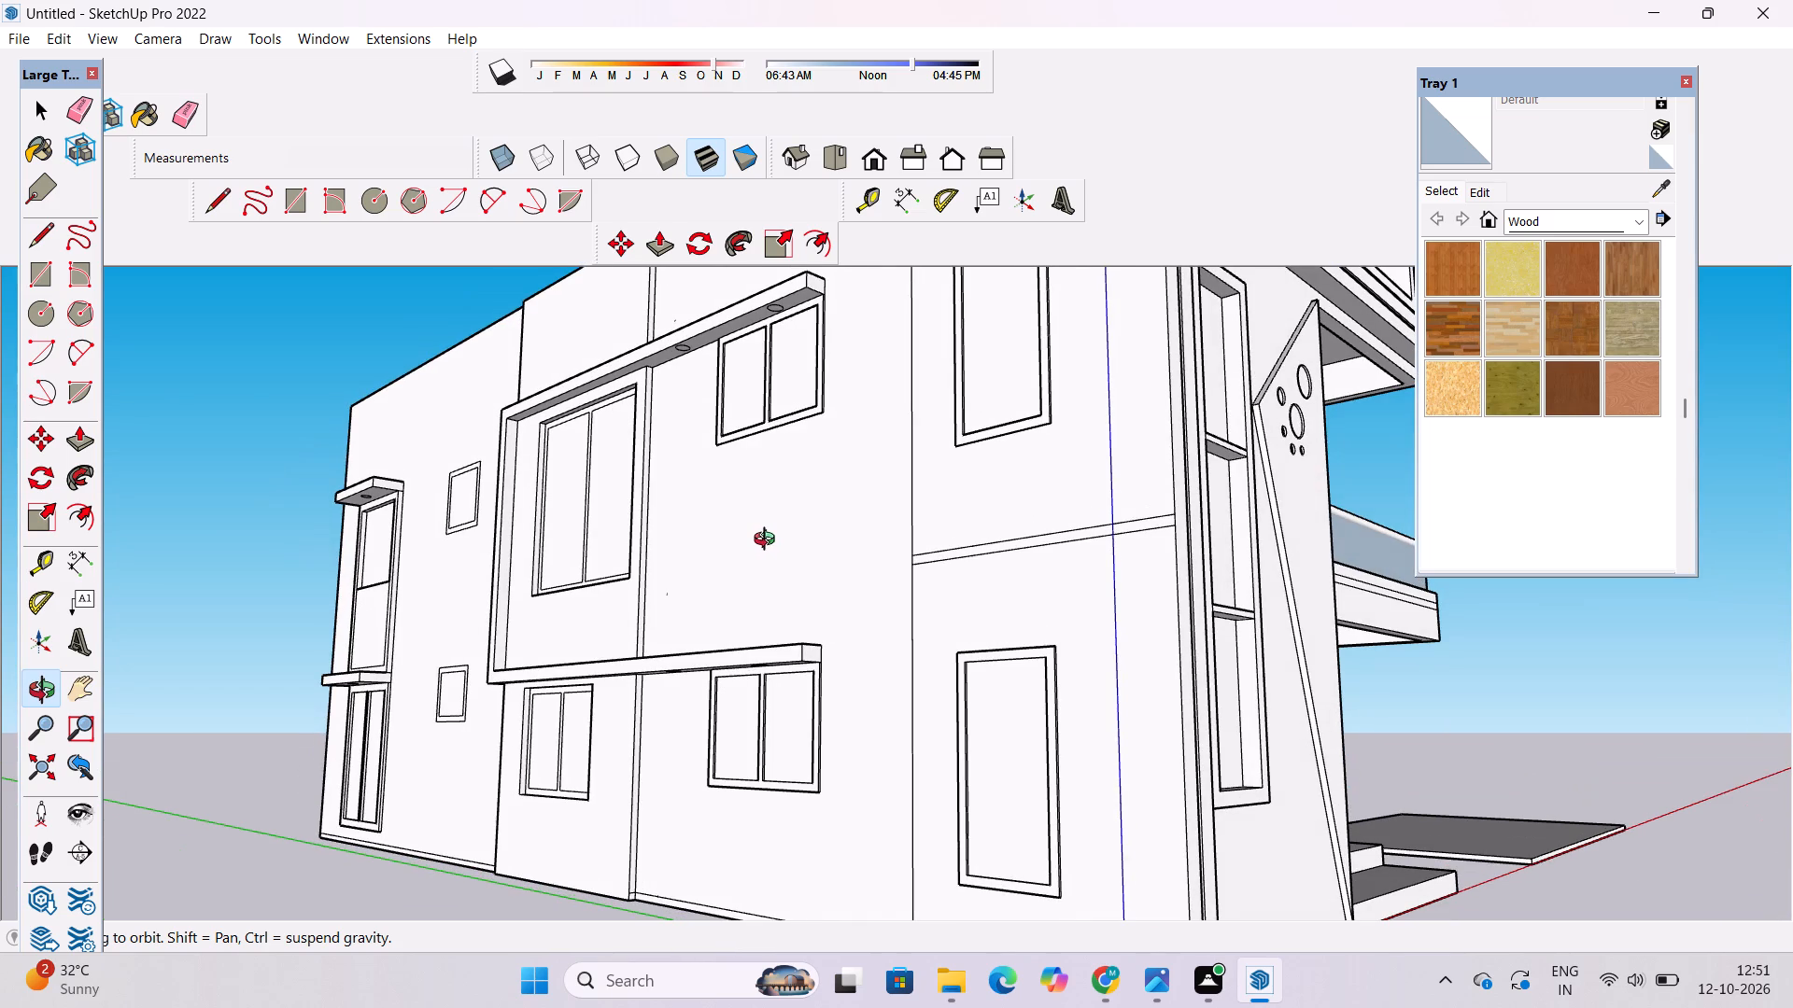
{"action": "scroll", "coordinate": [769, 541], "scroll_direction": "down", "scroll_amount": 1}
{"action": "left_click_drag", "start_coordinate": [771, 611], "coordinate": [714, 497], "text": "shift"}
{"action": "scroll", "coordinate": [924, 602], "scroll_direction": "up", "scroll_amount": 4}
{"action": "left_click_drag", "start_coordinate": [921, 609], "coordinate": [763, 513], "text": "shift"}
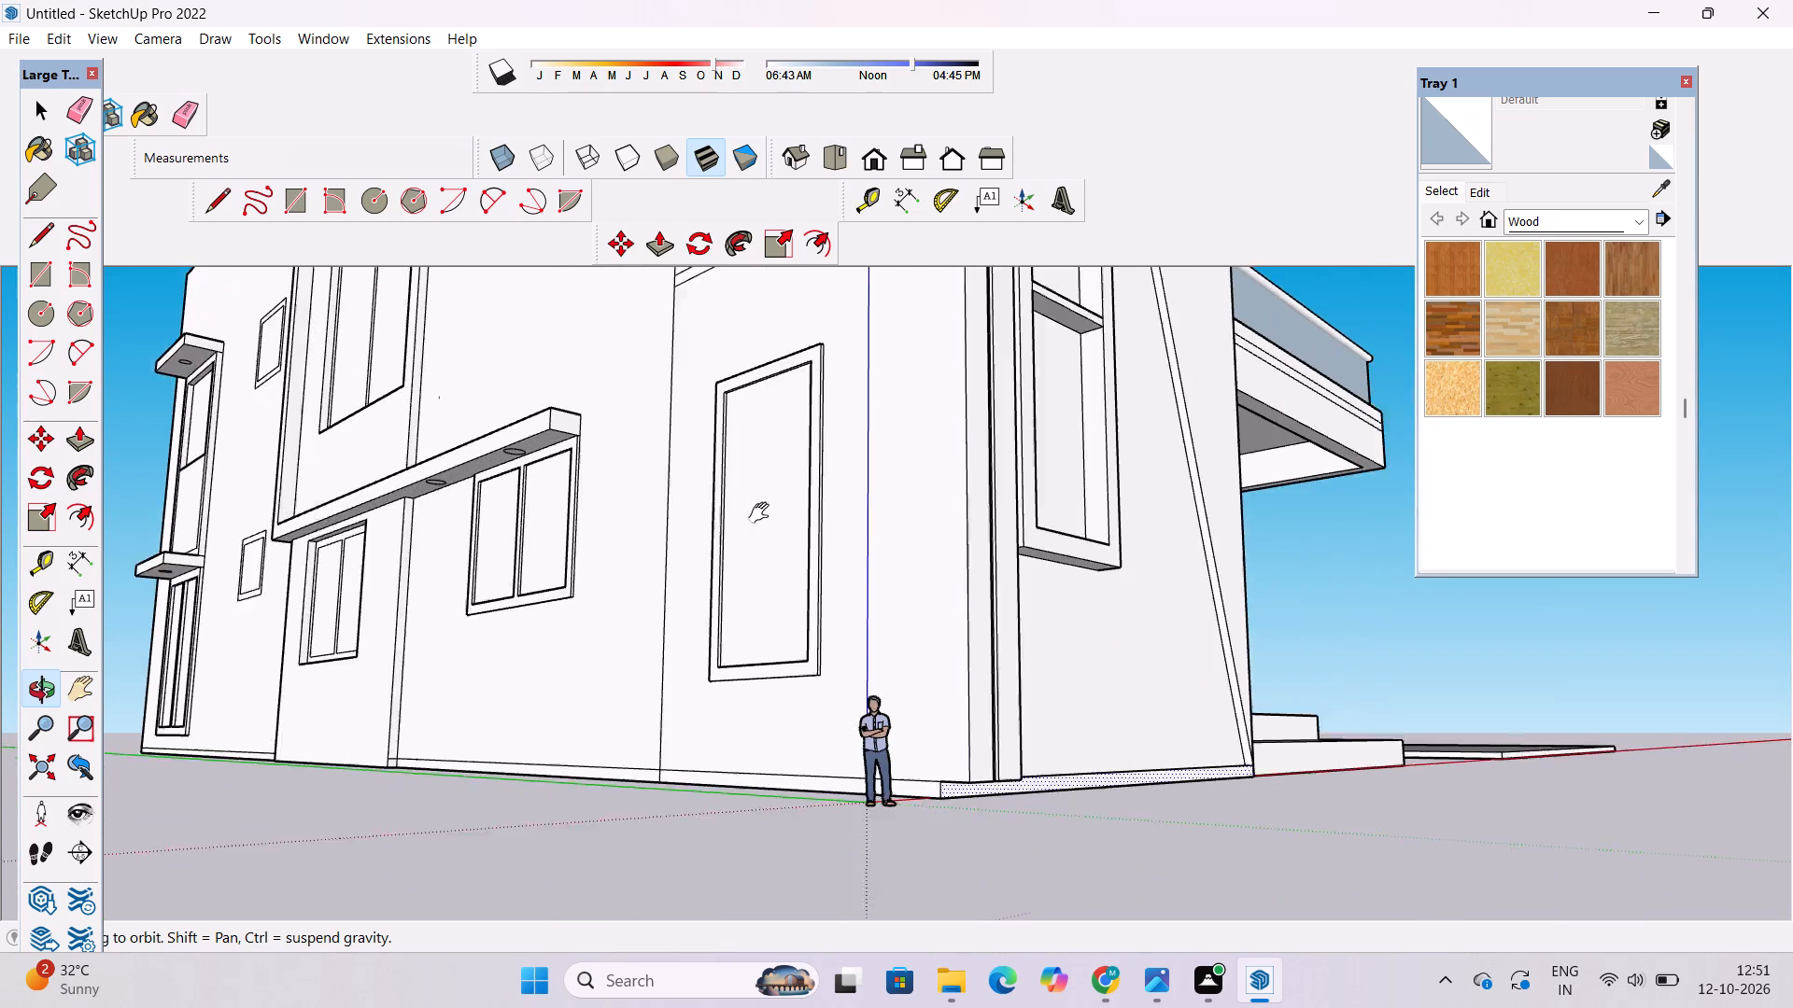
{"action": "left_click_drag", "start_coordinate": [763, 513], "coordinate": [758, 512], "text": "shift"}
{"action": "left_click_drag", "start_coordinate": [743, 518], "coordinate": [884, 569], "text": "shift"}
{"action": "left_click_drag", "start_coordinate": [896, 609], "coordinate": [856, 577], "text": "shift"}
{"action": "left_click_drag", "start_coordinate": [847, 570], "coordinate": [736, 550], "text": "shift"}
{"action": "left_click_drag", "start_coordinate": [728, 553], "coordinate": [846, 566]}
{"action": "scroll", "coordinate": [851, 566], "scroll_direction": "up", "scroll_amount": 2}
{"action": "left_click_drag", "start_coordinate": [855, 567], "coordinate": [834, 567]}
{"action": "scroll", "coordinate": [830, 571], "scroll_direction": "up", "scroll_amount": 4}
{"action": "left_click_drag", "start_coordinate": [830, 571], "coordinate": [825, 581], "text": "shift"}
{"action": "left_click_drag", "start_coordinate": [825, 582], "coordinate": [820, 600], "text": "shift"}
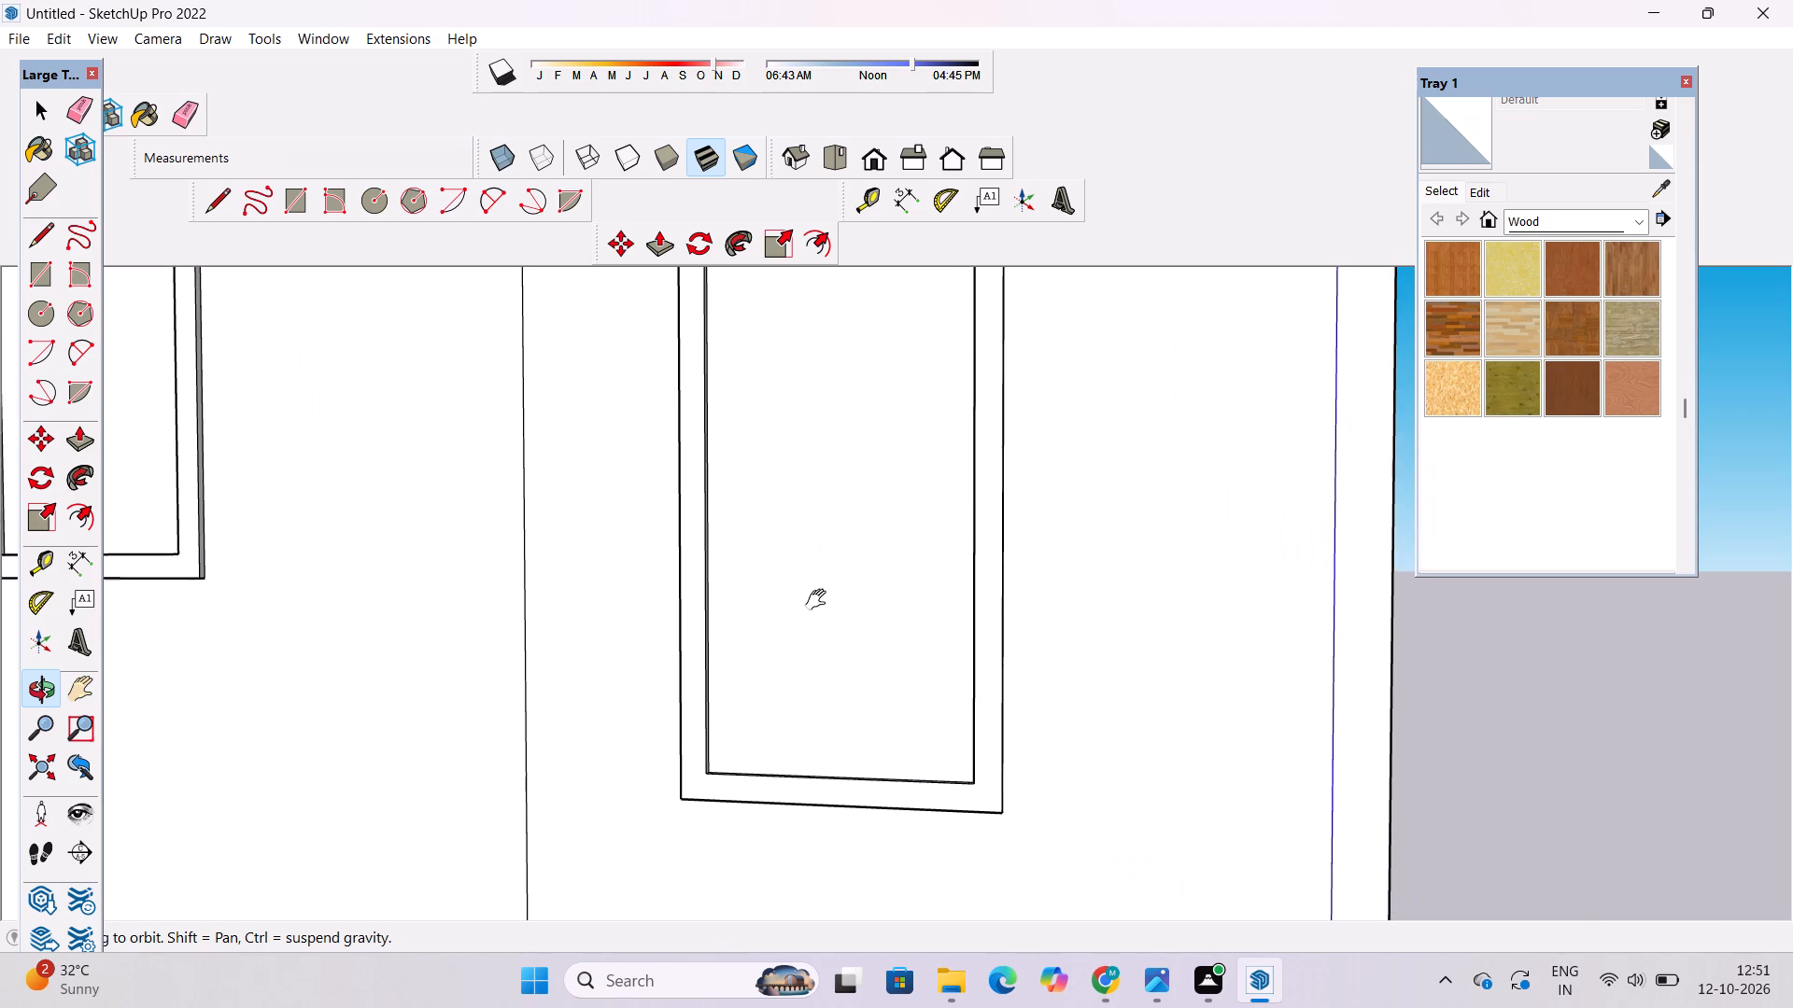
{"action": "left_click_drag", "start_coordinate": [820, 600], "coordinate": [819, 600], "text": "shift"}
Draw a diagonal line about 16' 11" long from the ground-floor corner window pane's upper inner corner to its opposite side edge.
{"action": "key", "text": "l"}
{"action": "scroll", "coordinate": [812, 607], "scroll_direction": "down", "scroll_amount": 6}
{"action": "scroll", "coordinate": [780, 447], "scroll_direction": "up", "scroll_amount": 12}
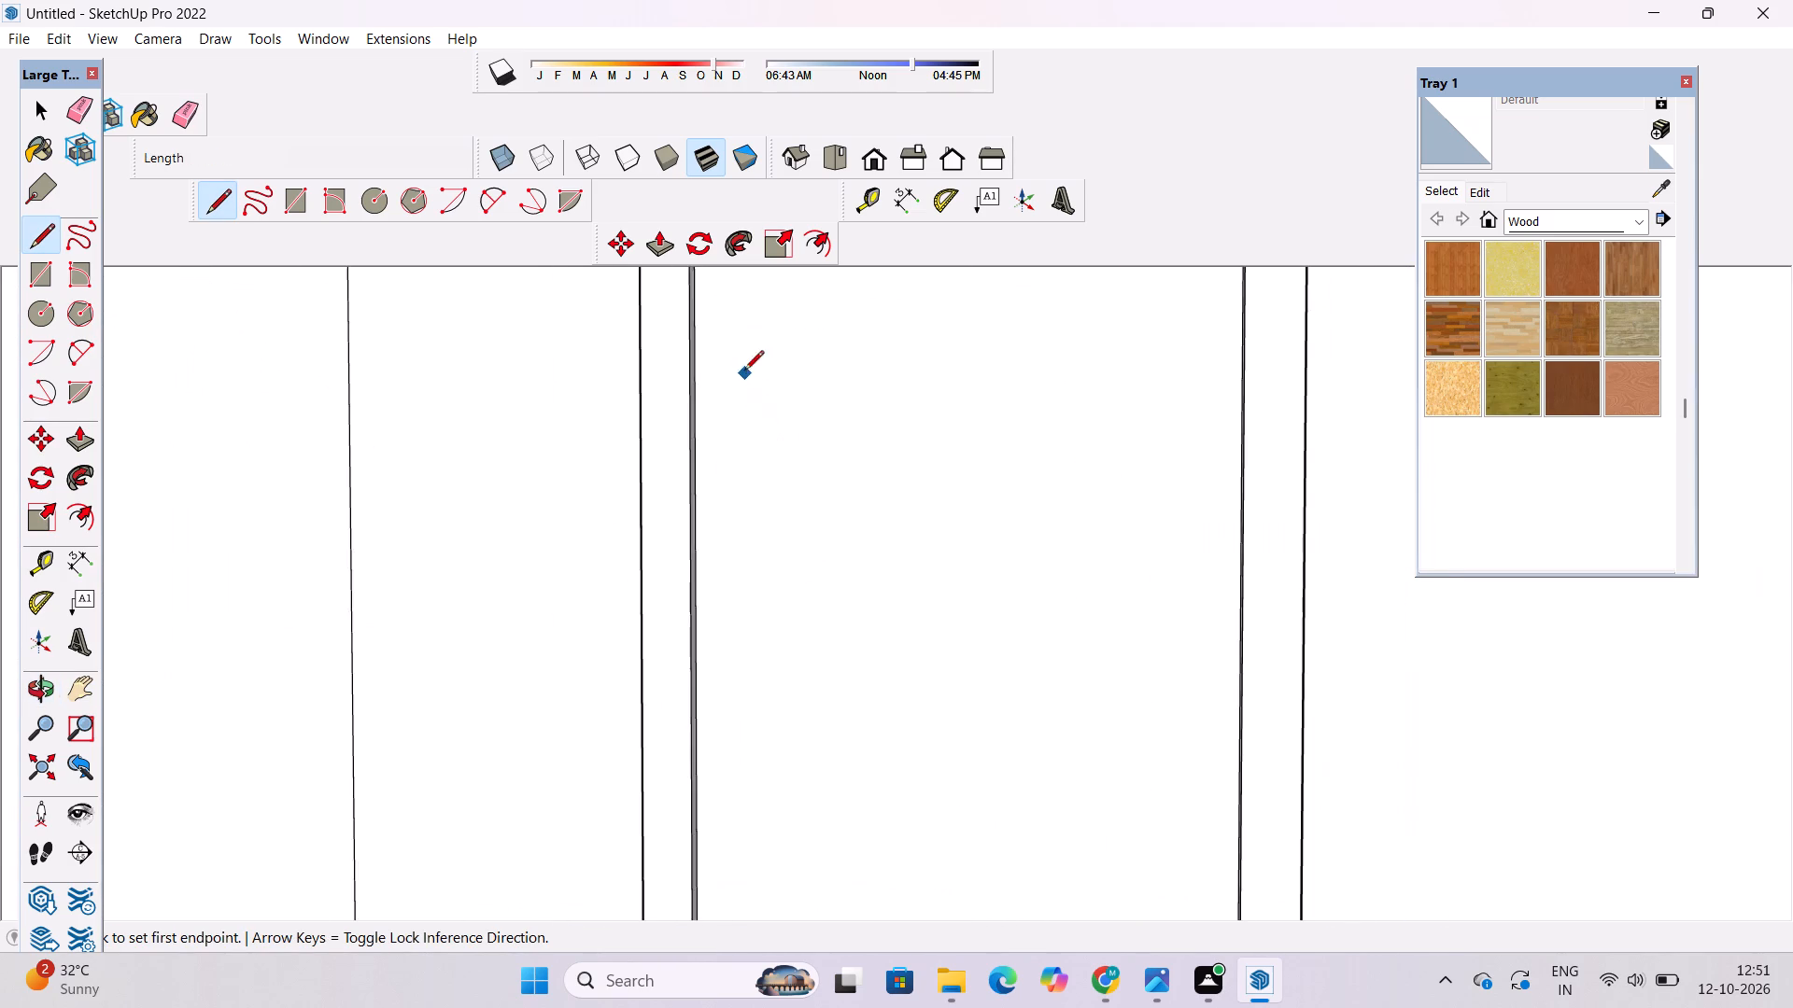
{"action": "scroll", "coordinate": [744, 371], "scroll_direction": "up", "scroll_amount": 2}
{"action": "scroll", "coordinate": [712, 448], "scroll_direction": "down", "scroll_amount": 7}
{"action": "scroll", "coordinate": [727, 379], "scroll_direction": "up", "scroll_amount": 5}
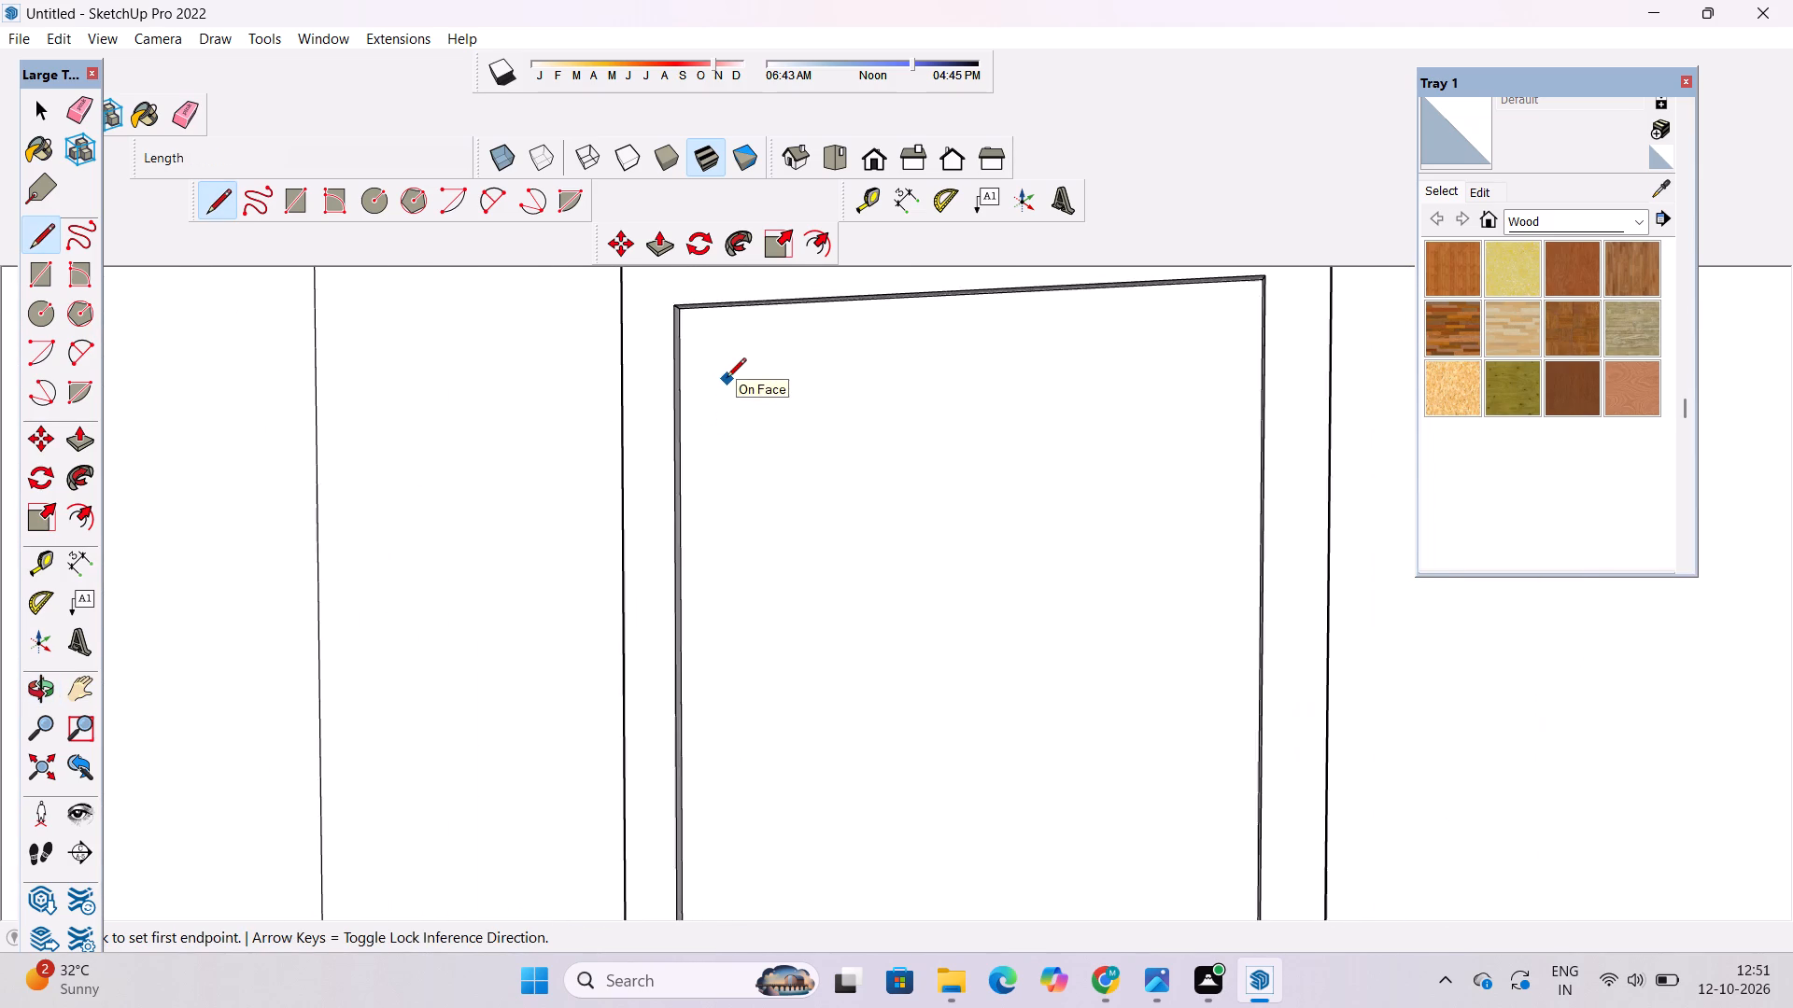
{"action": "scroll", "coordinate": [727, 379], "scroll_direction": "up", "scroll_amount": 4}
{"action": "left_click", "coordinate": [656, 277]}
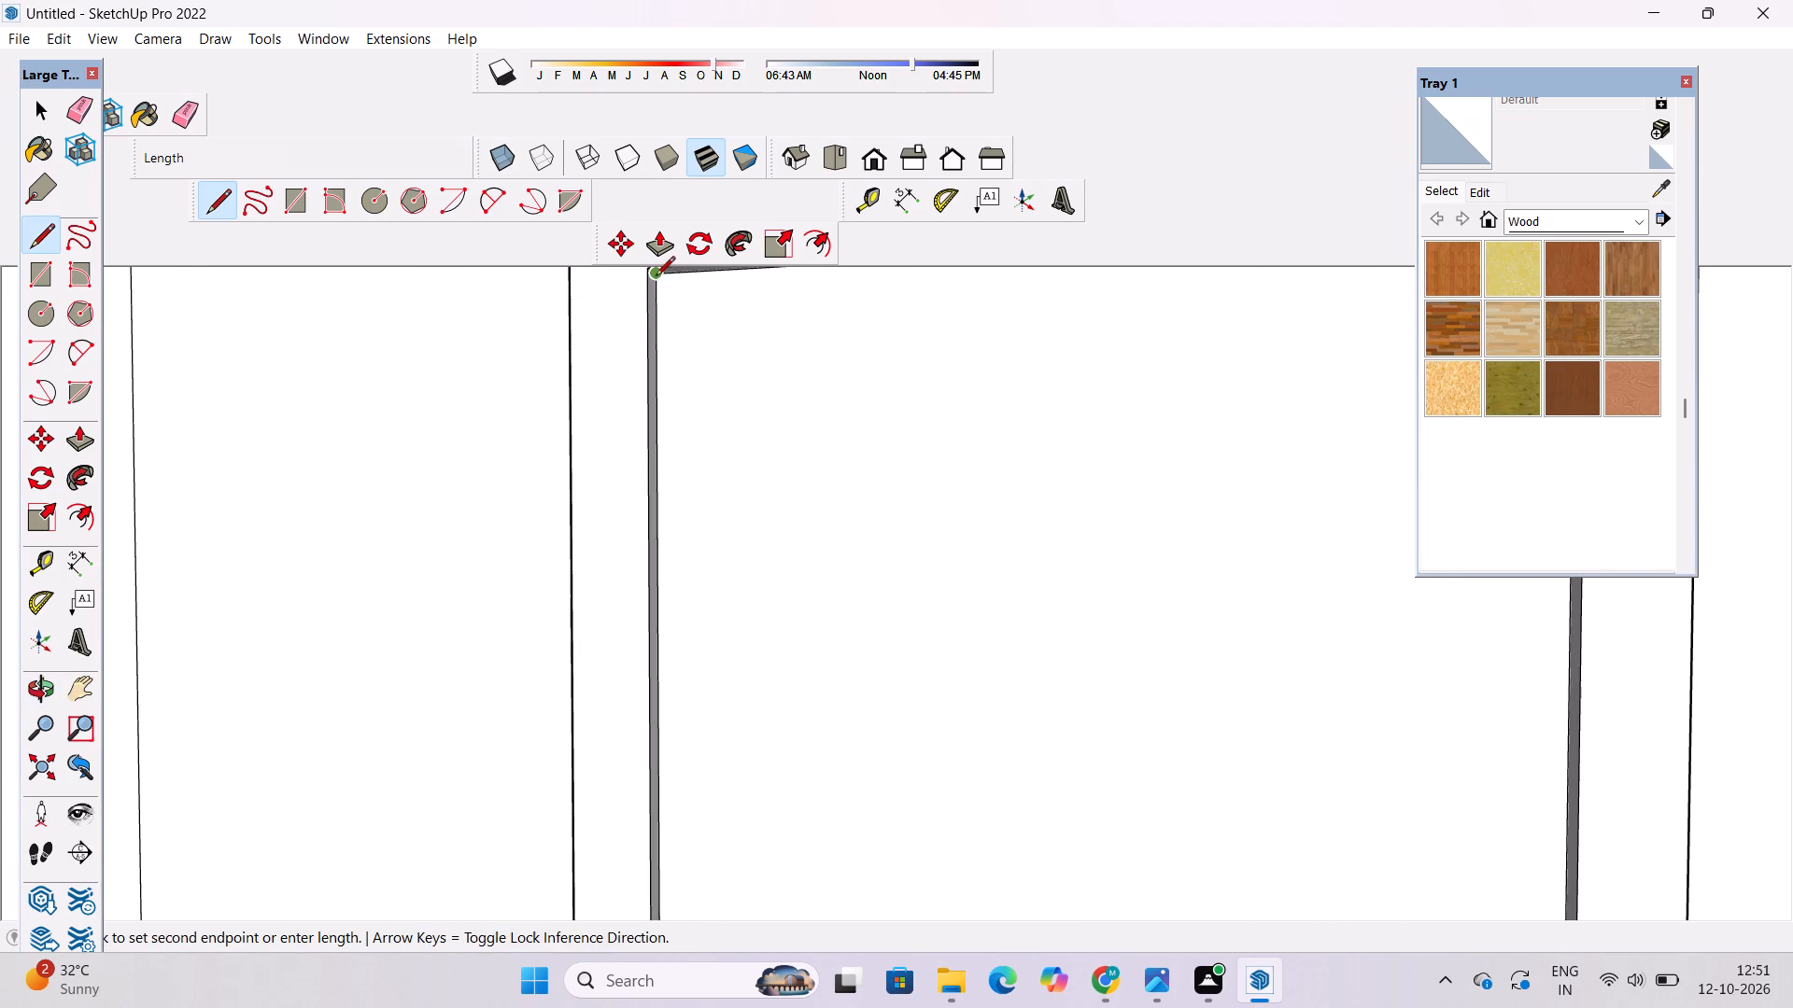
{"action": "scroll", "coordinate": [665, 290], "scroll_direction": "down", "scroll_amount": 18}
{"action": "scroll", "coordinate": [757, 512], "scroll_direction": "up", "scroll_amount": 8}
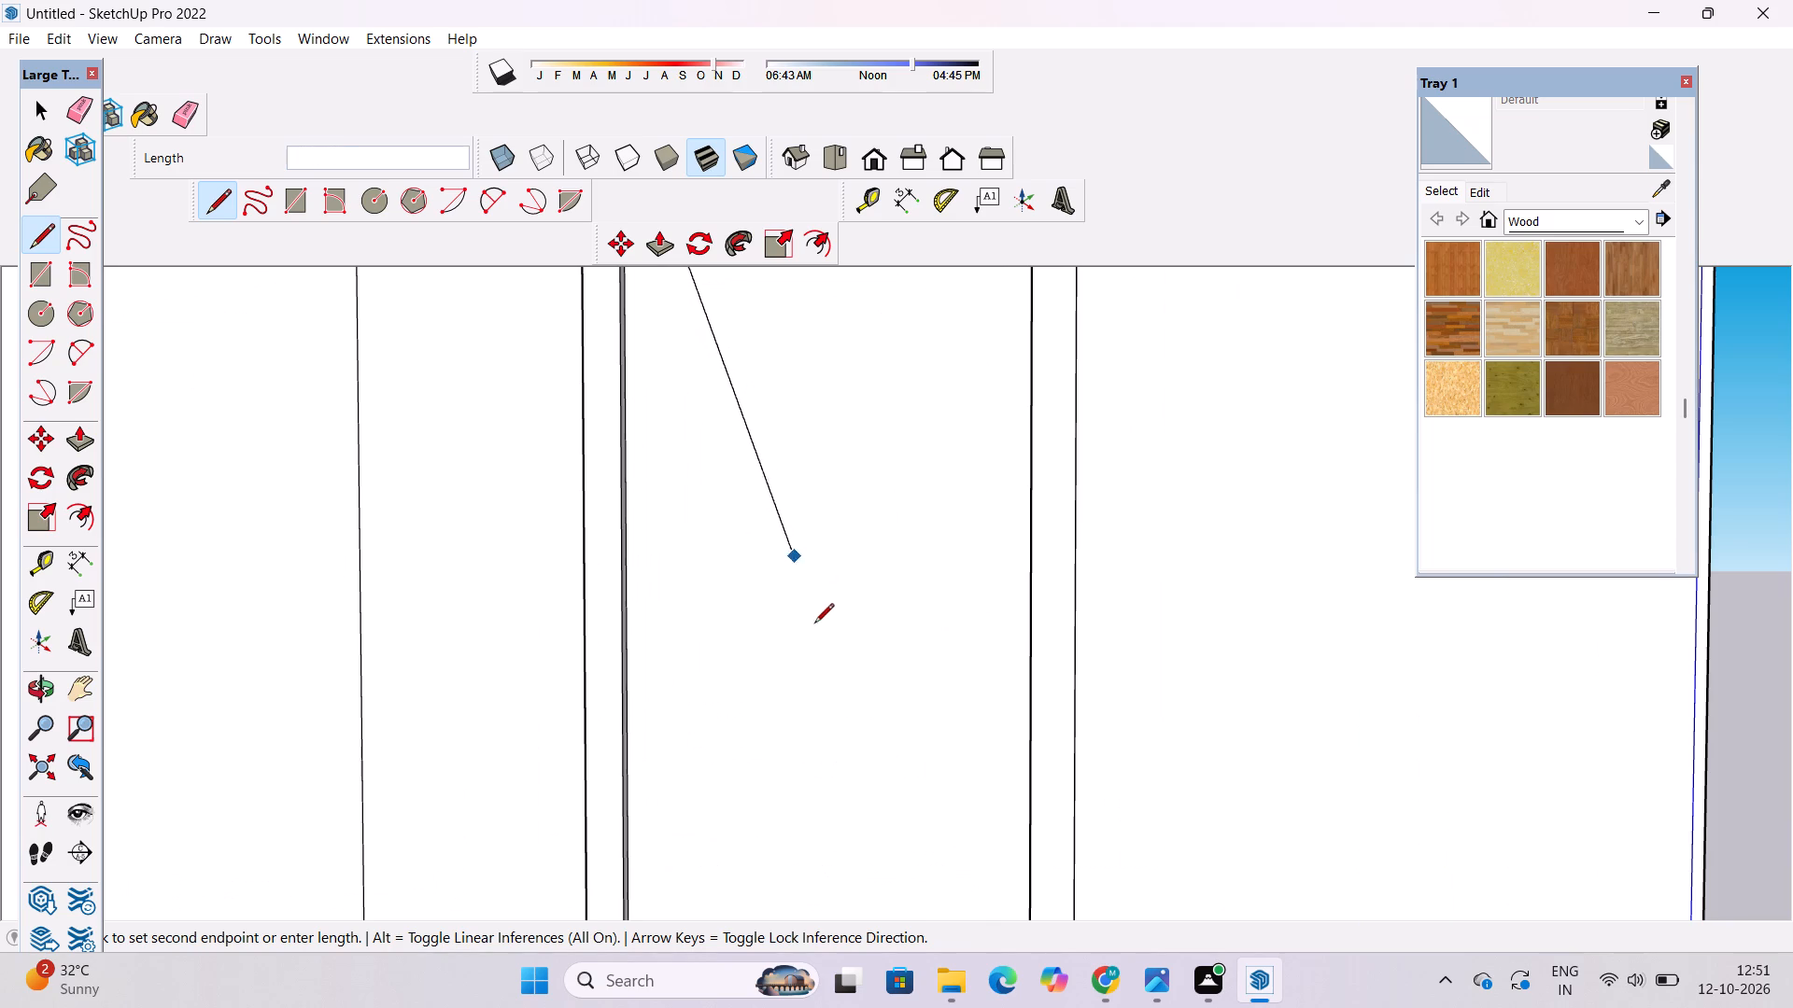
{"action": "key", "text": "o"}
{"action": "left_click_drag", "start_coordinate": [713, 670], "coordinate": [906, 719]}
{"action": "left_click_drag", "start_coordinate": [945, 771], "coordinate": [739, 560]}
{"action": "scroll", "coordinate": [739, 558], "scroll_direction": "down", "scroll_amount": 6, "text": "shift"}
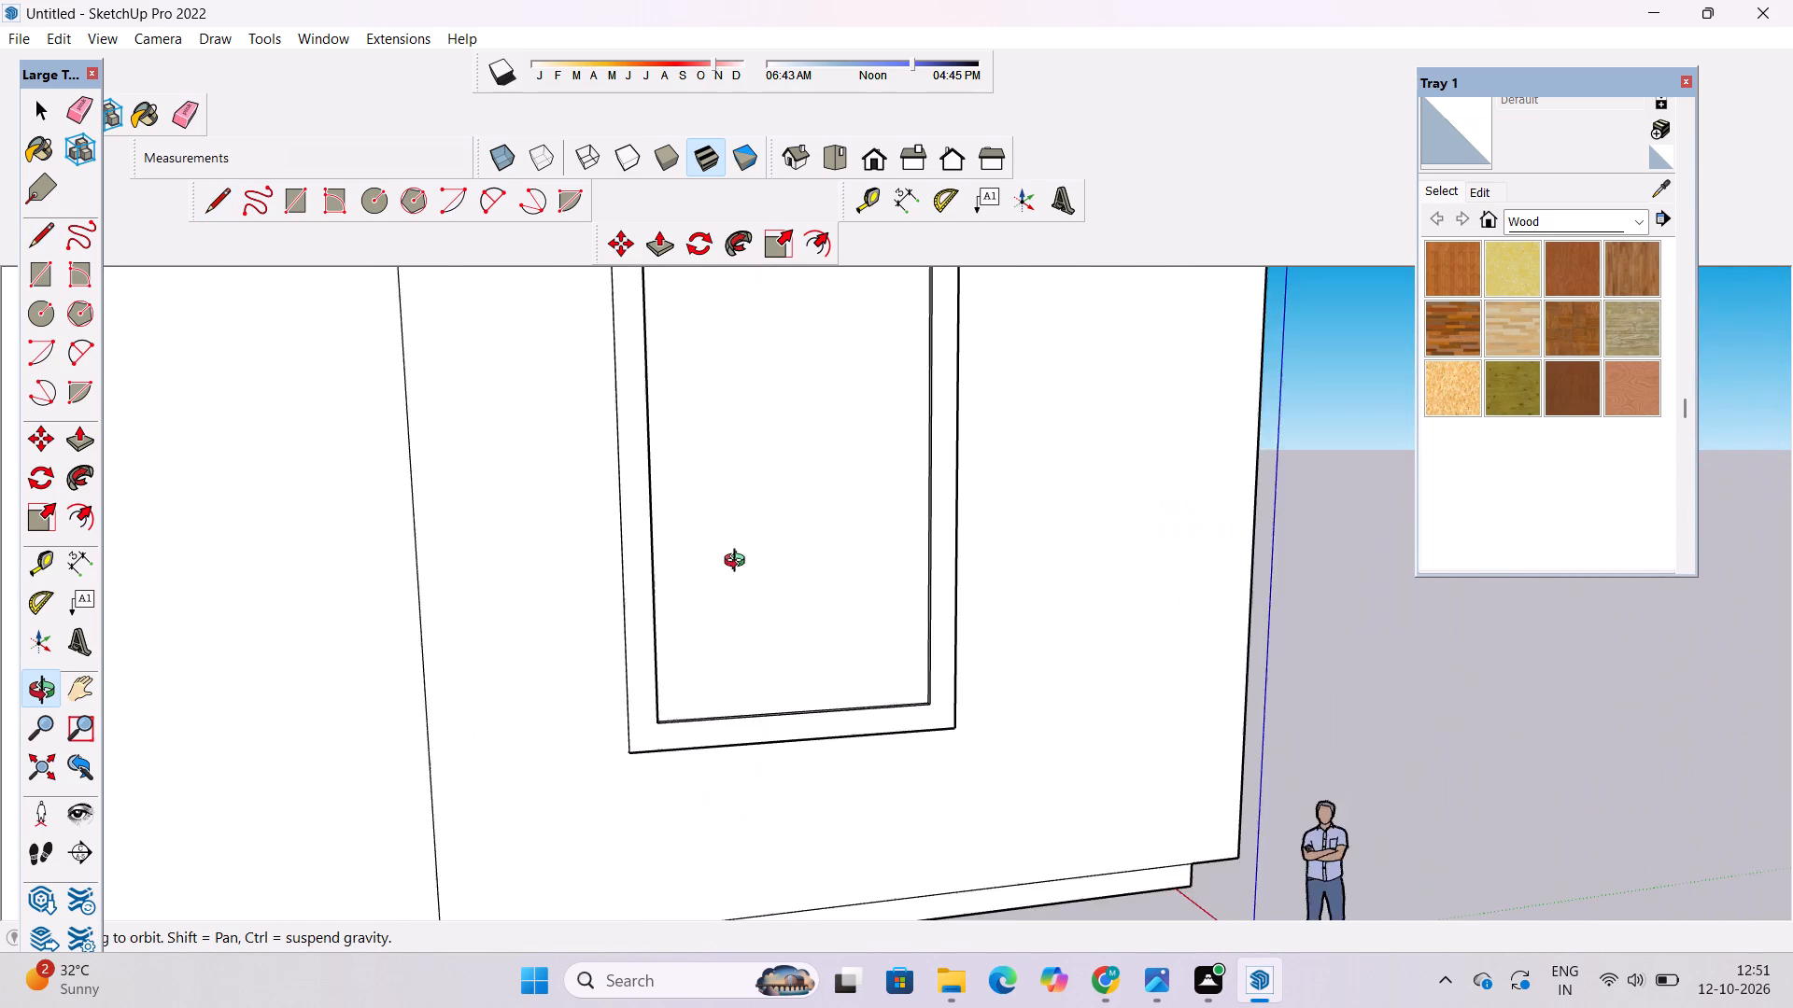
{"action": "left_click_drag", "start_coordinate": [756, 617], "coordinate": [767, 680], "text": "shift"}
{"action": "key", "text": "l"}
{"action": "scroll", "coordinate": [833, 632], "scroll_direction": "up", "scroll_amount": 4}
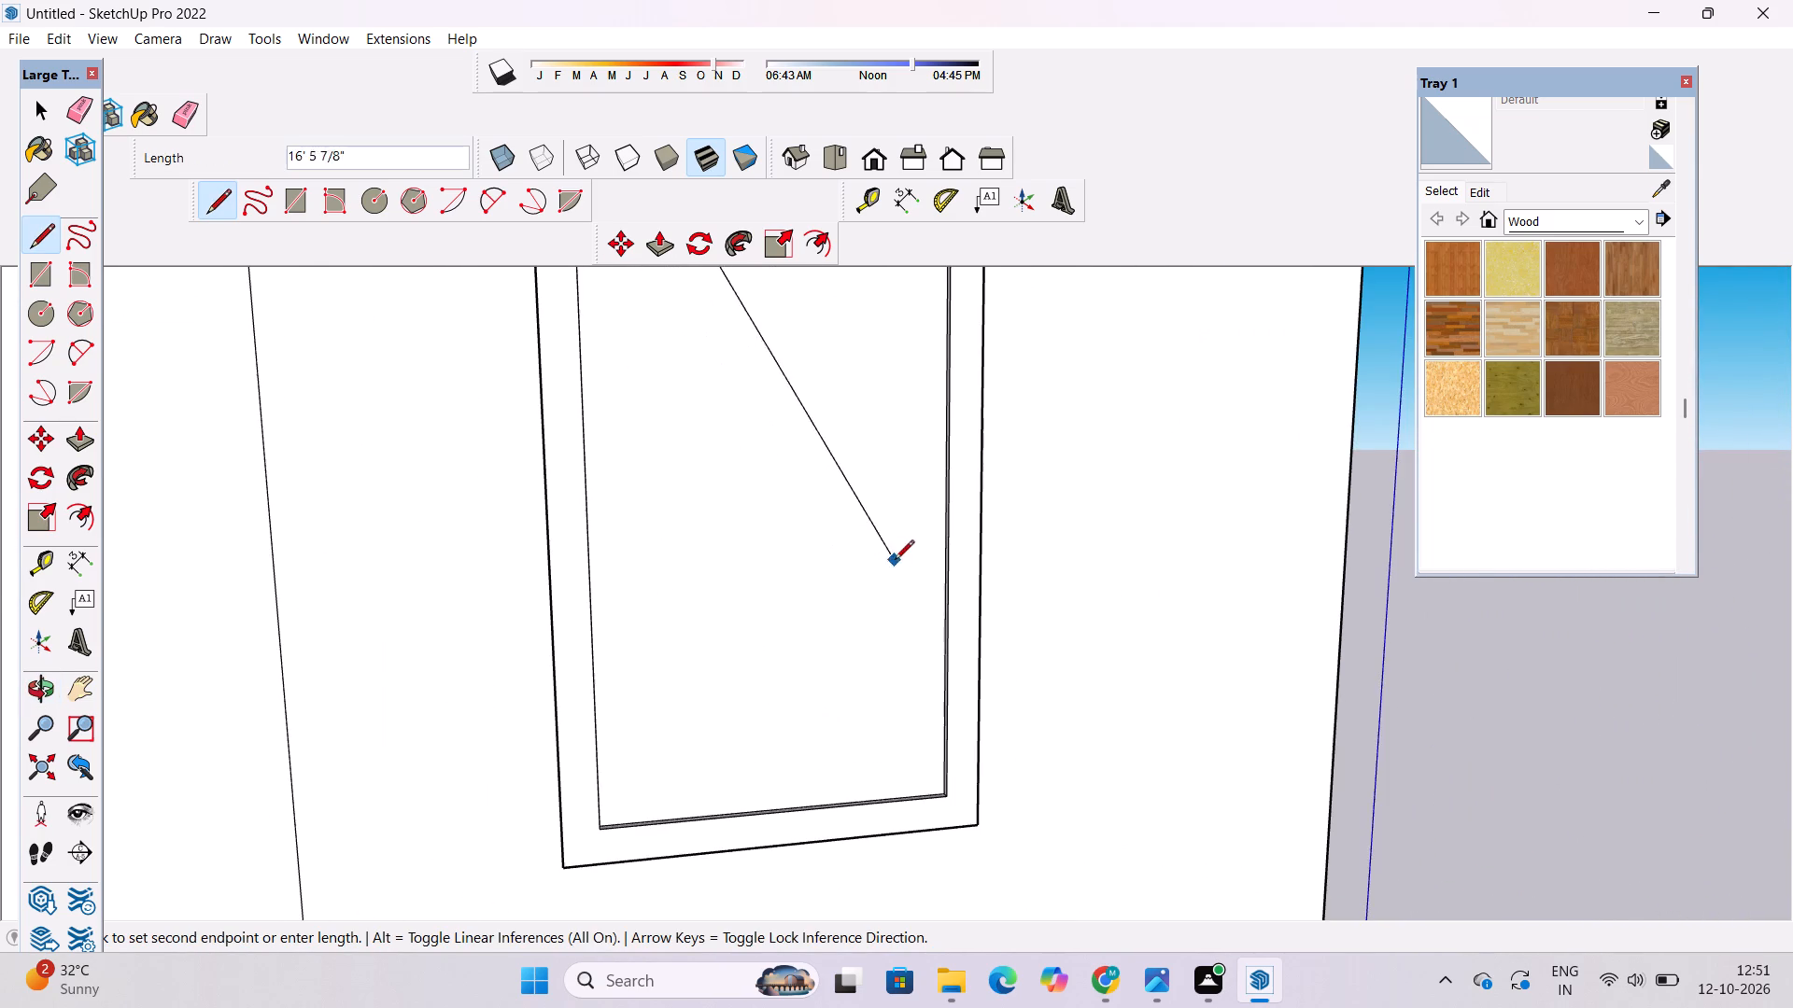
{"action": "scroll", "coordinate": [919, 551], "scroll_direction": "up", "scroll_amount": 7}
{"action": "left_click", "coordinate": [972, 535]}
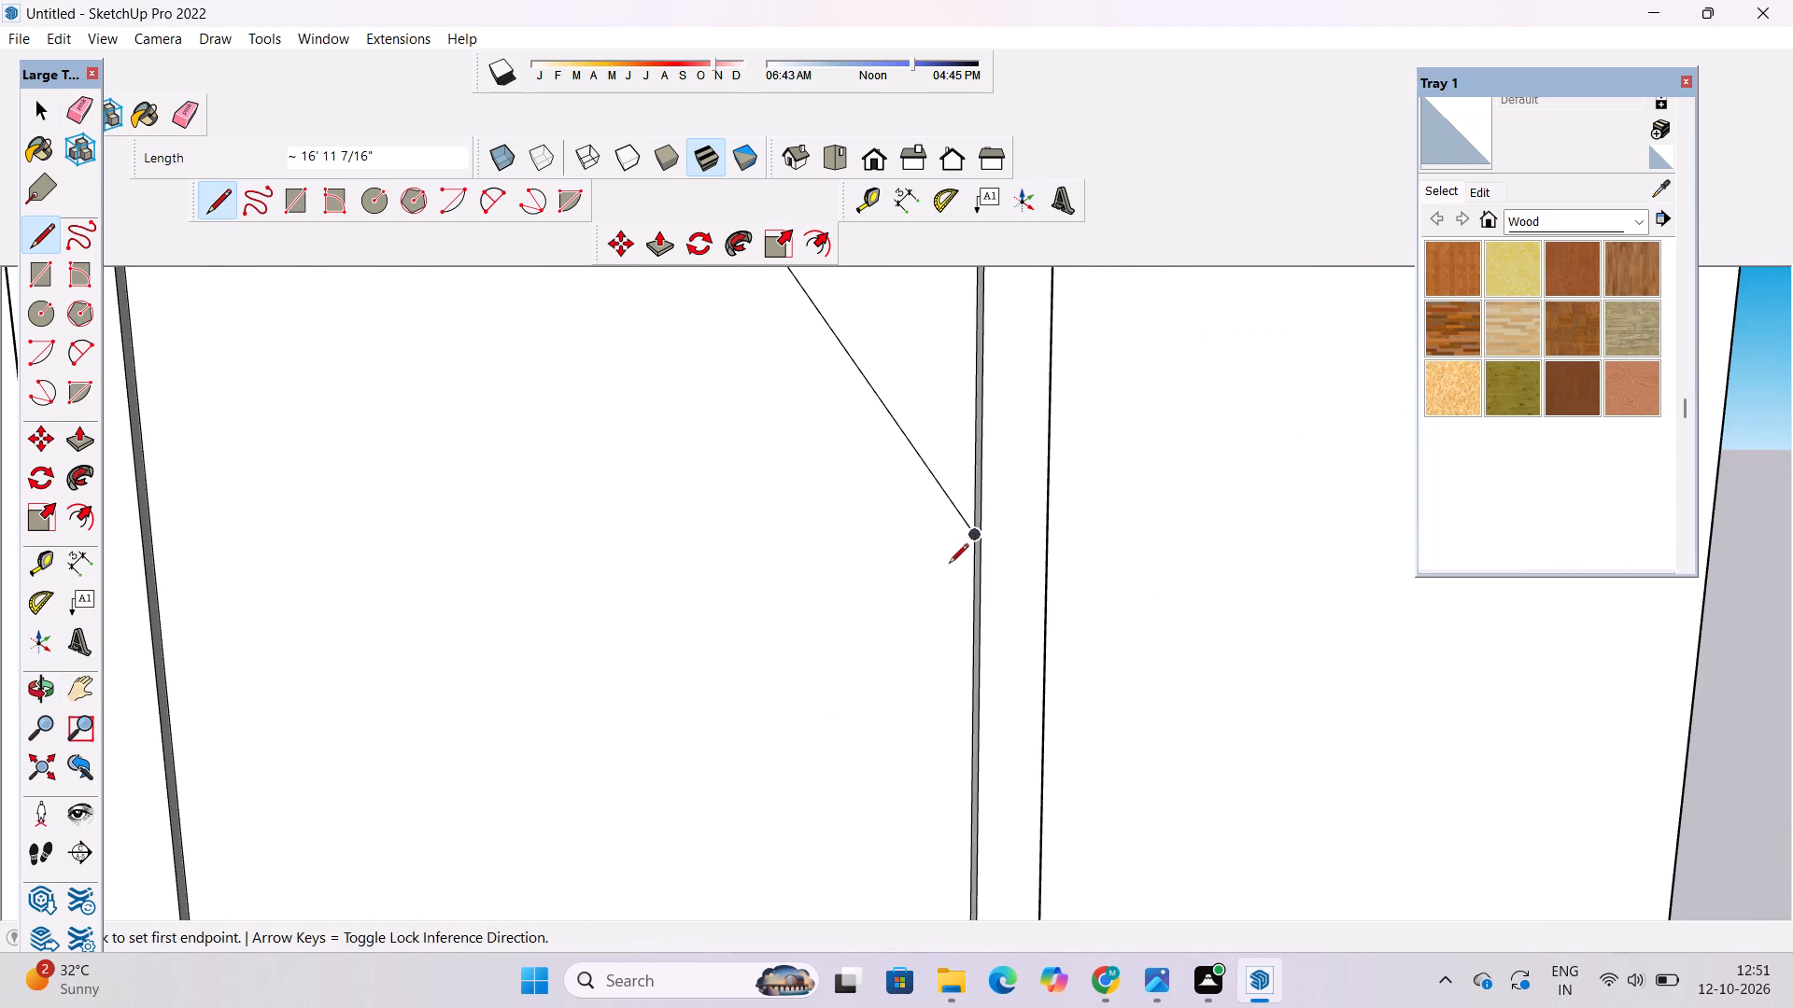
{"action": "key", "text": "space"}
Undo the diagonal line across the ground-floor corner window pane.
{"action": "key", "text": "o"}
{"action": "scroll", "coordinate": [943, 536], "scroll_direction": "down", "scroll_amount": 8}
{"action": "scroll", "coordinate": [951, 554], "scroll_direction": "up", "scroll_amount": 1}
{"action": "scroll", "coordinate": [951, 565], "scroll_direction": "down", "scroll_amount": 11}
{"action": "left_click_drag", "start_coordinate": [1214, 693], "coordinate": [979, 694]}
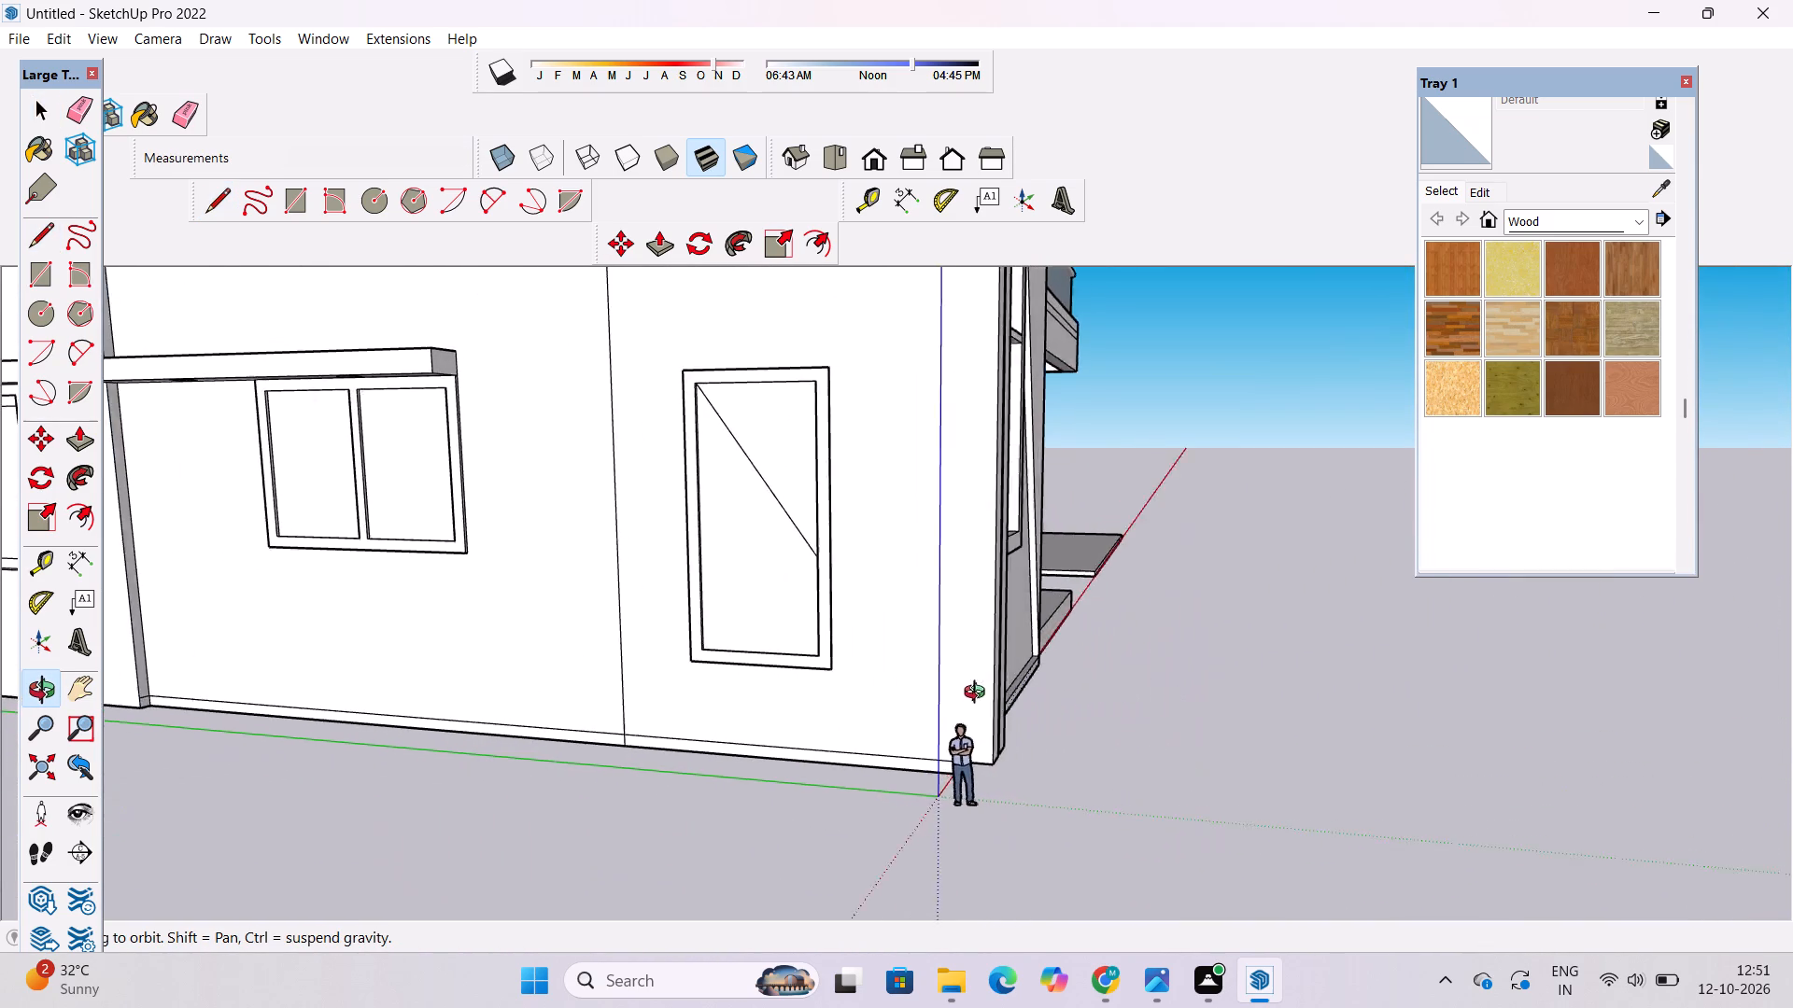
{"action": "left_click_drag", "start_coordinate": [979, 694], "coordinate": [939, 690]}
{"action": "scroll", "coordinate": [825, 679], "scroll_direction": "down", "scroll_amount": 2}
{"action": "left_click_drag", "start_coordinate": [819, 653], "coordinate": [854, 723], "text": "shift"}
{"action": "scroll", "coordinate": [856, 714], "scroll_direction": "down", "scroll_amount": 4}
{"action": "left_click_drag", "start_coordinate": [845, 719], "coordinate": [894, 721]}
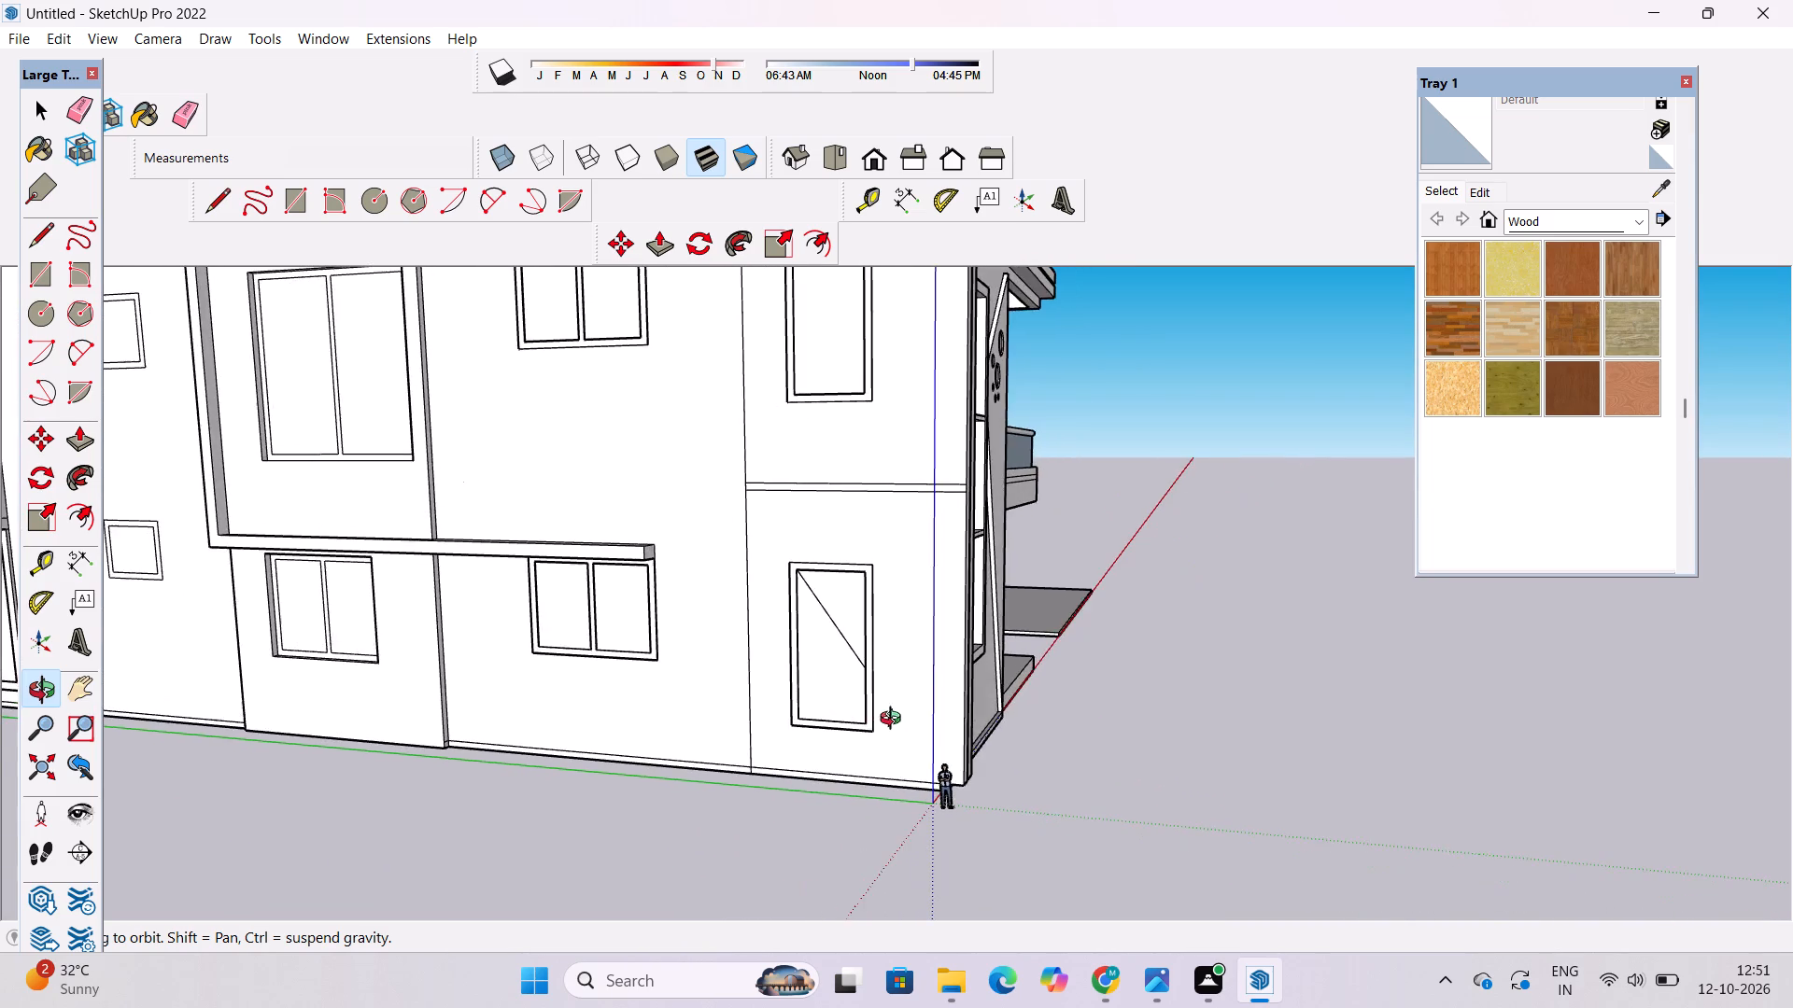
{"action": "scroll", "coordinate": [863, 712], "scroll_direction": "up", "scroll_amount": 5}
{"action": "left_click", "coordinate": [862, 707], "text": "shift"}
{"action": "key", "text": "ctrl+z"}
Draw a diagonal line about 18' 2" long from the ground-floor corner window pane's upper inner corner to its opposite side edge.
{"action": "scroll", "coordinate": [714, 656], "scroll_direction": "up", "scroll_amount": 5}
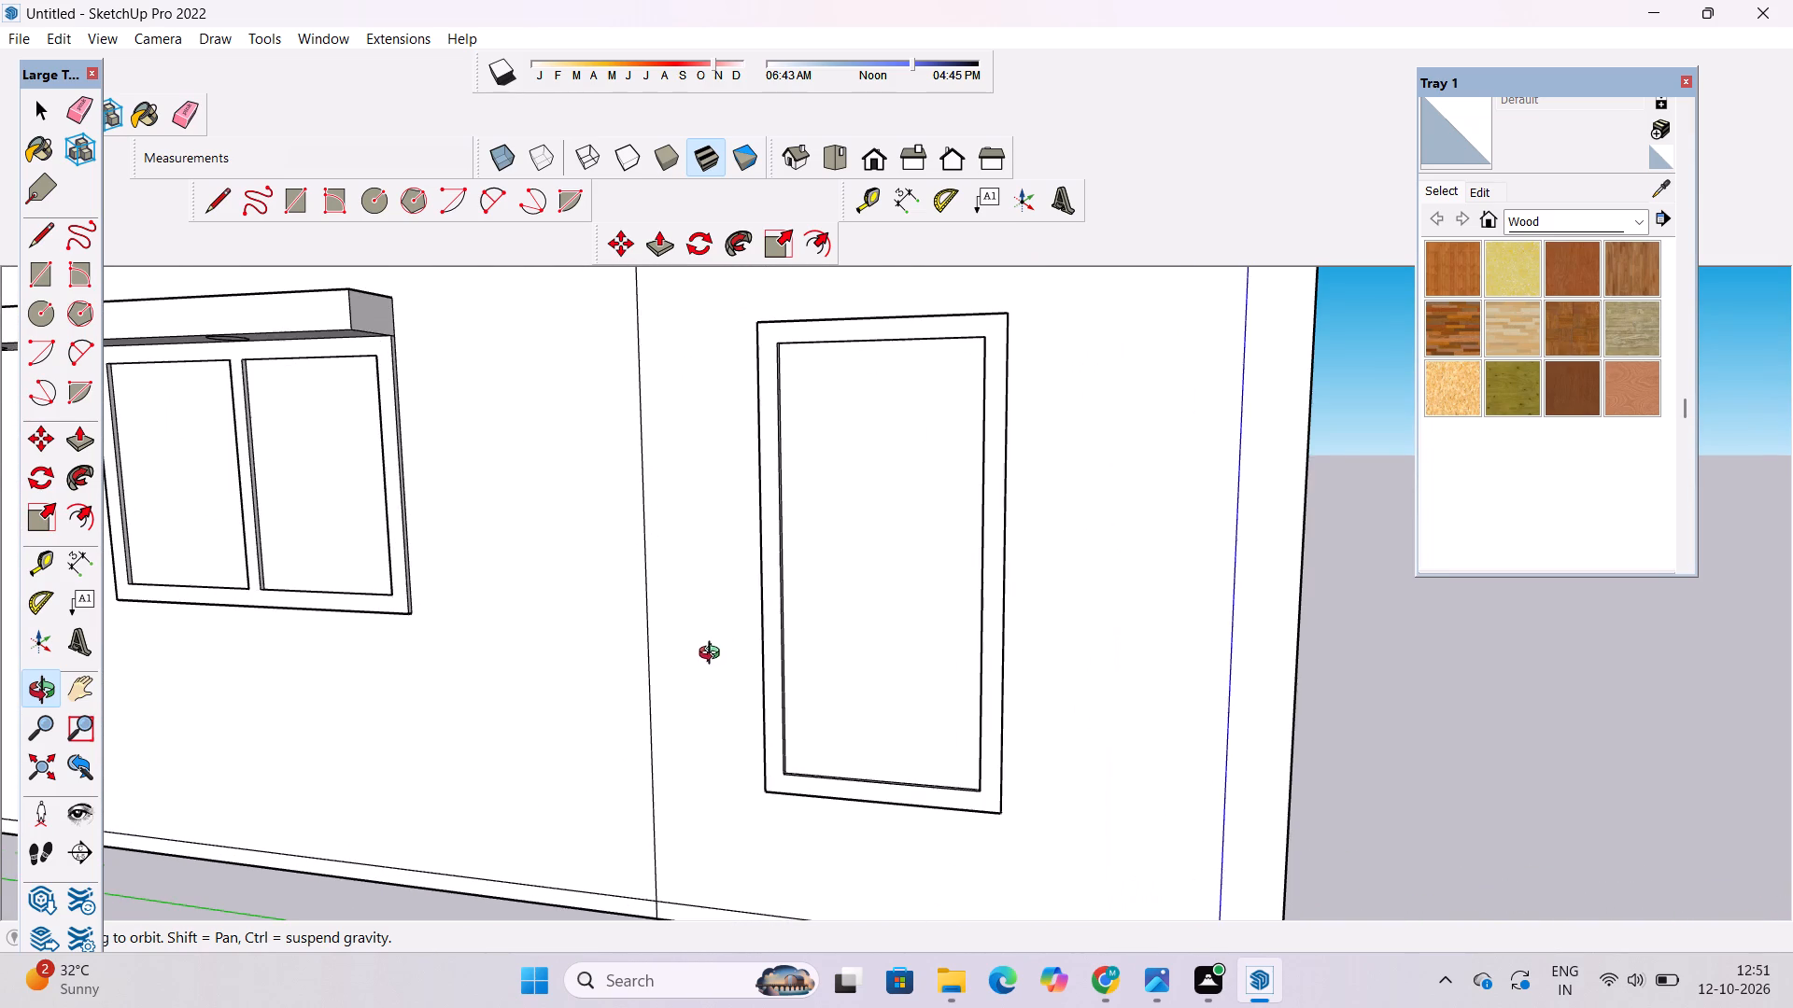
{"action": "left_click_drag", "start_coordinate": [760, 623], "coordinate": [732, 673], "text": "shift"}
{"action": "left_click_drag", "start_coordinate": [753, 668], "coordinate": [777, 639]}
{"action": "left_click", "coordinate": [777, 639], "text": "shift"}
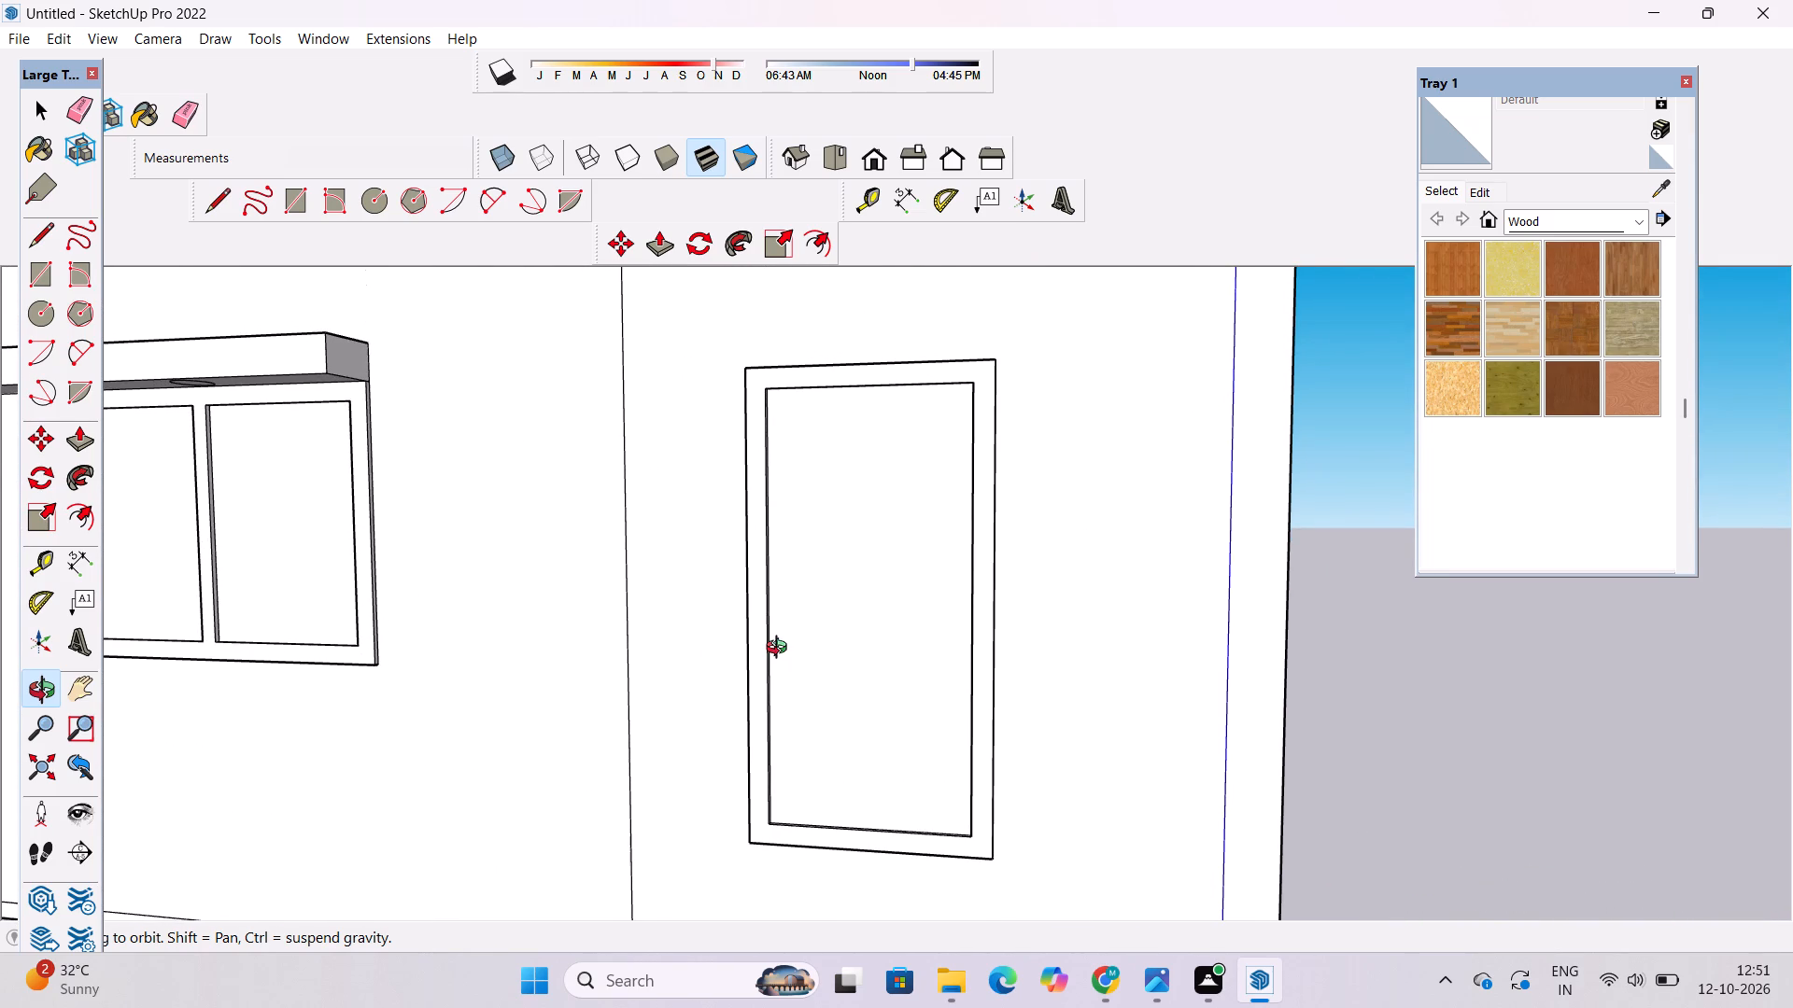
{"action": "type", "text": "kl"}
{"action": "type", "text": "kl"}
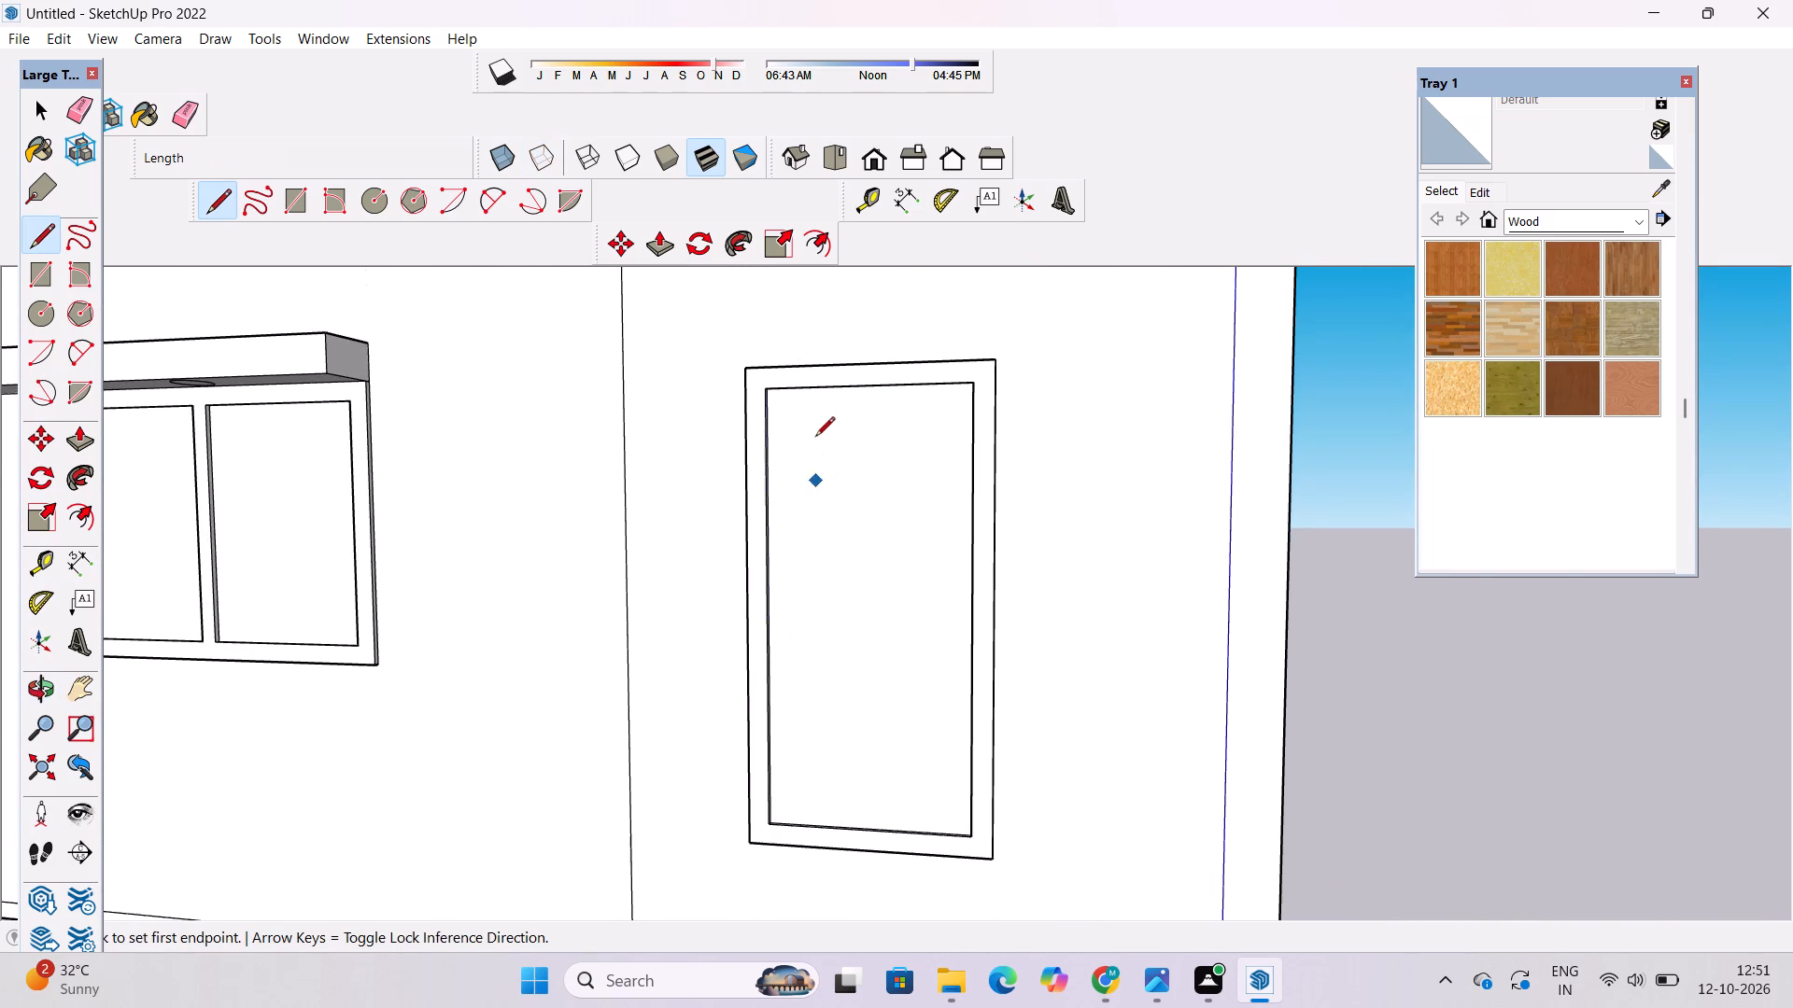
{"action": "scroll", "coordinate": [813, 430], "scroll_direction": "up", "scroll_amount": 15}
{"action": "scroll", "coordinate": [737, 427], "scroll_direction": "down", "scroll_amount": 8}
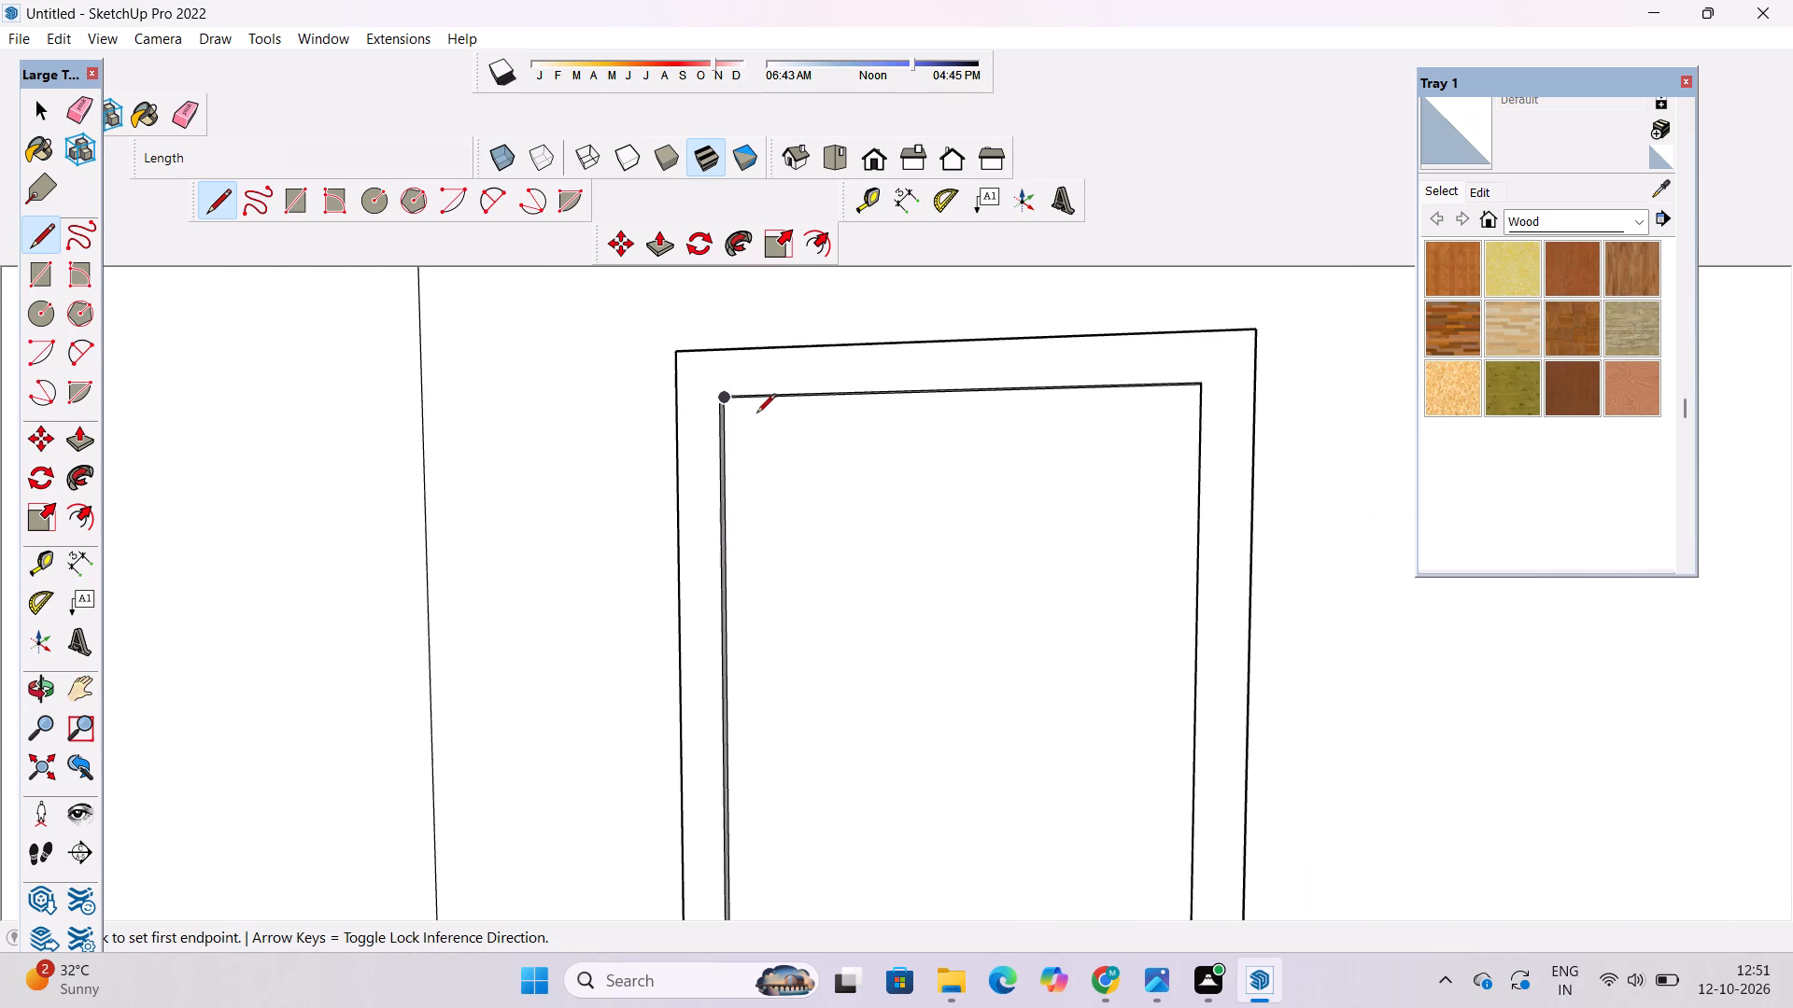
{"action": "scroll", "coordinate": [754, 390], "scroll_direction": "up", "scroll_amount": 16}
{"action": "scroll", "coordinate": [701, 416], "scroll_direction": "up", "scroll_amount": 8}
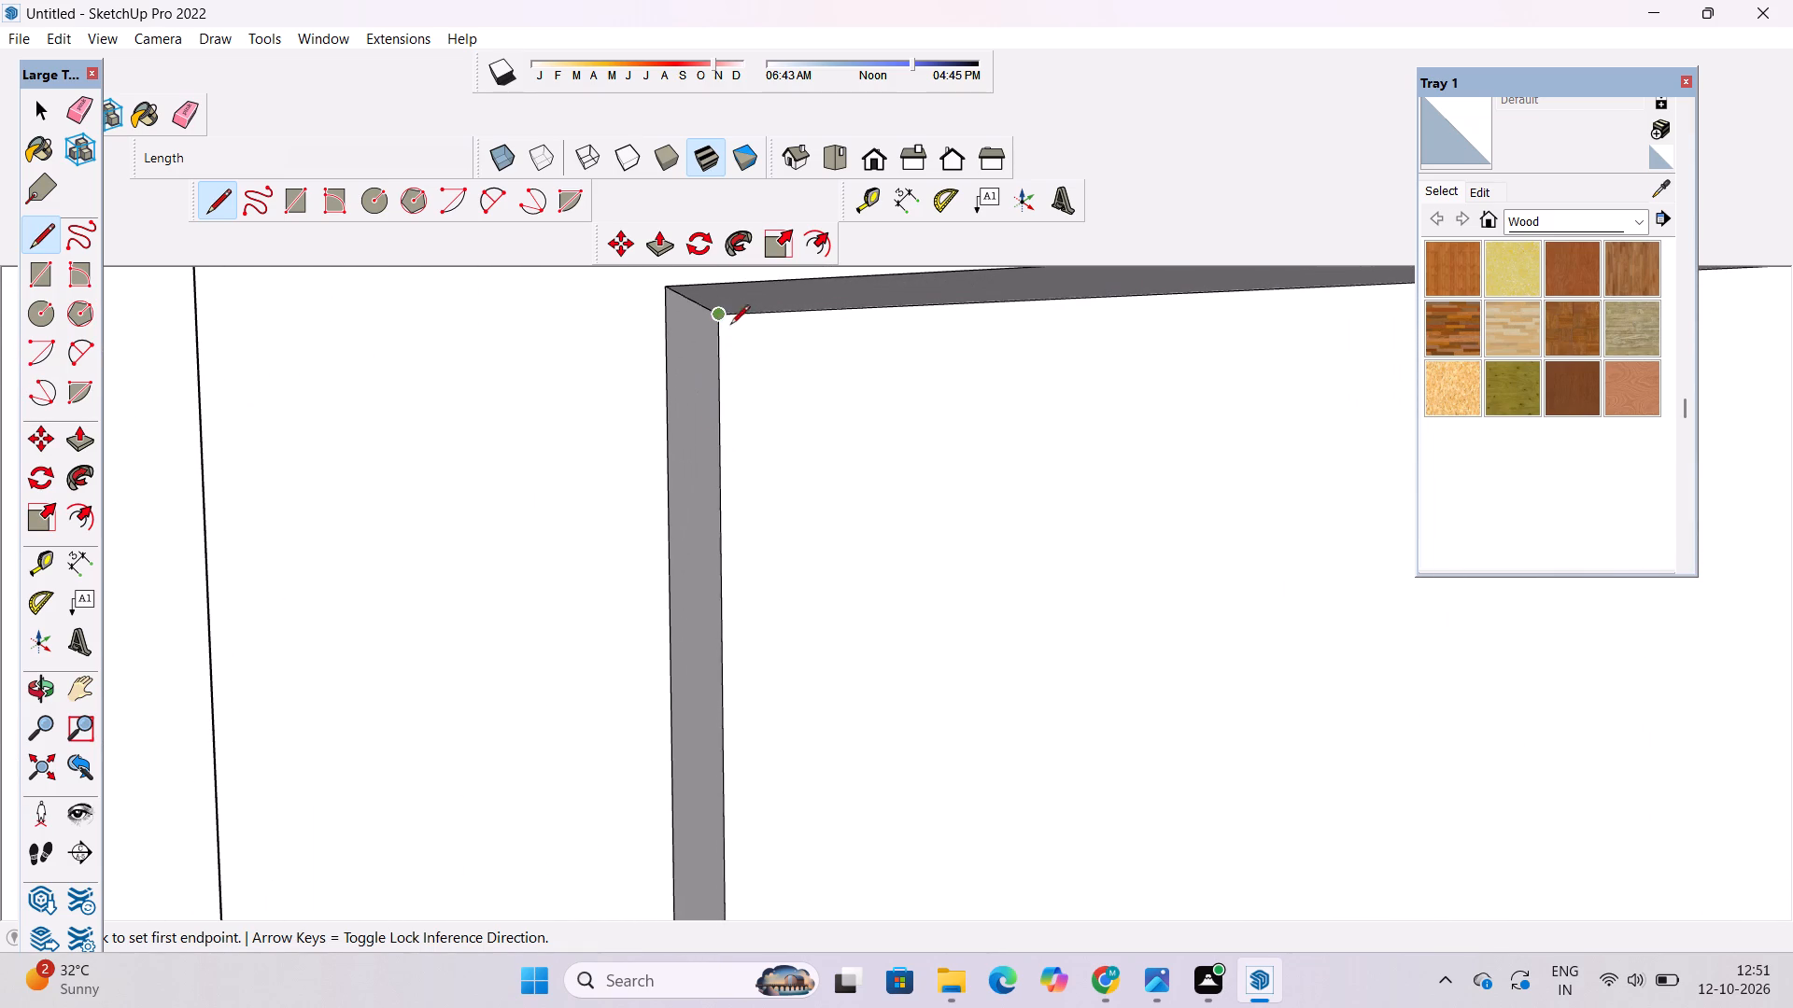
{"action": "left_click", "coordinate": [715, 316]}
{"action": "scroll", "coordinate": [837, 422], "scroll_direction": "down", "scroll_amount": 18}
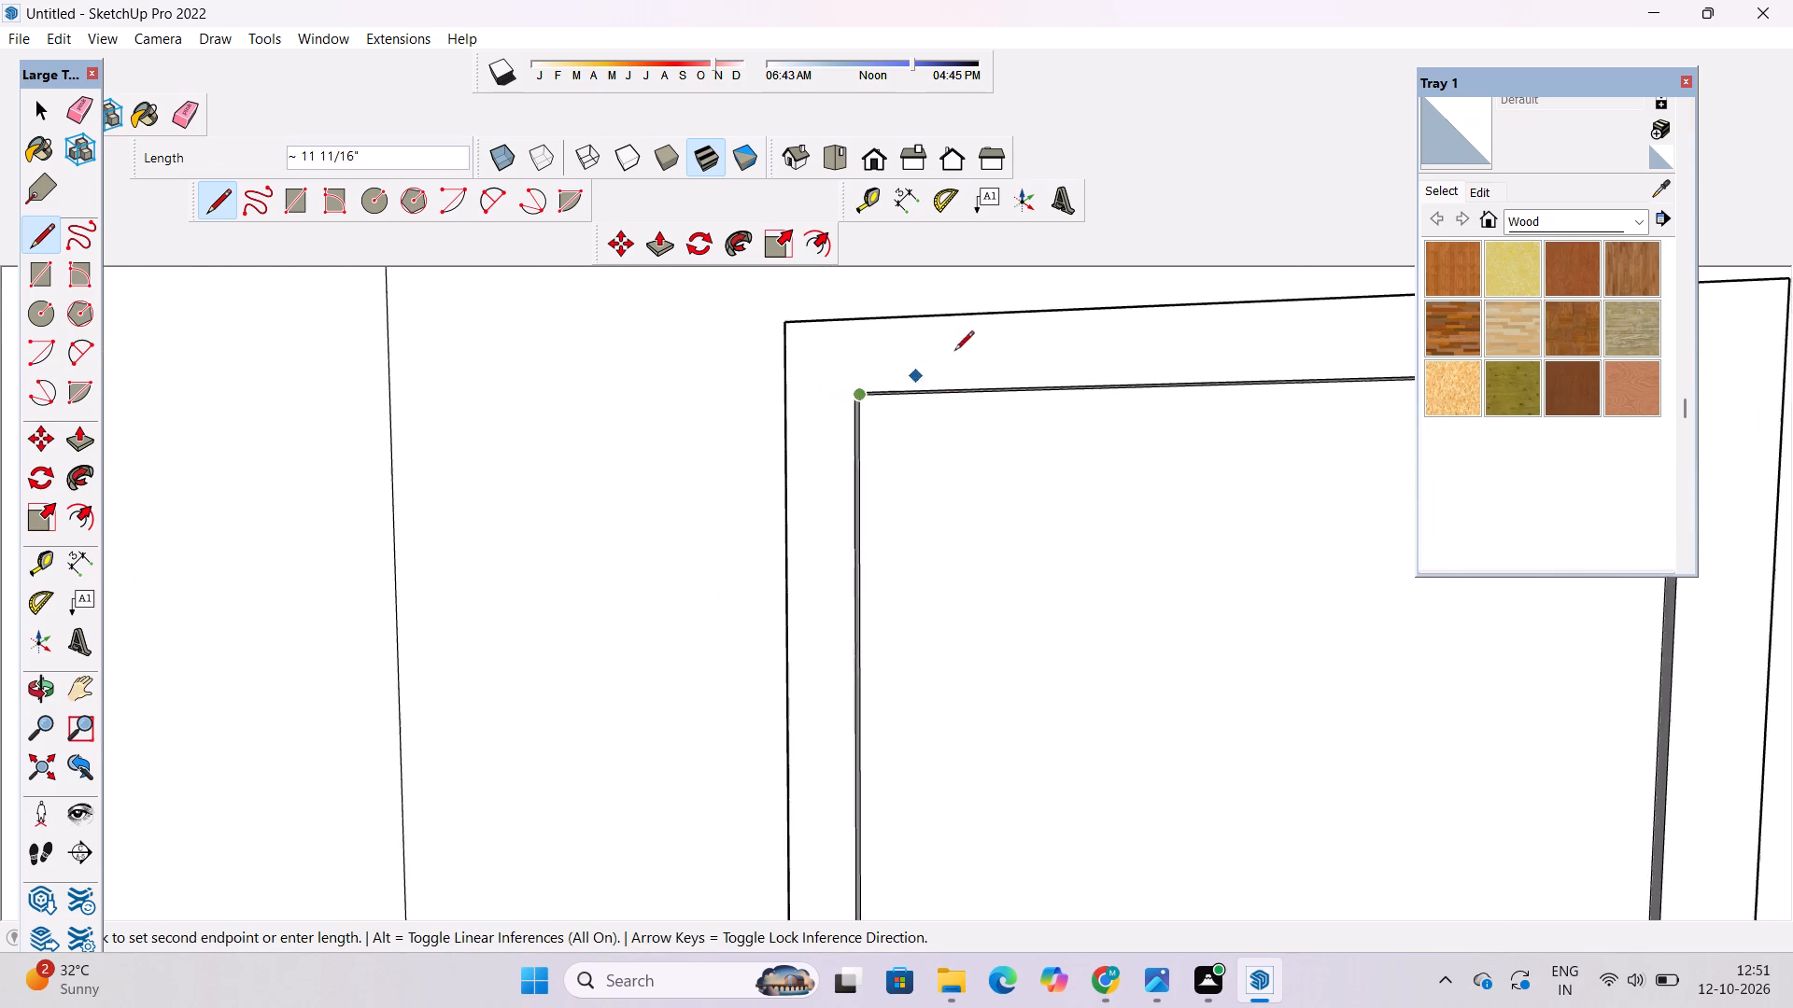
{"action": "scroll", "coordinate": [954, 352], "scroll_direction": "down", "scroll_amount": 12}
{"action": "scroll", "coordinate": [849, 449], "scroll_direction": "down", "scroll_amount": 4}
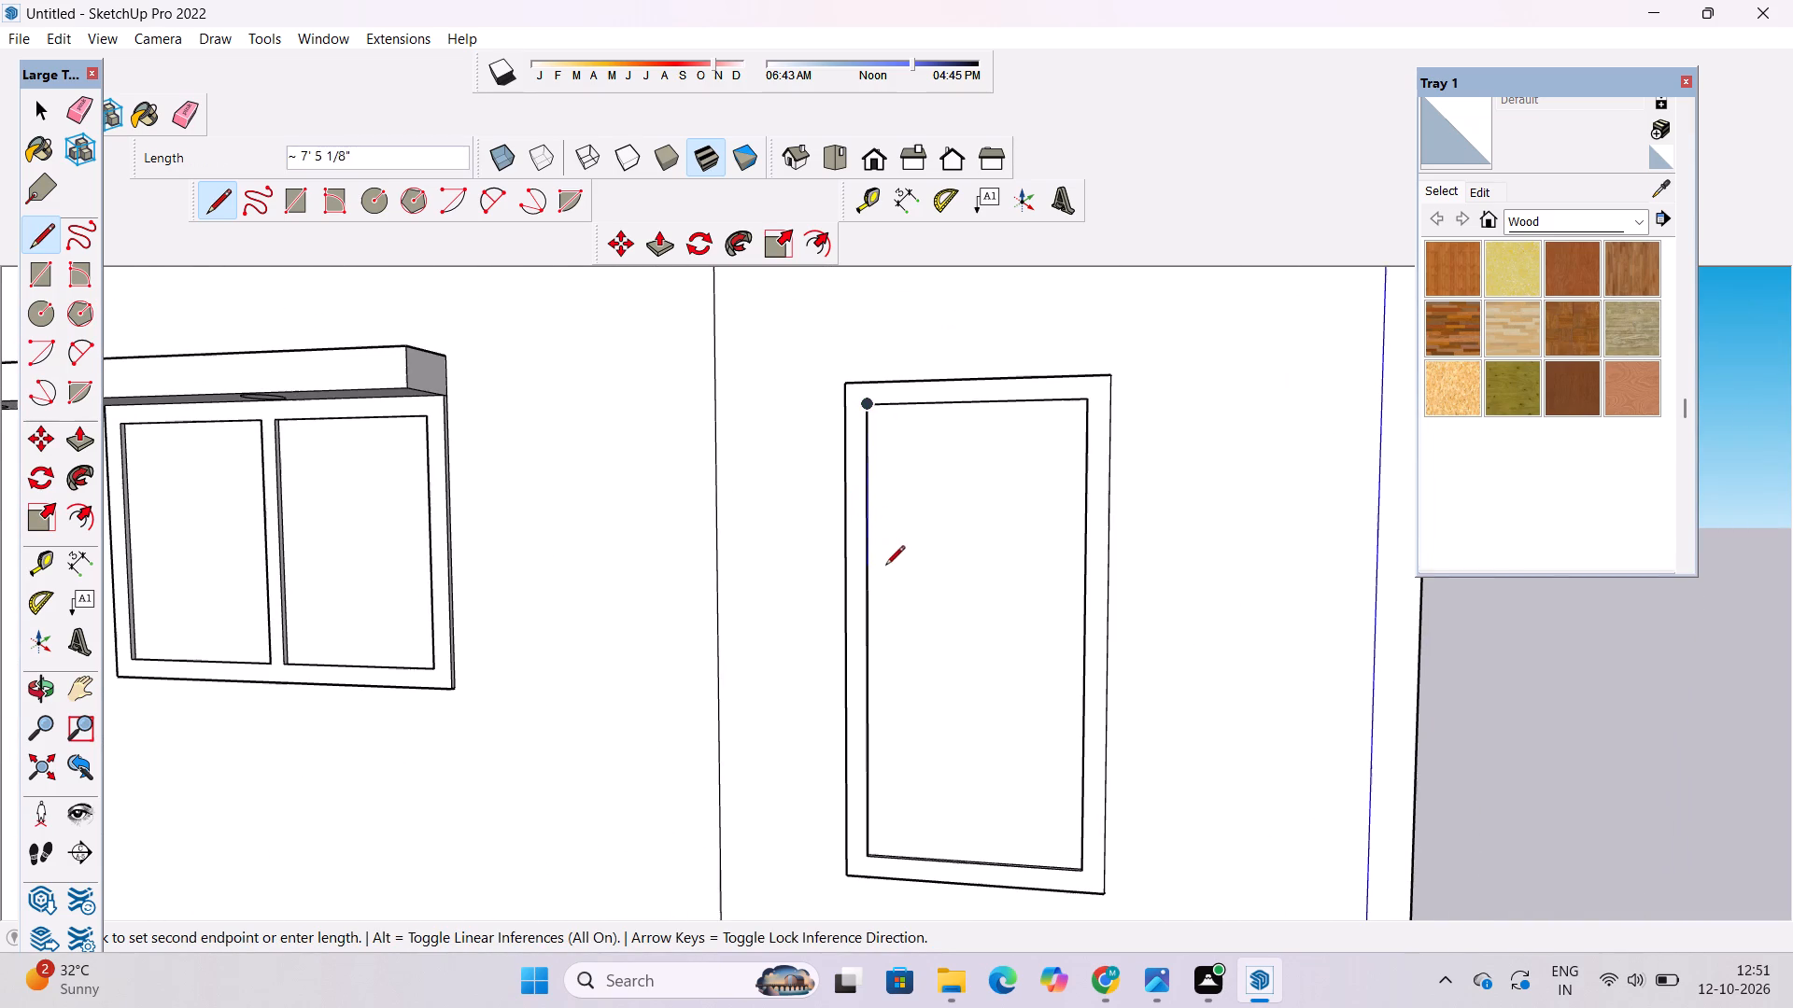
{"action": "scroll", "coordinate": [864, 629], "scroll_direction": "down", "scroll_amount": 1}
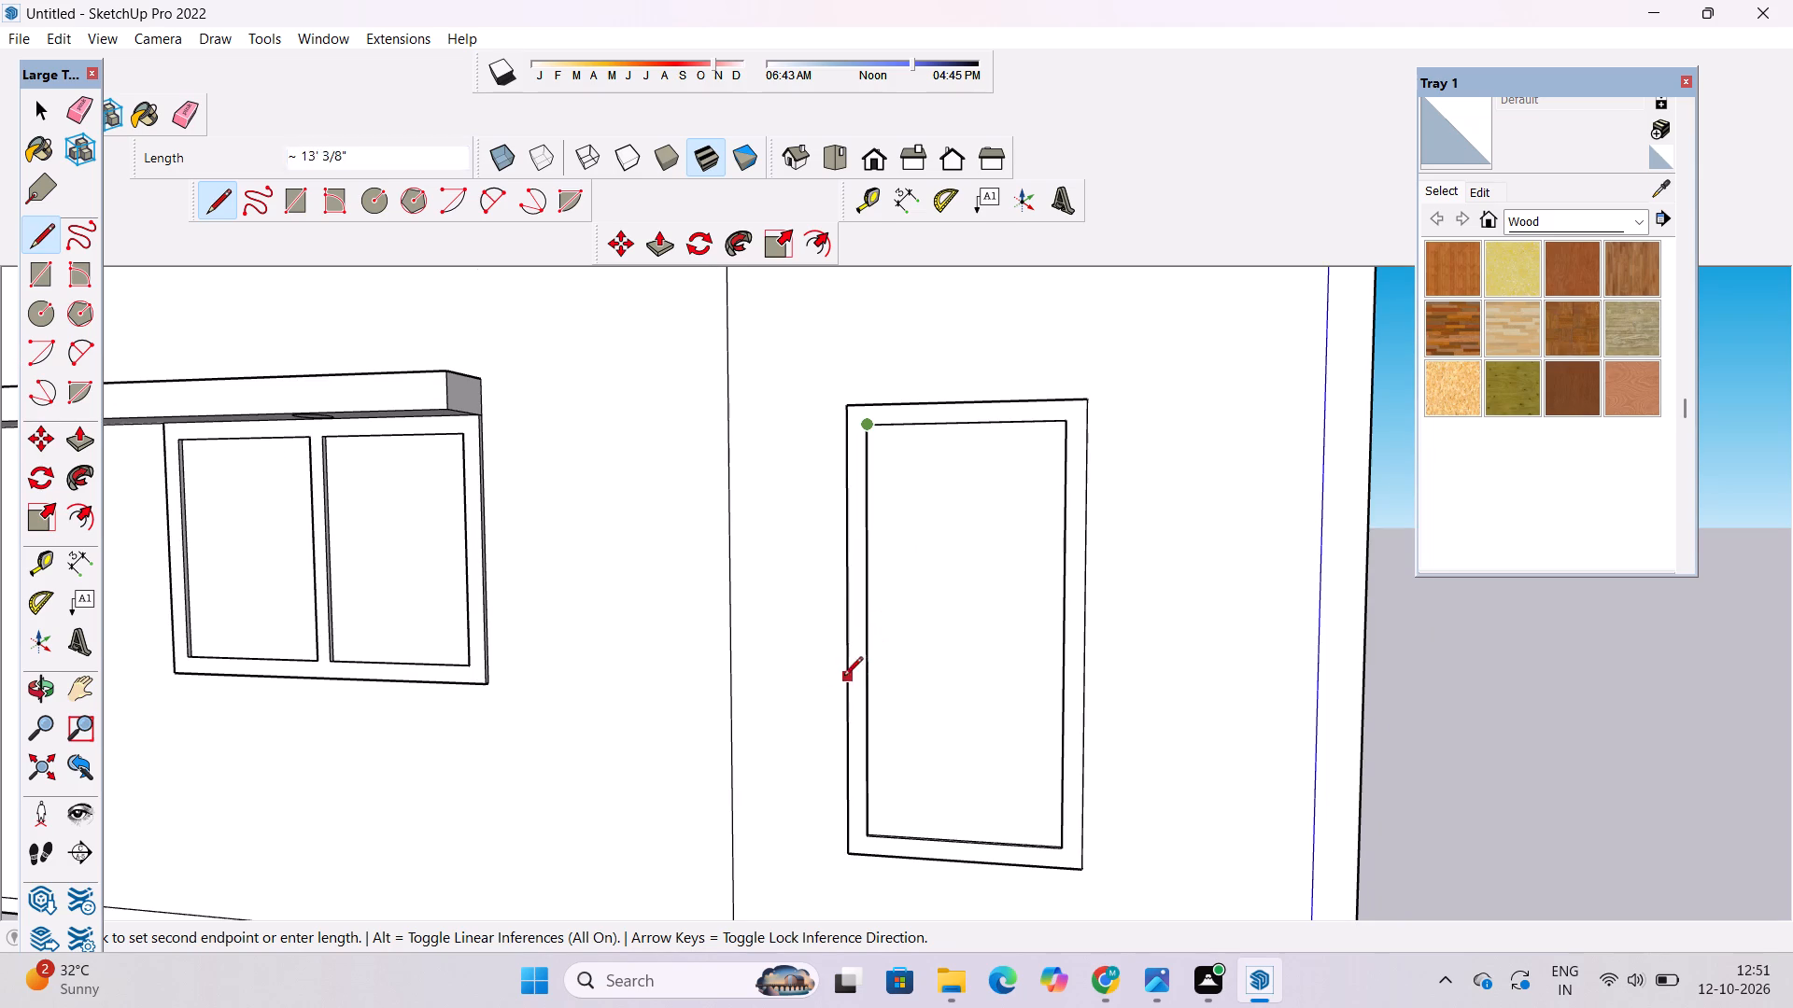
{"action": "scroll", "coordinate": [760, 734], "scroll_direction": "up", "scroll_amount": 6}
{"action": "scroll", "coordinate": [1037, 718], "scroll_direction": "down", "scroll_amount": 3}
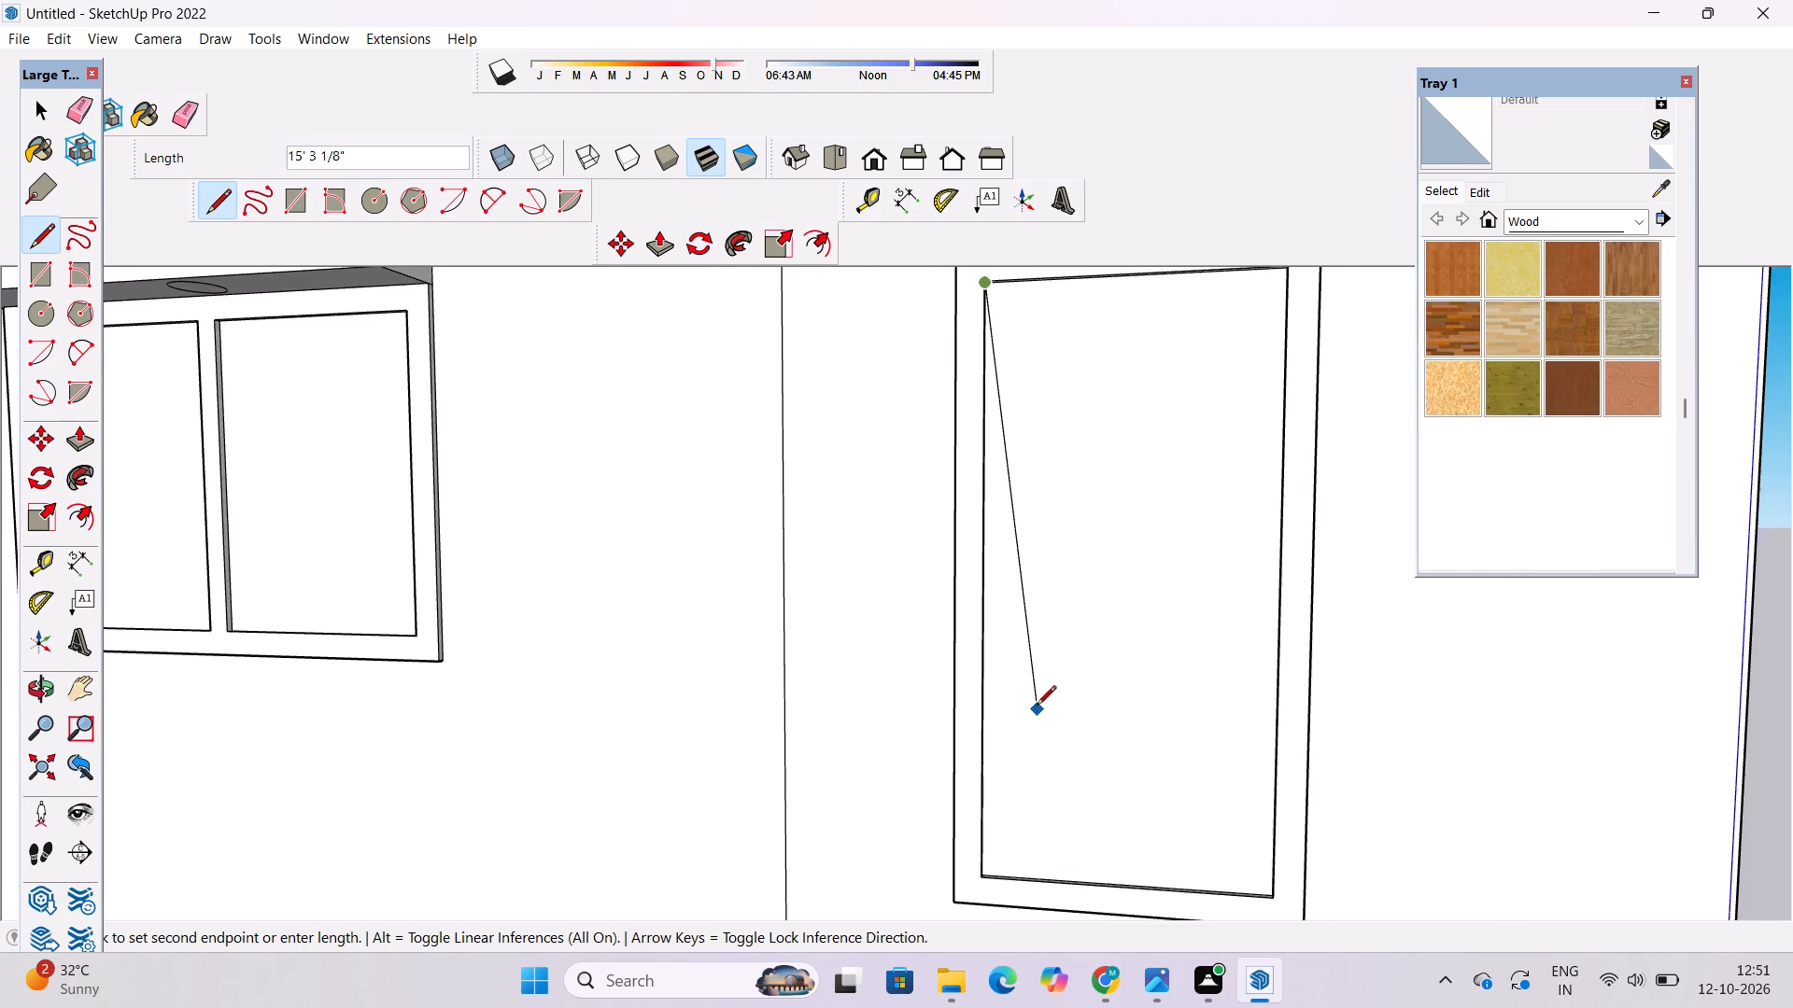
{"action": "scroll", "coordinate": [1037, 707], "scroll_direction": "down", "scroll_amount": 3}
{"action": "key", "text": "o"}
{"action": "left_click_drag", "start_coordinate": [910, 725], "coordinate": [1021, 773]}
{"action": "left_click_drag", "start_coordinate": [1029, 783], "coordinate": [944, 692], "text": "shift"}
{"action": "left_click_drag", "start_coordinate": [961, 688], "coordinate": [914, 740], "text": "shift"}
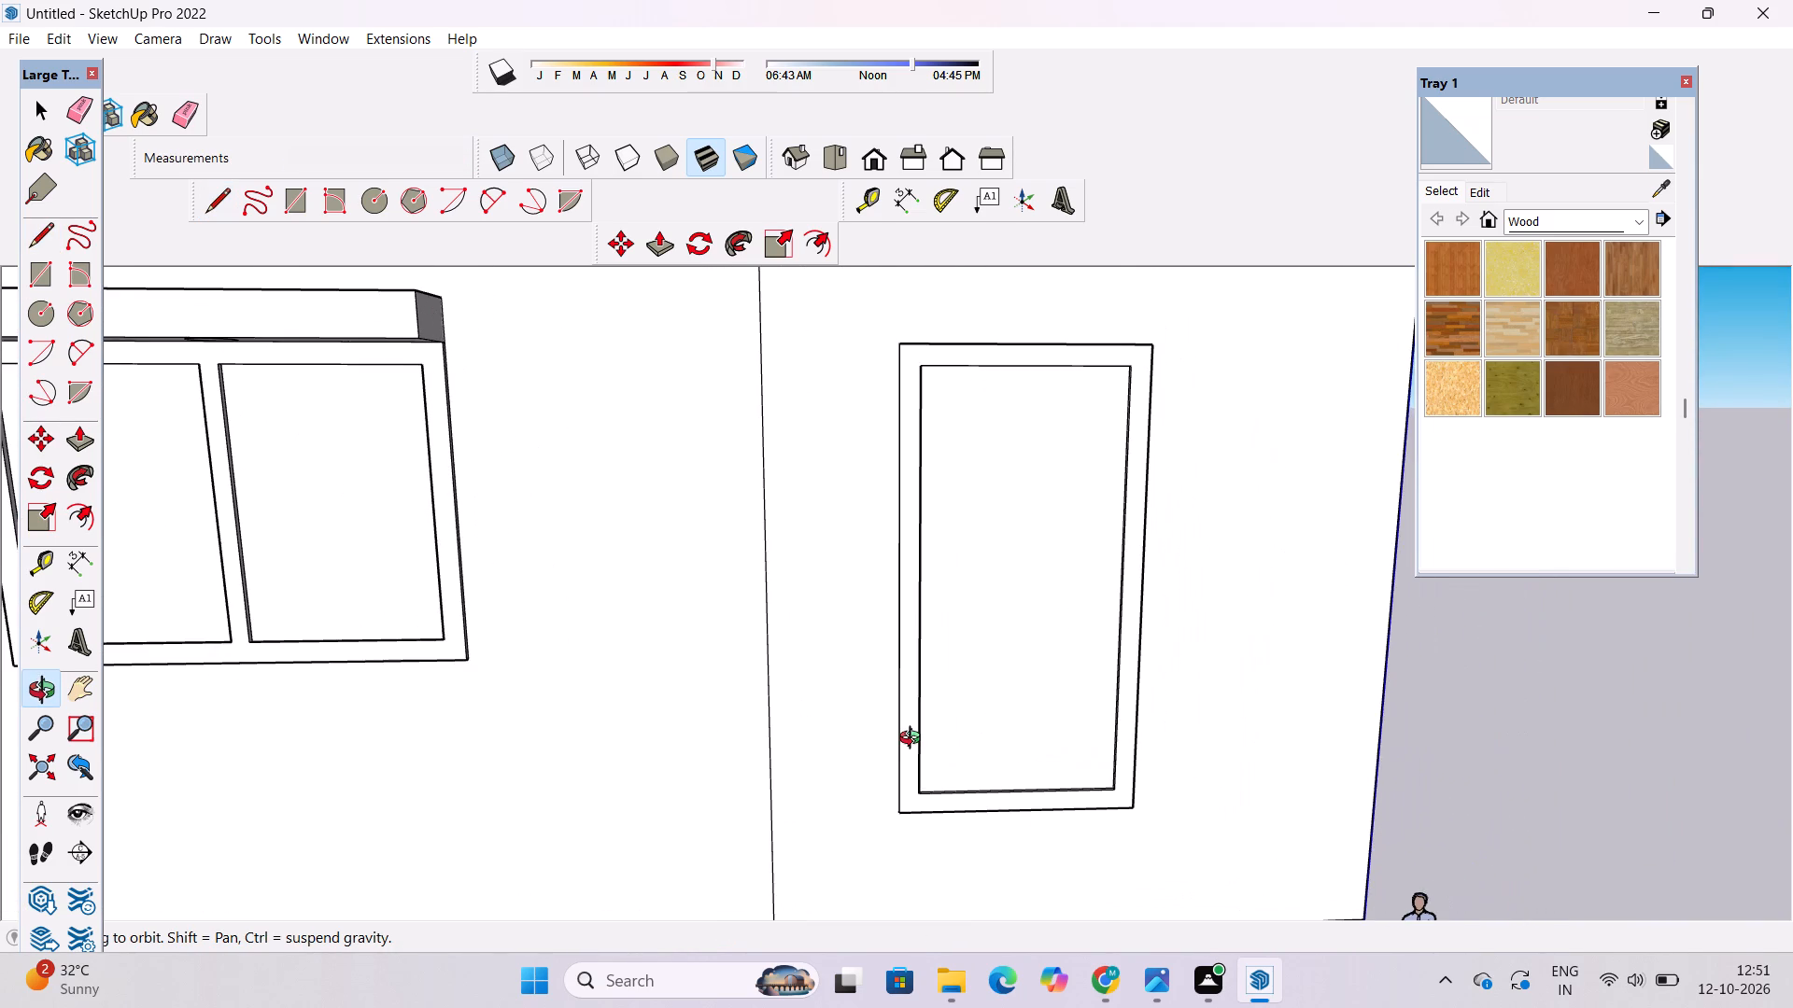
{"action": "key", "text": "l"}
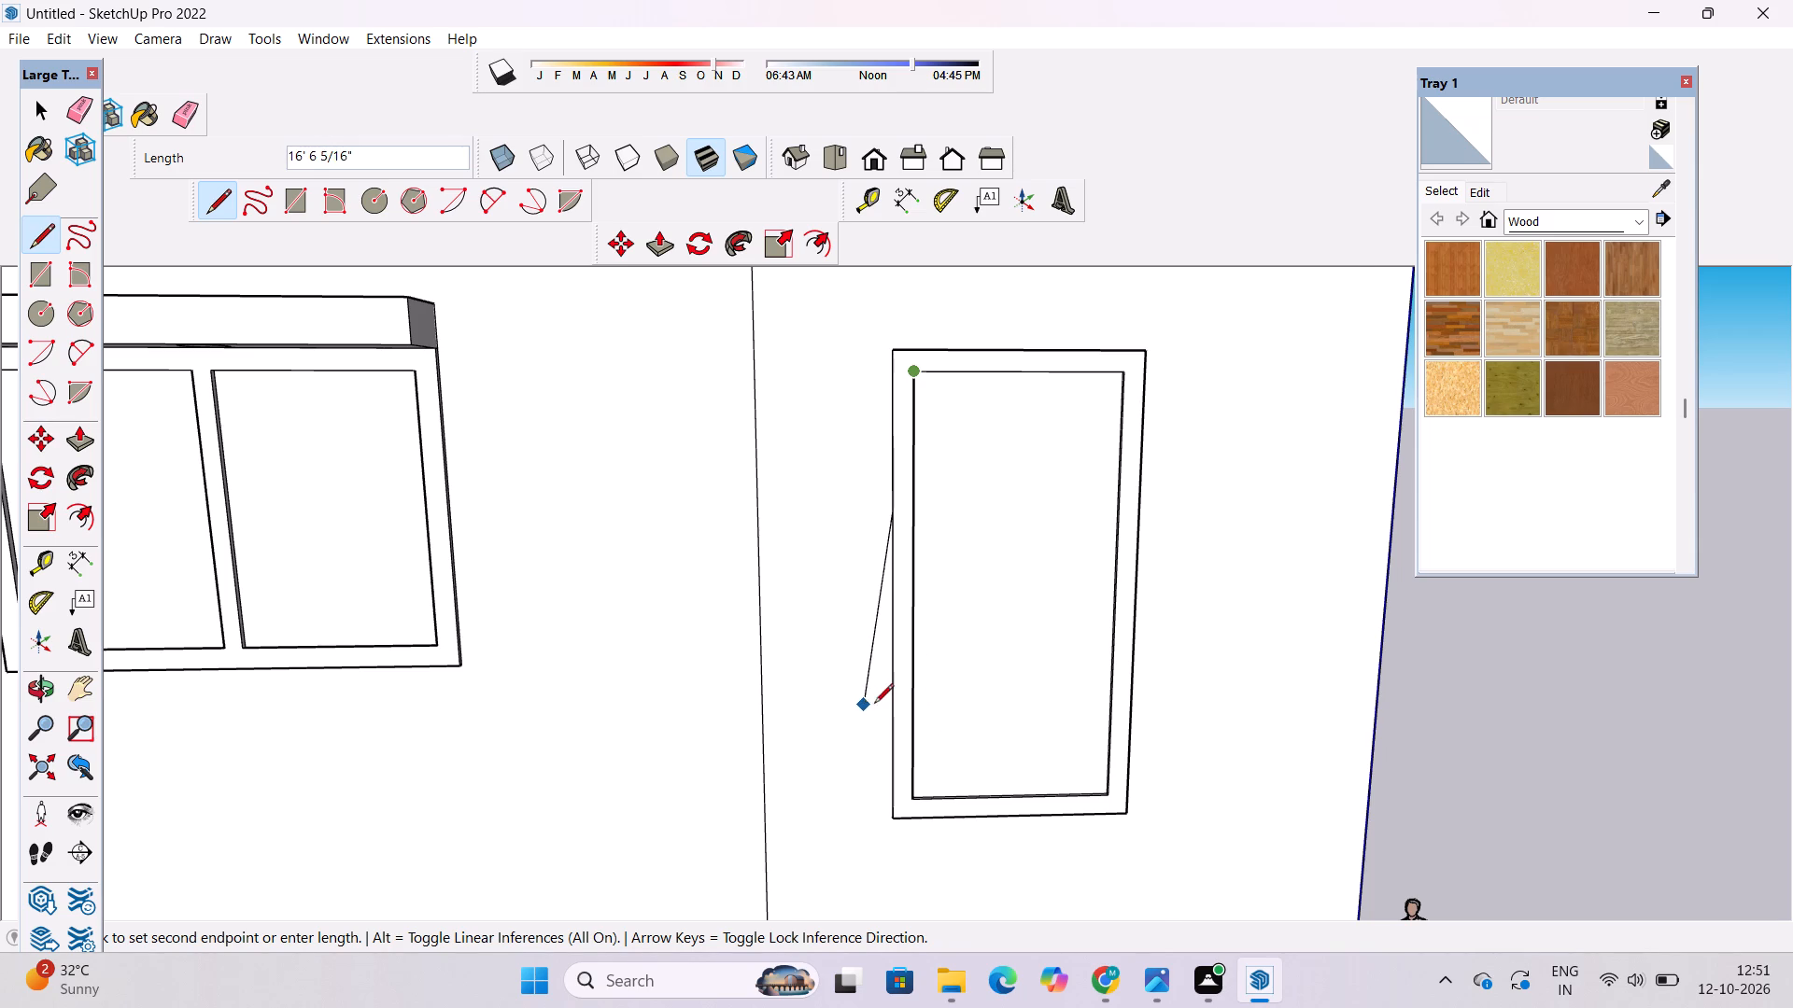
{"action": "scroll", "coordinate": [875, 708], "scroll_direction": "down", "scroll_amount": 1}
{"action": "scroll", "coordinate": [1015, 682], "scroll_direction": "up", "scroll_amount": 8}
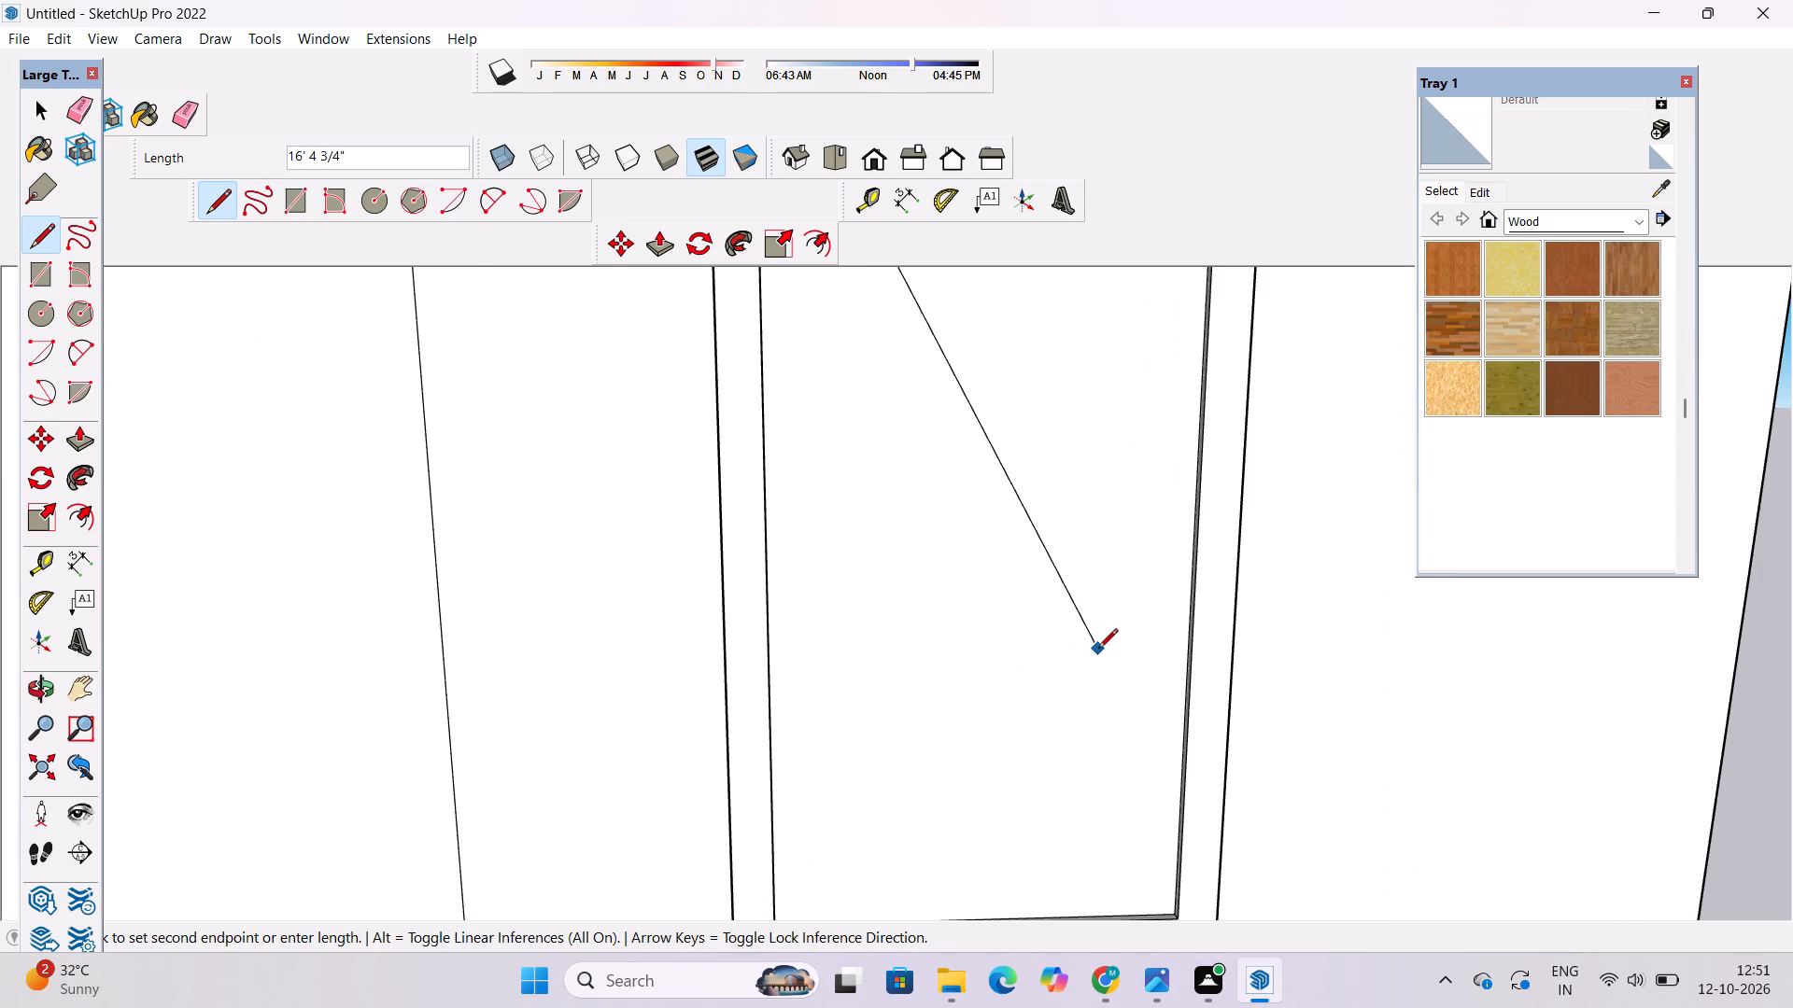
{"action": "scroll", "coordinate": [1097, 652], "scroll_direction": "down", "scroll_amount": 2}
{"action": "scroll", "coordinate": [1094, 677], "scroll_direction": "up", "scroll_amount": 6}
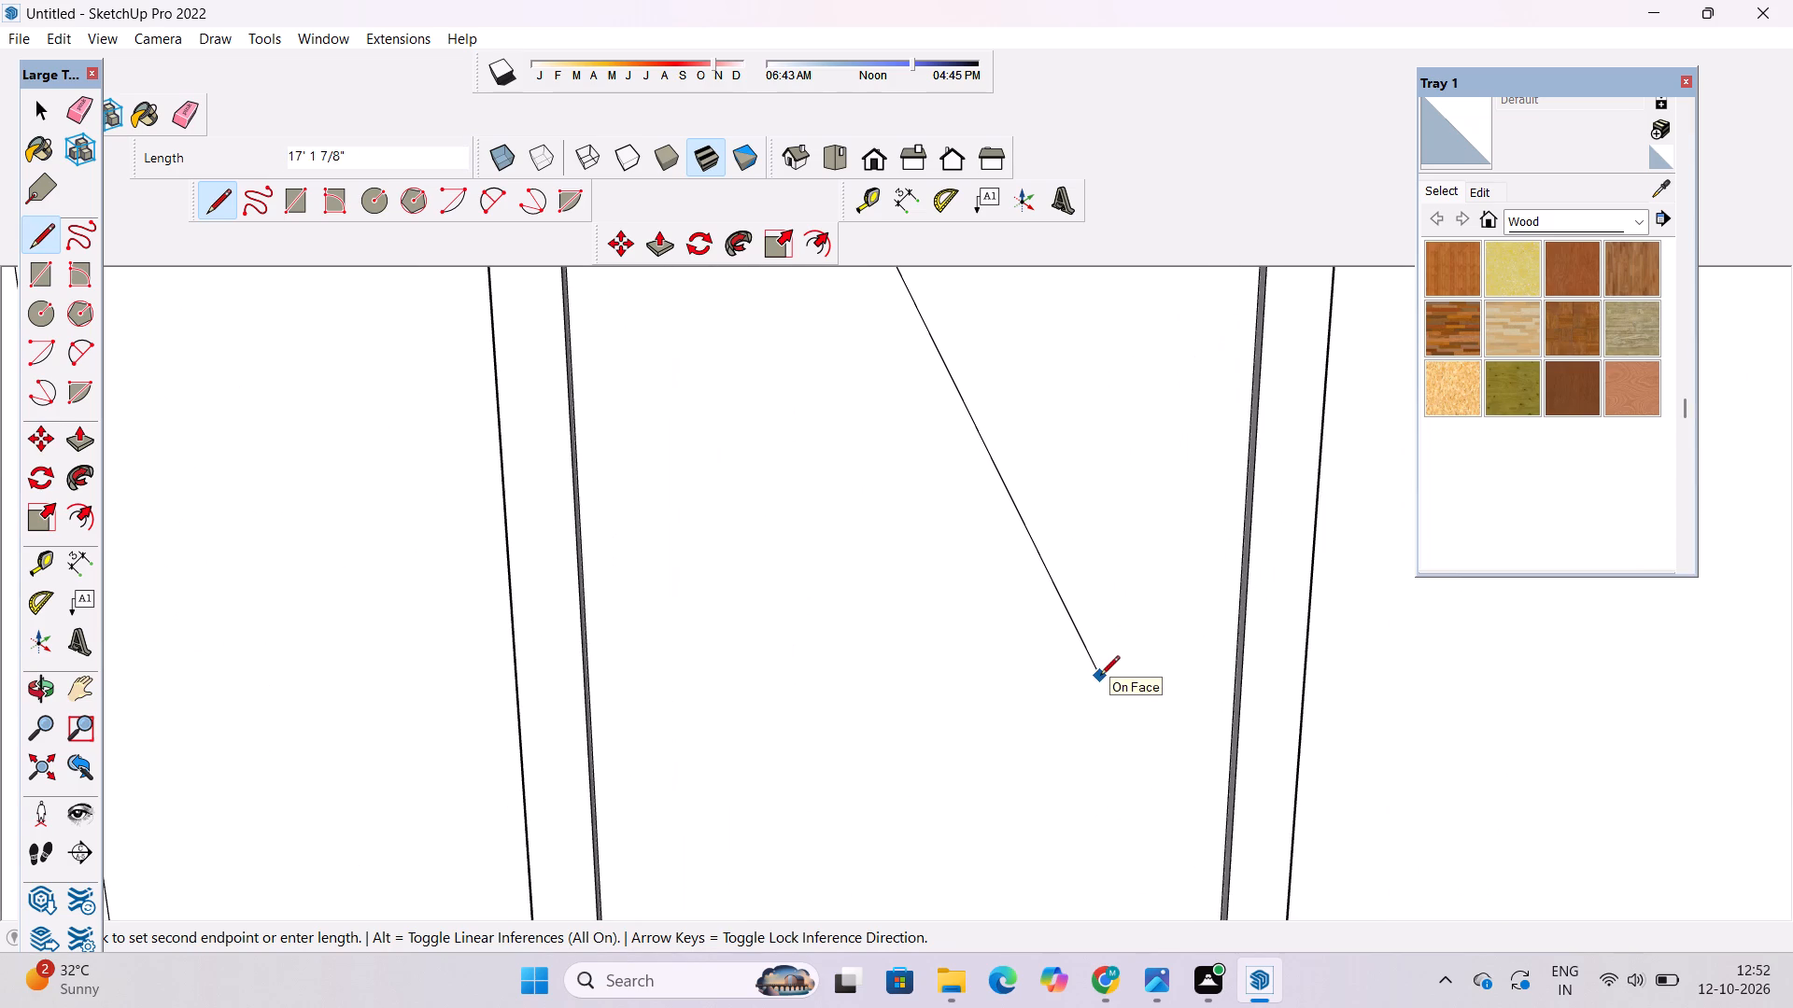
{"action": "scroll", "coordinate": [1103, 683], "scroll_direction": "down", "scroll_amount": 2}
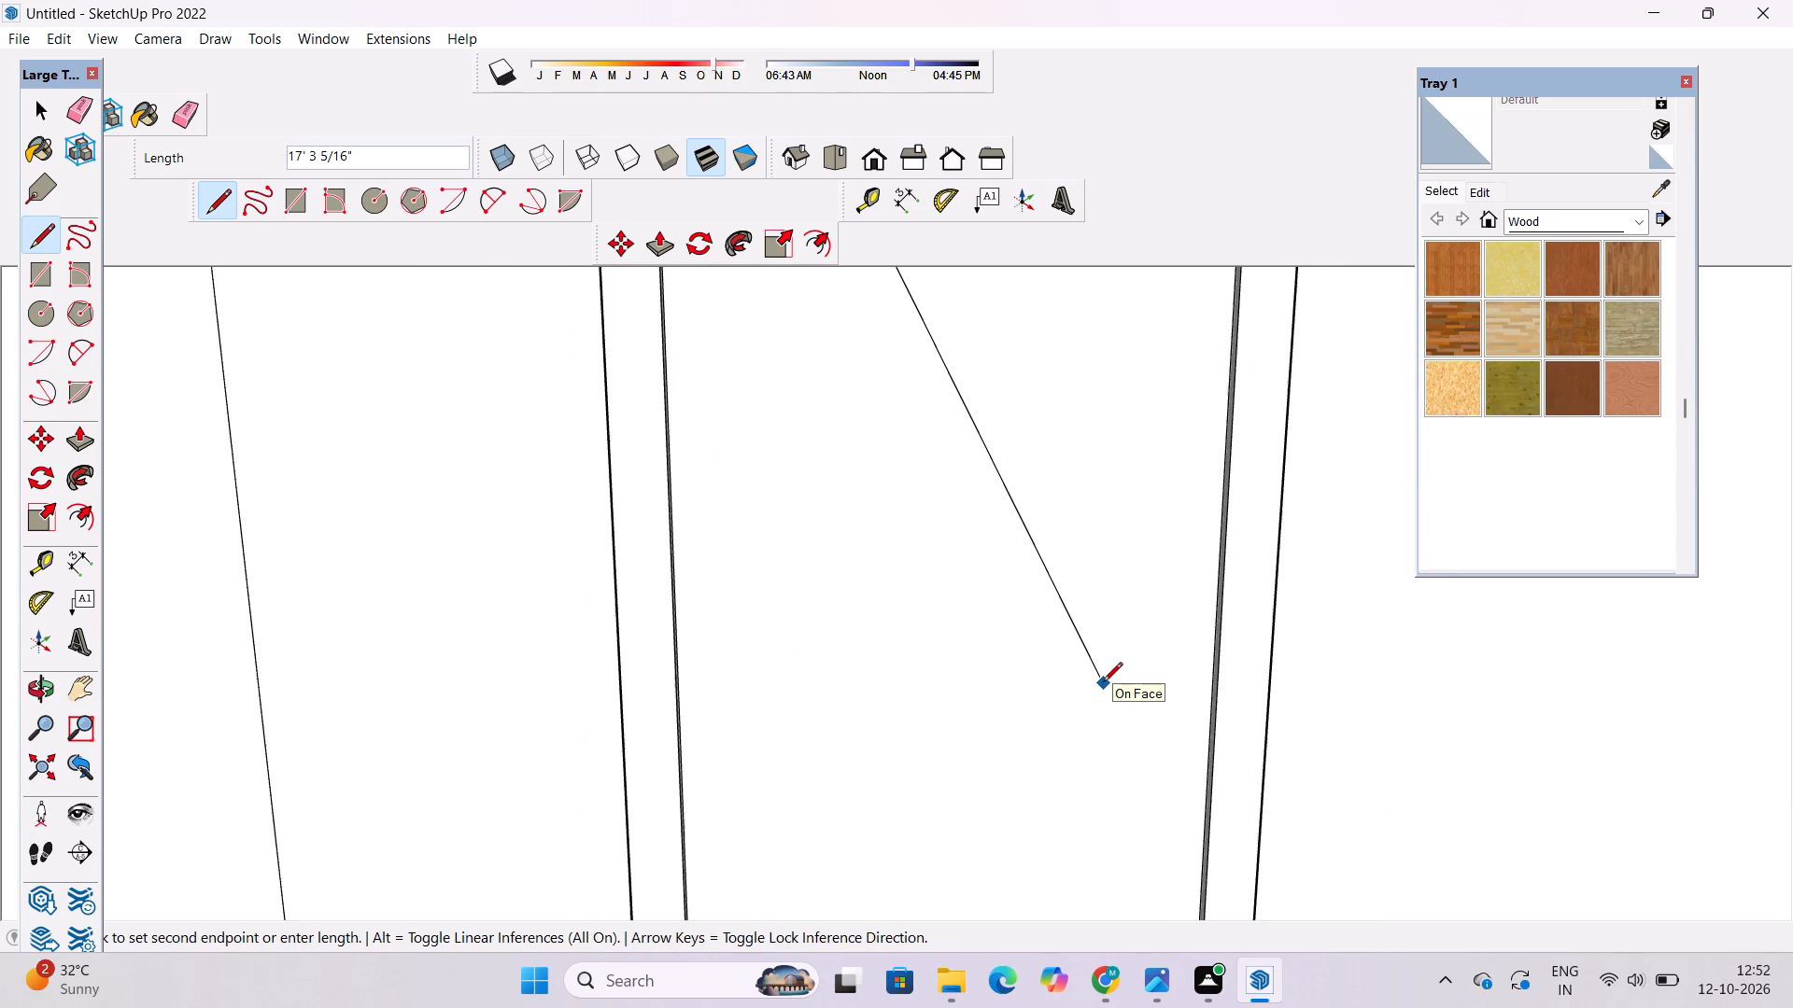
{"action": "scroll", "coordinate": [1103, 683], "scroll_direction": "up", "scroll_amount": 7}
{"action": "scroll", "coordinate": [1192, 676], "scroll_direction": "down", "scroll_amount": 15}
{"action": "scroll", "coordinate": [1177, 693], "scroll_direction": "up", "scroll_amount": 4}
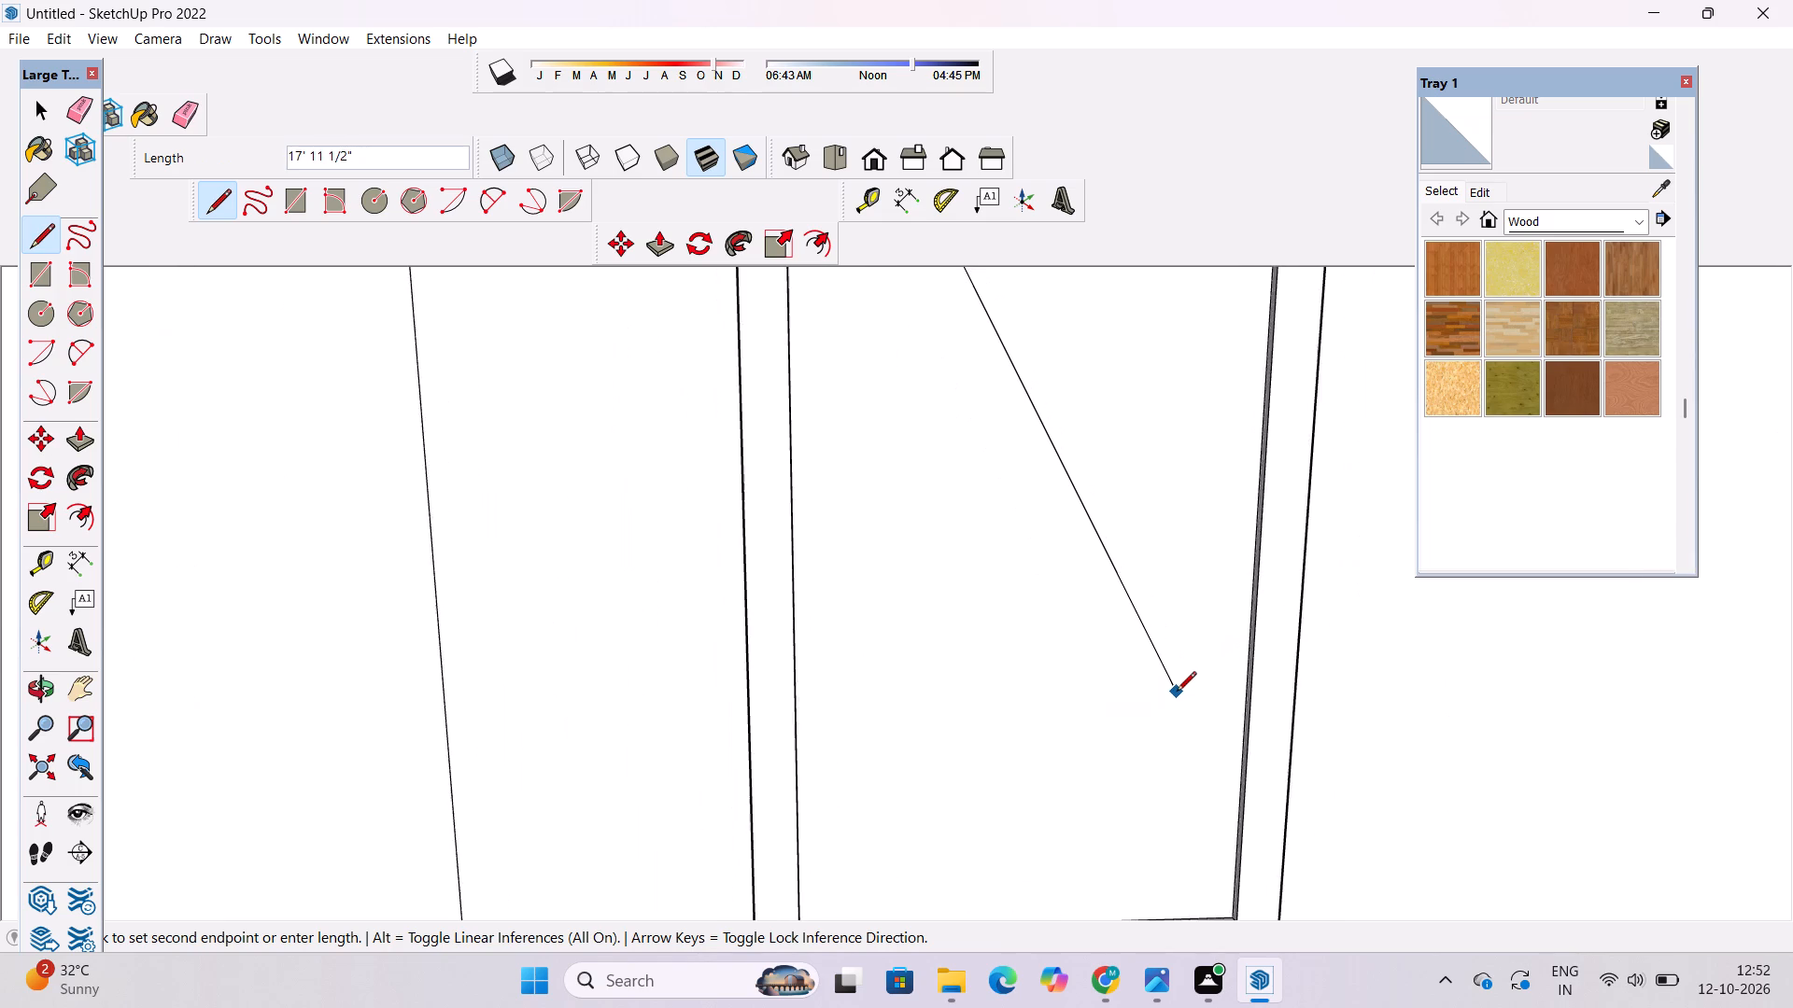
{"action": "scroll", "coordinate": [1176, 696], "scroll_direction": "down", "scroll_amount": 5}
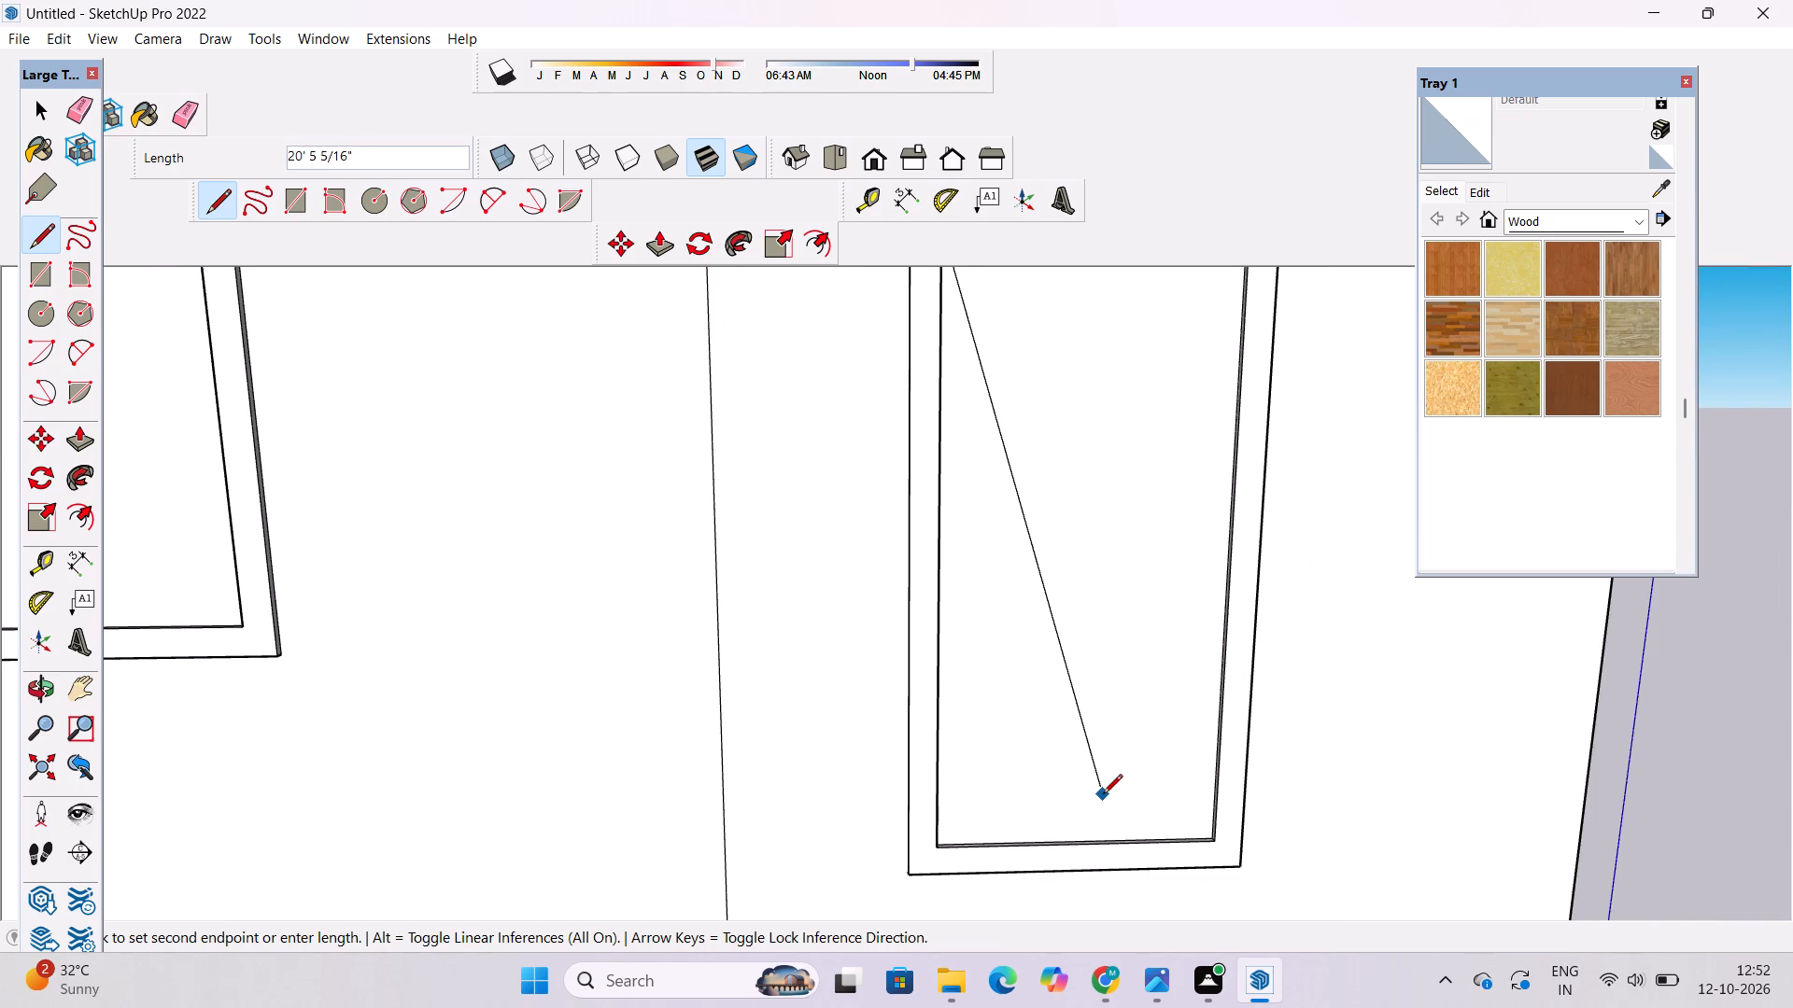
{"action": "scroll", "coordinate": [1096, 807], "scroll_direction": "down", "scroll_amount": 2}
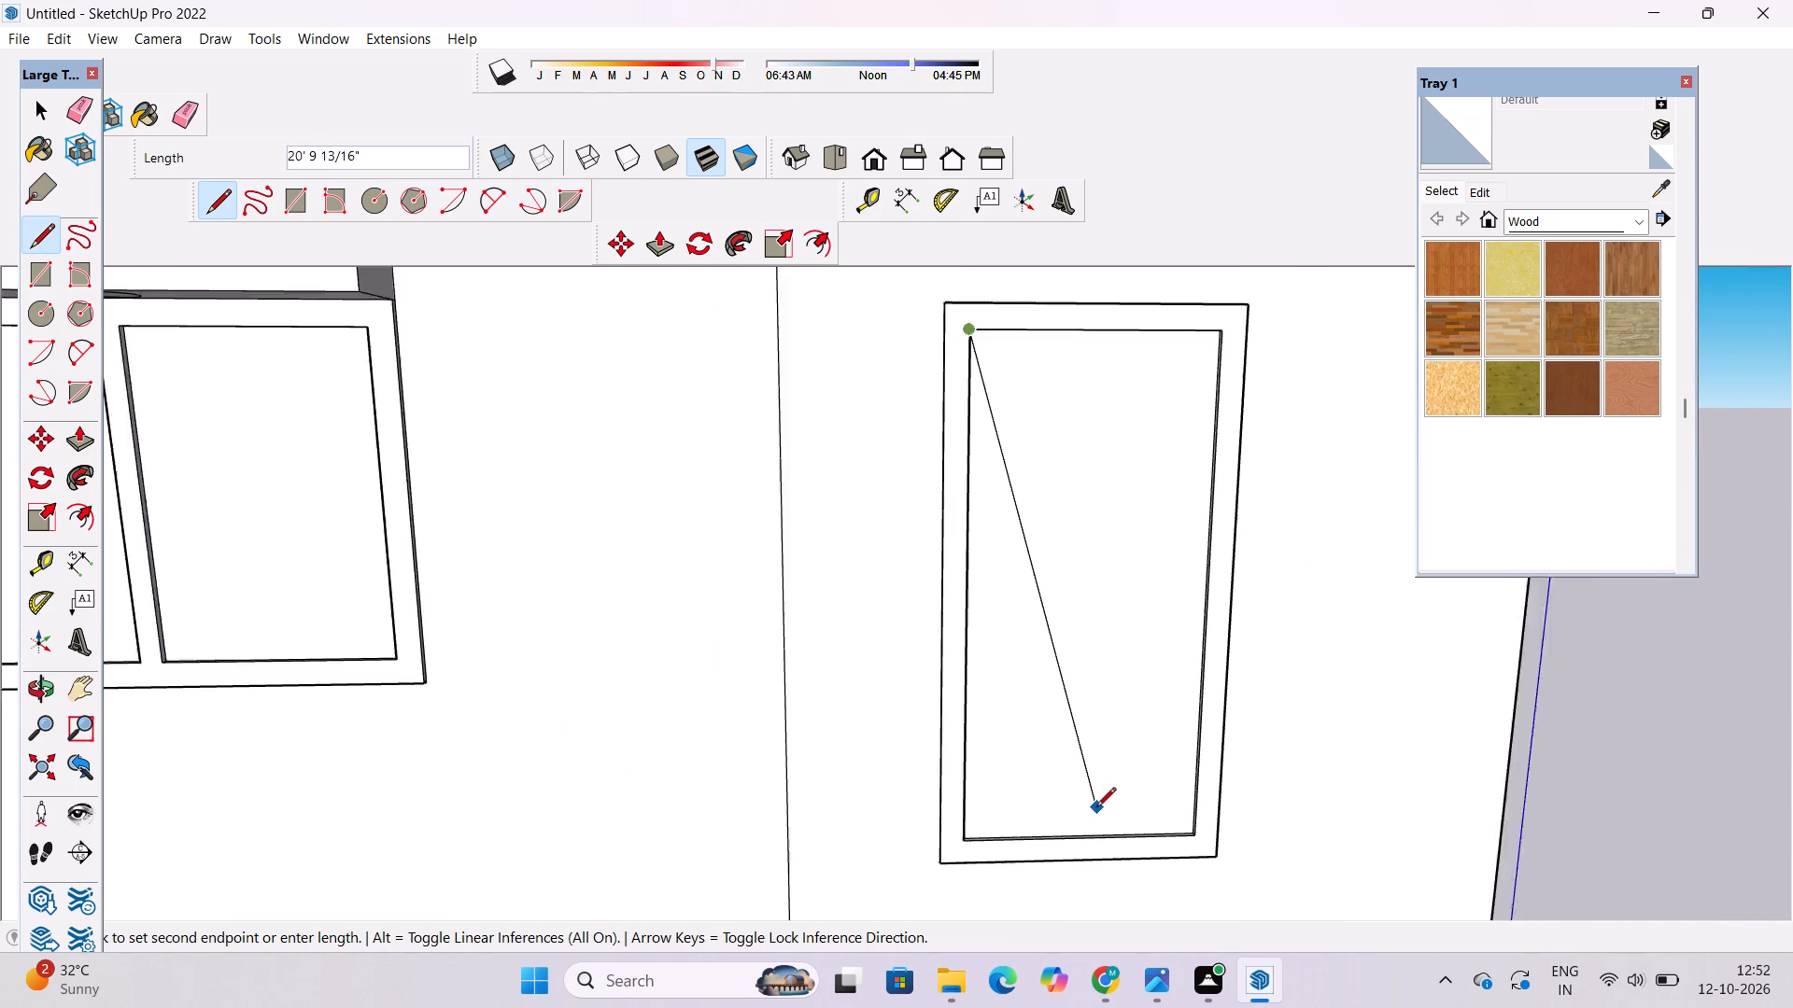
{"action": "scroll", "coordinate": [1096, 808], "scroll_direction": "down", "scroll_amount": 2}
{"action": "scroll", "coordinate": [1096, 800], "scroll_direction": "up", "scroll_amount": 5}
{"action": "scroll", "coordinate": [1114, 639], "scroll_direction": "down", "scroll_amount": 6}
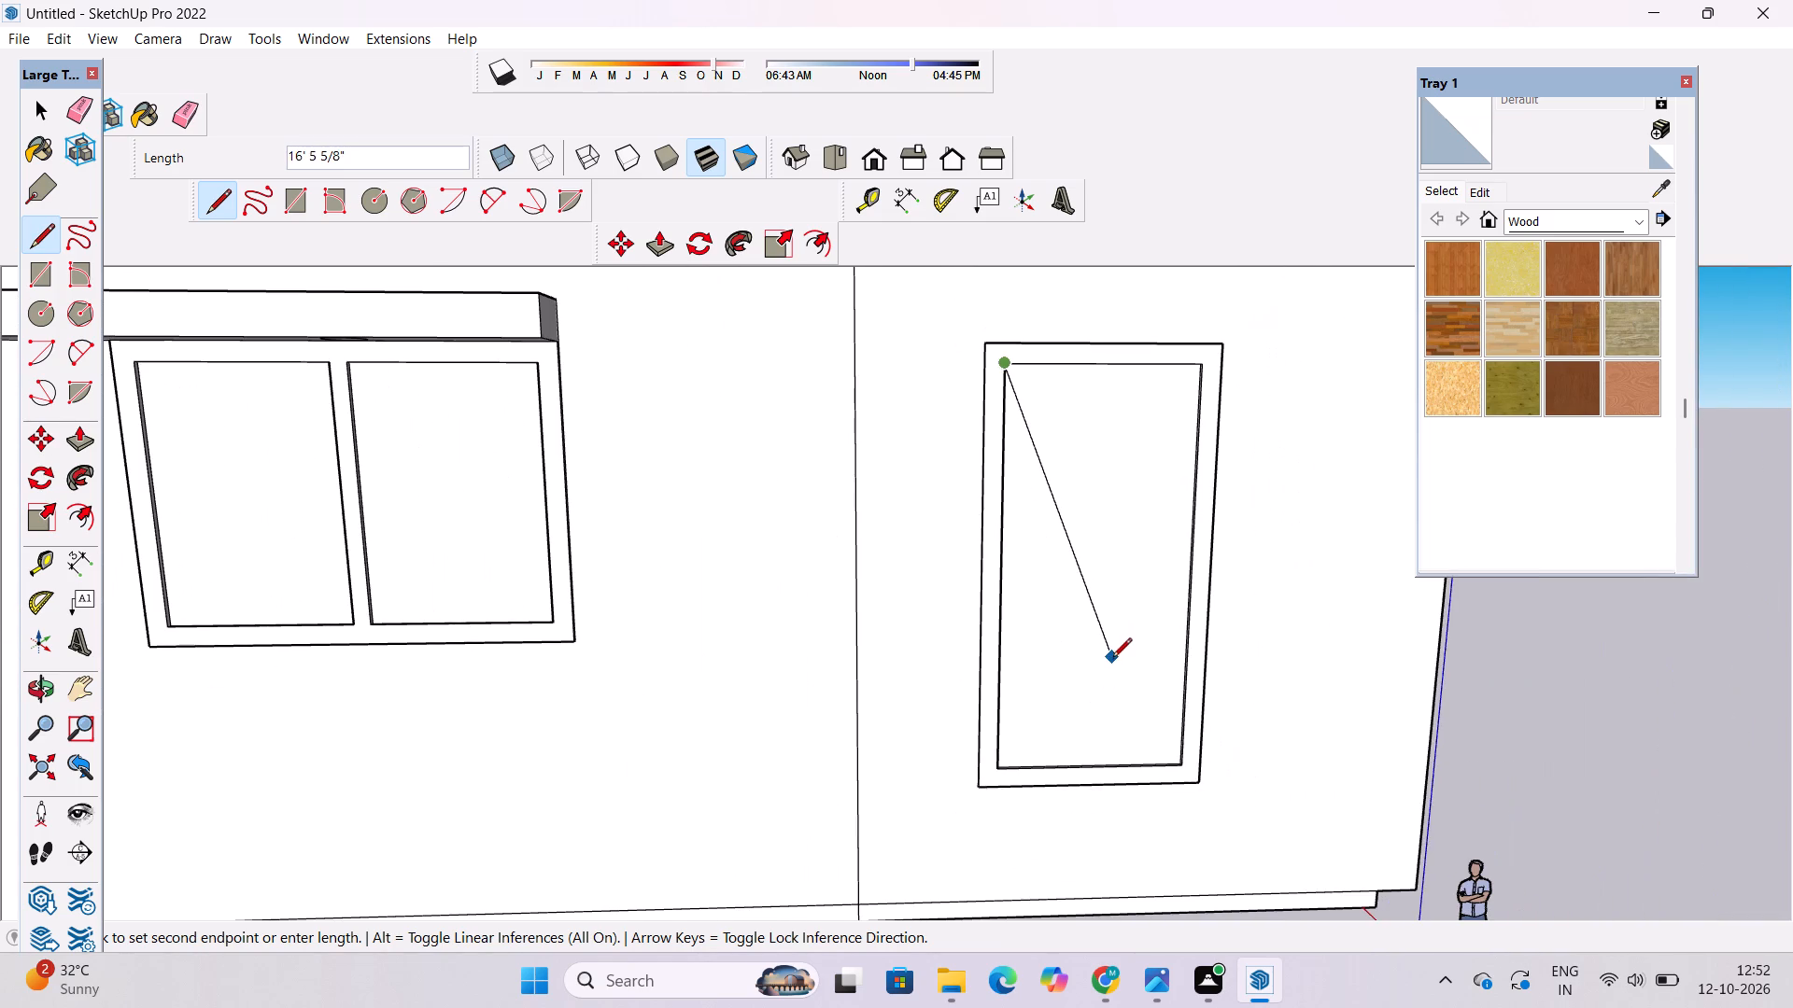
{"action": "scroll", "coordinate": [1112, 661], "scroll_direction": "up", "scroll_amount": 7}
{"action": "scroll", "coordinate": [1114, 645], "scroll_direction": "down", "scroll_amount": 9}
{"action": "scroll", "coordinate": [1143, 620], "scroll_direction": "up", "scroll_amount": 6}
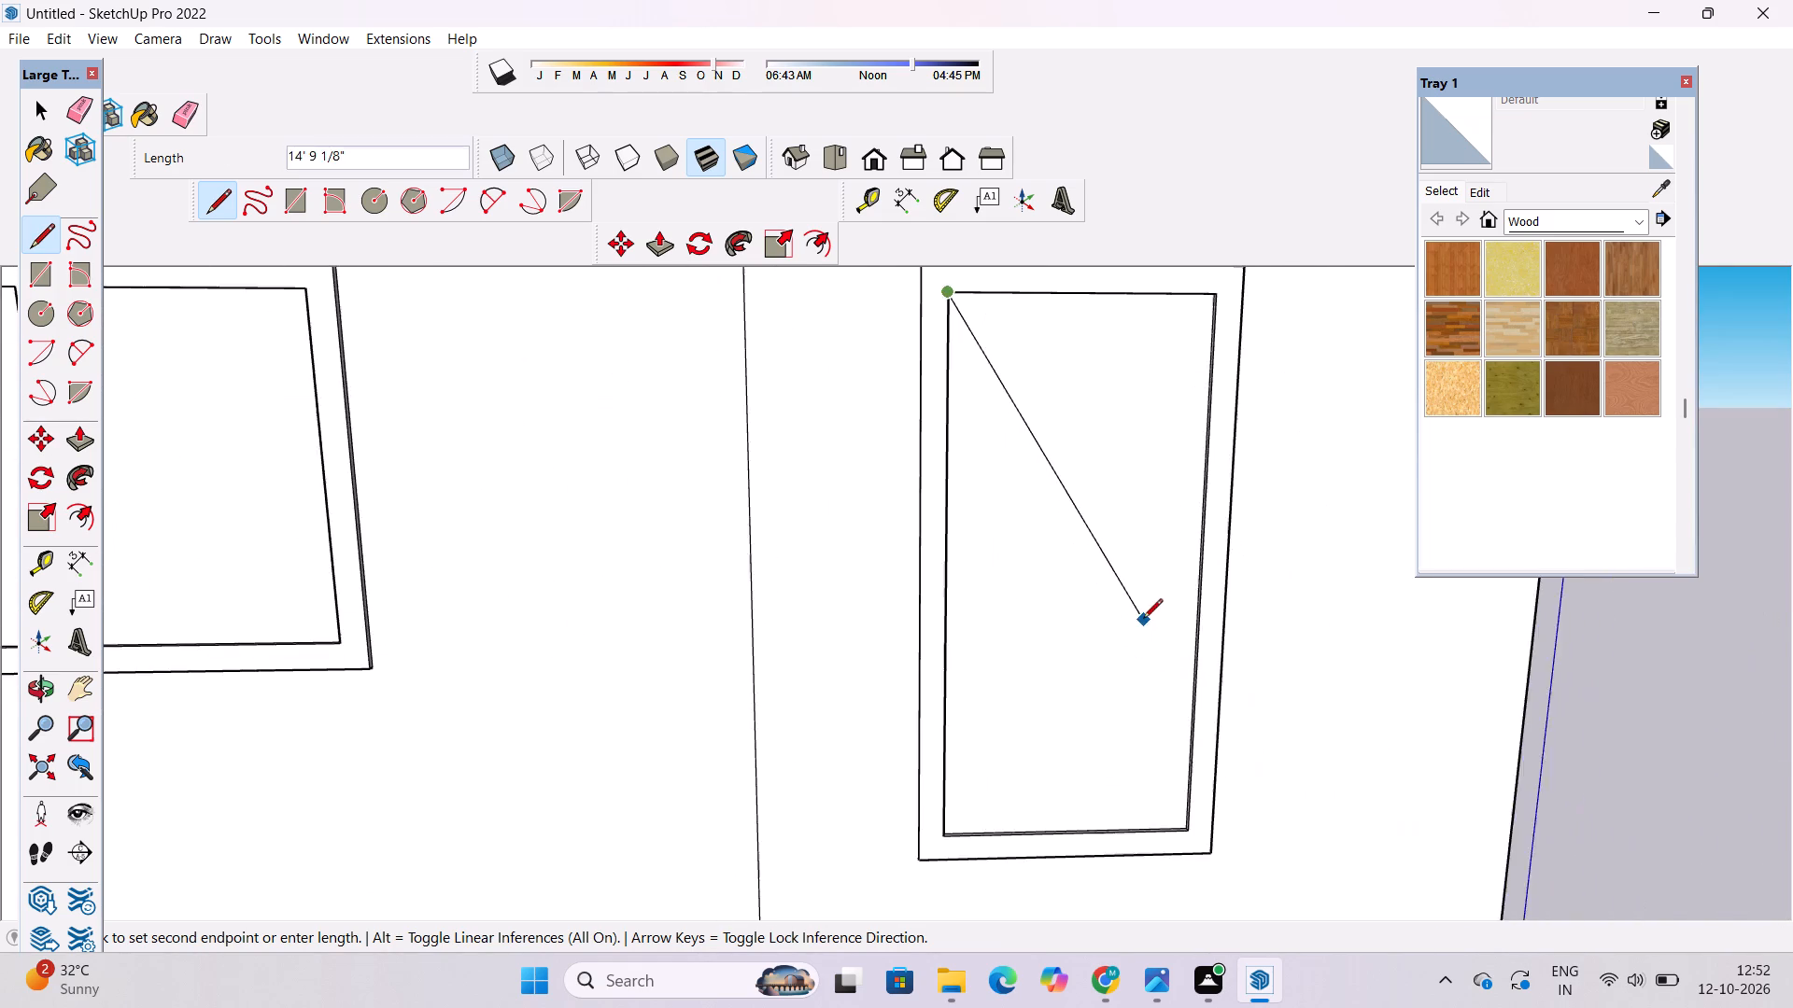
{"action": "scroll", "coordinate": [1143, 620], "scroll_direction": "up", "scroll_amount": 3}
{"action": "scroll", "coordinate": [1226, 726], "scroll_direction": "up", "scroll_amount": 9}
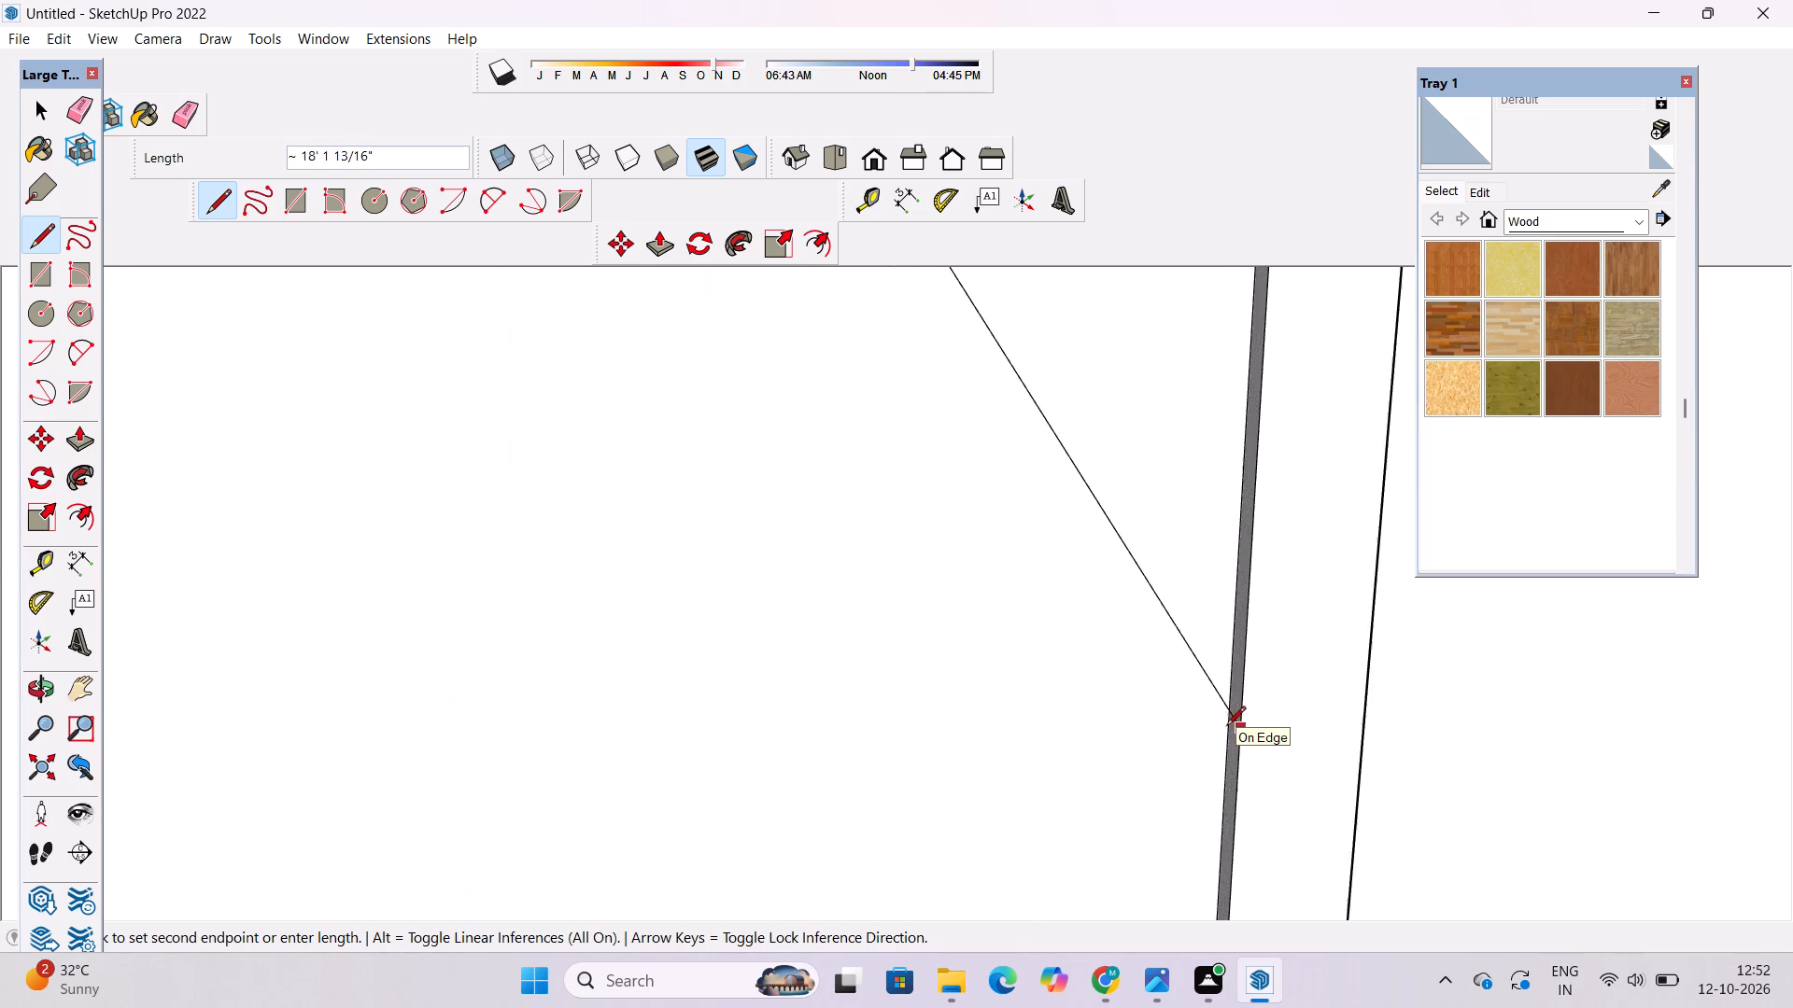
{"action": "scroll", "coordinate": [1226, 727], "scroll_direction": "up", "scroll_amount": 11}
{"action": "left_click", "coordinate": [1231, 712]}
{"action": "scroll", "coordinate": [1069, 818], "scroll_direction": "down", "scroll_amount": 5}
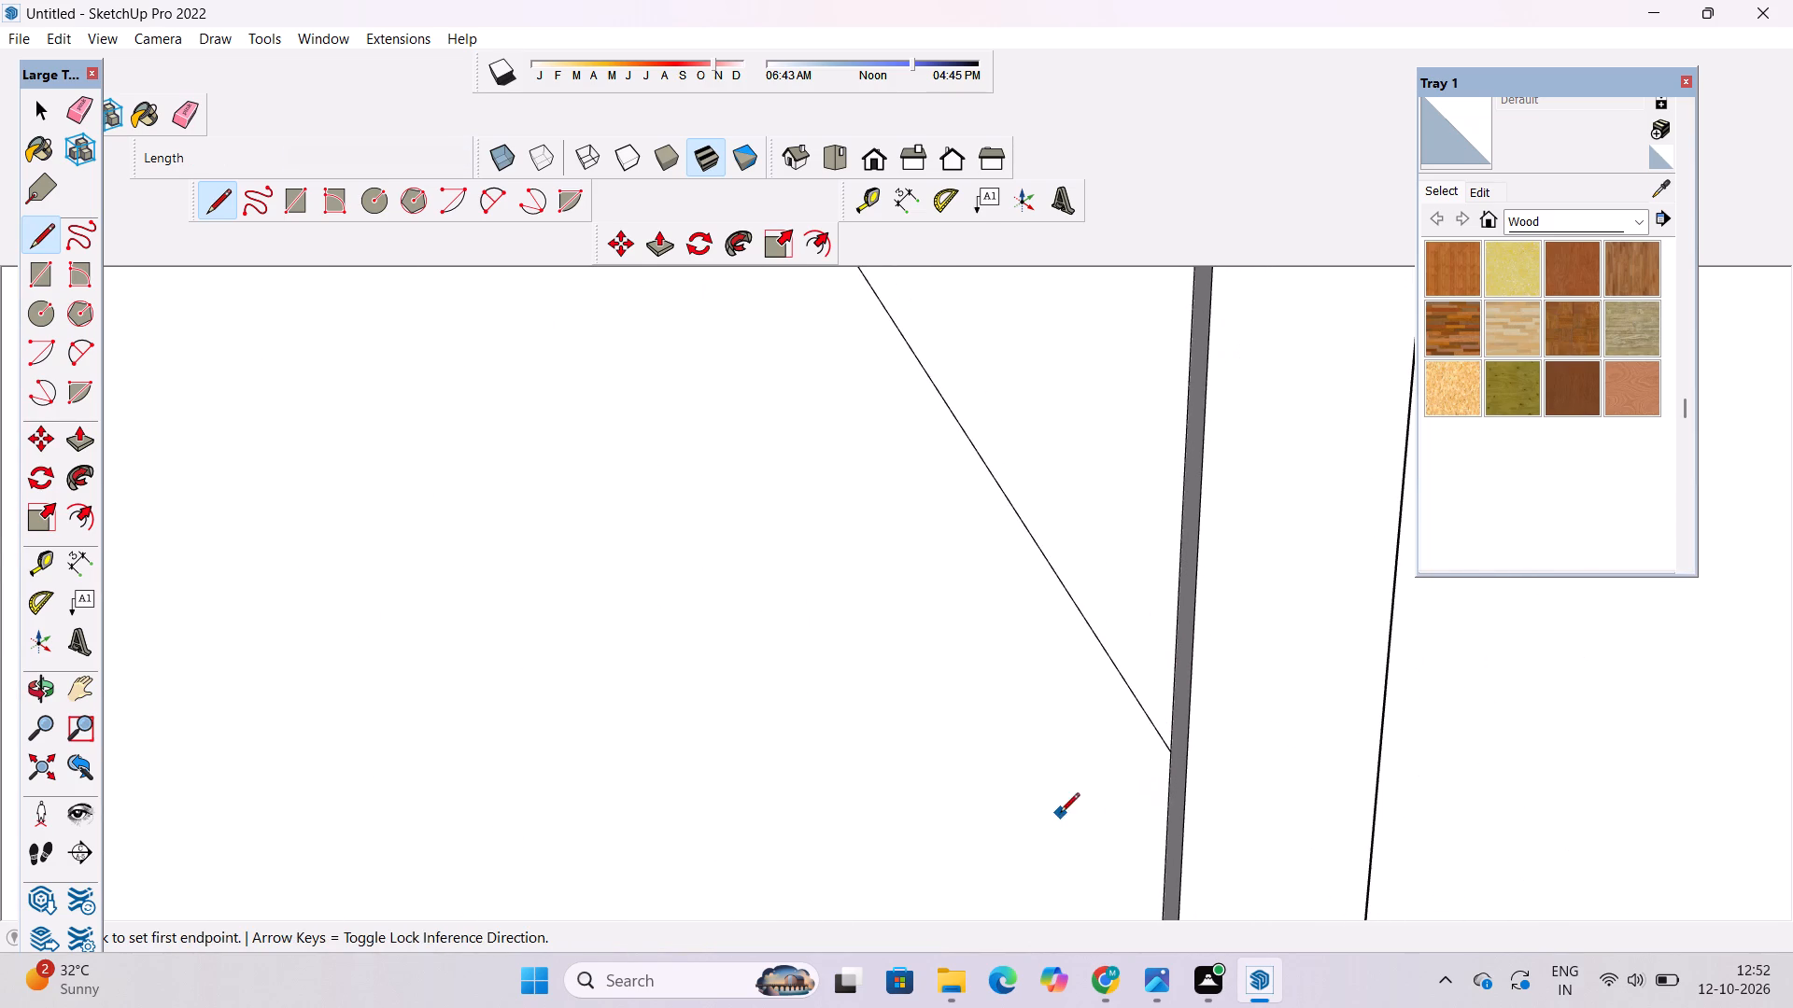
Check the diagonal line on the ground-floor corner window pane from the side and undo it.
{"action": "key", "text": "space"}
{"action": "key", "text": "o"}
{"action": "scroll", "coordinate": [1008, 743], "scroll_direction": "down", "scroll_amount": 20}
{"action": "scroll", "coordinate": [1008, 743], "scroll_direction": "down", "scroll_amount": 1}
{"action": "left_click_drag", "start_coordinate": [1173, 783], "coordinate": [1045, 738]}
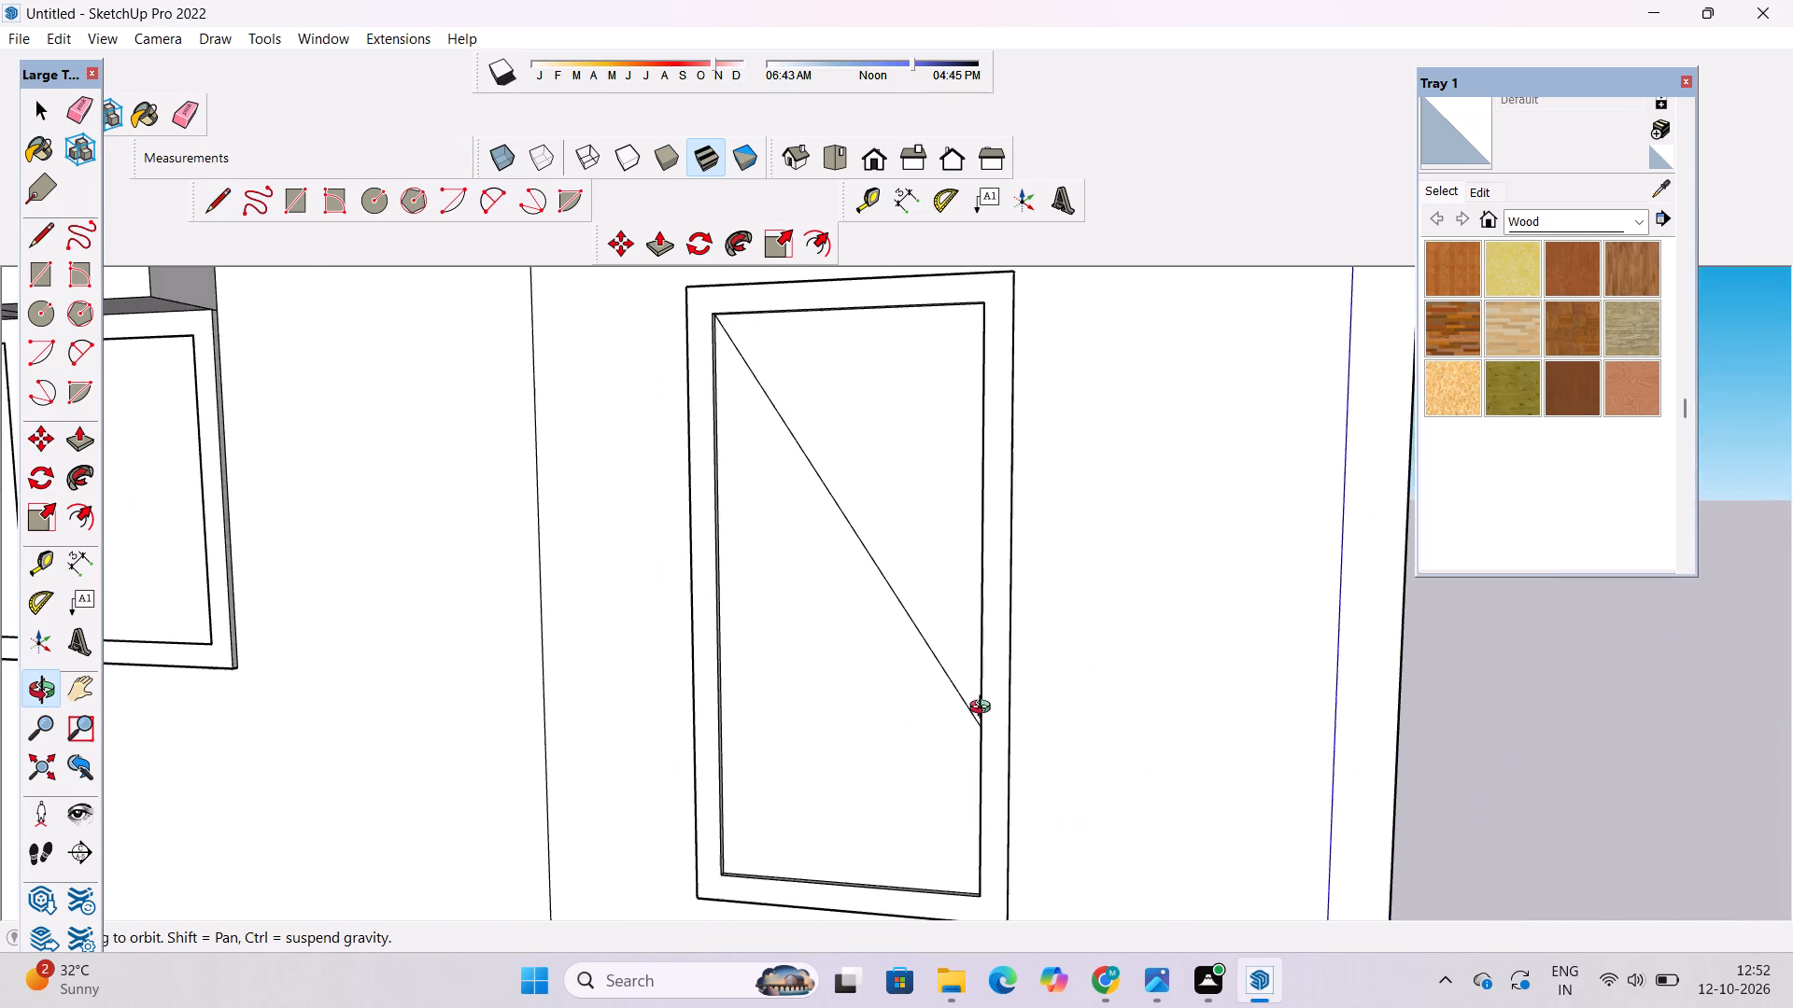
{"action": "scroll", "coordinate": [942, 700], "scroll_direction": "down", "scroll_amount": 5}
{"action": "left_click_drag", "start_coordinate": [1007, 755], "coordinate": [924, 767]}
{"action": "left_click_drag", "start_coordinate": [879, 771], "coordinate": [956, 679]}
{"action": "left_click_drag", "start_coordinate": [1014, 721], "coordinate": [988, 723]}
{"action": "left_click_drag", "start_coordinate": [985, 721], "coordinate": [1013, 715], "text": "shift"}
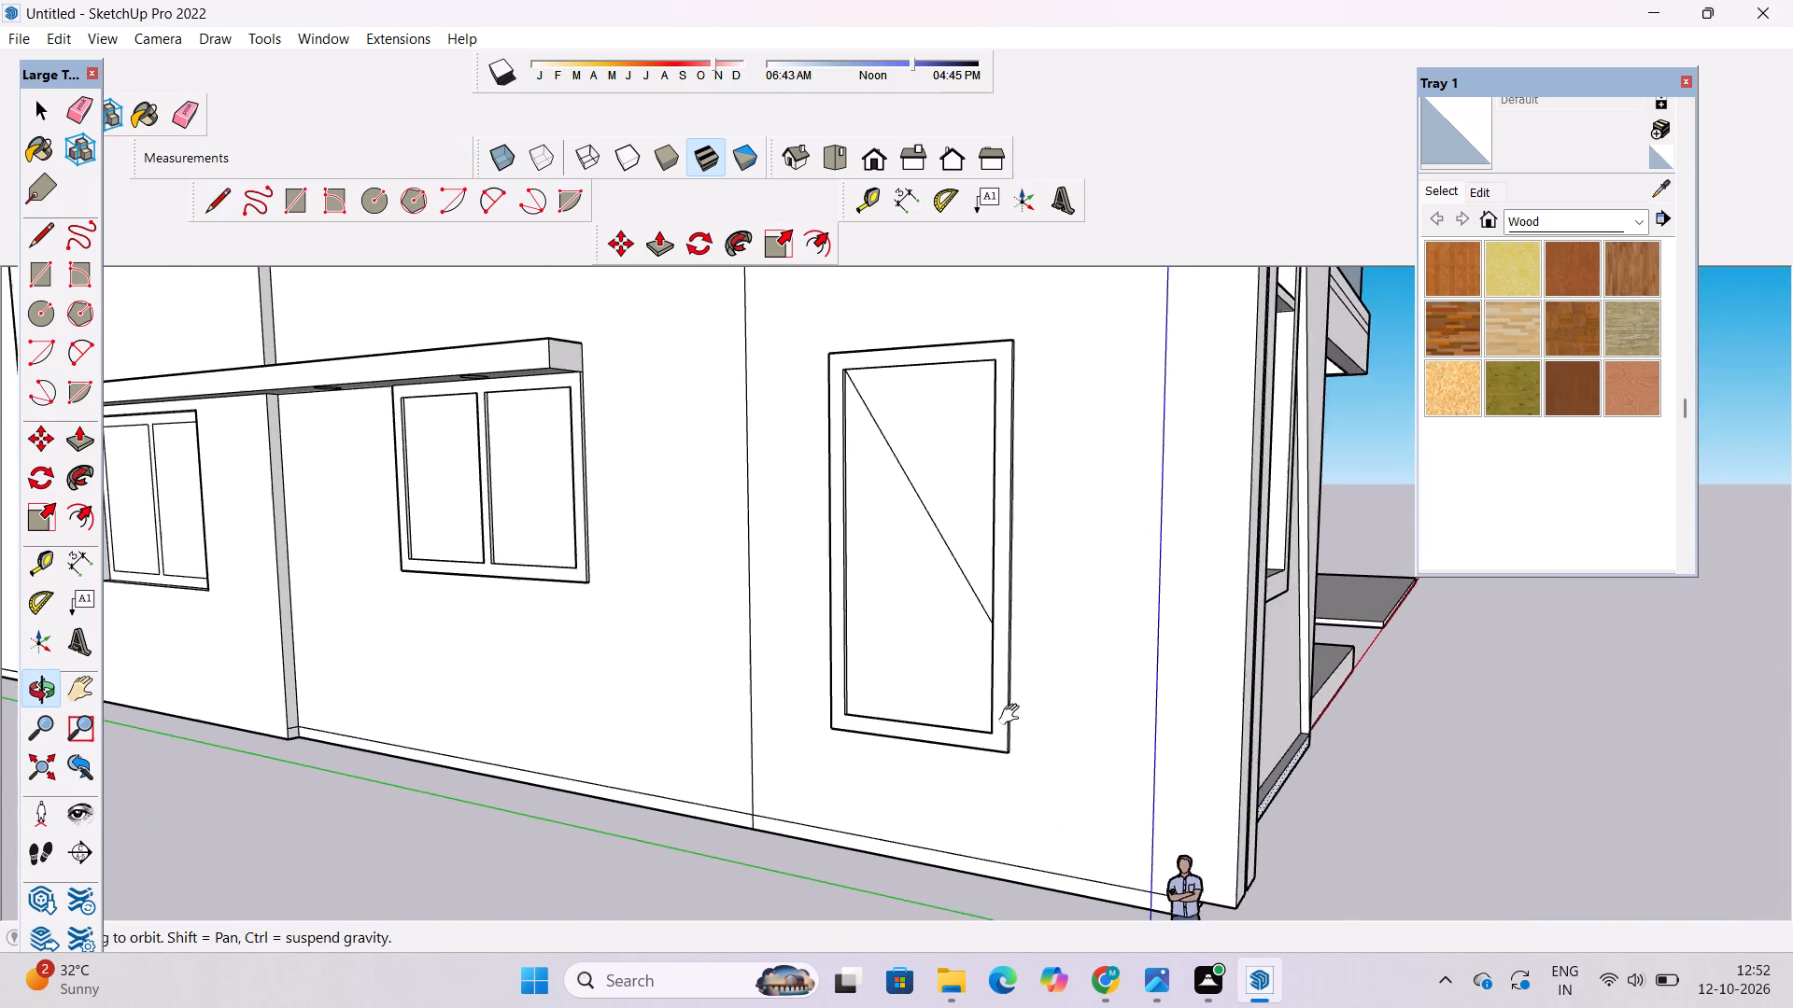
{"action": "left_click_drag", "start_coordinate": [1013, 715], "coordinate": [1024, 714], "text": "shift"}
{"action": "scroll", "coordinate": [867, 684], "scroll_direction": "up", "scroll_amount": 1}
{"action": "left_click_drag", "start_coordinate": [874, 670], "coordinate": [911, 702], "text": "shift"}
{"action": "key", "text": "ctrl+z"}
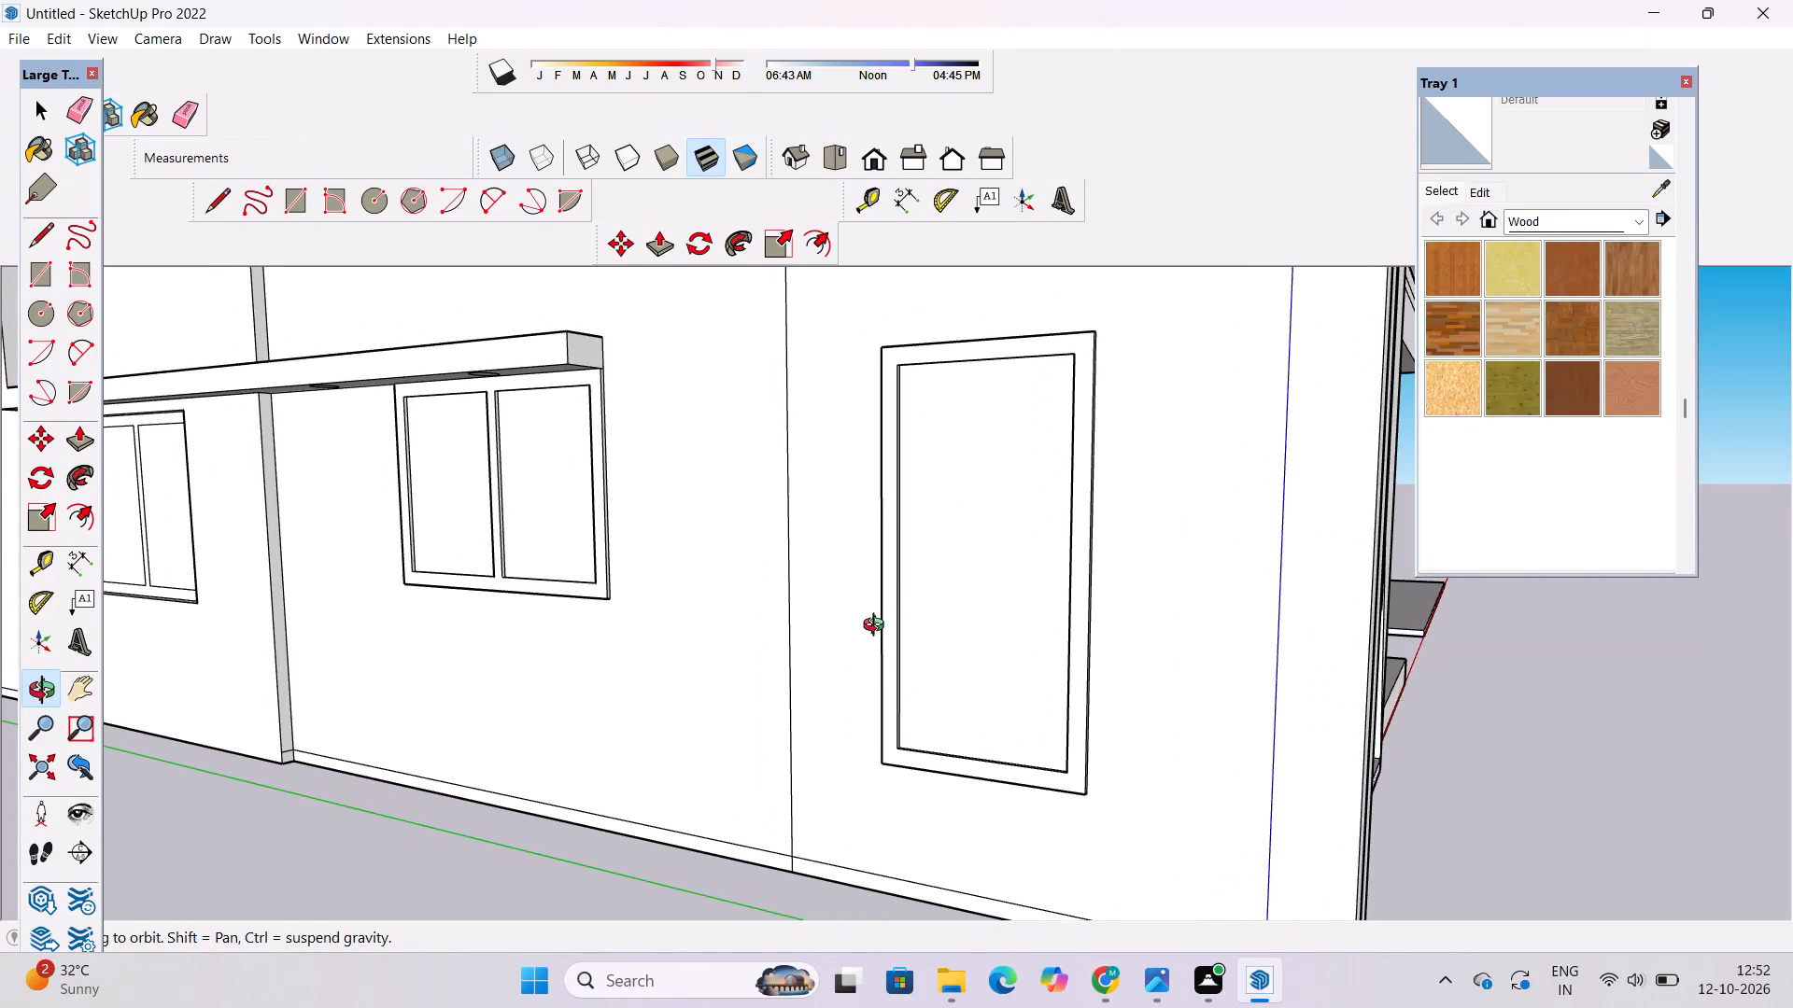
Draw a diagonal line about 19' 11" long from the ground-floor corner window pane's upper inner corner to a lower point on its opposite side edge.
{"action": "key", "text": "l"}
{"action": "scroll", "coordinate": [904, 367], "scroll_direction": "up", "scroll_amount": 20}
{"action": "scroll", "coordinate": [904, 367], "scroll_direction": "up", "scroll_amount": 4}
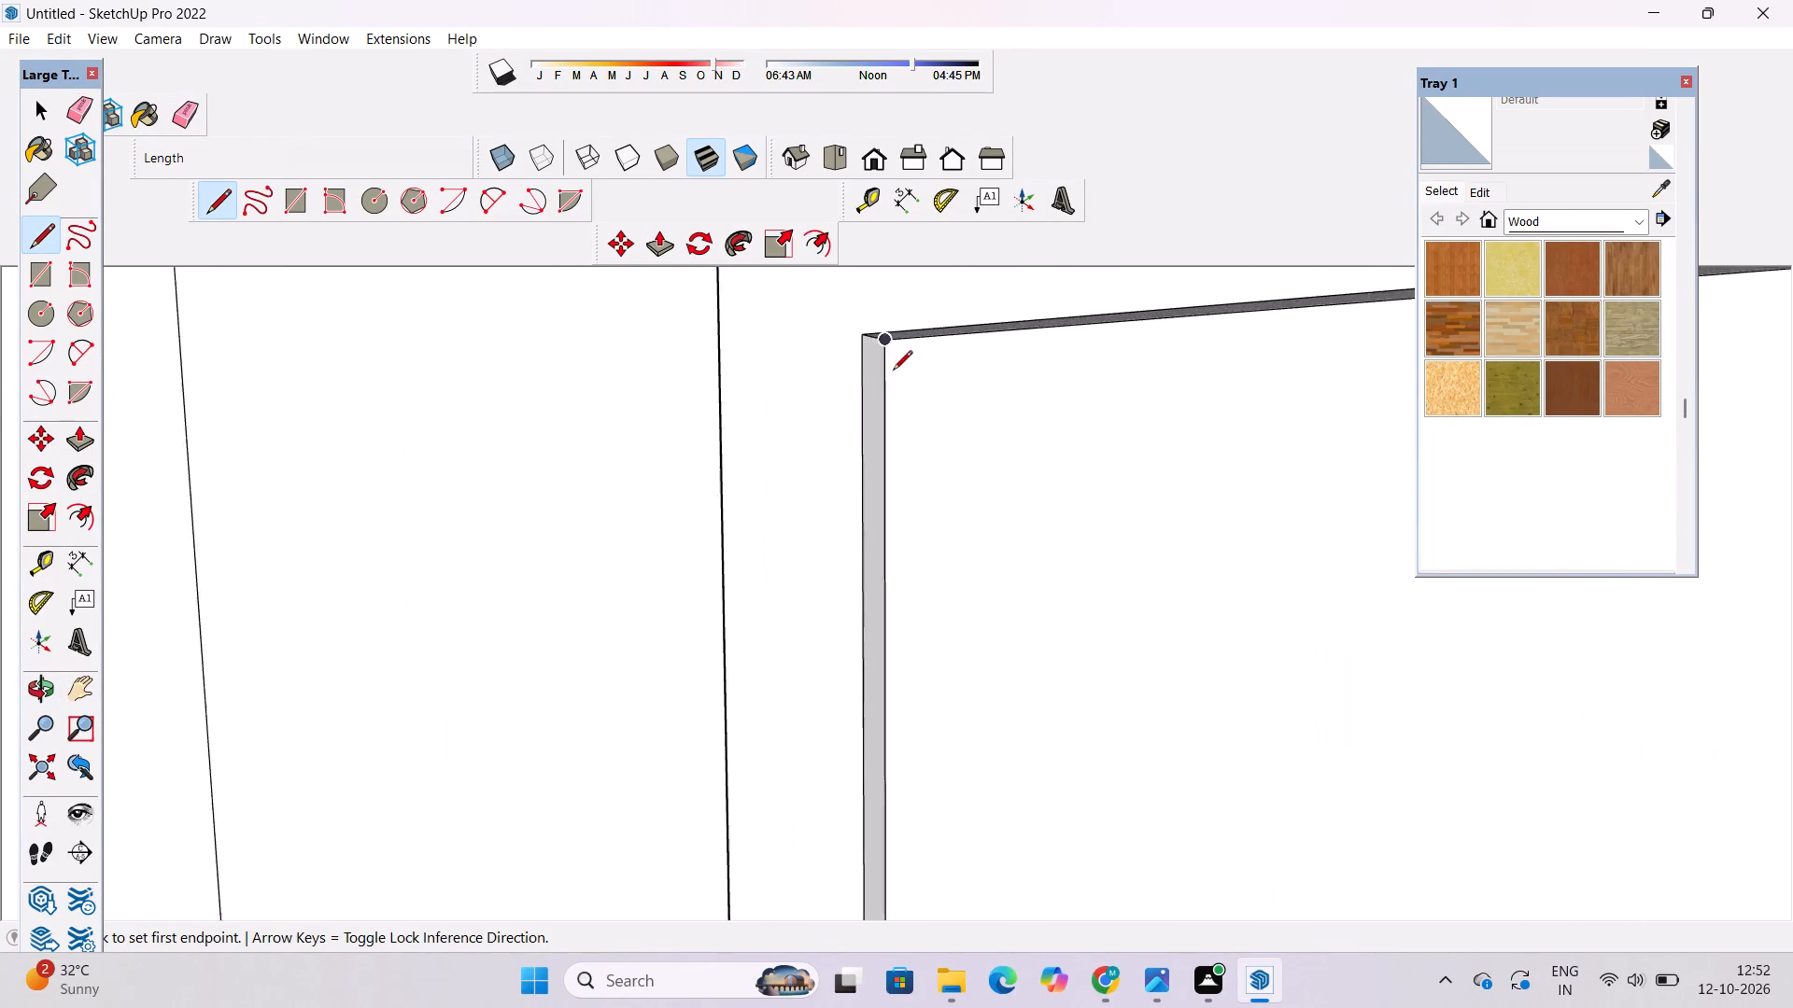
{"action": "scroll", "coordinate": [893, 371], "scroll_direction": "up", "scroll_amount": 3}
{"action": "left_click", "coordinate": [879, 319]}
{"action": "scroll", "coordinate": [925, 414], "scroll_direction": "down", "scroll_amount": 13}
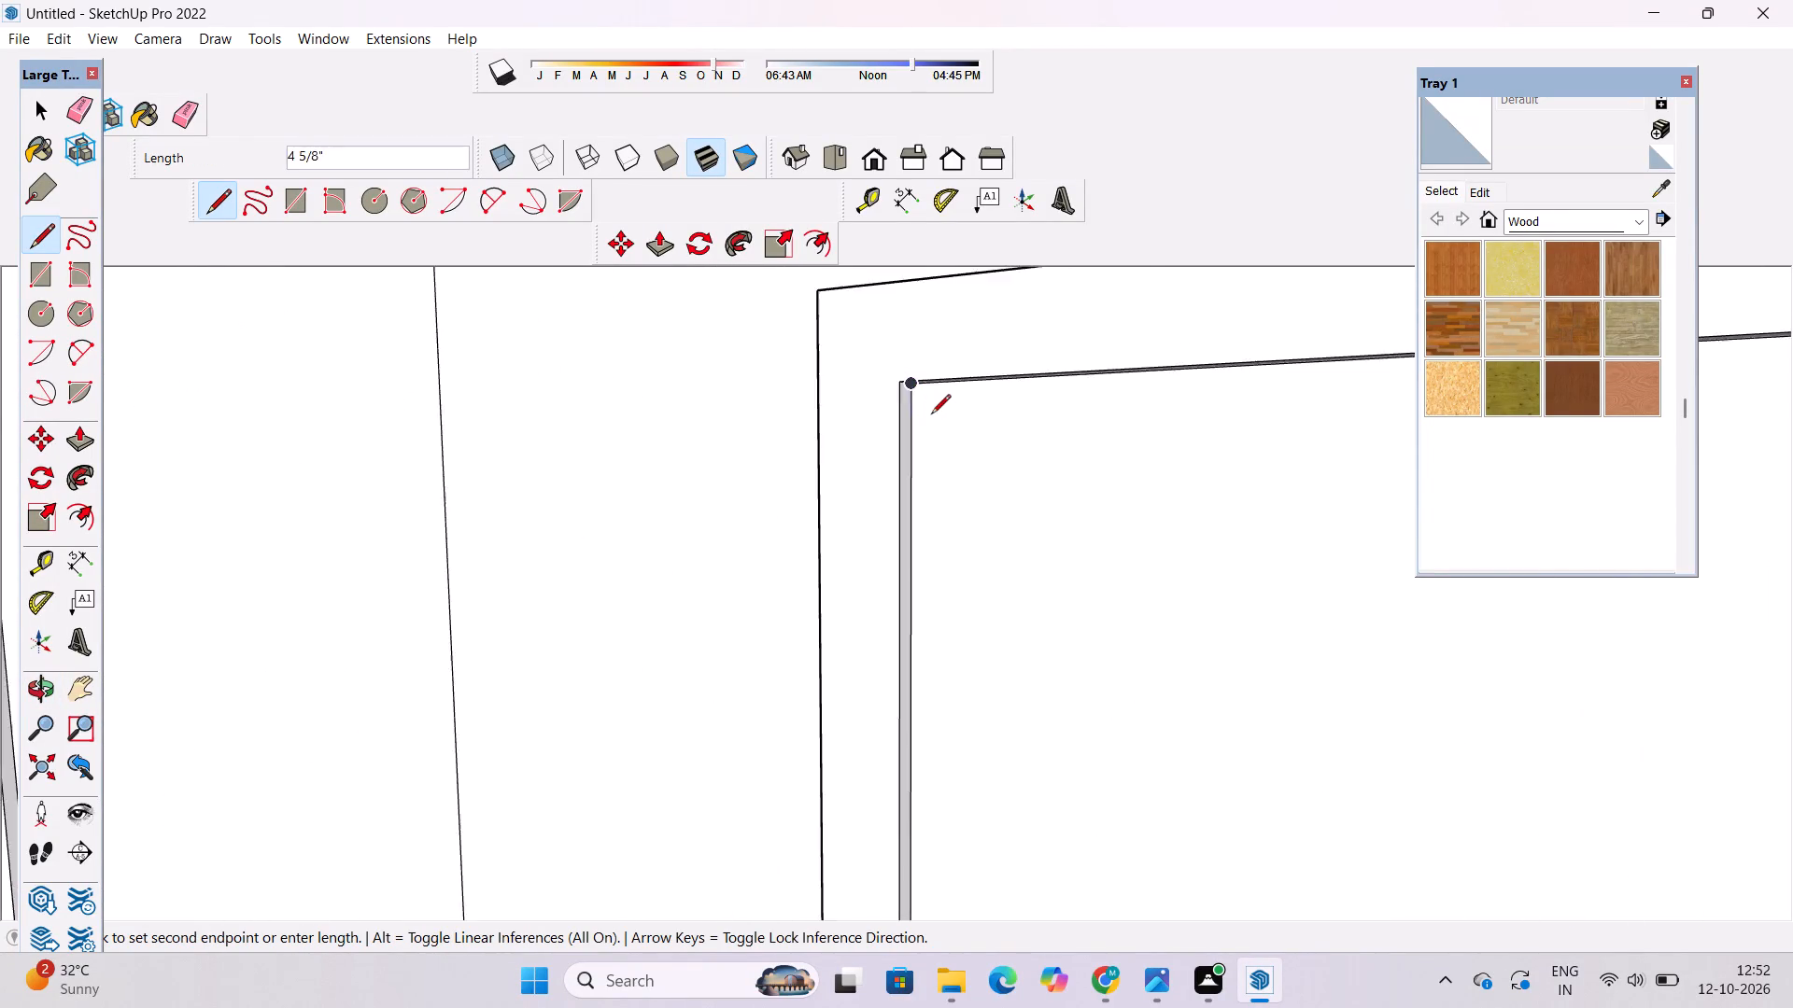
{"action": "scroll", "coordinate": [931, 415], "scroll_direction": "down", "scroll_amount": 20}
{"action": "scroll", "coordinate": [931, 415], "scroll_direction": "down", "scroll_amount": 6}
{"action": "scroll", "coordinate": [969, 511], "scroll_direction": "up", "scroll_amount": 10}
{"action": "scroll", "coordinate": [974, 555], "scroll_direction": "down", "scroll_amount": 4}
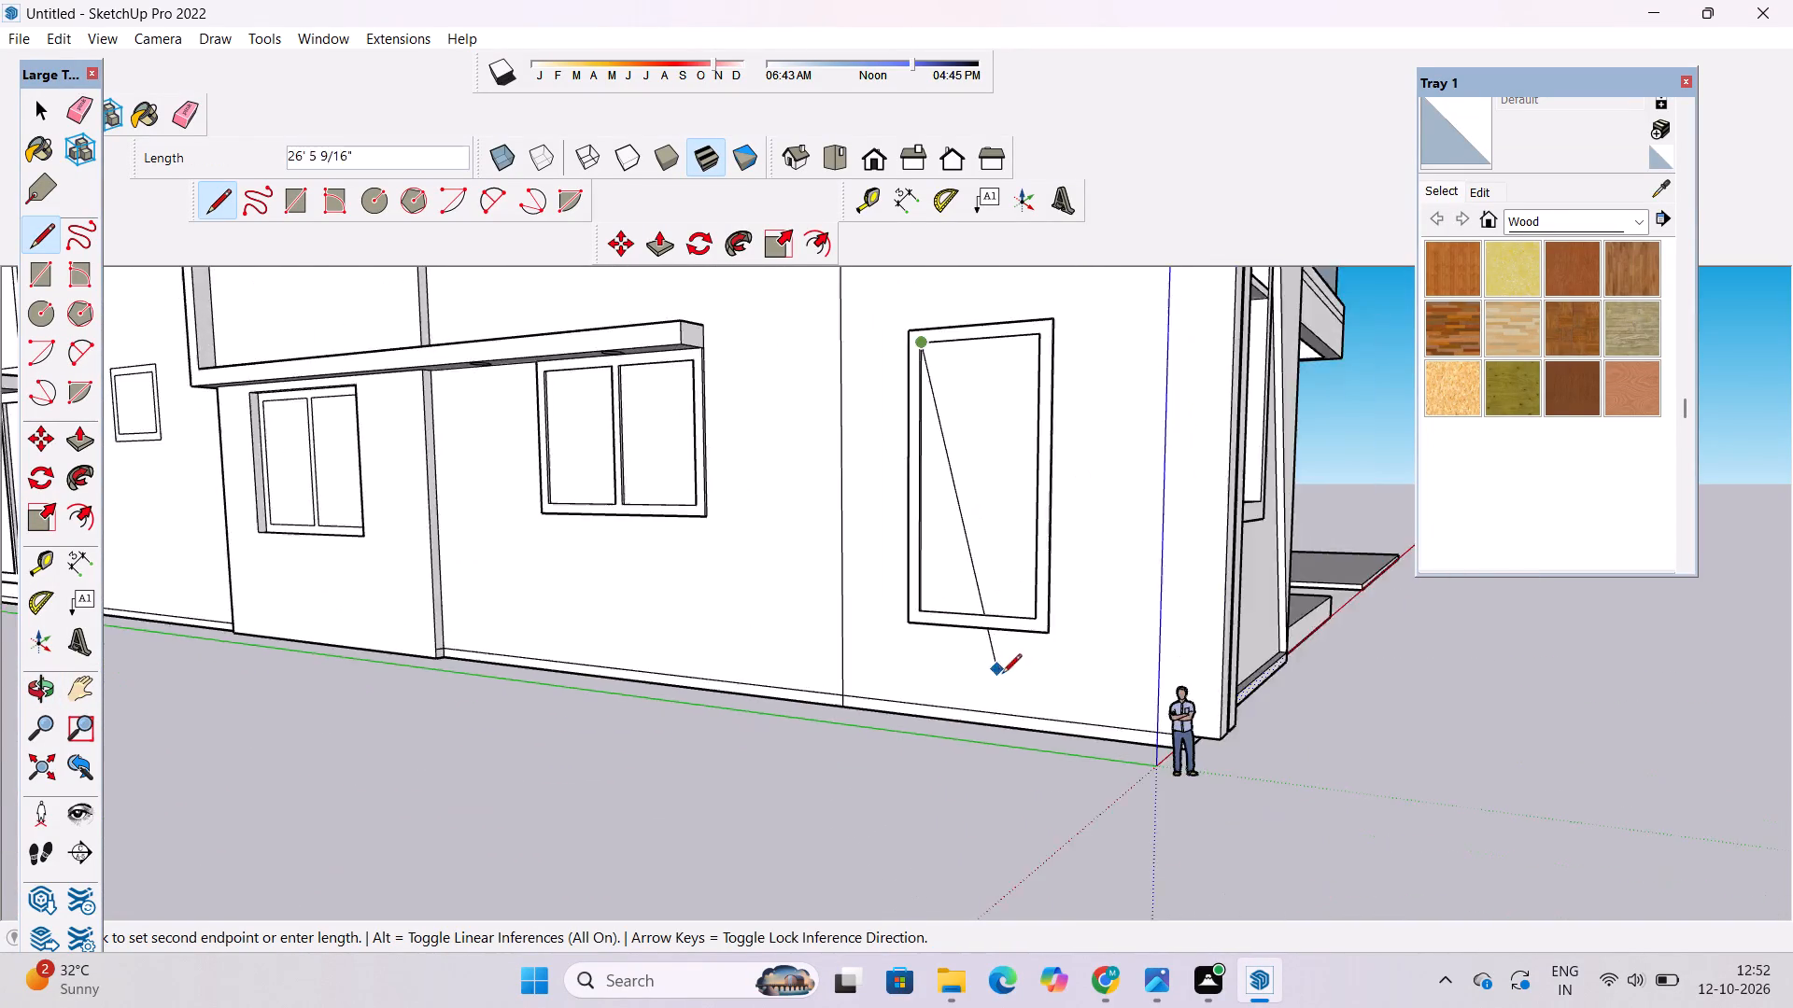
{"action": "scroll", "coordinate": [1002, 675], "scroll_direction": "down", "scroll_amount": 7}
{"action": "scroll", "coordinate": [1015, 478], "scroll_direction": "up", "scroll_amount": 10}
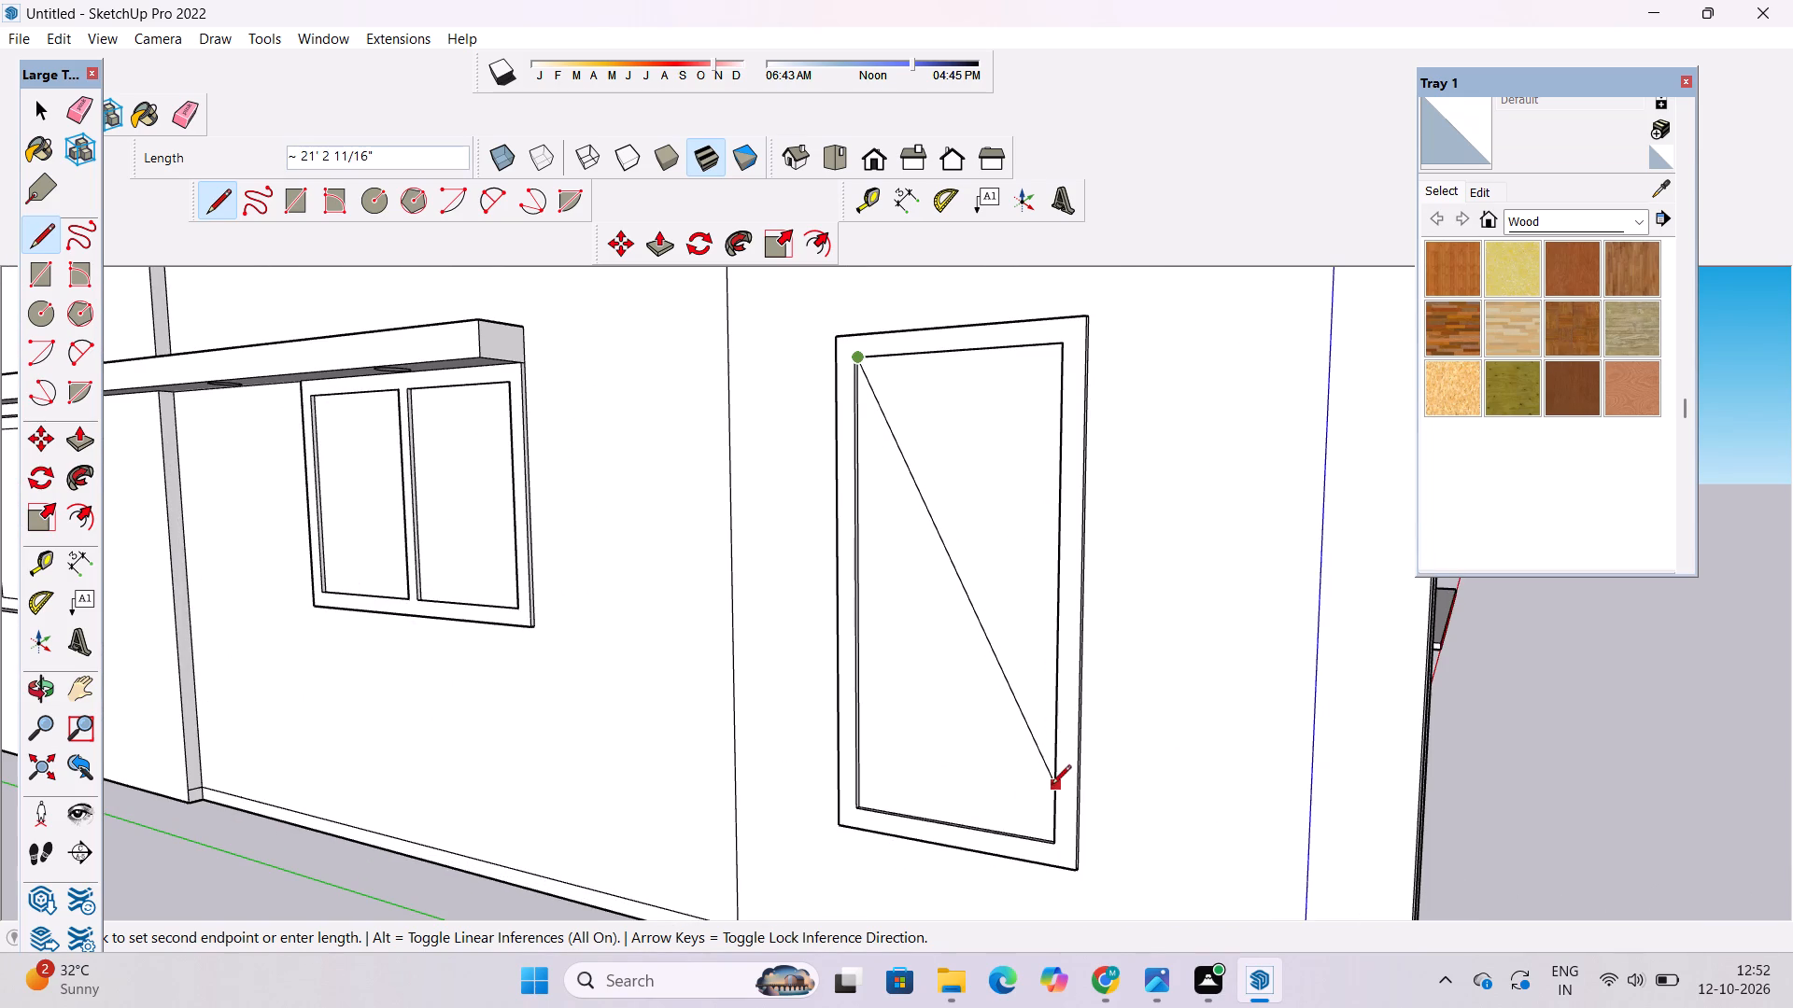
{"action": "scroll", "coordinate": [1019, 807], "scroll_direction": "up", "scroll_amount": 4}
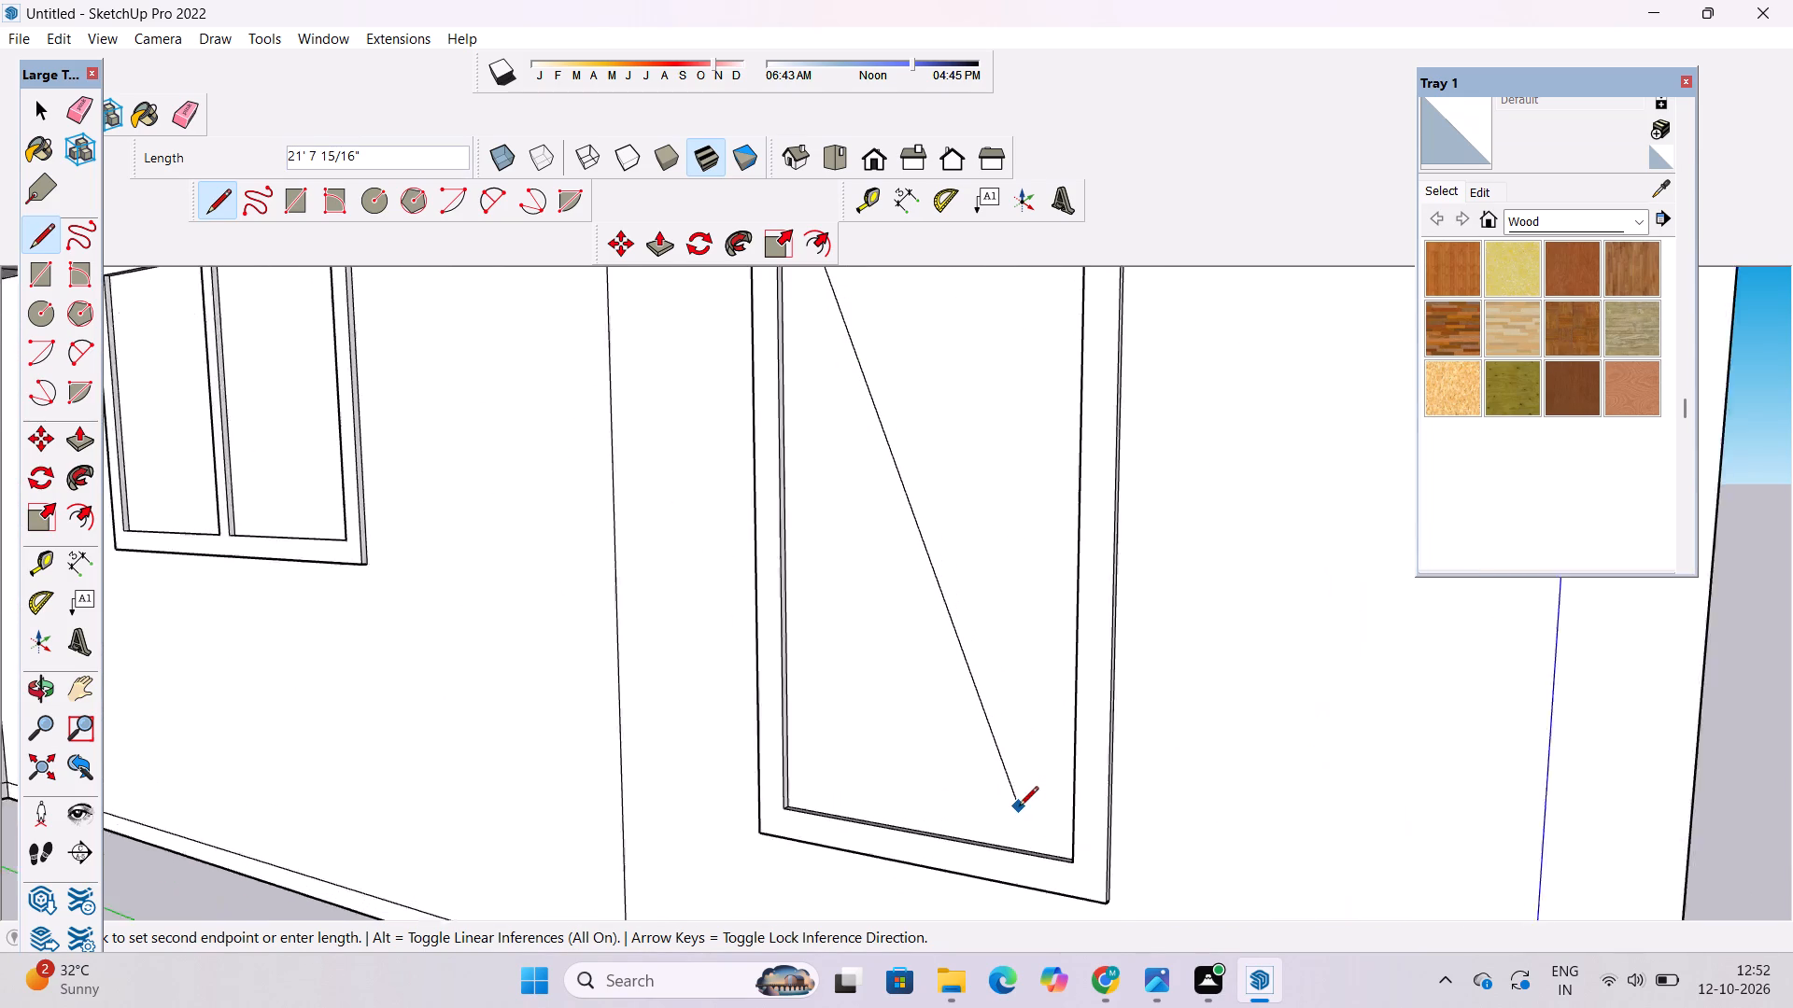
{"action": "scroll", "coordinate": [1019, 807], "scroll_direction": "up", "scroll_amount": 1}
{"action": "key", "text": "o"}
{"action": "left_click_drag", "start_coordinate": [953, 856], "coordinate": [1182, 836]}
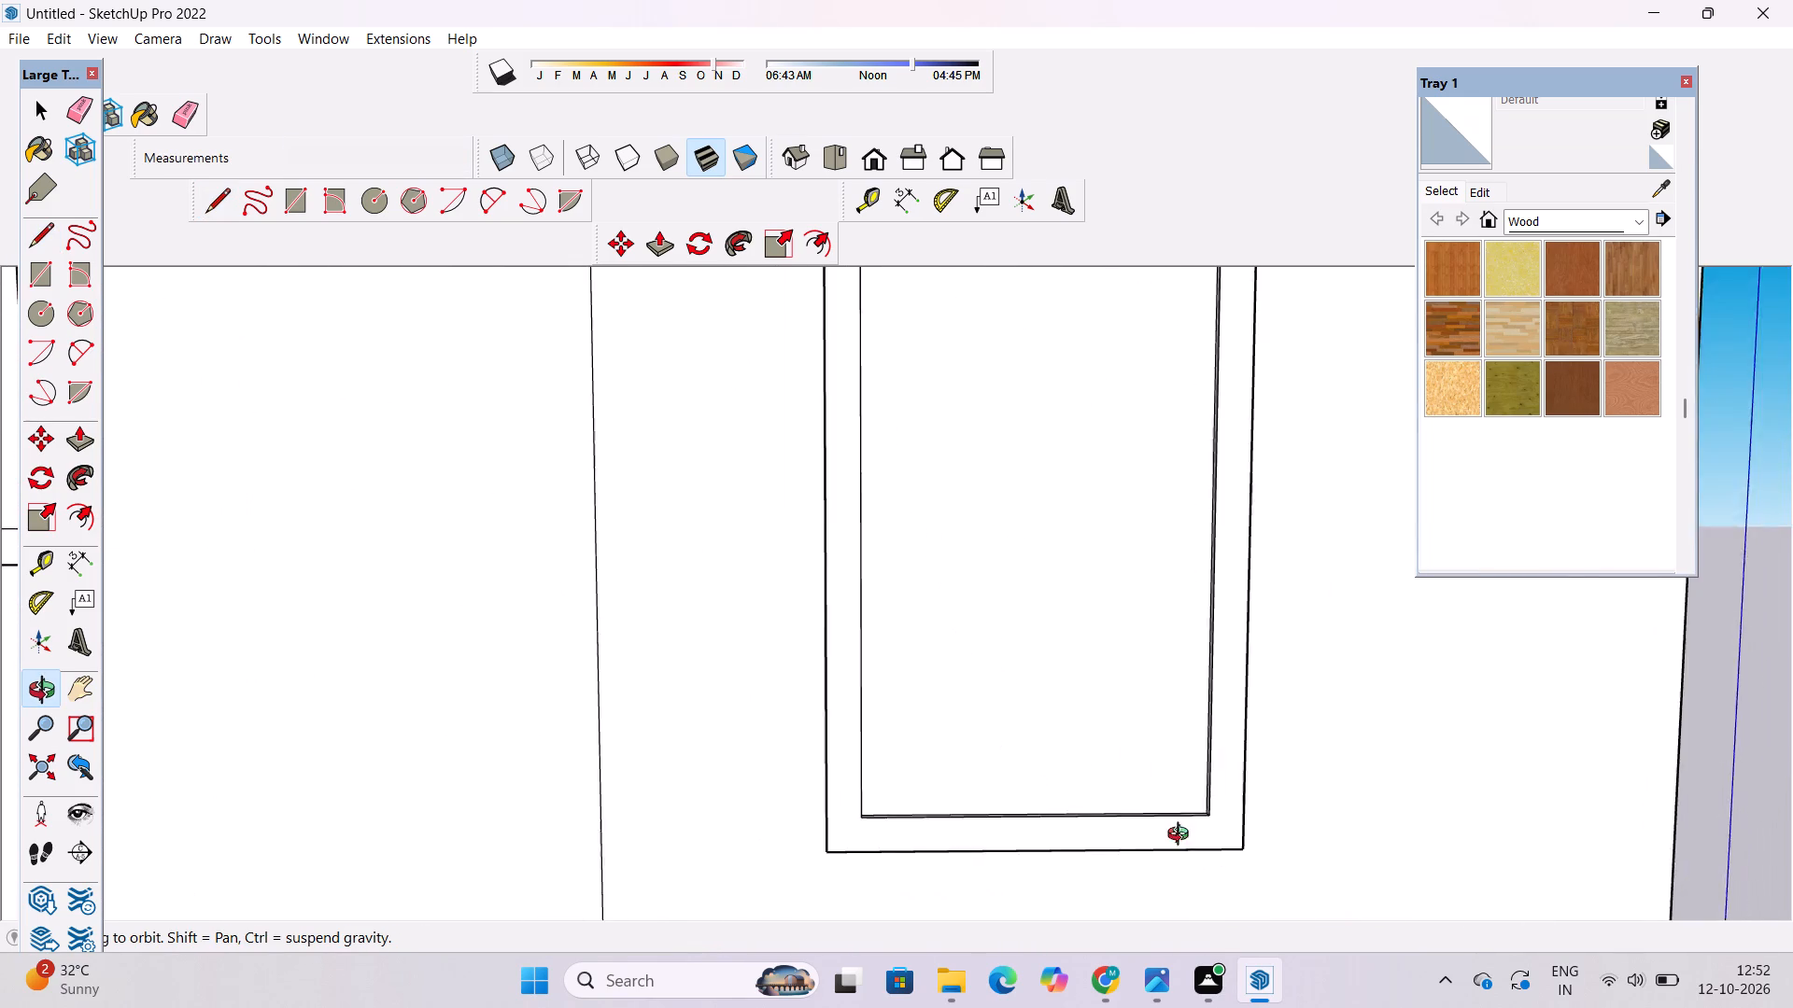
{"action": "left_click_drag", "start_coordinate": [1182, 836], "coordinate": [1186, 835]}
{"action": "left_click_drag", "start_coordinate": [1189, 834], "coordinate": [1087, 838], "text": "shift"}
{"action": "left_click_drag", "start_coordinate": [1077, 844], "coordinate": [1059, 910], "text": "shift"}
{"action": "scroll", "coordinate": [1029, 841], "scroll_direction": "down", "scroll_amount": 5}
{"action": "left_click_drag", "start_coordinate": [1024, 843], "coordinate": [1077, 873]}
{"action": "left_click_drag", "start_coordinate": [1090, 851], "coordinate": [1029, 882], "text": "shift"}
{"action": "left_click_drag", "start_coordinate": [1029, 882], "coordinate": [1109, 872]}
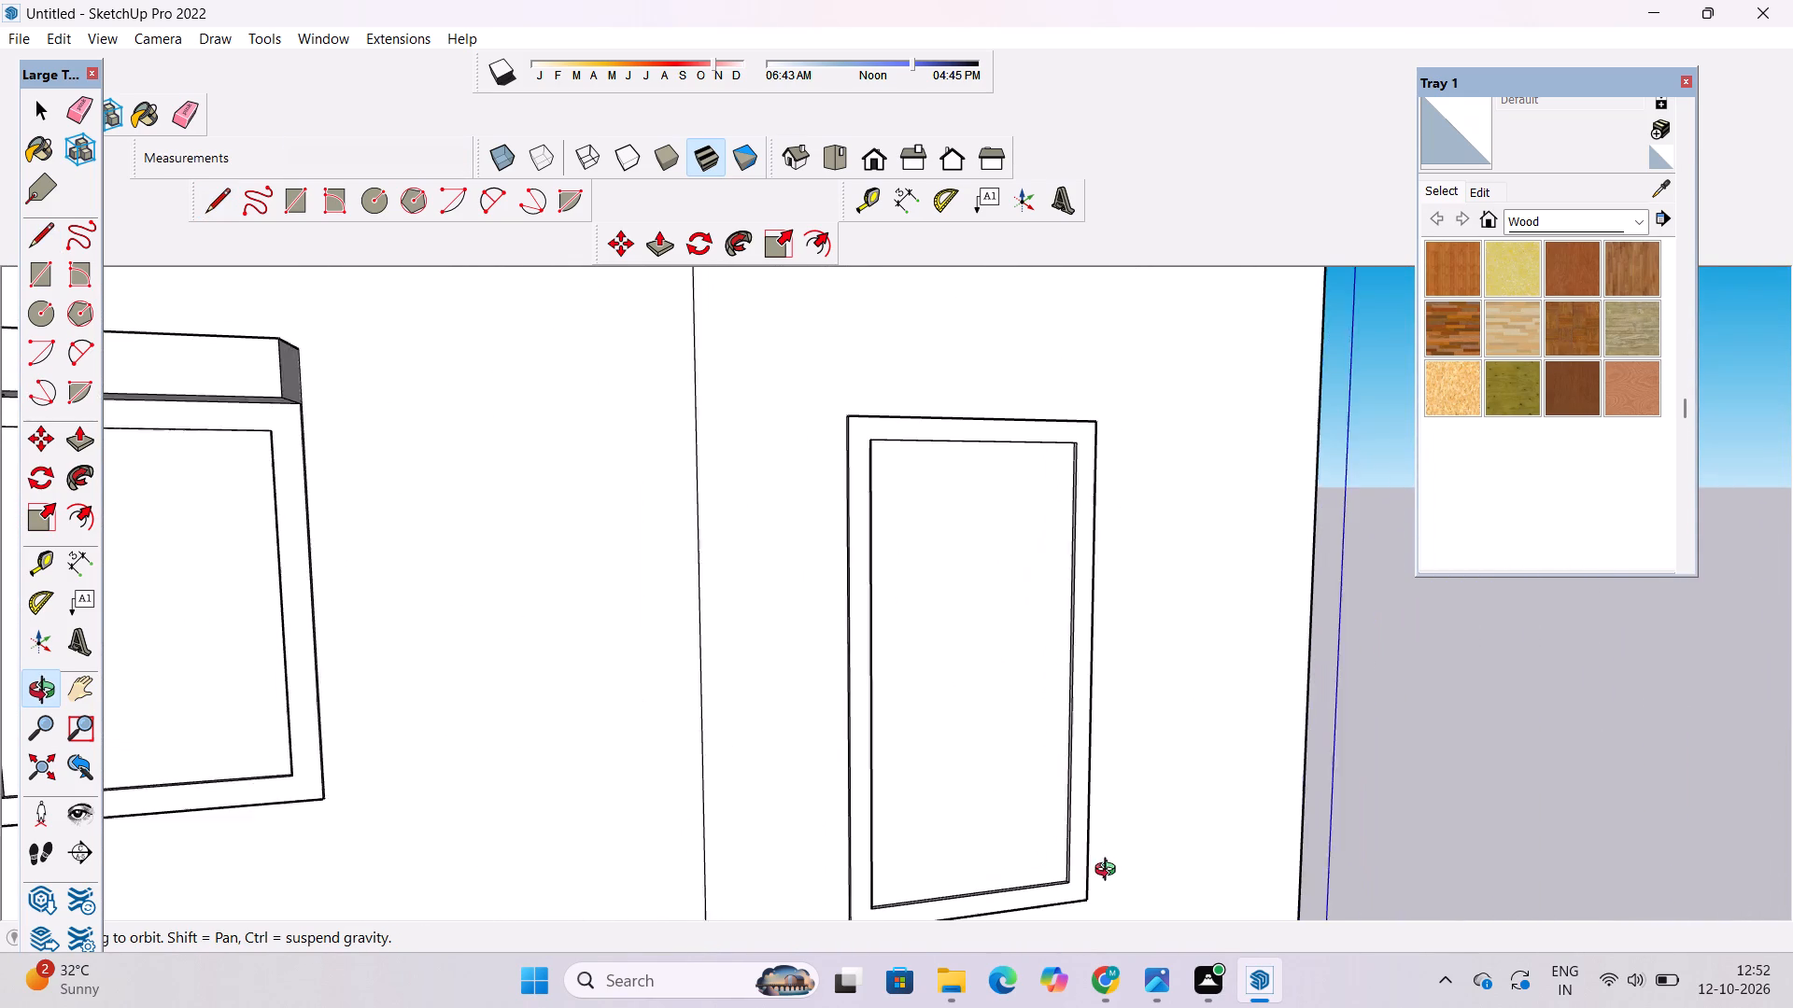
{"action": "left_click_drag", "start_coordinate": [1109, 872], "coordinate": [1115, 870]}
{"action": "key", "text": "l"}
{"action": "scroll", "coordinate": [1054, 840], "scroll_direction": "up", "scroll_amount": 8}
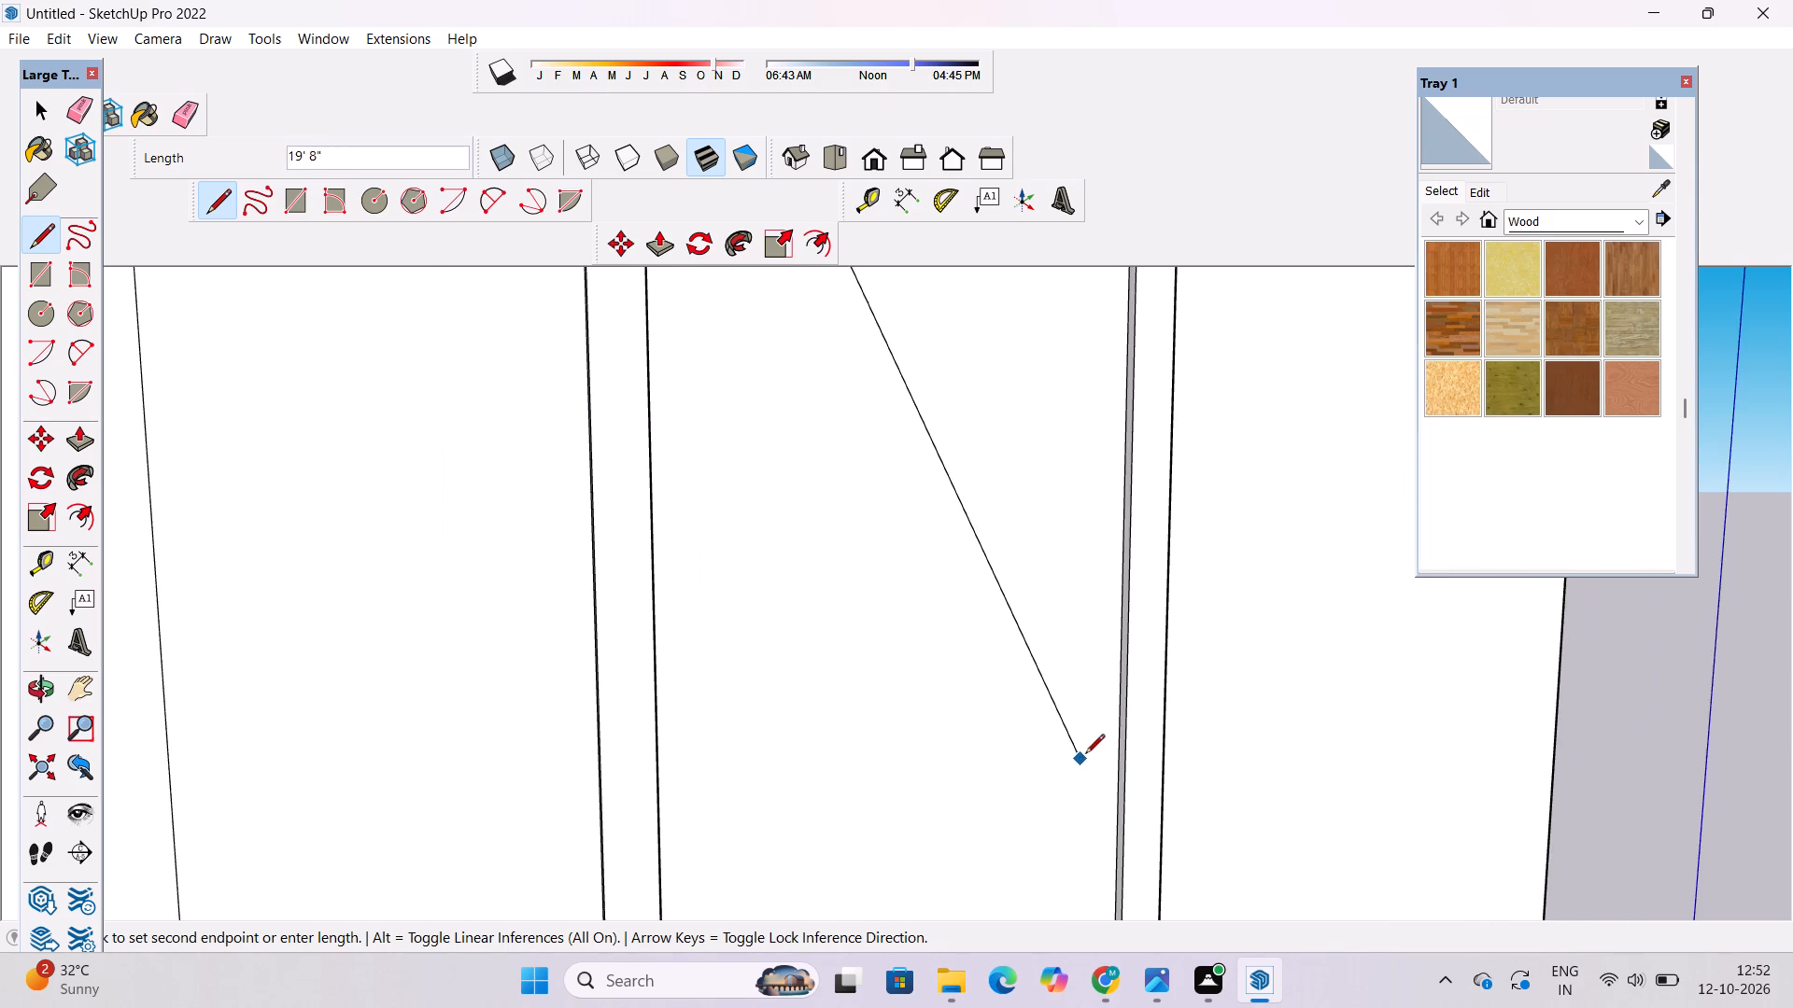
{"action": "left_click", "coordinate": [1114, 745]}
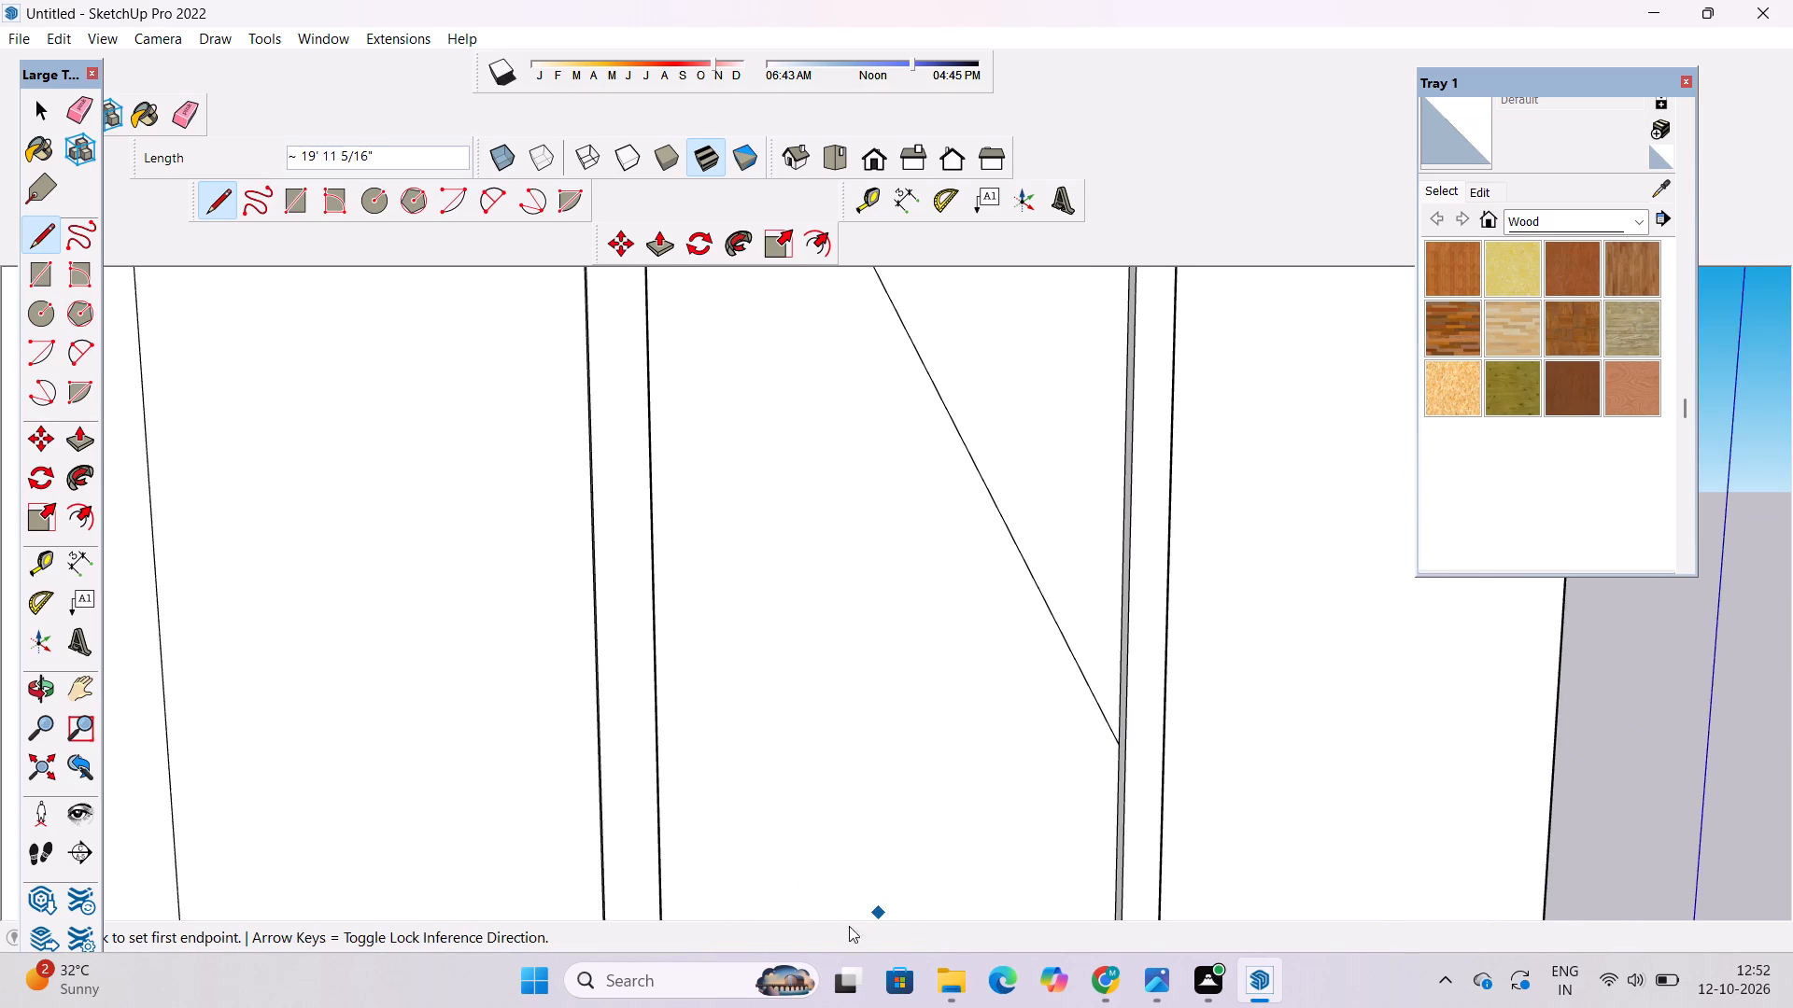
{"action": "scroll", "coordinate": [718, 1007], "scroll_direction": "down", "scroll_amount": 5}
{"action": "scroll", "coordinate": [972, 582], "scroll_direction": "down", "scroll_amount": 1}
{"action": "scroll", "coordinate": [1064, 554], "scroll_direction": "down", "scroll_amount": 7}
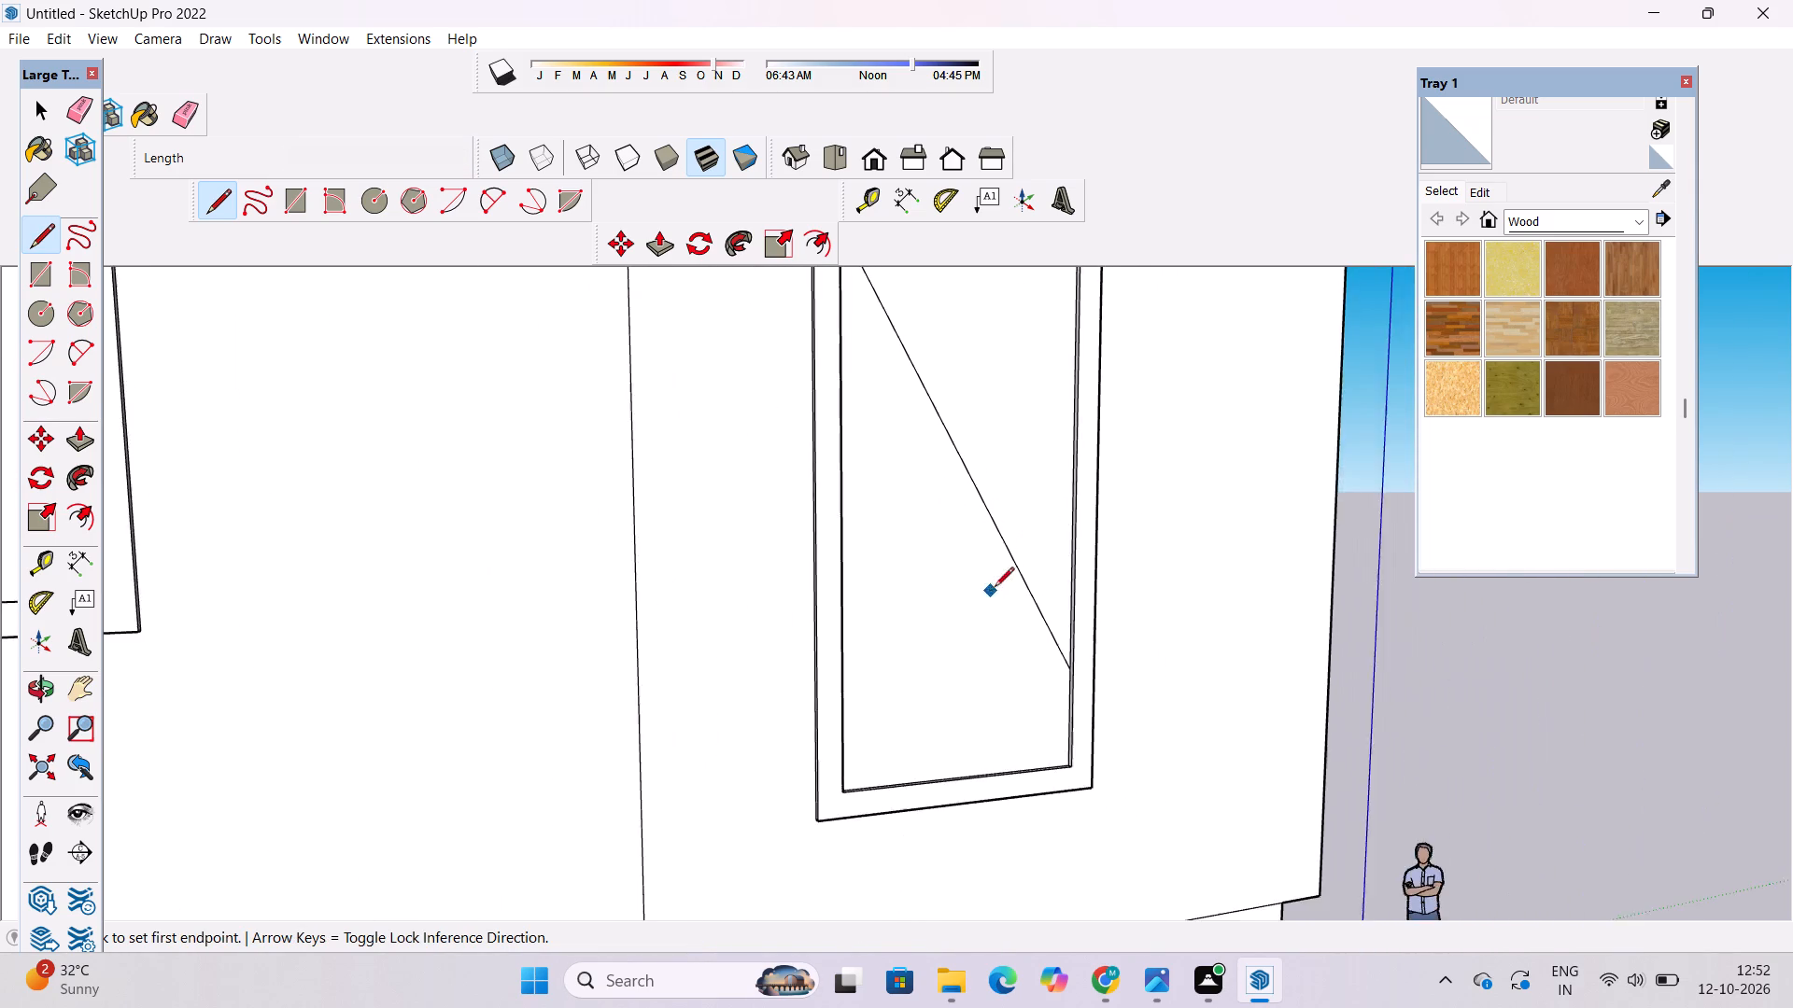
{"action": "scroll", "coordinate": [995, 588], "scroll_direction": "down", "scroll_amount": 13}
{"action": "scroll", "coordinate": [788, 657], "scroll_direction": "down", "scroll_amount": 2}
{"action": "key", "text": "o"}
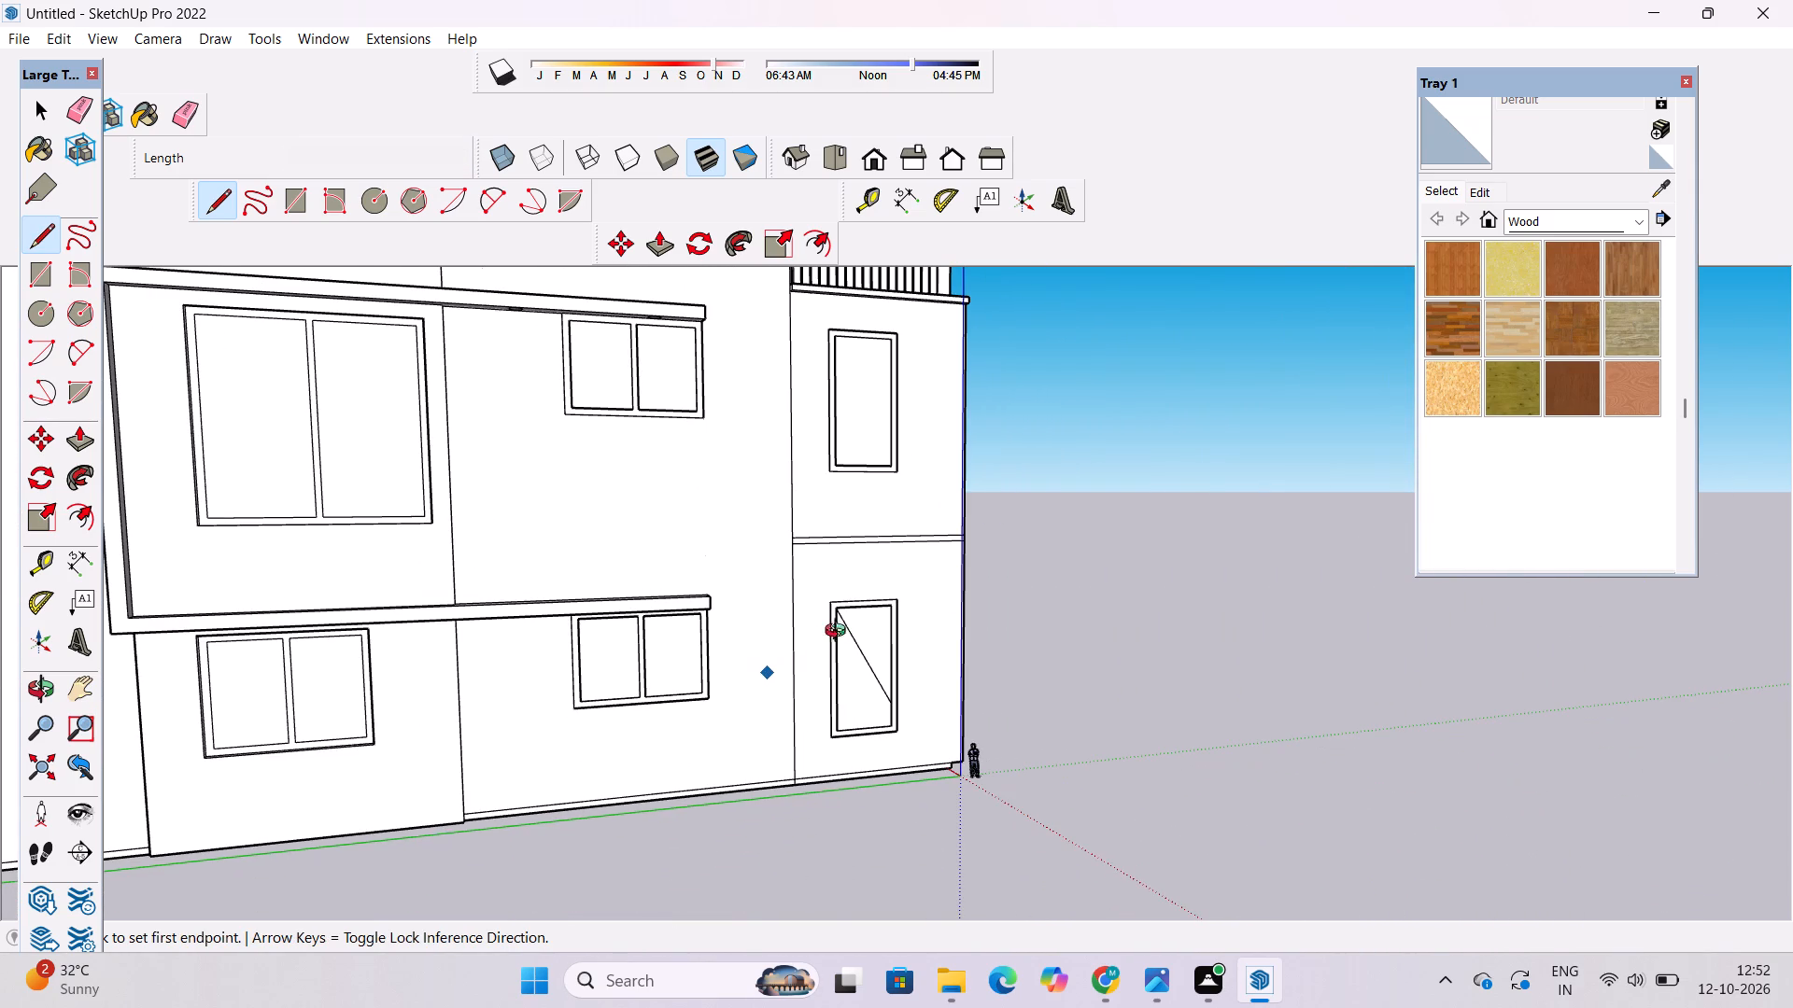
Draw a diagonal line about 20' 5" long from the first-floor corner window pane's upper inner corner to its opposite side edge.
{"action": "left_click_drag", "start_coordinate": [896, 593], "coordinate": [897, 722], "text": "shift"}
{"action": "left_click_drag", "start_coordinate": [957, 714], "coordinate": [809, 728]}
{"action": "scroll", "coordinate": [862, 687], "scroll_direction": "up", "scroll_amount": 3}
{"action": "left_click_drag", "start_coordinate": [924, 647], "coordinate": [915, 724], "text": "shift"}
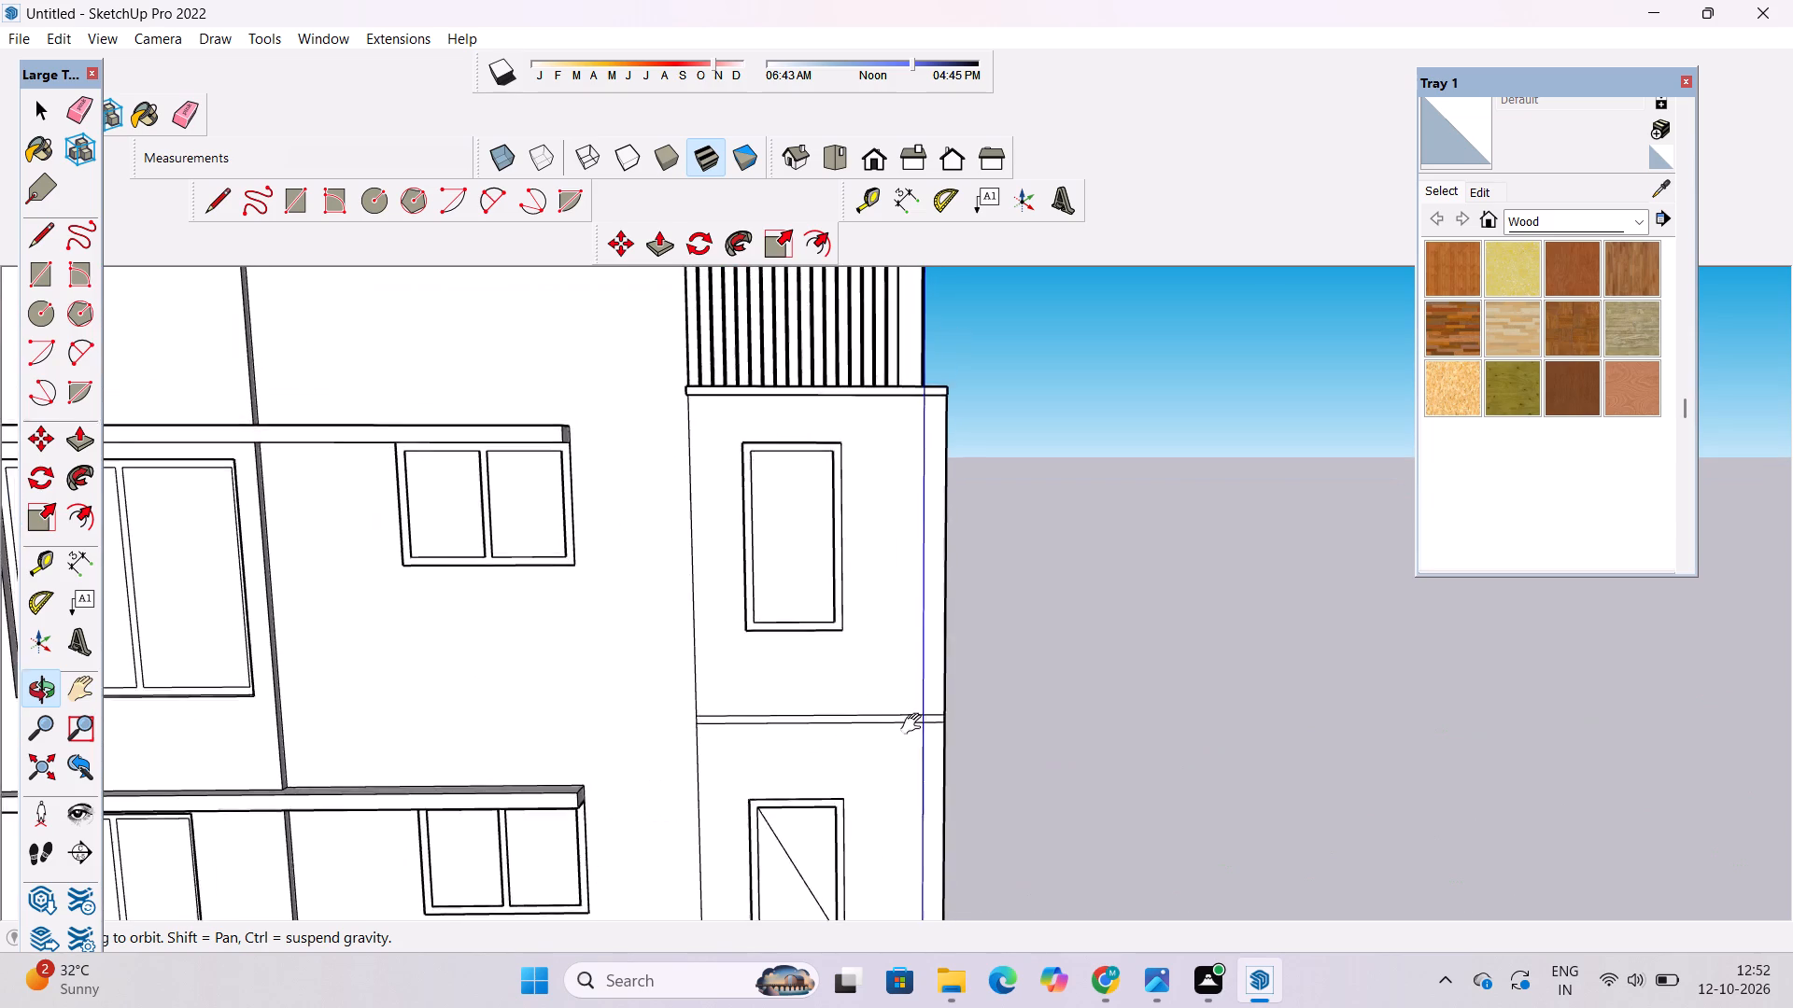
{"action": "left_click_drag", "start_coordinate": [915, 724], "coordinate": [914, 729], "text": "shift"}
{"action": "scroll", "coordinate": [860, 712], "scroll_direction": "up", "scroll_amount": 4}
{"action": "left_click_drag", "start_coordinate": [856, 697], "coordinate": [758, 692]}
{"action": "left_click_drag", "start_coordinate": [747, 678], "coordinate": [855, 729], "text": "shift"}
{"action": "scroll", "coordinate": [778, 665], "scroll_direction": "up", "scroll_amount": 4}
{"action": "left_click_drag", "start_coordinate": [778, 664], "coordinate": [793, 703], "text": "shift"}
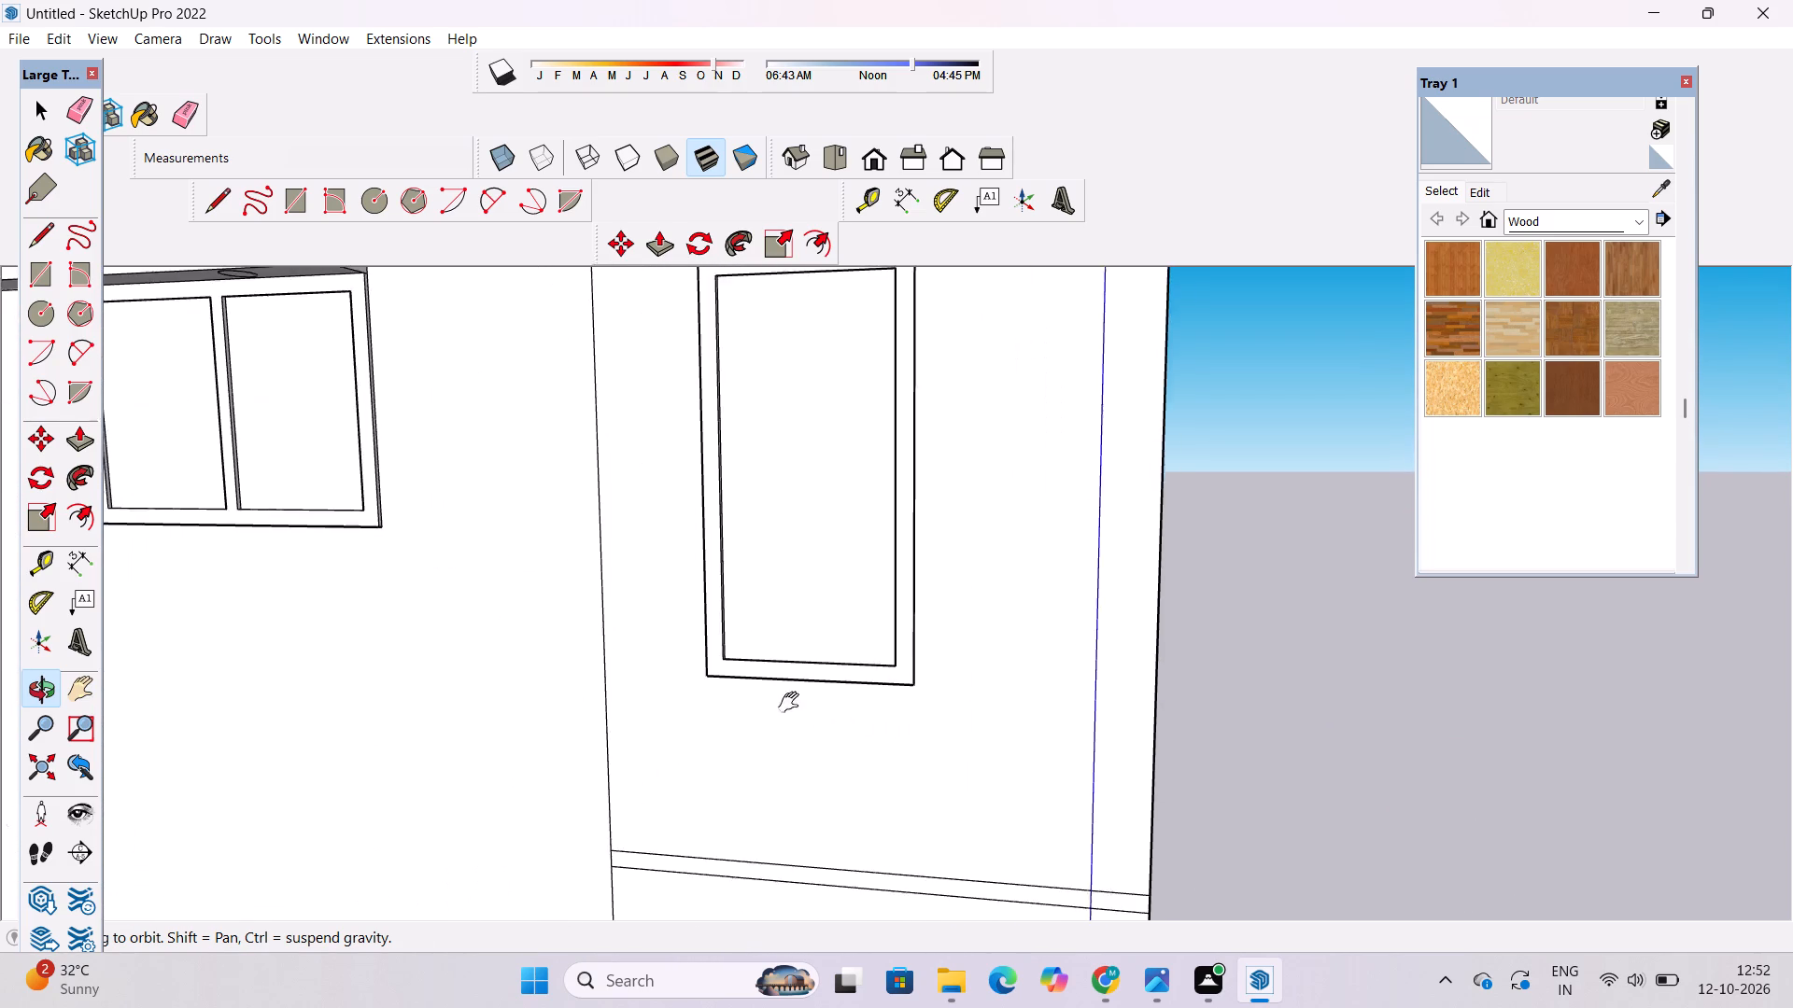
{"action": "left_click_drag", "start_coordinate": [793, 703], "coordinate": [793, 707], "text": "shift"}
{"action": "left_click_drag", "start_coordinate": [777, 707], "coordinate": [727, 700]}
{"action": "left_click_drag", "start_coordinate": [727, 699], "coordinate": [786, 722], "text": "shift"}
{"action": "left_click_drag", "start_coordinate": [786, 722], "coordinate": [728, 725]}
{"action": "left_click_drag", "start_coordinate": [732, 725], "coordinate": [765, 740], "text": "shift"}
{"action": "key", "text": "l"}
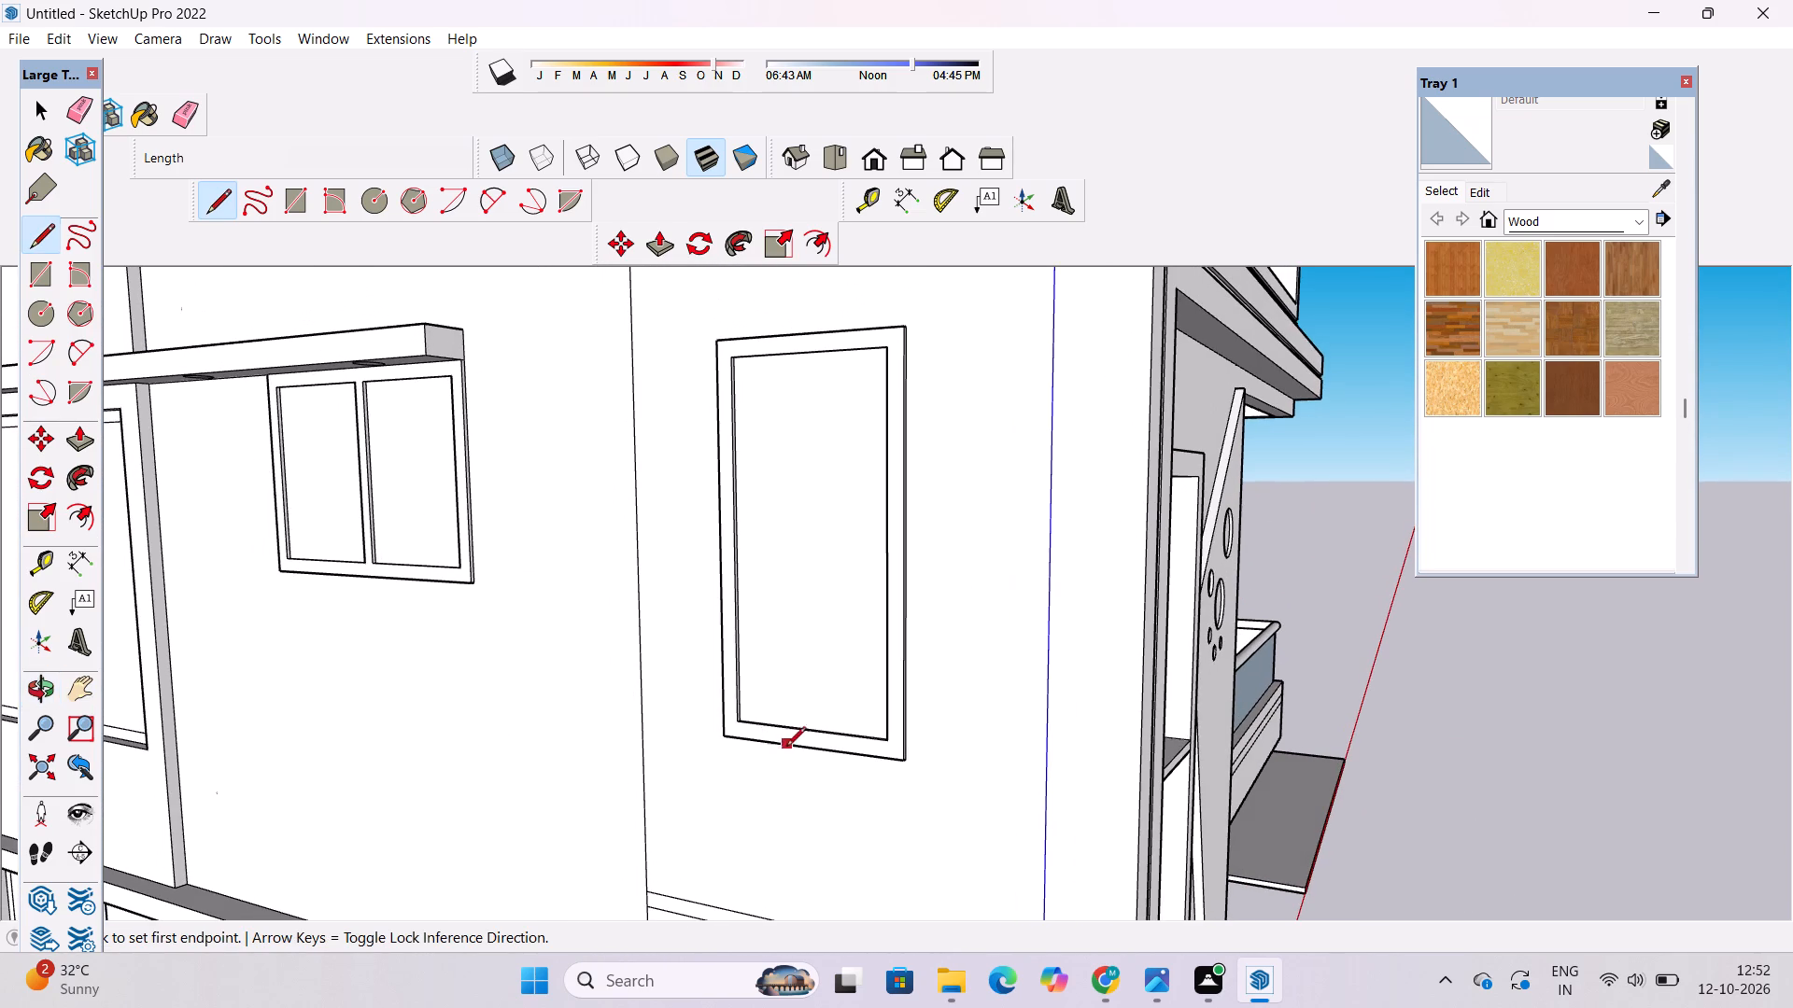
{"action": "scroll", "coordinate": [771, 426], "scroll_direction": "up", "scroll_amount": 9}
{"action": "scroll", "coordinate": [715, 487], "scroll_direction": "down", "scroll_amount": 6}
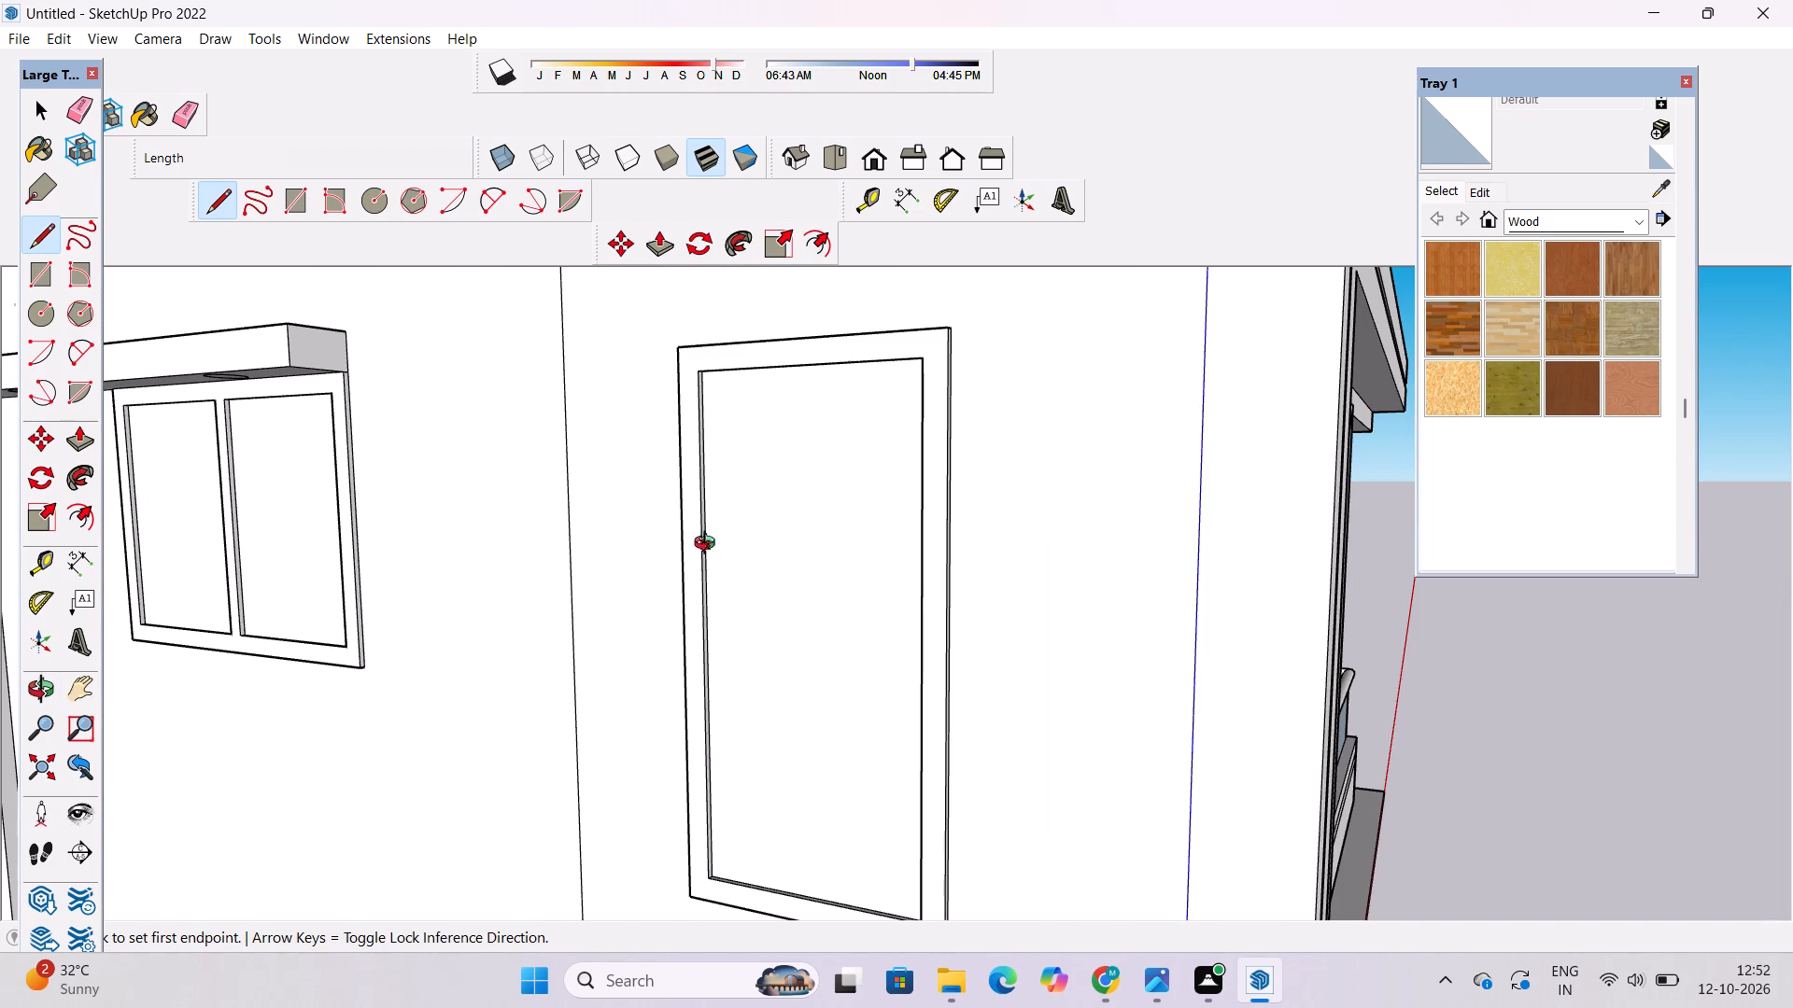
{"action": "key", "text": "o"}
{"action": "left_click_drag", "start_coordinate": [789, 494], "coordinate": [794, 655], "text": "shift"}
{"action": "left_click_drag", "start_coordinate": [794, 668], "coordinate": [856, 525]}
{"action": "scroll", "coordinate": [841, 519], "scroll_direction": "up", "scroll_amount": 3}
{"action": "left_click", "coordinate": [840, 518], "text": "shift"}
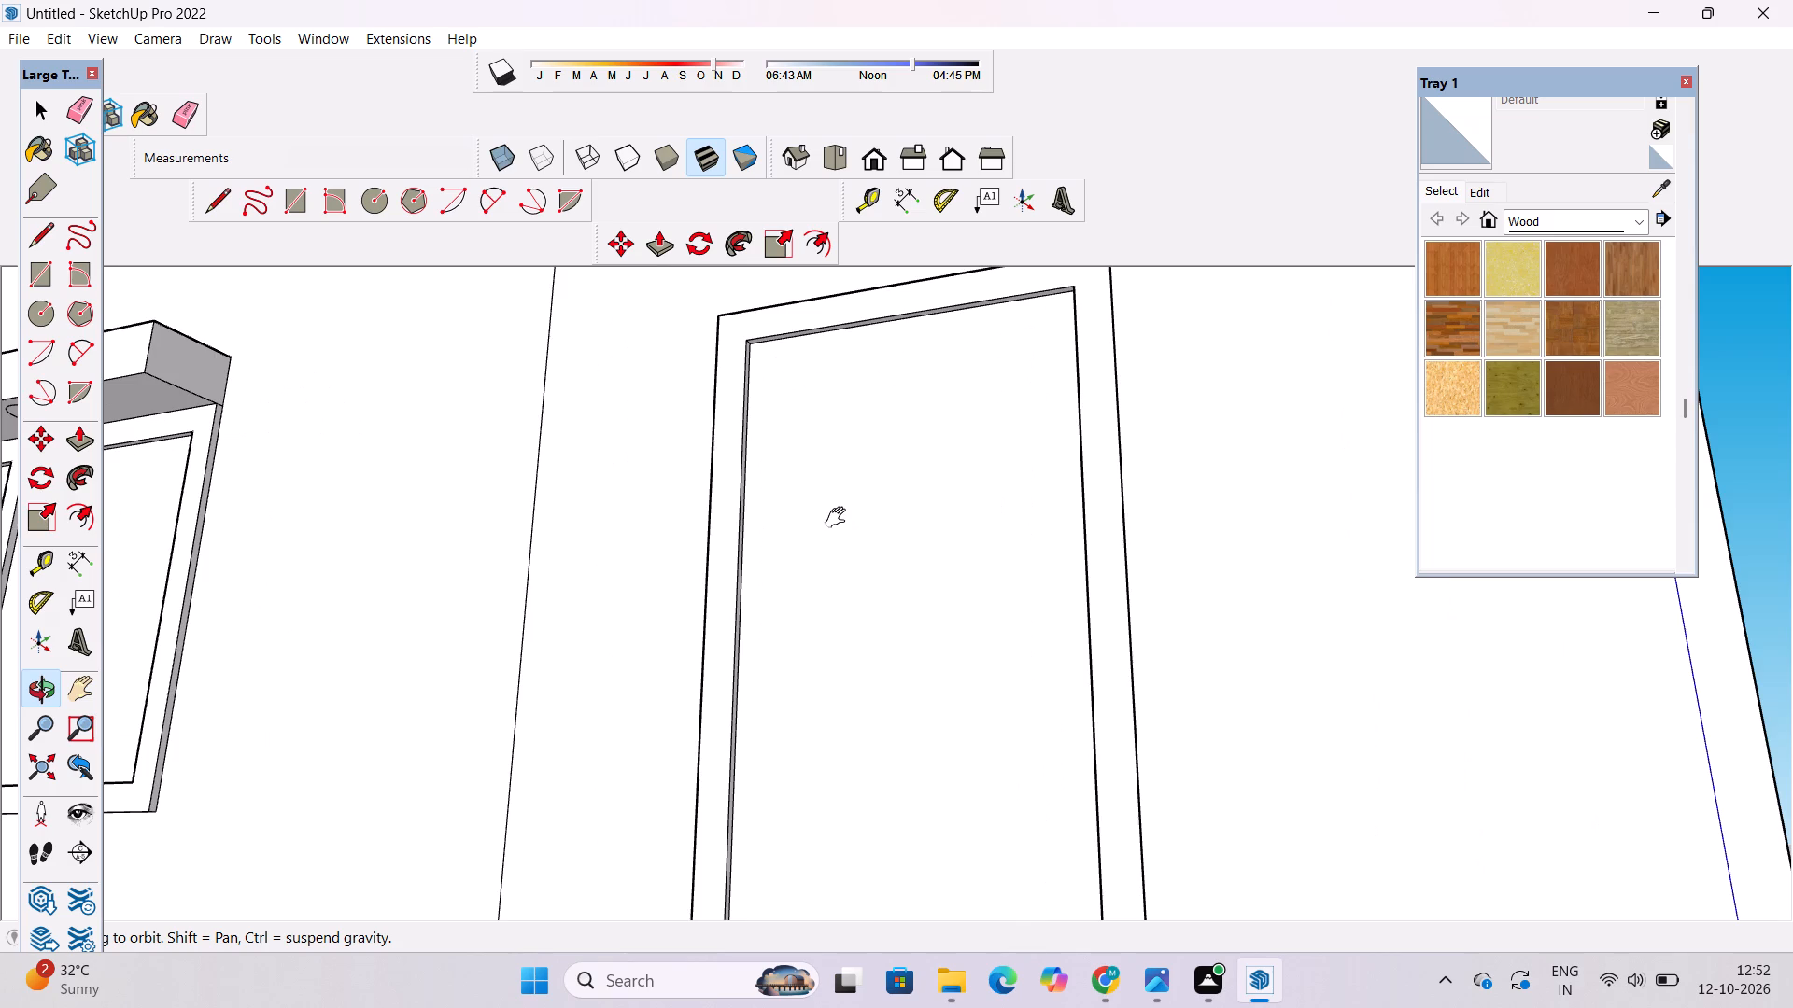
{"action": "left_click_drag", "start_coordinate": [840, 519], "coordinate": [854, 543]}
{"action": "key", "text": "l"}
{"action": "scroll", "coordinate": [822, 477], "scroll_direction": "up", "scroll_amount": 9}
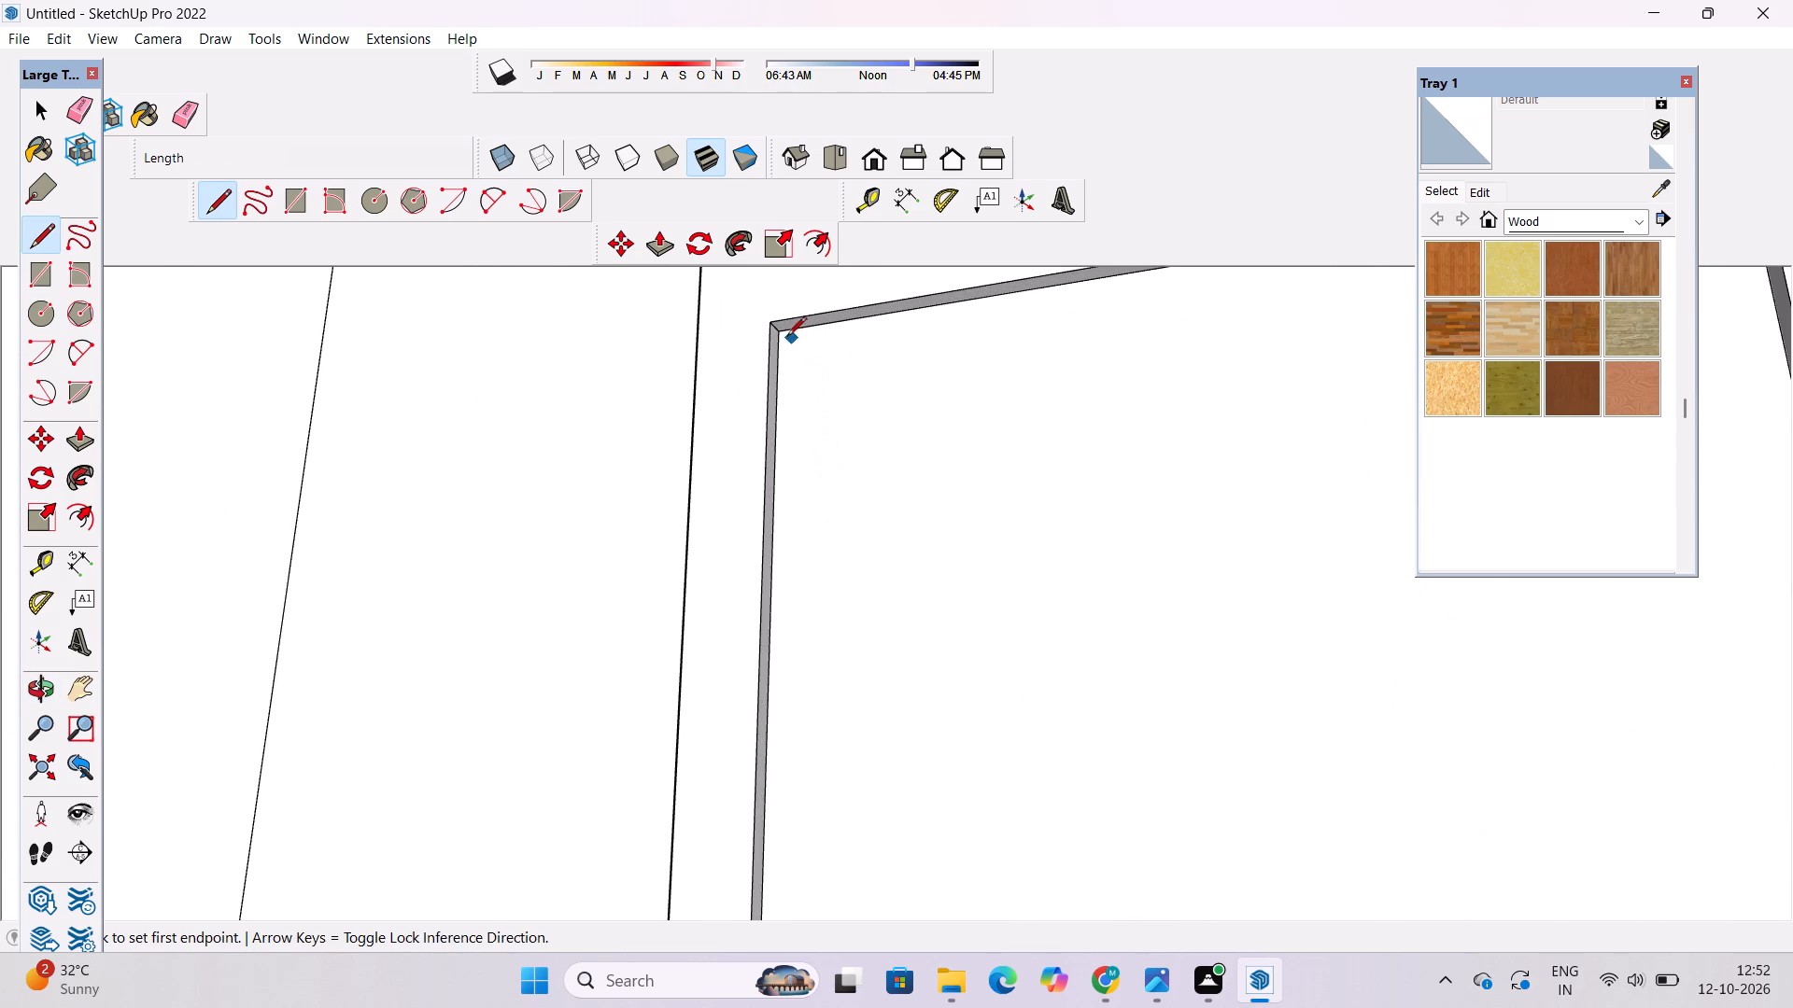
{"action": "left_click", "coordinate": [784, 332]}
{"action": "scroll", "coordinate": [852, 412], "scroll_direction": "down", "scroll_amount": 20}
{"action": "scroll", "coordinate": [852, 412], "scroll_direction": "down", "scroll_amount": 2}
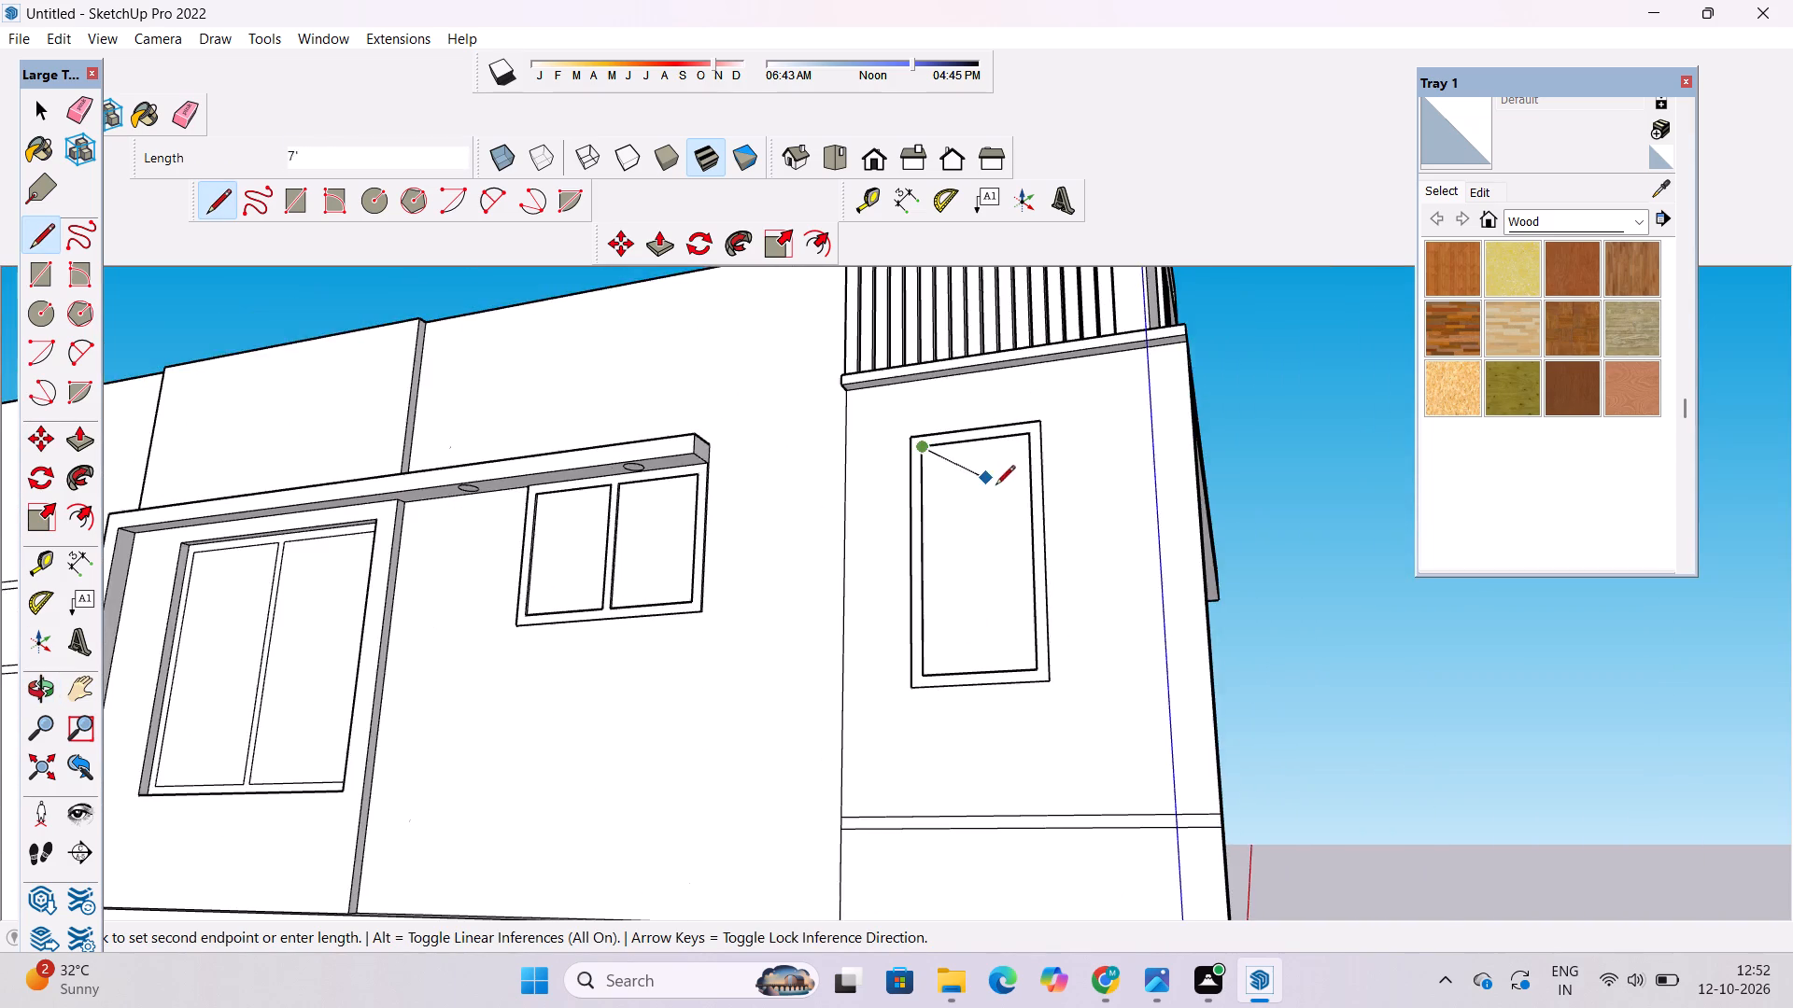
{"action": "scroll", "coordinate": [949, 659], "scroll_direction": "up", "scroll_amount": 5}
{"action": "scroll", "coordinate": [979, 645], "scroll_direction": "down", "scroll_amount": 5}
{"action": "key", "text": "o"}
{"action": "left_click_drag", "start_coordinate": [980, 654], "coordinate": [1113, 783]}
{"action": "left_click_drag", "start_coordinate": [1113, 783], "coordinate": [1016, 552], "text": "shift"}
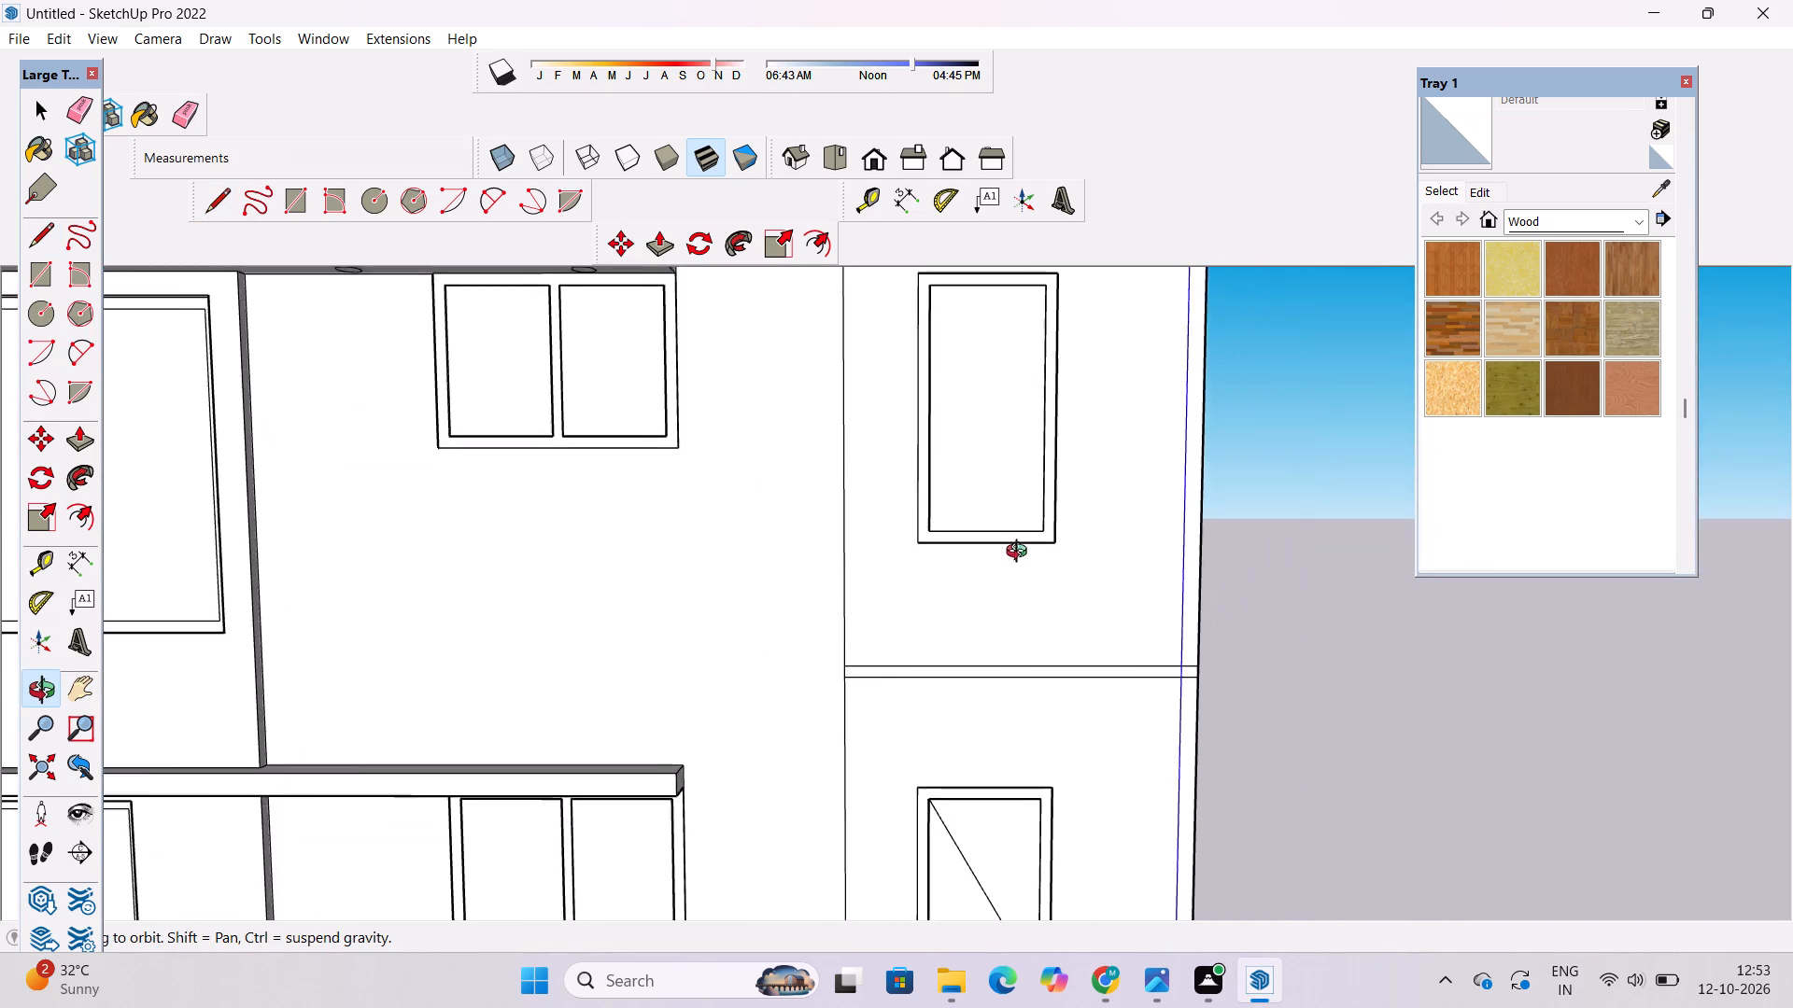
{"action": "left_click_drag", "start_coordinate": [1034, 561], "coordinate": [1124, 641]}
{"action": "scroll", "coordinate": [1124, 574], "scroll_direction": "up", "scroll_amount": 4}
{"action": "left_click_drag", "start_coordinate": [1105, 535], "coordinate": [1005, 596], "text": "shift"}
{"action": "left_click_drag", "start_coordinate": [1000, 602], "coordinate": [1129, 619]}
{"action": "left_click_drag", "start_coordinate": [1131, 621], "coordinate": [1053, 673], "text": "shift"}
{"action": "left_click_drag", "start_coordinate": [1047, 679], "coordinate": [988, 746], "text": "shift"}
{"action": "left_click_drag", "start_coordinate": [986, 747], "coordinate": [973, 707], "text": "shift"}
{"action": "key", "text": "l"}
{"action": "scroll", "coordinate": [973, 702], "scroll_direction": "up", "scroll_amount": 8}
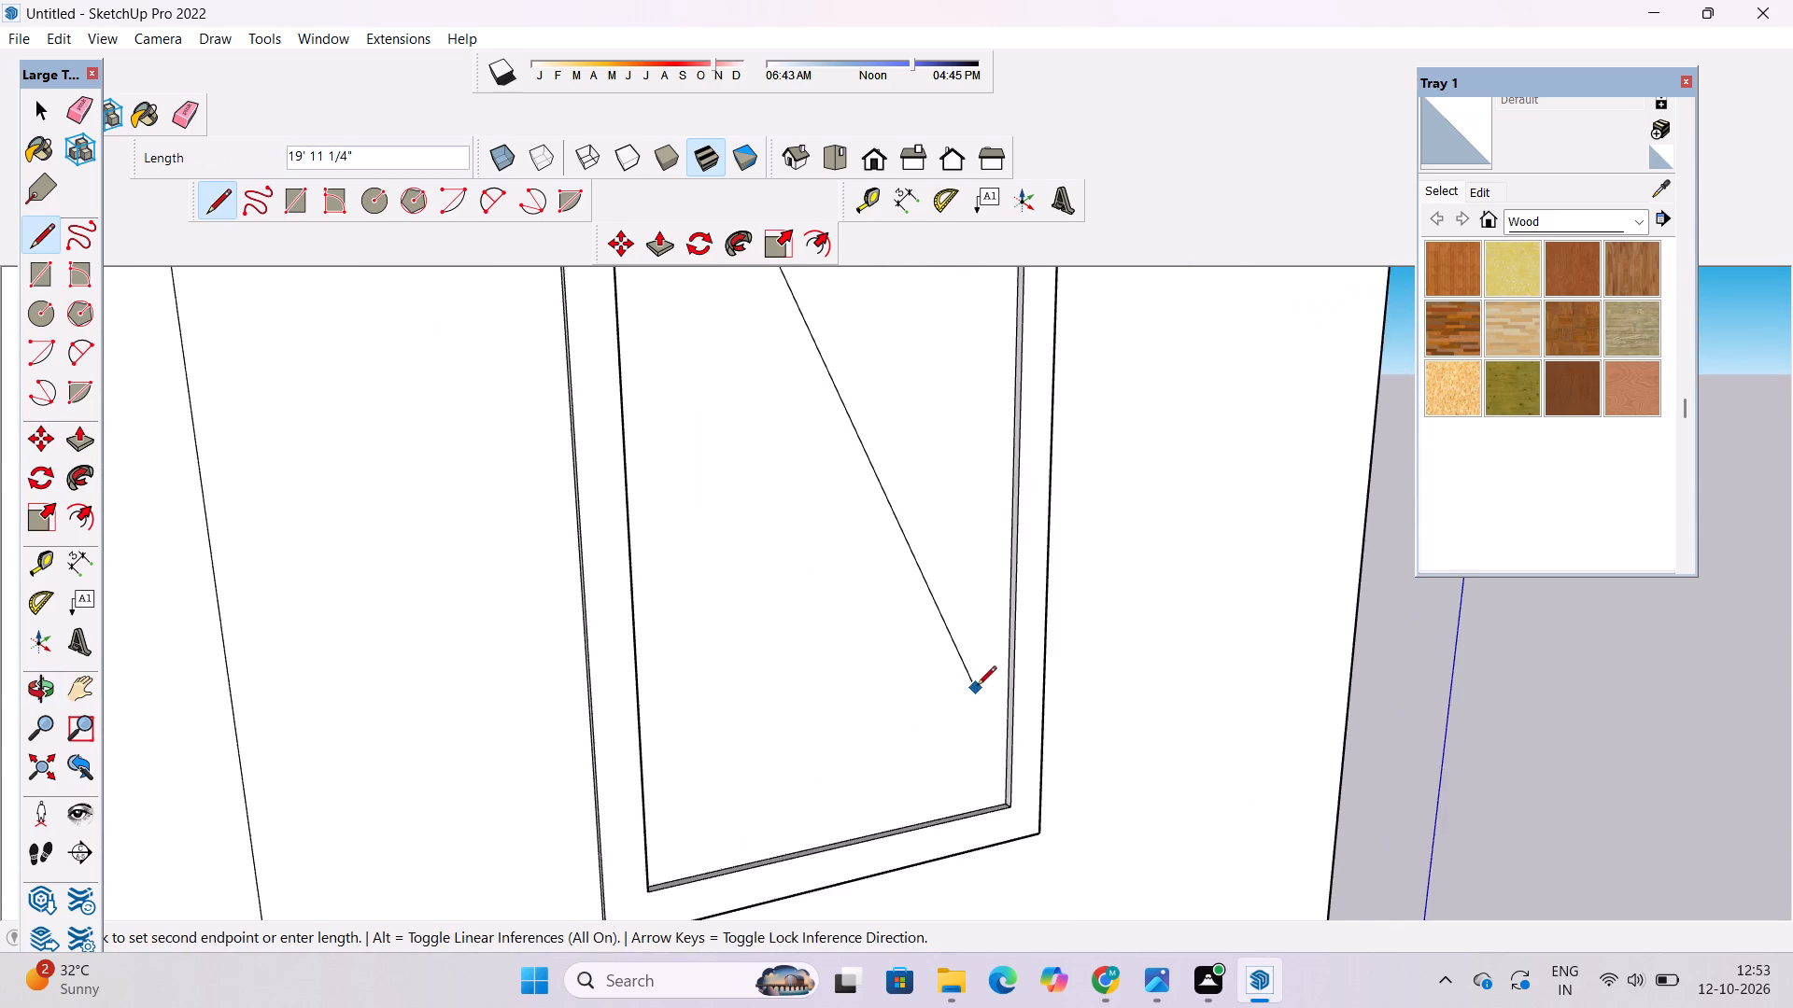
{"action": "scroll", "coordinate": [977, 687], "scroll_direction": "up", "scroll_amount": 6}
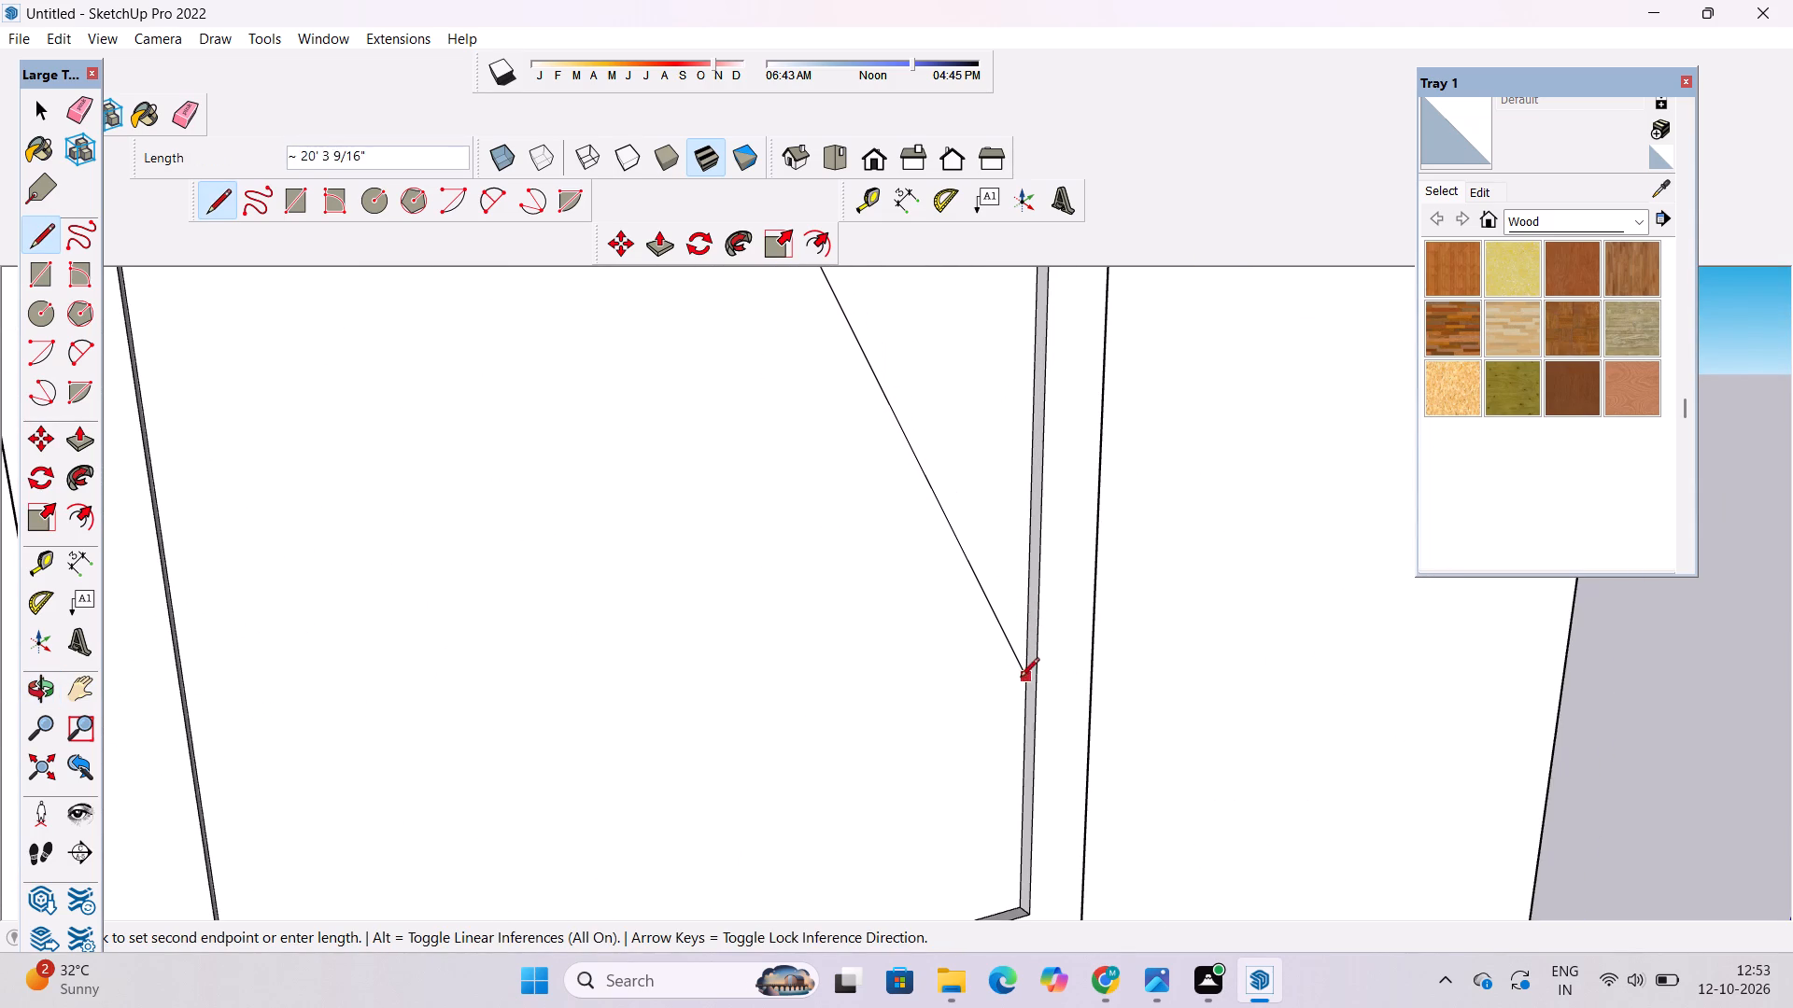
{"action": "left_click", "coordinate": [1023, 685]}
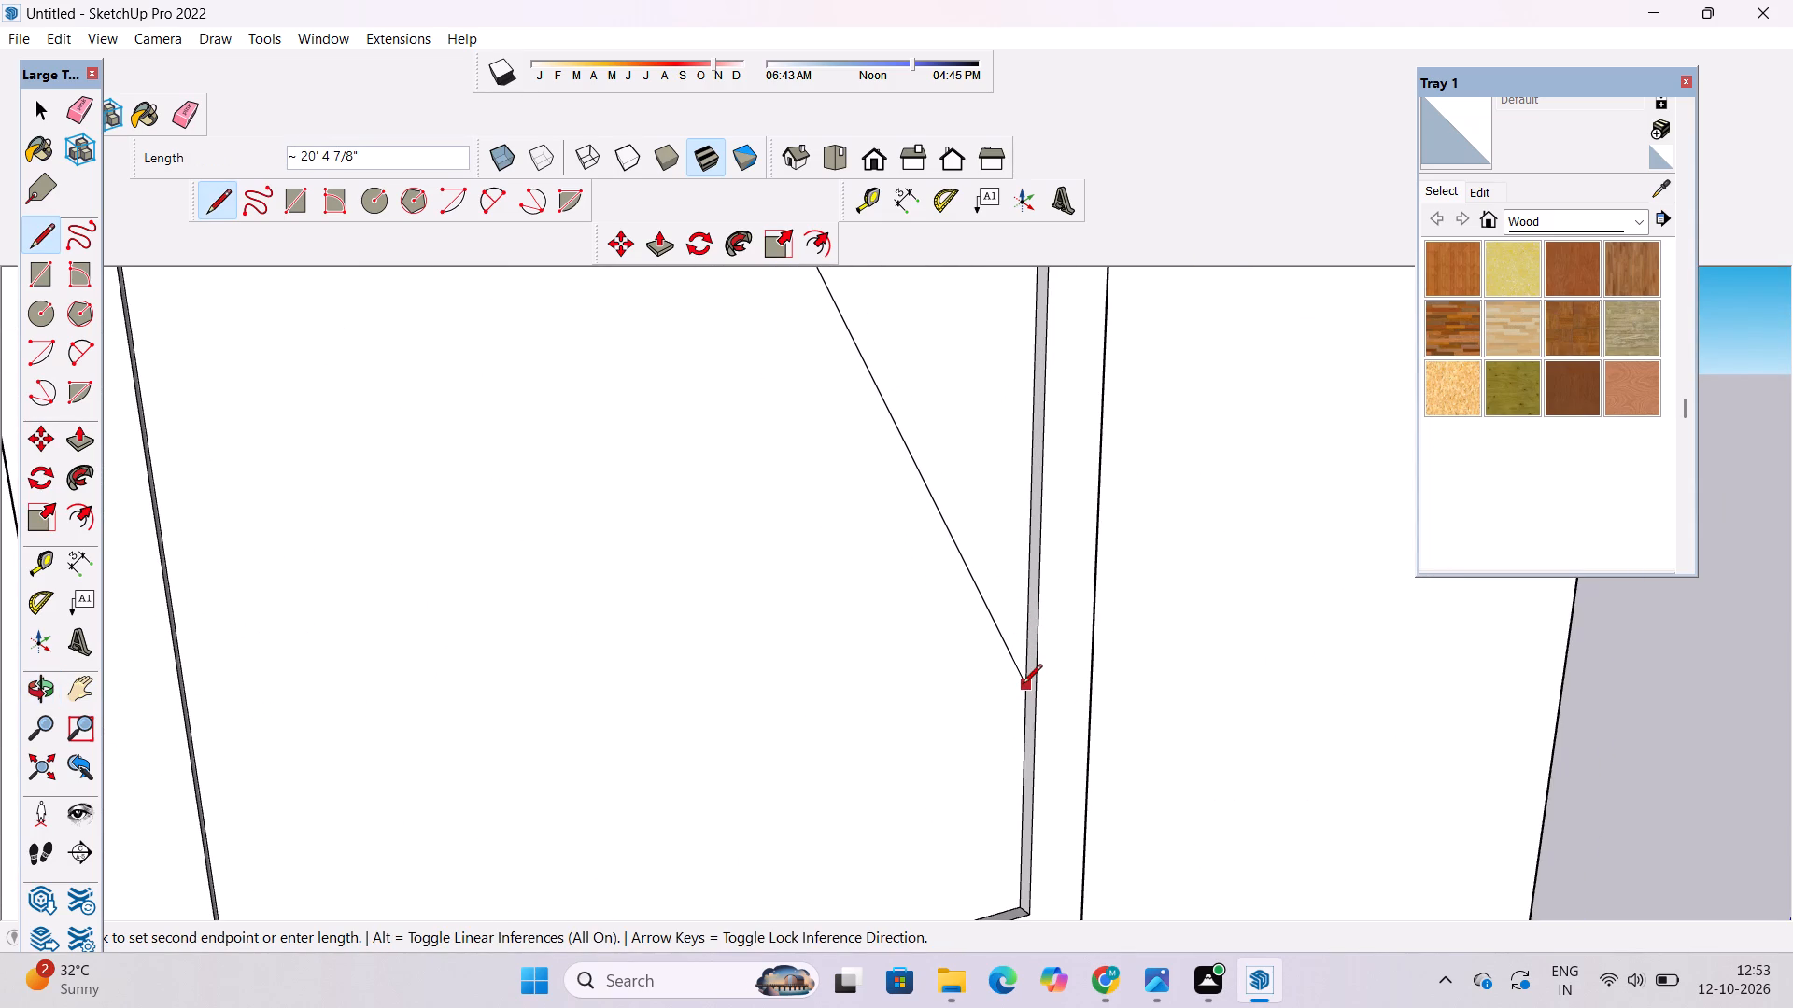
{"action": "key", "text": "space"}
Examine the diagonal lines on both corner window panes and the overall side and front elevations.
{"action": "type", "text": "o"}
{"action": "scroll", "coordinate": [992, 595], "scroll_direction": "down", "scroll_amount": 12}
{"action": "left_click_drag", "start_coordinate": [1145, 765], "coordinate": [901, 704]}
{"action": "scroll", "coordinate": [860, 688], "scroll_direction": "down", "scroll_amount": 7}
{"action": "left_click_drag", "start_coordinate": [958, 727], "coordinate": [814, 711]}
{"action": "left_click_drag", "start_coordinate": [809, 692], "coordinate": [918, 729], "text": "shift"}
{"action": "scroll", "coordinate": [910, 667], "scroll_direction": "down", "scroll_amount": 4}
{"action": "left_click_drag", "start_coordinate": [906, 697], "coordinate": [908, 638], "text": "shift"}
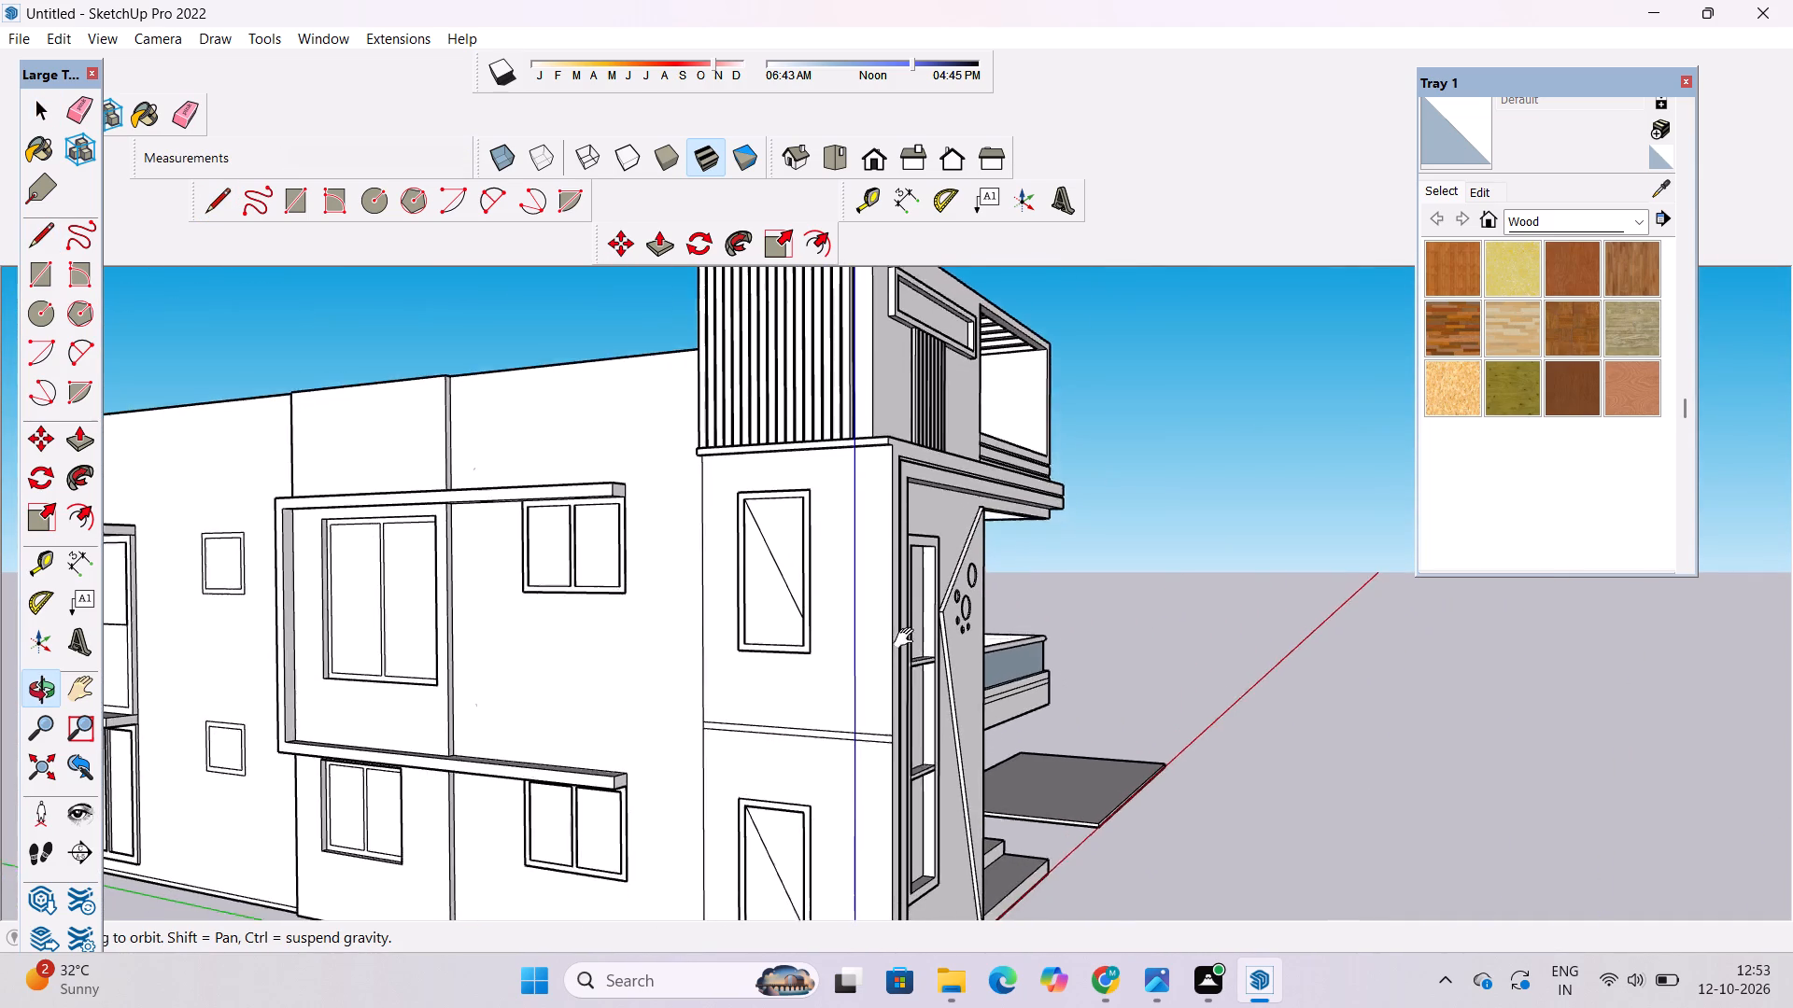
{"action": "left_click_drag", "start_coordinate": [908, 638], "coordinate": [910, 625], "text": "shift"}
{"action": "left_click_drag", "start_coordinate": [913, 621], "coordinate": [922, 659]}
{"action": "scroll", "coordinate": [922, 660], "scroll_direction": "down", "scroll_amount": 3}
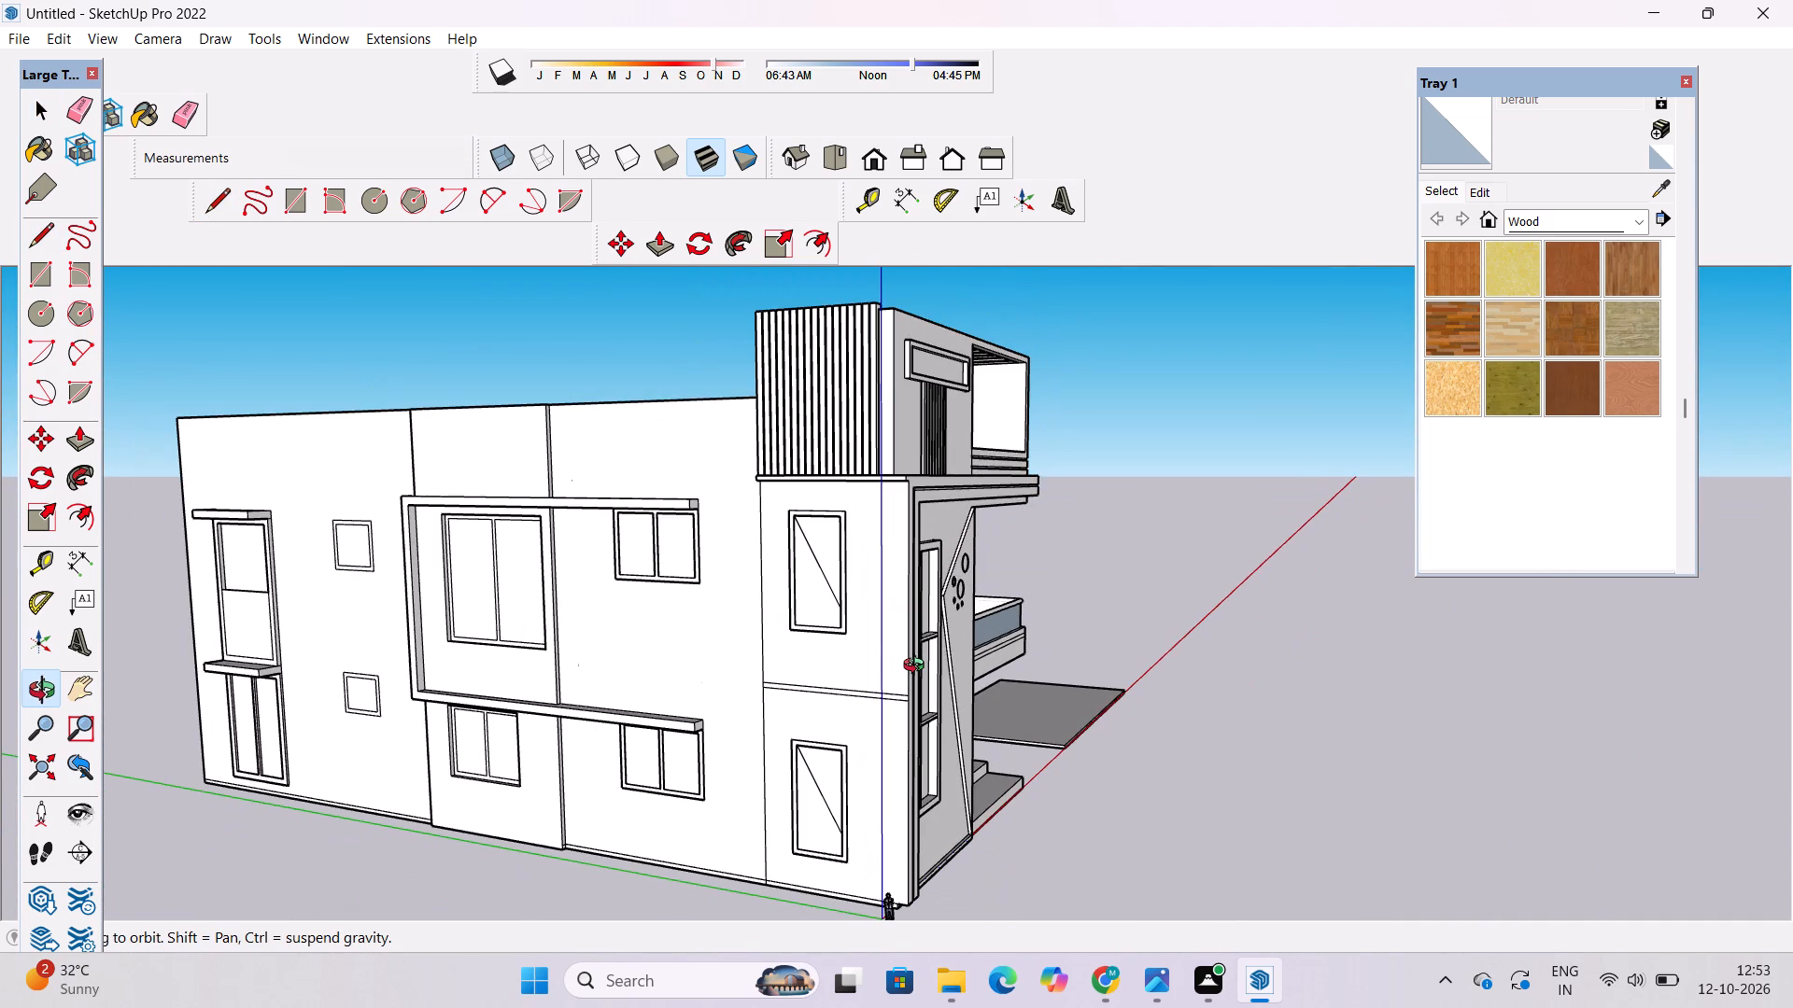
{"action": "scroll", "coordinate": [893, 647], "scroll_direction": "down", "scroll_amount": 5}
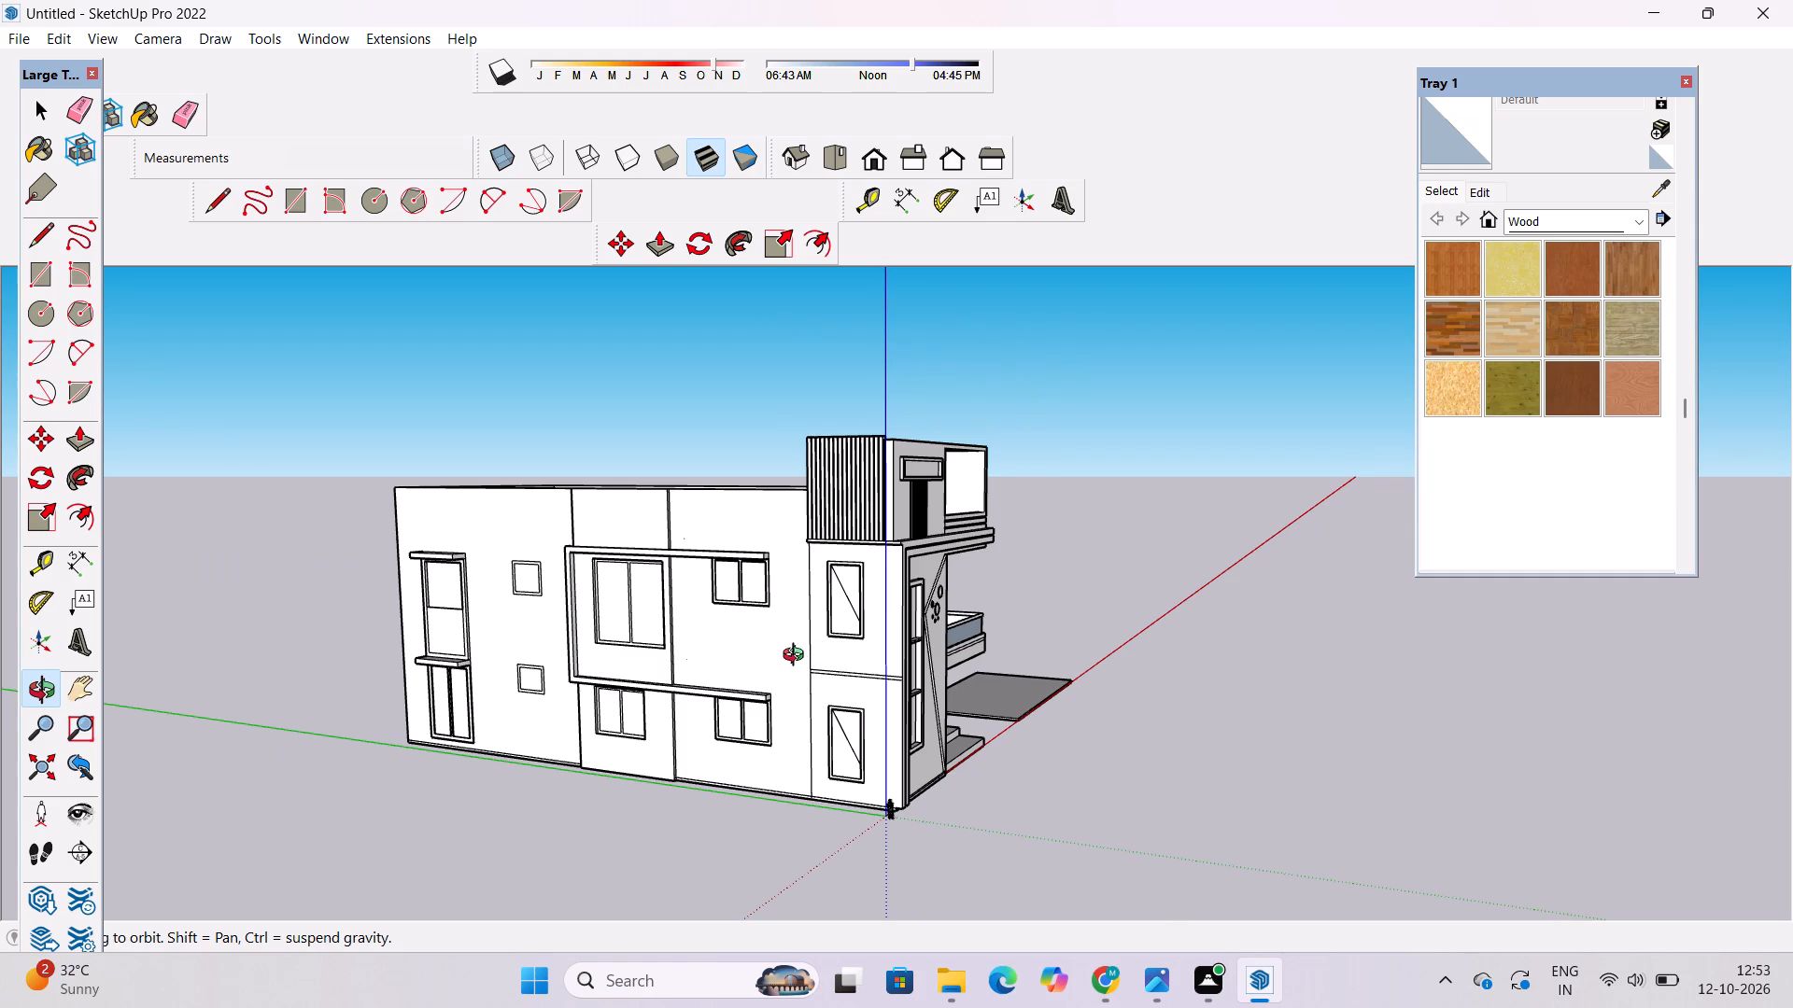
{"action": "scroll", "coordinate": [799, 655], "scroll_direction": "down", "scroll_amount": 1}
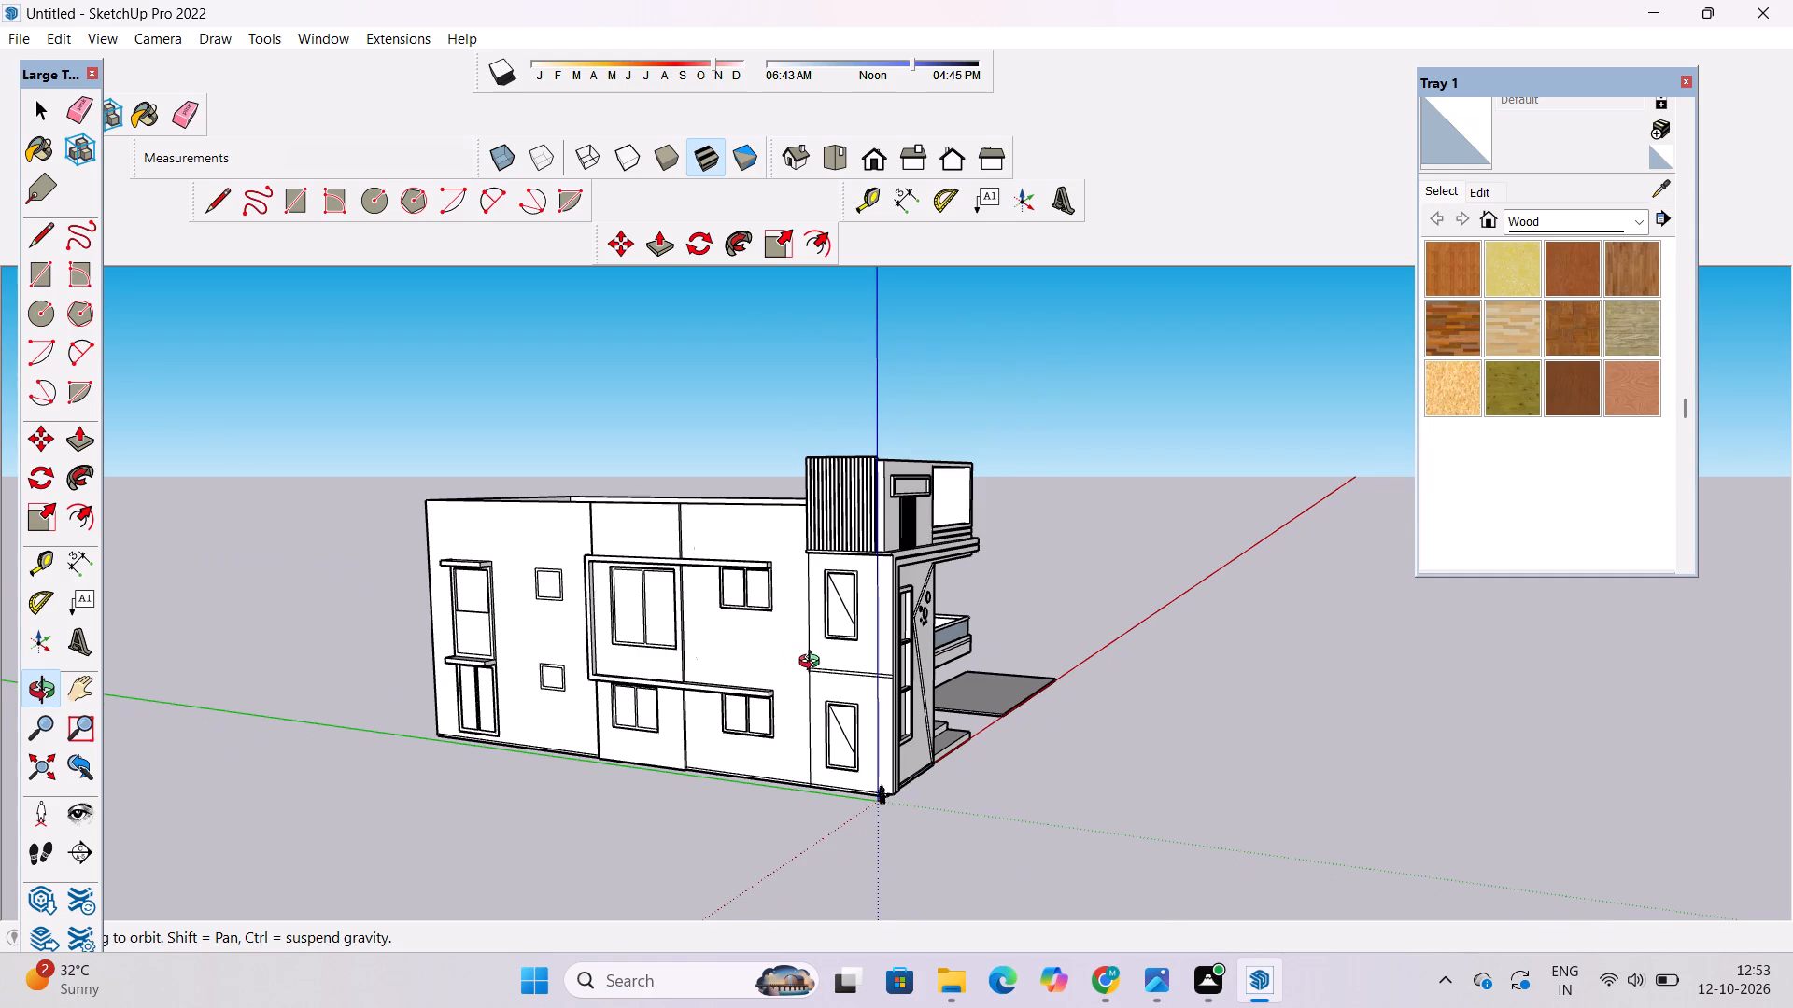
{"action": "left_click_drag", "start_coordinate": [845, 619], "coordinate": [842, 677], "text": "shift"}
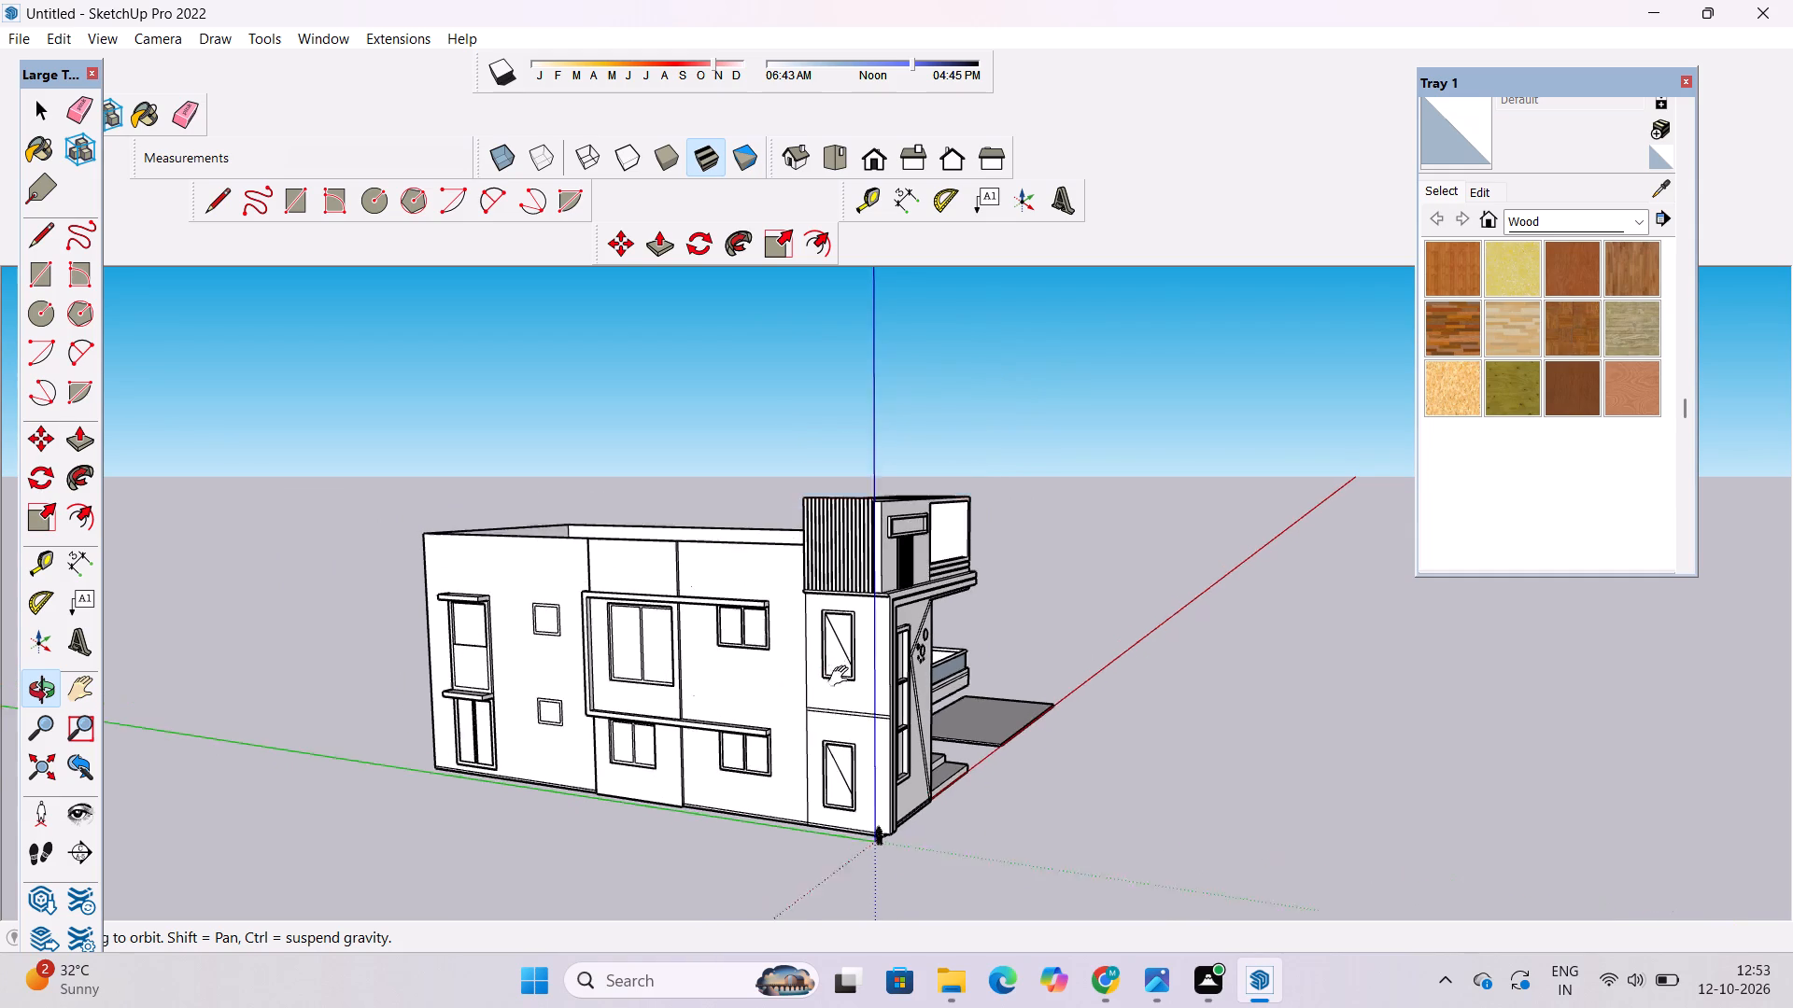
{"action": "left_click_drag", "start_coordinate": [842, 677], "coordinate": [842, 680], "text": "shift"}
{"action": "scroll", "coordinate": [858, 697], "scroll_direction": "up", "scroll_amount": 4}
{"action": "left_click_drag", "start_coordinate": [862, 706], "coordinate": [840, 649], "text": "shift"}
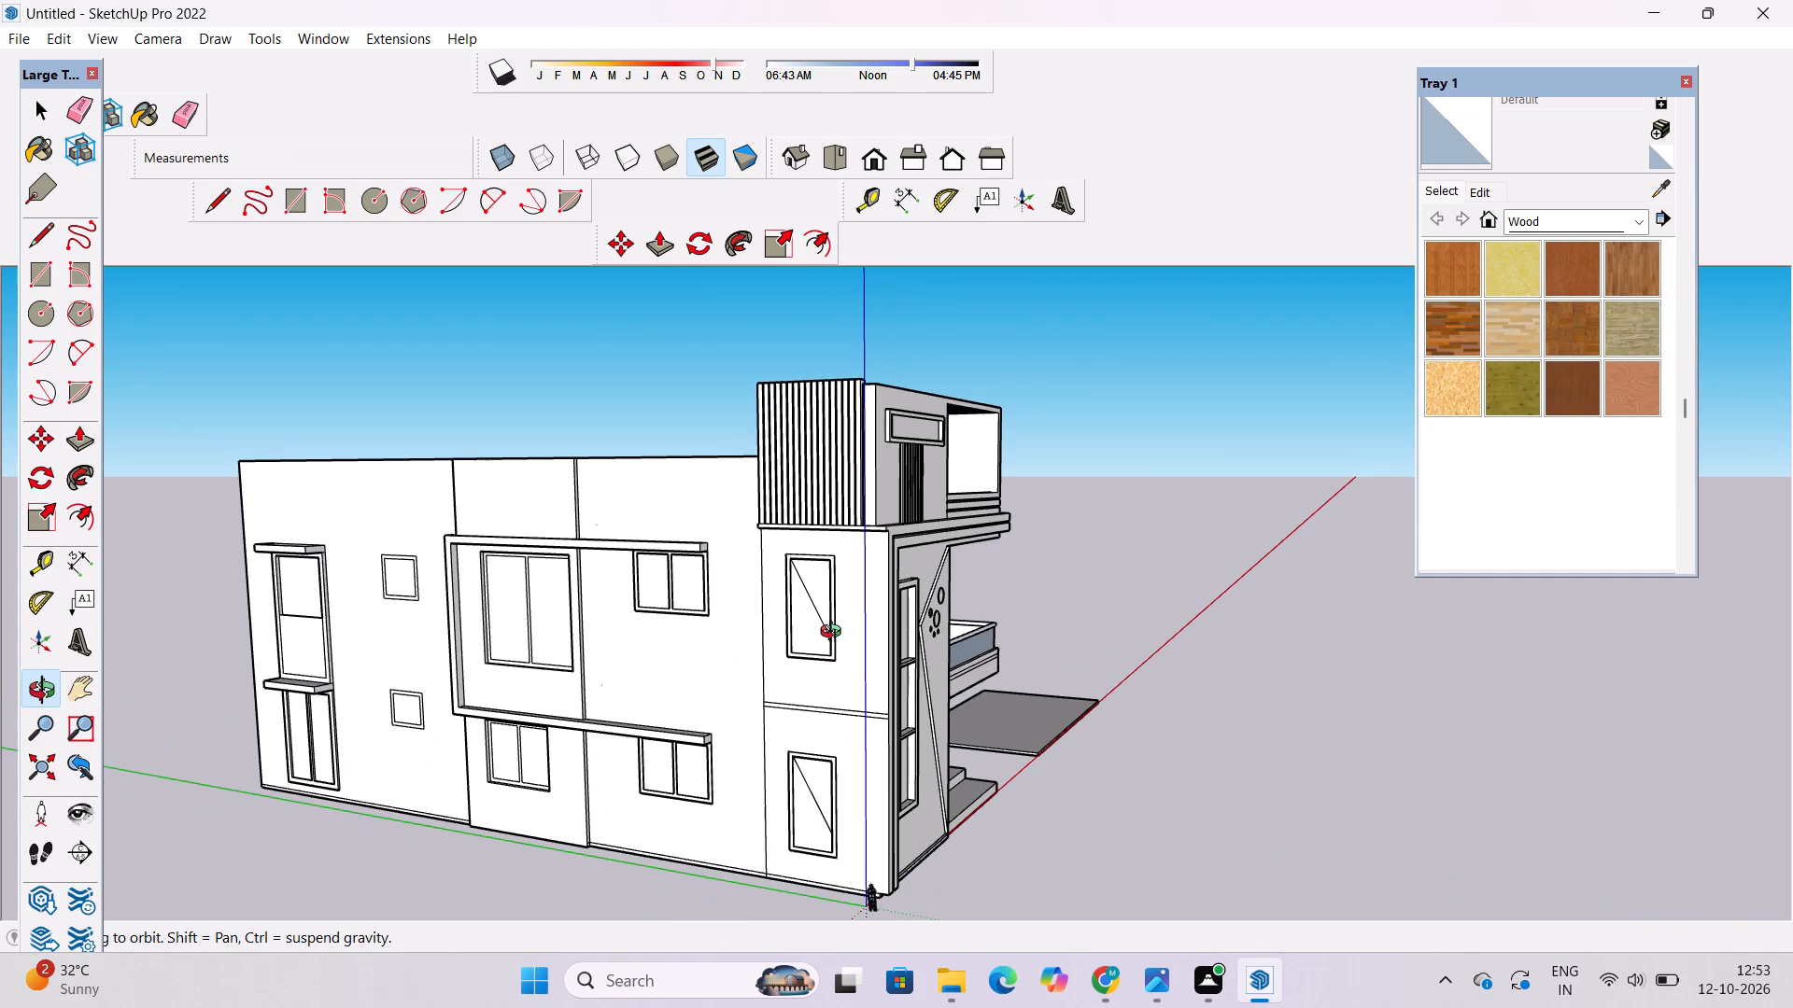
{"action": "scroll", "coordinate": [835, 634], "scroll_direction": "up", "scroll_amount": 2}
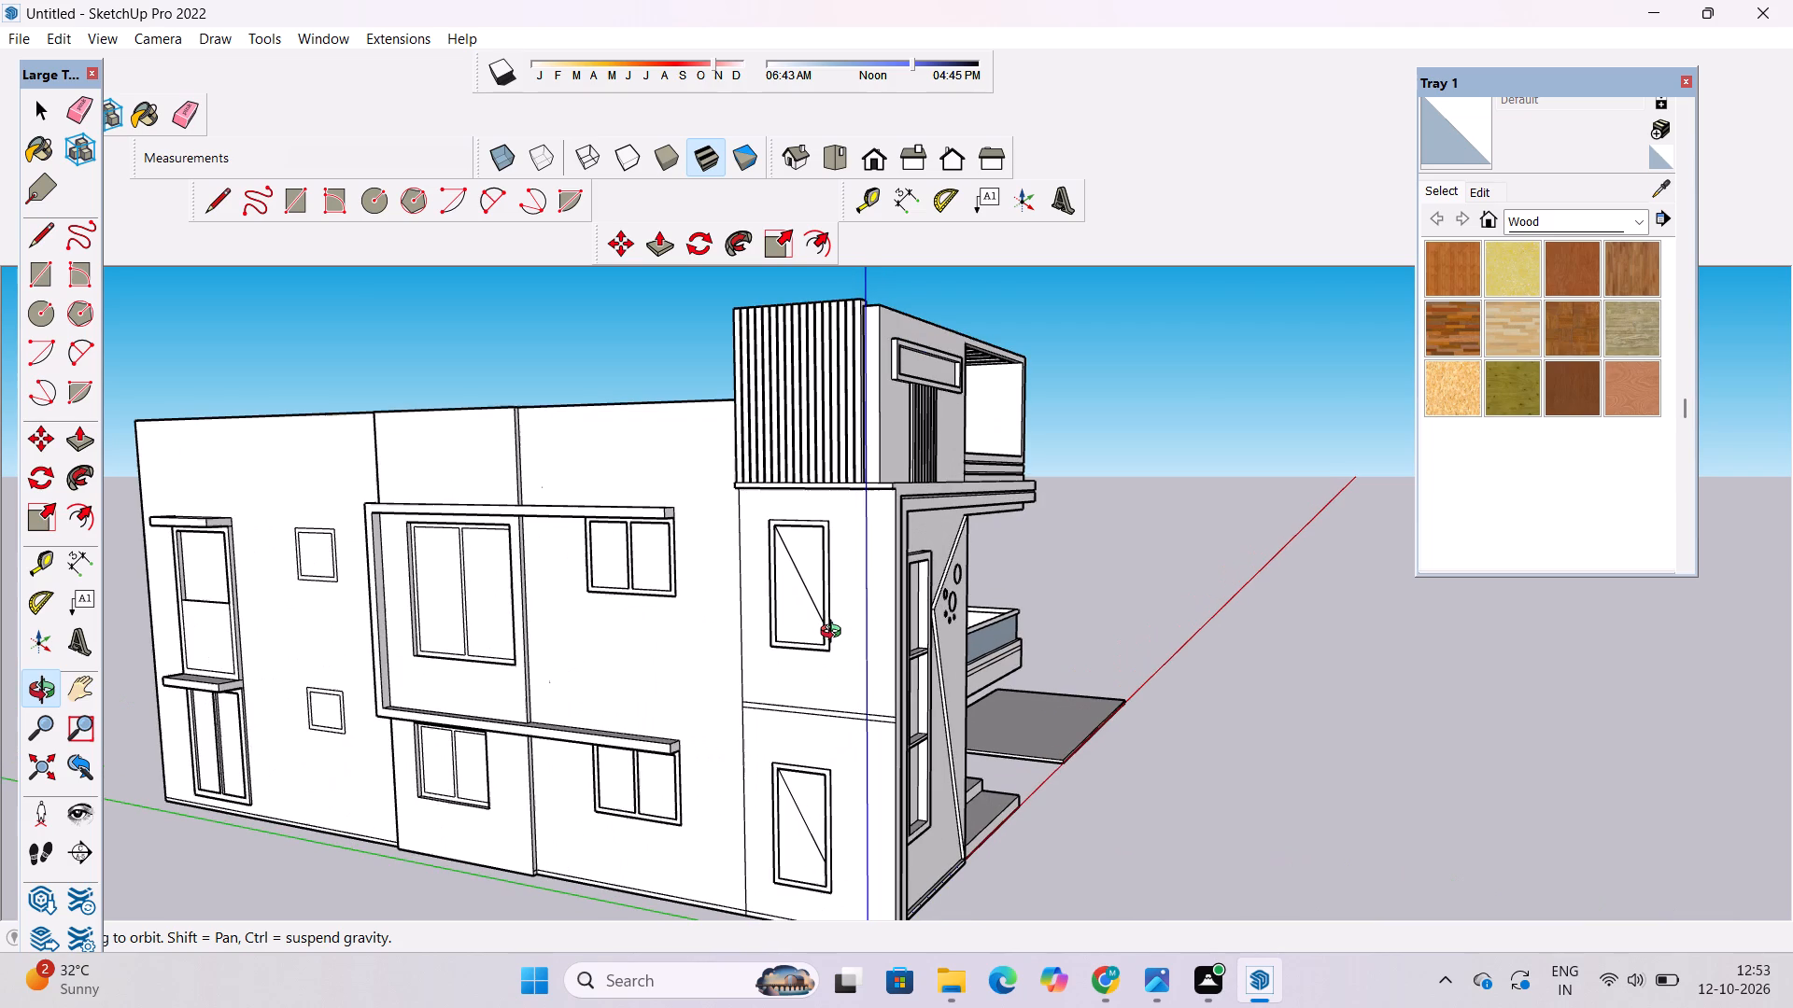
{"action": "left_click", "coordinate": [845, 692], "text": "shift"}
{"action": "scroll", "coordinate": [844, 686], "scroll_direction": "up", "scroll_amount": 1}
{"action": "scroll", "coordinate": [845, 666], "scroll_direction": "down", "scroll_amount": 2}
{"action": "left_click_drag", "start_coordinate": [853, 688], "coordinate": [864, 649], "text": "shift"}
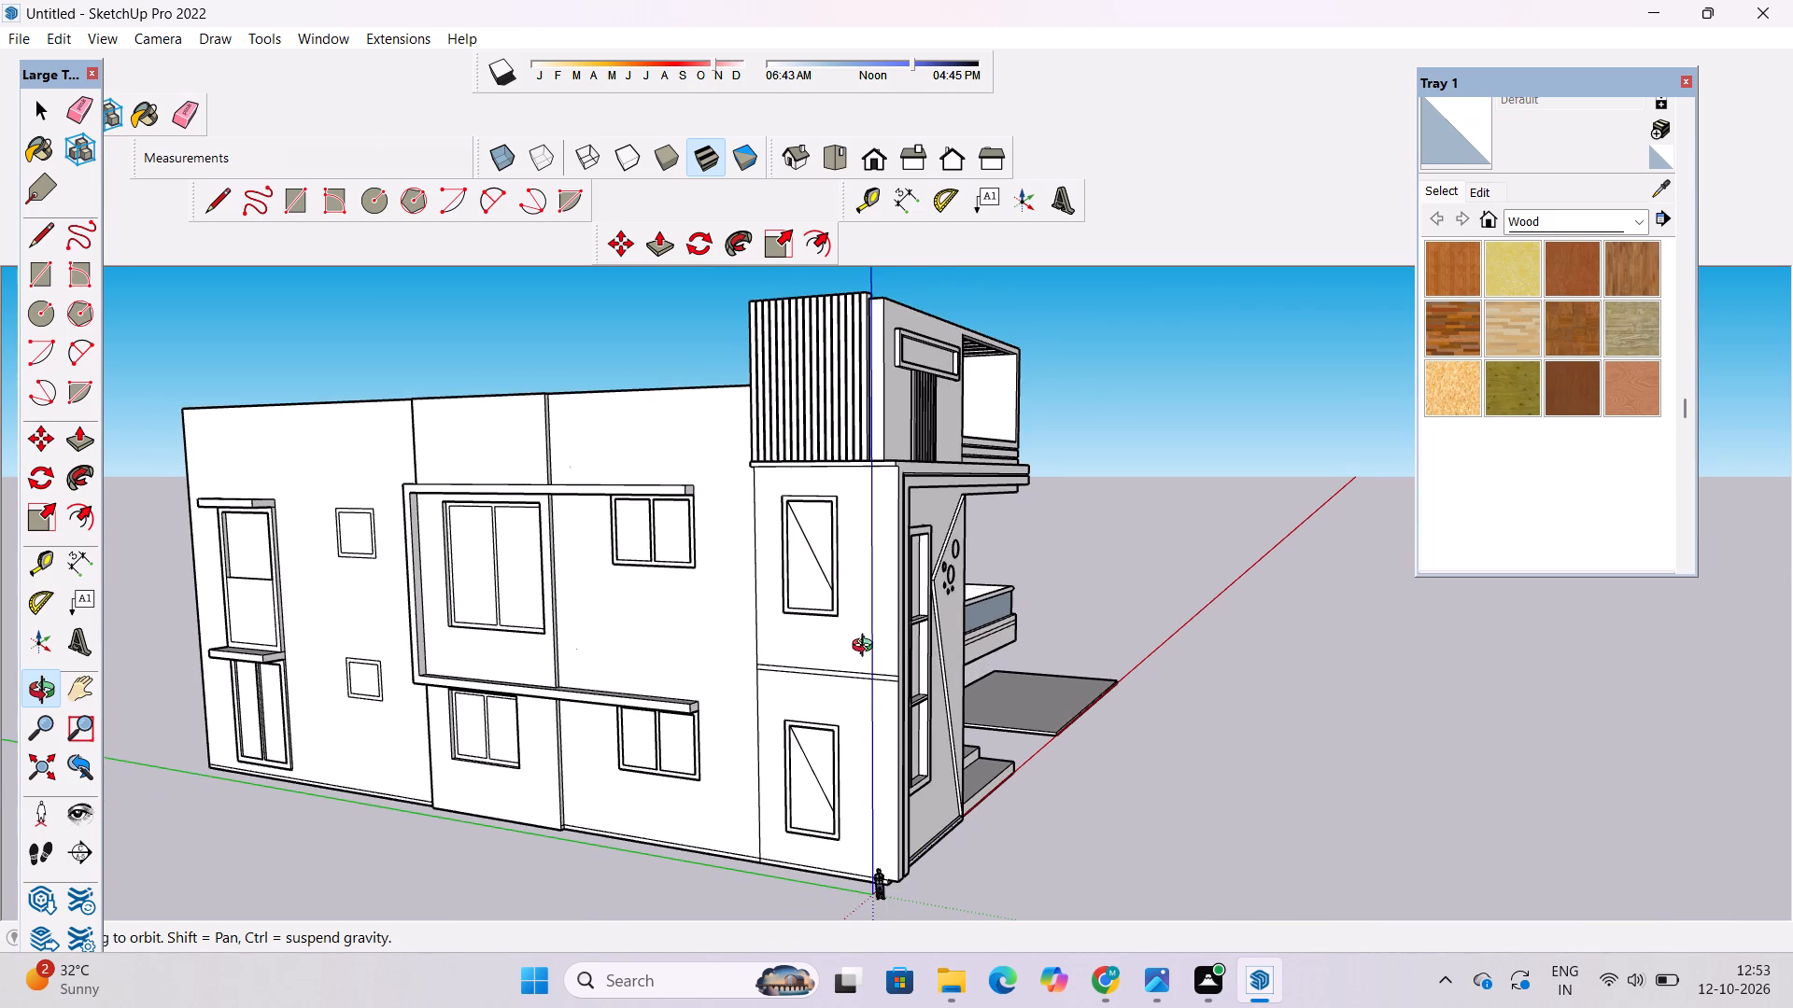
{"action": "left_click_drag", "start_coordinate": [878, 629], "coordinate": [888, 599], "text": "shift"}
{"action": "left_click_drag", "start_coordinate": [890, 598], "coordinate": [893, 621]}
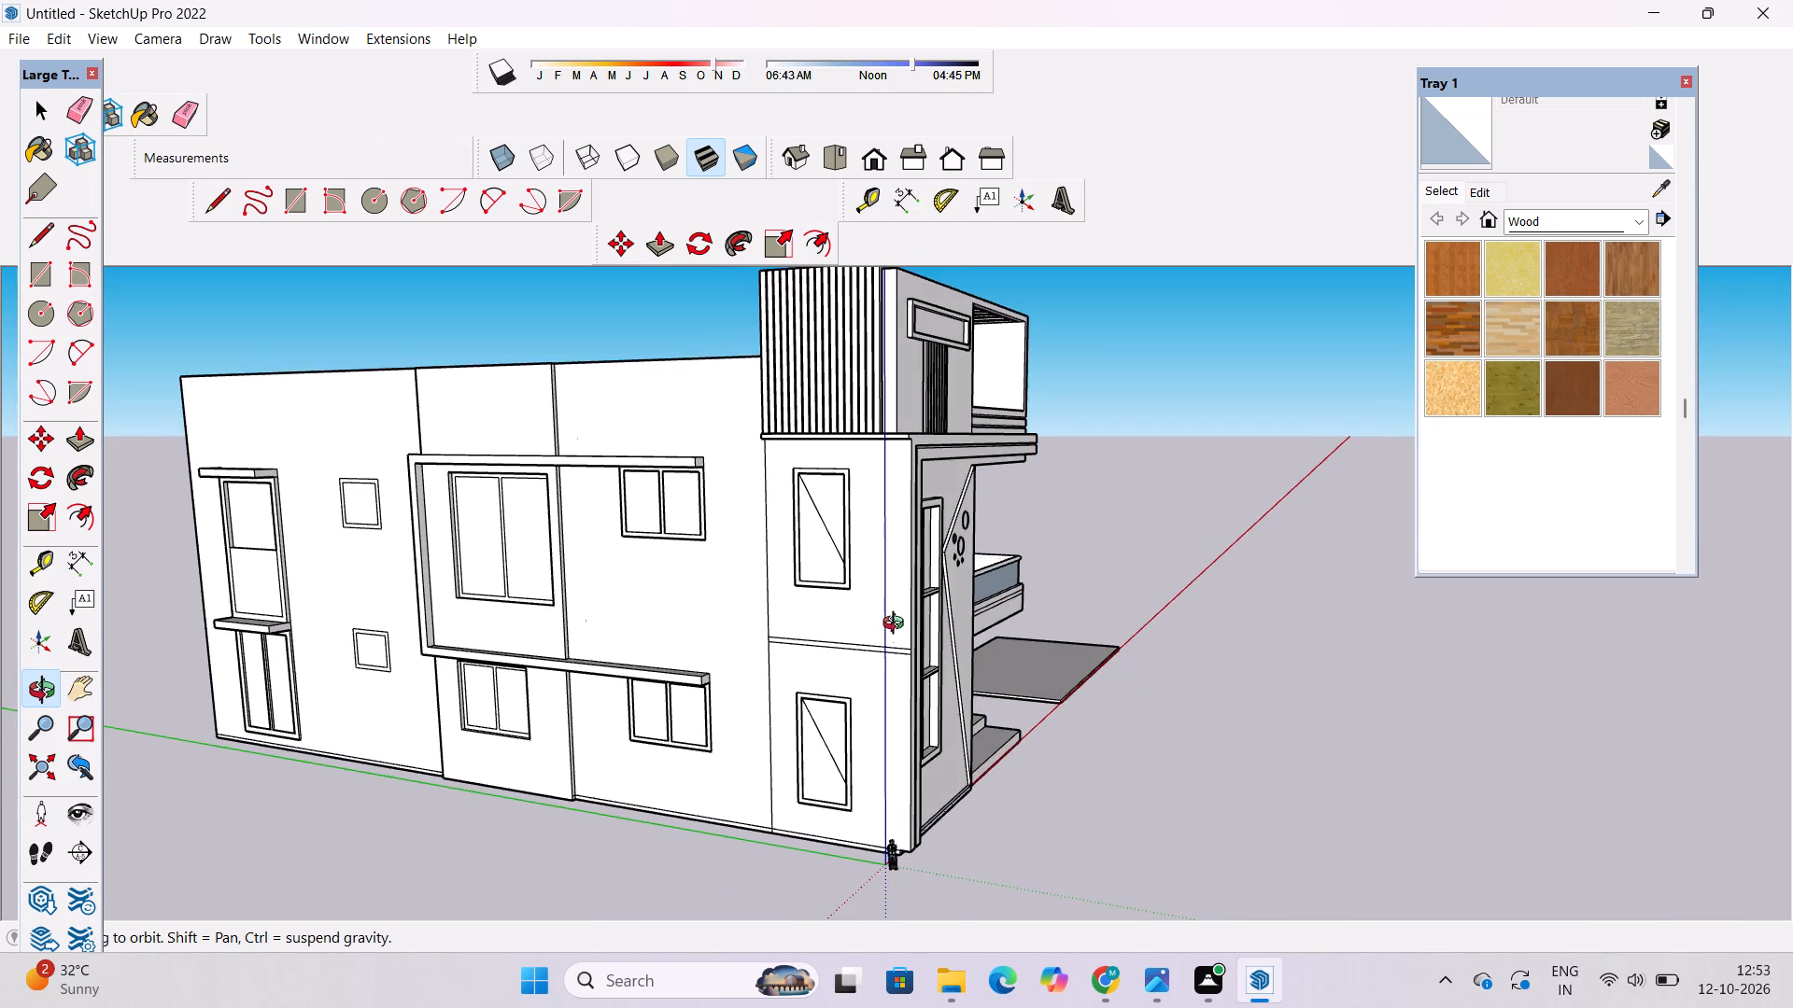
{"action": "scroll", "coordinate": [897, 619], "scroll_direction": "up", "scroll_amount": 7}
{"action": "left_click_drag", "start_coordinate": [907, 618], "coordinate": [869, 641]}
{"action": "scroll", "coordinate": [864, 640], "scroll_direction": "down", "scroll_amount": 2}
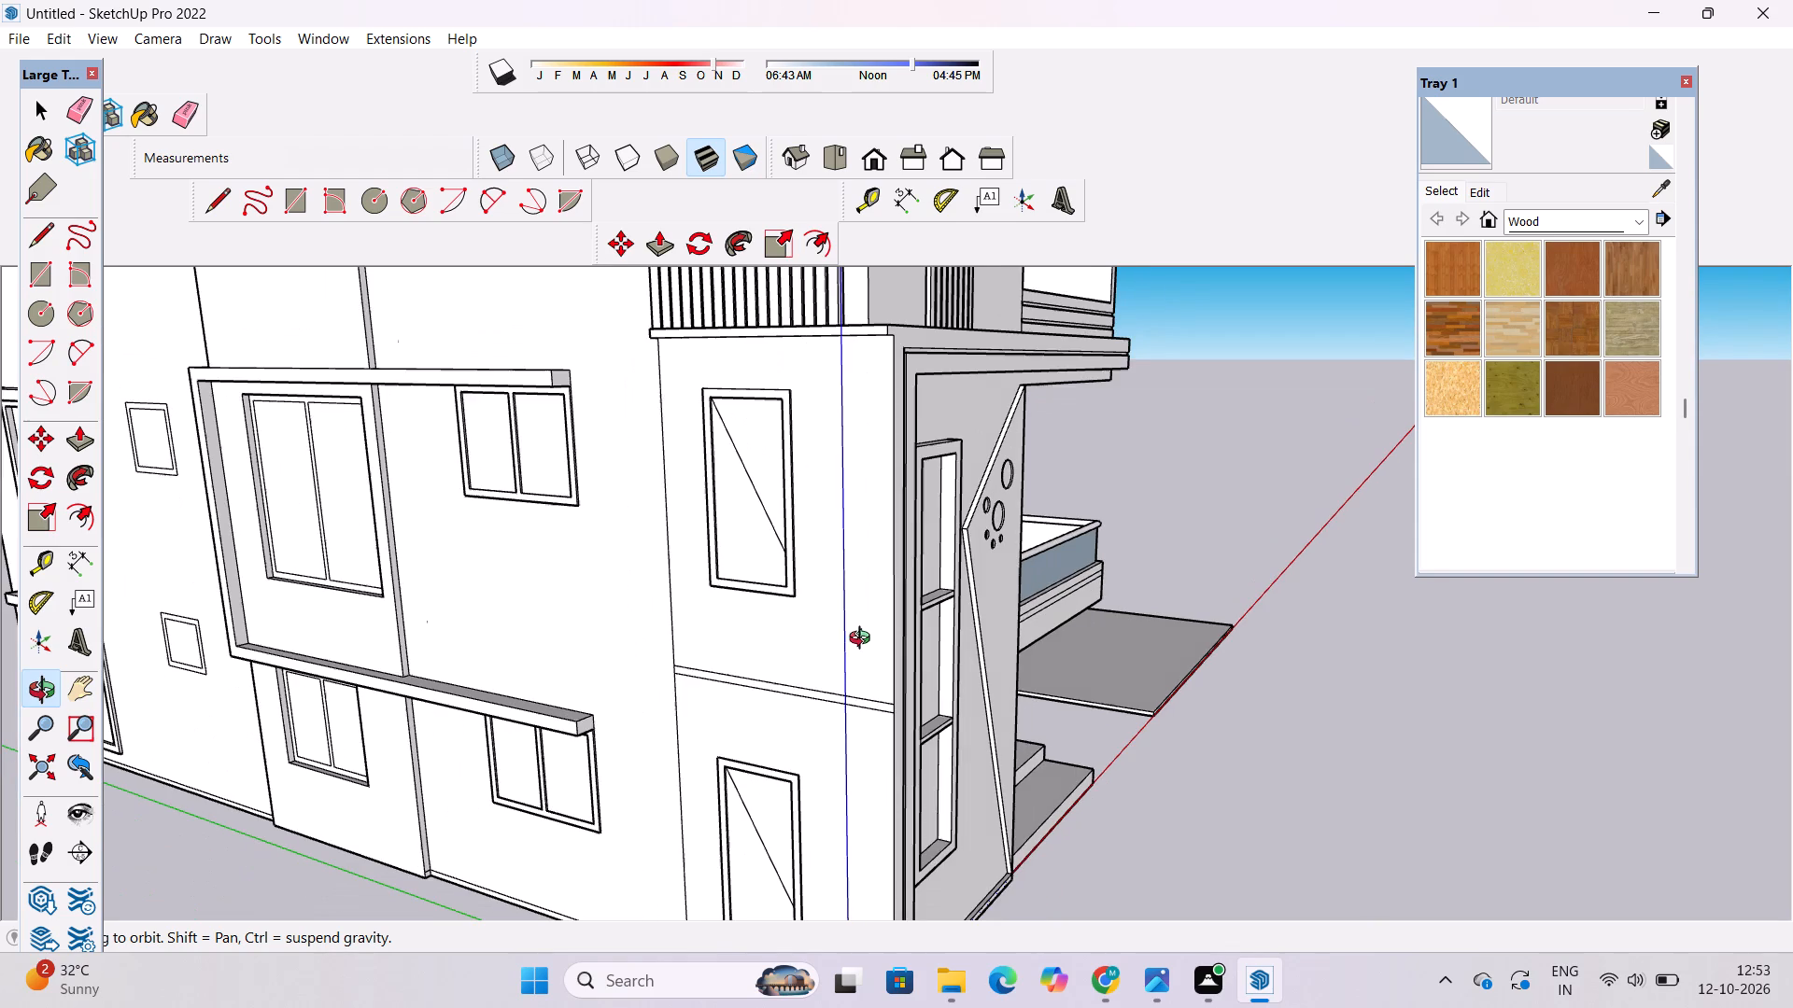
{"action": "left_click_drag", "start_coordinate": [804, 676], "coordinate": [836, 645], "text": "shift"}
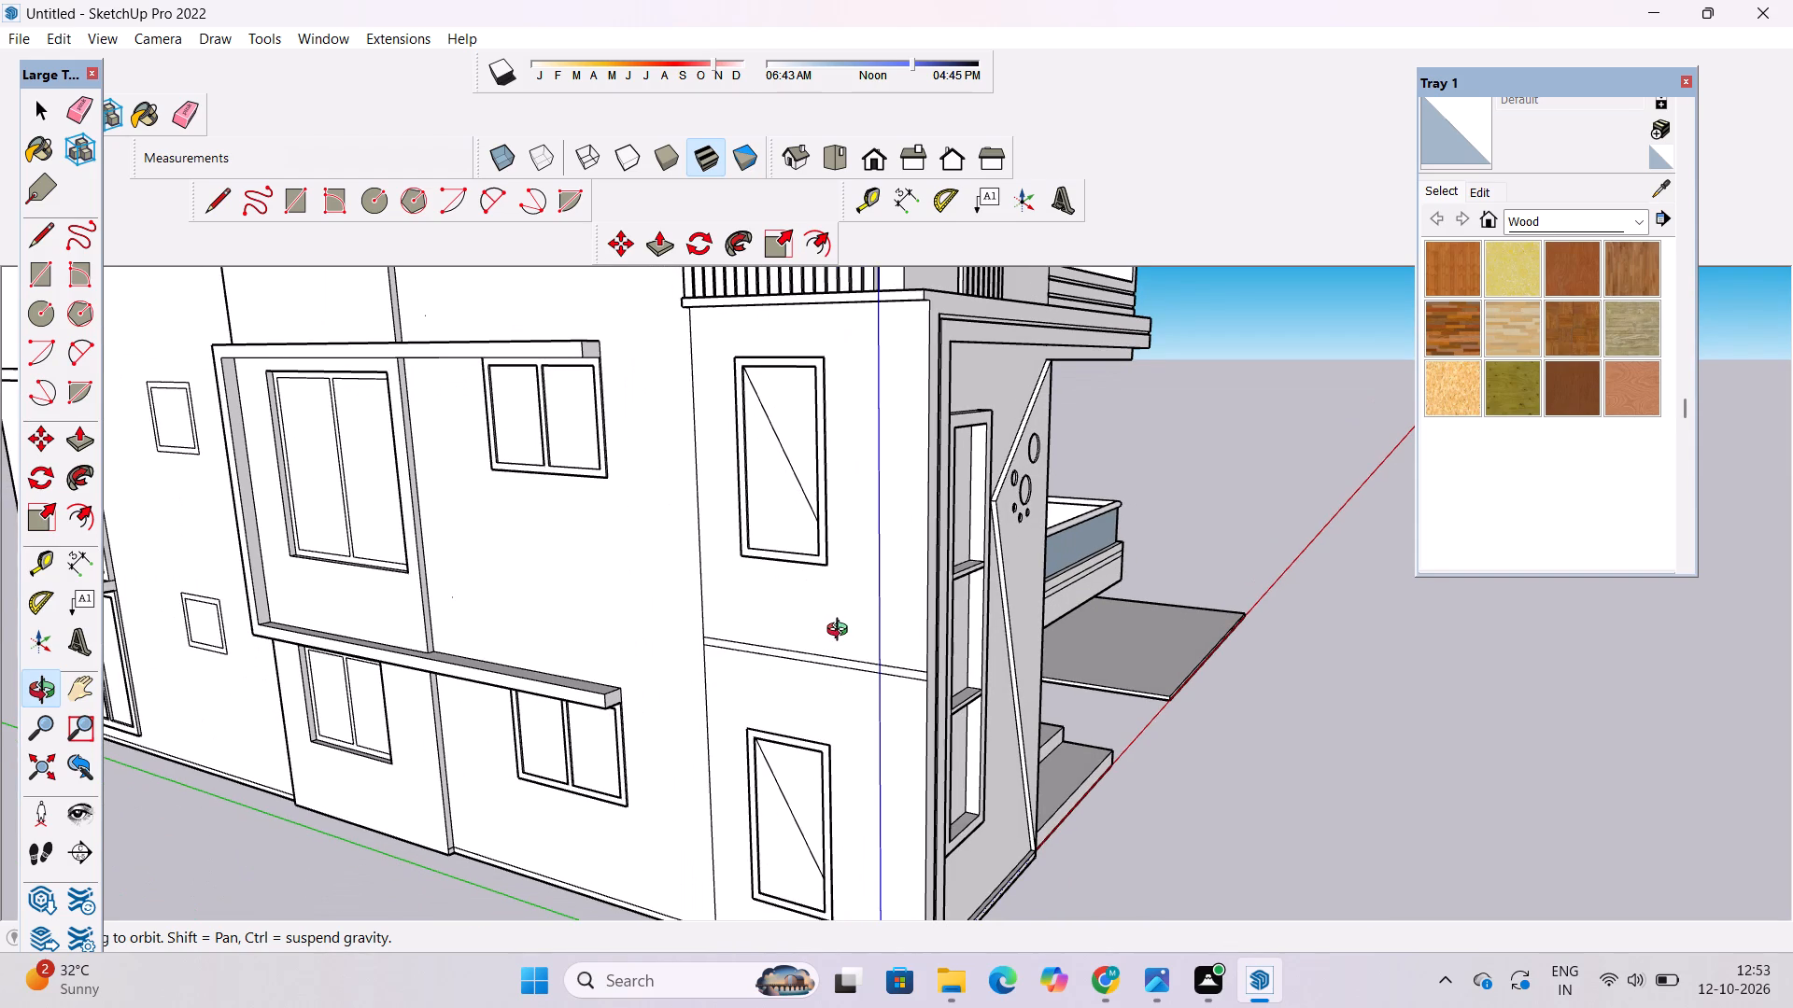
{"action": "scroll", "coordinate": [841, 632], "scroll_direction": "up", "scroll_amount": 2}
{"action": "left_click_drag", "start_coordinate": [812, 657], "coordinate": [822, 600], "text": "shift"}
{"action": "left_click_drag", "start_coordinate": [822, 603], "coordinate": [804, 671]}
{"action": "scroll", "coordinate": [805, 684], "scroll_direction": "down", "scroll_amount": 4}
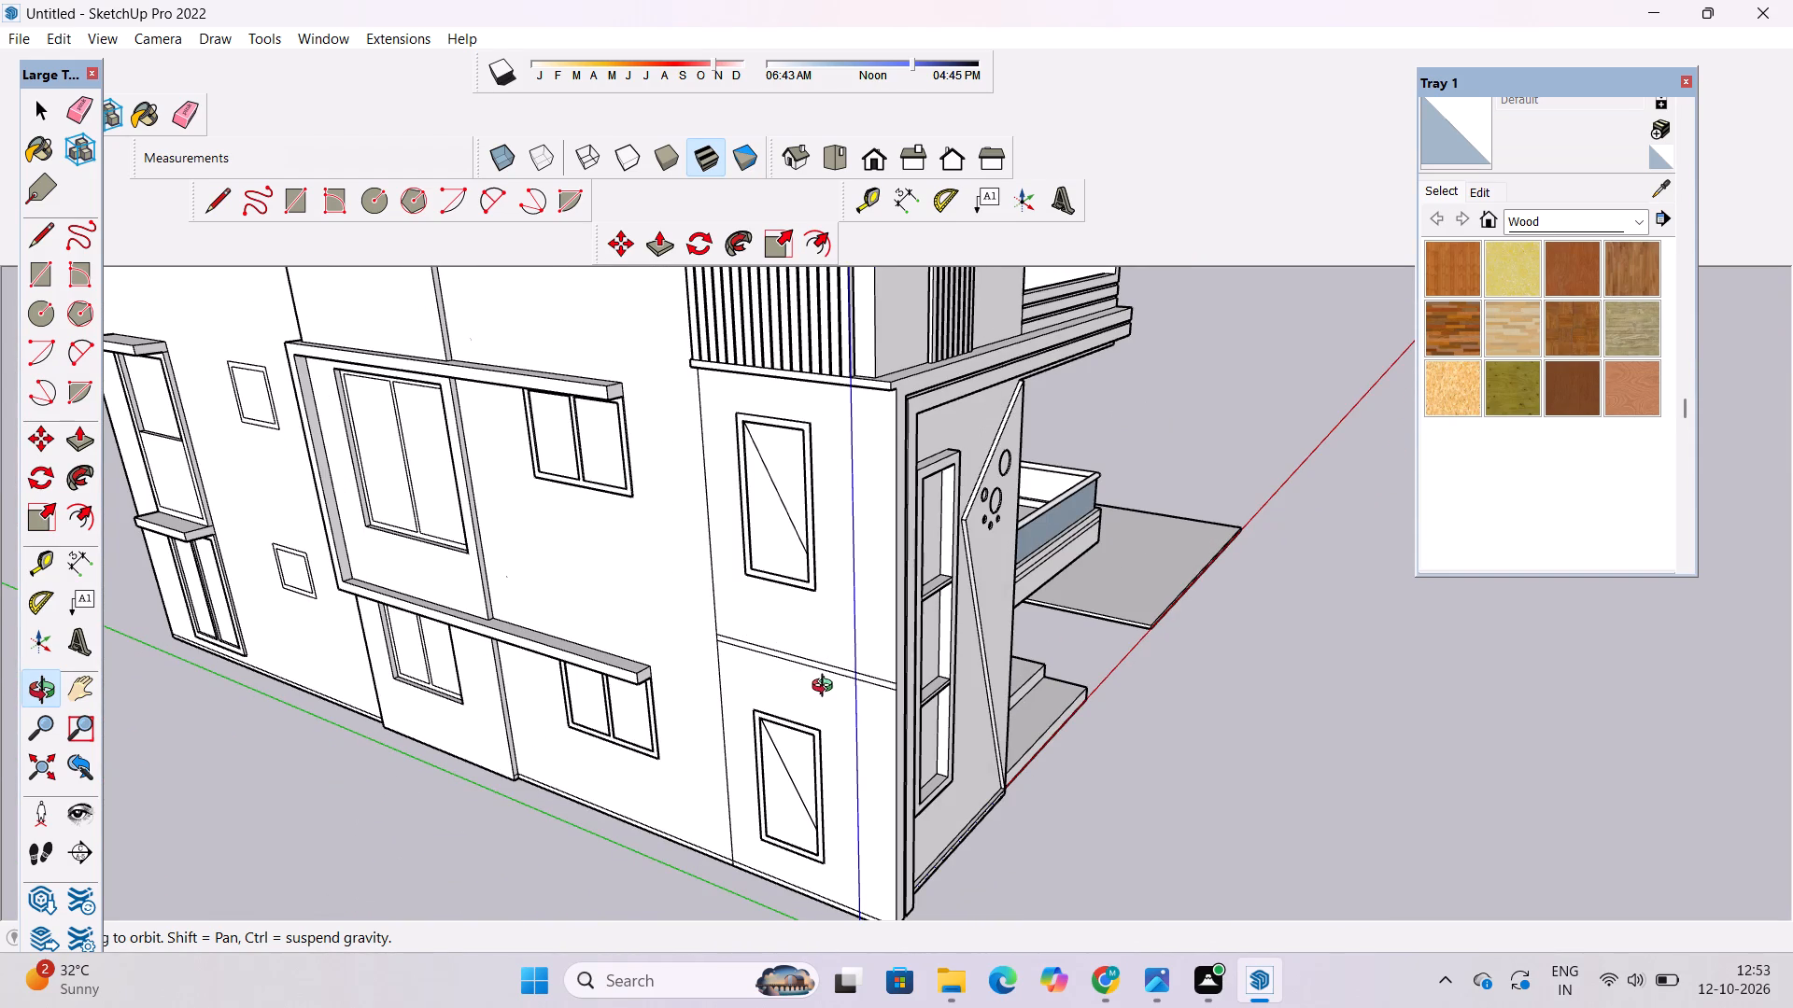
{"action": "scroll", "coordinate": [841, 662], "scroll_direction": "down", "scroll_amount": 4}
{"action": "left_click_drag", "start_coordinate": [943, 704], "coordinate": [775, 671]}
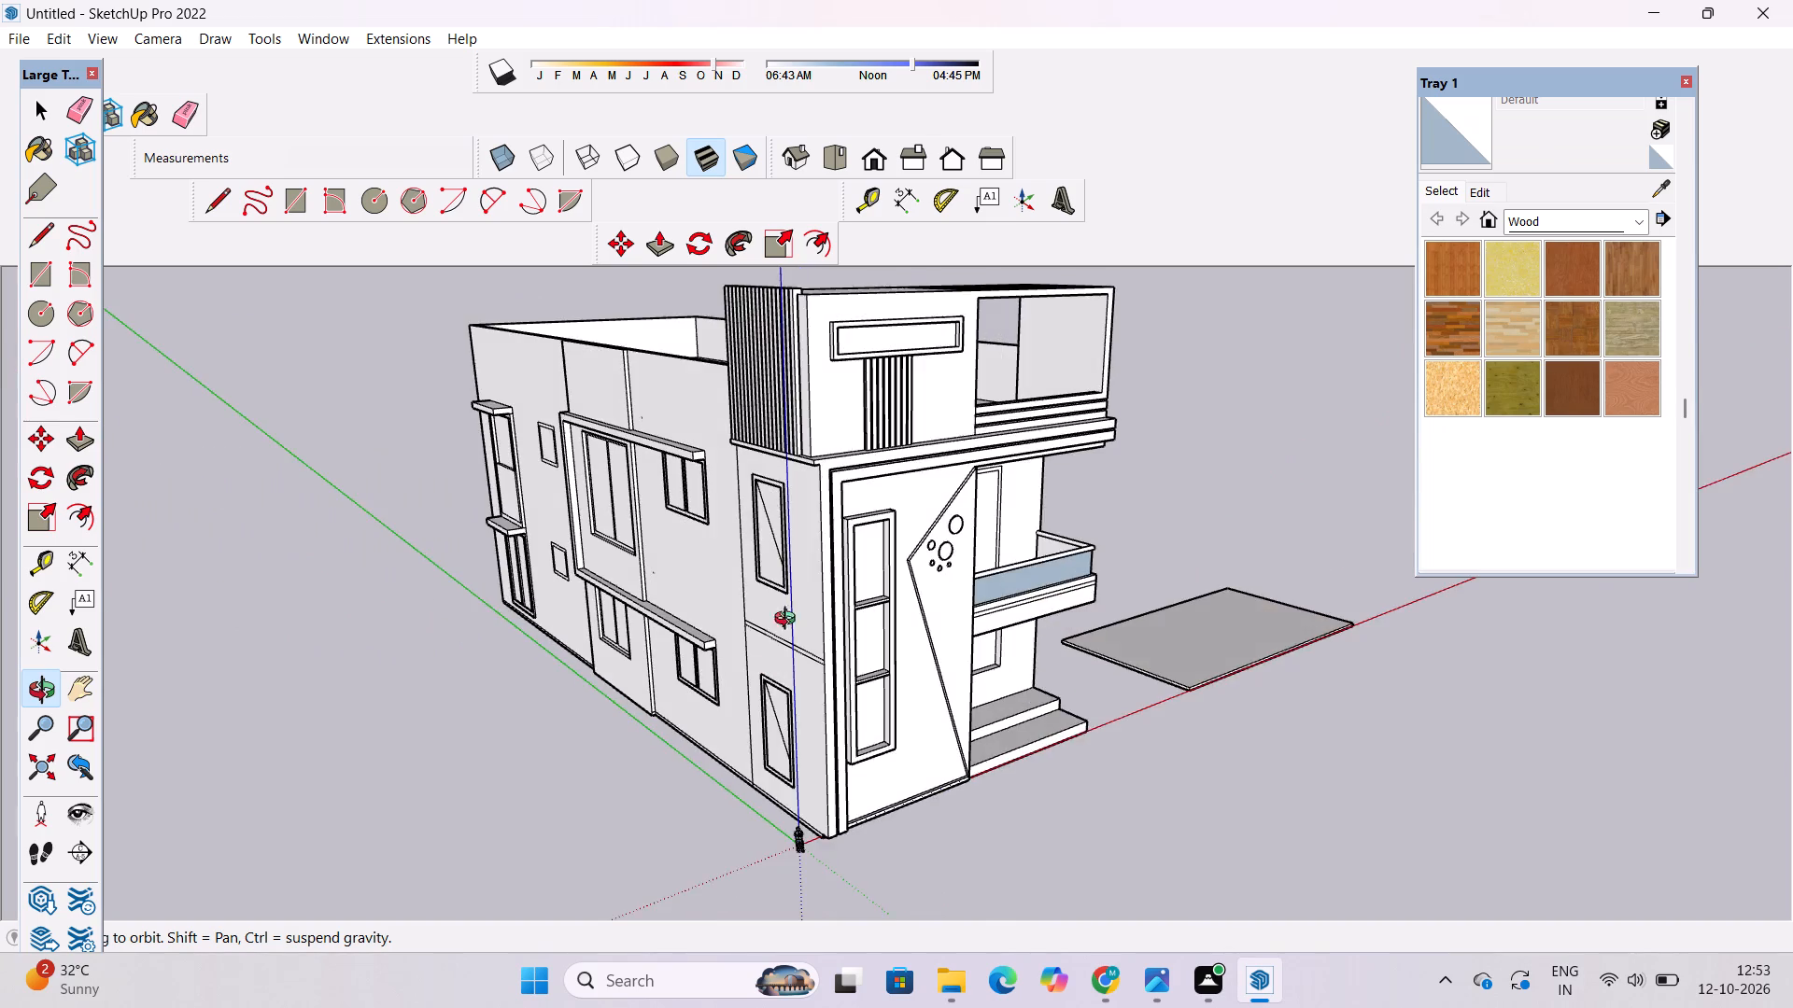
Erase the two horizontal lines across the side wall between the first-floor and ground-floor corner windows.
{"action": "scroll", "coordinate": [829, 576], "scroll_direction": "up", "scroll_amount": 5}
{"action": "left_click_drag", "start_coordinate": [785, 740], "coordinate": [824, 680]}
{"action": "left_click_drag", "start_coordinate": [825, 687], "coordinate": [925, 666]}
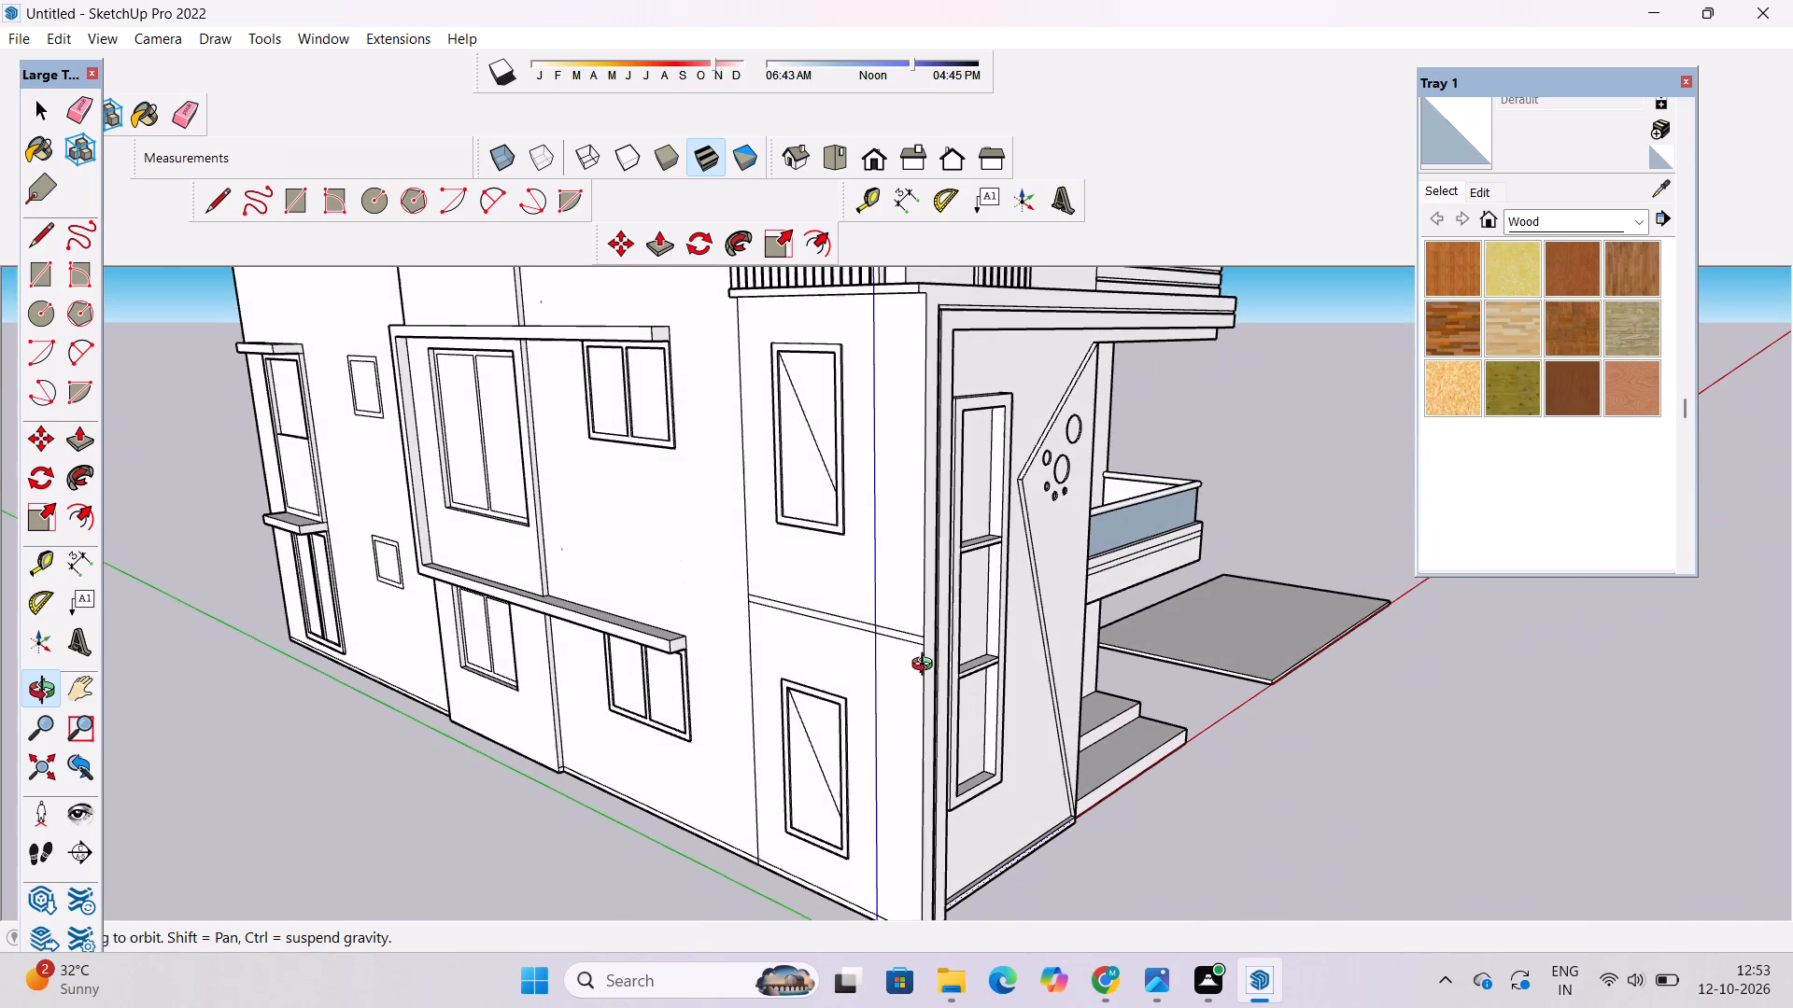
{"action": "key", "text": "e"}
{"action": "scroll", "coordinate": [922, 665], "scroll_direction": "up", "scroll_amount": 4}
{"action": "left_click_drag", "start_coordinate": [910, 609], "coordinate": [908, 629]}
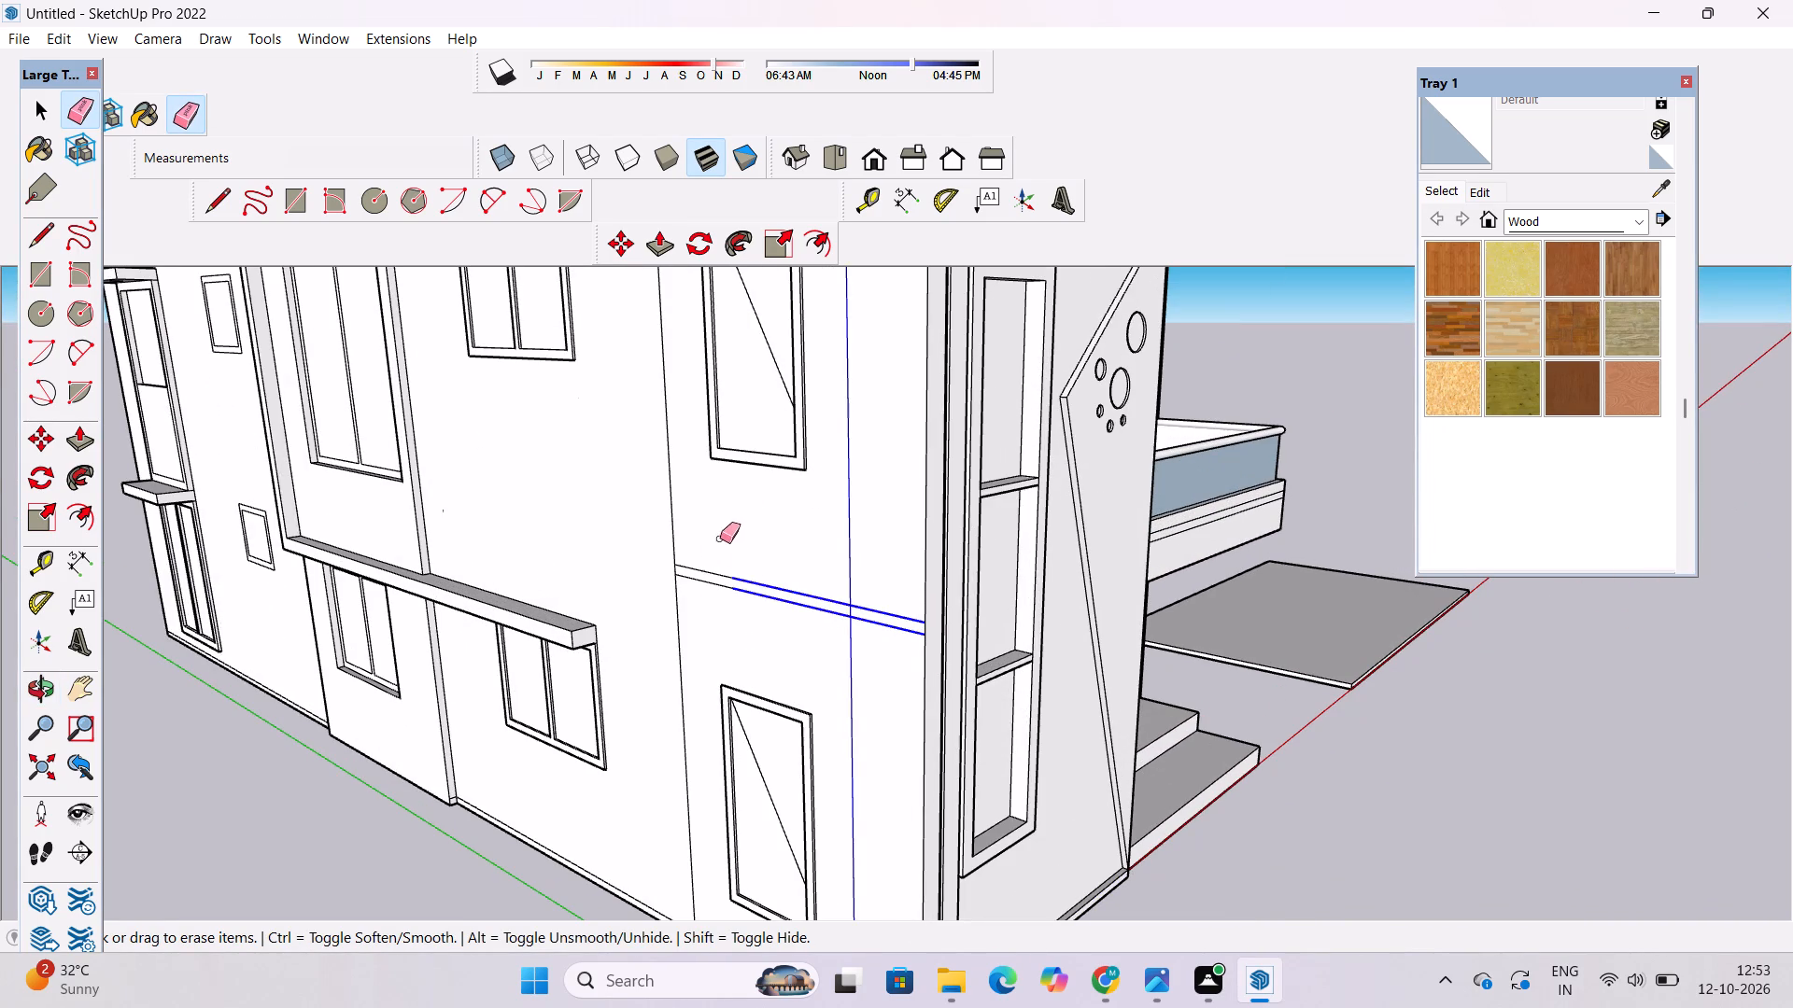
{"action": "left_click_drag", "start_coordinate": [739, 519], "coordinate": [702, 620]}
{"action": "key", "text": "space"}
Erase the short stray vertical line on the beam above the side pier, inside the first-floor front balcony.
{"action": "type", "text": "o"}
{"action": "left_click_drag", "start_coordinate": [1416, 649], "coordinate": [699, 623]}
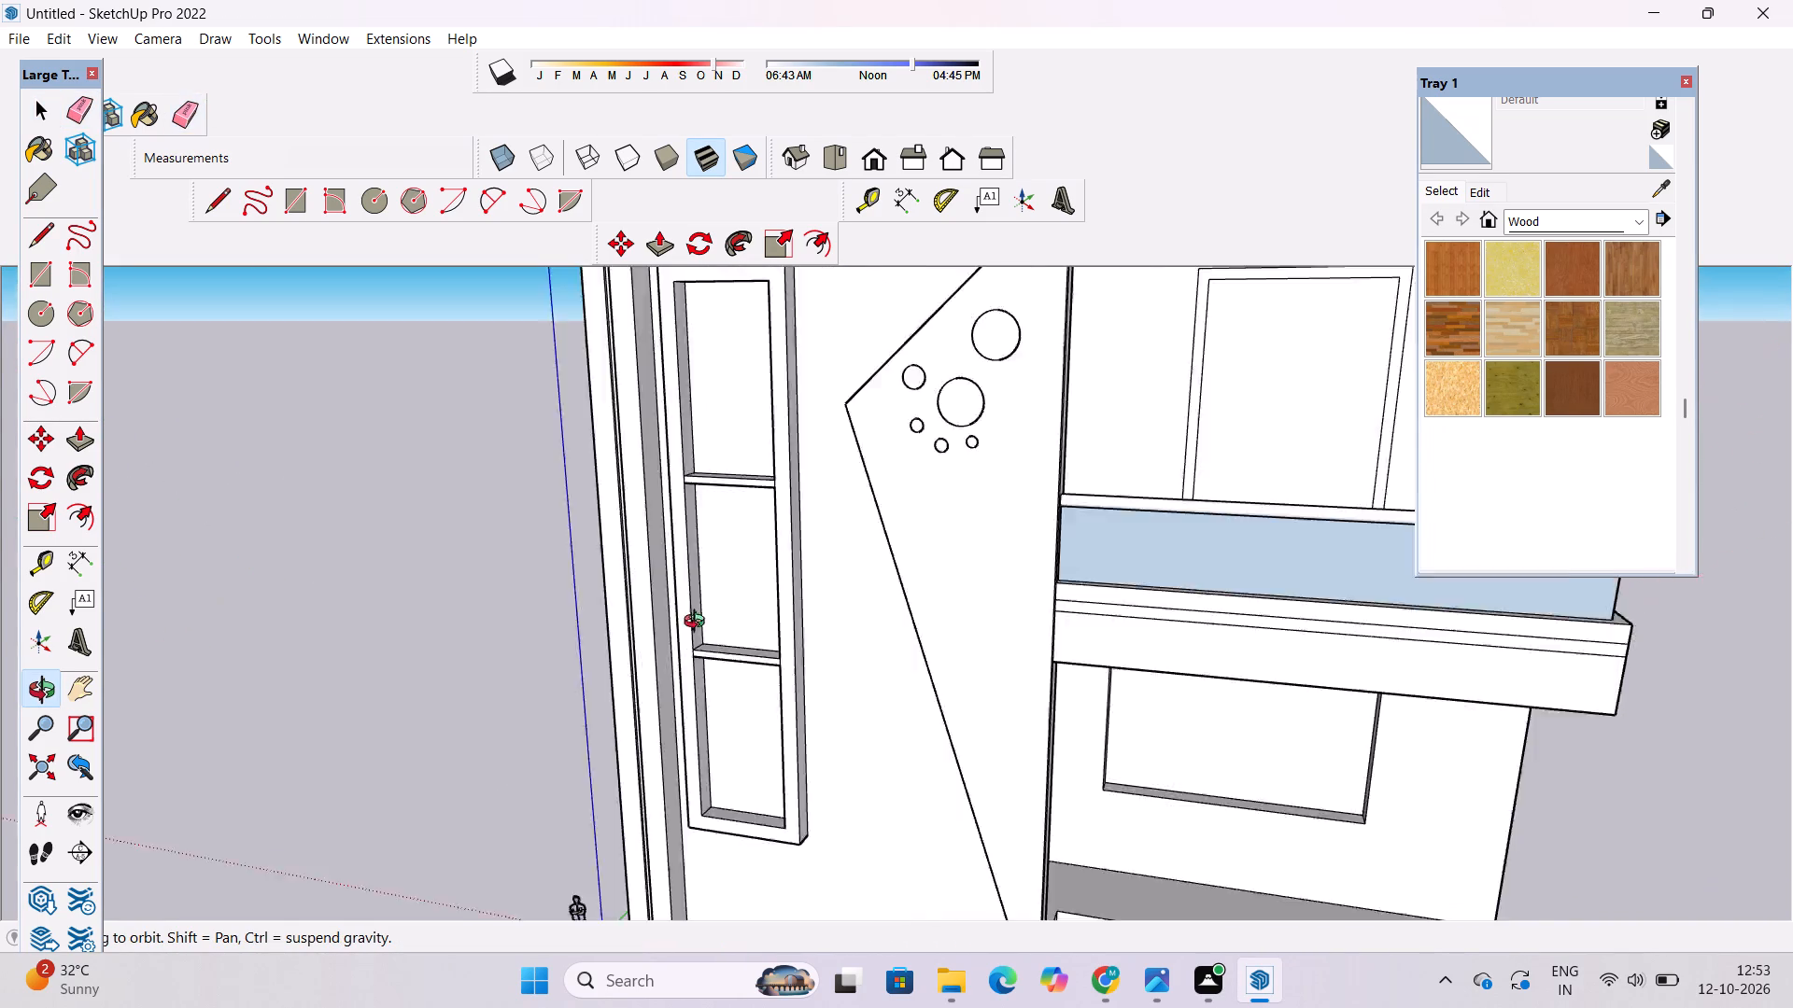
{"action": "left_click_drag", "start_coordinate": [699, 623], "coordinate": [491, 539]}
{"action": "scroll", "coordinate": [487, 505], "scroll_direction": "down", "scroll_amount": 6}
{"action": "left_click_drag", "start_coordinate": [579, 575], "coordinate": [720, 741]}
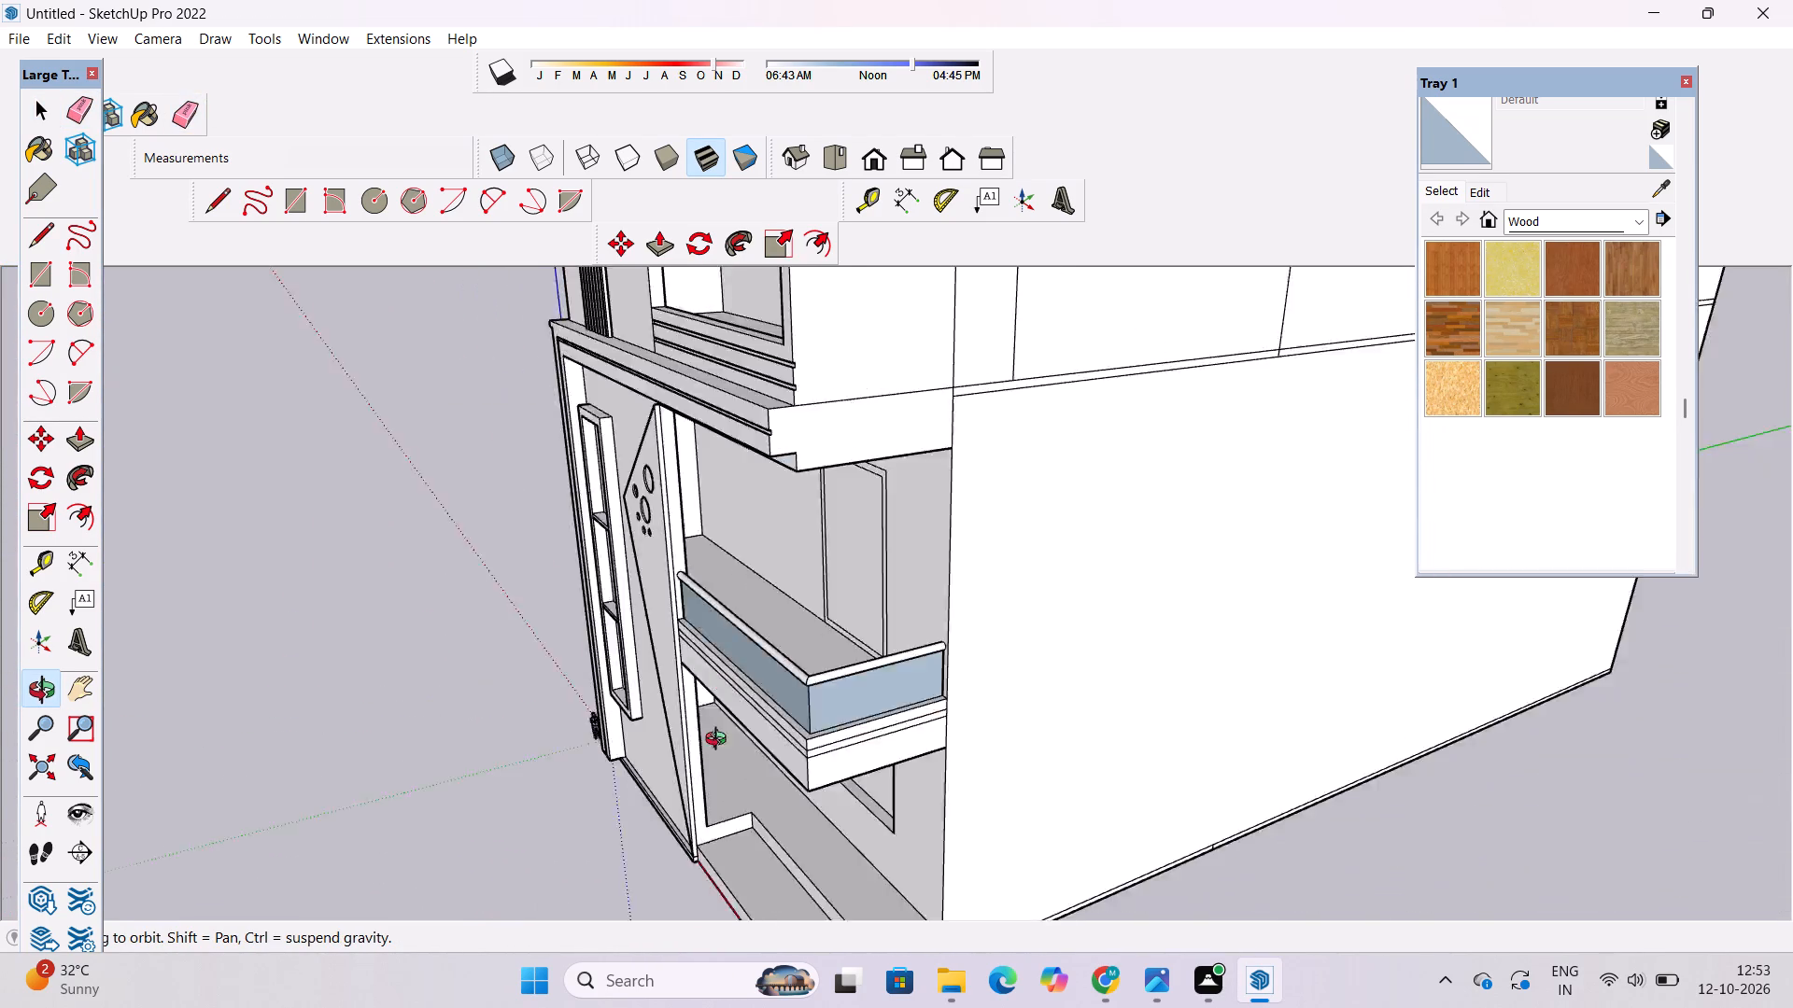
{"action": "left_click_drag", "start_coordinate": [720, 741], "coordinate": [728, 963]}
{"action": "scroll", "coordinate": [726, 804], "scroll_direction": "down", "scroll_amount": 3}
{"action": "left_click_drag", "start_coordinate": [727, 842], "coordinate": [737, 874], "text": "shift"}
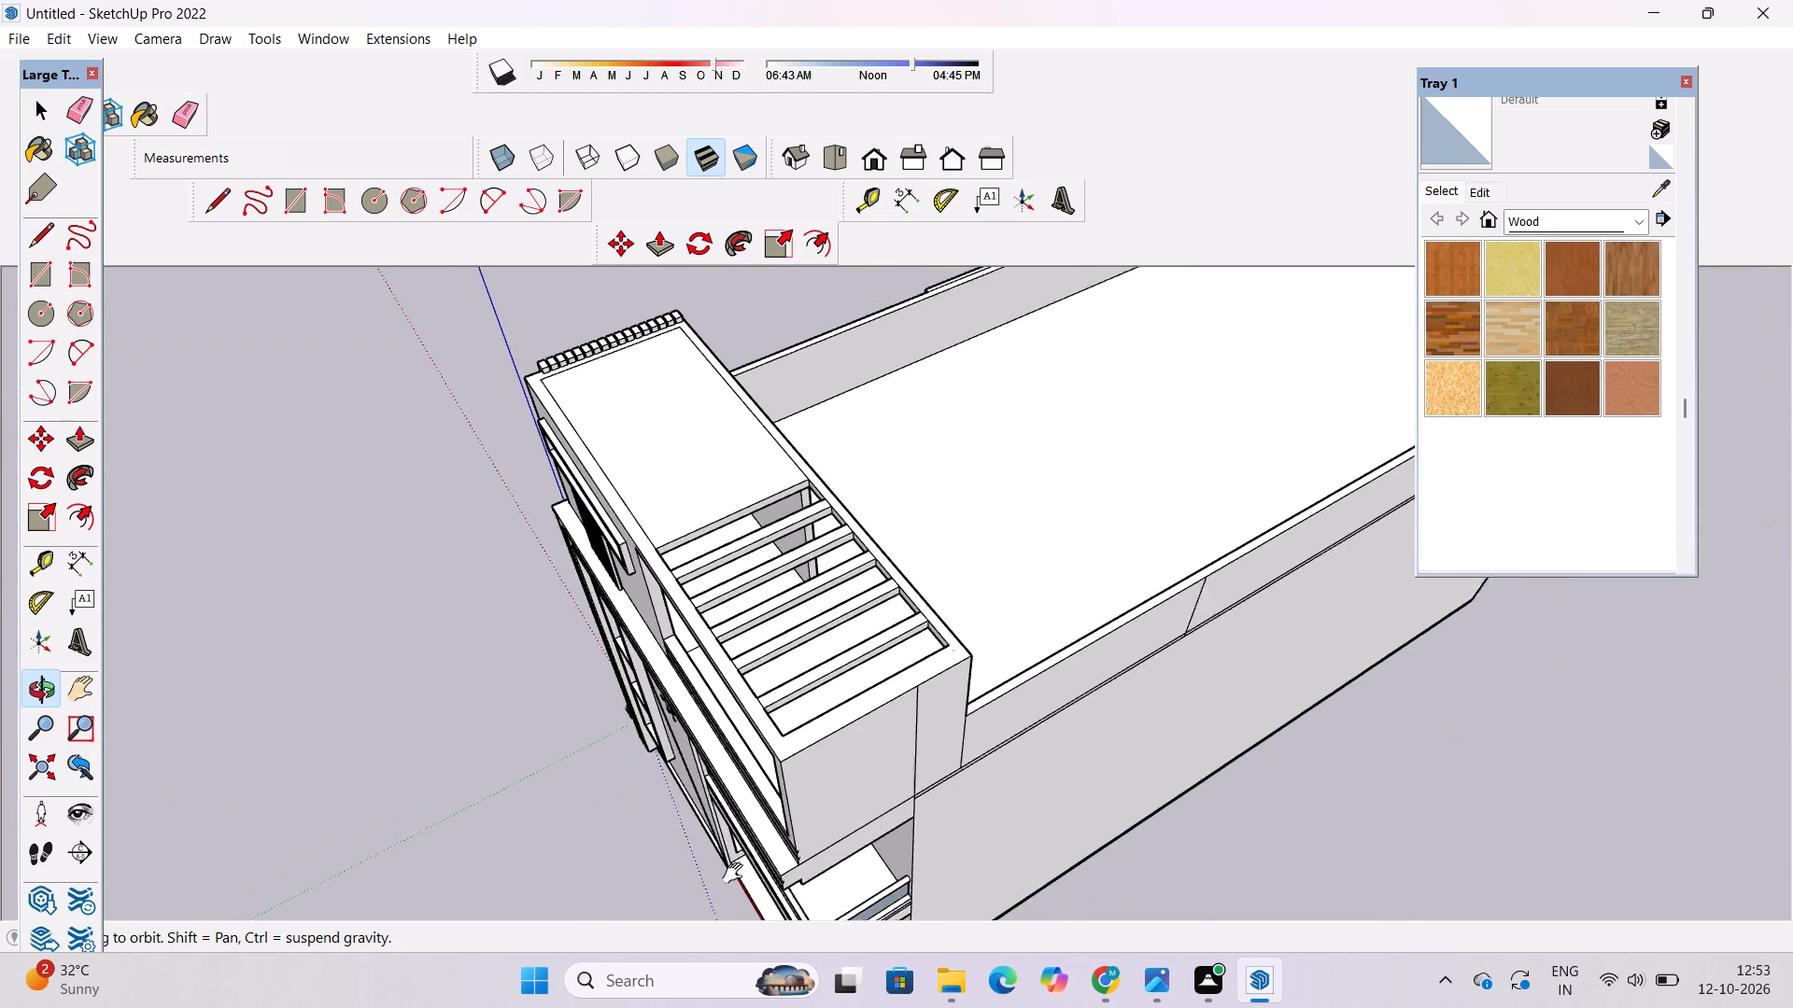
{"action": "left_click_drag", "start_coordinate": [737, 874], "coordinate": [739, 881], "text": "shift"}
{"action": "left_click_drag", "start_coordinate": [758, 832], "coordinate": [803, 507]}
{"action": "scroll", "coordinate": [822, 634], "scroll_direction": "up", "scroll_amount": 5}
{"action": "left_click_drag", "start_coordinate": [862, 707], "coordinate": [788, 555]}
{"action": "left_click_drag", "start_coordinate": [778, 562], "coordinate": [690, 544], "text": "shift"}
{"action": "left_click_drag", "start_coordinate": [595, 591], "coordinate": [447, 637]}
{"action": "left_click_drag", "start_coordinate": [446, 638], "coordinate": [544, 597]}
{"action": "scroll", "coordinate": [614, 472], "scroll_direction": "up", "scroll_amount": 9}
{"action": "left_click_drag", "start_coordinate": [550, 493], "coordinate": [544, 502]}
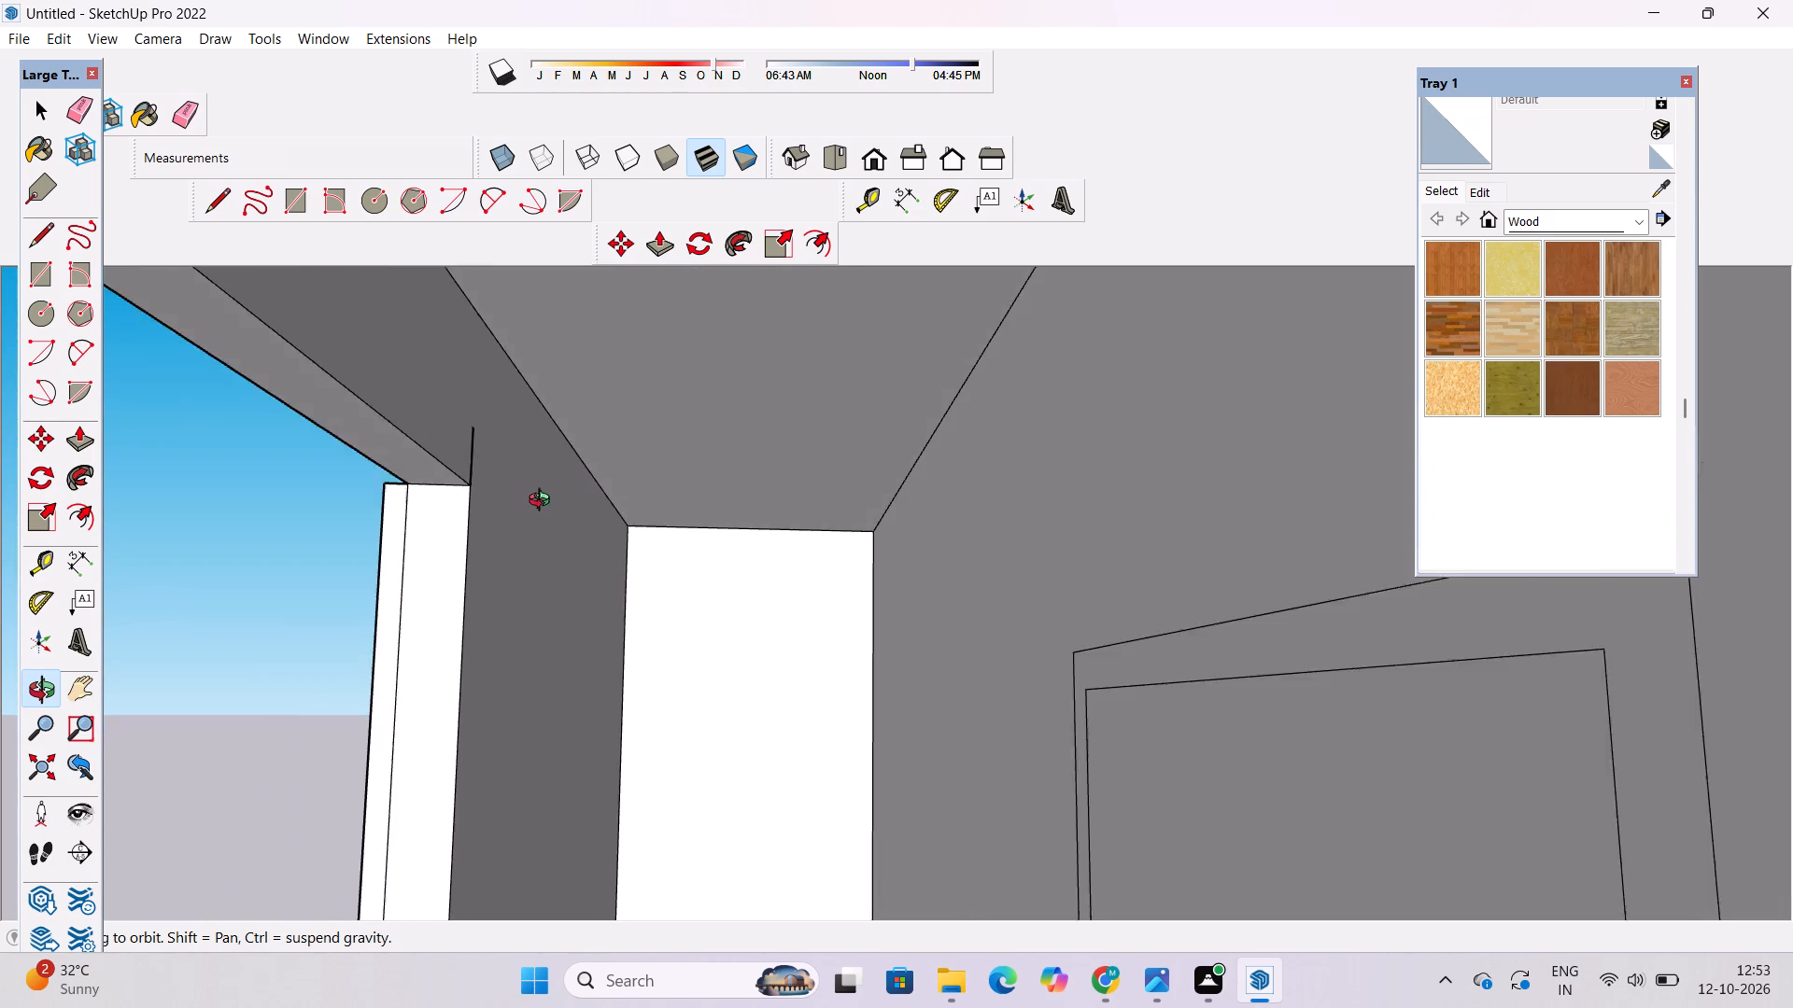
{"action": "left_click_drag", "start_coordinate": [544, 502], "coordinate": [530, 511]}
{"action": "key", "text": "e"}
{"action": "scroll", "coordinate": [411, 498], "scroll_direction": "up", "scroll_amount": 4}
{"action": "left_click_drag", "start_coordinate": [429, 453], "coordinate": [462, 487]}
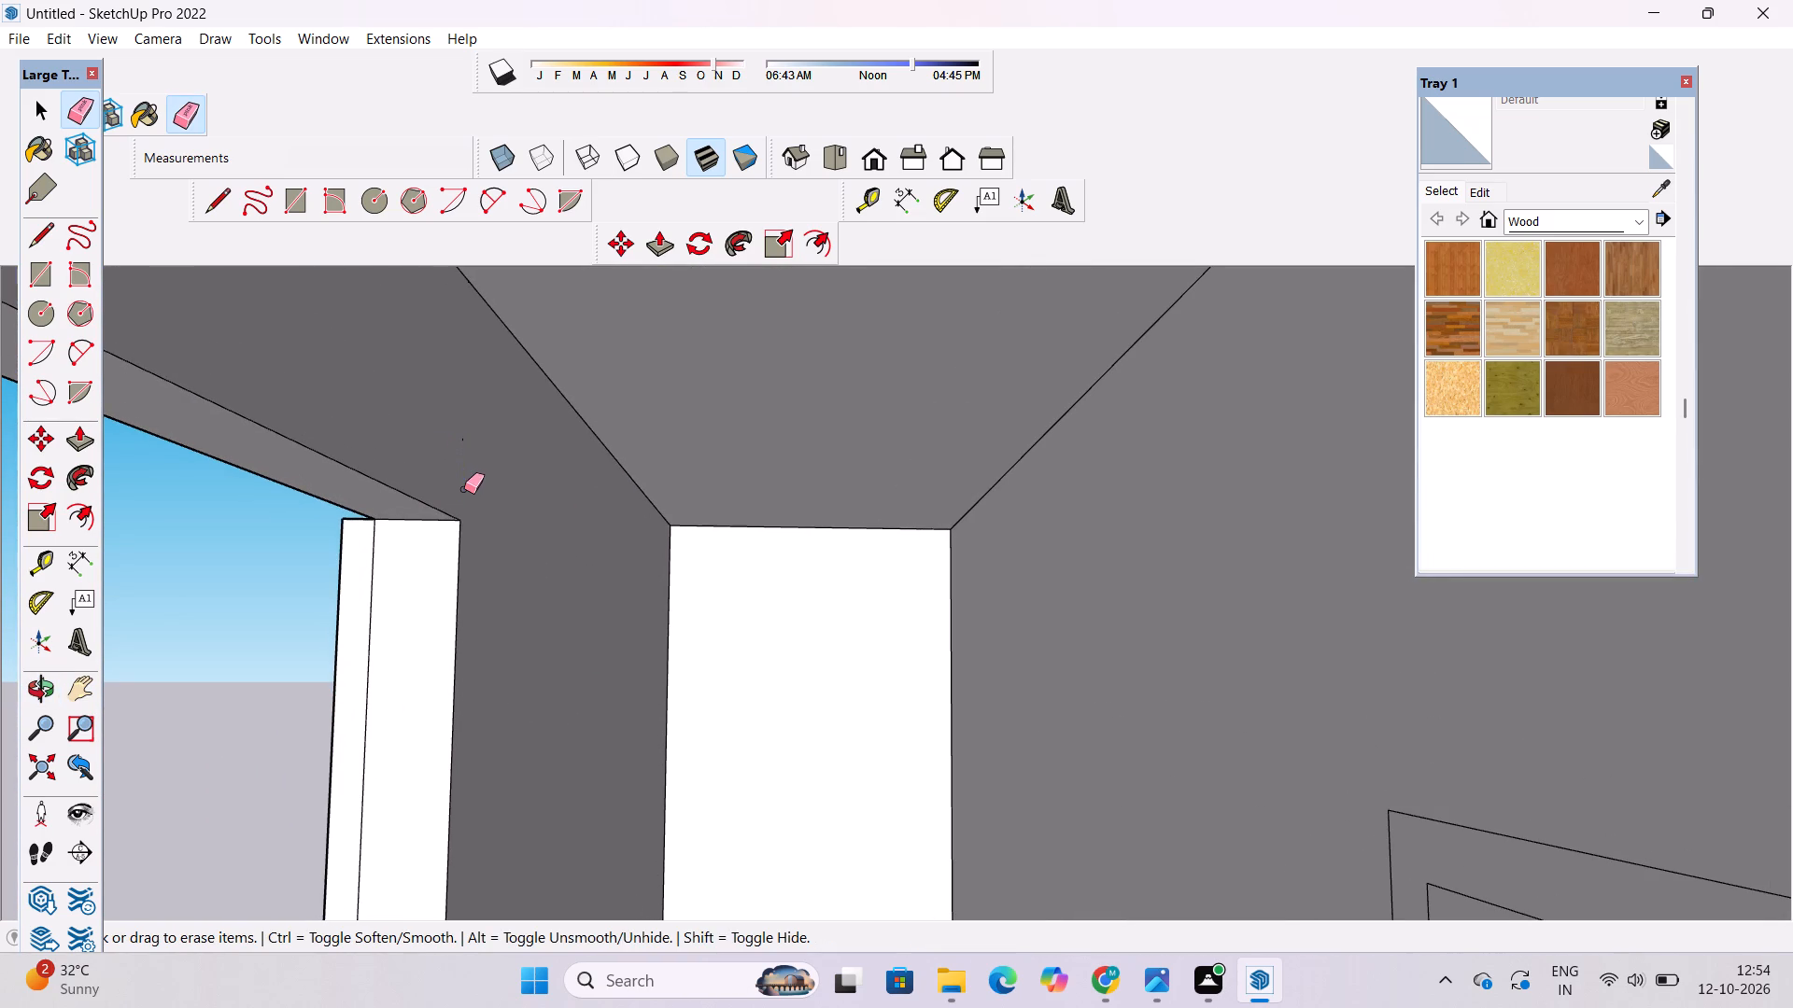
{"action": "key", "text": "space"}
Push/Pull the inner panel of the first-floor balcony door by 2".
{"action": "key", "text": "o"}
{"action": "scroll", "coordinate": [484, 448], "scroll_direction": "down", "scroll_amount": 14}
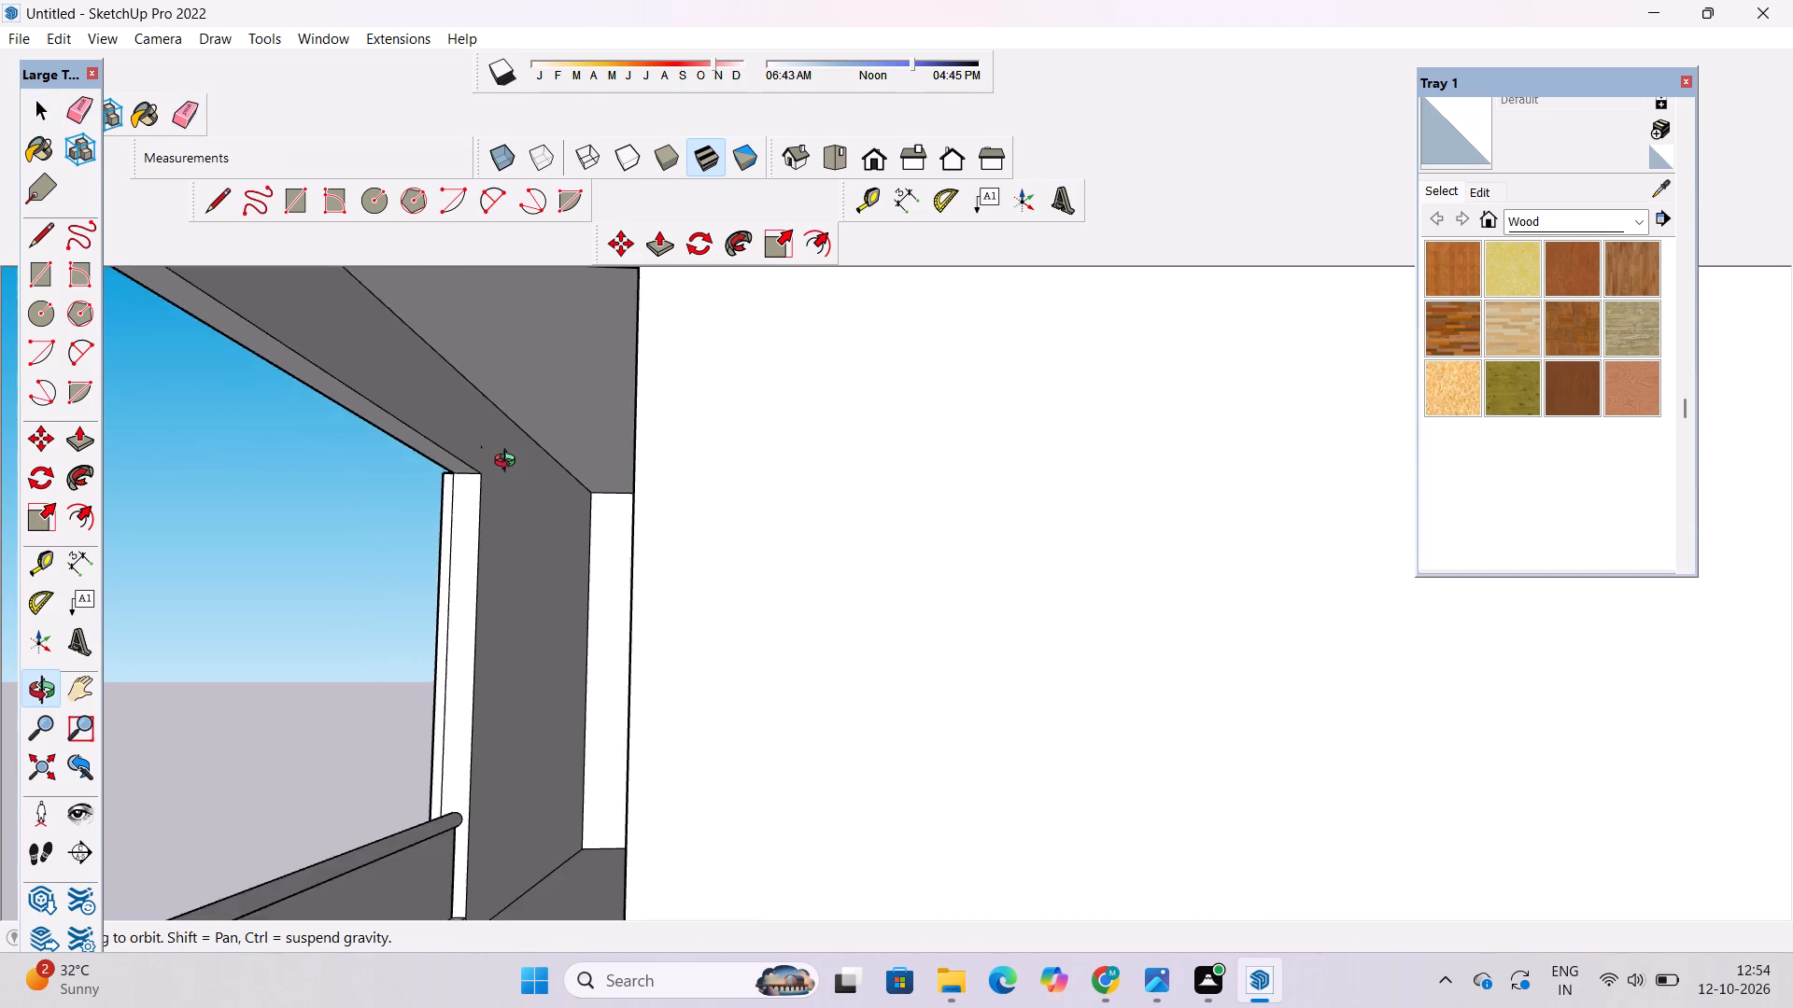
{"action": "scroll", "coordinate": [509, 463], "scroll_direction": "down", "scroll_amount": 5}
{"action": "left_click_drag", "start_coordinate": [417, 560], "coordinate": [813, 669]}
{"action": "left_click_drag", "start_coordinate": [840, 651], "coordinate": [577, 529], "text": "shift"}
{"action": "left_click_drag", "start_coordinate": [581, 529], "coordinate": [741, 529]}
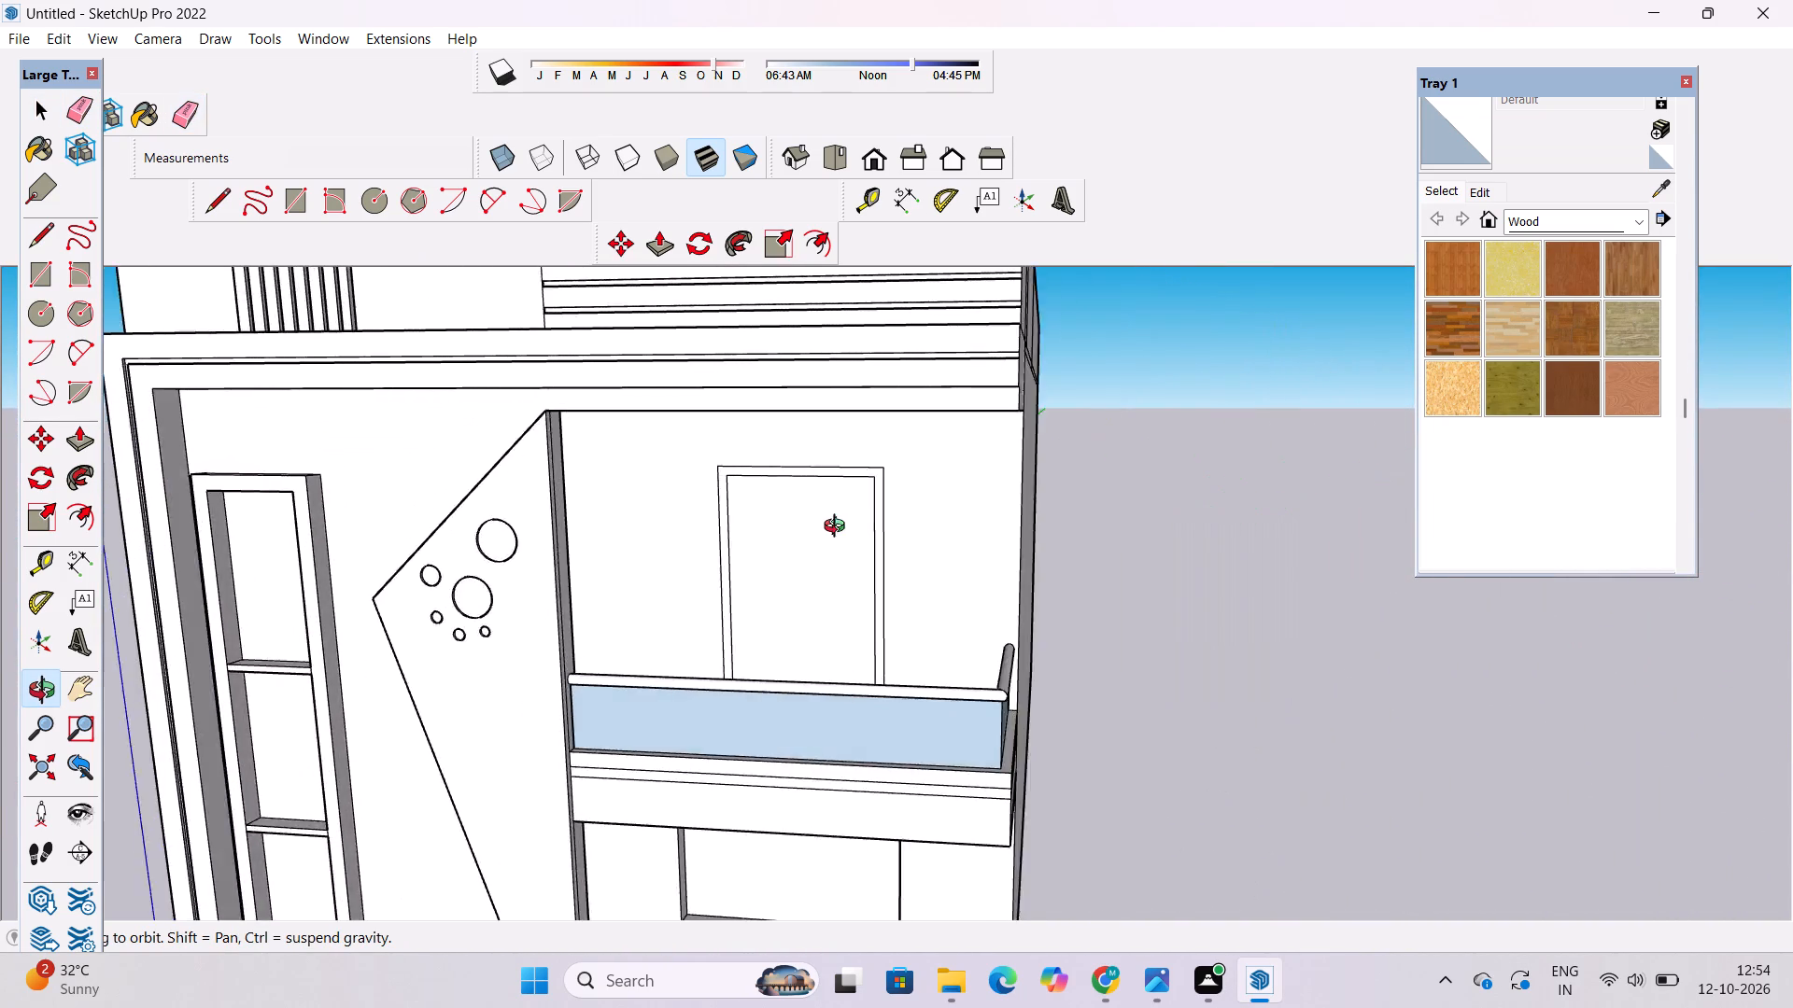
{"action": "scroll", "coordinate": [839, 528], "scroll_direction": "up", "scroll_amount": 4}
{"action": "left_click_drag", "start_coordinate": [838, 526], "coordinate": [769, 518], "text": "shift"}
{"action": "left_click_drag", "start_coordinate": [758, 637], "coordinate": [736, 589]}
{"action": "left_click", "coordinate": [733, 613]}
{"action": "key", "text": "p"}
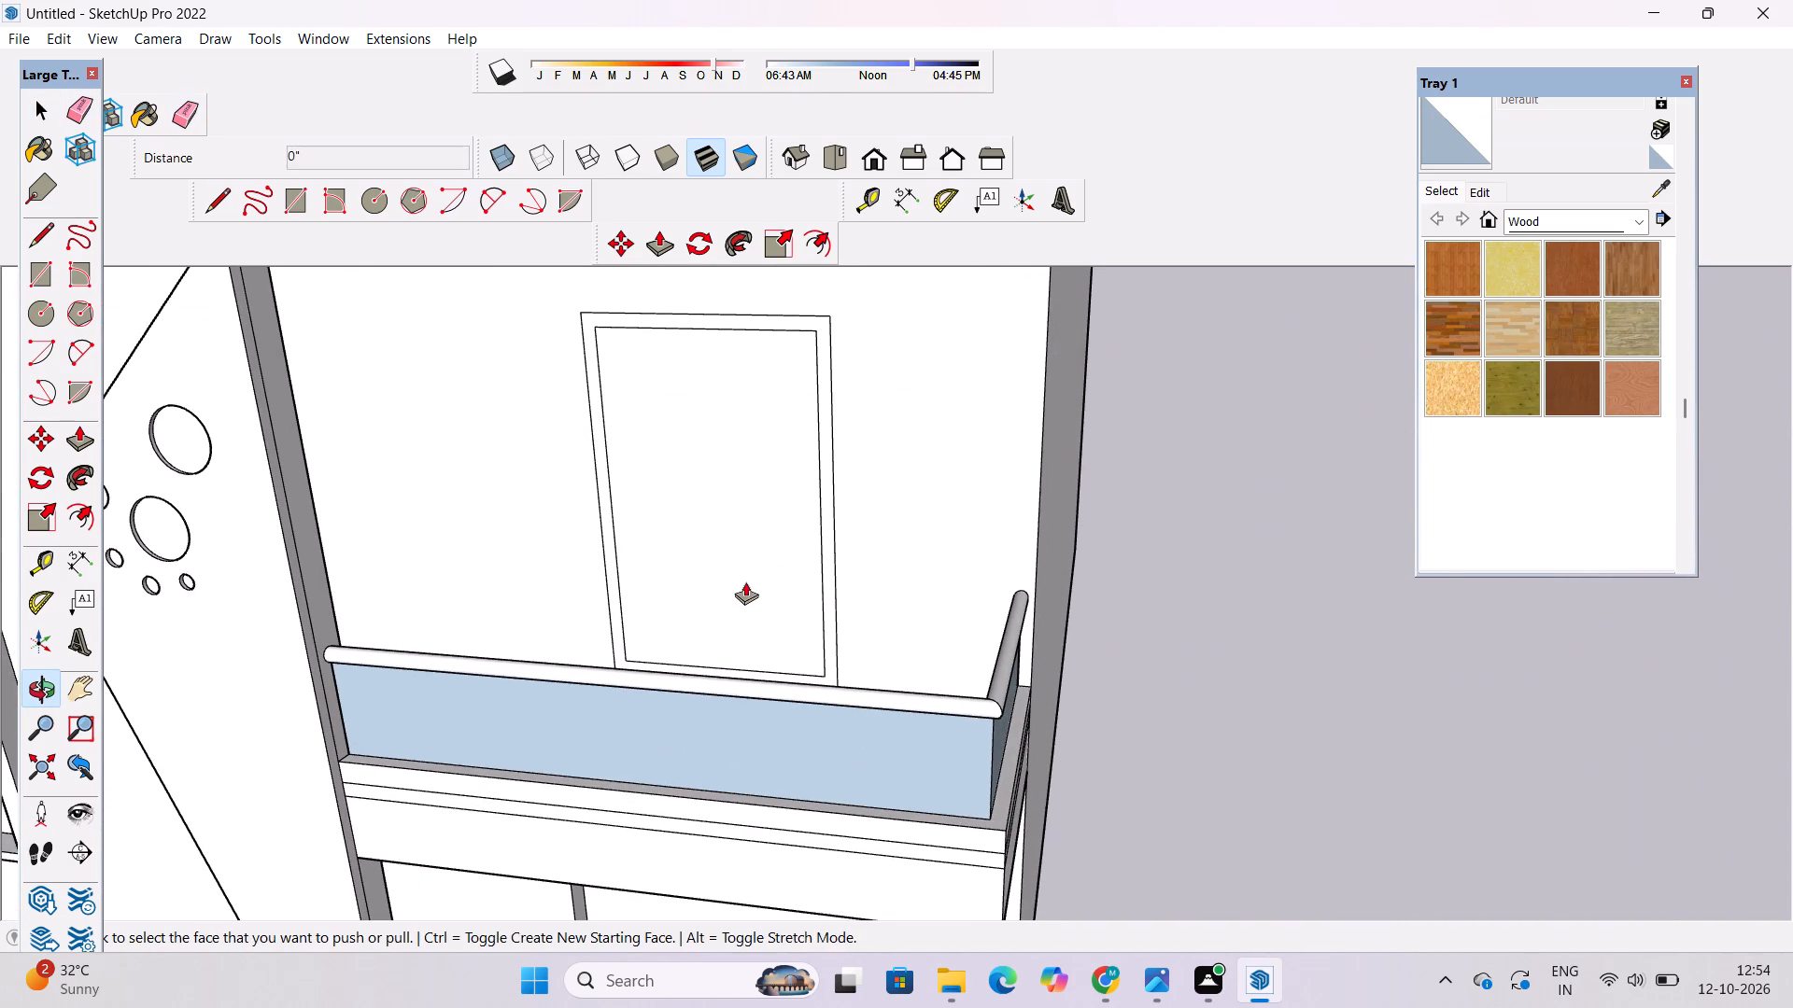
{"action": "scroll", "coordinate": [742, 557], "scroll_direction": "up", "scroll_amount": 4}
{"action": "left_click", "coordinate": [742, 557]}
{"action": "type", "text": "2\""}
{"action": "key", "text": "Return"}
{"action": "key", "text": "o"}
{"action": "scroll", "coordinate": [739, 551], "scroll_direction": "down", "scroll_amount": 6}
{"action": "left_click_drag", "start_coordinate": [768, 666], "coordinate": [773, 651]}
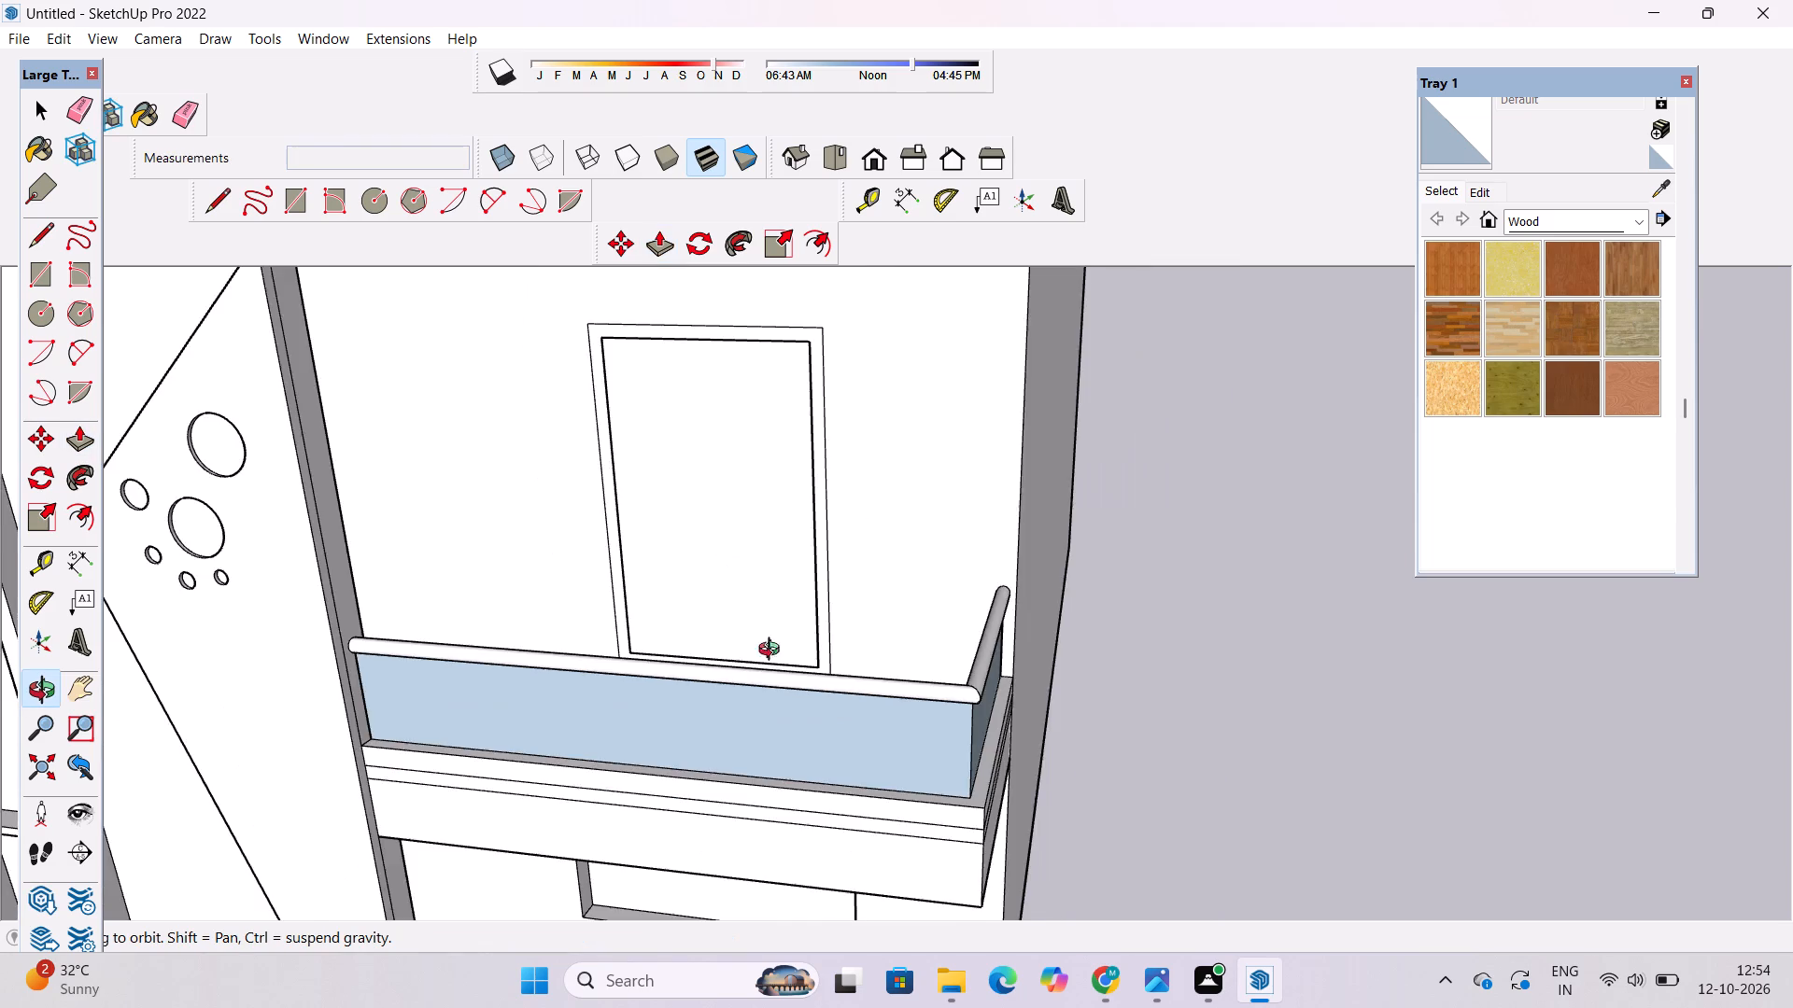
Examine the front elevation and the corner side wall around the first-floor balcony, slanted panel and tall window.
{"action": "left_click_drag", "start_coordinate": [773, 651], "coordinate": [797, 544]}
{"action": "scroll", "coordinate": [755, 546], "scroll_direction": "down", "scroll_amount": 10}
{"action": "left_click_drag", "start_coordinate": [731, 717], "coordinate": [772, 722]}
{"action": "scroll", "coordinate": [756, 726], "scroll_direction": "up", "scroll_amount": 1}
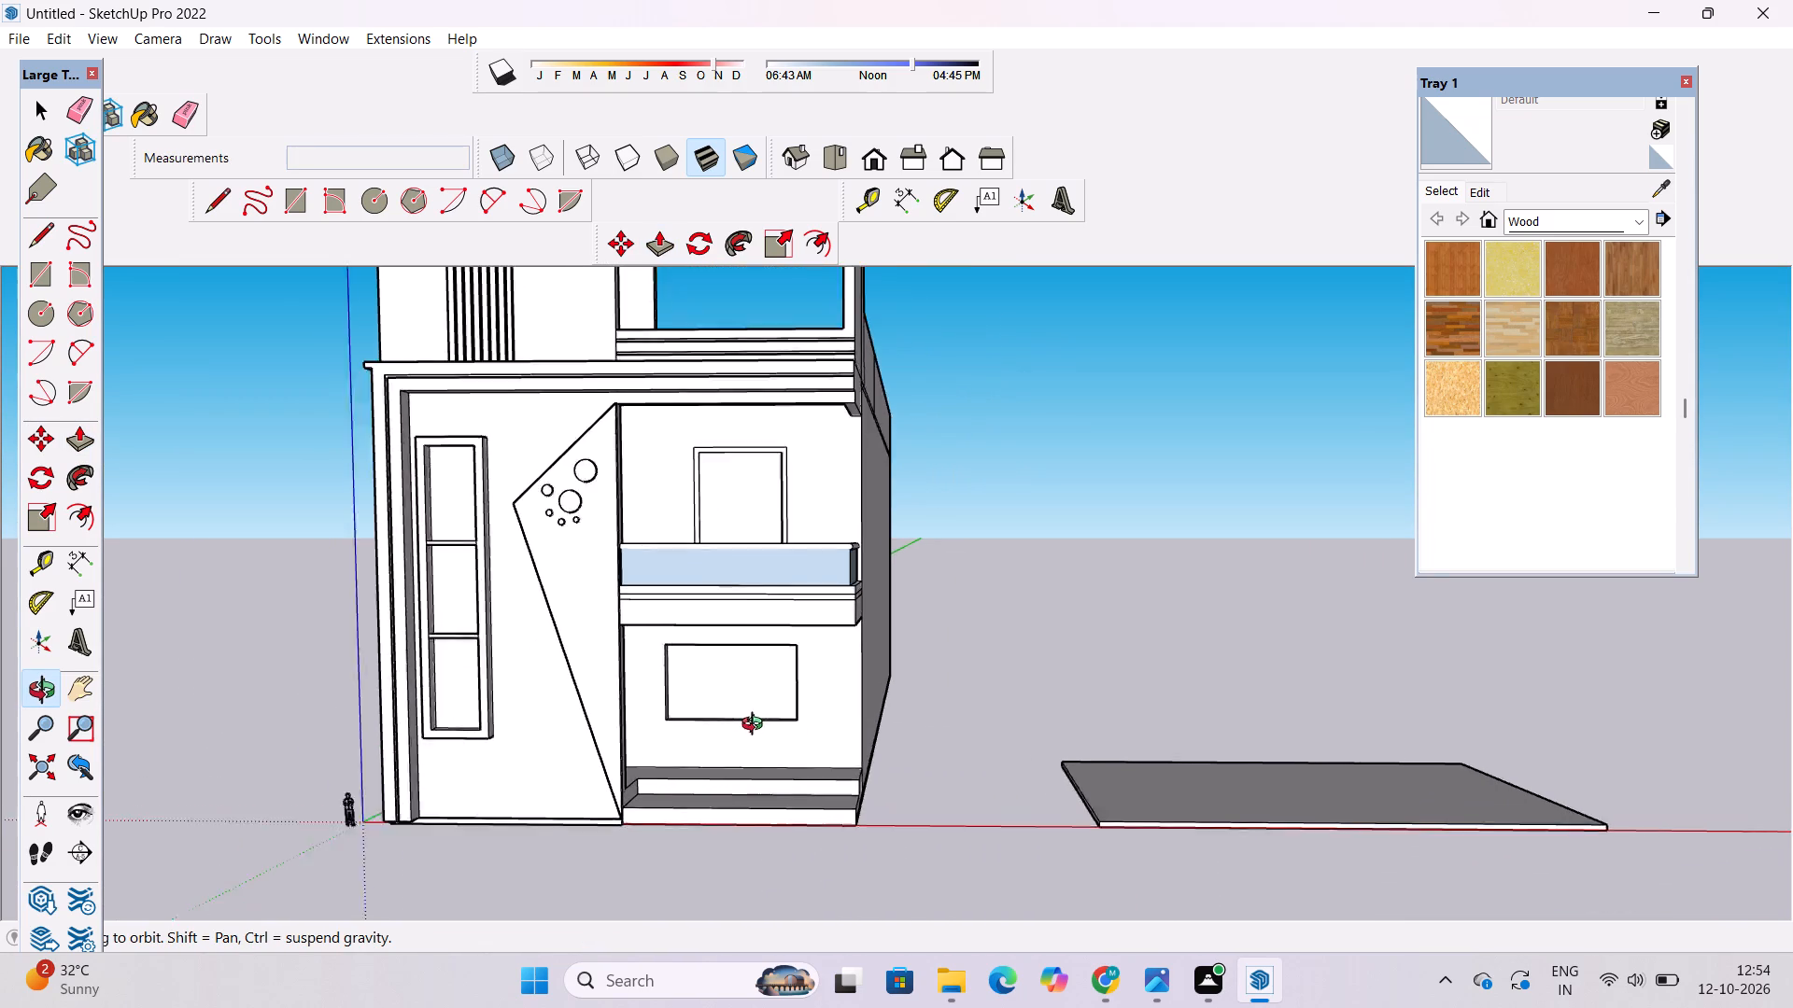
{"action": "scroll", "coordinate": [756, 726], "scroll_direction": "up", "scroll_amount": 2}
{"action": "scroll", "coordinate": [757, 699], "scroll_direction": "down", "scroll_amount": 3}
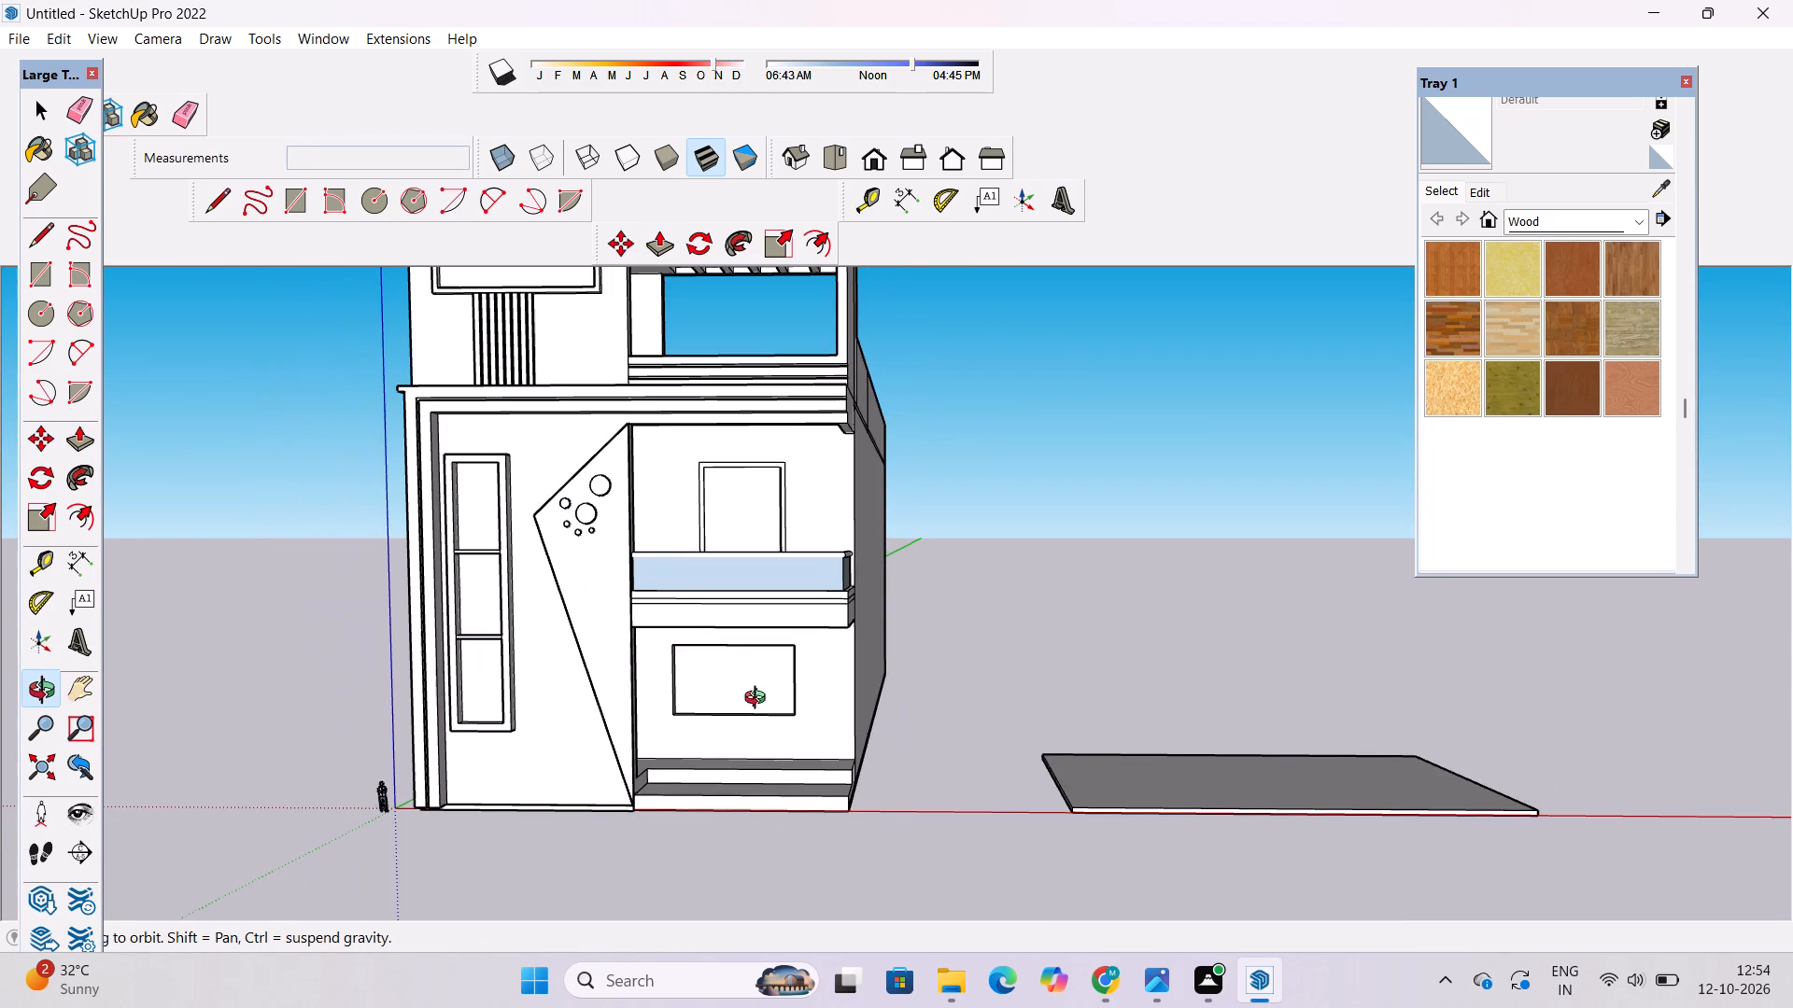
{"action": "scroll", "coordinate": [759, 700], "scroll_direction": "up", "scroll_amount": 1}
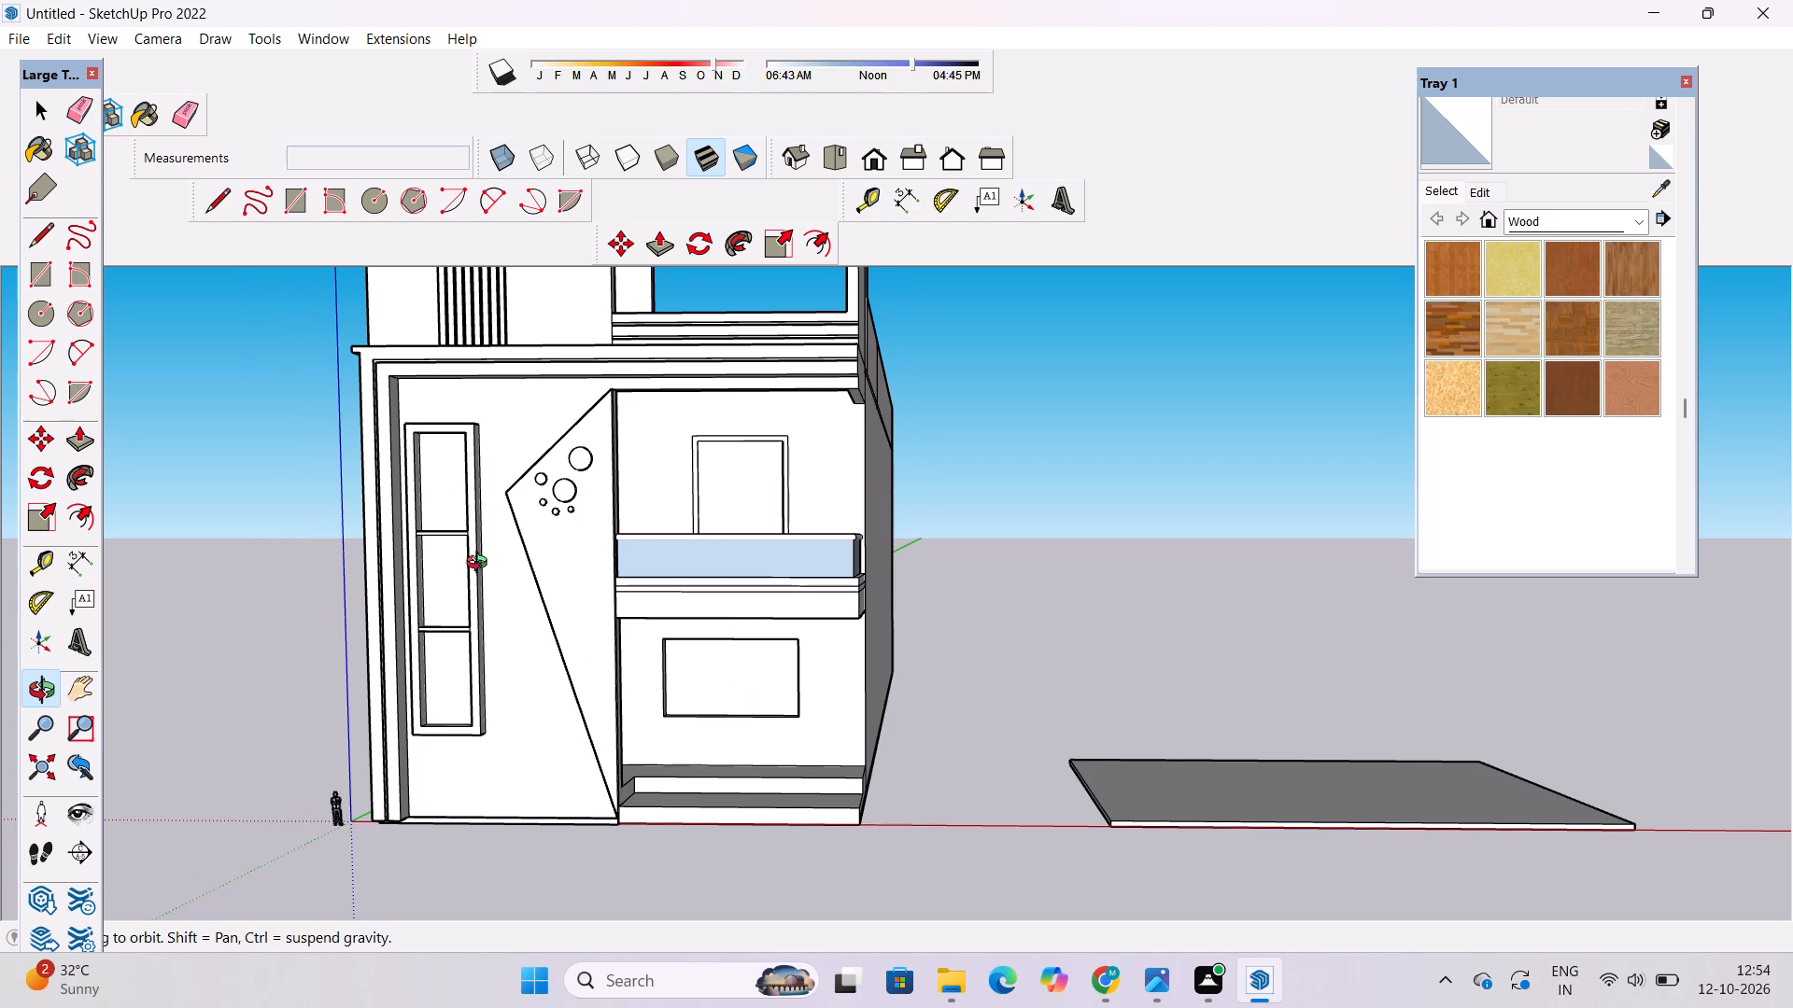
{"action": "left_click_drag", "start_coordinate": [481, 565], "coordinate": [1094, 543]}
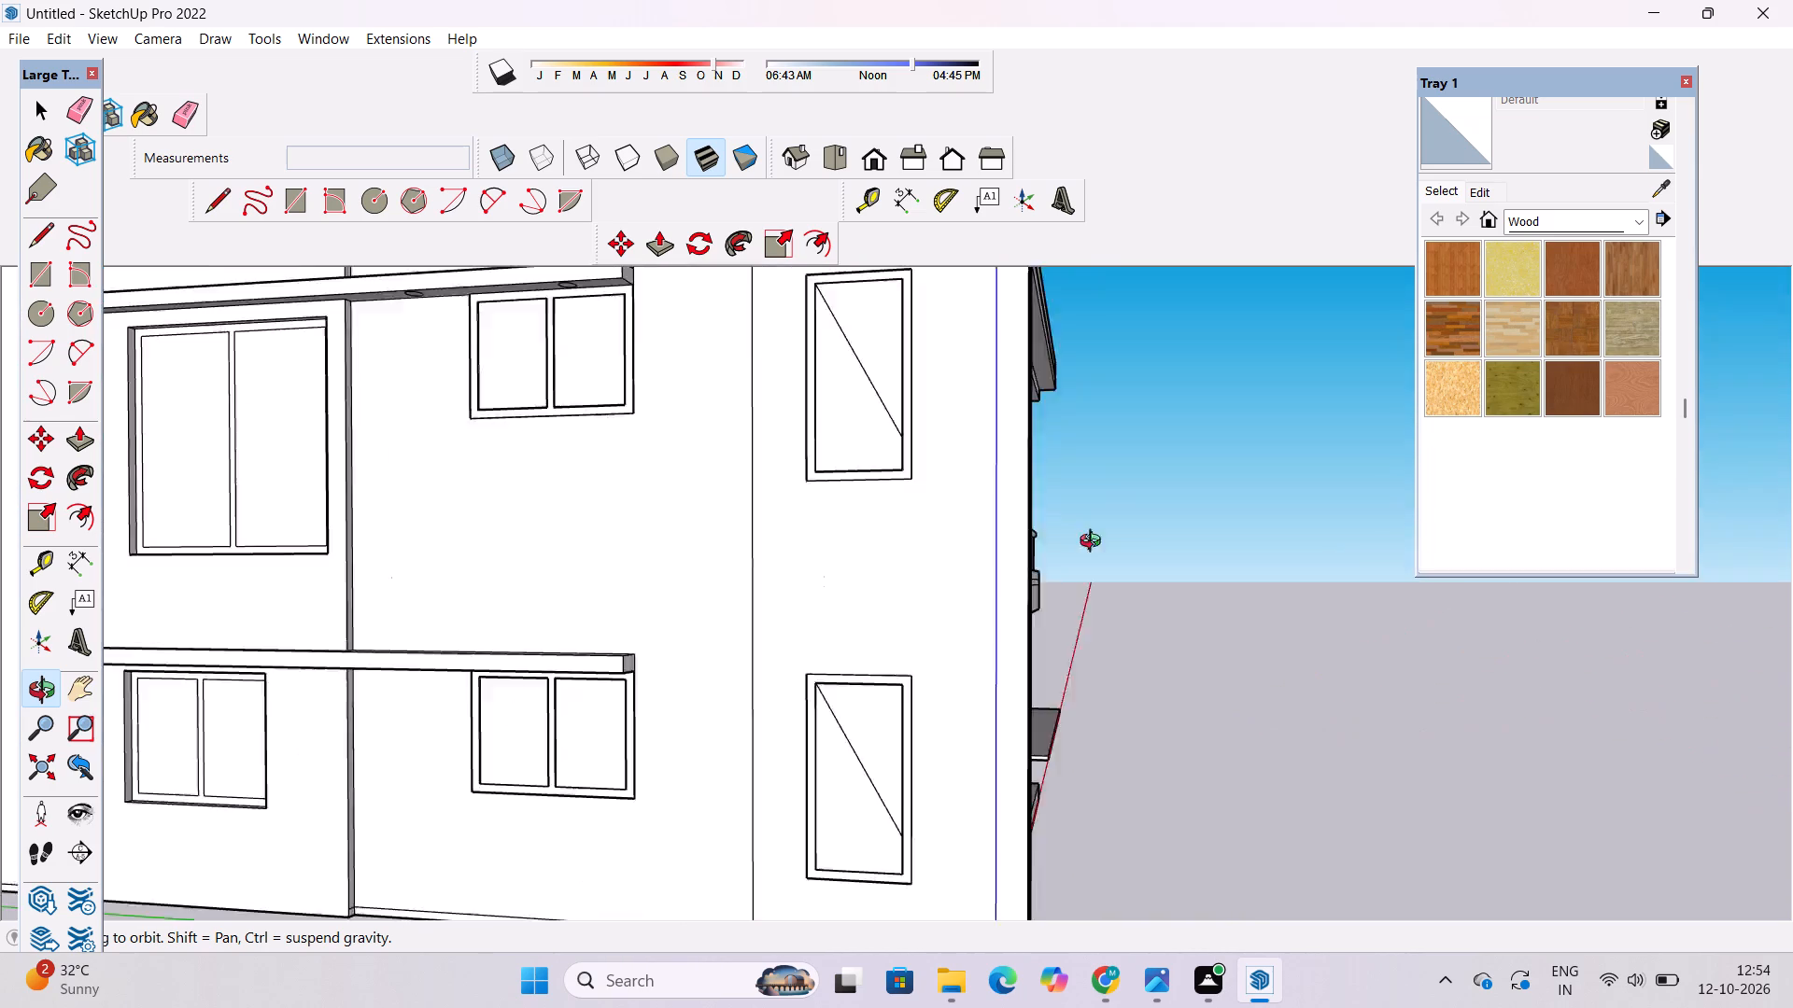
{"action": "left_click_drag", "start_coordinate": [1094, 543], "coordinate": [588, 528]}
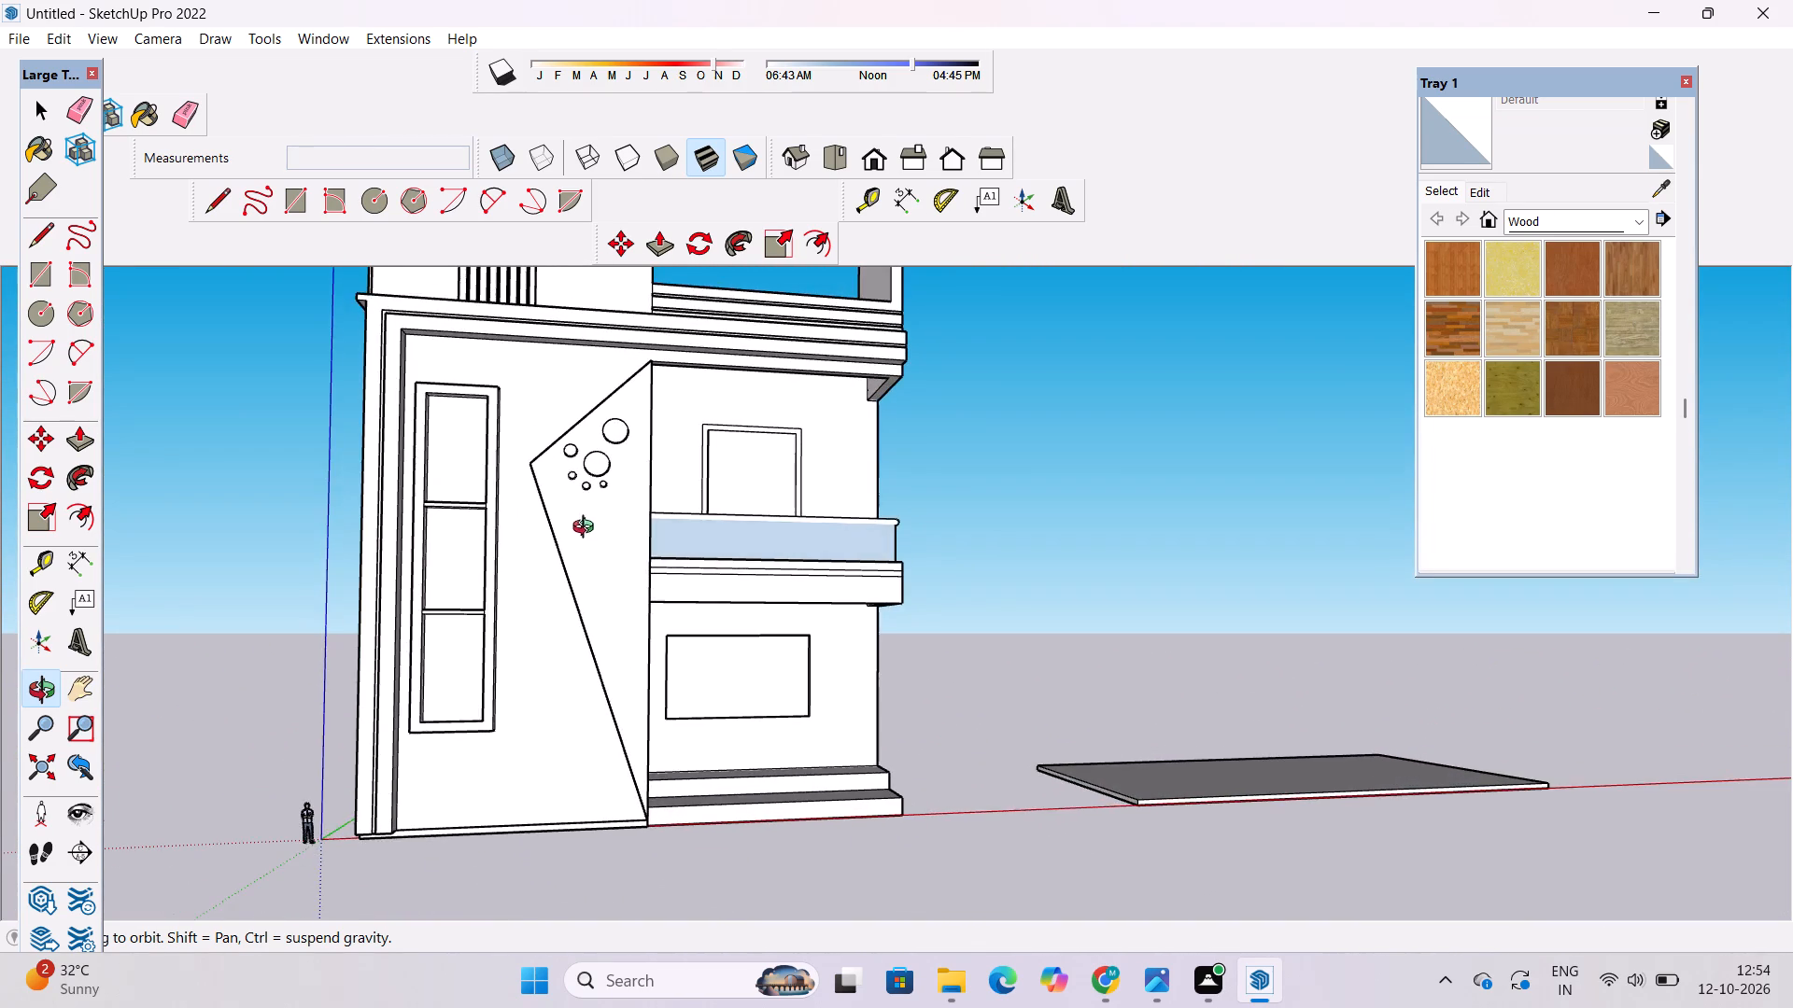
{"action": "scroll", "coordinate": [587, 532], "scroll_direction": "down", "scroll_amount": 2}
{"action": "left_click_drag", "start_coordinate": [586, 601], "coordinate": [734, 579], "text": "shift"}
{"action": "left_click_drag", "start_coordinate": [735, 591], "coordinate": [727, 737]}
{"action": "scroll", "coordinate": [717, 529], "scroll_direction": "up", "scroll_amount": 5}
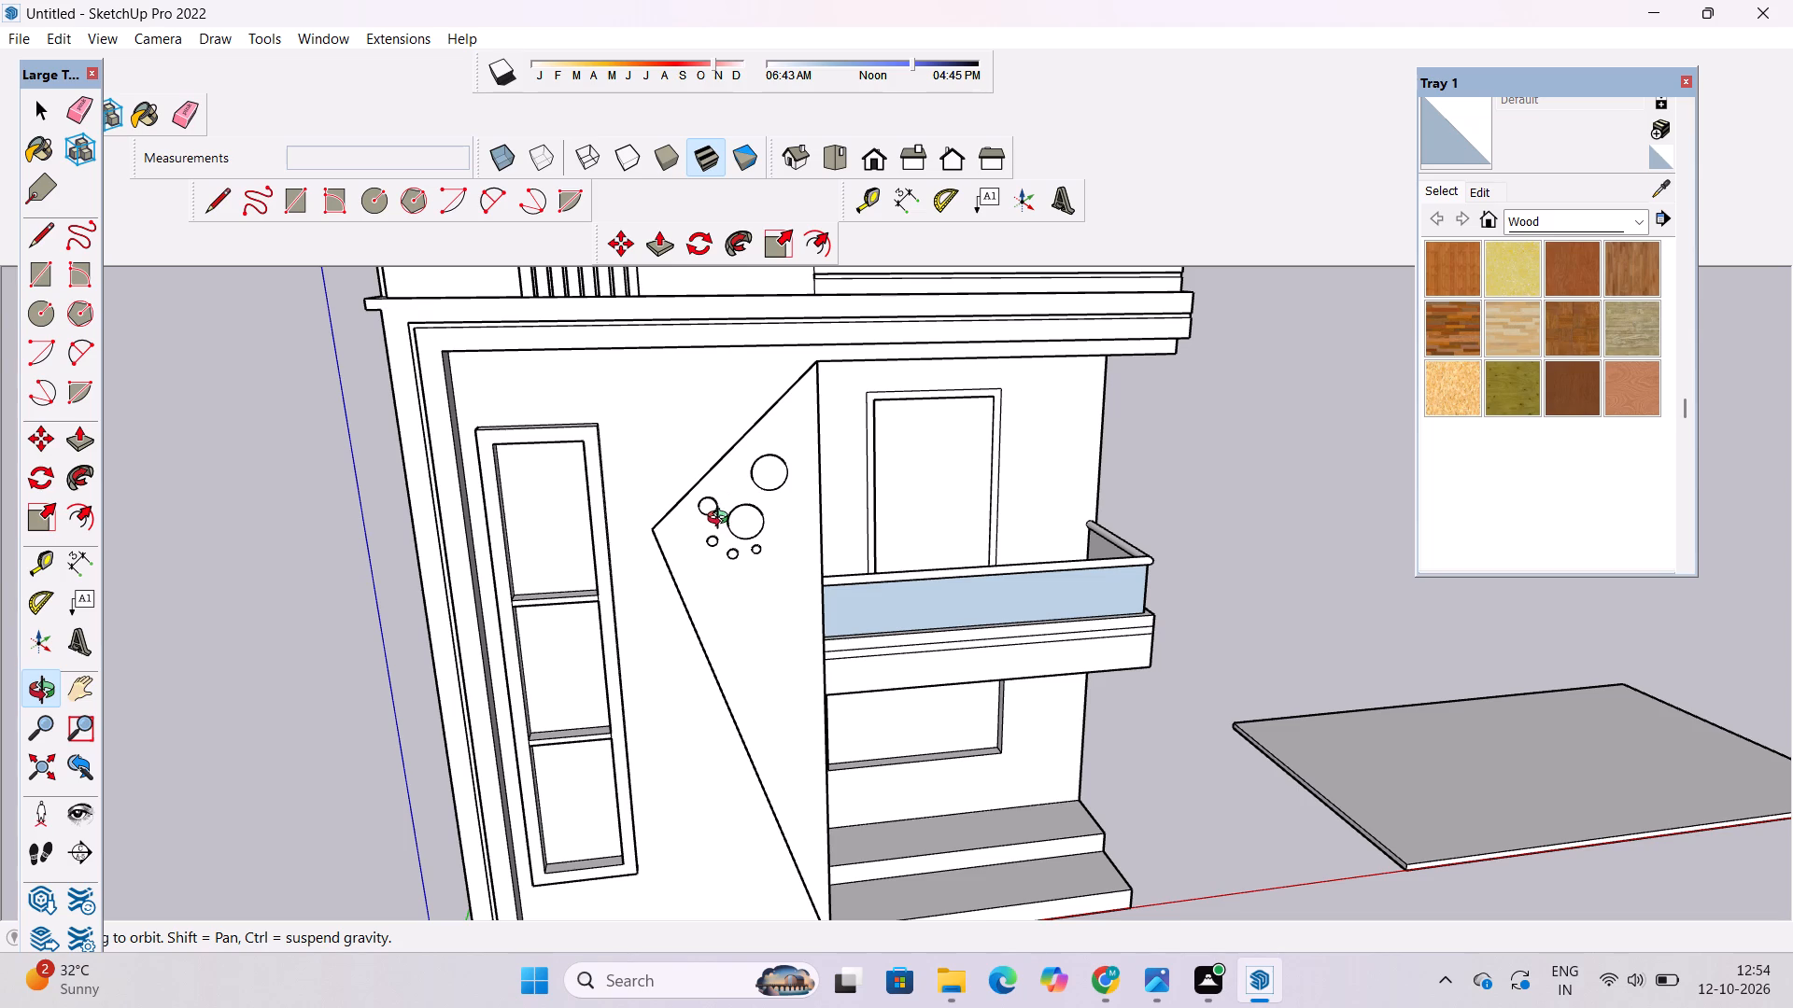
{"action": "scroll", "coordinate": [721, 523], "scroll_direction": "down", "scroll_amount": 5}
{"action": "left_click_drag", "start_coordinate": [722, 563], "coordinate": [720, 582], "text": "shift"}
{"action": "left_click_drag", "start_coordinate": [676, 613], "coordinate": [756, 592]}
{"action": "left_click_drag", "start_coordinate": [717, 666], "coordinate": [747, 526]}
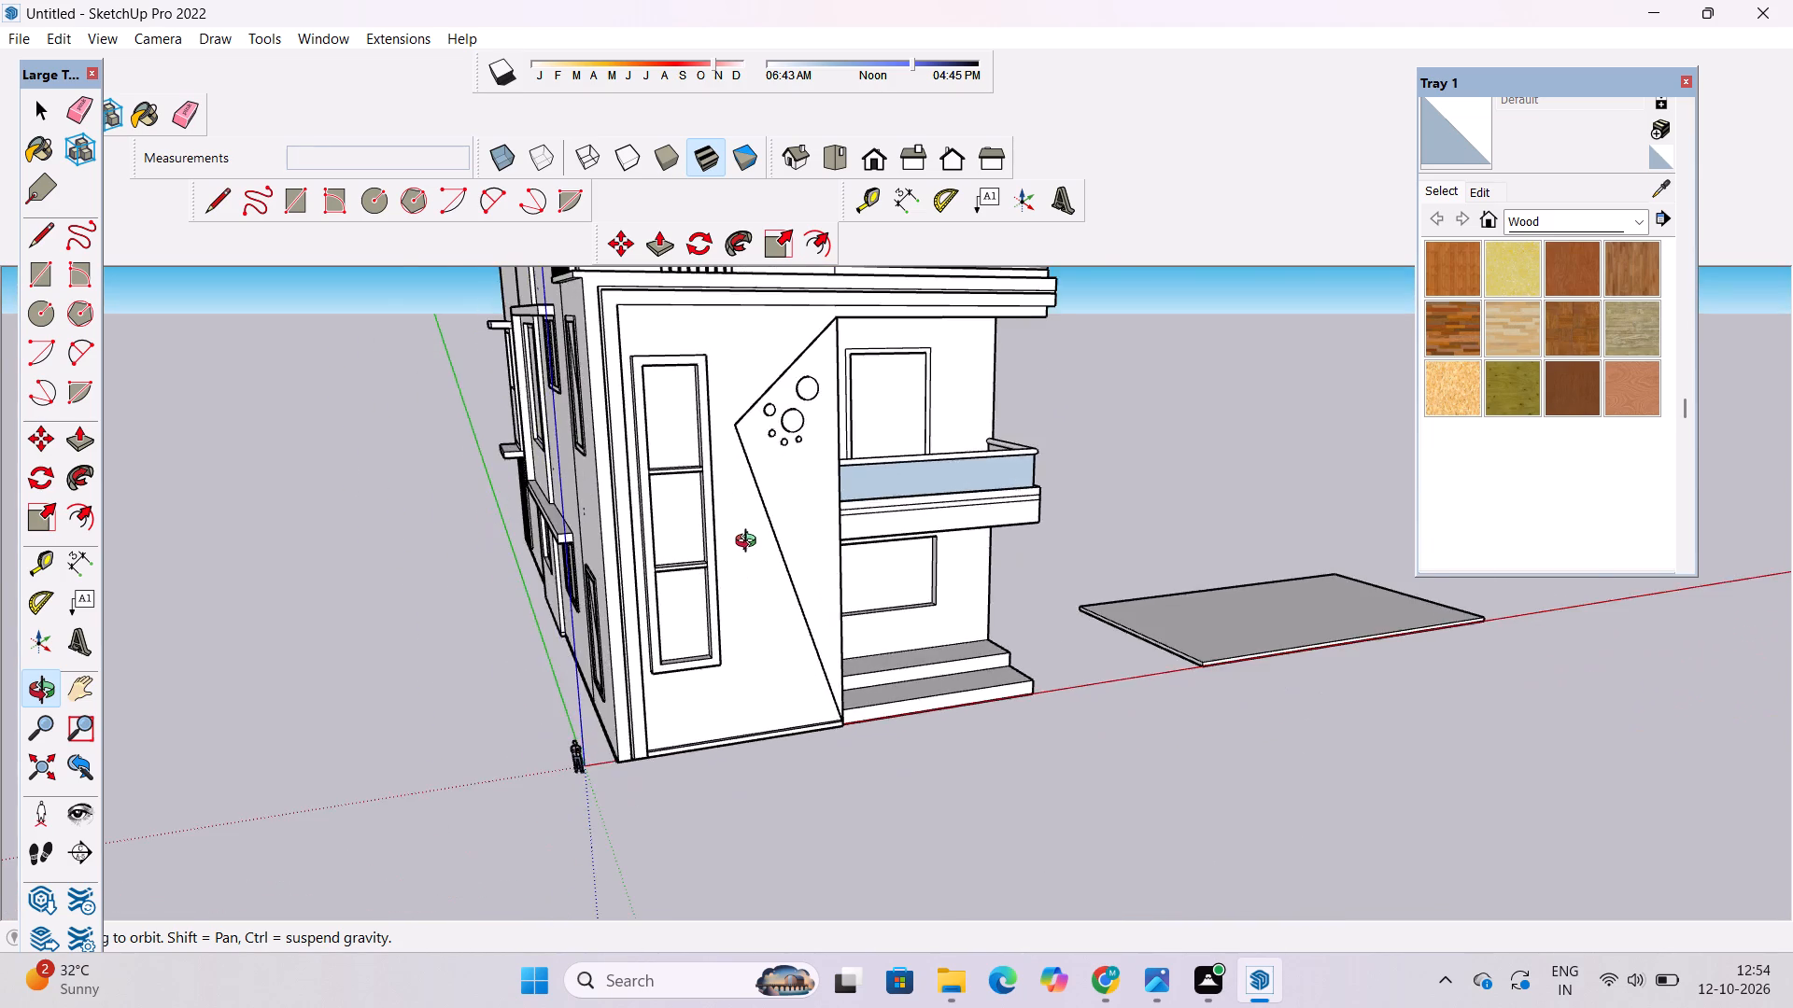
Draw a vertical line about 3' long from the slanted-panel wall's inner bottom corner down to the lower entrance step.
{"action": "scroll", "coordinate": [750, 543], "scroll_direction": "up", "scroll_amount": 9}
{"action": "left_click_drag", "start_coordinate": [1223, 675], "coordinate": [509, 599]}
{"action": "left_click_drag", "start_coordinate": [928, 807], "coordinate": [895, 605], "text": "shift"}
{"action": "left_click_drag", "start_coordinate": [836, 620], "coordinate": [925, 668]}
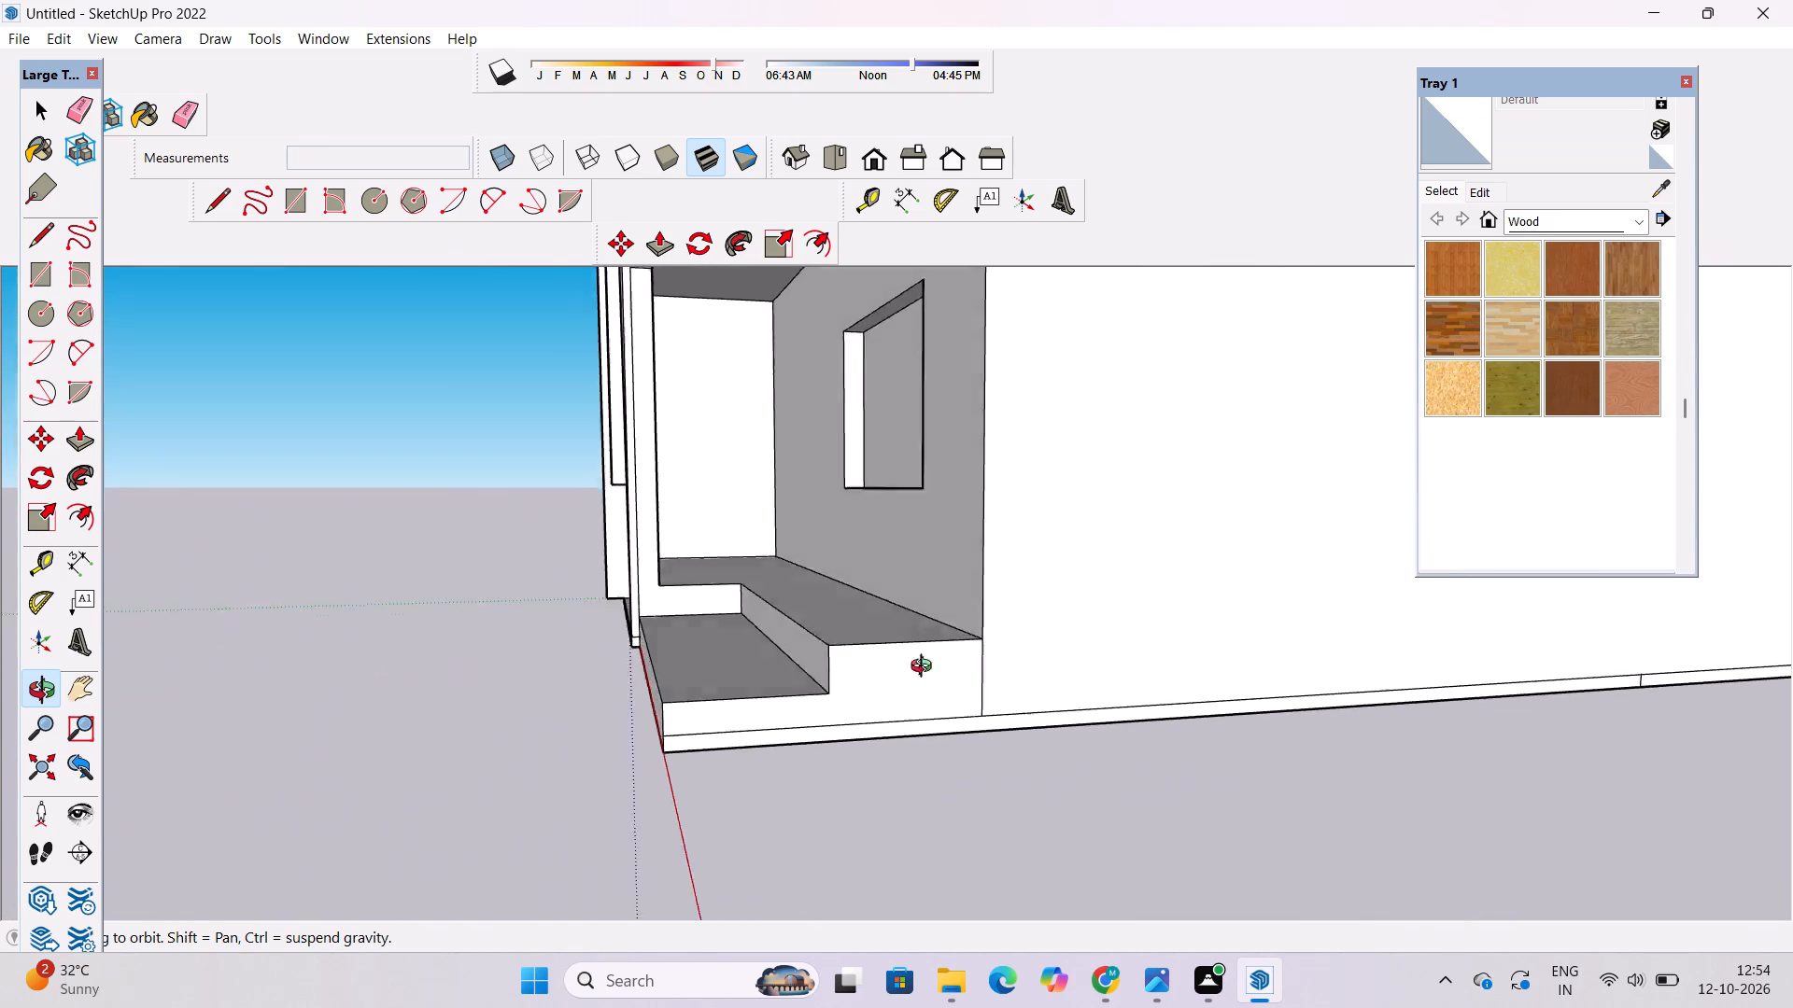
{"action": "left_click_drag", "start_coordinate": [925, 668], "coordinate": [1223, 758]}
{"action": "scroll", "coordinate": [756, 742], "scroll_direction": "up", "scroll_amount": 3}
{"action": "left_click_drag", "start_coordinate": [809, 740], "coordinate": [667, 729]}
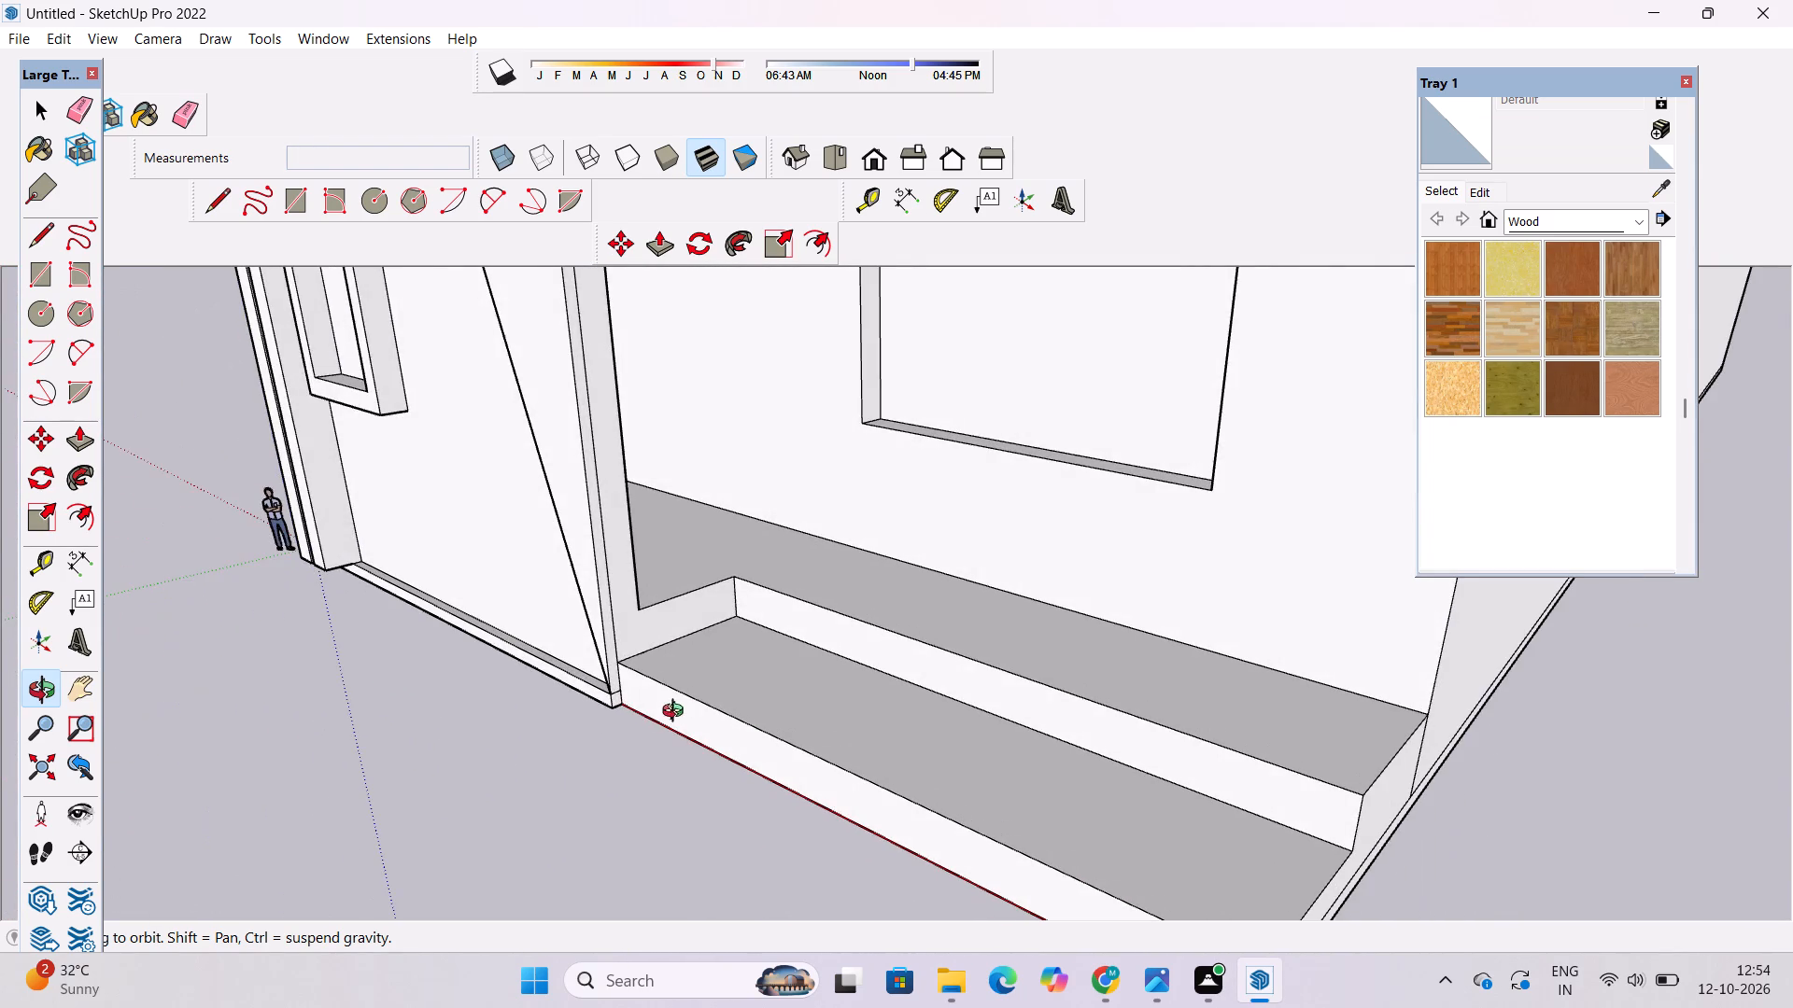
{"action": "scroll", "coordinate": [710, 716], "scroll_direction": "up", "scroll_amount": 4}
{"action": "left_click_drag", "start_coordinate": [726, 720], "coordinate": [499, 713]}
{"action": "scroll", "coordinate": [508, 466], "scroll_direction": "up", "scroll_amount": 5}
{"action": "left_click_drag", "start_coordinate": [576, 532], "coordinate": [578, 641], "text": "shift"}
{"action": "left_click_drag", "start_coordinate": [583, 651], "coordinate": [506, 622]}
{"action": "left_click", "coordinate": [506, 622]}
{"action": "left_click_drag", "start_coordinate": [534, 623], "coordinate": [549, 660], "text": "shift"}
{"action": "left_click_drag", "start_coordinate": [581, 679], "coordinate": [608, 632]}
{"action": "scroll", "coordinate": [616, 627], "scroll_direction": "up", "scroll_amount": 2}
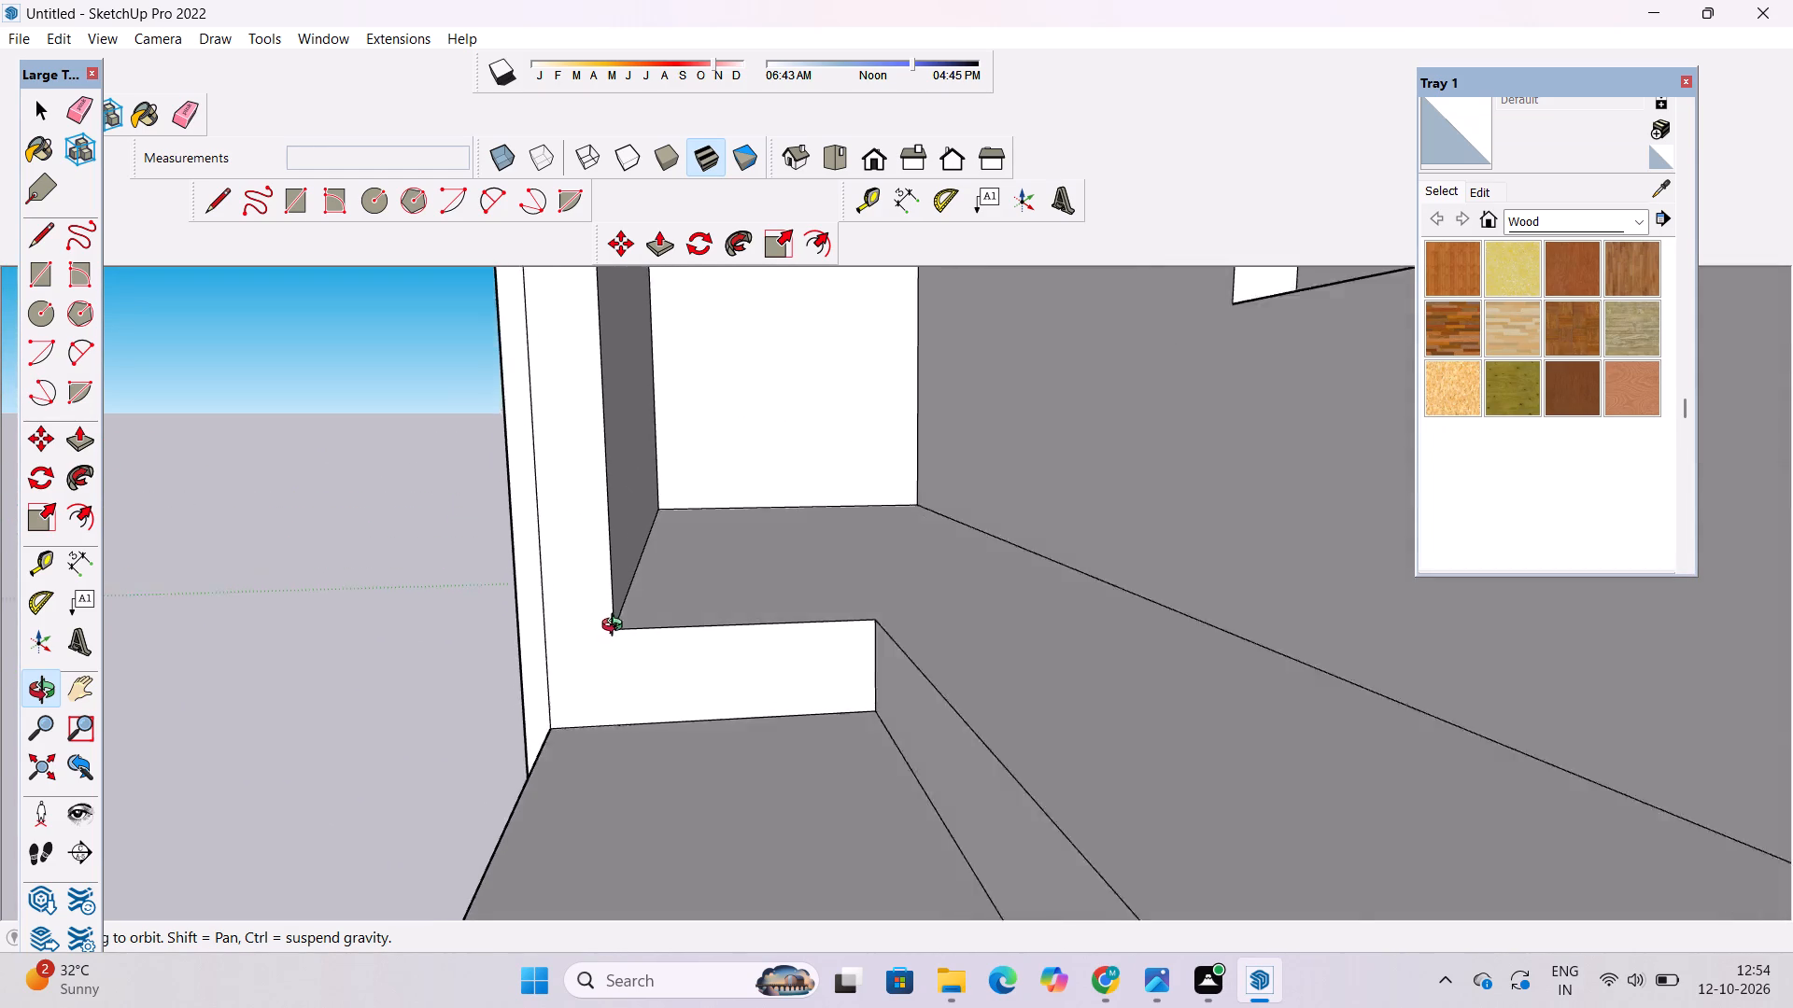
{"action": "scroll", "coordinate": [616, 627], "scroll_direction": "up", "scroll_amount": 2}
{"action": "left_click_drag", "start_coordinate": [616, 627], "coordinate": [616, 638], "text": "shift"}
{"action": "key", "text": "l"}
{"action": "scroll", "coordinate": [629, 672], "scroll_direction": "up", "scroll_amount": 7}
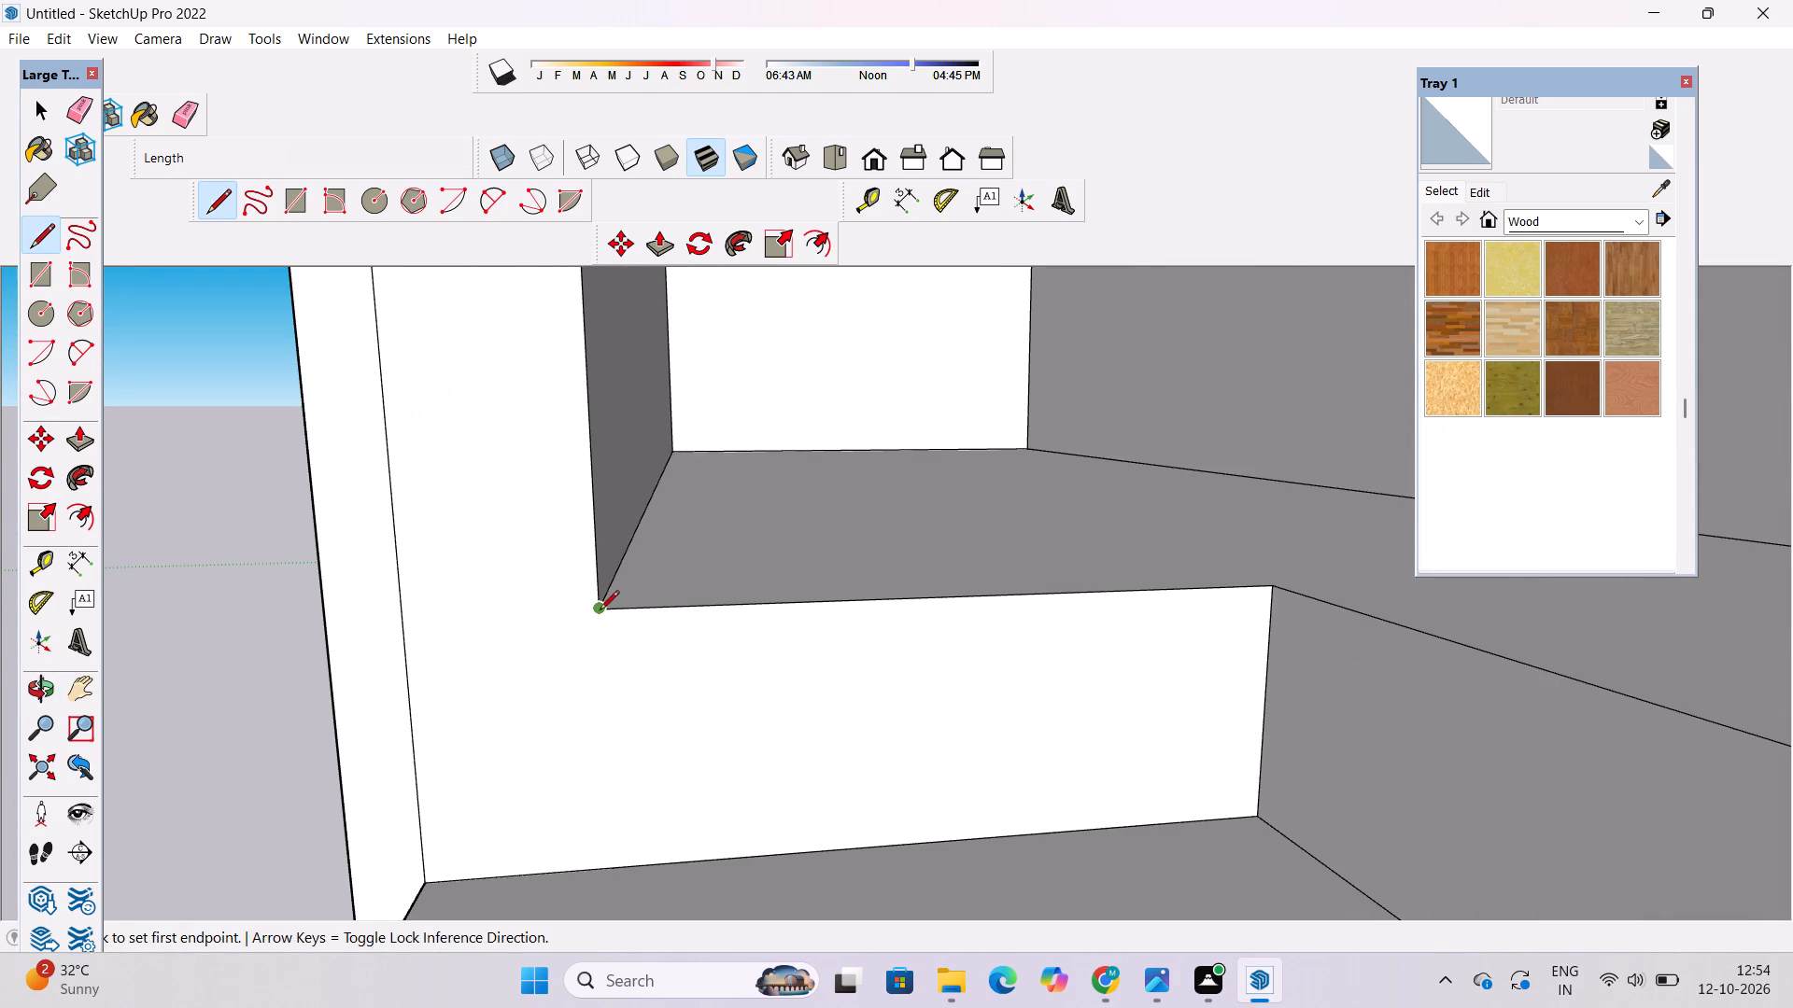
{"action": "left_click", "coordinate": [600, 614]}
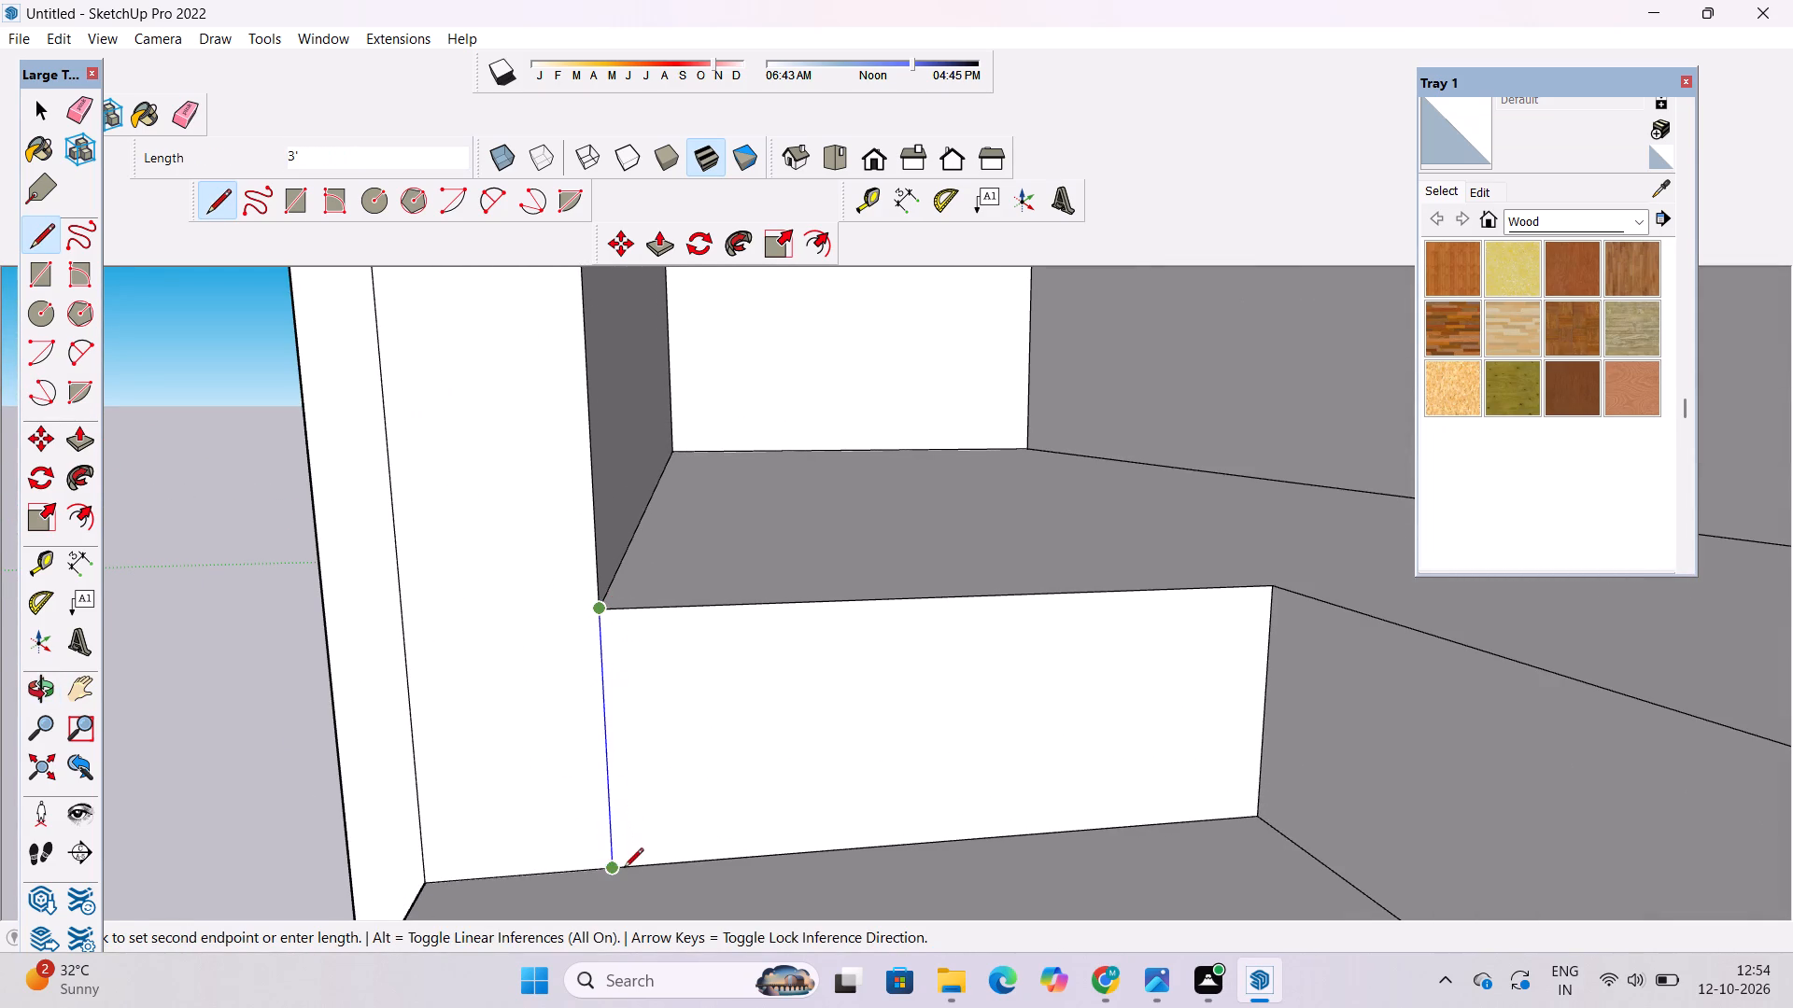
{"action": "left_click", "coordinate": [624, 869]}
{"action": "key", "text": "space"}
Examine the entrance steps, the front elevation and the plain side wall of the house.
{"action": "key", "text": "o"}
{"action": "scroll", "coordinate": [507, 632], "scroll_direction": "down", "scroll_amount": 5}
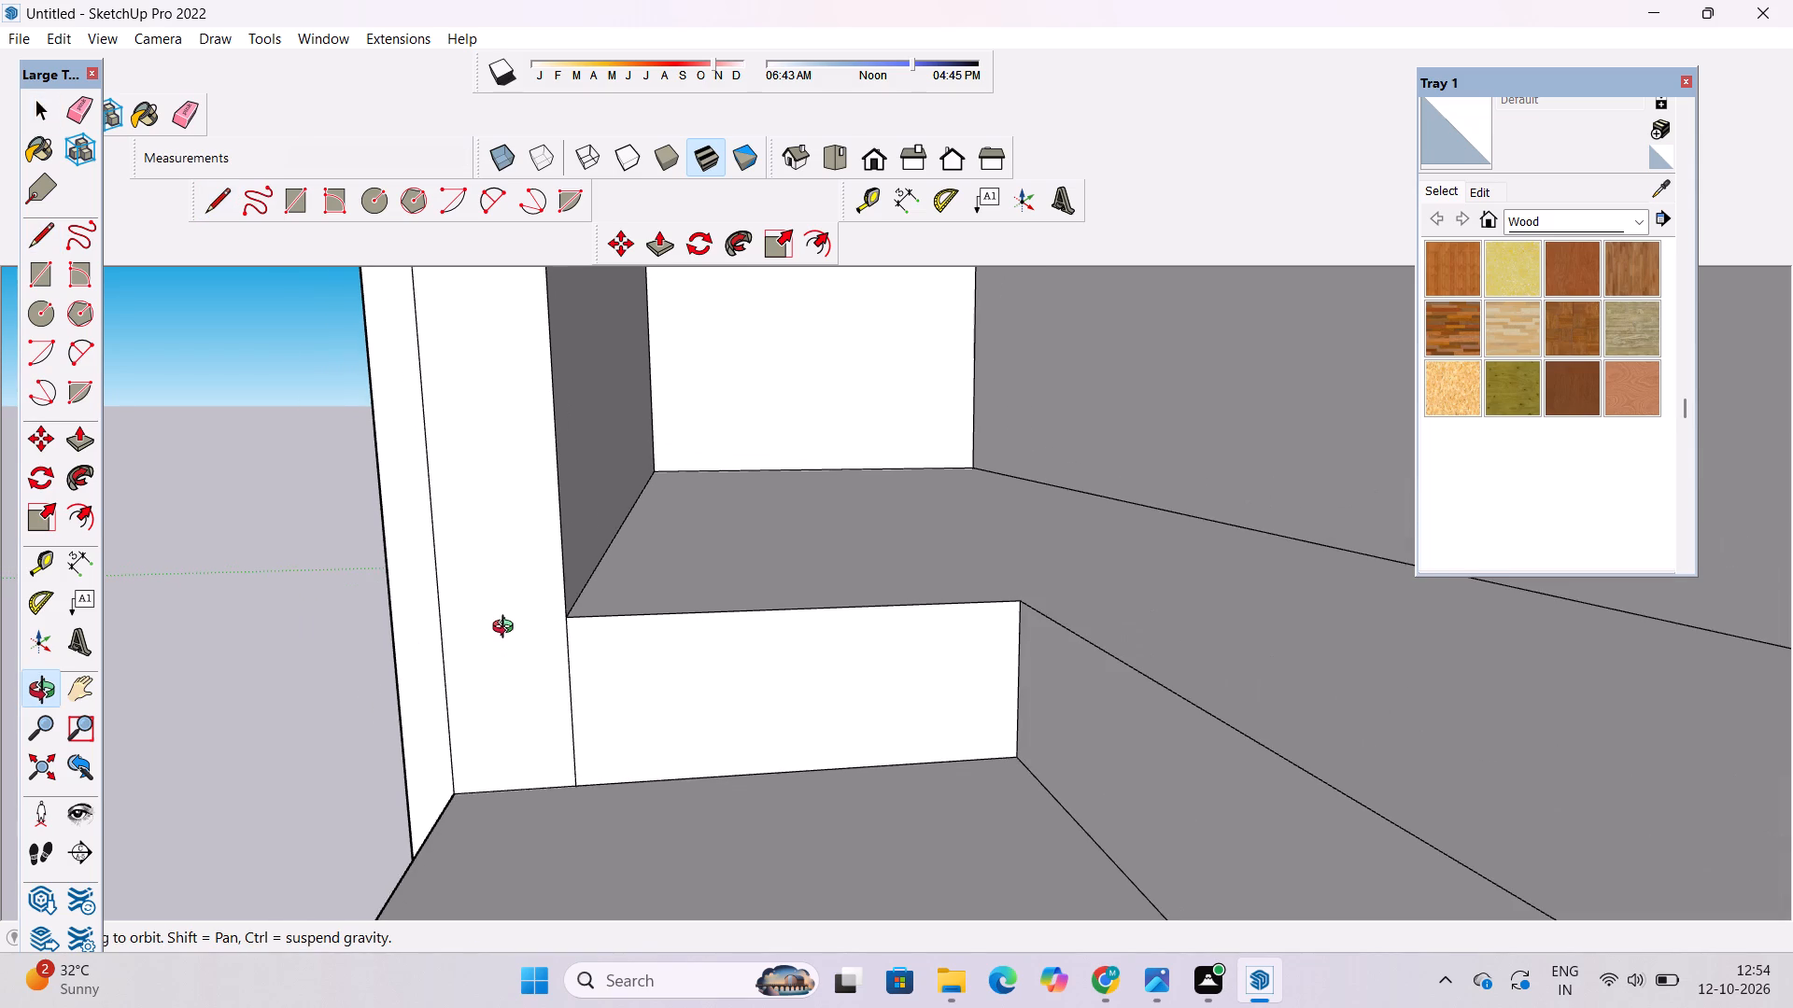
{"action": "scroll", "coordinate": [508, 623], "scroll_direction": "down", "scroll_amount": 7}
{"action": "left_click_drag", "start_coordinate": [485, 645], "coordinate": [627, 692]}
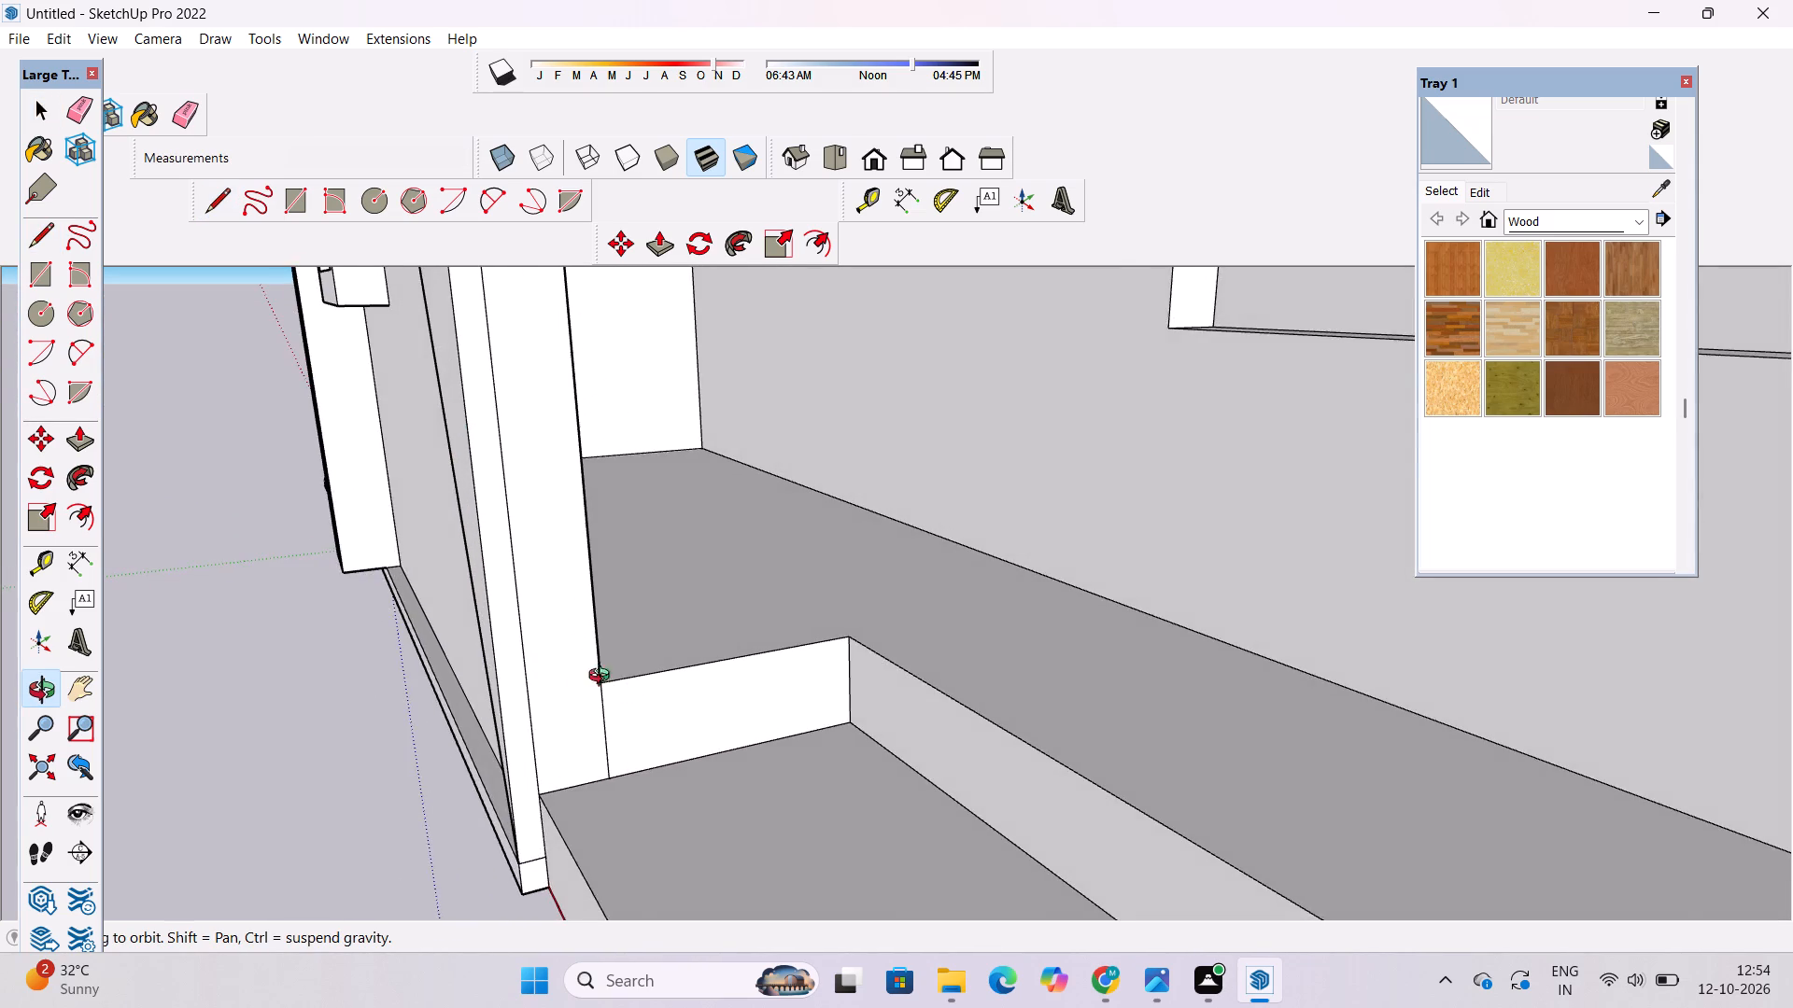
{"action": "scroll", "coordinate": [587, 672], "scroll_direction": "down", "scroll_amount": 4}
{"action": "left_click_drag", "start_coordinate": [473, 711], "coordinate": [558, 748]}
{"action": "scroll", "coordinate": [548, 738], "scroll_direction": "down", "scroll_amount": 5}
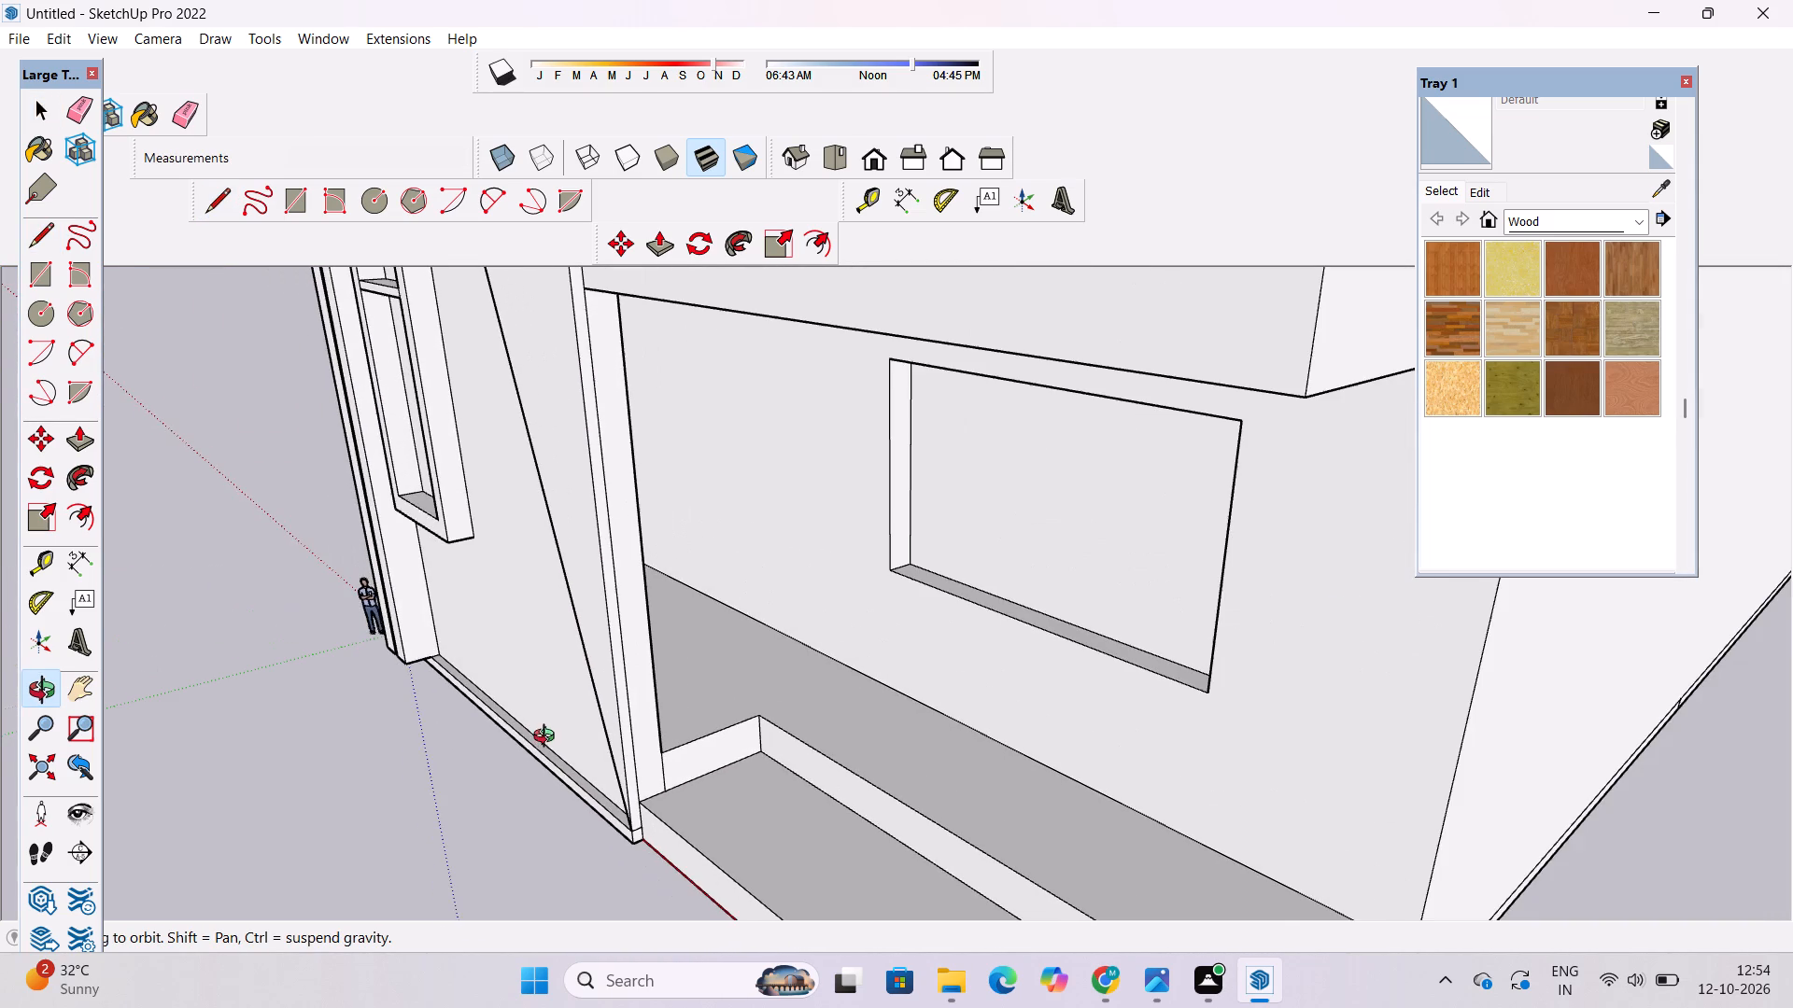
{"action": "left_click_drag", "start_coordinate": [507, 723], "coordinate": [884, 777], "text": "shift"}
{"action": "scroll", "coordinate": [960, 745], "scroll_direction": "down", "scroll_amount": 6}
{"action": "left_click_drag", "start_coordinate": [1158, 728], "coordinate": [720, 726], "text": "shift"}
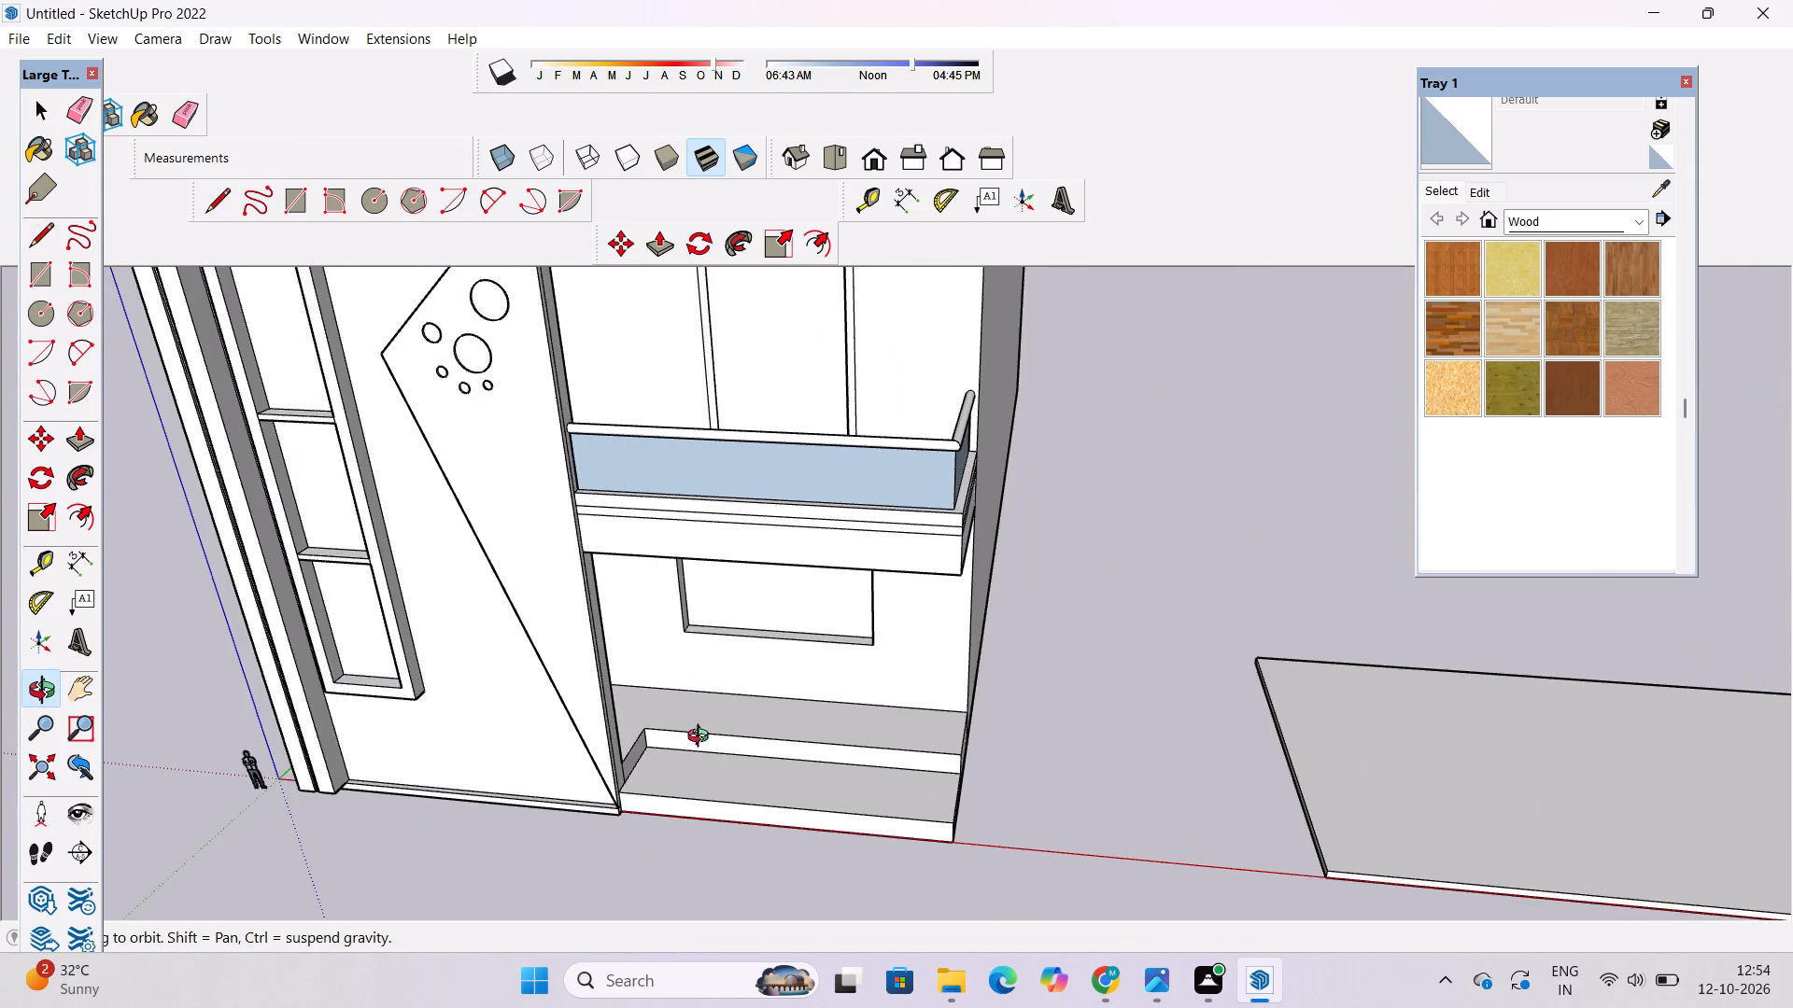
{"action": "scroll", "coordinate": [702, 738], "scroll_direction": "up", "scroll_amount": 3}
{"action": "left_click_drag", "start_coordinate": [696, 710], "coordinate": [724, 780], "text": "shift"}
{"action": "scroll", "coordinate": [720, 756], "scroll_direction": "down", "scroll_amount": 5}
{"action": "left_click_drag", "start_coordinate": [706, 792], "coordinate": [722, 690]}
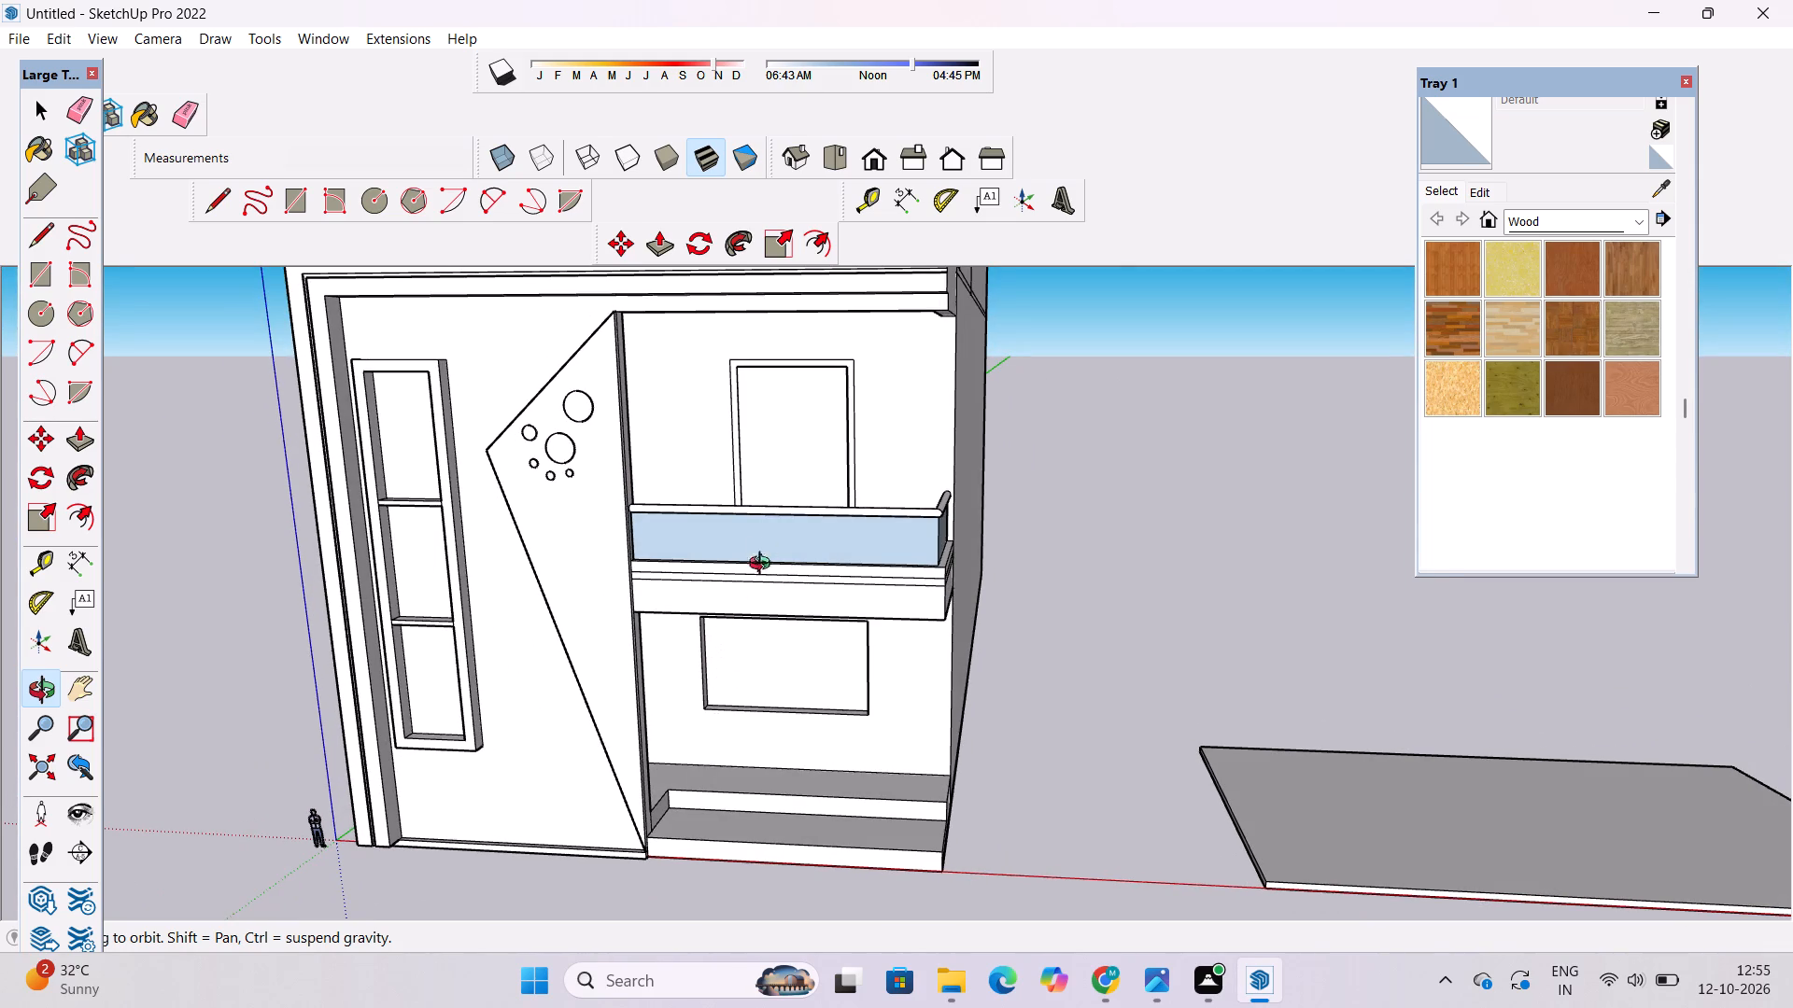
{"action": "left_click_drag", "start_coordinate": [778, 518], "coordinate": [739, 752], "text": "shift"}
{"action": "scroll", "coordinate": [744, 676], "scroll_direction": "down", "scroll_amount": 7}
{"action": "left_click_drag", "start_coordinate": [712, 721], "coordinate": [532, 685]}
{"action": "left_click_drag", "start_coordinate": [719, 571], "coordinate": [600, 599]}
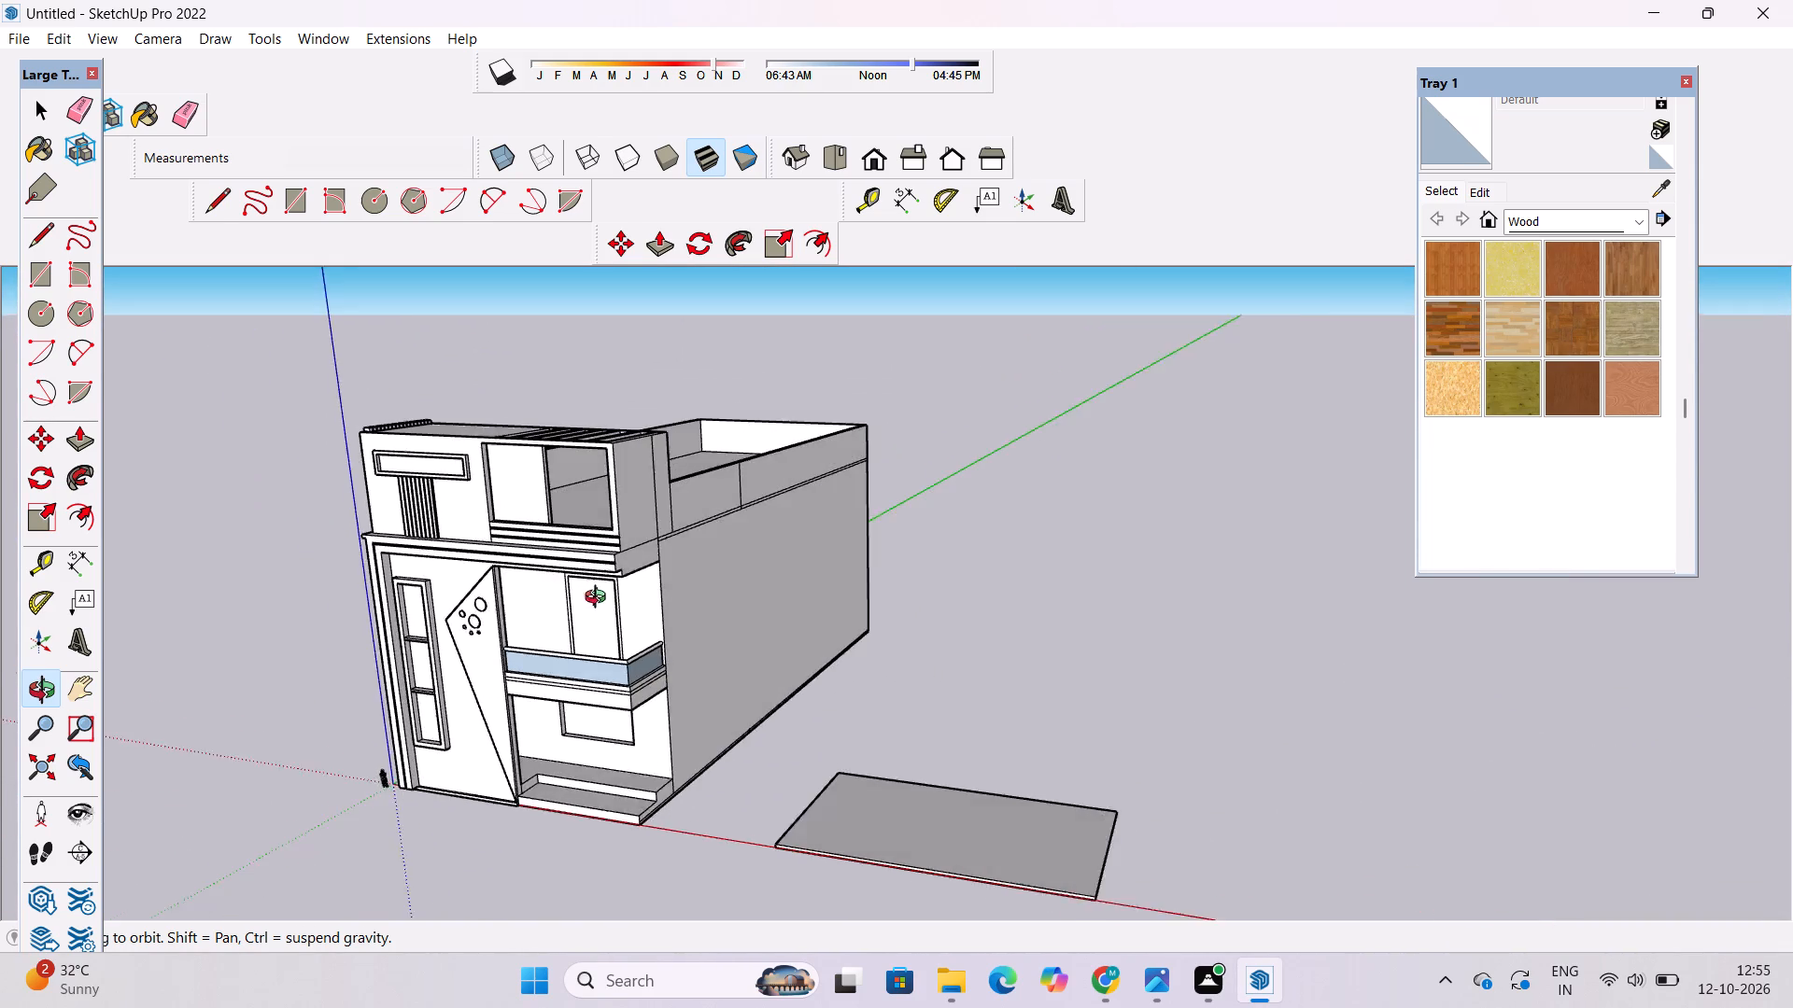
Erase the vertical line across the terrace parapet's plain outer side and the short vertical line in the narrow band below it.
{"action": "left_click_drag", "start_coordinate": [600, 599], "coordinate": [599, 600]}
{"action": "scroll", "coordinate": [738, 492], "scroll_direction": "up", "scroll_amount": 7}
{"action": "left_click_drag", "start_coordinate": [745, 483], "coordinate": [845, 832]}
{"action": "left_click_drag", "start_coordinate": [707, 539], "coordinate": [836, 632], "text": "shift"}
{"action": "left_click_drag", "start_coordinate": [840, 641], "coordinate": [1123, 595]}
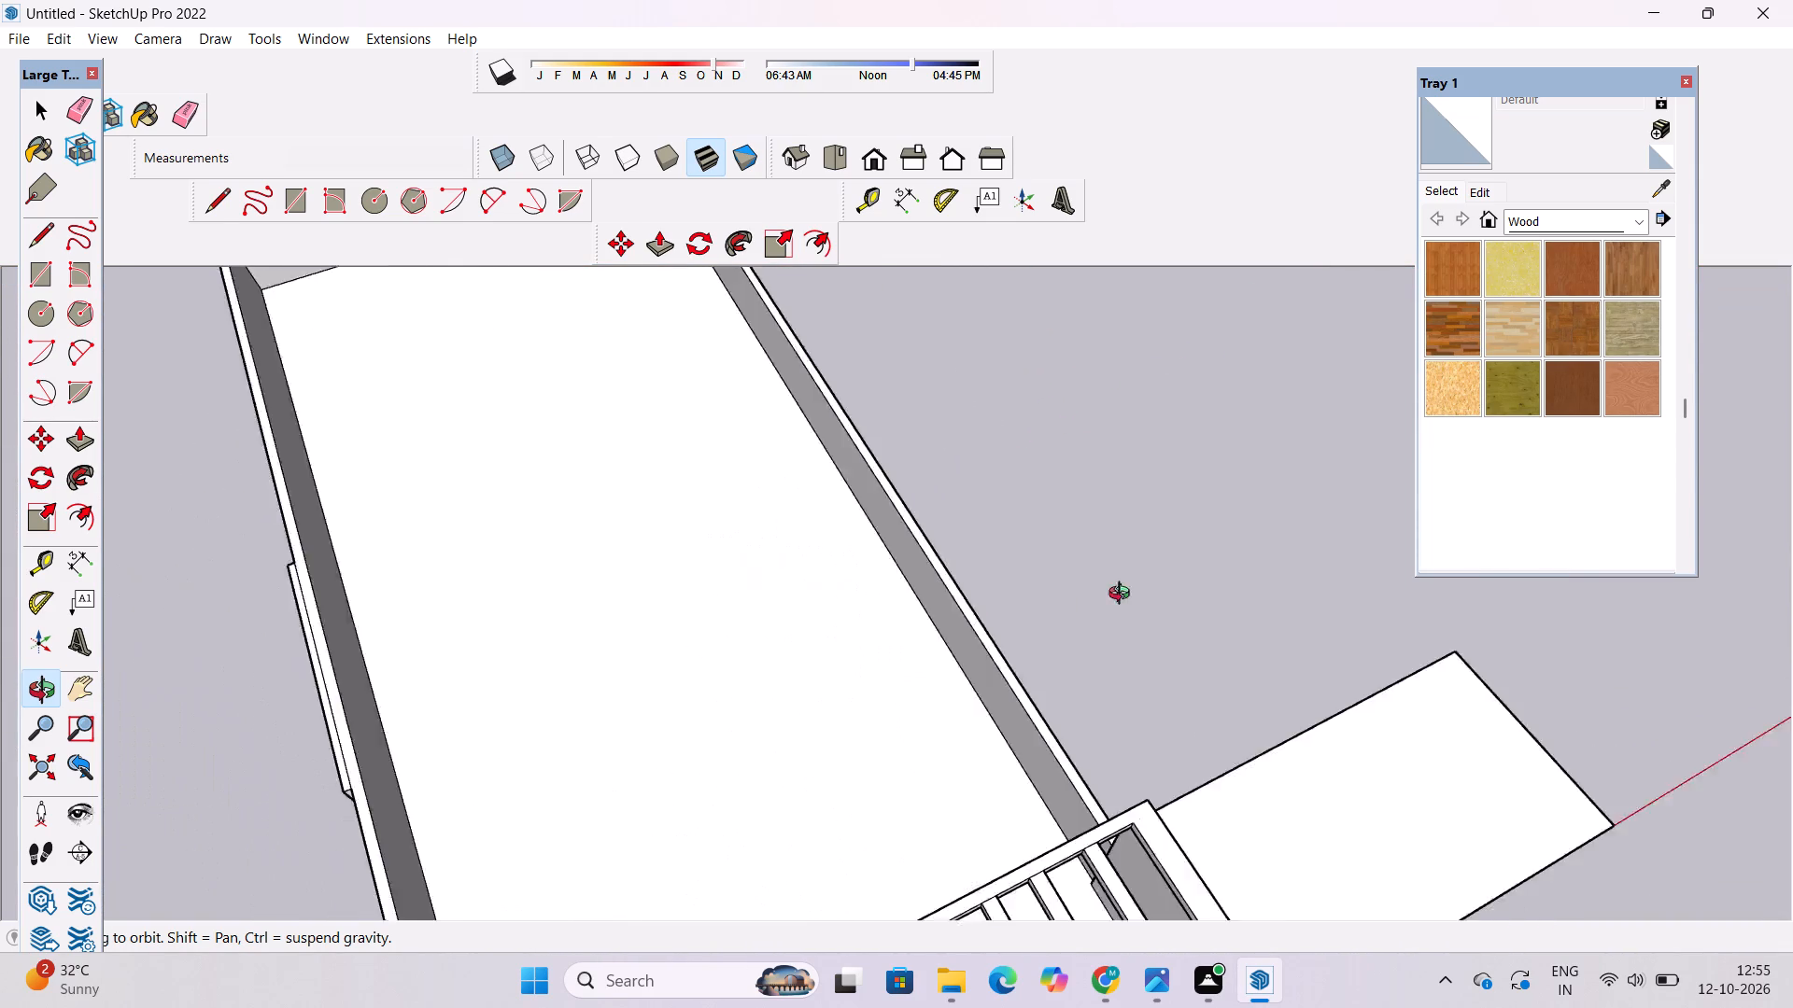
{"action": "left_click_drag", "start_coordinate": [1123, 595], "coordinate": [518, 465]}
{"action": "left_click_drag", "start_coordinate": [739, 526], "coordinate": [756, 651], "text": "shift"}
{"action": "left_click_drag", "start_coordinate": [780, 659], "coordinate": [777, 587]}
{"action": "key", "text": "e"}
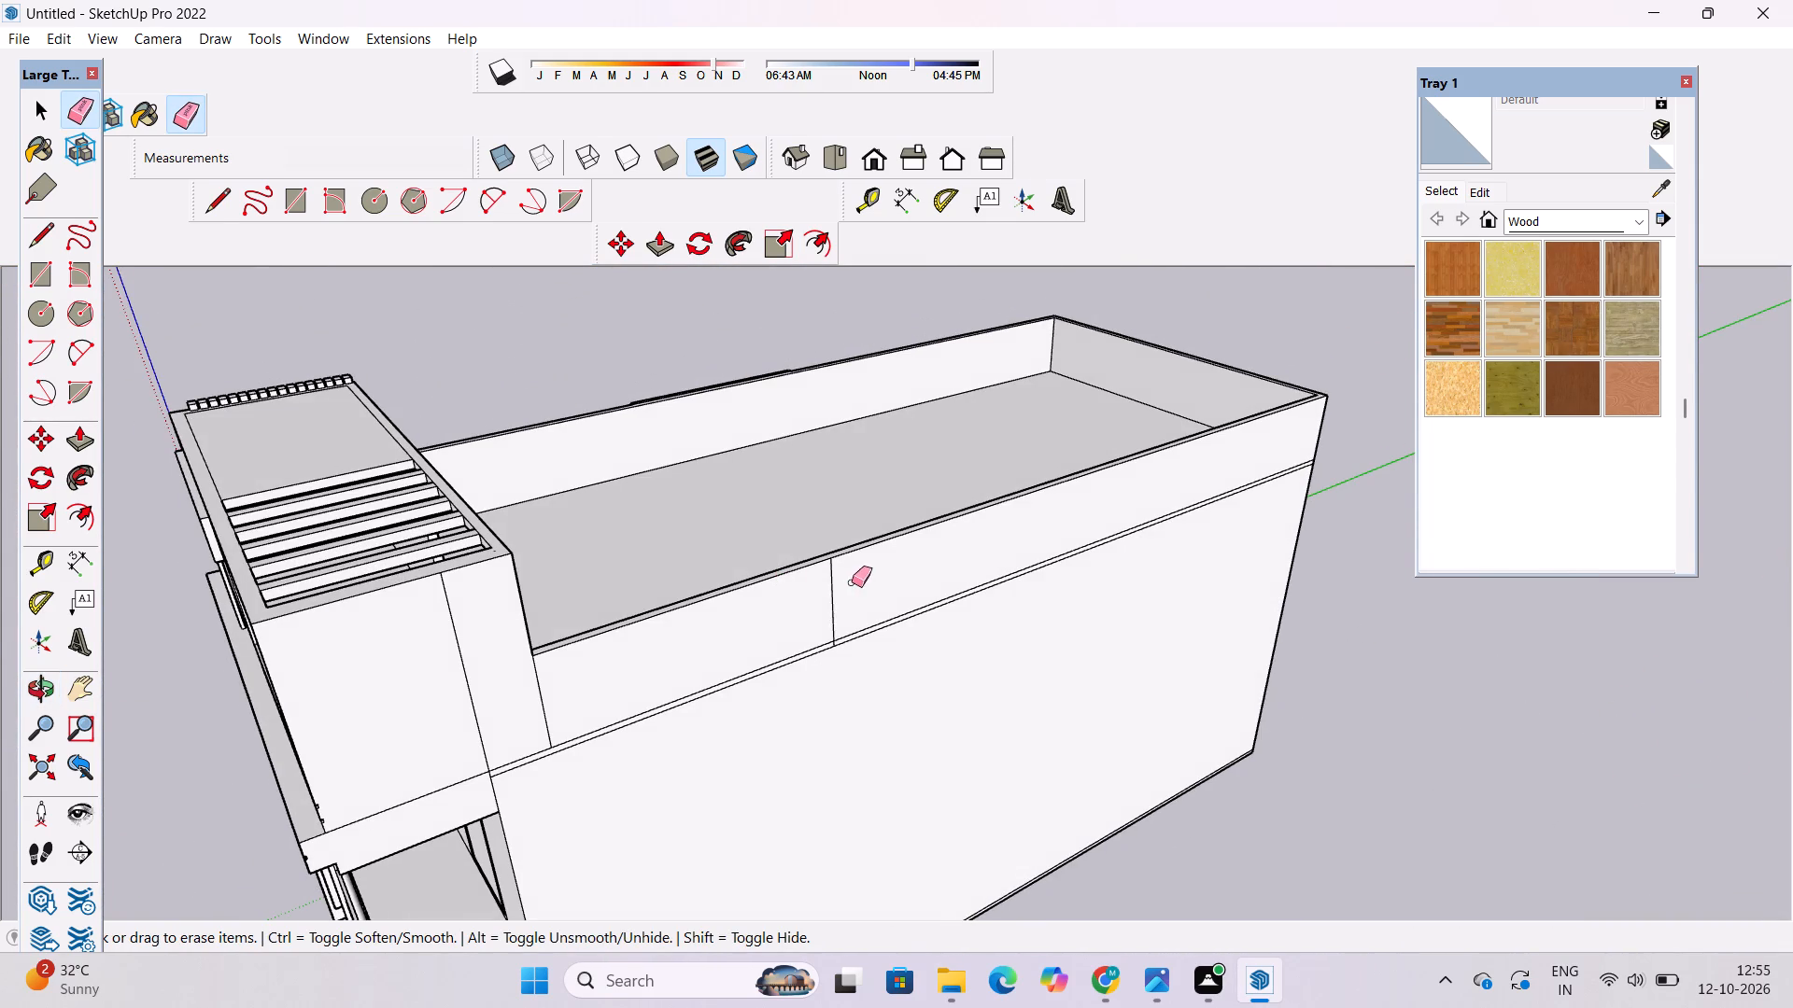
{"action": "left_click_drag", "start_coordinate": [852, 581], "coordinate": [826, 591]}
{"action": "scroll", "coordinate": [825, 623], "scroll_direction": "up", "scroll_amount": 19}
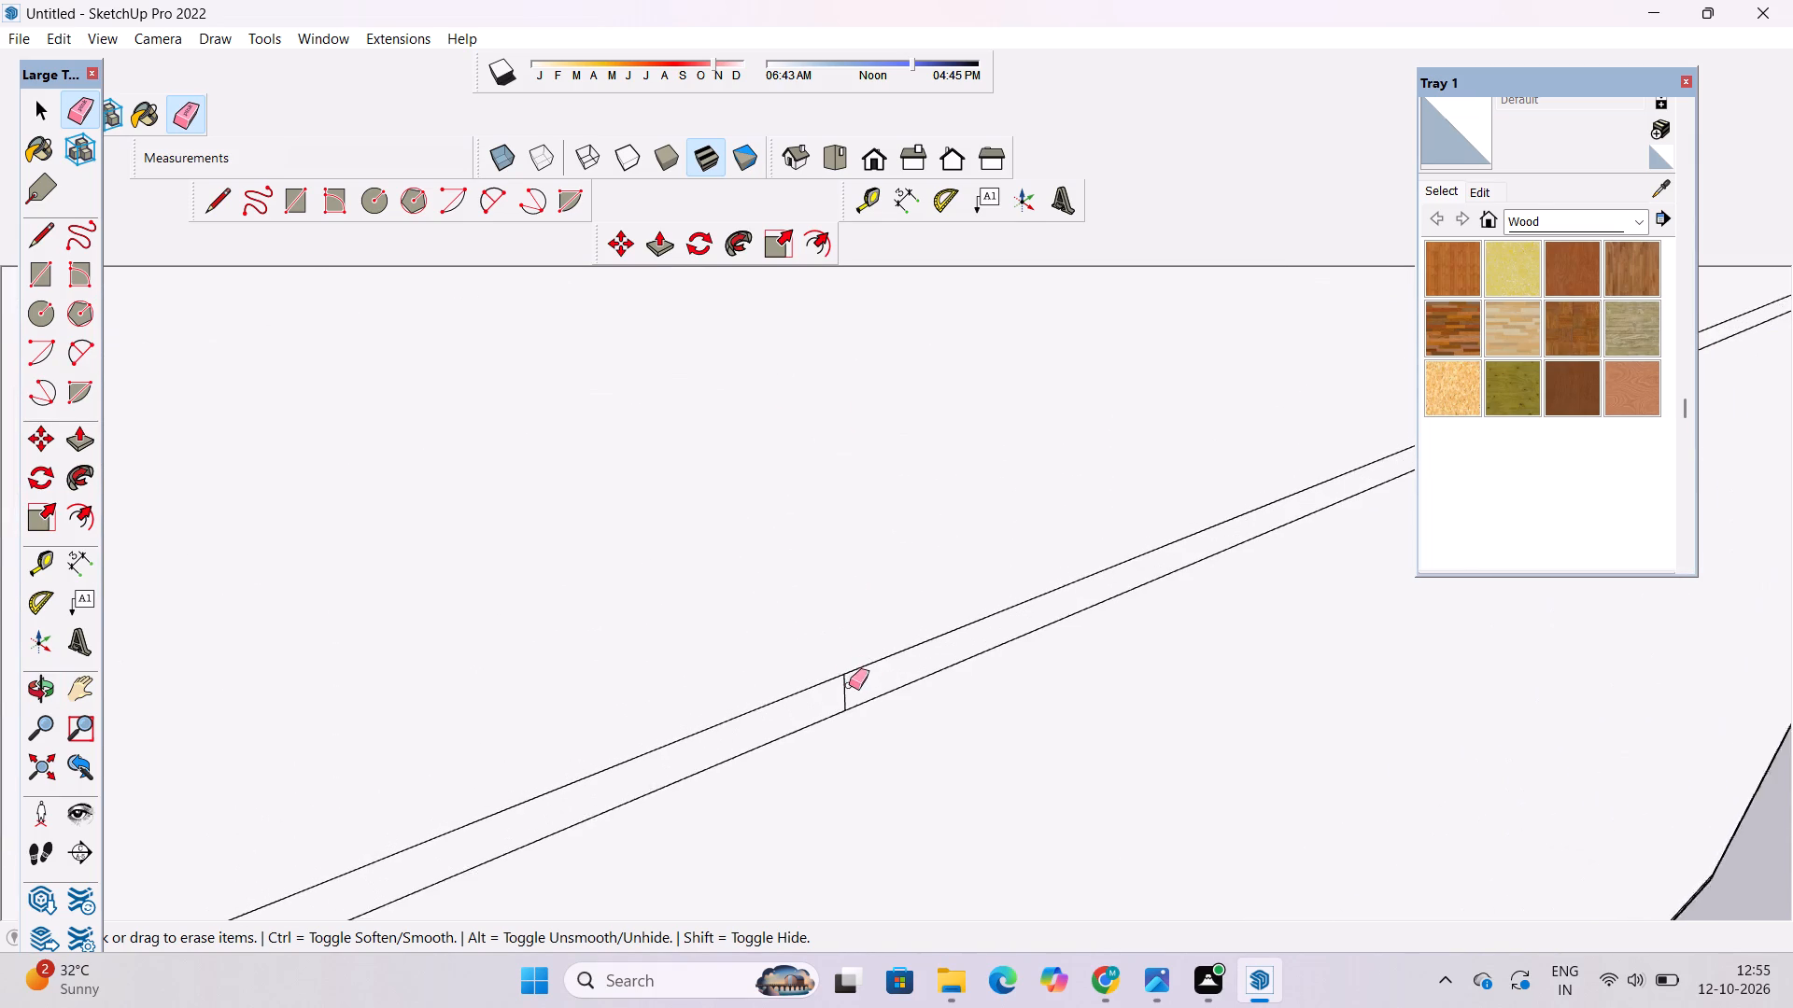
{"action": "scroll", "coordinate": [849, 685], "scroll_direction": "up", "scroll_amount": 2}
{"action": "left_click_drag", "start_coordinate": [881, 677], "coordinate": [794, 706]}
Examine the window-side wall, the front balcony and the band along the plain side wall for stray lines.
{"action": "key", "text": "o"}
{"action": "scroll", "coordinate": [860, 508], "scroll_direction": "down", "scroll_amount": 14}
{"action": "scroll", "coordinate": [850, 555], "scroll_direction": "up", "scroll_amount": 1}
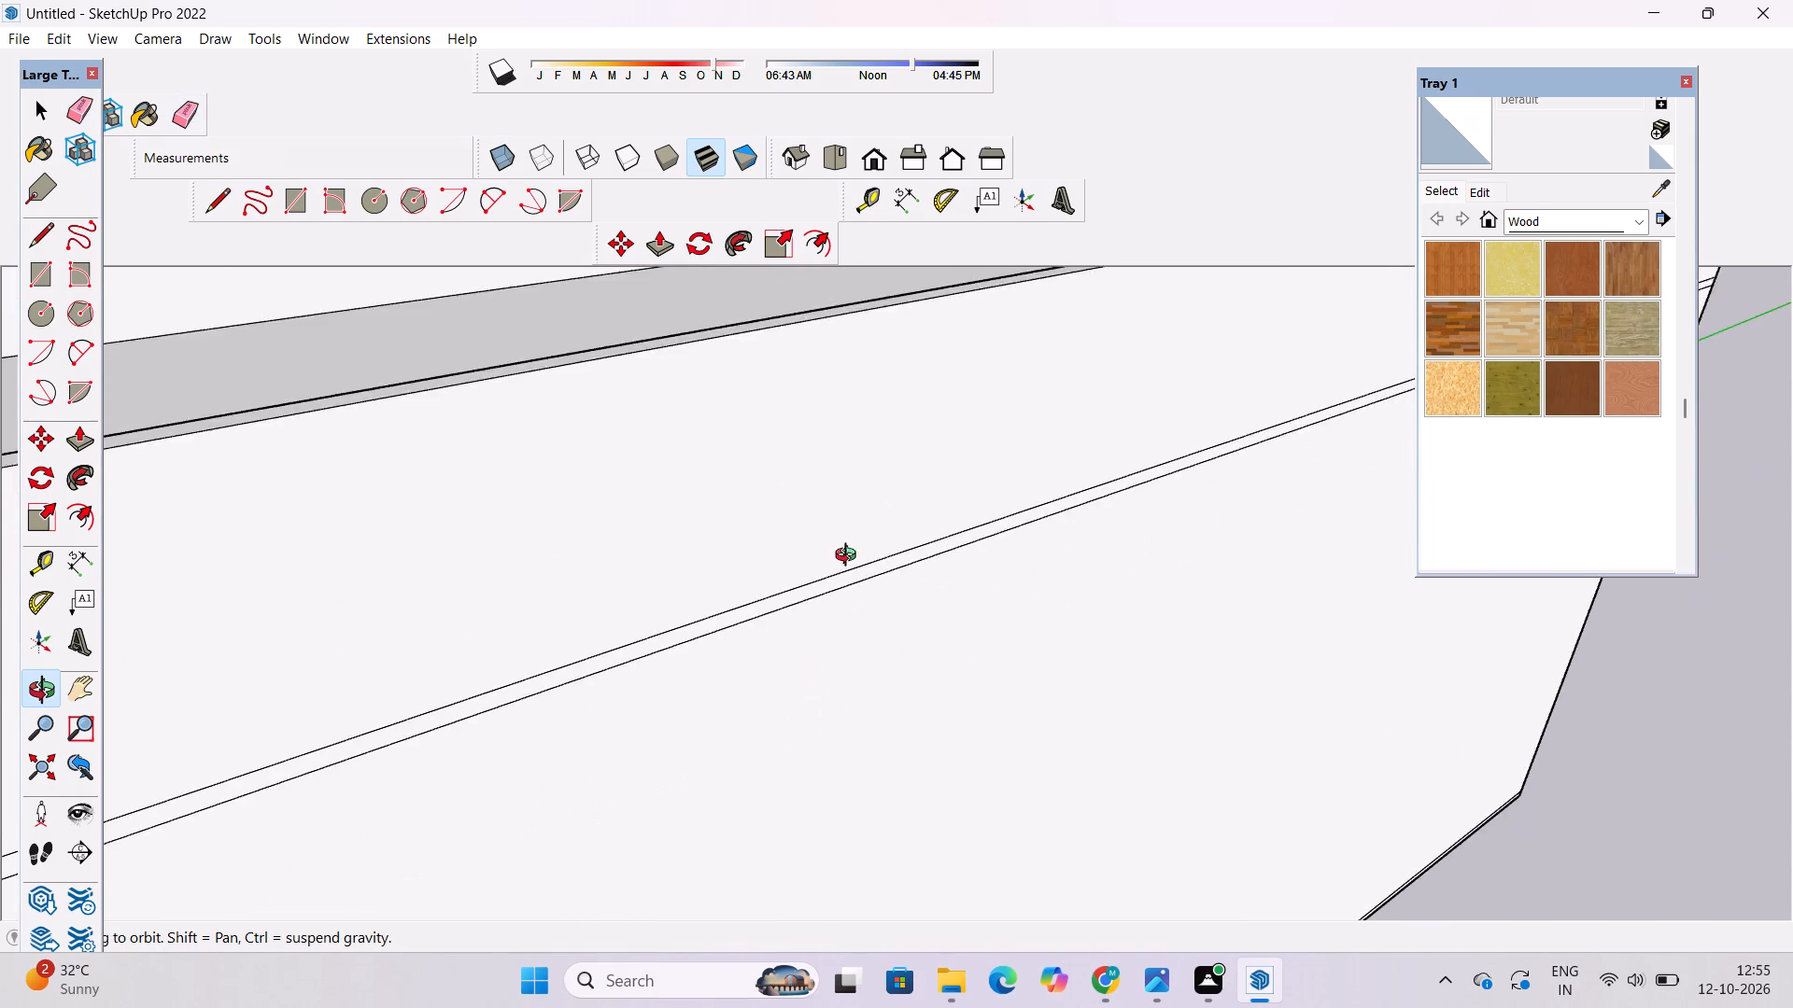
{"action": "scroll", "coordinate": [850, 562], "scroll_direction": "down", "scroll_amount": 18}
{"action": "left_click_drag", "start_coordinate": [525, 682], "coordinate": [1283, 651]}
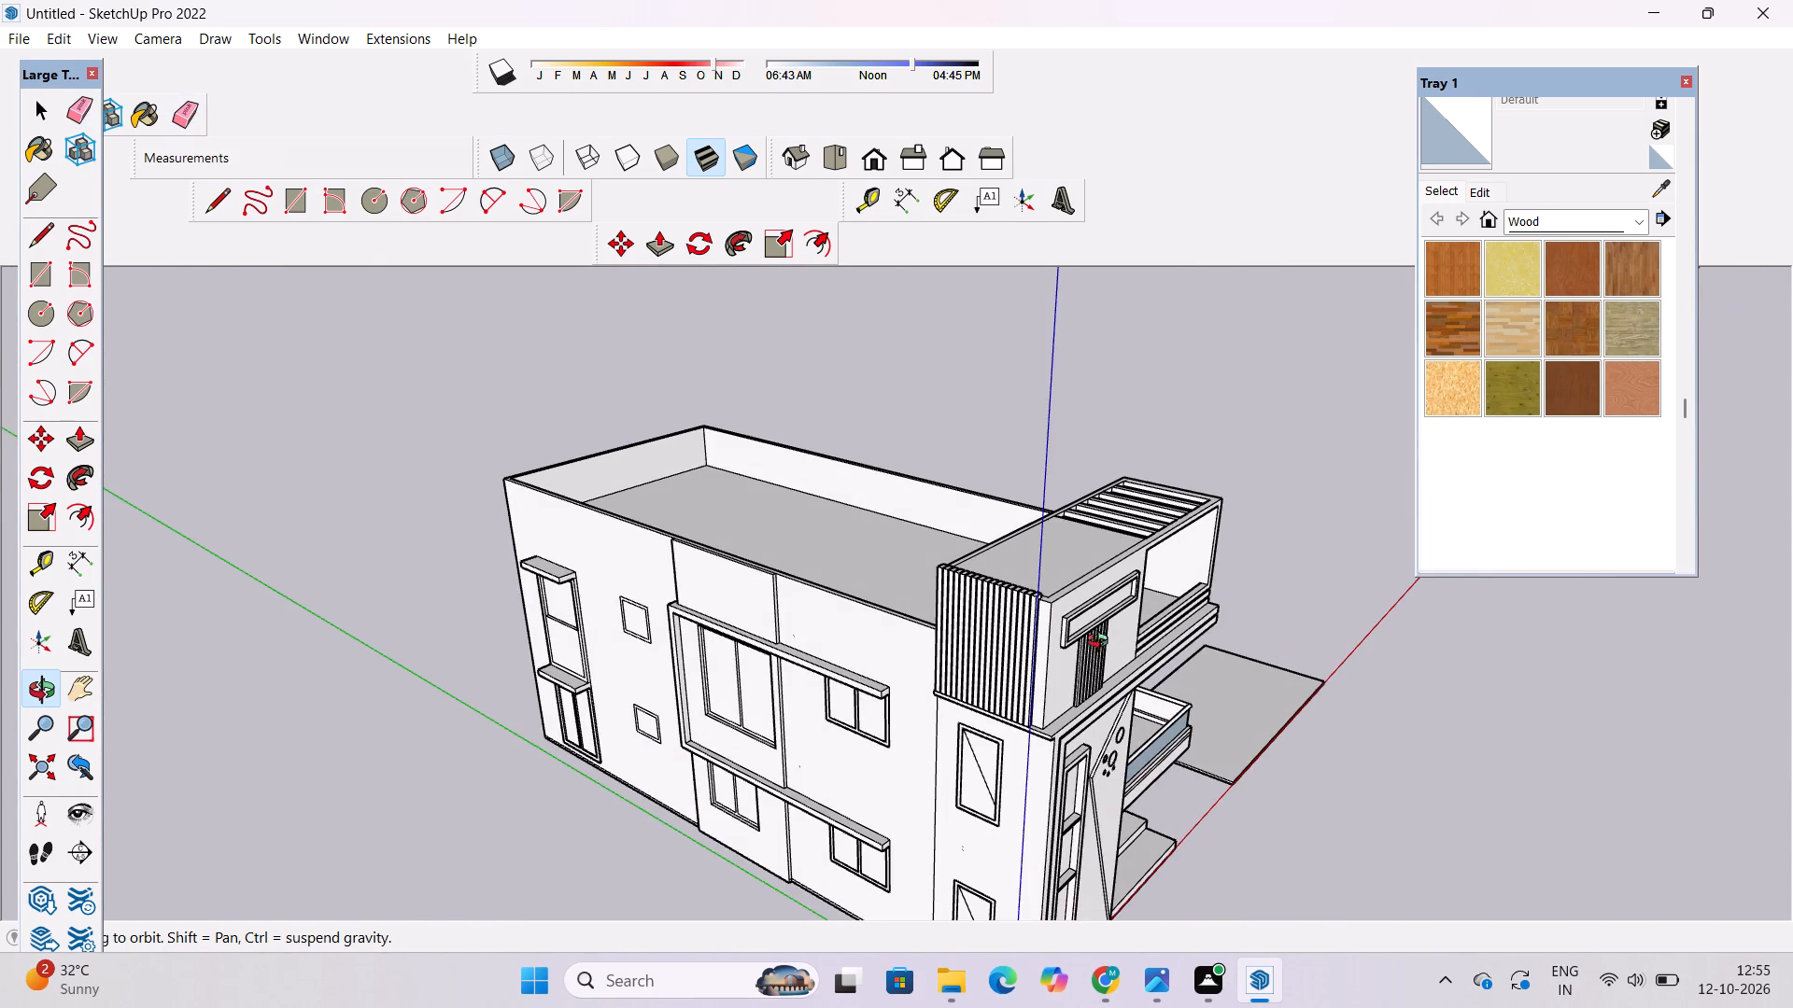
{"action": "scroll", "coordinate": [1091, 642], "scroll_direction": "up", "scroll_amount": 4}
{"action": "left_click_drag", "start_coordinate": [1113, 657], "coordinate": [1083, 661], "text": "shift"}
{"action": "left_click_drag", "start_coordinate": [1024, 743], "coordinate": [858, 529], "text": "shift"}
{"action": "scroll", "coordinate": [882, 513], "scroll_direction": "up", "scroll_amount": 10}
{"action": "left_click_drag", "start_coordinate": [1193, 607], "coordinate": [648, 403]}
{"action": "scroll", "coordinate": [614, 399], "scroll_direction": "down", "scroll_amount": 6}
{"action": "left_click_drag", "start_coordinate": [1075, 588], "coordinate": [880, 622], "text": "shift"}
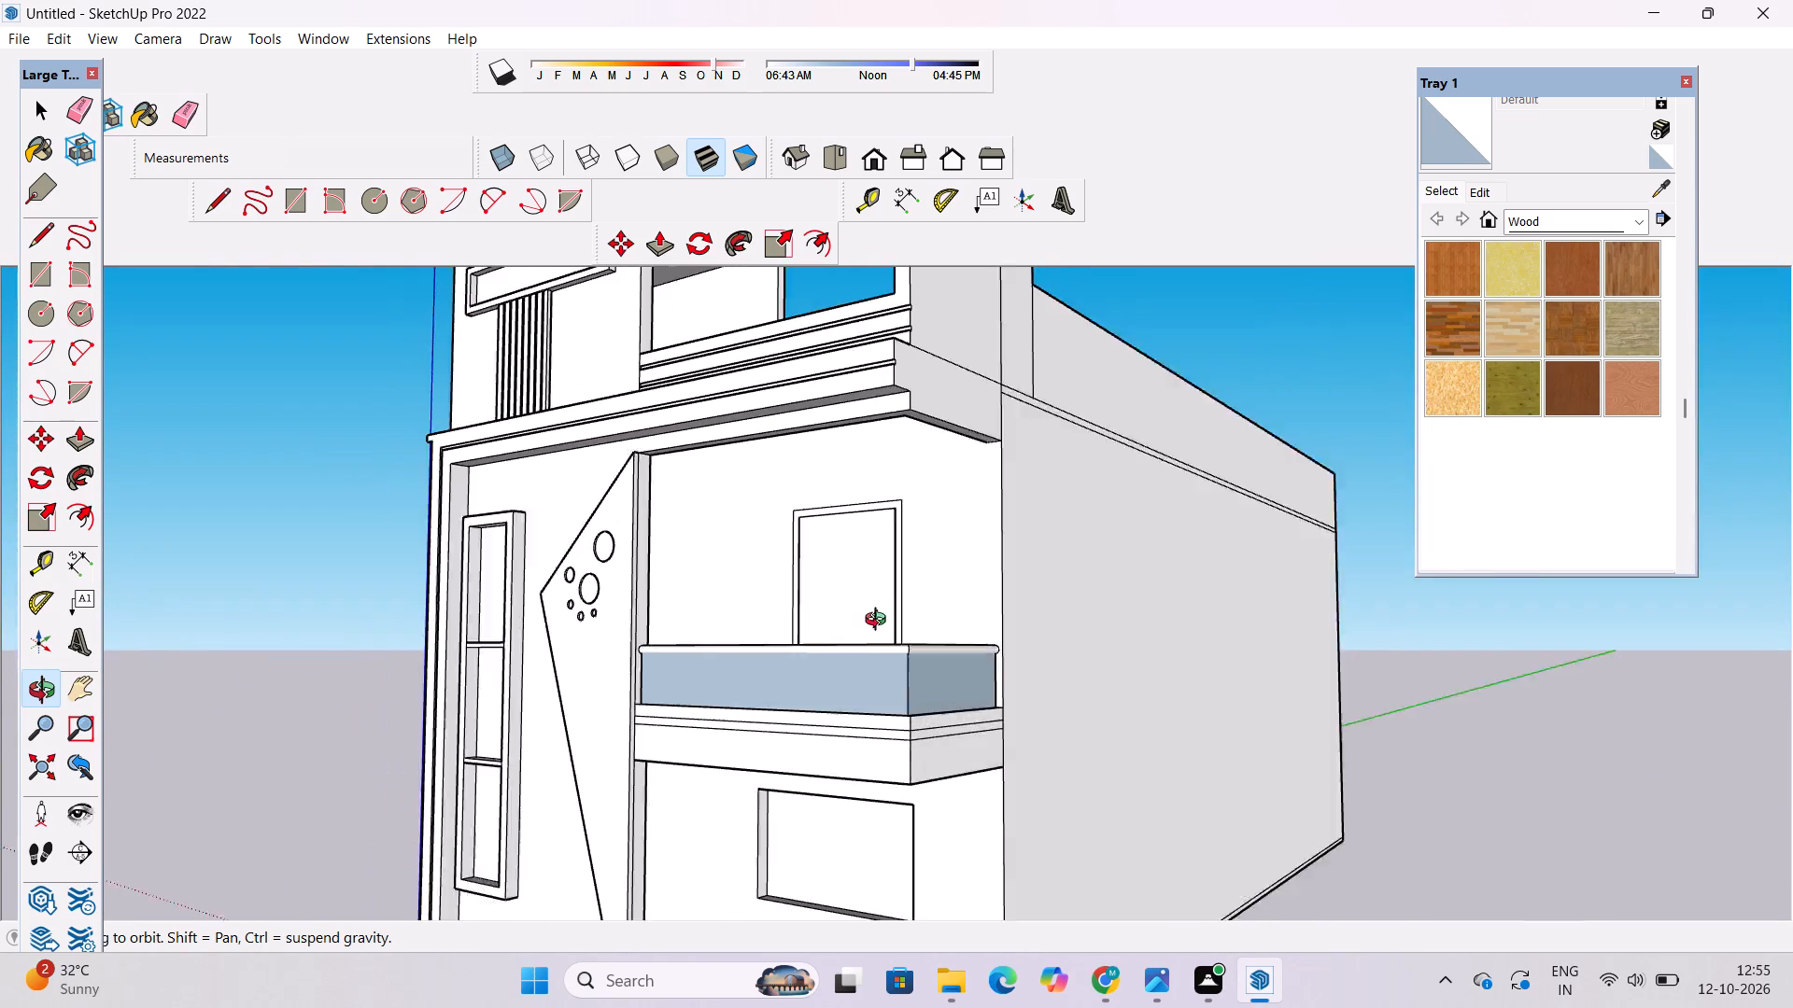
{"action": "left_click_drag", "start_coordinate": [880, 622], "coordinate": [838, 635], "text": "shift"}
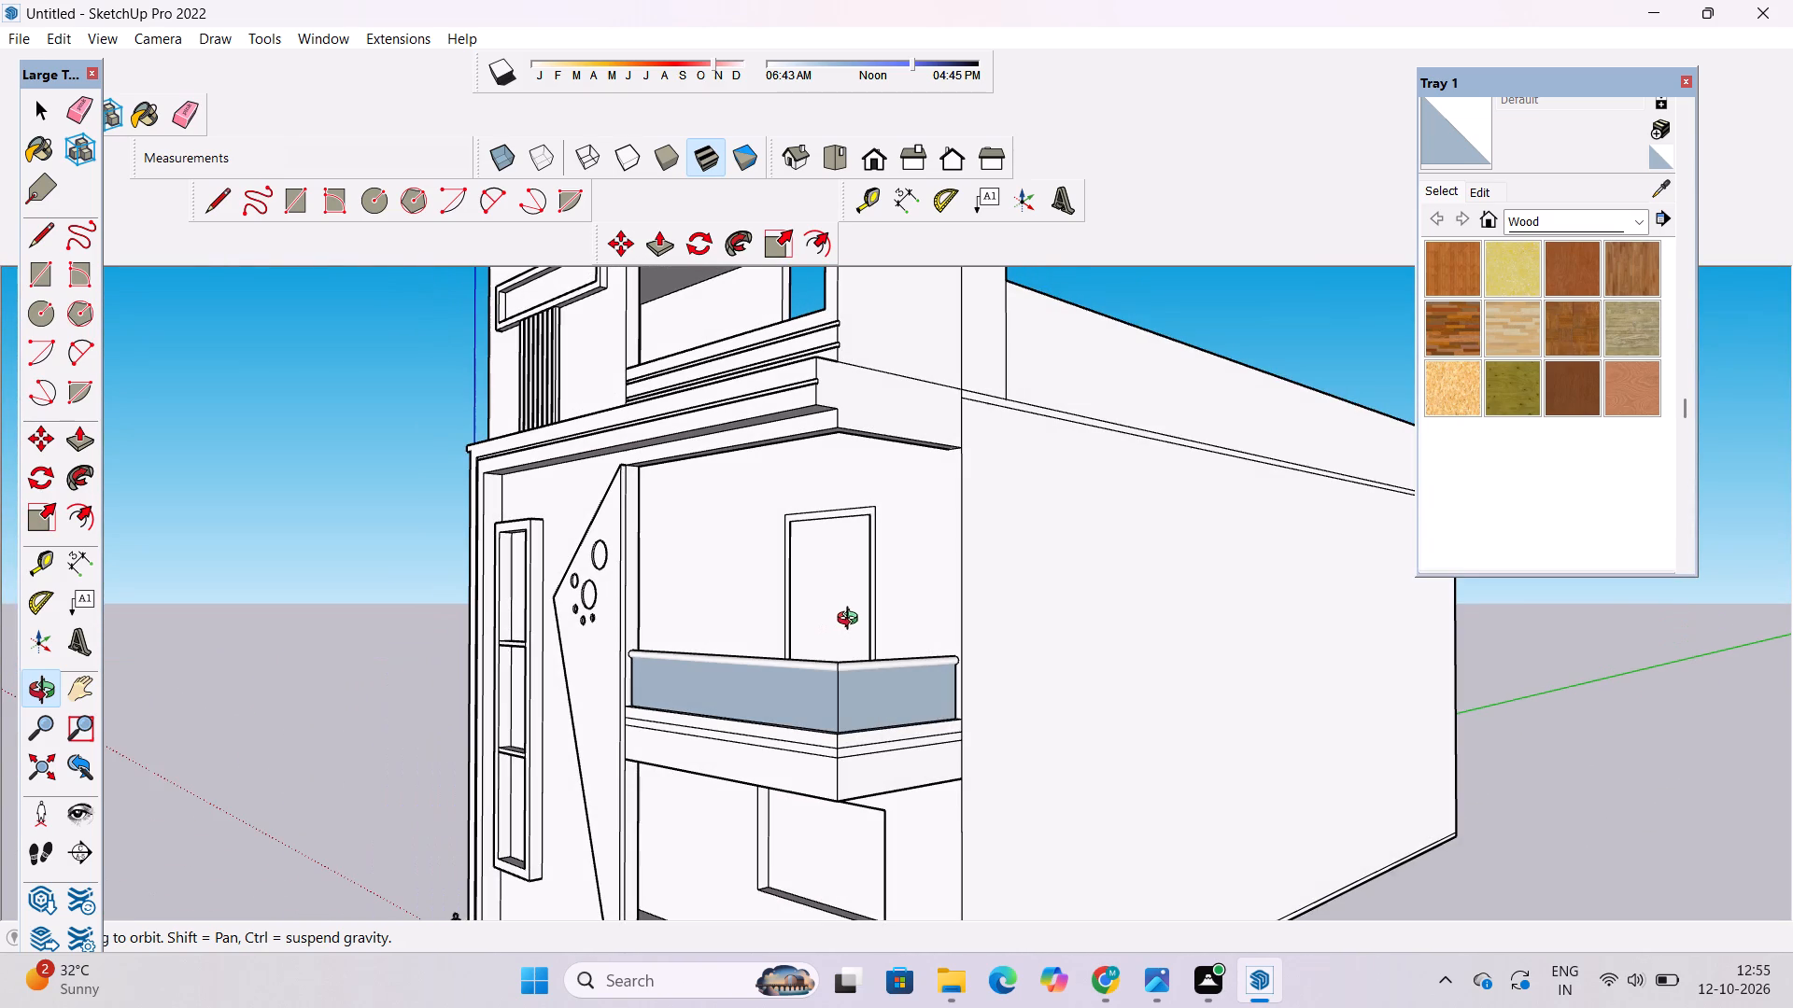
{"action": "scroll", "coordinate": [869, 563], "scroll_direction": "down", "scroll_amount": 2}
{"action": "scroll", "coordinate": [960, 363], "scroll_direction": "up", "scroll_amount": 2}
{"action": "scroll", "coordinate": [959, 367], "scroll_direction": "down", "scroll_amount": 3}
Erase the vertical line where the pergola block meets the terrace parapet on the plain side wall.
{"action": "left_click_drag", "start_coordinate": [1102, 393], "coordinate": [1024, 532], "text": "shift"}
{"action": "left_click_drag", "start_coordinate": [987, 608], "coordinate": [937, 693]}
{"action": "scroll", "coordinate": [855, 552], "scroll_direction": "up", "scroll_amount": 4}
{"action": "left_click_drag", "start_coordinate": [986, 655], "coordinate": [273, 777]}
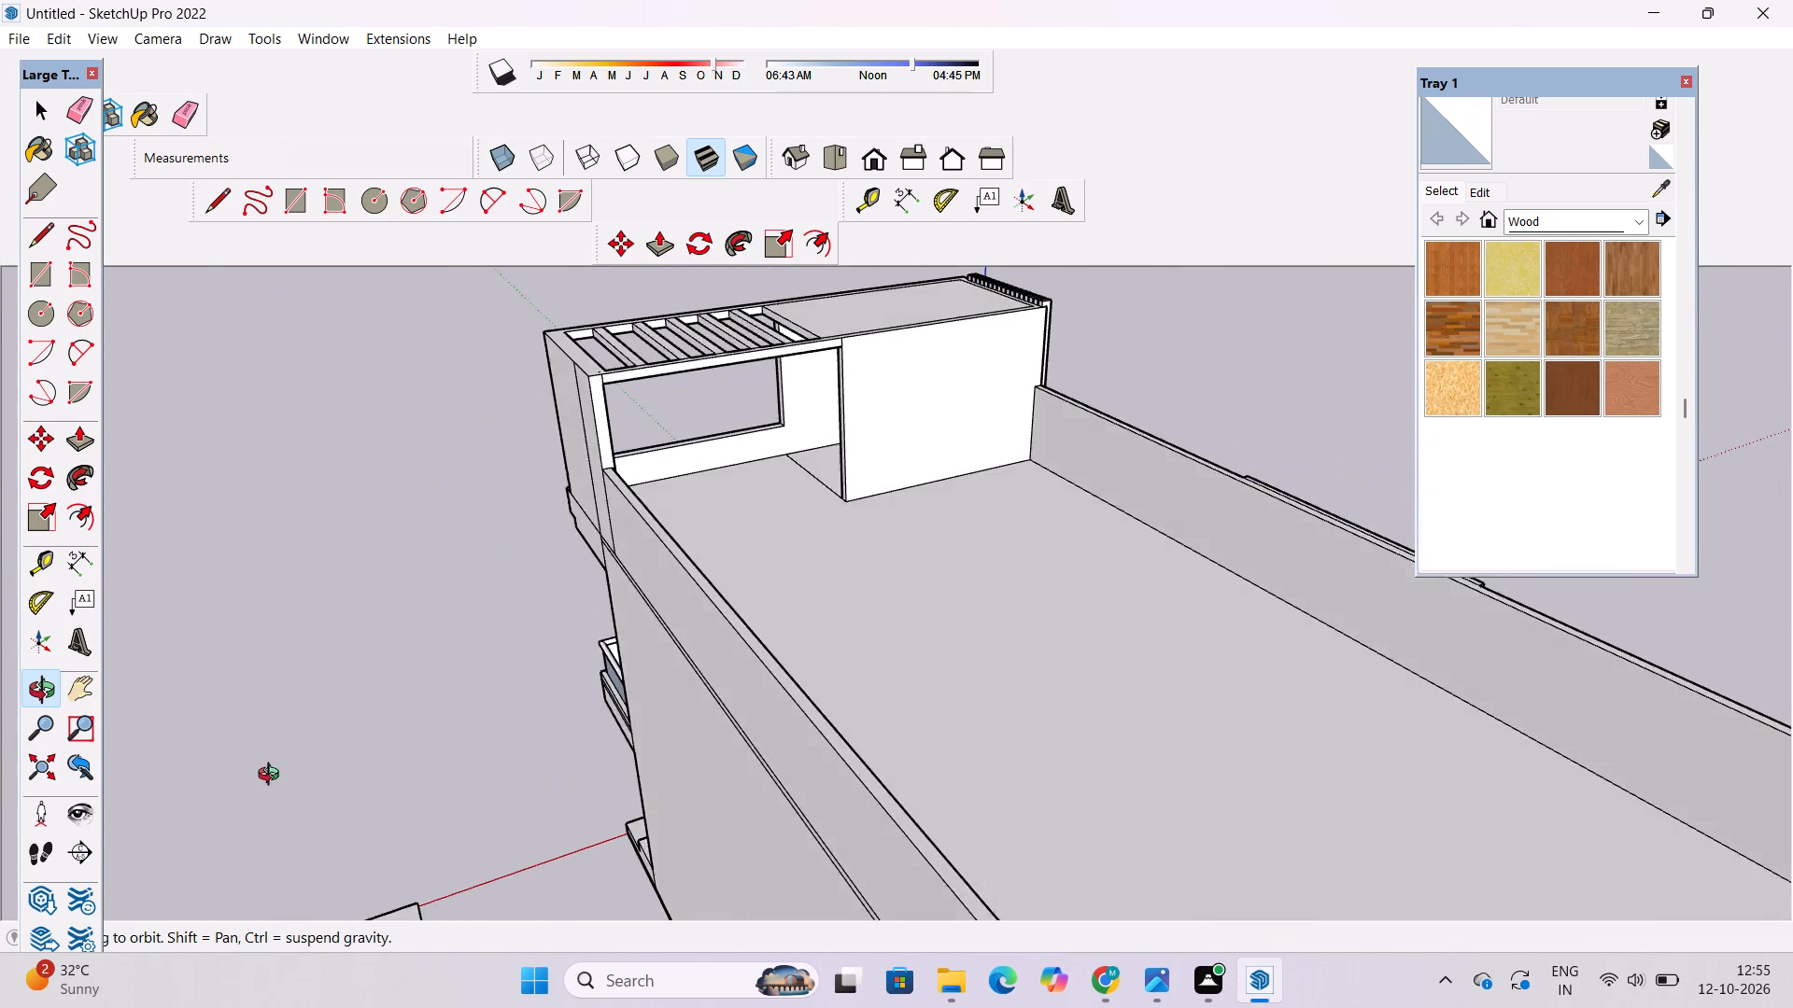
{"action": "left_click_drag", "start_coordinate": [273, 777], "coordinate": [897, 692]}
{"action": "key", "text": "e"}
{"action": "scroll", "coordinate": [771, 636], "scroll_direction": "up", "scroll_amount": 4}
{"action": "left_click_drag", "start_coordinate": [798, 603], "coordinate": [730, 631]}
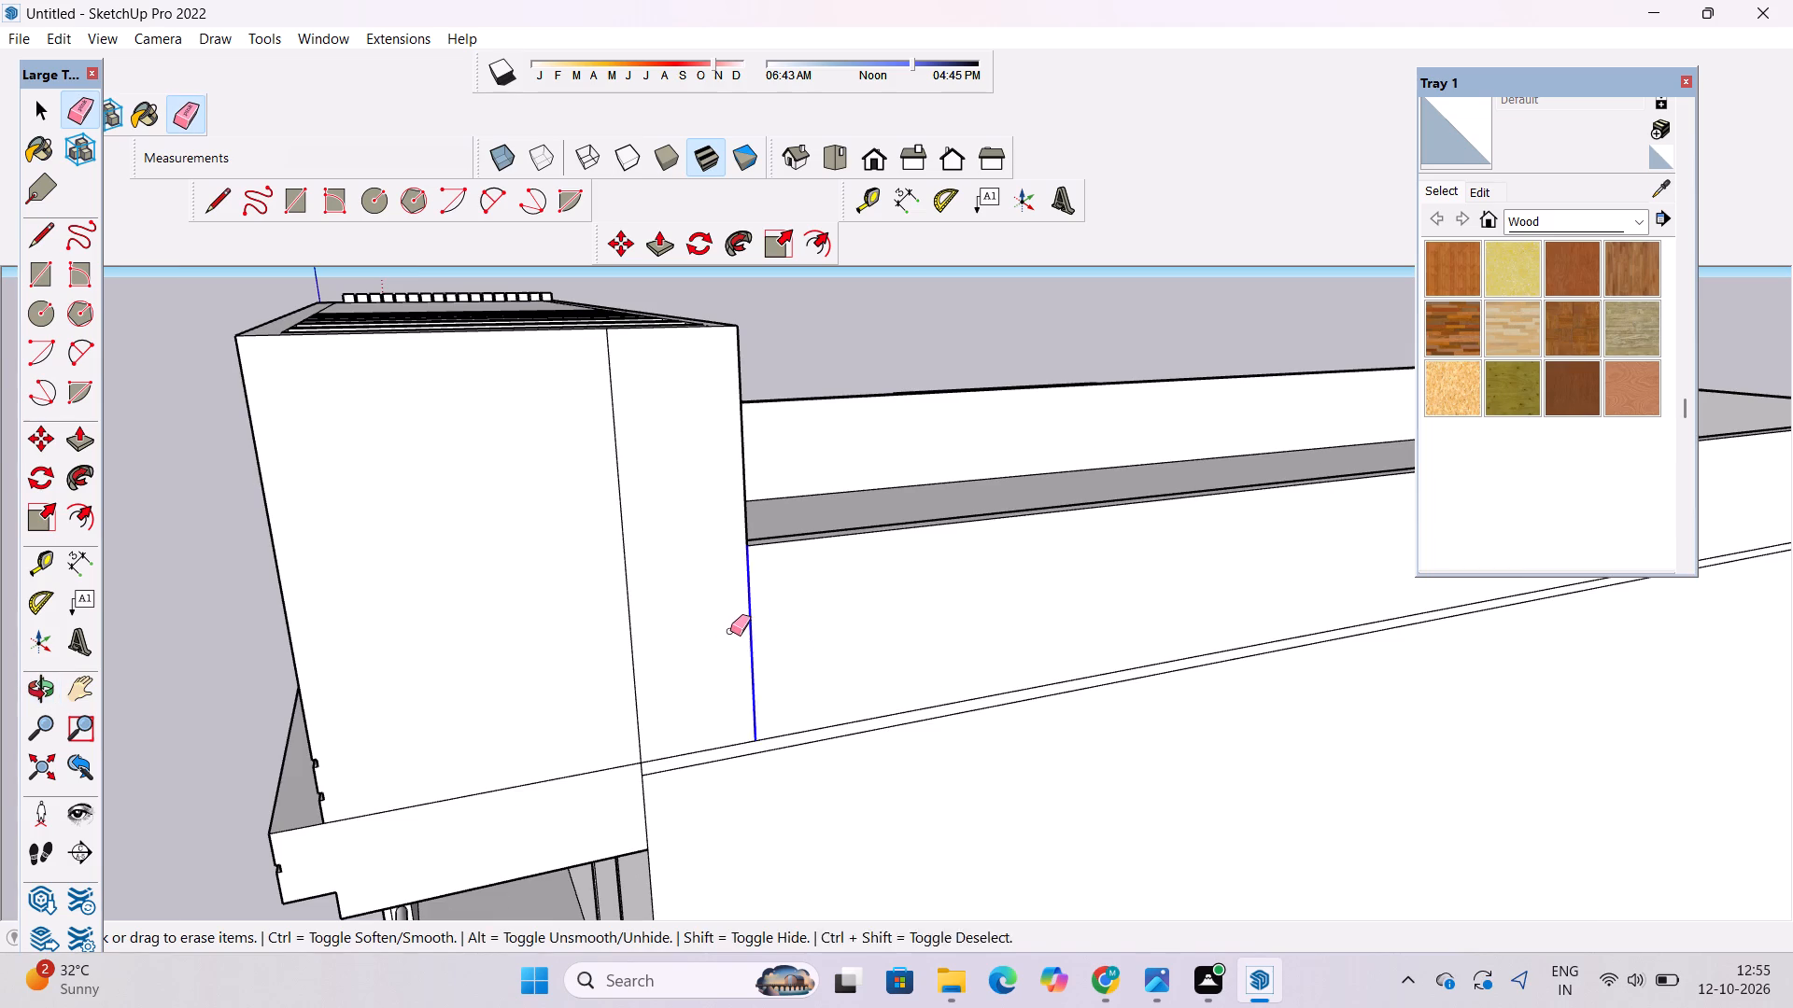
{"action": "left_click_drag", "start_coordinate": [730, 631], "coordinate": [723, 641]}
{"action": "key", "text": "space"}
Examine the inside of the roof terrace where the parapet meets the pergola wall.
{"action": "key", "text": "o"}
{"action": "left_click_drag", "start_coordinate": [1042, 699], "coordinate": [0, 771]}
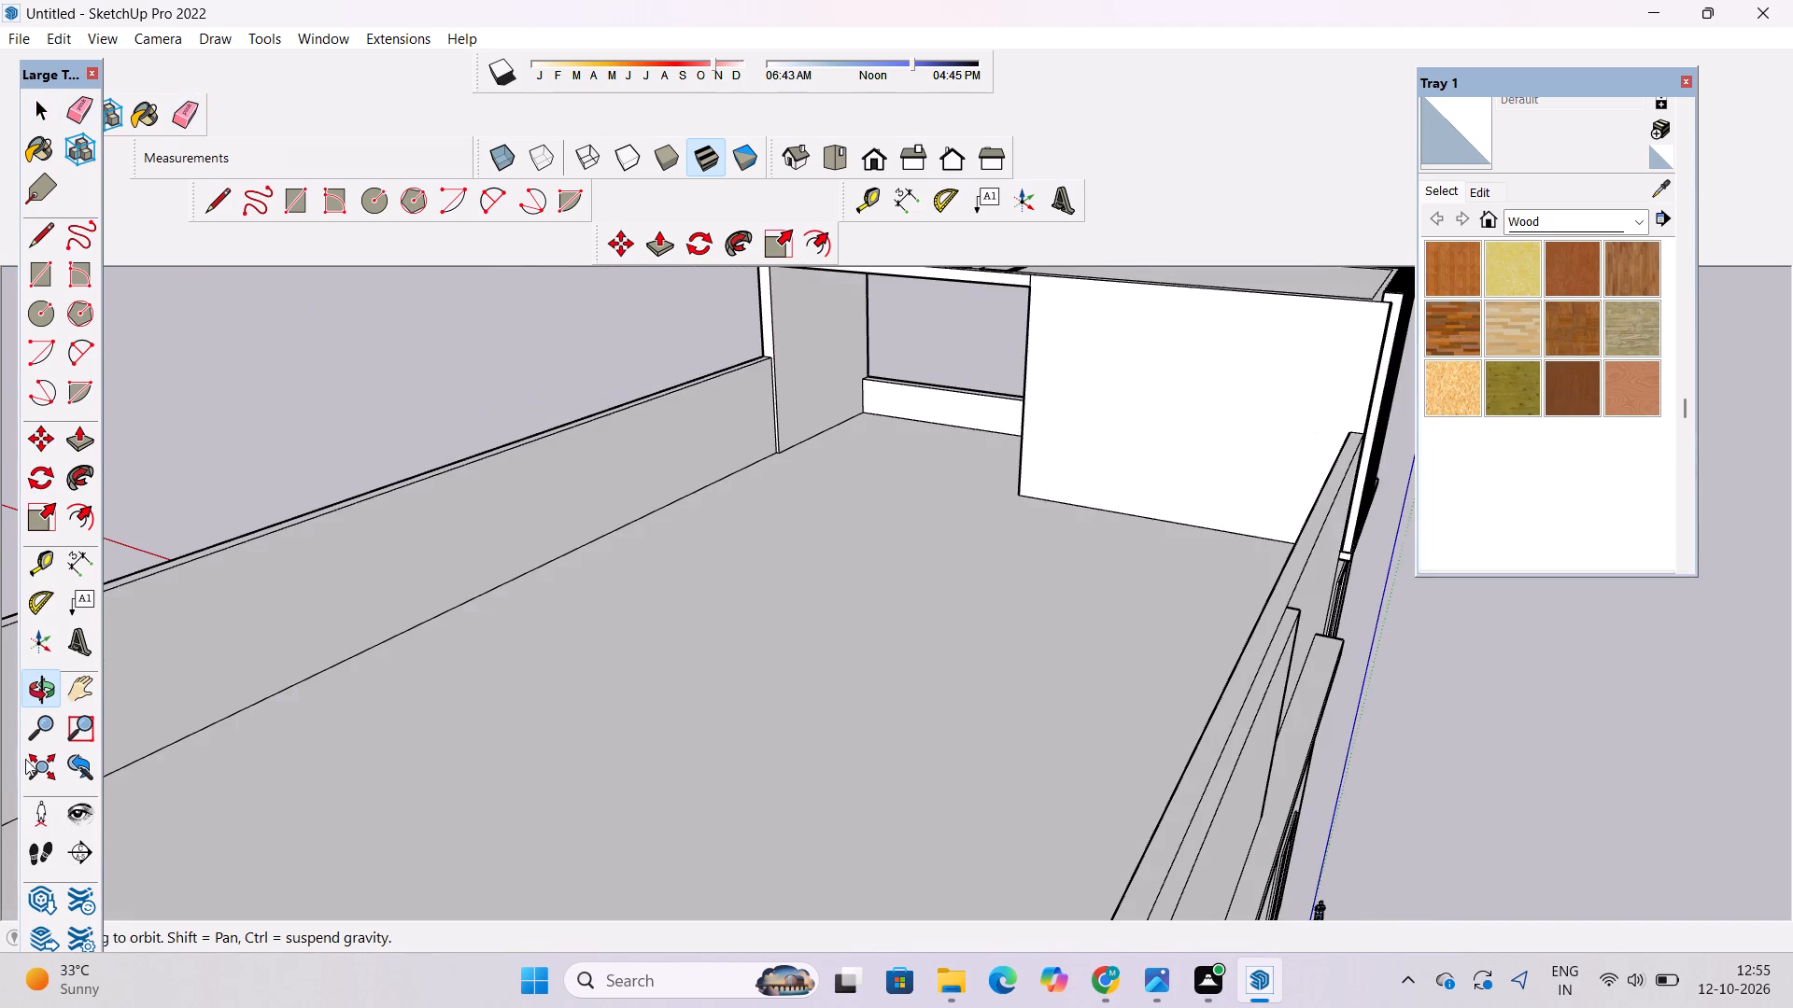
{"action": "left_click_drag", "start_coordinate": [812, 455], "coordinate": [834, 603], "text": "shift"}
{"action": "scroll", "coordinate": [817, 528], "scroll_direction": "up", "scroll_amount": 10}
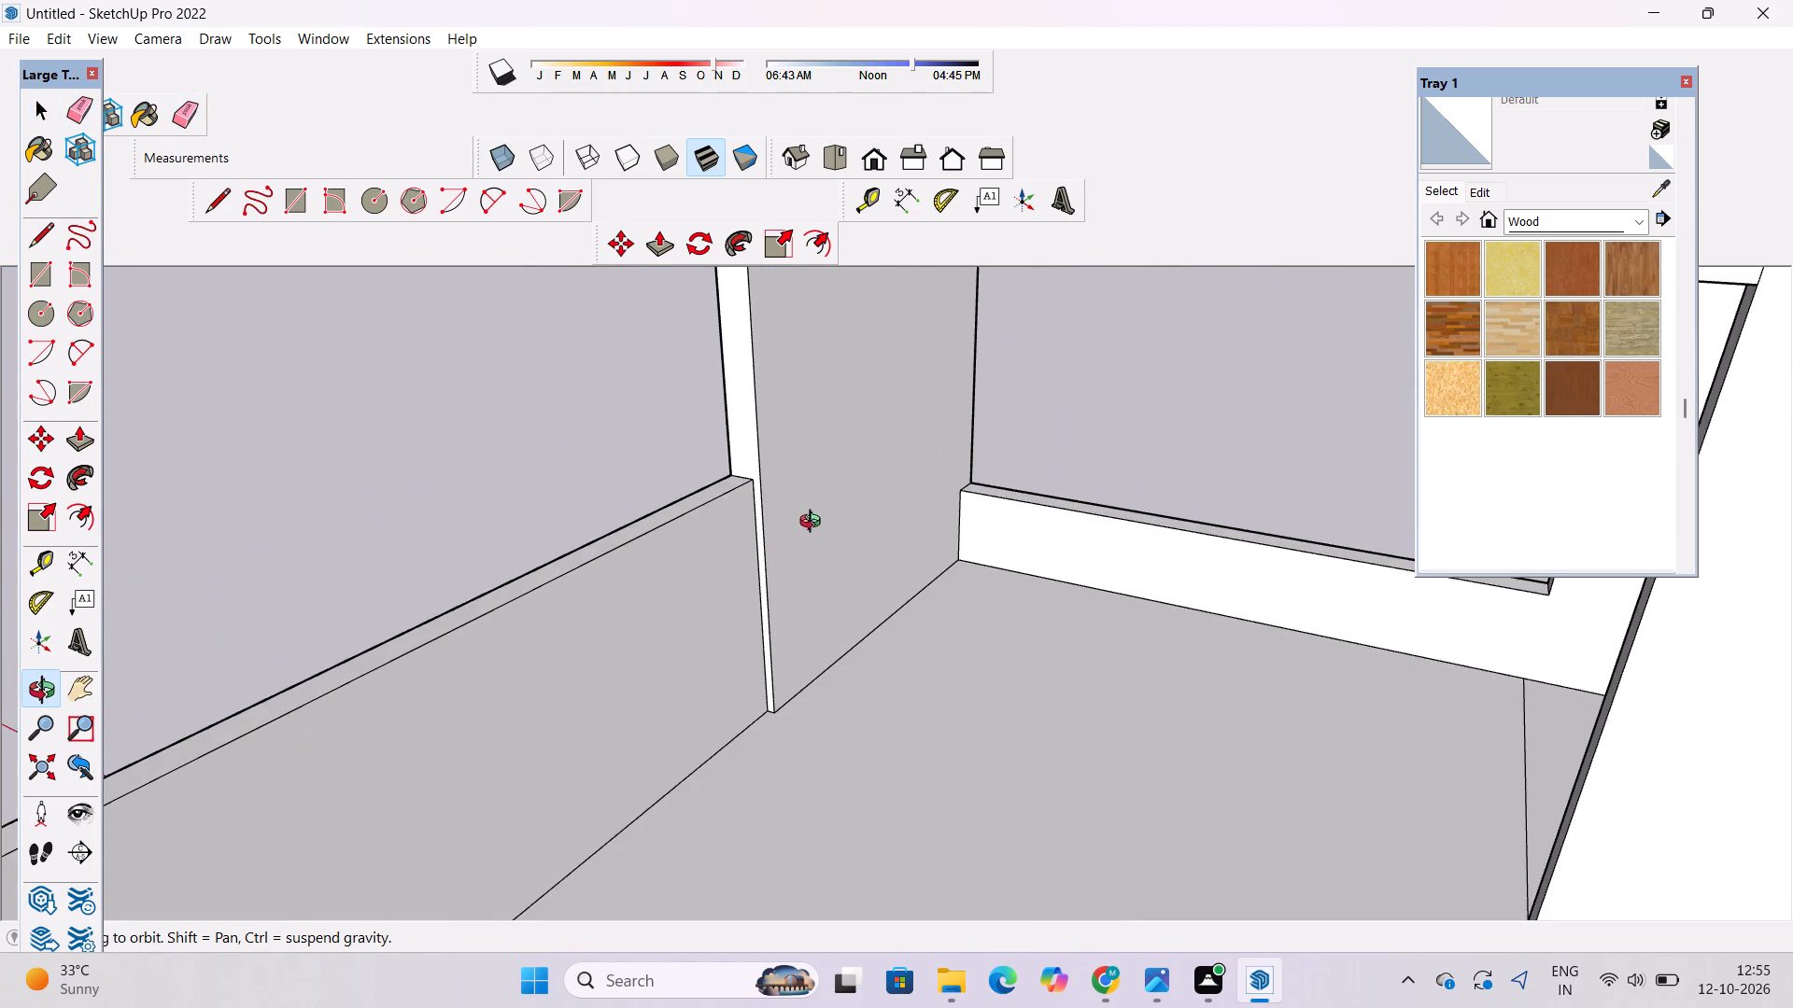
{"action": "scroll", "coordinate": [784, 526], "scroll_direction": "down", "scroll_amount": 6}
{"action": "left_click_drag", "start_coordinate": [567, 627], "coordinate": [1307, 608]}
{"action": "left_click_drag", "start_coordinate": [1289, 598], "coordinate": [847, 752]}
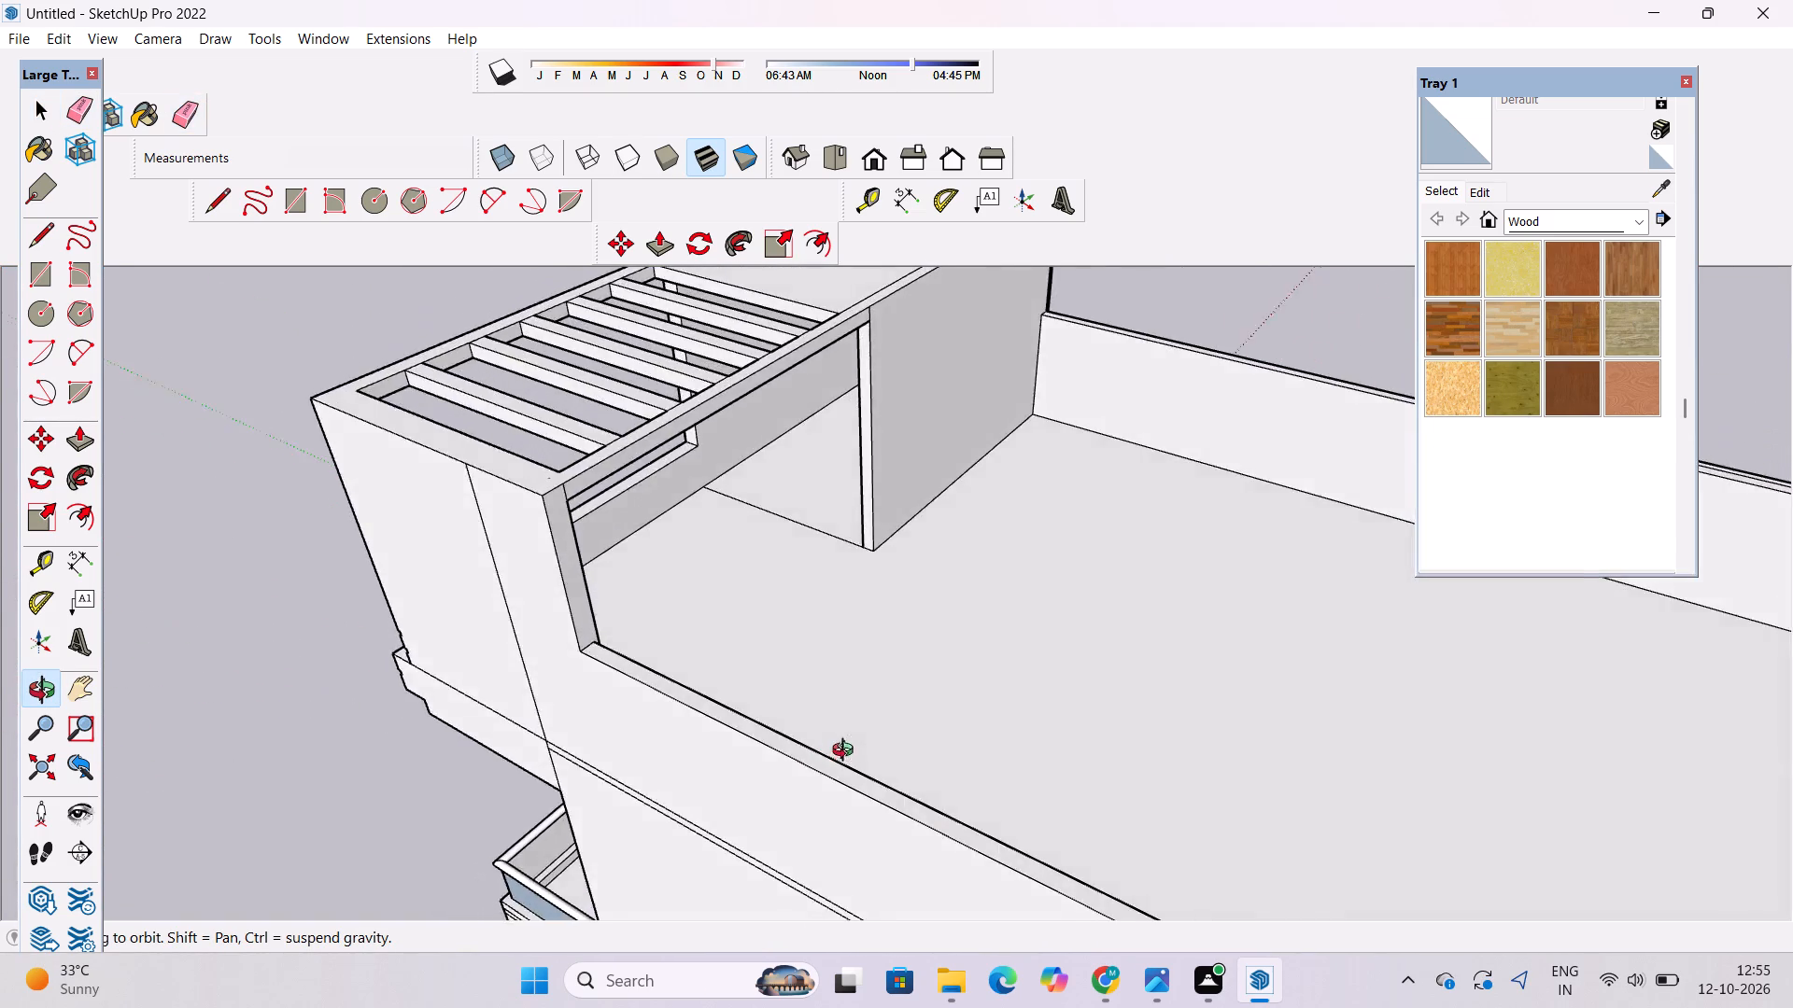
{"action": "left_click_drag", "start_coordinate": [847, 752], "coordinate": [1149, 580]}
{"action": "scroll", "coordinate": [980, 499], "scroll_direction": "down", "scroll_amount": 5}
{"action": "left_click_drag", "start_coordinate": [934, 466], "coordinate": [910, 441], "text": "shift"}
{"action": "scroll", "coordinate": [900, 440], "scroll_direction": "down", "scroll_amount": 6}
Examine the front elevation and the window-side wall with its corner windows.
{"action": "left_click_drag", "start_coordinate": [841, 591], "coordinate": [1447, 640]}
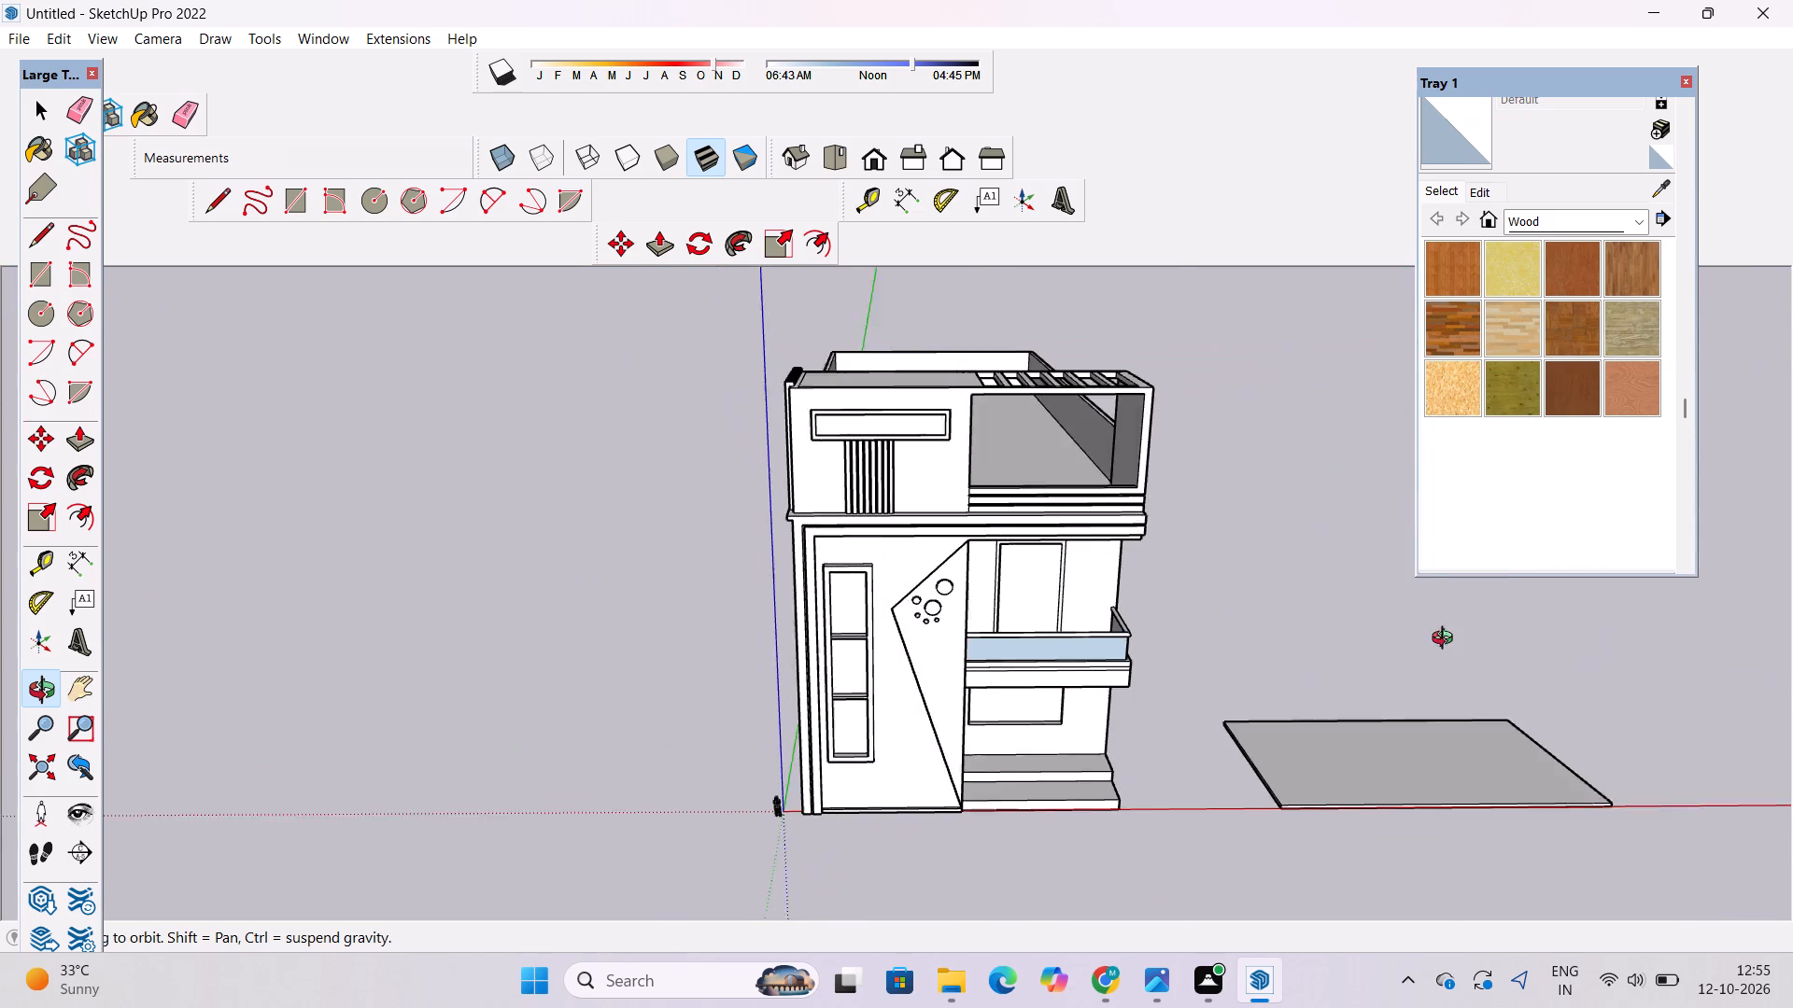
{"action": "left_click_drag", "start_coordinate": [1447, 640], "coordinate": [1448, 640]}
{"action": "scroll", "coordinate": [1108, 590], "scroll_direction": "up", "scroll_amount": 4}
{"action": "left_click_drag", "start_coordinate": [1029, 622], "coordinate": [848, 605], "text": "shift"}
{"action": "left_click_drag", "start_coordinate": [873, 663], "coordinate": [854, 586]}
{"action": "left_click_drag", "start_coordinate": [865, 678], "coordinate": [814, 565], "text": "shift"}
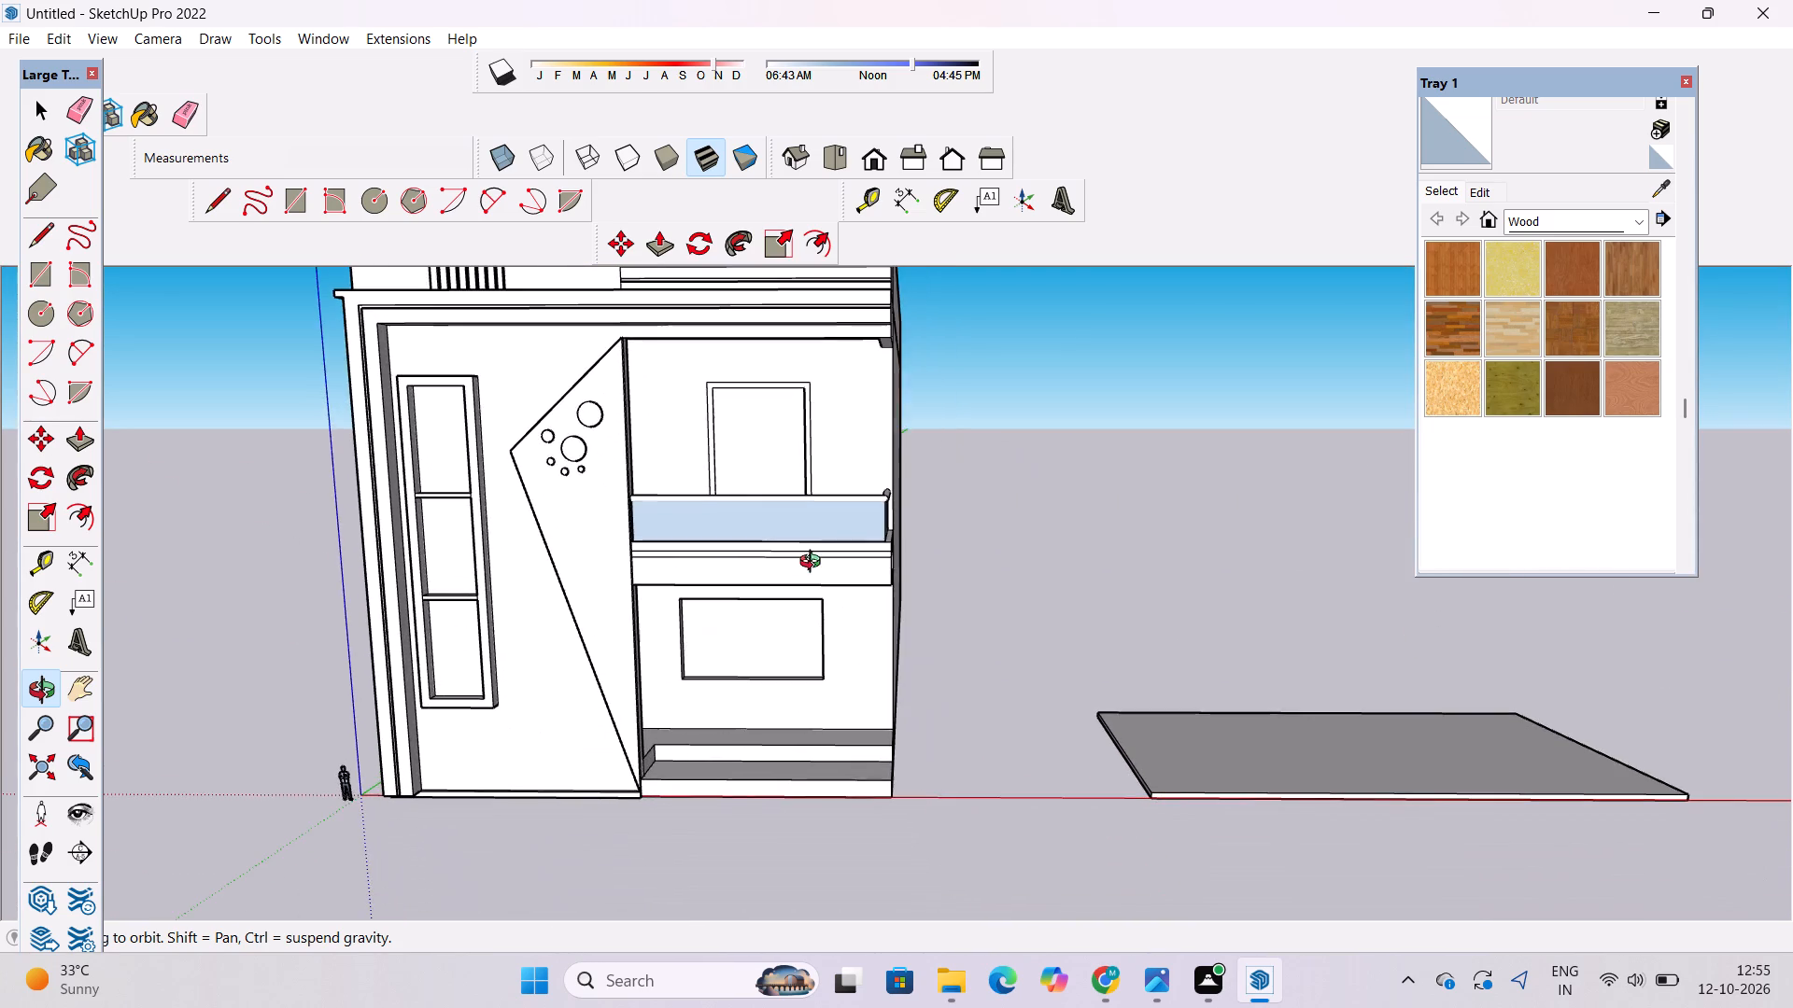
{"action": "scroll", "coordinate": [816, 567], "scroll_direction": "down", "scroll_amount": 4}
{"action": "scroll", "coordinate": [826, 565], "scroll_direction": "up", "scroll_amount": 4}
{"action": "scroll", "coordinate": [826, 565], "scroll_direction": "down", "scroll_amount": 2}
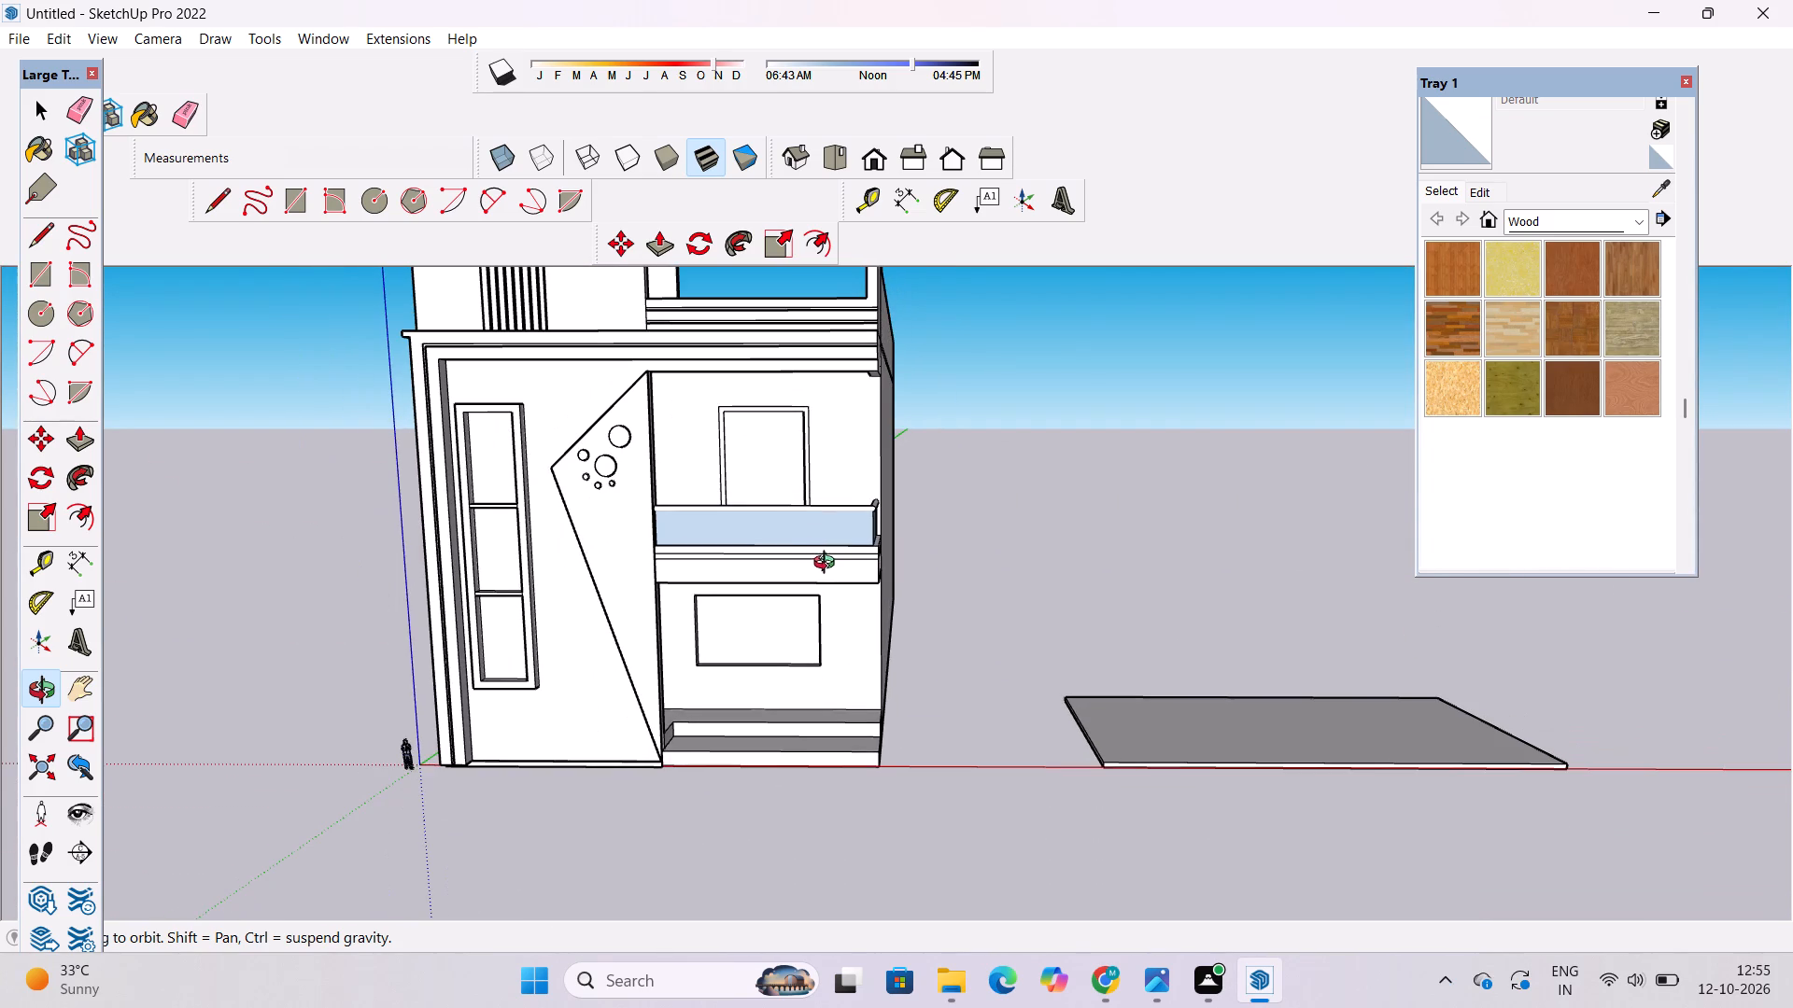
{"action": "scroll", "coordinate": [847, 558], "scroll_direction": "down", "scroll_amount": 2}
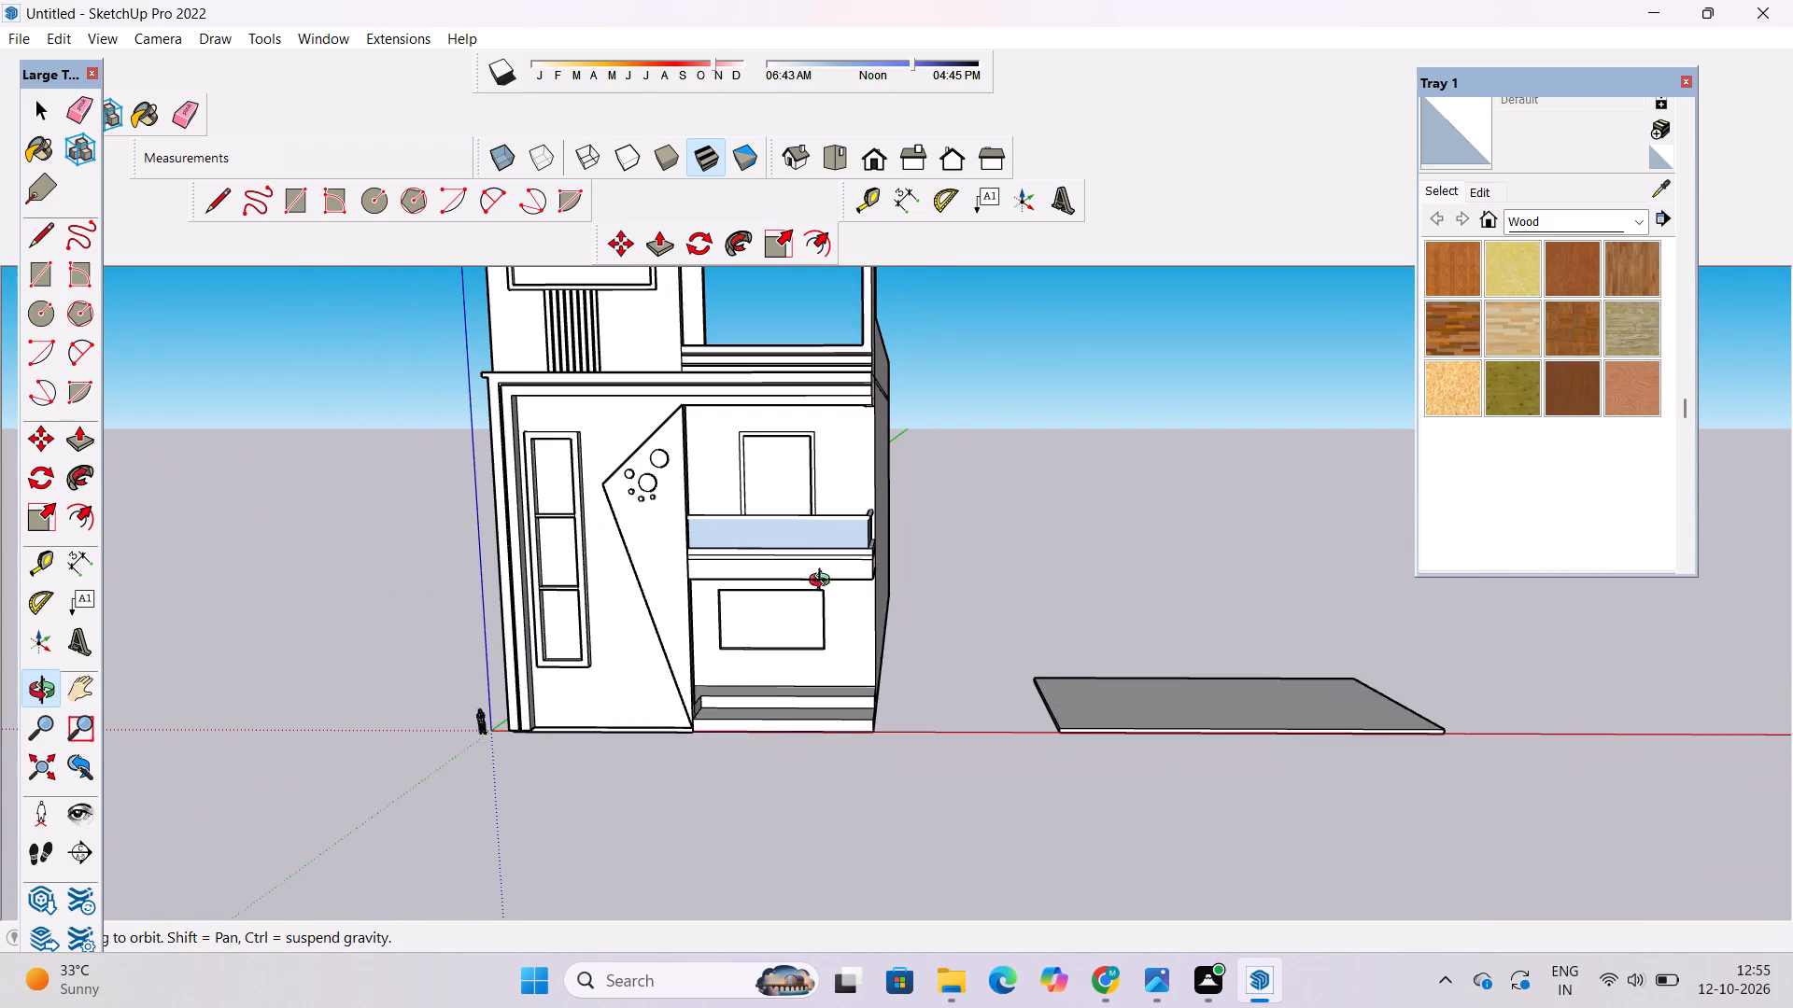
{"action": "scroll", "coordinate": [614, 599], "scroll_direction": "up", "scroll_amount": 2}
{"action": "left_click_drag", "start_coordinate": [665, 589], "coordinate": [806, 602], "text": "shift"}
{"action": "left_click_drag", "start_coordinate": [642, 681], "coordinate": [904, 697]}
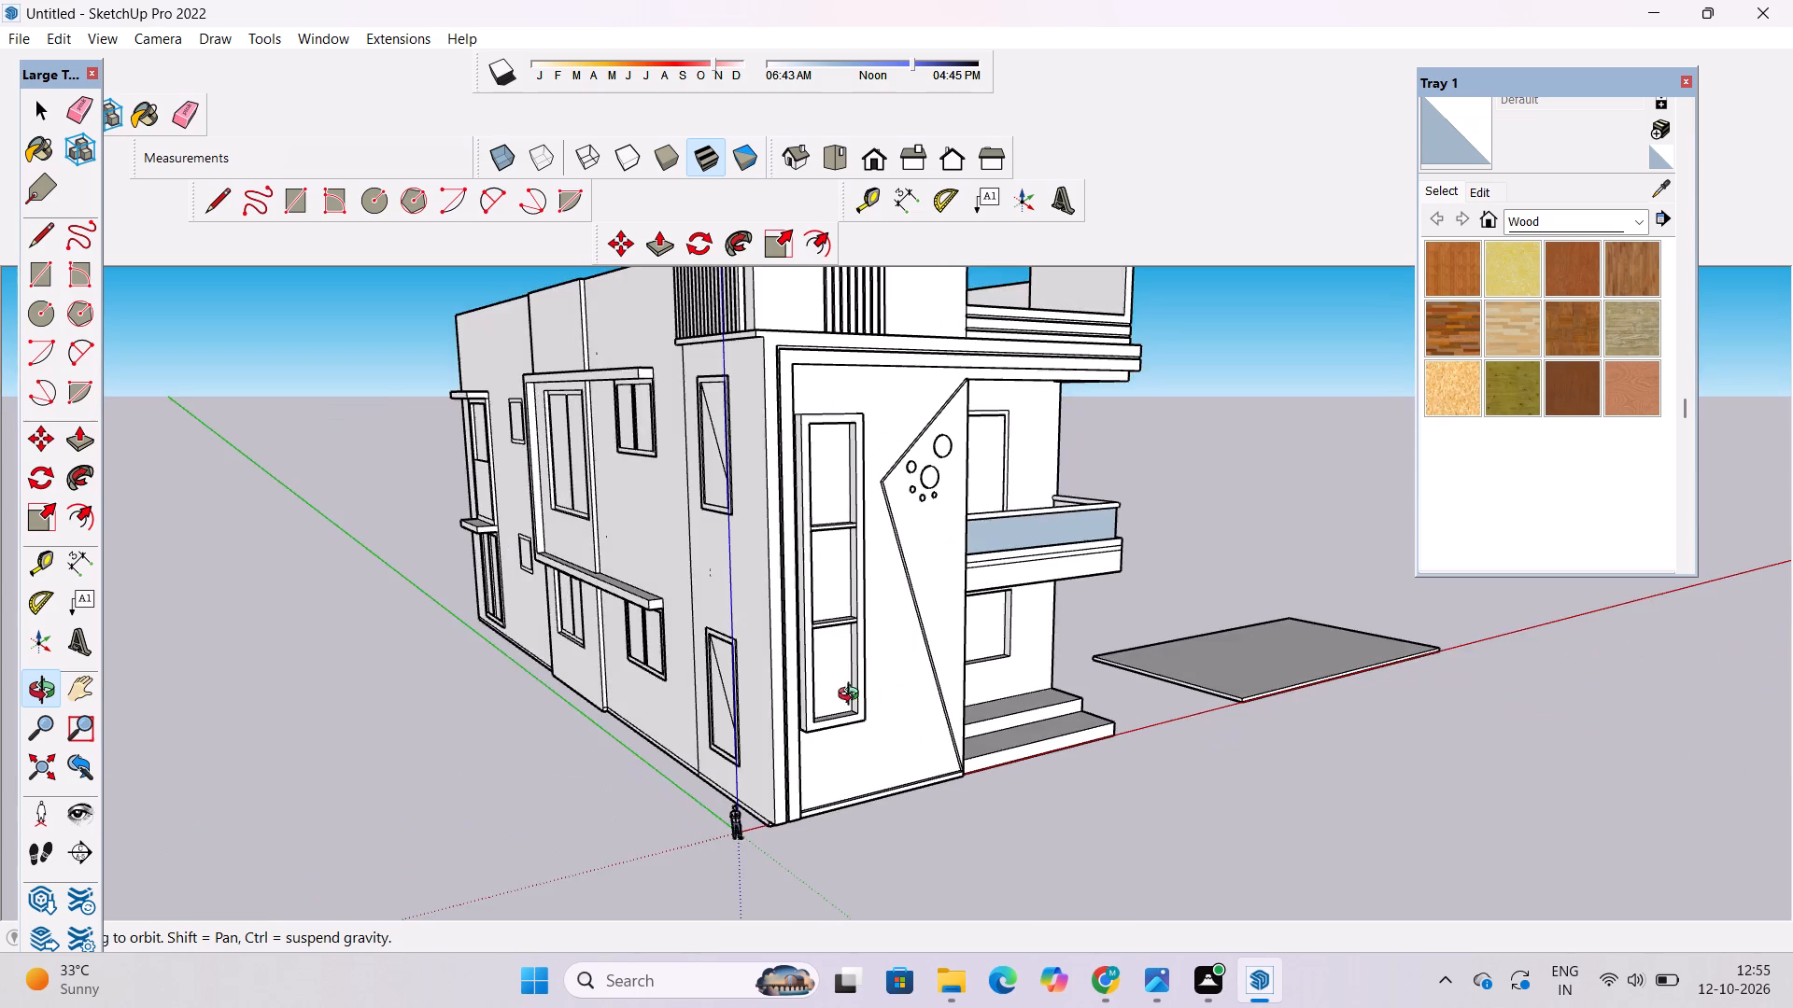
Examine the plain side wall, the front elevation with its entrance steps, and the window-side wall.
{"action": "left_click_drag", "start_coordinate": [719, 693], "coordinate": [78, 514]}
{"action": "left_click_drag", "start_coordinate": [642, 604], "coordinate": [435, 735]}
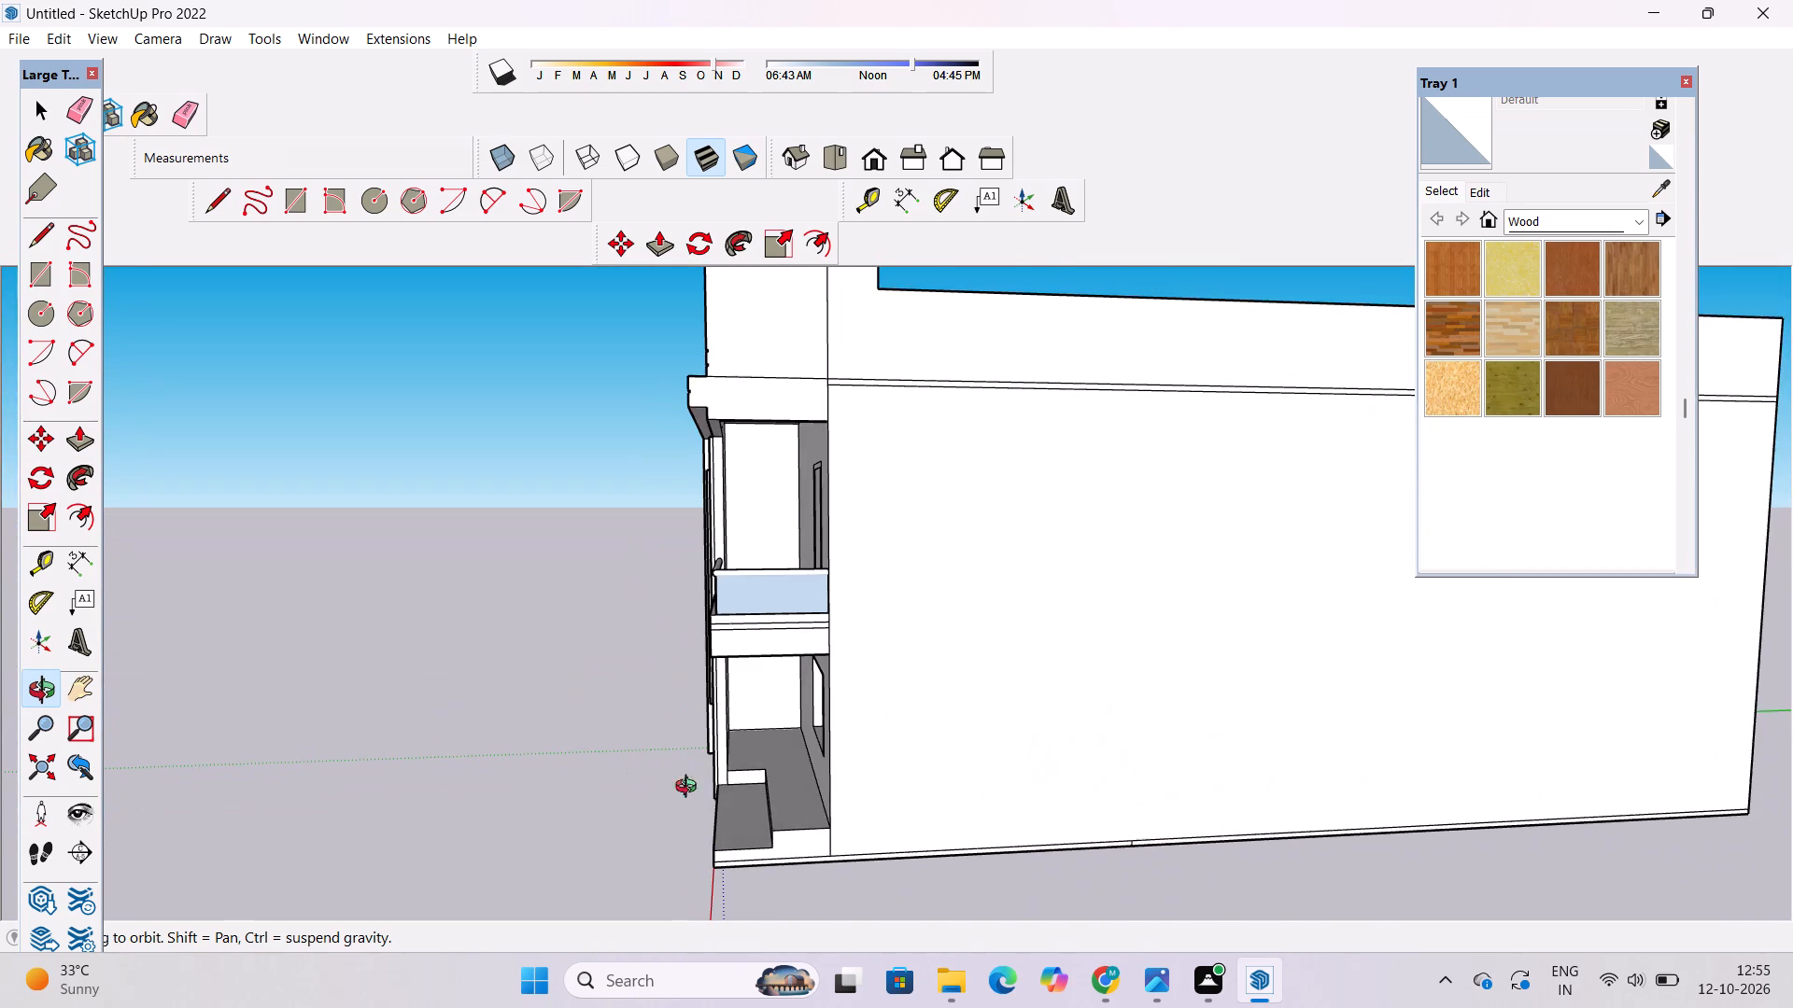
{"action": "left_click_drag", "start_coordinate": [746, 609], "coordinate": [1180, 707]}
{"action": "left_click_drag", "start_coordinate": [1181, 725], "coordinate": [1051, 544], "text": "shift"}
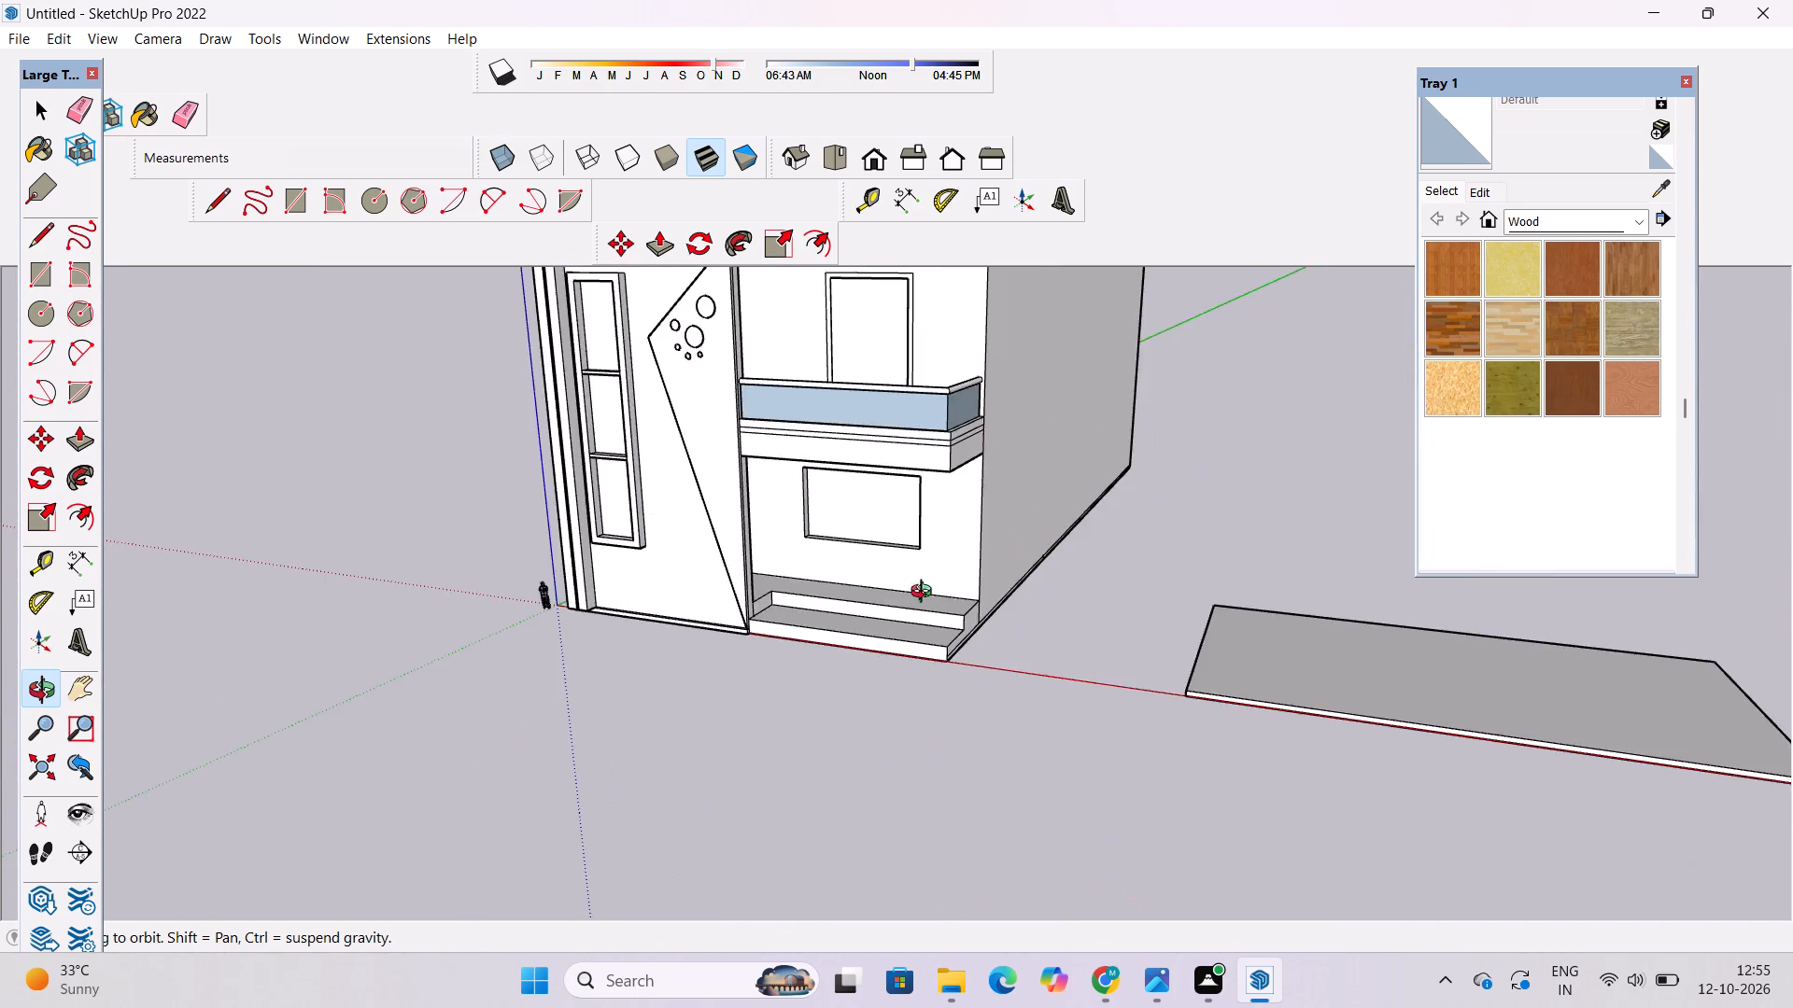
{"action": "left_click_drag", "start_coordinate": [914, 603], "coordinate": [1049, 561]}
{"action": "scroll", "coordinate": [951, 562], "scroll_direction": "down", "scroll_amount": 3}
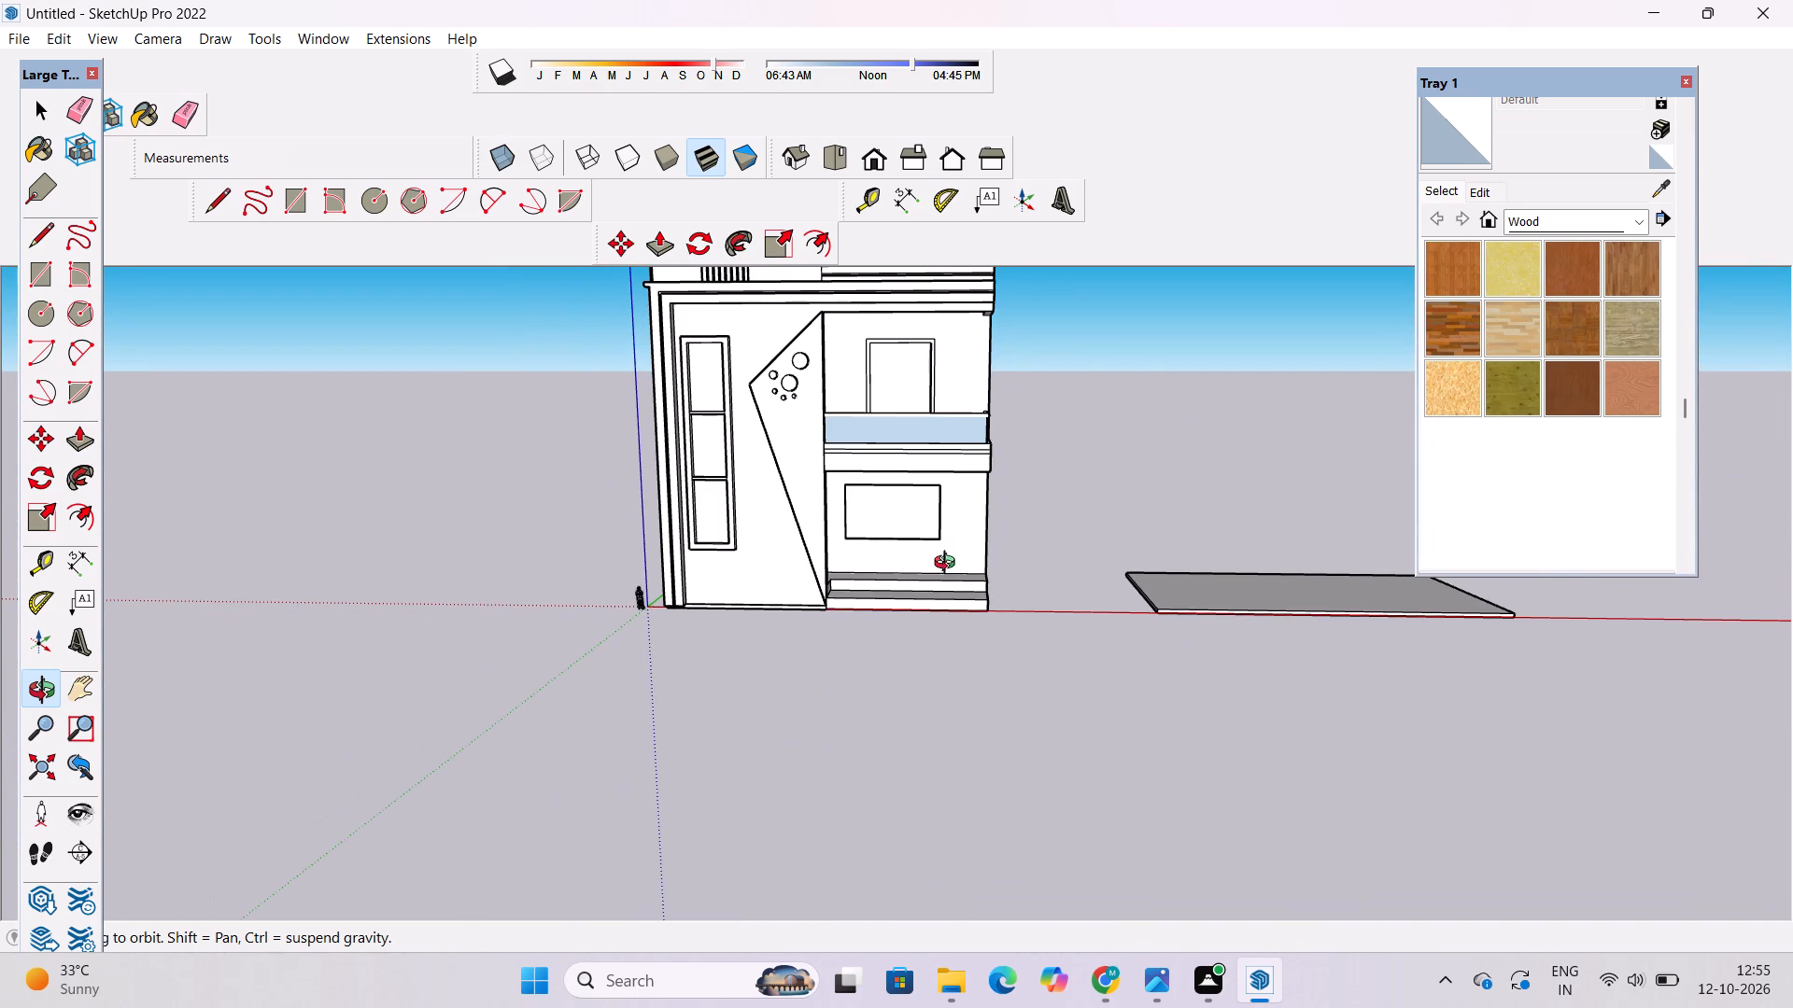
{"action": "scroll", "coordinate": [928, 549], "scroll_direction": "down", "scroll_amount": 4}
{"action": "left_click_drag", "start_coordinate": [925, 554], "coordinate": [916, 597], "text": "shift"}
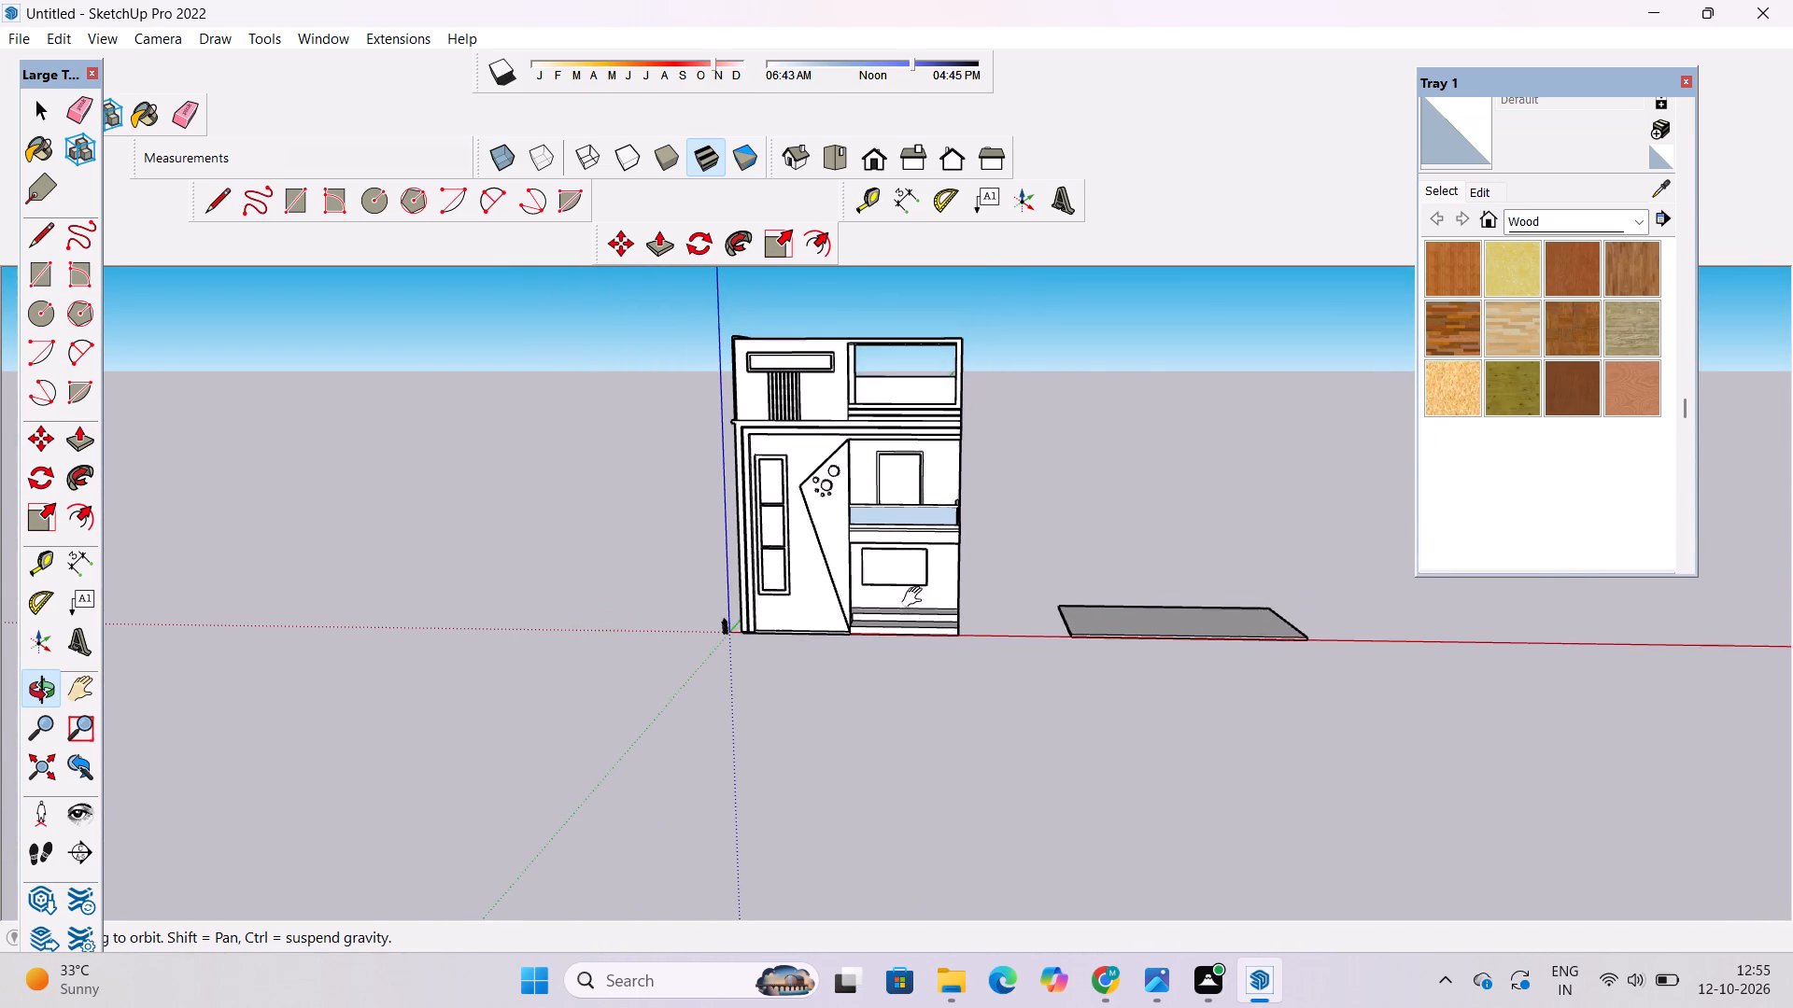
{"action": "scroll", "coordinate": [876, 602], "scroll_direction": "up", "scroll_amount": 4, "text": "shift"}
{"action": "left_click_drag", "start_coordinate": [902, 579], "coordinate": [818, 640], "text": "shift"}
{"action": "scroll", "coordinate": [816, 616], "scroll_direction": "down", "scroll_amount": 5, "text": "shift"}
{"action": "left_click_drag", "start_coordinate": [683, 629], "coordinate": [891, 644]}
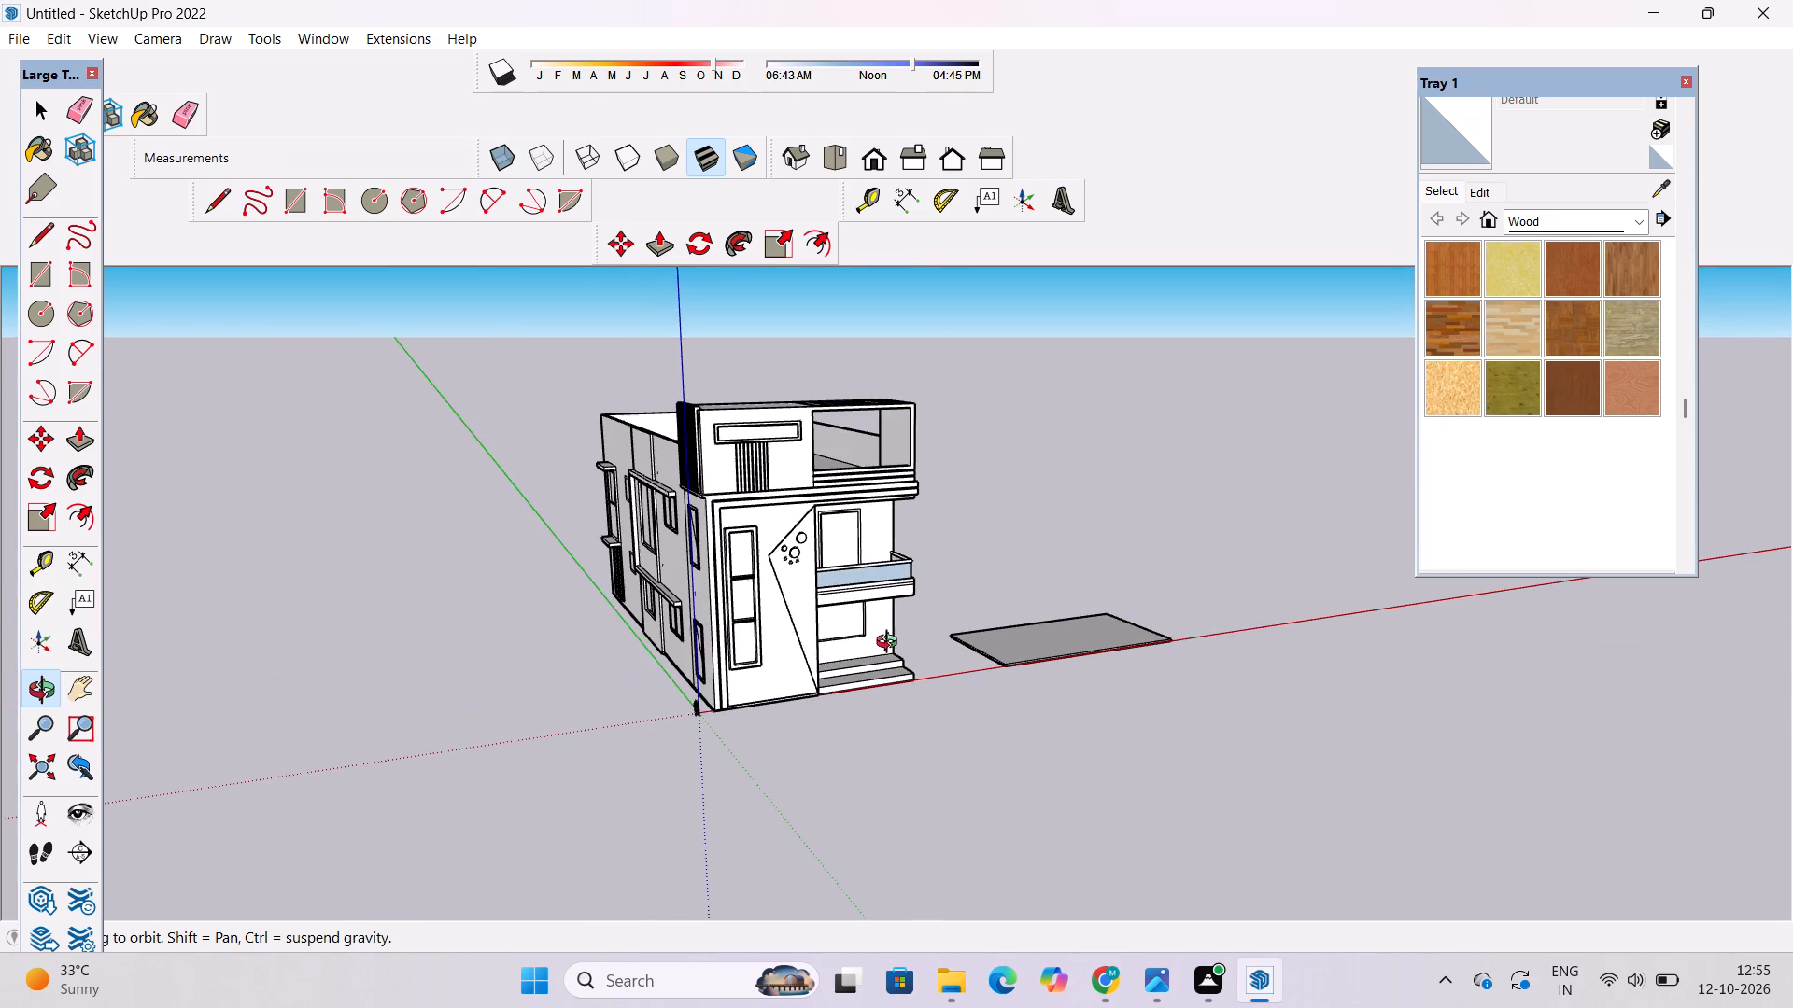
{"action": "left_click_drag", "start_coordinate": [891, 644], "coordinate": [889, 643]}
{"action": "left_click_drag", "start_coordinate": [699, 651], "coordinate": [897, 561], "text": "shift"}
{"action": "scroll", "coordinate": [868, 482], "scroll_direction": "up", "scroll_amount": 3}
{"action": "left_click_drag", "start_coordinate": [915, 435], "coordinate": [735, 581], "text": "shift"}
{"action": "left_click_drag", "start_coordinate": [728, 593], "coordinate": [848, 524]}
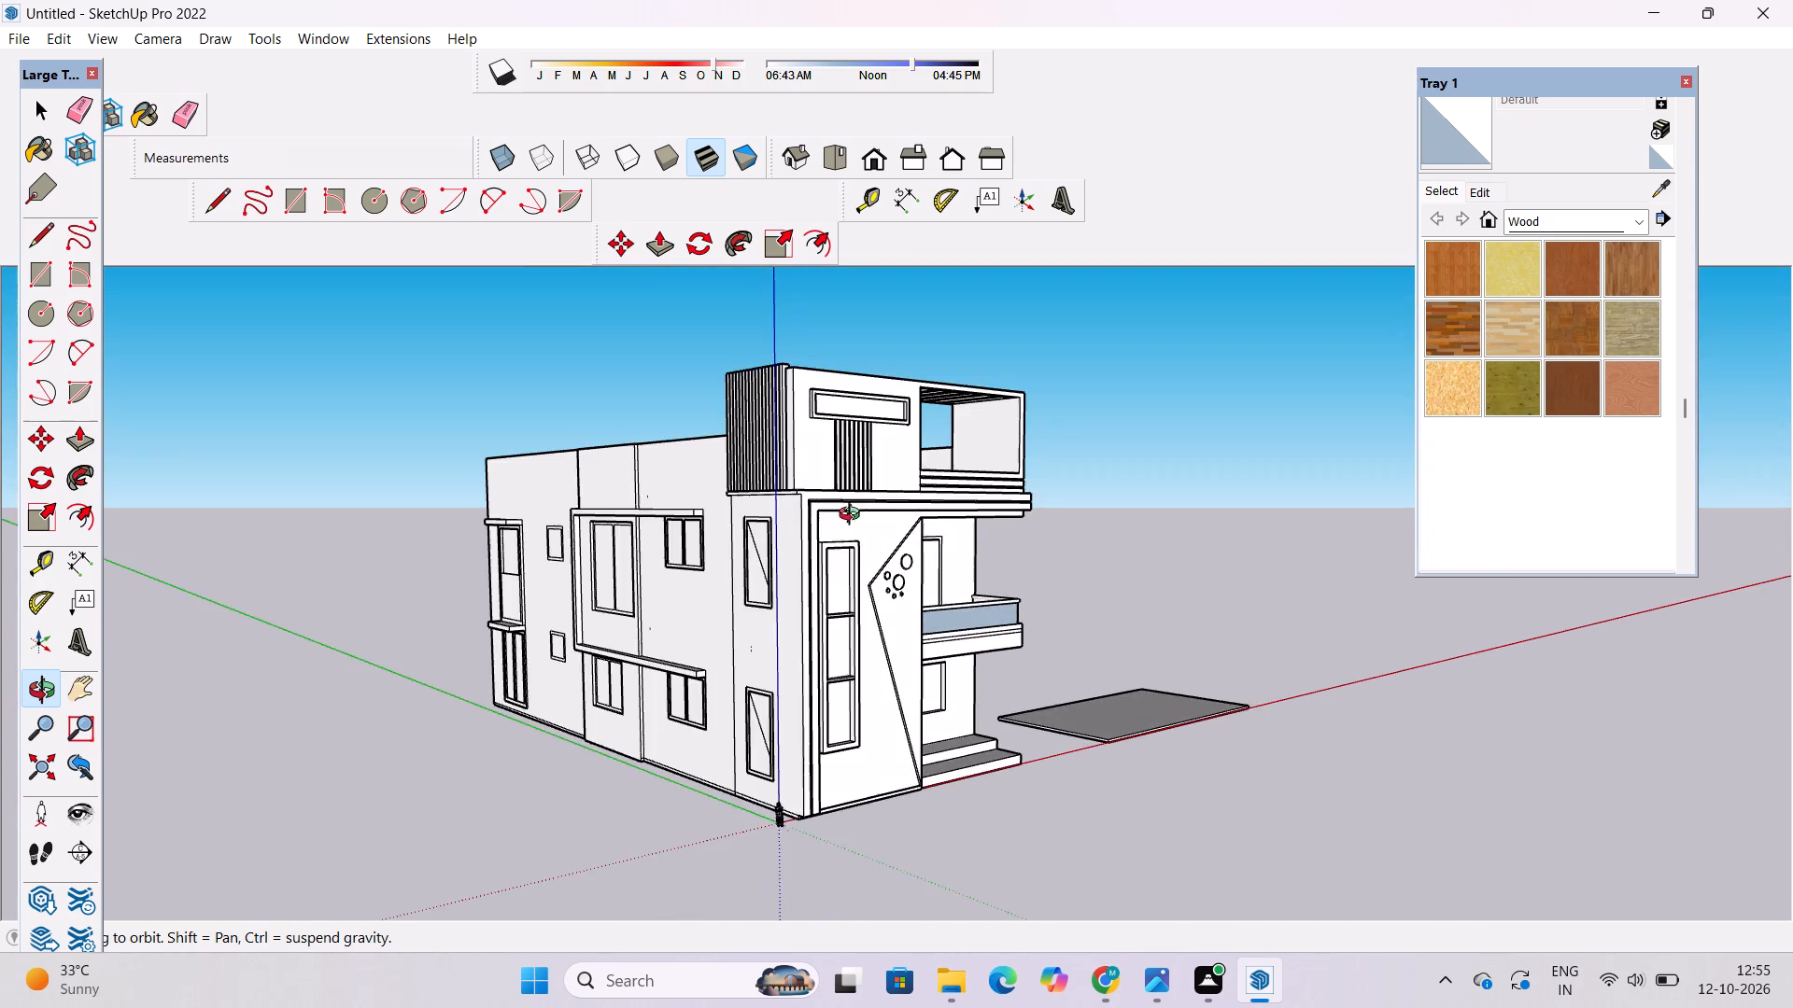
{"action": "scroll", "coordinate": [834, 510], "scroll_direction": "up", "scroll_amount": 3}
{"action": "left_click_drag", "start_coordinate": [752, 508], "coordinate": [903, 458], "text": "shift"}
{"action": "left_click_drag", "start_coordinate": [884, 478], "coordinate": [805, 530]}
{"action": "scroll", "coordinate": [715, 460], "scroll_direction": "up", "scroll_amount": 8}
{"action": "left_click_drag", "start_coordinate": [713, 450], "coordinate": [727, 455], "text": "shift"}
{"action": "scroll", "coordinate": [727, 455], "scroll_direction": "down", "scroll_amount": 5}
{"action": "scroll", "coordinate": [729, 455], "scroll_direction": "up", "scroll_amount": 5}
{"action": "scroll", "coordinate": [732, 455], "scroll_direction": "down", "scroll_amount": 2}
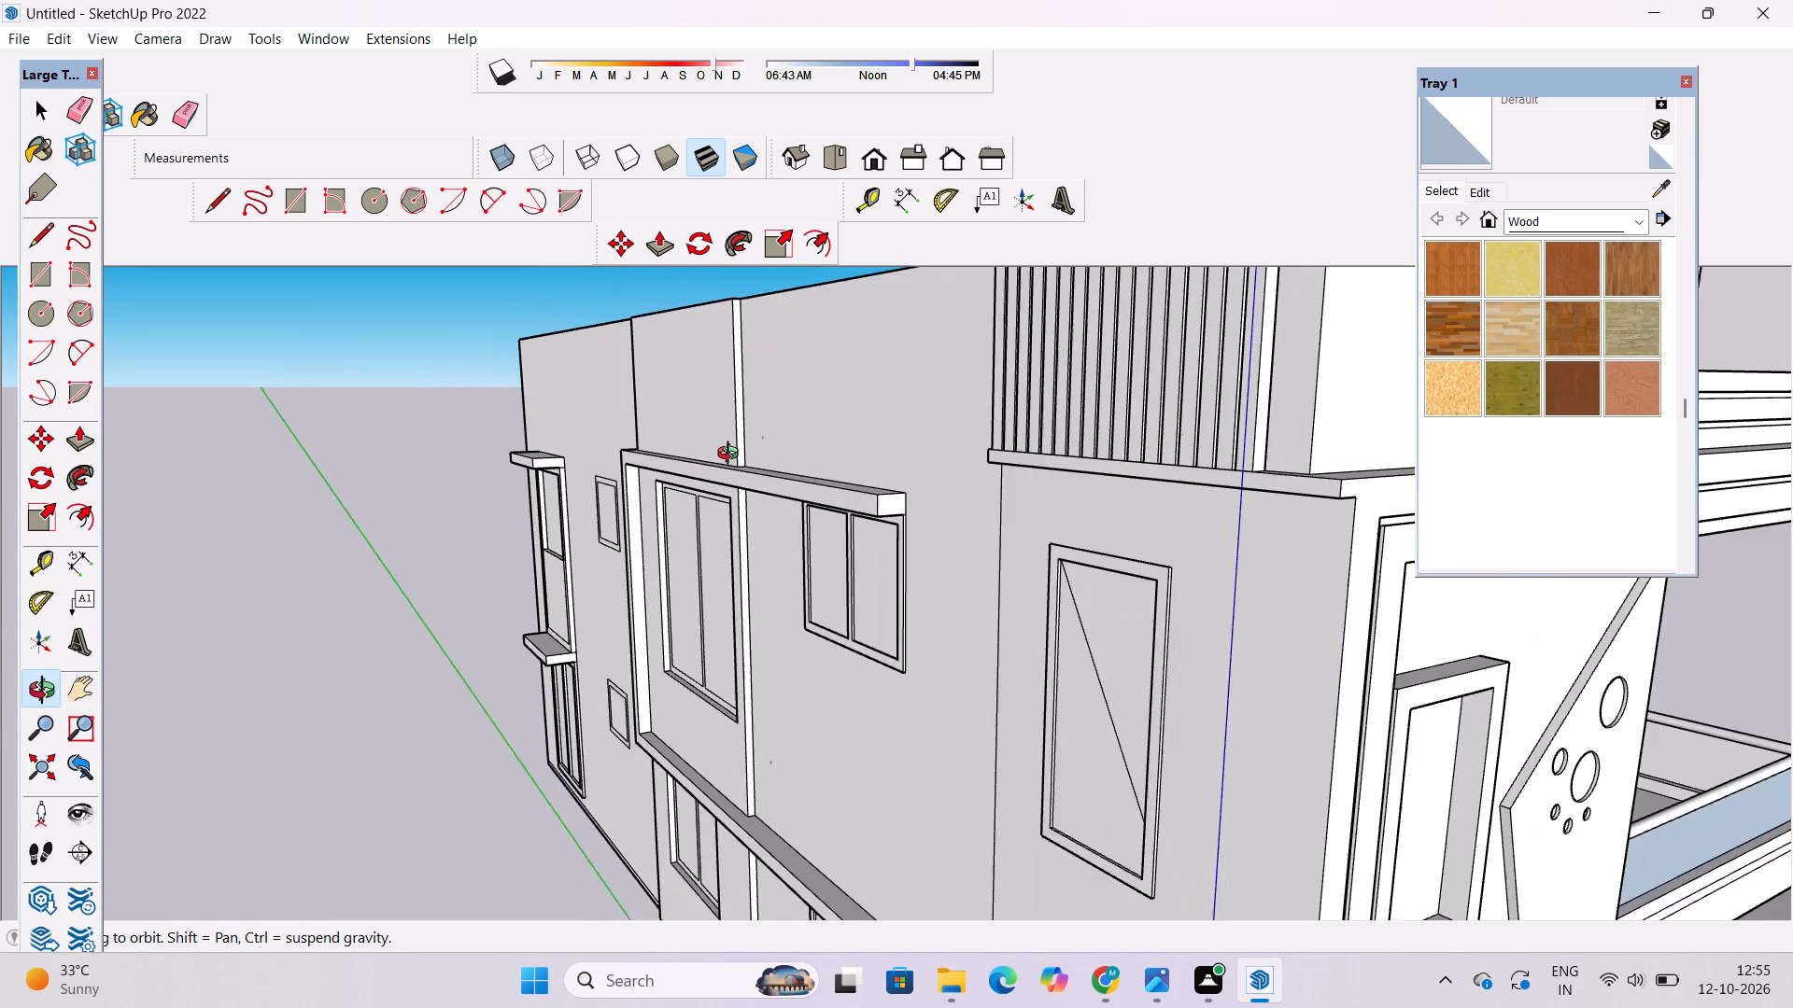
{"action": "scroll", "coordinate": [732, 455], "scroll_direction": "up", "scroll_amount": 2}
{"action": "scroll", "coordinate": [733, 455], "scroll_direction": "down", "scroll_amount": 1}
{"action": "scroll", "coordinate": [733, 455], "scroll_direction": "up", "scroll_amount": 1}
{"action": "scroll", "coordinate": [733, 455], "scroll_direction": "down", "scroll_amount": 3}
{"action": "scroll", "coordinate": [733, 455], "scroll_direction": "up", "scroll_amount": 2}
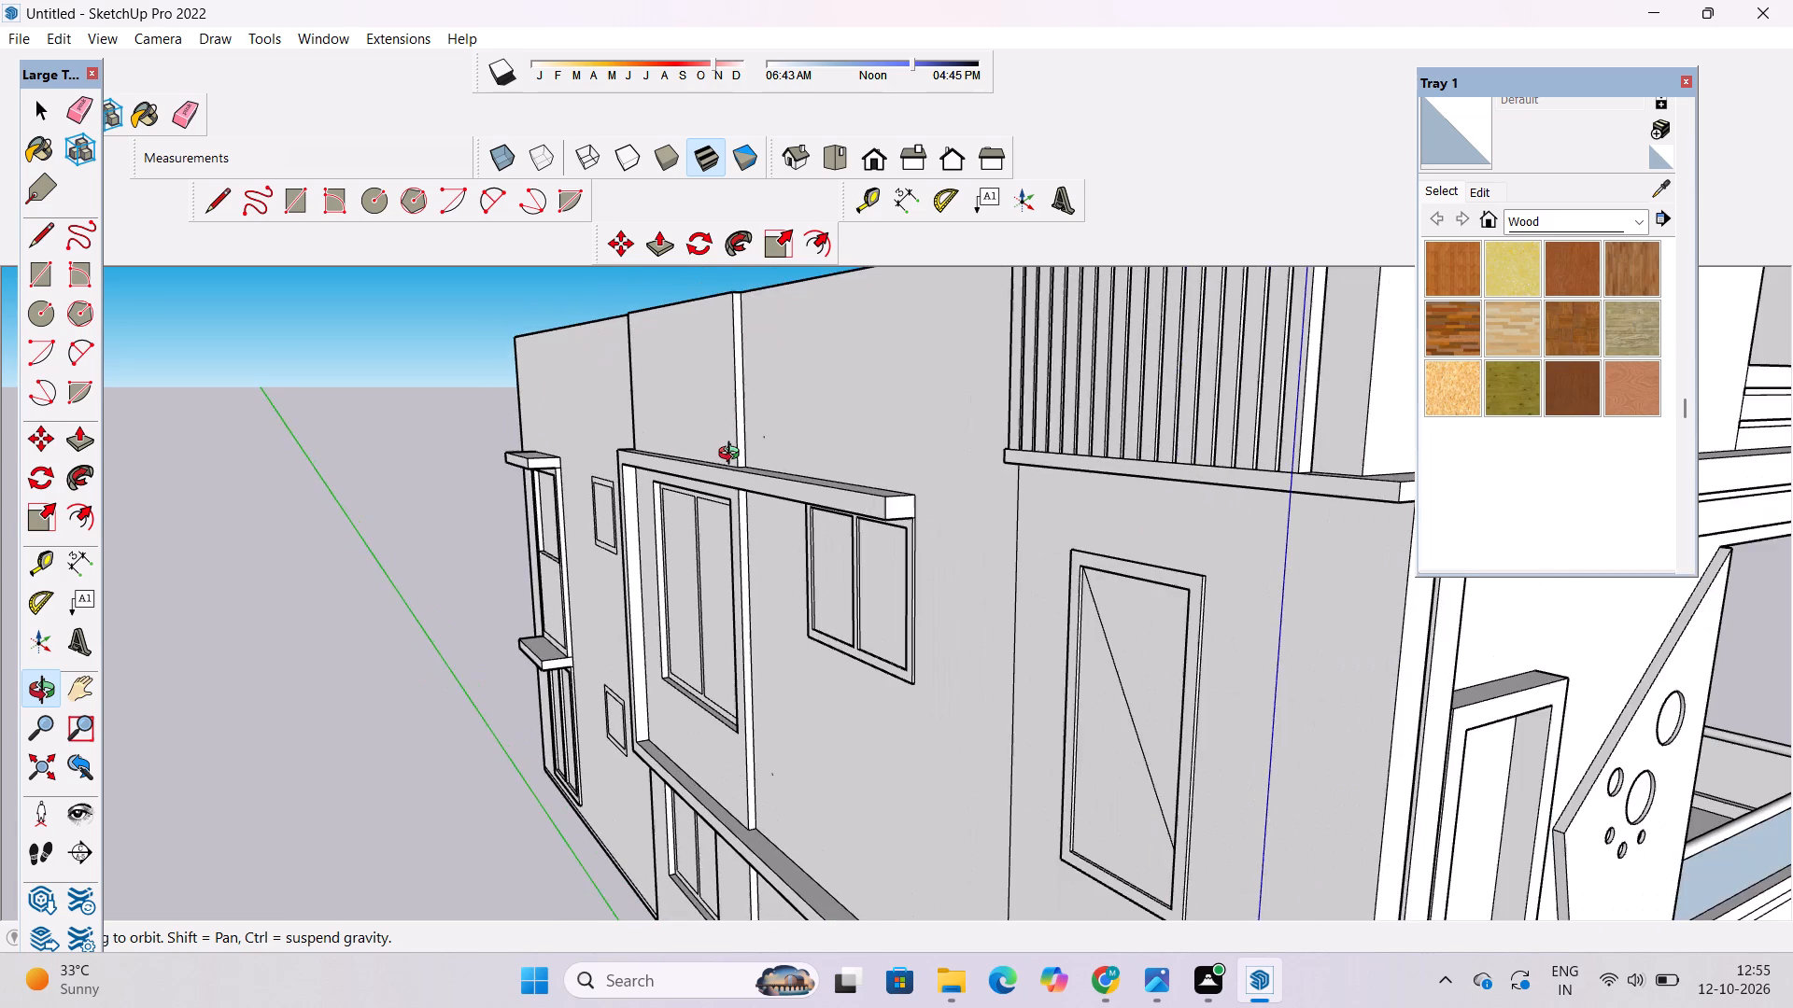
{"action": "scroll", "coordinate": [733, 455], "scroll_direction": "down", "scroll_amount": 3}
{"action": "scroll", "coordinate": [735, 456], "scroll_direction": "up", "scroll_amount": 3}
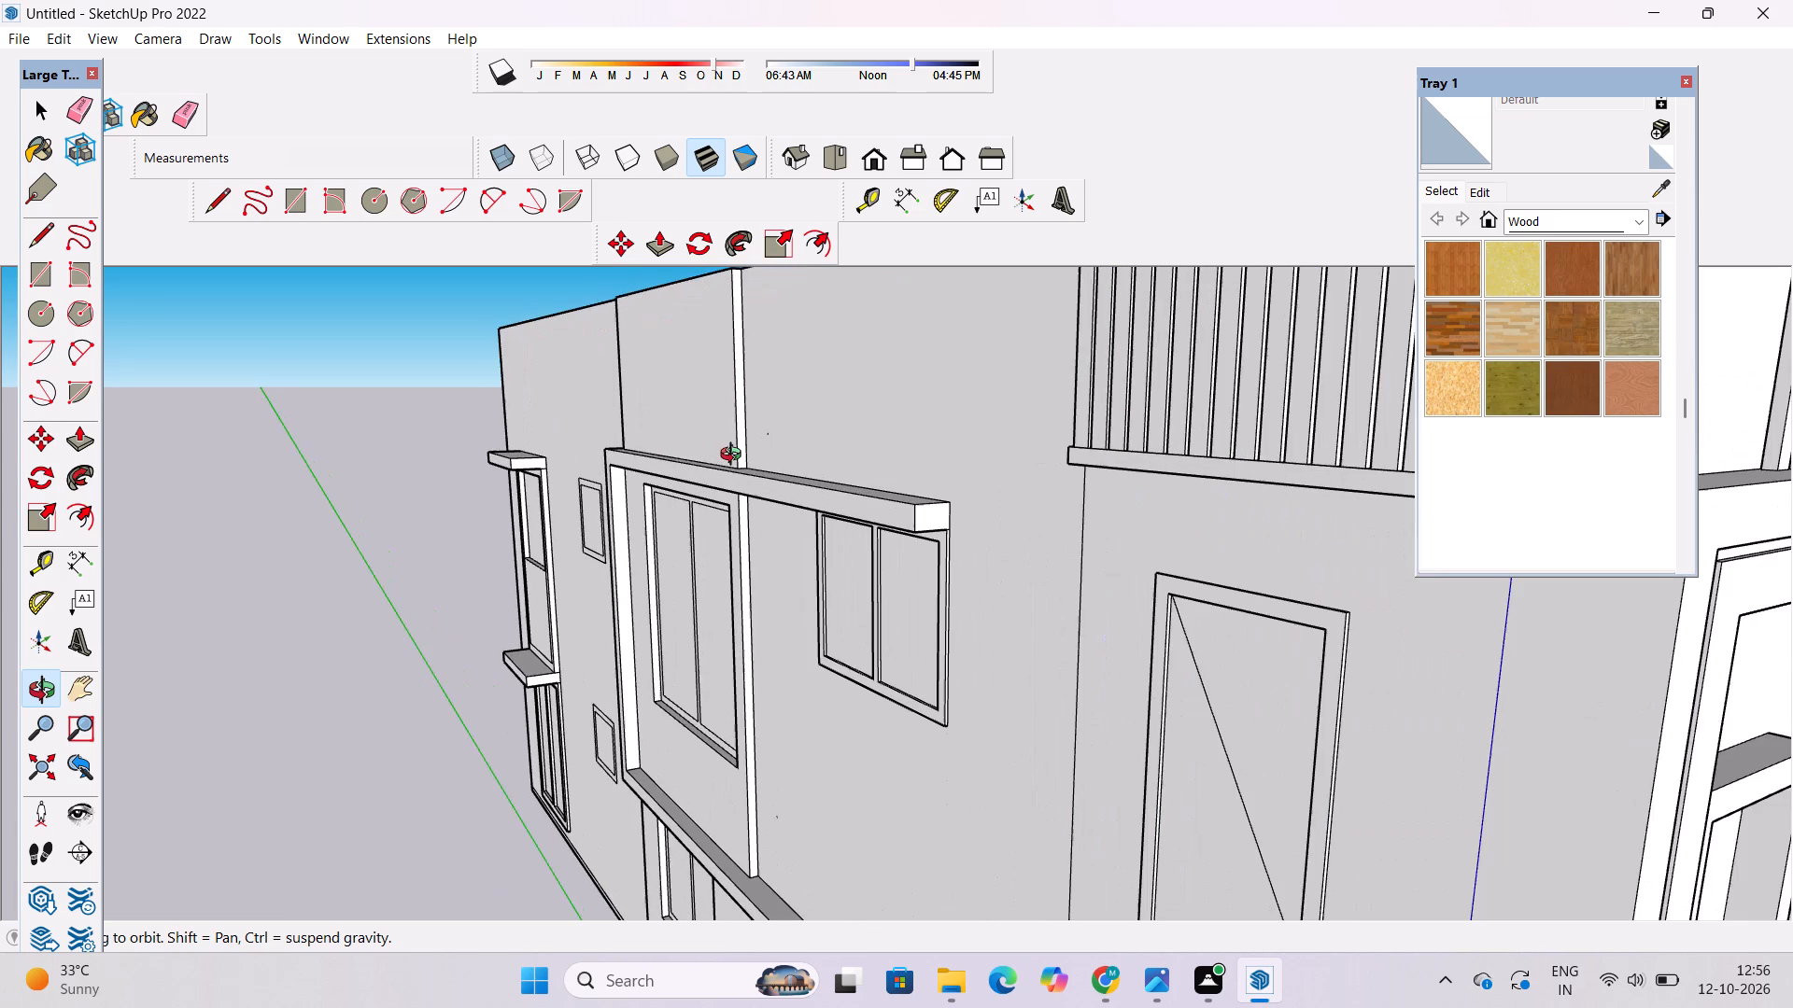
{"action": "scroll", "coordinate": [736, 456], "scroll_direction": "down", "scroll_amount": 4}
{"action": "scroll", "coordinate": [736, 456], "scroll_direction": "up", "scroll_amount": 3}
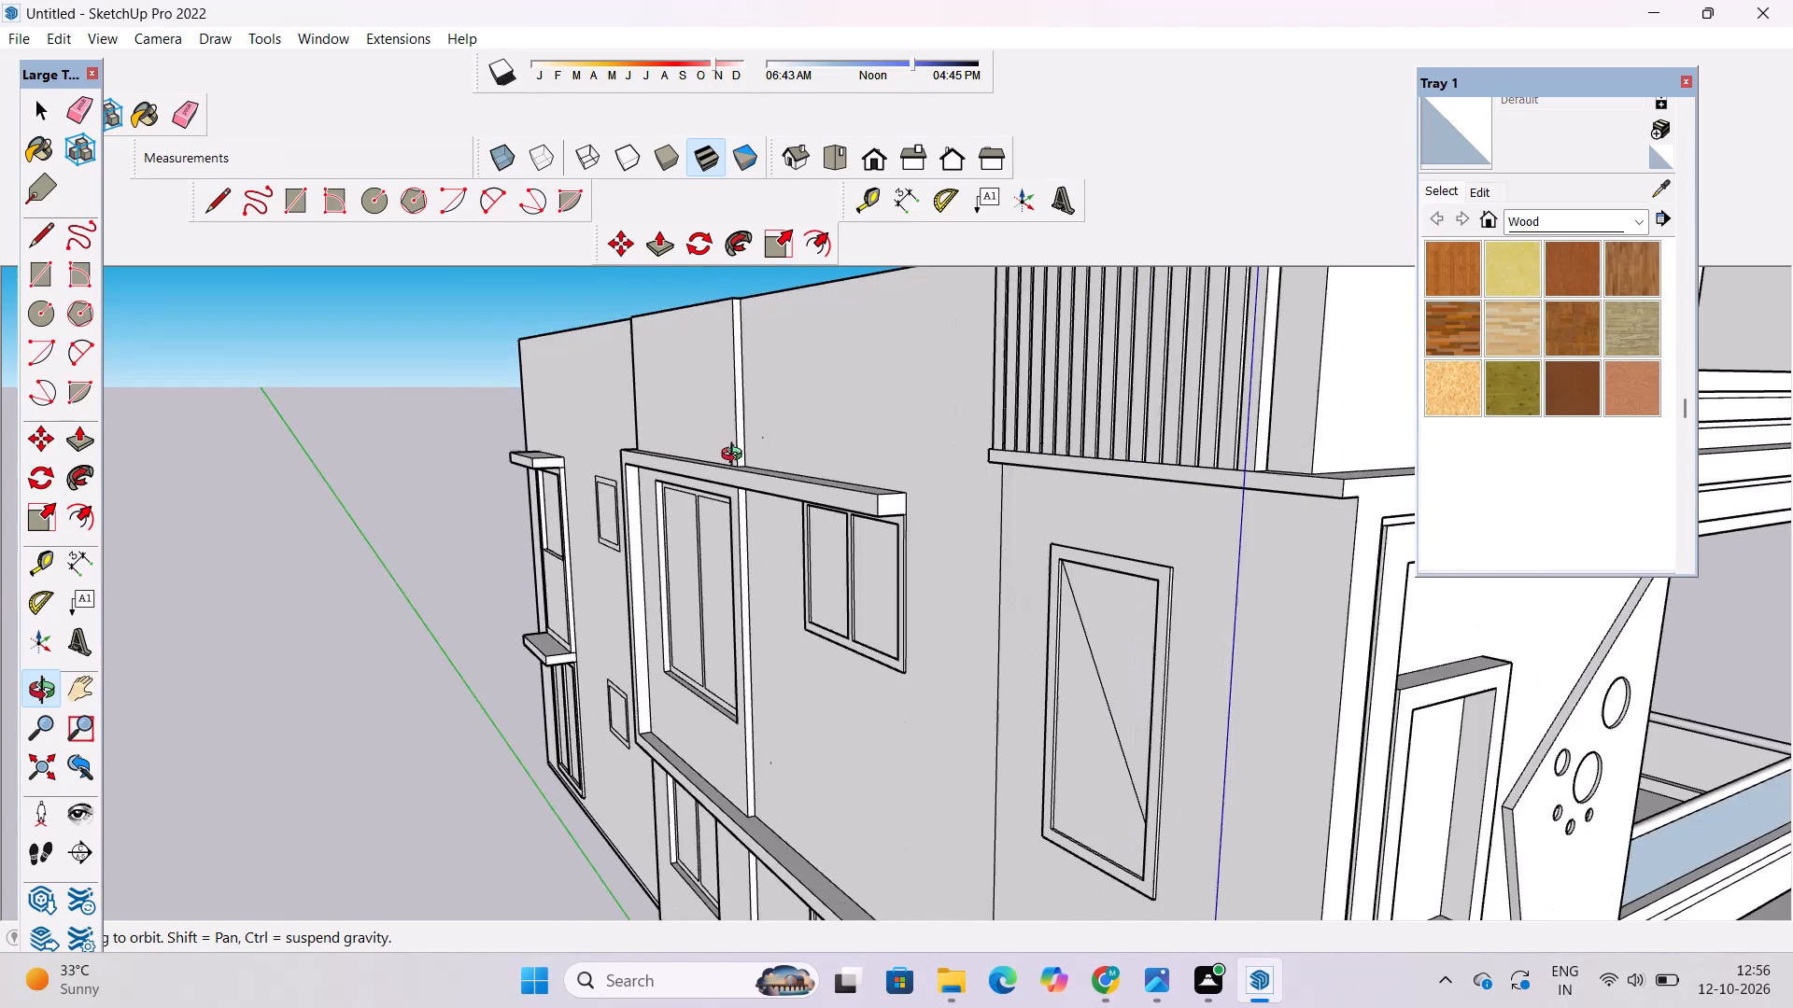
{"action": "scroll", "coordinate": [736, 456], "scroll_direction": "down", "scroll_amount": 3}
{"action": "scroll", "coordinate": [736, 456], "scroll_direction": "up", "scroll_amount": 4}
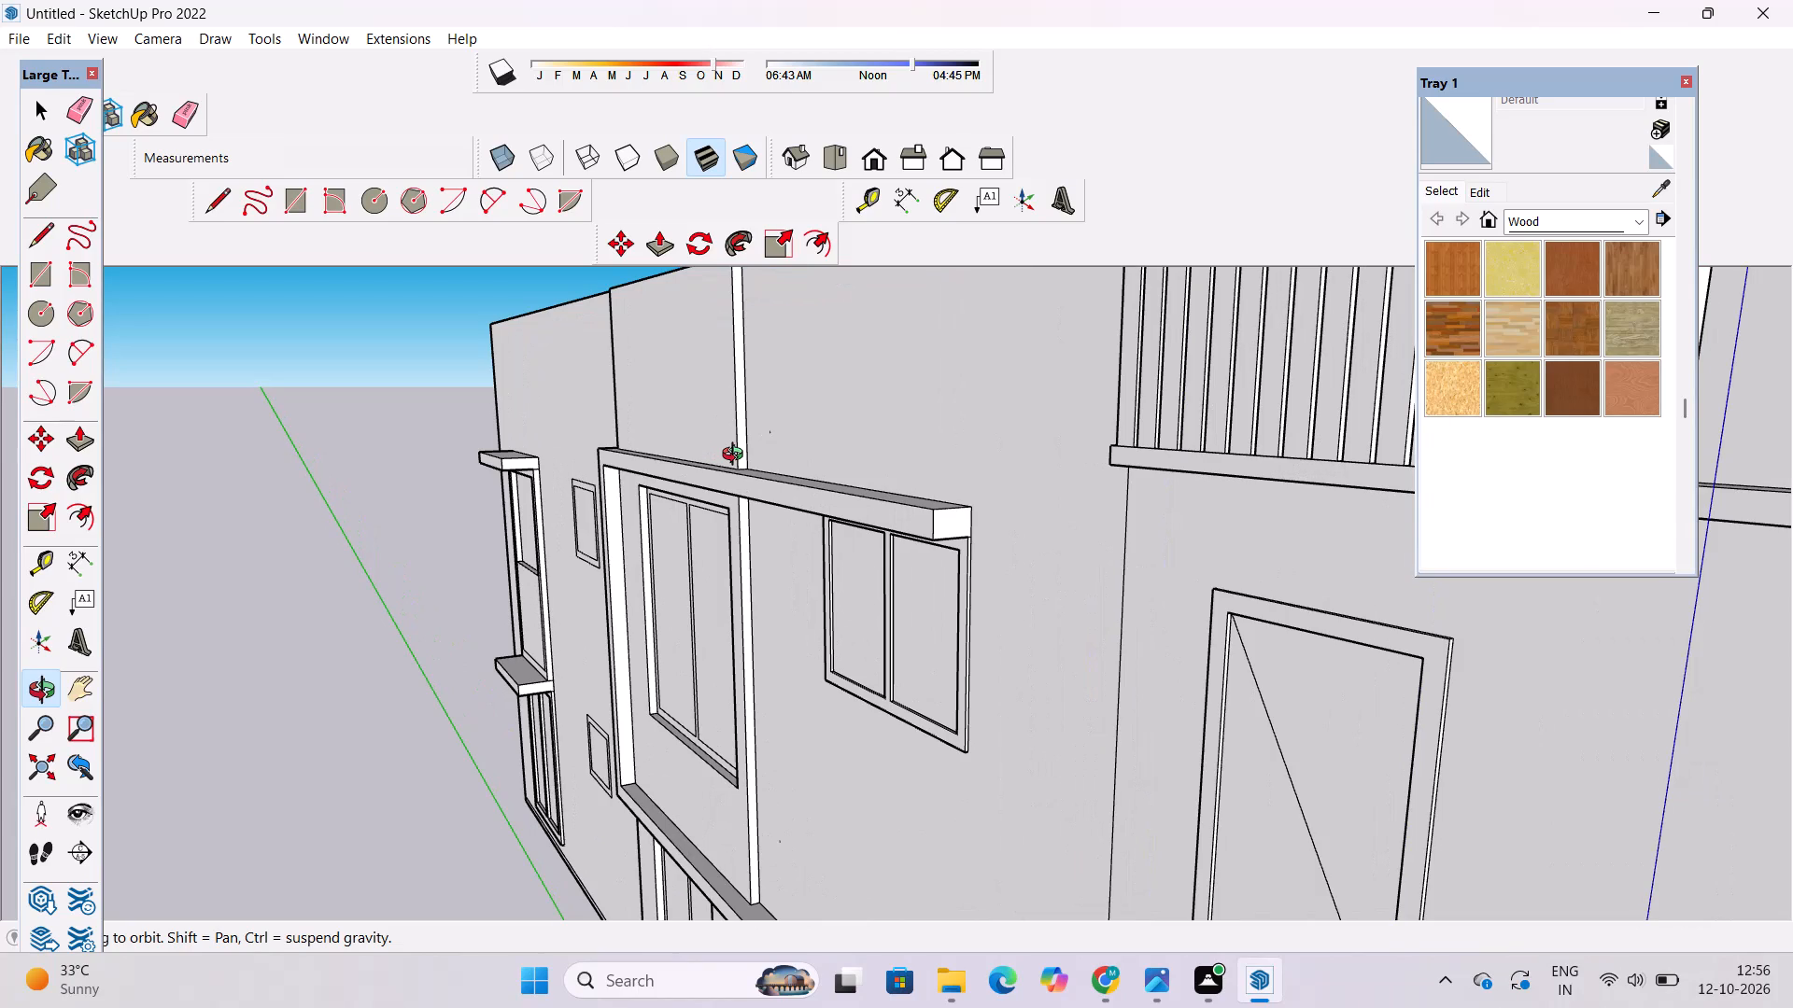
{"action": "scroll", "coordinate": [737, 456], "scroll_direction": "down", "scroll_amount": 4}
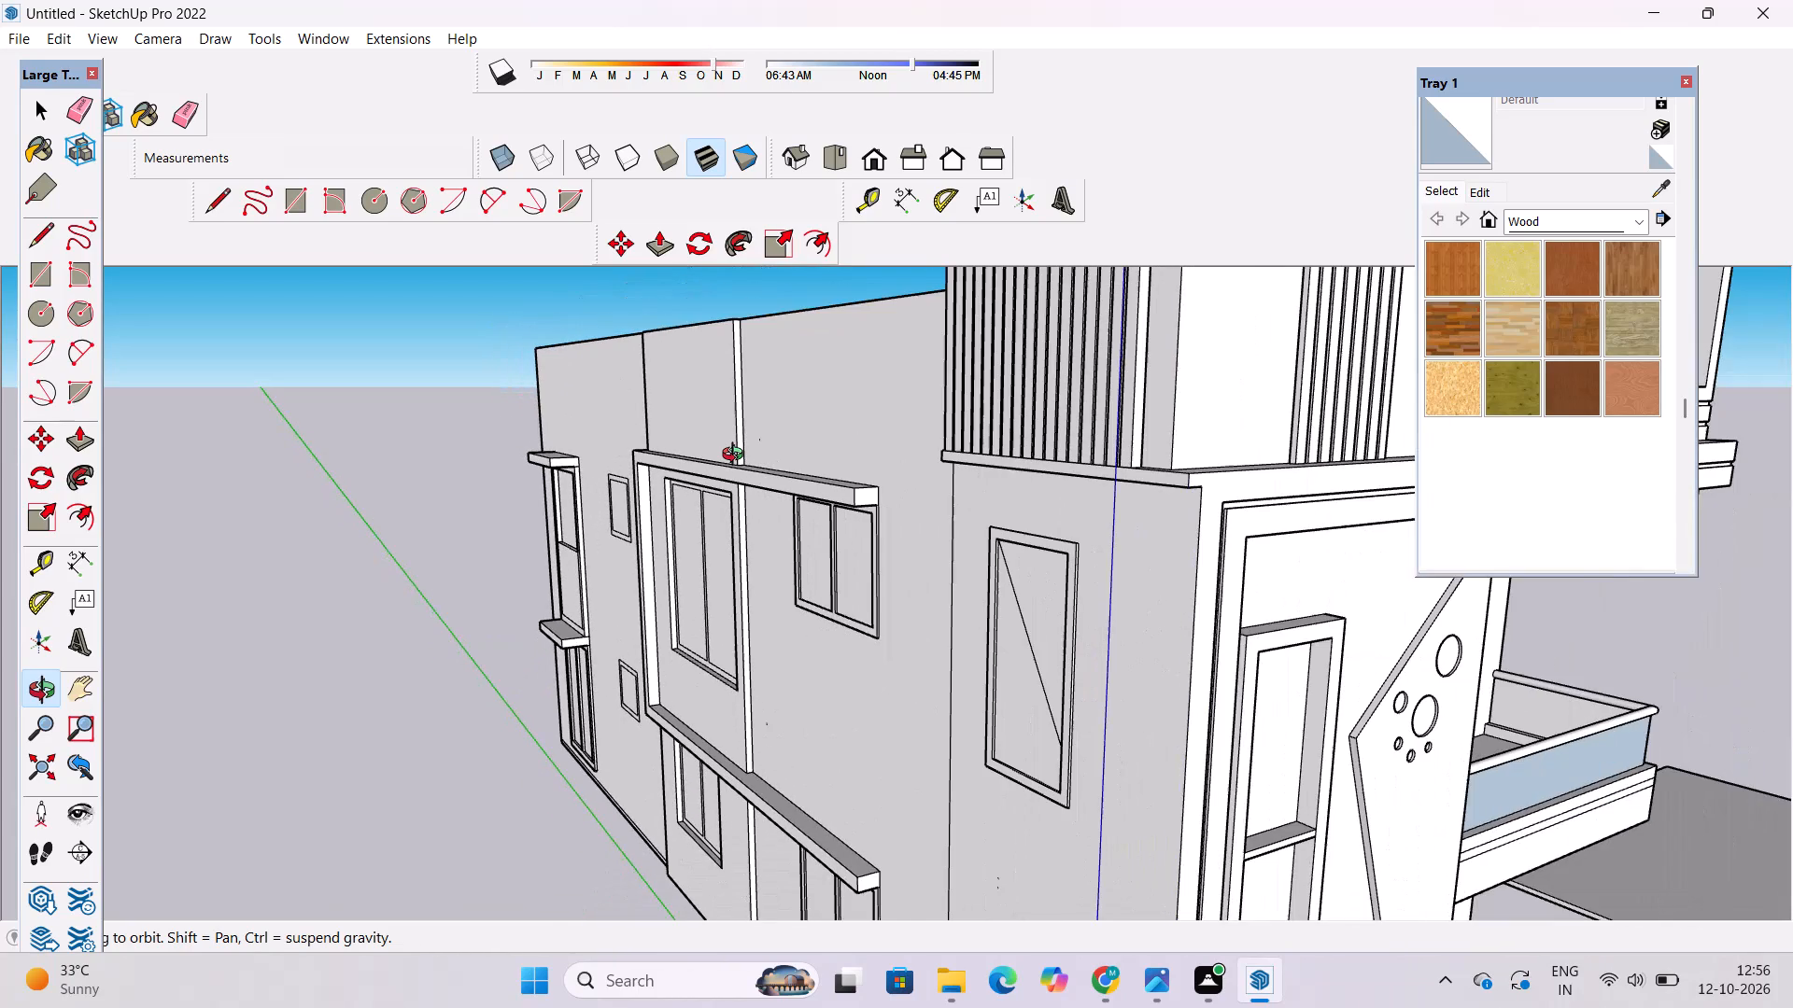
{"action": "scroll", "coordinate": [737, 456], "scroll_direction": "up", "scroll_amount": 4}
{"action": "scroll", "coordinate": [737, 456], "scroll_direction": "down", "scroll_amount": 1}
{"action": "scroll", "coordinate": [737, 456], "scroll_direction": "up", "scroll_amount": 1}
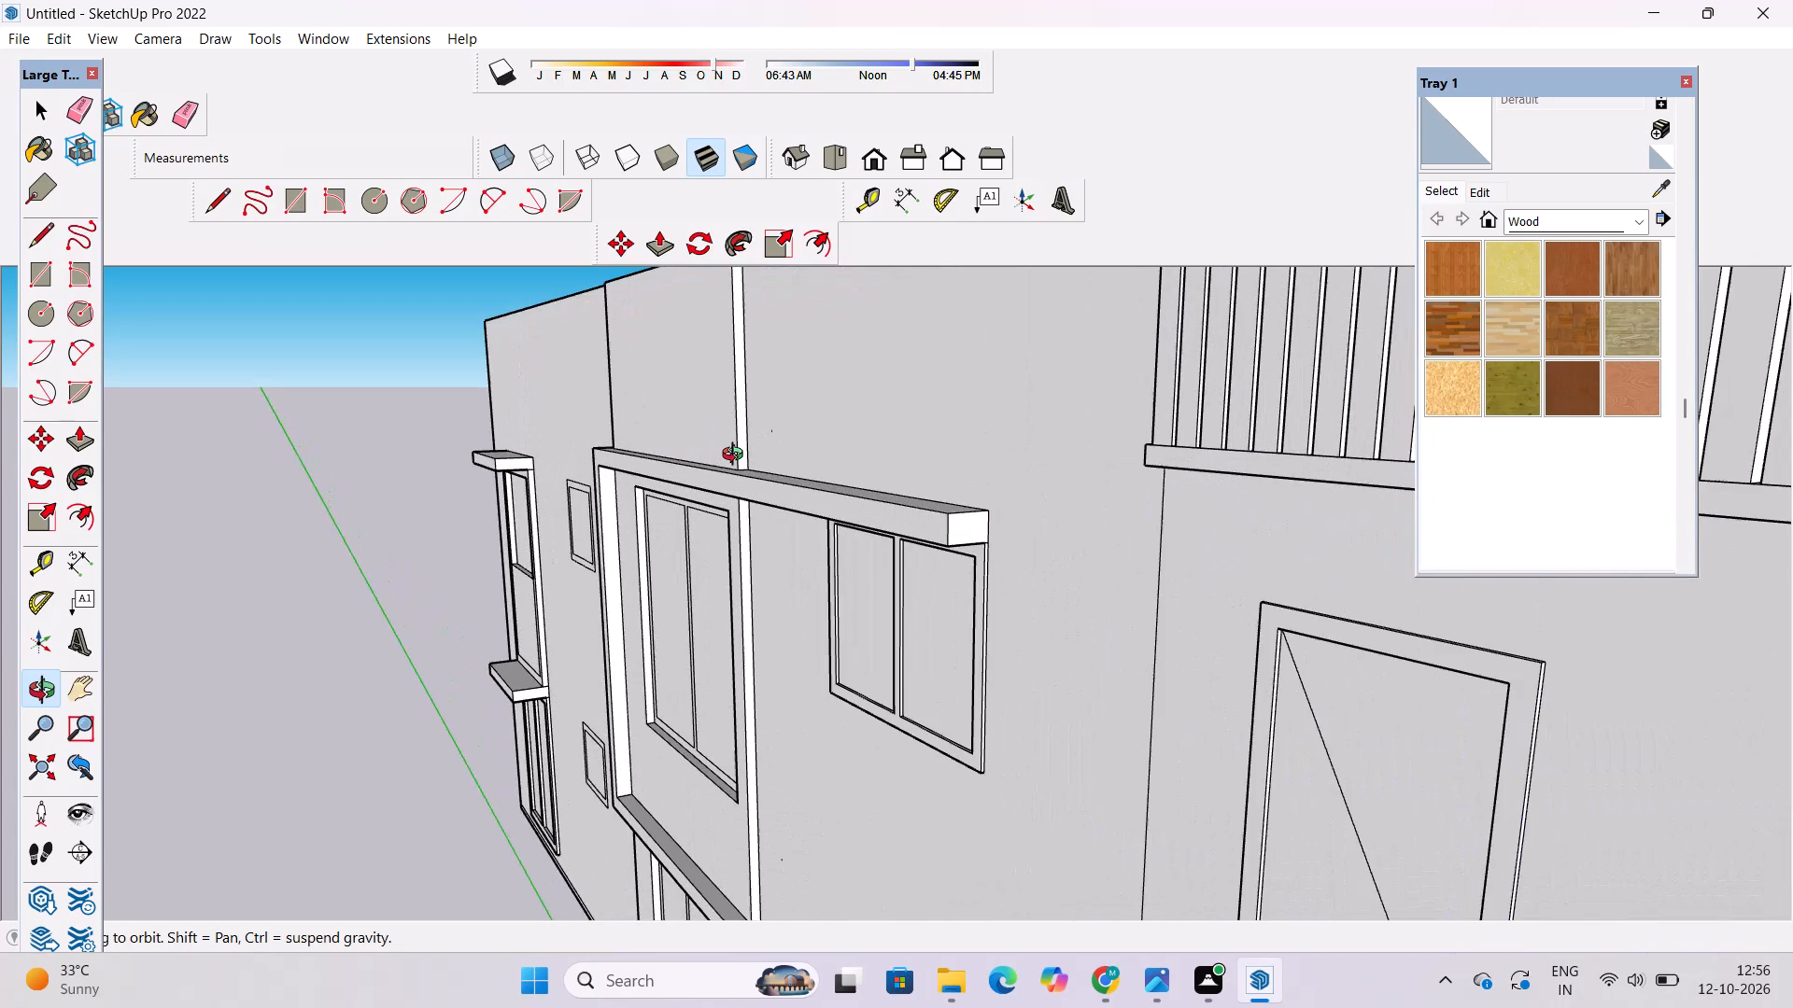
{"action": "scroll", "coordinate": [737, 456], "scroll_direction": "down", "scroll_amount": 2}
Examine the lower windows and ledges on the window-side wall, and the overall massing of the house.
{"action": "scroll", "coordinate": [737, 441], "scroll_direction": "down", "scroll_amount": 4}
{"action": "left_click_drag", "start_coordinate": [768, 535], "coordinate": [696, 319]}
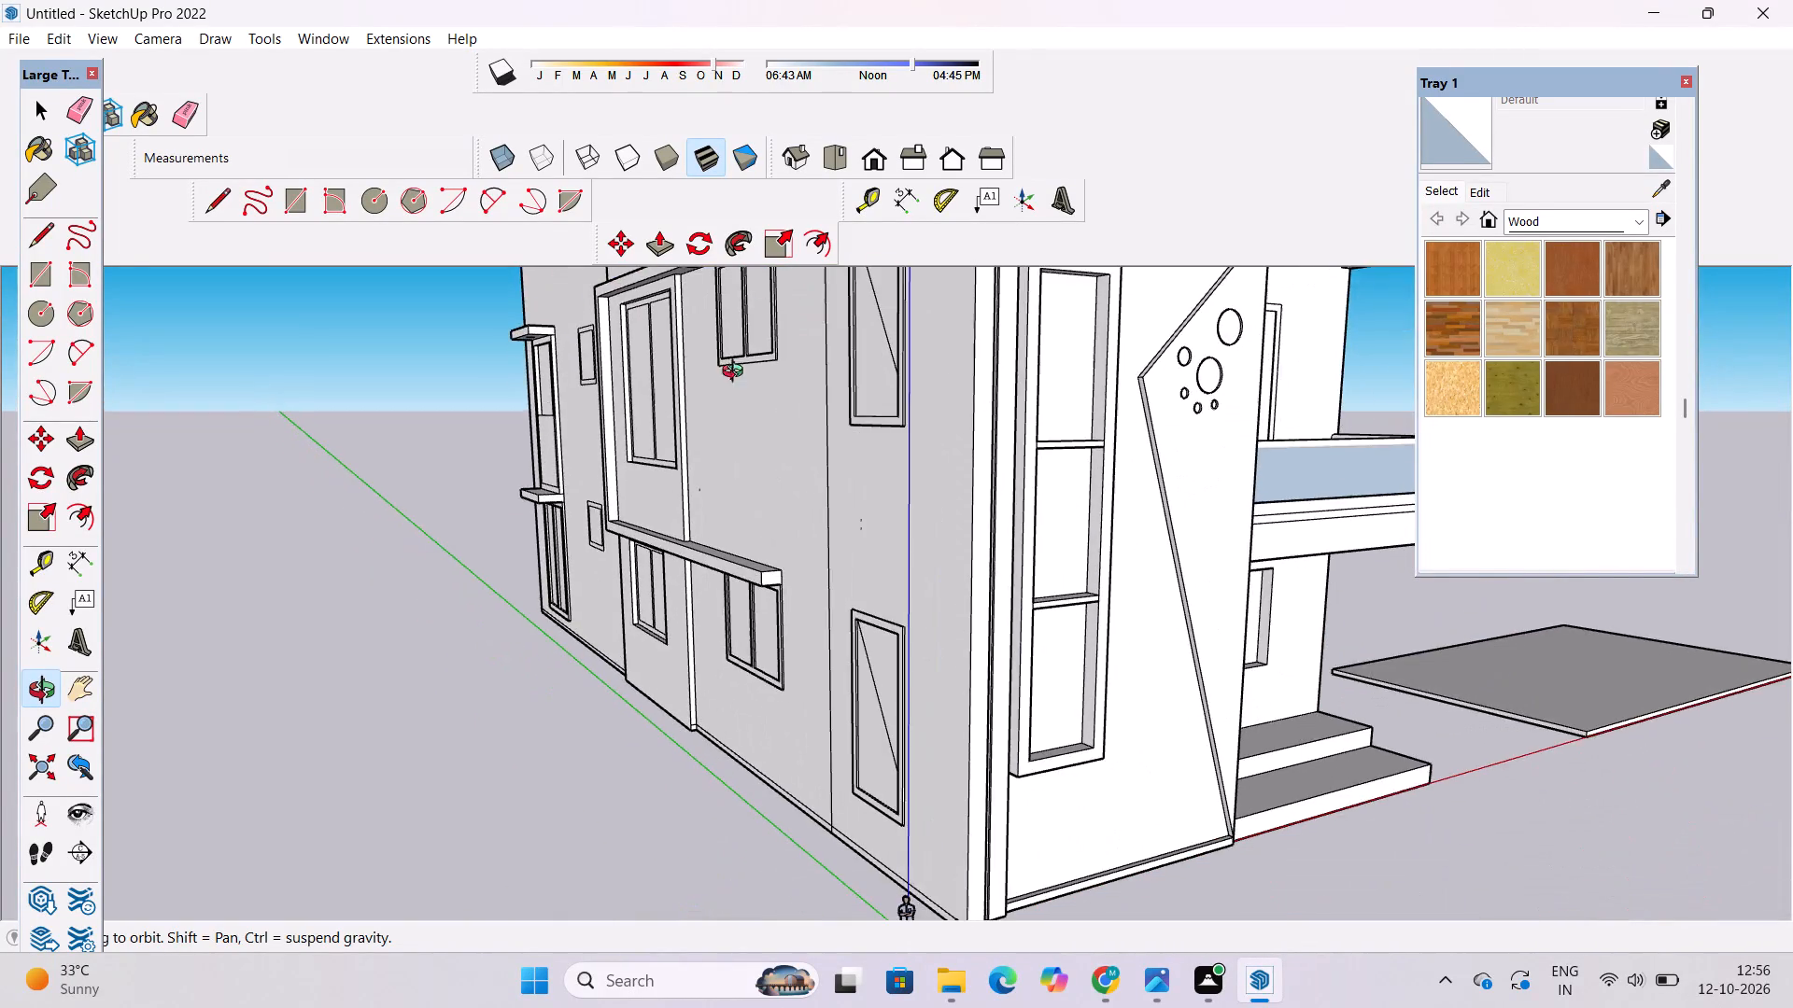
{"action": "left_click_drag", "start_coordinate": [781, 443], "coordinate": [772, 612]}
{"action": "left_click_drag", "start_coordinate": [771, 612], "coordinate": [838, 588]}
{"action": "scroll", "coordinate": [750, 598], "scroll_direction": "up", "scroll_amount": 2}
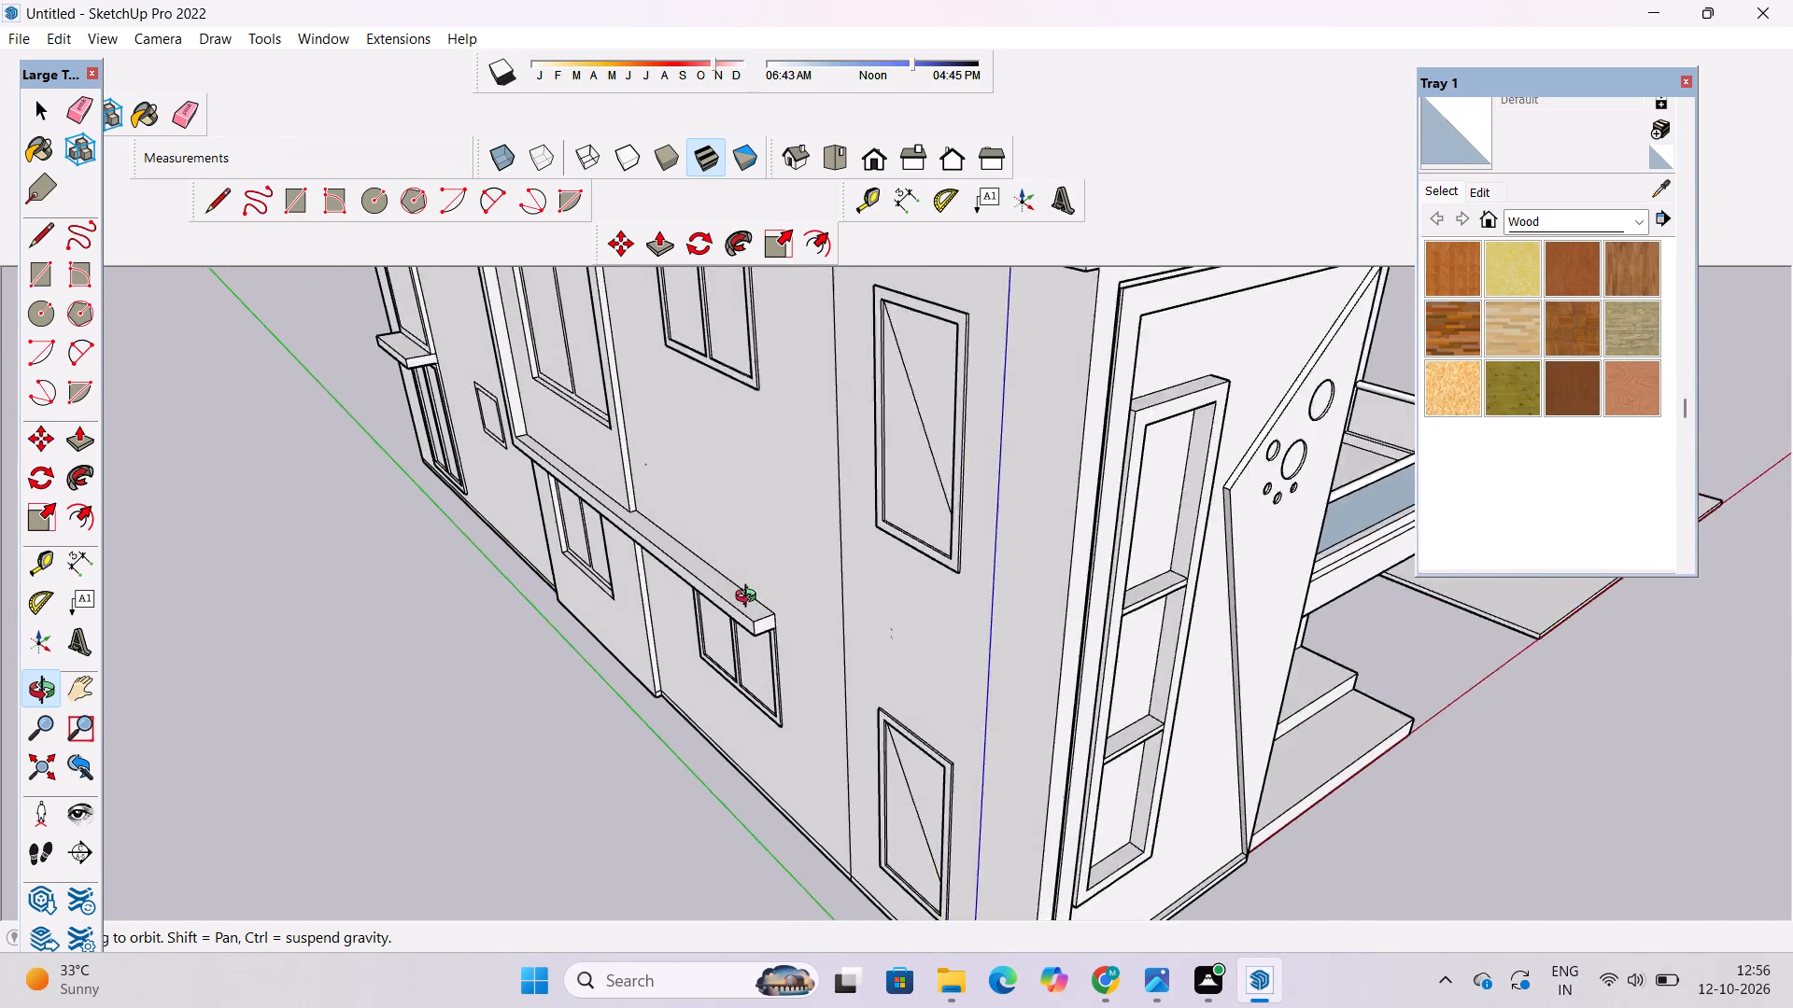
{"action": "scroll", "coordinate": [750, 598], "scroll_direction": "up", "scroll_amount": 3}
{"action": "scroll", "coordinate": [652, 581], "scroll_direction": "down", "scroll_amount": 5, "text": "shift"}
{"action": "left_click_drag", "start_coordinate": [641, 581], "coordinate": [728, 559]}
{"action": "scroll", "coordinate": [728, 558], "scroll_direction": "up", "scroll_amount": 3}
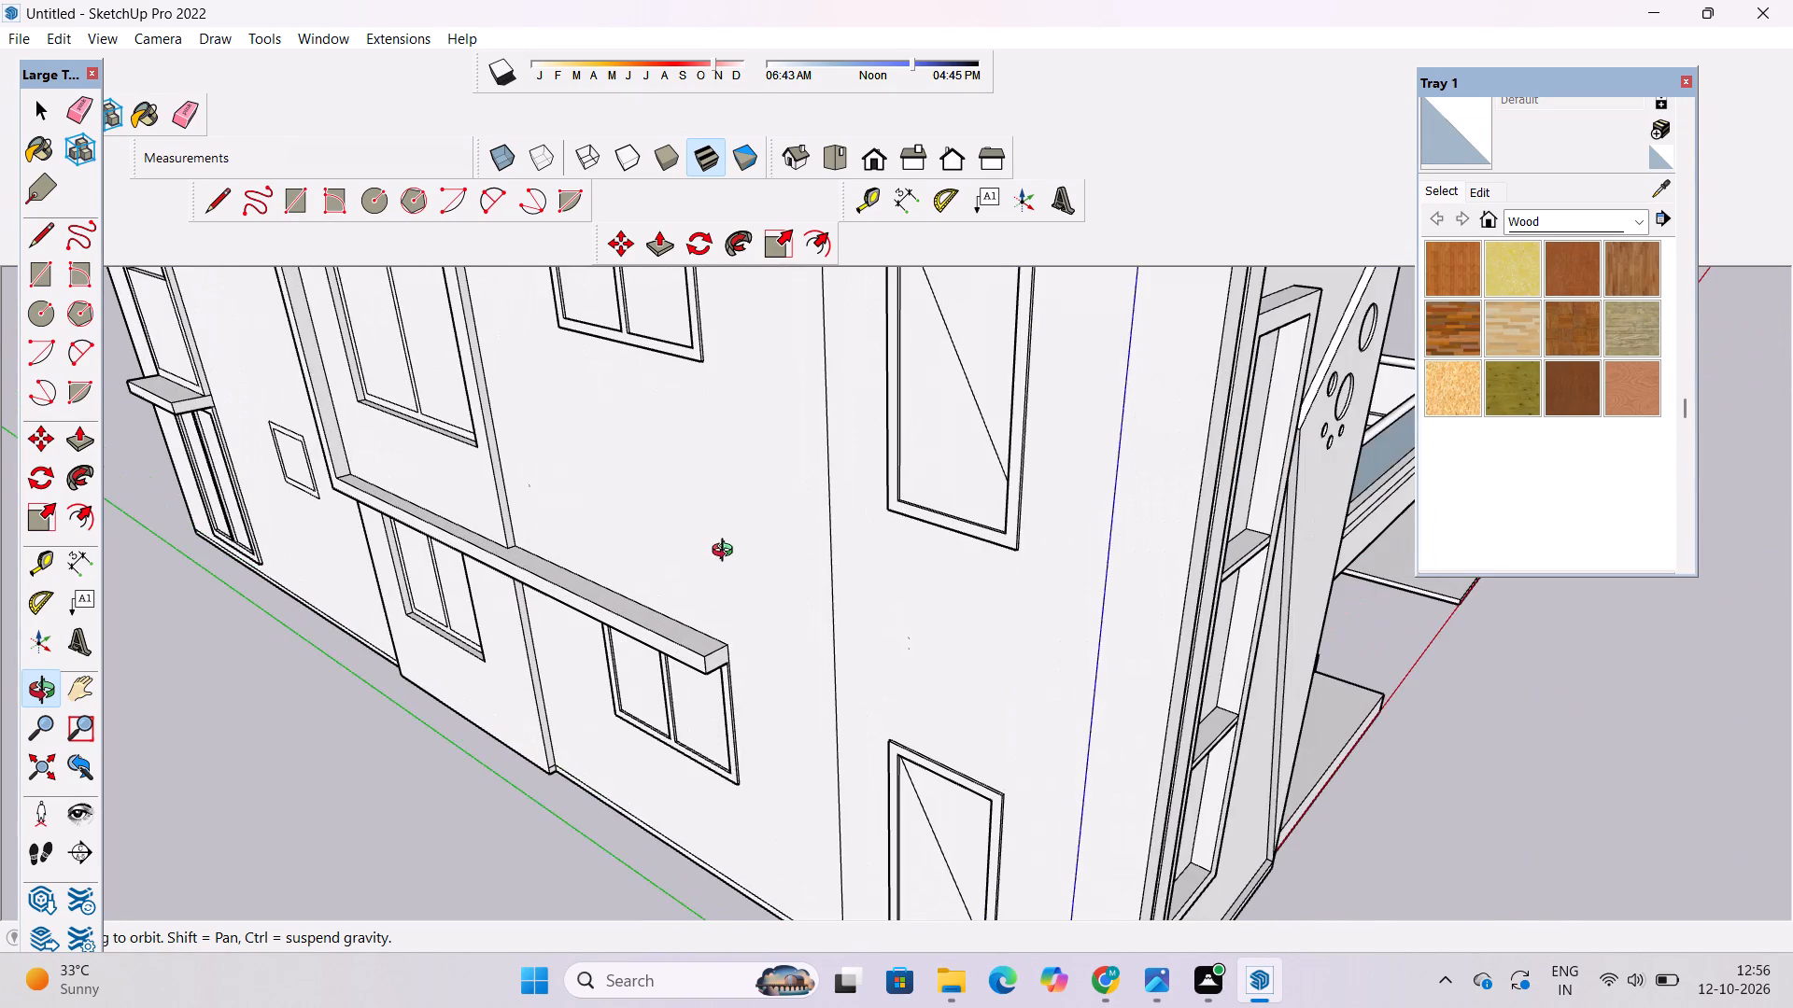
{"action": "scroll", "coordinate": [727, 549], "scroll_direction": "down", "scroll_amount": 2}
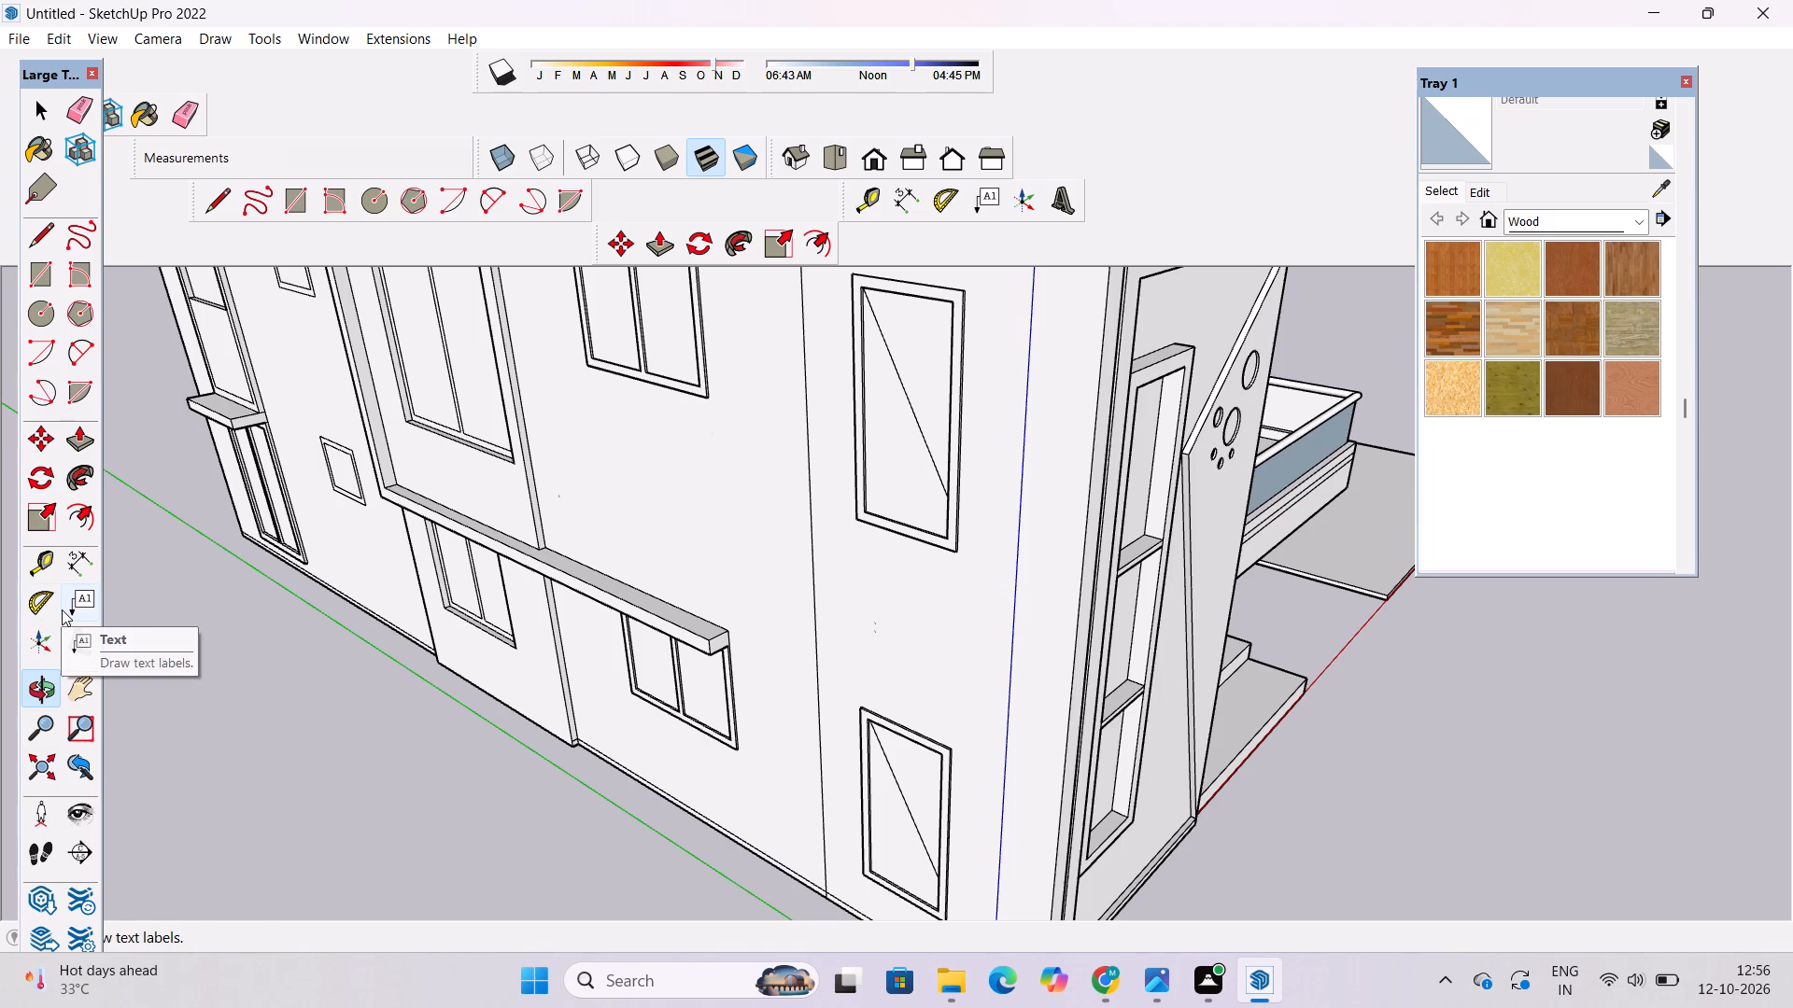
{"action": "scroll", "coordinate": [63, 609], "scroll_direction": "down", "scroll_amount": 5}
{"action": "scroll", "coordinate": [525, 649], "scroll_direction": "down", "scroll_amount": 10}
{"action": "left_click_drag", "start_coordinate": [798, 704], "coordinate": [752, 643]}
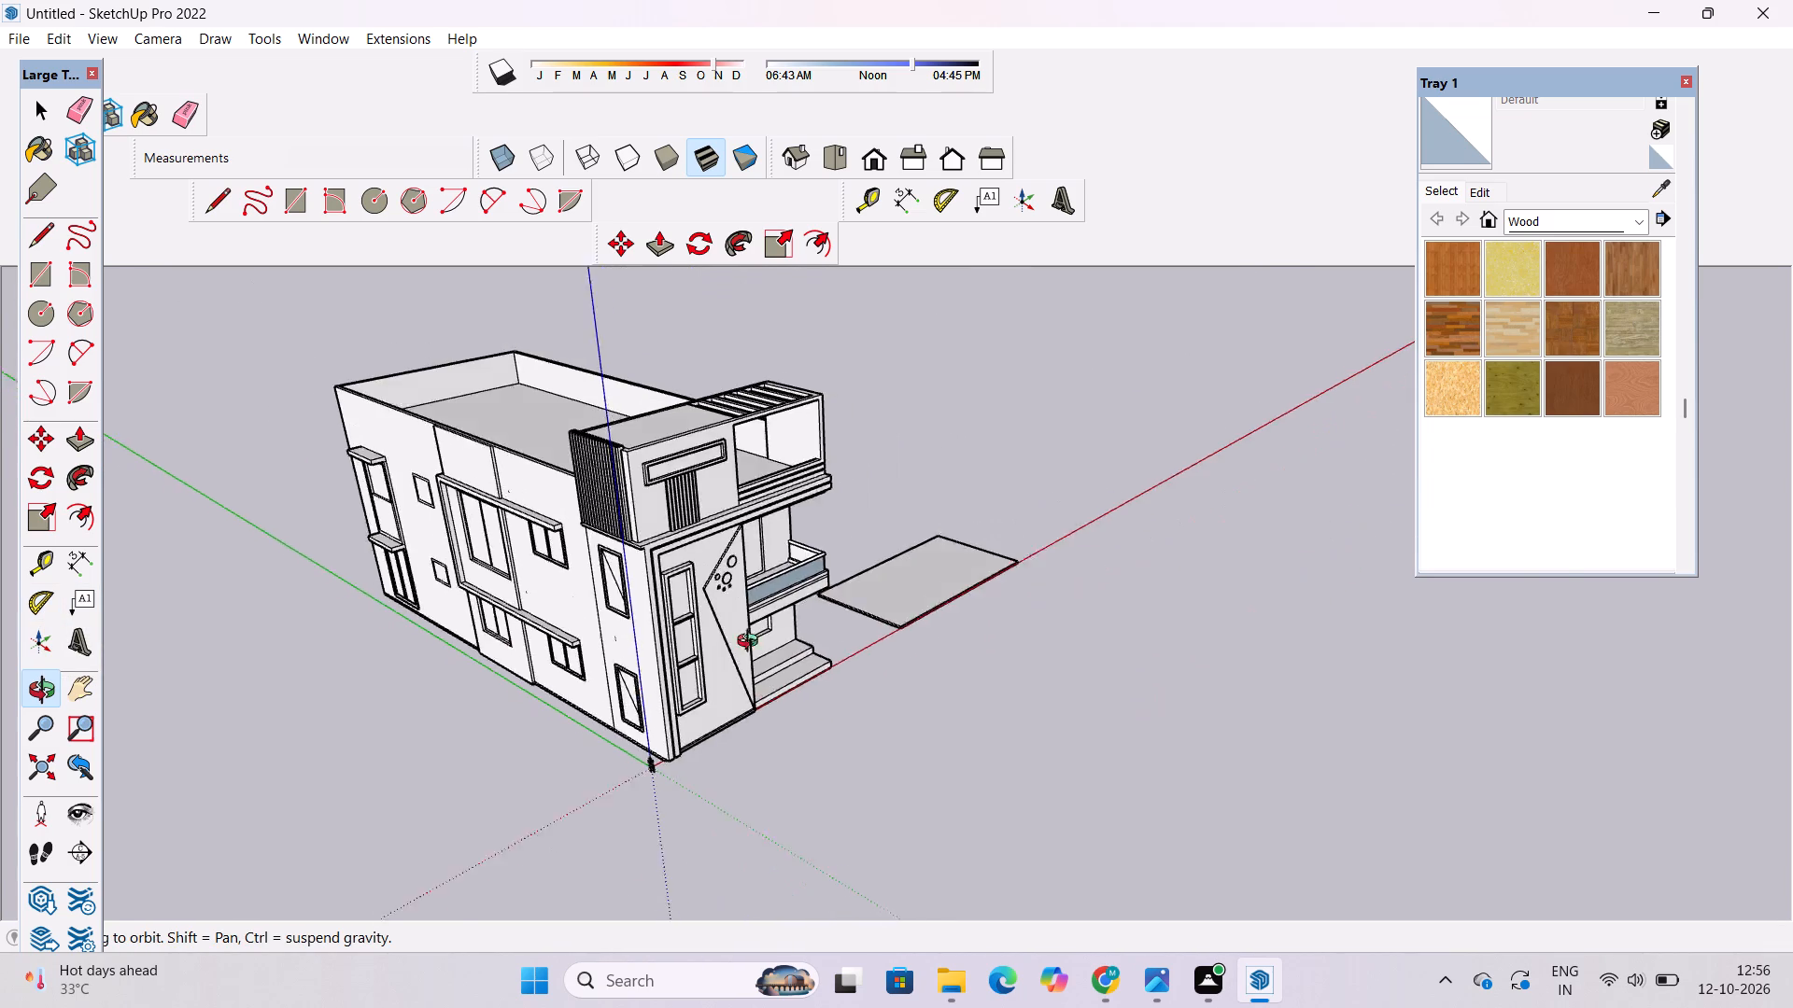
{"action": "left_click_drag", "start_coordinate": [752, 643], "coordinate": [686, 571]}
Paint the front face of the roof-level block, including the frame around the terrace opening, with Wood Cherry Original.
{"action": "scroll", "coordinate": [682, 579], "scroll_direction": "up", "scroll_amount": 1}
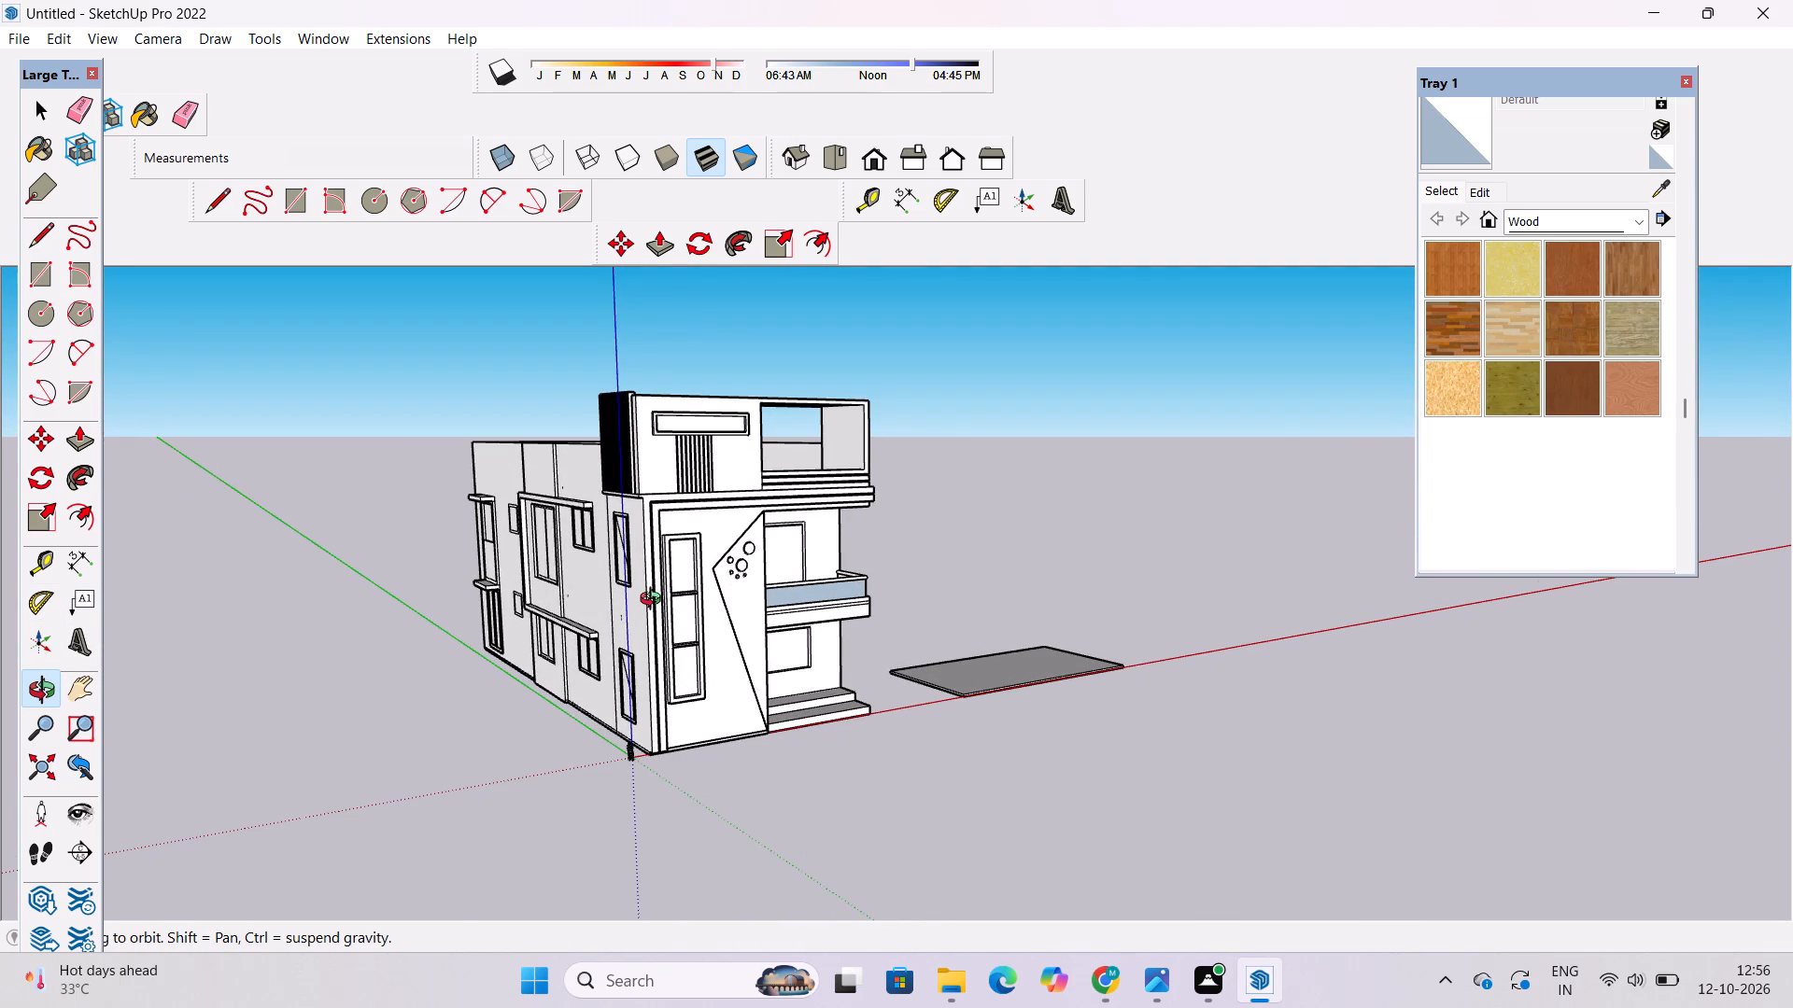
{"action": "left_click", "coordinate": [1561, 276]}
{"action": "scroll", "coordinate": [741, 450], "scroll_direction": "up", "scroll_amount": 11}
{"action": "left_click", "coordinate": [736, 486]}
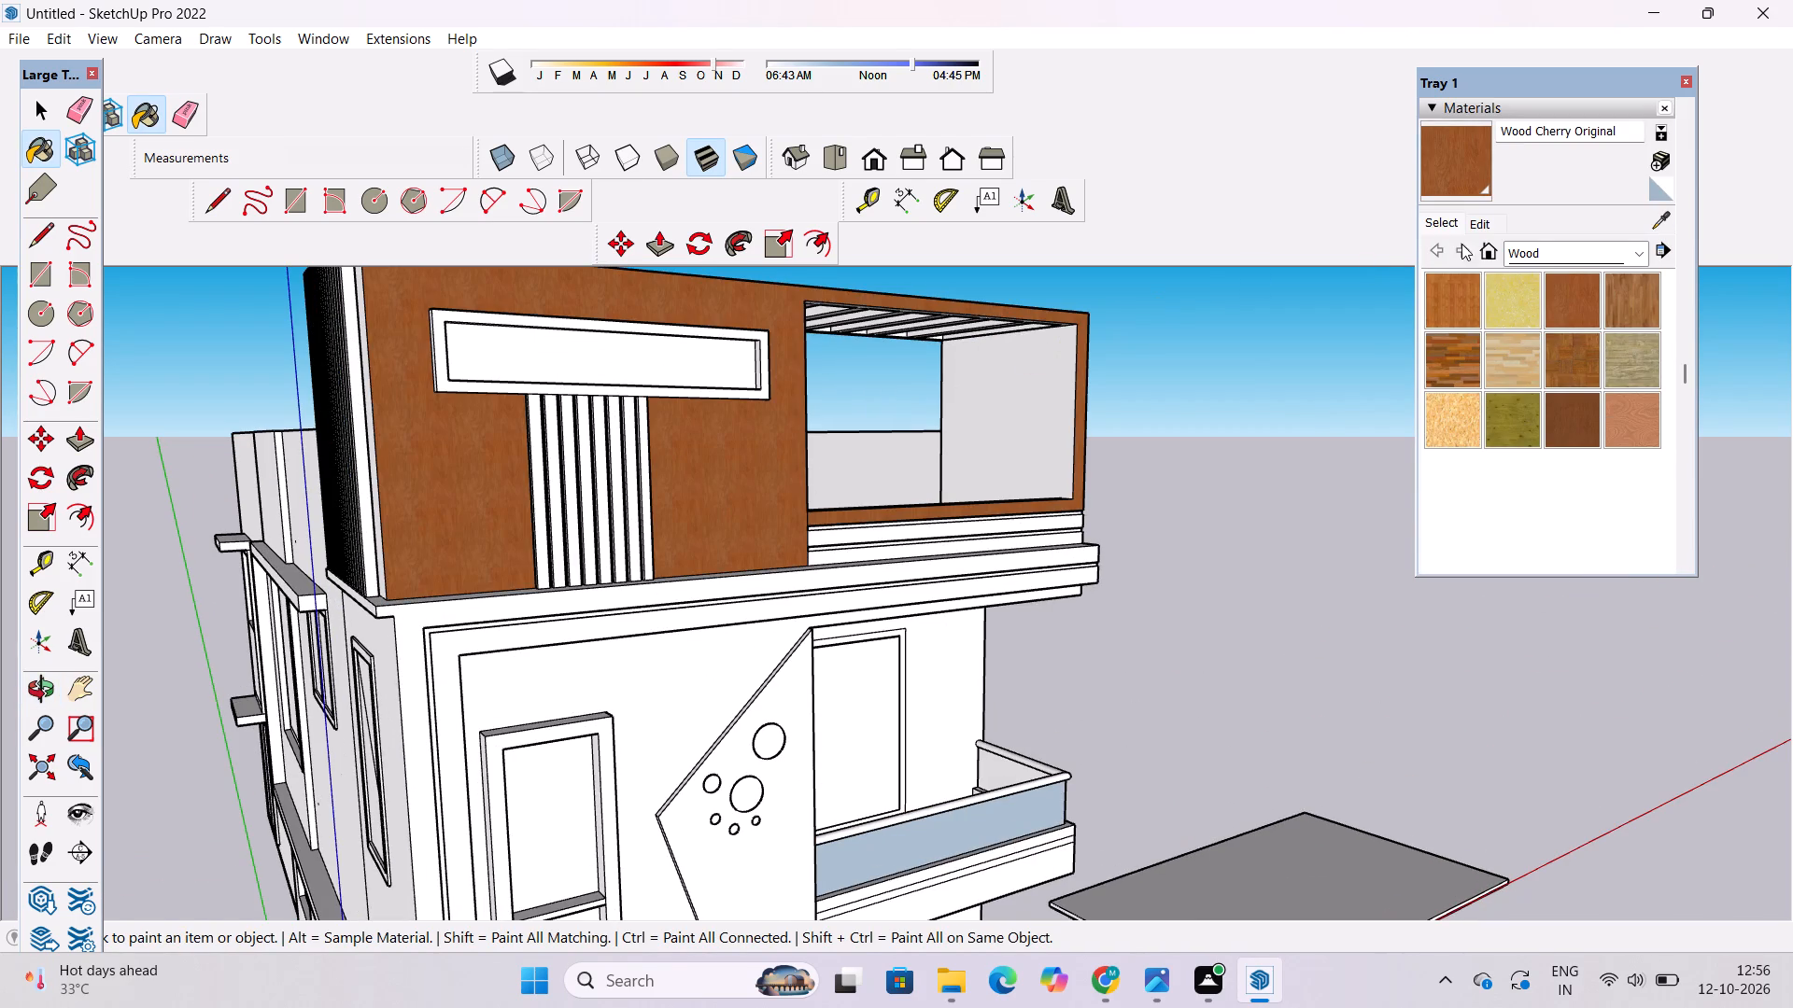
Review the colour, texture and opacity settings of the Wood Cherry Original material.
{"action": "left_click", "coordinate": [1489, 219]}
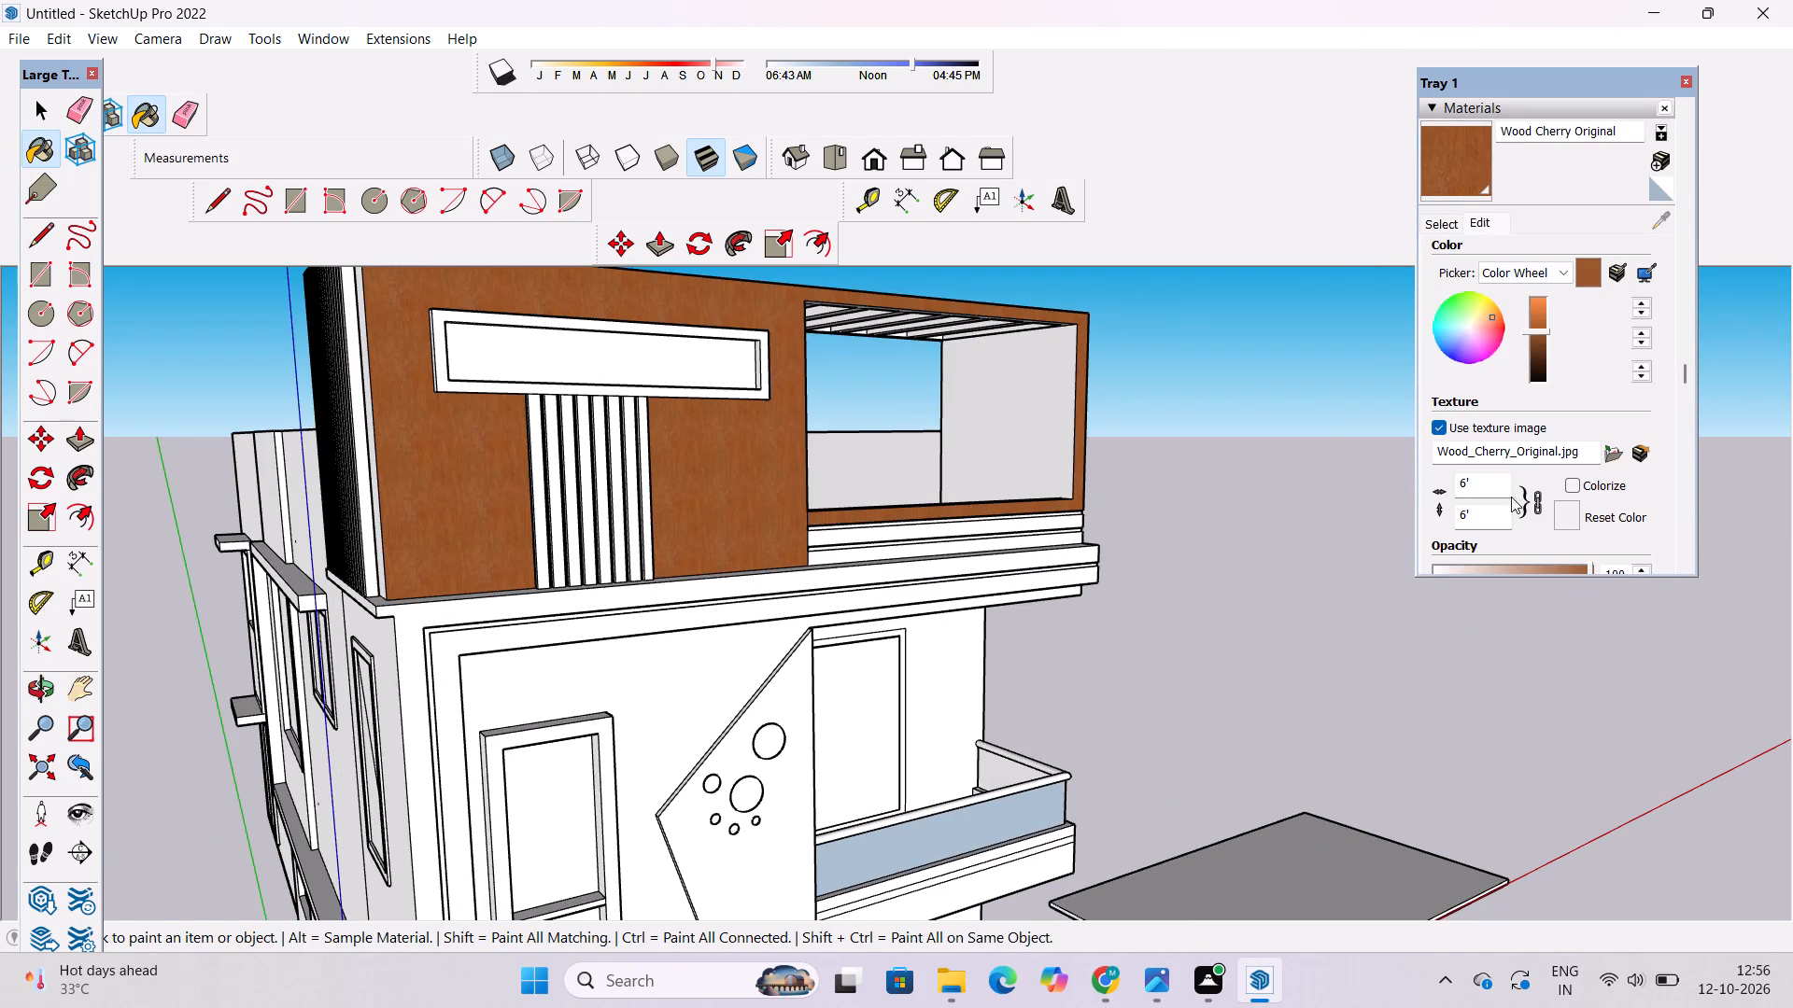
{"action": "scroll", "coordinate": [1553, 498], "scroll_direction": "down", "scroll_amount": 1}
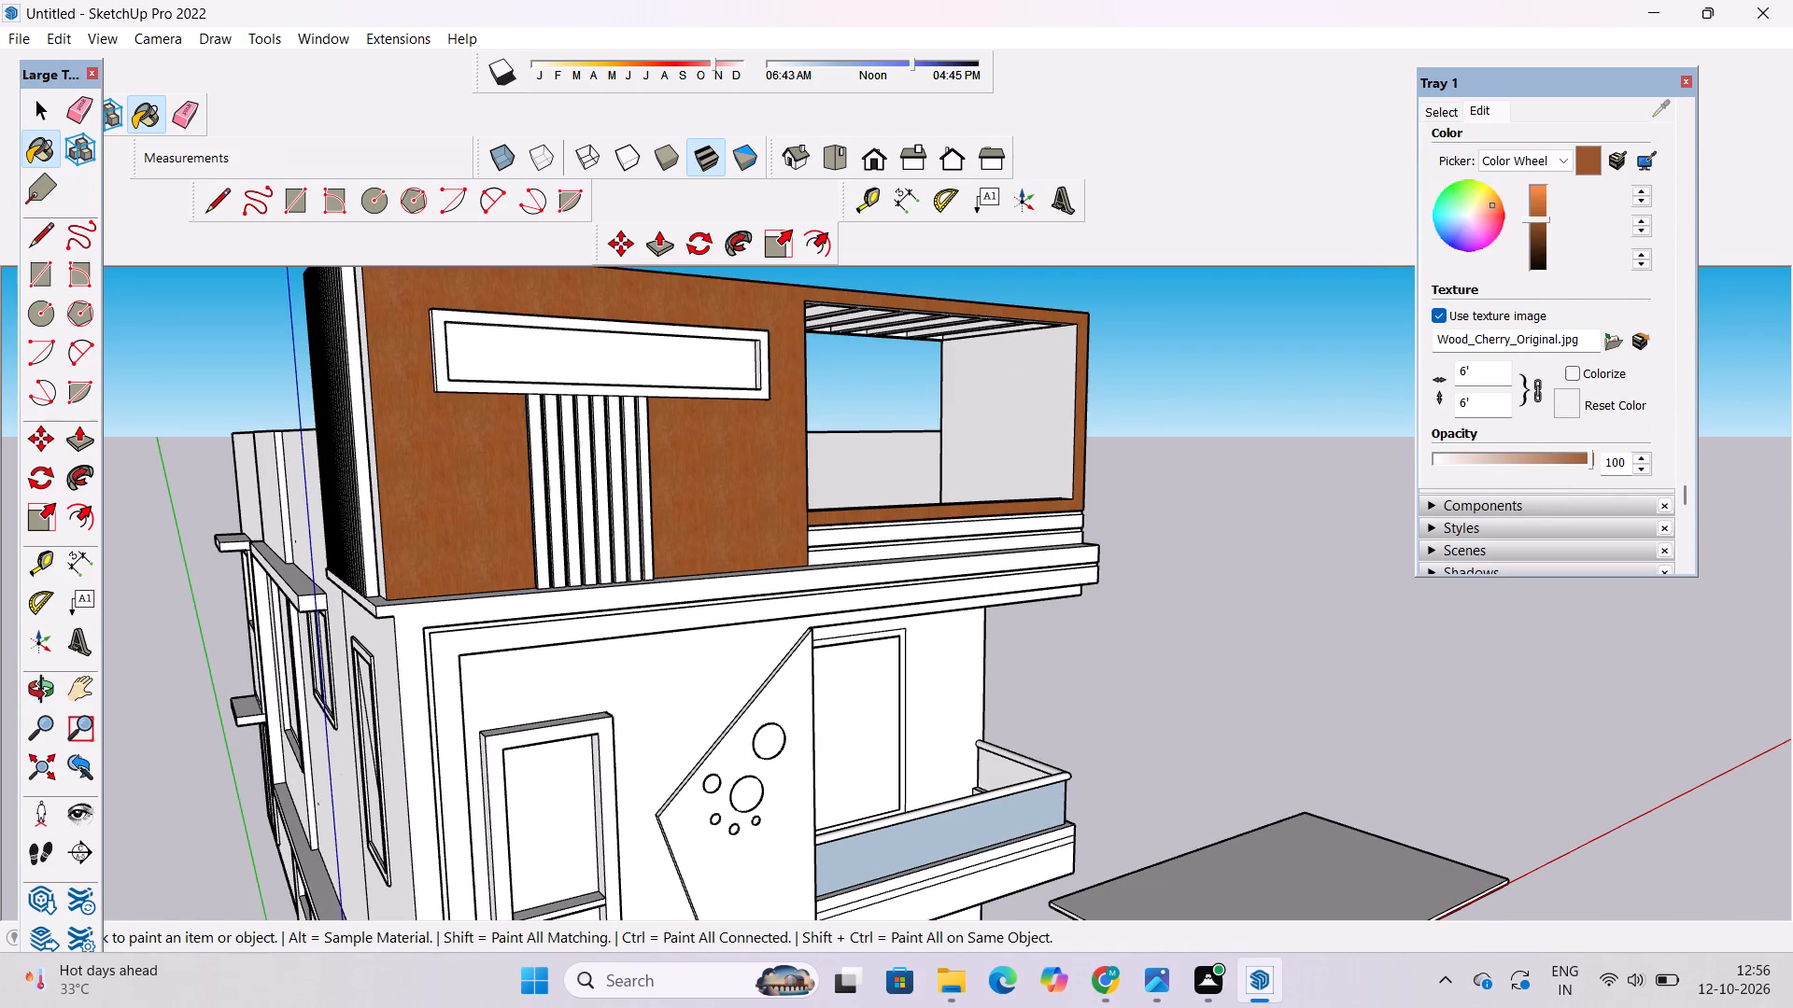
{"action": "scroll", "coordinate": [1571, 452], "scroll_direction": "up", "scroll_amount": 1}
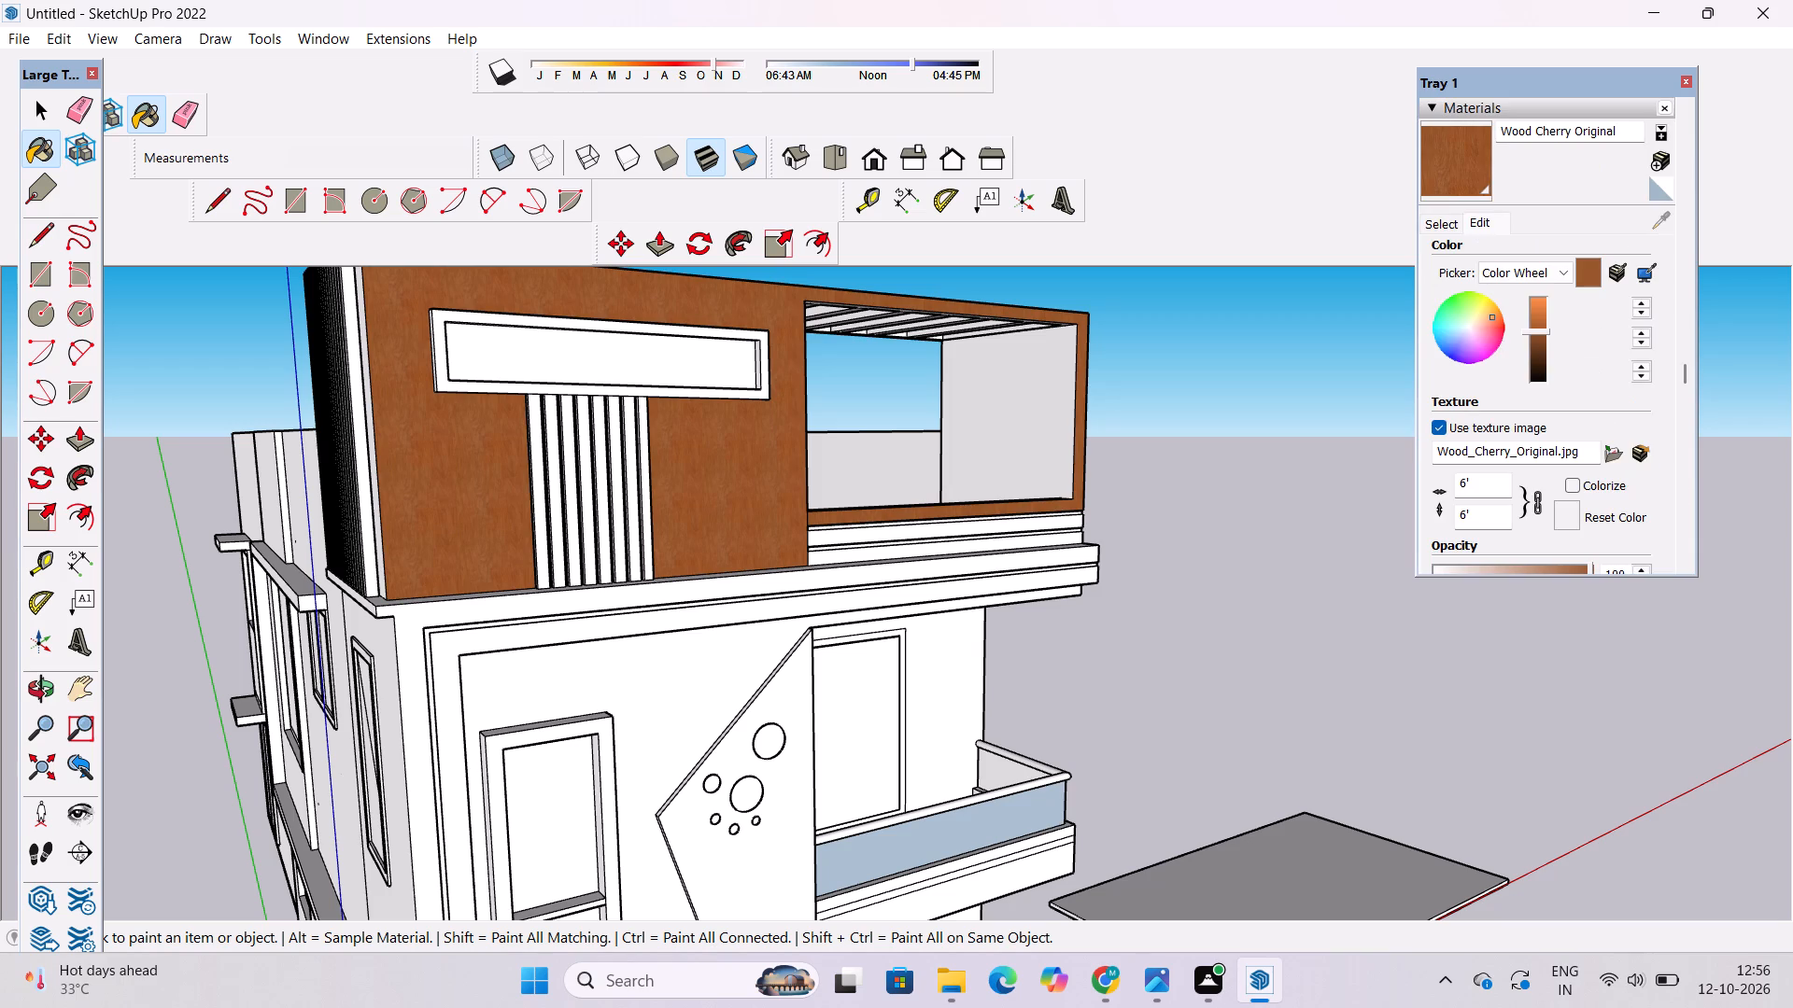
{"action": "left_click", "coordinate": [1481, 227]}
{"action": "left_click", "coordinate": [1438, 228]}
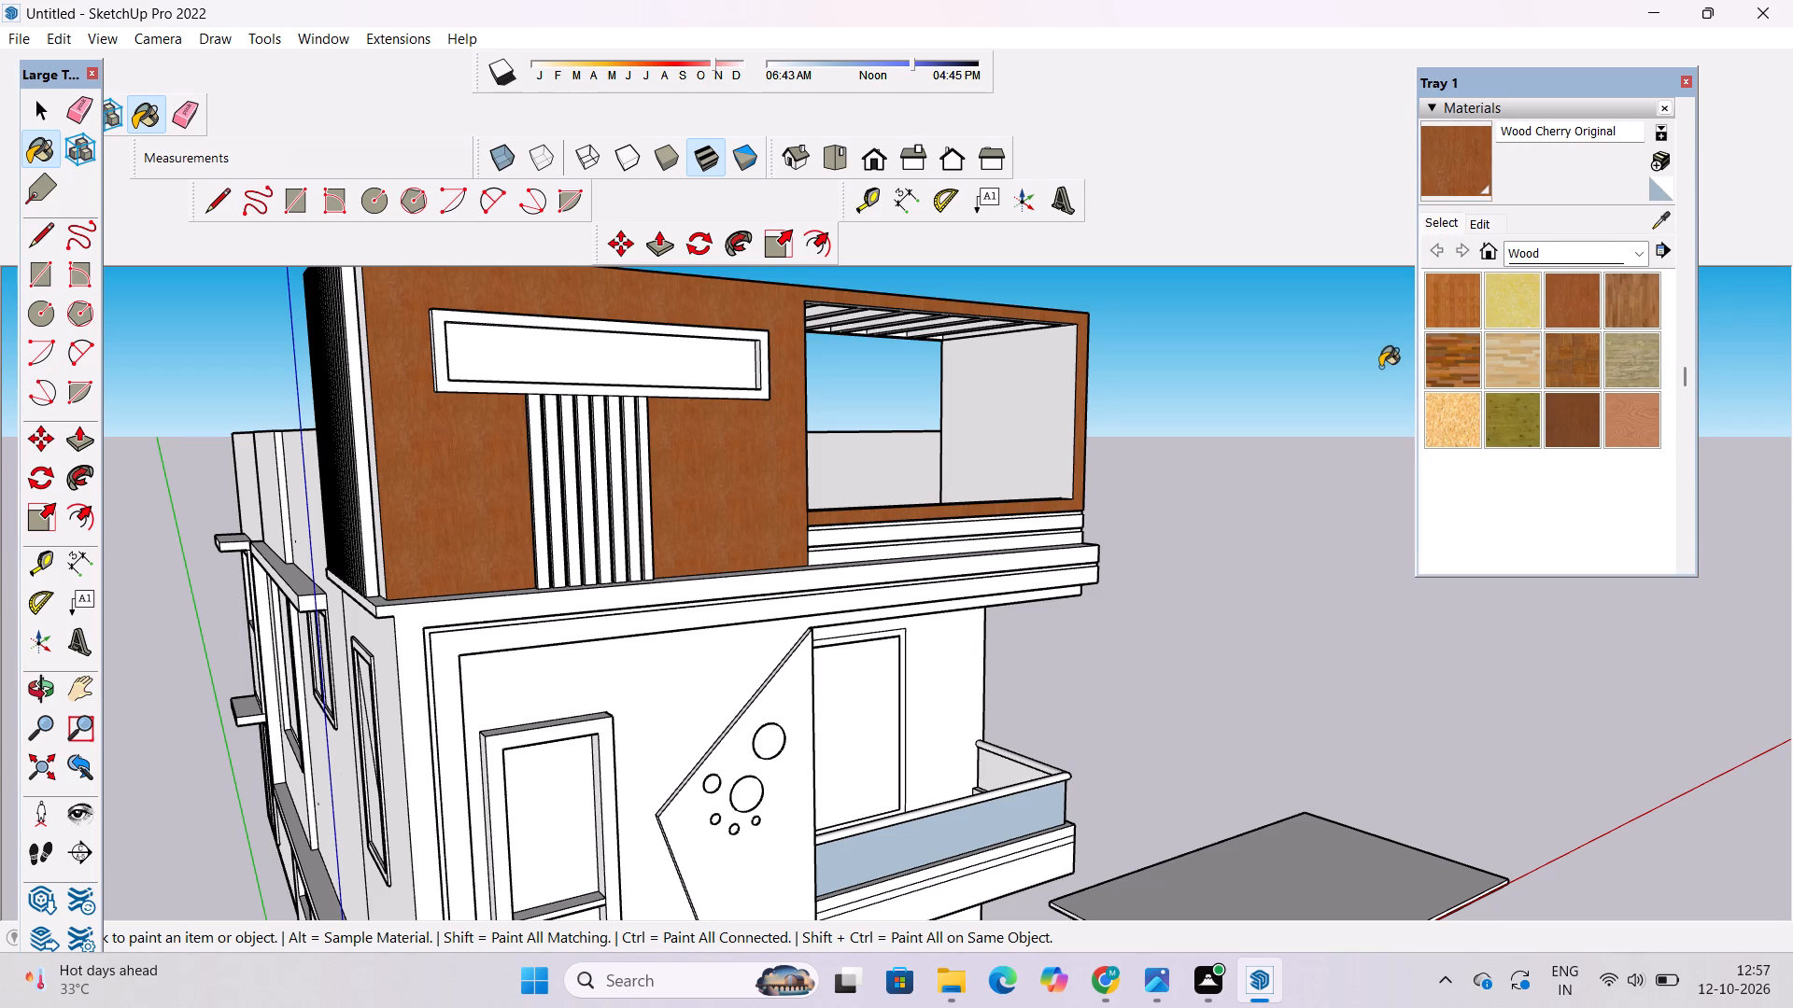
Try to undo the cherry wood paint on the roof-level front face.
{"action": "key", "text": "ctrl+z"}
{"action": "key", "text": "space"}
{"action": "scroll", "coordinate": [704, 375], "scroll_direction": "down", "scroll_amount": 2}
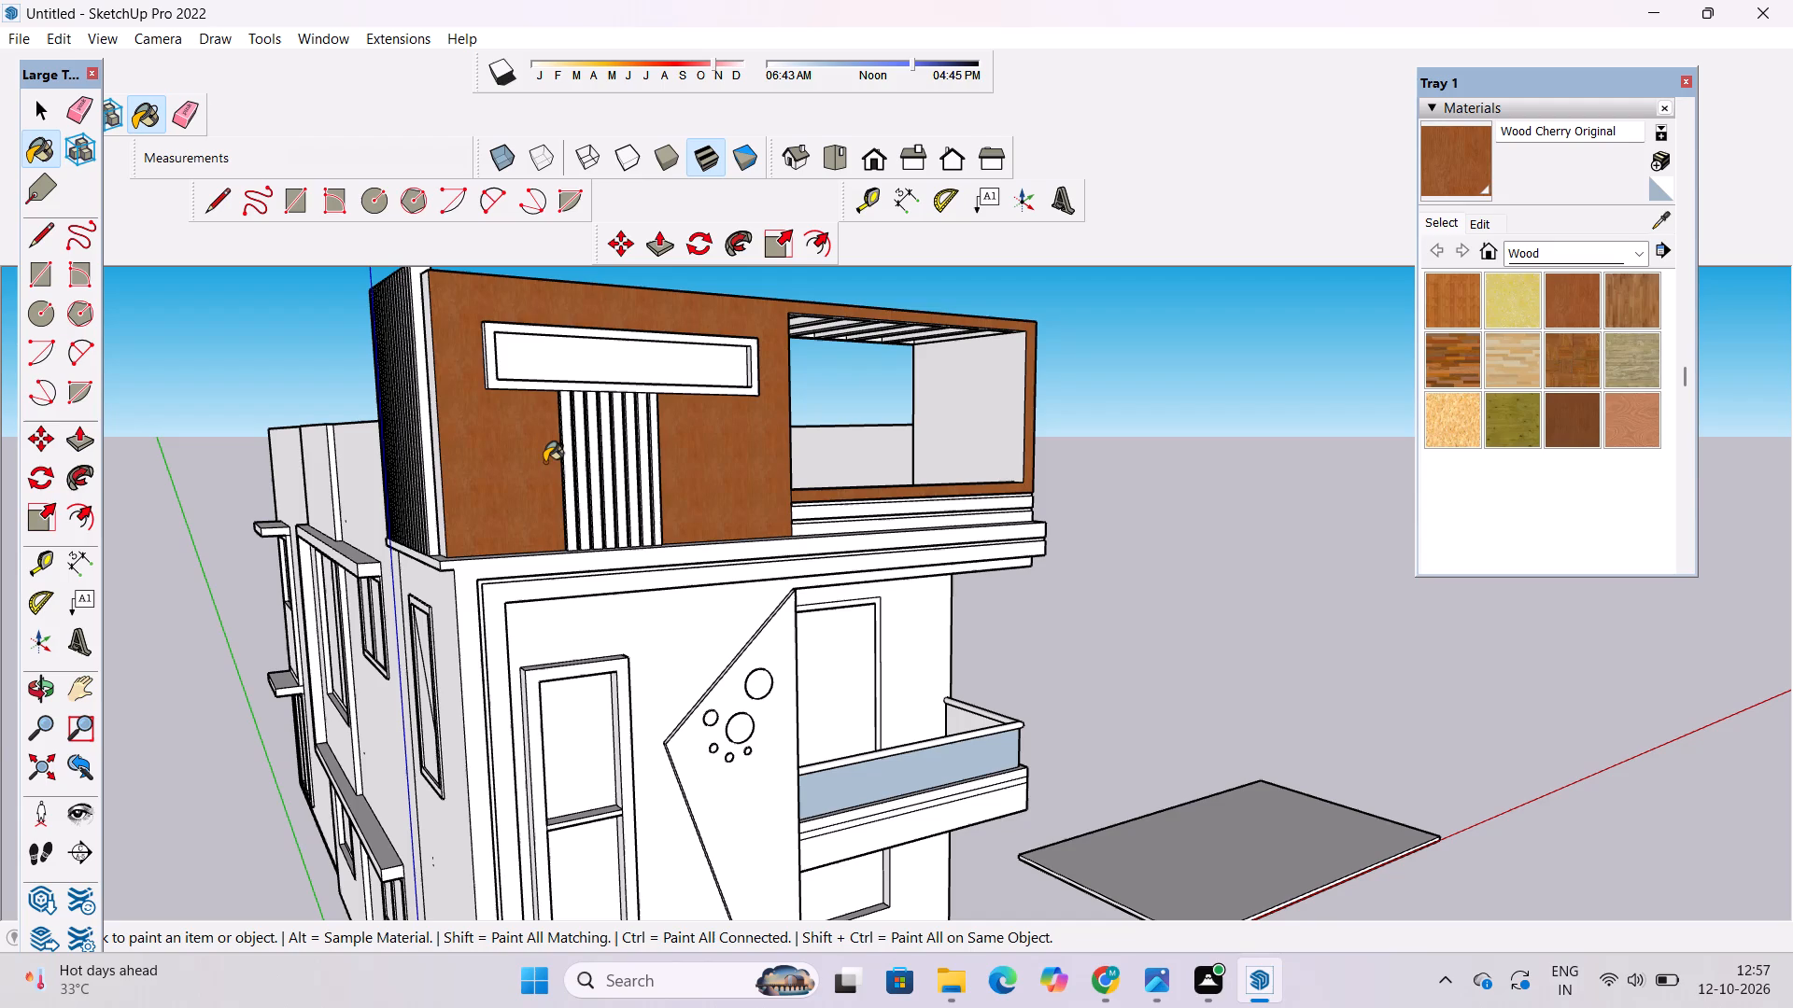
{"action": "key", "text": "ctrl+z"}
Examine how the cherry wood finish on the roof-level block looks against the rest of the house.
{"action": "left_click", "coordinate": [40, 683]}
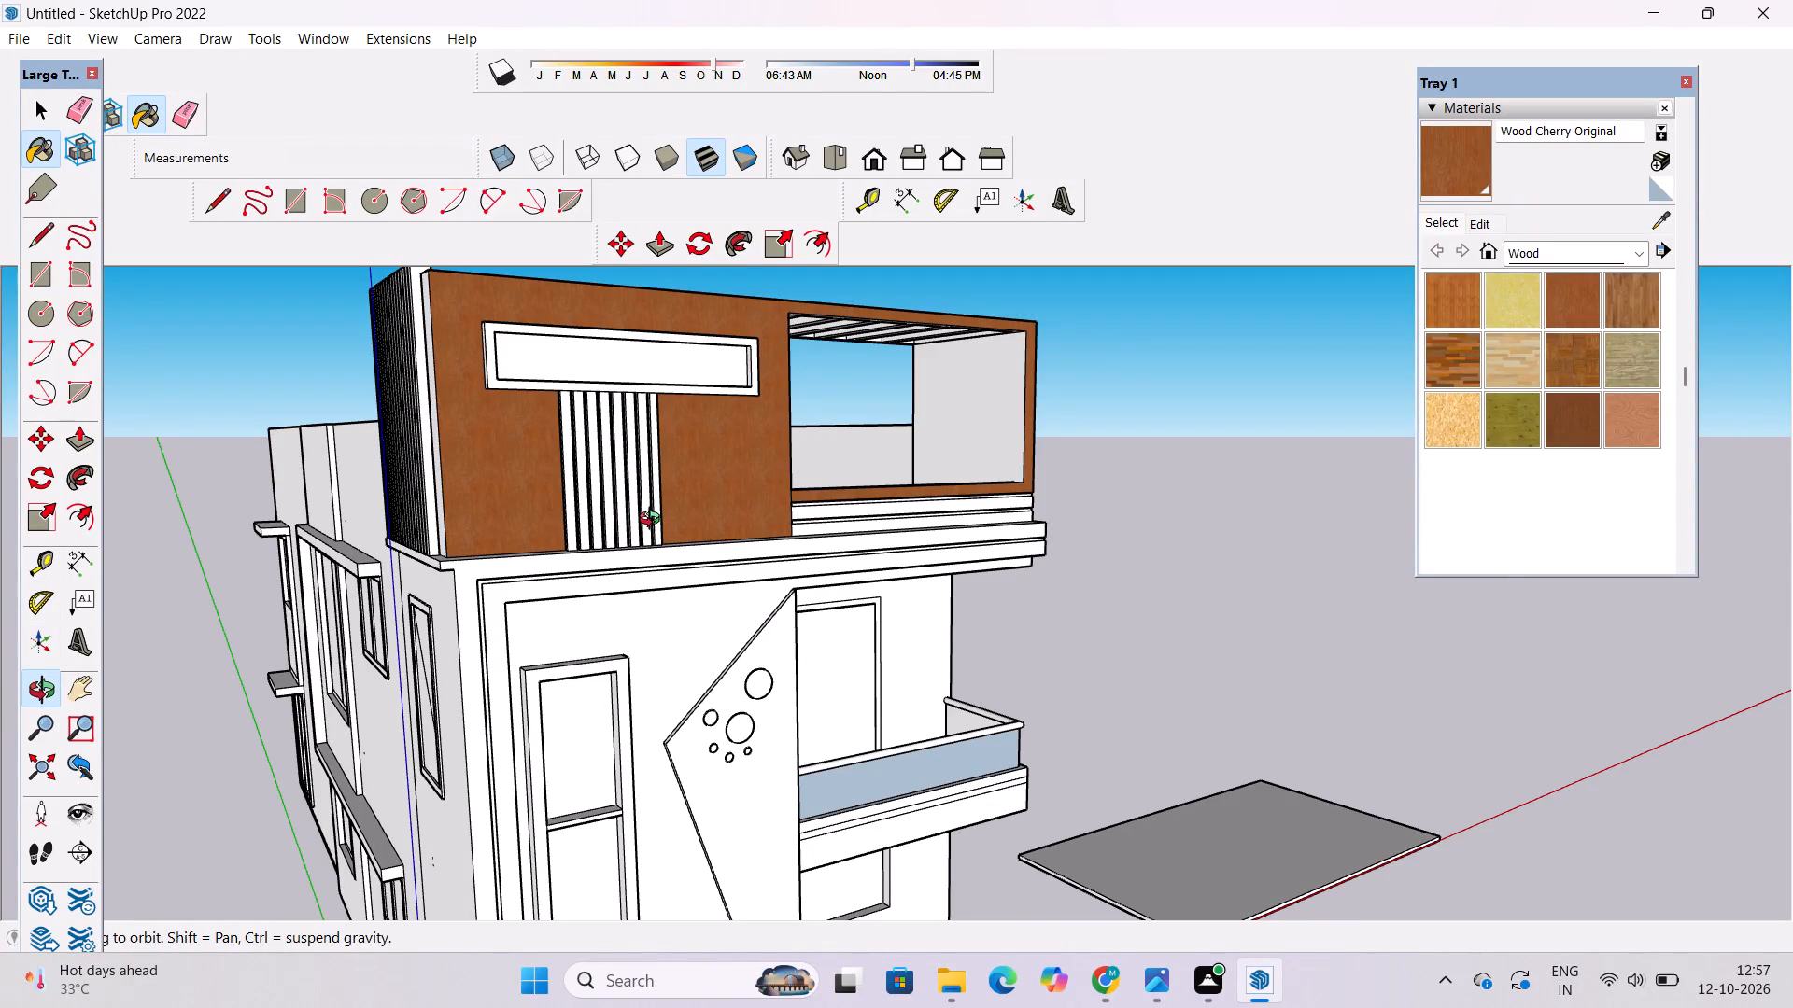
{"action": "left_click_drag", "start_coordinate": [996, 539], "coordinate": [818, 519], "text": "shift"}
{"action": "left_click_drag", "start_coordinate": [938, 492], "coordinate": [809, 497]}
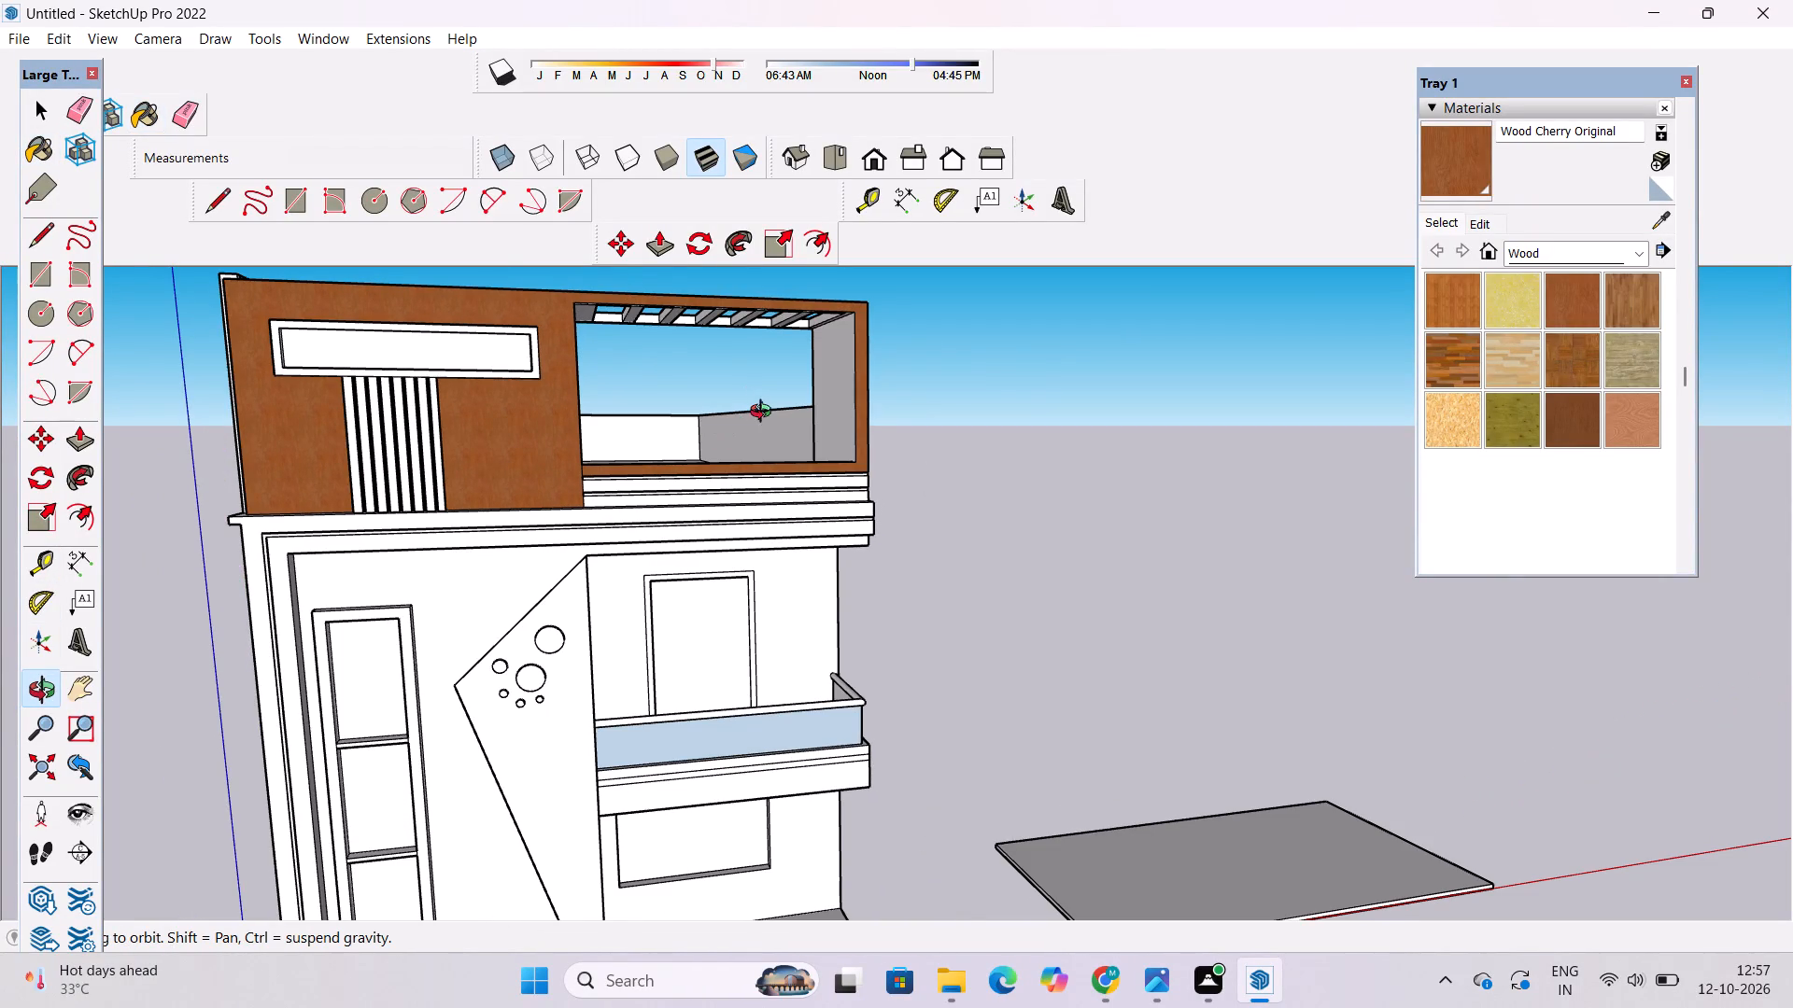
{"action": "scroll", "coordinate": [976, 520], "scroll_direction": "down", "scroll_amount": 2}
{"action": "left_click_drag", "start_coordinate": [996, 561], "coordinate": [1009, 518], "text": "shift"}
{"action": "left_click_drag", "start_coordinate": [1011, 517], "coordinate": [1028, 539]}
{"action": "scroll", "coordinate": [1032, 531], "scroll_direction": "down", "scroll_amount": 3}
{"action": "left_click_drag", "start_coordinate": [1036, 526], "coordinate": [1037, 546], "text": "shift"}
{"action": "left_click_drag", "start_coordinate": [1038, 547], "coordinate": [1050, 564]}
{"action": "scroll", "coordinate": [1051, 562], "scroll_direction": "down", "scroll_amount": 2}
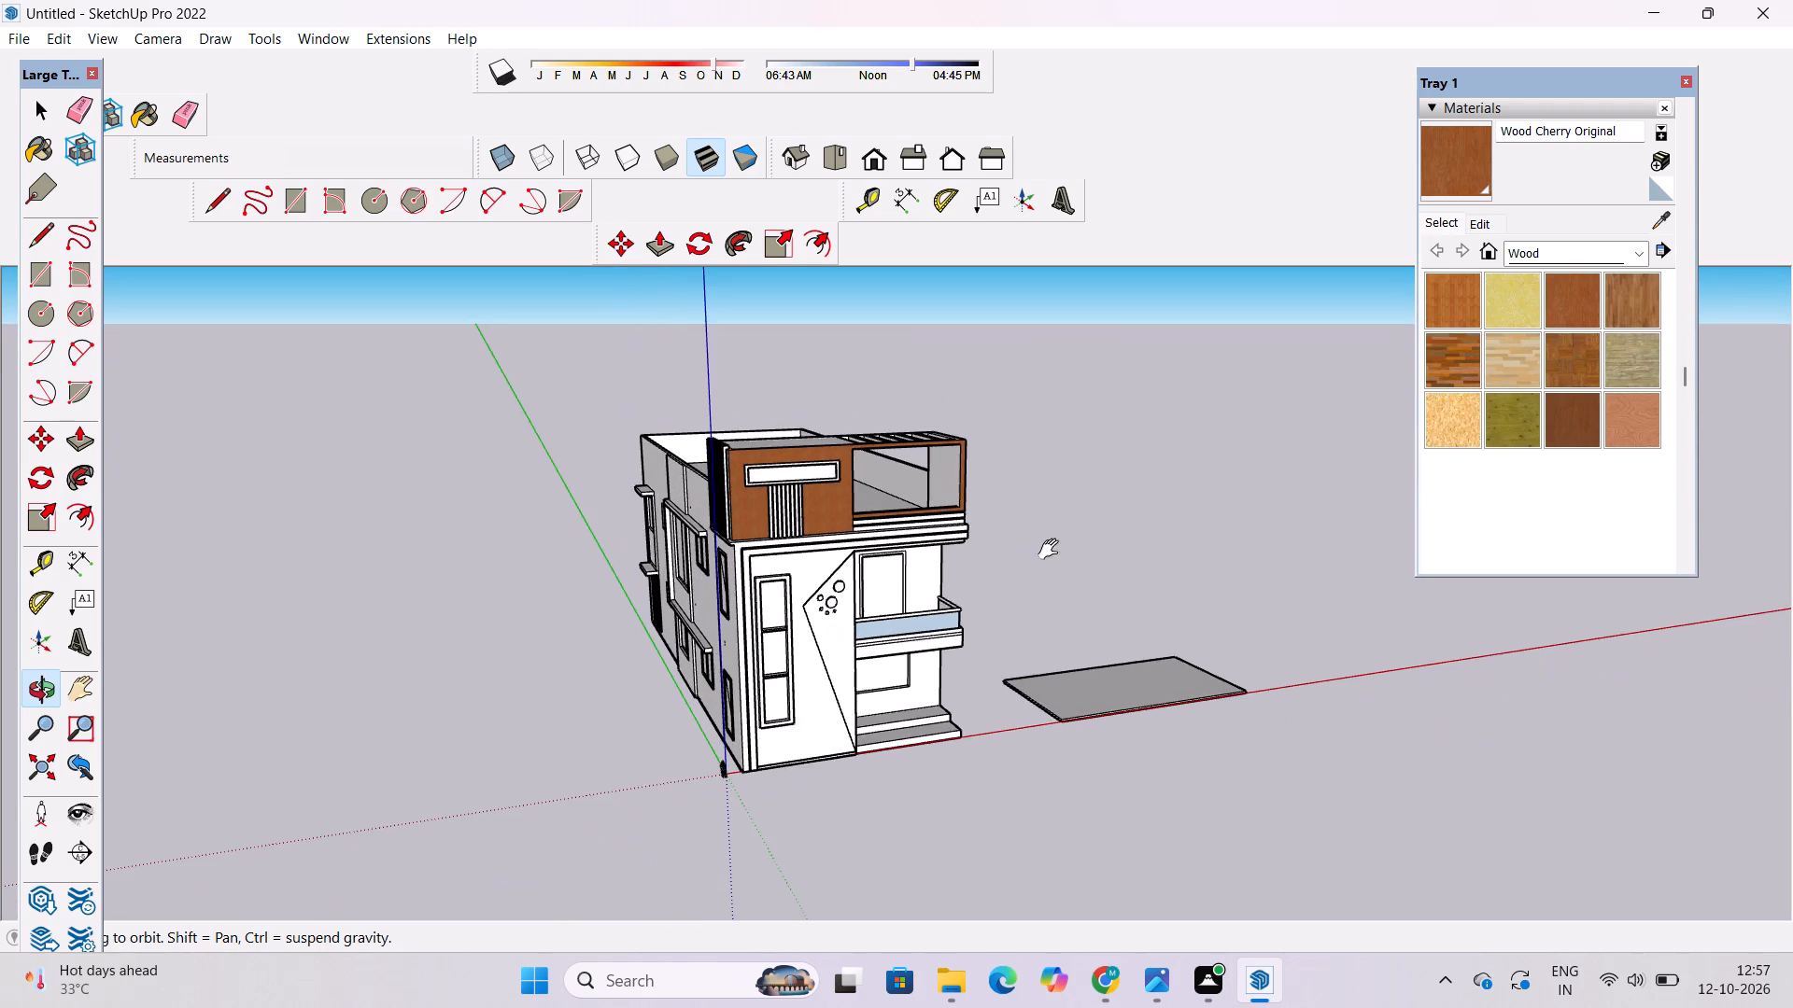
{"action": "left_click_drag", "start_coordinate": [1052, 550], "coordinate": [1050, 567], "text": "shift"}
{"action": "scroll", "coordinate": [1050, 567], "scroll_direction": "down", "scroll_amount": 2}
{"action": "left_click_drag", "start_coordinate": [1091, 539], "coordinate": [1079, 544], "text": "shift"}
{"action": "left_click_drag", "start_coordinate": [1080, 563], "coordinate": [1087, 581]}
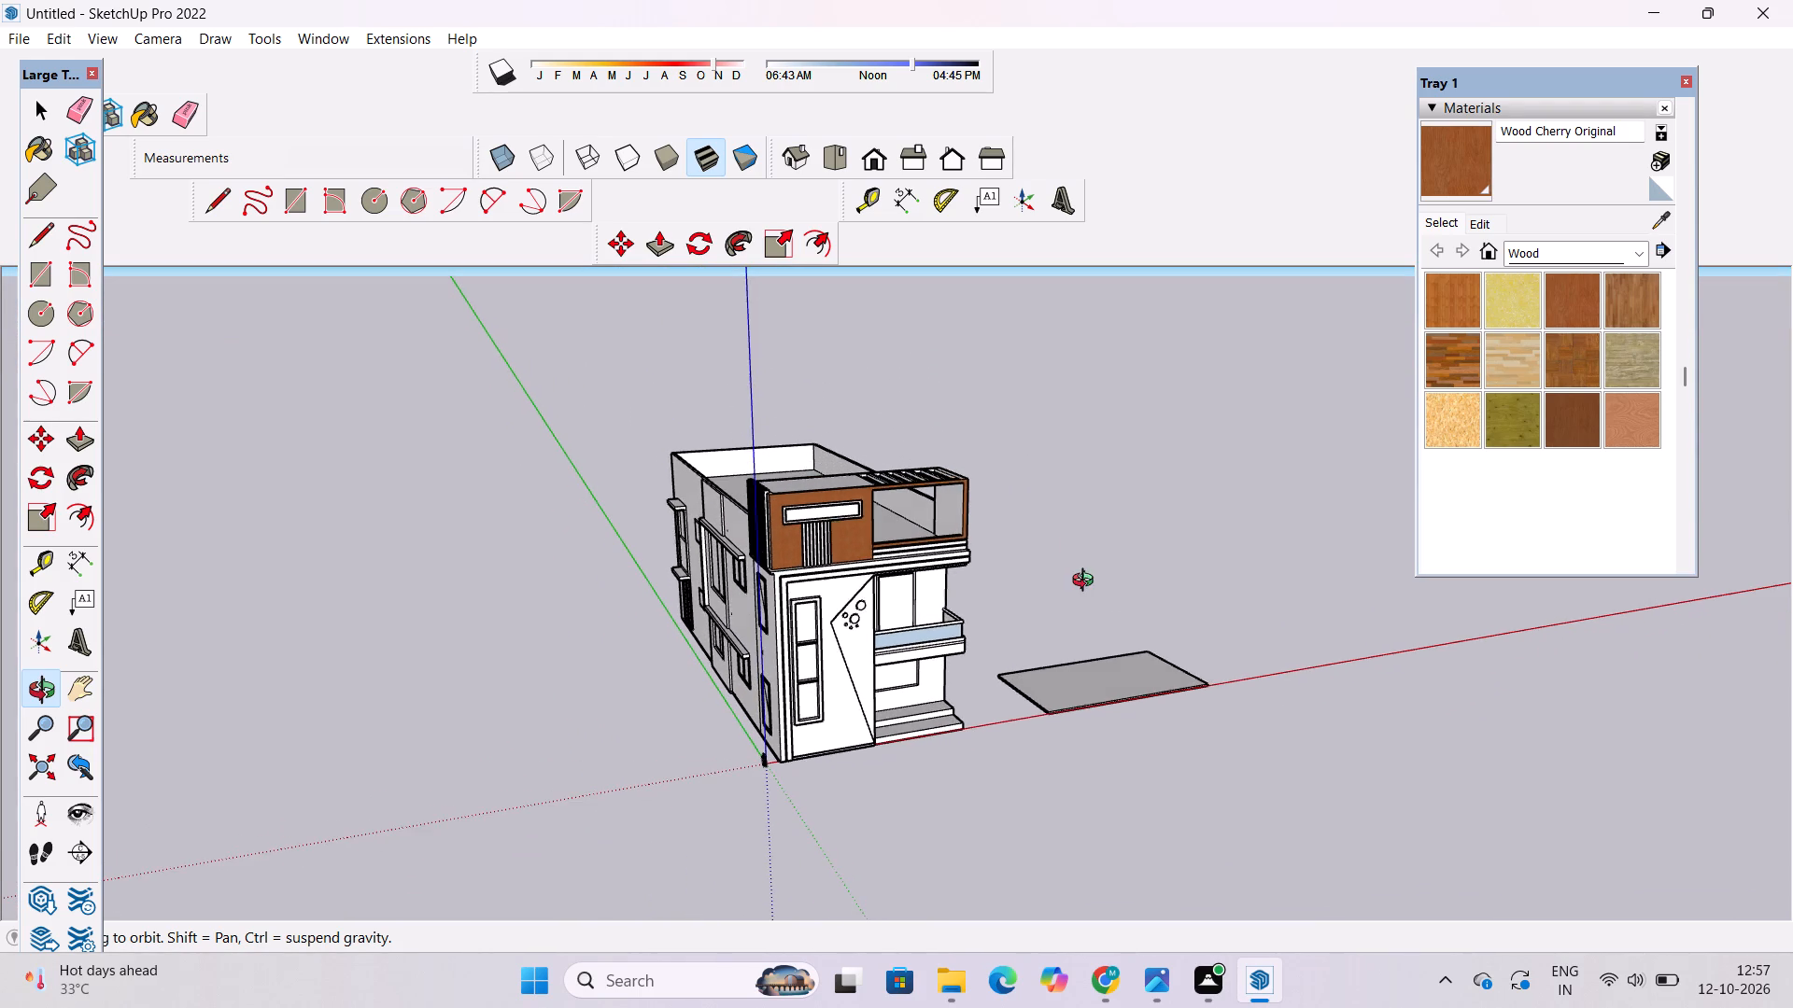
{"action": "scroll", "coordinate": [969, 624], "scroll_direction": "up", "scroll_amount": 7}
{"action": "left_click_drag", "start_coordinate": [886, 609], "coordinate": [896, 640], "text": "shift"}
{"action": "left_click_drag", "start_coordinate": [896, 640], "coordinate": [854, 623]}
{"action": "left_click_drag", "start_coordinate": [852, 620], "coordinate": [852, 696], "text": "shift"}
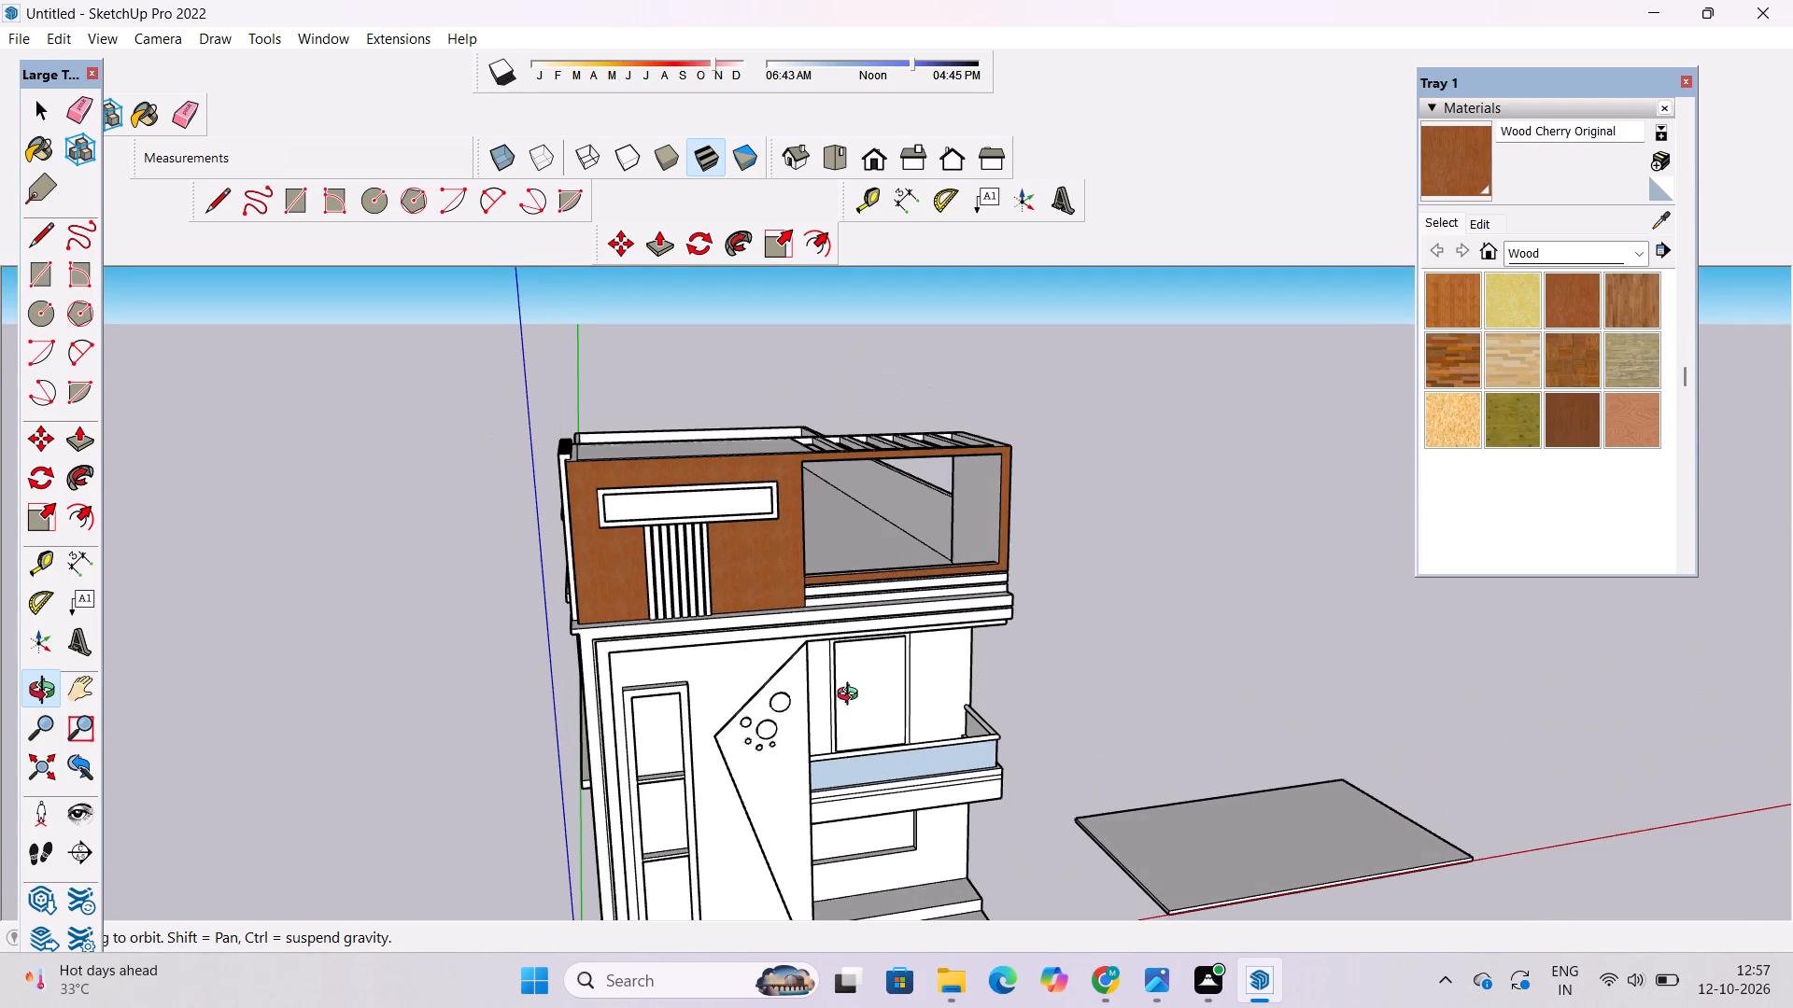
{"action": "left_click_drag", "start_coordinate": [852, 696], "coordinate": [841, 678]}
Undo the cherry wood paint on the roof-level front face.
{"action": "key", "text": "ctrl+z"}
Examine the unpainted front elevation and the window-side wall around the front corner.
{"action": "left_click_drag", "start_coordinate": [873, 646], "coordinate": [864, 683], "text": "shift"}
{"action": "scroll", "coordinate": [859, 701], "scroll_direction": "up", "scroll_amount": 3}
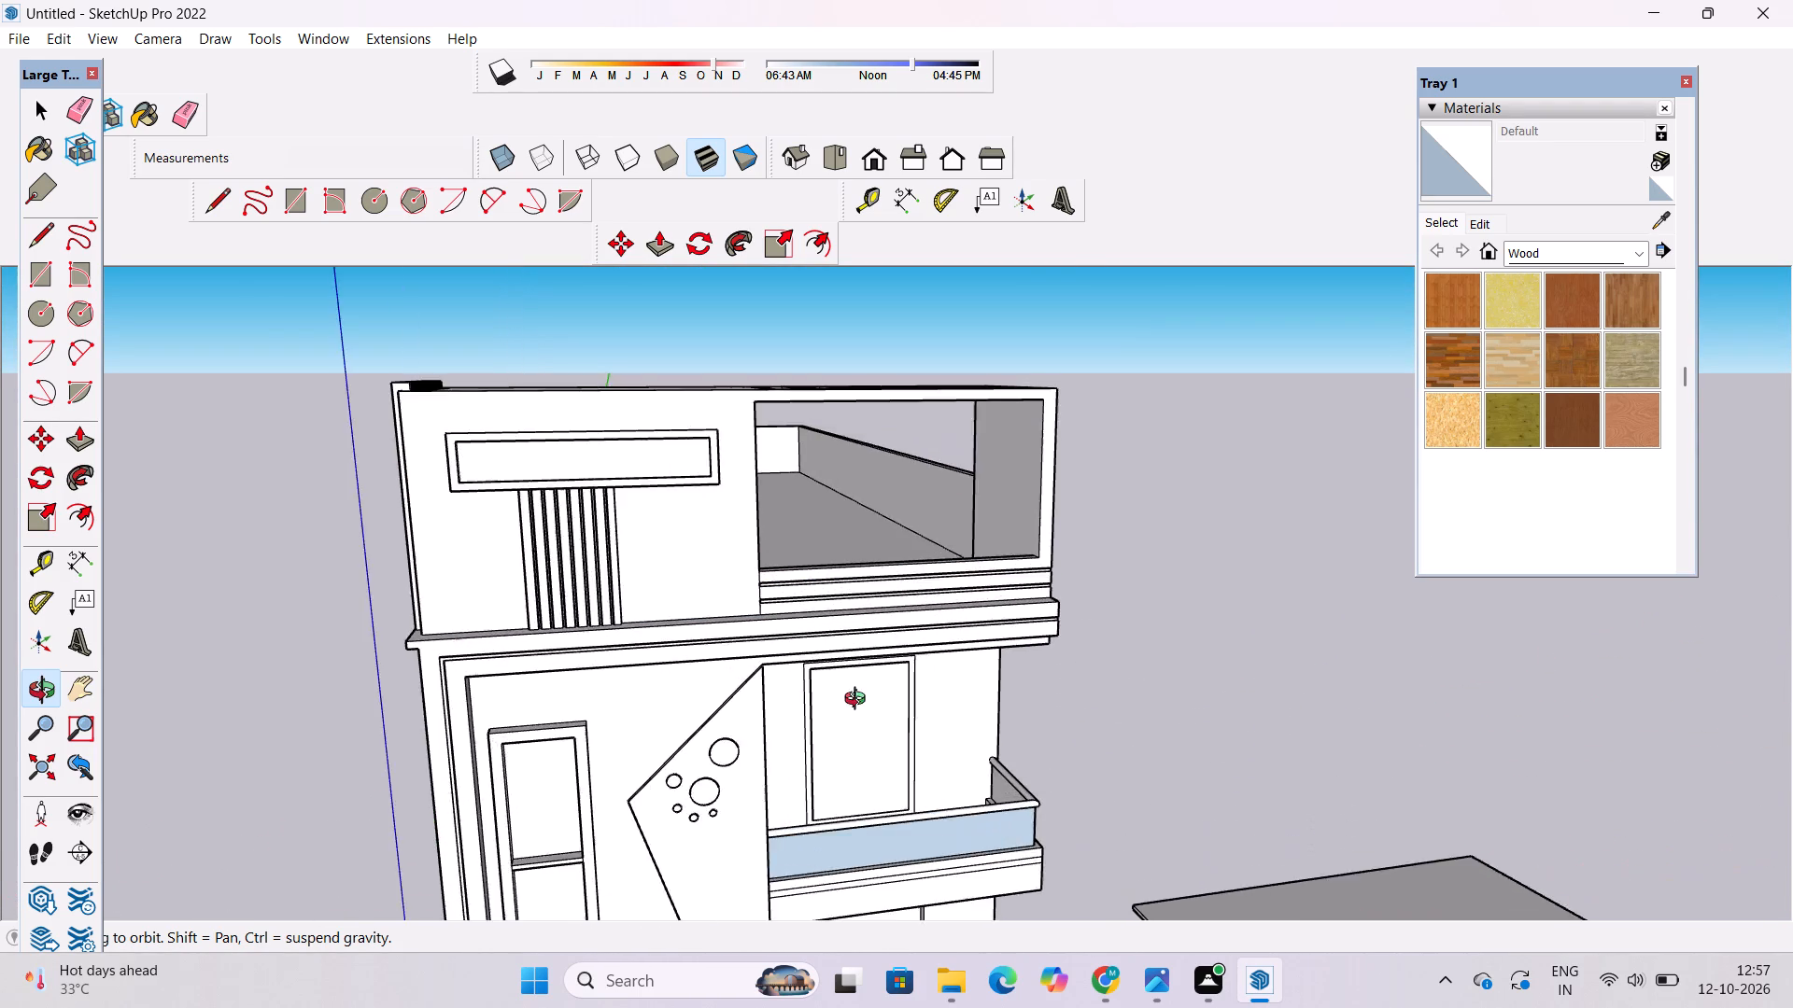
{"action": "scroll", "coordinate": [859, 701], "scroll_direction": "up", "scroll_amount": 1}
{"action": "left_click_drag", "start_coordinate": [894, 717], "coordinate": [894, 568]}
{"action": "scroll", "coordinate": [881, 454], "scroll_direction": "down", "scroll_amount": 5}
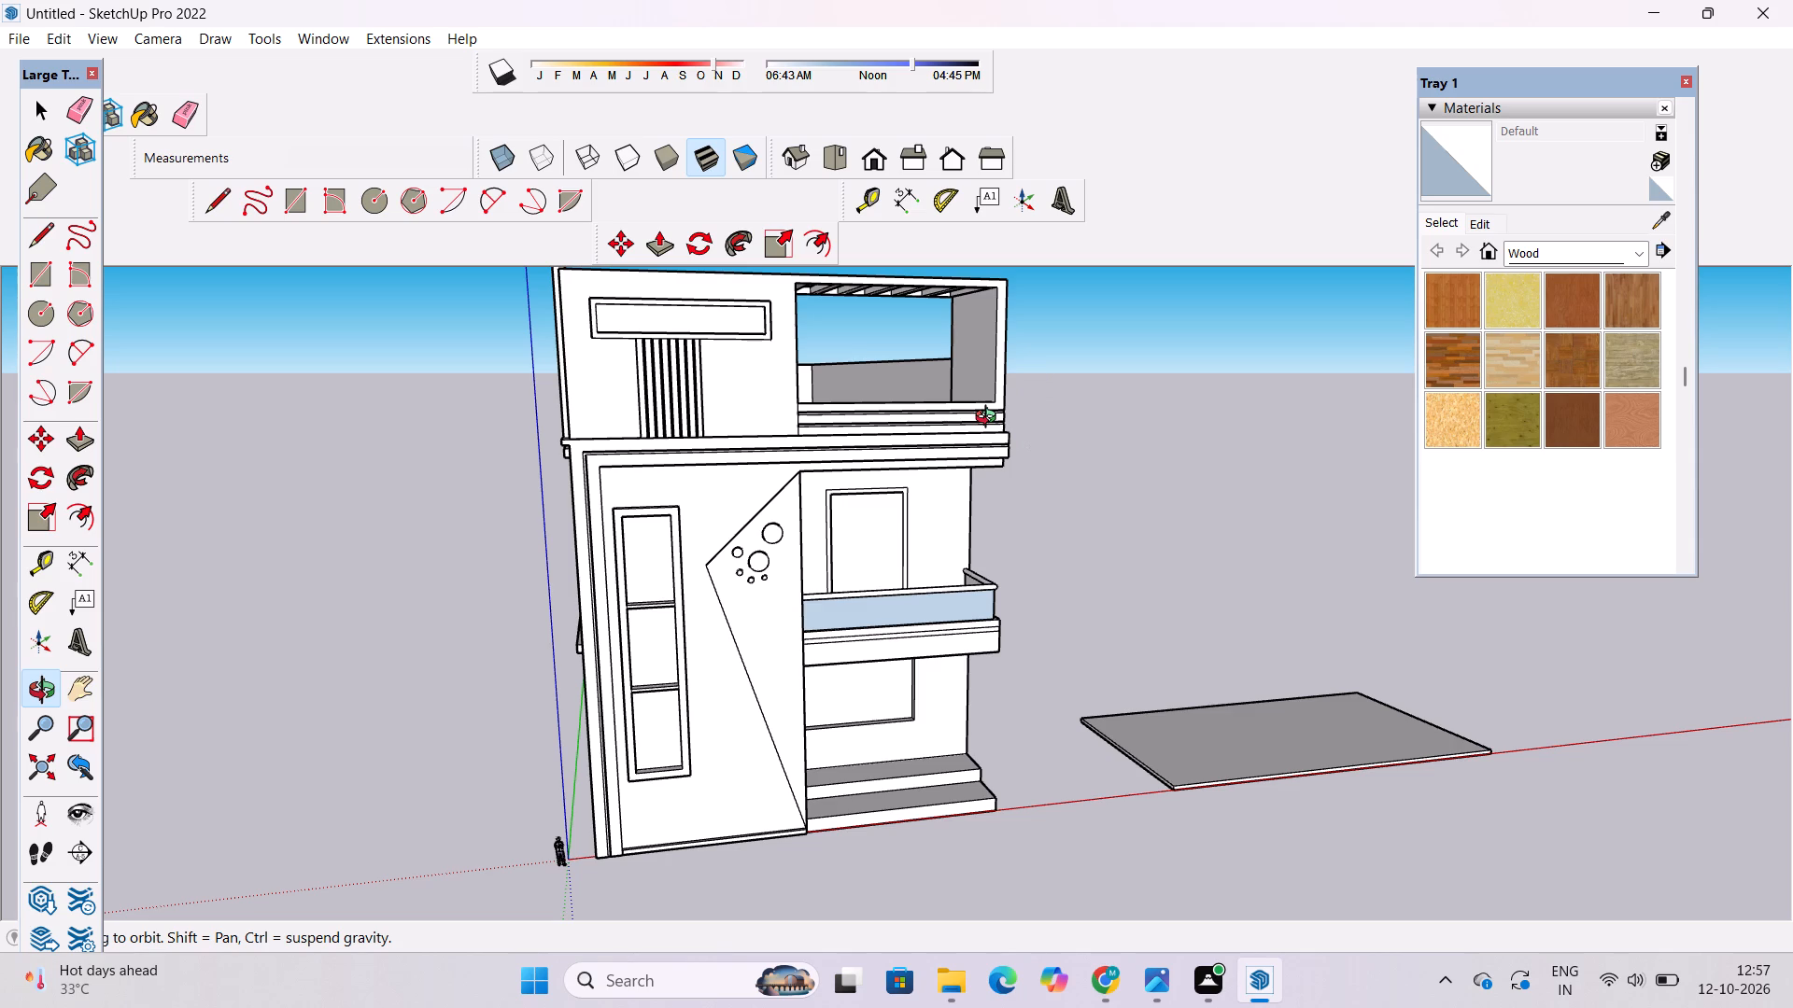
{"action": "left_click_drag", "start_coordinate": [970, 536], "coordinate": [1082, 576], "text": "shift"}
{"action": "left_click_drag", "start_coordinate": [978, 641], "coordinate": [1108, 616]}
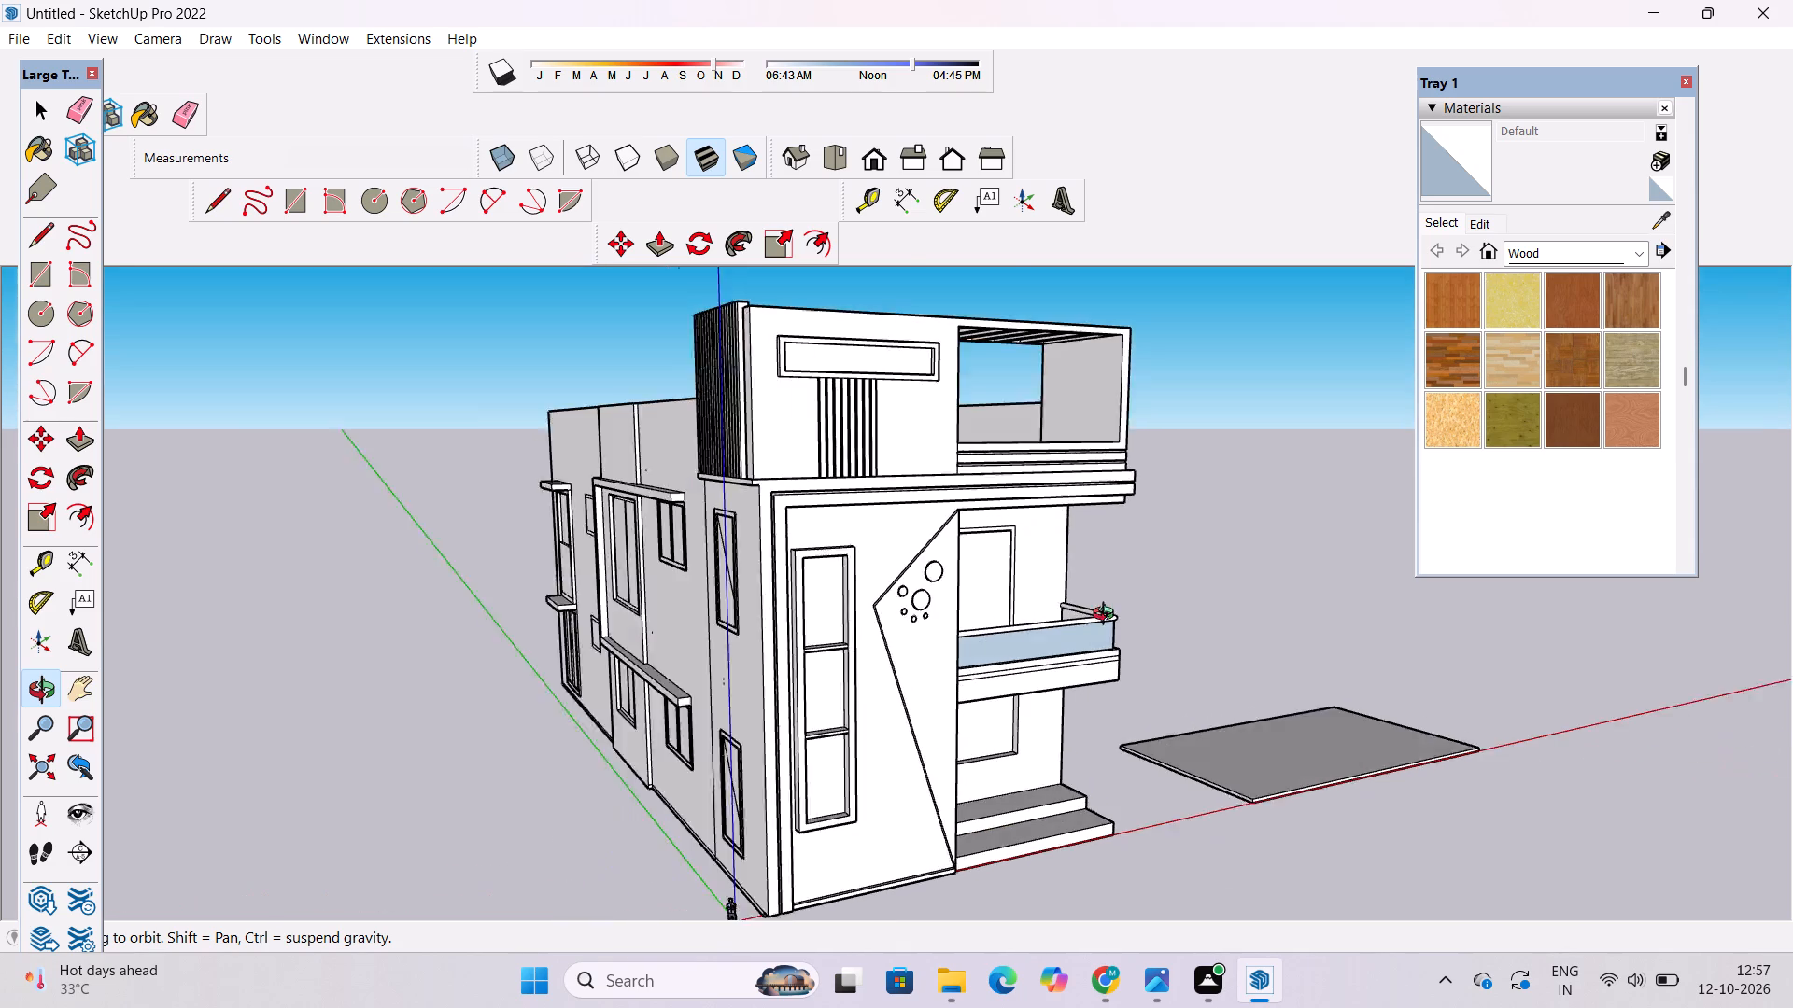
{"action": "left_click_drag", "start_coordinate": [1108, 616], "coordinate": [1111, 616]}
{"action": "scroll", "coordinate": [883, 720], "scroll_direction": "up", "scroll_amount": 8}
{"action": "left_click_drag", "start_coordinate": [819, 699], "coordinate": [905, 679], "text": "shift"}
{"action": "left_click_drag", "start_coordinate": [908, 678], "coordinate": [978, 671]}
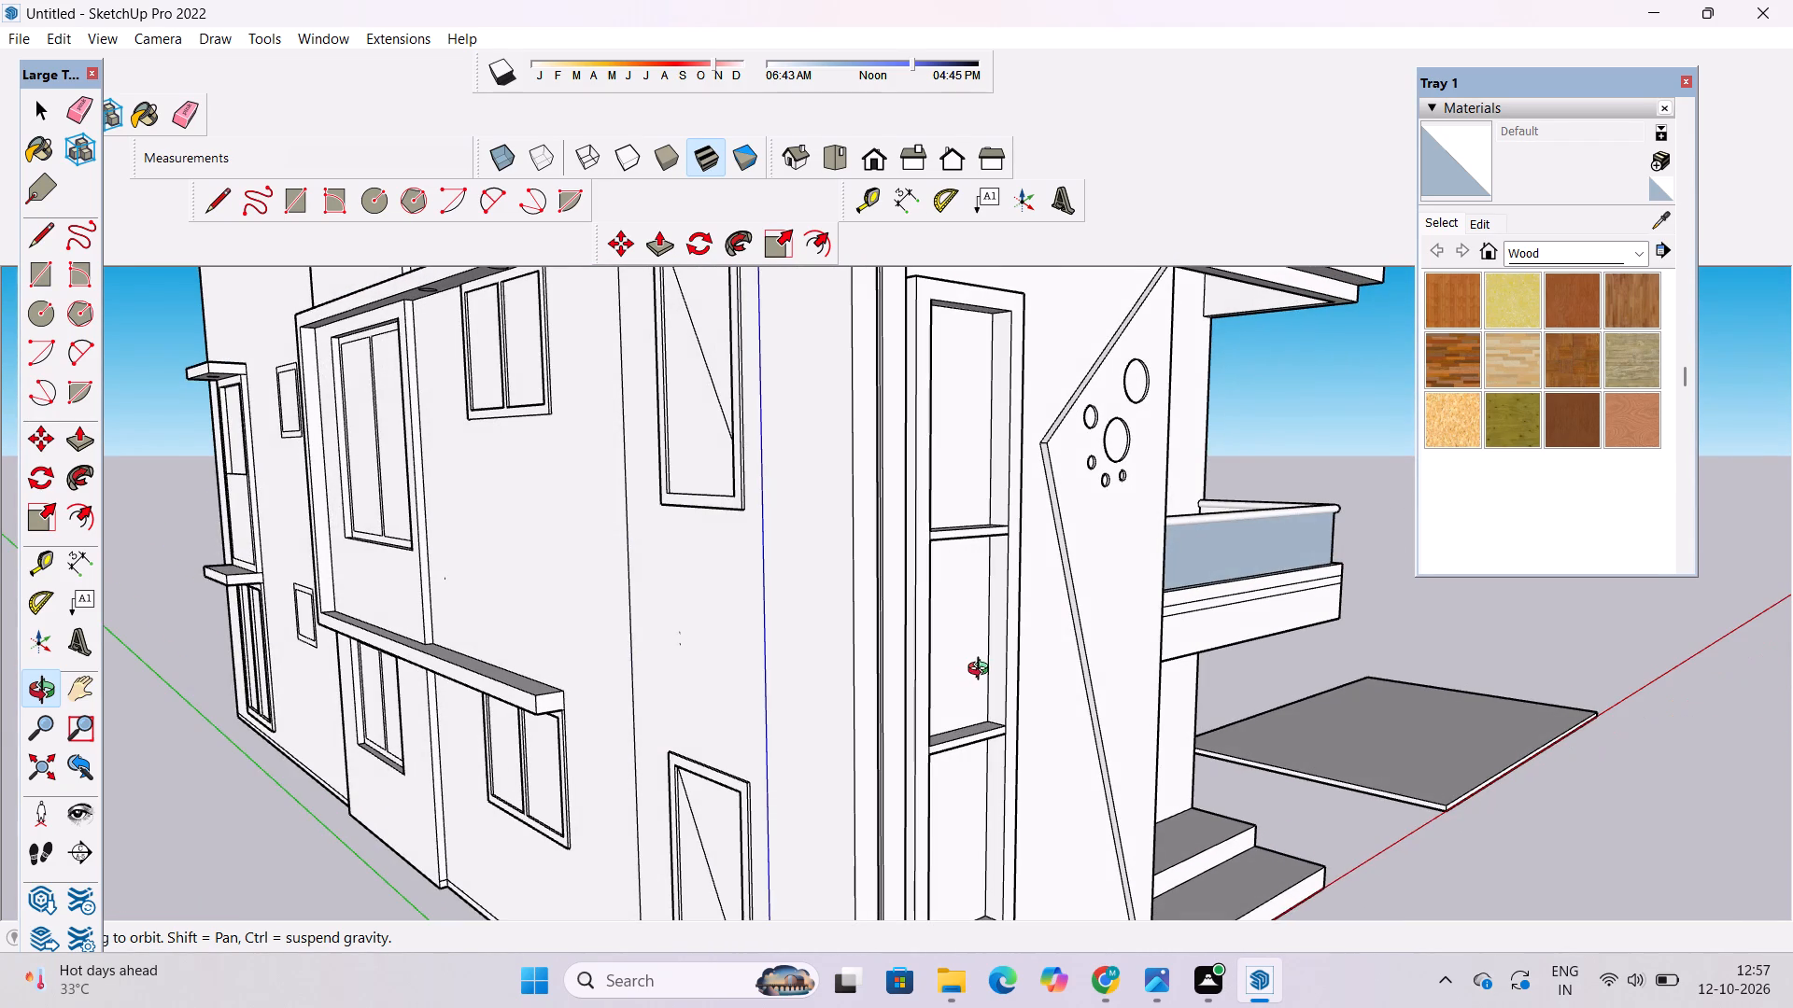
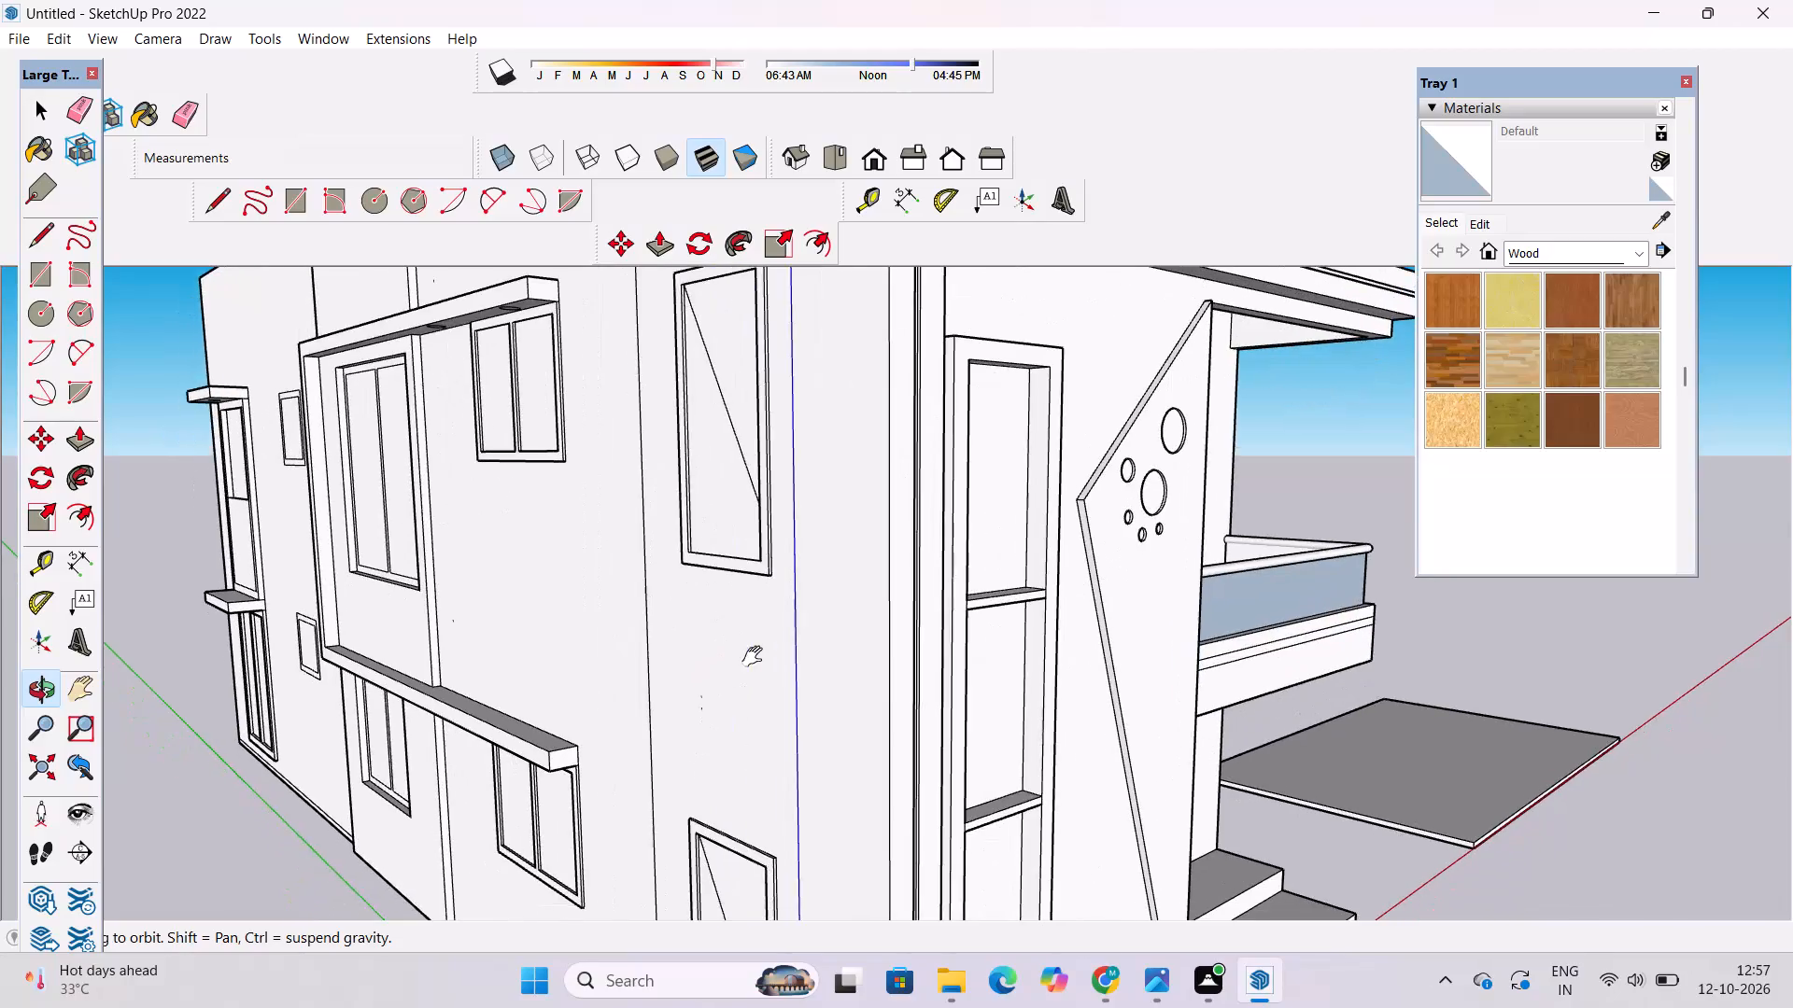
Examine the window-side wall and the front corner, from the lower windows to the slatted roof-level block.
{"action": "left_click_drag", "start_coordinate": [748, 669], "coordinate": [913, 725]}
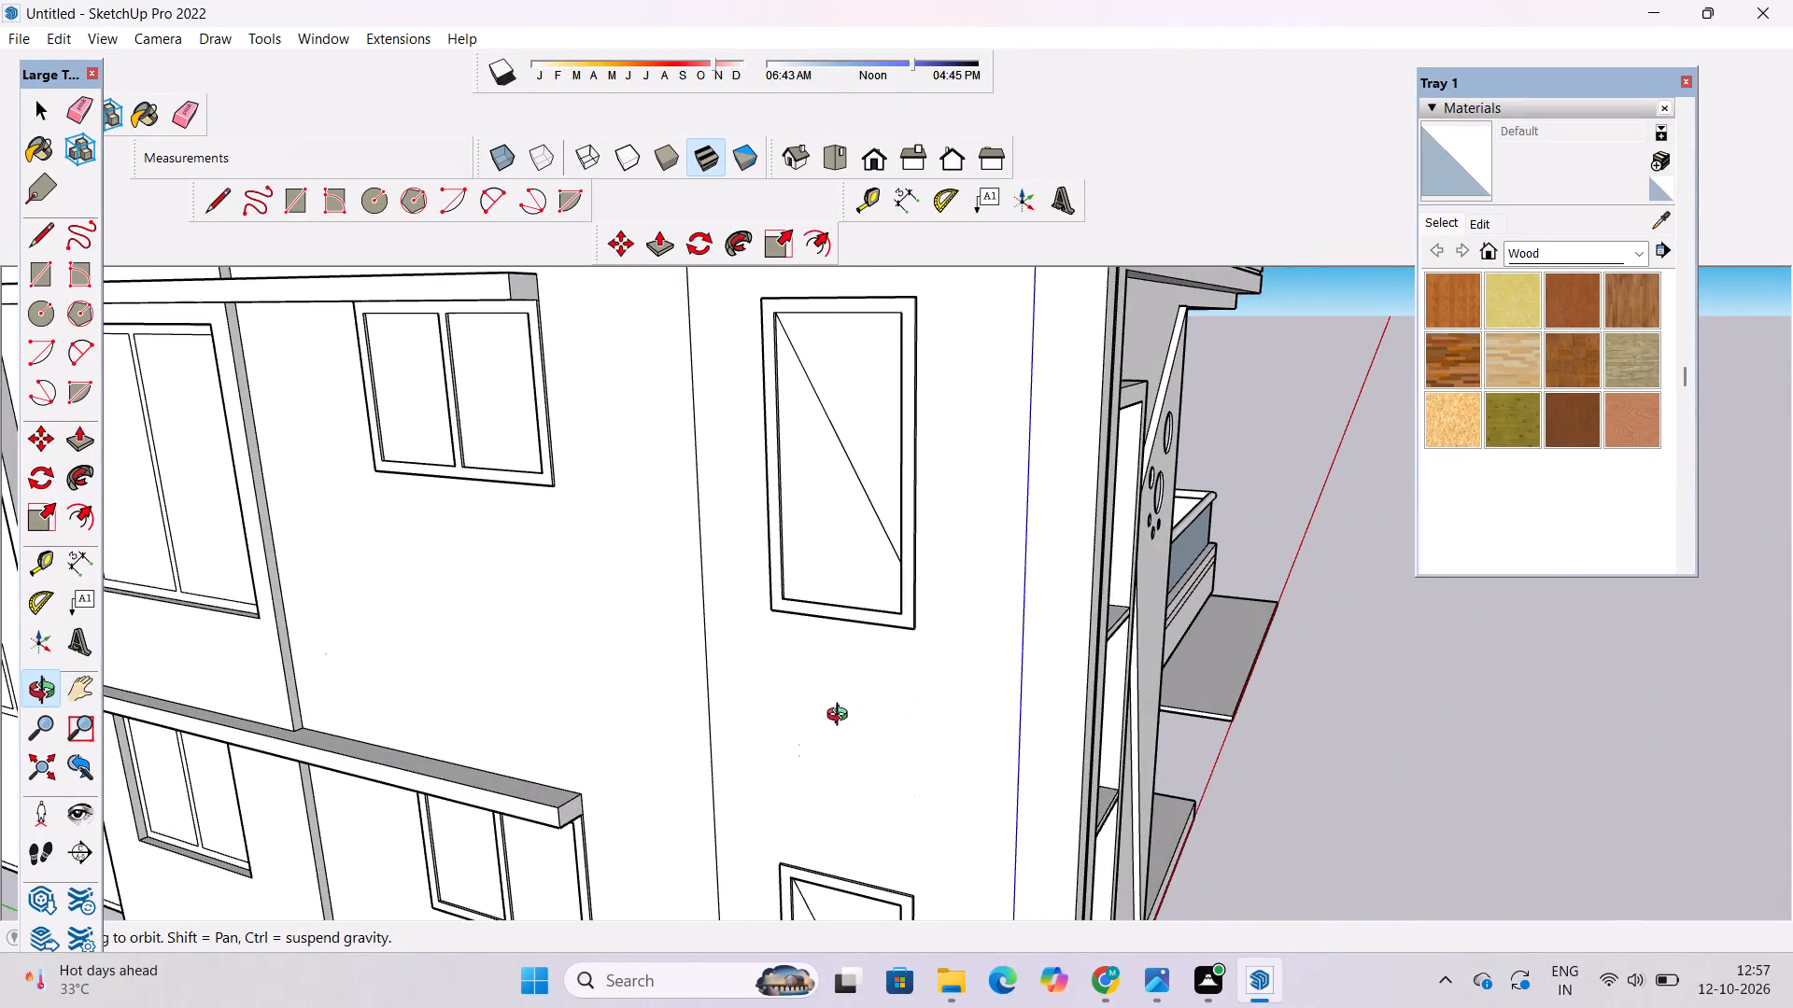
{"action": "scroll", "coordinate": [825, 710], "scroll_direction": "up", "scroll_amount": 3}
{"action": "scroll", "coordinate": [813, 698], "scroll_direction": "down", "scroll_amount": 4}
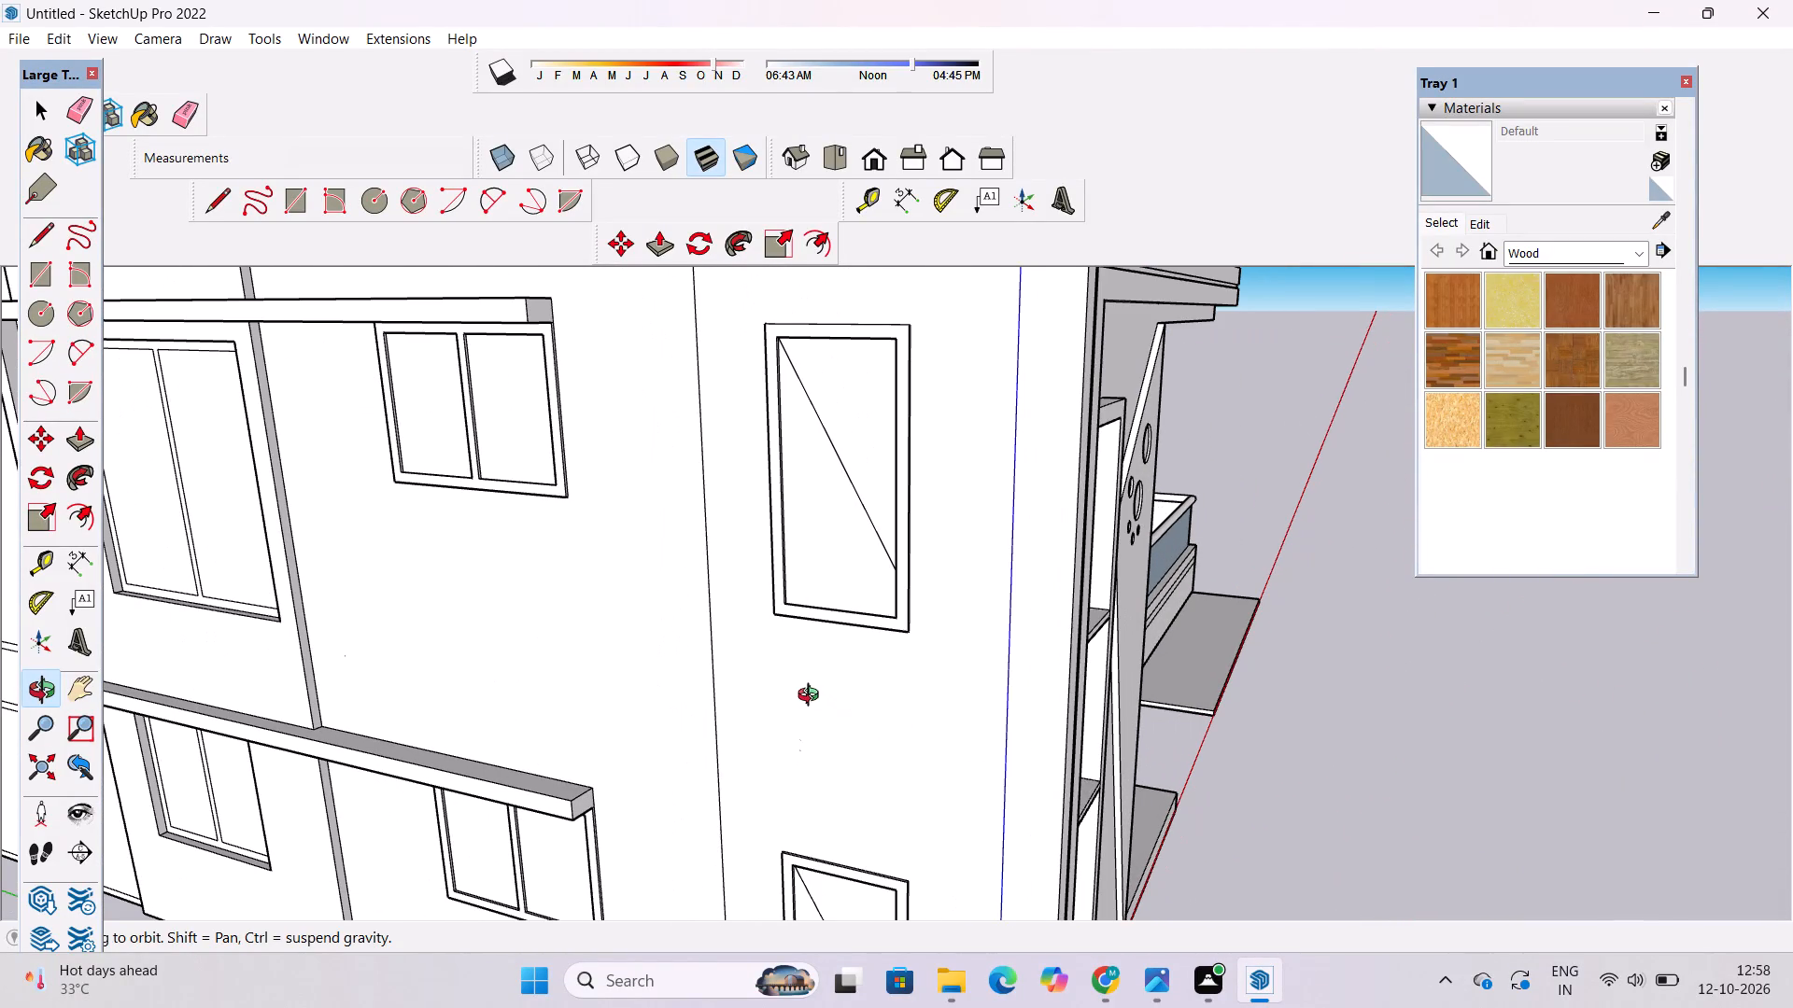
{"action": "scroll", "coordinate": [812, 697], "scroll_direction": "down", "scroll_amount": 2}
{"action": "scroll", "coordinate": [812, 697], "scroll_direction": "up", "scroll_amount": 2}
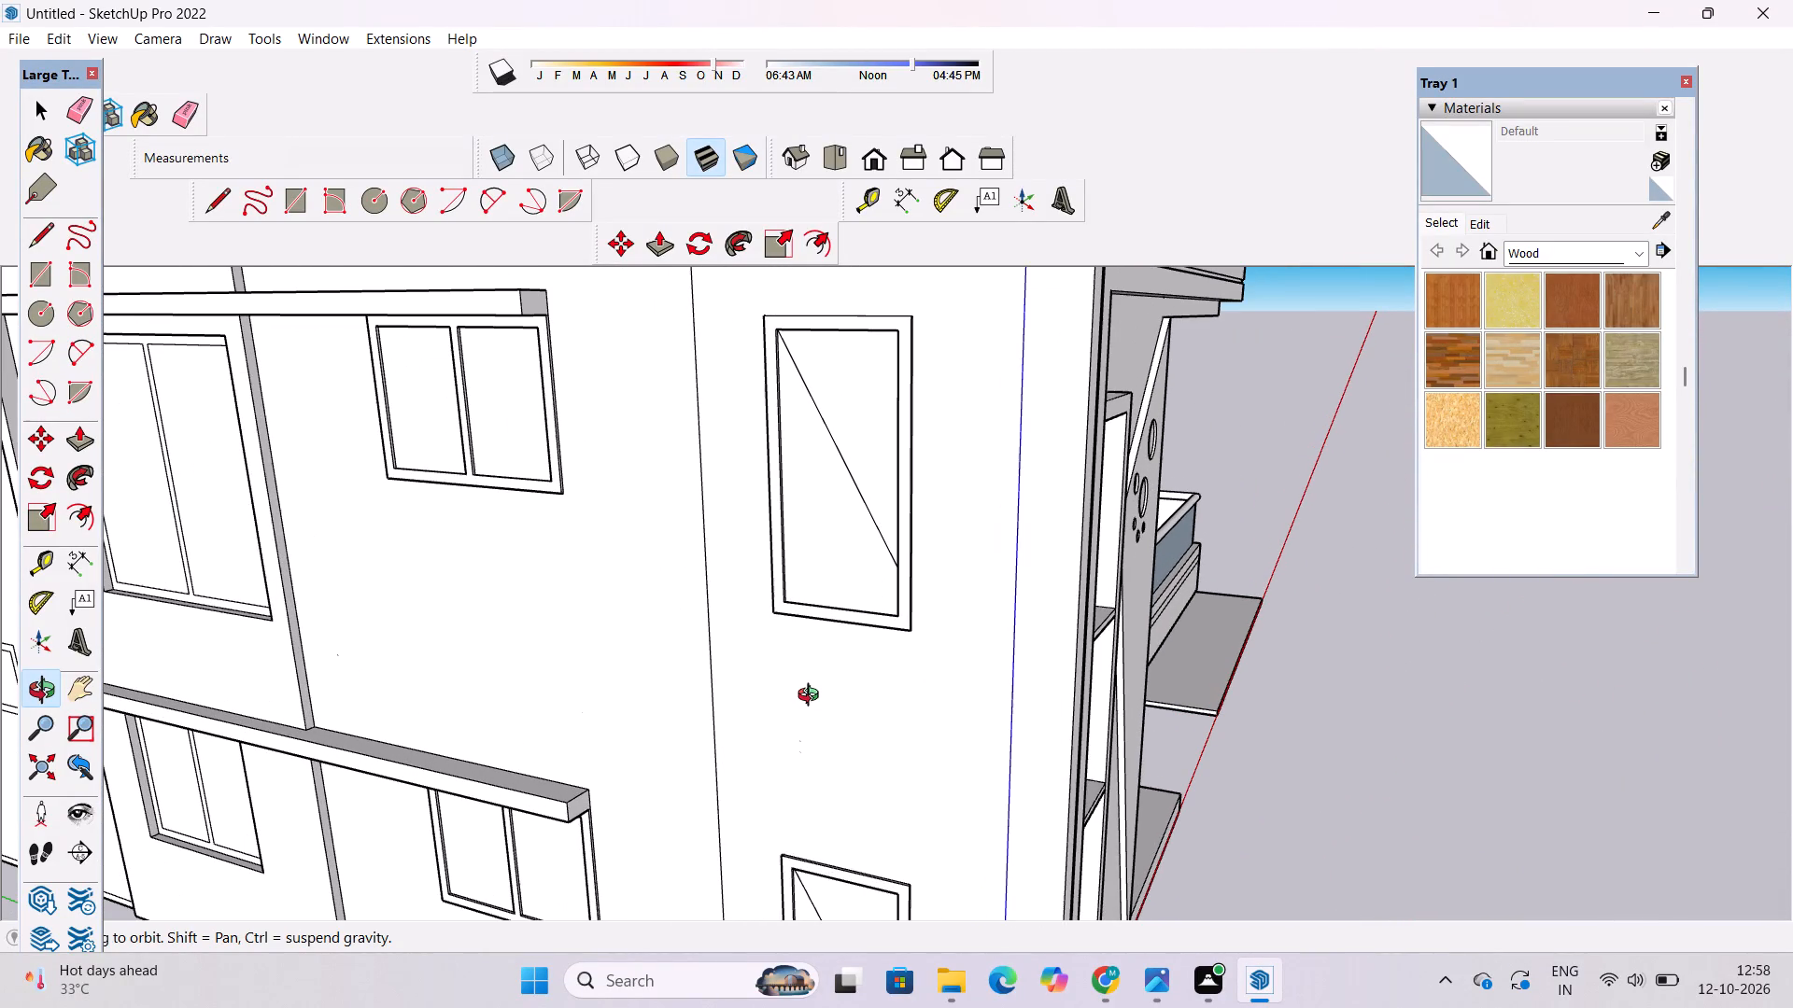
{"action": "scroll", "coordinate": [812, 697], "scroll_direction": "down", "scroll_amount": 1}
{"action": "scroll", "coordinate": [812, 697], "scroll_direction": "up", "scroll_amount": 1}
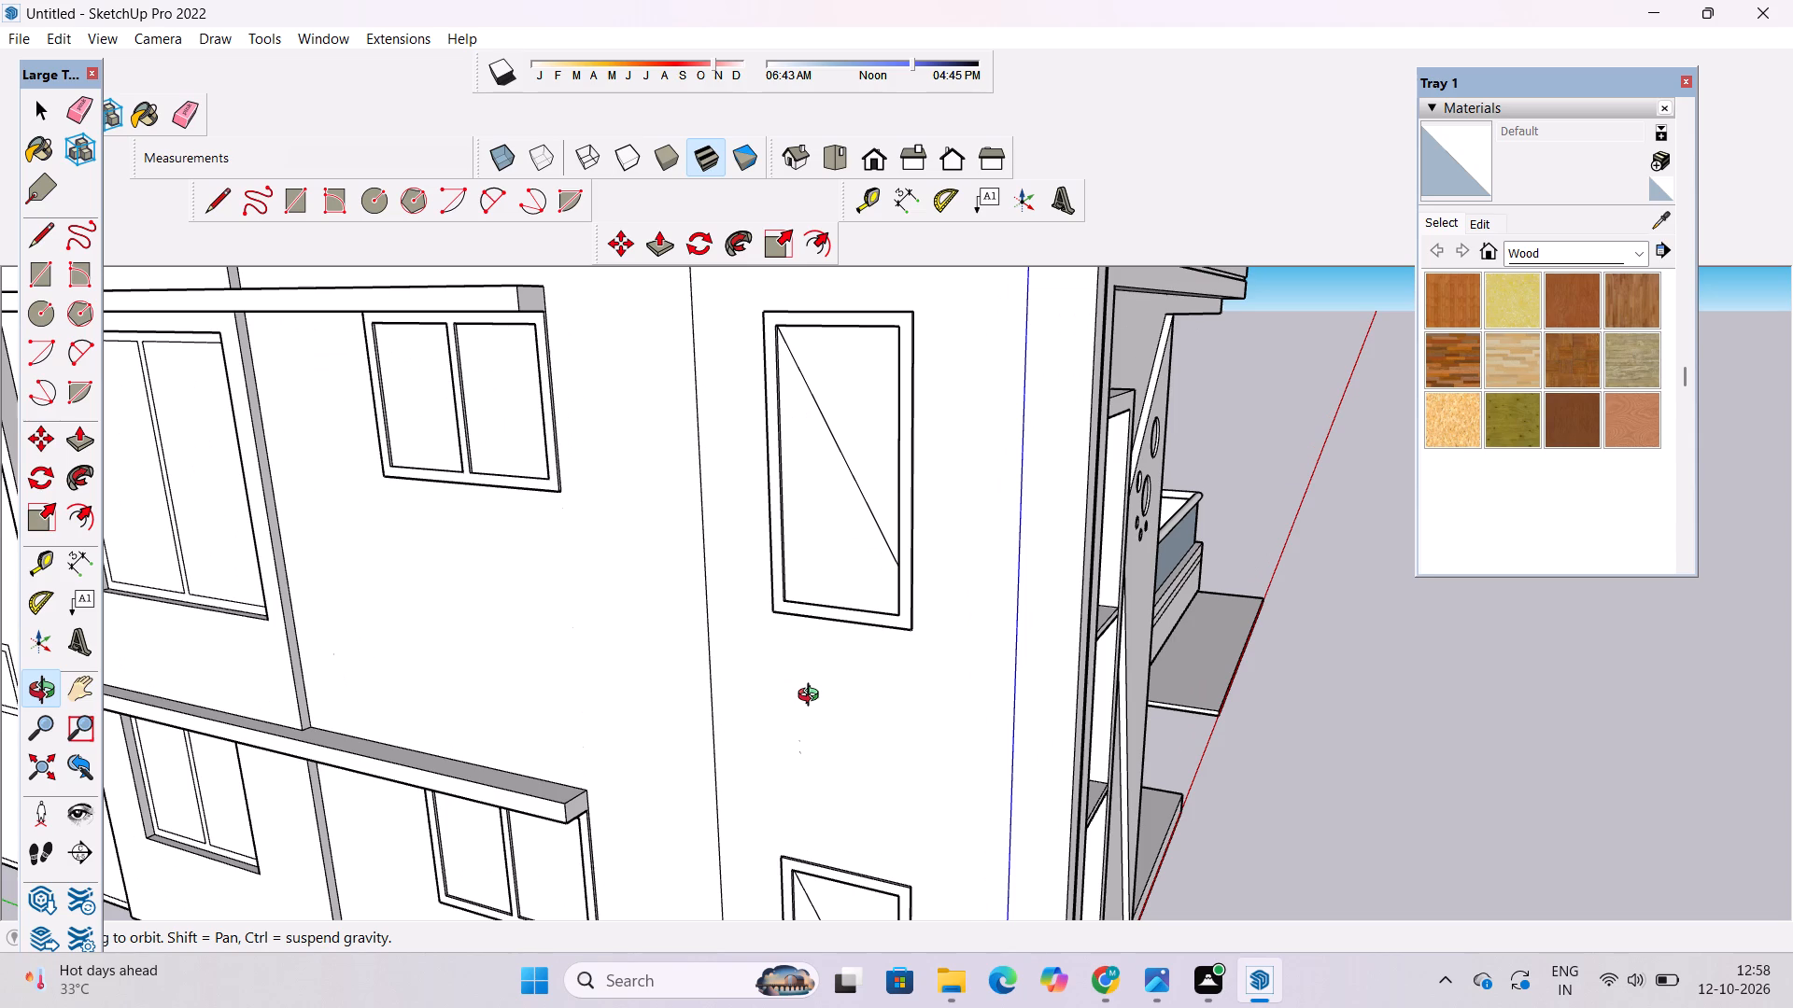
{"action": "scroll", "coordinate": [803, 672], "scroll_direction": "down", "scroll_amount": 9}
{"action": "left_click_drag", "start_coordinate": [891, 735], "coordinate": [867, 728], "text": "shift"}
{"action": "left_click_drag", "start_coordinate": [863, 728], "coordinate": [854, 728]}
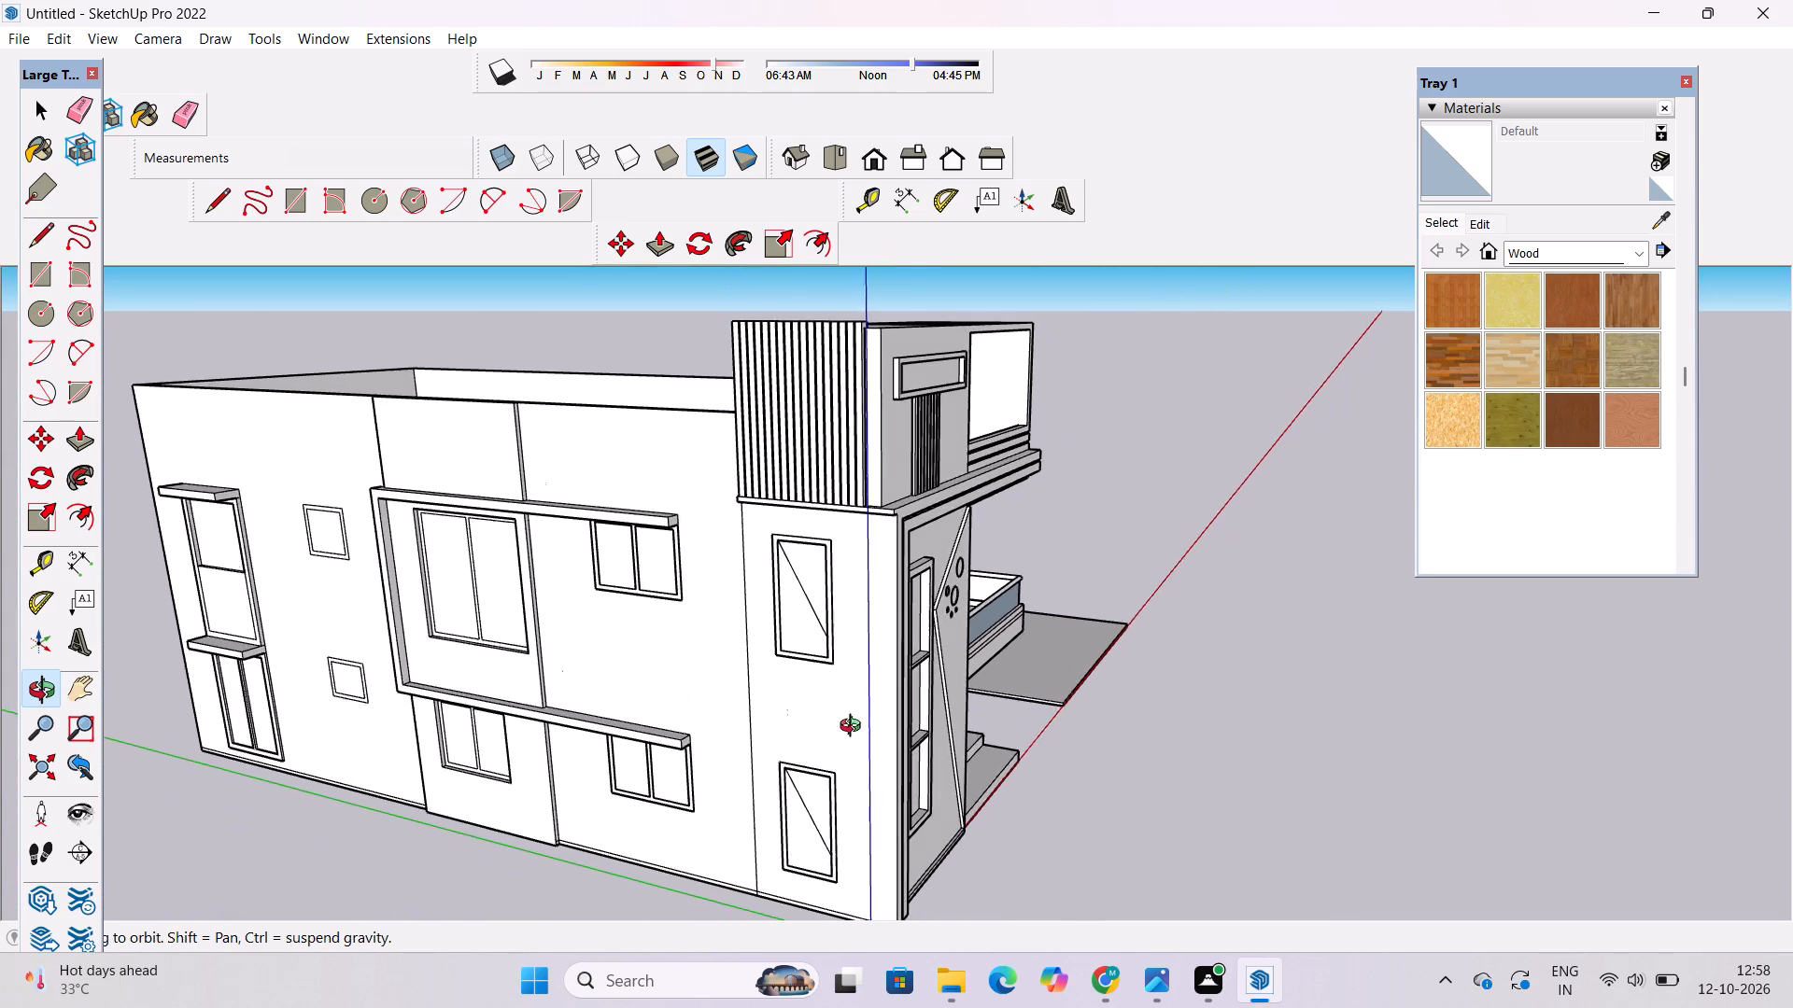
{"action": "left_click_drag", "start_coordinate": [854, 728], "coordinate": [754, 736]}
{"action": "scroll", "coordinate": [738, 736], "scroll_direction": "up", "scroll_amount": 3}
{"action": "left_click_drag", "start_coordinate": [731, 740], "coordinate": [776, 678], "text": "shift"}
{"action": "scroll", "coordinate": [766, 684], "scroll_direction": "up", "scroll_amount": 2}
{"action": "scroll", "coordinate": [766, 684], "scroll_direction": "down", "scroll_amount": 1}
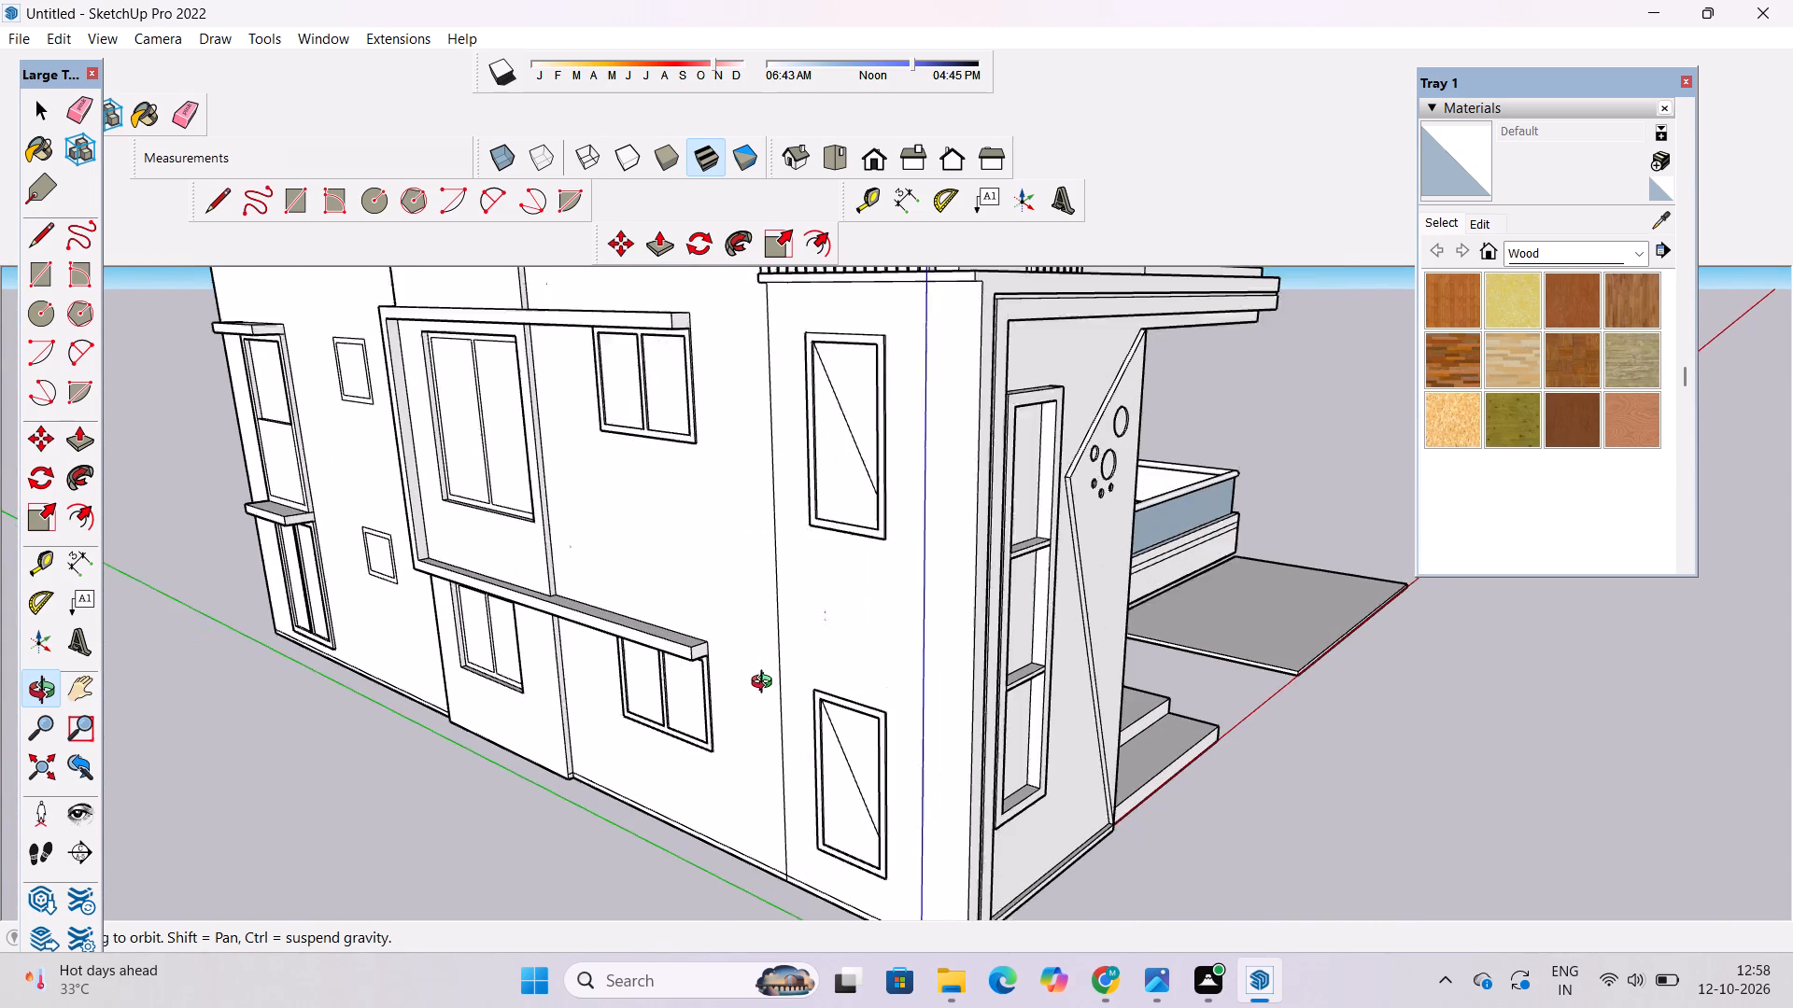
{"action": "scroll", "coordinate": [766, 684], "scroll_direction": "down", "scroll_amount": 2}
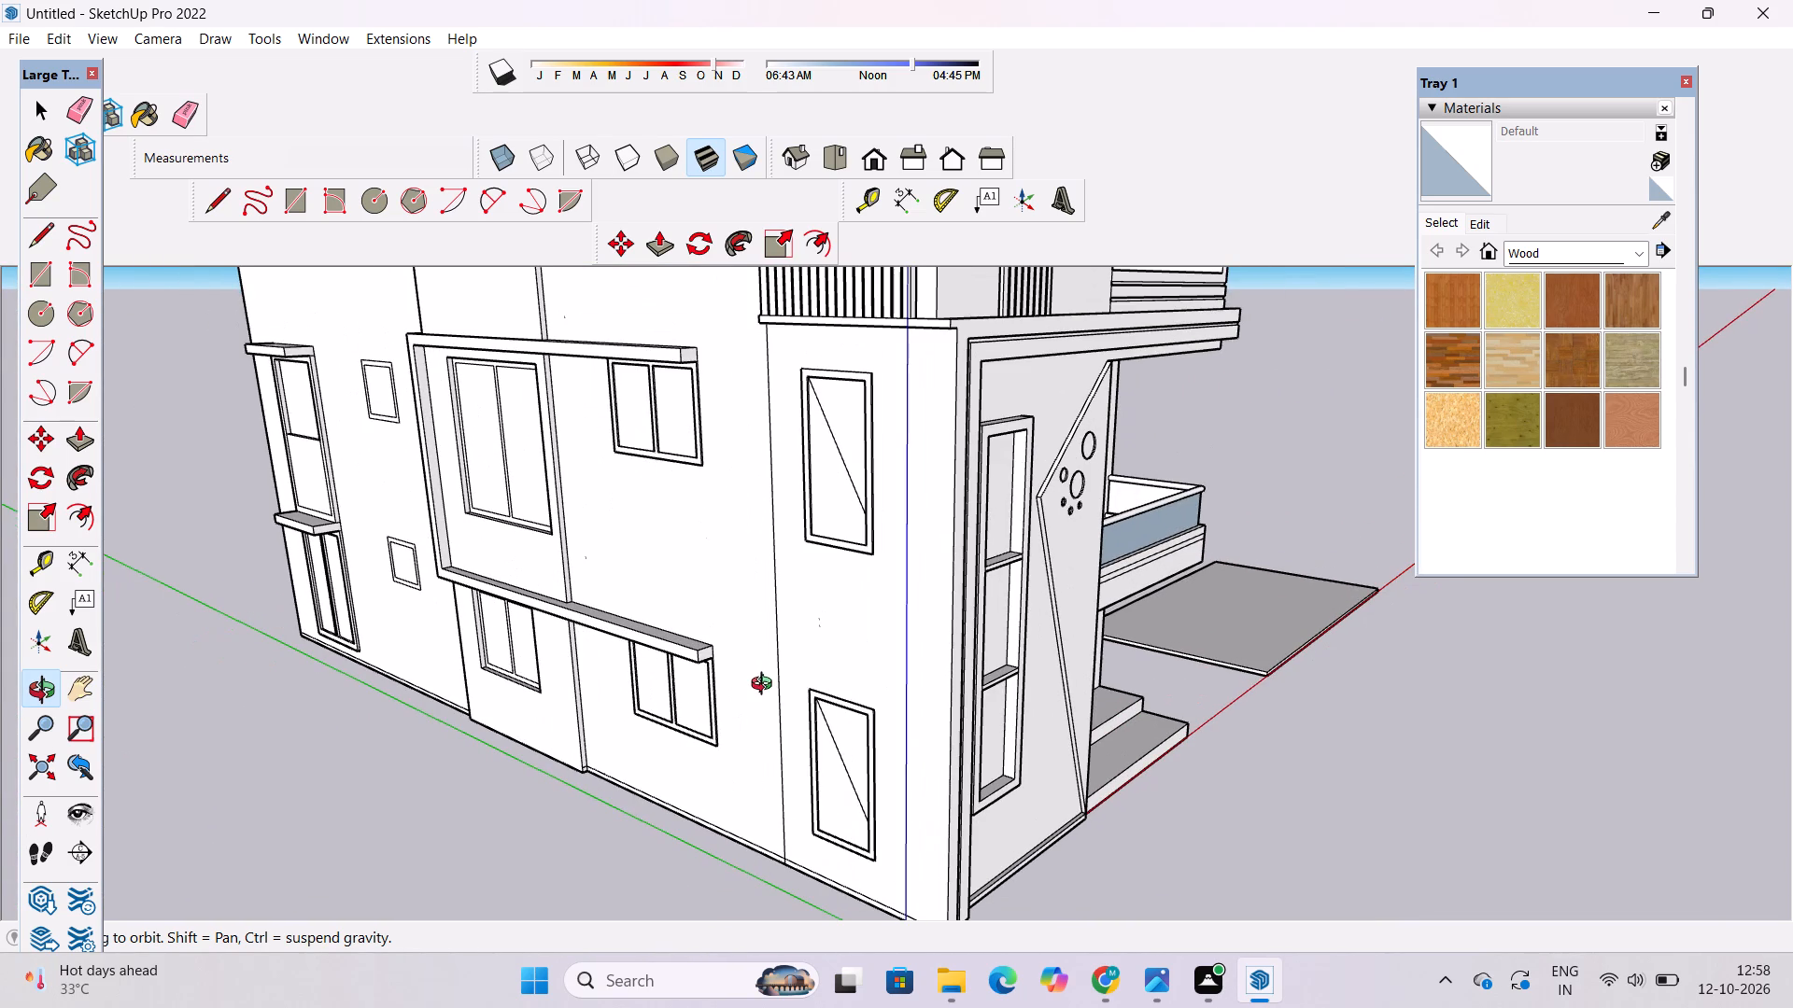
{"action": "scroll", "coordinate": [795, 668], "scroll_direction": "down", "scroll_amount": 5}
{"action": "left_click_drag", "start_coordinate": [990, 636], "coordinate": [875, 509]}
{"action": "scroll", "coordinate": [834, 448], "scroll_direction": "up", "scroll_amount": 11}
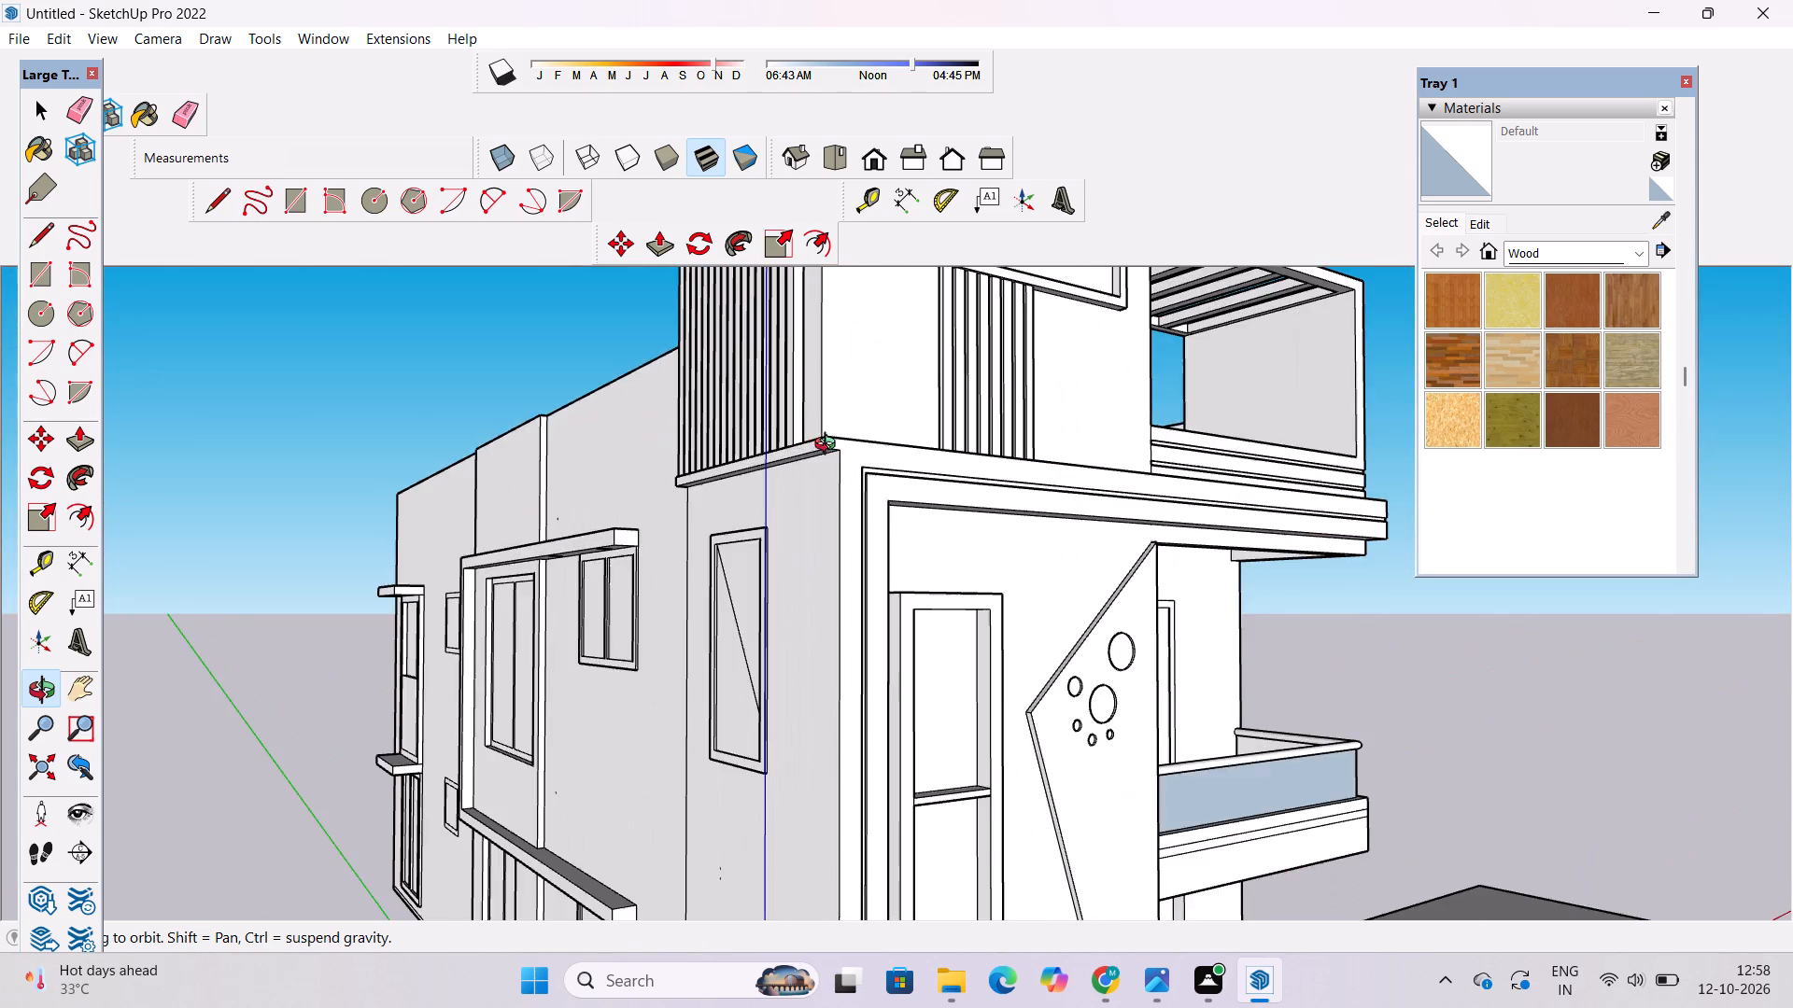
{"action": "scroll", "coordinate": [821, 452], "scroll_direction": "down", "scroll_amount": 7}
{"action": "left_click_drag", "start_coordinate": [822, 492], "coordinate": [825, 623]}
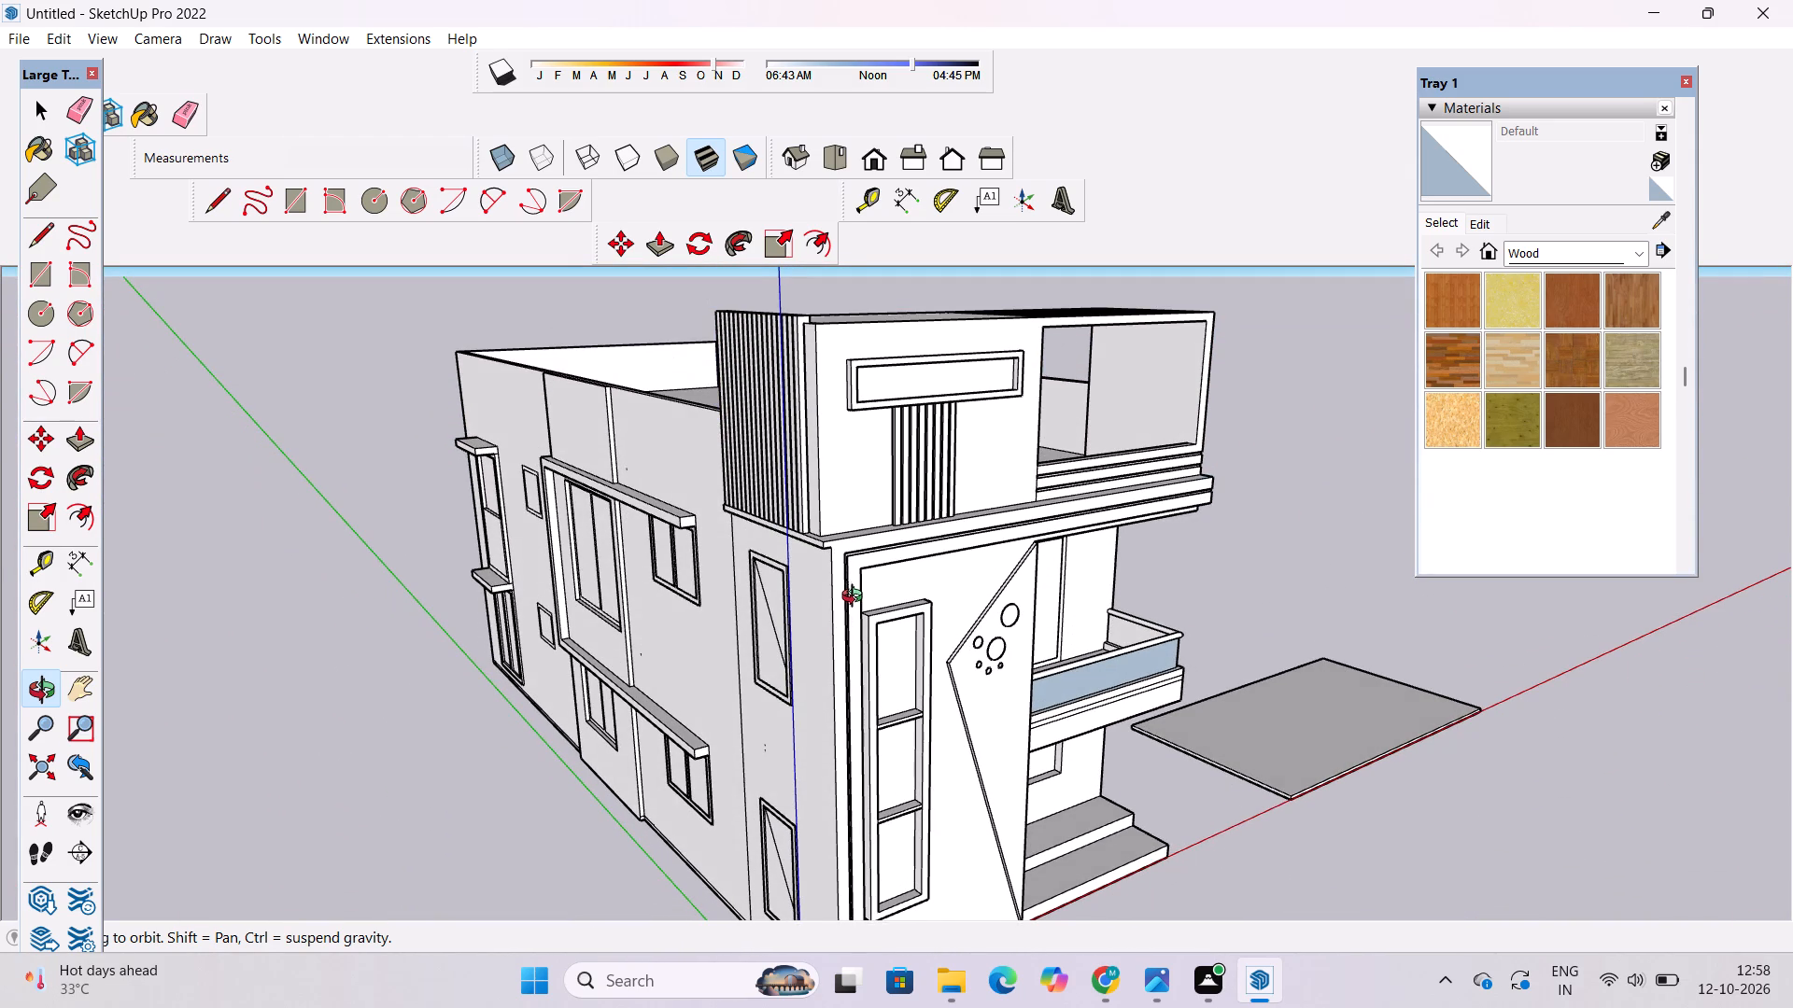
Examine the whole house from a distance, comparing the front elevation with the full window-side wall.
{"action": "scroll", "coordinate": [856, 607], "scroll_direction": "down", "scroll_amount": 9}
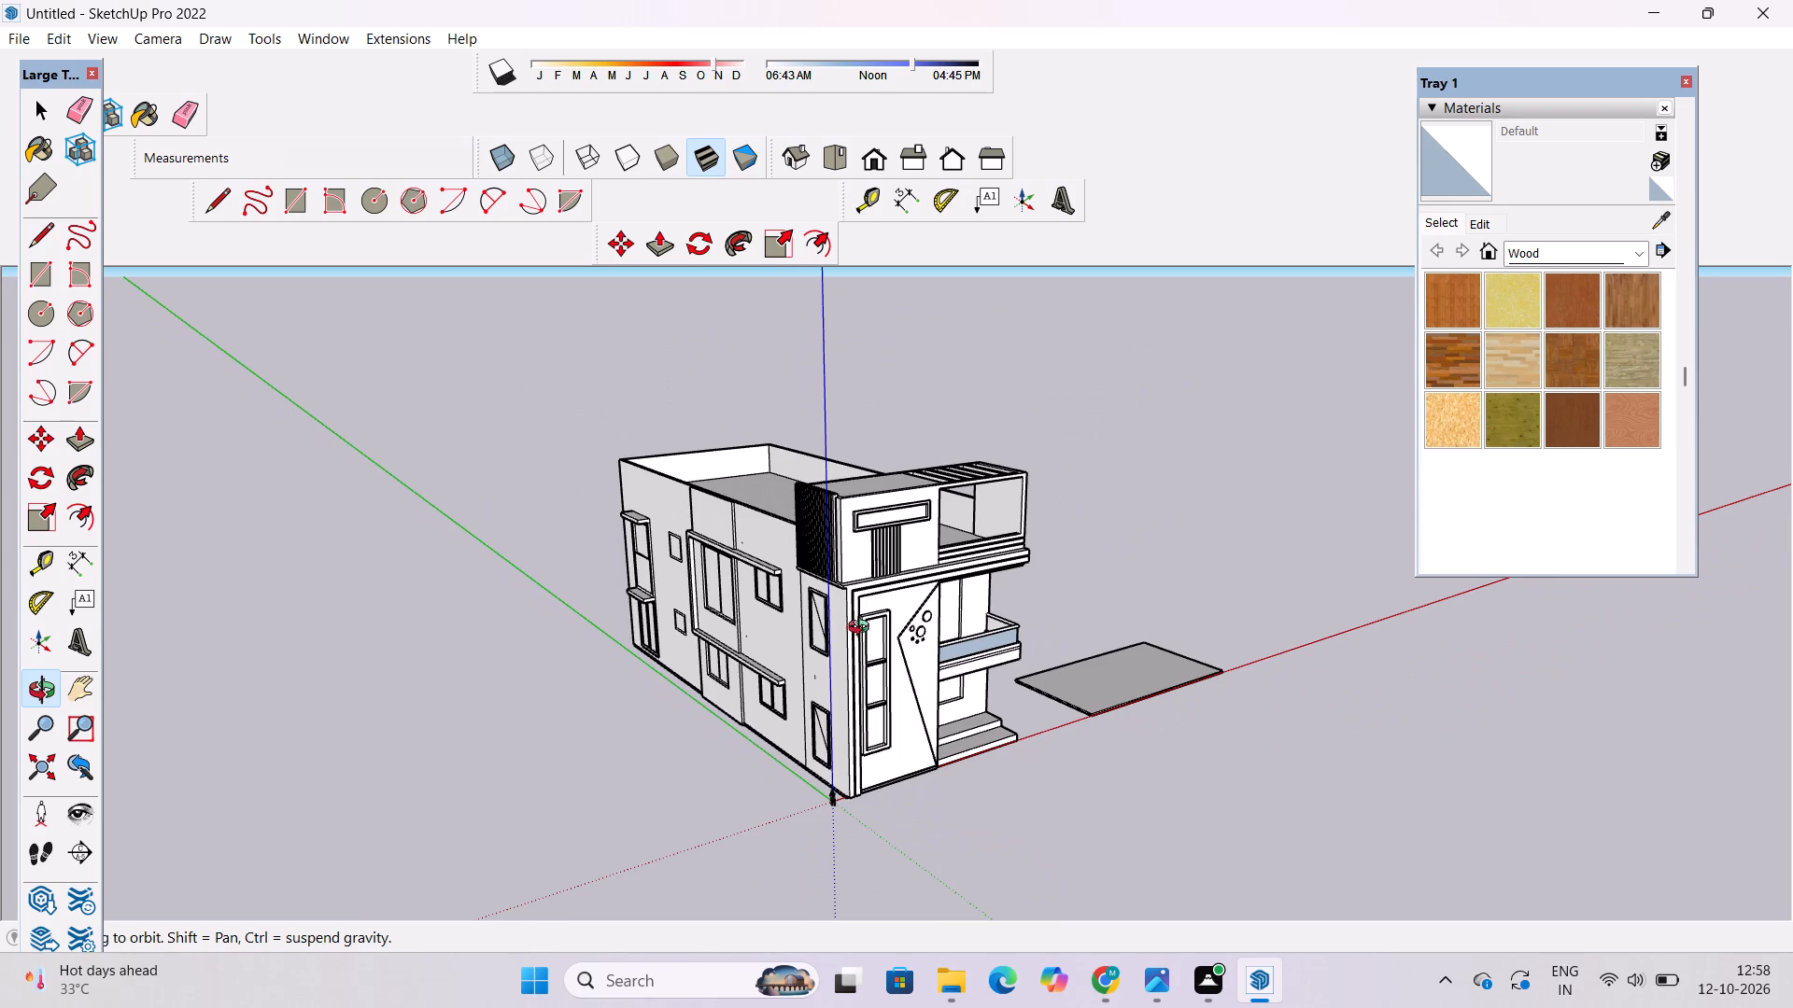
{"action": "left_click_drag", "start_coordinate": [871, 649], "coordinate": [864, 611]}
{"action": "scroll", "coordinate": [864, 611], "scroll_direction": "down", "scroll_amount": 2}
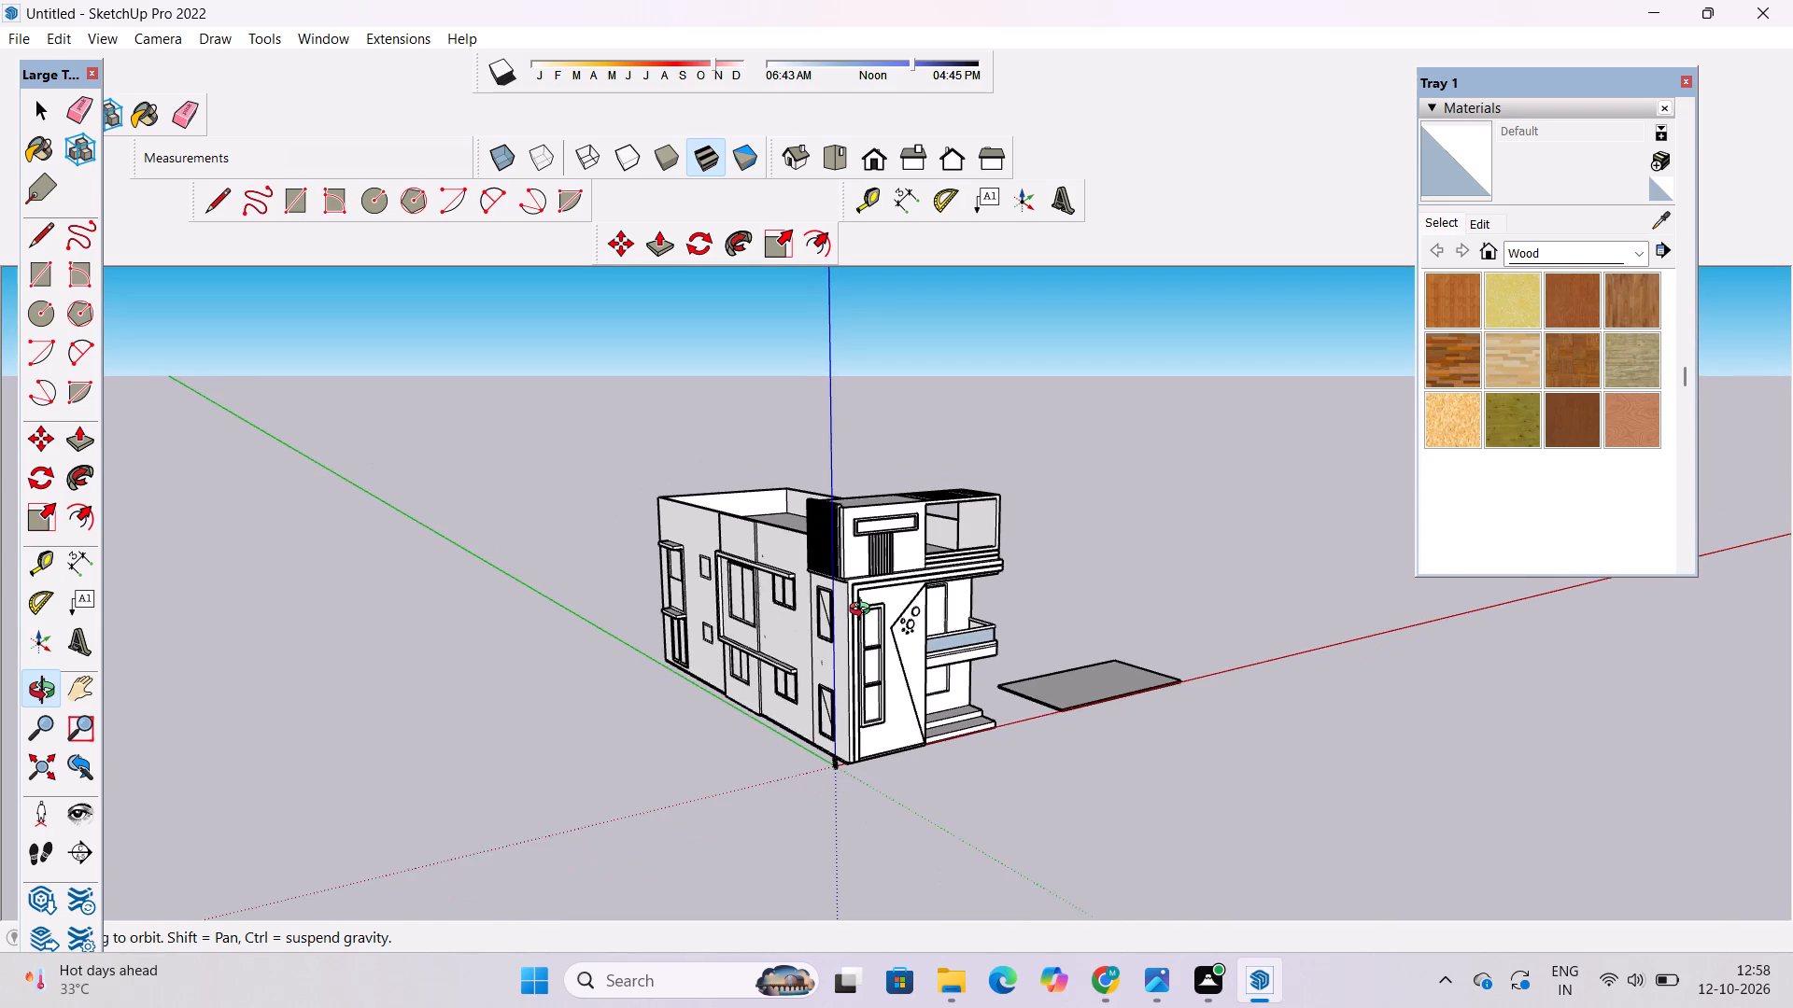
{"action": "scroll", "coordinate": [864, 611], "scroll_direction": "down", "scroll_amount": 6}
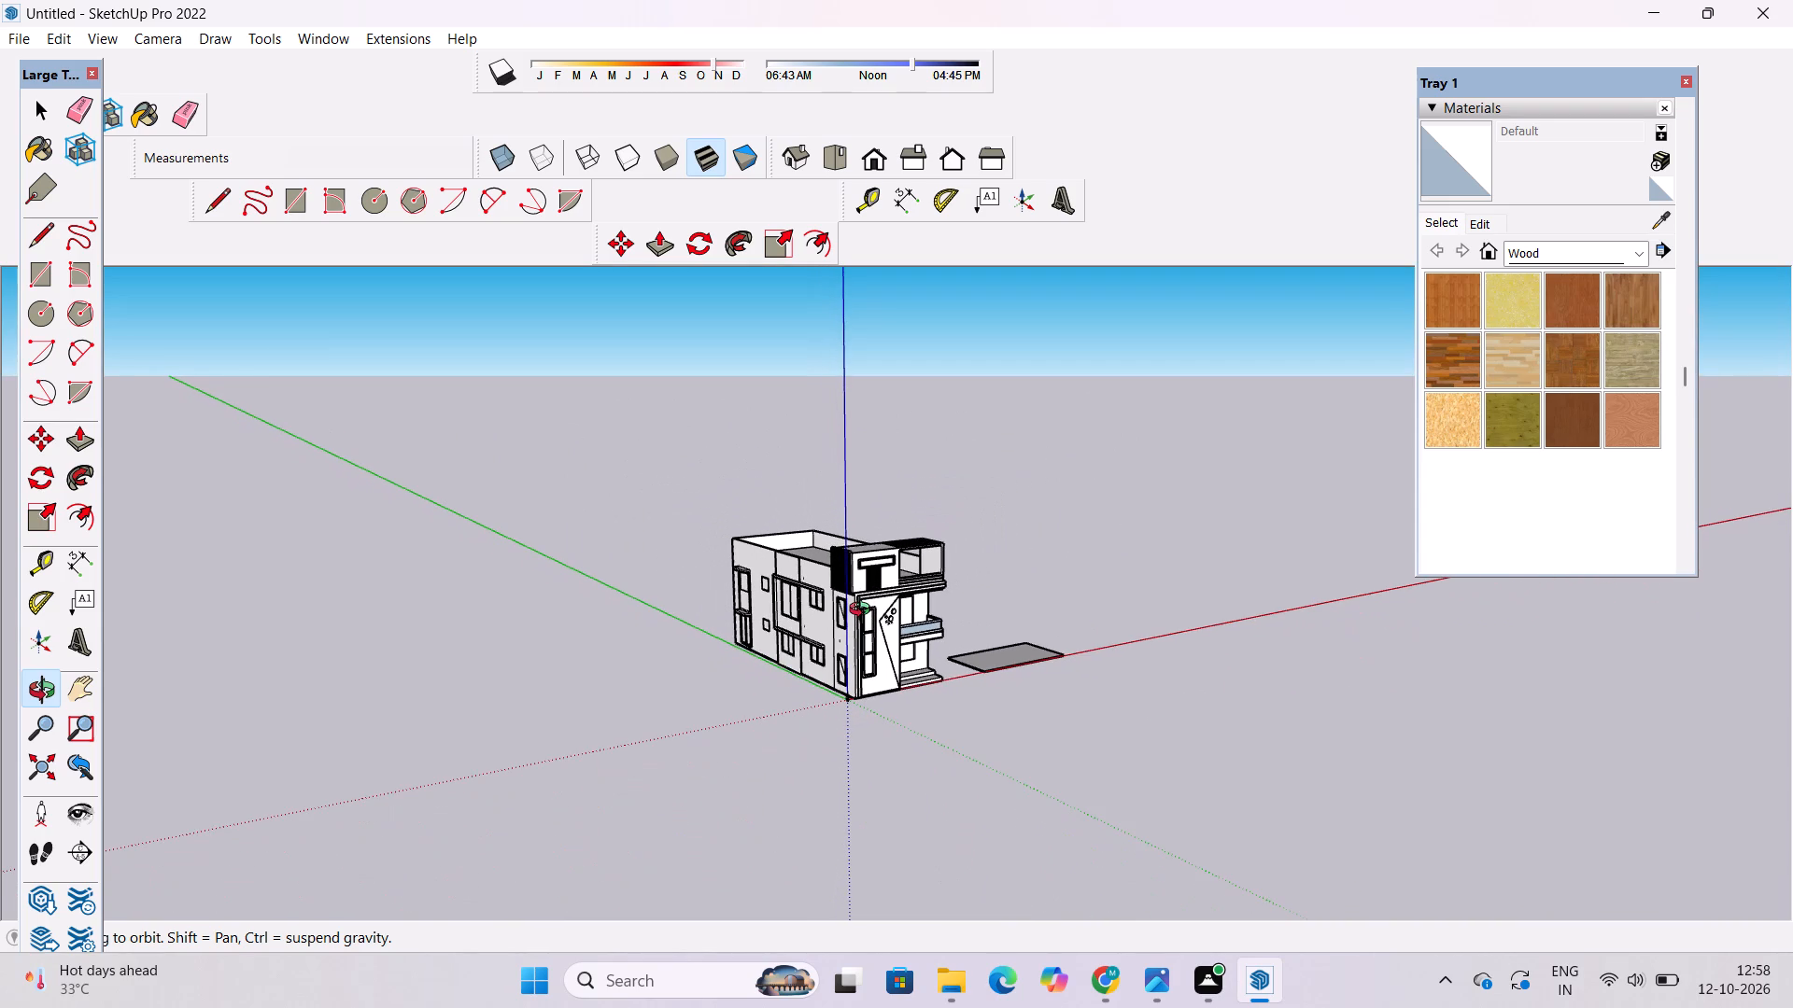
{"action": "scroll", "coordinate": [864, 611], "scroll_direction": "down", "scroll_amount": 4}
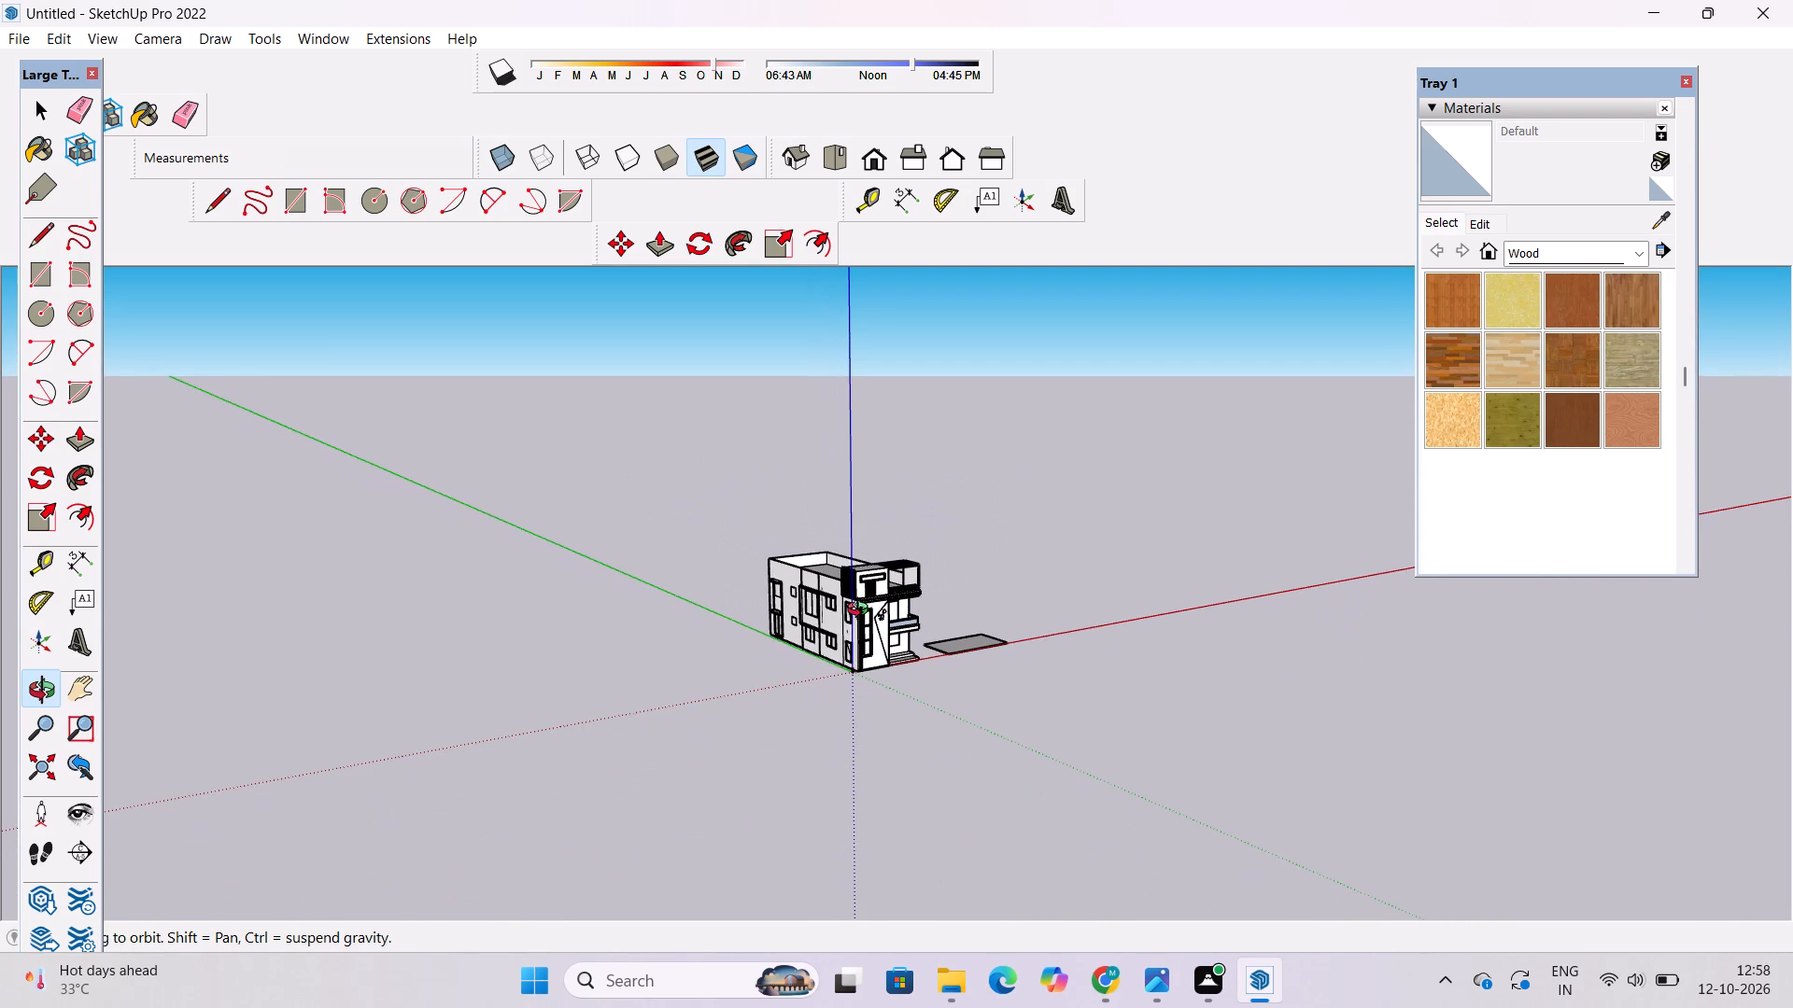
{"action": "scroll", "coordinate": [862, 611], "scroll_direction": "up", "scroll_amount": 2}
{"action": "scroll", "coordinate": [862, 611], "scroll_direction": "down", "scroll_amount": 4}
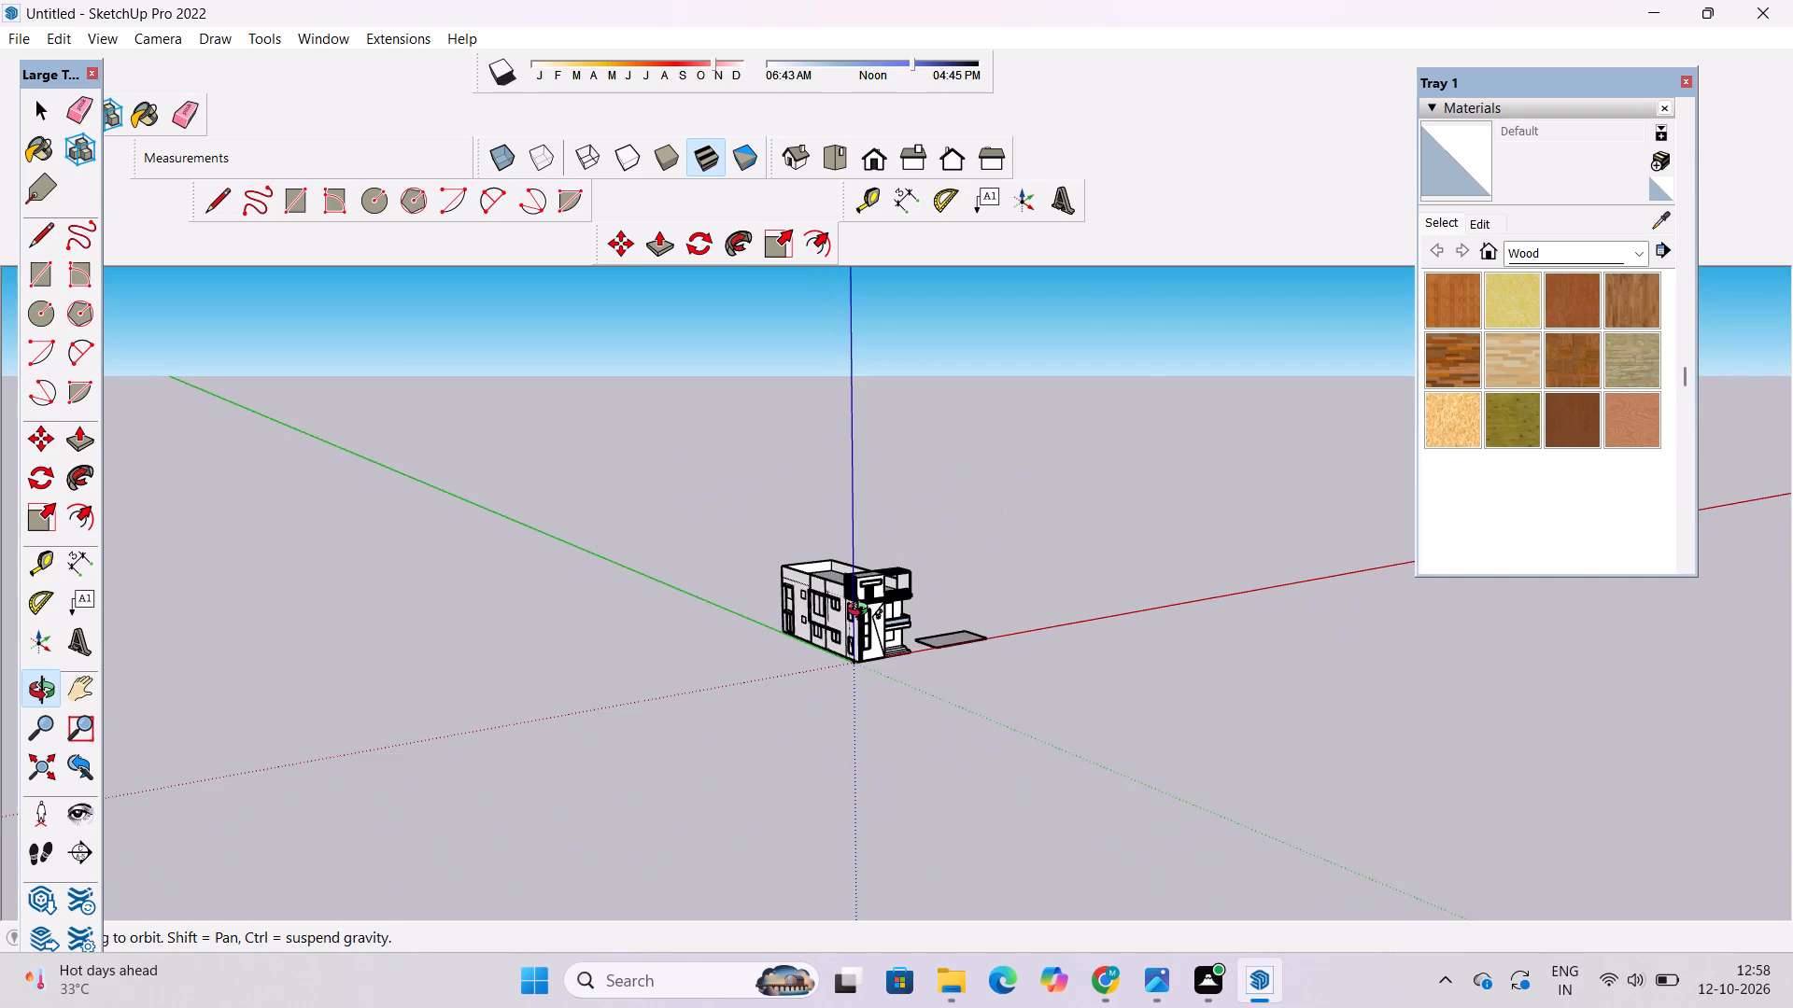
{"action": "scroll", "coordinate": [862, 611], "scroll_direction": "down", "scroll_amount": 4}
{"action": "scroll", "coordinate": [861, 615], "scroll_direction": "up", "scroll_amount": 20}
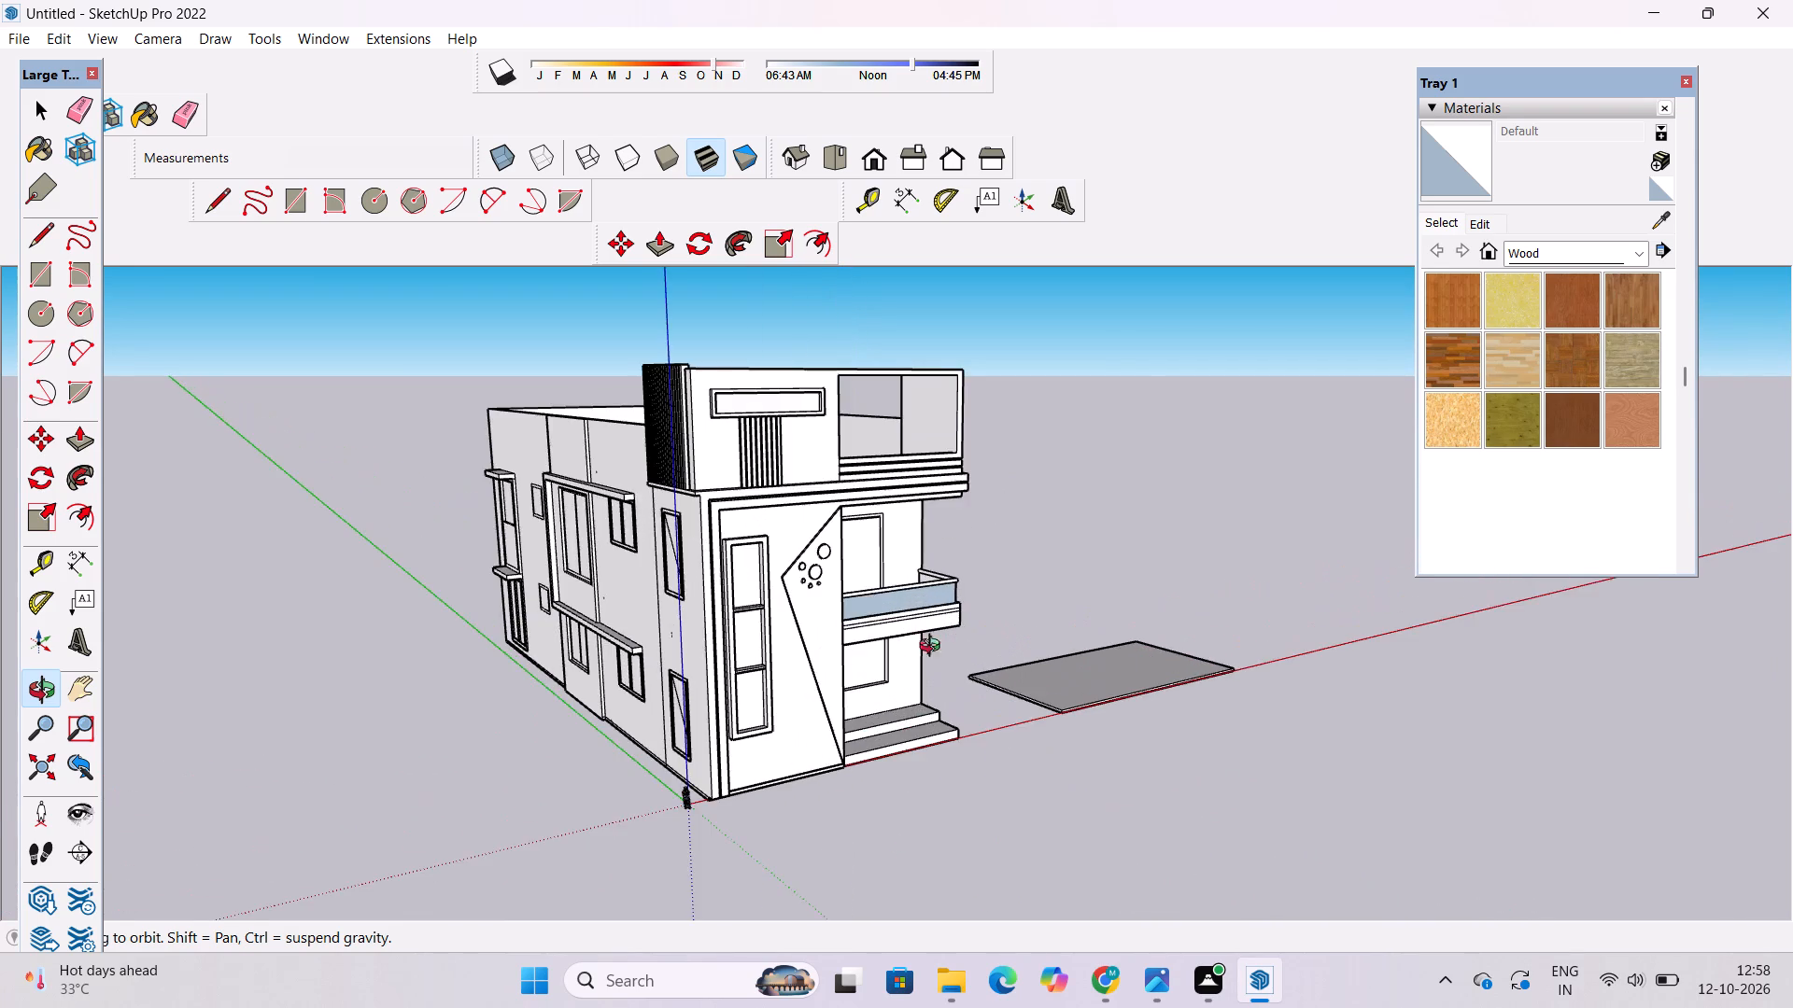
{"action": "left_click_drag", "start_coordinate": [917, 650], "coordinate": [738, 633]}
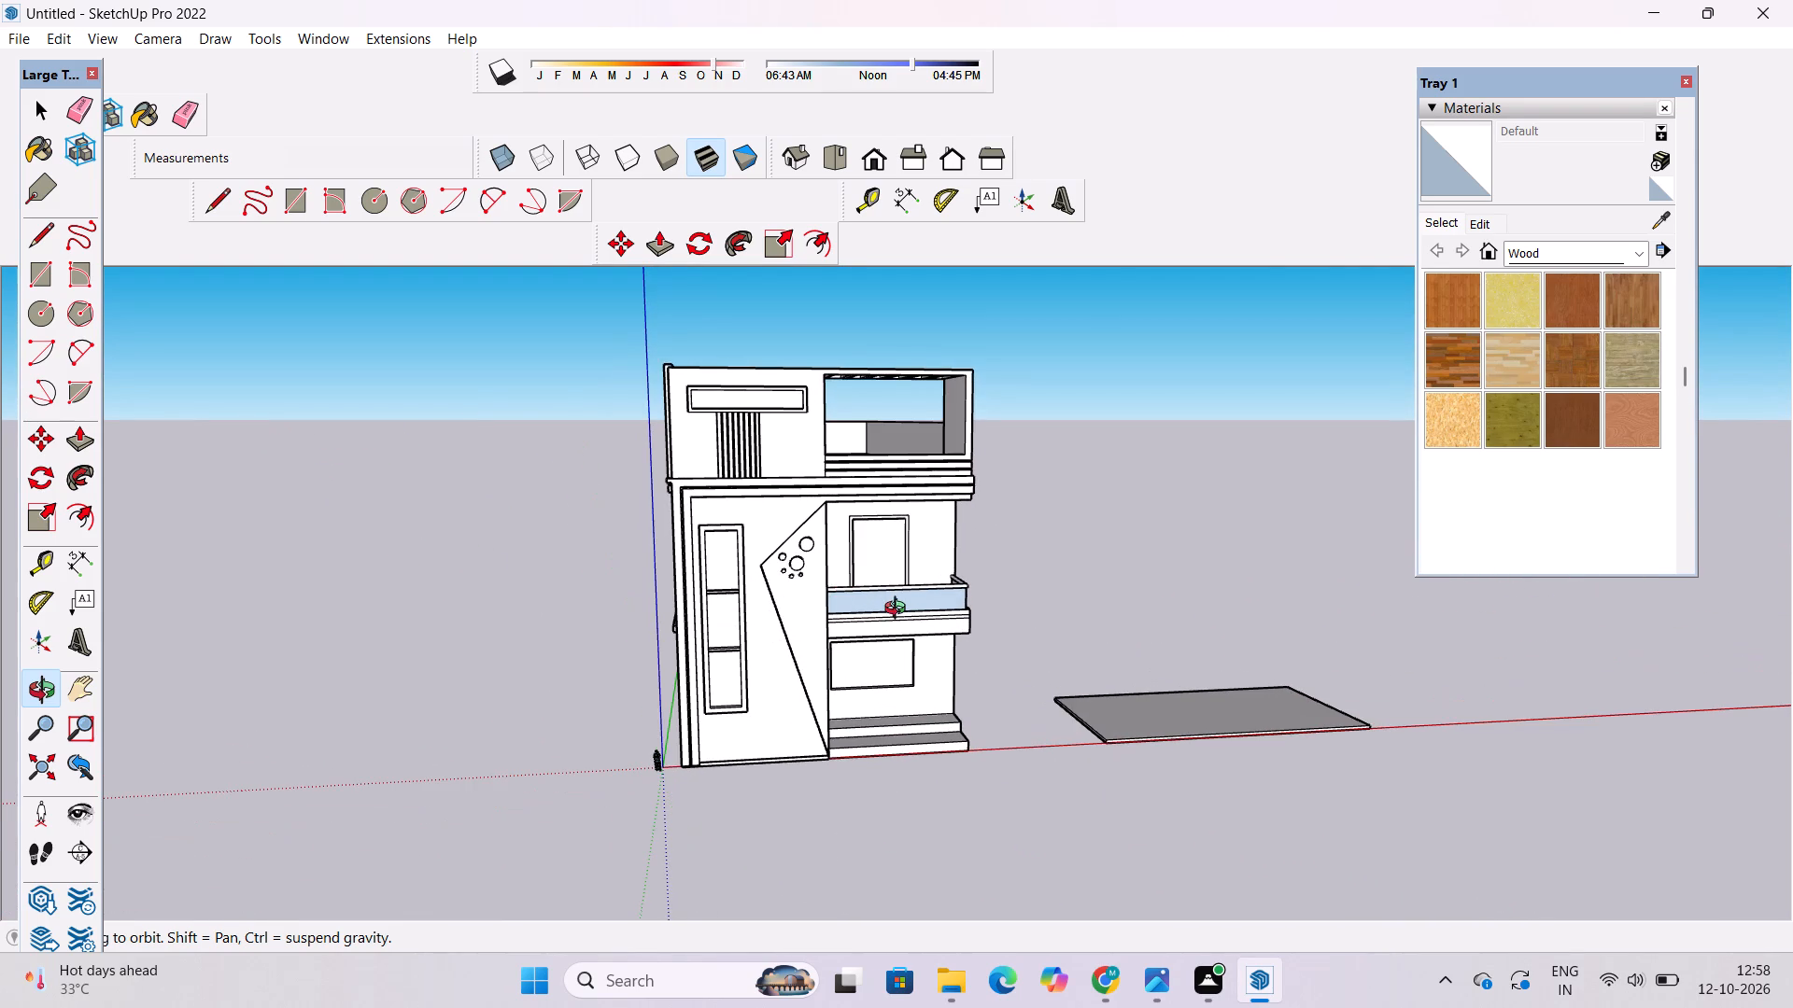
{"action": "scroll", "coordinate": [898, 611], "scroll_direction": "up", "scroll_amount": 1}
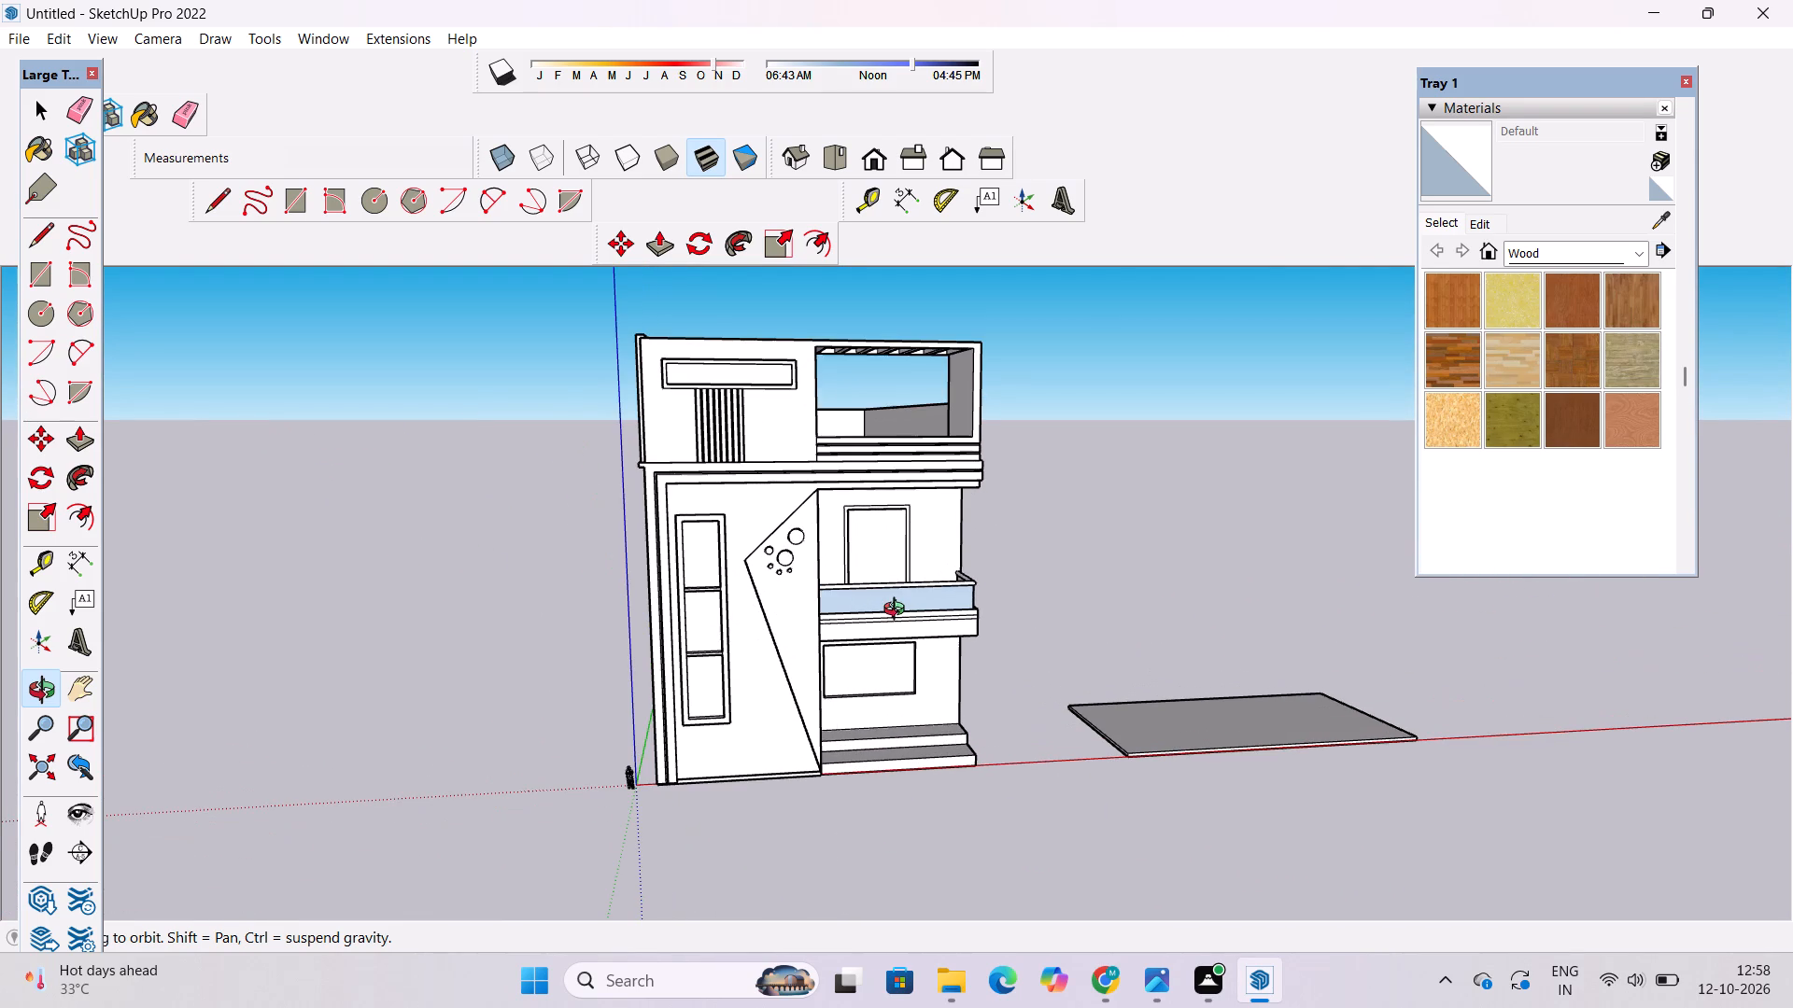
{"action": "scroll", "coordinate": [898, 611], "scroll_direction": "up", "scroll_amount": 1}
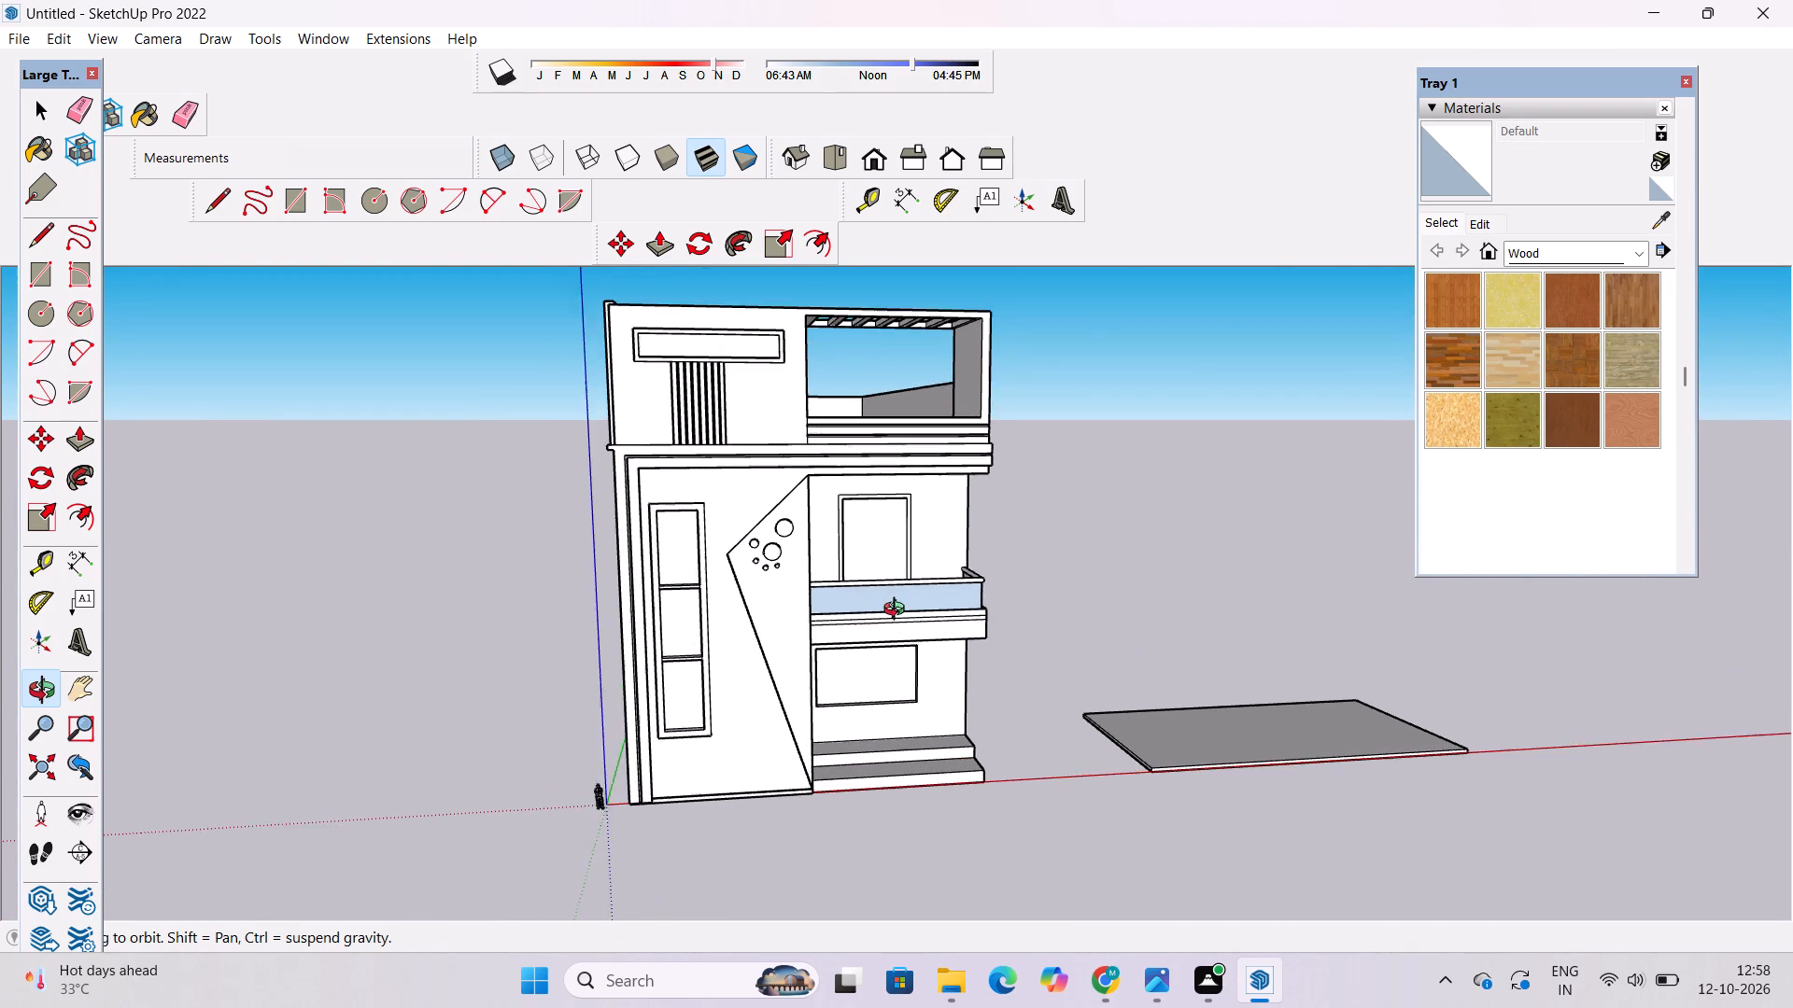
{"action": "scroll", "coordinate": [898, 611], "scroll_direction": "up", "scroll_amount": 1}
{"action": "left_click_drag", "start_coordinate": [839, 637], "coordinate": [981, 511], "text": "shift"}
{"action": "left_click_drag", "start_coordinate": [929, 551], "coordinate": [1308, 648]}
{"action": "left_click_drag", "start_coordinate": [804, 659], "coordinate": [805, 719], "text": "shift"}
{"action": "left_click_drag", "start_coordinate": [802, 721], "coordinate": [812, 618]}
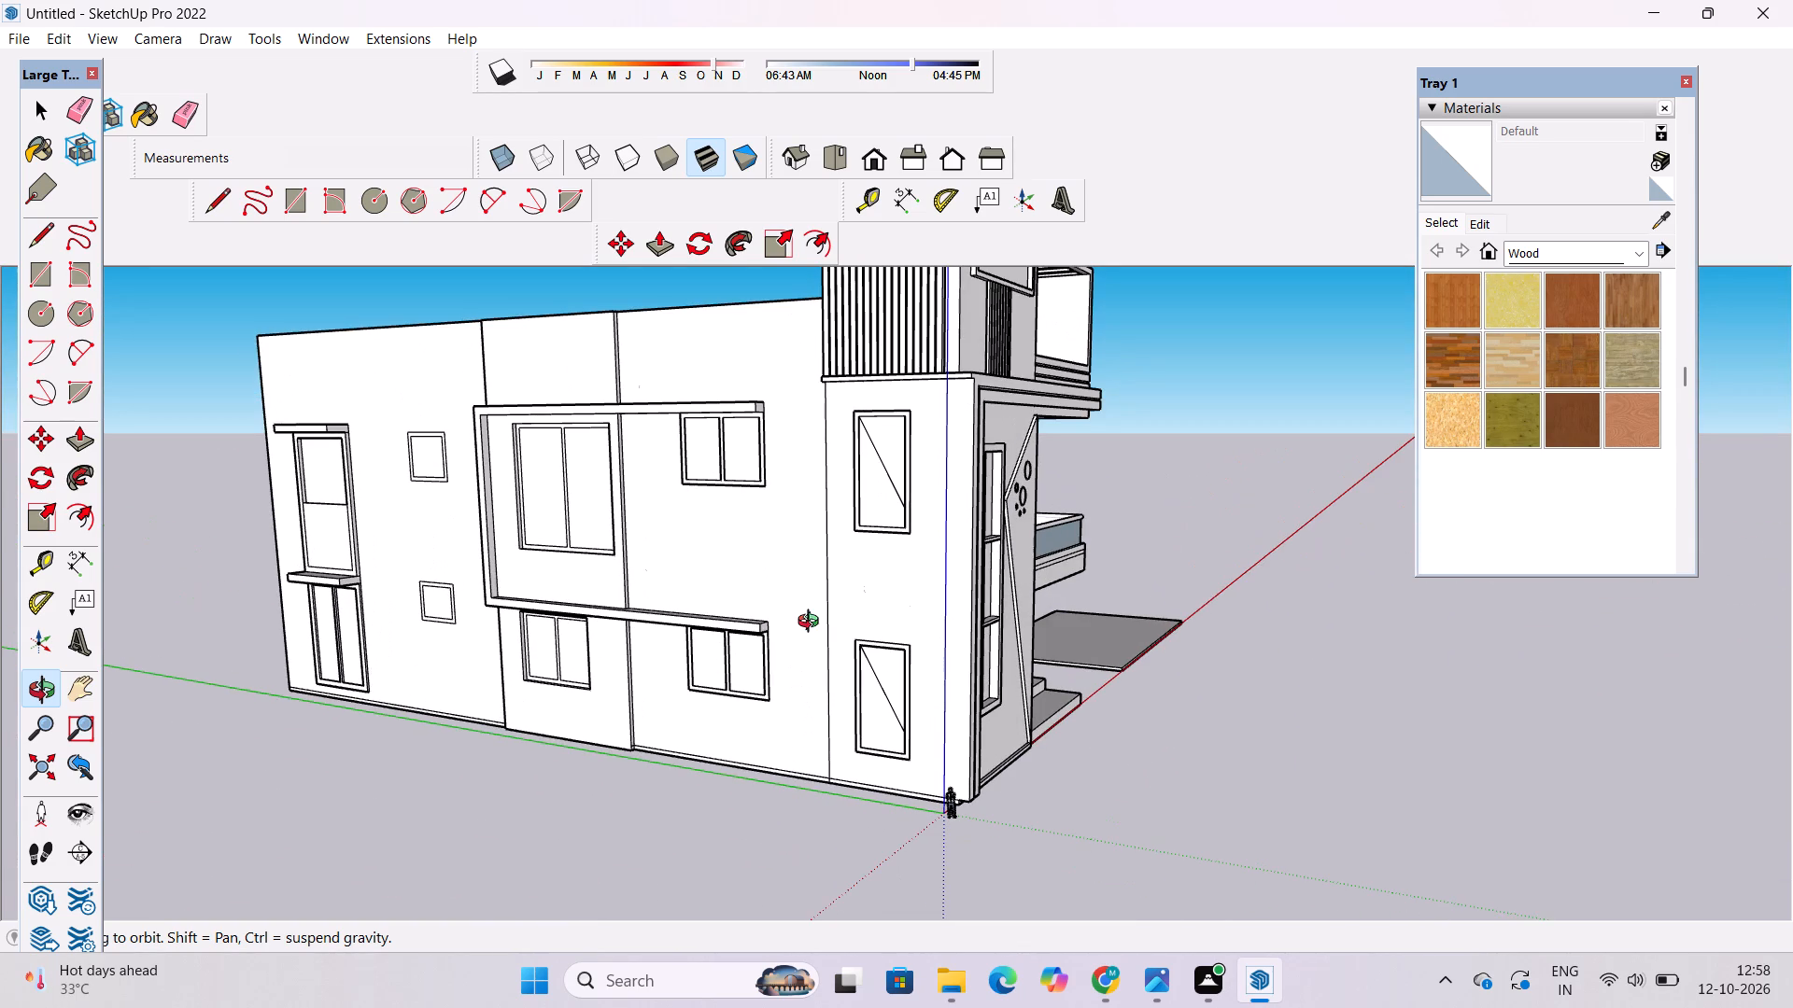
{"action": "scroll", "coordinate": [455, 557], "scroll_direction": "down", "scroll_amount": 5}
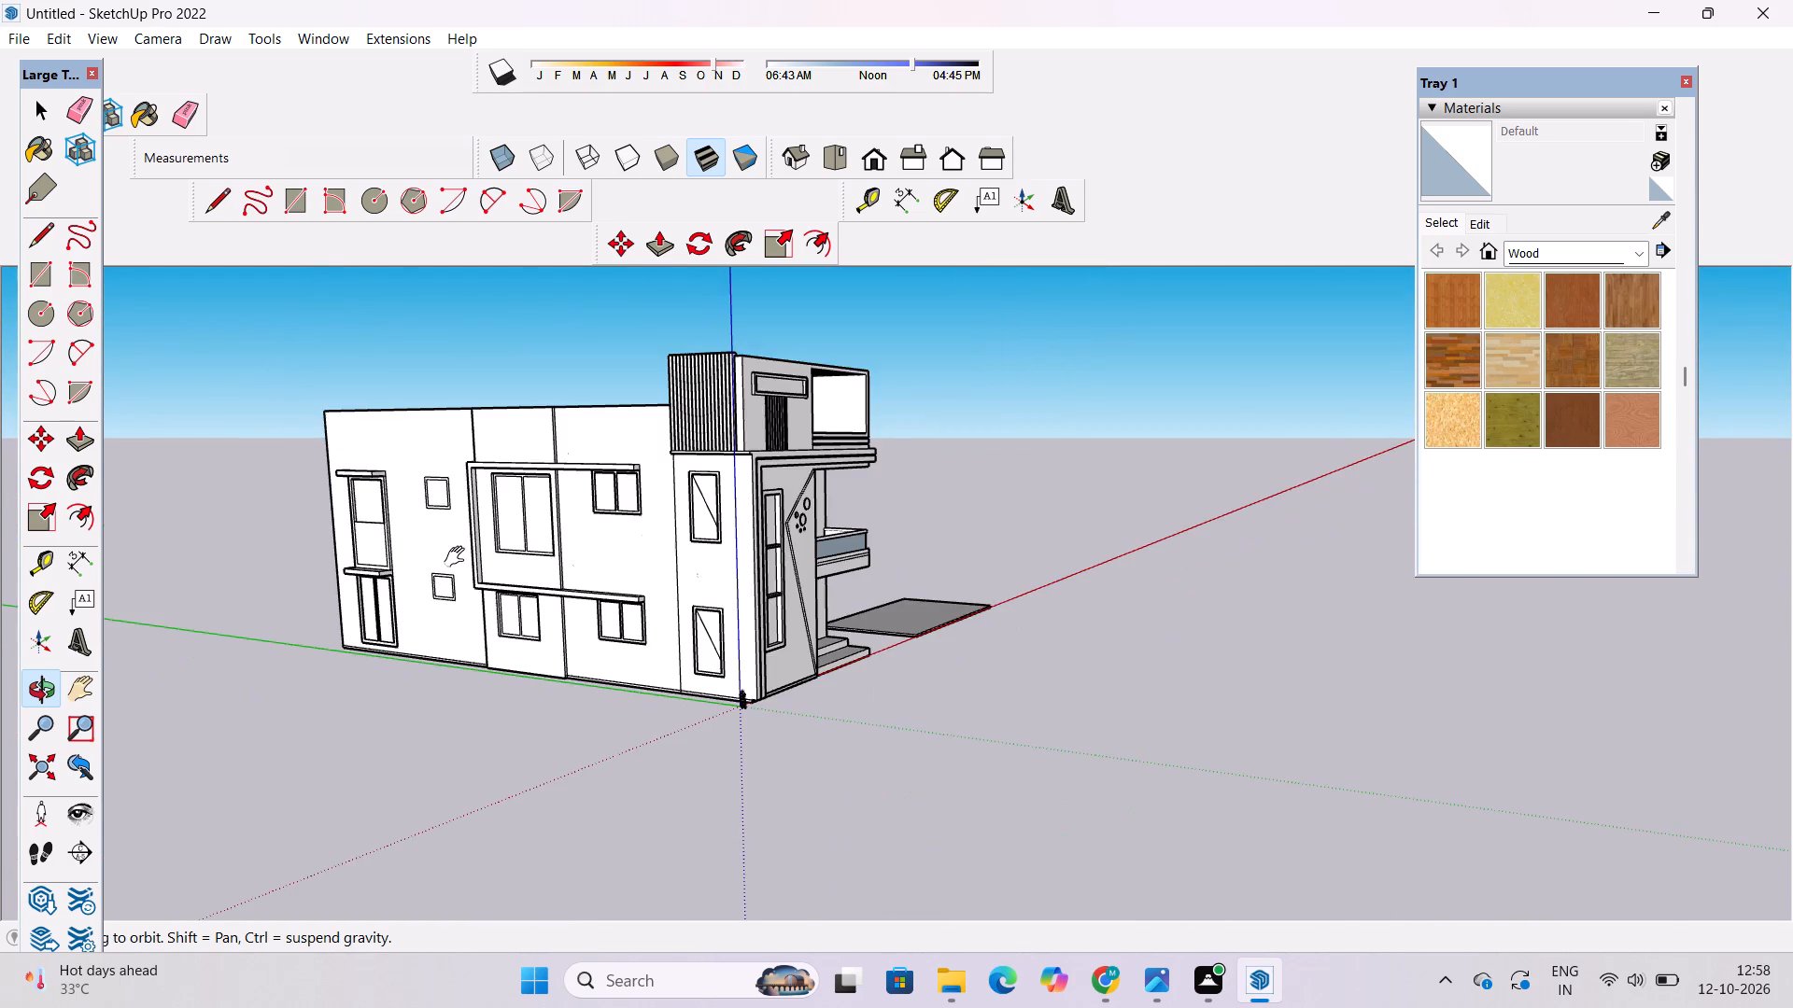
{"action": "left_click", "coordinate": [459, 557], "text": "shift"}
{"action": "left_click_drag", "start_coordinate": [458, 573], "coordinate": [403, 600]}
{"action": "scroll", "coordinate": [372, 555], "scroll_direction": "up", "scroll_amount": 7}
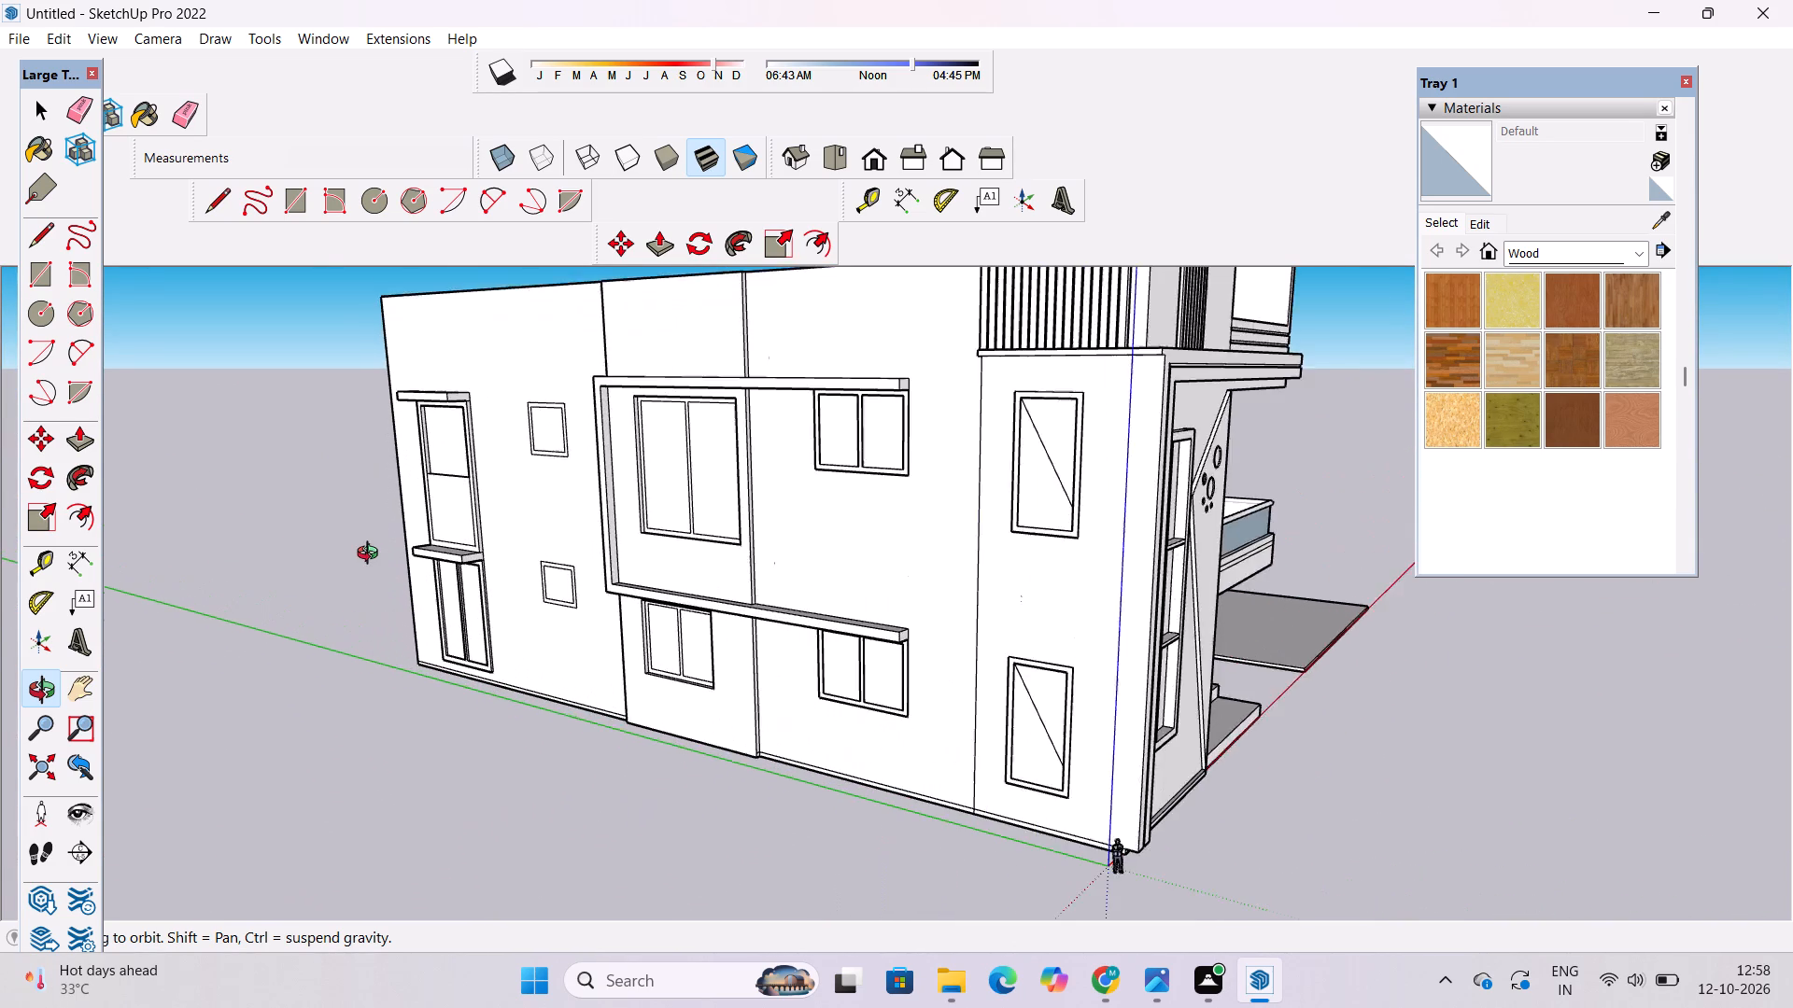
{"action": "scroll", "coordinate": [372, 555], "scroll_direction": "up", "scroll_amount": 1}
{"action": "scroll", "coordinate": [373, 551], "scroll_direction": "down", "scroll_amount": 1}
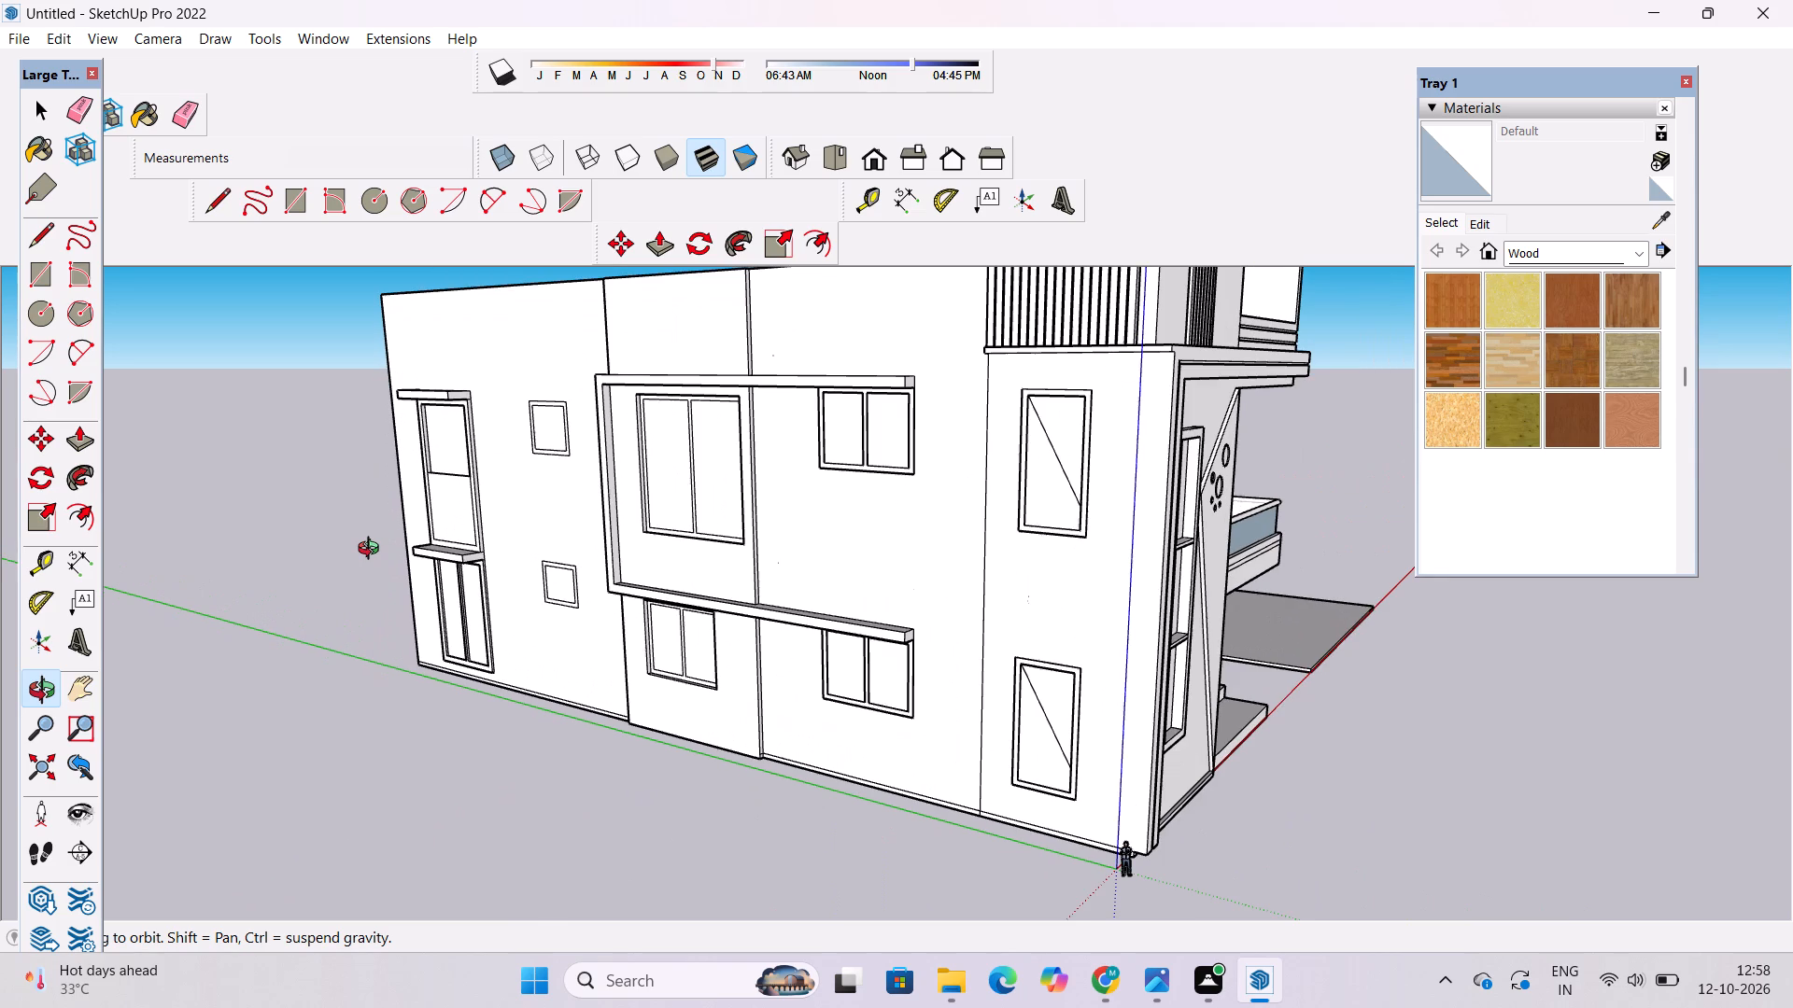
{"action": "scroll", "coordinate": [388, 554], "scroll_direction": "down", "scroll_amount": 4}
{"action": "scroll", "coordinate": [438, 450], "scroll_direction": "up", "scroll_amount": 14}
Push/Pull the inner pane of the upper small square window on the side wall outward by 2".
{"action": "left_click_drag", "start_coordinate": [583, 554], "coordinate": [590, 524]}
{"action": "scroll", "coordinate": [586, 513], "scroll_direction": "down", "scroll_amount": 3}
{"action": "left_click_drag", "start_coordinate": [590, 513], "coordinate": [648, 667], "text": "shift"}
{"action": "left_click_drag", "start_coordinate": [643, 674], "coordinate": [583, 679]}
{"action": "scroll", "coordinate": [548, 608], "scroll_direction": "up", "scroll_amount": 3}
{"action": "left_click_drag", "start_coordinate": [574, 572], "coordinate": [619, 695], "text": "shift"}
{"action": "scroll", "coordinate": [614, 669], "scroll_direction": "down", "scroll_amount": 3}
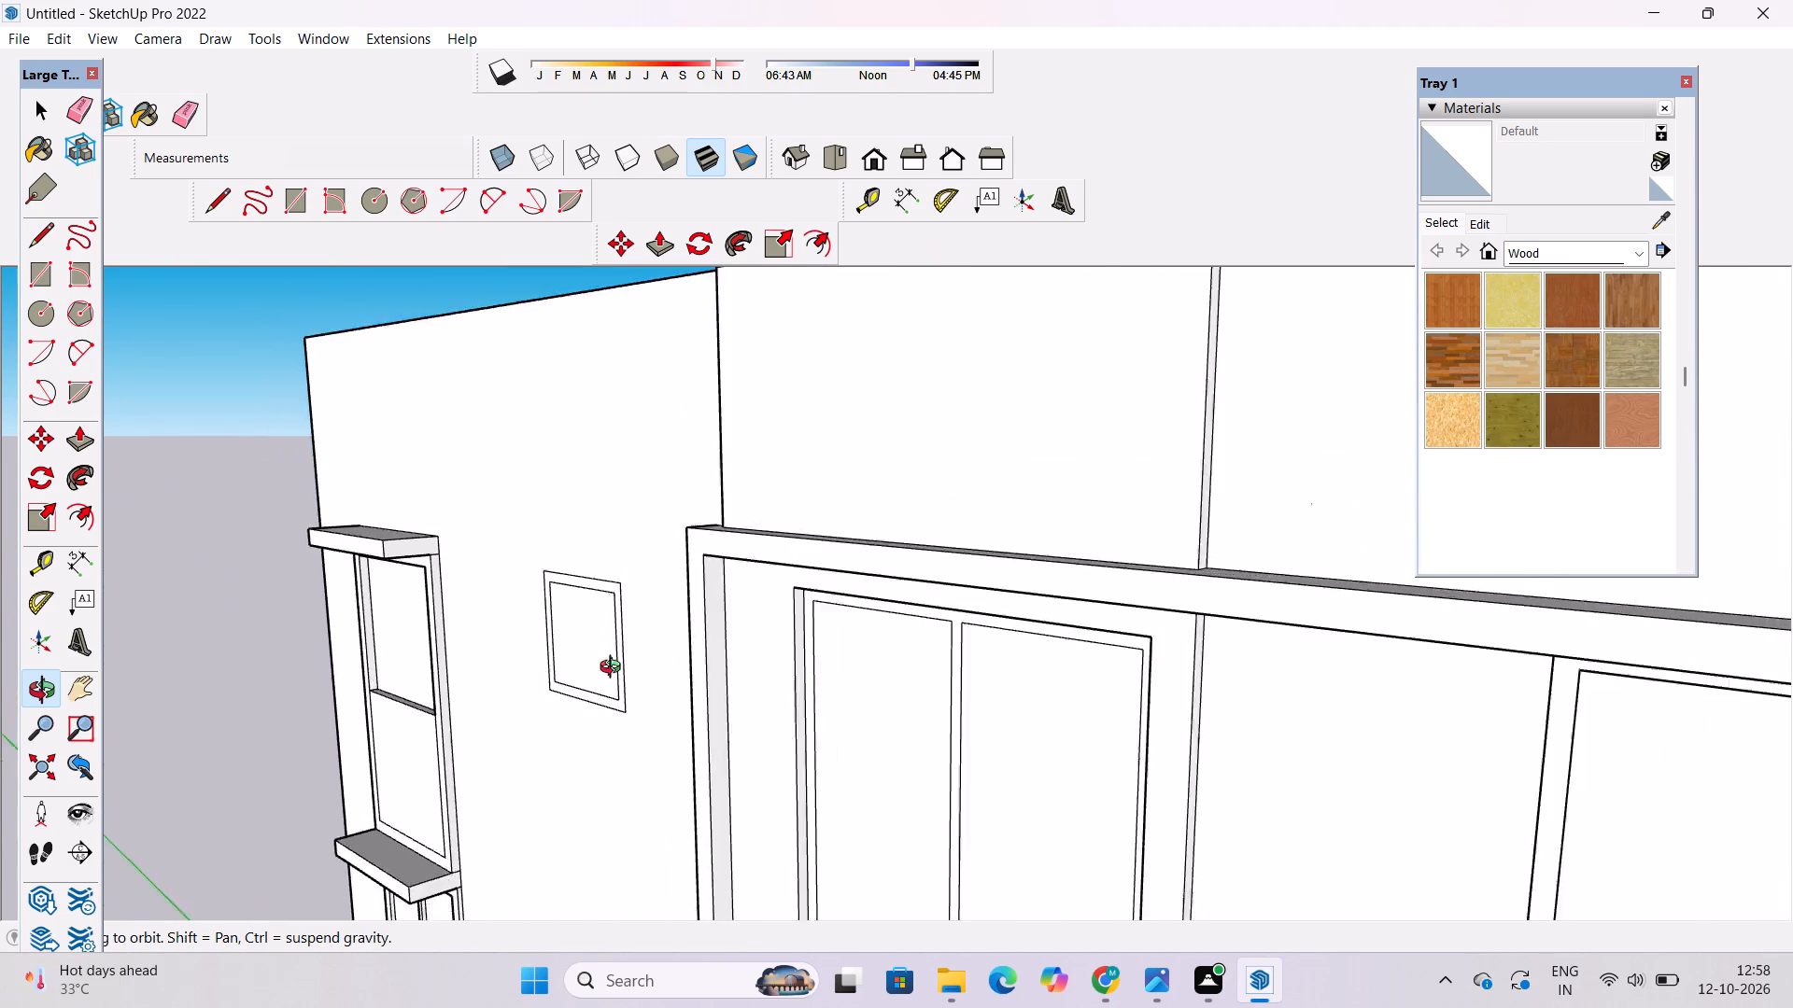
{"action": "scroll", "coordinate": [614, 669], "scroll_direction": "down", "scroll_amount": 2}
{"action": "left_click_drag", "start_coordinate": [604, 672], "coordinate": [613, 591], "text": "shift"}
{"action": "scroll", "coordinate": [612, 592], "scroll_direction": "up", "scroll_amount": 4, "text": "shift"}
{"action": "left_click", "coordinate": [611, 593], "text": "shift"}
{"action": "key", "text": "space"}
{"action": "scroll", "coordinate": [593, 572], "scroll_direction": "up", "scroll_amount": 4}
{"action": "left_click", "coordinate": [591, 570]}
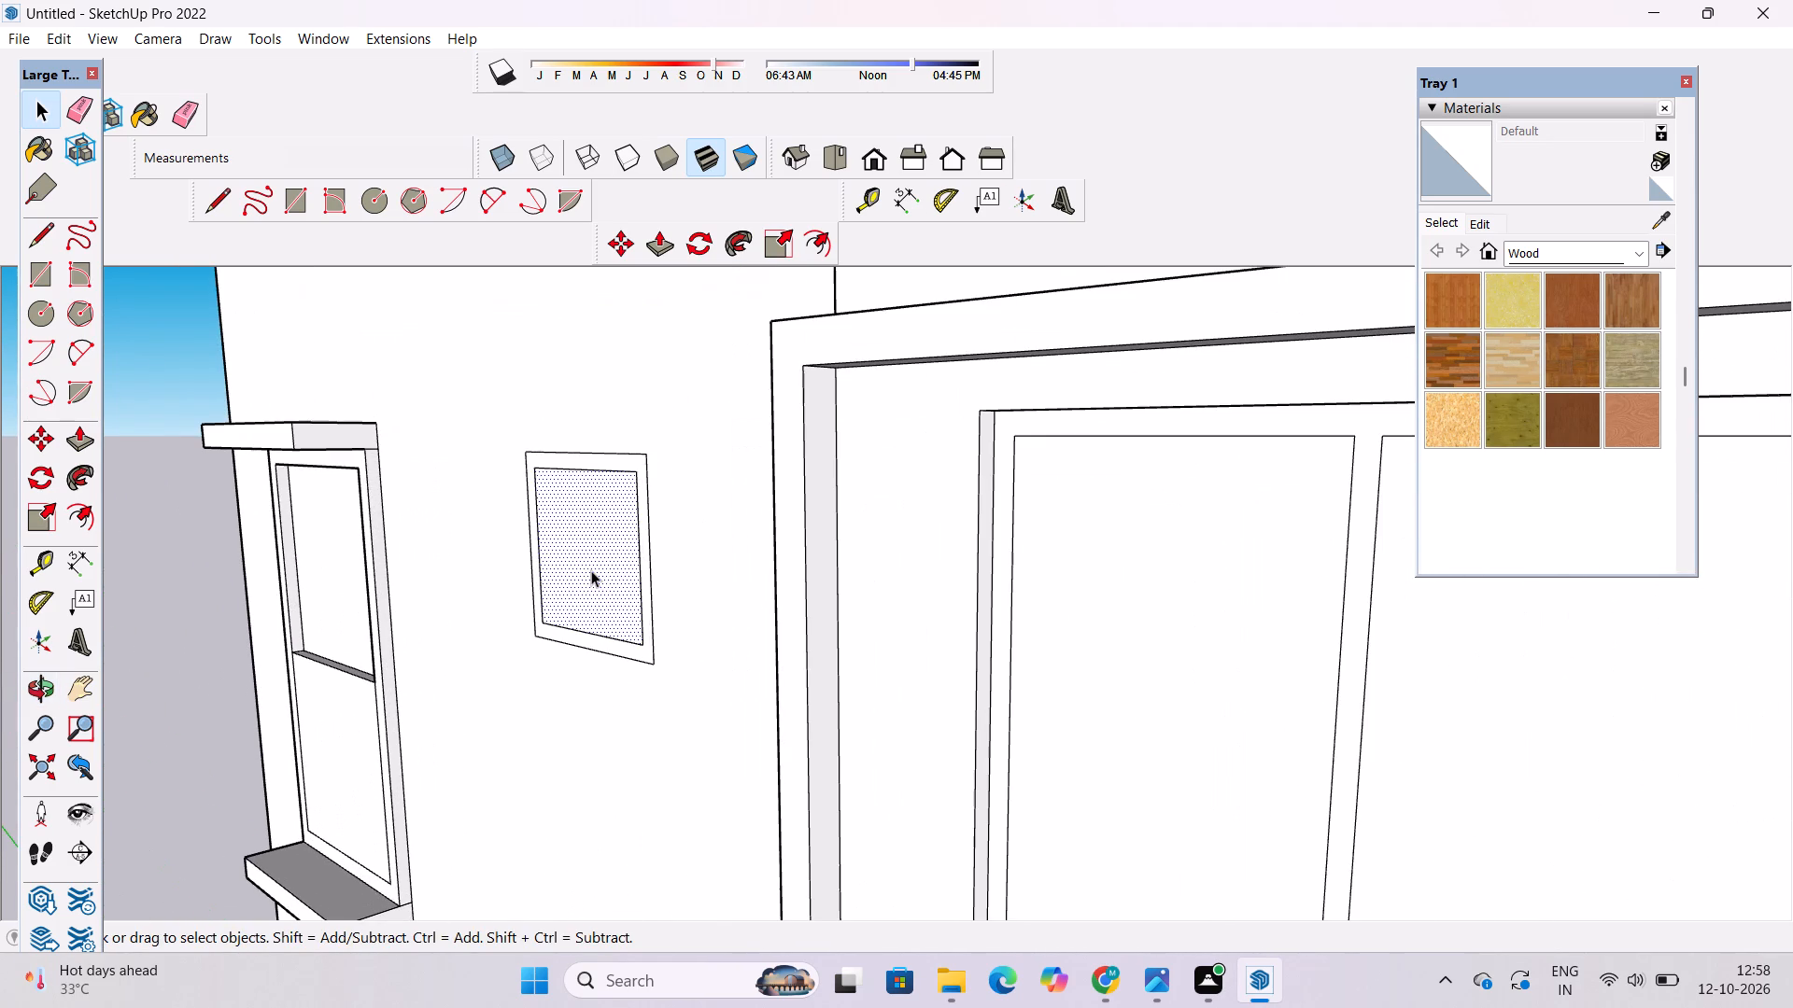
{"action": "key", "text": "p"}
{"action": "left_click", "coordinate": [589, 574]}
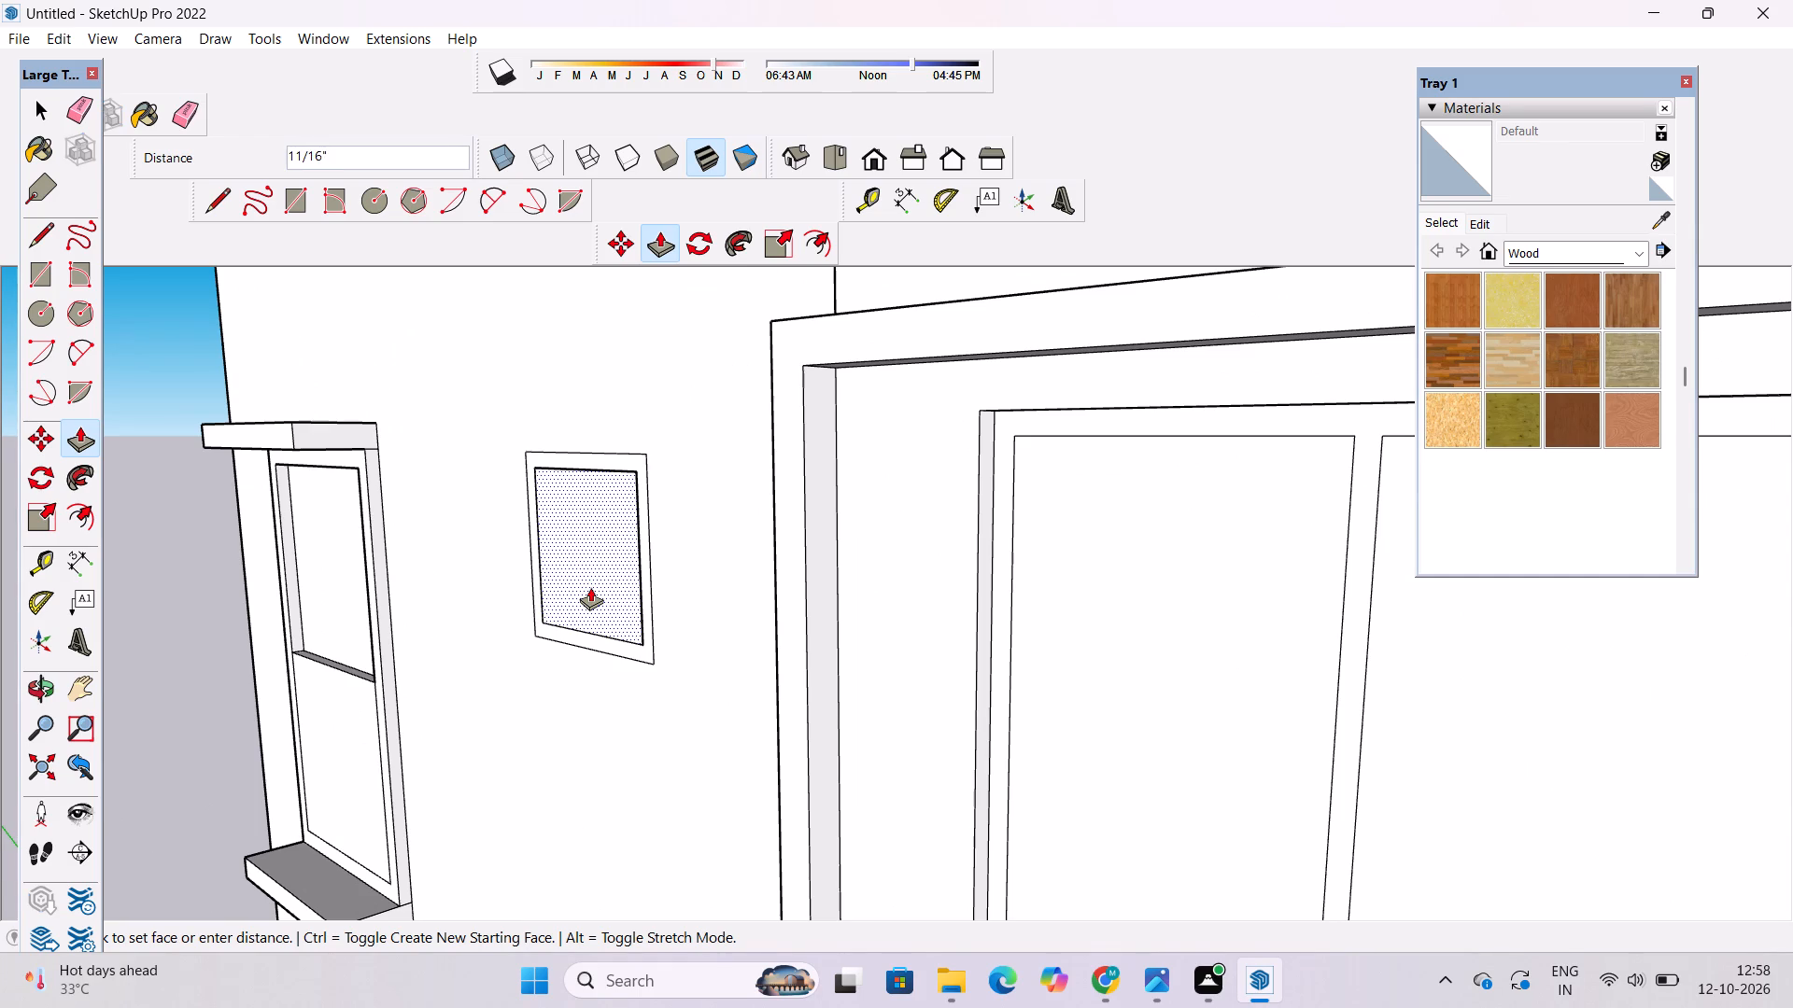
{"action": "key", "text": "2"}
{"action": "key", "text": "shift+quotedbl"}
{"action": "key", "text": "Return"}
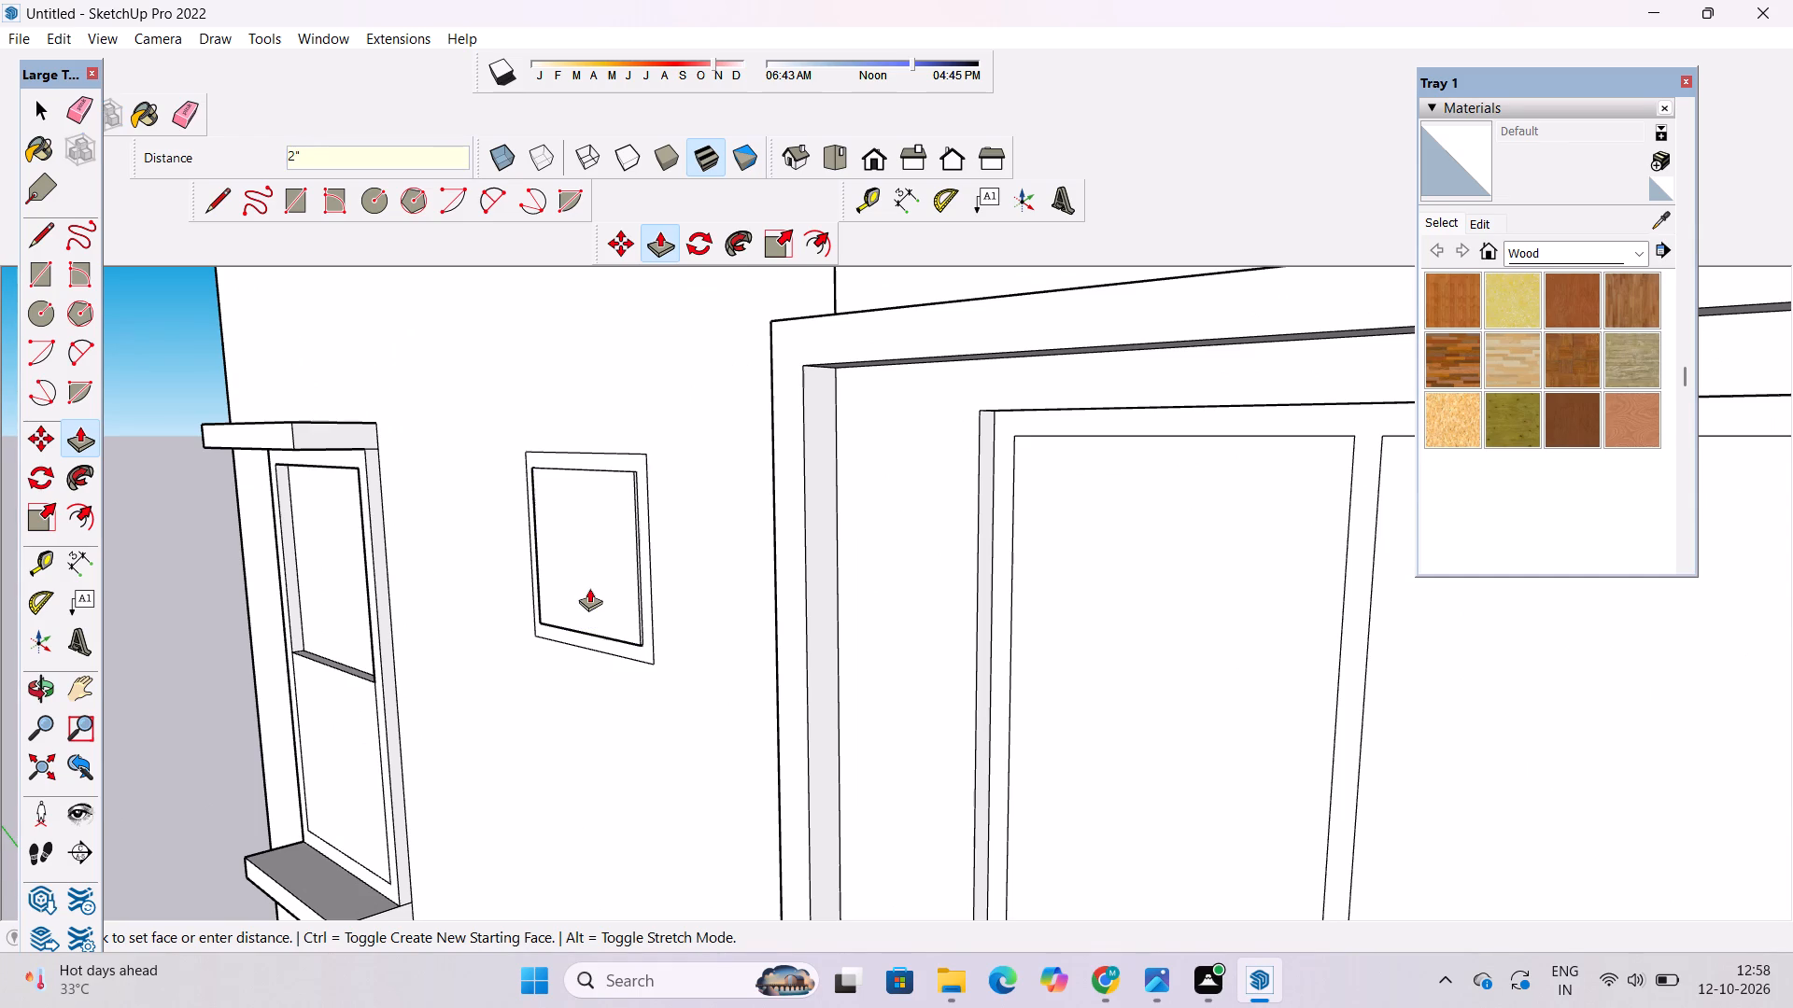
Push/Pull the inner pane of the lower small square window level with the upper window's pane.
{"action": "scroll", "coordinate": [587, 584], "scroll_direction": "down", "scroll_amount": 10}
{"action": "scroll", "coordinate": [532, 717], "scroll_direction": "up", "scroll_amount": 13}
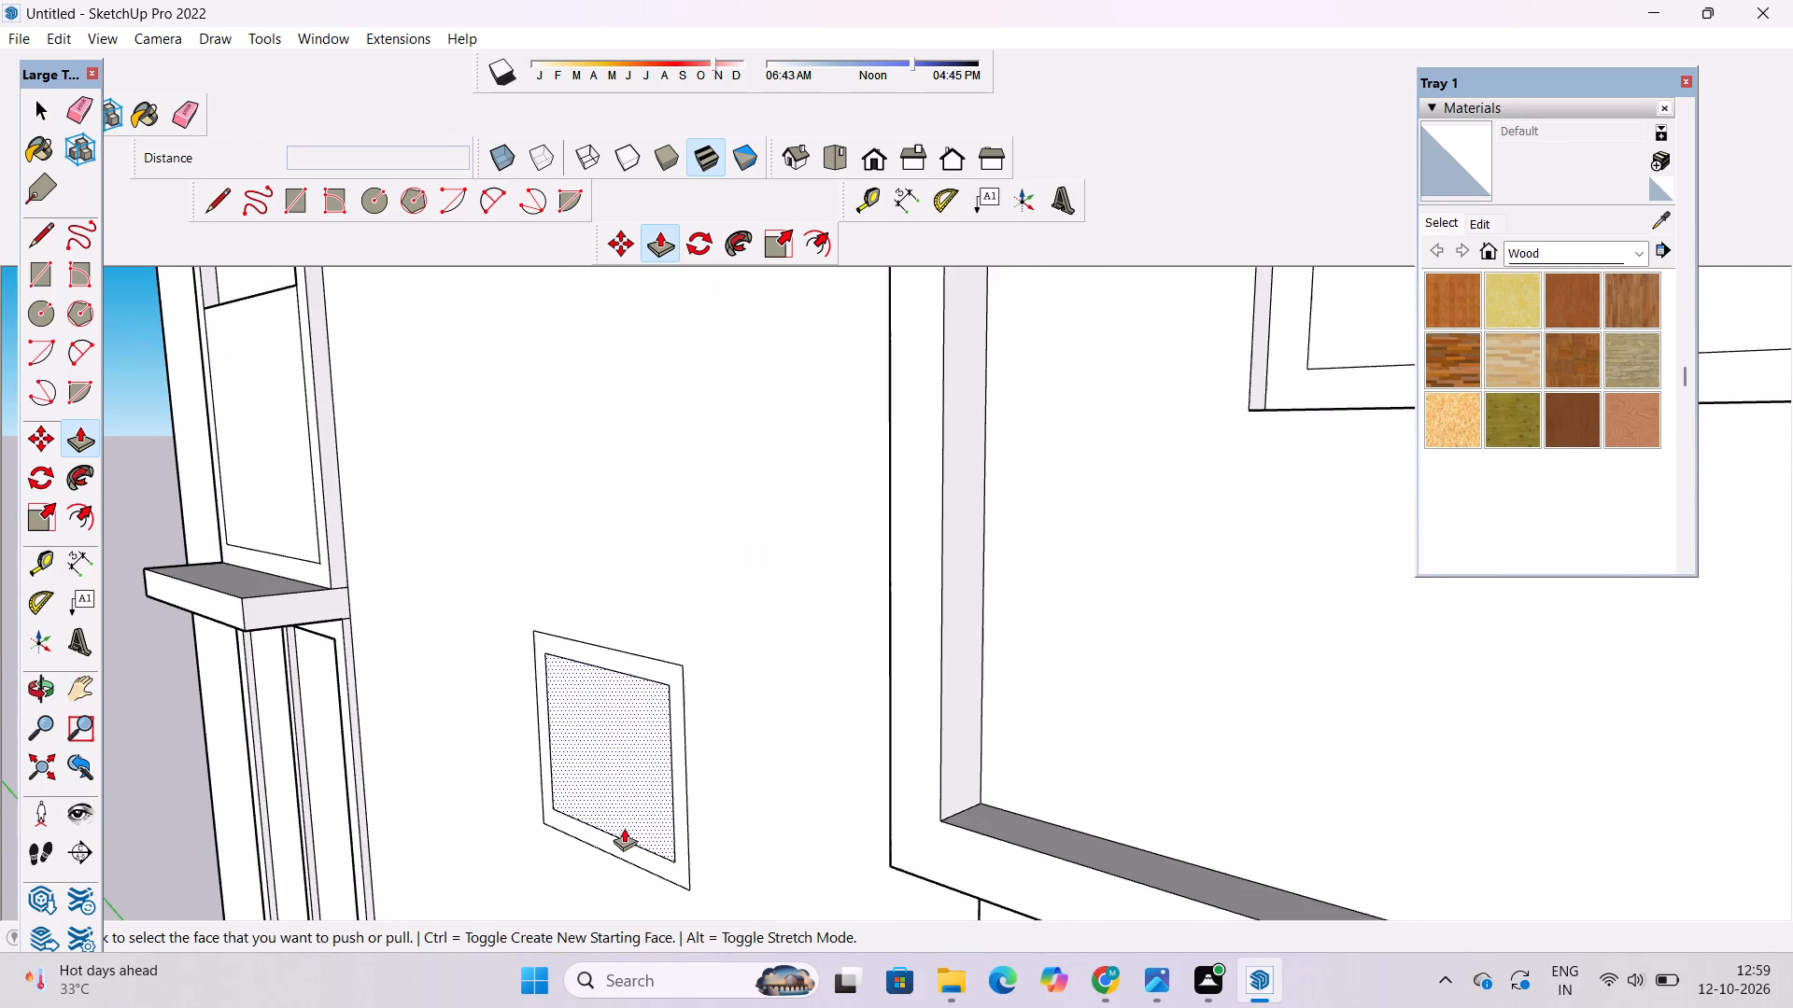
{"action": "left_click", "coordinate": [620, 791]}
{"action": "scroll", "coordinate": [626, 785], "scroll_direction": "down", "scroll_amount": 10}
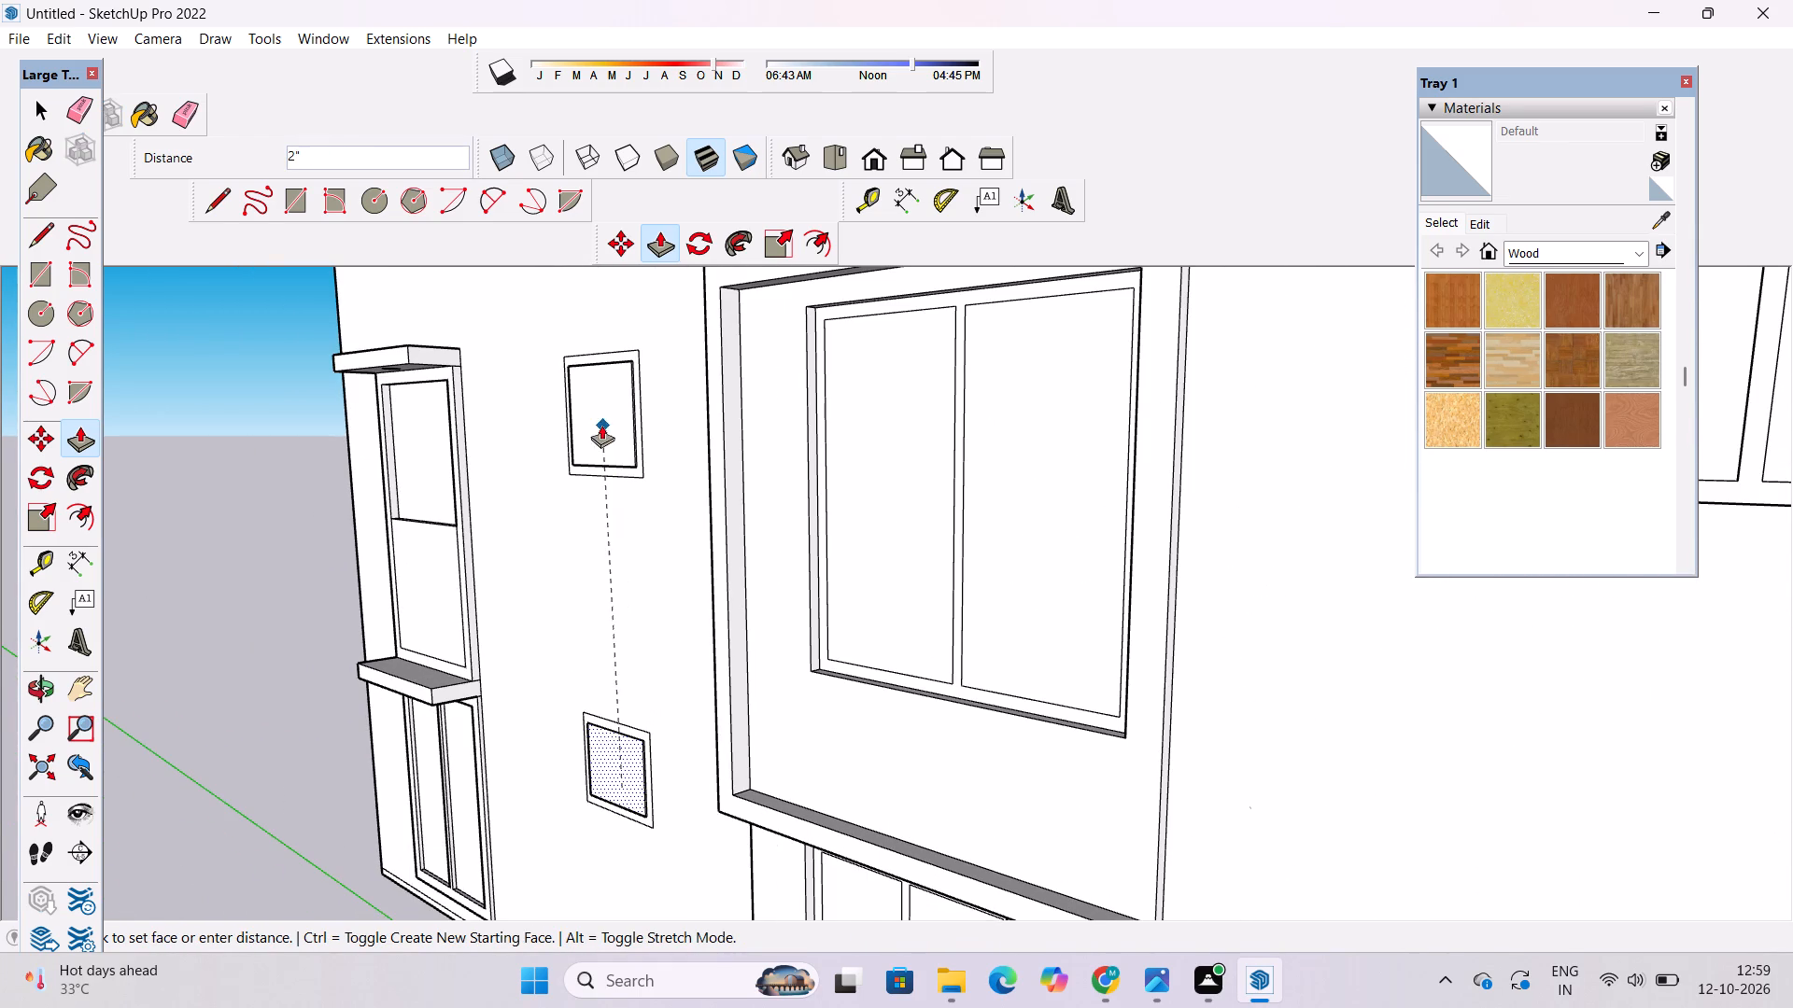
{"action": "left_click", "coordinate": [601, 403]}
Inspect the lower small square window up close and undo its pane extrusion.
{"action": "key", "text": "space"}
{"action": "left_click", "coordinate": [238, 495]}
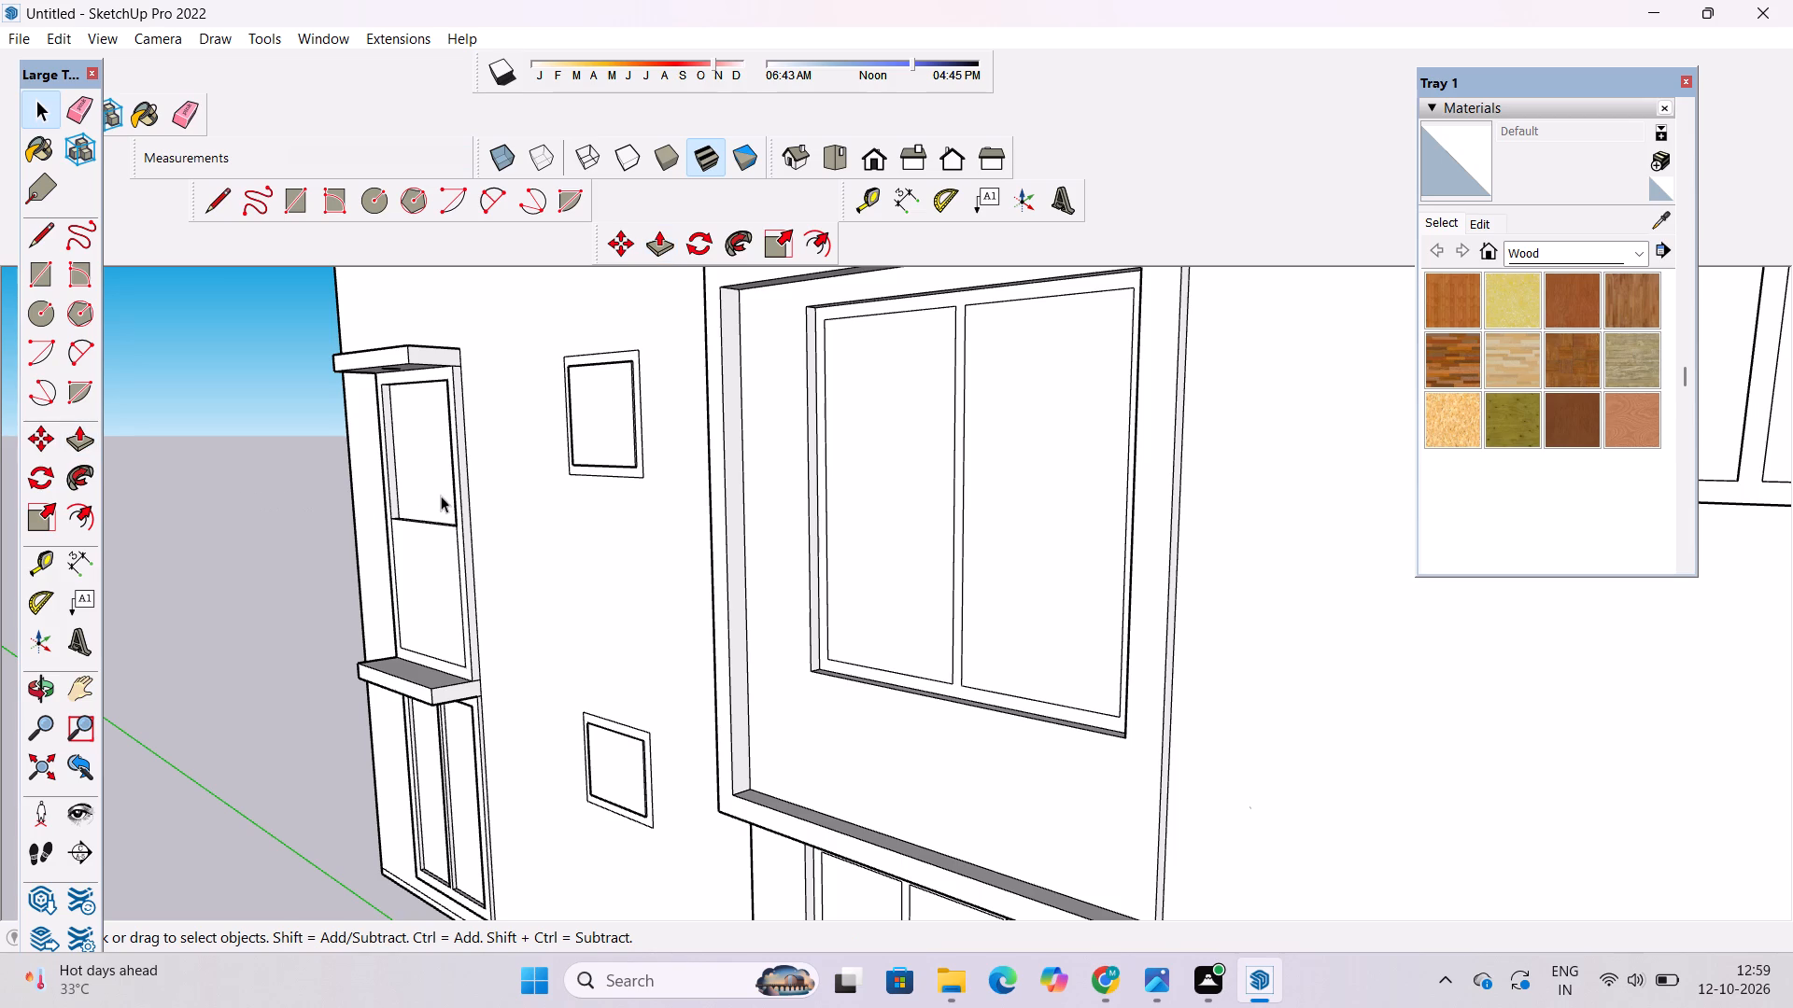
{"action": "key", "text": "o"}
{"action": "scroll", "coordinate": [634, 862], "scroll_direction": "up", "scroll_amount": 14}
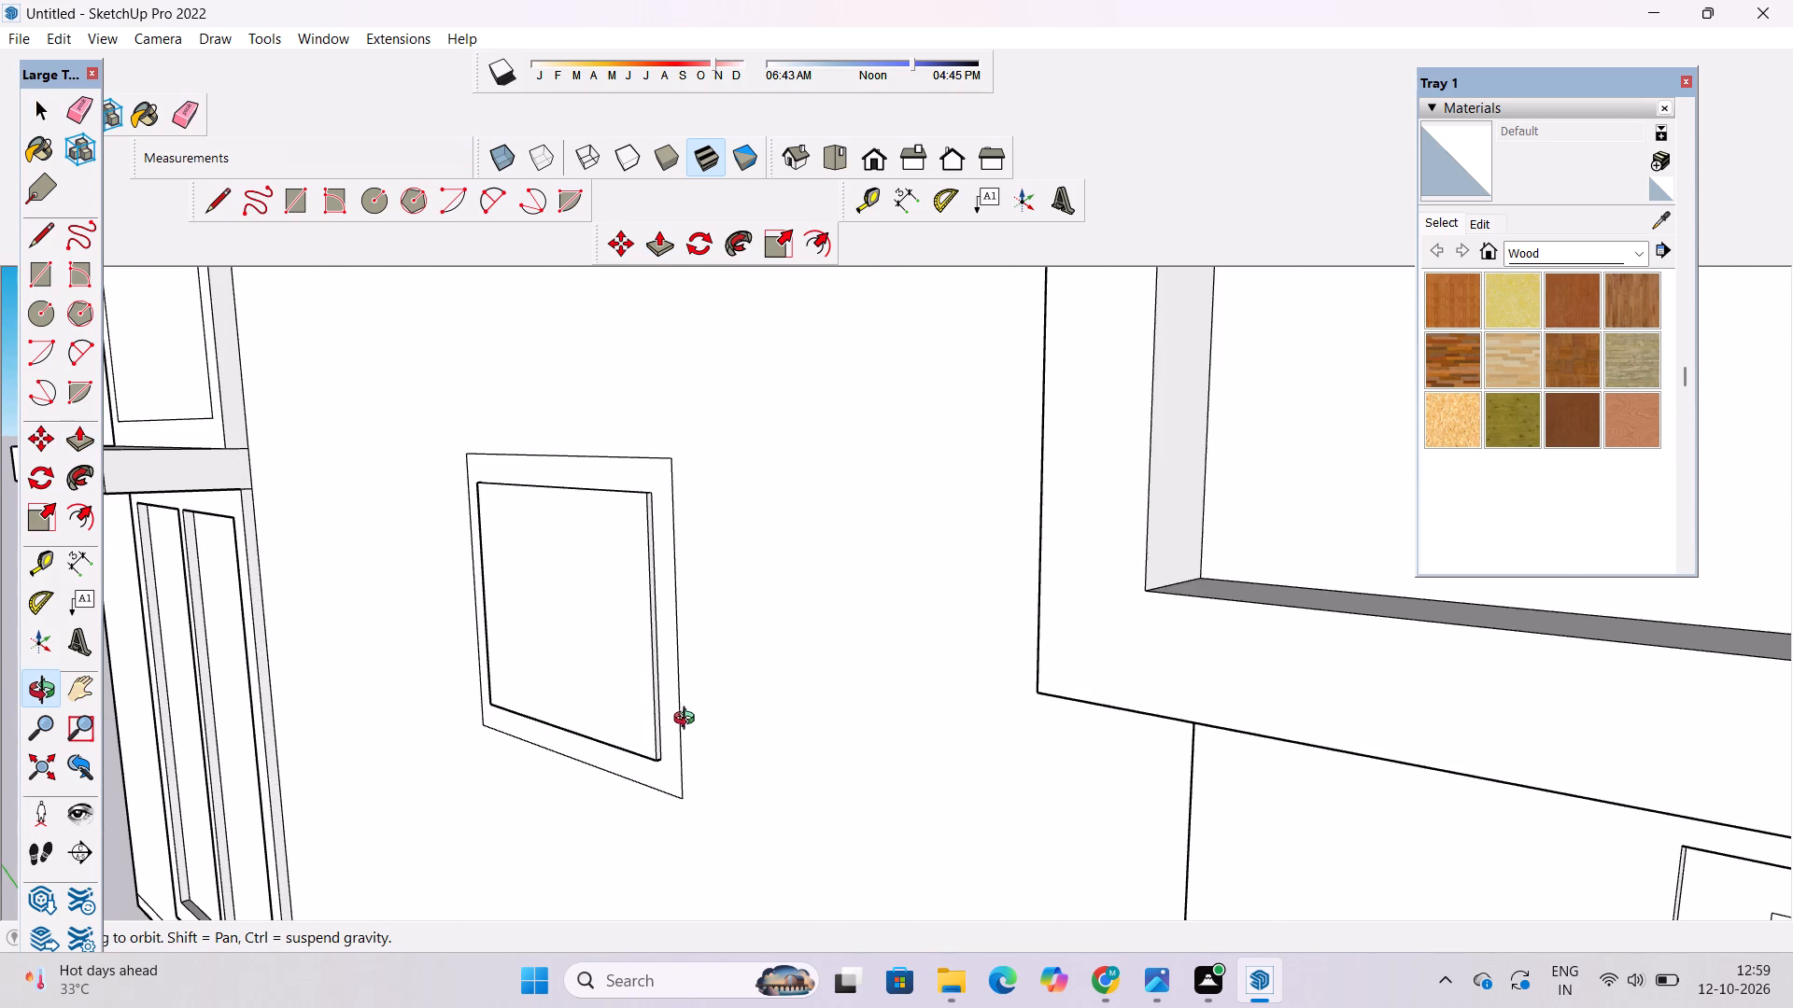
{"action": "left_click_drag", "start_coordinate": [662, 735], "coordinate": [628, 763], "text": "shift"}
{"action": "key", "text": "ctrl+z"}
Recess the inner pane of the lower small square window 2" into the wall with Push/Pull.
{"action": "key", "text": "space"}
{"action": "left_click", "coordinate": [579, 721]}
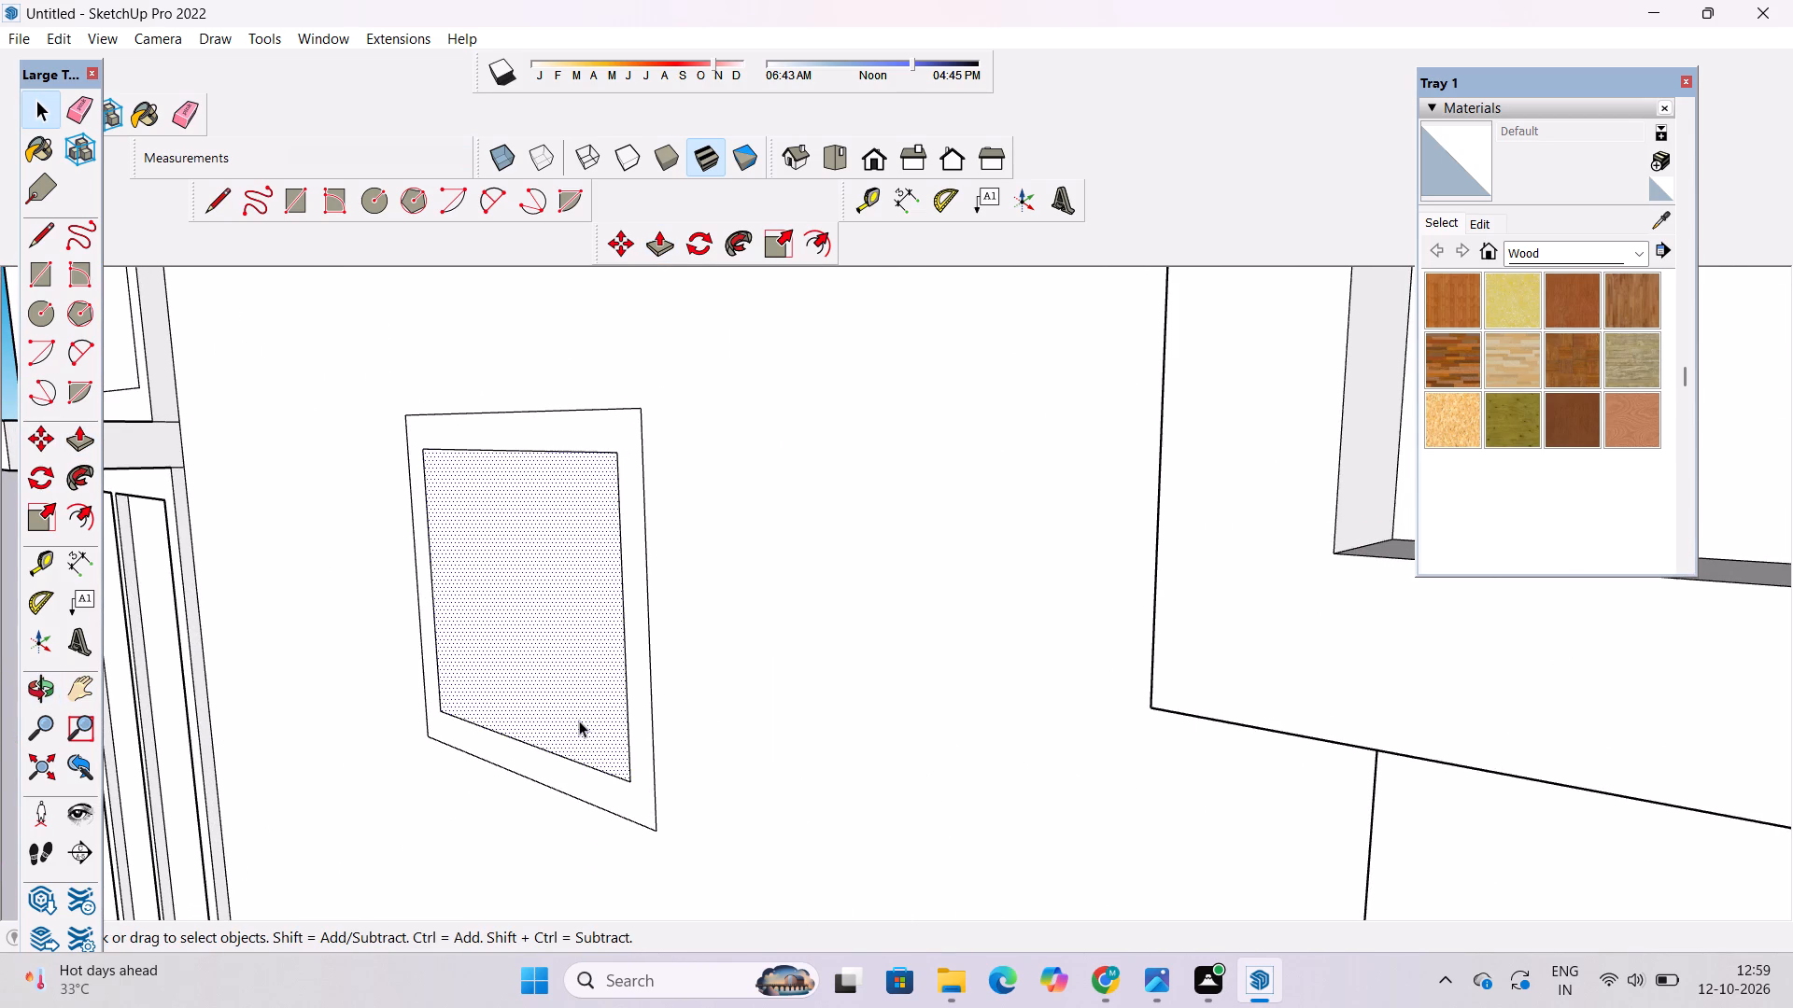
{"action": "key", "text": "p"}
{"action": "left_click", "coordinate": [579, 721]}
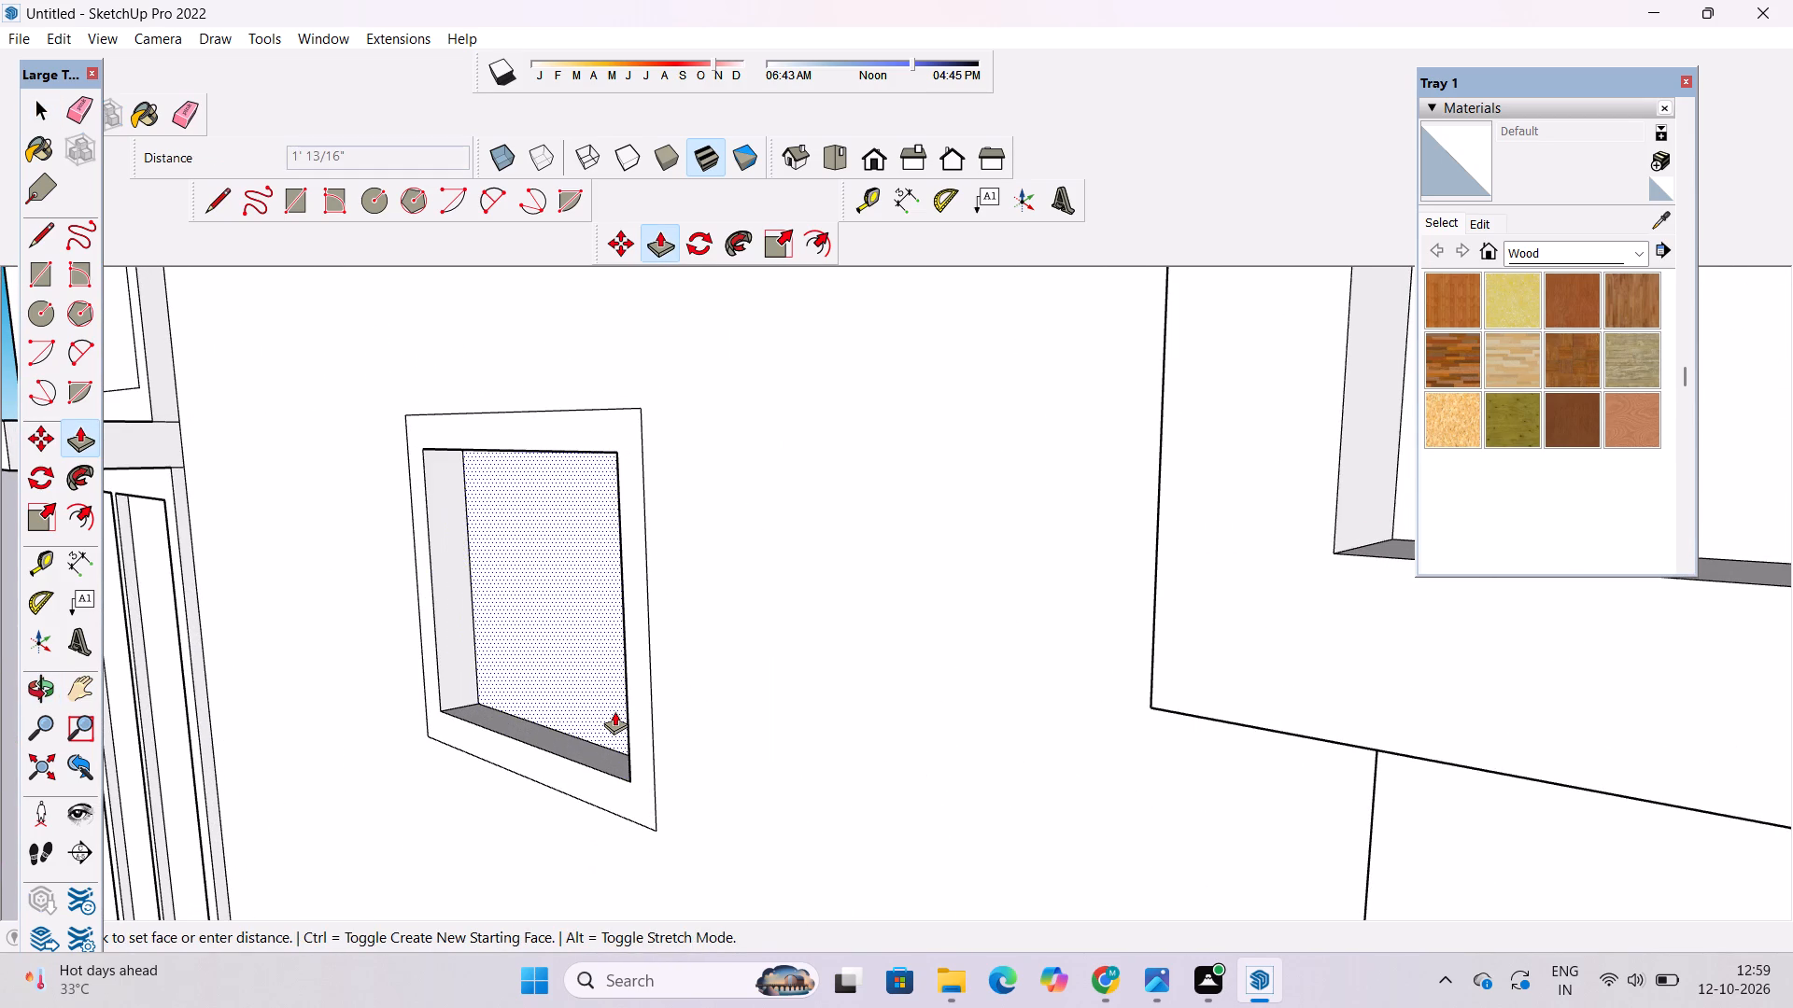
{"action": "key", "text": "2"}
{"action": "key", "text": "shift+quotedbl"}
{"action": "key", "text": "Return"}
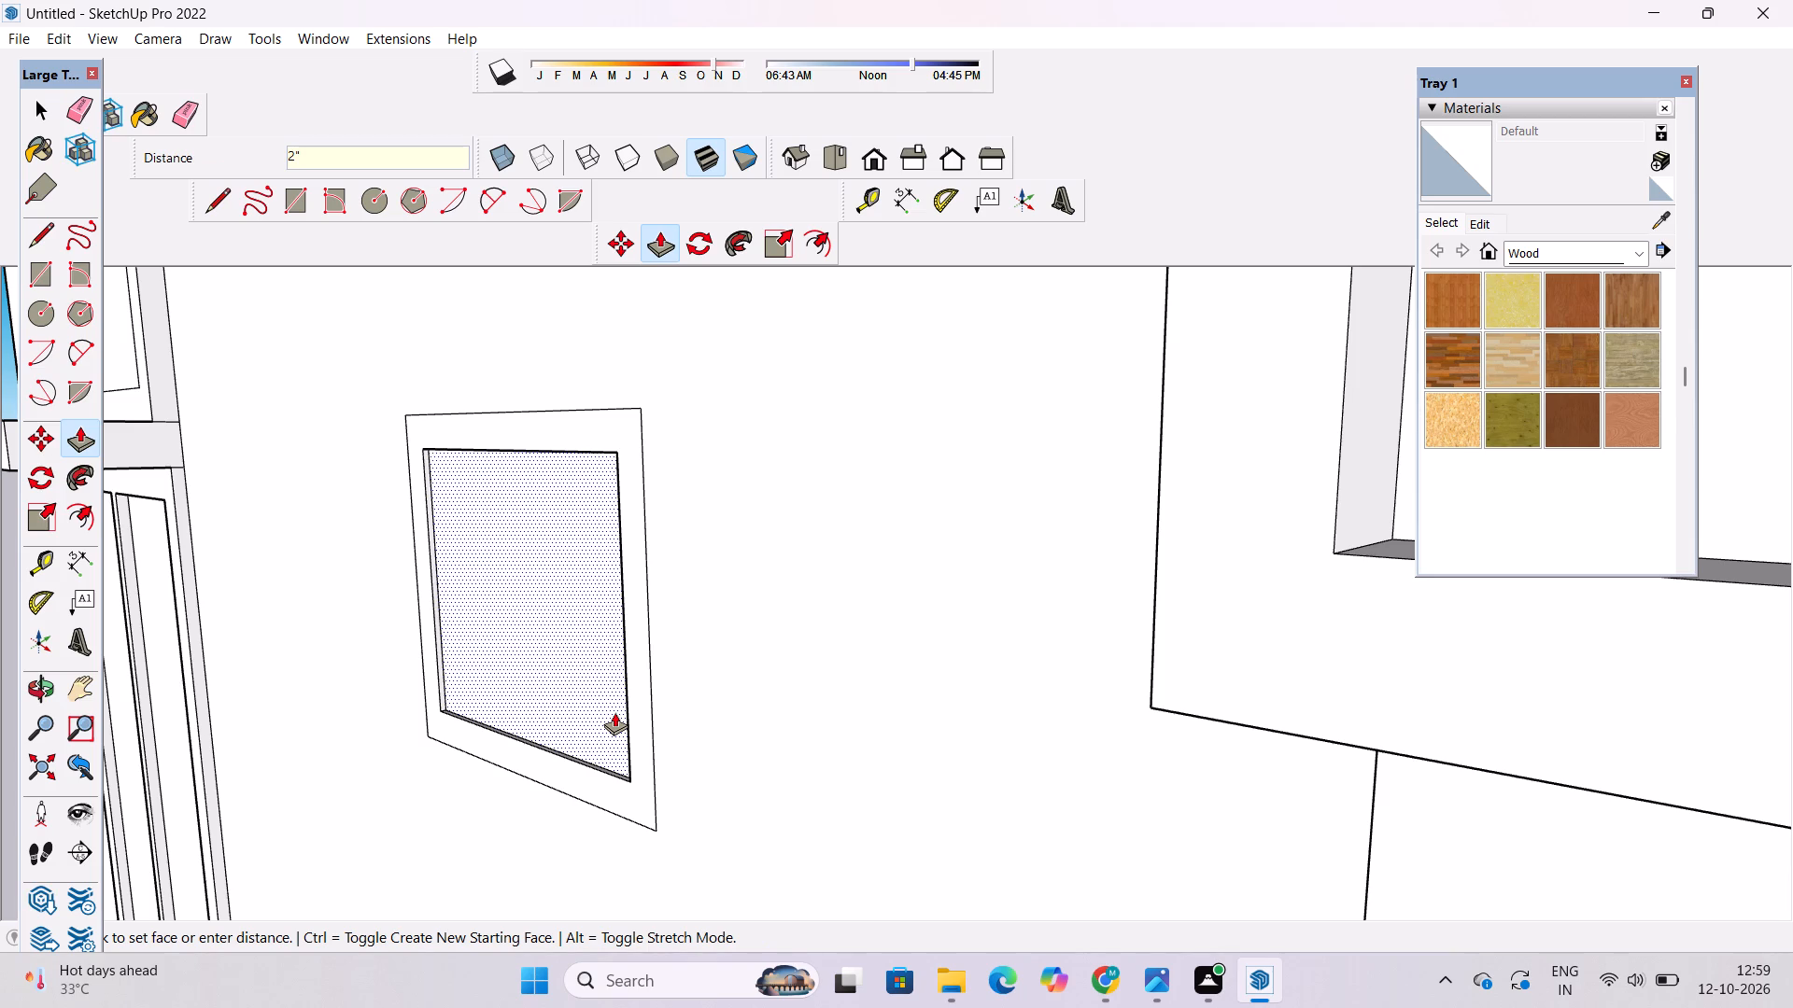
Examine the lower small square window's recess together with the neighbouring windows on the side wall.
{"action": "key", "text": "o"}
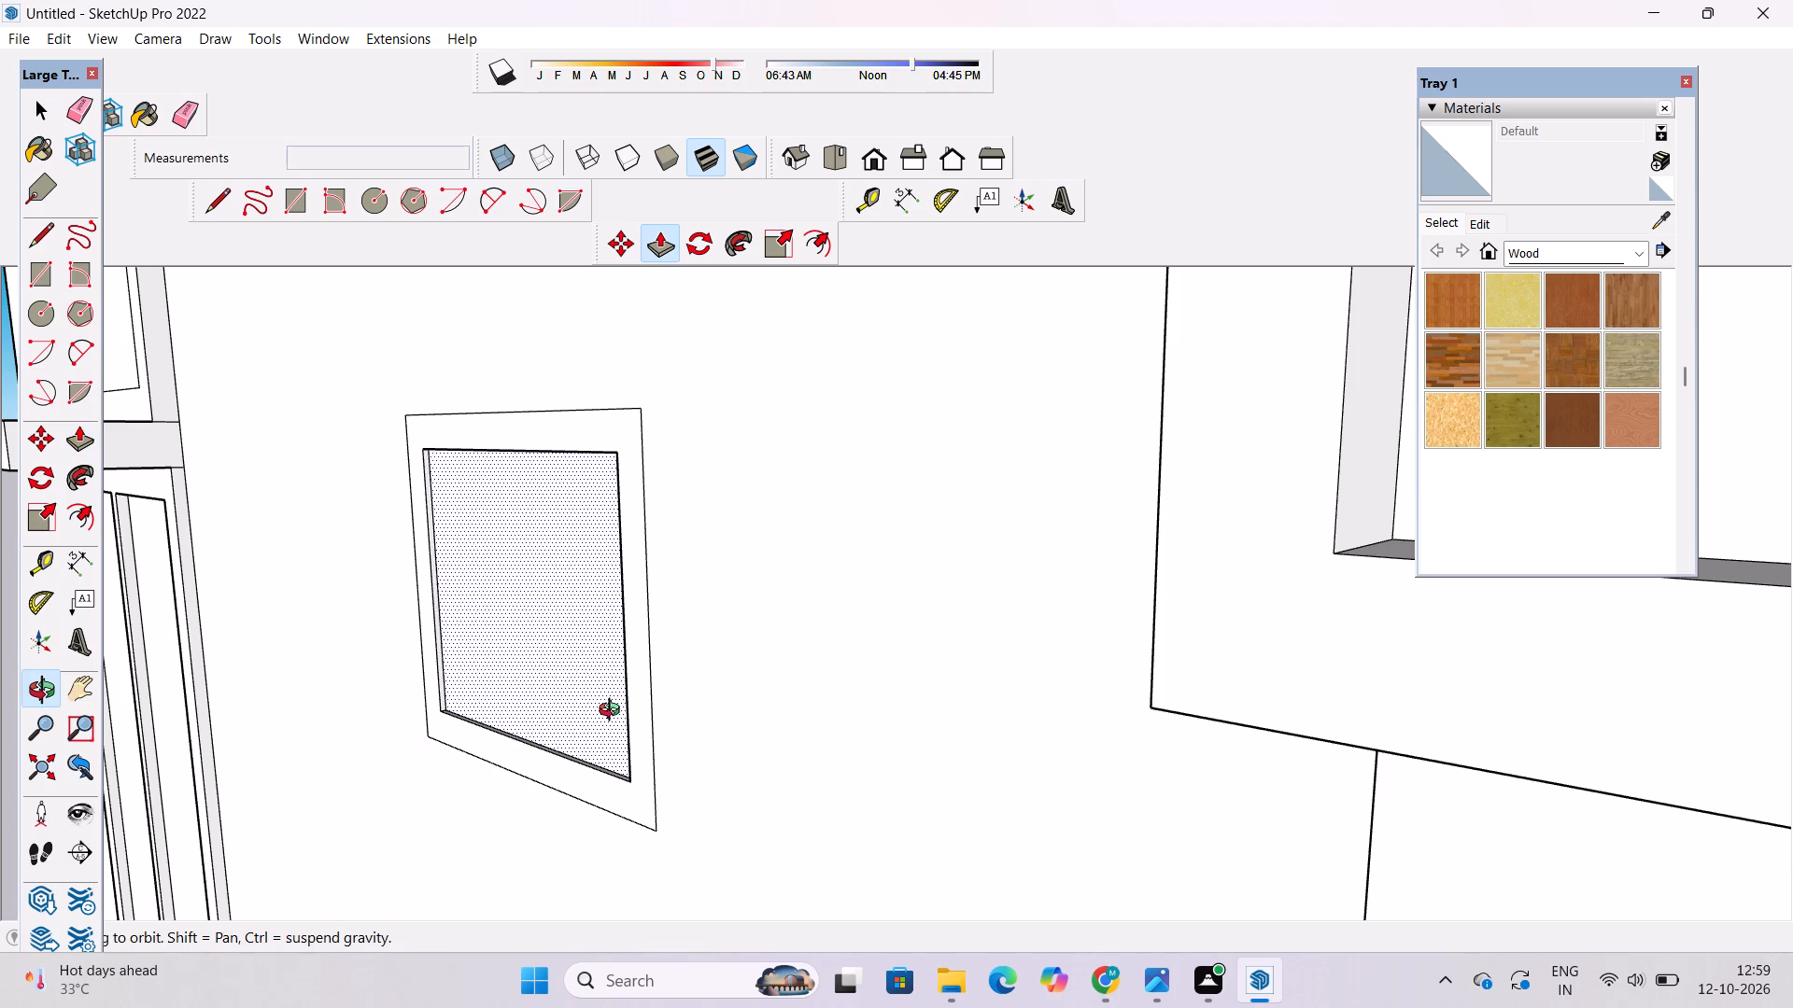
{"action": "scroll", "coordinate": [603, 571], "scroll_direction": "down", "scroll_amount": 8}
{"action": "left_click_drag", "start_coordinate": [623, 665], "coordinate": [541, 657]}
{"action": "scroll", "coordinate": [539, 657], "scroll_direction": "down", "scroll_amount": 4}
{"action": "scroll", "coordinate": [485, 756], "scroll_direction": "up", "scroll_amount": 3}
{"action": "left_click_drag", "start_coordinate": [538, 710], "coordinate": [565, 693]}
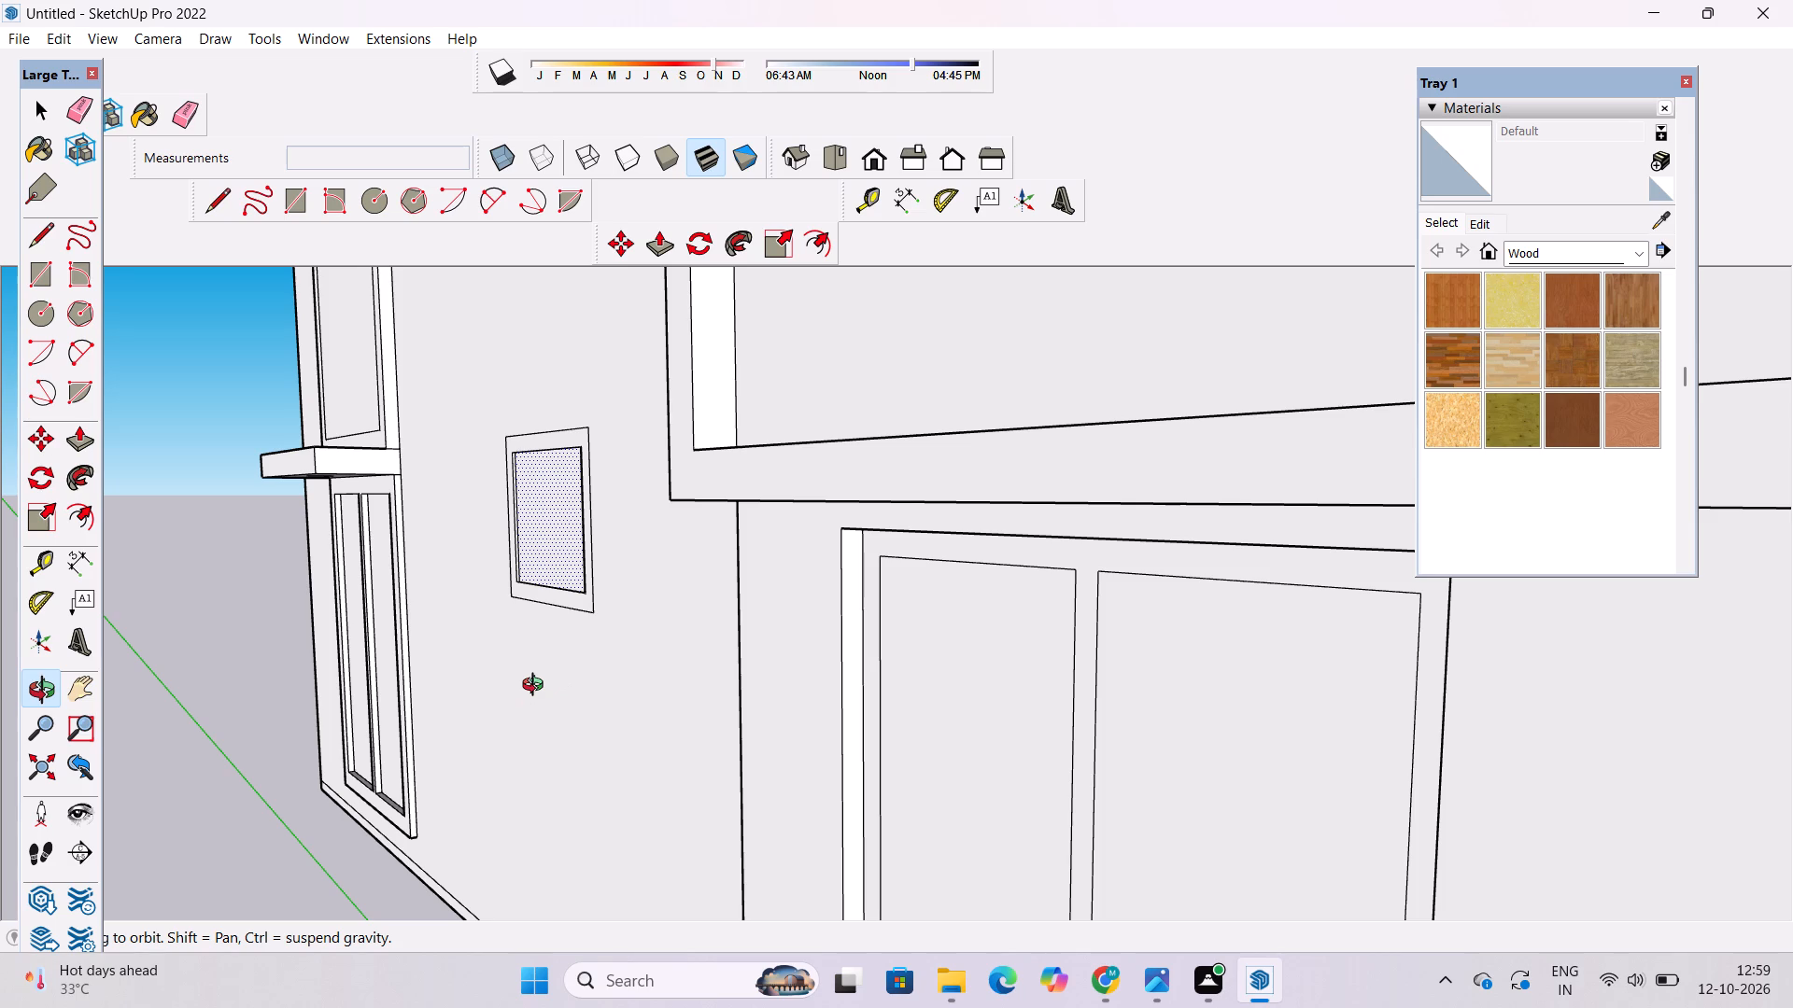
Examine the recessed windows along the side wall, up close and with the whole house in view from below.
{"action": "left_click_drag", "start_coordinate": [515, 681], "coordinate": [443, 785], "text": "shift"}
{"action": "scroll", "coordinate": [445, 656], "scroll_direction": "down", "scroll_amount": 7}
{"action": "left_click_drag", "start_coordinate": [450, 651], "coordinate": [446, 700], "text": "shift"}
{"action": "left_click", "coordinate": [444, 704], "text": "shift"}
{"action": "key", "text": "space"}
{"action": "left_click", "coordinate": [205, 532]}
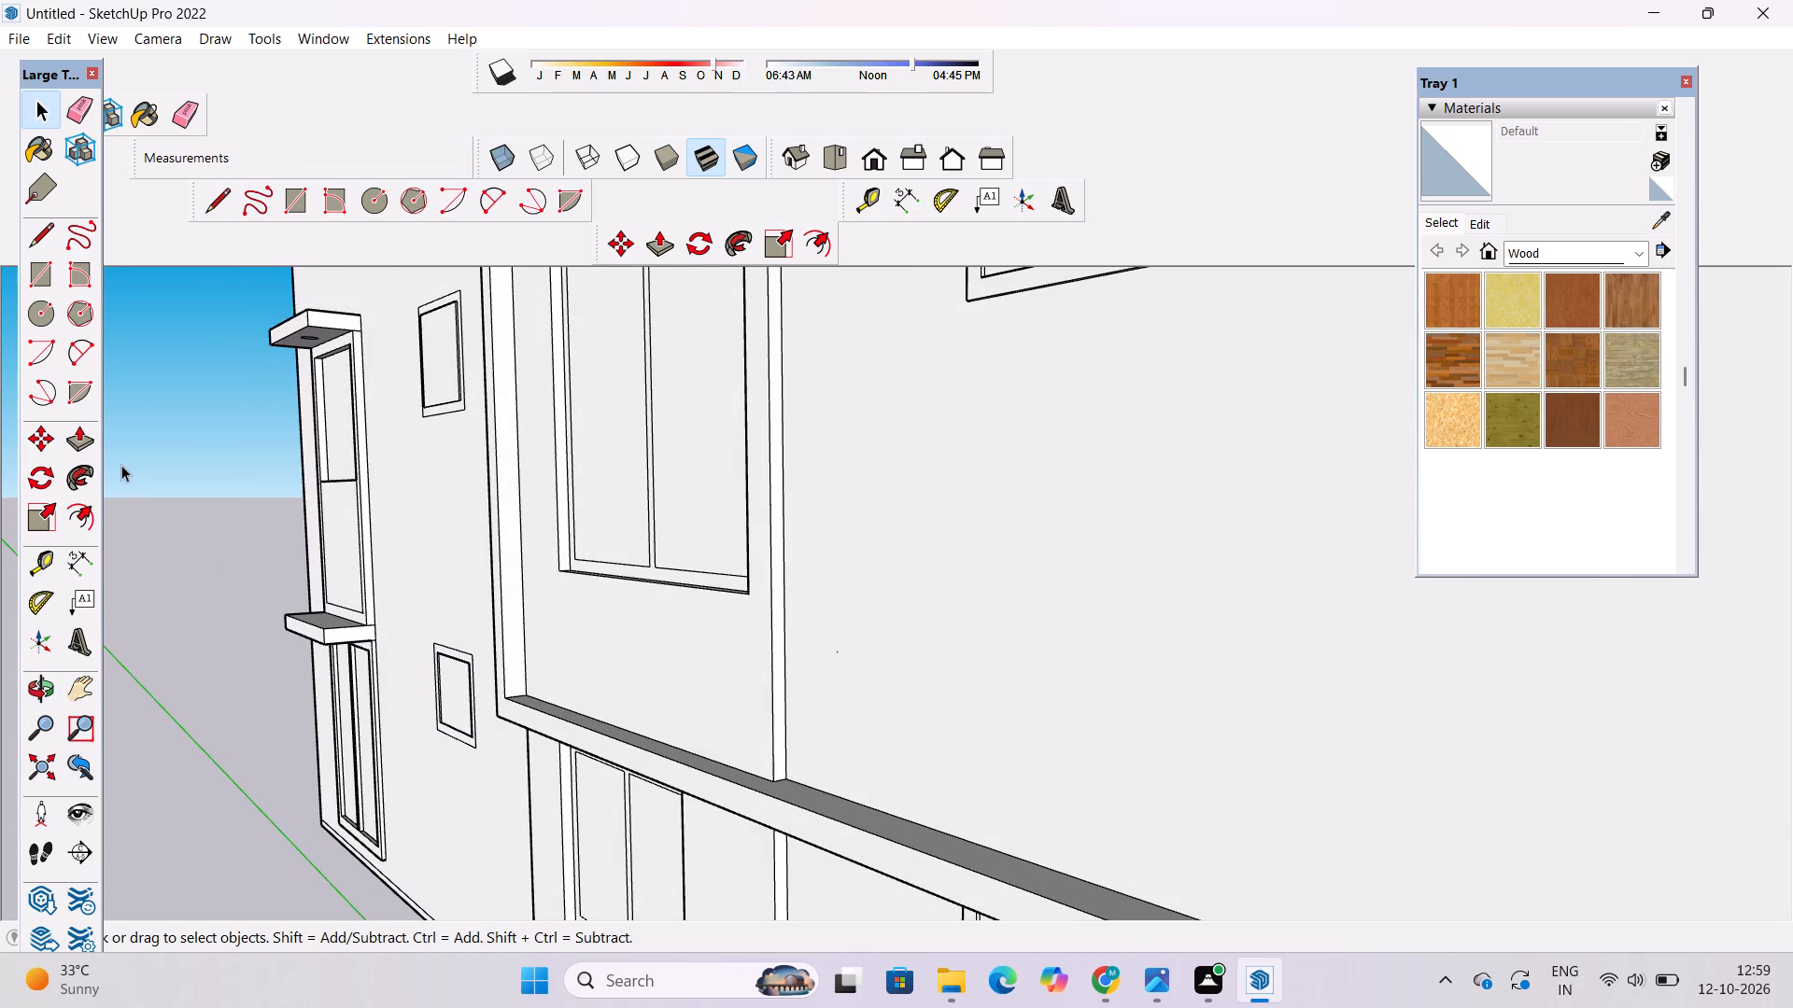
{"action": "key", "text": "o"}
{"action": "left_click_drag", "start_coordinate": [171, 465], "coordinate": [175, 501], "text": "shift"}
{"action": "scroll", "coordinate": [190, 515], "scroll_direction": "up", "scroll_amount": 4}
{"action": "left_click_drag", "start_coordinate": [191, 515], "coordinate": [205, 557], "text": "shift"}
{"action": "scroll", "coordinate": [242, 546], "scroll_direction": "down", "scroll_amount": 5}
{"action": "left_click_drag", "start_coordinate": [261, 553], "coordinate": [272, 519]}
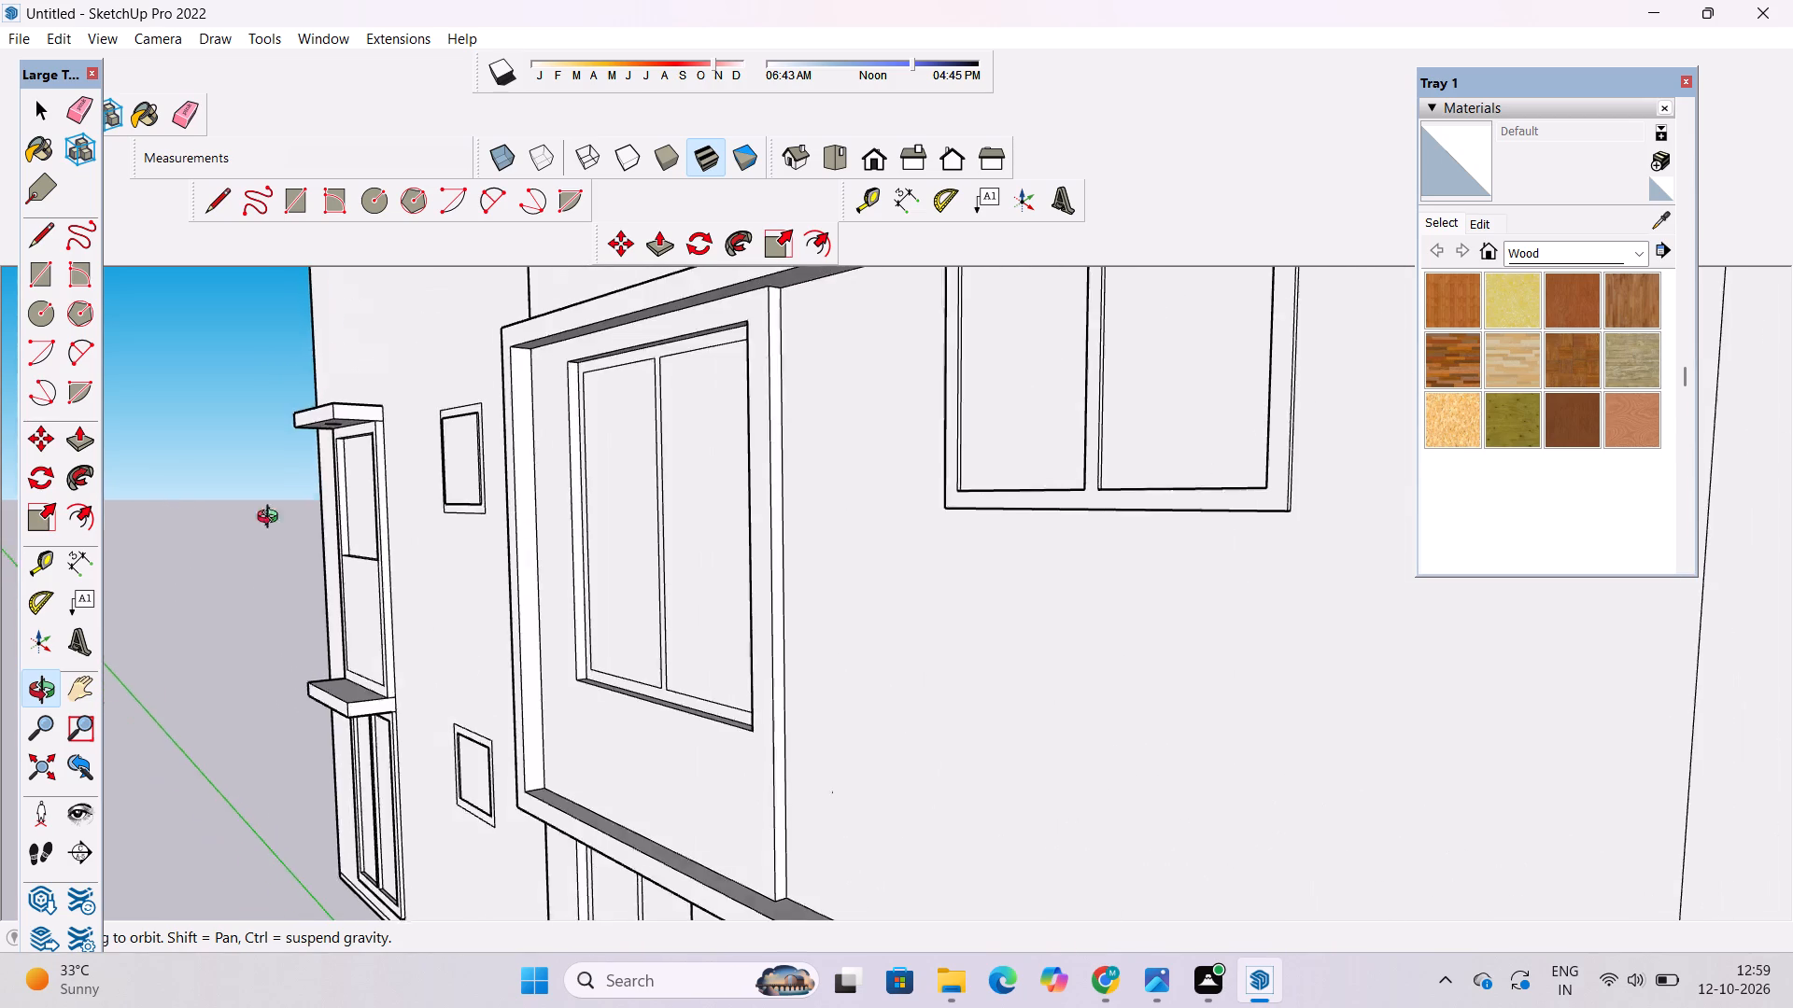
{"action": "left_click_drag", "start_coordinate": [272, 519], "coordinate": [326, 324]}
{"action": "left_click_drag", "start_coordinate": [308, 746], "coordinate": [338, 553], "text": "shift"}
{"action": "scroll", "coordinate": [338, 553], "scroll_direction": "down", "scroll_amount": 5}
{"action": "left_click_drag", "start_coordinate": [341, 553], "coordinate": [299, 651], "text": "shift"}
{"action": "scroll", "coordinate": [349, 626], "scroll_direction": "down", "scroll_amount": 5}
{"action": "left_click_drag", "start_coordinate": [349, 627], "coordinate": [360, 696], "text": "shift"}
{"action": "left_click_drag", "start_coordinate": [360, 697], "coordinate": [492, 601]}
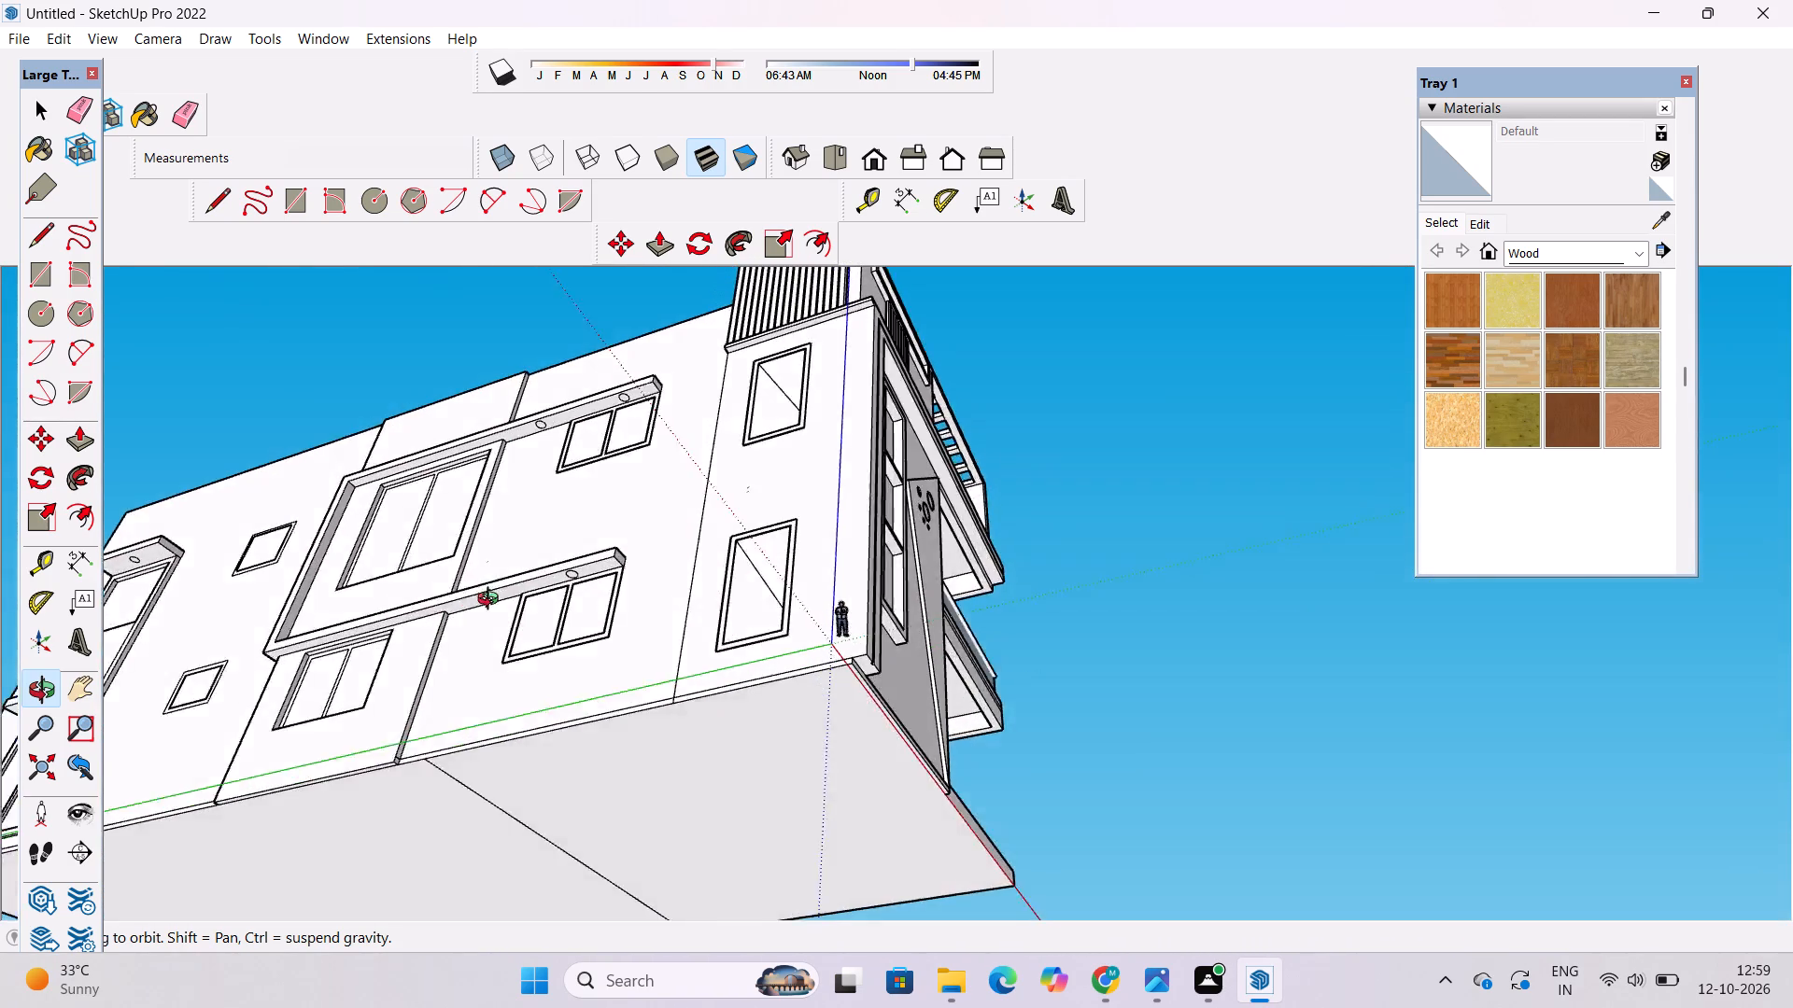
{"action": "left_click_drag", "start_coordinate": [492, 601], "coordinate": [503, 615]}
{"action": "left_click_drag", "start_coordinate": [487, 630], "coordinate": [478, 591], "text": "shift"}
{"action": "scroll", "coordinate": [466, 588], "scroll_direction": "down", "scroll_amount": 5}
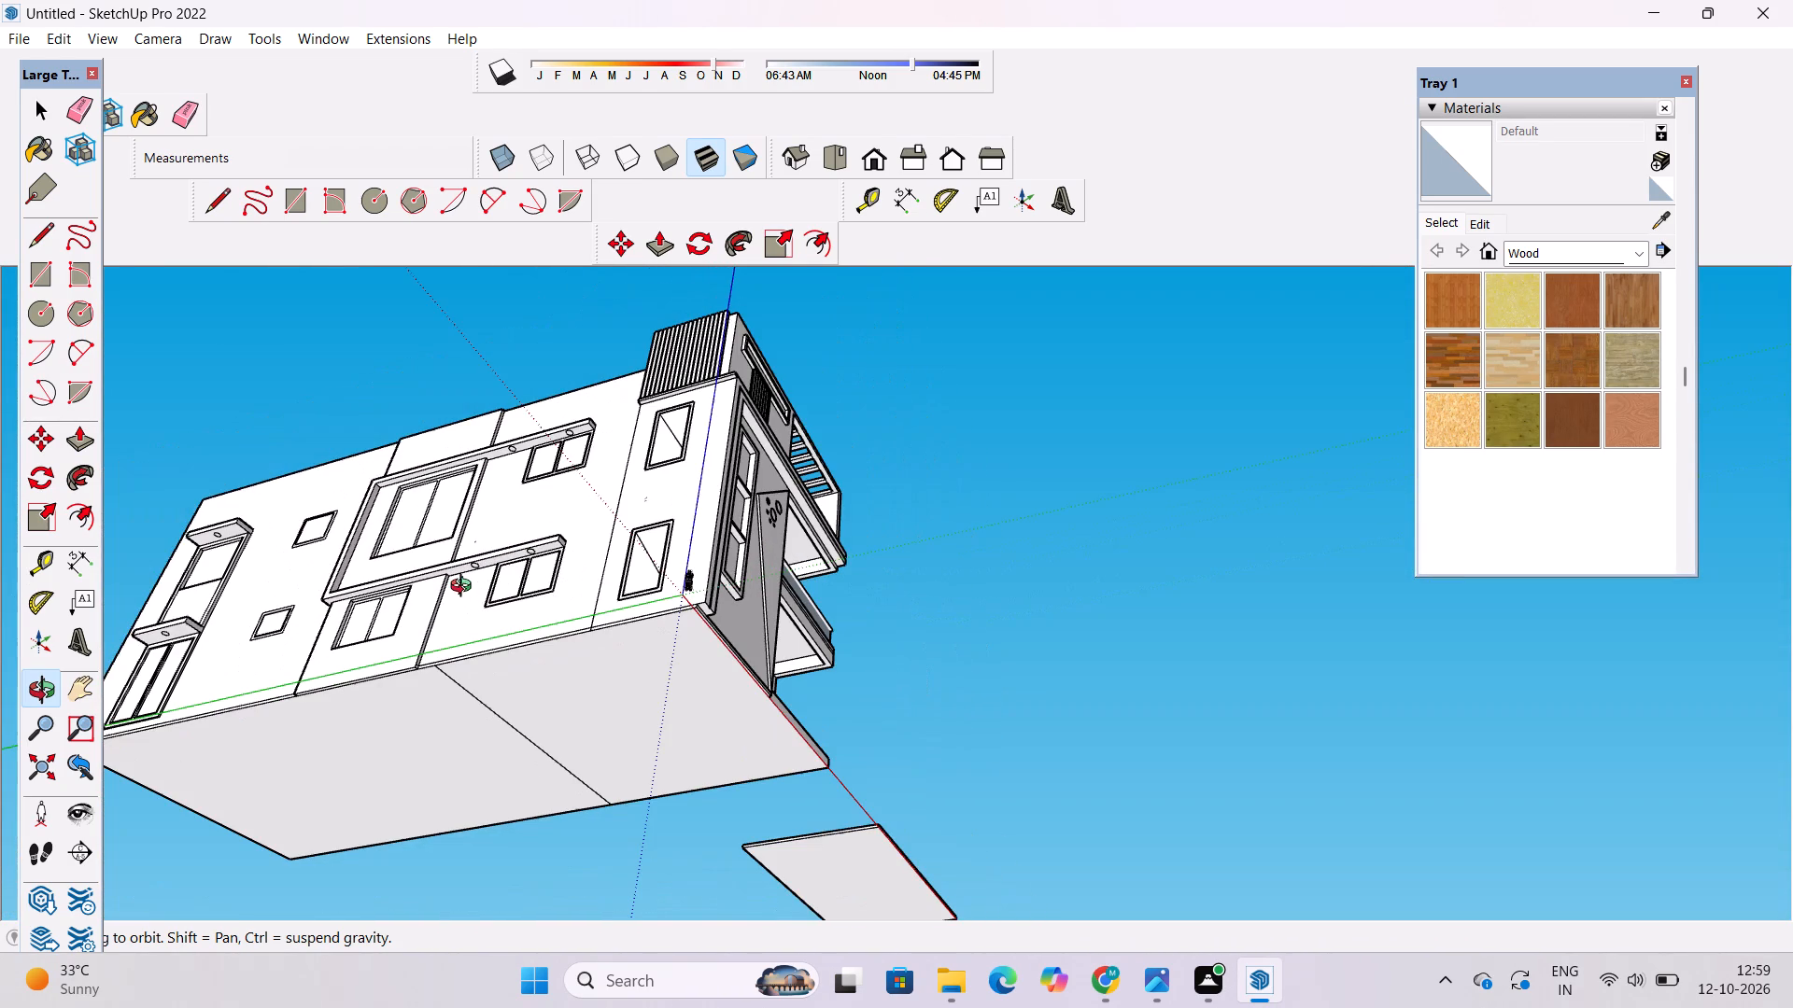
{"action": "scroll", "coordinate": [463, 587], "scroll_direction": "down", "scroll_amount": 3}
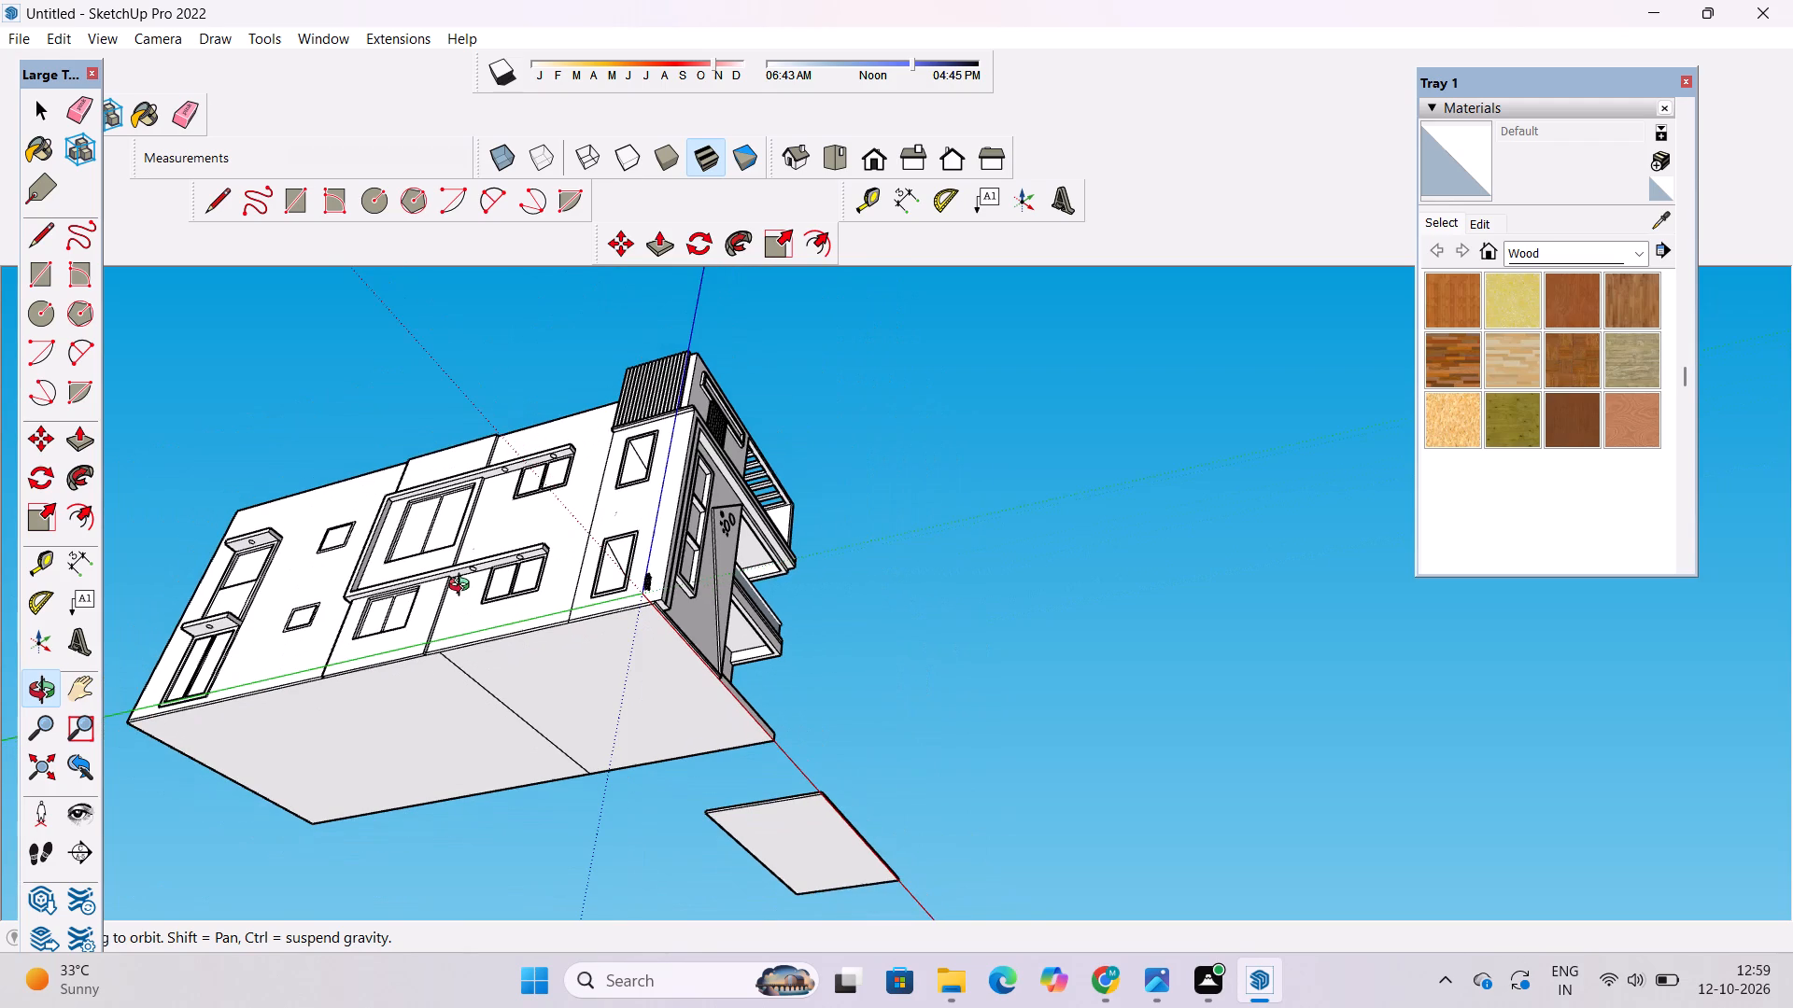
{"action": "scroll", "coordinate": [460, 590], "scroll_direction": "down", "scroll_amount": 4}
Examine the front elevation of the house, from the full facade to the top-floor terrace.
{"action": "left_click_drag", "start_coordinate": [719, 649], "coordinate": [396, 652]}
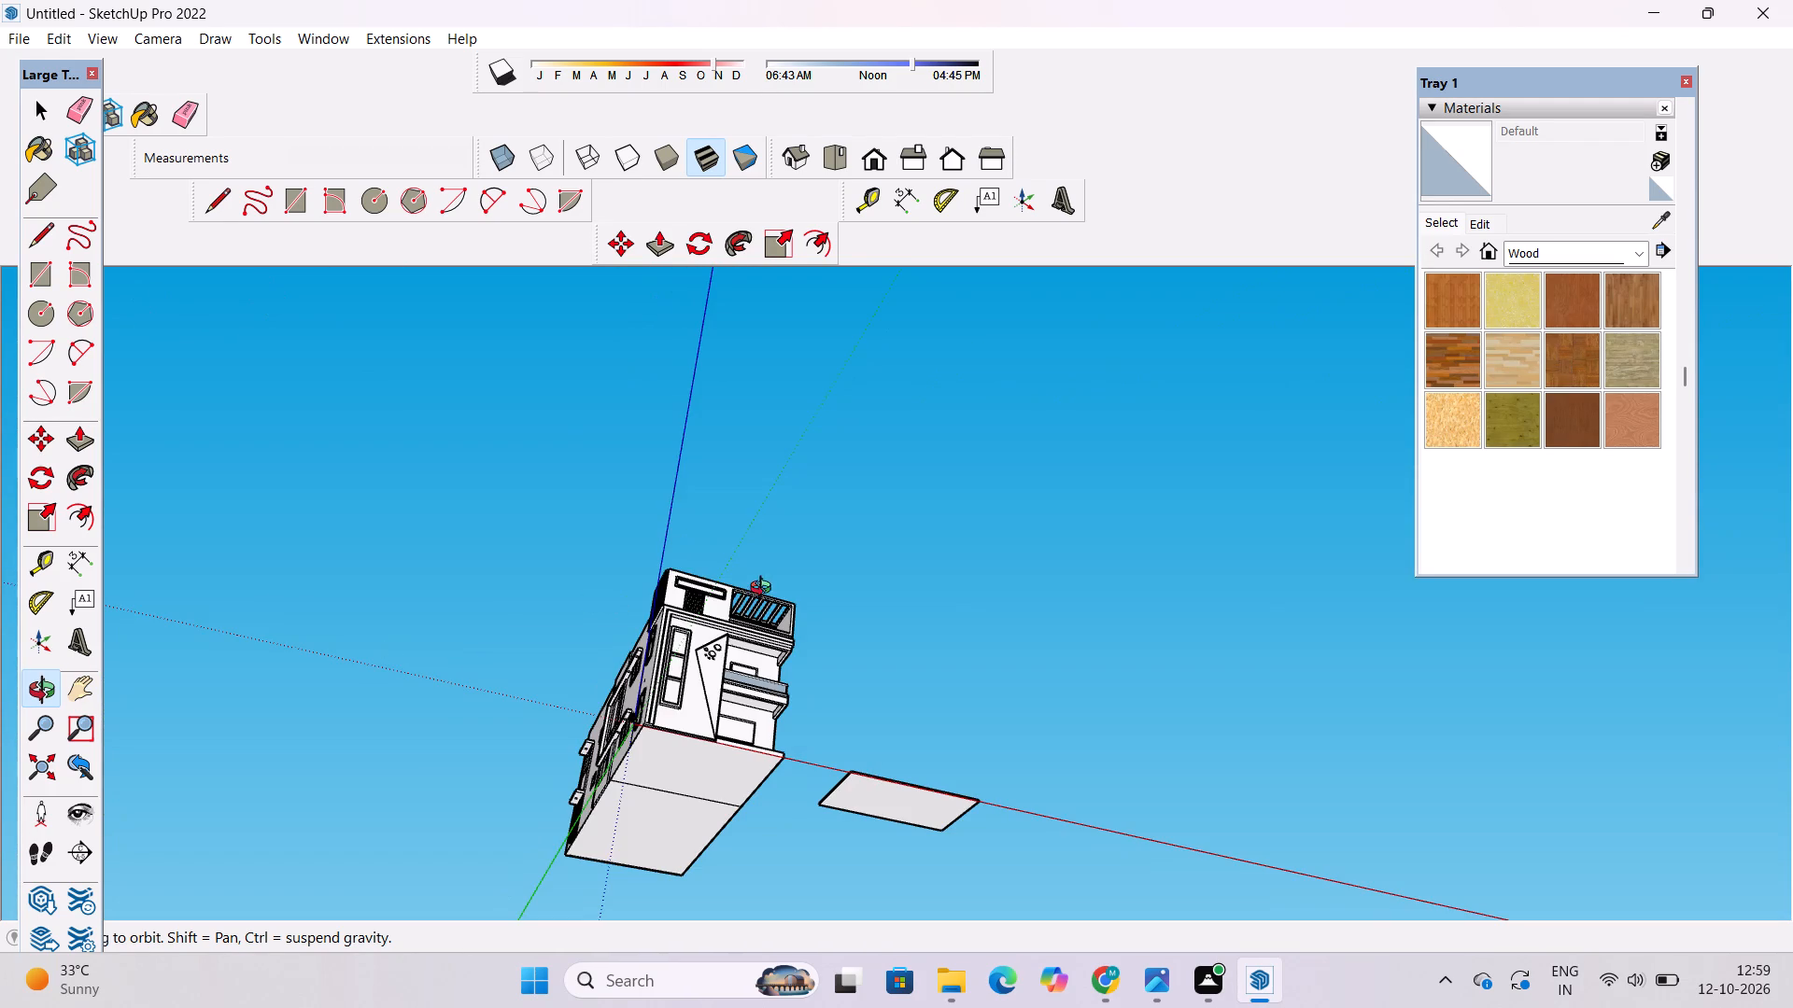
{"action": "left_click_drag", "start_coordinate": [746, 600], "coordinate": [667, 818]}
{"action": "scroll", "coordinate": [735, 670], "scroll_direction": "up", "scroll_amount": 3}
{"action": "left_click_drag", "start_coordinate": [733, 668], "coordinate": [733, 693], "text": "shift"}
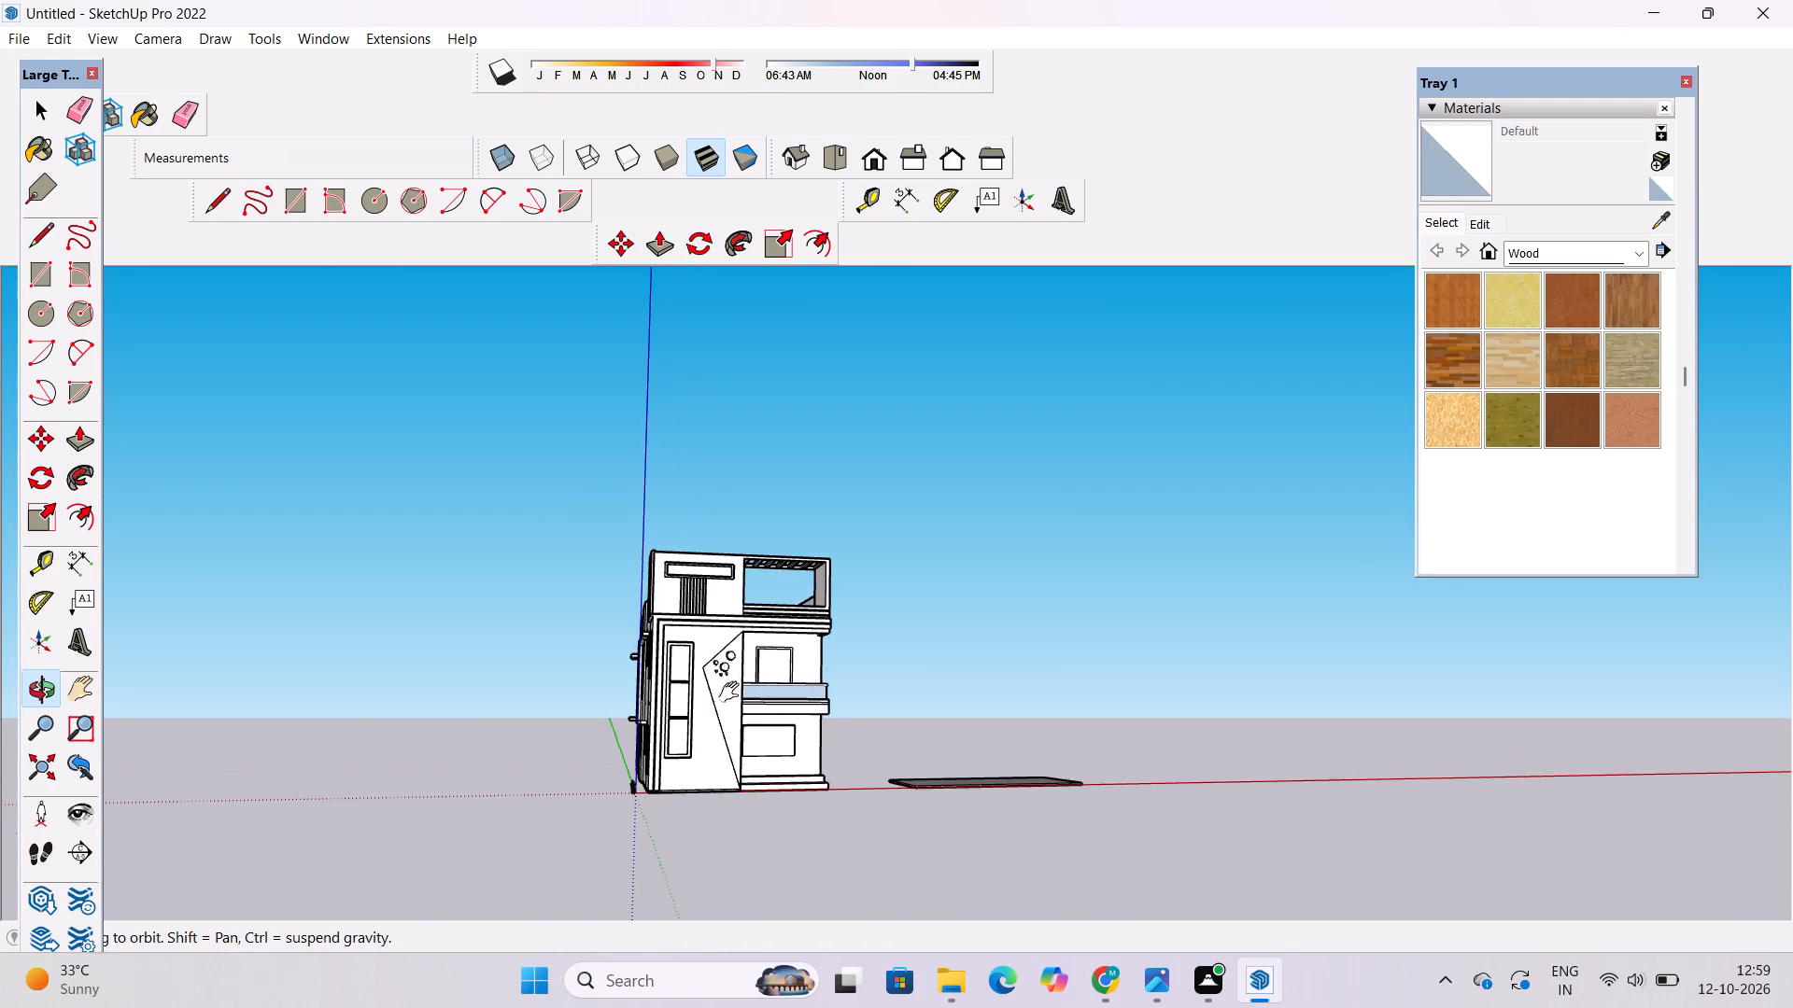
{"action": "left_click_drag", "start_coordinate": [733, 693], "coordinate": [733, 700], "text": "shift"}
{"action": "left_click_drag", "start_coordinate": [725, 705], "coordinate": [637, 702]}
{"action": "scroll", "coordinate": [626, 684], "scroll_direction": "up", "scroll_amount": 2}
{"action": "left_click_drag", "start_coordinate": [626, 686], "coordinate": [633, 716], "text": "shift"}
{"action": "left_click_drag", "start_coordinate": [649, 693], "coordinate": [551, 712]}
{"action": "scroll", "coordinate": [689, 680], "scroll_direction": "up", "scroll_amount": 6}
{"action": "left_click_drag", "start_coordinate": [688, 664], "coordinate": [624, 664], "text": "shift"}
{"action": "scroll", "coordinate": [621, 661], "scroll_direction": "up", "scroll_amount": 4}
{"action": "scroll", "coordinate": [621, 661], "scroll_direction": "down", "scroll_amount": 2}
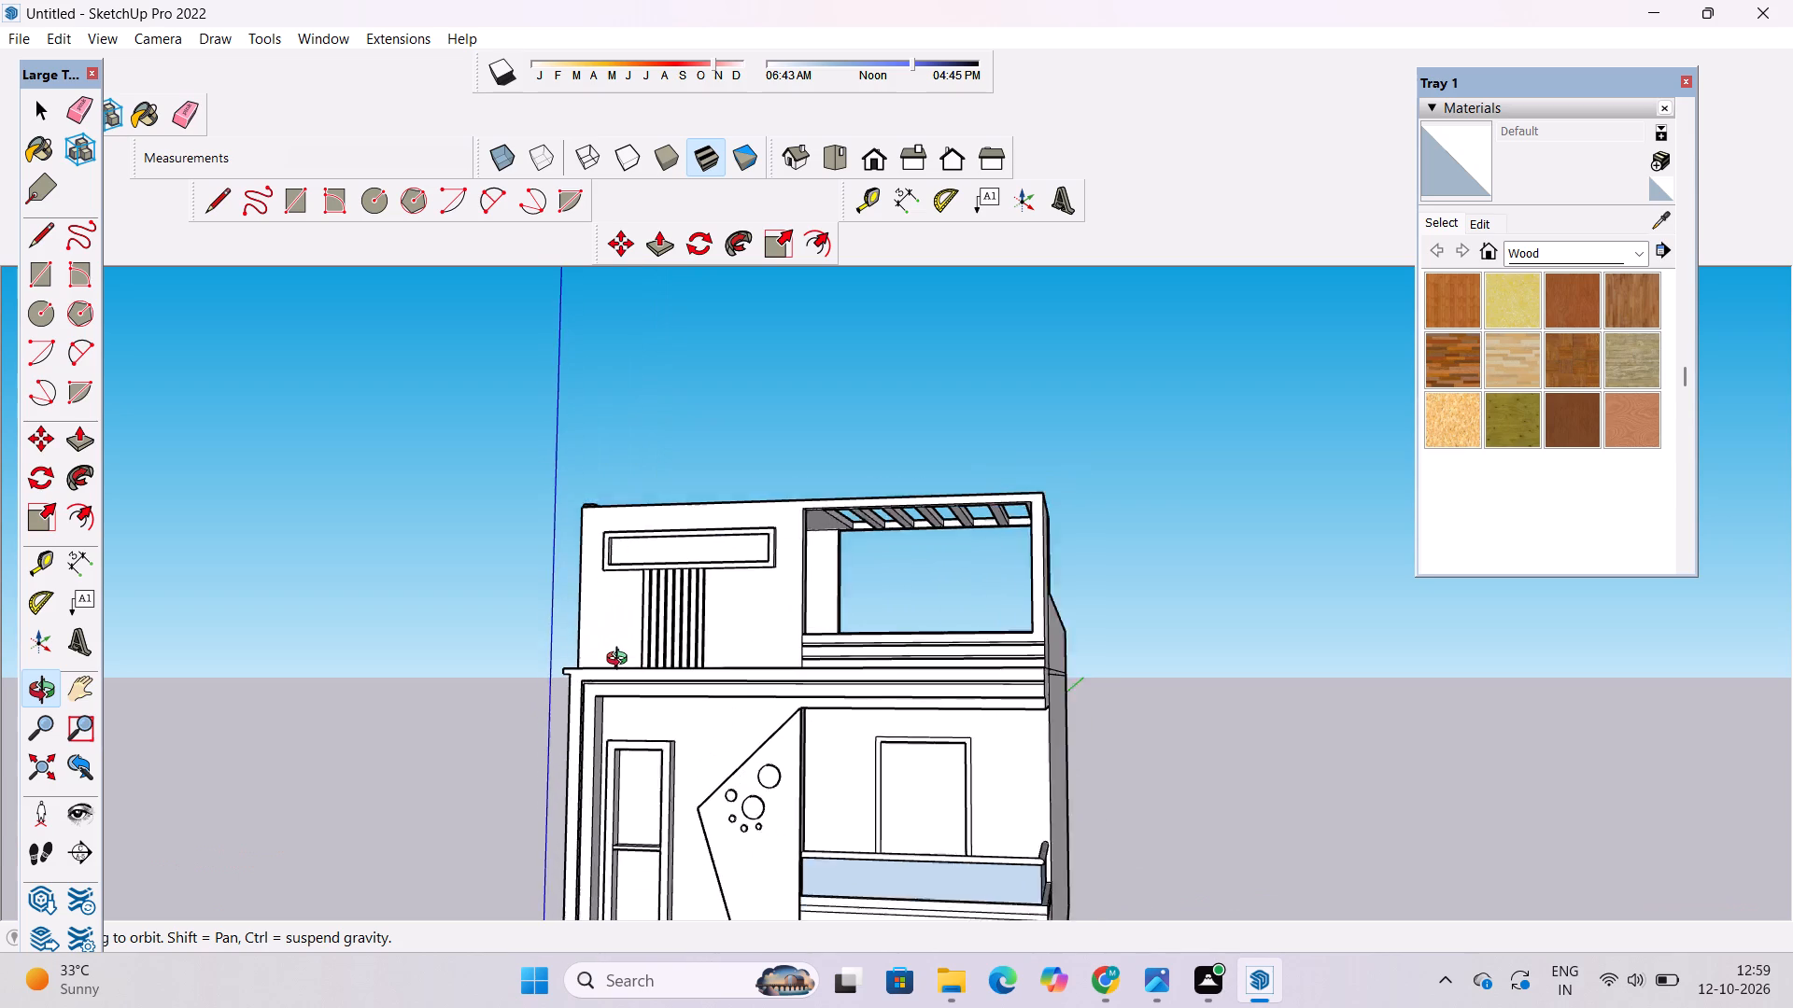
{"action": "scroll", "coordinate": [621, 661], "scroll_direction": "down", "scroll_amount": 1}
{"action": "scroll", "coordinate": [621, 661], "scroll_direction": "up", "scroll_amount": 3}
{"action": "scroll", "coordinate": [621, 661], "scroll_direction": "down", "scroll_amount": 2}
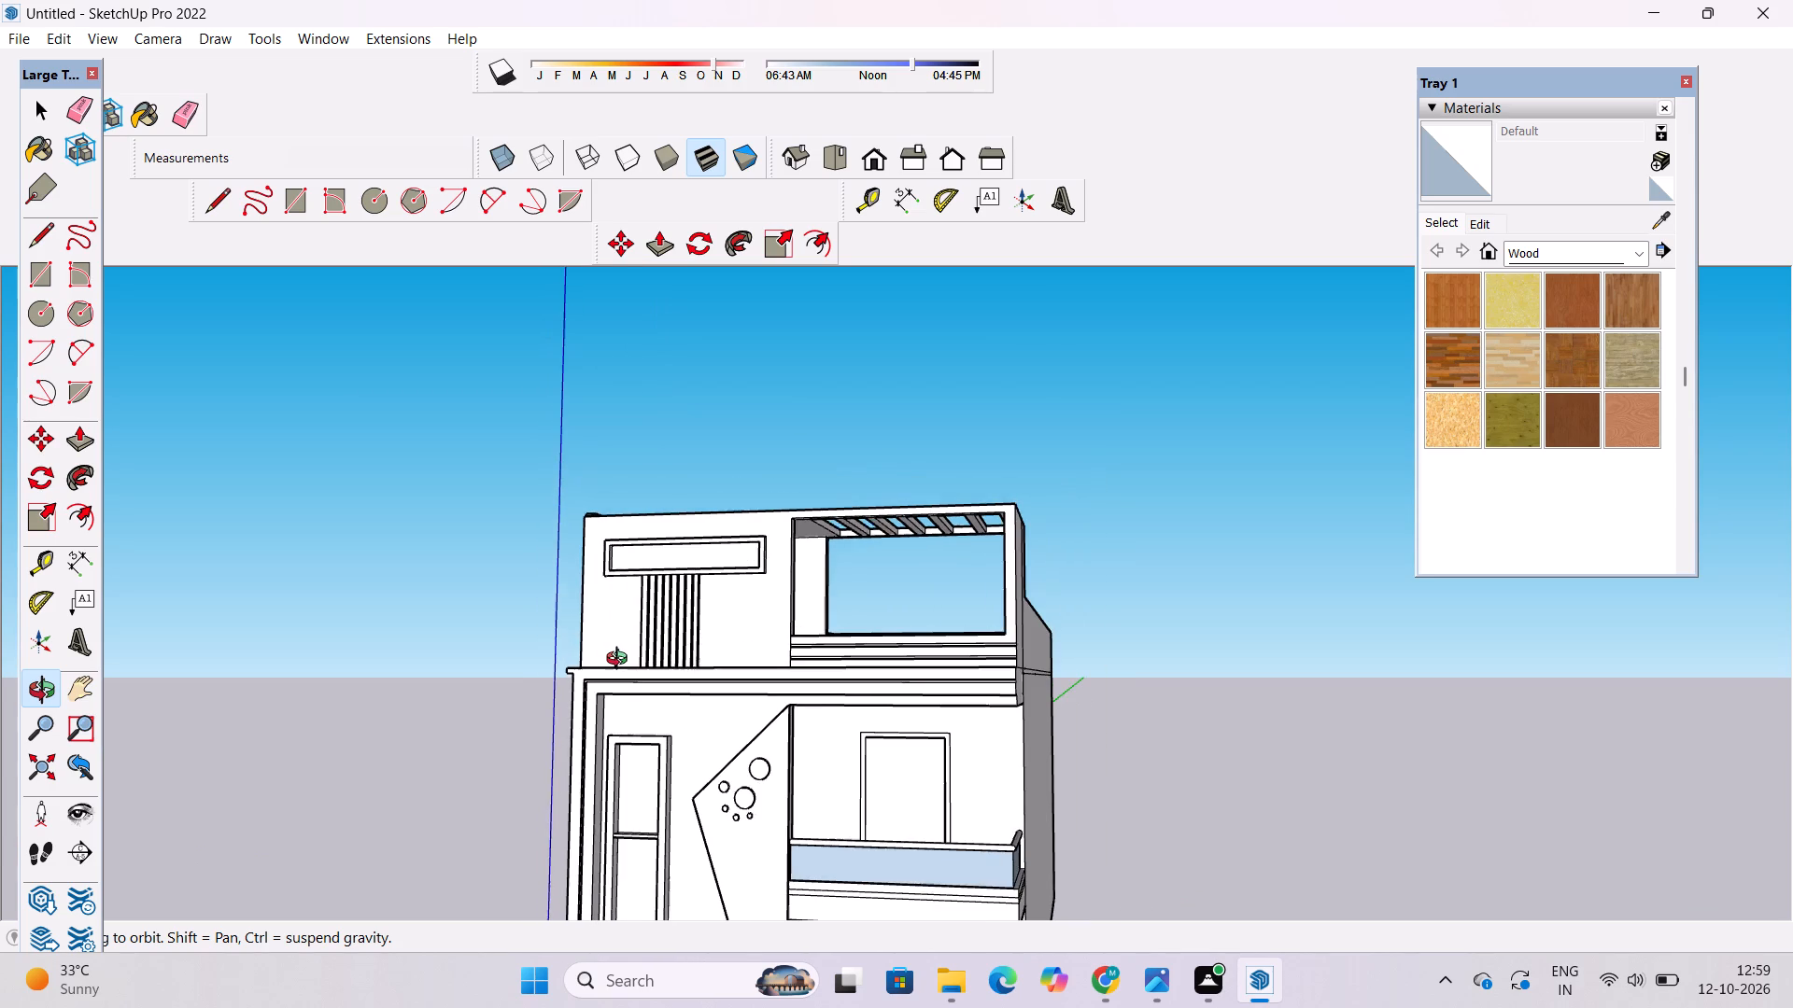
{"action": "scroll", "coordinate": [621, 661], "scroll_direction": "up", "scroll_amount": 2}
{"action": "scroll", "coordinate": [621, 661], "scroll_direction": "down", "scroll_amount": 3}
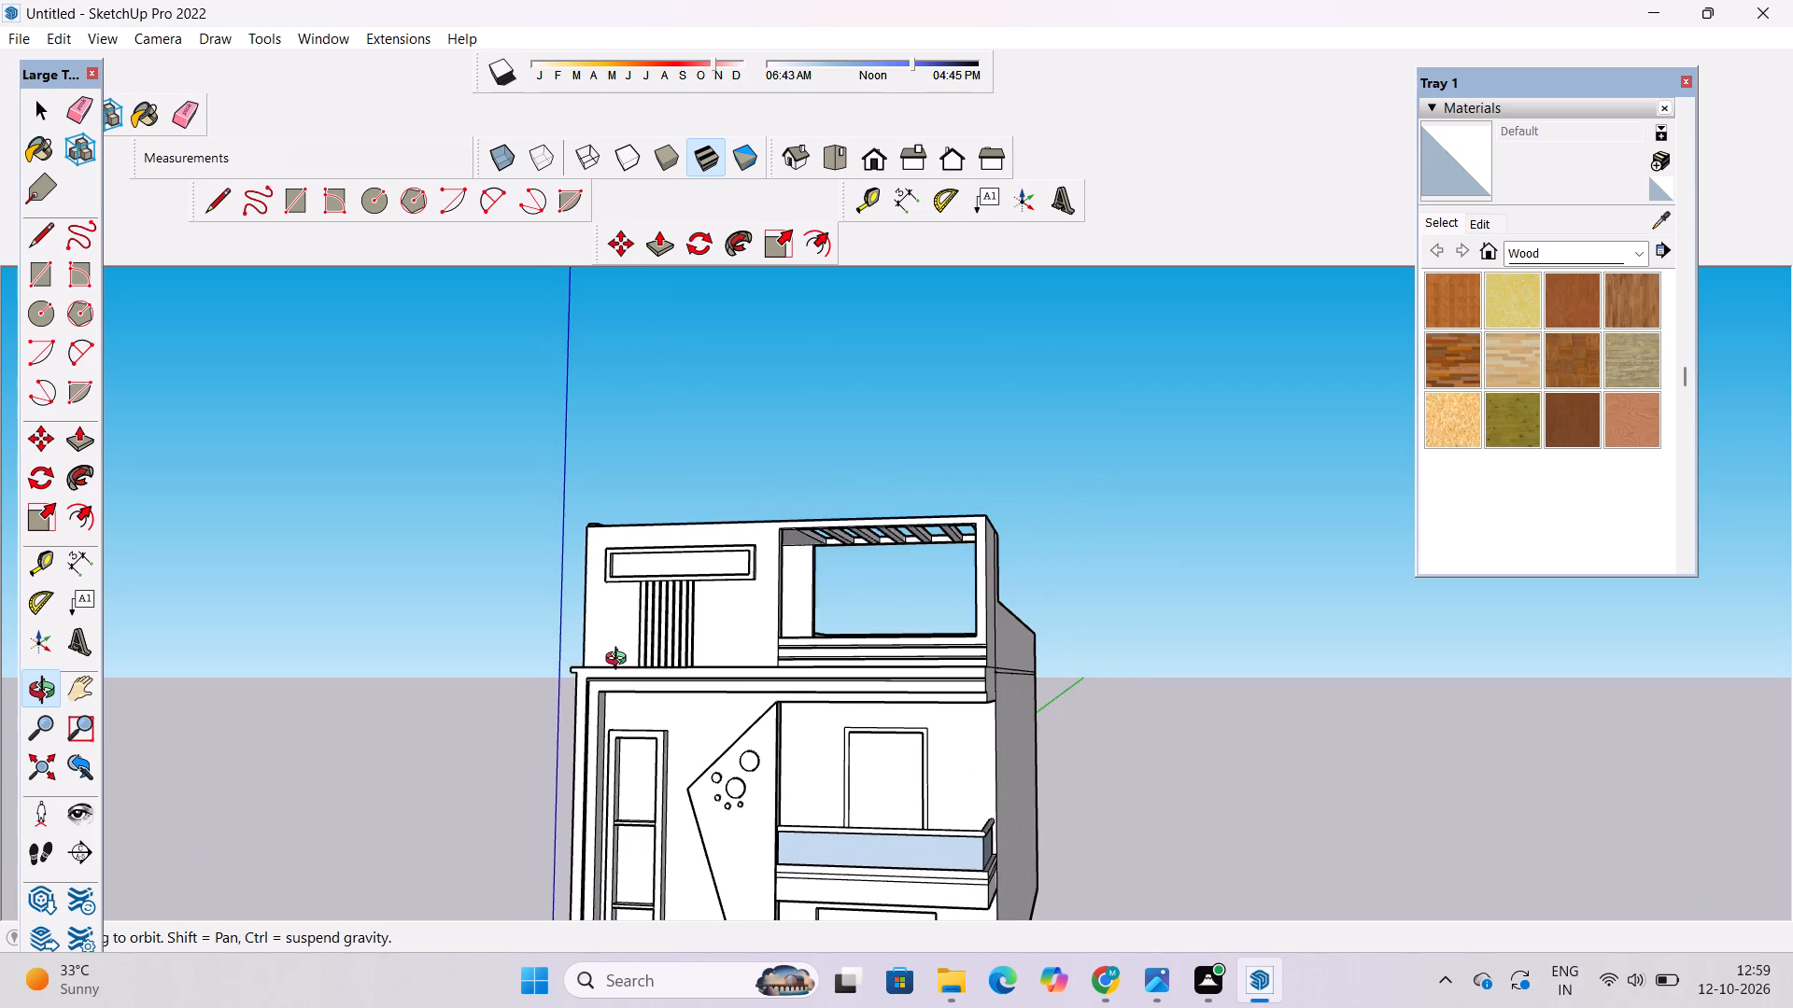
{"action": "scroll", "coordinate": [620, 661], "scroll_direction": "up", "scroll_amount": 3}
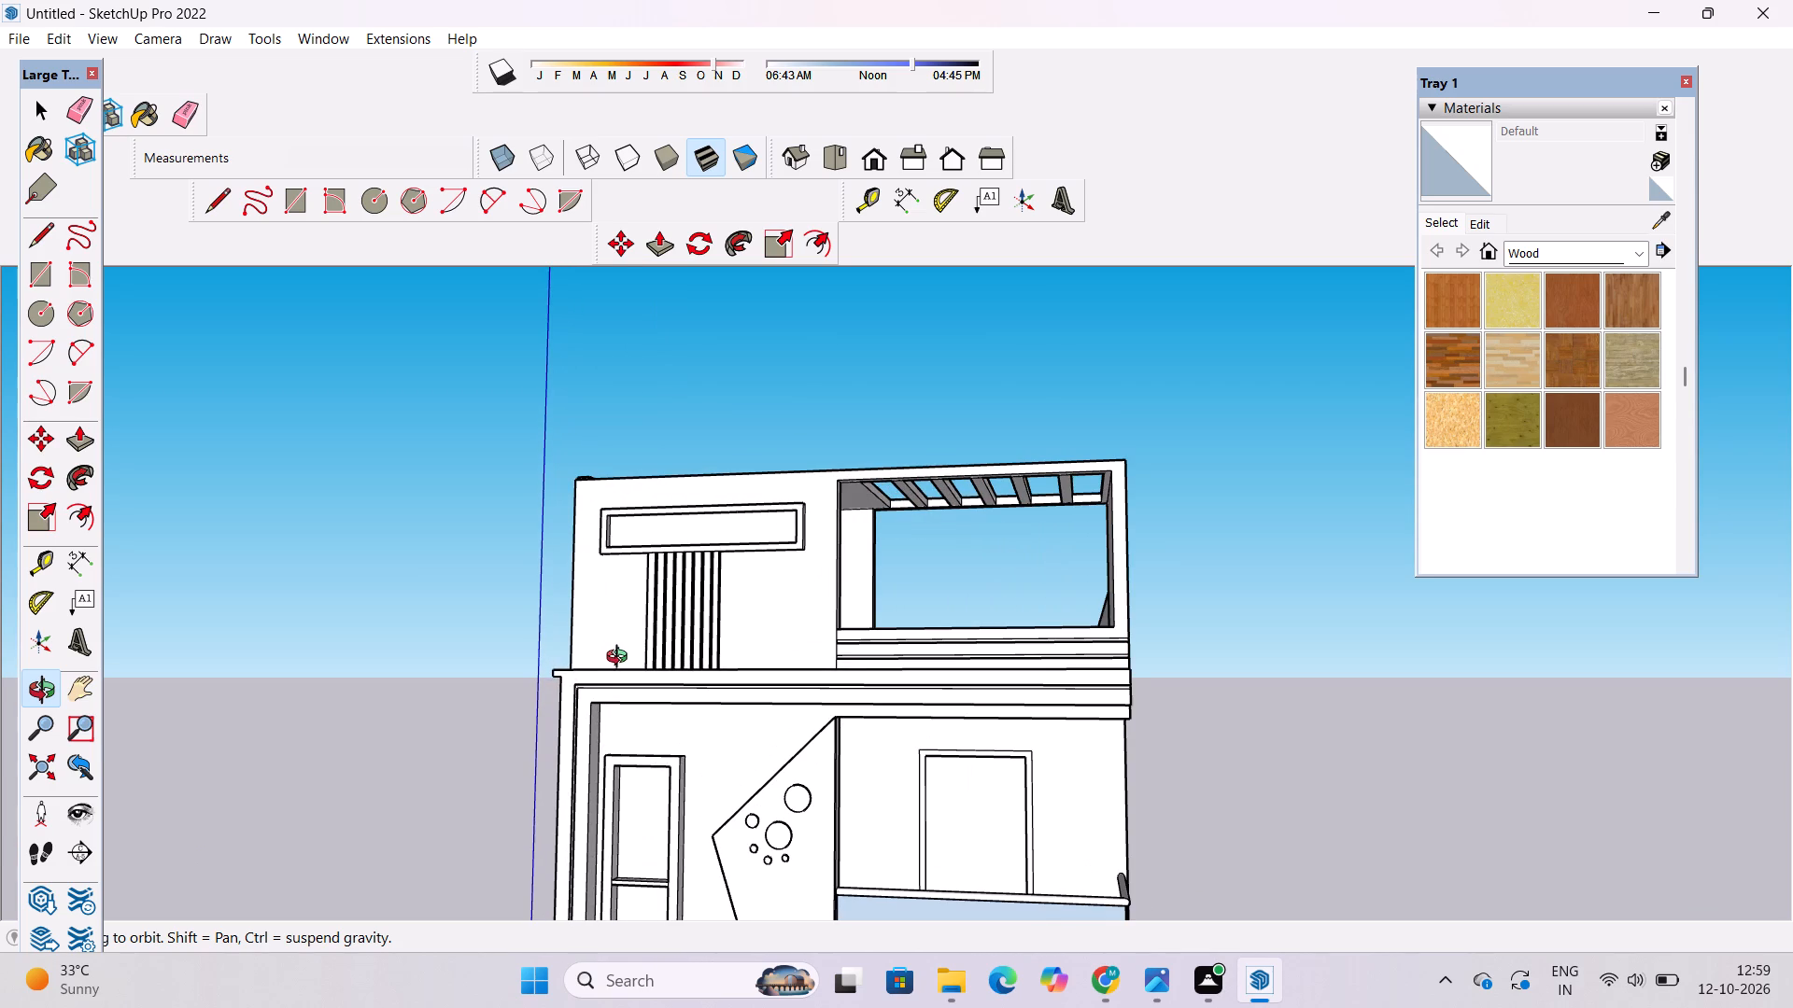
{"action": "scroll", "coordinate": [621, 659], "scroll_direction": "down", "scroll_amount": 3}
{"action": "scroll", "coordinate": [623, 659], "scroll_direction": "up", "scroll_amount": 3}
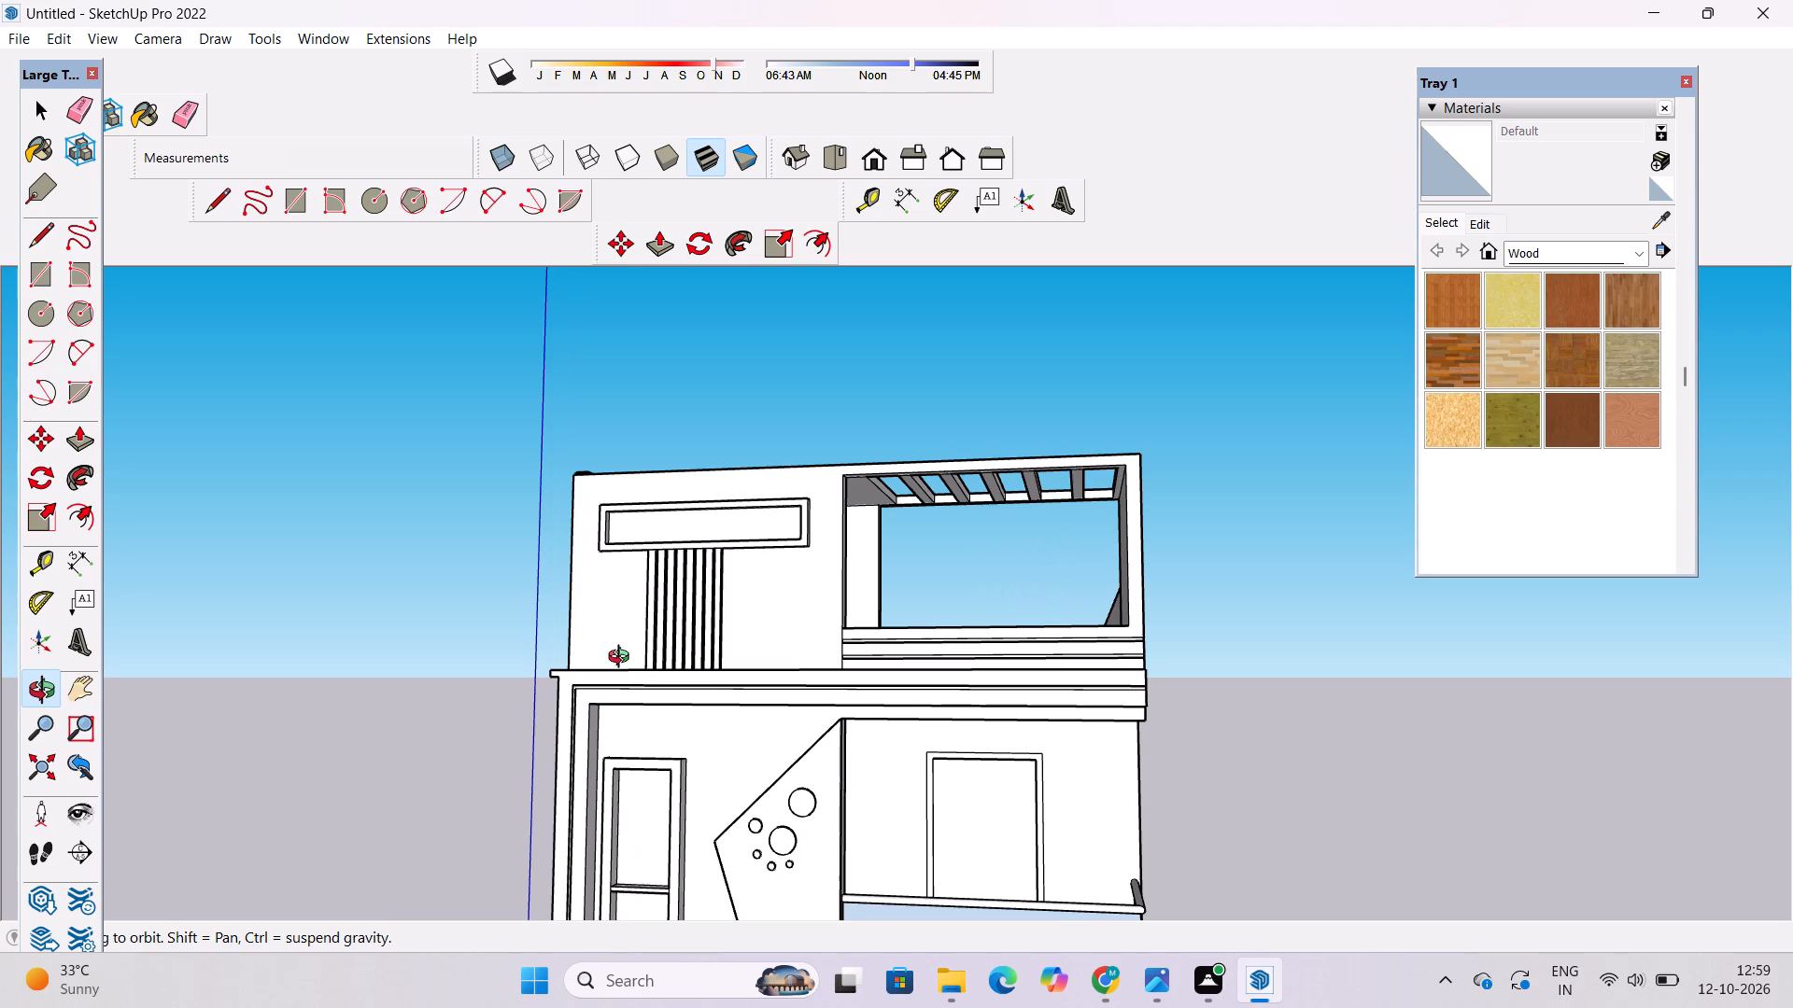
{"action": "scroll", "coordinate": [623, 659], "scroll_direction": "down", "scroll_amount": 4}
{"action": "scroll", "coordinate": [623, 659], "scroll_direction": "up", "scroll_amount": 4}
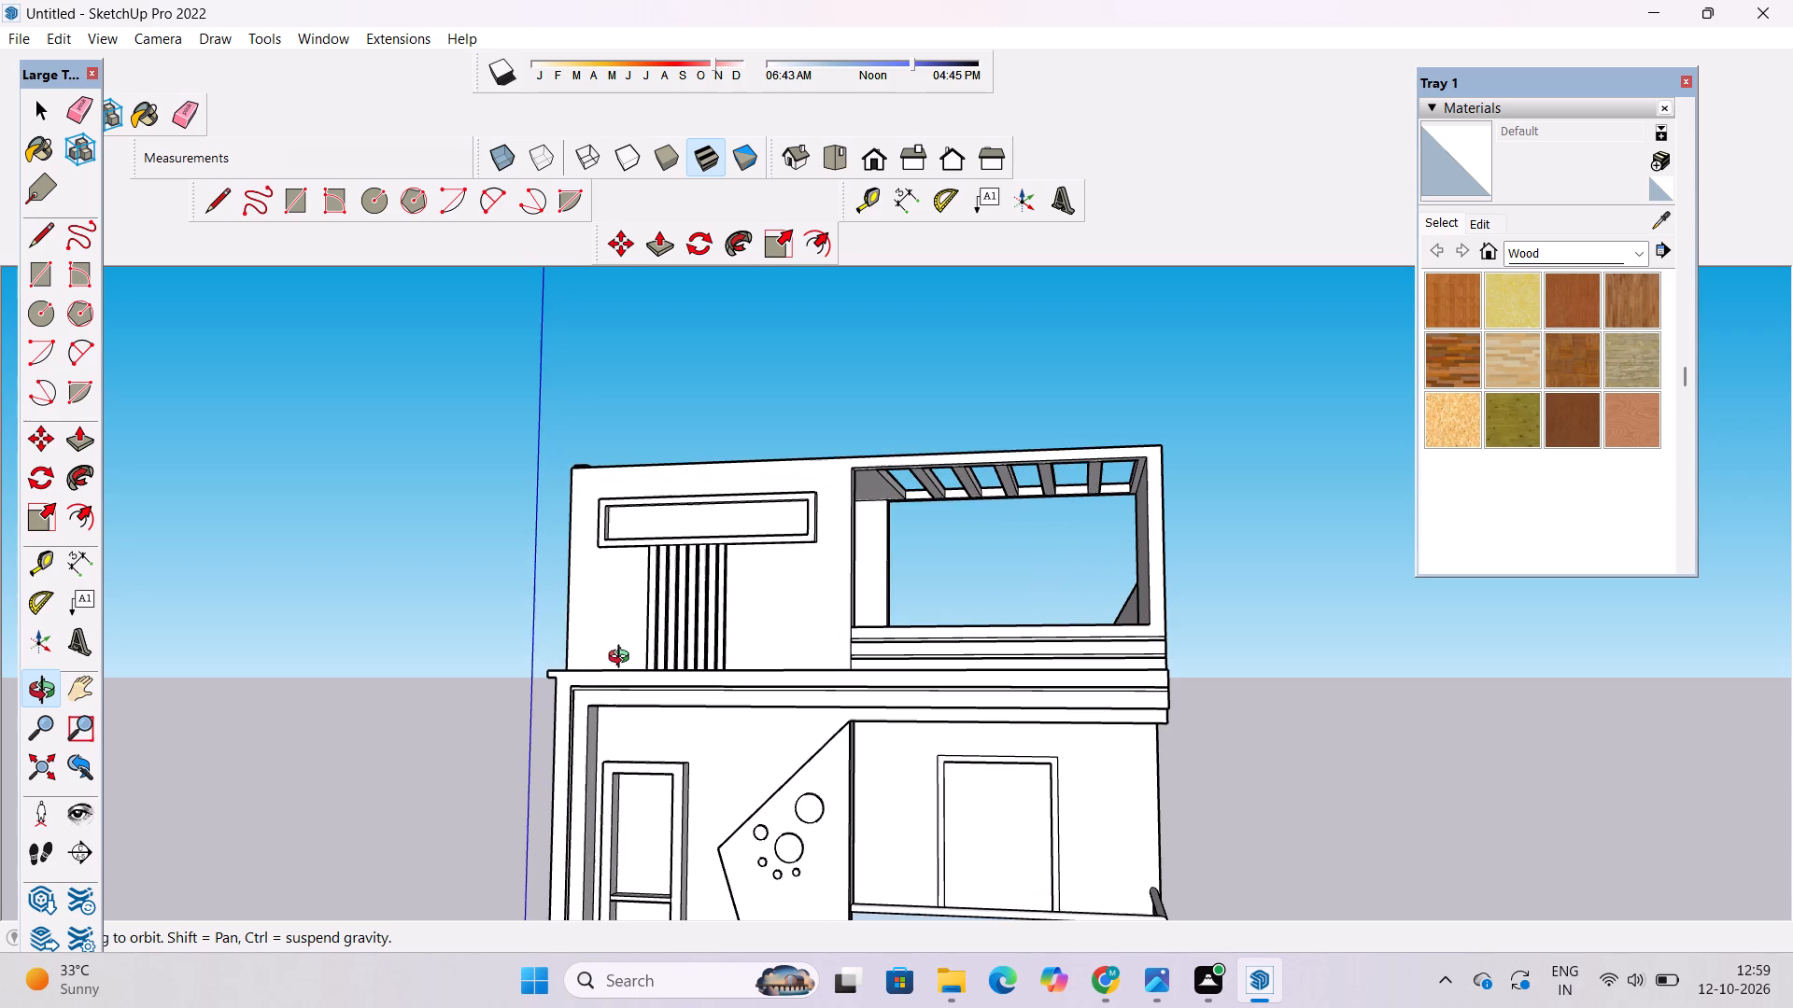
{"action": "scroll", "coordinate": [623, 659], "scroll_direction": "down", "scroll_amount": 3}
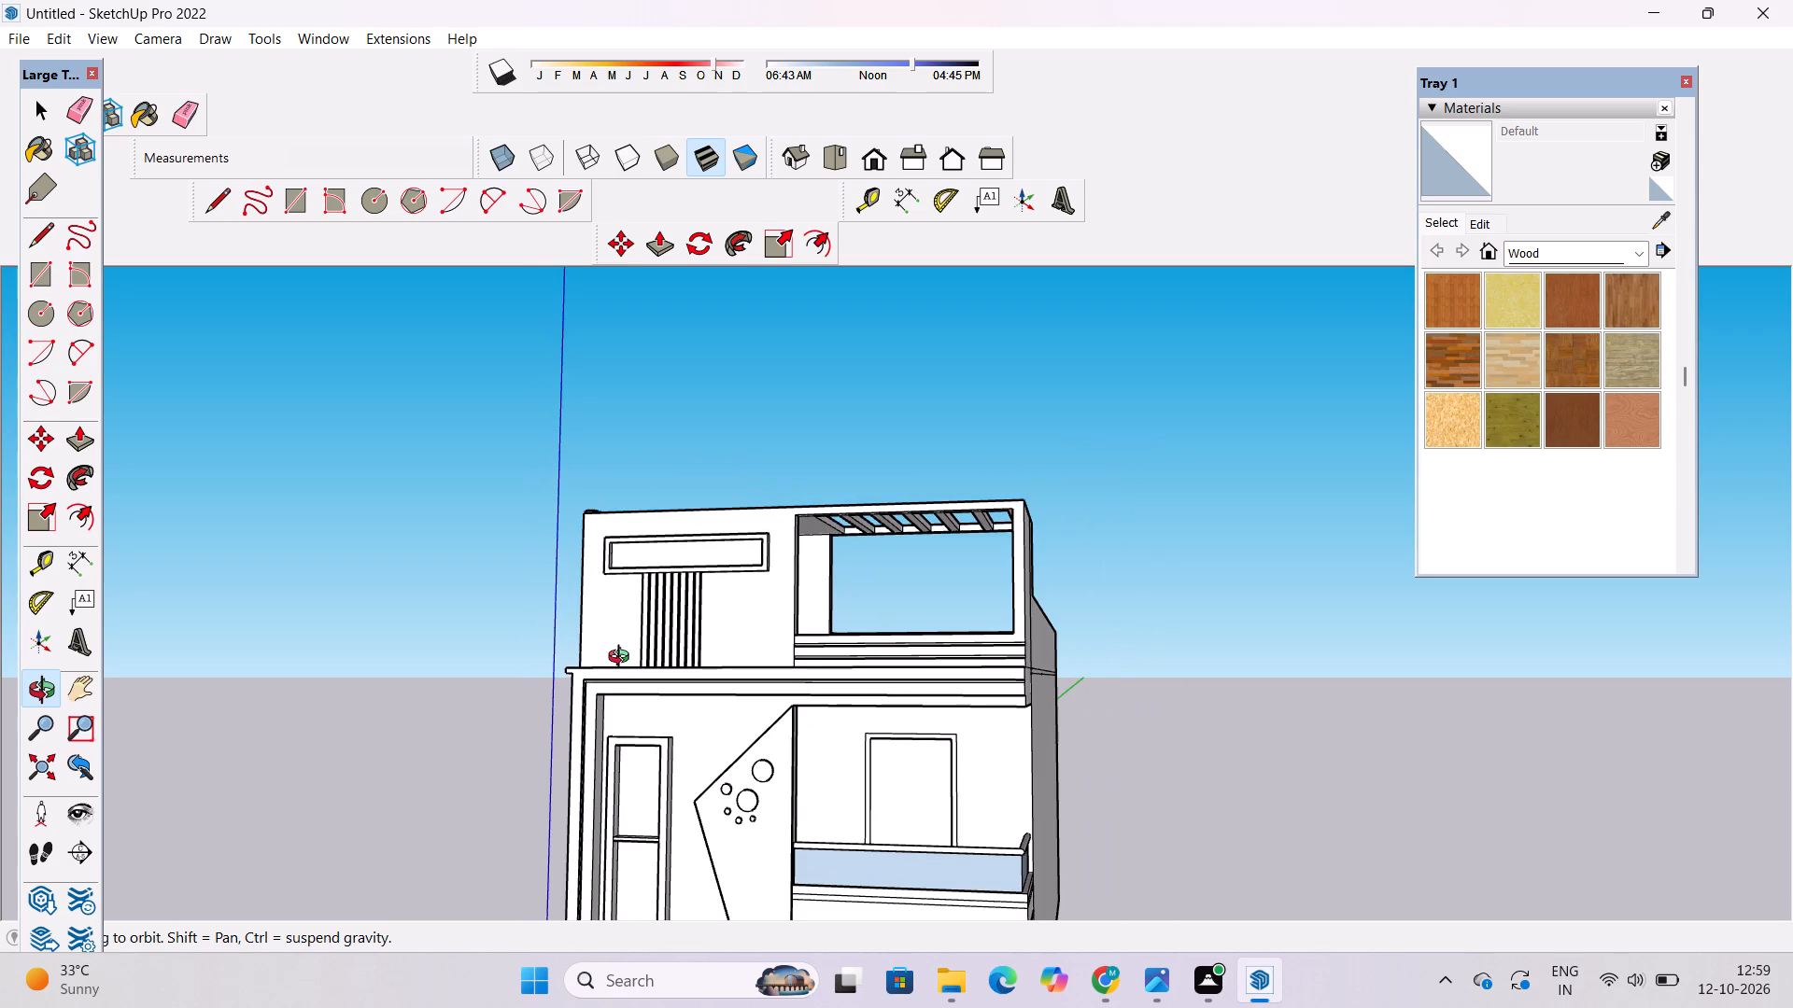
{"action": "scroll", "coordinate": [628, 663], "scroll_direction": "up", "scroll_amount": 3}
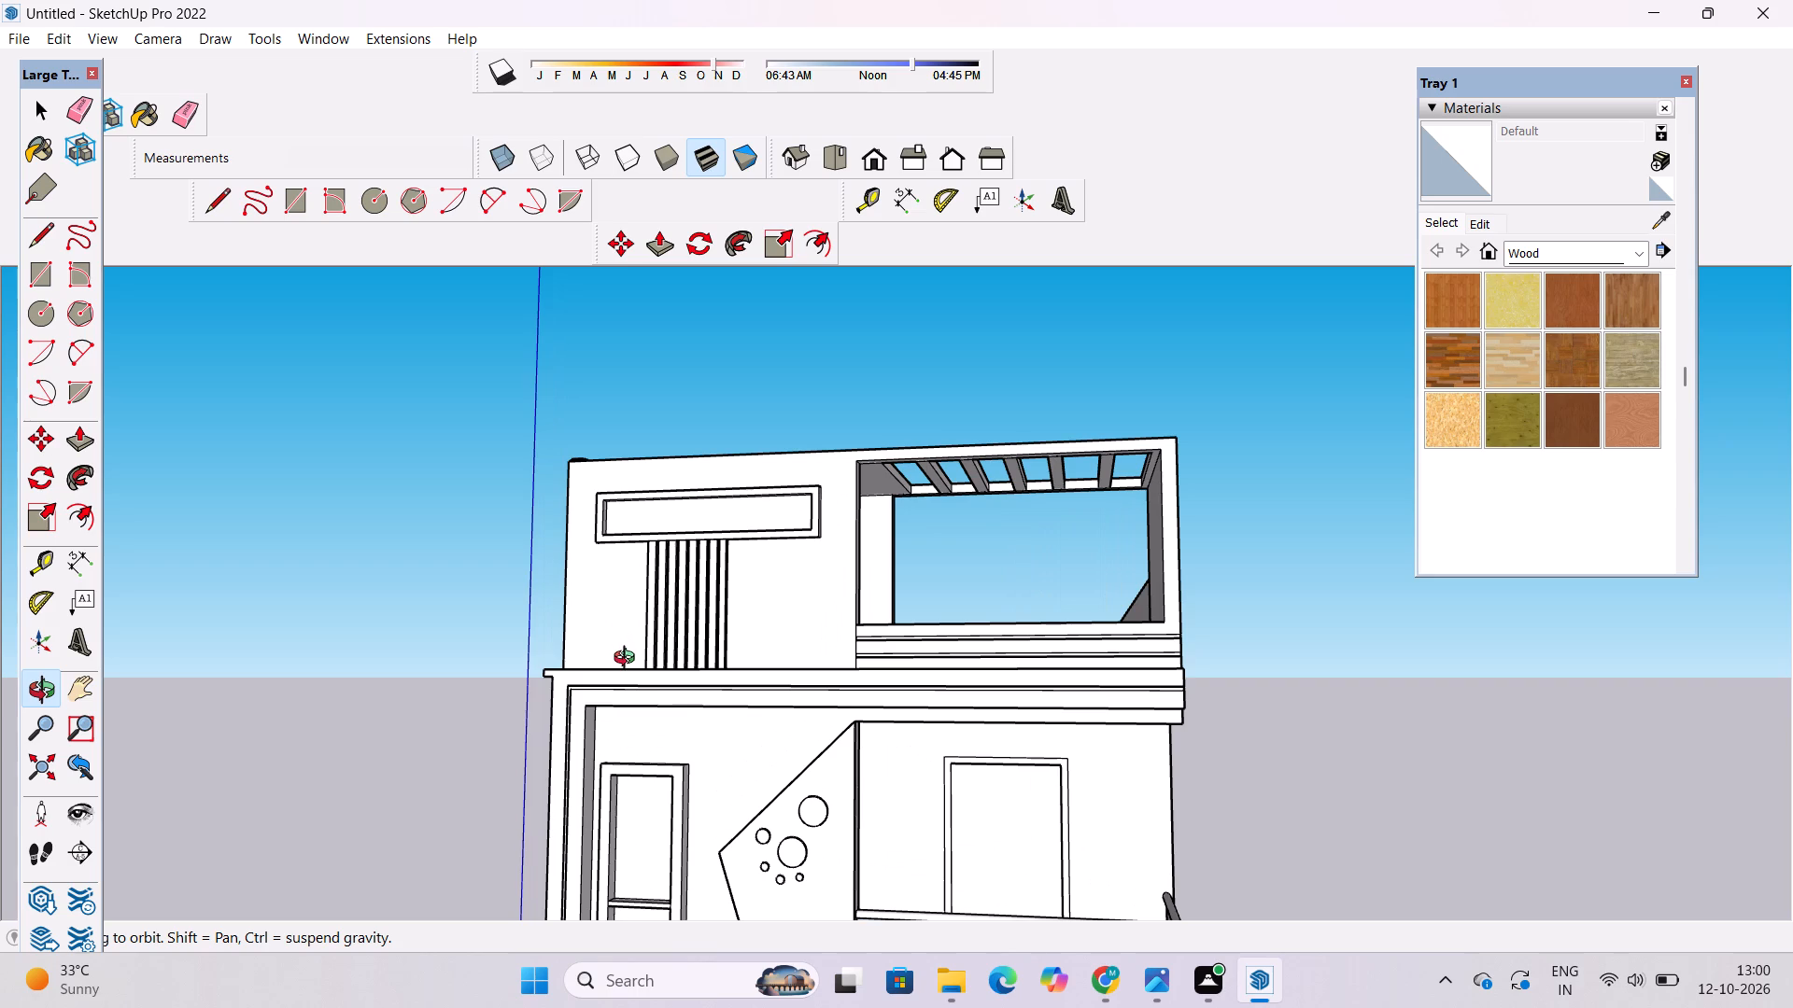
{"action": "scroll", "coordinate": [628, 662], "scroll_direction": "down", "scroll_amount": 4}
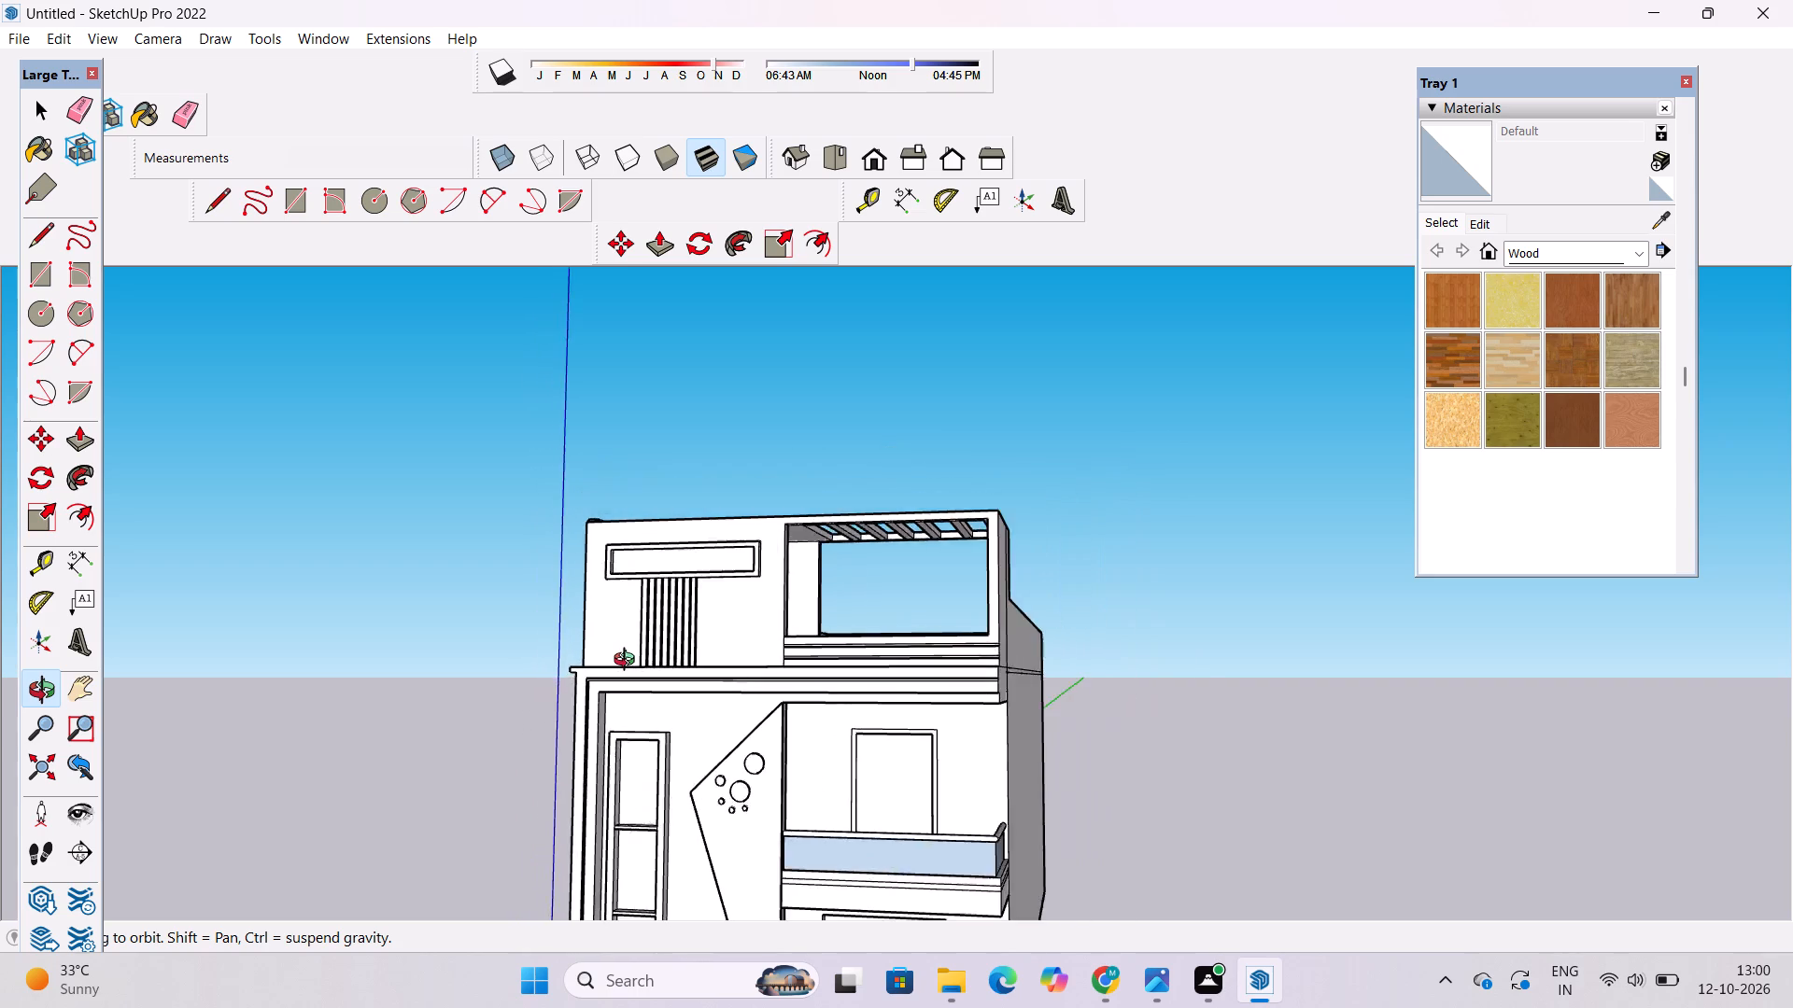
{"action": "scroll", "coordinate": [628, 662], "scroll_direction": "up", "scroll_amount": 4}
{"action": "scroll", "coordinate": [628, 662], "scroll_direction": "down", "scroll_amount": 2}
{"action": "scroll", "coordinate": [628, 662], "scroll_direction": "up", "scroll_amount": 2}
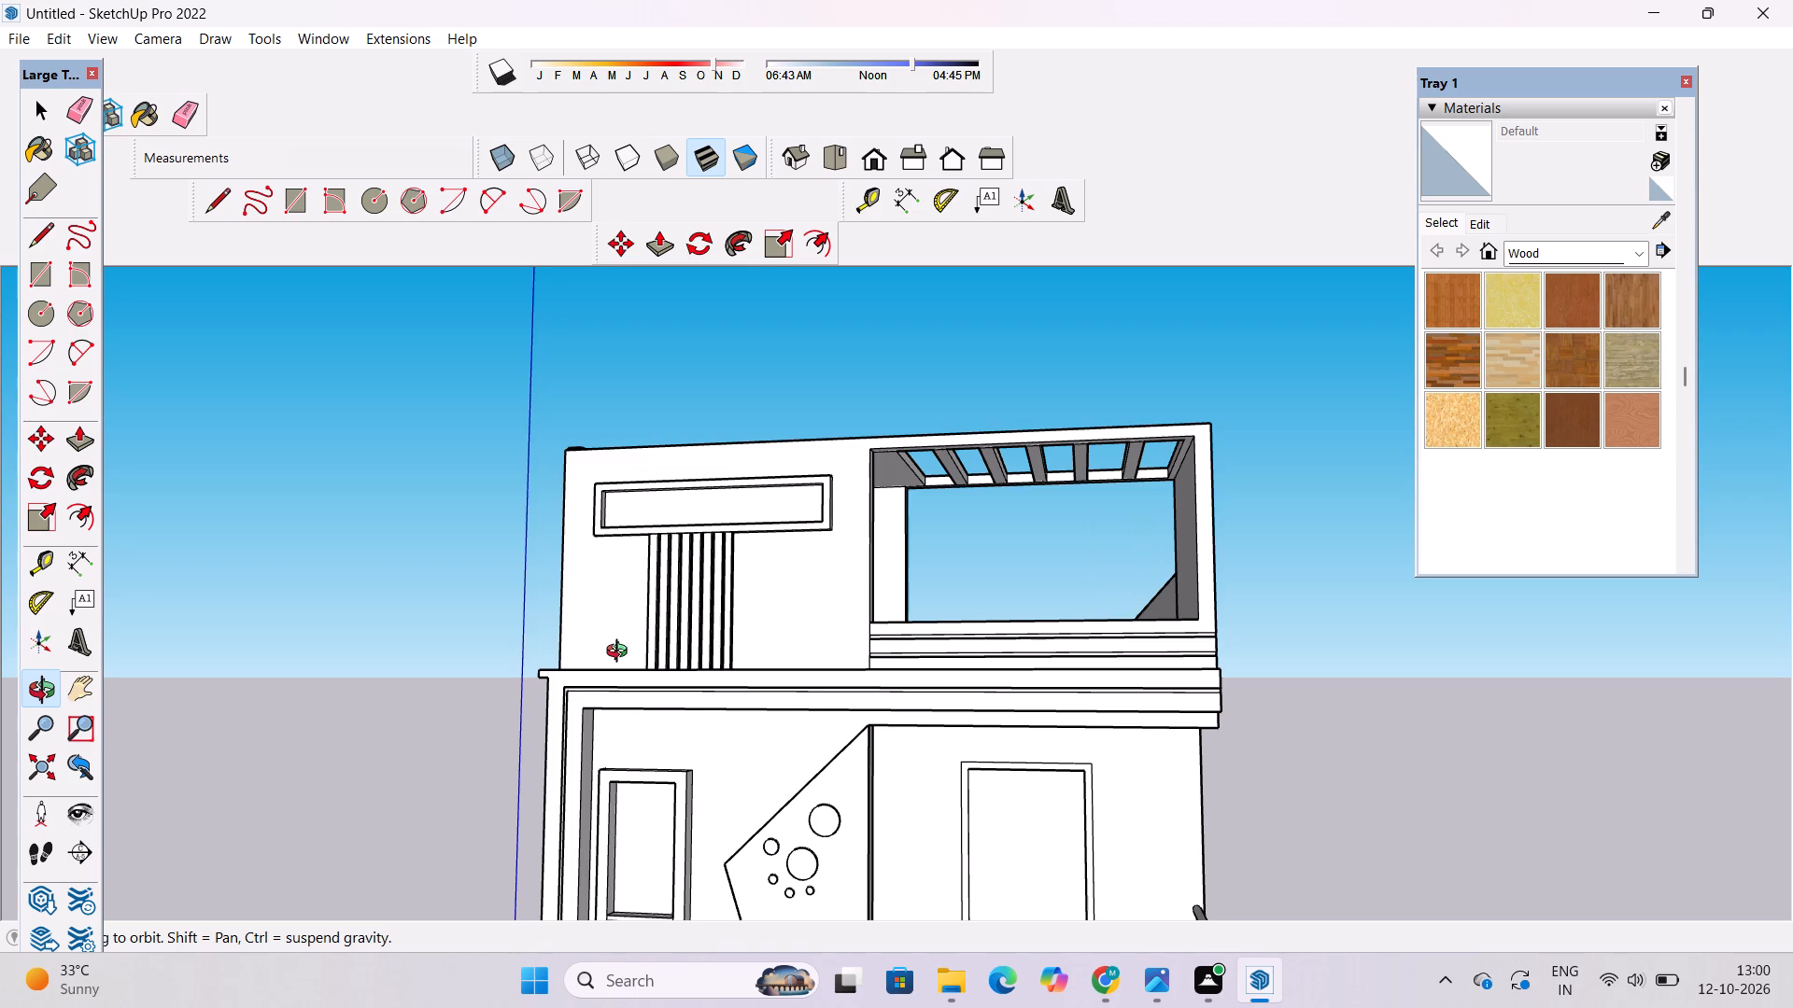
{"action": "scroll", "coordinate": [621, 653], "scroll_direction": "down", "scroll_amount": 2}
Erase the stray edge crossing the top-floor terrace floor between the front parapet and the corner of the inner wall.
{"action": "left_click_drag", "start_coordinate": [614, 676], "coordinate": [614, 687], "text": "shift"}
{"action": "left_click_drag", "start_coordinate": [614, 693], "coordinate": [618, 709]}
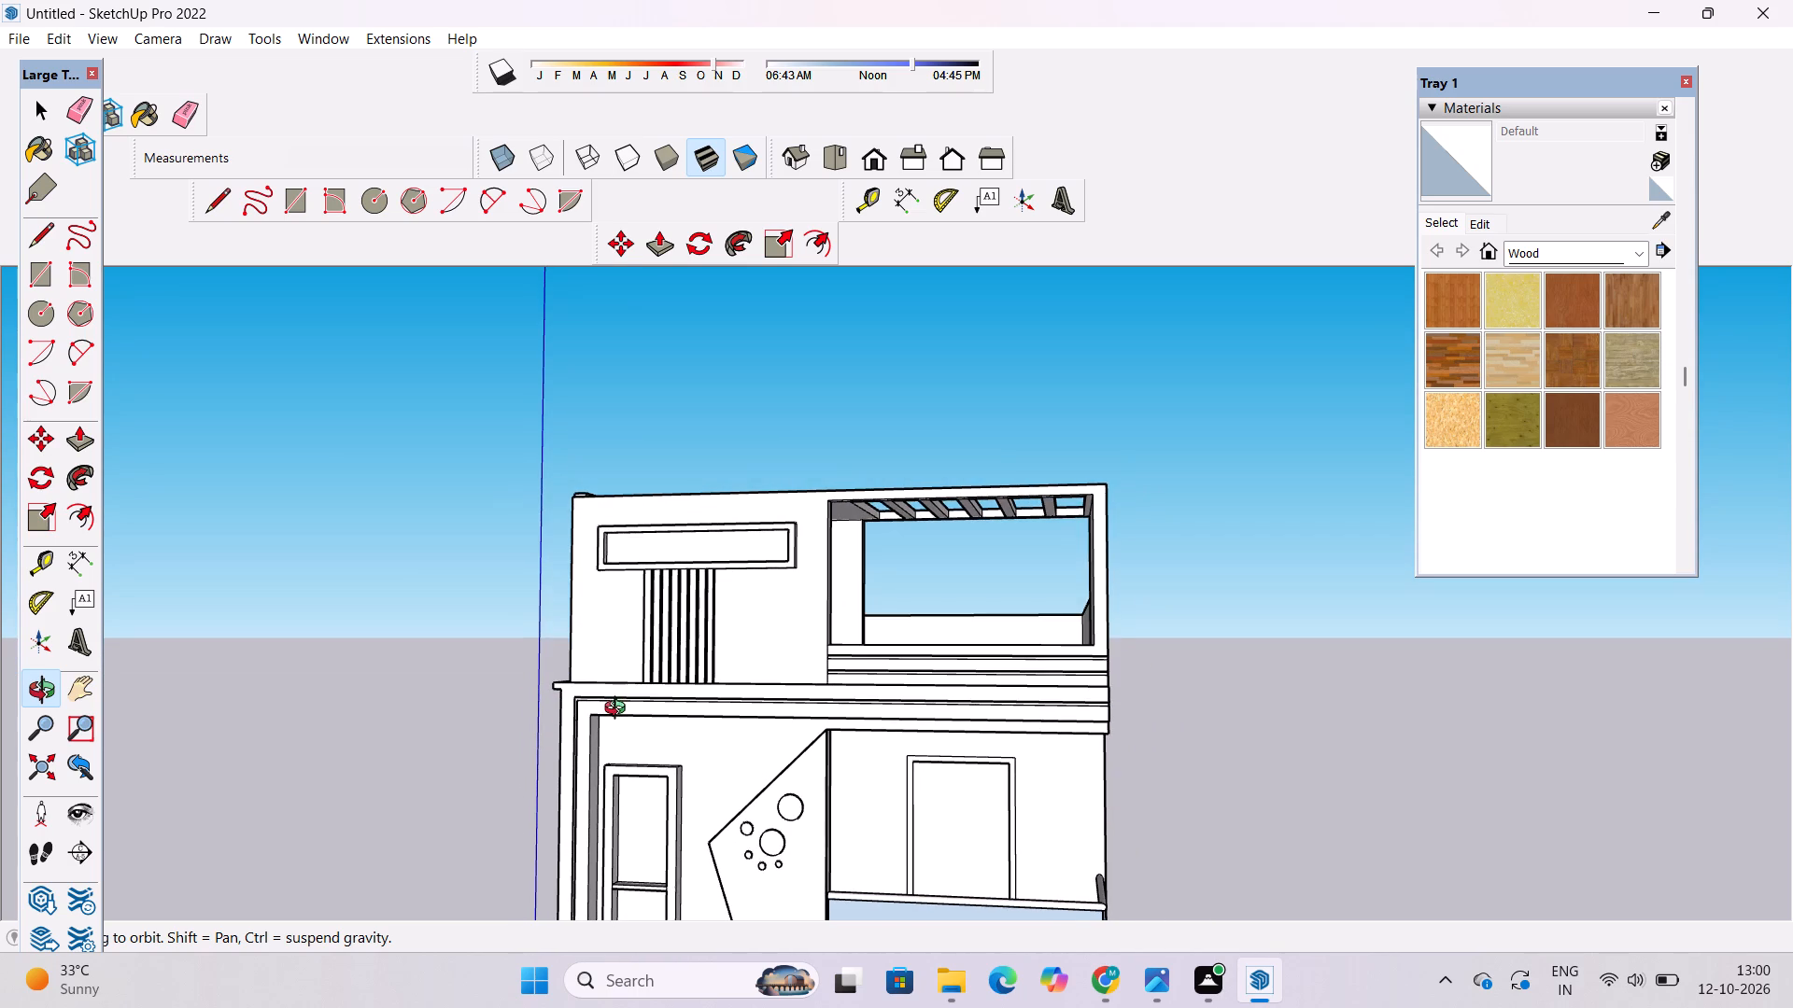
{"action": "left_click_drag", "start_coordinate": [619, 710], "coordinate": [664, 755]}
{"action": "scroll", "coordinate": [664, 751], "scroll_direction": "up", "scroll_amount": 5}
{"action": "left_click_drag", "start_coordinate": [661, 751], "coordinate": [578, 689], "text": "shift"}
{"action": "left_click_drag", "start_coordinate": [577, 688], "coordinate": [903, 825]}
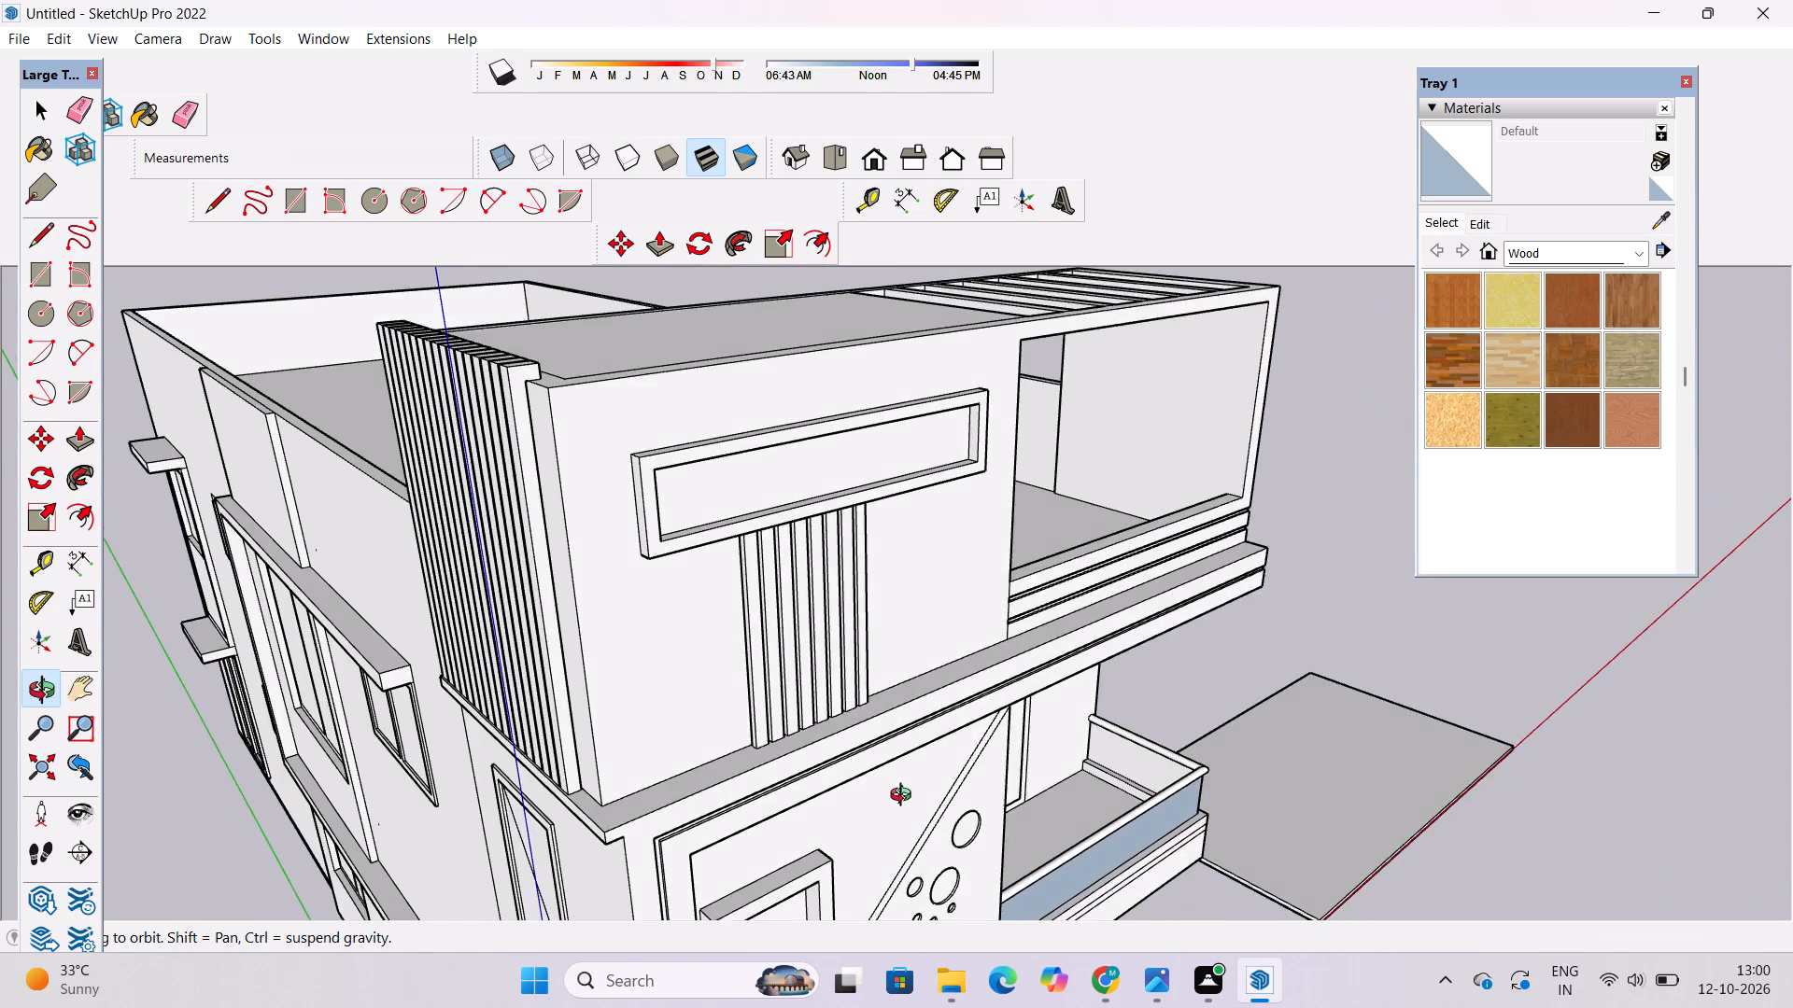
{"action": "scroll", "coordinate": [753, 622], "scroll_direction": "up", "scroll_amount": 4}
{"action": "left_click_drag", "start_coordinate": [738, 594], "coordinate": [745, 694], "text": "shift"}
{"action": "left_click_drag", "start_coordinate": [869, 730], "coordinate": [307, 719]}
{"action": "left_click_drag", "start_coordinate": [941, 796], "coordinate": [397, 743]}
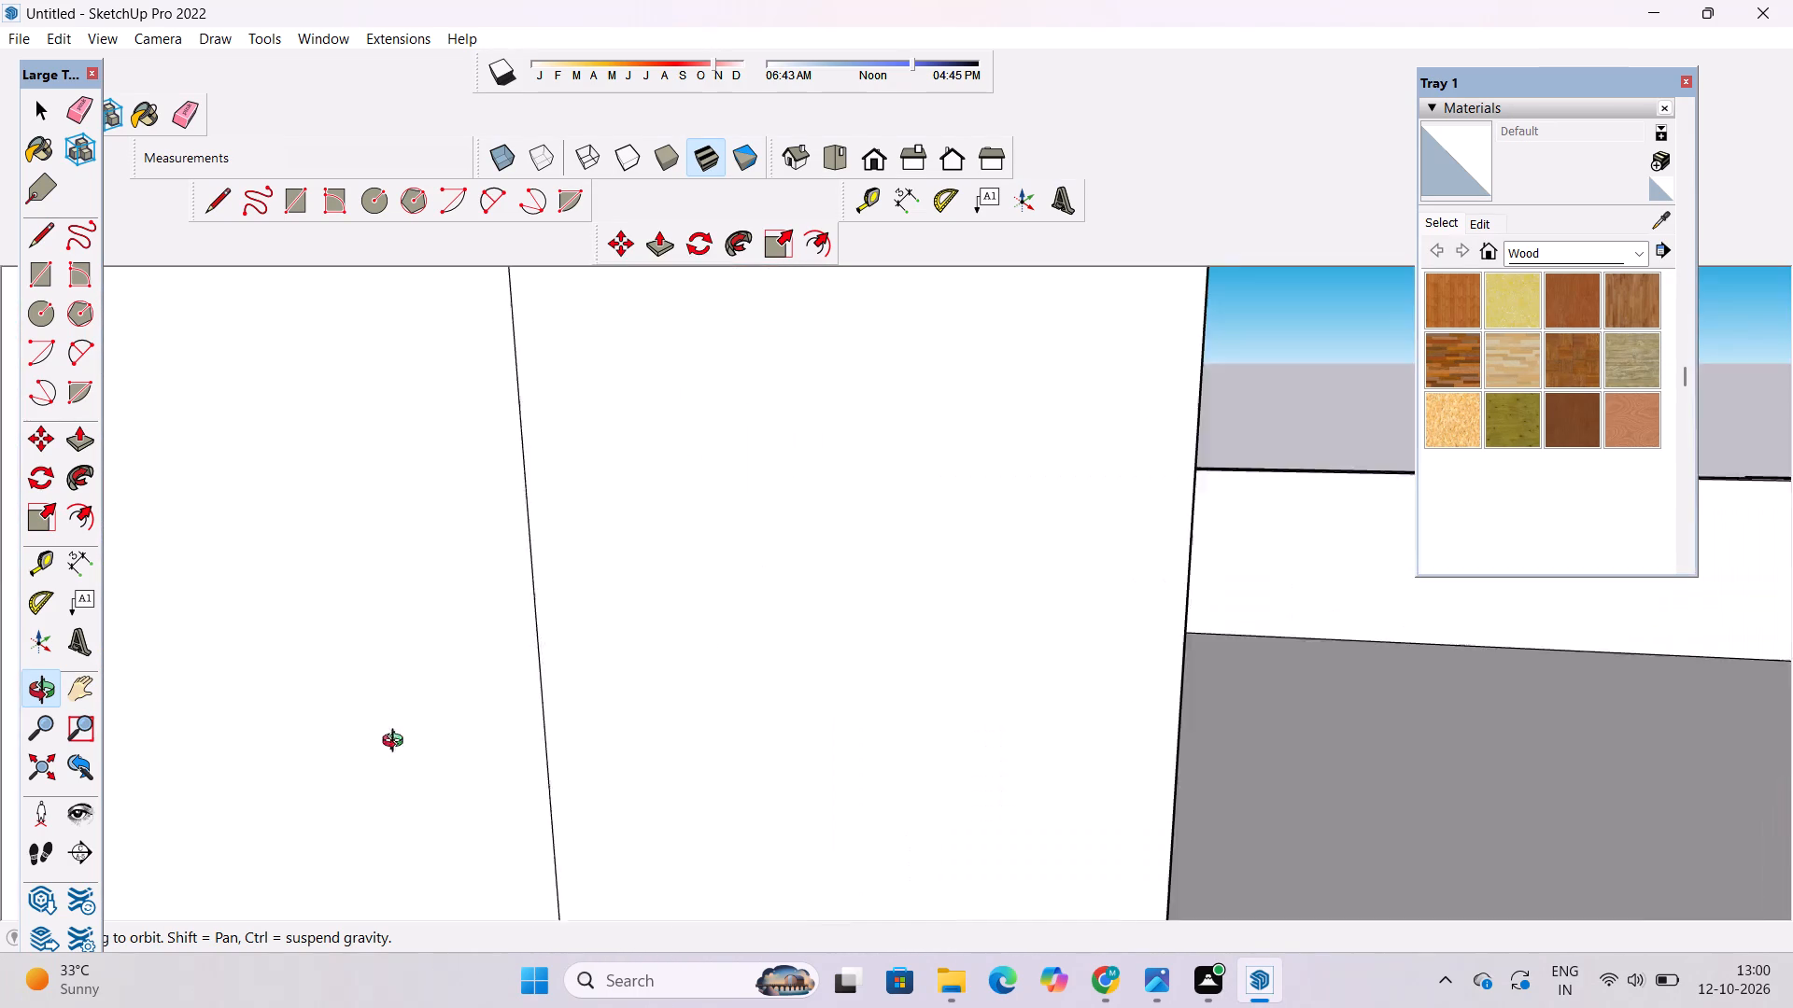
{"action": "left_click_drag", "start_coordinate": [397, 743], "coordinate": [1021, 730]}
{"action": "left_click_drag", "start_coordinate": [977, 730], "coordinate": [713, 682]}
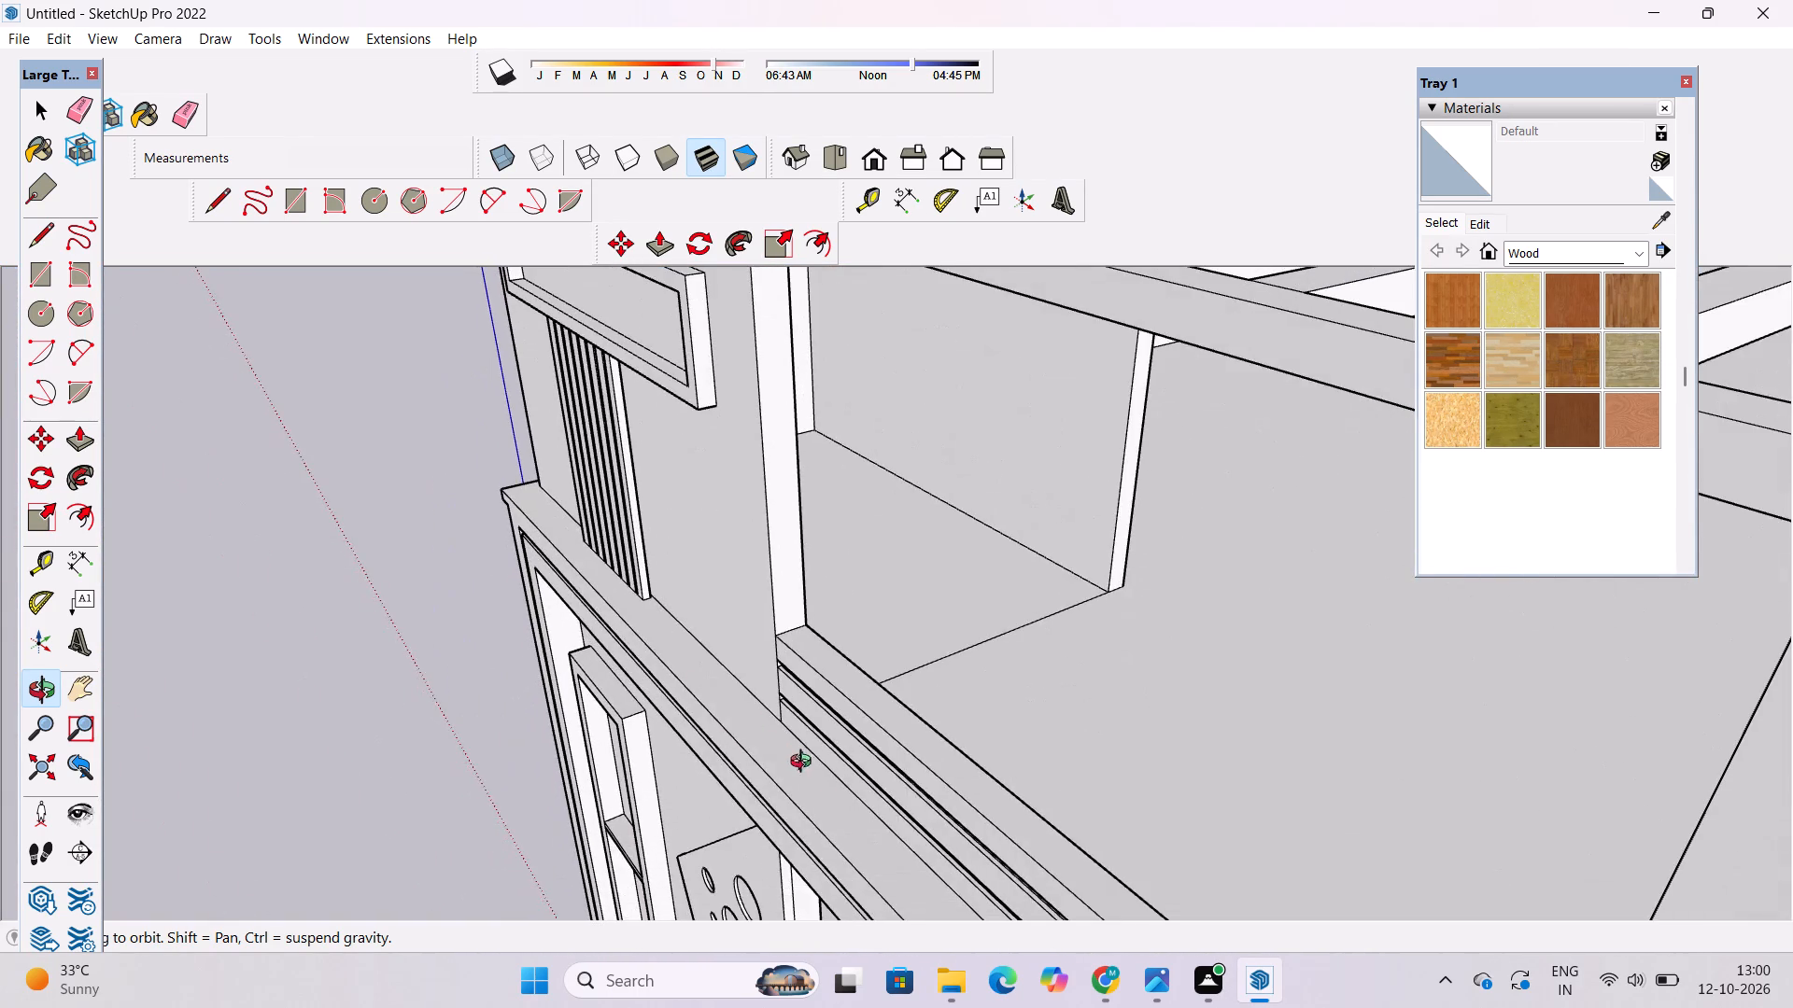
{"action": "scroll", "coordinate": [945, 780], "scroll_direction": "up", "scroll_amount": 6}
{"action": "left_click_drag", "start_coordinate": [940, 791], "coordinate": [928, 827], "text": "shift"}
{"action": "left_click_drag", "start_coordinate": [902, 851], "coordinate": [818, 922]}
{"action": "scroll", "coordinate": [860, 756], "scroll_direction": "up", "scroll_amount": 5}
{"action": "left_click_drag", "start_coordinate": [860, 755], "coordinate": [833, 783]}
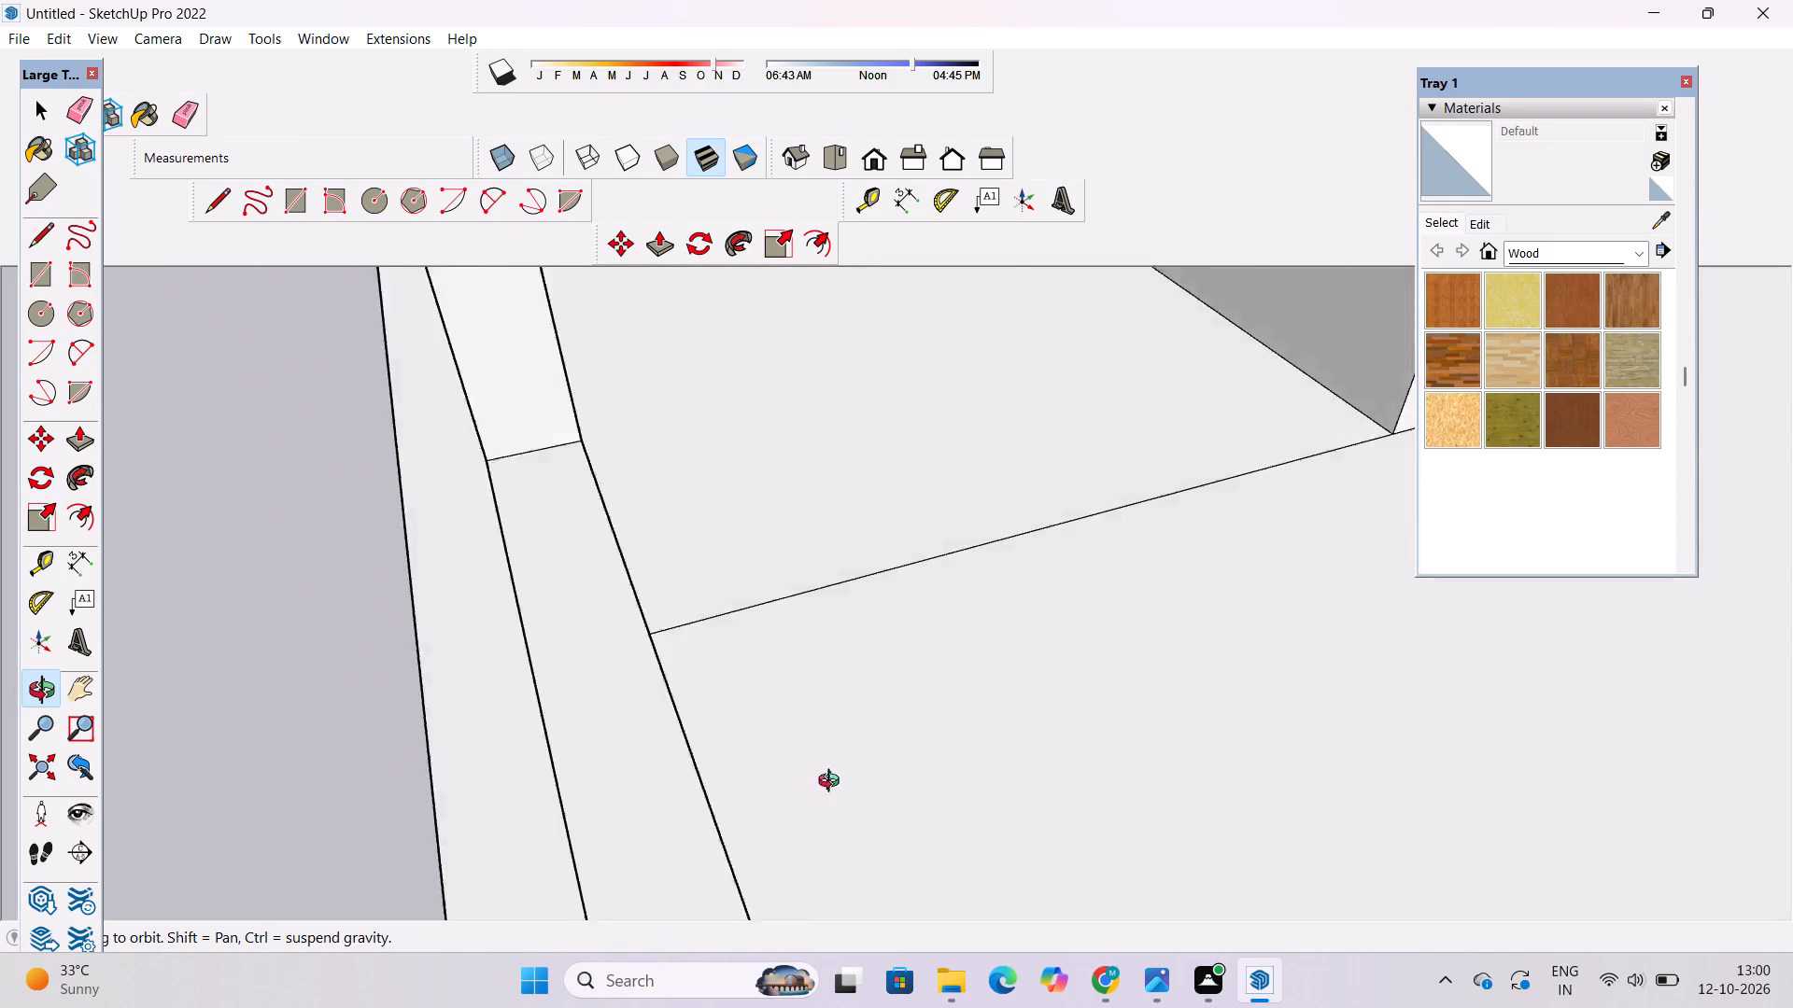
{"action": "left_click_drag", "start_coordinate": [833, 783], "coordinate": [741, 795]}
{"action": "left_click_drag", "start_coordinate": [732, 753], "coordinate": [727, 823], "text": "shift"}
{"action": "left_click", "coordinate": [725, 821]}
{"action": "left_click_drag", "start_coordinate": [725, 793], "coordinate": [712, 832], "text": "shift"}
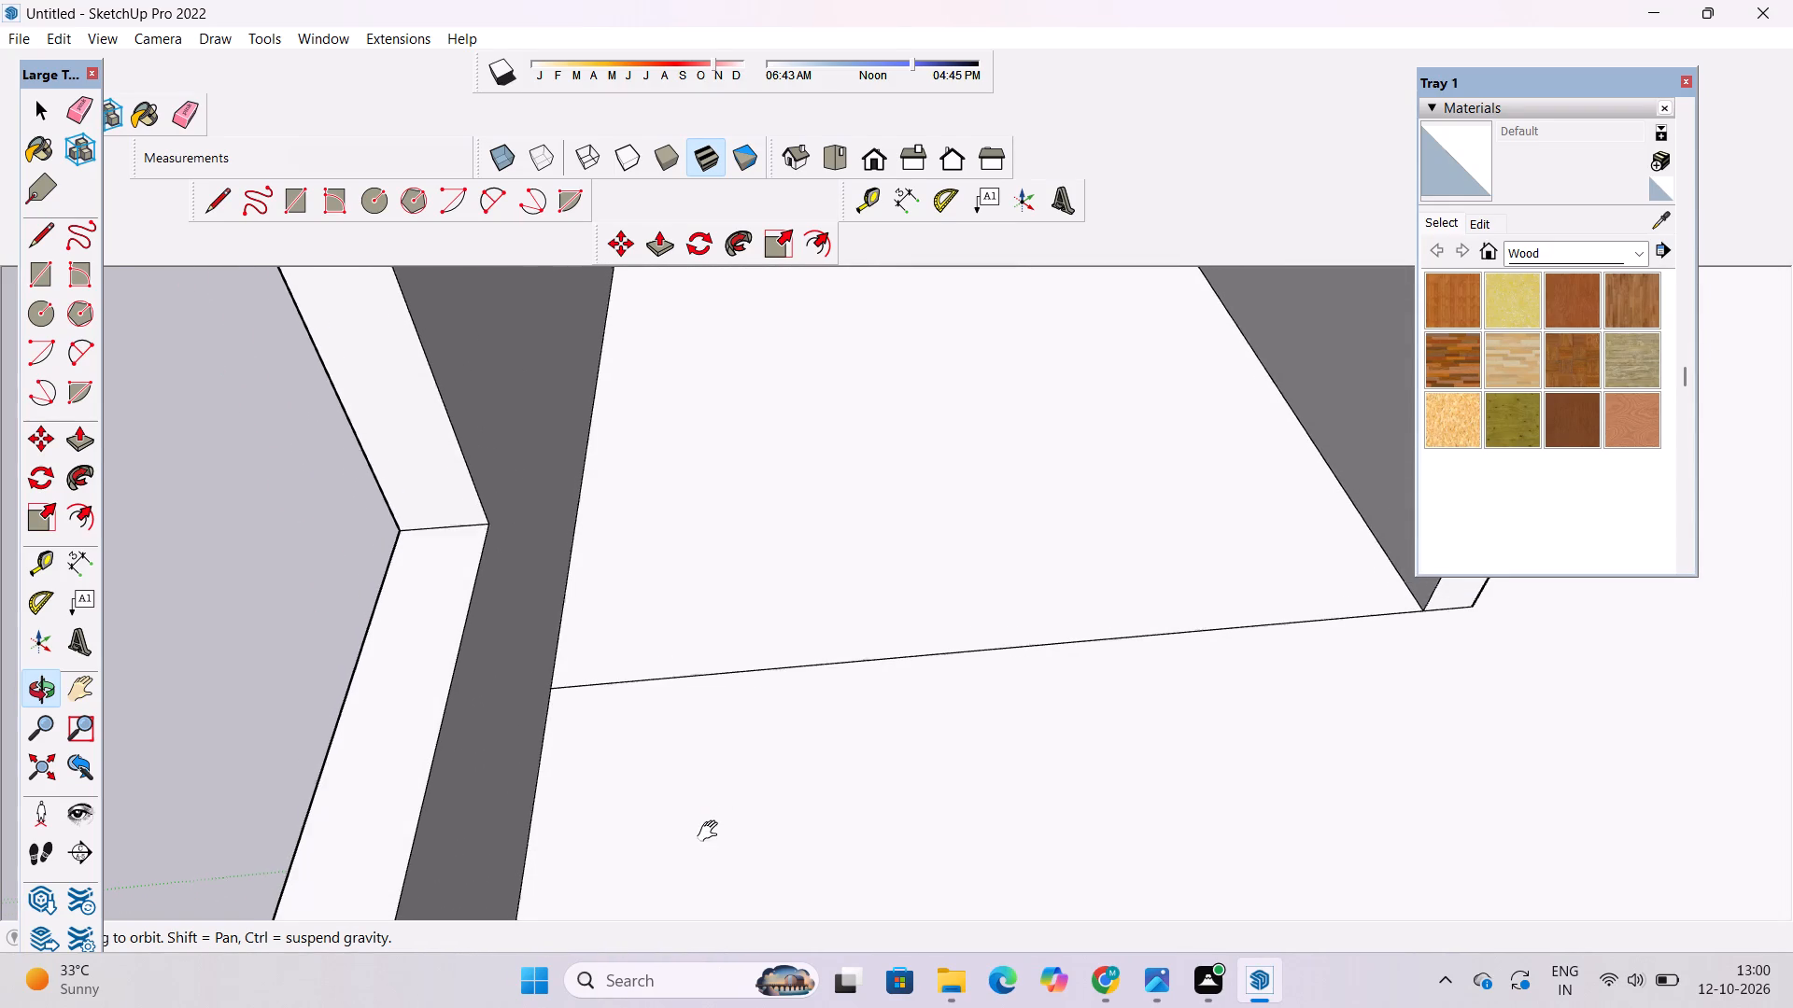
{"action": "left_click_drag", "start_coordinate": [712, 832], "coordinate": [712, 833], "text": "shift"}
{"action": "key", "text": "e"}
{"action": "left_click_drag", "start_coordinate": [774, 641], "coordinate": [784, 714]}
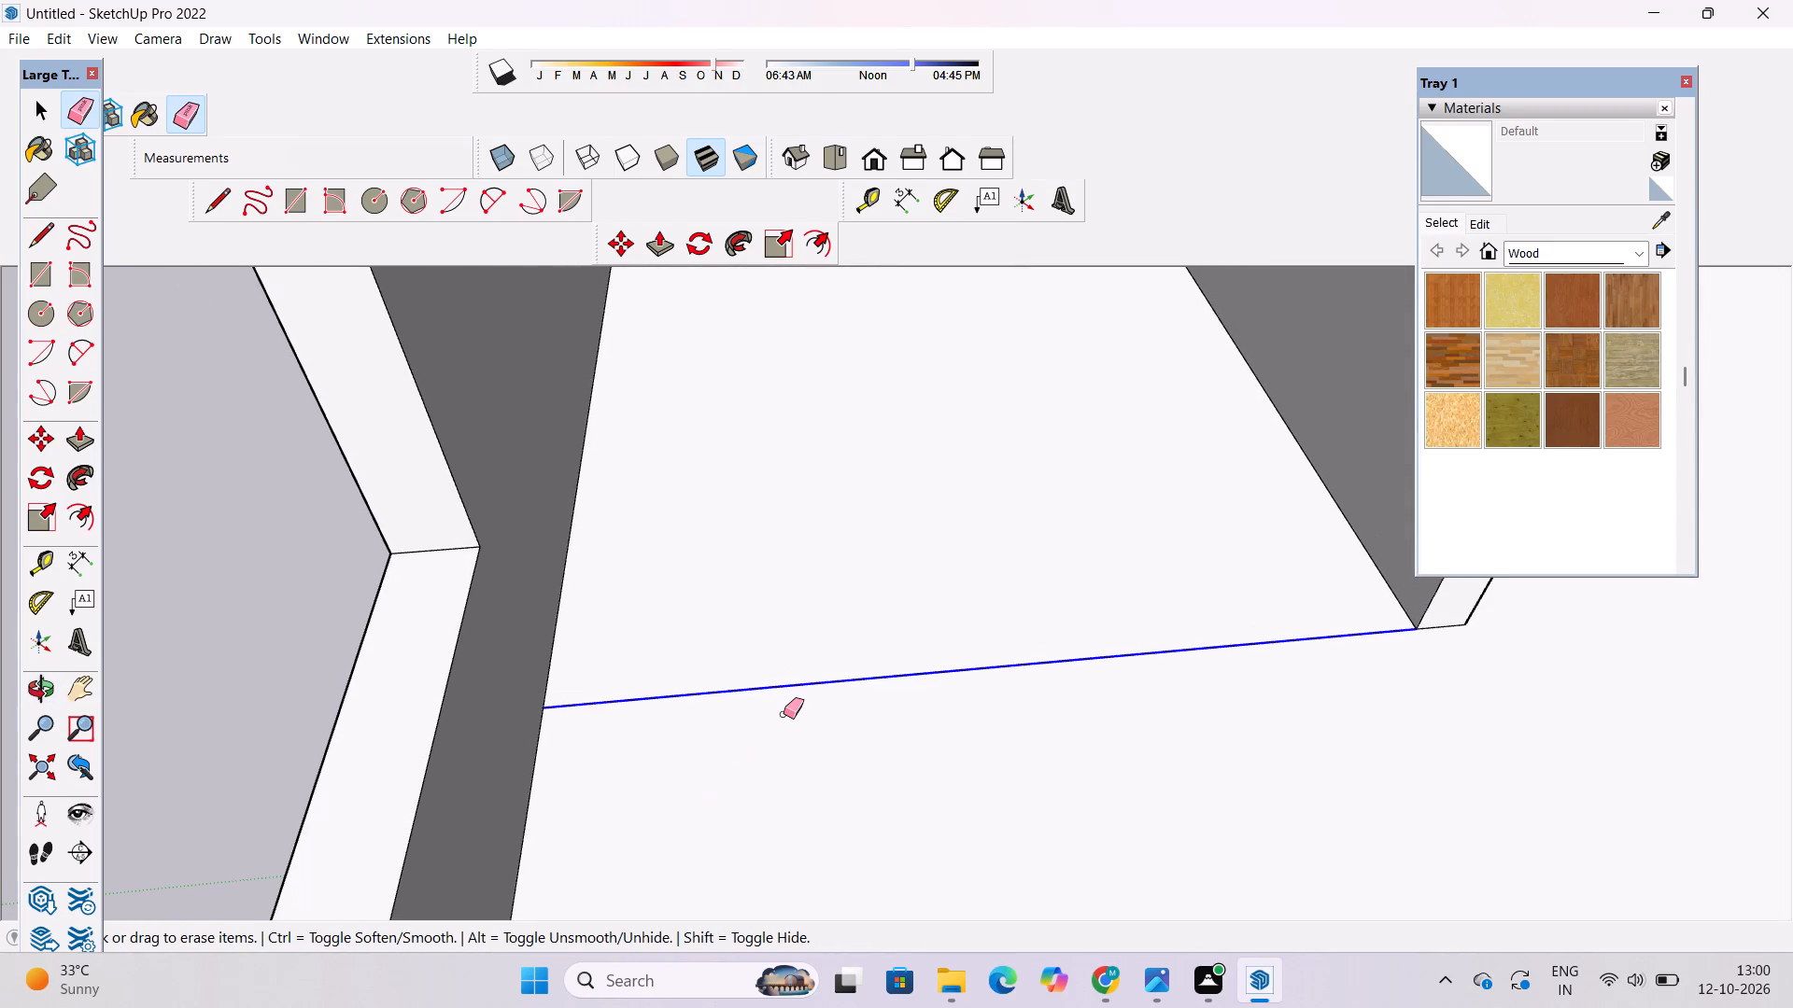
Examine the pergola over the top-floor terrace from above and the undersides of its beams from below.
{"action": "key", "text": "o"}
{"action": "scroll", "coordinate": [588, 662], "scroll_direction": "down", "scroll_amount": 7}
{"action": "left_click_drag", "start_coordinate": [324, 738], "coordinate": [840, 629]}
{"action": "scroll", "coordinate": [1002, 469], "scroll_direction": "down", "scroll_amount": 5}
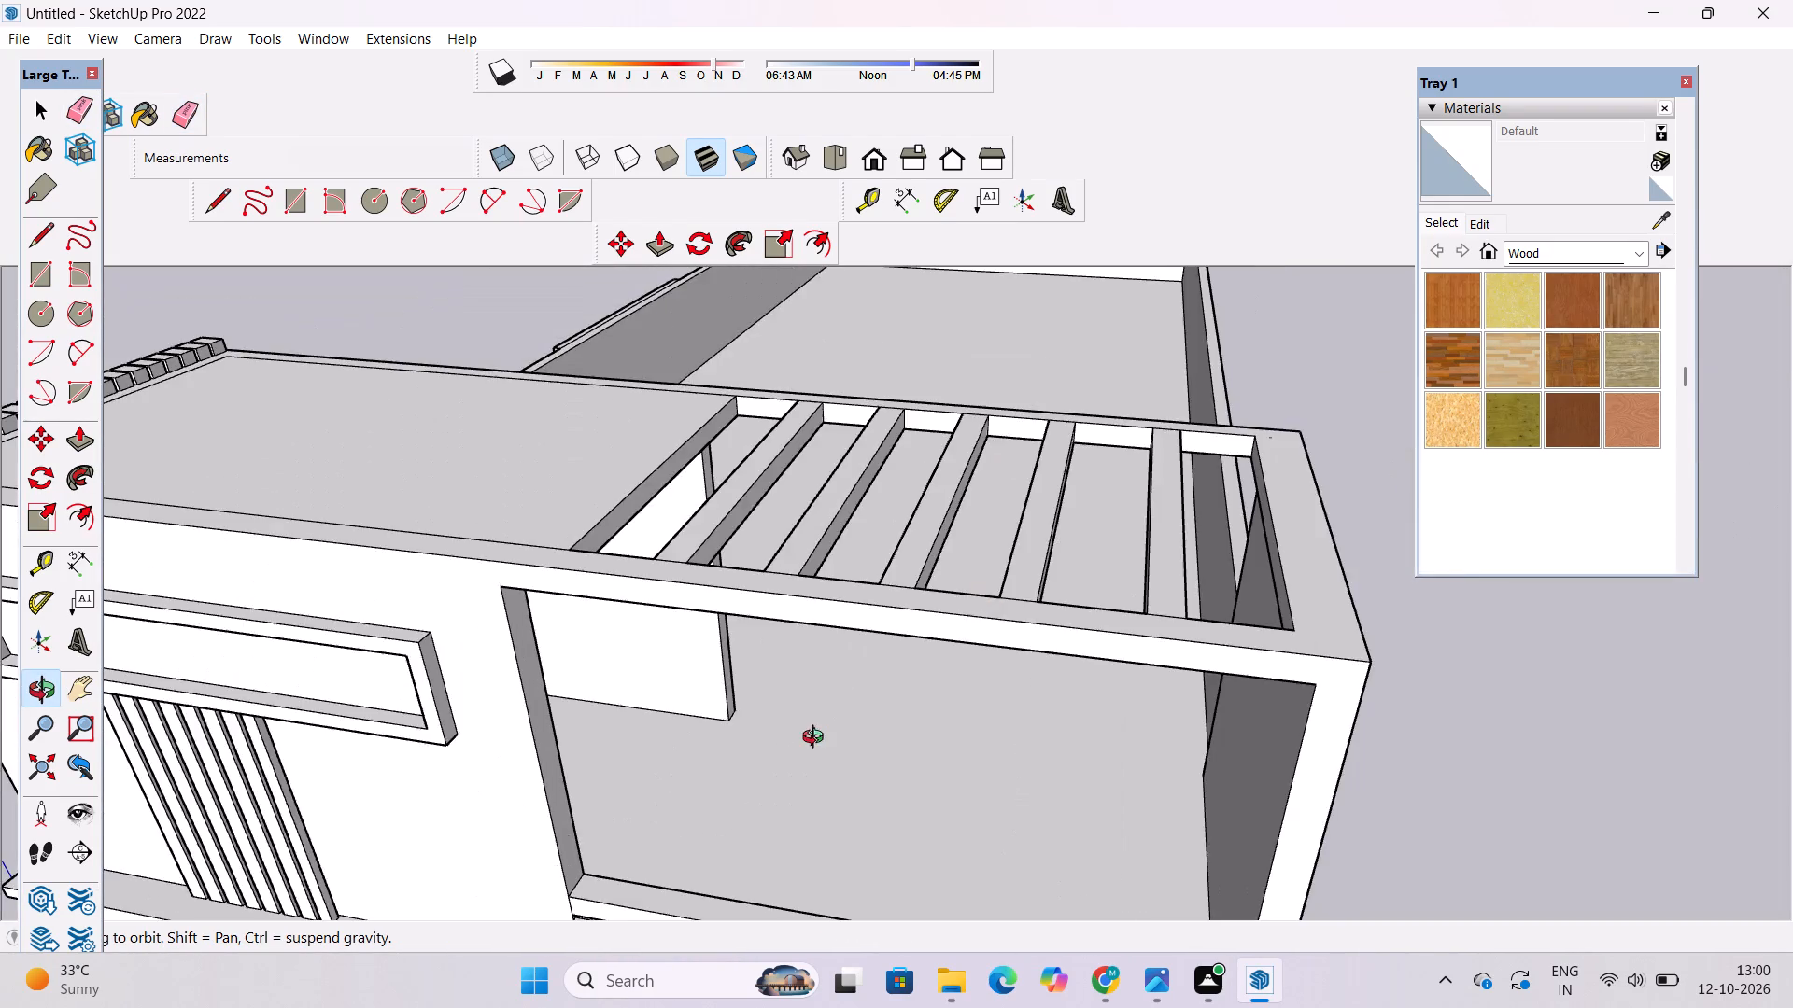
{"action": "left_click_drag", "start_coordinate": [815, 743], "coordinate": [939, 403]}
{"action": "left_click_drag", "start_coordinate": [911, 448], "coordinate": [802, 661], "text": "shift"}
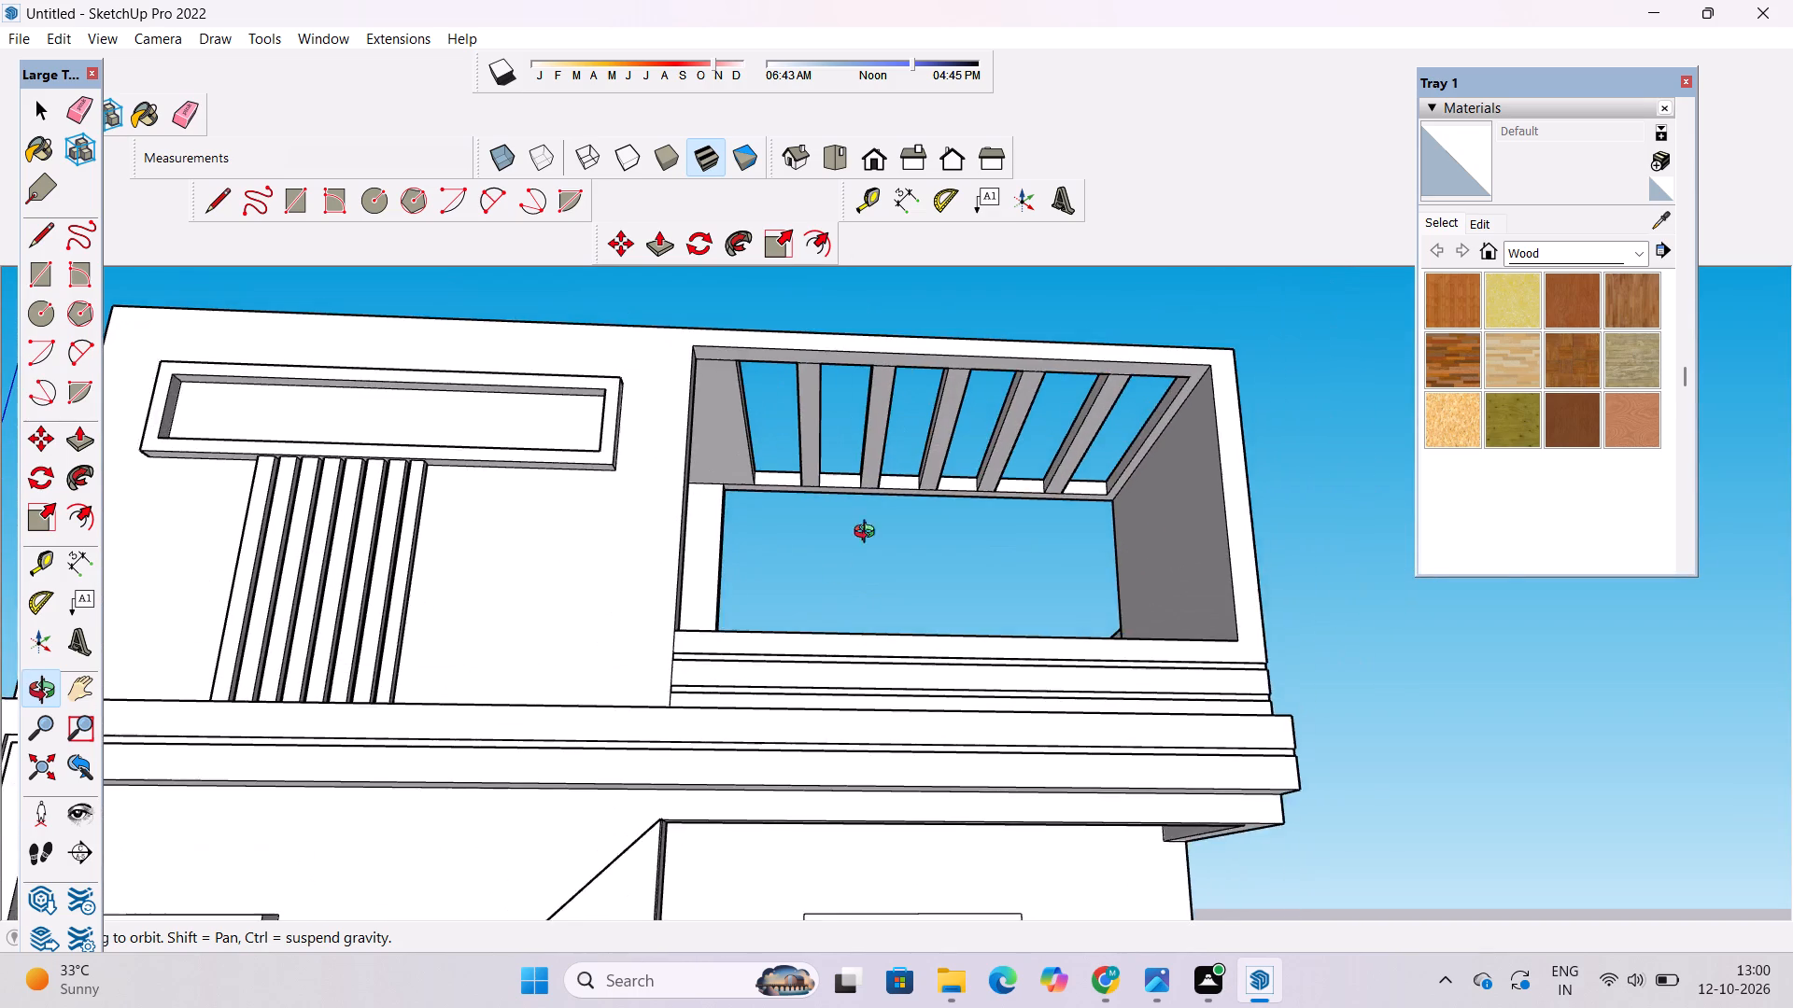
{"action": "scroll", "coordinate": [886, 473], "scroll_direction": "up", "scroll_amount": 3}
{"action": "left_click_drag", "start_coordinate": [883, 472], "coordinate": [747, 668], "text": "shift"}
{"action": "left_click_drag", "start_coordinate": [746, 640], "coordinate": [755, 570]}
{"action": "scroll", "coordinate": [728, 637], "scroll_direction": "up", "scroll_amount": 5}
{"action": "left_click_drag", "start_coordinate": [728, 684], "coordinate": [731, 605], "text": "shift"}
{"action": "left_click_drag", "start_coordinate": [732, 646], "coordinate": [731, 584]}
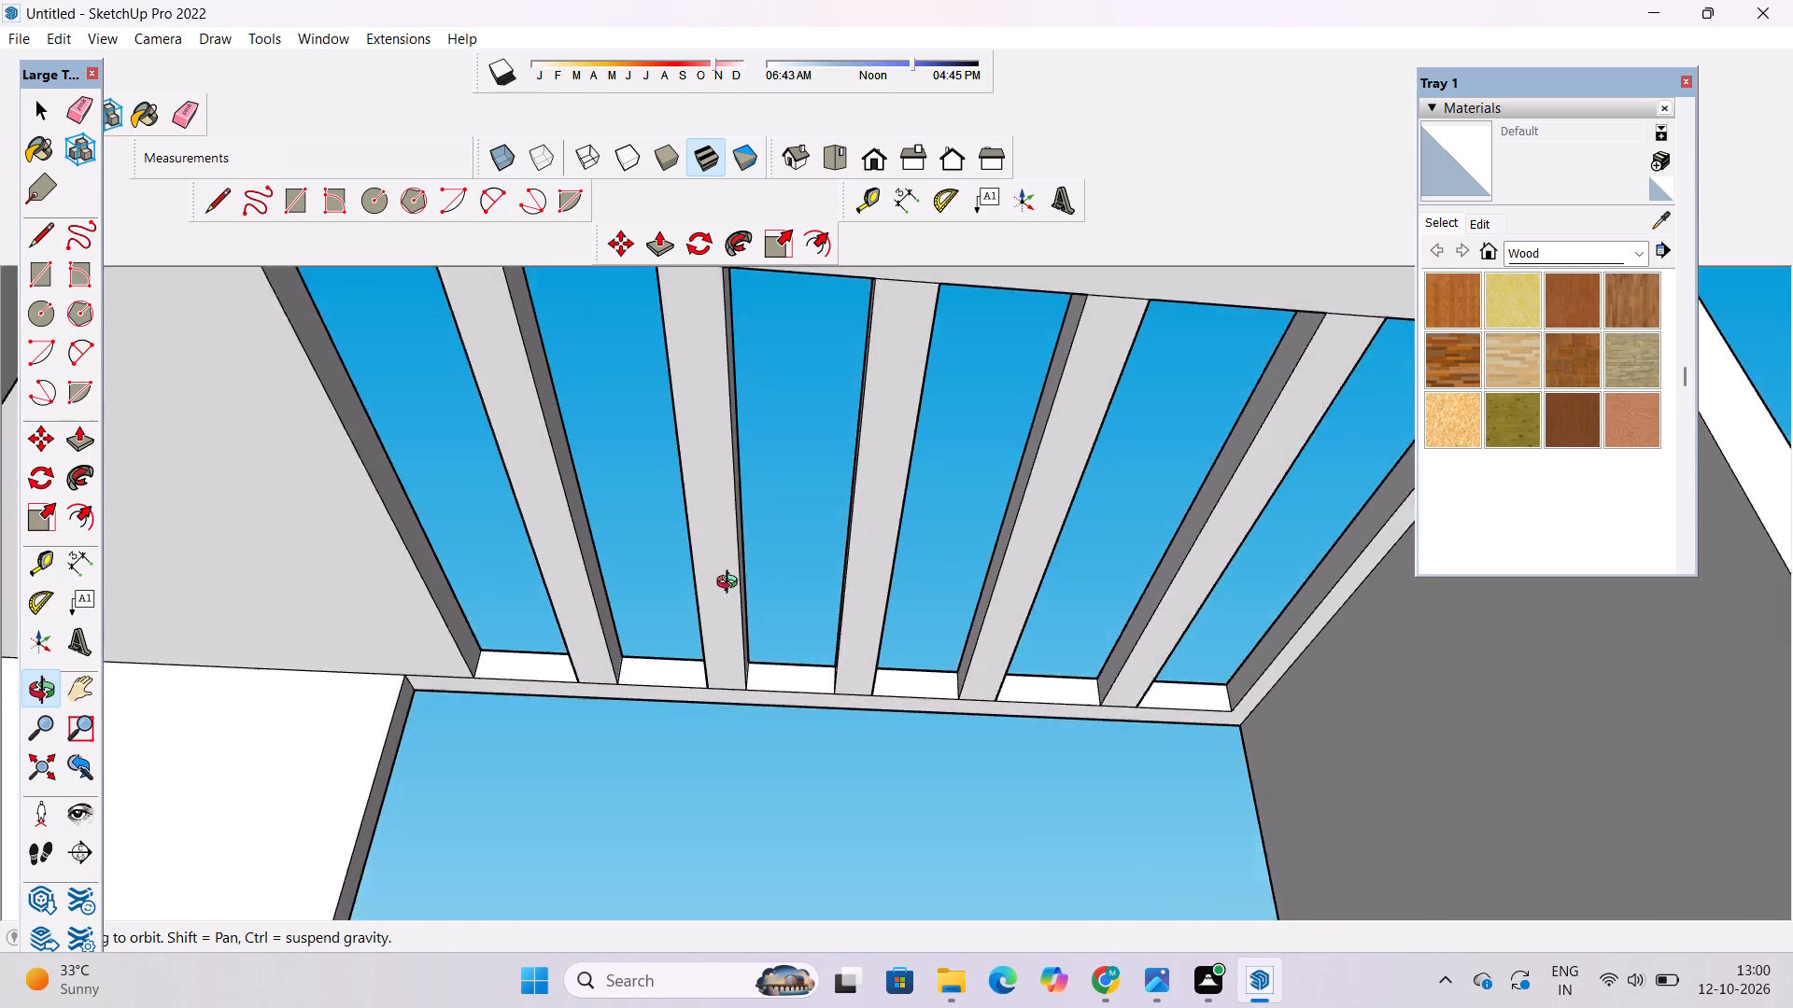
{"action": "left_click_drag", "start_coordinate": [731, 584], "coordinate": [729, 575]}
{"action": "left_click_drag", "start_coordinate": [728, 572], "coordinate": [734, 642], "text": "shift"}
{"action": "scroll", "coordinate": [733, 636], "scroll_direction": "down", "scroll_amount": 5}
{"action": "left_click_drag", "start_coordinate": [839, 675], "coordinate": [815, 572]}
{"action": "left_click_drag", "start_coordinate": [764, 628], "coordinate": [759, 667], "text": "shift"}
{"action": "scroll", "coordinate": [676, 670], "scroll_direction": "up", "scroll_amount": 4}
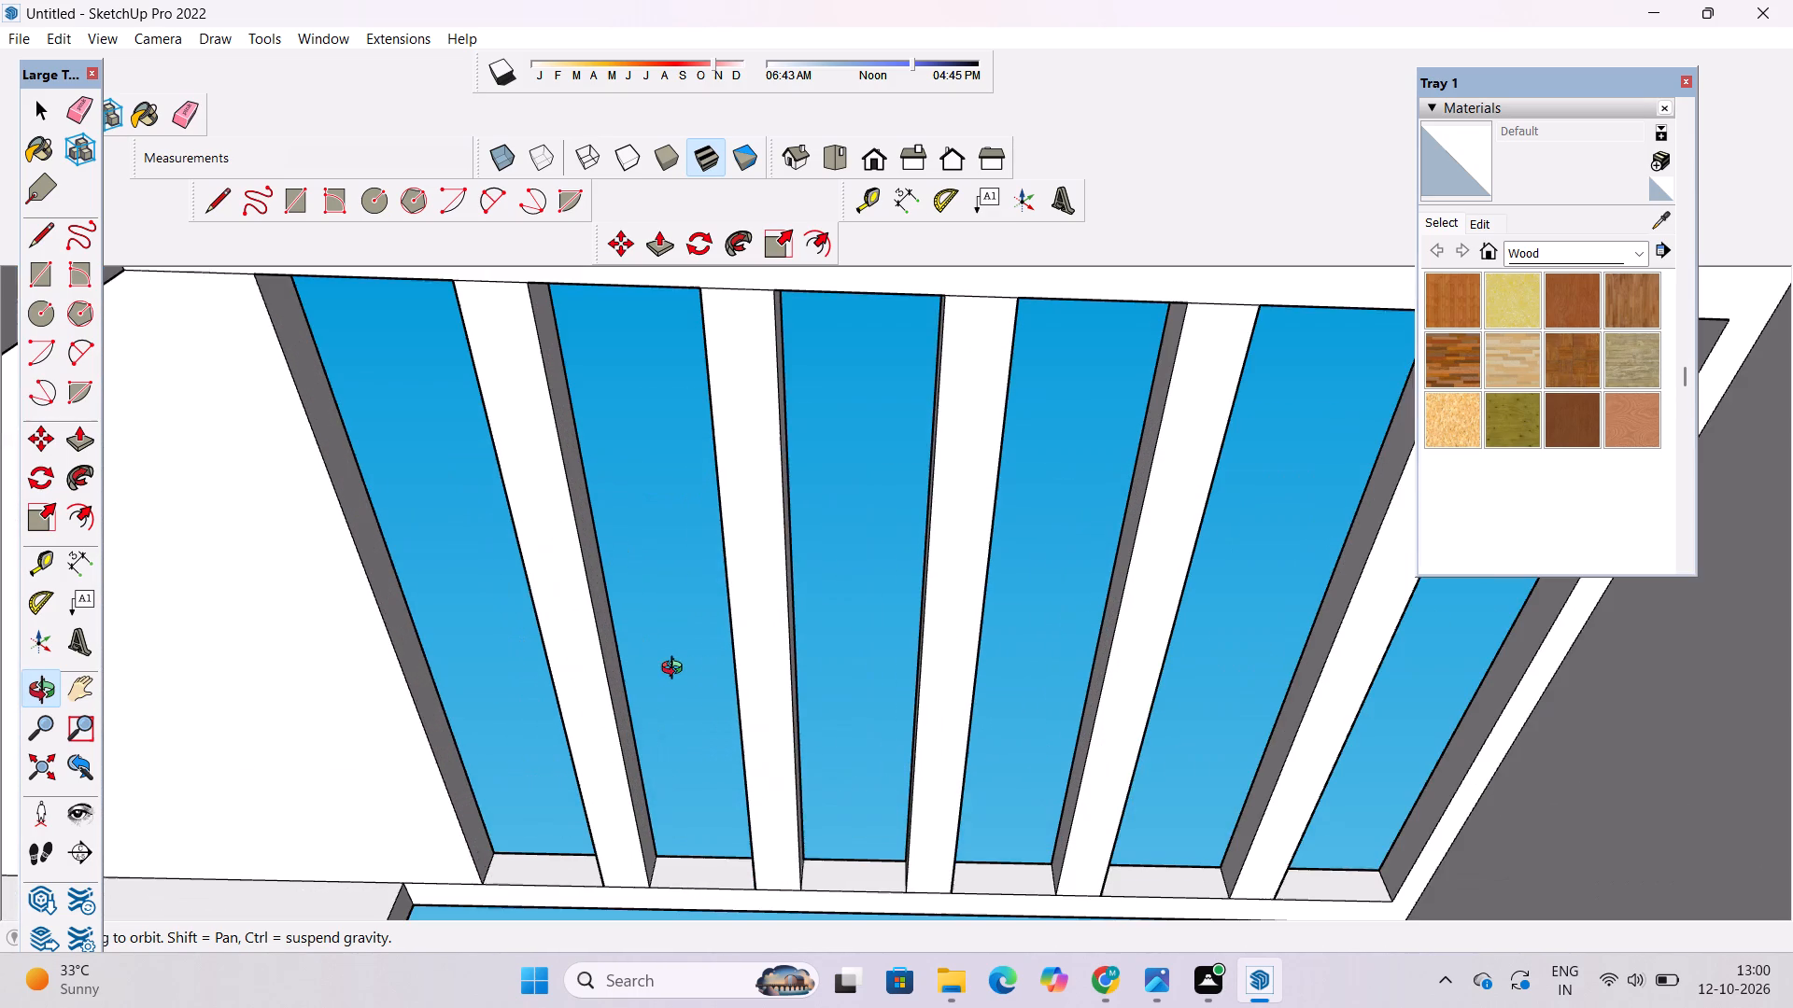
{"action": "scroll", "coordinate": [649, 676], "scroll_direction": "down", "scroll_amount": 3}
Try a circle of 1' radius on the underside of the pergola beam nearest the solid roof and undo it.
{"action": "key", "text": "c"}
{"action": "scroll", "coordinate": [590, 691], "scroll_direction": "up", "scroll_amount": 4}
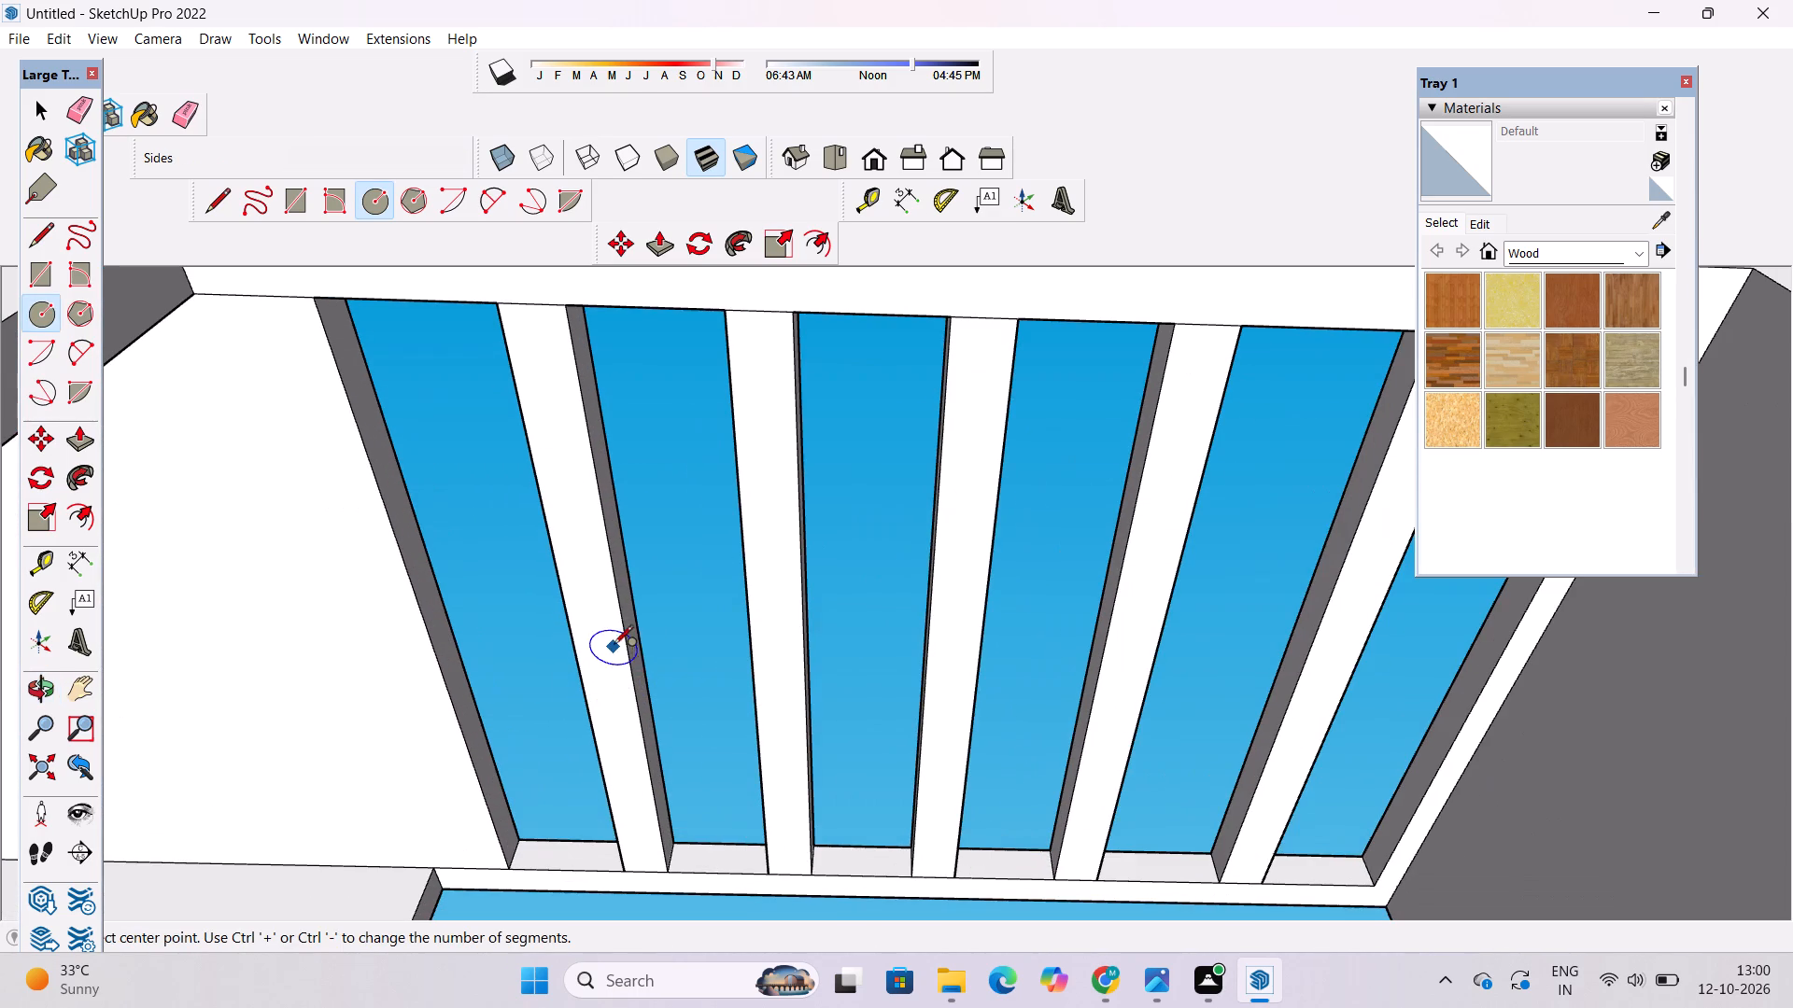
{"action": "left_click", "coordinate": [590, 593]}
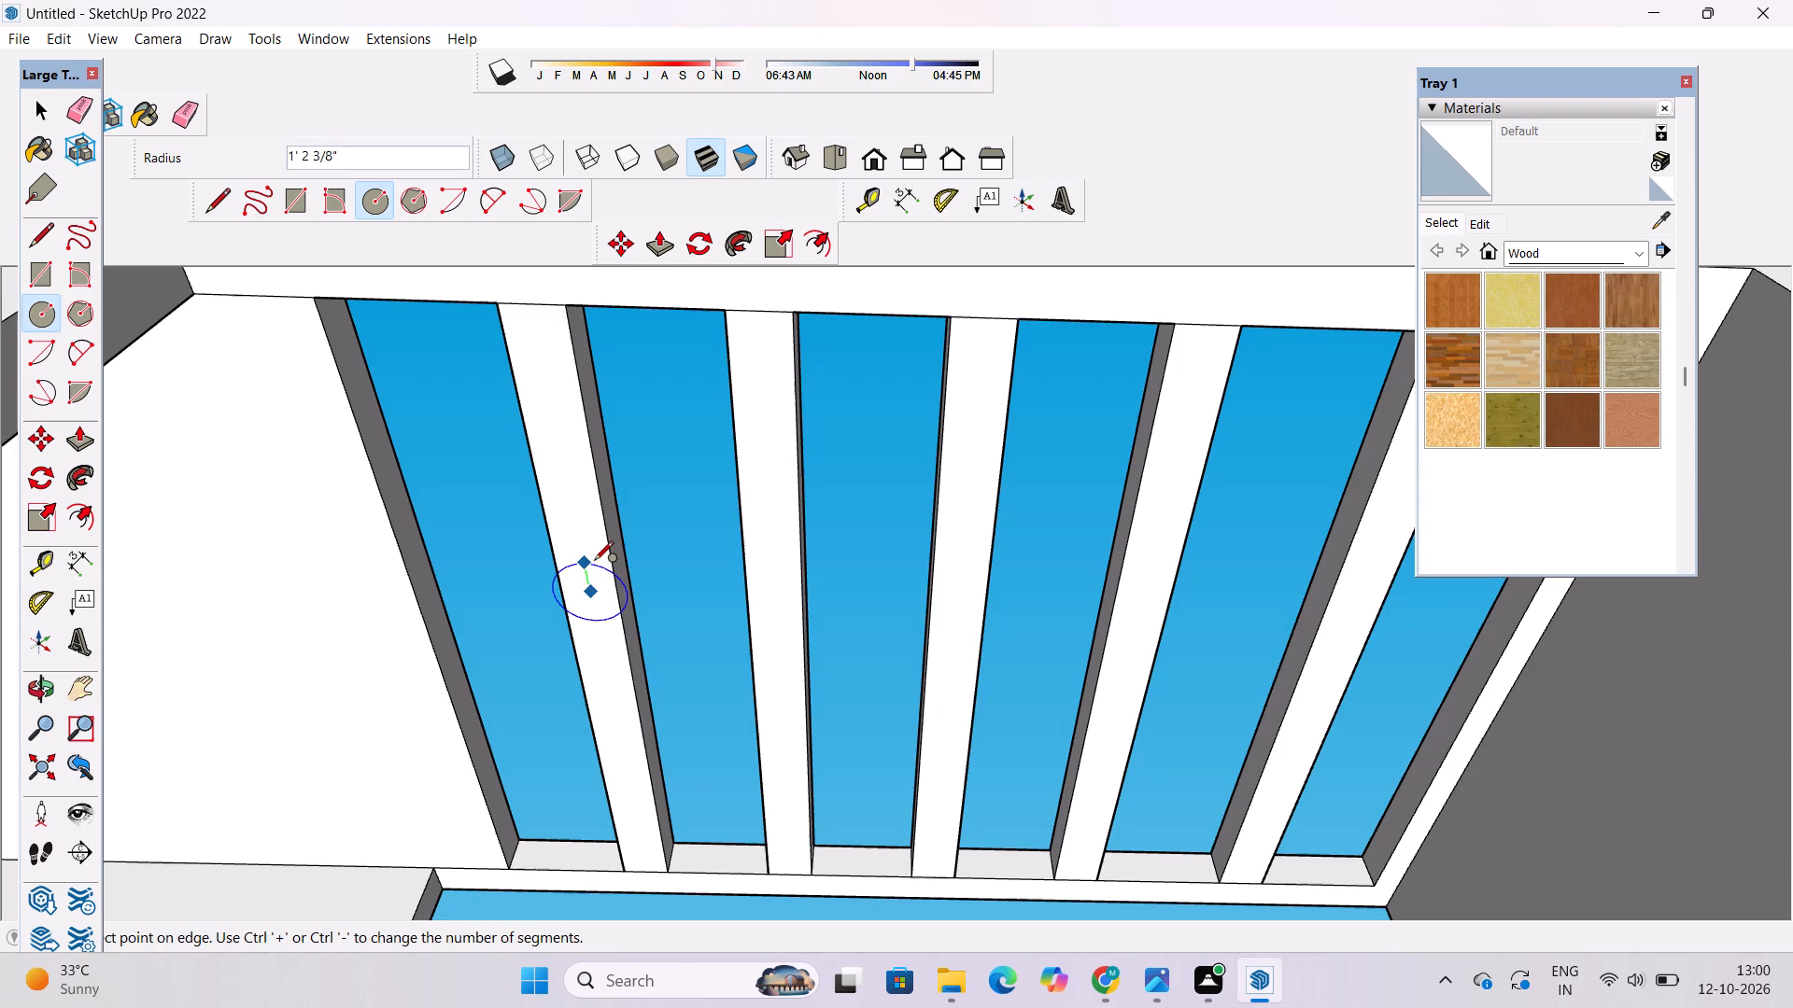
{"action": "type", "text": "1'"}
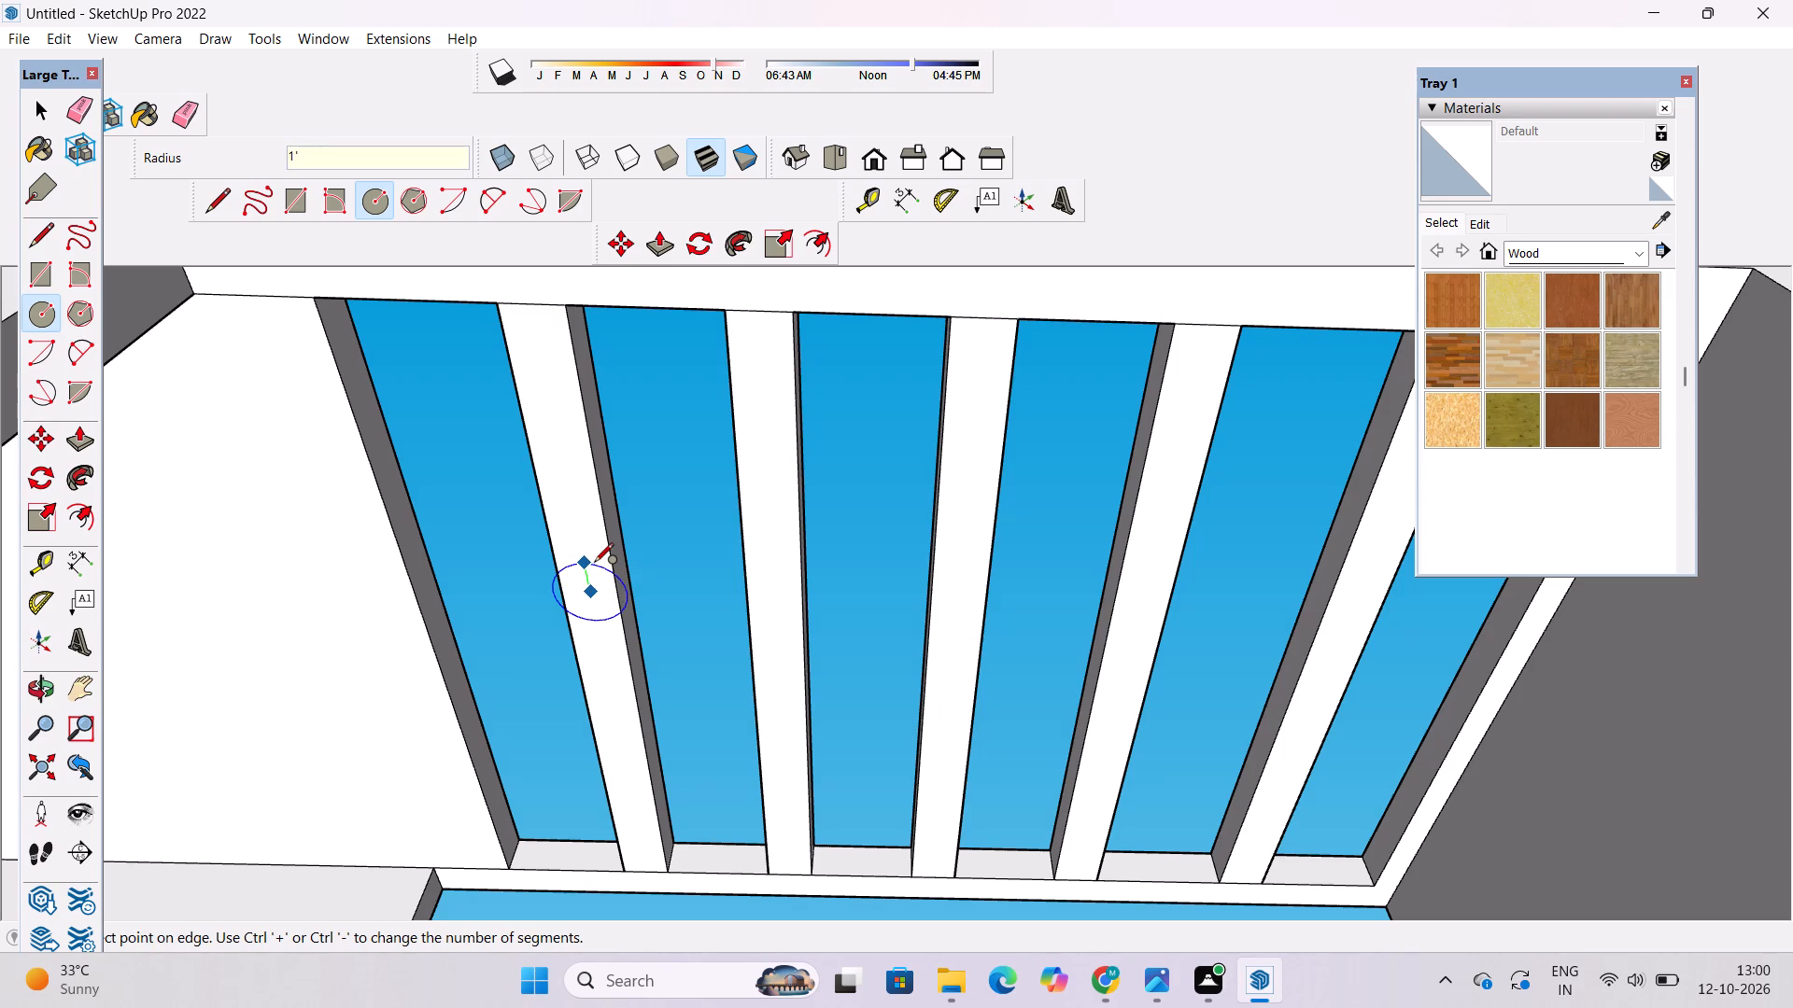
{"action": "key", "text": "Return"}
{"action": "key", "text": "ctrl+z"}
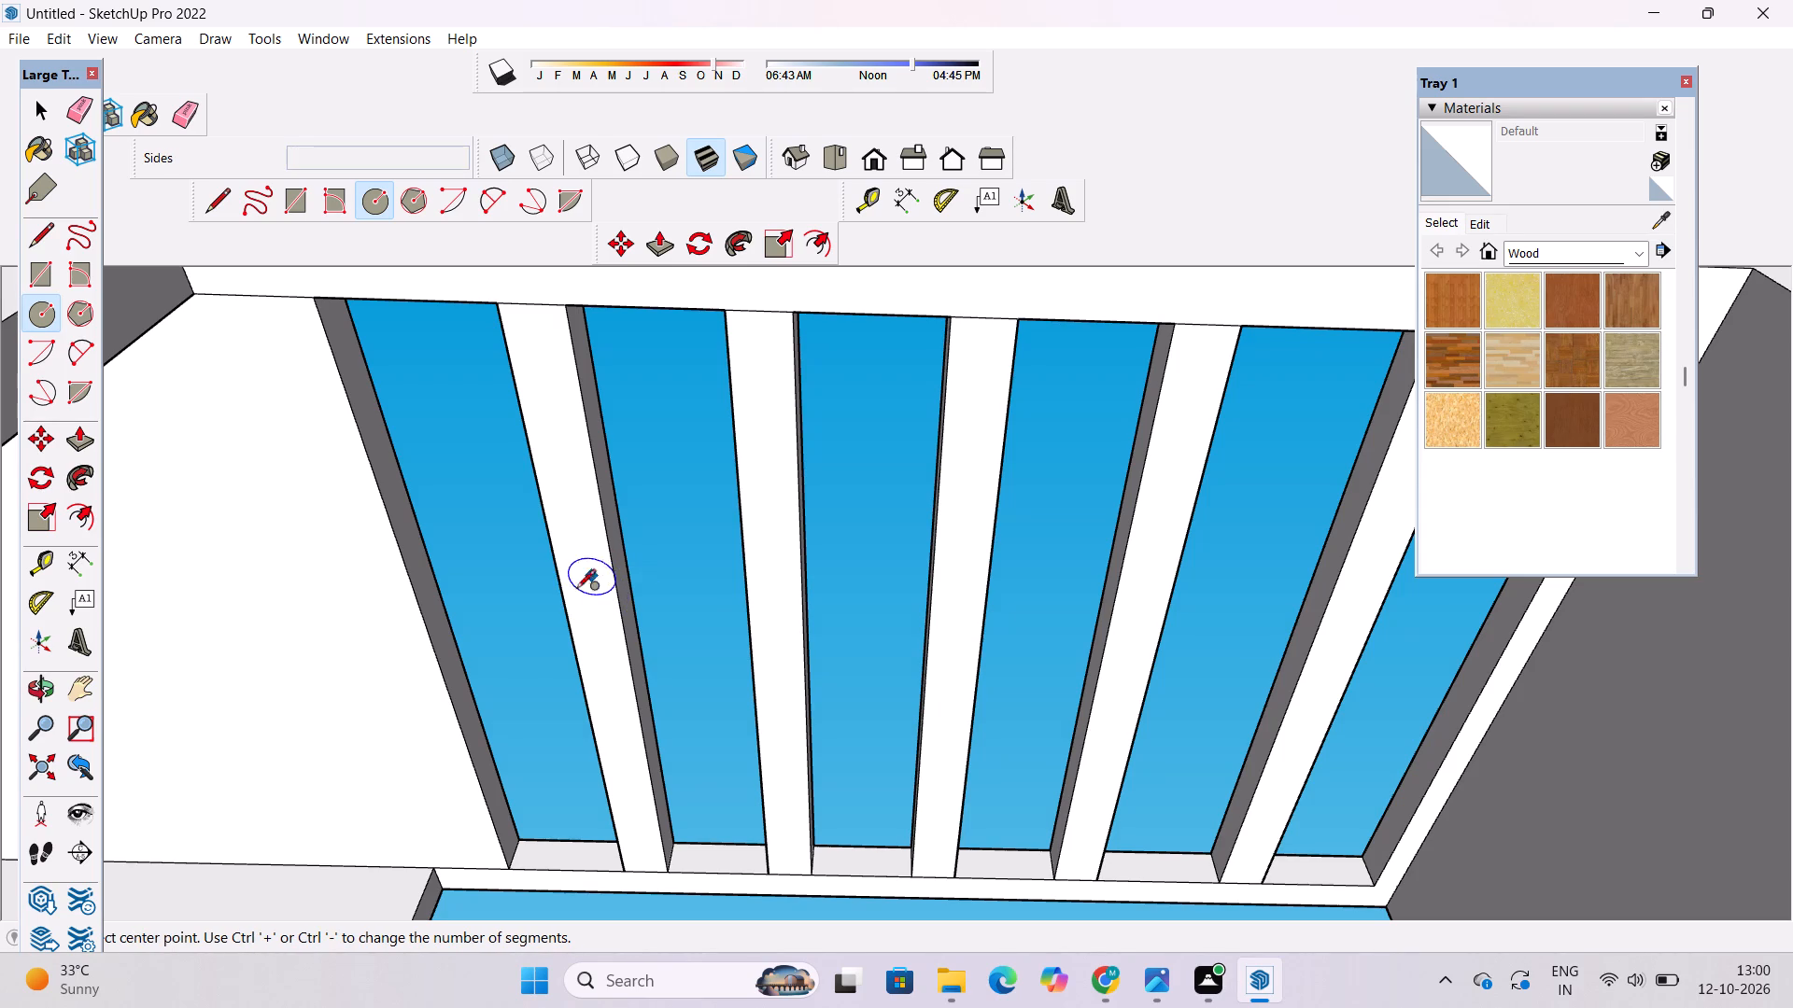
Draw a circle of 6" radius on the underside of the pergola beam nearest the solid roof.
{"action": "left_click", "coordinate": [591, 586]}
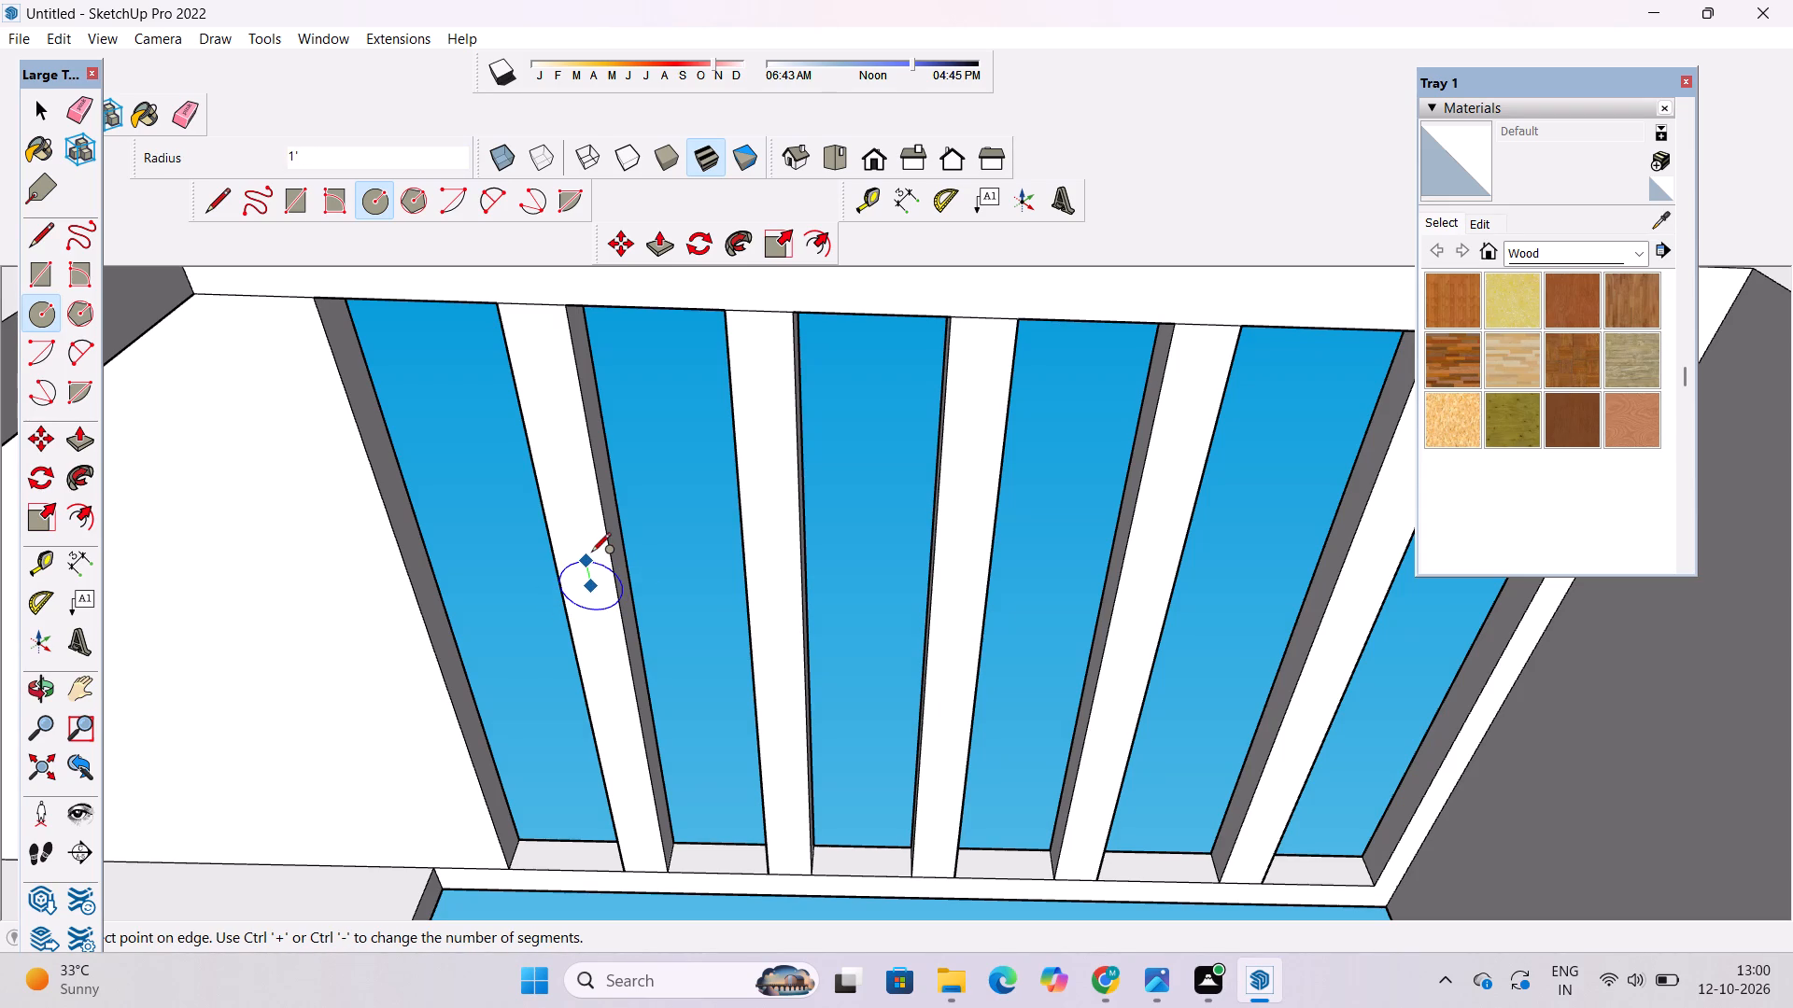
{"action": "key", "text": "6"}
{"action": "key", "text": "shift+quotedbl"}
{"action": "key", "text": "Return"}
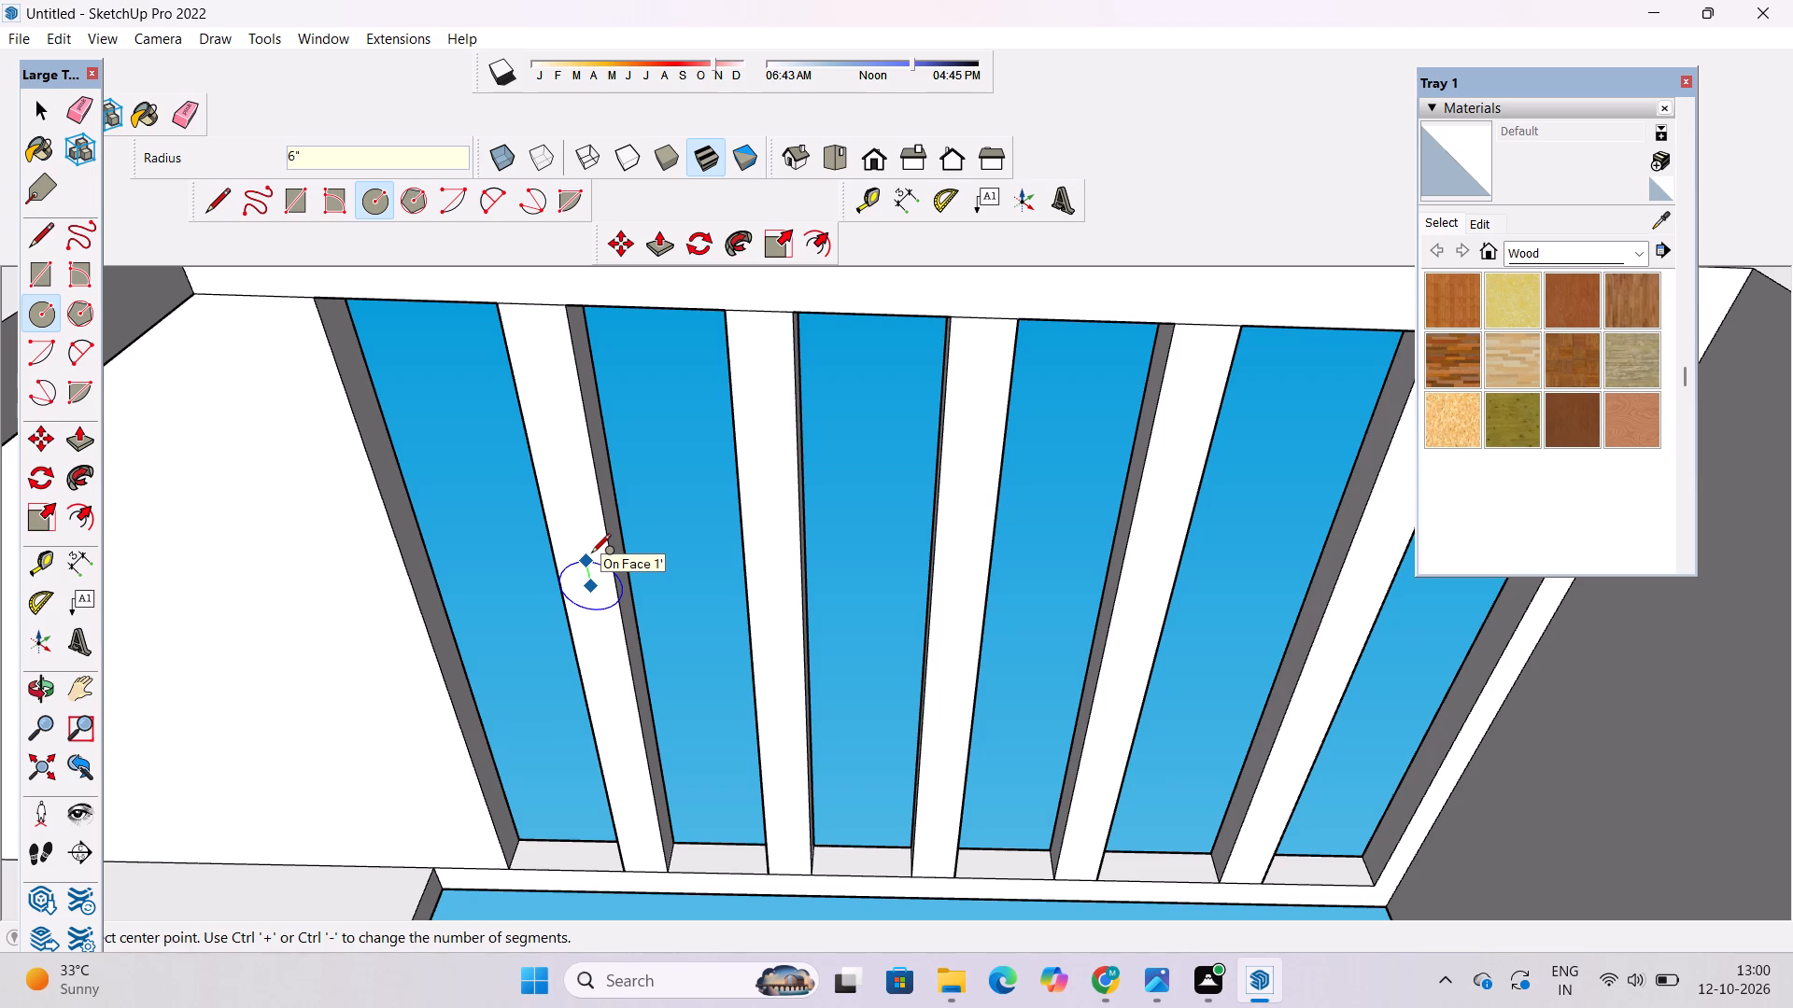
{"action": "key", "text": "space"}
{"action": "scroll", "coordinate": [485, 605], "scroll_direction": "down", "scroll_amount": 2}
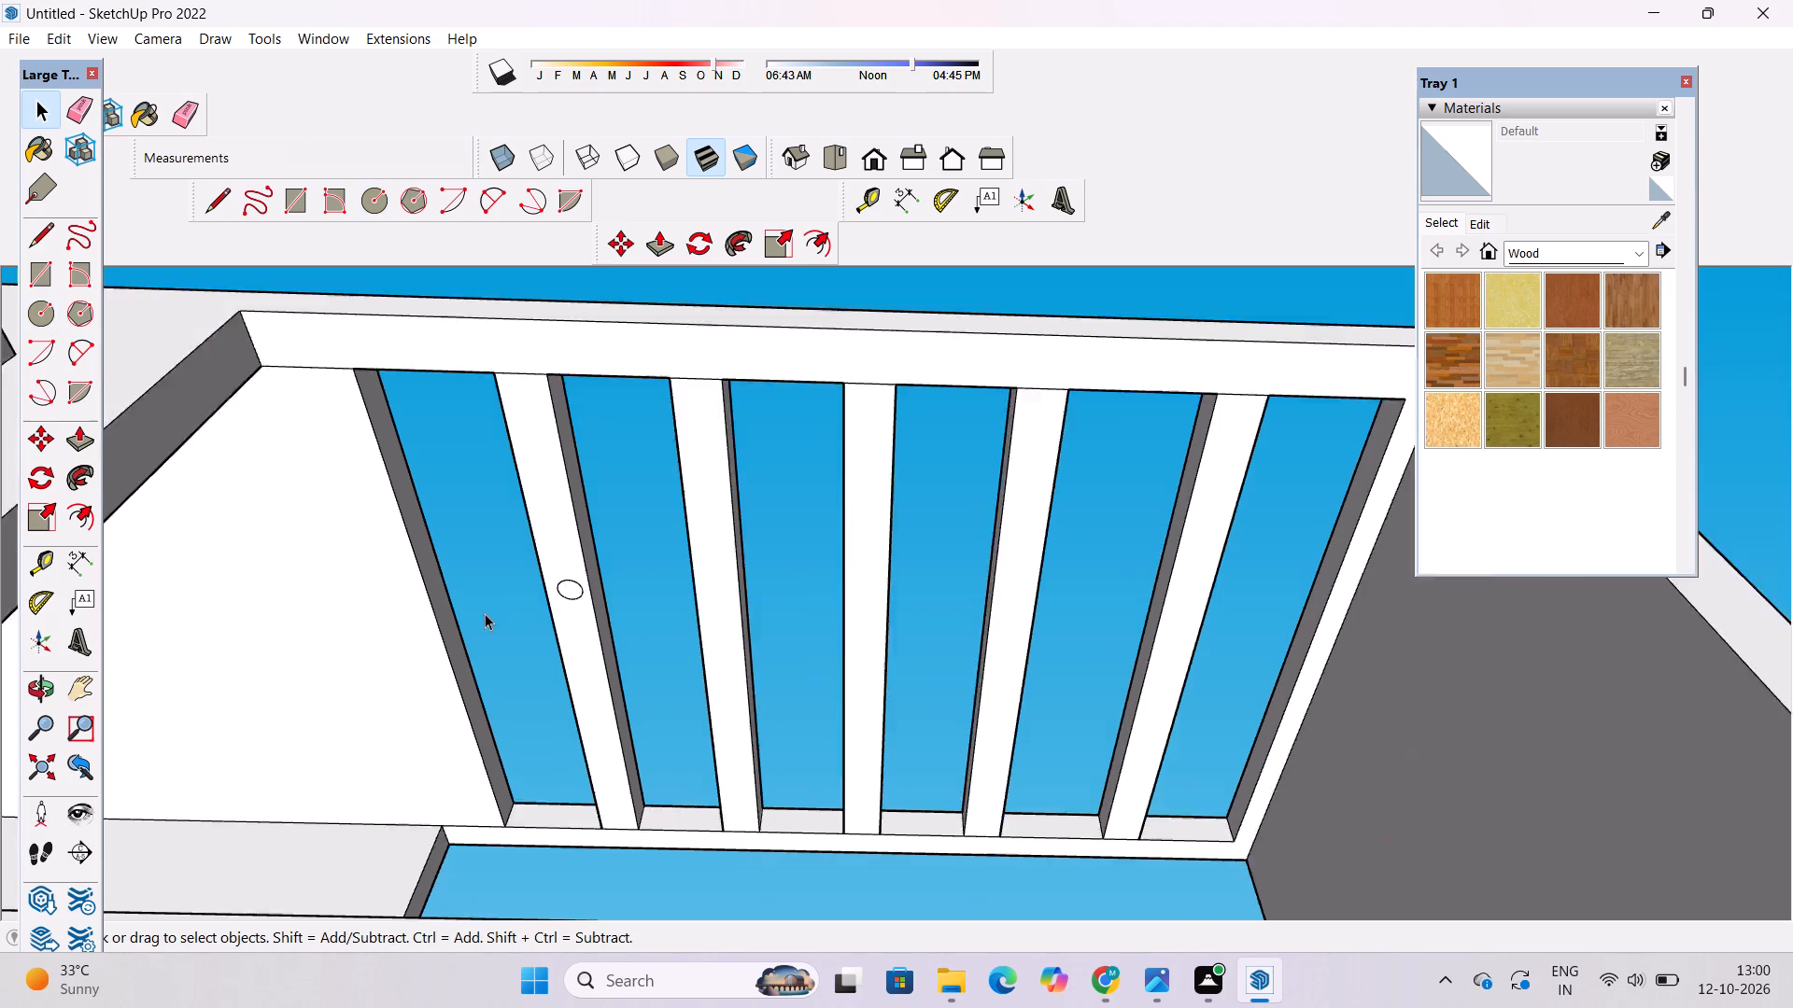
Copy the circle across to the undersides of the second and third pergola beams from the solid roof.
{"action": "scroll", "coordinate": [485, 613], "scroll_direction": "down", "scroll_amount": 2}
{"action": "scroll", "coordinate": [552, 605], "scroll_direction": "up", "scroll_amount": 17}
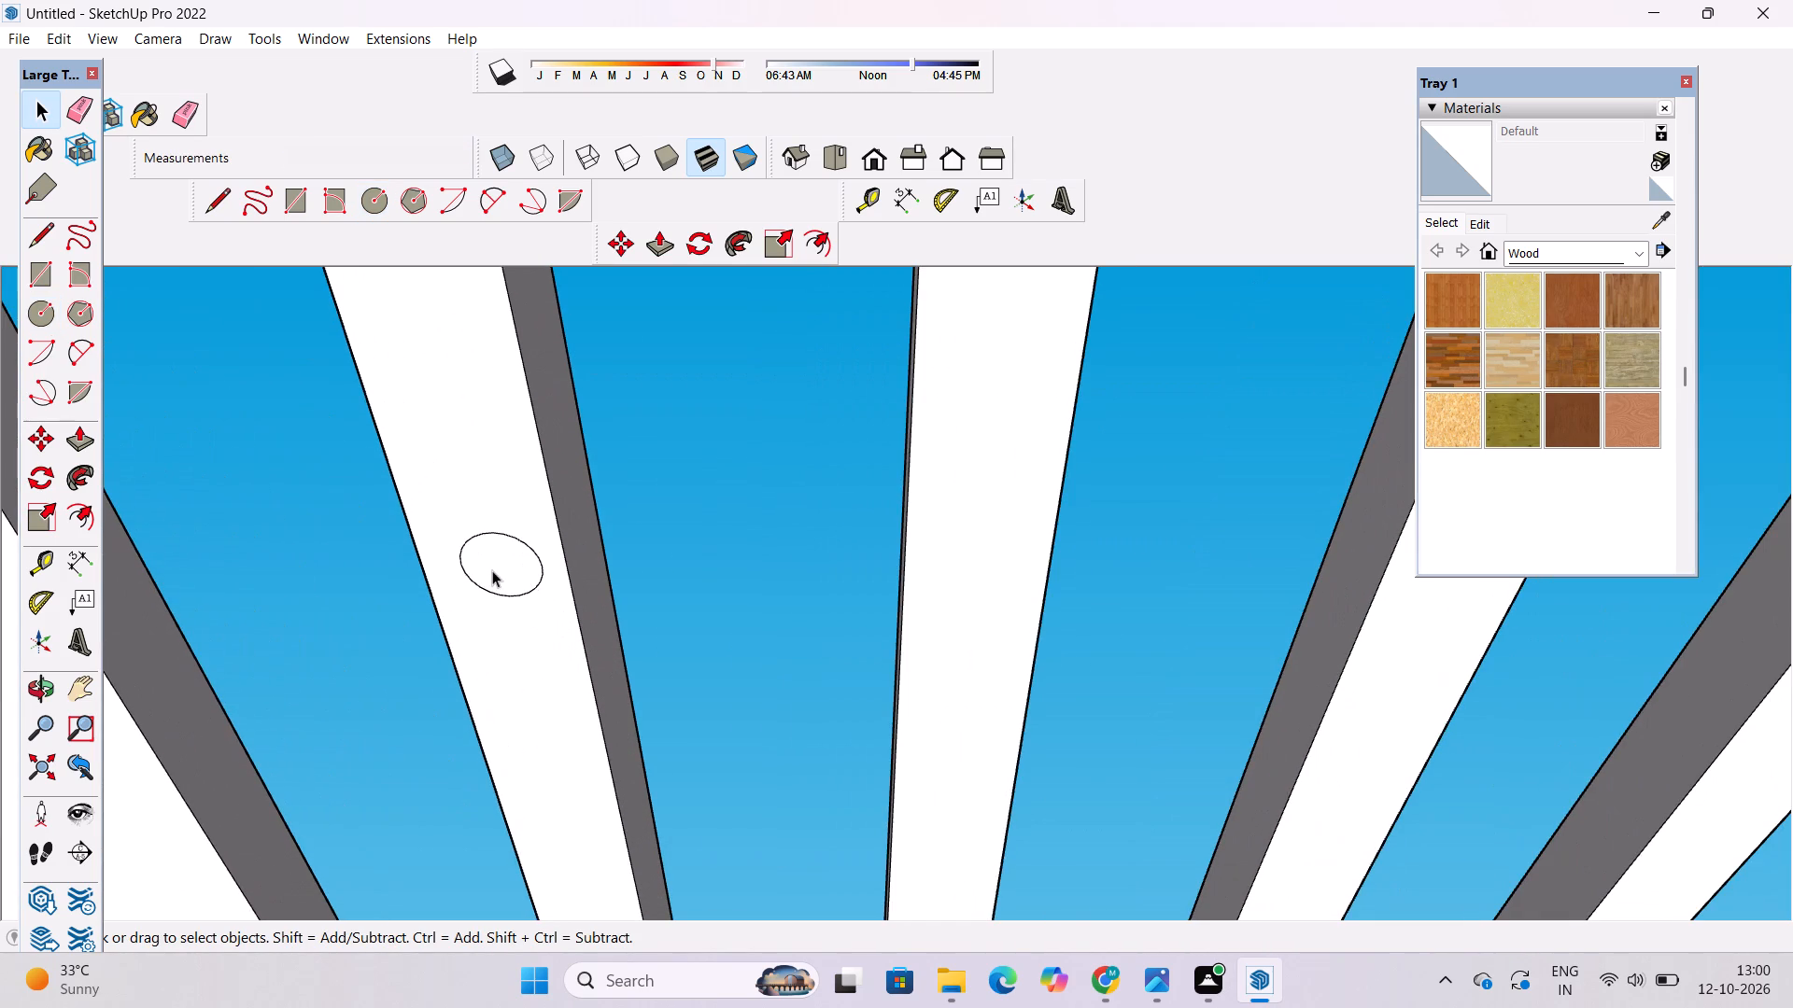
{"action": "double_click", "coordinate": [492, 570]}
{"action": "key", "text": "m"}
{"action": "left_click", "coordinate": [538, 568]}
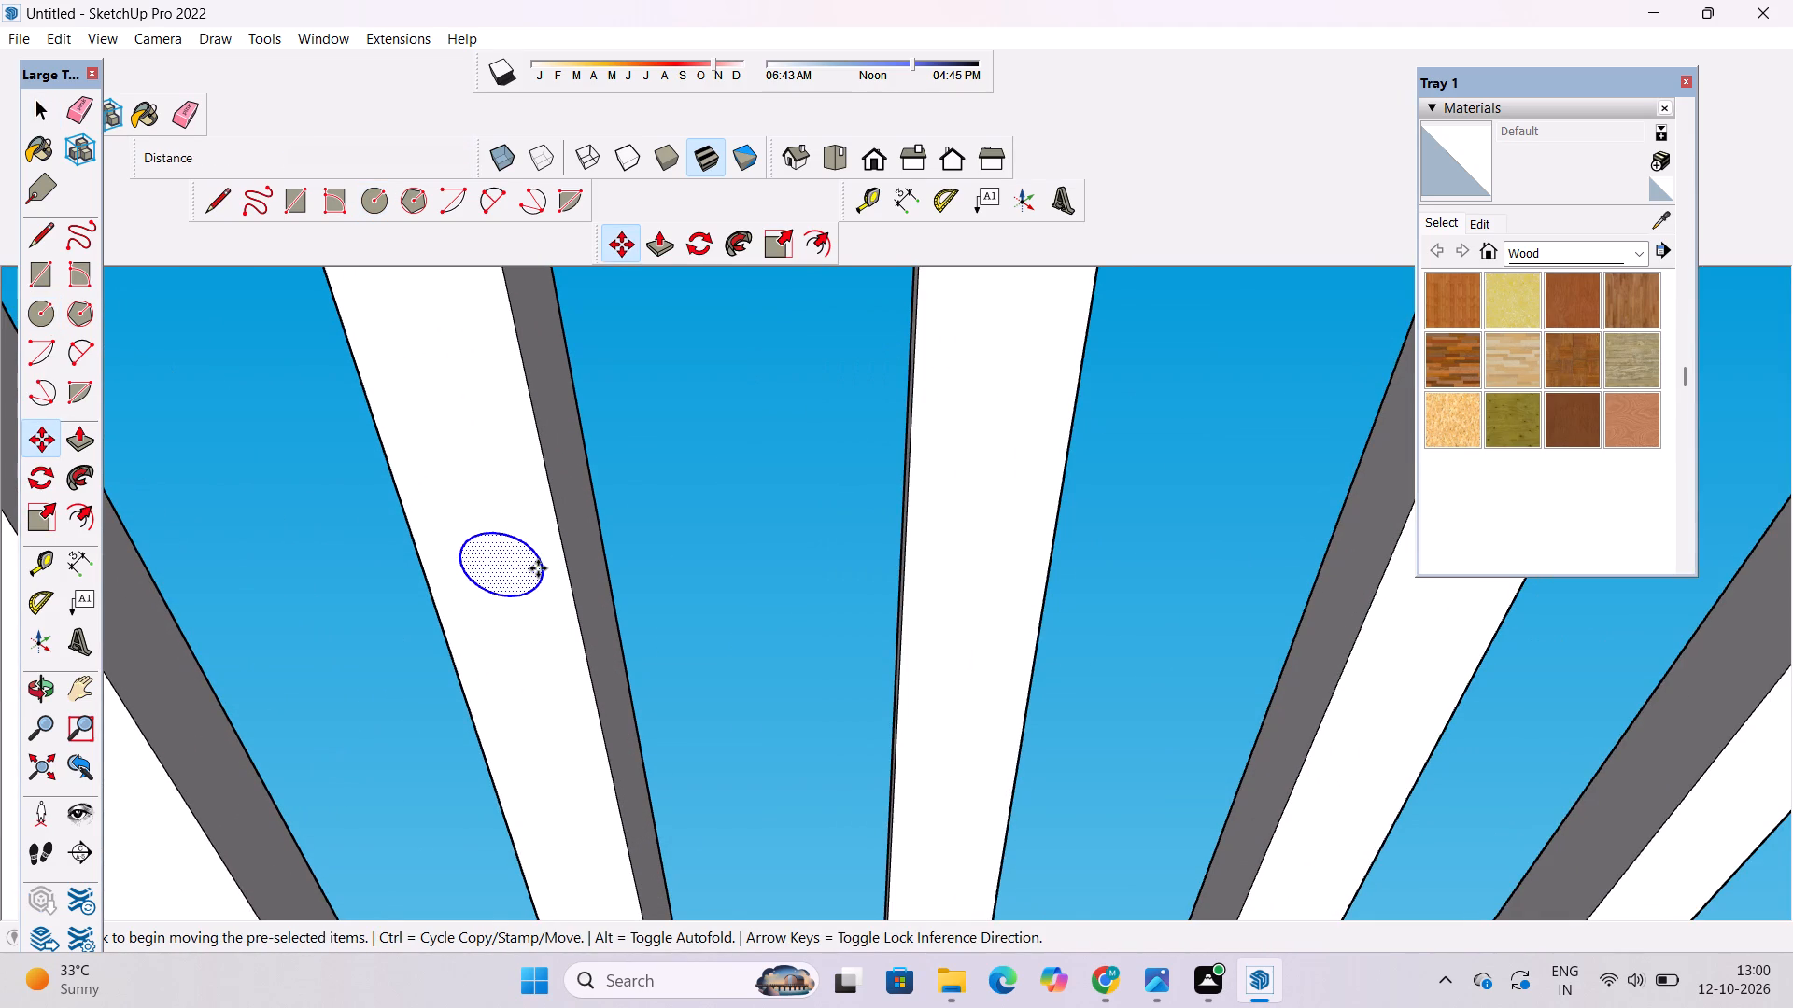
{"action": "scroll", "coordinate": [538, 568], "scroll_direction": "down", "scroll_amount": 5}
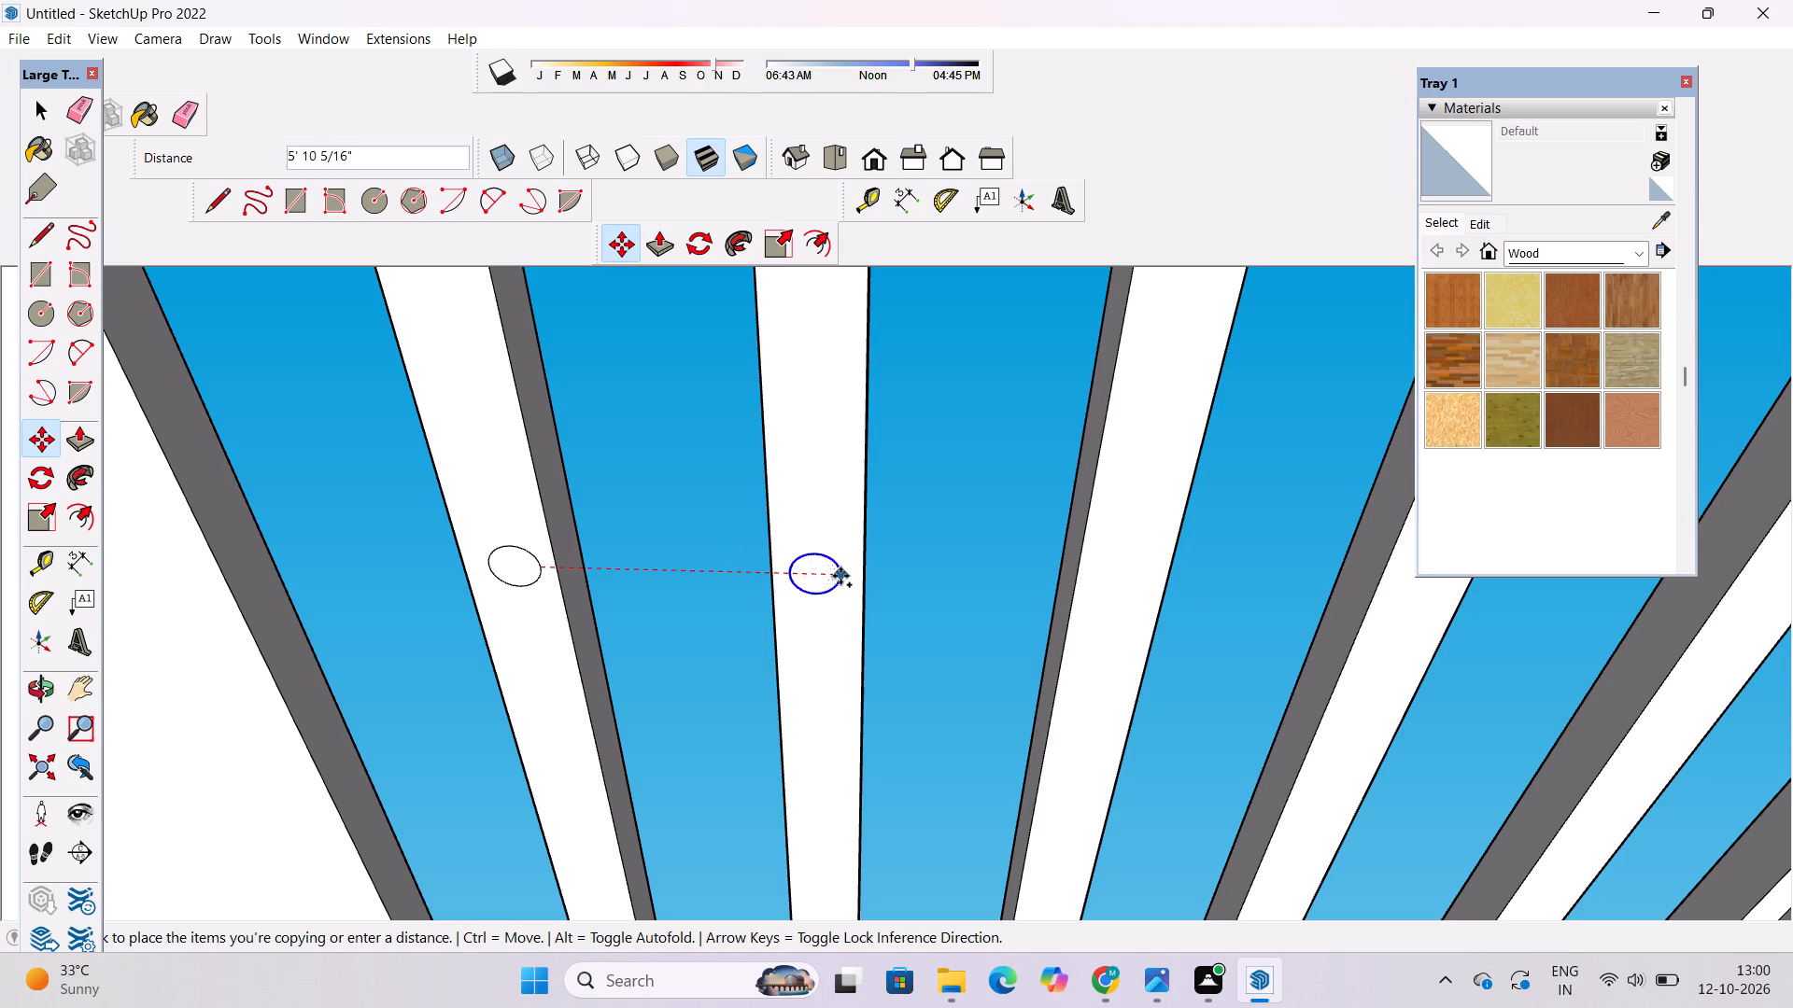
{"action": "left_click", "coordinate": [840, 574]}
{"action": "left_click", "coordinate": [840, 570]}
{"action": "scroll", "coordinate": [840, 570], "scroll_direction": "down", "scroll_amount": 5}
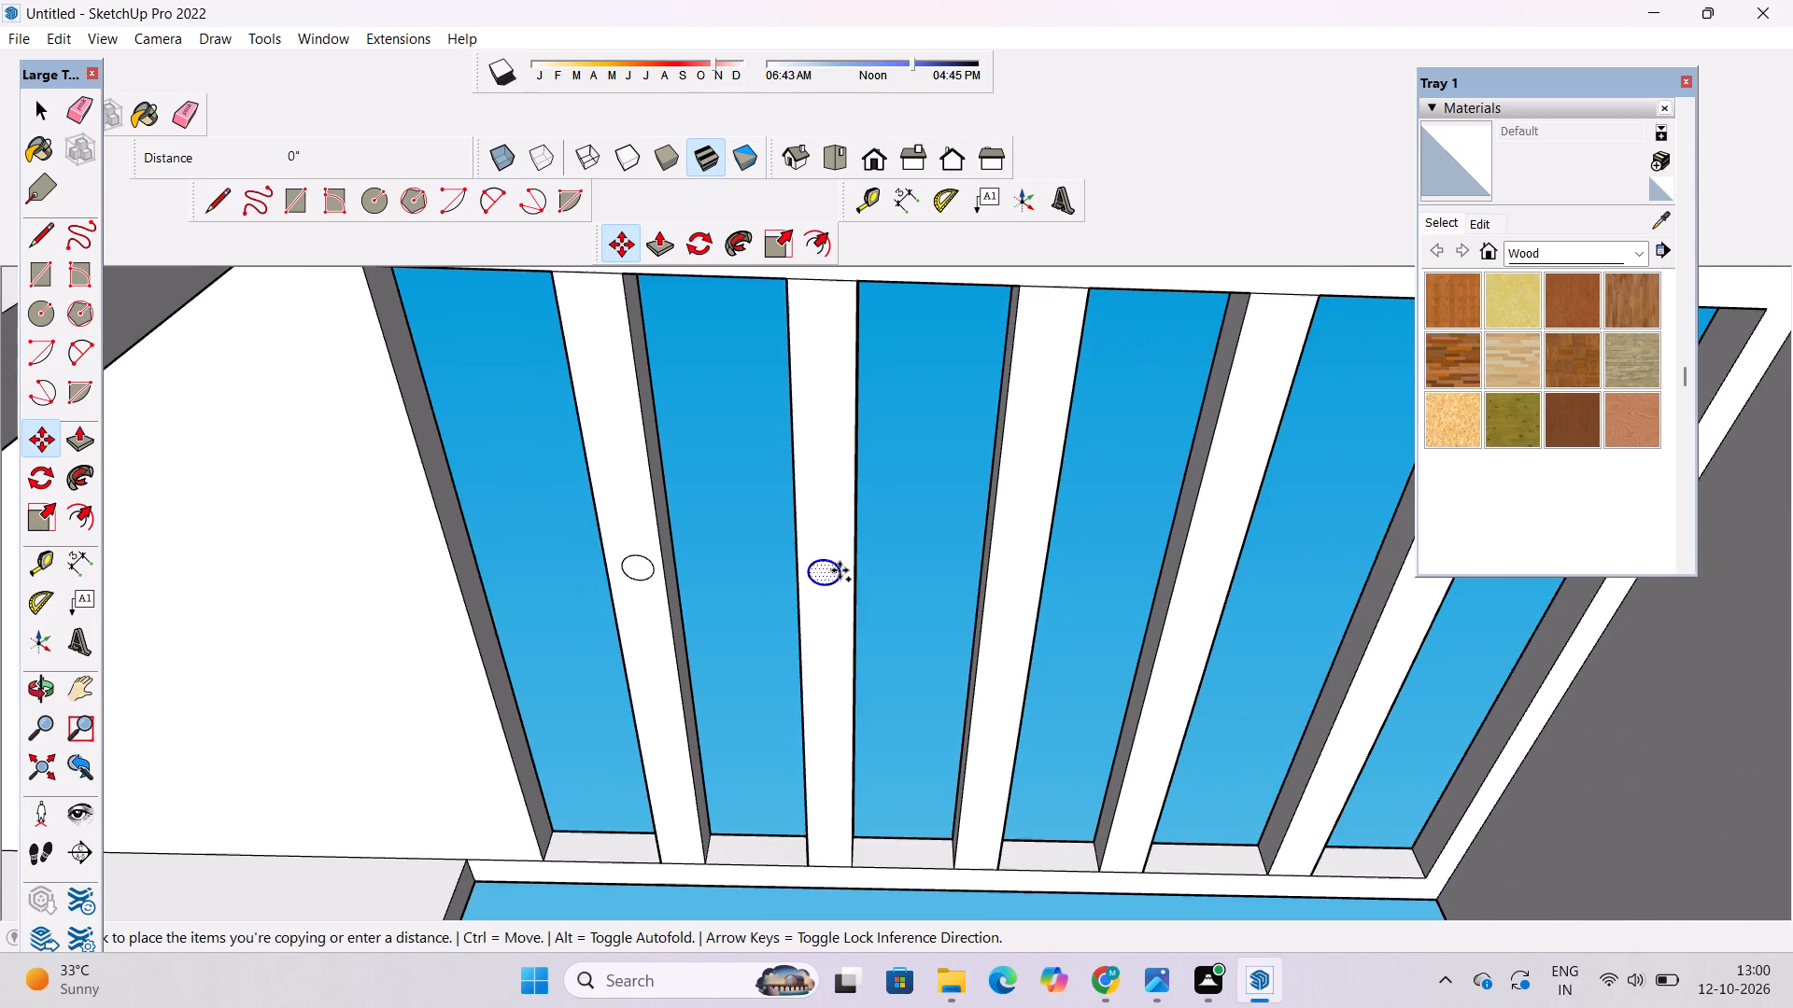
{"action": "scroll", "coordinate": [1028, 584], "scroll_direction": "up", "scroll_amount": 5}
{"action": "left_click", "coordinate": [1036, 576]}
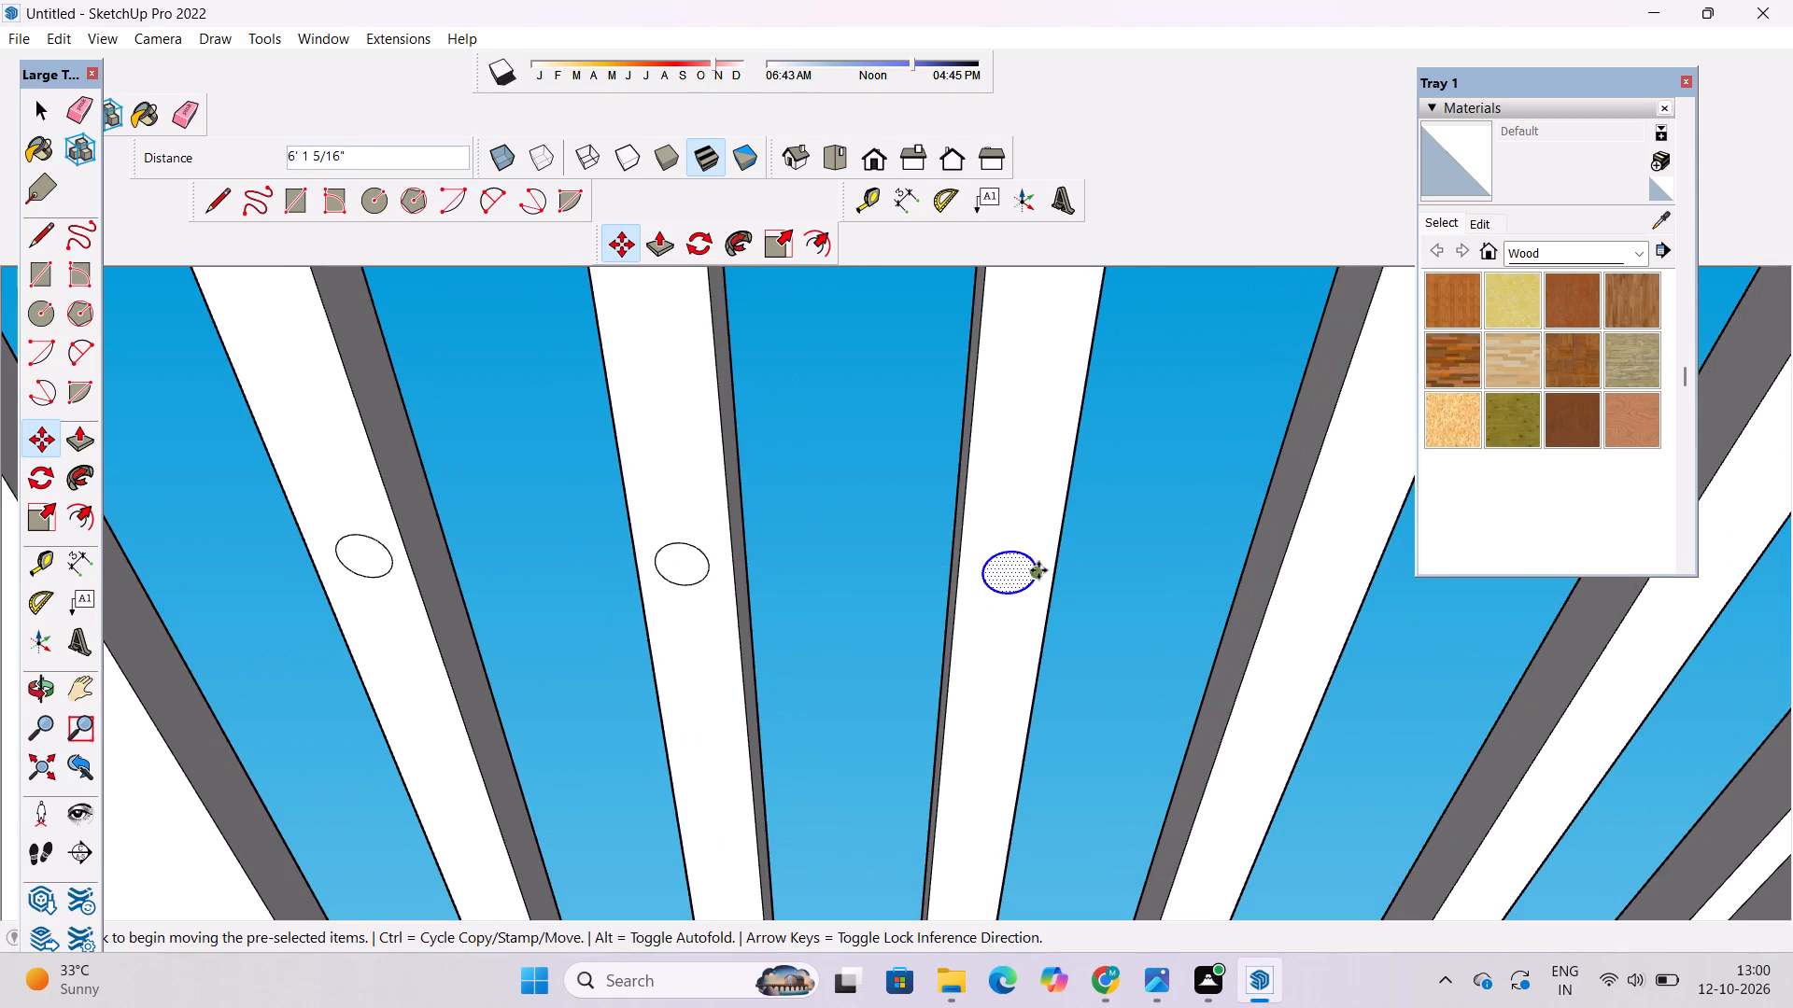
Copy the circle across to the undersides of the fourth and fifth pergola beams and clear the selection.
{"action": "left_click", "coordinate": [1041, 571]}
{"action": "scroll", "coordinate": [1041, 571], "scroll_direction": "down", "scroll_amount": 8}
{"action": "scroll", "coordinate": [1170, 583], "scroll_direction": "up", "scroll_amount": 7}
{"action": "left_click", "coordinate": [1204, 574]}
{"action": "scroll", "coordinate": [375, 565], "scroll_direction": "down", "scroll_amount": 5}
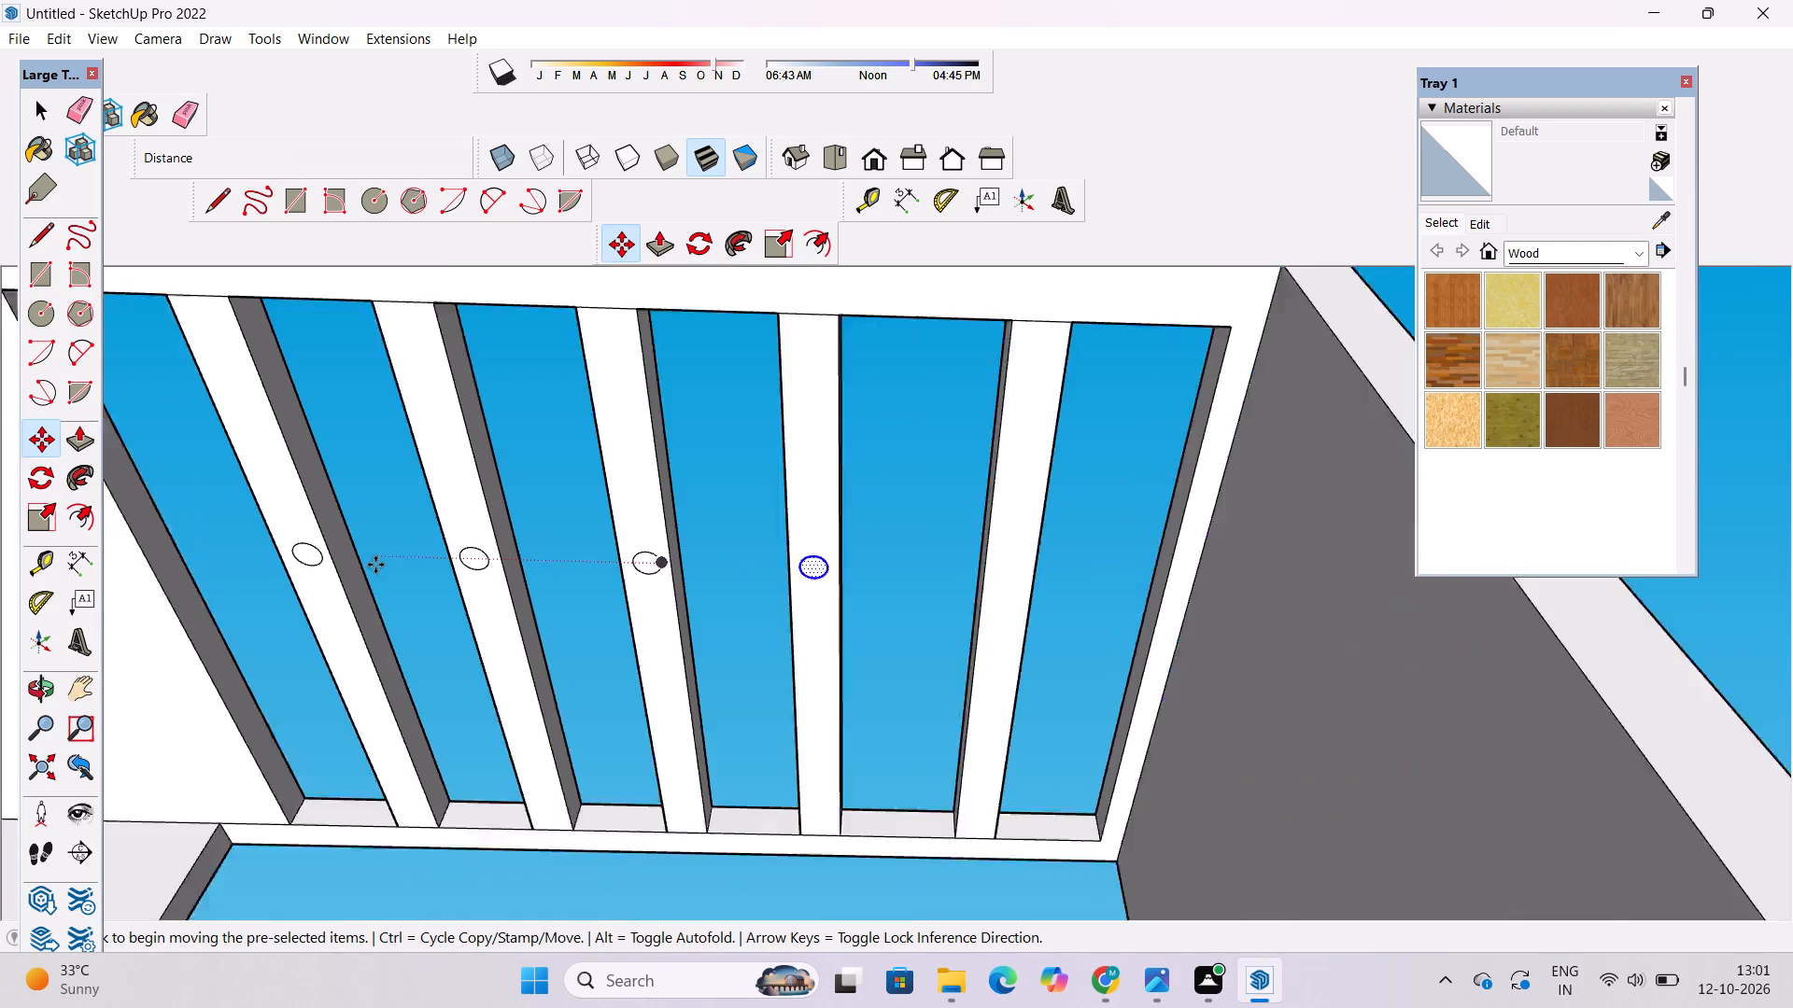
{"action": "scroll", "coordinate": [671, 573], "scroll_direction": "up", "scroll_amount": 5}
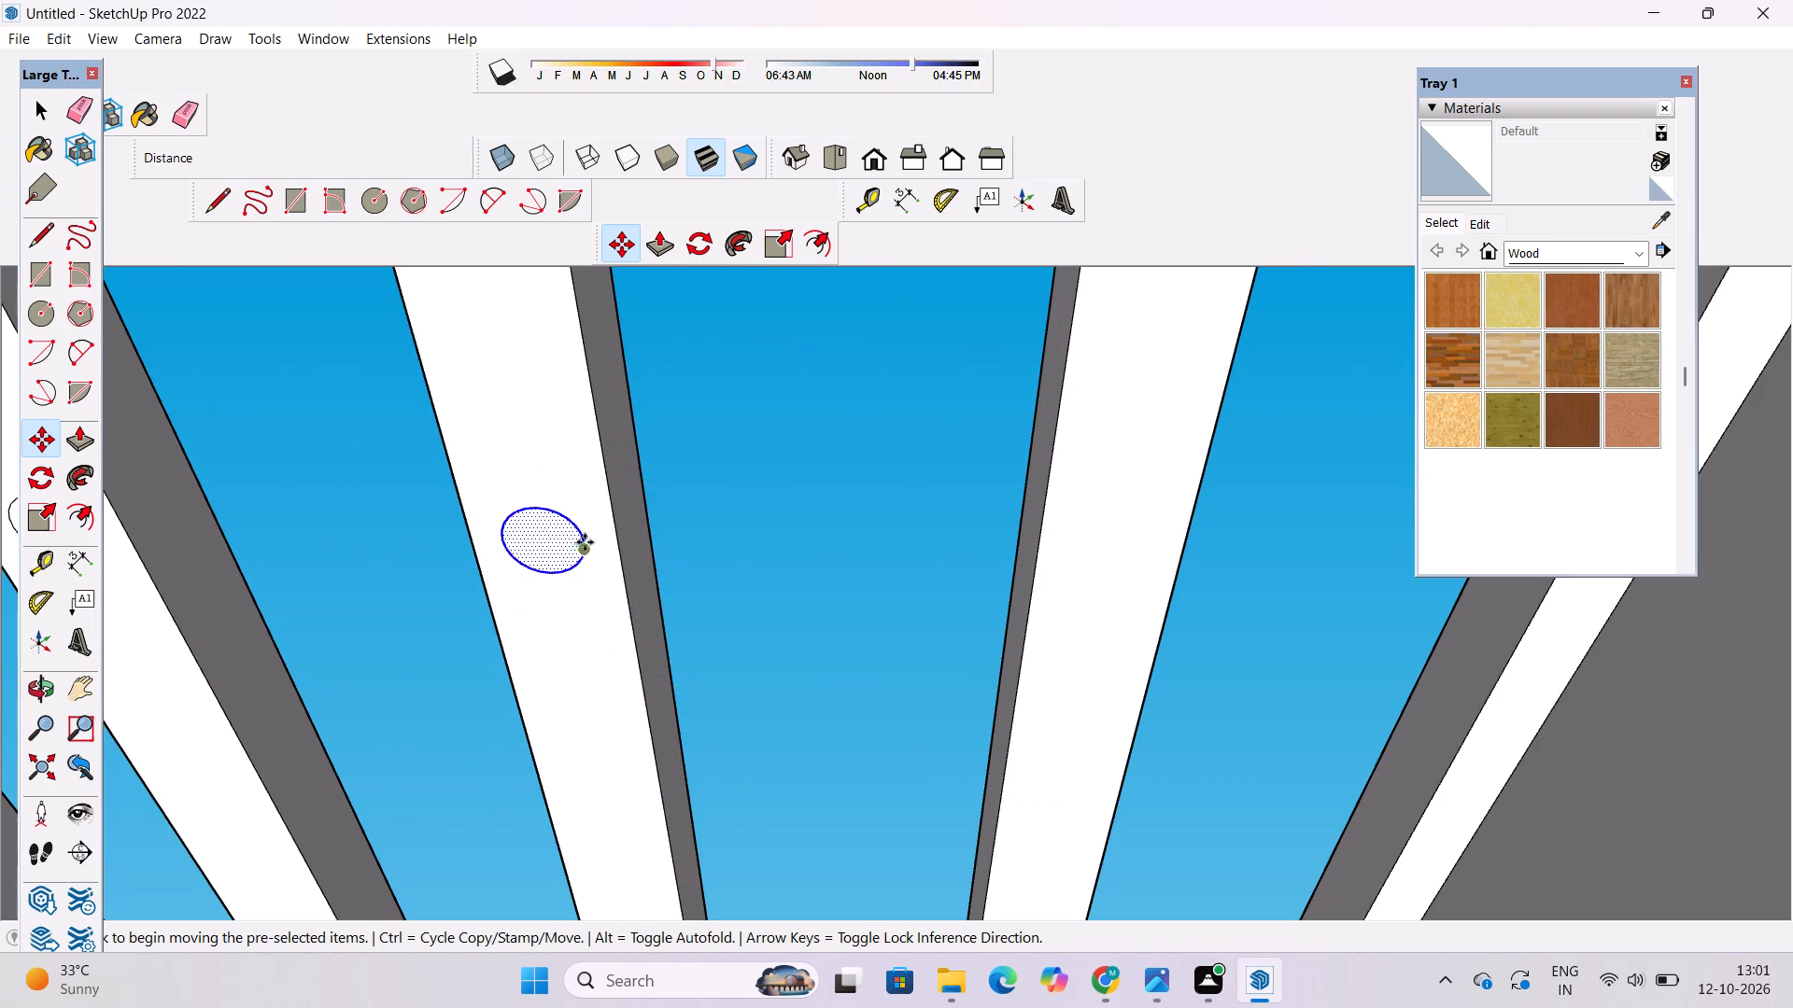
{"action": "left_click", "coordinate": [585, 542]}
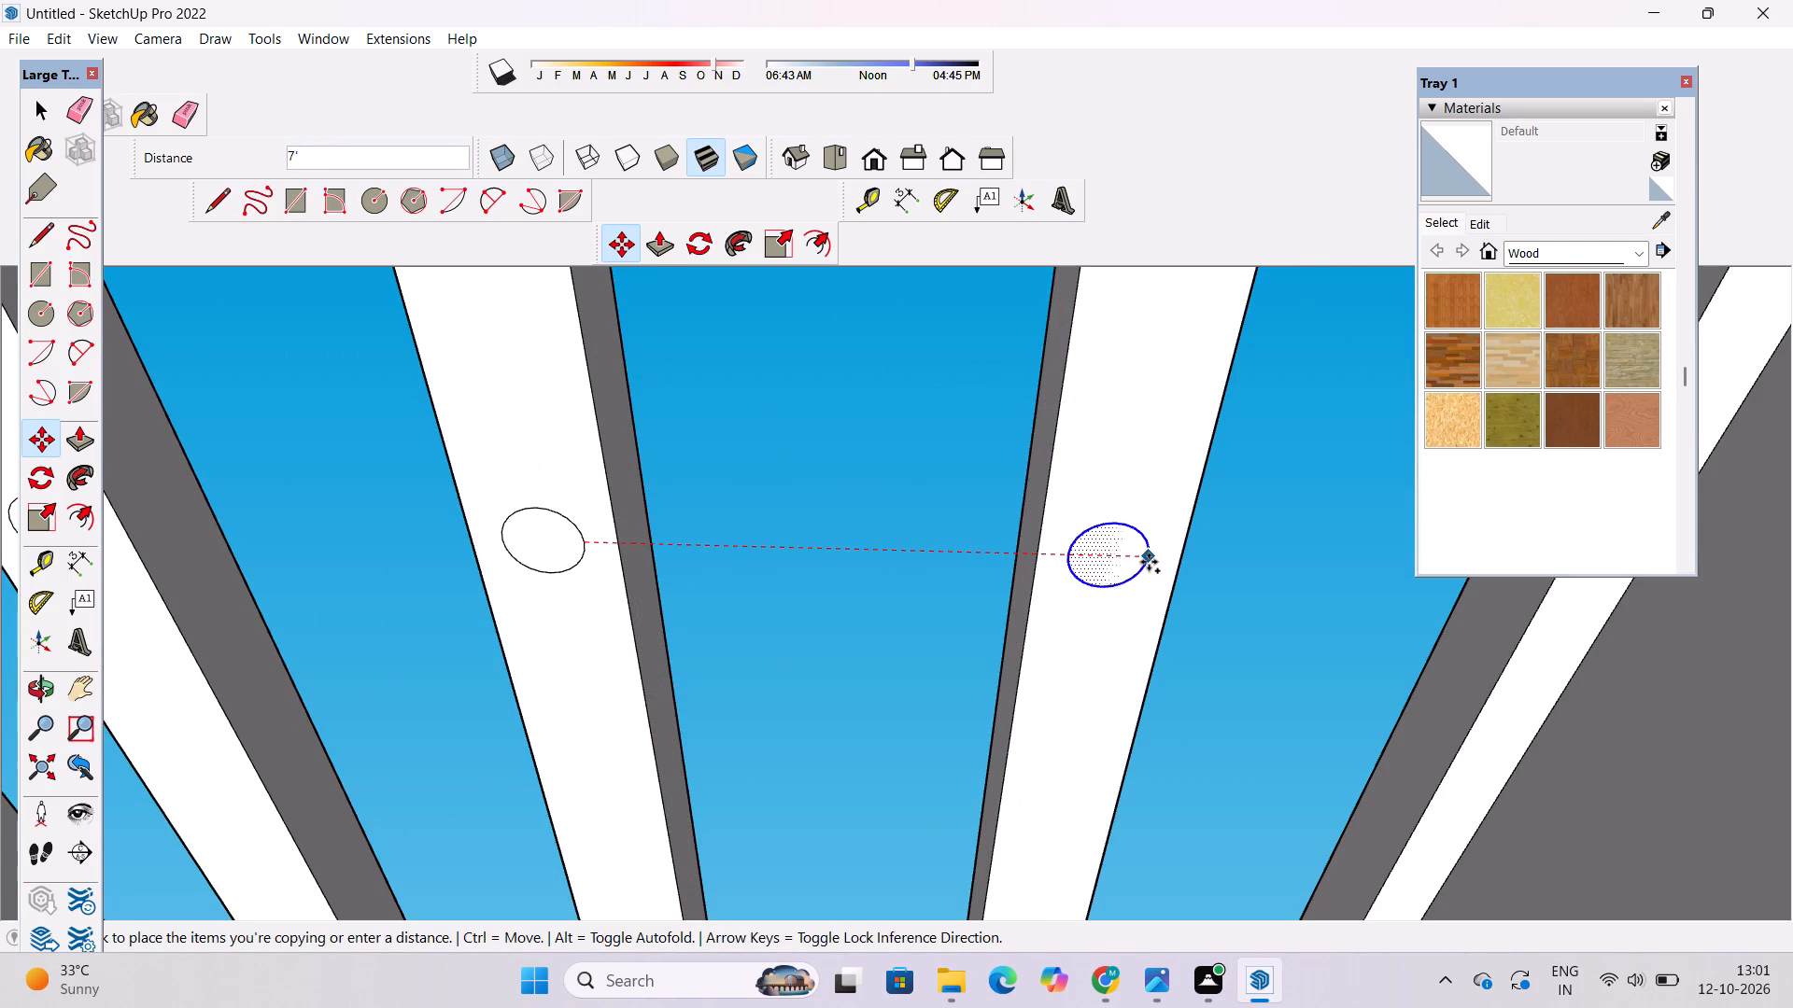
{"action": "left_click", "coordinate": [1149, 562]}
{"action": "scroll", "coordinate": [1032, 541], "scroll_direction": "down", "scroll_amount": 6}
{"action": "key", "text": "space"}
{"action": "left_click", "coordinate": [861, 534]}
Examine the pergola circles and the top-floor terrace from below, from the front and from the side of the house.
{"action": "key", "text": "o"}
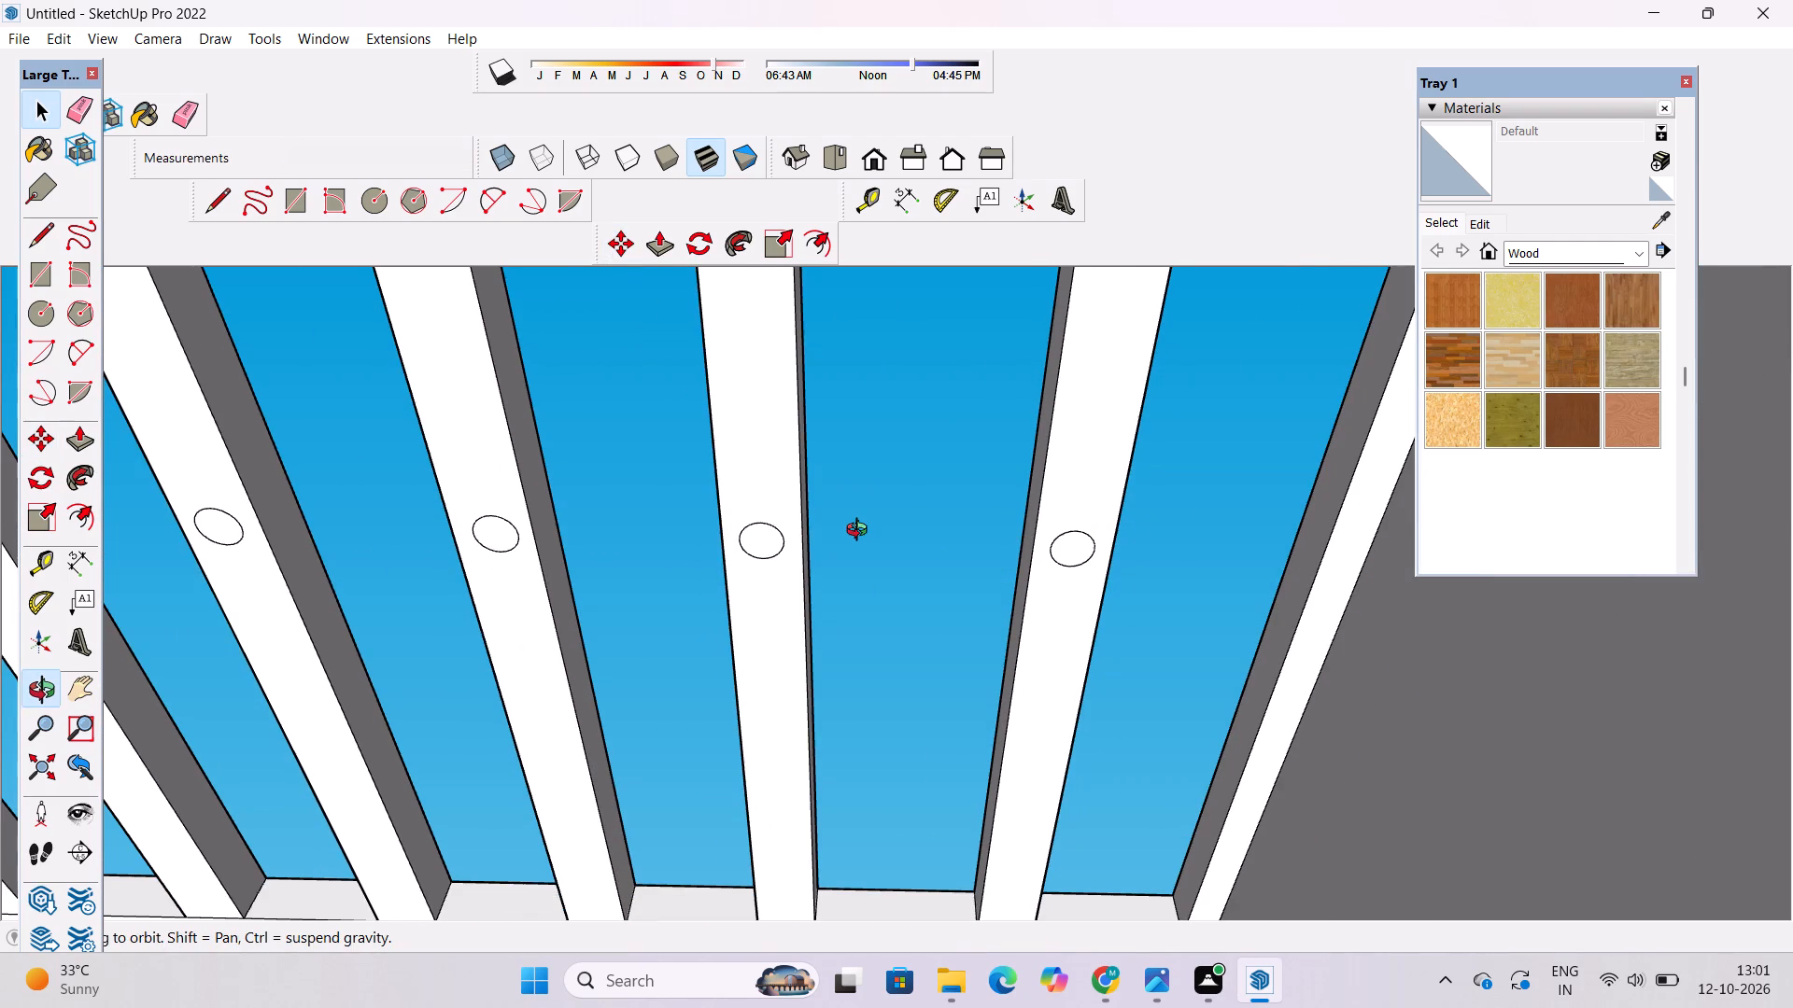
{"action": "scroll", "coordinate": [861, 530], "scroll_direction": "down", "scroll_amount": 6}
{"action": "left_click_drag", "start_coordinate": [868, 533], "coordinate": [863, 794]}
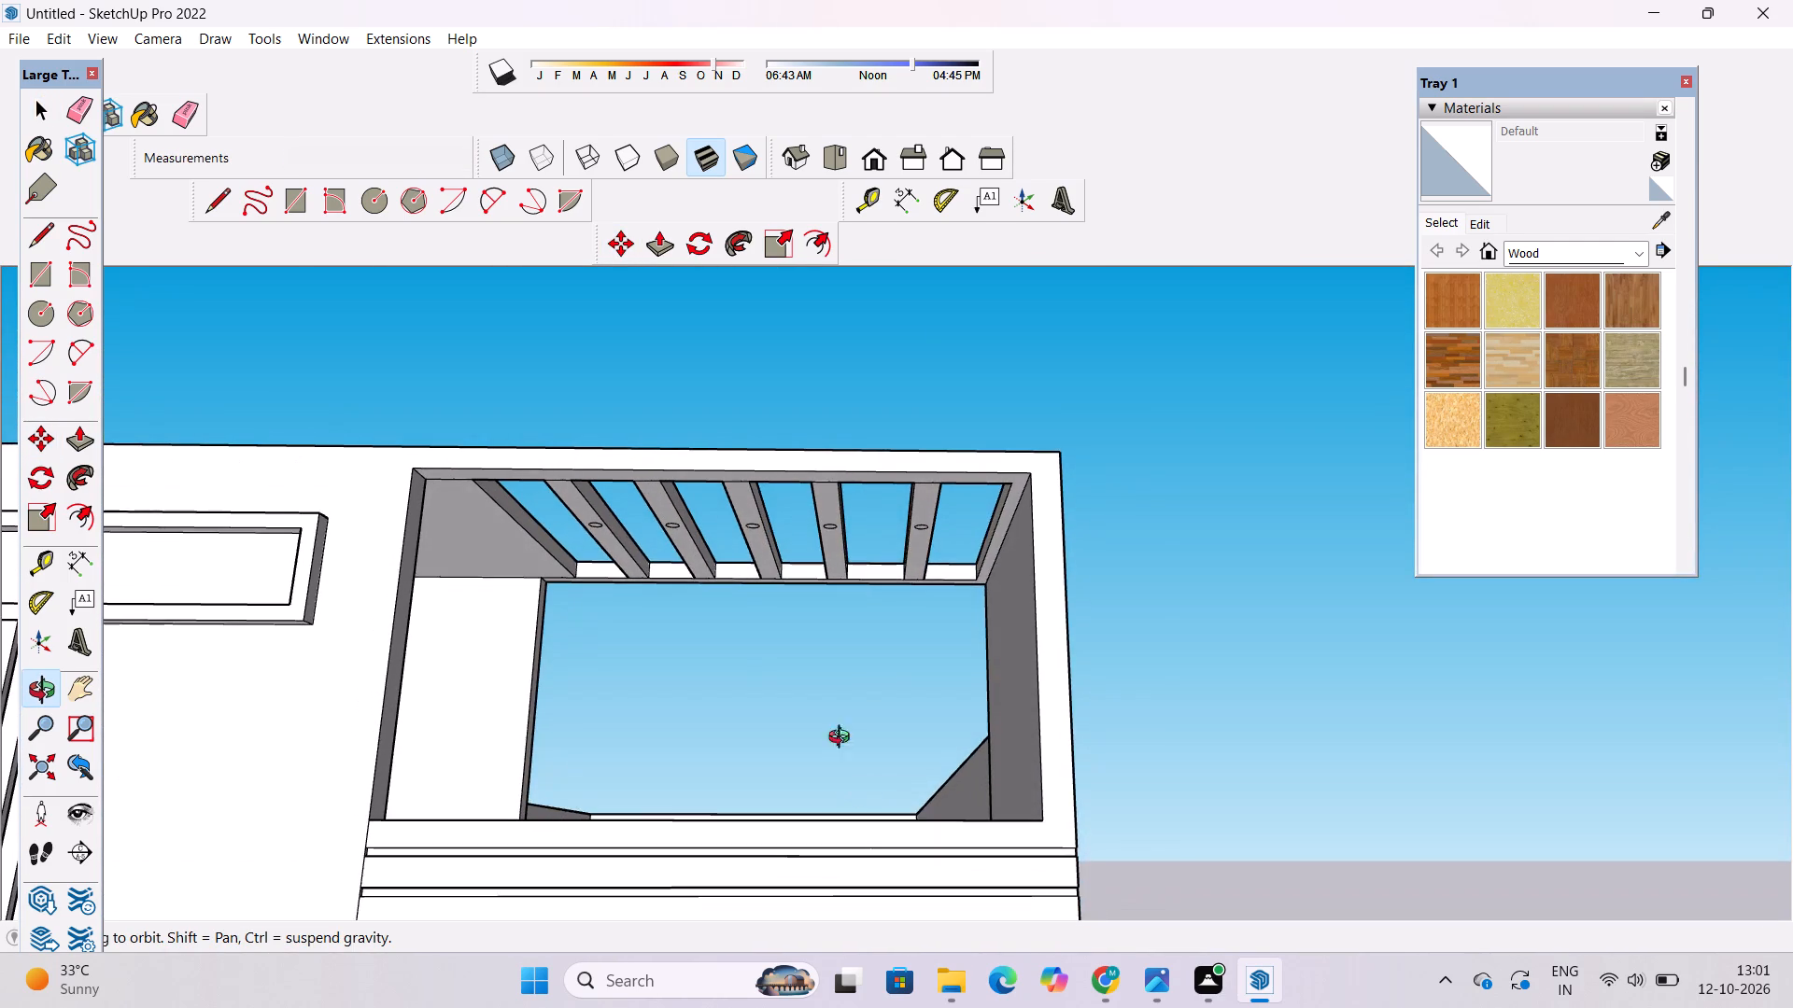
{"action": "scroll", "coordinate": [771, 696], "scroll_direction": "up", "scroll_amount": 1}
{"action": "left_click_drag", "start_coordinate": [765, 694], "coordinate": [802, 615], "text": "shift"}
{"action": "left_click_drag", "start_coordinate": [809, 610], "coordinate": [910, 693]}
{"action": "left_click_drag", "start_coordinate": [899, 697], "coordinate": [871, 699]}
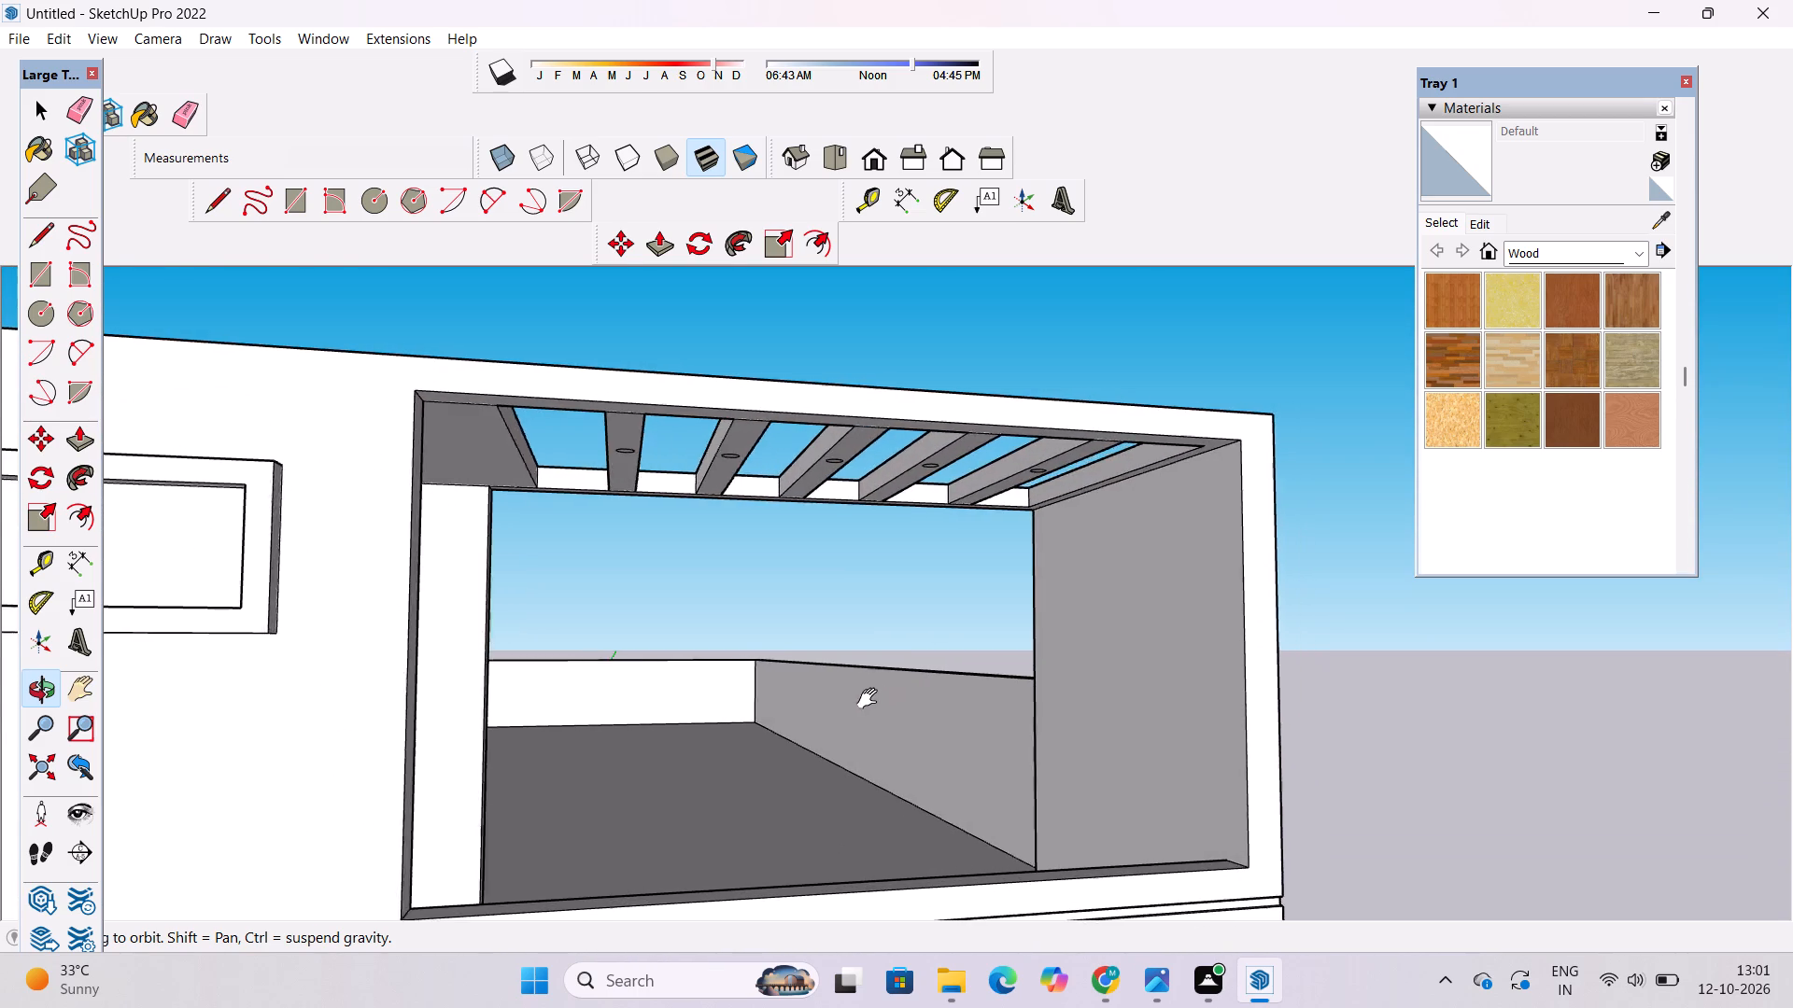
{"action": "left_click_drag", "start_coordinate": [871, 699], "coordinate": [868, 701]}
{"action": "left_click_drag", "start_coordinate": [837, 713], "coordinate": [762, 735]}
{"action": "left_click_drag", "start_coordinate": [754, 736], "coordinate": [884, 660], "text": "shift"}
{"action": "scroll", "coordinate": [899, 648], "scroll_direction": "down", "scroll_amount": 5}
{"action": "scroll", "coordinate": [744, 720], "scroll_direction": "up", "scroll_amount": 7}
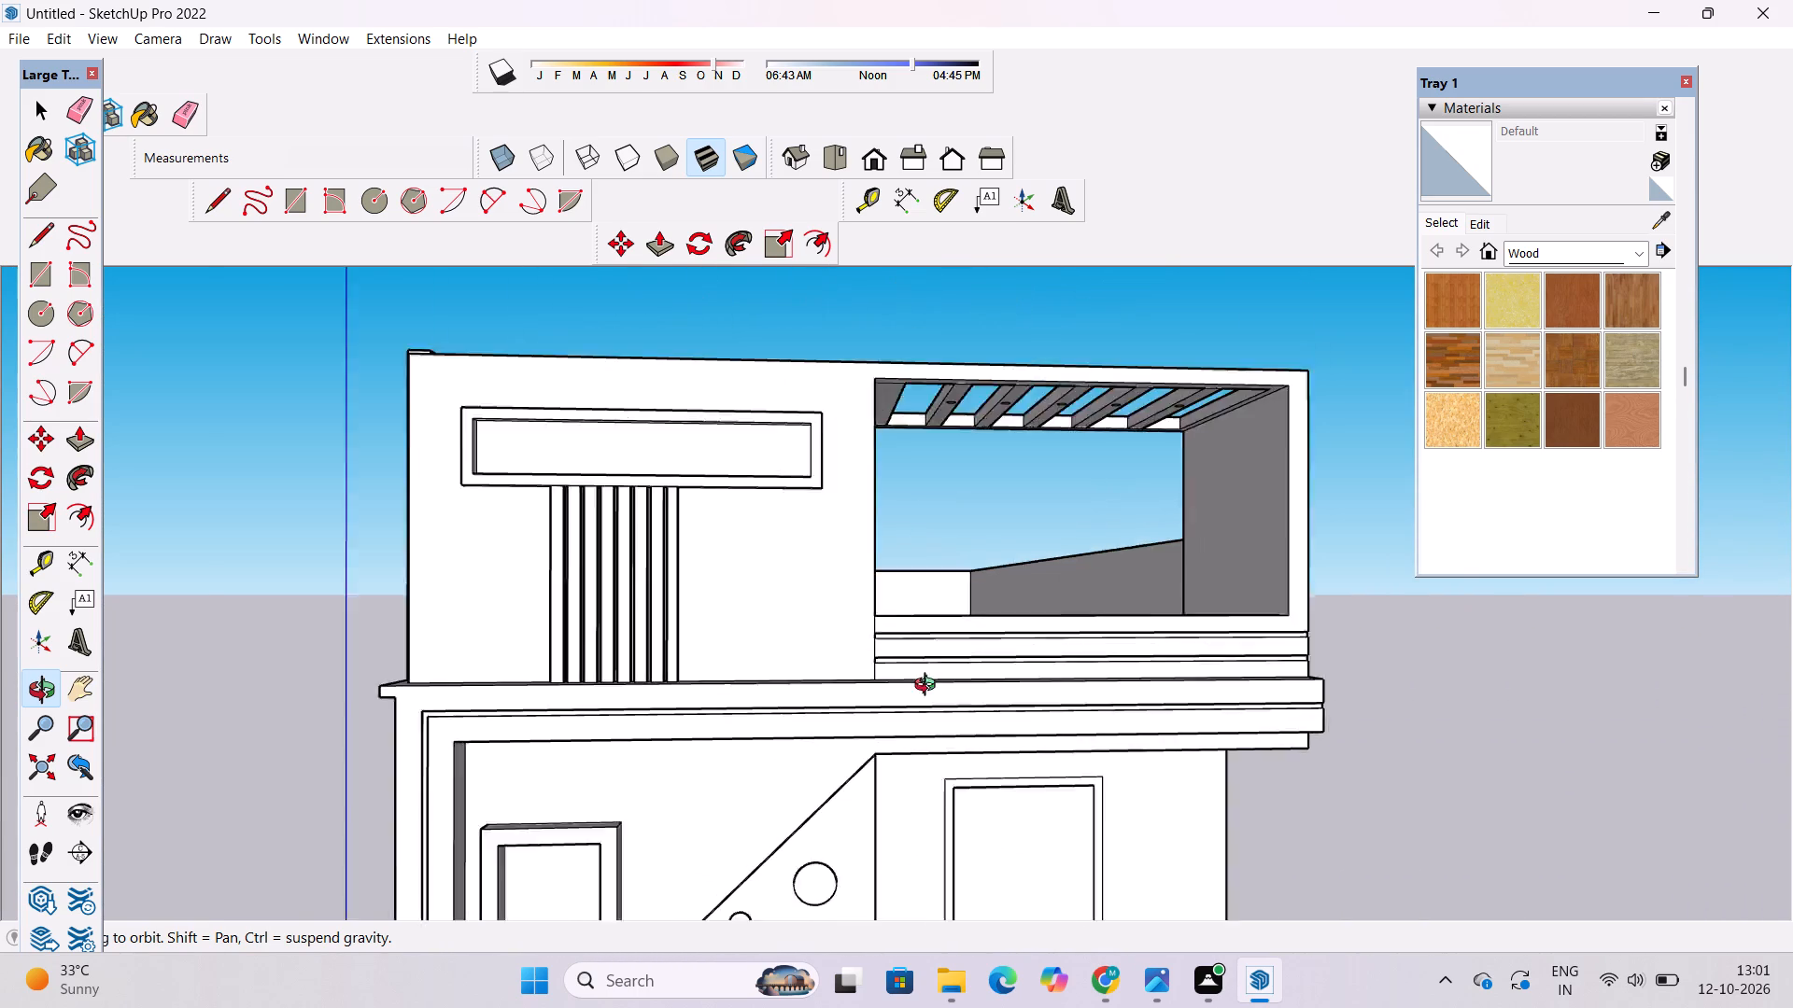
{"action": "scroll", "coordinate": [929, 687], "scroll_direction": "up", "scroll_amount": 2}
{"action": "left_click_drag", "start_coordinate": [1082, 696], "coordinate": [1049, 810]}
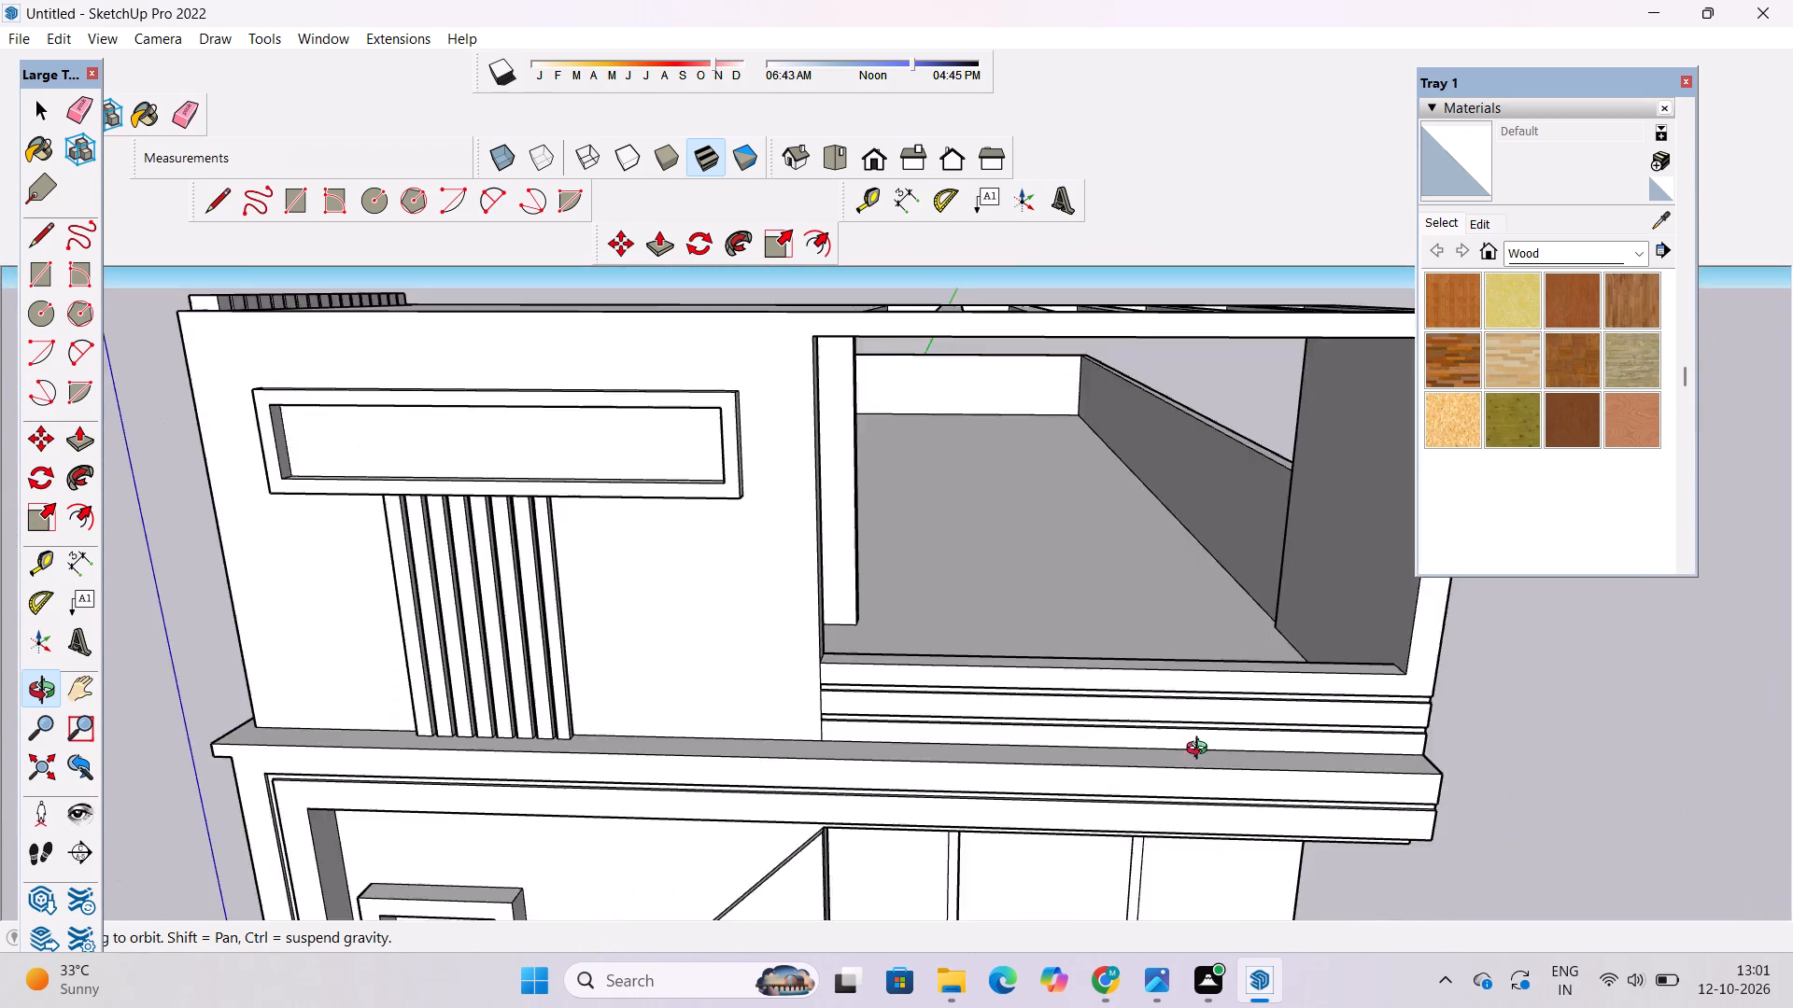
{"action": "left_click_drag", "start_coordinate": [1184, 749], "coordinate": [764, 744], "text": "shift"}
{"action": "left_click_drag", "start_coordinate": [1010, 707], "coordinate": [294, 720]}
{"action": "left_click_drag", "start_coordinate": [911, 678], "coordinate": [844, 703]}
{"action": "left_click_drag", "start_coordinate": [507, 757], "coordinate": [508, 757]}
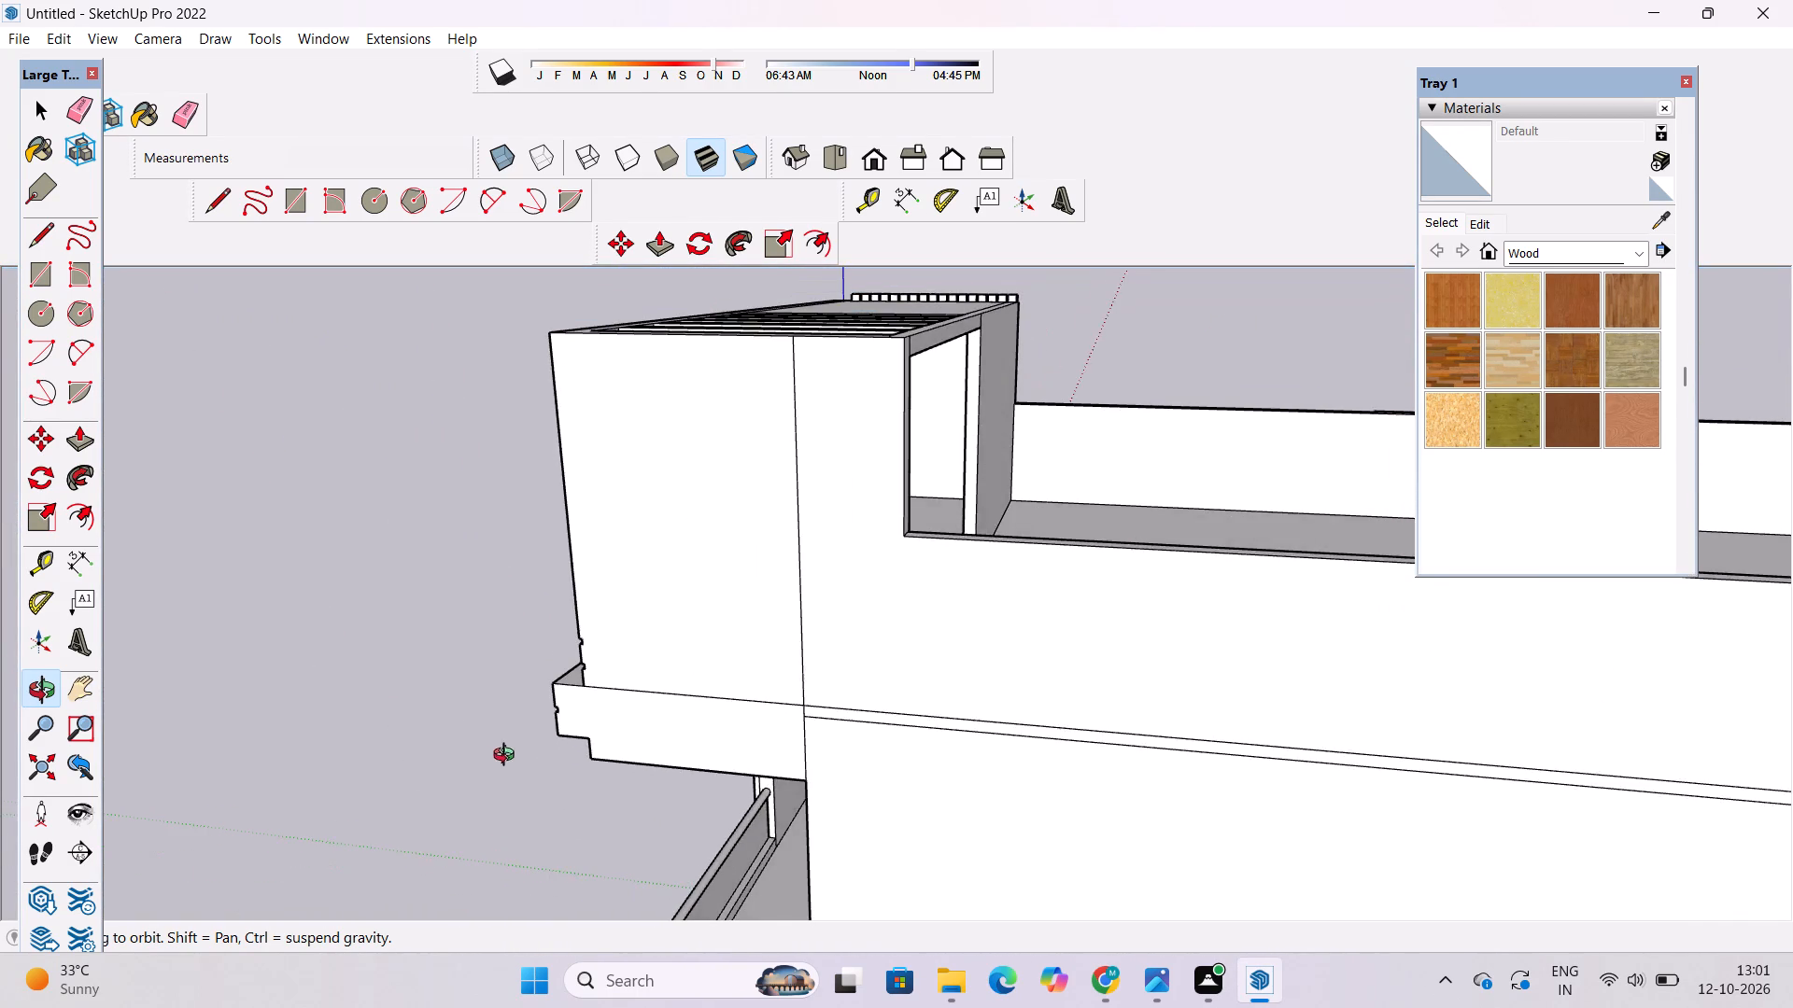
{"action": "left_click_drag", "start_coordinate": [508, 757], "coordinate": [1257, 692]}
{"action": "left_click_drag", "start_coordinate": [1193, 684], "coordinate": [837, 567]}
Examine the front elevation and the first-floor balcony with its glass railing from the front and the side.
{"action": "scroll", "coordinate": [837, 562], "scroll_direction": "down", "scroll_amount": 4}
{"action": "left_click_drag", "start_coordinate": [846, 619], "coordinate": [1160, 640]}
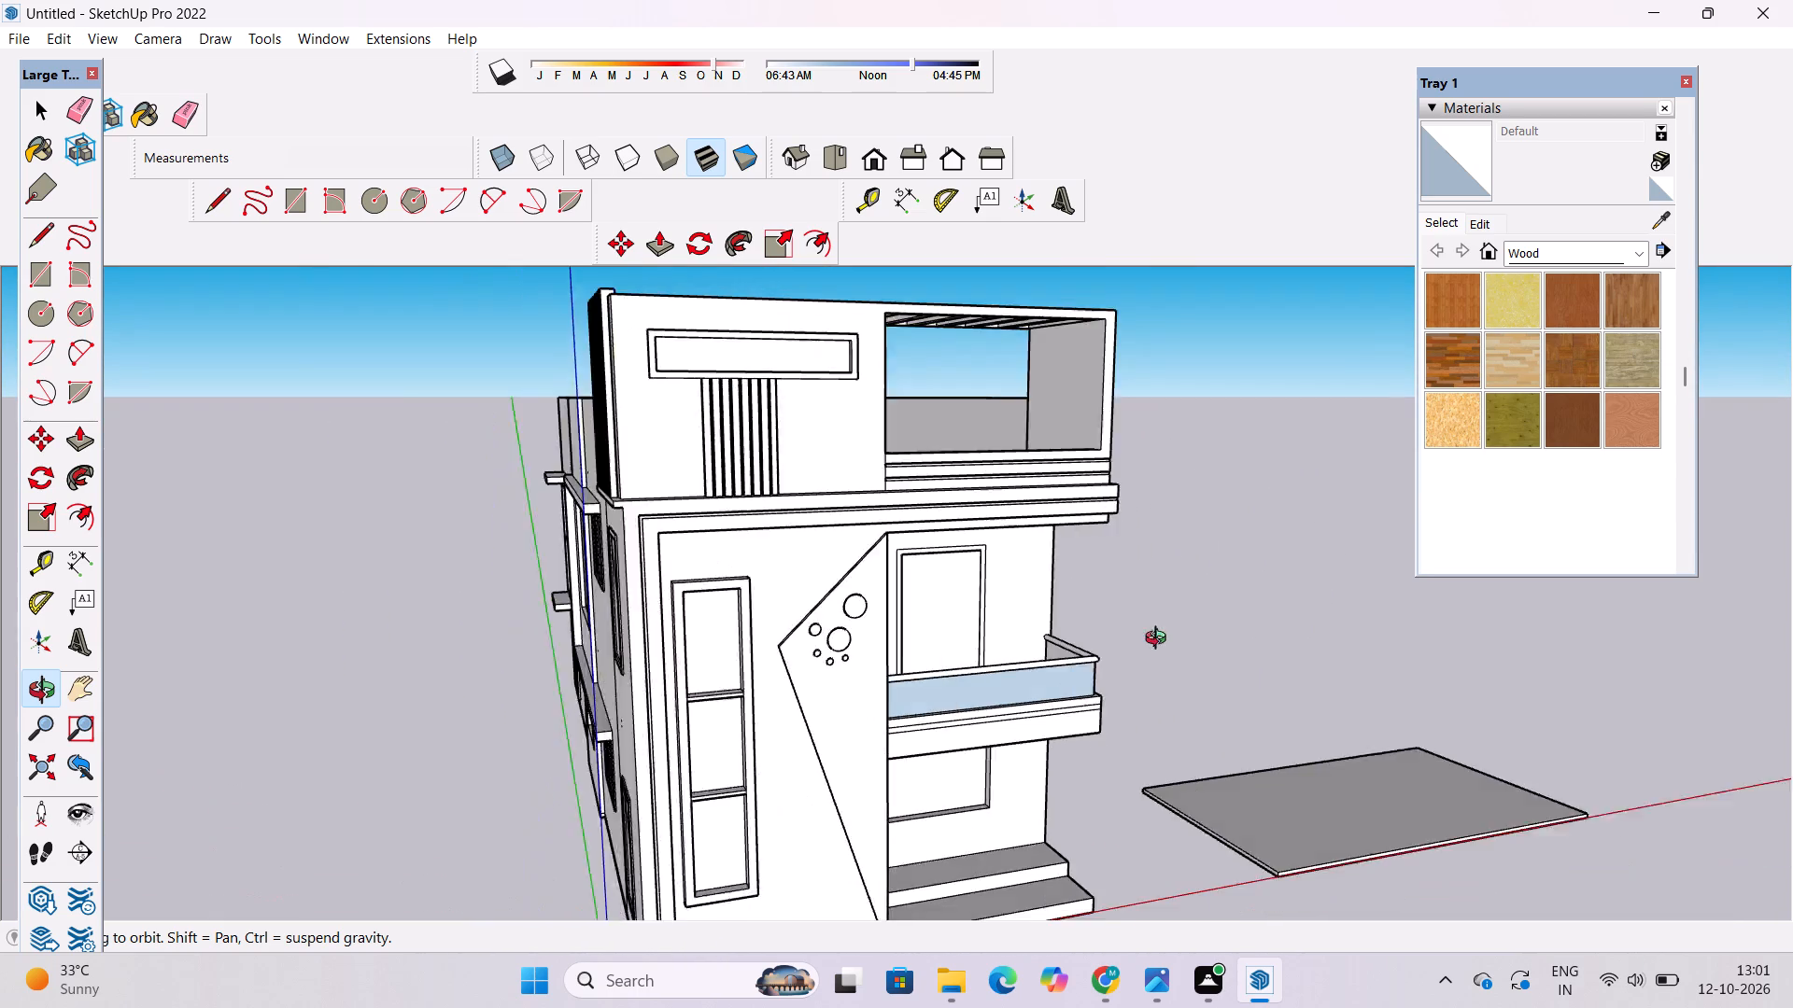
{"action": "left_click_drag", "start_coordinate": [1160, 640], "coordinate": [1163, 640]}
{"action": "left_click_drag", "start_coordinate": [1089, 648], "coordinate": [918, 695], "text": "shift"}
{"action": "left_click_drag", "start_coordinate": [860, 711], "coordinate": [226, 715]}
{"action": "scroll", "coordinate": [851, 651], "scroll_direction": "up", "scroll_amount": 4}
{"action": "left_click_drag", "start_coordinate": [792, 709], "coordinate": [766, 633], "text": "shift"}
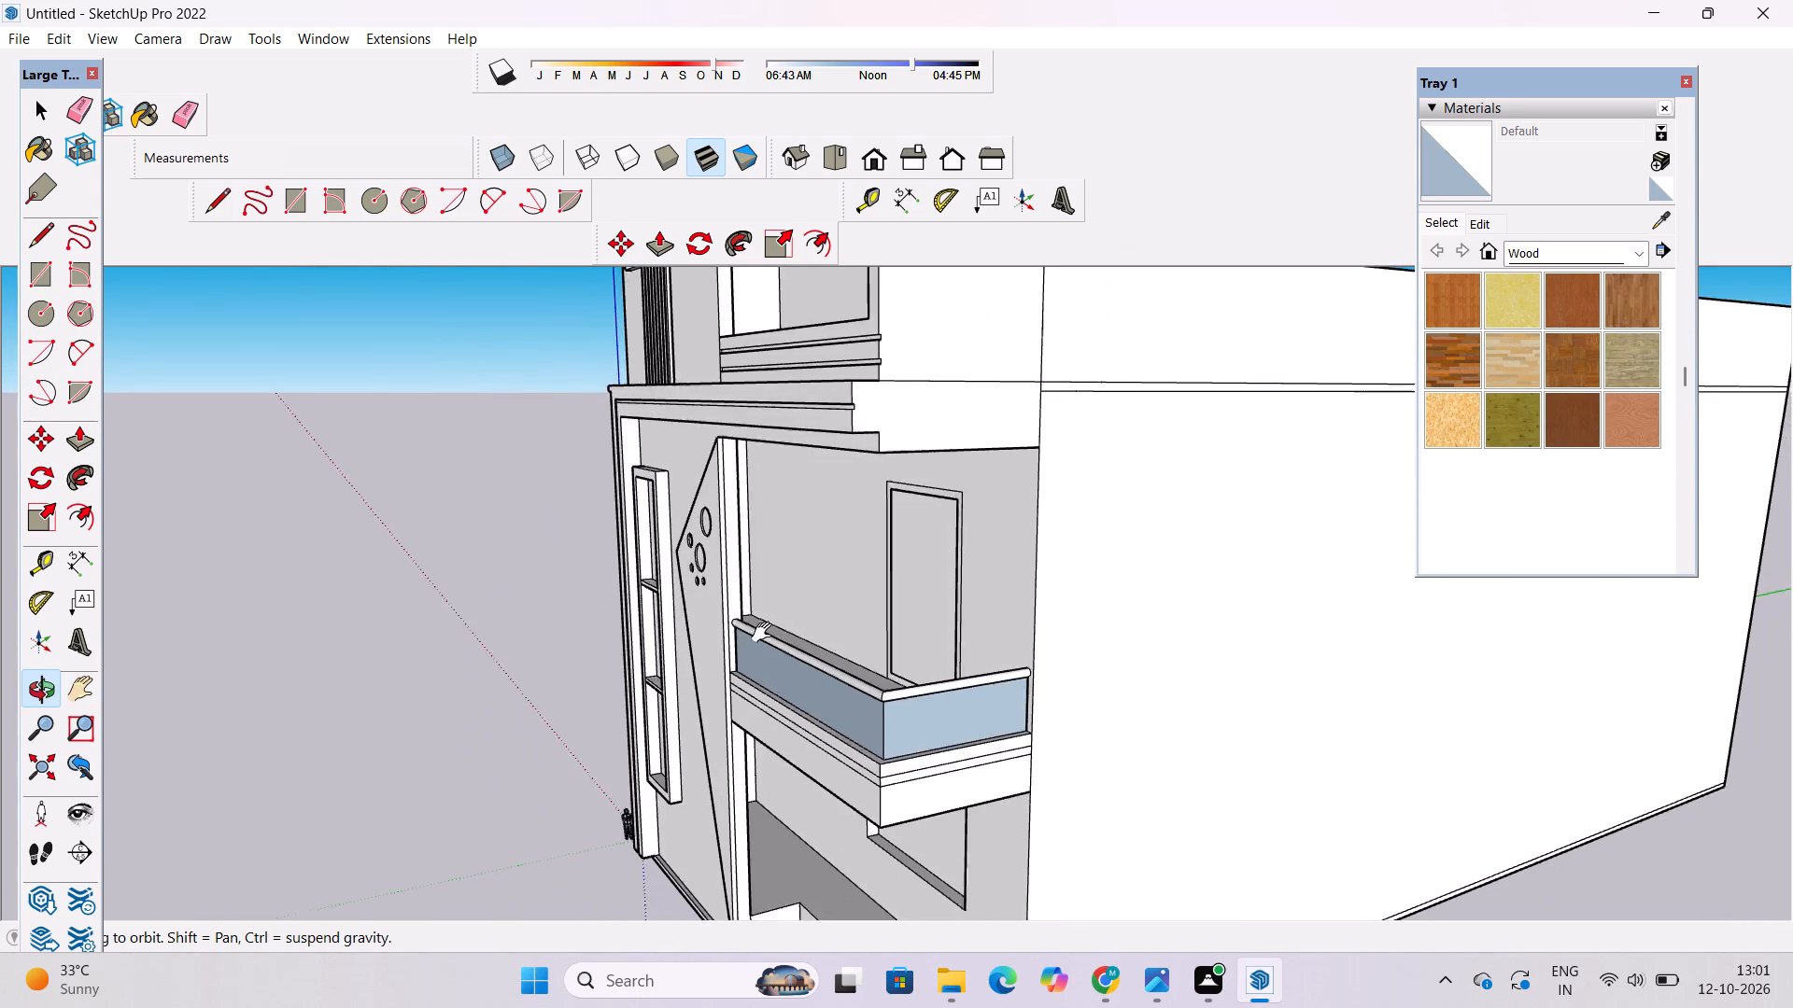
{"action": "left_click_drag", "start_coordinate": [766, 633], "coordinate": [766, 629], "text": "shift"}
{"action": "scroll", "coordinate": [716, 539], "scroll_direction": "up", "scroll_amount": 9, "text": "shift"}
{"action": "left_click_drag", "start_coordinate": [777, 543], "coordinate": [757, 549]}
{"action": "left_click_drag", "start_coordinate": [753, 559], "coordinate": [638, 515], "text": "shift"}
{"action": "scroll", "coordinate": [595, 560], "scroll_direction": "down", "scroll_amount": 4}
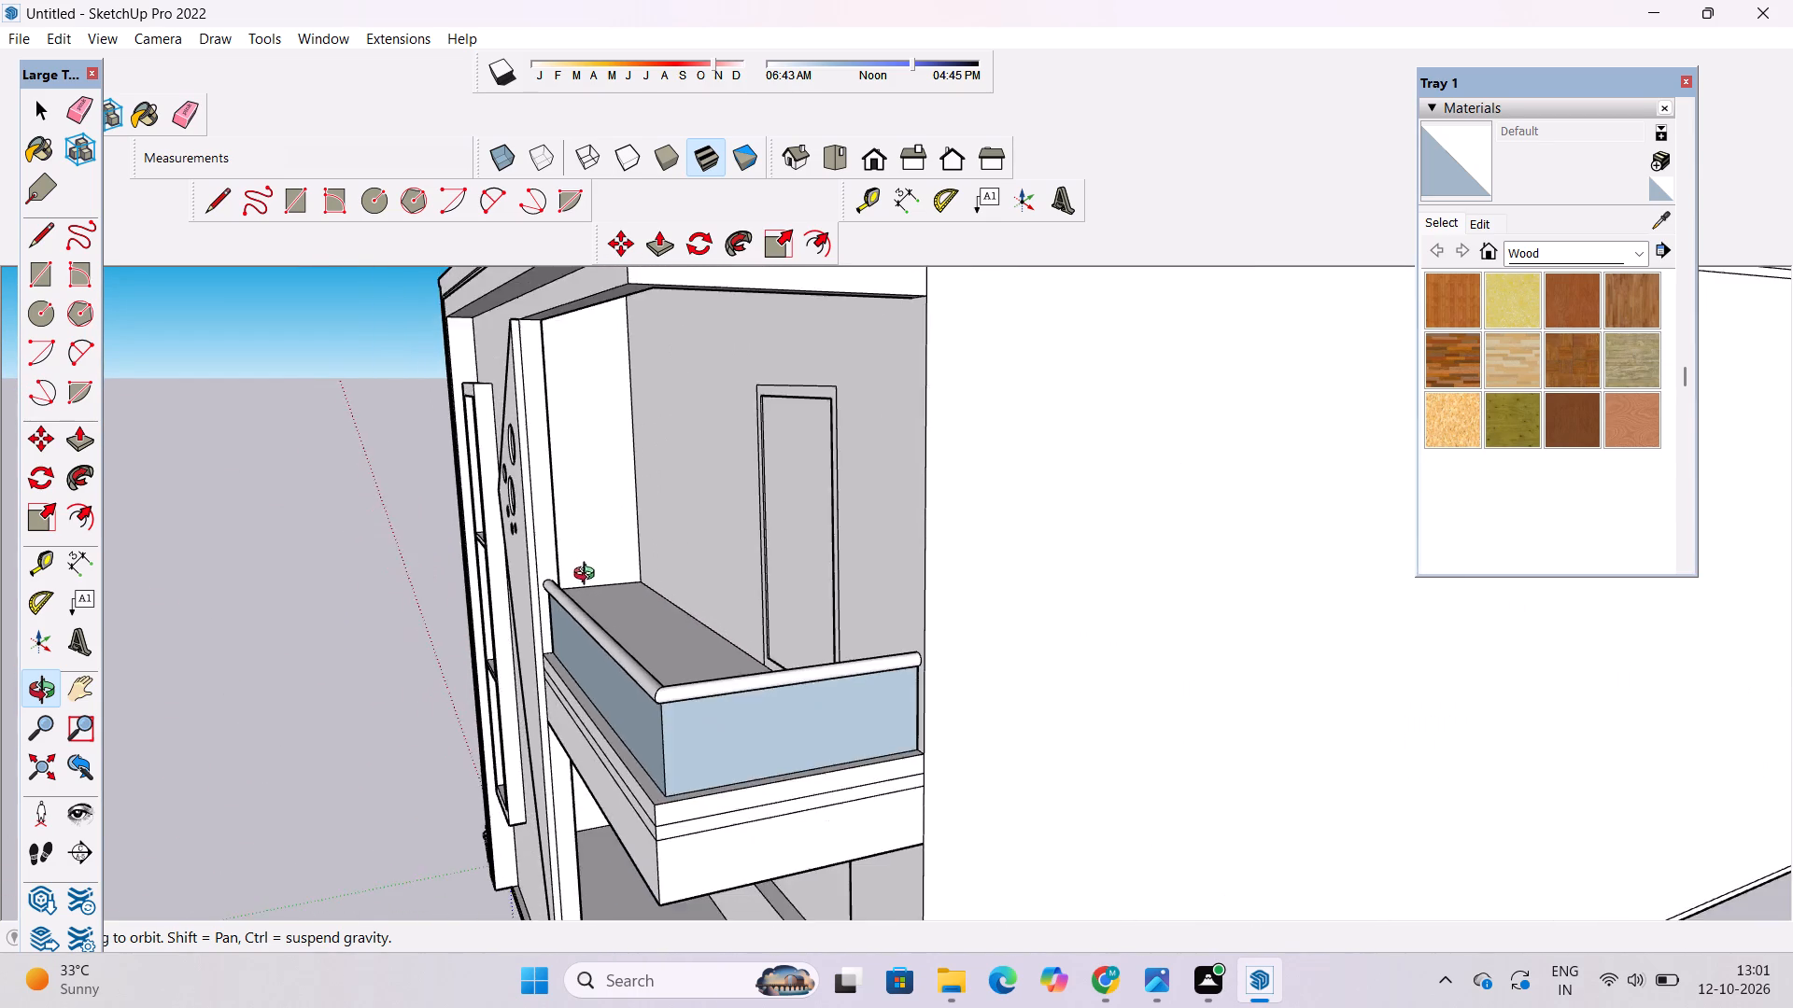
{"action": "left_click_drag", "start_coordinate": [526, 633], "coordinate": [828, 618]}
{"action": "left_click_drag", "start_coordinate": [845, 643], "coordinate": [529, 553], "text": "shift"}
{"action": "left_click_drag", "start_coordinate": [955, 679], "coordinate": [822, 704]}
Push the narrow strip of the first-floor balcony's fascia inward 1" on both the front and the side face.
{"action": "scroll", "coordinate": [949, 692], "scroll_direction": "up", "scroll_amount": 7}
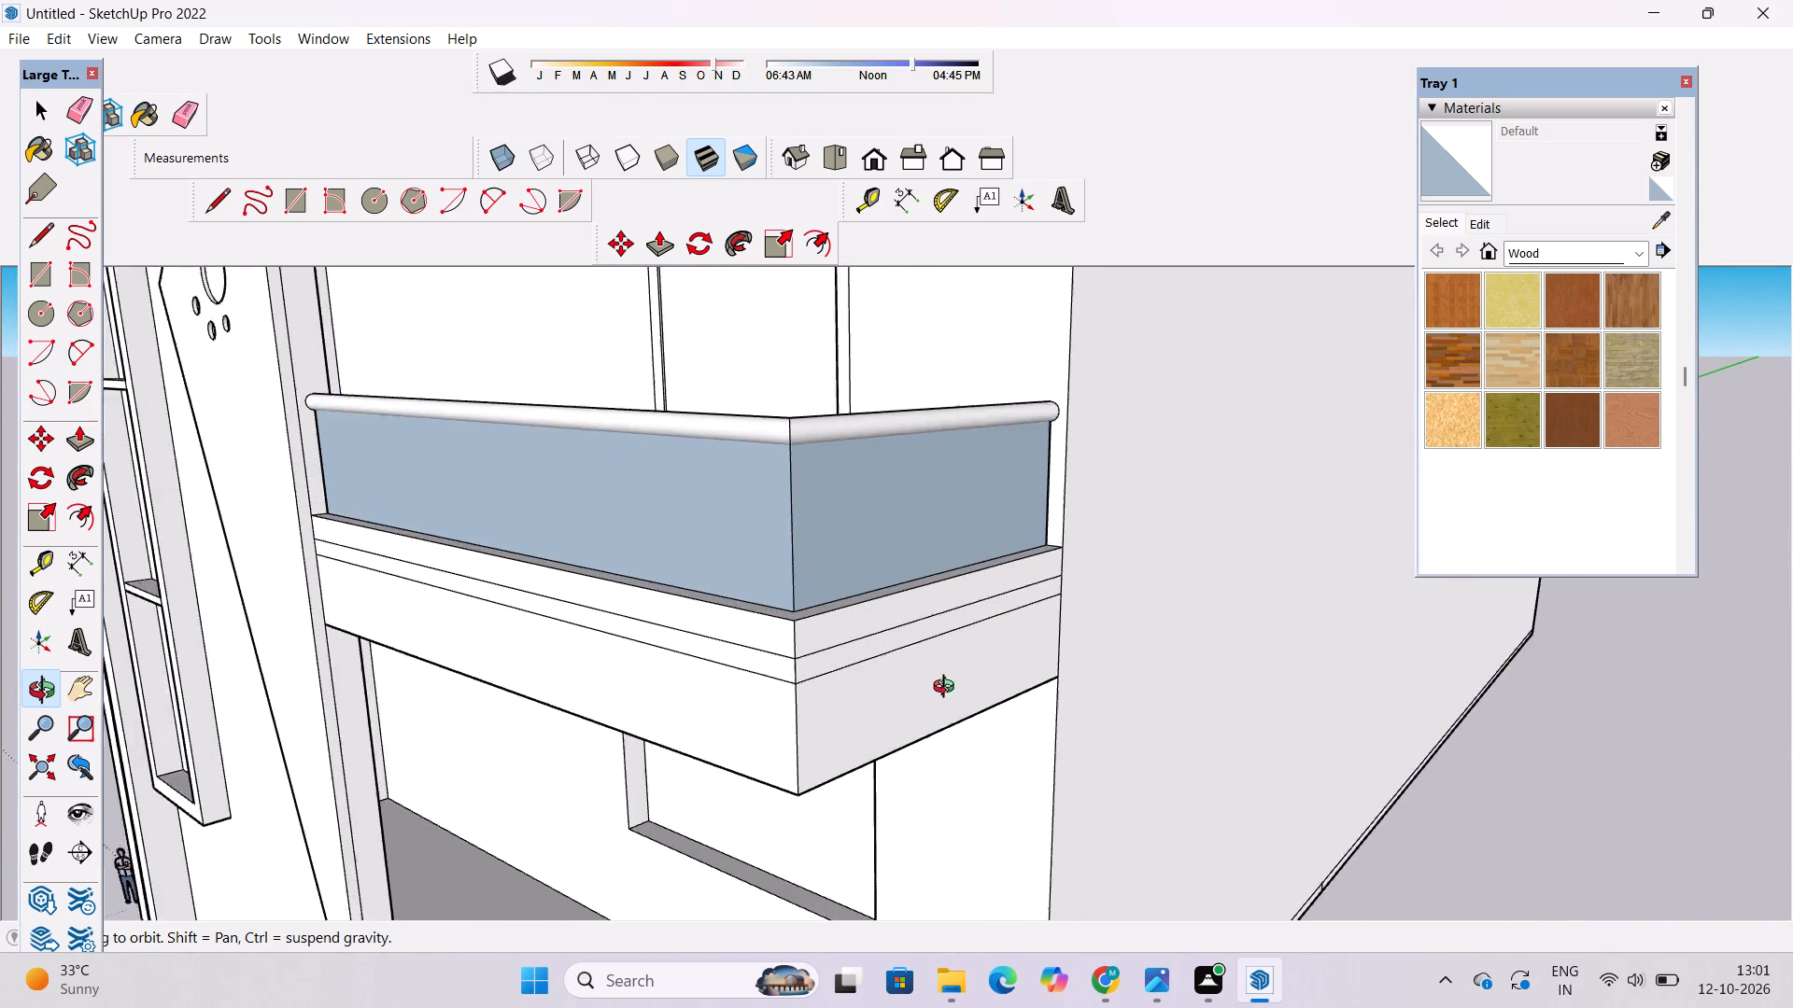
{"action": "left_click_drag", "start_coordinate": [923, 680], "coordinate": [811, 700]}
{"action": "left_click_drag", "start_coordinate": [790, 692], "coordinate": [897, 726], "text": "shift"}
{"action": "scroll", "coordinate": [663, 733], "scroll_direction": "up", "scroll_amount": 4}
{"action": "left_click_drag", "start_coordinate": [664, 728], "coordinate": [674, 744], "text": "shift"}
{"action": "left_click_drag", "start_coordinate": [674, 744], "coordinate": [680, 727]}
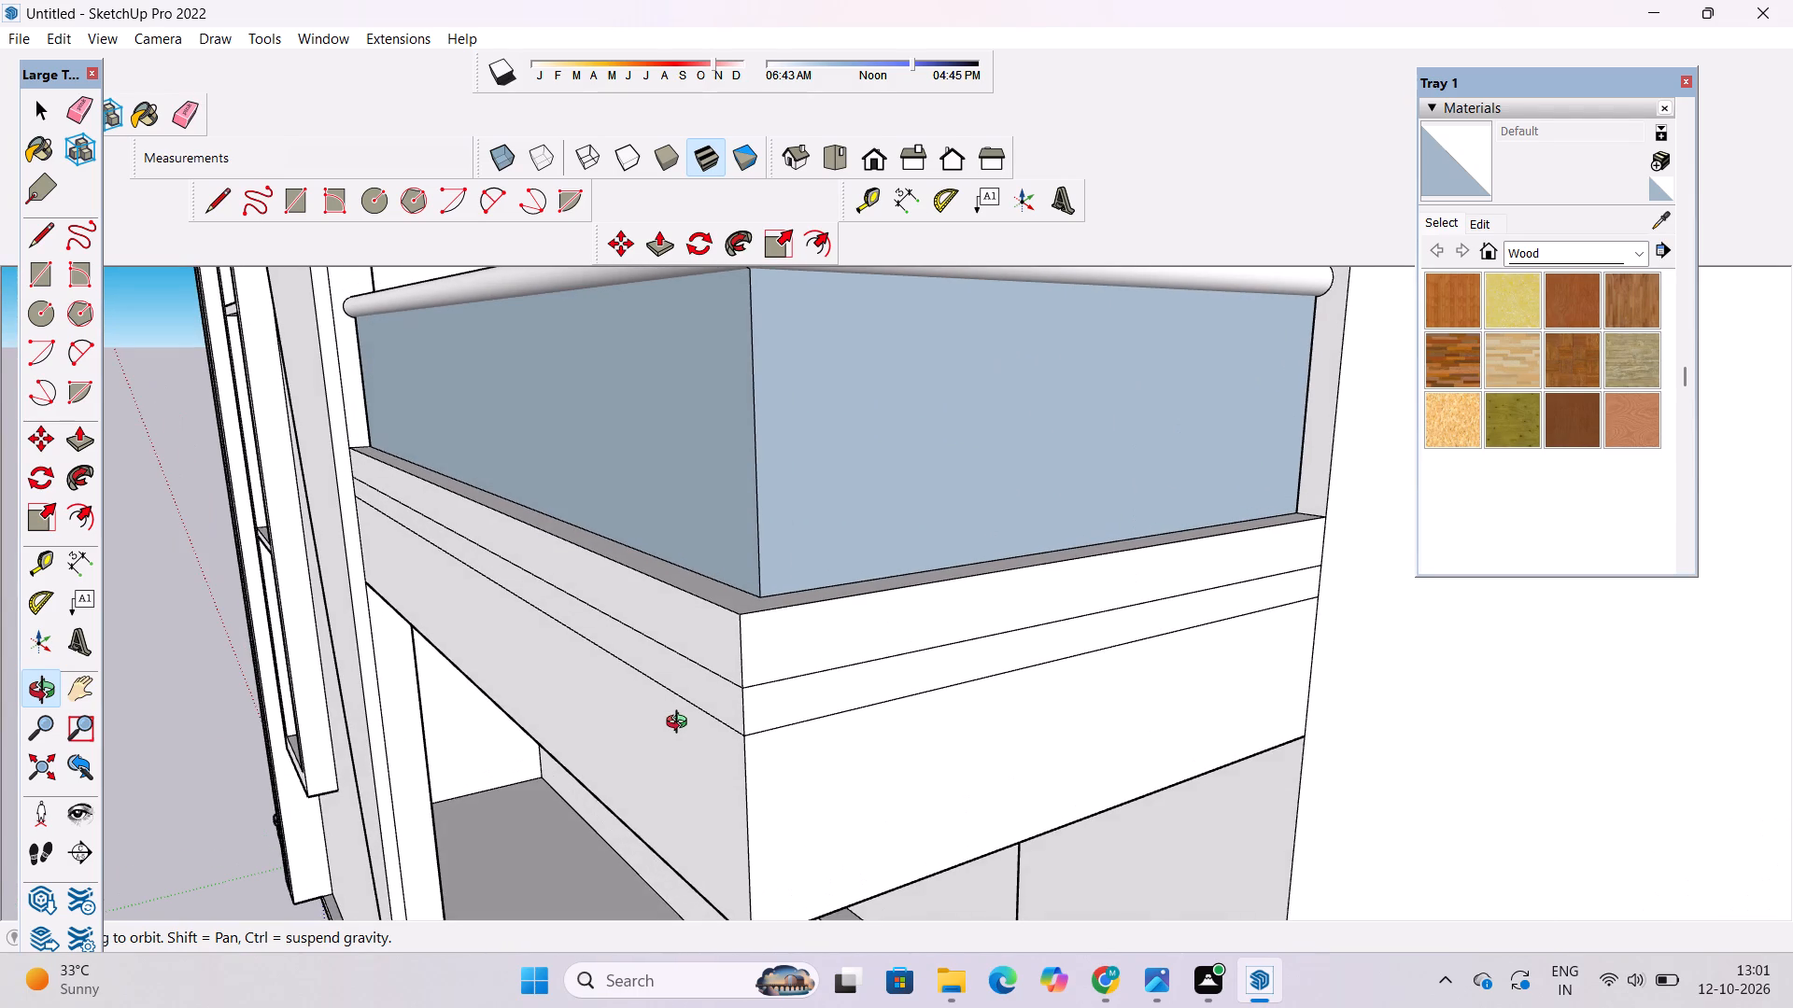
{"action": "key", "text": "e"}
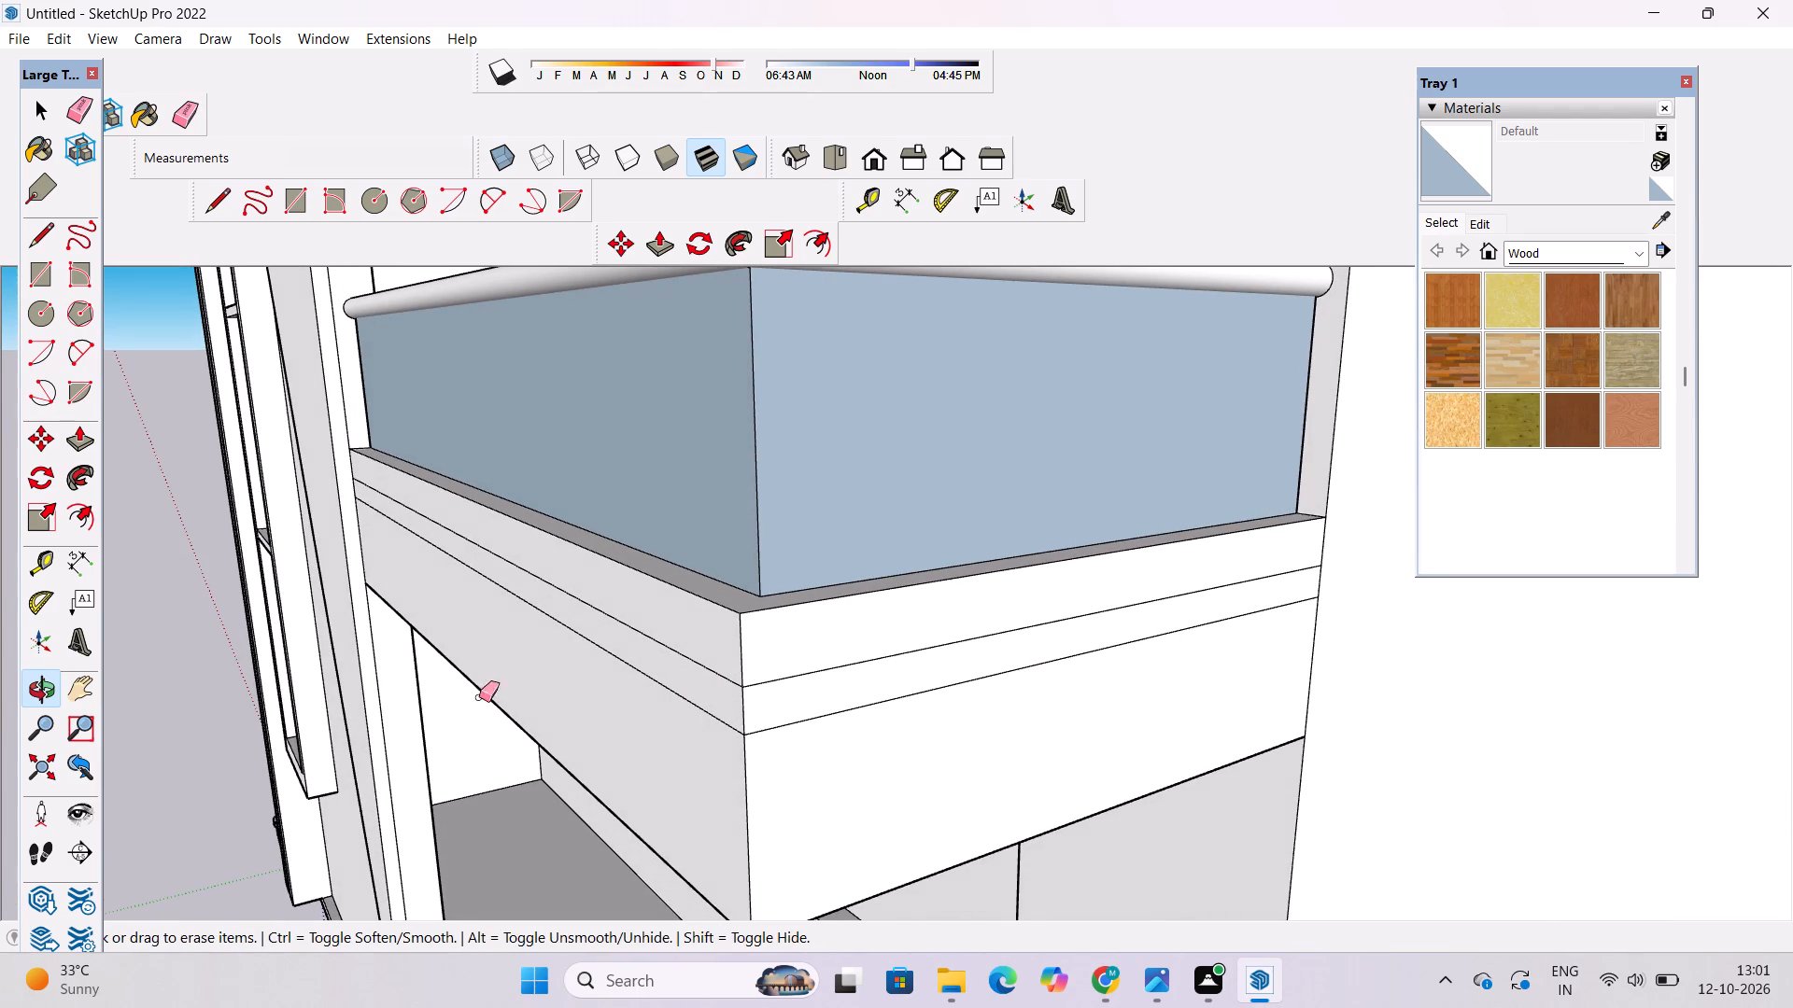
{"action": "left_click", "coordinate": [81, 449]}
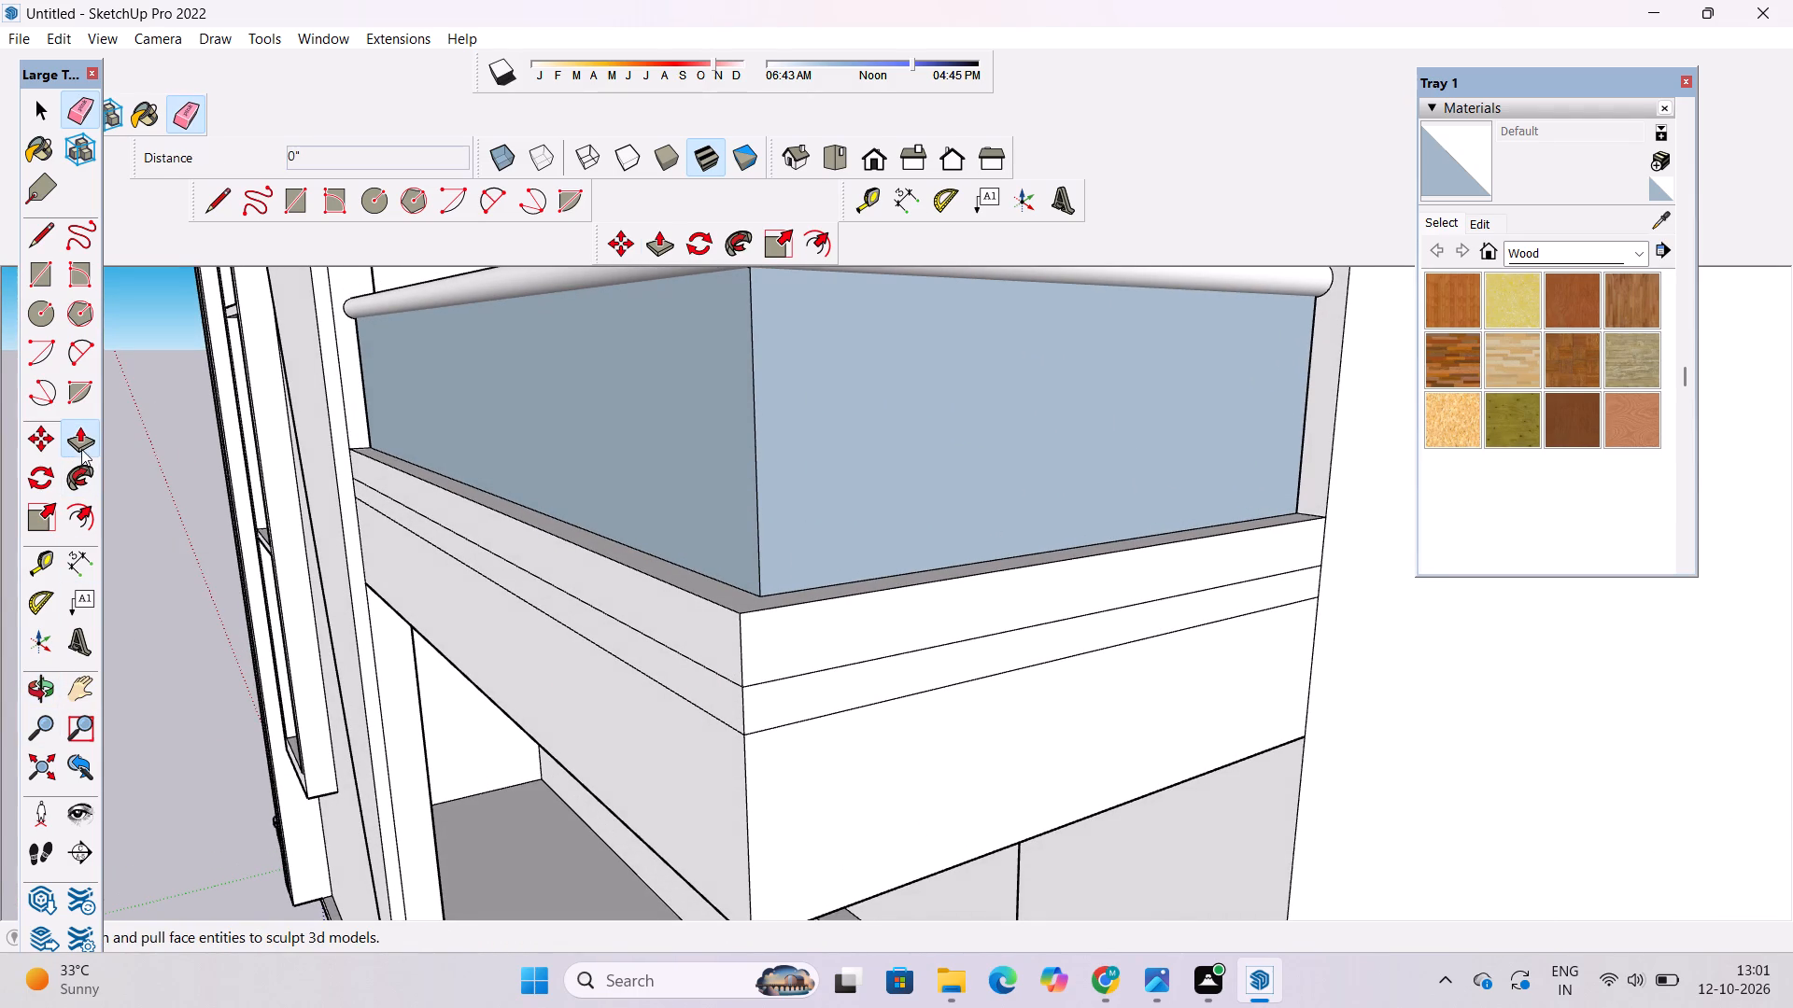
{"action": "left_click", "coordinate": [651, 665]}
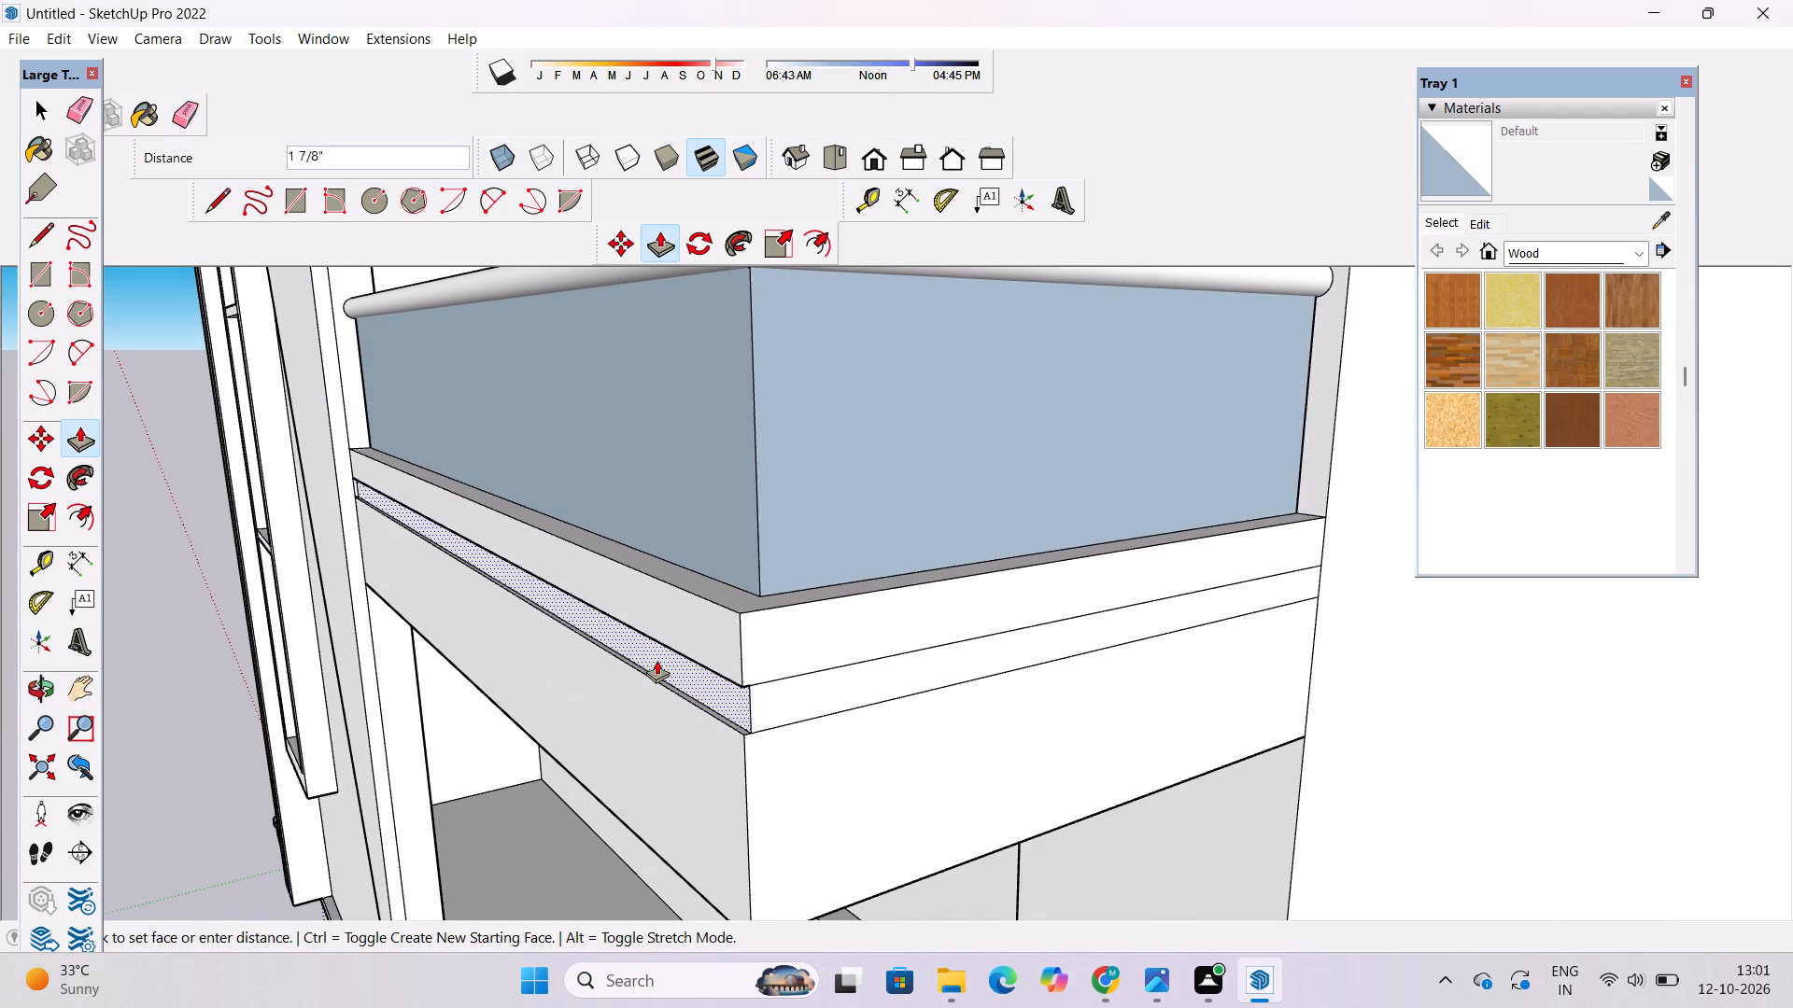
{"action": "key", "text": "1"}
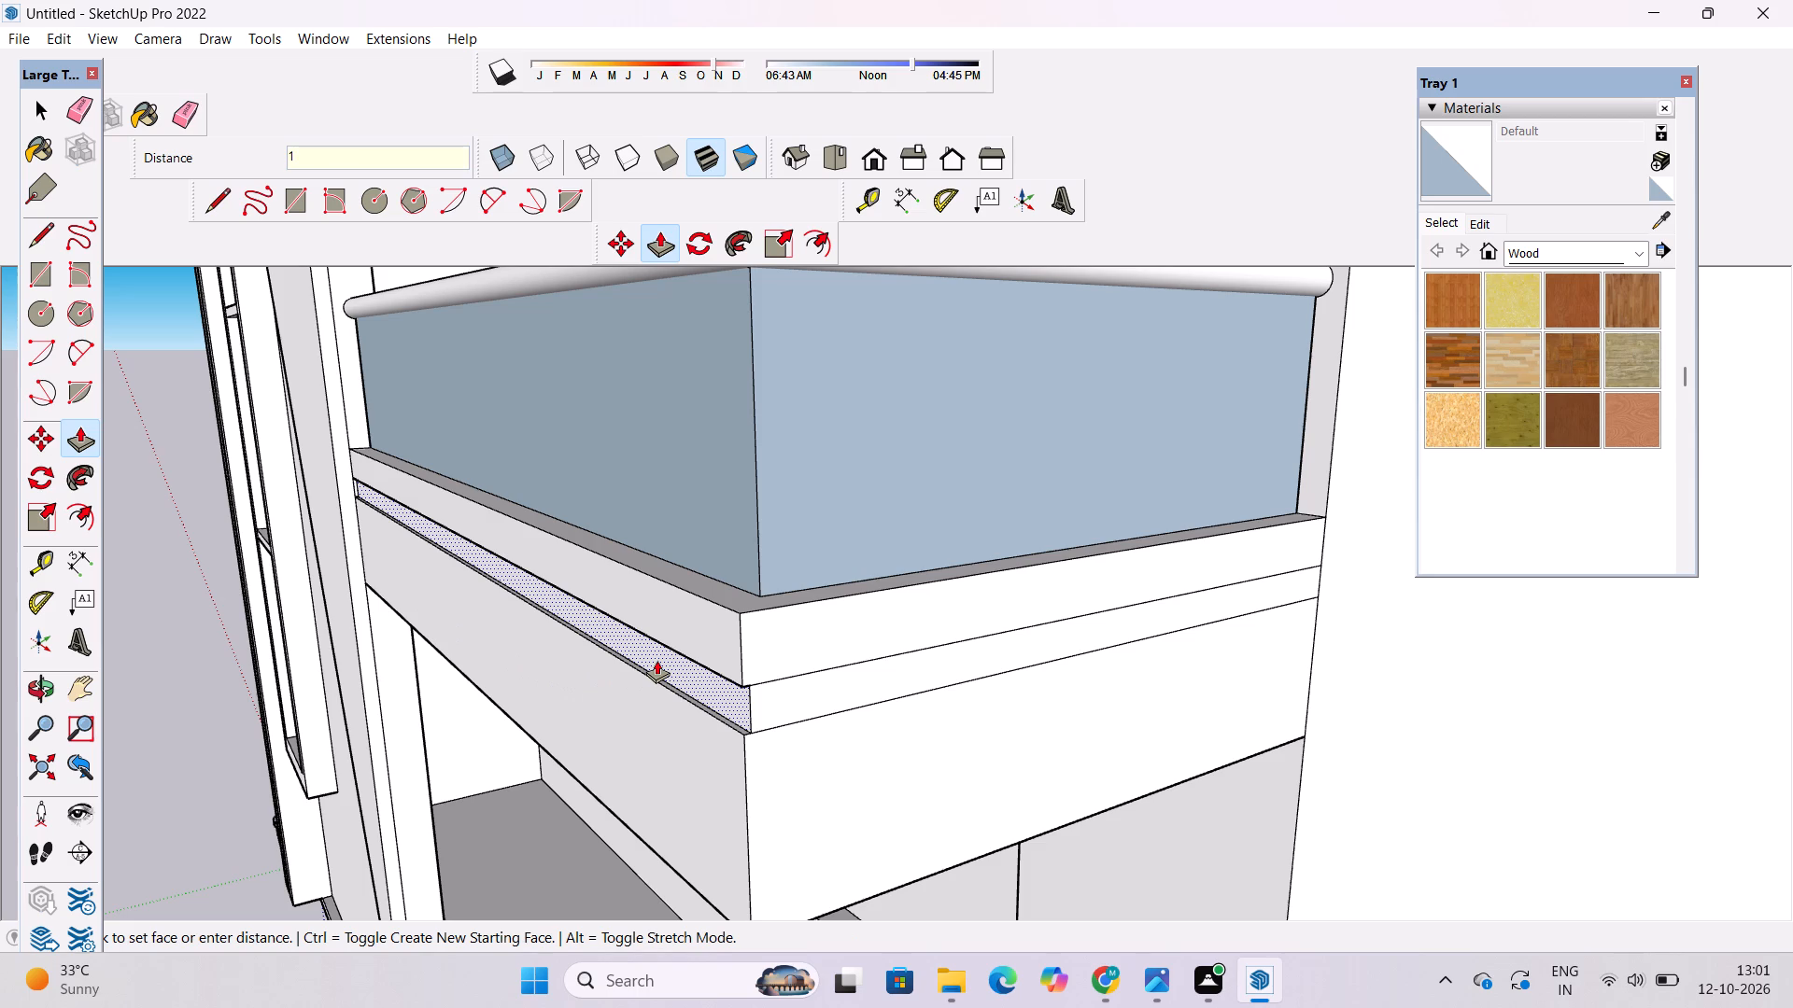
{"action": "key", "text": "shift+quotedbl"}
{"action": "key", "text": "Return"}
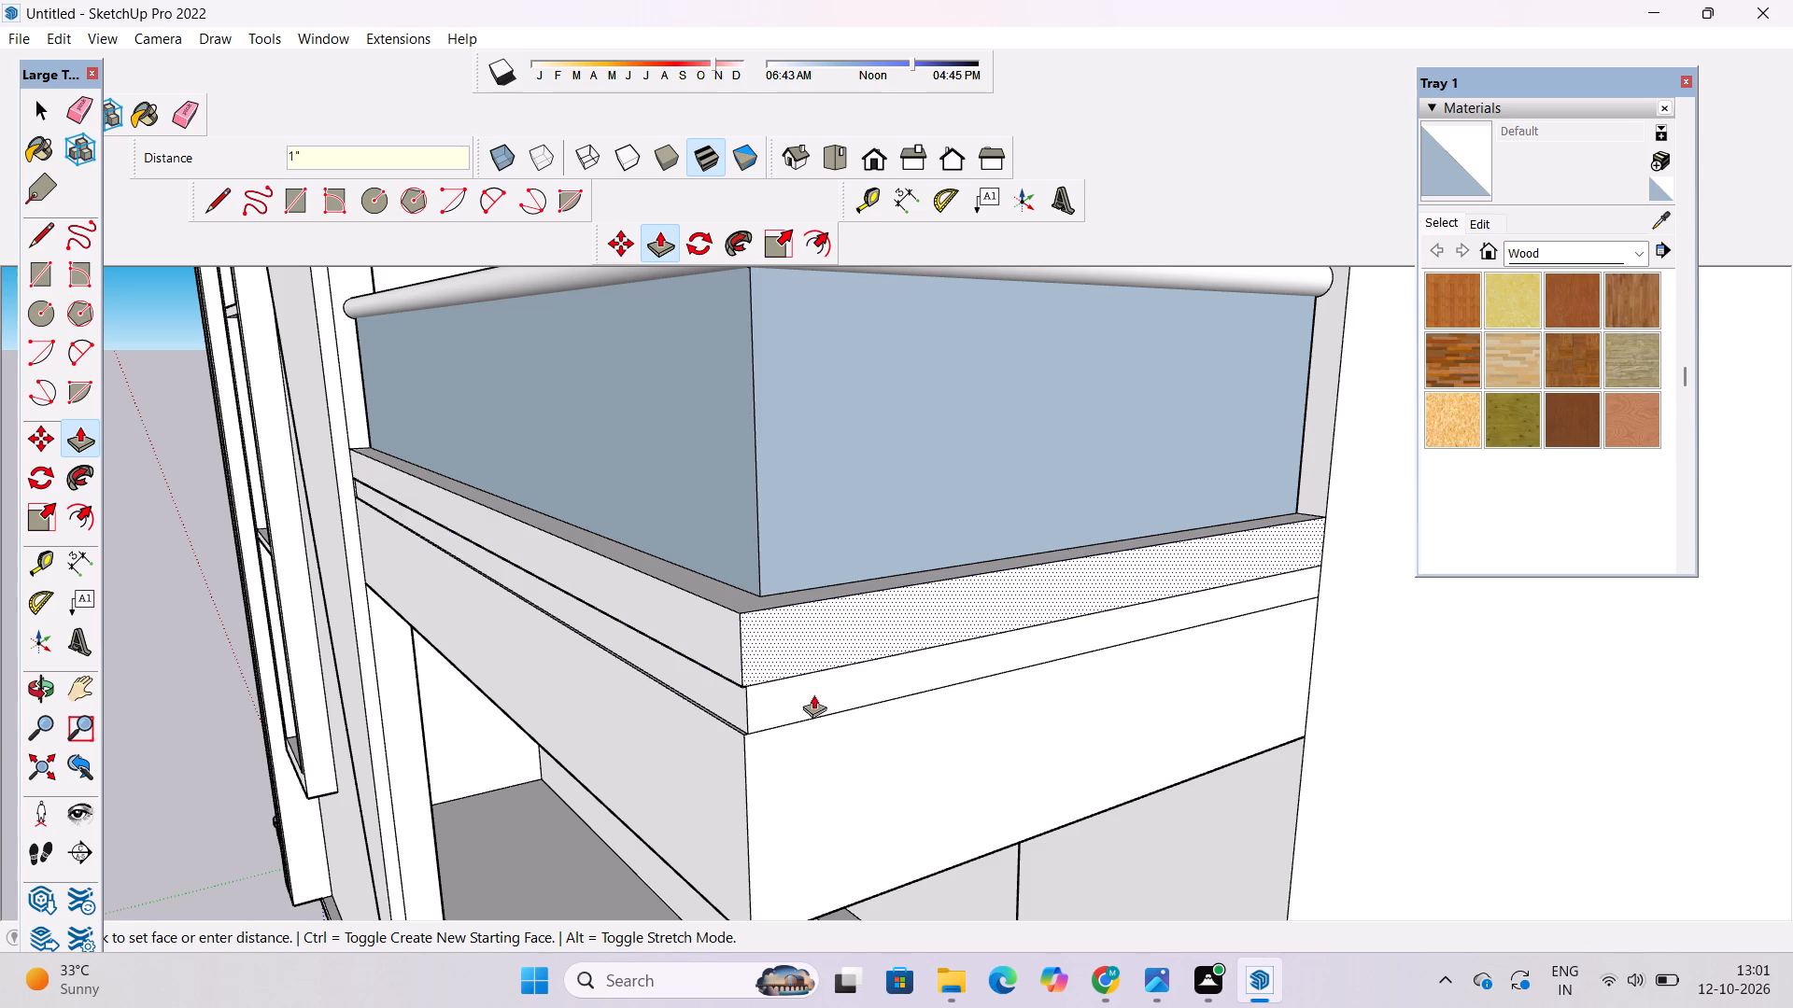
{"action": "left_click", "coordinate": [810, 693]}
{"action": "type", "text": "1\""}
{"action": "key", "text": "Return"}
Erase the stray edge crossing the lower ledge of the recessed strip at the balcony's outer corner.
{"action": "key", "text": "o"}
{"action": "left_click_drag", "start_coordinate": [689, 694], "coordinate": [694, 883]}
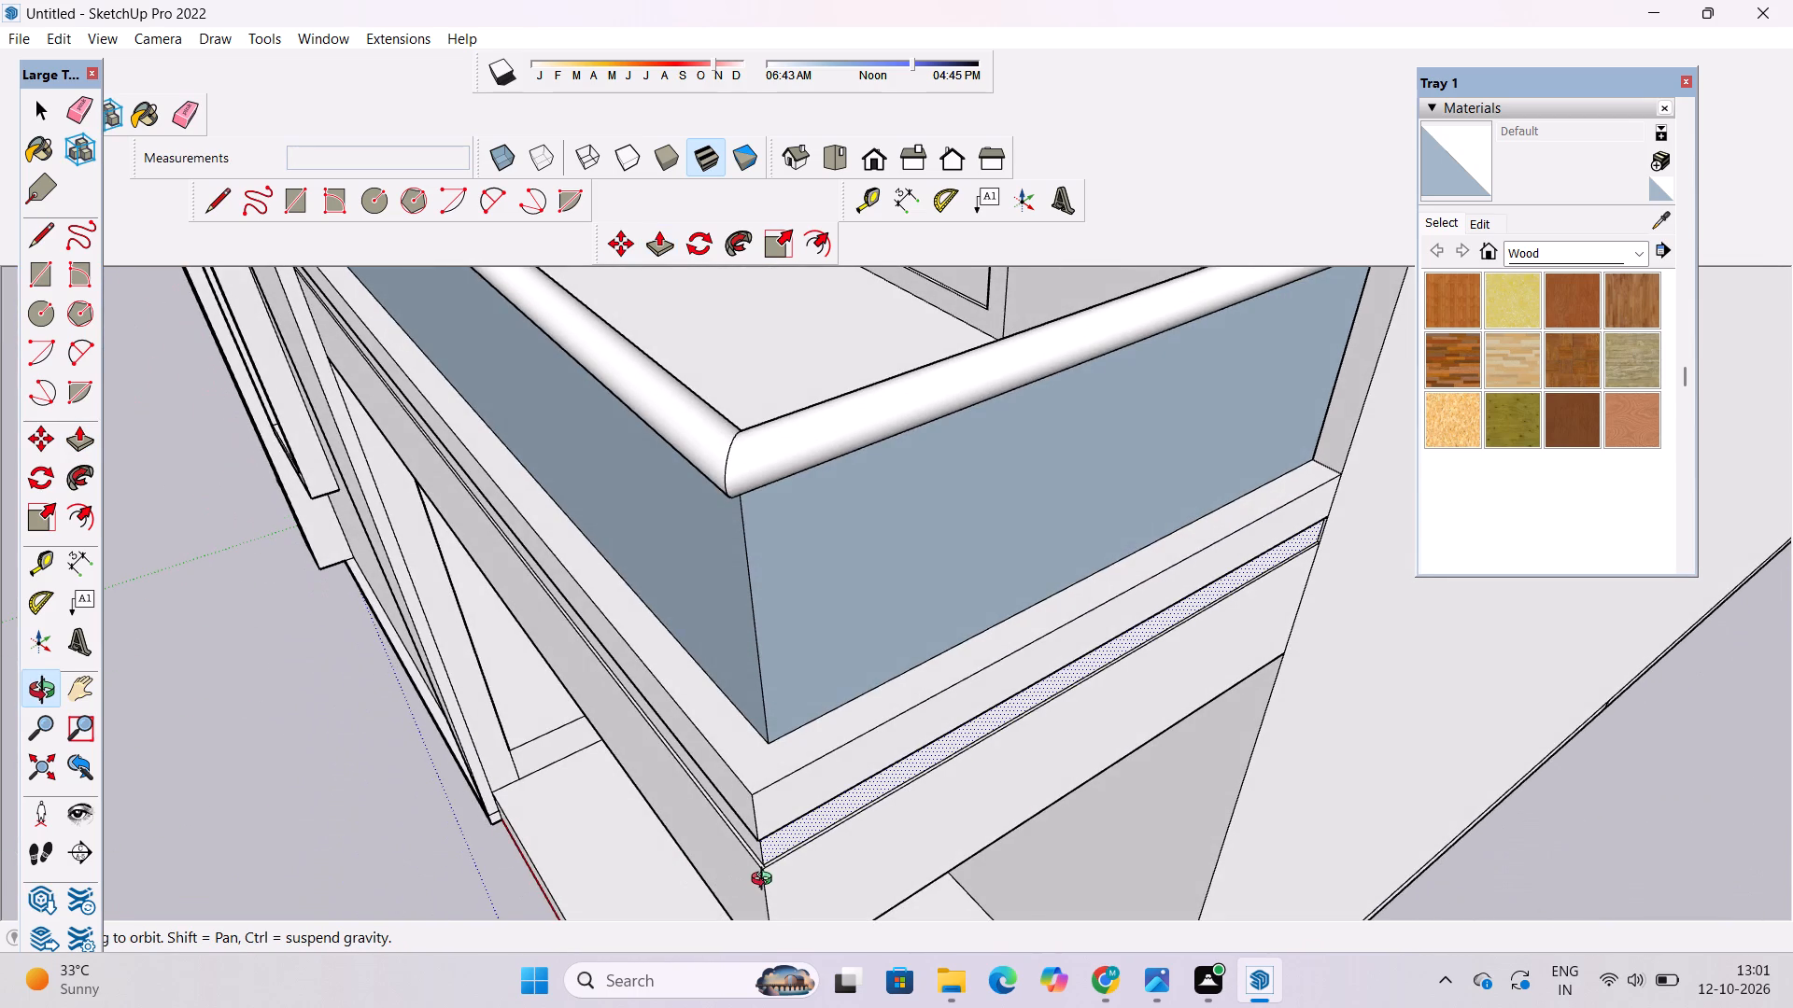
{"action": "scroll", "coordinate": [766, 878], "scroll_direction": "up", "scroll_amount": 11}
{"action": "left_click_drag", "start_coordinate": [762, 861], "coordinate": [756, 761], "text": "shift"}
{"action": "scroll", "coordinate": [746, 785], "scroll_direction": "up", "scroll_amount": 10}
{"action": "left_click_drag", "start_coordinate": [744, 779], "coordinate": [751, 657], "text": "shift"}
{"action": "left_click_drag", "start_coordinate": [751, 668], "coordinate": [742, 746]}
{"action": "scroll", "coordinate": [788, 615], "scroll_direction": "up", "scroll_amount": 11}
{"action": "left_click_drag", "start_coordinate": [787, 511], "coordinate": [780, 581], "text": "shift"}
{"action": "scroll", "coordinate": [779, 581], "scroll_direction": "up", "scroll_amount": 5}
{"action": "key", "text": "e"}
{"action": "left_click_drag", "start_coordinate": [798, 572], "coordinate": [767, 608]}
{"action": "key", "text": "space"}
Erase the stray edge crossing the underside of the upper band at the outer corner of the balcony's recessed strip.
{"action": "key", "text": "o"}
{"action": "scroll", "coordinate": [767, 633], "scroll_direction": "down", "scroll_amount": 8}
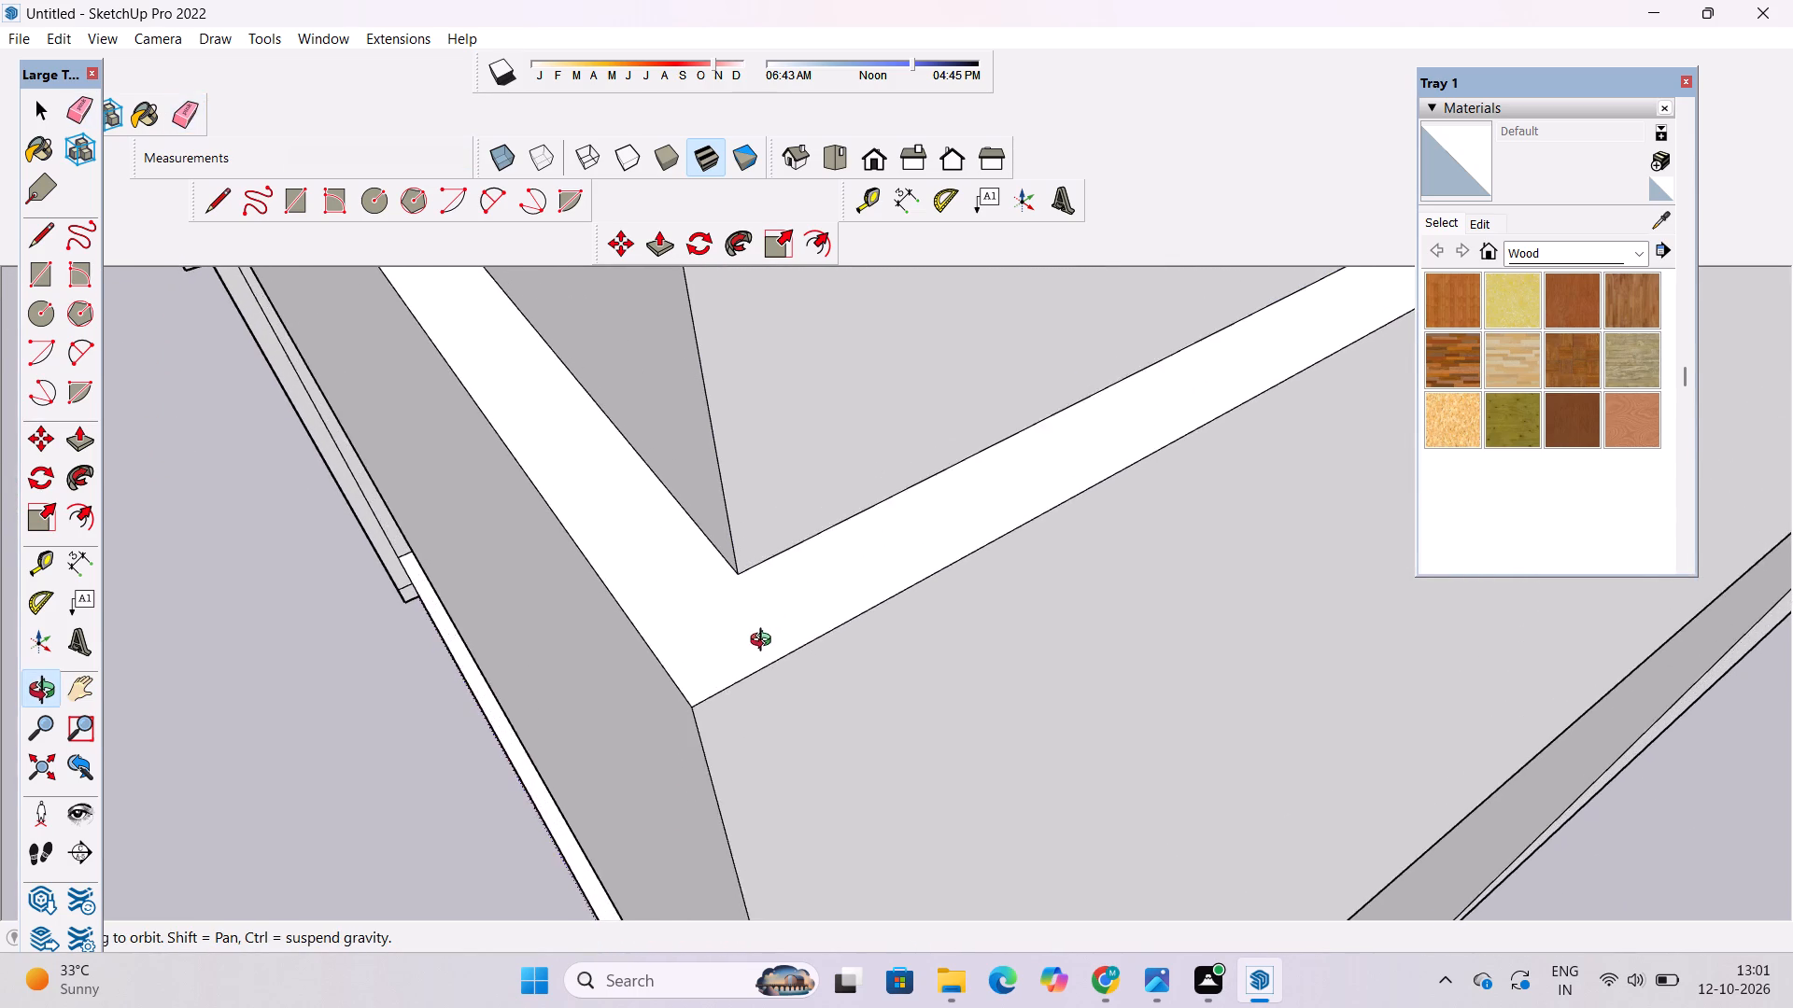
{"action": "scroll", "coordinate": [765, 642], "scroll_direction": "down", "scroll_amount": 11}
{"action": "scroll", "coordinate": [584, 688], "scroll_direction": "down", "scroll_amount": 7}
{"action": "left_click_drag", "start_coordinate": [487, 721], "coordinate": [818, 235]}
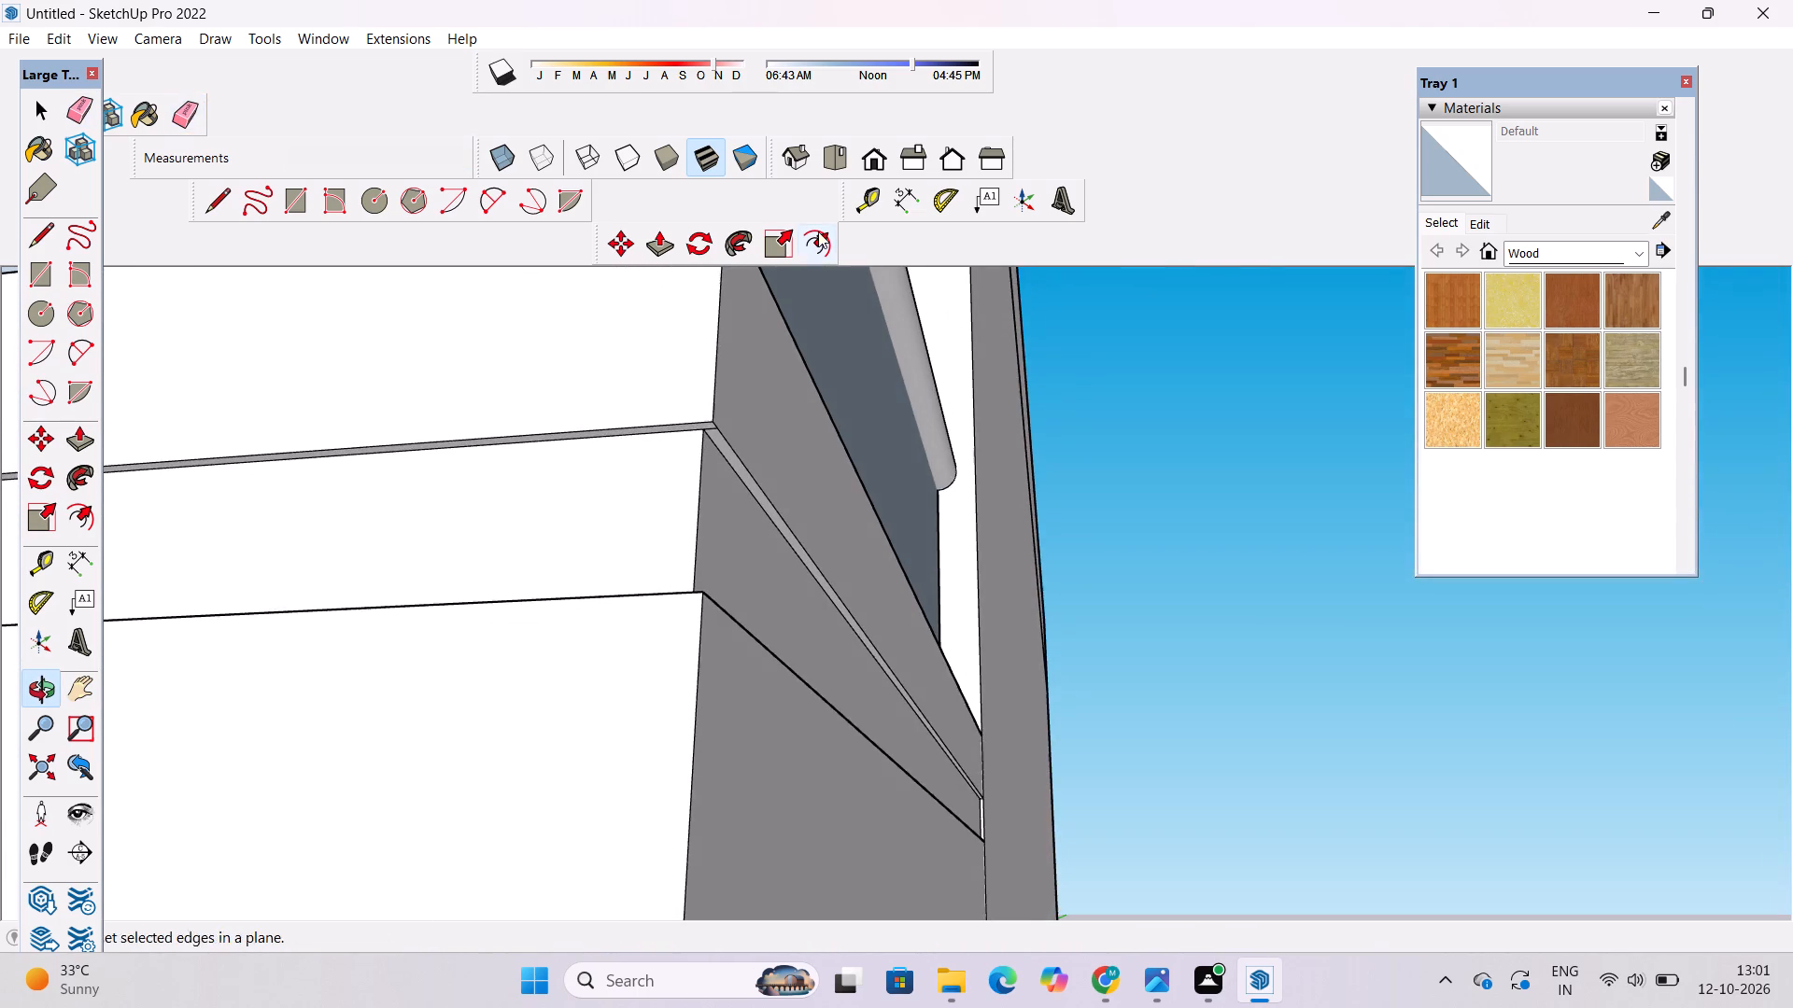
{"action": "scroll", "coordinate": [695, 465], "scroll_direction": "up", "scroll_amount": 20}
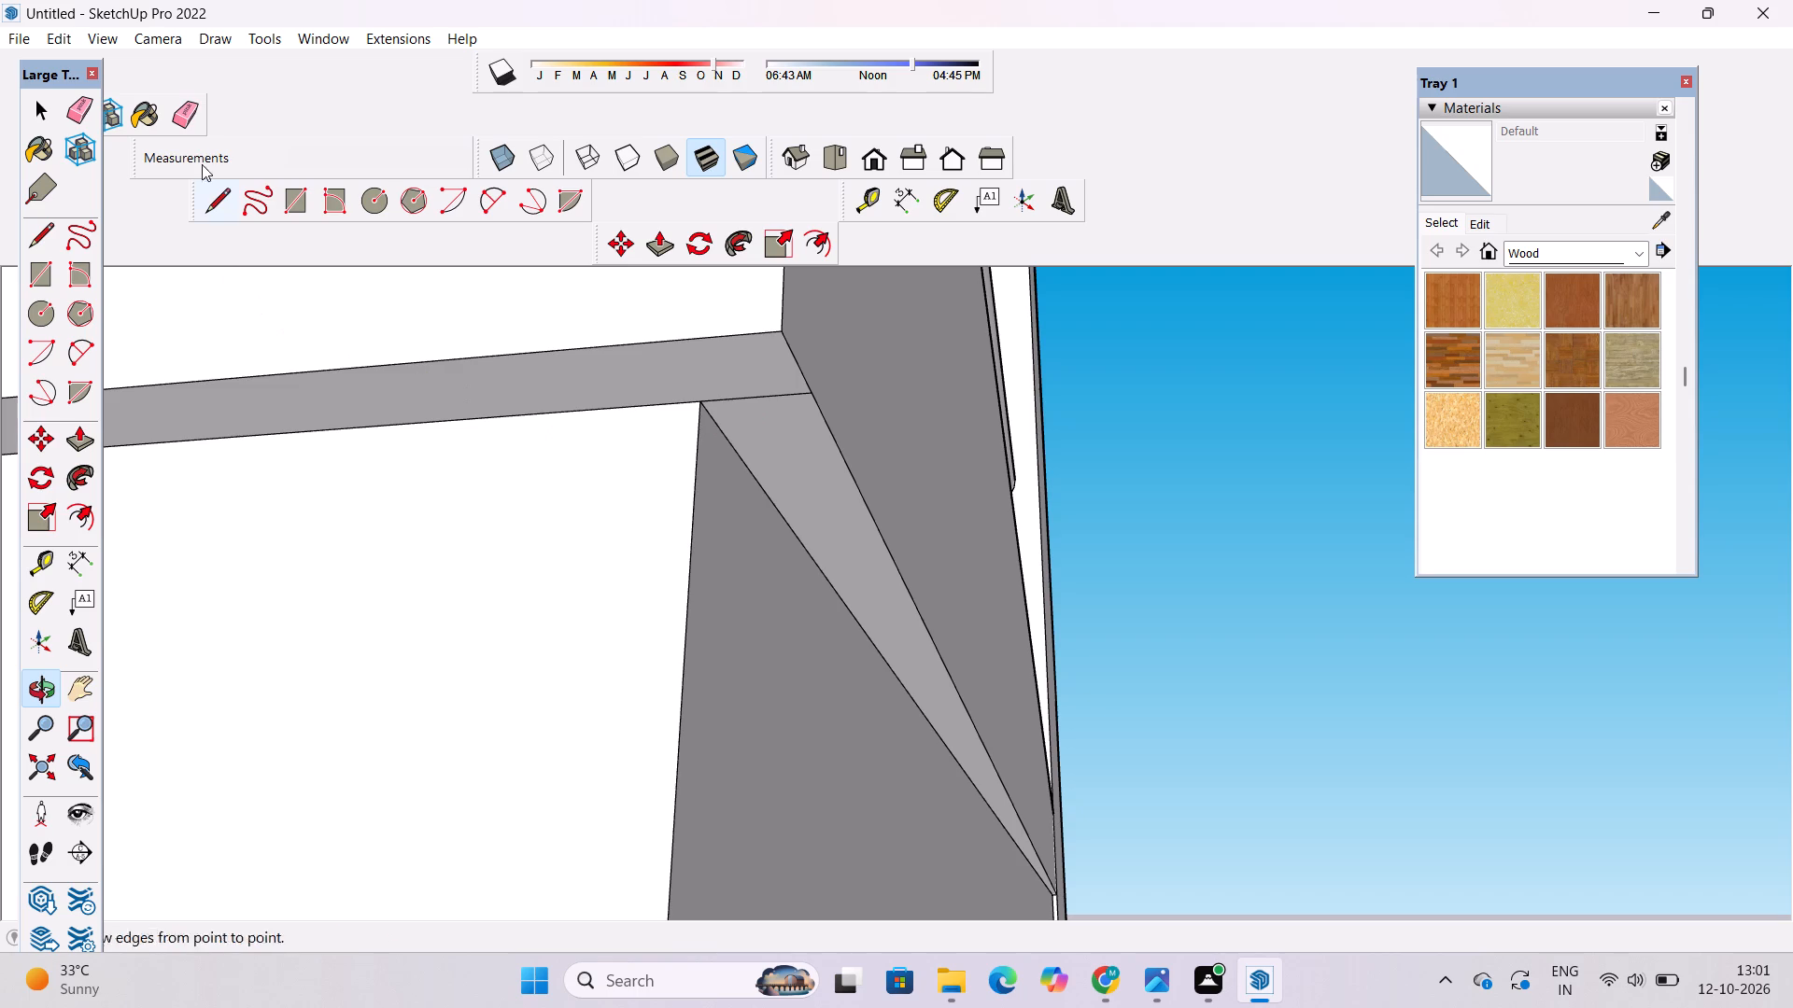
{"action": "left_click", "coordinate": [172, 110]}
{"action": "left_click_drag", "start_coordinate": [755, 385], "coordinate": [761, 402]}
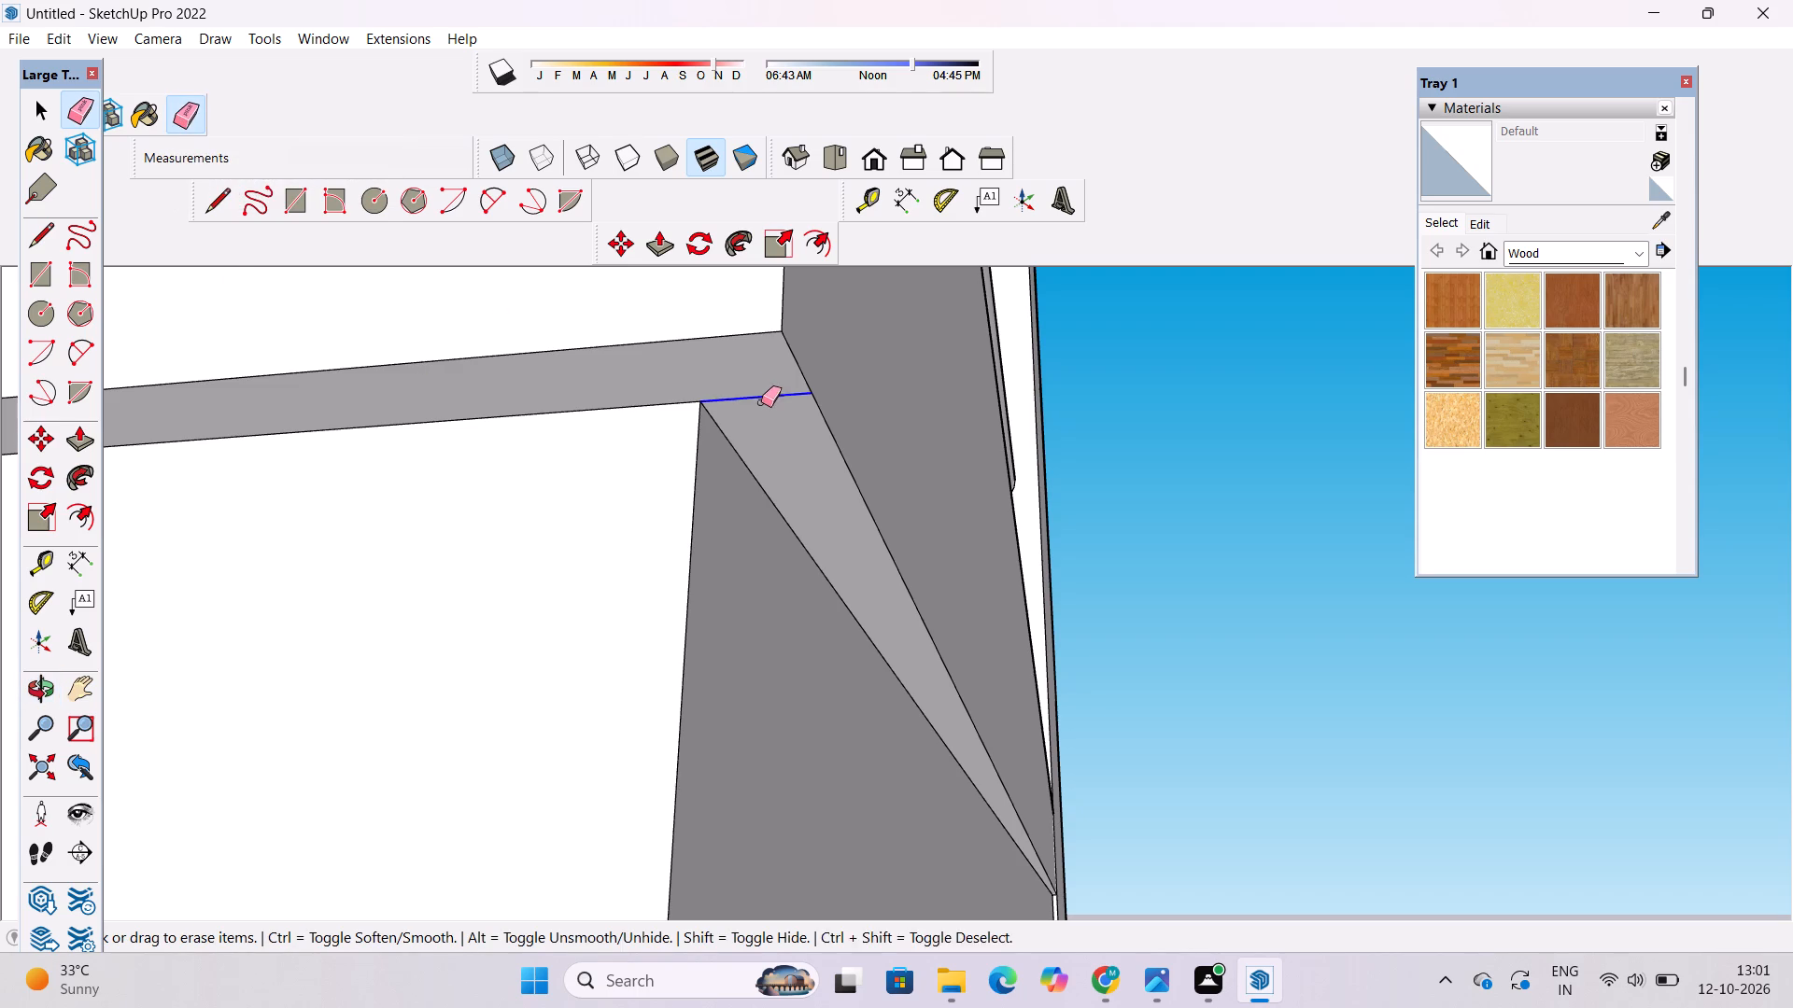
{"action": "left_click_drag", "start_coordinate": [761, 402], "coordinate": [762, 403]}
Examine both ends of the recessed balcony strip, where it meets the house side and the front wall.
{"action": "left_click_drag", "start_coordinate": [43, 694], "coordinate": [54, 691]}
{"action": "scroll", "coordinate": [970, 530], "scroll_direction": "down", "scroll_amount": 5}
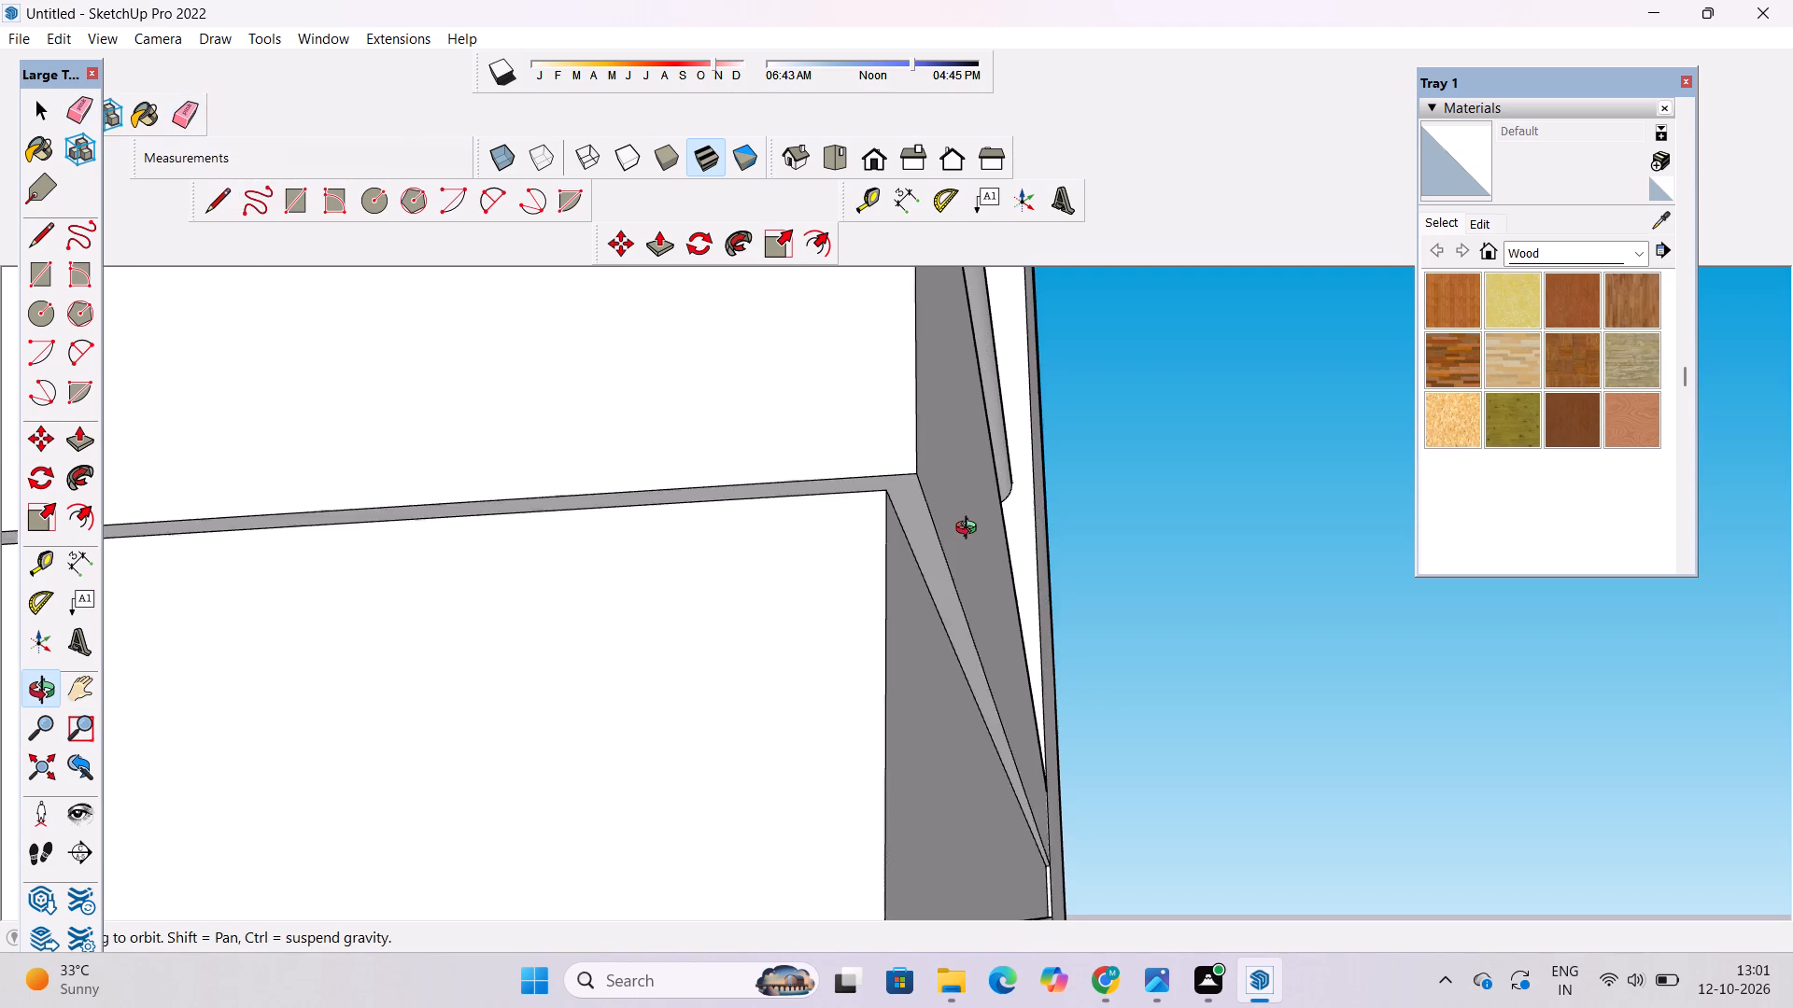
{"action": "scroll", "coordinate": [970, 530], "scroll_direction": "down", "scroll_amount": 7}
{"action": "left_click_drag", "start_coordinate": [967, 548], "coordinate": [945, 681]}
{"action": "scroll", "coordinate": [1096, 584], "scroll_direction": "up", "scroll_amount": 3}
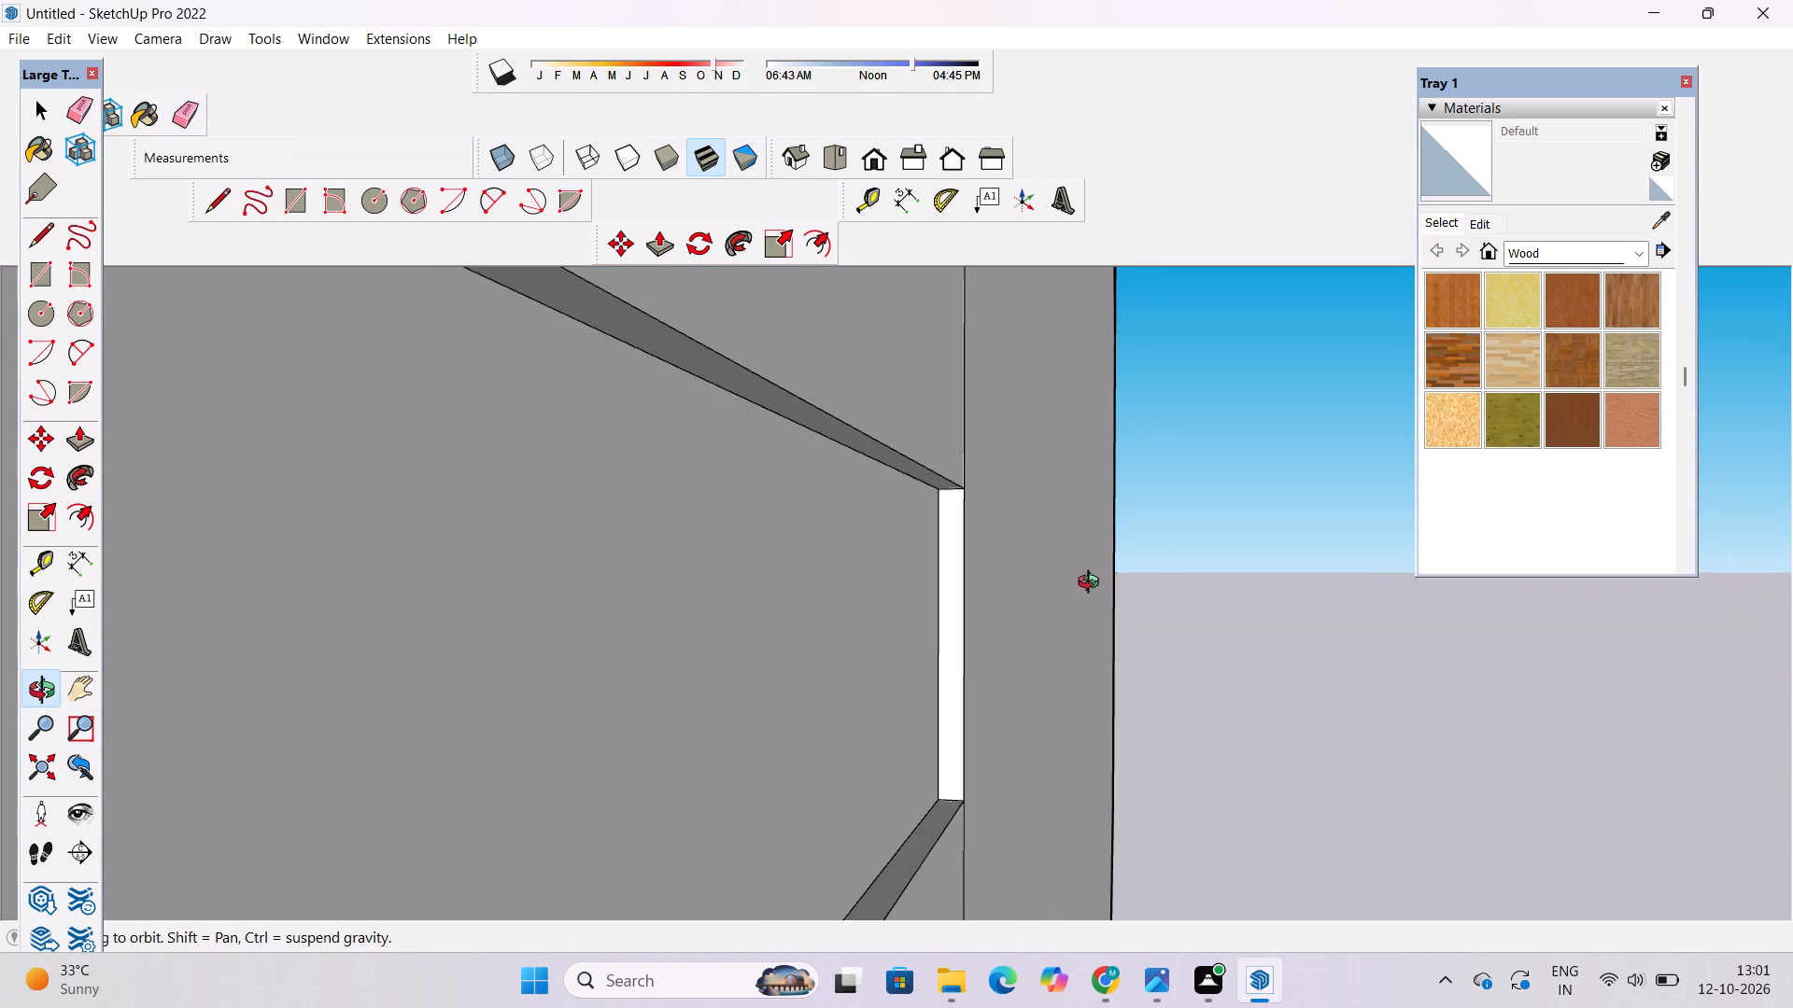
{"action": "scroll", "coordinate": [1093, 584], "scroll_direction": "up", "scroll_amount": 4}
{"action": "scroll", "coordinate": [998, 605], "scroll_direction": "down", "scroll_amount": 20}
{"action": "scroll", "coordinate": [998, 605], "scroll_direction": "down", "scroll_amount": 8}
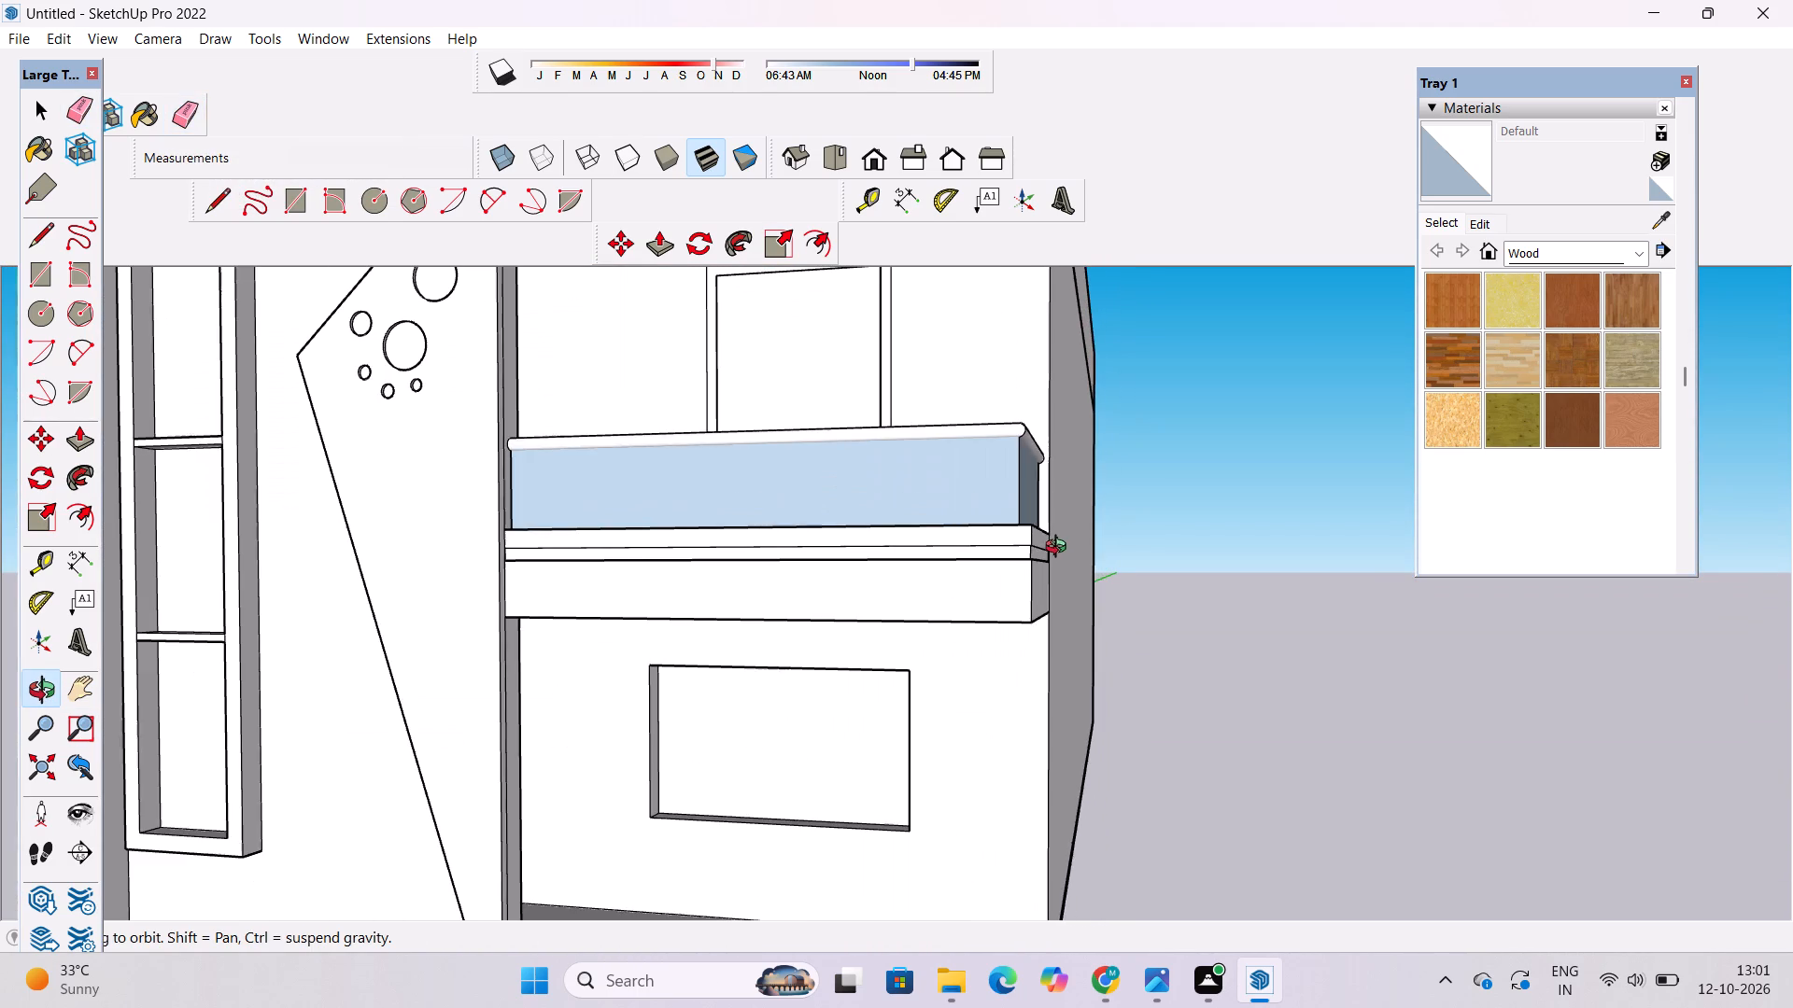
{"action": "scroll", "coordinate": [620, 581], "scroll_direction": "up", "scroll_amount": 16}
{"action": "left_click_drag", "start_coordinate": [457, 567], "coordinate": [276, 580]}
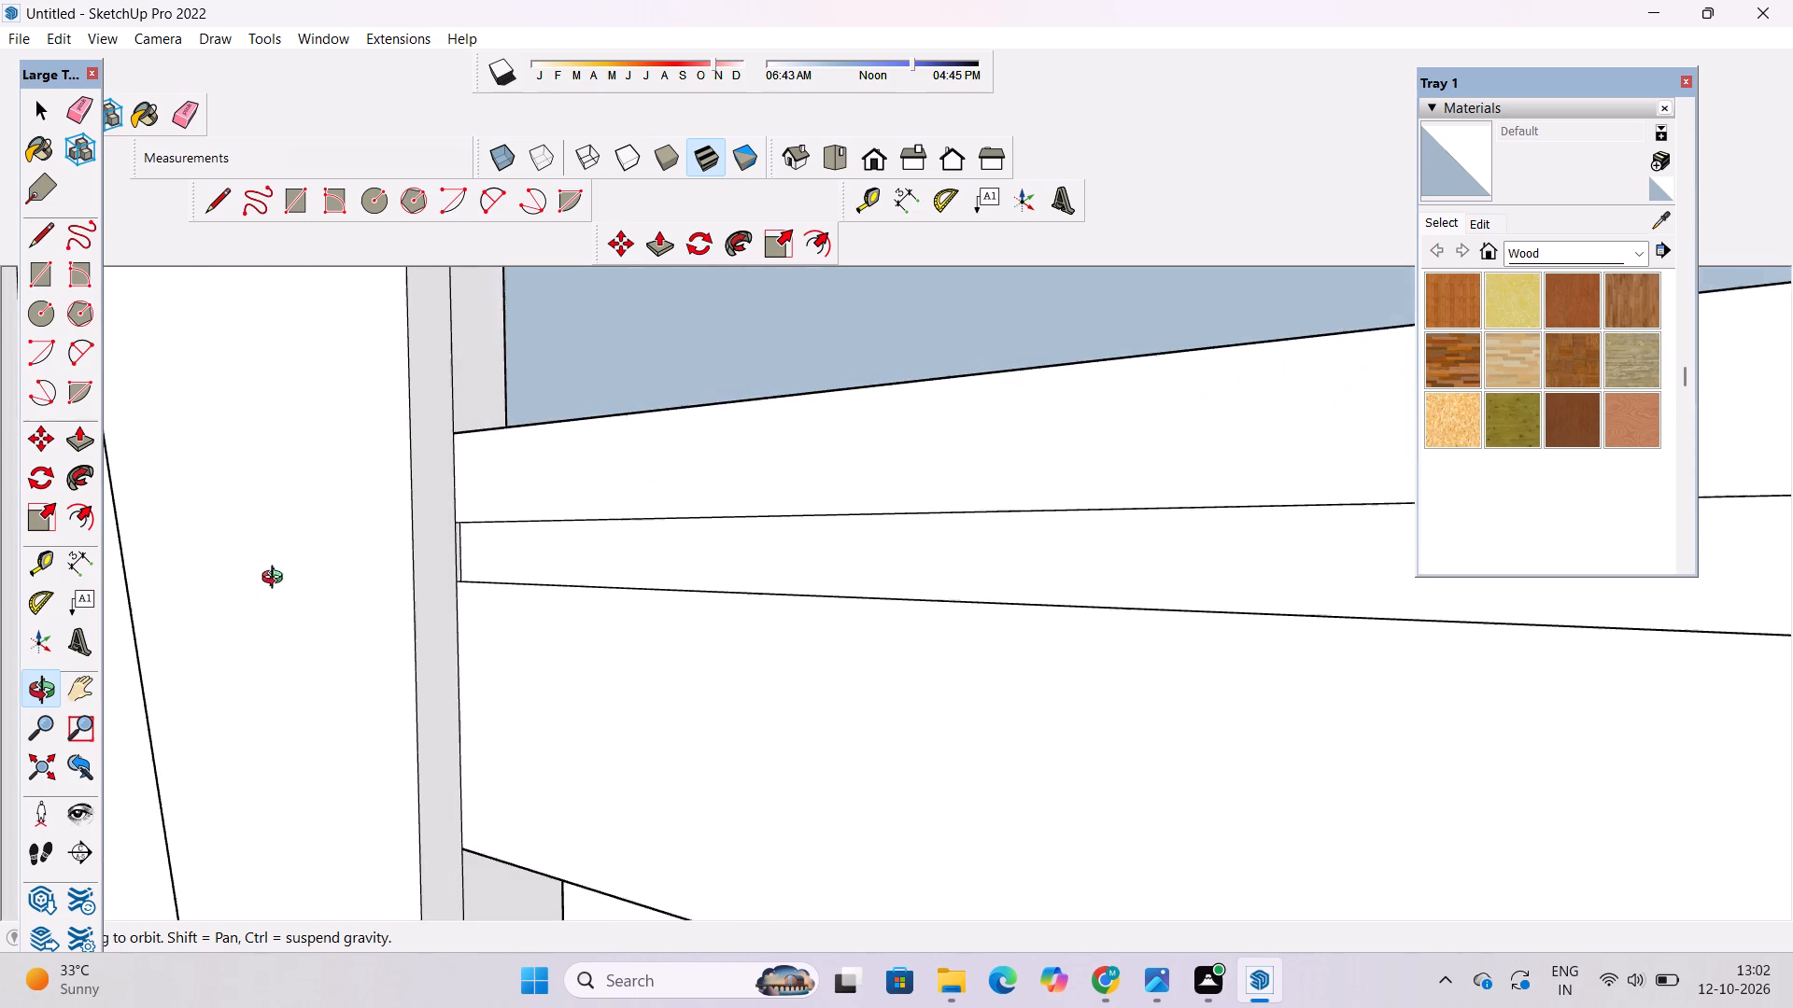
{"action": "scroll", "coordinate": [416, 549], "scroll_direction": "up", "scroll_amount": 17}
{"action": "left_click_drag", "start_coordinate": [506, 537], "coordinate": [413, 613]}
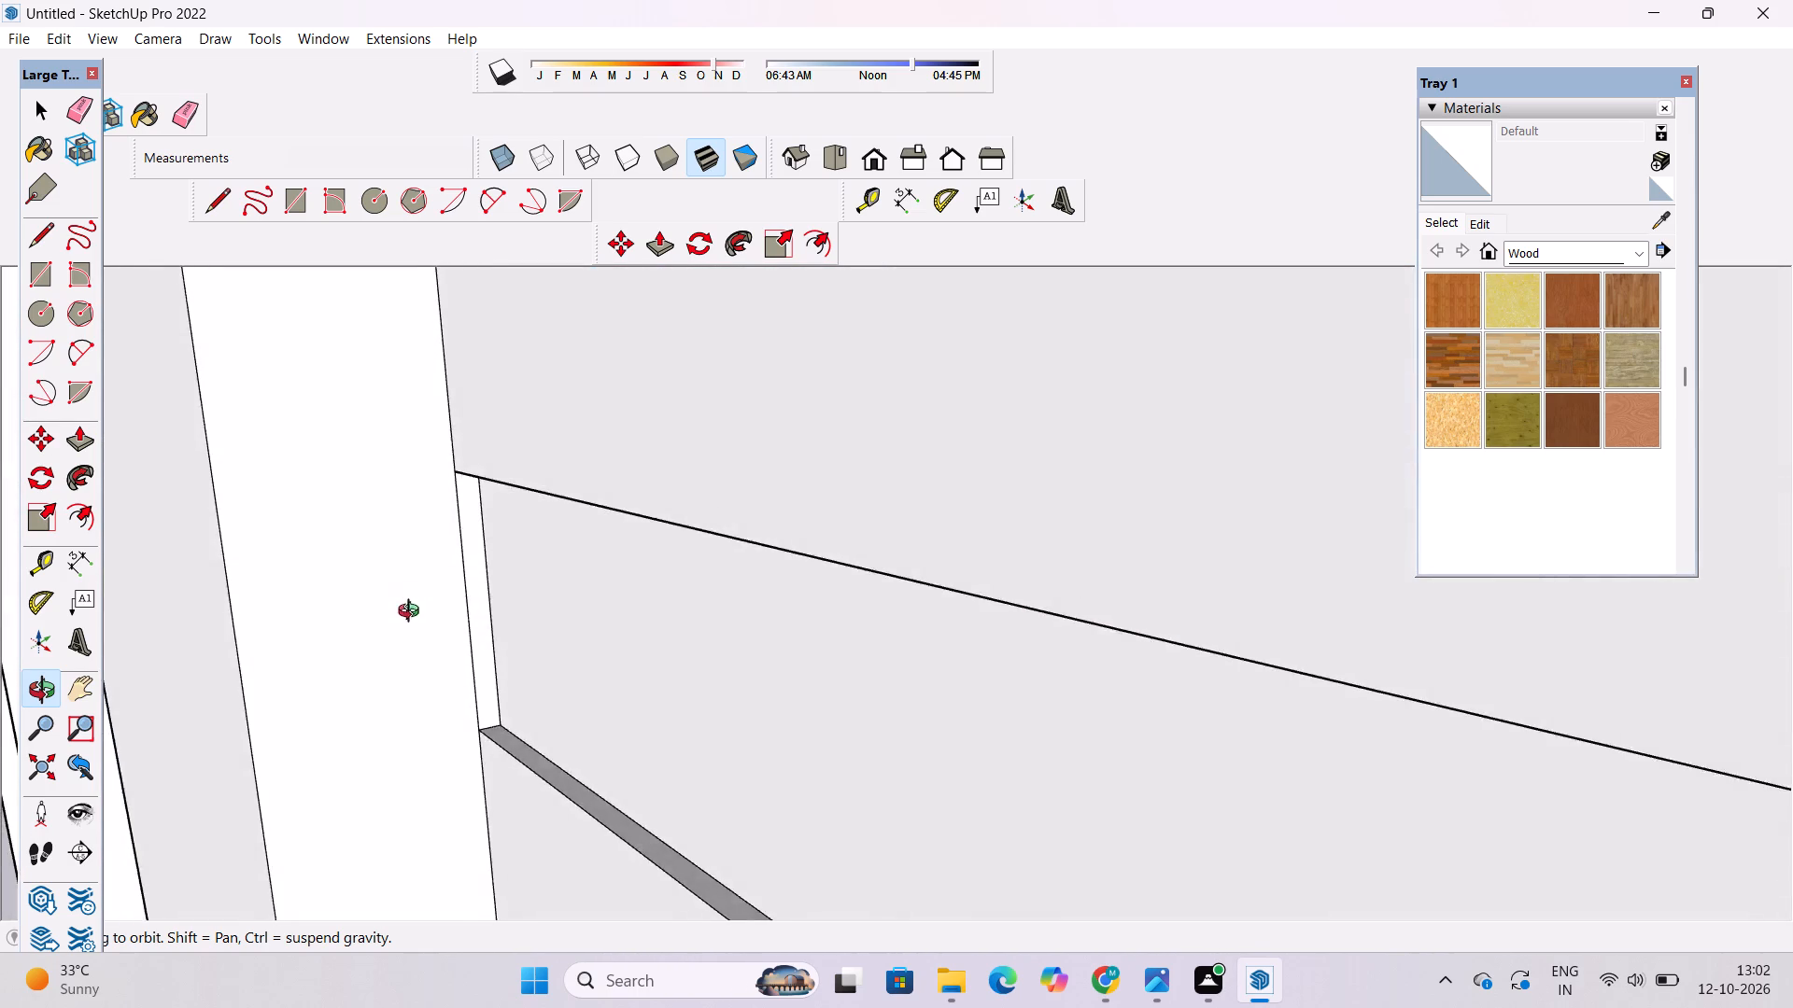
{"action": "left_click_drag", "start_coordinate": [413, 613], "coordinate": [694, 630]}
{"action": "scroll", "coordinate": [318, 621], "scroll_direction": "down", "scroll_amount": 13}
{"action": "left_click_drag", "start_coordinate": [290, 664], "coordinate": [525, 590]}
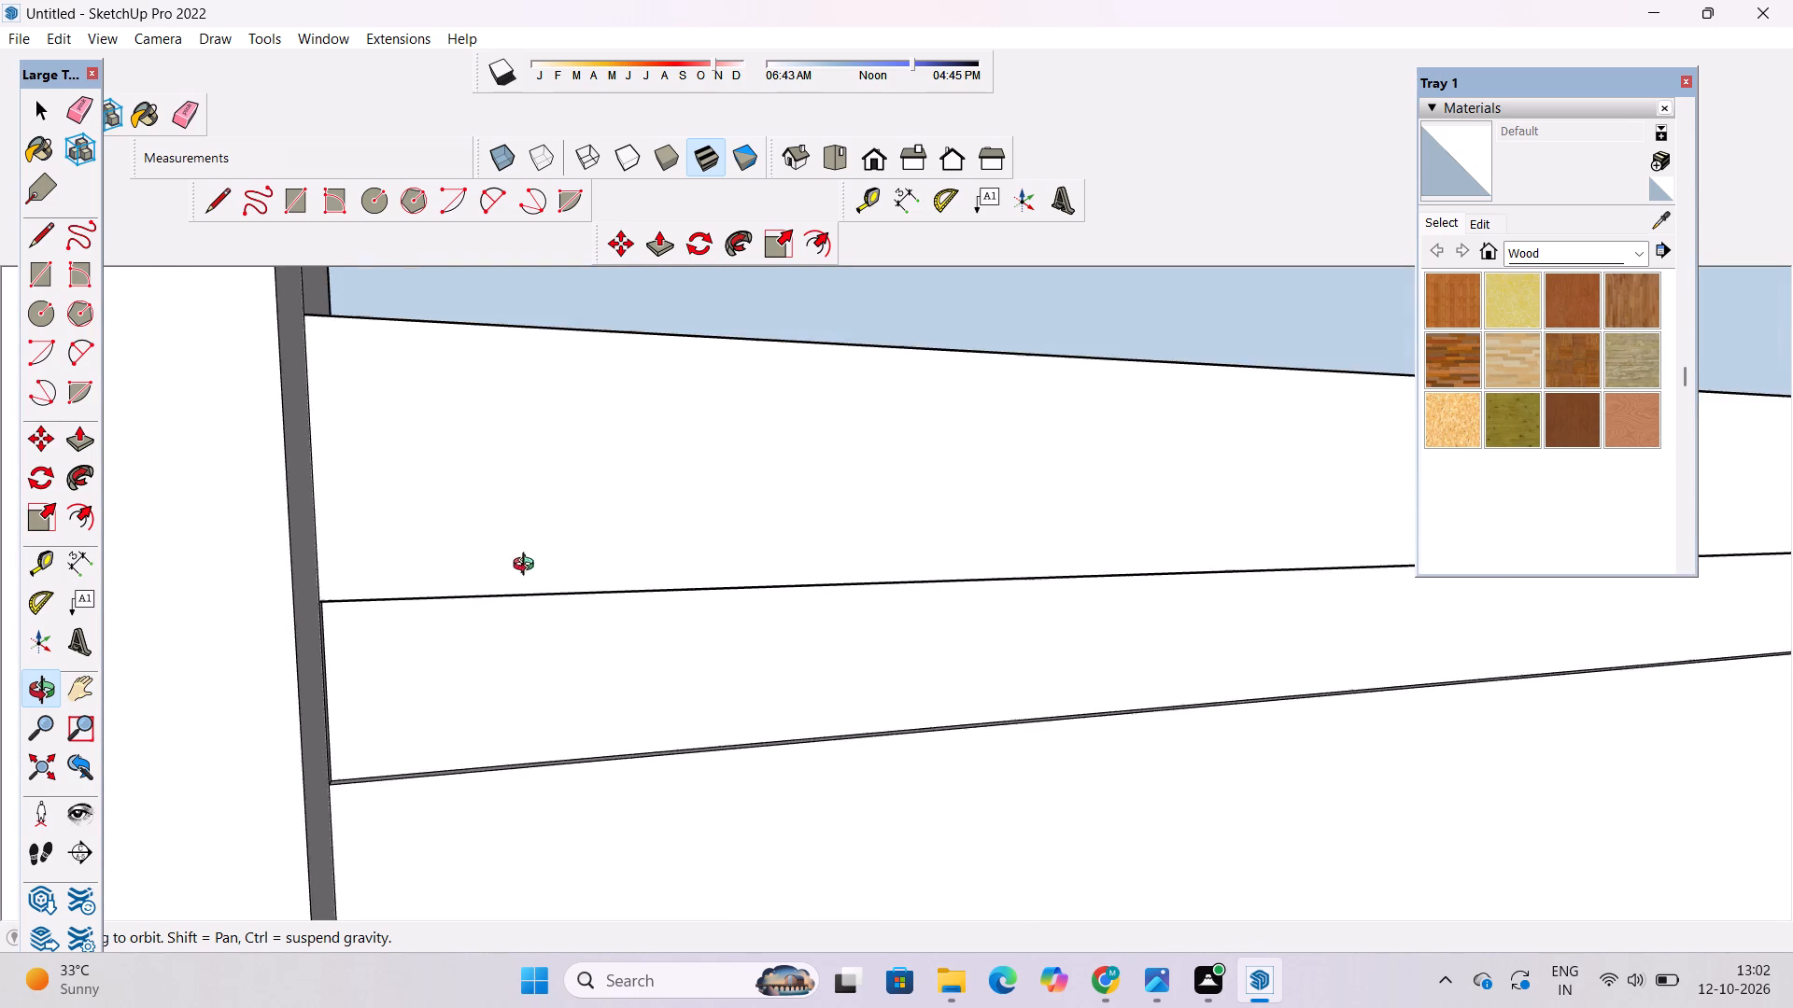
Examine the recessed strip of the first-floor balcony's fascia along its front and at the outer corner.
{"action": "scroll", "coordinate": [399, 563], "scroll_direction": "down", "scroll_amount": 20}
{"action": "left_click_drag", "start_coordinate": [604, 611], "coordinate": [558, 611]}
{"action": "scroll", "coordinate": [542, 600], "scroll_direction": "down", "scroll_amount": 12}
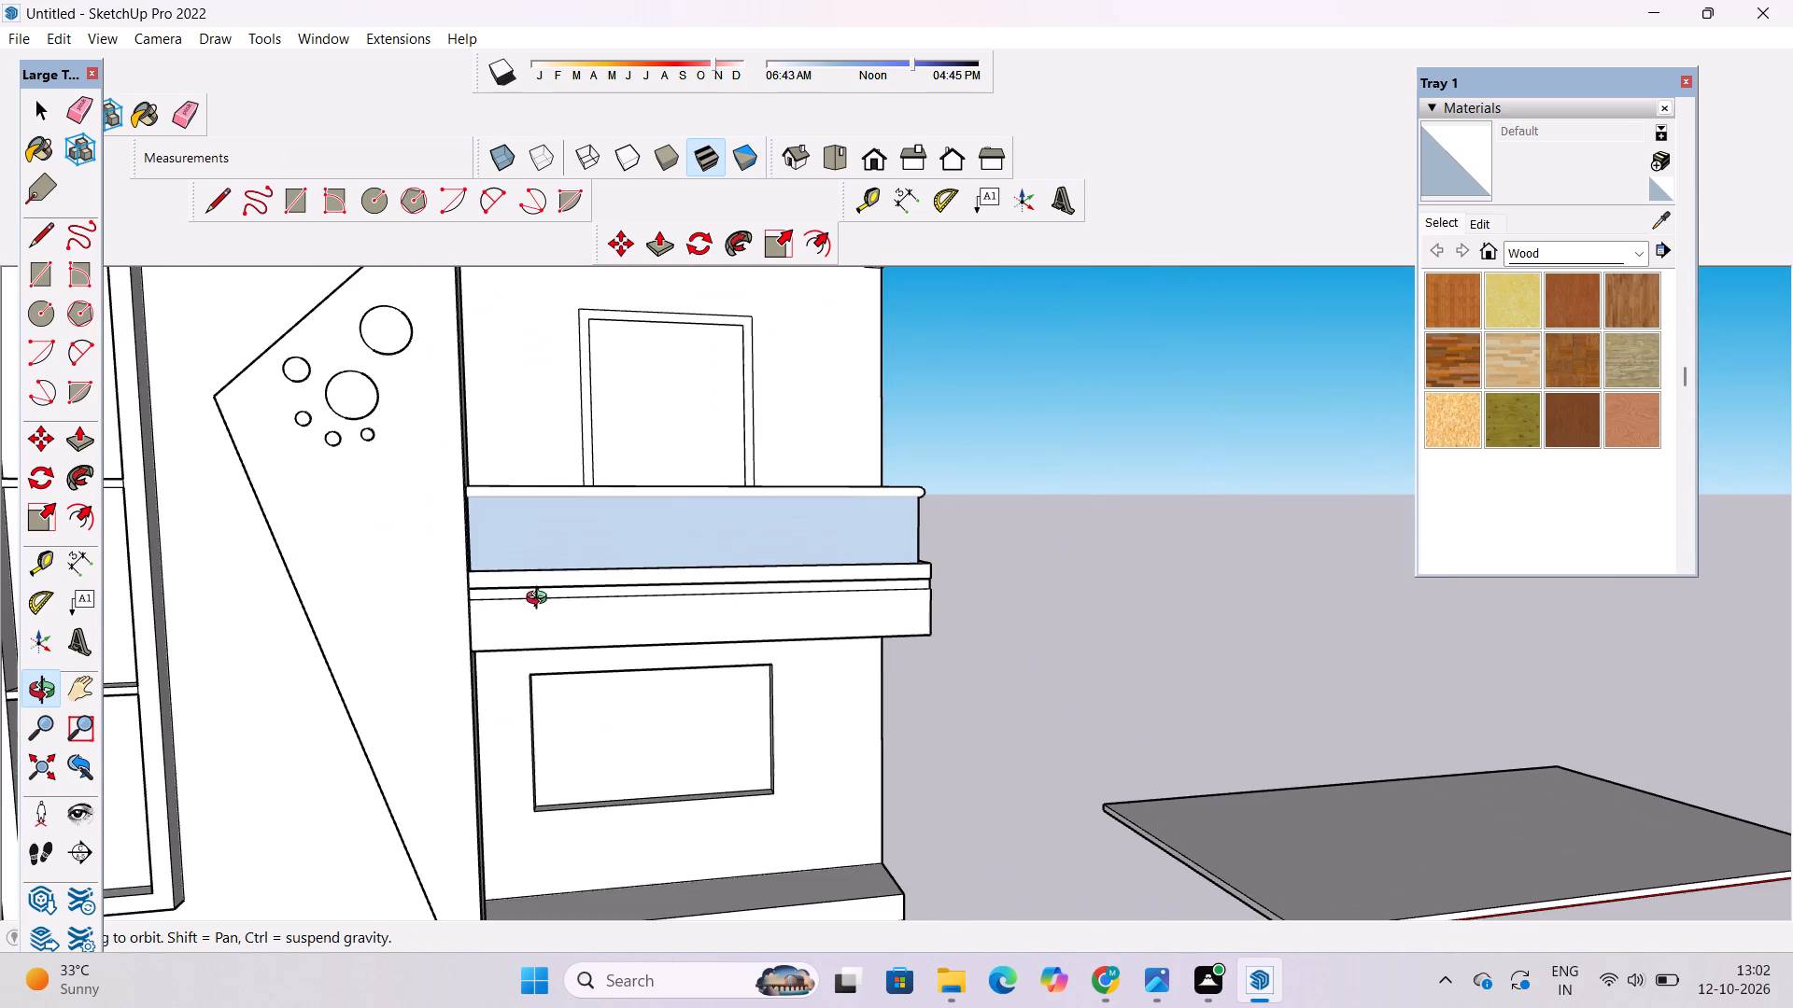
{"action": "left_click", "coordinate": [731, 627], "text": "shift"}
{"action": "left_click_drag", "start_coordinate": [723, 641], "coordinate": [636, 660]}
{"action": "scroll", "coordinate": [774, 603], "scroll_direction": "up", "scroll_amount": 2}
{"action": "left_click_drag", "start_coordinate": [774, 602], "coordinate": [776, 628], "text": "shift"}
{"action": "scroll", "coordinate": [776, 628], "scroll_direction": "up", "scroll_amount": 3}
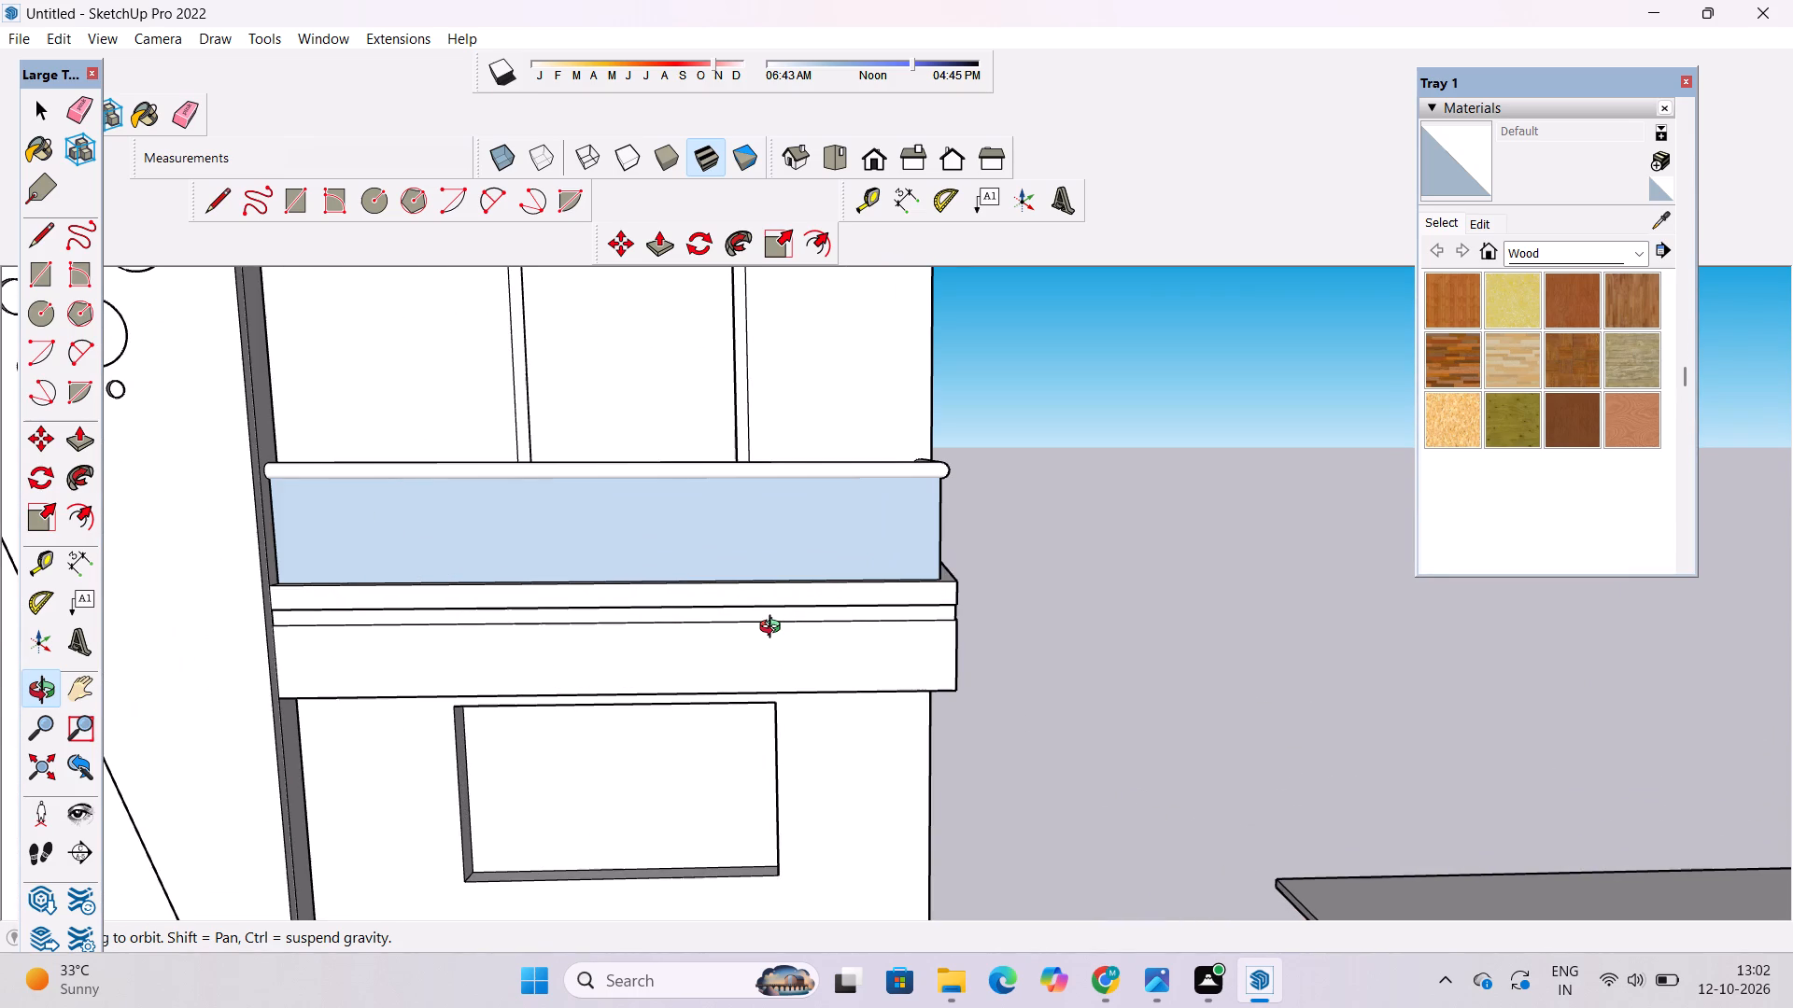
{"action": "scroll", "coordinate": [774, 629], "scroll_direction": "down", "scroll_amount": 4}
{"action": "scroll", "coordinate": [774, 628], "scroll_direction": "up", "scroll_amount": 3}
{"action": "scroll", "coordinate": [774, 628], "scroll_direction": "down", "scroll_amount": 1}
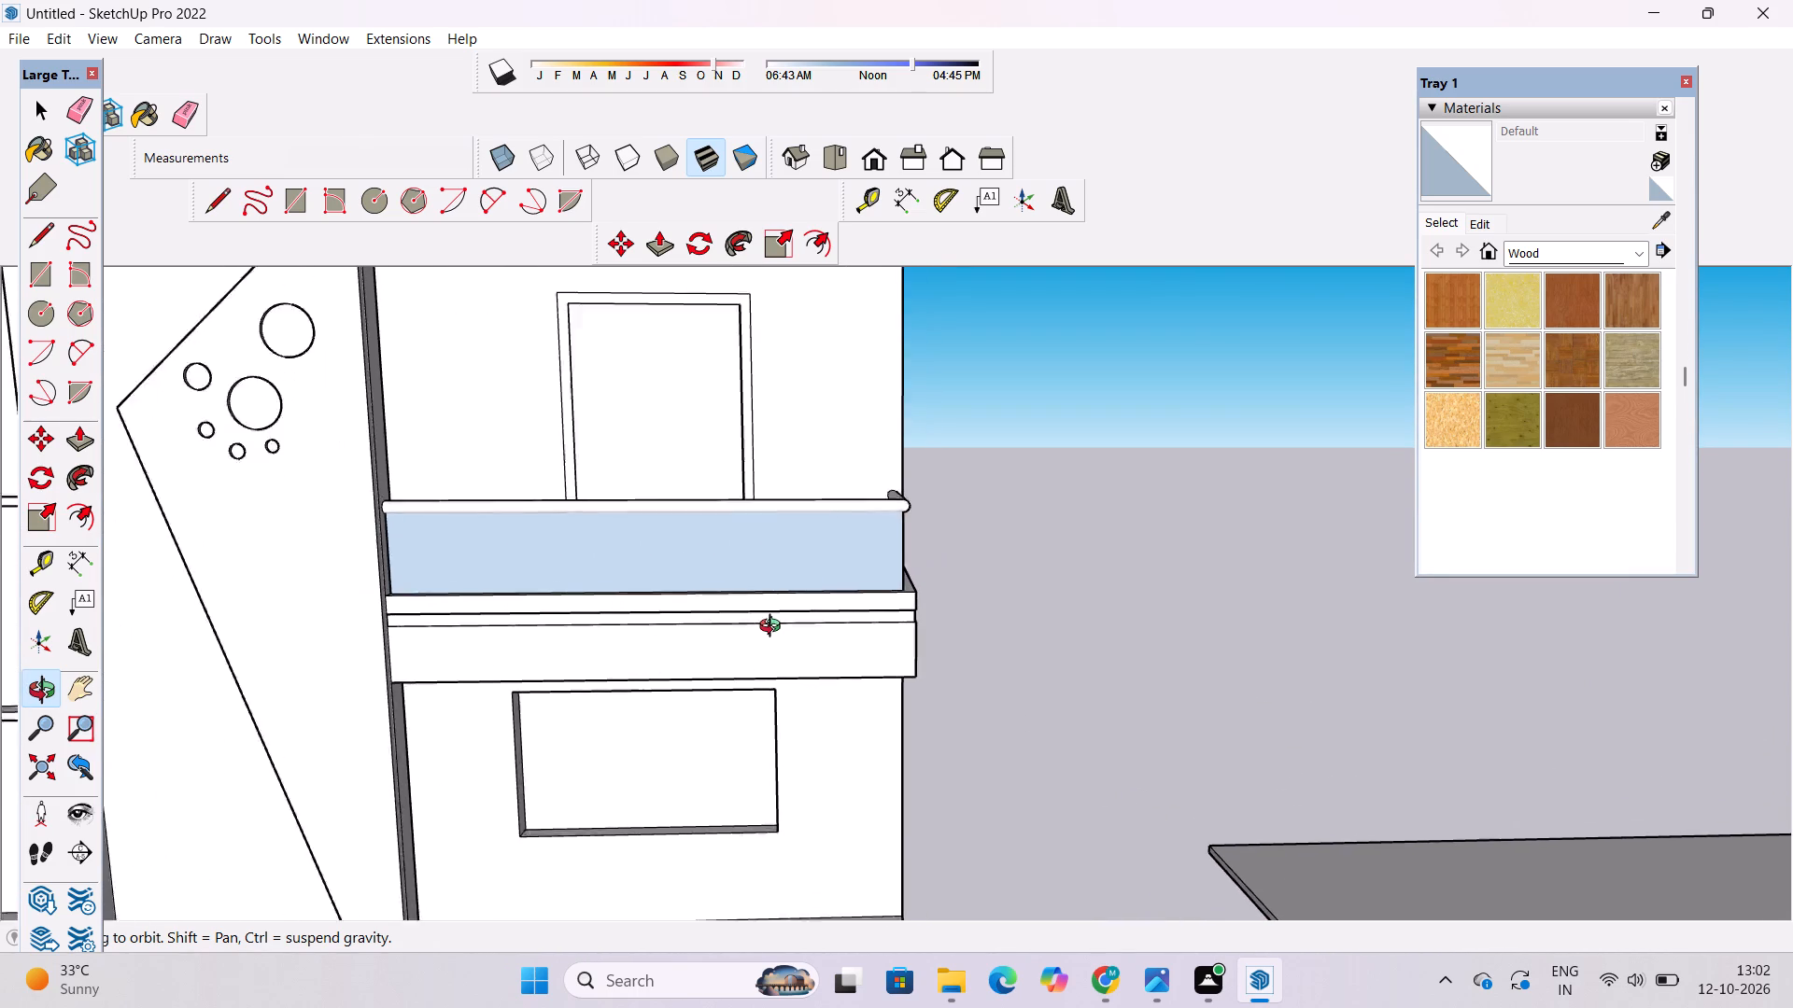
{"action": "scroll", "coordinate": [774, 628], "scroll_direction": "down", "scroll_amount": 2}
{"action": "scroll", "coordinate": [774, 628], "scroll_direction": "up", "scroll_amount": 2}
{"action": "scroll", "coordinate": [760, 638], "scroll_direction": "down", "scroll_amount": 2}
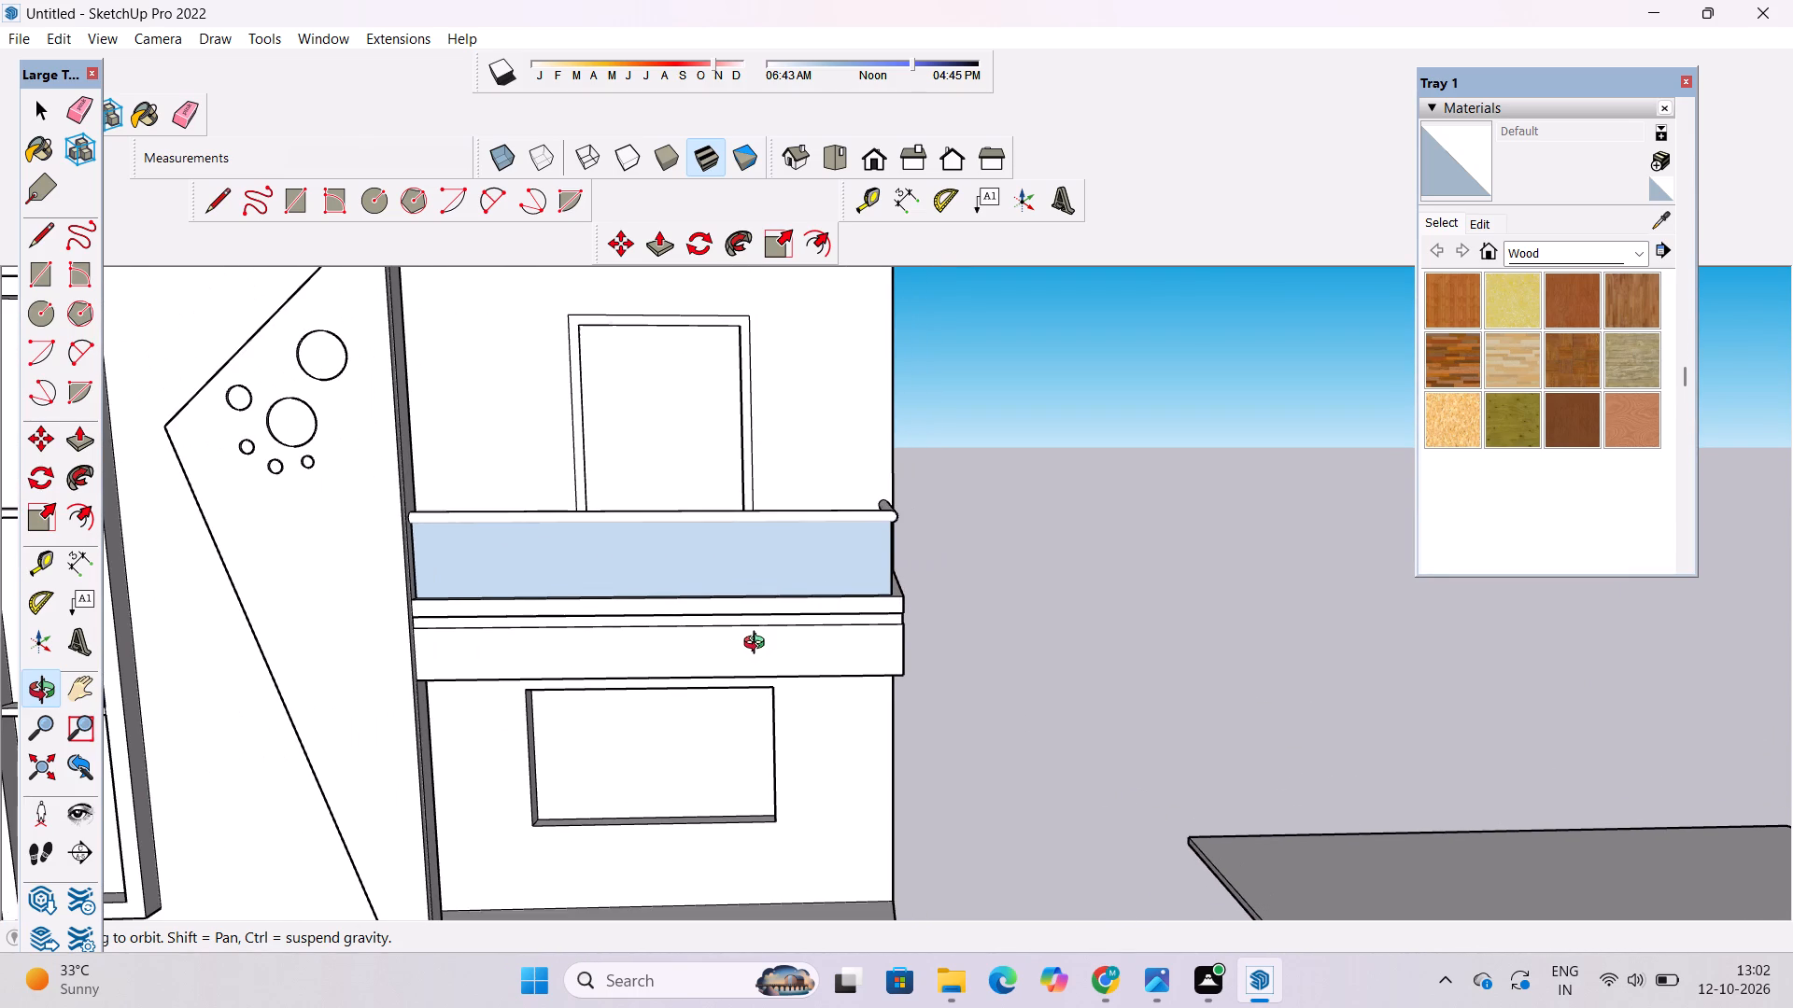
{"action": "left_click_drag", "start_coordinate": [755, 649], "coordinate": [753, 658], "text": "shift"}
{"action": "left_click_drag", "start_coordinate": [751, 668], "coordinate": [736, 707]}
{"action": "scroll", "coordinate": [727, 664], "scroll_direction": "up", "scroll_amount": 4}
{"action": "left_click_drag", "start_coordinate": [723, 662], "coordinate": [833, 665], "text": "shift"}
{"action": "left_click_drag", "start_coordinate": [845, 665], "coordinate": [726, 686]}
{"action": "left_click_drag", "start_coordinate": [713, 686], "coordinate": [714, 763], "text": "shift"}
{"action": "left_click_drag", "start_coordinate": [1015, 734], "coordinate": [831, 744]}
{"action": "left_click_drag", "start_coordinate": [823, 739], "coordinate": [828, 777], "text": "shift"}
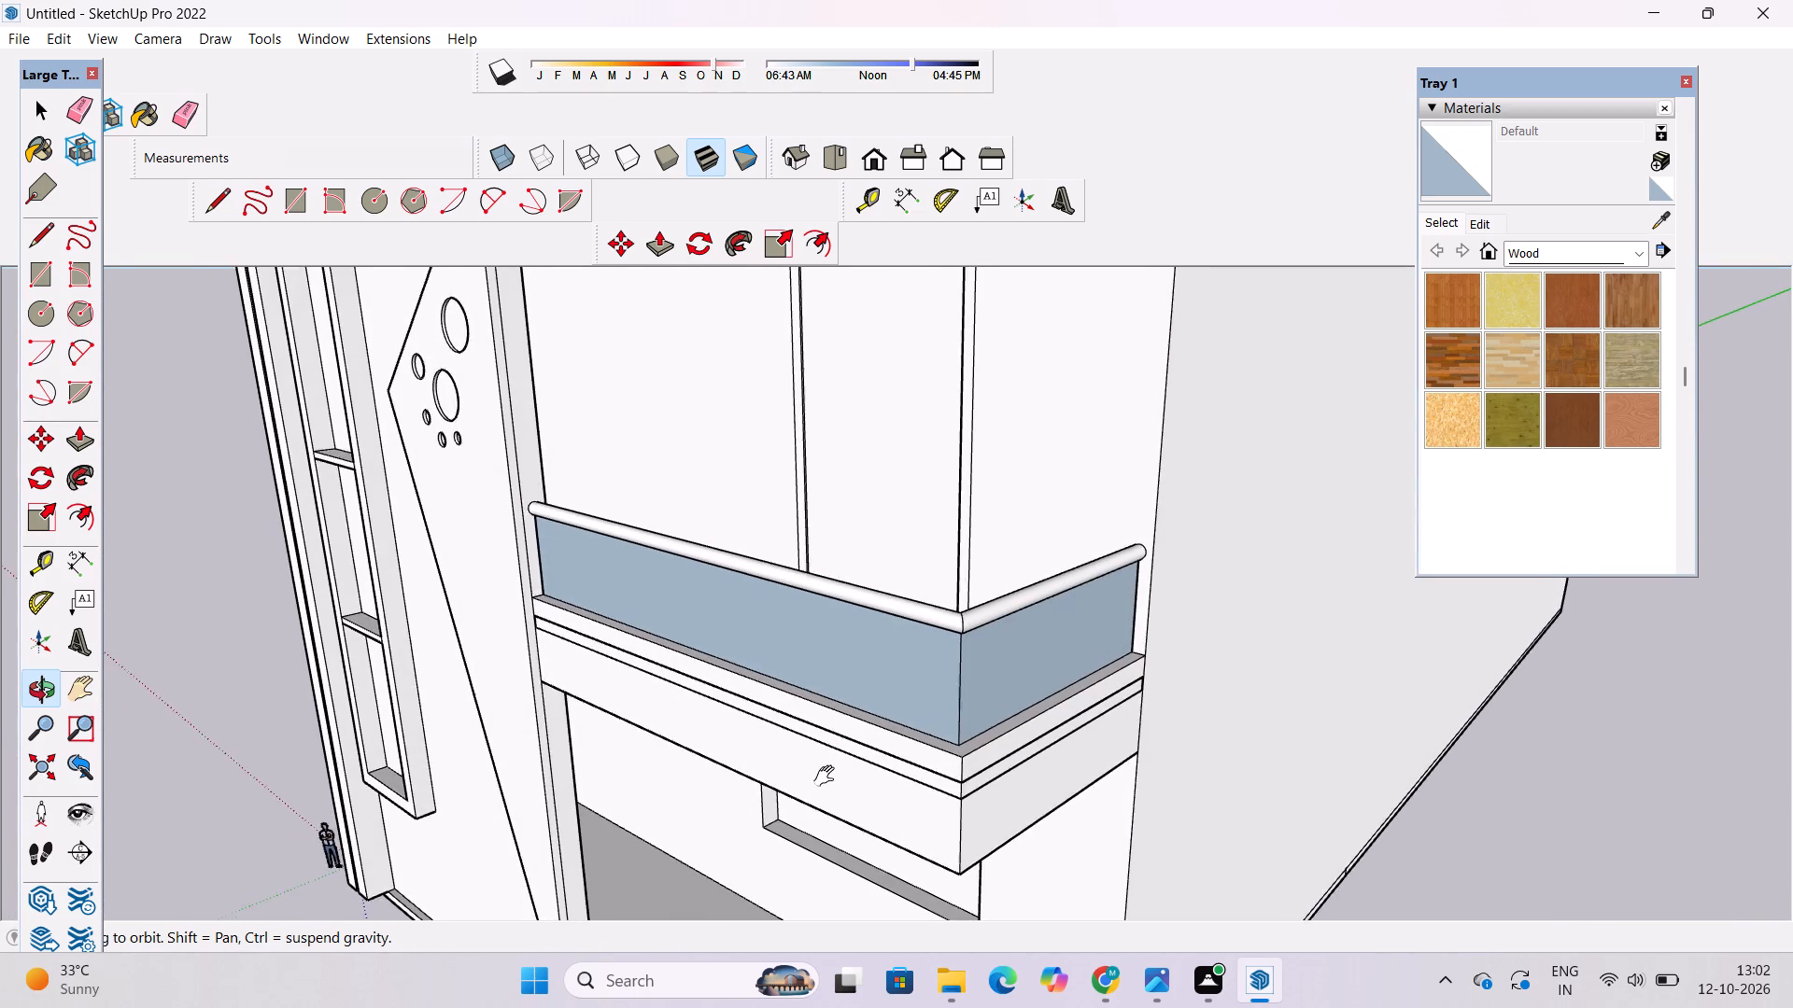
{"action": "left_click_drag", "start_coordinate": [828, 777], "coordinate": [833, 789], "text": "shift"}
Examine the whole house exterior from the front, the window side and the front corner between them.
{"action": "scroll", "coordinate": [729, 699], "scroll_direction": "down", "scroll_amount": 5}
{"action": "left_click_drag", "start_coordinate": [758, 637], "coordinate": [769, 646], "text": "shift"}
{"action": "scroll", "coordinate": [676, 640], "scroll_direction": "down", "scroll_amount": 3}
{"action": "left_click_drag", "start_coordinate": [659, 673], "coordinate": [671, 684], "text": "shift"}
{"action": "left_click_drag", "start_coordinate": [677, 692], "coordinate": [903, 704]}
{"action": "left_click_drag", "start_coordinate": [905, 704], "coordinate": [905, 598], "text": "shift"}
{"action": "scroll", "coordinate": [806, 591], "scroll_direction": "down", "scroll_amount": 6}
{"action": "left_click_drag", "start_coordinate": [812, 636], "coordinate": [795, 673], "text": "shift"}
{"action": "left_click_drag", "start_coordinate": [802, 711], "coordinate": [1389, 771]}
{"action": "left_click_drag", "start_coordinate": [1223, 757], "coordinate": [877, 752]}
{"action": "left_click_drag", "start_coordinate": [812, 739], "coordinate": [818, 603]}
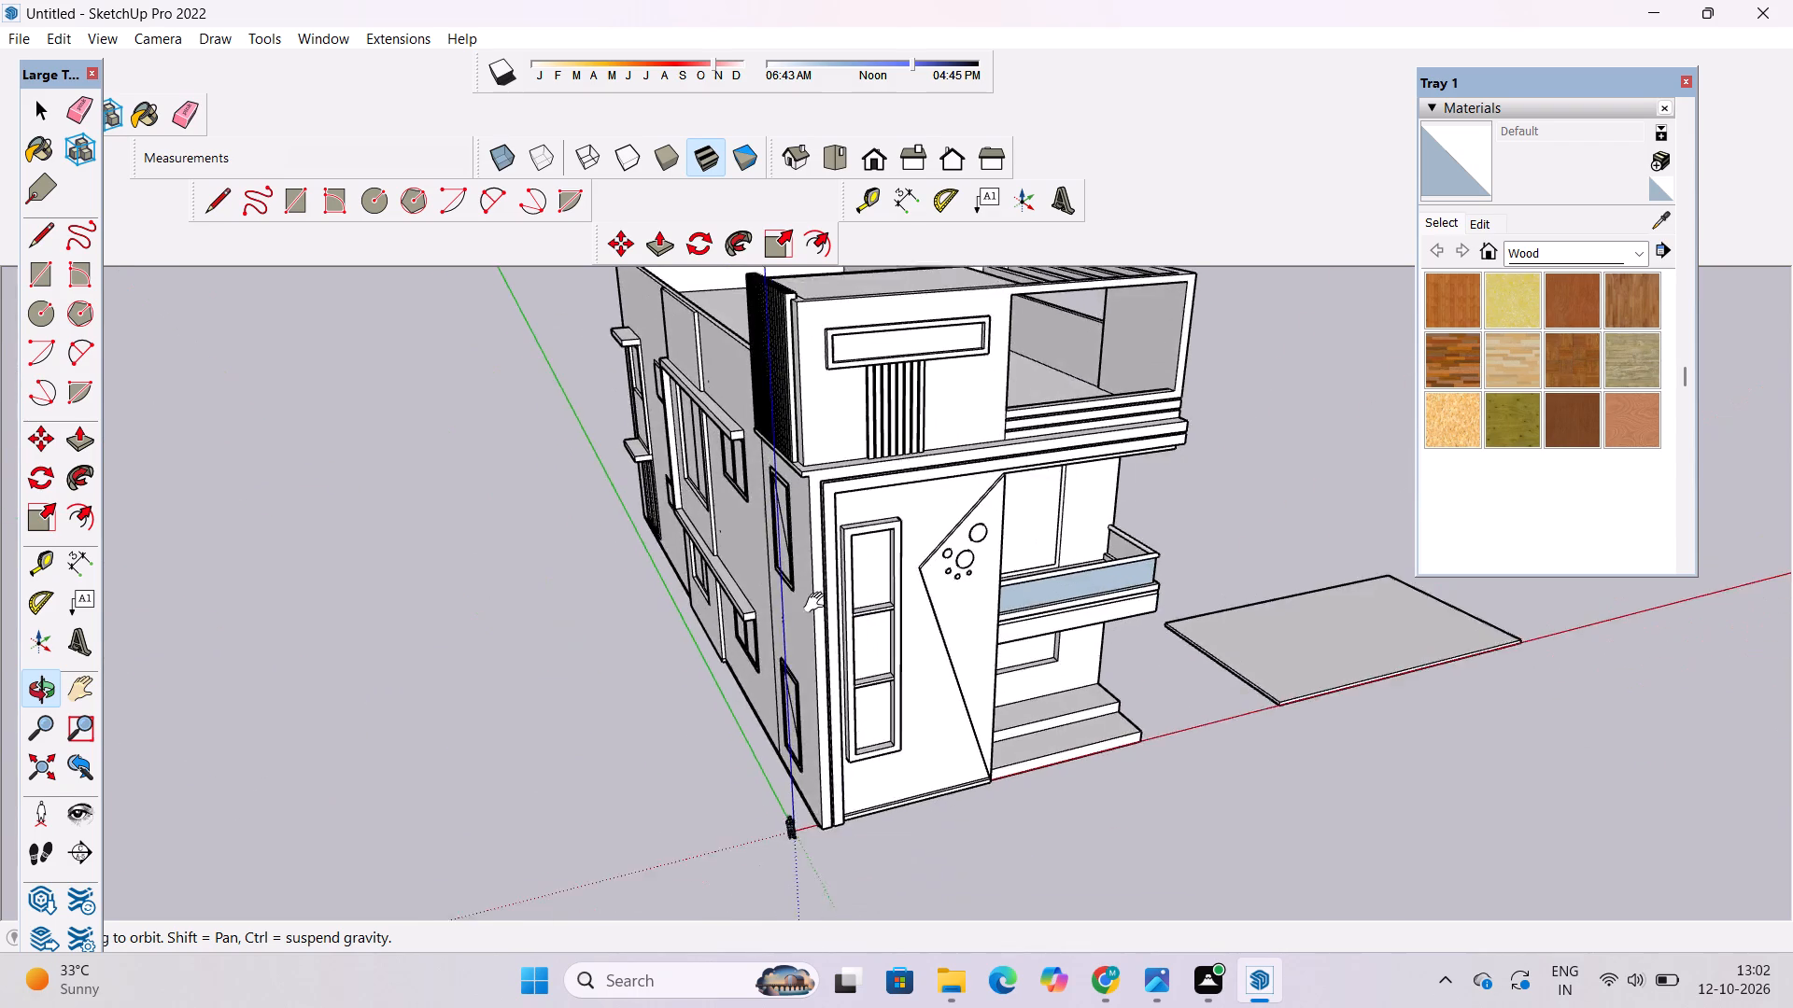
{"action": "left_click_drag", "start_coordinate": [818, 603], "coordinate": [818, 602]}
{"action": "left_click_drag", "start_coordinate": [849, 601], "coordinate": [1204, 478]}
{"action": "left_click_drag", "start_coordinate": [1207, 482], "coordinate": [1222, 569], "text": "shift"}
{"action": "left_click_drag", "start_coordinate": [1222, 582], "coordinate": [1099, 588]}
{"action": "scroll", "coordinate": [1092, 587], "scroll_direction": "down", "scroll_amount": 4}
{"action": "left_click", "coordinate": [1180, 590], "text": "shift"}
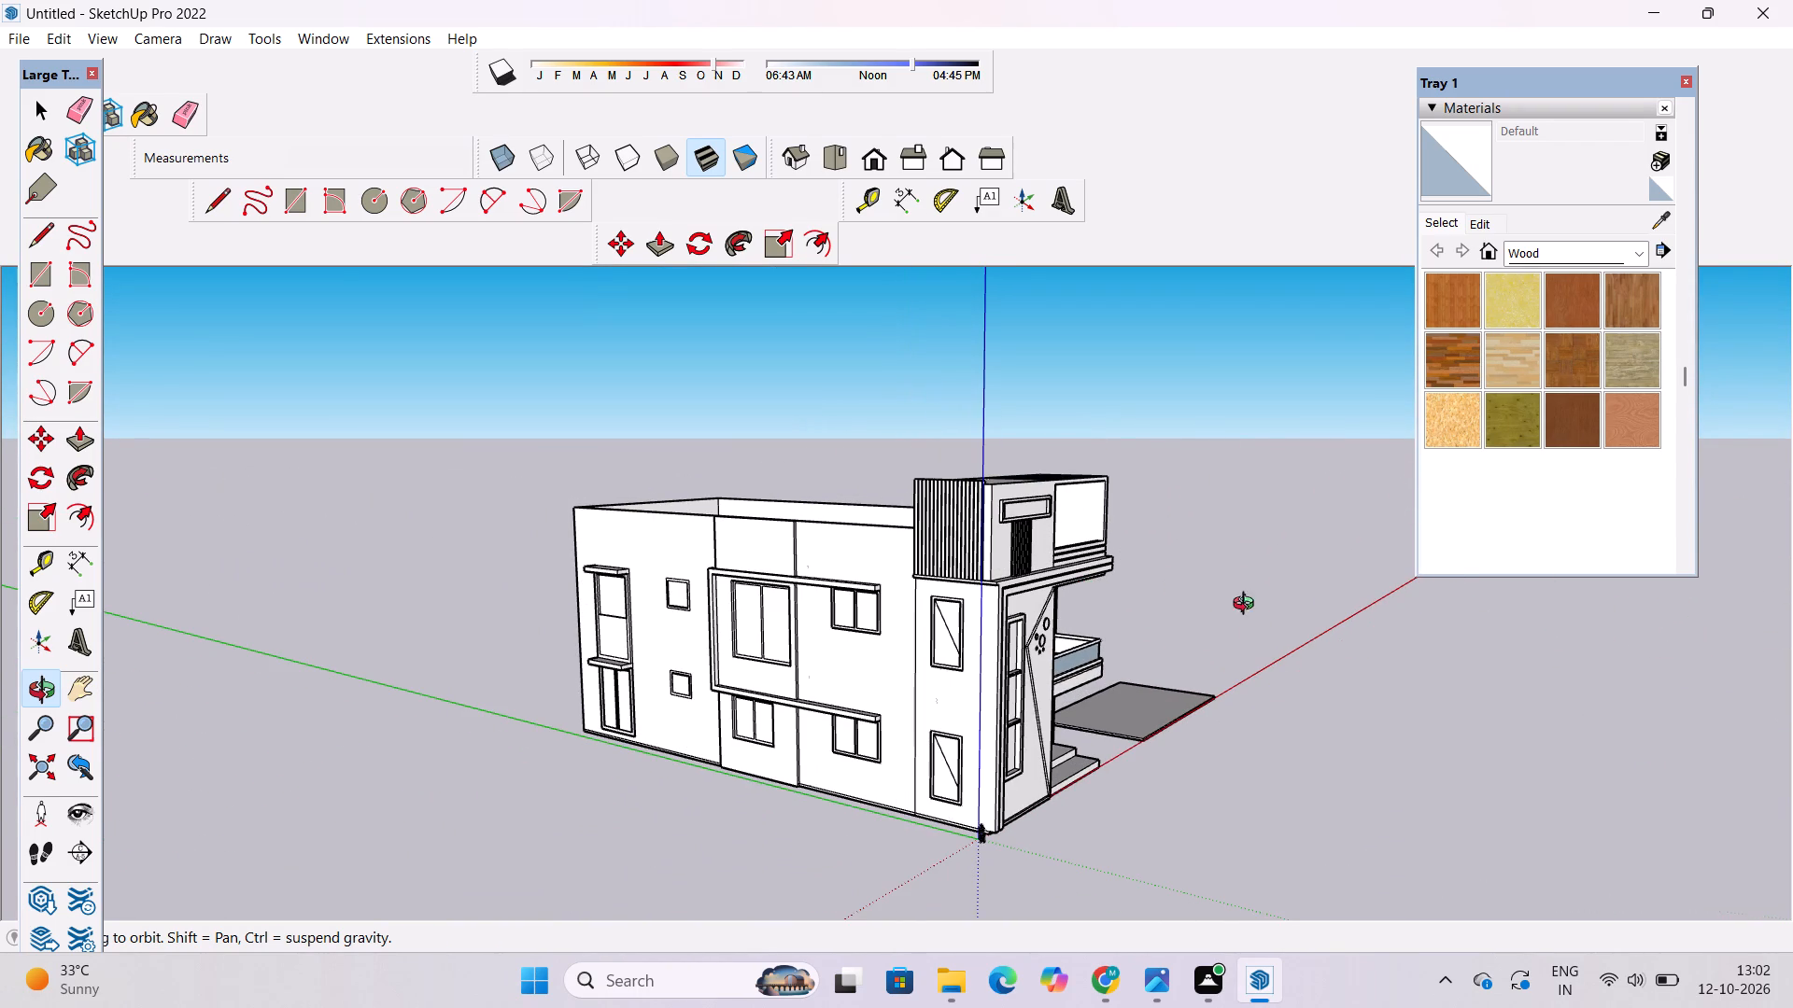
{"action": "left_click_drag", "start_coordinate": [1248, 606], "coordinate": [1043, 619]}
{"action": "left_click_drag", "start_coordinate": [1038, 619], "coordinate": [1012, 632], "text": "shift"}
{"action": "left_click_drag", "start_coordinate": [1060, 634], "coordinate": [869, 632]}
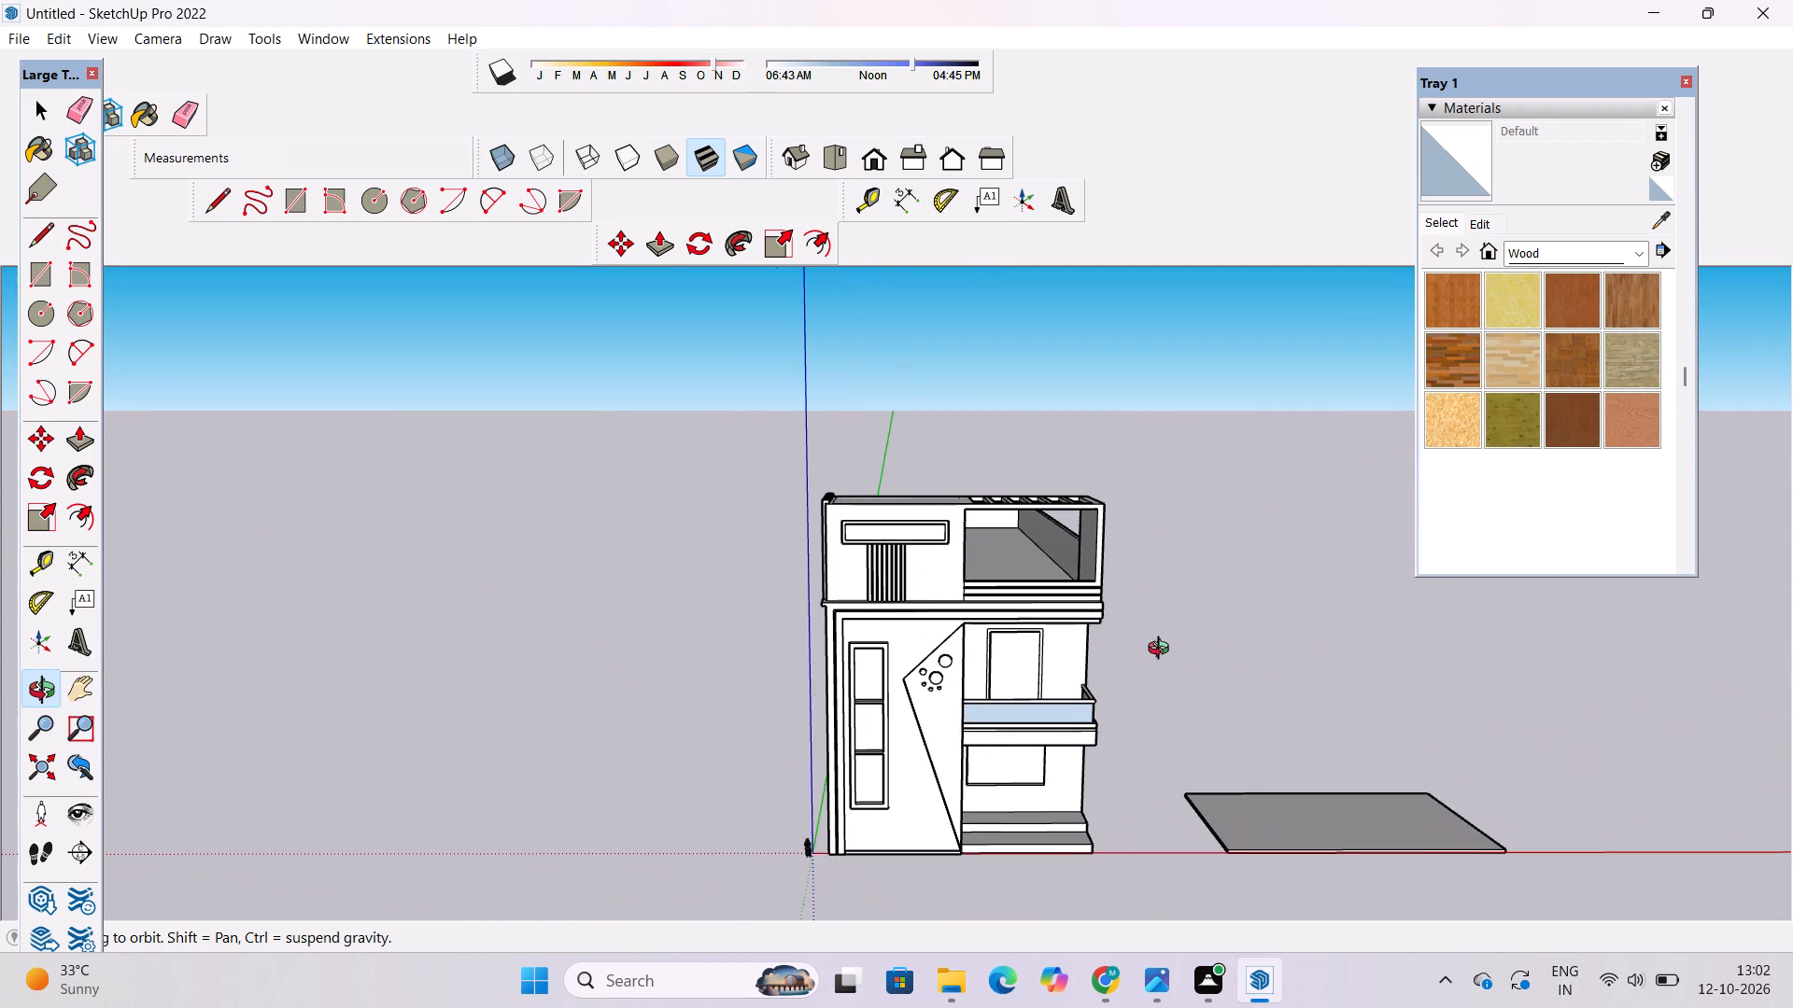
{"action": "left_click_drag", "start_coordinate": [1163, 651], "coordinate": [985, 652]}
{"action": "left_click_drag", "start_coordinate": [1081, 654], "coordinate": [1257, 719]}
{"action": "left_click_drag", "start_coordinate": [453, 669], "coordinate": [978, 592]}
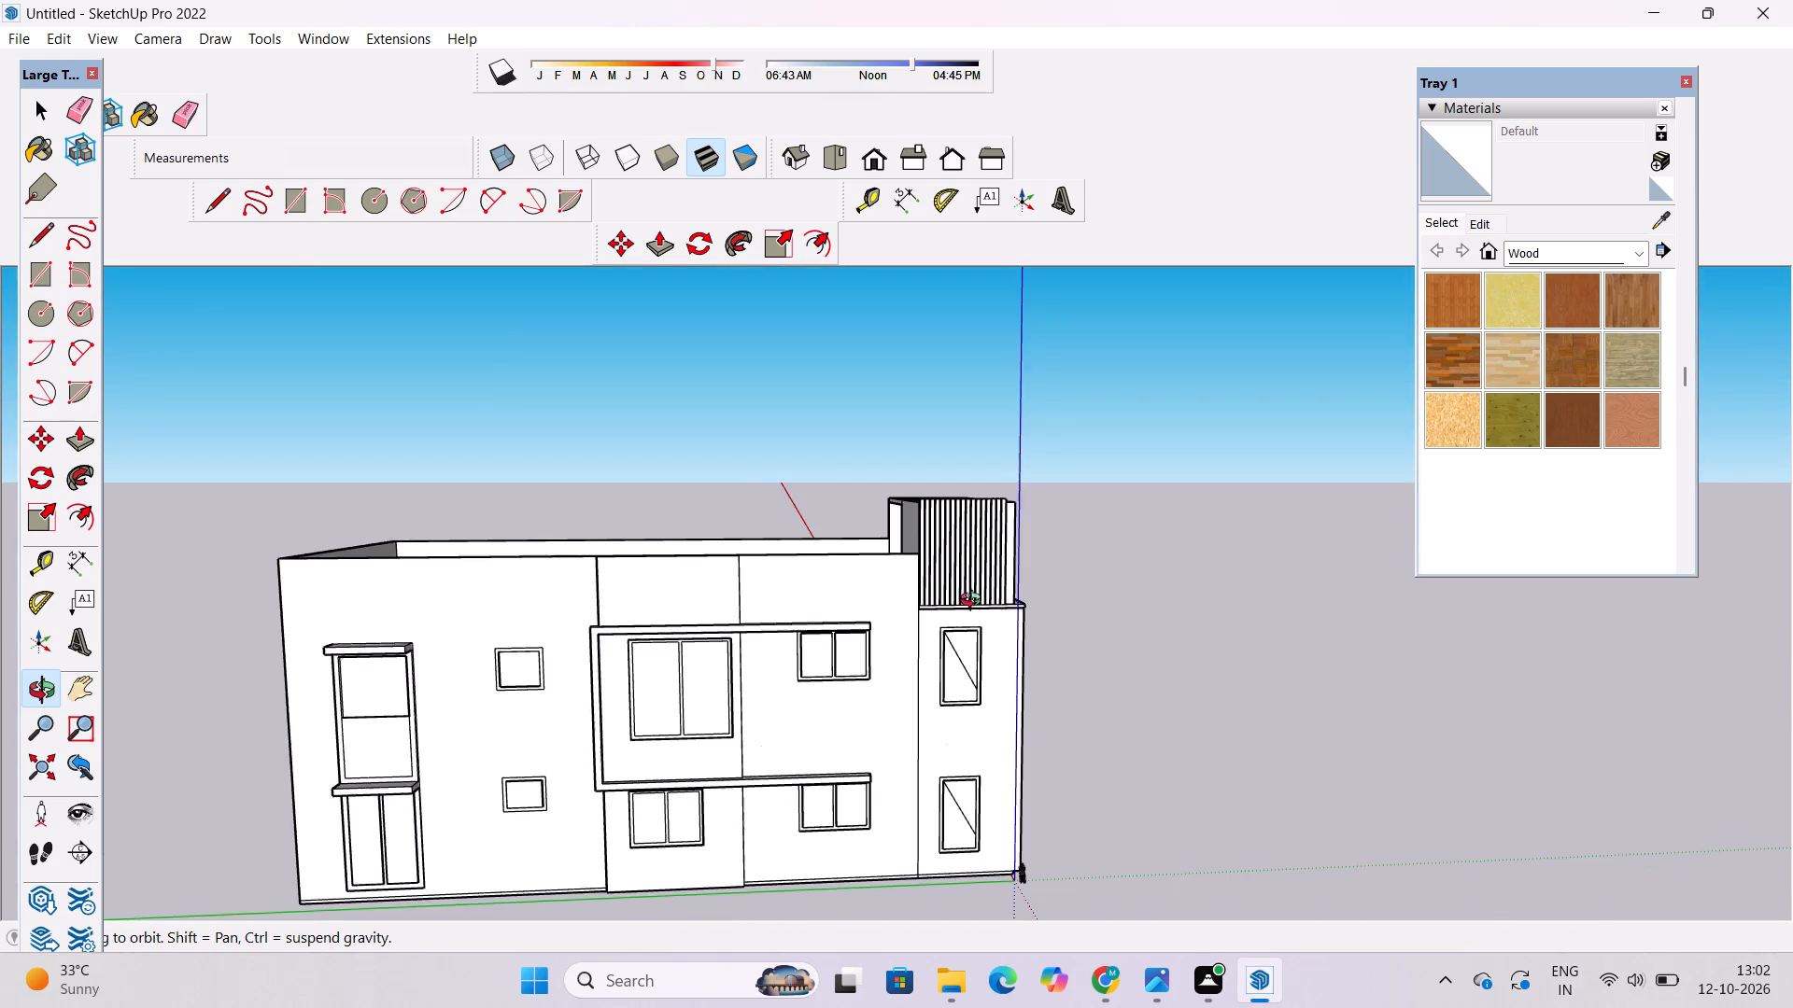
{"action": "left_click_drag", "start_coordinate": [938, 649], "coordinate": [311, 713]}
{"action": "left_click_drag", "start_coordinate": [743, 693], "coordinate": [578, 668], "text": "shift"}
{"action": "left_click_drag", "start_coordinate": [665, 665], "coordinate": [715, 619]}
{"action": "scroll", "coordinate": [692, 641], "scroll_direction": "down", "scroll_amount": 2}
{"action": "left_click_drag", "start_coordinate": [691, 645], "coordinate": [685, 624], "text": "shift"}
{"action": "left_click_drag", "start_coordinate": [629, 649], "coordinate": [713, 576]}
{"action": "scroll", "coordinate": [715, 576], "scroll_direction": "up", "scroll_amount": 3}
{"action": "left_click_drag", "start_coordinate": [715, 577], "coordinate": [775, 671]}
{"action": "scroll", "coordinate": [528, 568], "scroll_direction": "up", "scroll_amount": 5}
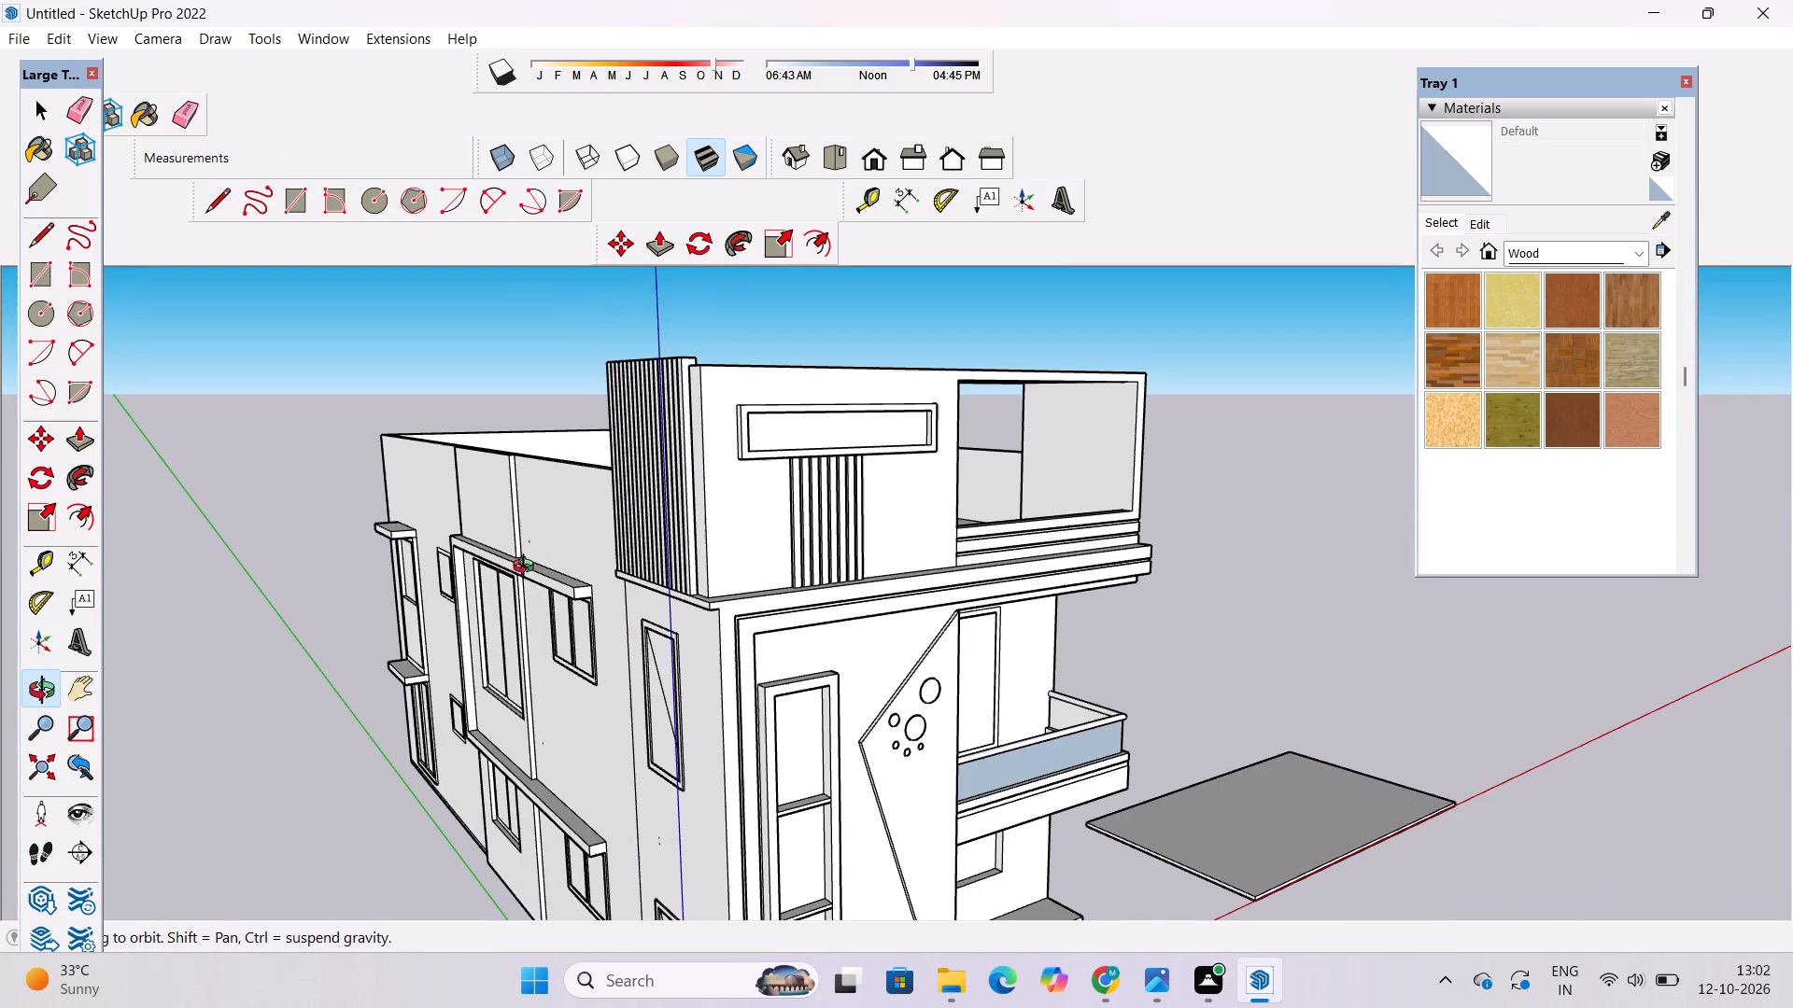
{"action": "left_click", "coordinate": [529, 555], "text": "shift"}
{"action": "left_click_drag", "start_coordinate": [529, 566], "coordinate": [562, 523], "text": "shift"}
{"action": "scroll", "coordinate": [568, 514], "scroll_direction": "down", "scroll_amount": 4}
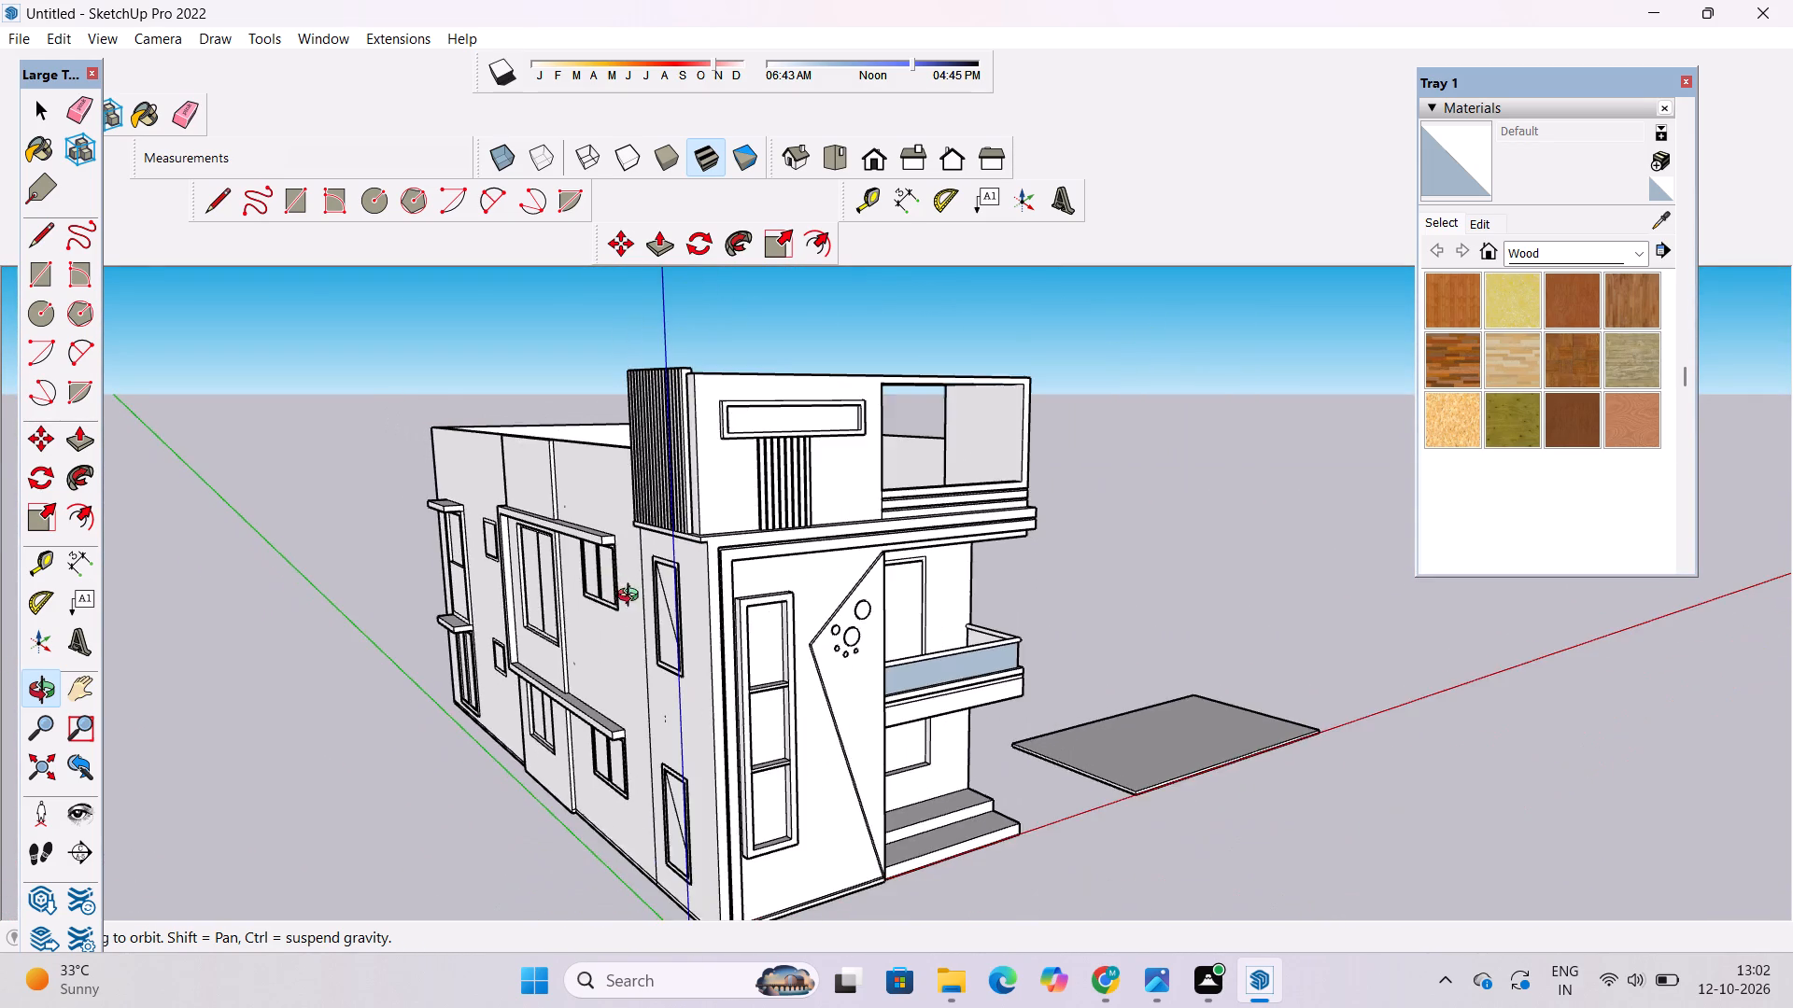
{"action": "left_click_drag", "start_coordinate": [632, 597], "coordinate": [536, 594]}
{"action": "left_click_drag", "start_coordinate": [531, 594], "coordinate": [529, 552], "text": "shift"}
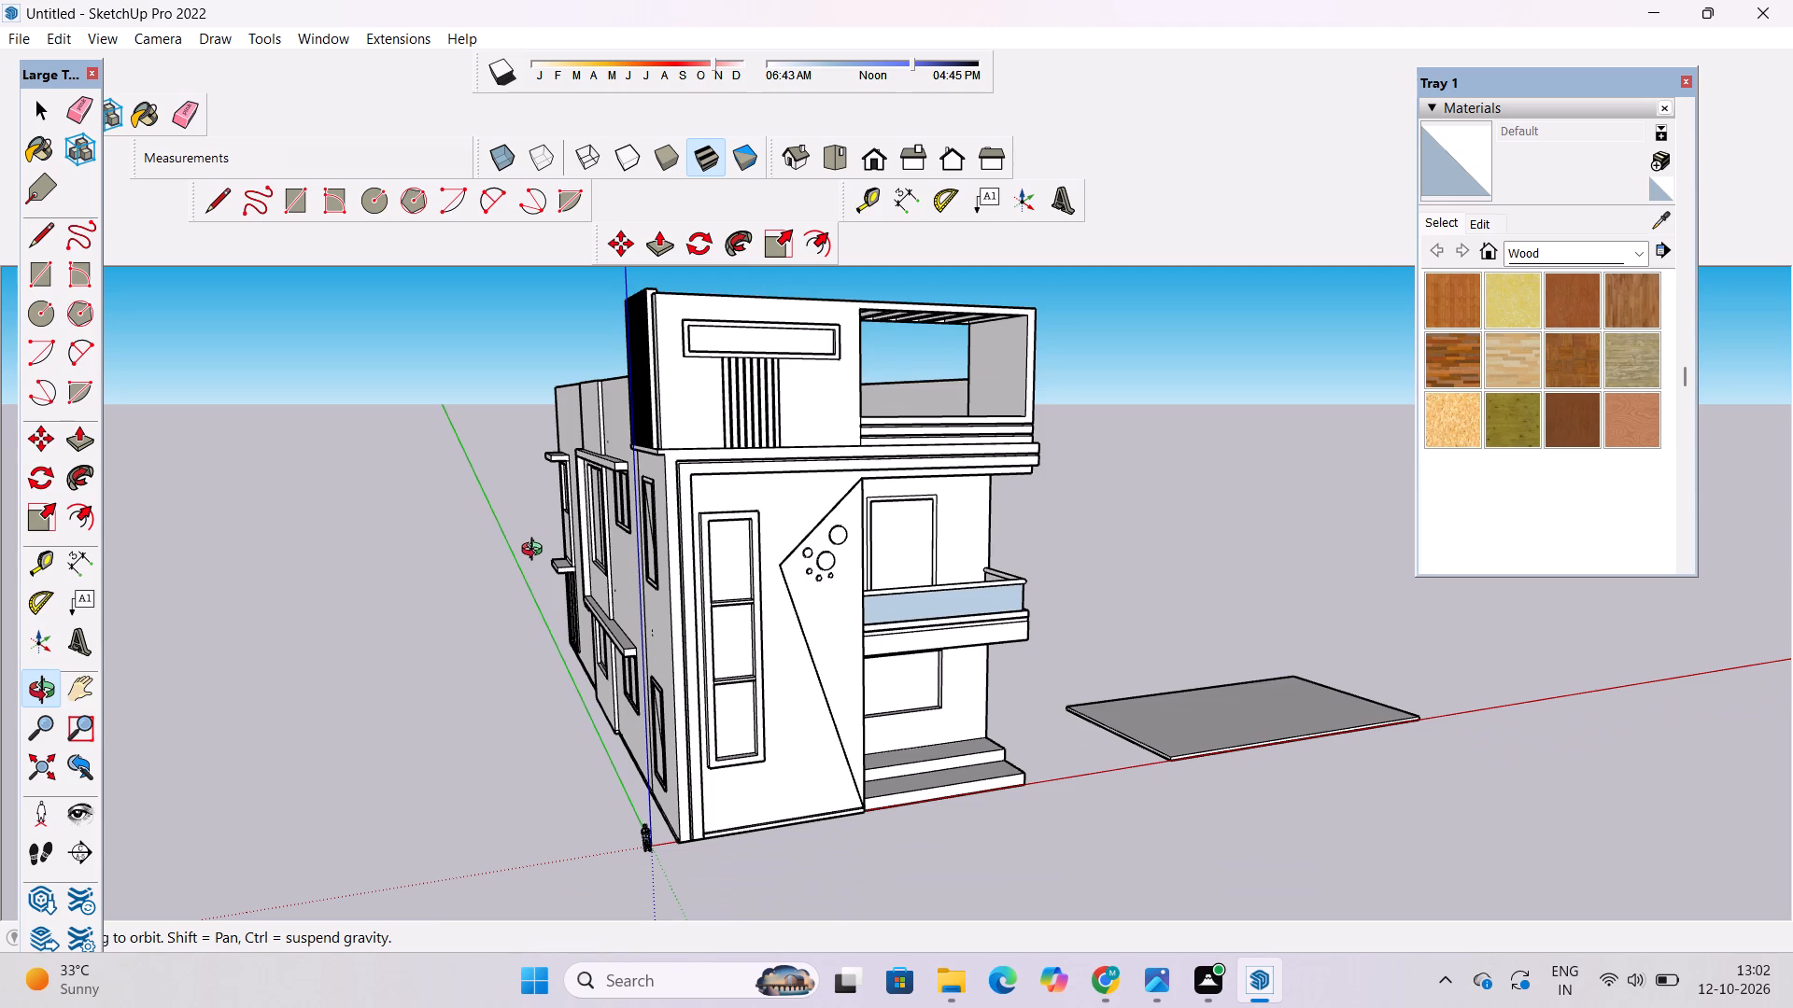
{"action": "scroll", "coordinate": [600, 552], "scroll_direction": "down", "scroll_amount": 3}
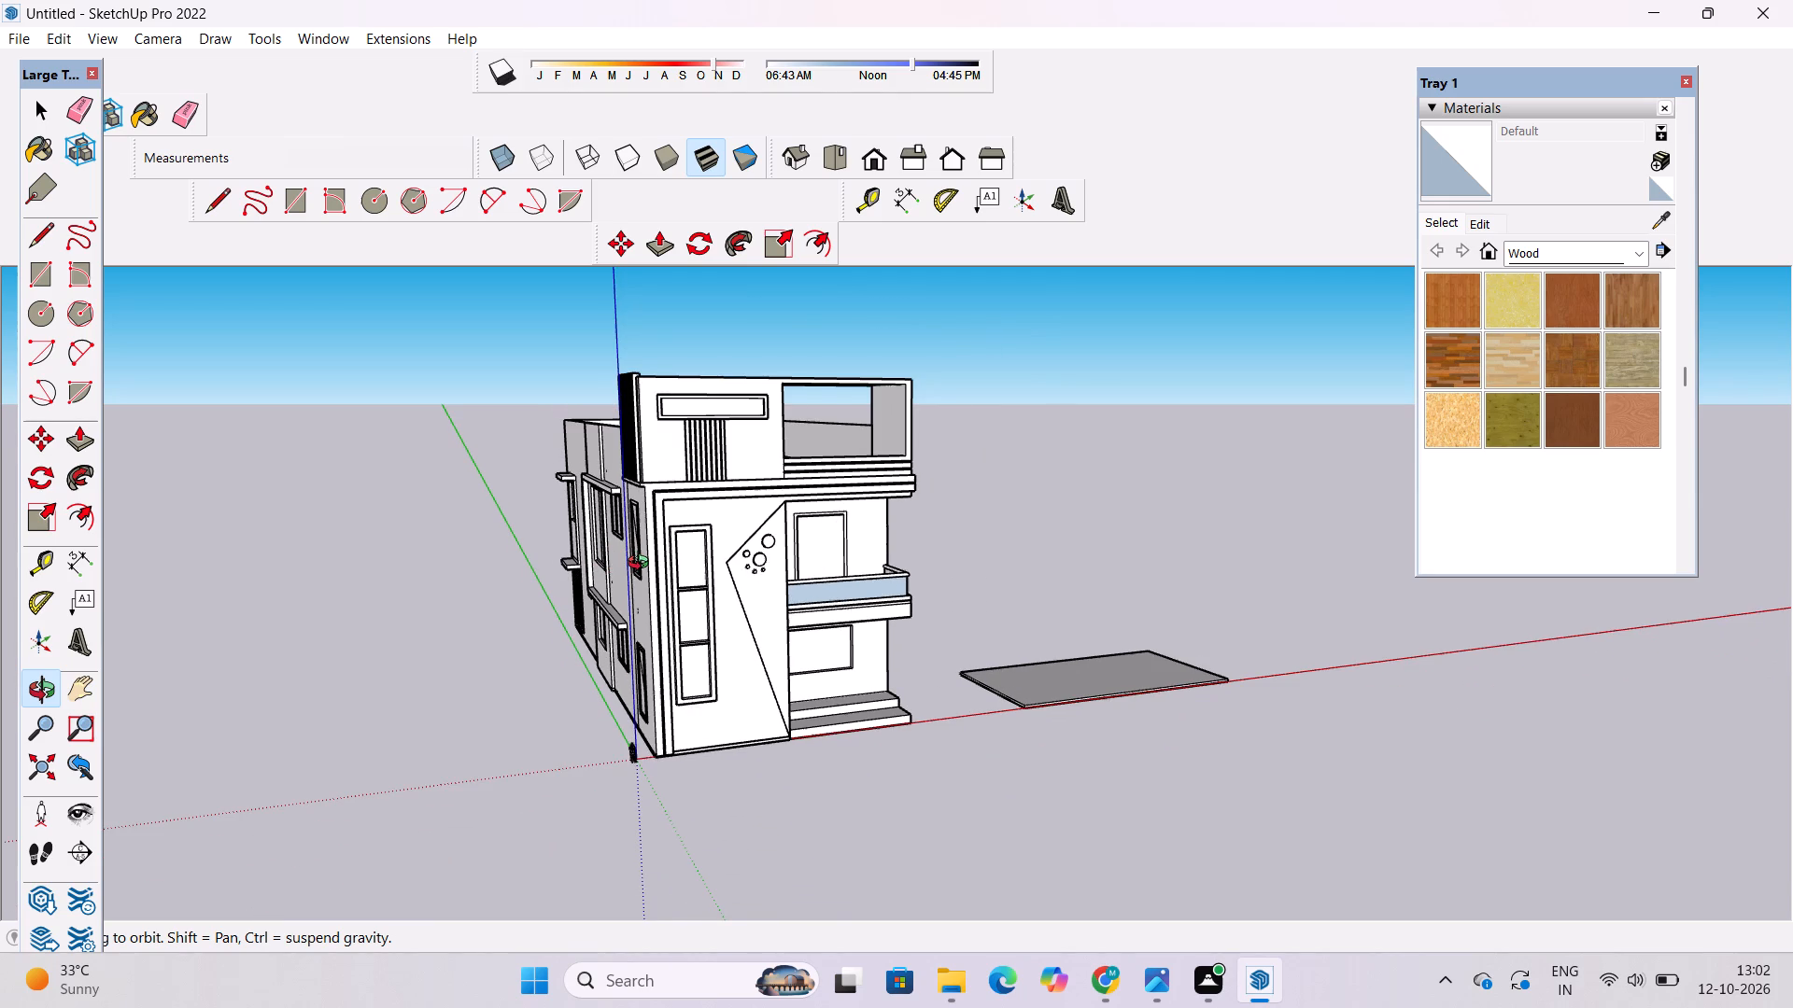
{"action": "scroll", "coordinate": [642, 565], "scroll_direction": "up", "scroll_amount": 1}
{"action": "left_click_drag", "start_coordinate": [758, 625], "coordinate": [752, 651], "text": "shift"}
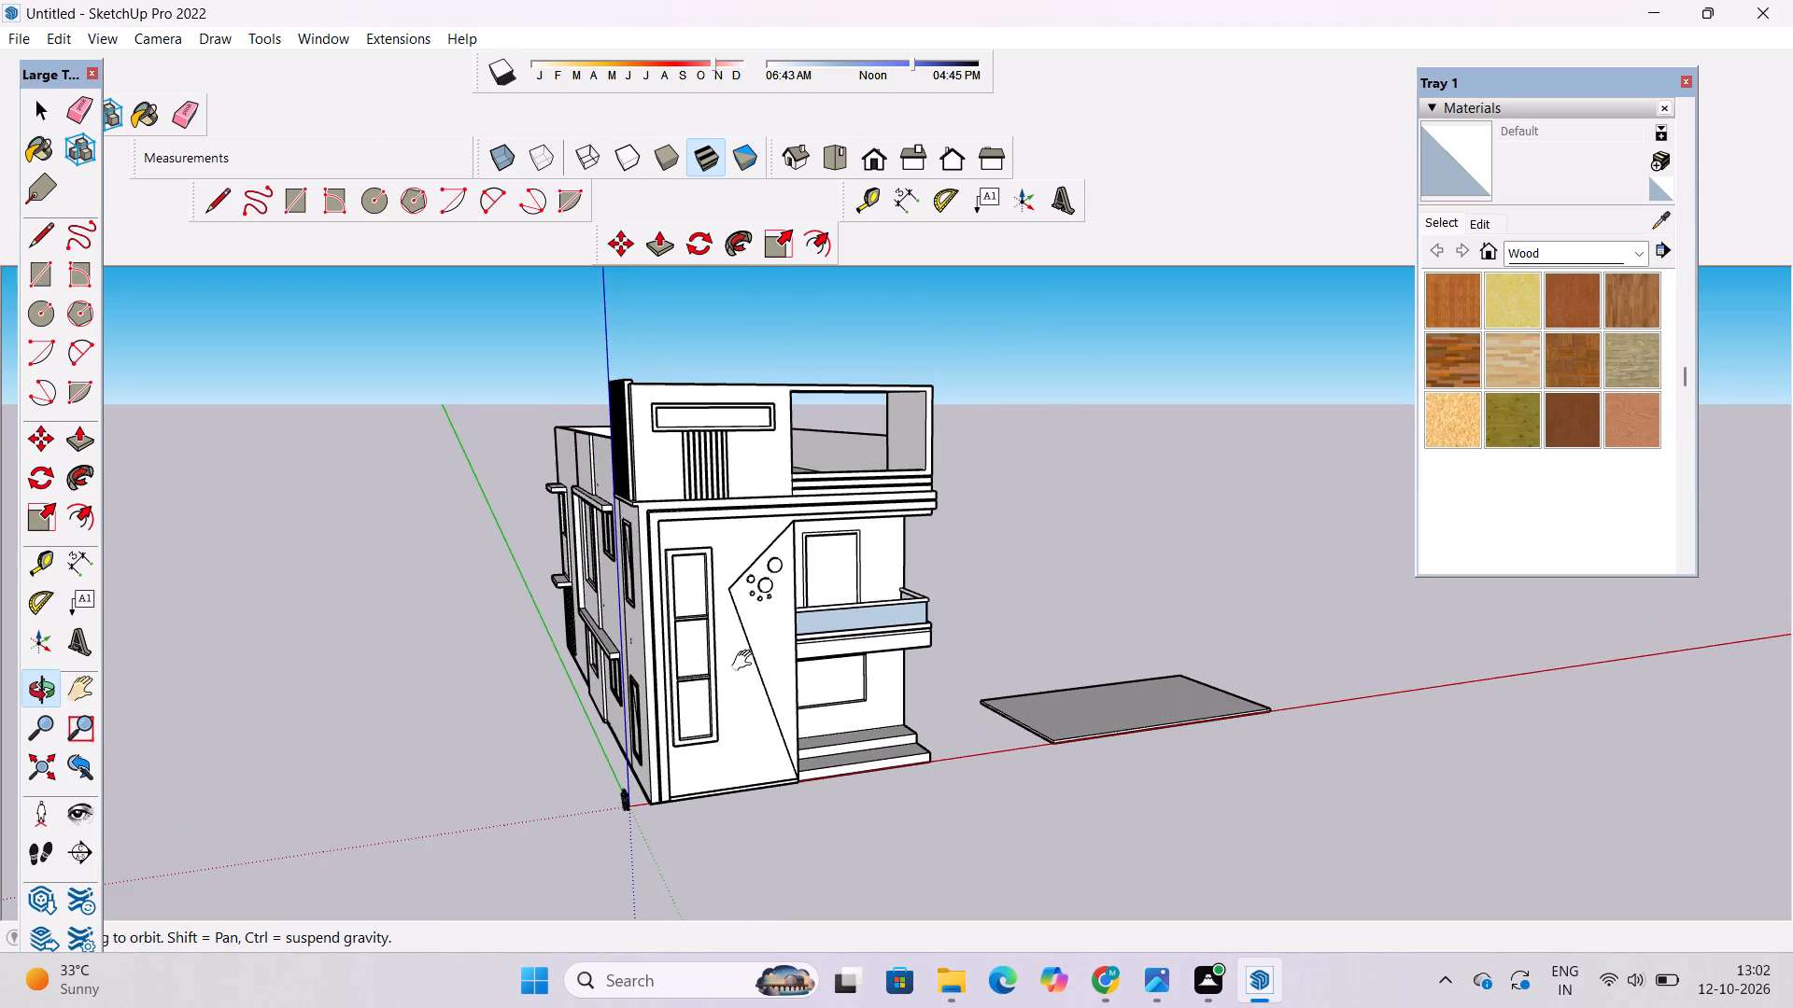
{"action": "scroll", "coordinate": [669, 646], "scroll_direction": "up", "scroll_amount": 2}
{"action": "left_click_drag", "start_coordinate": [665, 638], "coordinate": [668, 658], "text": "shift"}
{"action": "left_click_drag", "start_coordinate": [666, 665], "coordinate": [694, 624]}
{"action": "scroll", "coordinate": [685, 625], "scroll_direction": "down", "scroll_amount": 2}
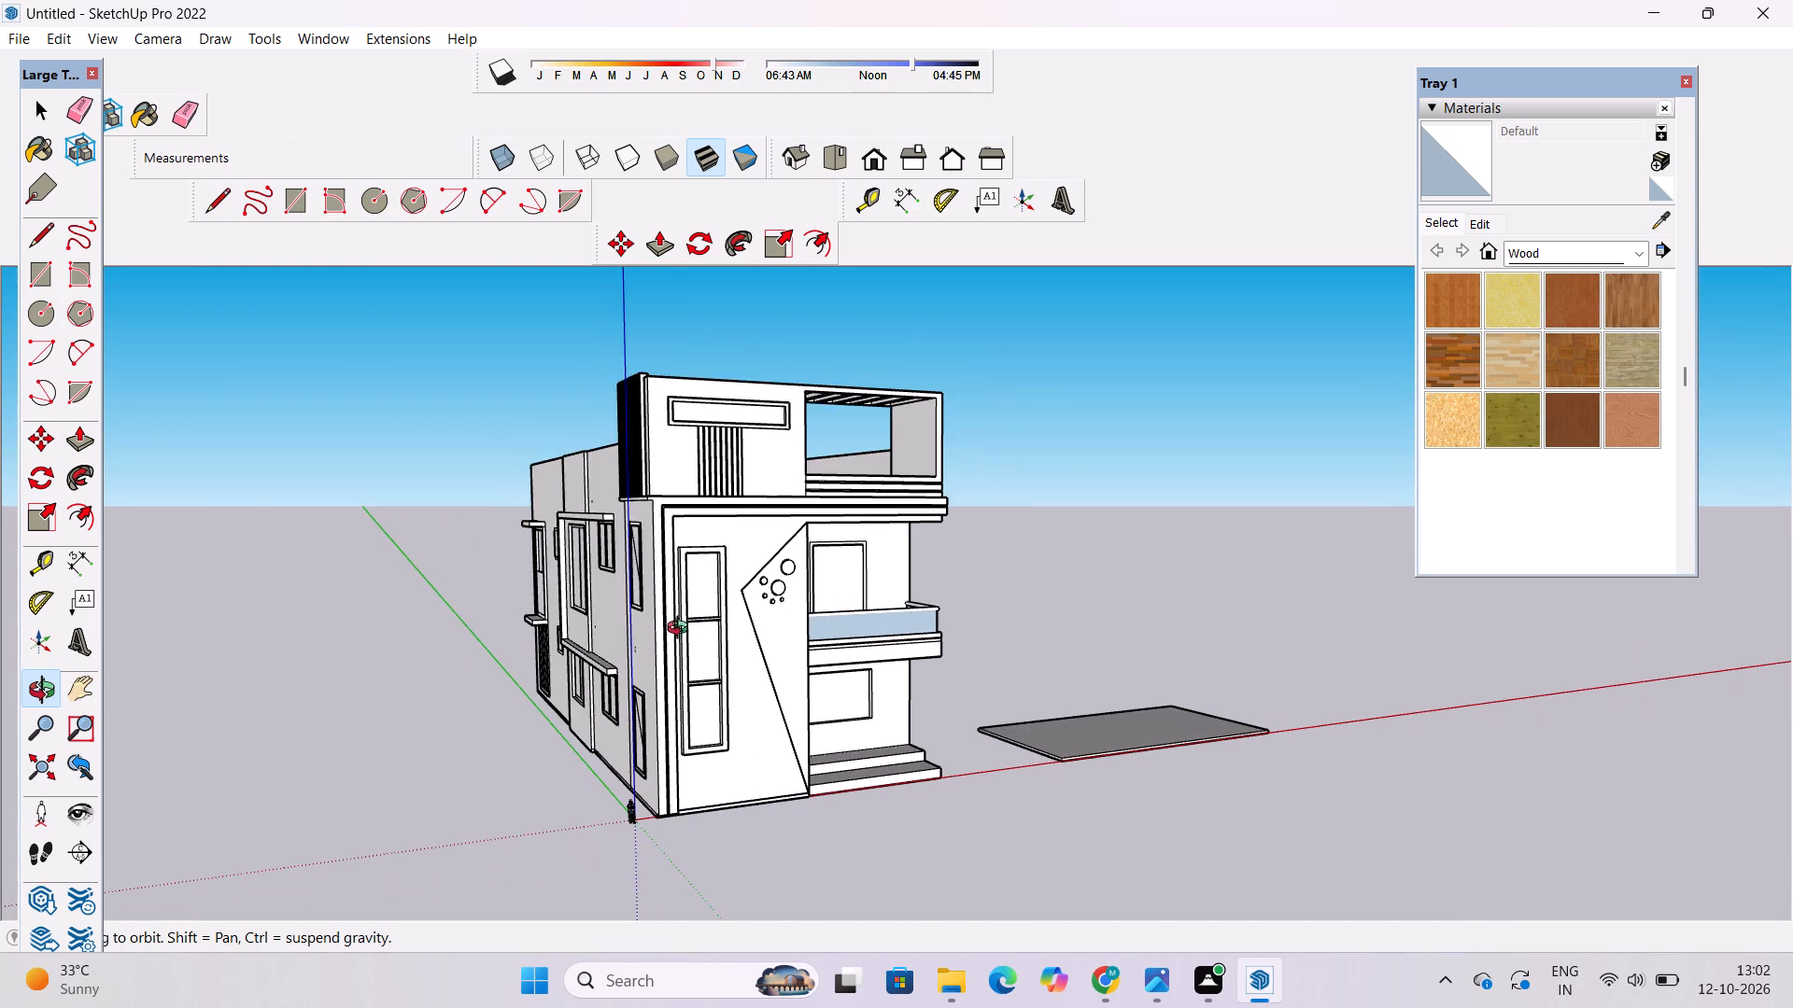
{"action": "left_click_drag", "start_coordinate": [647, 646], "coordinate": [661, 617], "text": "shift"}
{"action": "scroll", "coordinate": [655, 606], "scroll_direction": "down", "scroll_amount": 2}
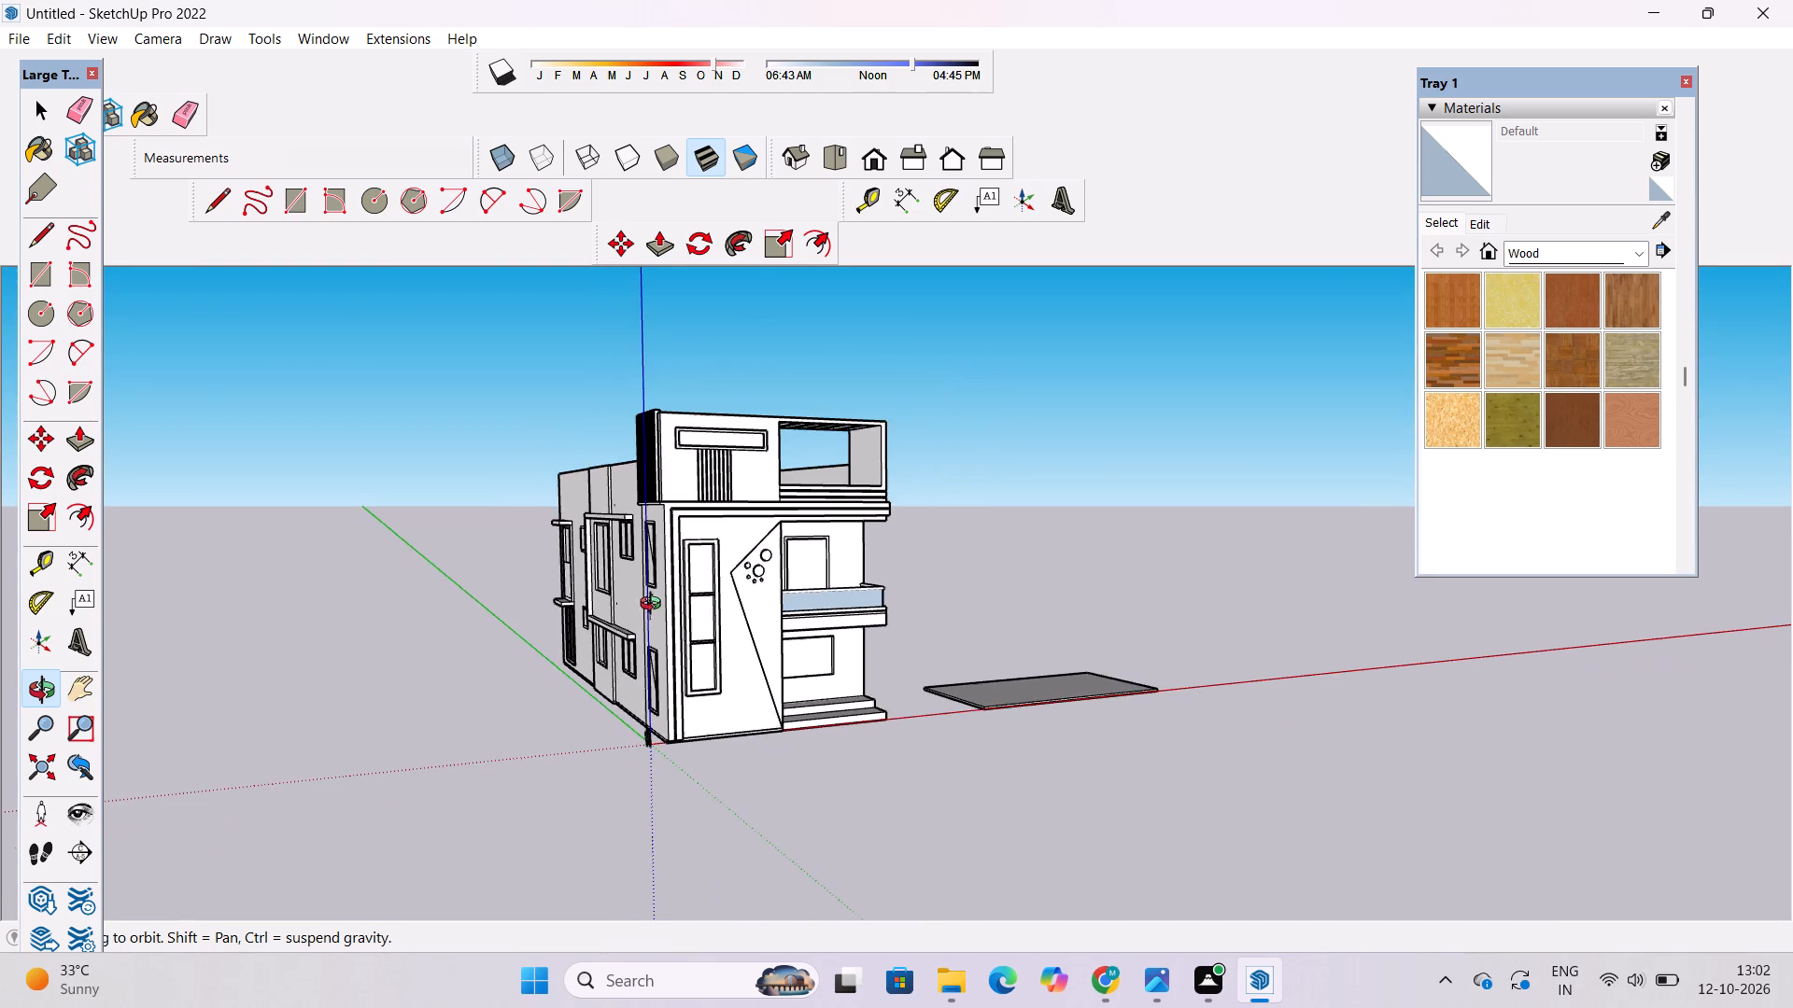
{"action": "scroll", "coordinate": [655, 606], "scroll_direction": "down", "scroll_amount": 1}
Erase the stray speck on the side wall between the upper and lower windows nearest the front corner.
{"action": "scroll", "coordinate": [663, 633], "scroll_direction": "up", "scroll_amount": 5}
{"action": "left_click_drag", "start_coordinate": [665, 633], "coordinate": [655, 664], "text": "shift"}
{"action": "scroll", "coordinate": [653, 665], "scroll_direction": "up", "scroll_amount": 7}
{"action": "left_click_drag", "start_coordinate": [792, 644], "coordinate": [670, 555], "text": "shift"}
{"action": "left_click_drag", "start_coordinate": [658, 558], "coordinate": [727, 639]}
{"action": "left_click_drag", "start_coordinate": [730, 643], "coordinate": [751, 675], "text": "shift"}
{"action": "left_click_drag", "start_coordinate": [587, 679], "coordinate": [546, 666]}
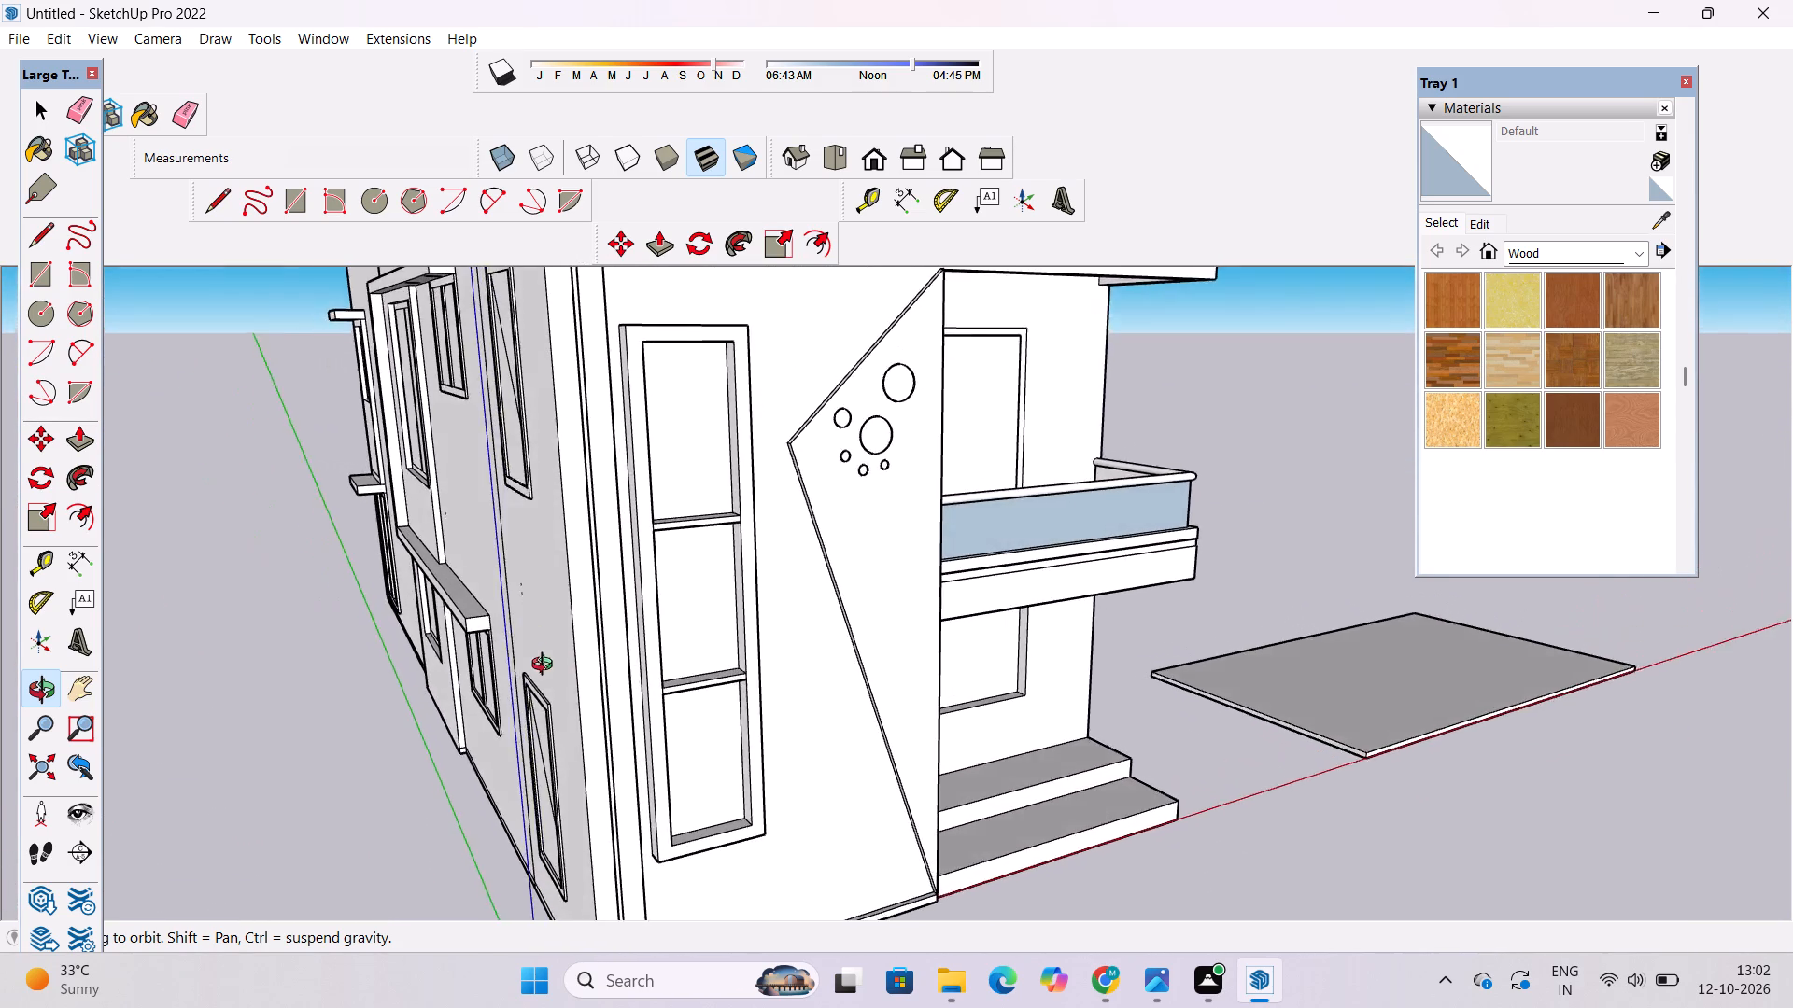
{"action": "left_click_drag", "start_coordinate": [546, 666], "coordinate": [544, 665]}
{"action": "scroll", "coordinate": [524, 599], "scroll_direction": "up", "scroll_amount": 4}
{"action": "left_click_drag", "start_coordinate": [524, 601], "coordinate": [524, 616], "text": "shift"}
{"action": "key", "text": "e"}
{"action": "scroll", "coordinate": [524, 616], "scroll_direction": "up", "scroll_amount": 4}
{"action": "left_click_drag", "start_coordinate": [518, 559], "coordinate": [515, 598]}
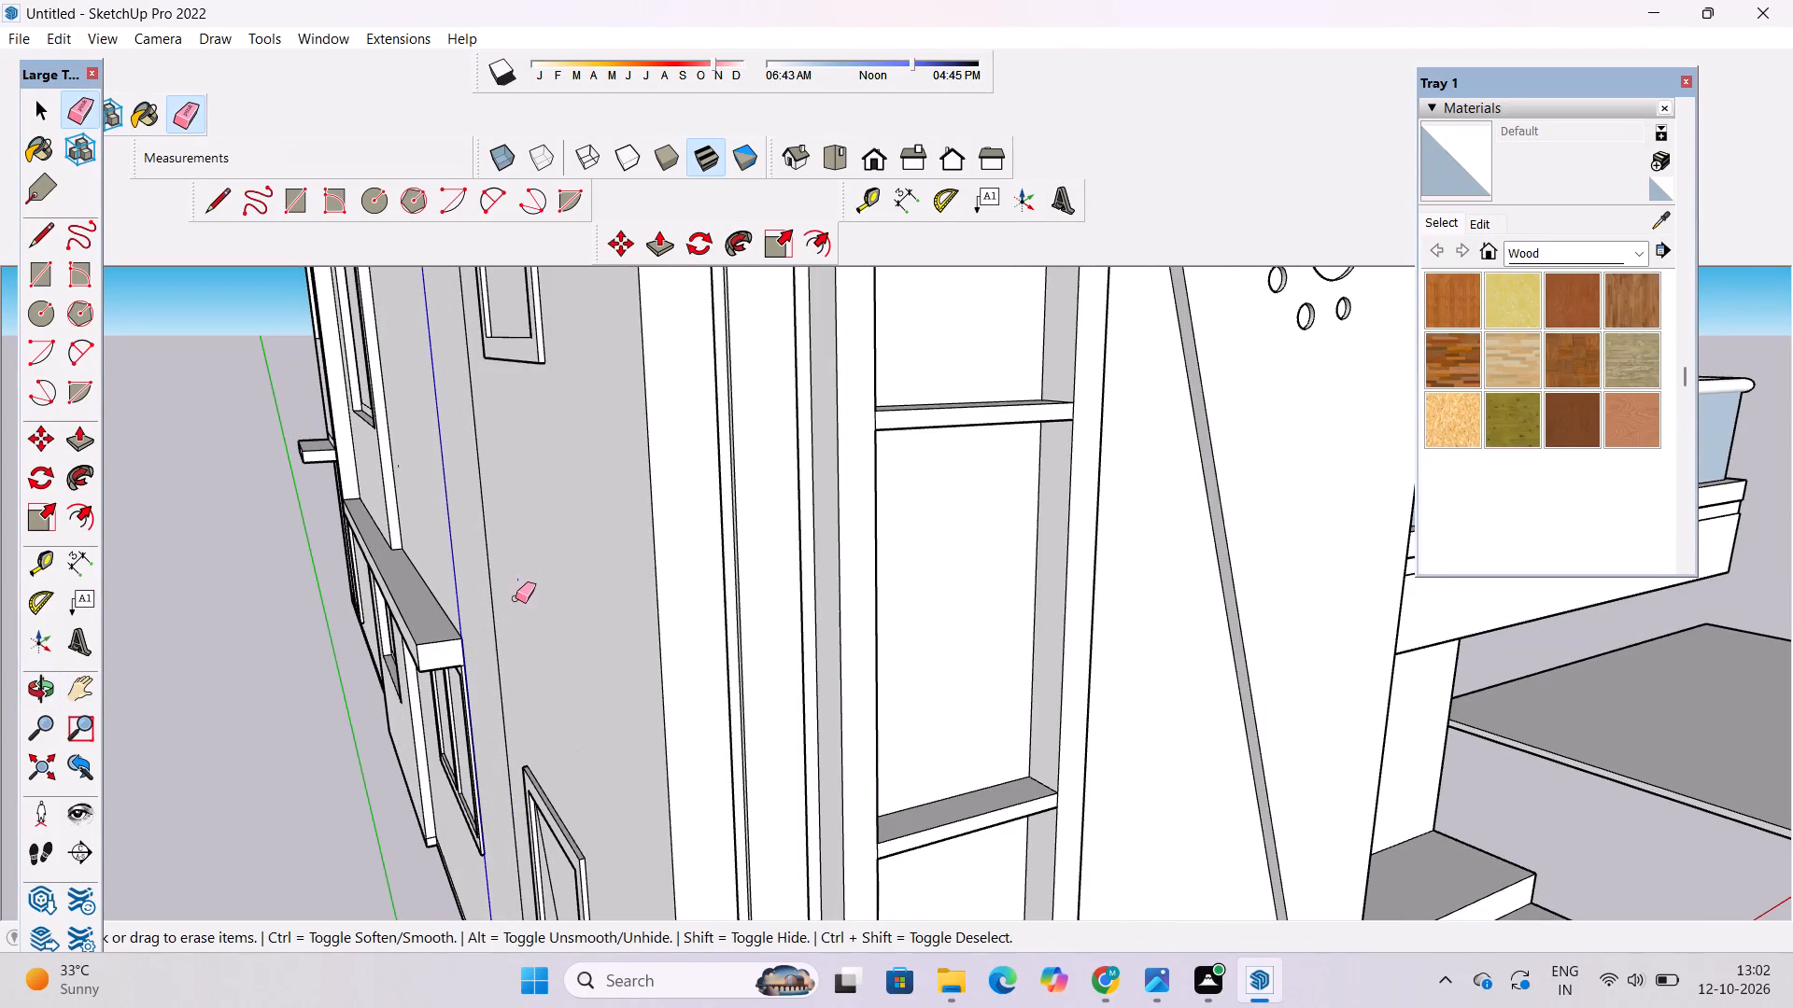
{"action": "left_click_drag", "start_coordinate": [515, 598], "coordinate": [517, 603]}
{"action": "left_click", "coordinate": [525, 590]}
{"action": "key", "text": "space"}
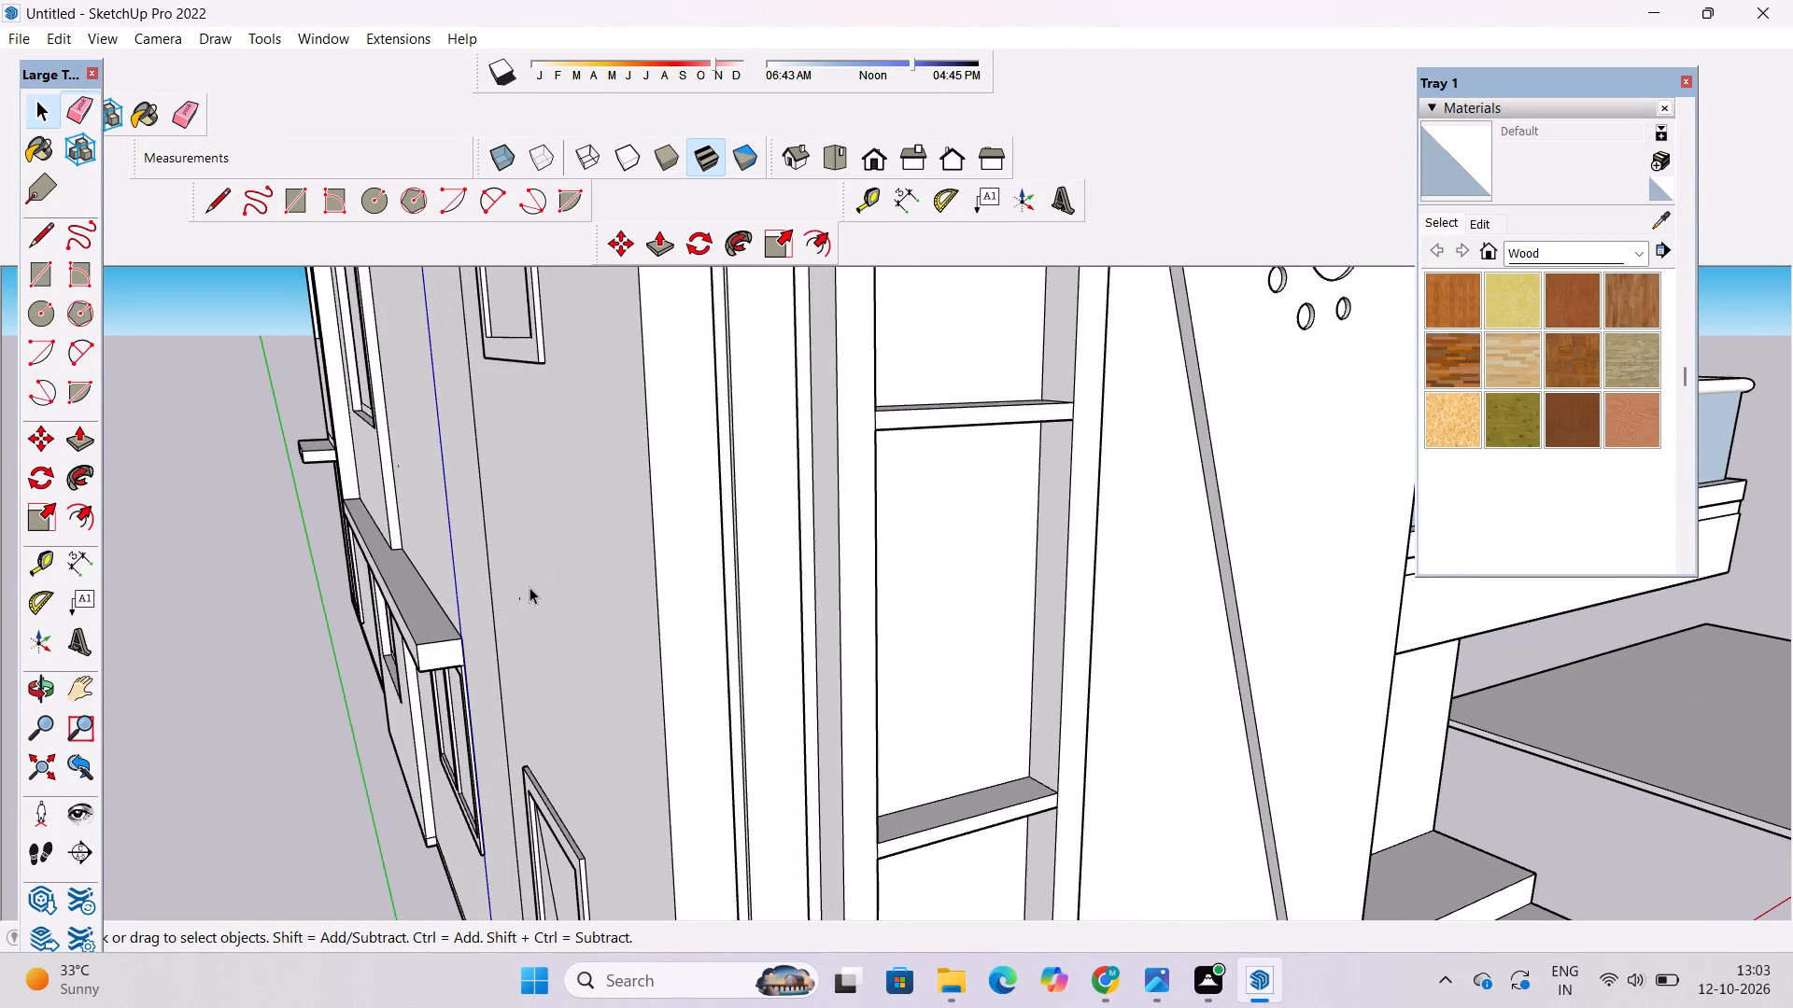
Examine the side wall near the front corner for remaining stray specks around the windows.
{"action": "type", "text": "o"}
{"action": "scroll", "coordinate": [525, 594], "scroll_direction": "down", "scroll_amount": 12}
{"action": "left_click_drag", "start_coordinate": [576, 757], "coordinate": [559, 698]}
{"action": "scroll", "coordinate": [514, 667], "scroll_direction": "up", "scroll_amount": 6}
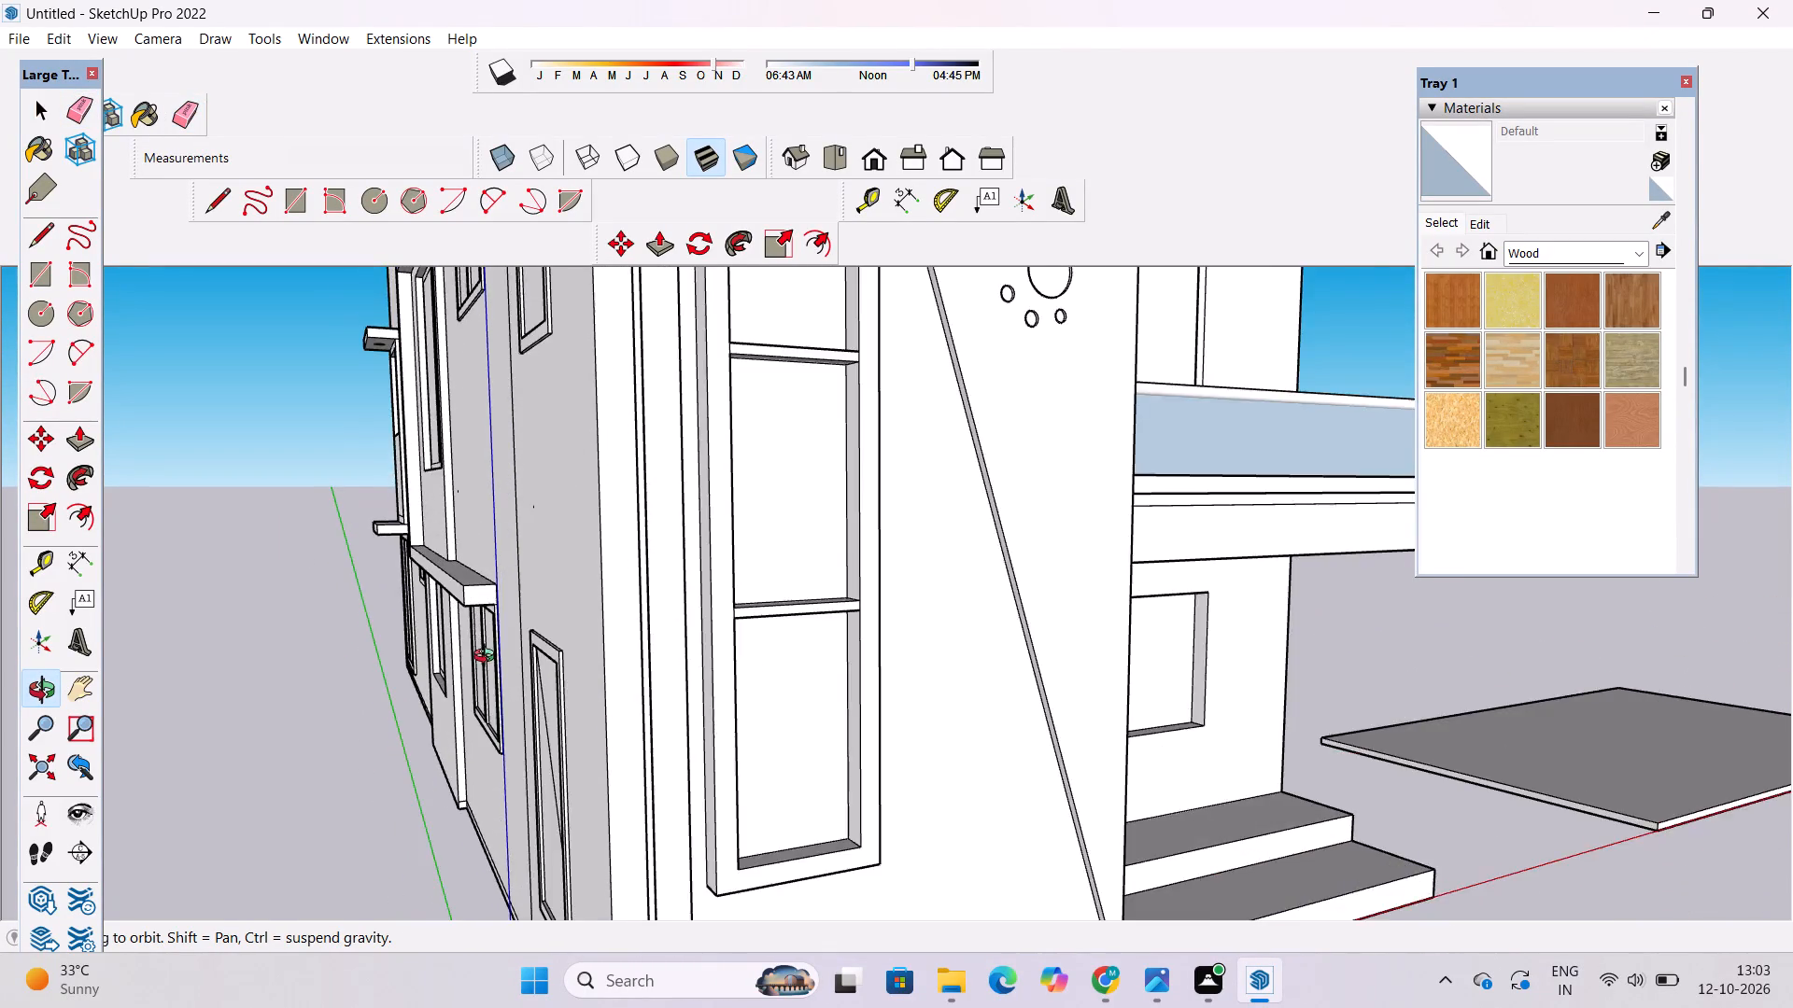
{"action": "scroll", "coordinate": [488, 658], "scroll_direction": "up", "scroll_amount": 2}
{"action": "left_click_drag", "start_coordinate": [586, 696], "coordinate": [497, 672], "text": "shift"}
{"action": "left_click_drag", "start_coordinate": [496, 723], "coordinate": [485, 656], "text": "shift"}
{"action": "scroll", "coordinate": [485, 655], "scroll_direction": "down", "scroll_amount": 5}
{"action": "left_click_drag", "start_coordinate": [485, 672], "coordinate": [510, 710]}
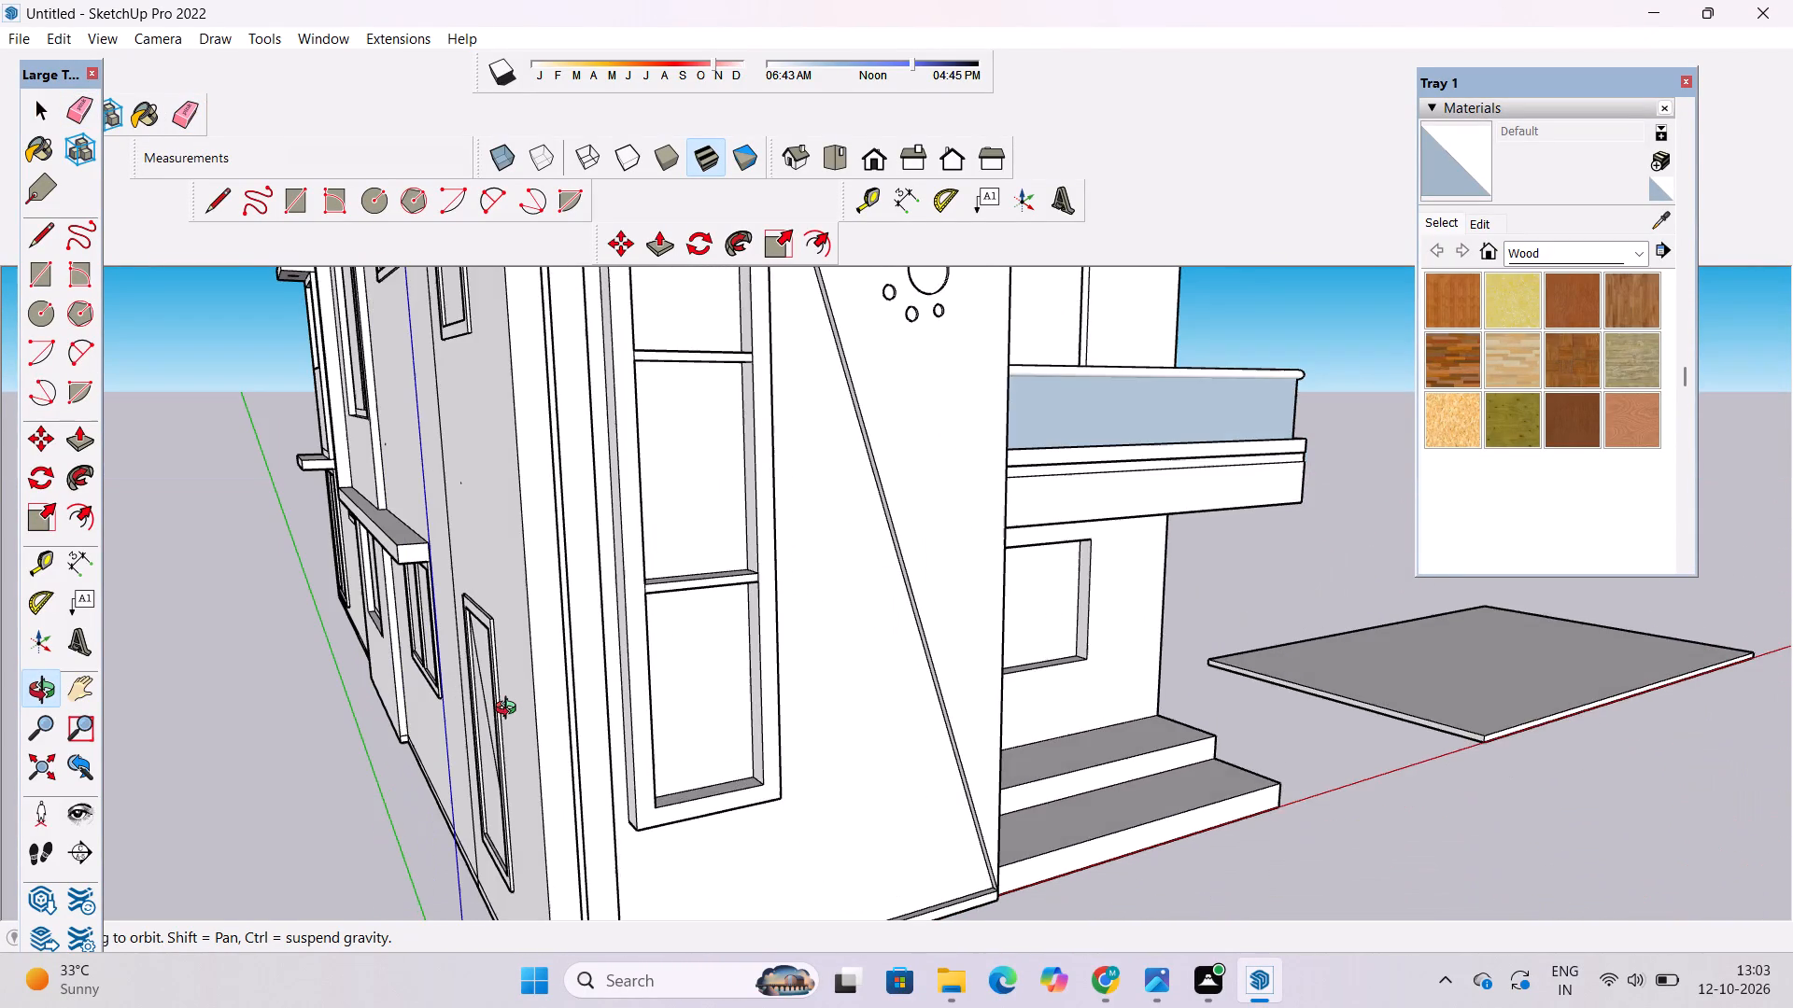
{"action": "scroll", "coordinate": [510, 710], "scroll_direction": "up", "scroll_amount": 3}
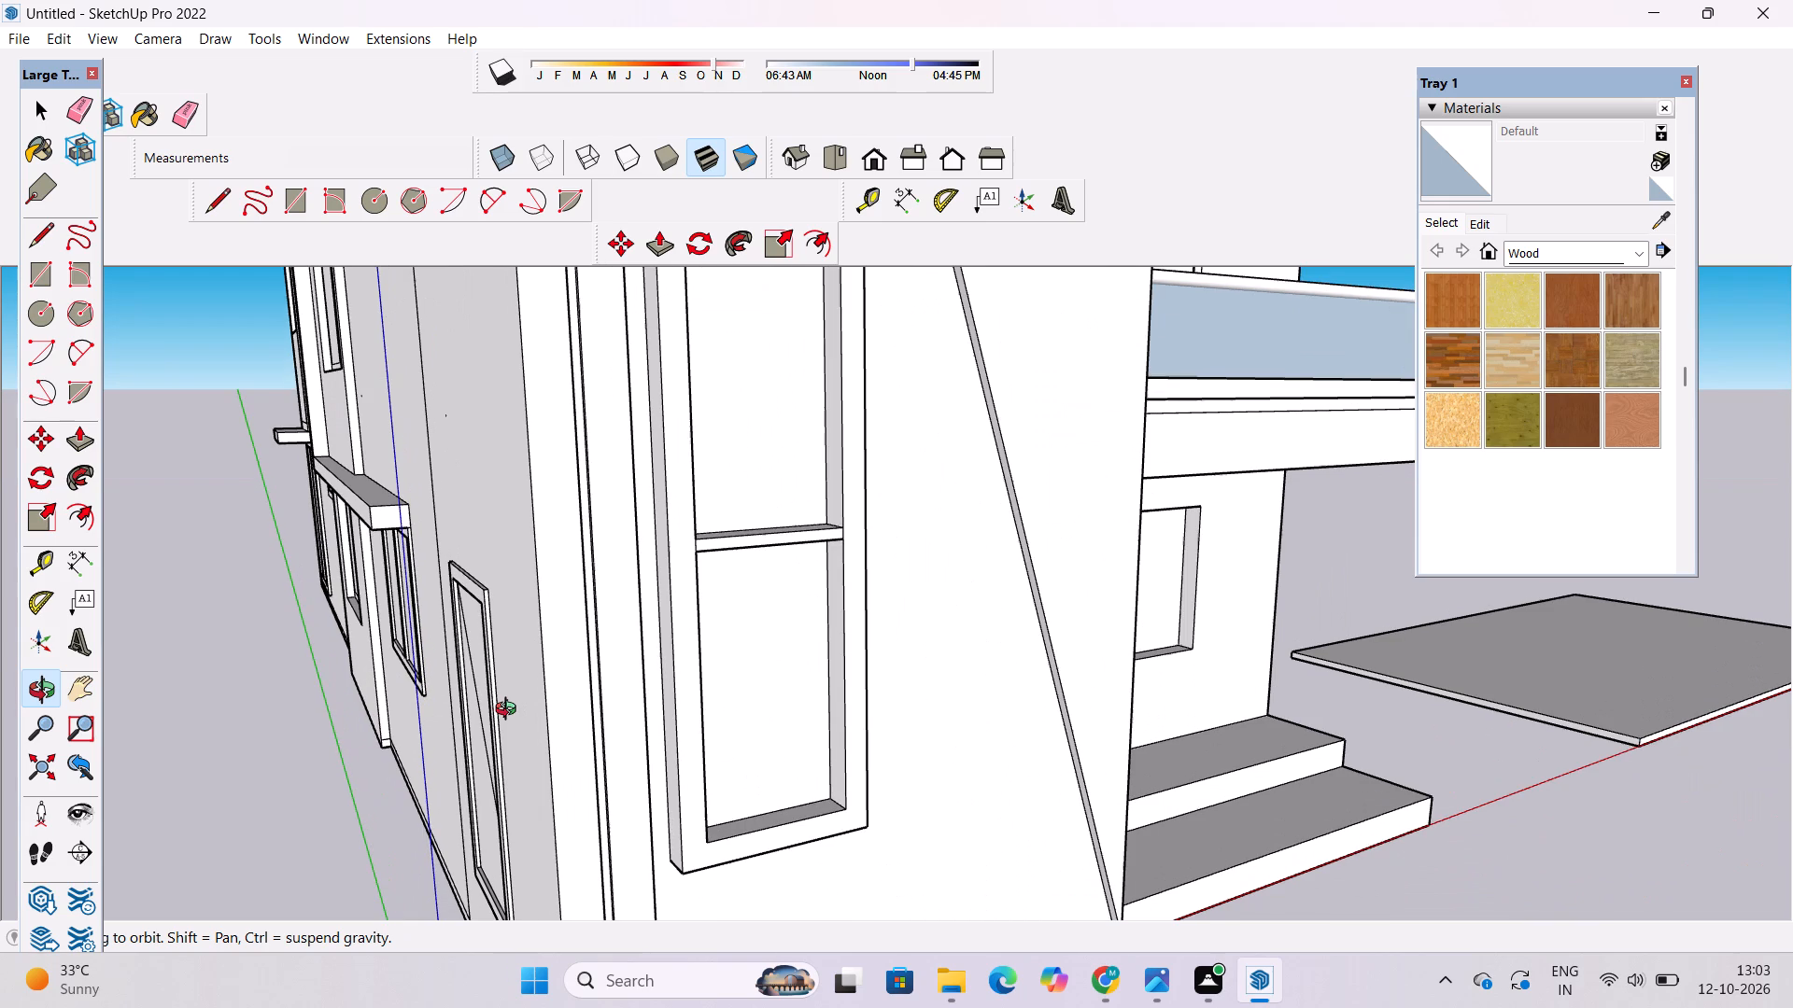
{"action": "scroll", "coordinate": [546, 685], "scroll_direction": "down", "scroll_amount": 3}
{"action": "left_click_drag", "start_coordinate": [513, 717], "coordinate": [681, 687]}
{"action": "left_click_drag", "start_coordinate": [679, 693], "coordinate": [596, 714]}
{"action": "left_click_drag", "start_coordinate": [596, 714], "coordinate": [594, 723], "text": "shift"}
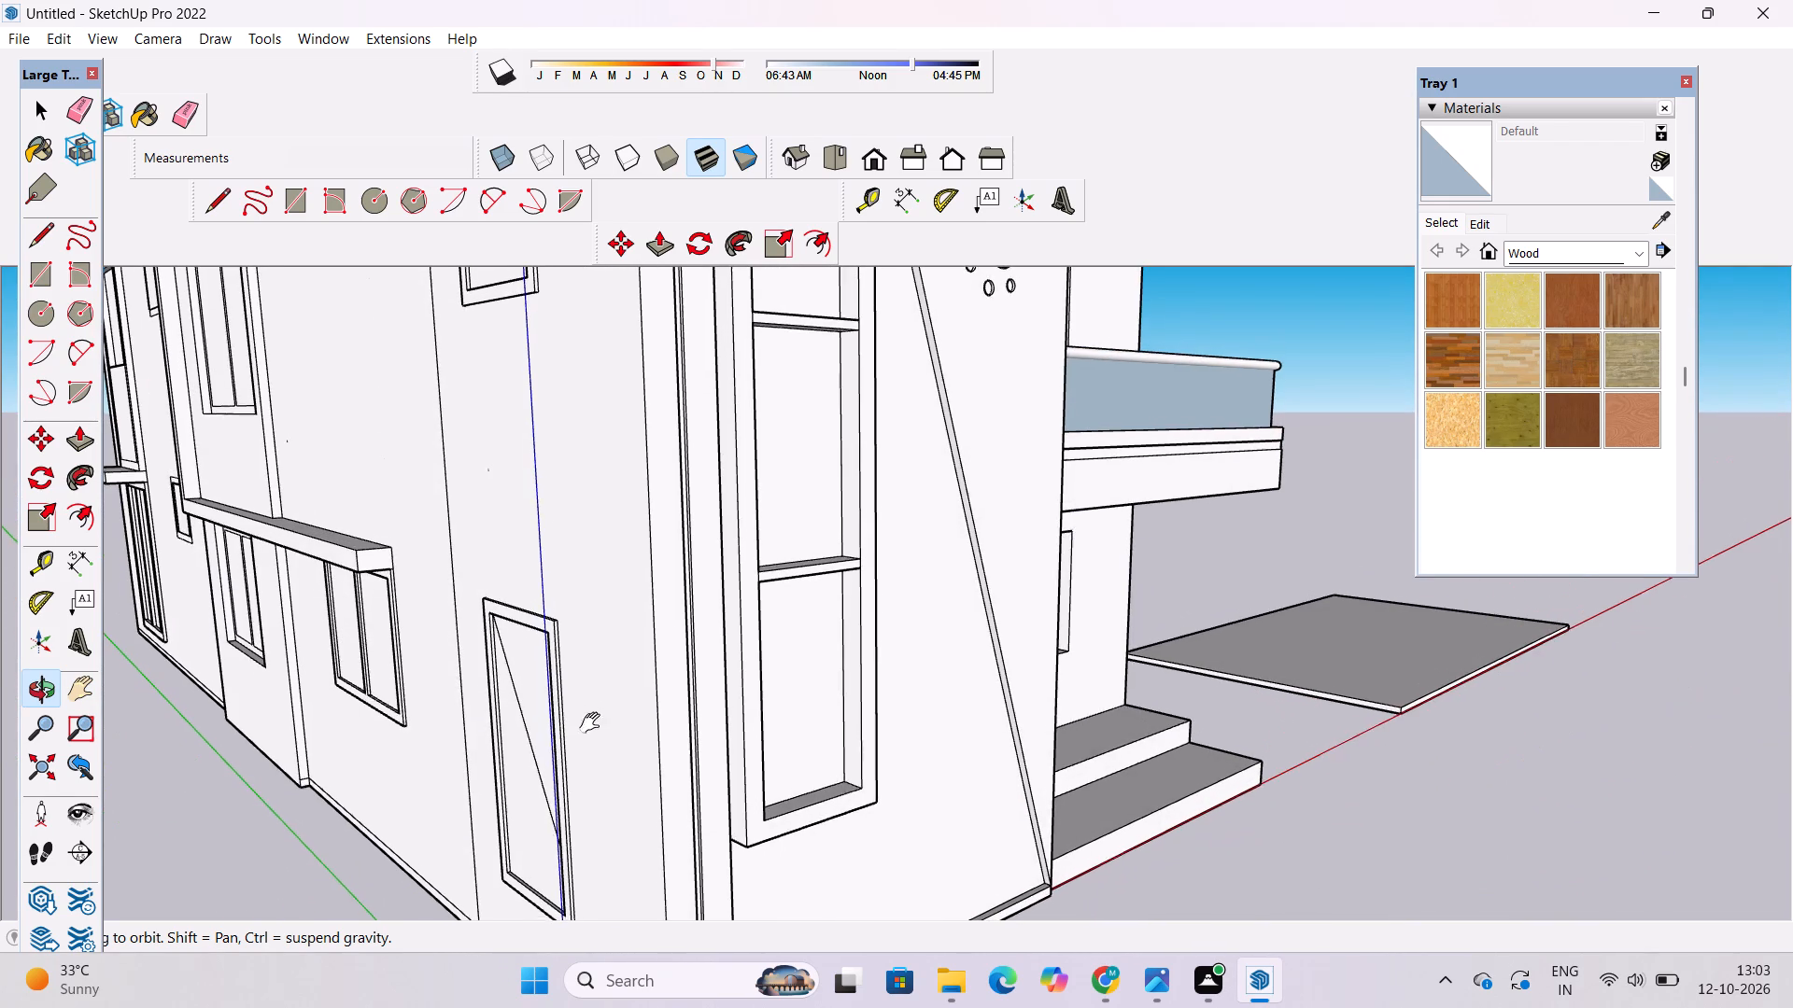
{"action": "left_click_drag", "start_coordinate": [594, 723], "coordinate": [593, 724], "text": "shift"}
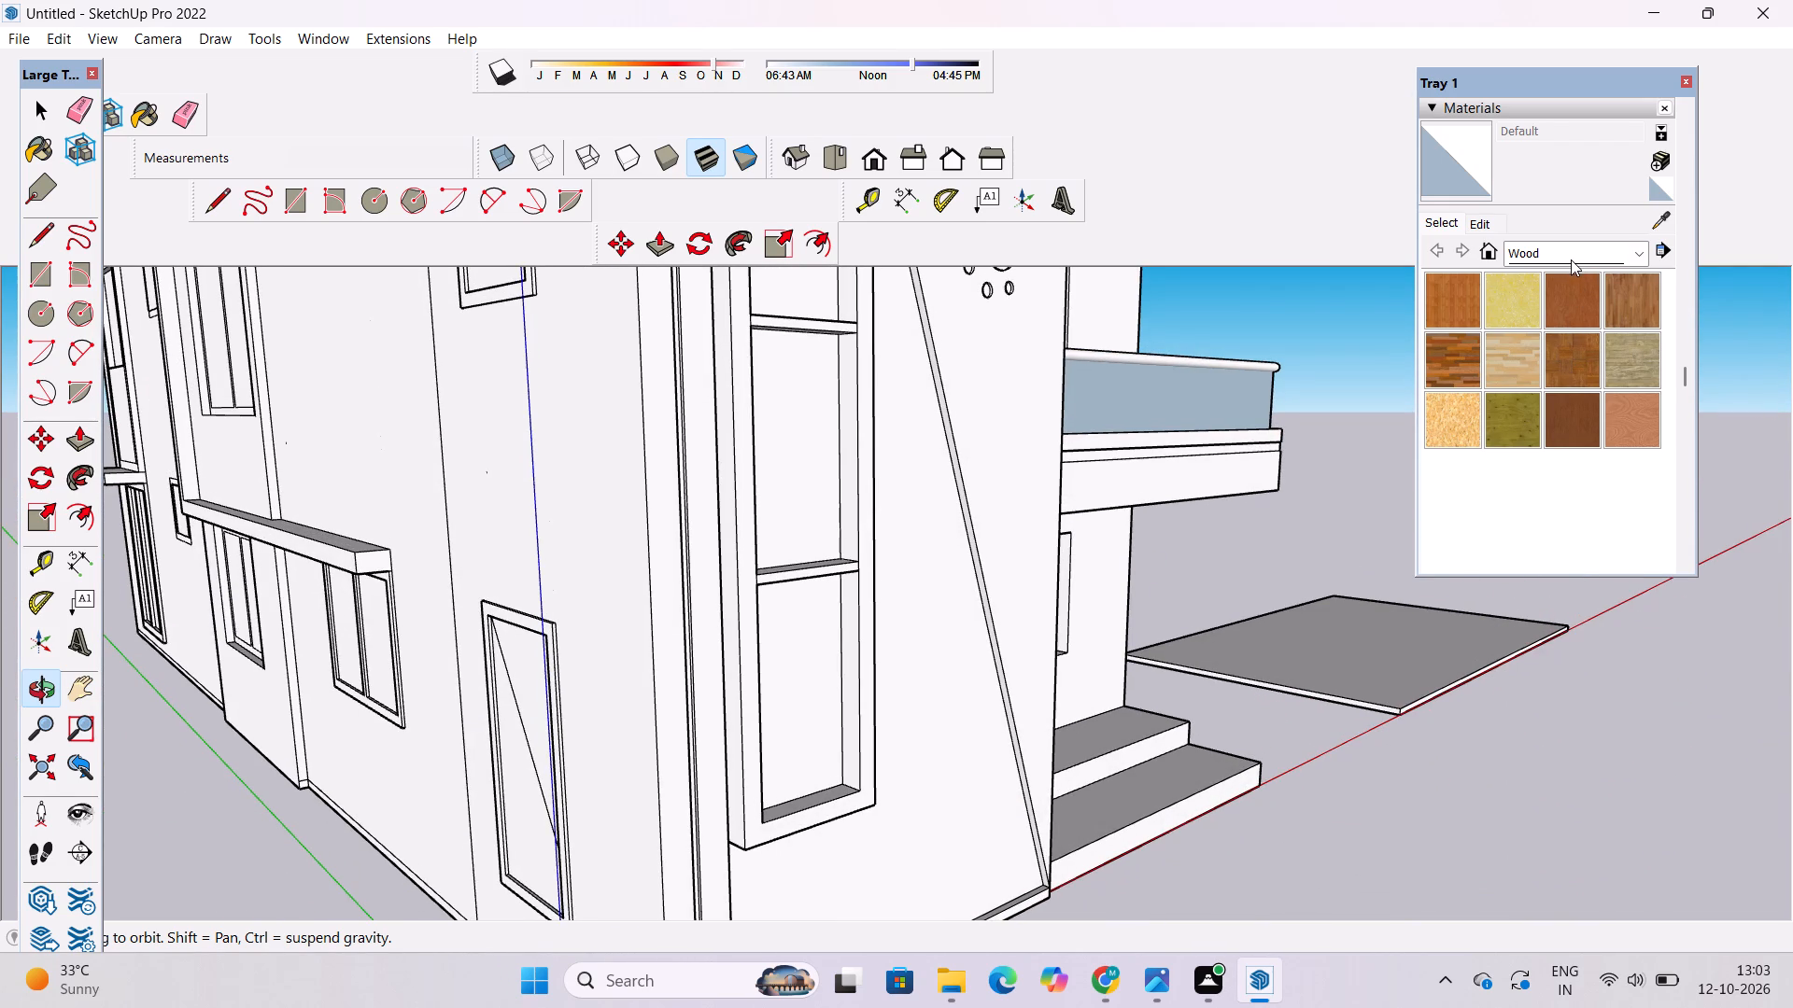
Draw a slanted line from the recess's upper corner across the framed panel above the top-floor vertical slats.
{"action": "left_click_drag", "start_coordinate": [1148, 544], "coordinate": [938, 552]}
{"action": "left_click_drag", "start_coordinate": [925, 550], "coordinate": [973, 689], "text": "shift"}
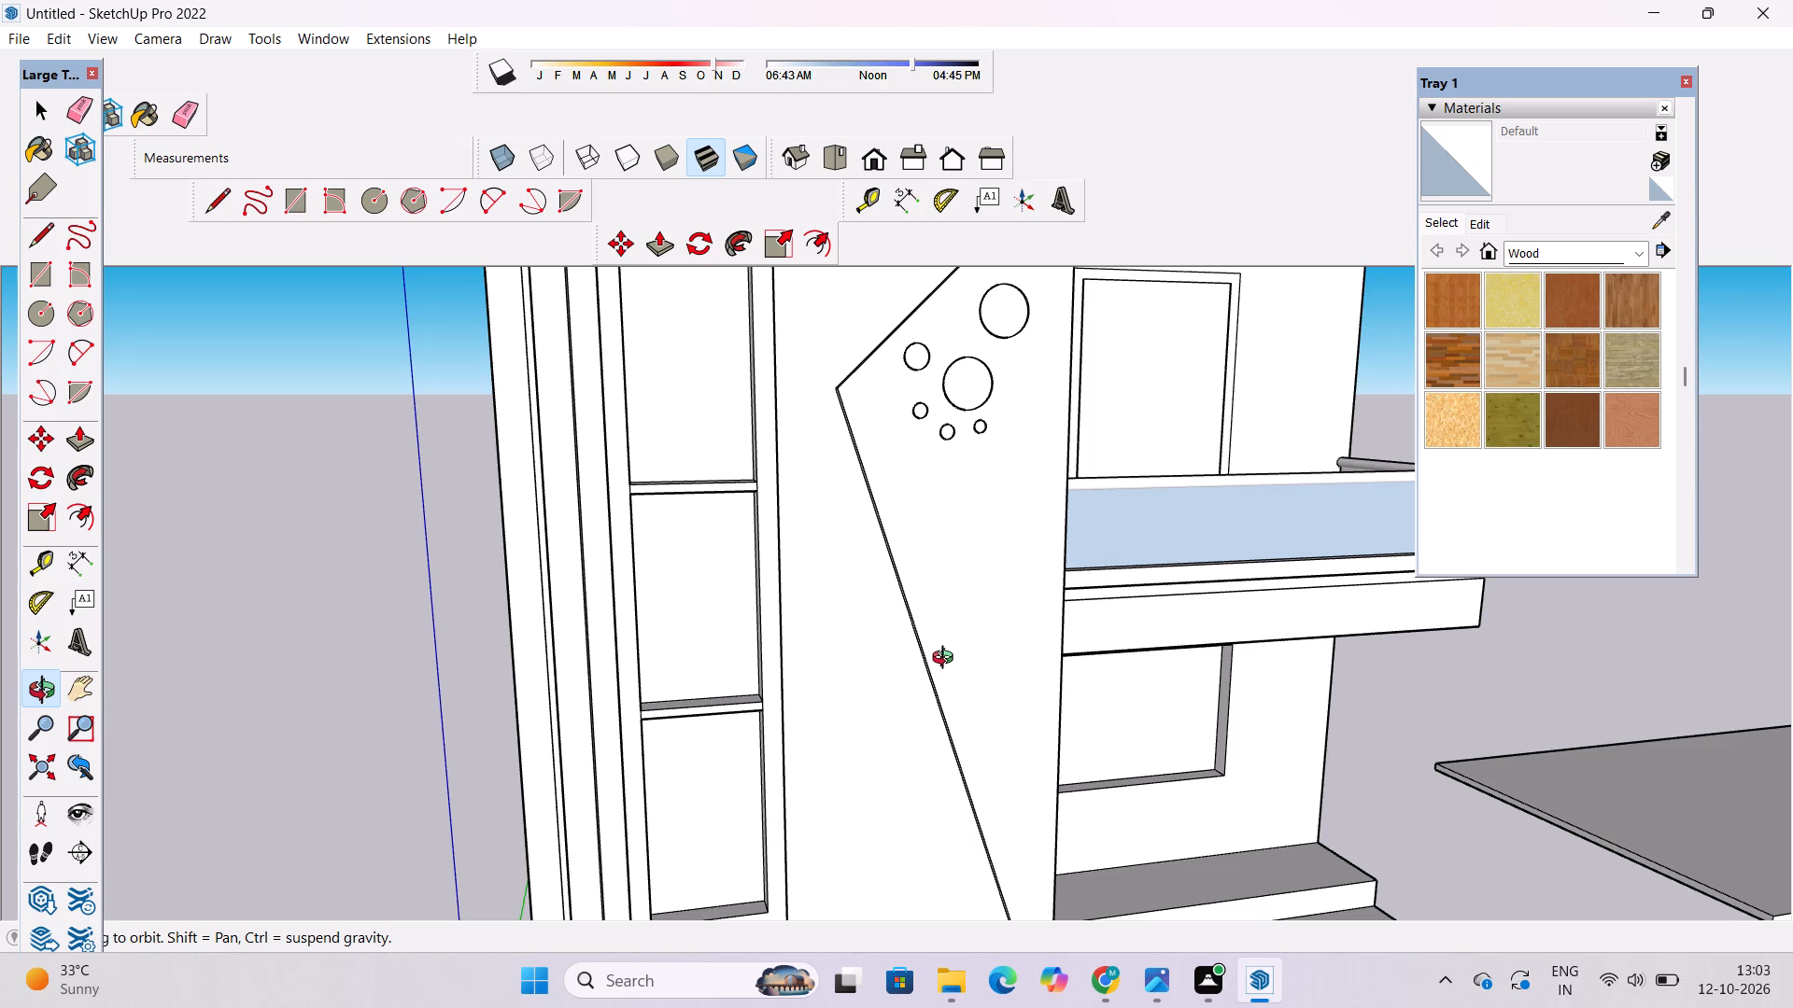
{"action": "left_click_drag", "start_coordinate": [942, 662], "coordinate": [947, 707]}
{"action": "left_click_drag", "start_coordinate": [947, 707], "coordinate": [825, 667], "text": "shift"}
{"action": "left_click_drag", "start_coordinate": [825, 652], "coordinate": [863, 845], "text": "shift"}
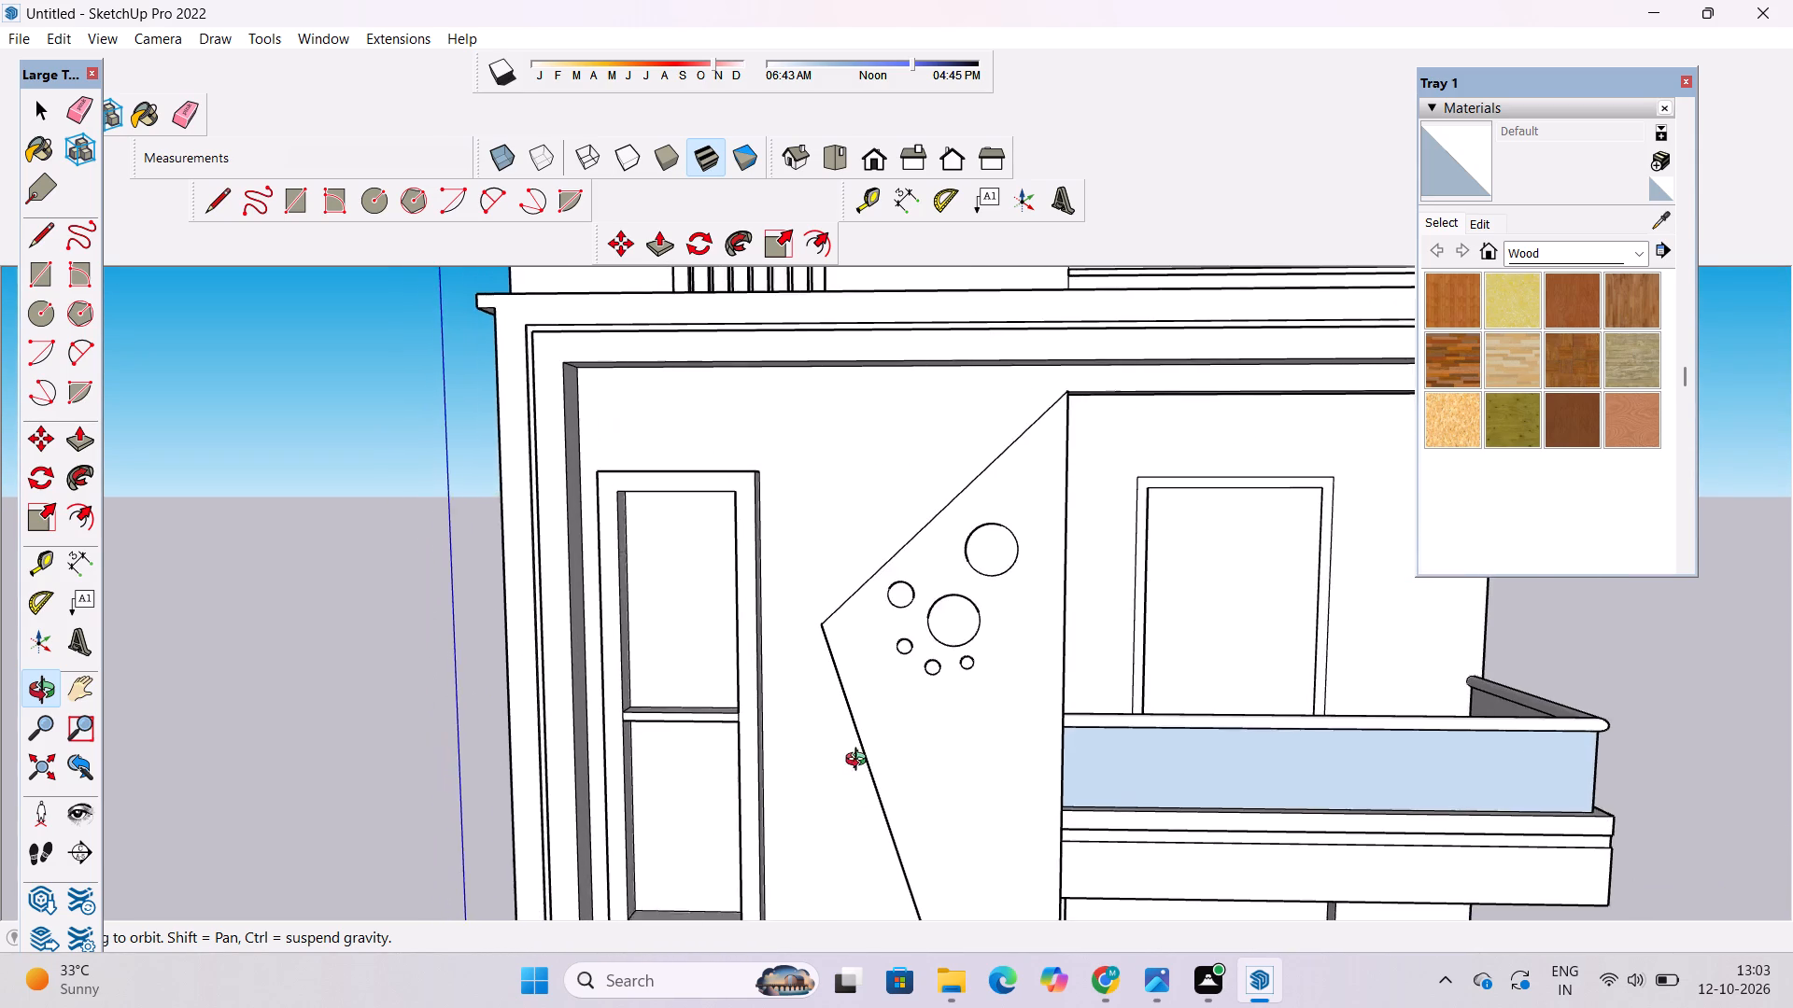
{"action": "scroll", "coordinate": [860, 762], "scroll_direction": "down", "scroll_amount": 5}
{"action": "left_click_drag", "start_coordinate": [884, 715], "coordinate": [887, 922], "text": "shift"}
{"action": "scroll", "coordinate": [799, 666], "scroll_direction": "up", "scroll_amount": 5}
{"action": "left_click_drag", "start_coordinate": [801, 676], "coordinate": [816, 791]}
{"action": "scroll", "coordinate": [813, 637], "scroll_direction": "up", "scroll_amount": 5}
{"action": "left_click_drag", "start_coordinate": [813, 639], "coordinate": [813, 842], "text": "shift"}
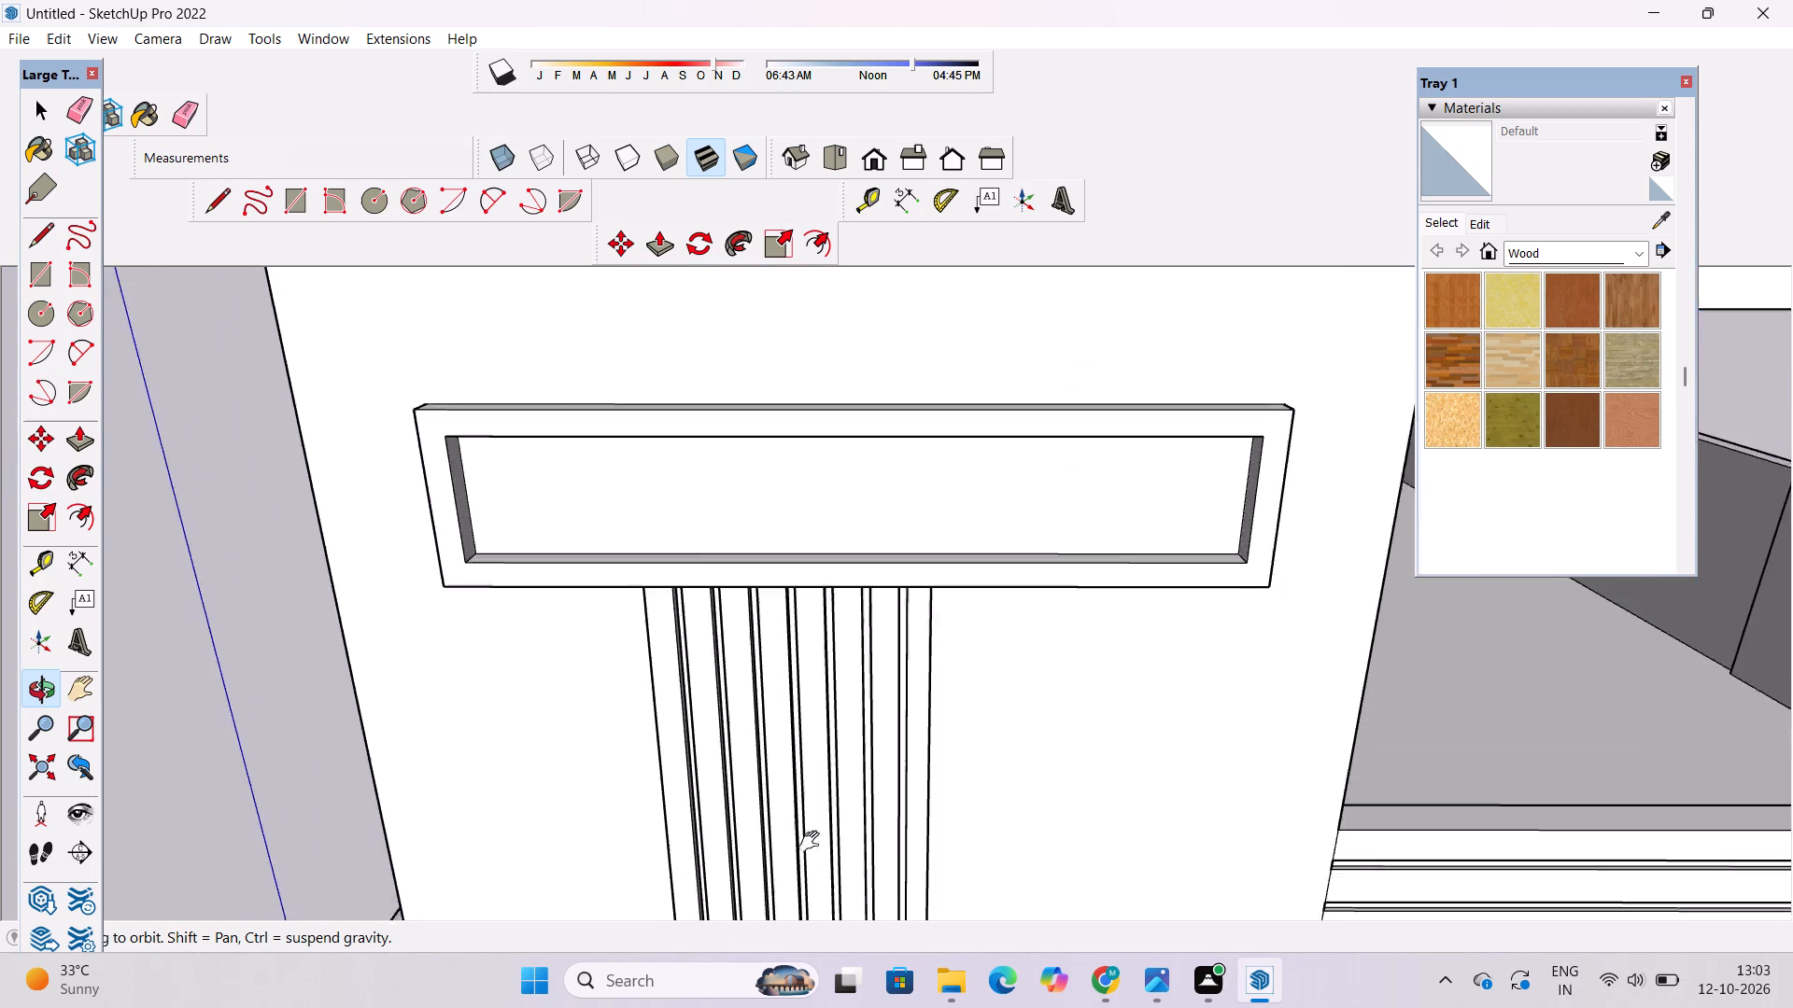
{"action": "left_click_drag", "start_coordinate": [813, 842], "coordinate": [813, 851], "text": "shift"}
{"action": "left_click_drag", "start_coordinate": [812, 840], "coordinate": [856, 667]}
{"action": "left_click_drag", "start_coordinate": [861, 654], "coordinate": [879, 798], "text": "shift"}
{"action": "scroll", "coordinate": [884, 728], "scroll_direction": "up", "scroll_amount": 4}
{"action": "left_click_drag", "start_coordinate": [894, 735], "coordinate": [831, 707]}
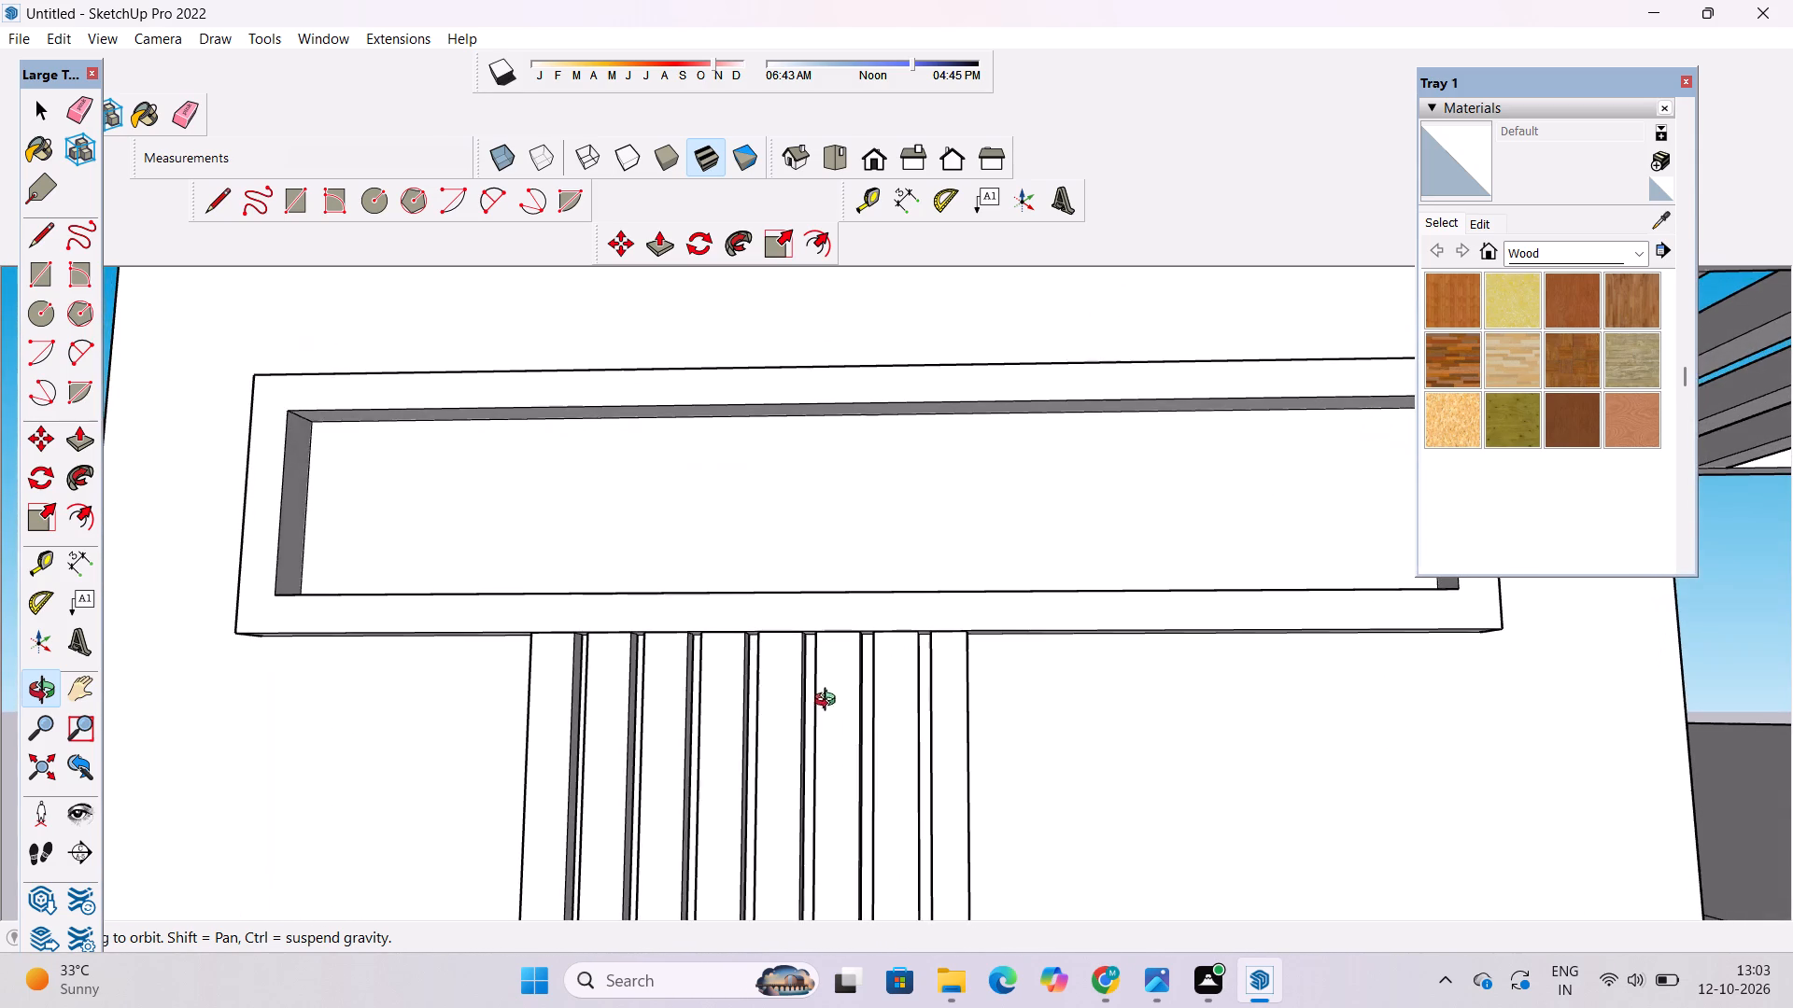
{"action": "left_click_drag", "start_coordinate": [851, 694], "coordinate": [657, 694], "text": "shift"}
{"action": "left_click_drag", "start_coordinate": [674, 692], "coordinate": [749, 692]}
{"action": "left_click_drag", "start_coordinate": [749, 692], "coordinate": [755, 671], "text": "shift"}
{"action": "left_click", "coordinate": [755, 677]}
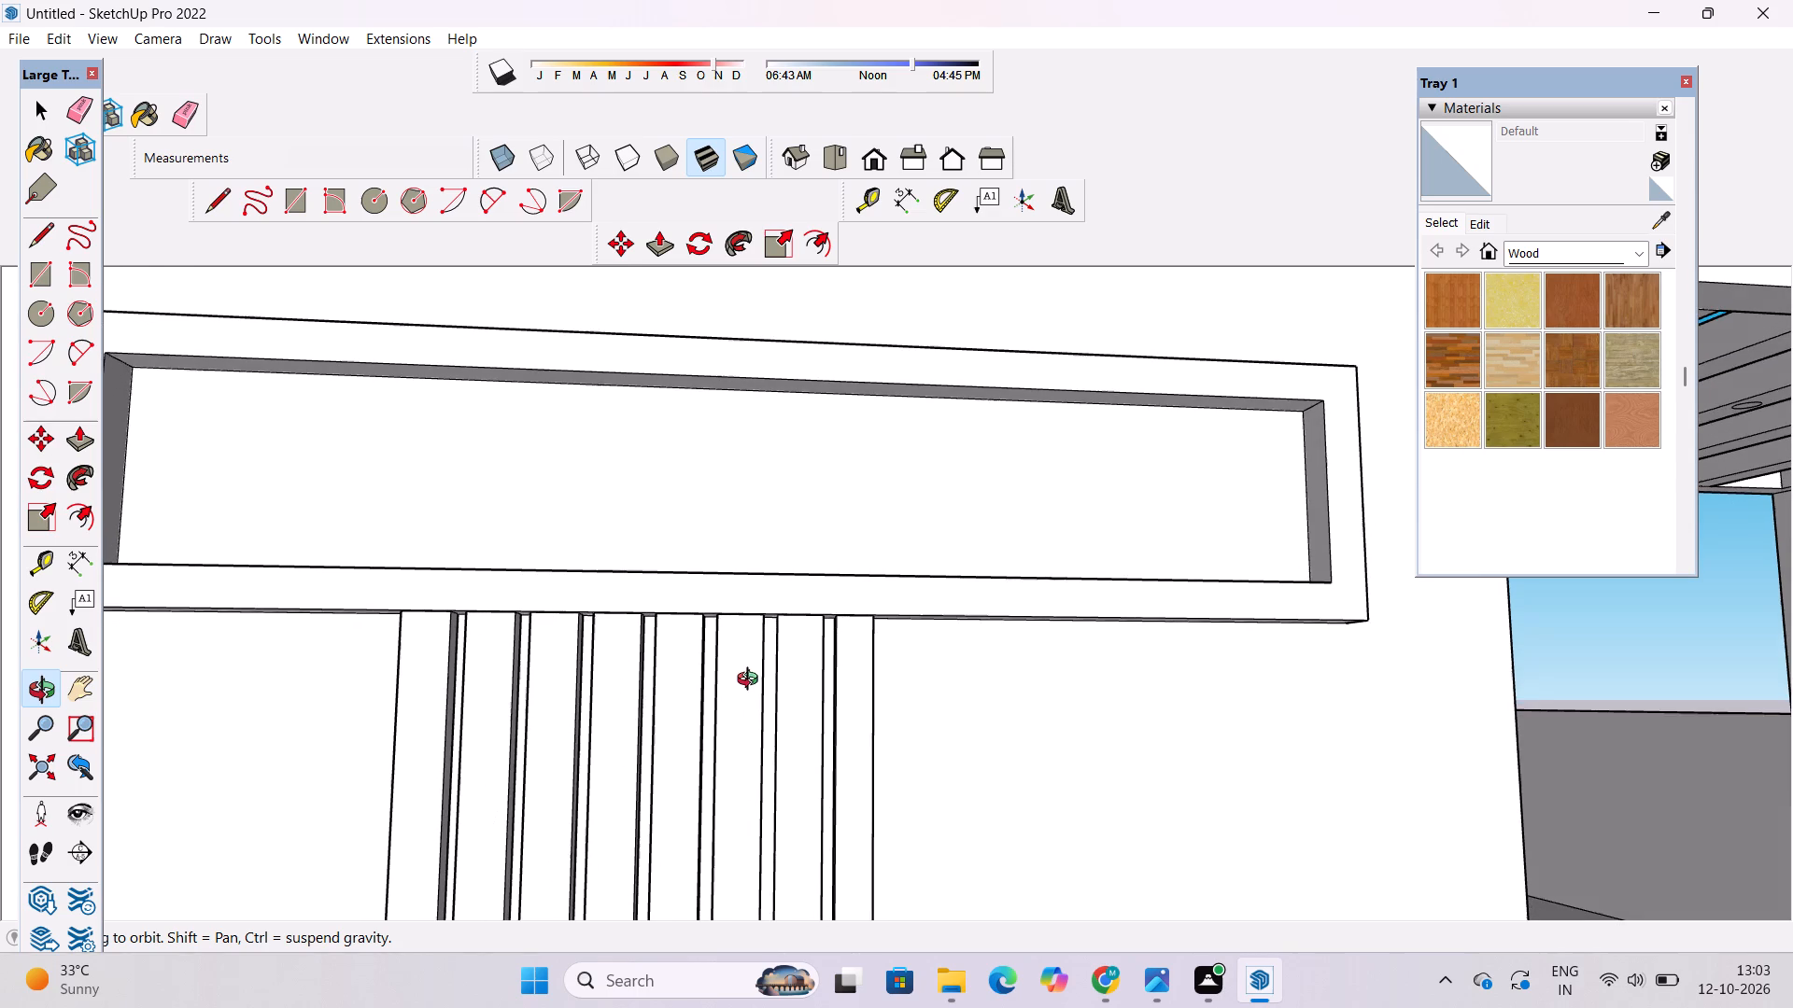
{"action": "key", "text": "l"}
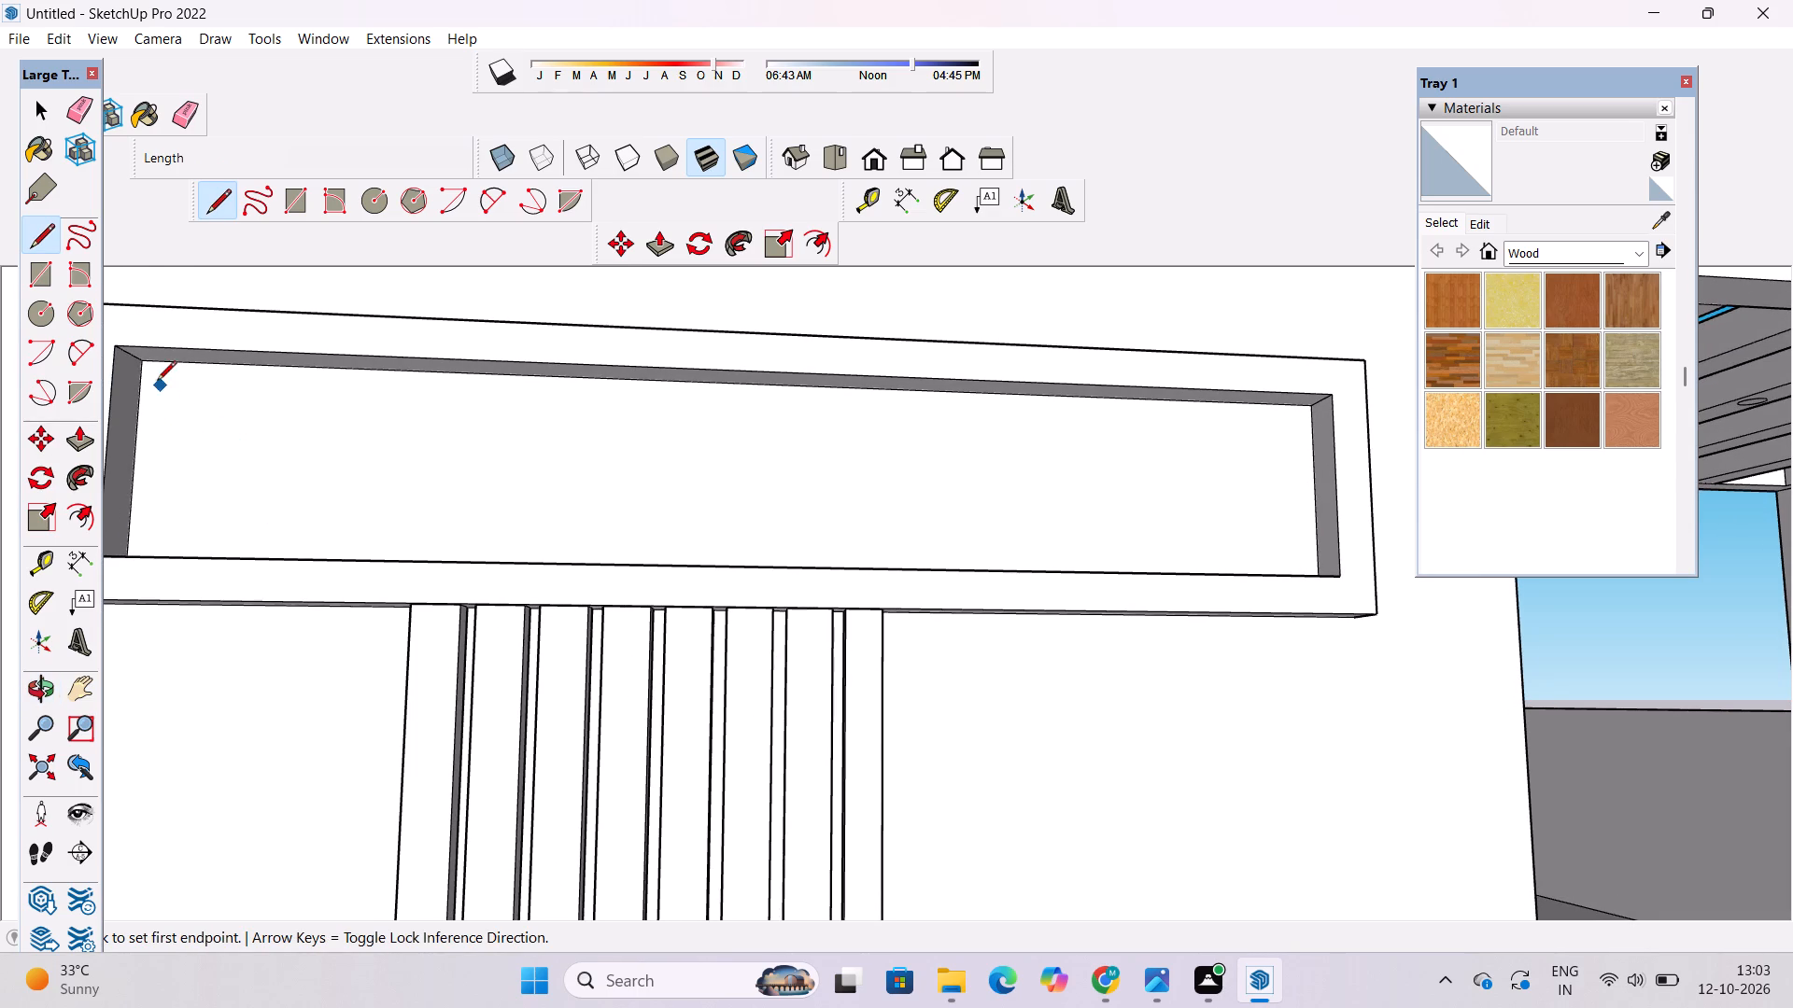
{"action": "scroll", "coordinate": [153, 380], "scroll_direction": "up", "scroll_amount": 8}
{"action": "left_click_drag", "start_coordinate": [132, 354], "coordinate": [171, 363]}
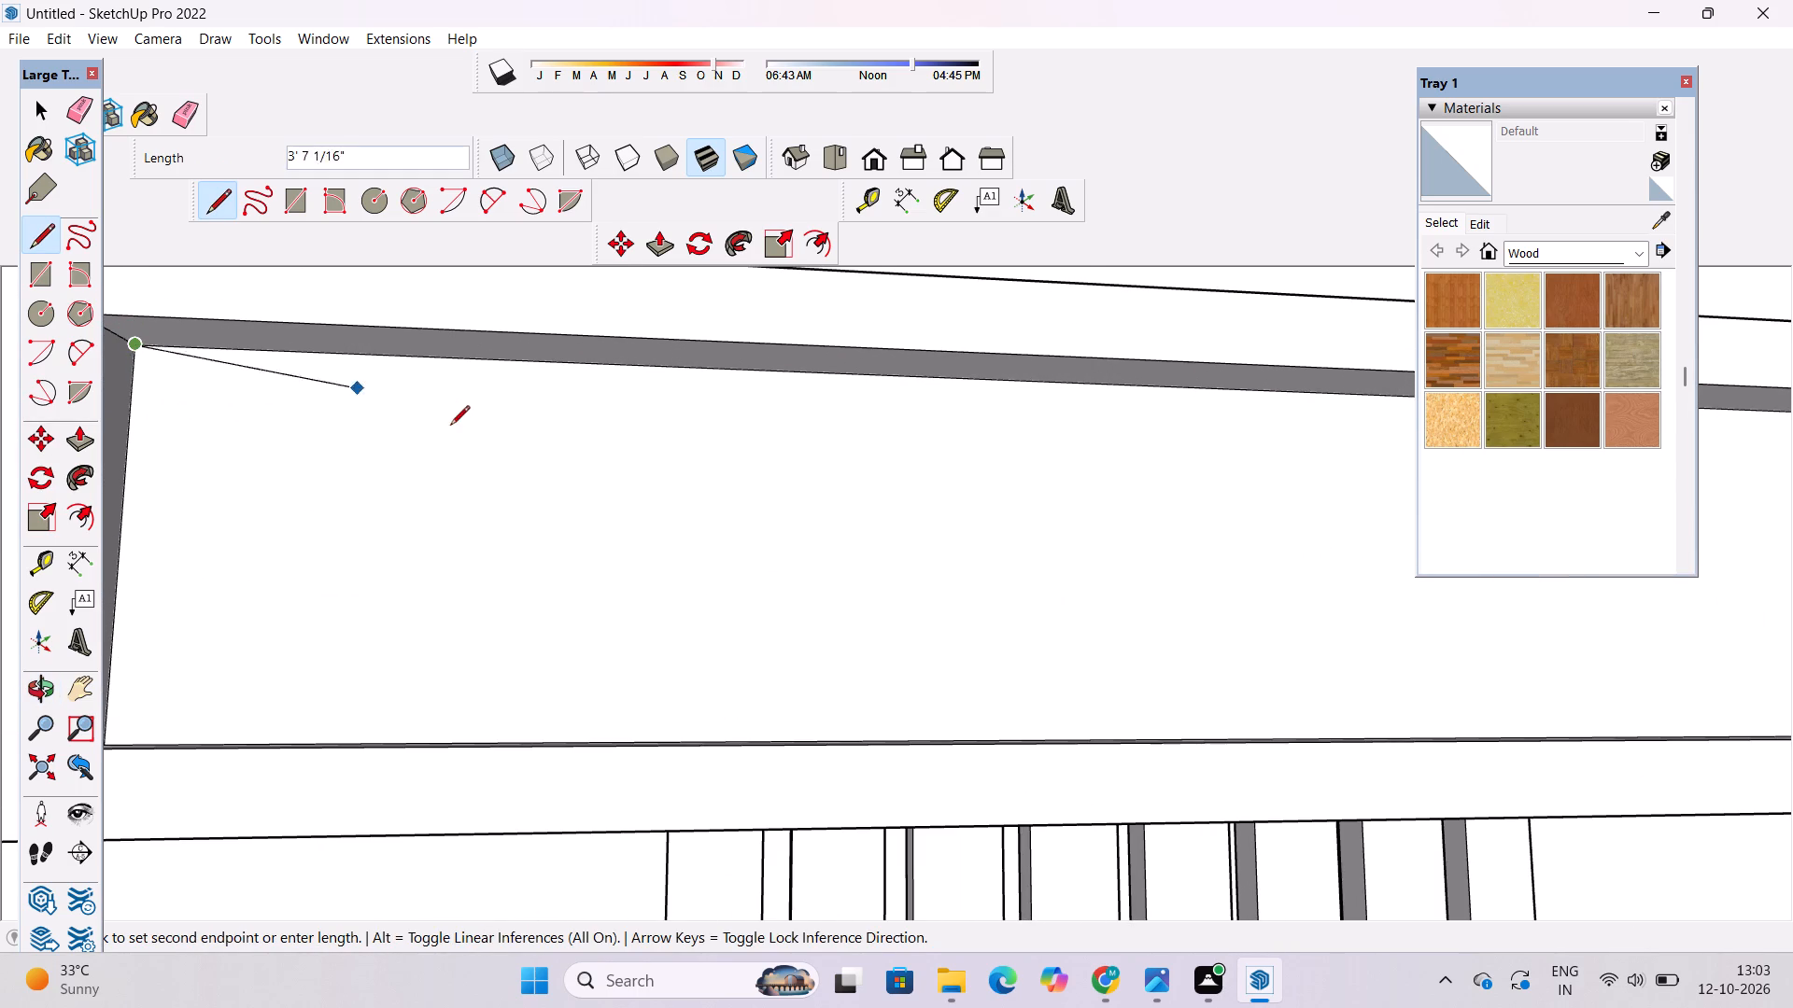
{"action": "type", "text": "ol"}
{"action": "scroll", "coordinate": [452, 428], "scroll_direction": "down", "scroll_amount": 5}
{"action": "left_click_drag", "start_coordinate": [454, 458], "coordinate": [429, 598]}
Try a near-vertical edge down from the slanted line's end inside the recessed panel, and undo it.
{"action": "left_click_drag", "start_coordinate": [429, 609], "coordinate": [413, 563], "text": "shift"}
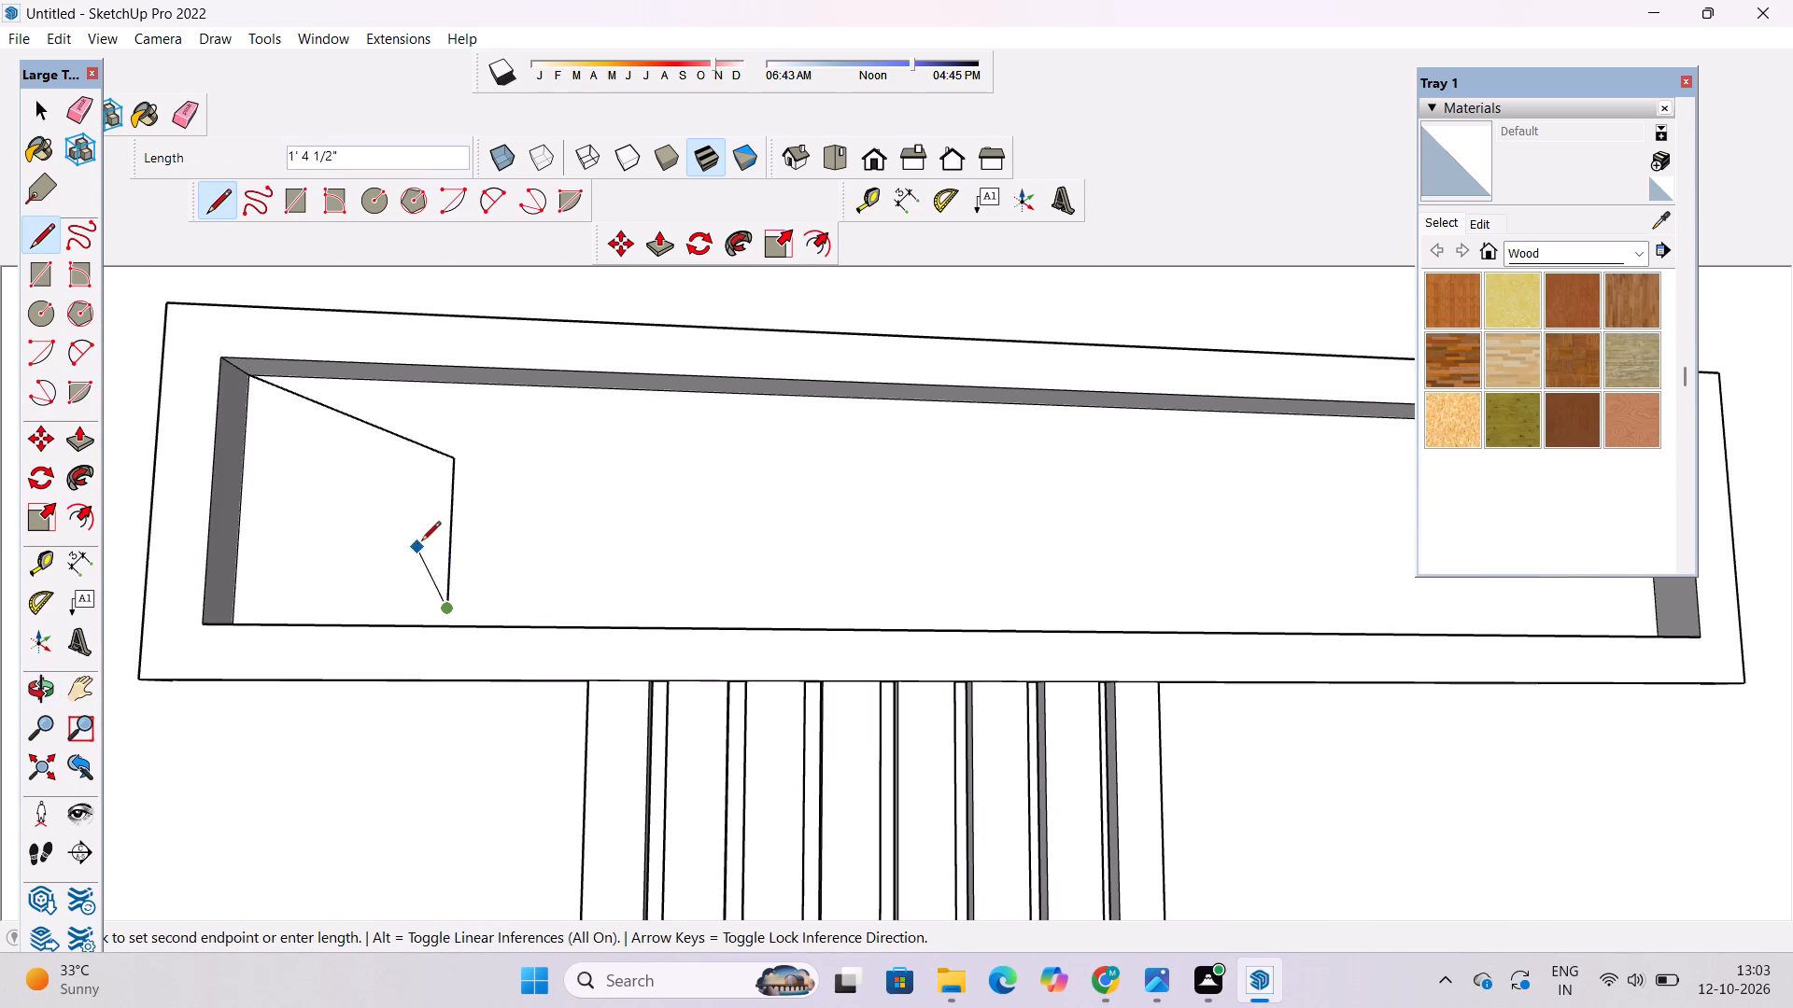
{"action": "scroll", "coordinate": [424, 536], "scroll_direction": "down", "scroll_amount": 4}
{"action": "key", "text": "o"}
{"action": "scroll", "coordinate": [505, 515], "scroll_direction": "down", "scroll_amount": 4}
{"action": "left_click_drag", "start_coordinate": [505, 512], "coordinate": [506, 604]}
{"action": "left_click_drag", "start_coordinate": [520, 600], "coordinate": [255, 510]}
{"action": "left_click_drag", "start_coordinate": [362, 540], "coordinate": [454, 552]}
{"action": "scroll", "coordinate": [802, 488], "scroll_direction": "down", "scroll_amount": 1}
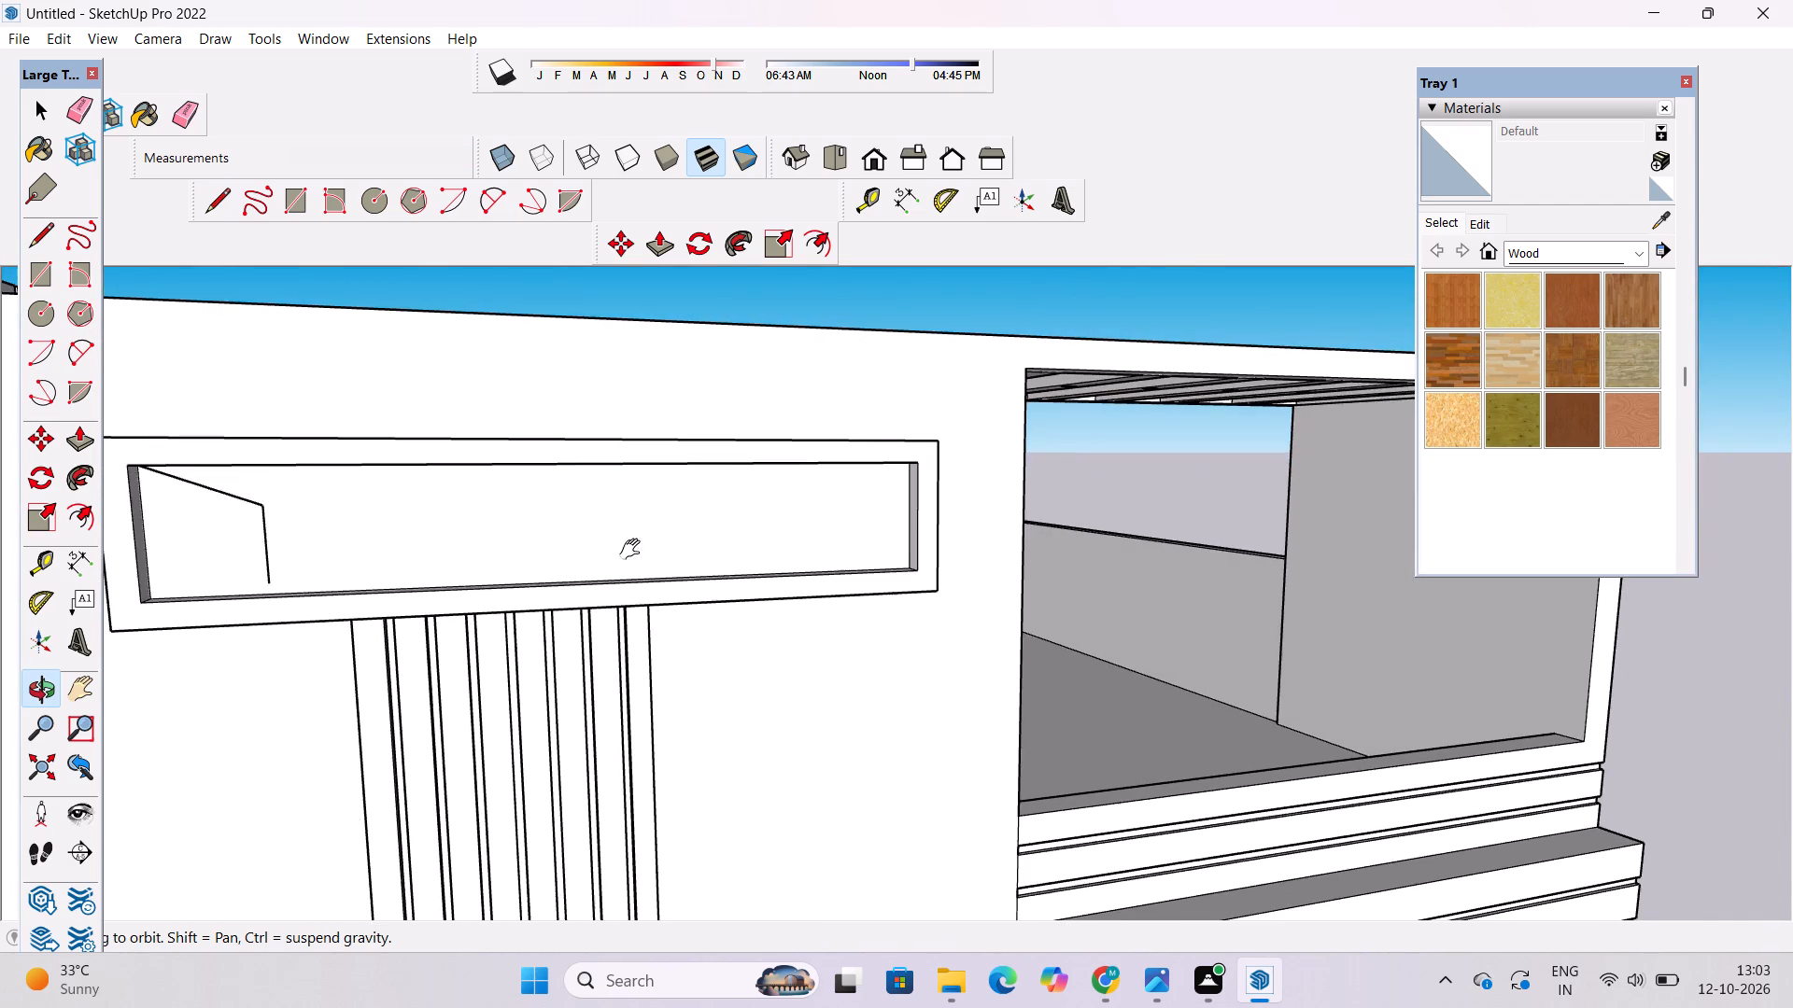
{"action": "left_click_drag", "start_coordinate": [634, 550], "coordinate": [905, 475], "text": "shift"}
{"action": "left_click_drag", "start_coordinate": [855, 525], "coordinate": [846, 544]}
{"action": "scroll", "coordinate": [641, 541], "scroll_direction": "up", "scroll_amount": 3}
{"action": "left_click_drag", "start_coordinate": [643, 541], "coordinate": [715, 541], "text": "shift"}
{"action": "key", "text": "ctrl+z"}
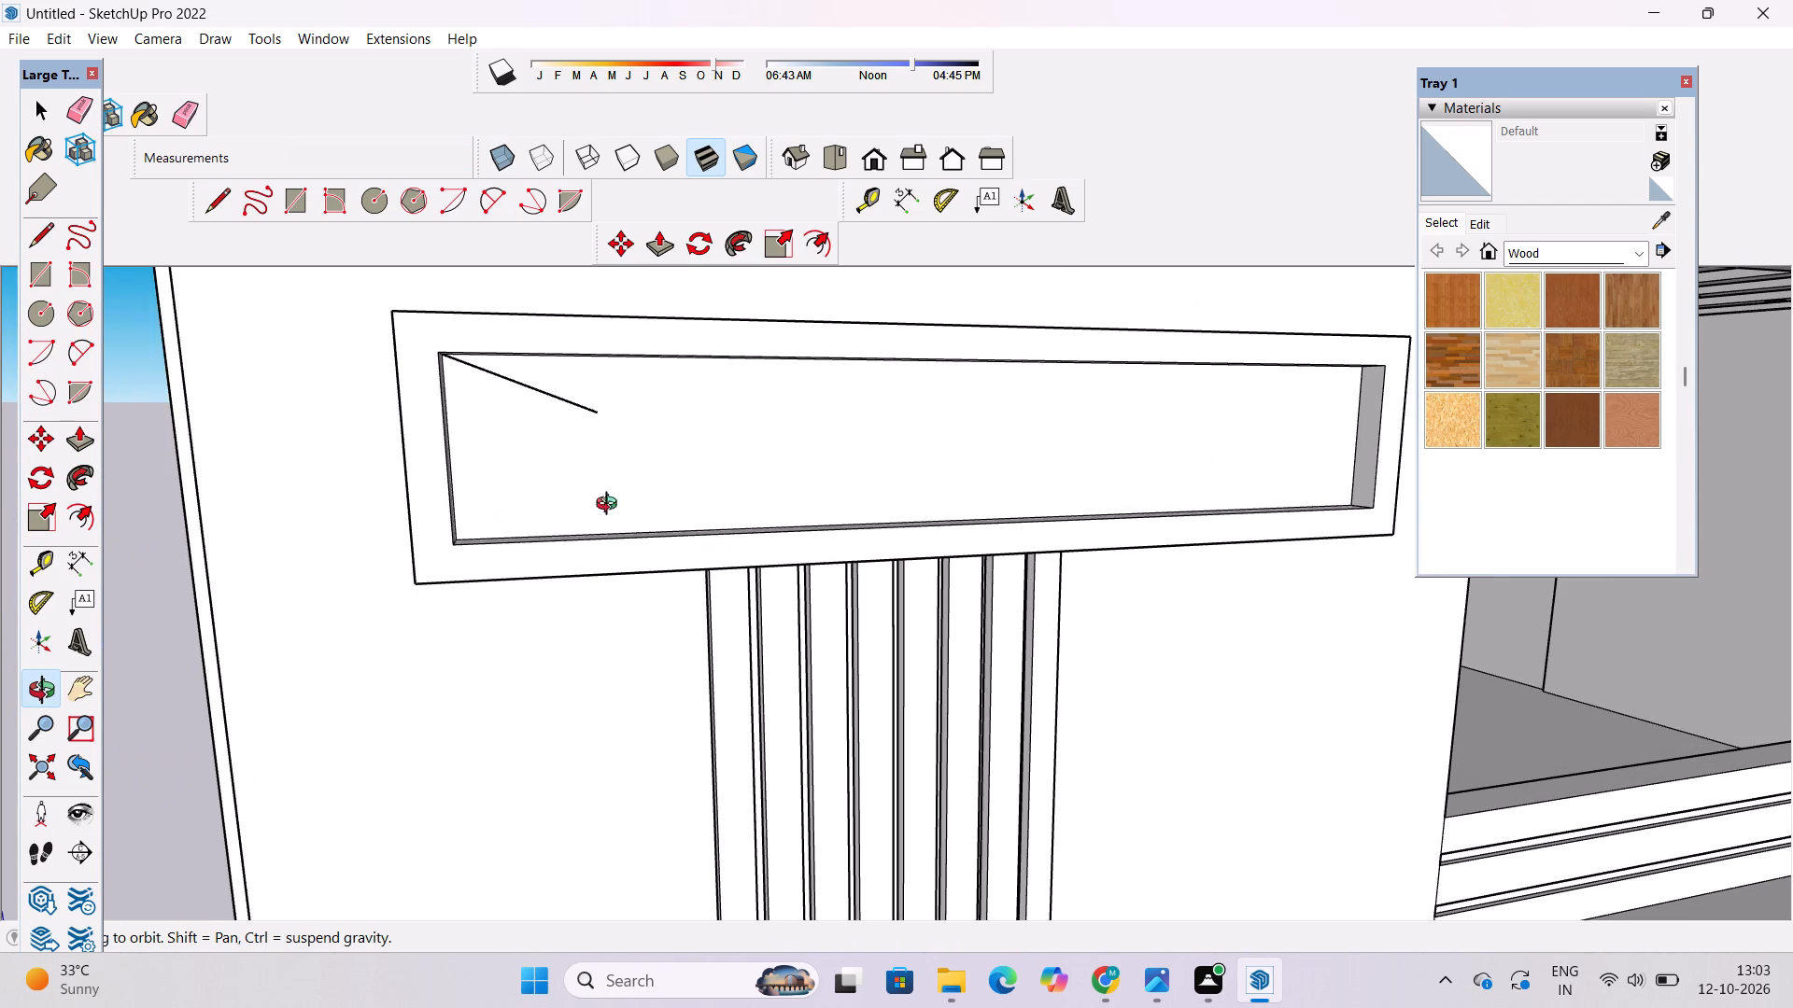
Draw a diagonal line across the top-floor recessed panel from its lower-right inner corner to its upper-left inner corner.
{"action": "scroll", "coordinate": [522, 491], "scroll_direction": "down", "scroll_amount": 4}
{"action": "left_click_drag", "start_coordinate": [972, 519], "coordinate": [895, 560], "text": "shift"}
{"action": "left_click_drag", "start_coordinate": [822, 550], "coordinate": [787, 576], "text": "shift"}
{"action": "key", "text": "l"}
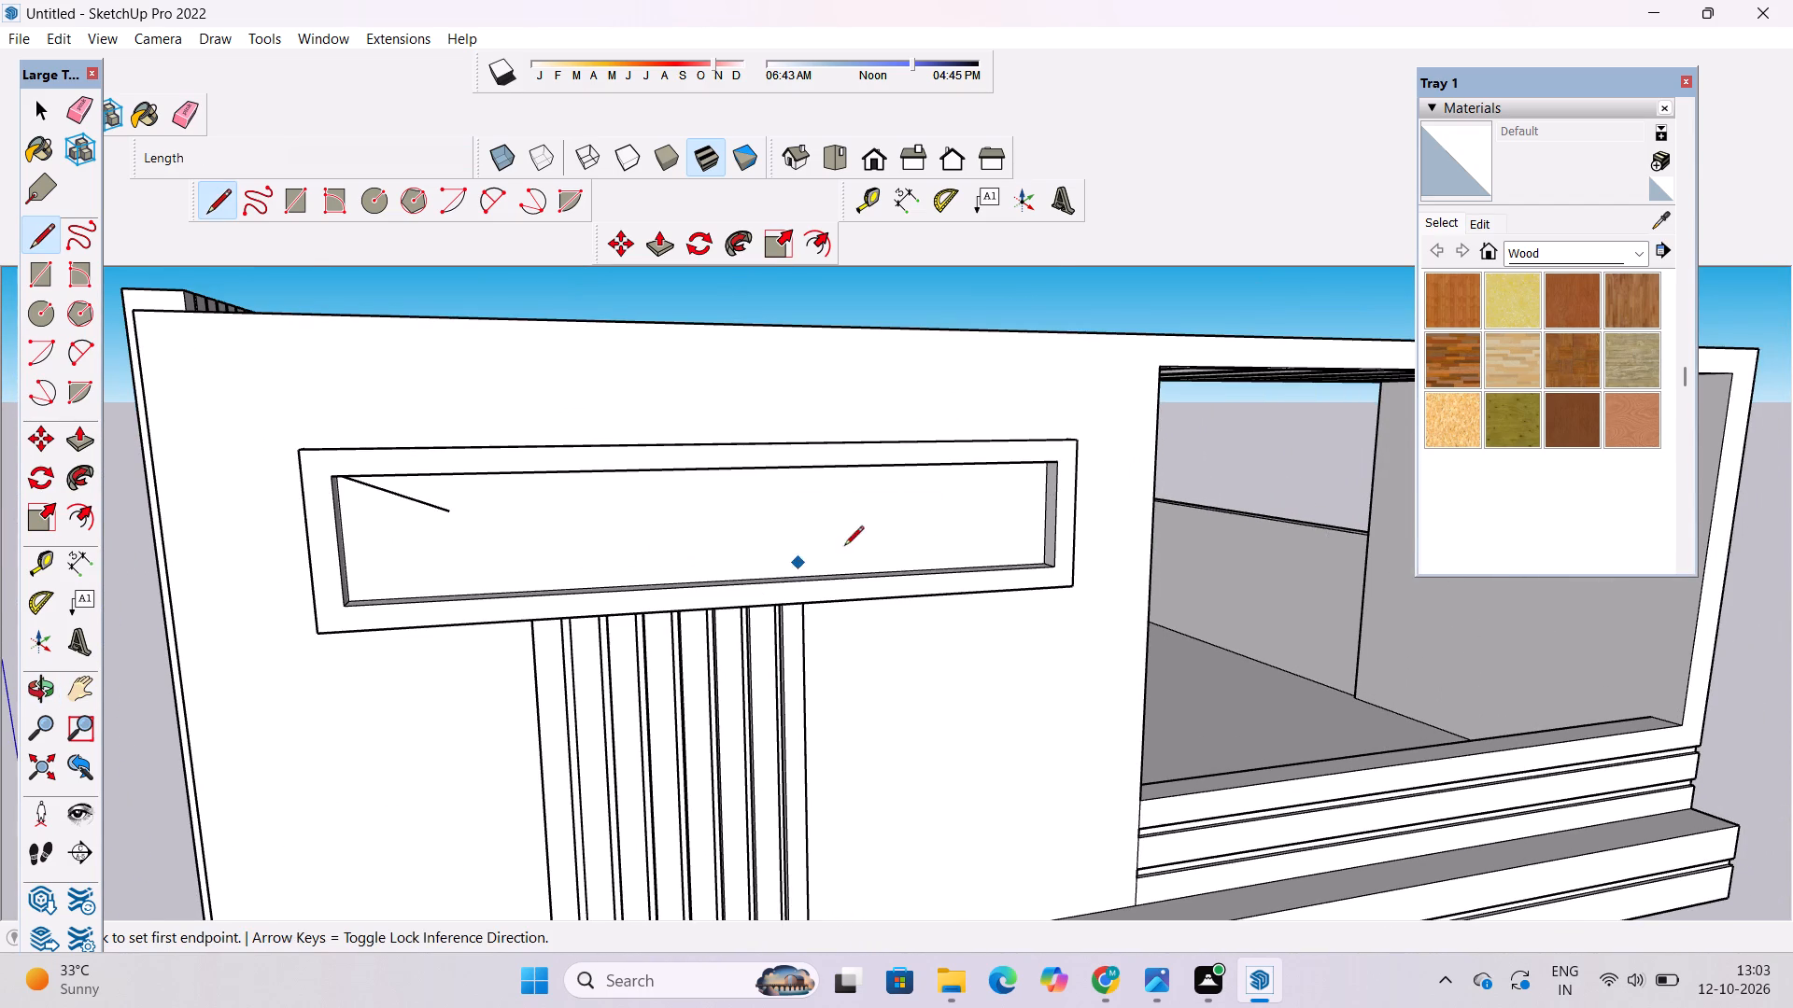
{"action": "scroll", "coordinate": [1076, 499], "scroll_direction": "up", "scroll_amount": 4}
{"action": "left_click", "coordinate": [1026, 591]}
{"action": "scroll", "coordinate": [1025, 591], "scroll_direction": "down", "scroll_amount": 5}
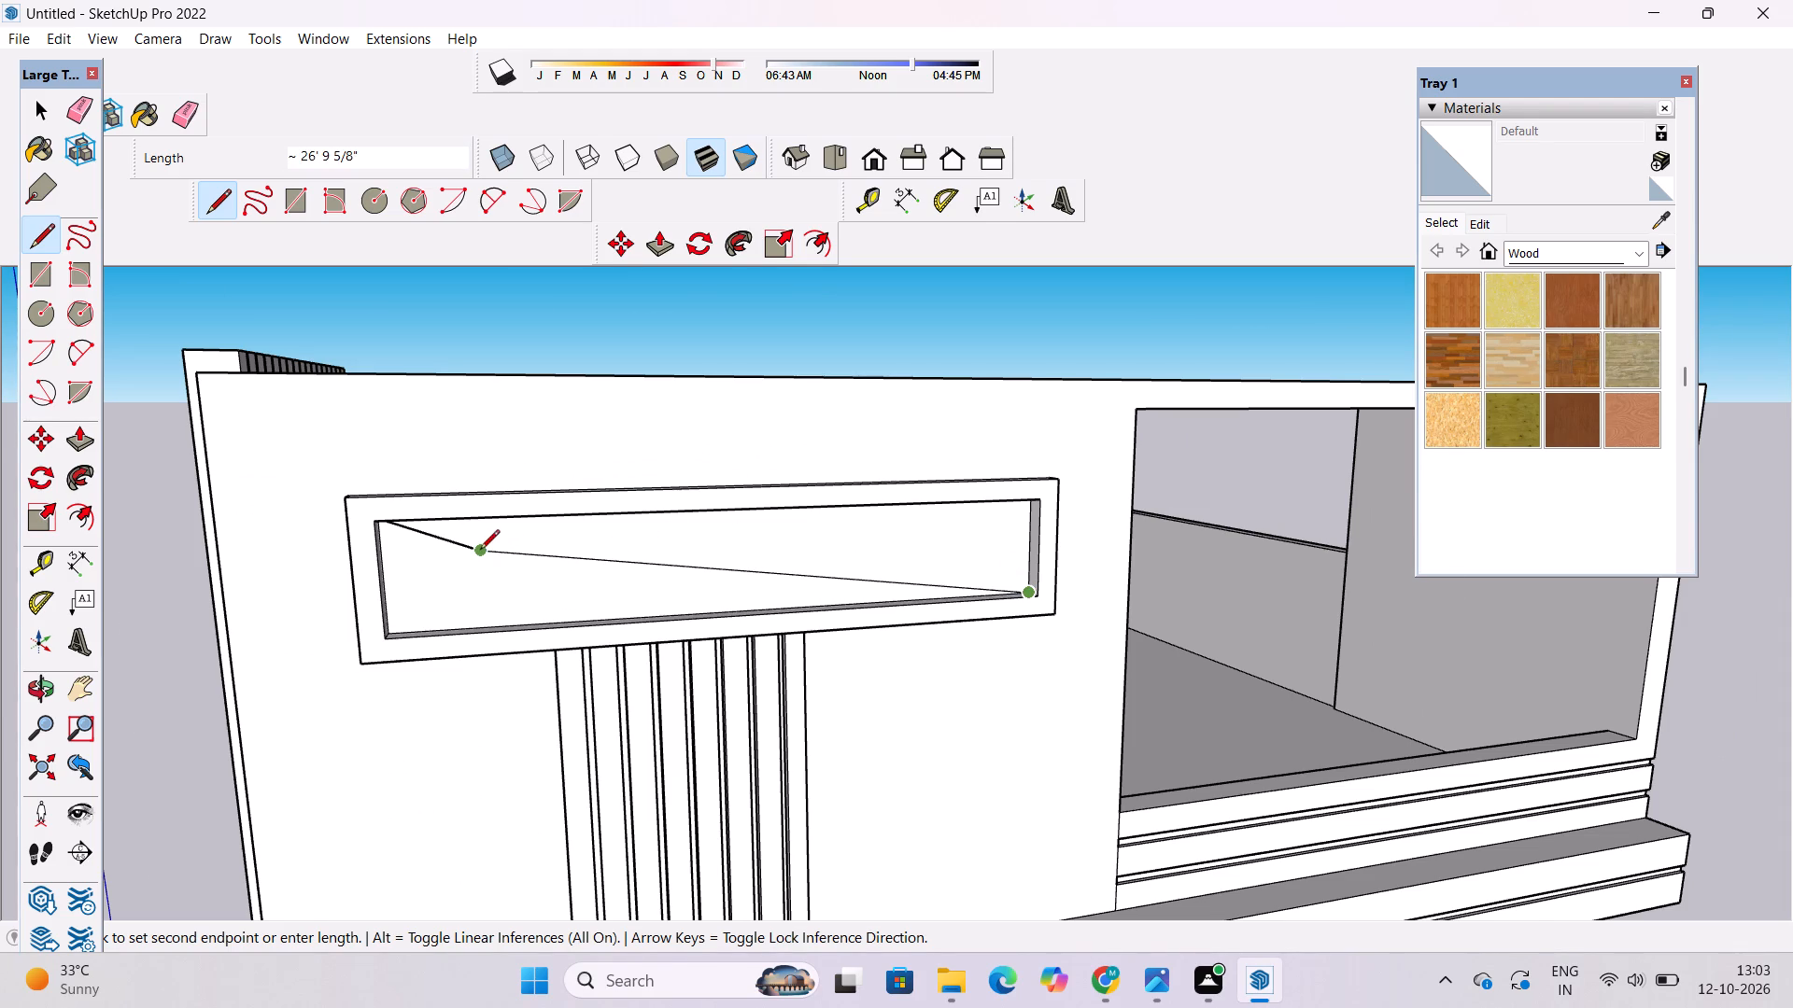
{"action": "scroll", "coordinate": [480, 551], "scroll_direction": "up", "scroll_amount": 7}
{"action": "scroll", "coordinate": [378, 537], "scroll_direction": "up", "scroll_amount": 1}
{"action": "key", "text": "o"}
{"action": "left_click_drag", "start_coordinate": [372, 577], "coordinate": [362, 504]}
{"action": "left_click_drag", "start_coordinate": [362, 504], "coordinate": [472, 673], "text": "shift"}
{"action": "left_click_drag", "start_coordinate": [467, 664], "coordinate": [454, 626]}
{"action": "key", "text": "l"}
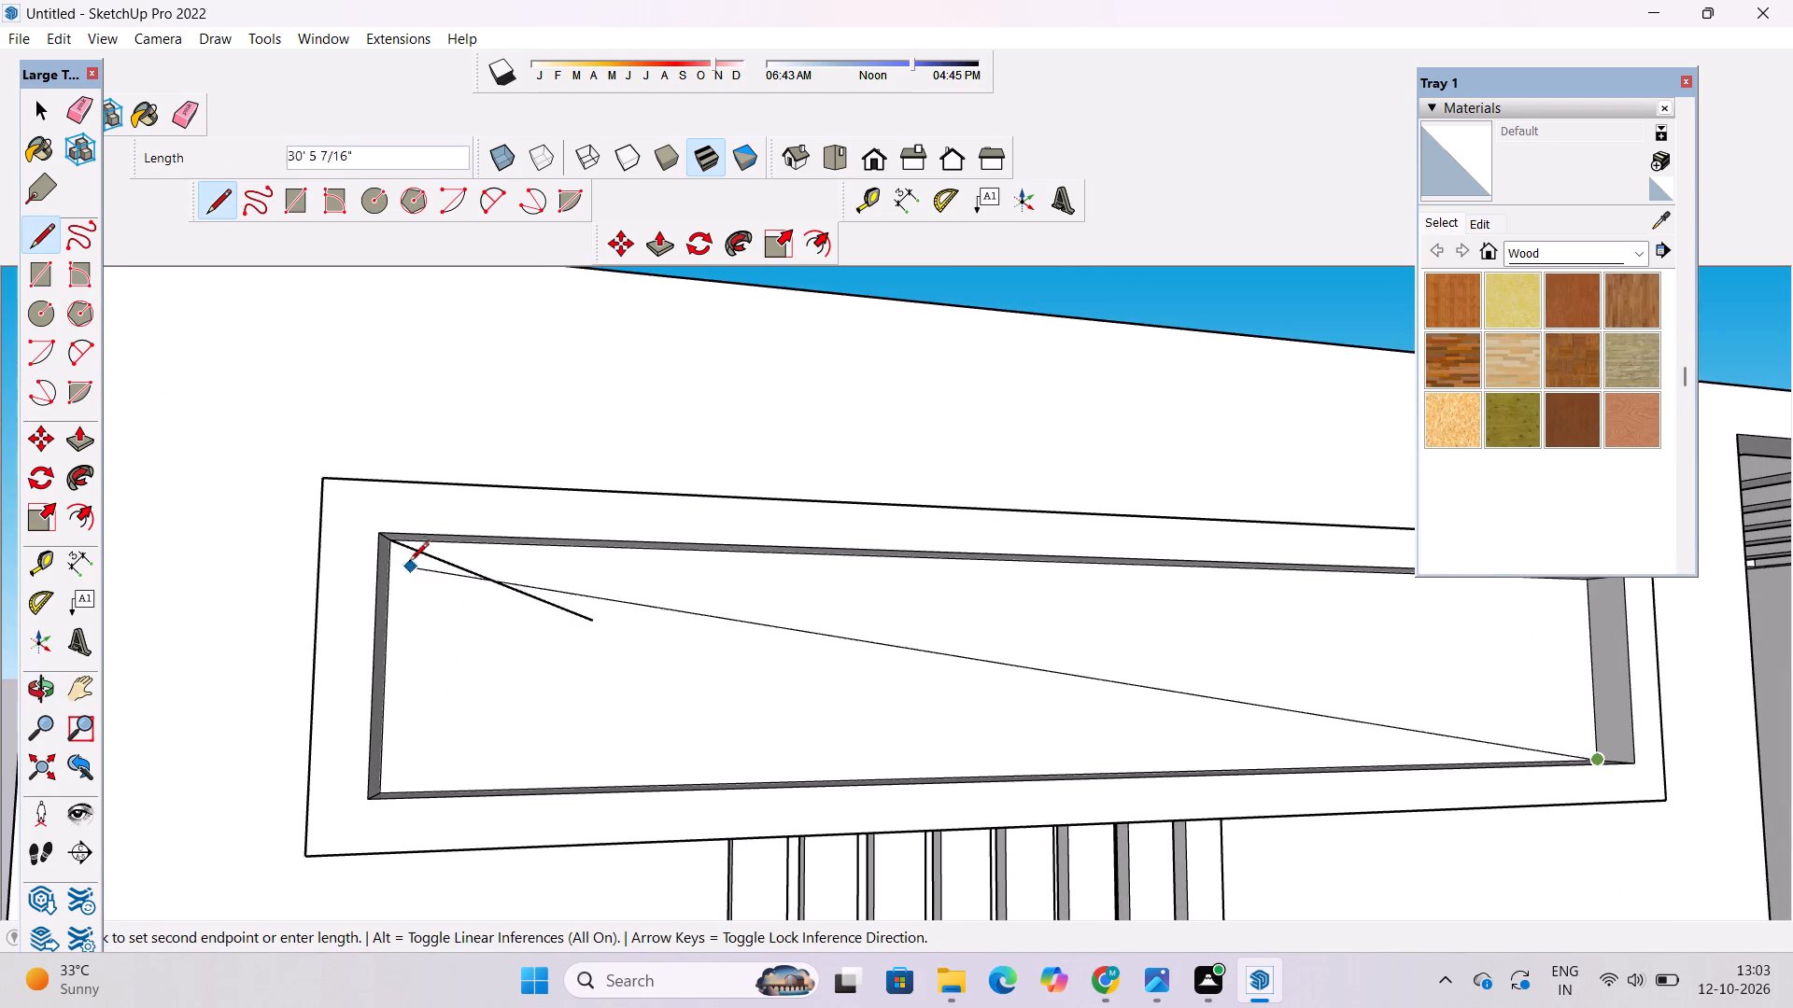
{"action": "scroll", "coordinate": [403, 552], "scroll_direction": "up", "scroll_amount": 4}
{"action": "left_click", "coordinate": [377, 537]}
{"action": "key", "text": "space"}
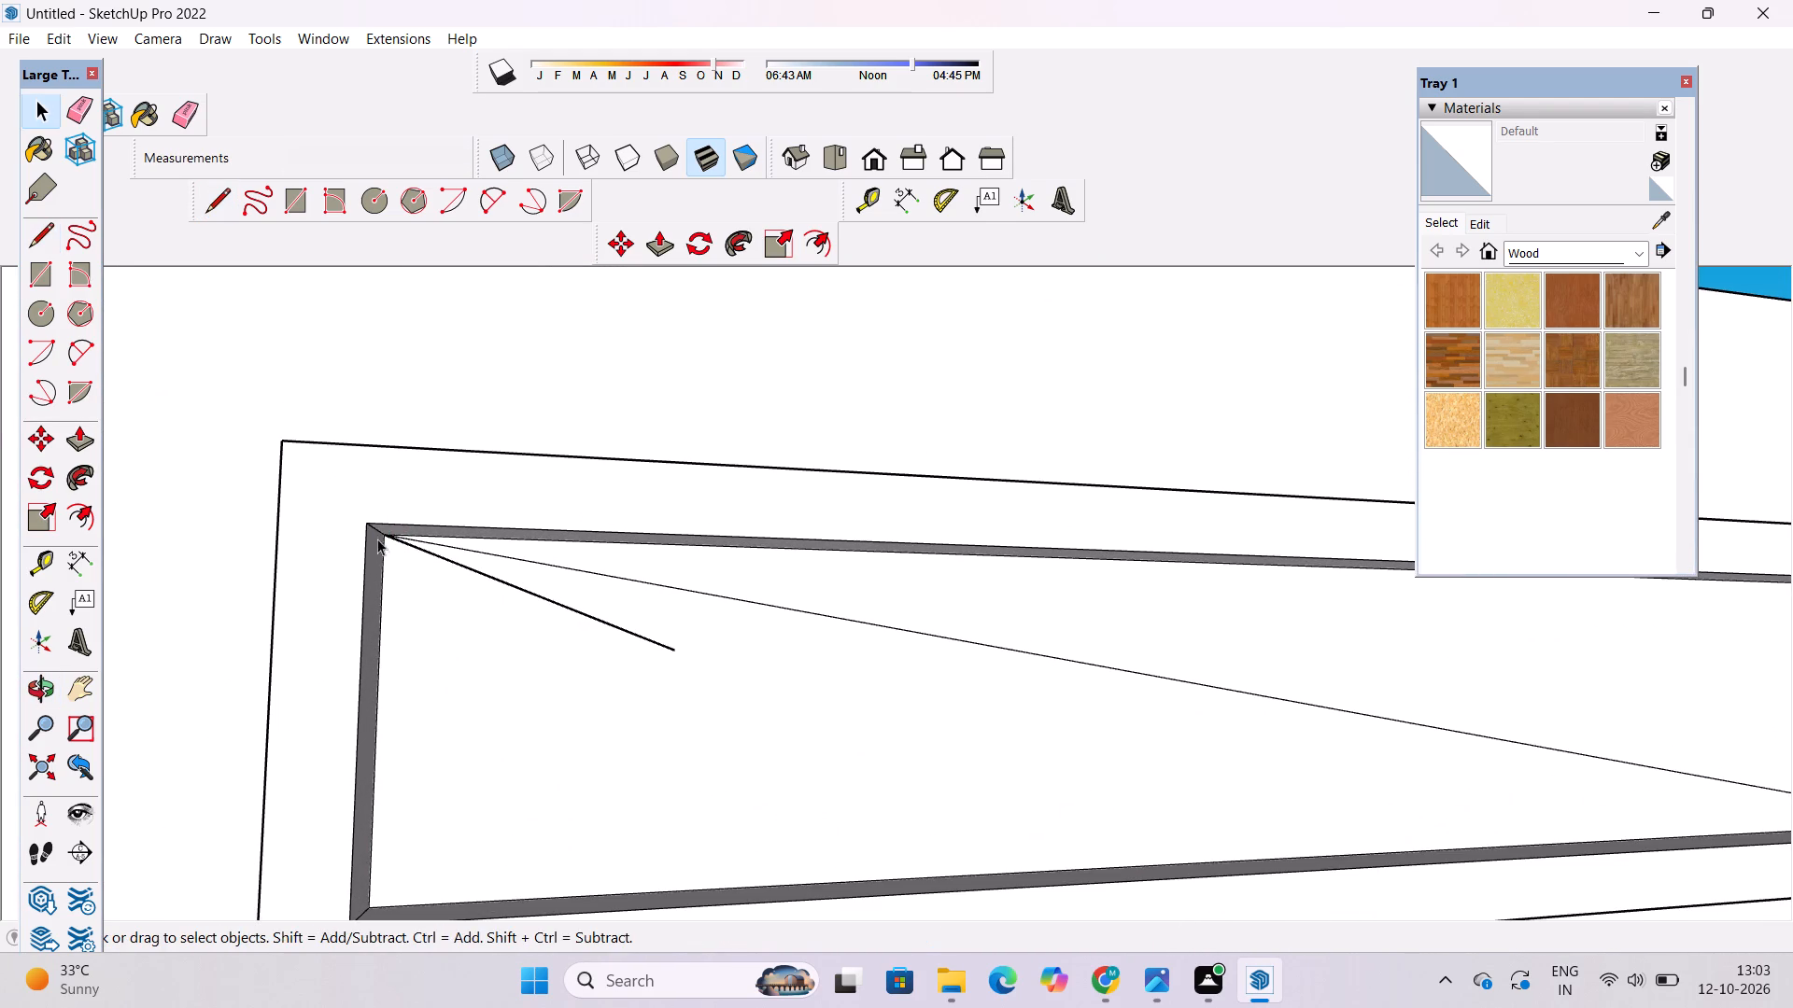
Erase the short slanted line left in the upper-left corner of the recessed panel.
{"action": "key", "text": "e"}
{"action": "left_click_drag", "start_coordinate": [620, 643], "coordinate": [635, 636]}
Examine the recessed panel's two triangular faces and inner corners around the diagonal line.
{"action": "key", "text": "o"}
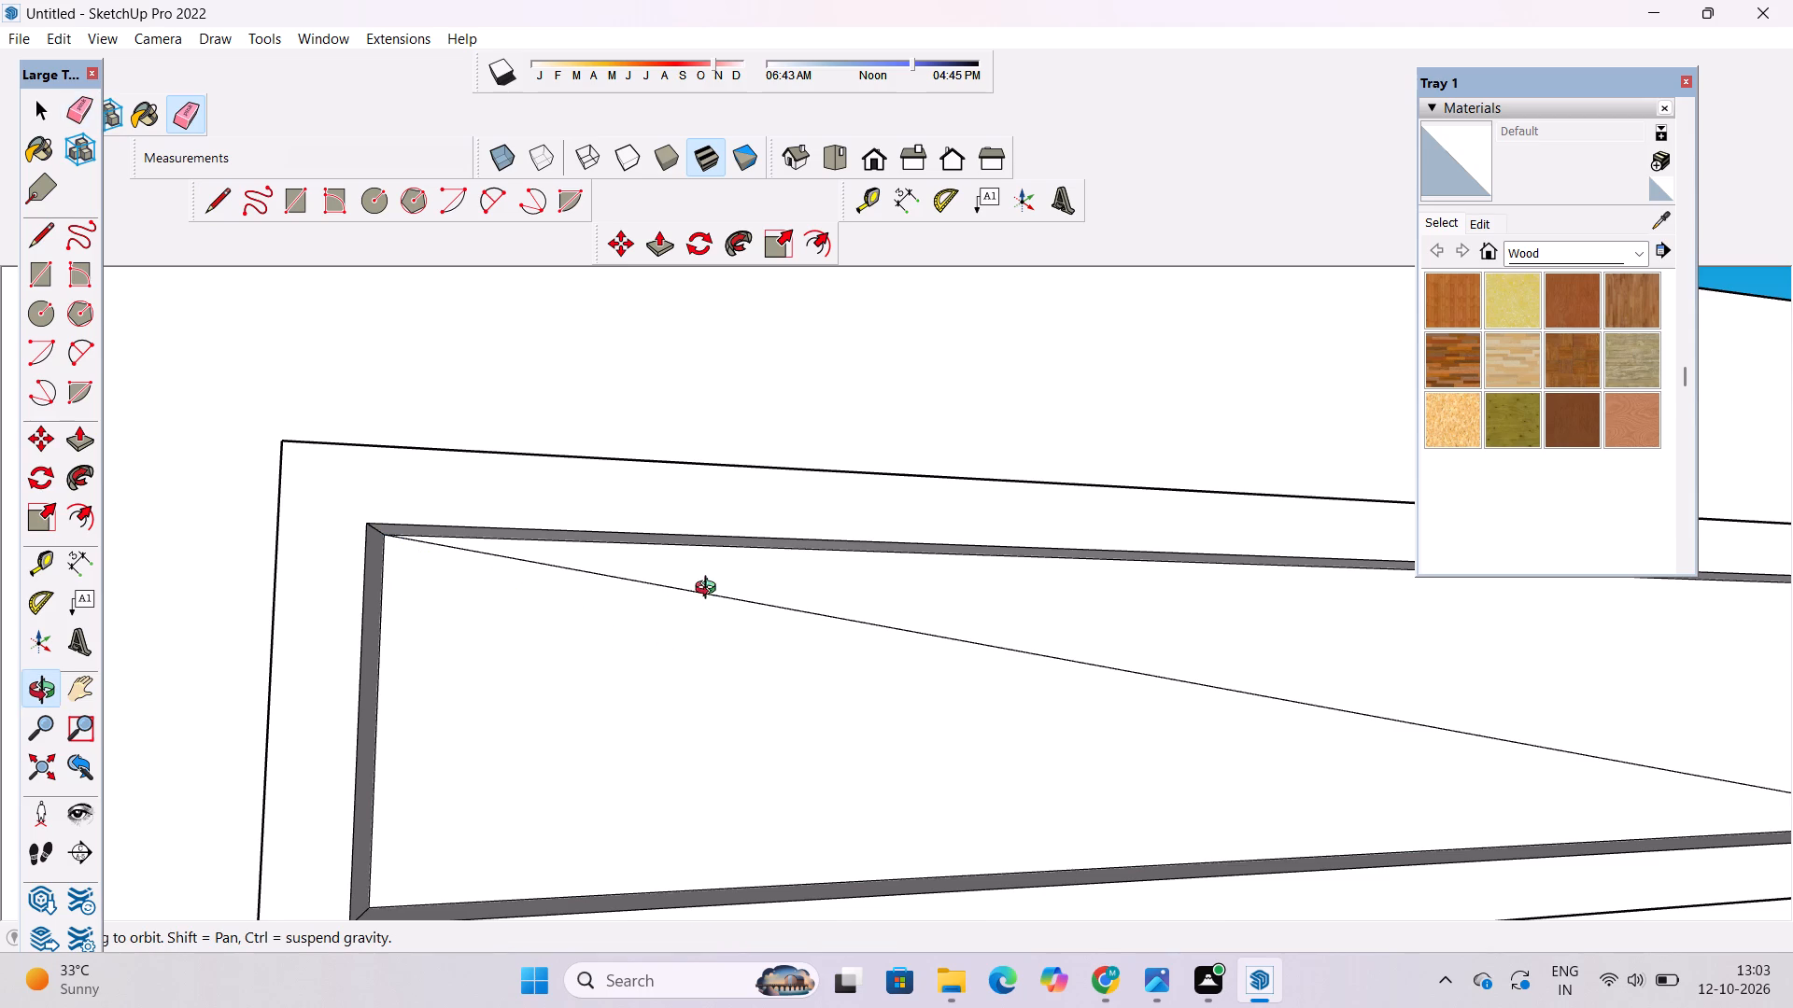
{"action": "scroll", "coordinate": [711, 589], "scroll_direction": "down", "scroll_amount": 4}
{"action": "left_click_drag", "start_coordinate": [803, 670], "coordinate": [763, 715]}
{"action": "key", "text": "space"}
{"action": "left_click", "coordinate": [760, 704]}
{"action": "left_click", "coordinate": [944, 648]}
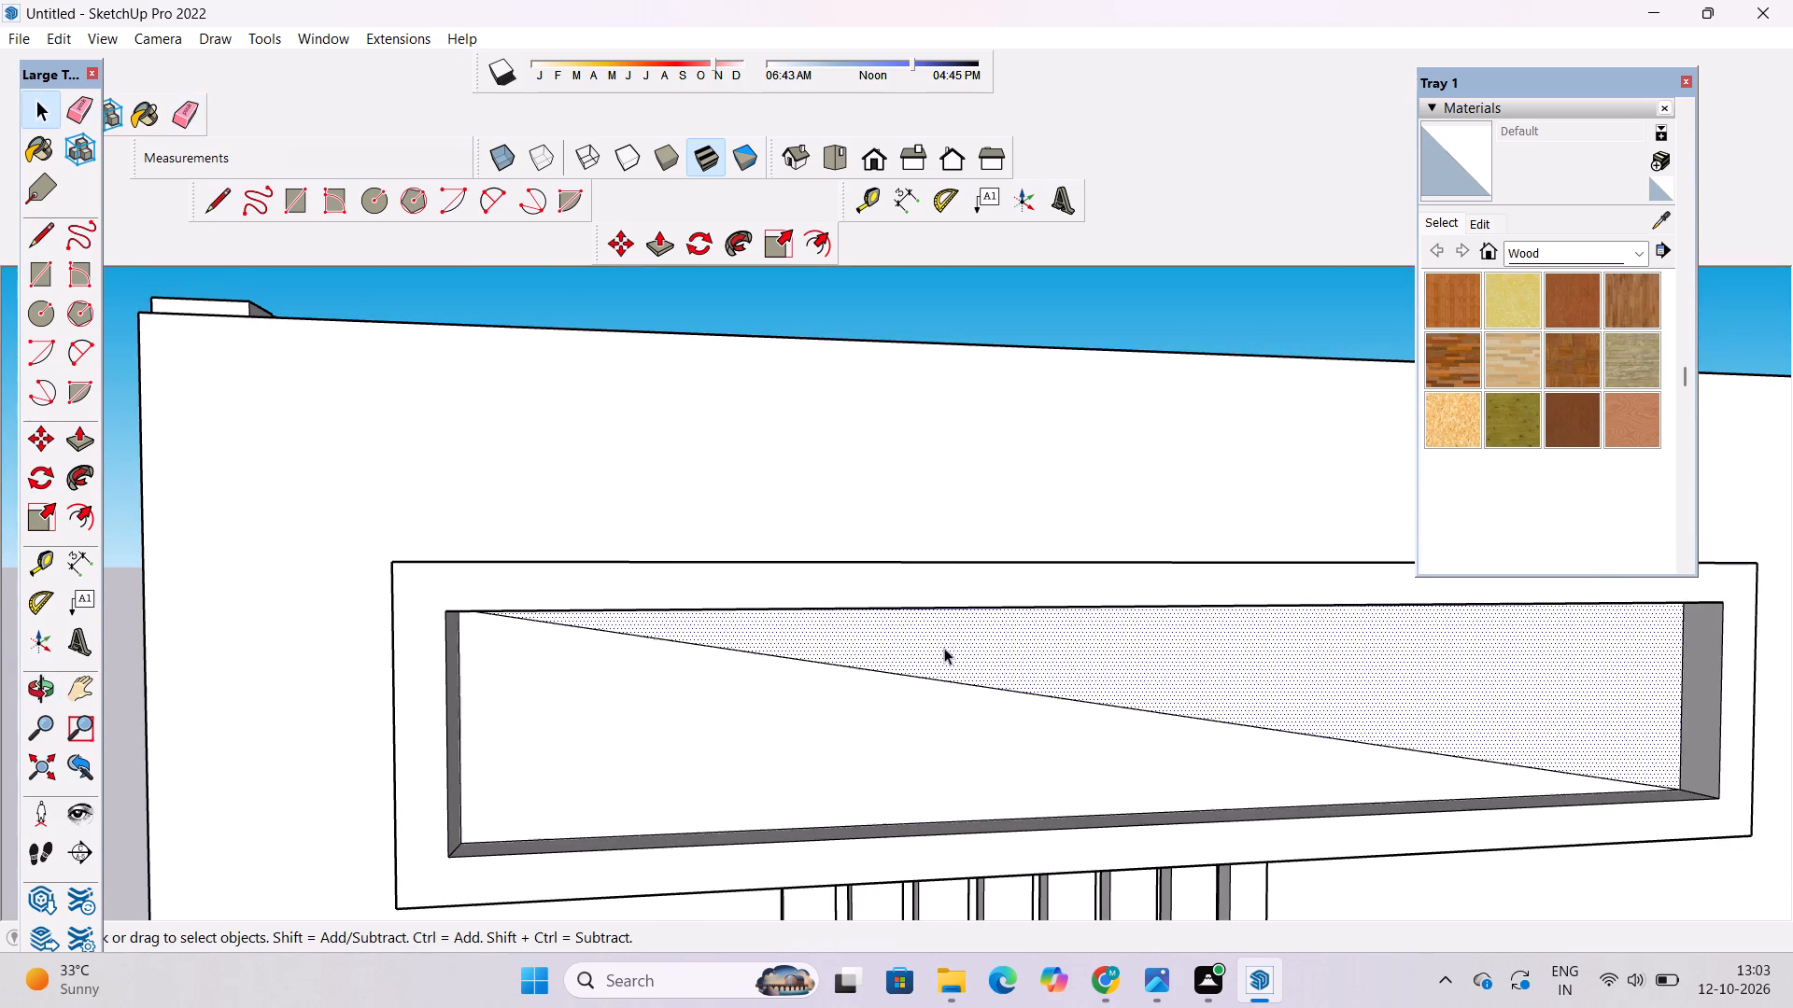
{"action": "scroll", "coordinate": [480, 621], "scroll_direction": "up", "scroll_amount": 19}
{"action": "key", "text": "i"}
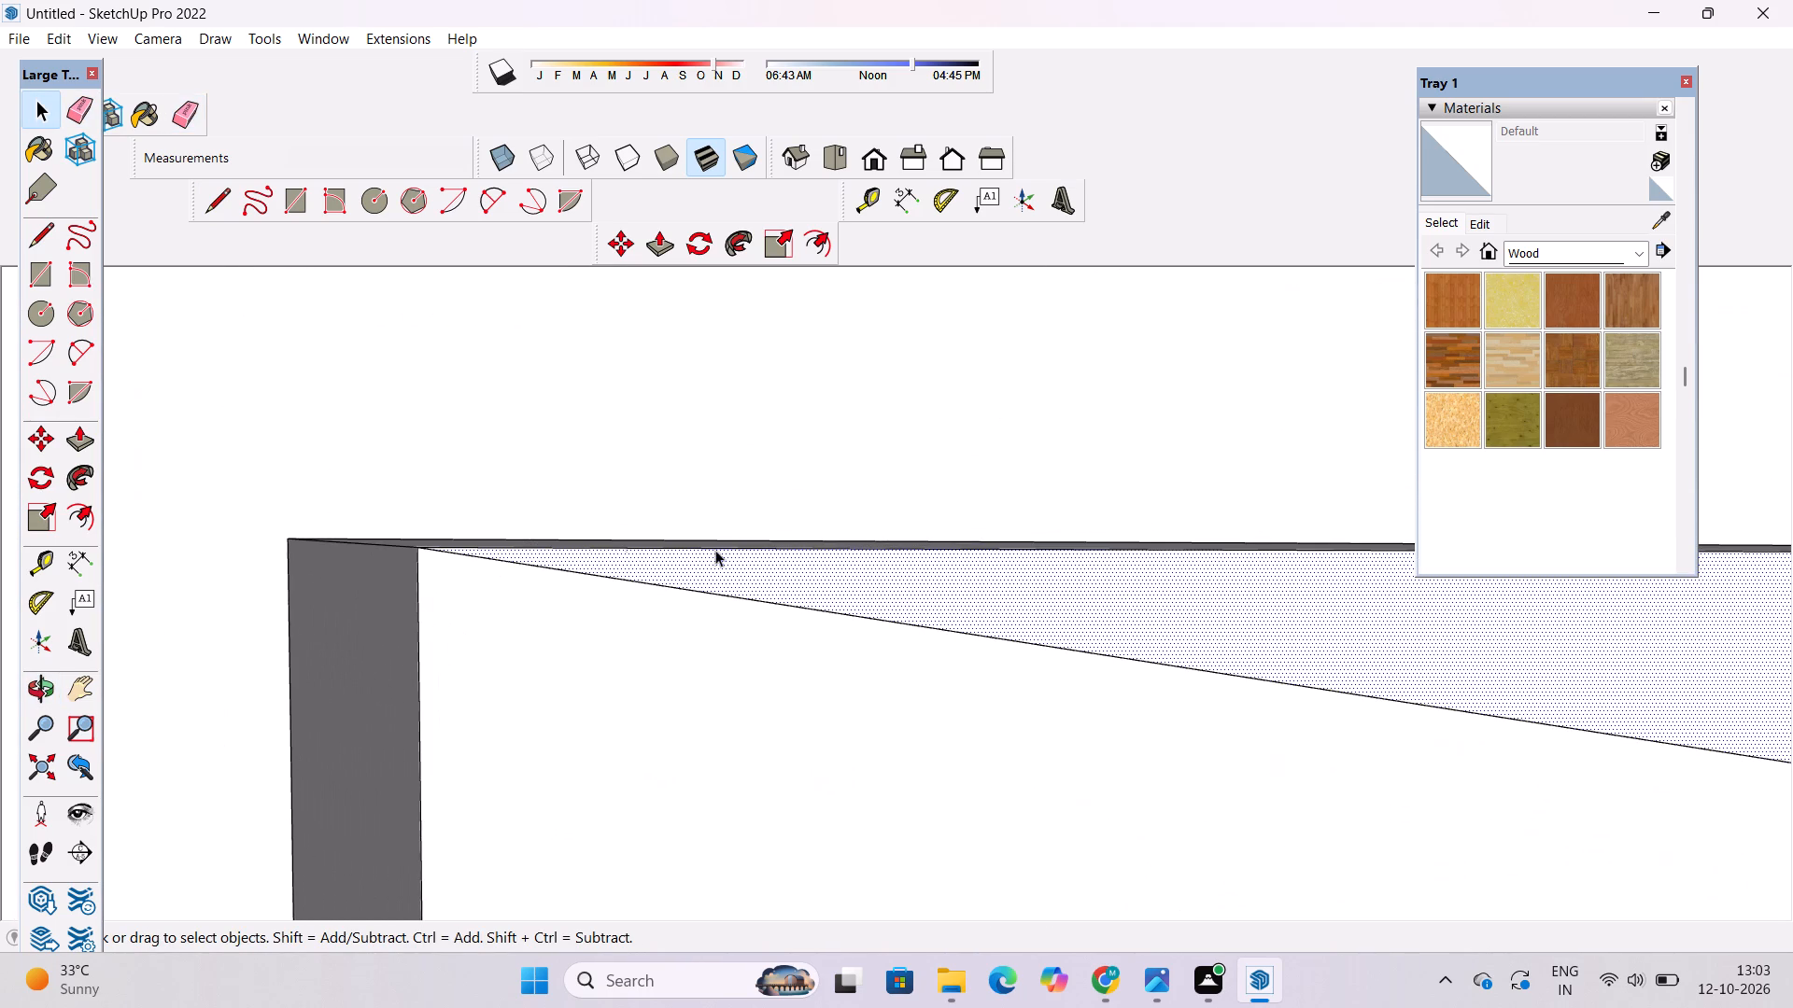
{"action": "key", "text": "o"}
{"action": "scroll", "coordinate": [754, 545], "scroll_direction": "down", "scroll_amount": 8}
{"action": "left_click_drag", "start_coordinate": [1012, 557], "coordinate": [960, 629]}
{"action": "scroll", "coordinate": [940, 628], "scroll_direction": "down", "scroll_amount": 5}
{"action": "left_click_drag", "start_coordinate": [987, 665], "coordinate": [816, 525], "text": "shift"}
{"action": "scroll", "coordinate": [795, 522], "scroll_direction": "down", "scroll_amount": 6}
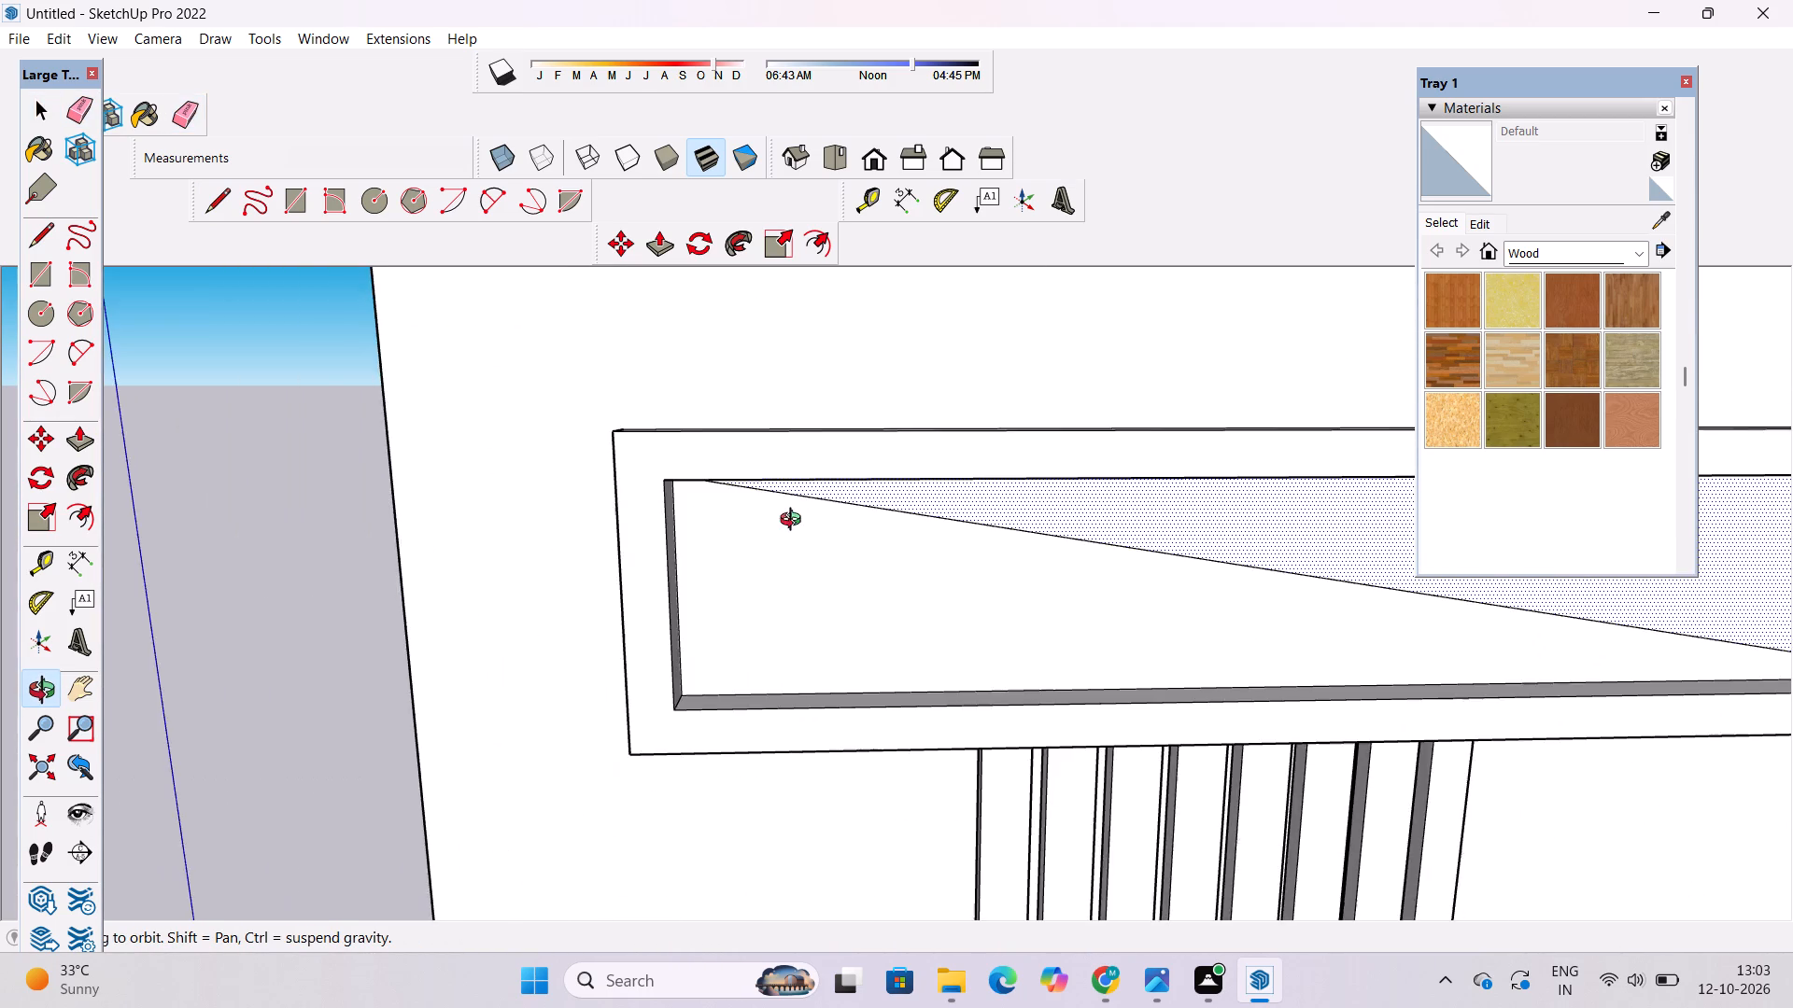
{"action": "left_click_drag", "start_coordinate": [800, 582], "coordinate": [740, 628], "text": "shift"}
{"action": "scroll", "coordinate": [758, 622], "scroll_direction": "down", "scroll_amount": 7}
{"action": "left_click_drag", "start_coordinate": [906, 661], "coordinate": [866, 660], "text": "shift"}
{"action": "key", "text": "space"}
{"action": "left_click", "coordinate": [445, 665]}
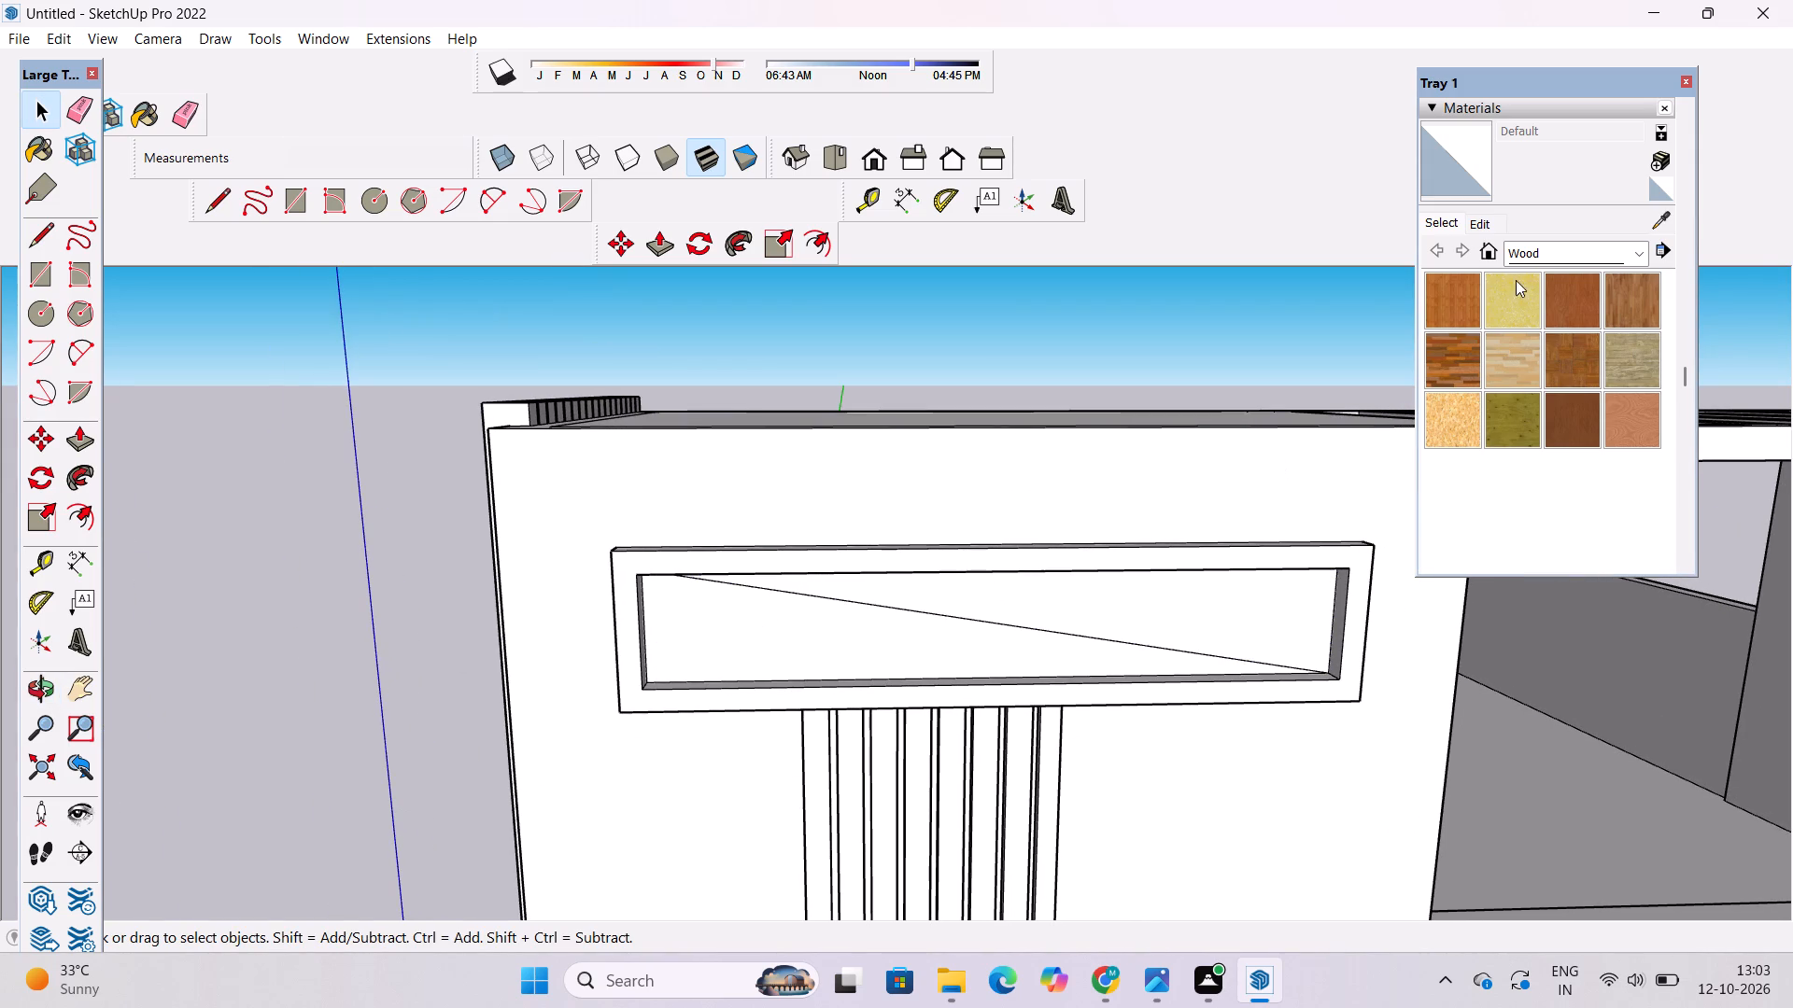
Paint the upper triangular face of the top-floor recessed panel with 0038_Orange from the Colors-Named collection.
{"action": "left_click", "coordinate": [1546, 249]}
{"action": "left_click", "coordinate": [1561, 356]}
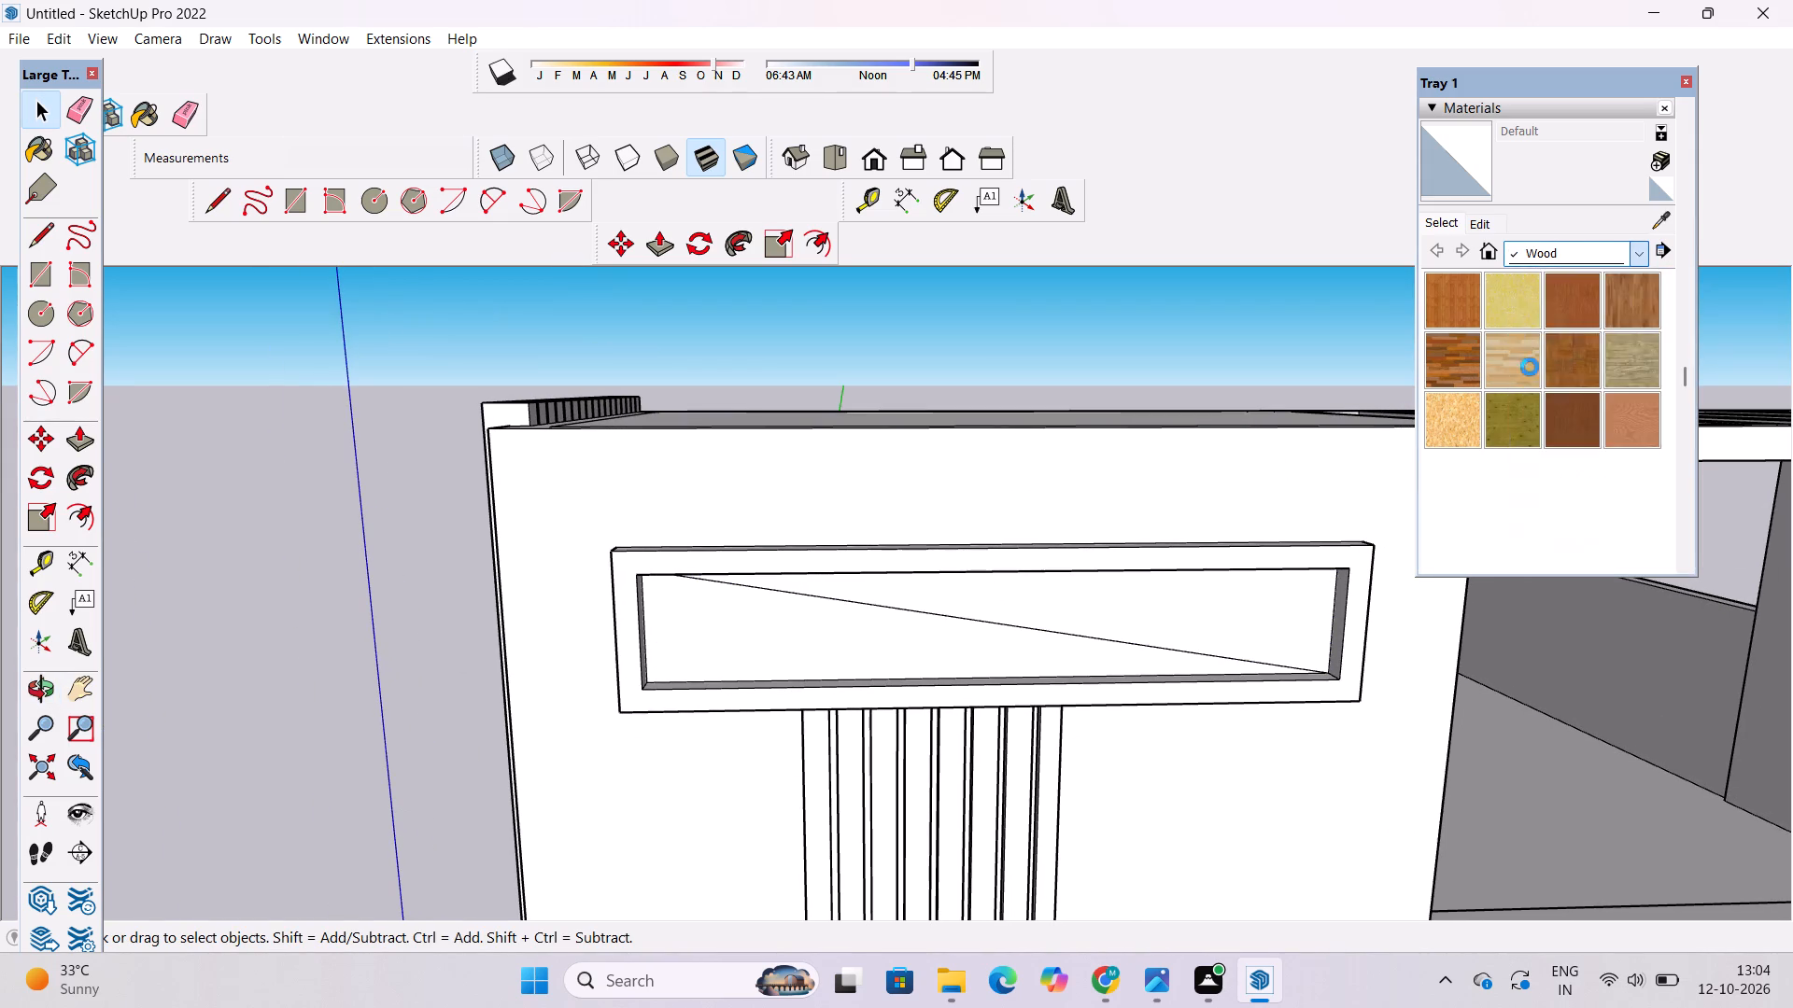
{"action": "scroll", "coordinate": [828, 453], "scroll_direction": "down", "scroll_amount": 5}
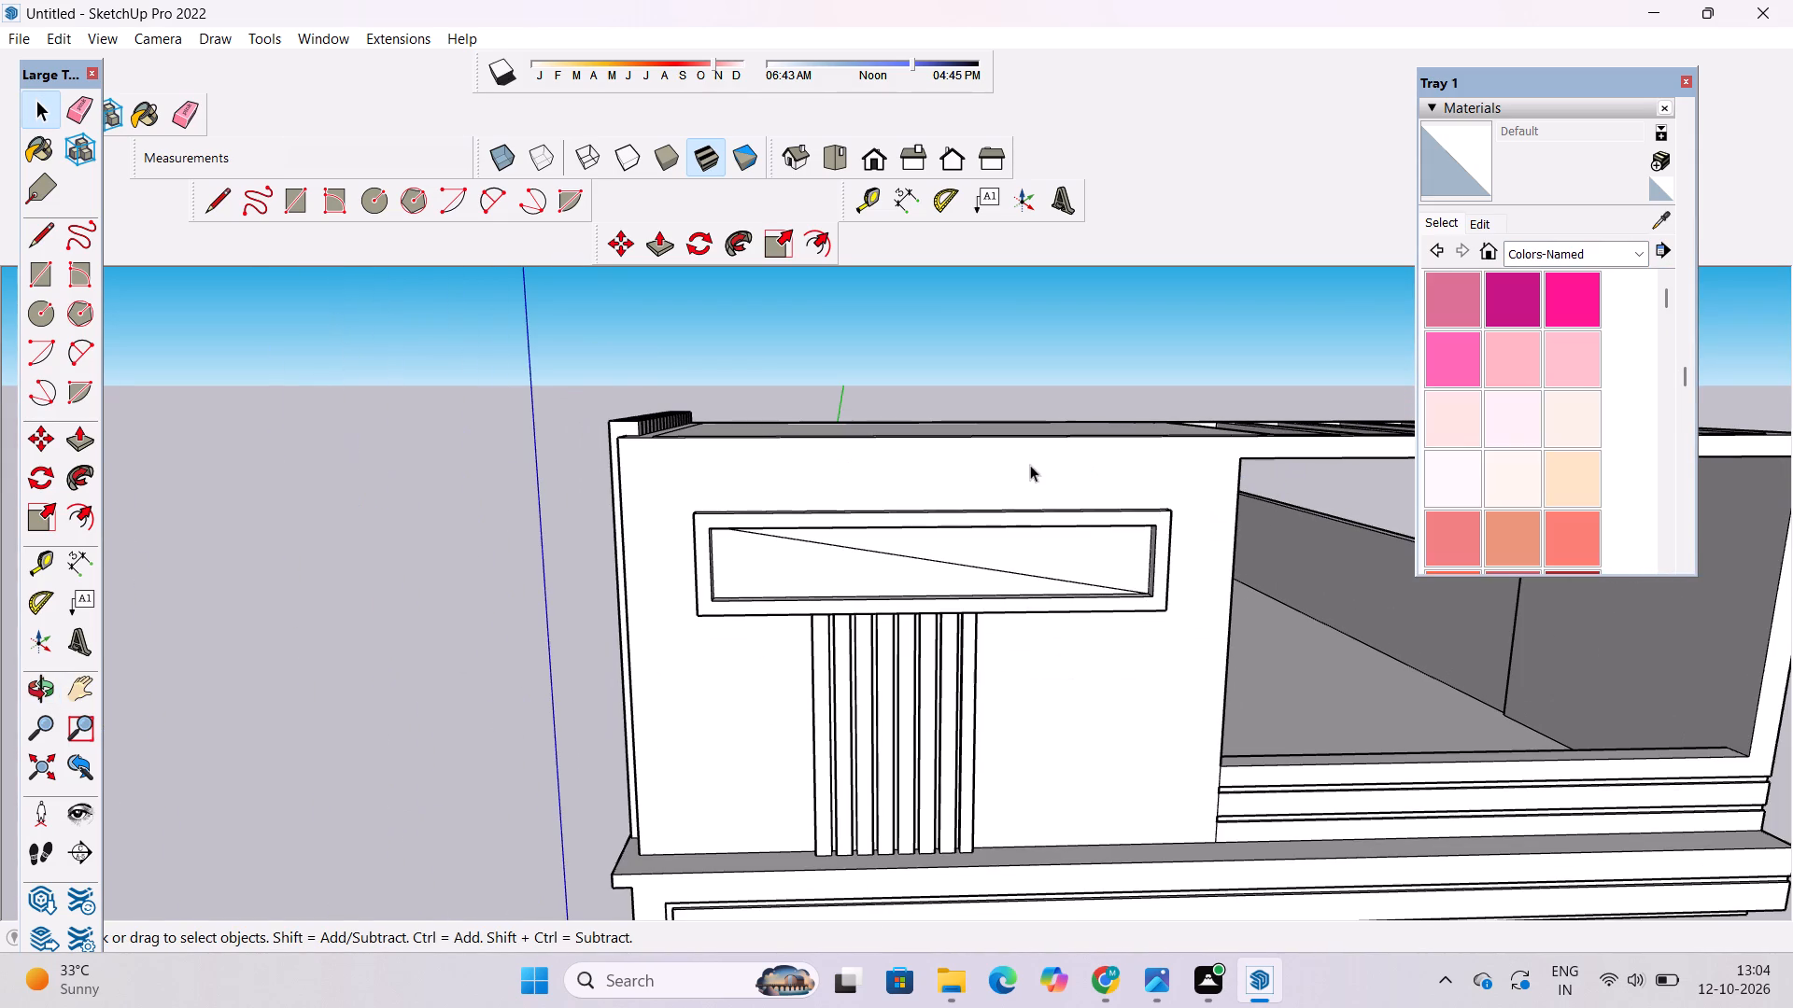
{"action": "scroll", "coordinate": [1423, 419], "scroll_direction": "down", "scroll_amount": 4}
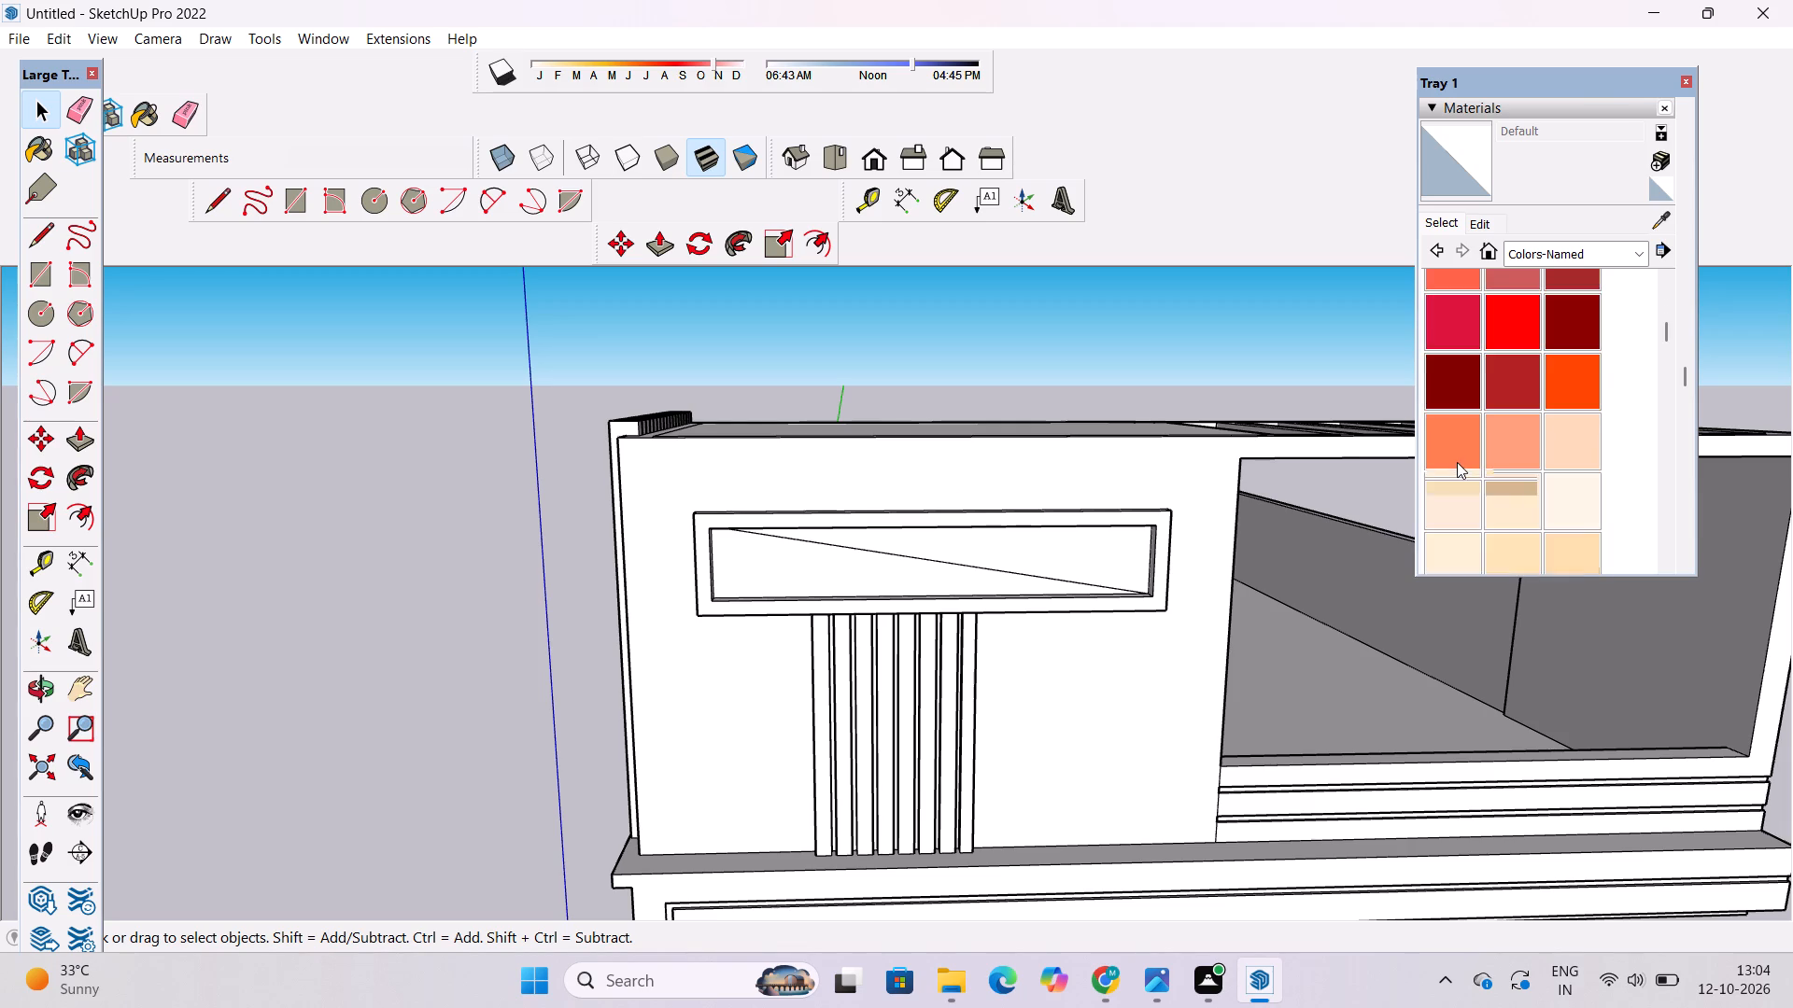
{"action": "scroll", "coordinate": [1457, 462], "scroll_direction": "down", "scroll_amount": 4}
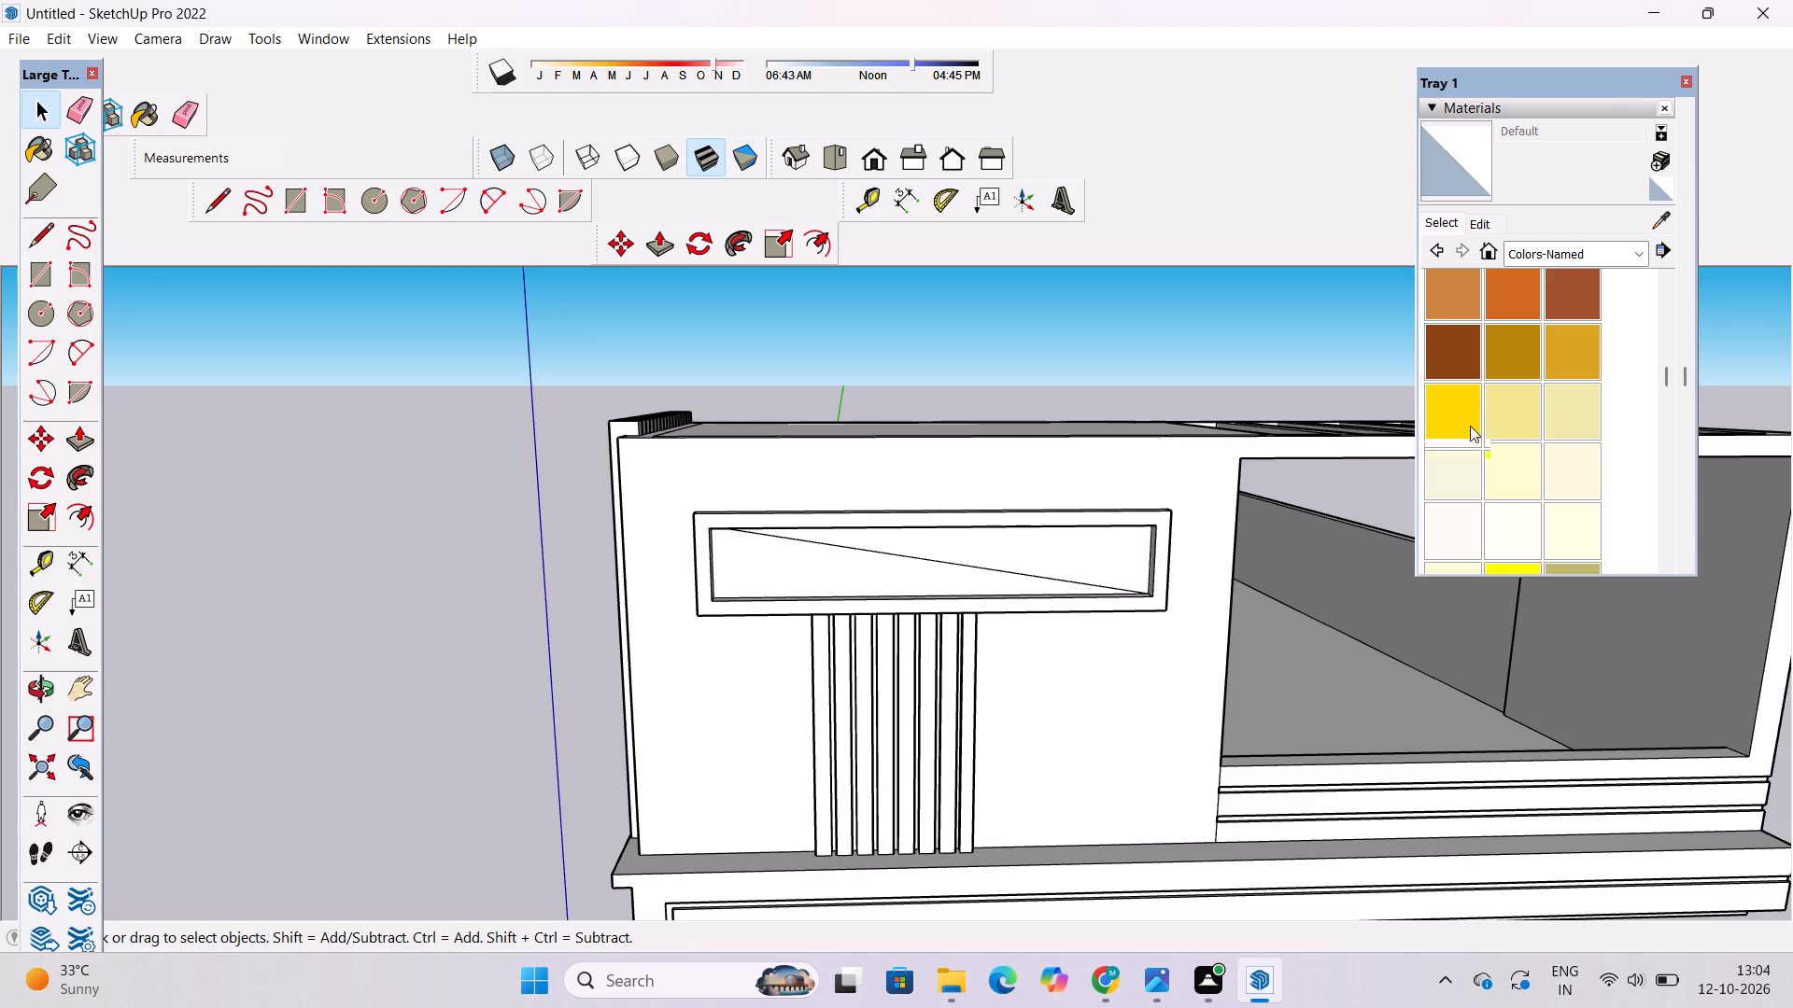
{"action": "scroll", "coordinate": [1470, 426], "scroll_direction": "down", "scroll_amount": 1}
{"action": "scroll", "coordinate": [1470, 427], "scroll_direction": "up", "scroll_amount": 3}
{"action": "left_click", "coordinate": [1517, 355]}
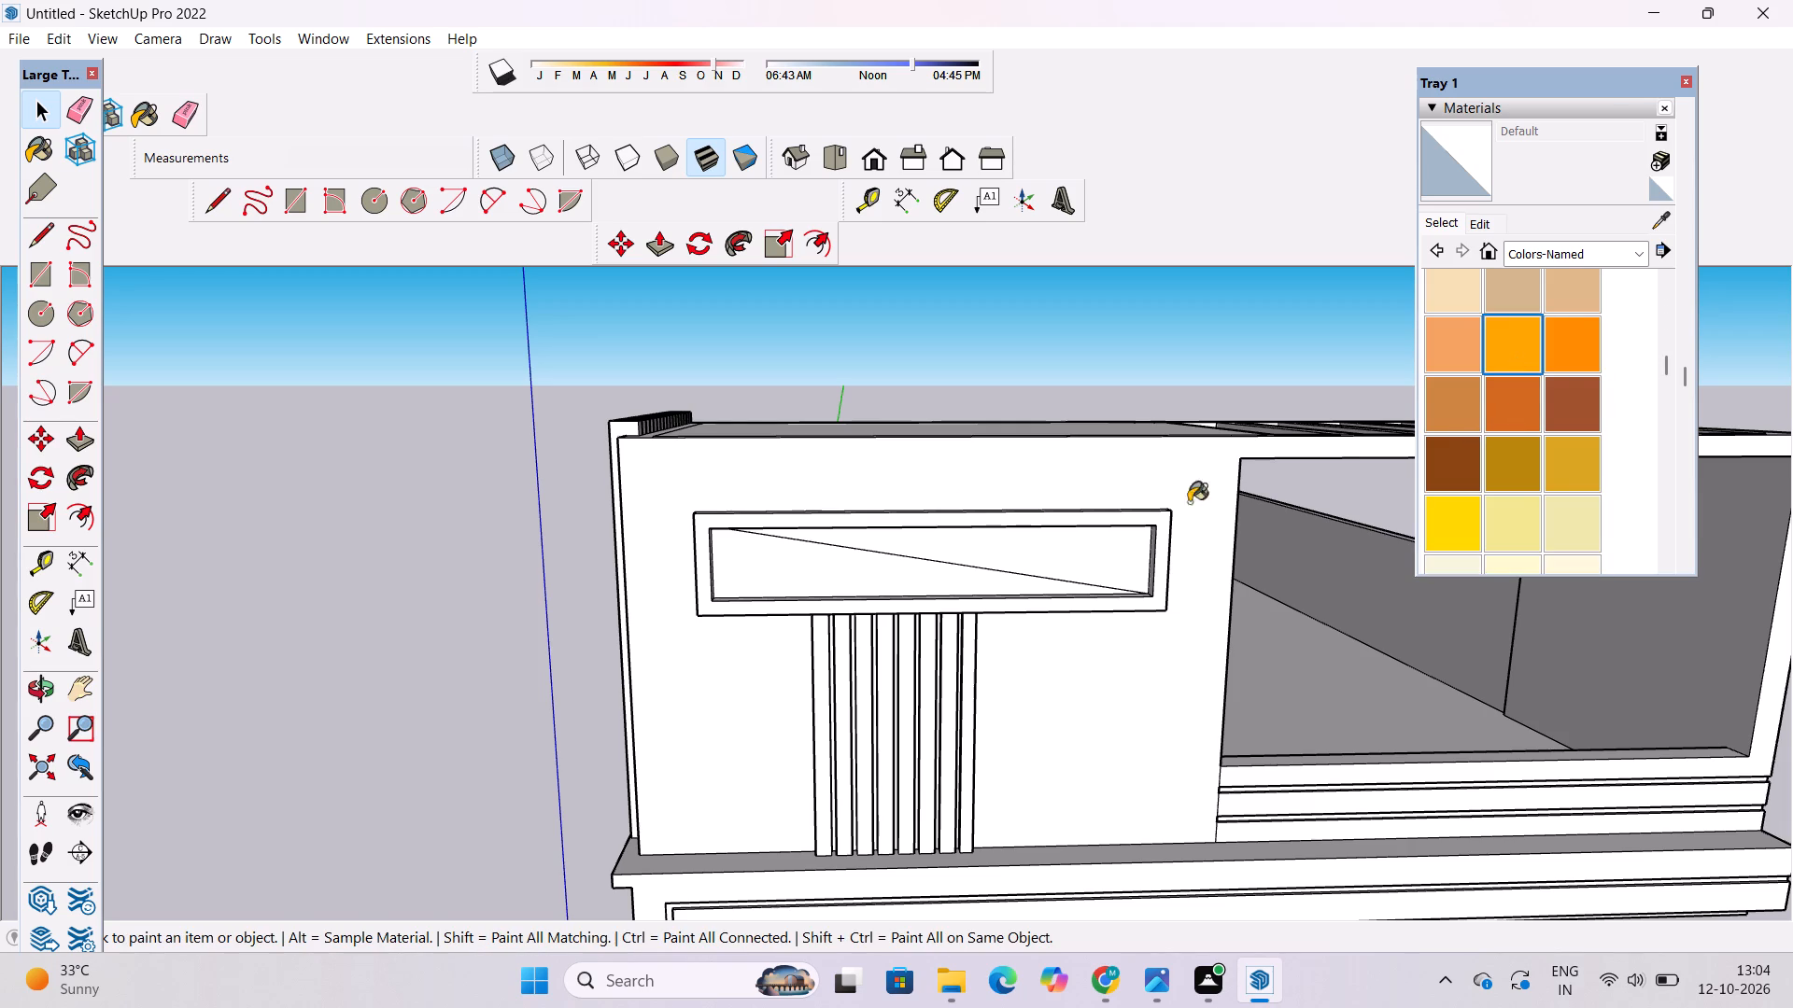
{"action": "left_click", "coordinate": [1083, 551]}
Darken the 0038_Orange material's colour slightly.
{"action": "scroll", "coordinate": [636, 494], "scroll_direction": "down", "scroll_amount": 8}
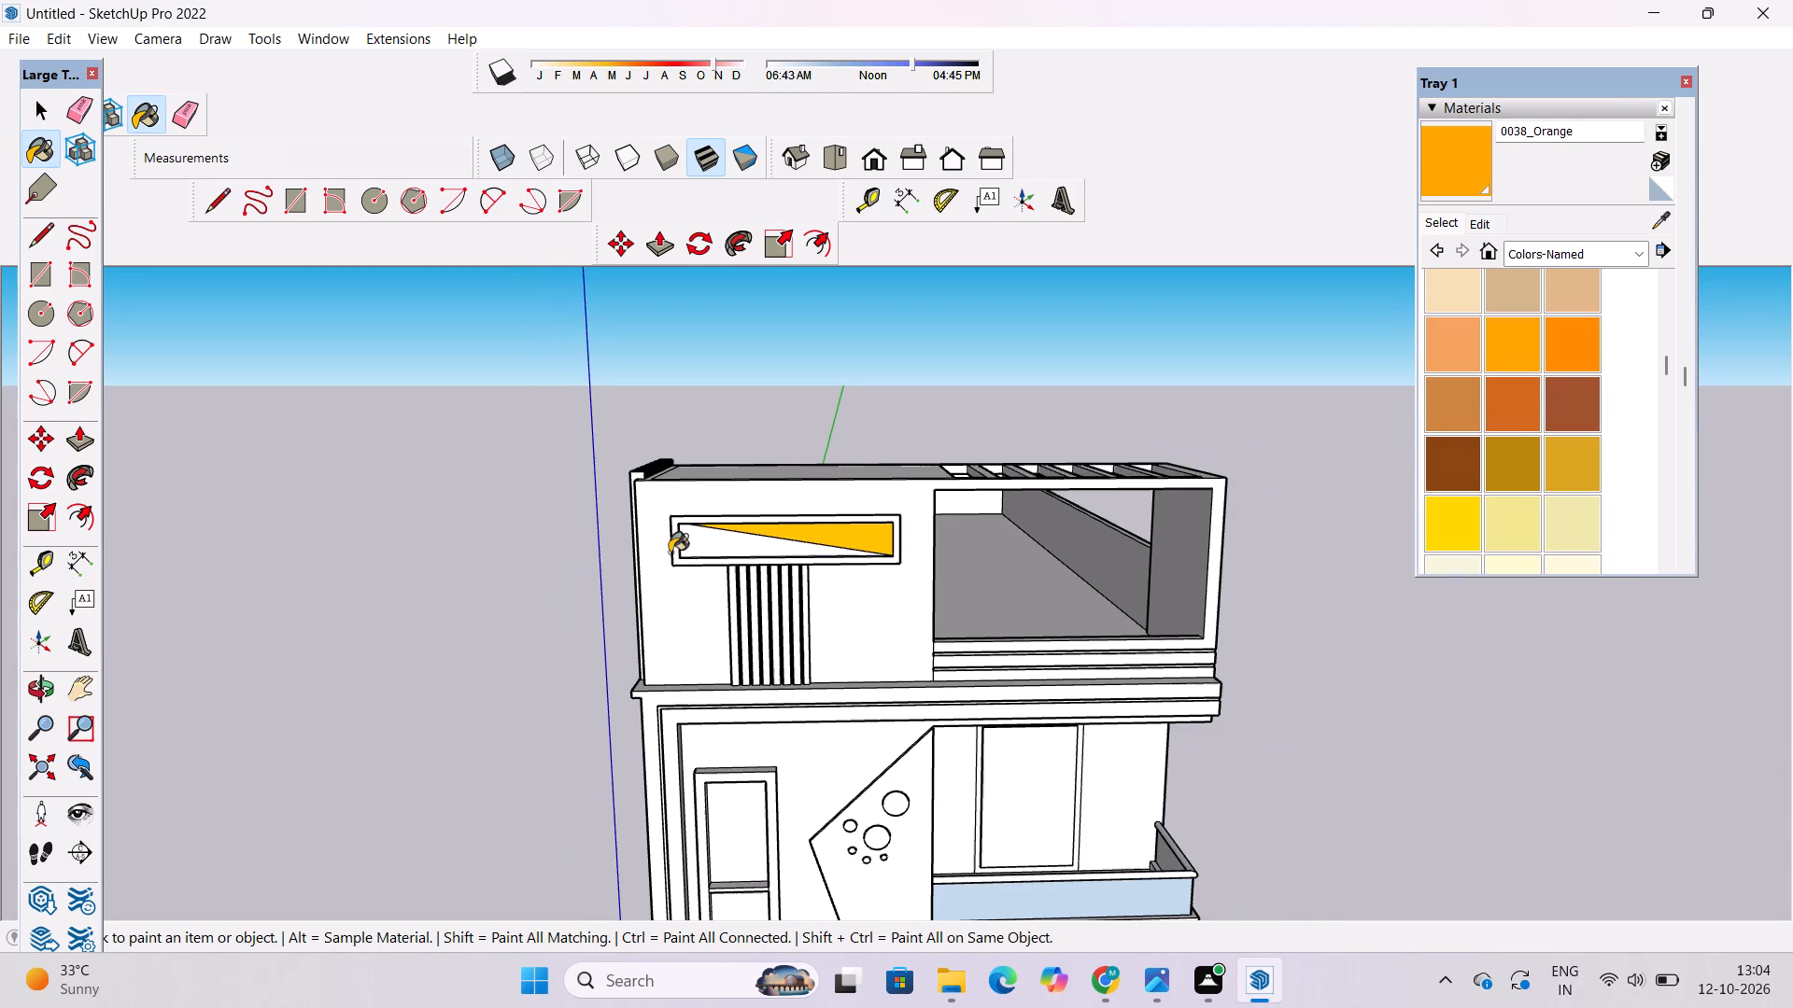
{"action": "left_click", "coordinate": [1483, 229]}
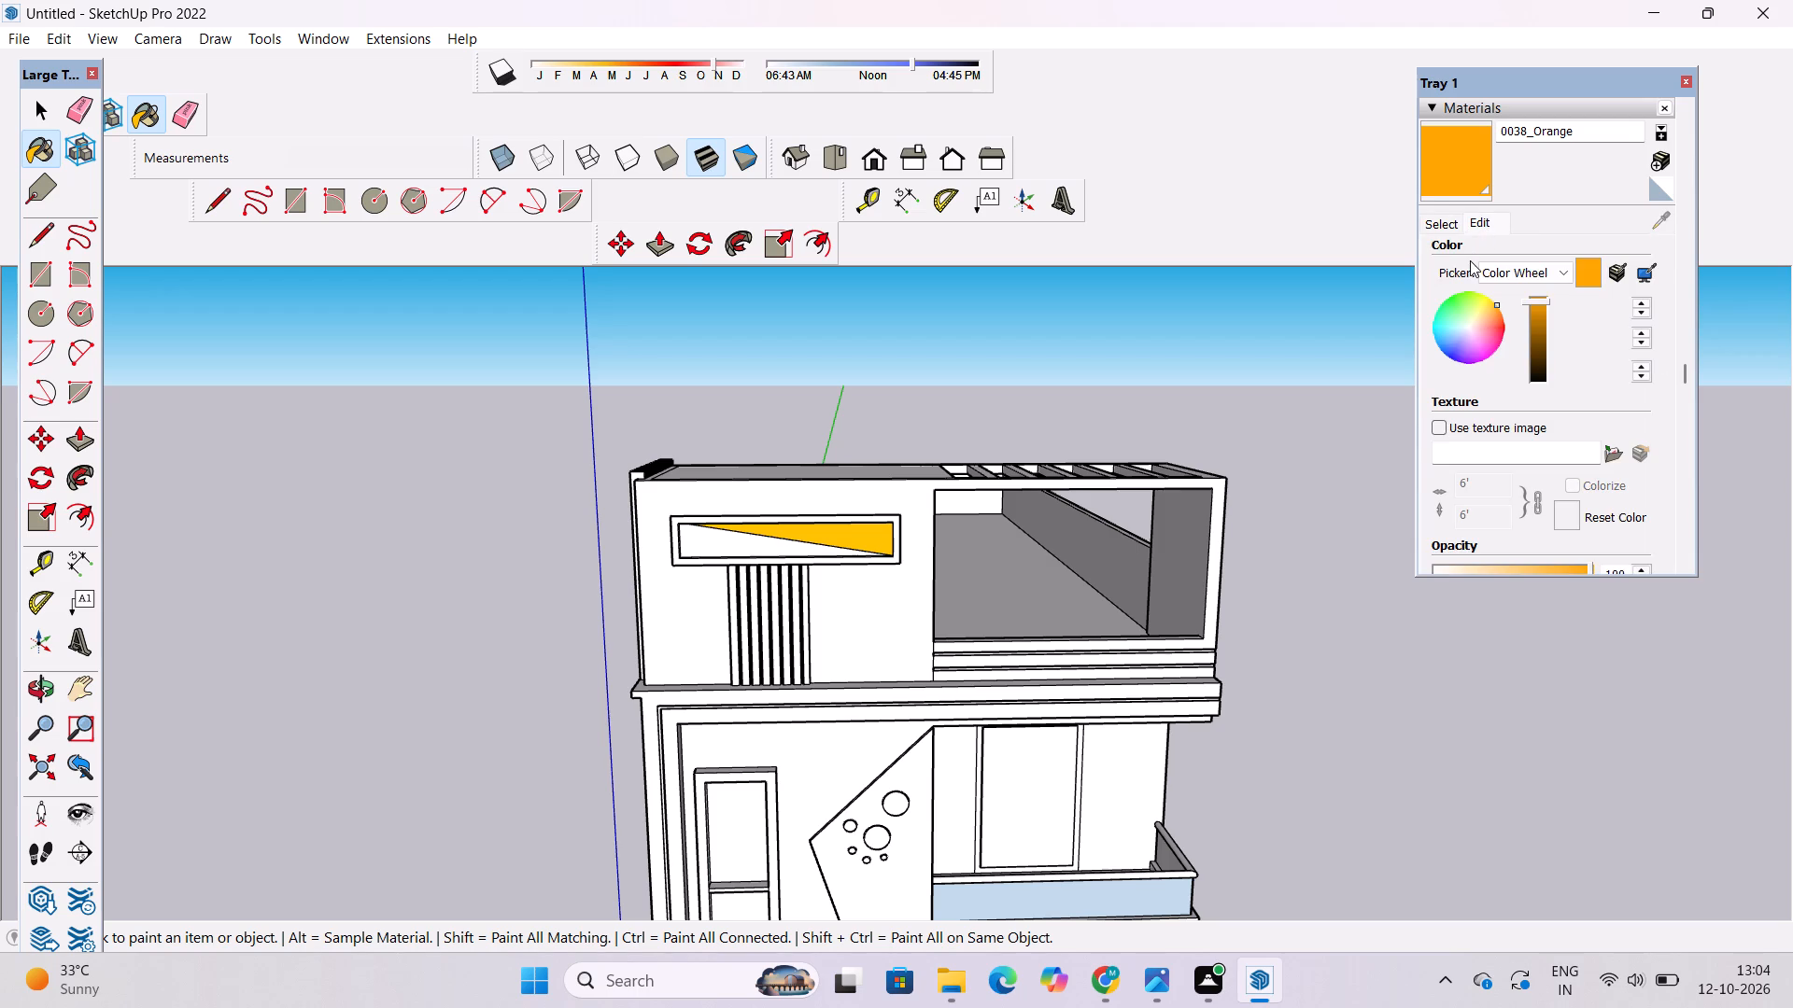
{"action": "left_click", "coordinate": [1543, 313]}
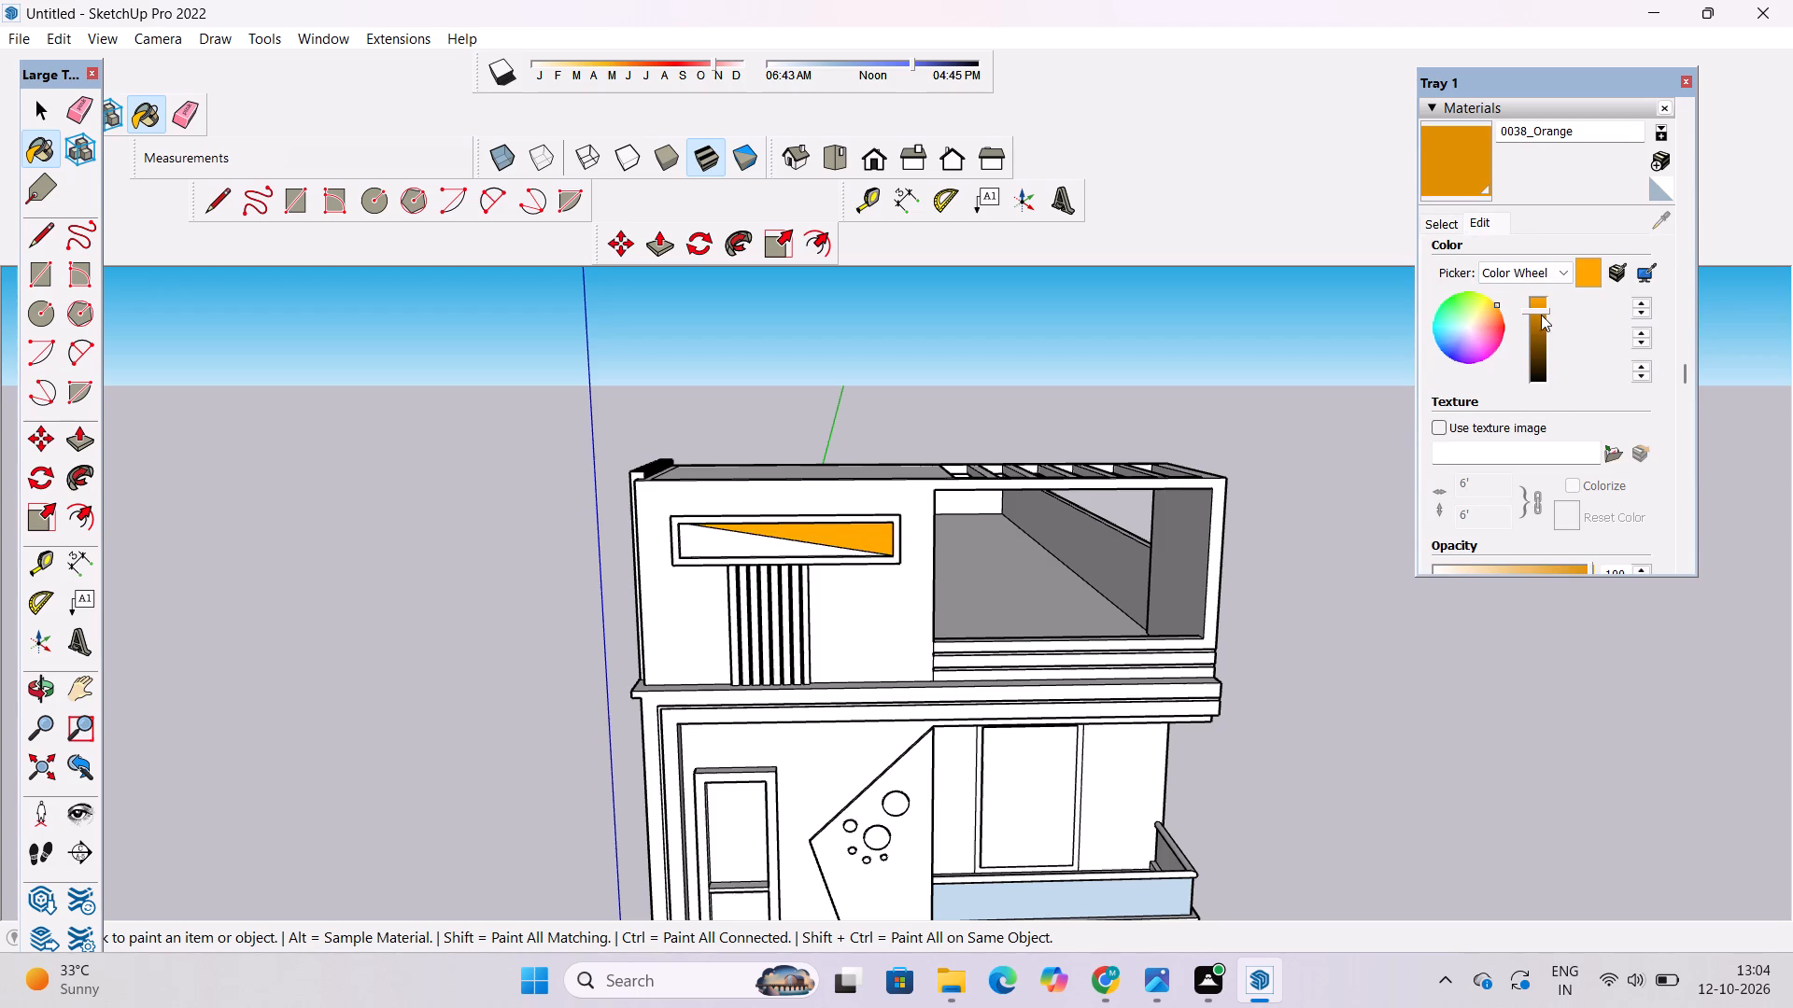
Paint the front faces of all six circles on the angled front wall panel with 0038_Orange.
{"action": "scroll", "coordinate": [967, 483], "scroll_direction": "down", "scroll_amount": 6}
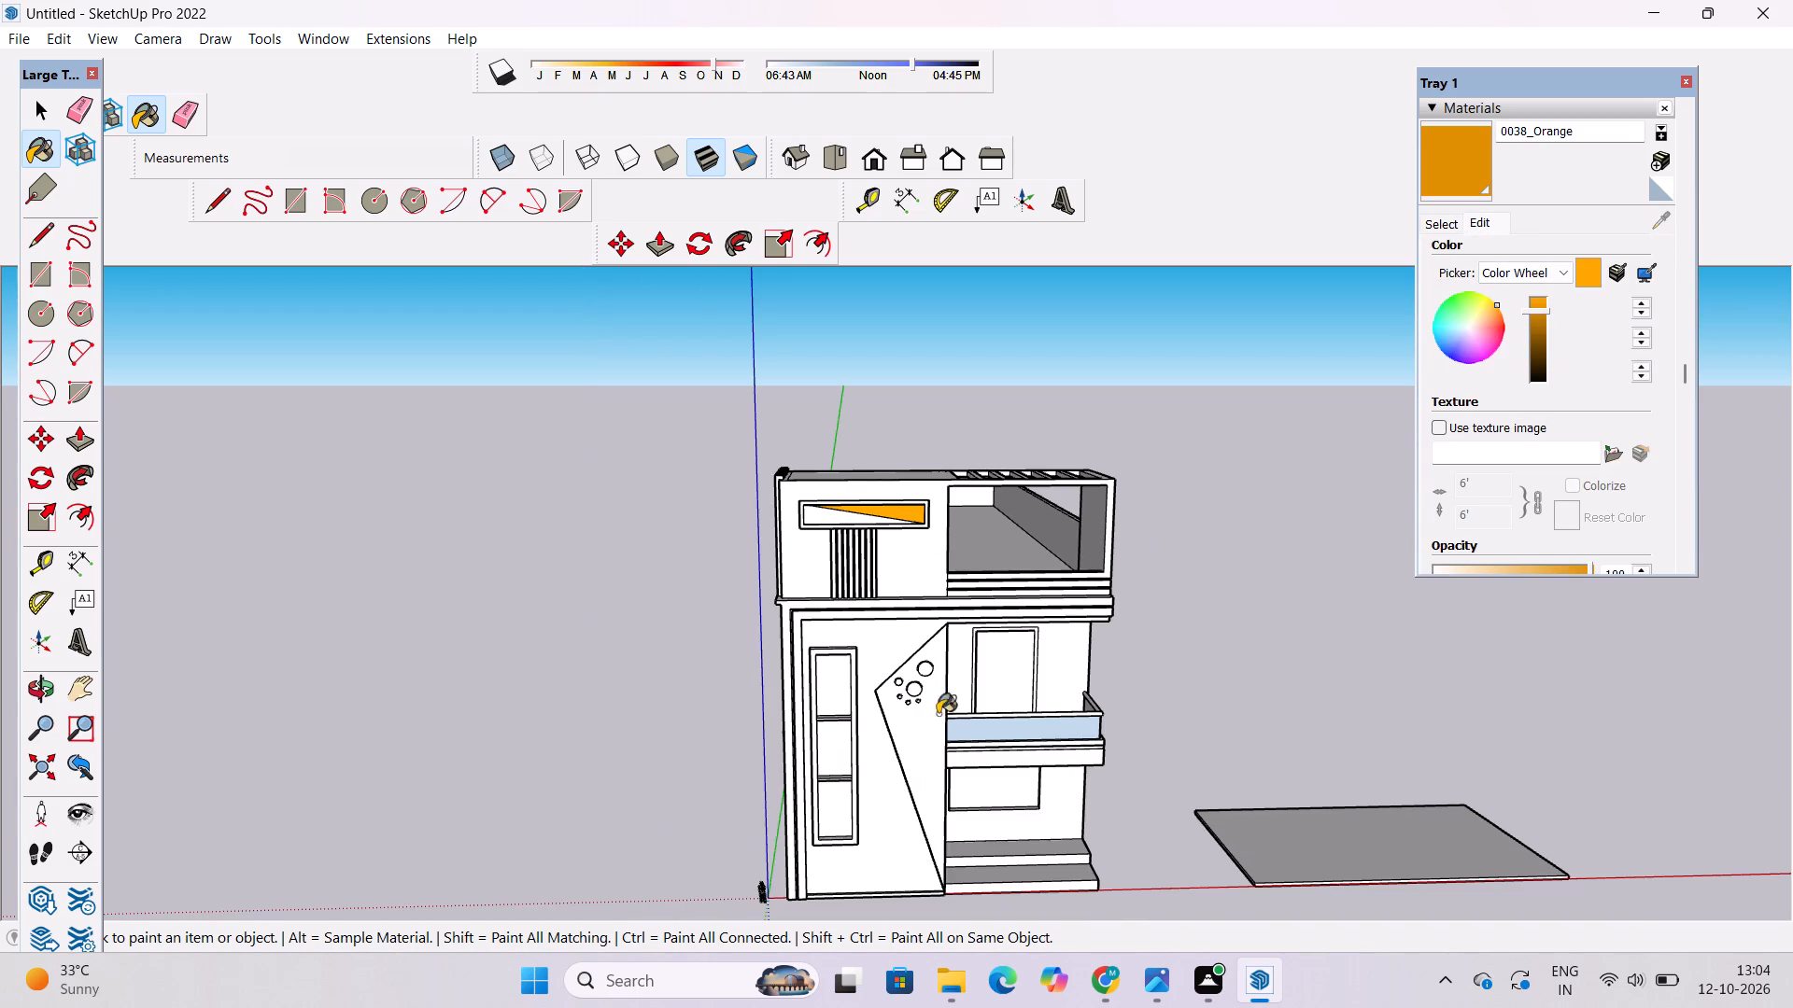
{"action": "scroll", "coordinate": [941, 675], "scroll_direction": "up", "scroll_amount": 20}
{"action": "scroll", "coordinate": [941, 675], "scroll_direction": "up", "scroll_amount": 1}
{"action": "left_click", "coordinate": [999, 593]}
{"action": "left_click", "coordinate": [905, 789]}
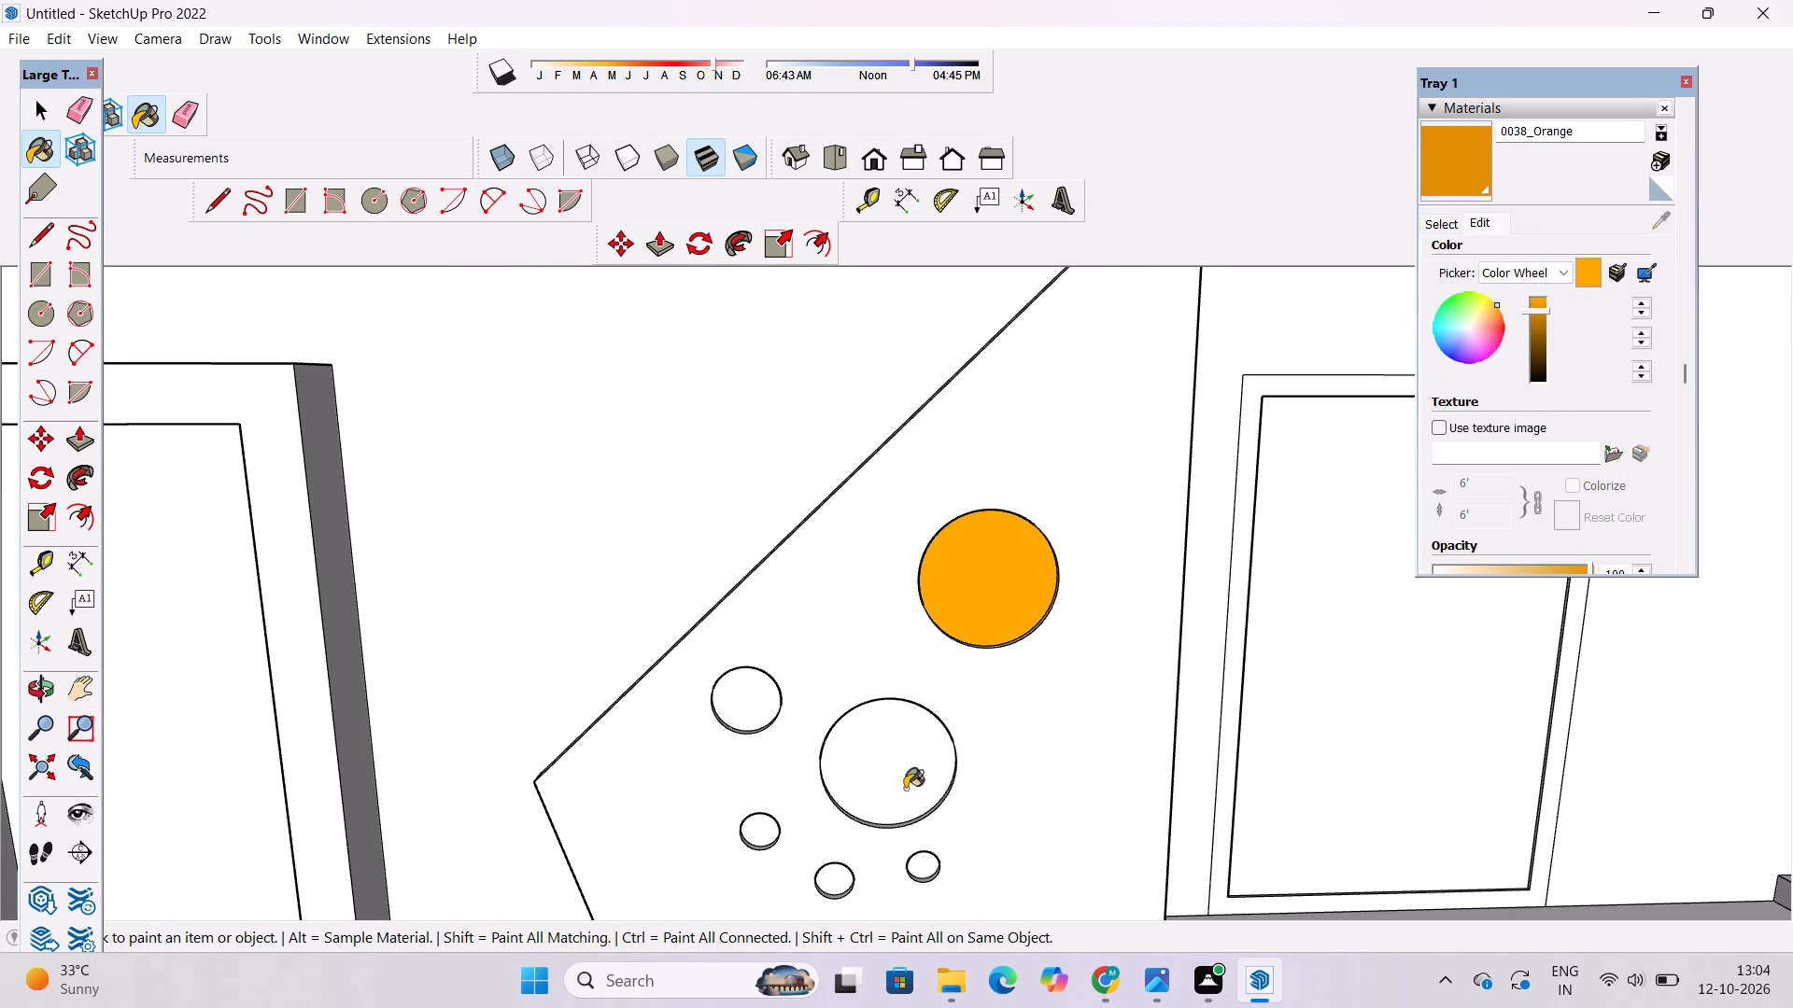
{"action": "left_click", "coordinate": [749, 703]}
{"action": "scroll", "coordinate": [797, 646], "scroll_direction": "down", "scroll_amount": 6}
{"action": "scroll", "coordinate": [802, 785], "scroll_direction": "up", "scroll_amount": 8}
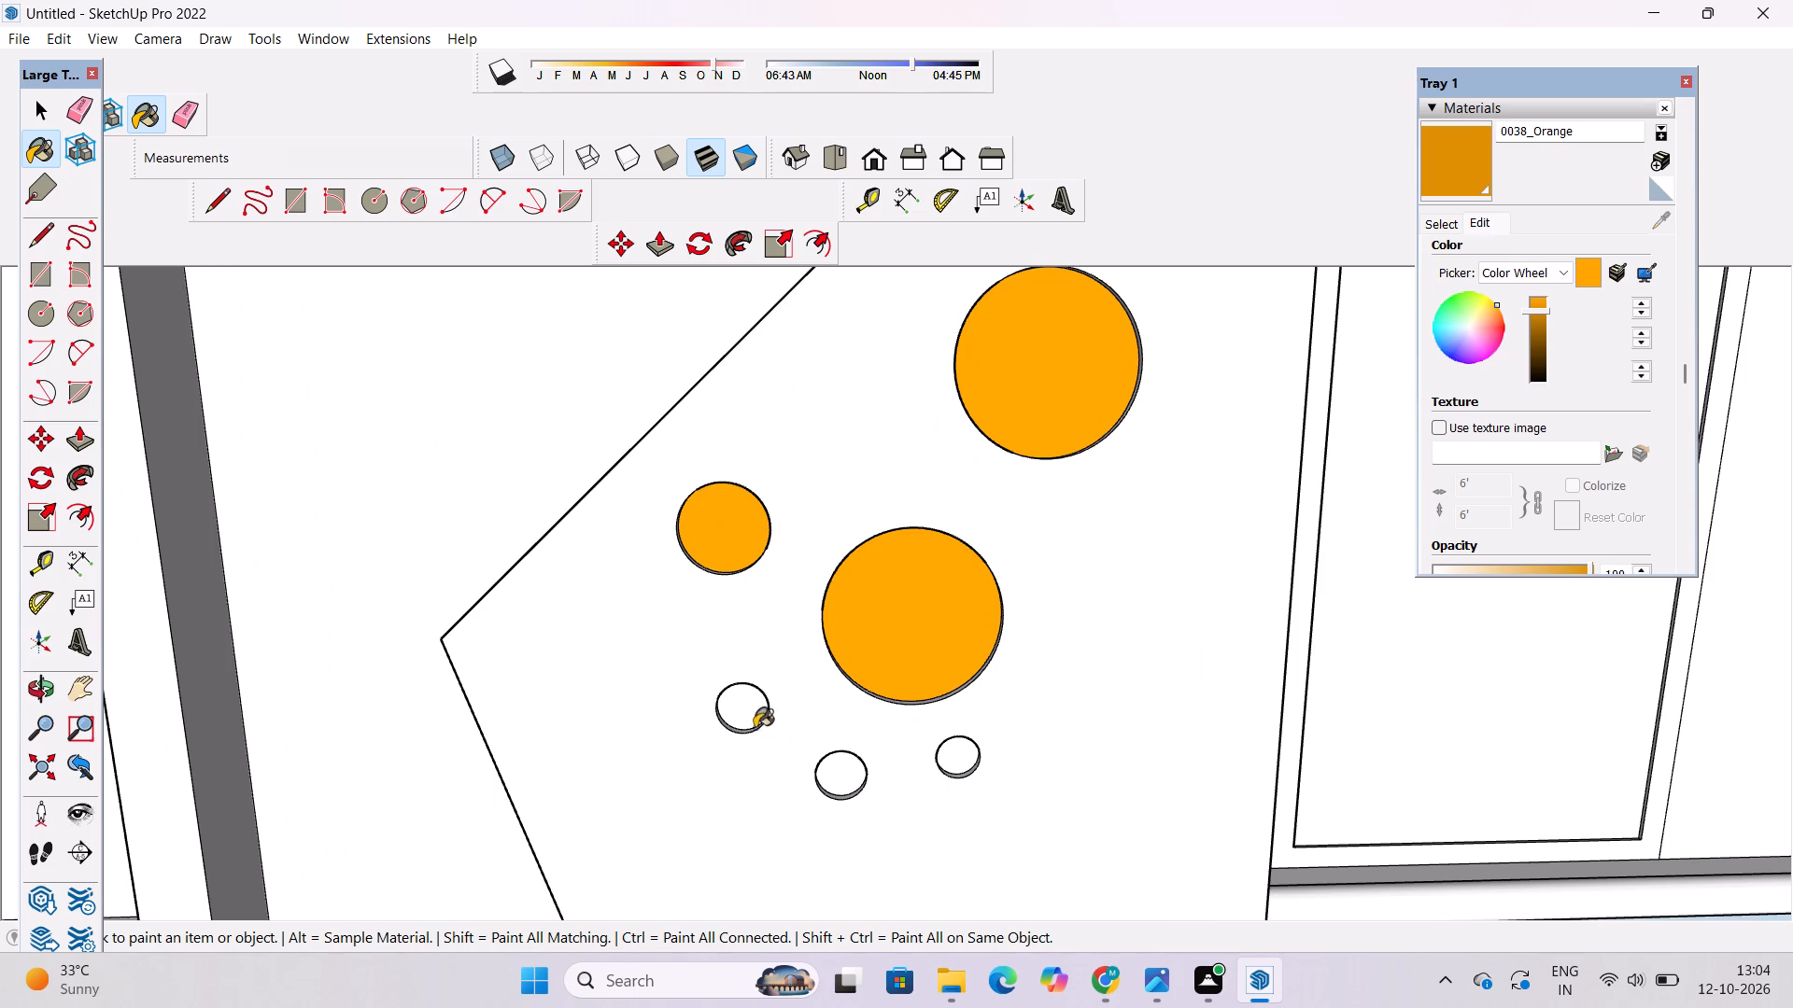
{"action": "scroll", "coordinate": [768, 745], "scroll_direction": "up", "scroll_amount": 4}
{"action": "left_click", "coordinate": [737, 697]}
{"action": "left_click", "coordinate": [877, 786]}
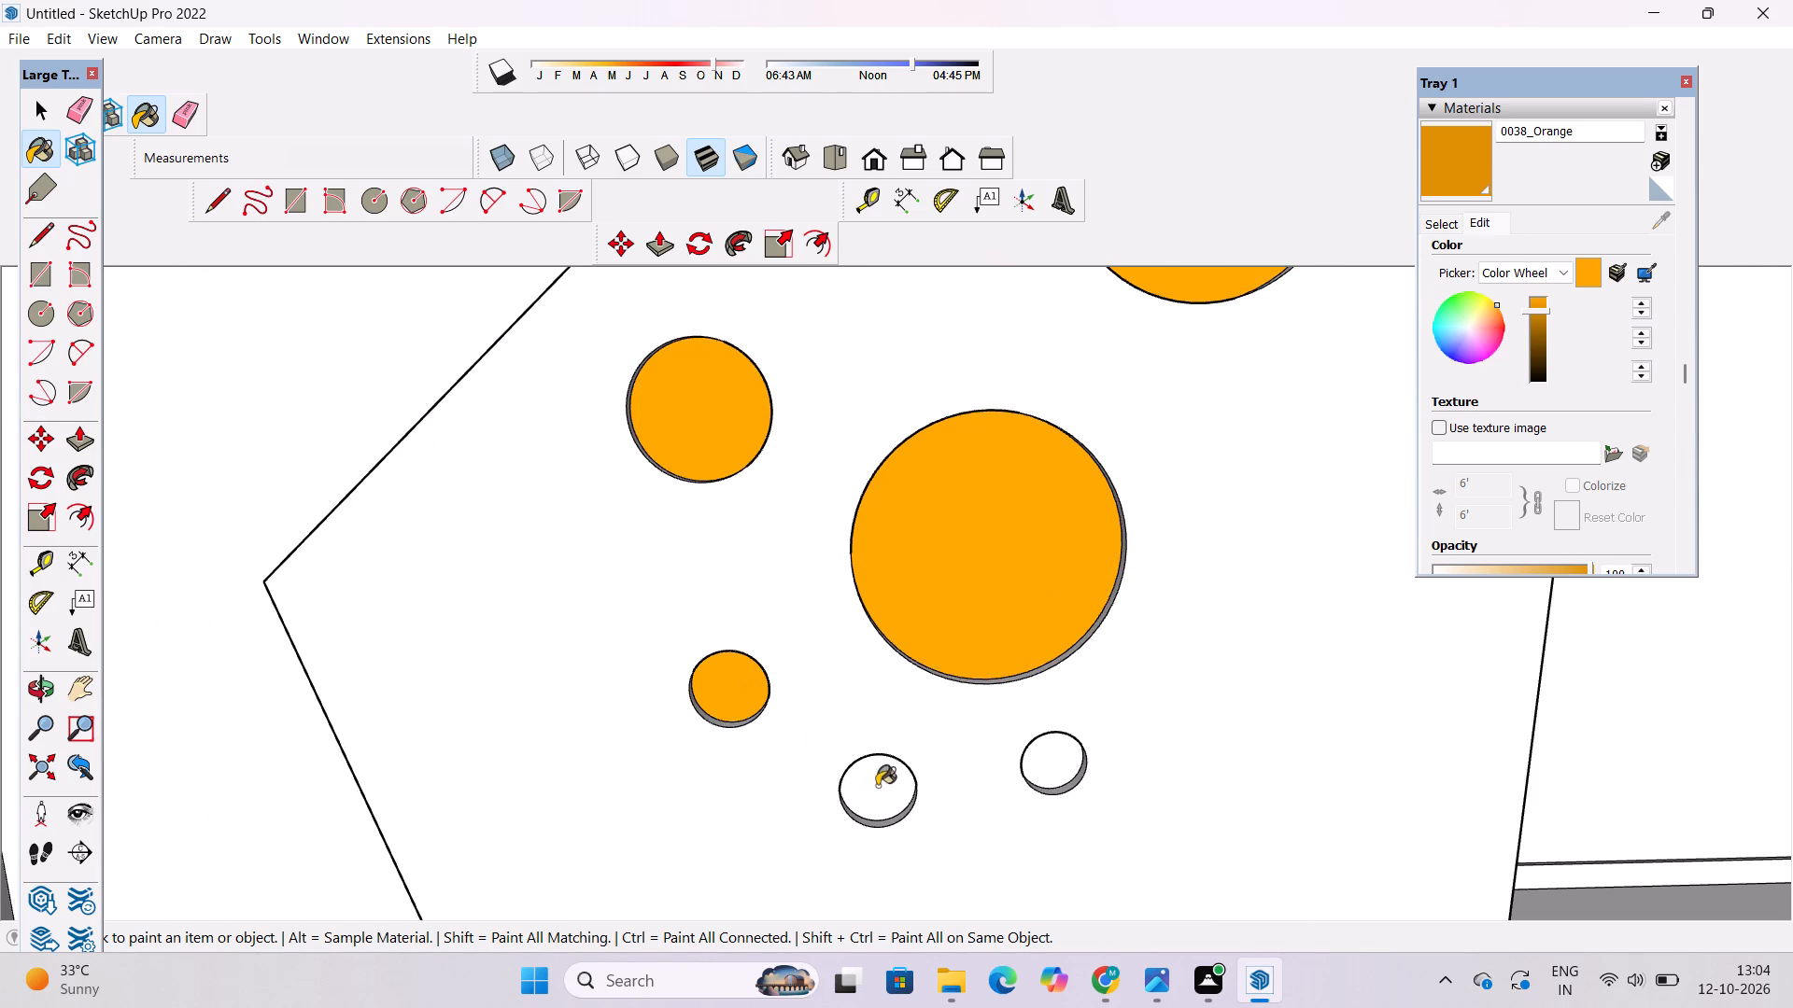
{"action": "left_click", "coordinate": [1061, 763]}
Paint the rims of the large central circle, the medium circle and the small circle below it with 0038_Orange.
{"action": "scroll", "coordinate": [1018, 589], "scroll_direction": "up", "scroll_amount": 10}
{"action": "left_click", "coordinate": [1093, 783]}
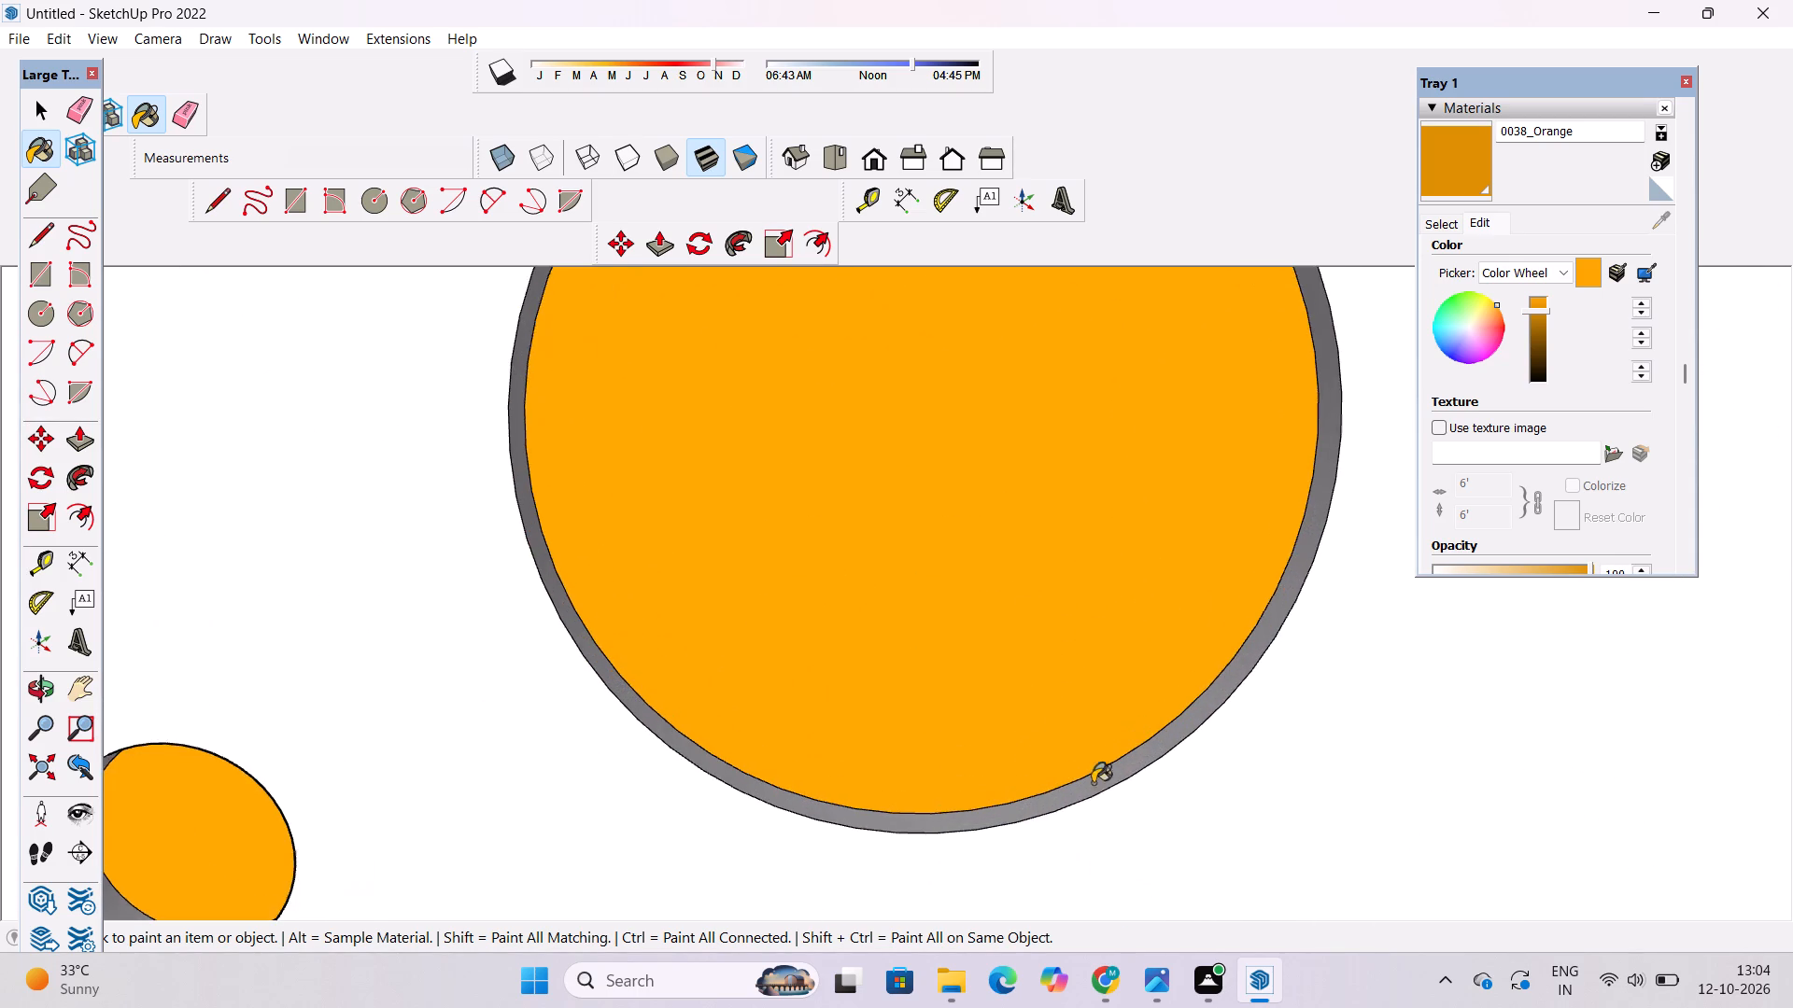
{"action": "scroll", "coordinate": [1050, 707], "scroll_direction": "down", "scroll_amount": 9}
{"action": "scroll", "coordinate": [661, 506], "scroll_direction": "up", "scroll_amount": 9}
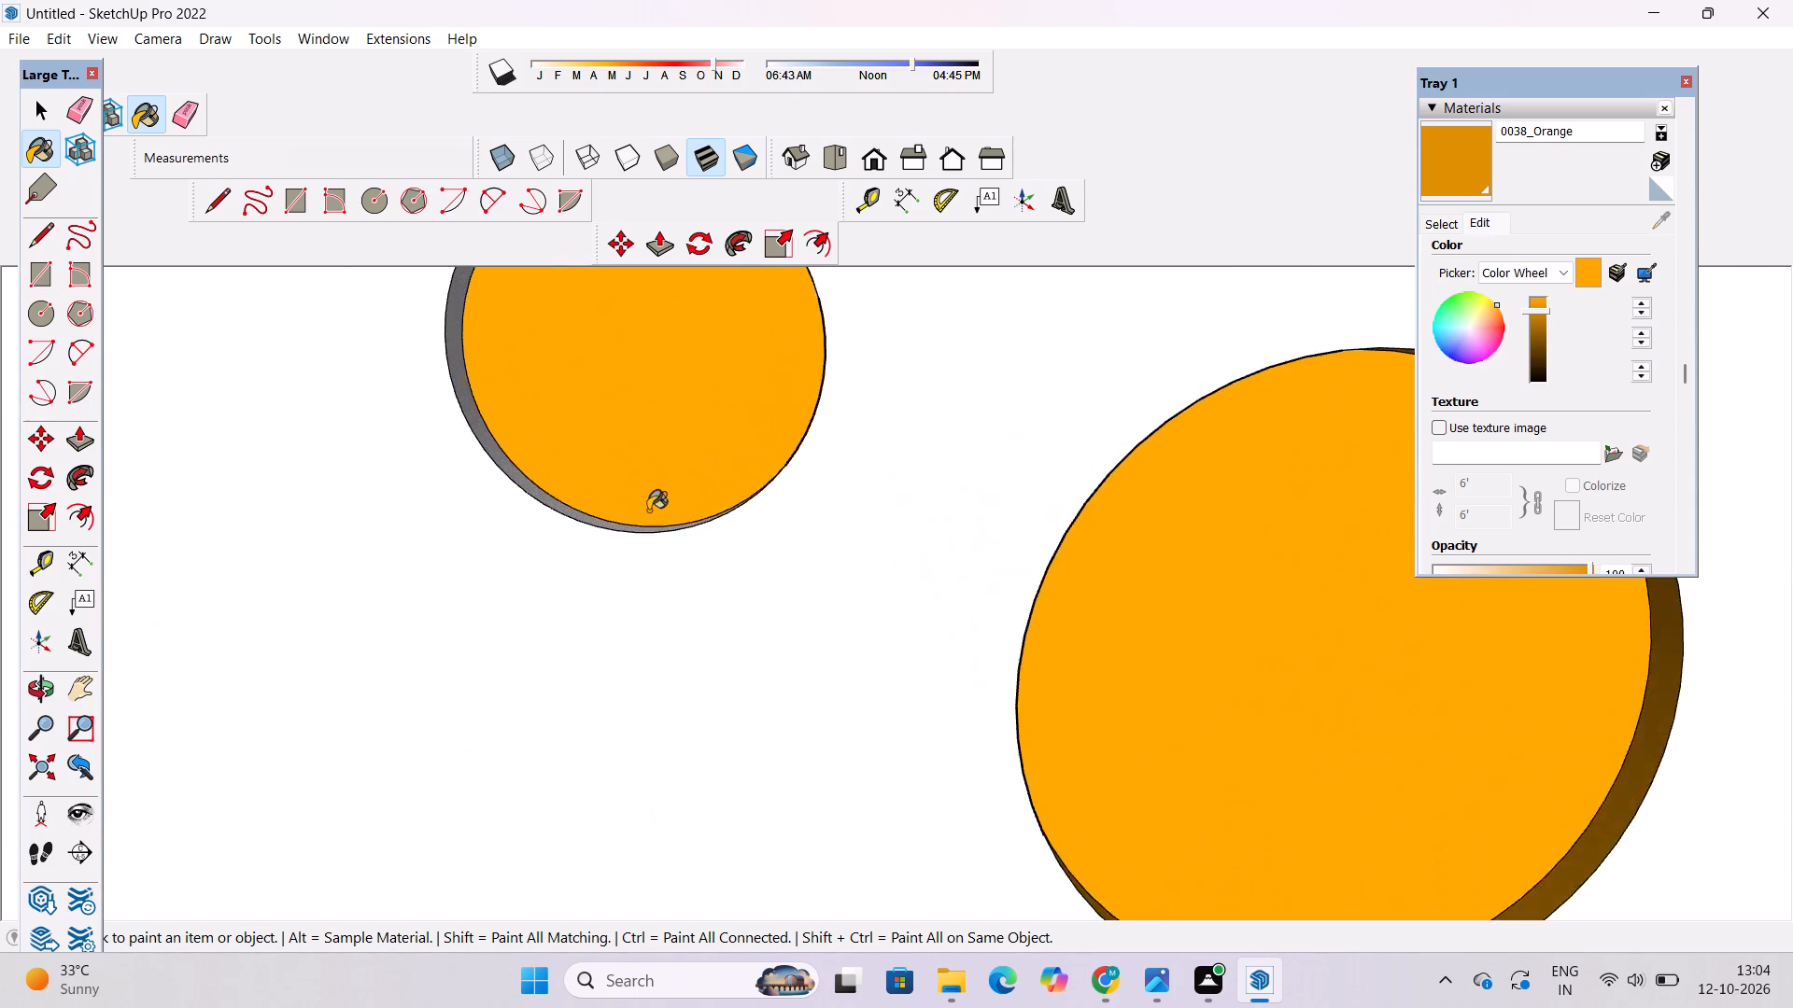
{"action": "scroll", "coordinate": [648, 511], "scroll_direction": "up", "scroll_amount": 6}
{"action": "left_click", "coordinate": [648, 554]}
{"action": "scroll", "coordinate": [697, 490], "scroll_direction": "down", "scroll_amount": 11}
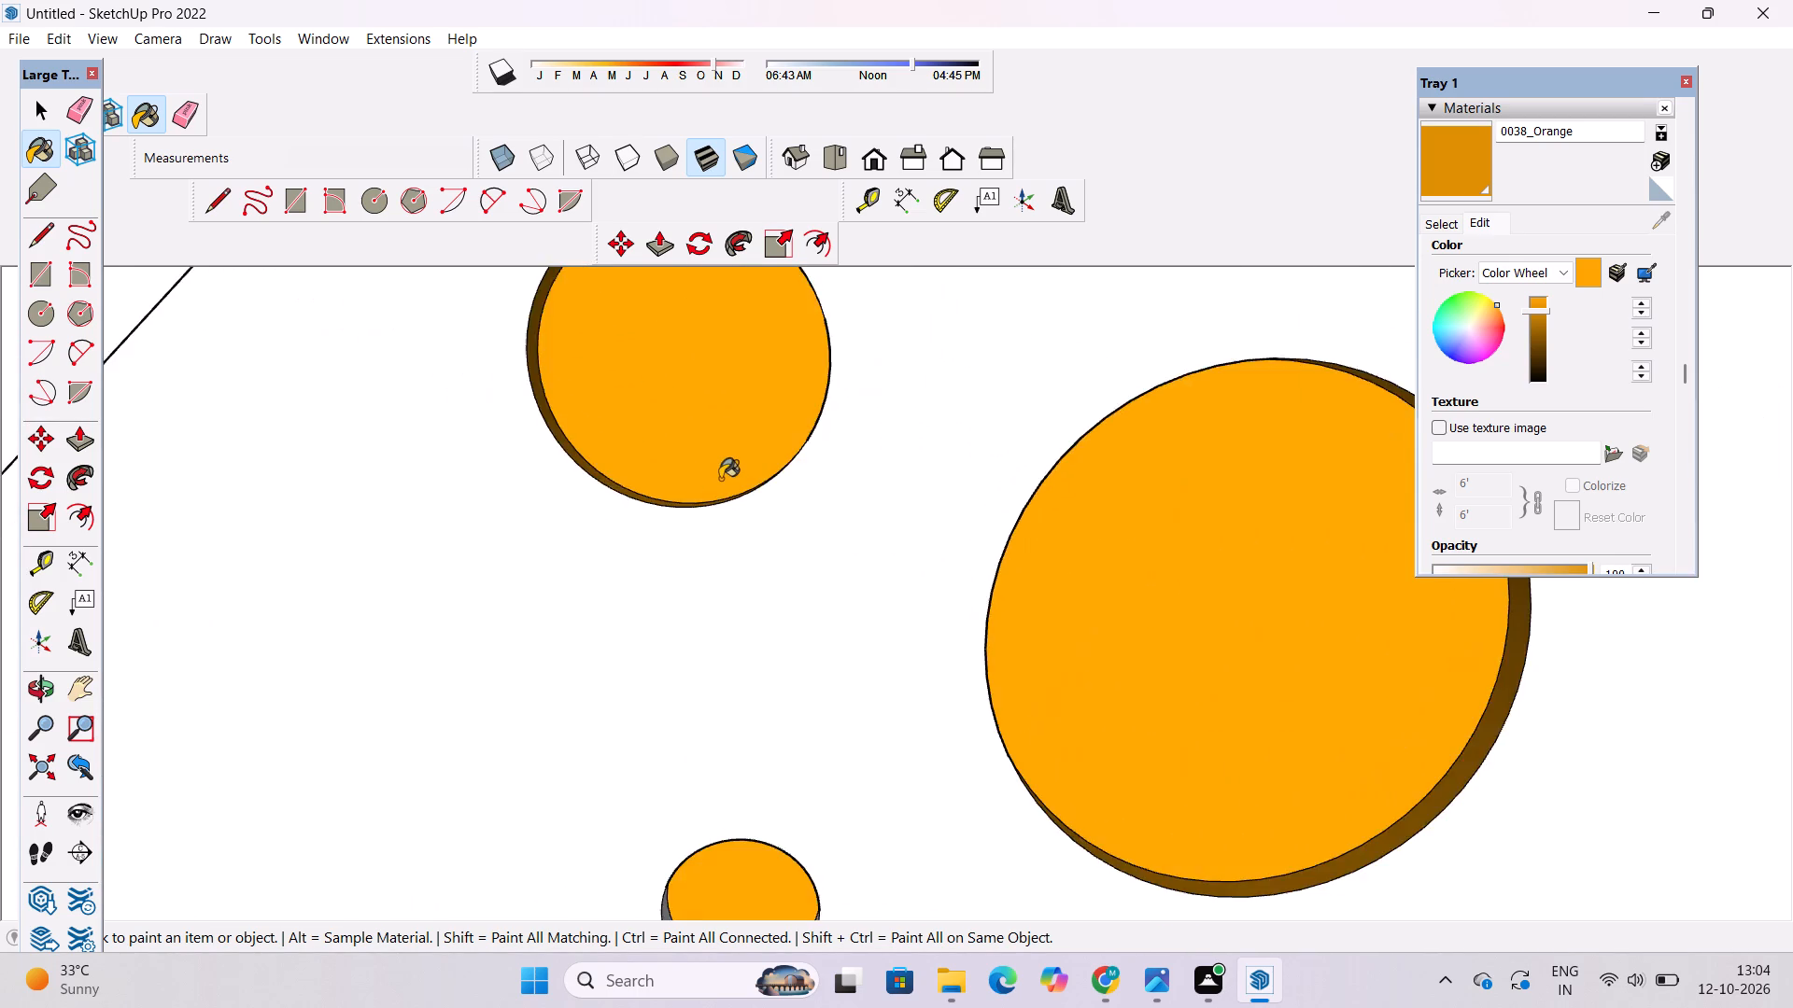
{"action": "scroll", "coordinate": [720, 477], "scroll_direction": "down", "scroll_amount": 6}
{"action": "scroll", "coordinate": [704, 777], "scroll_direction": "up", "scroll_amount": 14}
{"action": "left_click", "coordinate": [741, 748]}
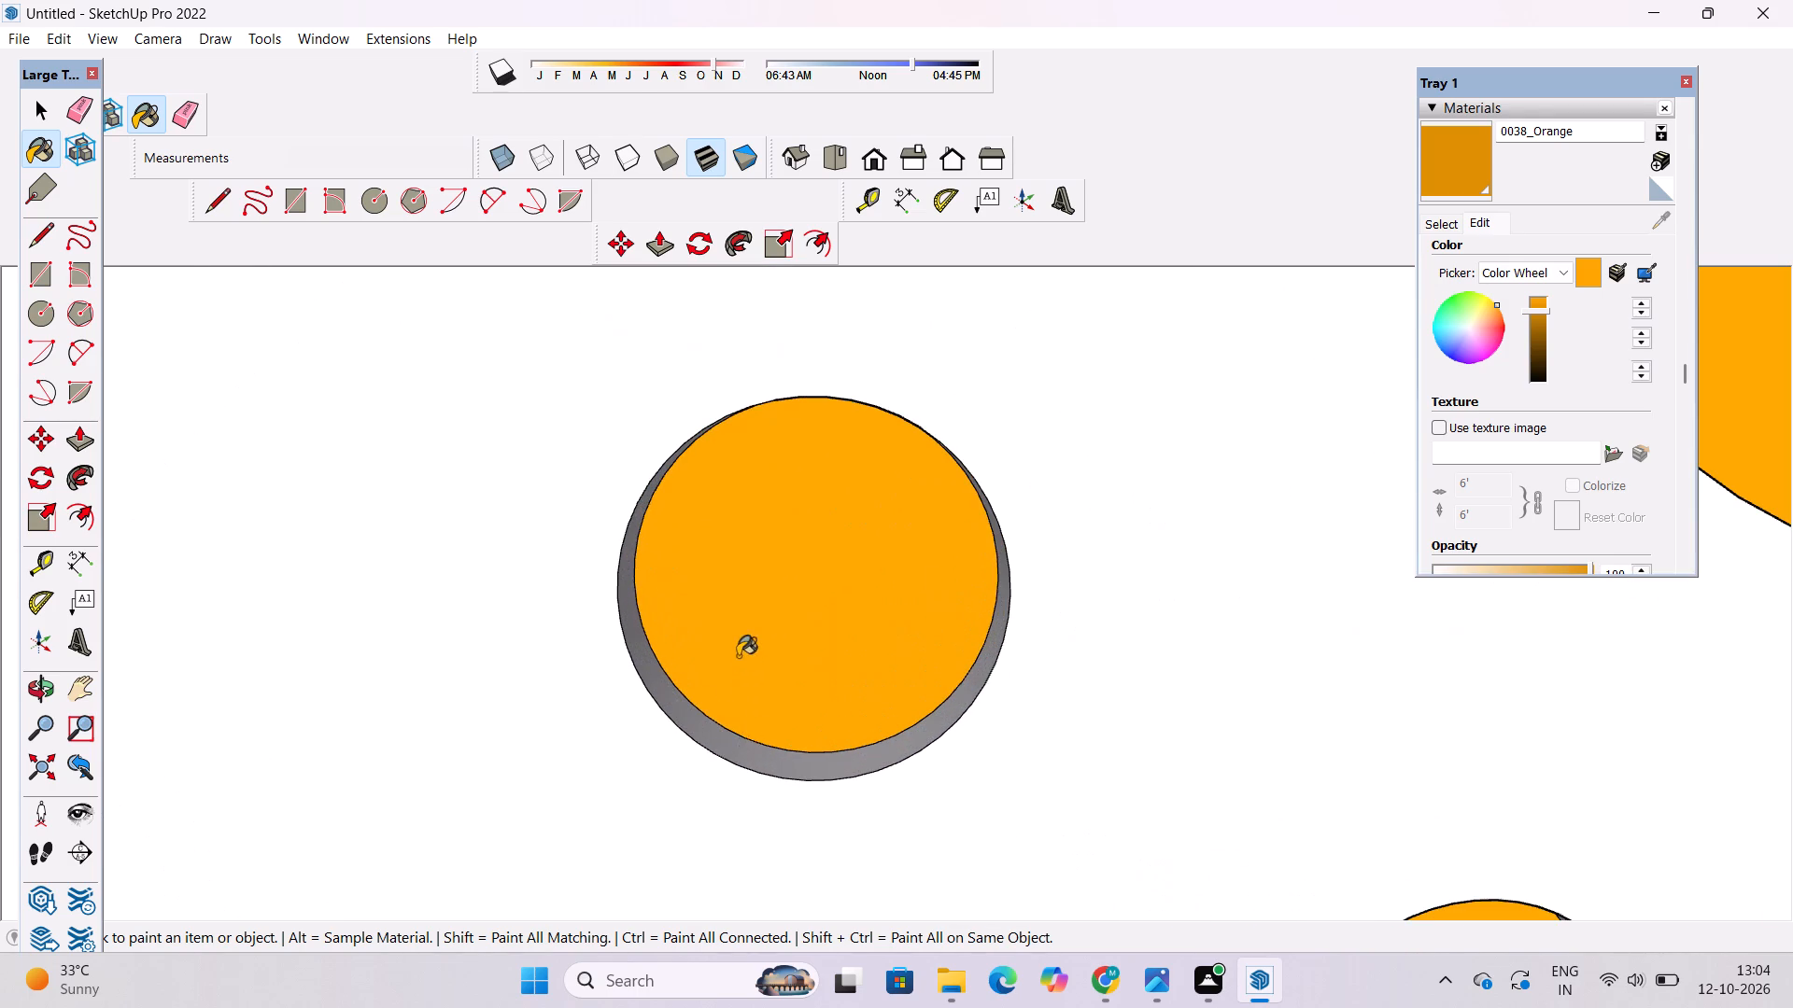
Paint the rims of the two lowest small circles and the large uppermost circle with 0038_Orange.
{"action": "scroll", "coordinate": [738, 656], "scroll_direction": "down", "scroll_amount": 12}
{"action": "scroll", "coordinate": [1028, 857], "scroll_direction": "up", "scroll_amount": 11}
{"action": "left_click", "coordinate": [1024, 833]}
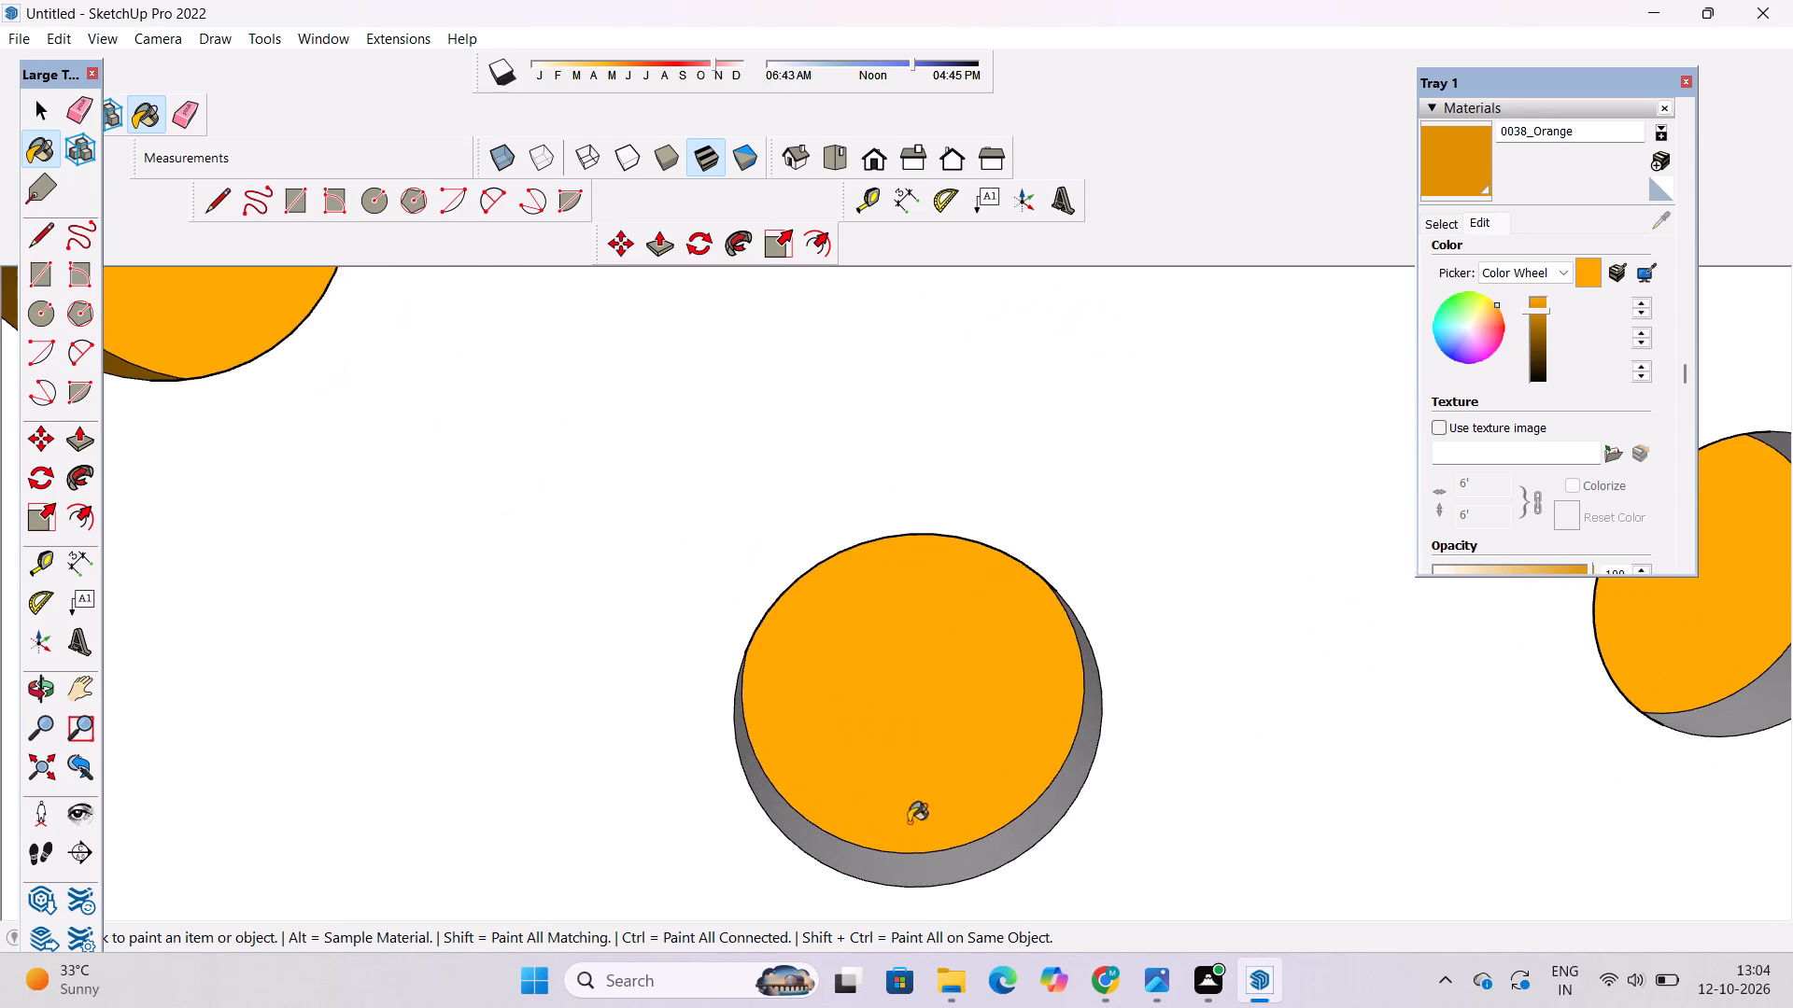
{"action": "scroll", "coordinate": [677, 808], "scroll_direction": "down", "scroll_amount": 12}
{"action": "scroll", "coordinate": [1091, 755], "scroll_direction": "up", "scroll_amount": 9}
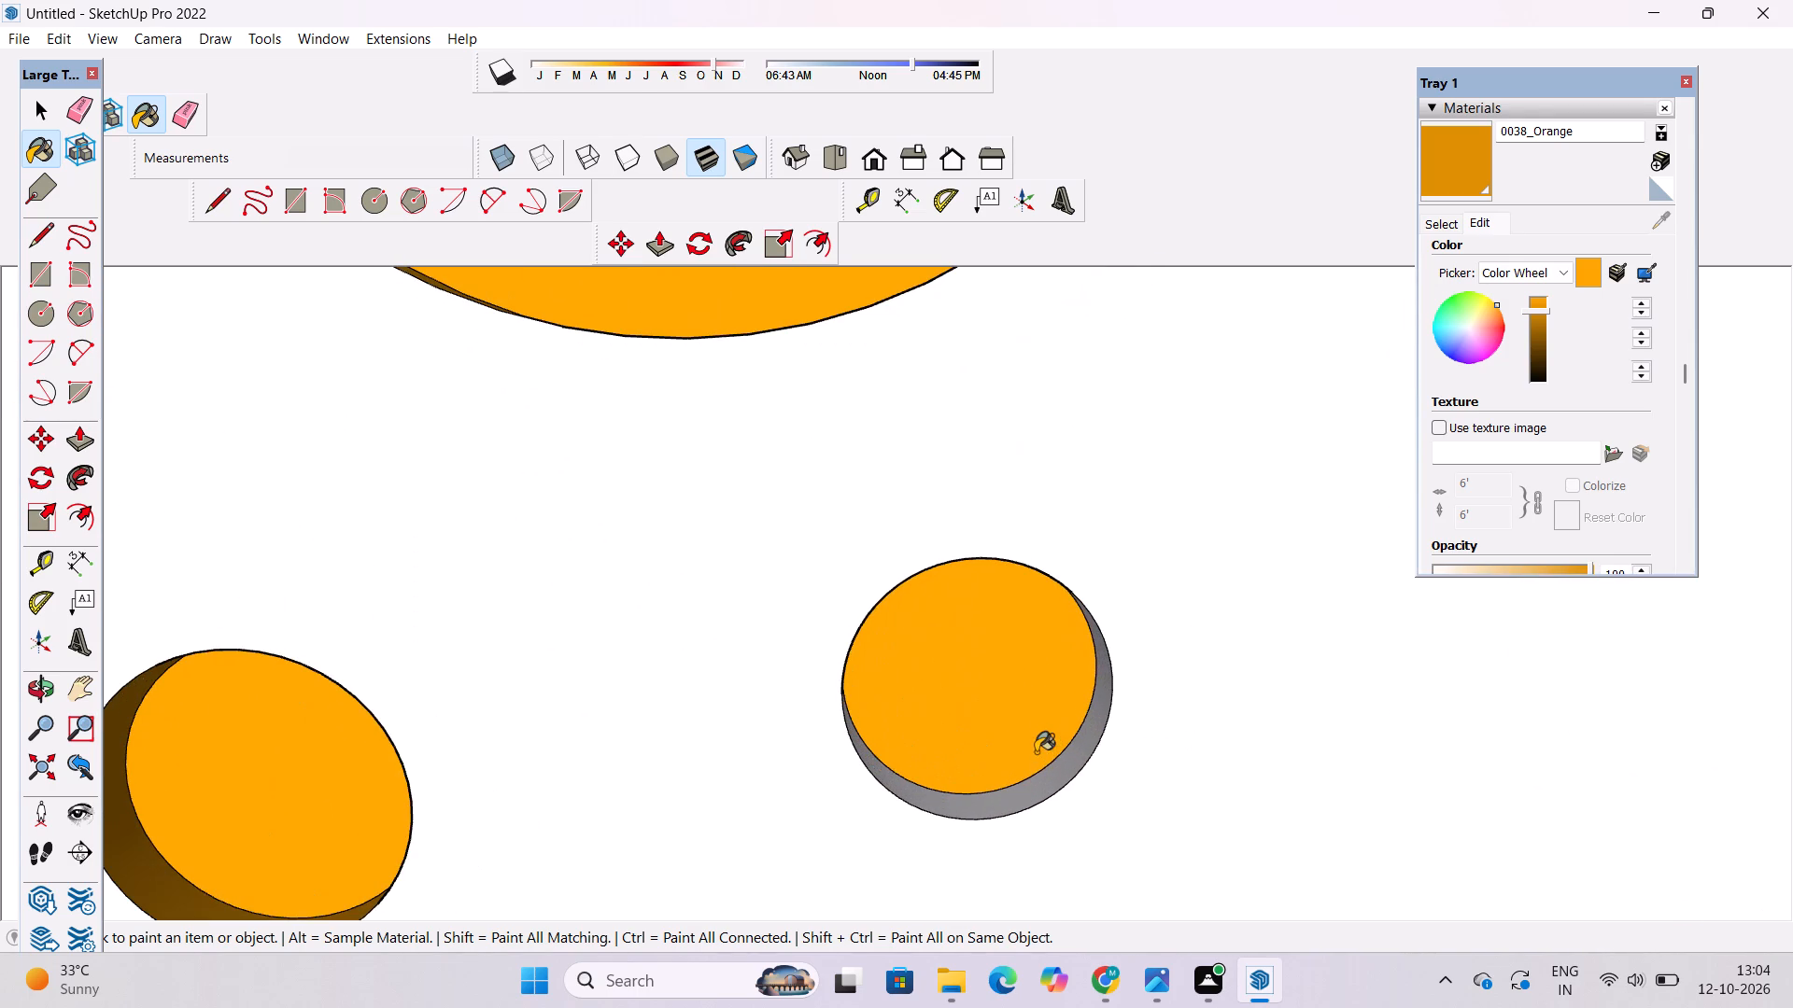
{"action": "left_click", "coordinate": [1038, 786]}
{"action": "scroll", "coordinate": [694, 845], "scroll_direction": "down", "scroll_amount": 20}
{"action": "scroll", "coordinate": [694, 845], "scroll_direction": "down", "scroll_amount": 4}
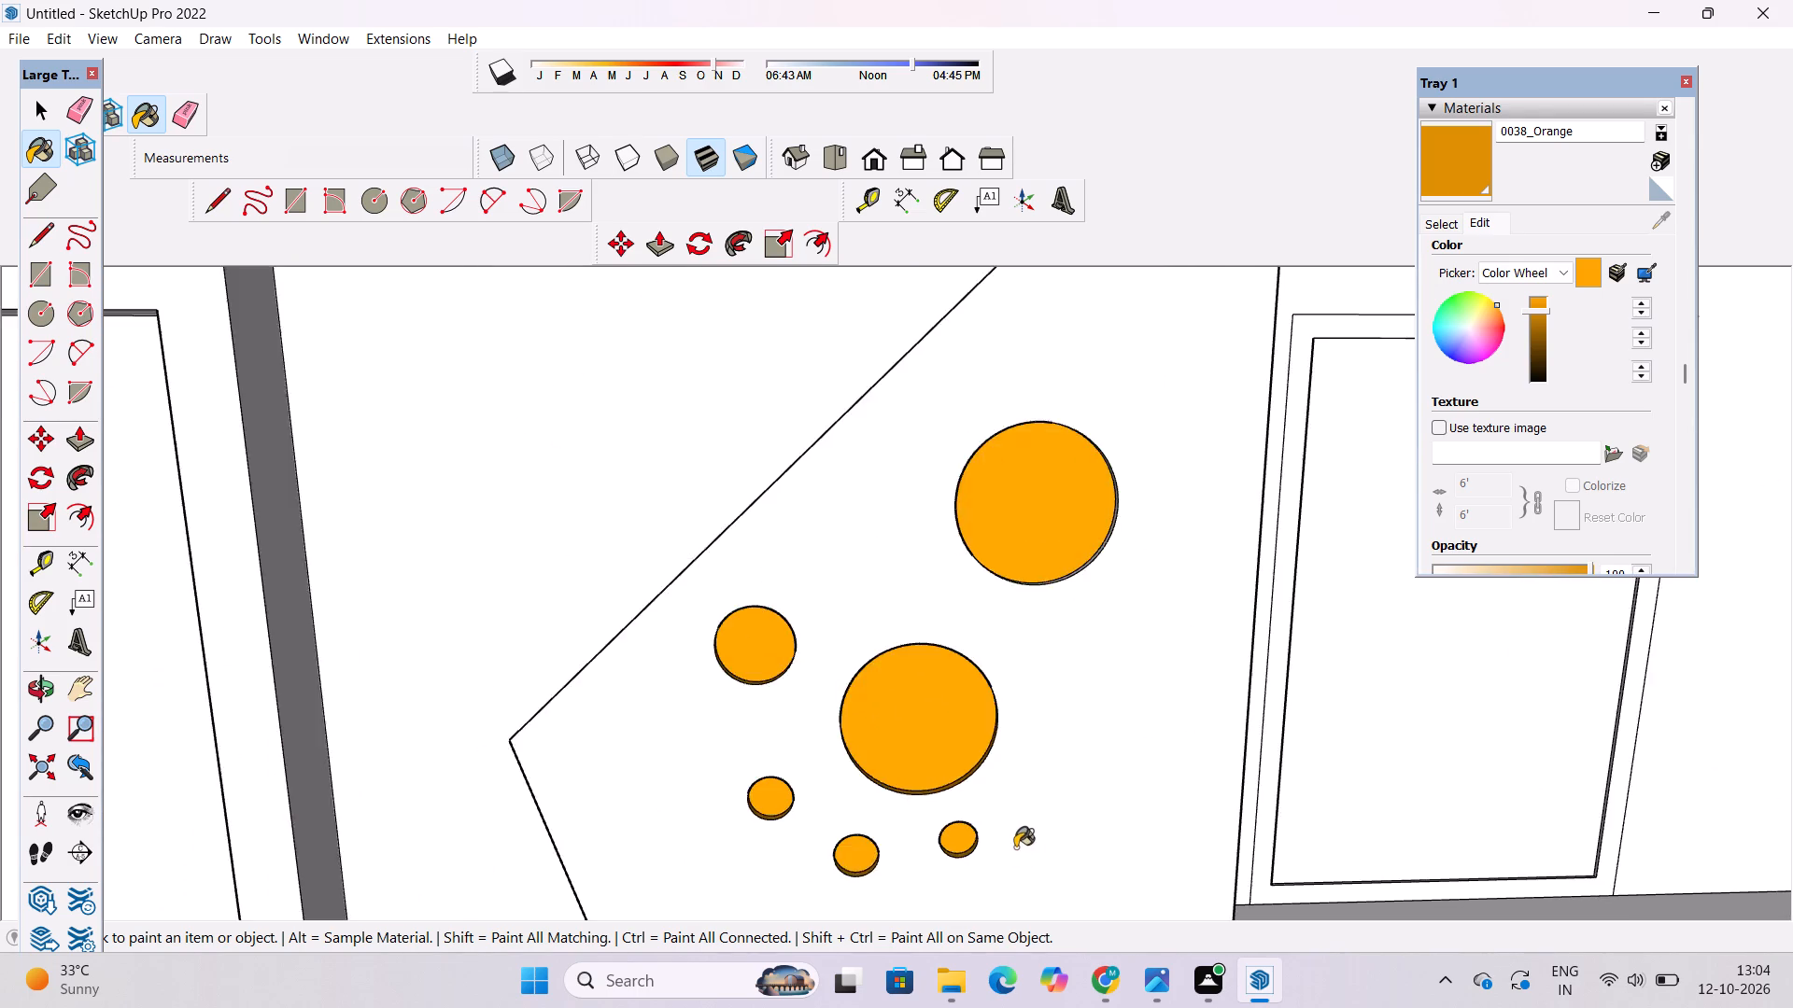
{"action": "scroll", "coordinate": [1015, 847], "scroll_direction": "down", "scroll_amount": 2}
{"action": "scroll", "coordinate": [1025, 673], "scroll_direction": "up", "scroll_amount": 20}
{"action": "scroll", "coordinate": [1025, 673], "scroll_direction": "up", "scroll_amount": 6}
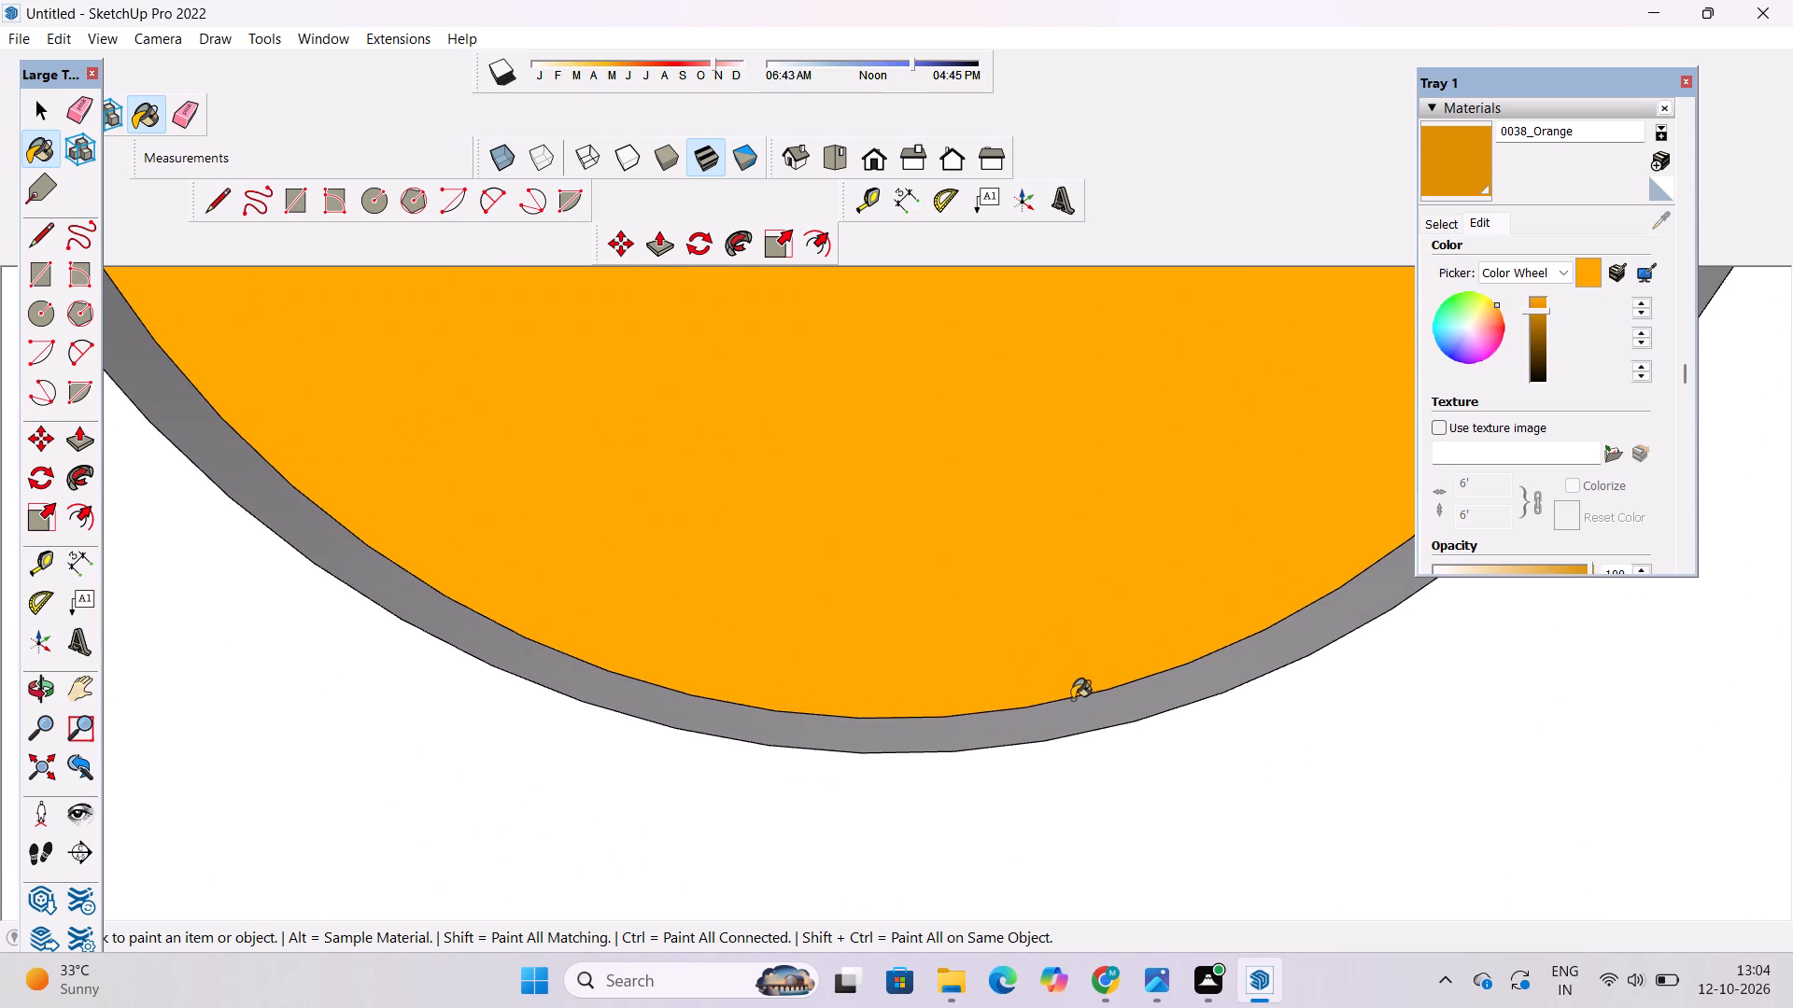
{"action": "left_click", "coordinate": [1072, 699]}
{"action": "left_click", "coordinate": [971, 739]}
Paint the lower triangular halves of the upper and lower side-wall windows nearest the front corner with 0038_Orange.
{"action": "scroll", "coordinate": [992, 661], "scroll_direction": "down", "scroll_amount": 15}
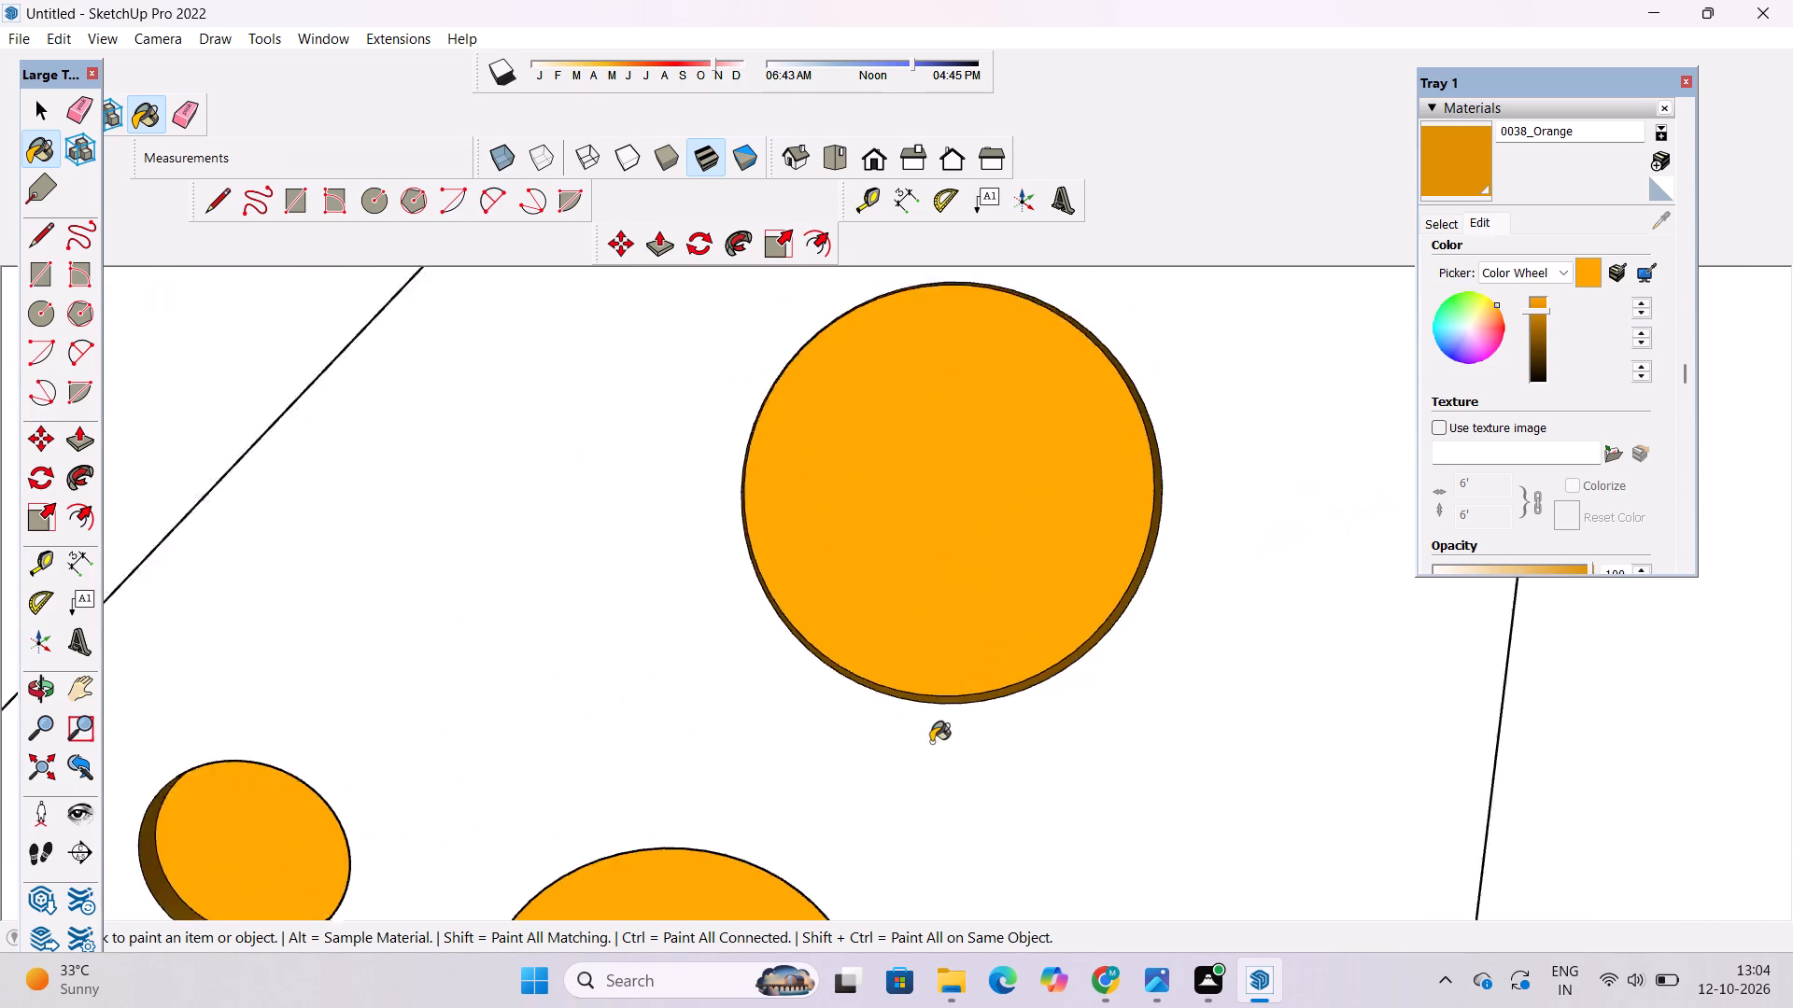
{"action": "scroll", "coordinate": [931, 742], "scroll_direction": "down", "scroll_amount": 20}
{"action": "scroll", "coordinate": [931, 742], "scroll_direction": "down", "scroll_amount": 4}
{"action": "scroll", "coordinate": [832, 595], "scroll_direction": "down", "scroll_amount": 2}
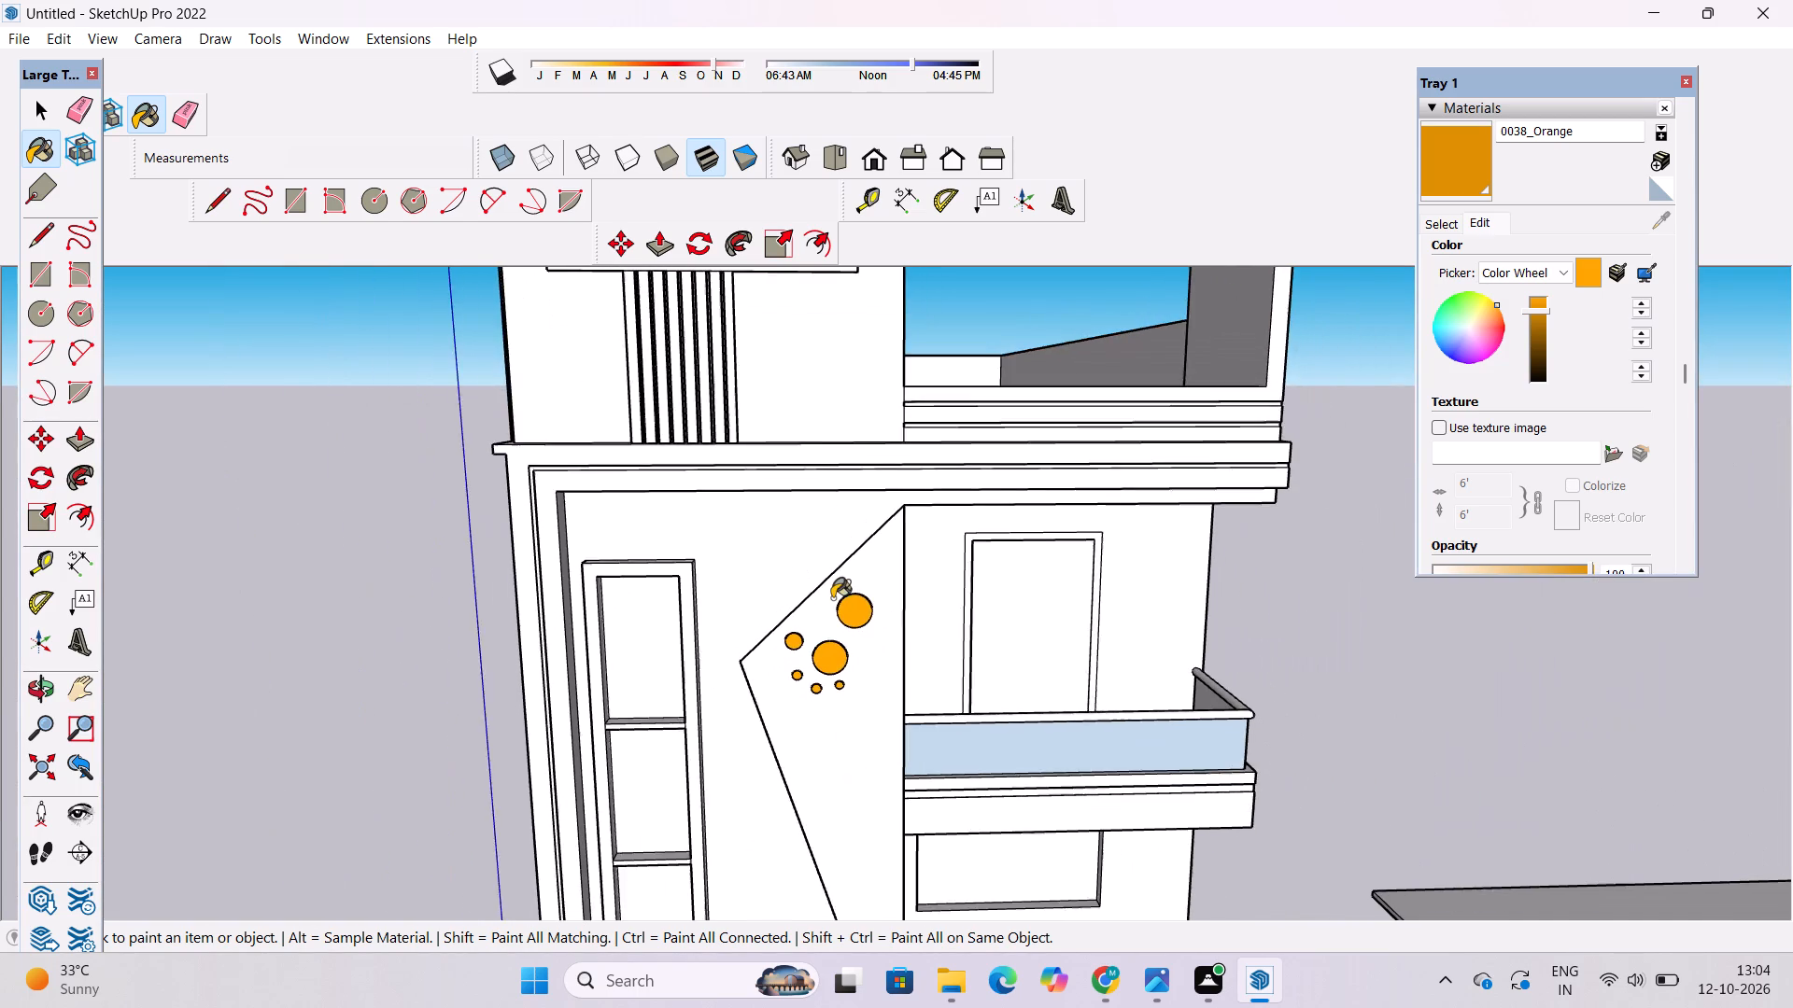
{"action": "scroll", "coordinate": [832, 598], "scroll_direction": "down", "scroll_amount": 2}
{"action": "scroll", "coordinate": [1194, 555], "scroll_direction": "down", "scroll_amount": 2}
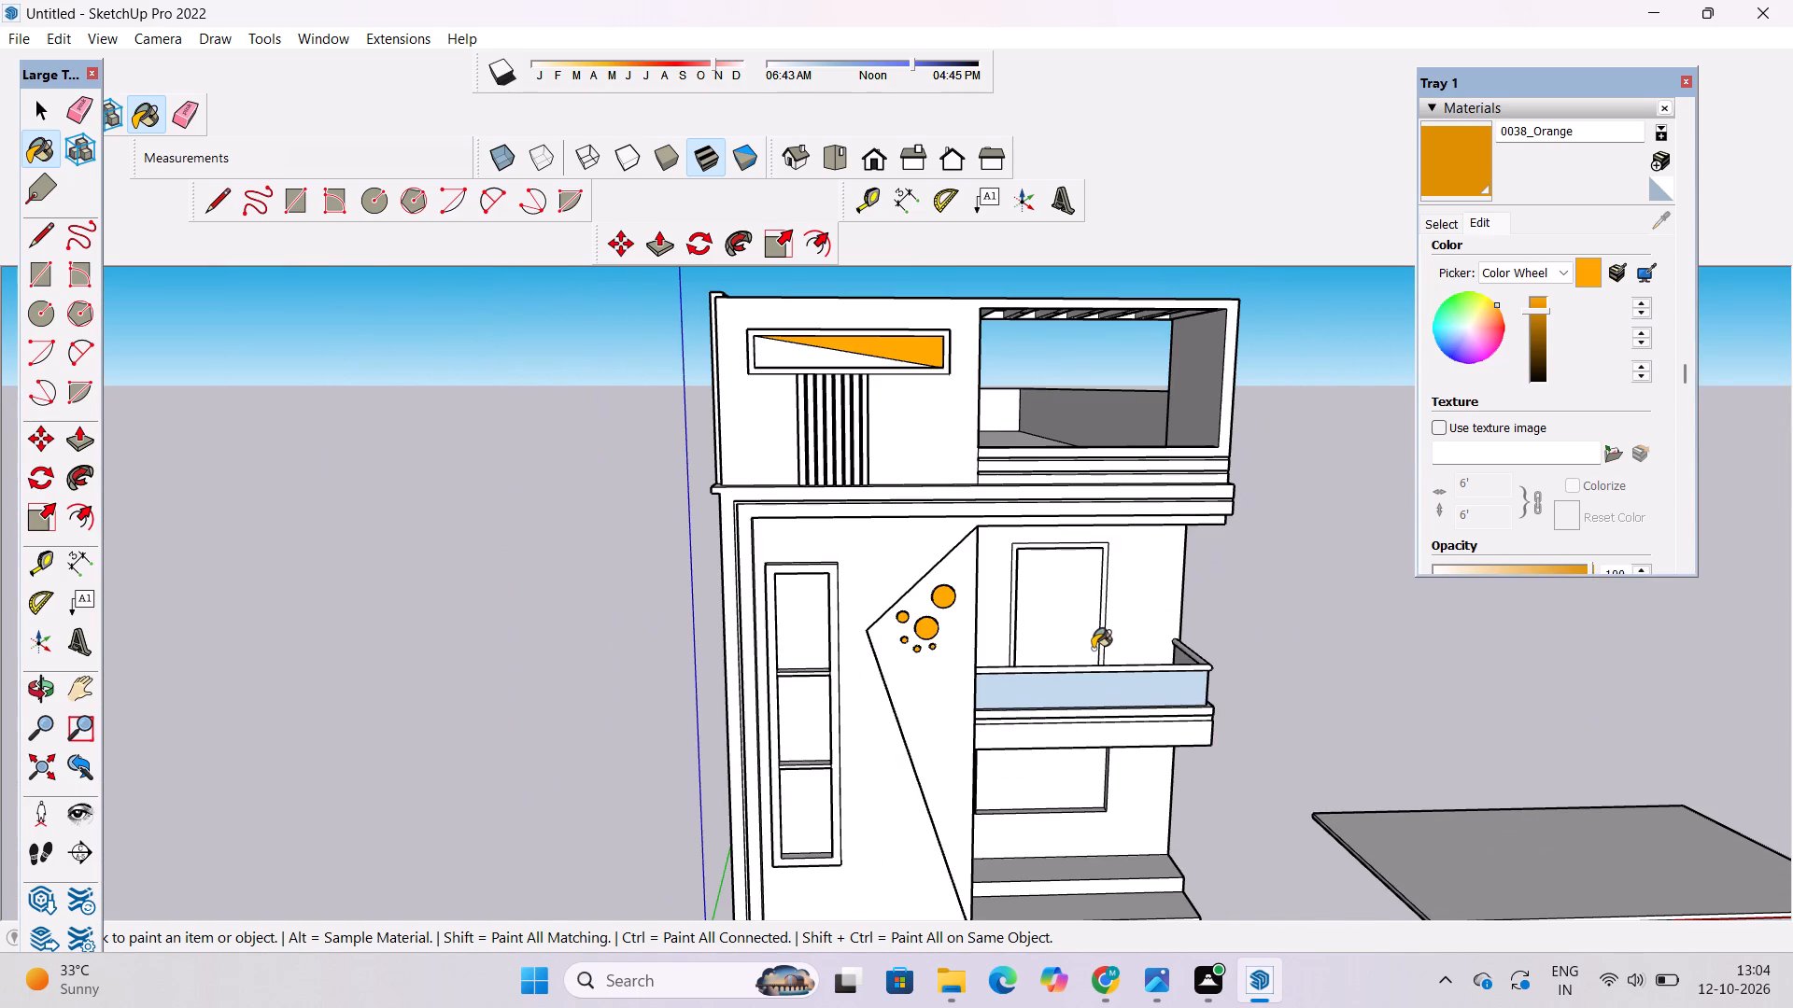
{"action": "key", "text": "o"}
{"action": "left_click_drag", "start_coordinate": [835, 662], "coordinate": [1055, 696]}
{"action": "left_click_drag", "start_coordinate": [955, 717], "coordinate": [1050, 626], "text": "shift"}
{"action": "scroll", "coordinate": [857, 583], "scroll_direction": "up", "scroll_amount": 5}
{"action": "left_click_drag", "start_coordinate": [868, 572], "coordinate": [888, 622], "text": "shift"}
{"action": "scroll", "coordinate": [905, 620], "scroll_direction": "up", "scroll_amount": 1}
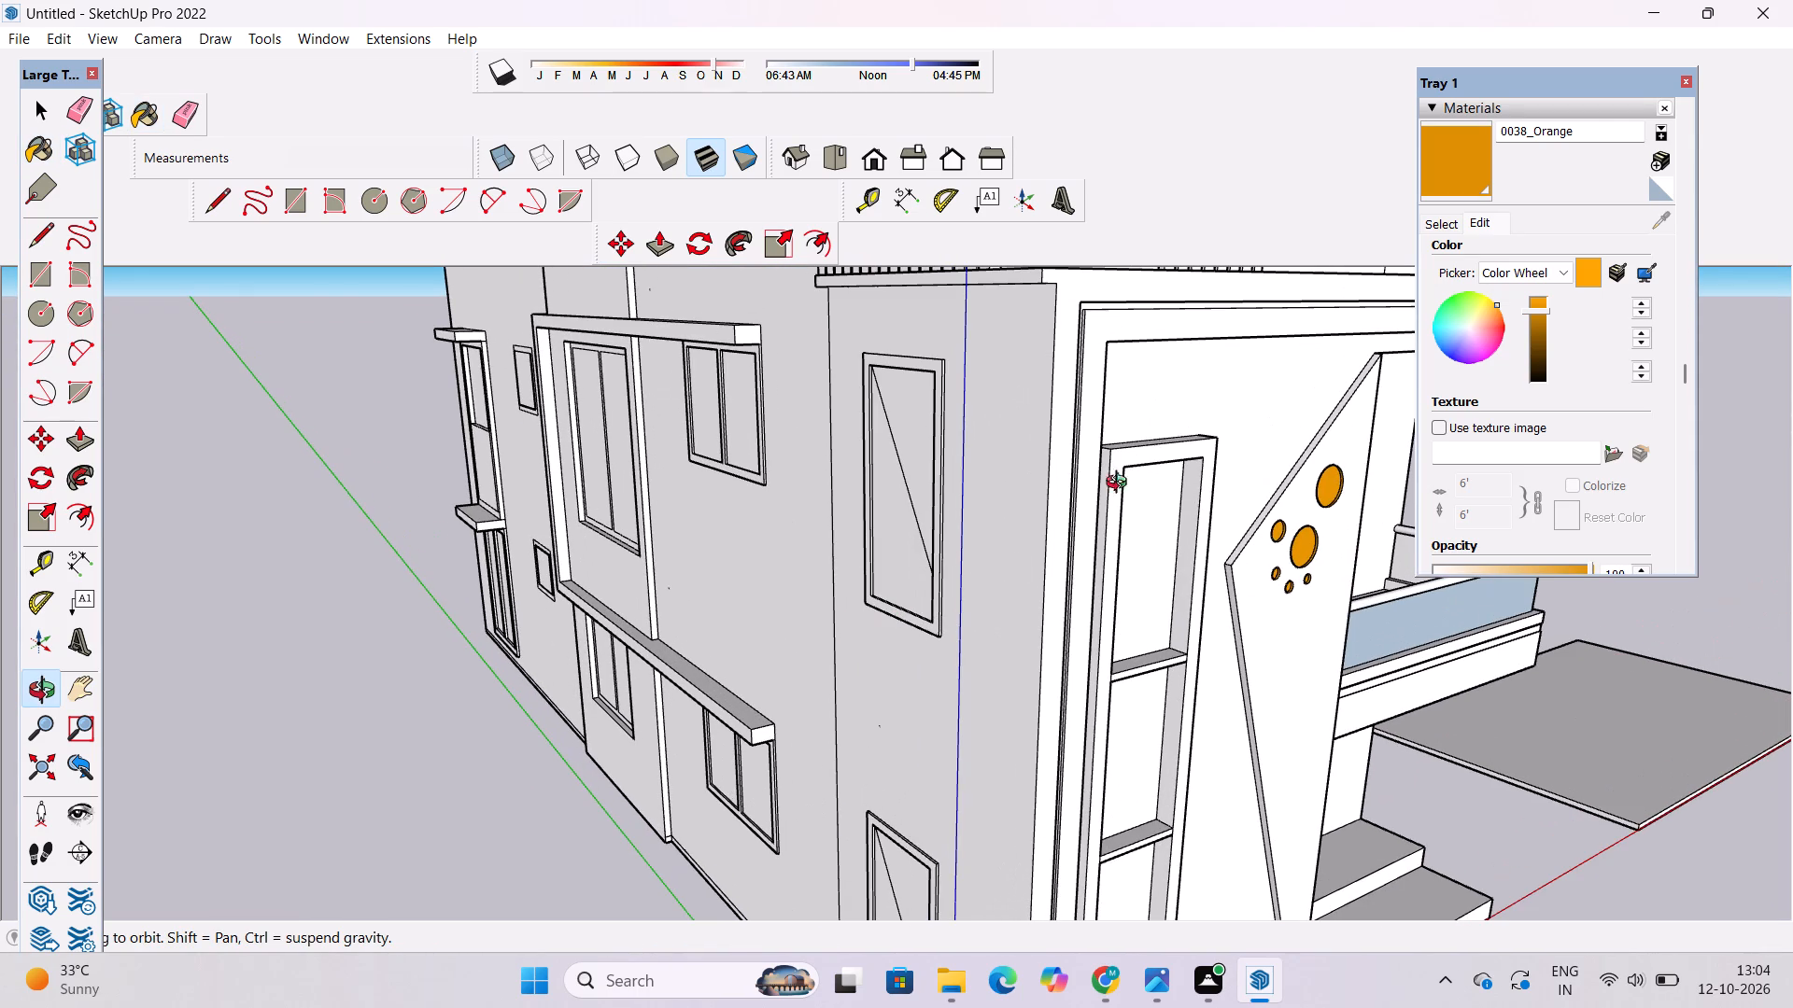
{"action": "left_click", "coordinate": [1442, 151]}
{"action": "left_click", "coordinate": [888, 530]}
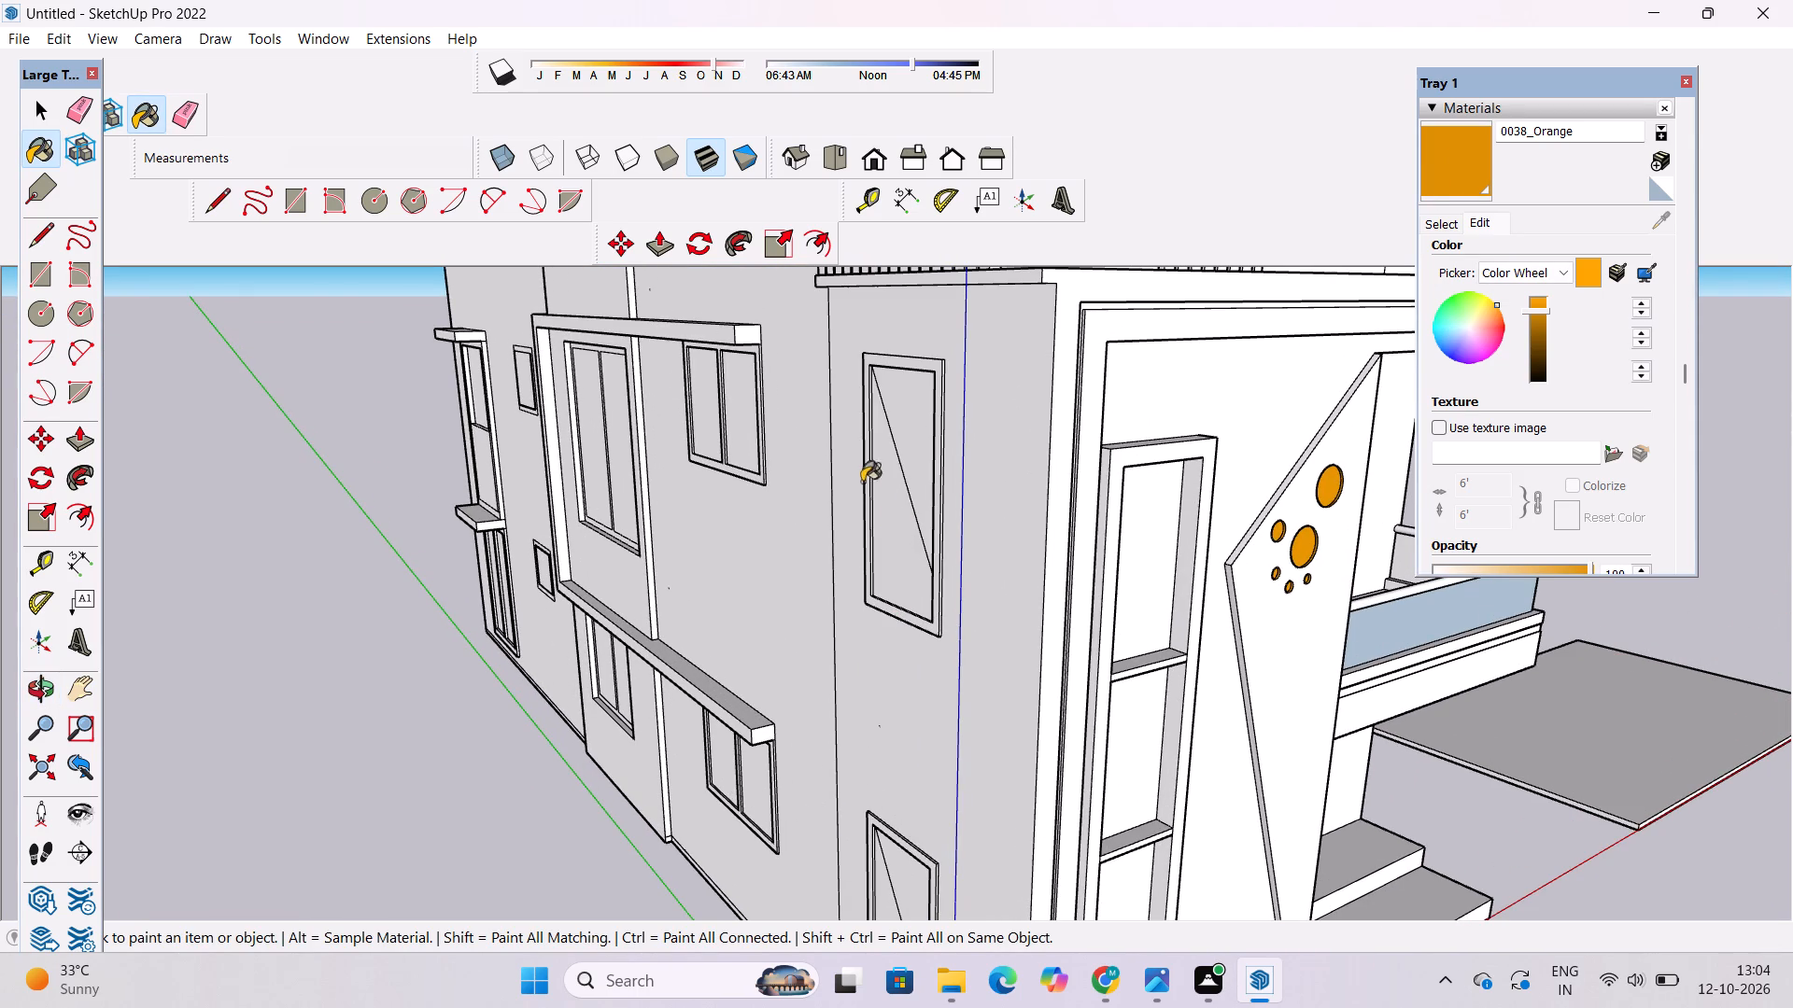
{"action": "scroll", "coordinate": [850, 457], "scroll_direction": "down", "scroll_amount": 5}
{"action": "scroll", "coordinate": [871, 679], "scroll_direction": "up", "scroll_amount": 3}
{"action": "left_click", "coordinate": [873, 812]}
{"action": "scroll", "coordinate": [758, 525], "scroll_direction": "down", "scroll_amount": 2}
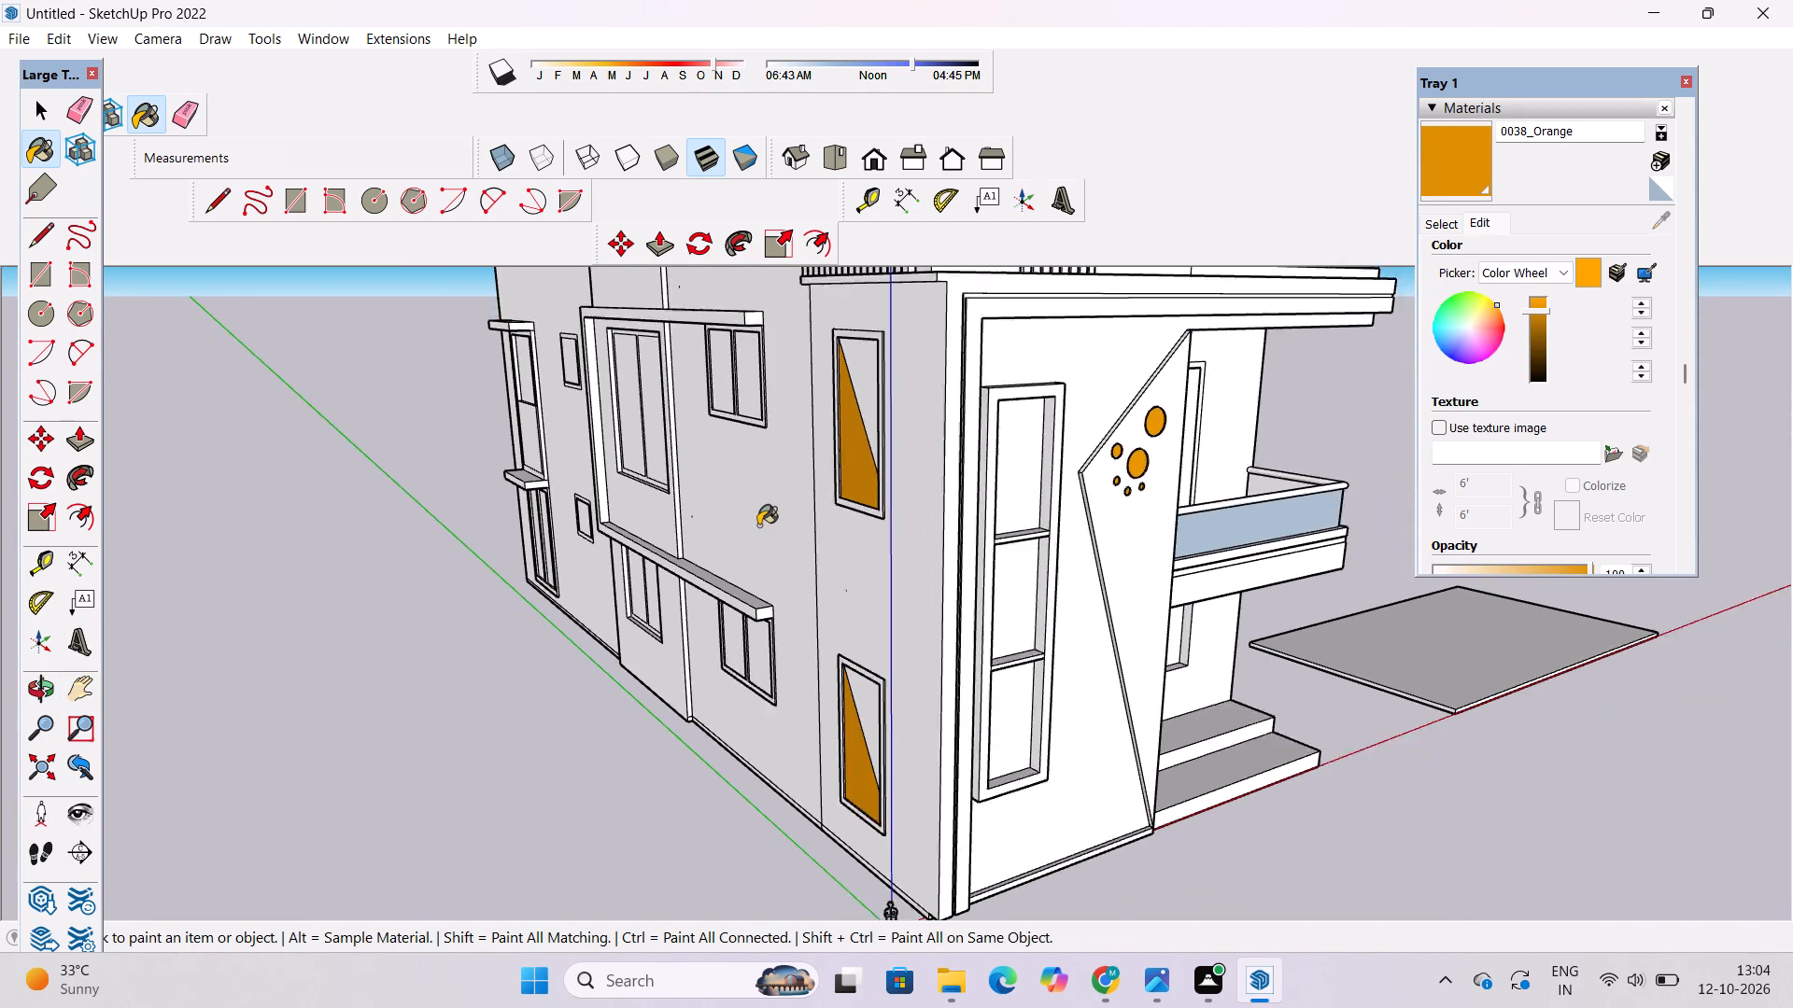
Paint the back faces of the two horizontal grooves in the parapet below the top-floor terrace opening with 0038_Orange.
{"action": "scroll", "coordinate": [758, 525], "scroll_direction": "down", "scroll_amount": 1}
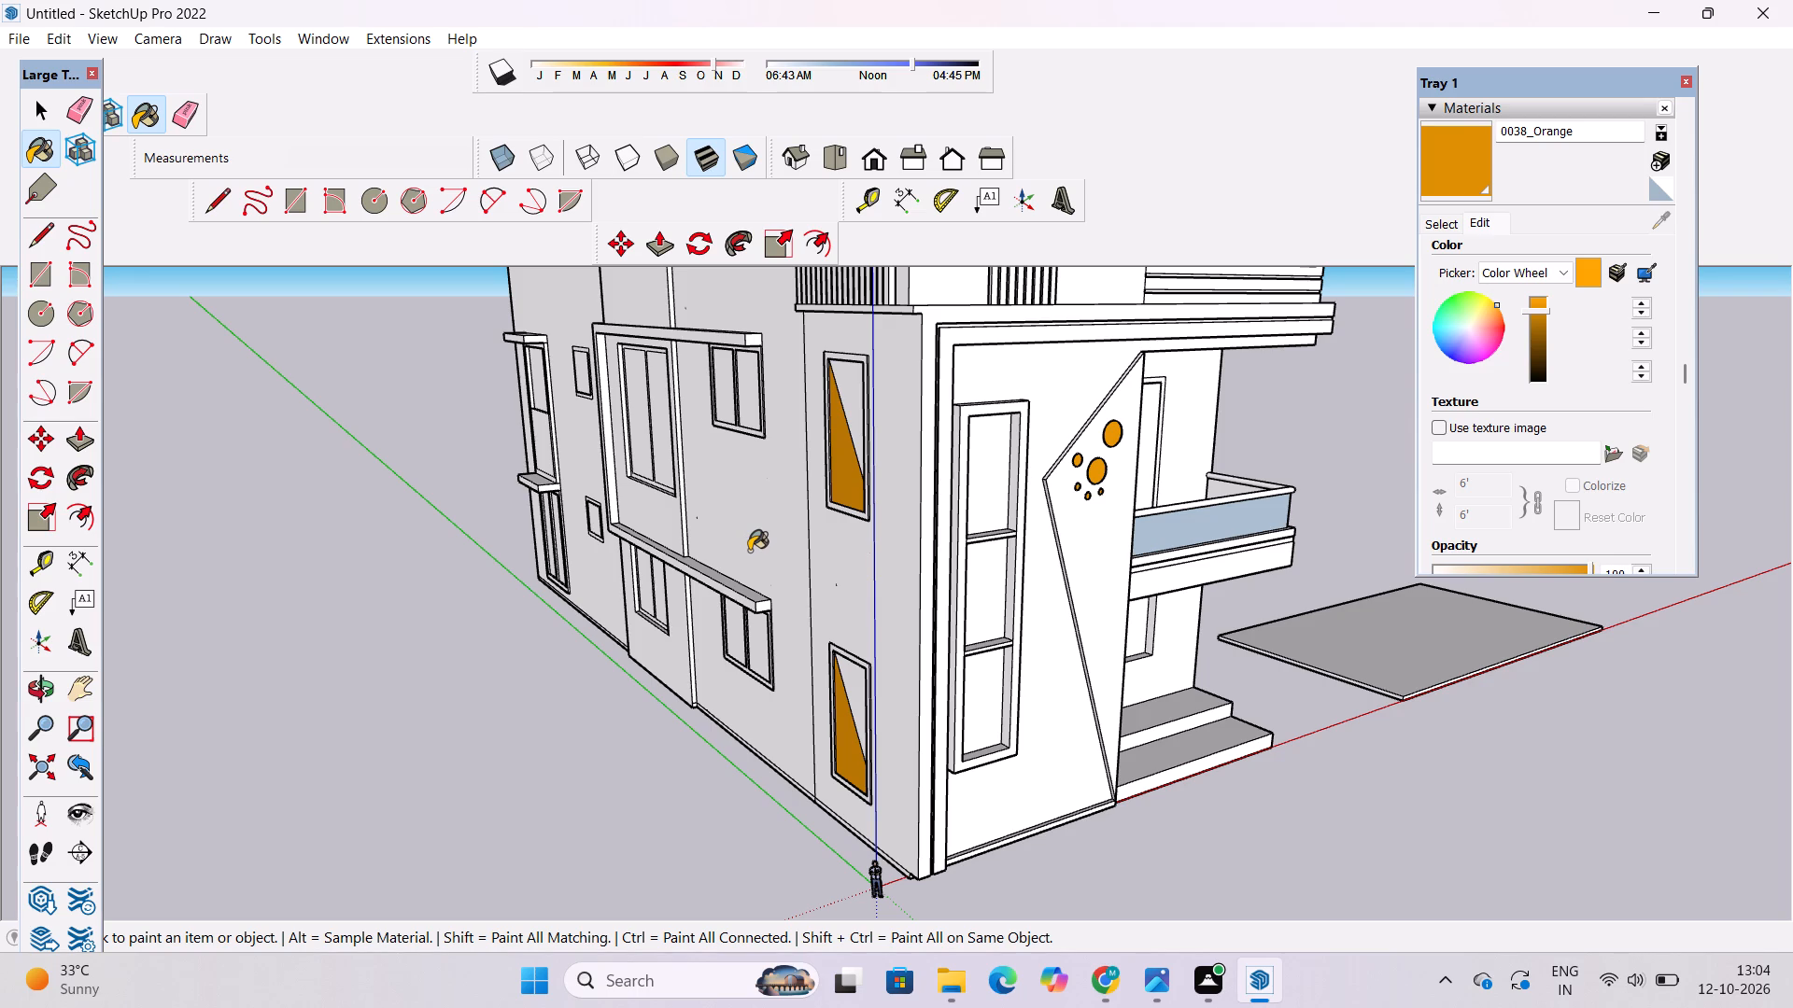
{"action": "scroll", "coordinate": [696, 676], "scroll_direction": "down", "scroll_amount": 5}
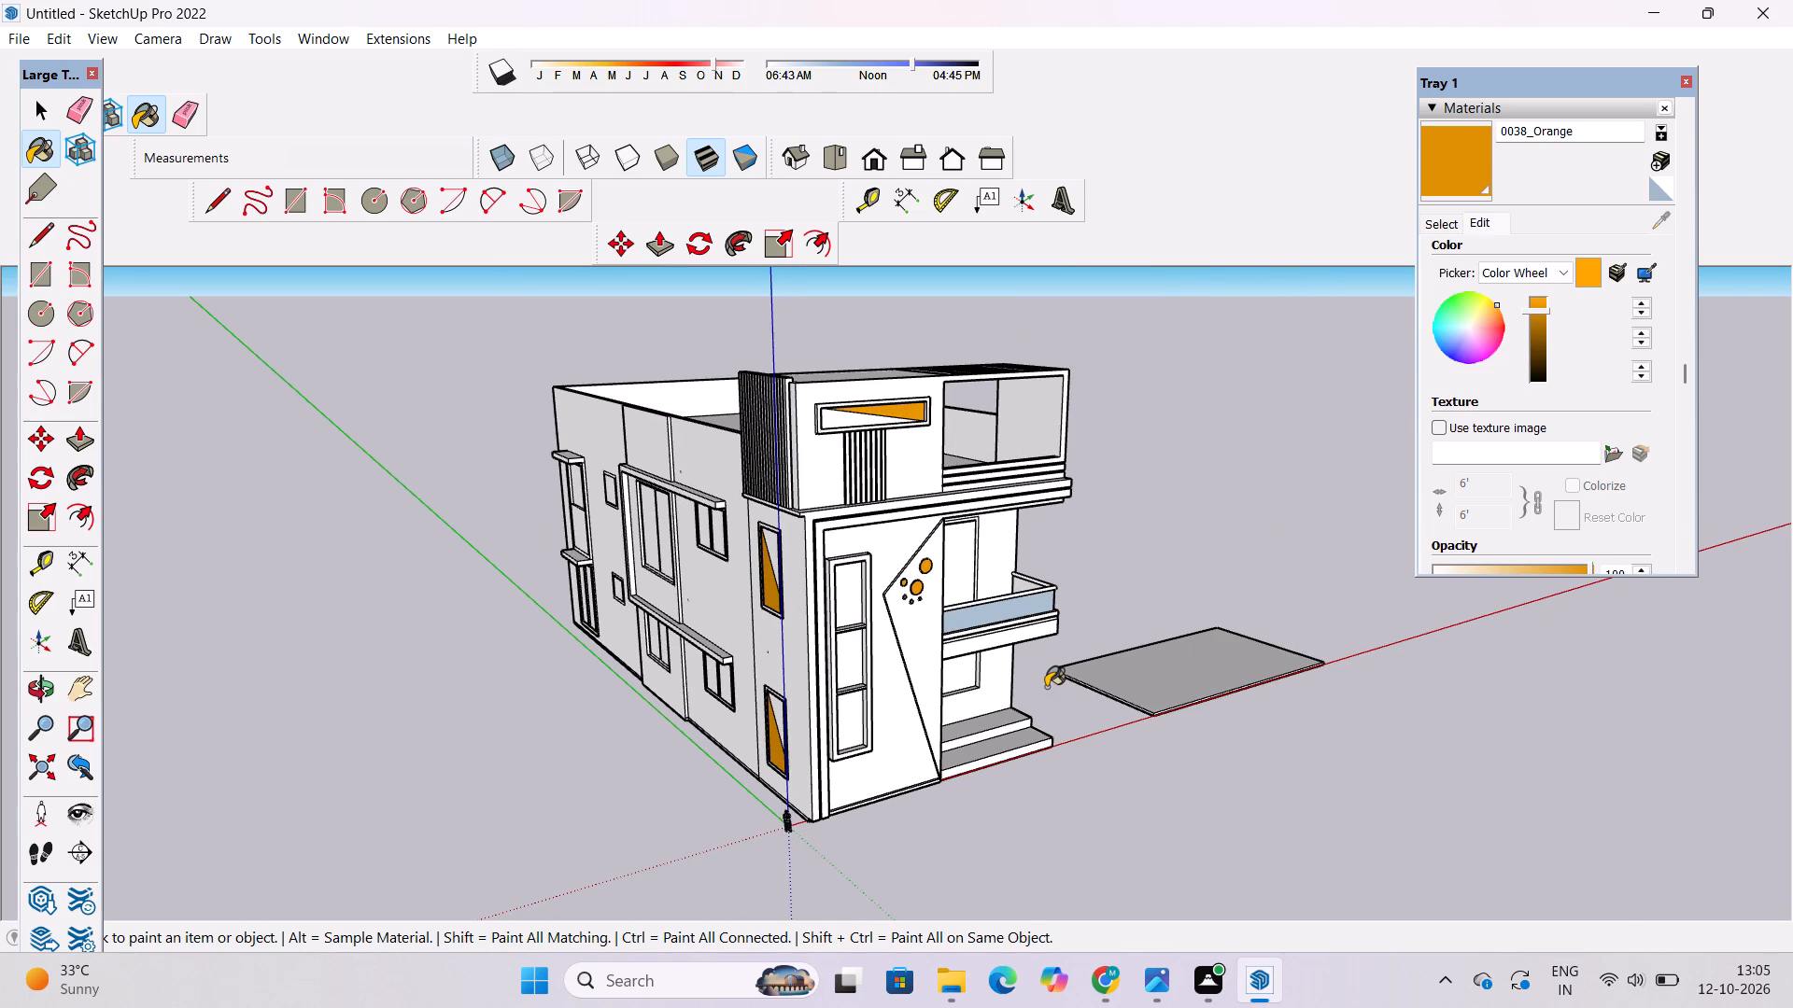
{"action": "key", "text": "o"}
{"action": "scroll", "coordinate": [1111, 679], "scroll_direction": "up", "scroll_amount": 3}
{"action": "left_click_drag", "start_coordinate": [1160, 652], "coordinate": [999, 660]}
{"action": "left_click_drag", "start_coordinate": [974, 632], "coordinate": [977, 765], "text": "shift"}
{"action": "left_click_drag", "start_coordinate": [976, 766], "coordinate": [947, 721]}
{"action": "scroll", "coordinate": [965, 678], "scroll_direction": "down", "scroll_amount": 5}
{"action": "left_click", "coordinate": [967, 668], "text": "shift"}
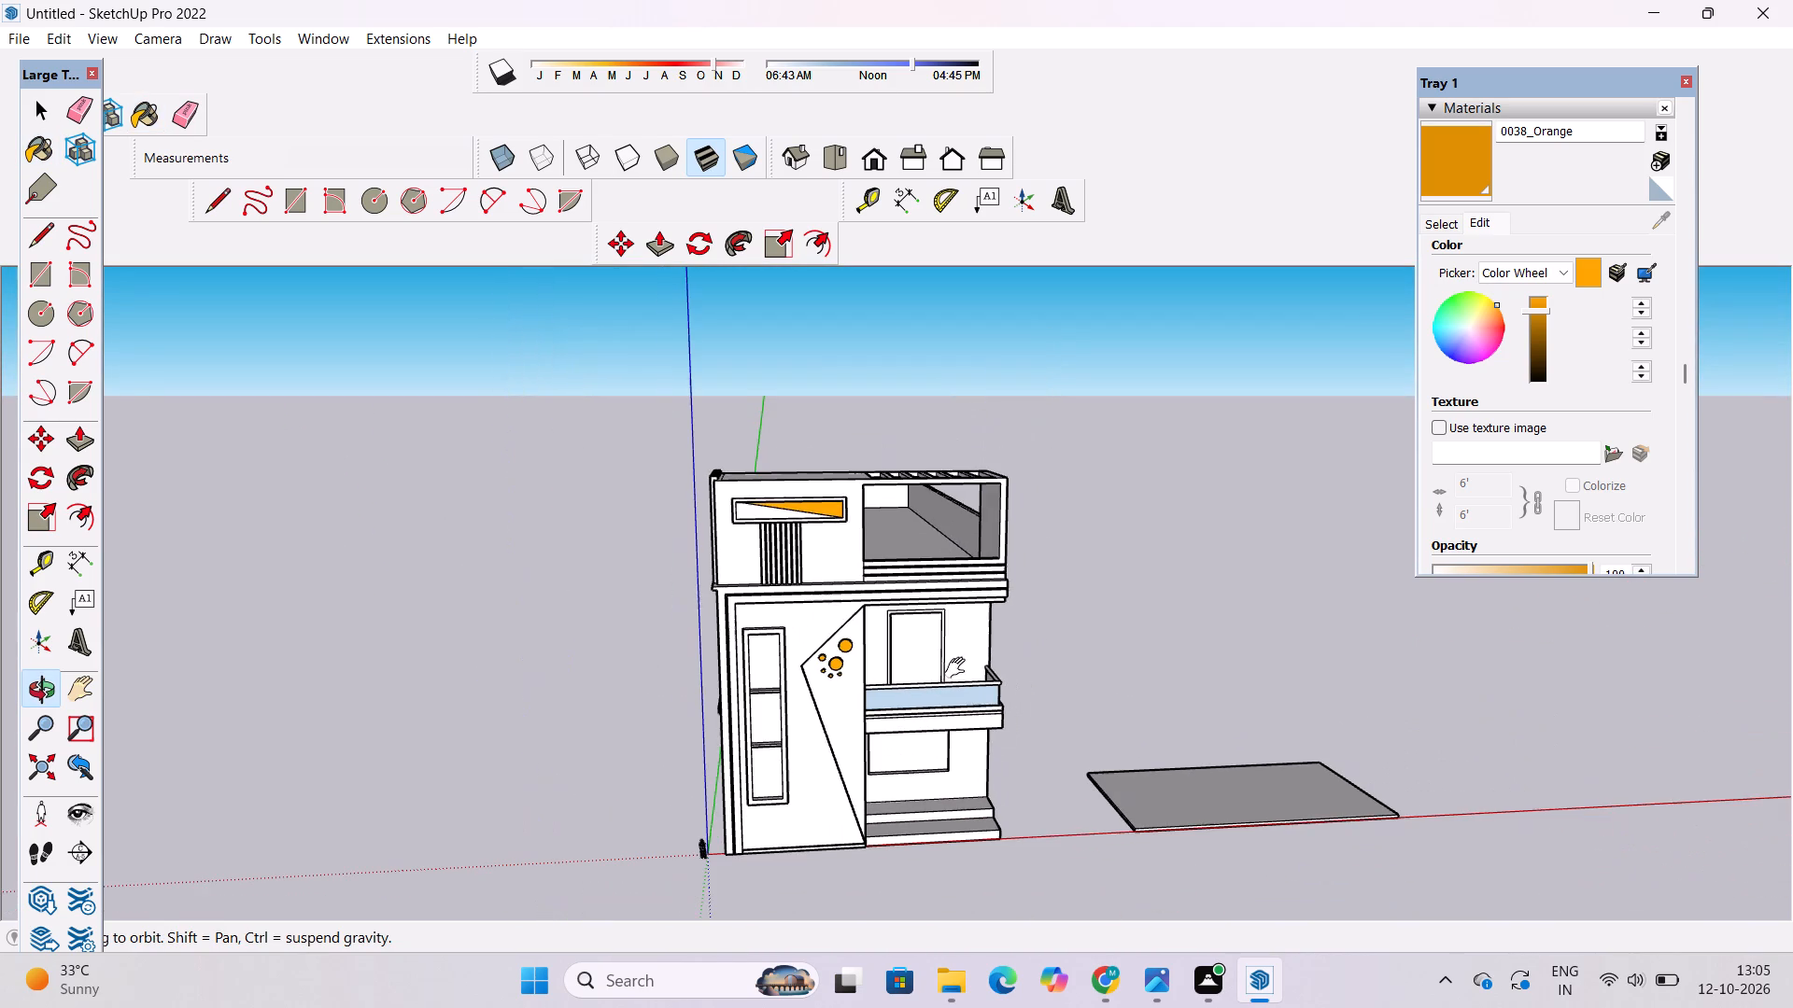
{"action": "left_click", "coordinate": [1466, 148]}
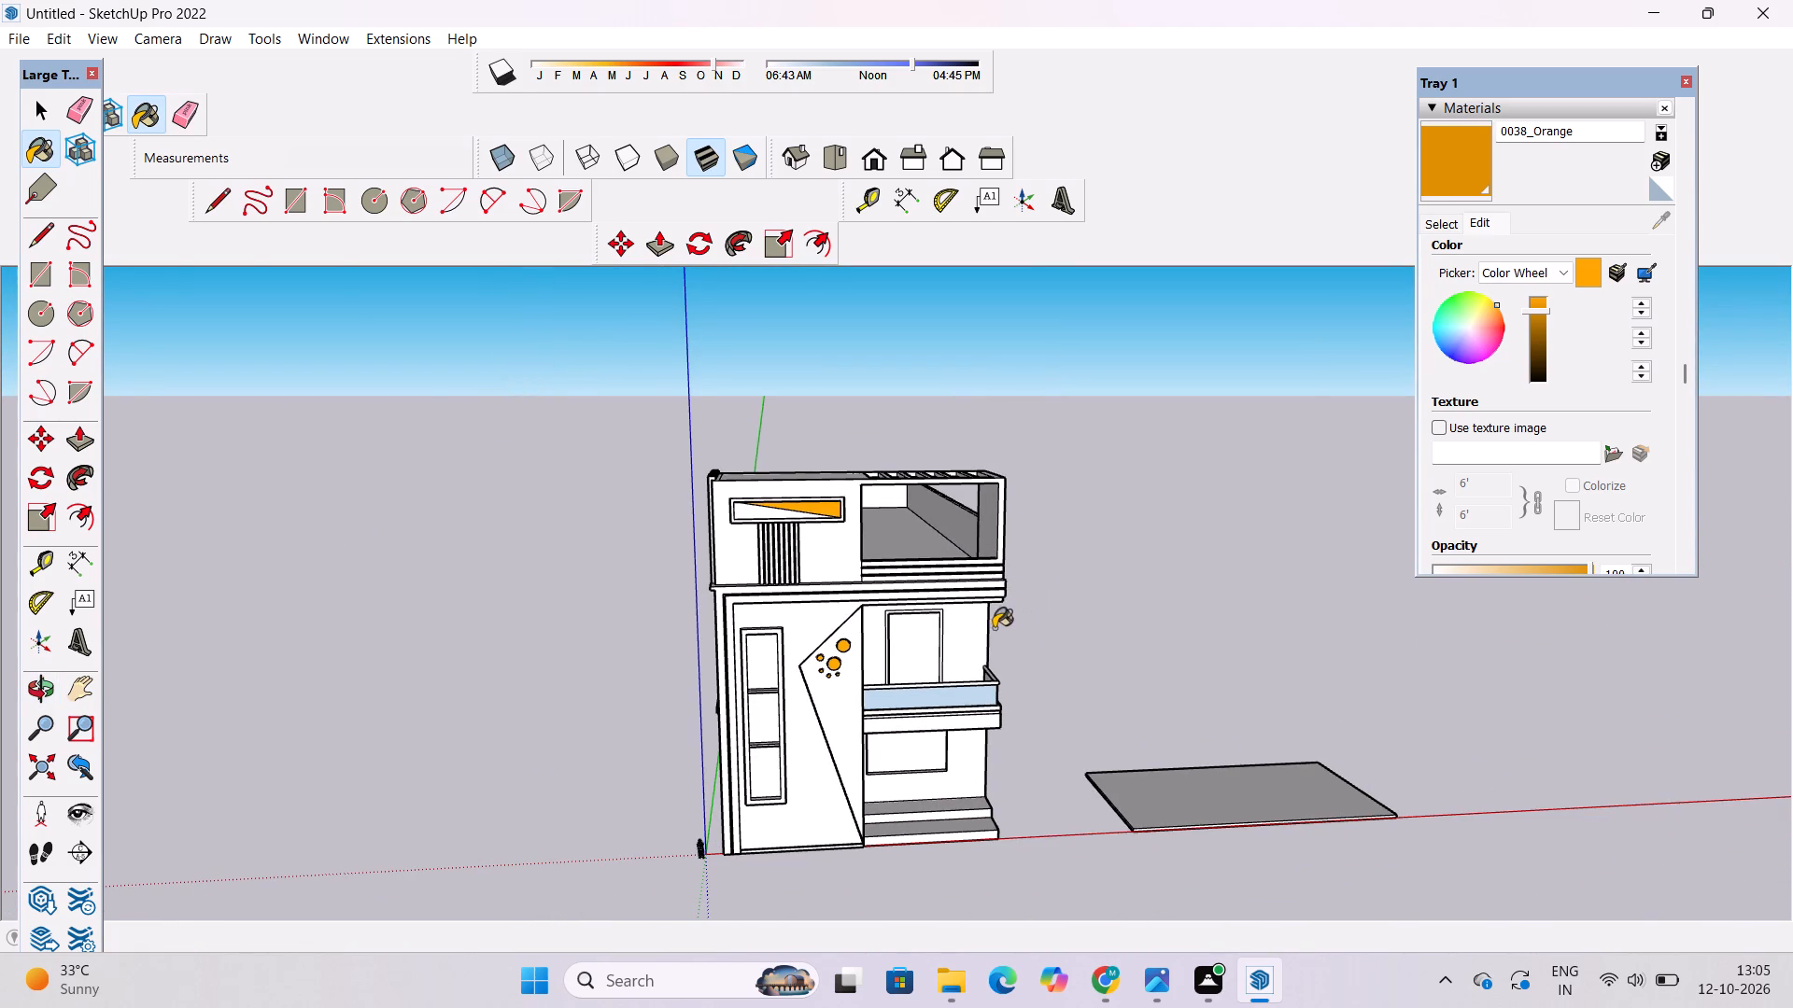
{"action": "scroll", "coordinate": [992, 628], "scroll_direction": "up", "scroll_amount": 19}
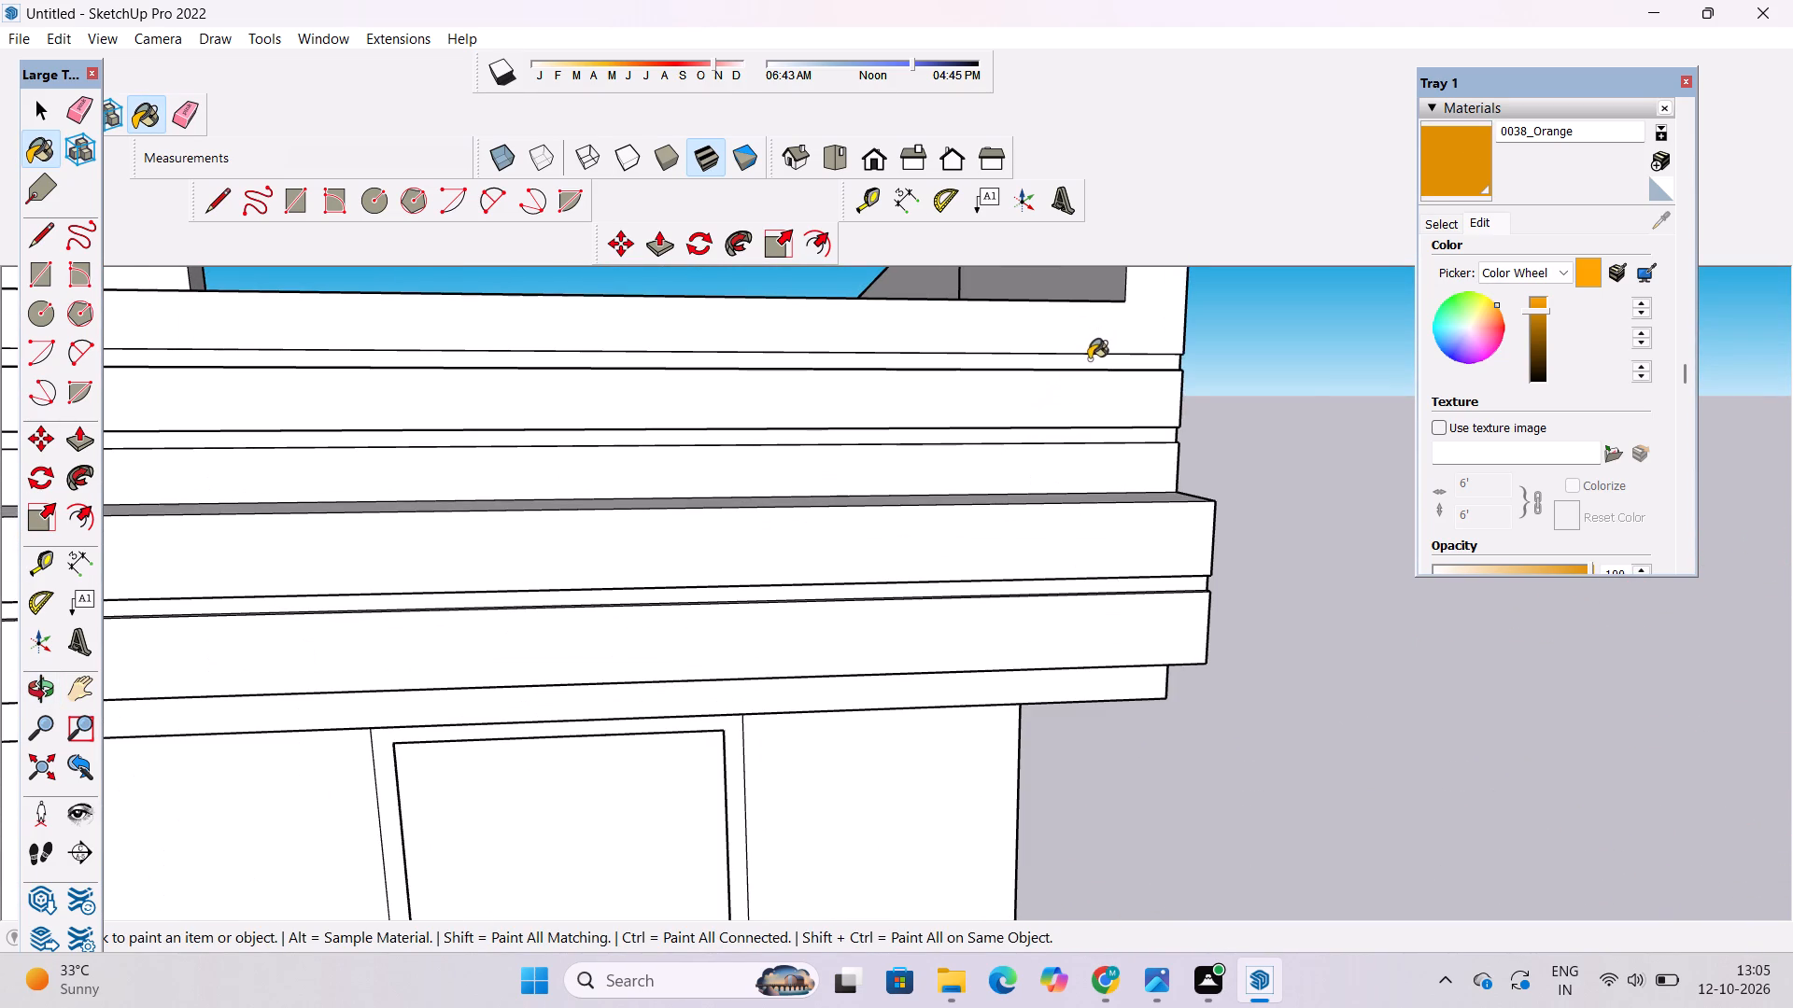
{"action": "left_click", "coordinate": [1089, 359]}
{"action": "left_click", "coordinate": [1090, 435]}
Paint the front face of the horizontal groove in the balcony slab with 0038_Orange.
{"action": "scroll", "coordinate": [840, 397], "scroll_direction": "down", "scroll_amount": 11}
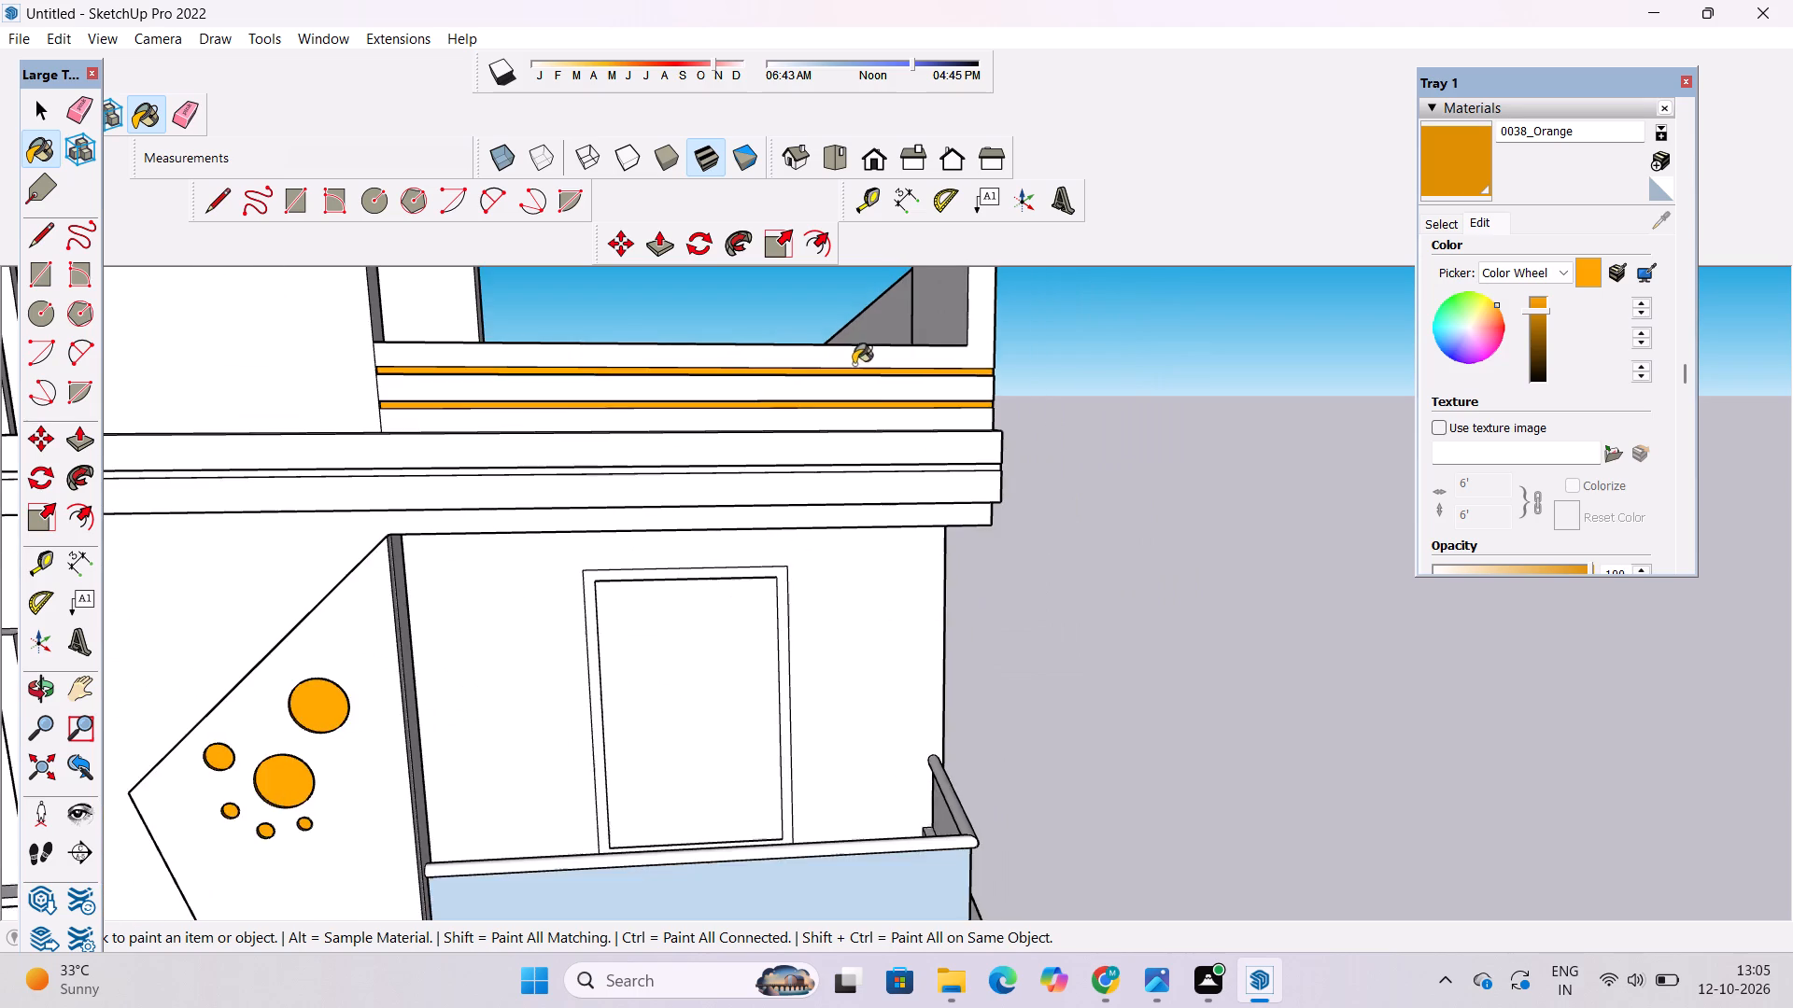
{"action": "scroll", "coordinate": [870, 544], "scroll_direction": "up", "scroll_amount": 5}
{"action": "scroll", "coordinate": [923, 427], "scroll_direction": "down", "scroll_amount": 5}
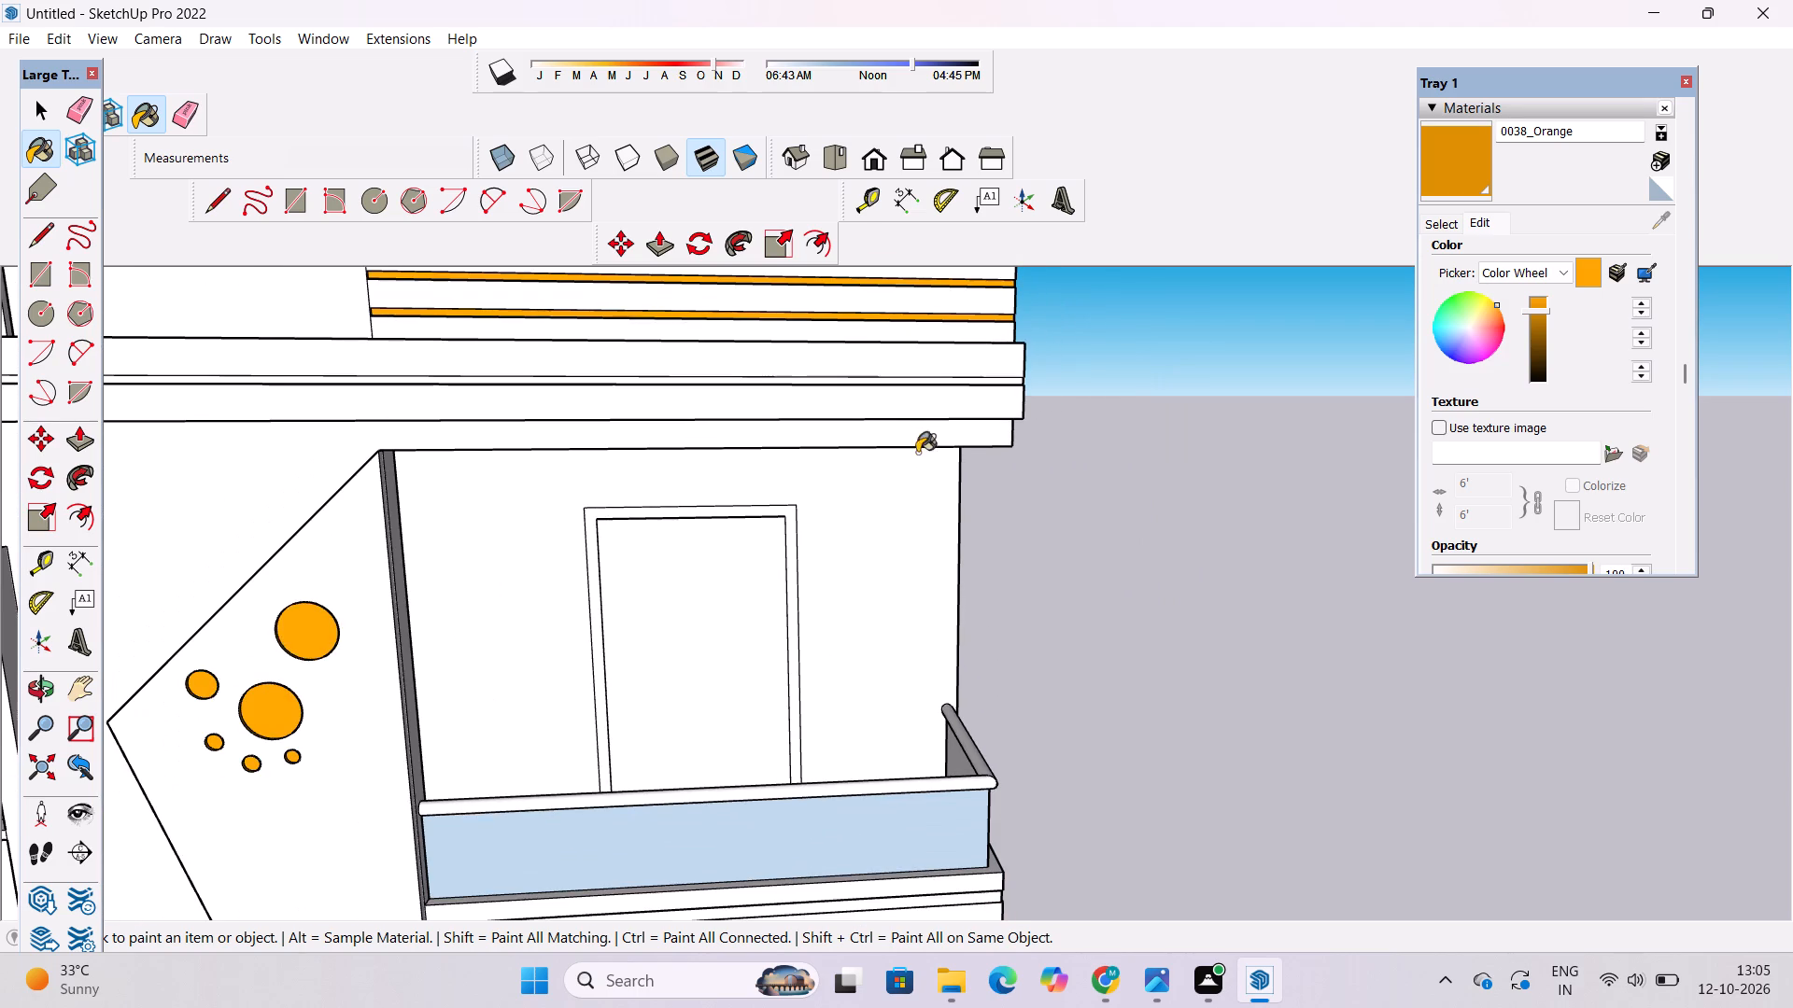
{"action": "scroll", "coordinate": [866, 508], "scroll_direction": "down", "scroll_amount": 5}
{"action": "scroll", "coordinate": [842, 743], "scroll_direction": "up", "scroll_amount": 10}
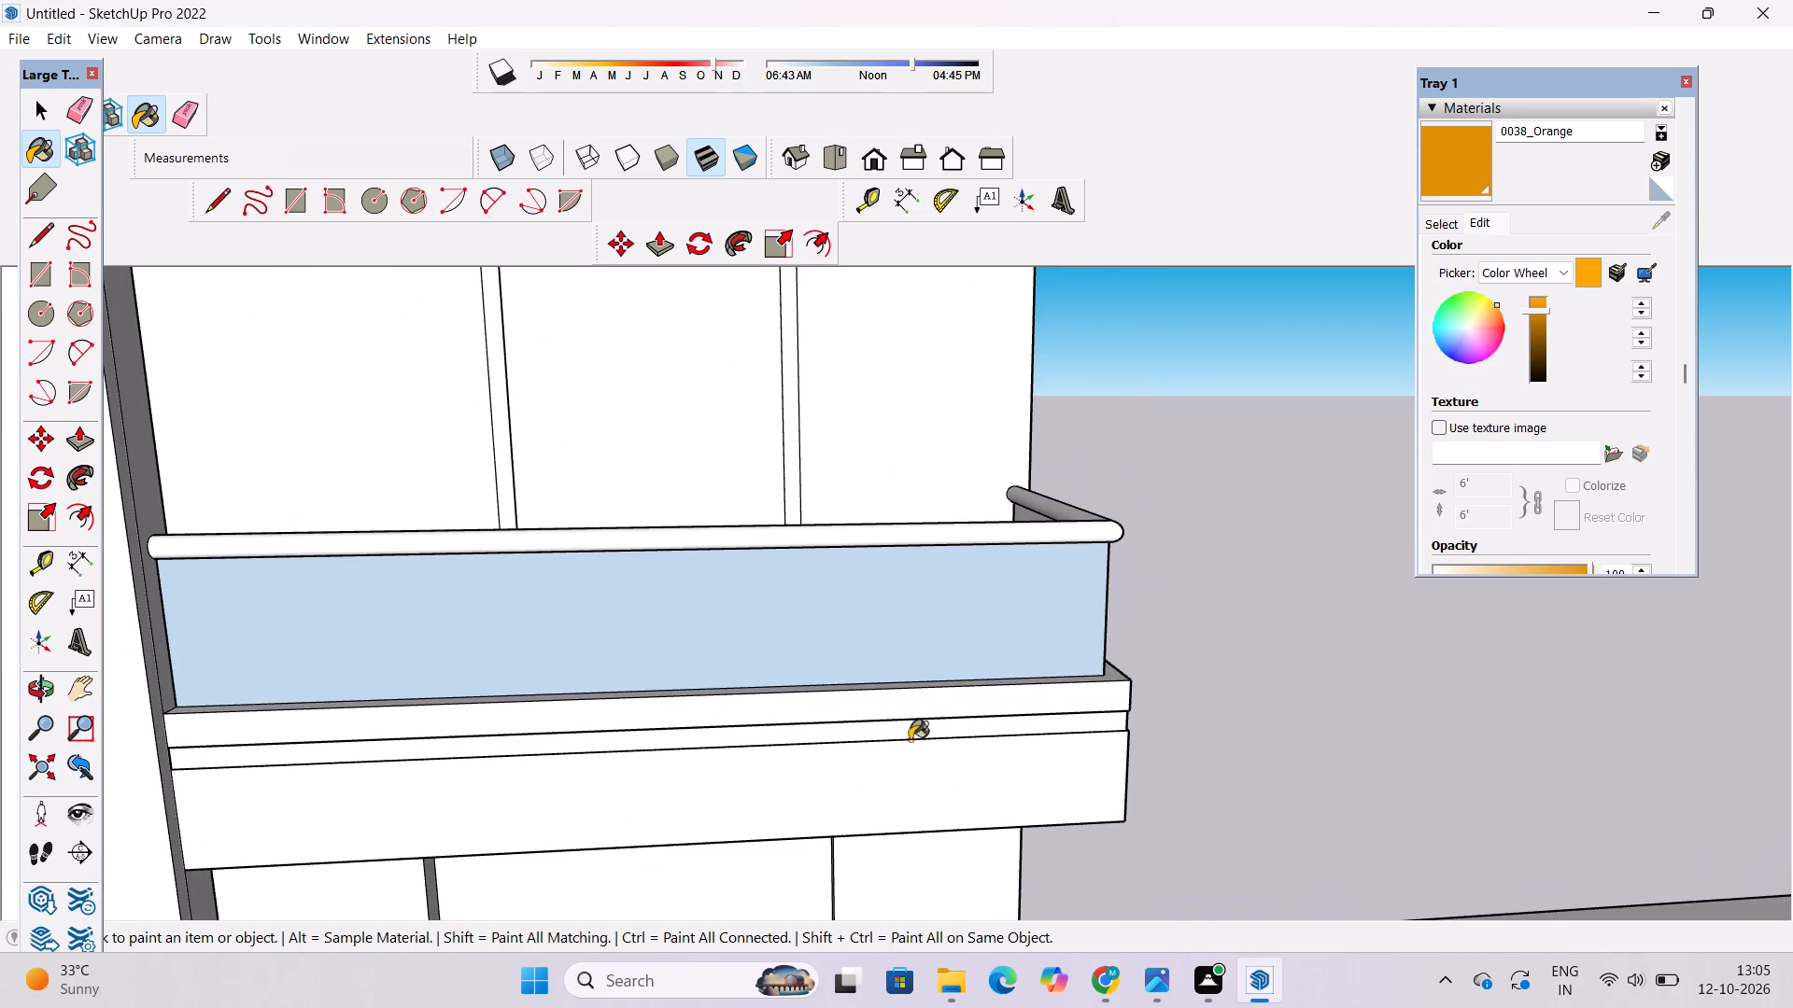
{"action": "left_click", "coordinate": [929, 728]}
Paint the balcony slab's groove face on the short side around the corner with 0038_Orange.
{"action": "key", "text": "o"}
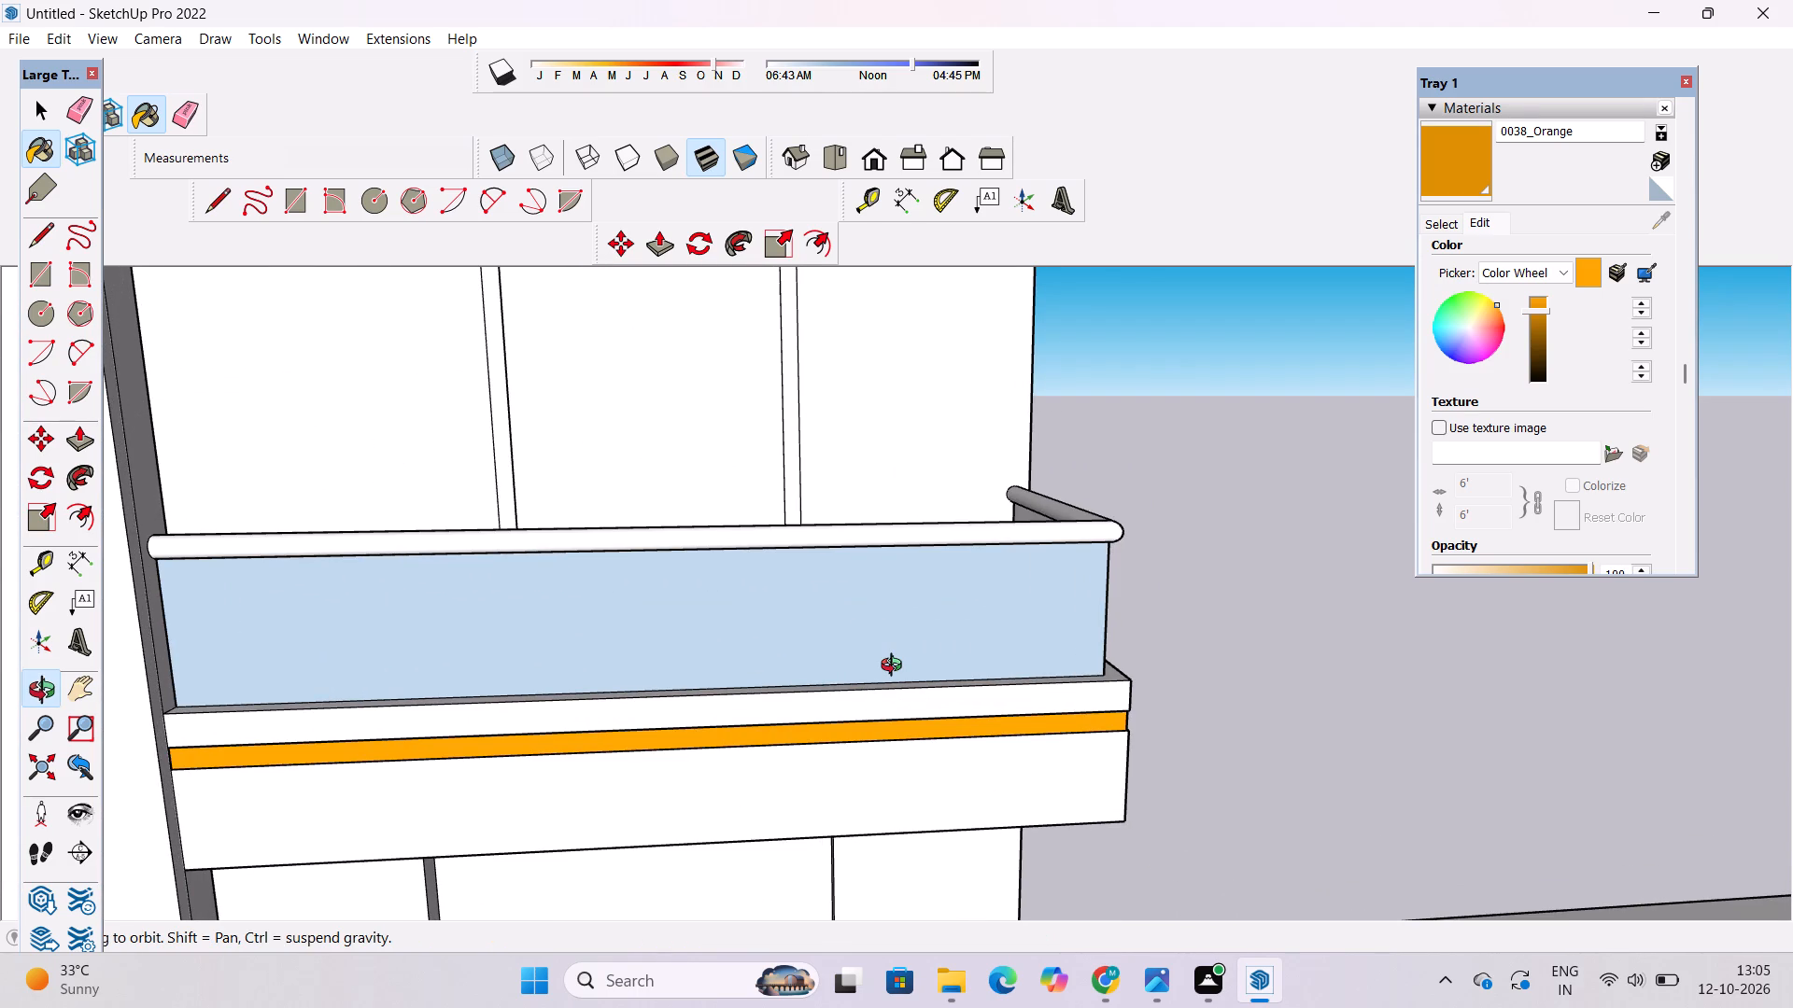
{"action": "scroll", "coordinate": [896, 667], "scroll_direction": "down", "scroll_amount": 4}
{"action": "left_click_drag", "start_coordinate": [1040, 721], "coordinate": [910, 689]}
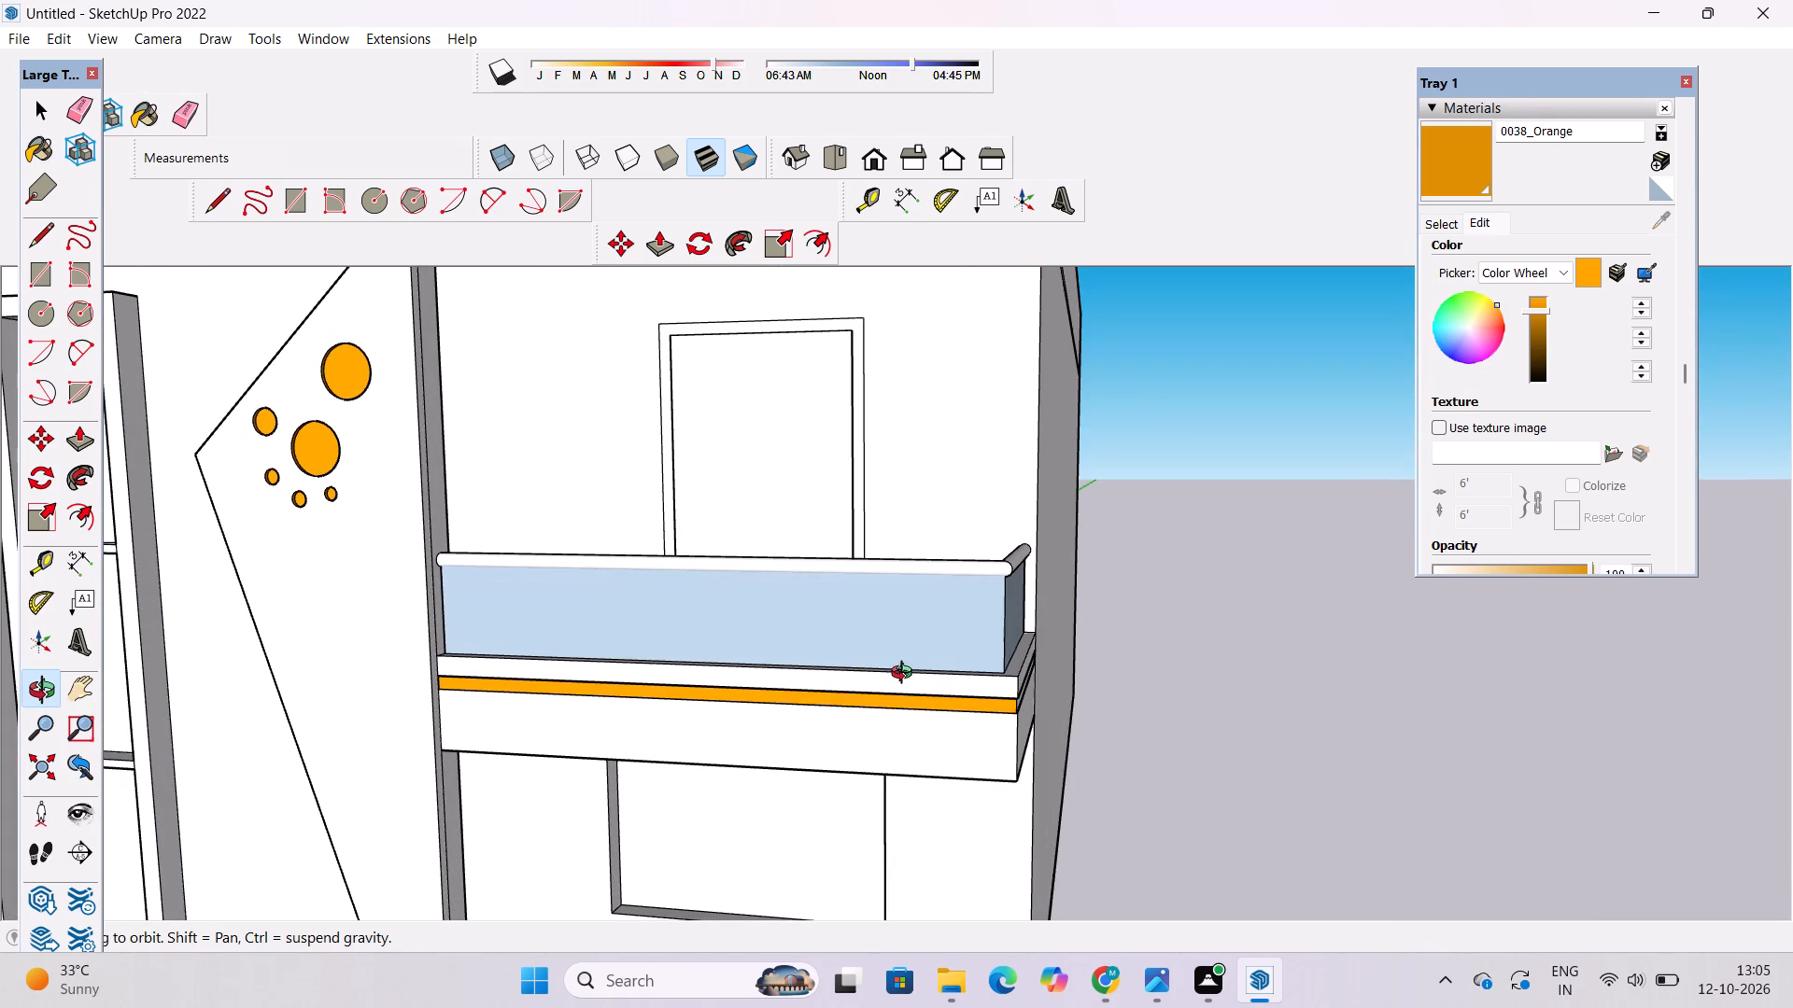
{"action": "scroll", "coordinate": [914, 705], "scroll_direction": "down", "scroll_amount": 1}
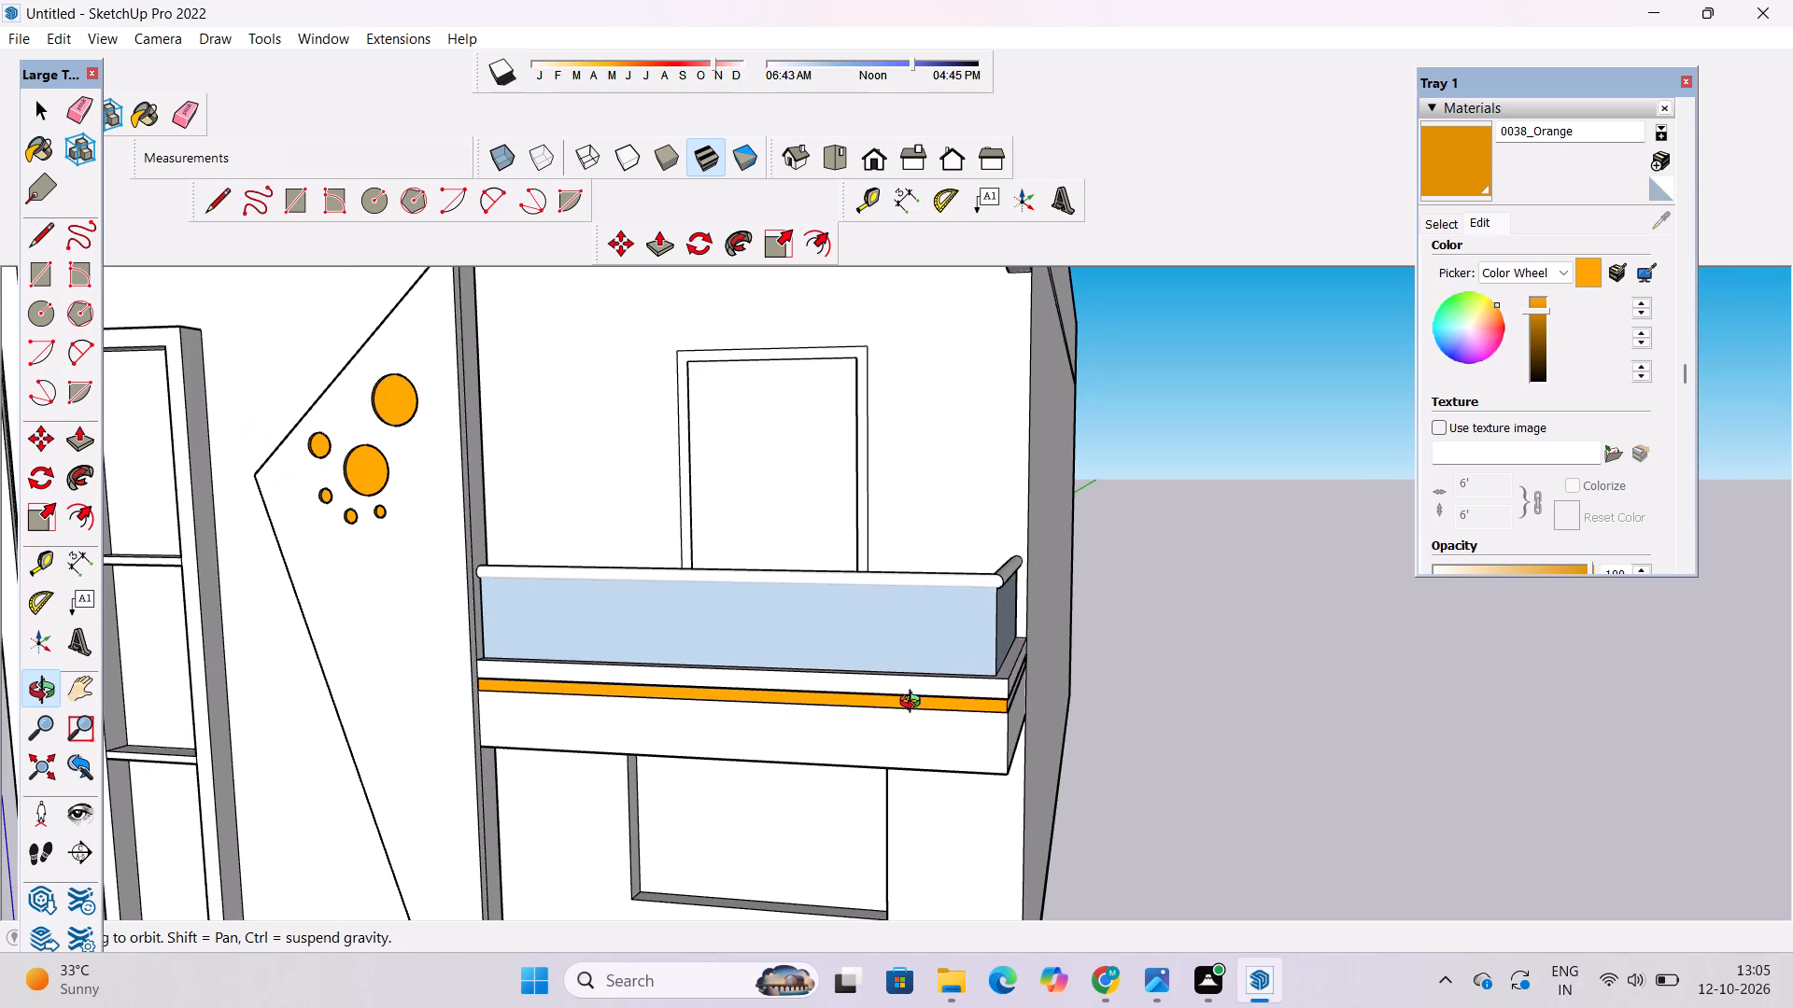
{"action": "scroll", "coordinate": [914, 704], "scroll_direction": "down", "scroll_amount": 1}
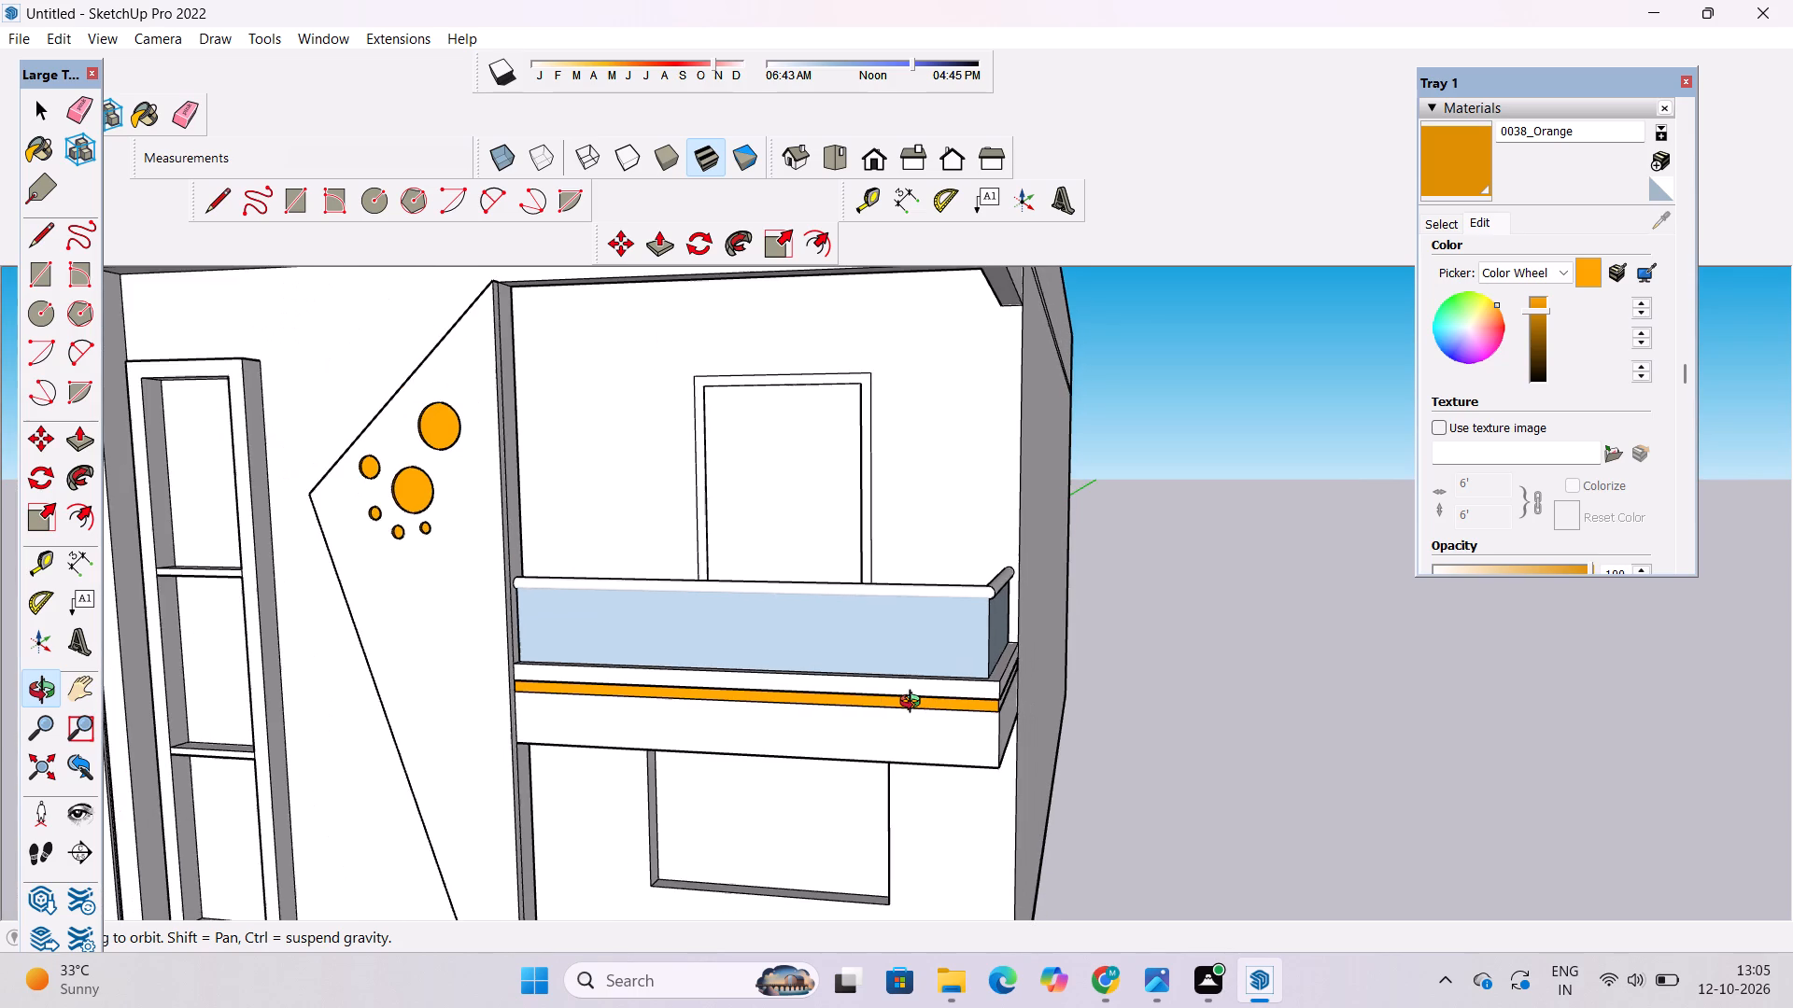
{"action": "left_click_drag", "start_coordinate": [917, 705], "coordinate": [932, 779], "text": "shift"}
{"action": "left_click_drag", "start_coordinate": [977, 775], "coordinate": [938, 782]}
{"action": "left_click_drag", "start_coordinate": [949, 793], "coordinate": [865, 797]}
{"action": "scroll", "coordinate": [965, 782], "scroll_direction": "up", "scroll_amount": 4}
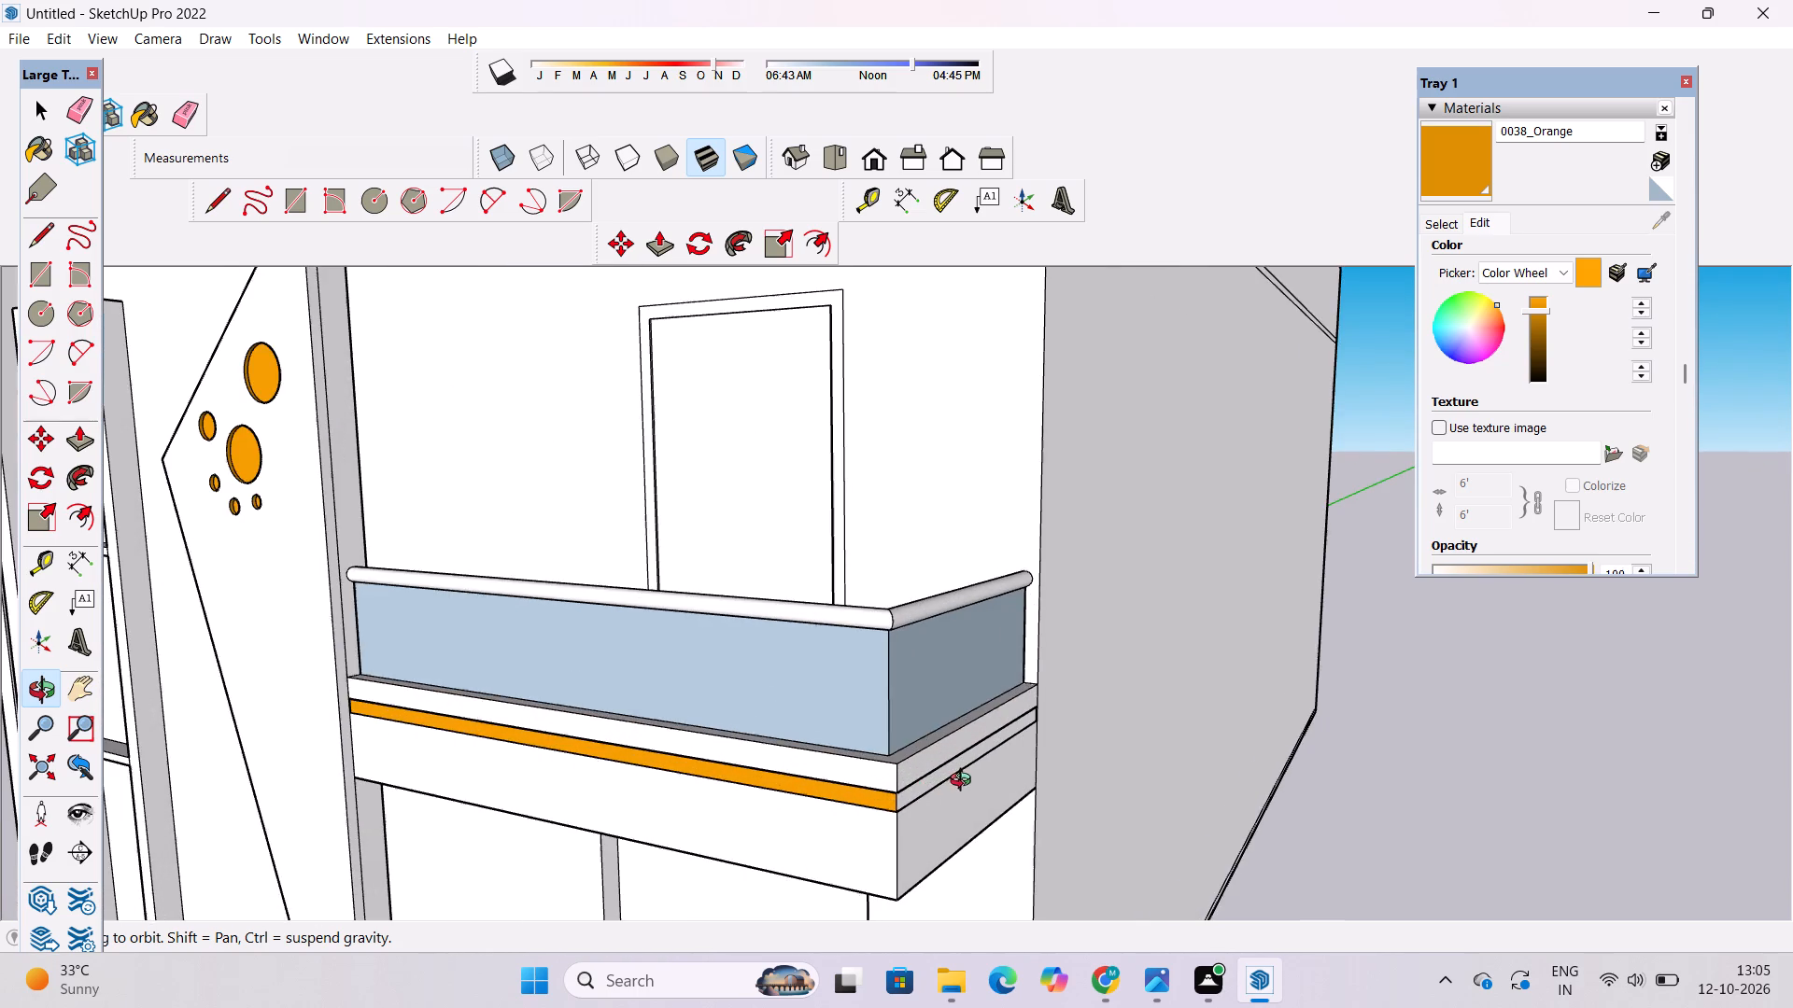
{"action": "left_click_drag", "start_coordinate": [929, 812], "coordinate": [811, 858], "text": "shift"}
{"action": "scroll", "coordinate": [812, 767], "scroll_direction": "down", "scroll_amount": 6}
{"action": "left_click", "coordinate": [853, 764]}
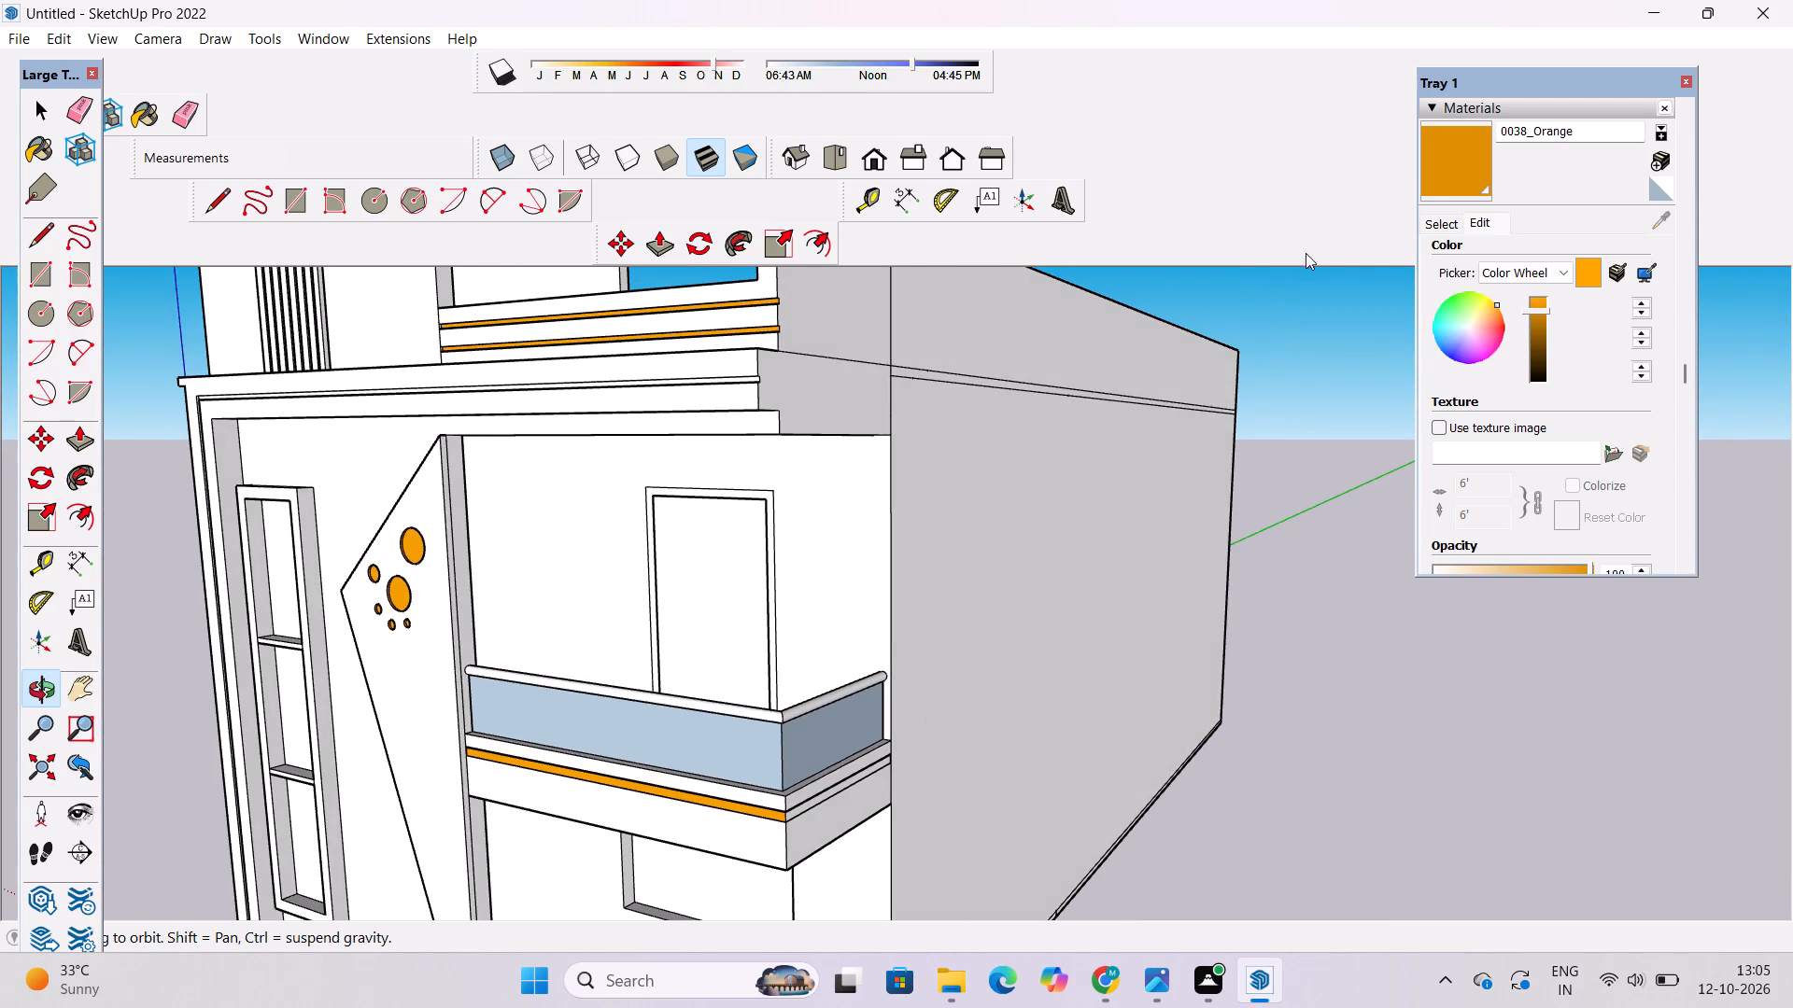
{"action": "left_click", "coordinate": [1453, 168]}
{"action": "scroll", "coordinate": [806, 820], "scroll_direction": "up", "scroll_amount": 10}
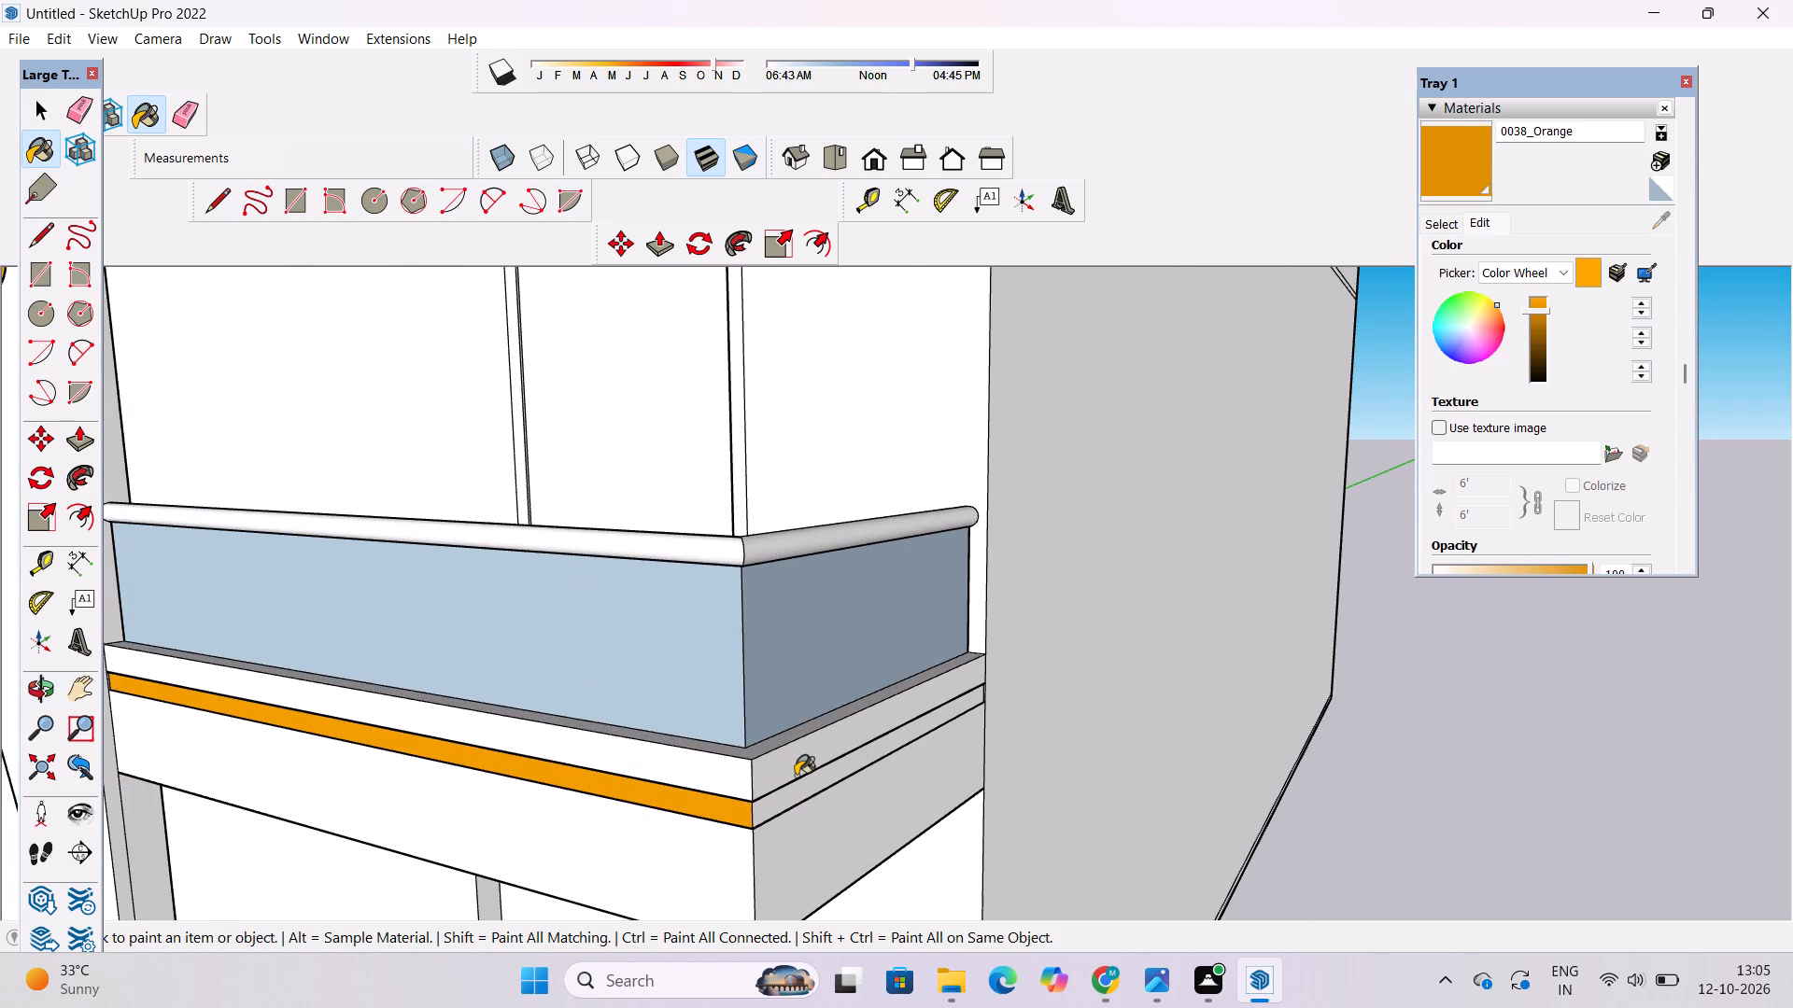
{"action": "left_click", "coordinate": [790, 791]}
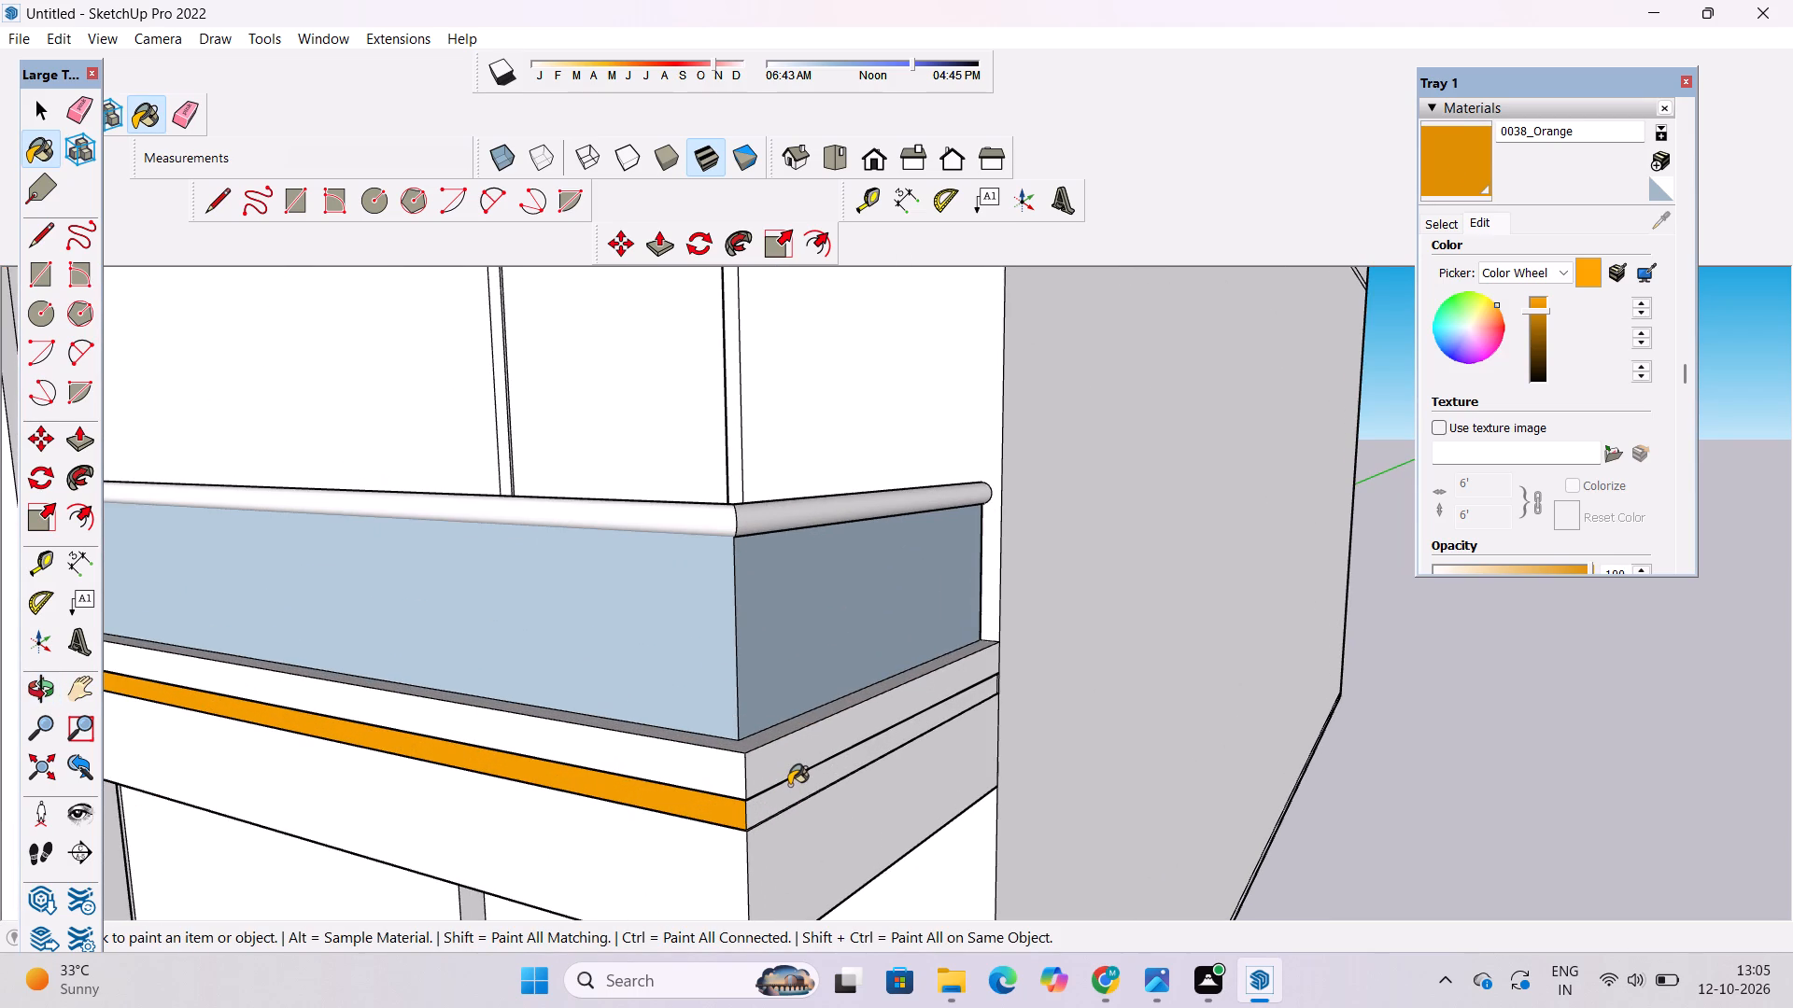
{"action": "key", "text": "space"}
Paint the thin downward-facing upper edge inside the balcony slab's groove with 0038_Orange.
{"action": "type", "text": "o"}
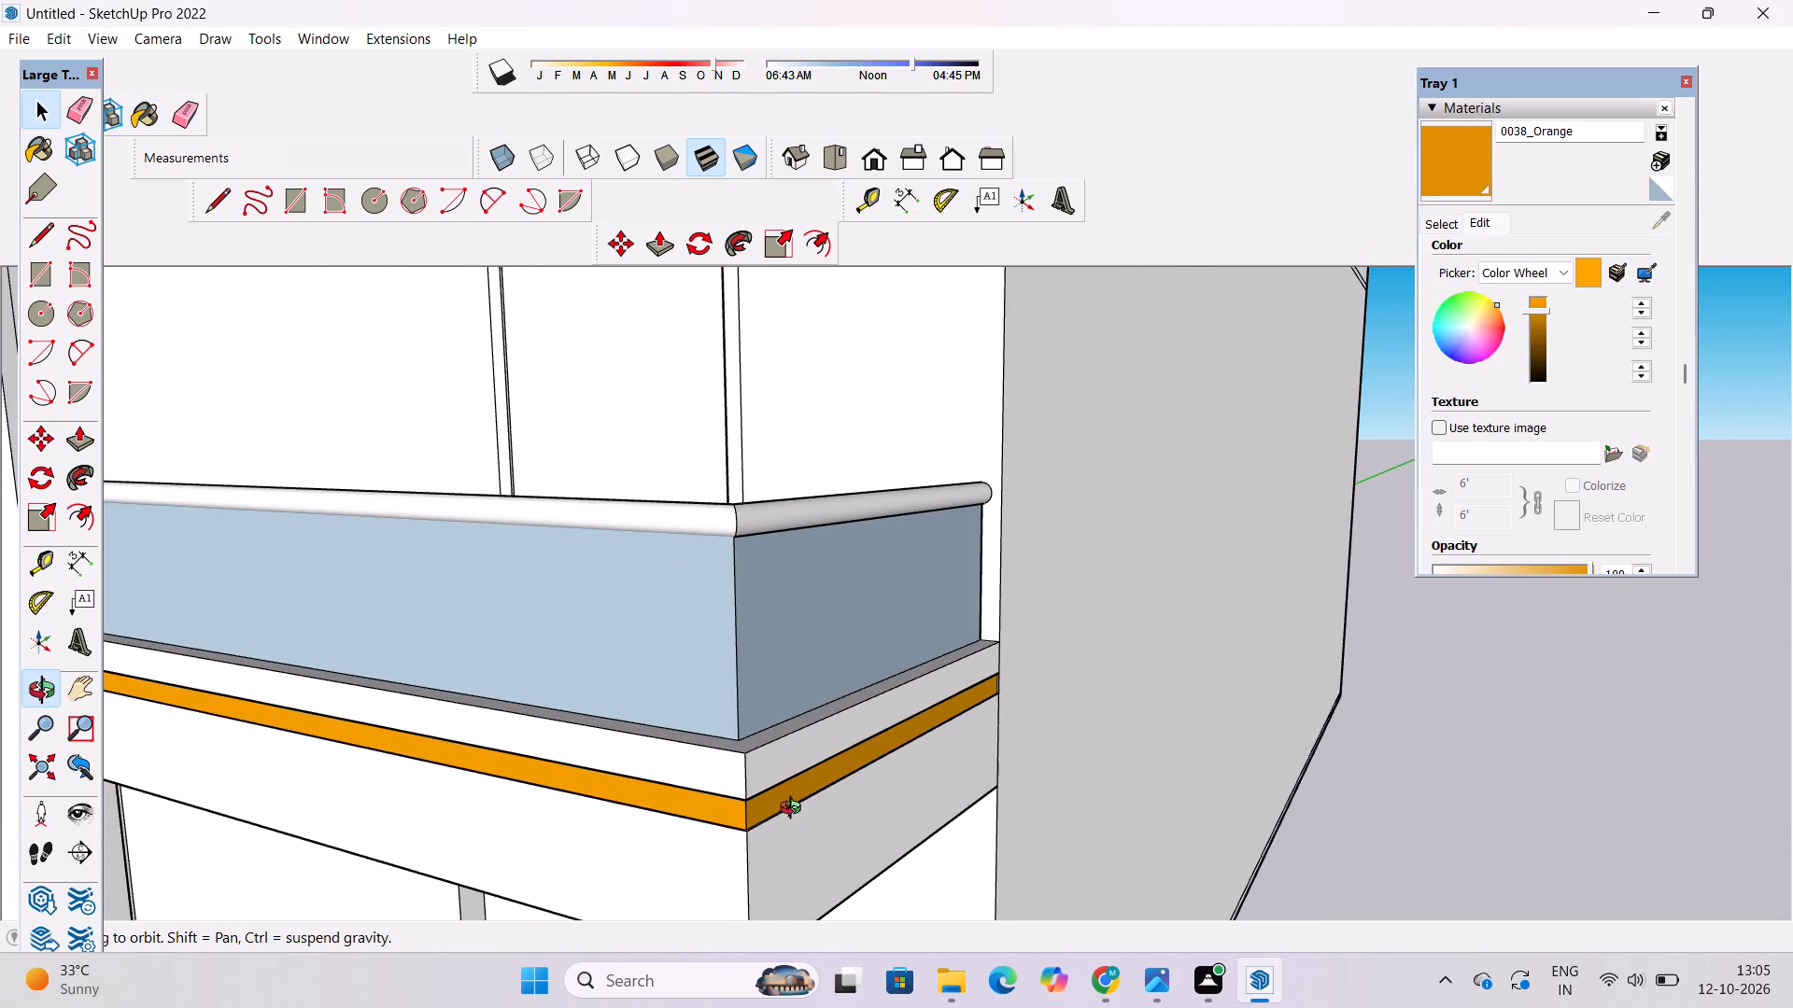
{"action": "scroll", "coordinate": [795, 810], "scroll_direction": "down", "scroll_amount": 5}
{"action": "left_click_drag", "start_coordinate": [798, 858], "coordinate": [809, 724]}
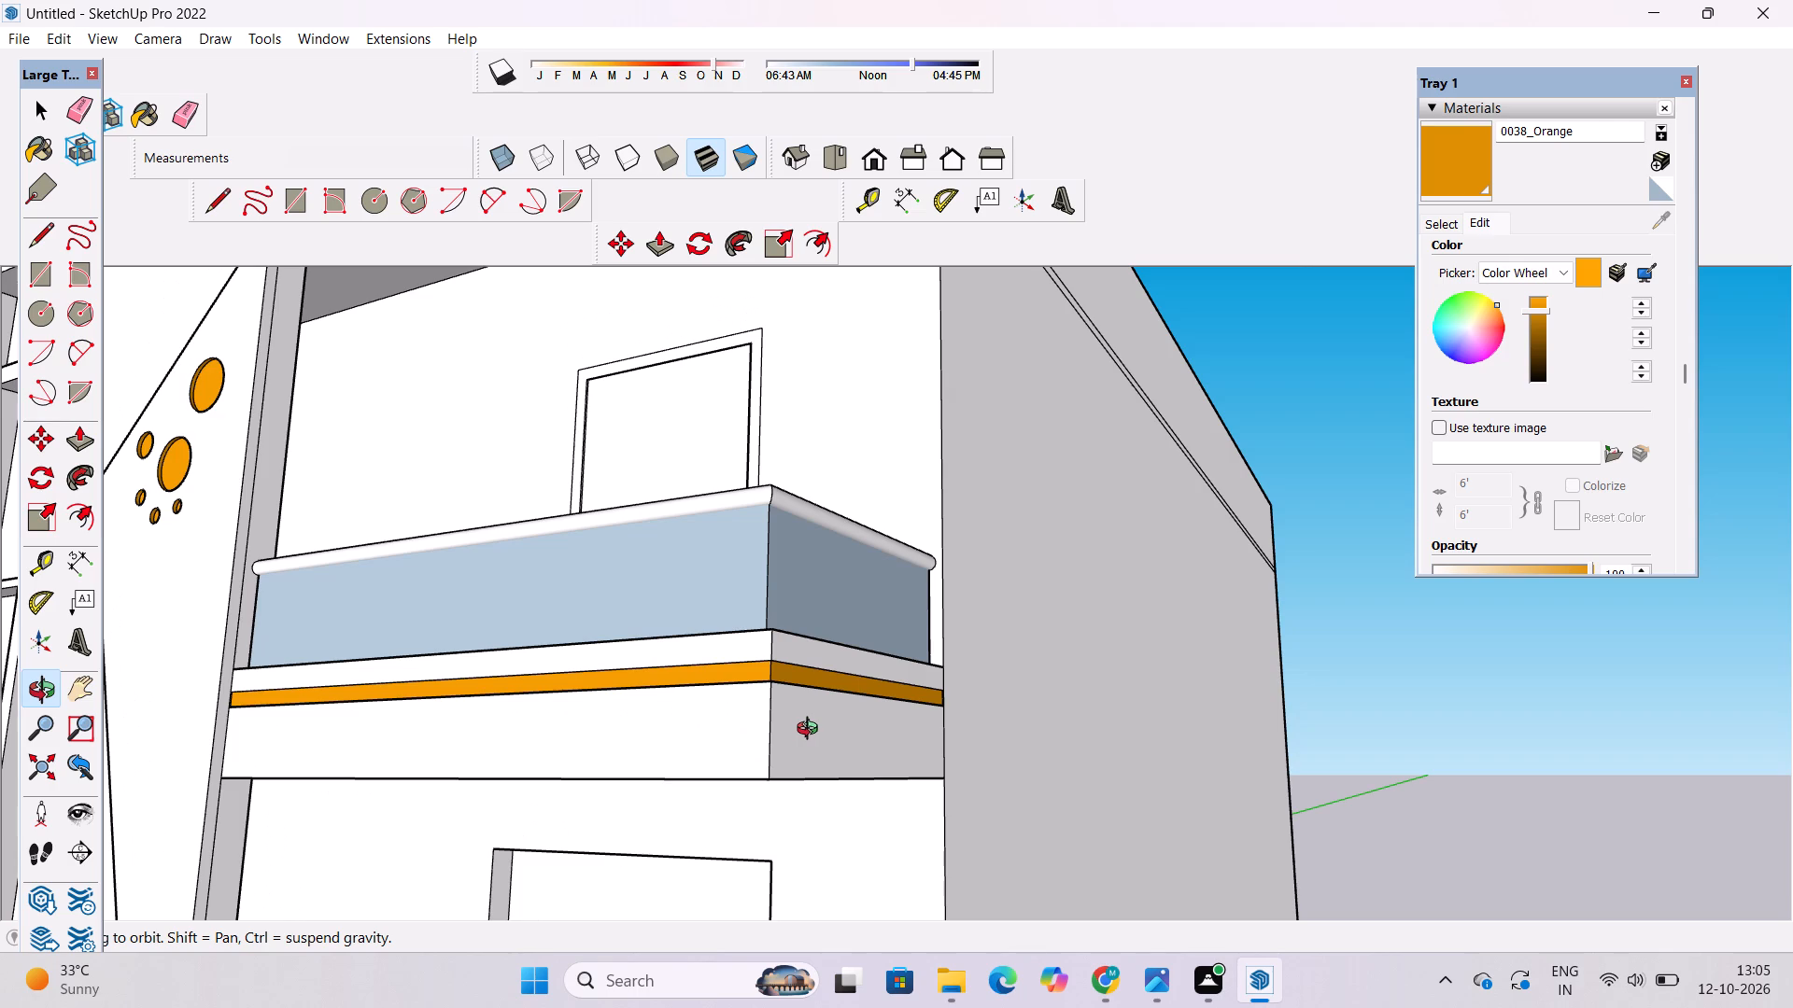
{"action": "left_click_drag", "start_coordinate": [813, 733], "coordinate": [834, 683], "text": "shift"}
{"action": "scroll", "coordinate": [836, 681], "scroll_direction": "down", "scroll_amount": 3}
{"action": "scroll", "coordinate": [805, 652], "scroll_direction": "up", "scroll_amount": 16}
{"action": "left_click_drag", "start_coordinate": [801, 670], "coordinate": [793, 594]}
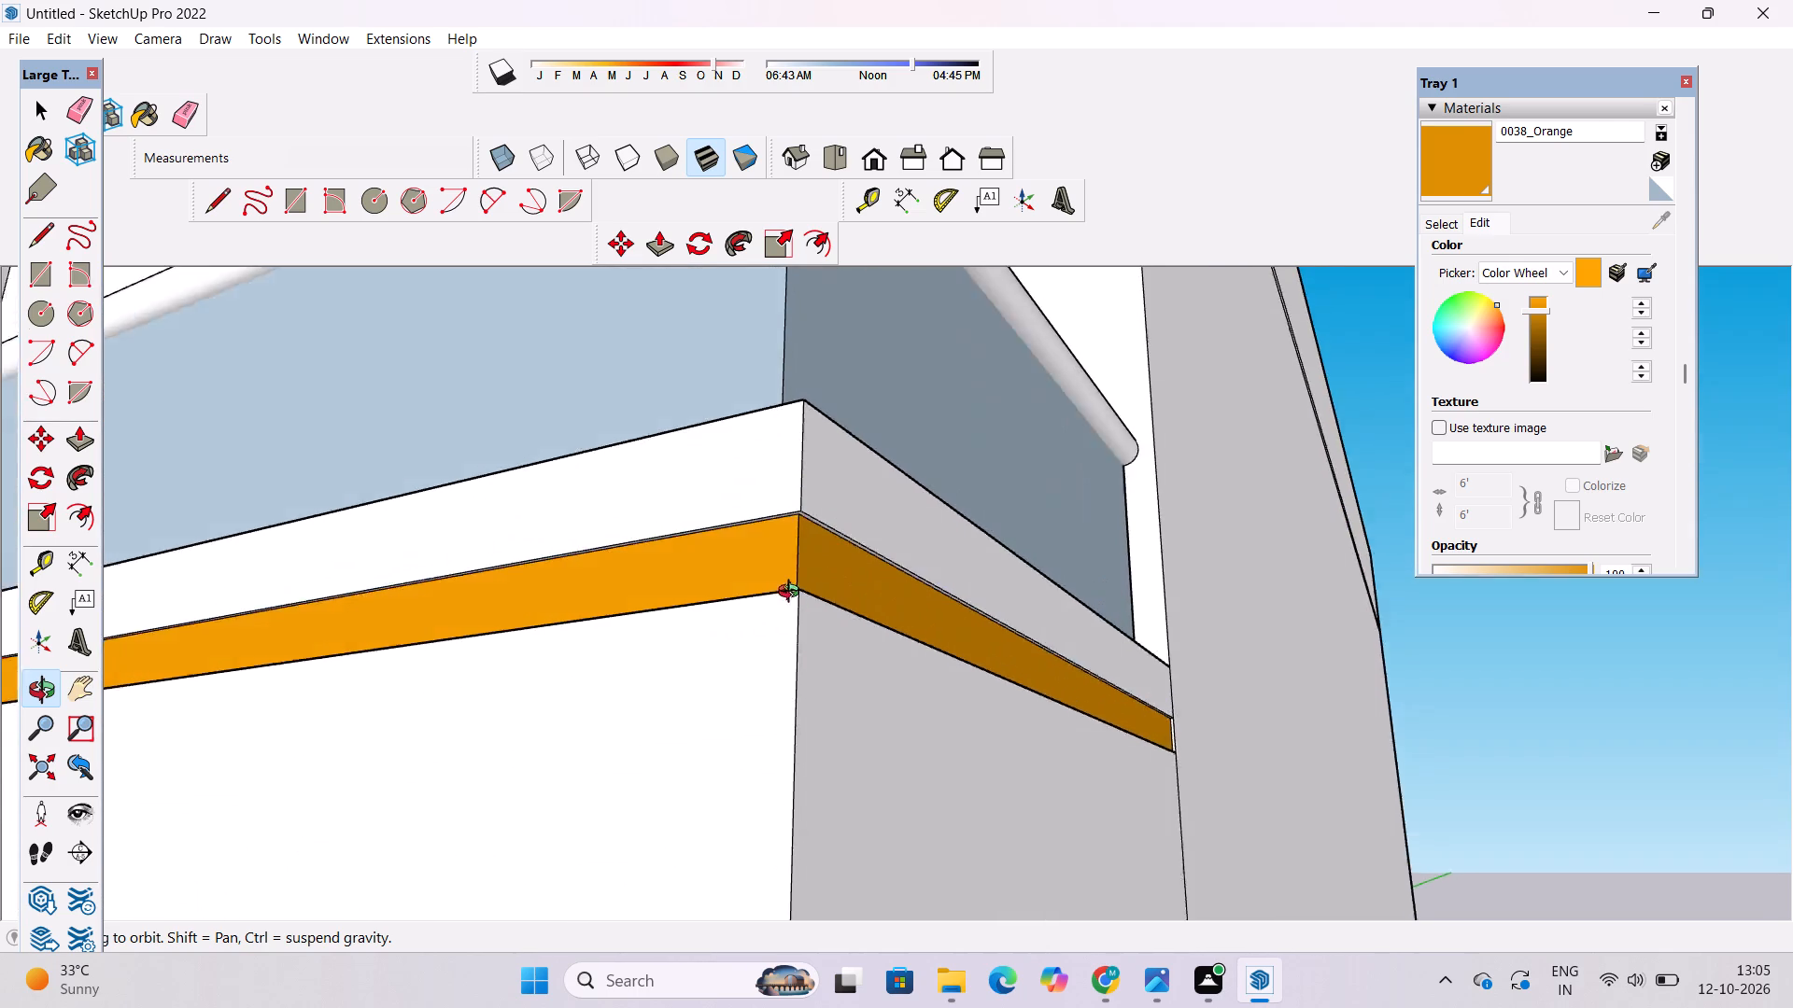
{"action": "left_click_drag", "start_coordinate": [793, 594], "coordinate": [796, 515]}
{"action": "scroll", "coordinate": [810, 488], "scroll_direction": "up", "scroll_amount": 4}
{"action": "left_click_drag", "start_coordinate": [808, 540], "coordinate": [819, 569], "text": "shift"}
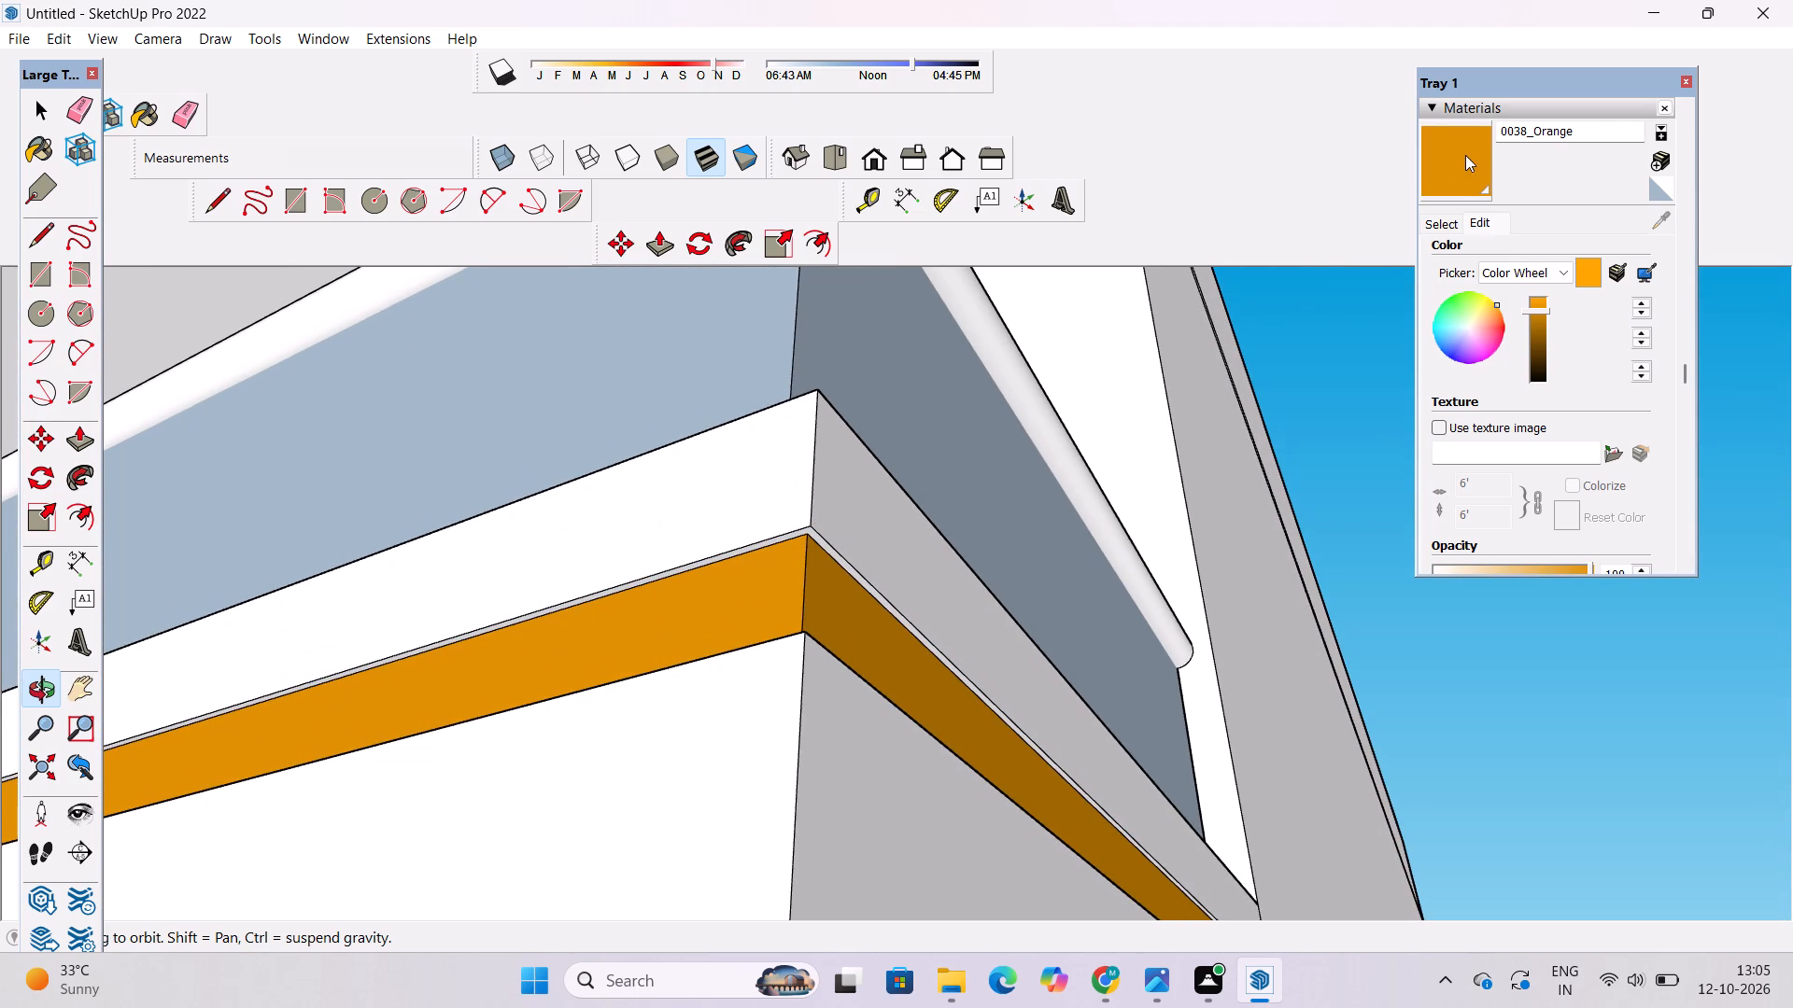
{"action": "left_click", "coordinate": [1465, 155]}
{"action": "scroll", "coordinate": [934, 585], "scroll_direction": "up", "scroll_amount": 5}
{"action": "scroll", "coordinate": [743, 559], "scroll_direction": "up", "scroll_amount": 5}
{"action": "left_click", "coordinate": [733, 497]}
Paint the thin upward-facing lower ledge of the balcony slab's groove with 0038_Orange.
{"action": "key", "text": "o"}
{"action": "scroll", "coordinate": [846, 400], "scroll_direction": "down", "scroll_amount": 7}
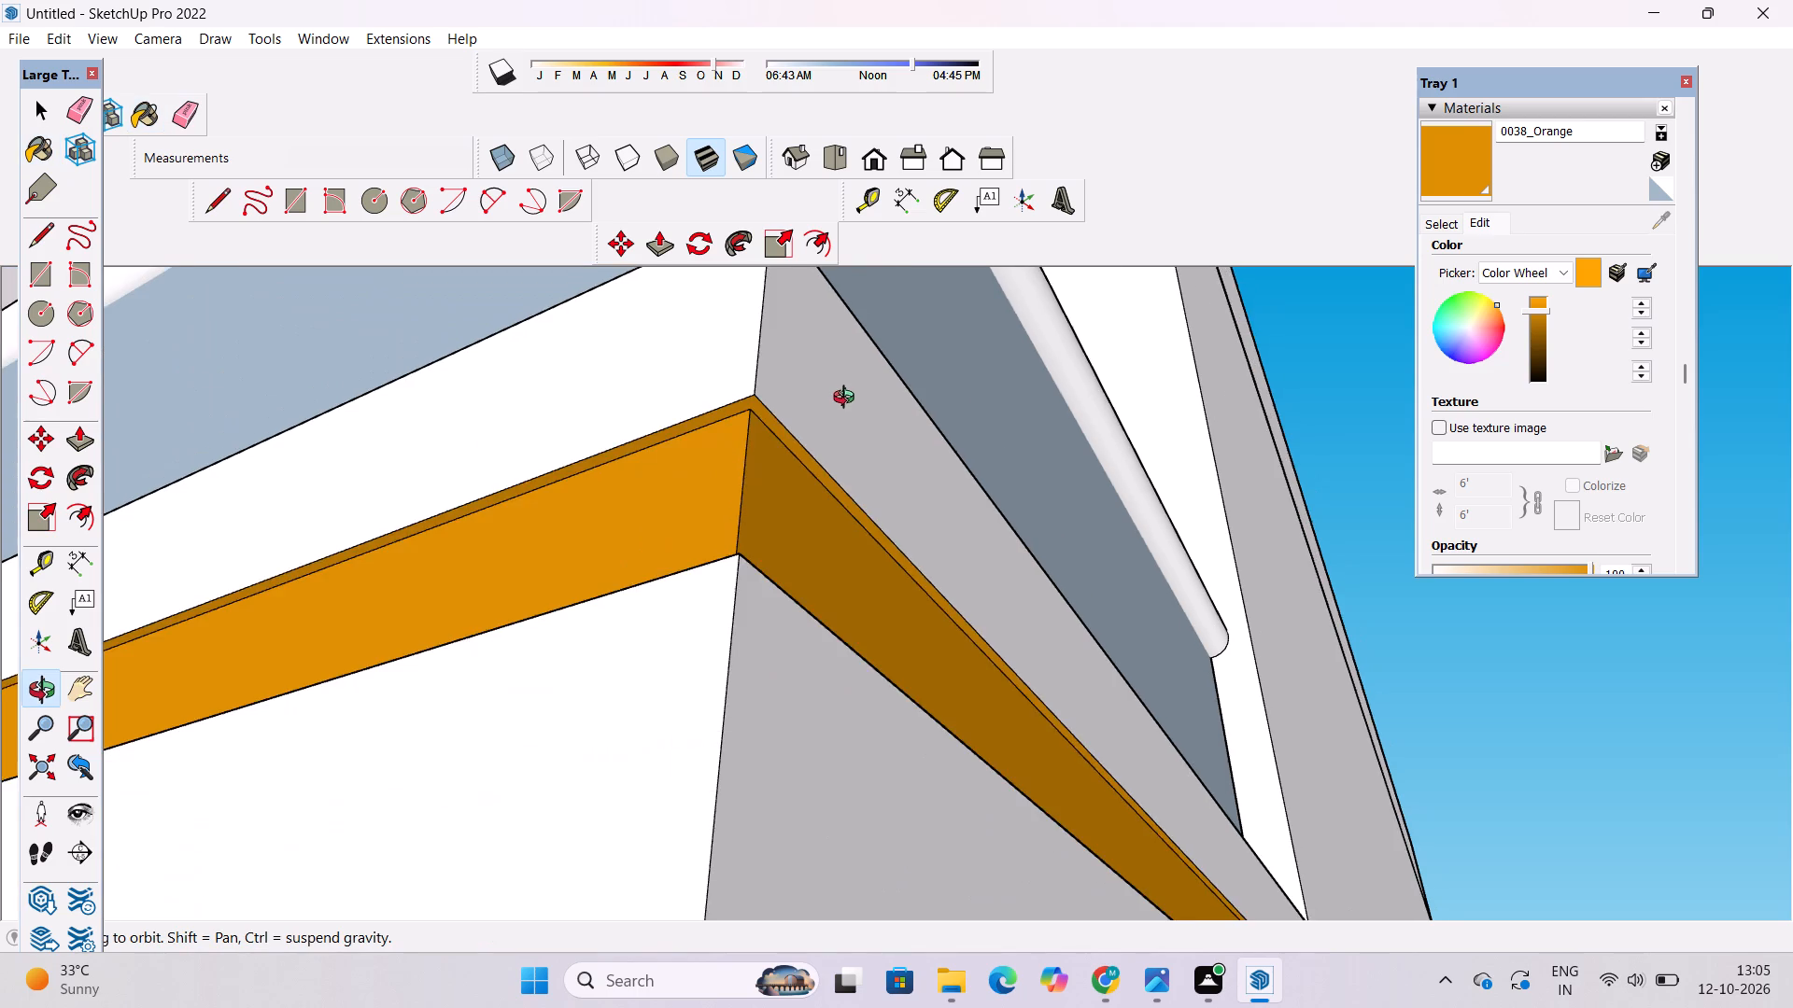
{"action": "left_click_drag", "start_coordinate": [849, 457], "coordinate": [836, 624]}
{"action": "left_click_drag", "start_coordinate": [831, 629], "coordinate": [900, 410], "text": "shift"}
{"action": "left_click_drag", "start_coordinate": [896, 426], "coordinate": [849, 701]}
{"action": "scroll", "coordinate": [801, 587], "scroll_direction": "up", "scroll_amount": 3}
{"action": "left_click_drag", "start_coordinate": [813, 593], "coordinate": [838, 634], "text": "shift"}
{"action": "left_click", "coordinate": [1433, 161]}
{"action": "scroll", "coordinate": [753, 662], "scroll_direction": "up", "scroll_amount": 4}
{"action": "left_click", "coordinate": [787, 648]}
{"action": "key", "text": "space"}
Paint the thin downward-facing edge inside the upper groove of the top-floor terrace parapet with 0038_Orange.
{"action": "type", "text": "o"}
{"action": "scroll", "coordinate": [741, 740], "scroll_direction": "down", "scroll_amount": 2}
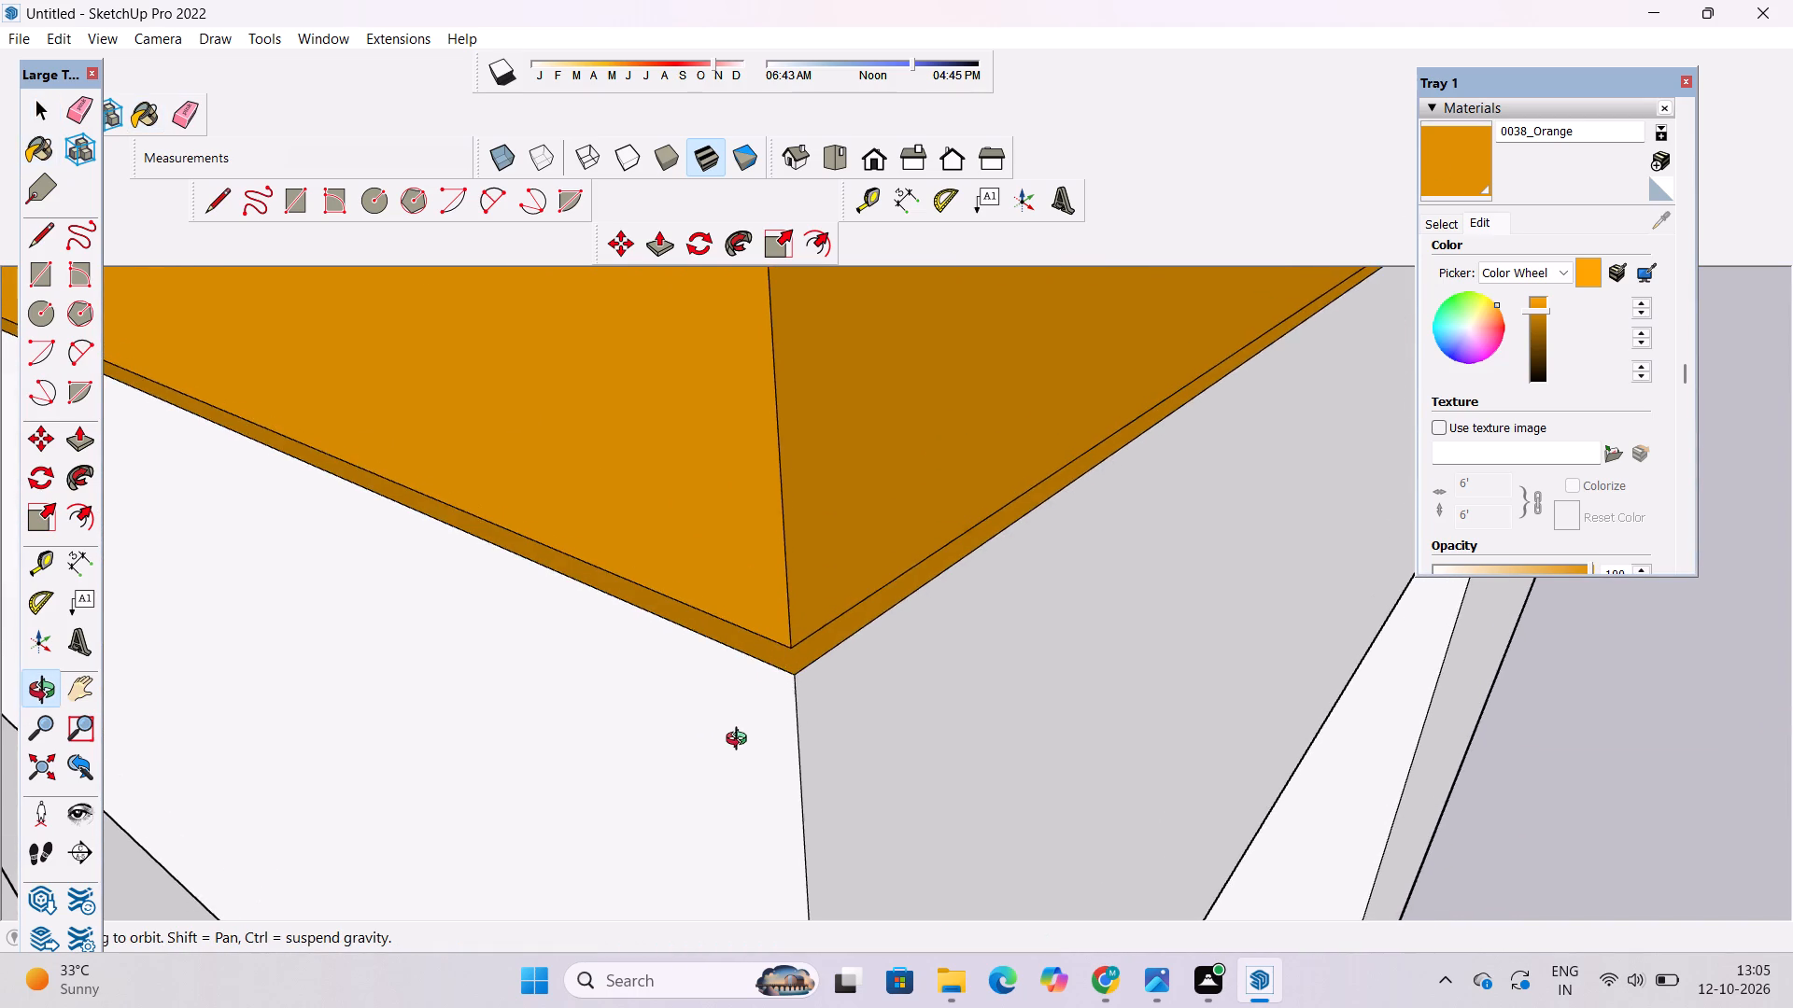
{"action": "scroll", "coordinate": [741, 741], "scroll_direction": "down", "scroll_amount": 9}
{"action": "left_click_drag", "start_coordinate": [763, 728], "coordinate": [818, 552]}
{"action": "scroll", "coordinate": [817, 539], "scroll_direction": "down", "scroll_amount": 5}
{"action": "left_click_drag", "start_coordinate": [816, 536], "coordinate": [830, 693], "text": "shift"}
{"action": "left_click_drag", "start_coordinate": [825, 668], "coordinate": [836, 544]}
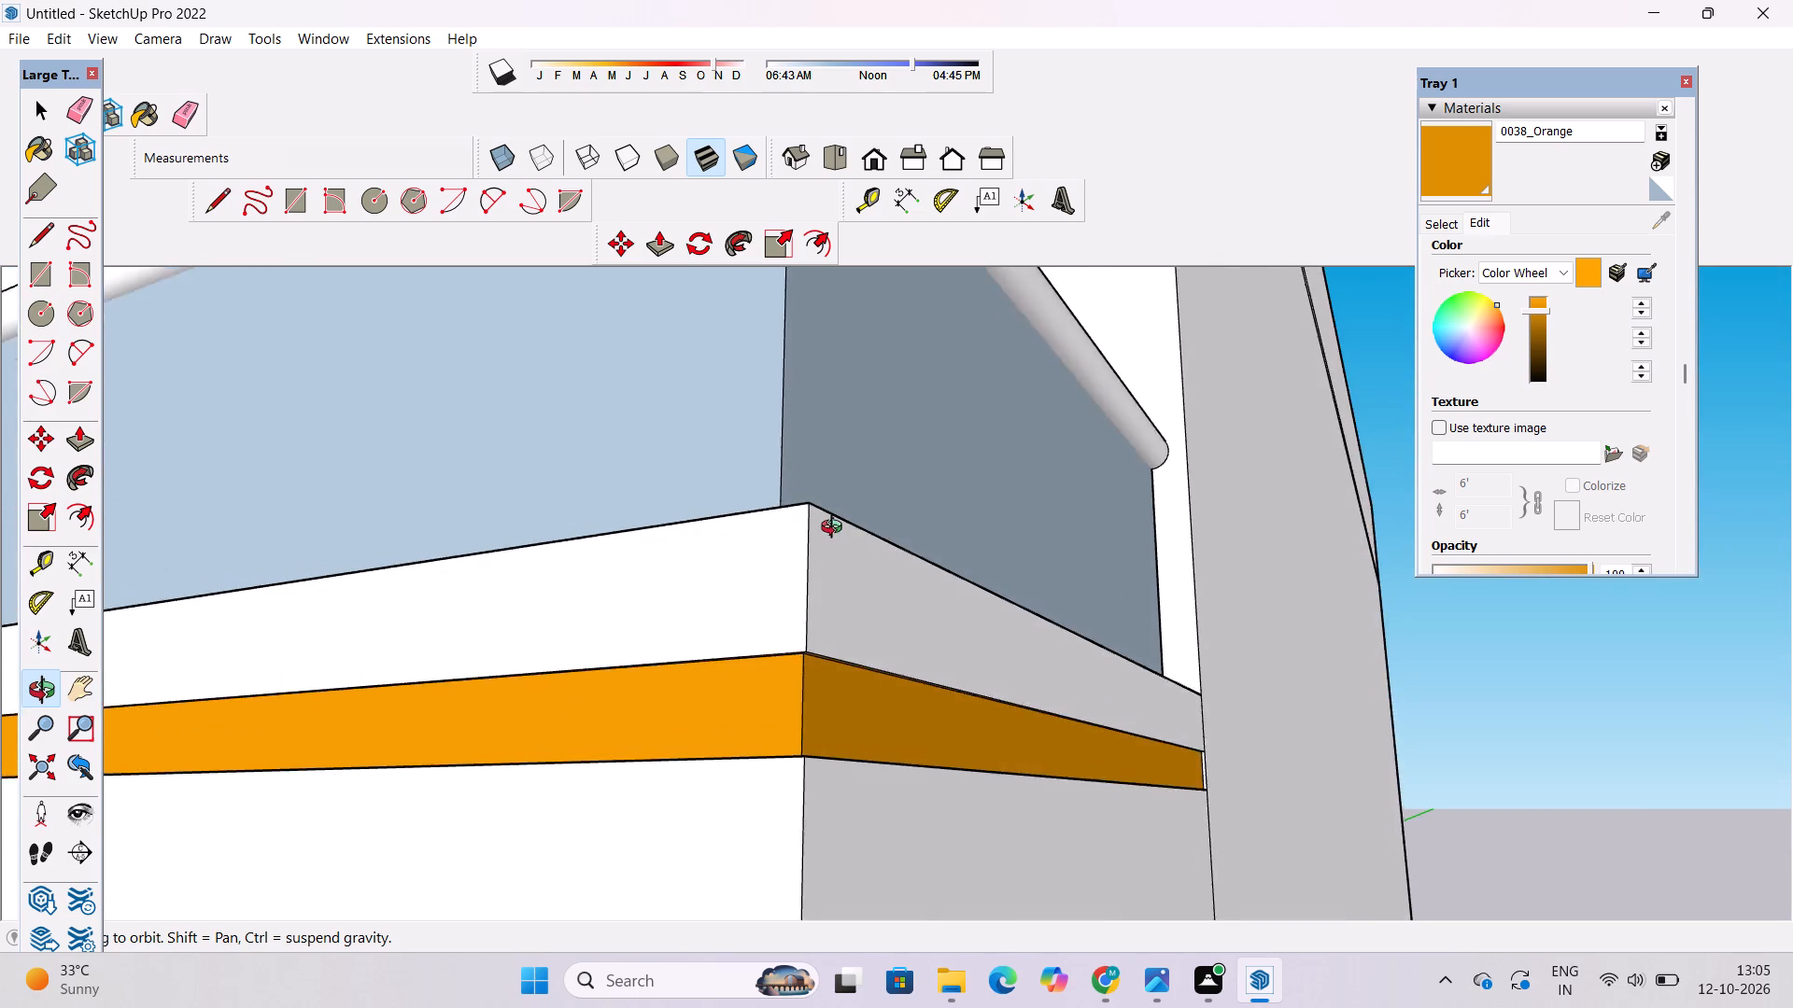
{"action": "scroll", "coordinate": [836, 529], "scroll_direction": "down", "scroll_amount": 7}
{"action": "left_click_drag", "start_coordinate": [836, 529], "coordinate": [922, 772], "text": "shift"}
{"action": "scroll", "coordinate": [846, 594], "scroll_direction": "down", "scroll_amount": 6}
{"action": "left_click_drag", "start_coordinate": [930, 398], "coordinate": [999, 799], "text": "shift"}
{"action": "scroll", "coordinate": [900, 404], "scroll_direction": "up", "scroll_amount": 4}
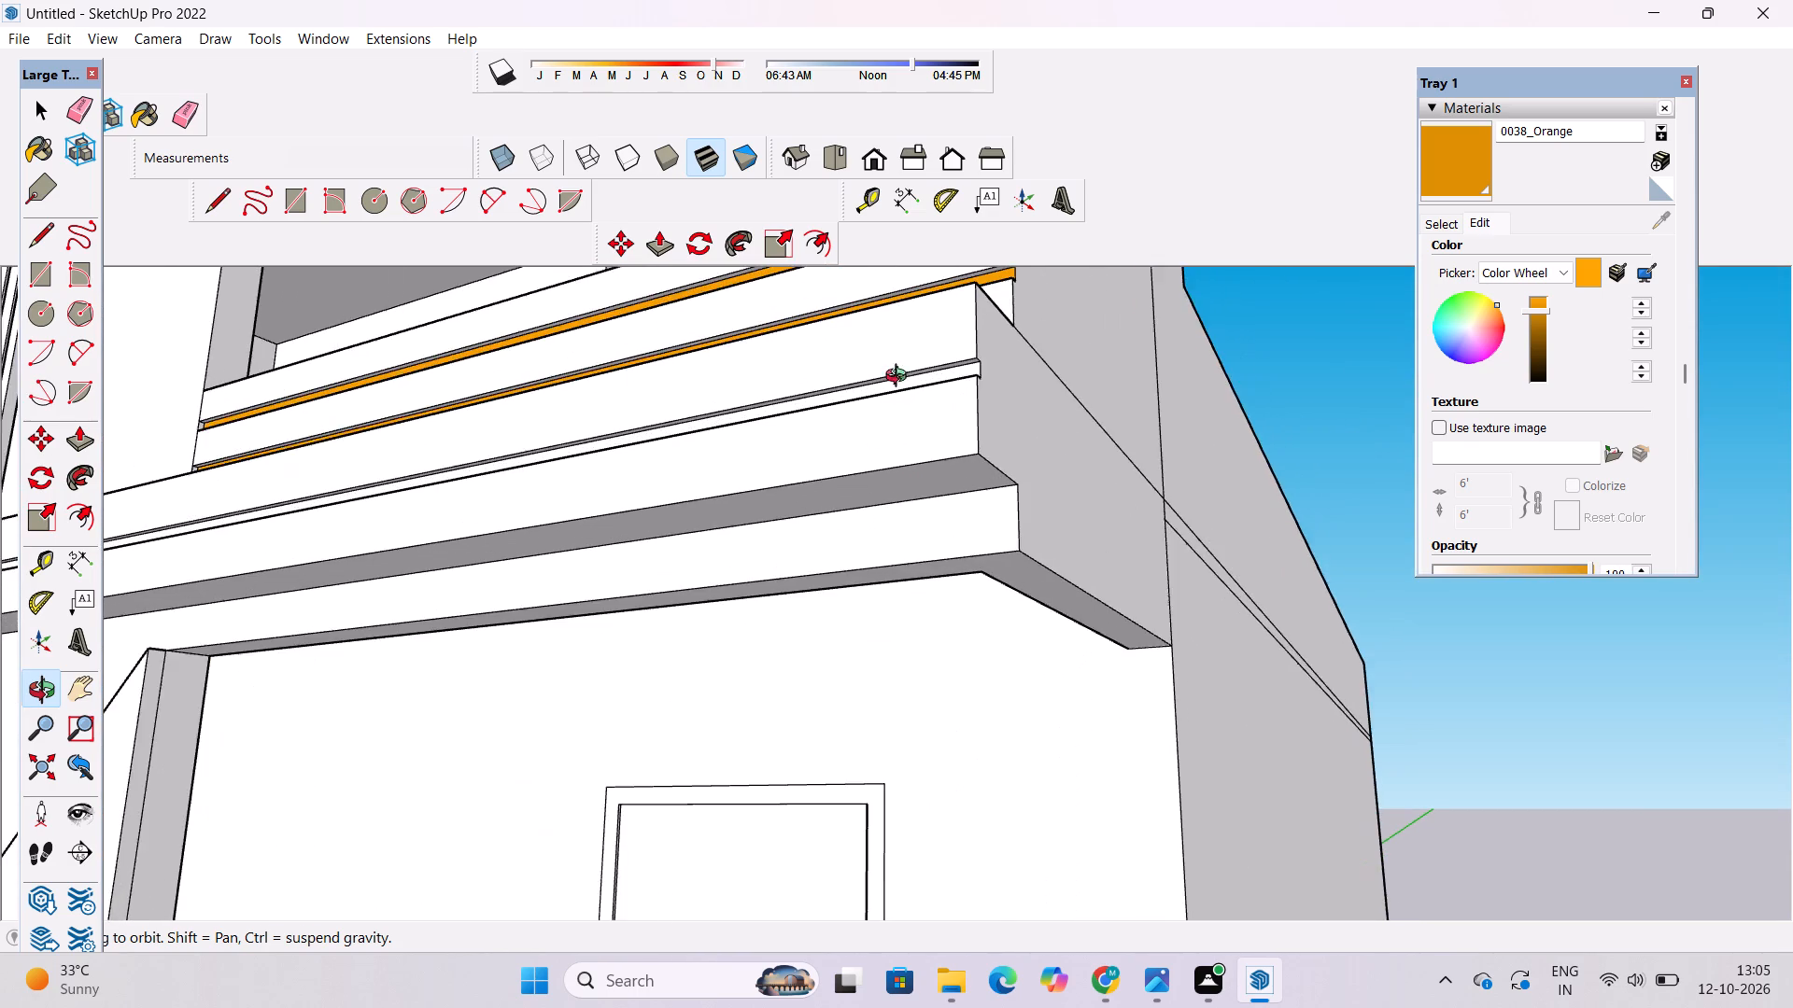
{"action": "left_click_drag", "start_coordinate": [900, 380], "coordinate": [928, 683], "text": "shift"}
{"action": "scroll", "coordinate": [980, 483], "scroll_direction": "up", "scroll_amount": 9}
{"action": "left_click_drag", "start_coordinate": [980, 483], "coordinate": [1026, 609], "text": "shift"}
{"action": "left_click_drag", "start_coordinate": [1020, 636], "coordinate": [1018, 543]}
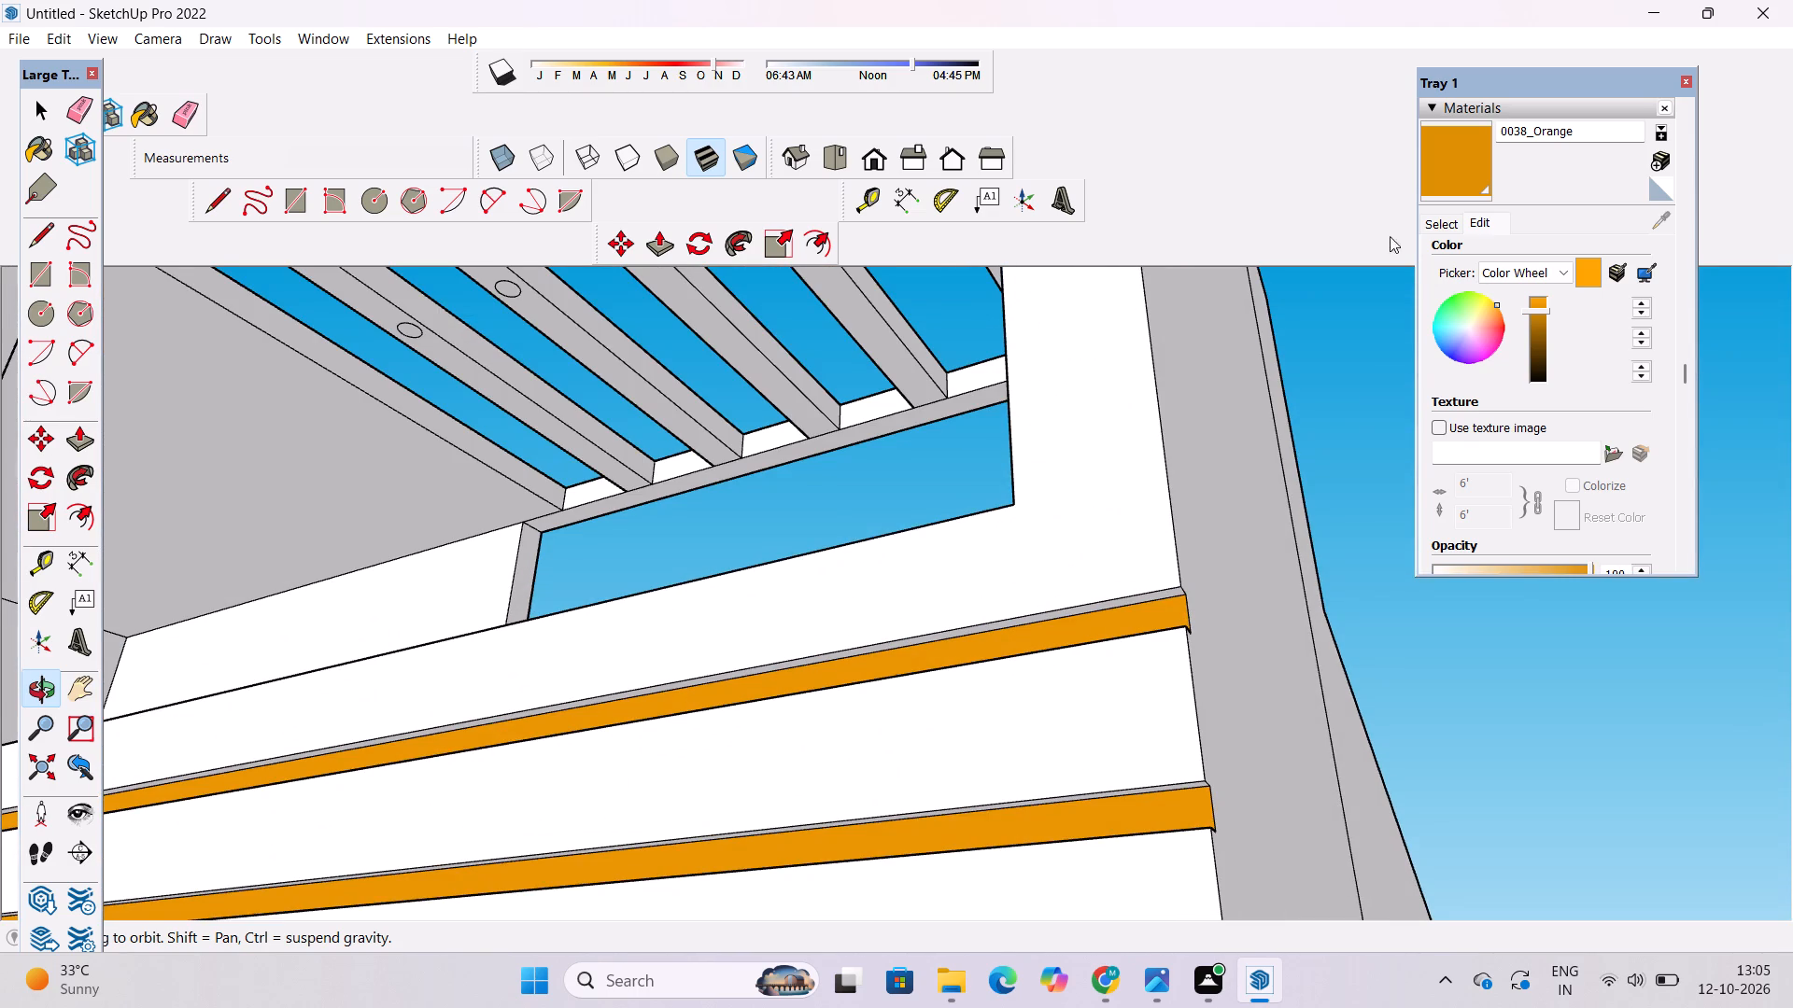
{"action": "left_click", "coordinate": [1451, 158]}
{"action": "scroll", "coordinate": [1151, 541], "scroll_direction": "up", "scroll_amount": 9}
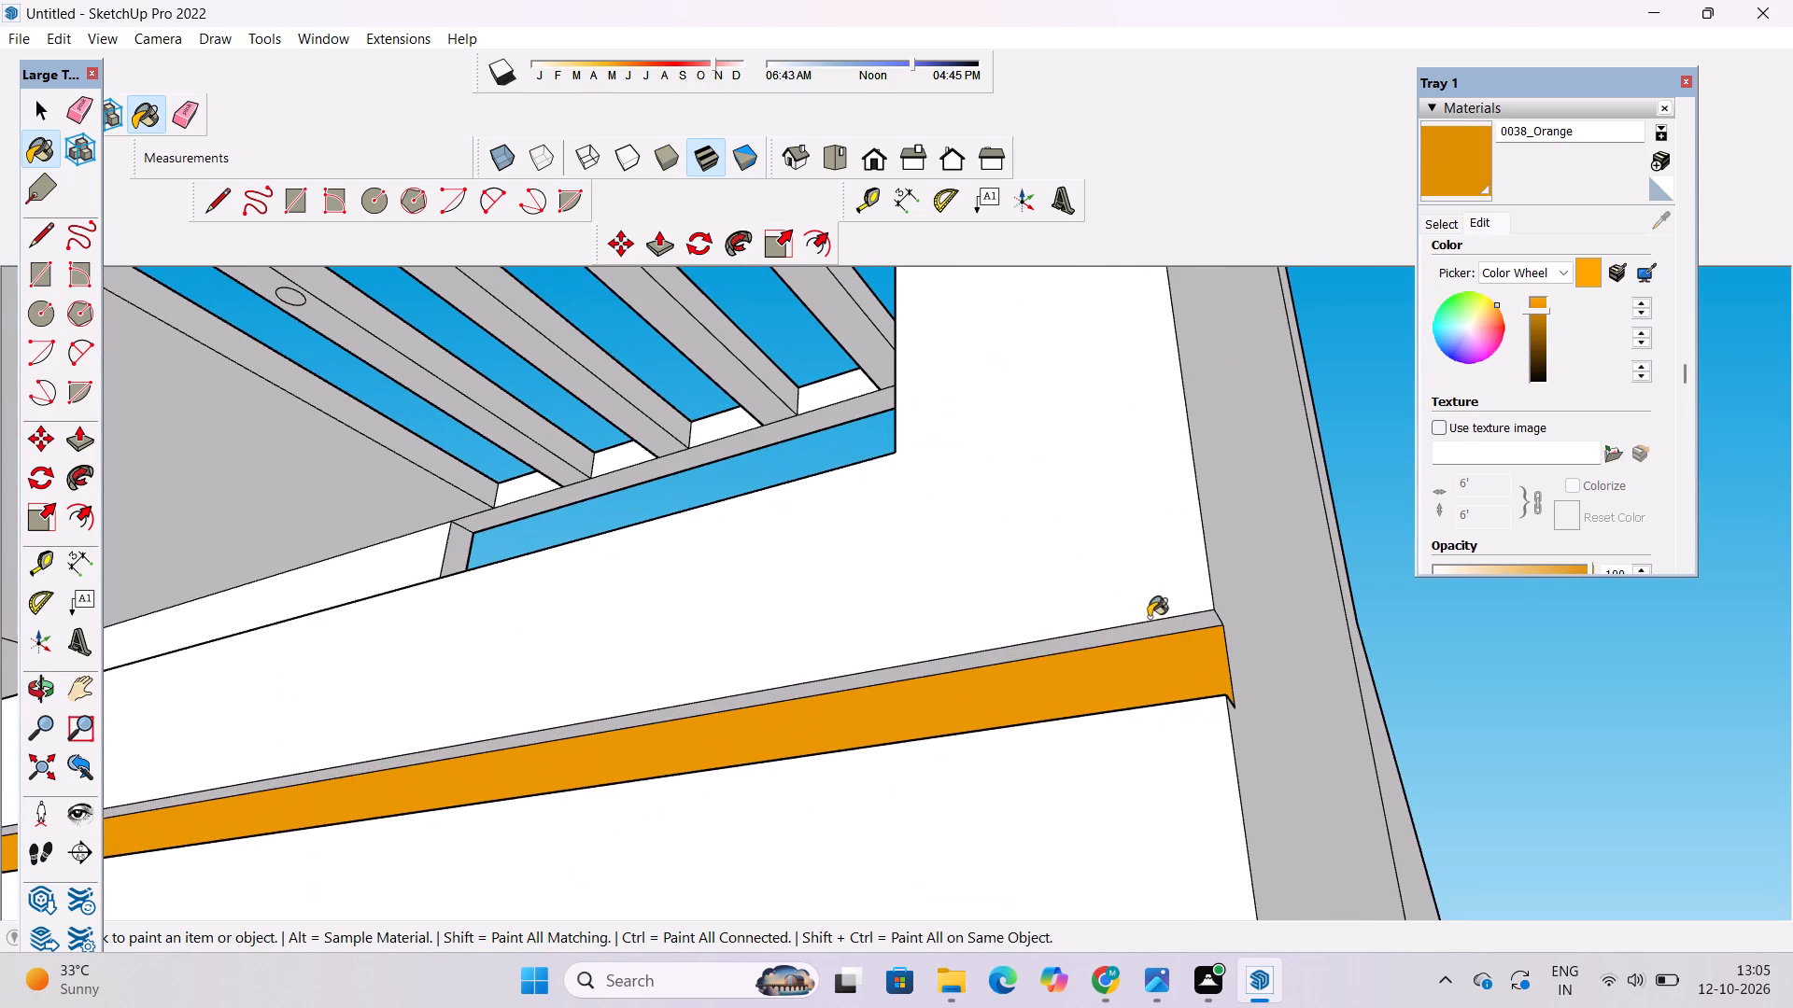
{"action": "left_click", "coordinate": [1183, 625]}
Paint the upward-facing lower ledges of both terrace parapet grooves with 0038_Orange.
{"action": "key", "text": "o"}
{"action": "scroll", "coordinate": [1018, 475], "scroll_direction": "down", "scroll_amount": 6}
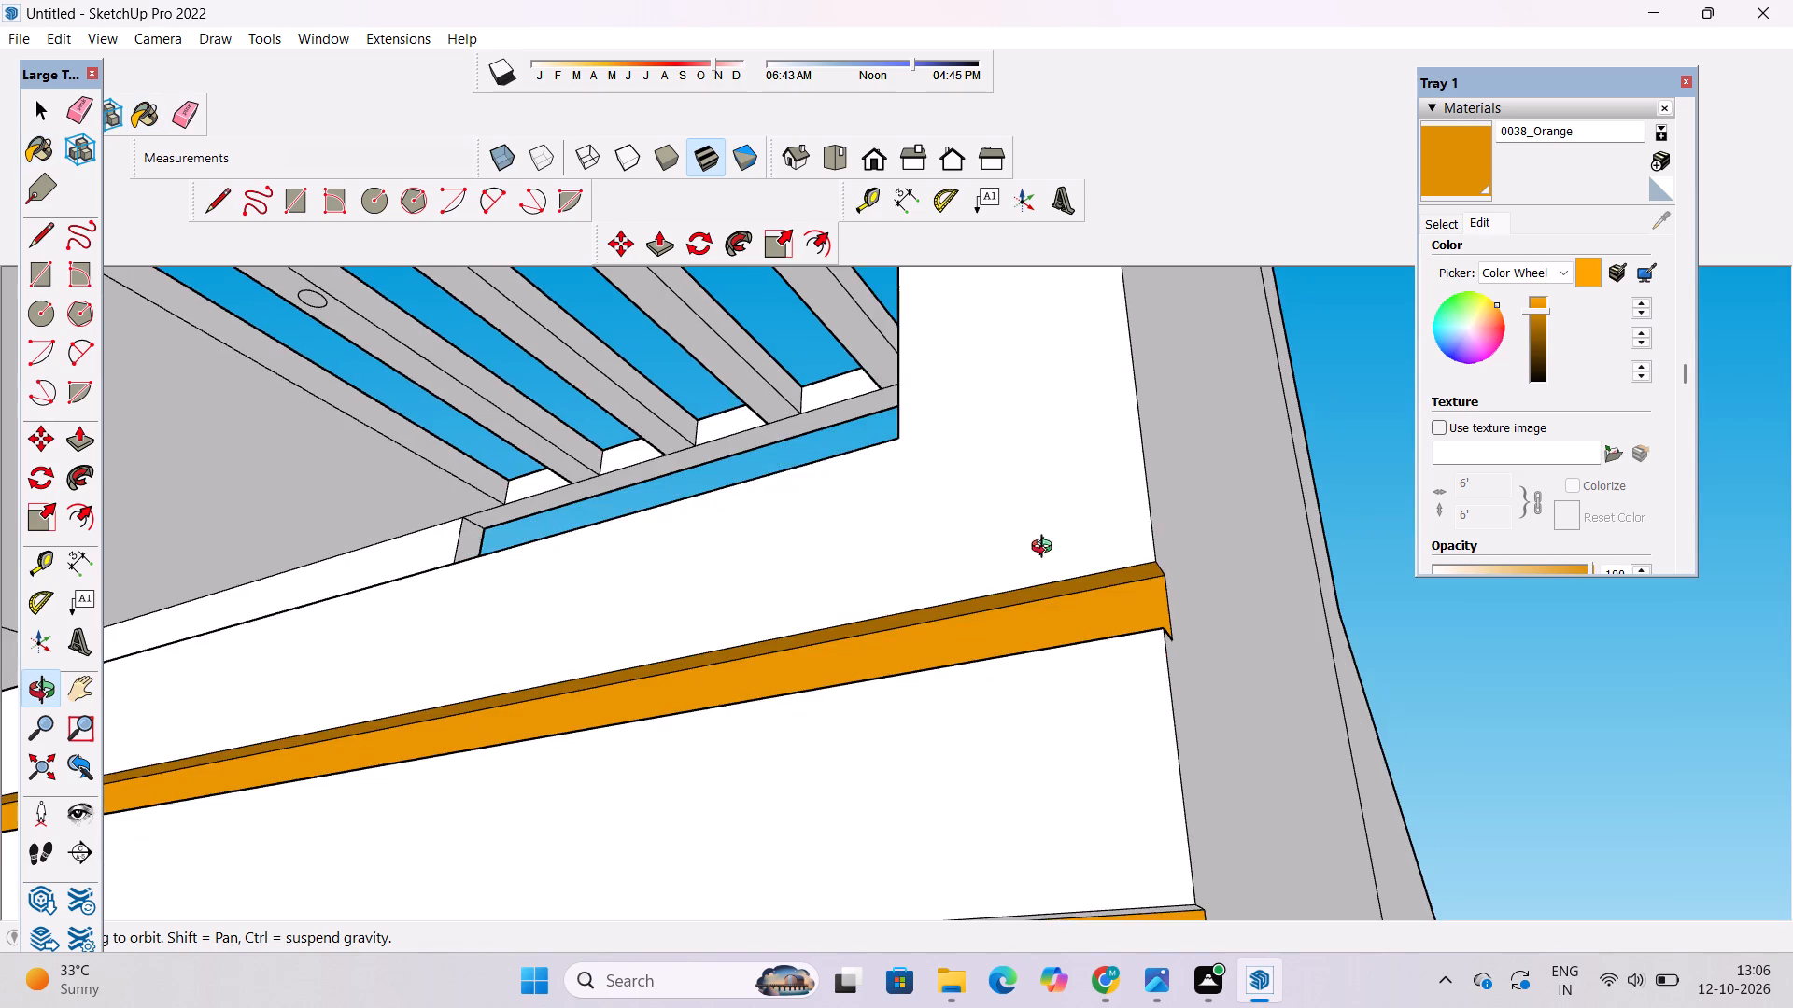
{"action": "left_click_drag", "start_coordinate": [1051, 575], "coordinate": [1042, 642]}
{"action": "left_click_drag", "start_coordinate": [1025, 668], "coordinate": [1024, 587], "text": "shift"}
{"action": "left_click_drag", "start_coordinate": [1020, 584], "coordinate": [951, 732]}
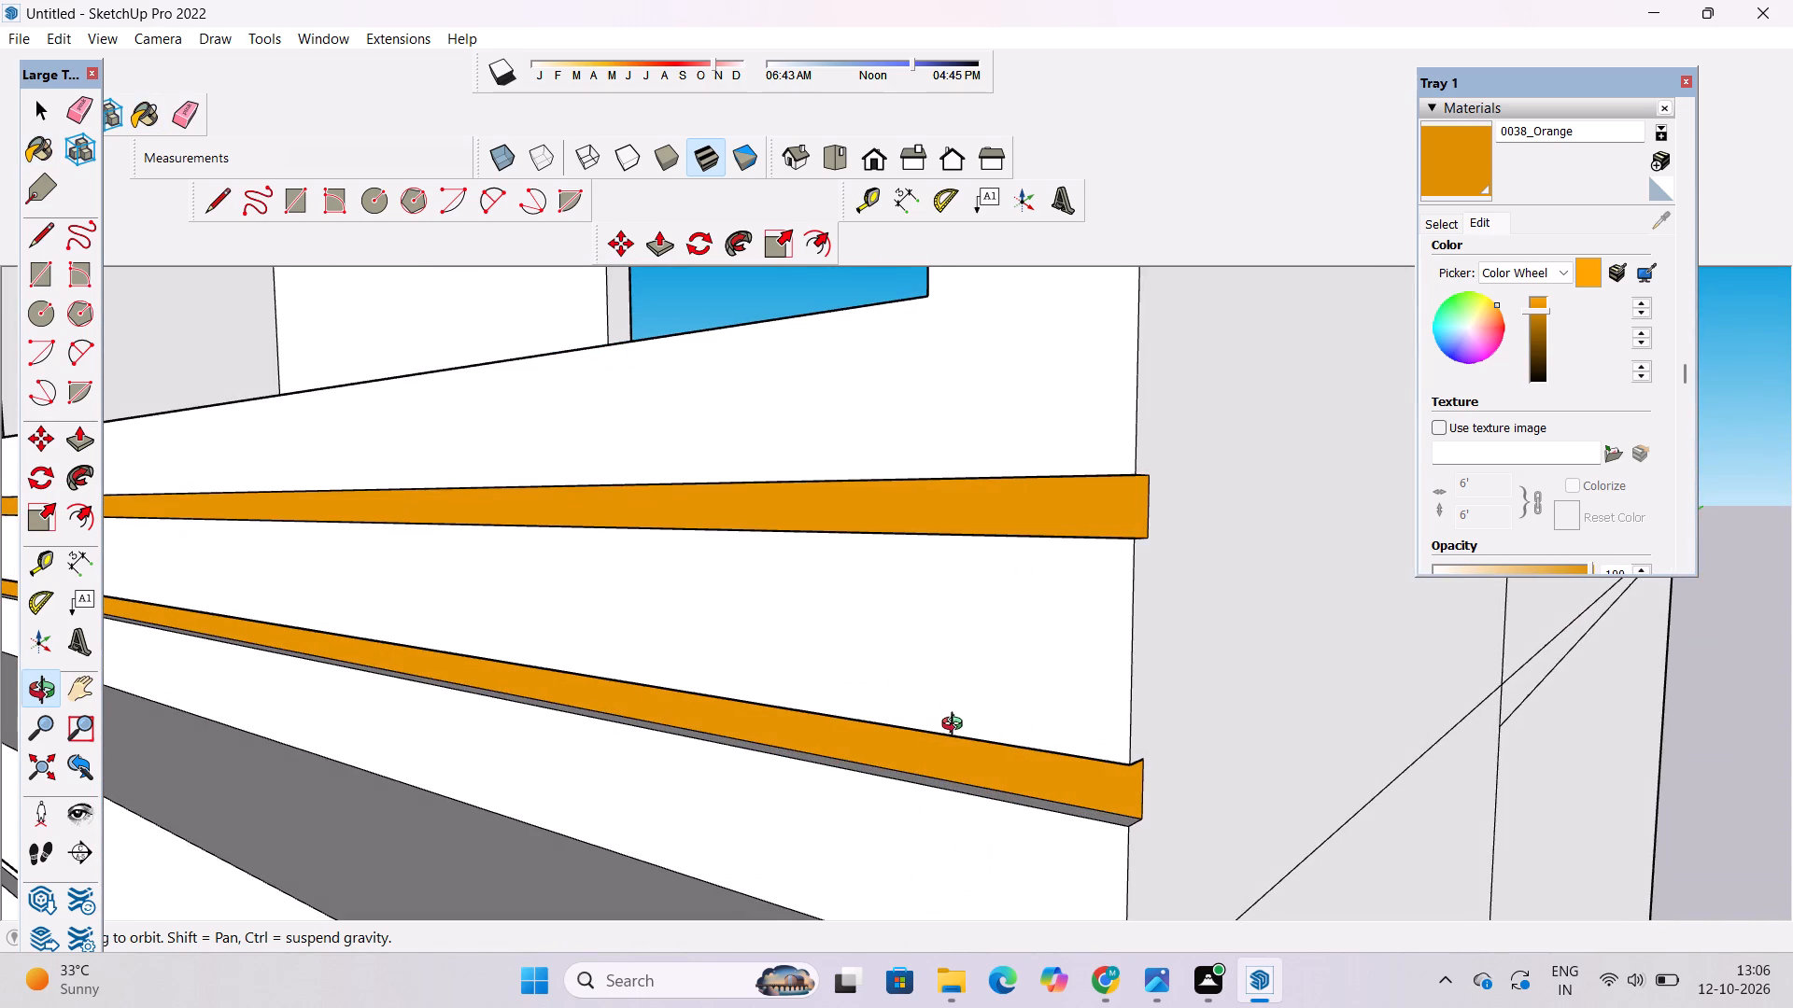
{"action": "left_click_drag", "start_coordinate": [956, 726], "coordinate": [1001, 751]}
{"action": "left_click_drag", "start_coordinate": [1021, 729], "coordinate": [1030, 676], "text": "shift"}
{"action": "left_click_drag", "start_coordinate": [1030, 682], "coordinate": [1024, 753]}
{"action": "scroll", "coordinate": [1106, 566], "scroll_direction": "up", "scroll_amount": 3}
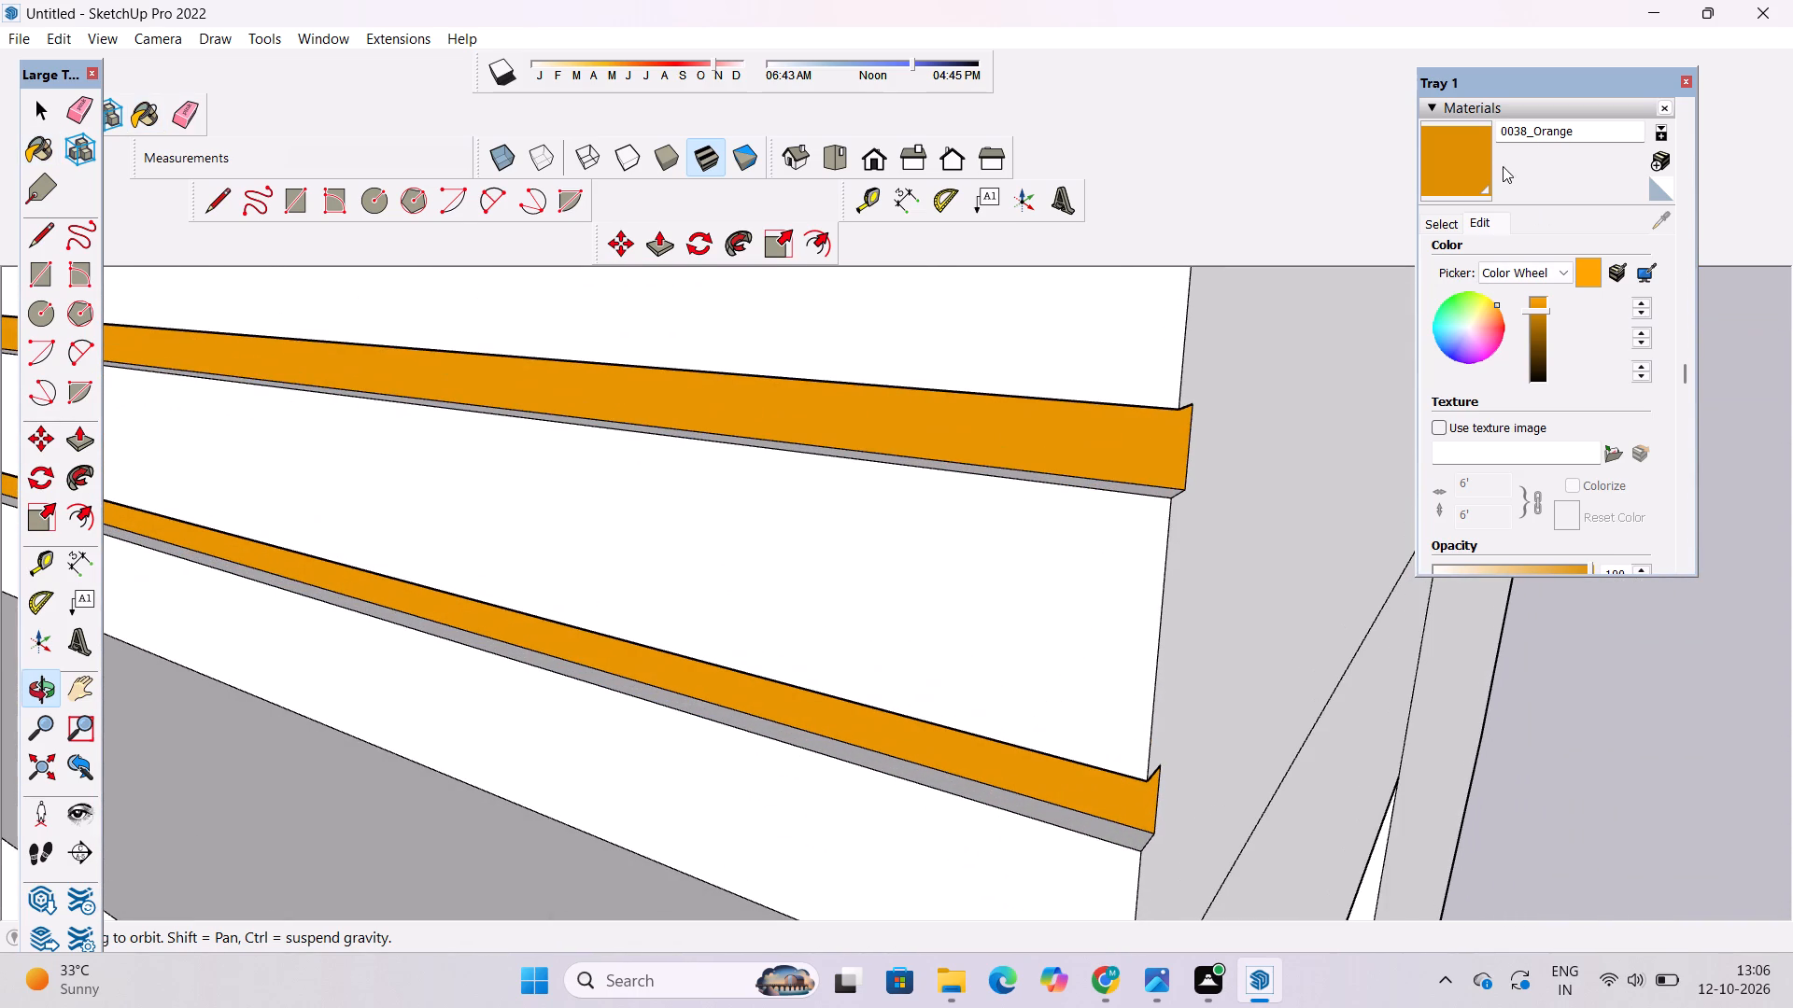
{"action": "left_click", "coordinate": [1447, 161]}
{"action": "scroll", "coordinate": [1158, 469], "scroll_direction": "up", "scroll_amount": 10}
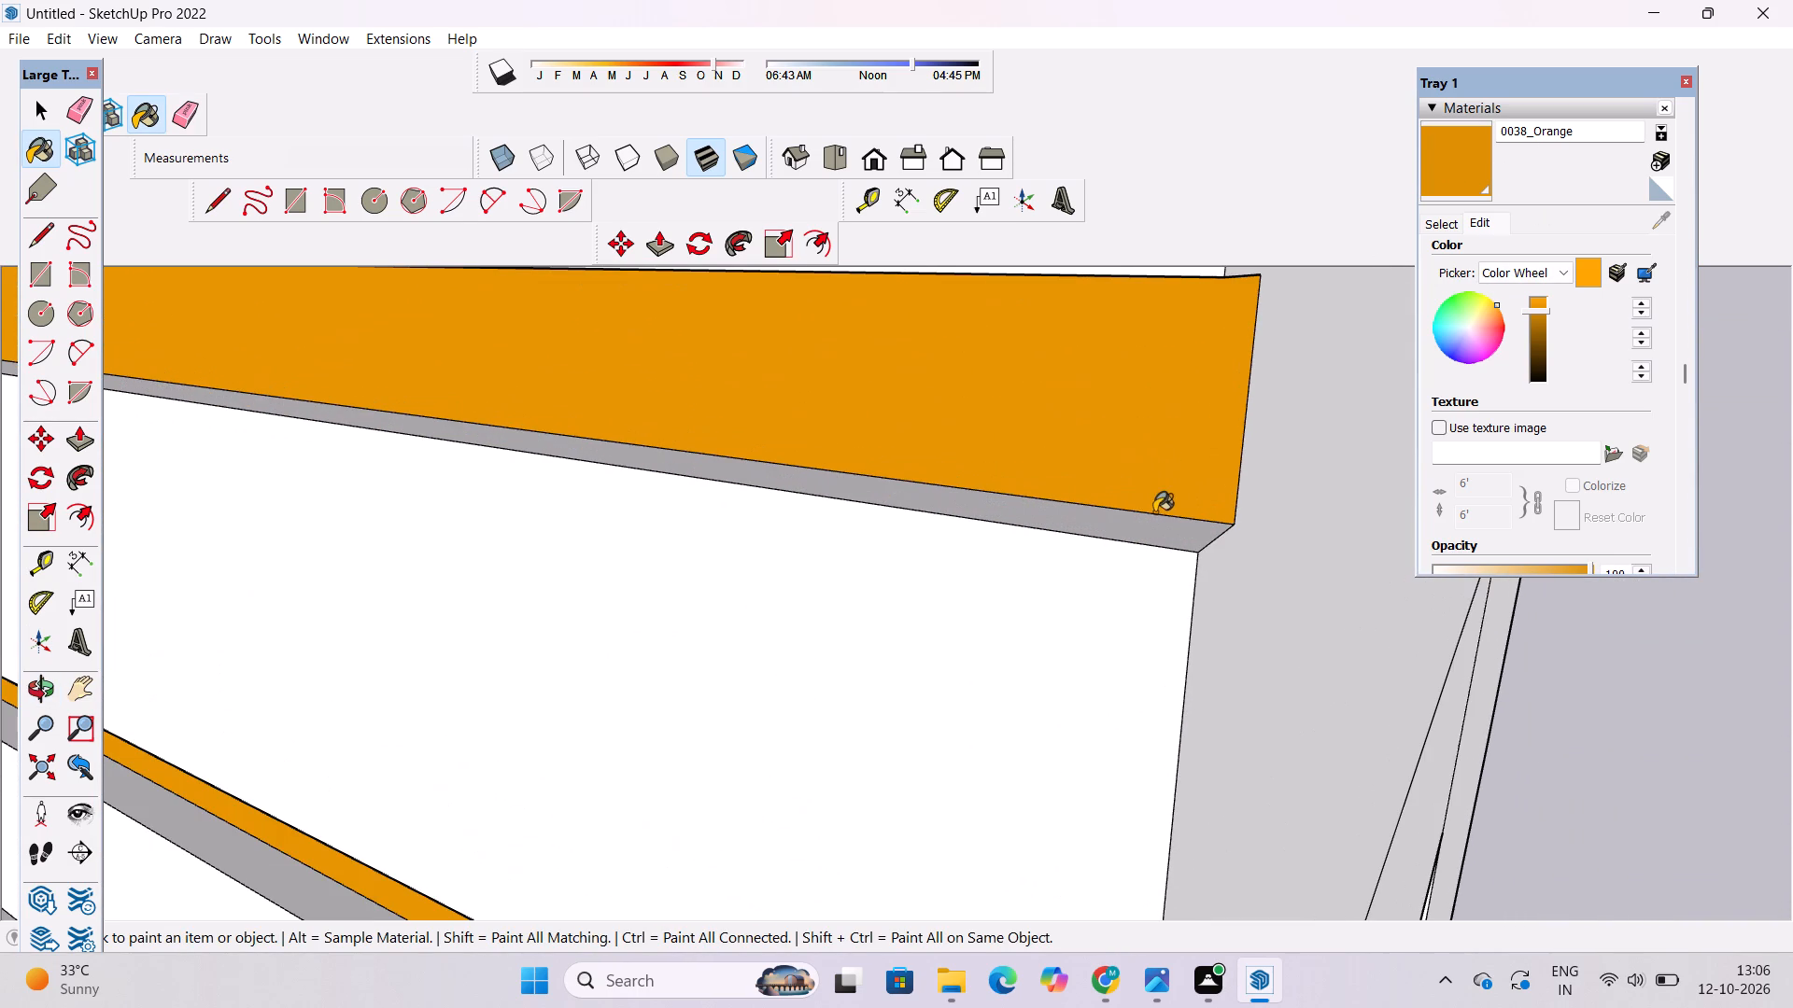
{"action": "left_click", "coordinate": [1154, 512]}
{"action": "scroll", "coordinate": [1099, 466], "scroll_direction": "down", "scroll_amount": 5}
{"action": "scroll", "coordinate": [1130, 501], "scroll_direction": "up", "scroll_amount": 4}
{"action": "left_click", "coordinate": [1130, 505]}
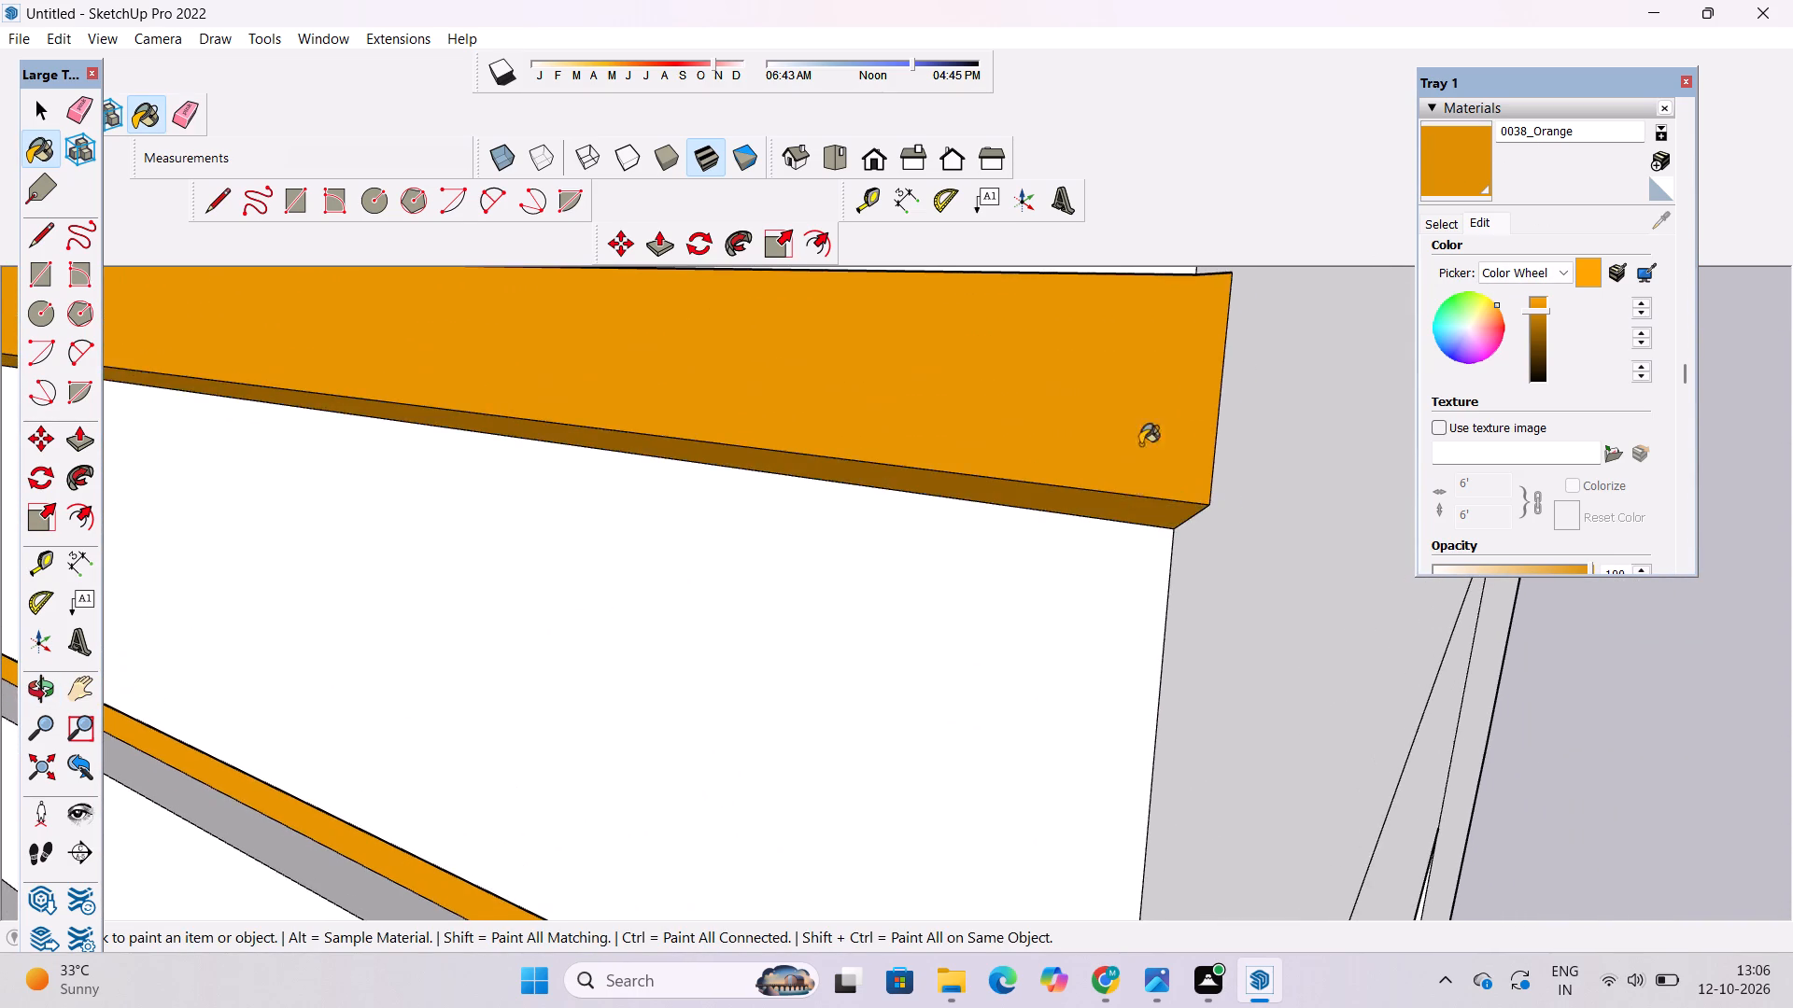
{"action": "scroll", "coordinate": [1140, 444], "scroll_direction": "down", "scroll_amount": 12}
{"action": "scroll", "coordinate": [1101, 717], "scroll_direction": "up", "scroll_amount": 9}
{"action": "left_click", "coordinate": [1094, 793]}
Paint the thin downward-facing edge inside the lower terrace parapet groove with 0038_Orange.
{"action": "key", "text": "o"}
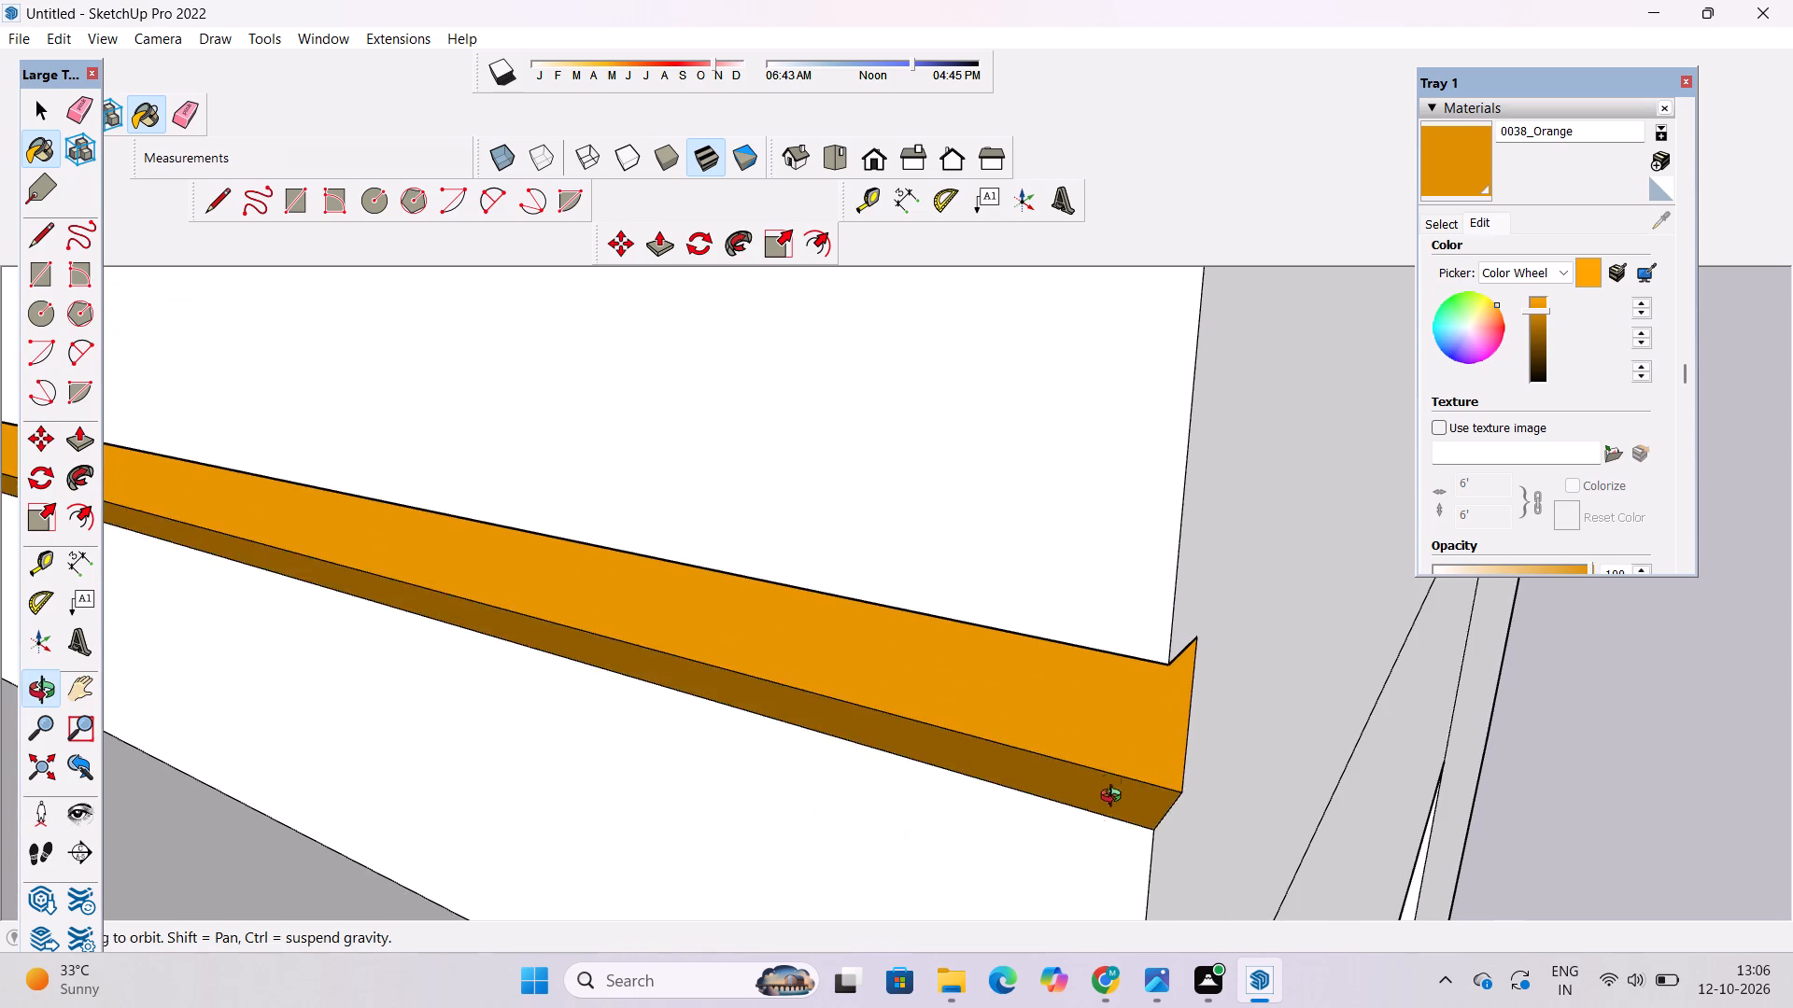
{"action": "left_click_drag", "start_coordinate": [1118, 862], "coordinate": [1161, 399]}
{"action": "left_click", "coordinate": [1465, 140]}
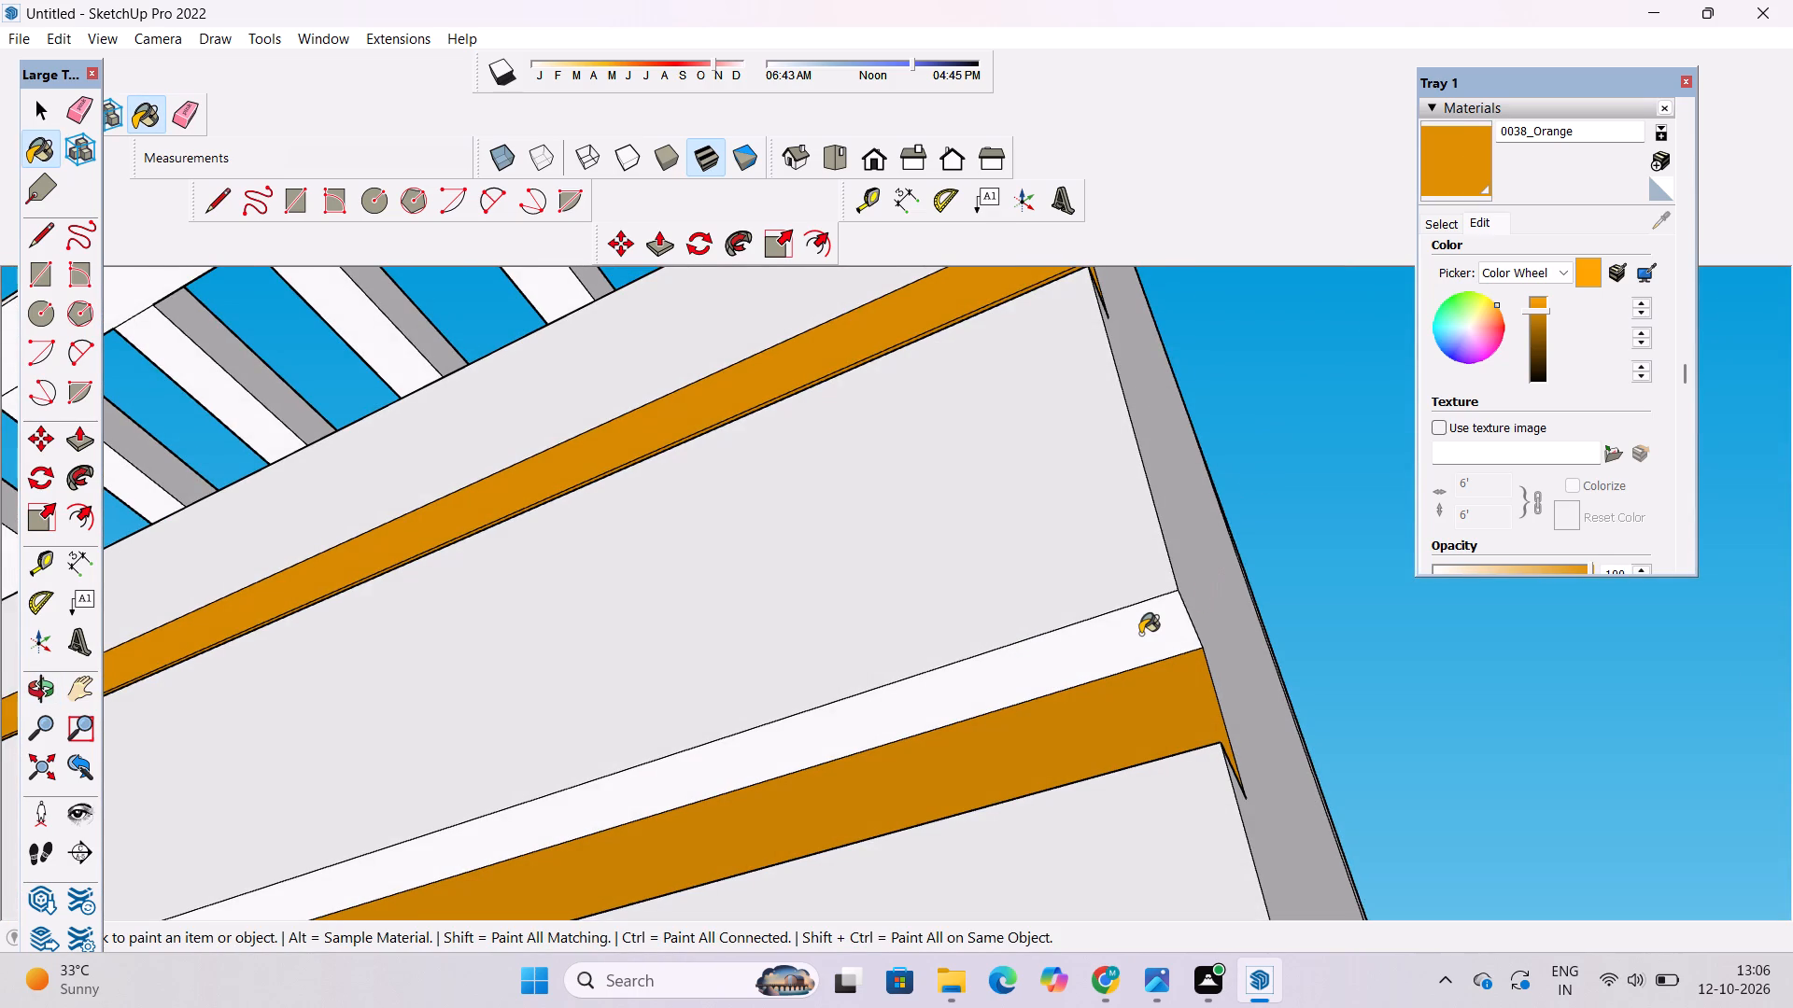
{"action": "left_click", "coordinate": [1140, 634]}
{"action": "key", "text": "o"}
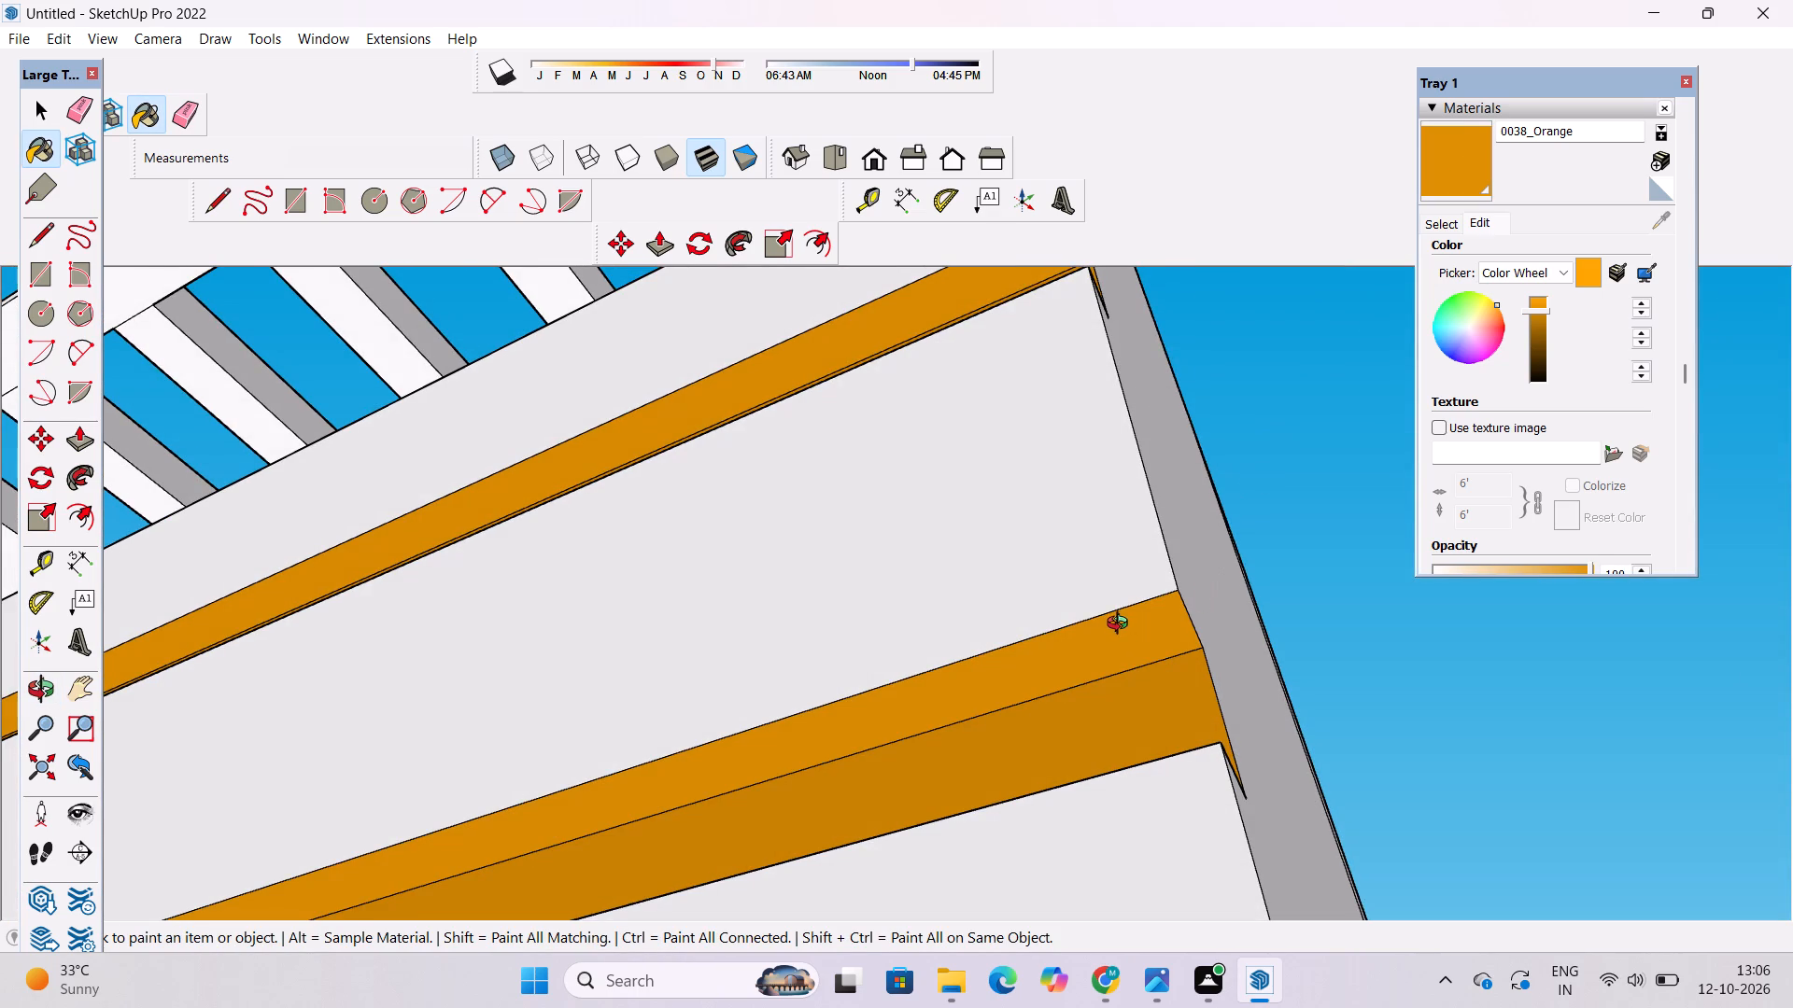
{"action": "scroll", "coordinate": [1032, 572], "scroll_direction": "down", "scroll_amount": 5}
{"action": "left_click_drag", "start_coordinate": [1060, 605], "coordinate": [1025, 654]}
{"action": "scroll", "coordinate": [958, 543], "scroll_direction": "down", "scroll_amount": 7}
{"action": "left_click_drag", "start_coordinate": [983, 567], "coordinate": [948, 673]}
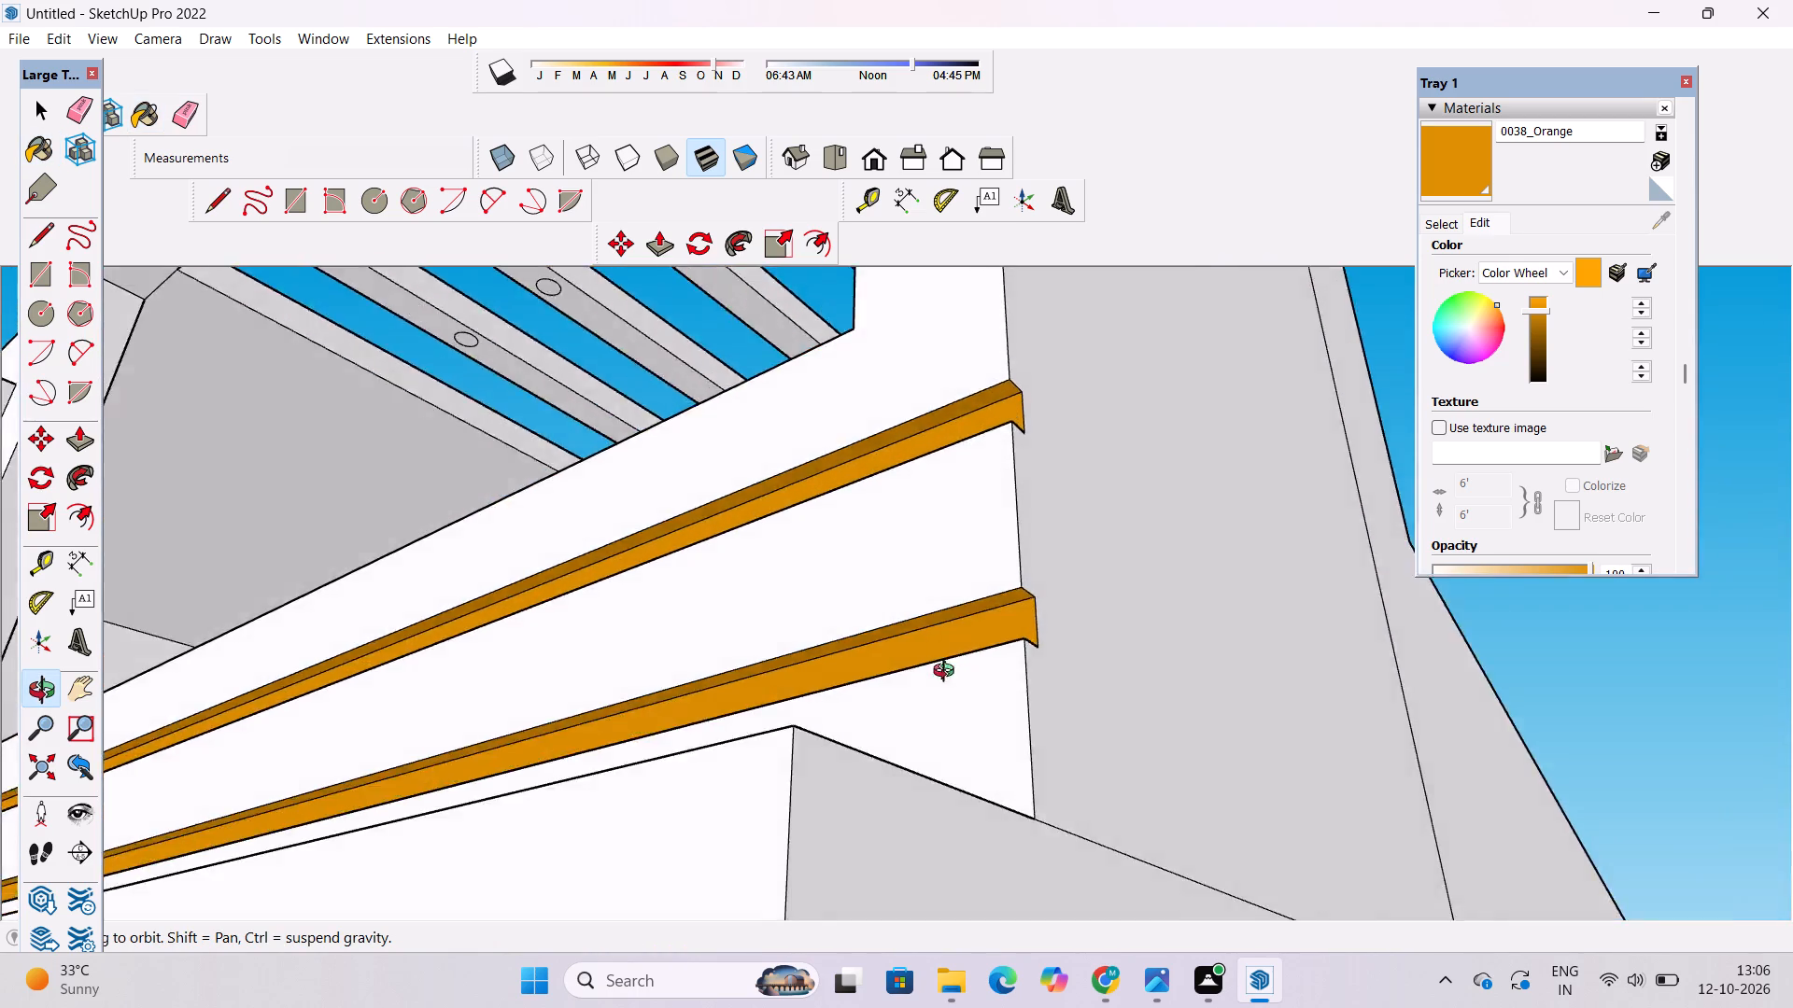
Paint the small end faces of both top-floor terrace parapet grooves, where they meet the wall, with 0038_Orange.
{"action": "left_click_drag", "start_coordinate": [948, 673], "coordinate": [676, 830]}
{"action": "scroll", "coordinate": [682, 587], "scroll_direction": "up", "scroll_amount": 10}
{"action": "left_click_drag", "start_coordinate": [653, 590], "coordinate": [786, 497], "text": "shift"}
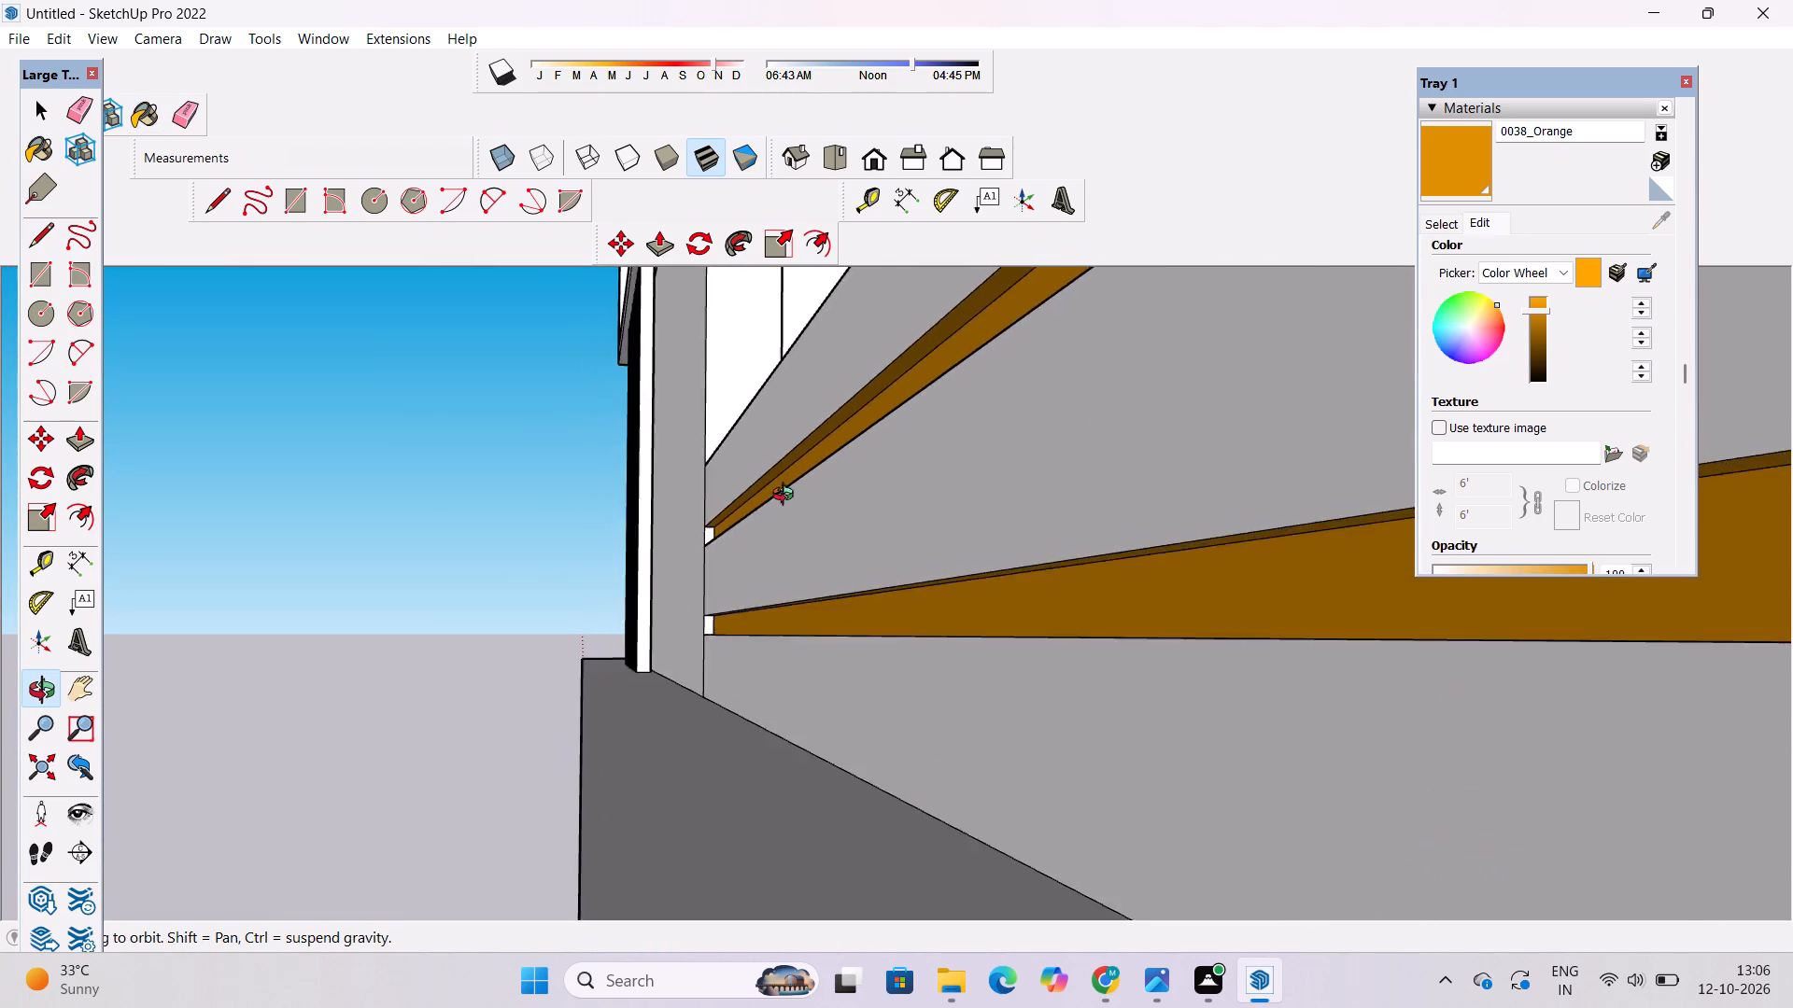
{"action": "left_click_drag", "start_coordinate": [768, 577], "coordinate": [758, 687]}
{"action": "scroll", "coordinate": [727, 683], "scroll_direction": "up", "scroll_amount": 5}
{"action": "left_click_drag", "start_coordinate": [725, 680], "coordinate": [792, 587]}
{"action": "scroll", "coordinate": [755, 571], "scroll_direction": "up", "scroll_amount": 5}
{"action": "left_click_drag", "start_coordinate": [738, 577], "coordinate": [874, 611], "text": "shift"}
{"action": "left_click_drag", "start_coordinate": [874, 613], "coordinate": [820, 625]}
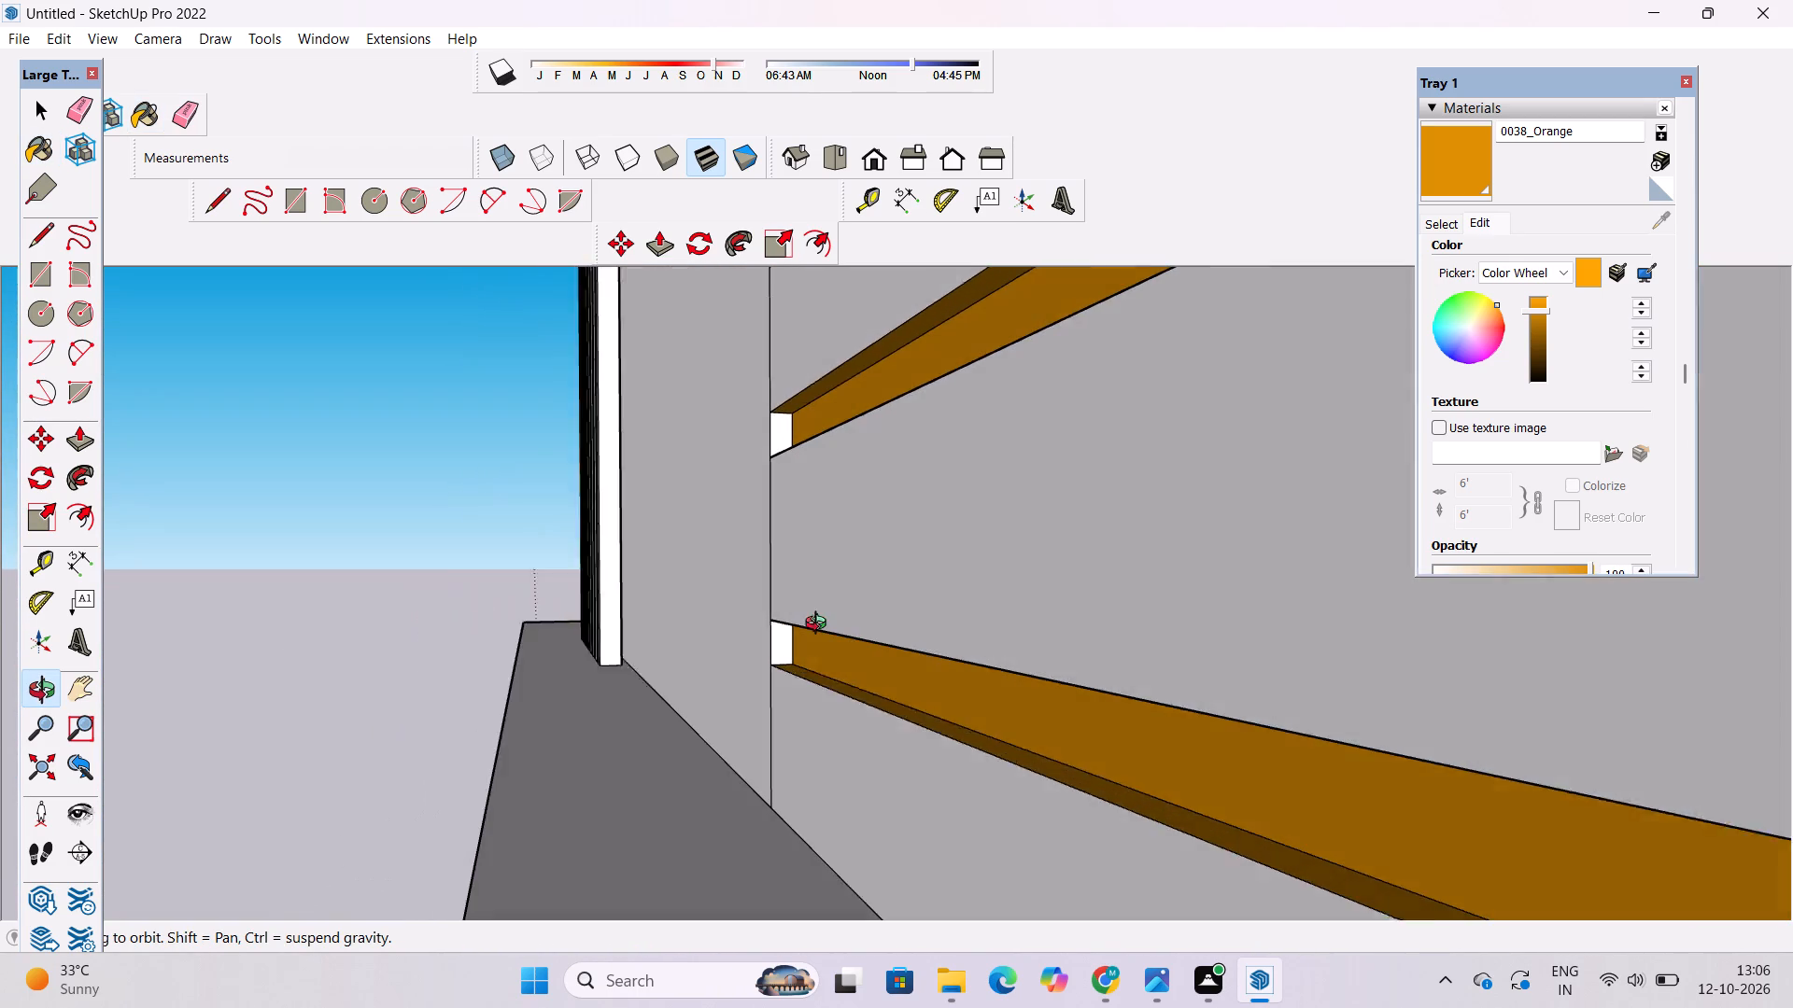
{"action": "left_click_drag", "start_coordinate": [820, 625], "coordinate": [816, 625]}
{"action": "left_click", "coordinate": [1455, 168]}
{"action": "scroll", "coordinate": [800, 429], "scroll_direction": "up", "scroll_amount": 7}
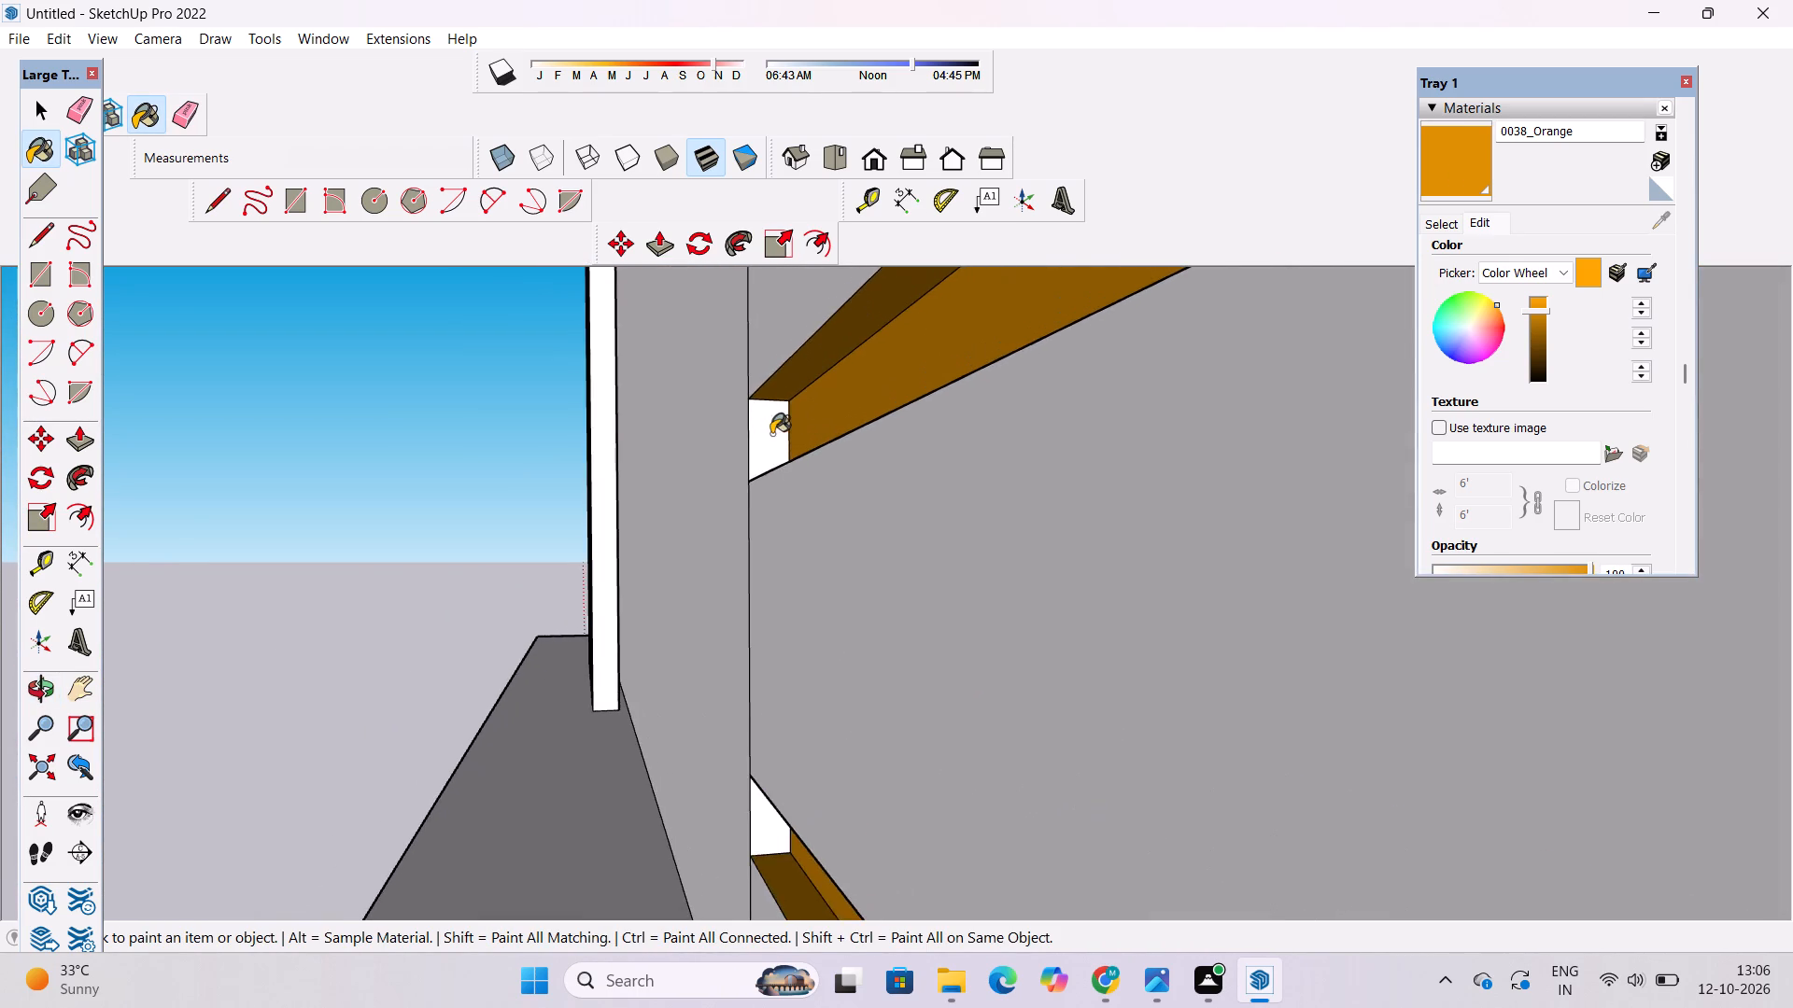
{"action": "left_click", "coordinate": [771, 434]}
{"action": "scroll", "coordinate": [769, 408], "scroll_direction": "down", "scroll_amount": 6}
{"action": "scroll", "coordinate": [752, 686], "scroll_direction": "up", "scroll_amount": 5}
{"action": "left_click", "coordinate": [803, 647]}
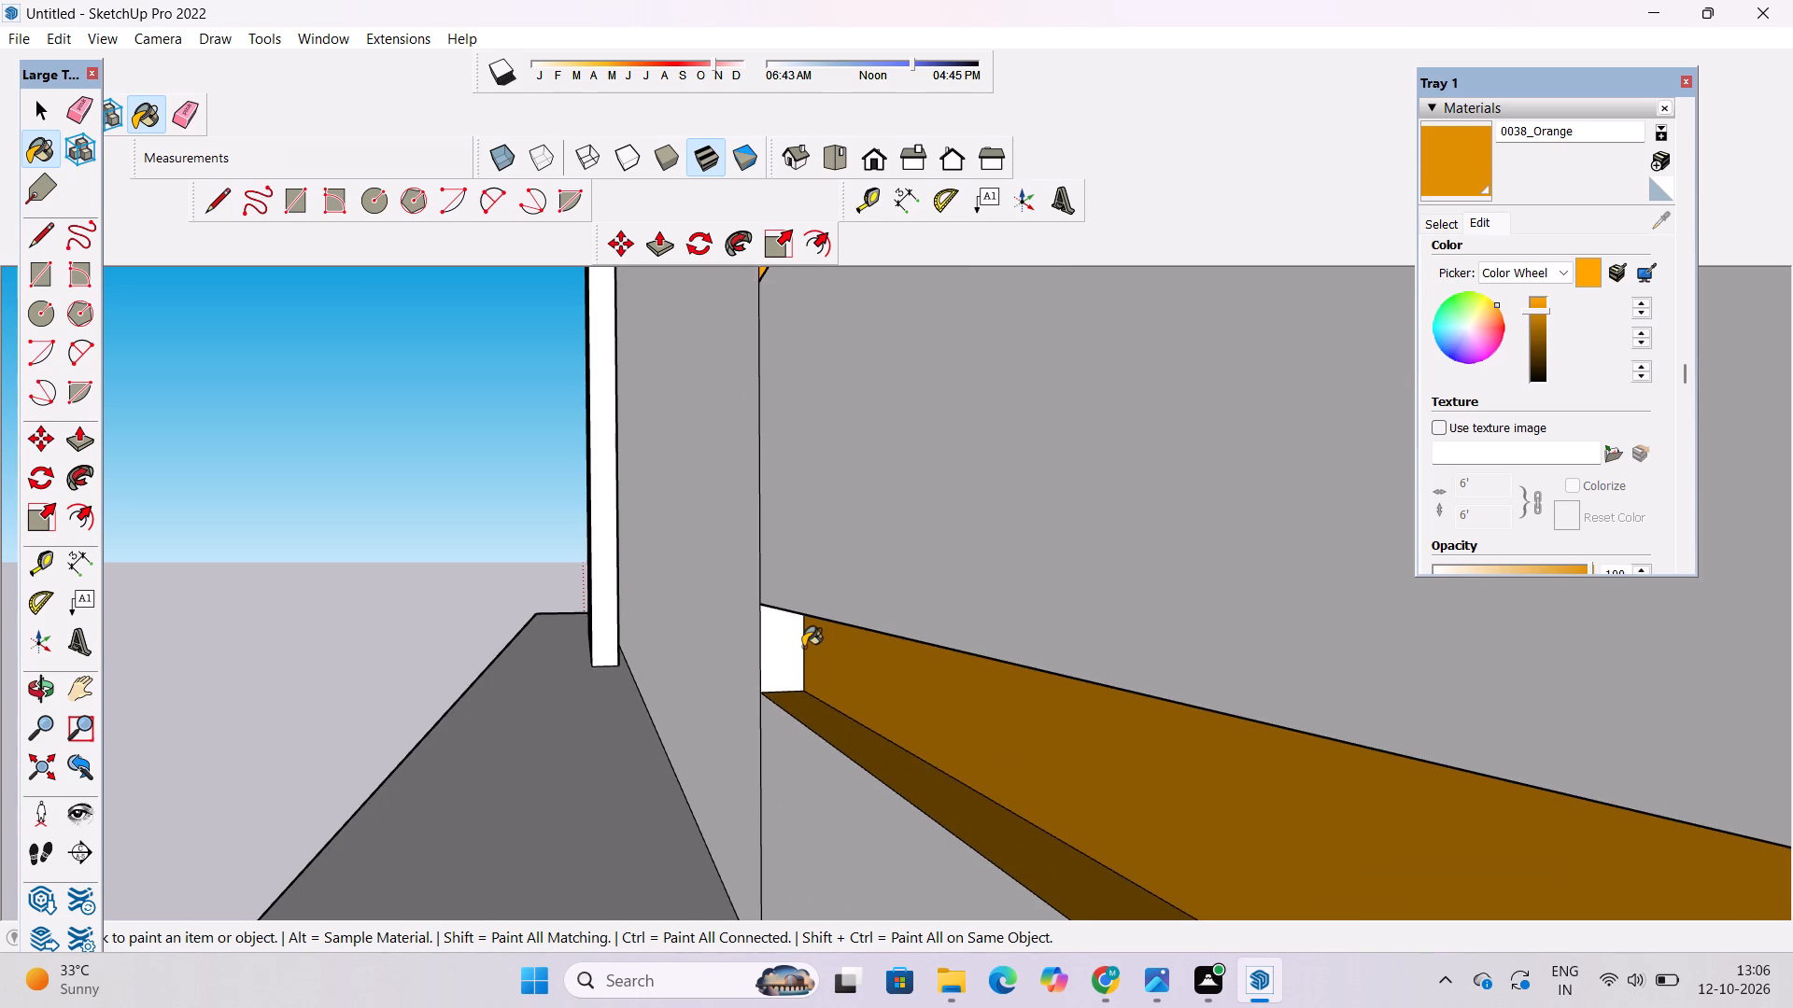
{"action": "key", "text": "space"}
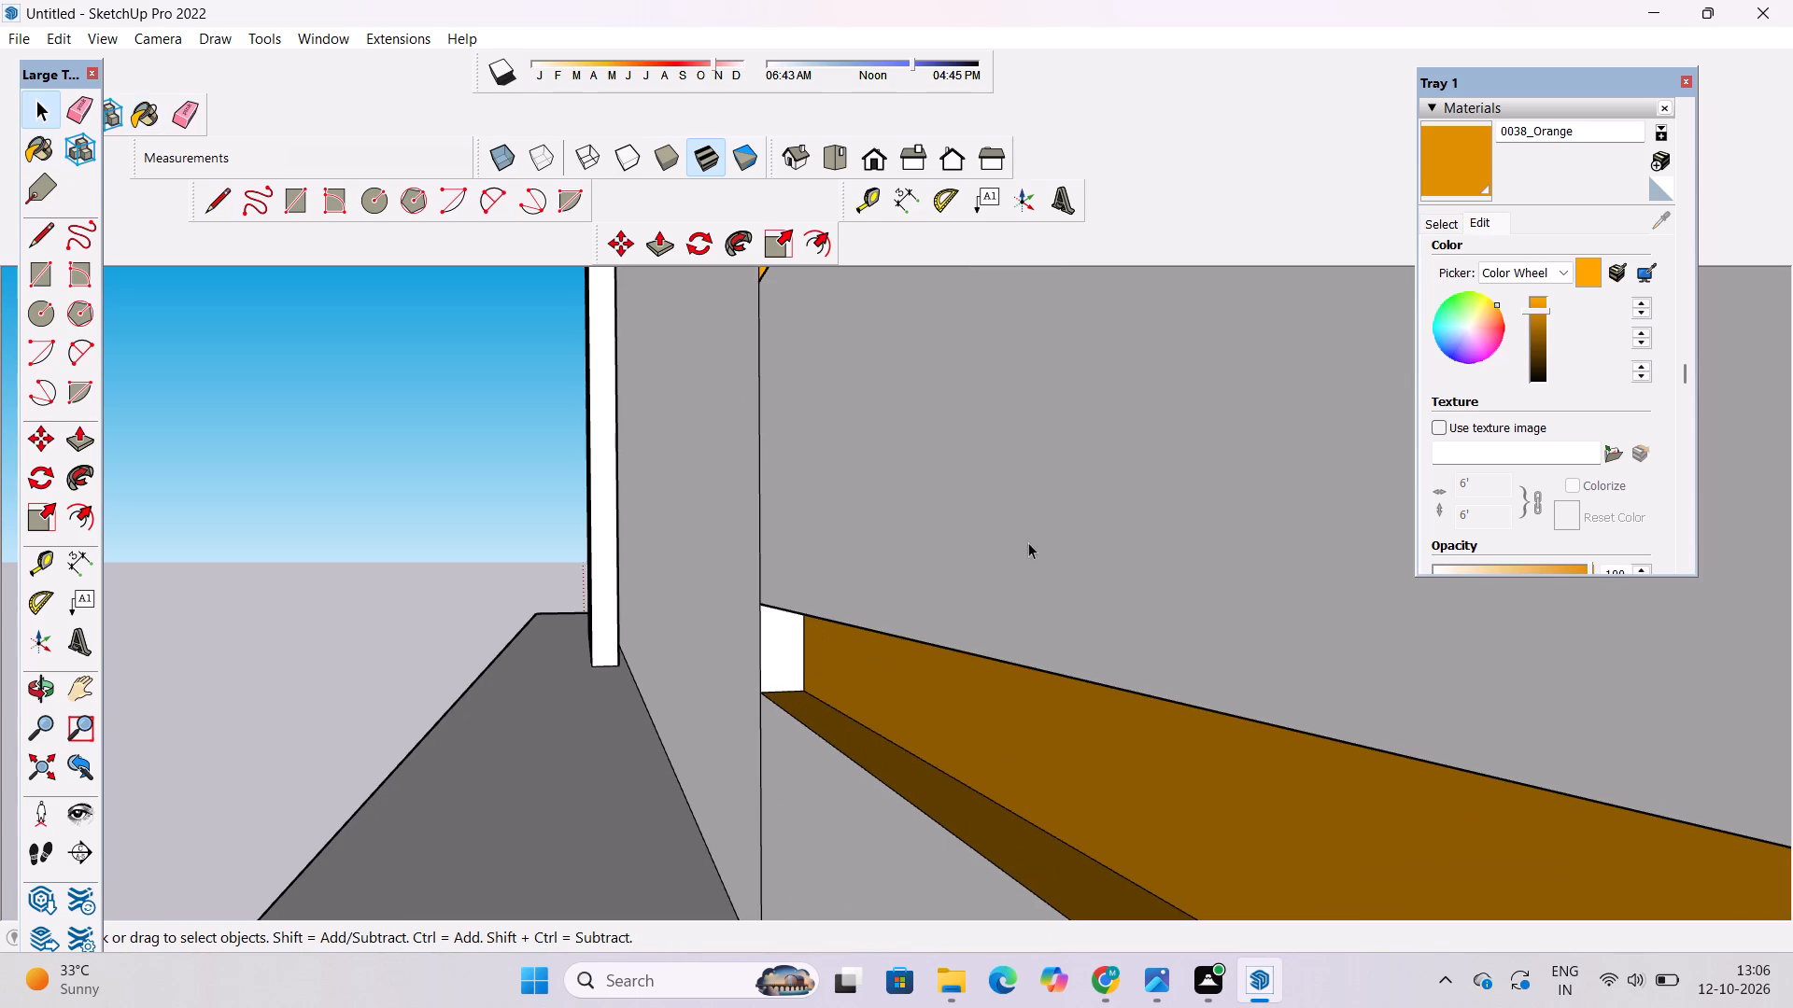
{"action": "left_click", "coordinate": [1445, 167]}
{"action": "left_click", "coordinate": [773, 648]}
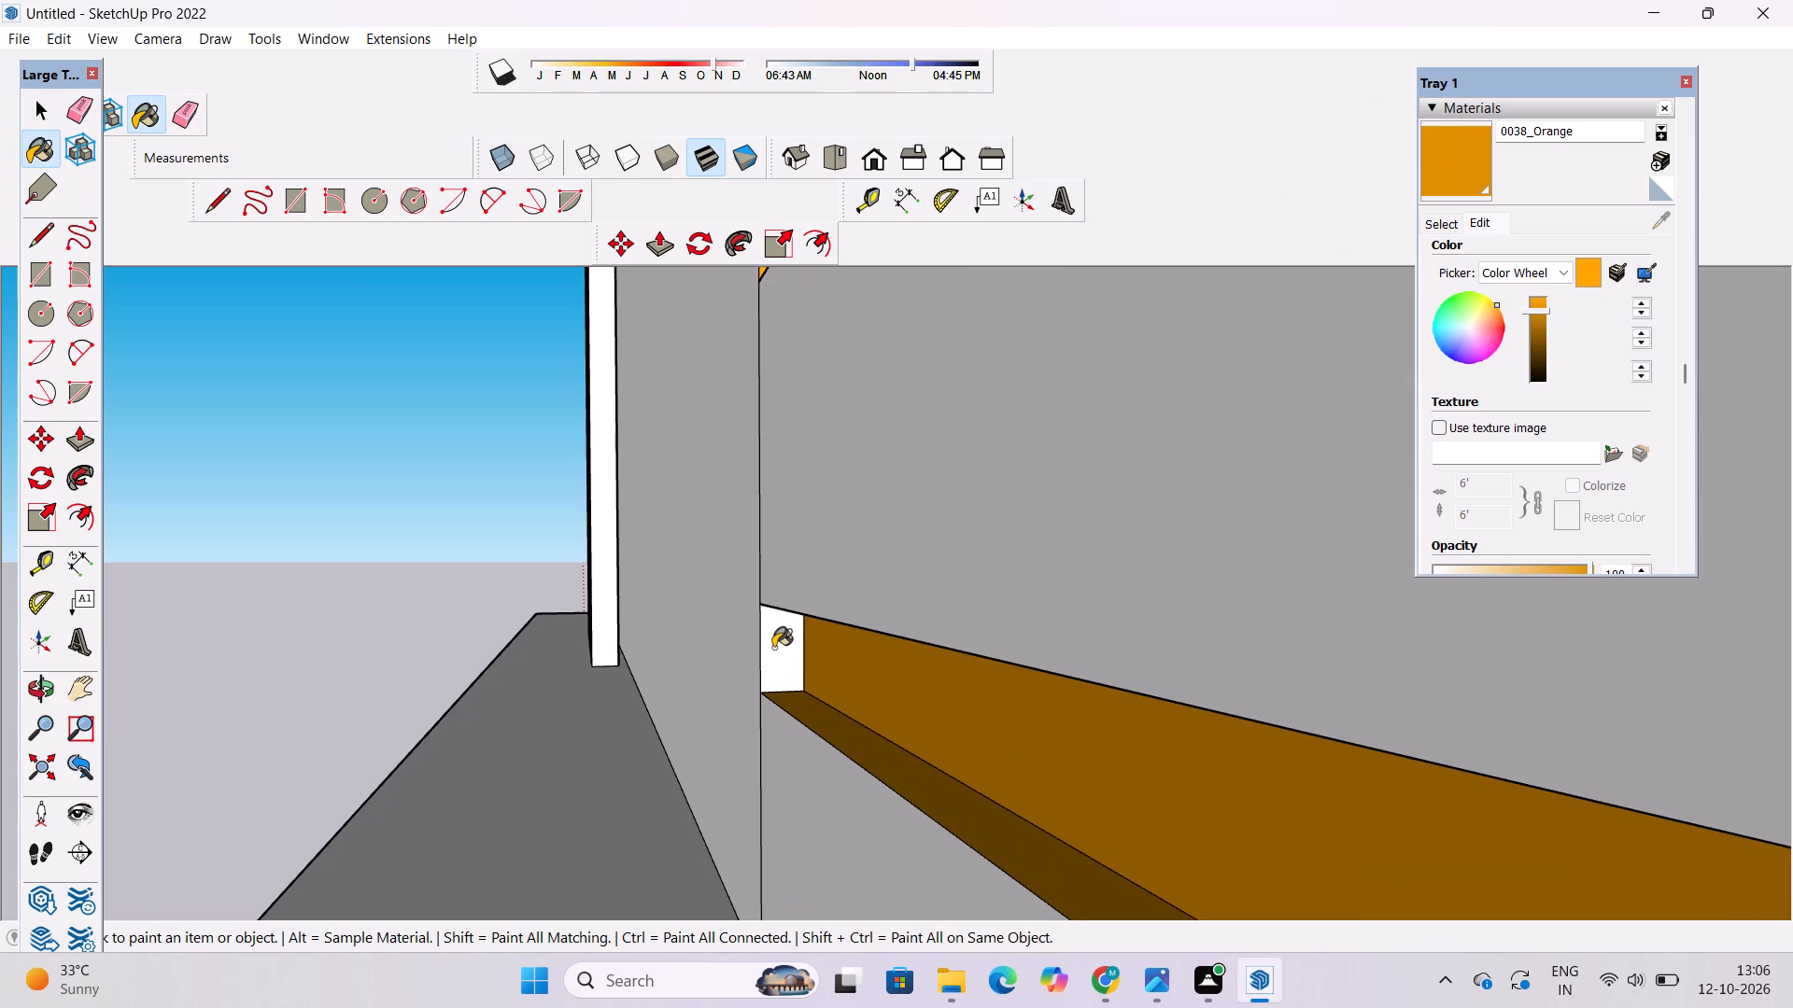
Examine the orange accents on the terrace parapet, balcony and front and side façades from several angles.
{"action": "key", "text": "o"}
{"action": "scroll", "coordinate": [789, 585], "scroll_direction": "down", "scroll_amount": 7}
{"action": "left_click_drag", "start_coordinate": [685, 693], "coordinate": [831, 679]}
{"action": "scroll", "coordinate": [844, 656], "scroll_direction": "down", "scroll_amount": 6}
{"action": "left_click_drag", "start_coordinate": [928, 646], "coordinate": [686, 597], "text": "shift"}
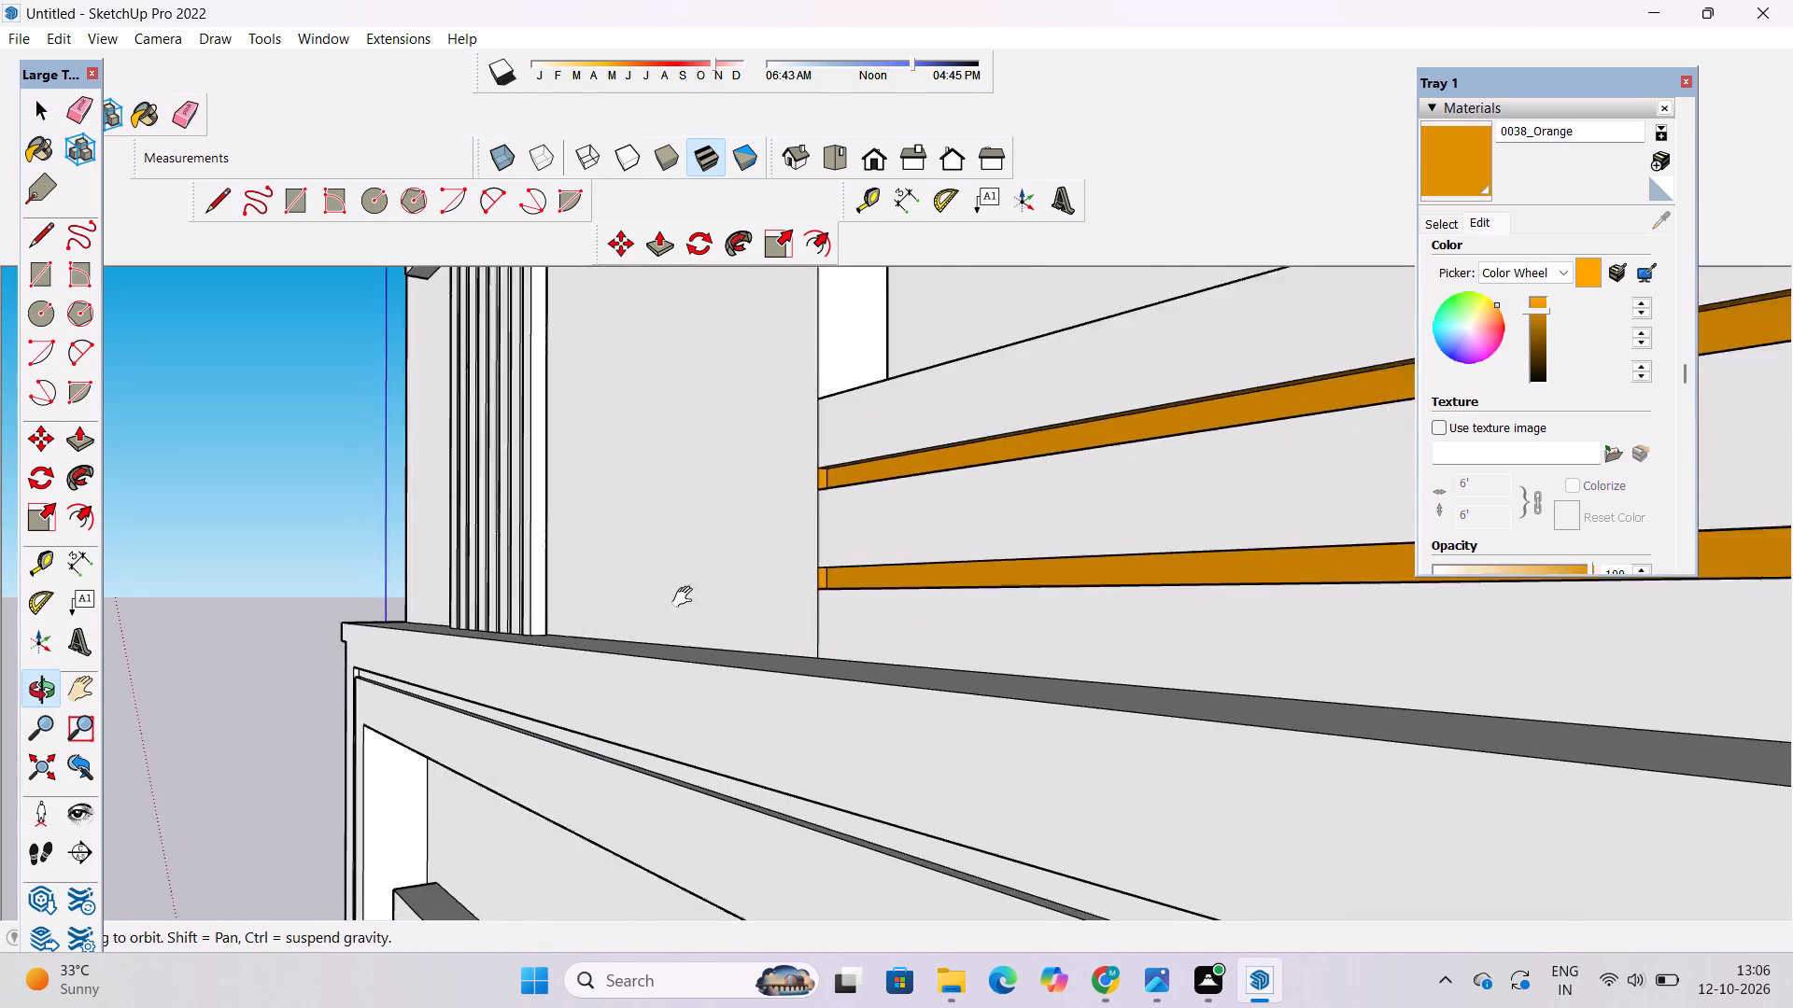
{"action": "left_click_drag", "start_coordinate": [686, 597], "coordinate": [678, 597], "text": "shift"}
{"action": "left_click_drag", "start_coordinate": [647, 597], "coordinate": [982, 631]}
{"action": "scroll", "coordinate": [1072, 630], "scroll_direction": "down", "scroll_amount": 5}
{"action": "left_click_drag", "start_coordinate": [1091, 635], "coordinate": [897, 612], "text": "shift"}
{"action": "scroll", "coordinate": [891, 612], "scroll_direction": "down", "scroll_amount": 4}
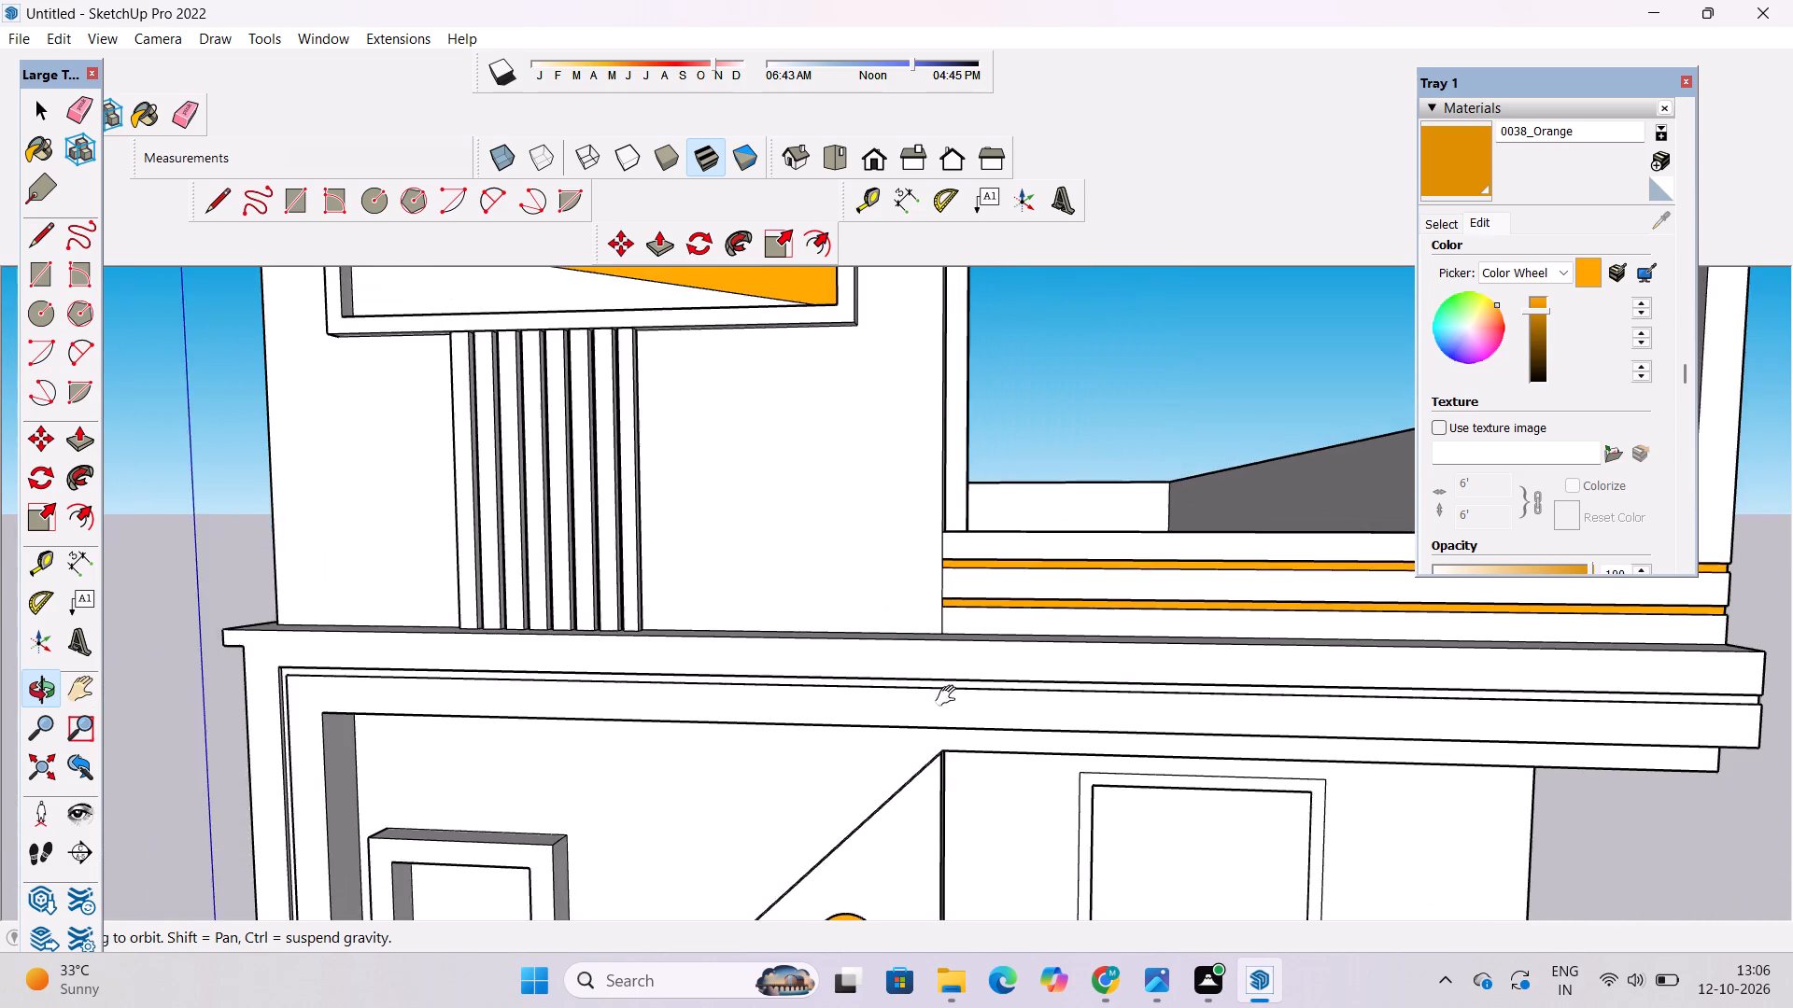
{"action": "left_click_drag", "start_coordinate": [950, 696], "coordinate": [872, 652], "text": "shift"}
{"action": "left_click_drag", "start_coordinate": [879, 666], "coordinate": [867, 698]}
{"action": "left_click_drag", "start_coordinate": [910, 795], "coordinate": [858, 625]}
{"action": "left_click_drag", "start_coordinate": [909, 693], "coordinate": [861, 710]}
{"action": "left_click_drag", "start_coordinate": [849, 716], "coordinate": [841, 696], "text": "shift"}
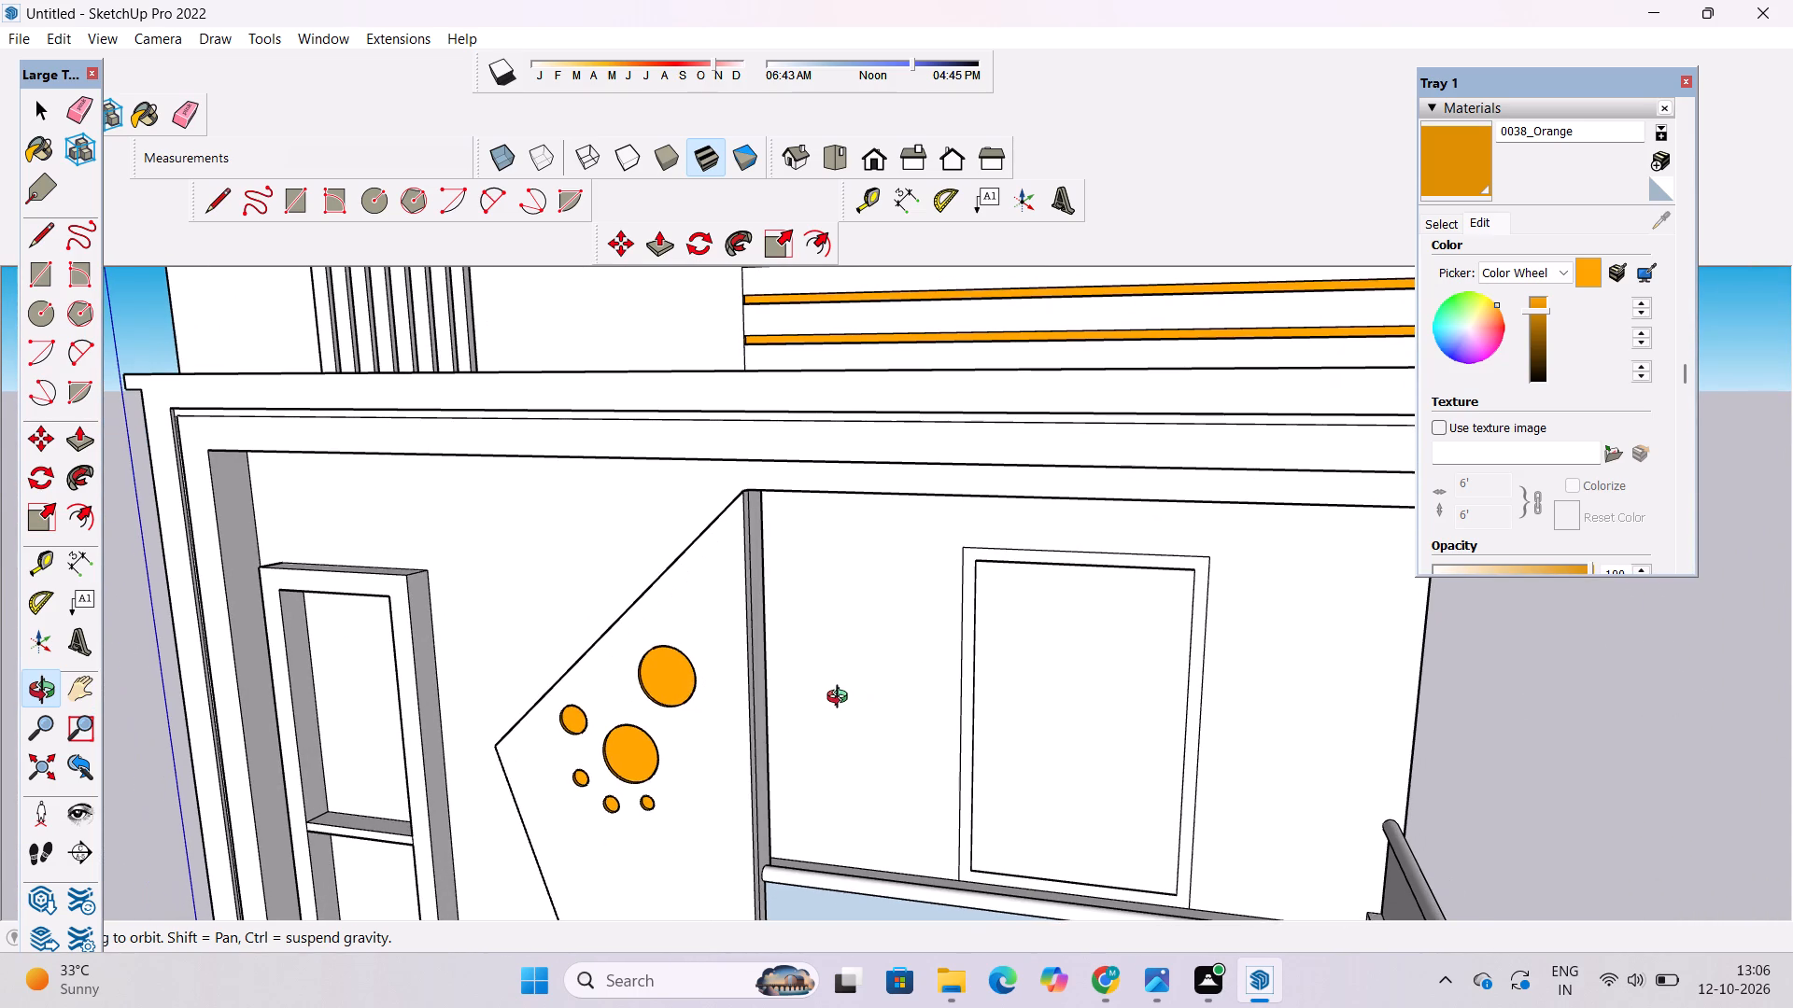
{"action": "left_click_drag", "start_coordinate": [822, 714], "coordinate": [798, 553], "text": "shift"}
{"action": "scroll", "coordinate": [798, 522], "scroll_direction": "down", "scroll_amount": 6}
{"action": "left_click_drag", "start_coordinate": [702, 730], "coordinate": [759, 693]}
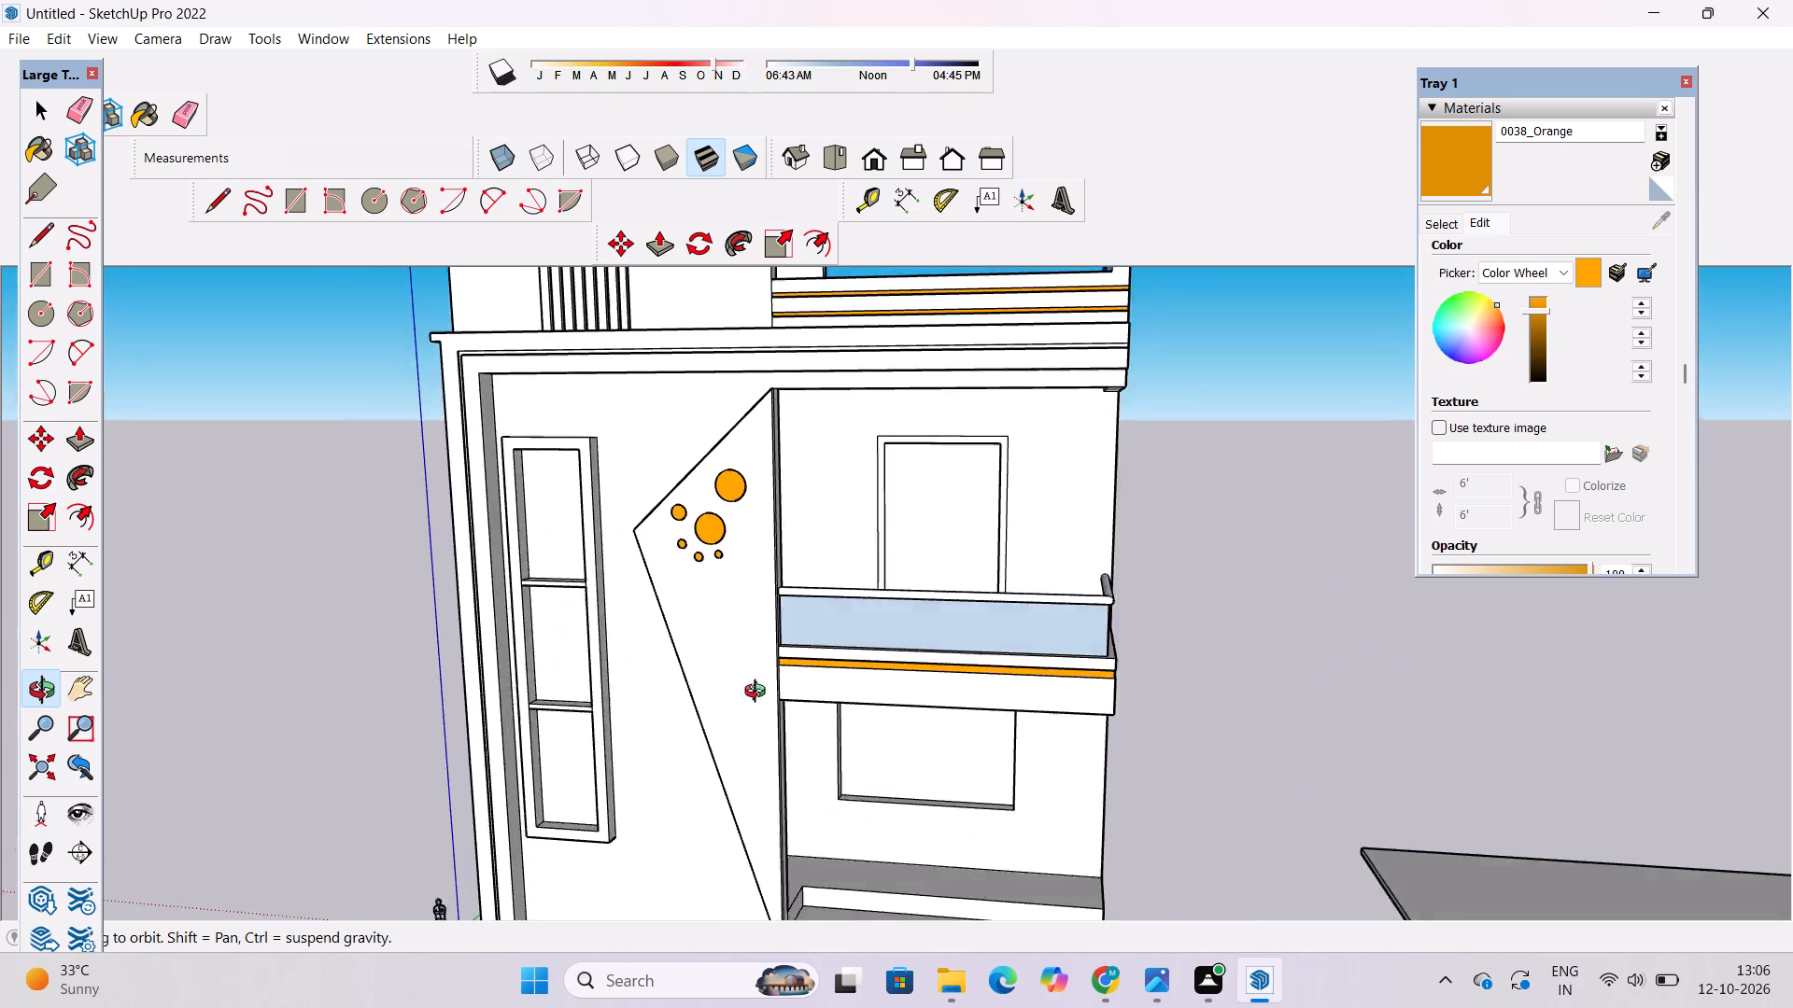
{"action": "left_click_drag", "start_coordinate": [759, 693], "coordinate": [761, 690]}
{"action": "scroll", "coordinate": [793, 637], "scroll_direction": "down", "scroll_amount": 7}
{"action": "left_click_drag", "start_coordinate": [806, 701], "coordinate": [910, 739]}
{"action": "scroll", "coordinate": [834, 540], "scroll_direction": "up", "scroll_amount": 6}
{"action": "left_click_drag", "start_coordinate": [772, 585], "coordinate": [895, 519], "text": "shift"}
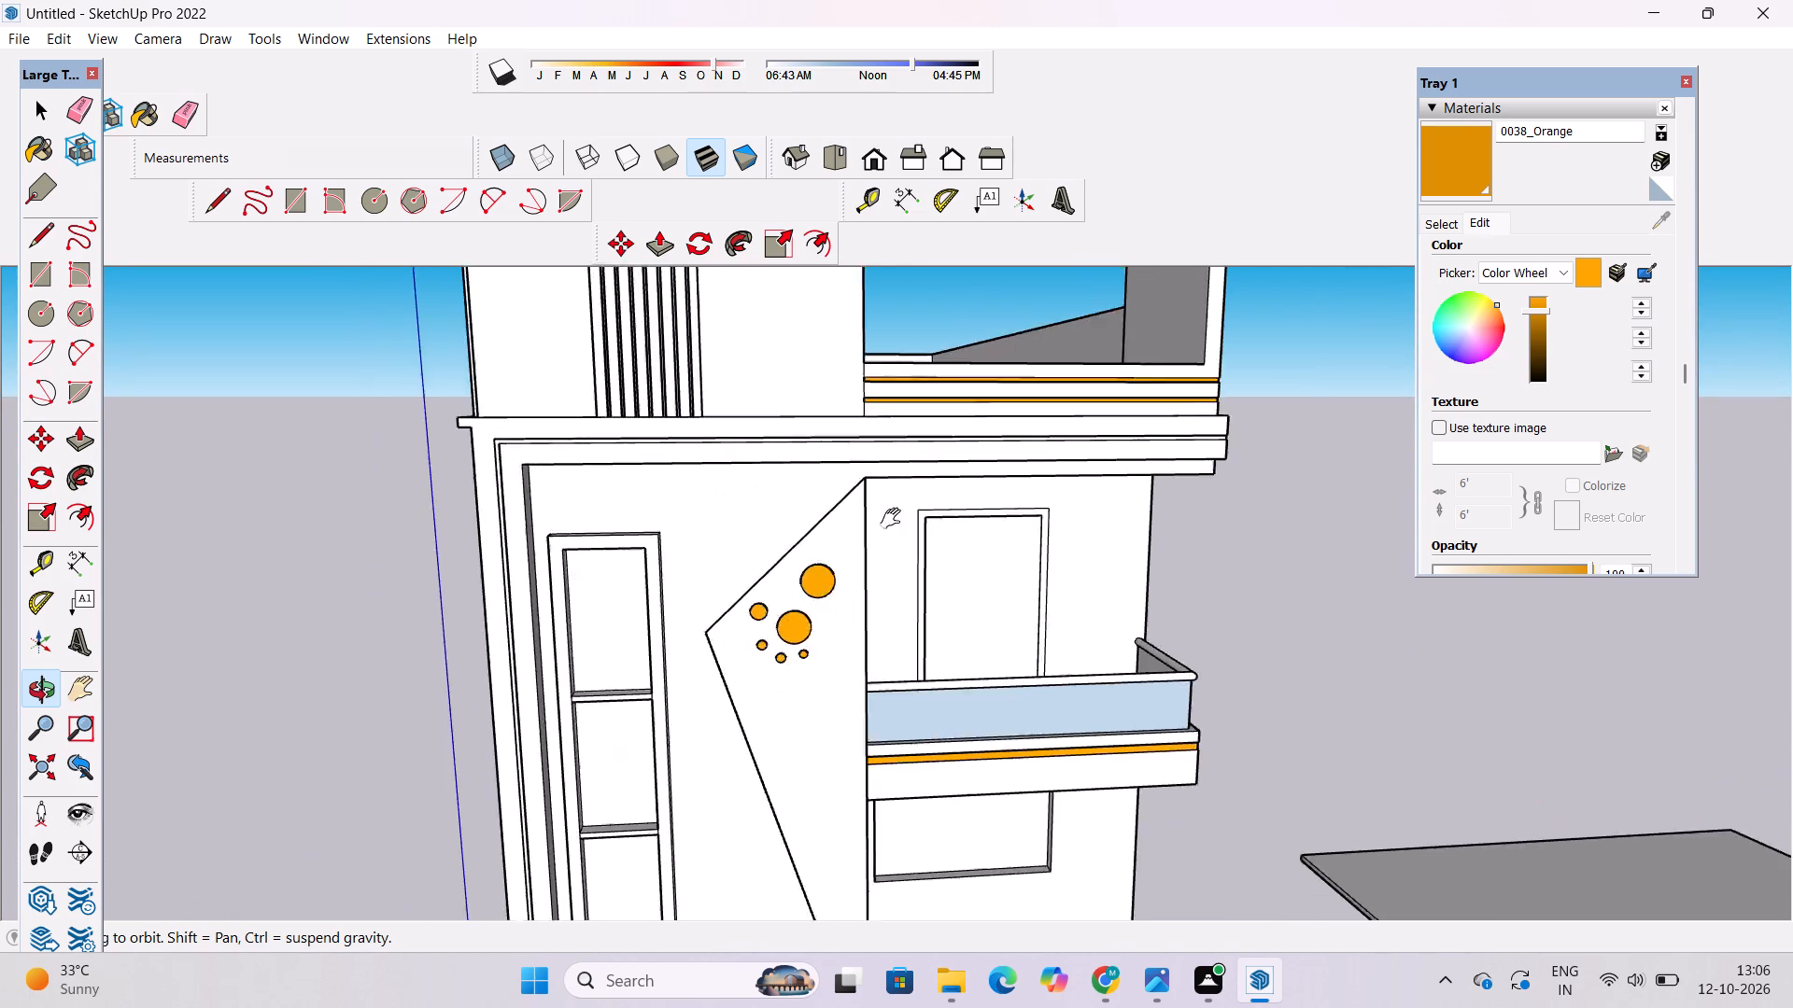
{"action": "left_click_drag", "start_coordinate": [895, 519], "coordinate": [909, 508], "text": "shift"}
{"action": "scroll", "coordinate": [860, 531], "scroll_direction": "down", "scroll_amount": 6}
{"action": "left_click_drag", "start_coordinate": [715, 645], "coordinate": [957, 612]}
{"action": "scroll", "coordinate": [904, 636], "scroll_direction": "up", "scroll_amount": 2}
{"action": "left_click_drag", "start_coordinate": [888, 629], "coordinate": [869, 656], "text": "shift"}
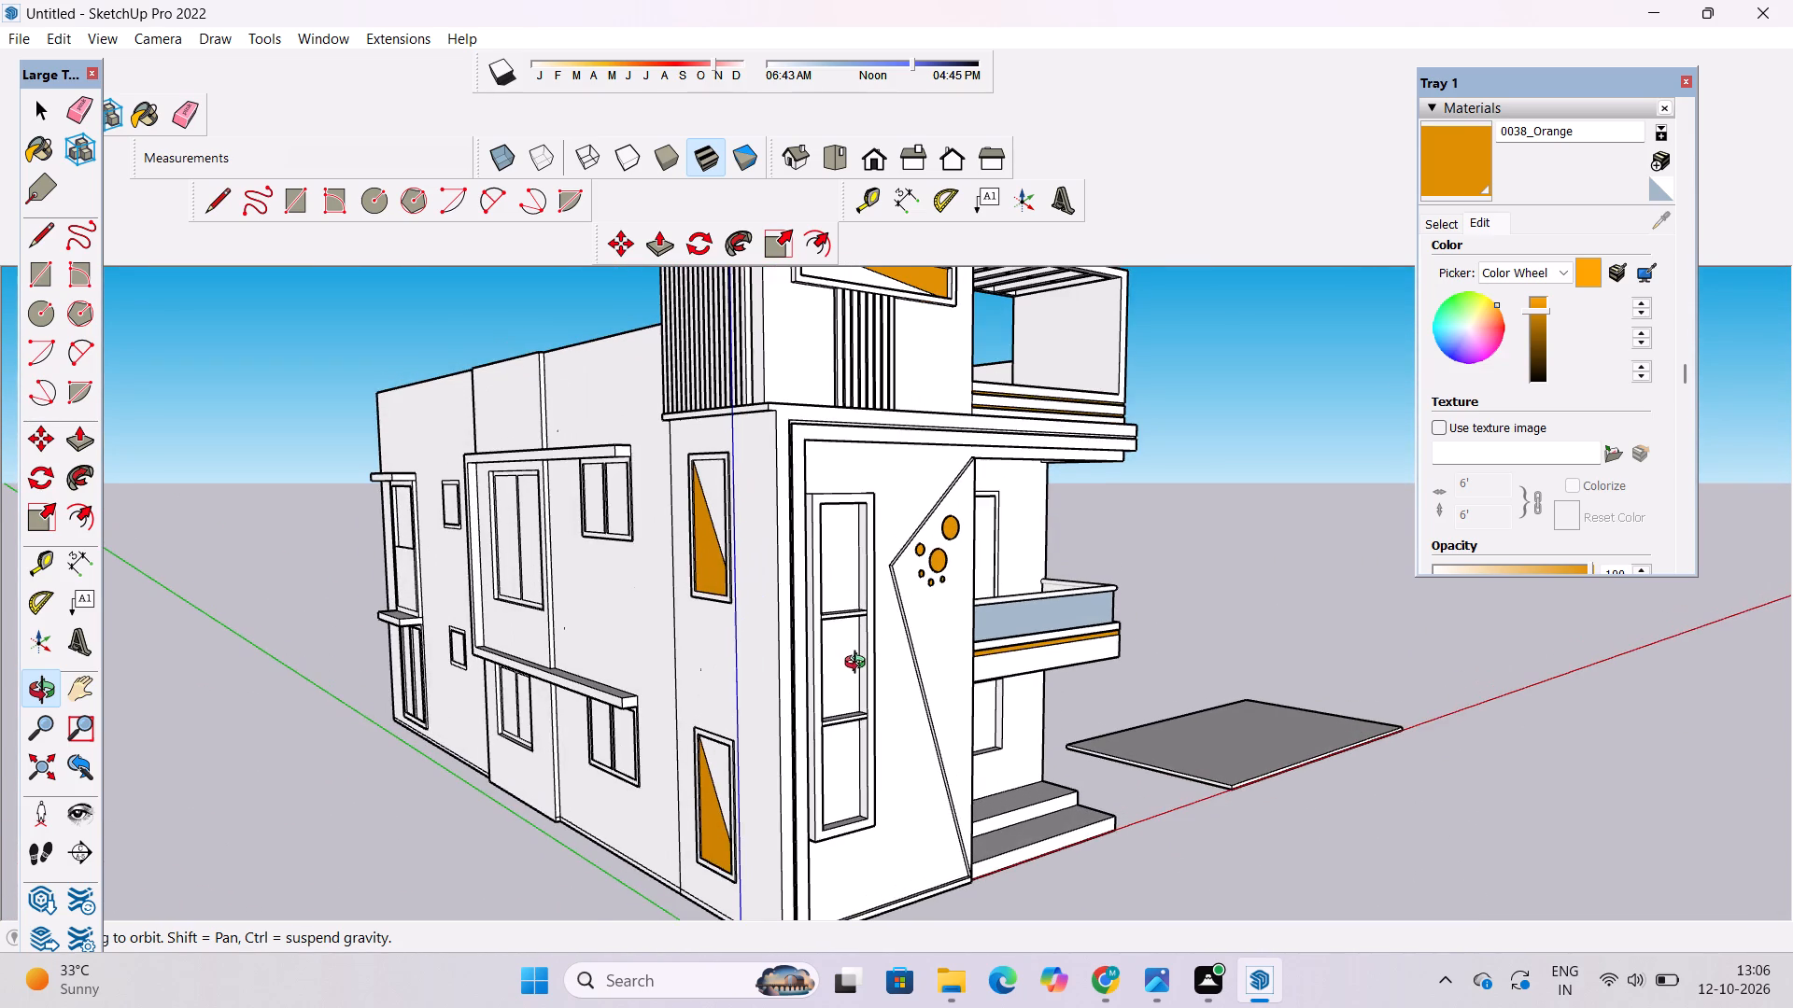
{"action": "left_click_drag", "start_coordinate": [859, 665], "coordinate": [821, 693], "text": "shift"}
{"action": "left_click", "coordinate": [814, 690], "text": "shift"}
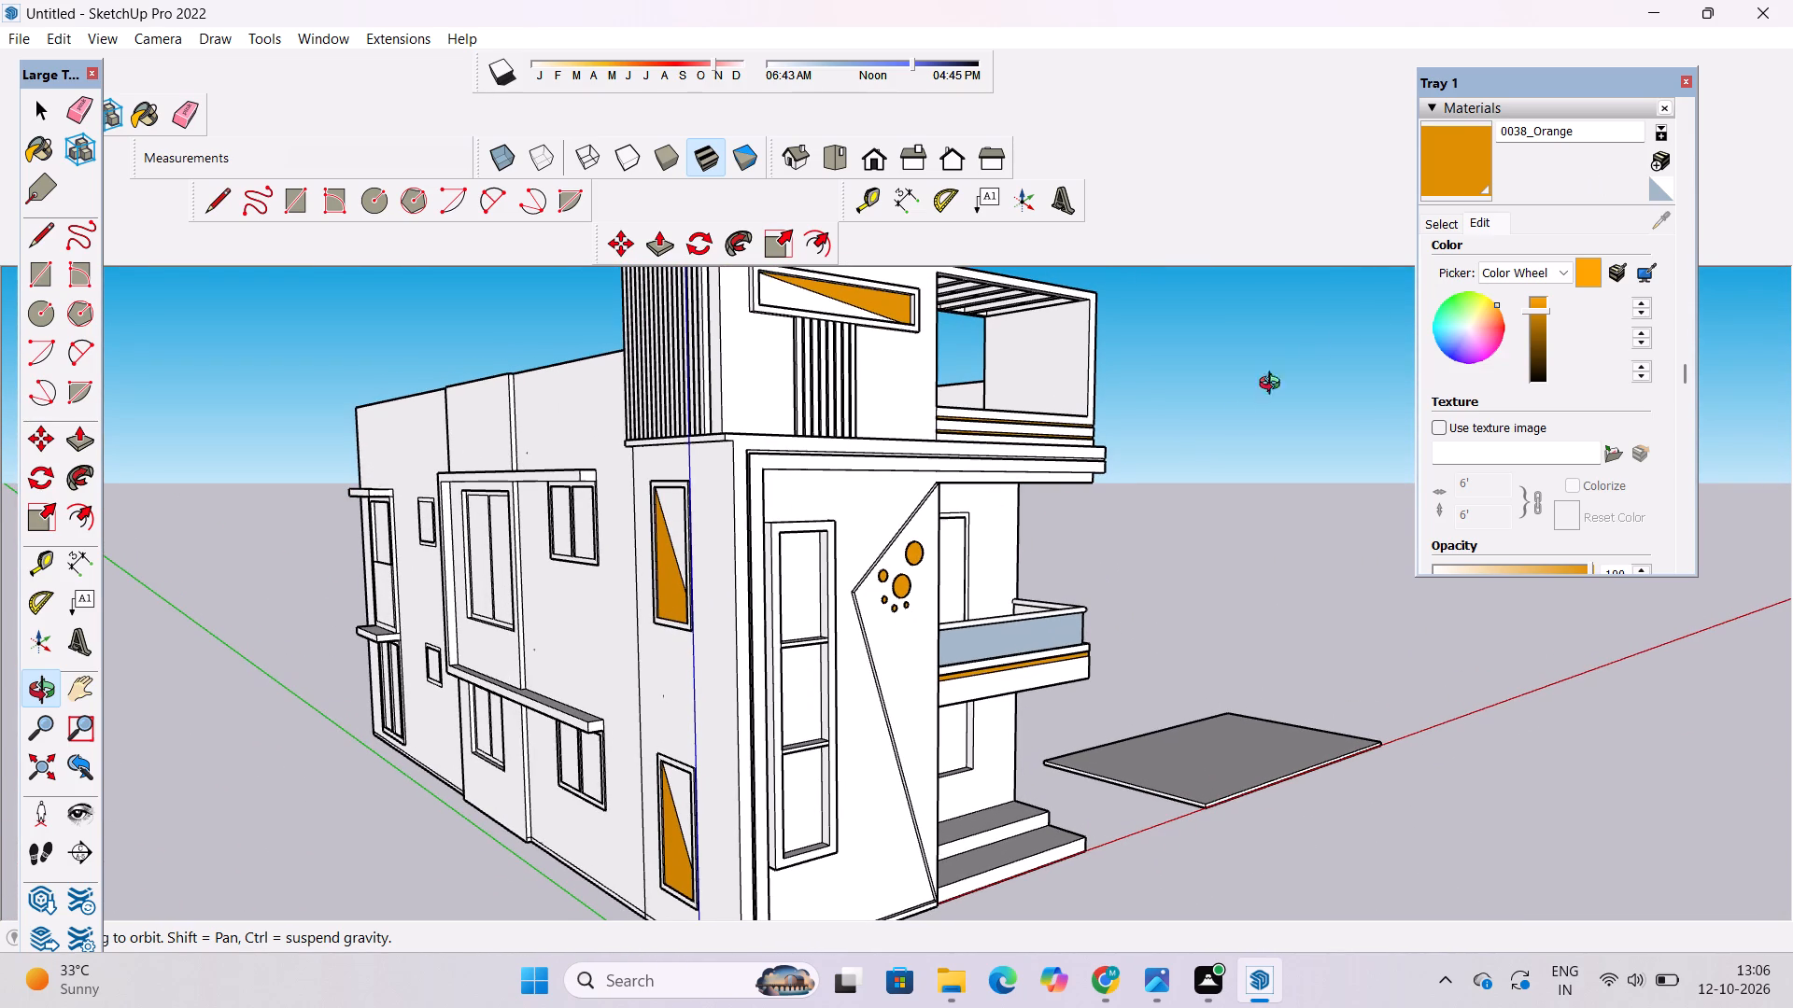
{"action": "left_click", "coordinate": [852, 601], "text": "shift"}
{"action": "left_click_drag", "start_coordinate": [846, 597], "coordinate": [804, 606]}
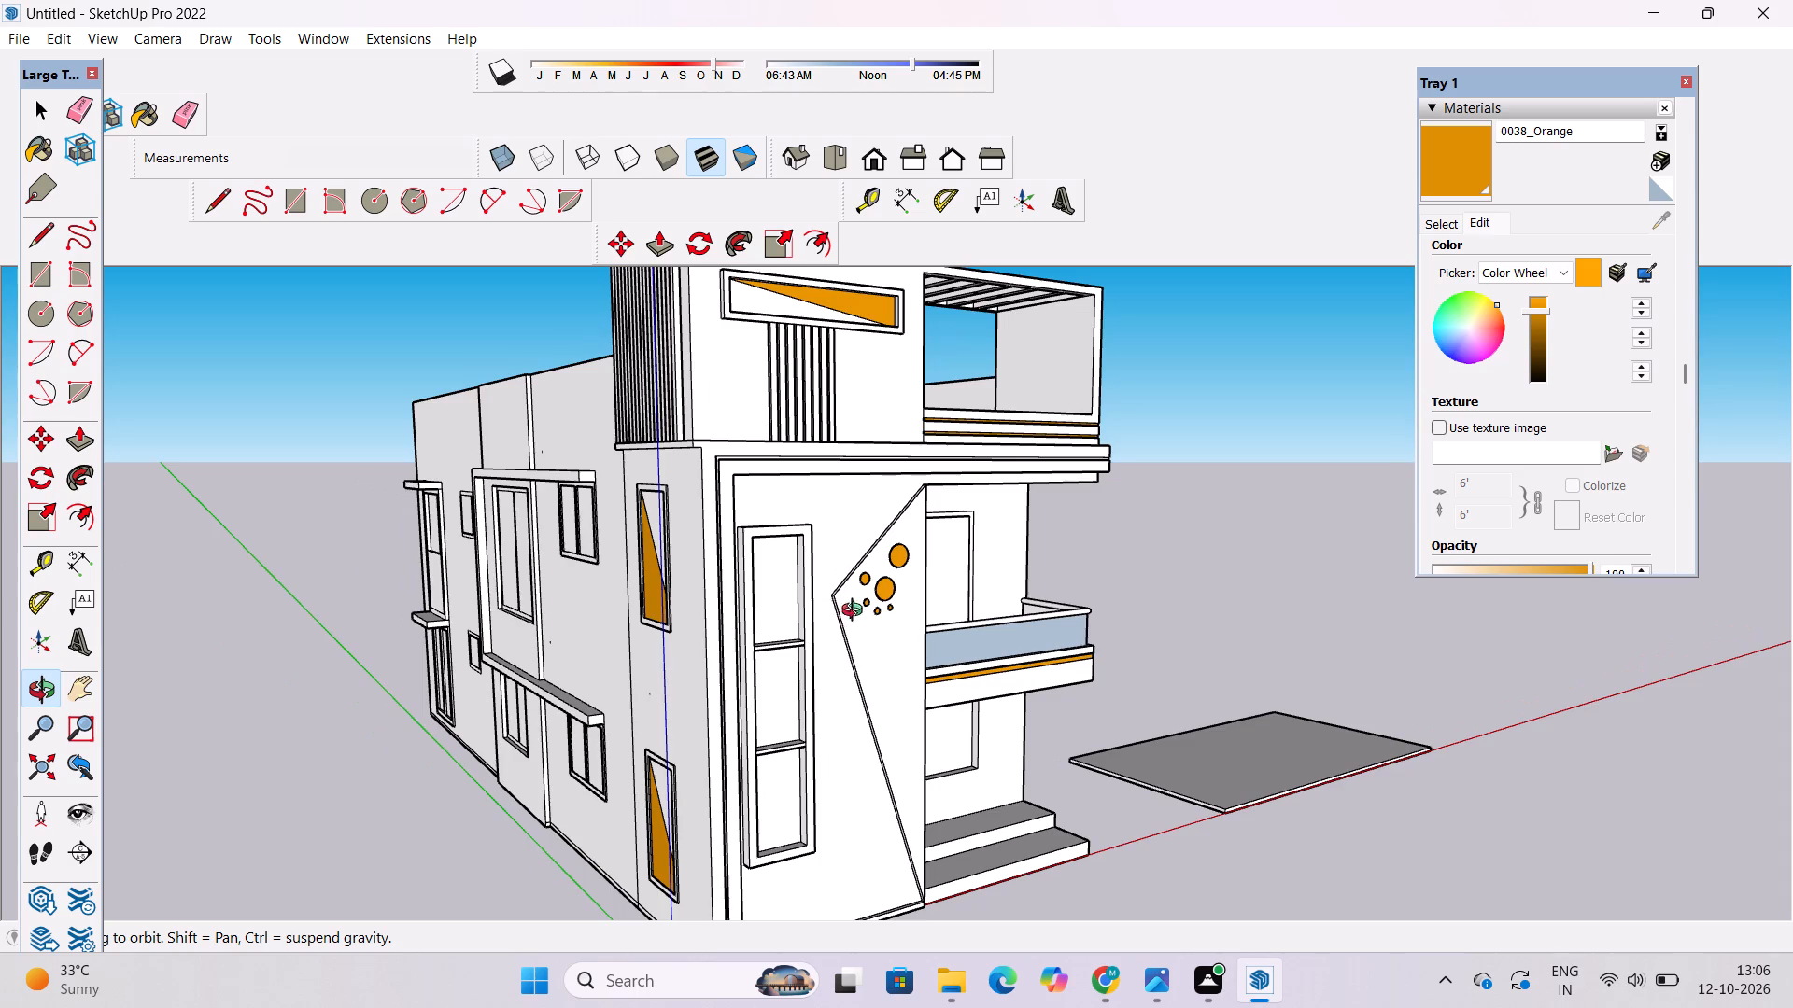
{"action": "left_click_drag", "start_coordinate": [856, 612], "coordinate": [797, 621]}
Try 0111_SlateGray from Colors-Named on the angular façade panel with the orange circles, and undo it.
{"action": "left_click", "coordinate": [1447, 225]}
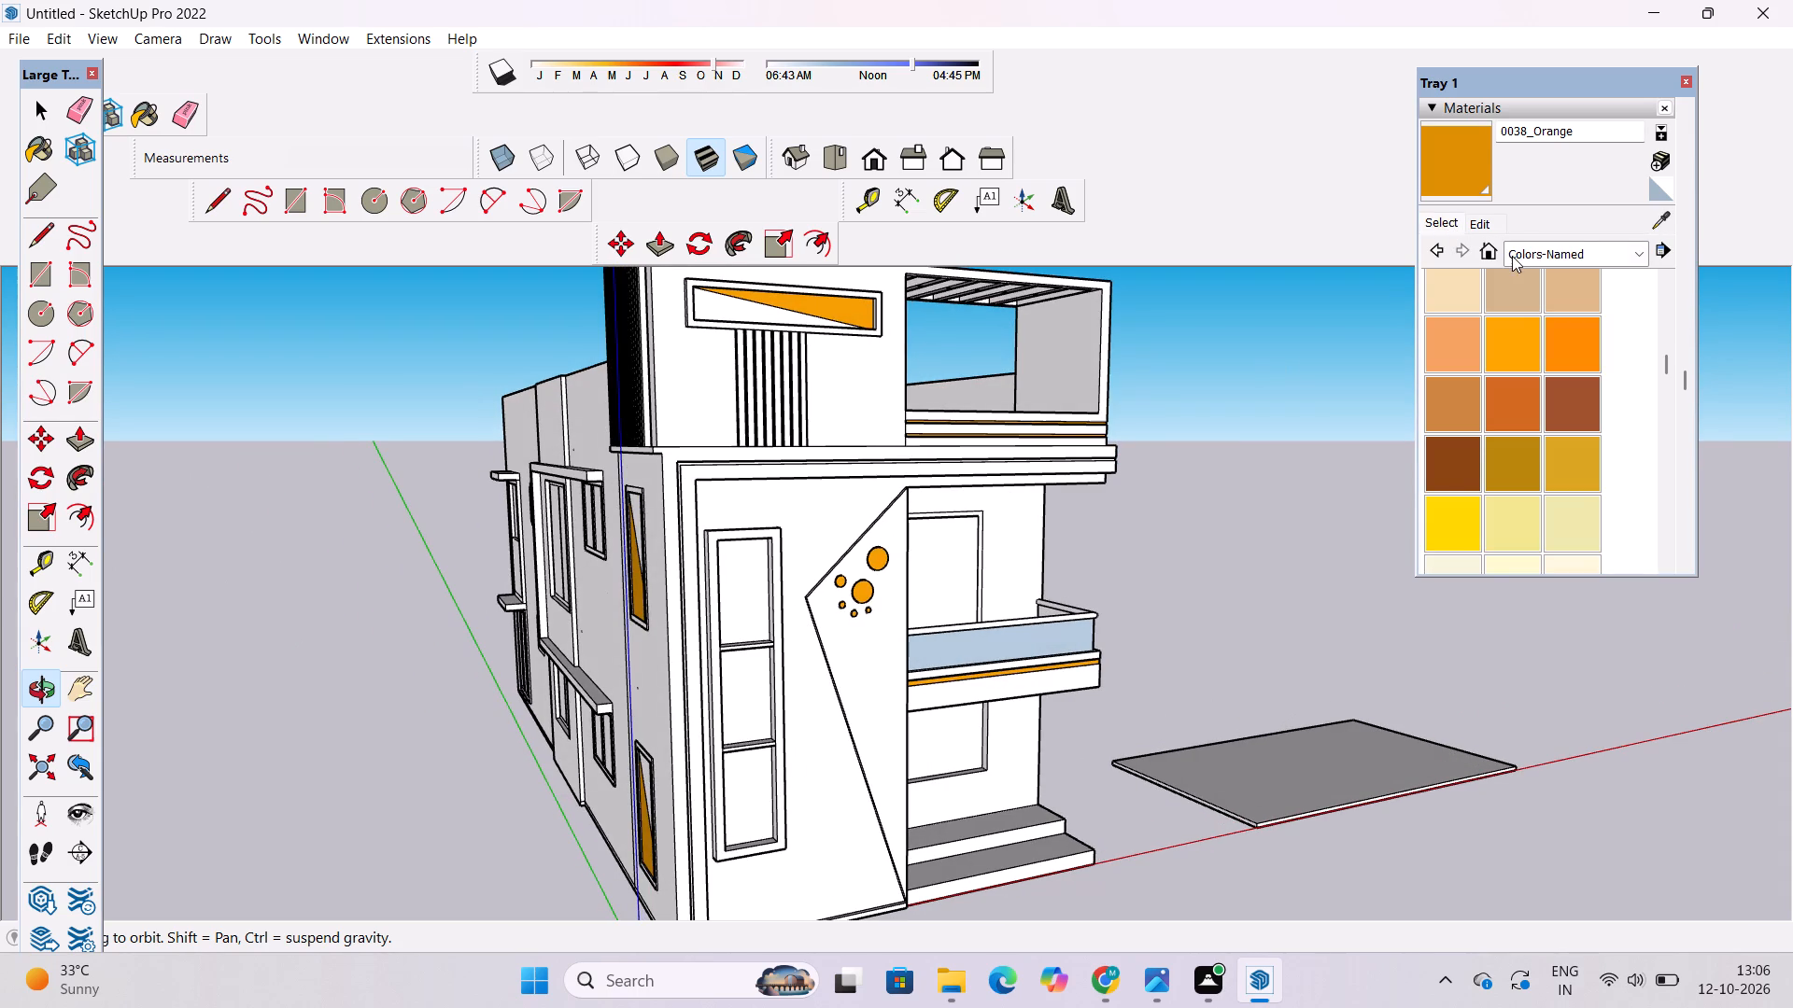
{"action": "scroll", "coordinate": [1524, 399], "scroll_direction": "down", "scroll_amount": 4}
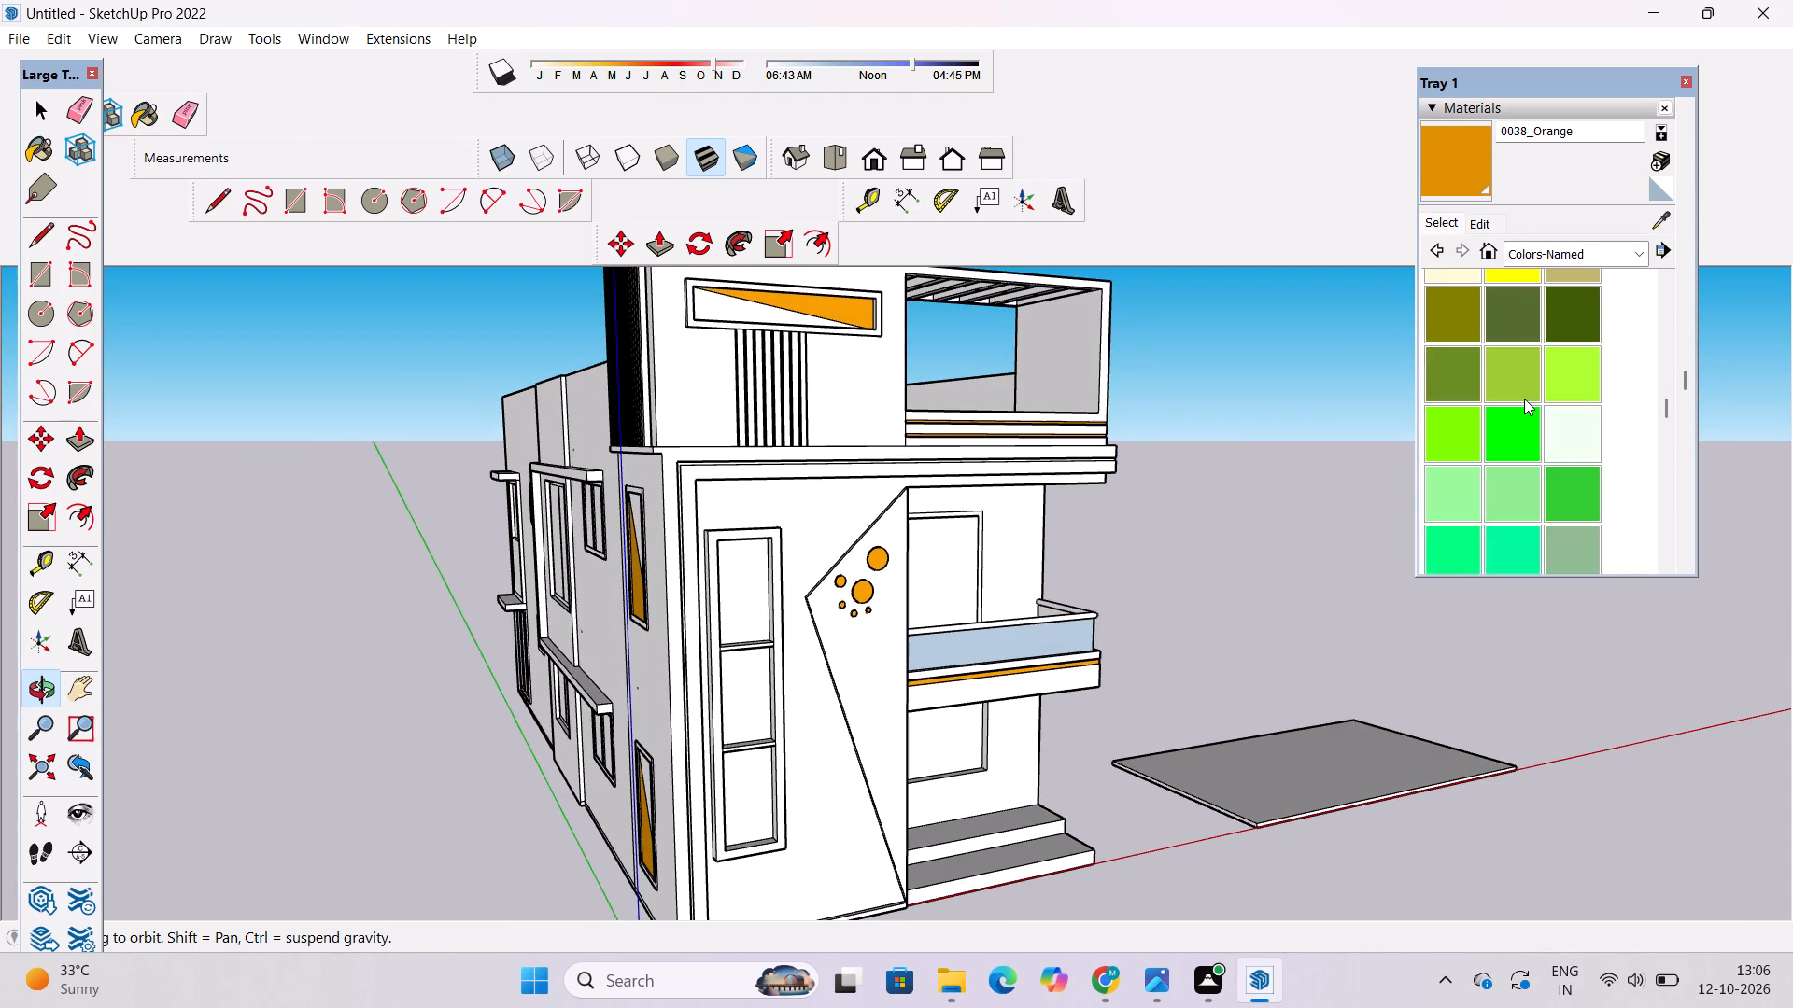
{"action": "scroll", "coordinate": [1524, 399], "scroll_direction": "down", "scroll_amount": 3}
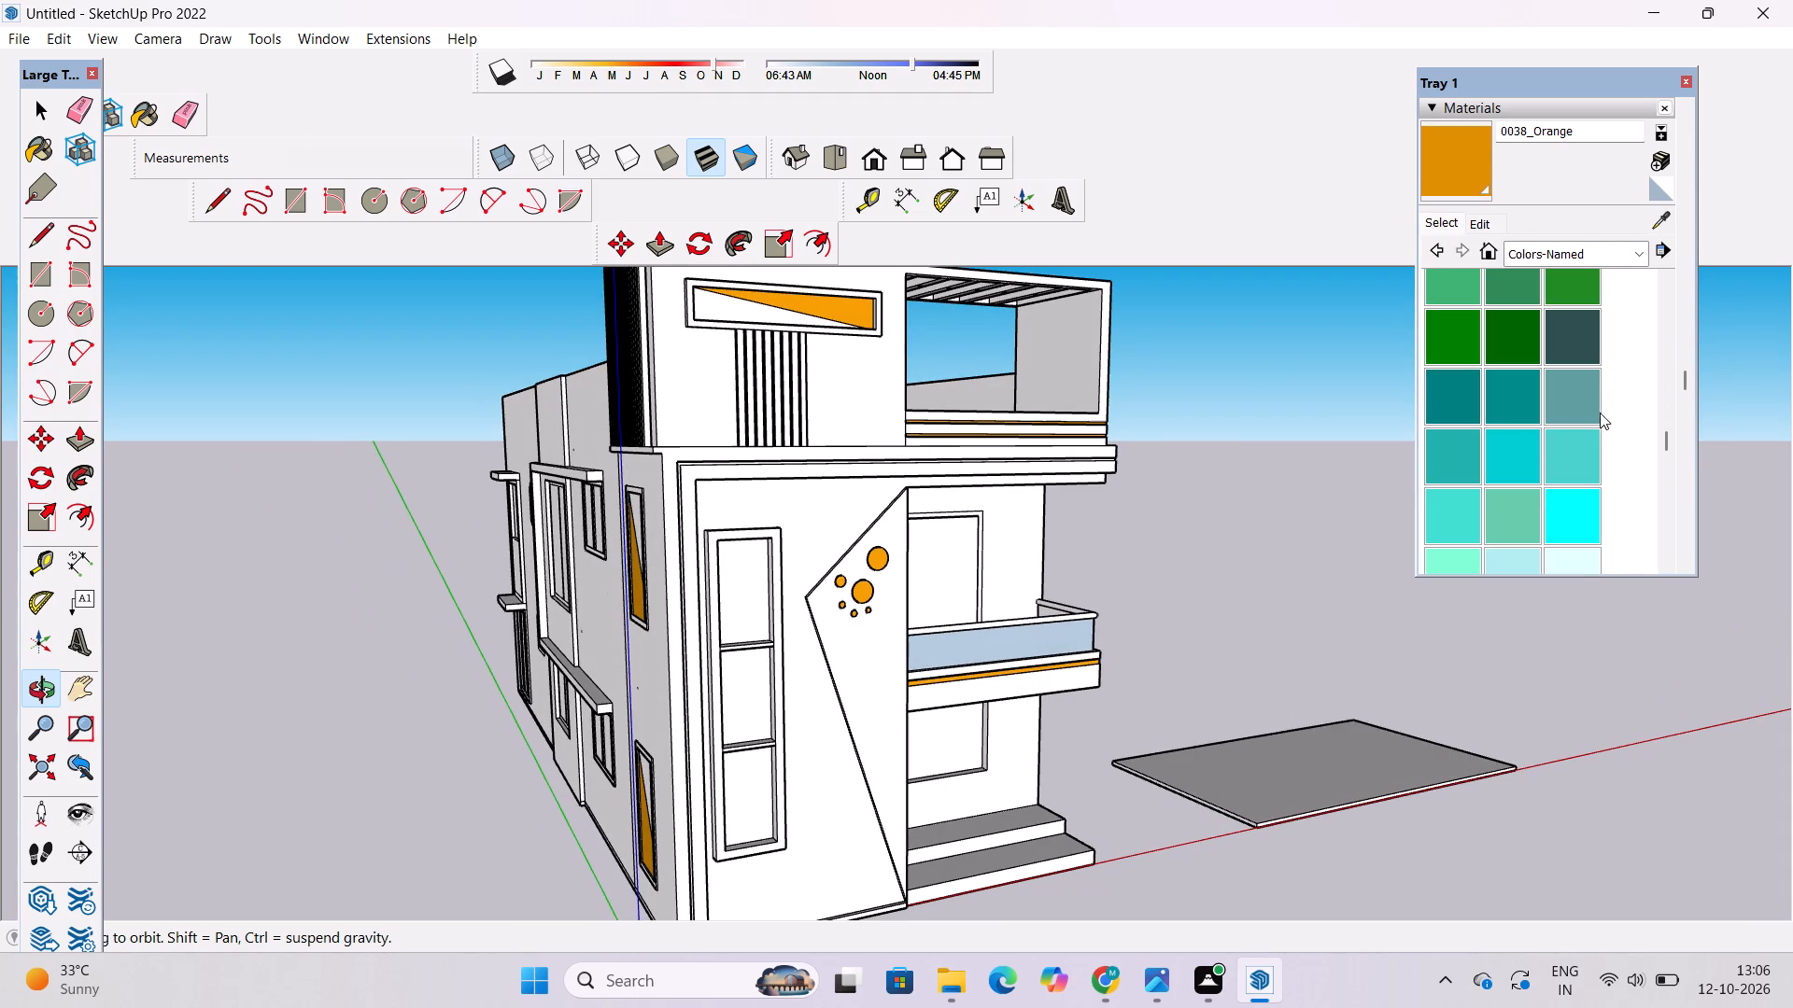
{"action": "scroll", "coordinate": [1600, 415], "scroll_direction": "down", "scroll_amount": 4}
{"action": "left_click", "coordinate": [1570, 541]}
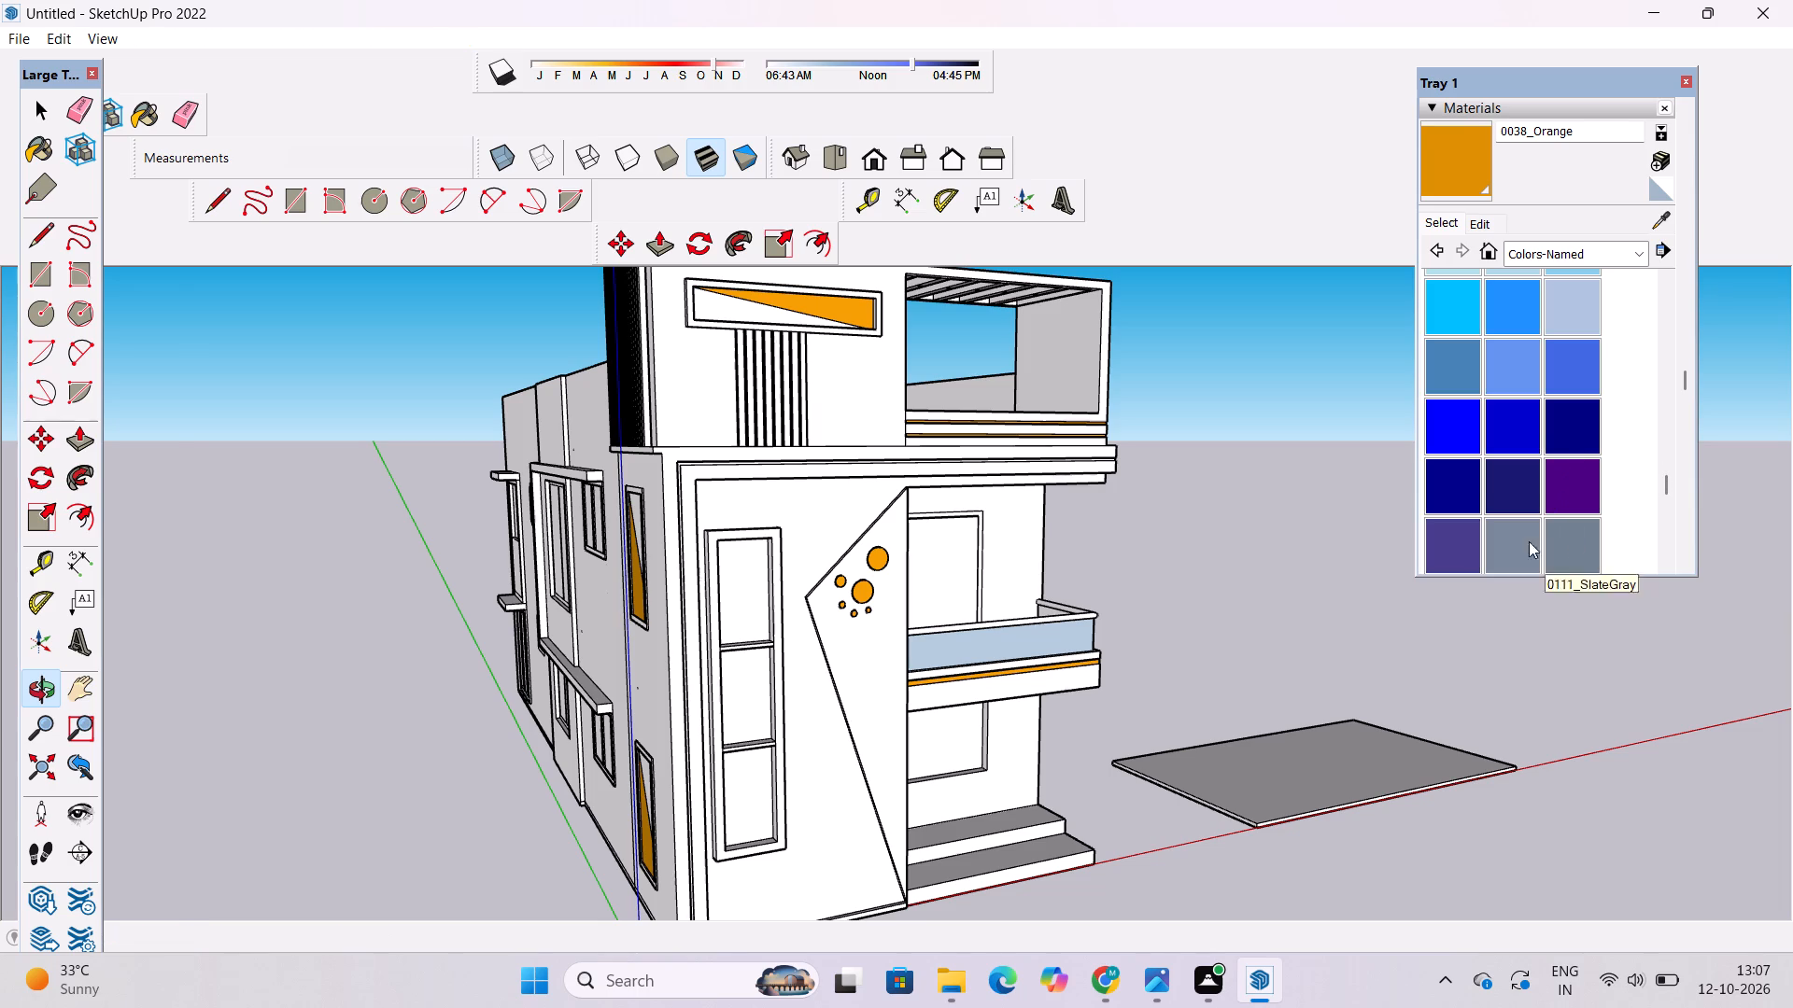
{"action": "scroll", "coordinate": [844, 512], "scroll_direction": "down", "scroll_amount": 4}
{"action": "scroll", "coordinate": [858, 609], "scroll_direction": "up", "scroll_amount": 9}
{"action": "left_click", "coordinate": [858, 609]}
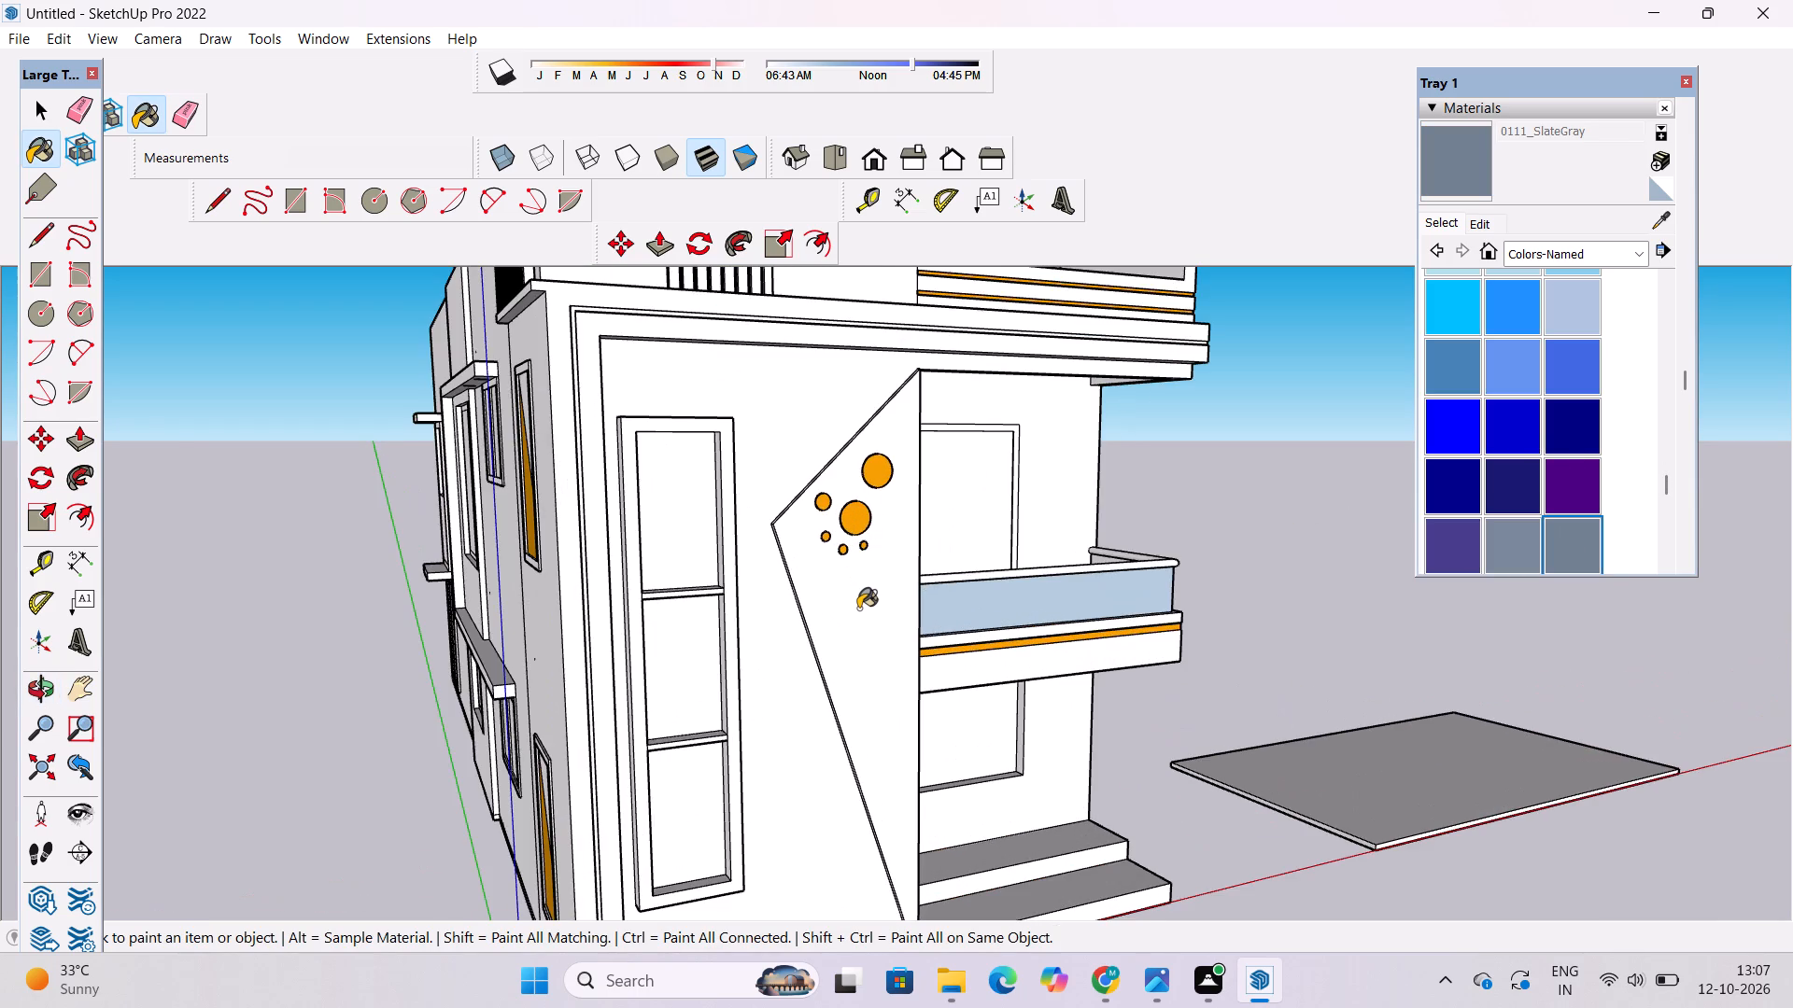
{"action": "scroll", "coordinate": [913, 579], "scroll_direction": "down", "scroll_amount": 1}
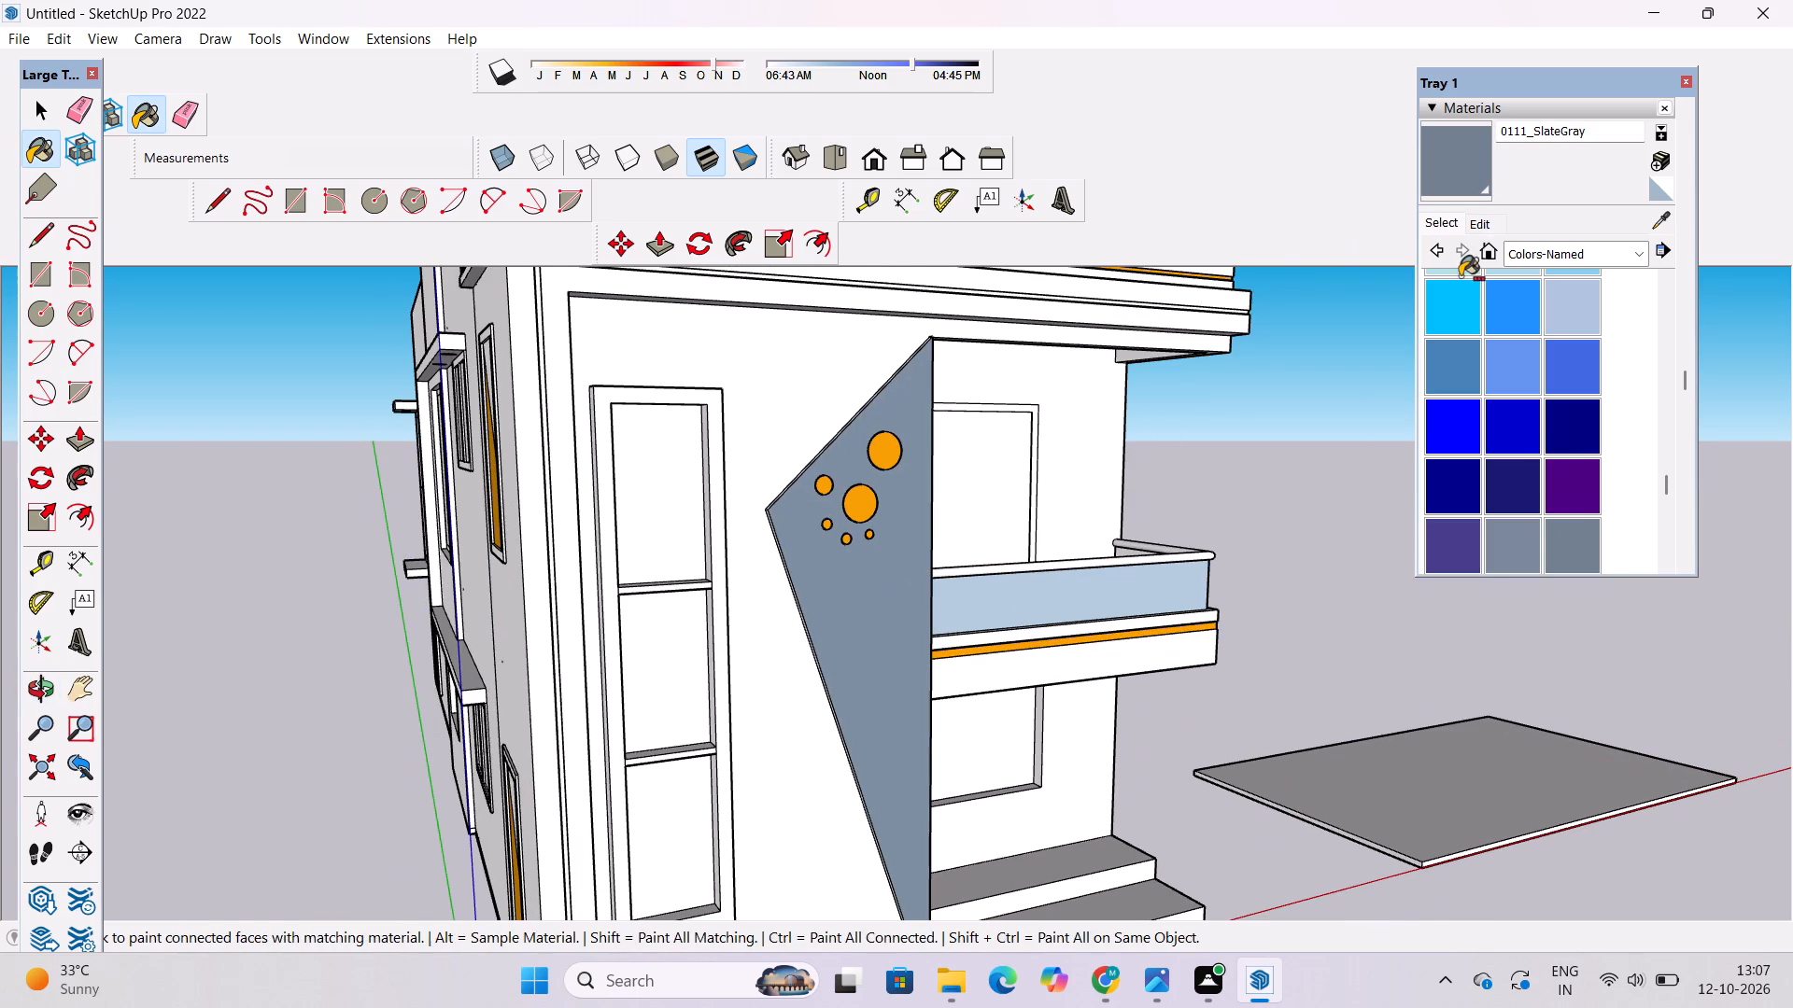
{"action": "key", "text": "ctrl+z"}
Paint the front face of the angular façade panel around the orange circles with 0134_DimGray.
{"action": "scroll", "coordinate": [1483, 372], "scroll_direction": "down", "scroll_amount": 5}
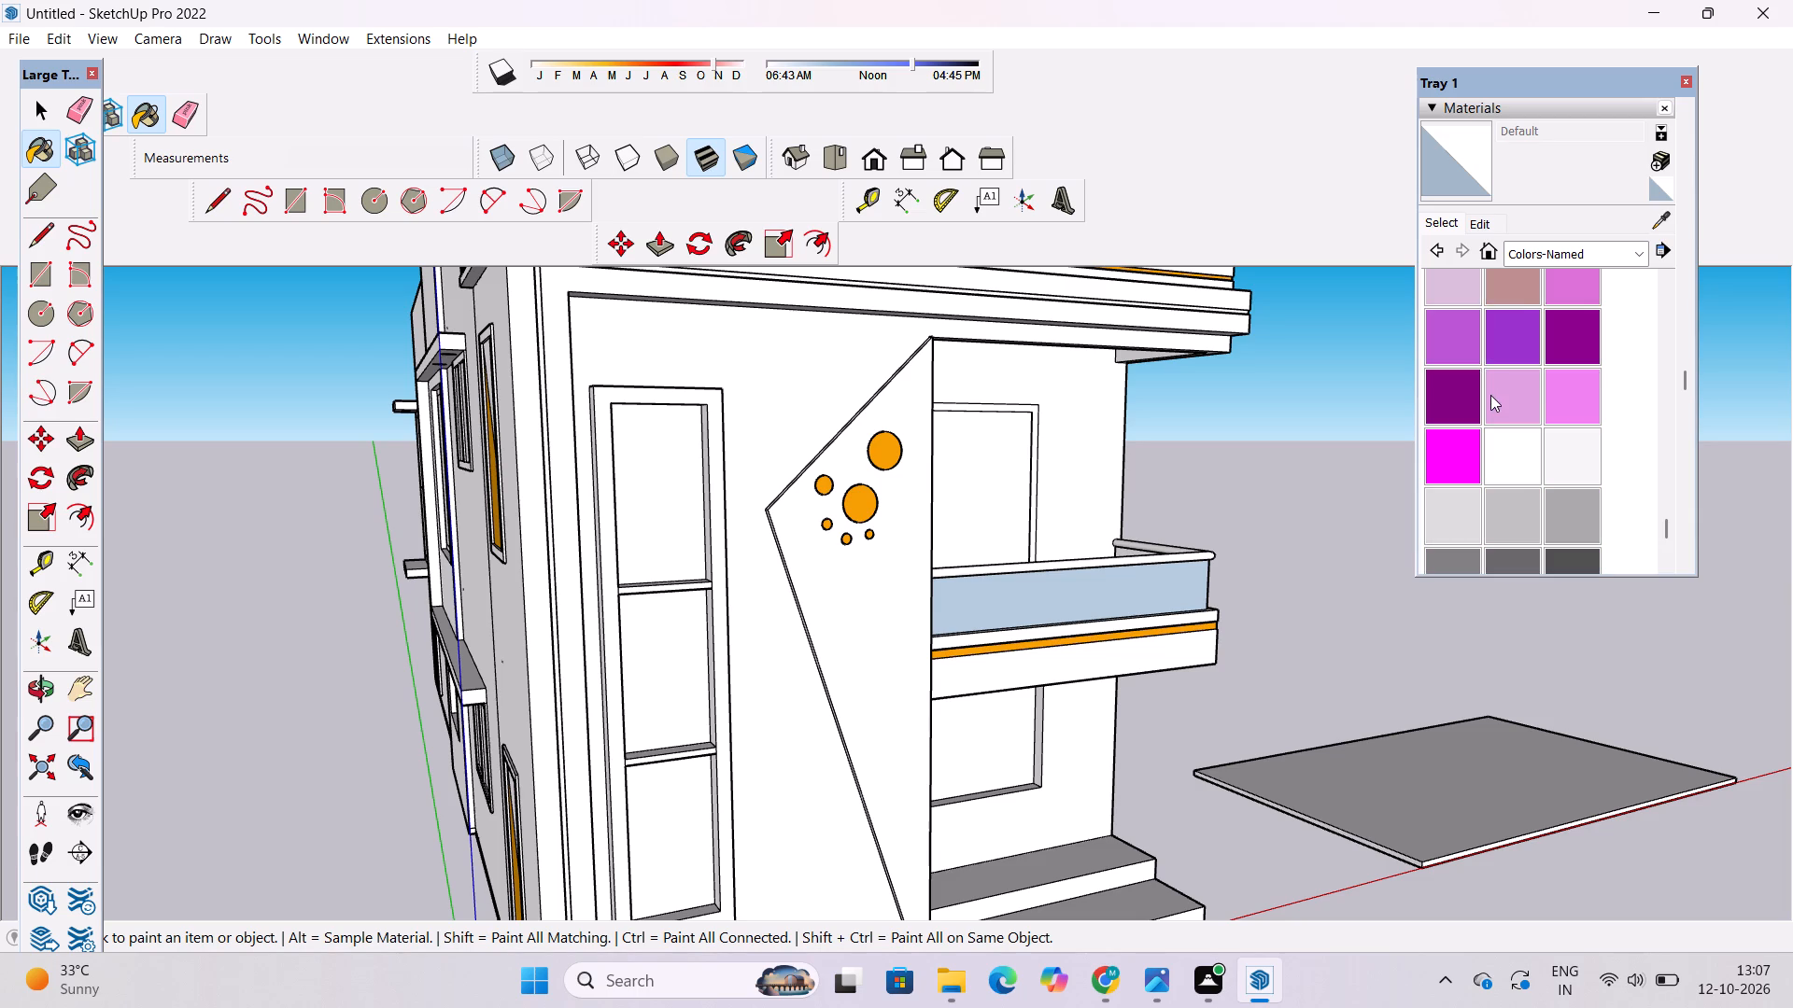
{"action": "left_click", "coordinate": [1505, 453]}
{"action": "left_click", "coordinate": [911, 392]}
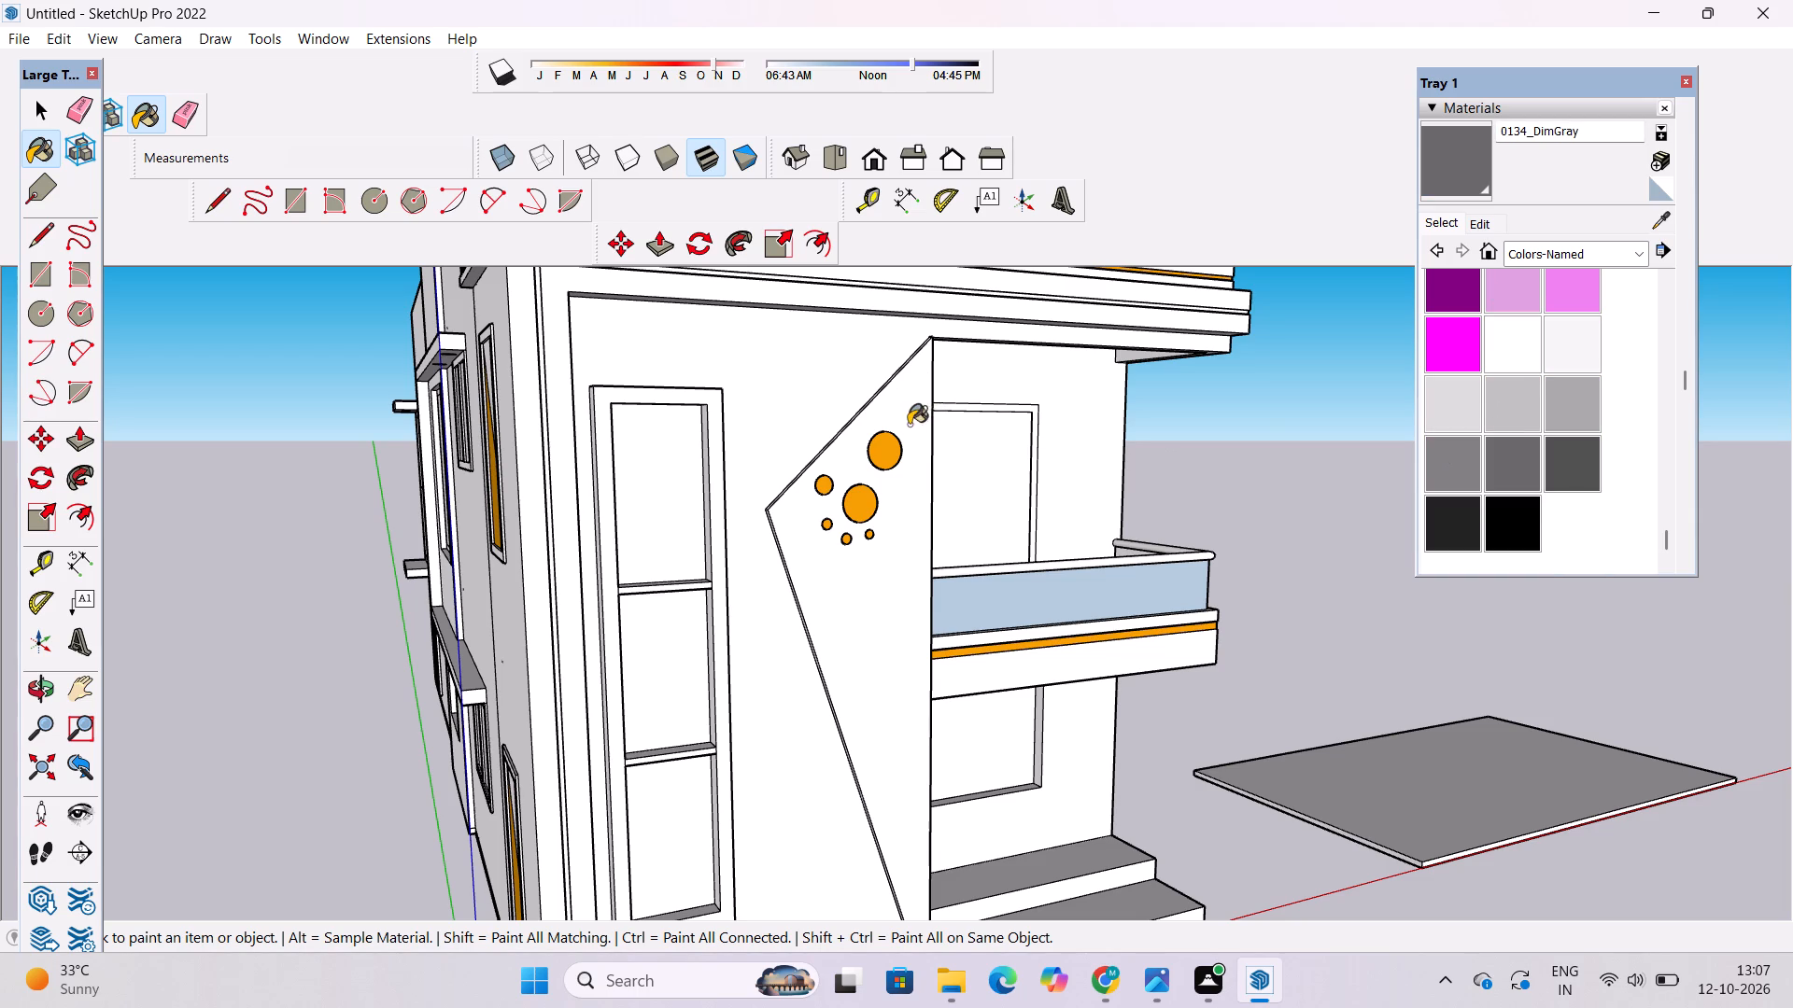
Paint the upper and lower slanted edge faces of the angular façade panel with 0134_DimGray.
{"action": "scroll", "coordinate": [798, 418], "scroll_direction": "up", "scroll_amount": 20}
{"action": "scroll", "coordinate": [798, 418], "scroll_direction": "up", "scroll_amount": 1}
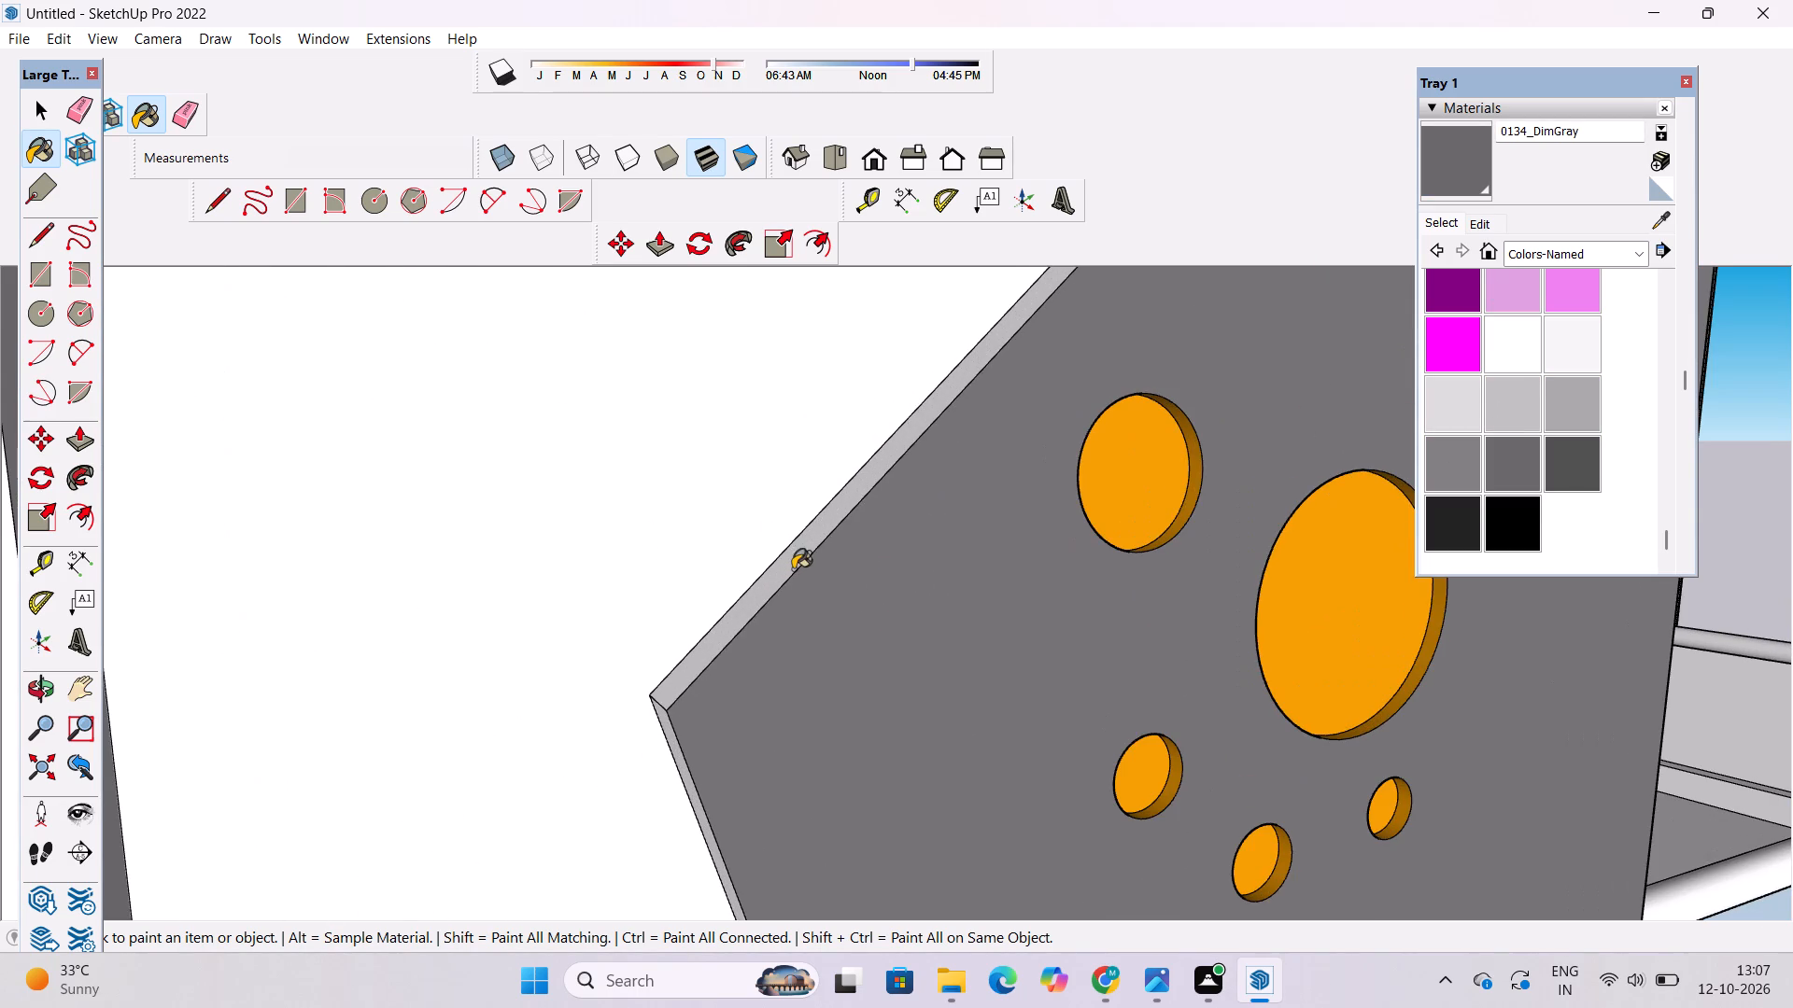
{"action": "left_click", "coordinate": [798, 568]}
{"action": "left_click", "coordinate": [800, 560]}
{"action": "scroll", "coordinate": [748, 505], "scroll_direction": "down", "scroll_amount": 7}
{"action": "scroll", "coordinate": [728, 649], "scroll_direction": "up", "scroll_amount": 11}
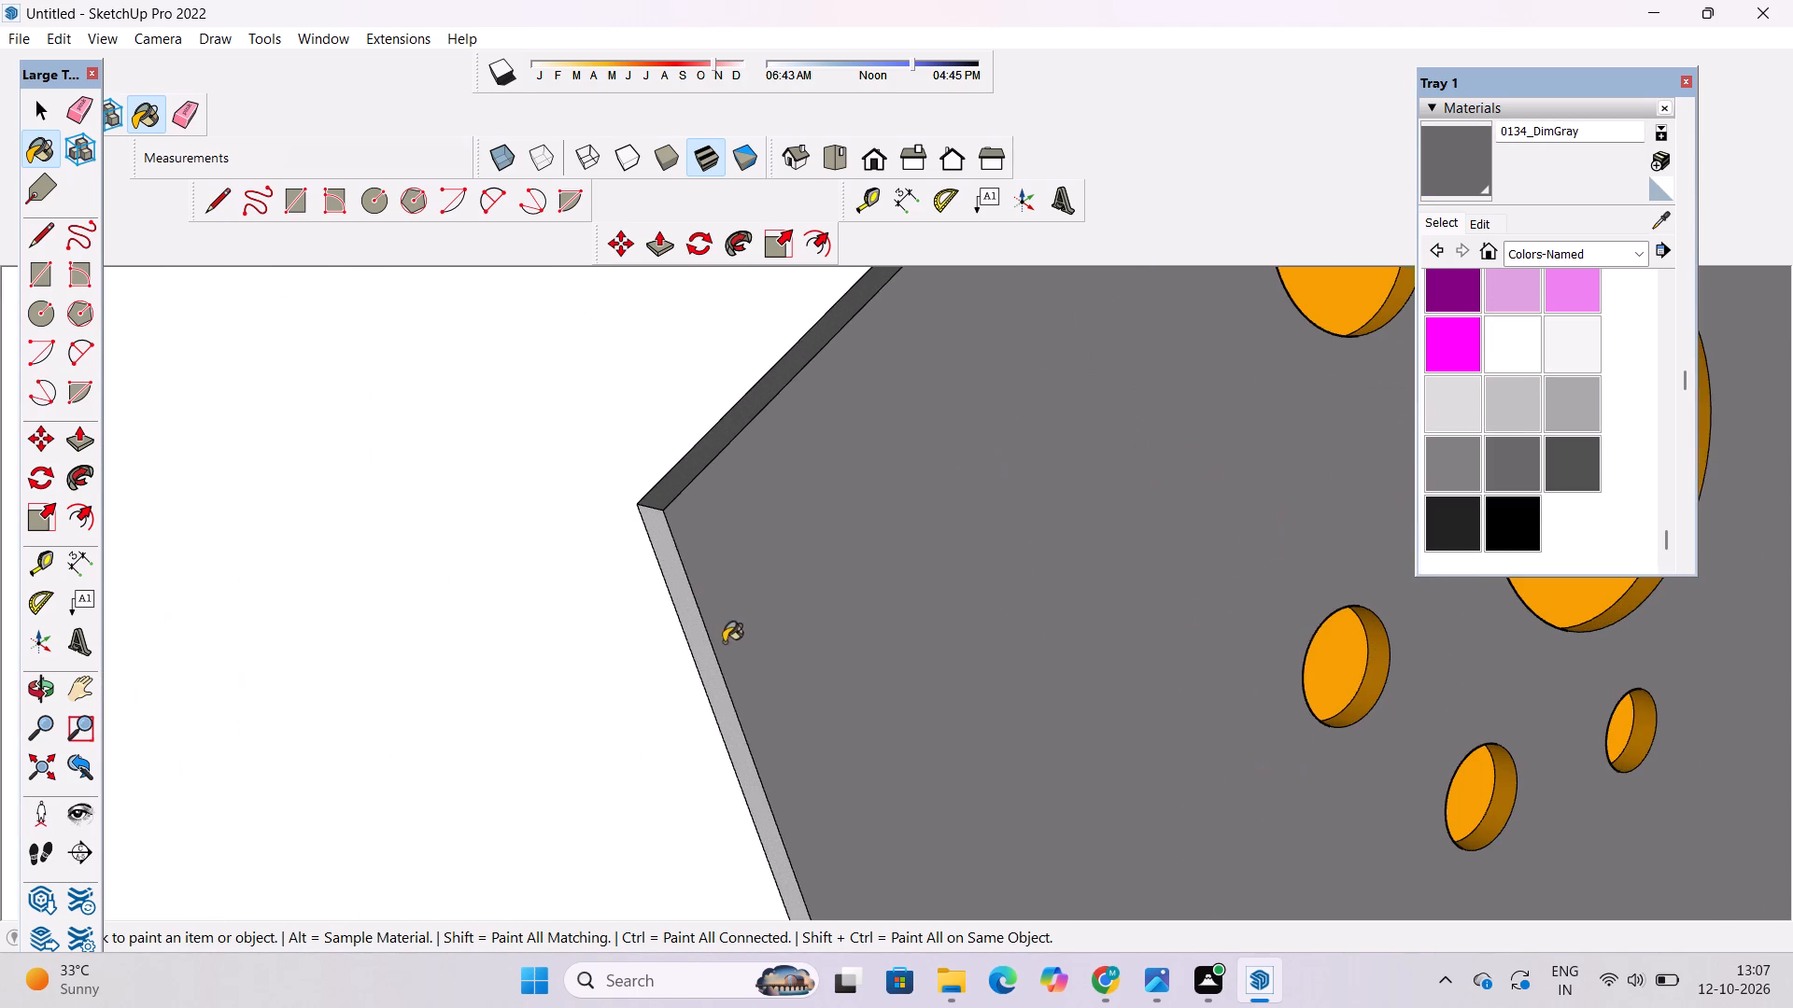
{"action": "left_click", "coordinate": [673, 564]}
{"action": "scroll", "coordinate": [822, 571], "scroll_direction": "down", "scroll_amount": 16}
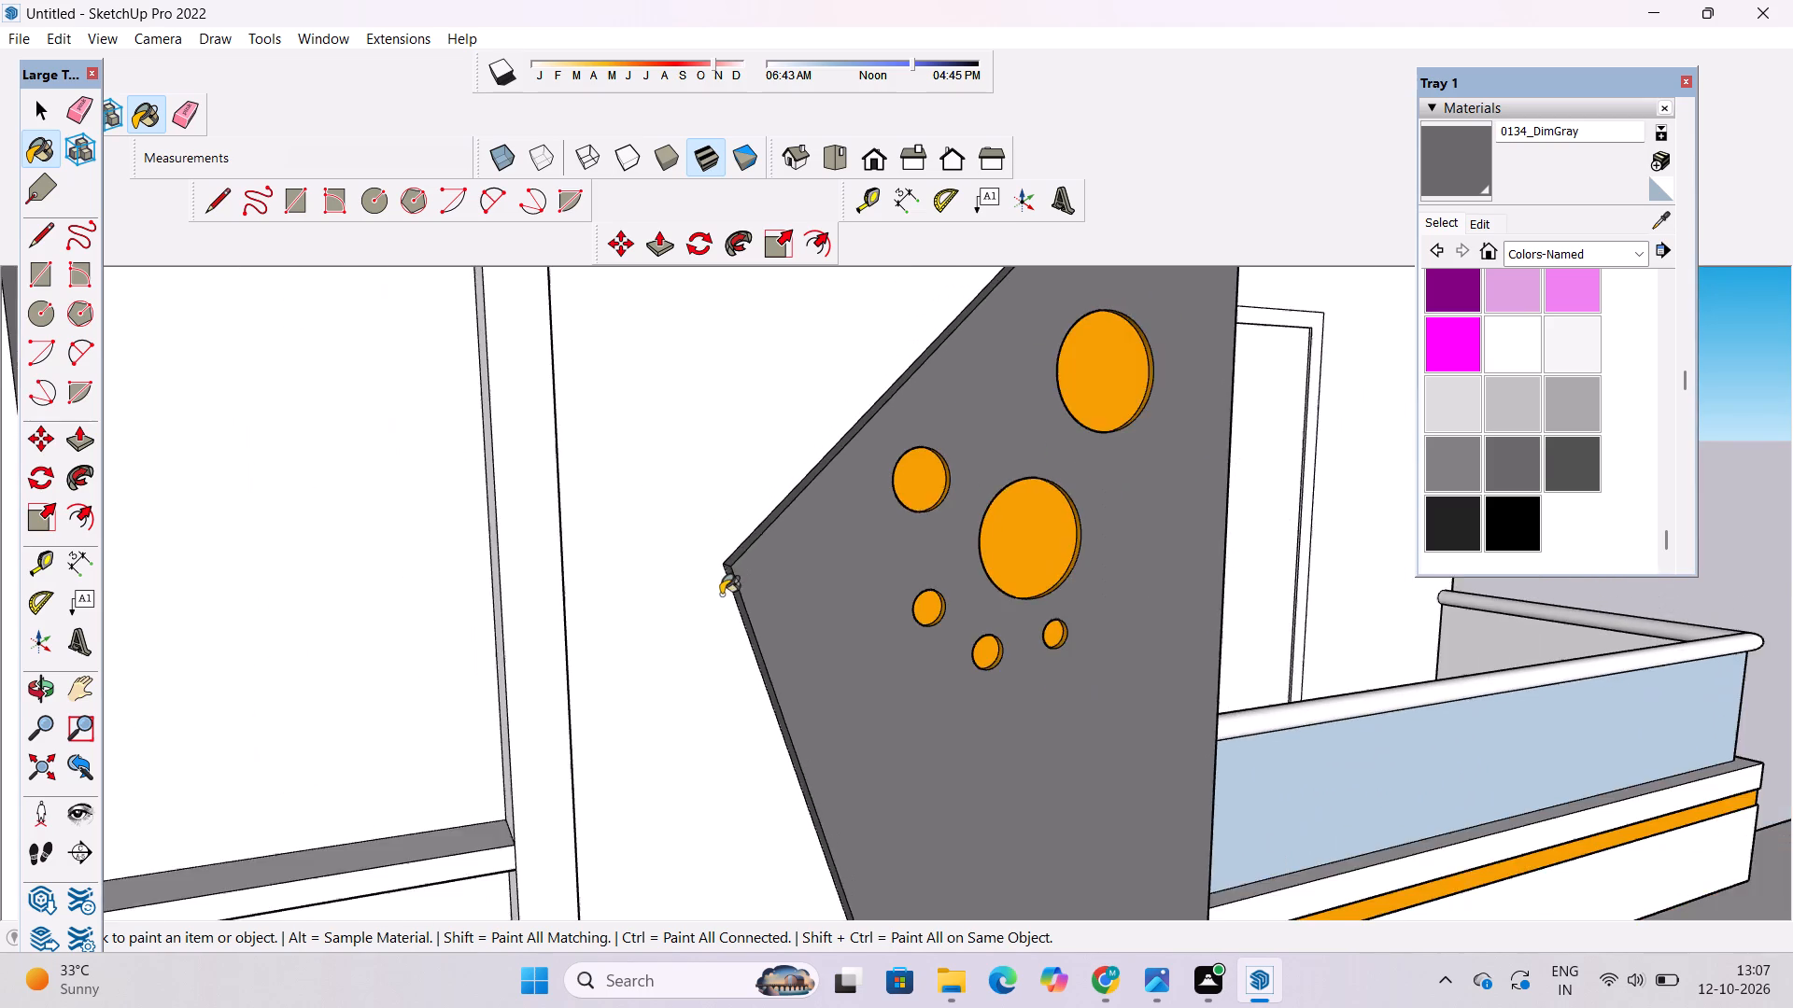
Paint the angular façade panel's narrow vertical side face beside the balcony with 0134_DimGray.
{"action": "key", "text": "o"}
{"action": "scroll", "coordinate": [974, 587], "scroll_direction": "down", "scroll_amount": 6}
{"action": "left_click_drag", "start_coordinate": [1322, 591], "coordinate": [772, 555]}
{"action": "left_click_drag", "start_coordinate": [744, 567], "coordinate": [824, 439], "text": "shift"}
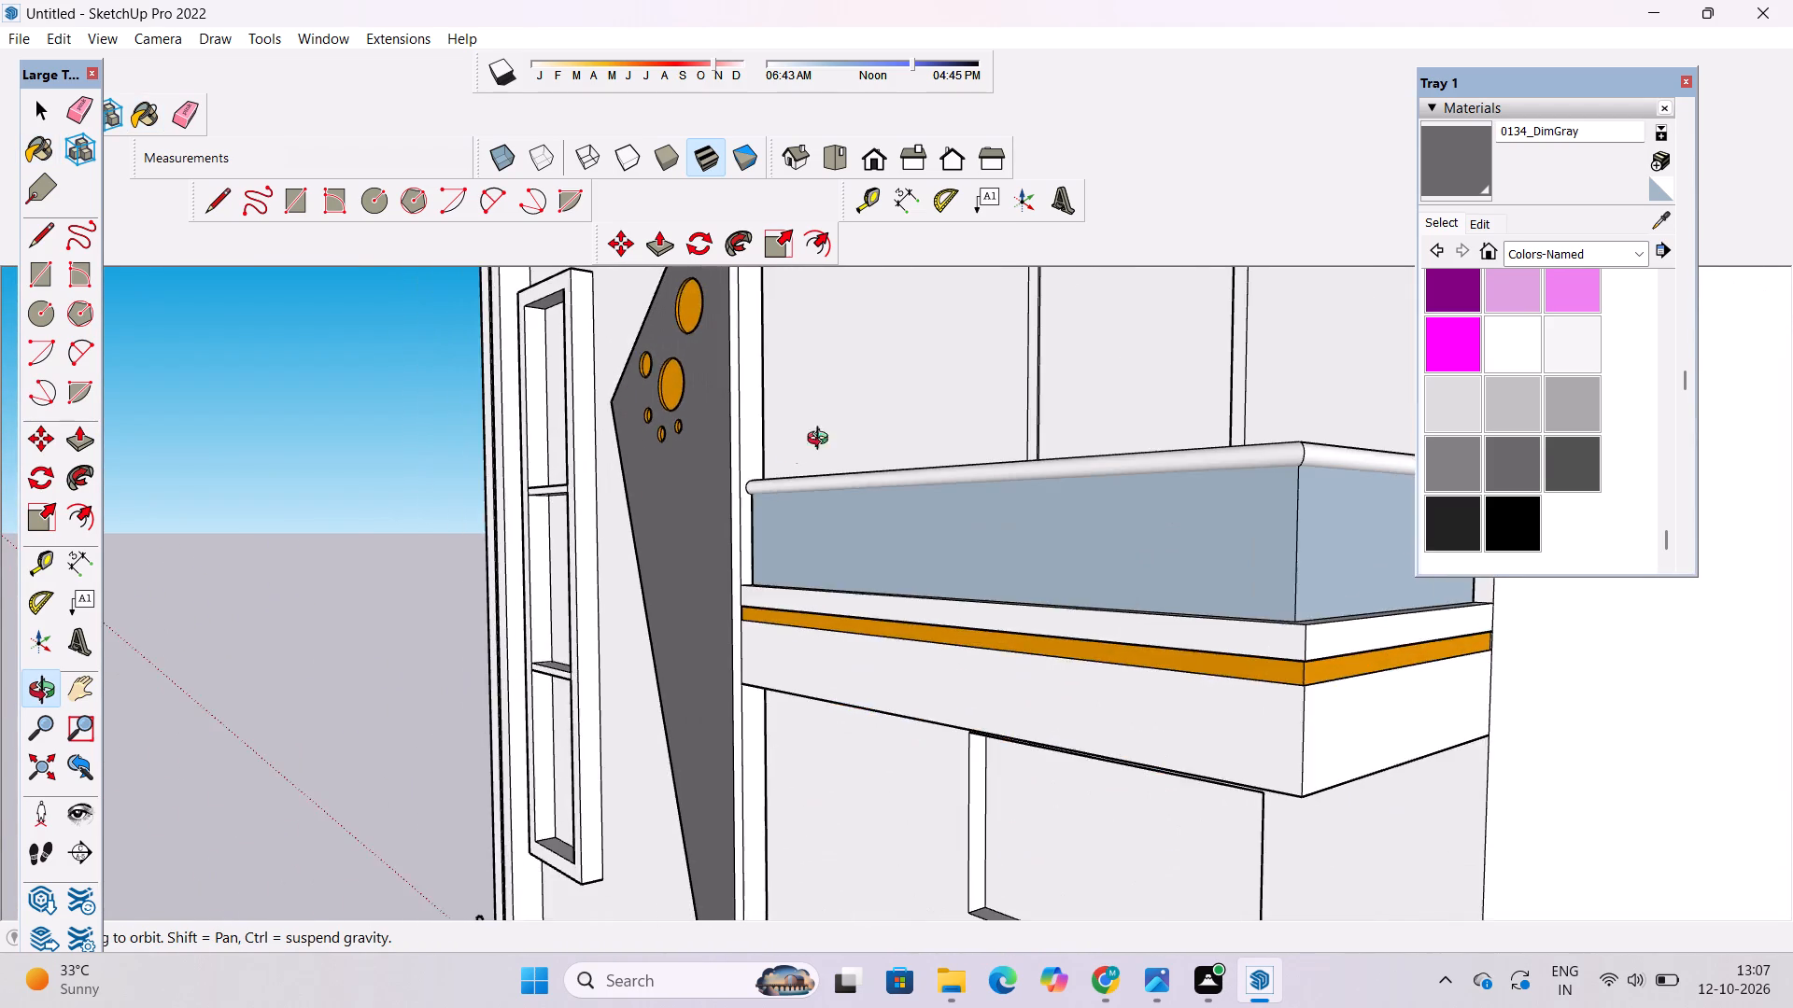
{"action": "scroll", "coordinate": [797, 455], "scroll_direction": "down", "scroll_amount": 5}
{"action": "left_click_drag", "start_coordinate": [768, 516], "coordinate": [747, 597]}
{"action": "left_click", "coordinate": [1463, 162]}
{"action": "scroll", "coordinate": [805, 607], "scroll_direction": "up", "scroll_amount": 4}
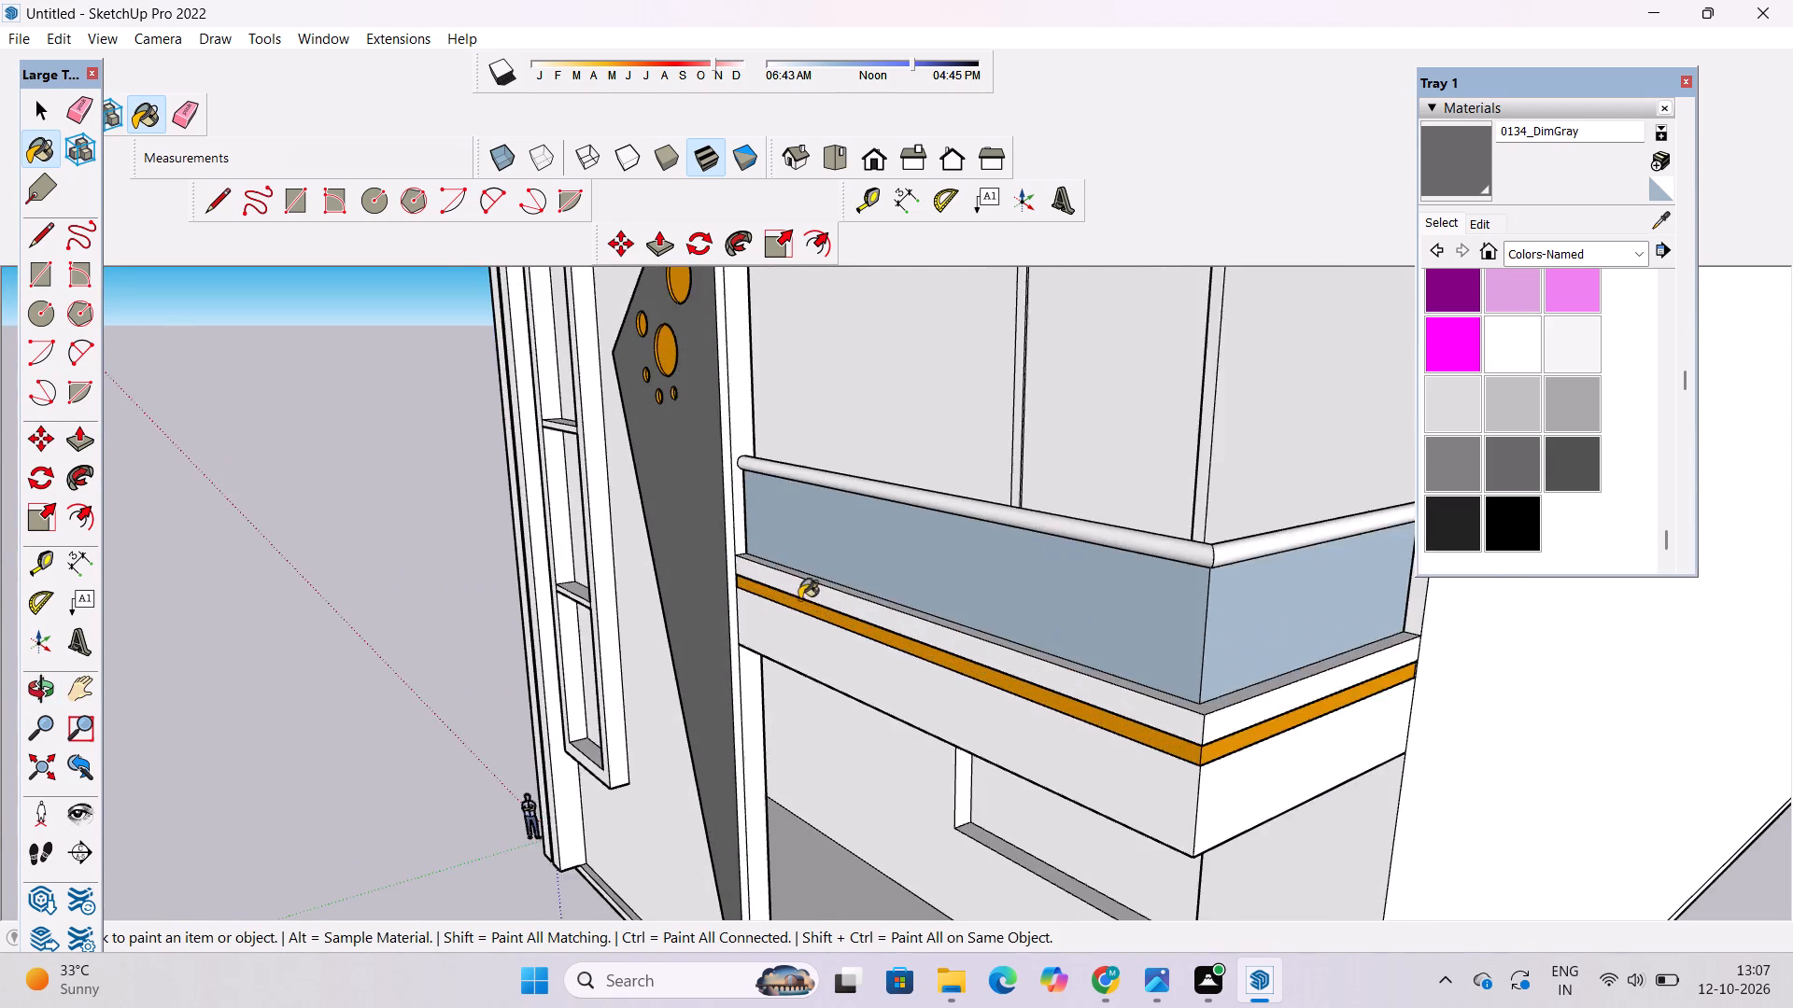
{"action": "scroll", "coordinate": [799, 599], "scroll_direction": "up", "scroll_amount": 10}
{"action": "left_click", "coordinate": [721, 444]}
{"action": "scroll", "coordinate": [815, 532], "scroll_direction": "down", "scroll_amount": 14}
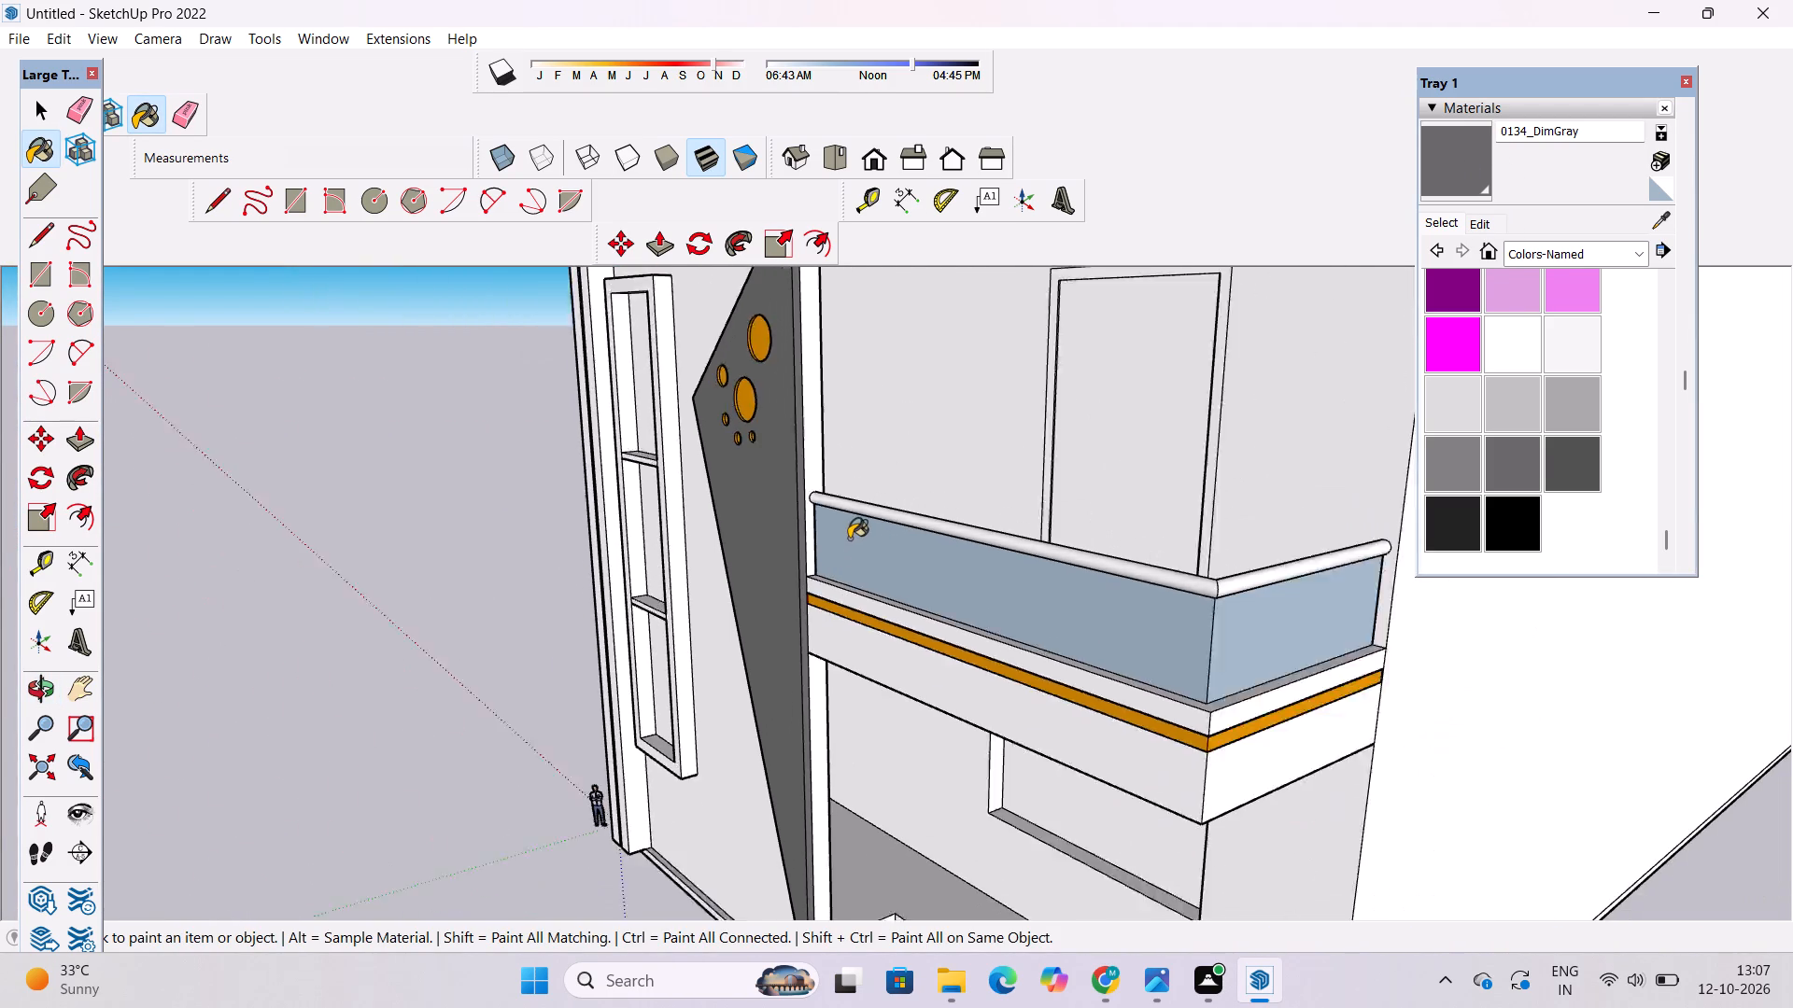
{"action": "scroll", "coordinate": [849, 539], "scroll_direction": "down", "scroll_amount": 2}
Paint the small end face of the base strip, directly below the angular panel's side face, with 0134_DimGray.
{"action": "key", "text": "o"}
{"action": "scroll", "coordinate": [816, 581], "scroll_direction": "down", "scroll_amount": 6}
{"action": "left_click_drag", "start_coordinate": [686, 630], "coordinate": [1060, 536]}
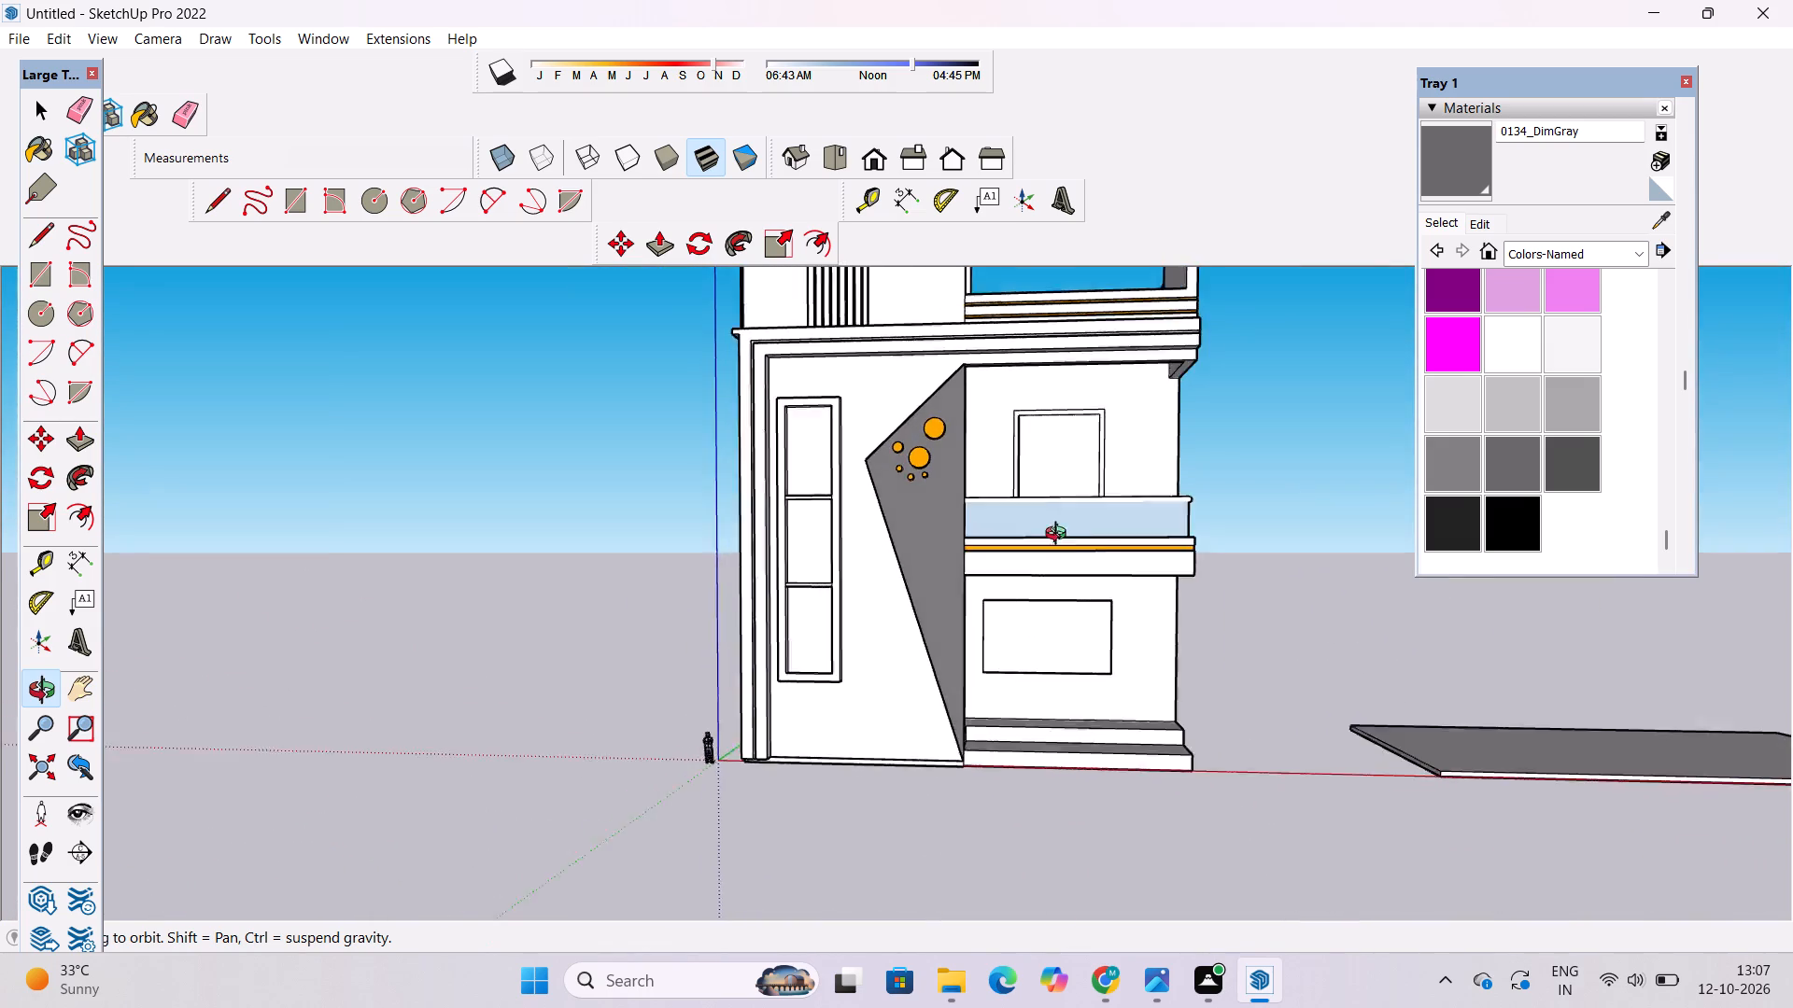
{"action": "left_click_drag", "start_coordinate": [1060, 536], "coordinate": [1071, 536]}
{"action": "left_click_drag", "start_coordinate": [1071, 721], "coordinate": [748, 797]}
{"action": "scroll", "coordinate": [805, 795], "scroll_direction": "up", "scroll_amount": 1}
{"action": "scroll", "coordinate": [805, 795], "scroll_direction": "down", "scroll_amount": 1}
{"action": "scroll", "coordinate": [805, 795], "scroll_direction": "up", "scroll_amount": 15}
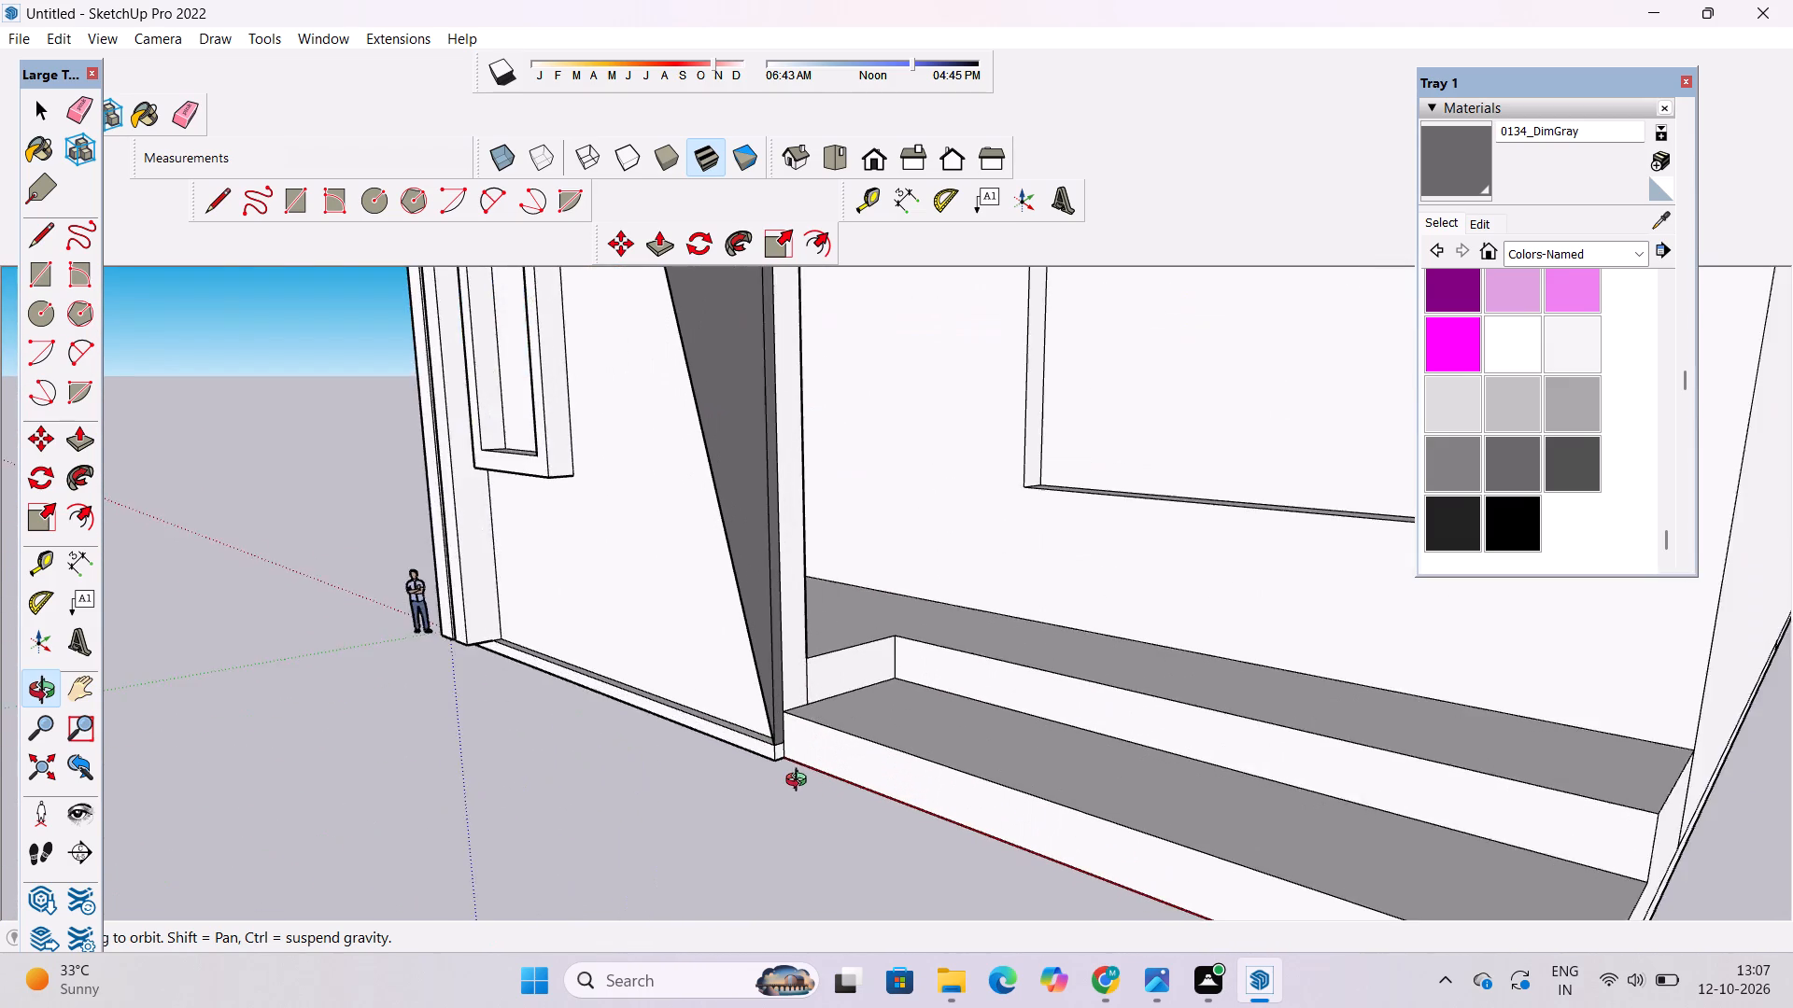
{"action": "scroll", "coordinate": [800, 782], "scroll_direction": "up", "scroll_amount": 10}
{"action": "left_click_drag", "start_coordinate": [740, 718], "coordinate": [717, 764], "text": "shift"}
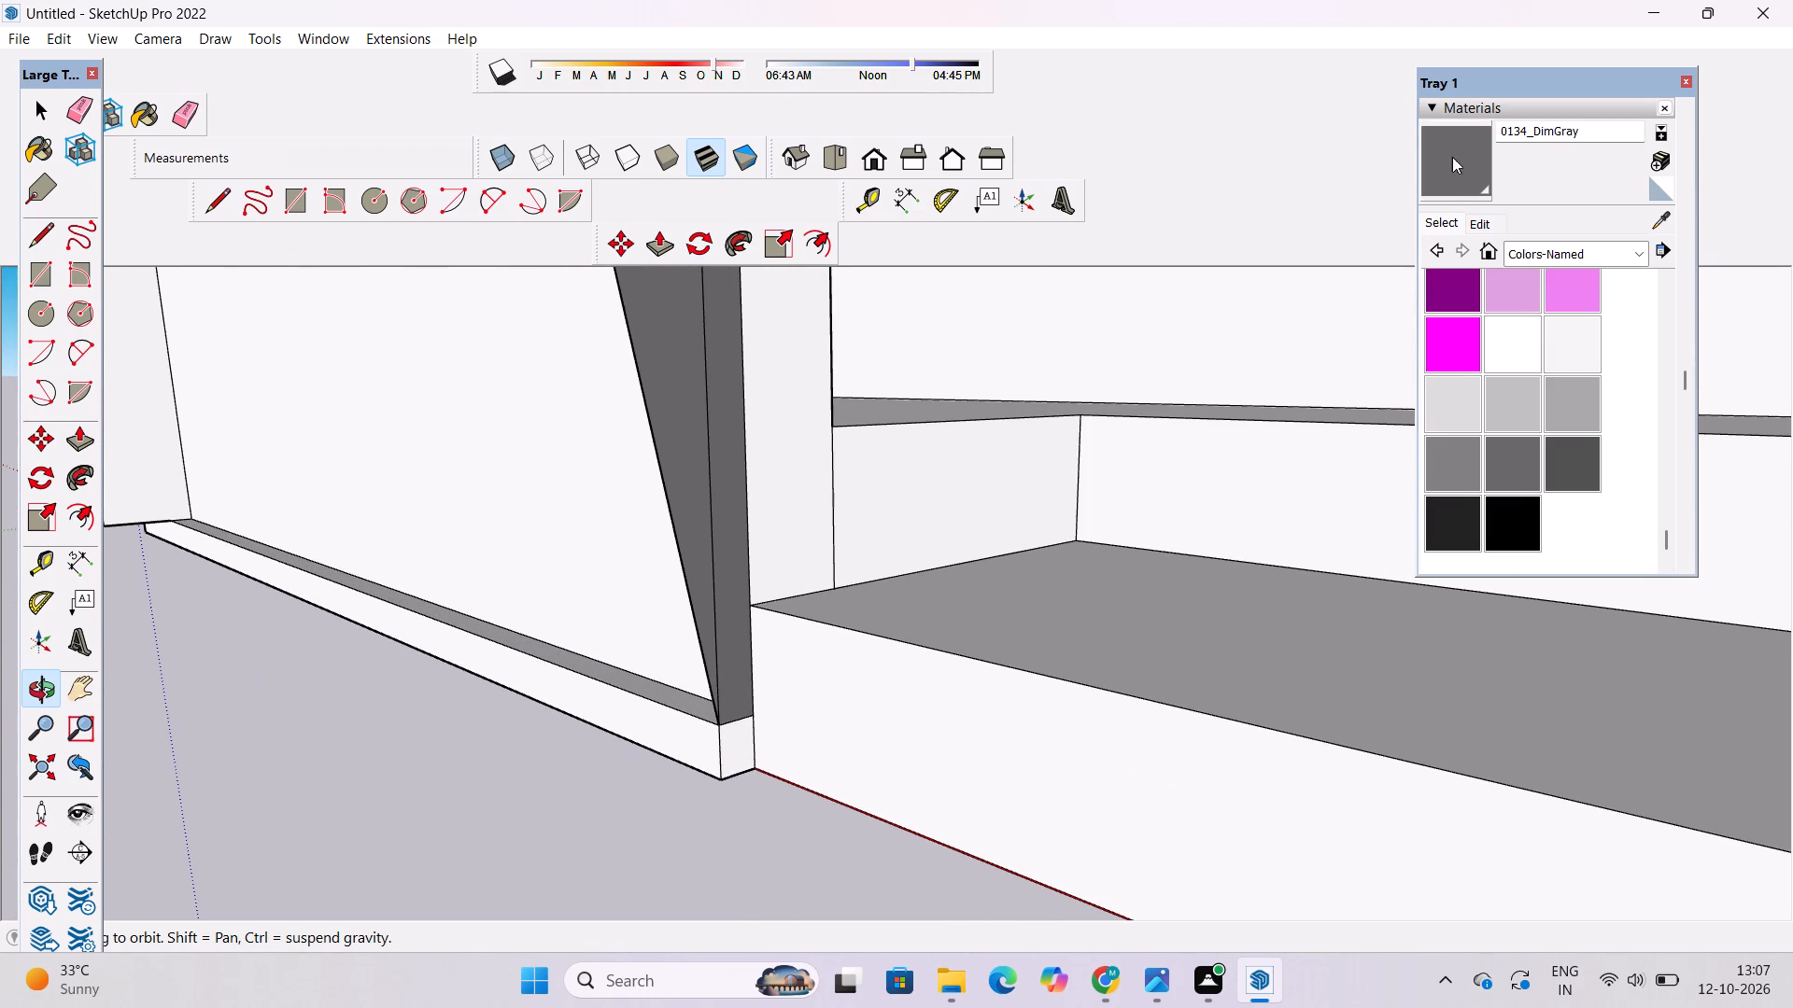
{"action": "left_click", "coordinate": [1452, 157]}
{"action": "left_click", "coordinate": [741, 740]}
{"action": "key", "text": "o"}
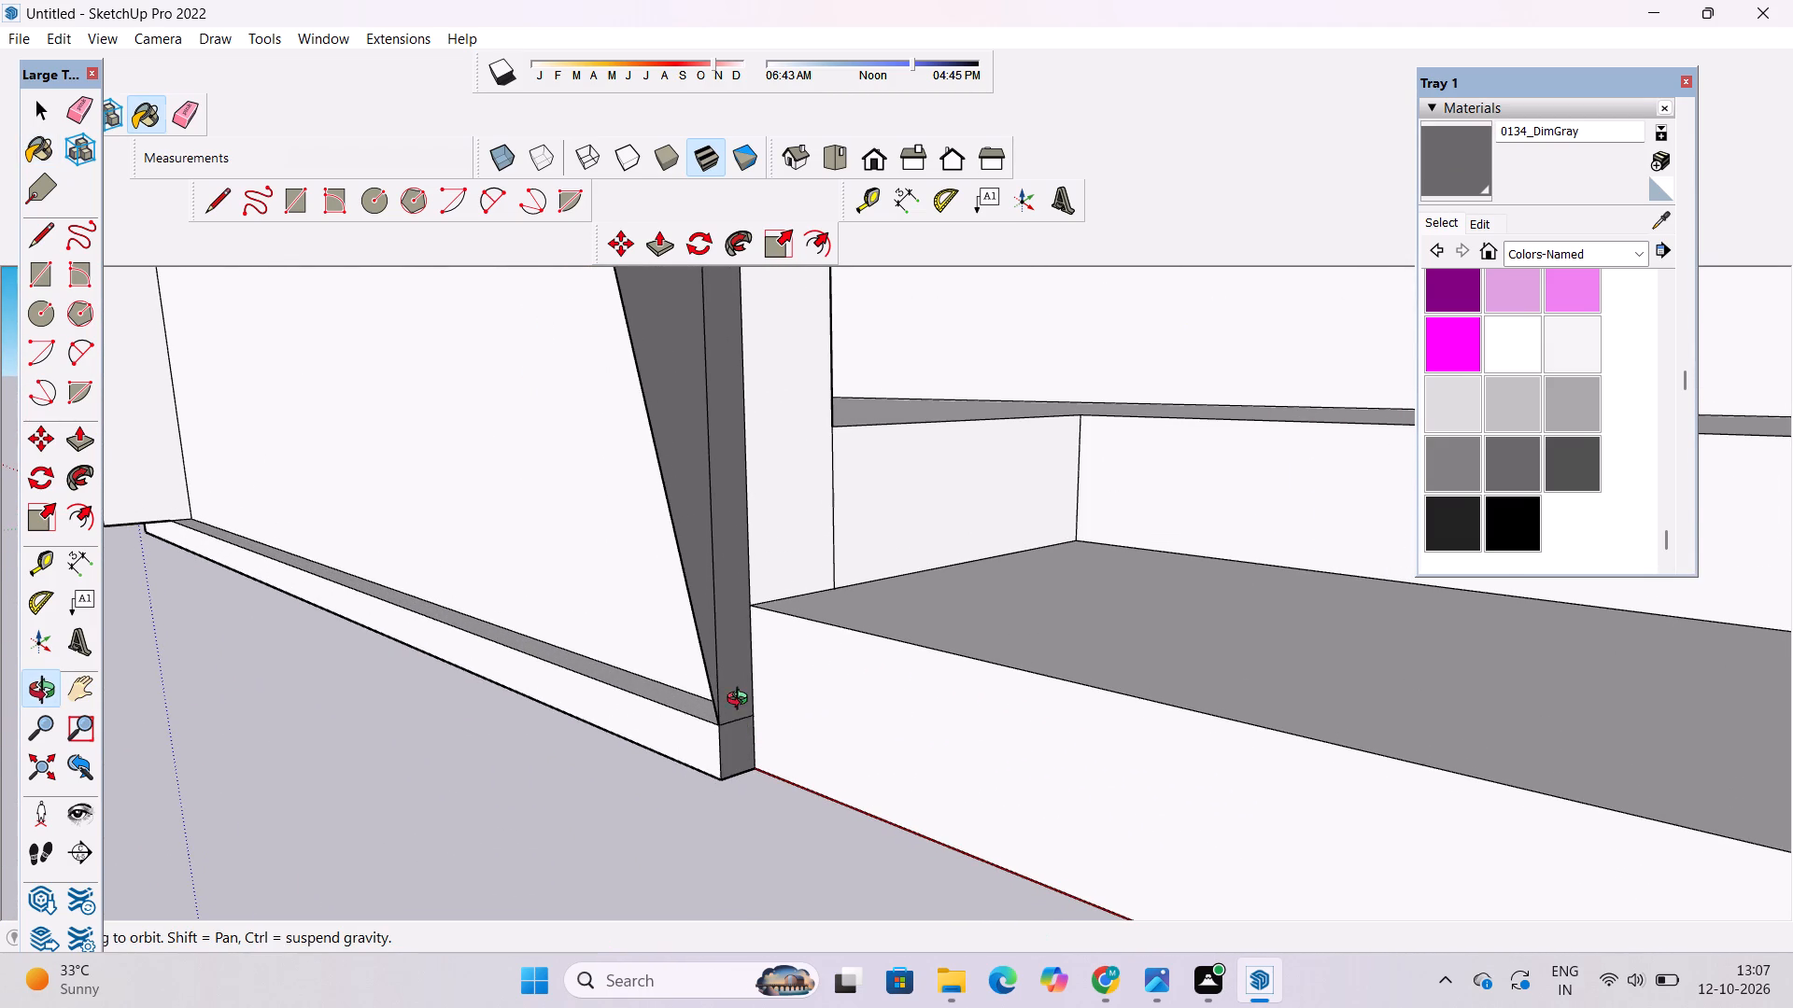
Examine the whole front façade with the grey angular panel from the corner and the front.
{"action": "scroll", "coordinate": [741, 701], "scroll_direction": "down", "scroll_amount": 7}
{"action": "left_click_drag", "start_coordinate": [637, 752], "coordinate": [1137, 650]}
{"action": "scroll", "coordinate": [1152, 633], "scroll_direction": "down", "scroll_amount": 5}
{"action": "left_click_drag", "start_coordinate": [1278, 487], "coordinate": [1079, 757], "text": "shift"}
{"action": "scroll", "coordinate": [1059, 716], "scroll_direction": "down", "scroll_amount": 3}
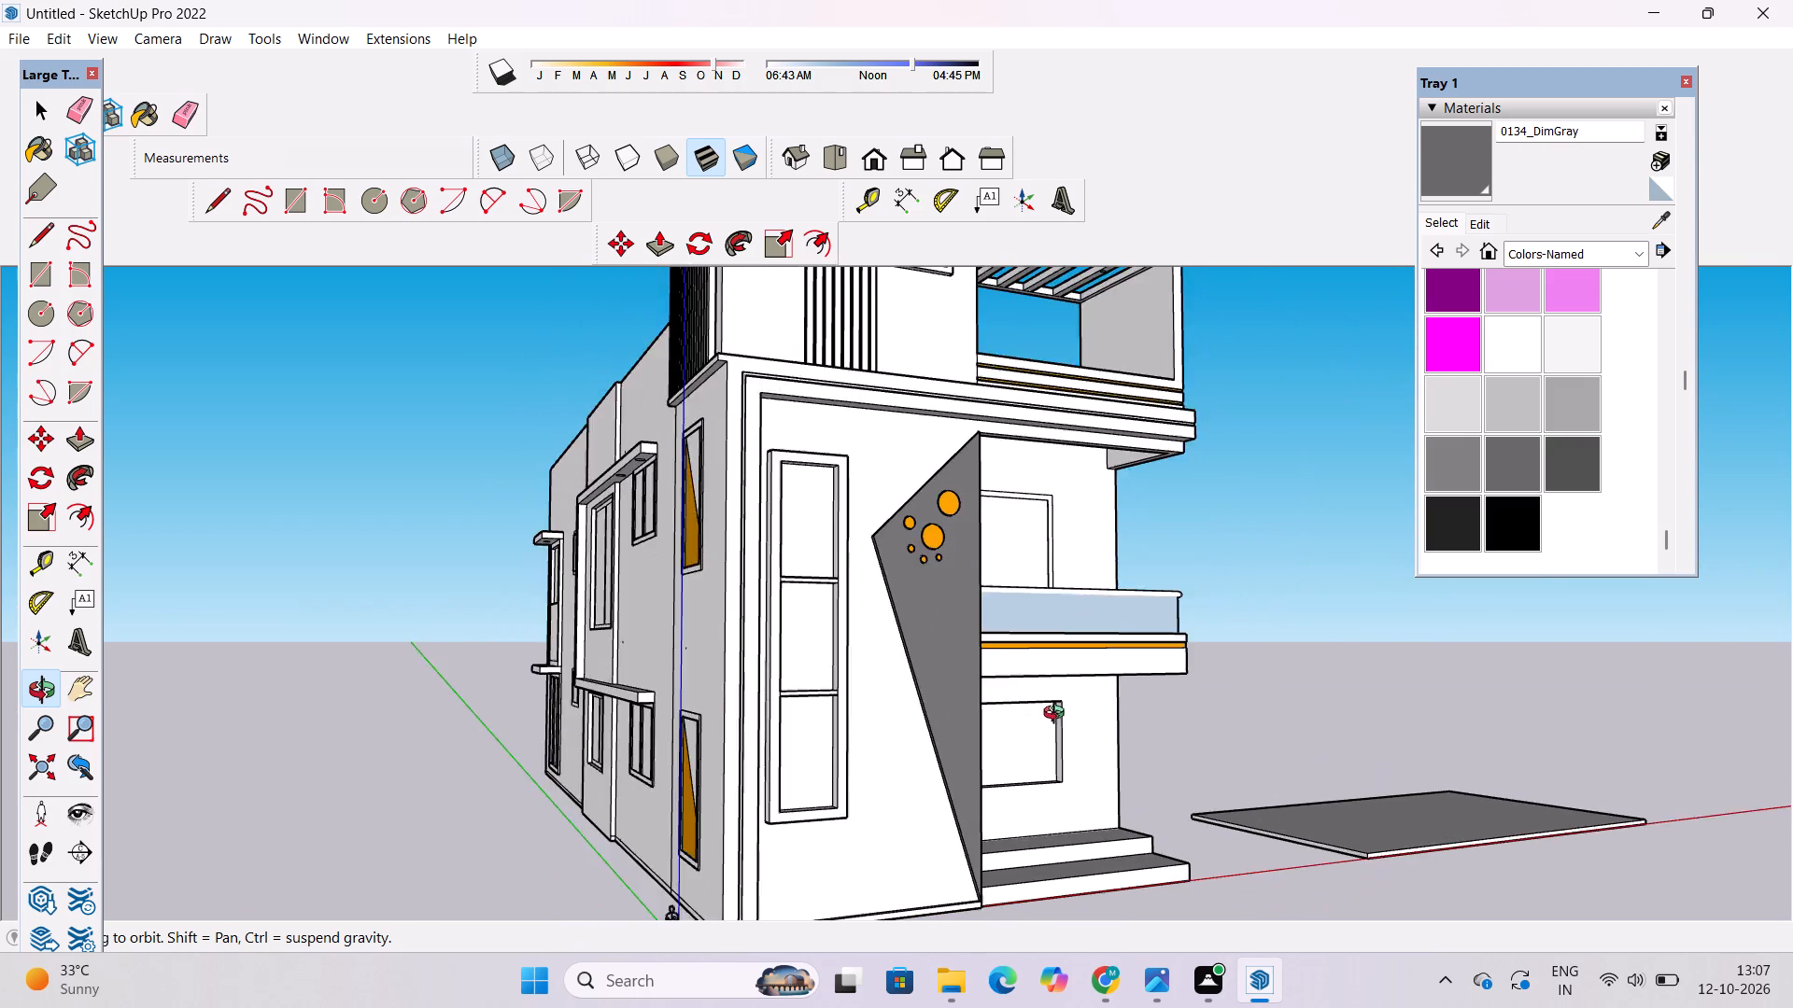
{"action": "left_click_drag", "start_coordinate": [1056, 713], "coordinate": [984, 725]}
{"action": "left_click_drag", "start_coordinate": [937, 671], "coordinate": [927, 684], "text": "shift"}
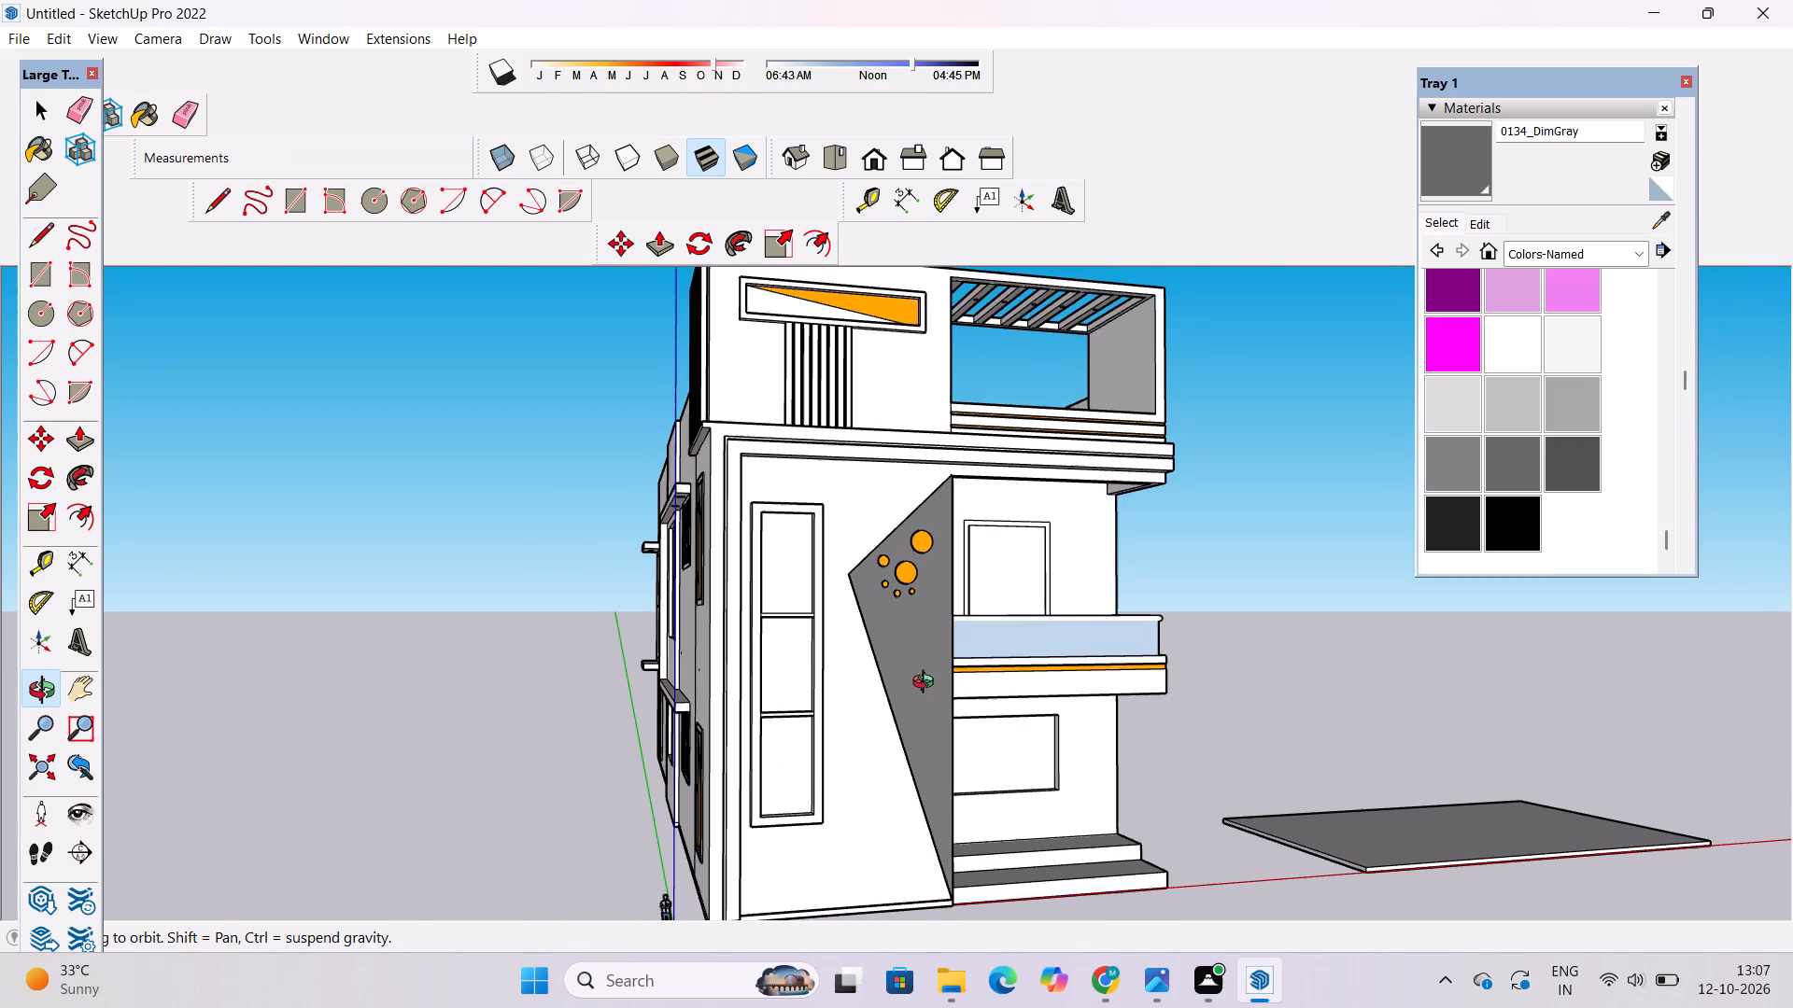
{"action": "left_click_drag", "start_coordinate": [928, 632], "coordinate": [797, 666]}
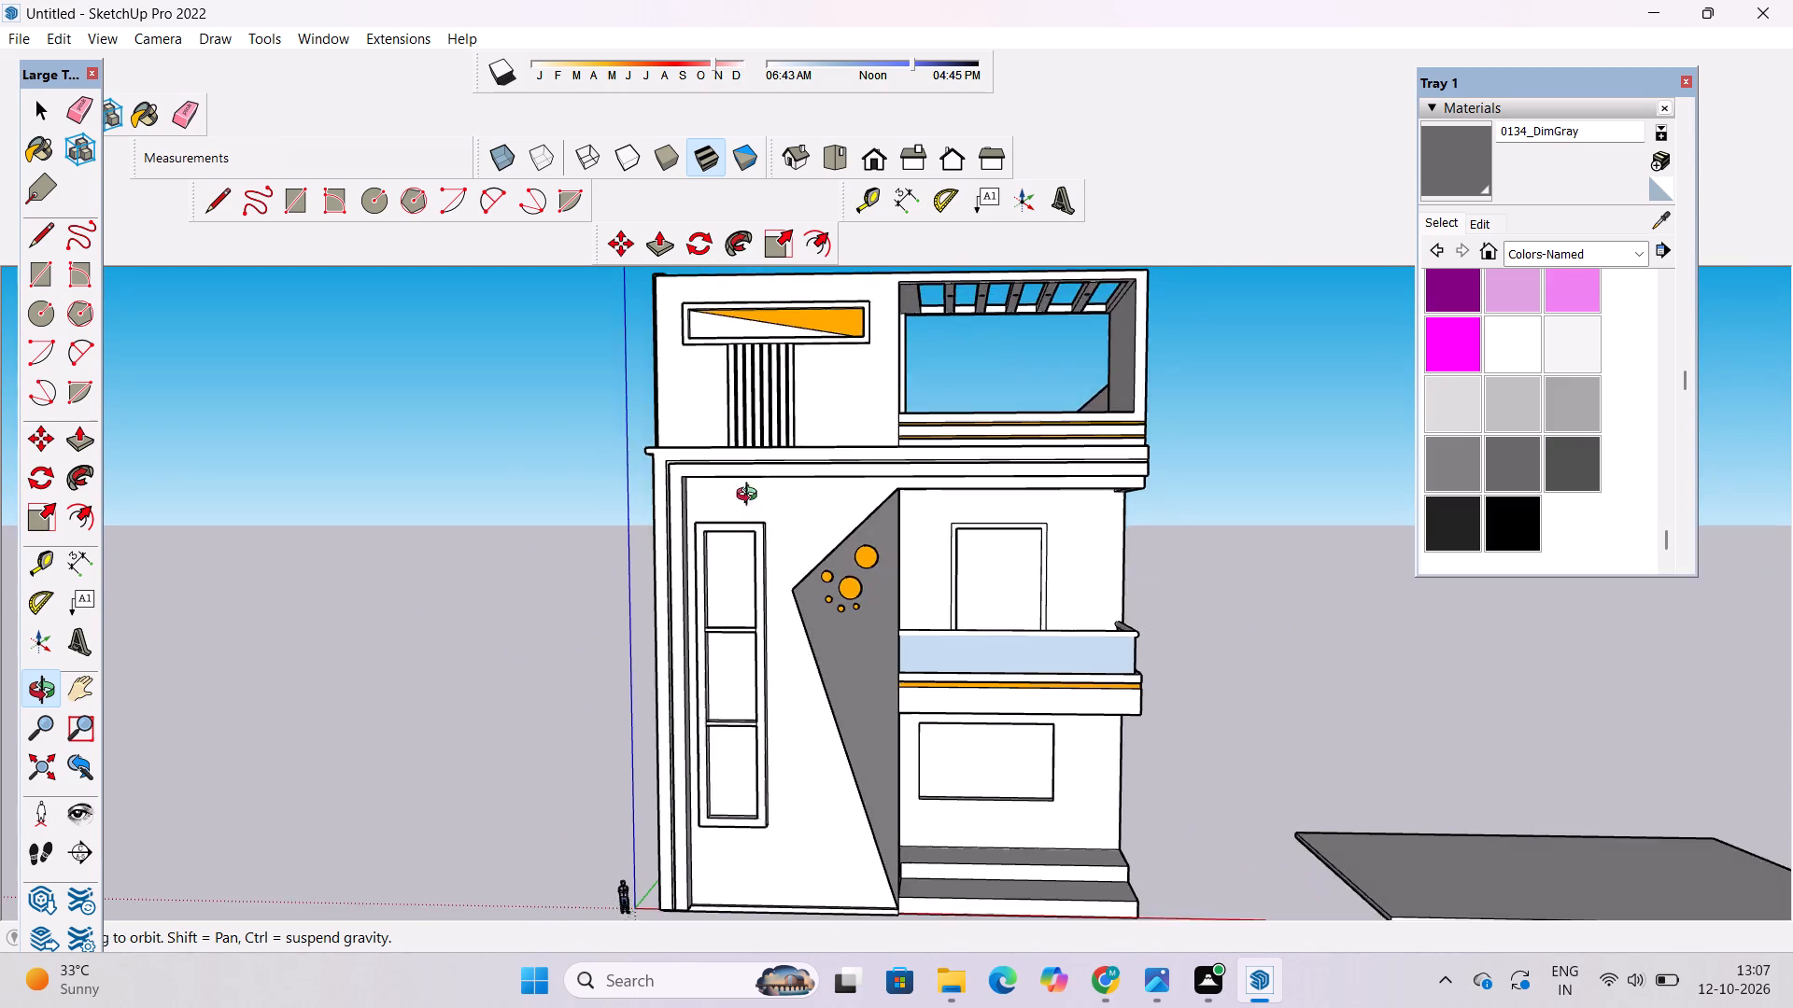
Paint the front face of the rectangular frame around the orange triangle on the upper façade with 0134_DimGray.
{"action": "left_click_drag", "start_coordinate": [732, 405], "coordinate": [811, 572], "text": "shift"}
{"action": "scroll", "coordinate": [884, 529], "scroll_direction": "up", "scroll_amount": 5}
{"action": "left_click", "coordinate": [1473, 152]}
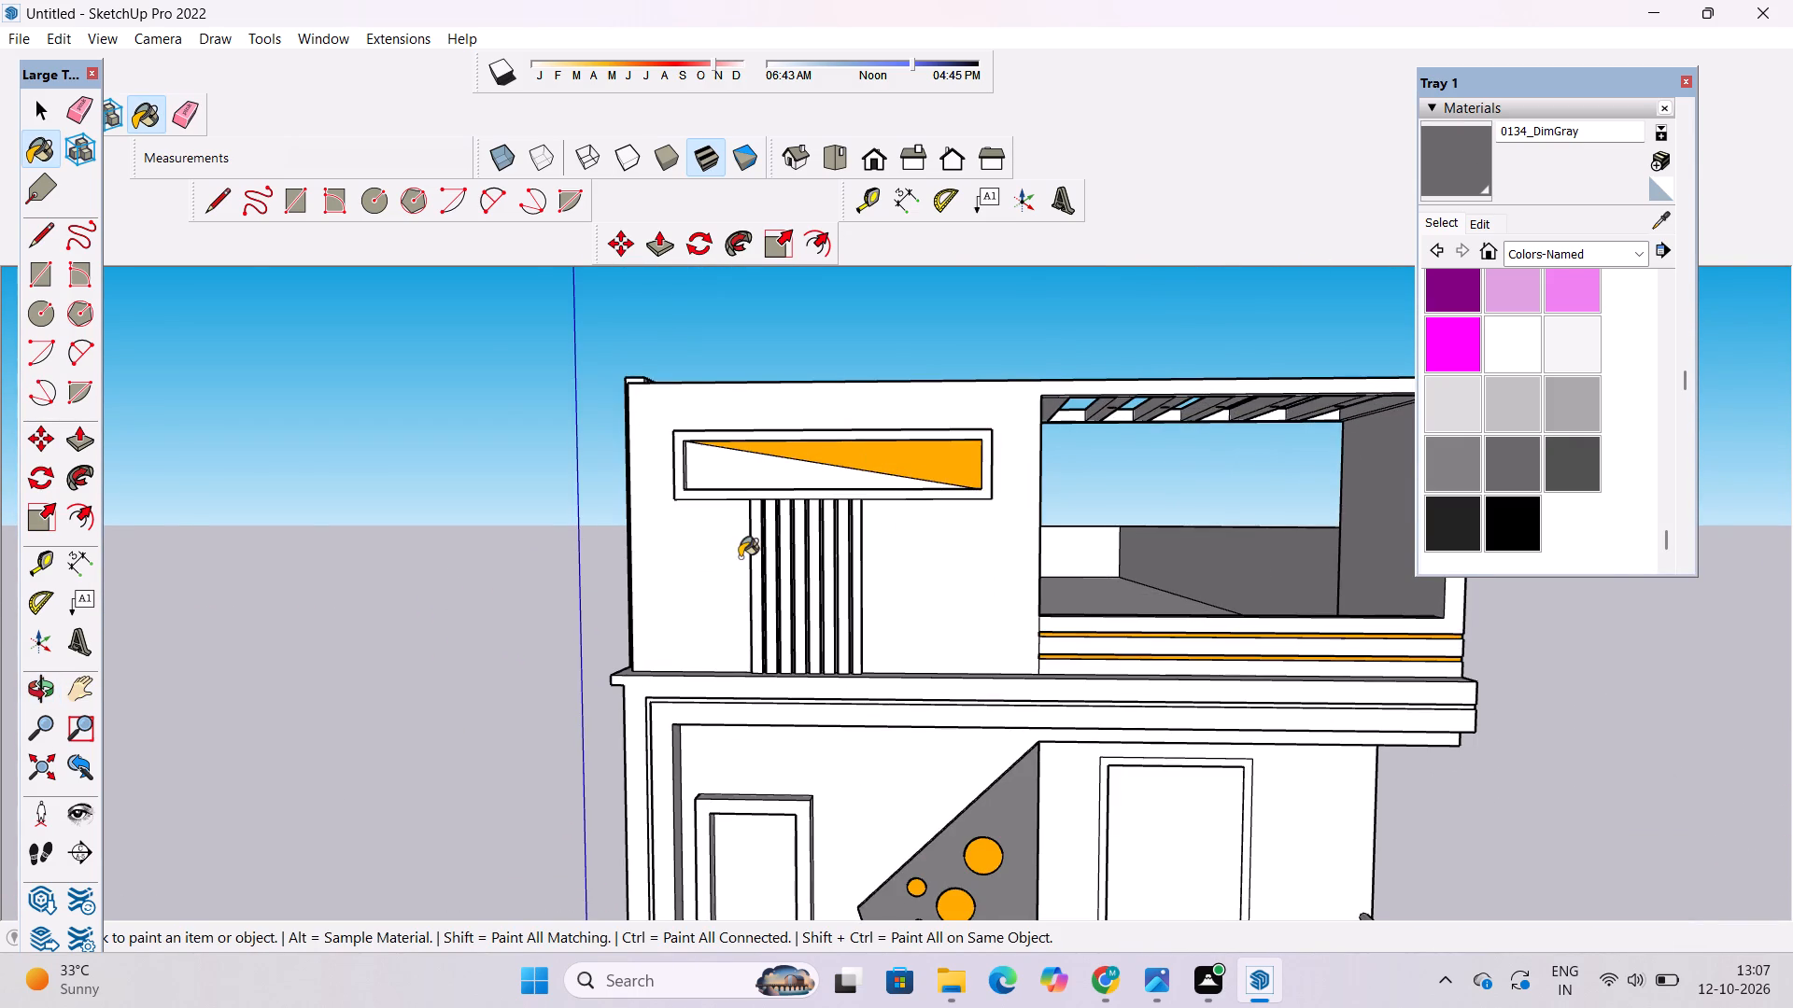
{"action": "scroll", "coordinate": [740, 557], "scroll_direction": "up", "scroll_amount": 14}
{"action": "left_click", "coordinate": [784, 465]}
{"action": "scroll", "coordinate": [443, 526], "scroll_direction": "down", "scroll_amount": 7}
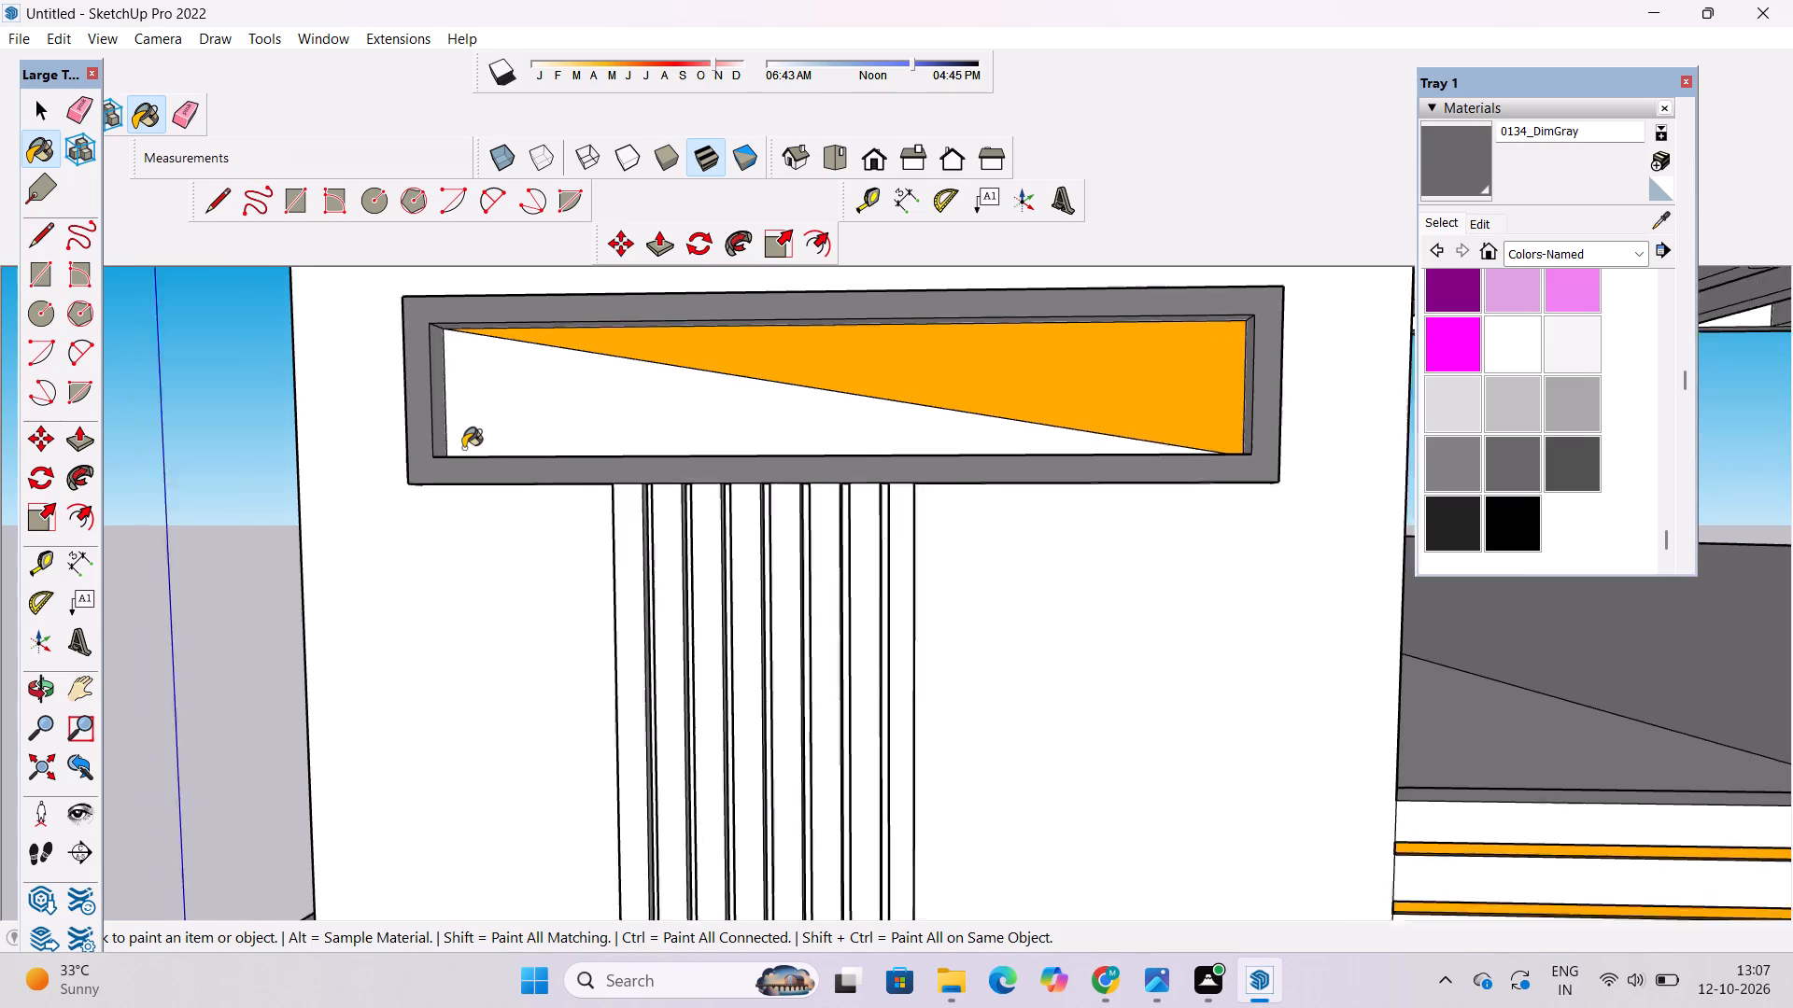
Paint the inner left and inner bottom faces of the upper façade frame with 0134_DimGray.
{"action": "scroll", "coordinate": [463, 448], "scroll_direction": "down", "scroll_amount": 1}
{"action": "scroll", "coordinate": [461, 430], "scroll_direction": "up", "scroll_amount": 16}
{"action": "left_click", "coordinate": [411, 412]}
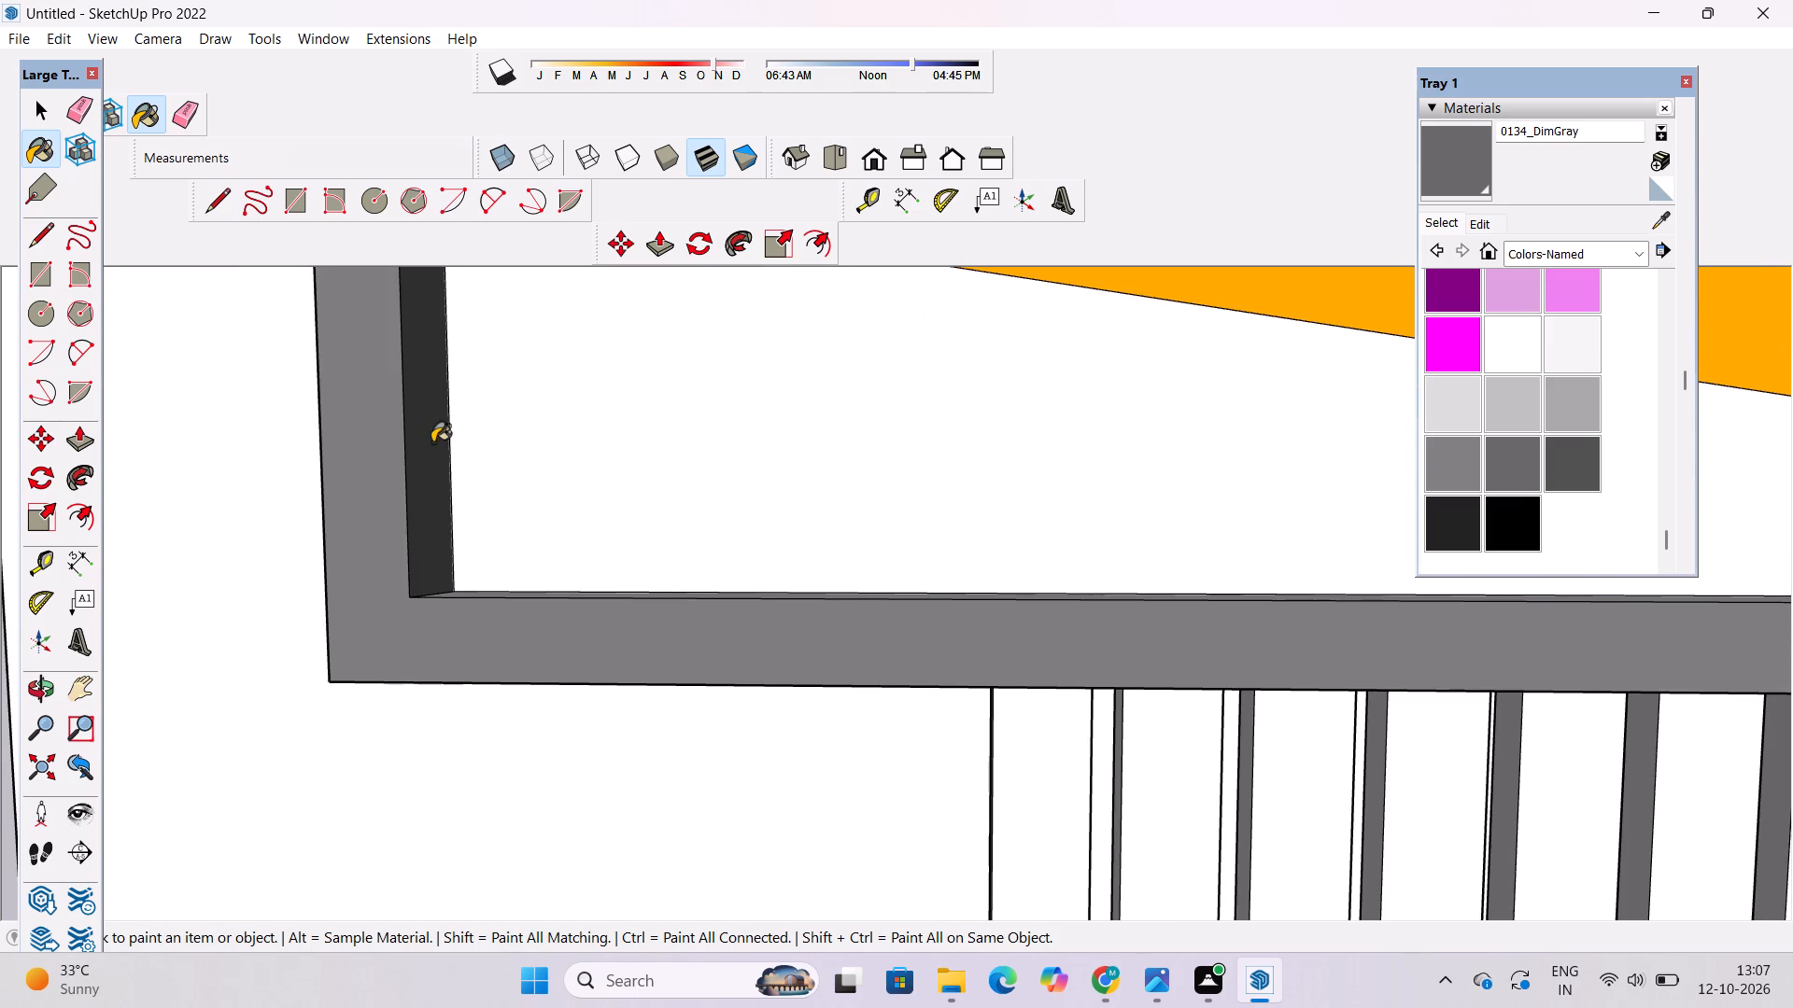
{"action": "key", "text": "o"}
{"action": "left_click_drag", "start_coordinate": [642, 373], "coordinate": [615, 603]}
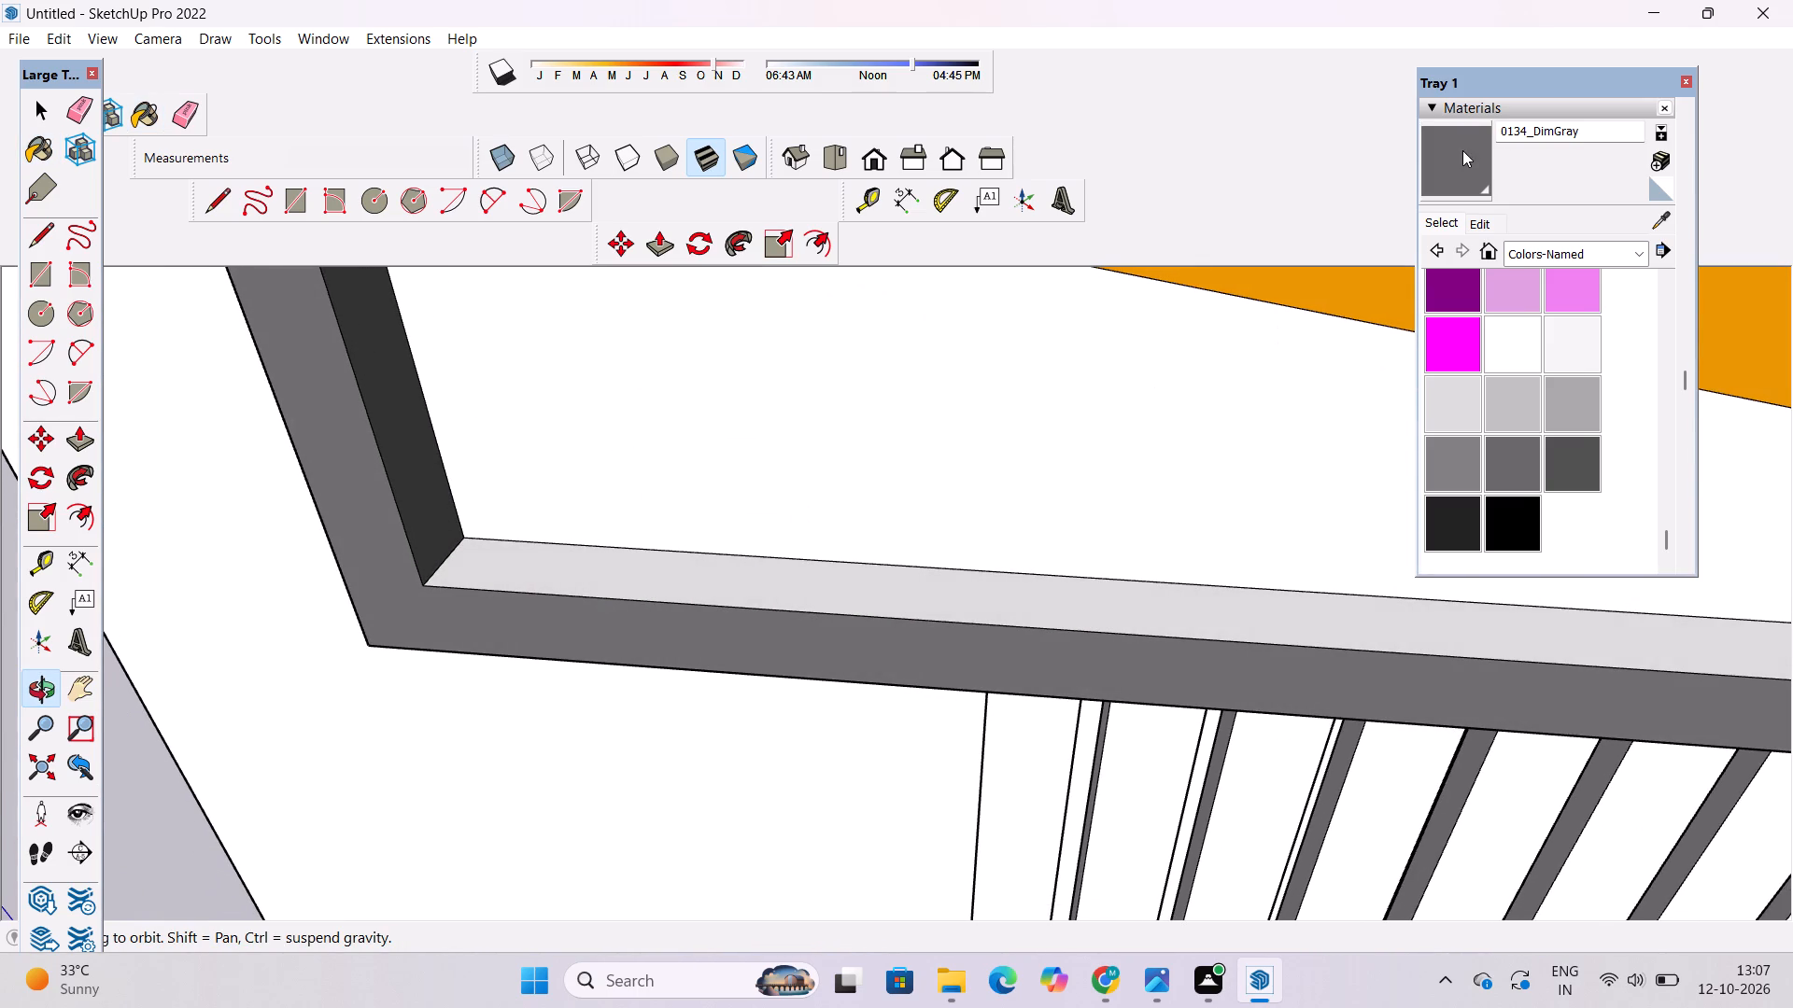
{"action": "left_click", "coordinate": [1462, 150]}
{"action": "left_click", "coordinate": [1122, 615]}
{"action": "scroll", "coordinate": [805, 648], "scroll_direction": "down", "scroll_amount": 10}
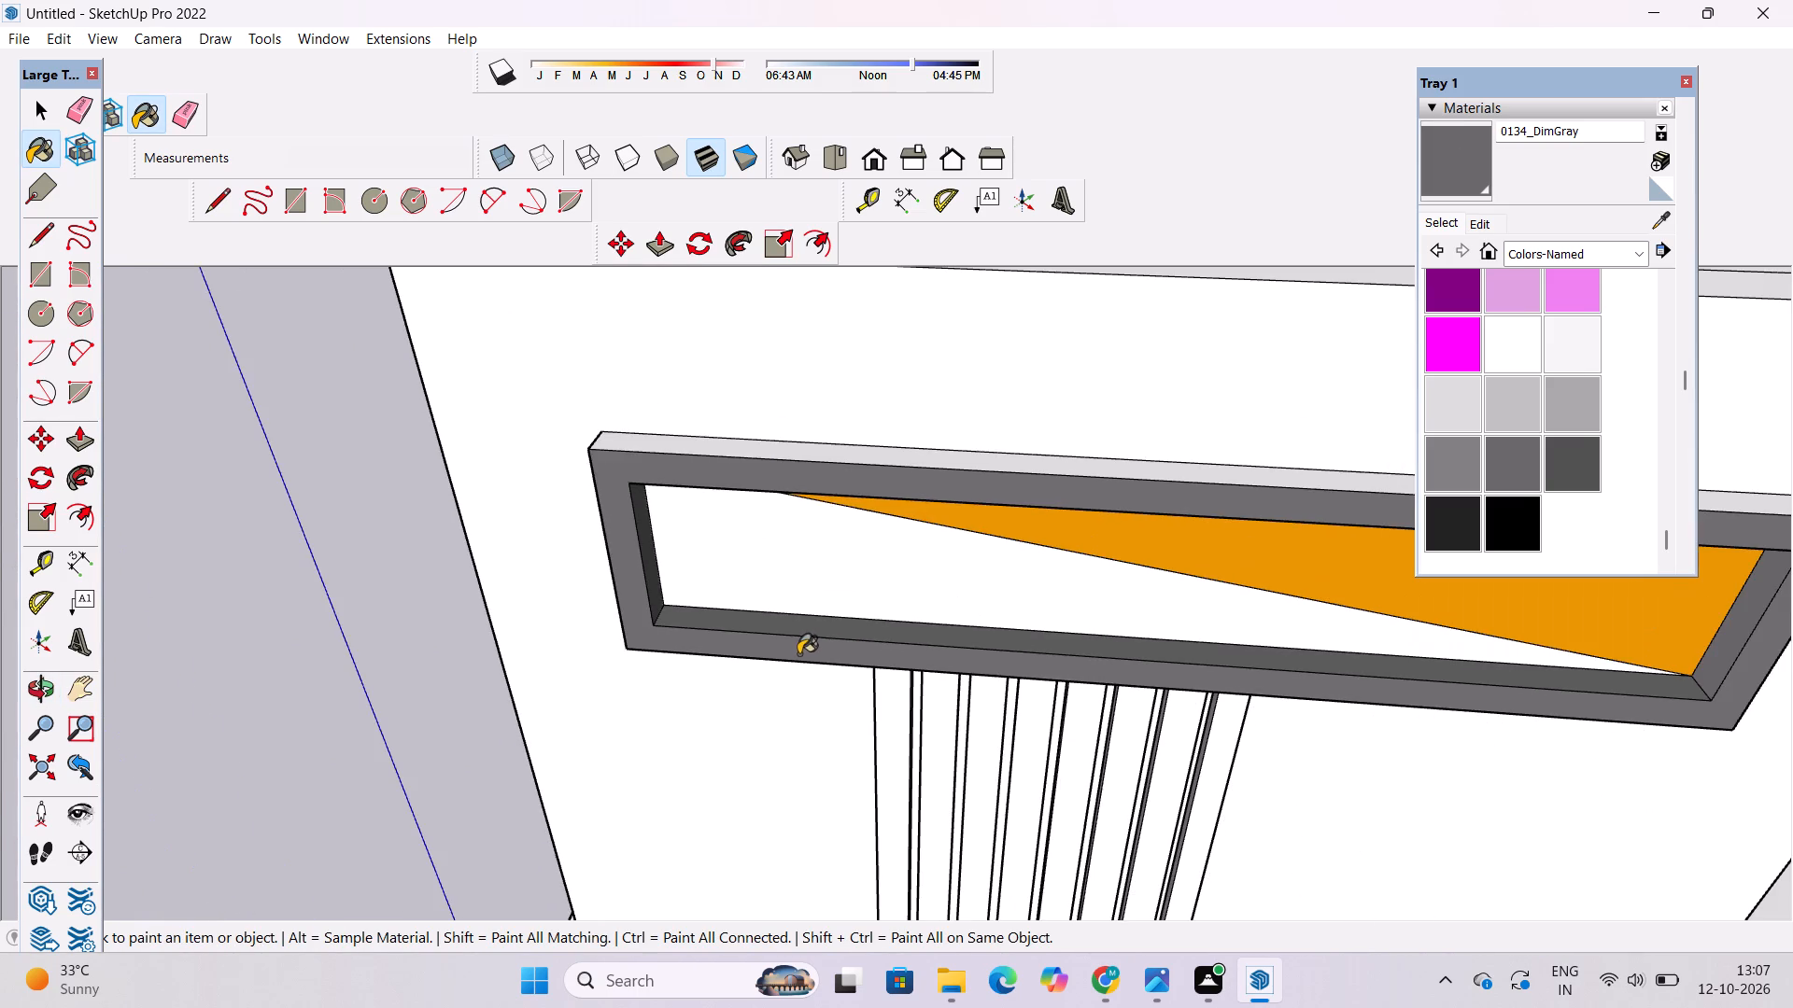
Paint the inner top and inner right faces of the upper façade frame with 0134_DimGray.
{"action": "key", "text": "o"}
{"action": "left_click_drag", "start_coordinate": [1036, 640], "coordinate": [1086, 365]}
{"action": "left_click_drag", "start_coordinate": [1086, 364], "coordinate": [985, 664], "text": "shift"}
{"action": "left_click_drag", "start_coordinate": [983, 624], "coordinate": [997, 434]}
{"action": "scroll", "coordinate": [1137, 396], "scroll_direction": "up", "scroll_amount": 4}
{"action": "left_click_drag", "start_coordinate": [1137, 394], "coordinate": [718, 455], "text": "shift"}
{"action": "left_click", "coordinate": [1437, 162], "text": "shift"}
{"action": "left_click", "coordinate": [1234, 445]}
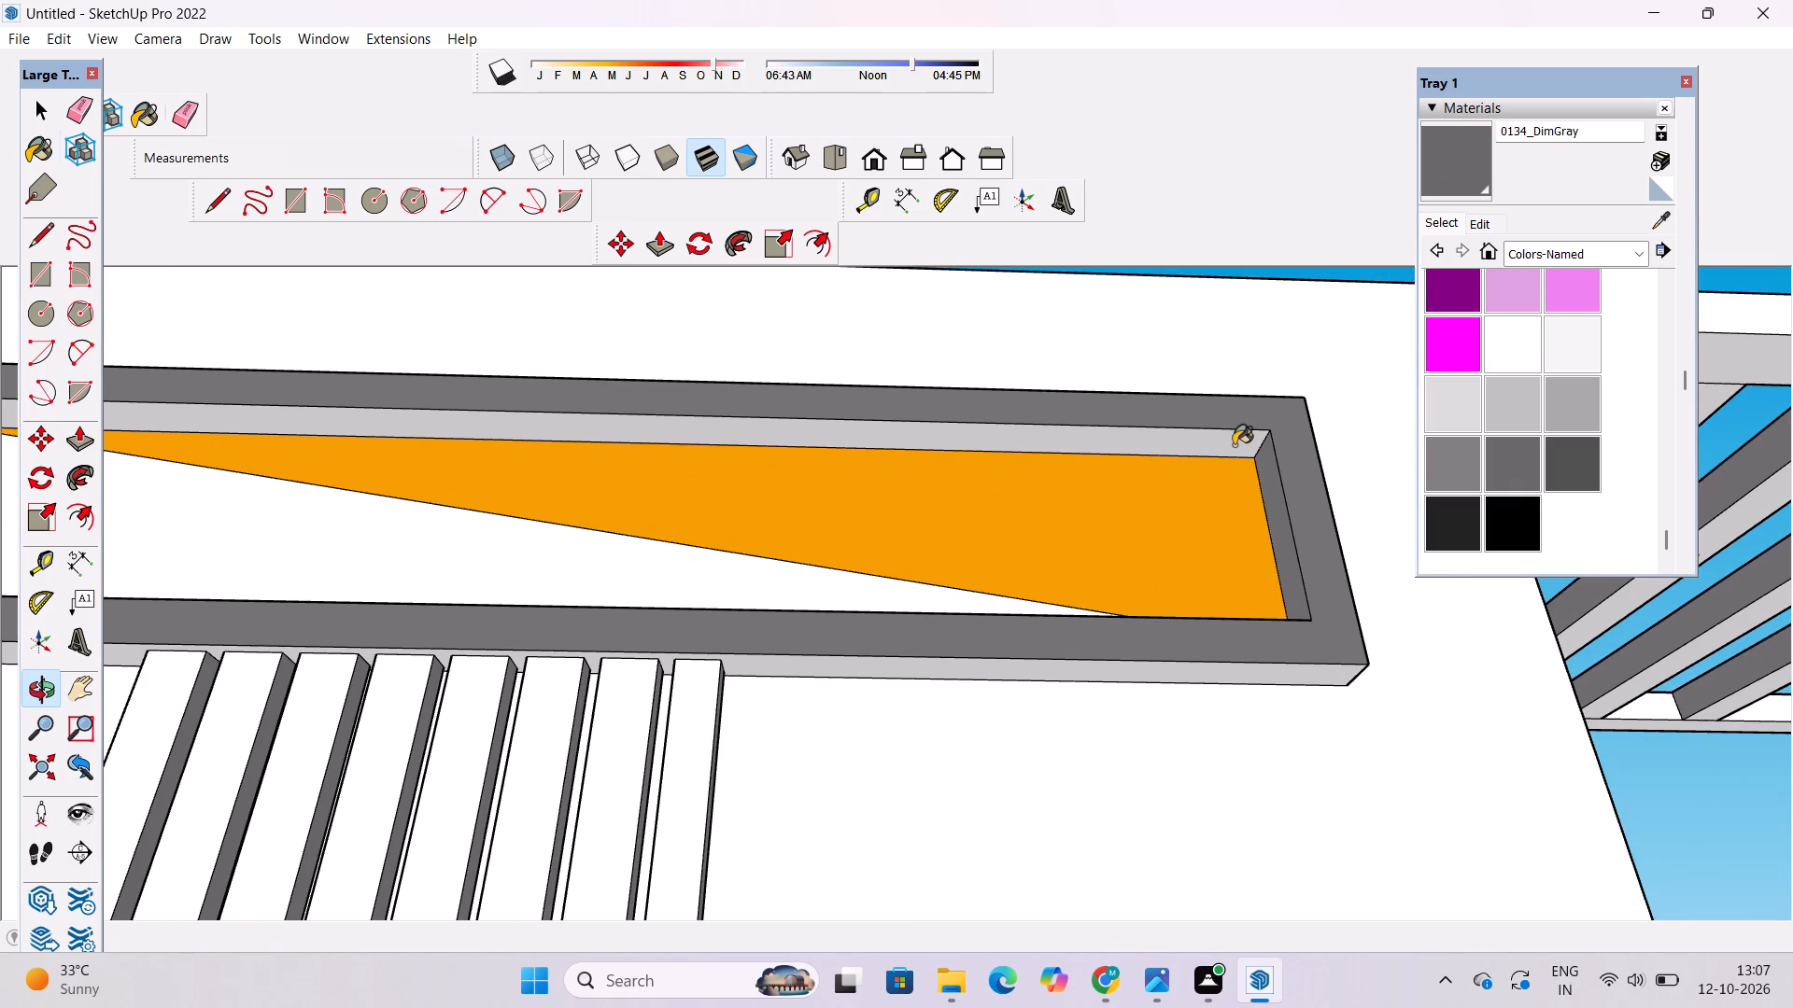
{"action": "left_click", "coordinate": [1271, 498]}
Paint the underside of the upper façade frame, above the vertical slats, with 0134_DimGray.
{"action": "key", "text": "o"}
{"action": "scroll", "coordinate": [1151, 455], "scroll_direction": "down", "scroll_amount": 6}
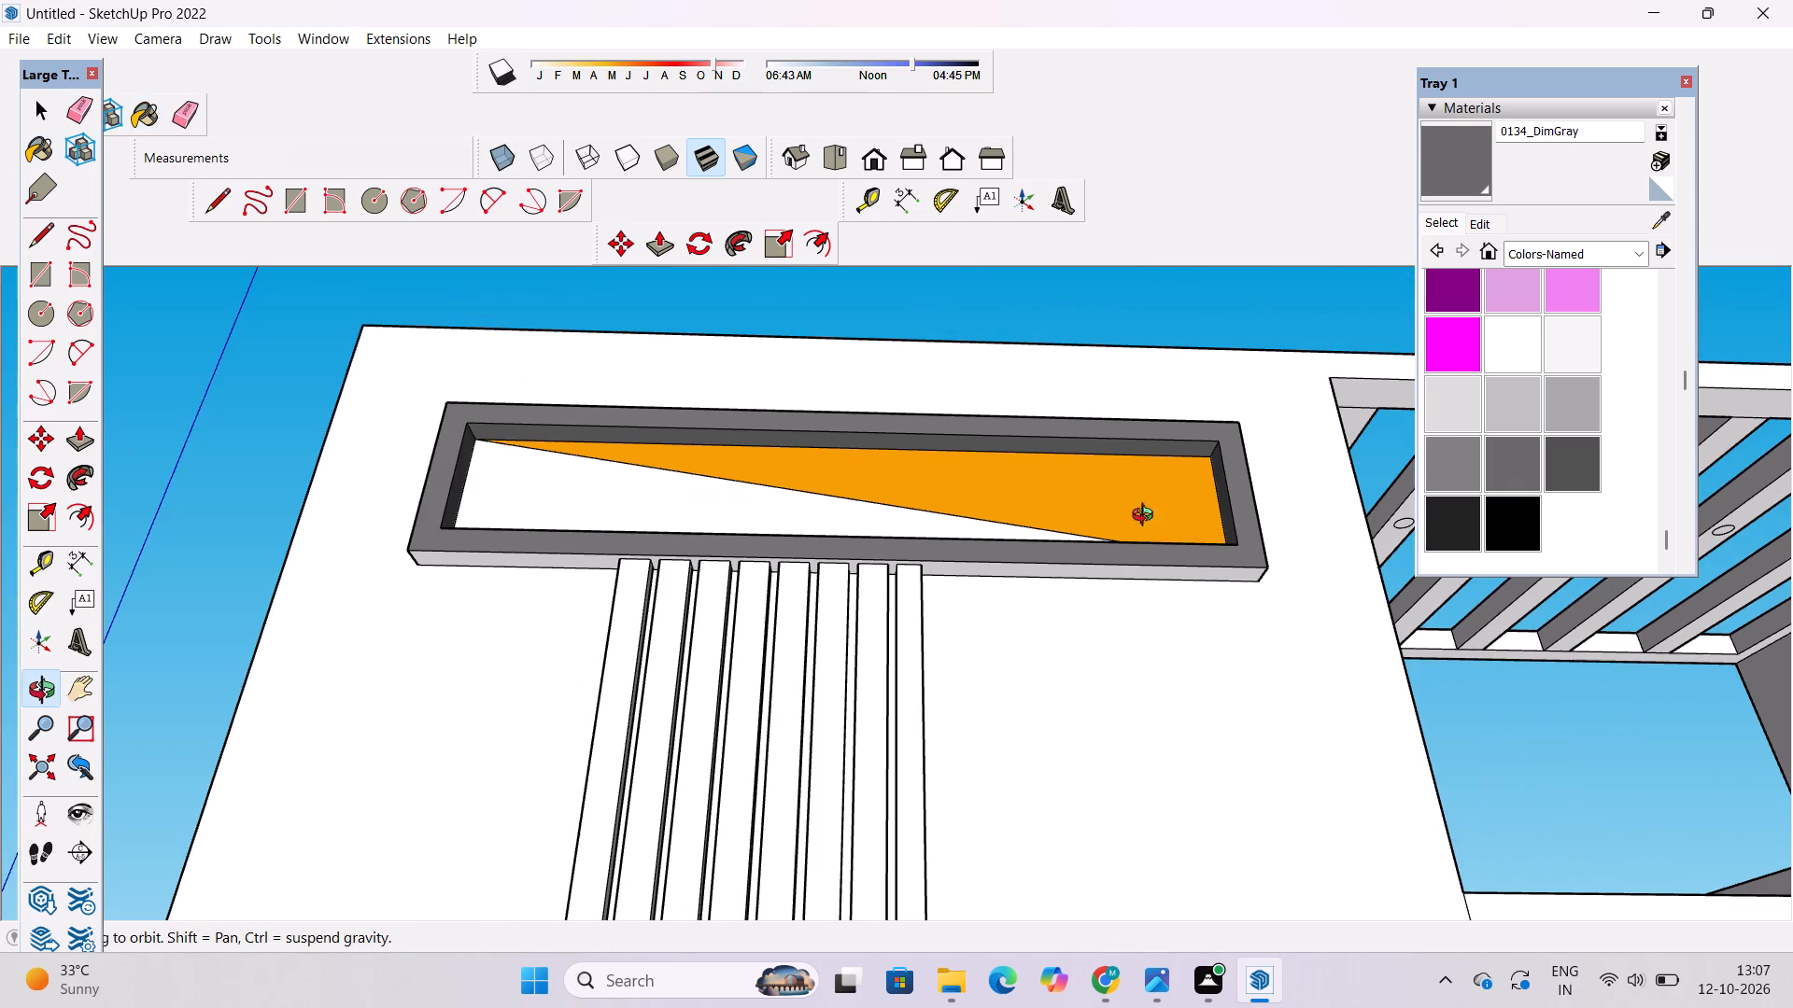
{"action": "left_click", "coordinate": [1463, 168]}
{"action": "scroll", "coordinate": [1107, 577], "scroll_direction": "up", "scroll_amount": 5}
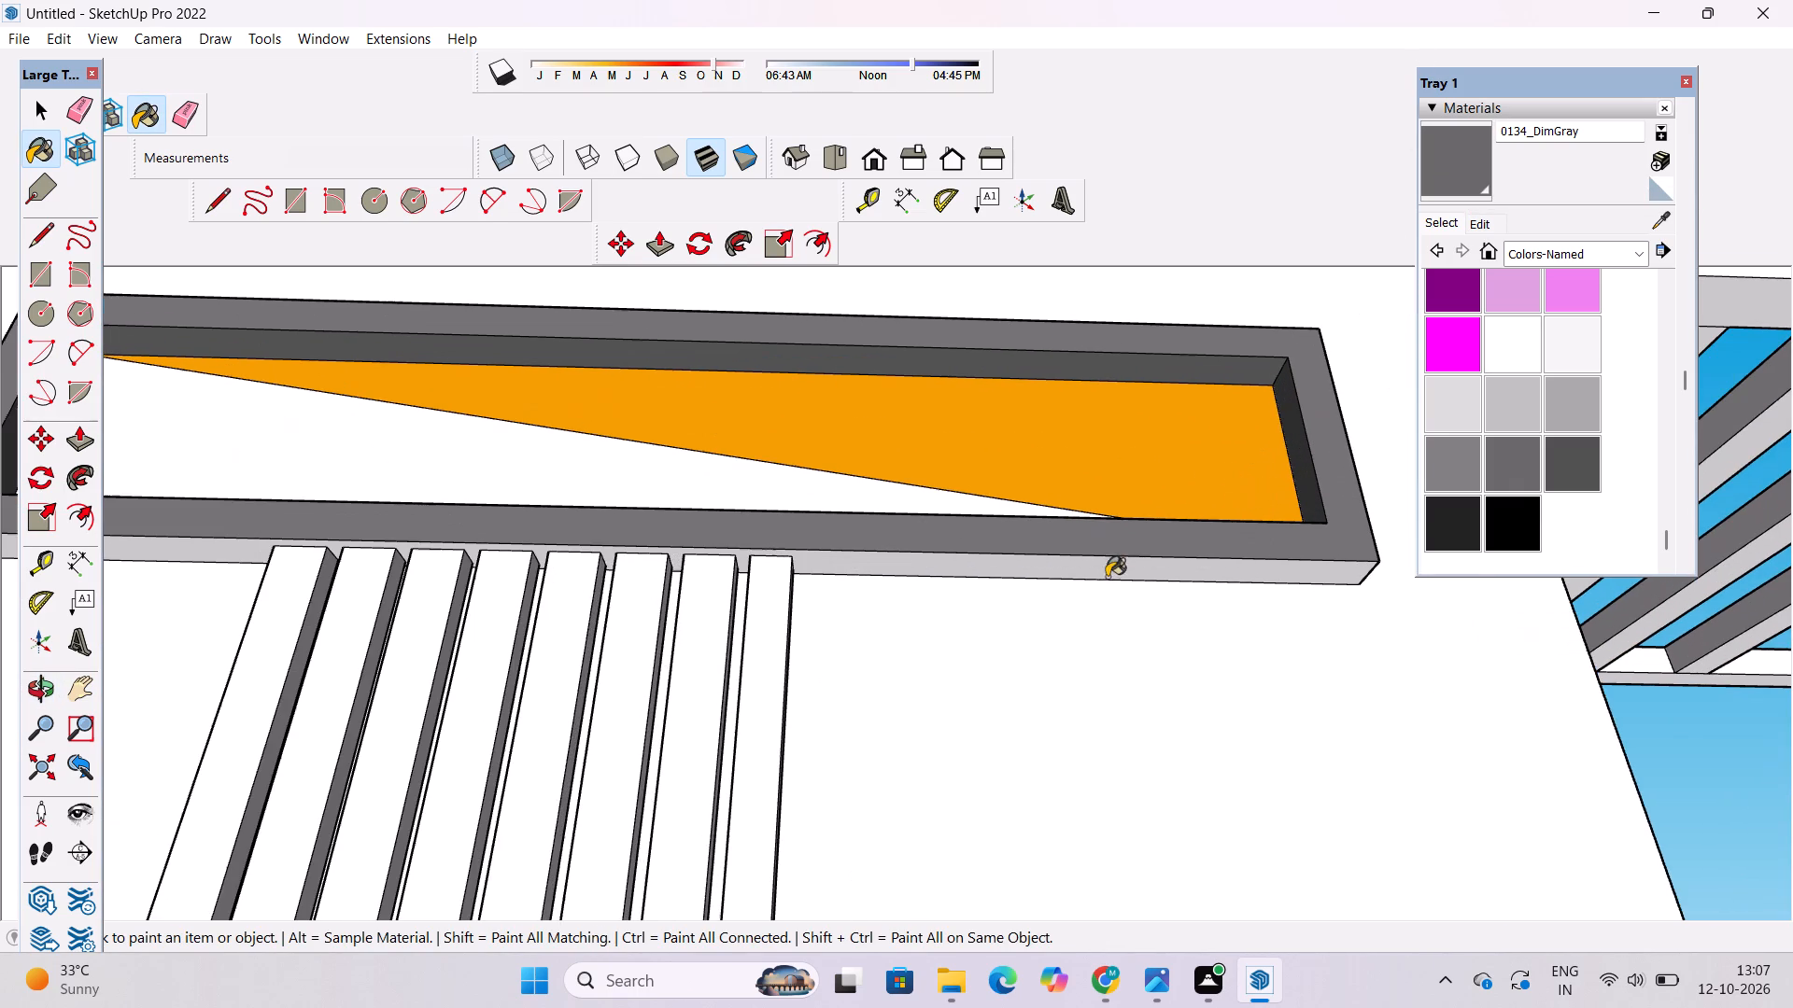
{"action": "left_click", "coordinate": [1120, 559]}
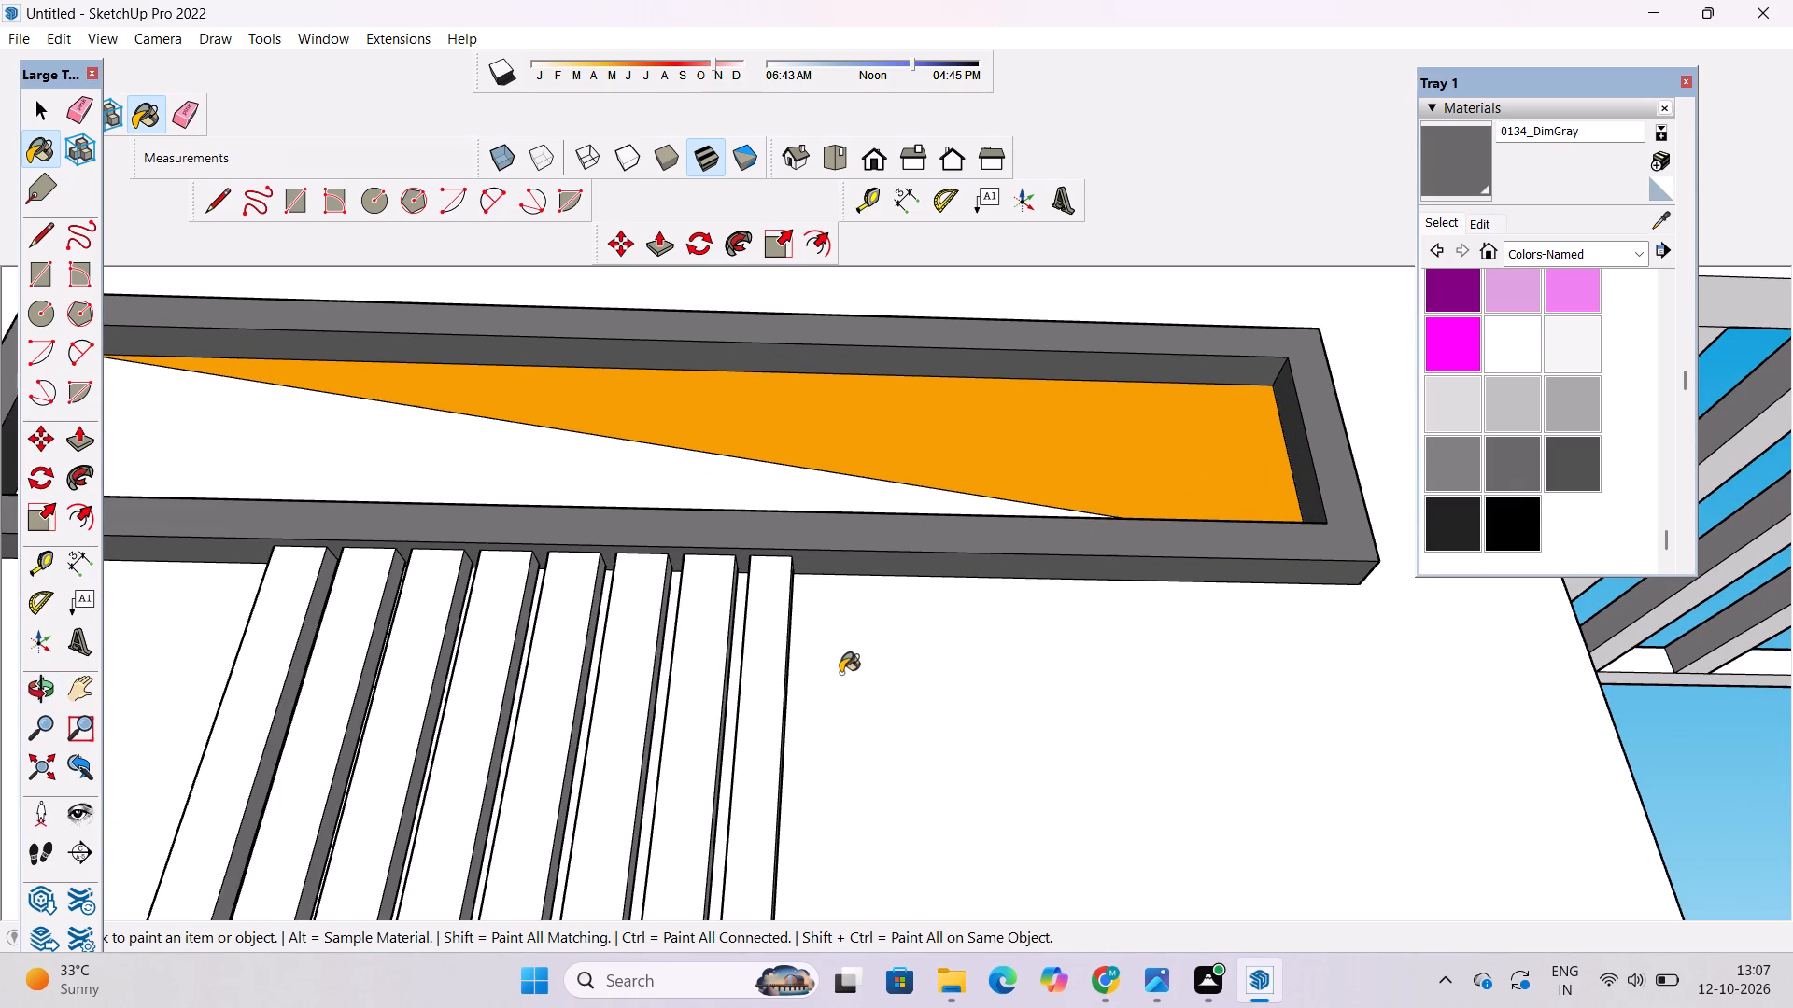
Paint the front faces of all eight vertical slats below the frame with 0134_DimGray.
{"action": "scroll", "coordinate": [840, 673], "scroll_direction": "down", "scroll_amount": 3}
{"action": "scroll", "coordinate": [740, 815], "scroll_direction": "up", "scroll_amount": 4}
{"action": "left_click", "coordinate": [797, 660]}
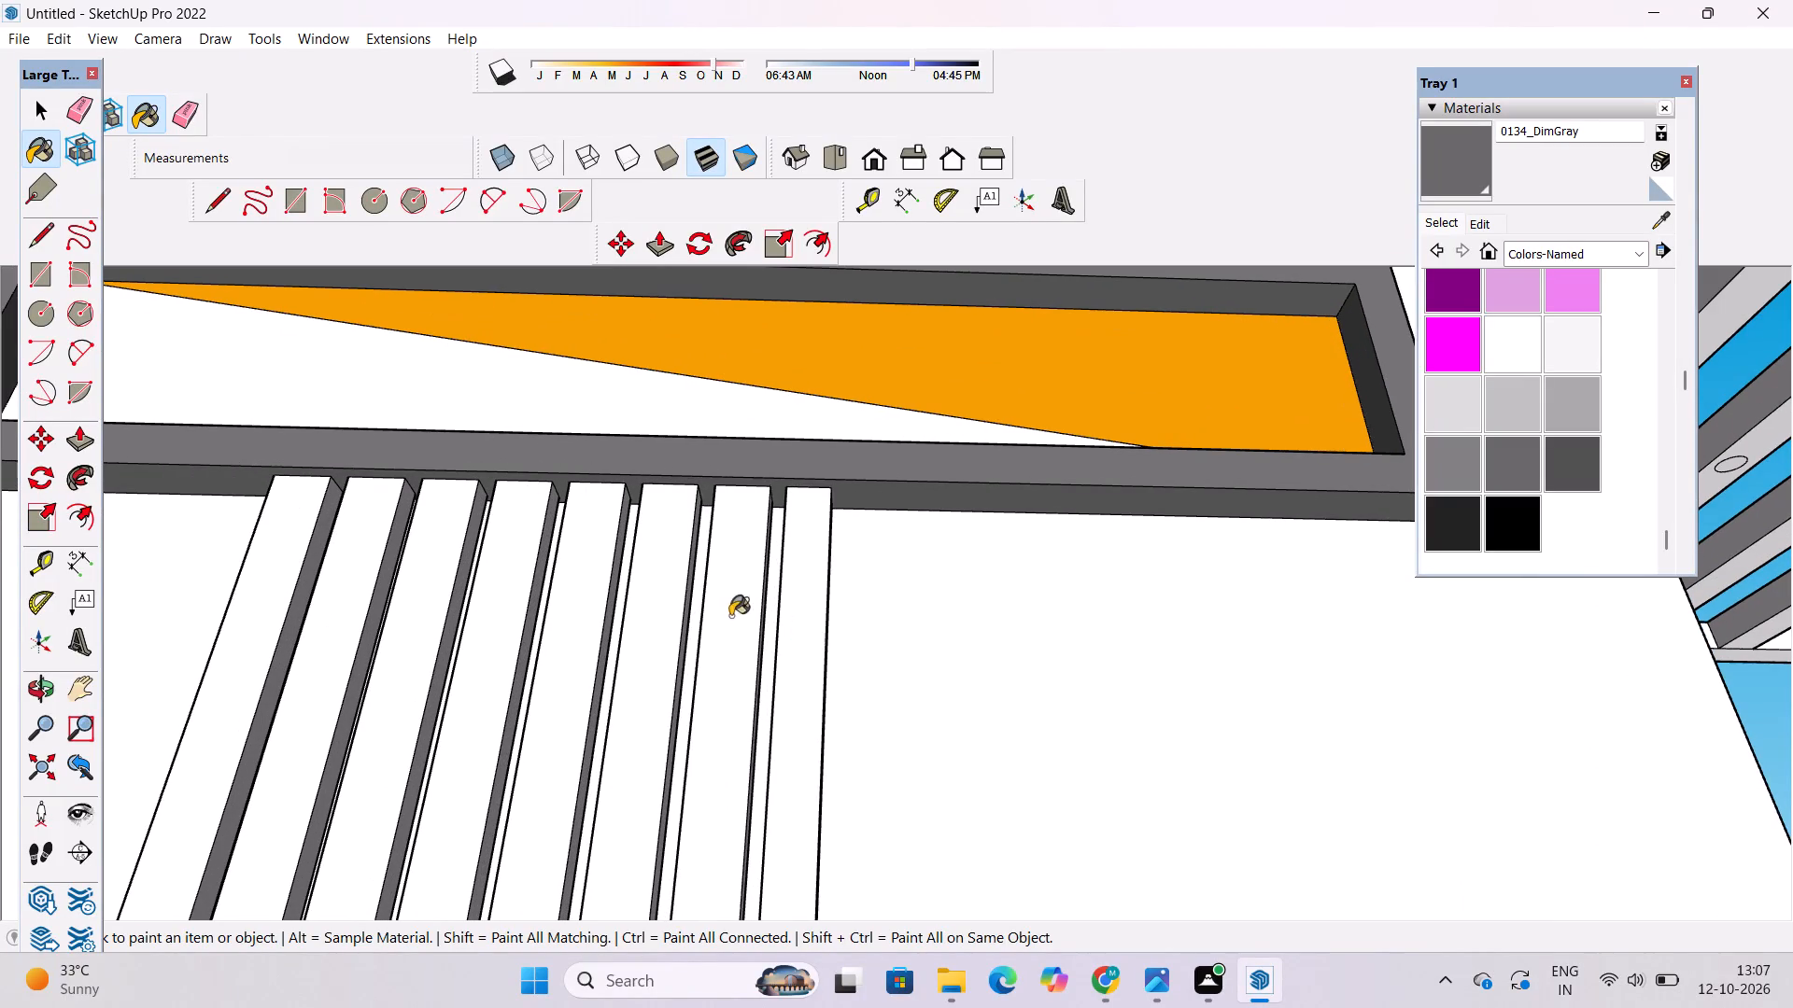
{"action": "left_click", "coordinate": [727, 614]}
{"action": "left_click", "coordinate": [667, 581]}
{"action": "left_click", "coordinate": [579, 575]}
{"action": "left_click", "coordinate": [492, 581]}
{"action": "left_click", "coordinate": [405, 587]}
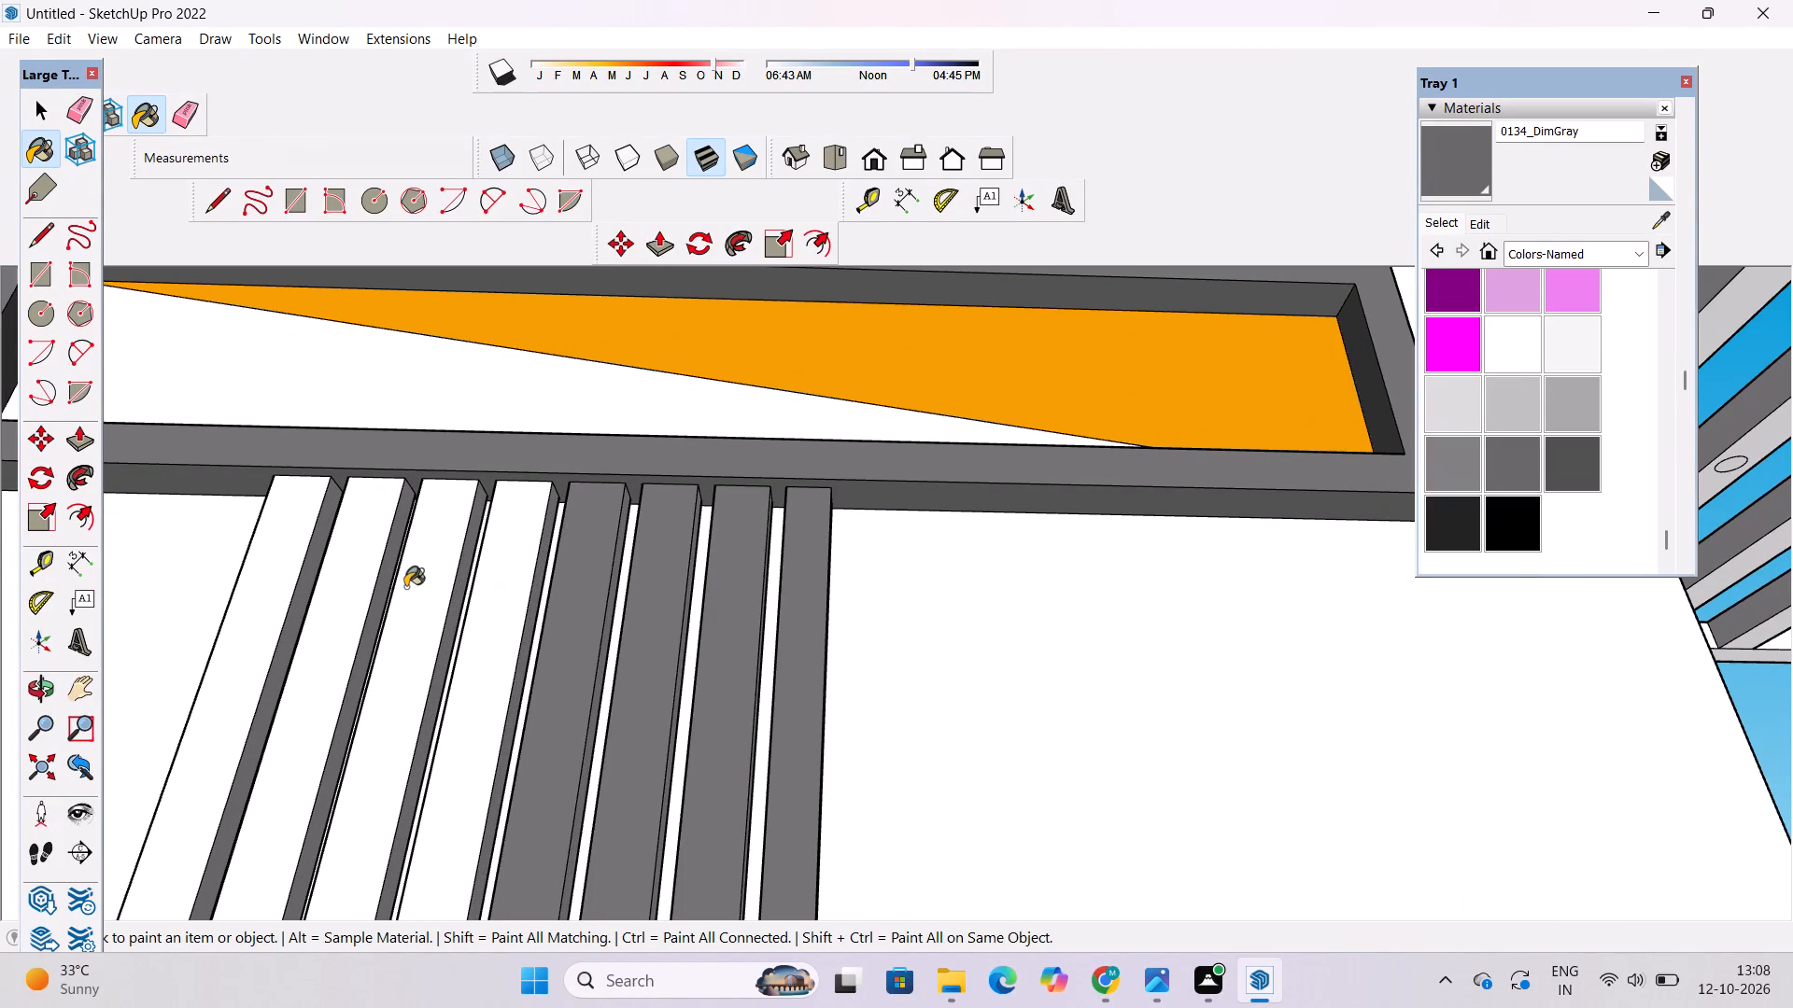
{"action": "left_click", "coordinate": [356, 587]}
{"action": "left_click", "coordinate": [249, 596]}
Paint the side faces along the gaps between the leftmost vertical slats with 0134_DimGray.
{"action": "scroll", "coordinate": [289, 593], "scroll_direction": "up", "scroll_amount": 11}
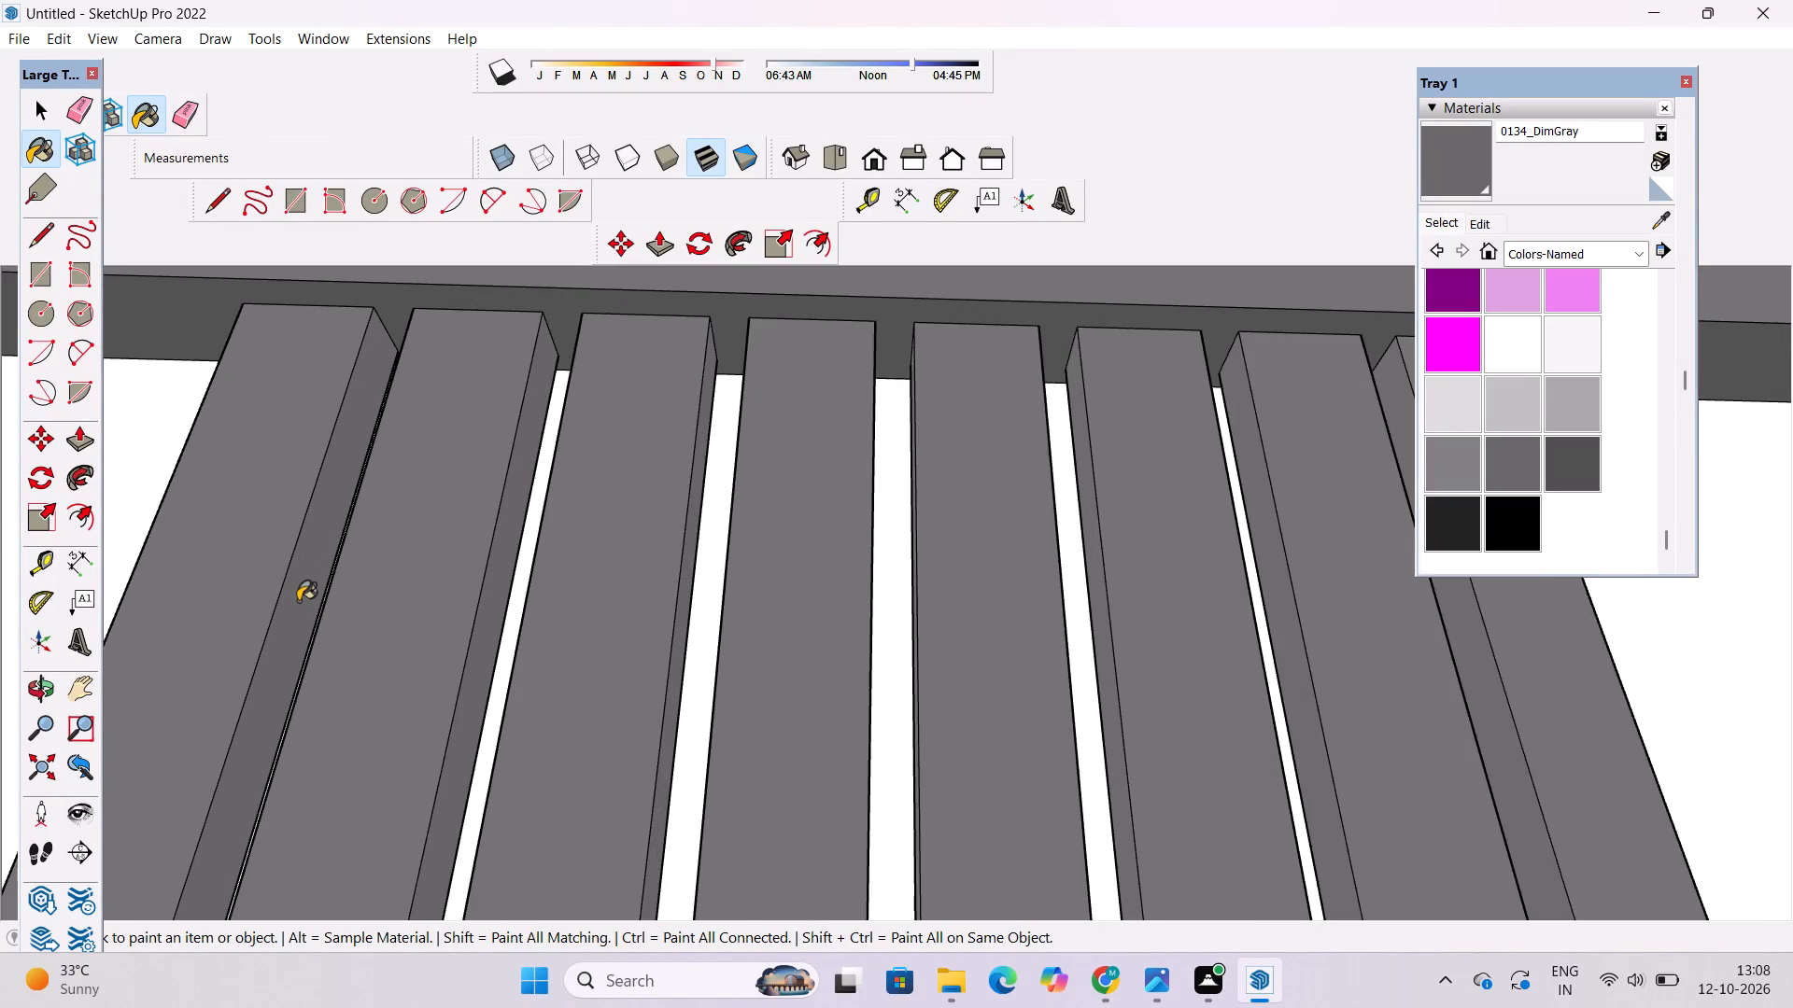
{"action": "left_click", "coordinate": [290, 590]}
{"action": "scroll", "coordinate": [523, 570], "scroll_direction": "up", "scroll_amount": 4}
{"action": "left_click", "coordinate": [504, 573]}
{"action": "scroll", "coordinate": [831, 563], "scroll_direction": "down", "scroll_amount": 2}
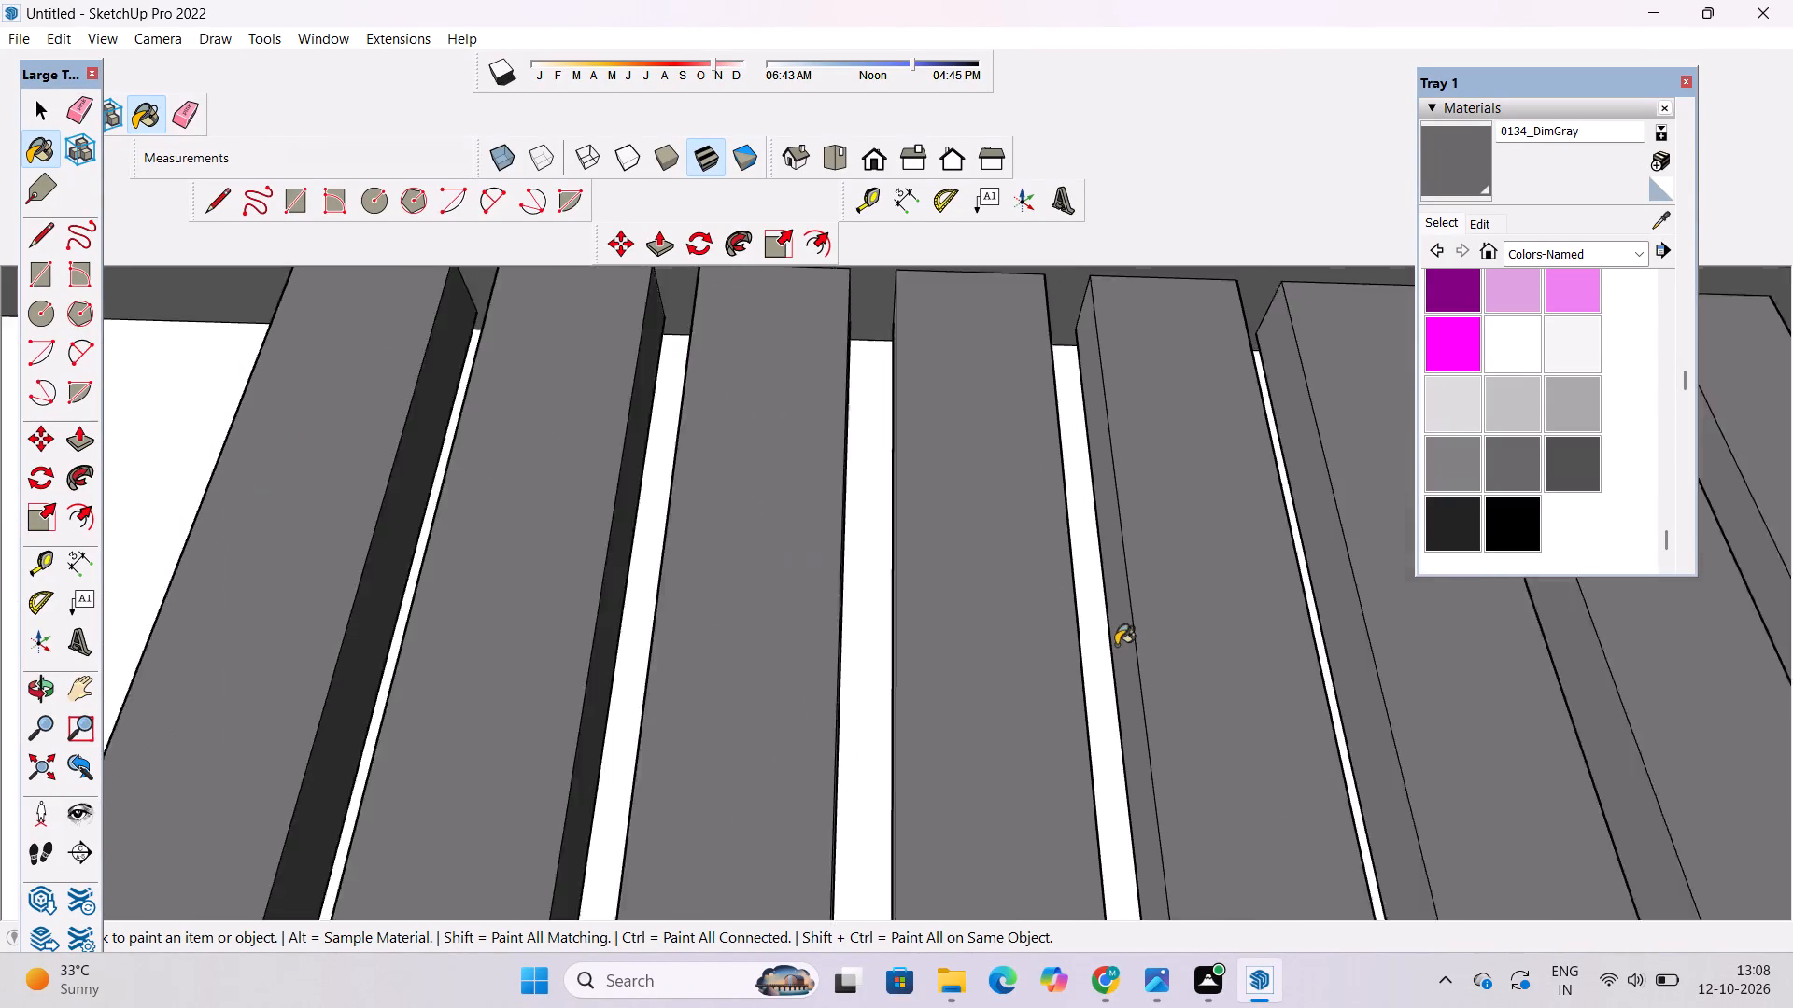
{"action": "scroll", "coordinate": [1116, 645], "scroll_direction": "down", "scroll_amount": 2}
{"action": "scroll", "coordinate": [1119, 648], "scroll_direction": "up", "scroll_amount": 13}
{"action": "left_click", "coordinate": [623, 611]}
{"action": "scroll", "coordinate": [706, 602], "scroll_direction": "up", "scroll_amount": 3}
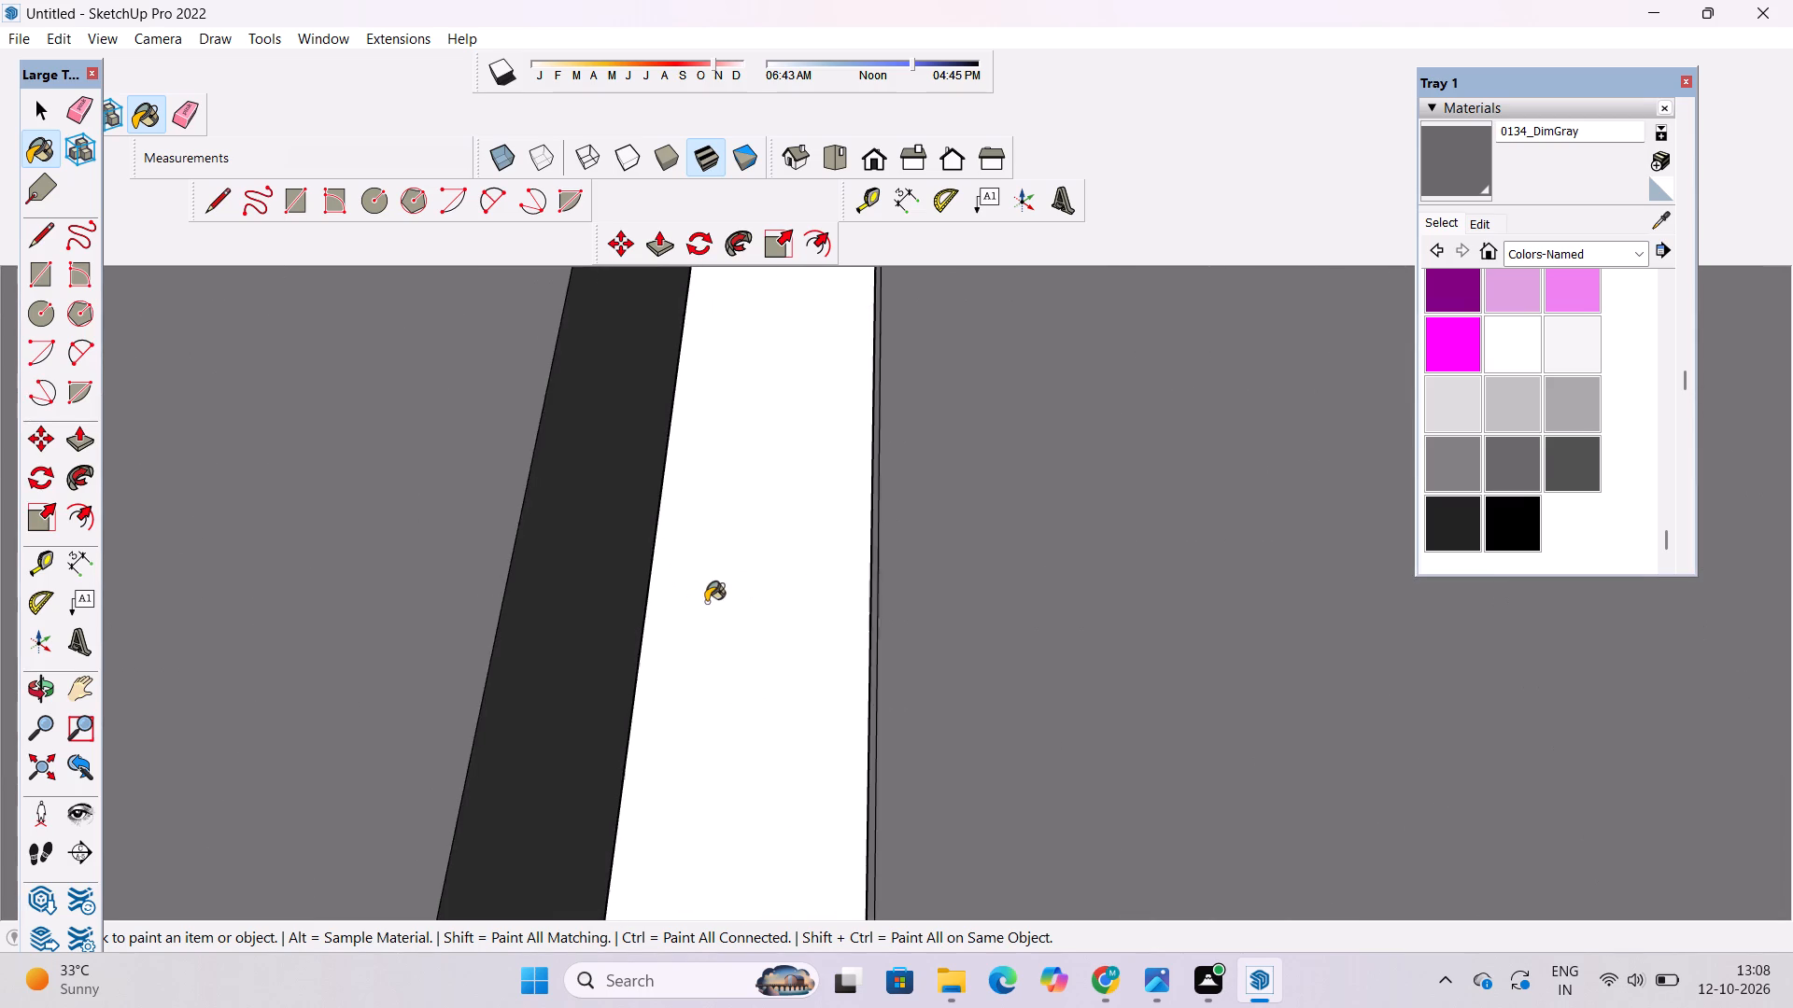
{"action": "scroll", "coordinate": [706, 602], "scroll_direction": "up", "scroll_amount": 5}
{"action": "left_click", "coordinate": [1052, 592]}
{"action": "scroll", "coordinate": [230, 606], "scroll_direction": "down", "scroll_amount": 20}
{"action": "scroll", "coordinate": [230, 606], "scroll_direction": "down", "scroll_amount": 1}
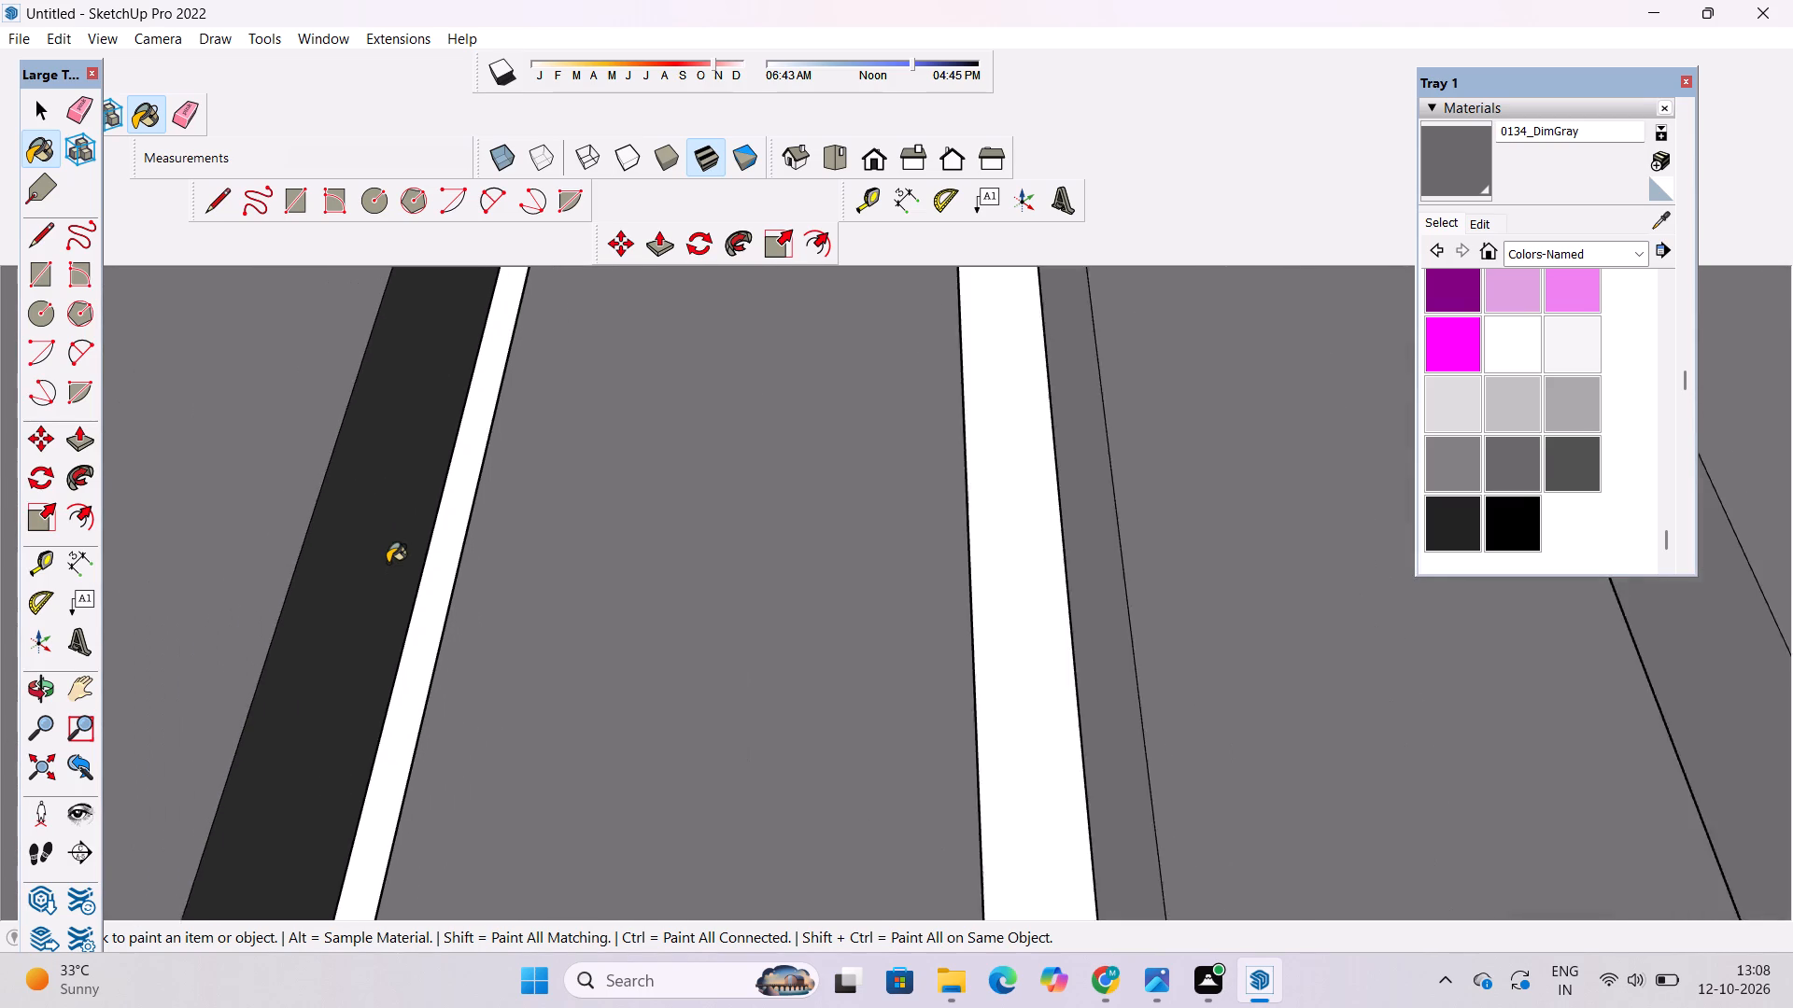
Paint the facing side faces along the gaps between the middle vertical slats with 0134_DimGray.
{"action": "scroll", "coordinate": [388, 563], "scroll_direction": "down", "scroll_amount": 6}
{"action": "scroll", "coordinate": [815, 578], "scroll_direction": "up", "scroll_amount": 9}
{"action": "left_click", "coordinate": [568, 585]}
{"action": "scroll", "coordinate": [614, 567], "scroll_direction": "up", "scroll_amount": 2}
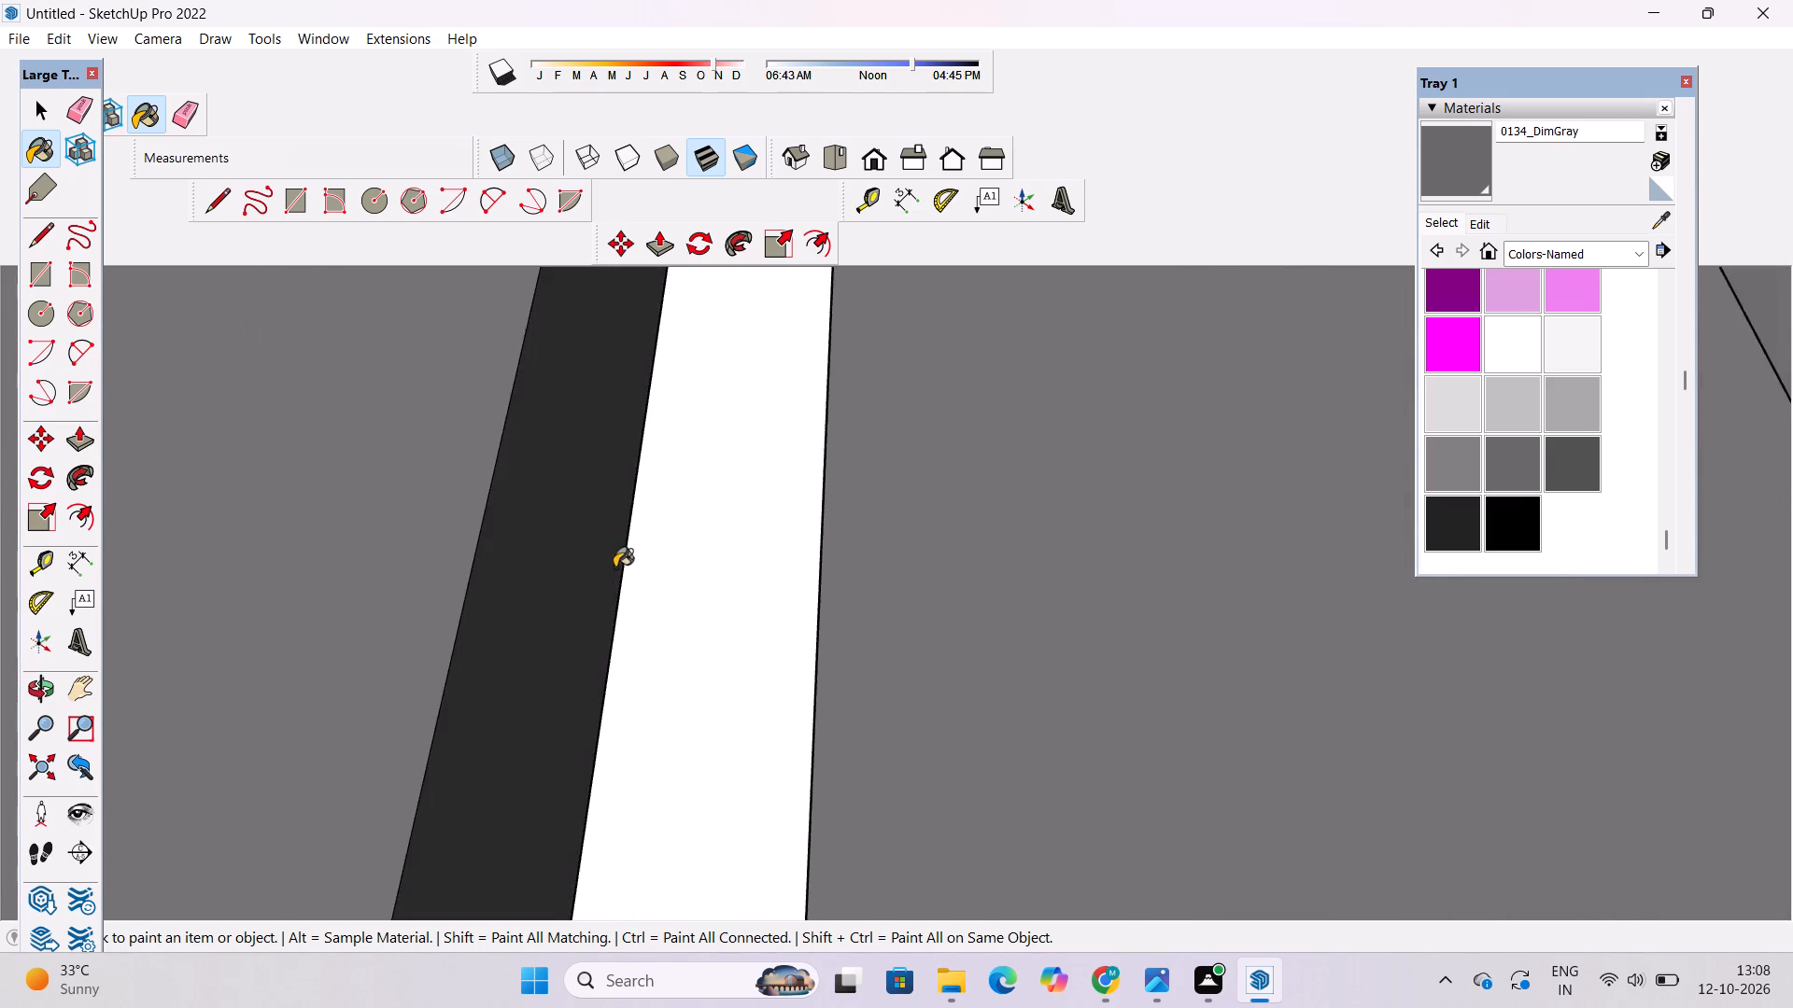
{"action": "scroll", "coordinate": [614, 567], "scroll_direction": "up", "scroll_amount": 7}
{"action": "left_click", "coordinate": [1085, 602]}
{"action": "scroll", "coordinate": [204, 614], "scroll_direction": "down", "scroll_amount": 16}
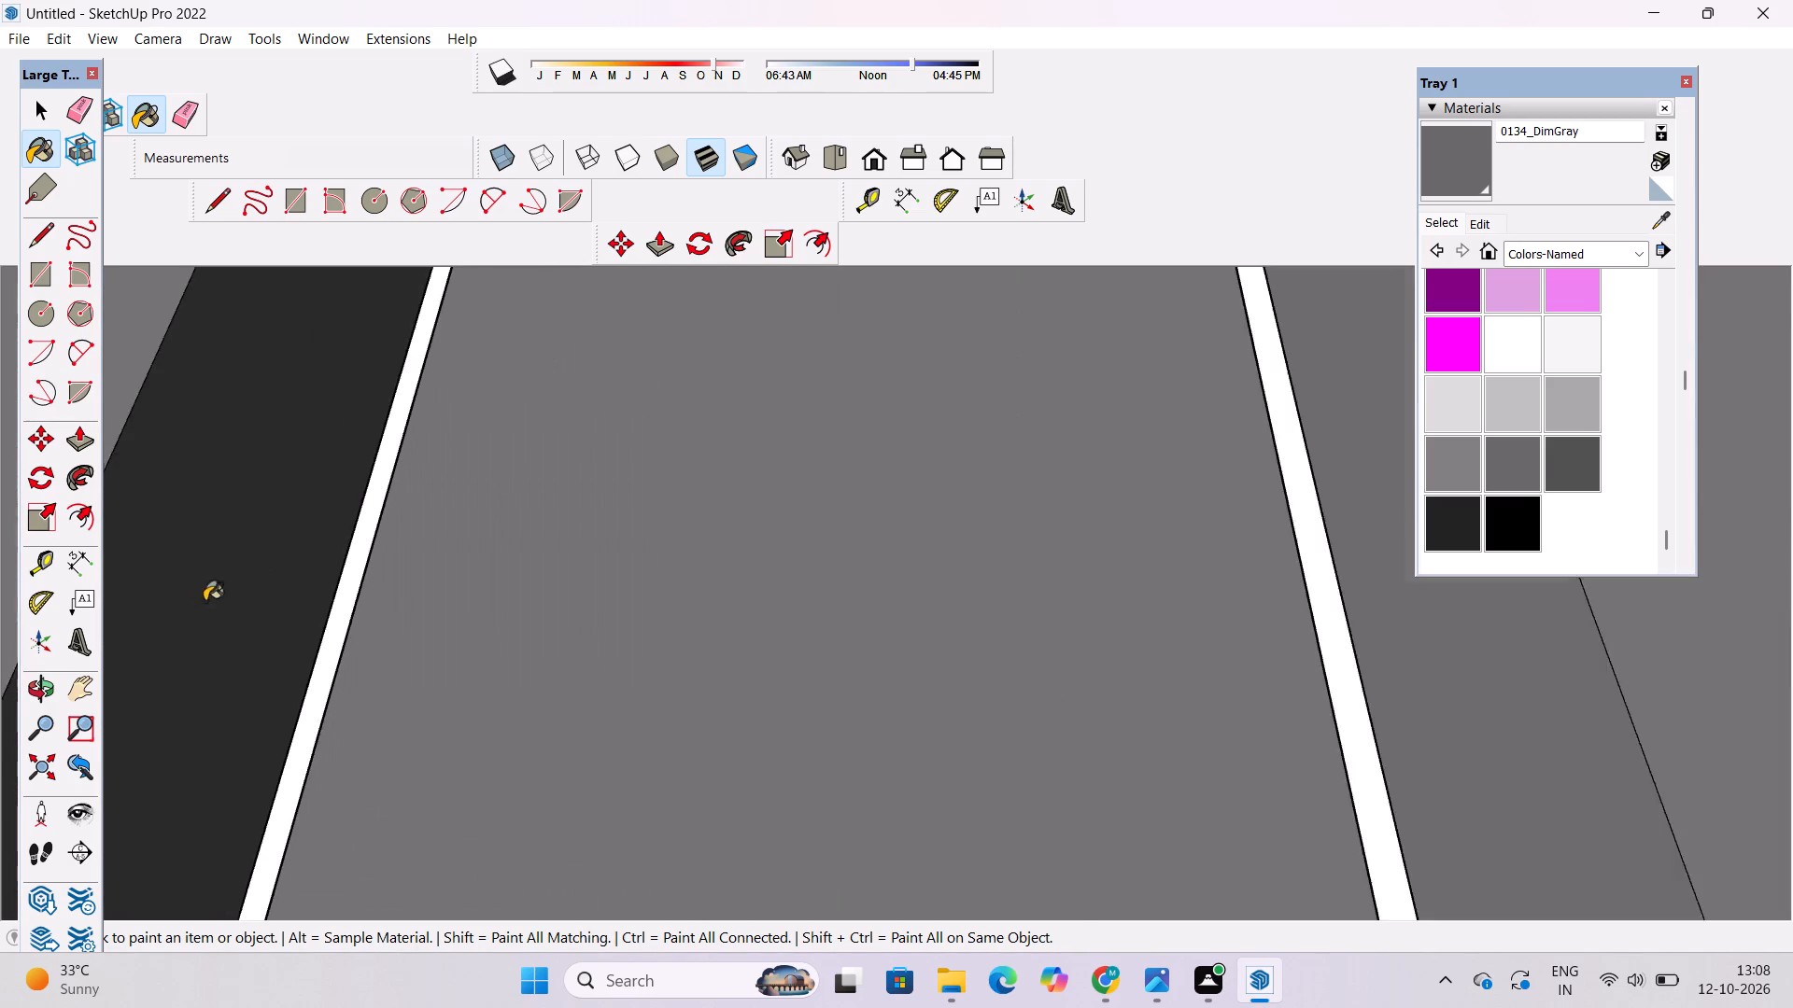
{"action": "scroll", "coordinate": [205, 601], "scroll_direction": "down", "scroll_amount": 13}
{"action": "scroll", "coordinate": [683, 561], "scroll_direction": "up", "scroll_amount": 9}
{"action": "left_click", "coordinate": [679, 564]}
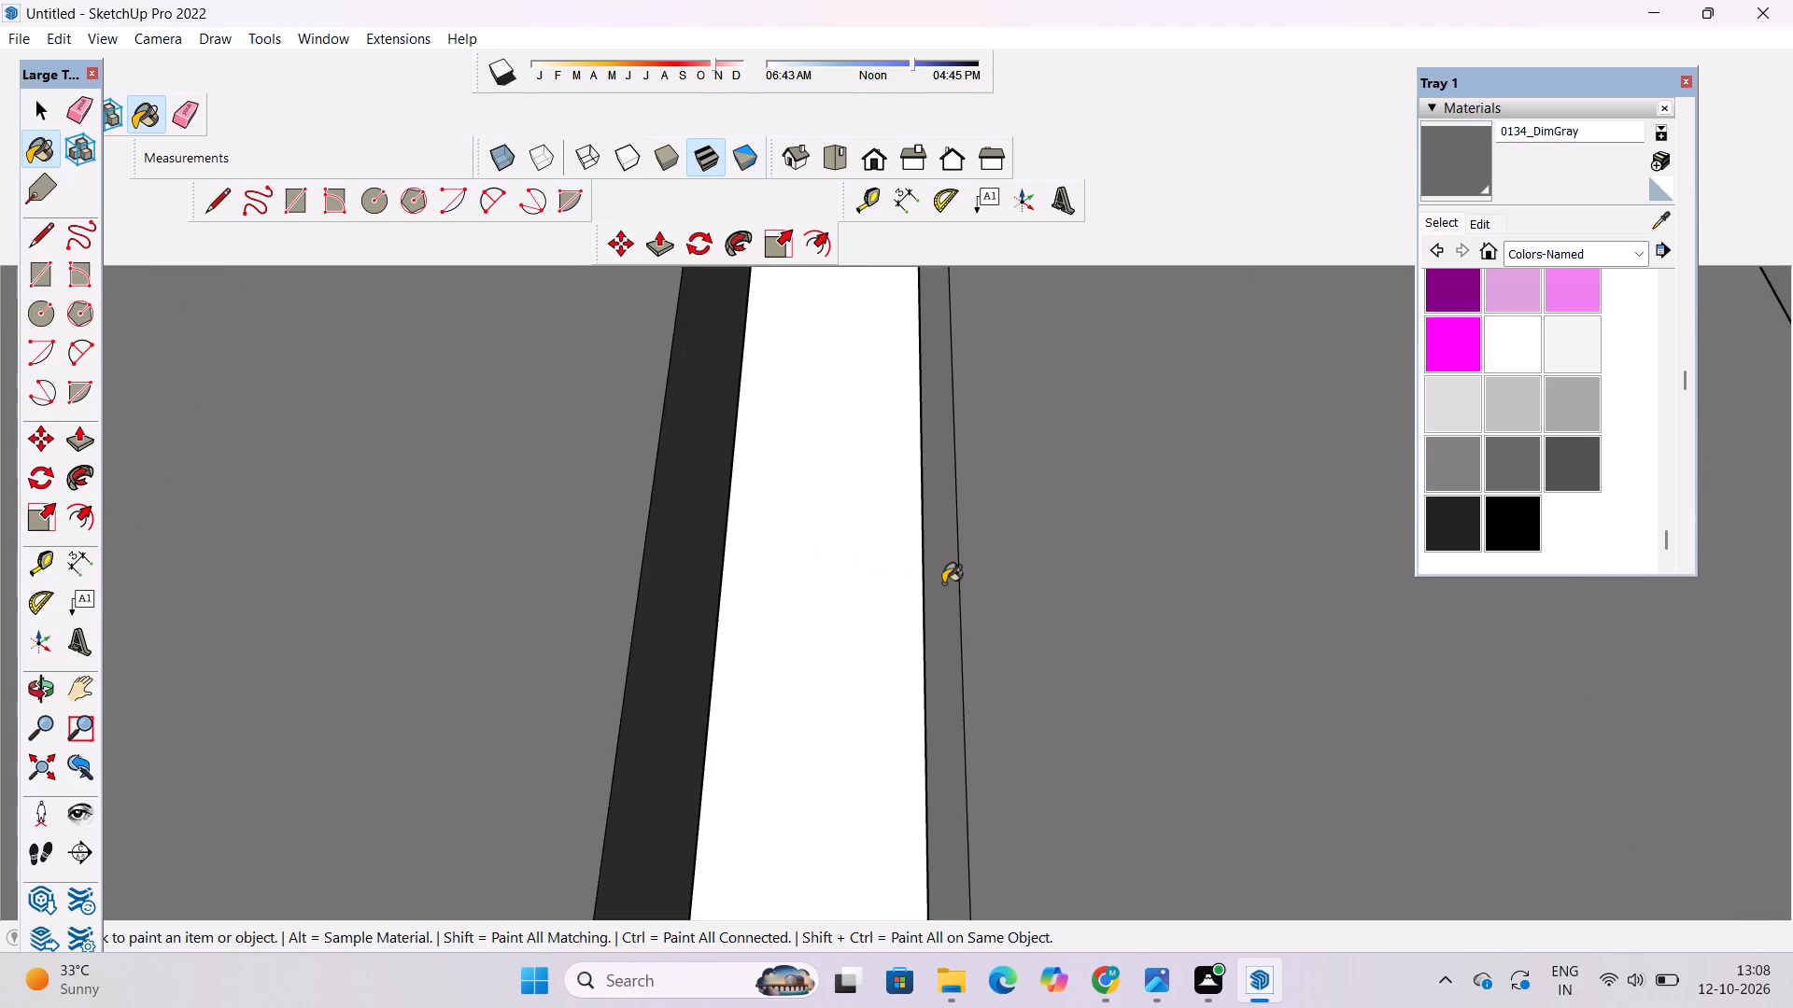
{"action": "left_click", "coordinate": [947, 590]}
{"action": "scroll", "coordinate": [233, 547], "scroll_direction": "down", "scroll_amount": 19}
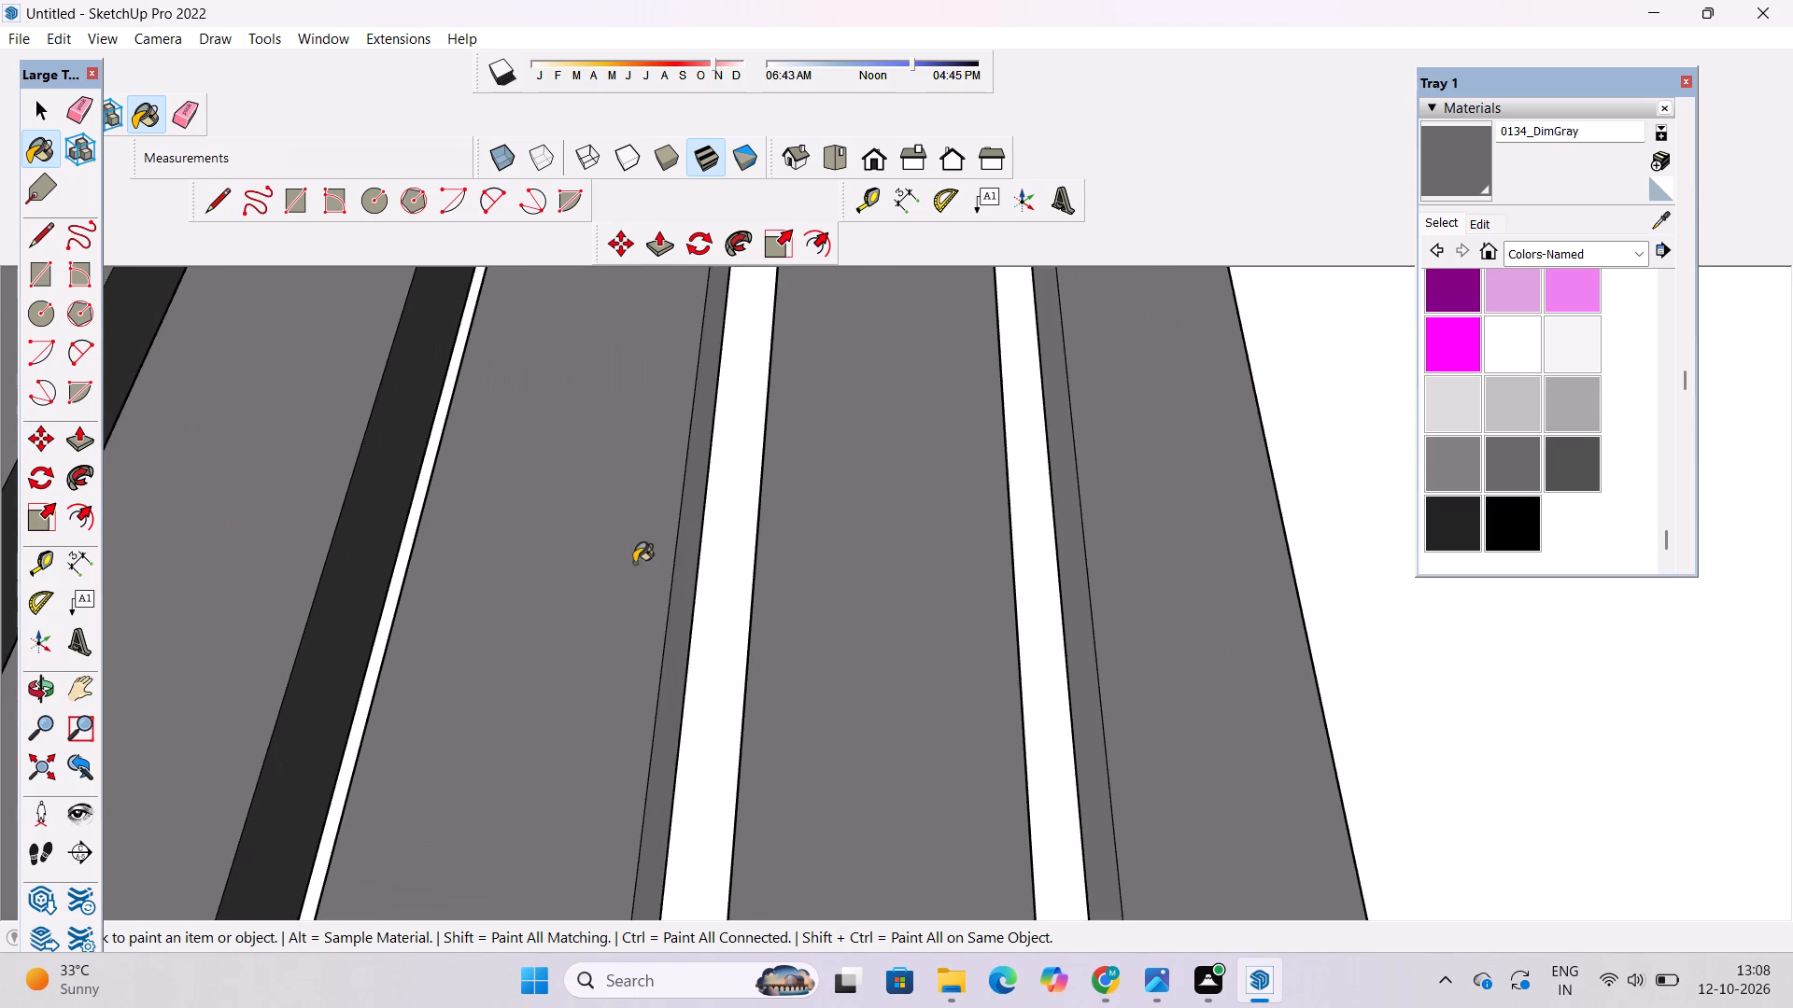
Paint the gap-side faces of the rightmost slats and the last slat's outer right side face with 0134_DimGray.
{"action": "scroll", "coordinate": [646, 567], "scroll_direction": "up", "scroll_amount": 9}
{"action": "left_click", "coordinate": [571, 581]}
{"action": "scroll", "coordinate": [596, 577], "scroll_direction": "up", "scroll_amount": 8}
{"action": "left_click", "coordinate": [1047, 623]}
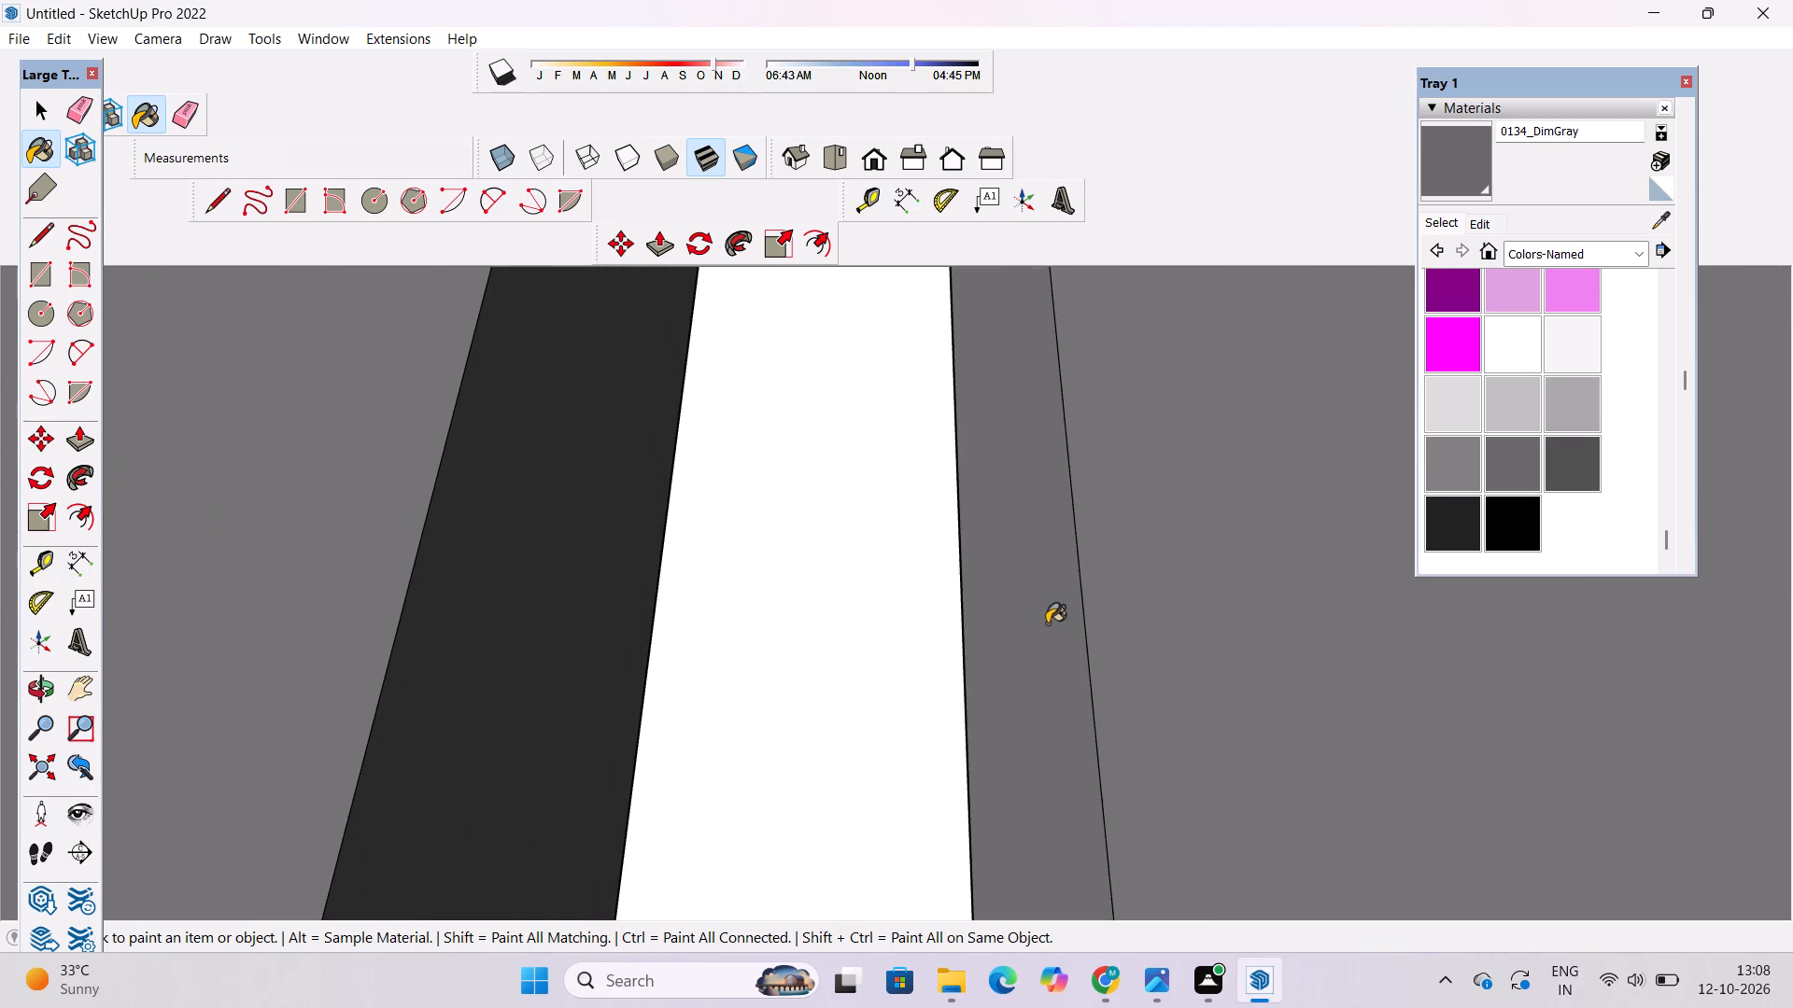
{"action": "scroll", "coordinate": [258, 512], "scroll_direction": "down", "scroll_amount": 20}
{"action": "scroll", "coordinate": [258, 512], "scroll_direction": "down", "scroll_amount": 5}
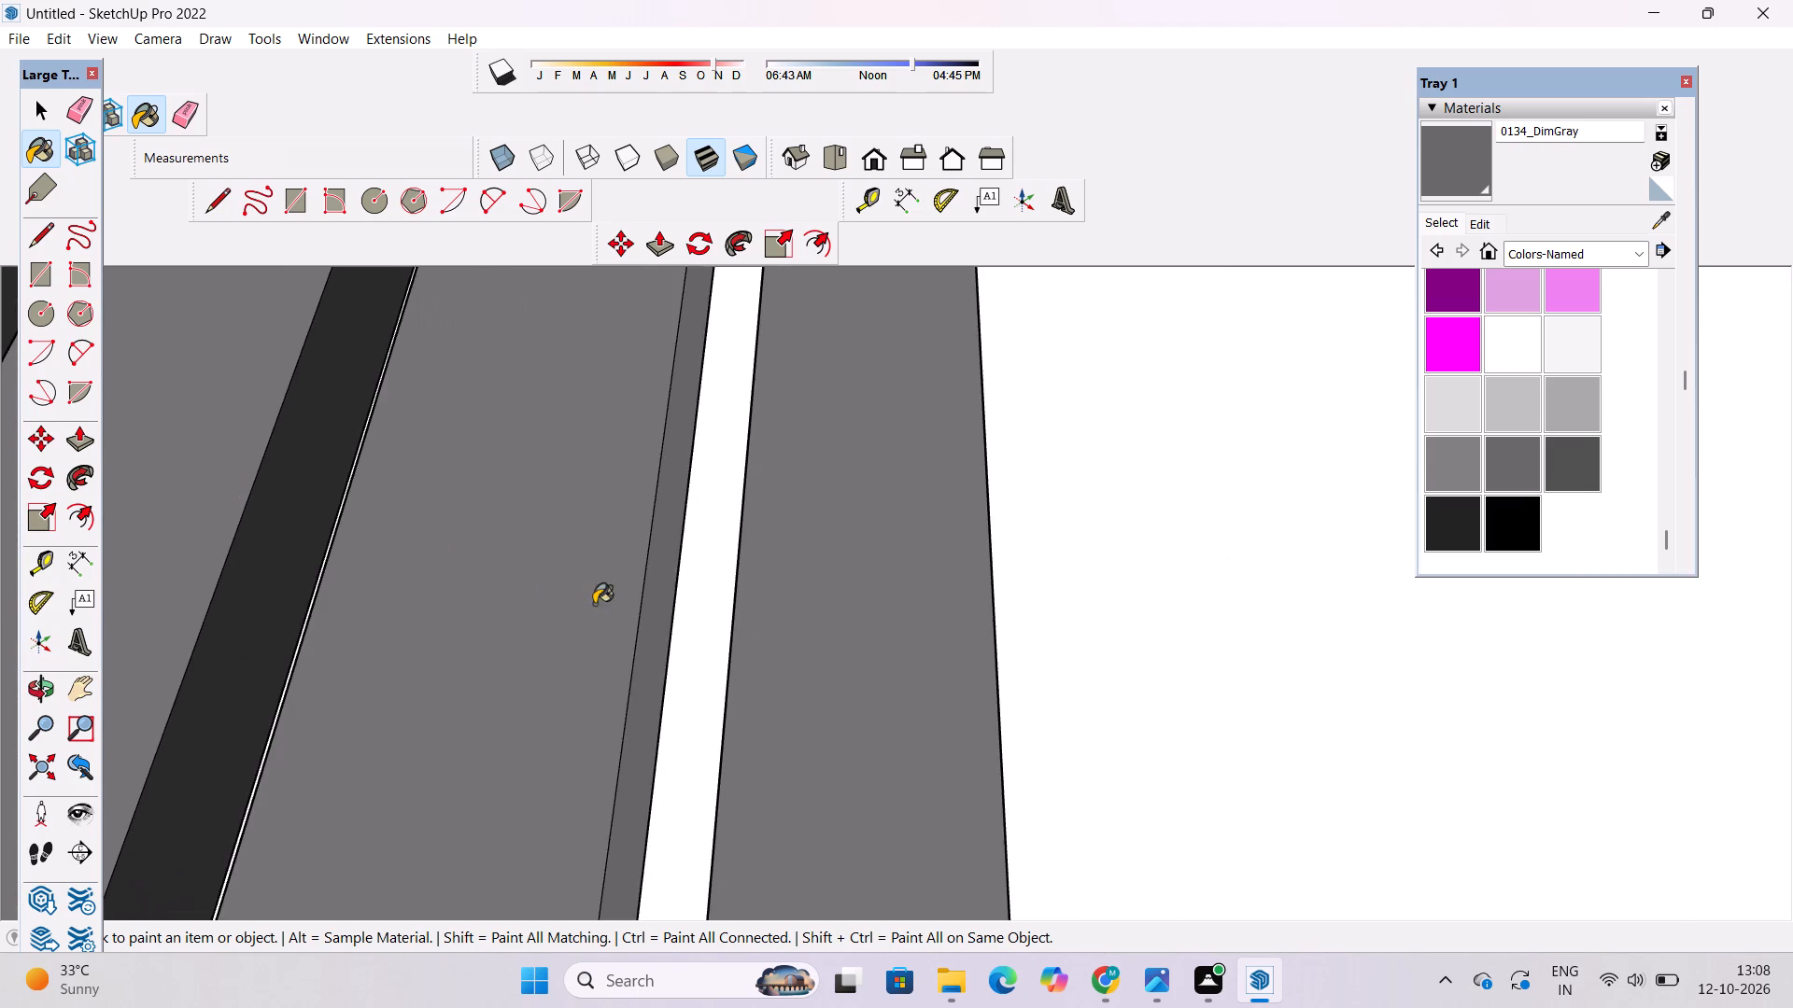
{"action": "scroll", "coordinate": [599, 603], "scroll_direction": "up", "scroll_amount": 9}
{"action": "left_click", "coordinate": [660, 598]}
{"action": "scroll", "coordinate": [591, 582], "scroll_direction": "up", "scroll_amount": 8}
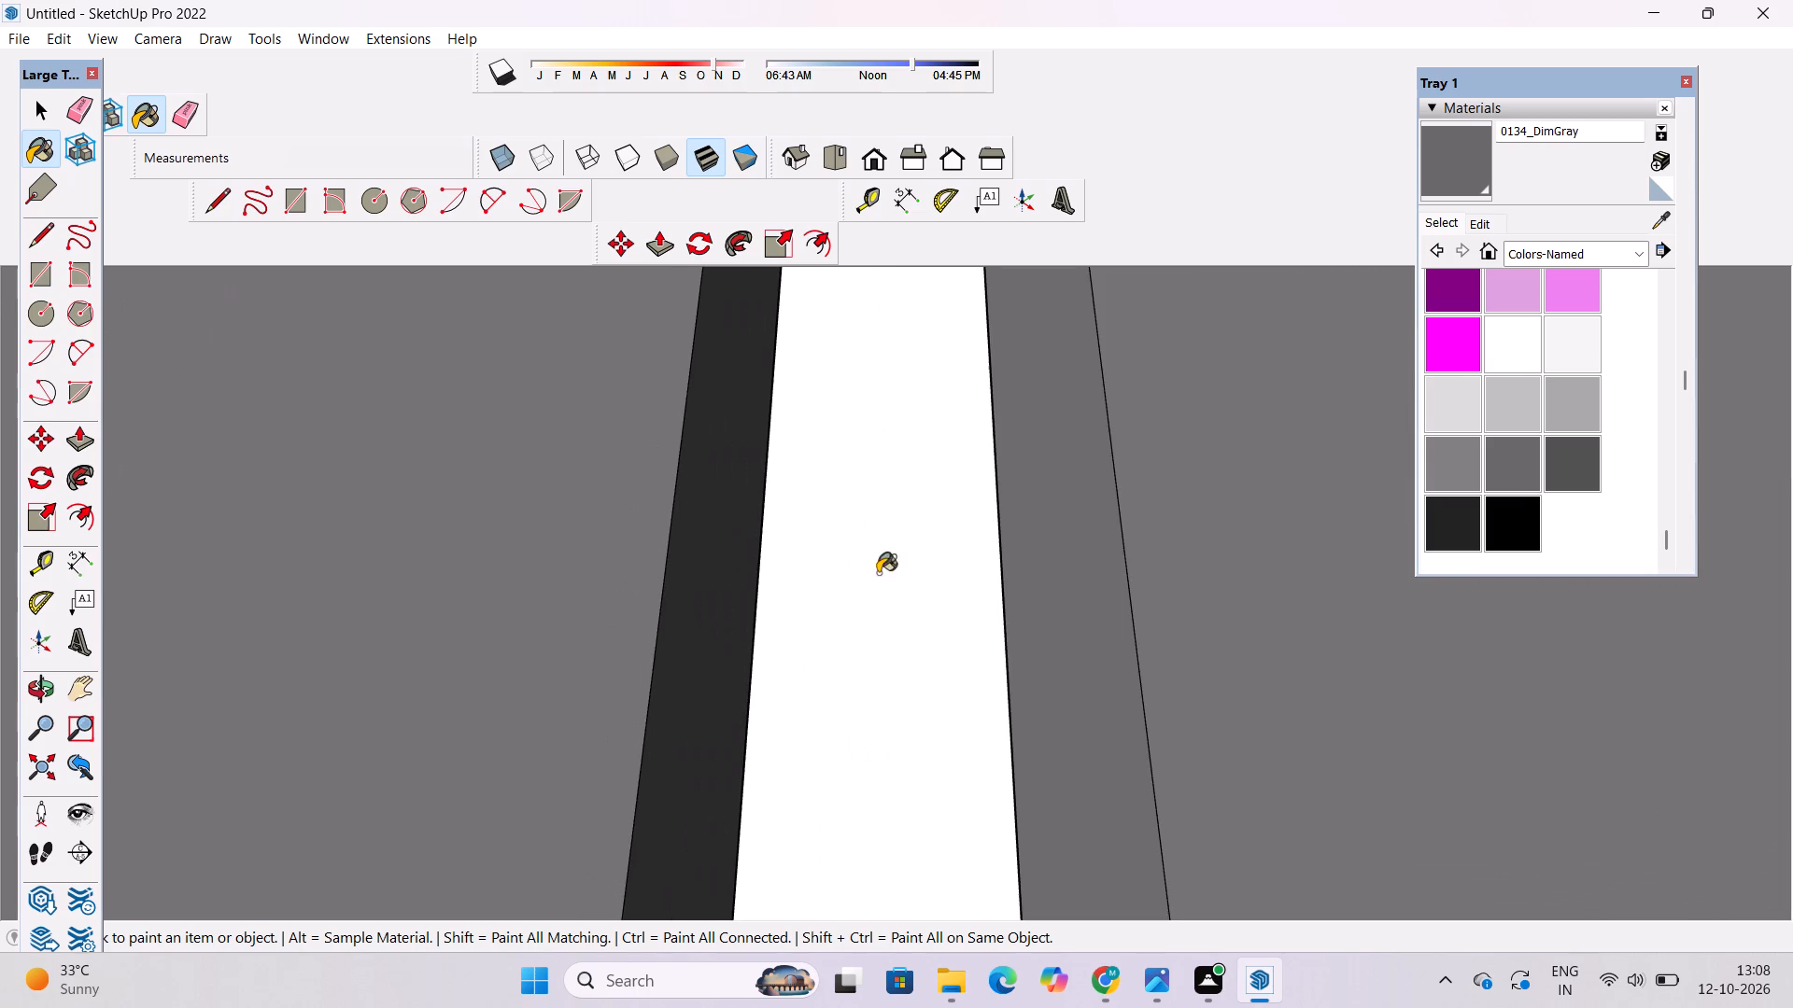
{"action": "left_click", "coordinate": [1073, 615]}
{"action": "scroll", "coordinate": [259, 456], "scroll_direction": "down", "scroll_amount": 20}
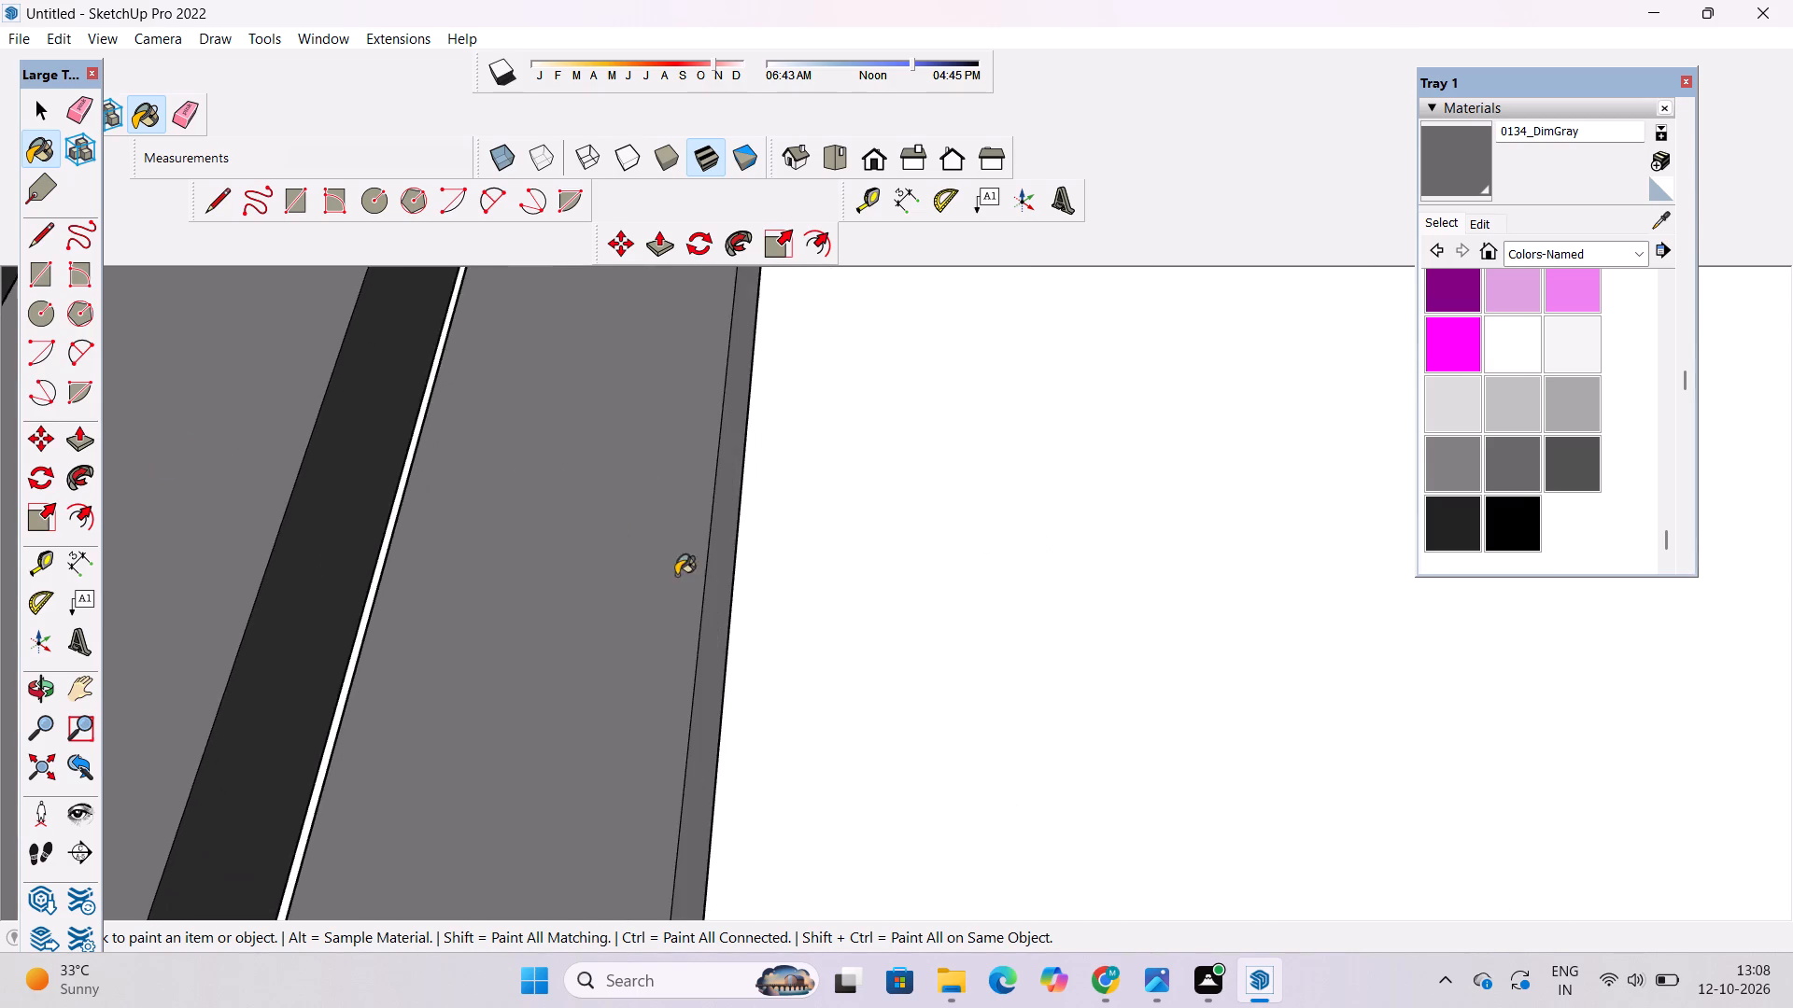
{"action": "scroll", "coordinate": [683, 579], "scroll_direction": "up", "scroll_amount": 8}
{"action": "left_click", "coordinate": [585, 542]}
Paint the leftmost slat's outer side face and the missed side faces of its neighbouring slats with 0134_DimGray.
{"action": "scroll", "coordinate": [958, 501], "scroll_direction": "down", "scroll_amount": 17}
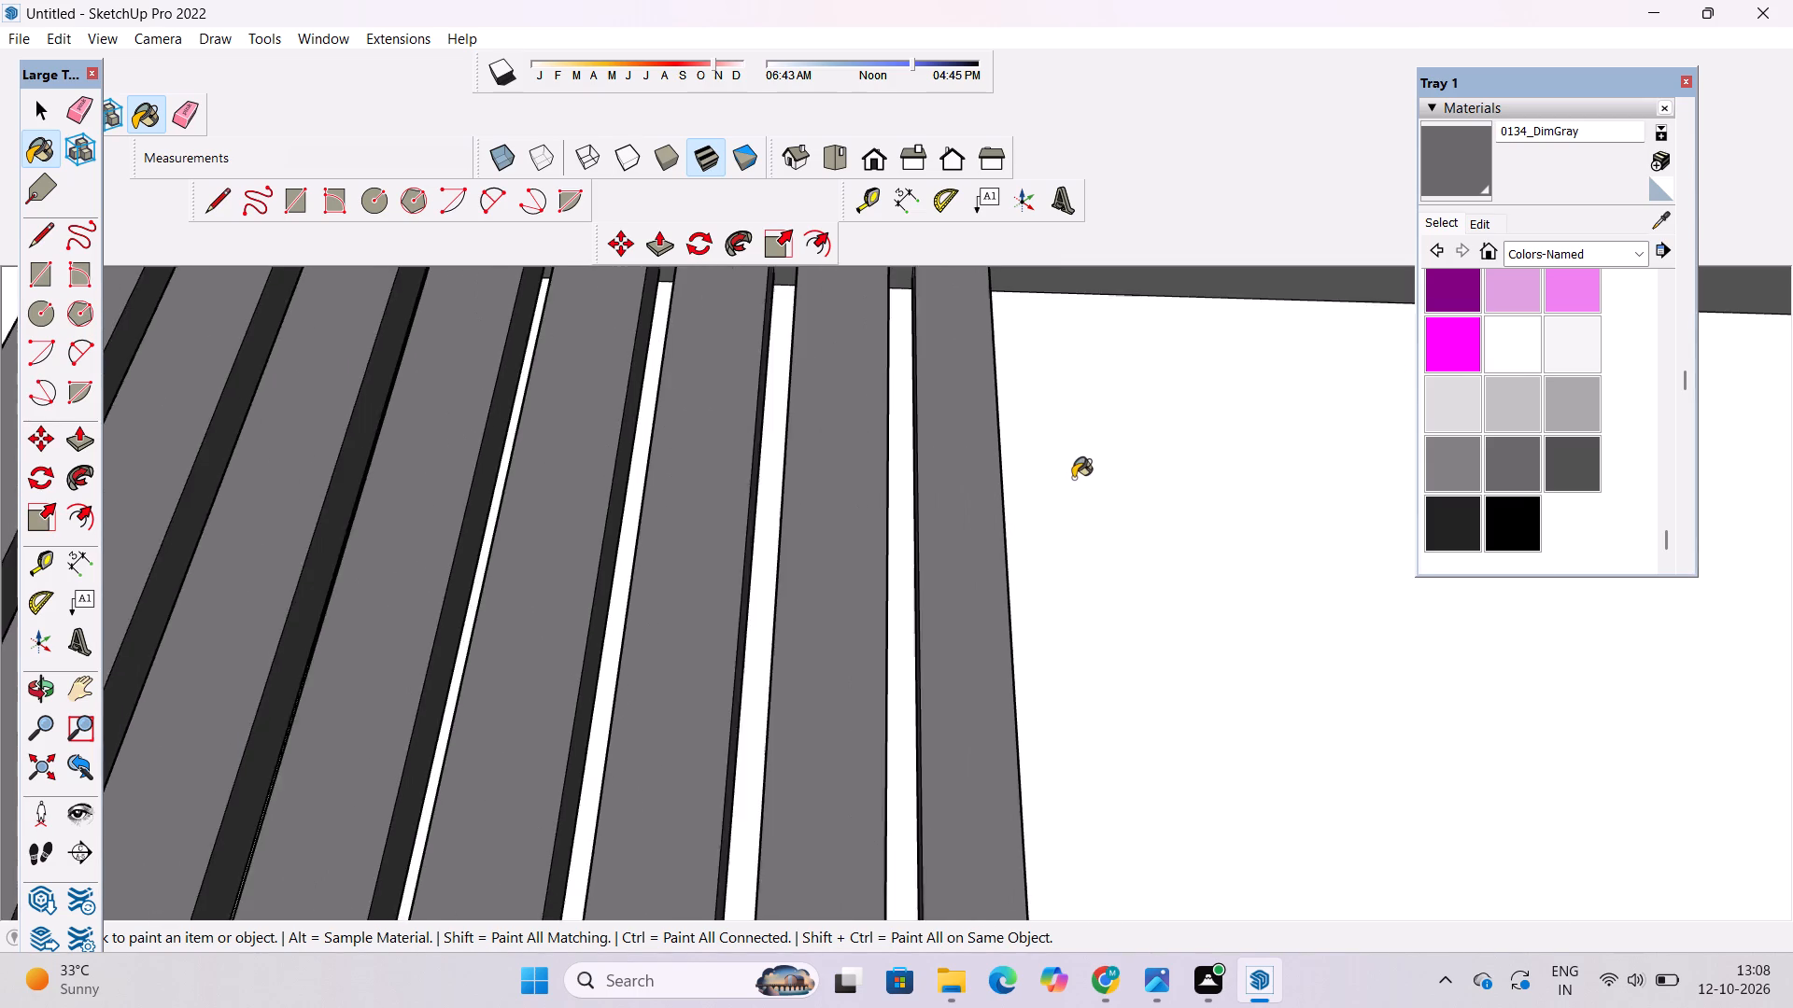
{"action": "scroll", "coordinate": [1073, 478], "scroll_direction": "down", "scroll_amount": 11}
{"action": "scroll", "coordinate": [194, 536], "scroll_direction": "up", "scroll_amount": 14}
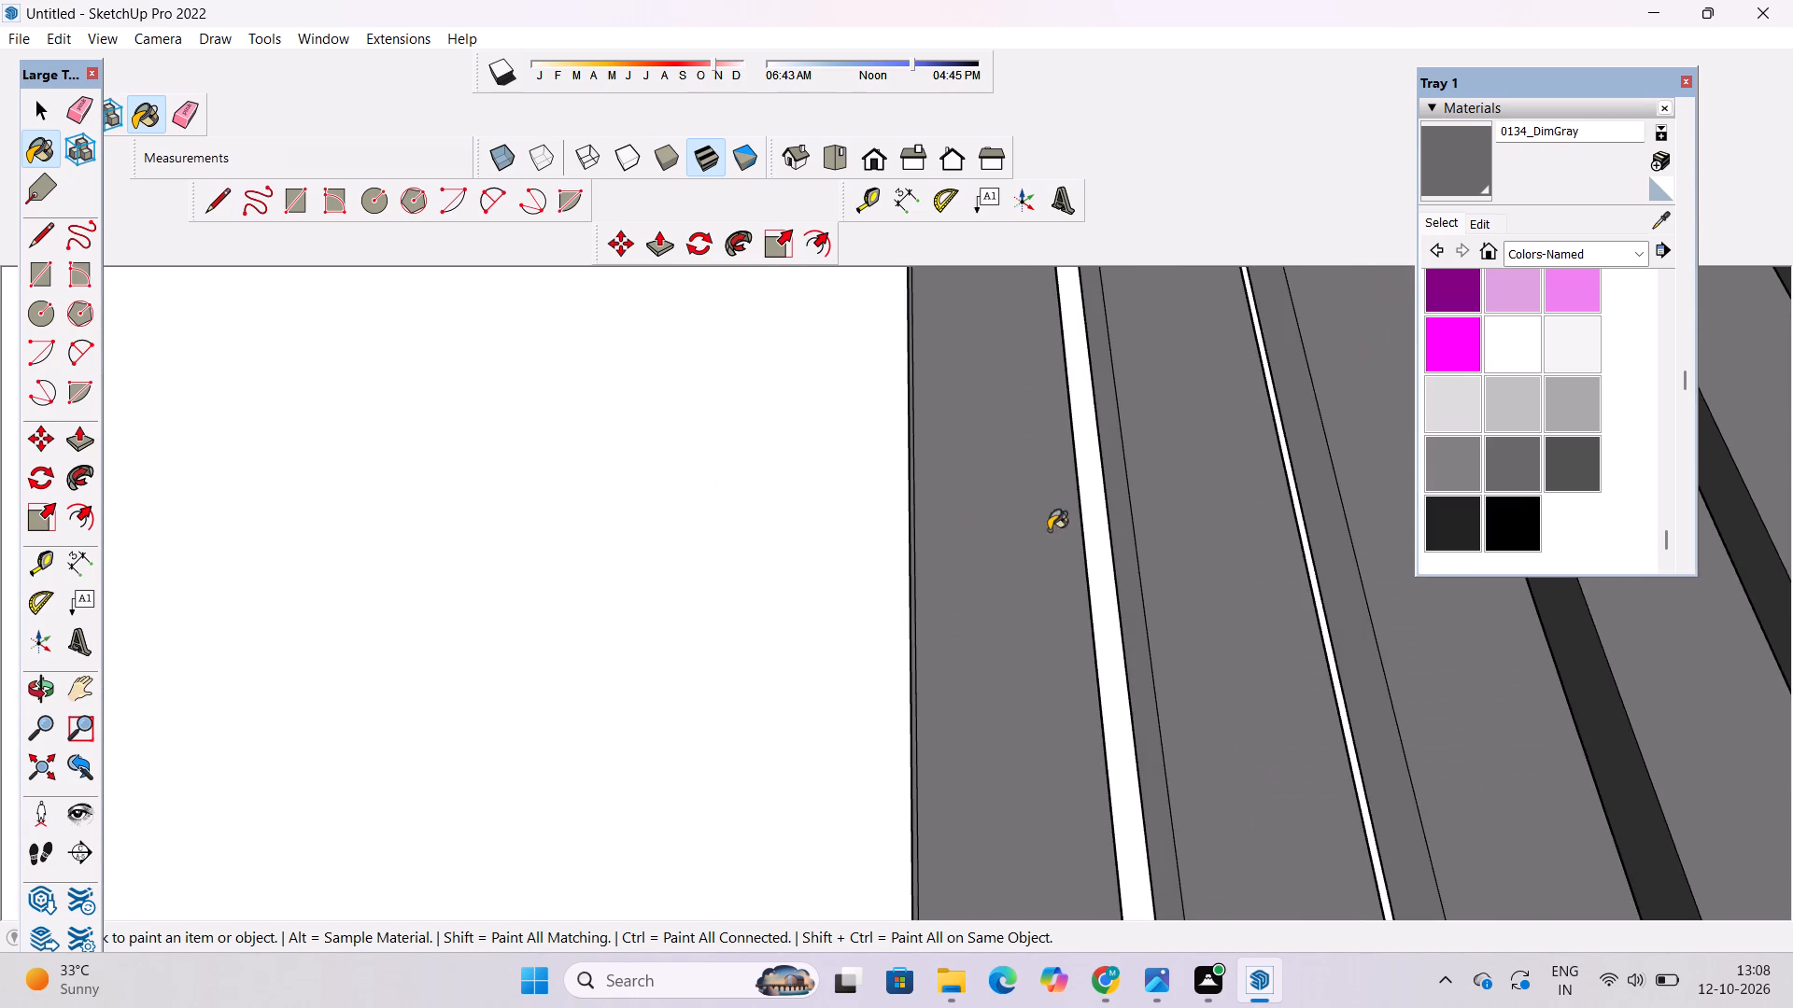
{"action": "scroll", "coordinate": [886, 542], "scroll_direction": "up", "scroll_amount": 8}
{"action": "left_click", "coordinate": [953, 514]}
{"action": "scroll", "coordinate": [255, 595], "scroll_direction": "down", "scroll_amount": 10}
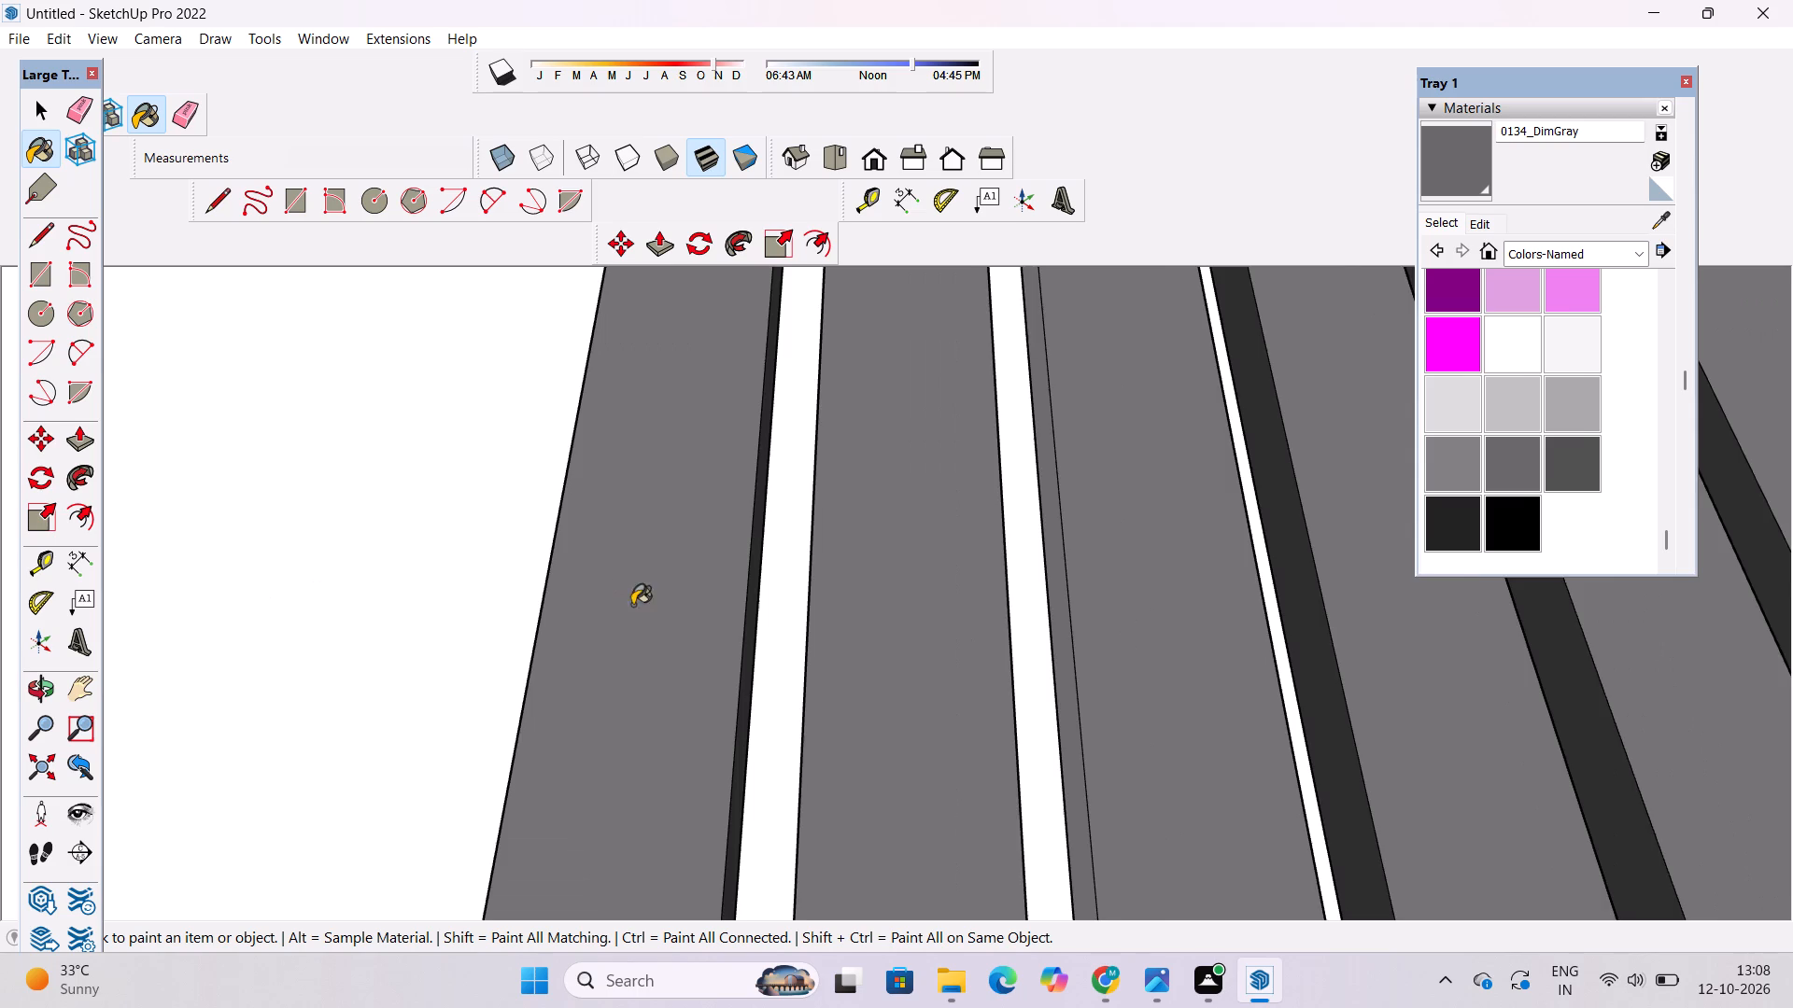
{"action": "scroll", "coordinate": [632, 605], "scroll_direction": "up", "scroll_amount": 13}
{"action": "left_click", "coordinate": [613, 602]}
{"action": "scroll", "coordinate": [608, 601], "scroll_direction": "up", "scroll_amount": 8}
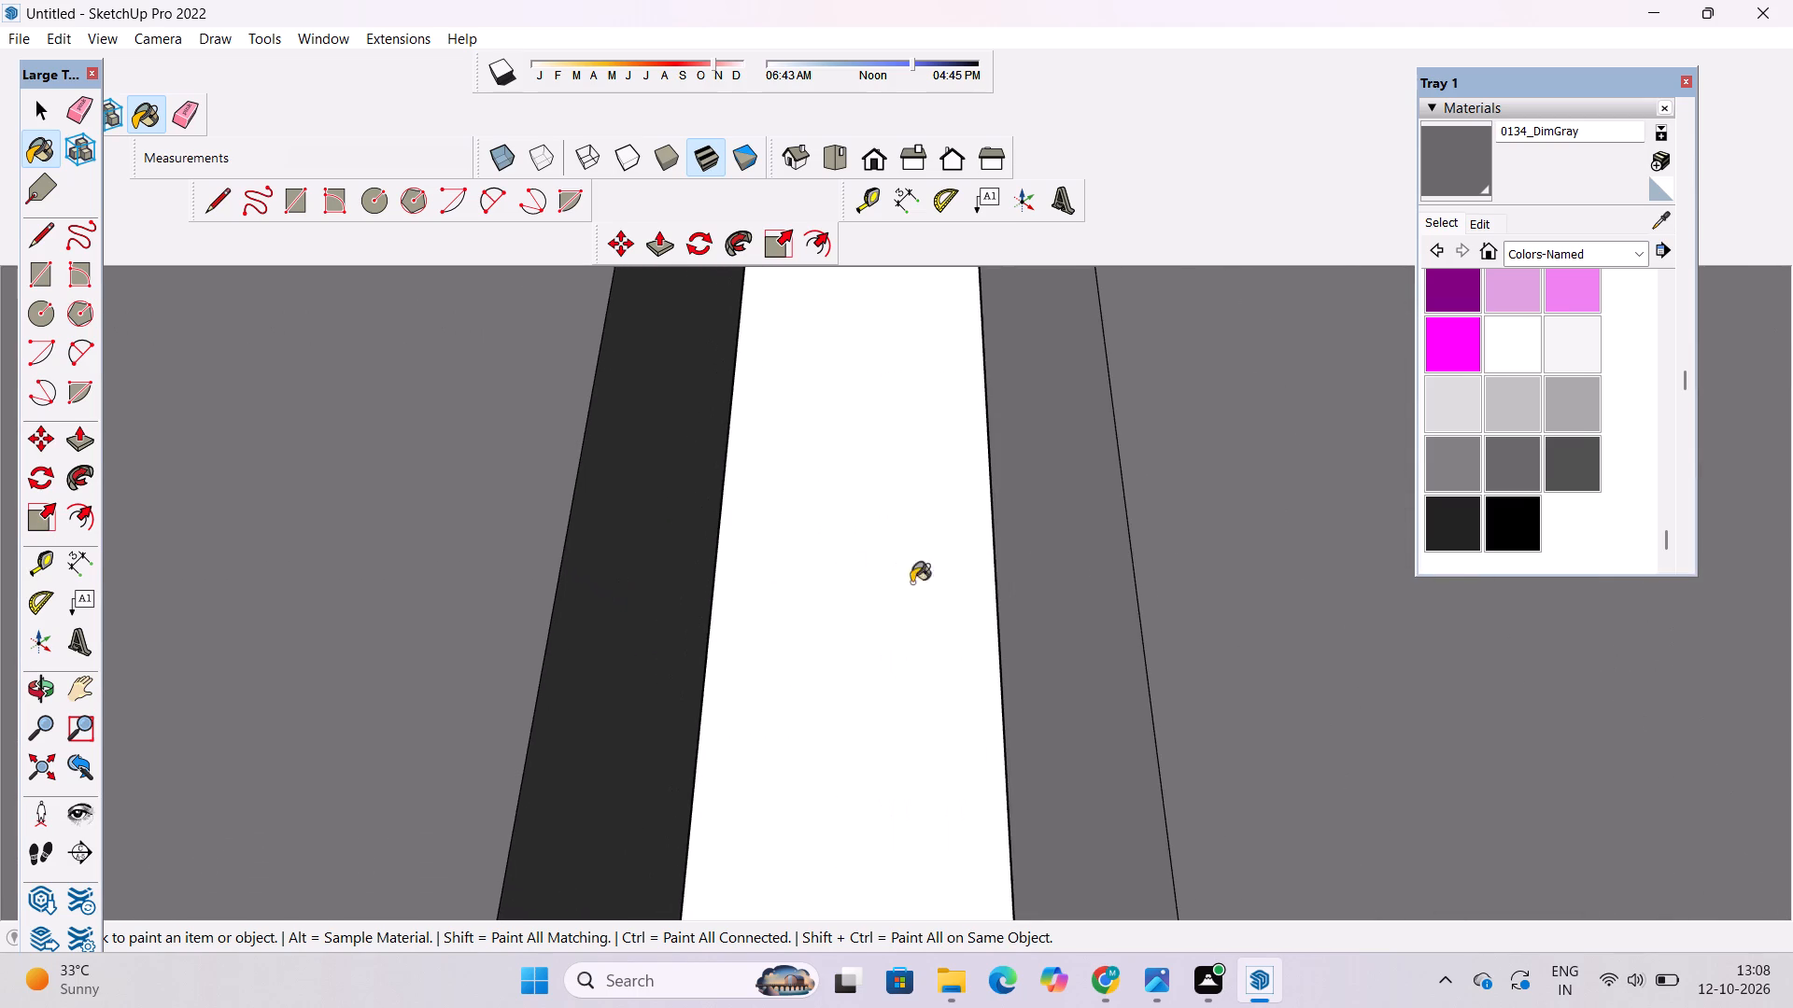
{"action": "left_click", "coordinate": [1060, 590]}
Paint the remaining light side face in the gap between the left-hand slats with 0134_DimGray.
{"action": "scroll", "coordinate": [645, 539], "scroll_direction": "down", "scroll_amount": 17}
{"action": "scroll", "coordinate": [606, 509], "scroll_direction": "down", "scroll_amount": 5}
{"action": "key", "text": "o"}
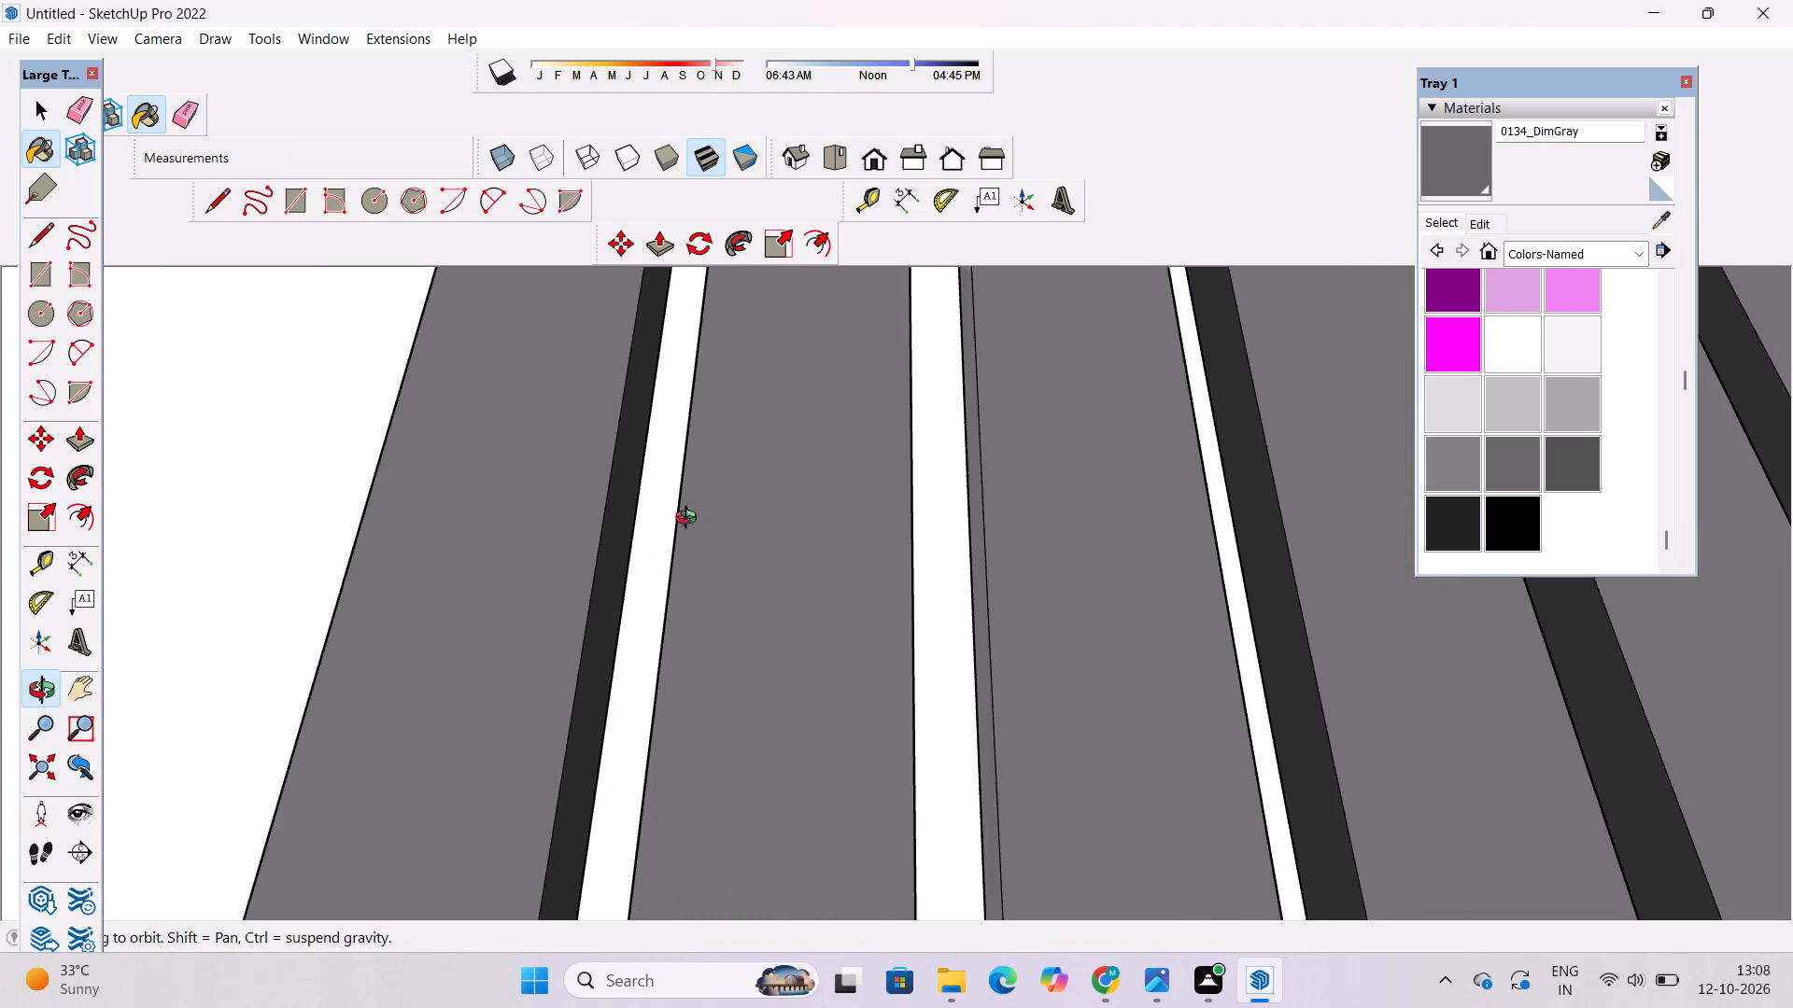
{"action": "left_click_drag", "start_coordinate": [915, 606], "coordinate": [1148, 827]}
{"action": "left_click_drag", "start_coordinate": [996, 721], "coordinate": [991, 710]}
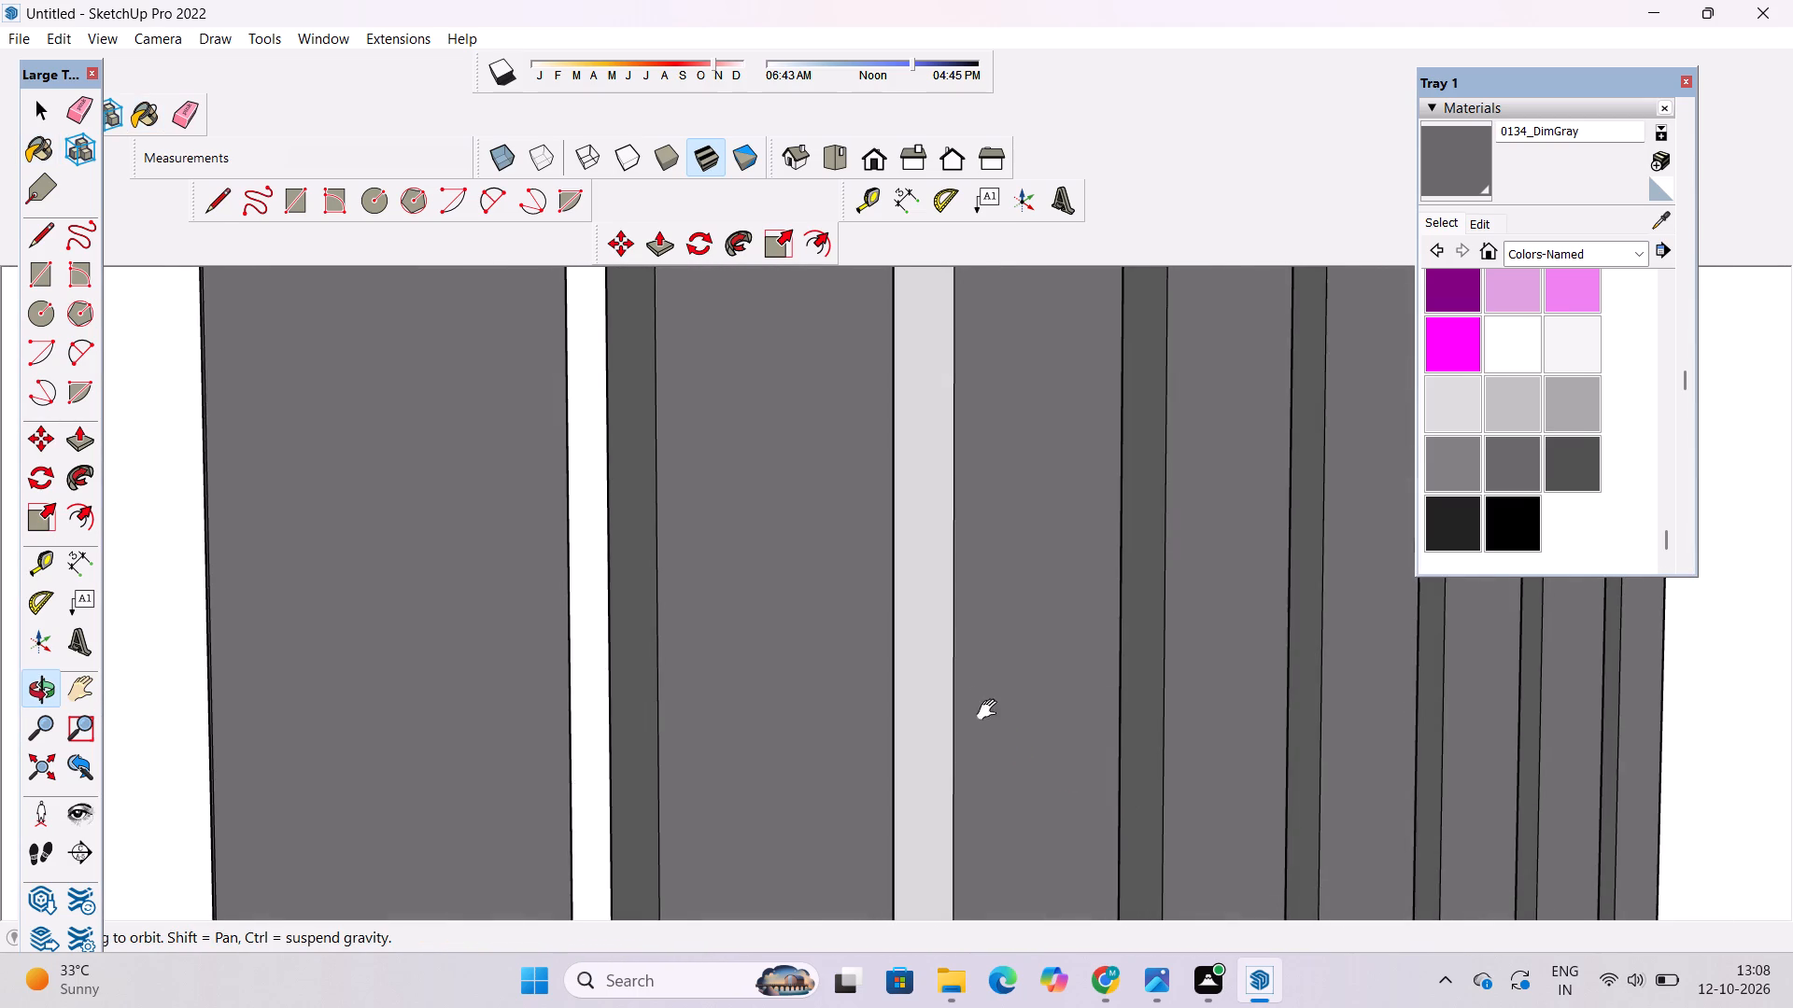
{"action": "left_click_drag", "start_coordinate": [991, 710], "coordinate": [909, 544]}
{"action": "left_click", "coordinate": [1460, 167]}
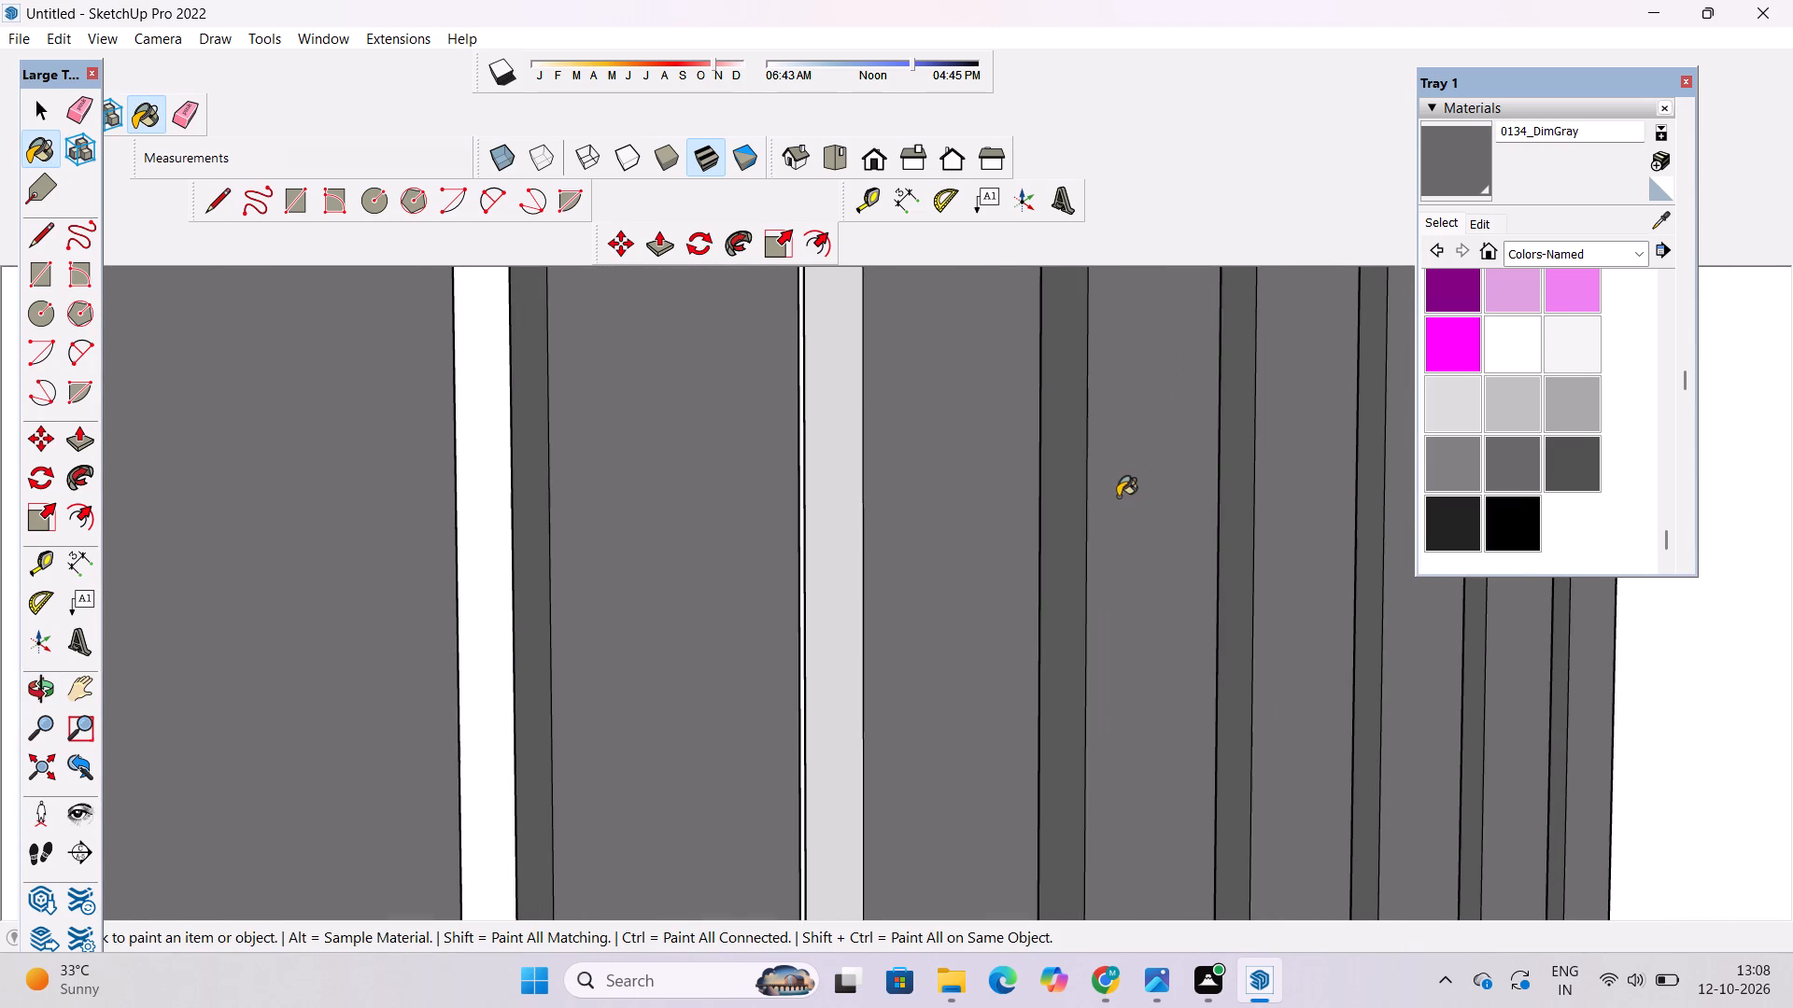
{"action": "scroll", "coordinate": [1124, 497], "scroll_direction": "up", "scroll_amount": 3}
{"action": "left_click", "coordinate": [713, 613]}
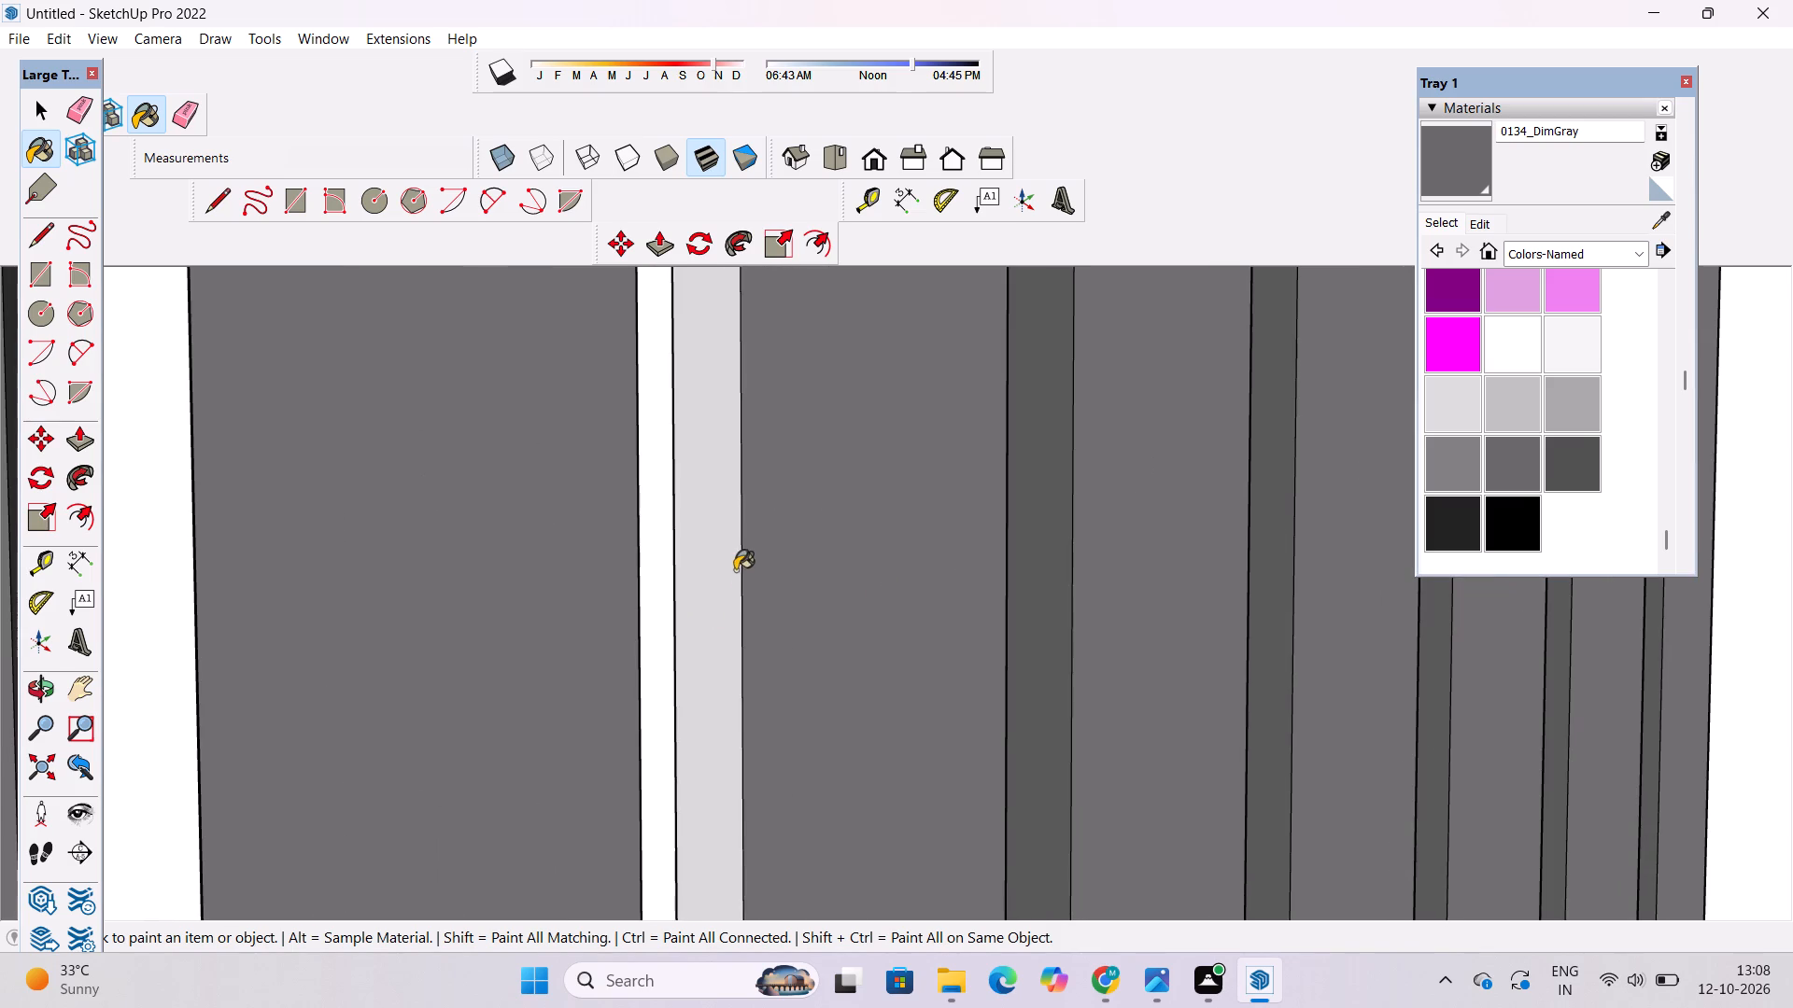
Examine the grey slats' lower ends and side faces and the cornice below them from several angles.
{"action": "key", "text": "o"}
{"action": "scroll", "coordinate": [816, 385], "scroll_direction": "down", "scroll_amount": 12}
{"action": "left_click_drag", "start_coordinate": [854, 618], "coordinate": [837, 322], "text": "shift"}
{"action": "scroll", "coordinate": [837, 330], "scroll_direction": "down", "scroll_amount": 6}
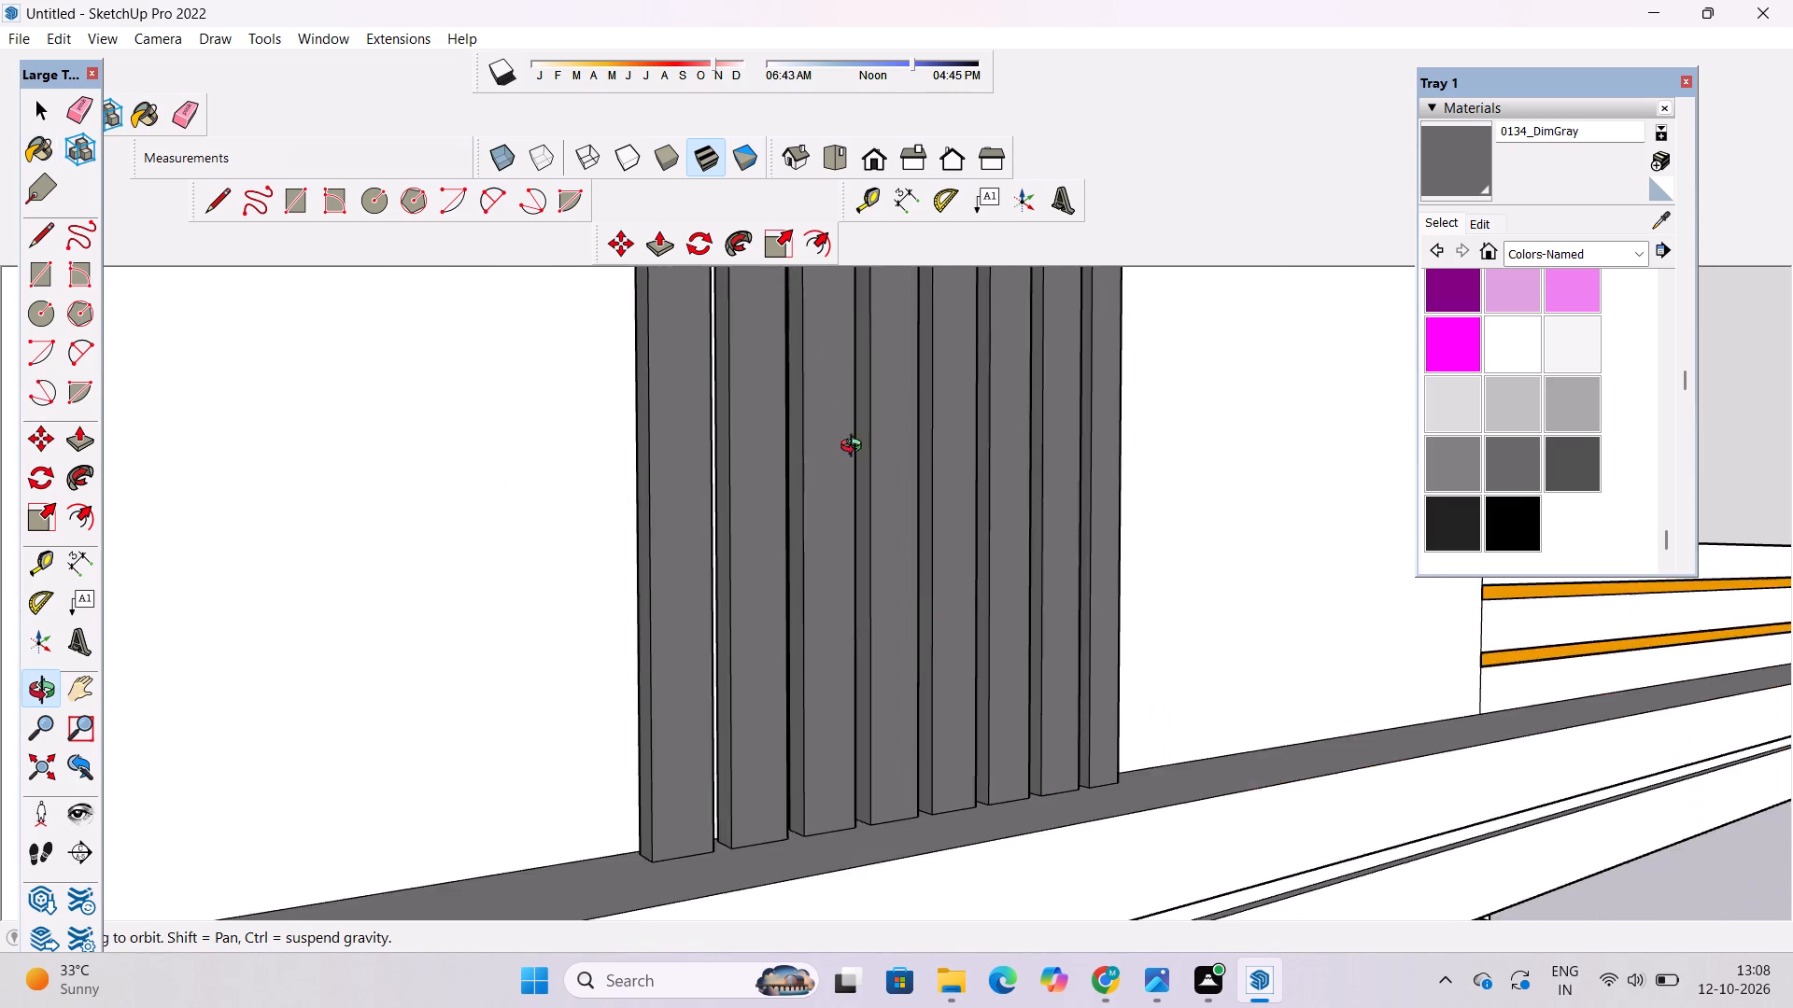
{"action": "left_click_drag", "start_coordinate": [952, 632], "coordinate": [845, 639]}
{"action": "left_click_drag", "start_coordinate": [815, 724], "coordinate": [273, 843]}
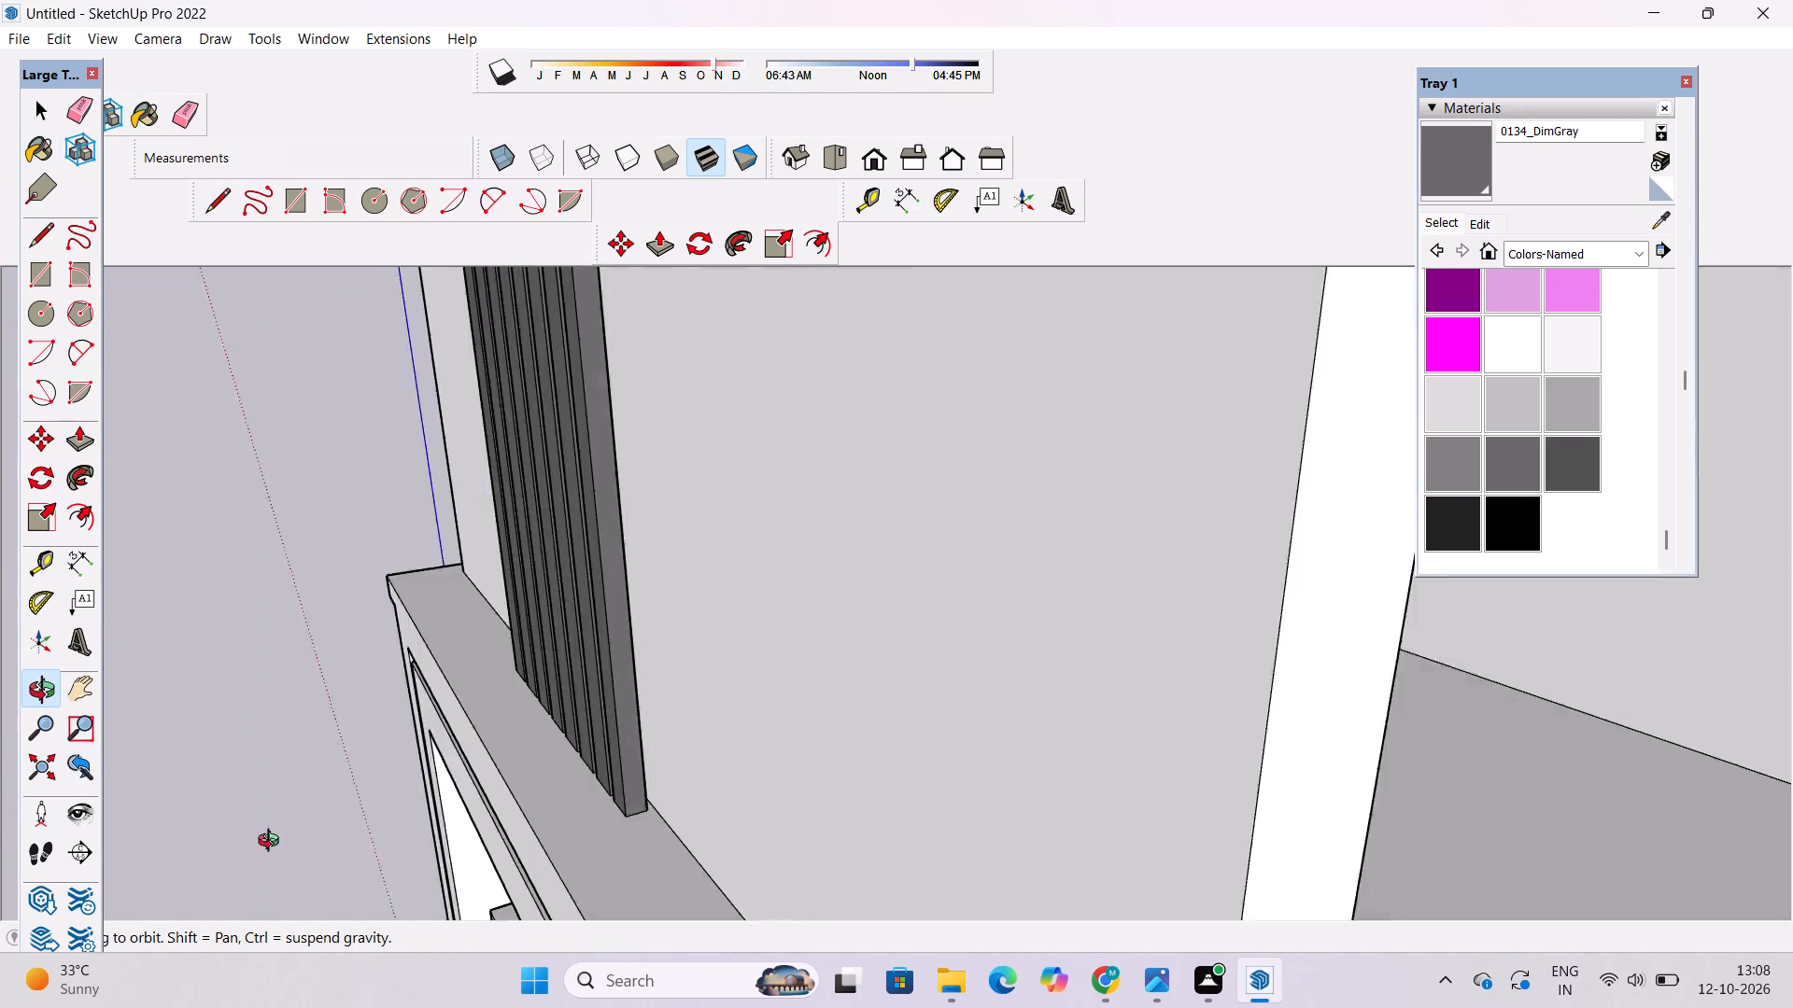
{"action": "left_click_drag", "start_coordinate": [273, 843], "coordinate": [1100, 545]}
{"action": "left_click_drag", "start_coordinate": [1097, 603], "coordinate": [1084, 730]}
{"action": "scroll", "coordinate": [1049, 459], "scroll_direction": "down", "scroll_amount": 5}
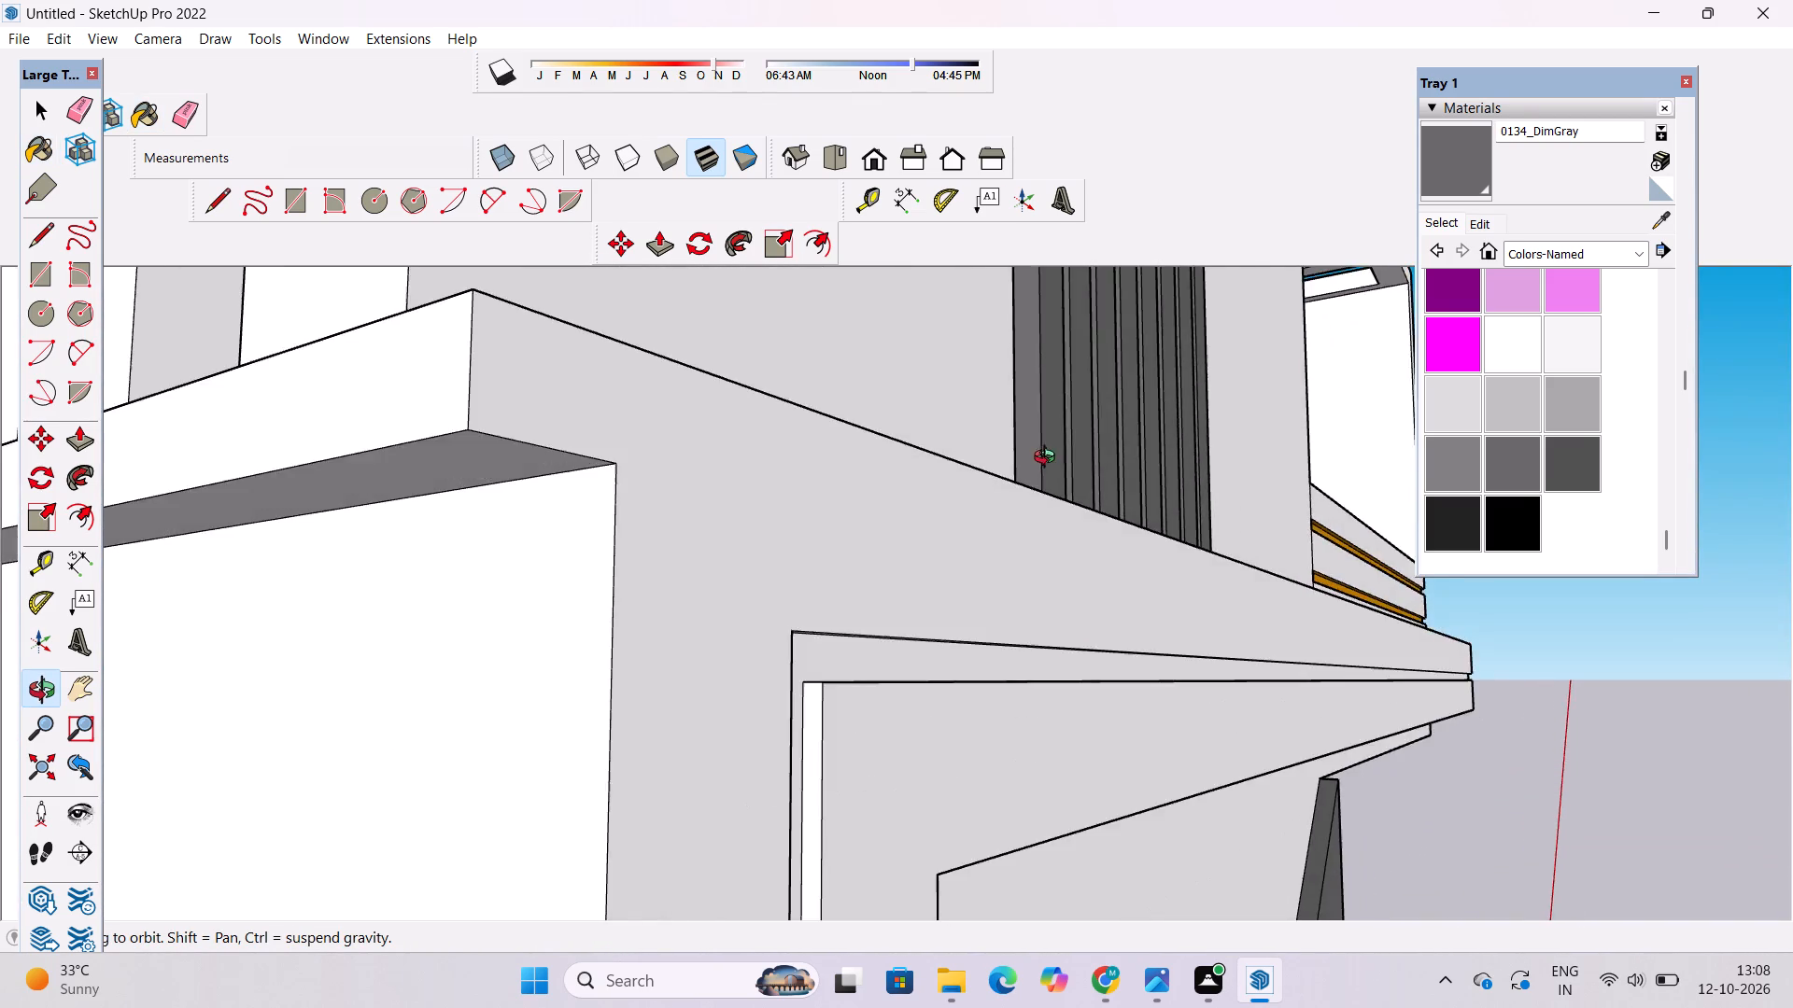
{"action": "left_click_drag", "start_coordinate": [1087, 436], "coordinate": [789, 711], "text": "shift"}
{"action": "scroll", "coordinate": [845, 361], "scroll_direction": "down", "scroll_amount": 6}
Paint the upper frame's right end face and its top face with 0134_DimGray.
{"action": "left_click_drag", "start_coordinate": [1028, 429], "coordinate": [248, 737]}
{"action": "scroll", "coordinate": [586, 373], "scroll_direction": "up", "scroll_amount": 3}
{"action": "left_click_drag", "start_coordinate": [648, 399], "coordinate": [648, 587], "text": "shift"}
{"action": "left_click_drag", "start_coordinate": [678, 567], "coordinate": [678, 499]}
{"action": "left_click", "coordinate": [1457, 156]}
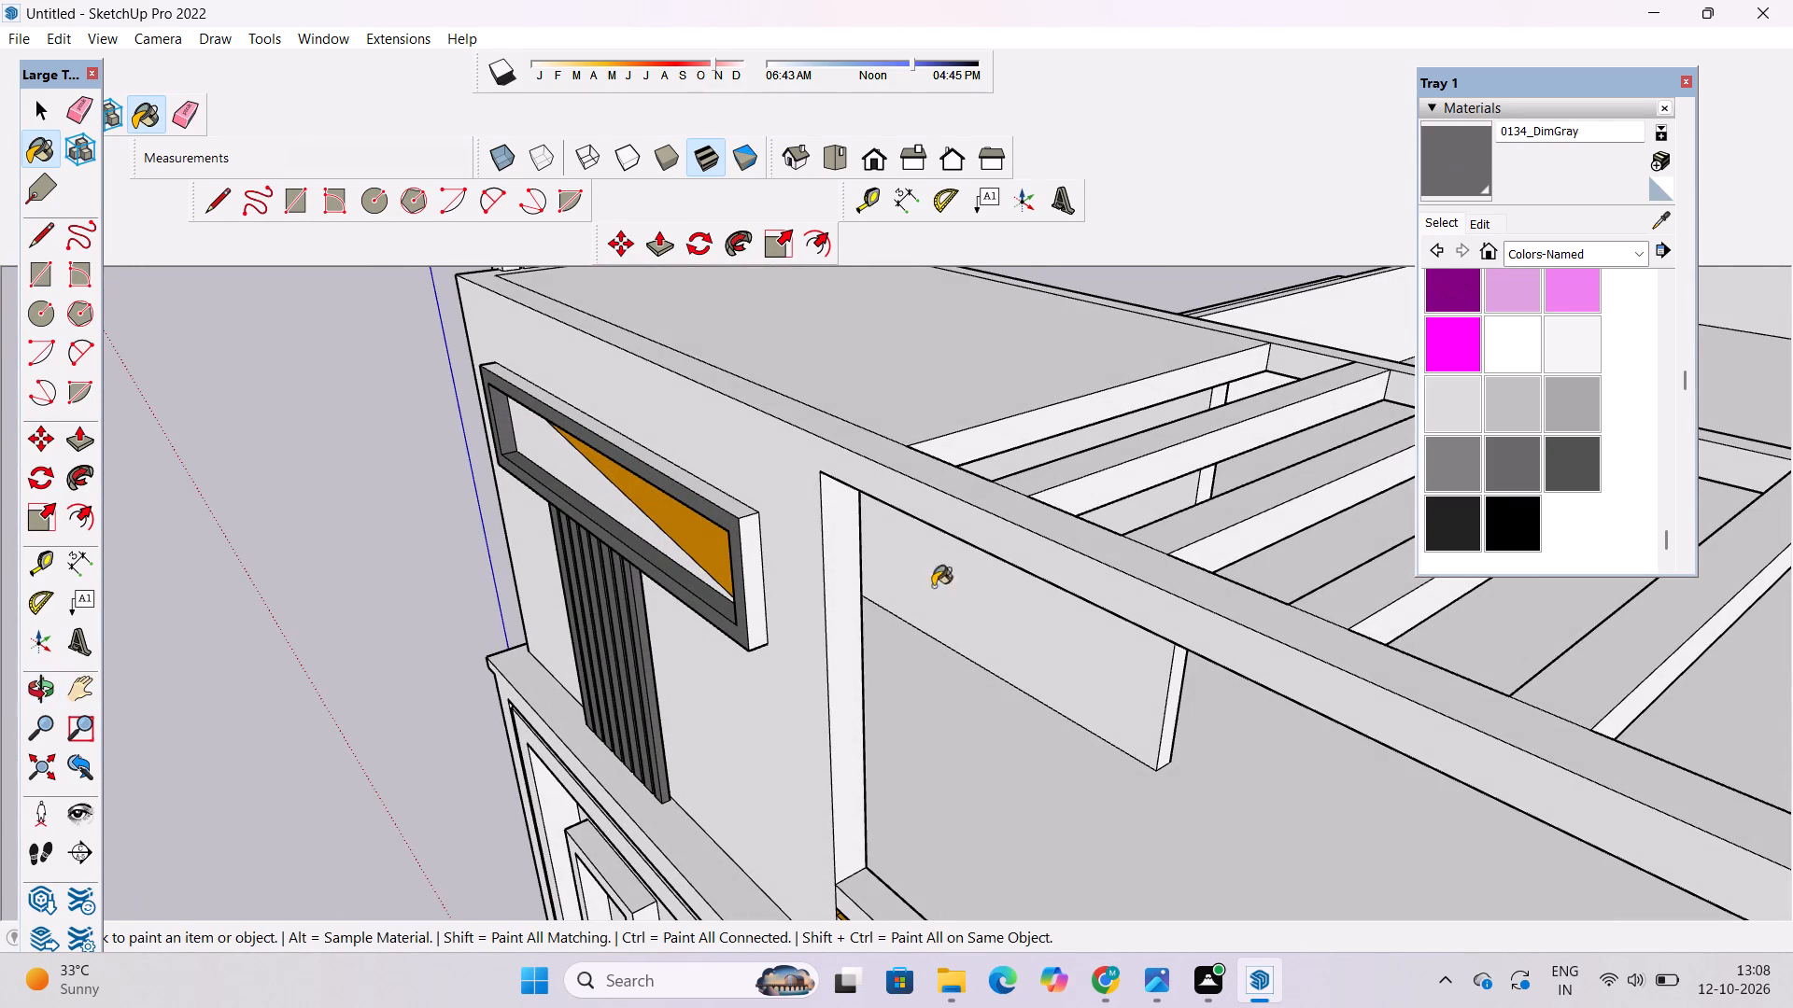
{"action": "scroll", "coordinate": [789, 554], "scroll_direction": "up", "scroll_amount": 10}
{"action": "left_click", "coordinate": [741, 527]}
{"action": "left_click", "coordinate": [726, 423]}
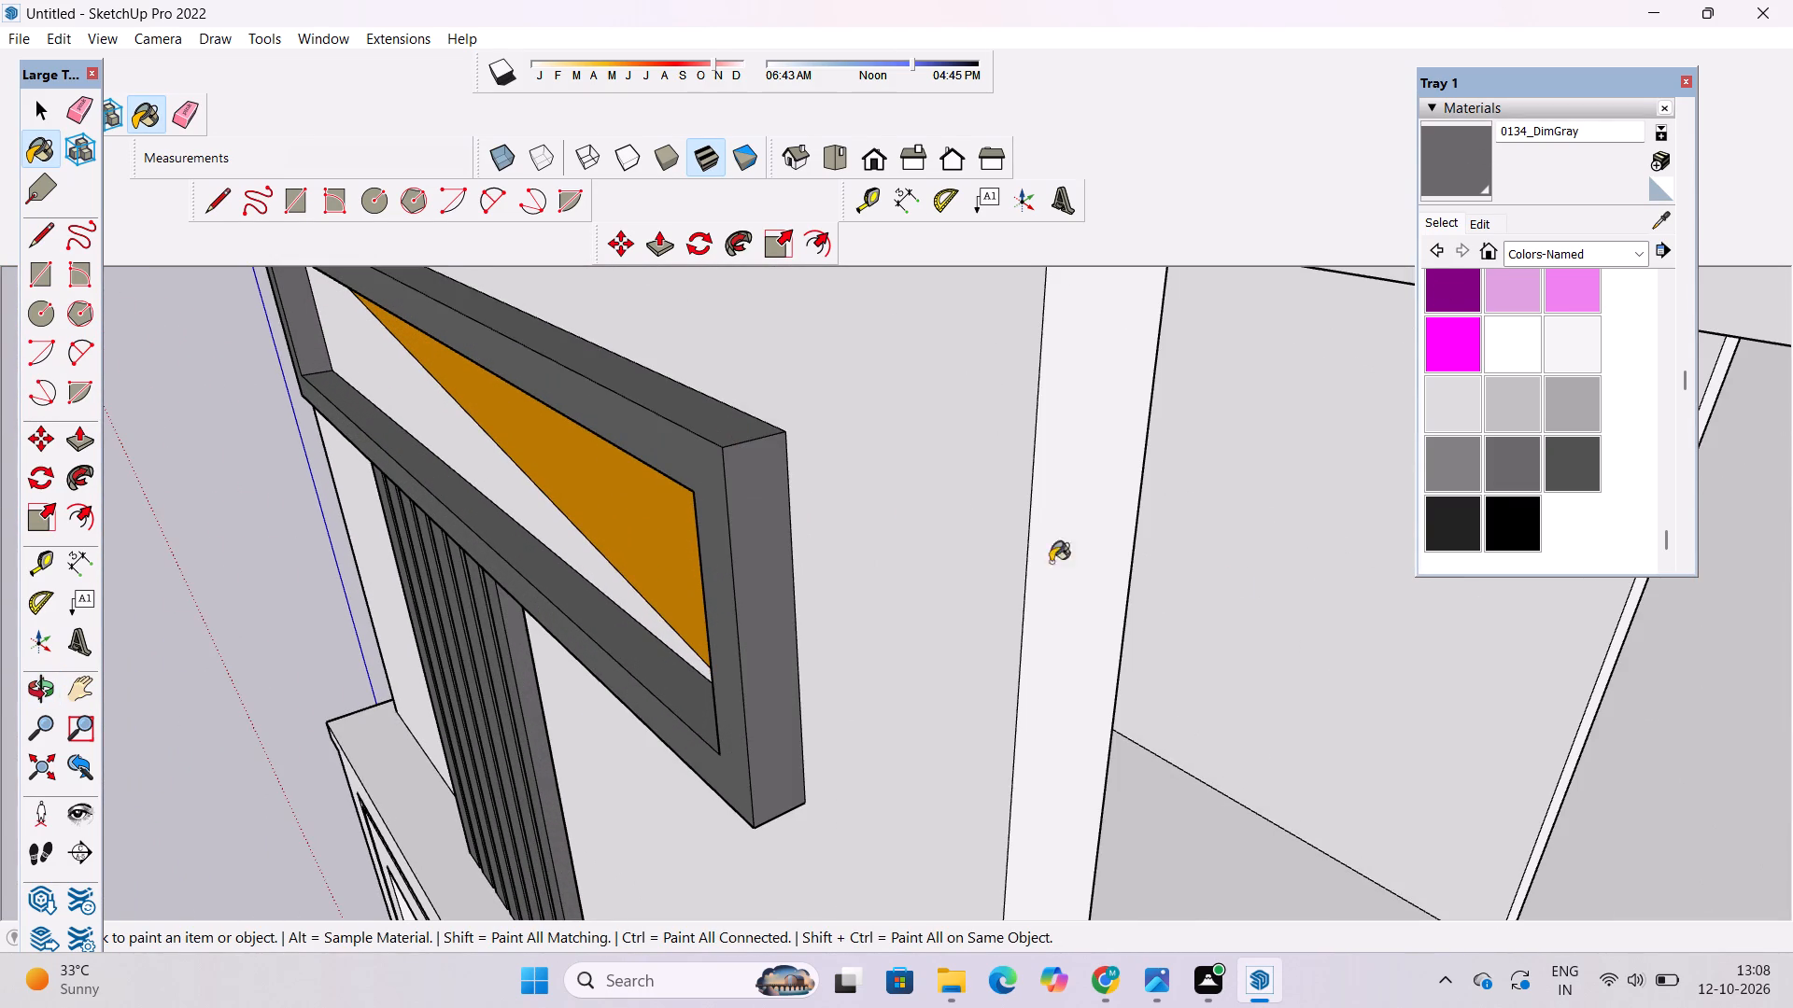
Paint the upper frame's outer left end face with 0134_DimGray.
{"action": "scroll", "coordinate": [1296, 614], "scroll_direction": "down", "scroll_amount": 10}
{"action": "scroll", "coordinate": [1096, 609], "scroll_direction": "up", "scroll_amount": 1}
{"action": "scroll", "coordinate": [914, 414], "scroll_direction": "up", "scroll_amount": 7}
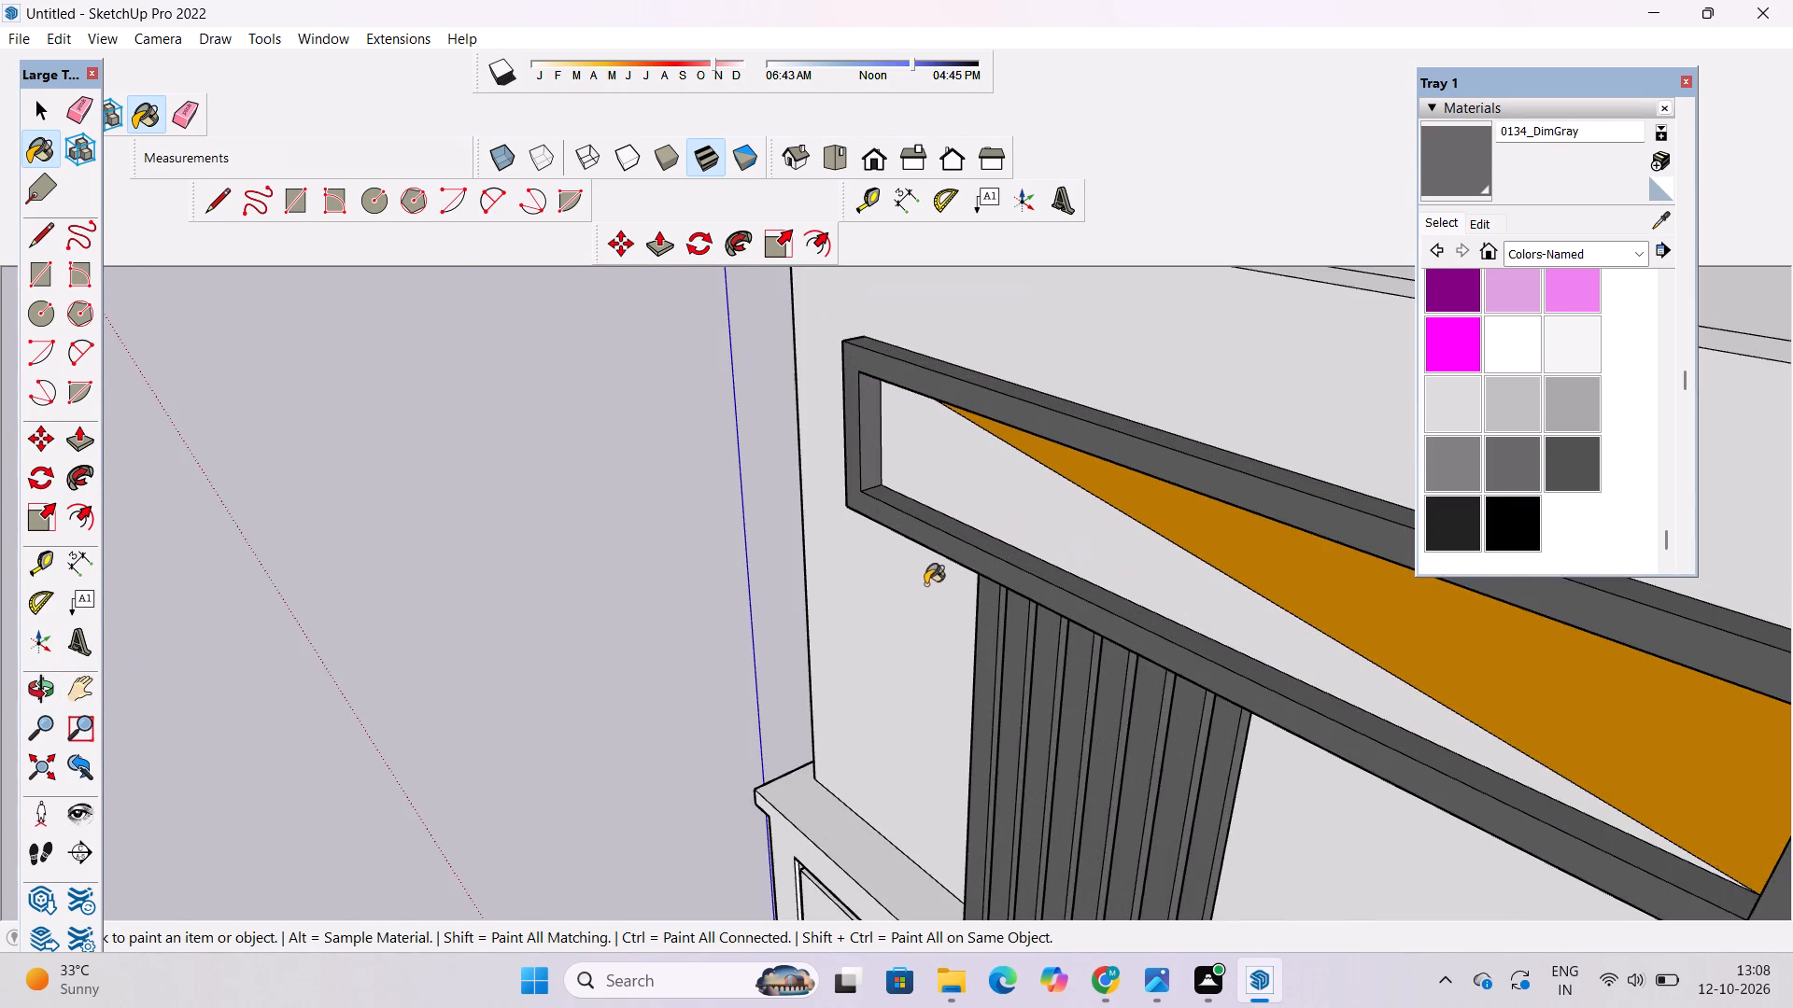
{"action": "scroll", "coordinate": [867, 462], "scroll_direction": "up", "scroll_amount": 6}
{"action": "left_click", "coordinate": [867, 448]}
{"action": "key", "text": "o"}
{"action": "scroll", "coordinate": [840, 470], "scroll_direction": "down", "scroll_amount": 6}
{"action": "left_click_drag", "start_coordinate": [730, 551], "coordinate": [1094, 546]}
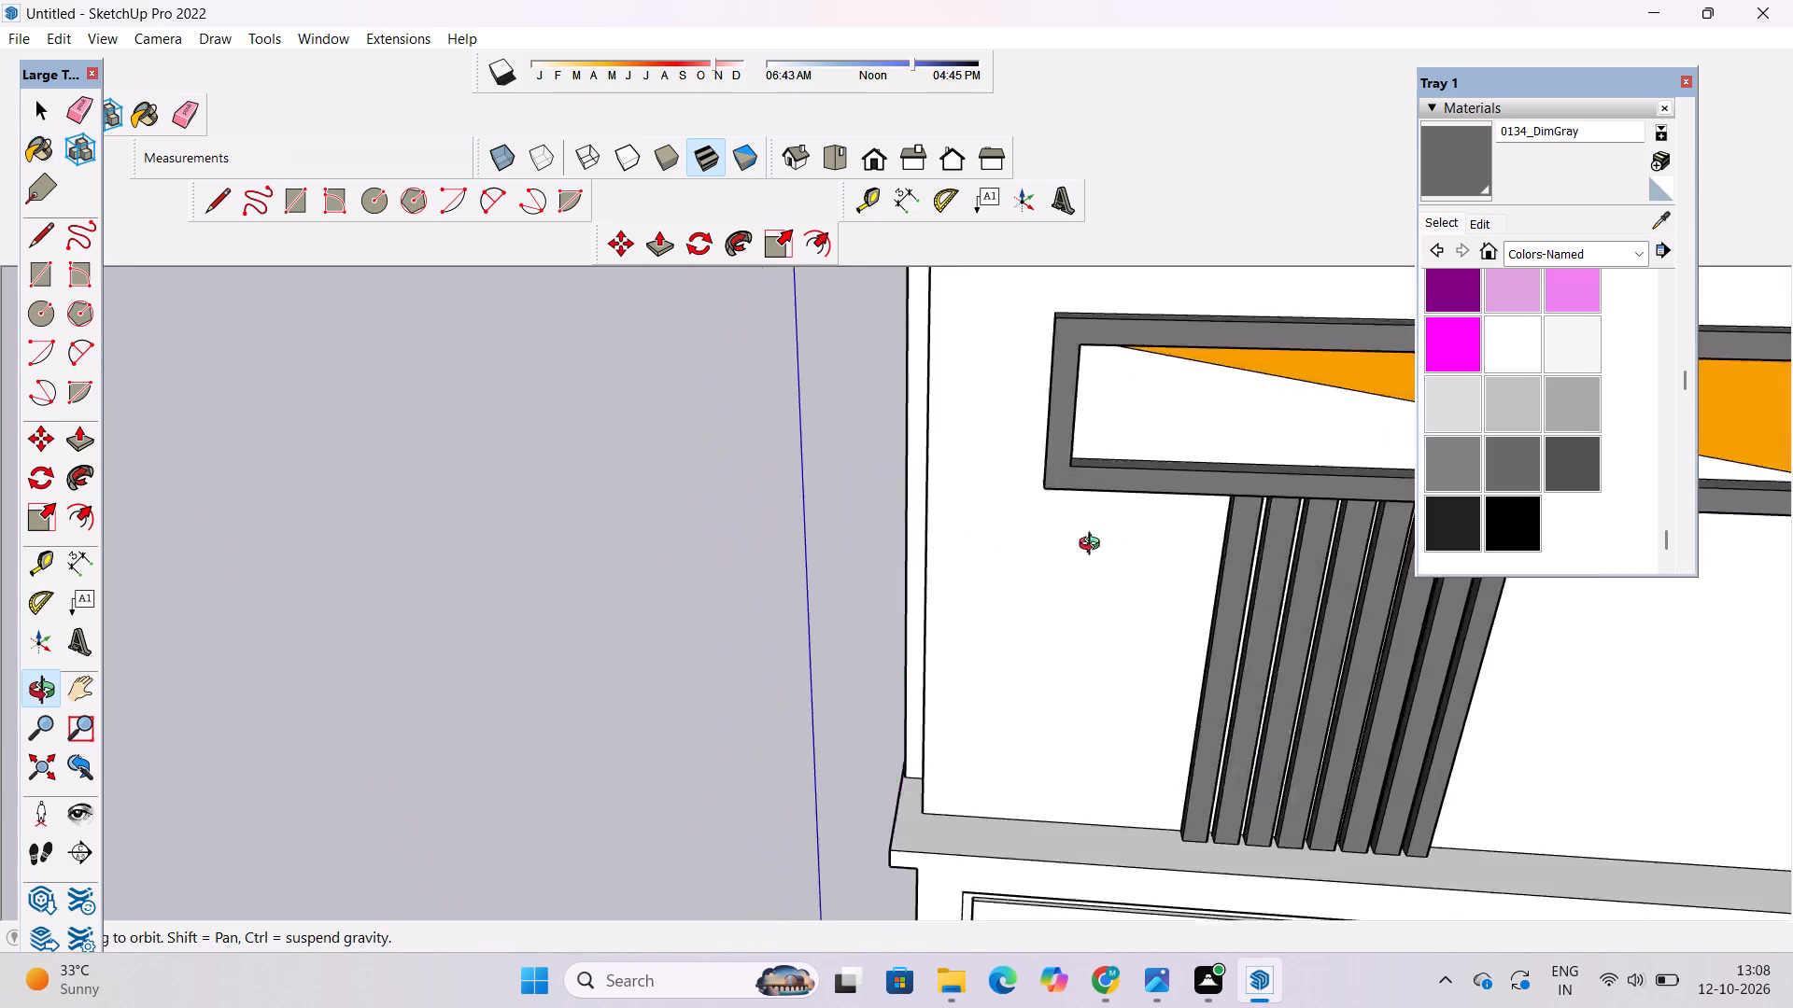
{"action": "left_click_drag", "start_coordinate": [1094, 546], "coordinate": [1235, 549]}
{"action": "left_click_drag", "start_coordinate": [1166, 402], "coordinate": [987, 526]}
{"action": "left_click_drag", "start_coordinate": [980, 561], "coordinate": [1062, 481]}
{"action": "scroll", "coordinate": [1020, 458], "scroll_direction": "up", "scroll_amount": 5}
{"action": "left_click_drag", "start_coordinate": [1019, 458], "coordinate": [981, 552], "text": "shift"}
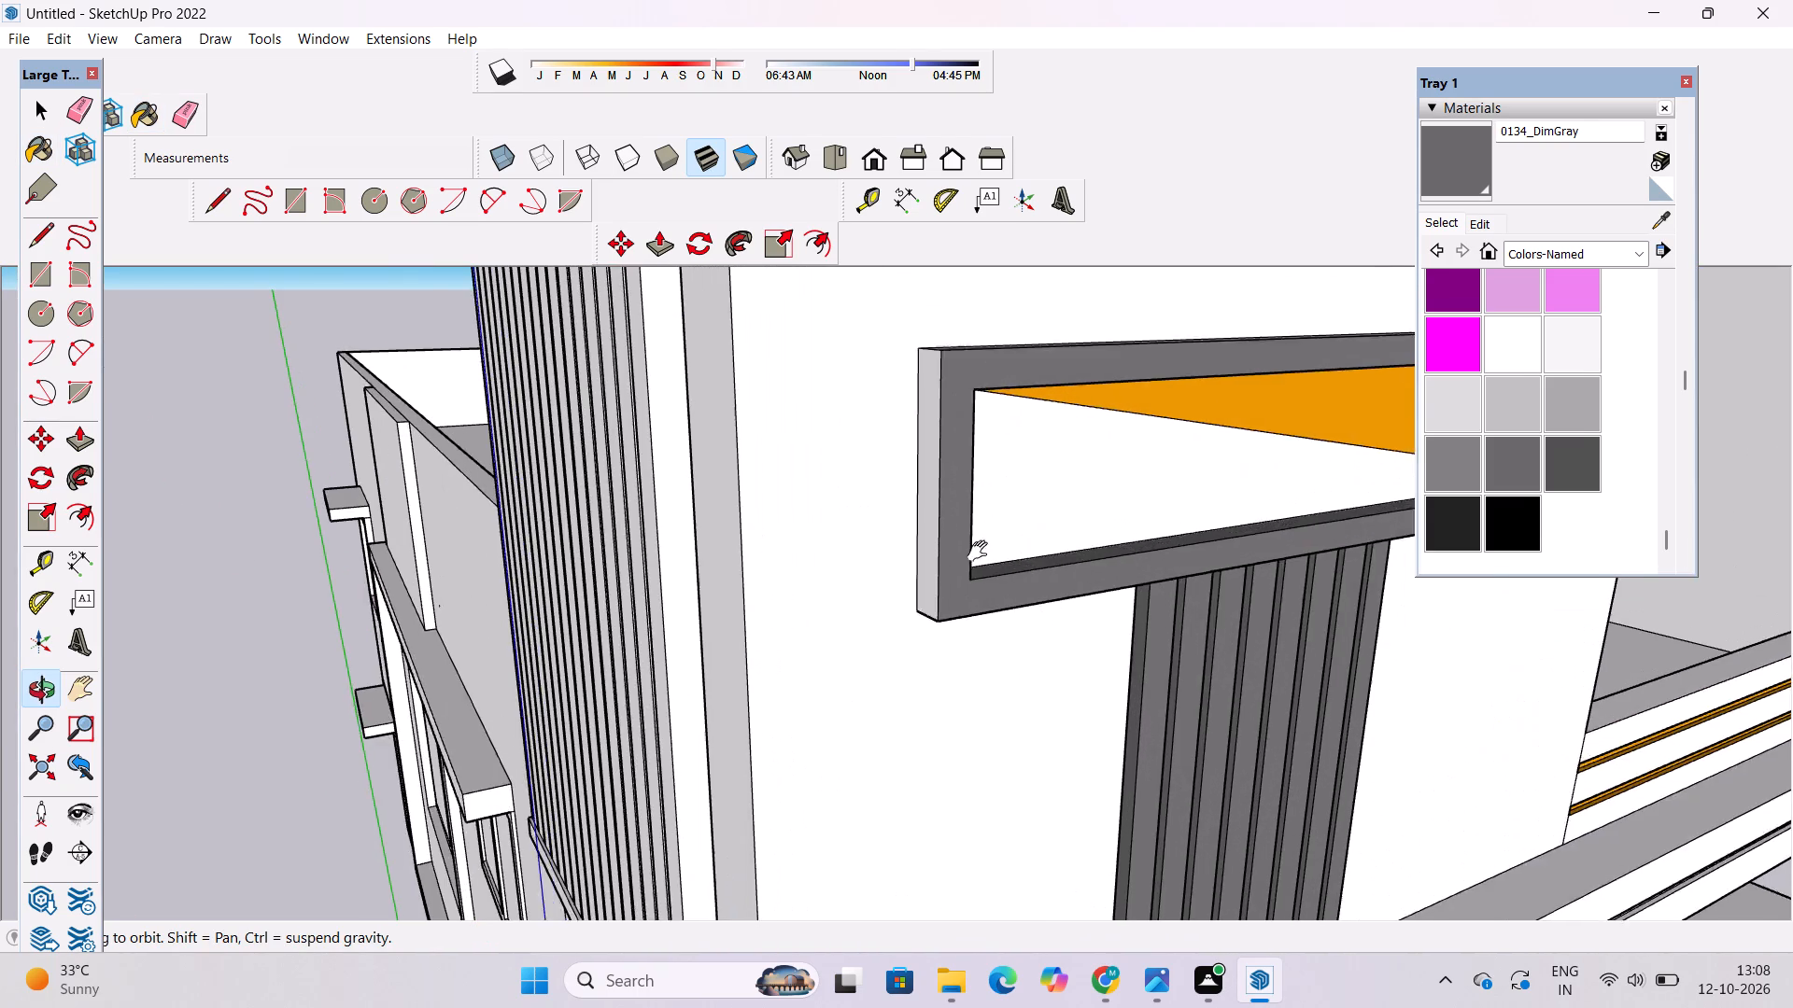
{"action": "left_click_drag", "start_coordinate": [981, 552], "coordinate": [979, 573], "text": "shift"}
{"action": "scroll", "coordinate": [935, 577], "scroll_direction": "up", "scroll_amount": 4}
{"action": "left_click_drag", "start_coordinate": [919, 579], "coordinate": [912, 643], "text": "shift"}
{"action": "left_click_drag", "start_coordinate": [902, 669], "coordinate": [1014, 516]}
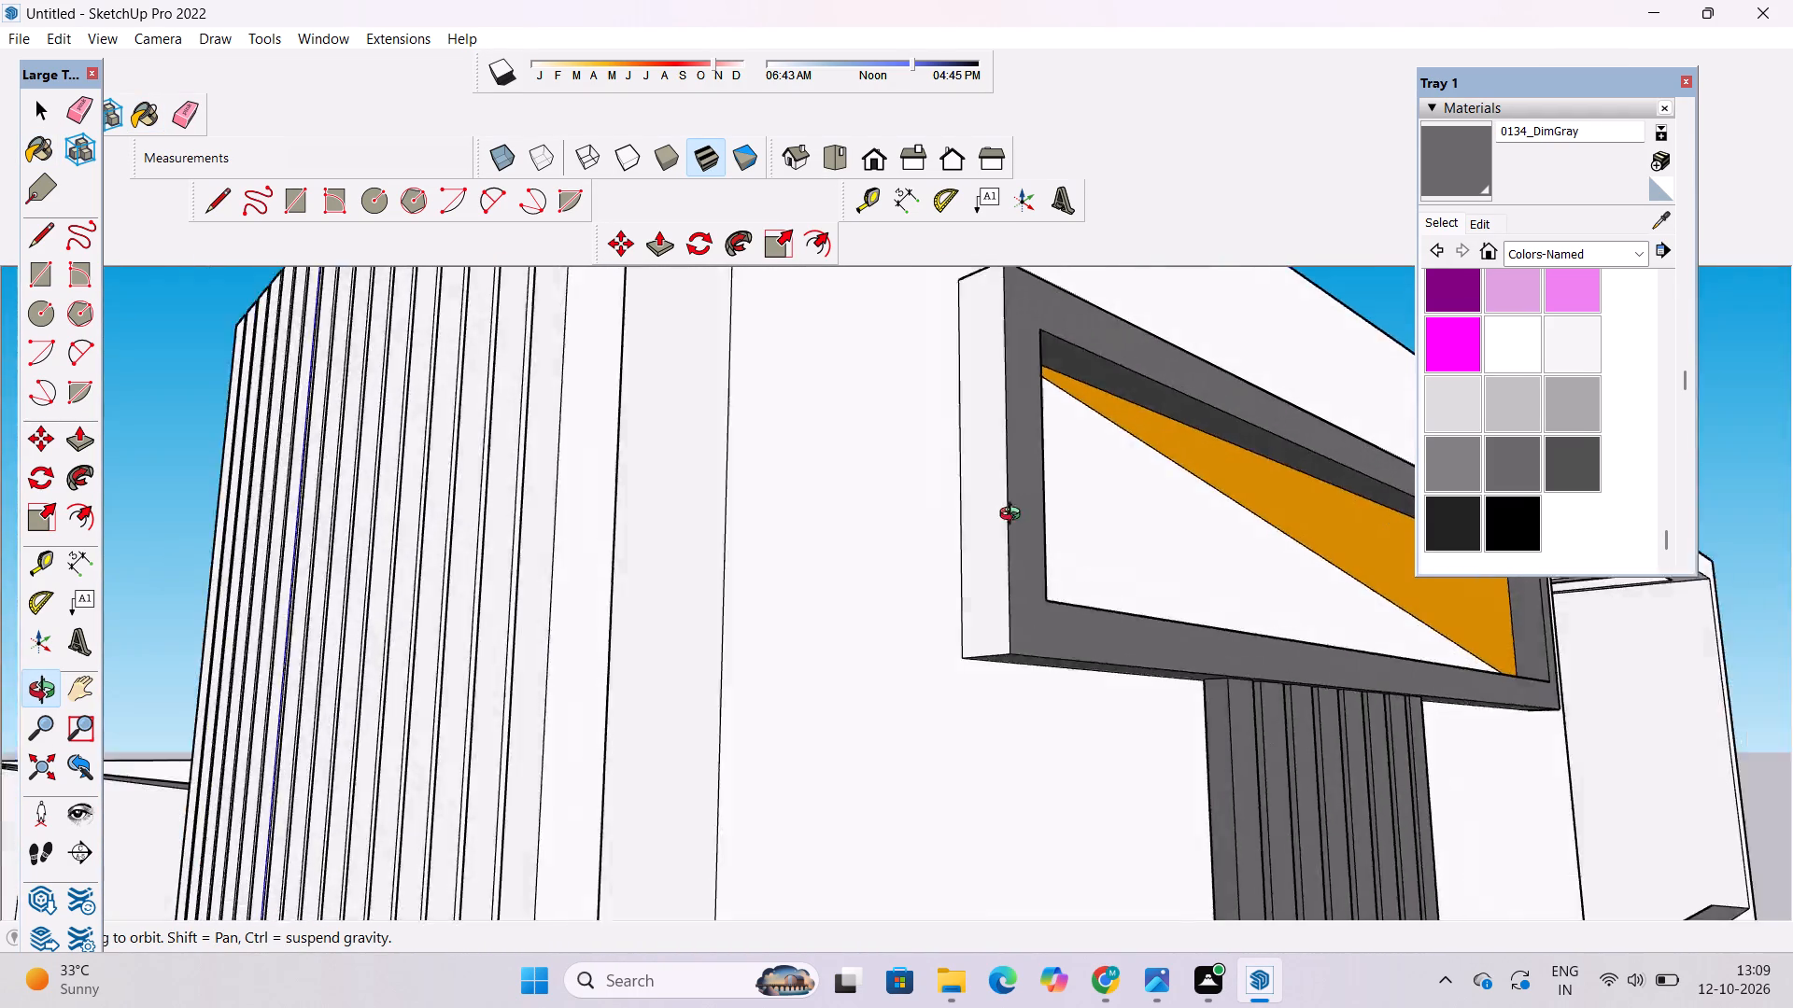
{"action": "left_click_drag", "start_coordinate": [1014, 516], "coordinate": [1034, 575]}
{"action": "left_click", "coordinate": [1460, 157]}
{"action": "left_click", "coordinate": [1007, 439]}
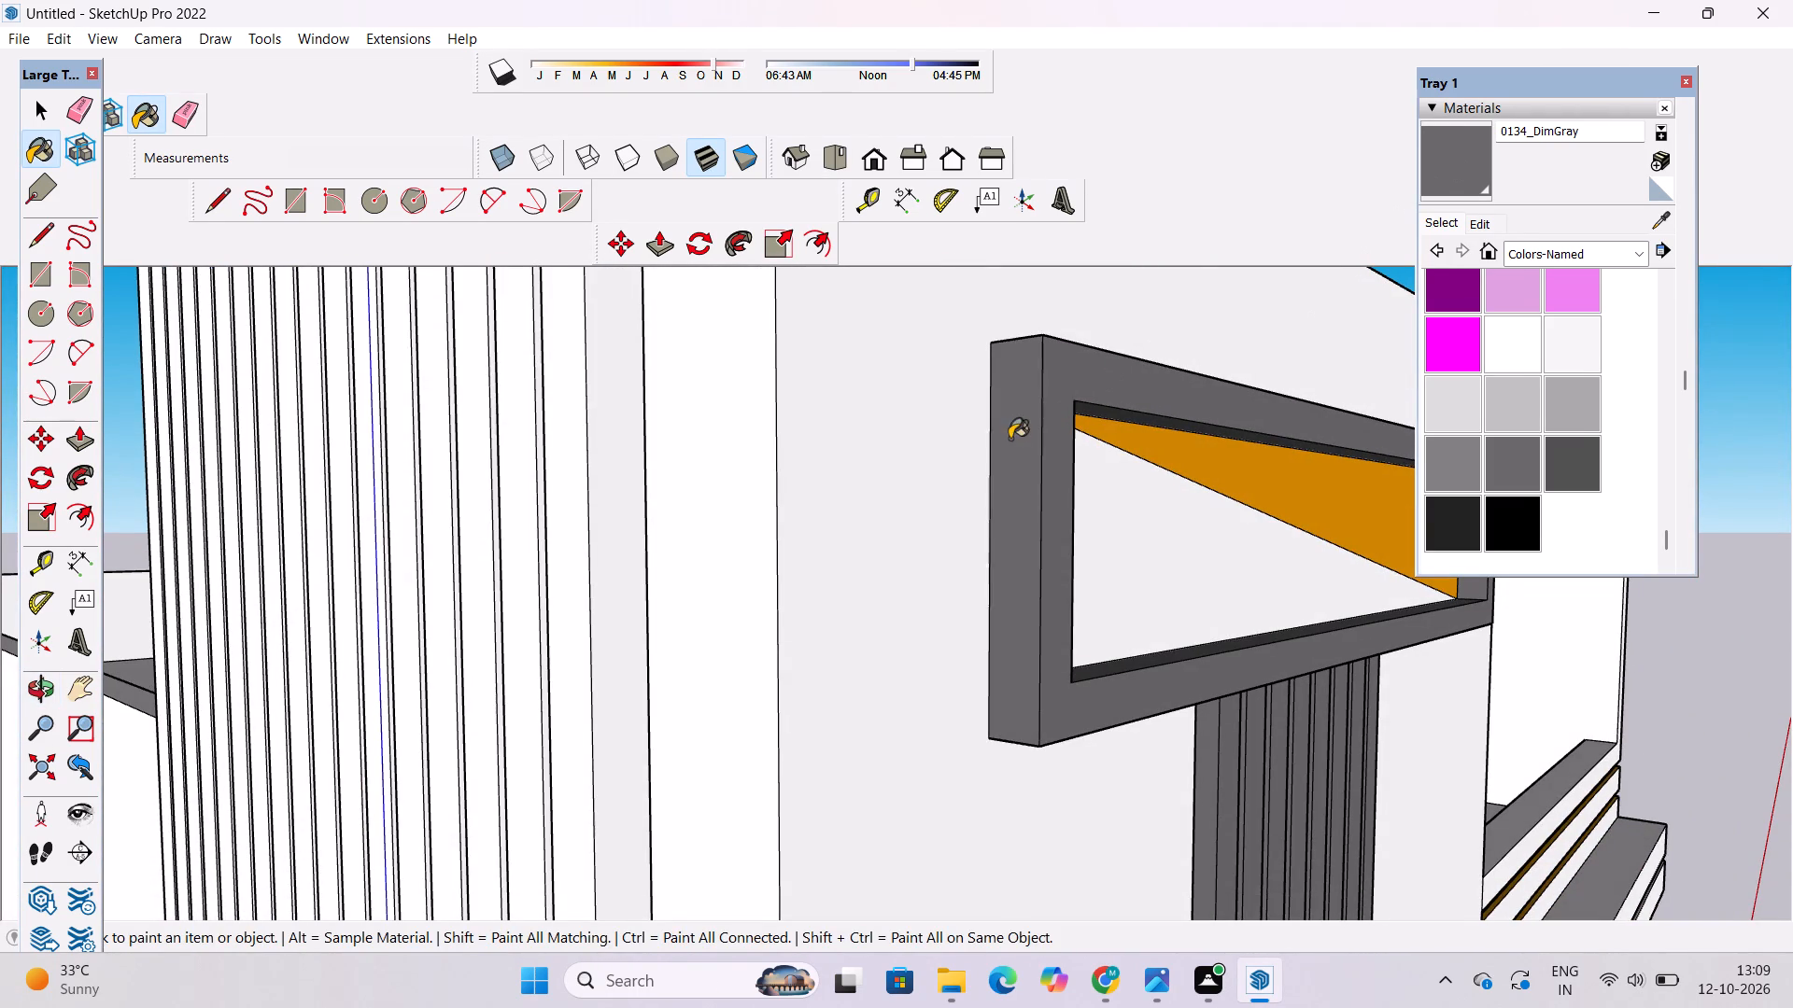
Paint the front and top faces of the side wall's slats nearest the front corner with 0134_DimGray.
{"action": "key", "text": "o"}
{"action": "scroll", "coordinate": [889, 408], "scroll_direction": "down", "scroll_amount": 13}
{"action": "left_click_drag", "start_coordinate": [1077, 493], "coordinate": [914, 496]}
{"action": "left_click_drag", "start_coordinate": [871, 496], "coordinate": [879, 480], "text": "shift"}
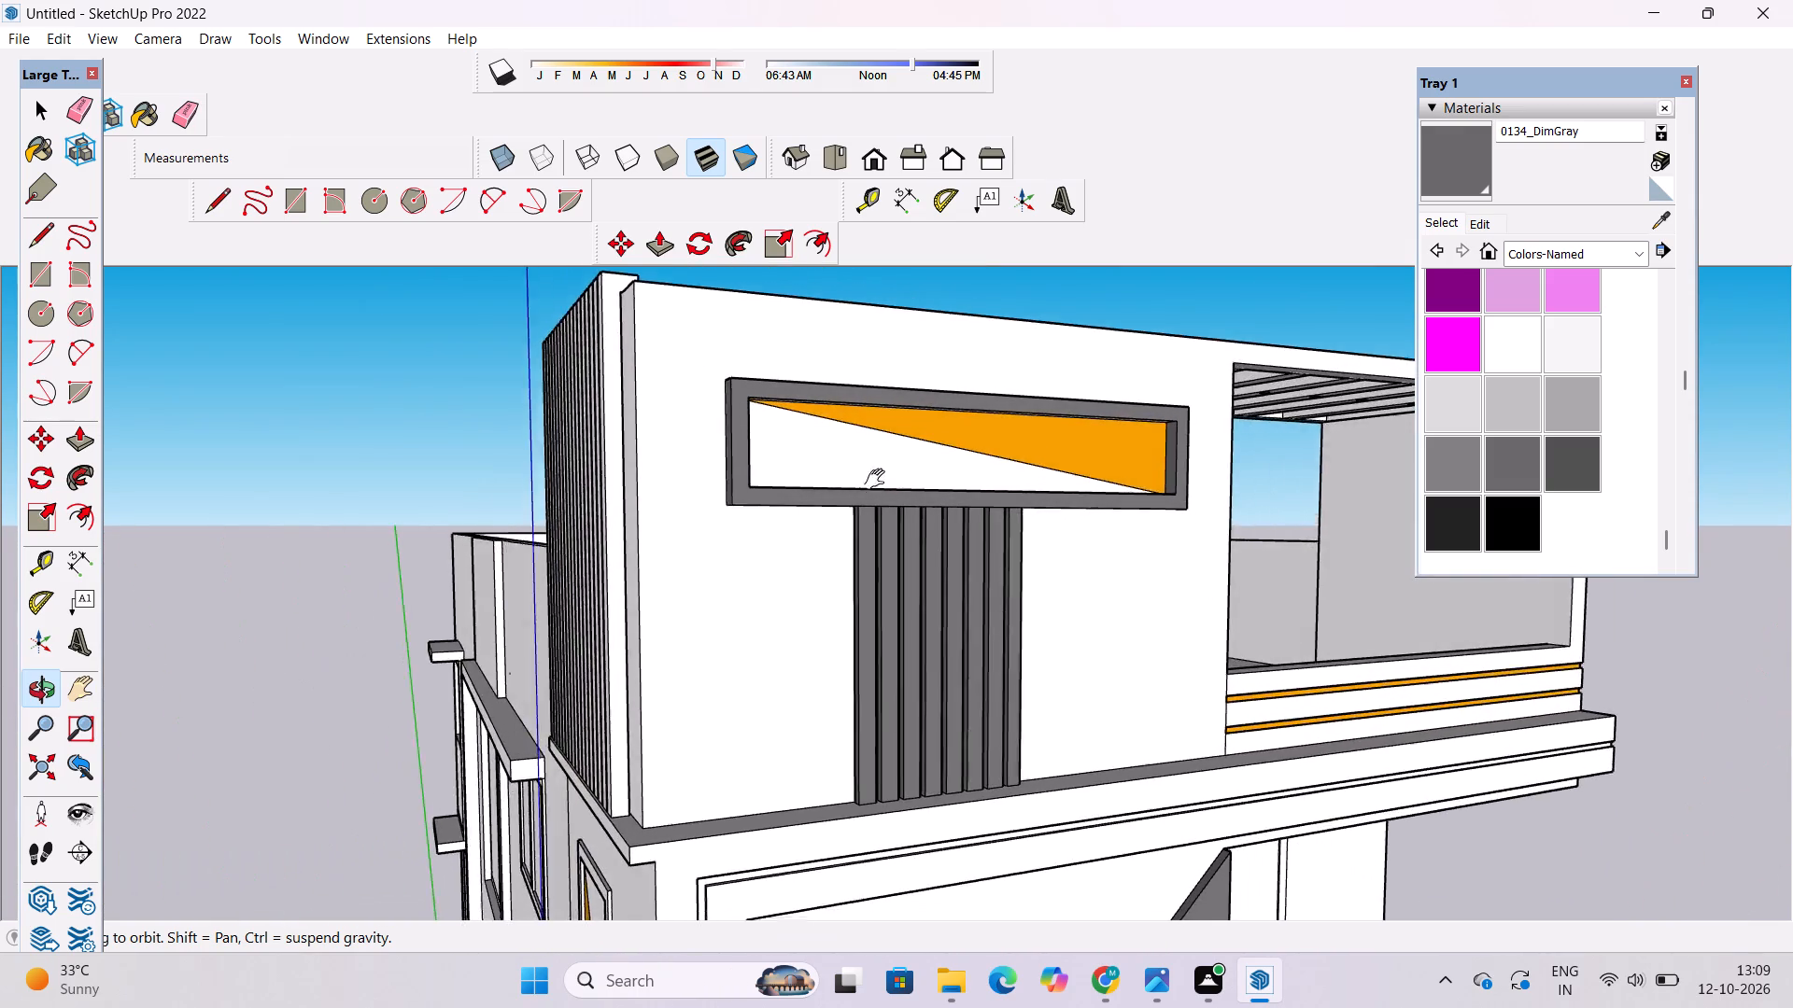
{"action": "left_click_drag", "start_coordinate": [879, 480], "coordinate": [975, 327], "text": "shift"}
{"action": "scroll", "coordinate": [975, 326], "scroll_direction": "down", "scroll_amount": 6, "text": "shift"}
{"action": "left_click_drag", "start_coordinate": [977, 380], "coordinate": [1030, 536], "text": "shift"}
{"action": "scroll", "coordinate": [872, 404], "scroll_direction": "up", "scroll_amount": 4}
{"action": "left_click_drag", "start_coordinate": [885, 390], "coordinate": [912, 497], "text": "shift"}
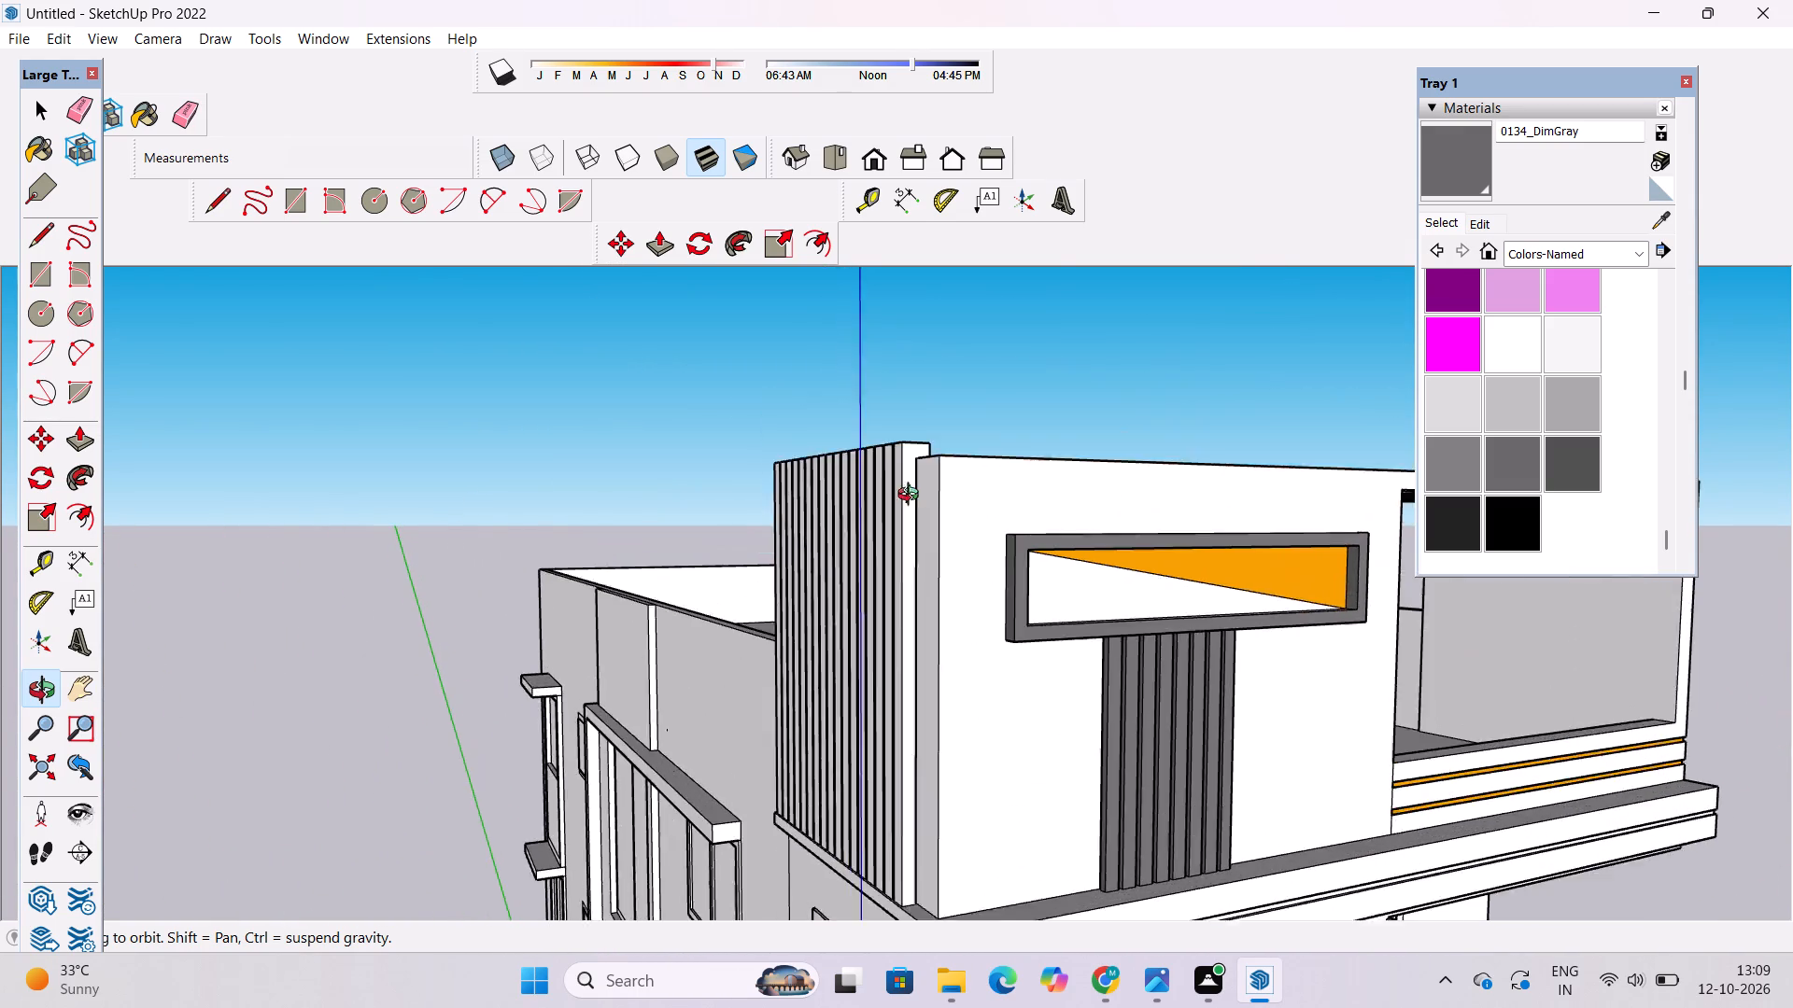
{"action": "left_click_drag", "start_coordinate": [912, 497], "coordinate": [904, 493], "text": "shift"}
{"action": "left_click_drag", "start_coordinate": [937, 512], "coordinate": [1052, 611]}
{"action": "scroll", "coordinate": [975, 584], "scroll_direction": "up", "scroll_amount": 5}
{"action": "left_click_drag", "start_coordinate": [982, 567], "coordinate": [1057, 587]}
{"action": "left_click", "coordinate": [1465, 178]}
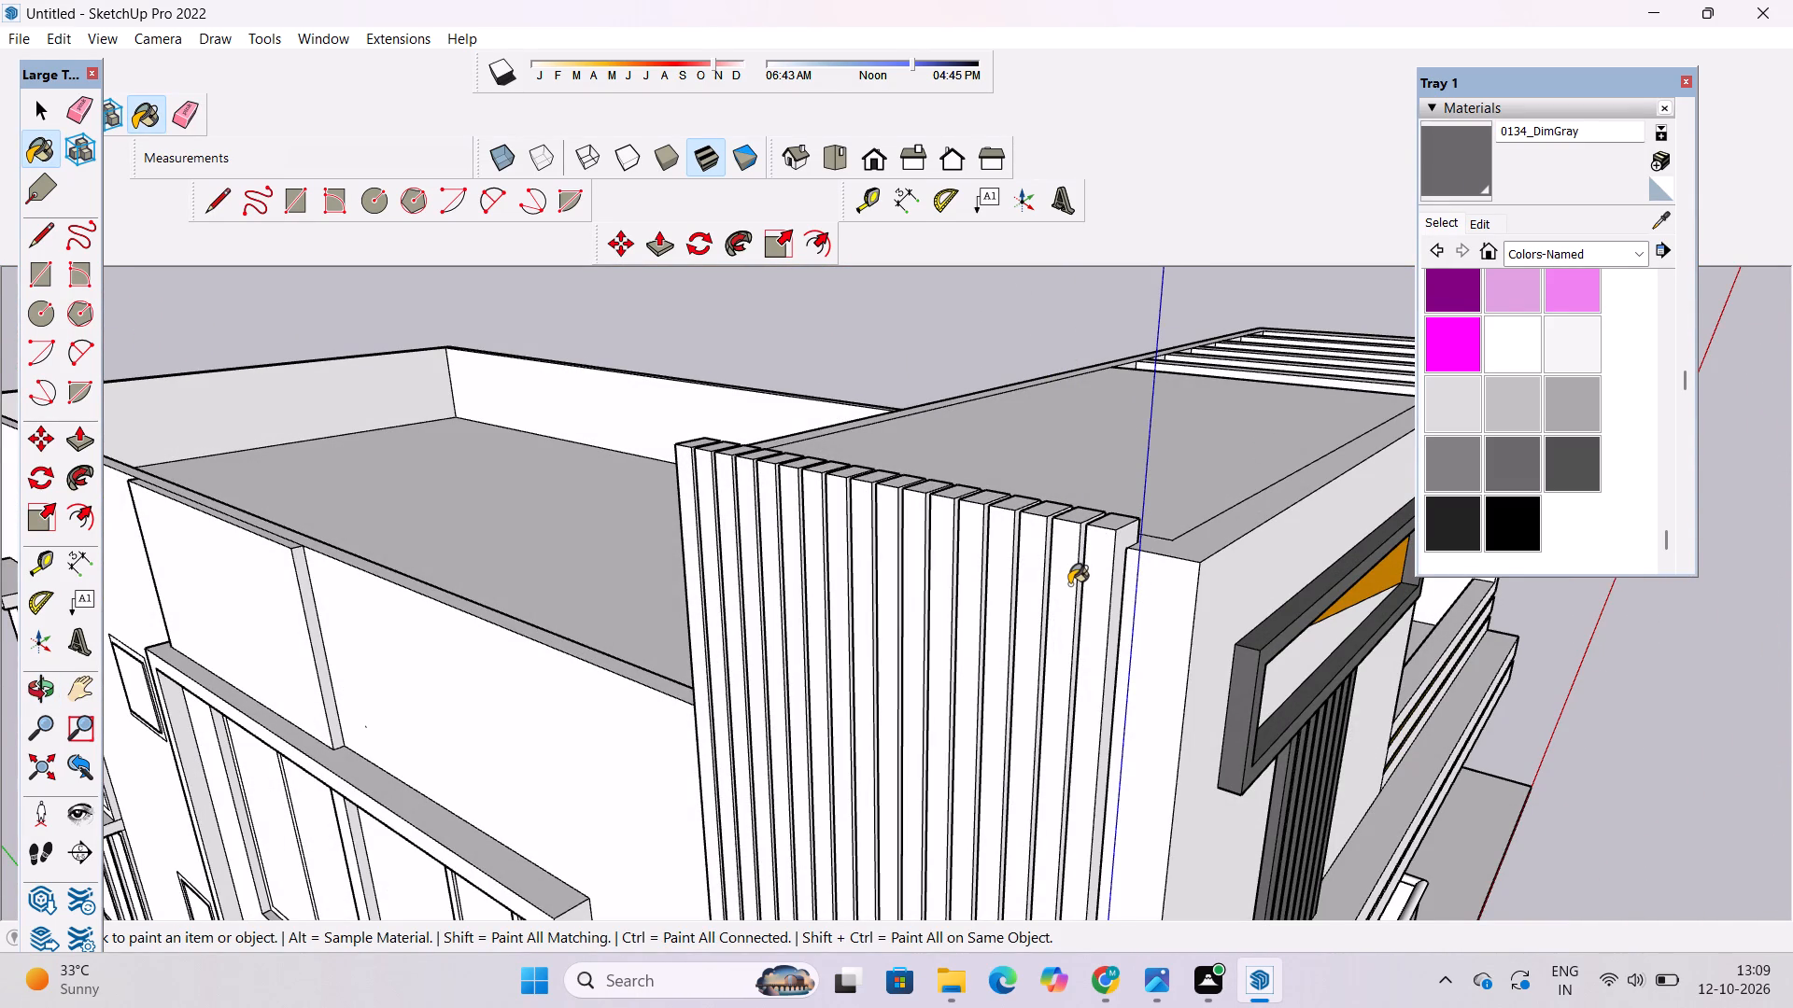
{"action": "scroll", "coordinate": [1069, 584], "scroll_direction": "up", "scroll_amount": 4}
{"action": "left_click", "coordinate": [1110, 538]}
{"action": "left_click", "coordinate": [1121, 487]}
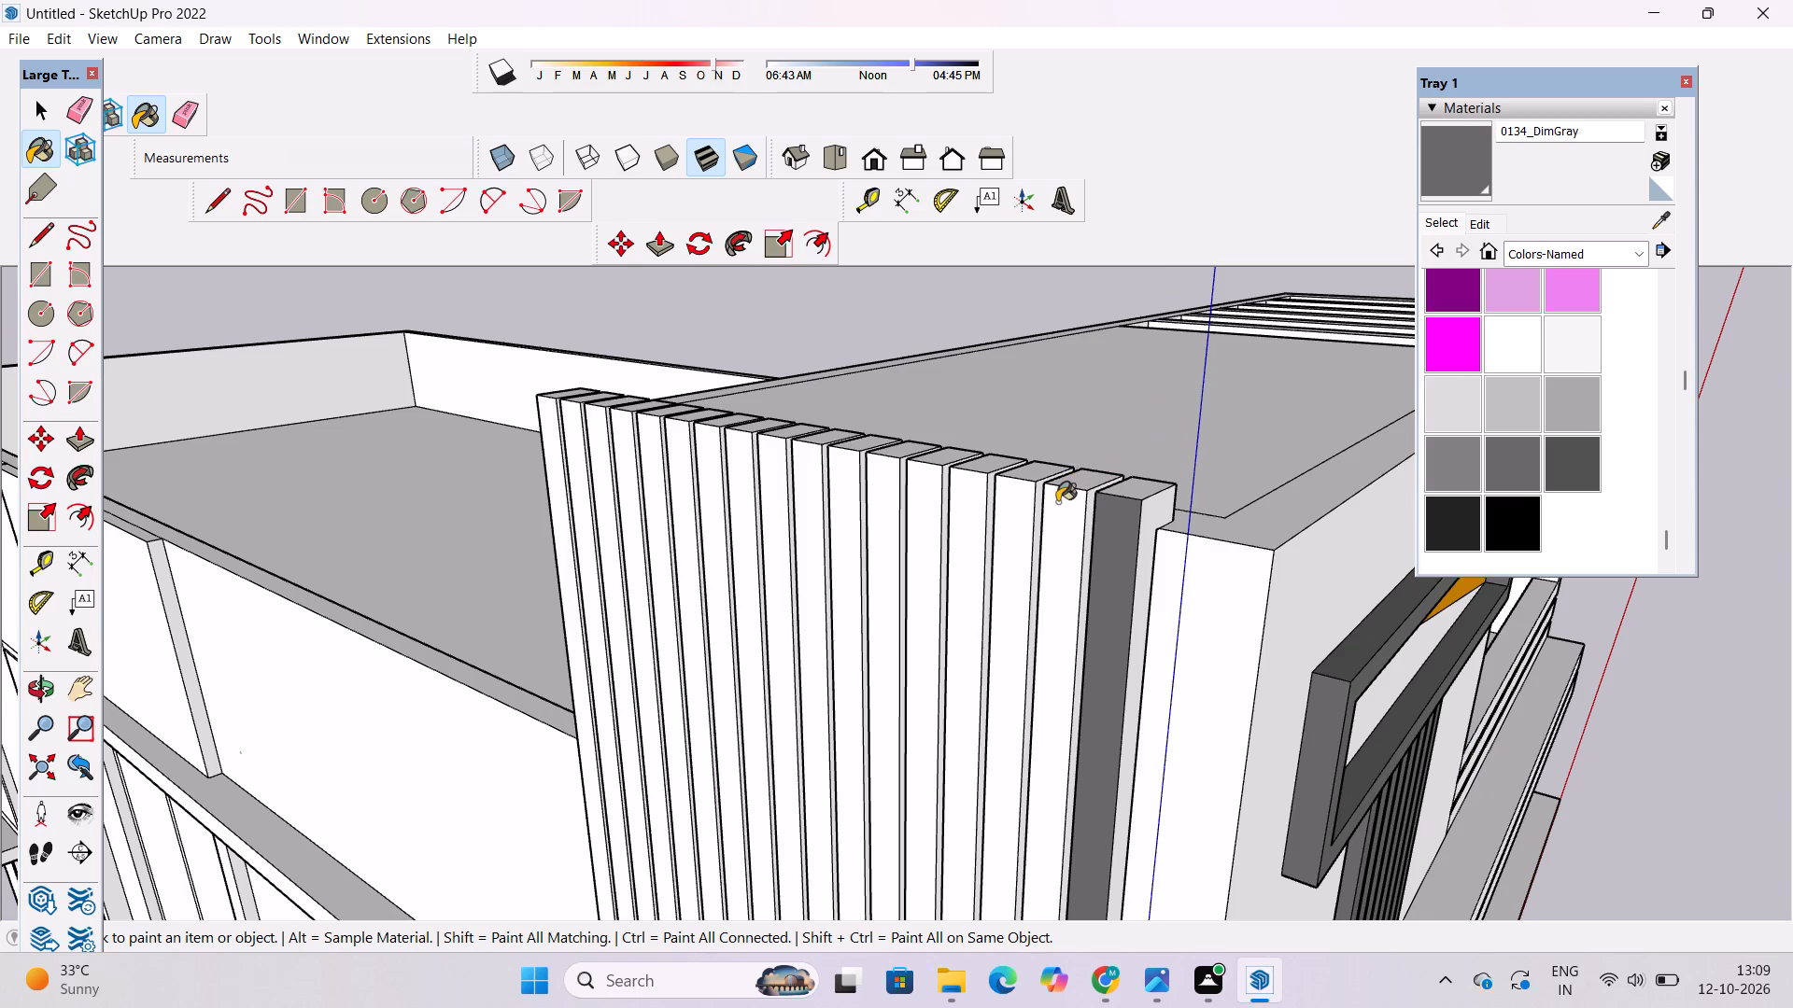
{"action": "left_click", "coordinate": [1057, 502]}
{"action": "left_click", "coordinate": [1066, 480]}
{"action": "left_click", "coordinate": [1023, 495]}
{"action": "left_click", "coordinate": [1024, 471]}
{"action": "left_click", "coordinate": [963, 495]}
{"action": "left_click", "coordinate": [973, 474]}
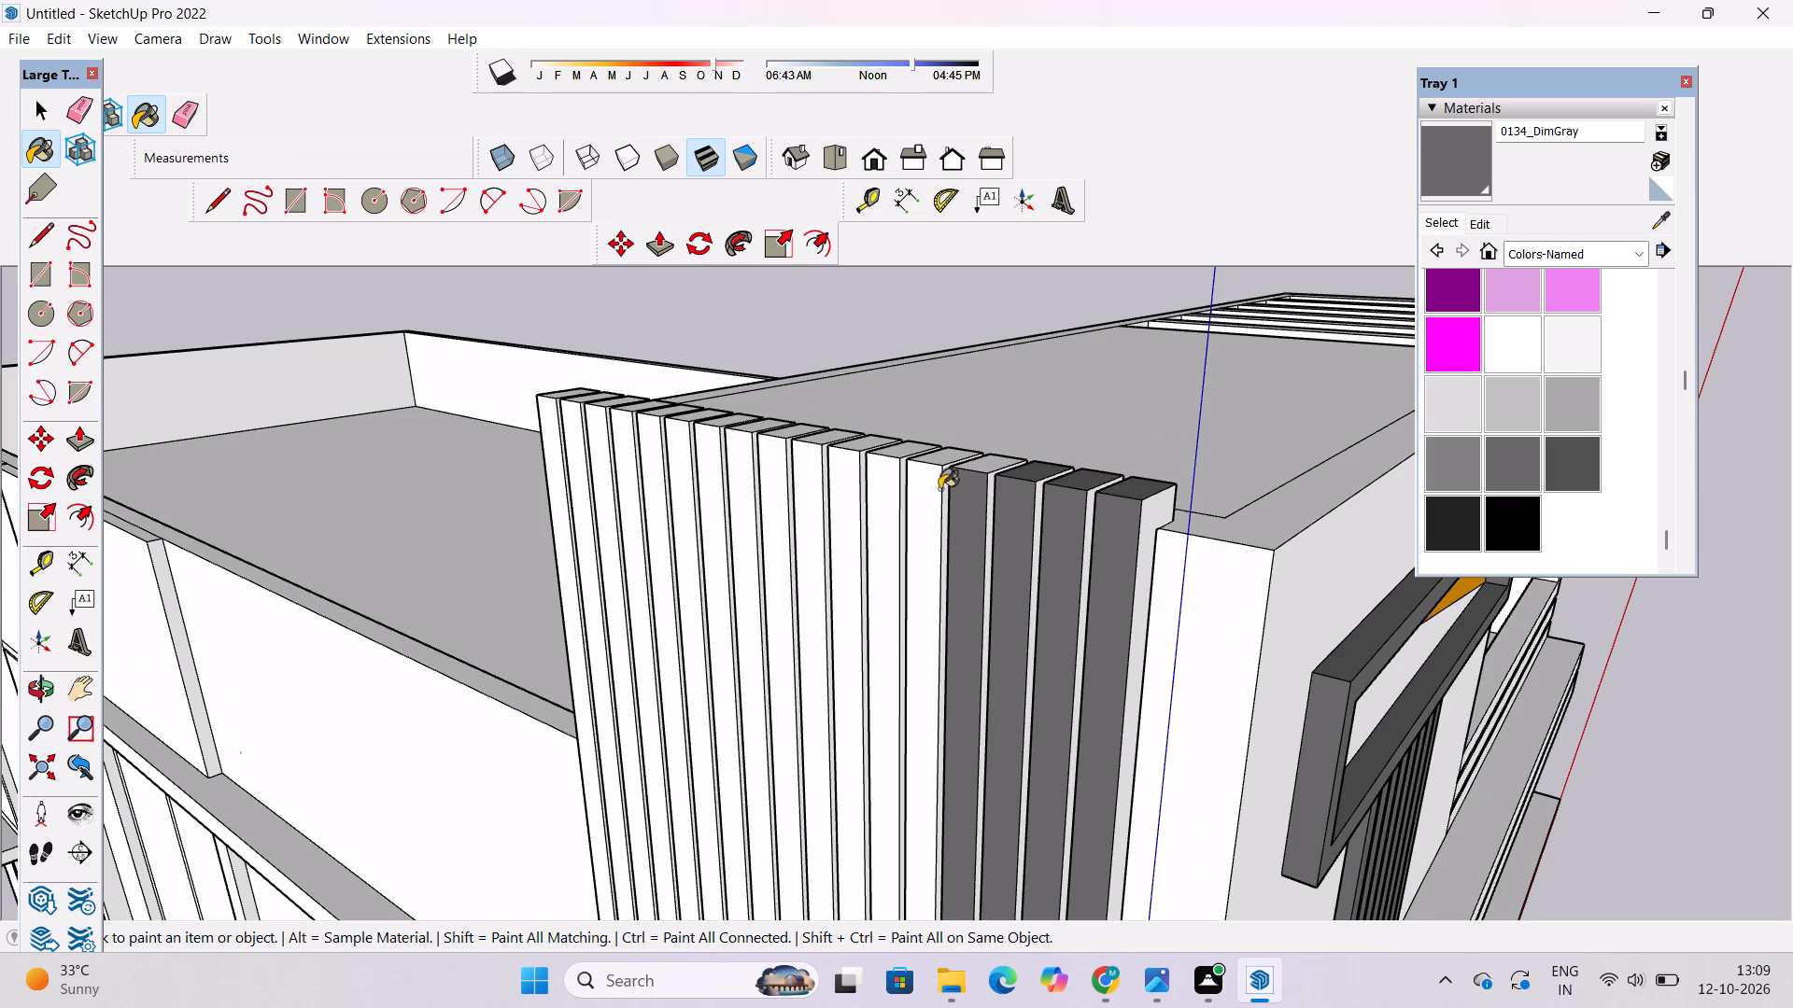
Paint the remaining front faces of the side wall's slats with 0134_DimGray, through to the far end.
{"action": "left_click", "coordinate": [928, 495]}
{"action": "left_click", "coordinate": [871, 500]}
{"action": "left_click", "coordinate": [820, 504]}
{"action": "left_click", "coordinate": [750, 517]}
{"action": "left_click", "coordinate": [798, 525]}
{"action": "left_click", "coordinate": [837, 536]}
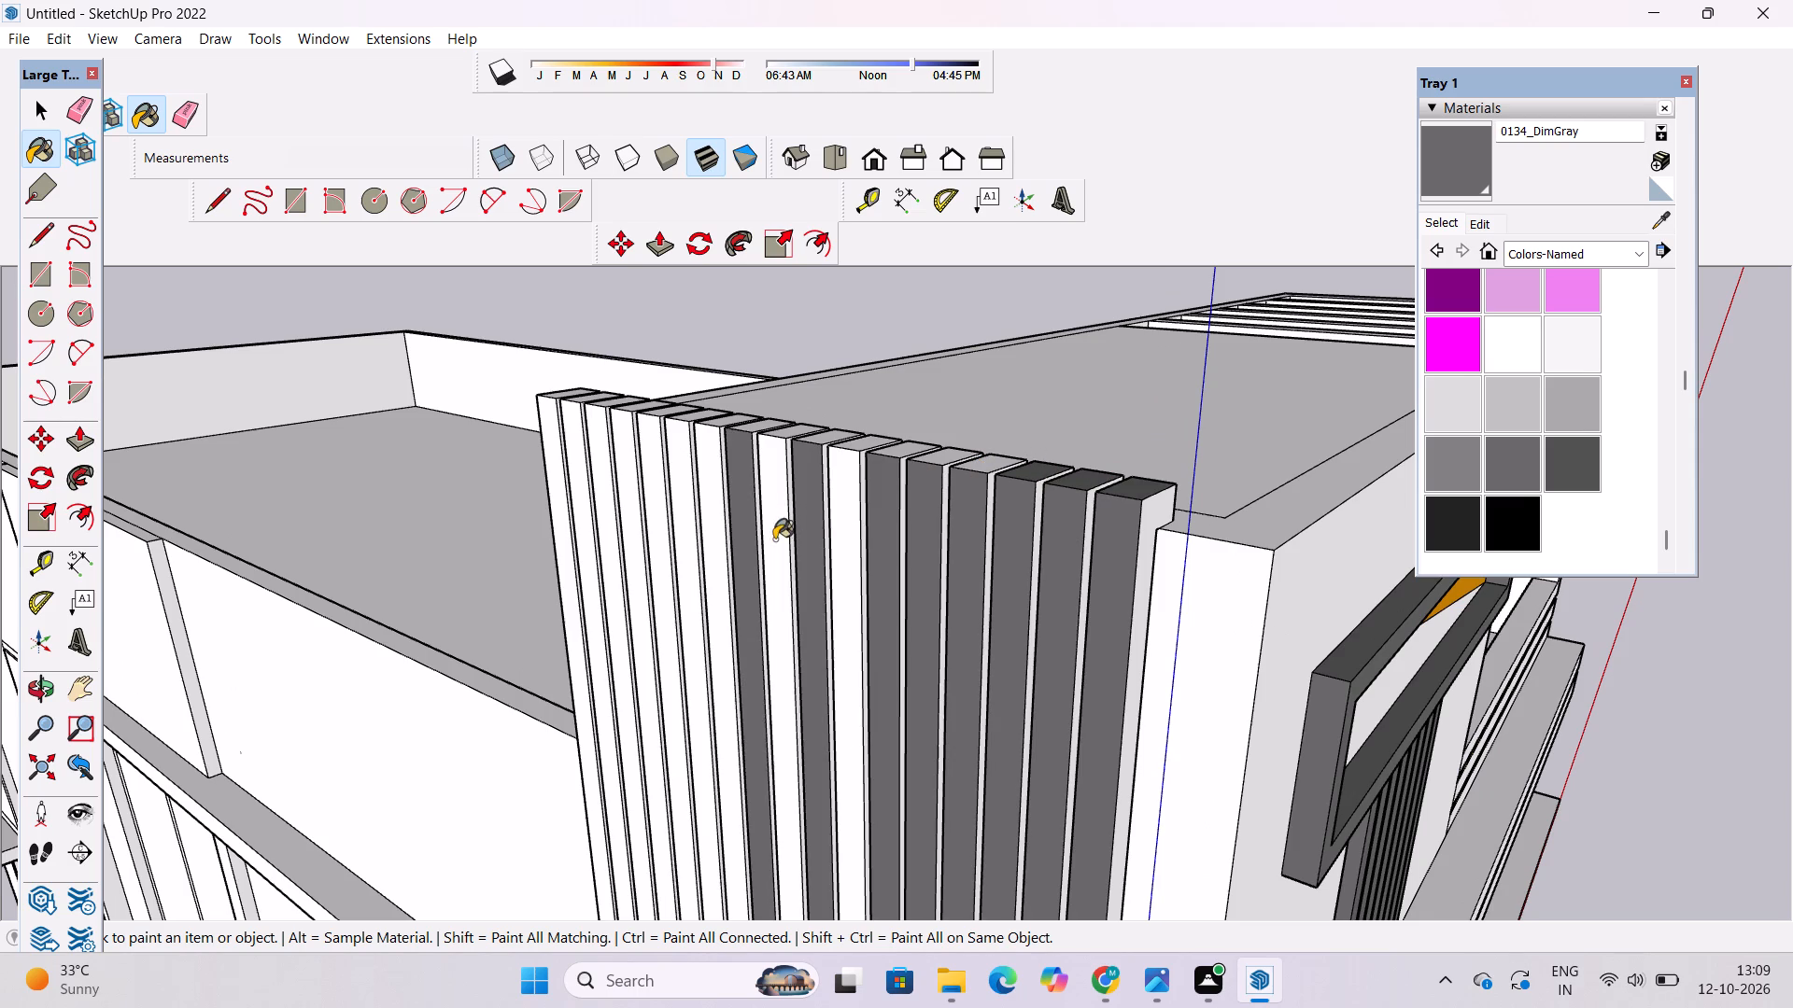
{"action": "left_click", "coordinate": [774, 539]}
{"action": "left_click", "coordinate": [706, 525]}
{"action": "left_click", "coordinate": [699, 525]}
{"action": "left_click", "coordinate": [680, 525]}
{"action": "left_click", "coordinate": [655, 525]}
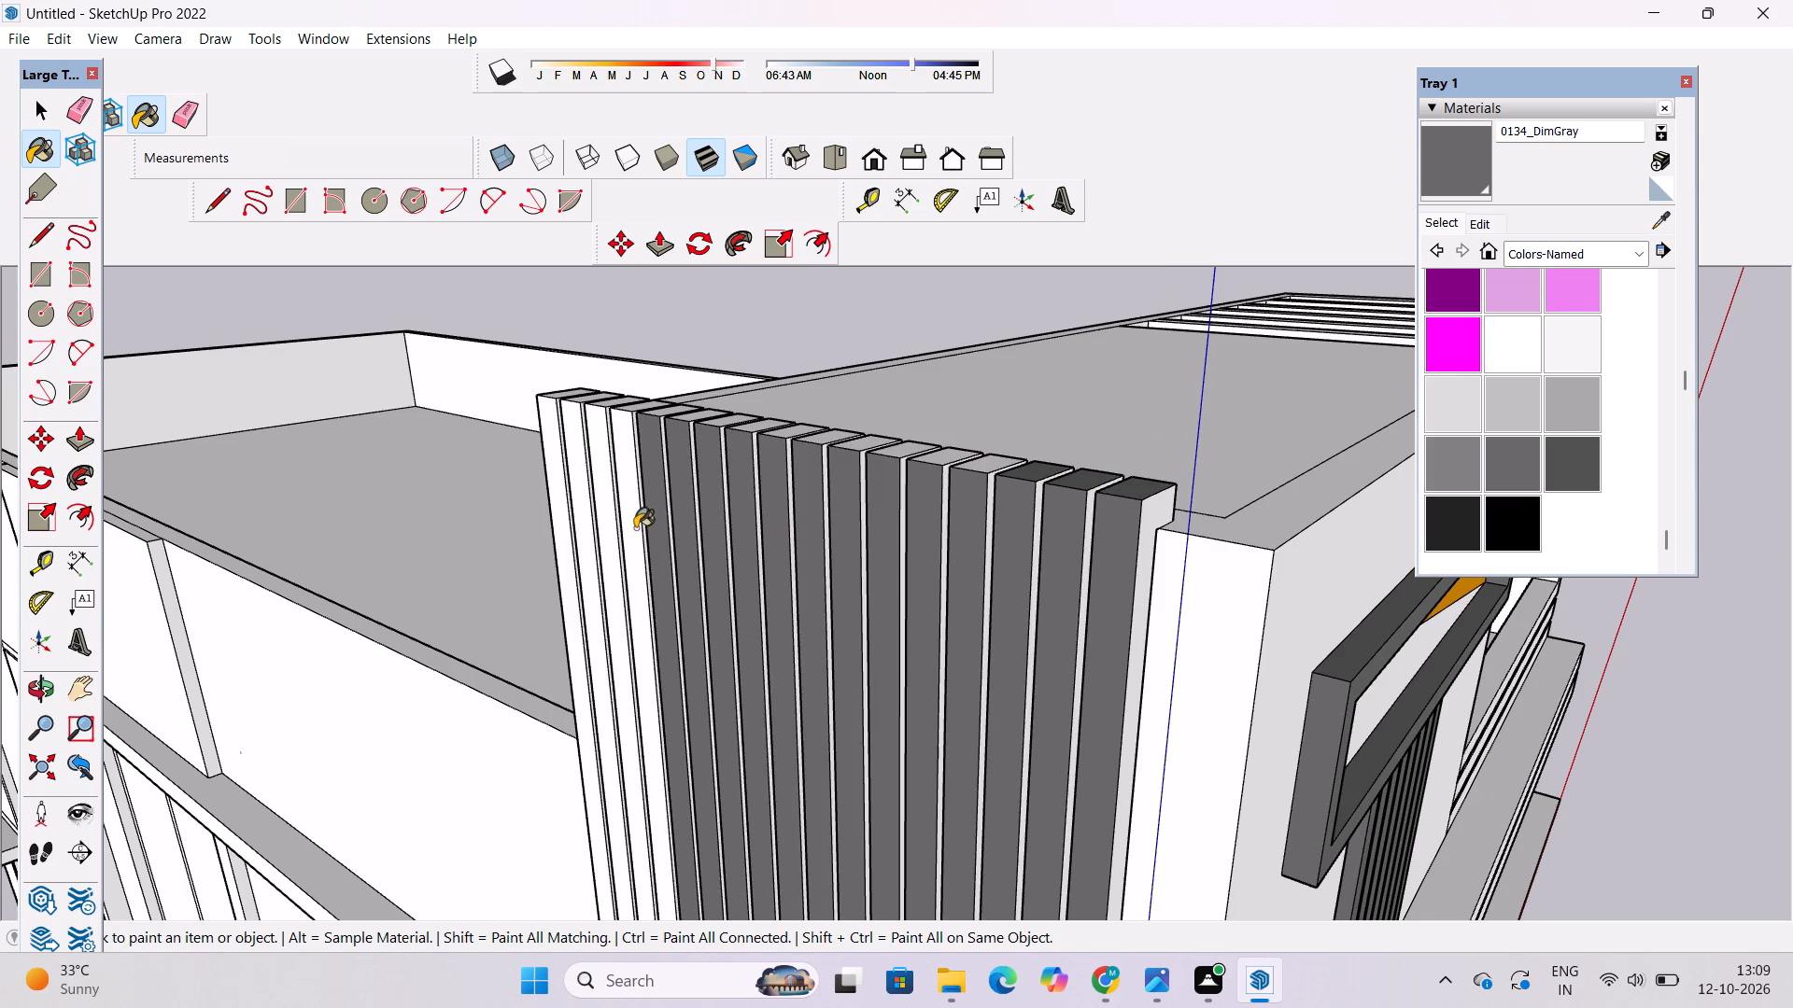
{"action": "left_click", "coordinate": [635, 528]}
{"action": "left_click", "coordinate": [616, 532]}
{"action": "left_click", "coordinate": [592, 544]}
{"action": "left_click", "coordinate": [572, 553]}
{"action": "left_click", "coordinate": [614, 553]}
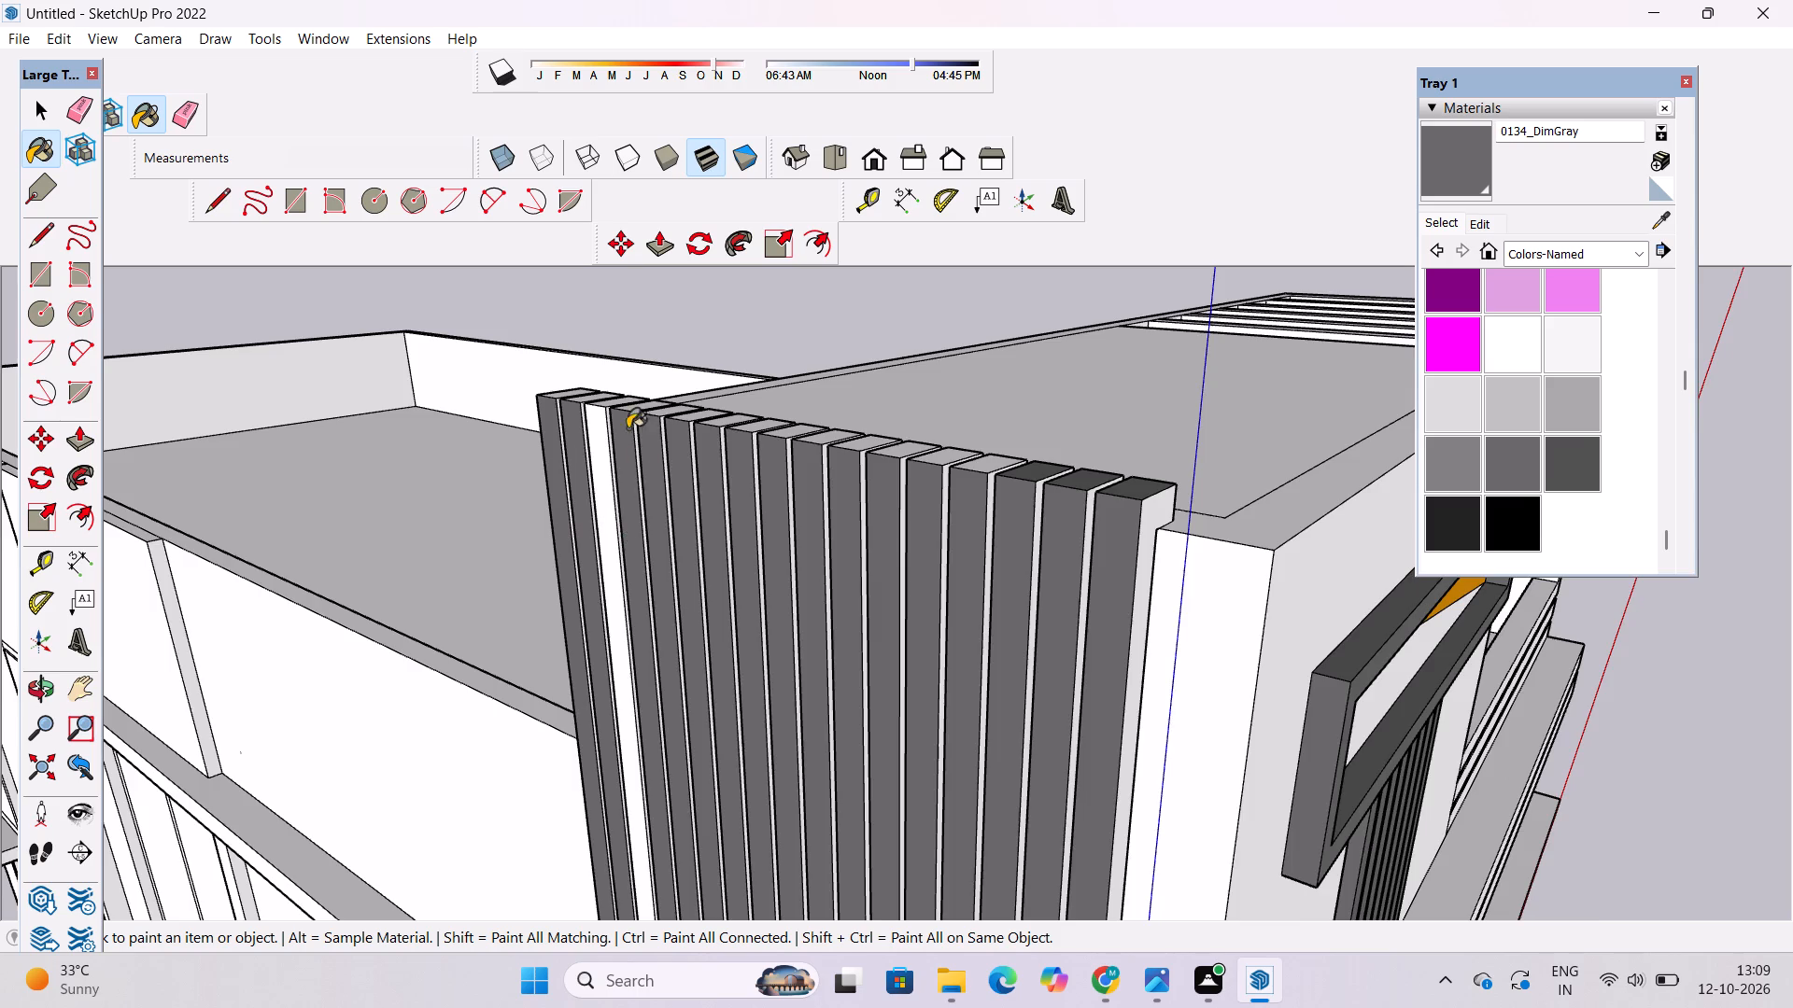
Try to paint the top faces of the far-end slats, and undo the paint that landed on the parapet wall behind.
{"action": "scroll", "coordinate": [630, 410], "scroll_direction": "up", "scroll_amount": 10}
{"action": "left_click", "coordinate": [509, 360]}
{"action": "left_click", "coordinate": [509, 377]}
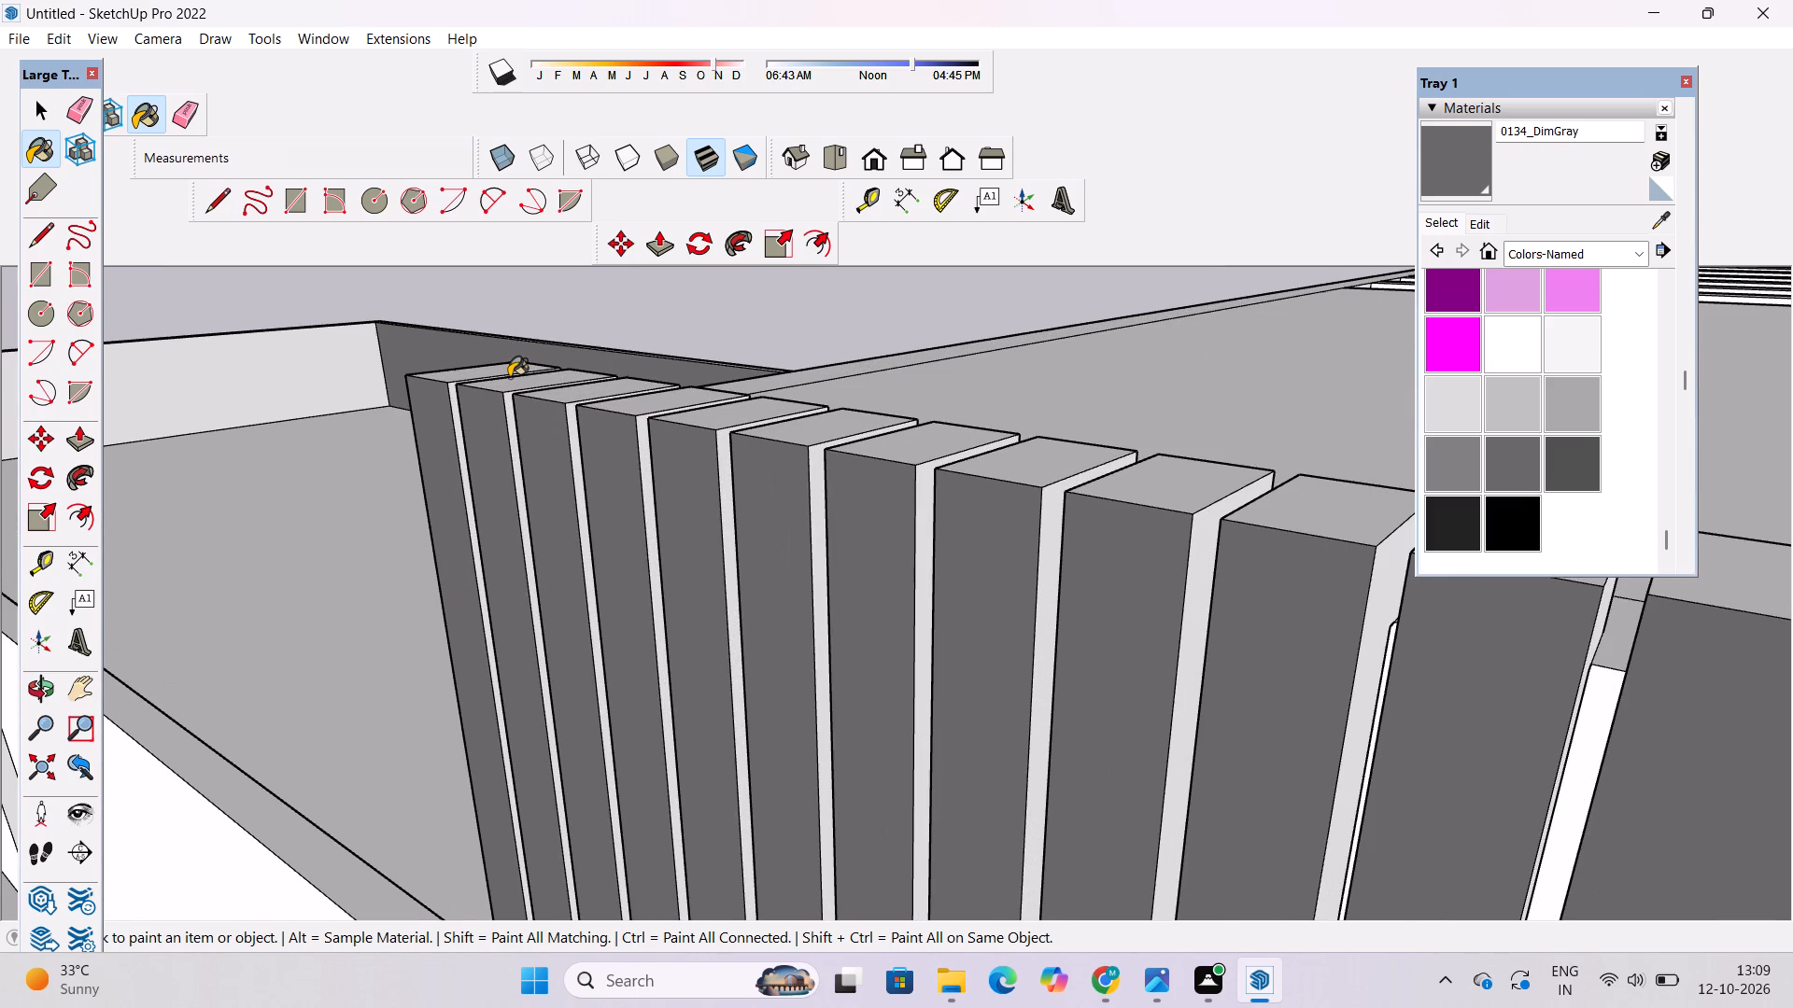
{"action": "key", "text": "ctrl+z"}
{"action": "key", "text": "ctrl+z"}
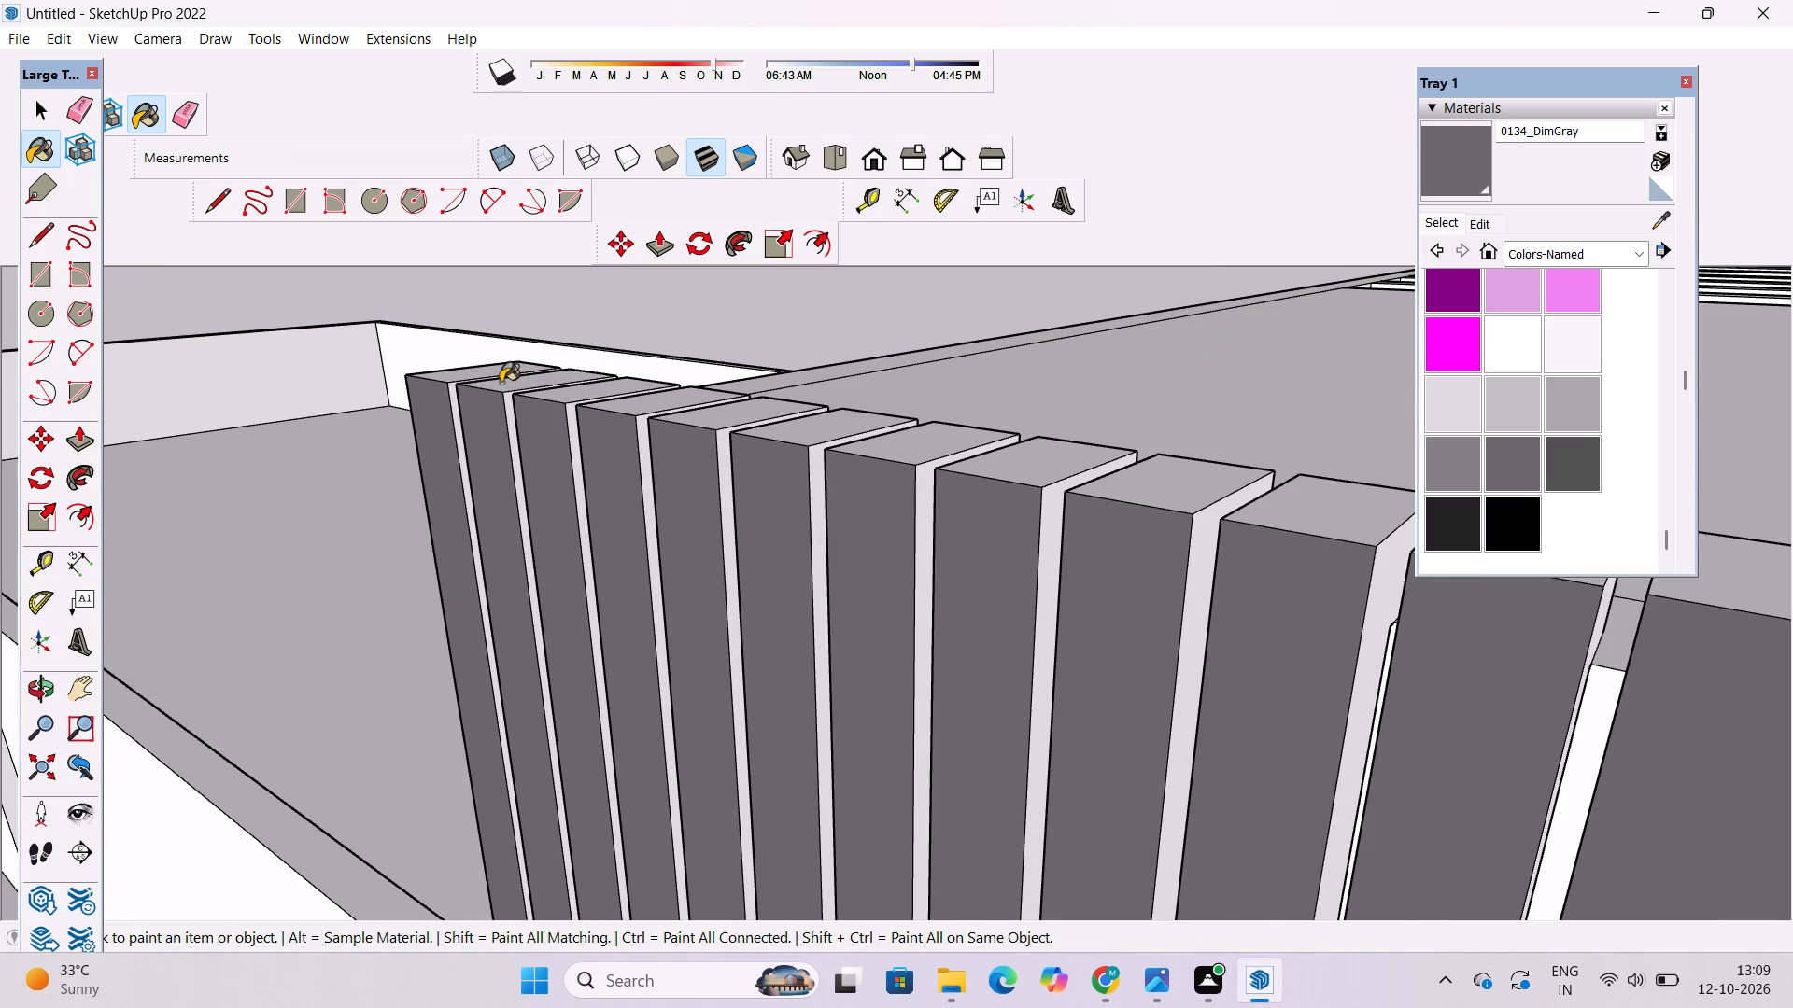
Paint the top faces of the slats at the far end of the side wall with 0134_DimGray.
{"action": "left_click", "coordinate": [496, 370]}
{"action": "left_click", "coordinate": [493, 388]}
{"action": "left_click", "coordinate": [515, 397]}
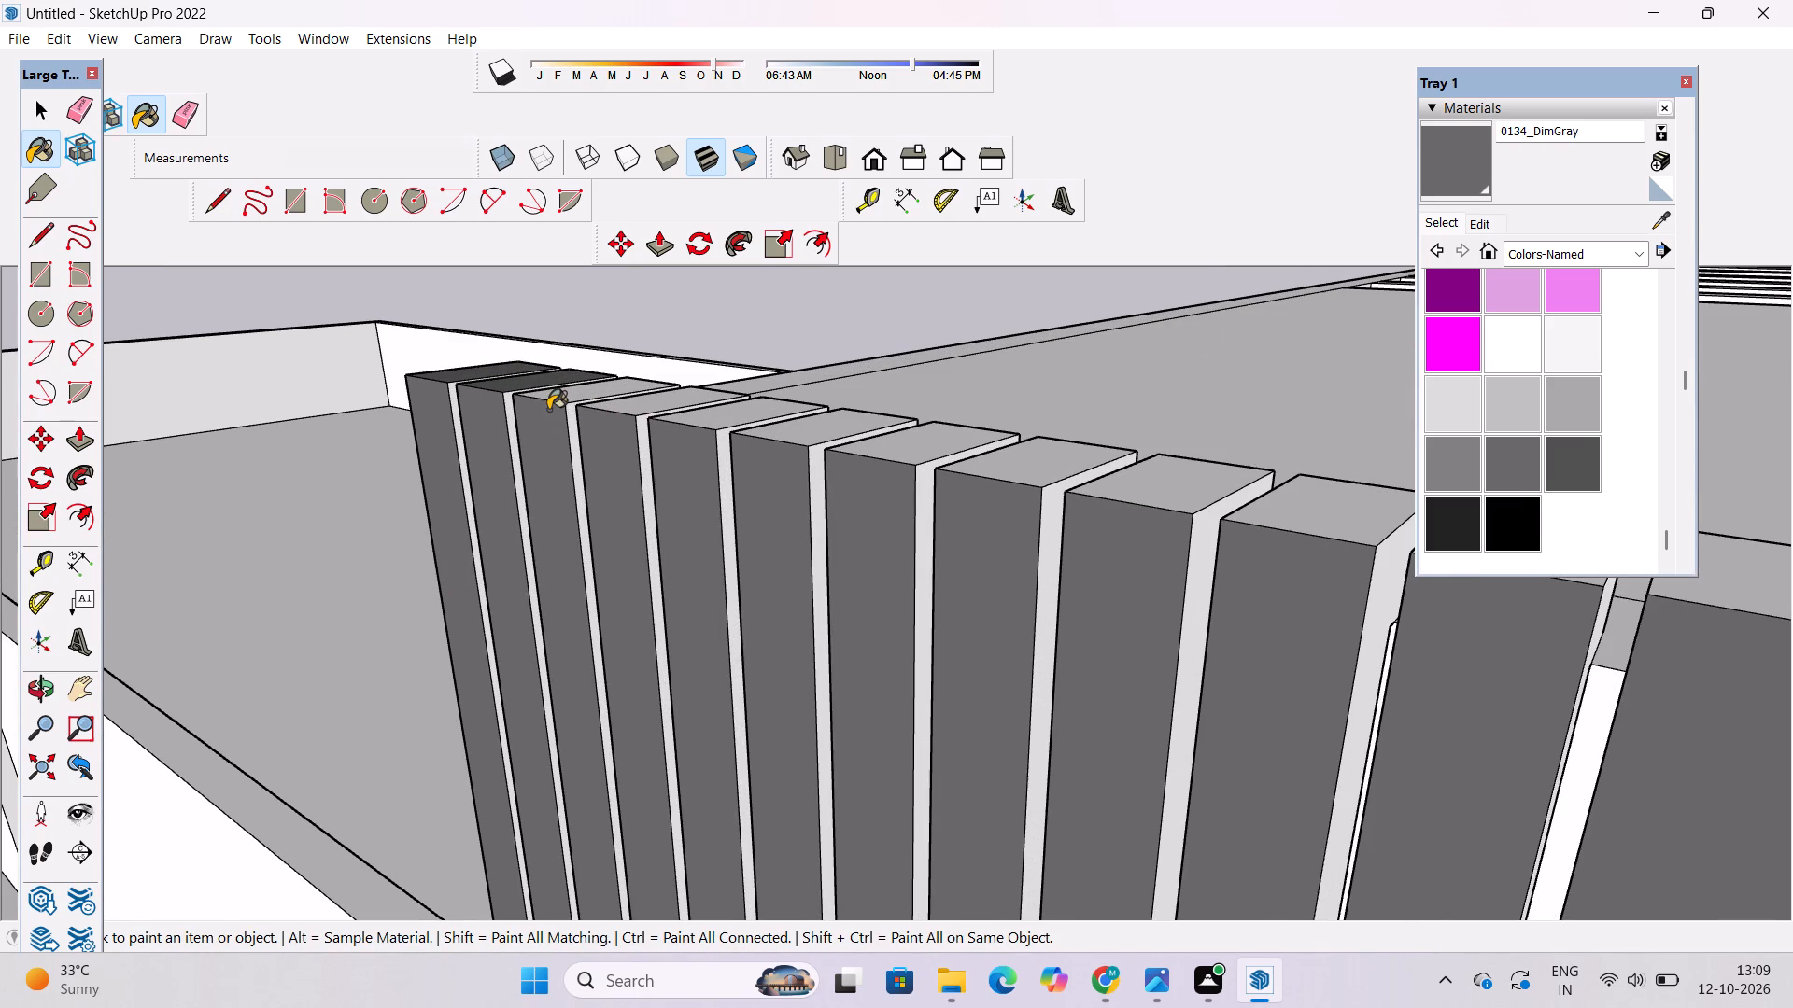
{"action": "left_click", "coordinate": [548, 410]}
{"action": "left_click", "coordinate": [586, 413]}
{"action": "left_click", "coordinate": [571, 399]}
{"action": "left_click", "coordinate": [623, 413]}
{"action": "left_click", "coordinate": [689, 433]}
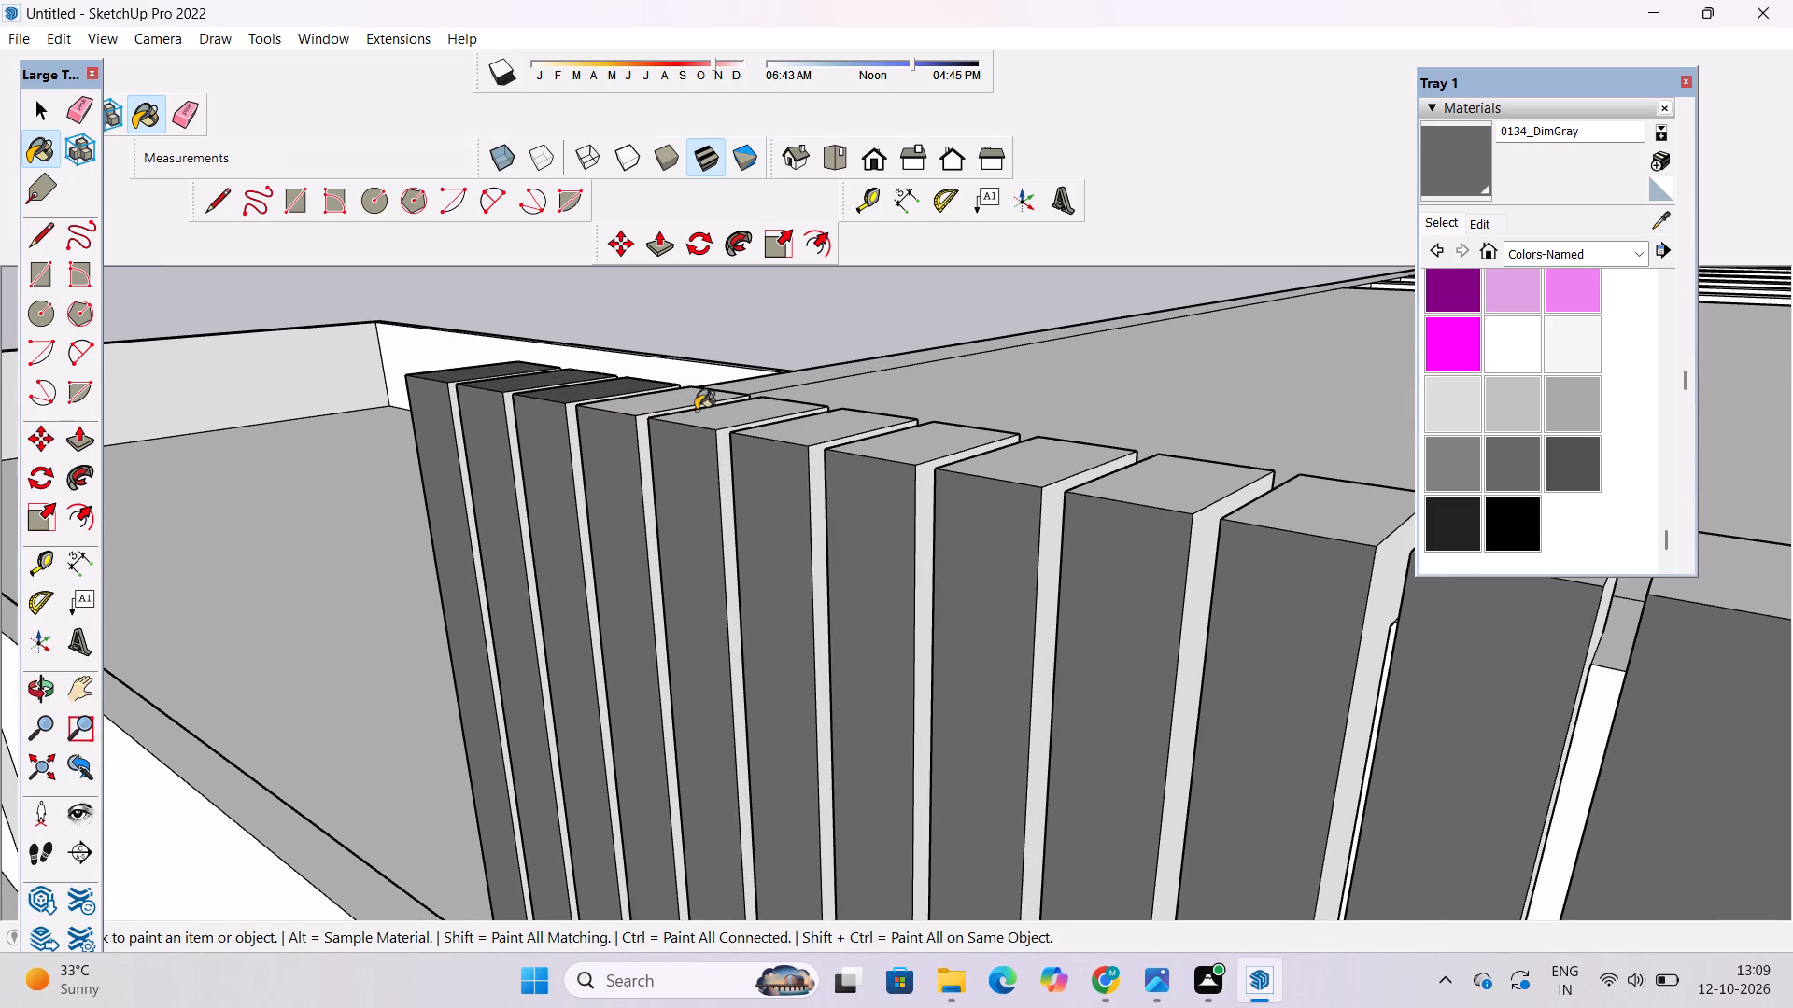
{"action": "left_click", "coordinate": [678, 399]}
{"action": "left_click", "coordinate": [716, 418]}
{"action": "left_click", "coordinate": [786, 434]}
Paint the remaining light top faces of the side wall's middle slats with 0134_DimGray.
{"action": "scroll", "coordinate": [445, 424], "scroll_direction": "down", "scroll_amount": 4}
{"action": "scroll", "coordinate": [665, 415], "scroll_direction": "up", "scroll_amount": 3}
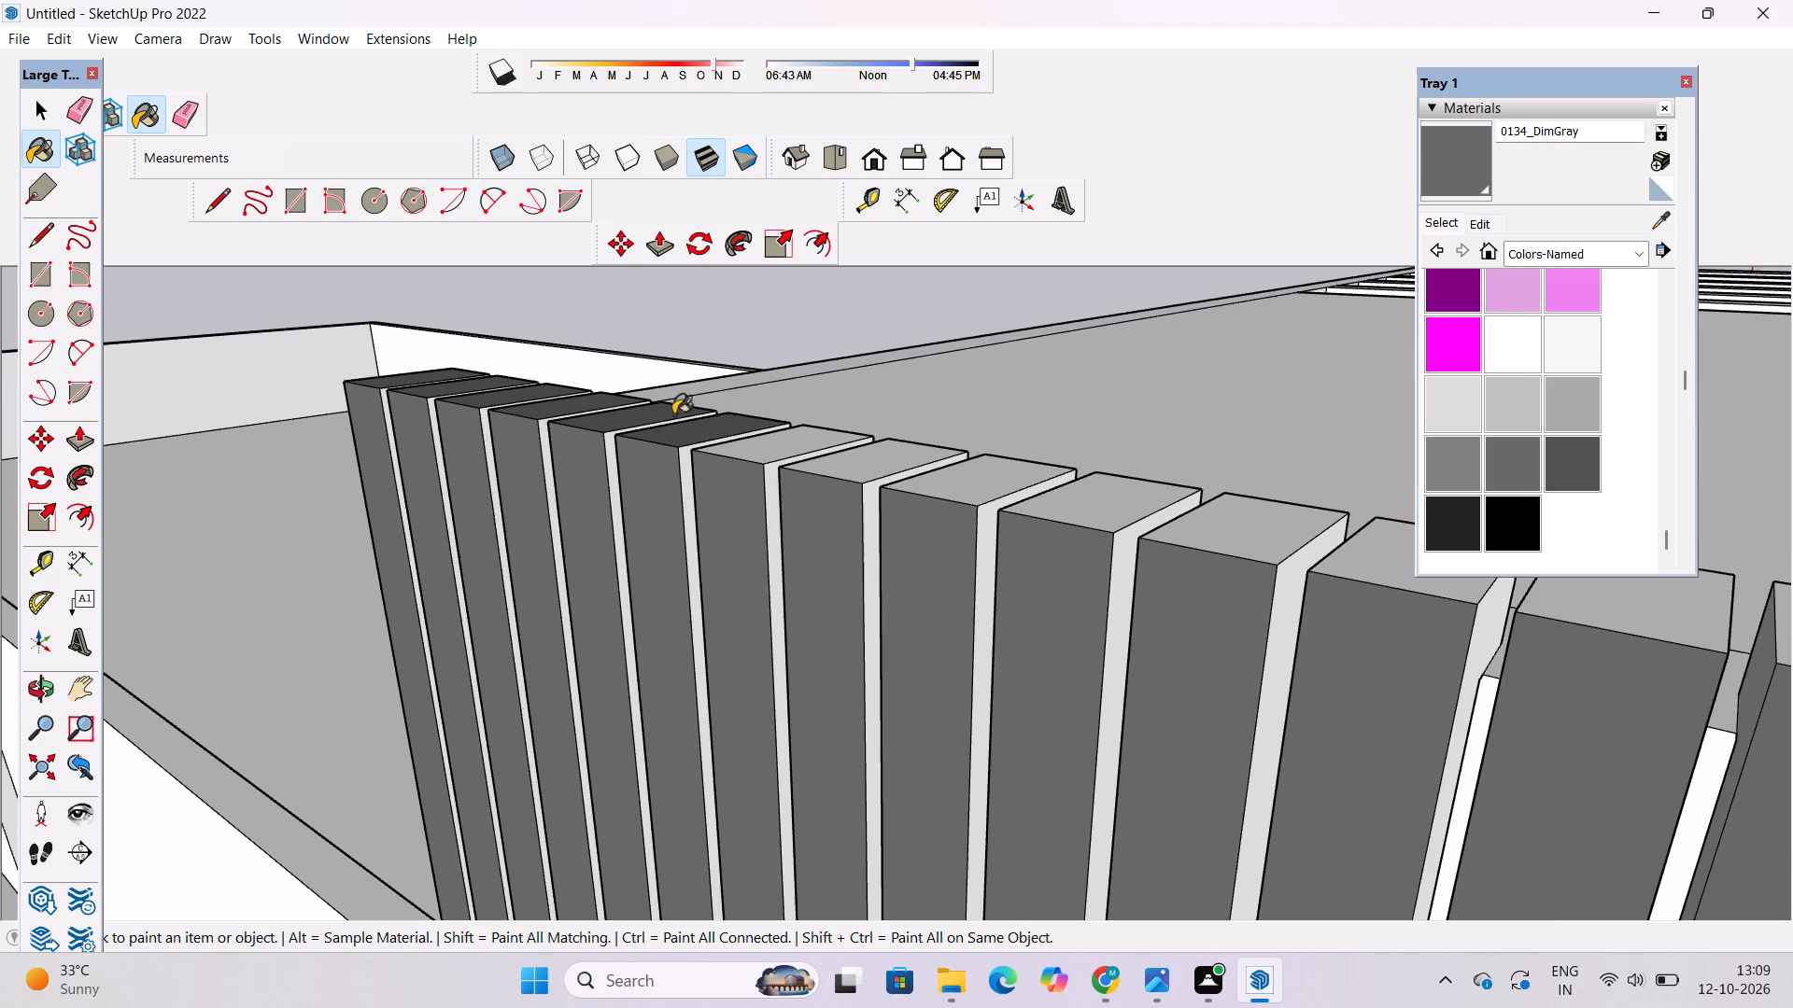
{"action": "double_click", "coordinate": [787, 445]}
{"action": "left_click", "coordinate": [857, 471]}
{"action": "scroll", "coordinate": [422, 463], "scroll_direction": "down", "scroll_amount": 5}
{"action": "scroll", "coordinate": [794, 487], "scroll_direction": "up", "scroll_amount": 4}
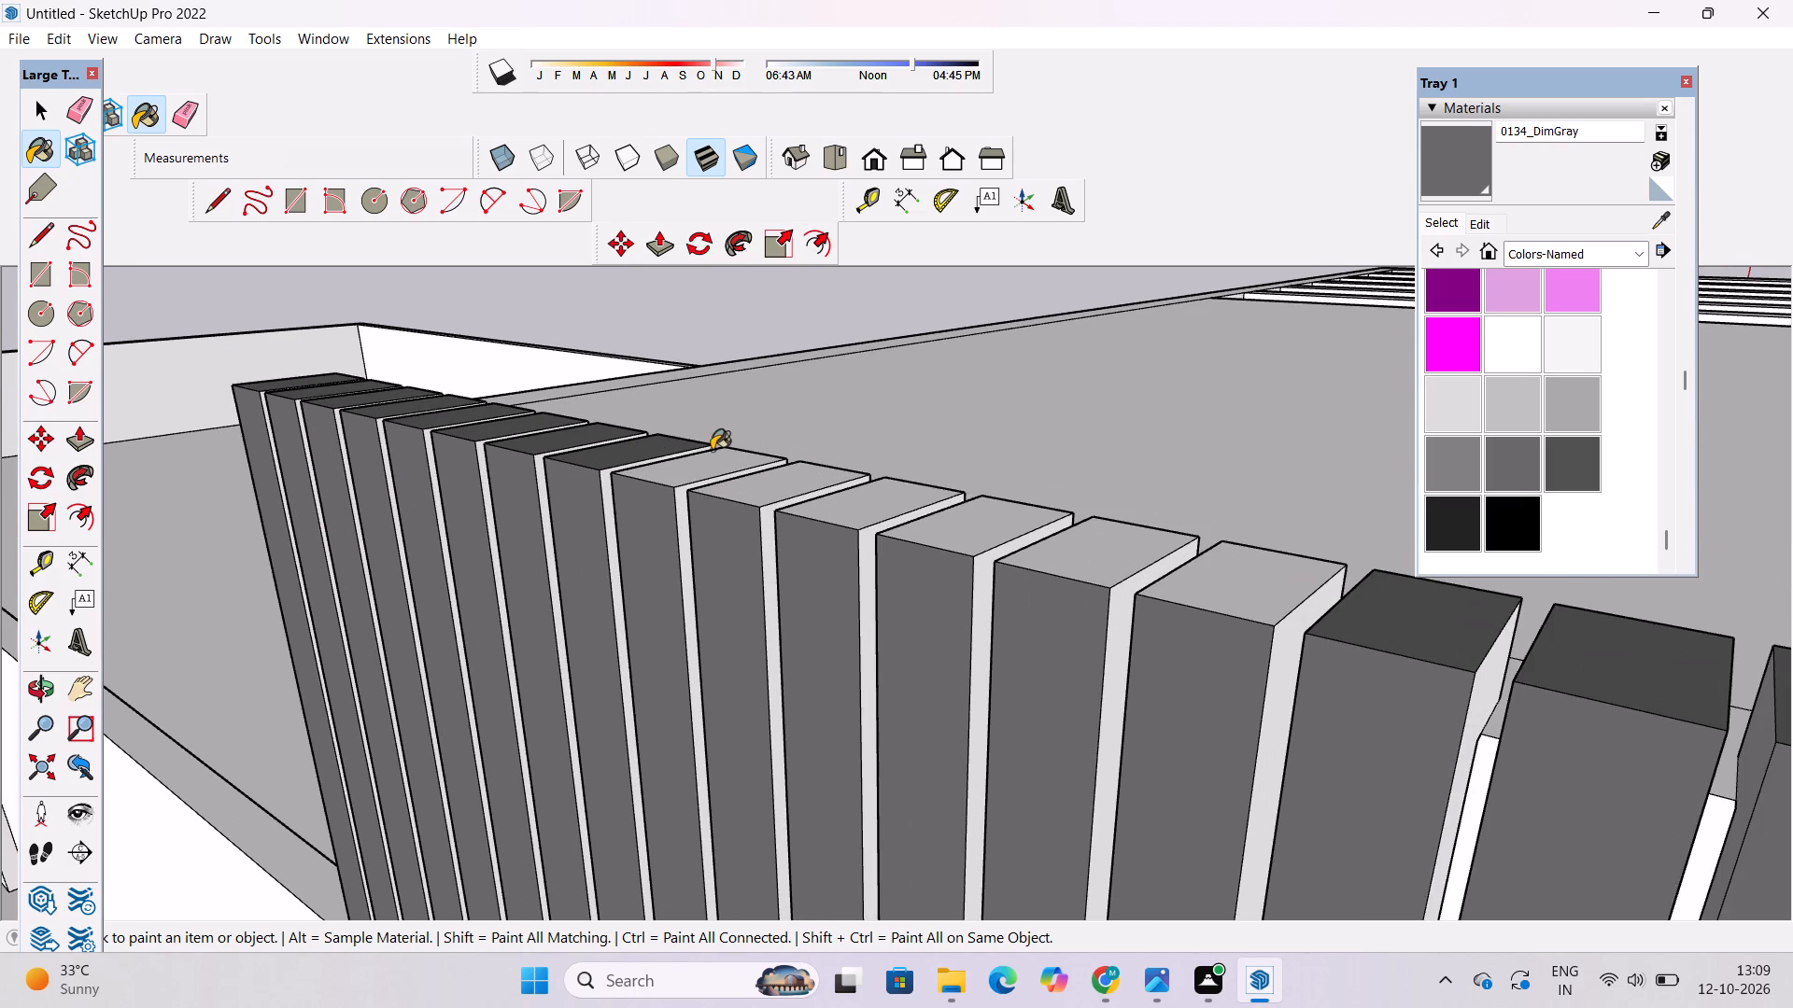
{"action": "left_click", "coordinate": [712, 450]}
{"action": "left_click", "coordinate": [755, 487]}
{"action": "left_click", "coordinate": [713, 458]}
{"action": "left_click", "coordinate": [827, 509]}
{"action": "scroll", "coordinate": [366, 404], "scroll_direction": "down", "scroll_amount": 4}
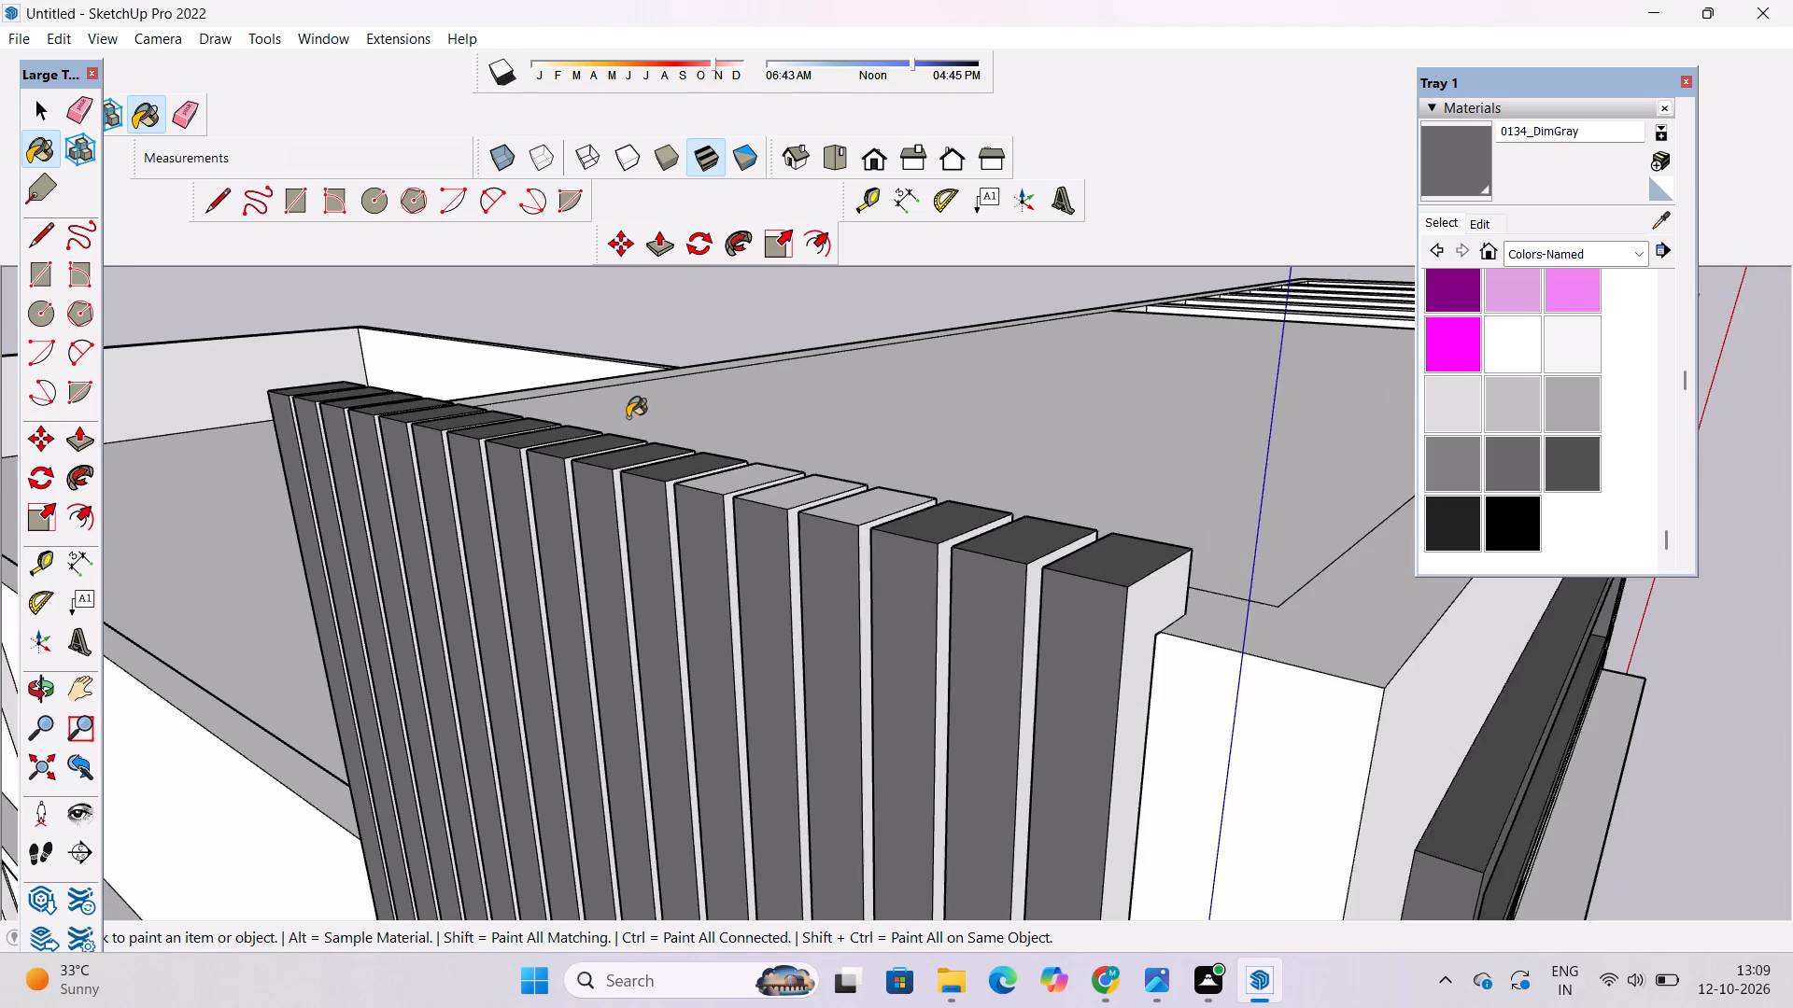
{"action": "scroll", "coordinate": [628, 417], "scroll_direction": "up", "scroll_amount": 3}
{"action": "left_click", "coordinate": [774, 532]}
{"action": "left_click", "coordinate": [915, 560]}
{"action": "scroll", "coordinate": [437, 479], "scroll_direction": "down", "scroll_amount": 5}
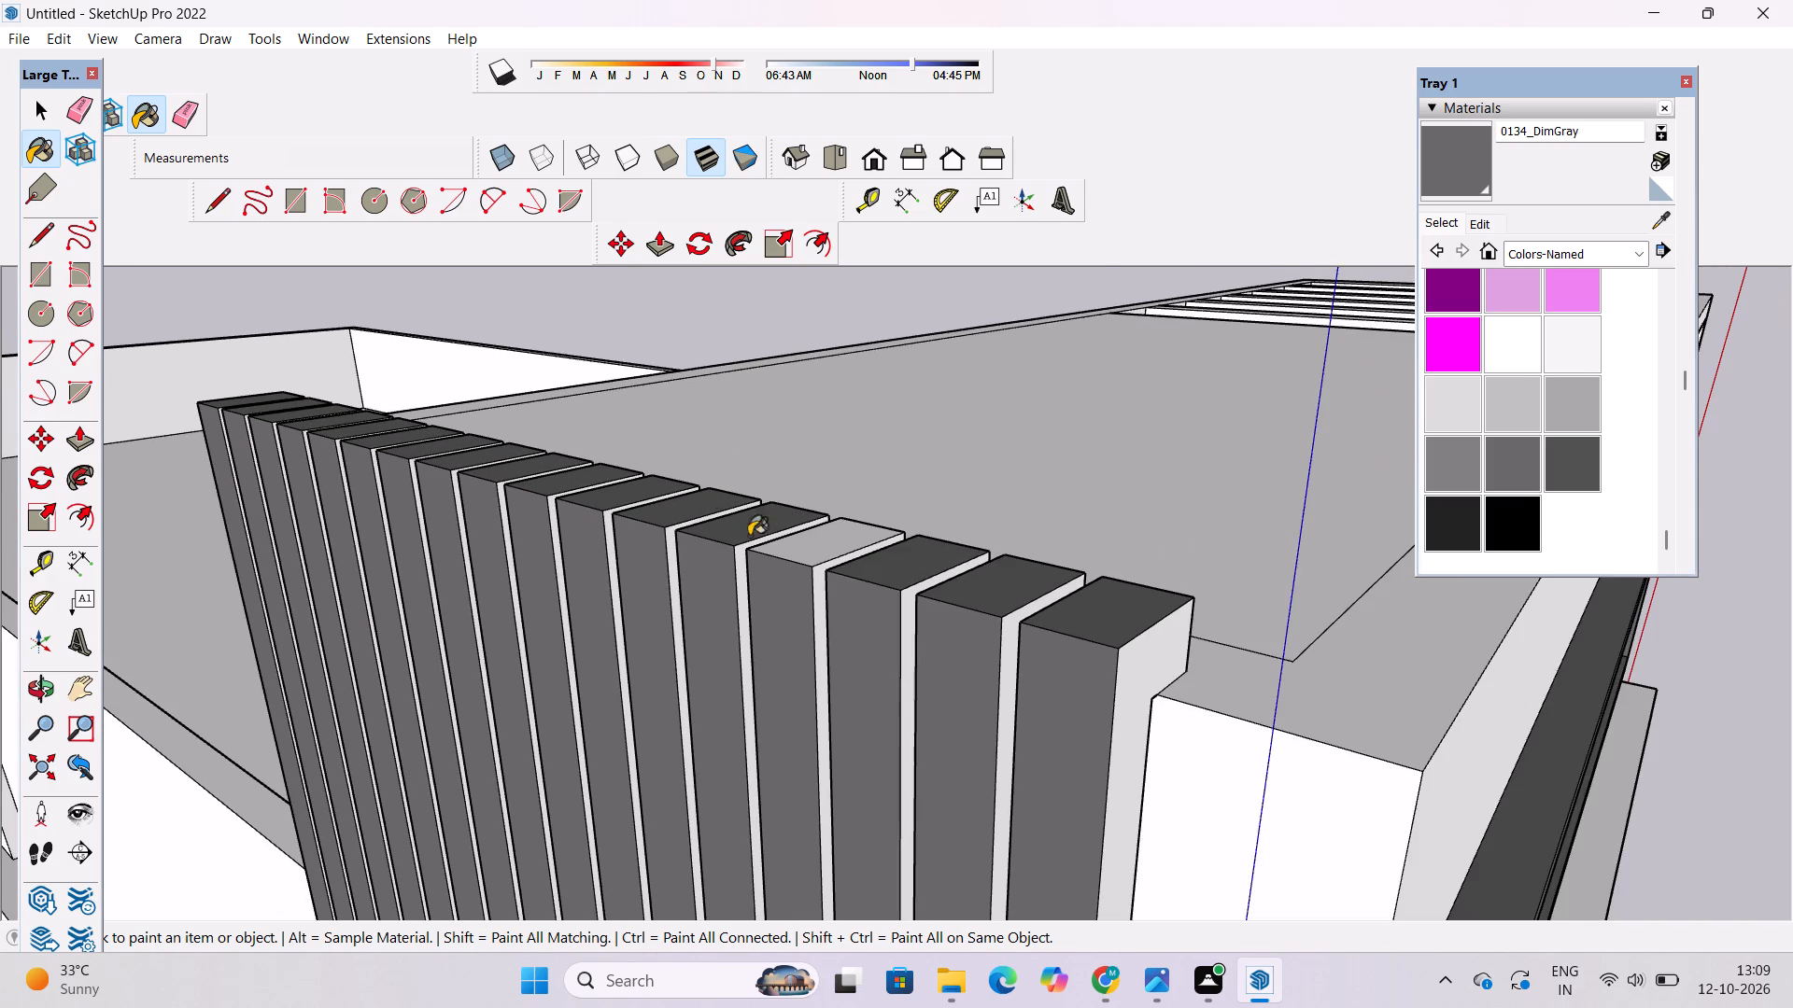
{"action": "left_click", "coordinate": [757, 543]}
Paint the corner slat's outer side face and the gap-side faces of its neighbouring slats with 0134_DimGray.
{"action": "scroll", "coordinate": [936, 634], "scroll_direction": "up", "scroll_amount": 10}
{"action": "left_click", "coordinate": [1142, 705]}
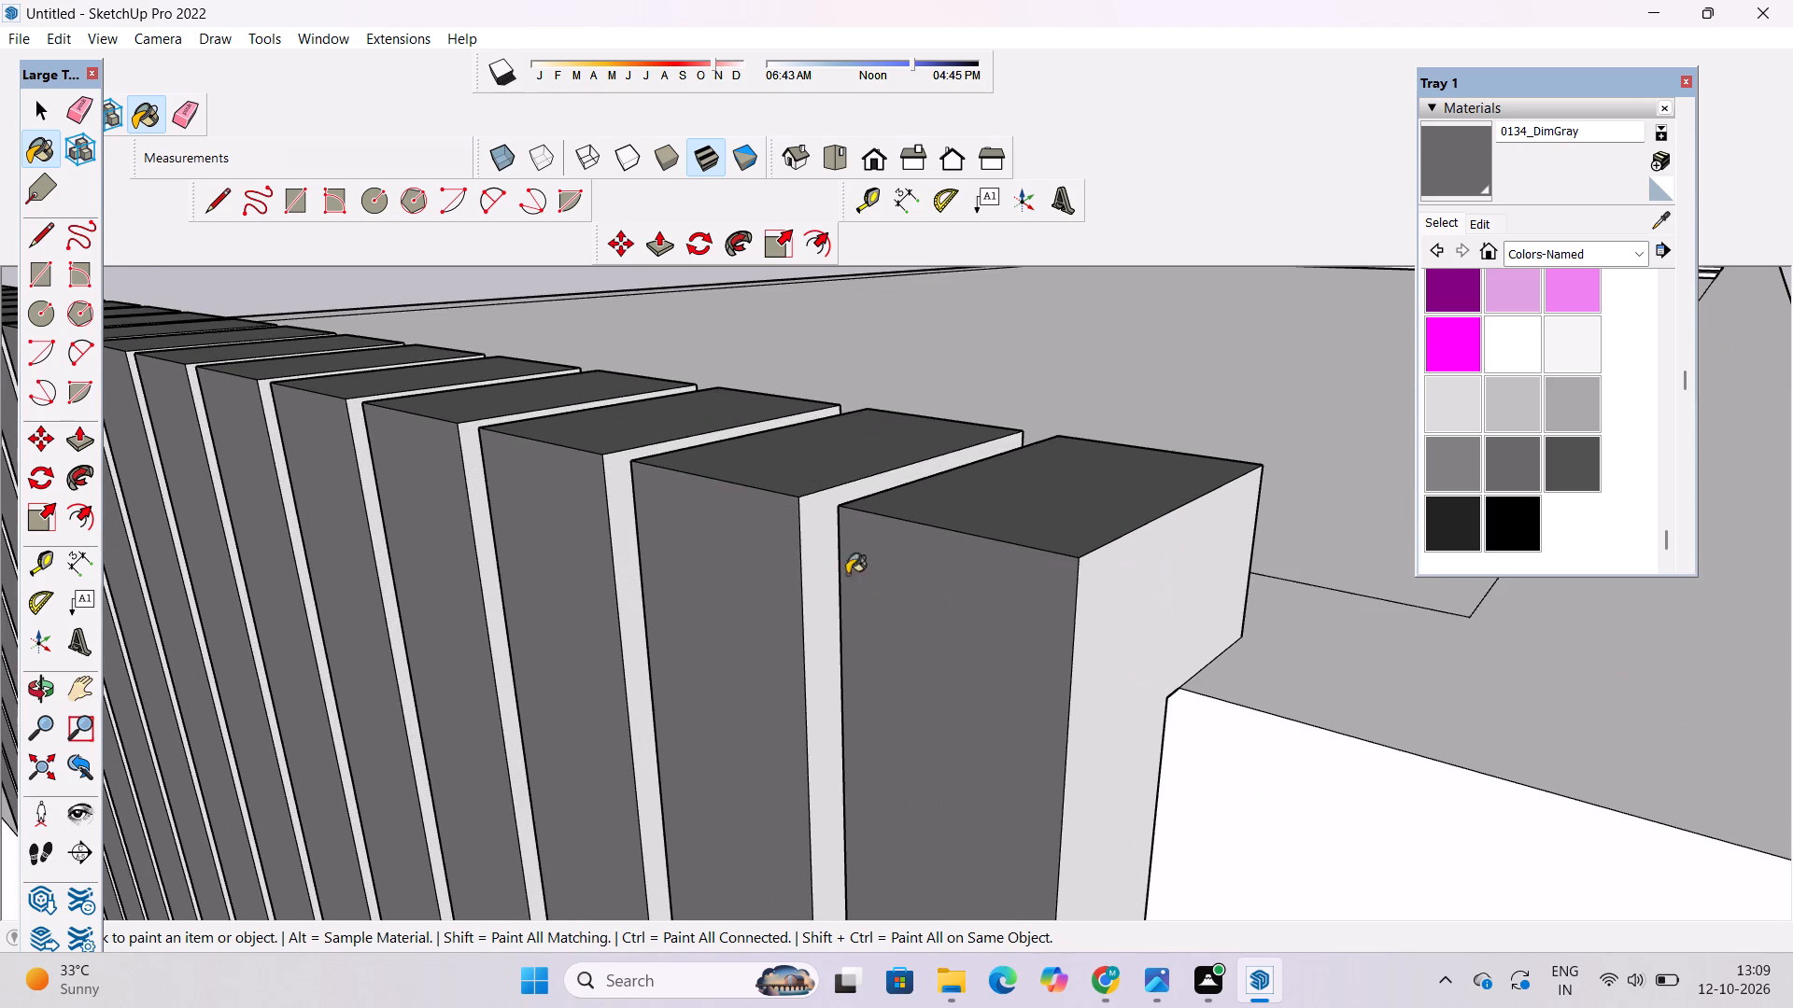
{"action": "left_click", "coordinate": [816, 556]}
{"action": "left_click", "coordinate": [614, 495]}
{"action": "scroll", "coordinate": [1206, 624], "scroll_direction": "down", "scroll_amount": 5}
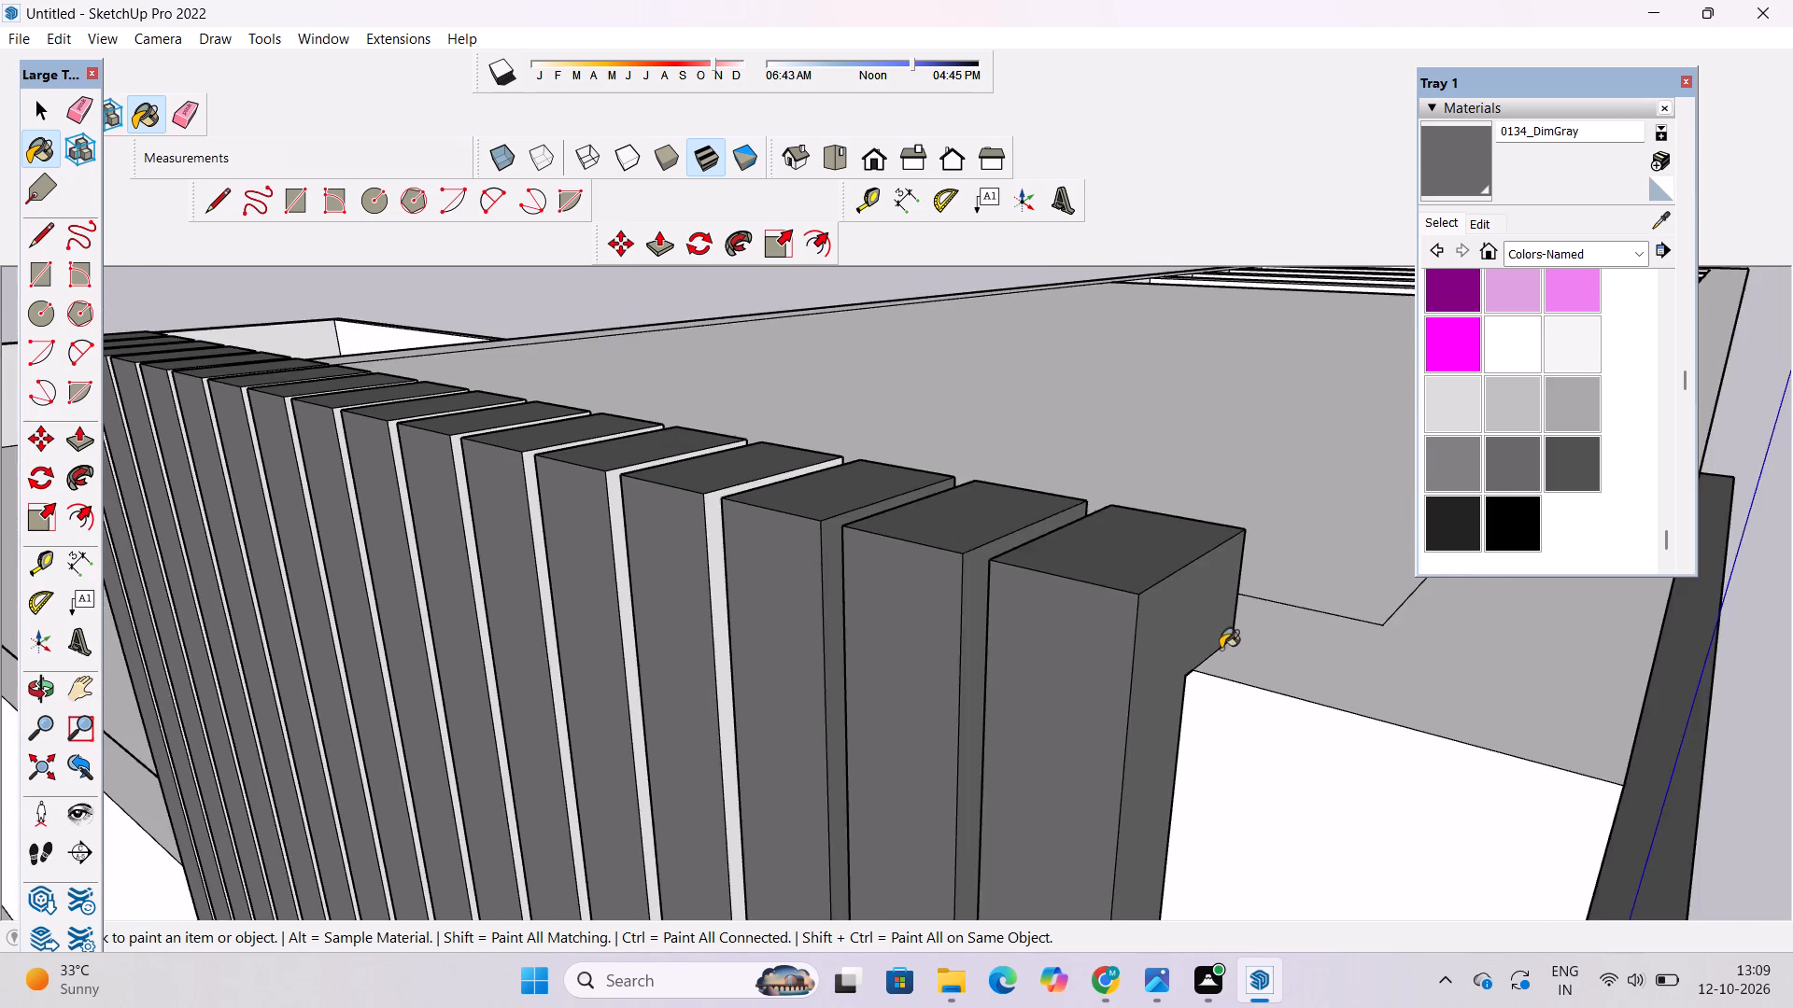
{"action": "scroll", "coordinate": [742, 560], "scroll_direction": "up", "scroll_amount": 5}
{"action": "left_click", "coordinate": [685, 518]}
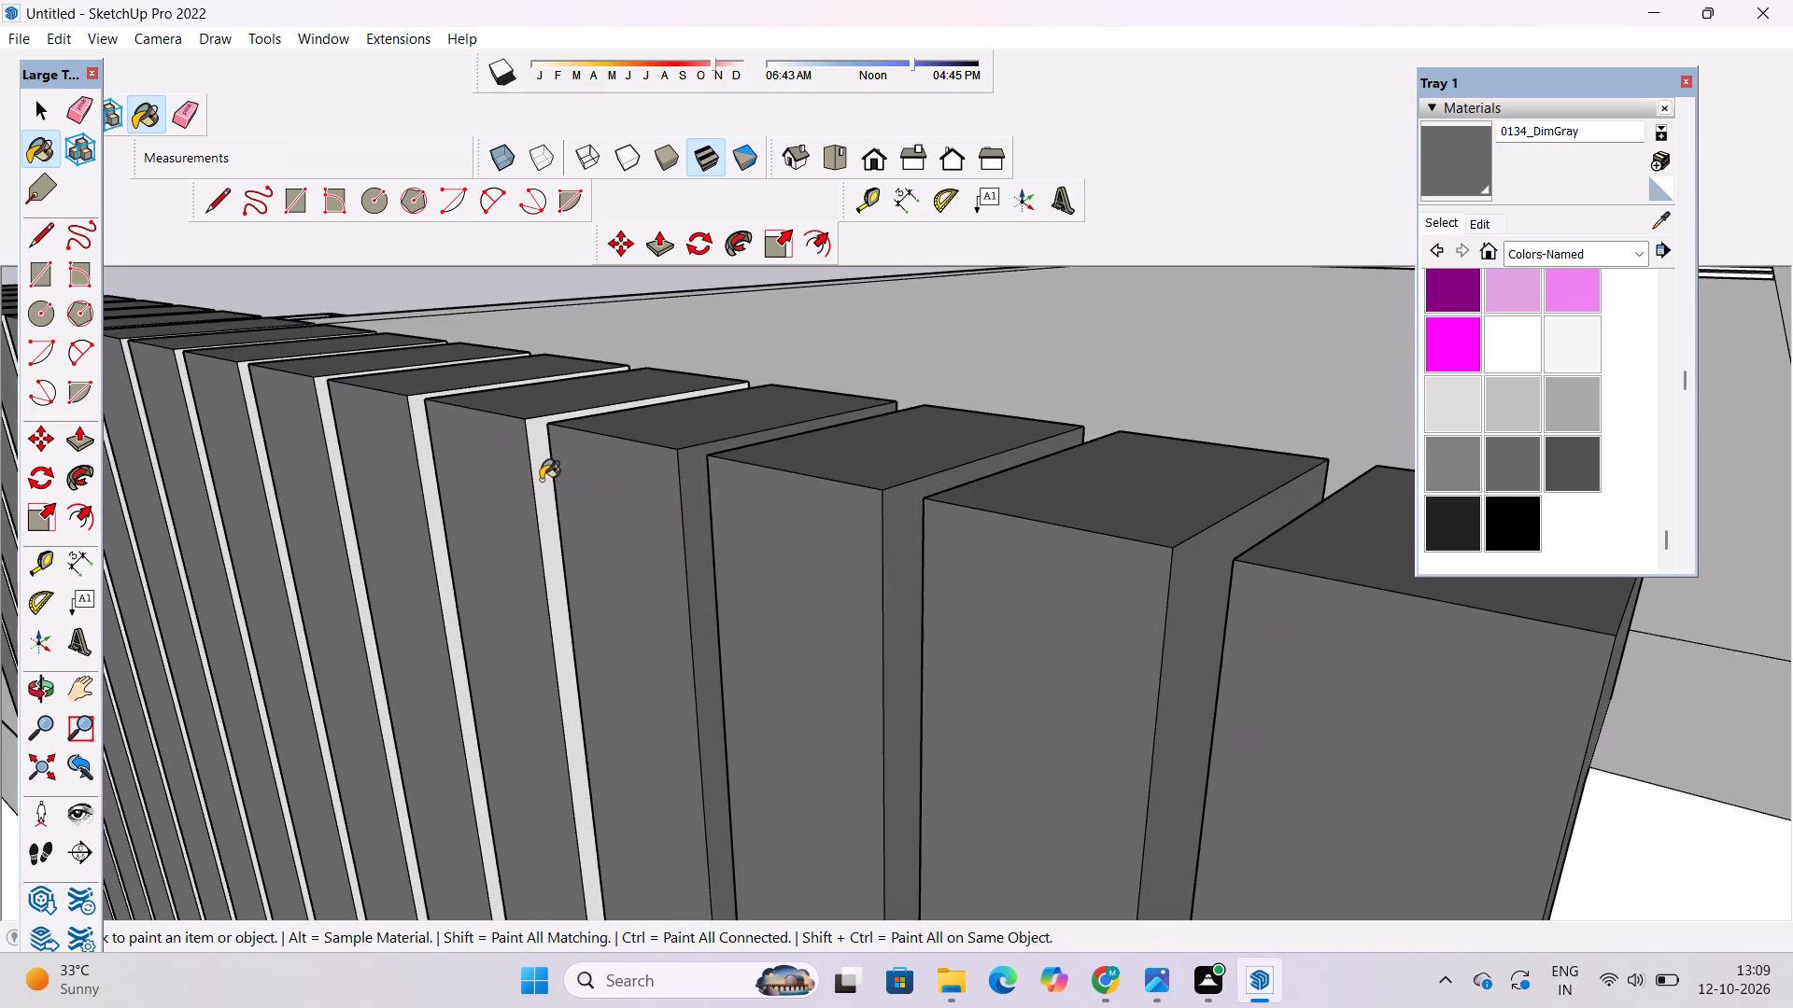
{"action": "left_click", "coordinate": [541, 480]}
{"action": "scroll", "coordinate": [1214, 673], "scroll_direction": "down", "scroll_amount": 6}
{"action": "scroll", "coordinate": [755, 595], "scroll_direction": "up", "scroll_amount": 5}
{"action": "scroll", "coordinate": [612, 527], "scroll_direction": "up", "scroll_amount": 5}
{"action": "left_click", "coordinate": [586, 504]}
{"action": "scroll", "coordinate": [1168, 732], "scroll_direction": "down", "scroll_amount": 2}
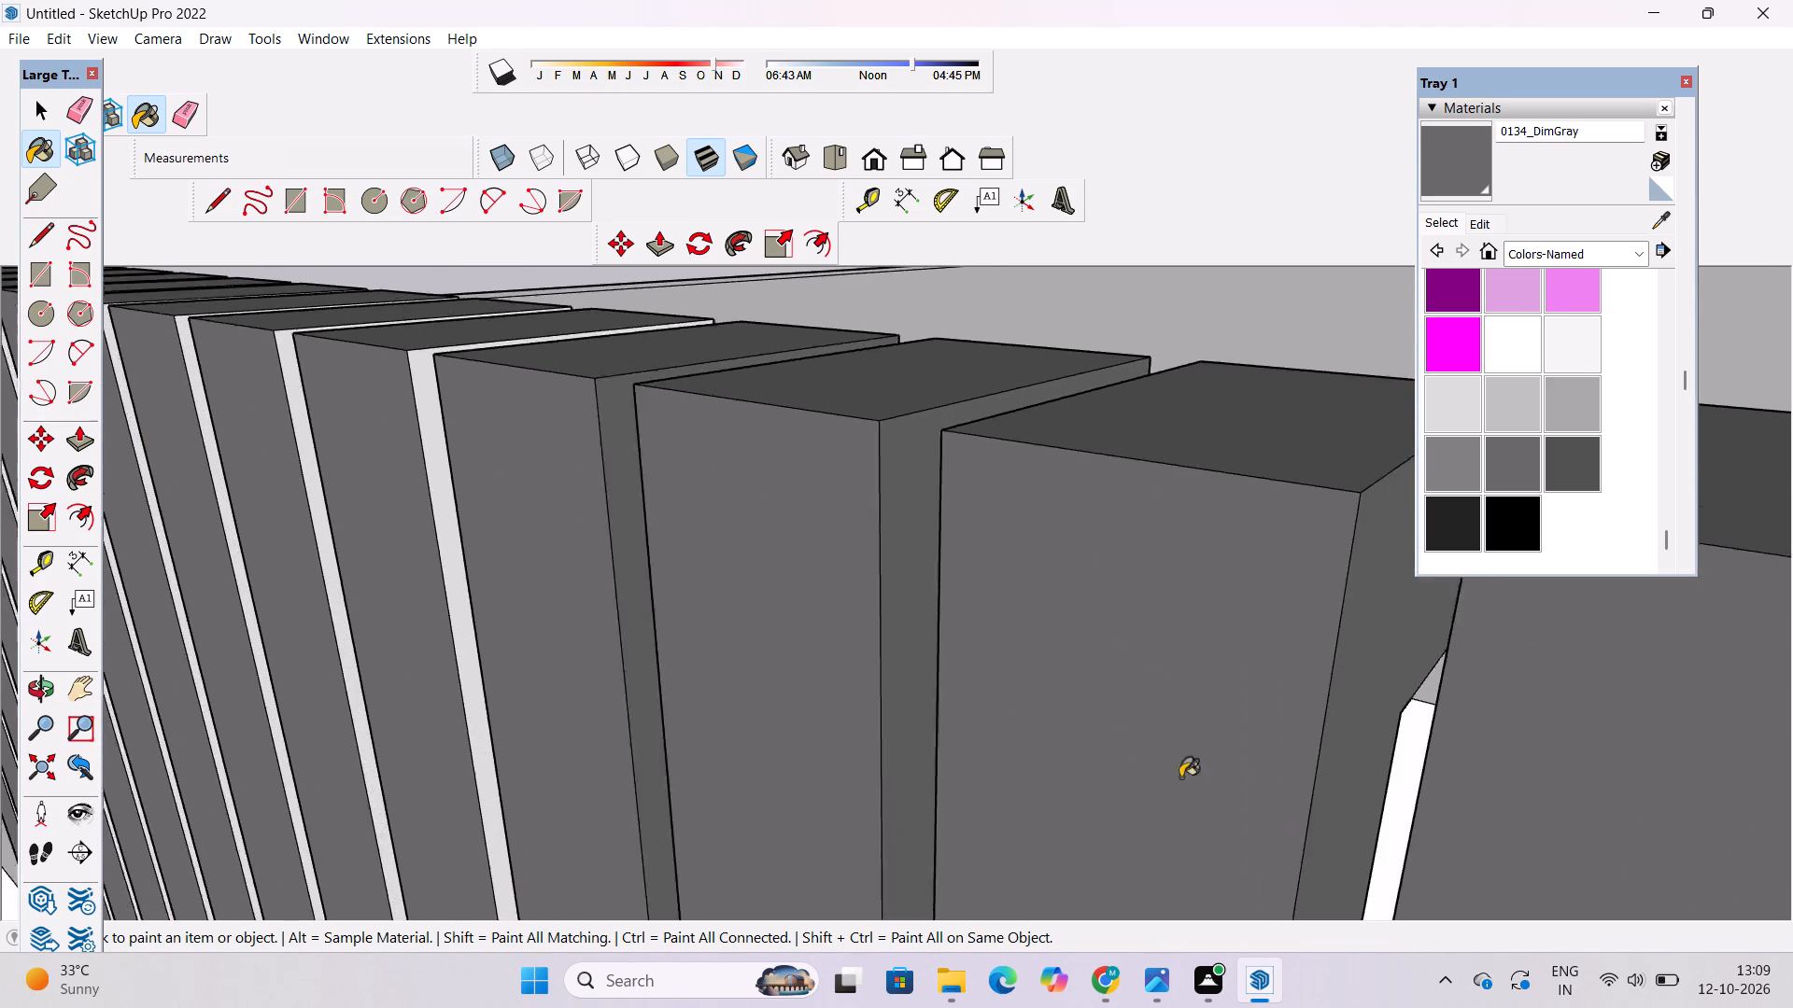
Paint the gap-side faces of the middle slats on the side wall with 0134_DimGray.
{"action": "scroll", "coordinate": [1180, 777], "scroll_direction": "down", "scroll_amount": 8}
{"action": "scroll", "coordinate": [769, 632], "scroll_direction": "up", "scroll_amount": 7}
{"action": "scroll", "coordinate": [736, 441], "scroll_direction": "up", "scroll_amount": 3}
{"action": "left_click", "coordinate": [736, 457]}
{"action": "scroll", "coordinate": [1064, 518], "scroll_direction": "down", "scroll_amount": 4}
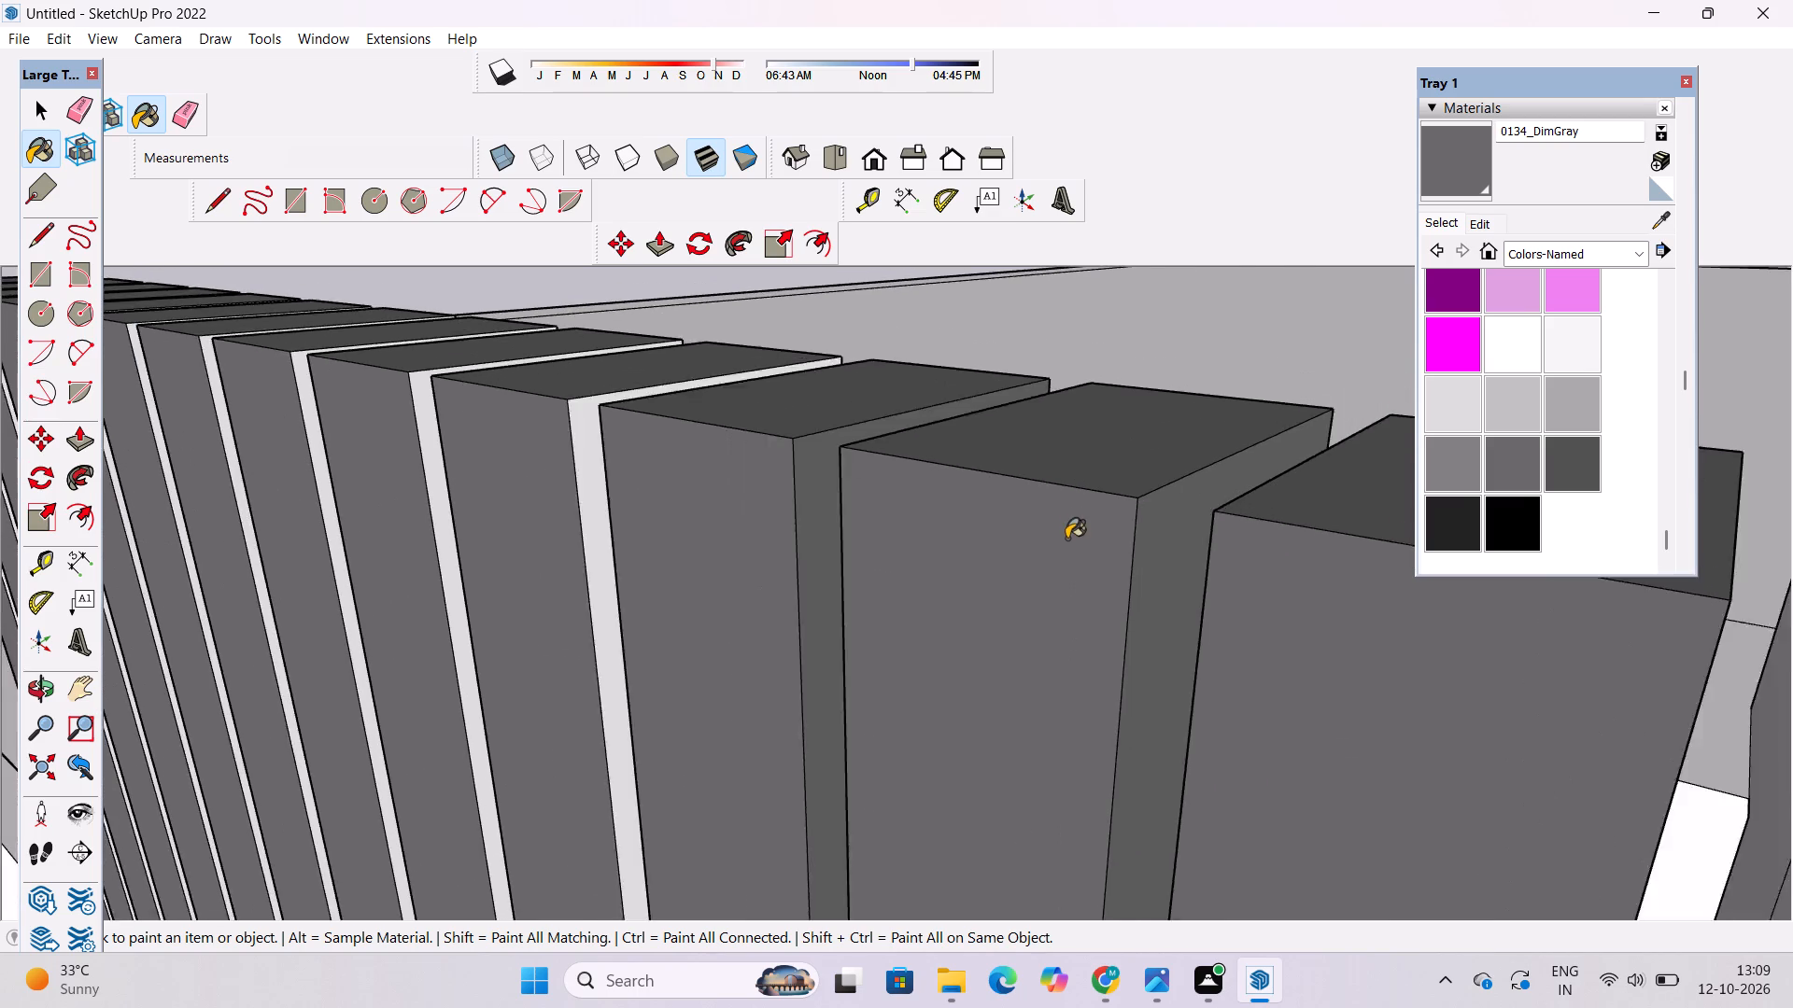
{"action": "scroll", "coordinate": [1066, 539], "scroll_direction": "down", "scroll_amount": 4}
{"action": "scroll", "coordinate": [722, 454], "scroll_direction": "up", "scroll_amount": 5}
{"action": "left_click", "coordinate": [656, 473]}
{"action": "scroll", "coordinate": [1215, 467], "scroll_direction": "down", "scroll_amount": 12}
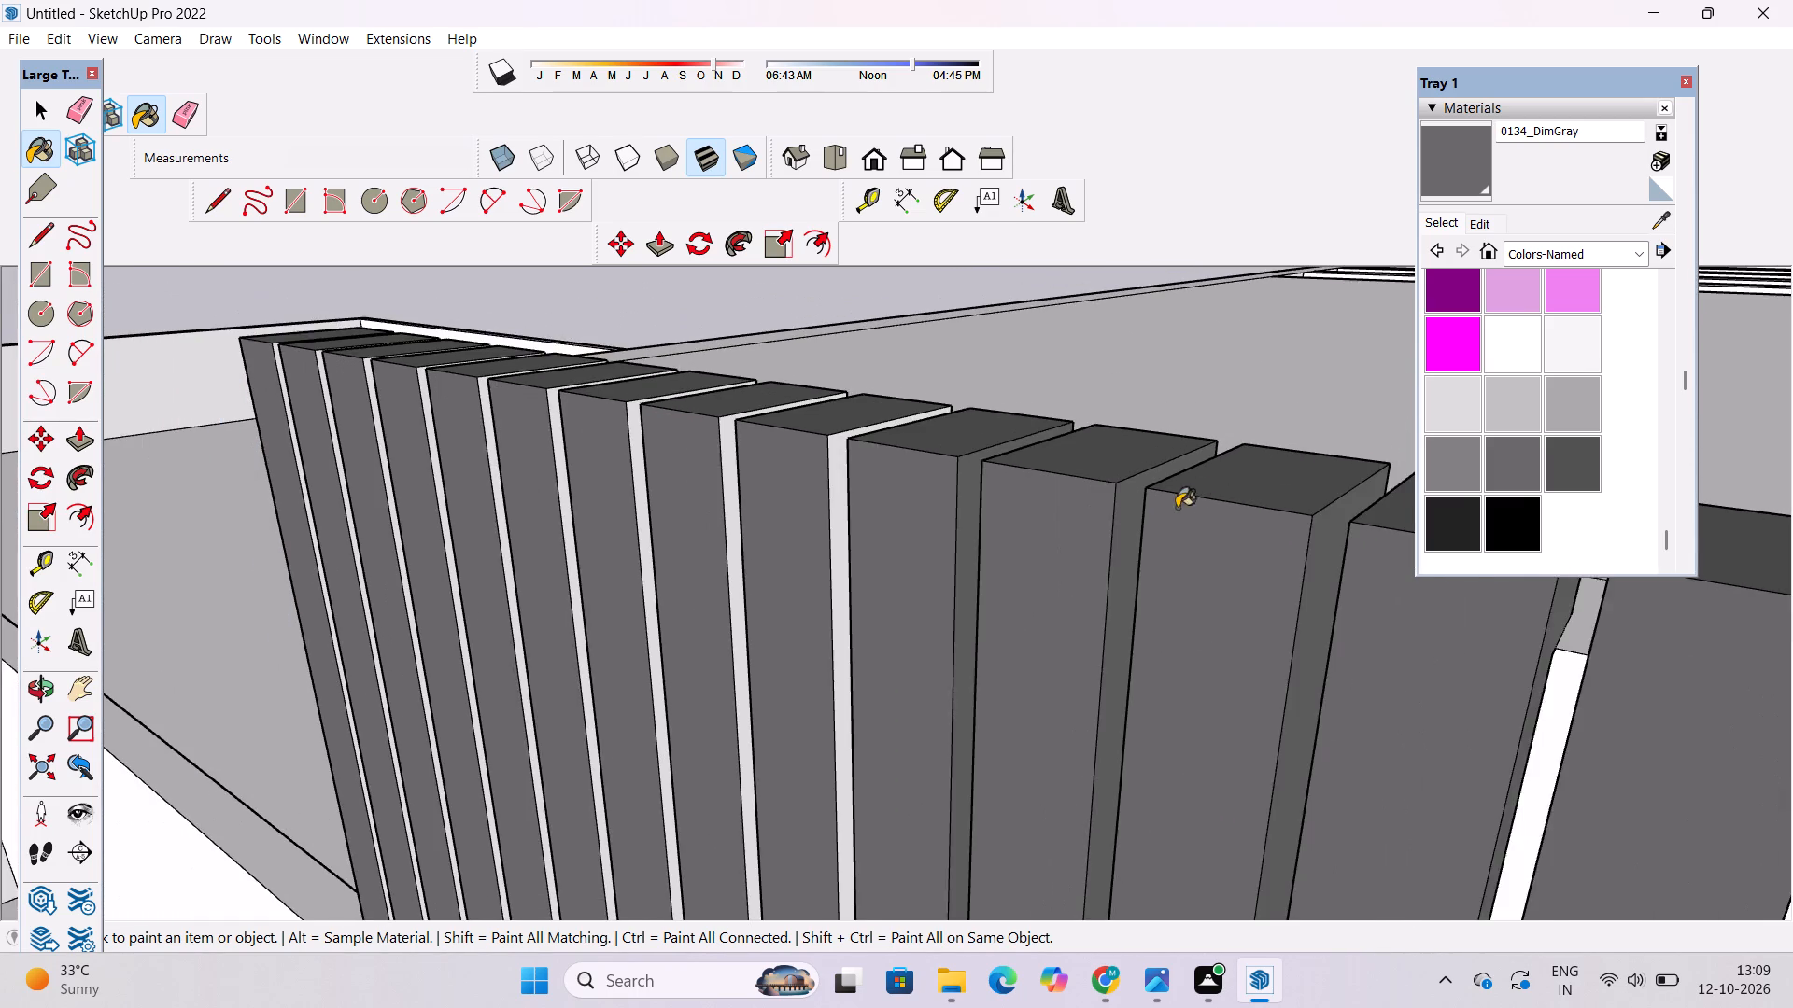
{"action": "scroll", "coordinate": [864, 517], "scroll_direction": "up", "scroll_amount": 9}
{"action": "left_click", "coordinate": [858, 483]}
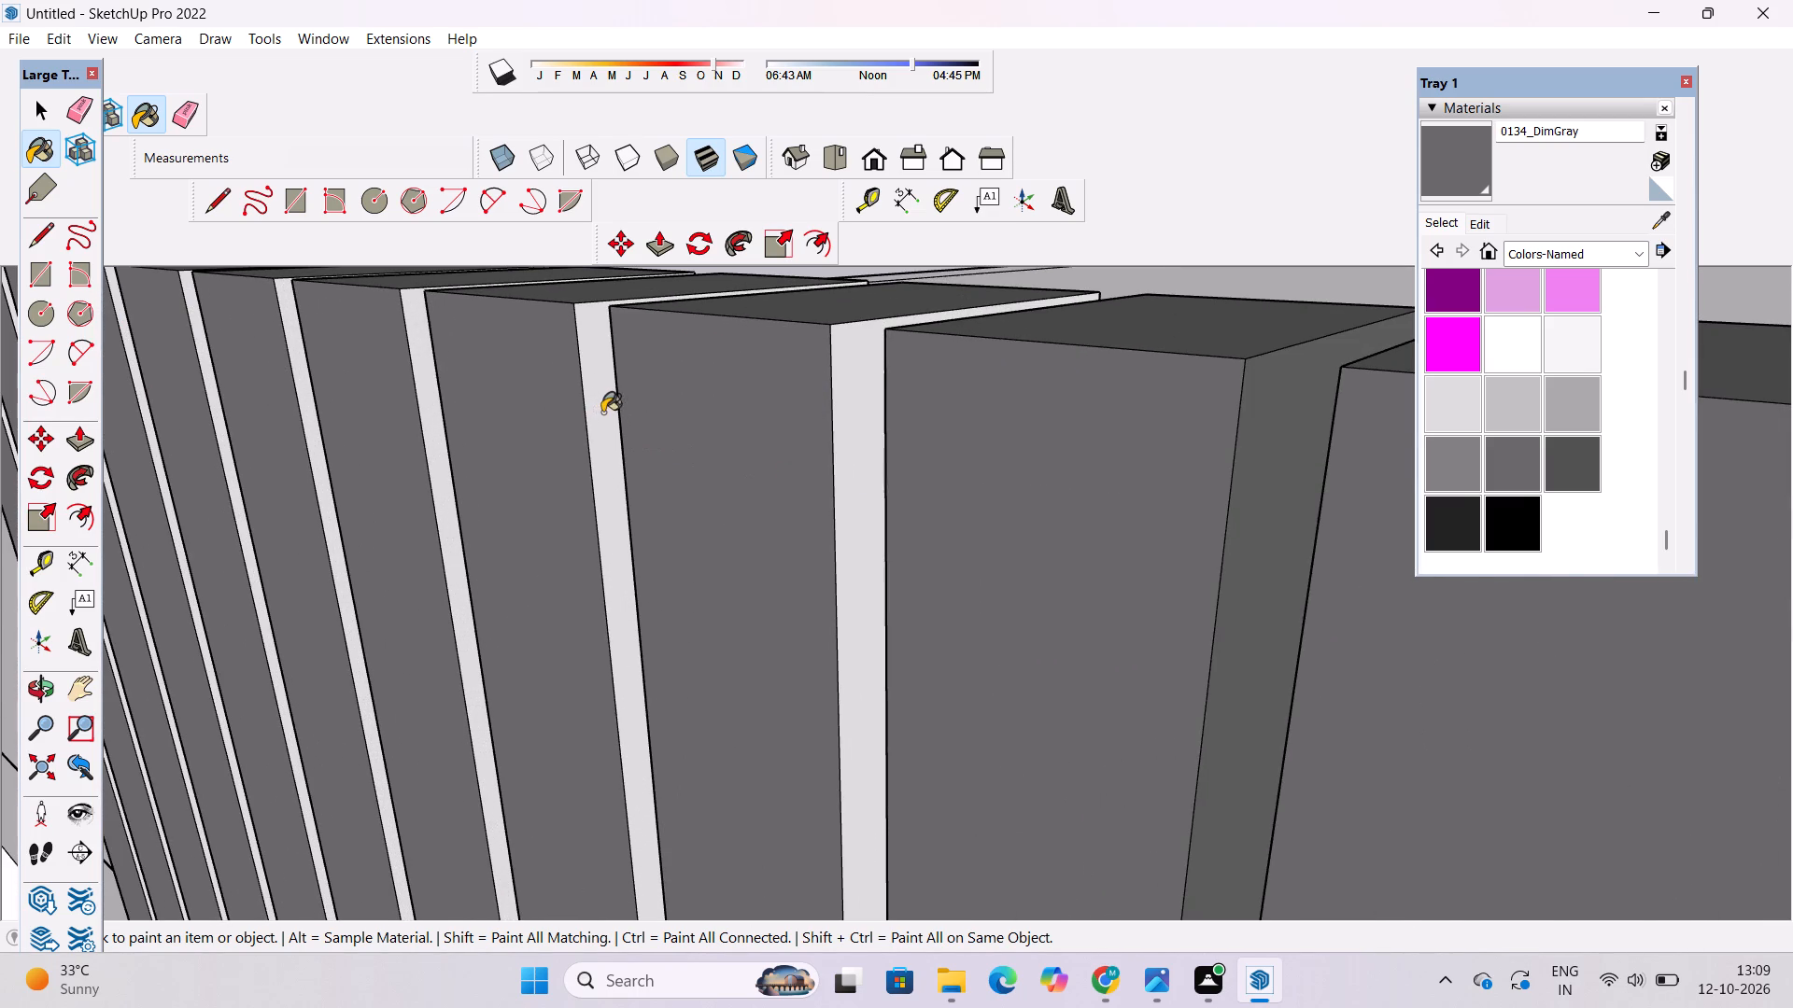
{"action": "left_click", "coordinate": [602, 413]}
{"action": "scroll", "coordinate": [1099, 533], "scroll_direction": "down", "scroll_amount": 6}
{"action": "scroll", "coordinate": [723, 445], "scroll_direction": "up", "scroll_amount": 8}
{"action": "left_click", "coordinate": [561, 408]}
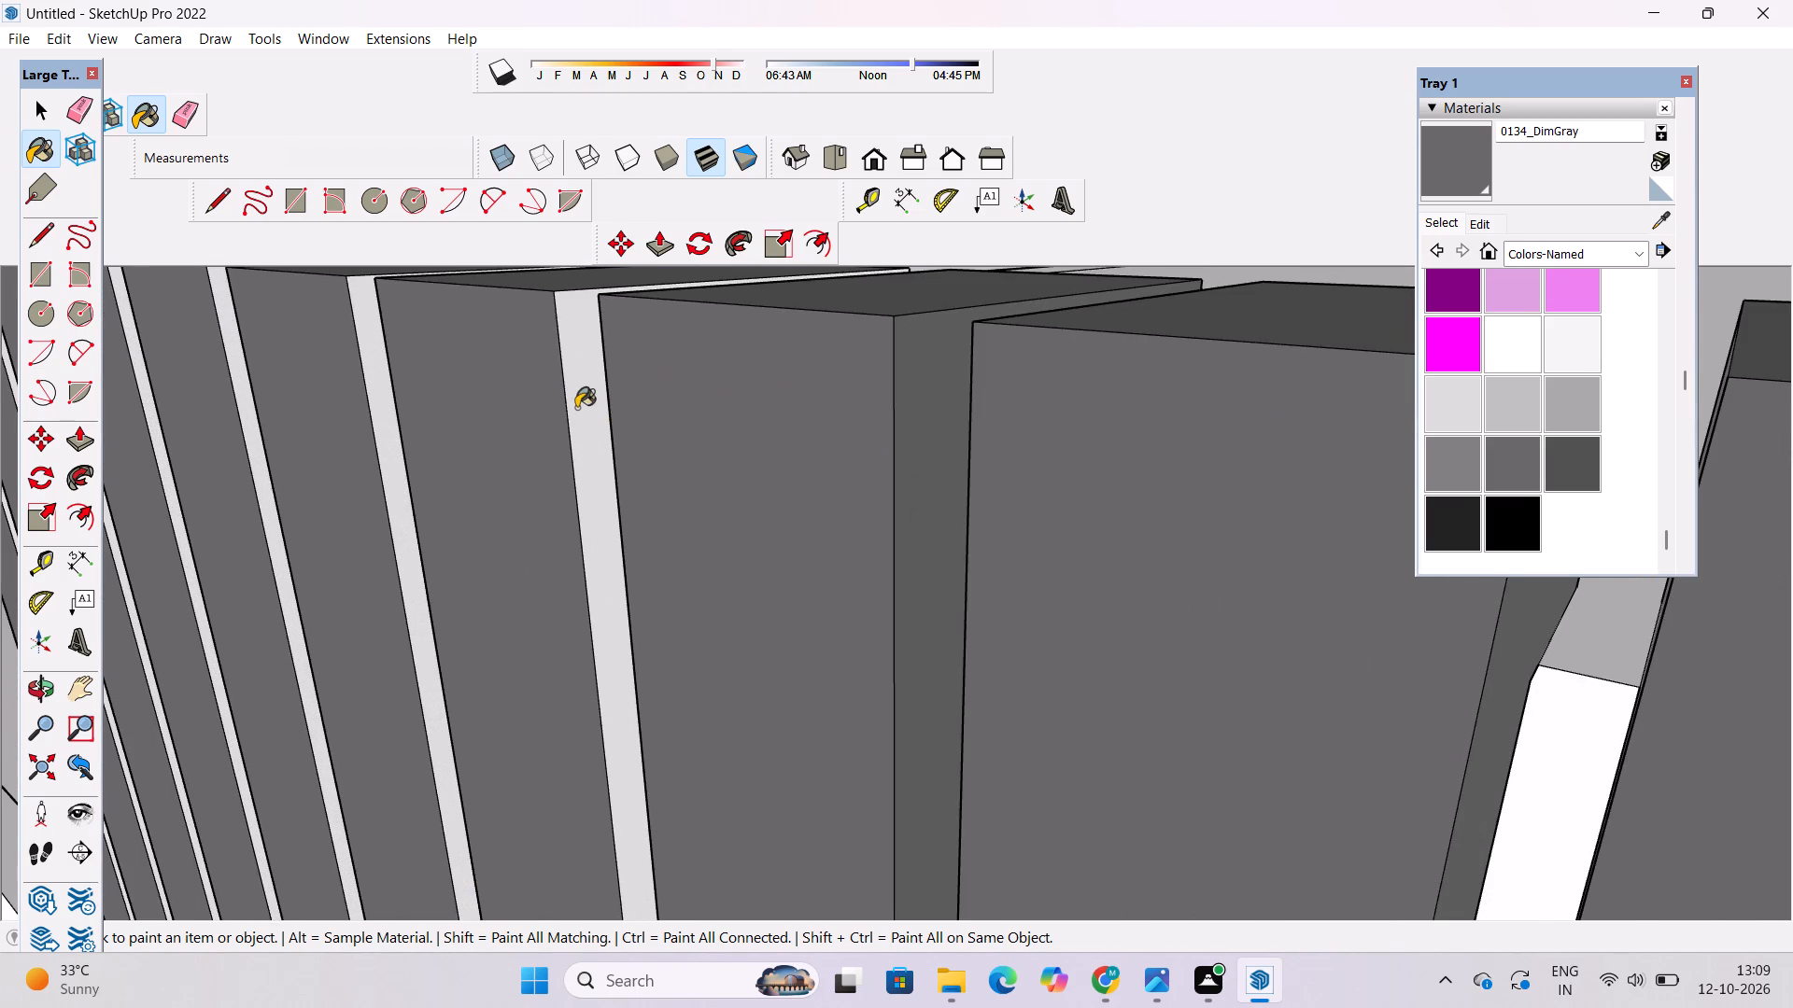
{"action": "left_click", "coordinate": [576, 408]}
Paint the gap-side faces of the slats towards the far end of the side wall with 0134_DimGray.
{"action": "scroll", "coordinate": [852, 491], "scroll_direction": "down", "scroll_amount": 9}
{"action": "scroll", "coordinate": [538, 450], "scroll_direction": "up", "scroll_amount": 9}
{"action": "left_click", "coordinate": [738, 448]}
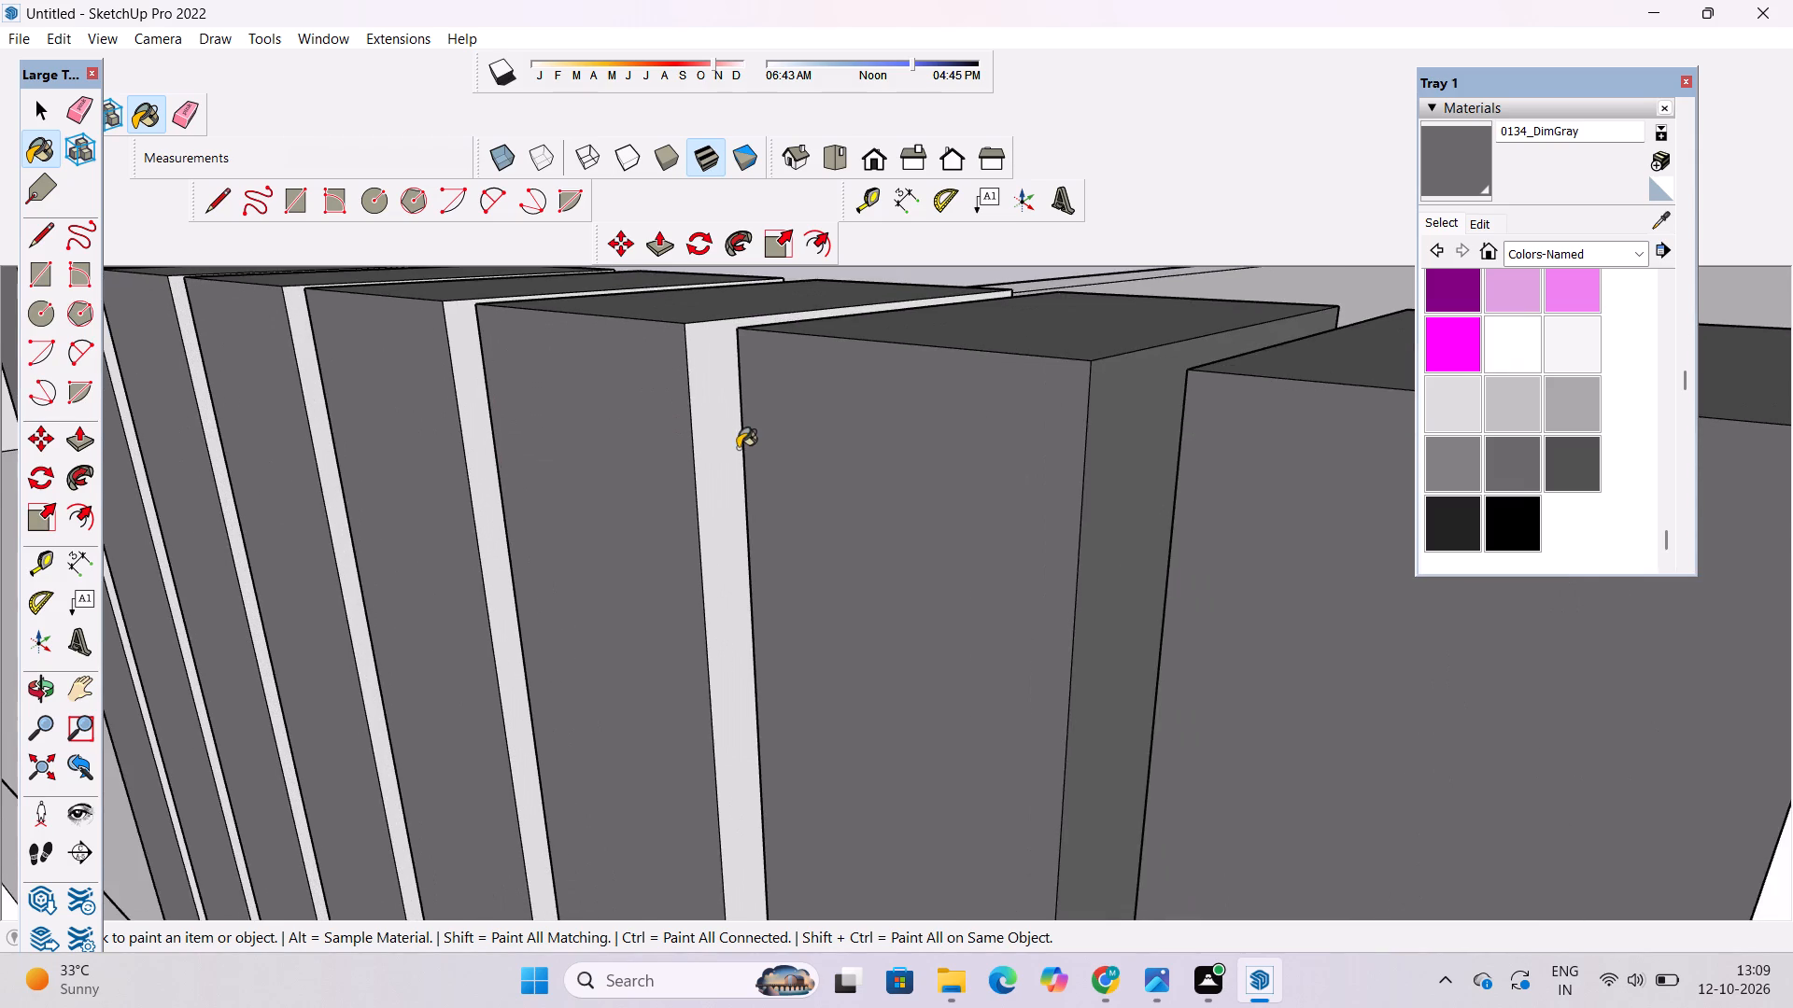
{"action": "left_click", "coordinate": [461, 449]}
{"action": "scroll", "coordinate": [902, 485], "scroll_direction": "down", "scroll_amount": 9}
{"action": "scroll", "coordinate": [604, 403], "scroll_direction": "up", "scroll_amount": 6}
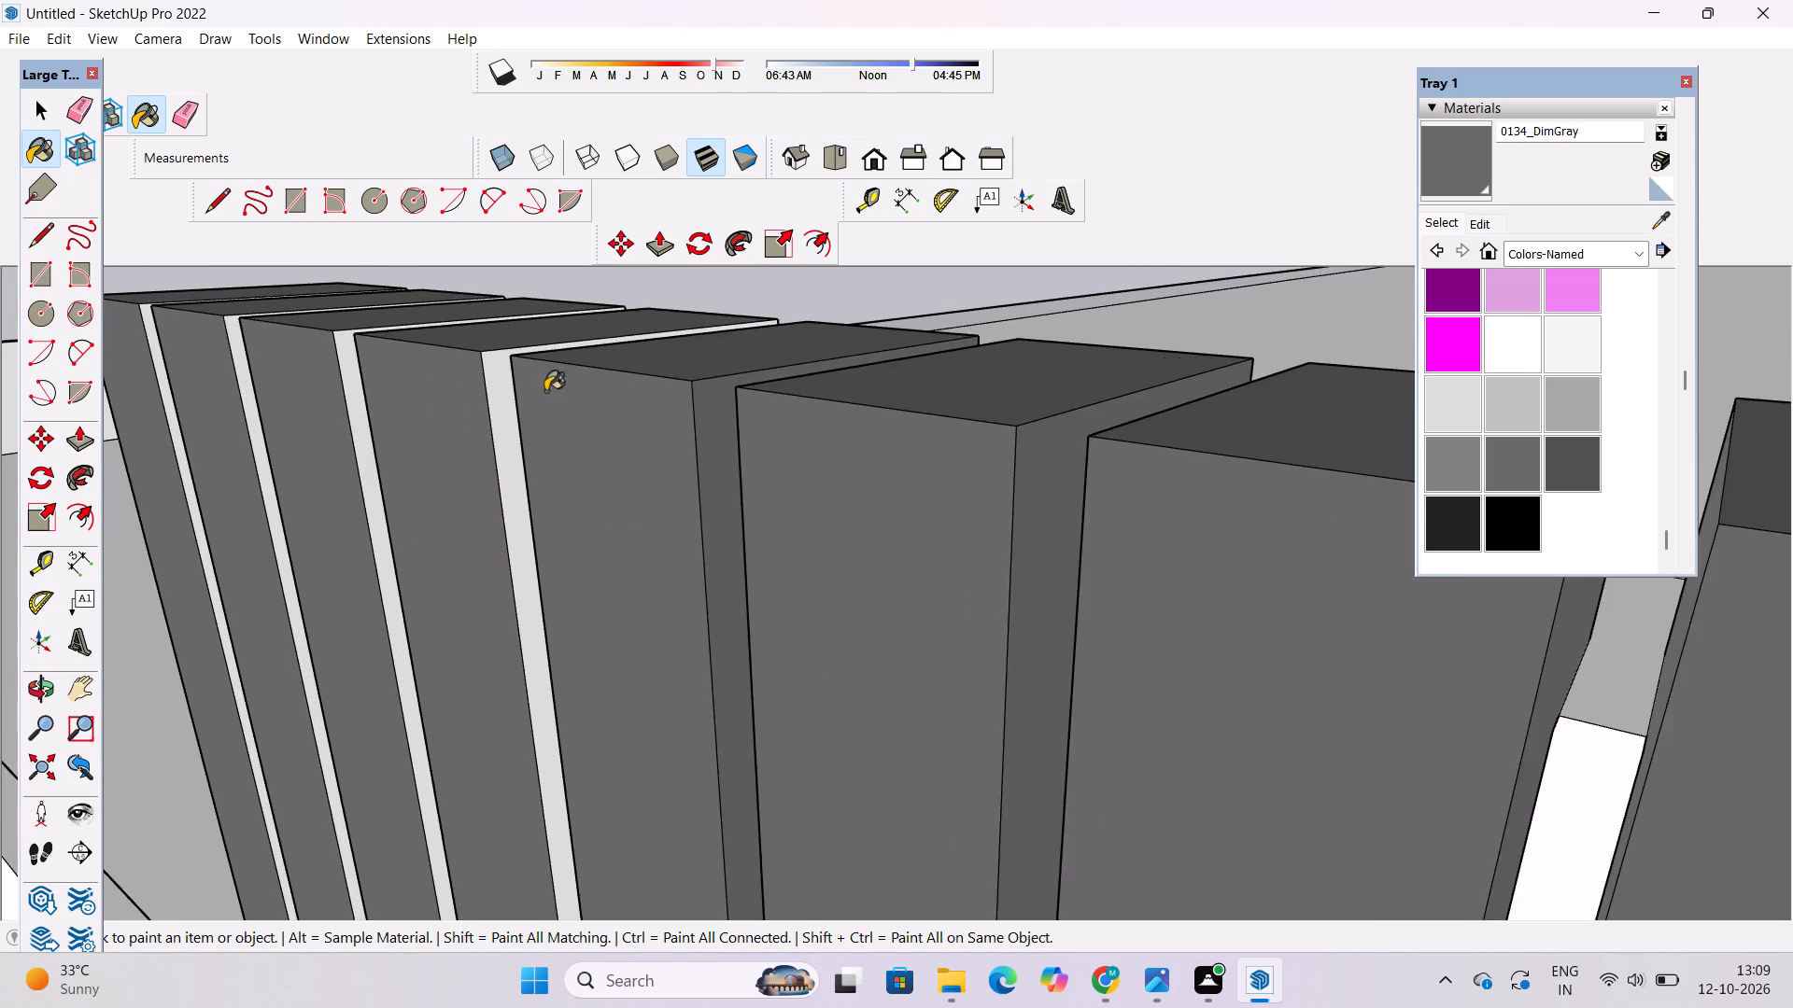
{"action": "scroll", "coordinate": [545, 391], "scroll_direction": "up", "scroll_amount": 3}
{"action": "left_click", "coordinate": [489, 399]}
{"action": "scroll", "coordinate": [808, 431], "scroll_direction": "down", "scroll_amount": 10}
{"action": "scroll", "coordinate": [463, 439], "scroll_direction": "up", "scroll_amount": 8}
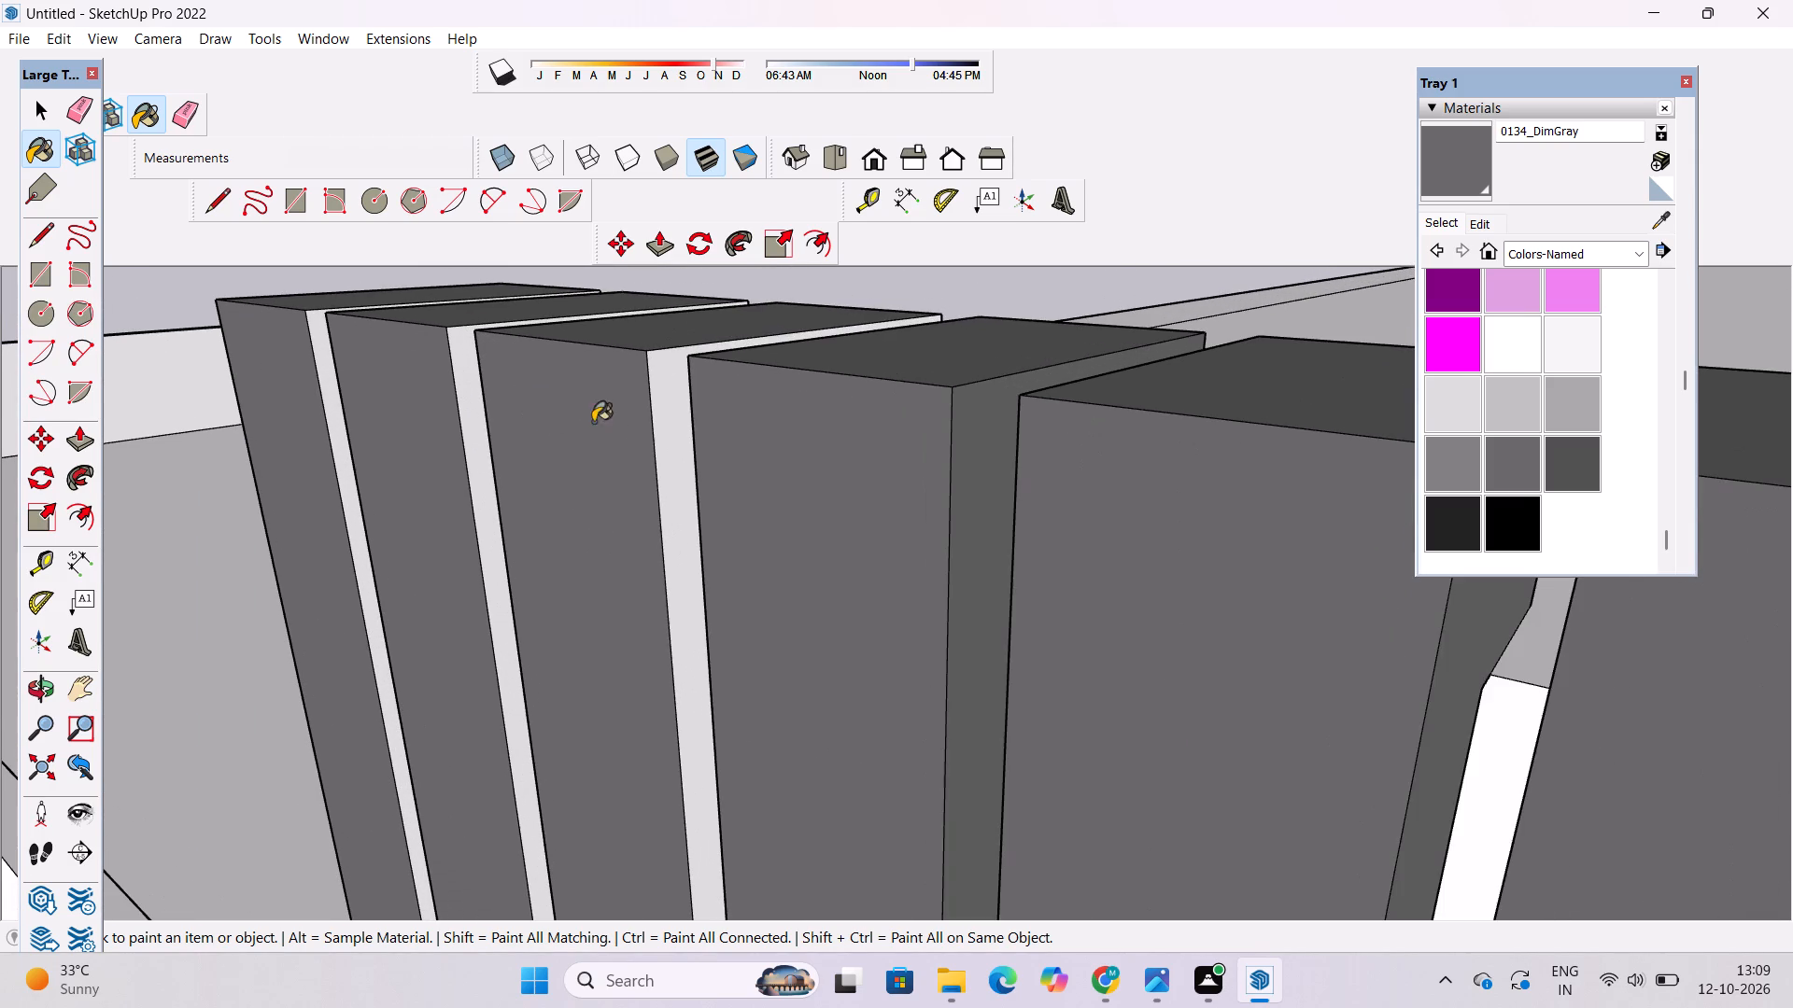
{"action": "left_click", "coordinate": [692, 416]}
{"action": "left_click", "coordinate": [461, 404]}
{"action": "left_click", "coordinate": [291, 391]}
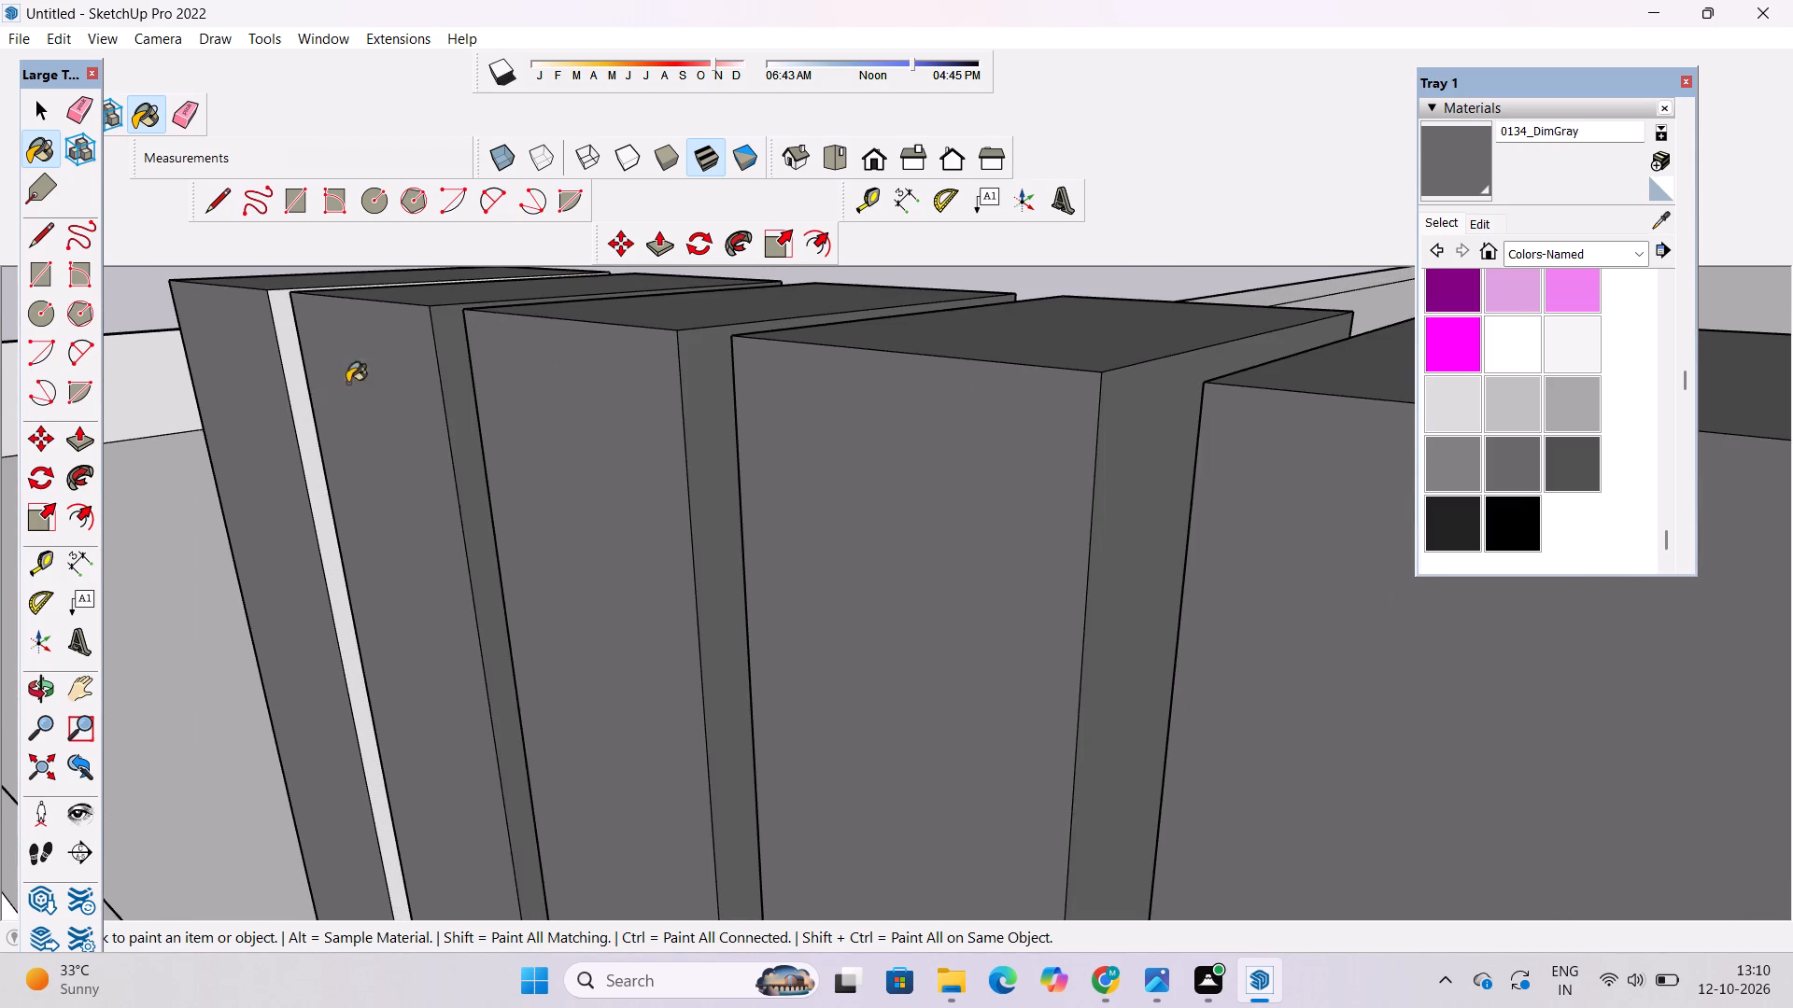
Paint the opposite side face of the inner end slat and its neighbour's gap-side face on the side wall with 0134_DimGray.
{"action": "scroll", "coordinate": [382, 396], "scroll_direction": "down", "scroll_amount": 3}
{"action": "key", "text": "o"}
{"action": "scroll", "coordinate": [604, 337], "scroll_direction": "down", "scroll_amount": 13}
{"action": "left_click_drag", "start_coordinate": [1159, 608], "coordinate": [875, 432]}
{"action": "scroll", "coordinate": [731, 363], "scroll_direction": "down", "scroll_amount": 13}
{"action": "left_click_drag", "start_coordinate": [749, 447], "coordinate": [1613, 597]}
{"action": "left_click_drag", "start_coordinate": [971, 584], "coordinate": [1163, 566]}
{"action": "scroll", "coordinate": [1119, 400], "scroll_direction": "up", "scroll_amount": 2}
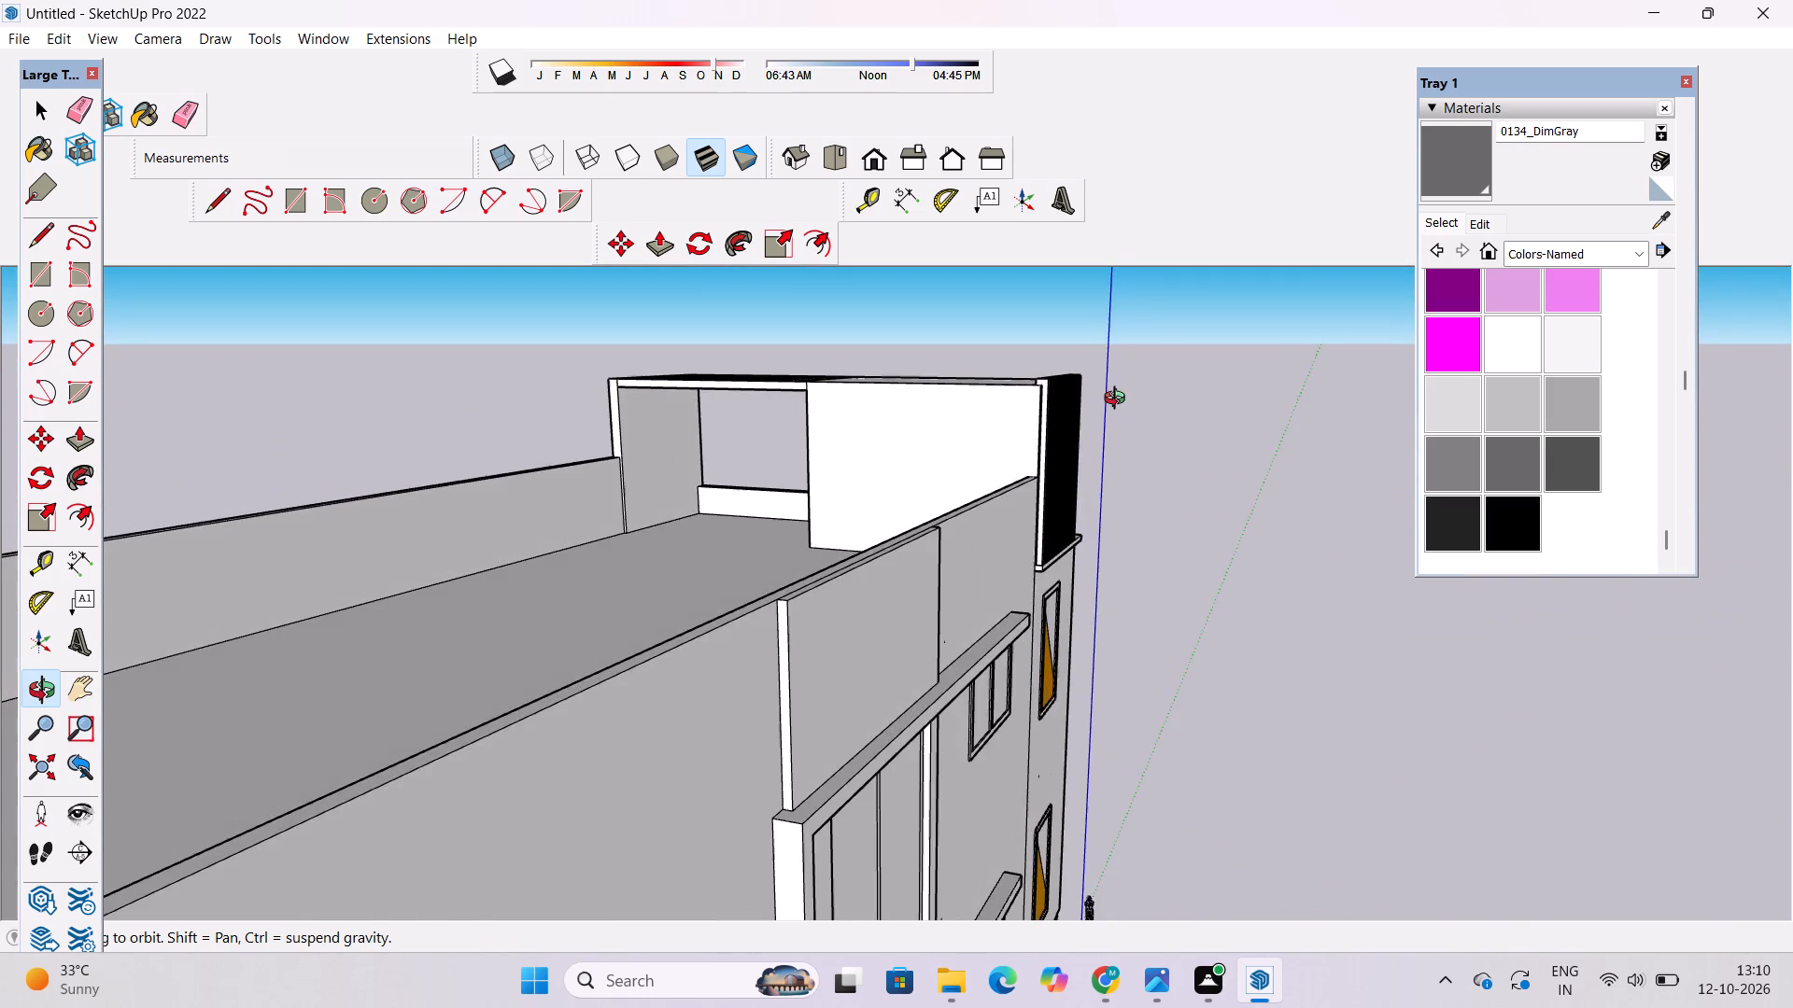
{"action": "scroll", "coordinate": [1119, 400], "scroll_direction": "up", "scroll_amount": 8}
{"action": "left_click_drag", "start_coordinate": [1036, 466], "coordinate": [918, 500]}
{"action": "scroll", "coordinate": [999, 434], "scroll_direction": "up", "scroll_amount": 9}
{"action": "left_click_drag", "start_coordinate": [997, 432], "coordinate": [995, 512], "text": "shift"}
{"action": "left_click_drag", "start_coordinate": [967, 513], "coordinate": [877, 520]}
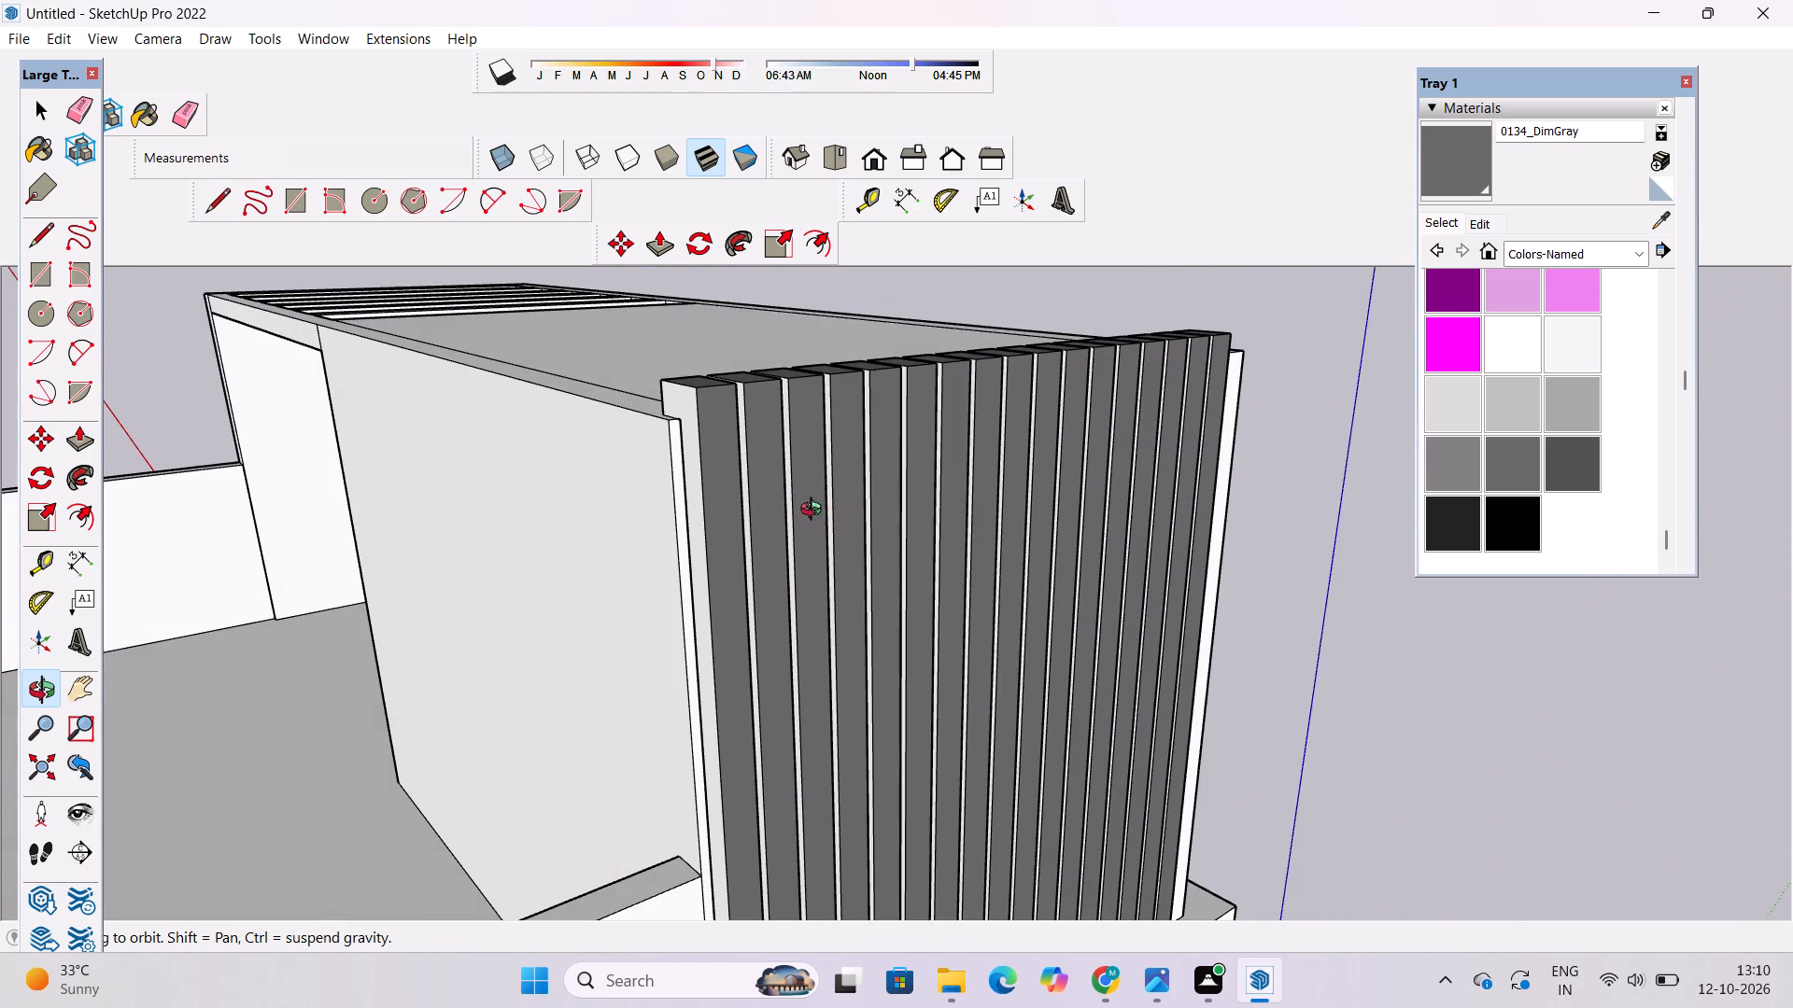
{"action": "scroll", "coordinate": [1285, 258], "scroll_direction": "up", "scroll_amount": 3}
{"action": "left_click", "coordinate": [1458, 185]}
{"action": "scroll", "coordinate": [632, 553], "scroll_direction": "up", "scroll_amount": 1}
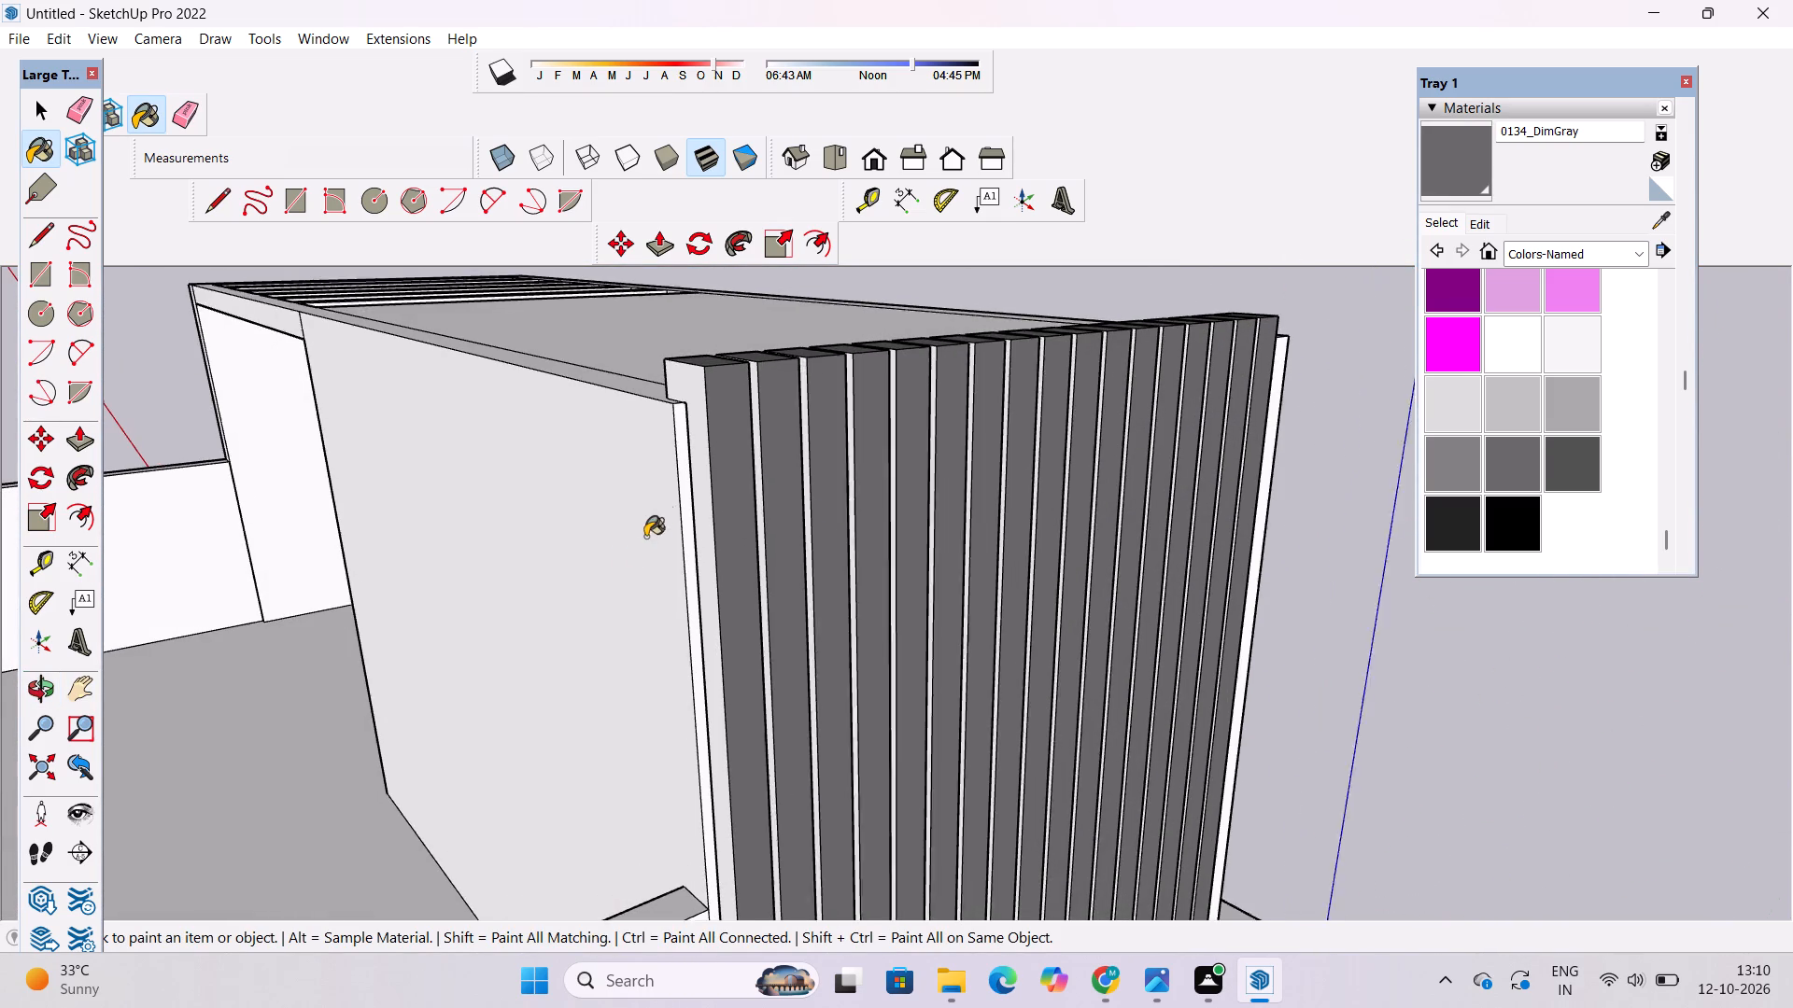
{"action": "scroll", "coordinate": [645, 537], "scroll_direction": "up", "scroll_amount": 4}
{"action": "left_click", "coordinate": [724, 385]}
{"action": "scroll", "coordinate": [810, 364], "scroll_direction": "up", "scroll_amount": 10}
{"action": "left_click", "coordinate": [800, 359]}
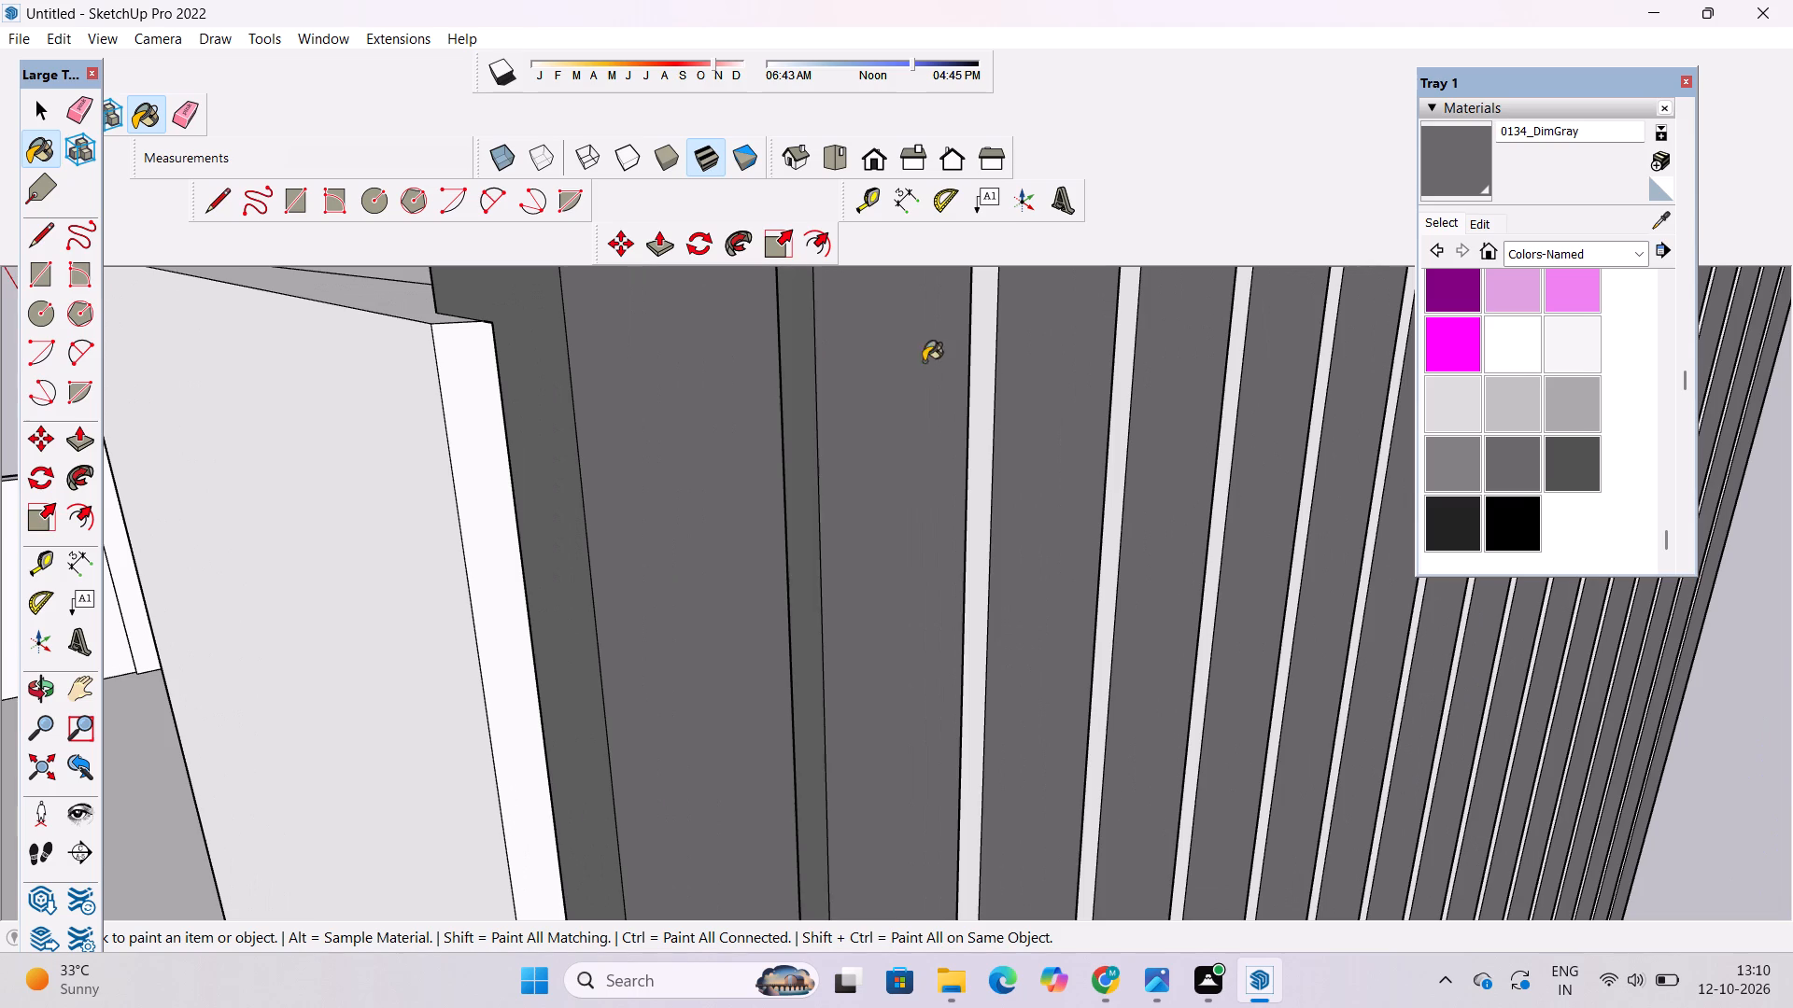
Paint the opposite gap-side faces of the following slats along the side wall with 0134_DimGray.
{"action": "left_click_drag", "start_coordinate": [986, 403], "coordinate": [976, 407]}
{"action": "scroll", "coordinate": [474, 466], "scroll_direction": "down", "scroll_amount": 6}
{"action": "scroll", "coordinate": [950, 404], "scroll_direction": "up", "scroll_amount": 3}
{"action": "left_click", "coordinate": [878, 428]}
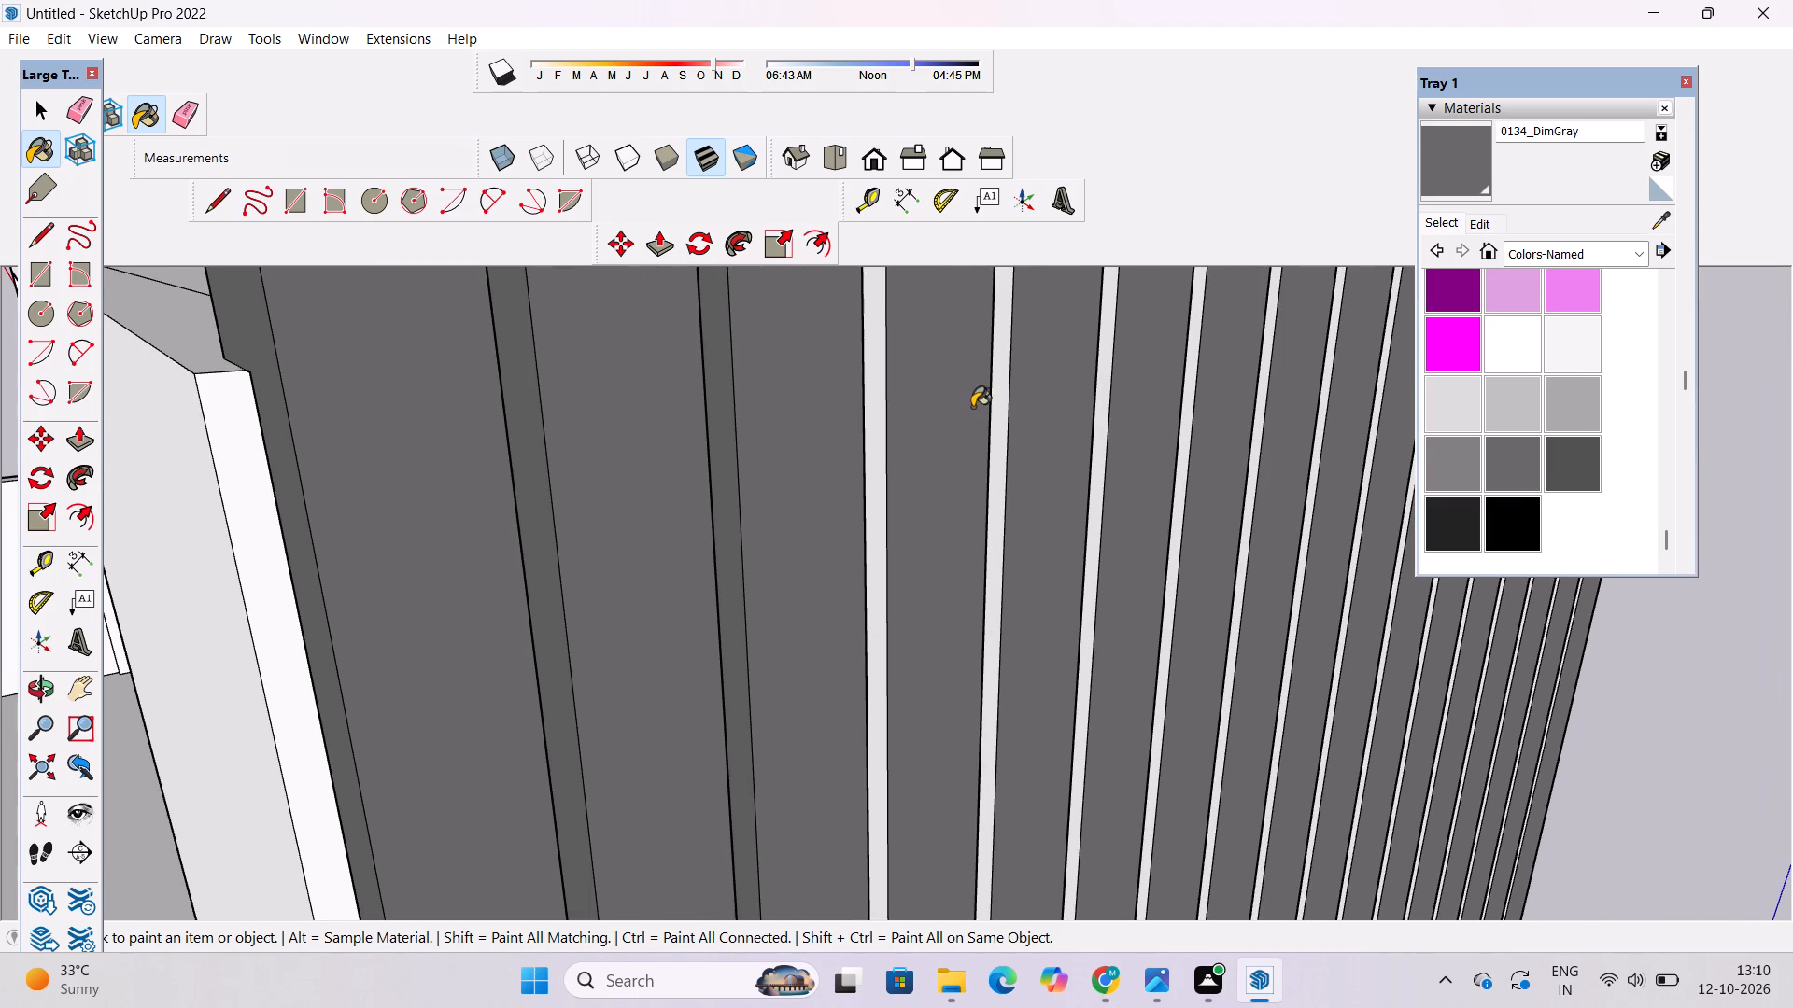
{"action": "left_click", "coordinate": [1002, 394]}
{"action": "scroll", "coordinate": [501, 515], "scroll_direction": "down", "scroll_amount": 5}
{"action": "scroll", "coordinate": [994, 463], "scroll_direction": "up", "scroll_amount": 4}
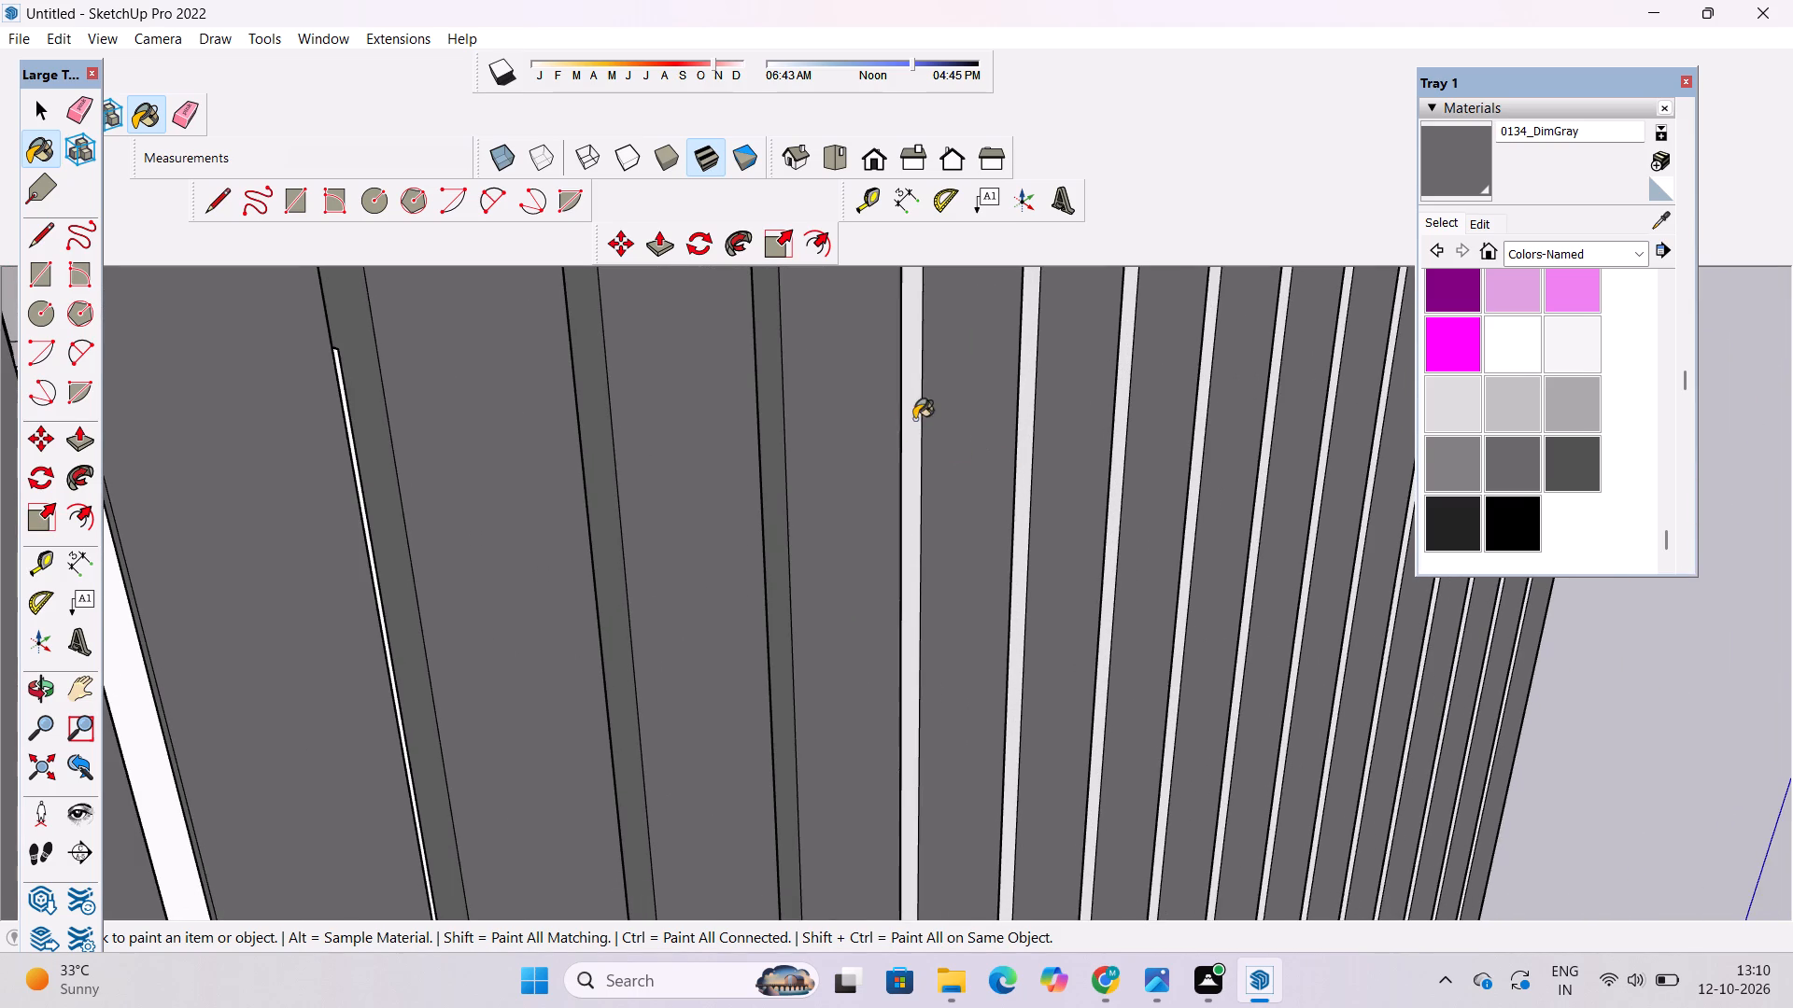
{"action": "left_click", "coordinate": [914, 419]}
{"action": "left_click", "coordinate": [1019, 394]}
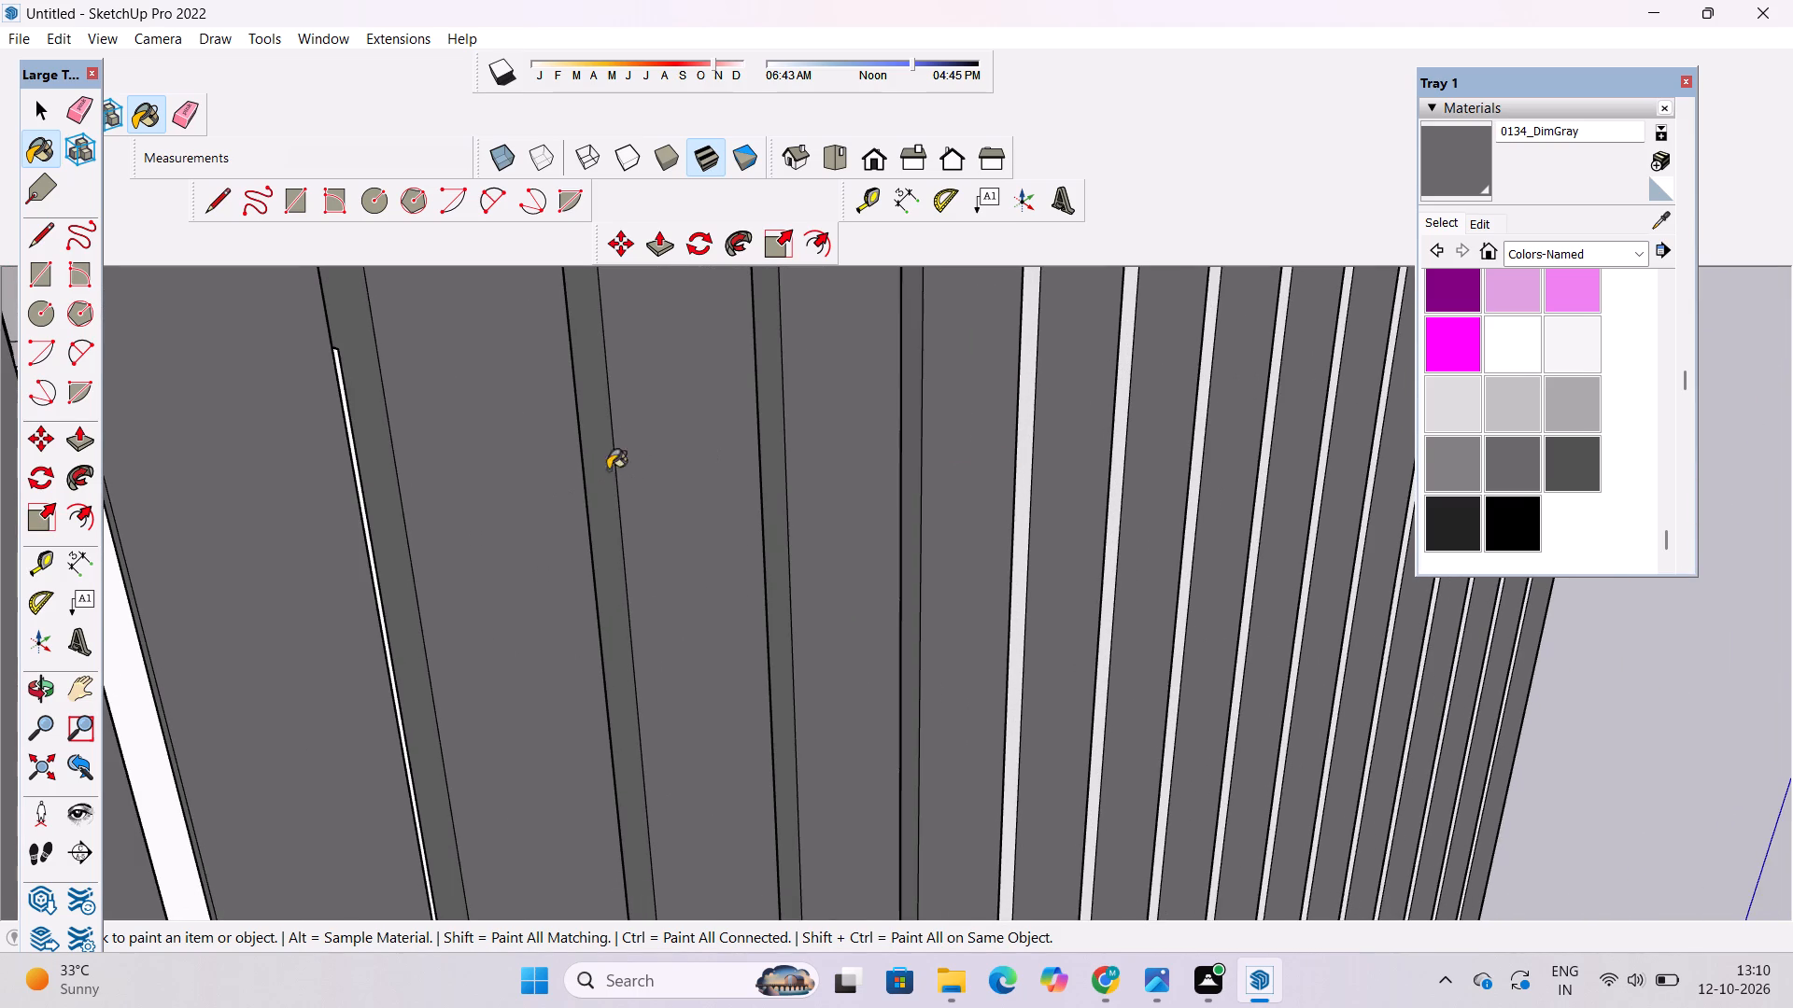
{"action": "left_click", "coordinate": [1024, 395]}
{"action": "scroll", "coordinate": [480, 510], "scroll_direction": "down", "scroll_amount": 6}
{"action": "scroll", "coordinate": [983, 435], "scroll_direction": "up", "scroll_amount": 9}
{"action": "left_click", "coordinate": [1012, 395]}
{"action": "left_click", "coordinate": [827, 445]}
Paint the opposite gap-side faces of the middle slats on the side wall with 0134_DimGray.
{"action": "scroll", "coordinate": [763, 478], "scroll_direction": "down", "scroll_amount": 5}
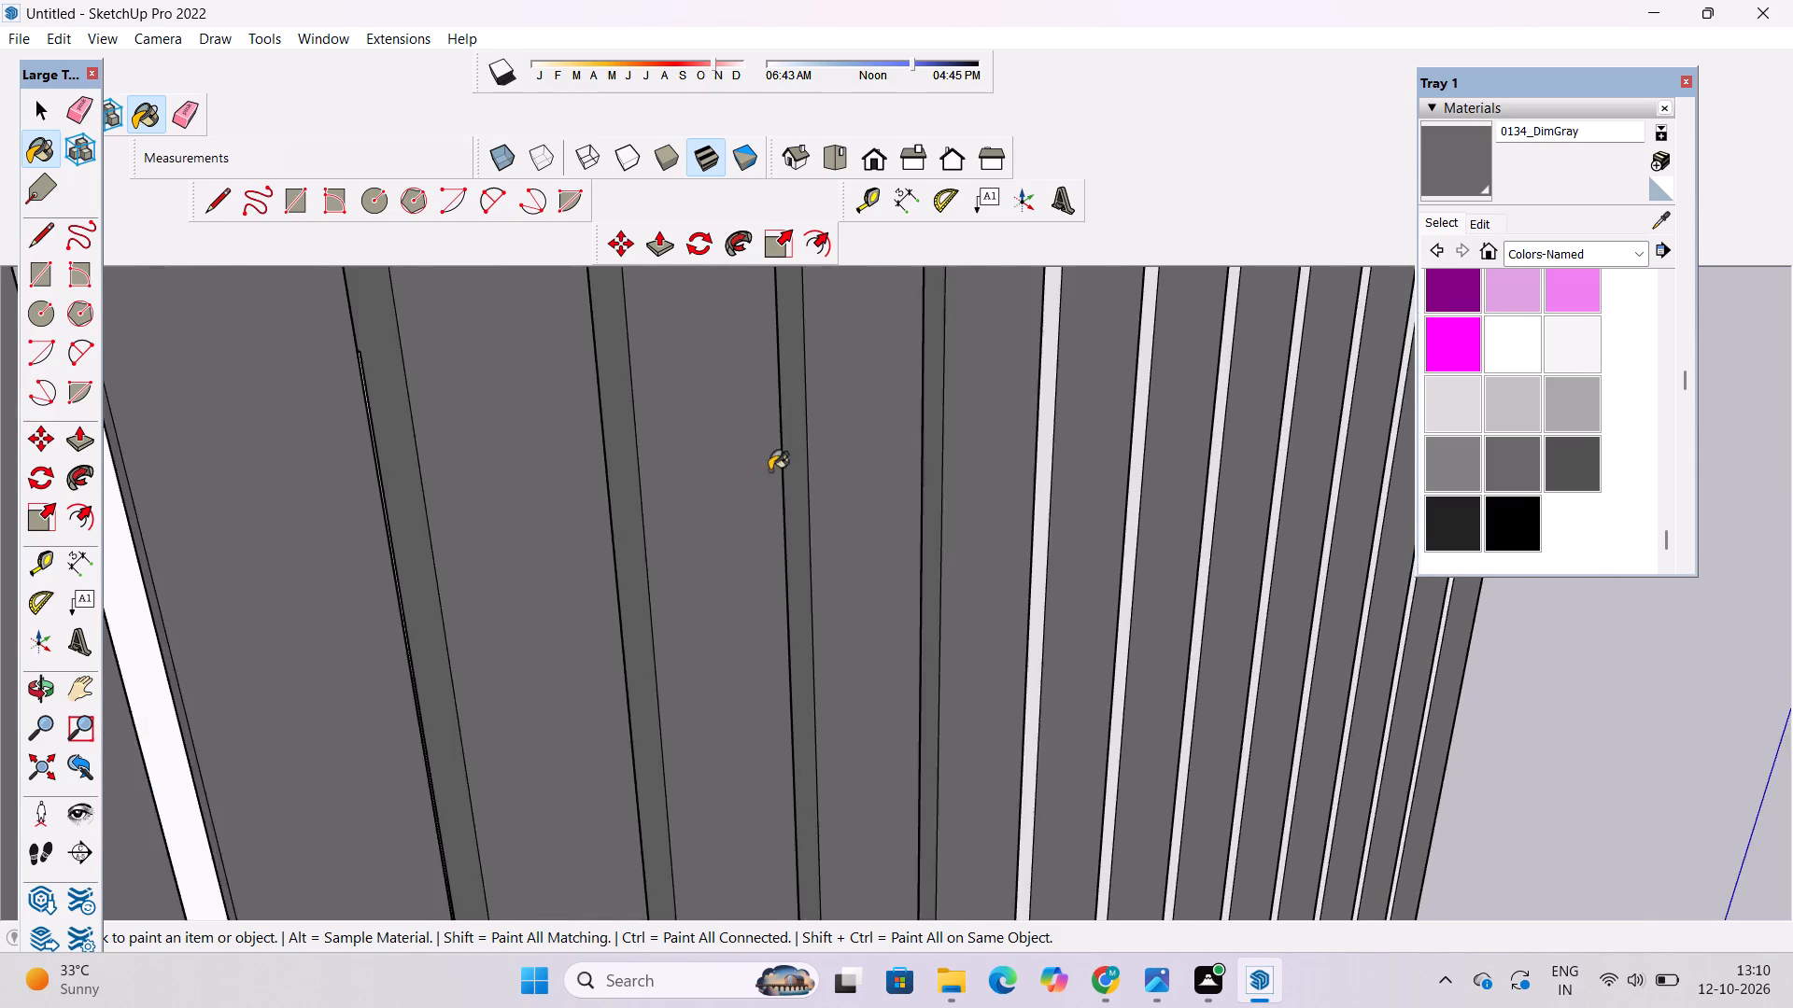
{"action": "scroll", "coordinate": [769, 470], "scroll_direction": "down", "scroll_amount": 5}
{"action": "scroll", "coordinate": [962, 440], "scroll_direction": "up", "scroll_amount": 4}
{"action": "left_click", "coordinate": [937, 422]}
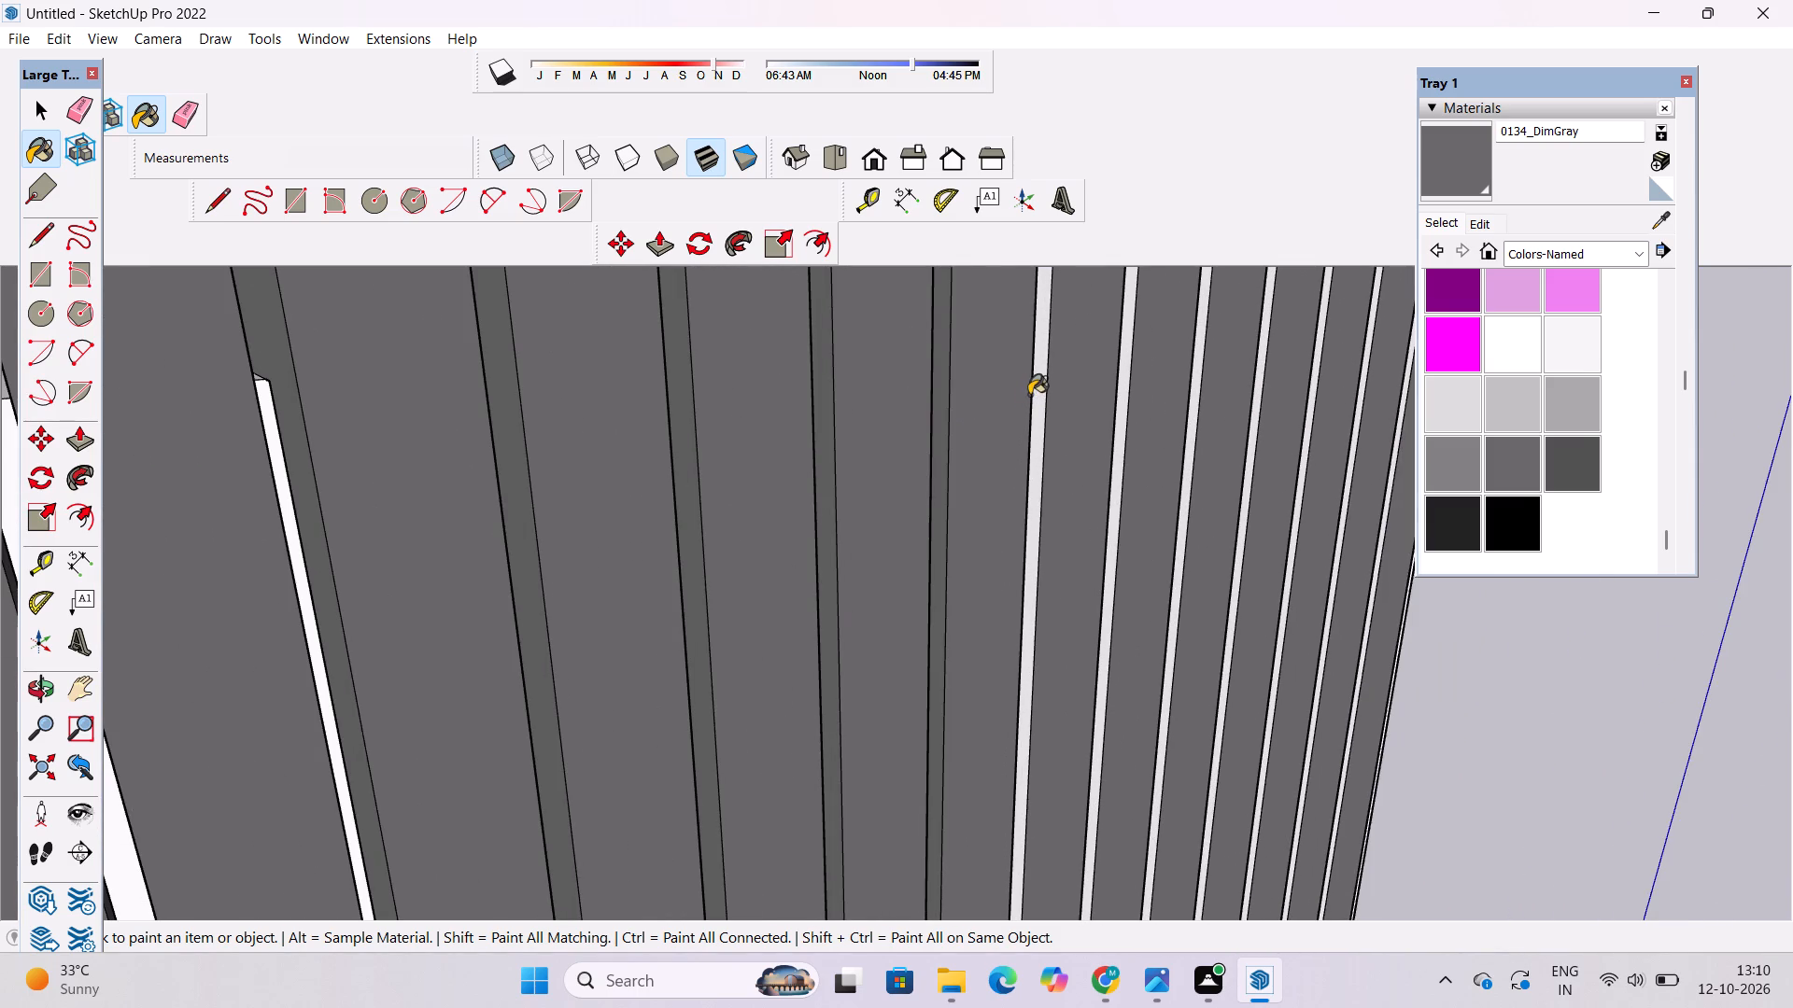
{"action": "left_click", "coordinate": [1035, 388]}
{"action": "scroll", "coordinate": [566, 547], "scroll_direction": "down", "scroll_amount": 6}
{"action": "scroll", "coordinate": [962, 441], "scroll_direction": "up", "scroll_amount": 10}
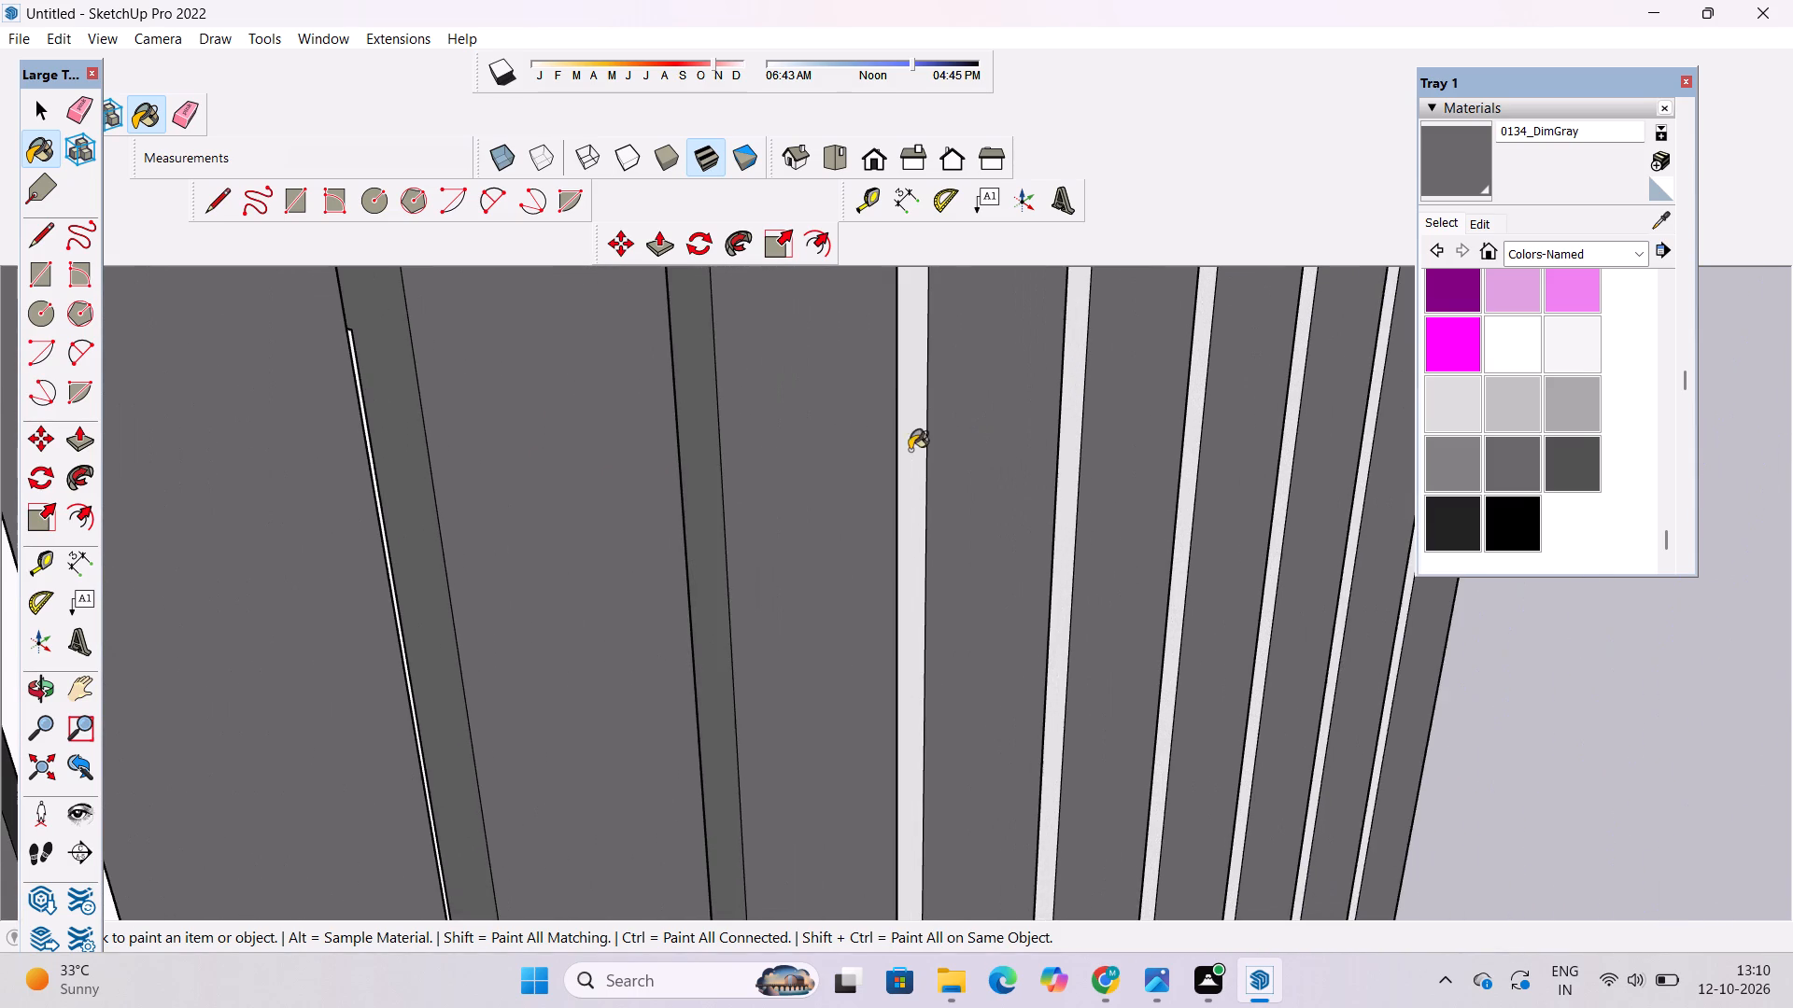
{"action": "left_click", "coordinate": [912, 432]}
{"action": "left_click", "coordinate": [1078, 439]}
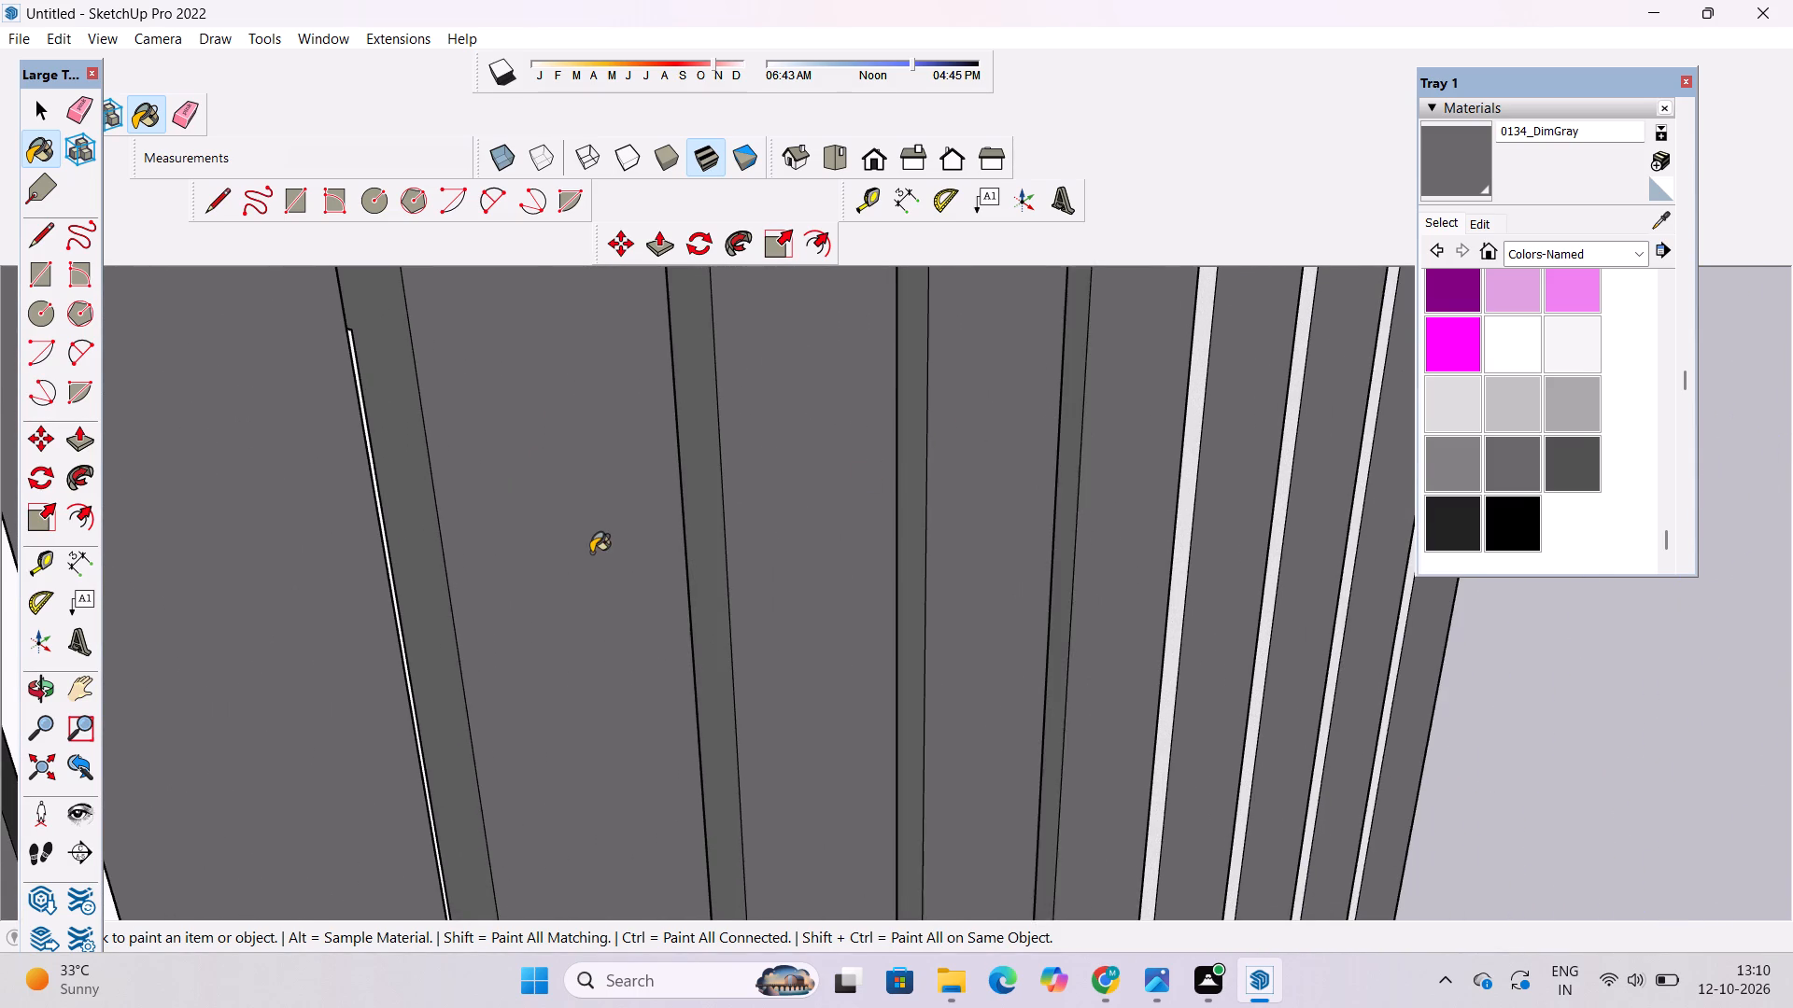
{"action": "scroll", "coordinate": [574, 557], "scroll_direction": "down", "scroll_amount": 5}
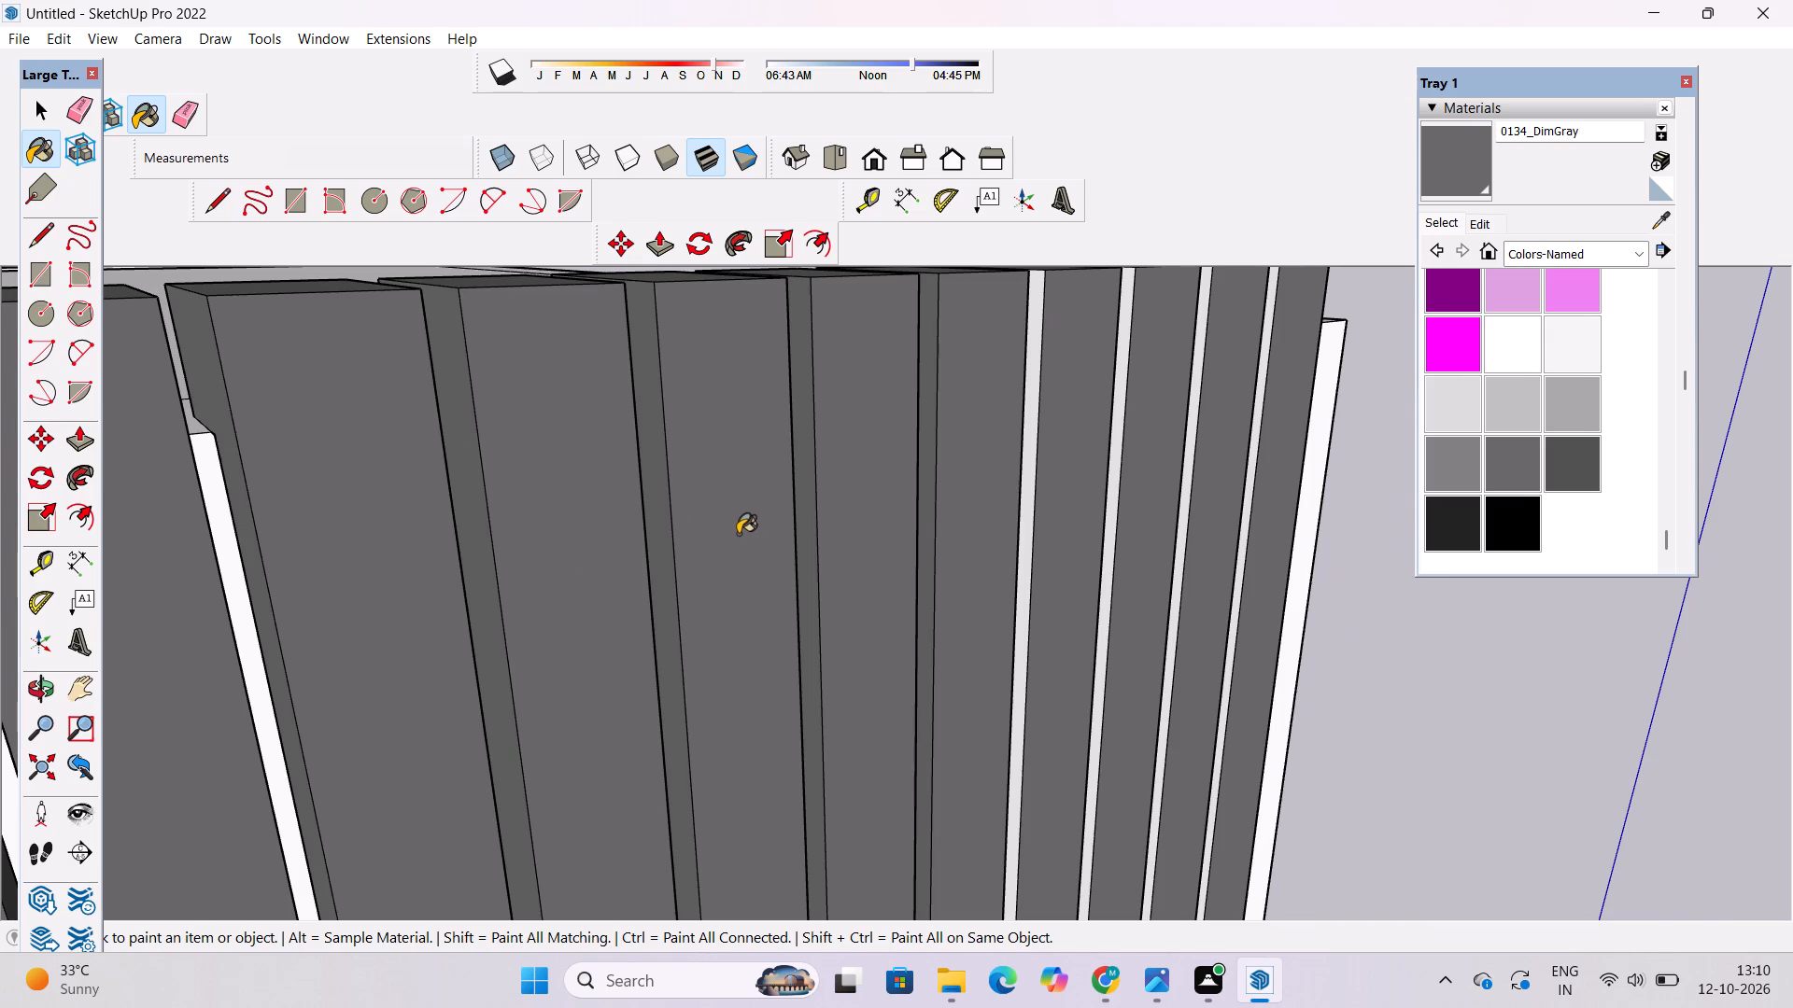
{"action": "scroll", "coordinate": [737, 534], "scroll_direction": "up", "scroll_amount": 5}
{"action": "left_click", "coordinate": [1172, 504]}
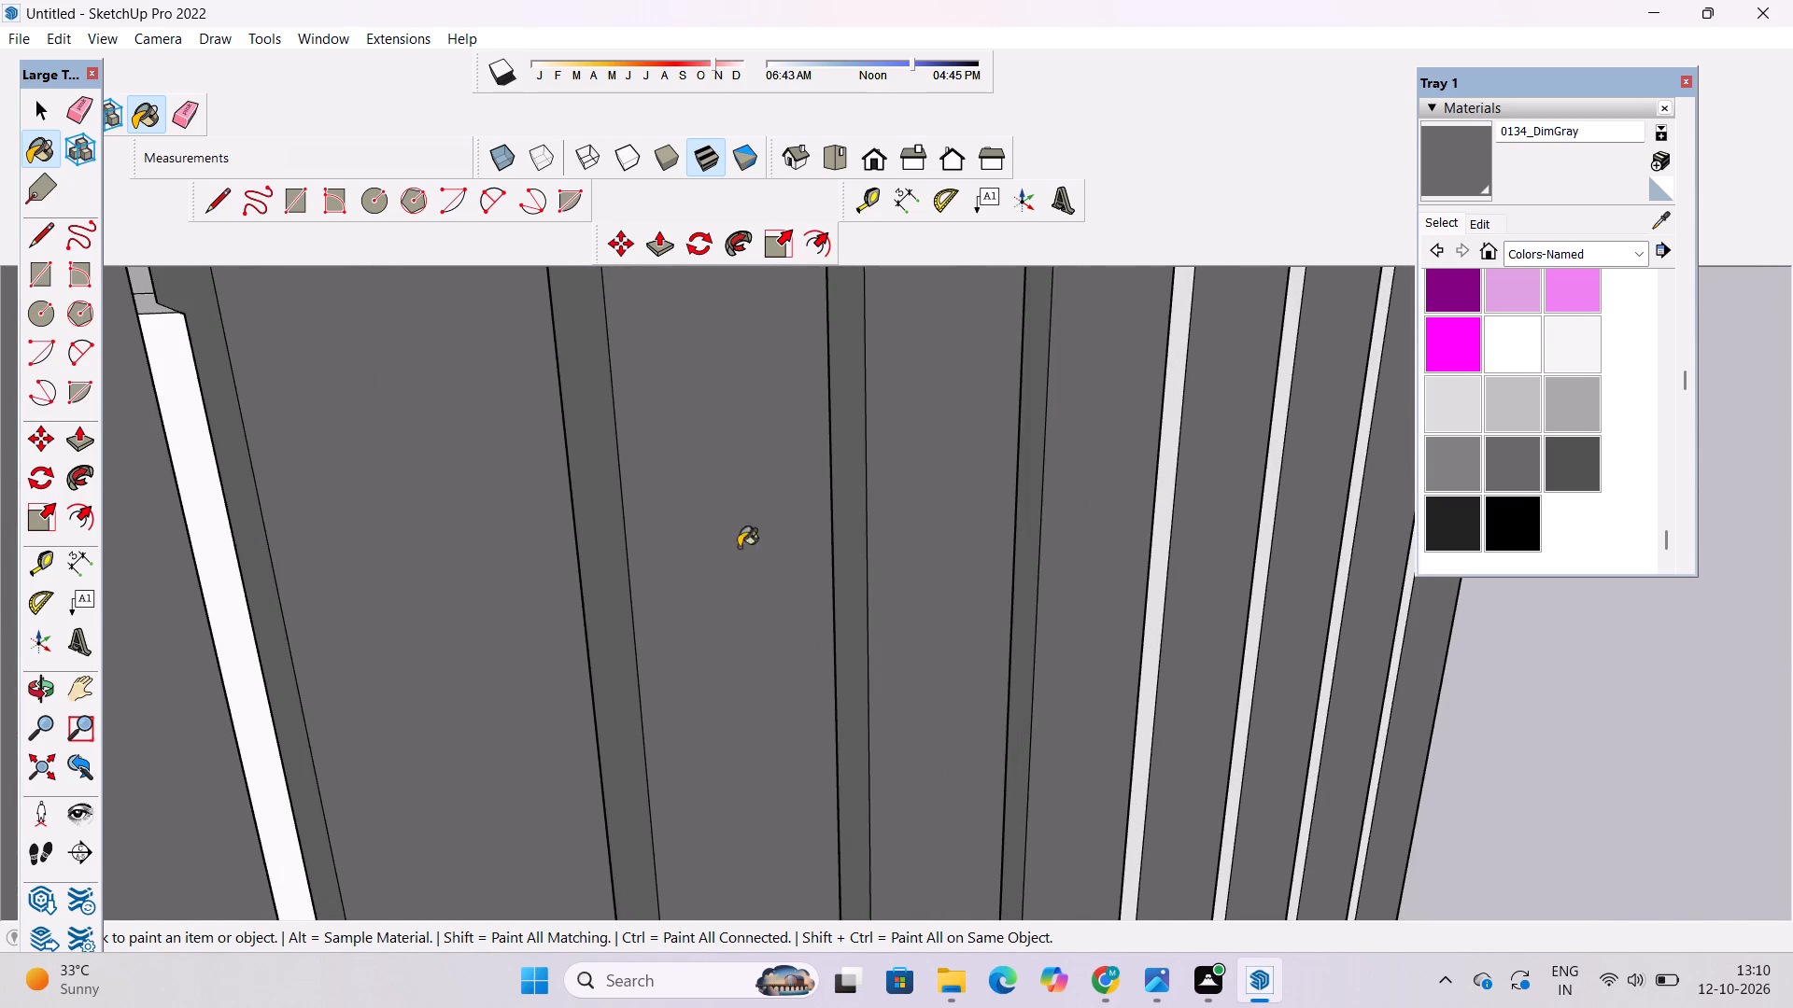
Paint the remaining light gap-side faces of the last slats near the front corner with 0134_DimGray.
{"action": "scroll", "coordinate": [381, 571], "scroll_direction": "down", "scroll_amount": 10}
{"action": "scroll", "coordinate": [945, 498], "scroll_direction": "up", "scroll_amount": 10}
{"action": "left_click", "coordinate": [890, 435]}
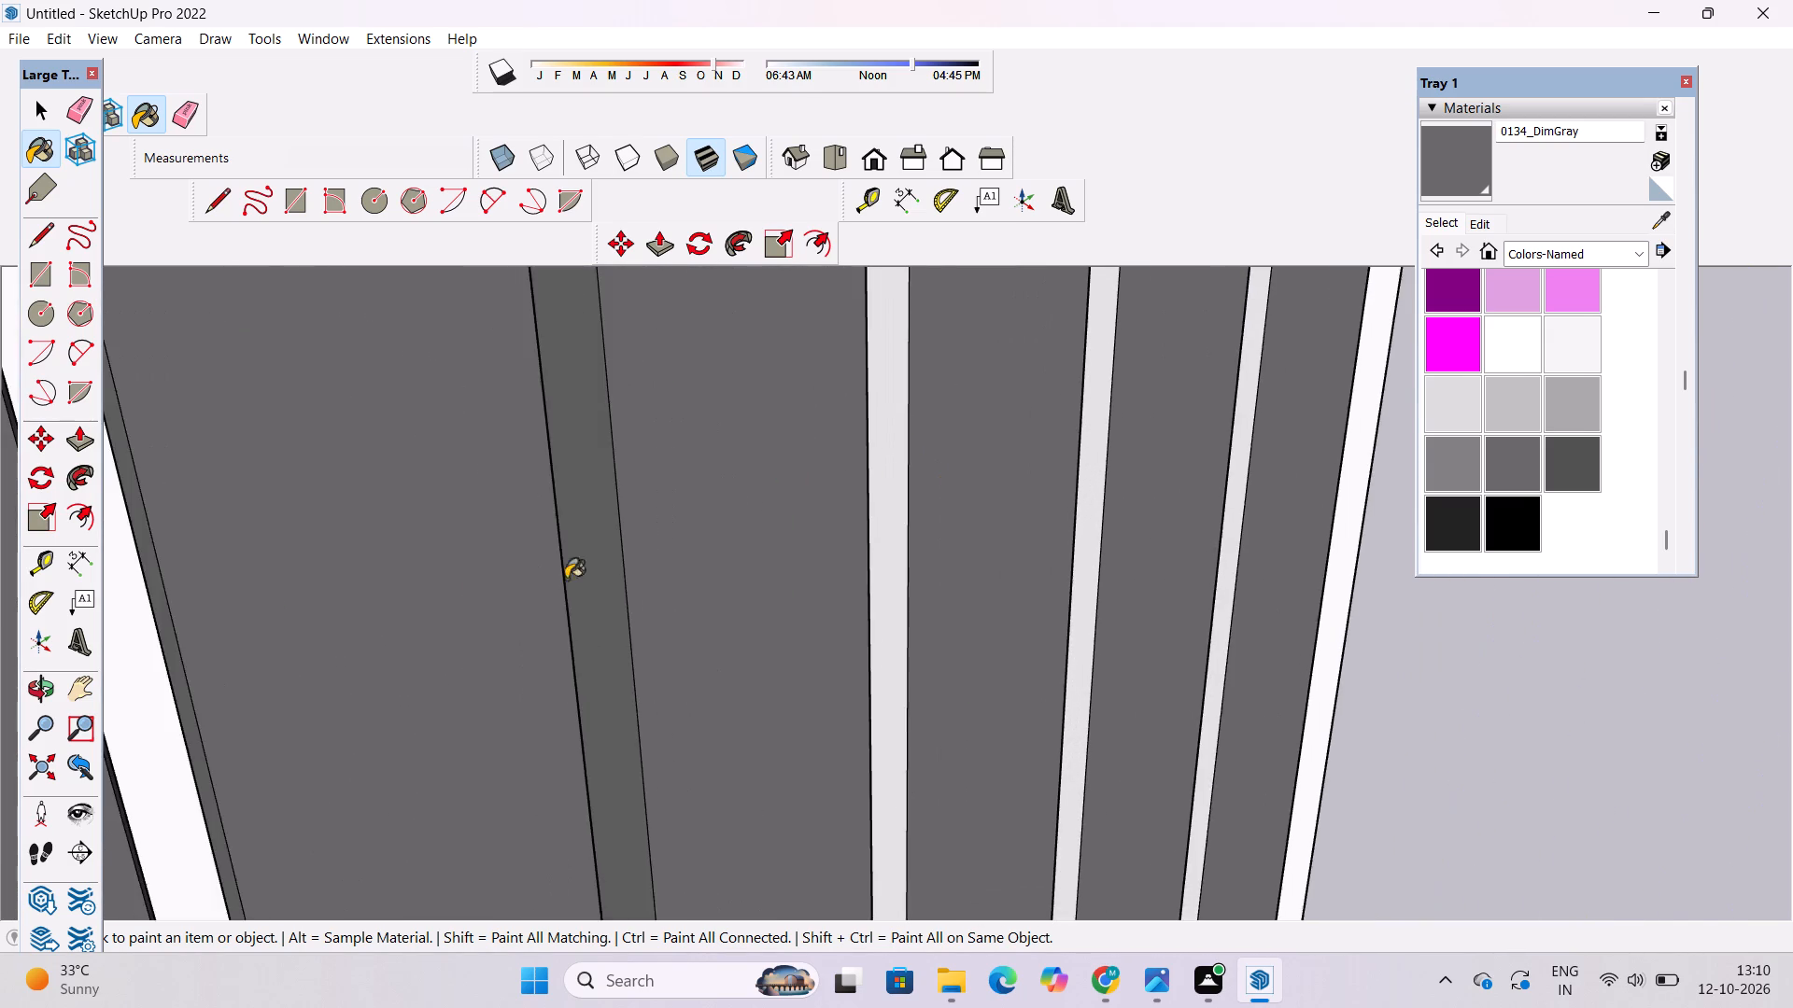
{"action": "scroll", "coordinate": [446, 612], "scroll_direction": "down", "scroll_amount": 5}
{"action": "left_click", "coordinate": [934, 484]}
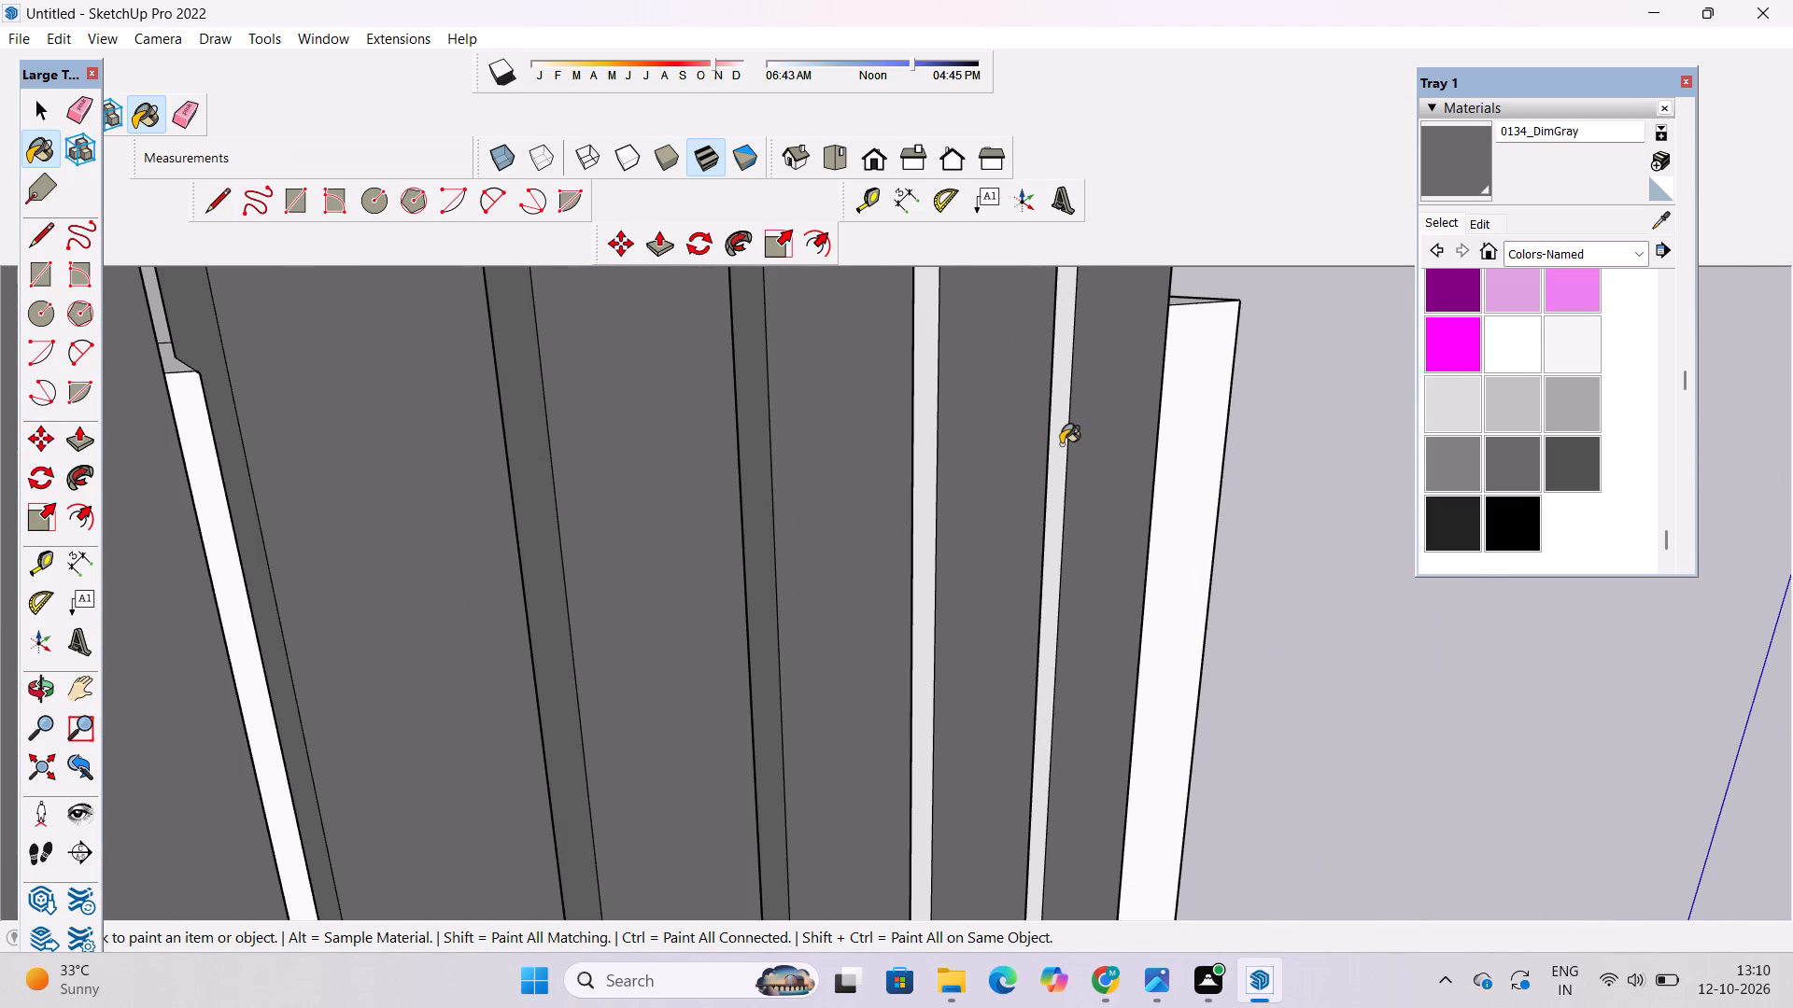
{"action": "left_click", "coordinate": [1061, 444]}
{"action": "scroll", "coordinate": [953, 482], "scroll_direction": "down", "scroll_amount": 11}
{"action": "scroll", "coordinate": [950, 483], "scroll_direction": "down", "scroll_amount": 10}
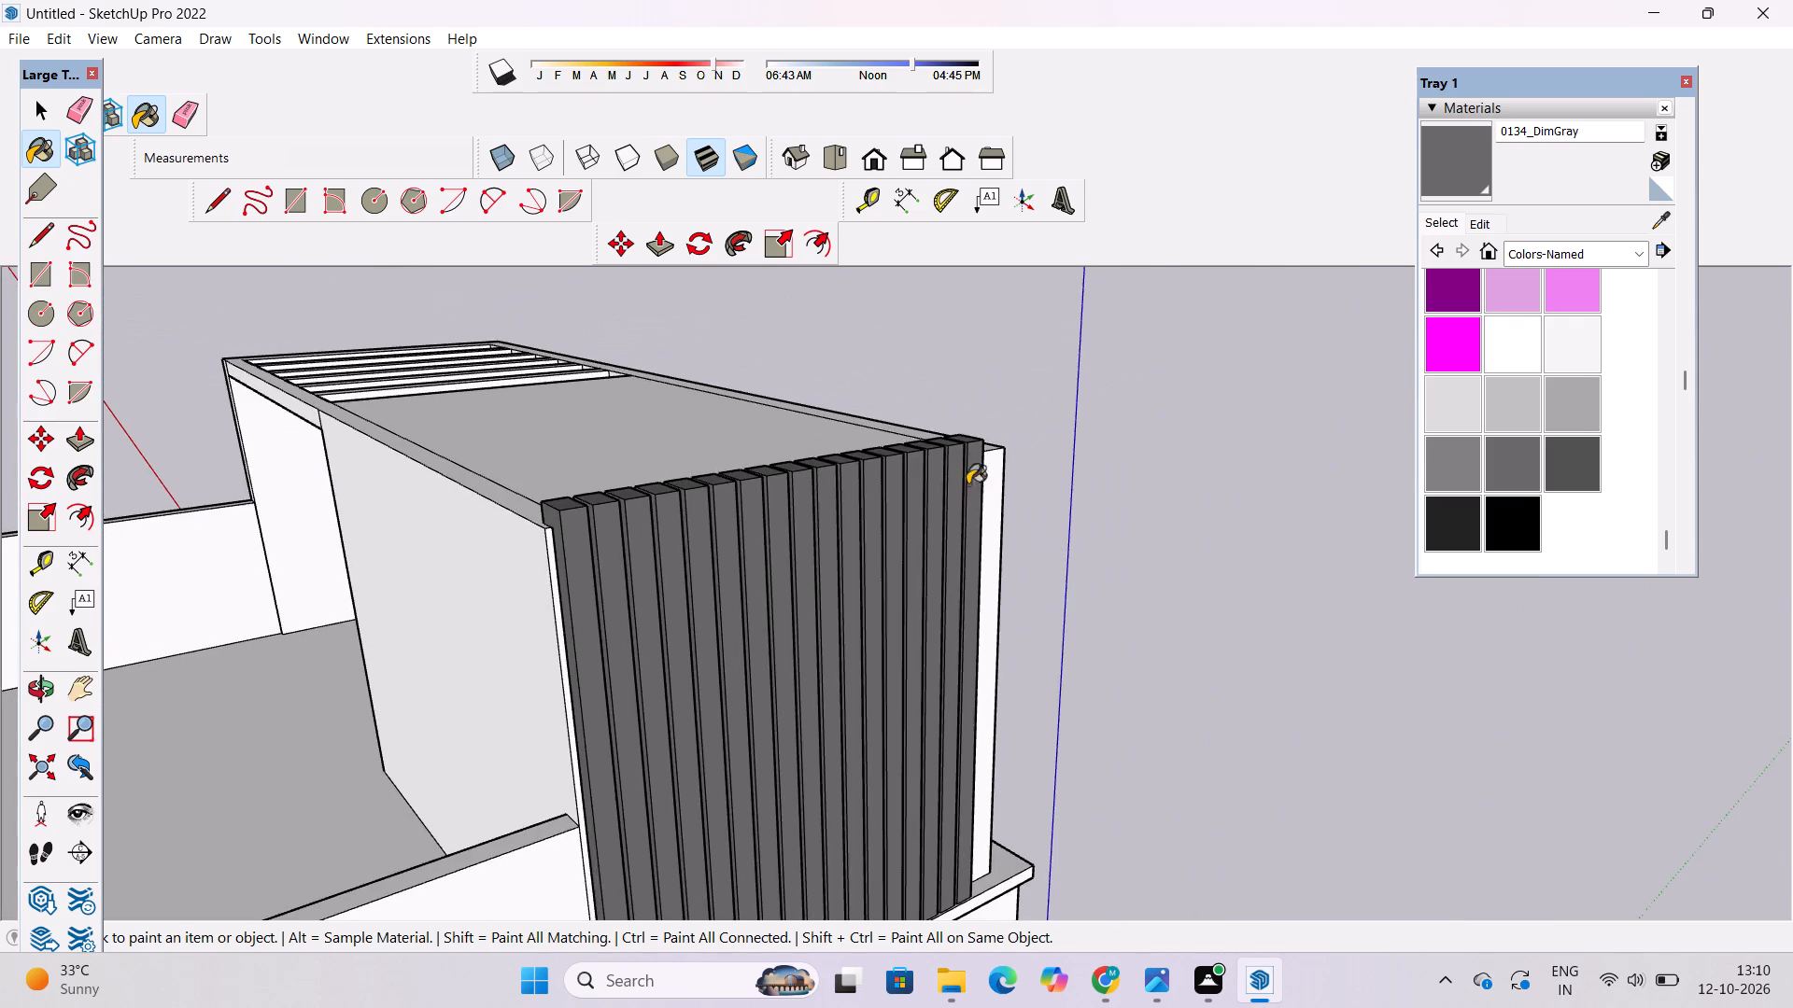
Examine the slatted side wall and the front façade from several angles.
{"action": "key", "text": "o"}
{"action": "scroll", "coordinate": [976, 496], "scroll_direction": "down", "scroll_amount": 6}
{"action": "scroll", "coordinate": [810, 616], "scroll_direction": "up", "scroll_amount": 6}
{"action": "left_click_drag", "start_coordinate": [1280, 608], "coordinate": [988, 555]}
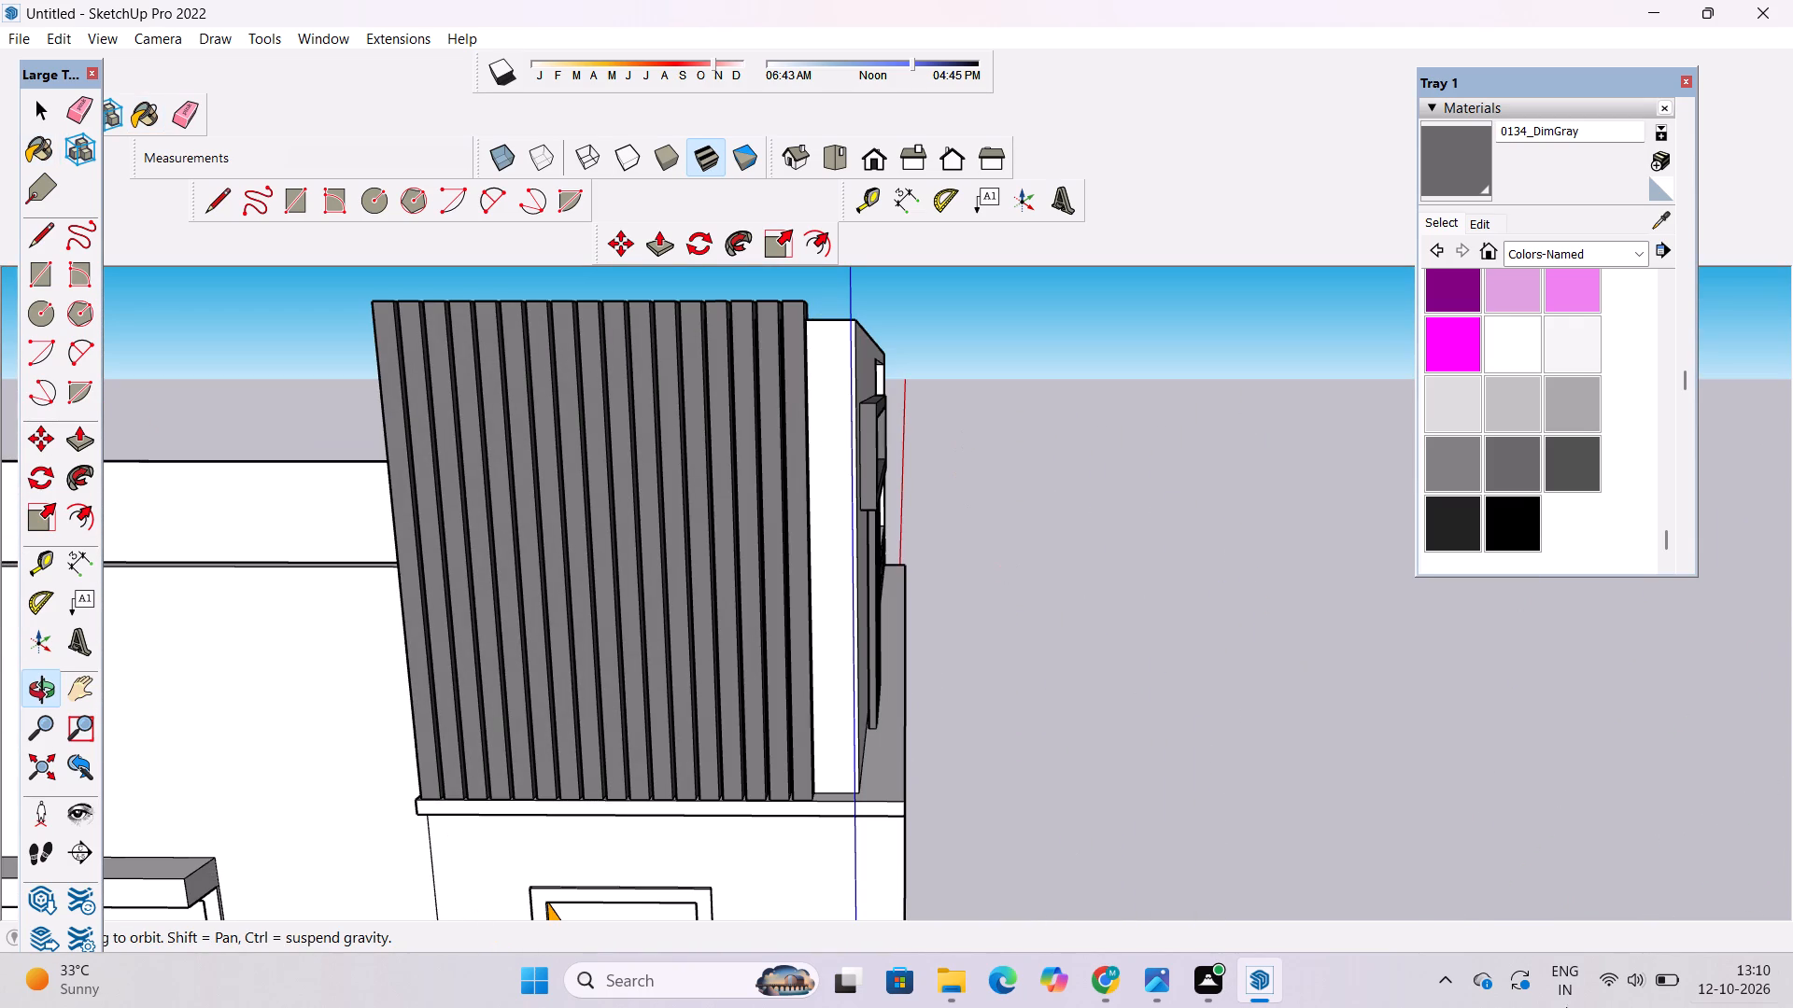
{"action": "scroll", "coordinate": [1169, 1007], "scroll_direction": "down", "scroll_amount": 3}
{"action": "scroll", "coordinate": [912, 626], "scroll_direction": "down", "scroll_amount": 4}
{"action": "left_click_drag", "start_coordinate": [827, 656], "coordinate": [1012, 594], "text": "shift"}
{"action": "left_click_drag", "start_coordinate": [1061, 690], "coordinate": [893, 711]}
{"action": "scroll", "coordinate": [895, 699], "scroll_direction": "up", "scroll_amount": 2}
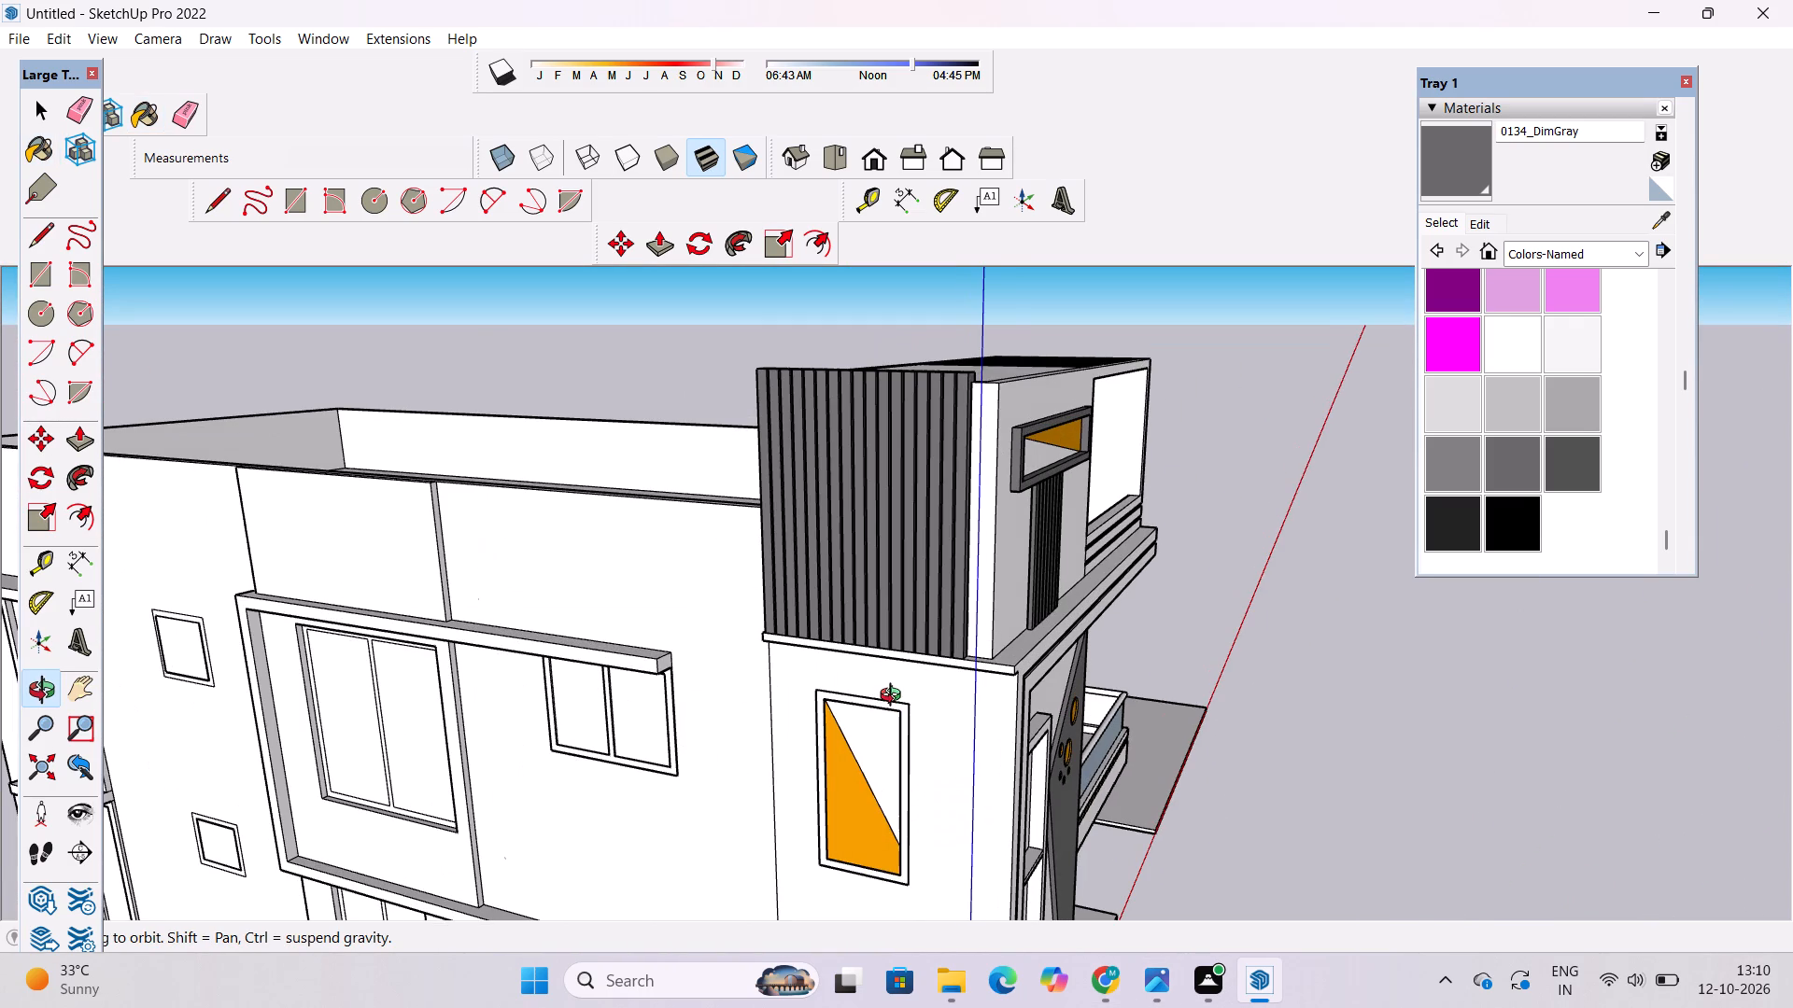
{"action": "scroll", "coordinate": [895, 698], "scroll_direction": "down", "scroll_amount": 2}
{"action": "left_click_drag", "start_coordinate": [1040, 773], "coordinate": [819, 767]}
{"action": "left_click_drag", "start_coordinate": [791, 763], "coordinate": [790, 667], "text": "shift"}
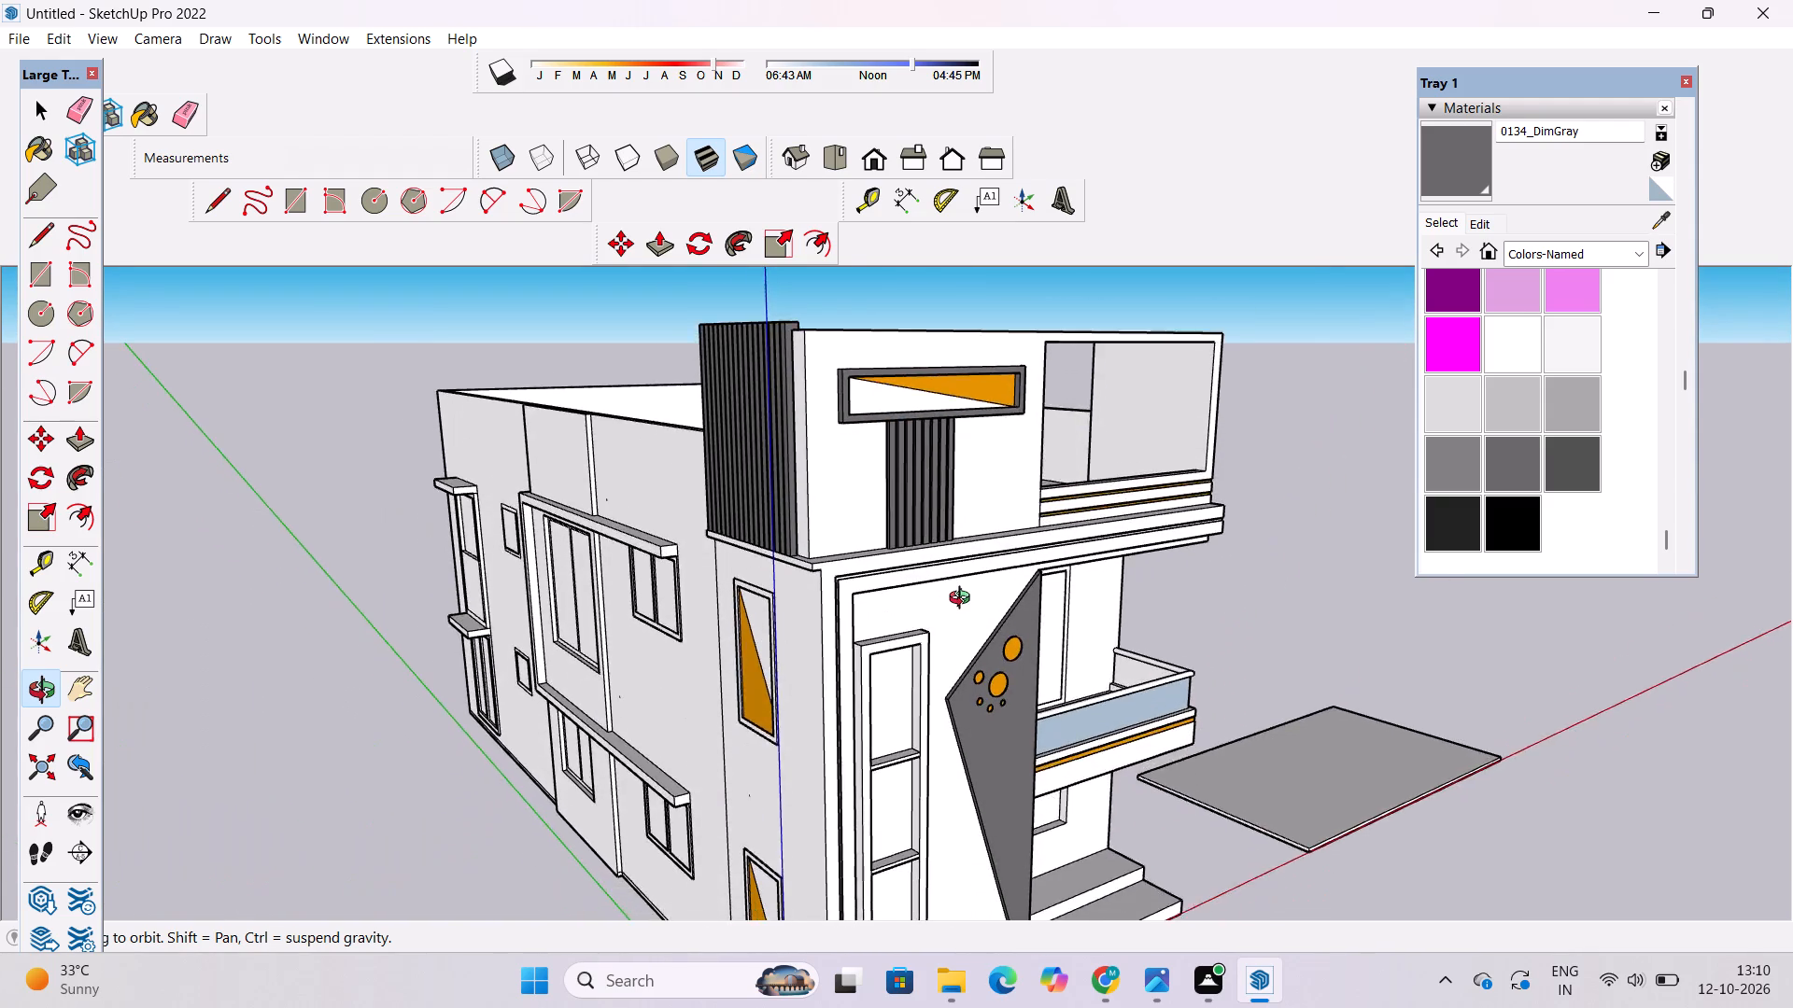
Paint the cornice ledge below the top storey and the stepped bands of the front façade frame with 0134_DimGray.
{"action": "scroll", "coordinate": [964, 600], "scroll_direction": "up", "scroll_amount": 4}
{"action": "left_click_drag", "start_coordinate": [1070, 644], "coordinate": [875, 649]}
{"action": "left_click_drag", "start_coordinate": [872, 633], "coordinate": [867, 672]}
{"action": "left_click_drag", "start_coordinate": [867, 685], "coordinate": [861, 613]}
{"action": "left_click_drag", "start_coordinate": [861, 623], "coordinate": [888, 546], "text": "shift"}
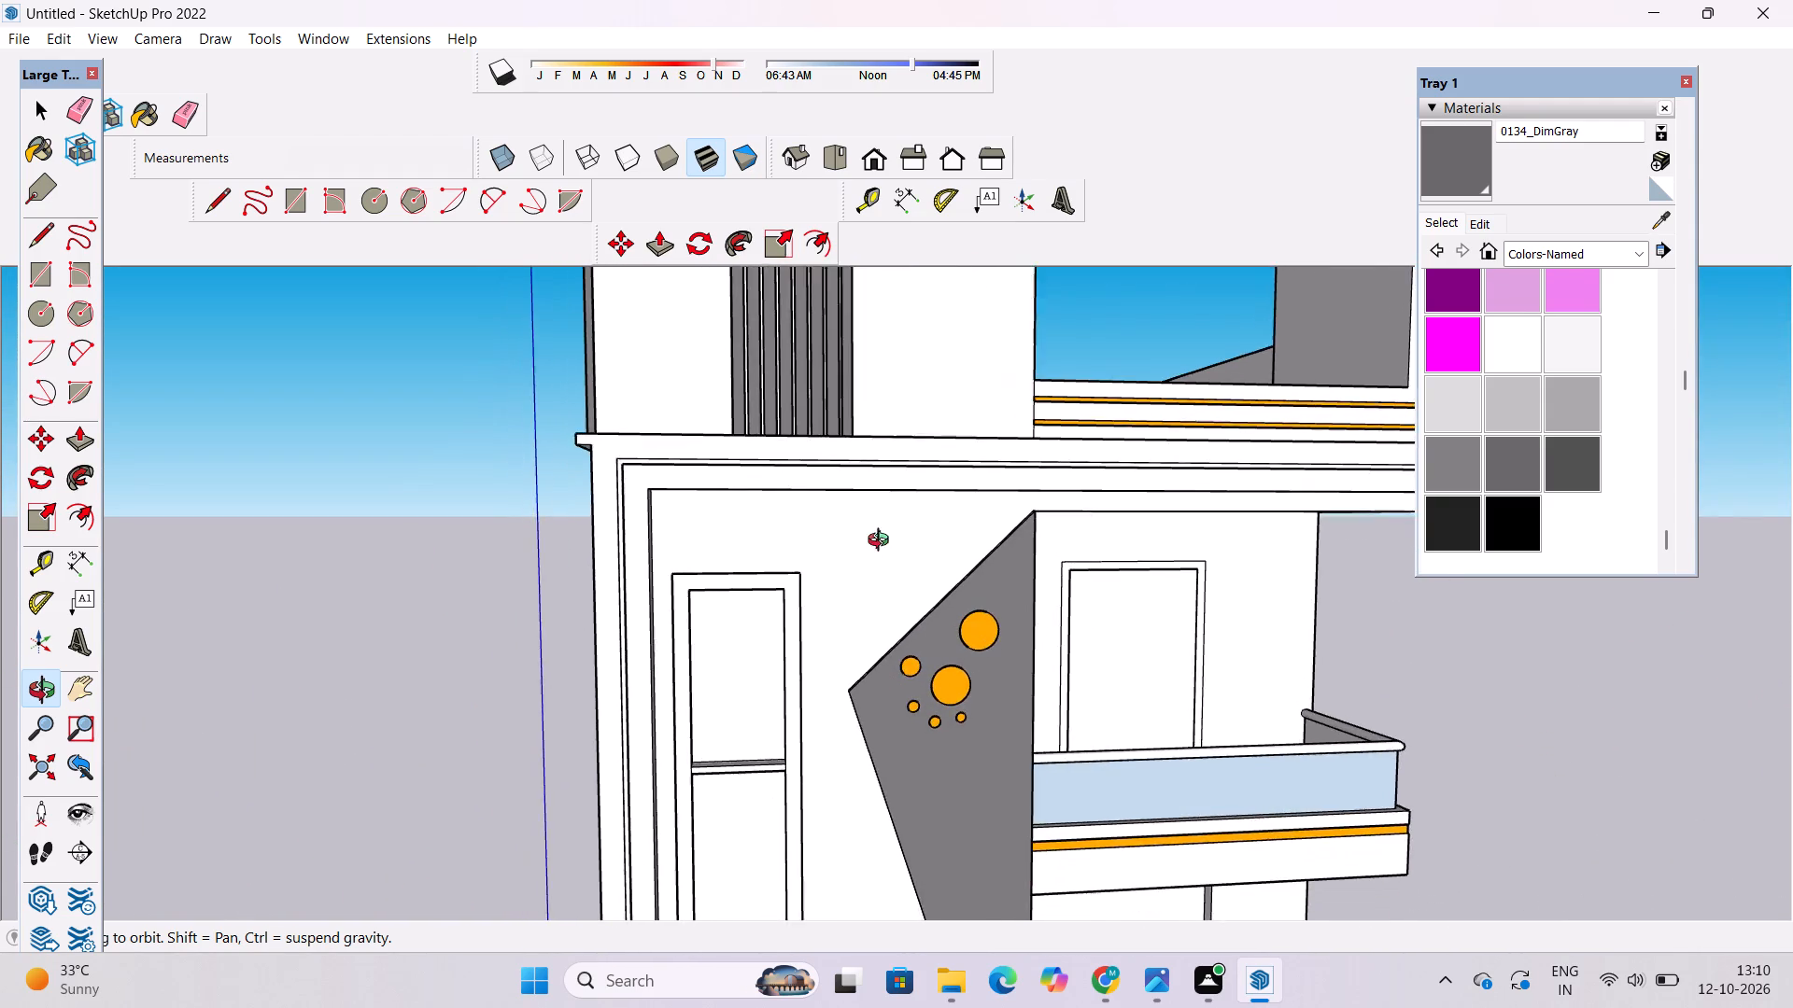
{"action": "scroll", "coordinate": [882, 542], "scroll_direction": "down", "scroll_amount": 3}
{"action": "left_click_drag", "start_coordinate": [865, 563], "coordinate": [880, 608]}
{"action": "scroll", "coordinate": [693, 567], "scroll_direction": "up", "scroll_amount": 4}
{"action": "left_click_drag", "start_coordinate": [694, 565], "coordinate": [849, 619]}
{"action": "scroll", "coordinate": [835, 573], "scroll_direction": "up", "scroll_amount": 4}
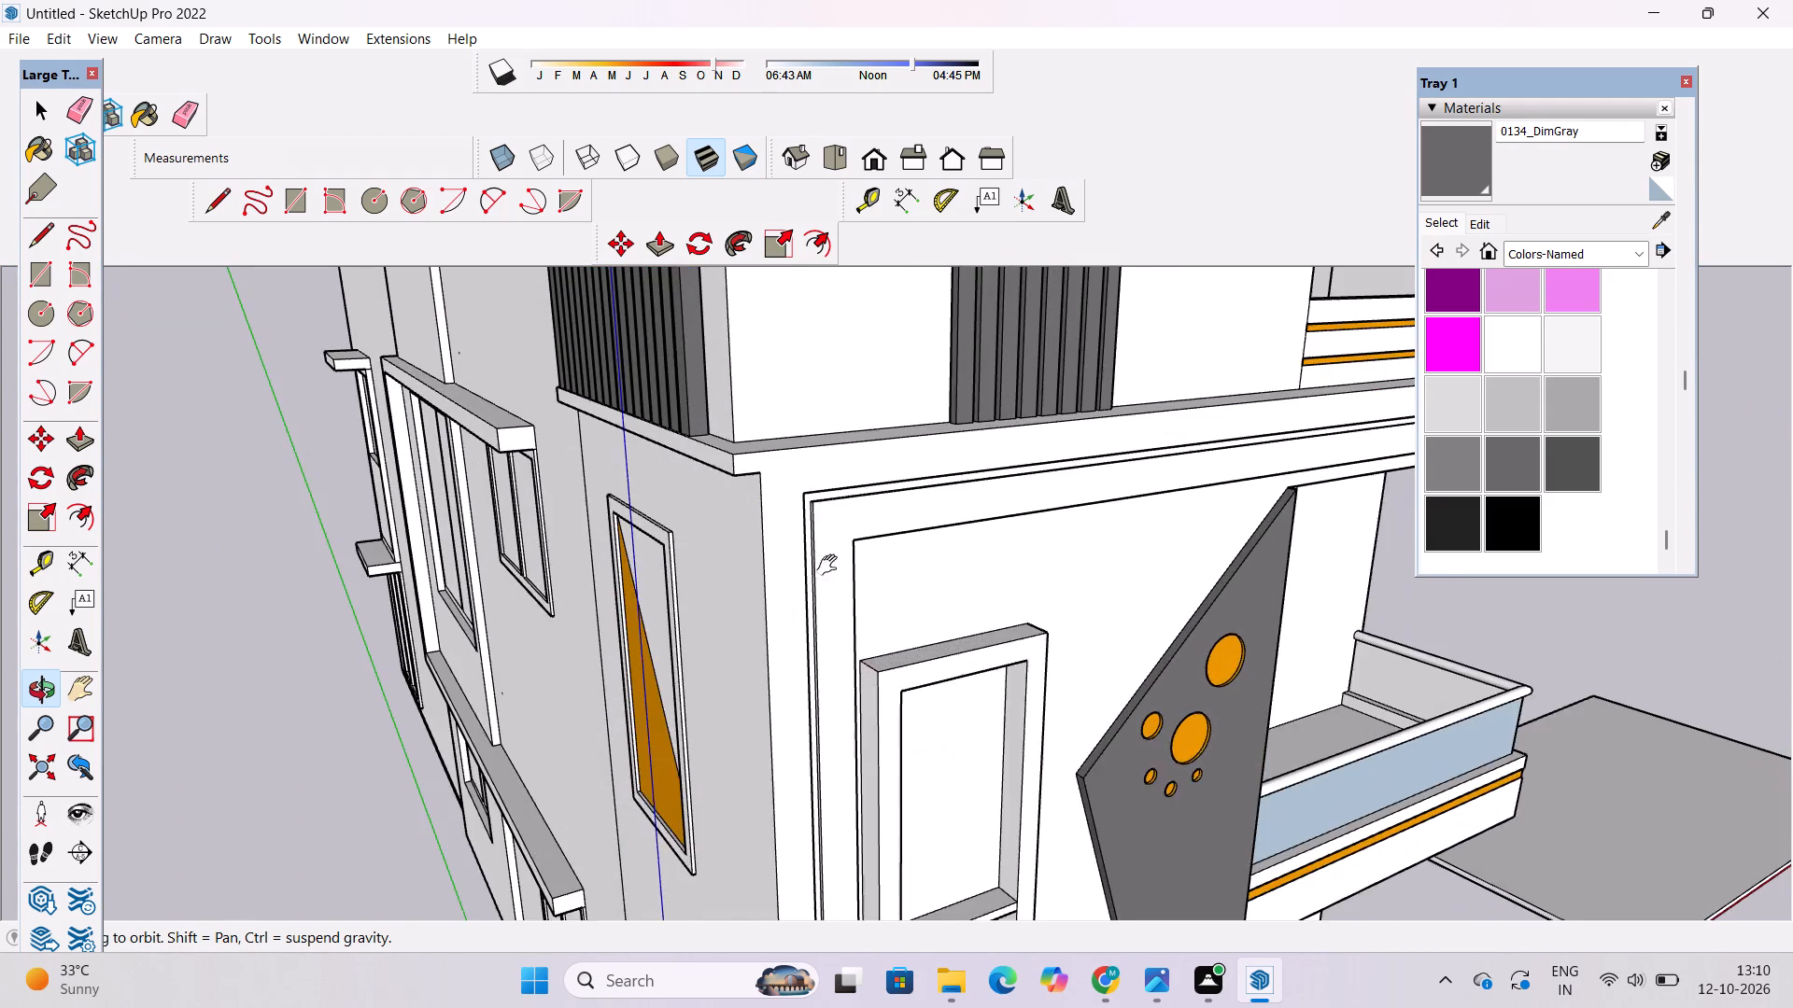
{"action": "left_click_drag", "start_coordinate": [826, 569], "coordinate": [800, 648], "text": "shift"}
{"action": "left_click", "coordinate": [1449, 173]}
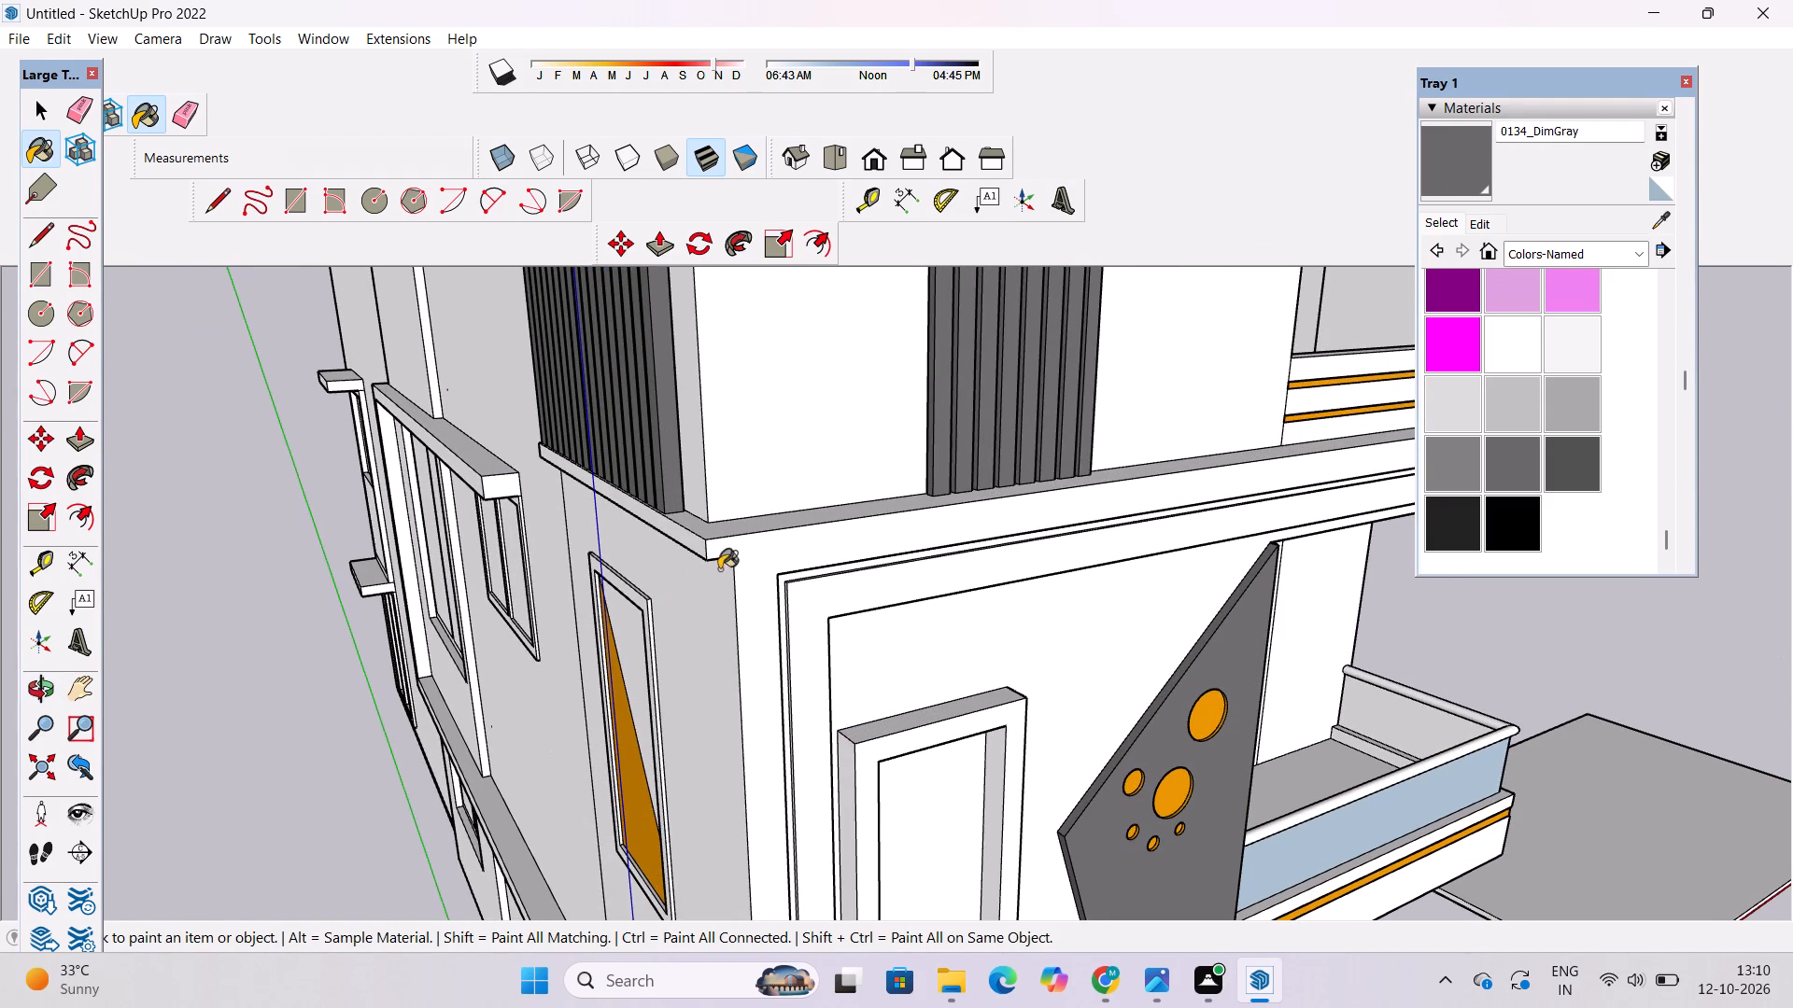
{"action": "left_click", "coordinate": [740, 563]}
{"action": "scroll", "coordinate": [692, 546], "scroll_direction": "up", "scroll_amount": 4}
{"action": "left_click", "coordinate": [691, 543]}
{"action": "scroll", "coordinate": [533, 589], "scroll_direction": "down", "scroll_amount": 6}
{"action": "scroll", "coordinate": [405, 581], "scroll_direction": "down", "scroll_amount": 5}
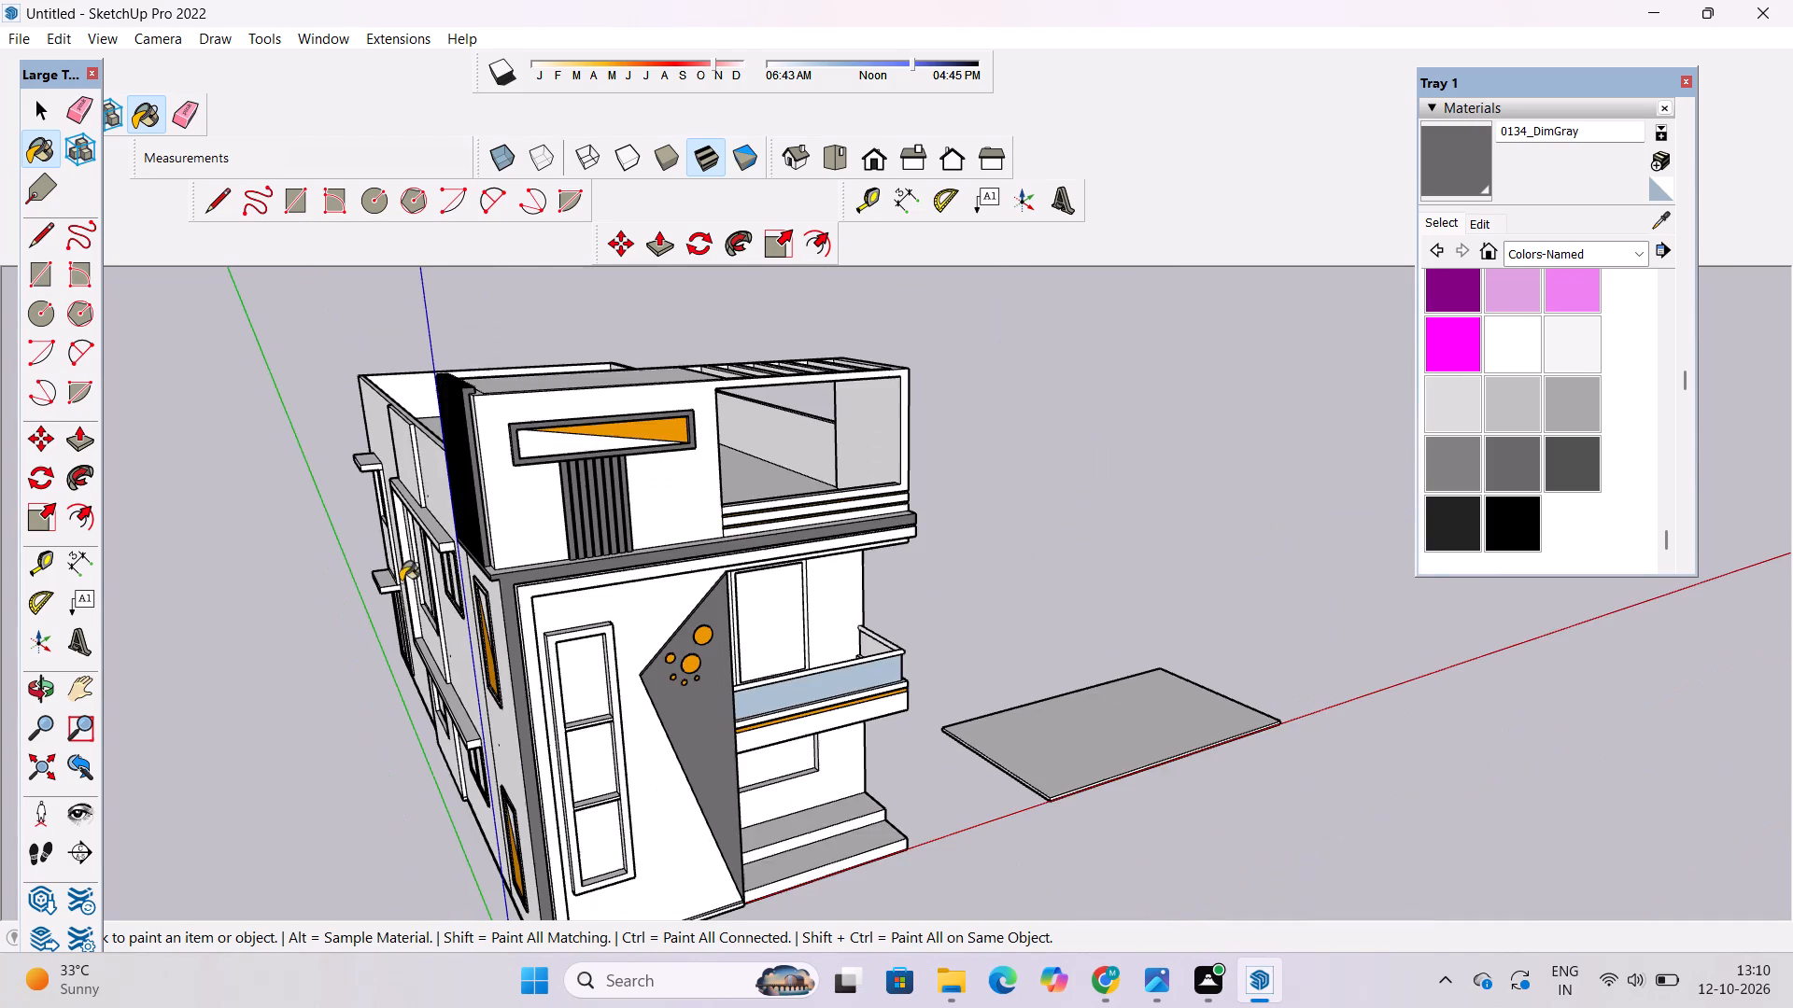
{"action": "scroll", "coordinate": [401, 581], "scroll_direction": "down", "scroll_amount": 1}
{"action": "scroll", "coordinate": [570, 850], "scroll_direction": "up", "scroll_amount": 10}
{"action": "left_click", "coordinate": [524, 722]}
{"action": "scroll", "coordinate": [477, 846], "scroll_direction": "down", "scroll_amount": 2}
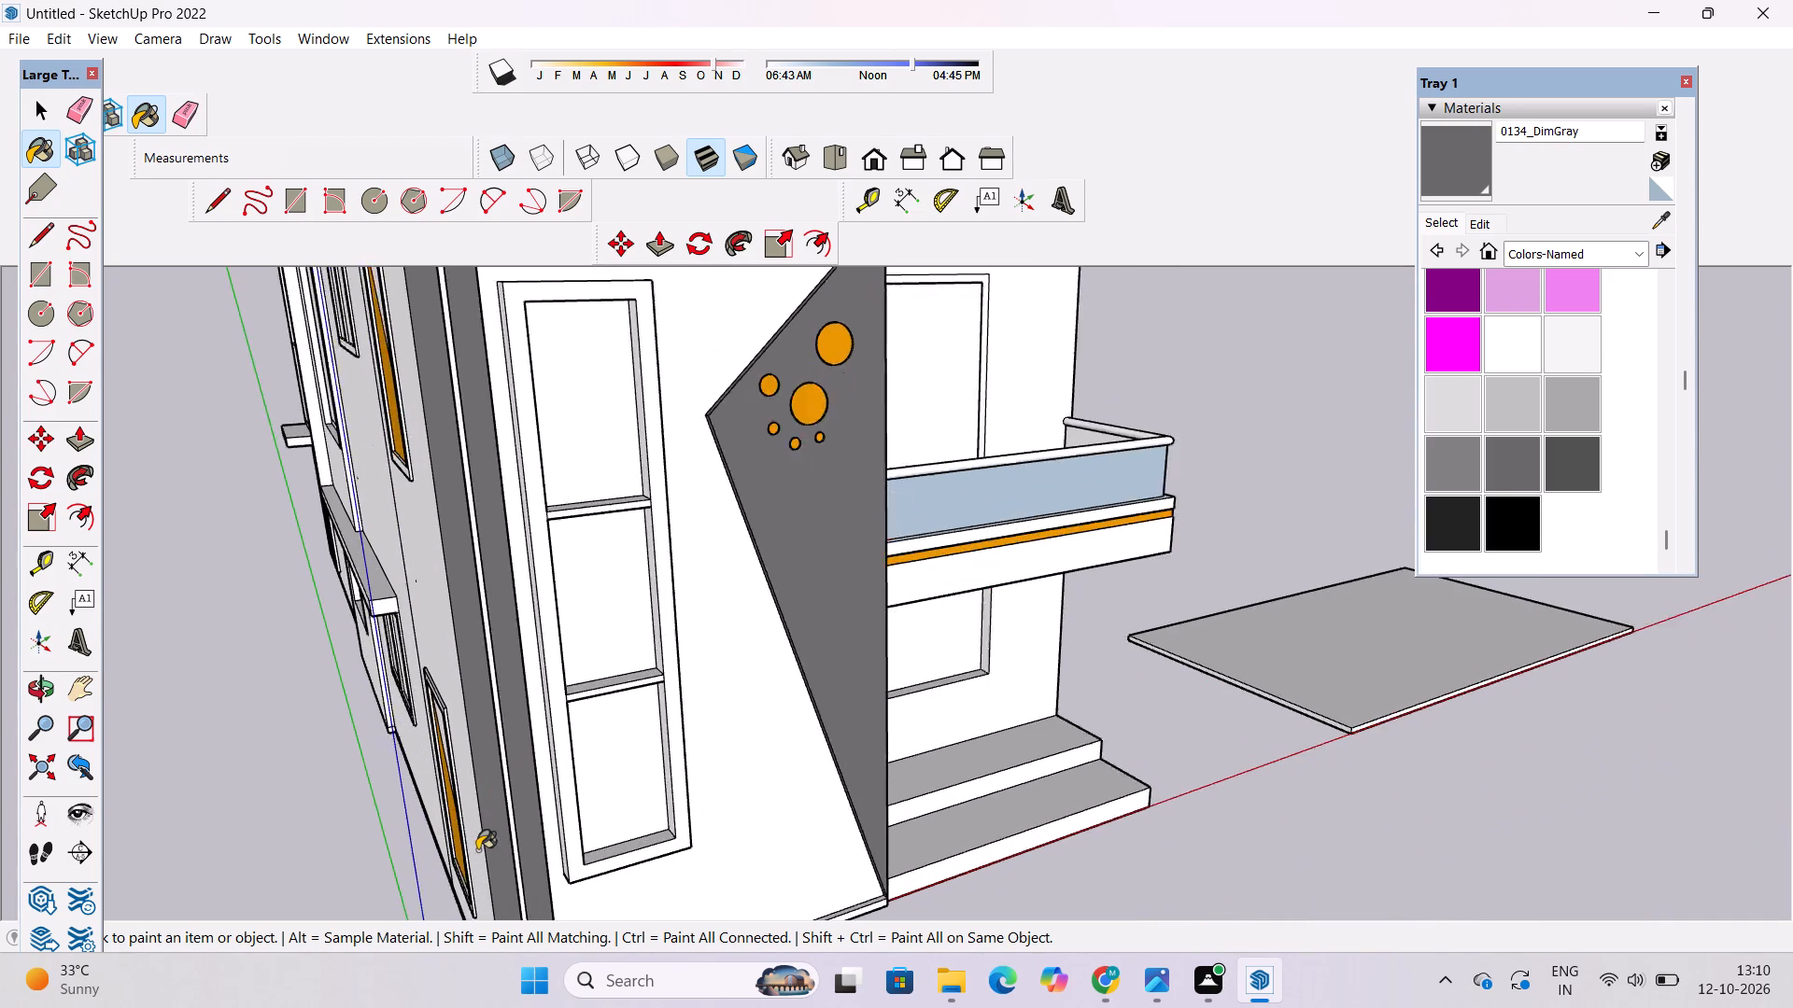
Paint the inner underside and inner side face of the front façade frame with 0134_DimGray.
{"action": "scroll", "coordinate": [477, 850], "scroll_direction": "down", "scroll_amount": 4}
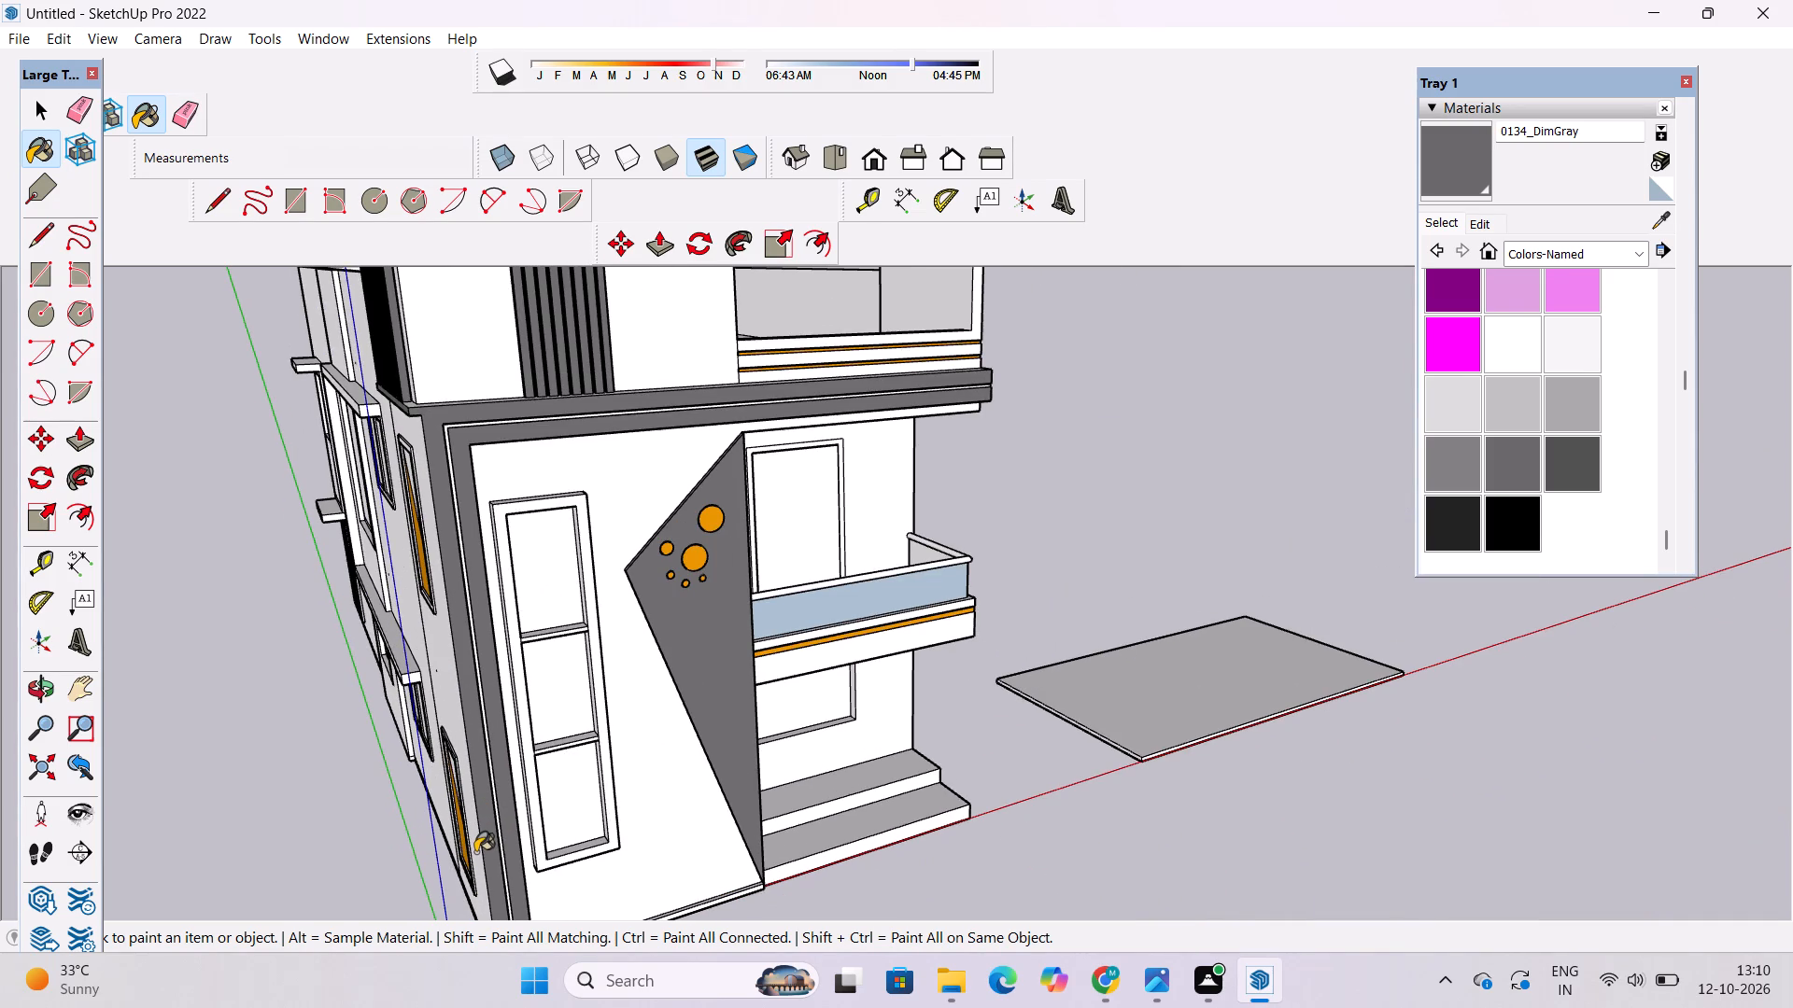
{"action": "key", "text": "o"}
{"action": "left_click_drag", "start_coordinate": [889, 835], "coordinate": [499, 692]}
{"action": "scroll", "coordinate": [532, 511], "scroll_direction": "up", "scroll_amount": 4}
{"action": "left_click_drag", "start_coordinate": [566, 522], "coordinate": [626, 662], "text": "shift"}
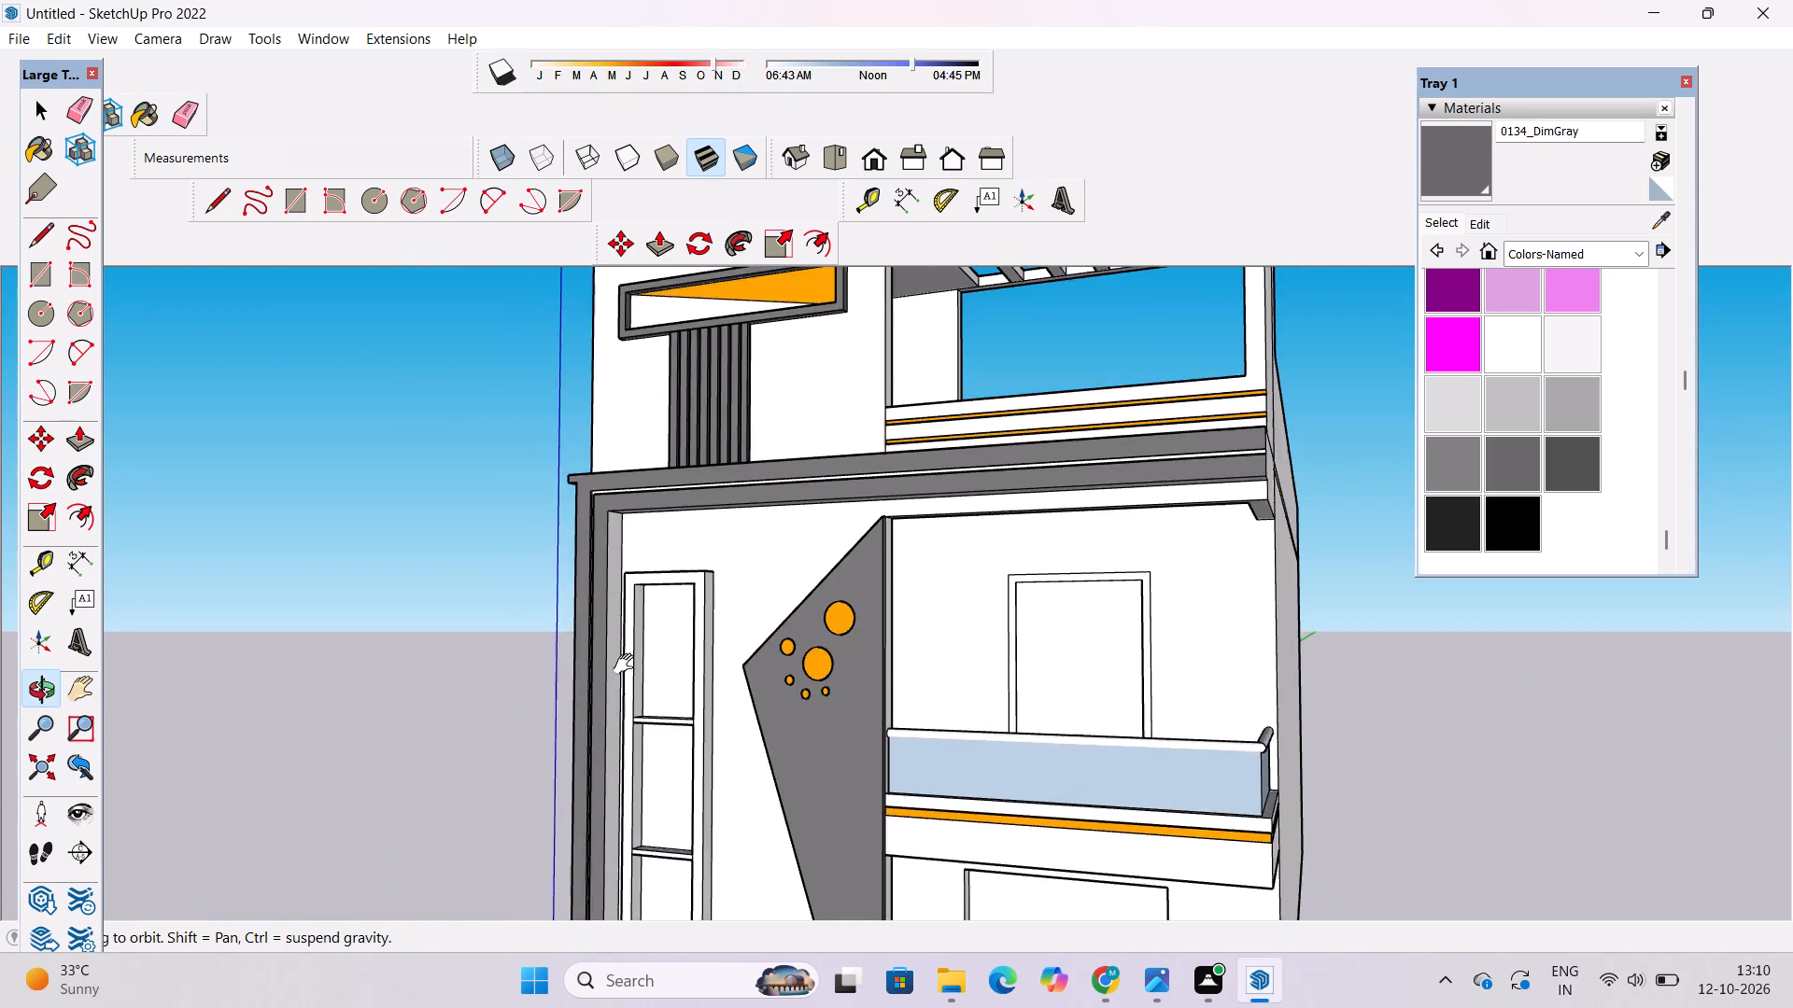
{"action": "left_click_drag", "start_coordinate": [628, 665], "coordinate": [628, 560]}
{"action": "scroll", "coordinate": [655, 563], "scroll_direction": "up", "scroll_amount": 5}
{"action": "left_click_drag", "start_coordinate": [645, 622], "coordinate": [552, 546]}
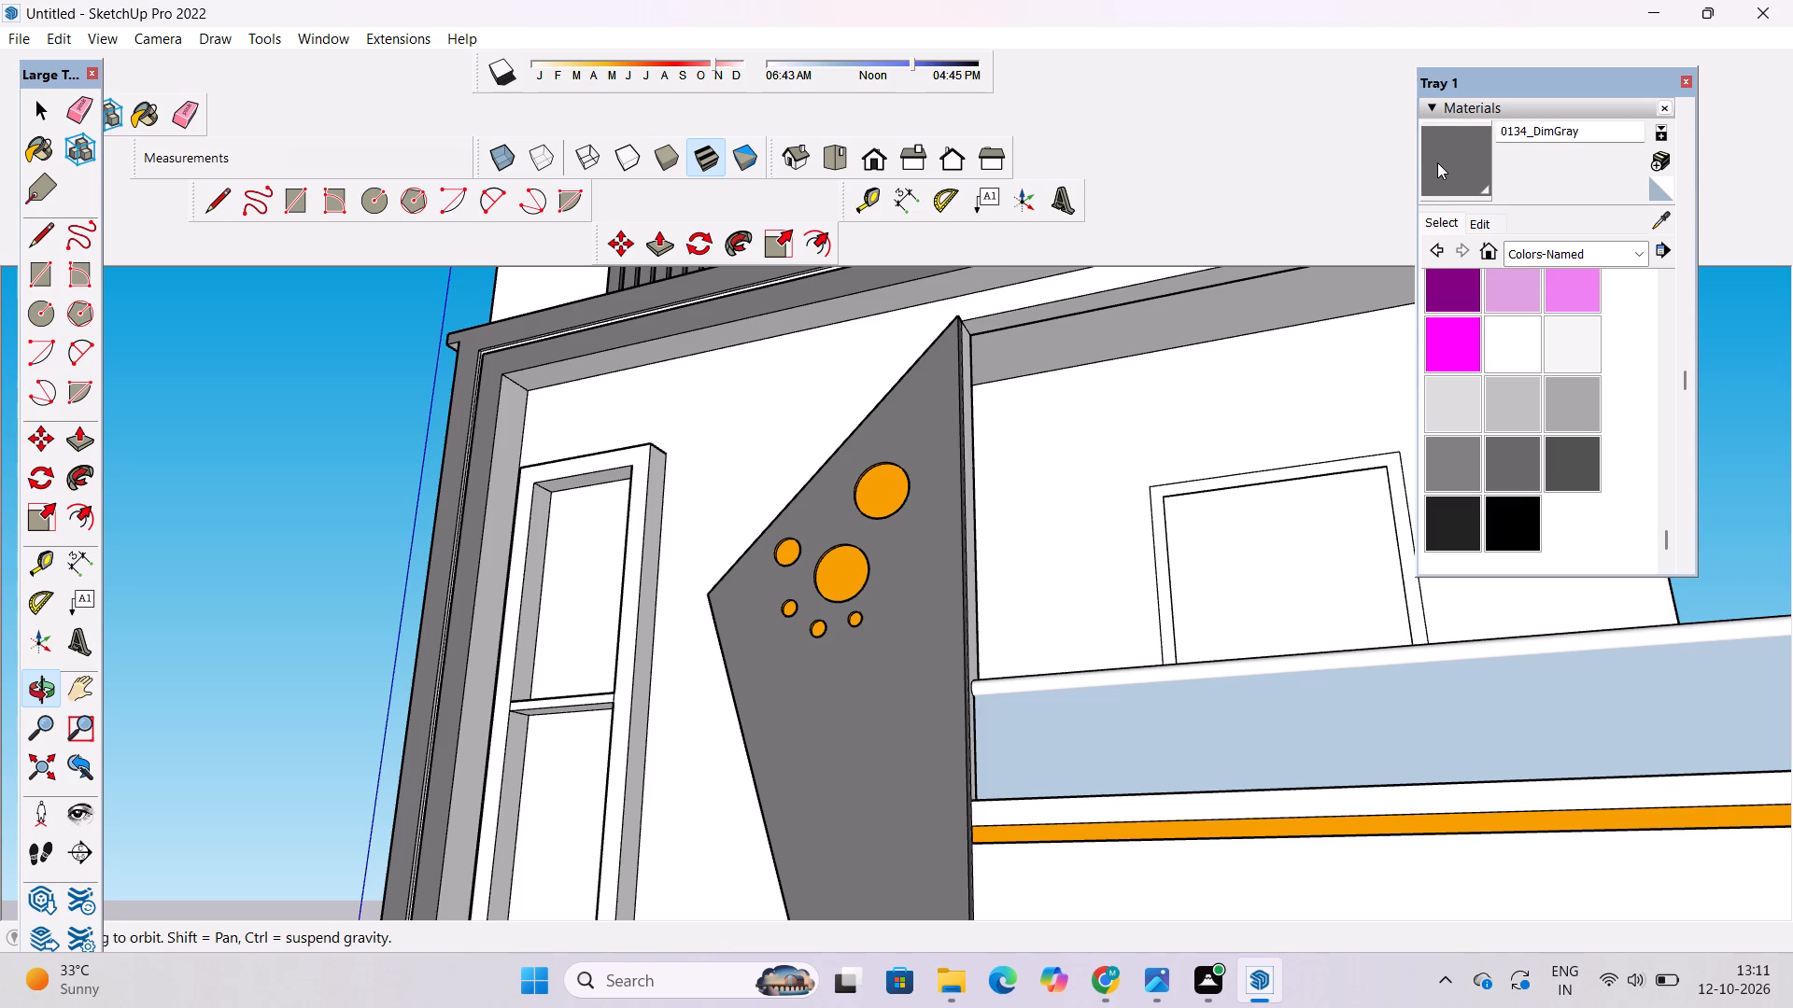
{"action": "left_click", "coordinate": [1437, 162]}
{"action": "scroll", "coordinate": [596, 385], "scroll_direction": "up", "scroll_amount": 5}
{"action": "left_click", "coordinate": [579, 350]}
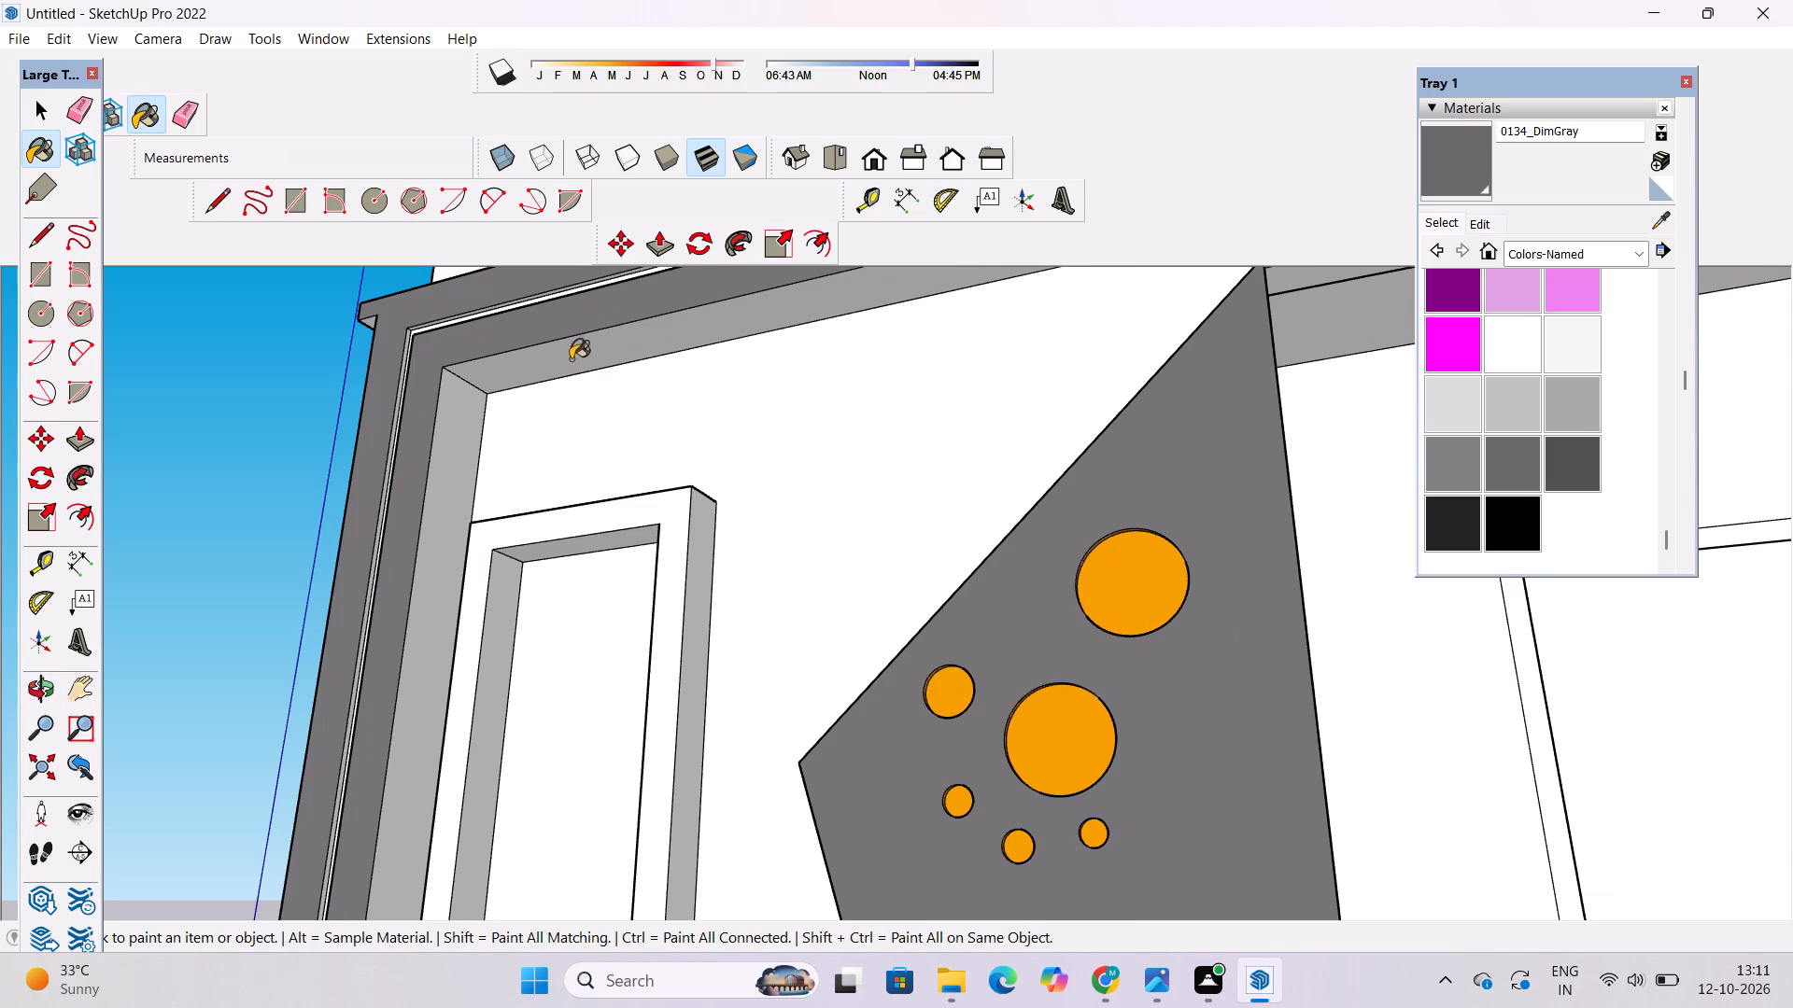
{"action": "left_click", "coordinate": [454, 451]}
Examine the front façade frame, the balcony area and the tall three-pane window from several angles.
{"action": "key", "text": "o"}
{"action": "scroll", "coordinate": [453, 451], "scroll_direction": "down", "scroll_amount": 14}
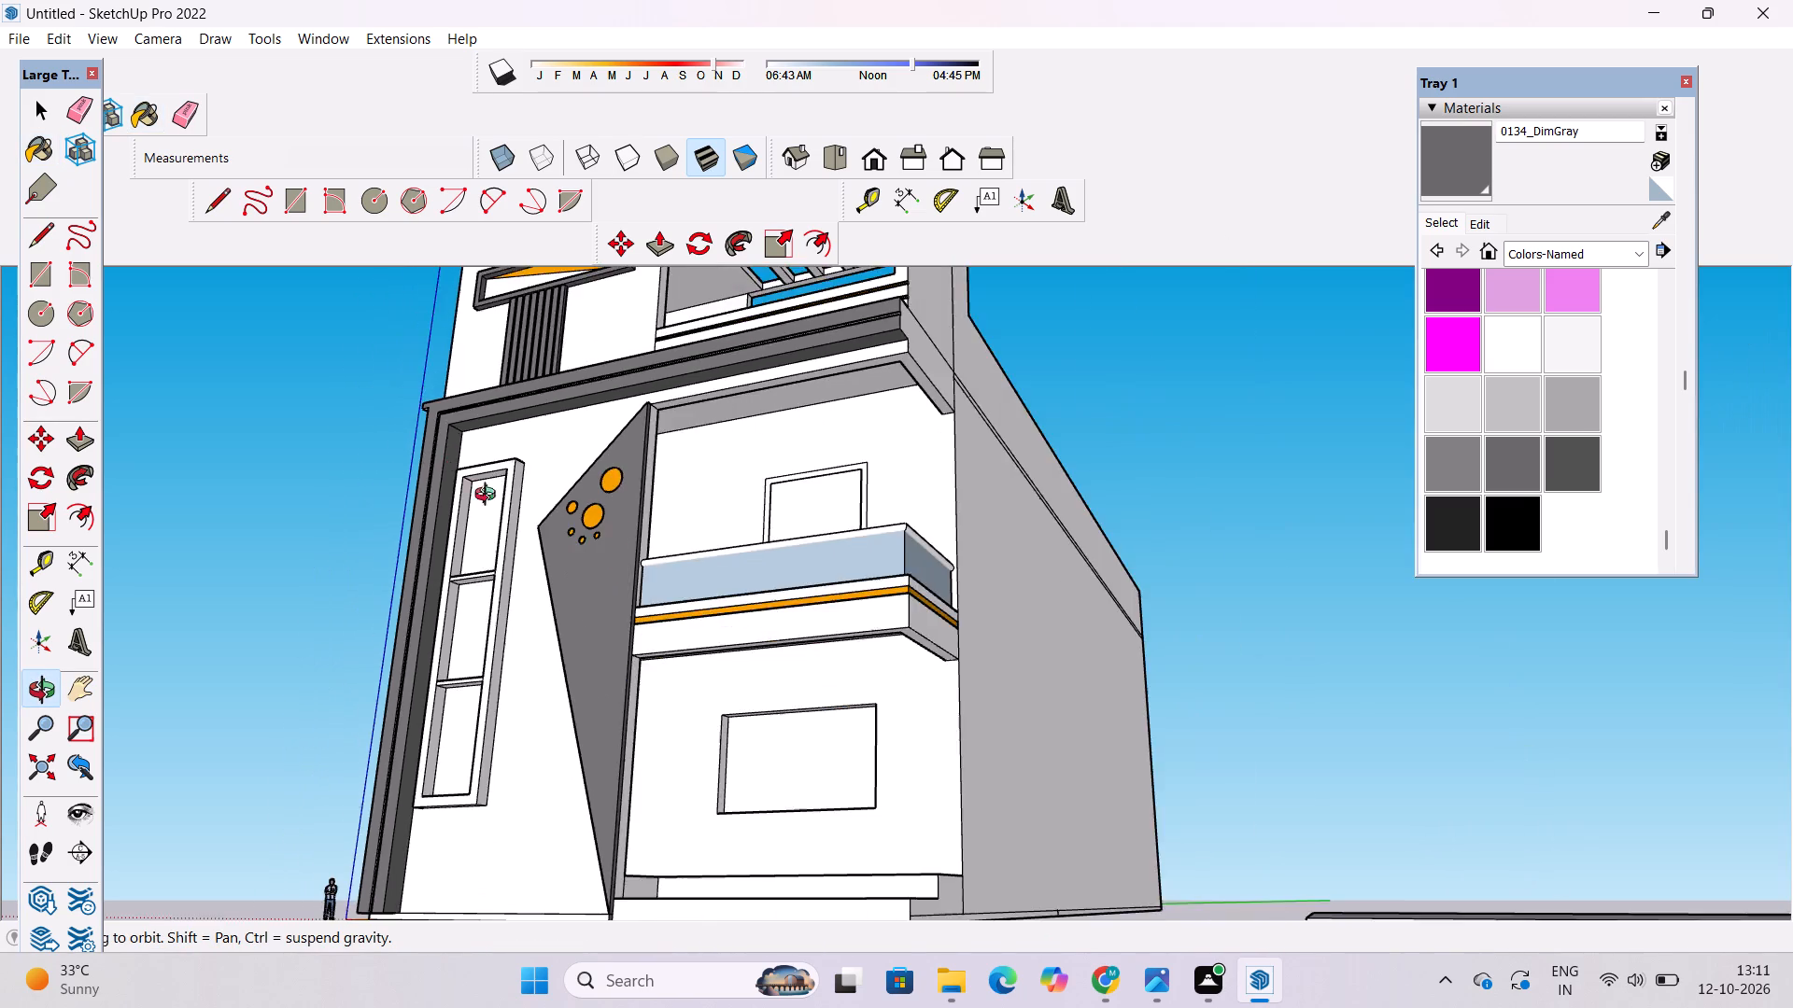
{"action": "left_click_drag", "start_coordinate": [638, 537], "coordinate": [674, 627]}
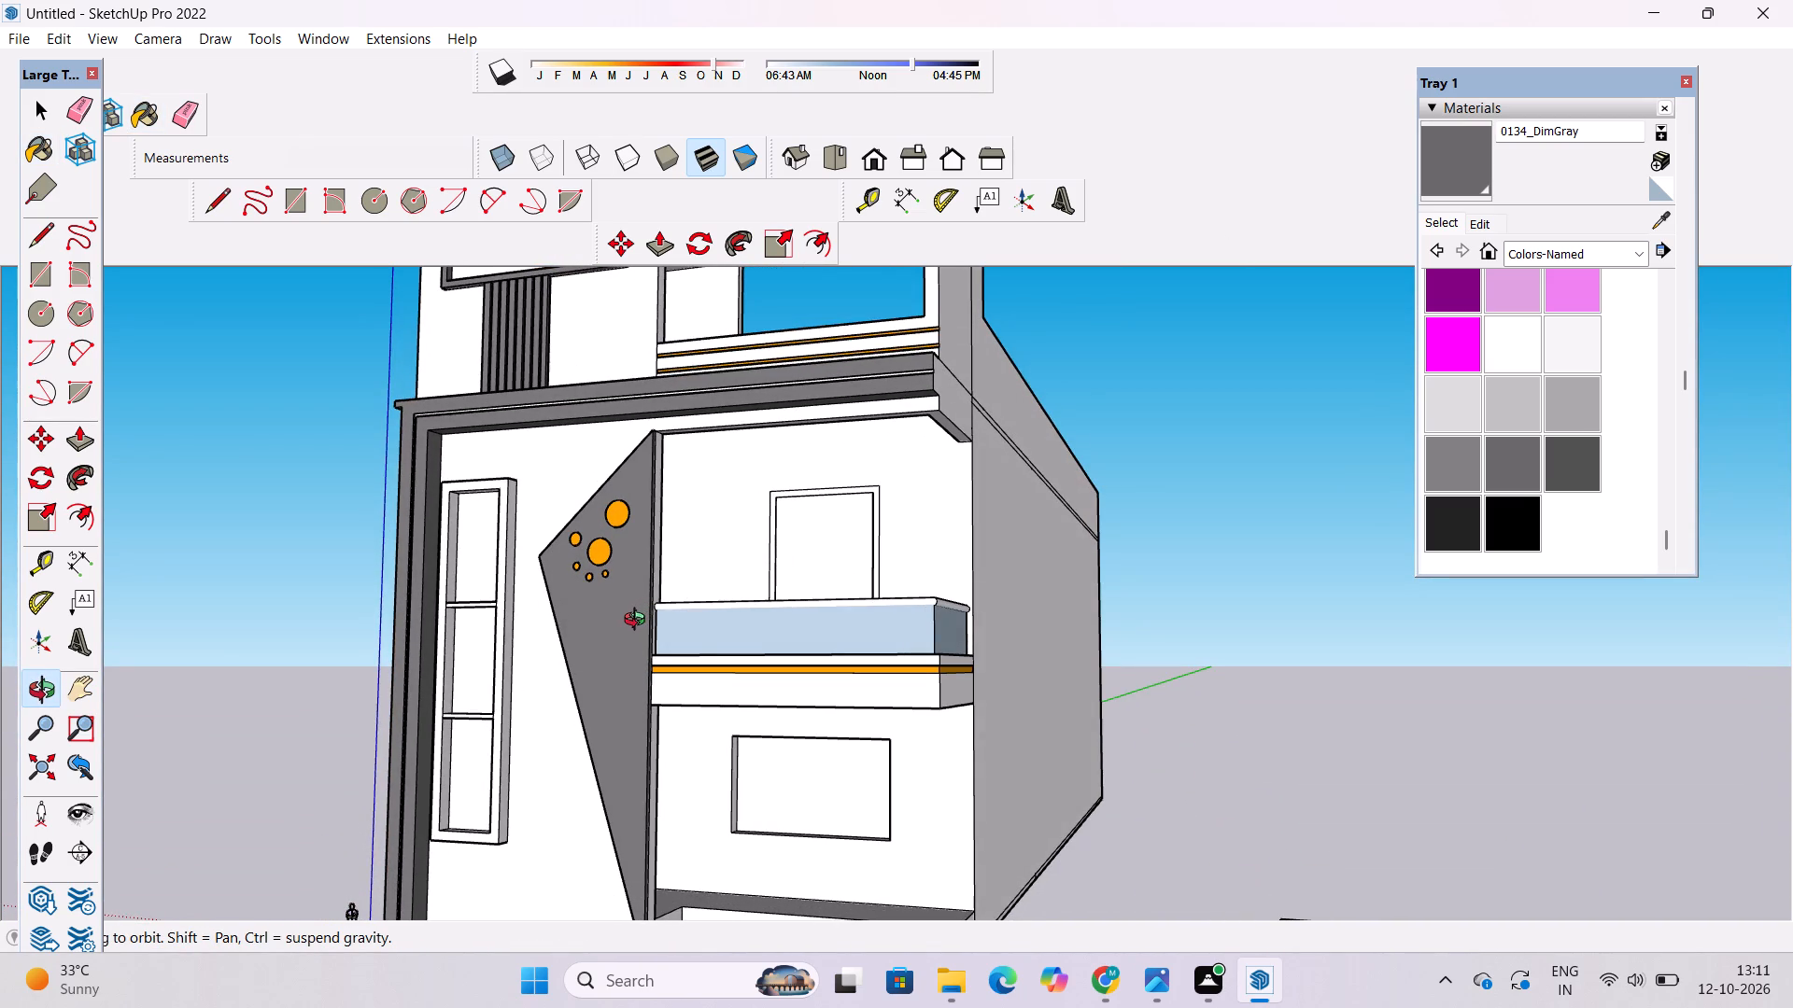
{"action": "scroll", "coordinate": [500, 638], "scroll_direction": "down", "scroll_amount": 2}
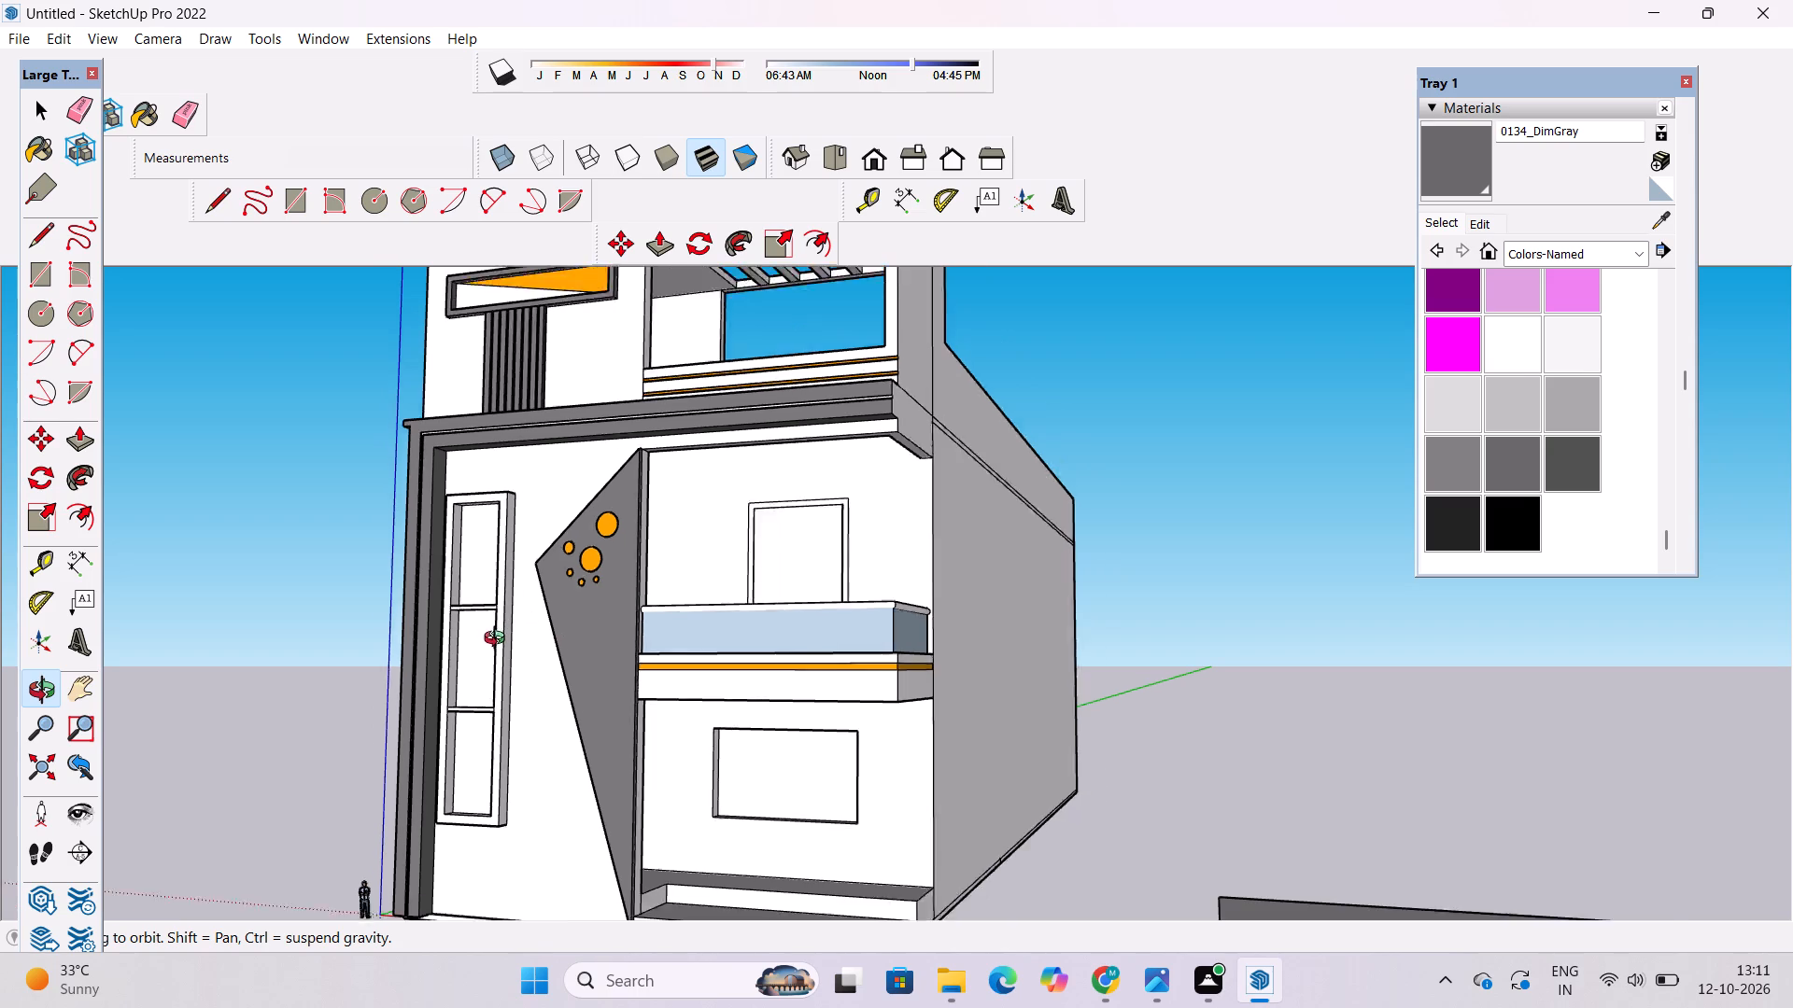
{"action": "scroll", "coordinate": [499, 640], "scroll_direction": "down", "scroll_amount": 2}
{"action": "scroll", "coordinate": [569, 684], "scroll_direction": "up", "scroll_amount": 1}
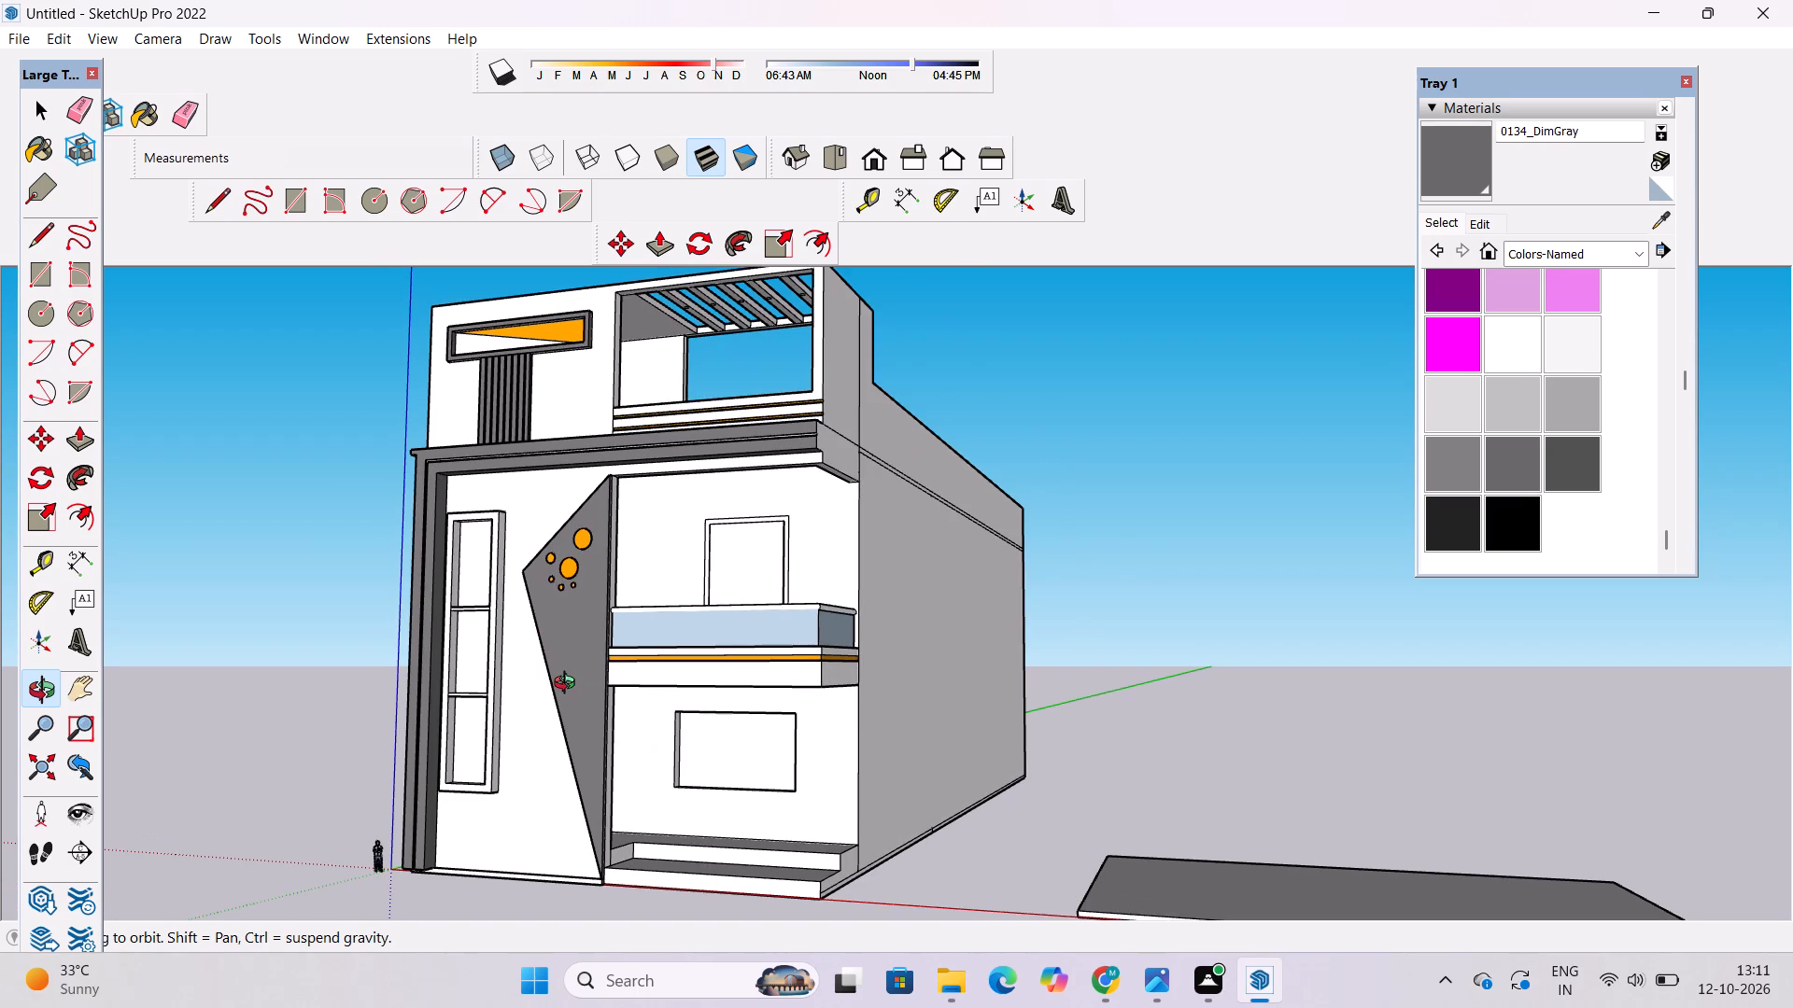
{"action": "scroll", "coordinate": [576, 689], "scroll_direction": "down", "scroll_amount": 4}
{"action": "scroll", "coordinate": [624, 744], "scroll_direction": "up", "scroll_amount": 5}
{"action": "left_click_drag", "start_coordinate": [449, 701], "coordinate": [583, 727], "text": "shift"}
{"action": "left_click_drag", "start_coordinate": [592, 736], "coordinate": [819, 889]}
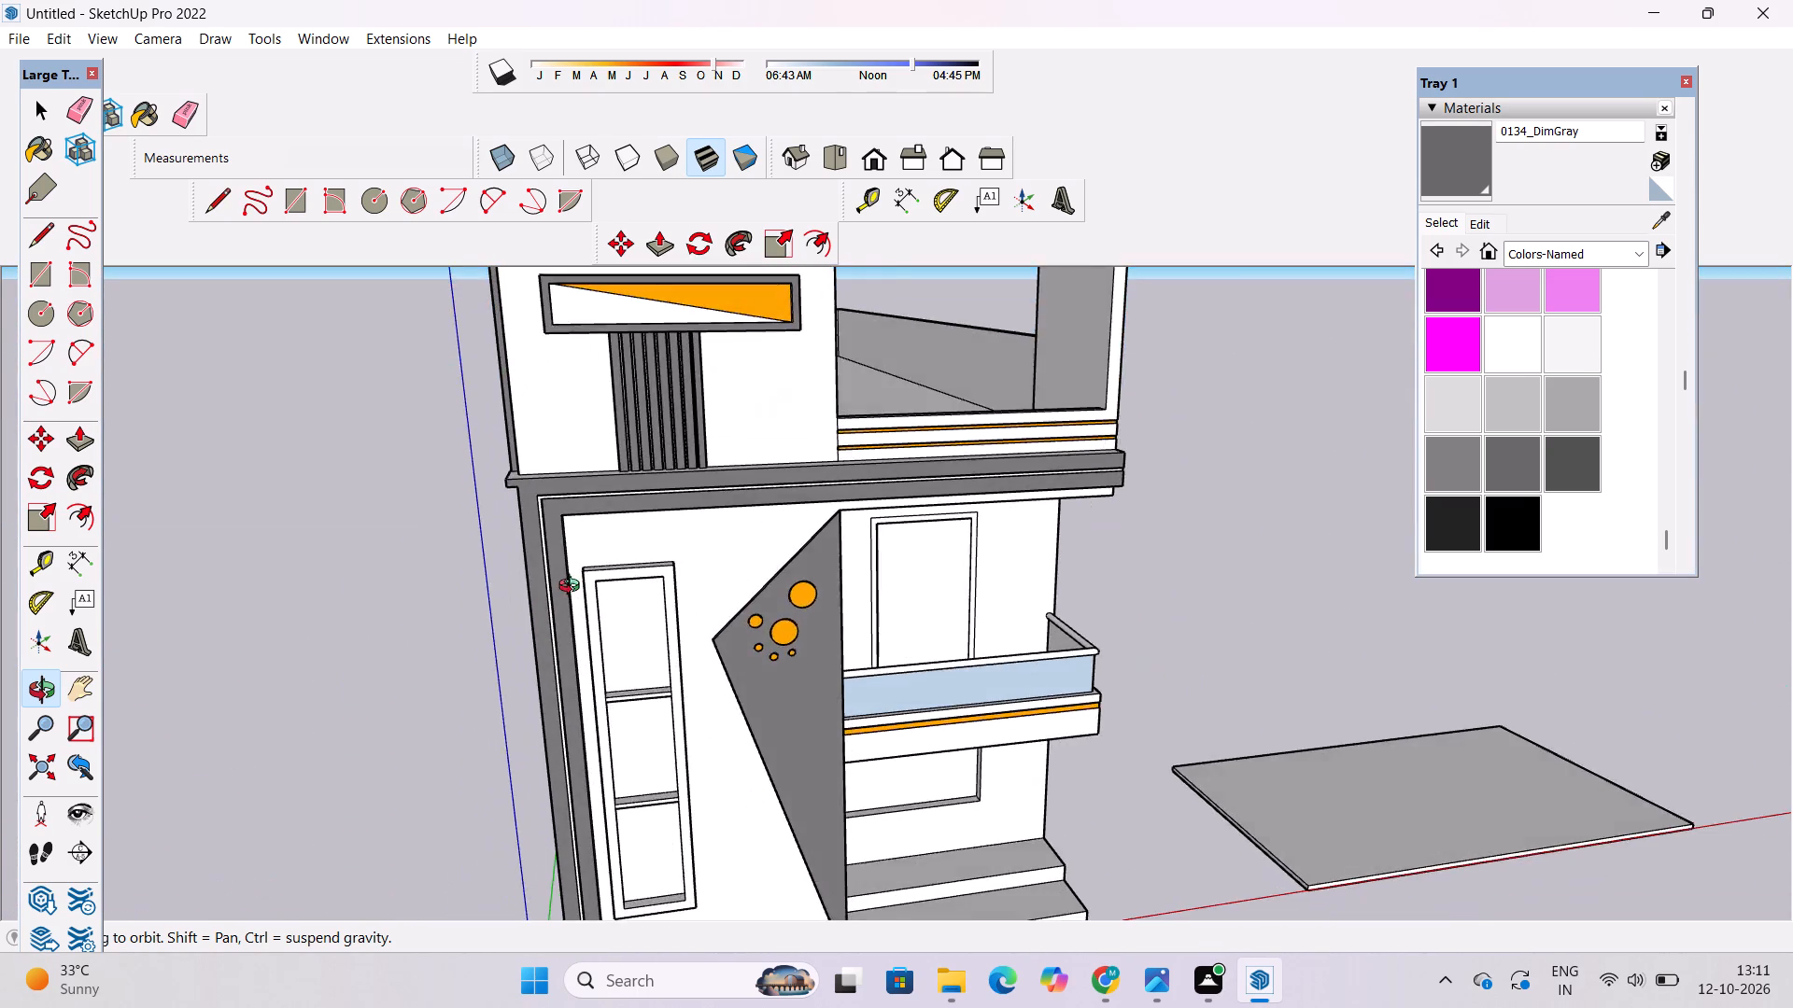
{"action": "scroll", "coordinate": [573, 588], "scroll_direction": "up", "scroll_amount": 6}
{"action": "left_click_drag", "start_coordinate": [597, 639], "coordinate": [586, 541], "text": "shift"}
{"action": "left_click_drag", "start_coordinate": [649, 601], "coordinate": [441, 565]}
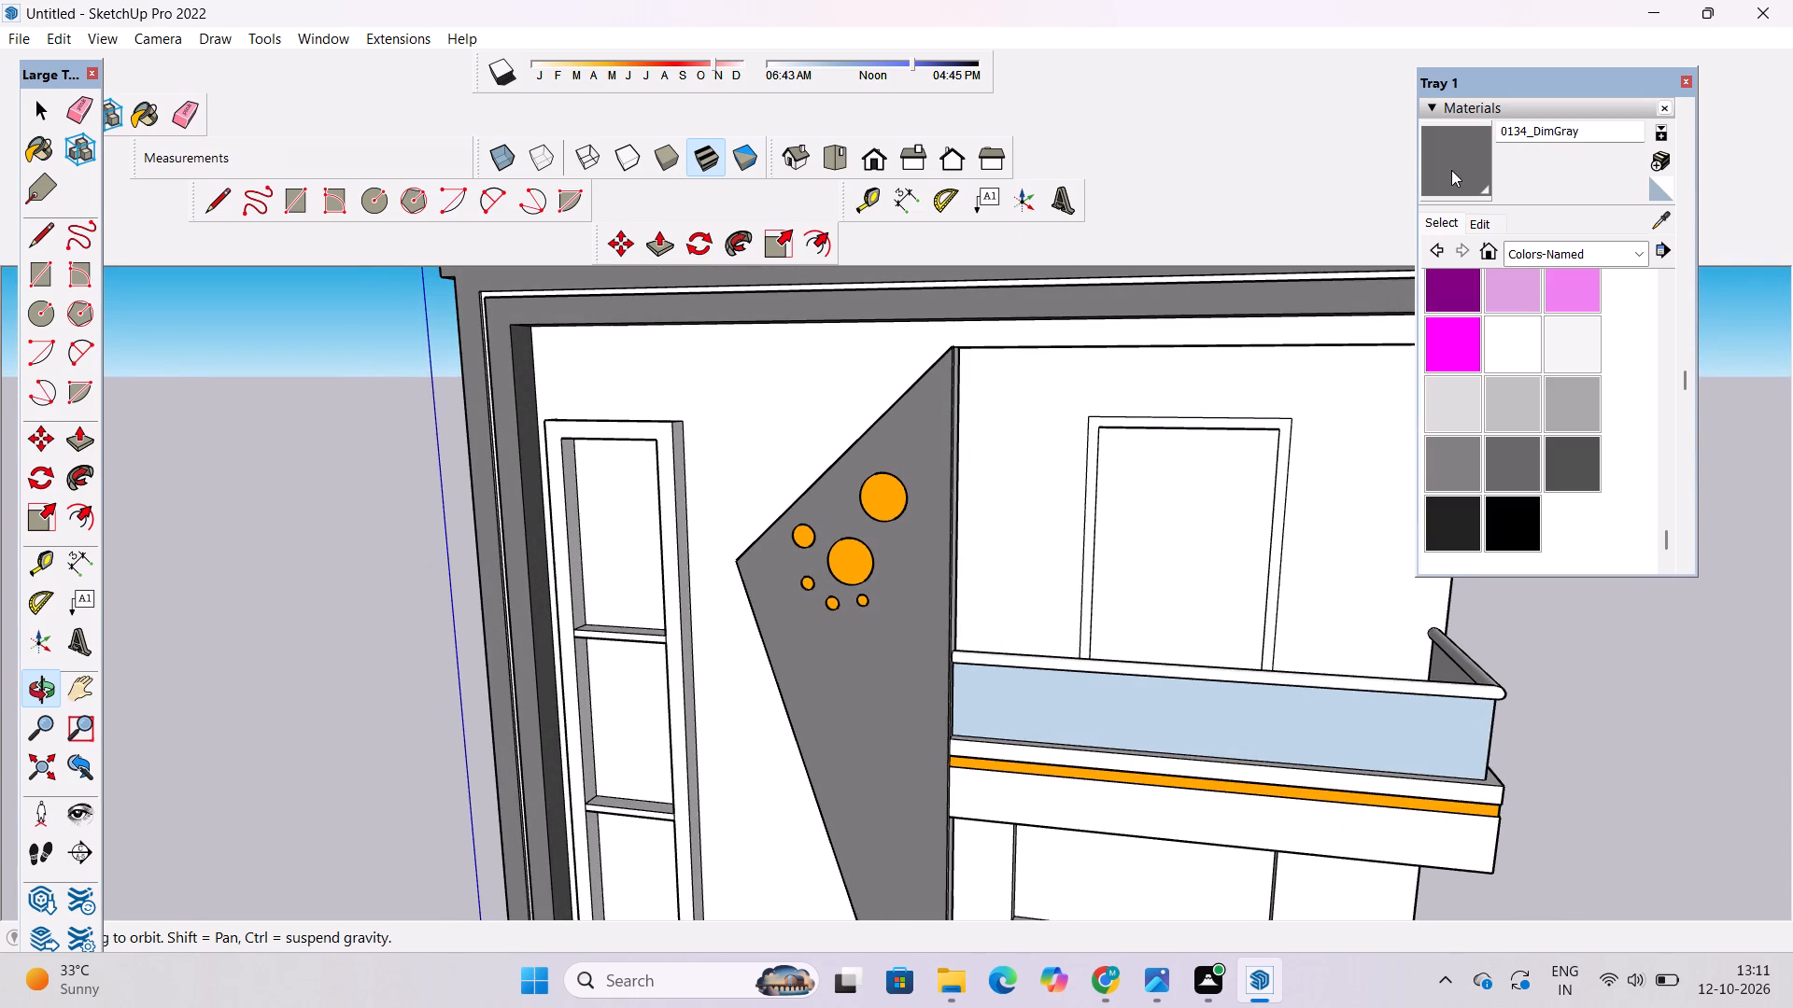
Paint the tall three-pane window frame's front face, outer side face and the upper pane's inner side face with 0134_DimGray.
{"action": "left_click", "coordinate": [1451, 170]}
{"action": "scroll", "coordinate": [579, 439], "scroll_direction": "up", "scroll_amount": 8}
{"action": "left_click", "coordinate": [610, 426]}
{"action": "scroll", "coordinate": [631, 374], "scroll_direction": "up", "scroll_amount": 5}
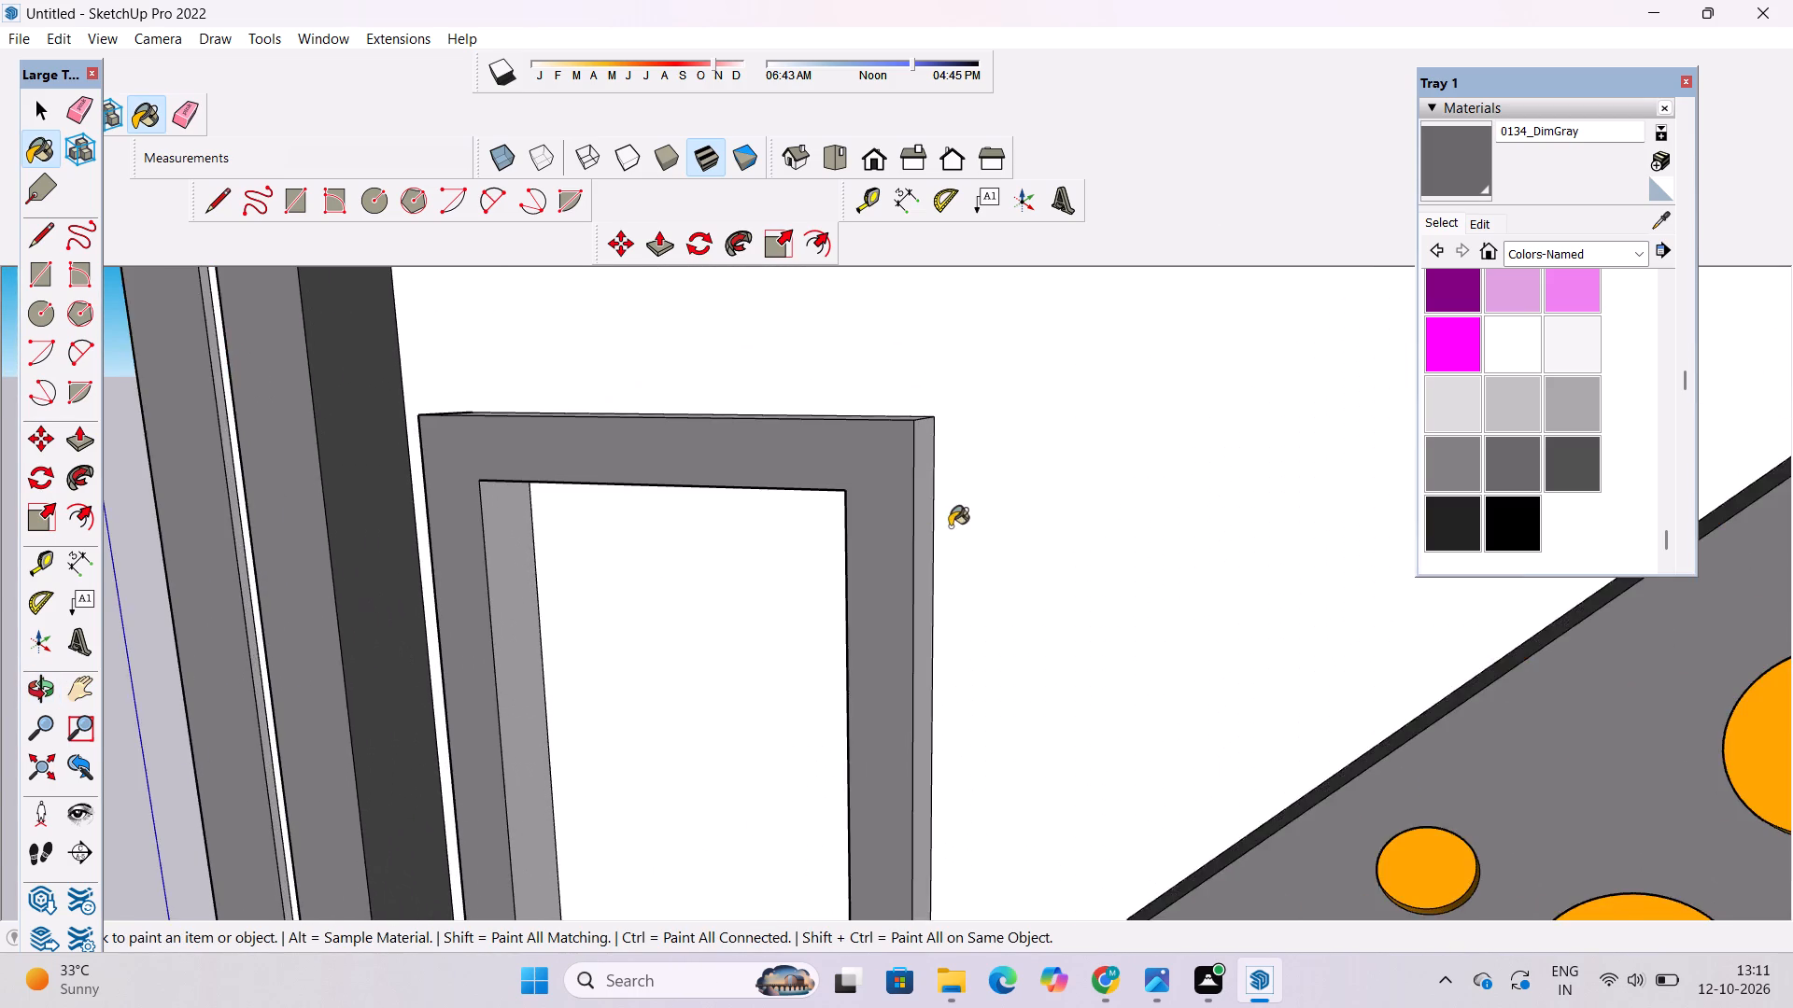
{"action": "scroll", "coordinate": [953, 534], "scroll_direction": "up", "scroll_amount": 10}
{"action": "left_click", "coordinate": [896, 511]}
{"action": "scroll", "coordinate": [904, 614], "scroll_direction": "down", "scroll_amount": 11}
{"action": "scroll", "coordinate": [514, 665], "scroll_direction": "up", "scroll_amount": 5}
{"action": "left_click", "coordinate": [507, 650]}
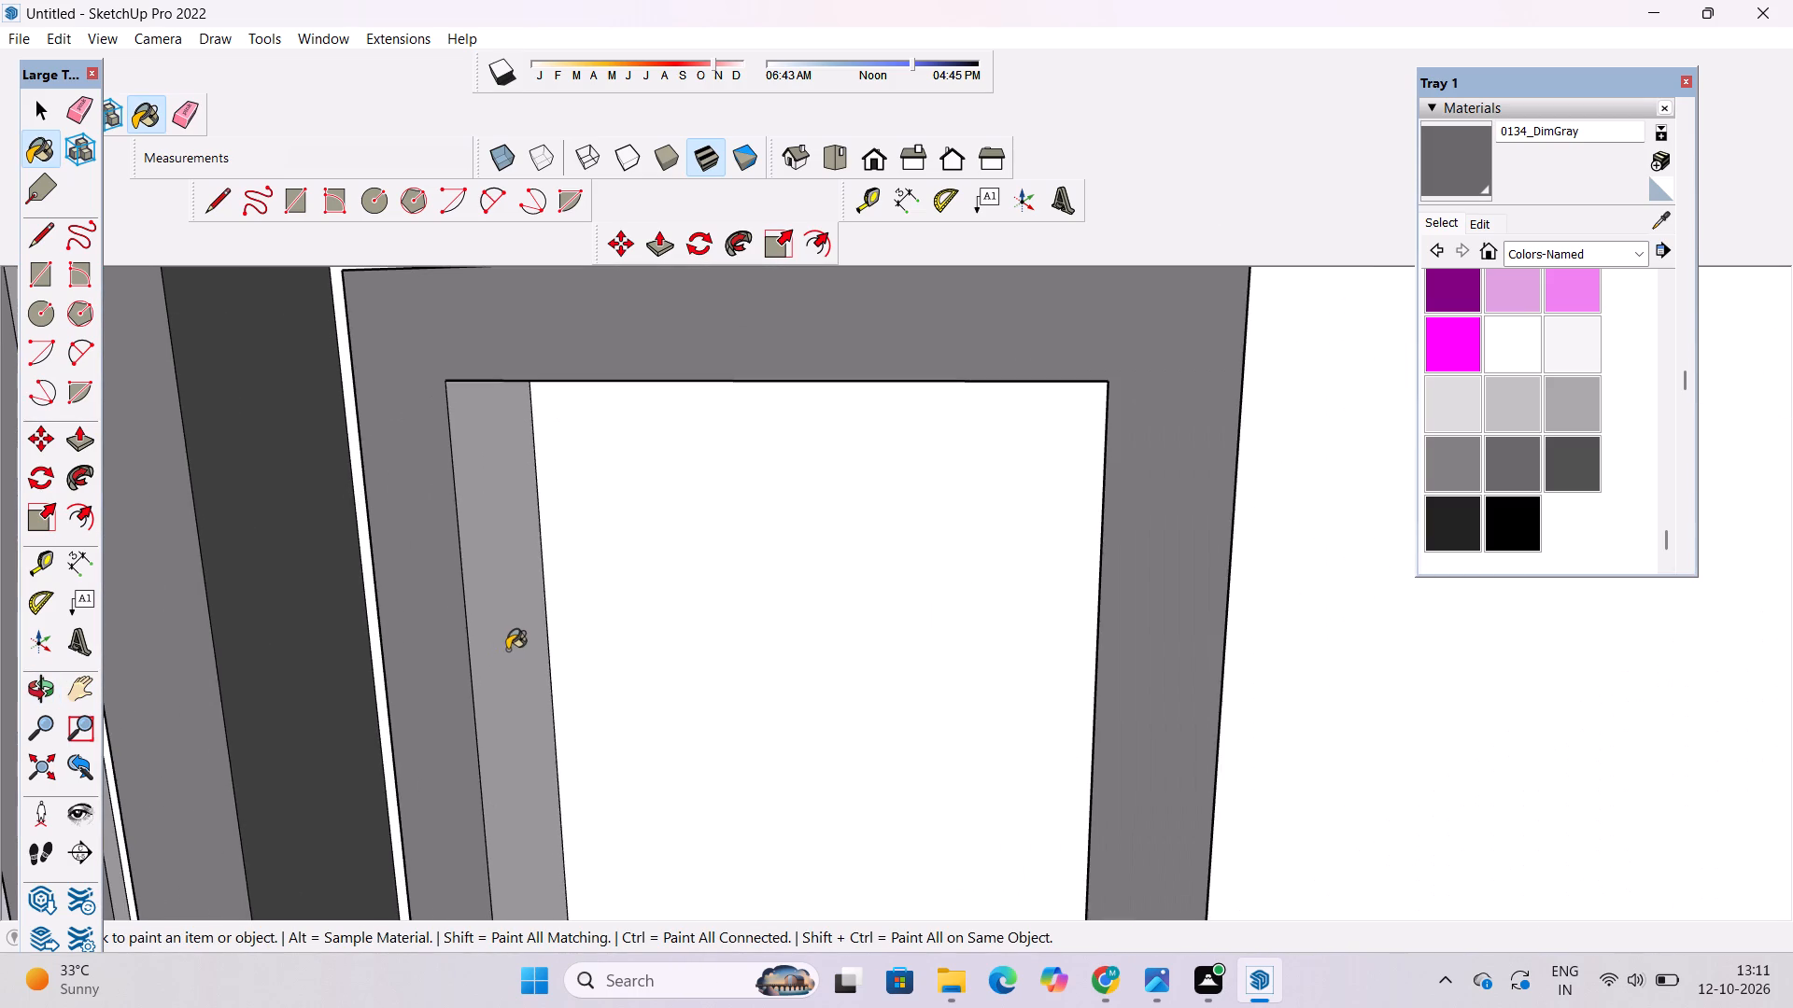
Paint the top face and the remaining outer side face of the tall window frame with 0134_DimGray.
{"action": "scroll", "coordinate": [717, 598], "scroll_direction": "down", "scroll_amount": 6}
{"action": "key", "text": "o"}
{"action": "left_click_drag", "start_coordinate": [757, 717], "coordinate": [1064, 613]}
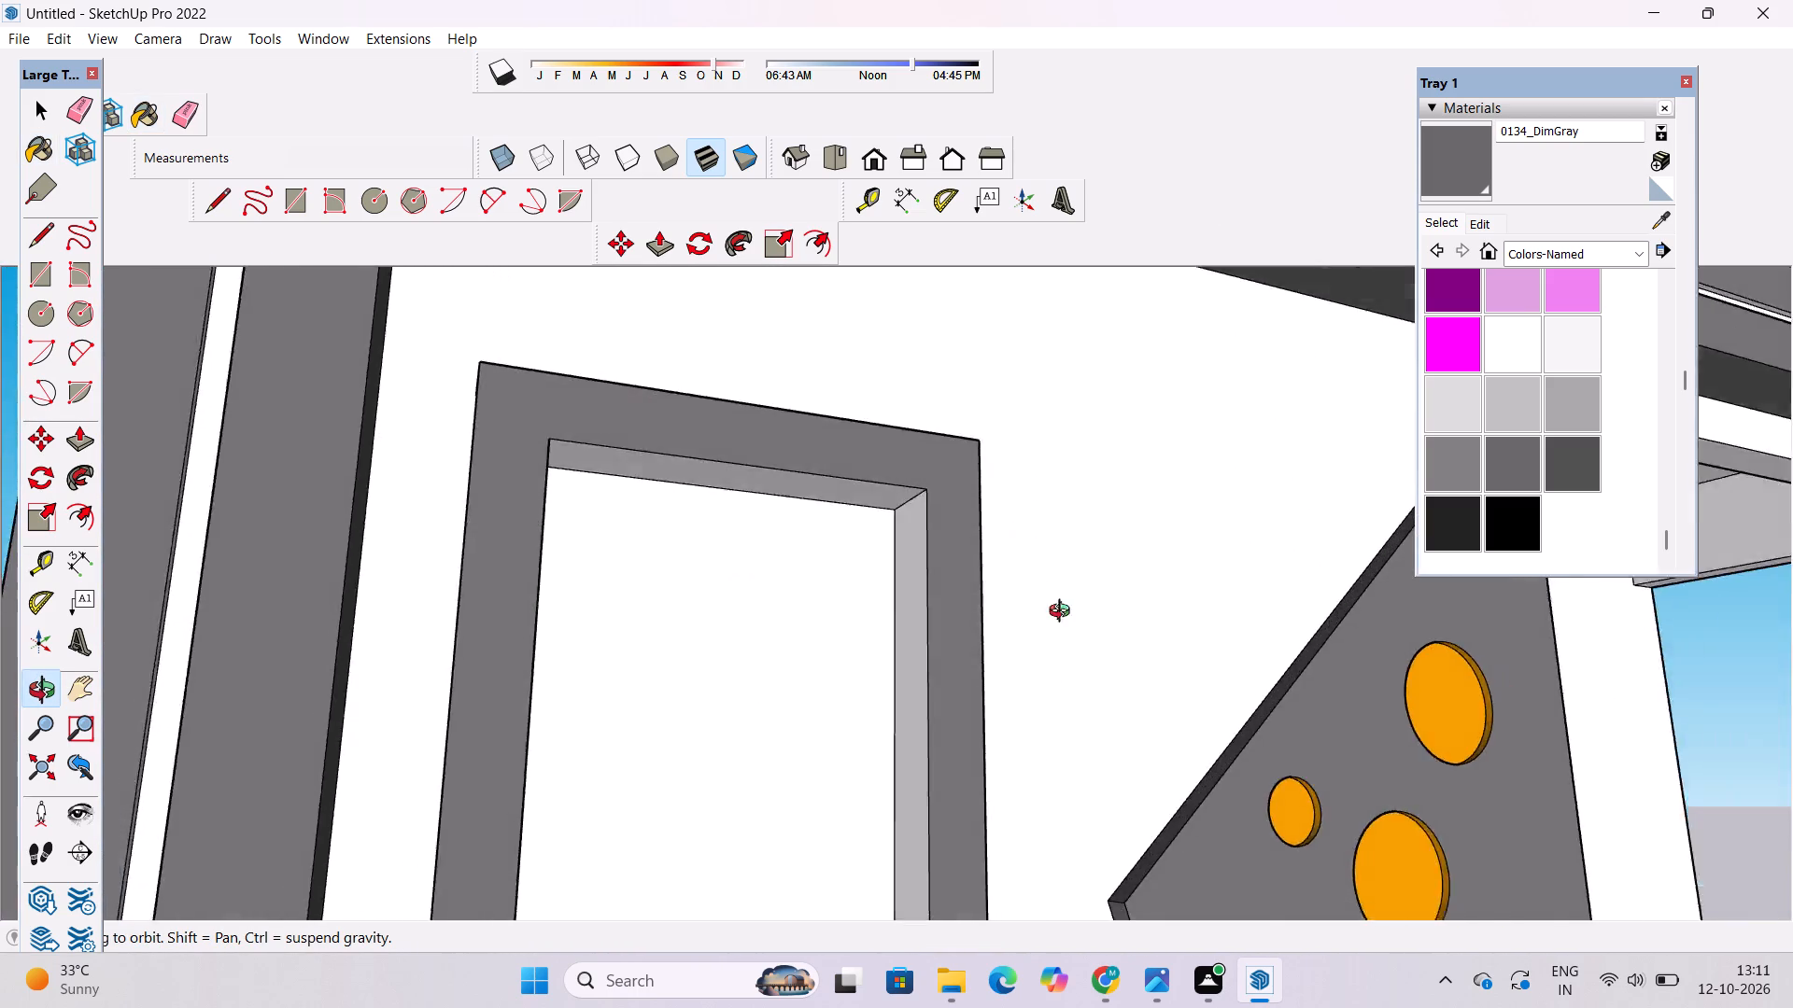
{"action": "left_click_drag", "start_coordinate": [1064, 613], "coordinate": [1241, 852]}
{"action": "left_click_drag", "start_coordinate": [464, 695], "coordinate": [547, 533], "text": "shift"}
{"action": "left_click", "coordinate": [1469, 145]}
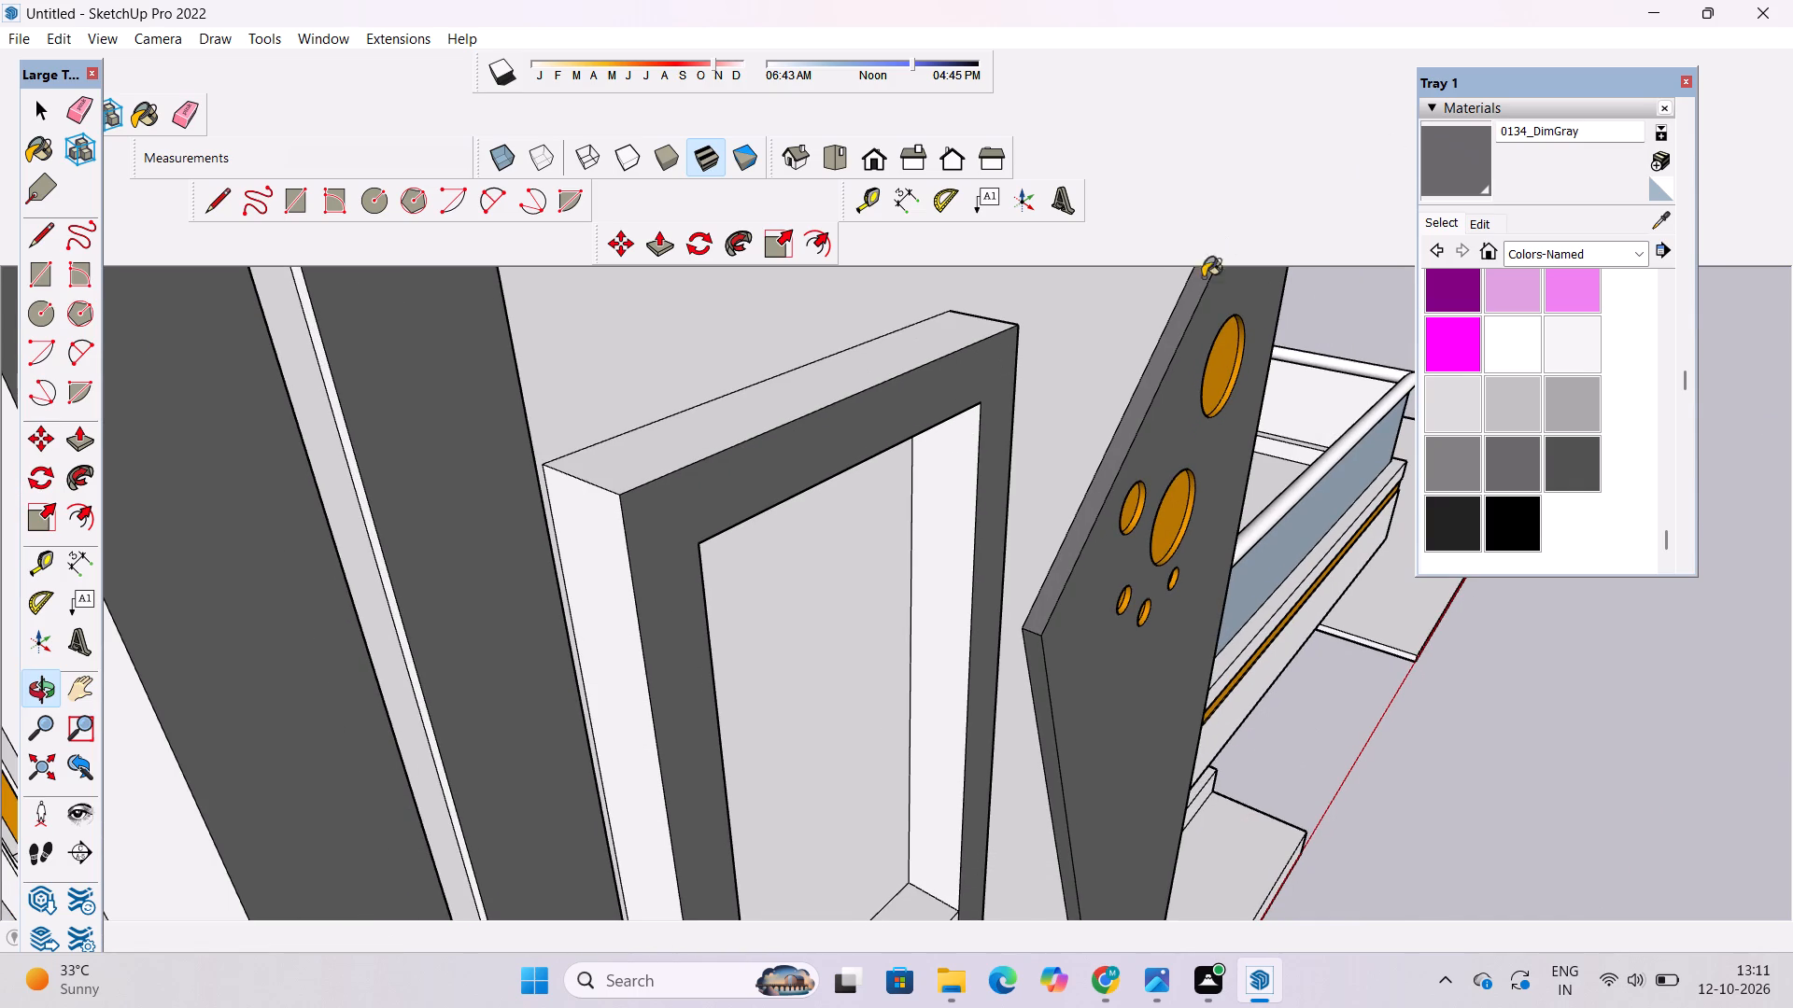
{"action": "left_click", "coordinate": [831, 383]}
{"action": "left_click", "coordinate": [608, 573]}
{"action": "scroll", "coordinate": [443, 478], "scroll_direction": "down", "scroll_amount": 5}
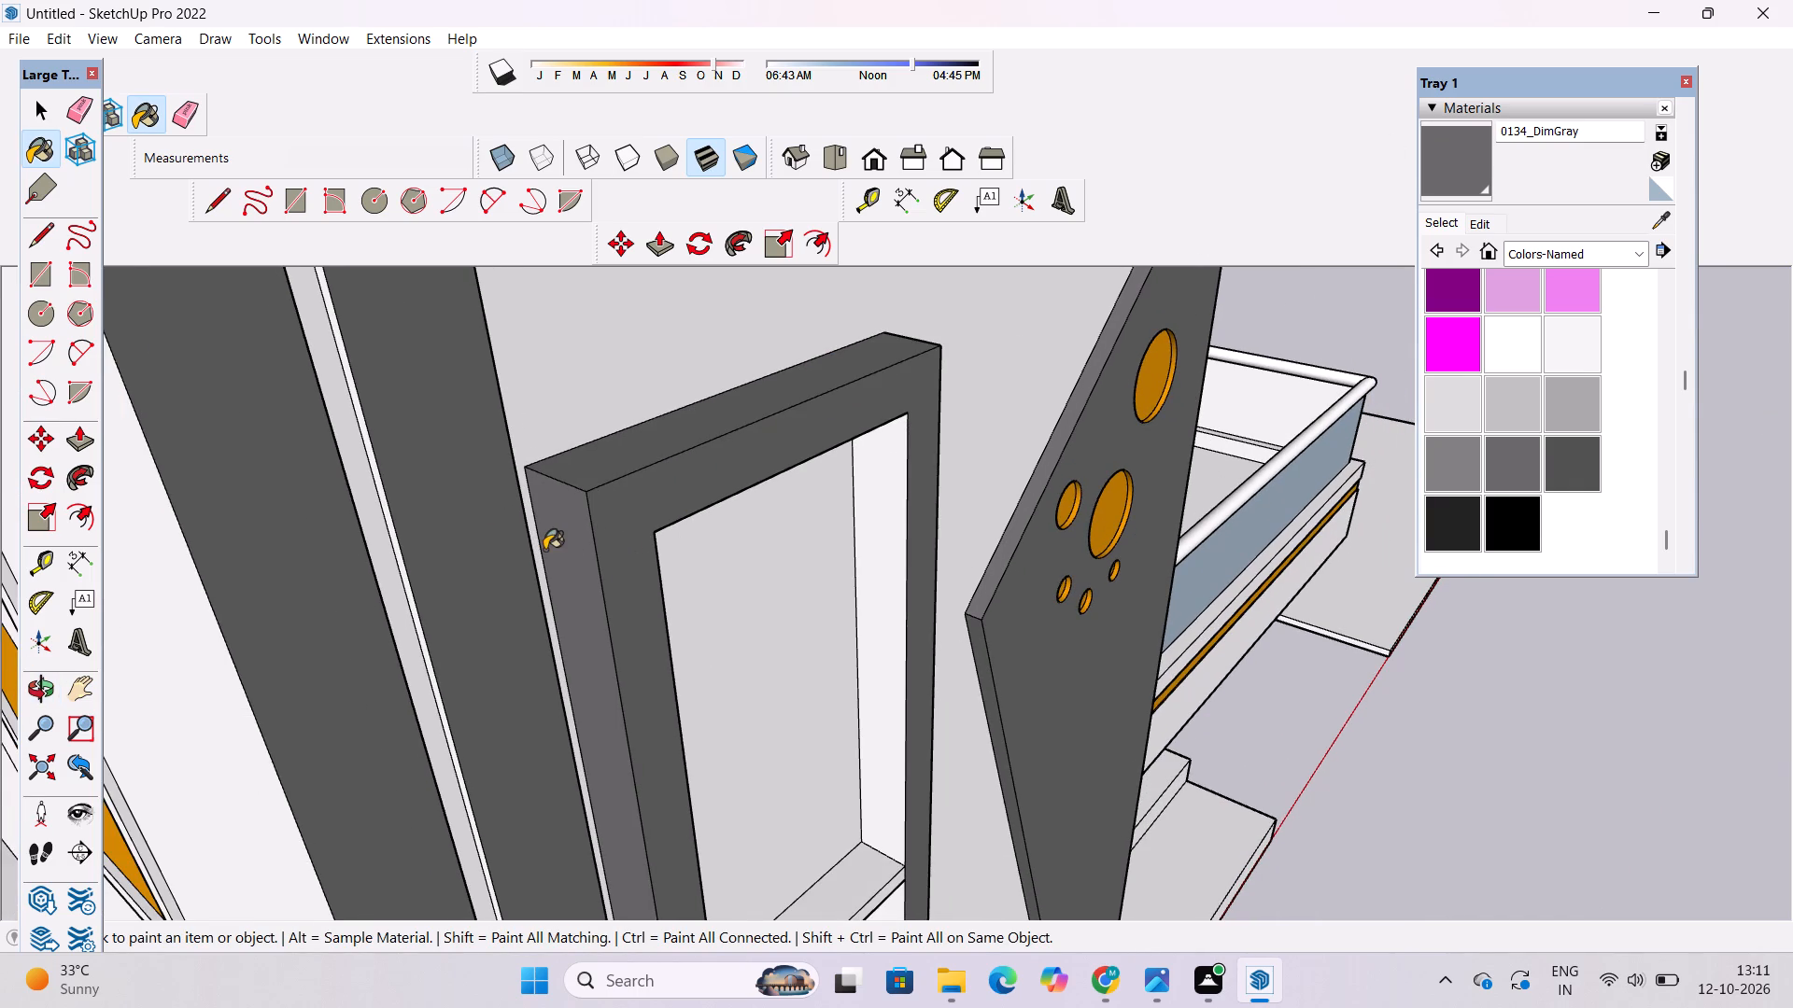
Paint the lowest pane's inner side face and the underside of the tall window frame with 0134_DimGray.
{"action": "key", "text": "o"}
{"action": "left_click_drag", "start_coordinate": [748, 763], "coordinate": [600, 540]}
{"action": "scroll", "coordinate": [585, 530], "scroll_direction": "down", "scroll_amount": 6}
{"action": "left_click_drag", "start_coordinate": [495, 663], "coordinate": [504, 766]}
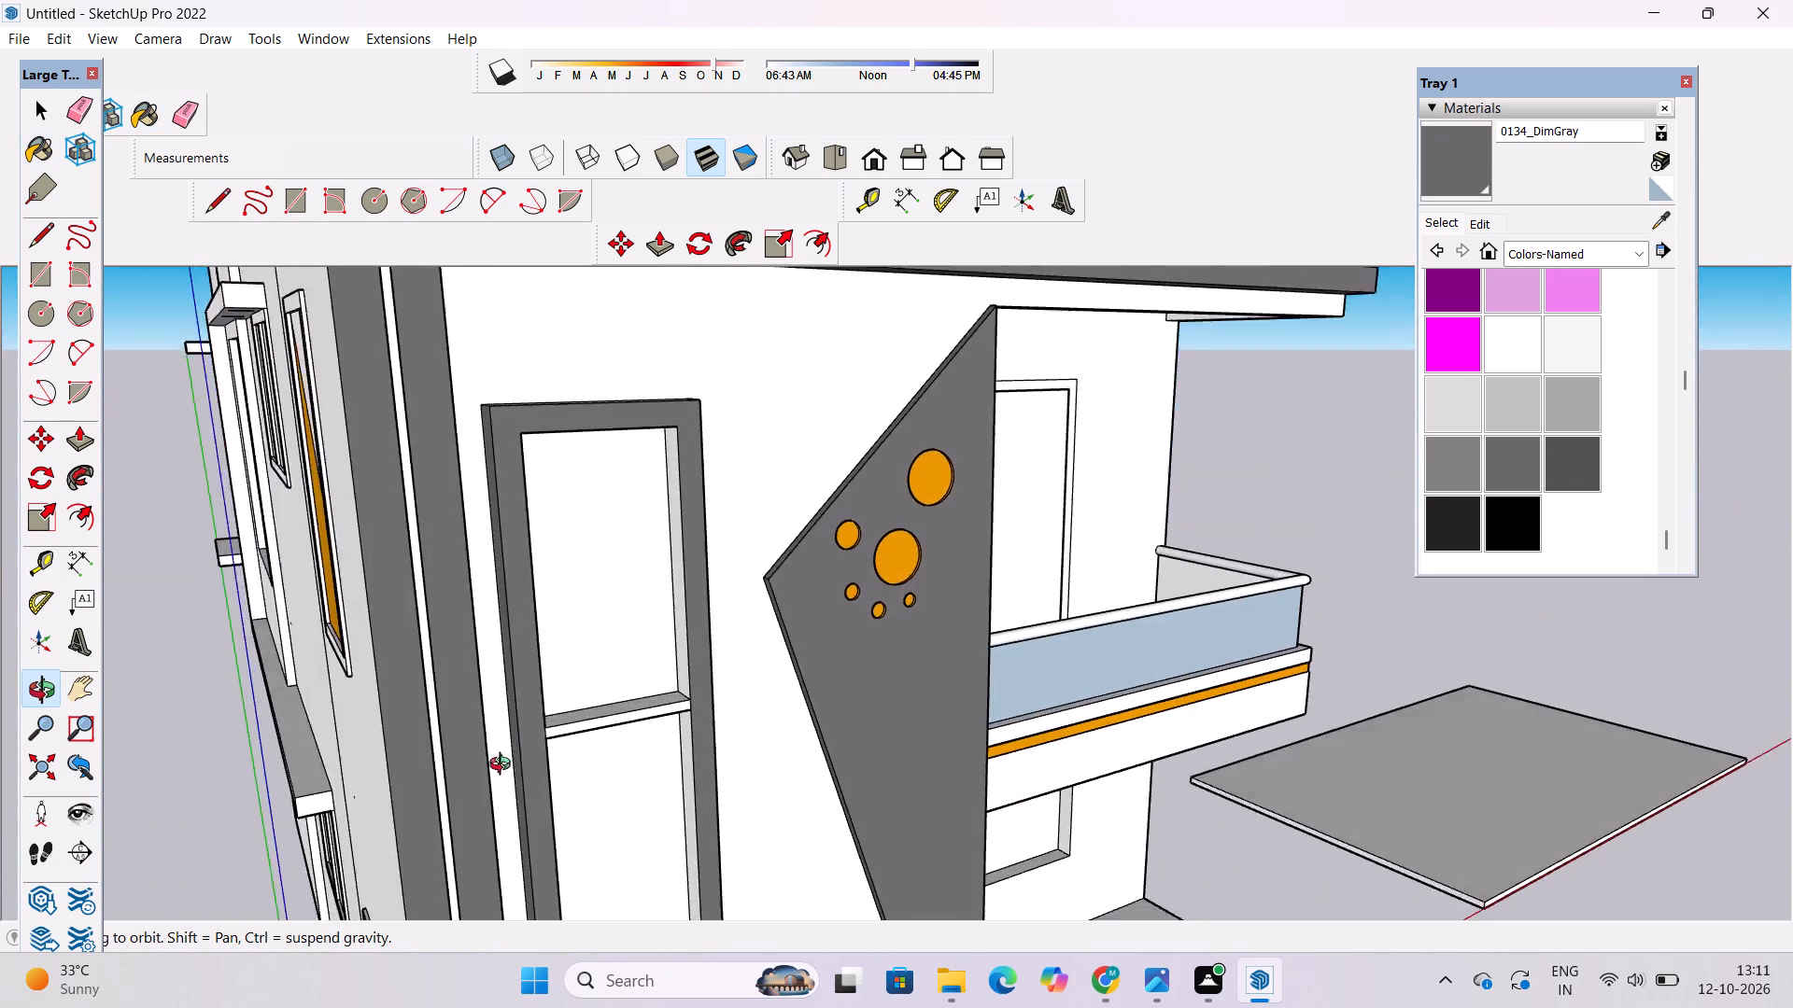
{"action": "left_click_drag", "start_coordinate": [504, 766], "coordinate": [378, 713]}
{"action": "left_click_drag", "start_coordinate": [526, 734], "coordinate": [533, 404]}
{"action": "left_click_drag", "start_coordinate": [557, 642], "coordinate": [549, 381], "text": "shift"}
{"action": "left_click_drag", "start_coordinate": [583, 693], "coordinate": [583, 382]}
{"action": "scroll", "coordinate": [585, 352], "scroll_direction": "up", "scroll_amount": 3}
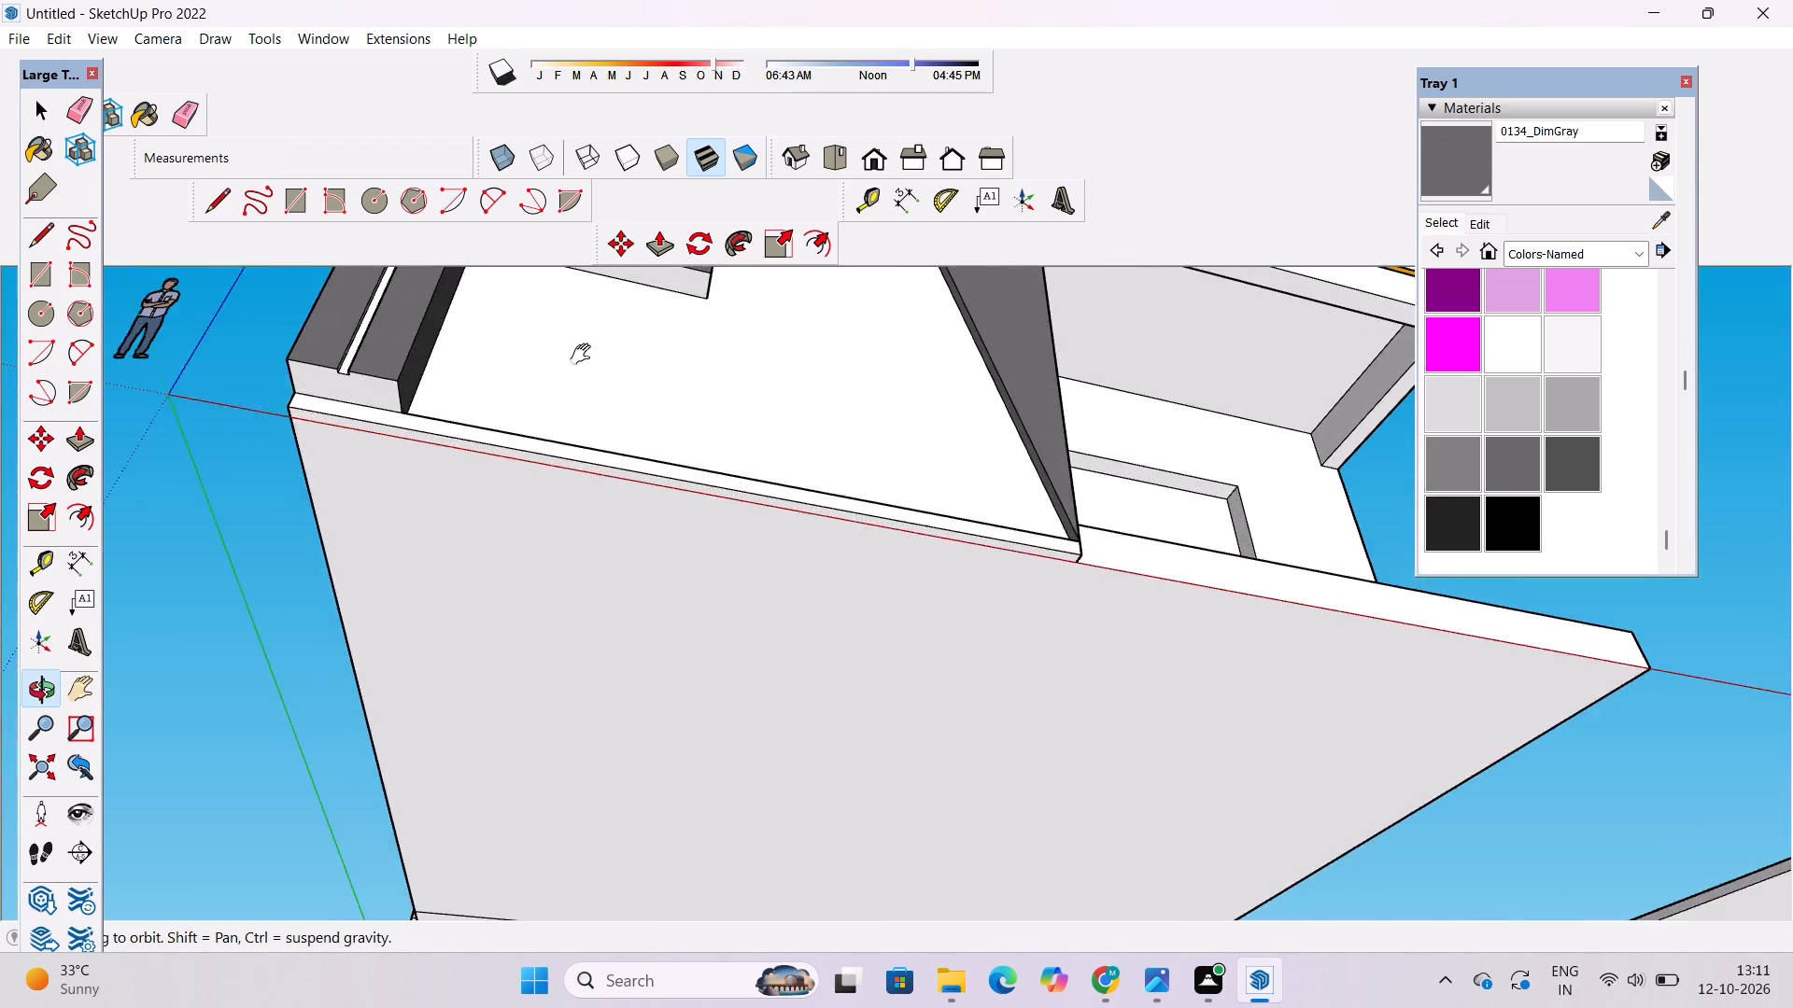
{"action": "left_click_drag", "start_coordinate": [614, 471], "coordinate": [773, 915], "text": "shift"}
{"action": "left_click_drag", "start_coordinate": [868, 721], "coordinate": [584, 843]}
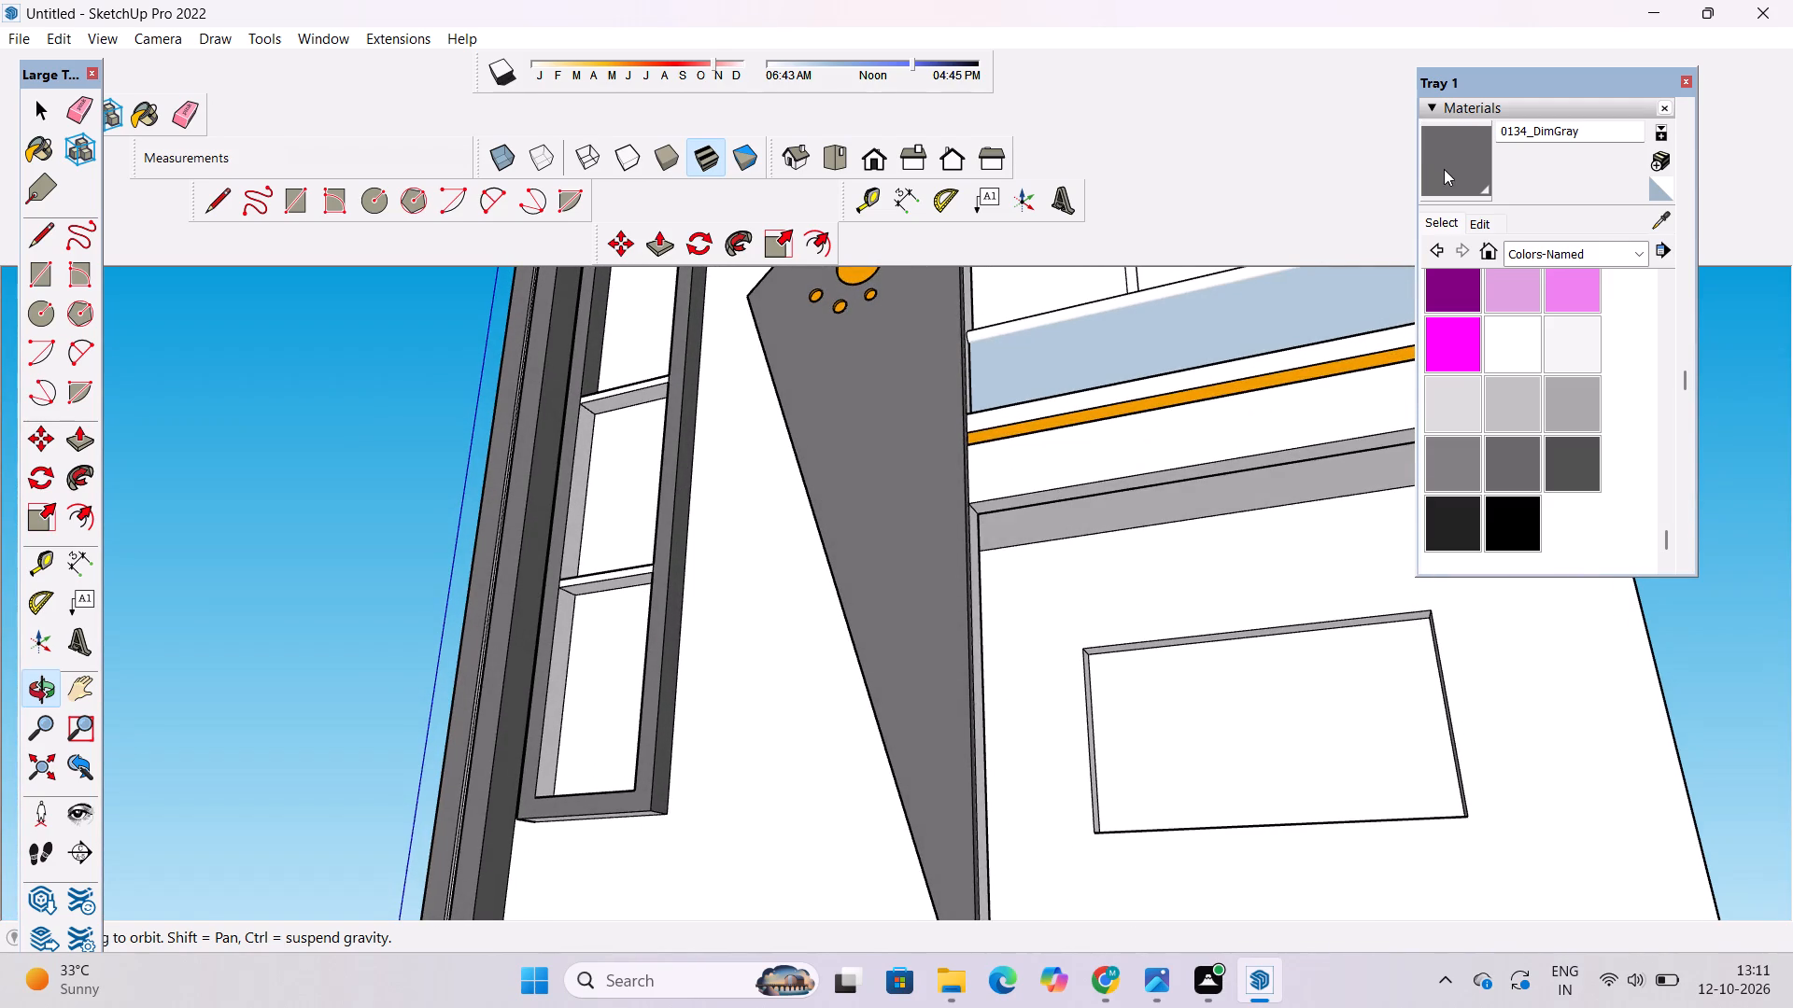
{"action": "left_click", "coordinate": [1446, 169]}
{"action": "scroll", "coordinate": [589, 813], "scroll_direction": "up", "scroll_amount": 9}
{"action": "left_click", "coordinate": [600, 815]}
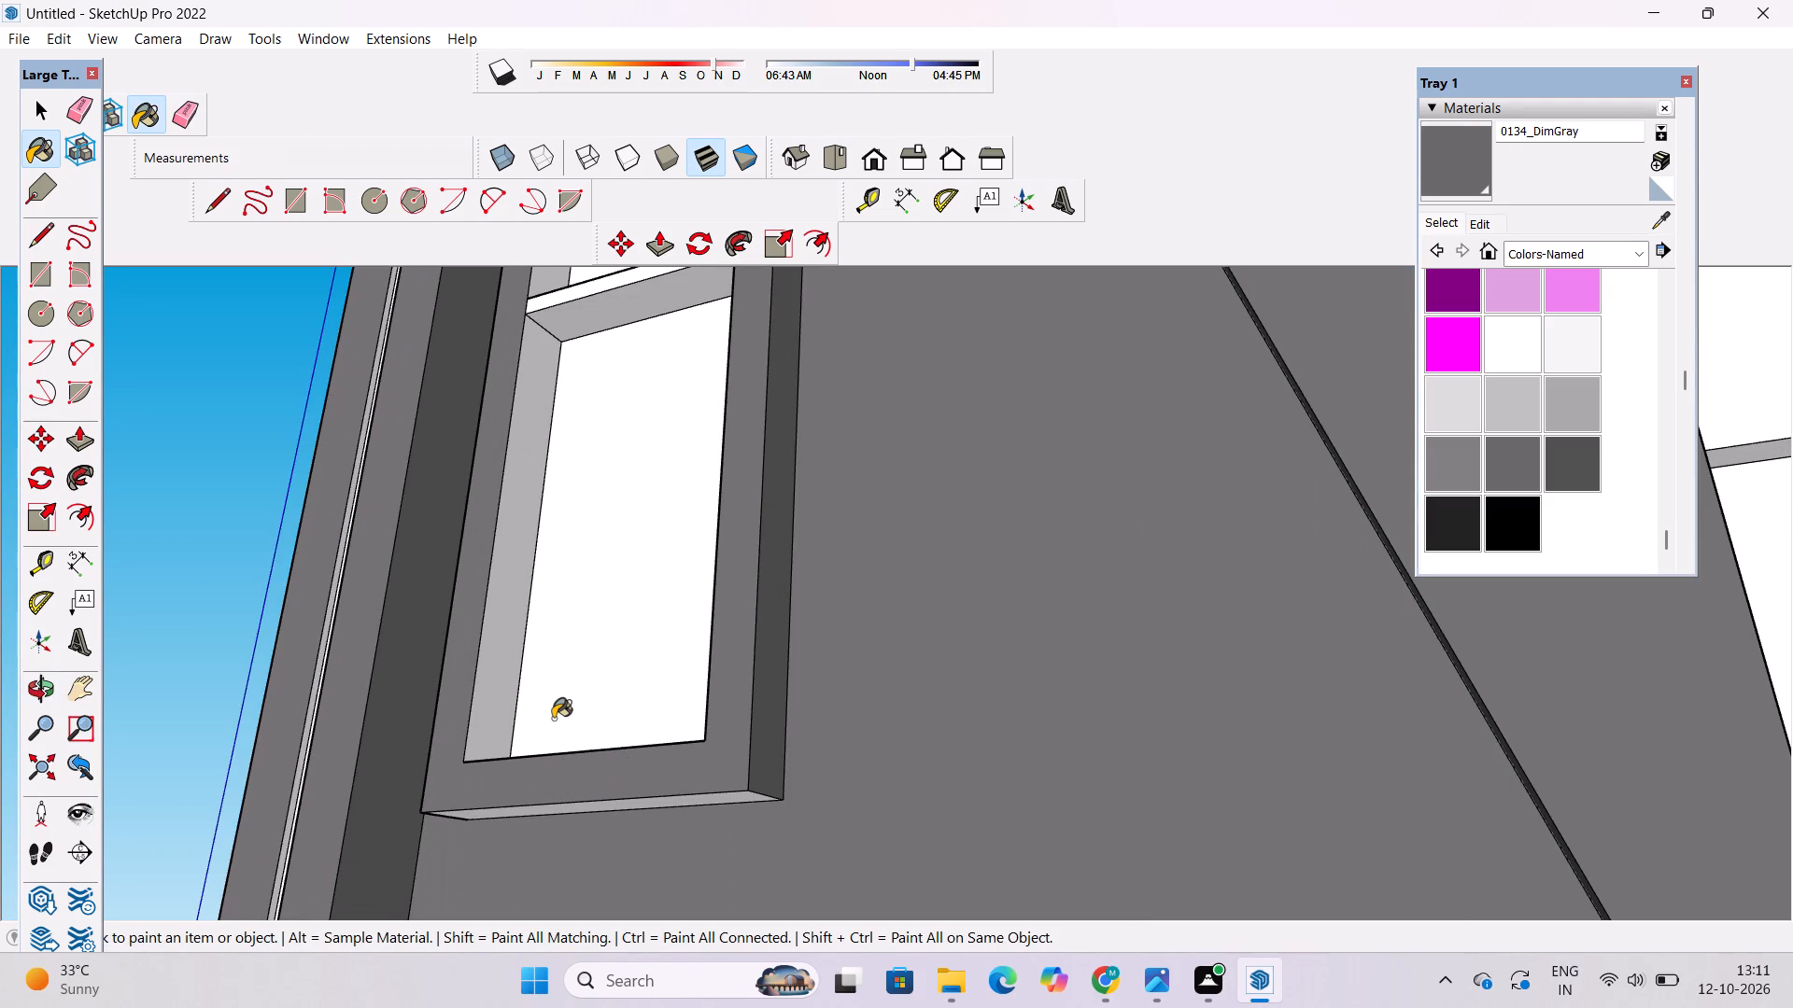
{"action": "key", "text": "ctrl+z"}
{"action": "scroll", "coordinate": [499, 690], "scroll_direction": "up", "scroll_amount": 5}
{"action": "left_click", "coordinate": [497, 686]}
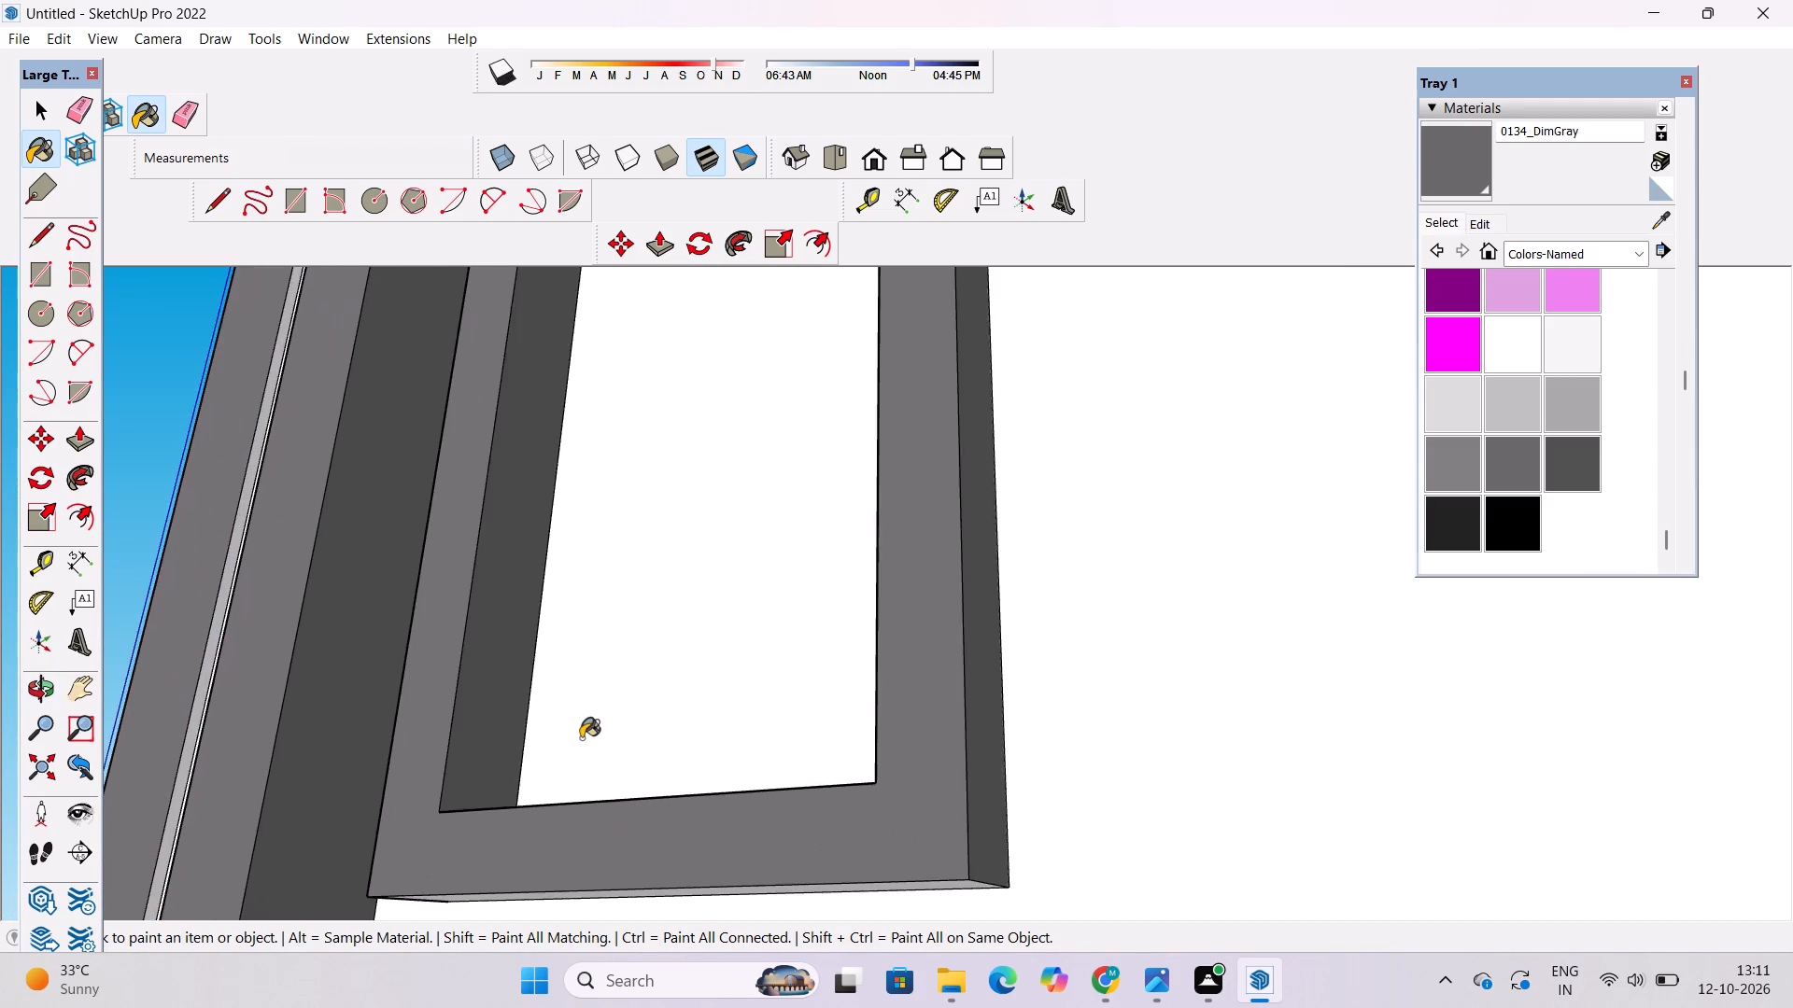
{"action": "scroll", "coordinate": [582, 739], "scroll_direction": "down", "scroll_amount": 10}
{"action": "scroll", "coordinate": [653, 819], "scroll_direction": "up", "scroll_amount": 10}
{"action": "left_click", "coordinate": [728, 764]}
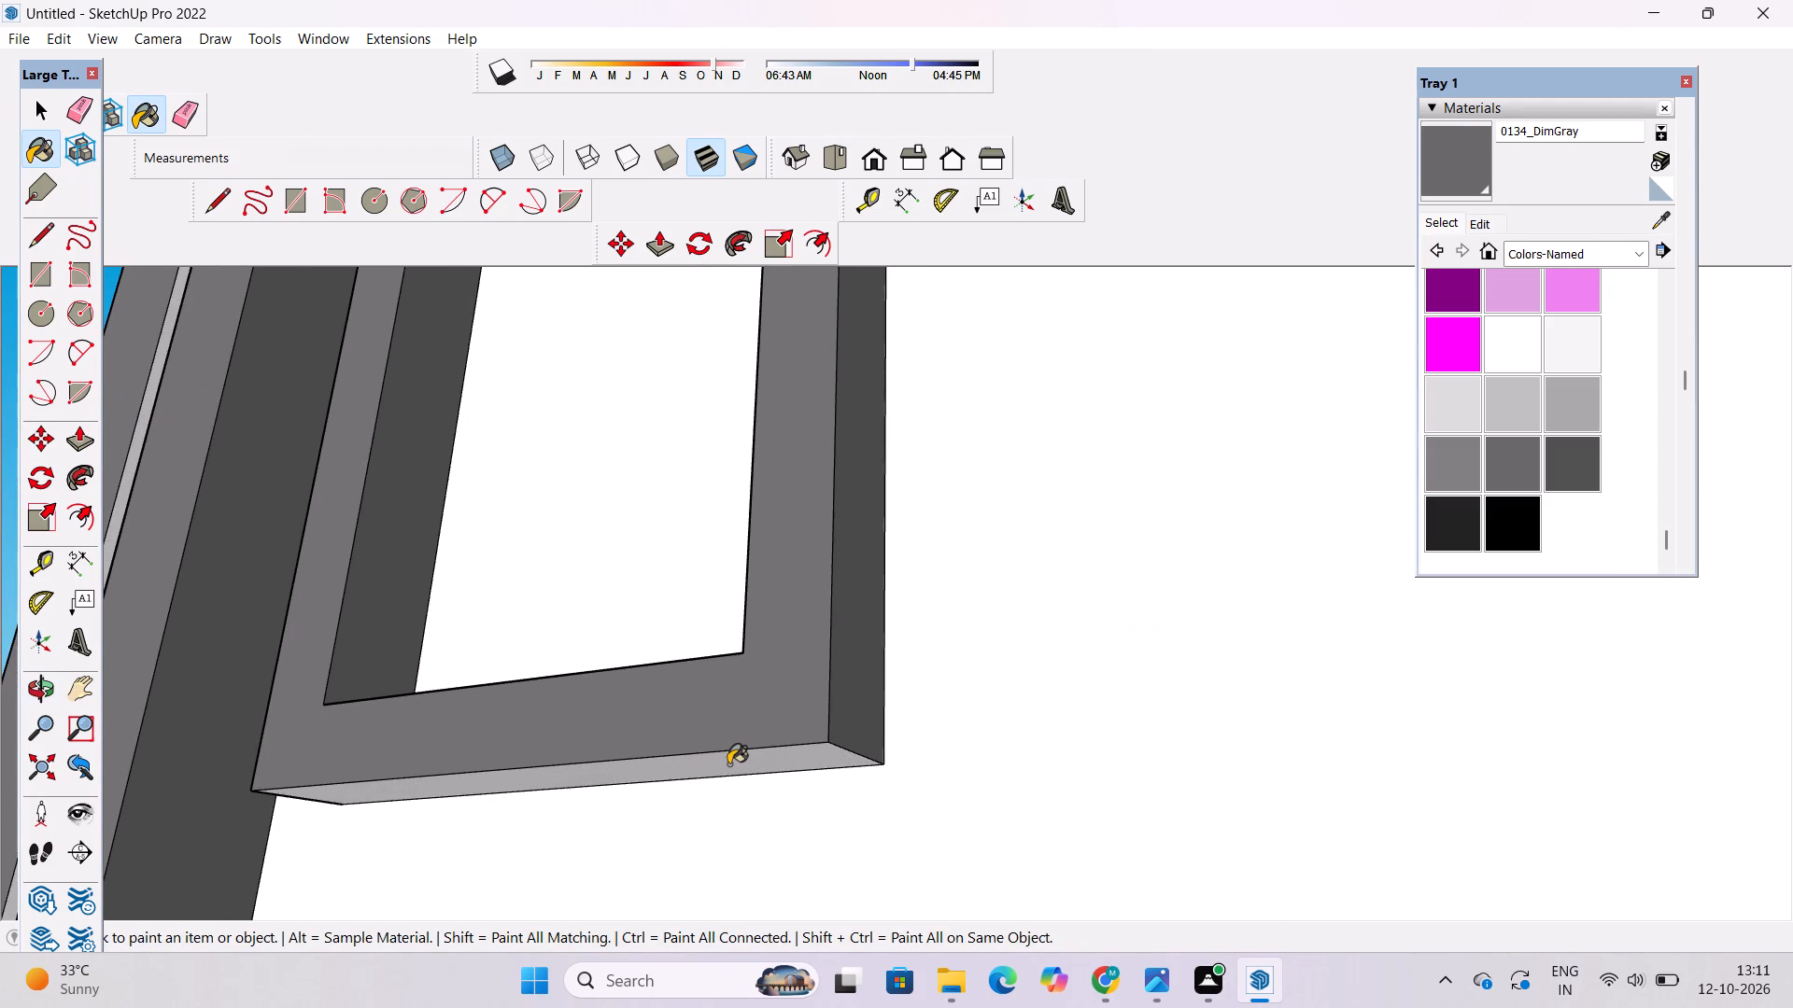
Paint both inner side faces of the middle pane and the lowest pane's remaining inner side and sill faces with 0134_DimGray.
{"action": "key", "text": "o"}
{"action": "scroll", "coordinate": [745, 744], "scroll_direction": "down", "scroll_amount": 11}
{"action": "left_click_drag", "start_coordinate": [745, 751], "coordinate": [1080, 1007]}
{"action": "left_click_drag", "start_coordinate": [854, 847], "coordinate": [809, 856]}
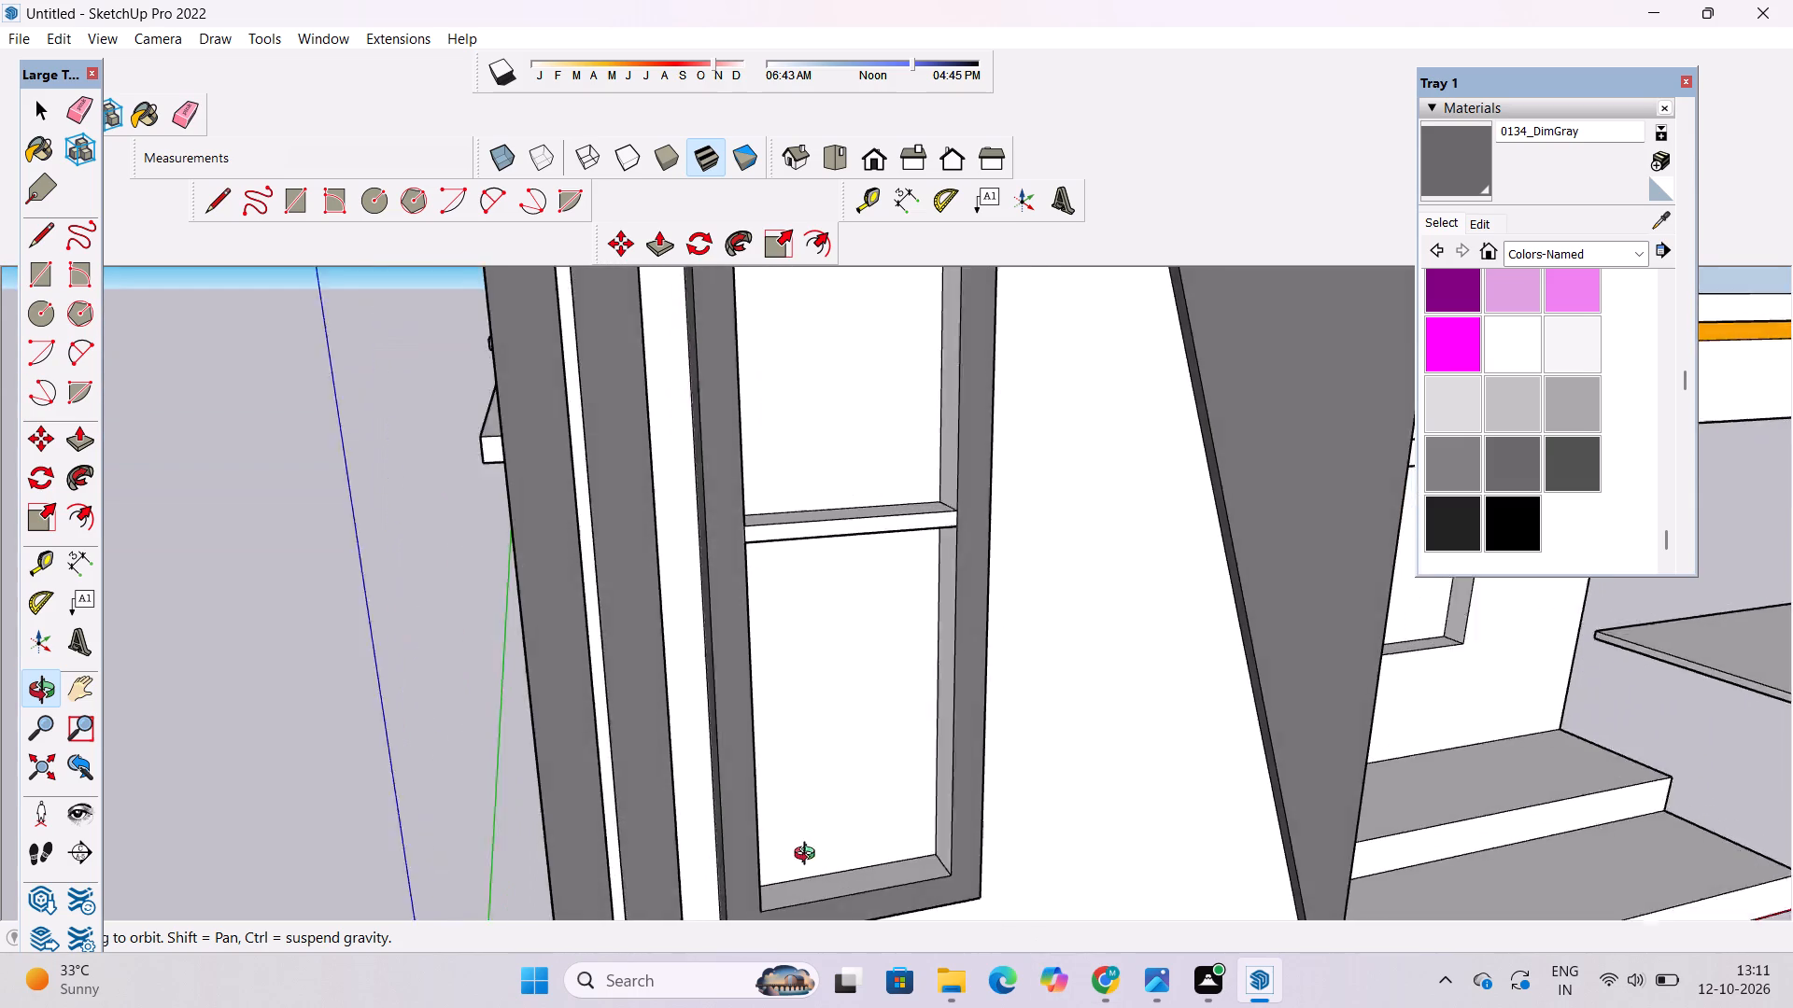
{"action": "left_click_drag", "start_coordinate": [809, 856], "coordinate": [644, 879]}
{"action": "left_click_drag", "start_coordinate": [639, 838], "coordinate": [730, 924]}
{"action": "left_click_drag", "start_coordinate": [684, 833], "coordinate": [727, 921], "text": "shift"}
{"action": "left_click_drag", "start_coordinate": [731, 913], "coordinate": [826, 755]}
{"action": "left_click_drag", "start_coordinate": [826, 763], "coordinate": [809, 799], "text": "shift"}
{"action": "left_click", "coordinate": [1467, 167]}
{"action": "scroll", "coordinate": [907, 480], "scroll_direction": "up", "scroll_amount": 9}
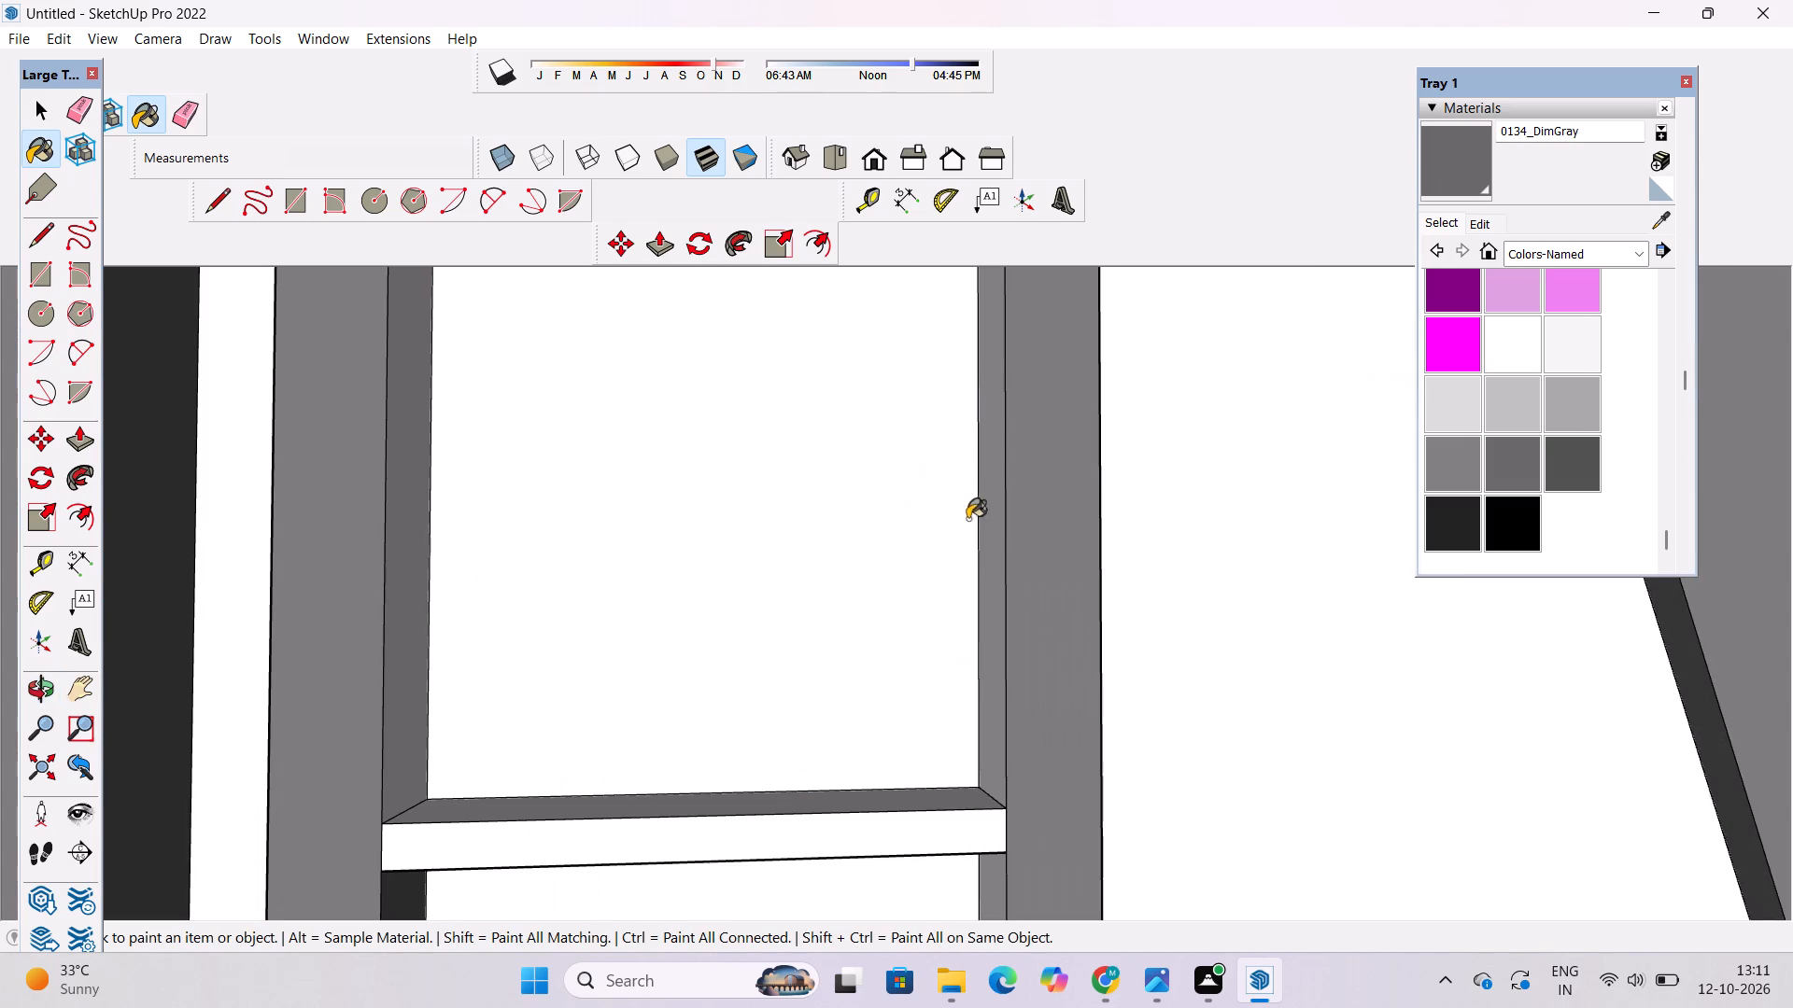
{"action": "left_click", "coordinate": [987, 560]}
{"action": "left_click", "coordinate": [417, 578]}
{"action": "scroll", "coordinate": [741, 443], "scroll_direction": "down", "scroll_amount": 9}
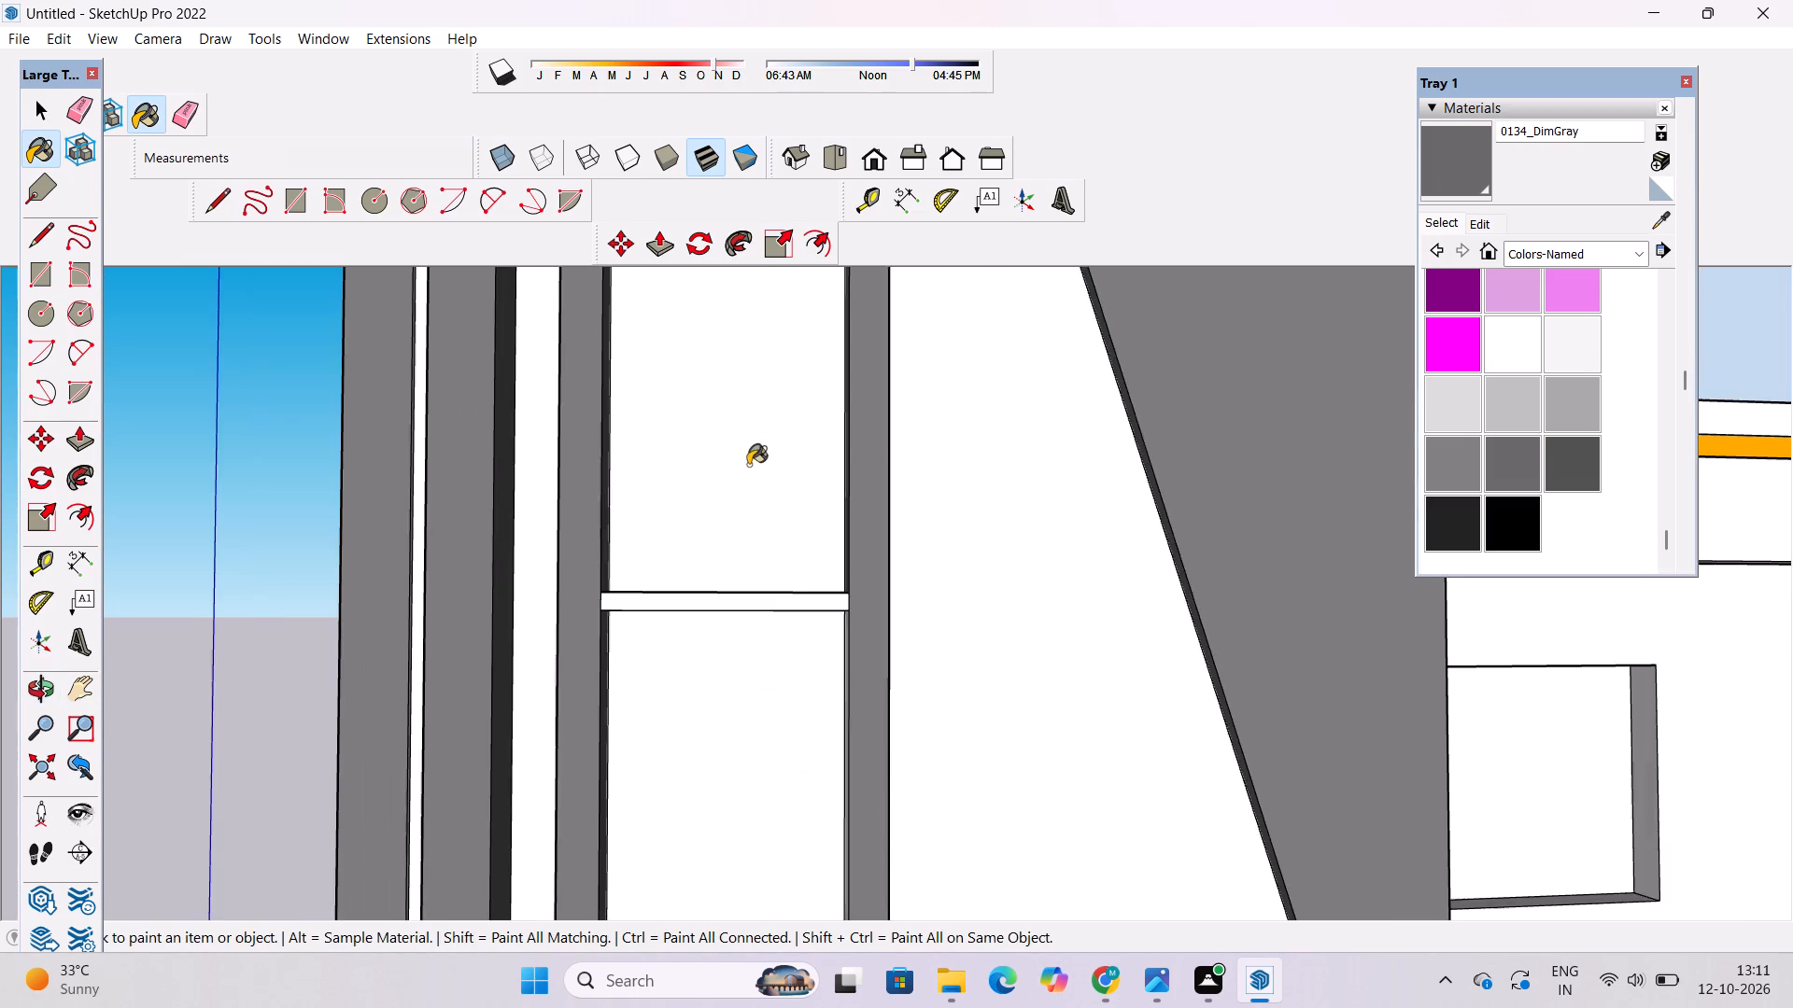
{"action": "scroll", "coordinate": [817, 756], "scroll_direction": "up", "scroll_amount": 11}
{"action": "left_click", "coordinate": [896, 612]}
{"action": "scroll", "coordinate": [896, 579], "scroll_direction": "down", "scroll_amount": 9}
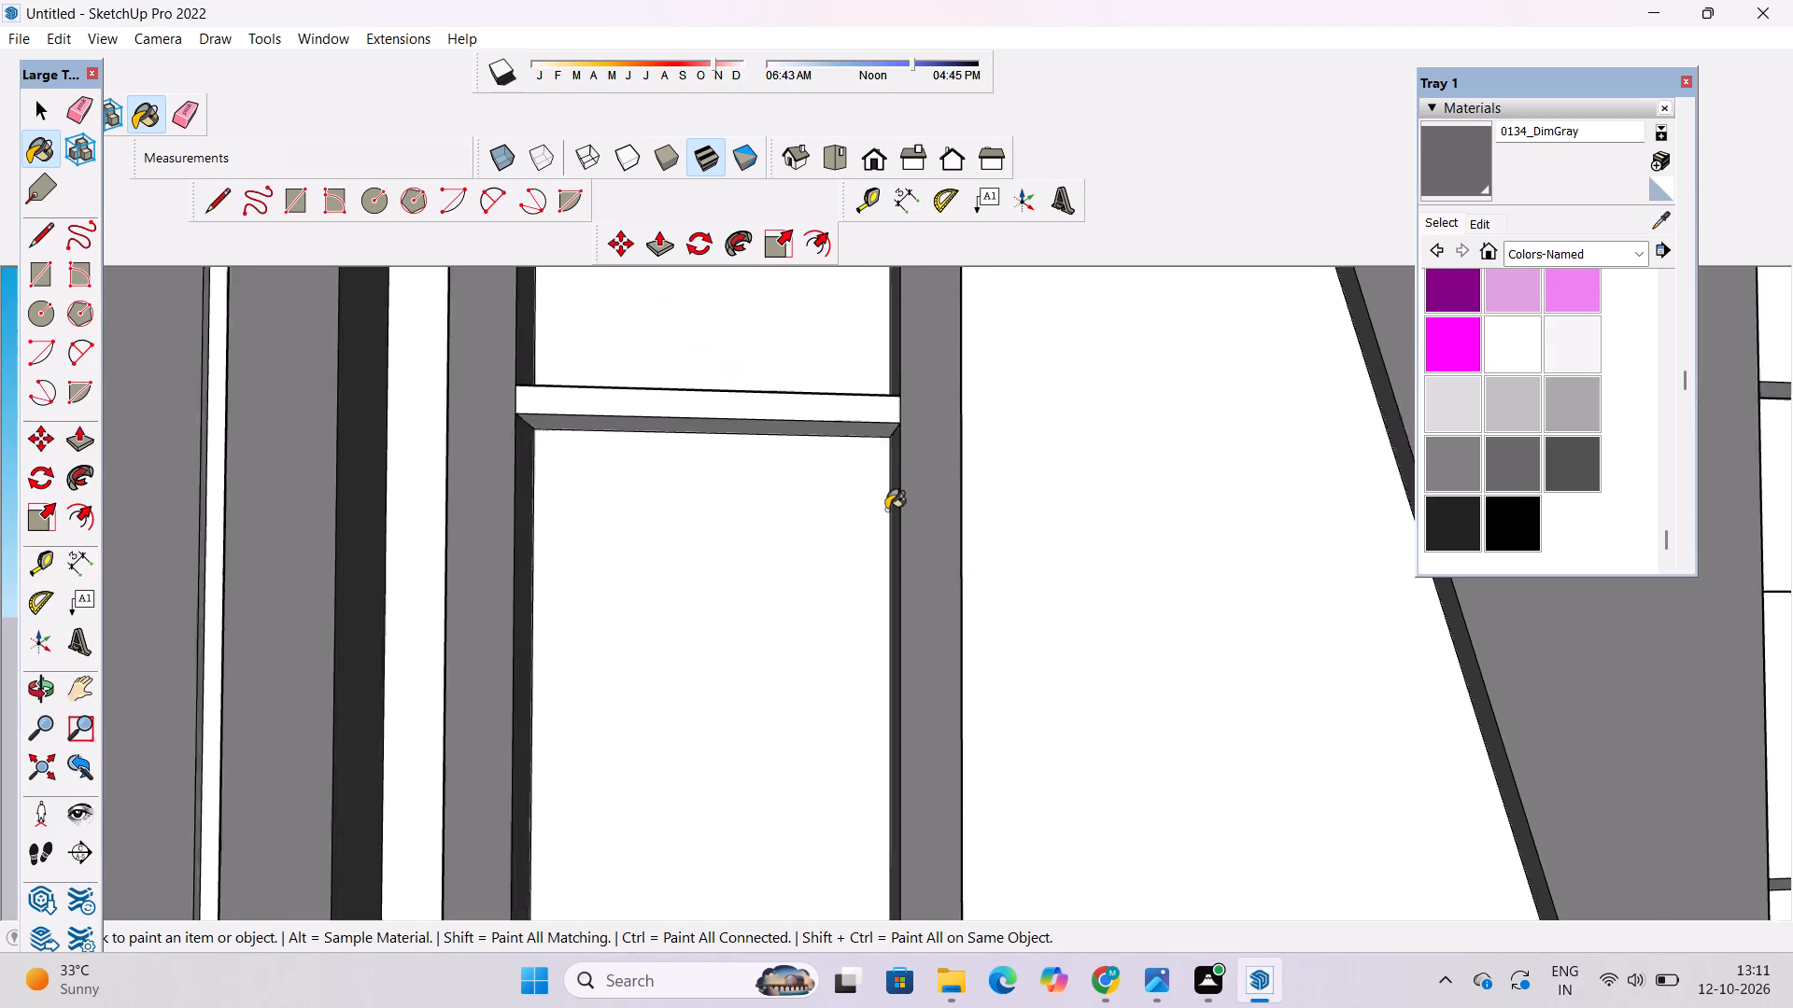
{"action": "scroll", "coordinate": [886, 510], "scroll_direction": "down", "scroll_amount": 7}
{"action": "scroll", "coordinate": [888, 799], "scroll_direction": "up", "scroll_amount": 20}
{"action": "left_click", "coordinate": [845, 846]}
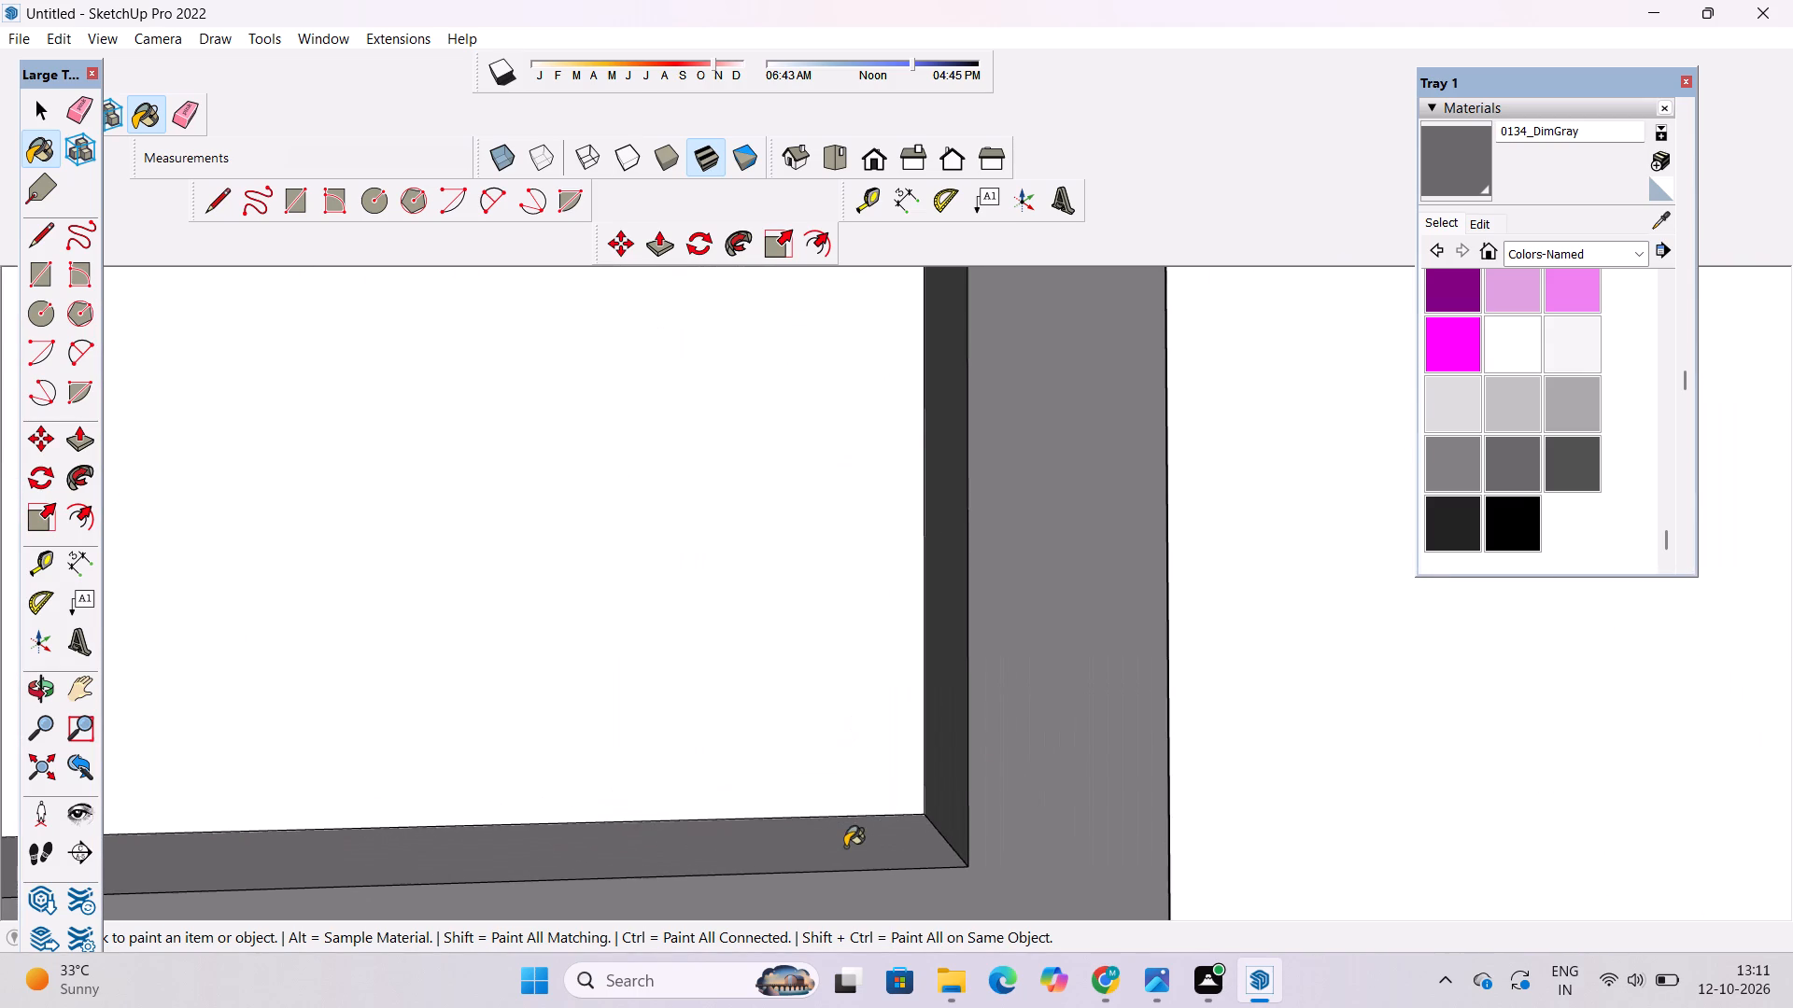
Paint the tall window's upper crossbar on its front, underside and top, plus the upper pane's remaining inner side face, with 0134_DimGray.
{"action": "scroll", "coordinate": [878, 845], "scroll_direction": "down", "scroll_amount": 14}
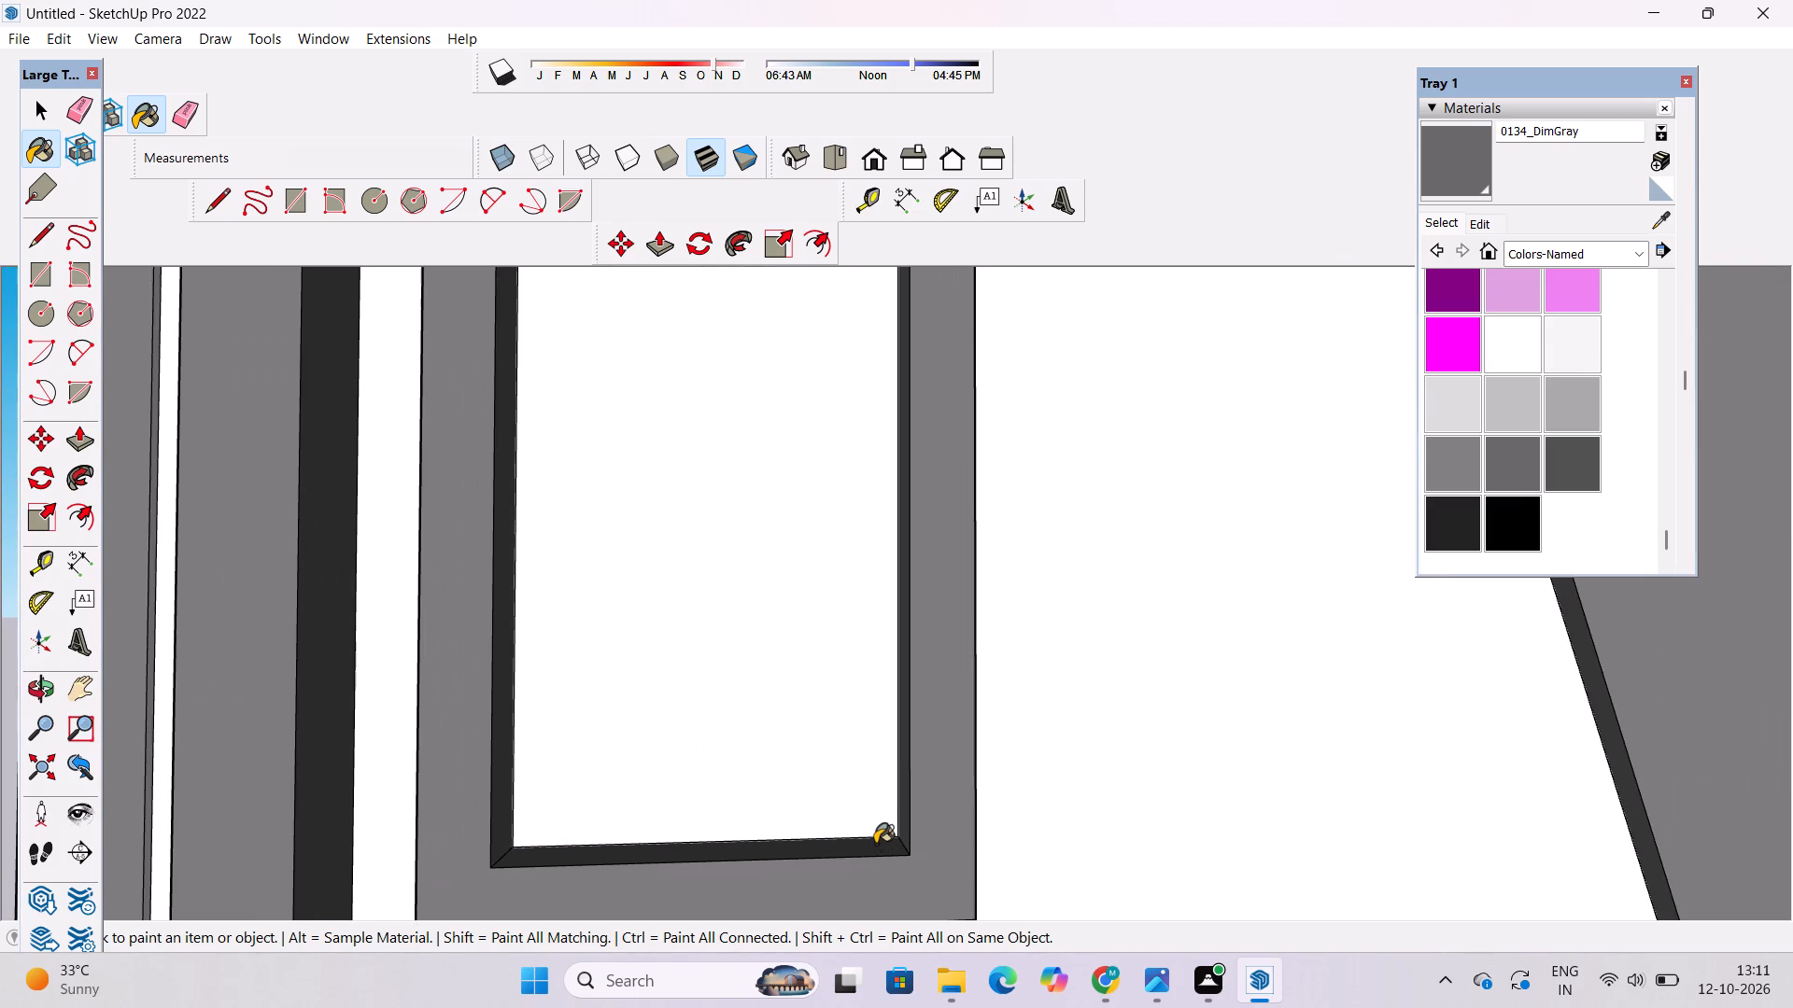
{"action": "scroll", "coordinate": [862, 863], "scroll_direction": "down", "scroll_amount": 3}
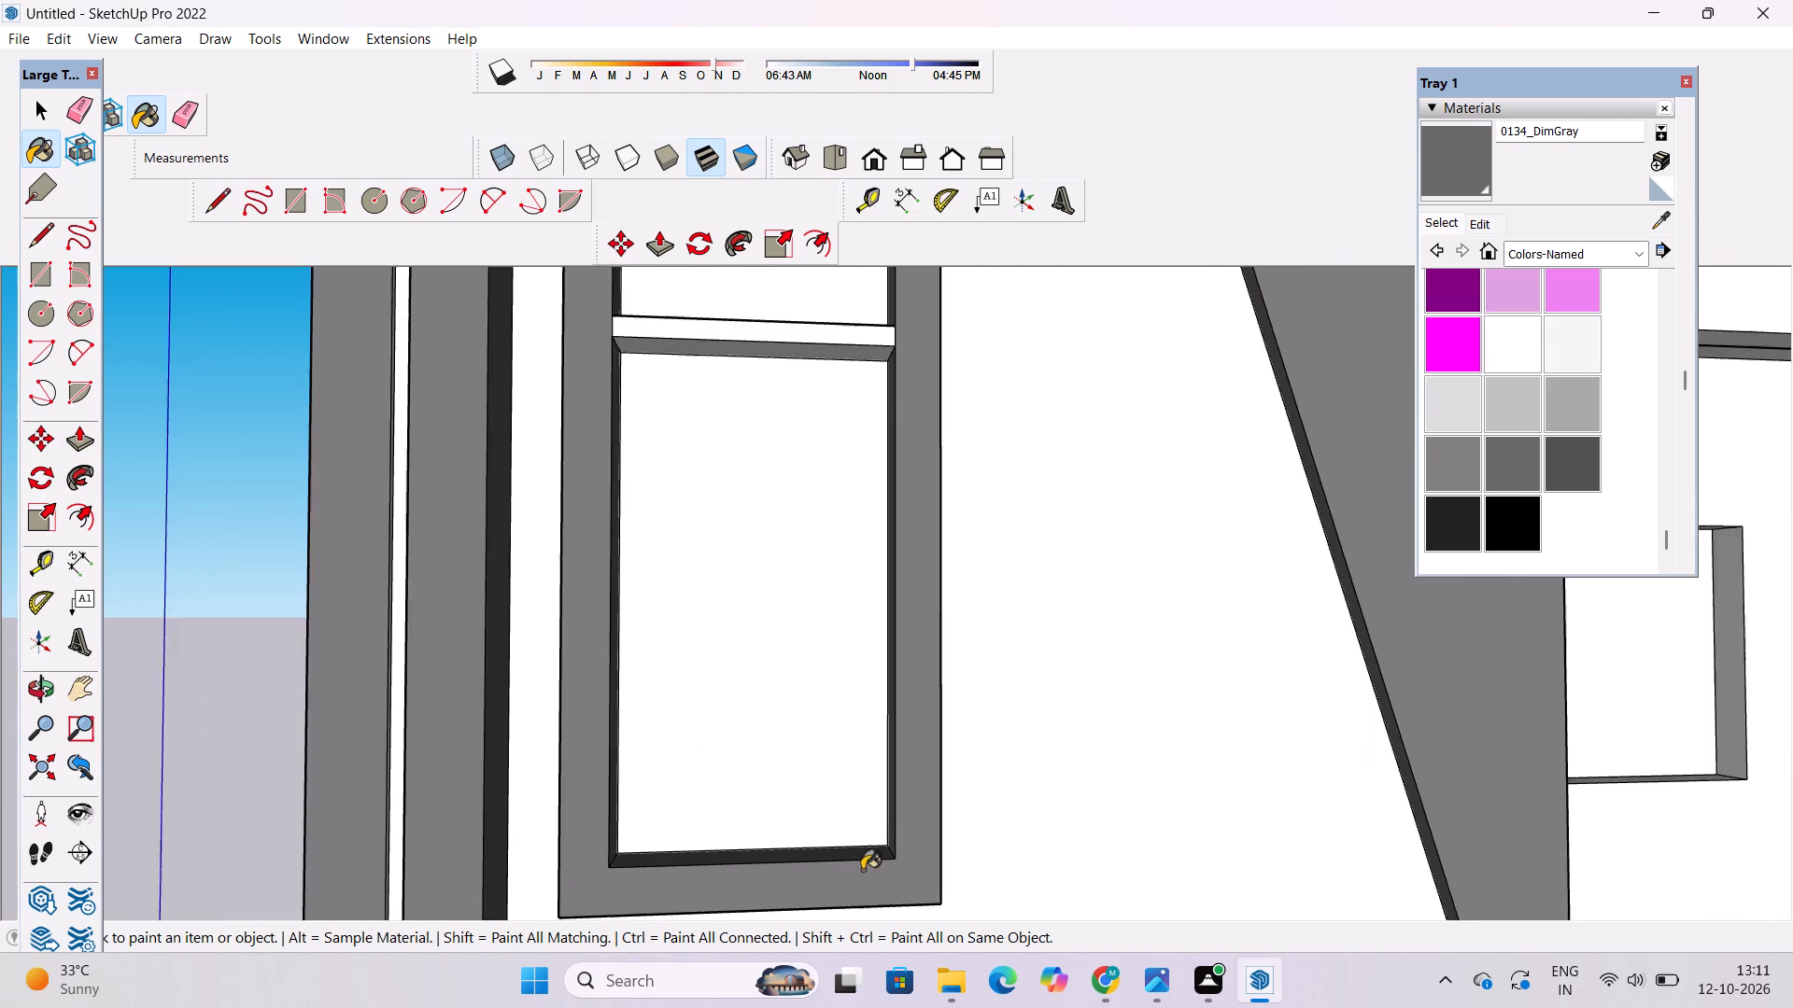
{"action": "scroll", "coordinate": [862, 870], "scroll_direction": "down", "scroll_amount": 7}
{"action": "scroll", "coordinate": [623, 795], "scroll_direction": "down", "scroll_amount": 3}
{"action": "scroll", "coordinate": [600, 804], "scroll_direction": "up", "scroll_amount": 2}
{"action": "scroll", "coordinate": [500, 827], "scroll_direction": "down", "scroll_amount": 2}
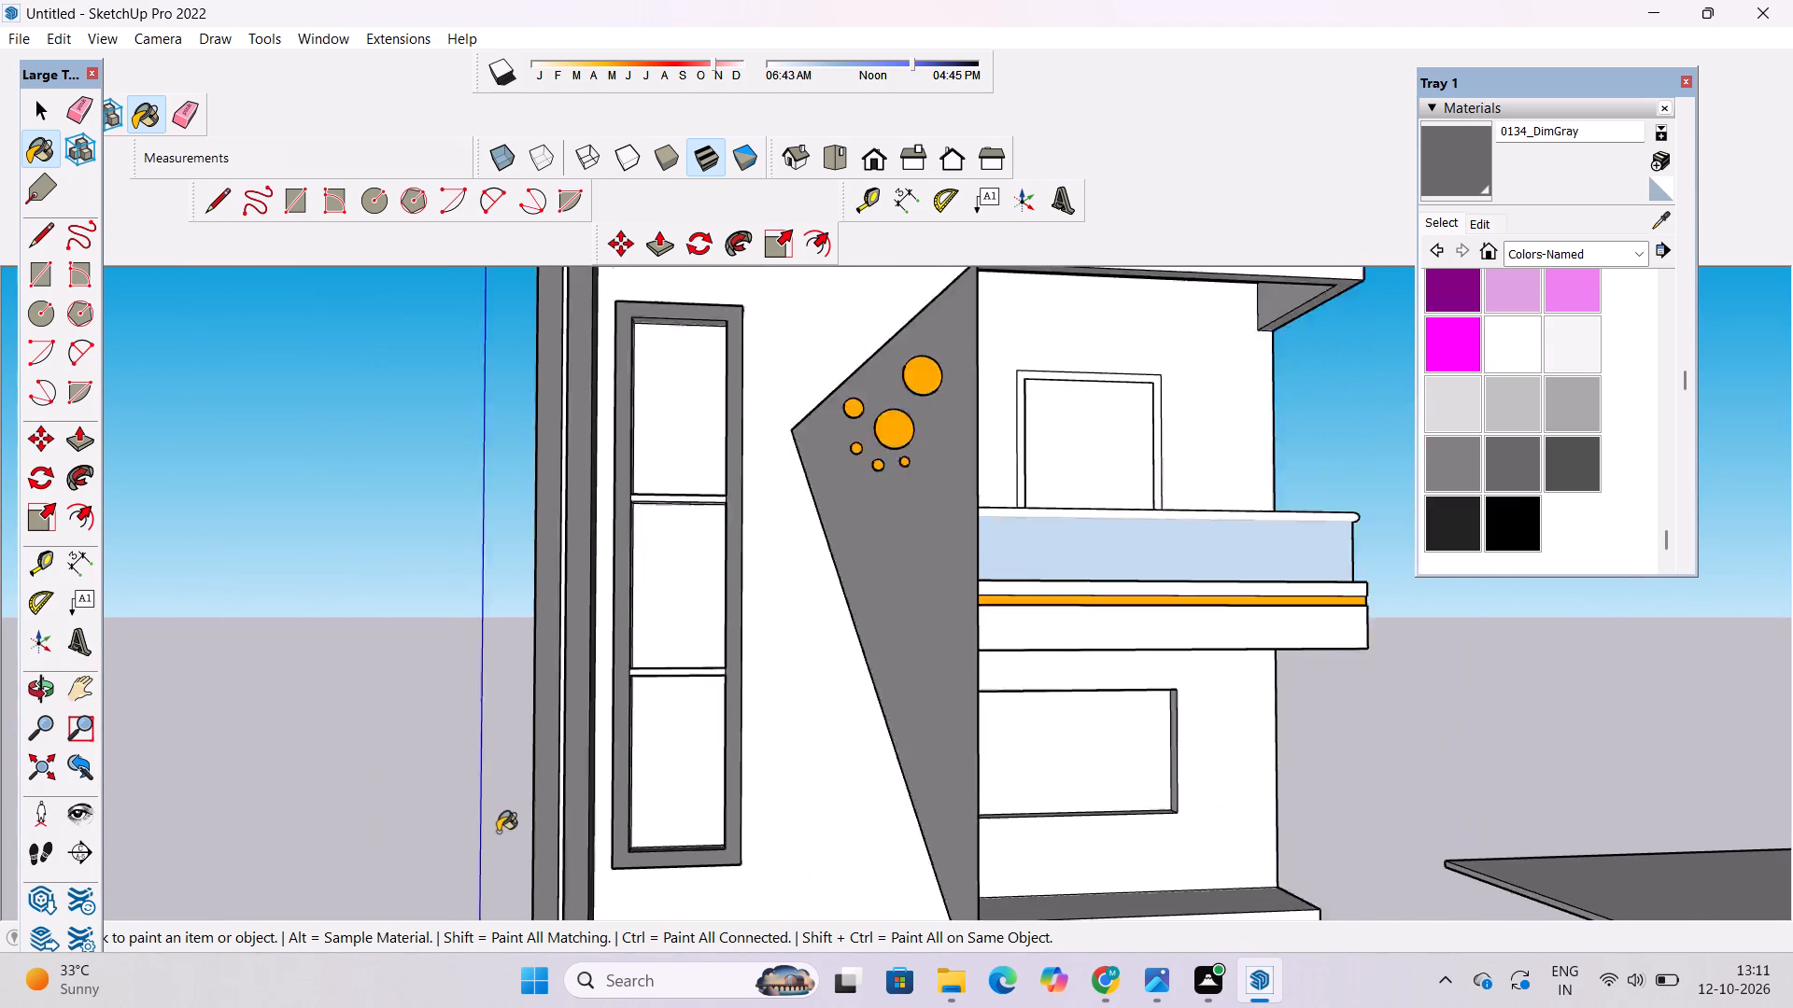
{"action": "scroll", "coordinate": [498, 832], "scroll_direction": "down", "scroll_amount": 3}
{"action": "scroll", "coordinate": [726, 740], "scroll_direction": "up", "scroll_amount": 5}
{"action": "scroll", "coordinate": [571, 472], "scroll_direction": "up", "scroll_amount": 7}
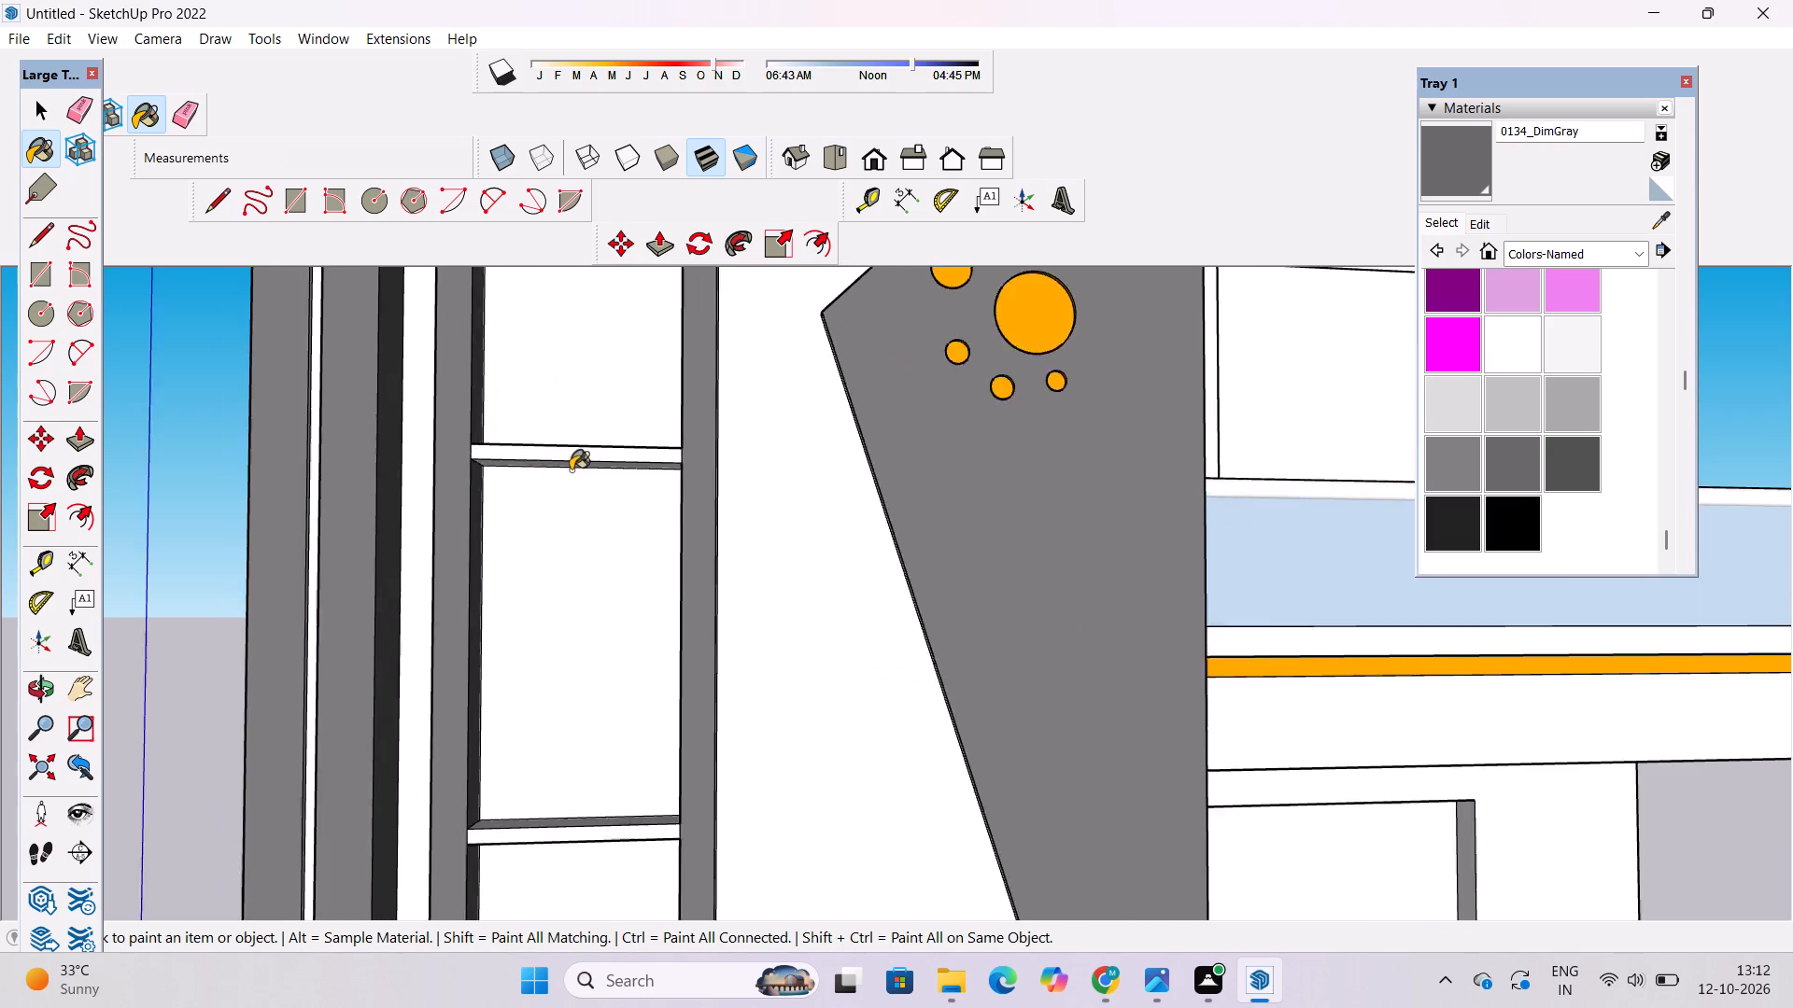
{"action": "scroll", "coordinate": [571, 470], "scroll_direction": "up", "scroll_amount": 11}
{"action": "left_click", "coordinate": [592, 446]}
{"action": "left_click", "coordinate": [623, 404]}
{"action": "scroll", "coordinate": [746, 635], "scroll_direction": "down", "scroll_amount": 5}
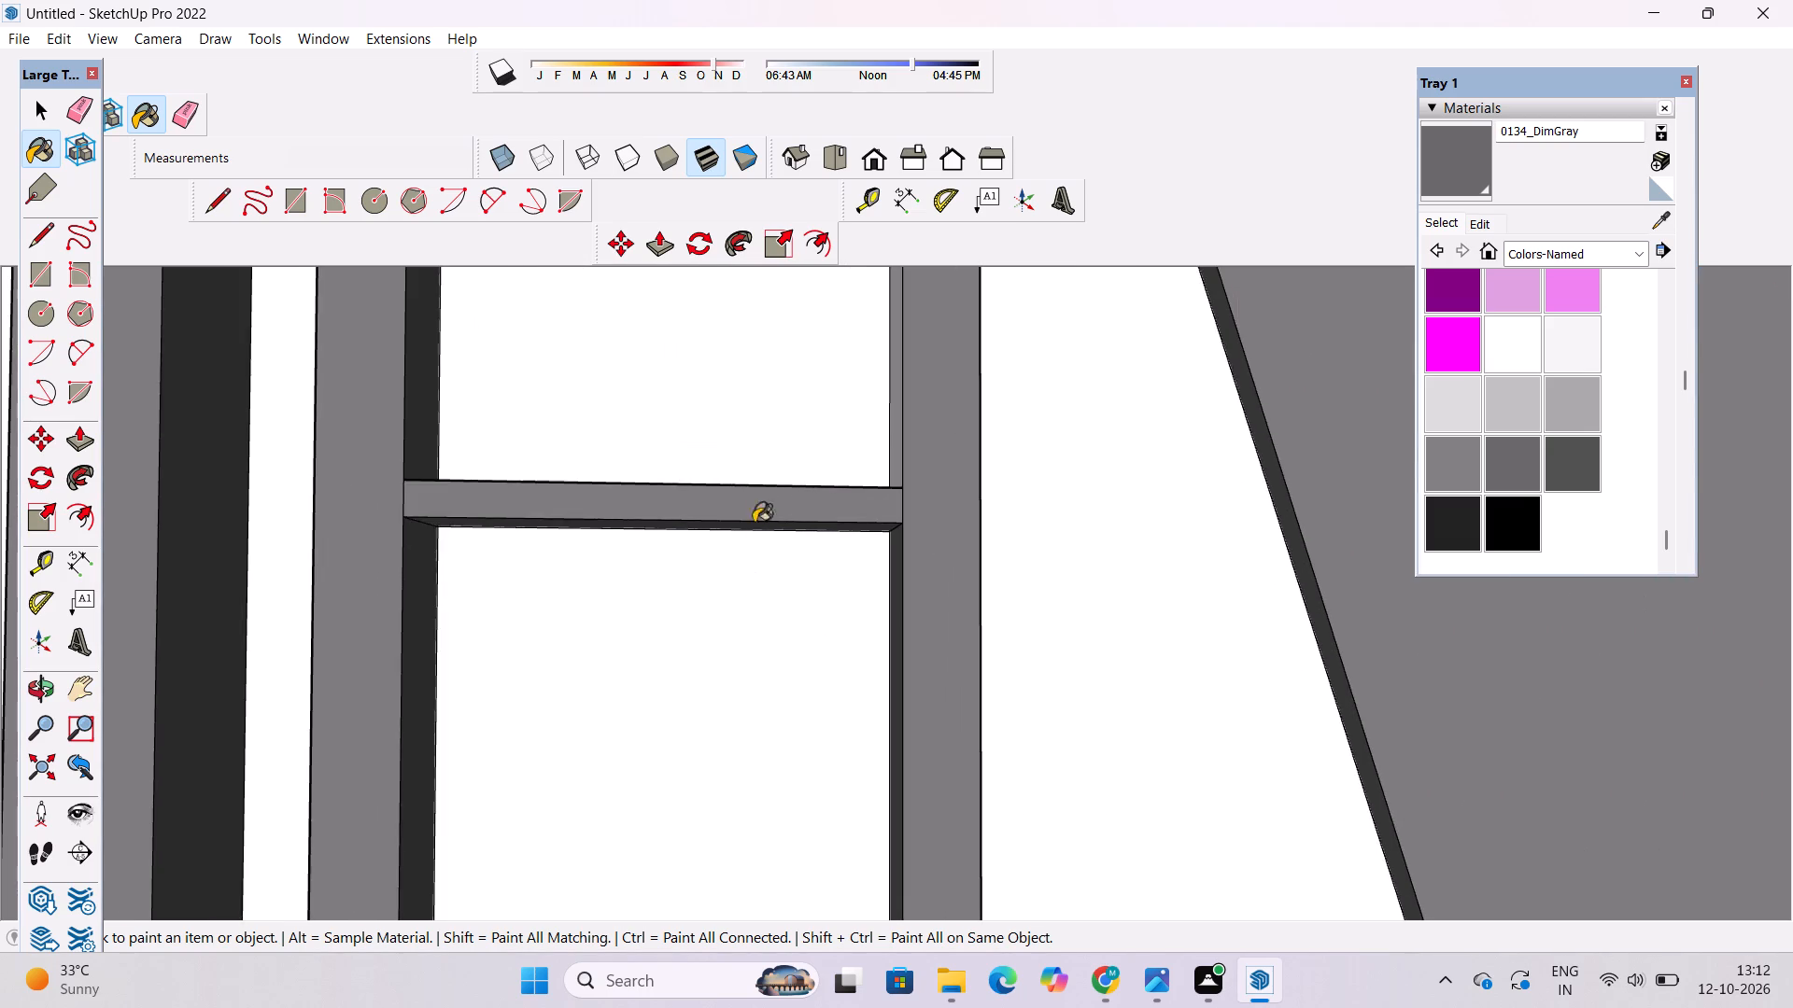
{"action": "scroll", "coordinate": [824, 436], "scroll_direction": "up", "scroll_amount": 10}
{"action": "left_click", "coordinate": [956, 472]}
{"action": "scroll", "coordinate": [787, 521], "scroll_direction": "down", "scroll_amount": 6}
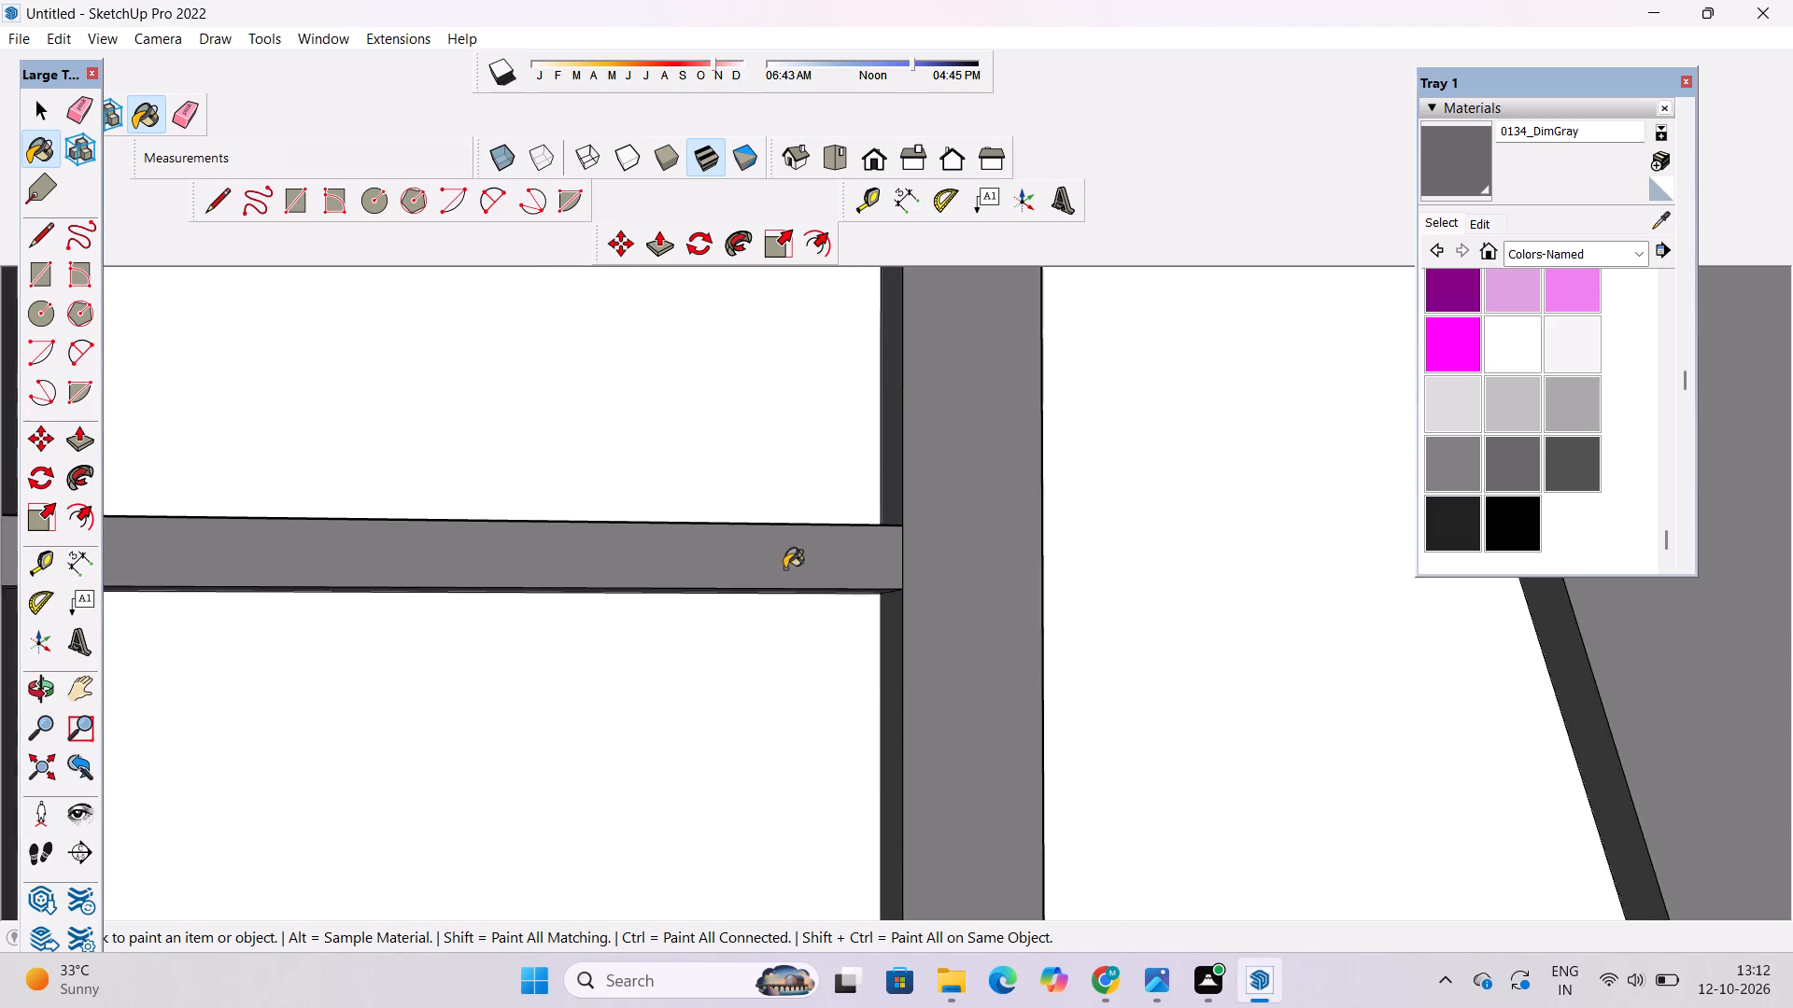
{"action": "scroll", "coordinate": [784, 568], "scroll_direction": "down", "scroll_amount": 9}
{"action": "scroll", "coordinate": [466, 473], "scroll_direction": "up", "scroll_amount": 10}
{"action": "left_click", "coordinate": [406, 505]}
{"action": "scroll", "coordinate": [650, 677], "scroll_direction": "up", "scroll_amount": 3}
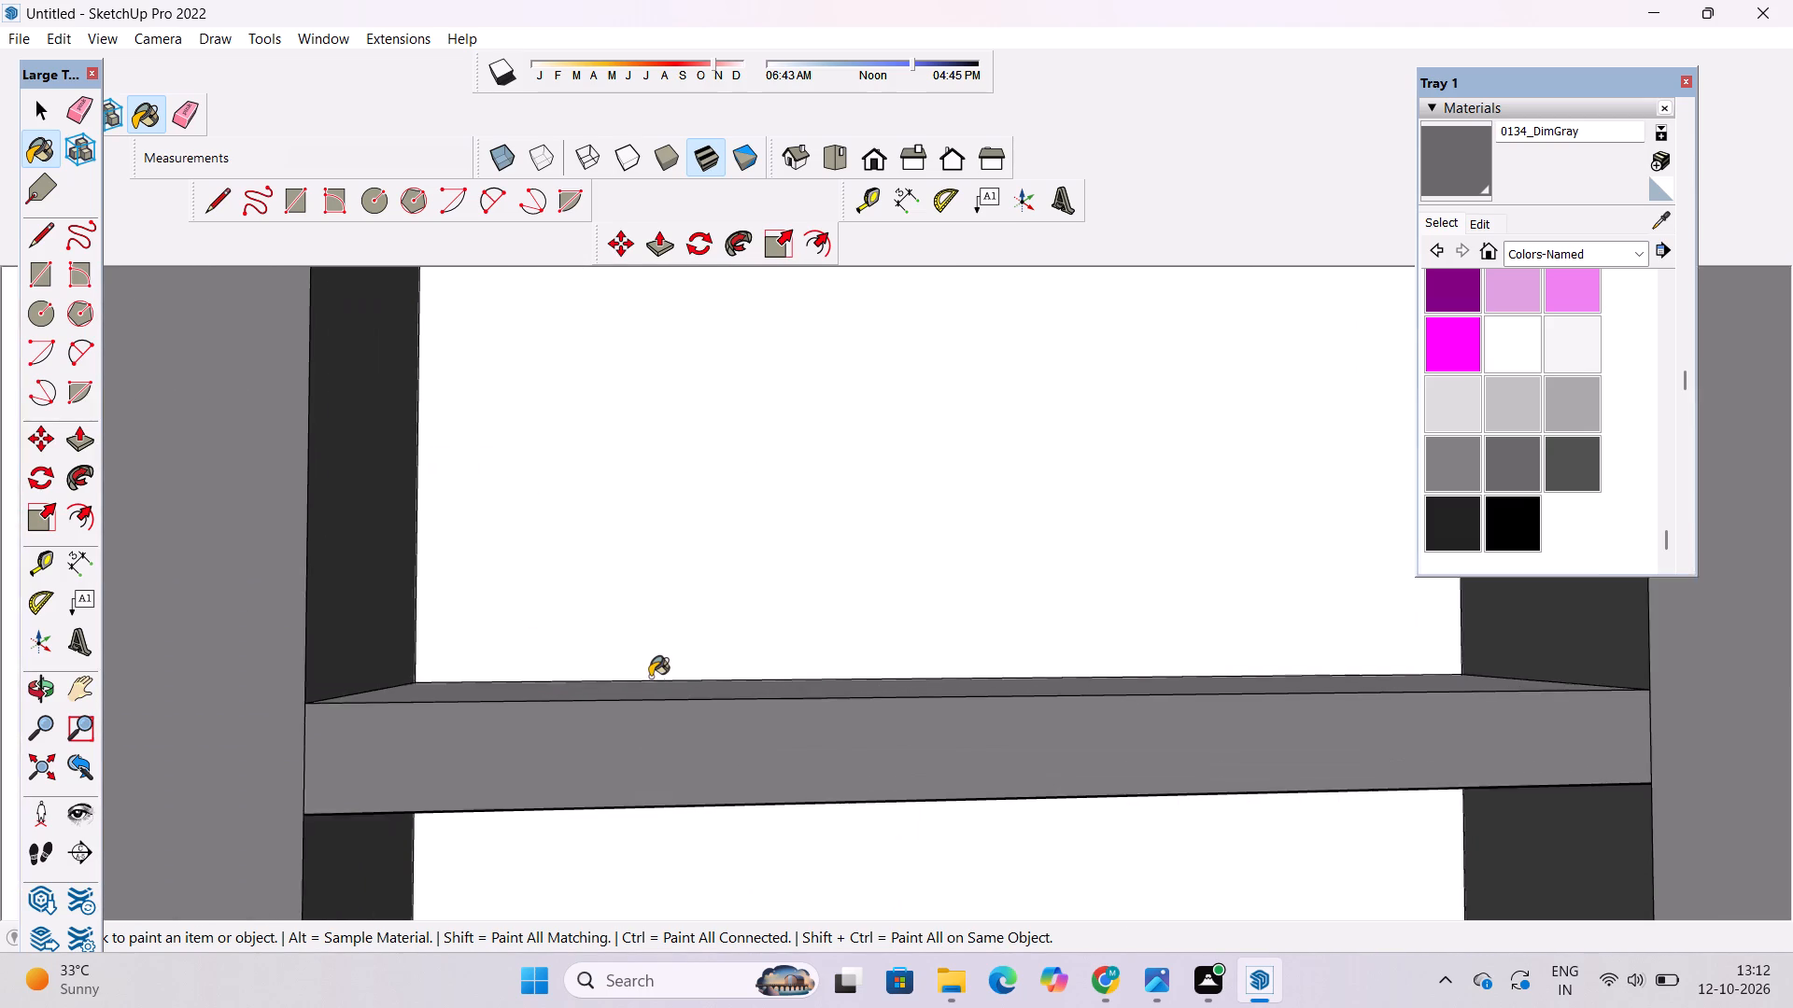
{"action": "scroll", "coordinate": [650, 677], "scroll_direction": "up", "scroll_amount": 6}
{"action": "left_click", "coordinate": [698, 740]}
{"action": "scroll", "coordinate": [576, 735], "scroll_direction": "down", "scroll_amount": 20}
{"action": "scroll", "coordinate": [576, 735], "scroll_direction": "down", "scroll_amount": 3}
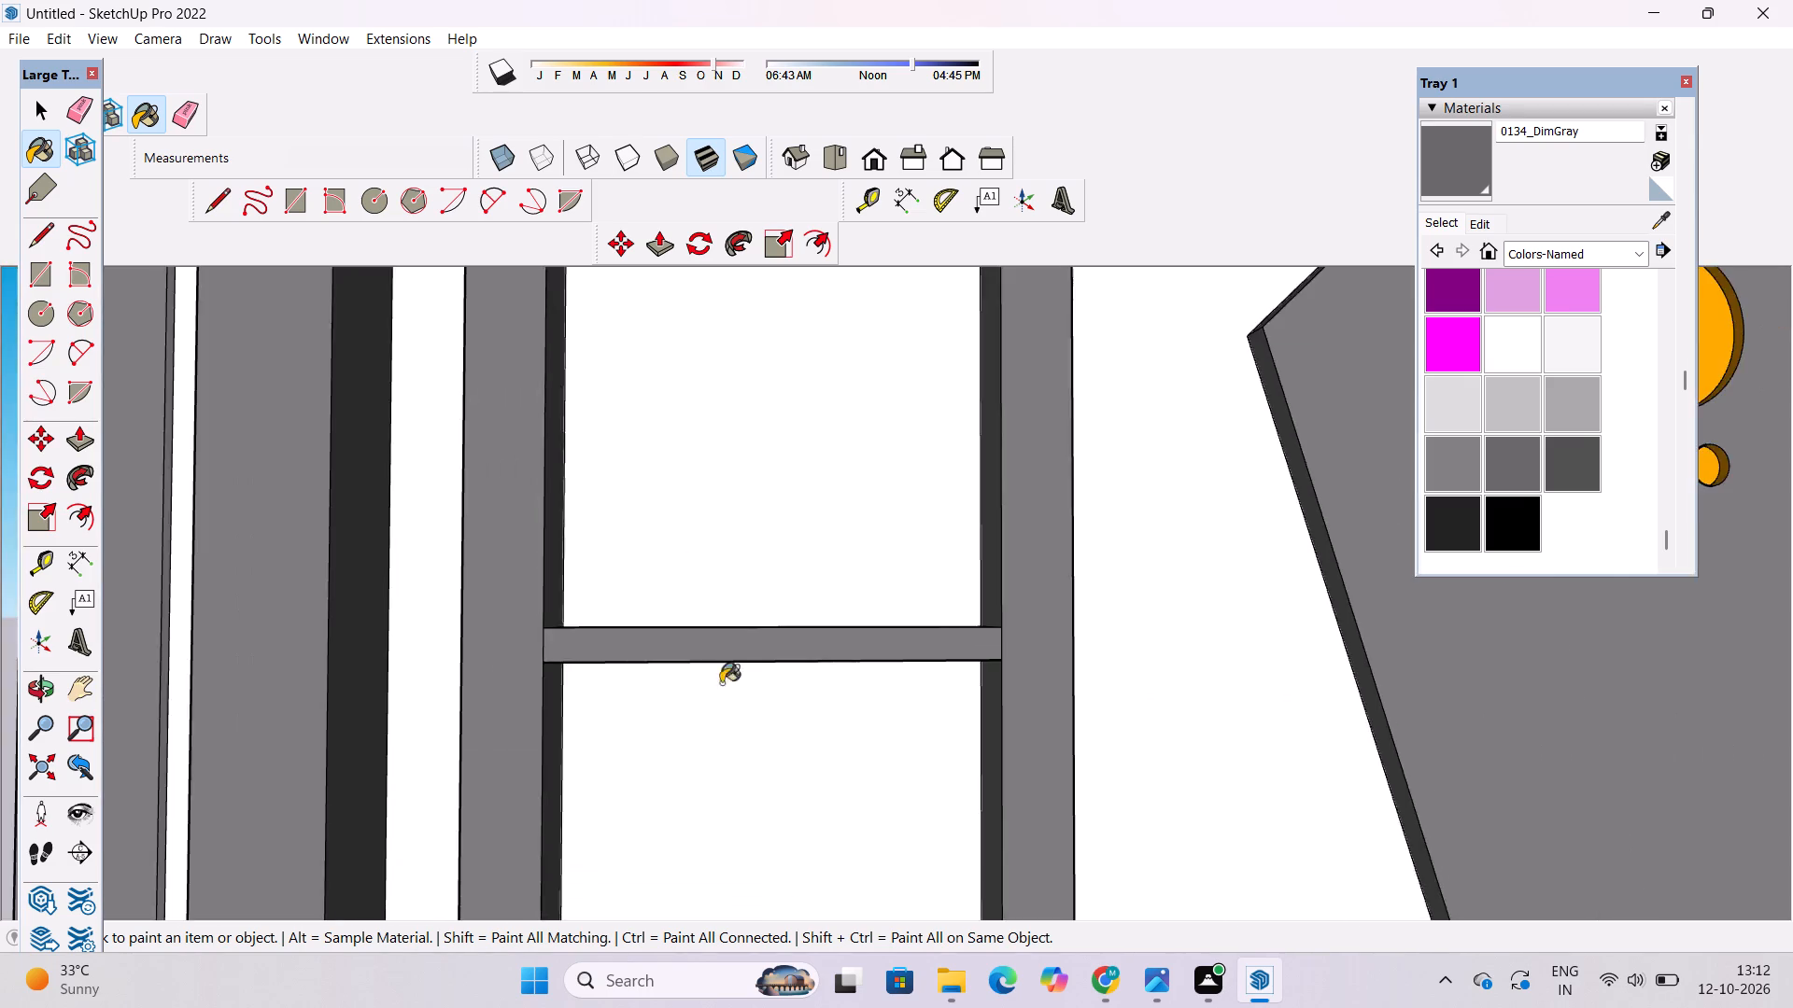
Paint the top, front and underside faces of the tall window's lower crossbar with 0134_DimGray.
{"action": "scroll", "coordinate": [746, 731], "scroll_direction": "up", "scroll_amount": 18}
{"action": "scroll", "coordinate": [743, 585], "scroll_direction": "down", "scroll_amount": 20}
{"action": "scroll", "coordinate": [743, 585], "scroll_direction": "down", "scroll_amount": 5}
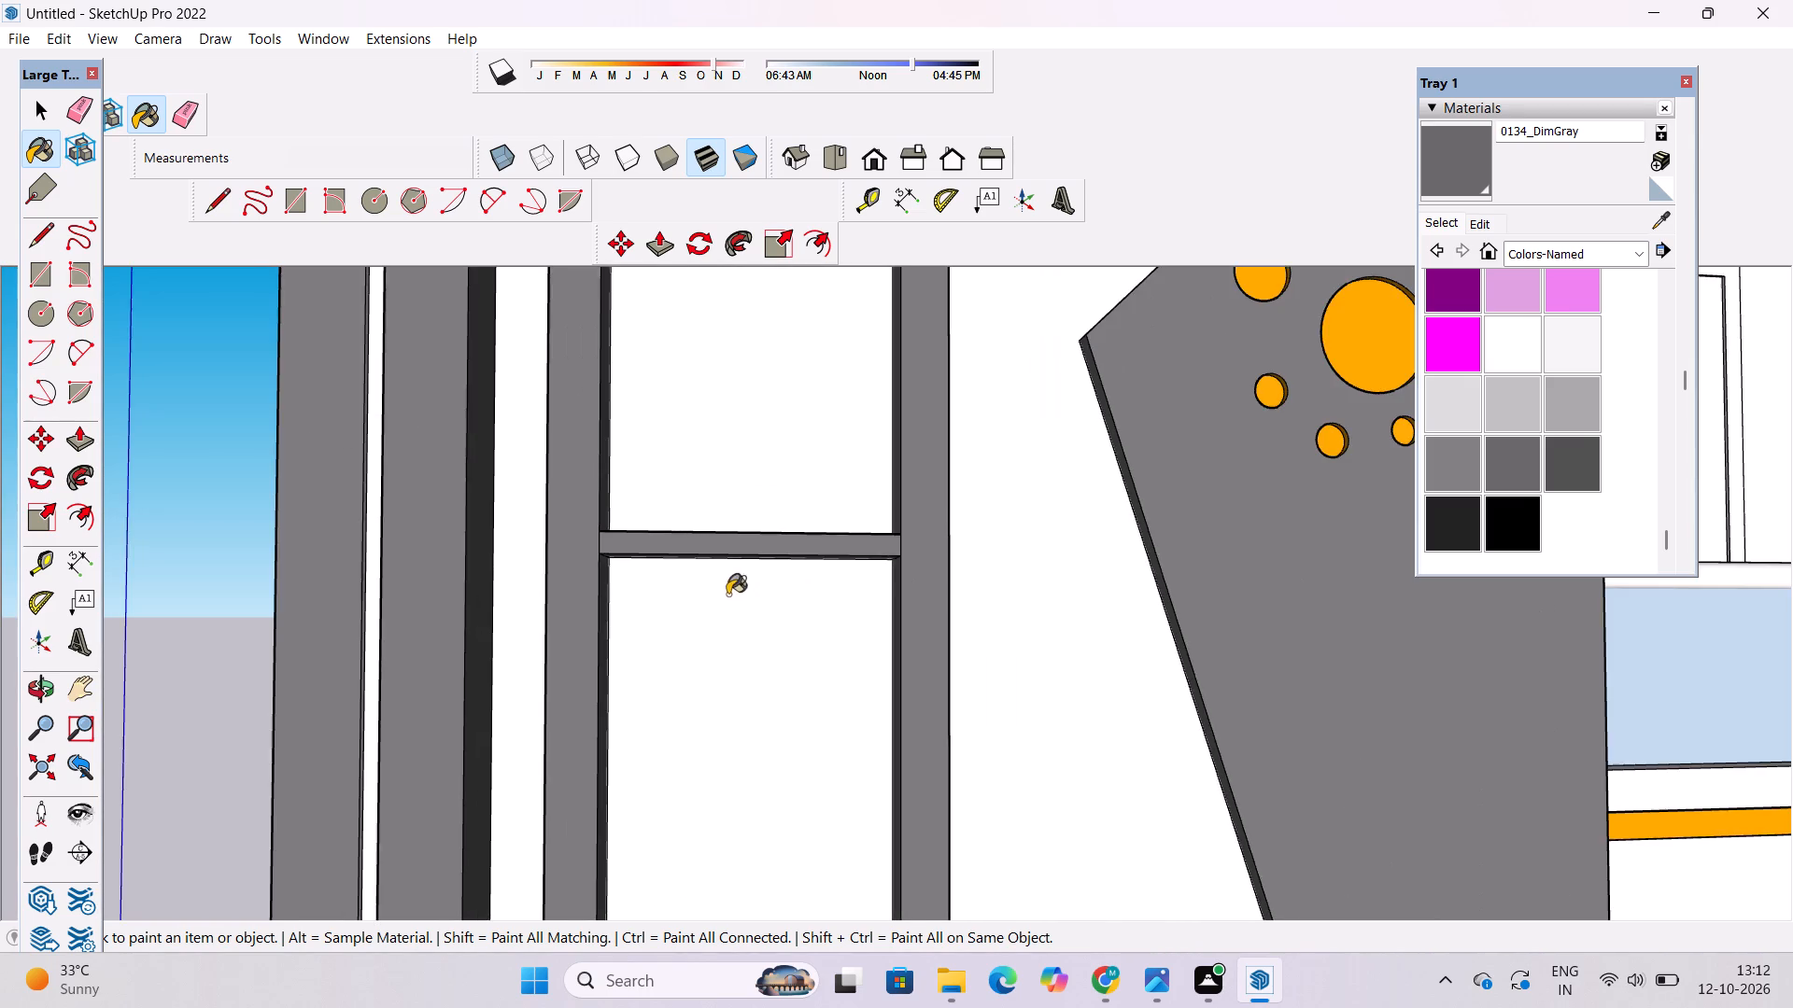
{"action": "scroll", "coordinate": [709, 619], "scroll_direction": "down", "scroll_amount": 7}
{"action": "scroll", "coordinate": [723, 793], "scroll_direction": "up", "scroll_amount": 10}
{"action": "scroll", "coordinate": [755, 874], "scroll_direction": "up", "scroll_amount": 5}
{"action": "left_click", "coordinate": [781, 860]}
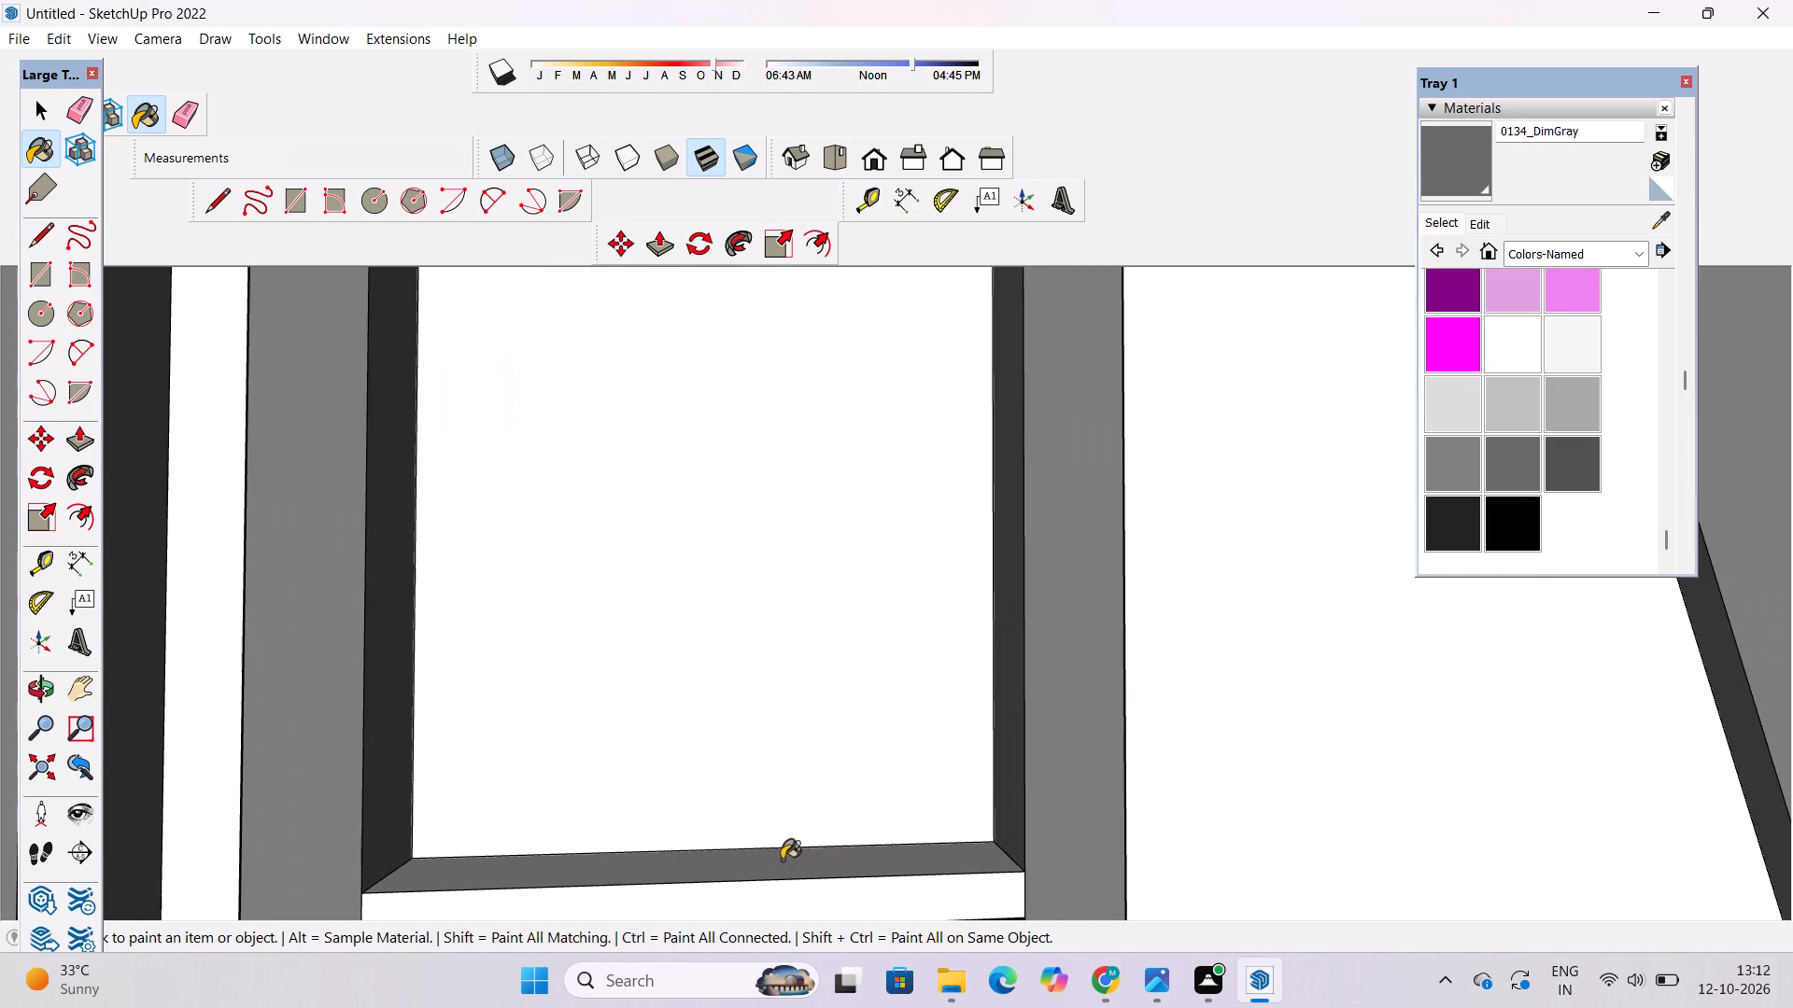
{"action": "left_click", "coordinate": [798, 886]}
{"action": "scroll", "coordinate": [676, 581], "scroll_direction": "down", "scroll_amount": 6}
{"action": "scroll", "coordinate": [775, 906], "scroll_direction": "up", "scroll_amount": 11}
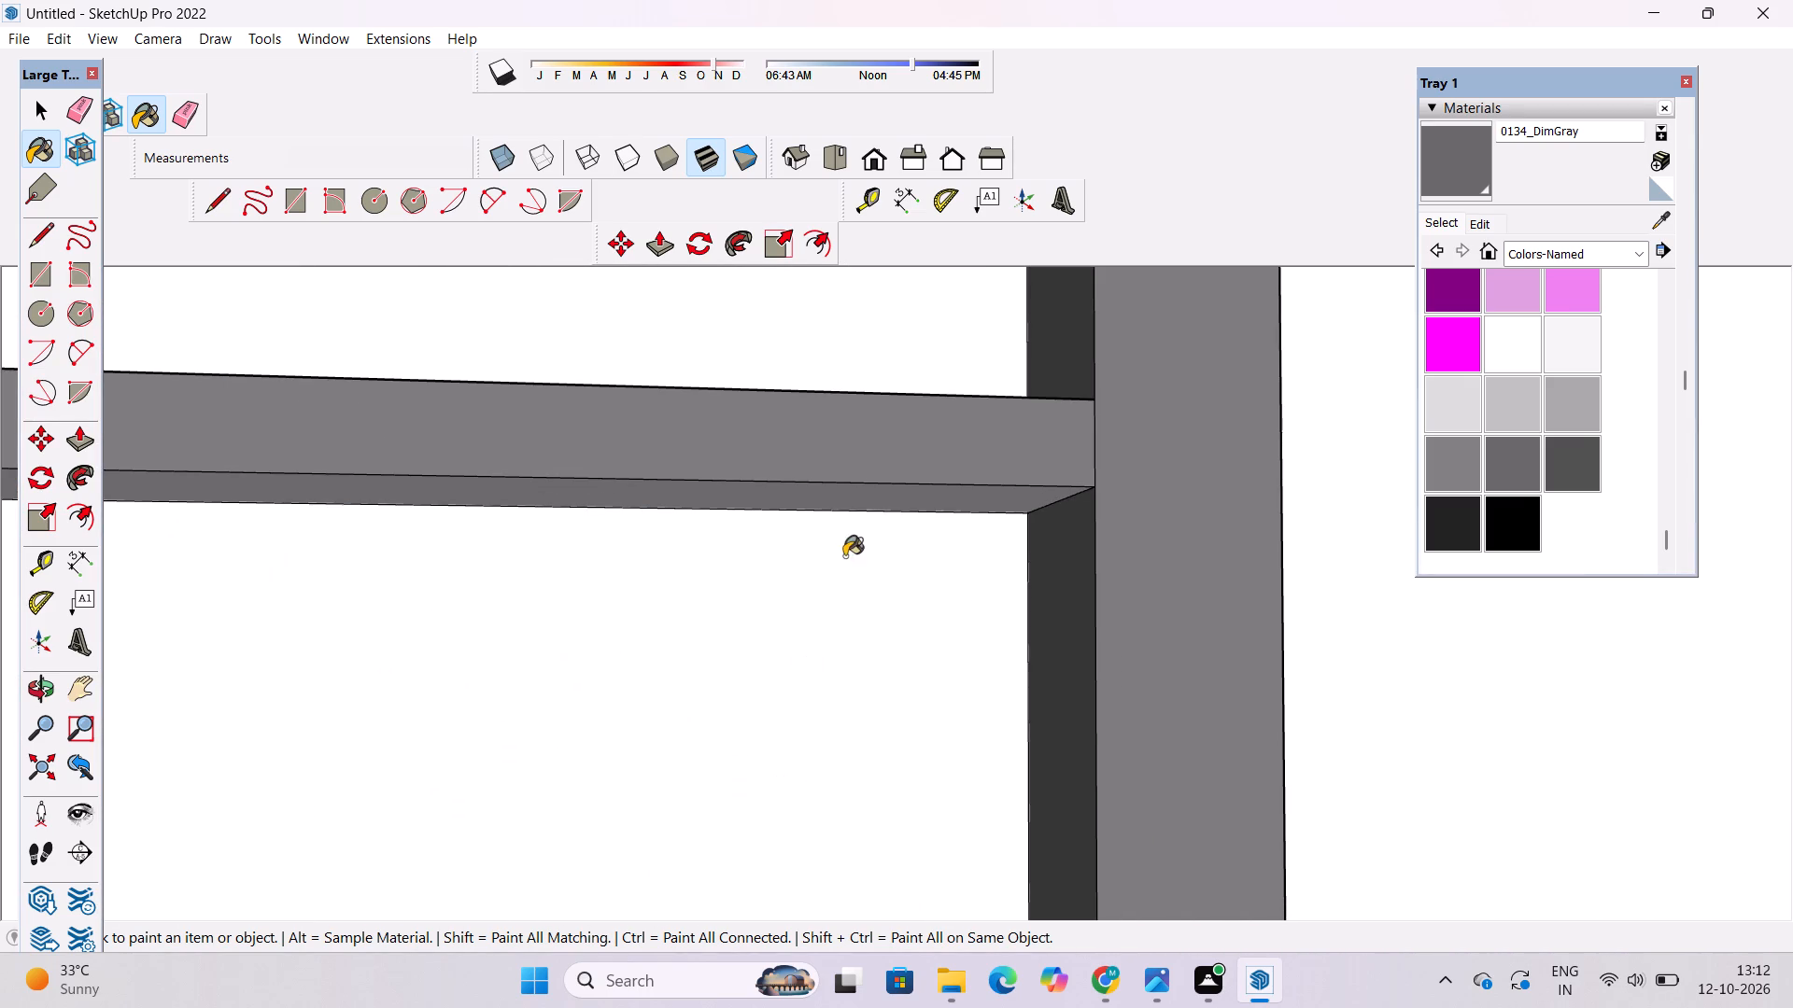
{"action": "left_click", "coordinate": [886, 498]}
Paint the inner underside at the head of the tall window's upper pane with 0134_DimGray.
{"action": "key", "text": "o"}
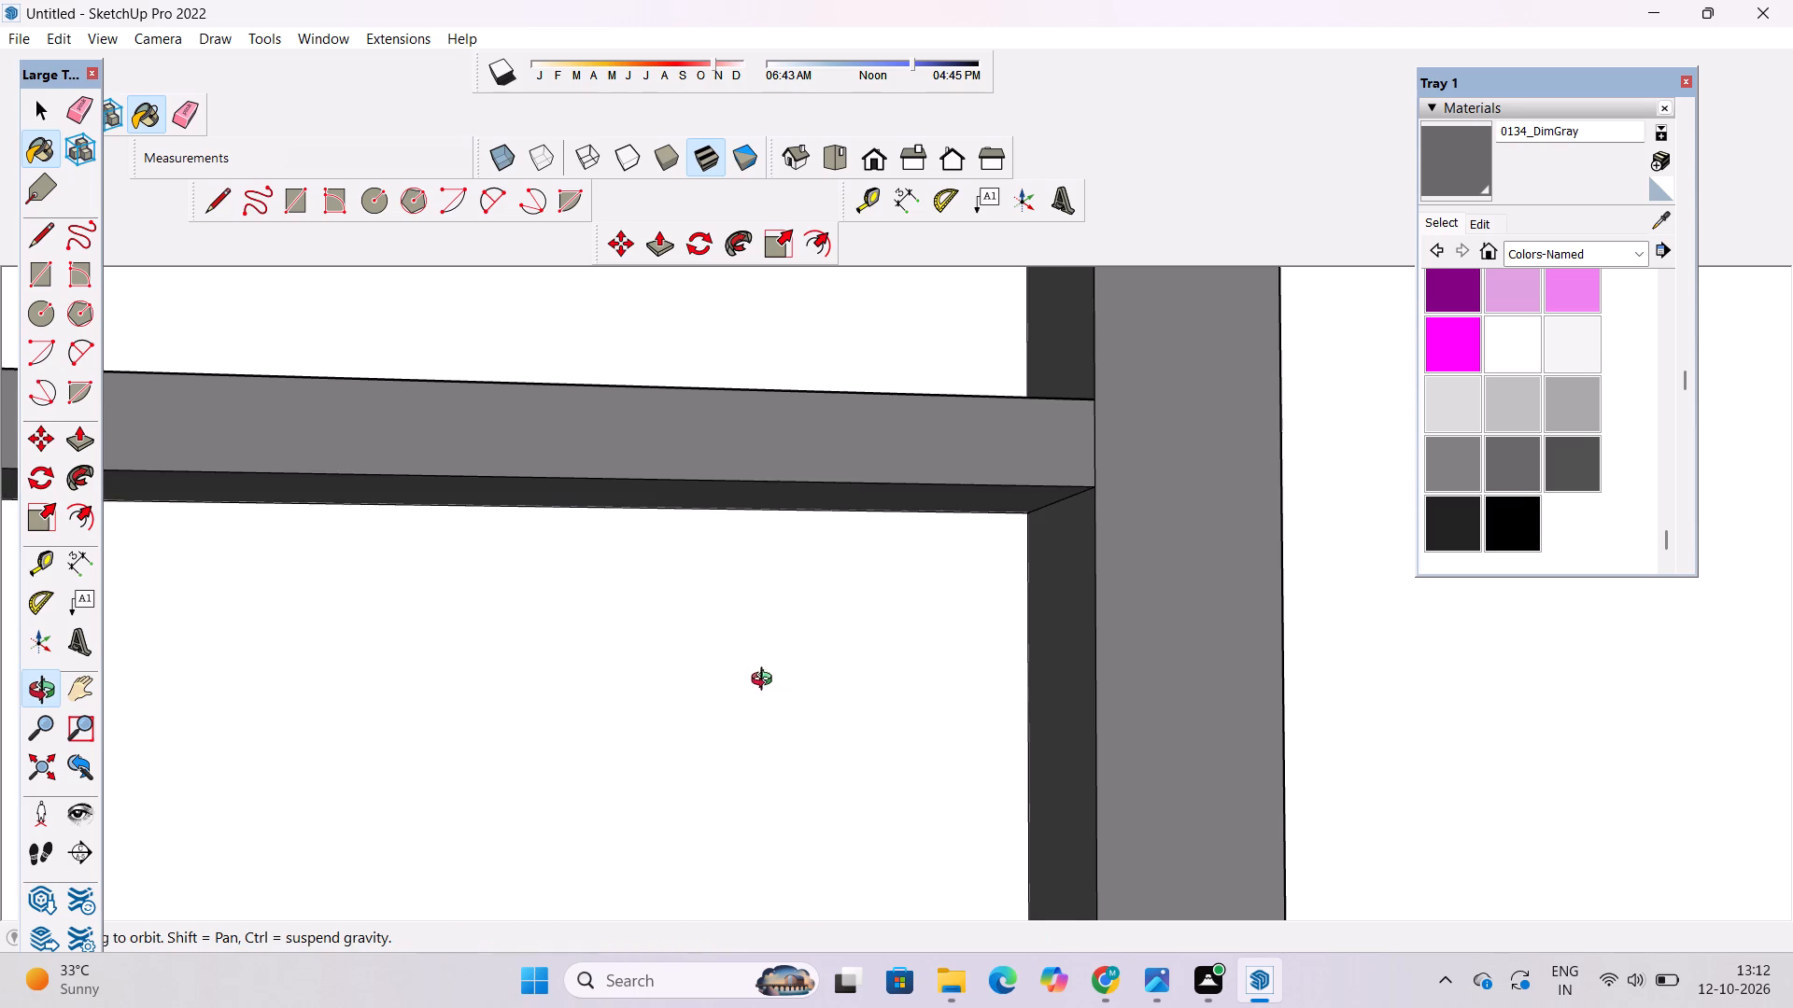
{"action": "scroll", "coordinate": [761, 647], "scroll_direction": "down", "scroll_amount": 12}
{"action": "left_click_drag", "start_coordinate": [800, 580], "coordinate": [798, 949], "text": "shift"}
{"action": "scroll", "coordinate": [706, 549], "scroll_direction": "down", "scroll_amount": 7}
{"action": "left_click_drag", "start_coordinate": [716, 534], "coordinate": [748, 929], "text": "shift"}
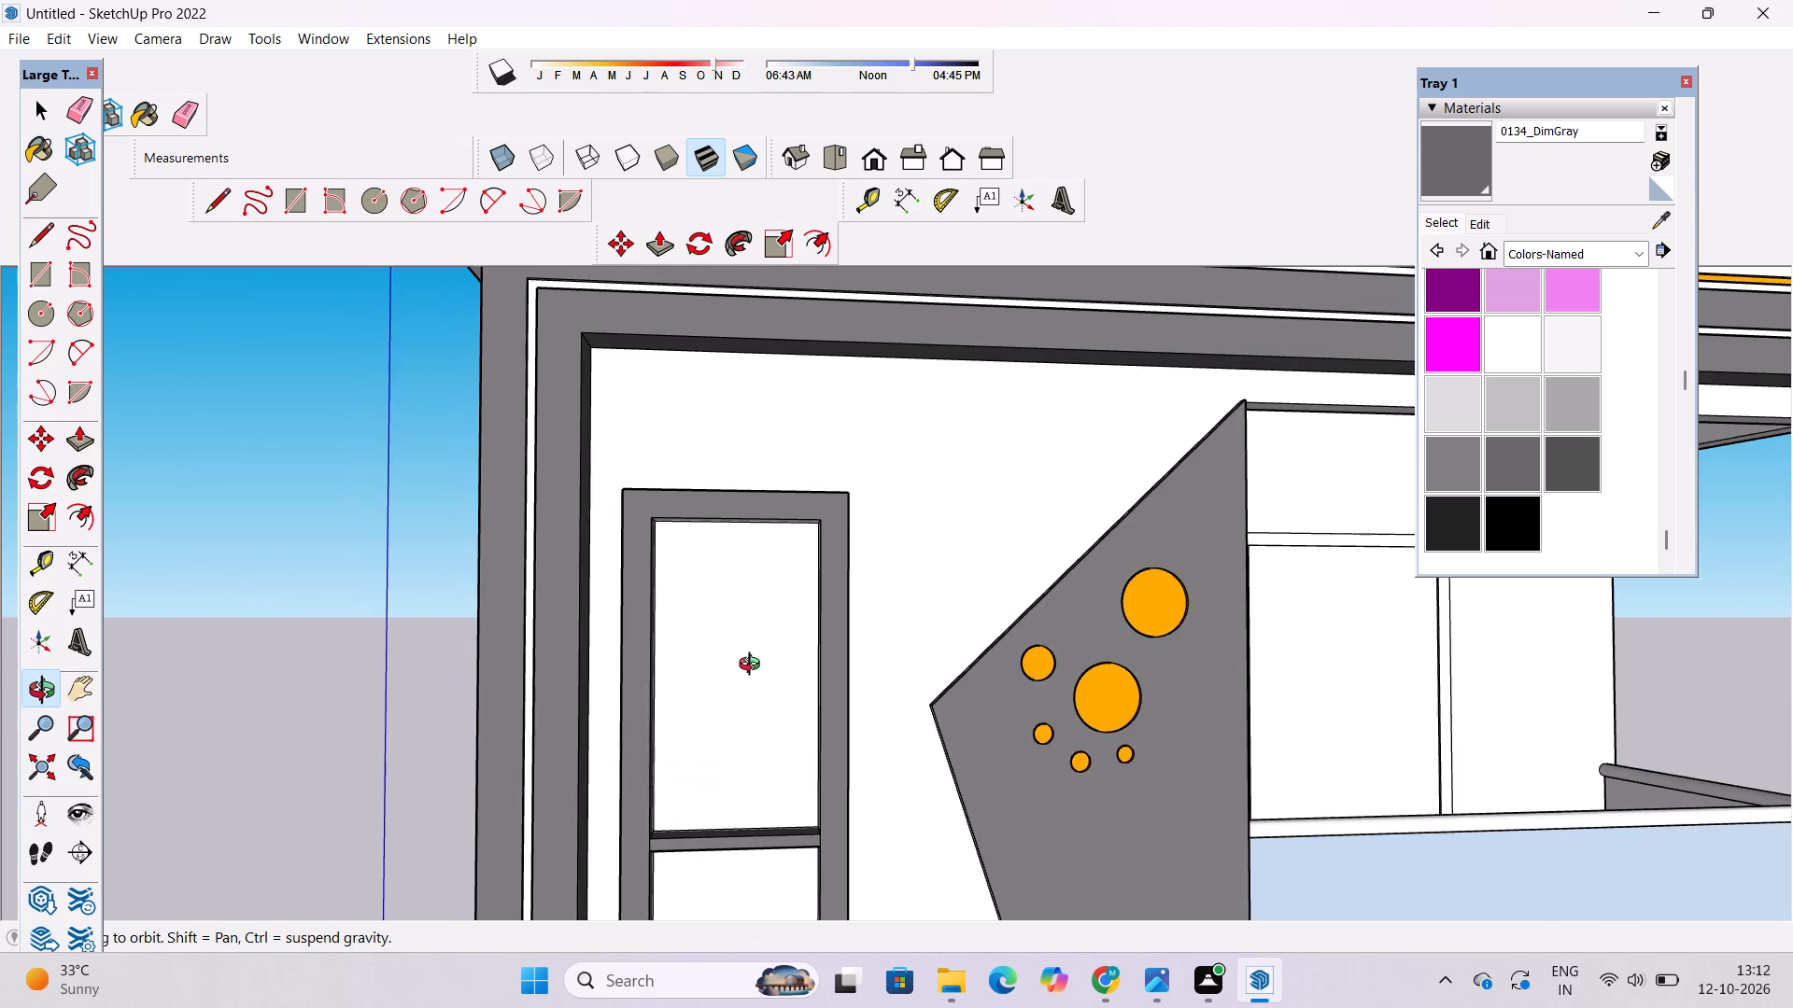
{"action": "left_click_drag", "start_coordinate": [754, 666], "coordinate": [696, 445]}
{"action": "scroll", "coordinate": [696, 438], "scroll_direction": "up", "scroll_amount": 5}
{"action": "left_click_drag", "start_coordinate": [721, 549], "coordinate": [874, 600]}
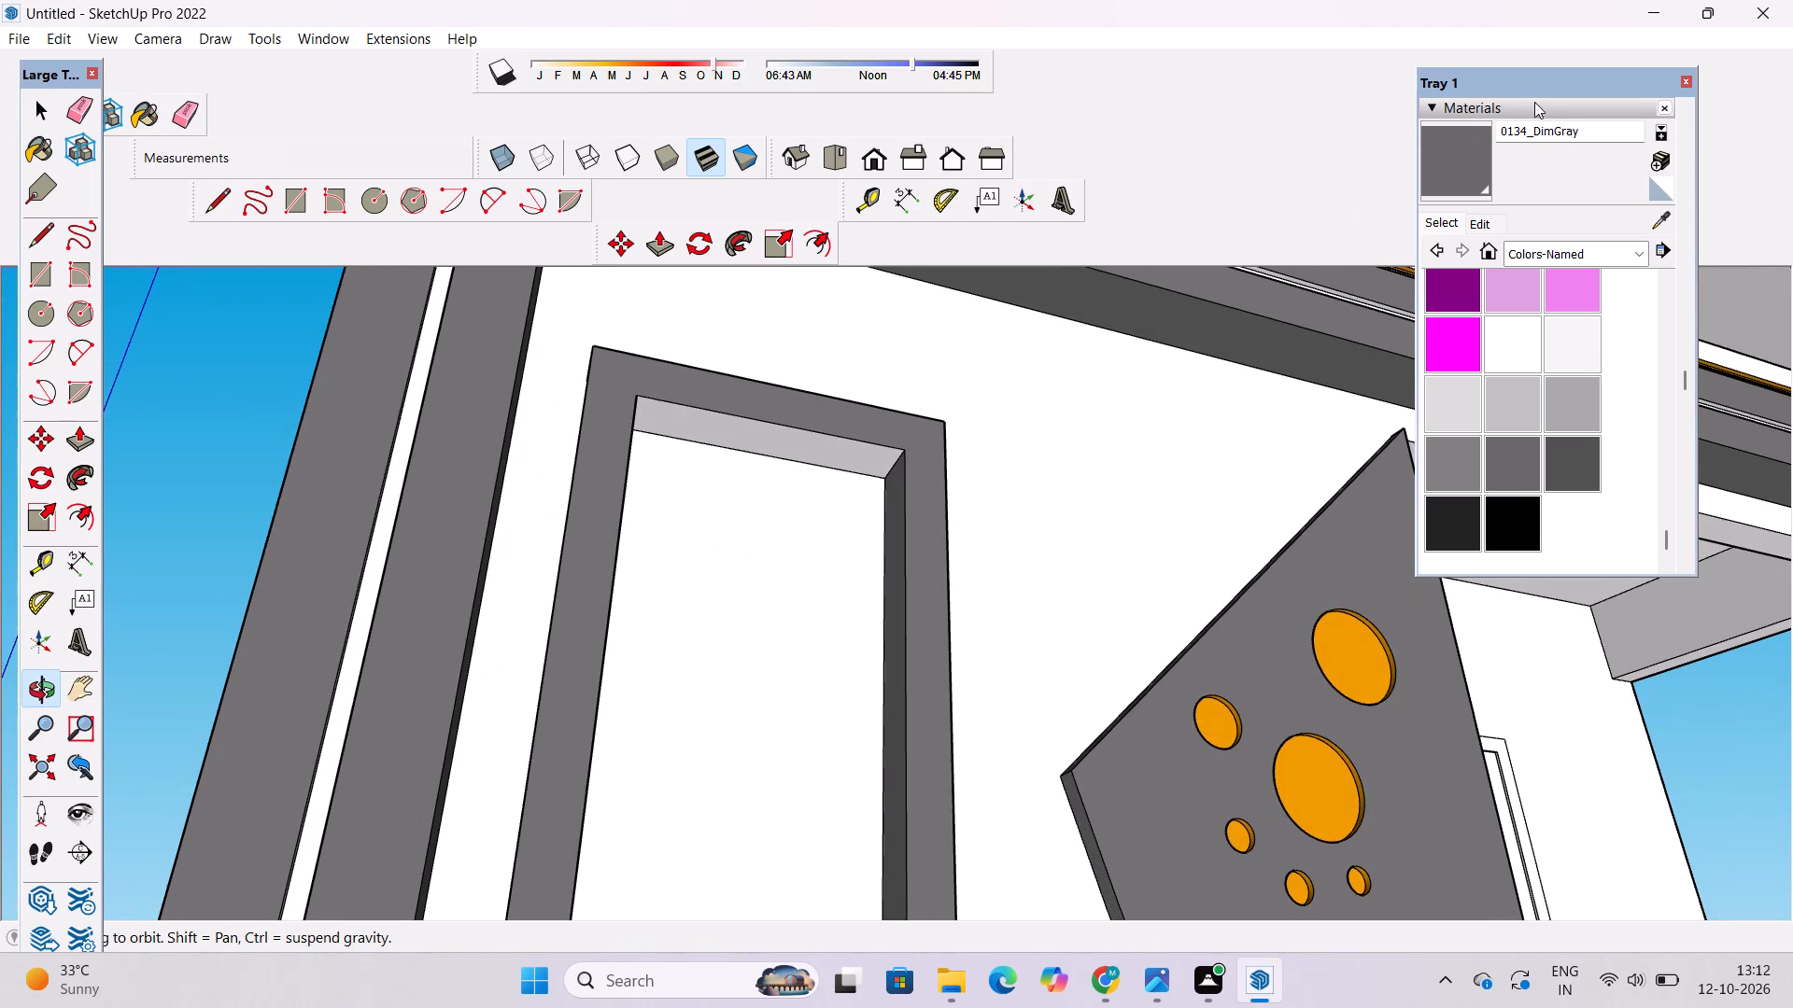
{"action": "left_click", "coordinate": [1463, 158]}
{"action": "left_click", "coordinate": [818, 457]}
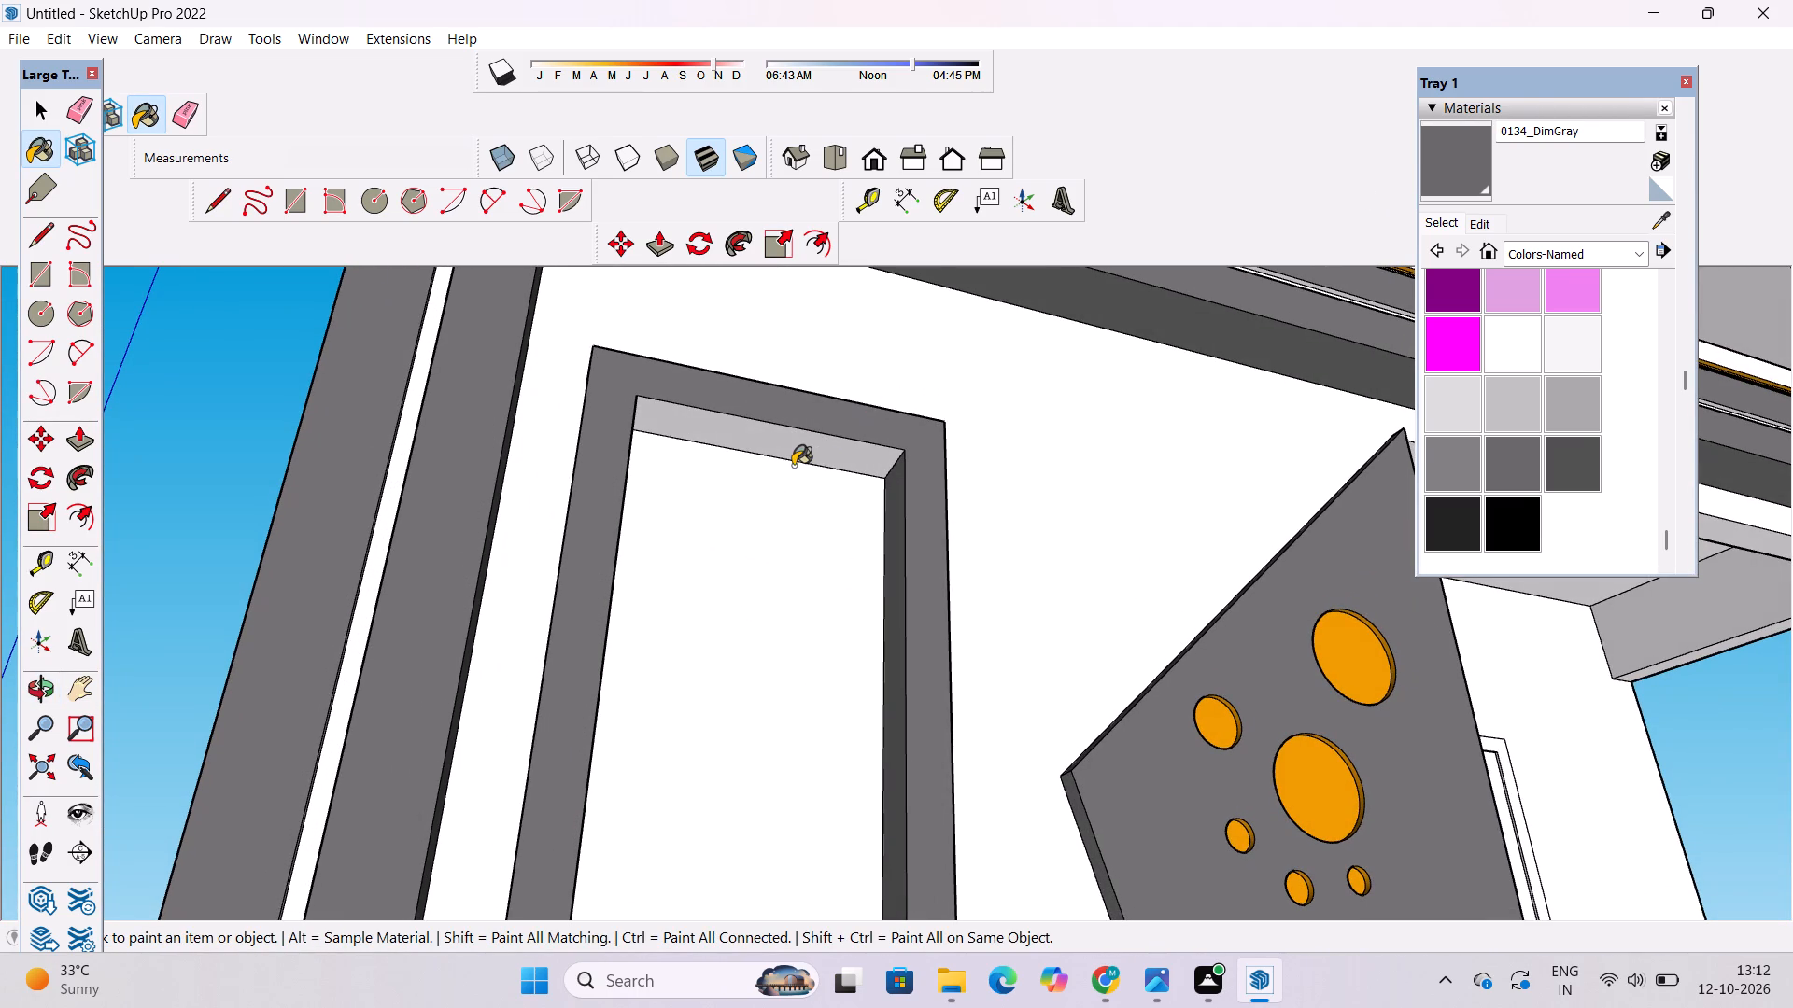
Examine the tall window frame, the balcony area and the side wall windows from several angles.
{"action": "key", "text": "o"}
{"action": "scroll", "coordinate": [770, 488], "scroll_direction": "down", "scroll_amount": 5}
{"action": "left_click_drag", "start_coordinate": [842, 576], "coordinate": [719, 919]}
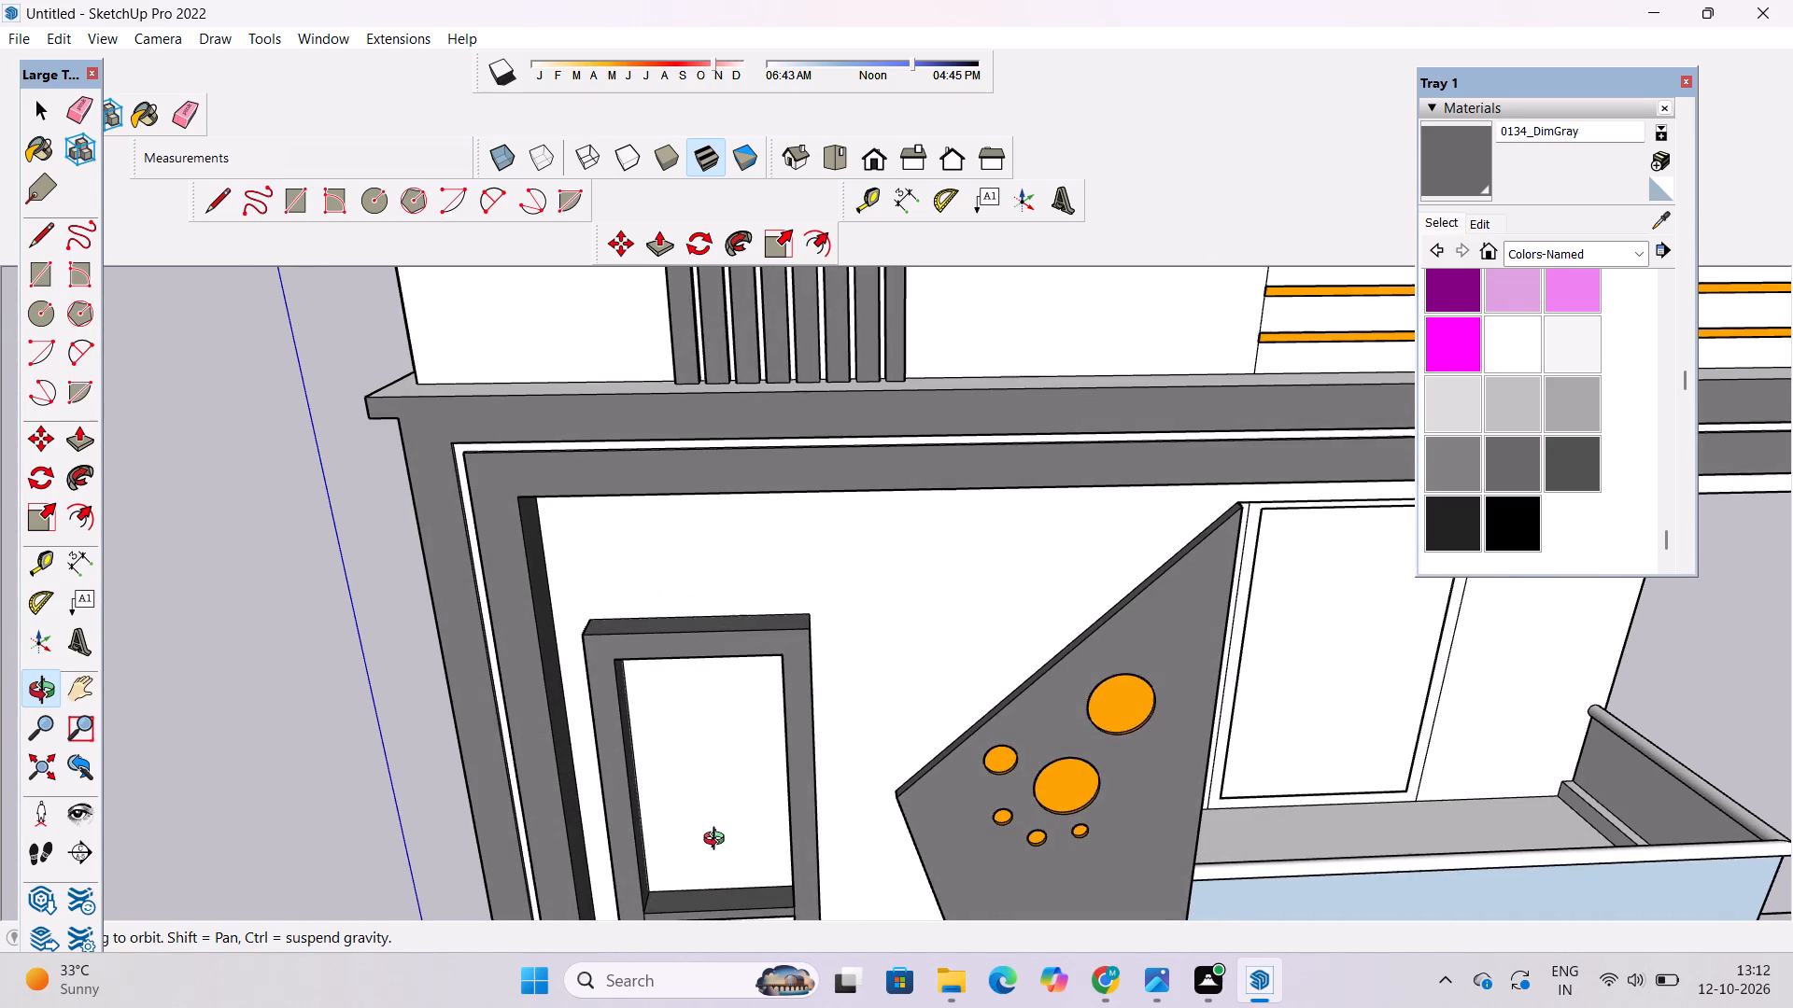
{"action": "scroll", "coordinate": [715, 841], "scroll_direction": "up", "scroll_amount": 1}
{"action": "left_click_drag", "start_coordinate": [715, 846], "coordinate": [643, 335], "text": "shift"}
{"action": "left_click_drag", "start_coordinate": [643, 385], "coordinate": [590, 825], "text": "shift"}
{"action": "scroll", "coordinate": [612, 575], "scroll_direction": "down", "scroll_amount": 6}
{"action": "left_click_drag", "start_coordinate": [649, 553], "coordinate": [645, 660]}
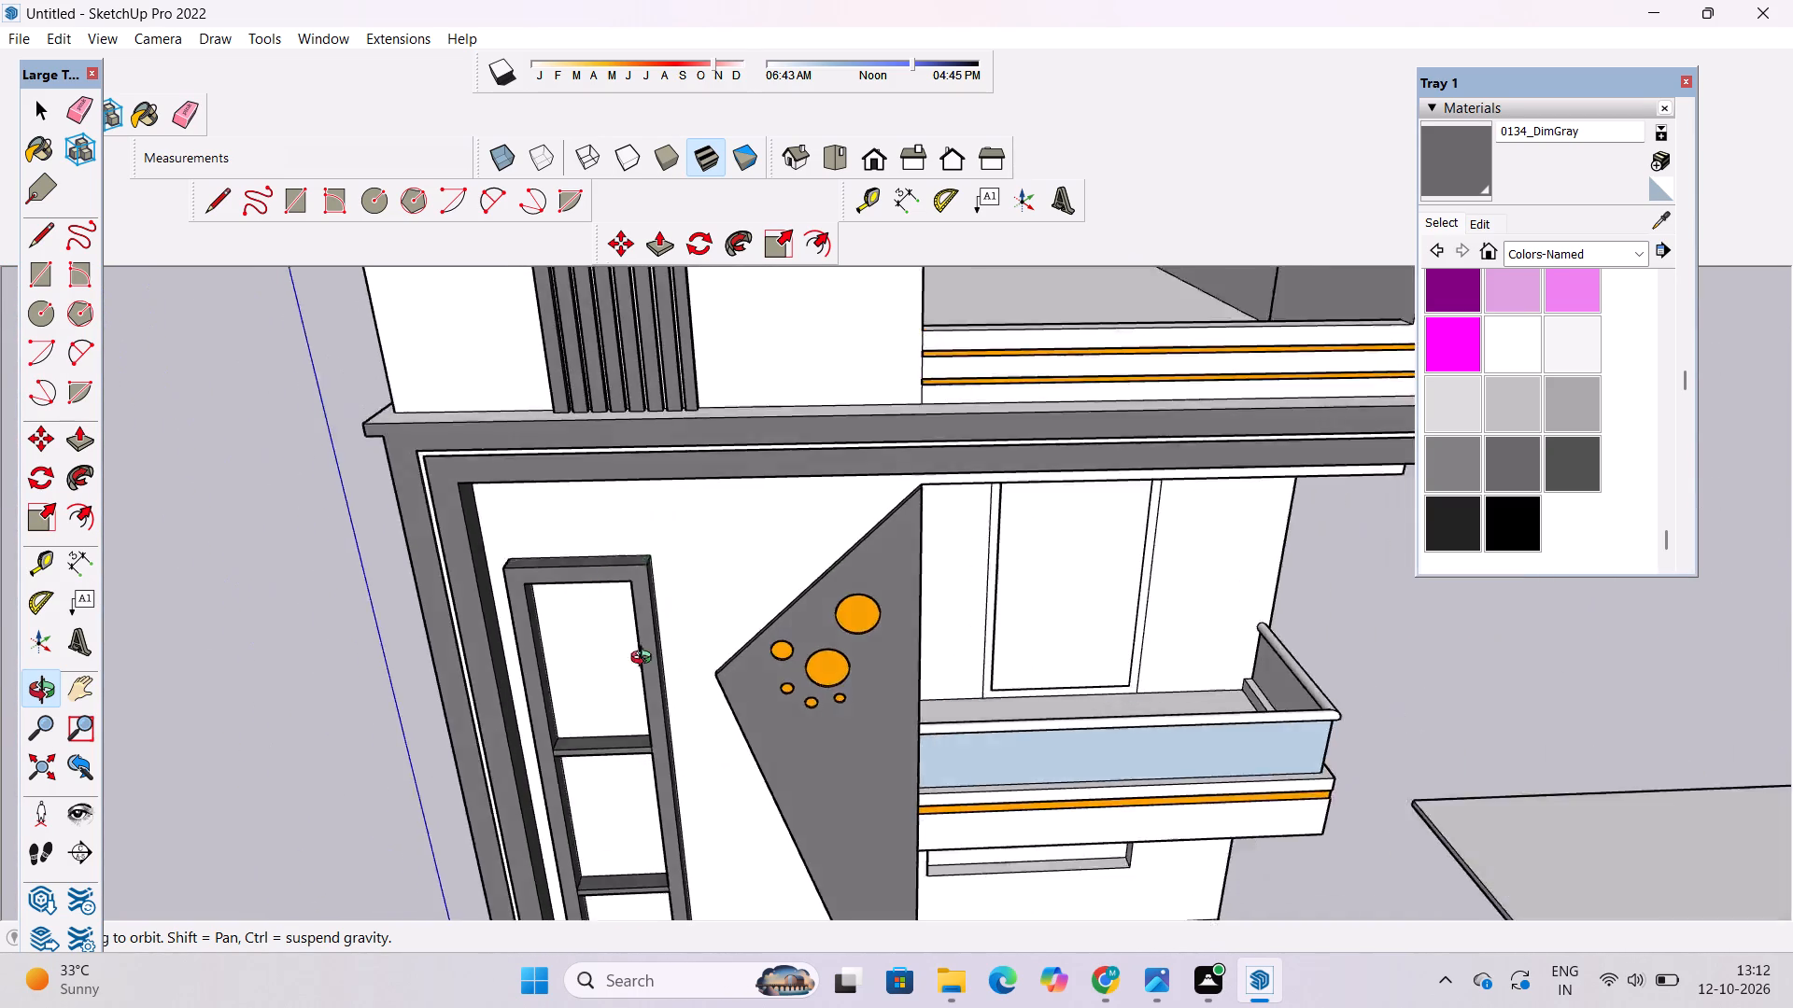
{"action": "left_click_drag", "start_coordinate": [645, 660], "coordinate": [235, 466]}
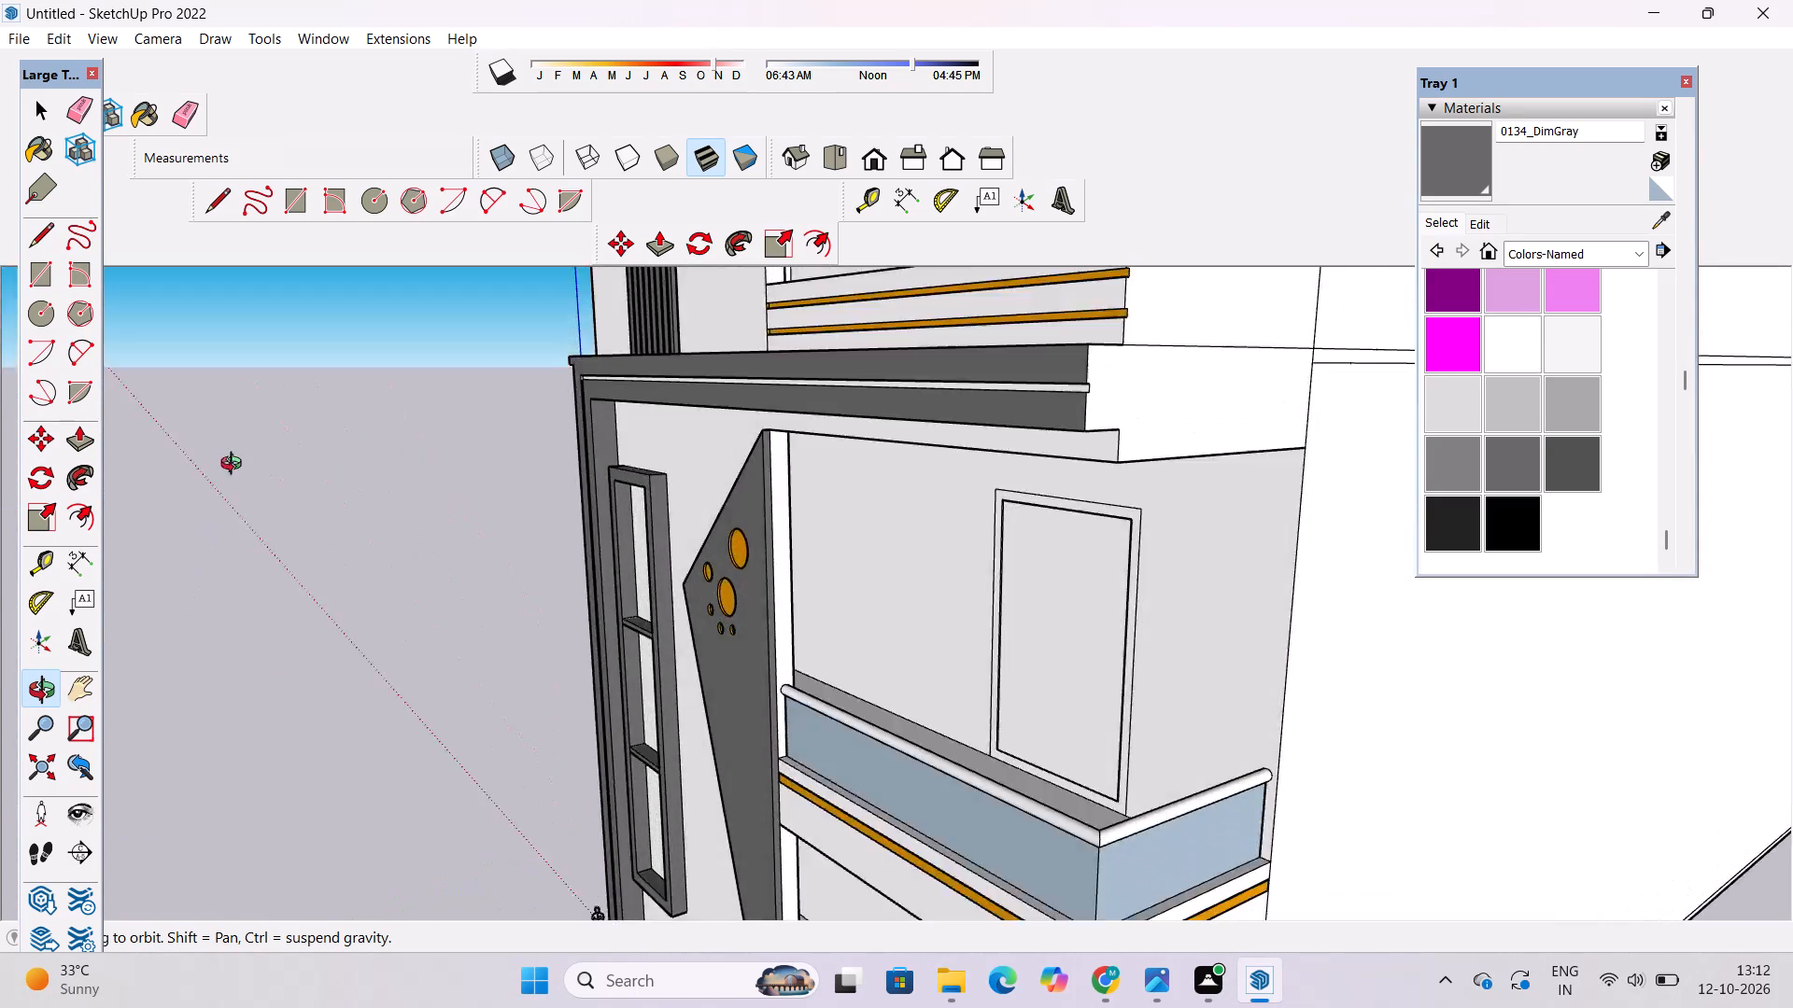
{"action": "left_click_drag", "start_coordinate": [235, 466], "coordinate": [1287, 745]}
{"action": "left_click_drag", "start_coordinate": [1050, 760], "coordinate": [885, 386], "text": "shift"}
{"action": "scroll", "coordinate": [910, 575], "scroll_direction": "down", "scroll_amount": 6}
{"action": "left_click_drag", "start_coordinate": [1140, 755], "coordinate": [823, 512]}
{"action": "left_click_drag", "start_coordinate": [929, 654], "coordinate": [872, 539], "text": "shift"}
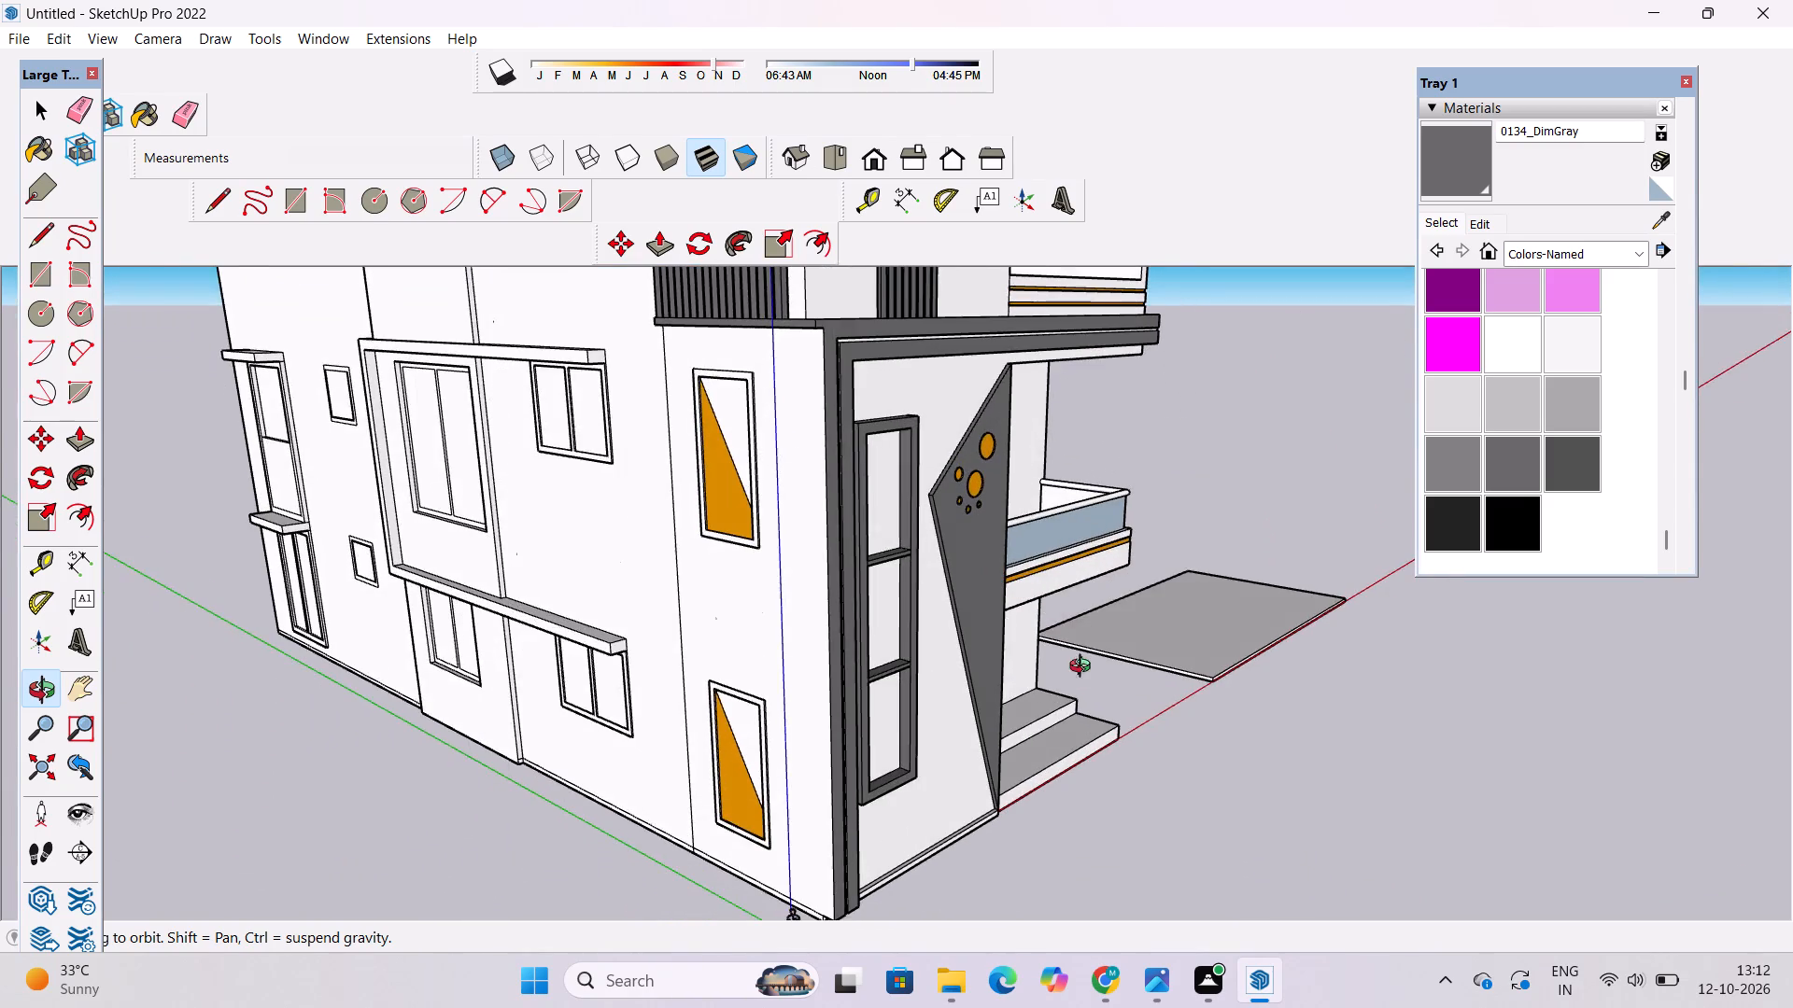
Examine the front façade, including the angular accent panel, cornice, balcony and door frame, from several angles and distances.
{"action": "left_click_drag", "start_coordinate": [1015, 667], "coordinate": [820, 618]}
{"action": "scroll", "coordinate": [816, 608], "scroll_direction": "down", "scroll_amount": 5}
{"action": "left_click_drag", "start_coordinate": [849, 605], "coordinate": [864, 687], "text": "shift"}
{"action": "scroll", "coordinate": [828, 707], "scroll_direction": "up", "scroll_amount": 1}
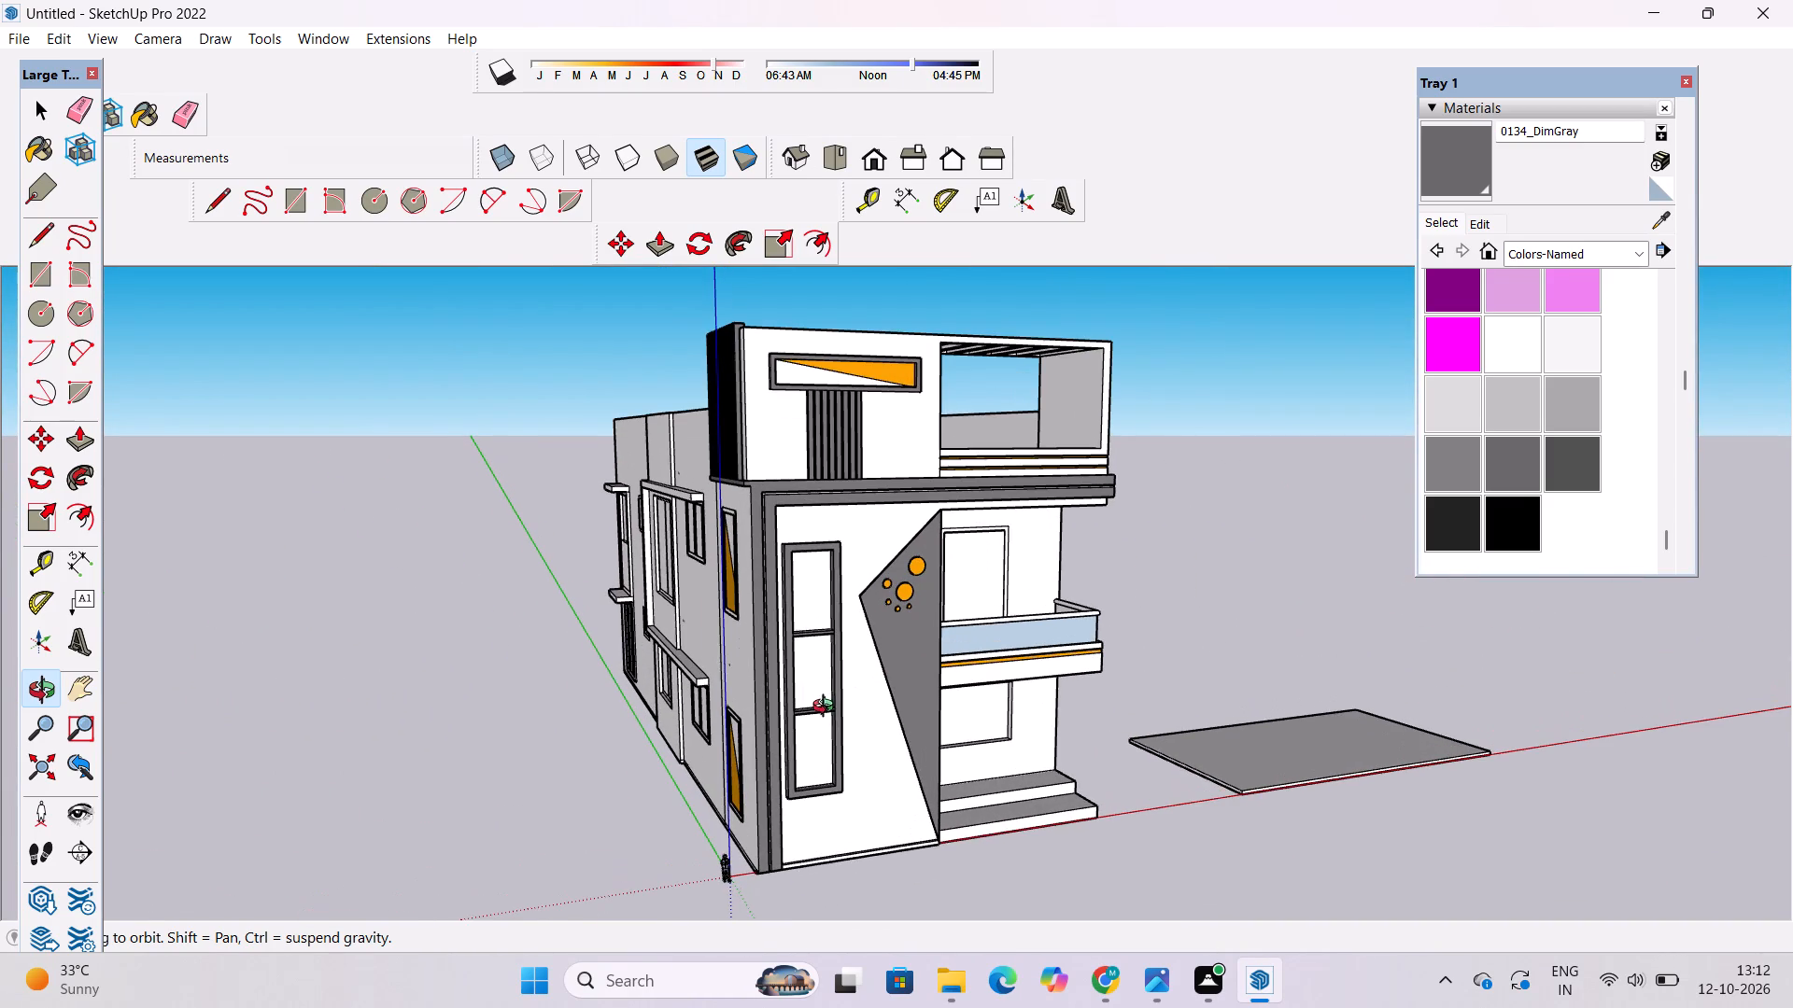
{"action": "scroll", "coordinate": [817, 717], "scroll_direction": "up", "scroll_amount": 2}
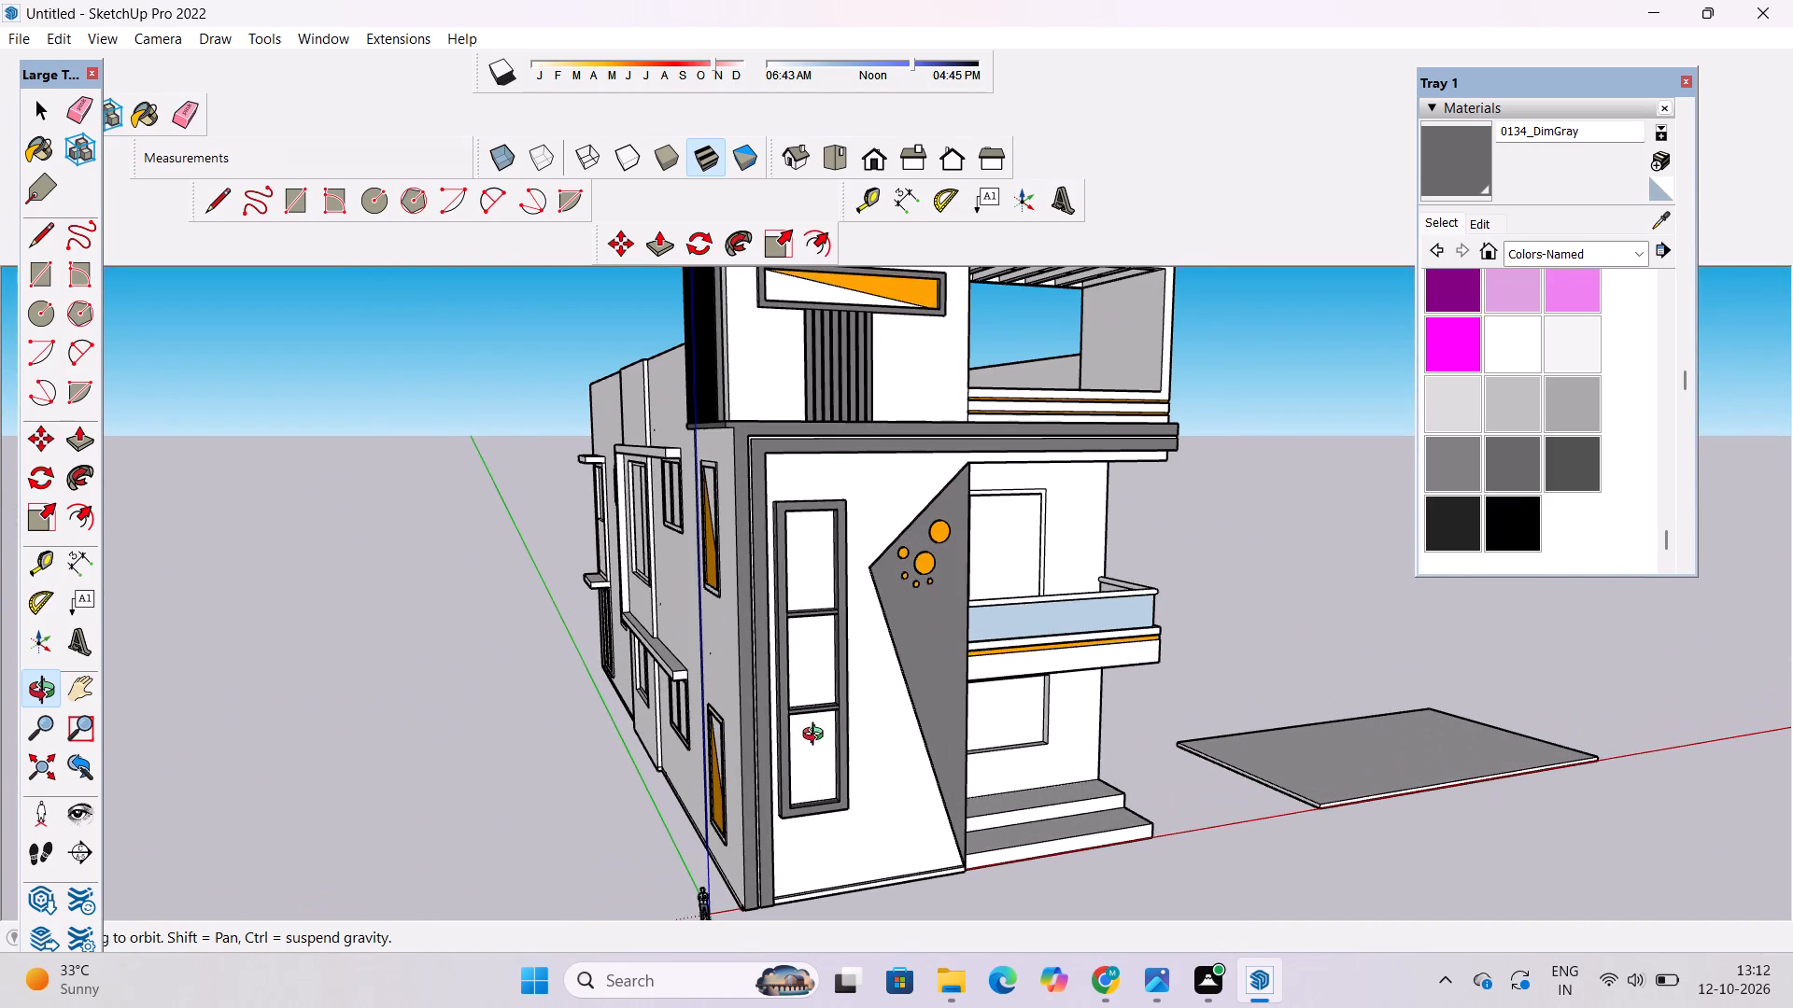
{"action": "scroll", "coordinate": [887, 728], "scroll_direction": "down", "scroll_amount": 5}
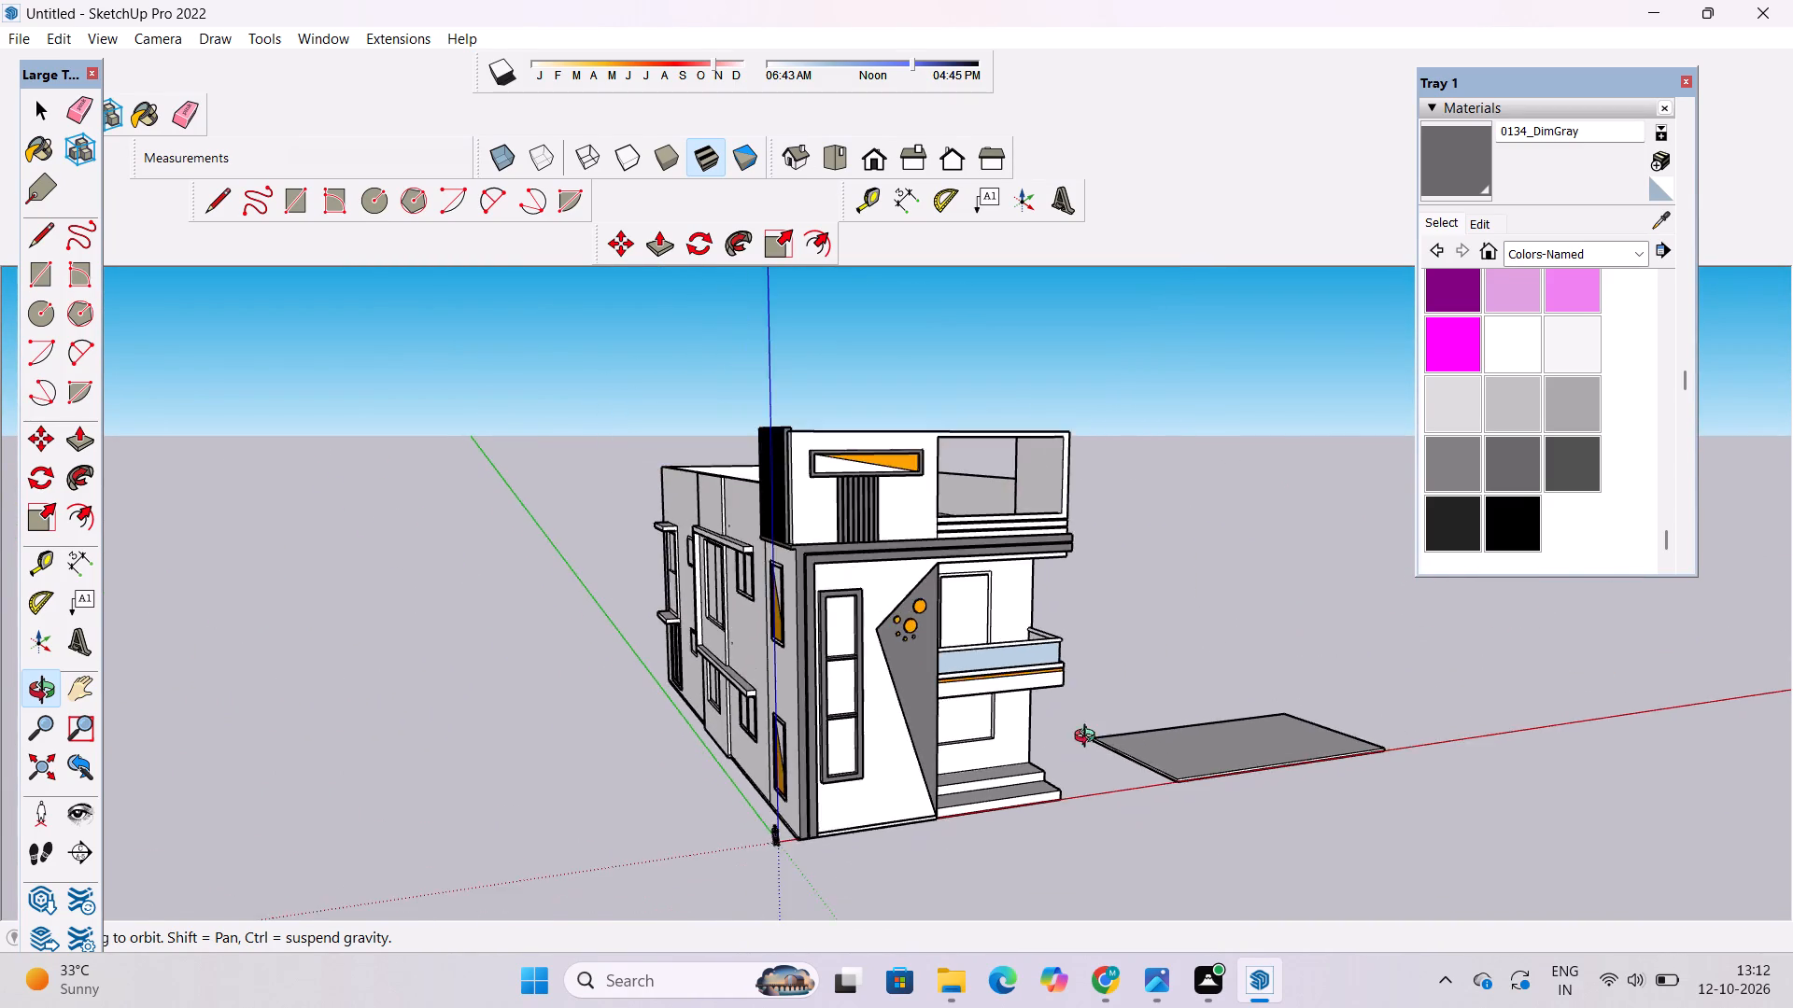
{"action": "left_click_drag", "start_coordinate": [1089, 738], "coordinate": [1001, 492]}
{"action": "scroll", "coordinate": [987, 540], "scroll_direction": "up", "scroll_amount": 8}
{"action": "left_click_drag", "start_coordinate": [990, 570], "coordinate": [995, 617]}
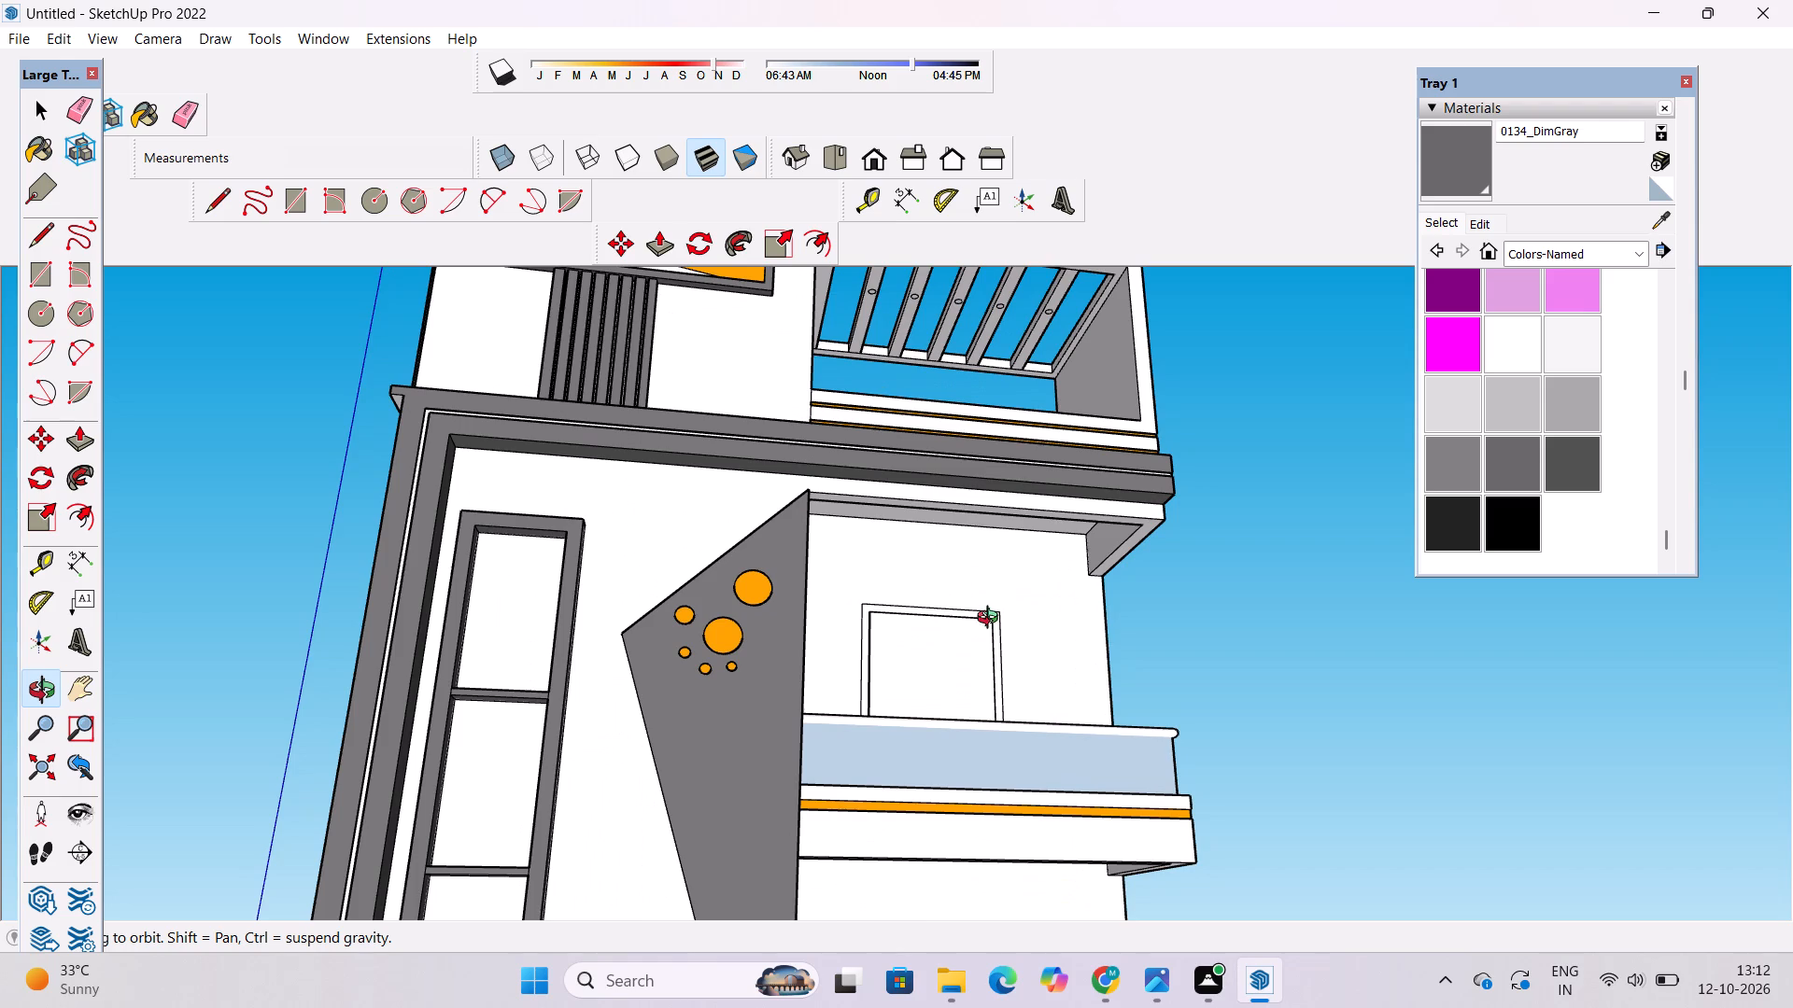
{"action": "left_click_drag", "start_coordinate": [940, 665], "coordinate": [941, 539], "text": "shift"}
{"action": "left_click_drag", "start_coordinate": [941, 580], "coordinate": [930, 838]}
{"action": "scroll", "coordinate": [792, 551], "scroll_direction": "up", "scroll_amount": 1}
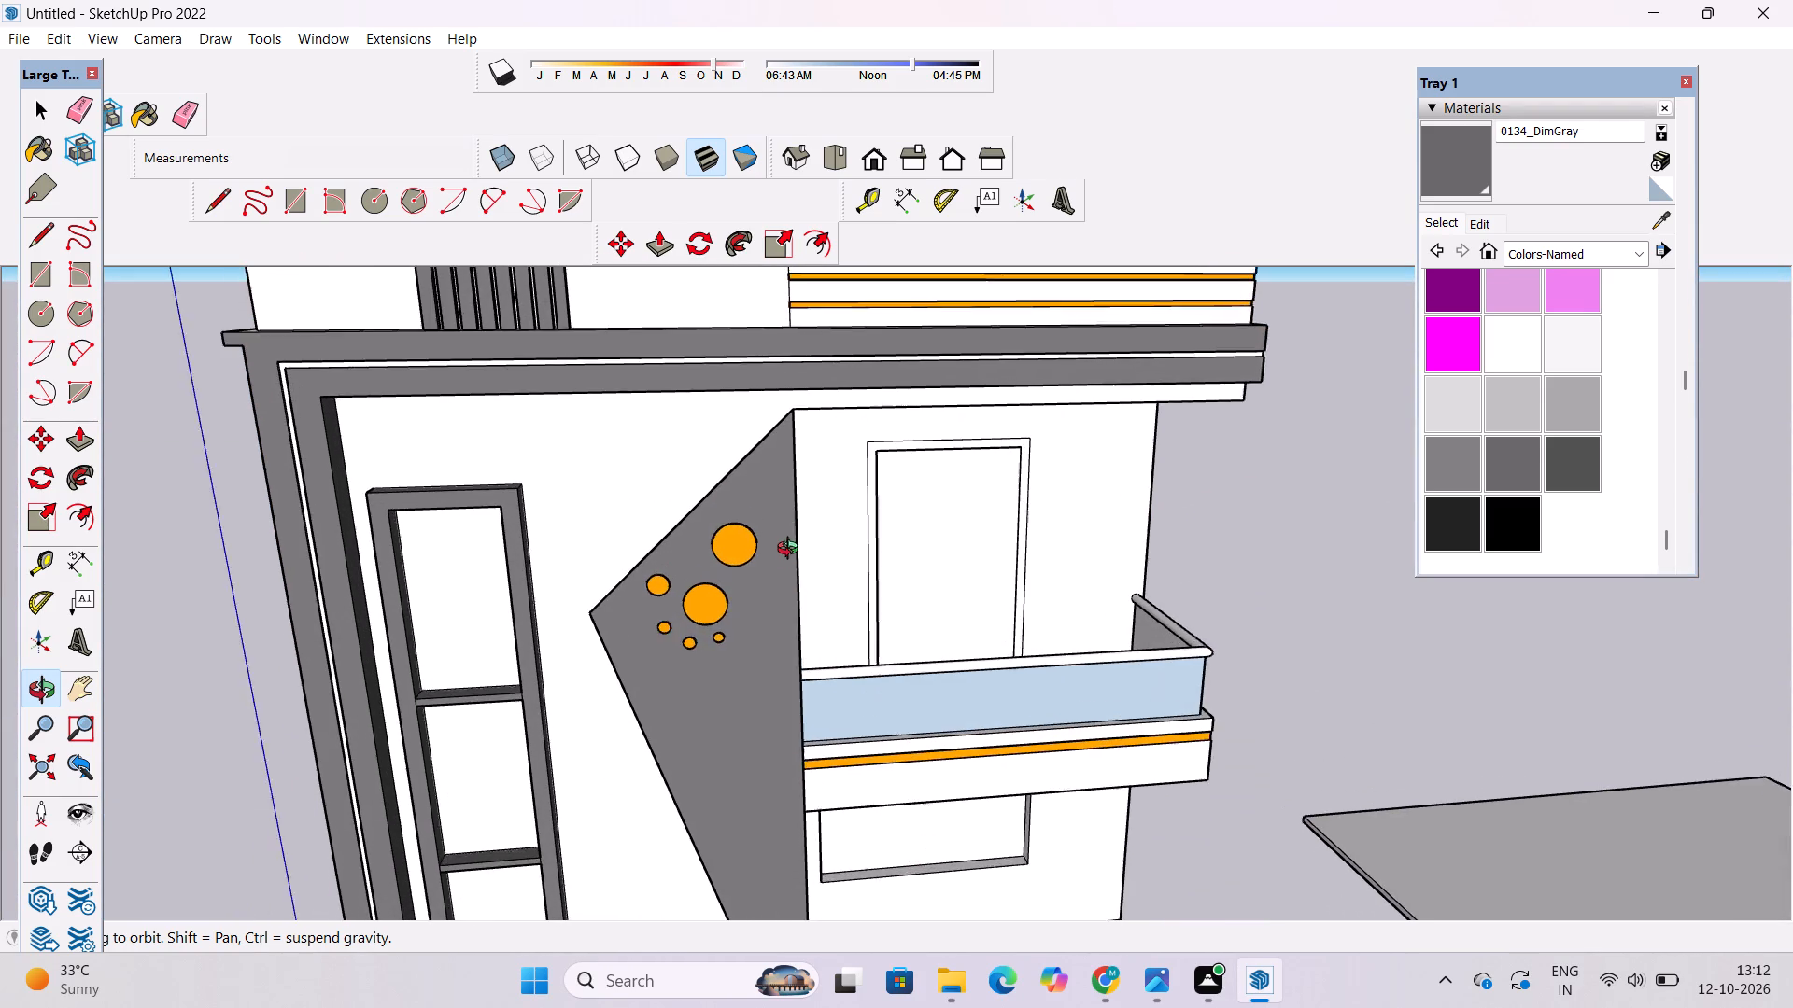
{"action": "scroll", "coordinate": [792, 551], "scroll_direction": "up", "scroll_amount": 1}
{"action": "left_click_drag", "start_coordinate": [795, 550], "coordinate": [815, 615], "text": "shift"}
{"action": "scroll", "coordinate": [810, 611], "scroll_direction": "up", "scroll_amount": 4}
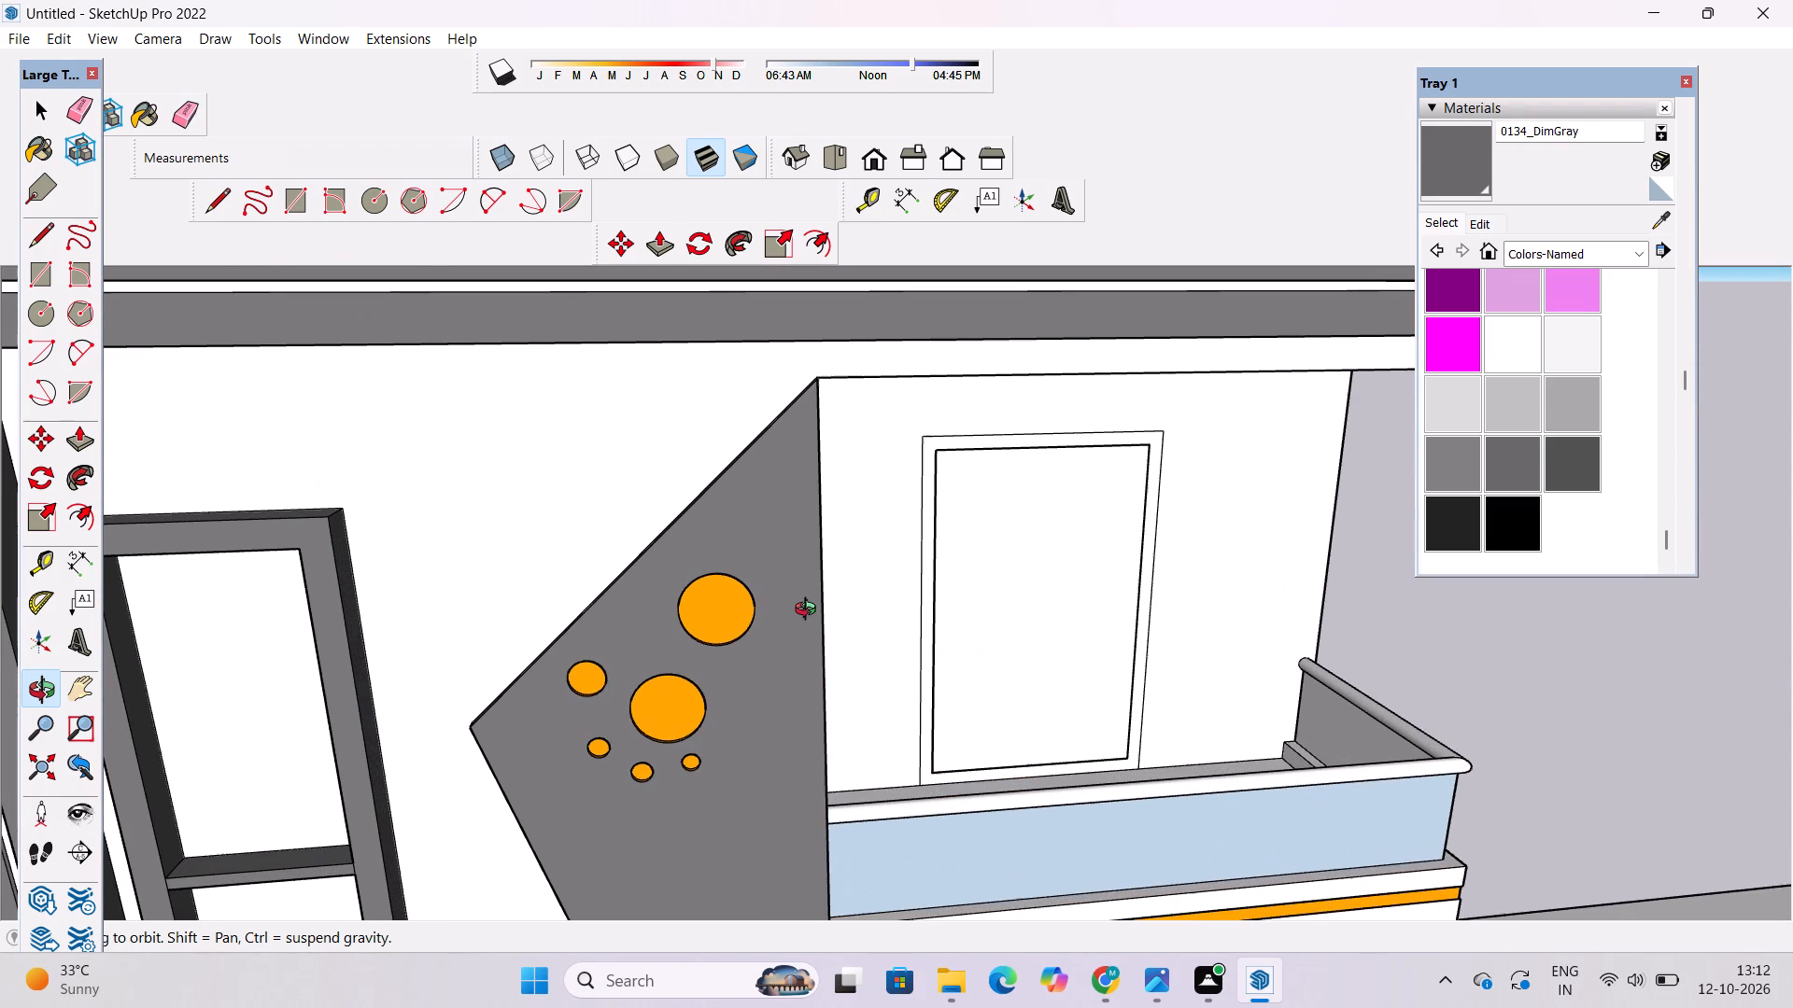
{"action": "scroll", "coordinate": [867, 616], "scroll_direction": "down", "scroll_amount": 2}
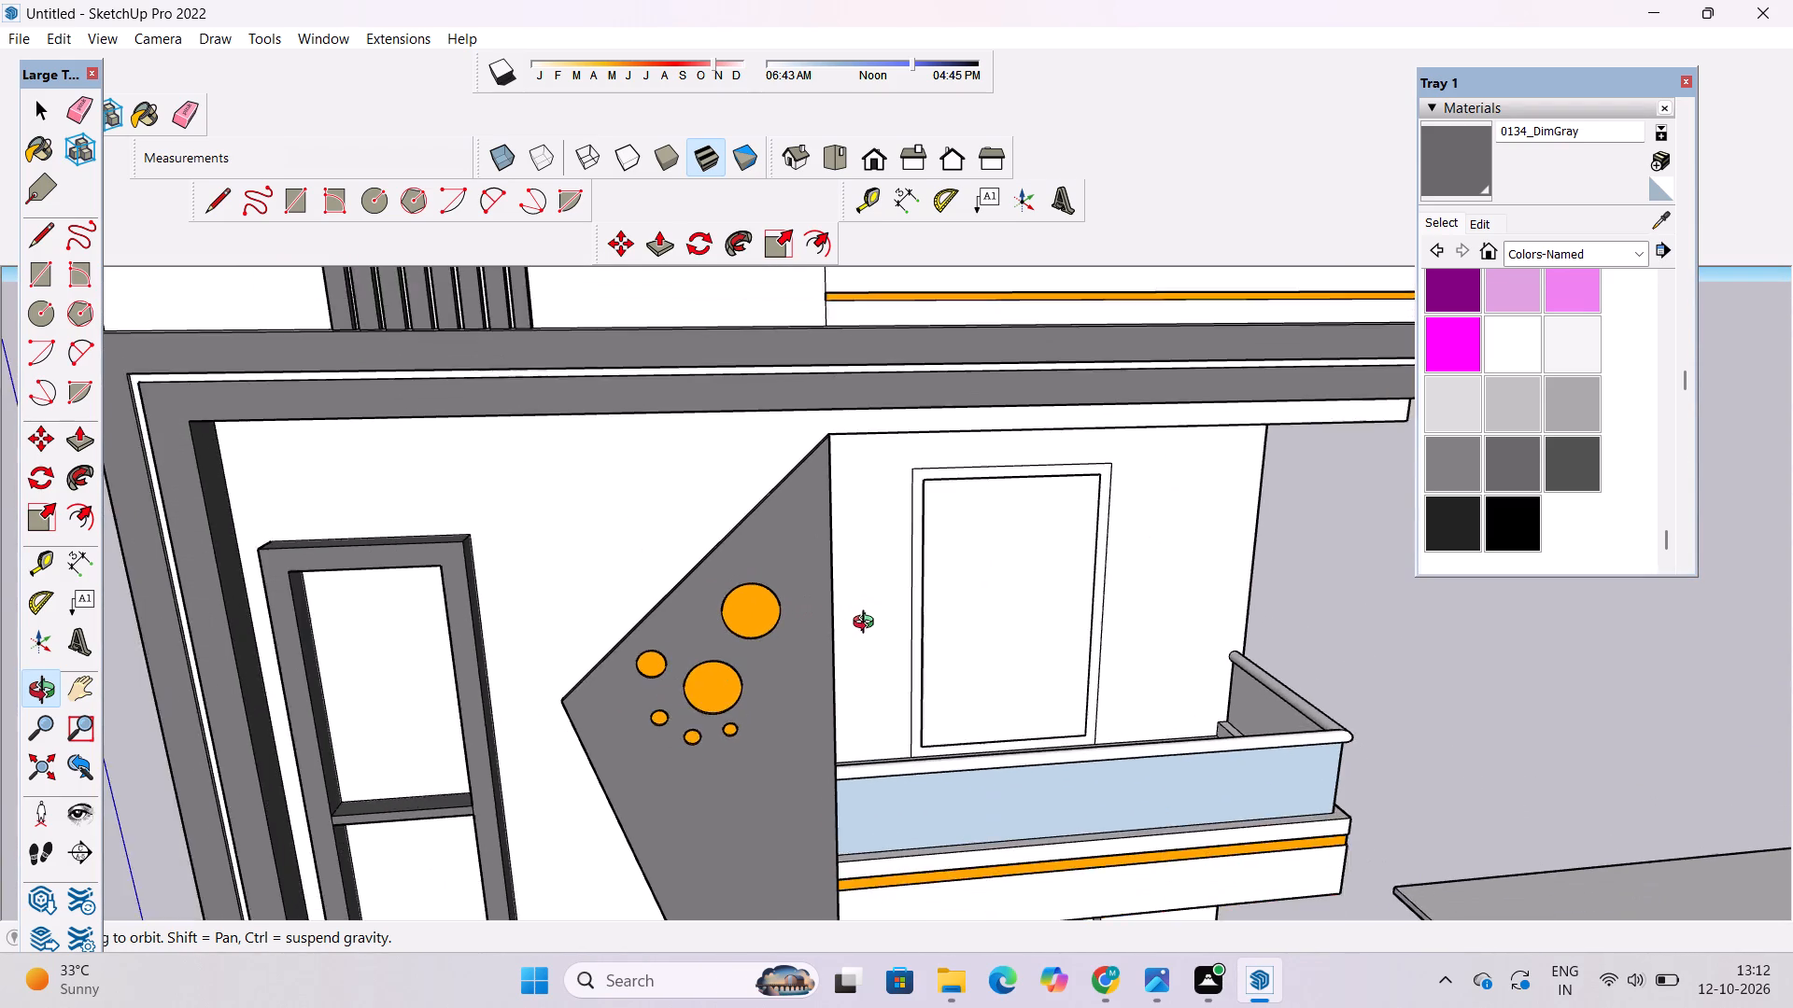
{"action": "scroll", "coordinate": [868, 624], "scroll_direction": "down", "scroll_amount": 5}
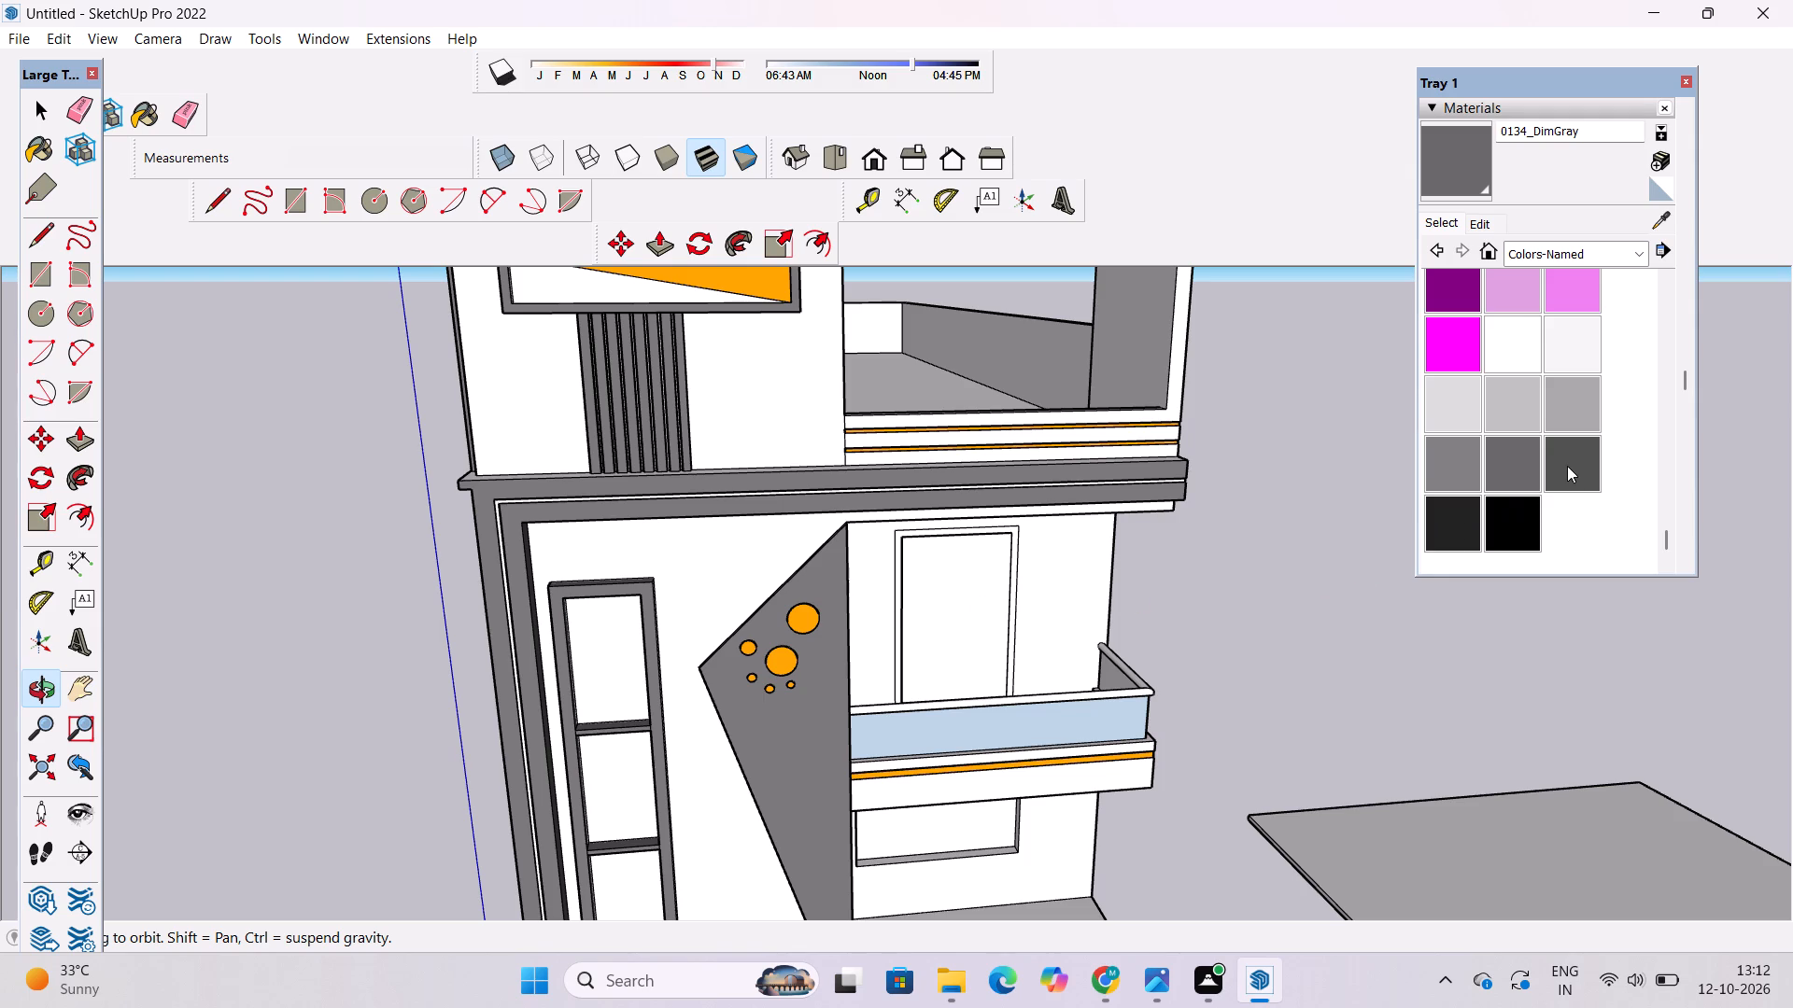
Choose the 0134_DimGray material for painting the house façade.
{"action": "left_click", "coordinate": [1509, 464]}
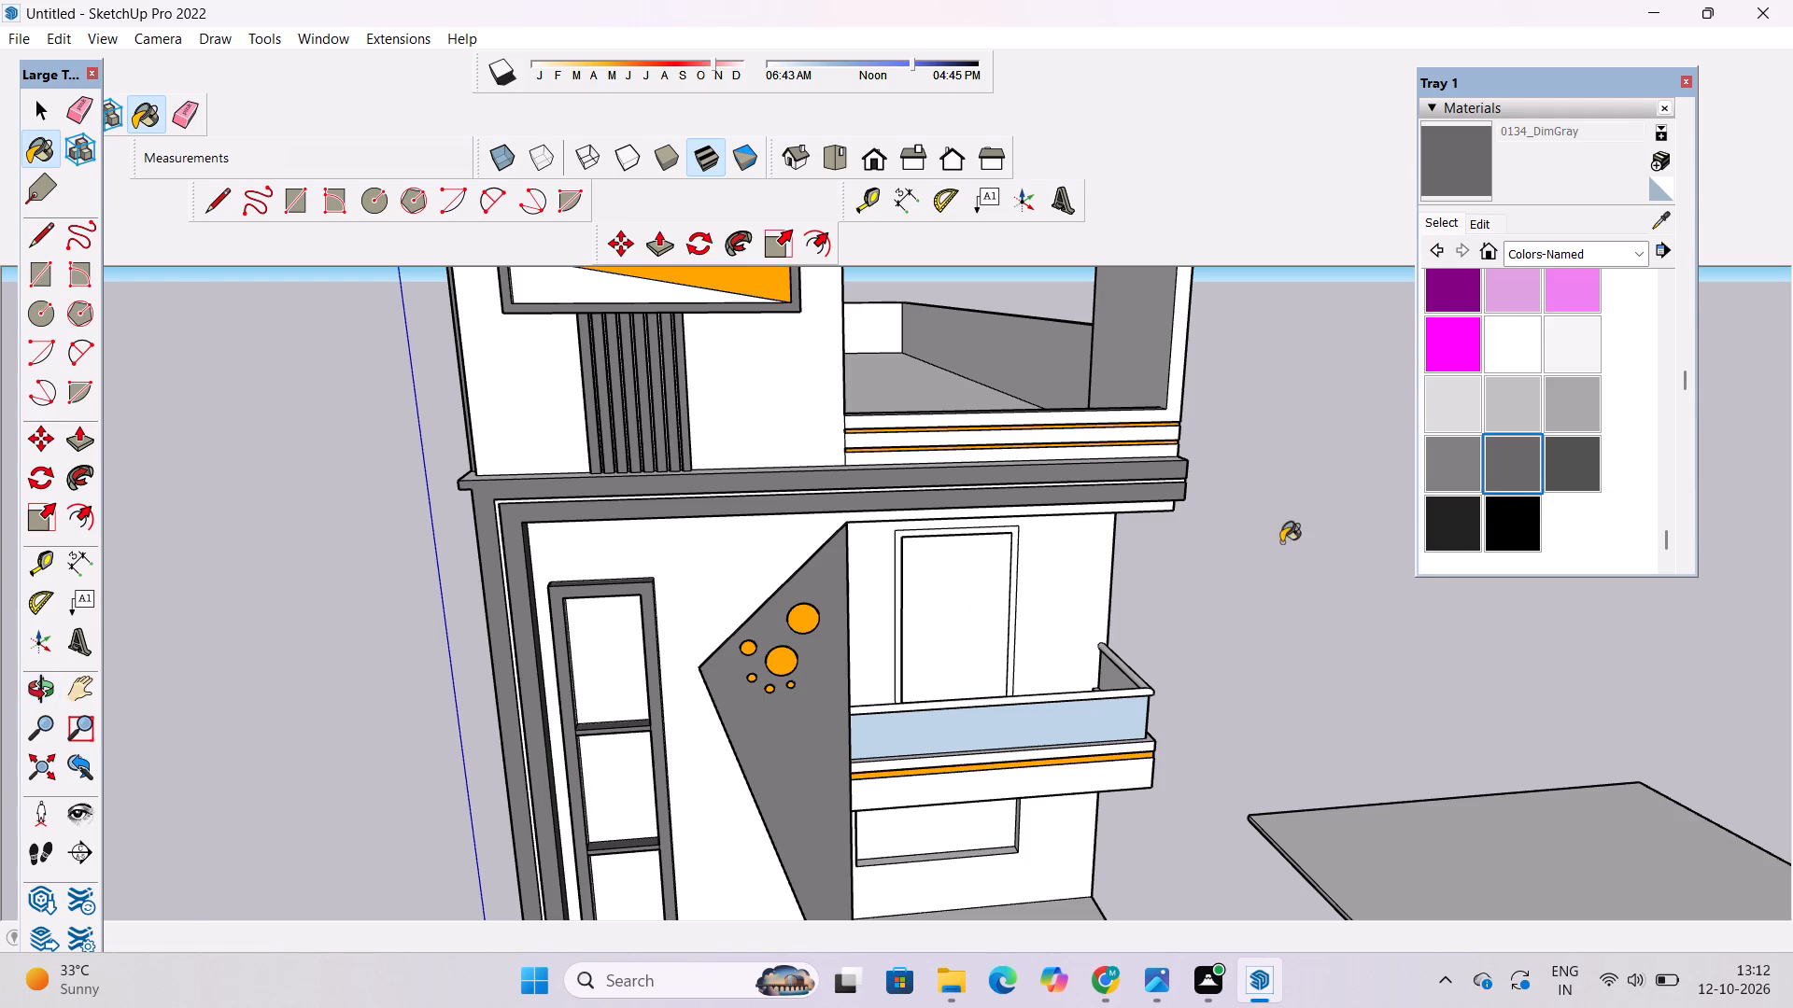
{"action": "scroll", "coordinate": [1207, 580], "scroll_direction": "down", "scroll_amount": 4}
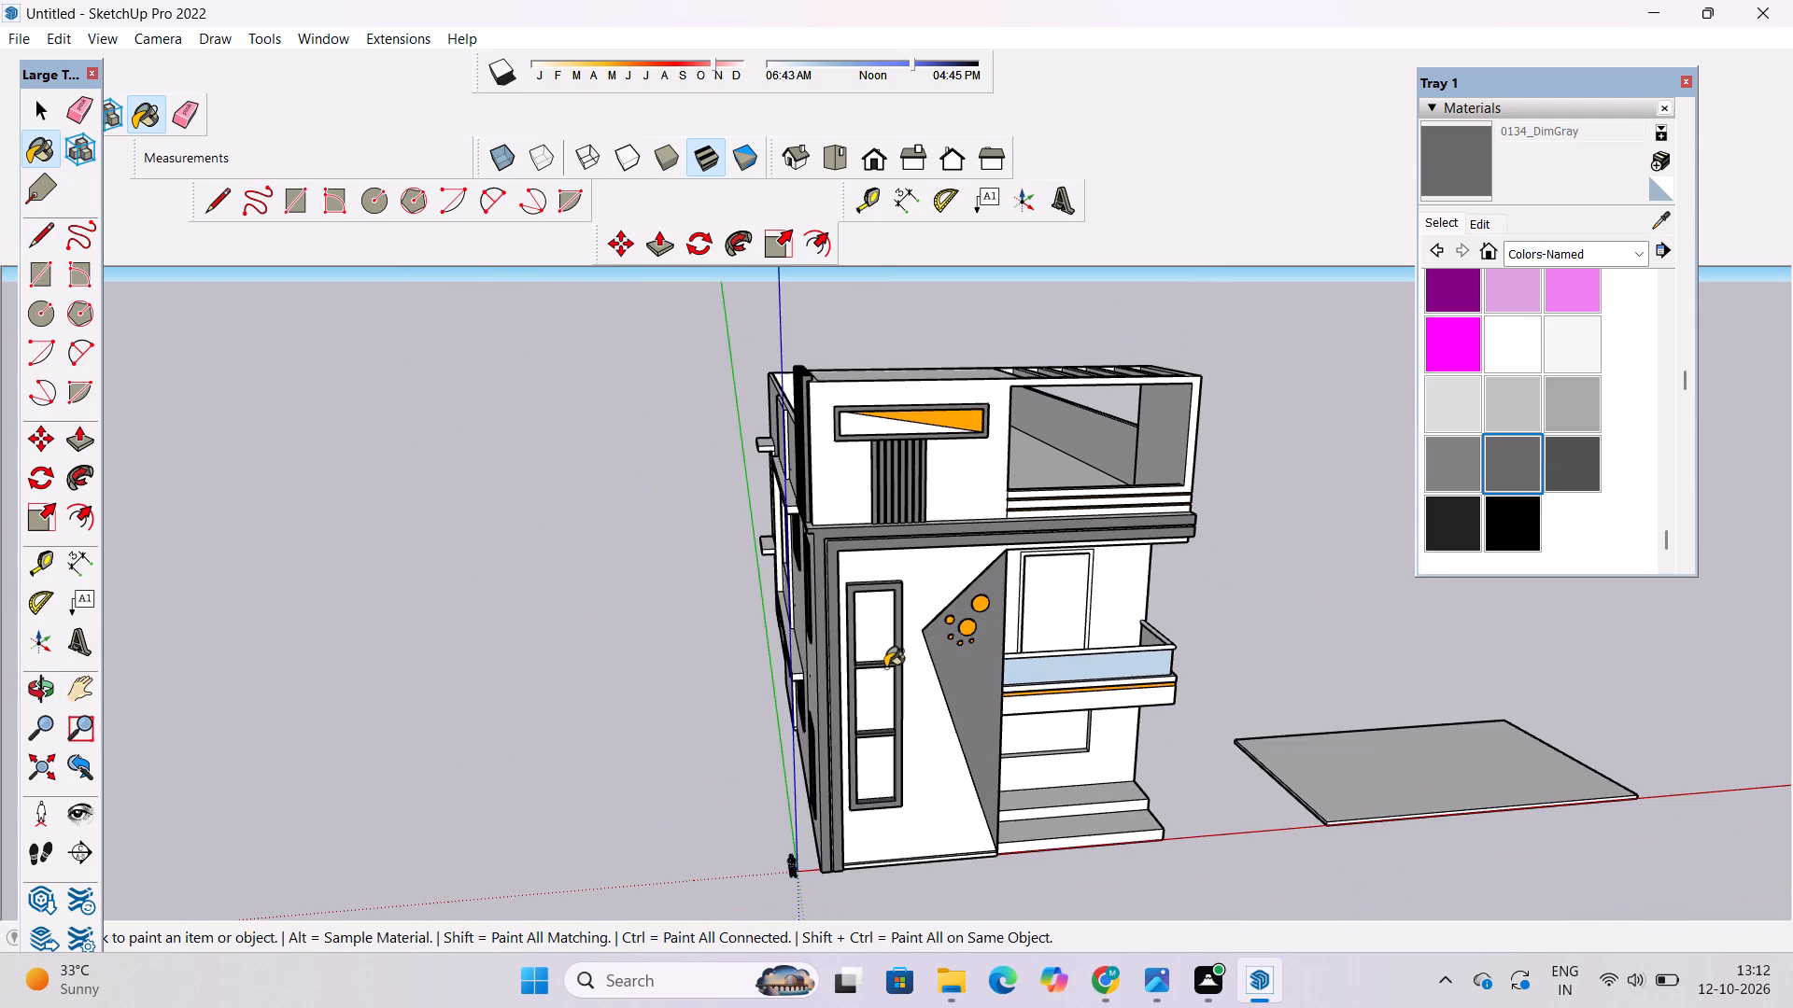
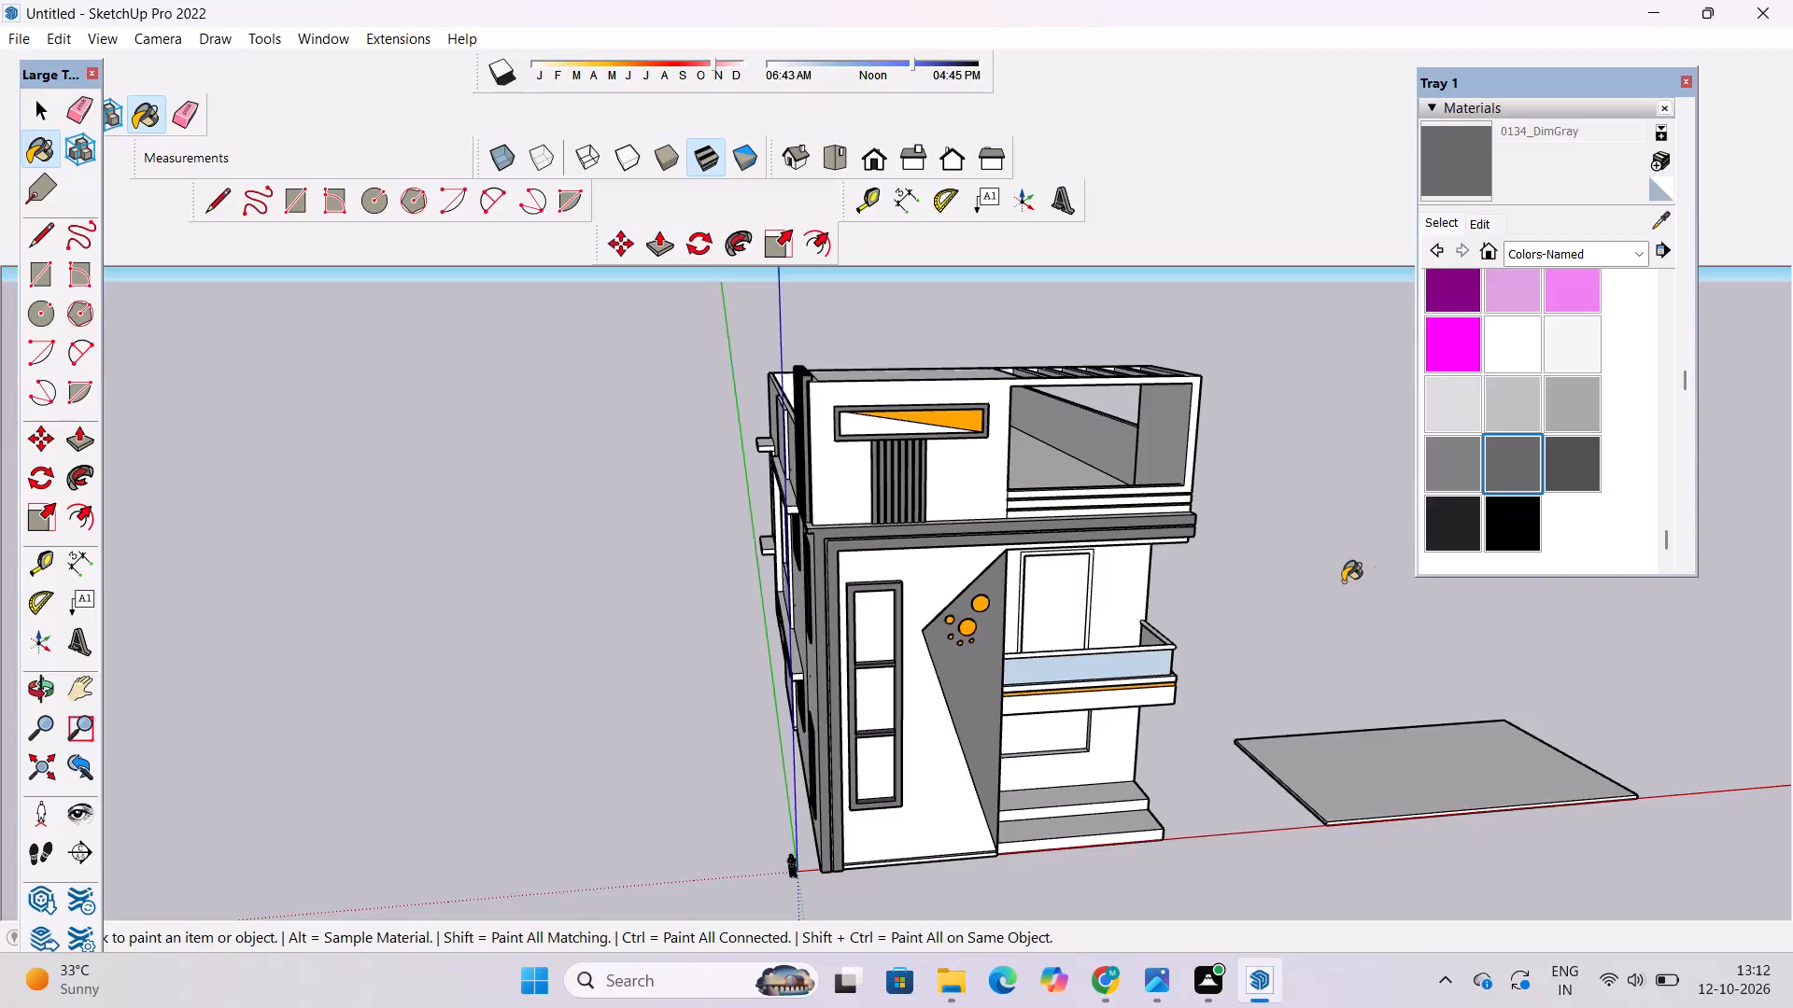
Paint the front face, top edge and outer side edge of the lower orange-accented side window's frame with 0135_DarkGray.
{"action": "left_click", "coordinate": [1567, 471]}
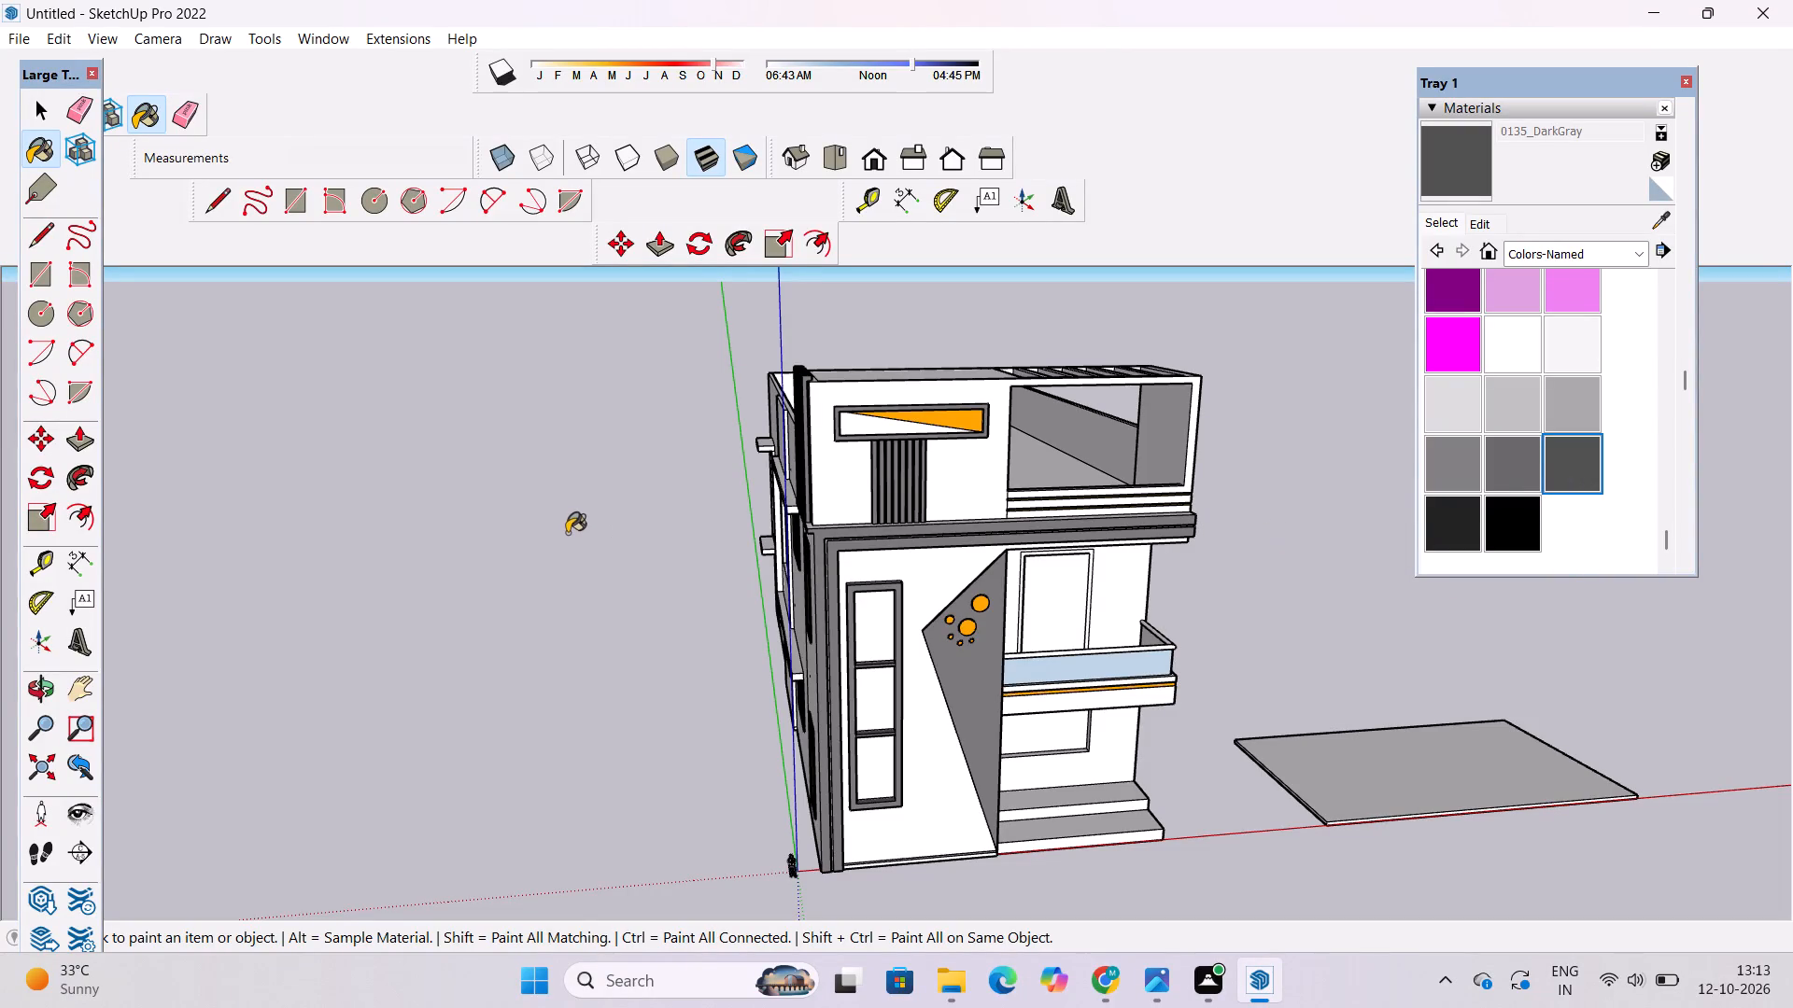
{"action": "key", "text": "o"}
{"action": "left_click_drag", "start_coordinate": [554, 578], "coordinate": [837, 565]}
{"action": "left_click_drag", "start_coordinate": [820, 666], "coordinate": [851, 554], "text": "shift"}
{"action": "scroll", "coordinate": [517, 549], "scroll_direction": "up", "scroll_amount": 4, "text": "shift"}
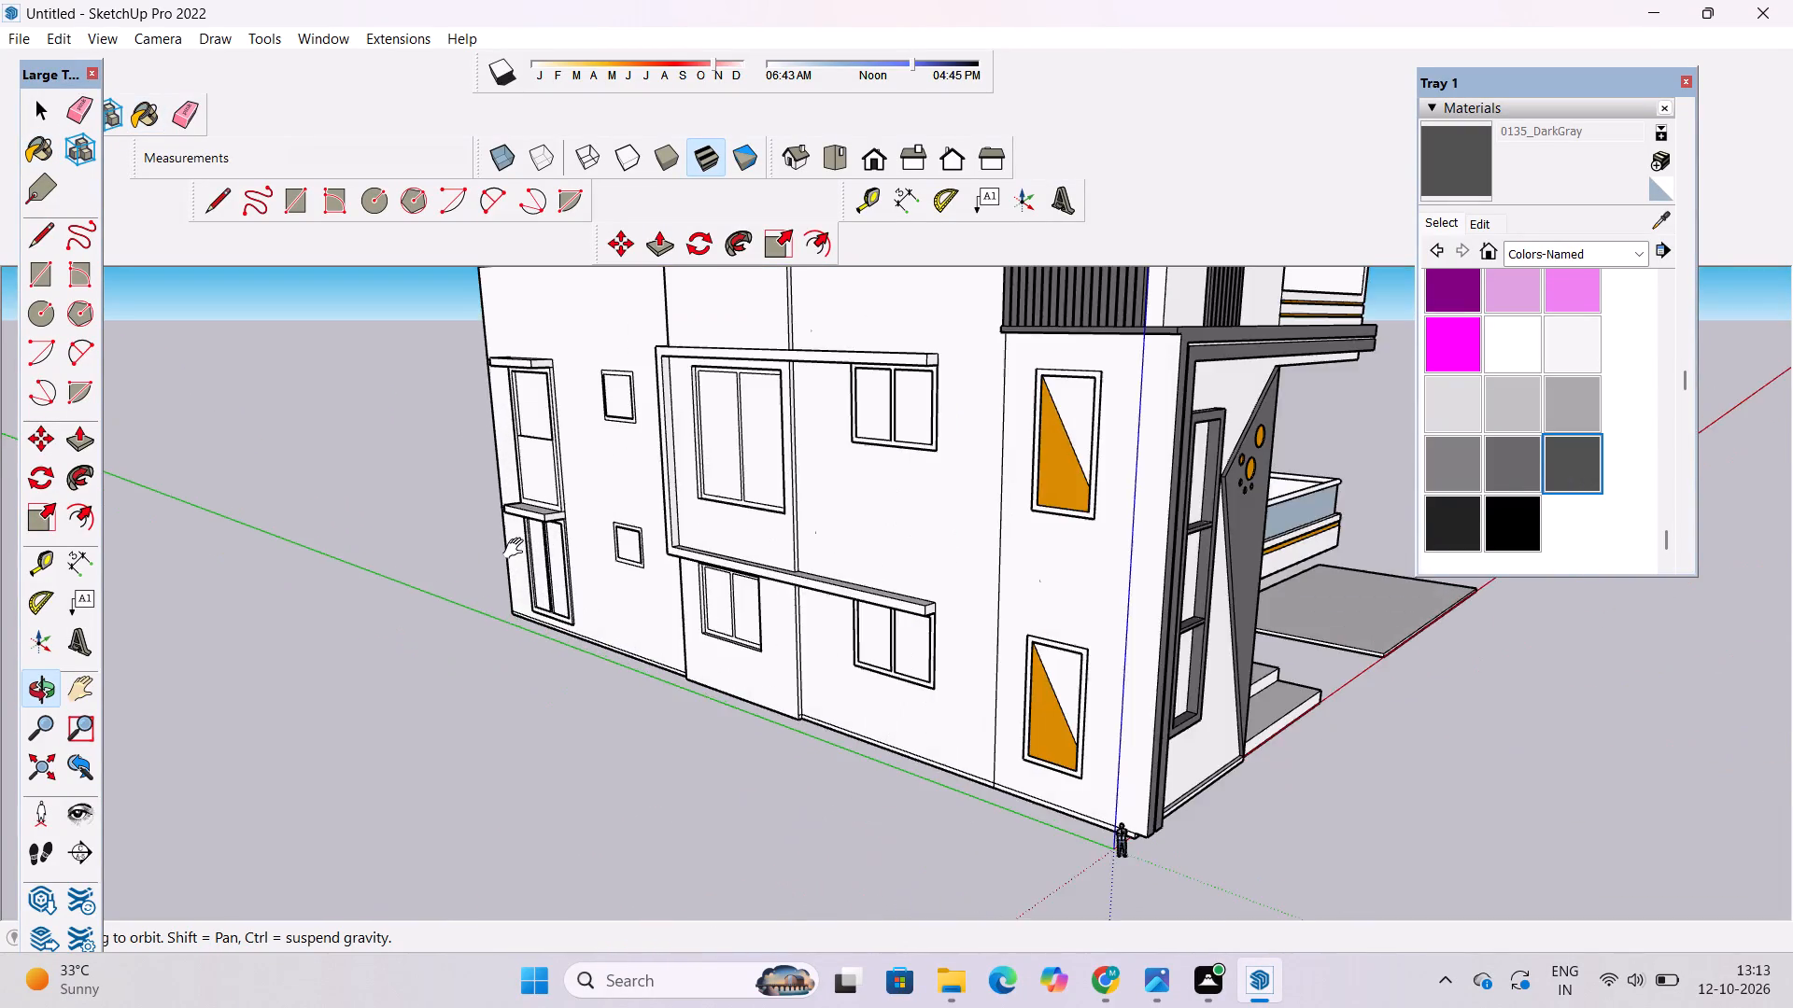
{"action": "left_click_drag", "start_coordinate": [627, 550], "coordinate": [685, 623], "text": "shift"}
{"action": "left_click_drag", "start_coordinate": [696, 640], "coordinate": [630, 629]}
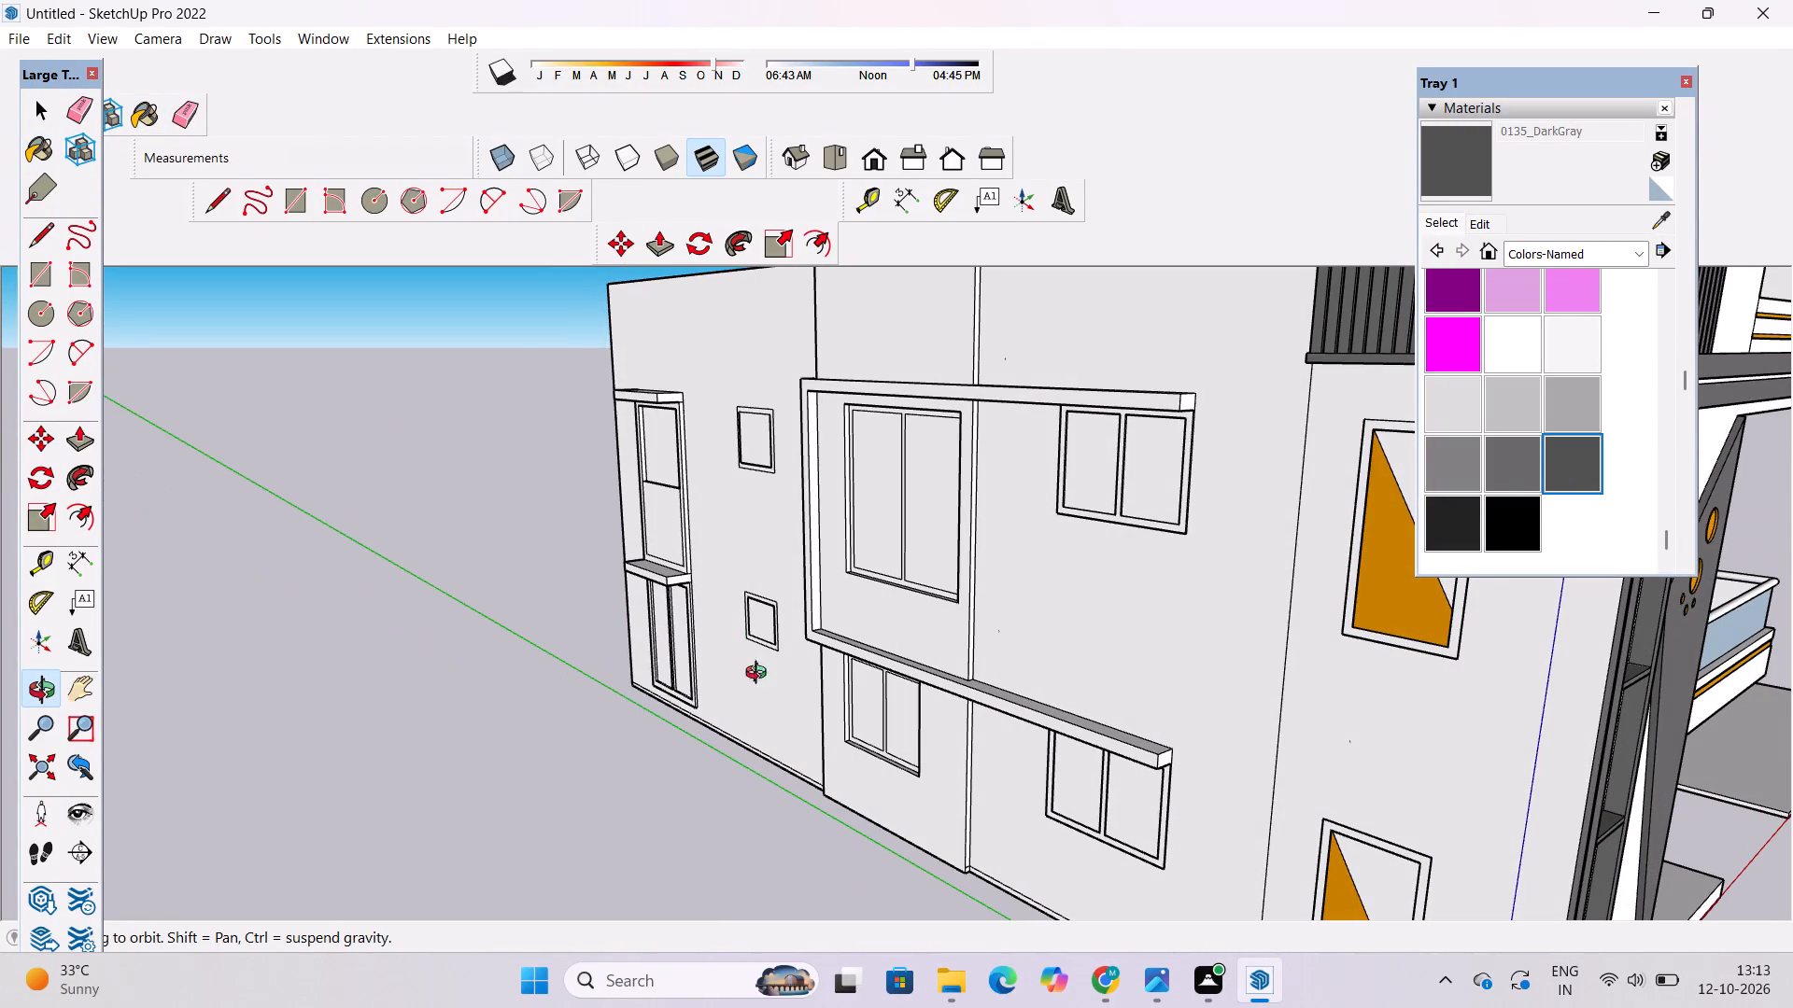
{"action": "scroll", "coordinate": [481, 553], "scroll_direction": "down", "scroll_amount": 5}
{"action": "left_click_drag", "start_coordinate": [725, 666], "coordinate": [642, 666]}
{"action": "left_click_drag", "start_coordinate": [682, 664], "coordinate": [586, 661]}
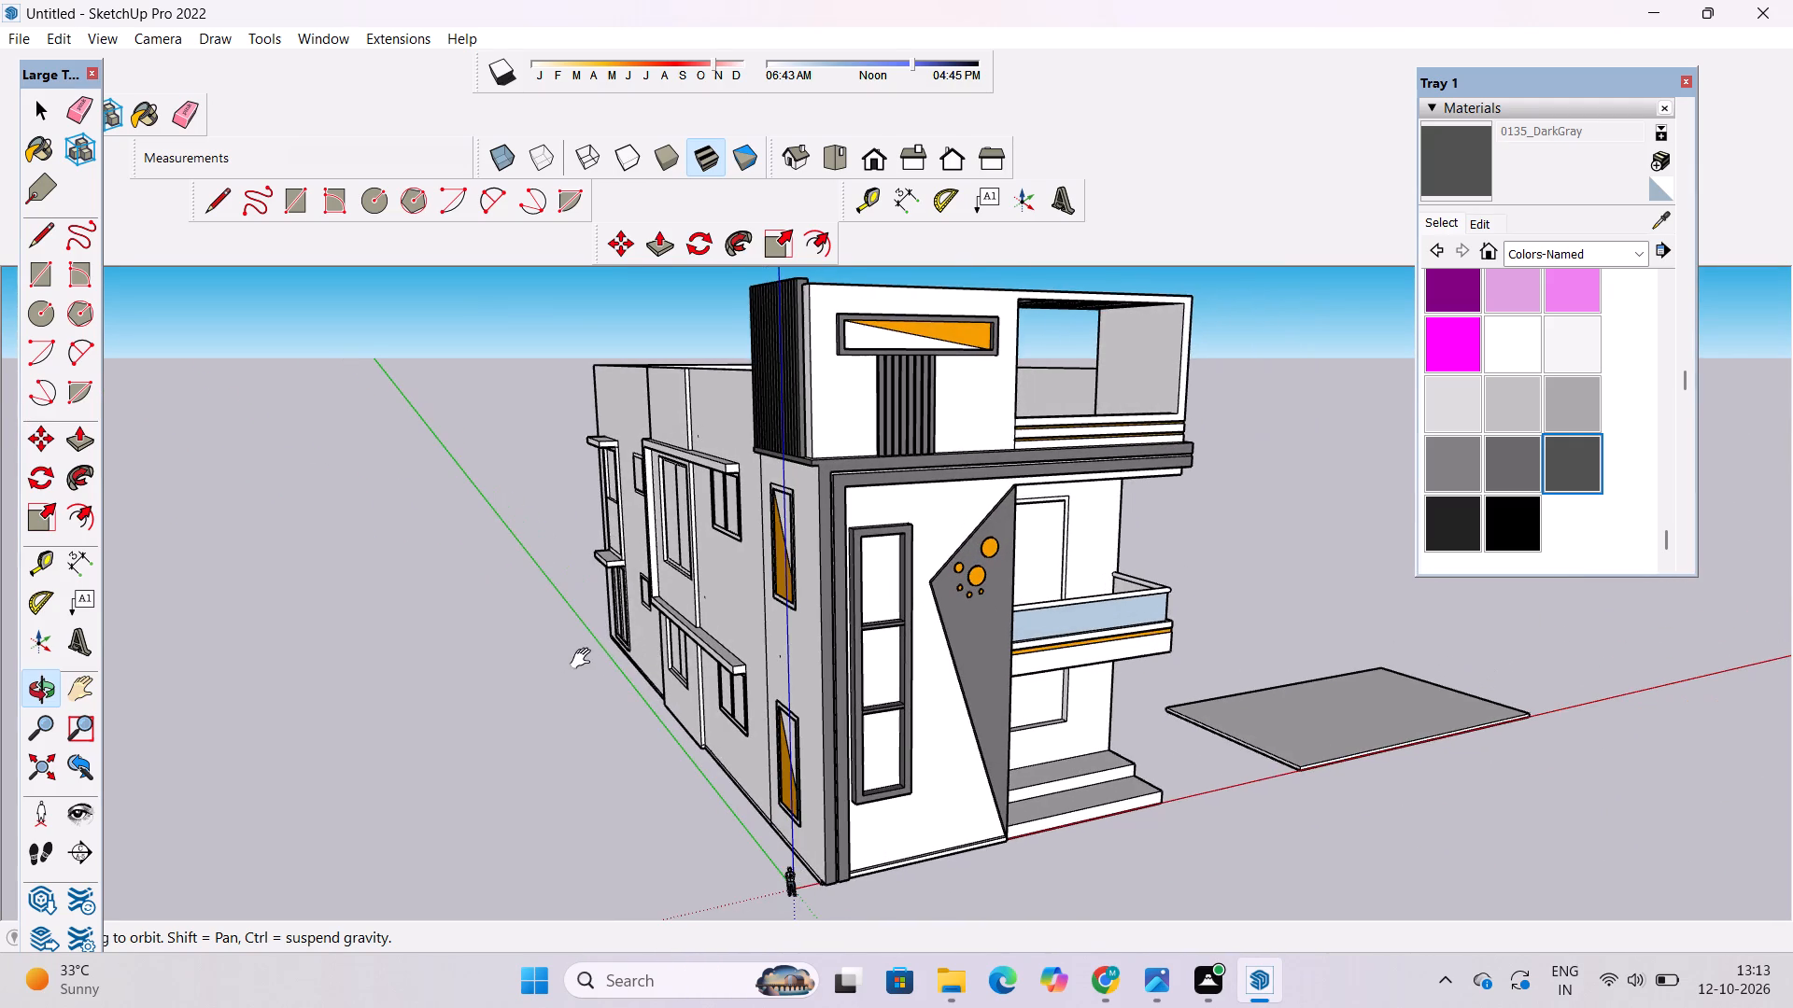
{"action": "left_click_drag", "start_coordinate": [600, 682], "coordinate": [599, 608], "text": "shift"}
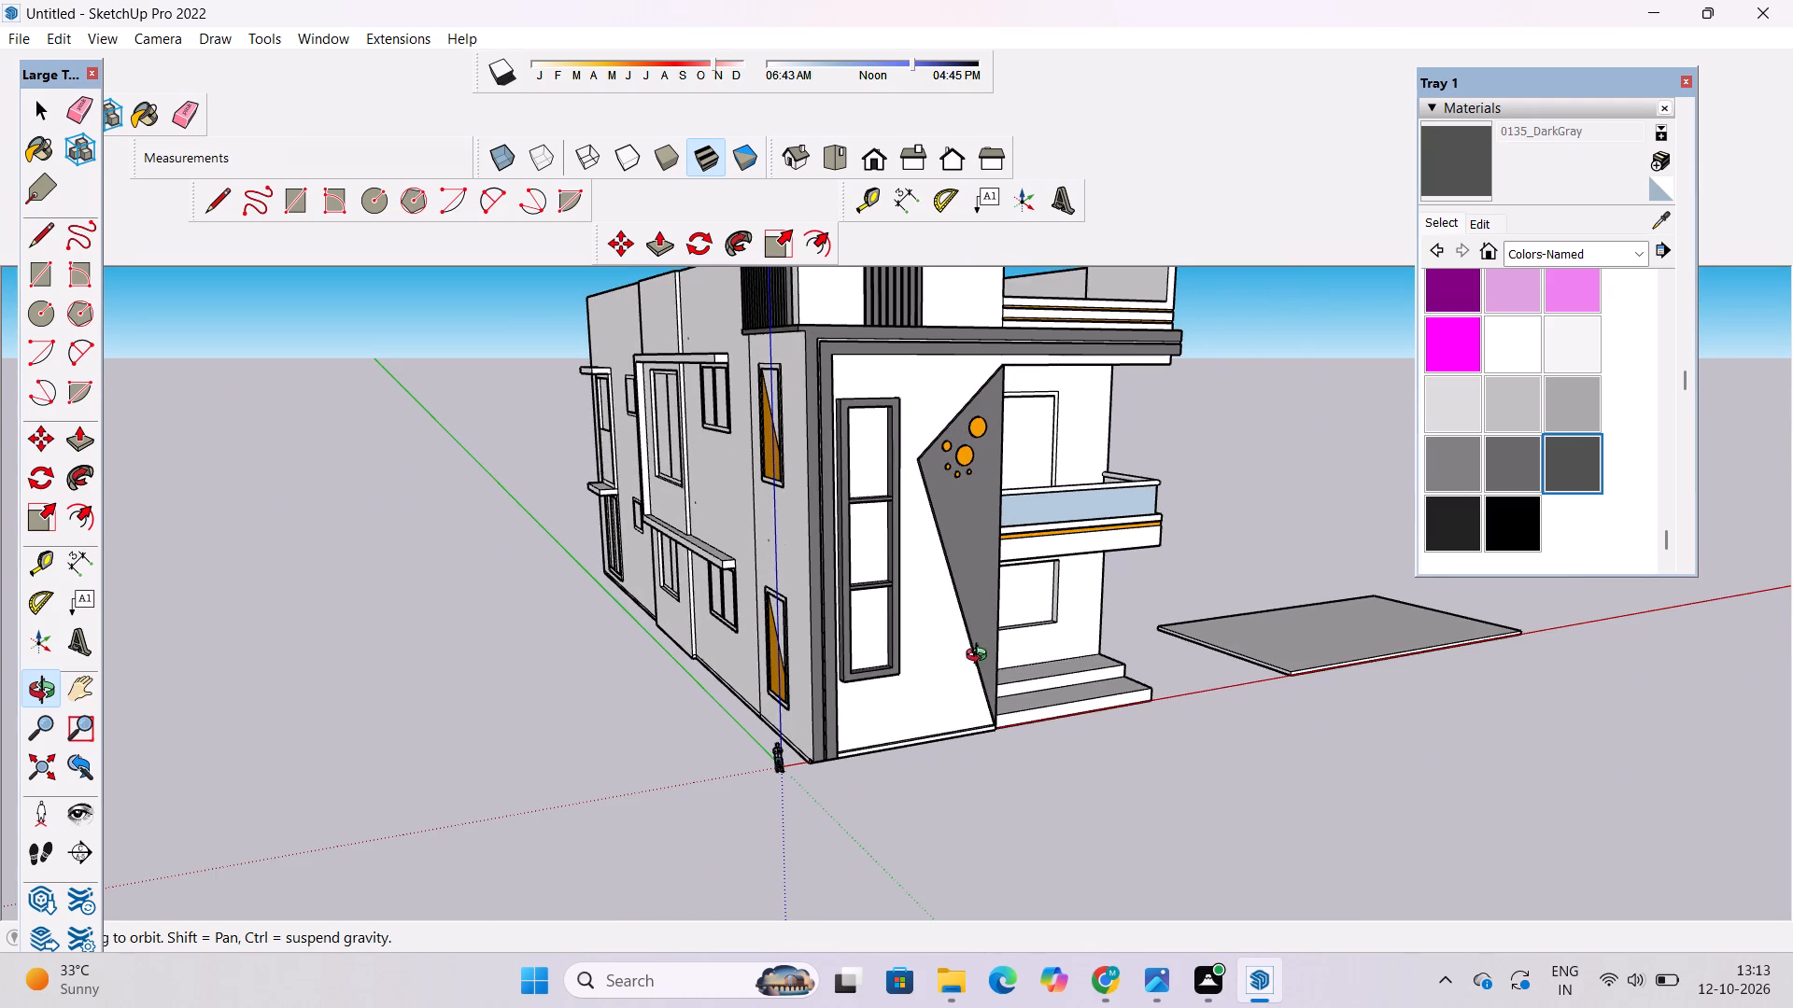
{"action": "scroll", "coordinate": [780, 651], "scroll_direction": "up", "scroll_amount": 5}
{"action": "left_click", "coordinate": [1450, 177]}
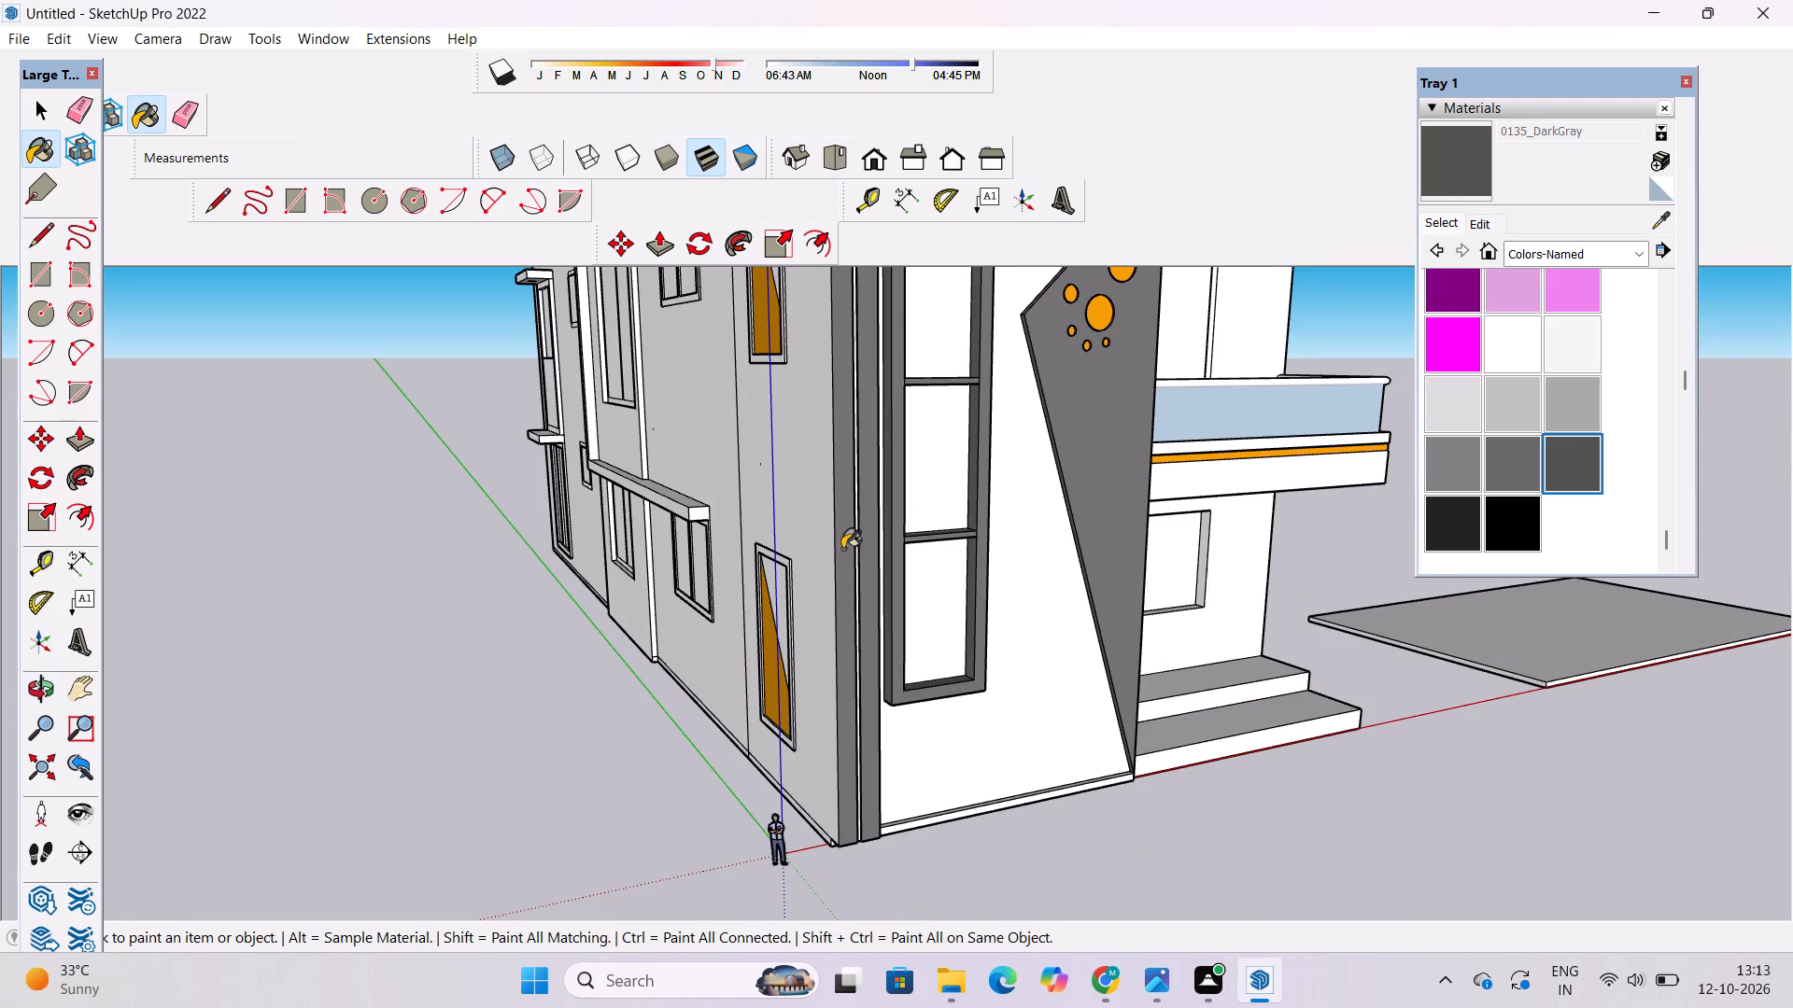
{"action": "scroll", "coordinate": [785, 569], "scroll_direction": "up", "scroll_amount": 1}
{"action": "scroll", "coordinate": [785, 569], "scroll_direction": "down", "scroll_amount": 1}
{"action": "scroll", "coordinate": [785, 569], "scroll_direction": "up", "scroll_amount": 13}
{"action": "left_click", "coordinate": [784, 545]}
{"action": "scroll", "coordinate": [797, 531], "scroll_direction": "up", "scroll_amount": 10}
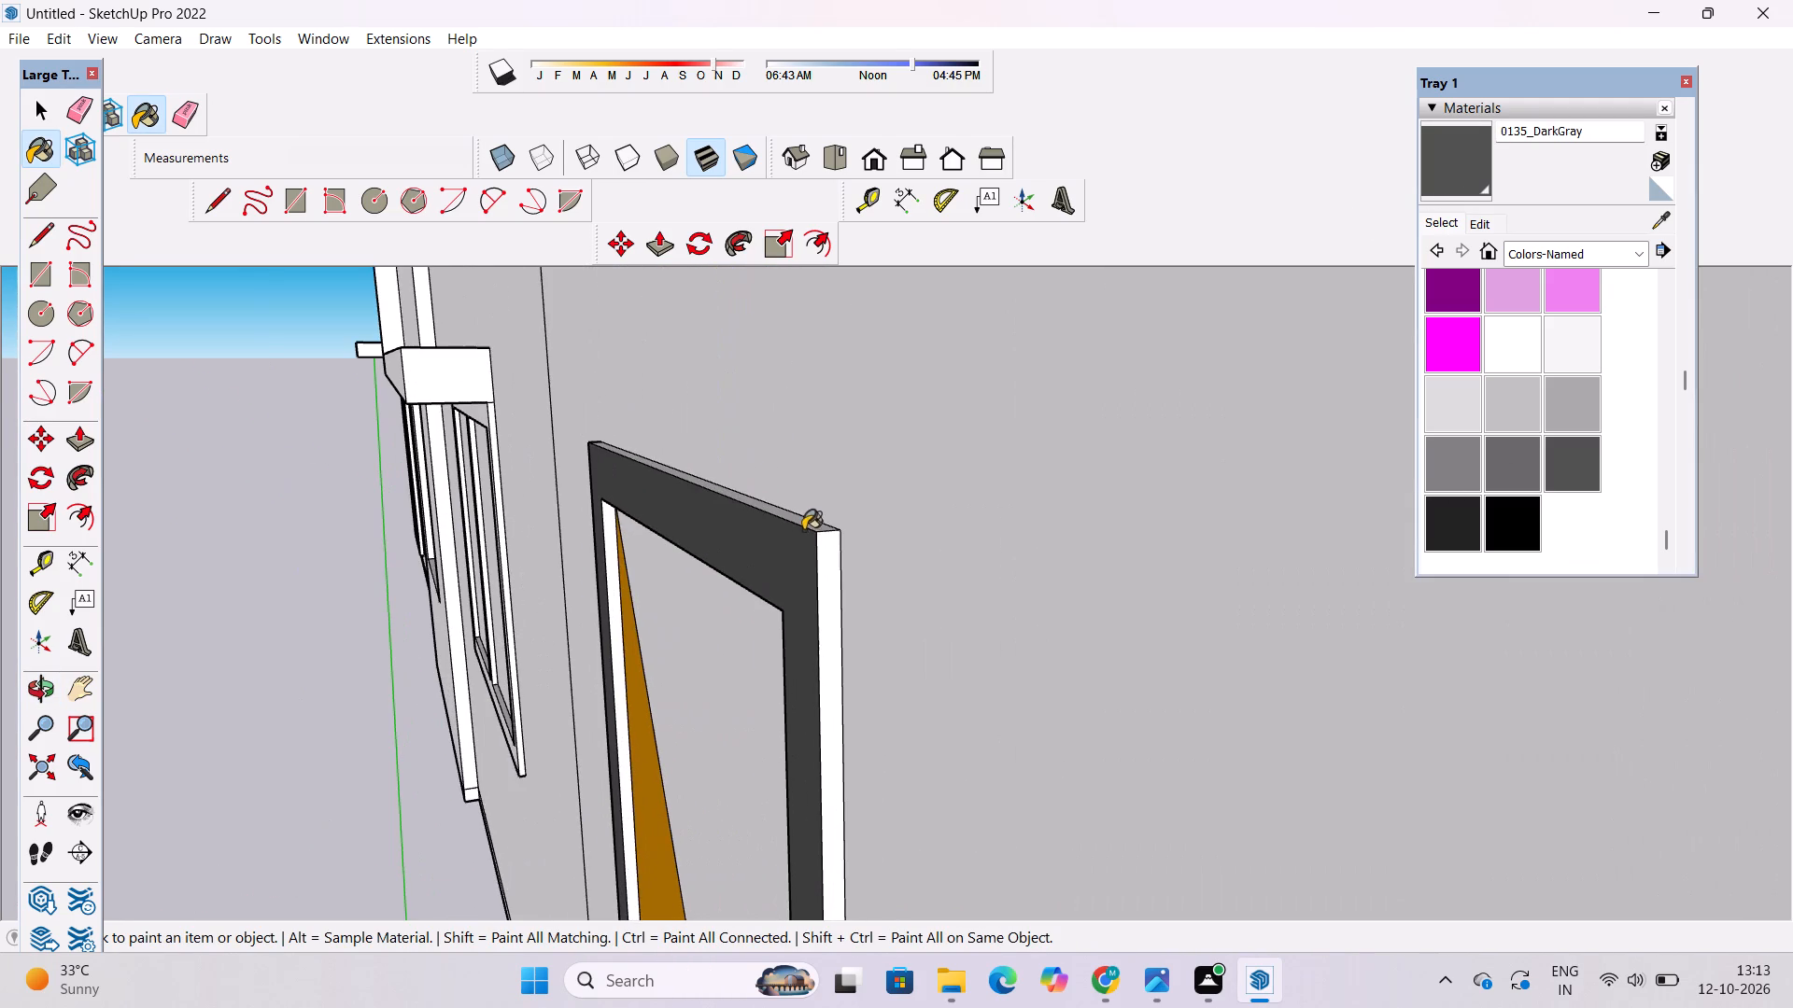
{"action": "left_click", "coordinate": [808, 525]}
{"action": "left_click", "coordinate": [817, 562]}
{"action": "left_click", "coordinate": [828, 563]}
{"action": "scroll", "coordinate": [805, 567], "scroll_direction": "down", "scroll_amount": 5}
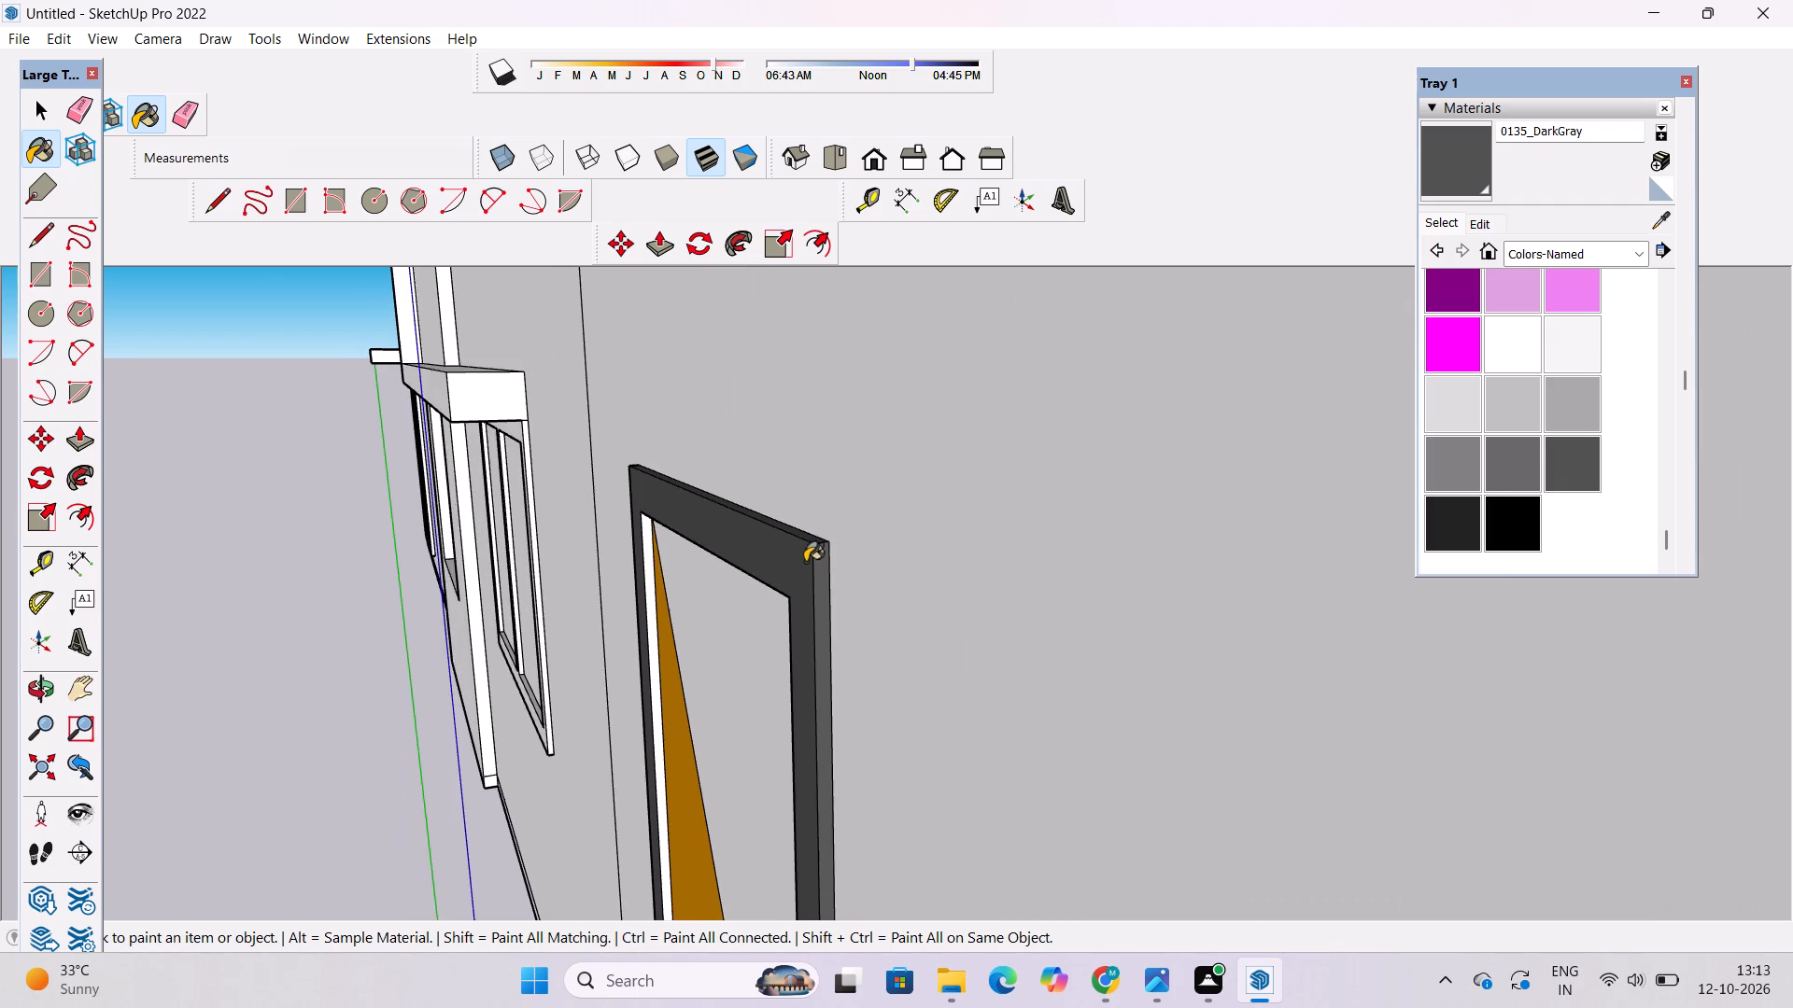
Paint the non-orange triangular half of the lower side window's pane and its inner side reveal with 0135_DarkGray.
{"action": "scroll", "coordinate": [806, 556], "scroll_direction": "down", "scroll_amount": 5}
{"action": "scroll", "coordinate": [720, 755], "scroll_direction": "up", "scroll_amount": 8}
{"action": "left_click", "coordinate": [844, 631]}
{"action": "scroll", "coordinate": [667, 675], "scroll_direction": "up", "scroll_amount": 5}
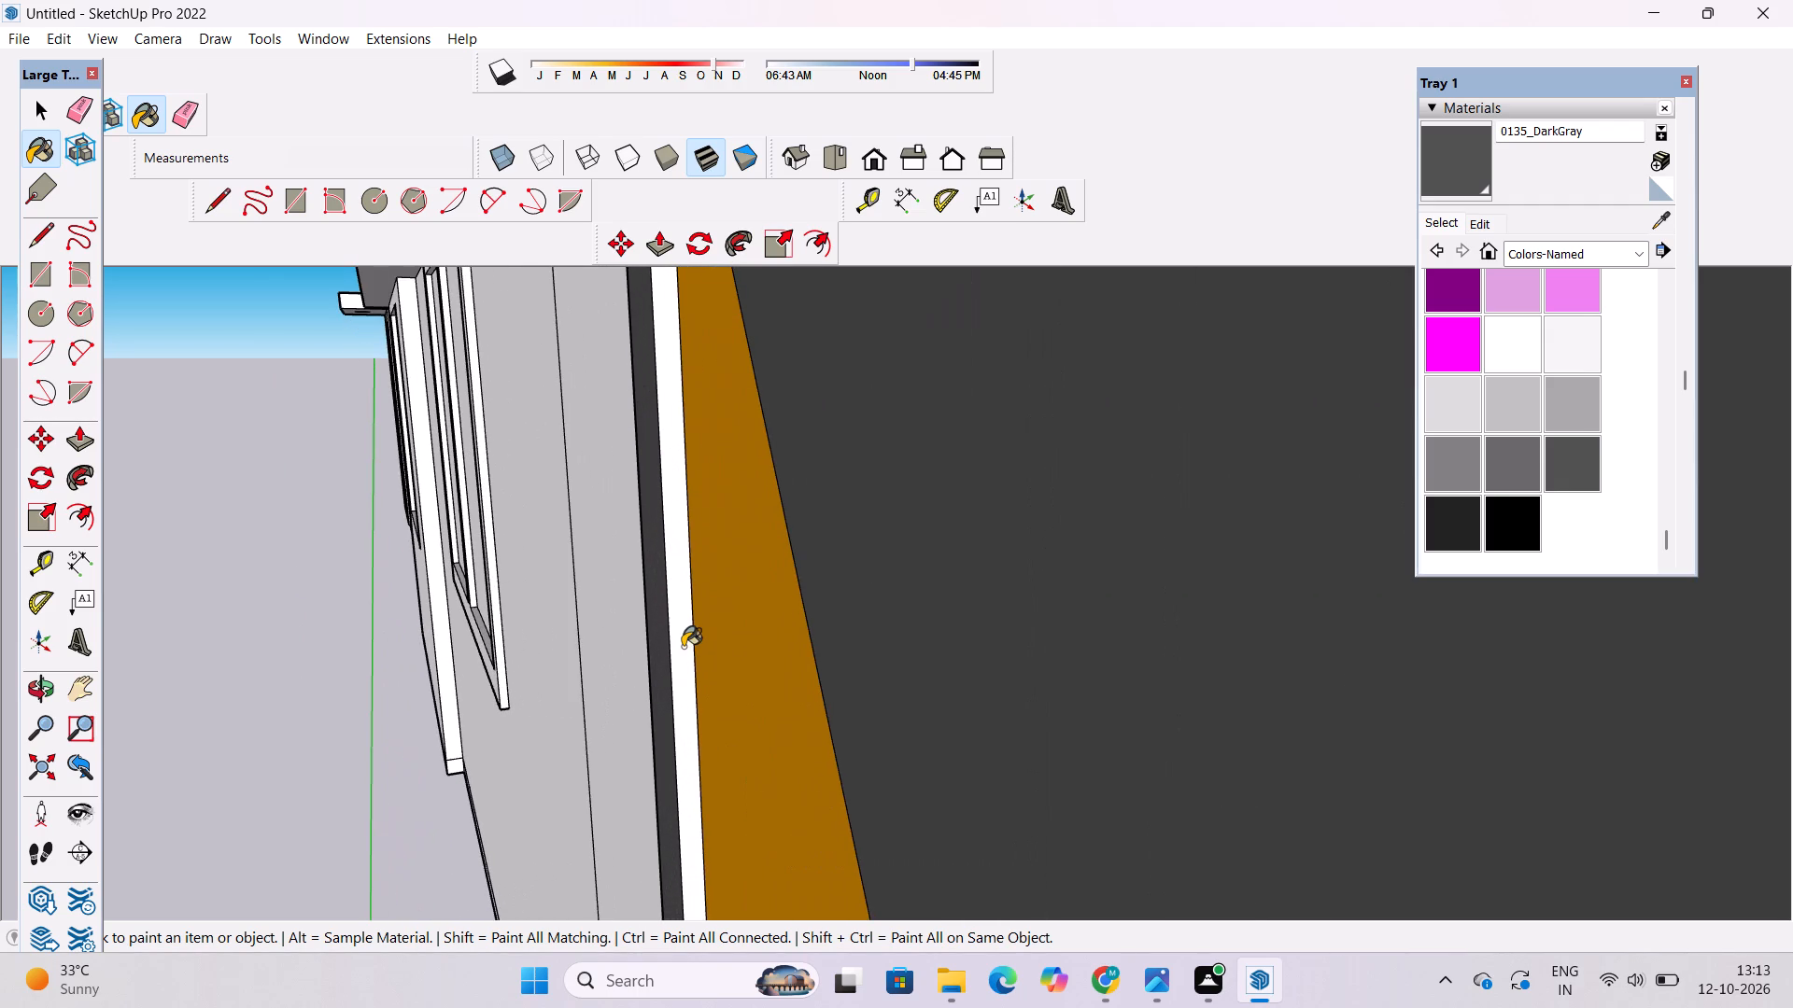
{"action": "left_click", "coordinate": [683, 647]}
{"action": "scroll", "coordinate": [848, 587], "scroll_direction": "down", "scroll_amount": 20}
{"action": "scroll", "coordinate": [848, 587], "scroll_direction": "down", "scroll_amount": 12}
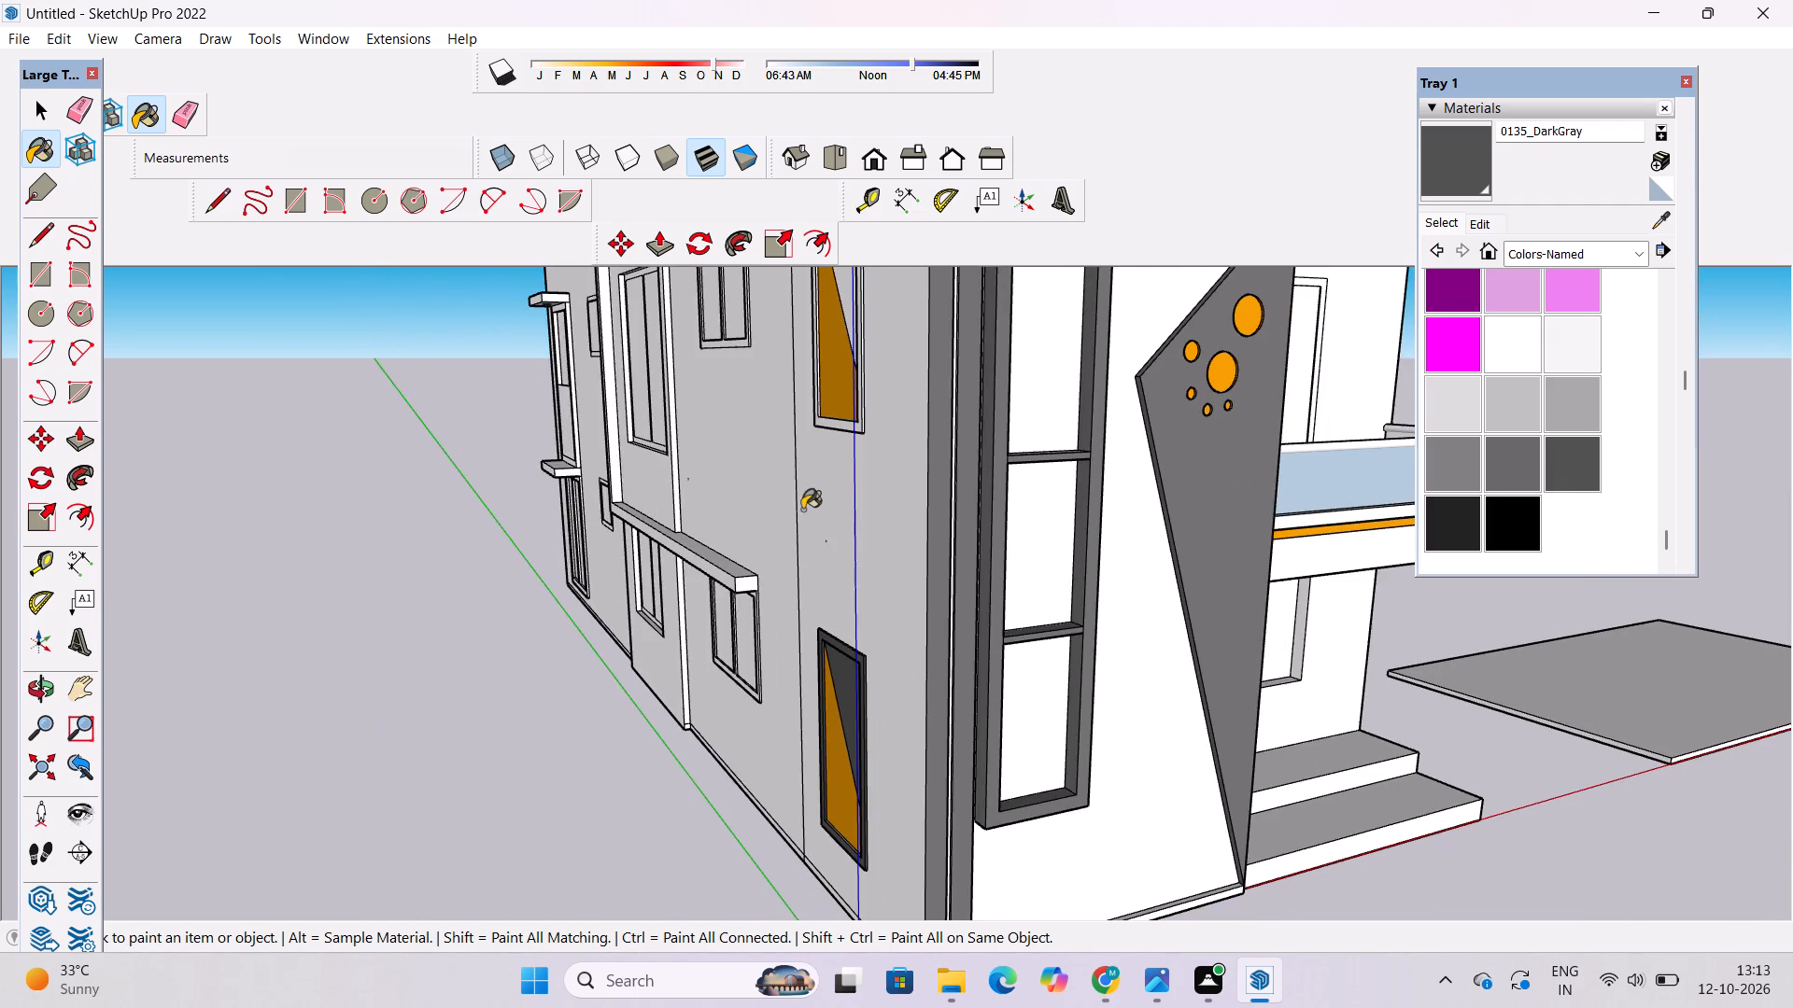
Paint the upper orange-accented side window's frame face, inner side reveal and non-orange triangular half of the pane with 0135_DarkGray.
{"action": "scroll", "coordinate": [765, 391], "scroll_direction": "up", "scroll_amount": 16}
{"action": "left_click", "coordinate": [926, 489]}
{"action": "scroll", "coordinate": [953, 443], "scroll_direction": "up", "scroll_amount": 10}
{"action": "left_click", "coordinate": [935, 458]}
{"action": "scroll", "coordinate": [734, 562], "scroll_direction": "down", "scroll_amount": 11}
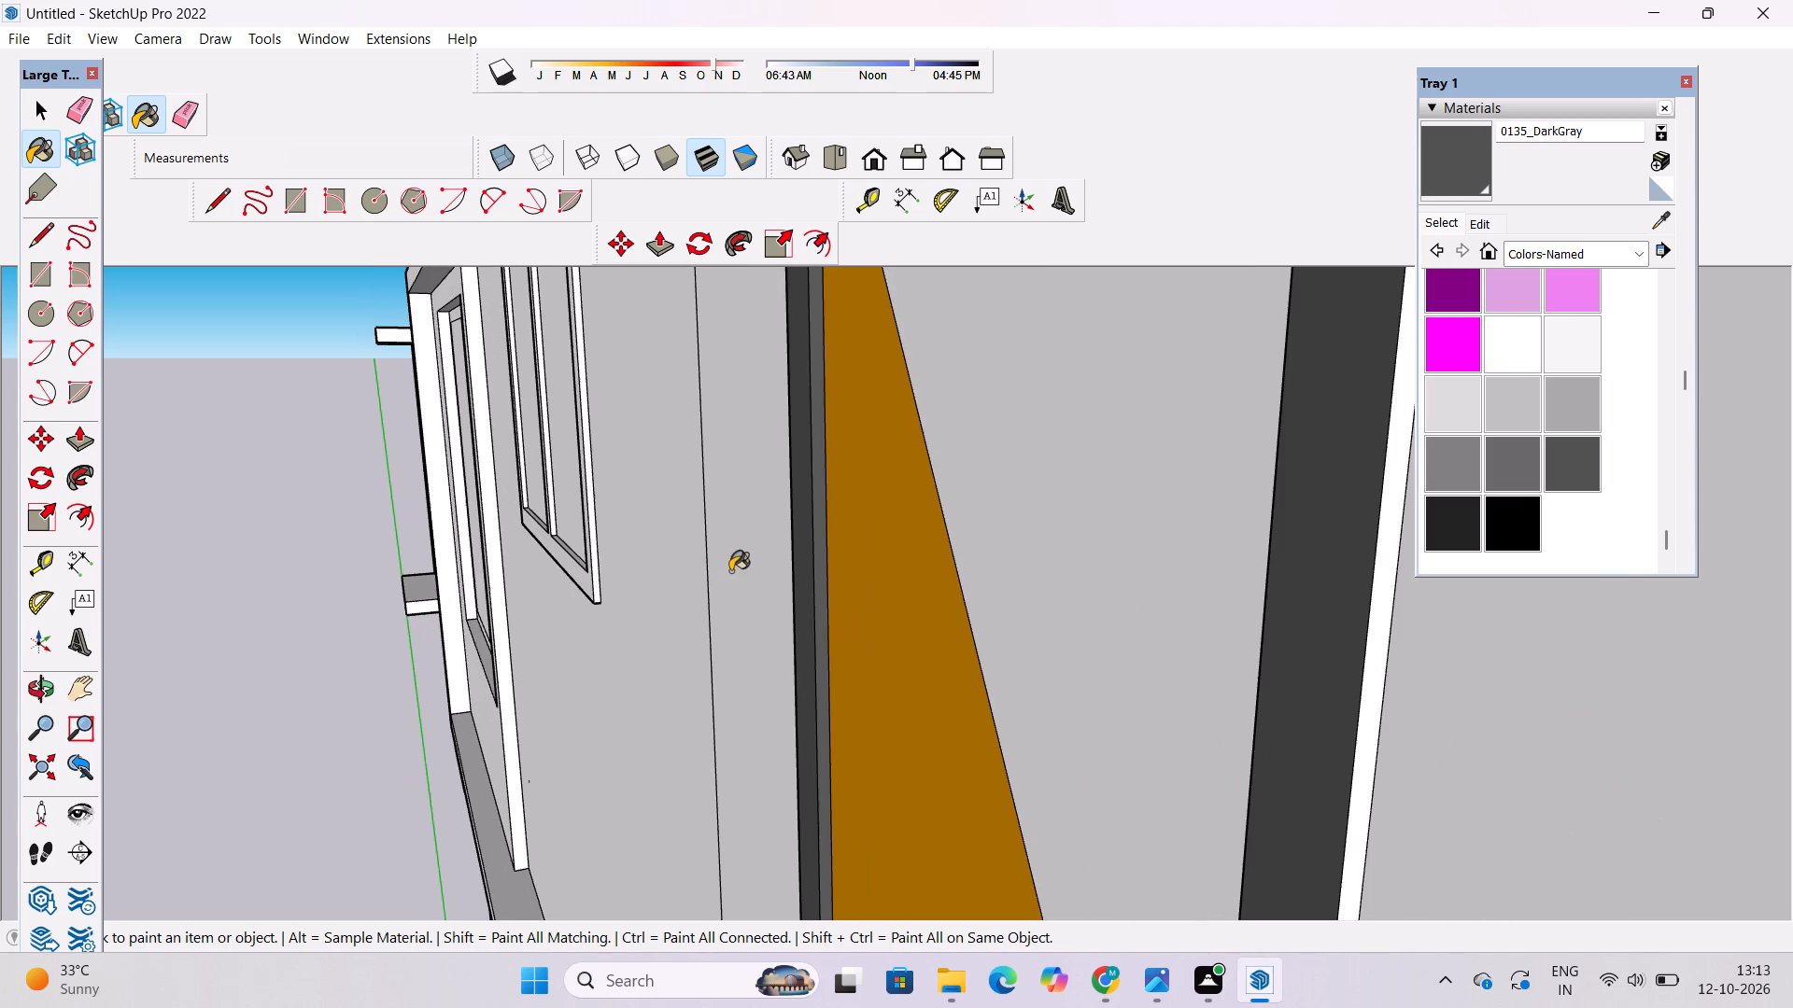
{"action": "left_click", "coordinate": [1092, 440]}
{"action": "scroll", "coordinate": [1040, 530], "scroll_direction": "down", "scroll_amount": 11}
{"action": "scroll", "coordinate": [1148, 585], "scroll_direction": "down", "scroll_amount": 5}
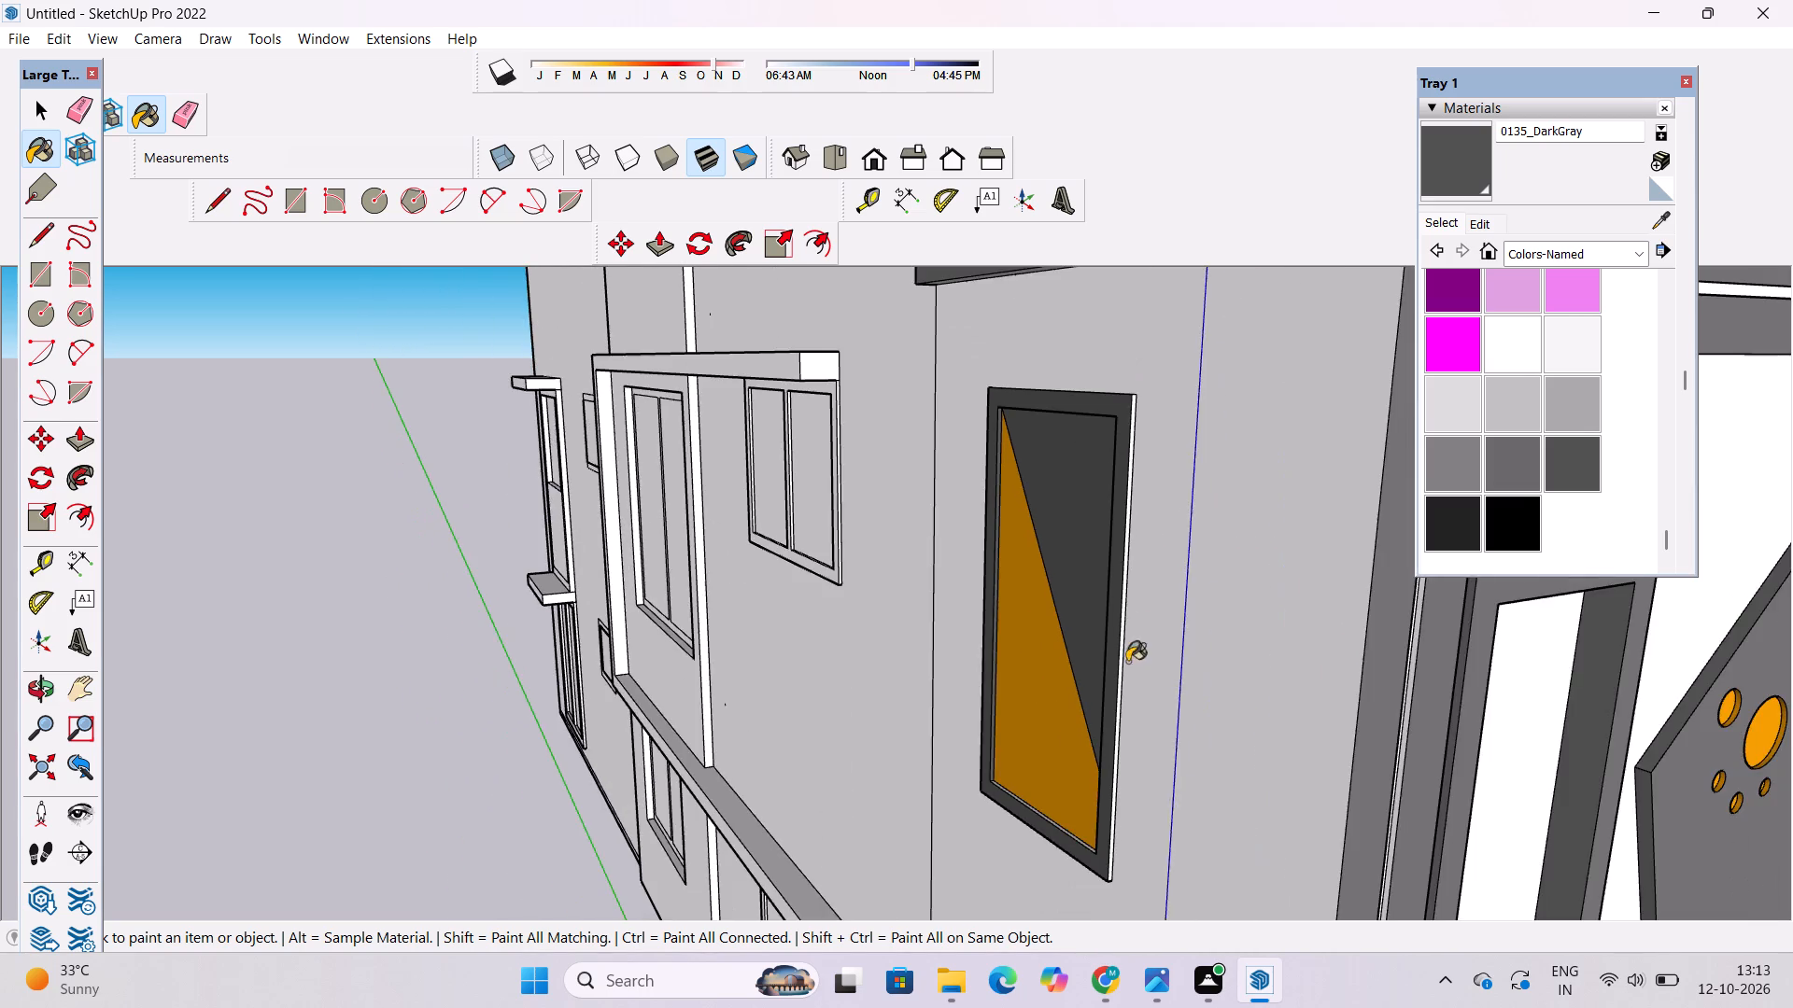
Paint the top edge, outer side edge nearest the front façade and bottom edge of the upper window's frame with 0135_DarkGray.
{"action": "scroll", "coordinate": [1102, 345], "scroll_direction": "up", "scroll_amount": 20}
{"action": "scroll", "coordinate": [1102, 345], "scroll_direction": "up", "scroll_amount": 13}
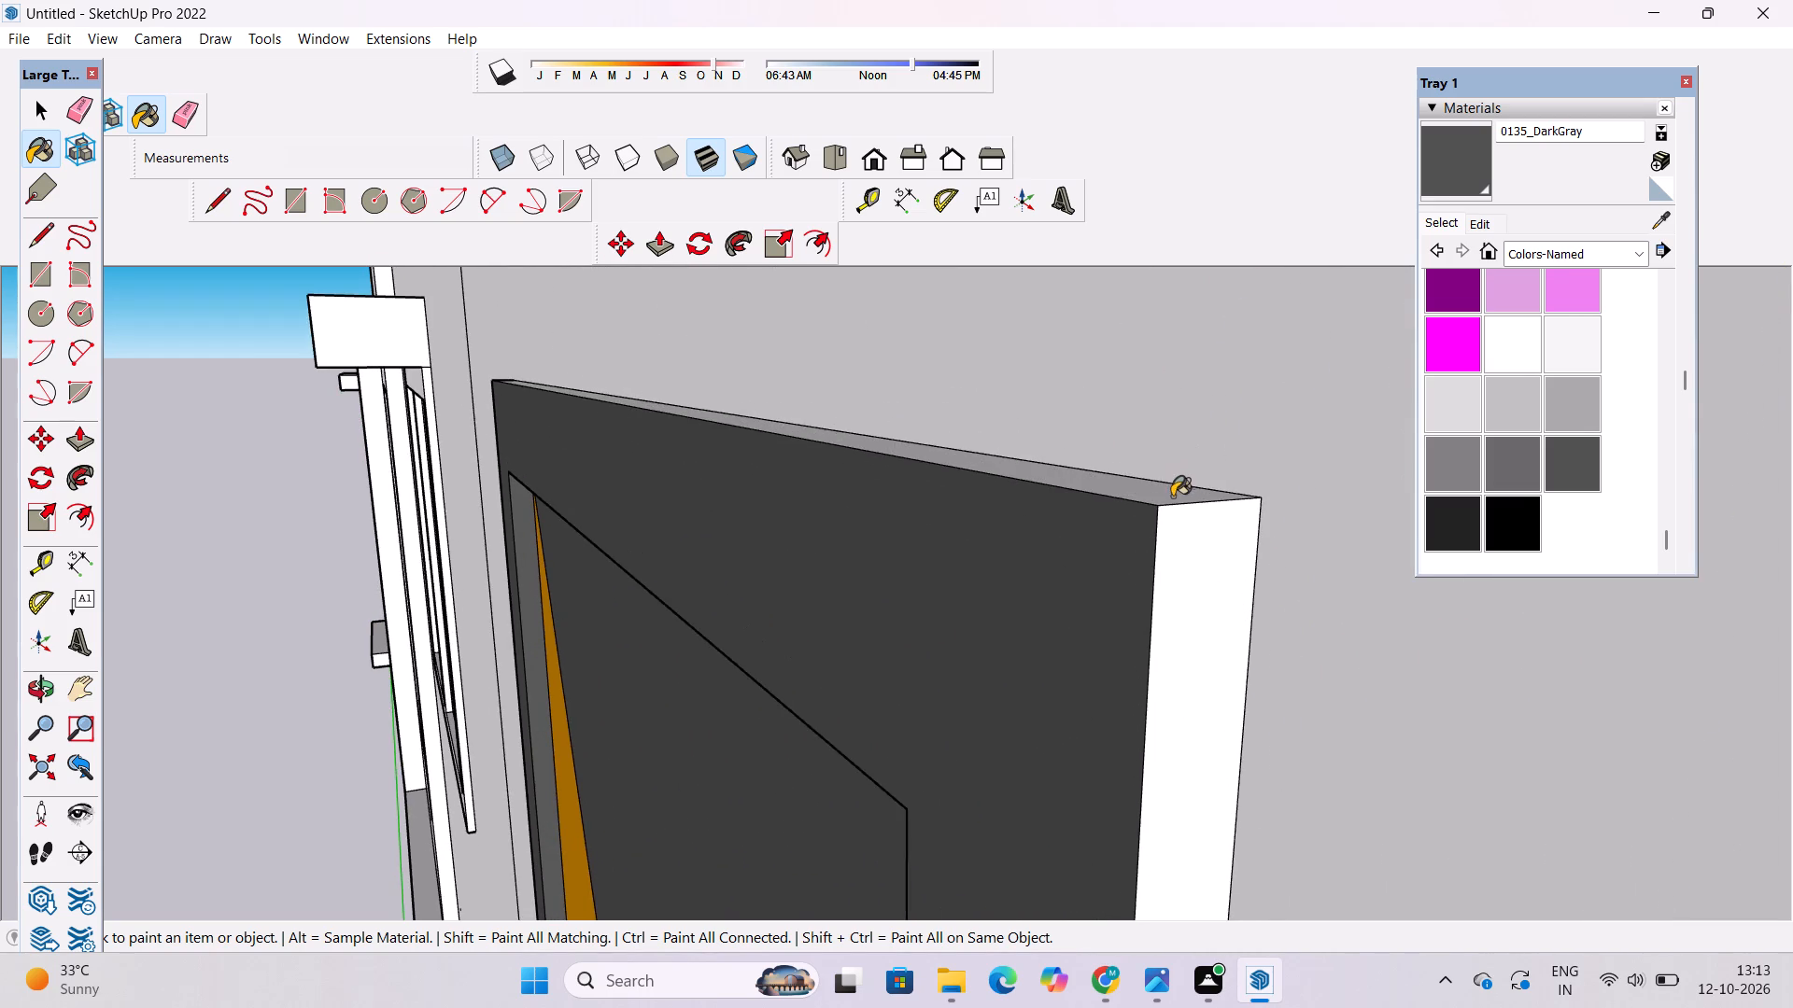
{"action": "left_click", "coordinate": [1172, 497]}
{"action": "left_click", "coordinate": [1188, 580]}
{"action": "scroll", "coordinate": [1178, 398], "scroll_direction": "down", "scroll_amount": 20}
{"action": "scroll", "coordinate": [1178, 398], "scroll_direction": "down", "scroll_amount": 8}
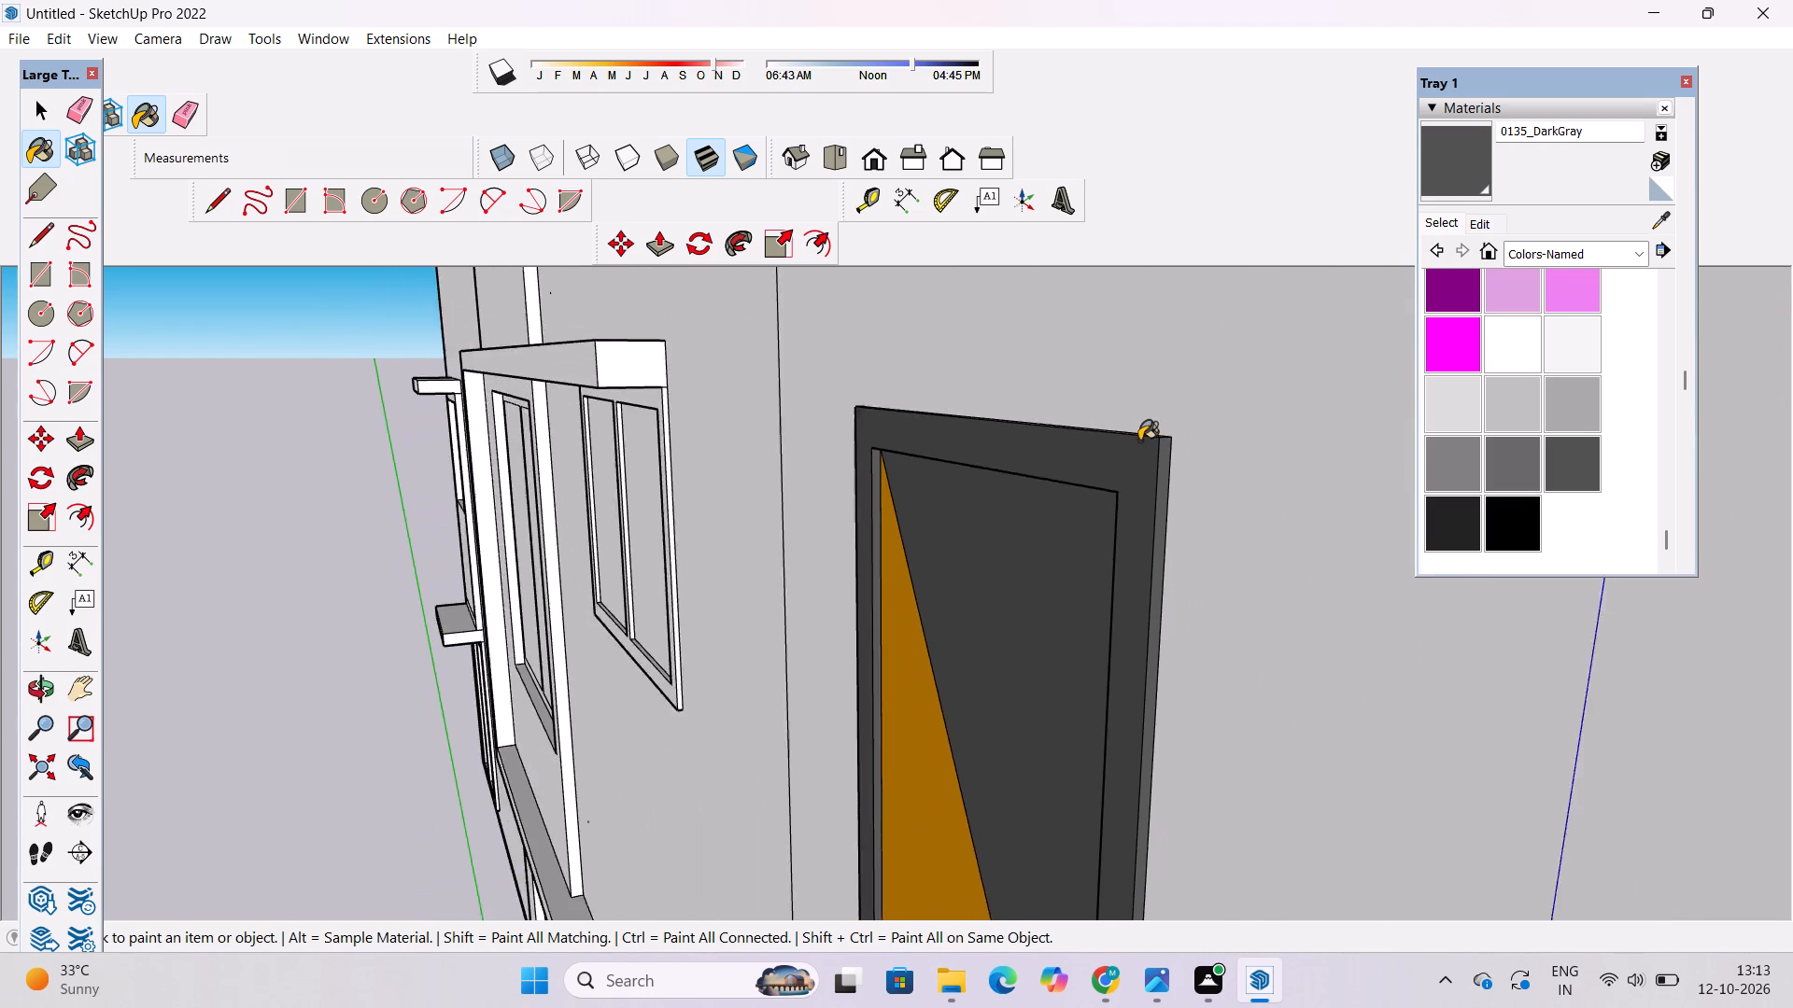
{"action": "scroll", "coordinate": [1139, 441], "scroll_direction": "down", "scroll_amount": 1}
{"action": "key", "text": "o"}
{"action": "scroll", "coordinate": [1026, 450], "scroll_direction": "down", "scroll_amount": 8}
{"action": "left_click_drag", "start_coordinate": [1033, 609], "coordinate": [1029, 421], "text": "shift"}
{"action": "left_click_drag", "start_coordinate": [1033, 758], "coordinate": [1084, 358]}
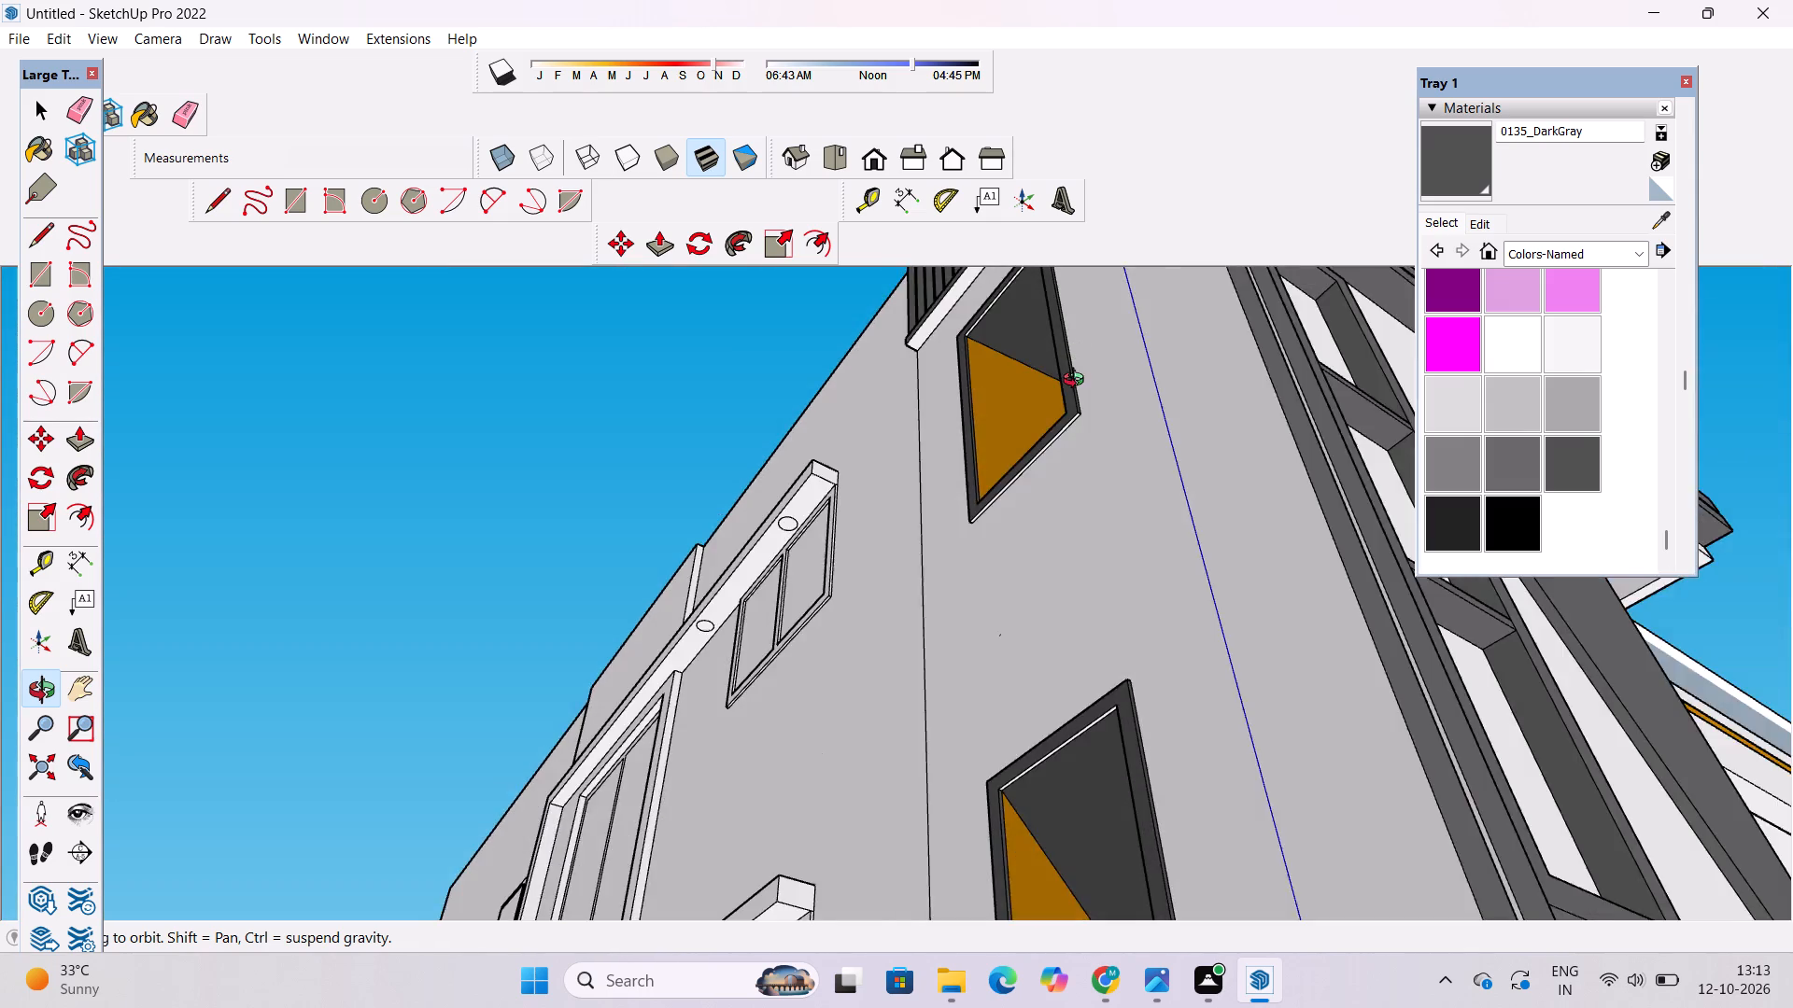
{"action": "scroll", "coordinate": [1078, 383], "scroll_direction": "up", "scroll_amount": 10}
{"action": "left_click_drag", "start_coordinate": [1079, 443], "coordinate": [1094, 487], "text": "shift"}
{"action": "left_click", "coordinate": [1432, 169]}
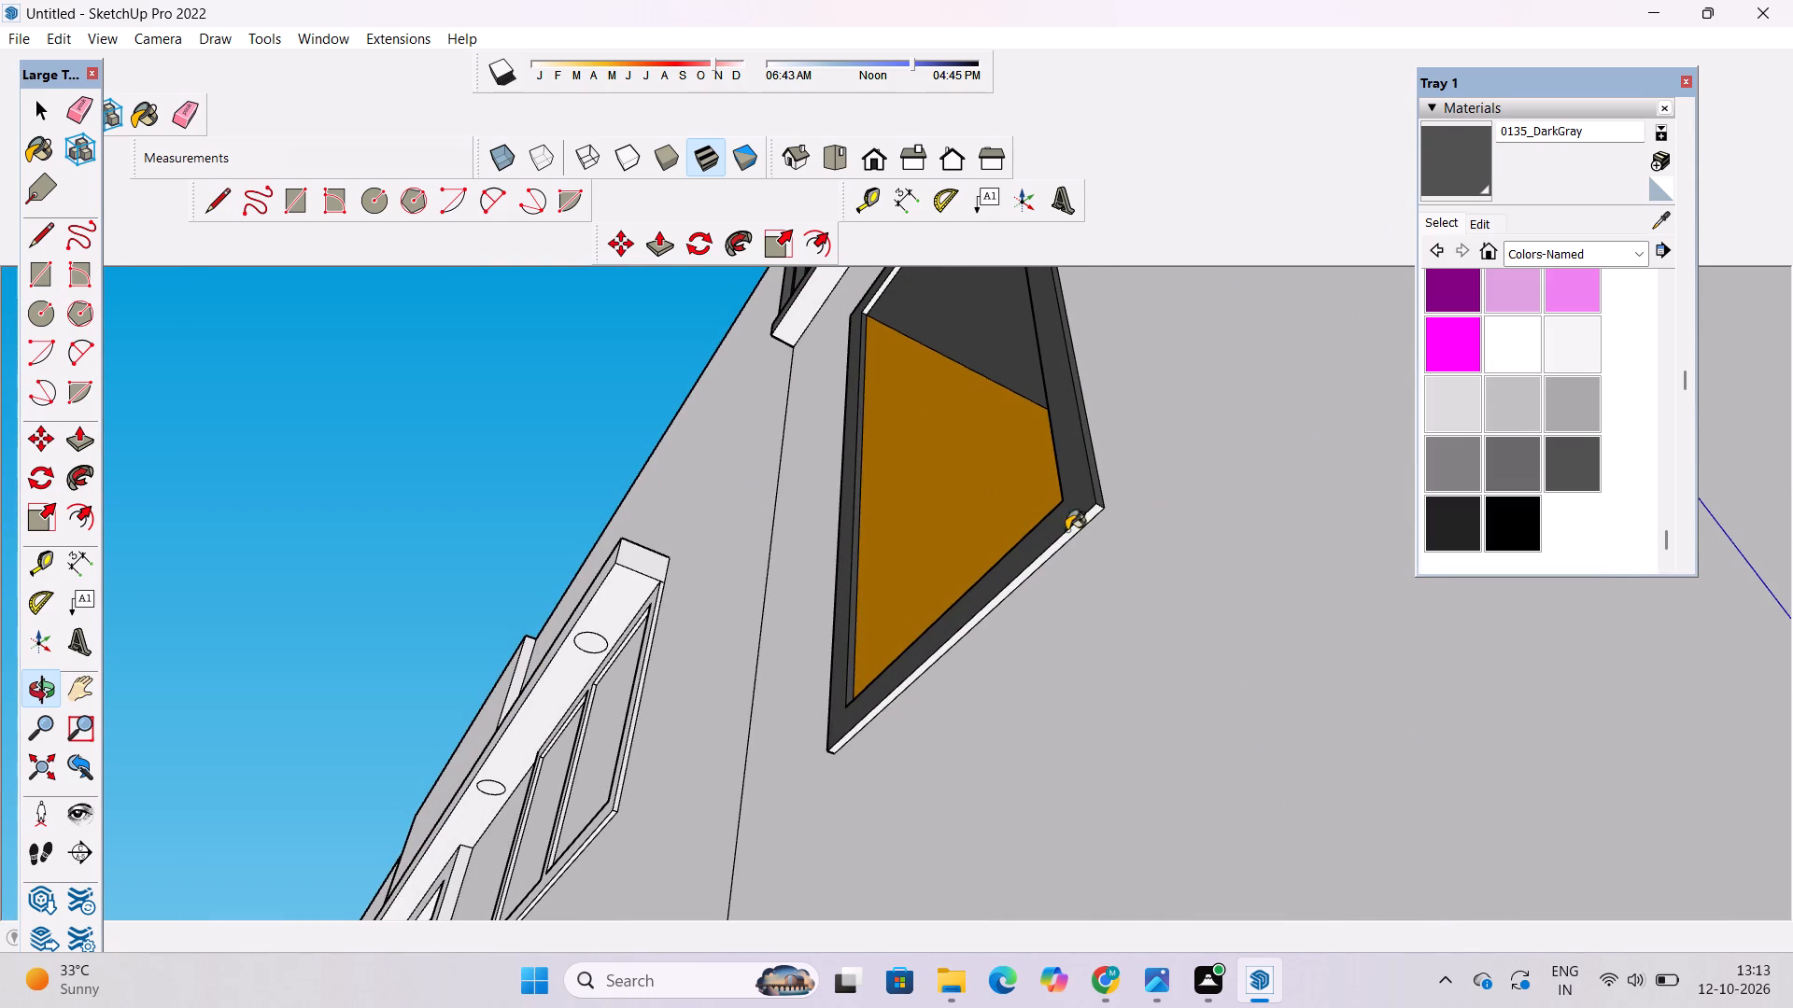
{"action": "scroll", "coordinate": [1046, 536], "scroll_direction": "up", "scroll_amount": 10}
{"action": "left_click", "coordinate": [1053, 574]}
Paint the inner head underside and the adjoining inner side reveal of the upper window's frame with 0135_DarkGray.
{"action": "key", "text": "o"}
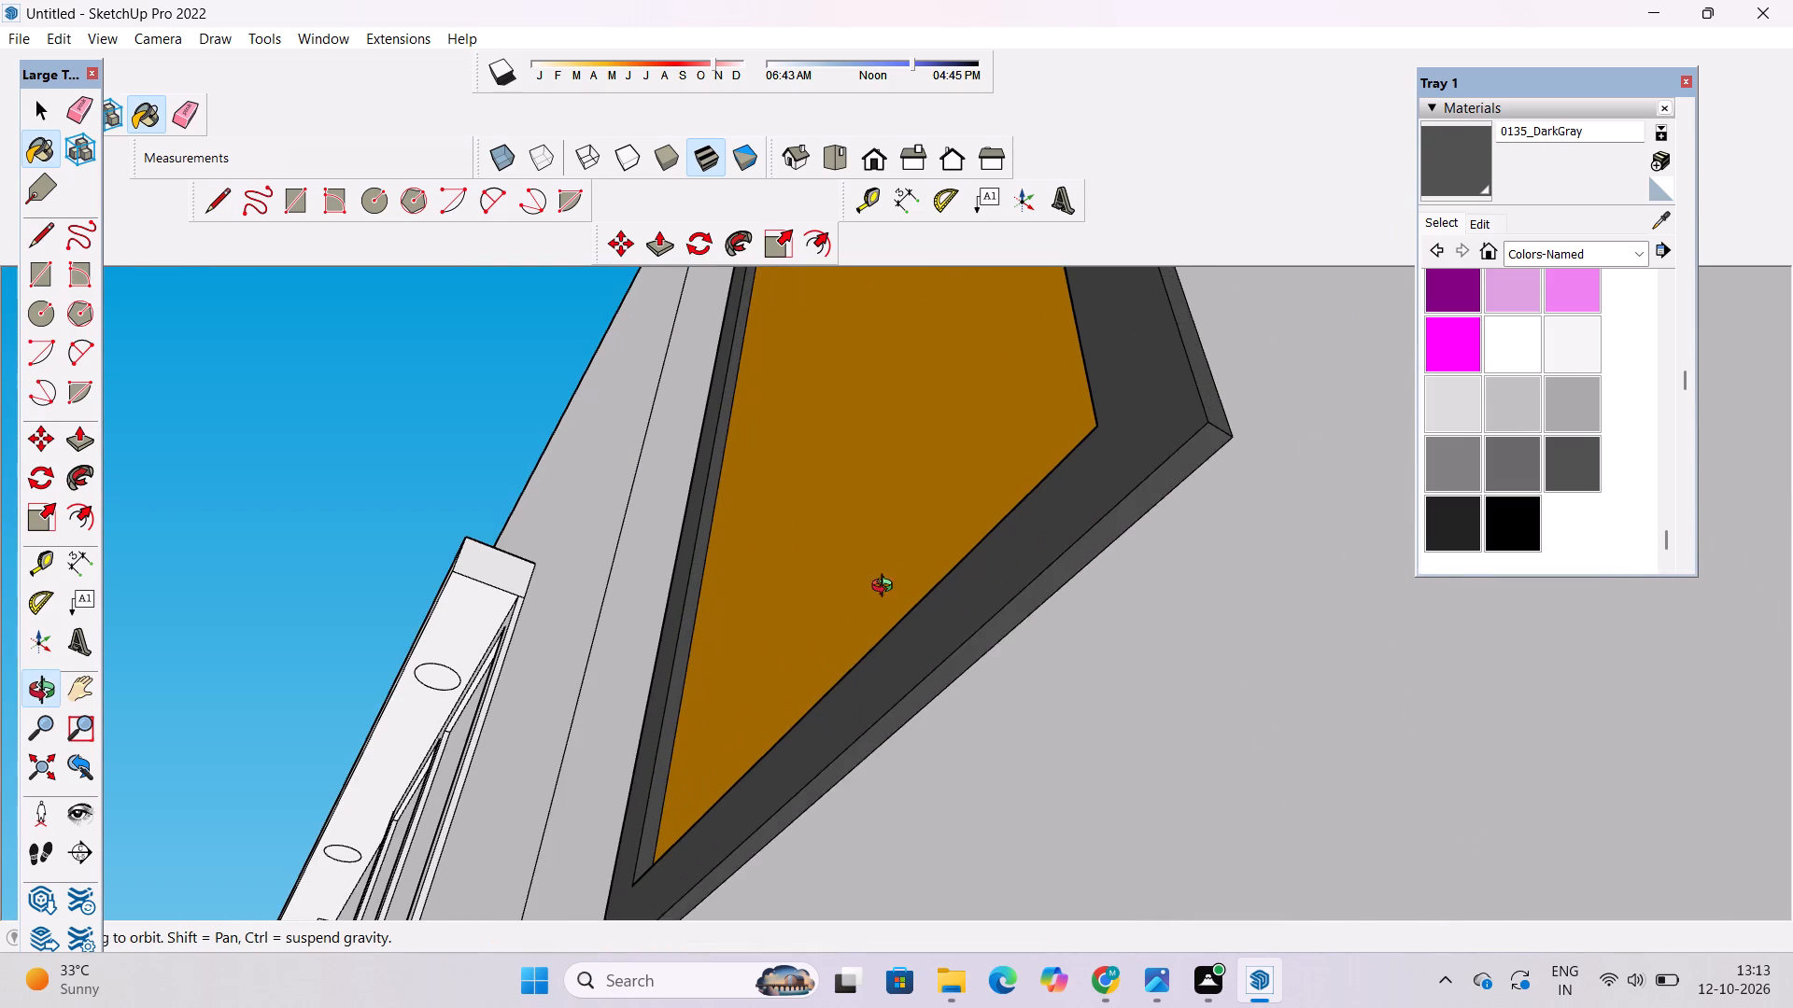
{"action": "scroll", "coordinate": [870, 588], "scroll_direction": "down", "scroll_amount": 13}
{"action": "left_click_drag", "start_coordinate": [833, 502], "coordinate": [1077, 747]}
{"action": "left_click_drag", "start_coordinate": [1032, 602], "coordinate": [1041, 664]}
{"action": "left_click_drag", "start_coordinate": [1045, 688], "coordinate": [1045, 449]}
{"action": "left_click_drag", "start_coordinate": [1045, 441], "coordinate": [1039, 762], "text": "shift"}
{"action": "scroll", "coordinate": [1049, 496], "scroll_direction": "up", "scroll_amount": 9, "text": "shift"}
{"action": "left_click_drag", "start_coordinate": [1024, 561], "coordinate": [1277, 592]}
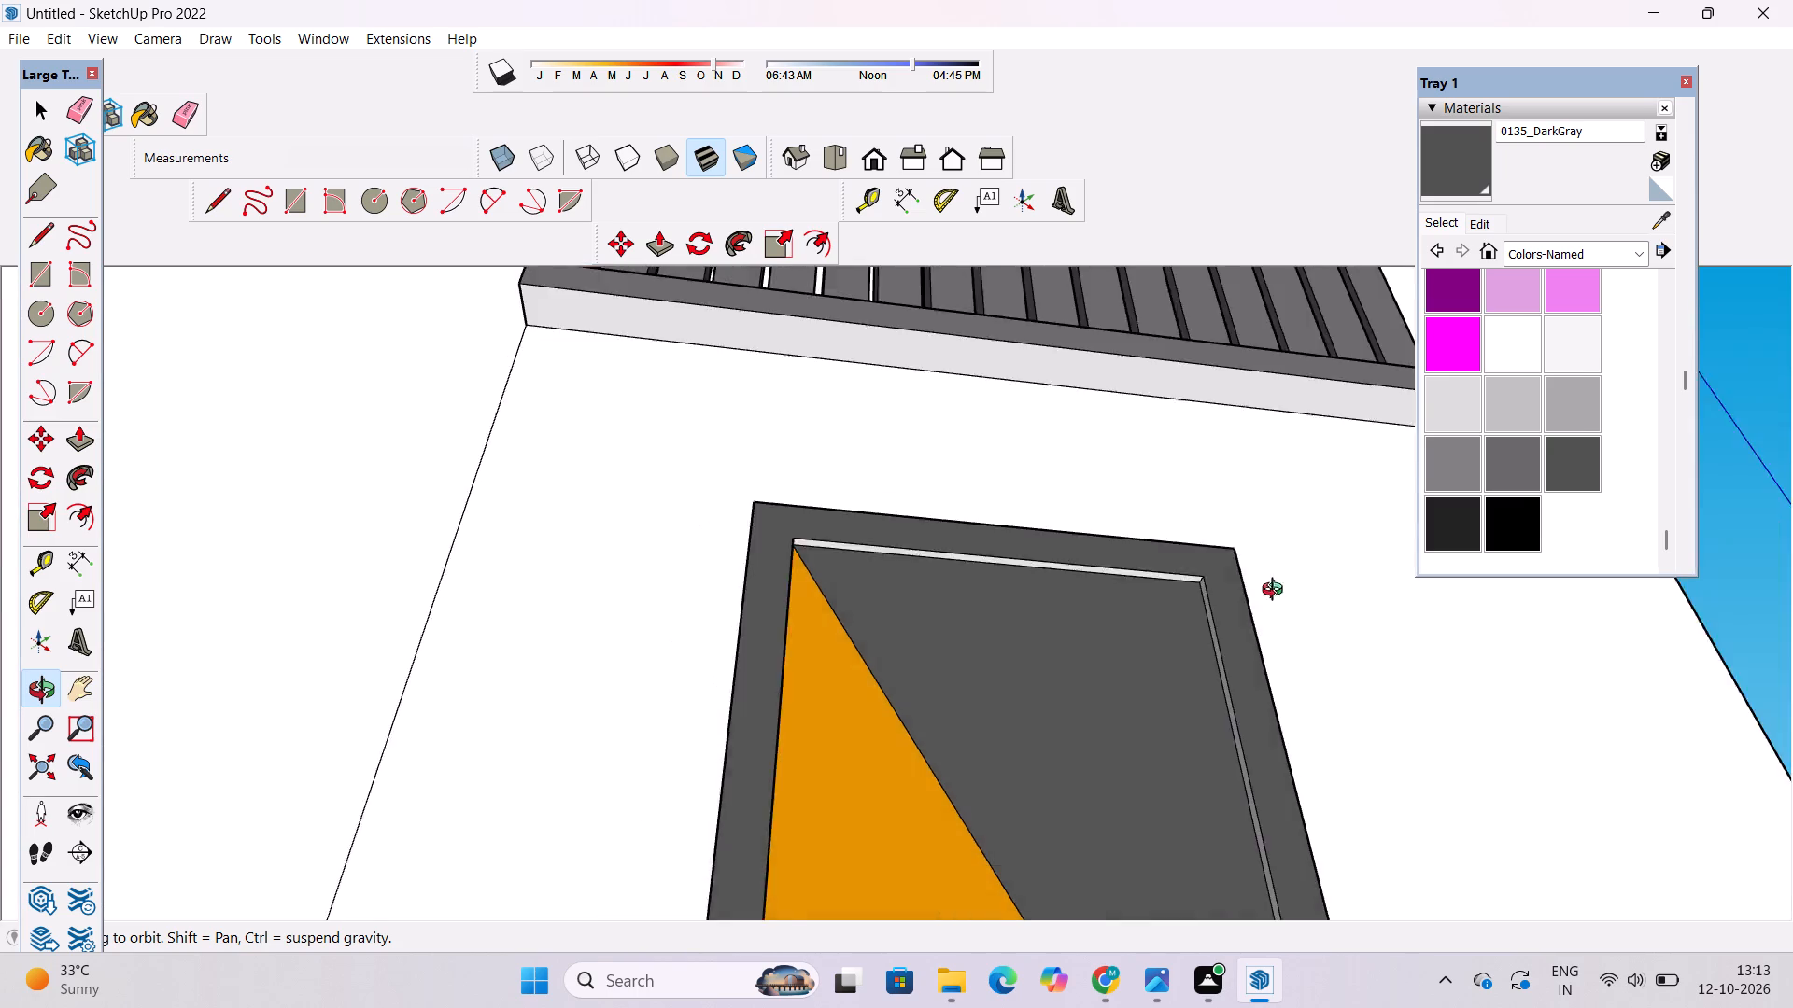
{"action": "left_click_drag", "start_coordinate": [1277, 592], "coordinate": [1313, 643]}
{"action": "left_click_drag", "start_coordinate": [1259, 698], "coordinate": [1202, 598], "text": "shift"}
{"action": "scroll", "coordinate": [1165, 535], "scroll_direction": "up", "scroll_amount": 11}
{"action": "left_click_drag", "start_coordinate": [1149, 574], "coordinate": [1168, 533]}
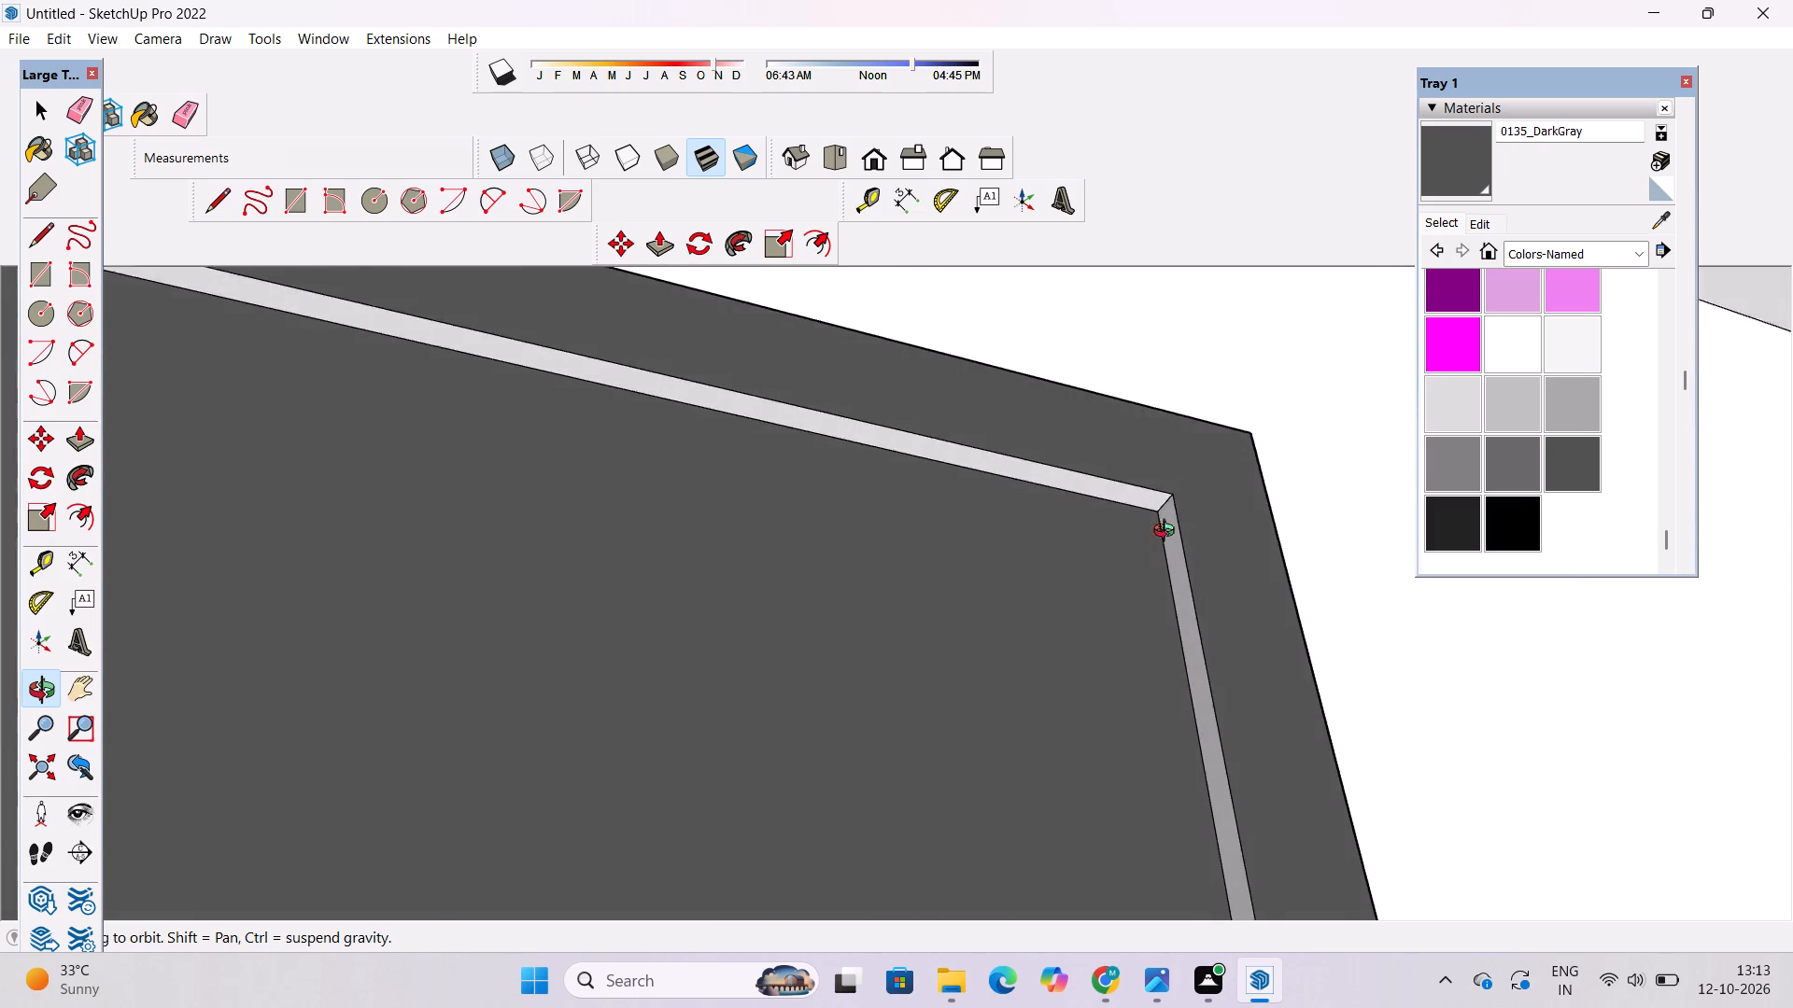
{"action": "left_click_drag", "start_coordinate": [1168, 533], "coordinate": [1178, 516]}
{"action": "scroll", "coordinate": [1179, 498], "scroll_direction": "up", "scroll_amount": 6}
{"action": "left_click", "coordinate": [1450, 170]}
{"action": "left_click", "coordinate": [1130, 467]}
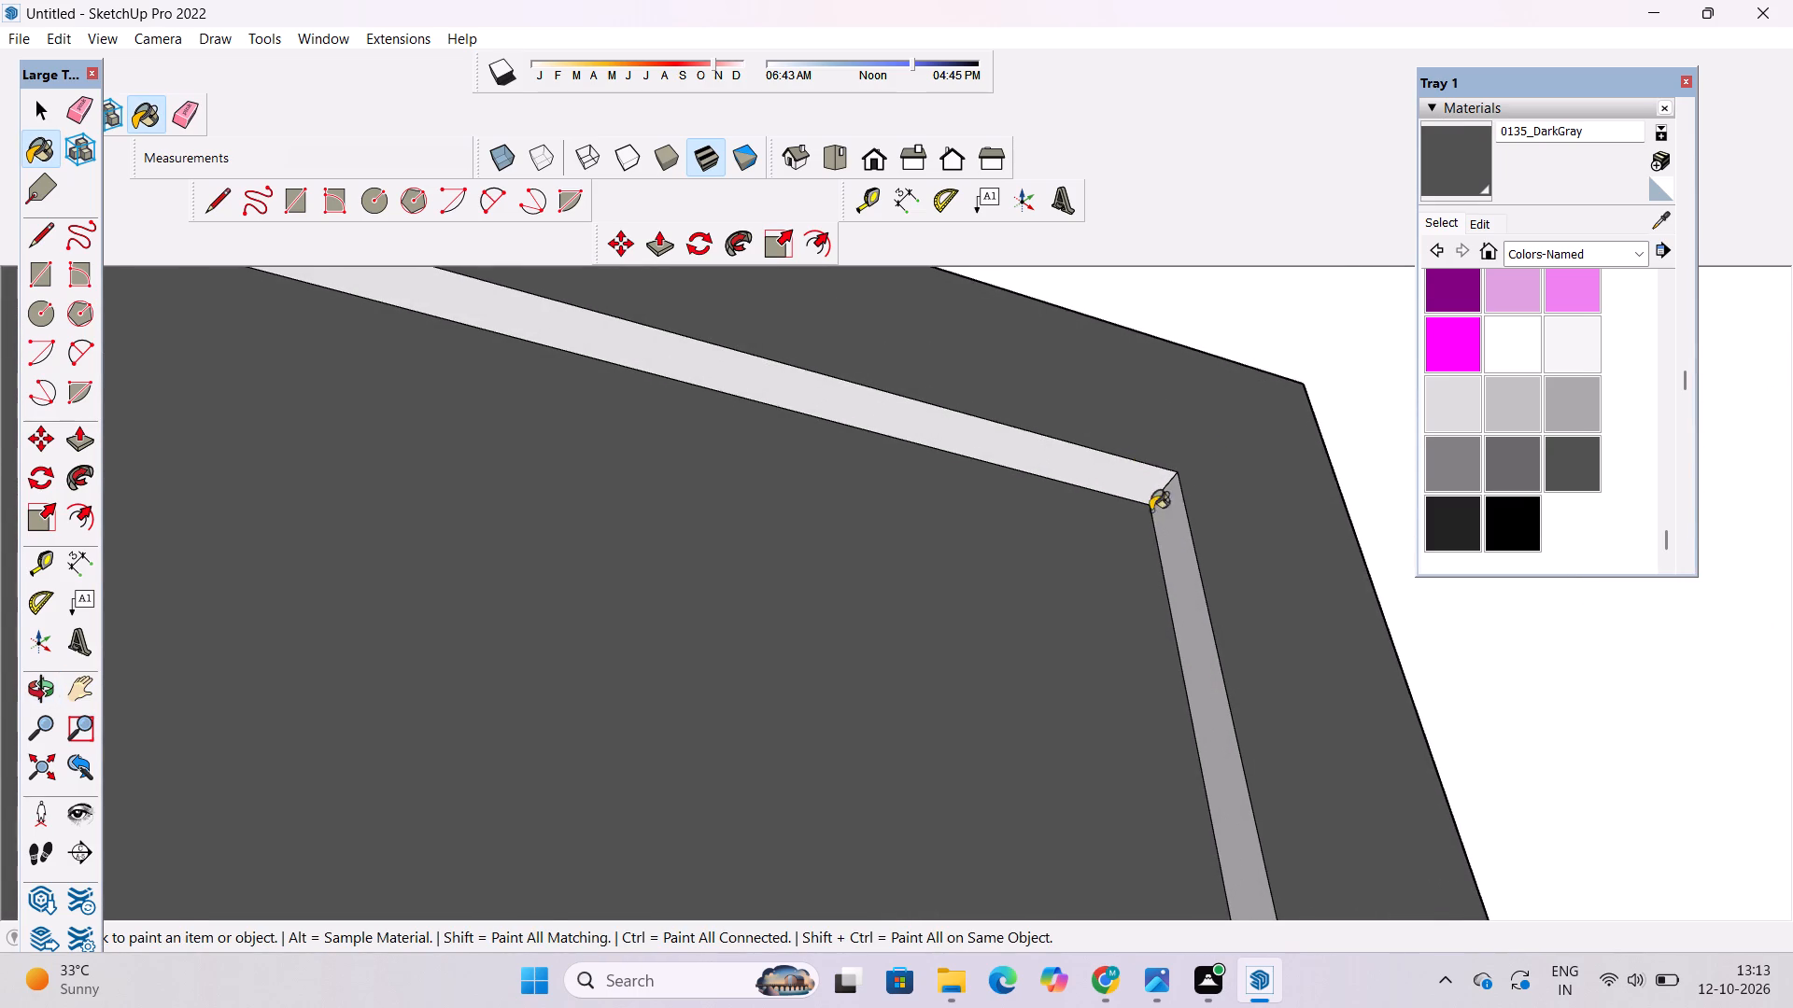
{"action": "left_click", "coordinate": [1168, 526]}
Paint the upper window frame's outer side edge facing the rear and its inner sill with 0135_DarkGray.
{"action": "key", "text": "o"}
{"action": "scroll", "coordinate": [953, 498], "scroll_direction": "down", "scroll_amount": 14}
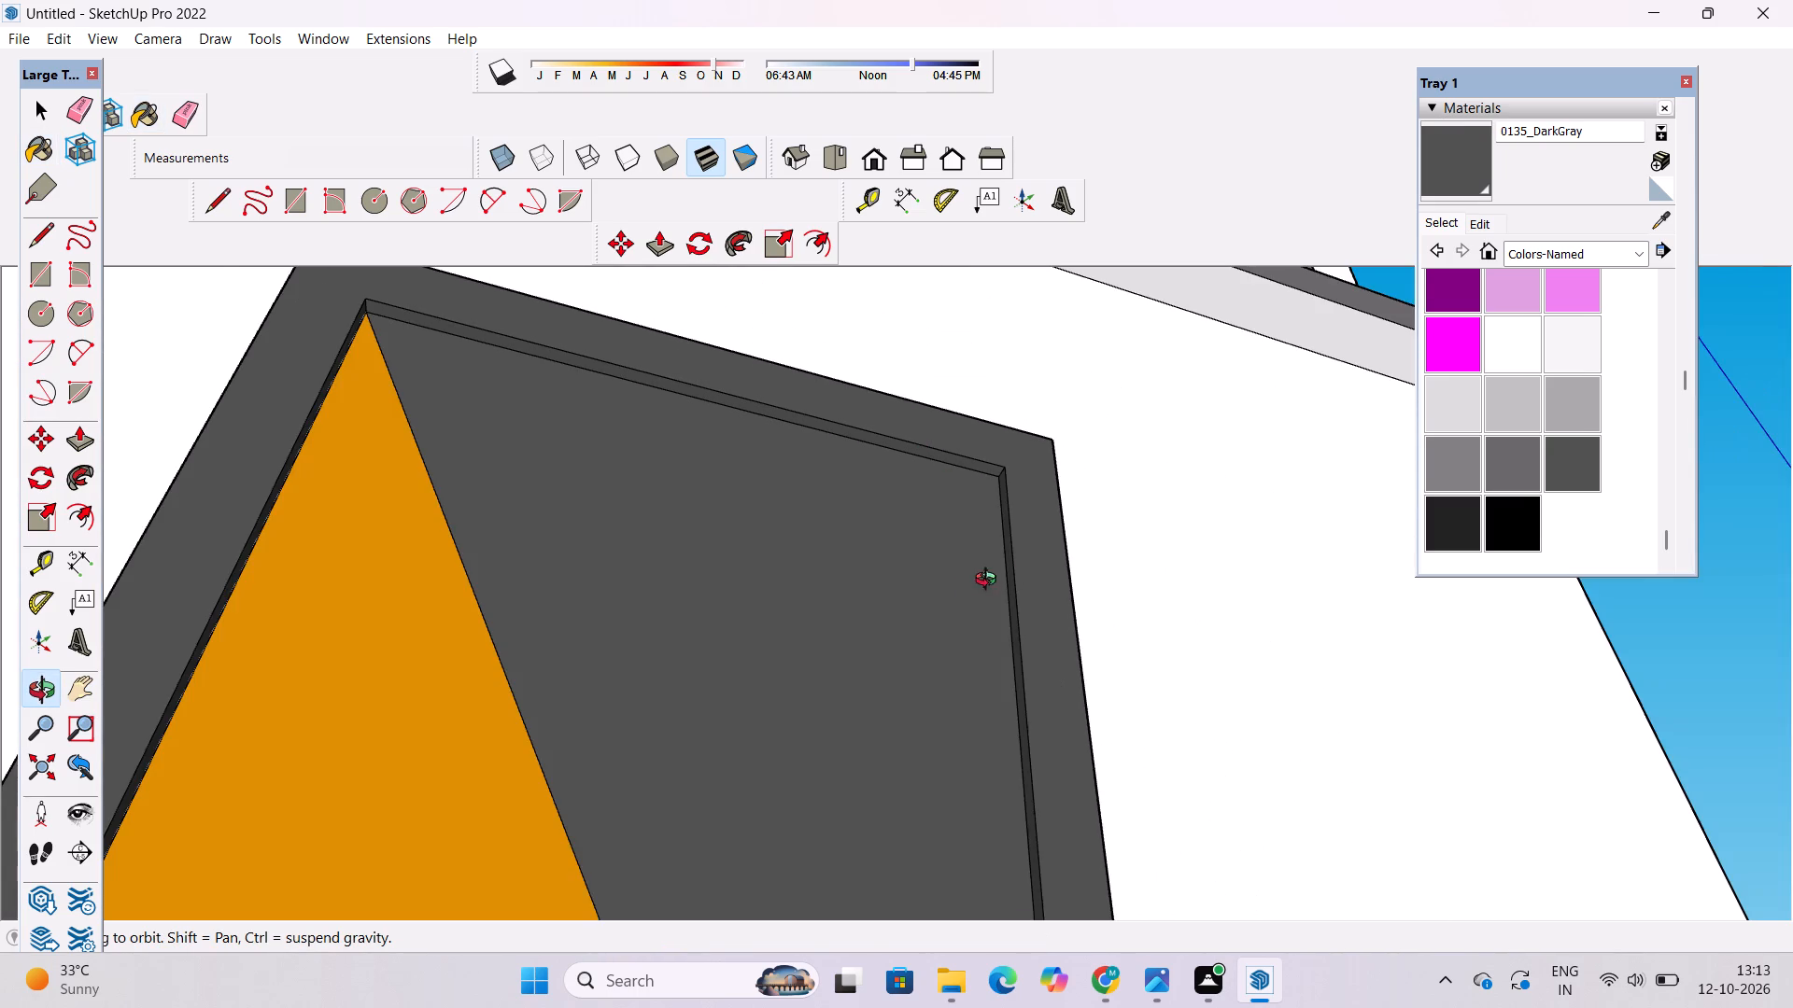
{"action": "left_click_drag", "start_coordinate": [963, 586], "coordinate": [1029, 290], "text": "shift"}
{"action": "left_click_drag", "start_coordinate": [1039, 364], "coordinate": [1048, 620]}
{"action": "scroll", "coordinate": [1007, 525], "scroll_direction": "down", "scroll_amount": 6}
{"action": "left_click_drag", "start_coordinate": [932, 635], "coordinate": [1060, 365], "text": "shift"}
{"action": "left_click_drag", "start_coordinate": [1024, 518], "coordinate": [1062, 766]}
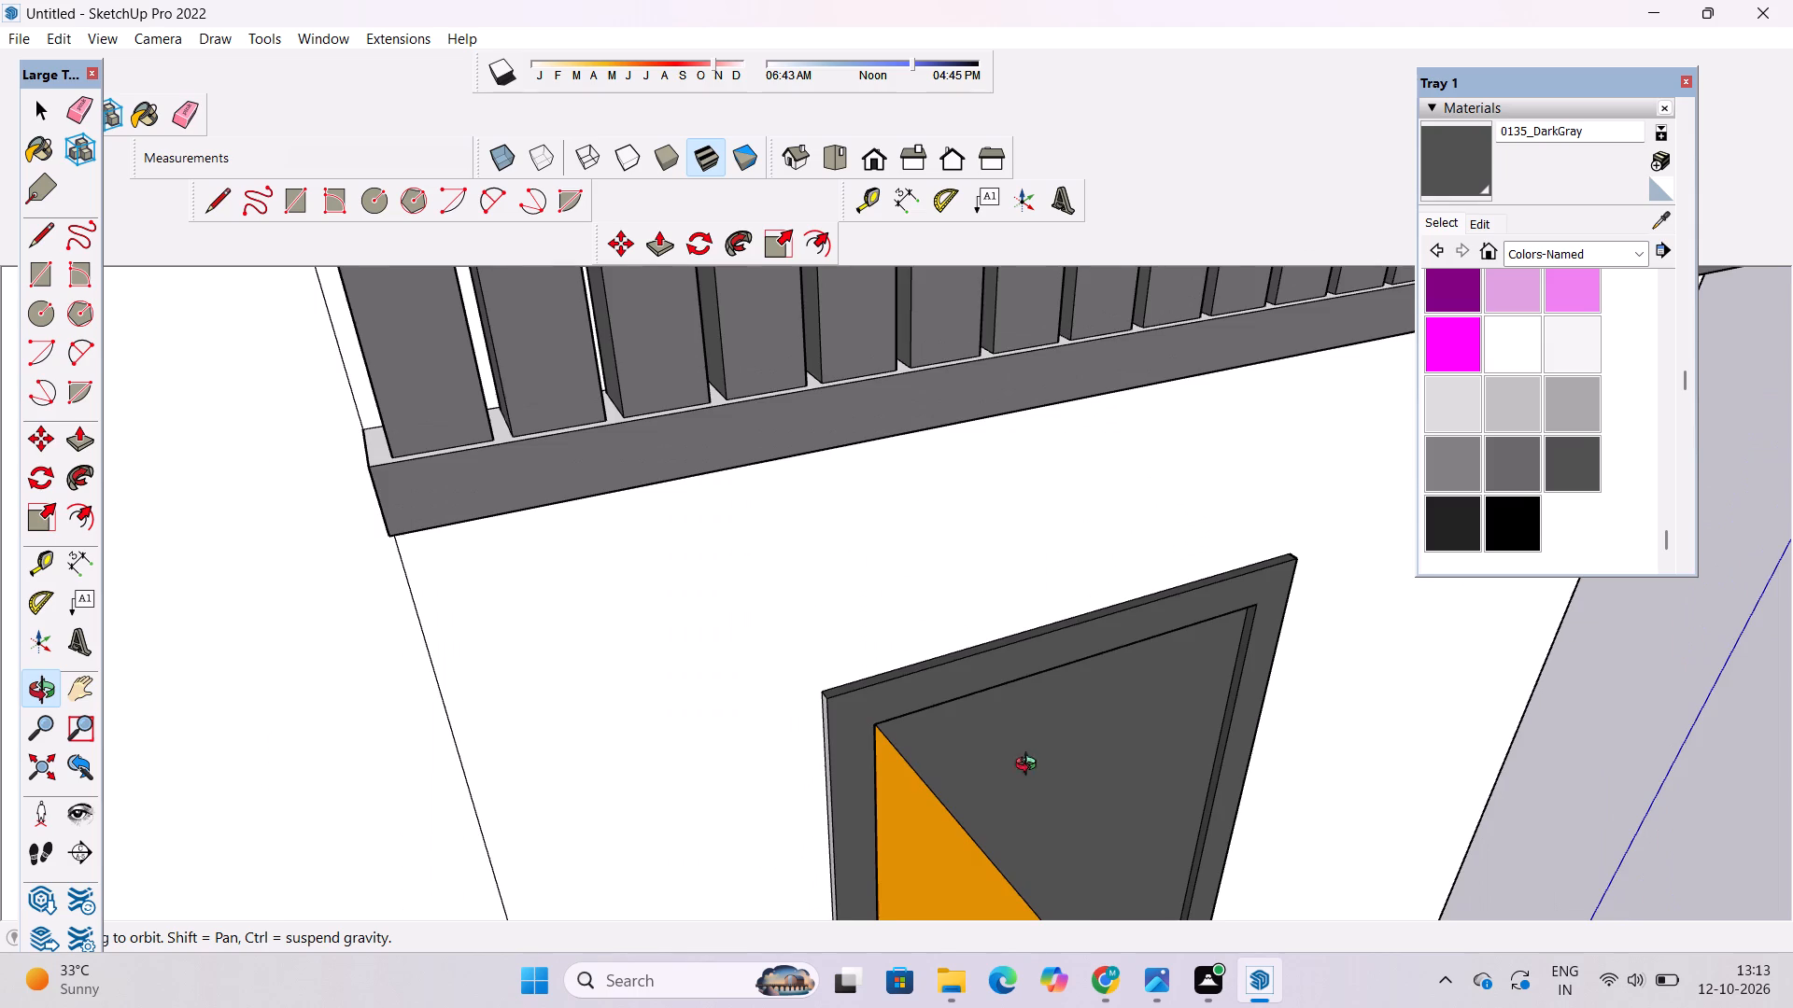
{"action": "left_click_drag", "start_coordinate": [1019, 769], "coordinate": [1184, 343]}
{"action": "left_click_drag", "start_coordinate": [1093, 556], "coordinate": [1282, 421]}
{"action": "left_click_drag", "start_coordinate": [1274, 462], "coordinate": [1004, 485], "text": "shift"}
{"action": "left_click_drag", "start_coordinate": [965, 657], "coordinate": [938, 508], "text": "shift"}
{"action": "left_click_drag", "start_coordinate": [959, 522], "coordinate": [965, 567], "text": "shift"}
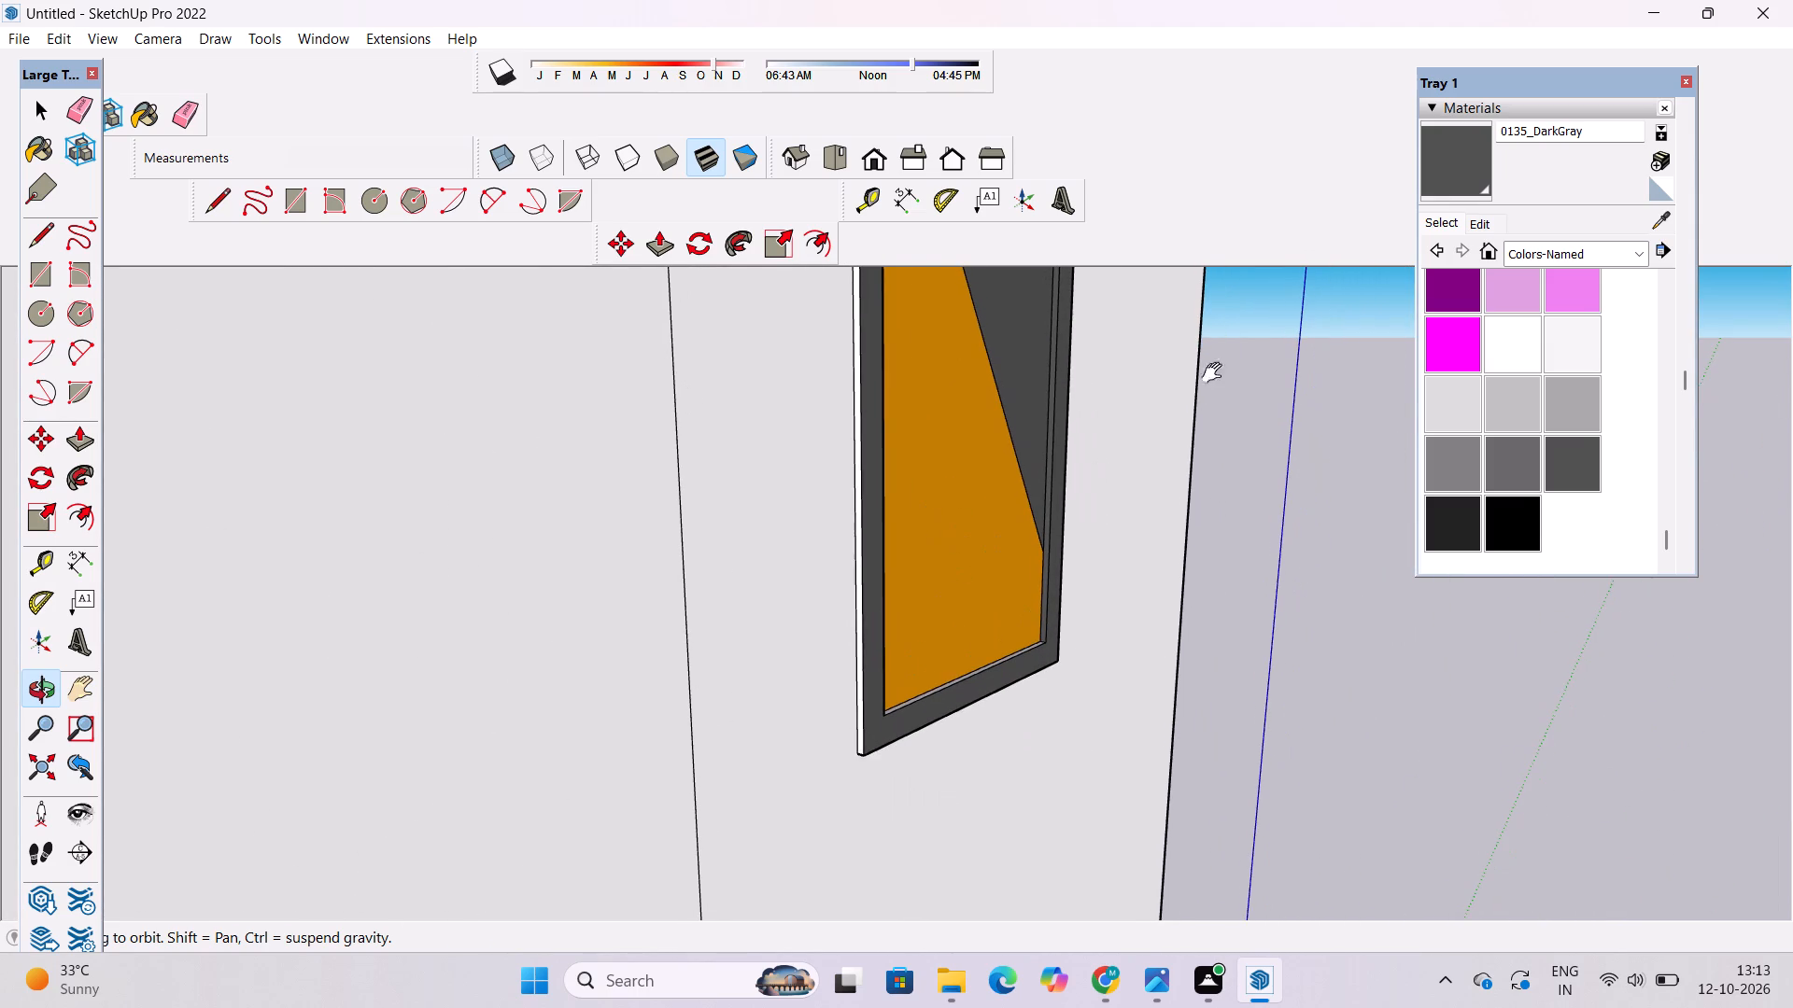
{"action": "left_click", "coordinate": [1421, 176]}
{"action": "scroll", "coordinate": [896, 556], "scroll_direction": "up", "scroll_amount": 10}
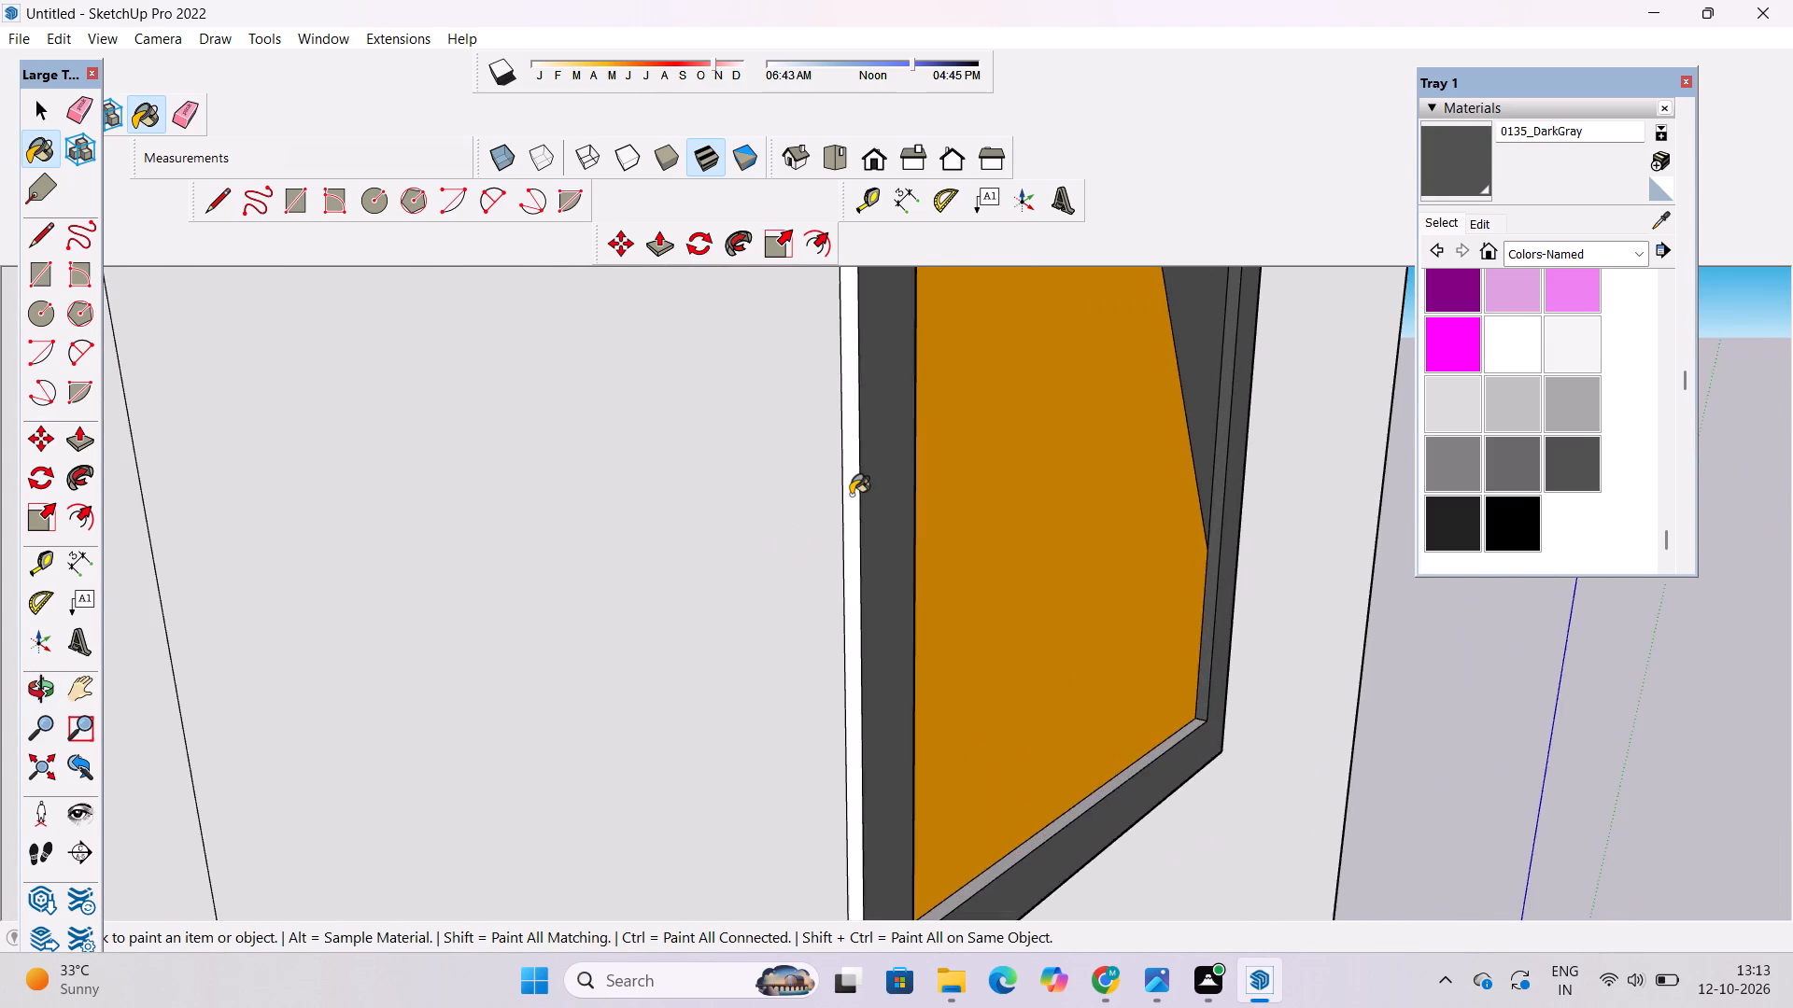
{"action": "scroll", "coordinate": [851, 495], "scroll_direction": "up", "scroll_amount": 5}
{"action": "left_click", "coordinate": [851, 495]}
{"action": "scroll", "coordinate": [561, 400], "scroll_direction": "down", "scroll_amount": 14}
{"action": "scroll", "coordinate": [869, 598], "scroll_direction": "up", "scroll_amount": 5}
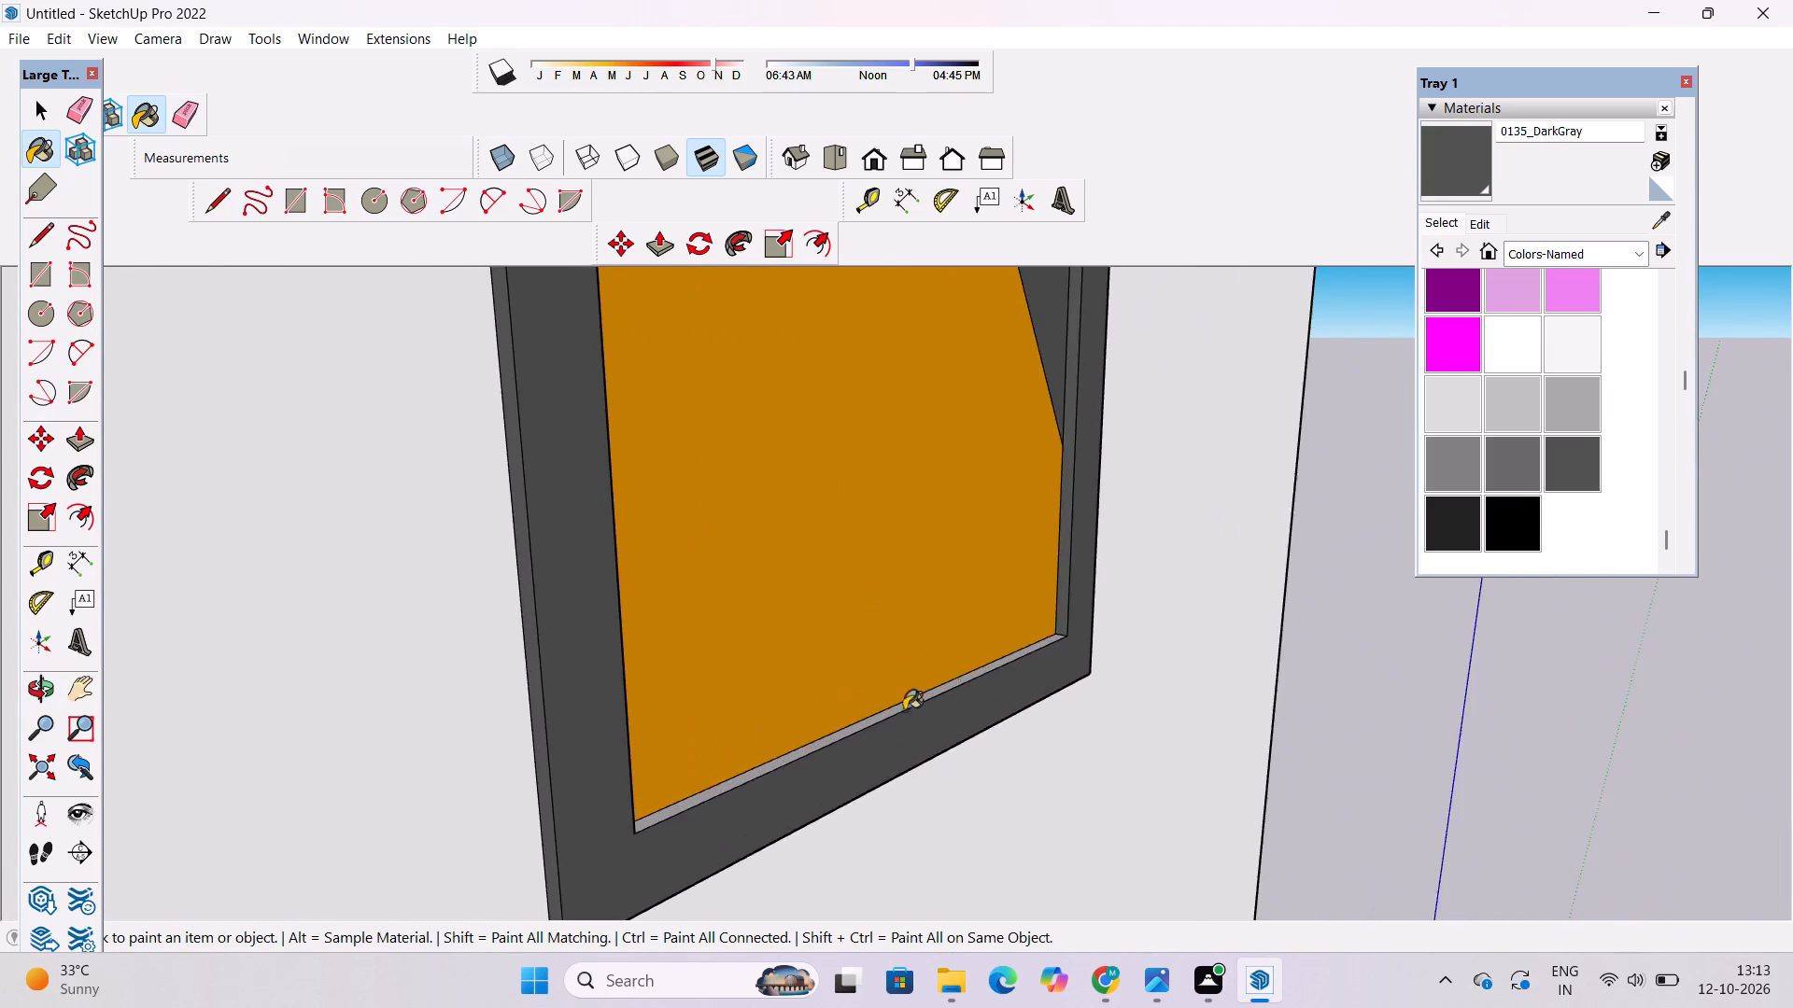
{"action": "scroll", "coordinate": [904, 710], "scroll_direction": "up", "scroll_amount": 12}
{"action": "left_click", "coordinate": [912, 682]}
Paint the inner head underside and the adjoining inner side reveal of the lower orange-accented window with 0135_DarkGray.
{"action": "key", "text": "o"}
{"action": "scroll", "coordinate": [859, 633], "scroll_direction": "down", "scroll_amount": 2}
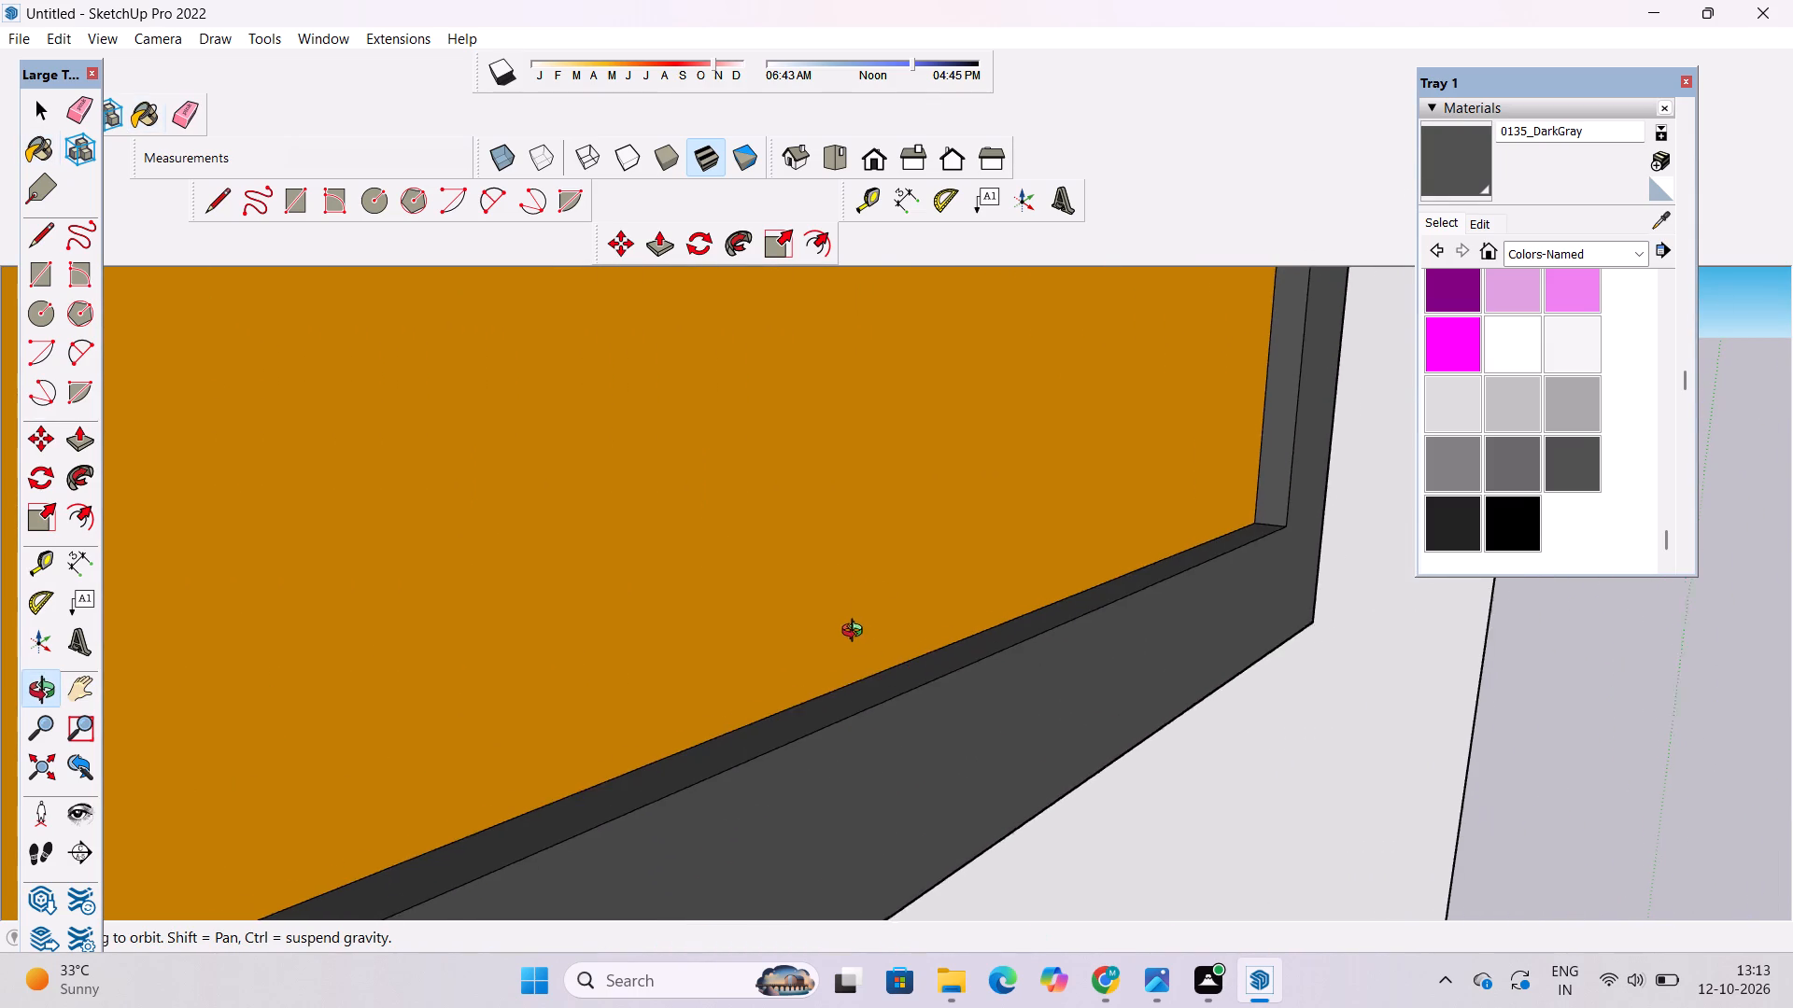
{"action": "scroll", "coordinate": [856, 633], "scroll_direction": "down", "scroll_amount": 11}
{"action": "left_click_drag", "start_coordinate": [1020, 720], "coordinate": [569, 429]}
{"action": "scroll", "coordinate": [571, 468], "scroll_direction": "down", "scroll_amount": 6}
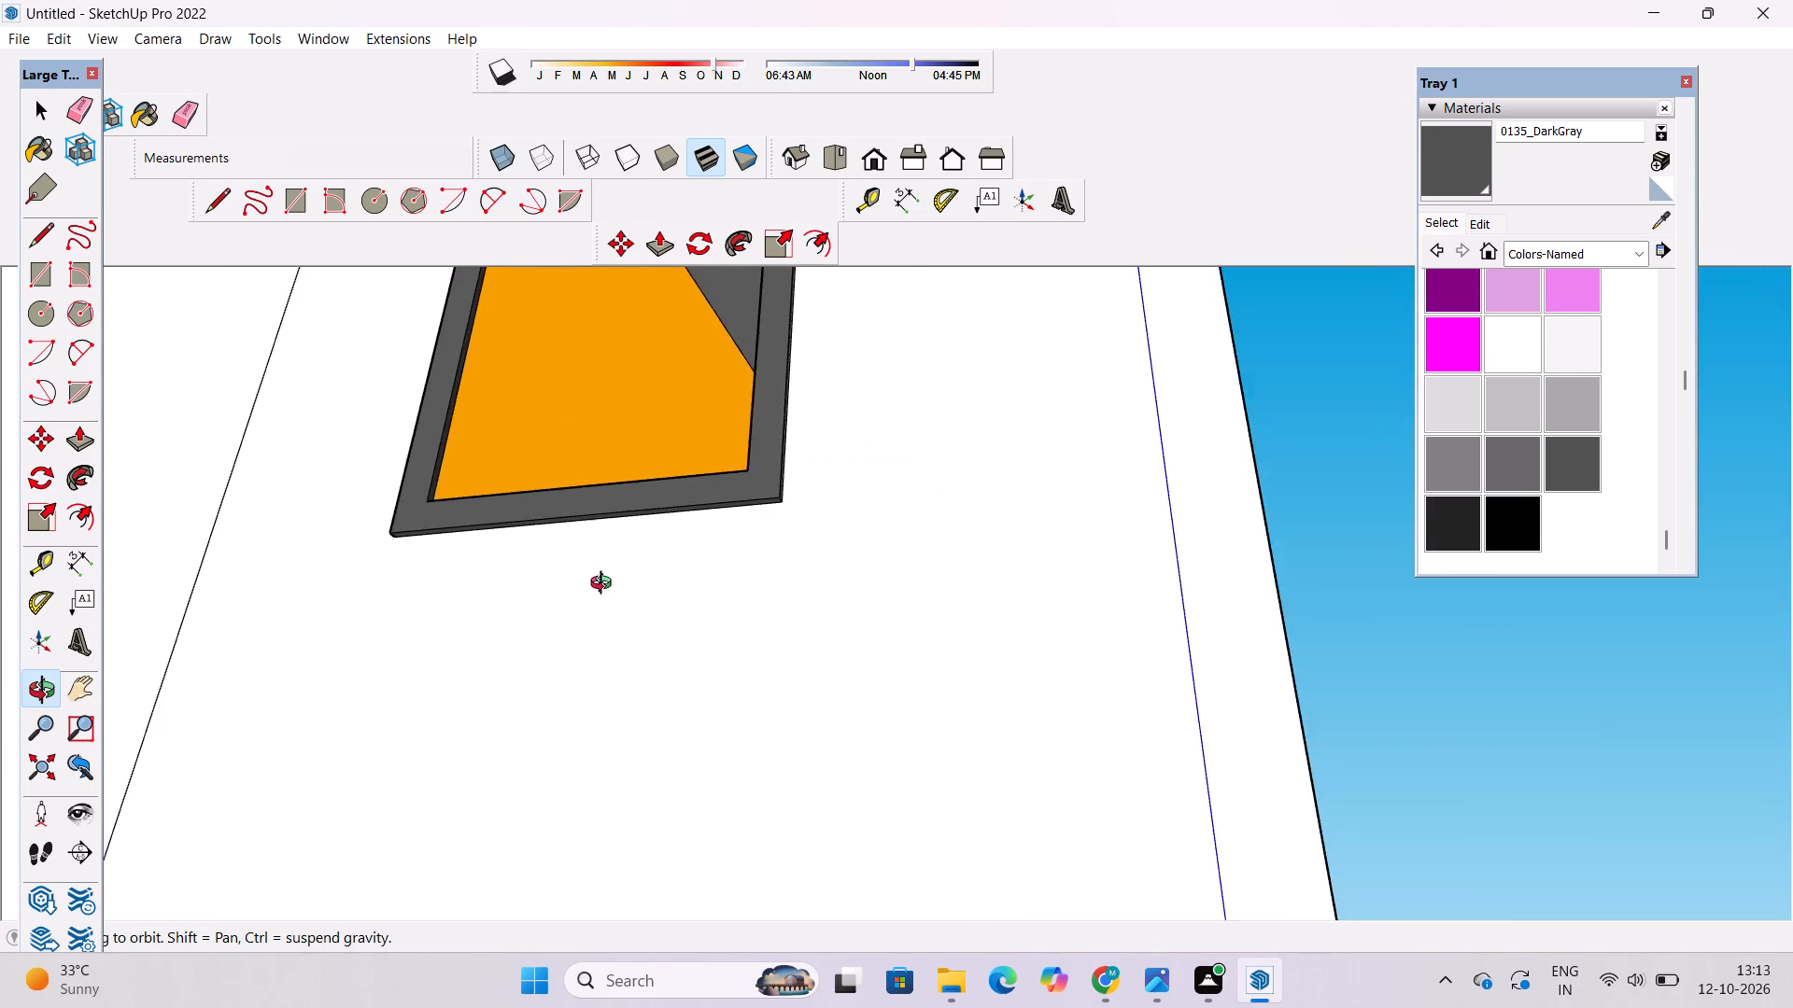
{"action": "left_click_drag", "start_coordinate": [606, 605], "coordinate": [707, 460], "text": "shift"}
{"action": "scroll", "coordinate": [714, 446], "scroll_direction": "down", "scroll_amount": 13}
{"action": "left_click_drag", "start_coordinate": [709, 698], "coordinate": [801, 353], "text": "shift"}
{"action": "left_click_drag", "start_coordinate": [803, 415], "coordinate": [784, 844]}
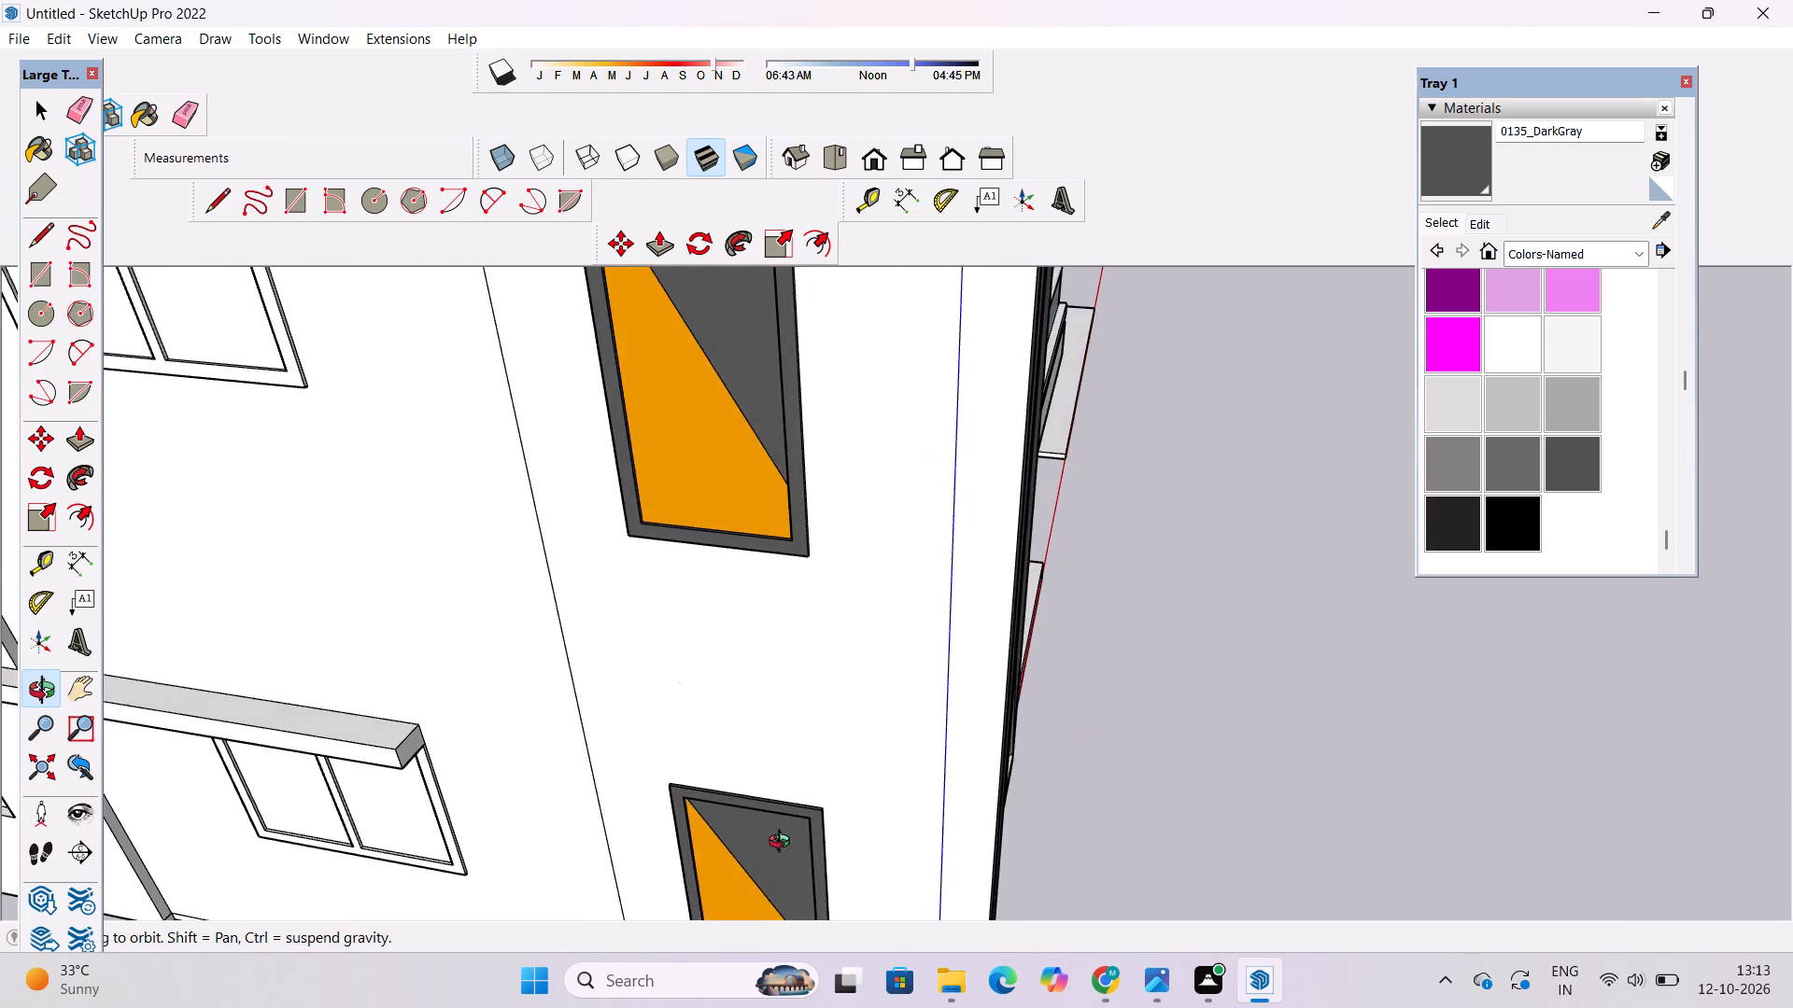
{"action": "left_click_drag", "start_coordinate": [784, 844], "coordinate": [756, 636]}
{"action": "scroll", "coordinate": [810, 629], "scroll_direction": "up", "scroll_amount": 20}
{"action": "left_click_drag", "start_coordinate": [734, 560], "coordinate": [671, 665]}
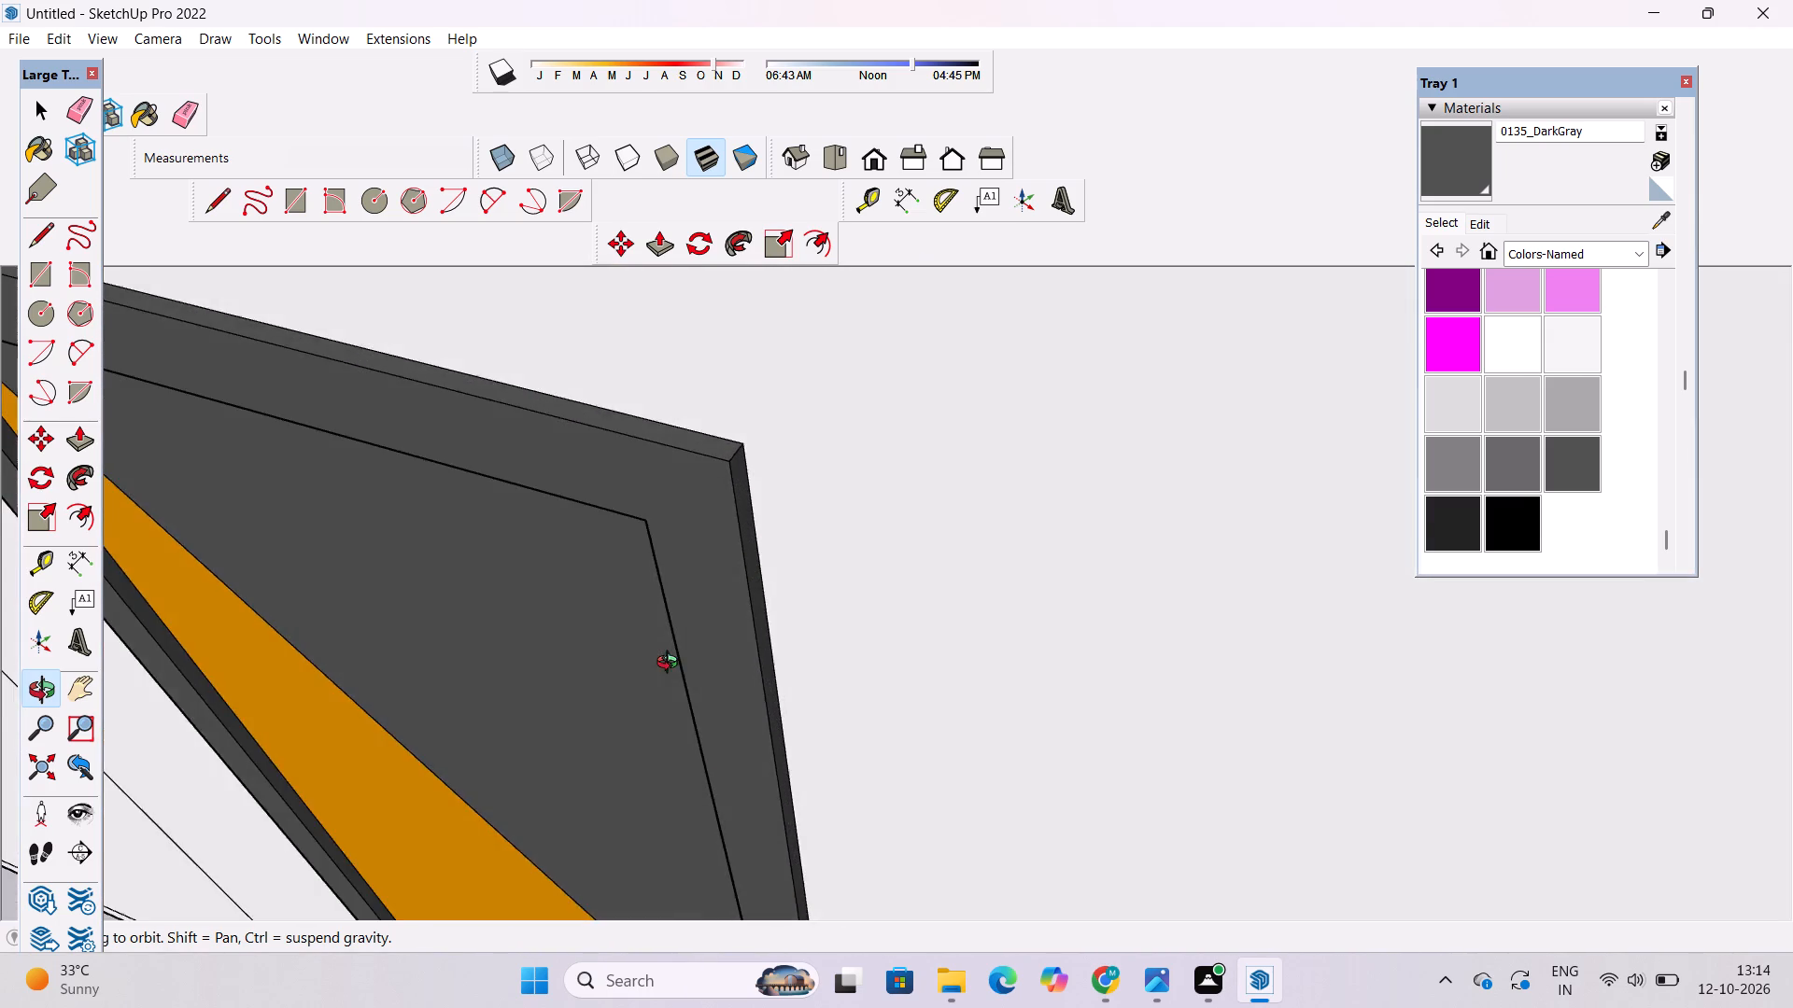
{"action": "left_click_drag", "start_coordinate": [671, 665], "coordinate": [910, 328]}
{"action": "scroll", "coordinate": [884, 359], "scroll_direction": "down", "scroll_amount": 6}
{"action": "left_click_drag", "start_coordinate": [672, 587], "coordinate": [969, 379], "text": "shift"}
{"action": "left_click_drag", "start_coordinate": [901, 494], "coordinate": [964, 249]}
{"action": "left_click_drag", "start_coordinate": [966, 316], "coordinate": [911, 611], "text": "shift"}
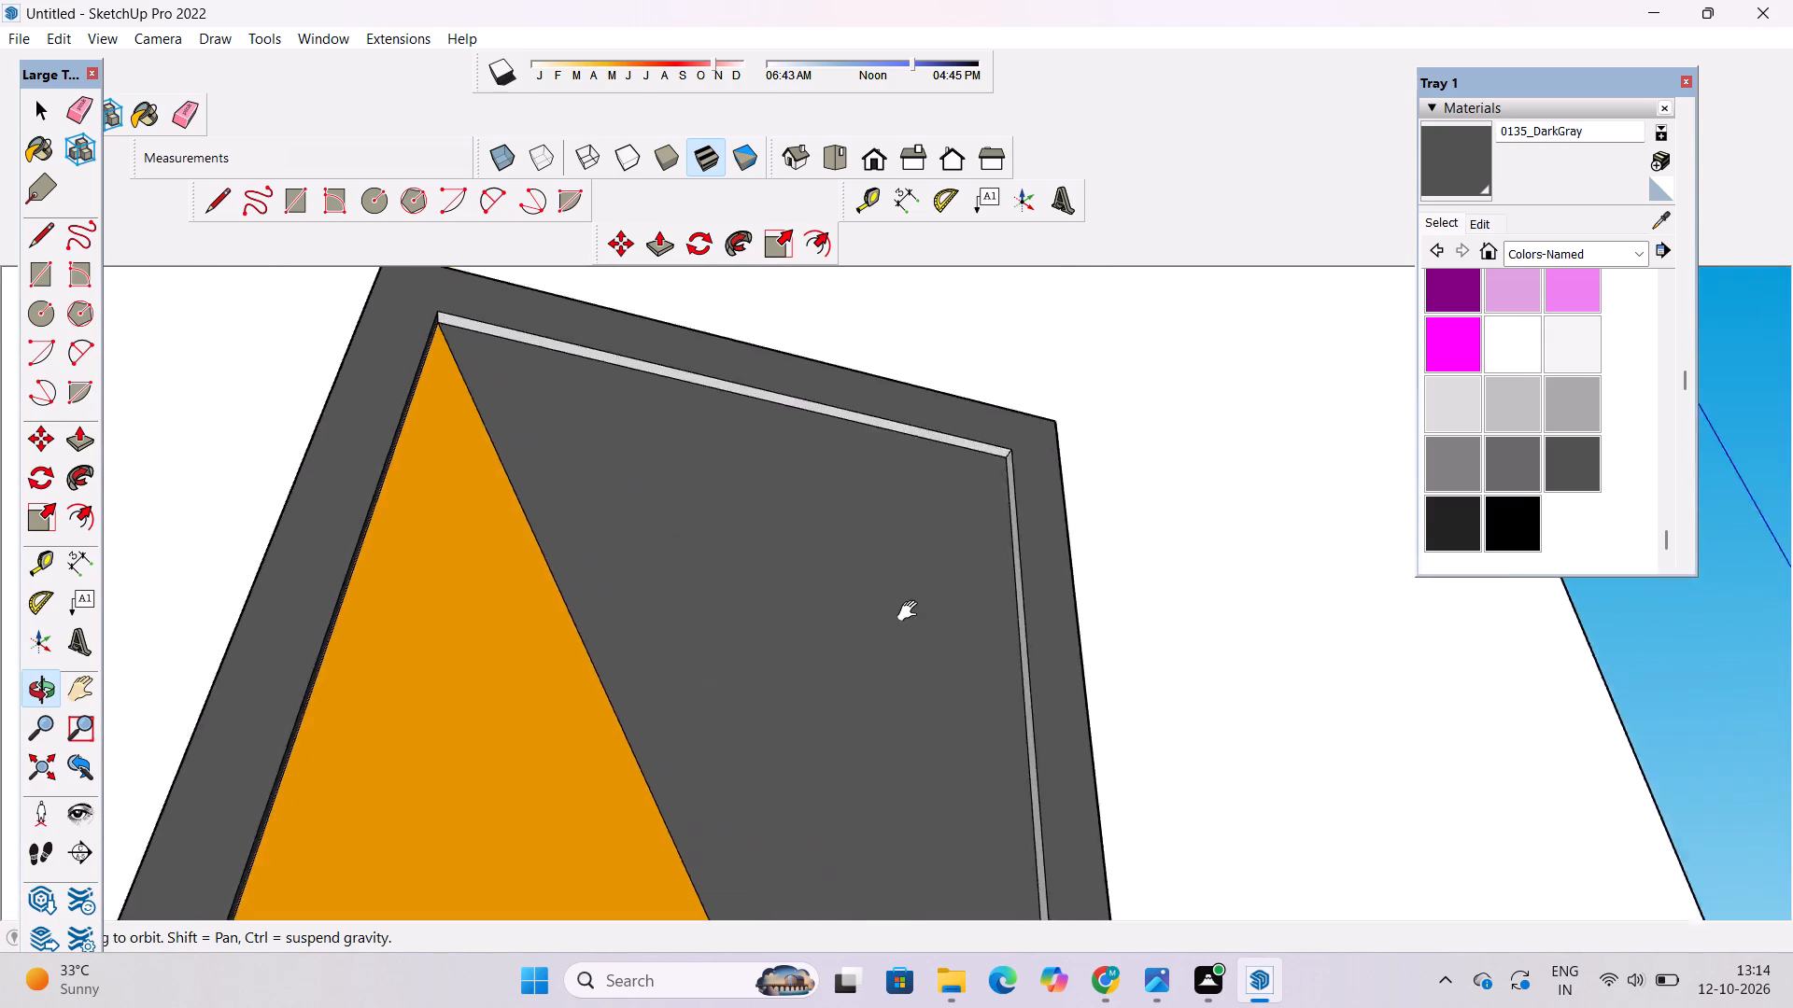
{"action": "left_click_drag", "start_coordinate": [911, 611], "coordinate": [909, 618], "text": "shift"}
{"action": "left_click_drag", "start_coordinate": [918, 589], "coordinate": [959, 515]}
{"action": "scroll", "coordinate": [979, 493], "scroll_direction": "up", "scroll_amount": 8}
{"action": "left_click_drag", "start_coordinate": [1004, 516], "coordinate": [846, 465], "text": "shift"}
{"action": "left_click_drag", "start_coordinate": [849, 466], "coordinate": [945, 494]}
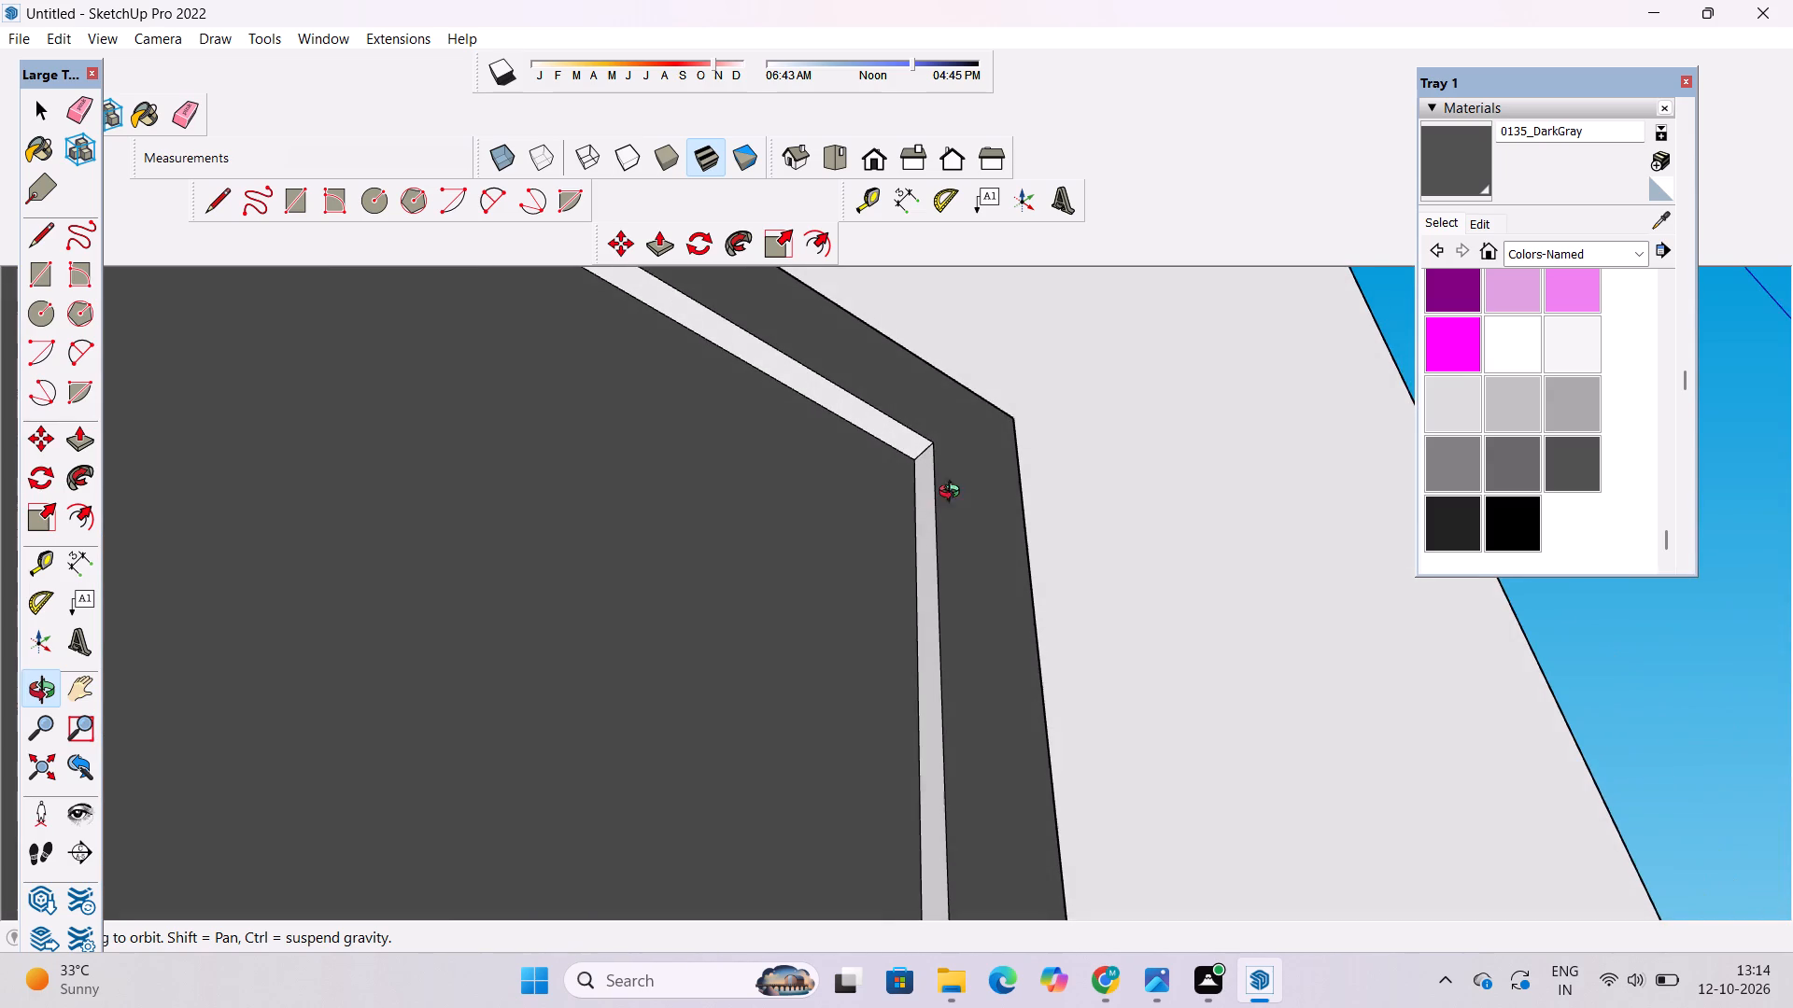
{"action": "left_click", "coordinate": [1447, 164]}
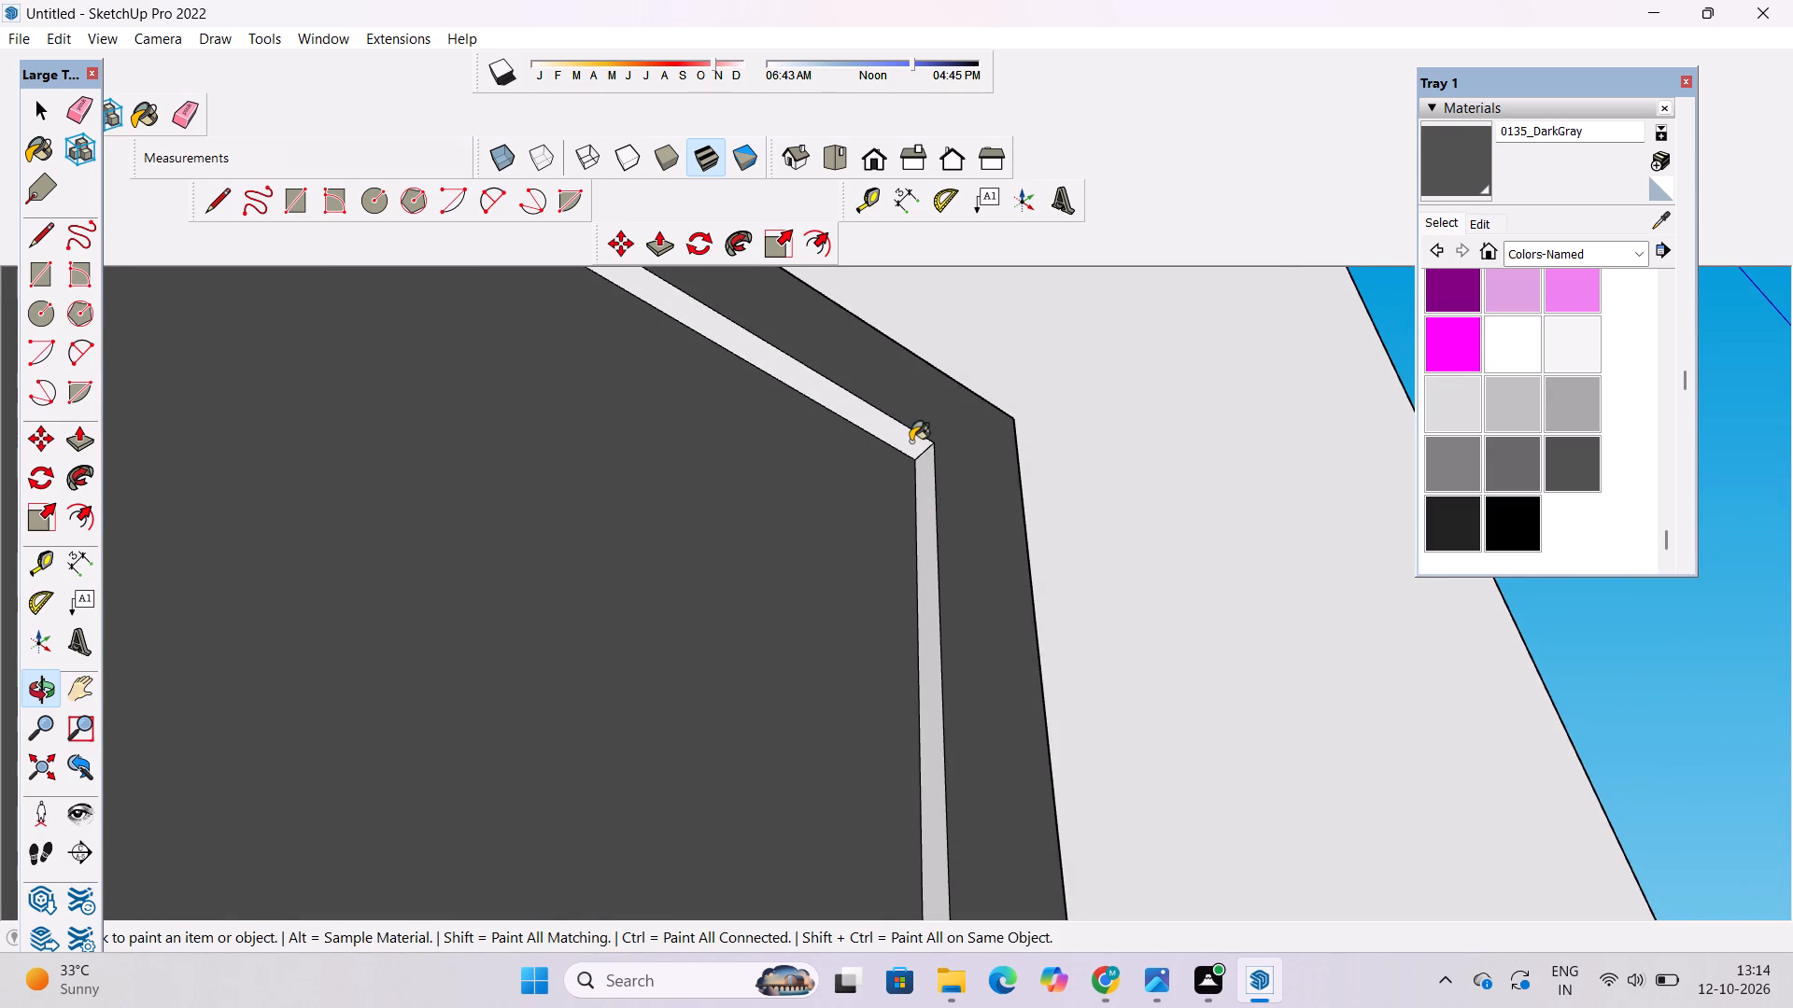
{"action": "left_click", "coordinate": [910, 442]}
{"action": "left_click", "coordinate": [931, 483]}
{"action": "key", "text": "o"}
{"action": "scroll", "coordinate": [911, 471], "scroll_direction": "down", "scroll_amount": 4}
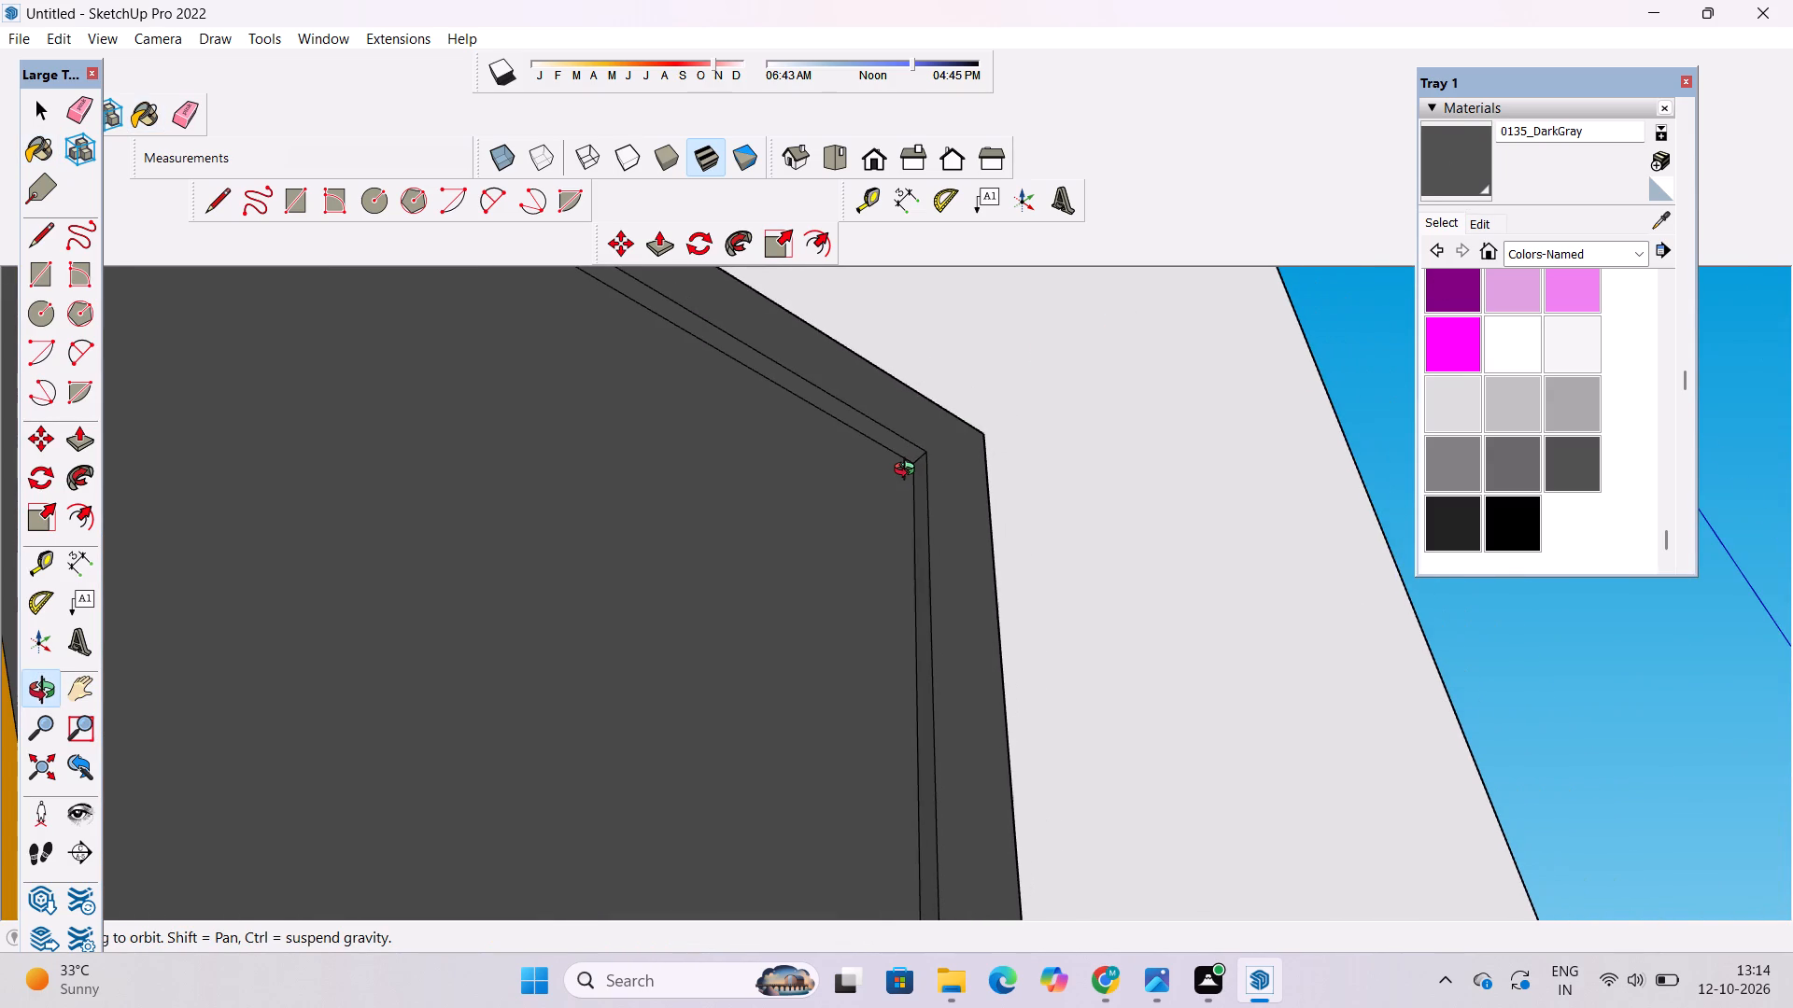
{"action": "scroll", "coordinate": [908, 471], "scroll_direction": "down", "scroll_amount": 3}
{"action": "left_click_drag", "start_coordinate": [960, 465], "coordinate": [931, 537]}
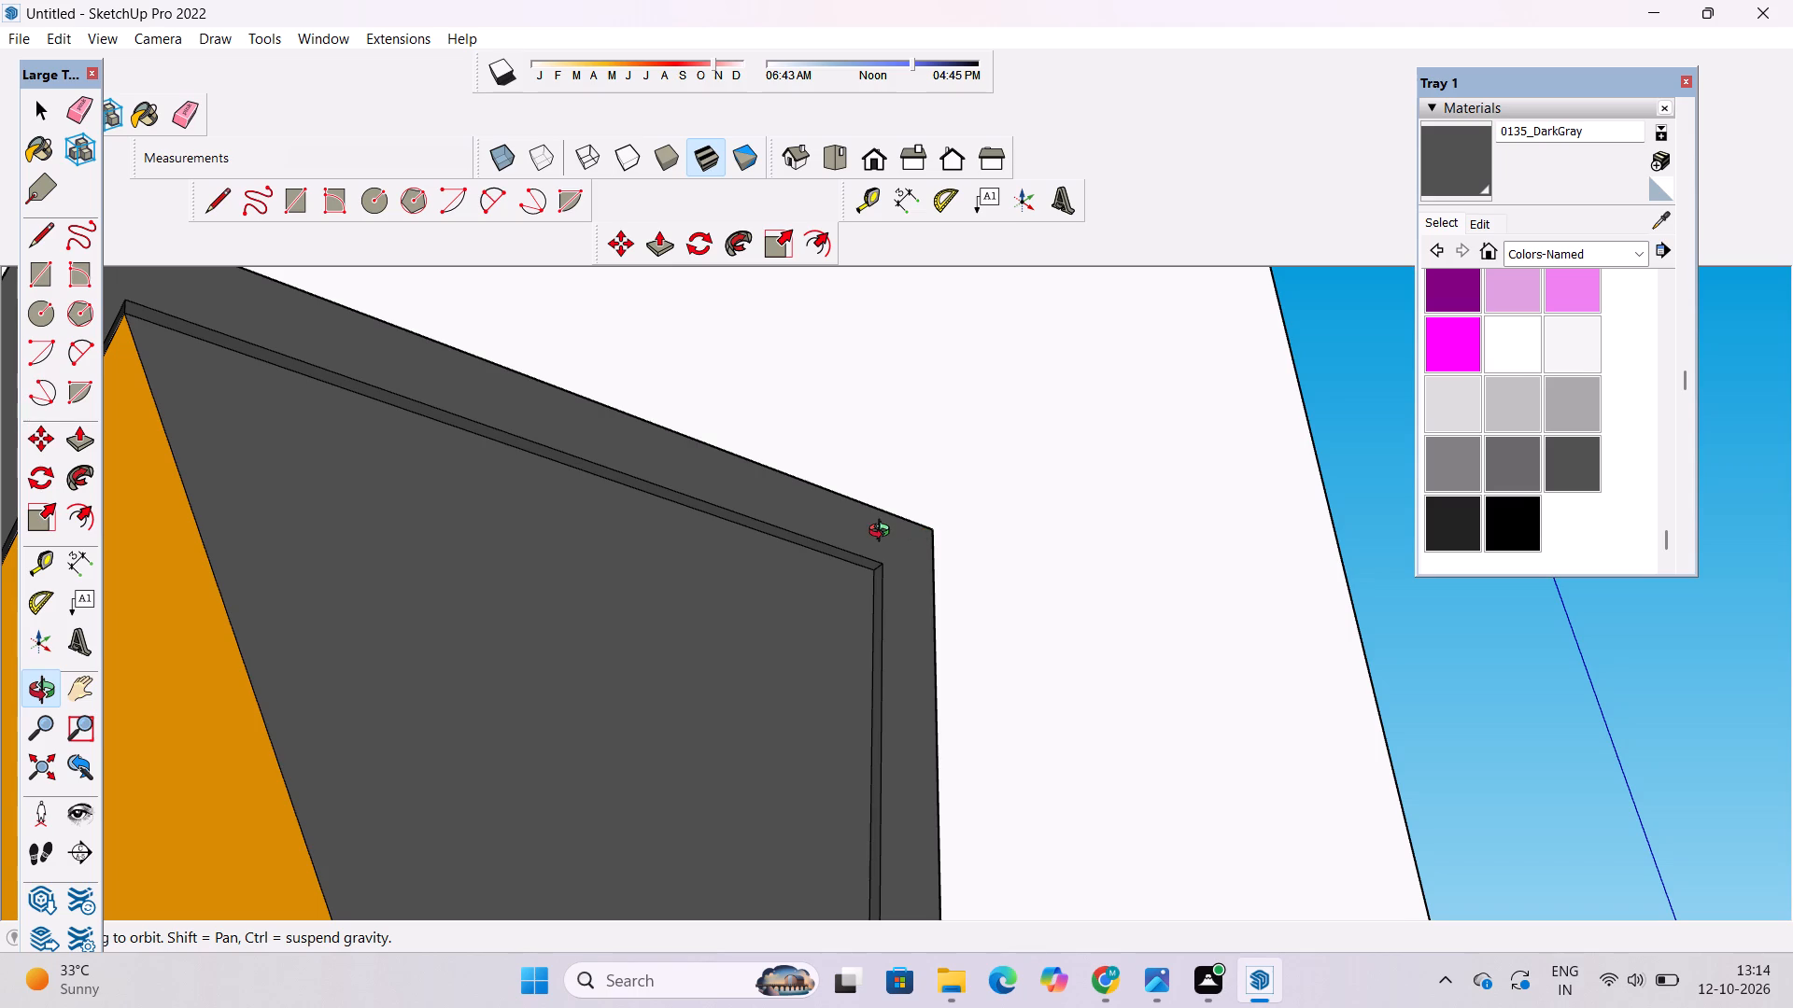
{"action": "scroll", "coordinate": [841, 498], "scroll_direction": "down", "scroll_amount": 5}
{"action": "left_click_drag", "start_coordinate": [997, 493], "coordinate": [902, 549]}
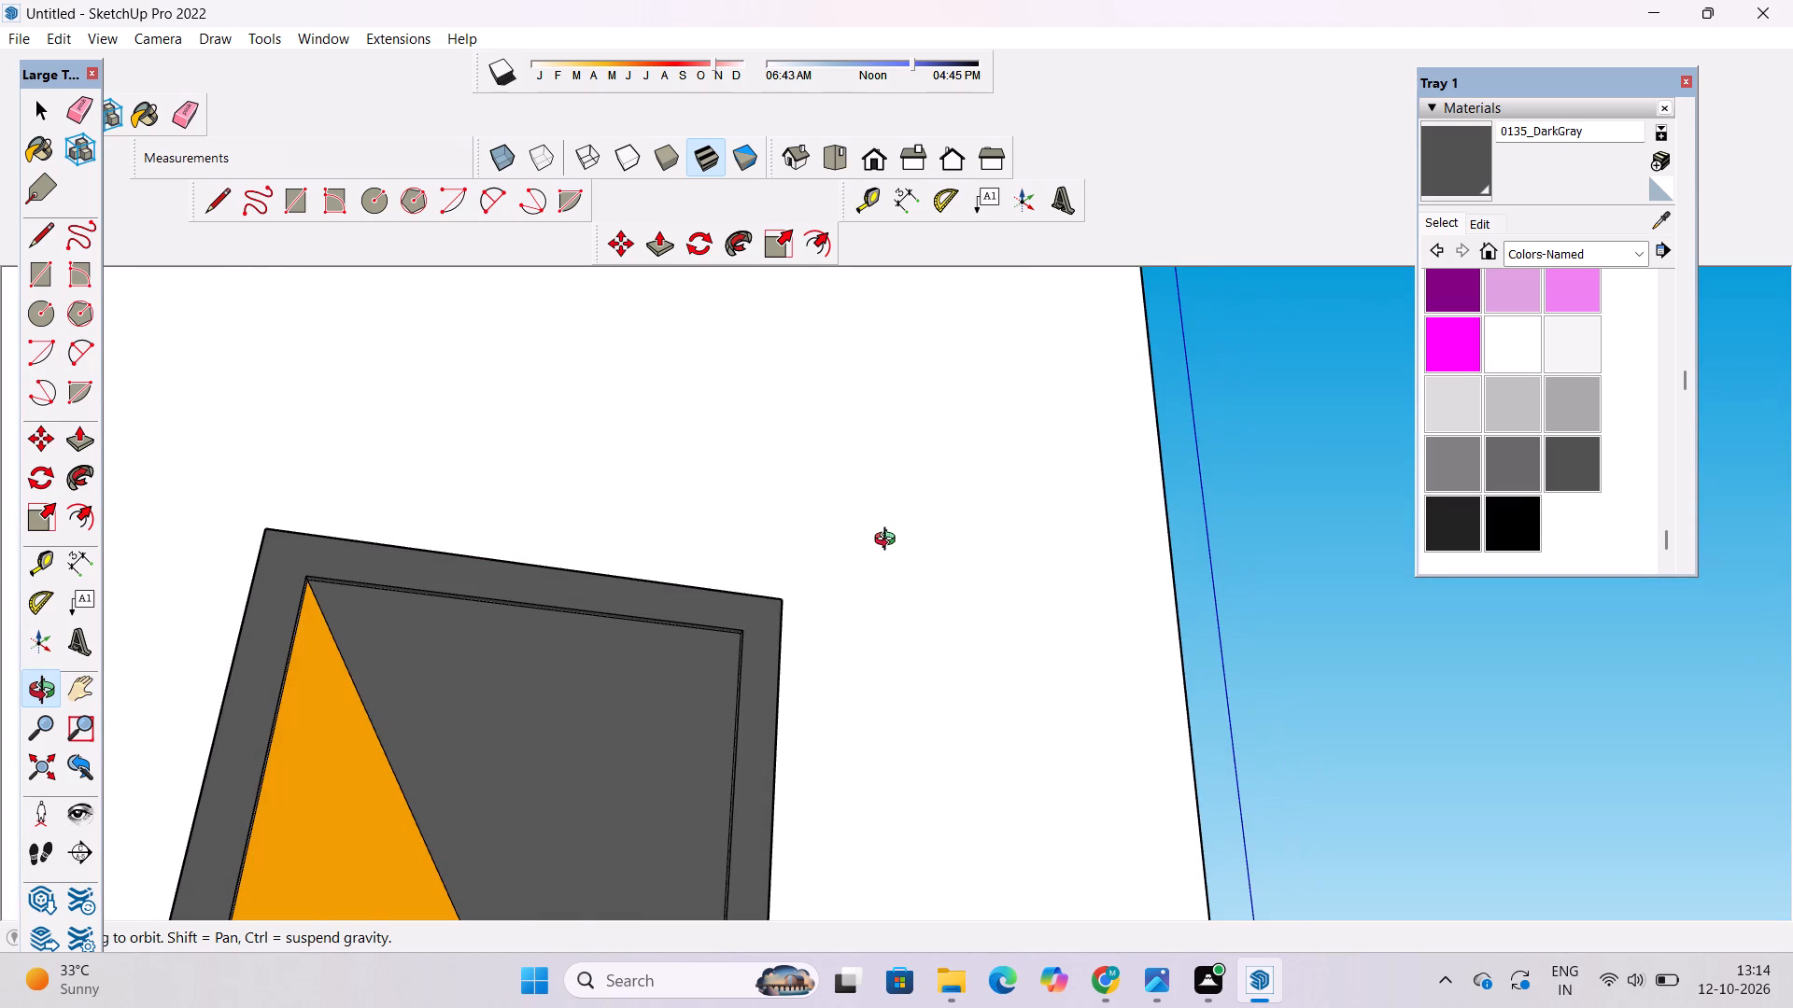
Paint the rear-facing outer side edge of the lower orange-accented window's frame with 0135_DarkGray.
{"action": "scroll", "coordinate": [889, 539], "scroll_direction": "down", "scroll_amount": 5}
{"action": "left_click_drag", "start_coordinate": [1062, 491], "coordinate": [956, 571]}
{"action": "scroll", "coordinate": [944, 550], "scroll_direction": "down", "scroll_amount": 3}
{"action": "left_click_drag", "start_coordinate": [740, 675], "coordinate": [868, 500], "text": "shift"}
{"action": "left_click_drag", "start_coordinate": [879, 574], "coordinate": [932, 653]}
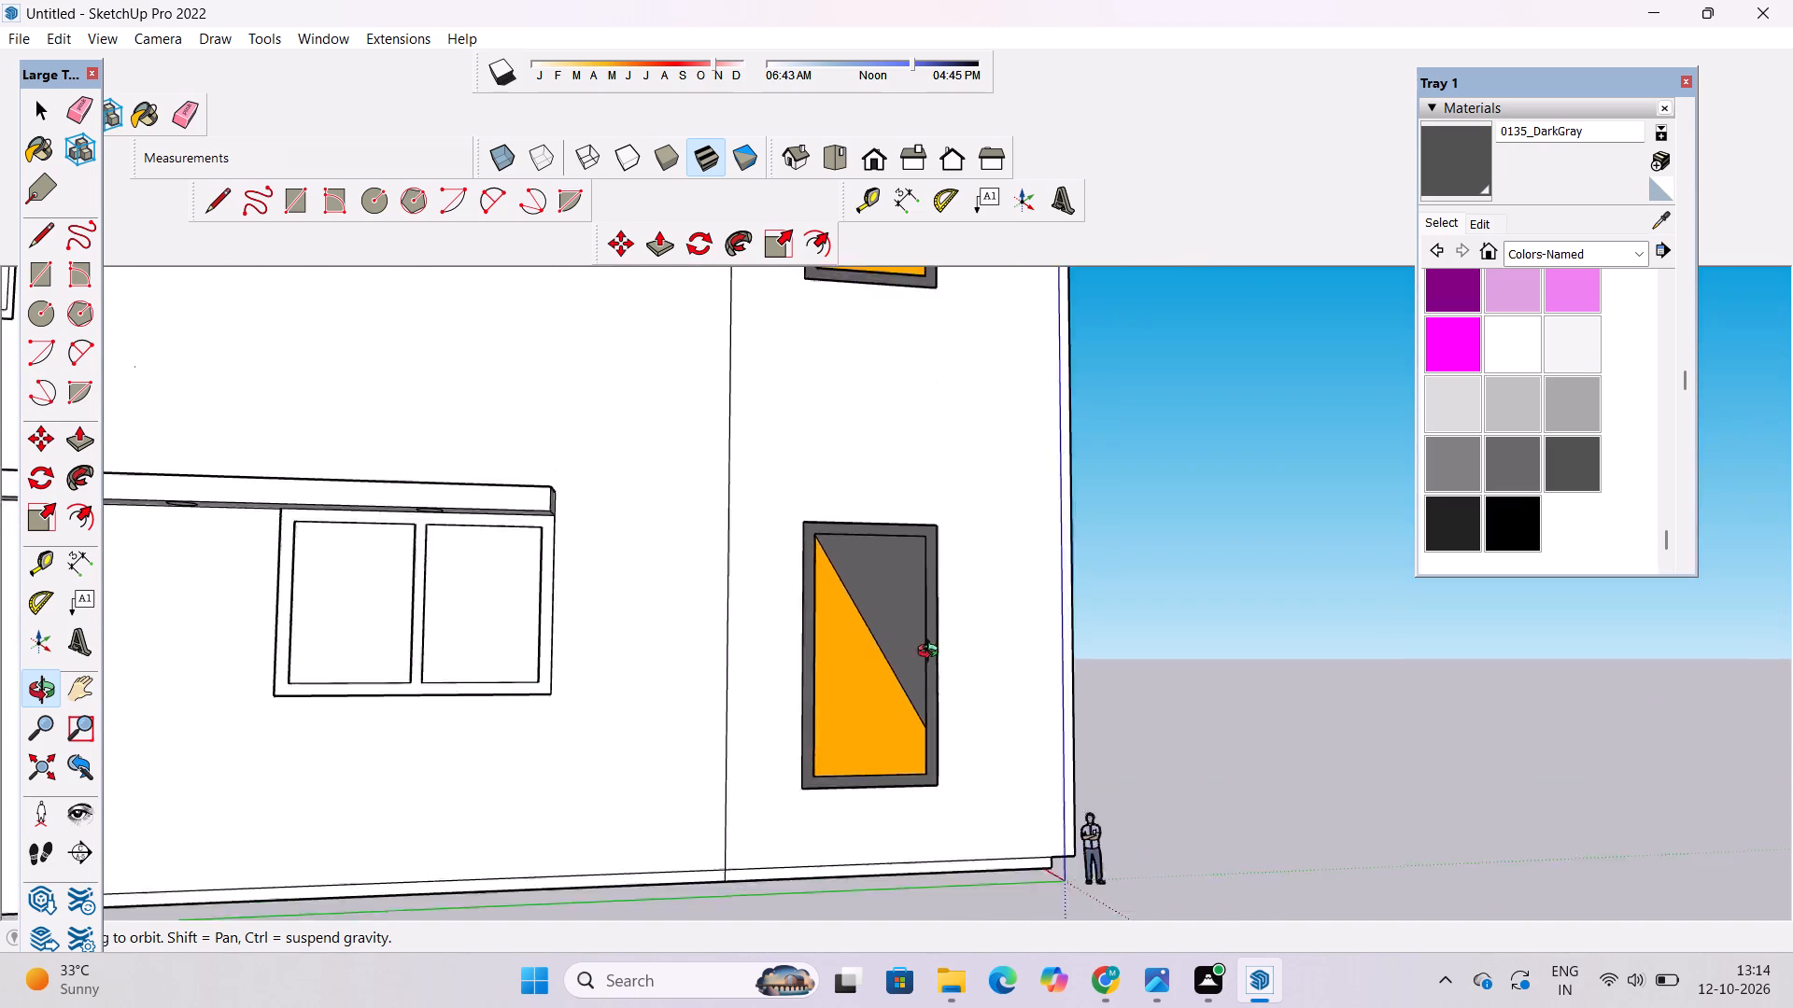
{"action": "left_click_drag", "start_coordinate": [932, 653], "coordinate": [983, 715]}
{"action": "scroll", "coordinate": [883, 756], "scroll_direction": "up", "scroll_amount": 7}
{"action": "left_click_drag", "start_coordinate": [825, 733], "coordinate": [937, 729]}
{"action": "scroll", "coordinate": [953, 729], "scroll_direction": "up", "scroll_amount": 4}
{"action": "left_click_drag", "start_coordinate": [950, 727], "coordinate": [823, 611], "text": "shift"}
{"action": "left_click_drag", "start_coordinate": [822, 609], "coordinate": [942, 653]}
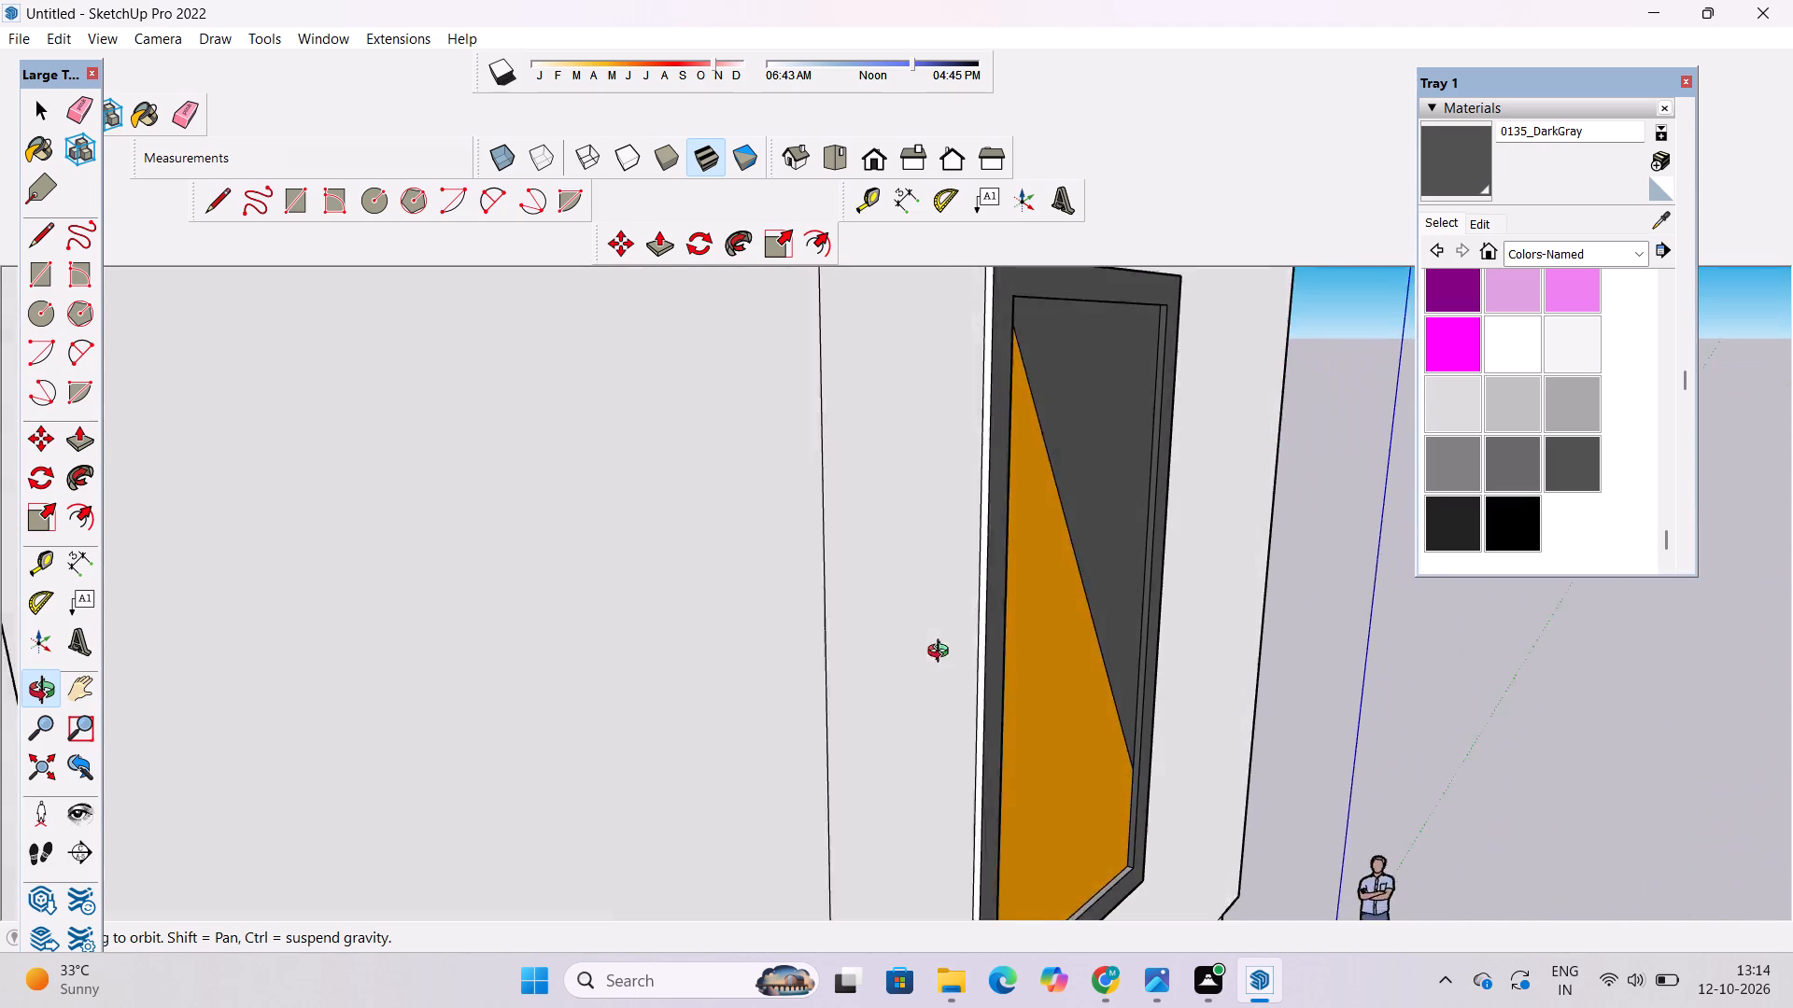
{"action": "left_click_drag", "start_coordinate": [942, 653], "coordinate": [956, 666]}
{"action": "left_click_drag", "start_coordinate": [1027, 564], "coordinate": [965, 717], "text": "shift"}
{"action": "left_click", "coordinate": [1450, 171]}
{"action": "scroll", "coordinate": [983, 492], "scroll_direction": "up", "scroll_amount": 3}
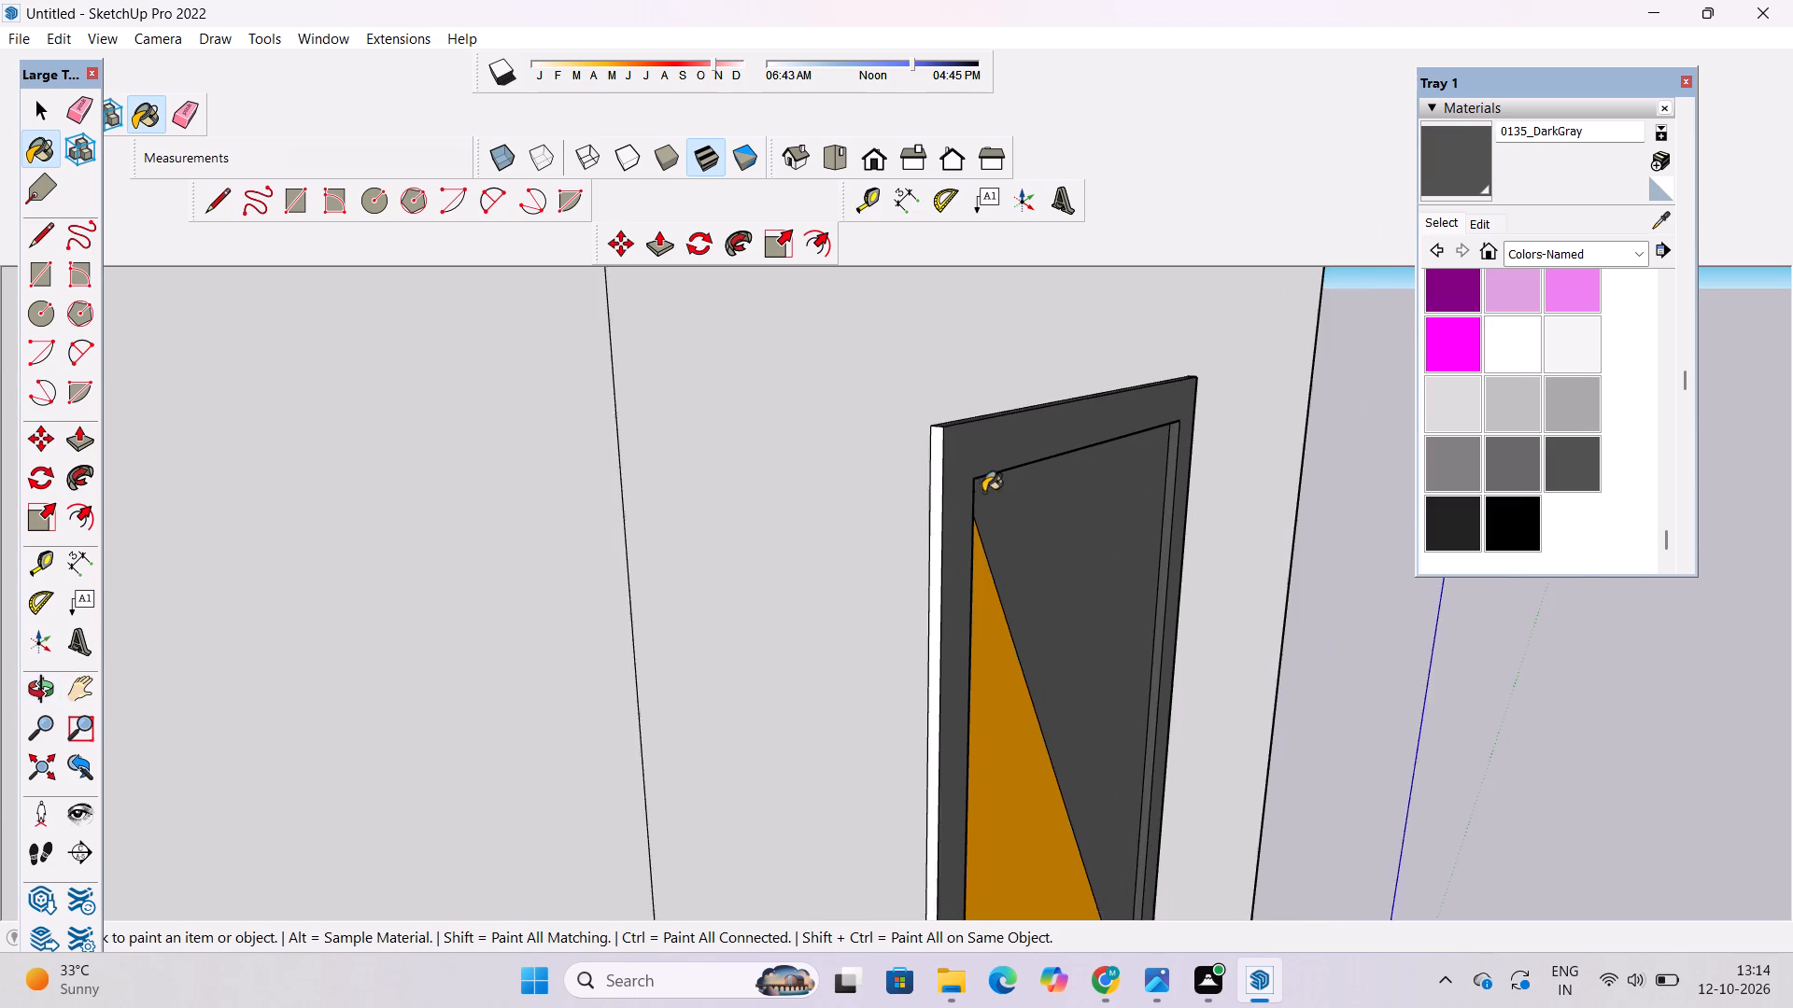
{"action": "scroll", "coordinate": [983, 492], "scroll_direction": "up", "scroll_amount": 6}
{"action": "left_click", "coordinate": [933, 455]}
Paint the bottom edge of the lower orange-accented window's frame with 0135_DarkGray.
{"action": "key", "text": "o"}
{"action": "scroll", "coordinate": [894, 452], "scroll_direction": "down", "scroll_amount": 12}
{"action": "left_click_drag", "start_coordinate": [1101, 651], "coordinate": [782, 412]}
{"action": "scroll", "coordinate": [752, 372], "scroll_direction": "down", "scroll_amount": 5}
{"action": "left_click_drag", "start_coordinate": [741, 659], "coordinate": [608, 583]}
{"action": "scroll", "coordinate": [581, 545], "scroll_direction": "up", "scroll_amount": 6}
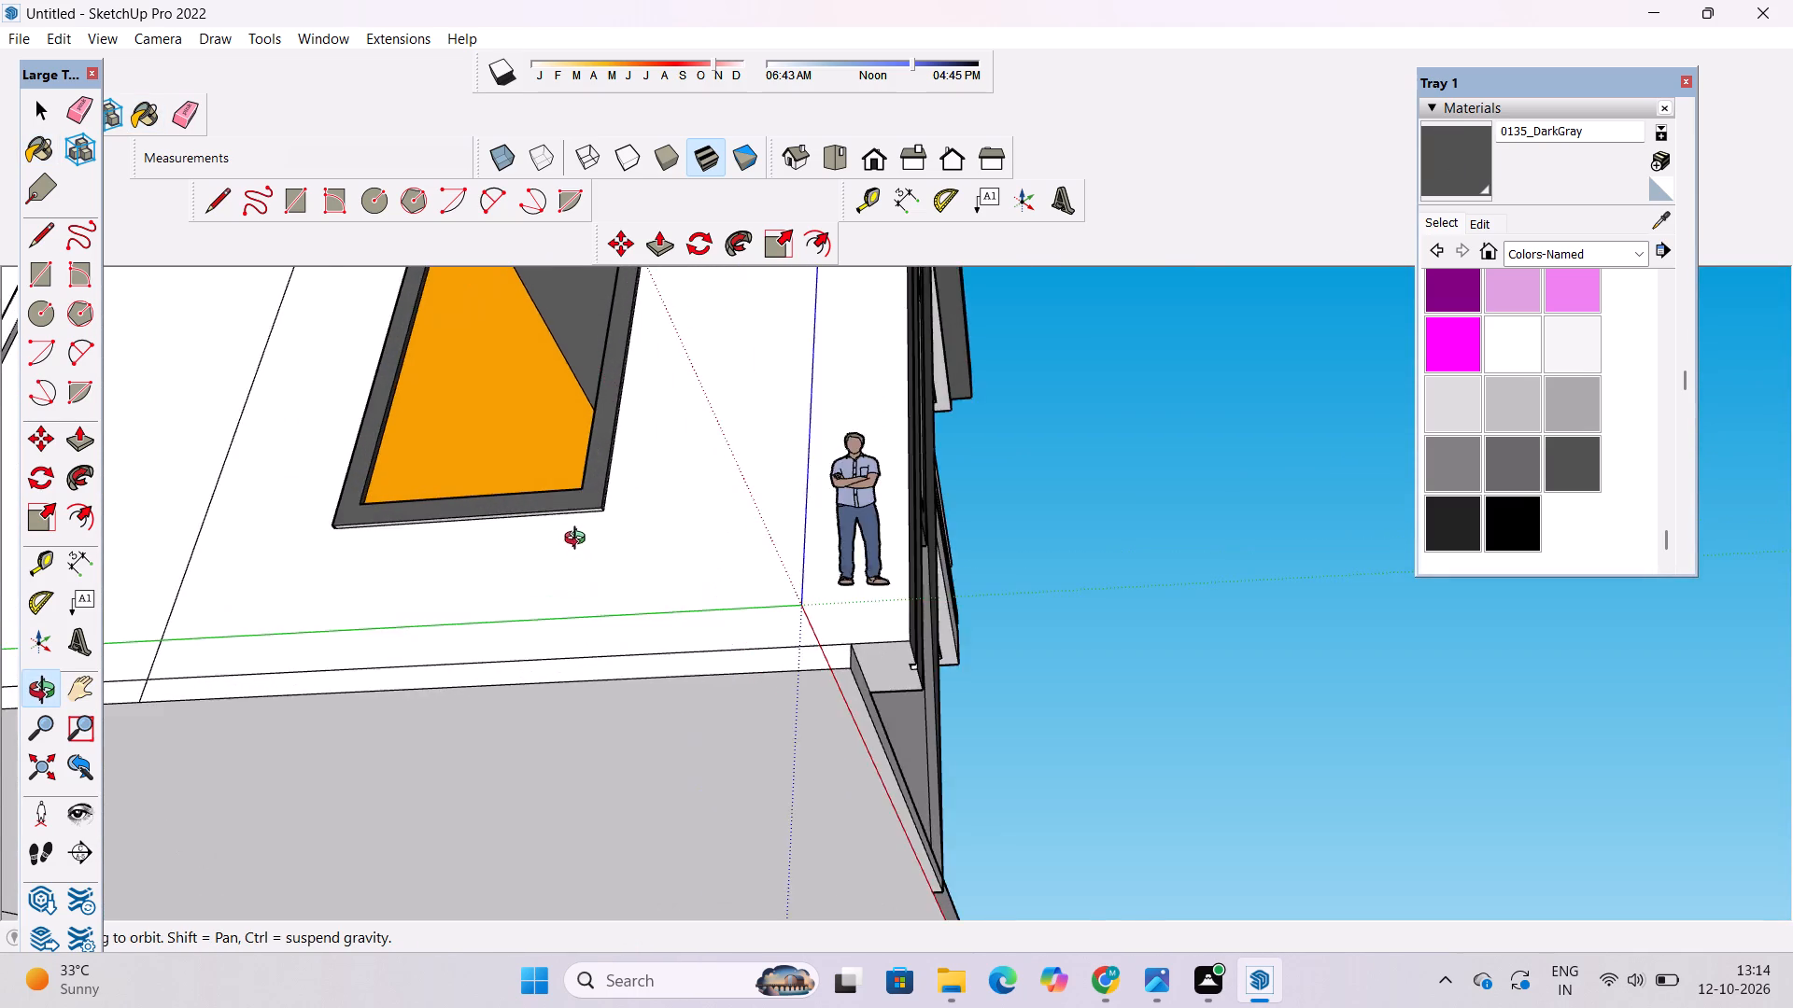
{"action": "scroll", "coordinate": [579, 540], "scroll_direction": "up", "scroll_amount": 15}
{"action": "left_click", "coordinate": [1475, 175]}
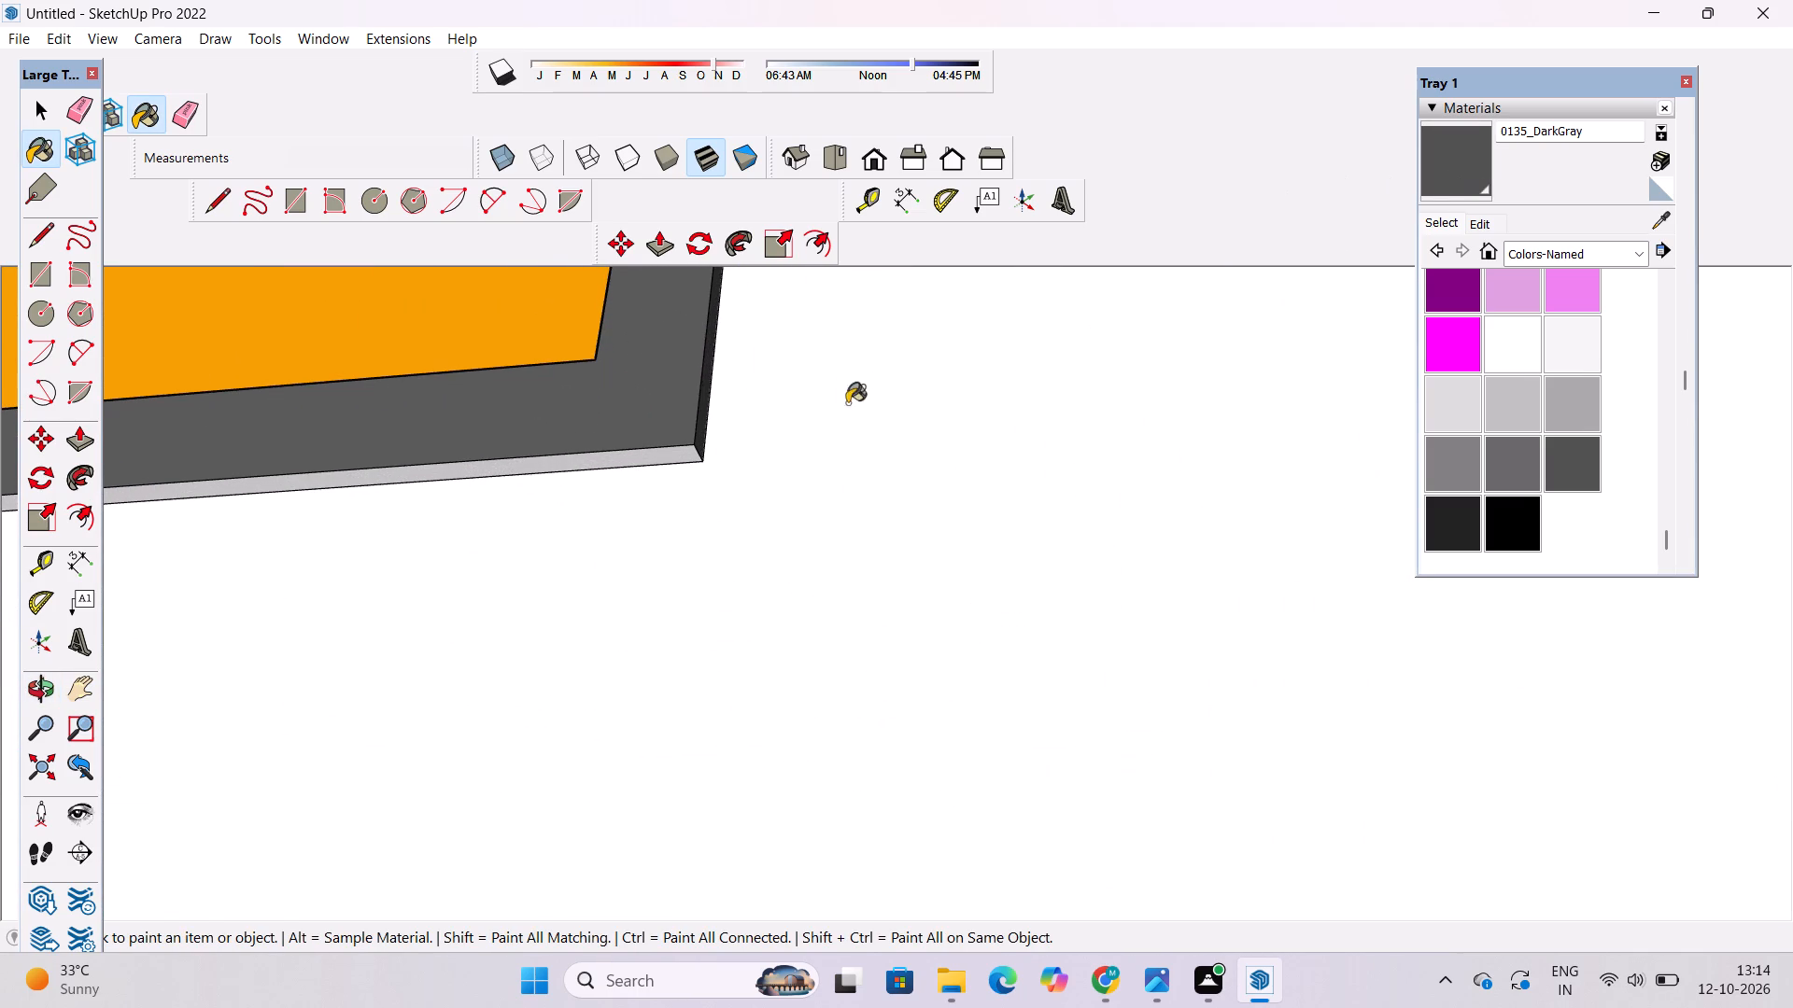
{"action": "scroll", "coordinate": [673, 449], "scroll_direction": "up", "scroll_amount": 6}
{"action": "left_click", "coordinate": [673, 457]}
Examine the side elevation and its junction with the front façade from several angles to check the applied finishes.
{"action": "key", "text": "o"}
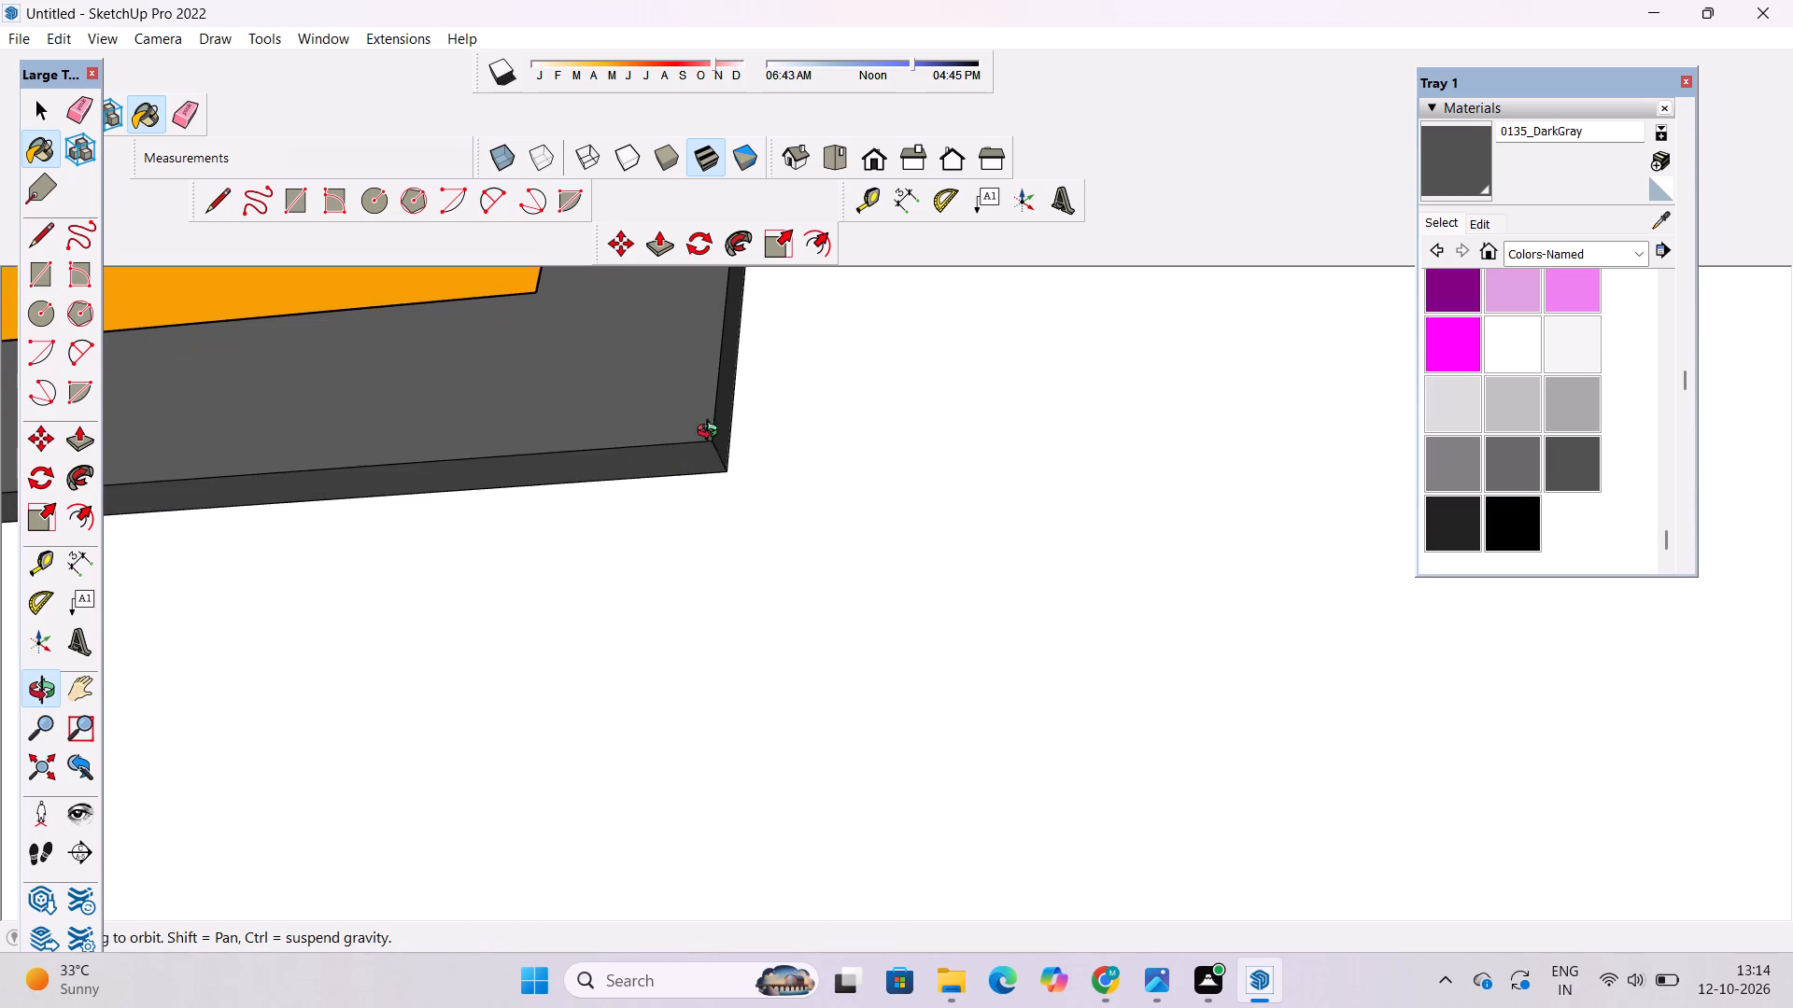
{"action": "scroll", "coordinate": [733, 427], "scroll_direction": "down", "scroll_amount": 12}
{"action": "left_click_drag", "start_coordinate": [756, 437], "coordinate": [769, 486]}
{"action": "scroll", "coordinate": [771, 462], "scroll_direction": "down", "scroll_amount": 6}
{"action": "left_click_drag", "start_coordinate": [779, 446], "coordinate": [874, 663], "text": "shift"}
{"action": "scroll", "coordinate": [829, 509], "scroll_direction": "down", "scroll_amount": 7}
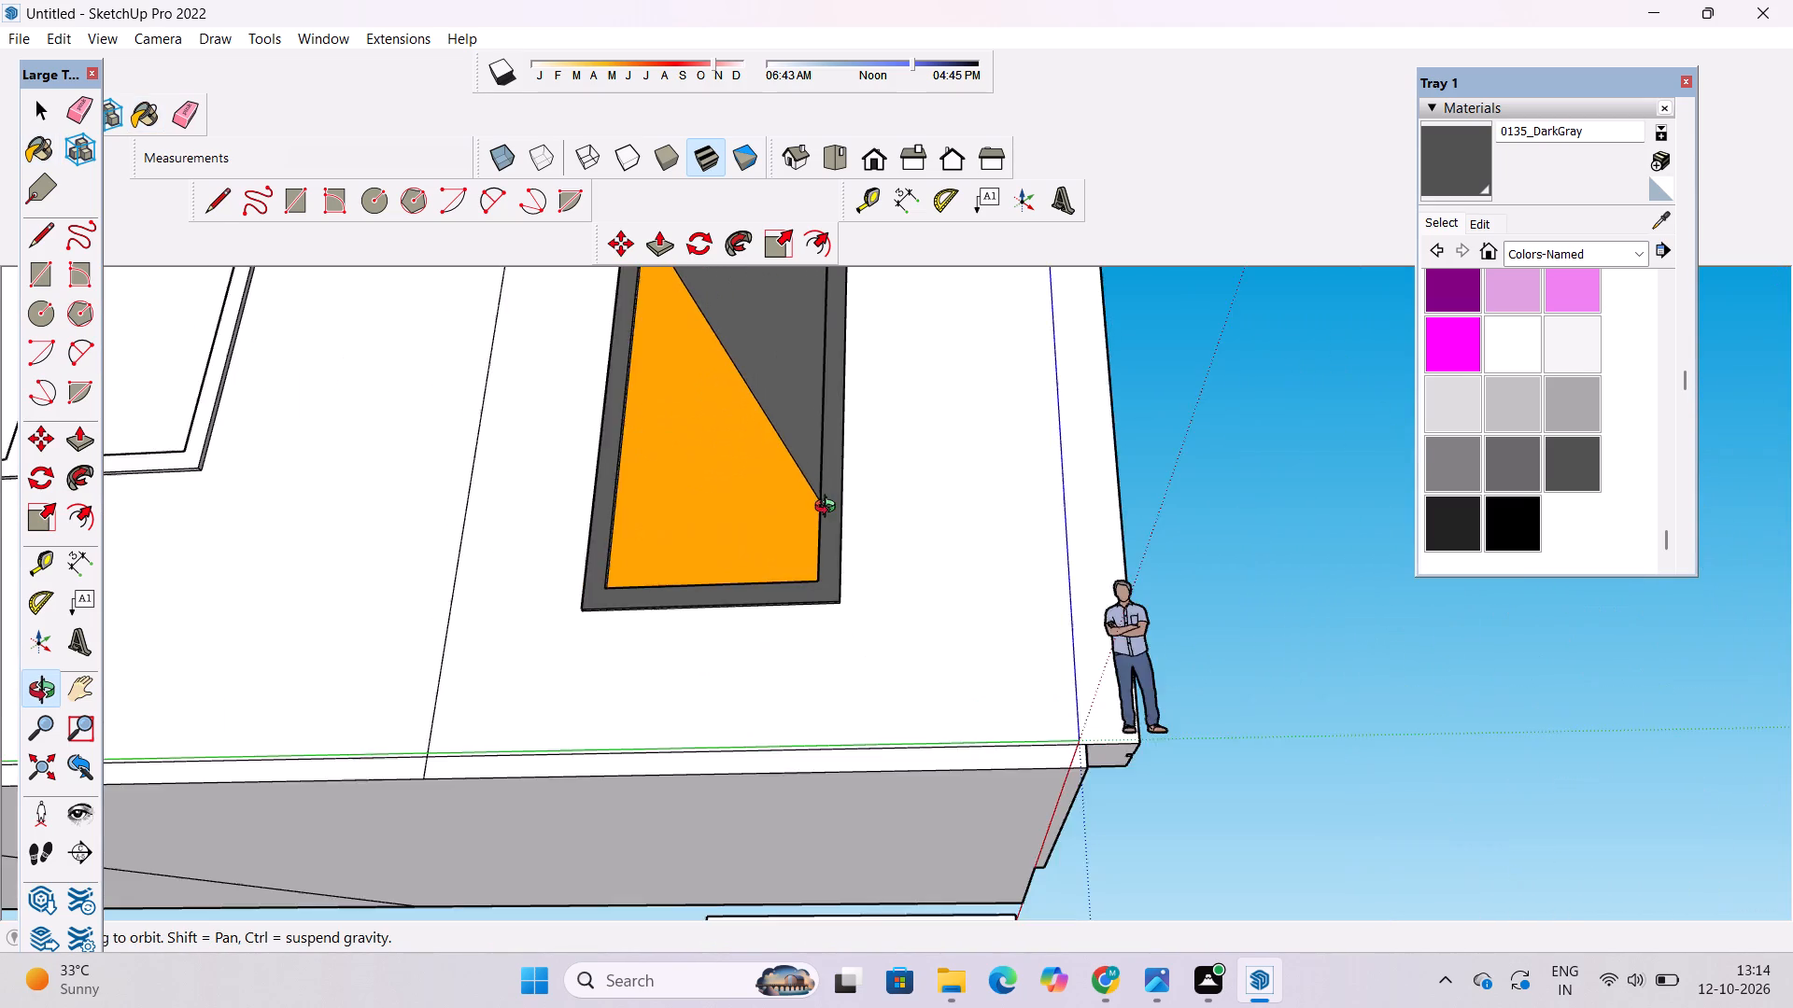
{"action": "left_click_drag", "start_coordinate": [880, 468], "coordinate": [861, 672]}
{"action": "scroll", "coordinate": [760, 475], "scroll_direction": "down", "scroll_amount": 6}
{"action": "left_click_drag", "start_coordinate": [735, 500], "coordinate": [845, 456], "text": "shift"}
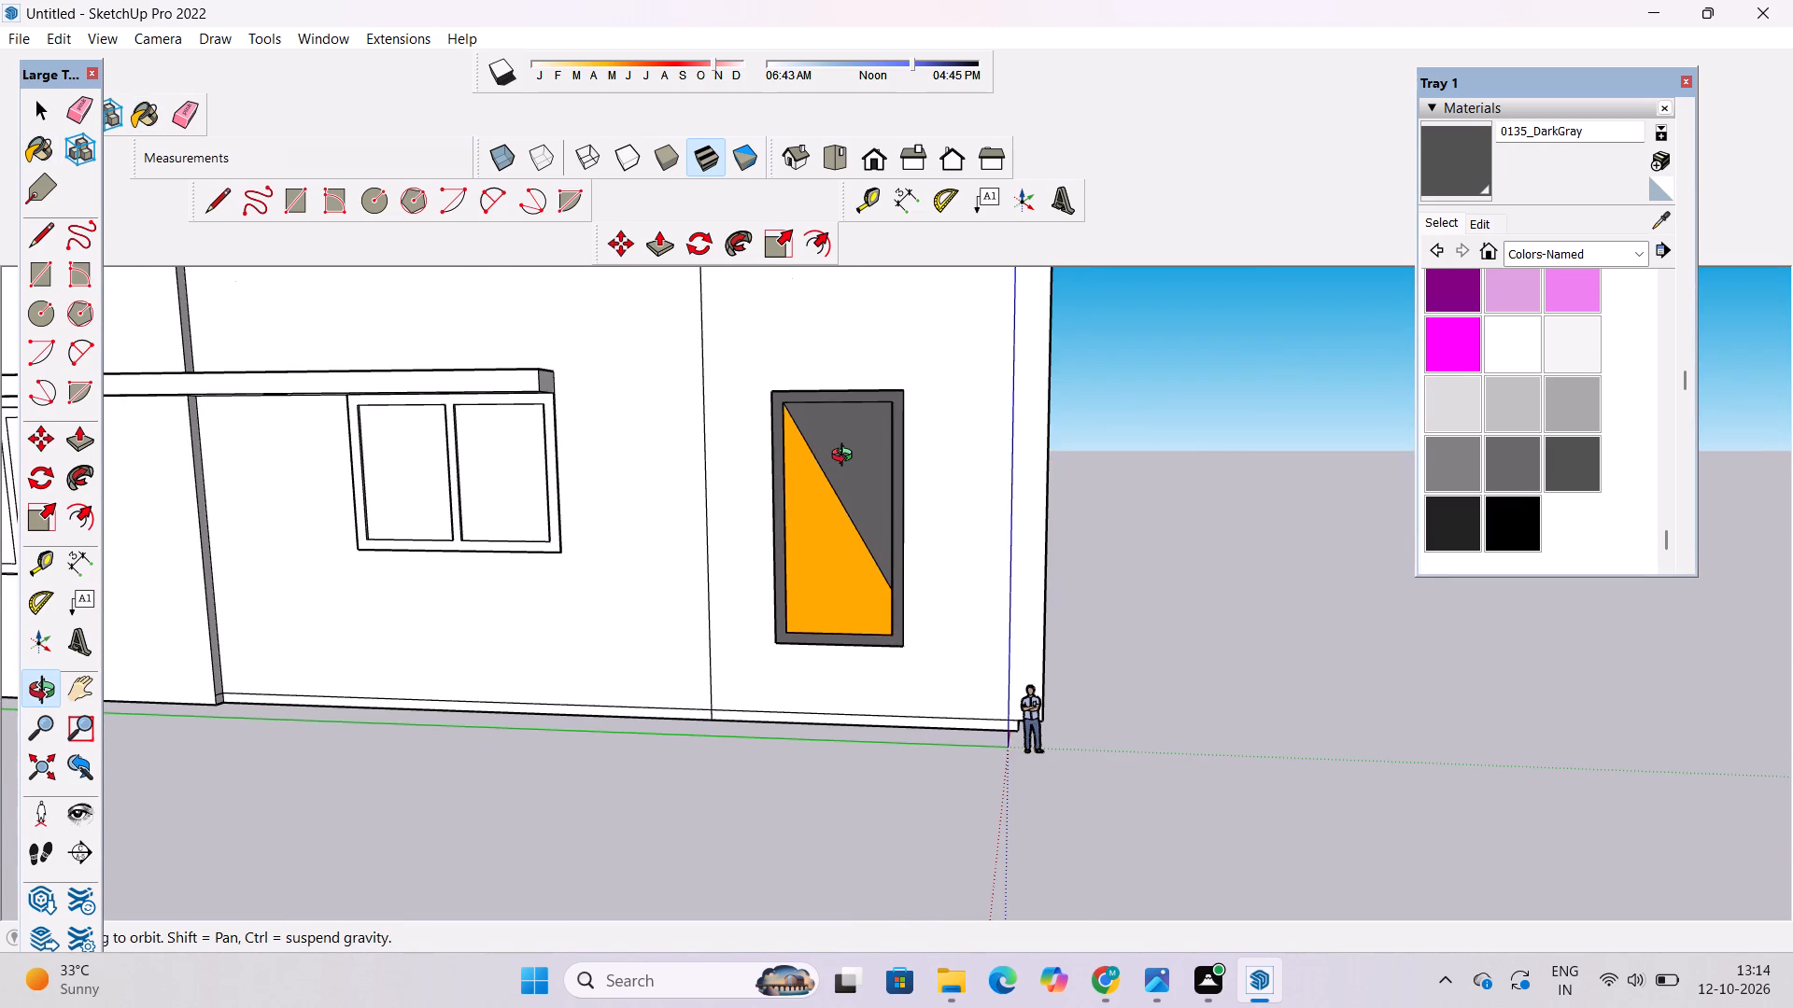
{"action": "scroll", "coordinate": [846, 460], "scroll_direction": "down", "scroll_amount": 5}
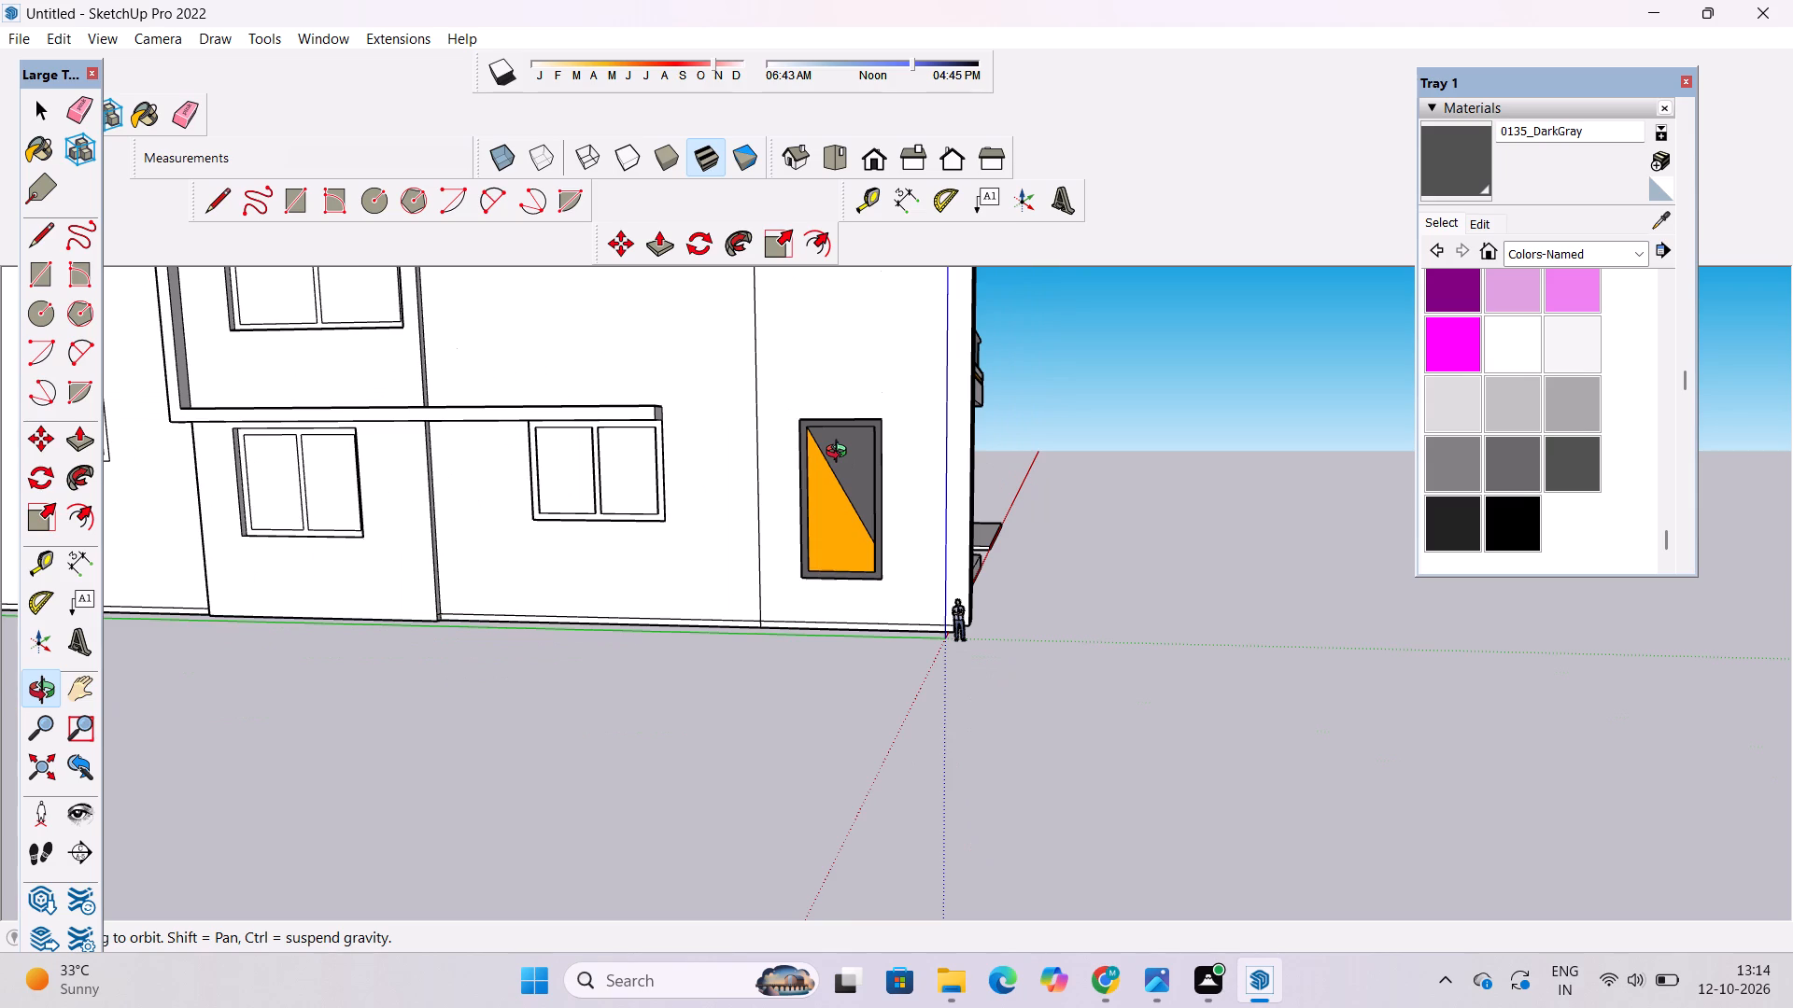
{"action": "scroll", "coordinate": [839, 457], "scroll_direction": "down", "scroll_amount": 4}
{"action": "scroll", "coordinate": [713, 618], "scroll_direction": "down", "scroll_amount": 10}
{"action": "left_click_drag", "start_coordinate": [685, 679], "coordinate": [684, 661]}
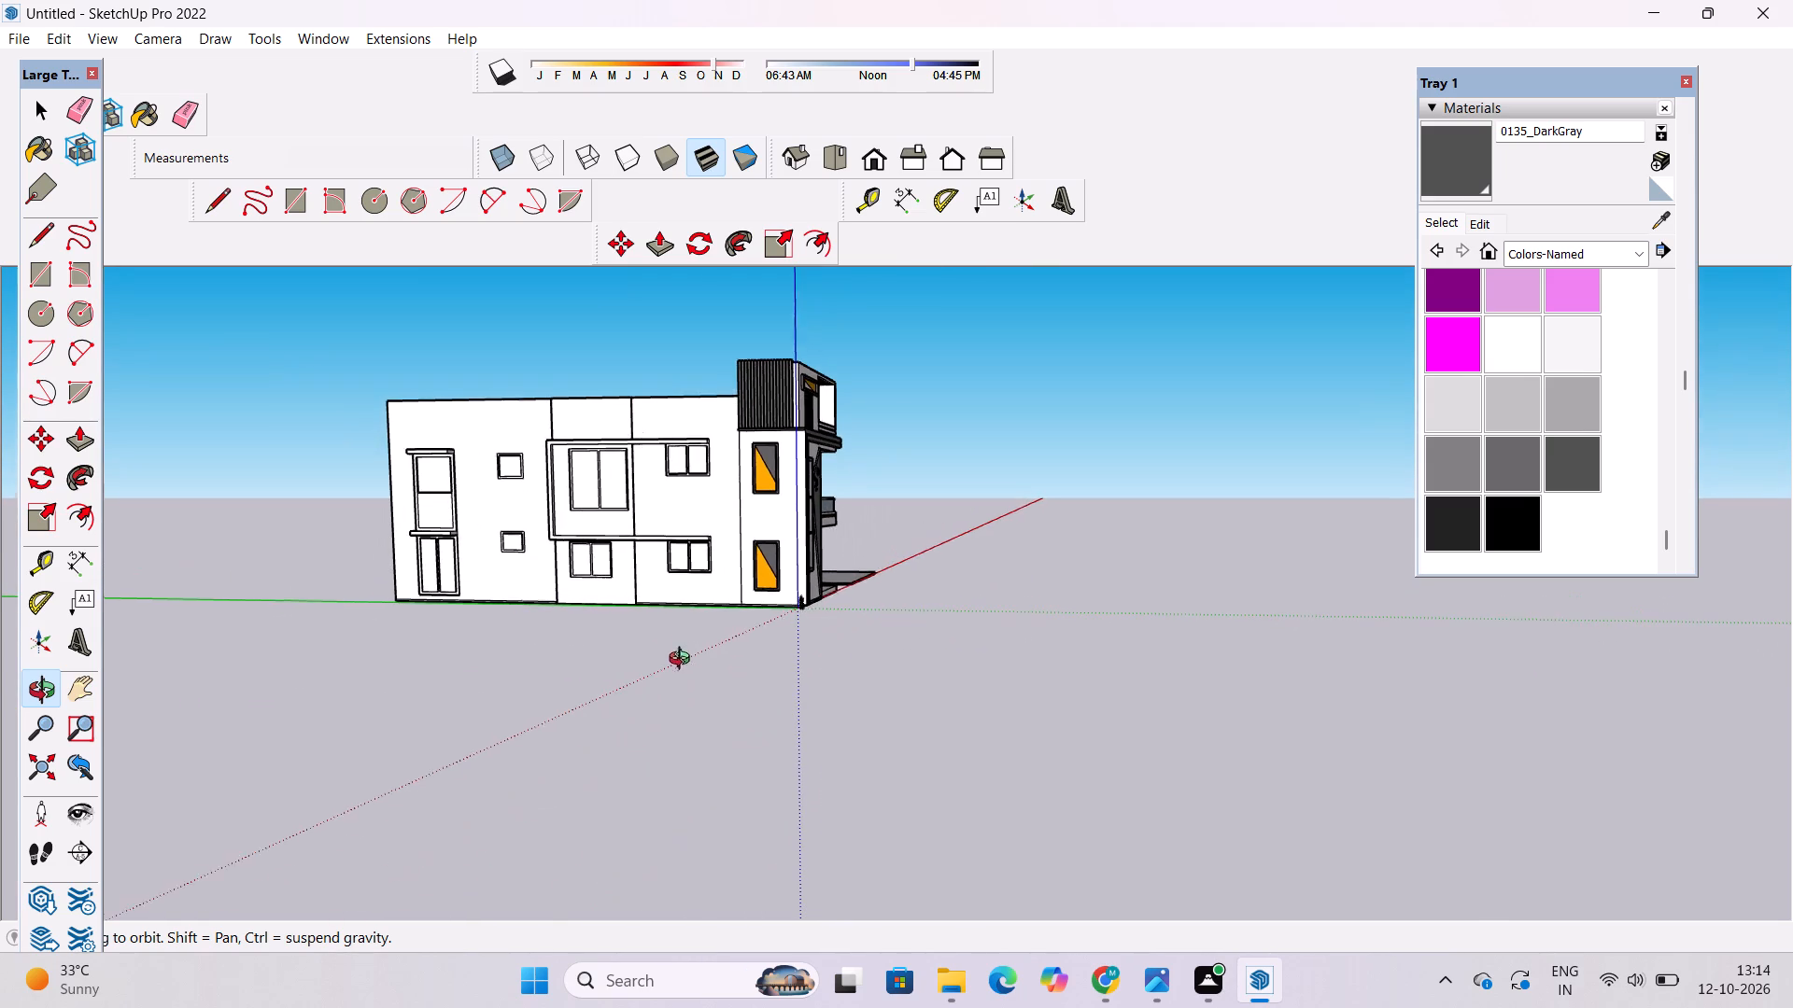
{"action": "left_click_drag", "start_coordinate": [684, 661], "coordinate": [684, 660]}
{"action": "scroll", "coordinate": [723, 329], "scroll_direction": "up", "scroll_amount": 10}
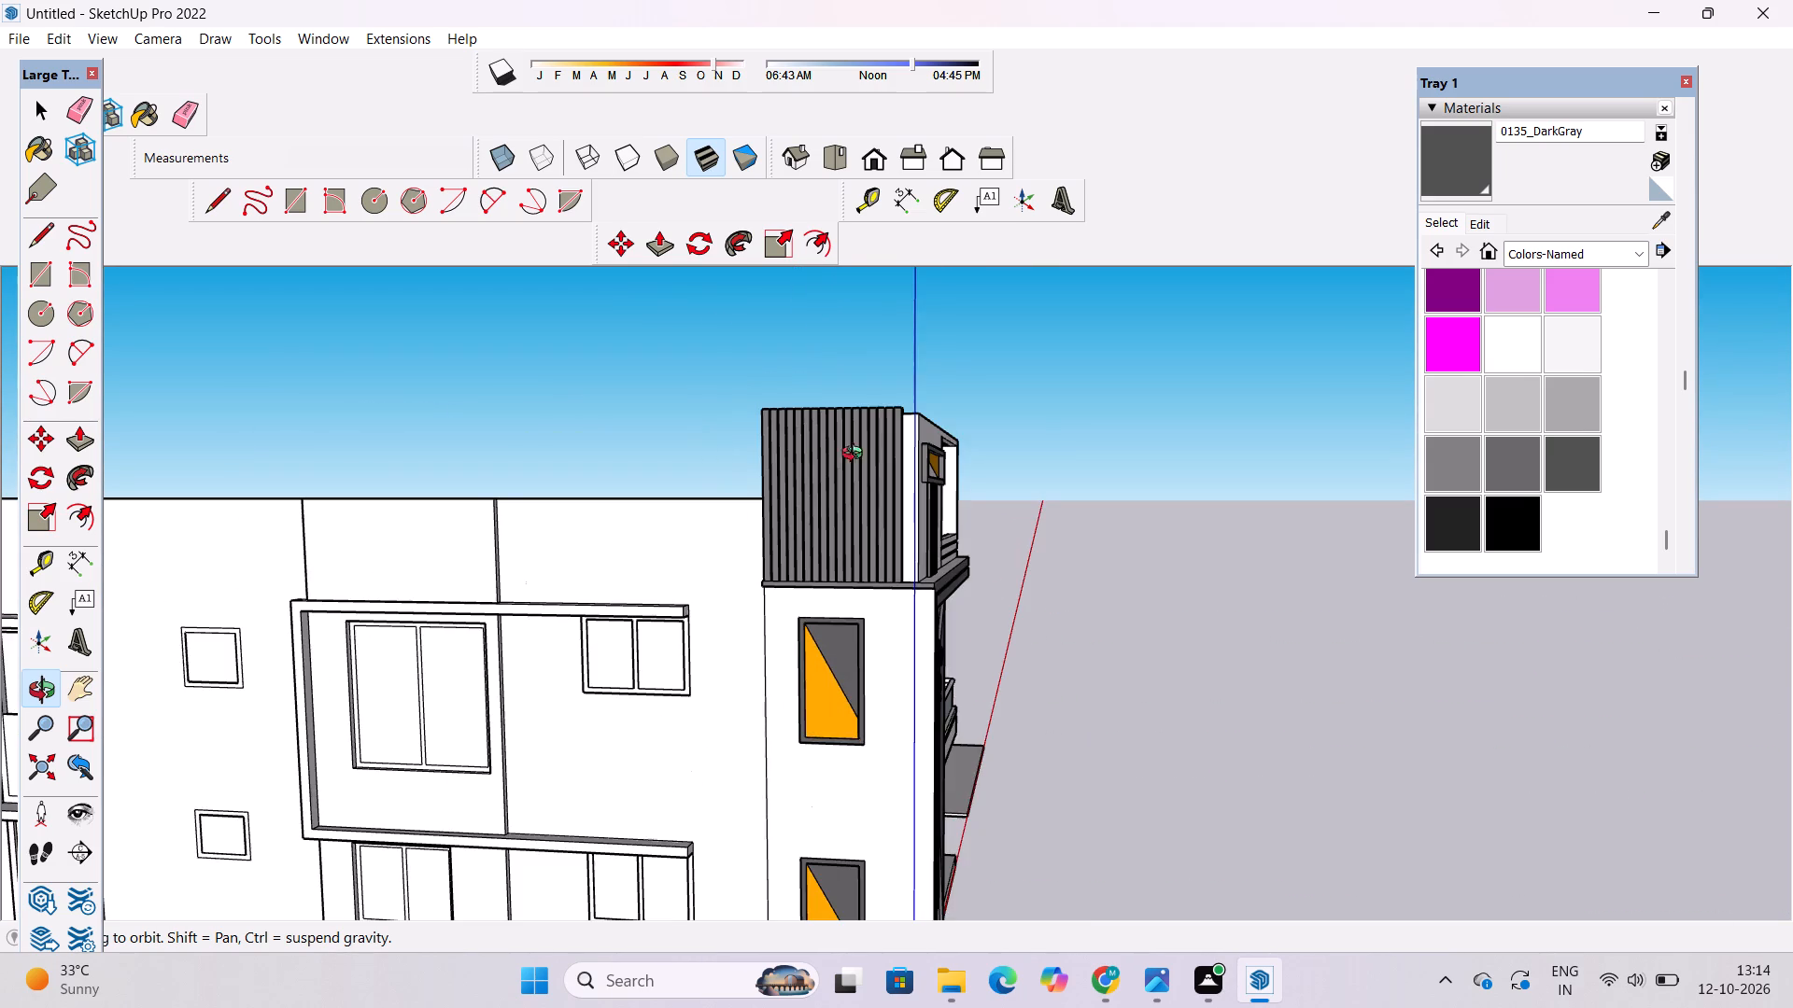
{"action": "scroll", "coordinate": [857, 460], "scroll_direction": "down", "scroll_amount": 6}
{"action": "left_click_drag", "start_coordinate": [962, 518], "coordinate": [901, 528]}
{"action": "scroll", "coordinate": [662, 455], "scroll_direction": "down", "scroll_amount": 4}
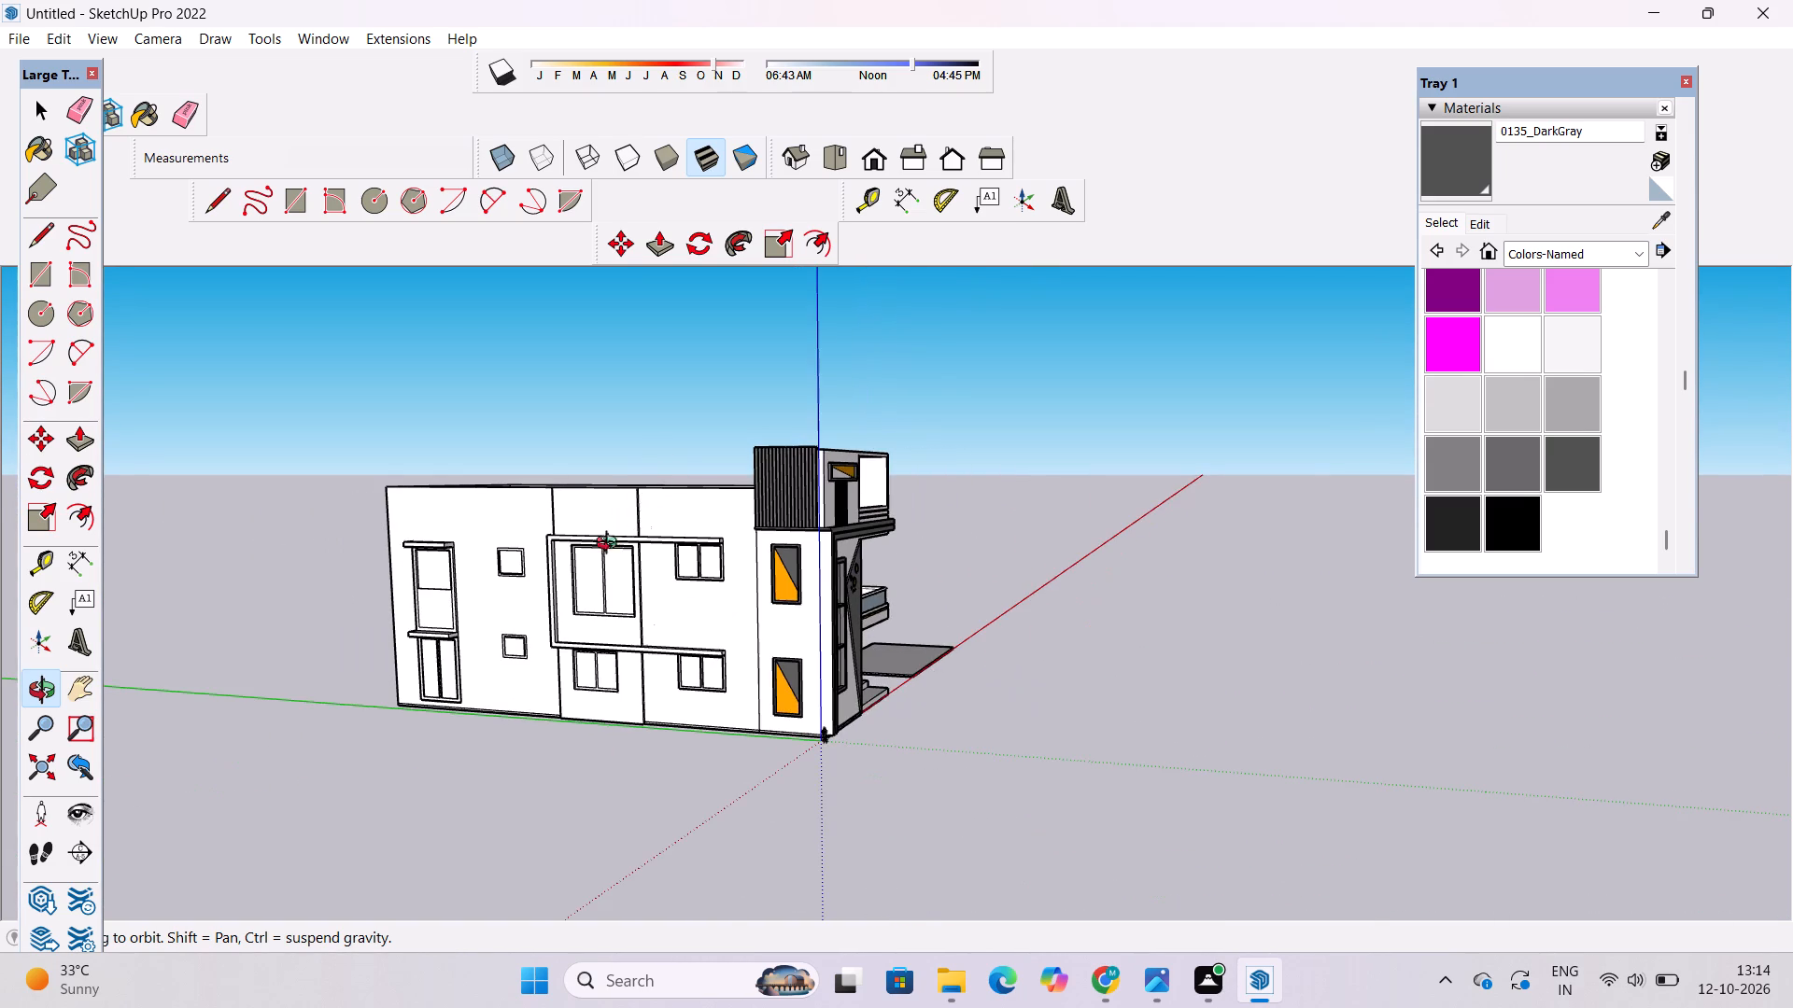
{"action": "left_click_drag", "start_coordinate": [579, 562], "coordinate": [662, 549]}
{"action": "left_click_drag", "start_coordinate": [468, 639], "coordinate": [686, 553], "text": "shift"}
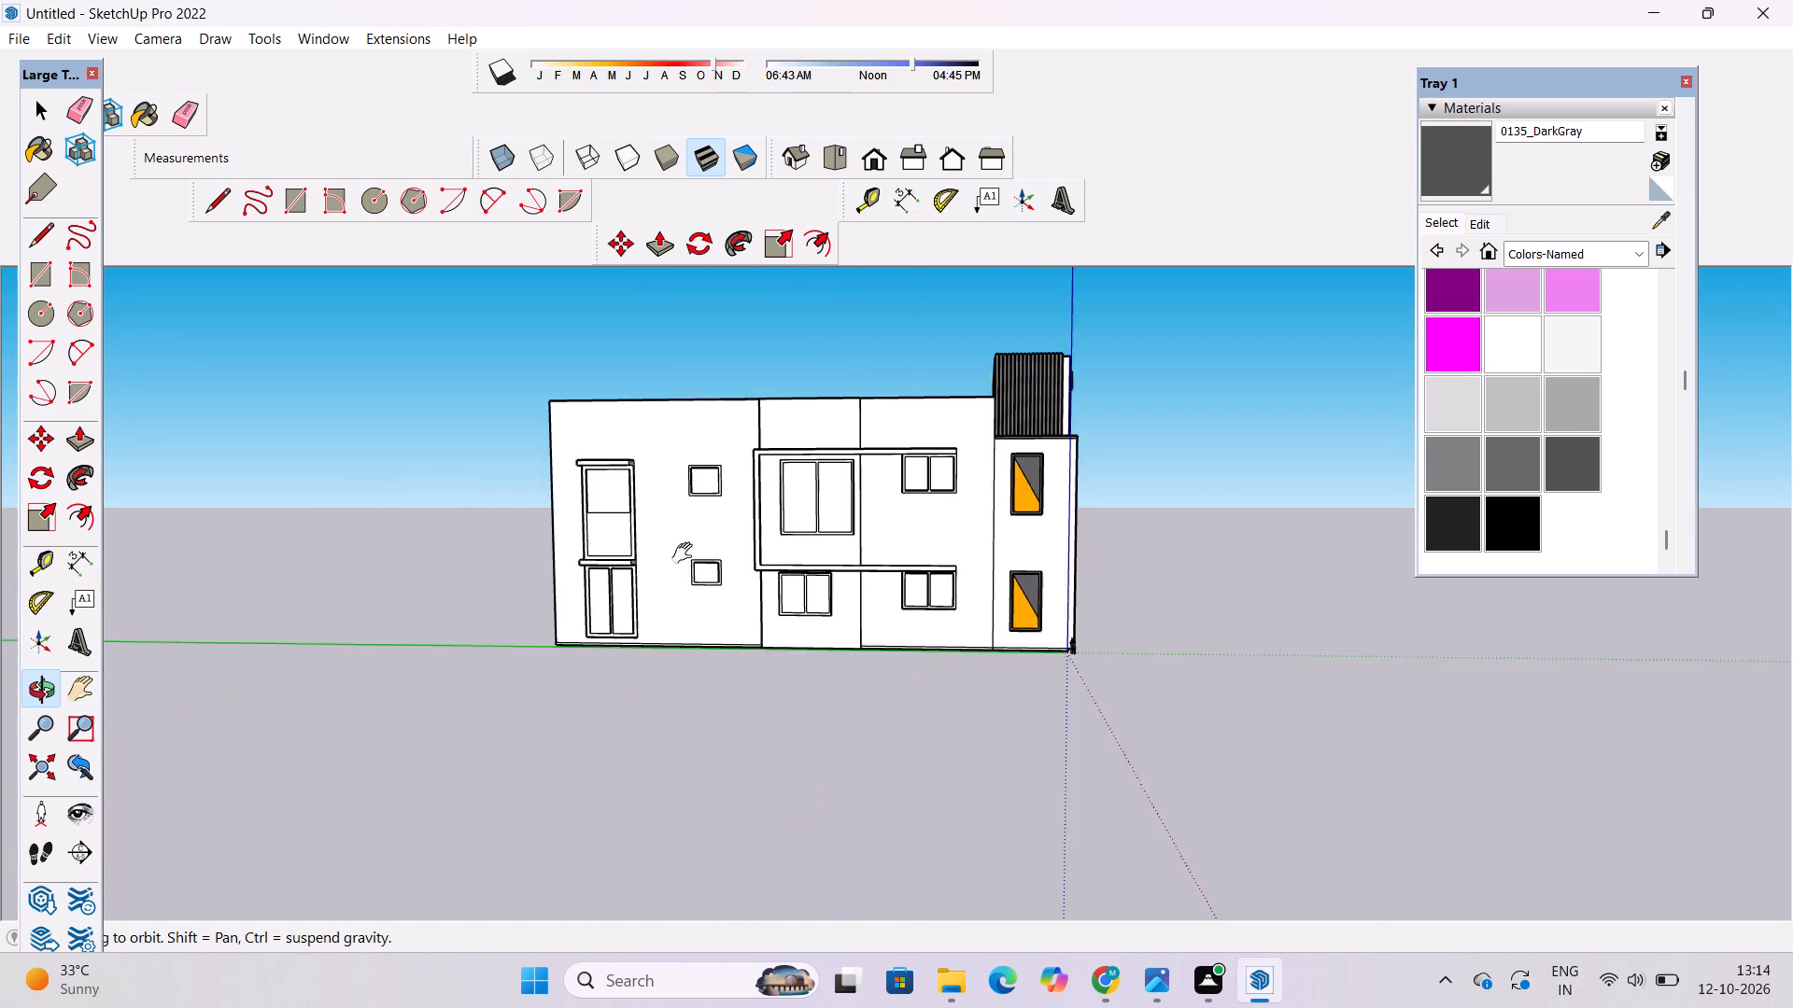
{"action": "left_click_drag", "start_coordinate": [669, 573], "coordinate": [536, 585]}
{"action": "scroll", "coordinate": [608, 504], "scroll_direction": "up", "scroll_amount": 7}
{"action": "left_click_drag", "start_coordinate": [702, 521], "coordinate": [421, 558], "text": "shift"}
{"action": "left_click_drag", "start_coordinate": [909, 578], "coordinate": [628, 631], "text": "shift"}
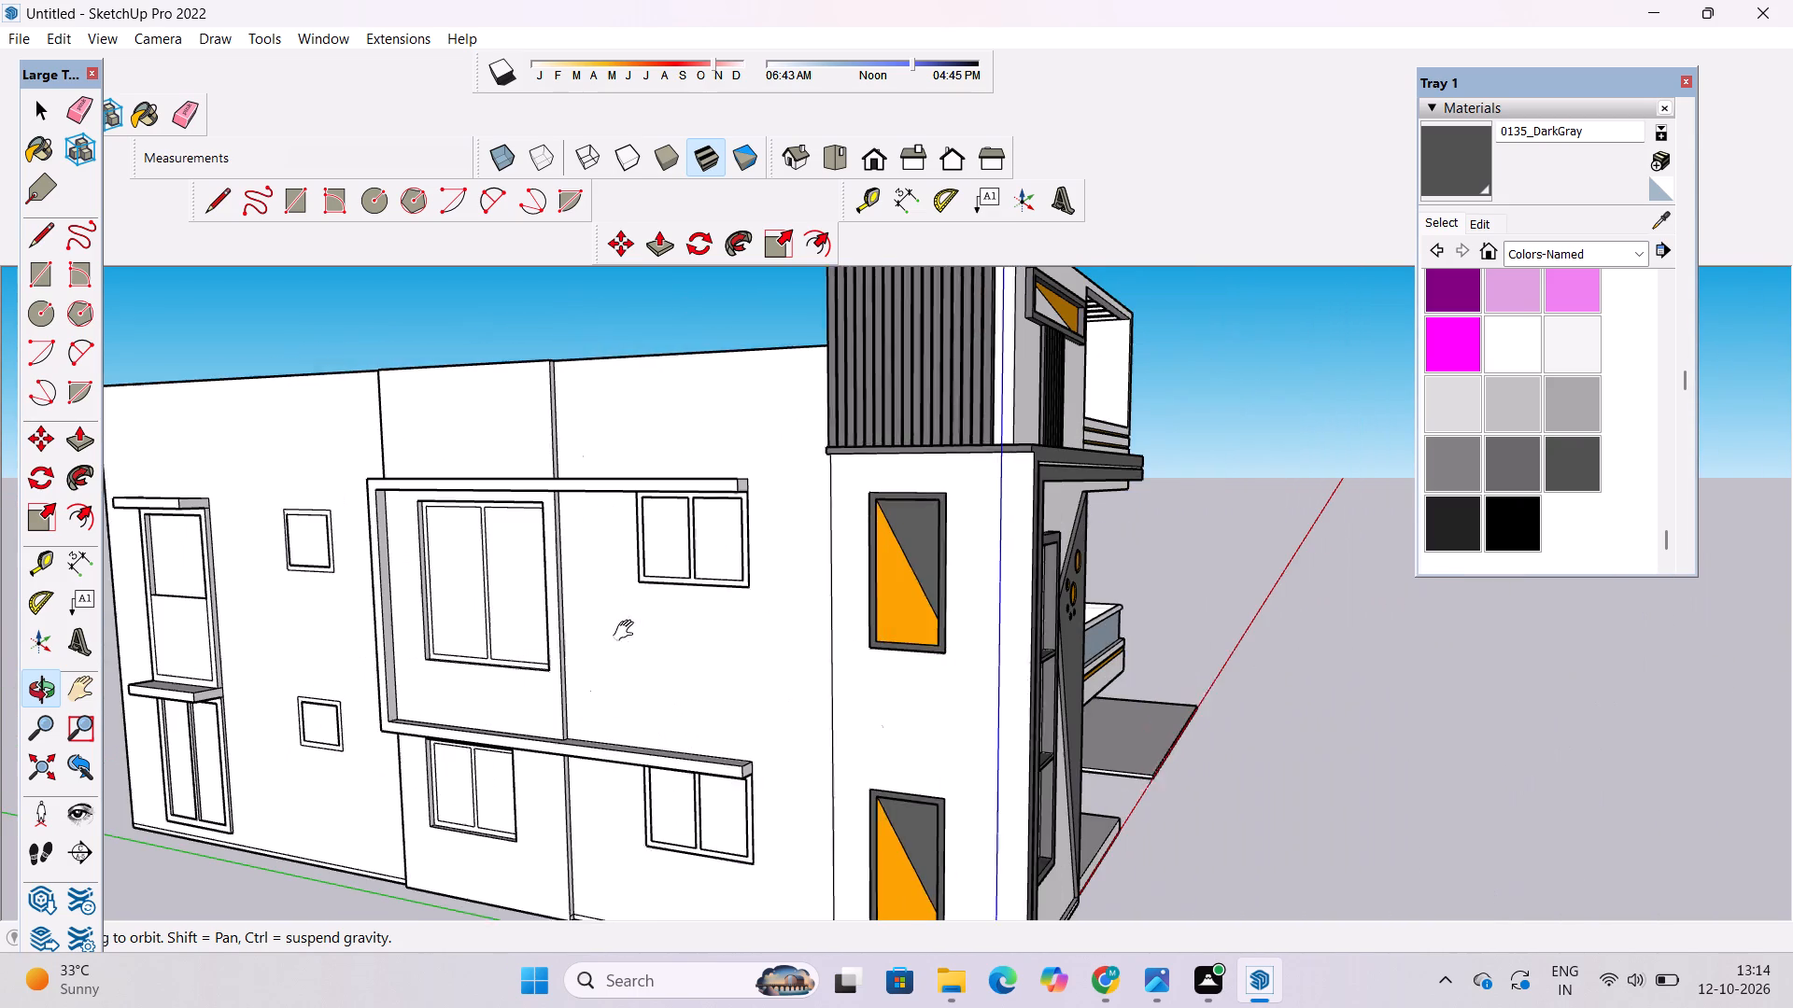
{"action": "left_click_drag", "start_coordinate": [628, 631], "coordinate": [627, 633], "text": "shift"}
Darken the 0135_DarkGray material to near-black and check it on the orange-accented side windows.
{"action": "left_click", "coordinate": [1470, 218]}
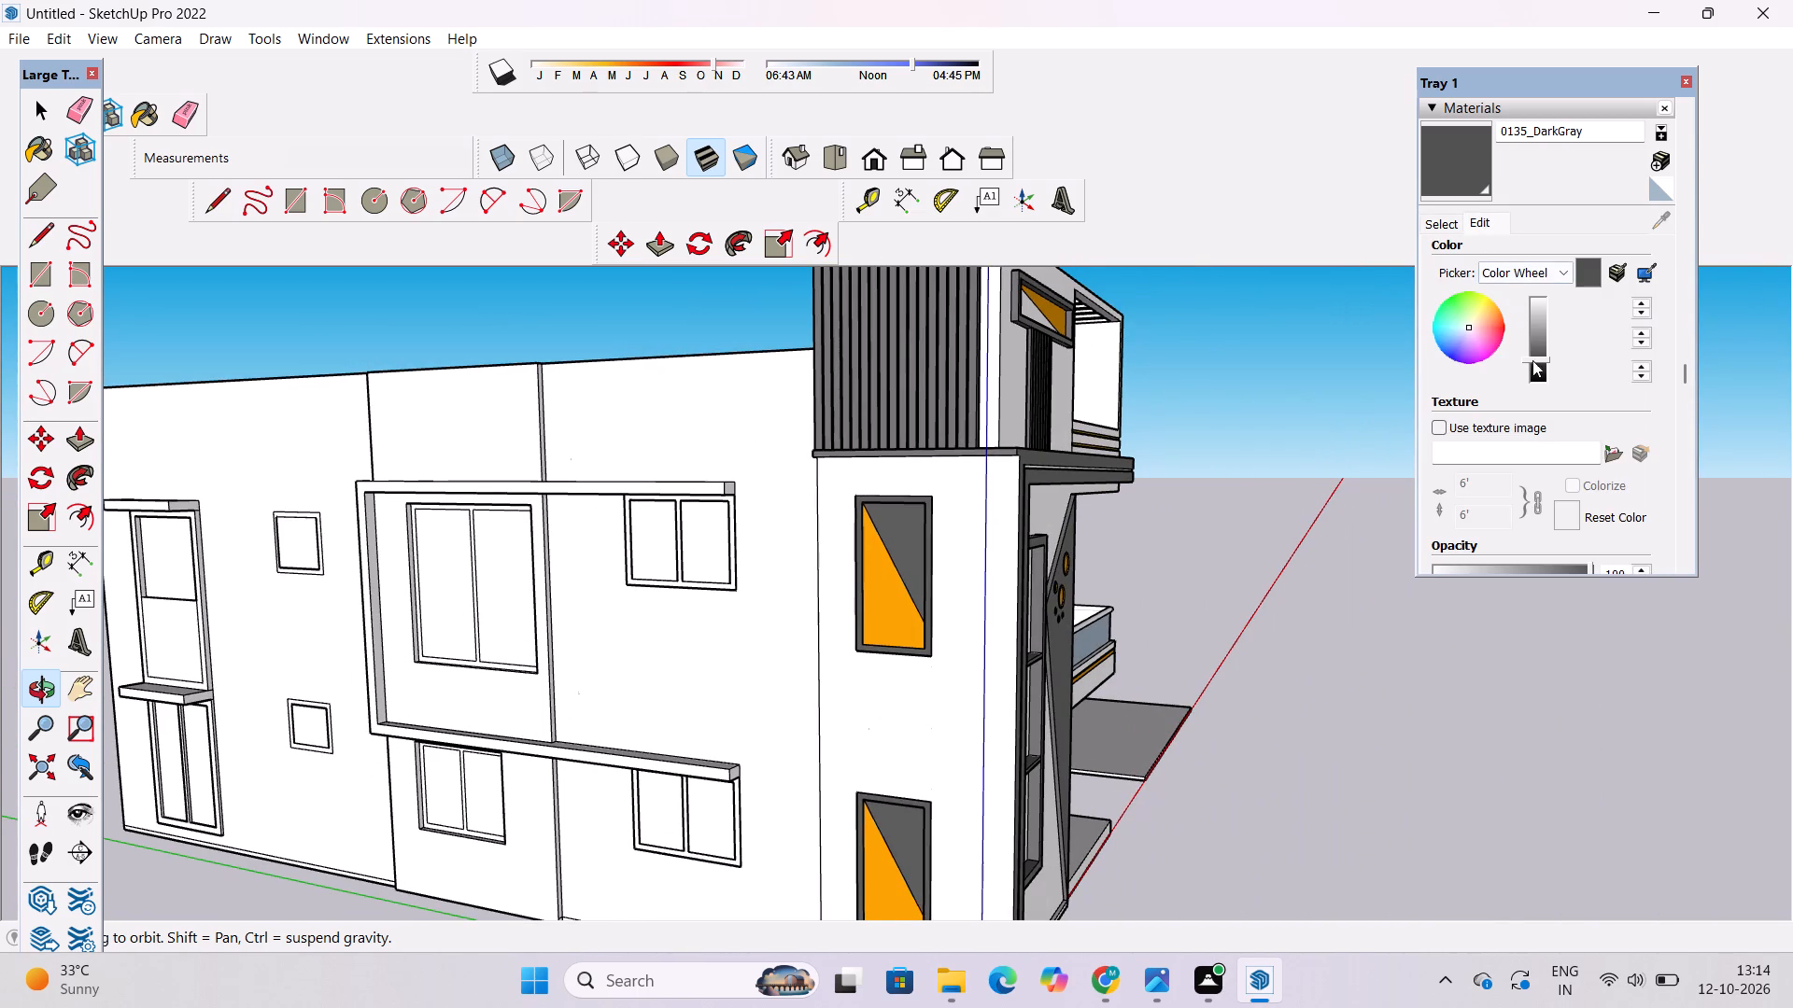
{"action": "left_click", "coordinate": [1537, 366]}
{"action": "scroll", "coordinate": [959, 506], "scroll_direction": "down", "scroll_amount": 6}
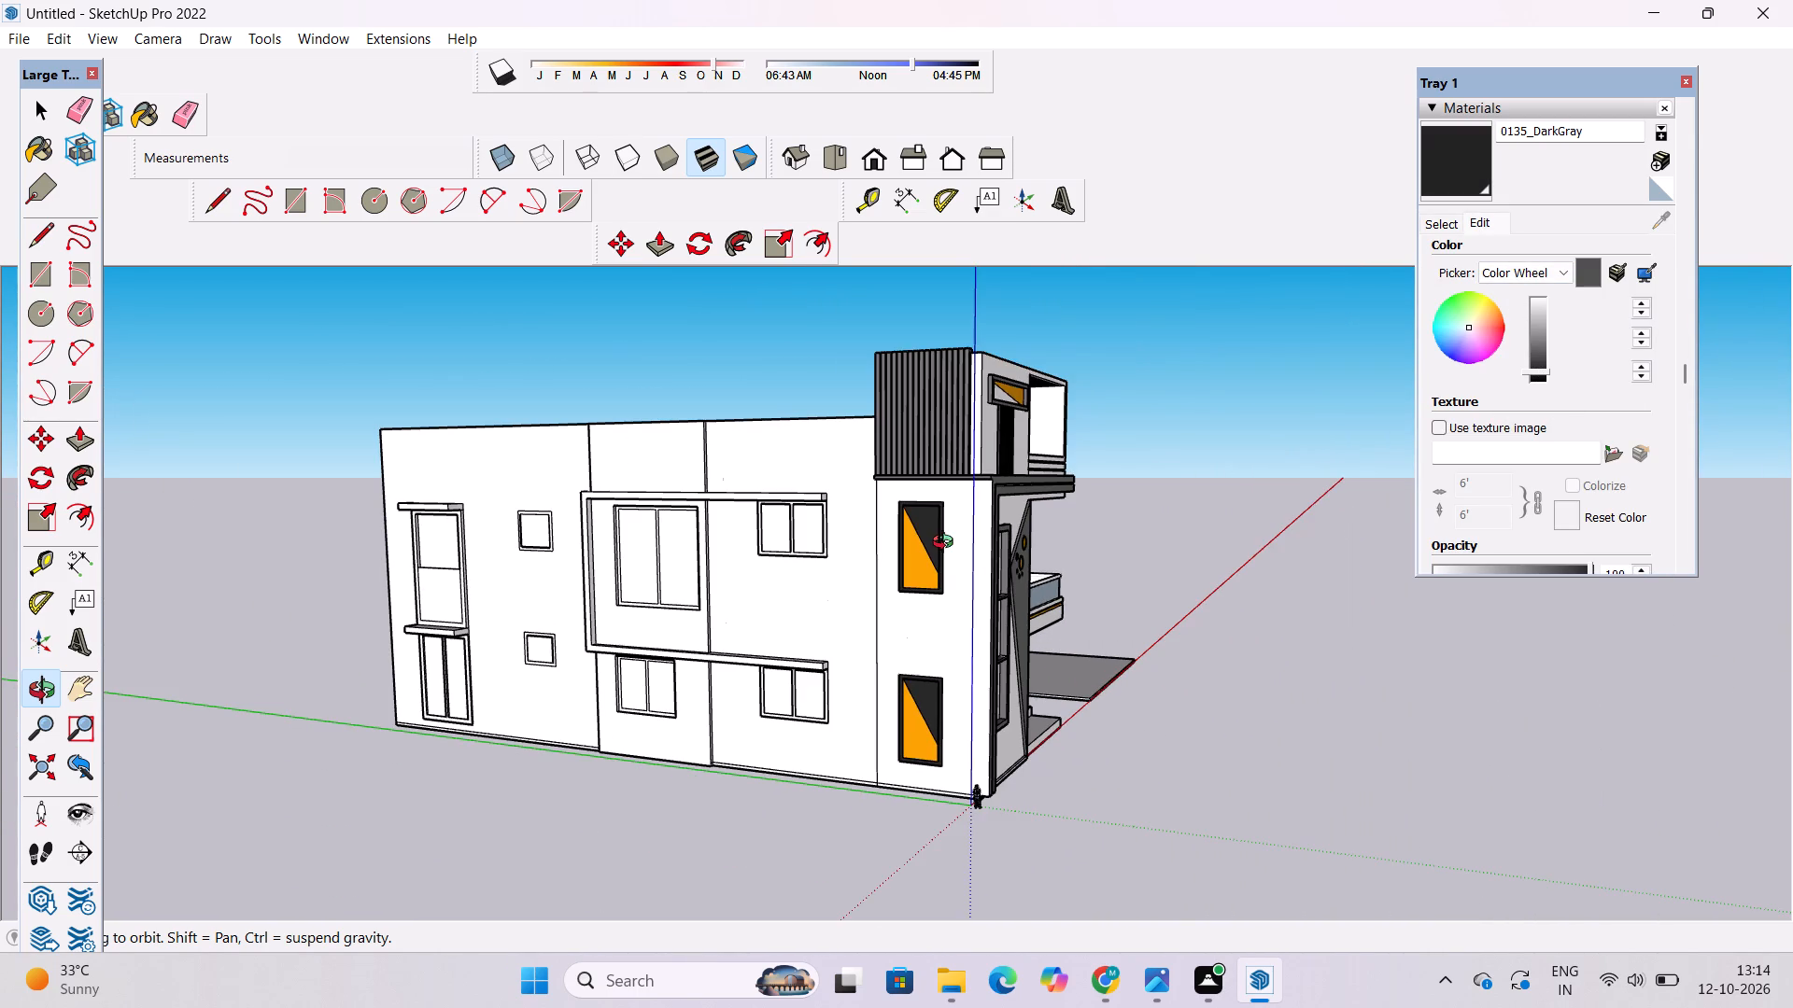
{"action": "scroll", "coordinate": [932, 559], "scroll_direction": "up", "scroll_amount": 9}
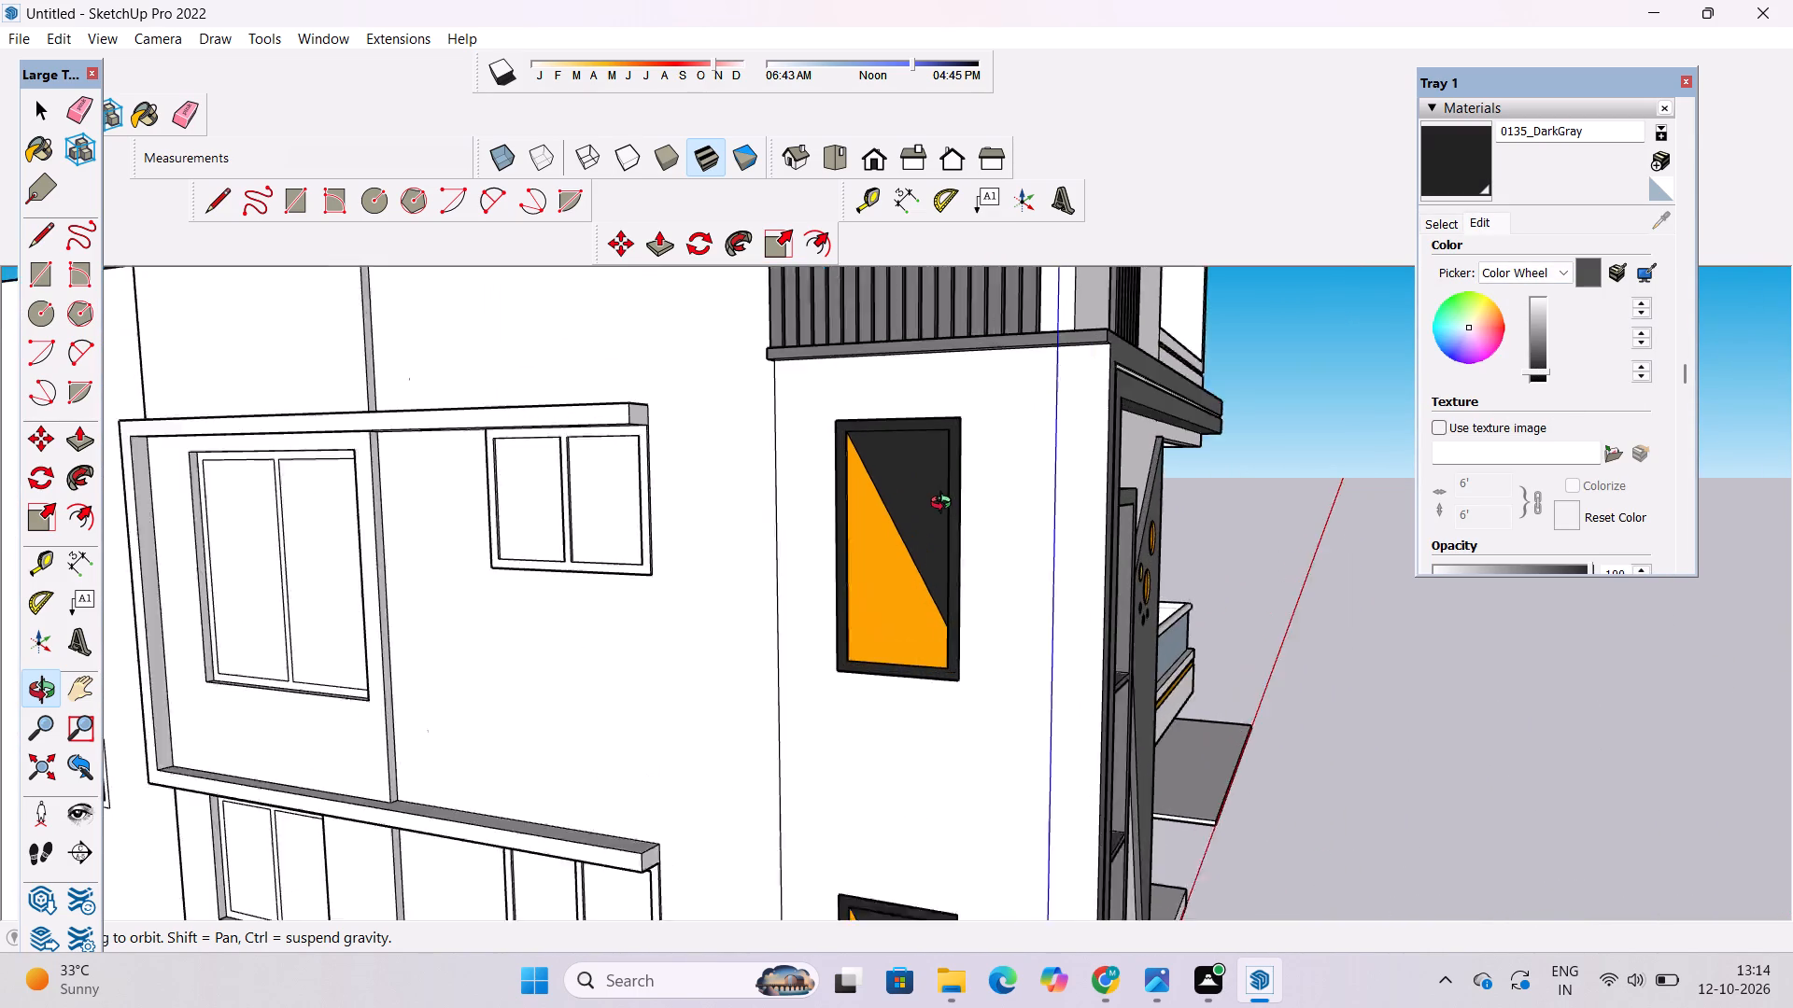
{"action": "scroll", "coordinate": [945, 505], "scroll_direction": "up", "scroll_amount": 18}
{"action": "scroll", "coordinate": [980, 485], "scroll_direction": "down", "scroll_amount": 4}
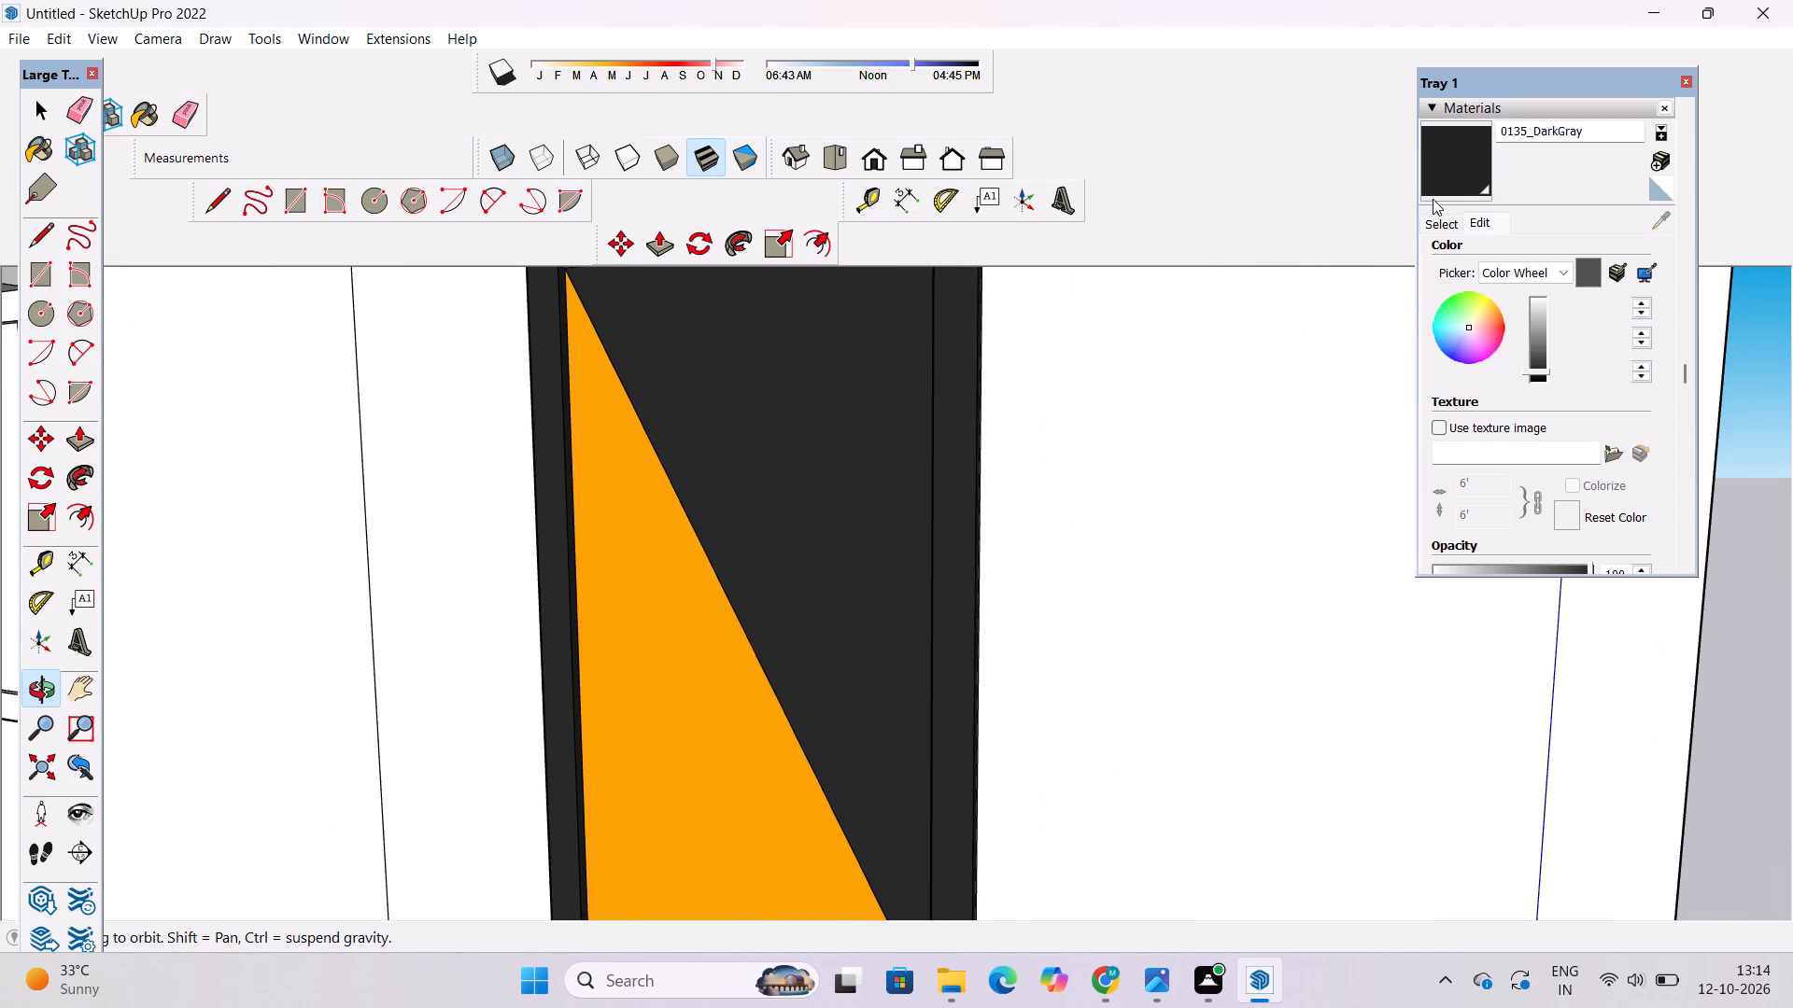
Paint the side fascia and underside of the slab band below the ribbed upper volume with the darkened 0135_DarkGray.
{"action": "left_click", "coordinate": [1455, 175]}
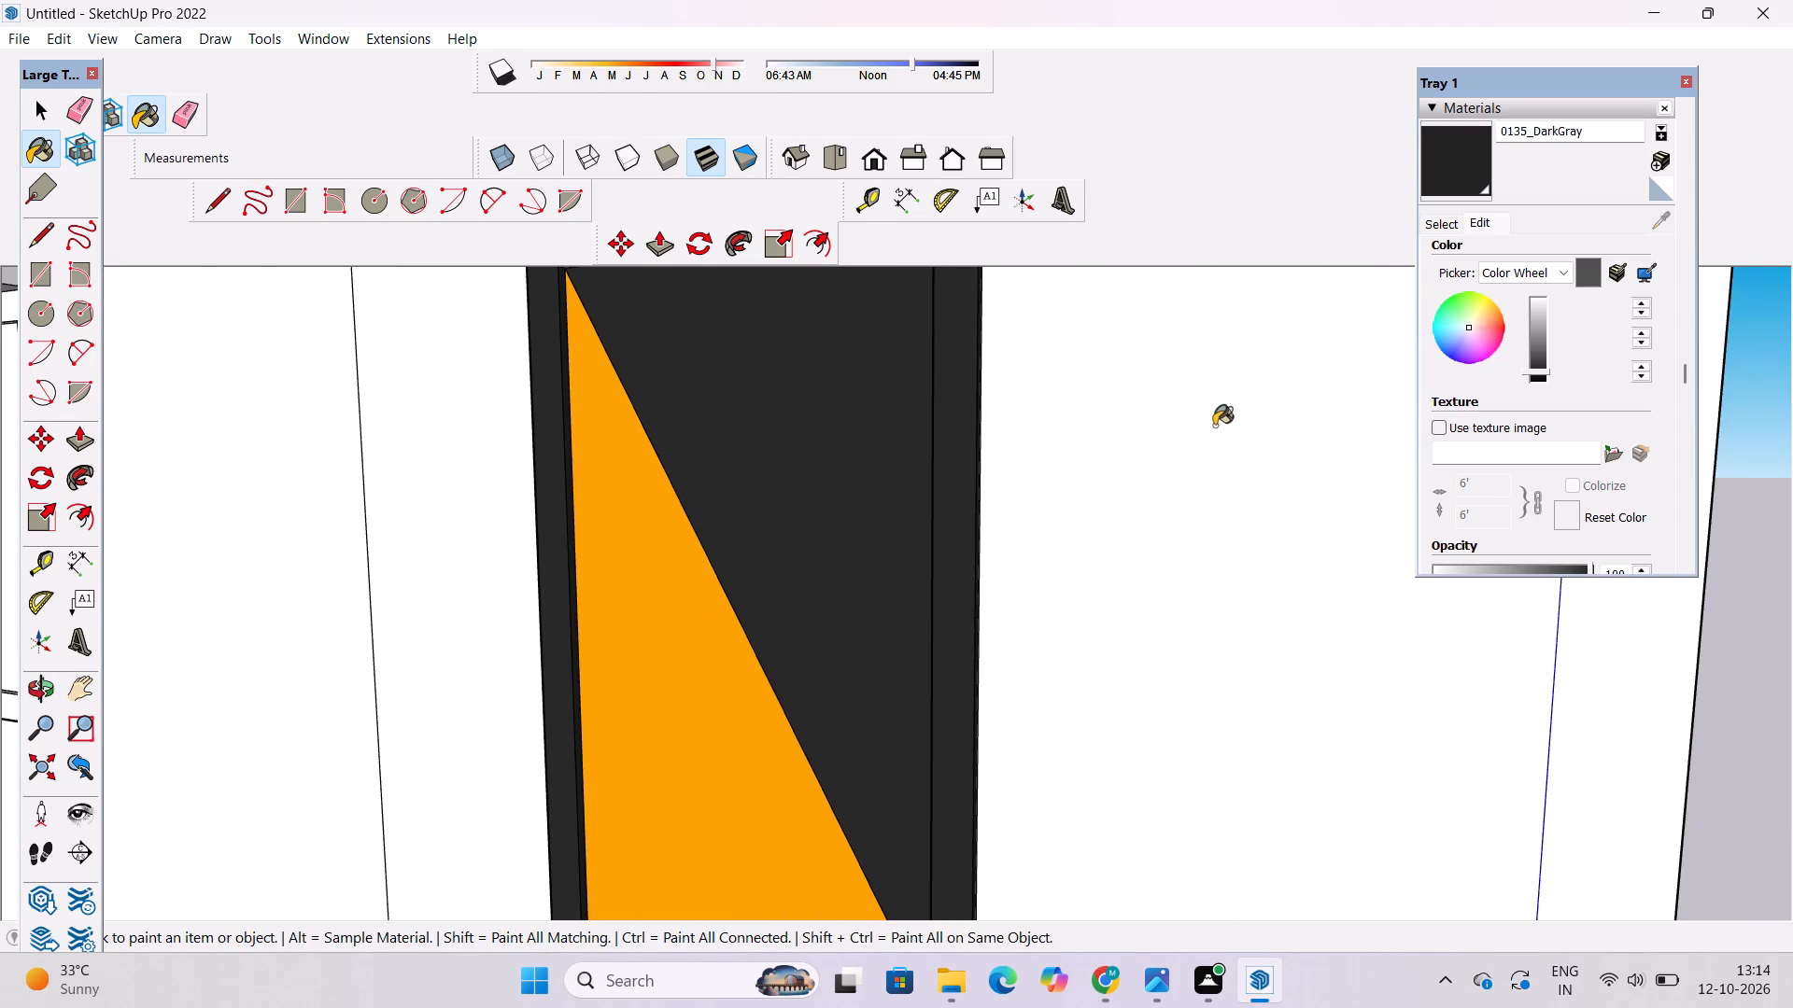
{"action": "scroll", "coordinate": [1125, 483], "scroll_direction": "down", "scroll_amount": 15}
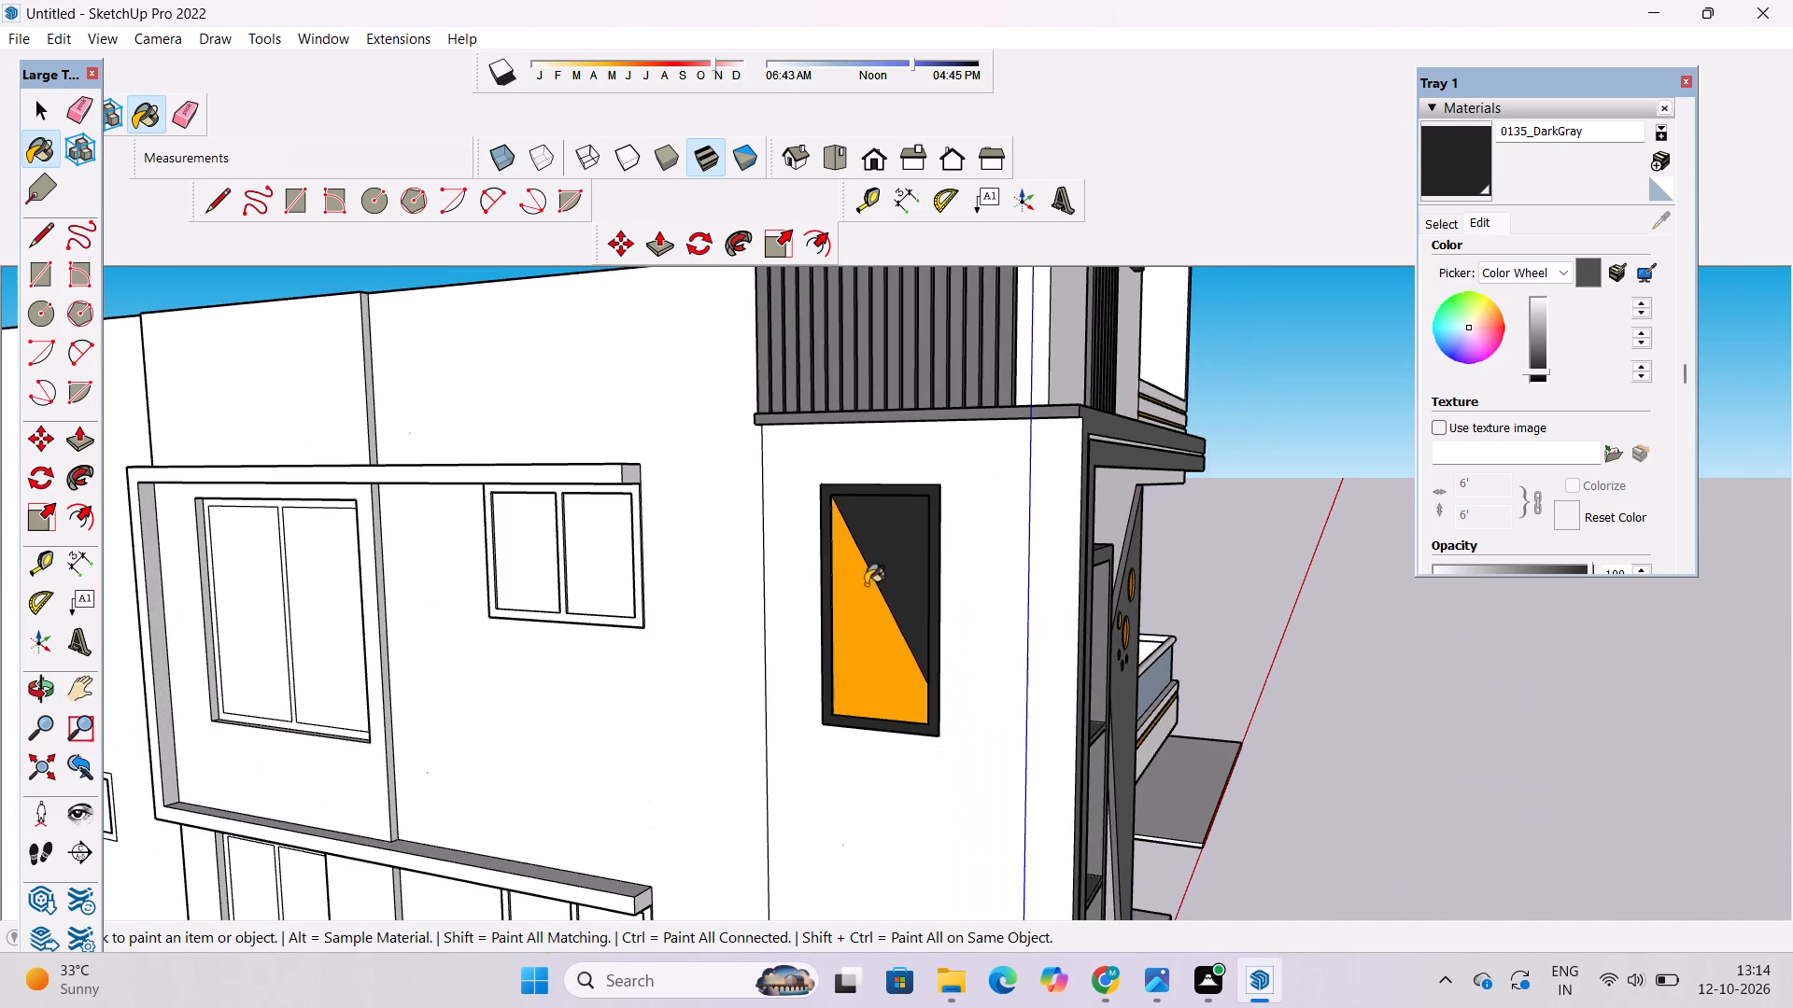
{"action": "scroll", "coordinate": [559, 527], "scroll_direction": "up", "scroll_amount": 4}
{"action": "scroll", "coordinate": [1048, 409], "scroll_direction": "up", "scroll_amount": 15}
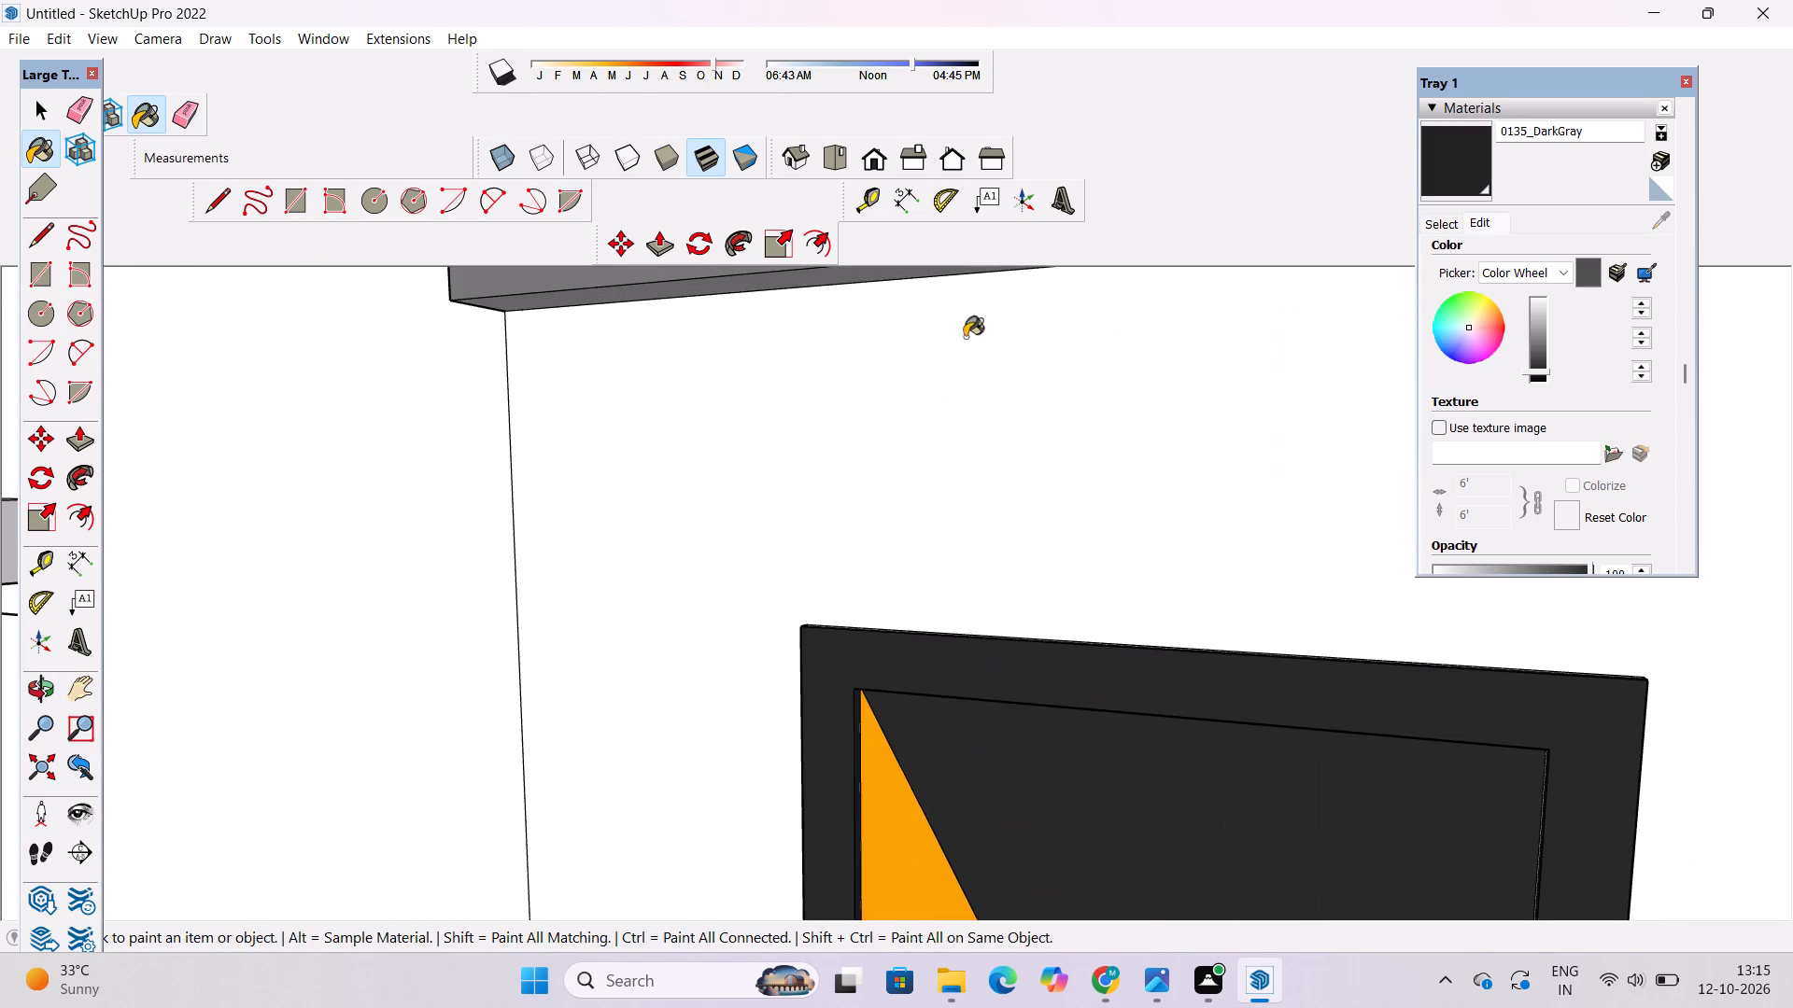
{"action": "scroll", "coordinate": [804, 502], "scroll_direction": "down", "scroll_amount": 8}
{"action": "left_click", "coordinate": [954, 337]}
{"action": "scroll", "coordinate": [962, 362], "scroll_direction": "up", "scroll_amount": 11}
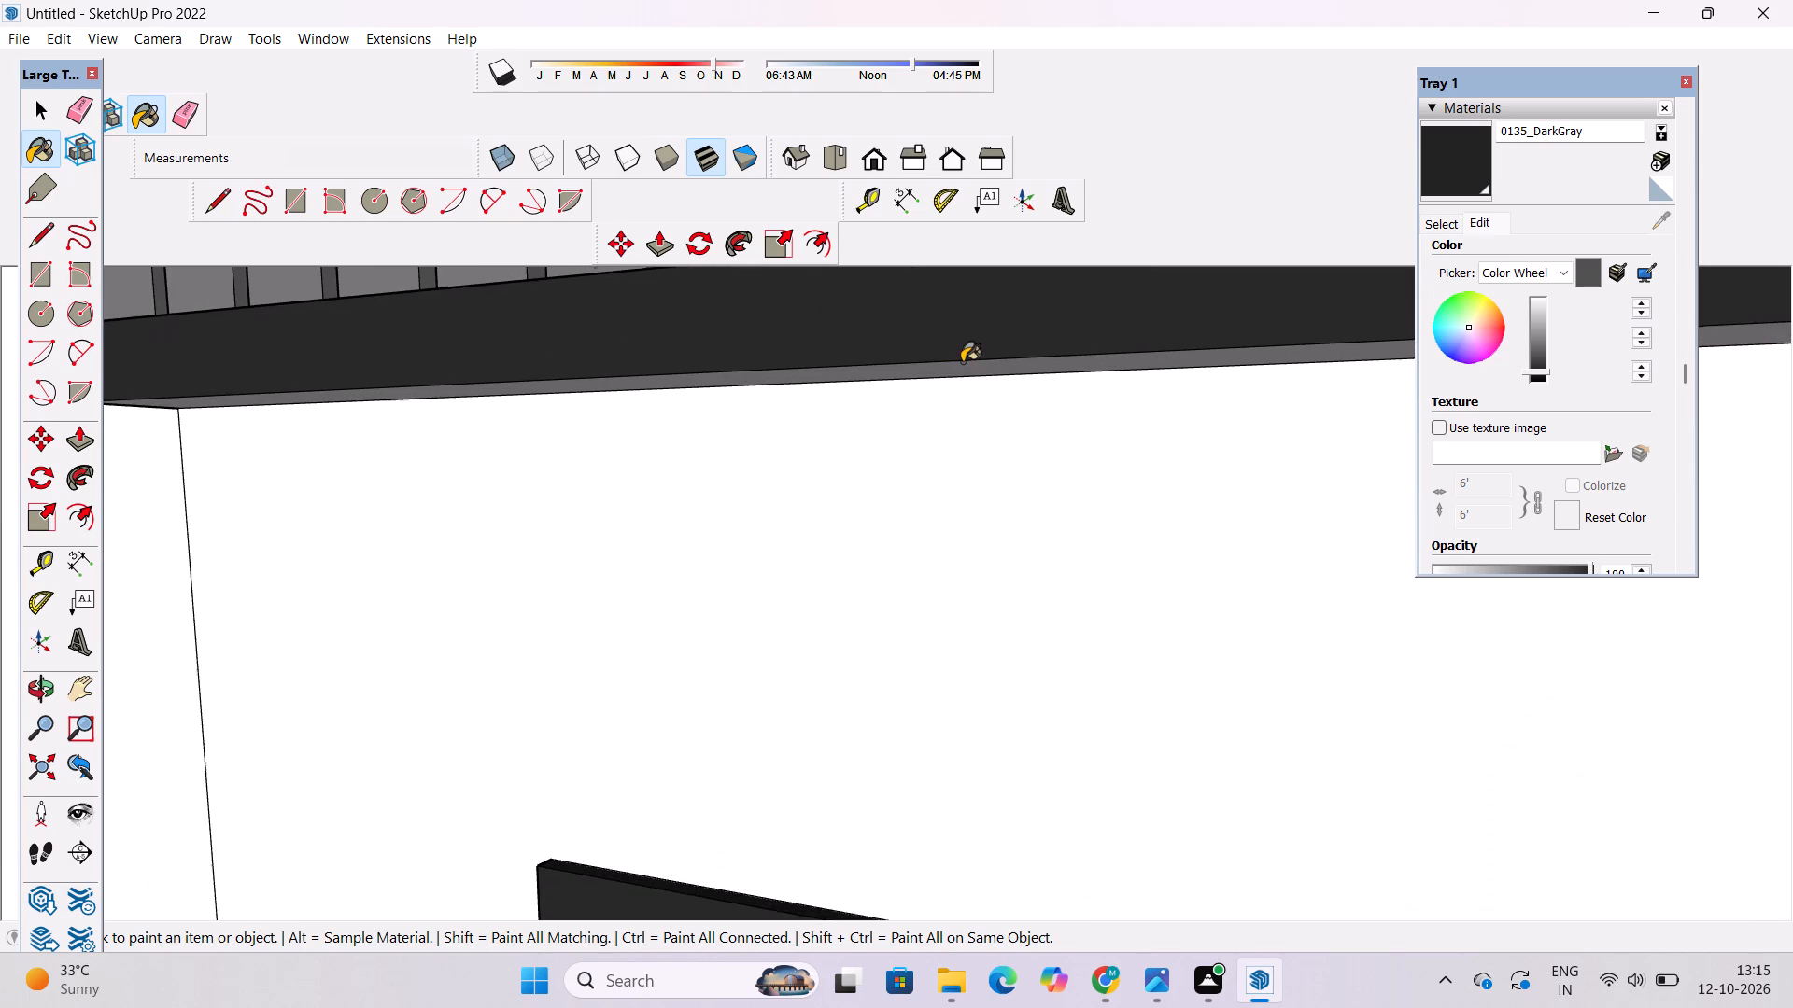
{"action": "left_click", "coordinate": [966, 367]}
{"action": "scroll", "coordinate": [819, 495], "scroll_direction": "down", "scroll_amount": 20}
{"action": "scroll", "coordinate": [819, 495], "scroll_direction": "down", "scroll_amount": 4}
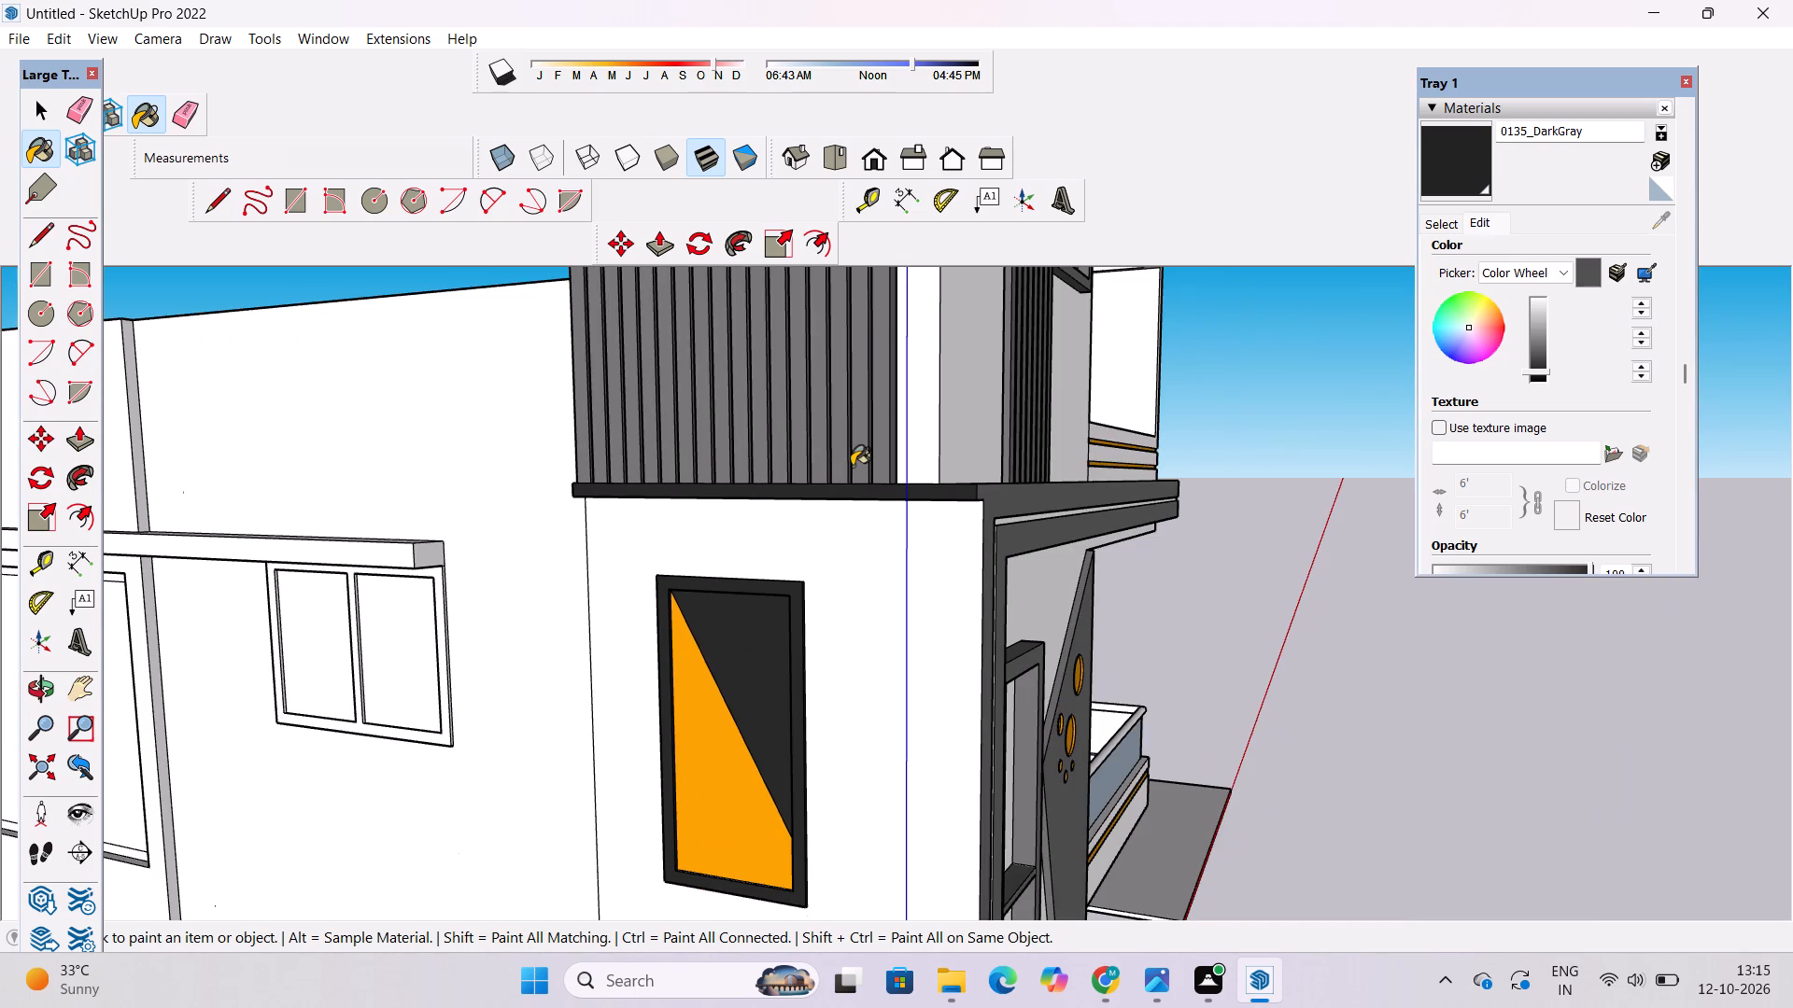
Paint the C-shaped side frame's front face, its lower arm's top near the small window and its upper arm's end with 0135_DarkGray.
{"action": "scroll", "coordinate": [817, 583], "scroll_direction": "down", "scroll_amount": 5}
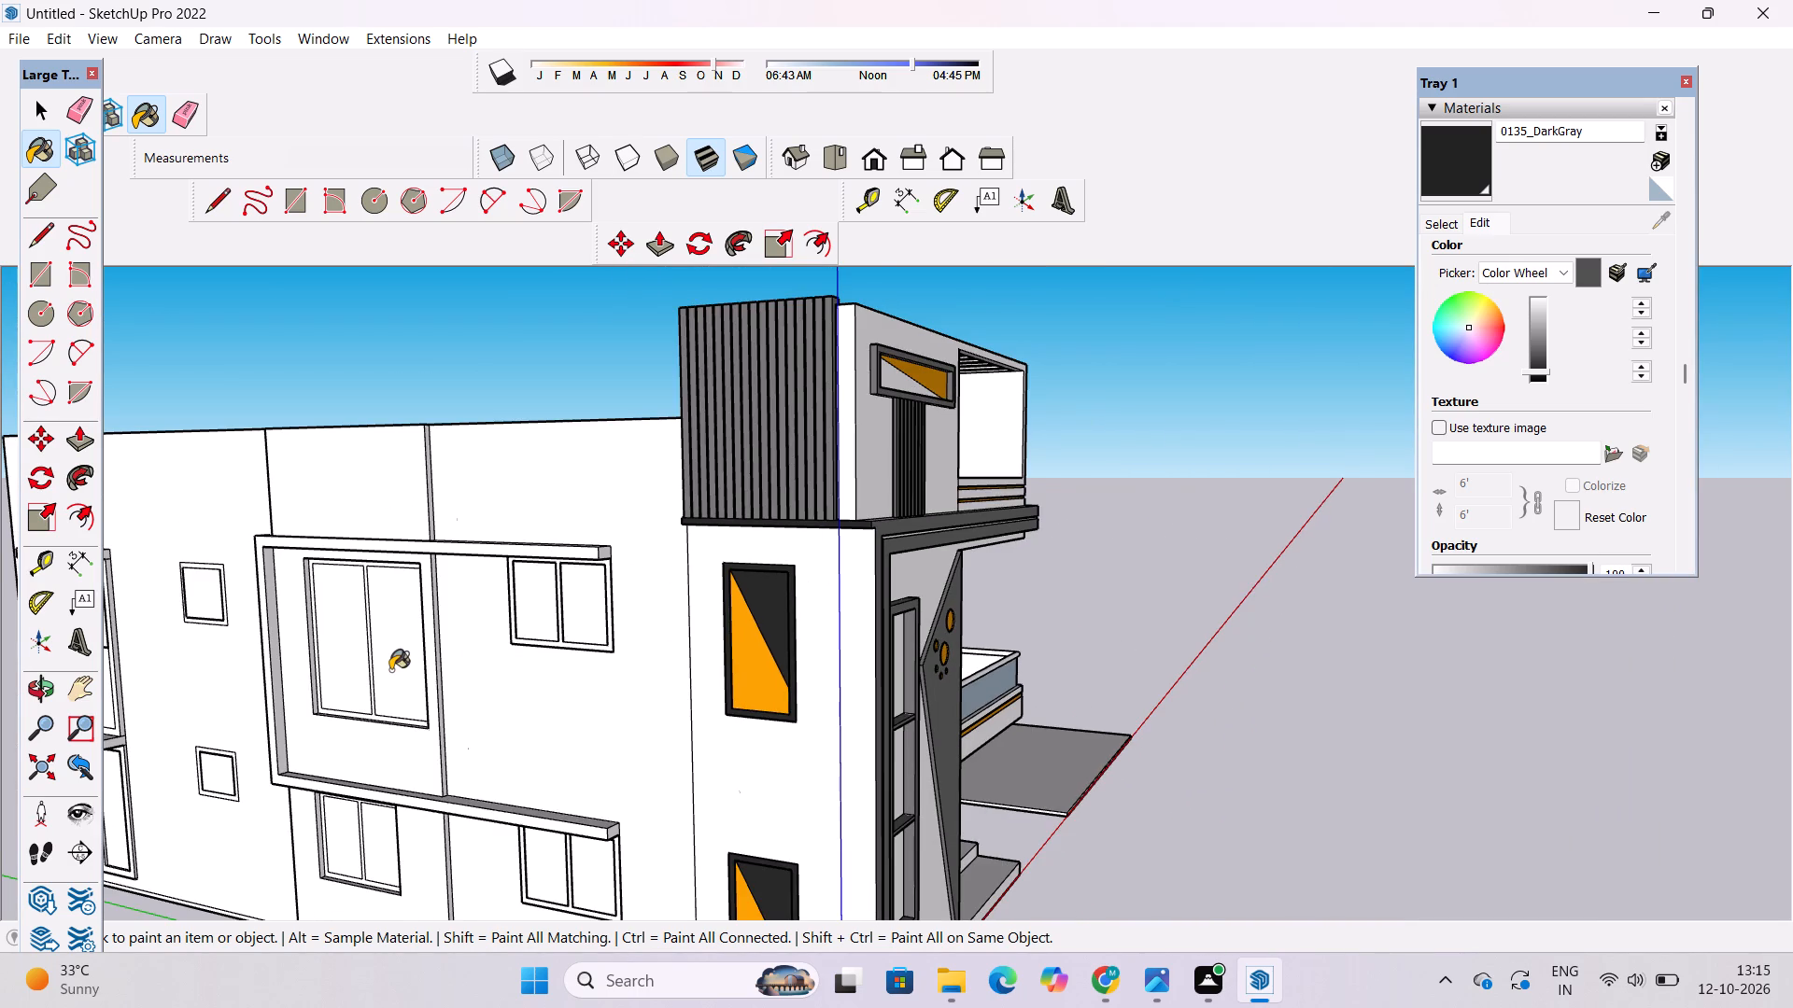
{"action": "scroll", "coordinate": [390, 670], "scroll_direction": "up", "scroll_amount": 15}
{"action": "scroll", "coordinate": [398, 669], "scroll_direction": "down", "scroll_amount": 10}
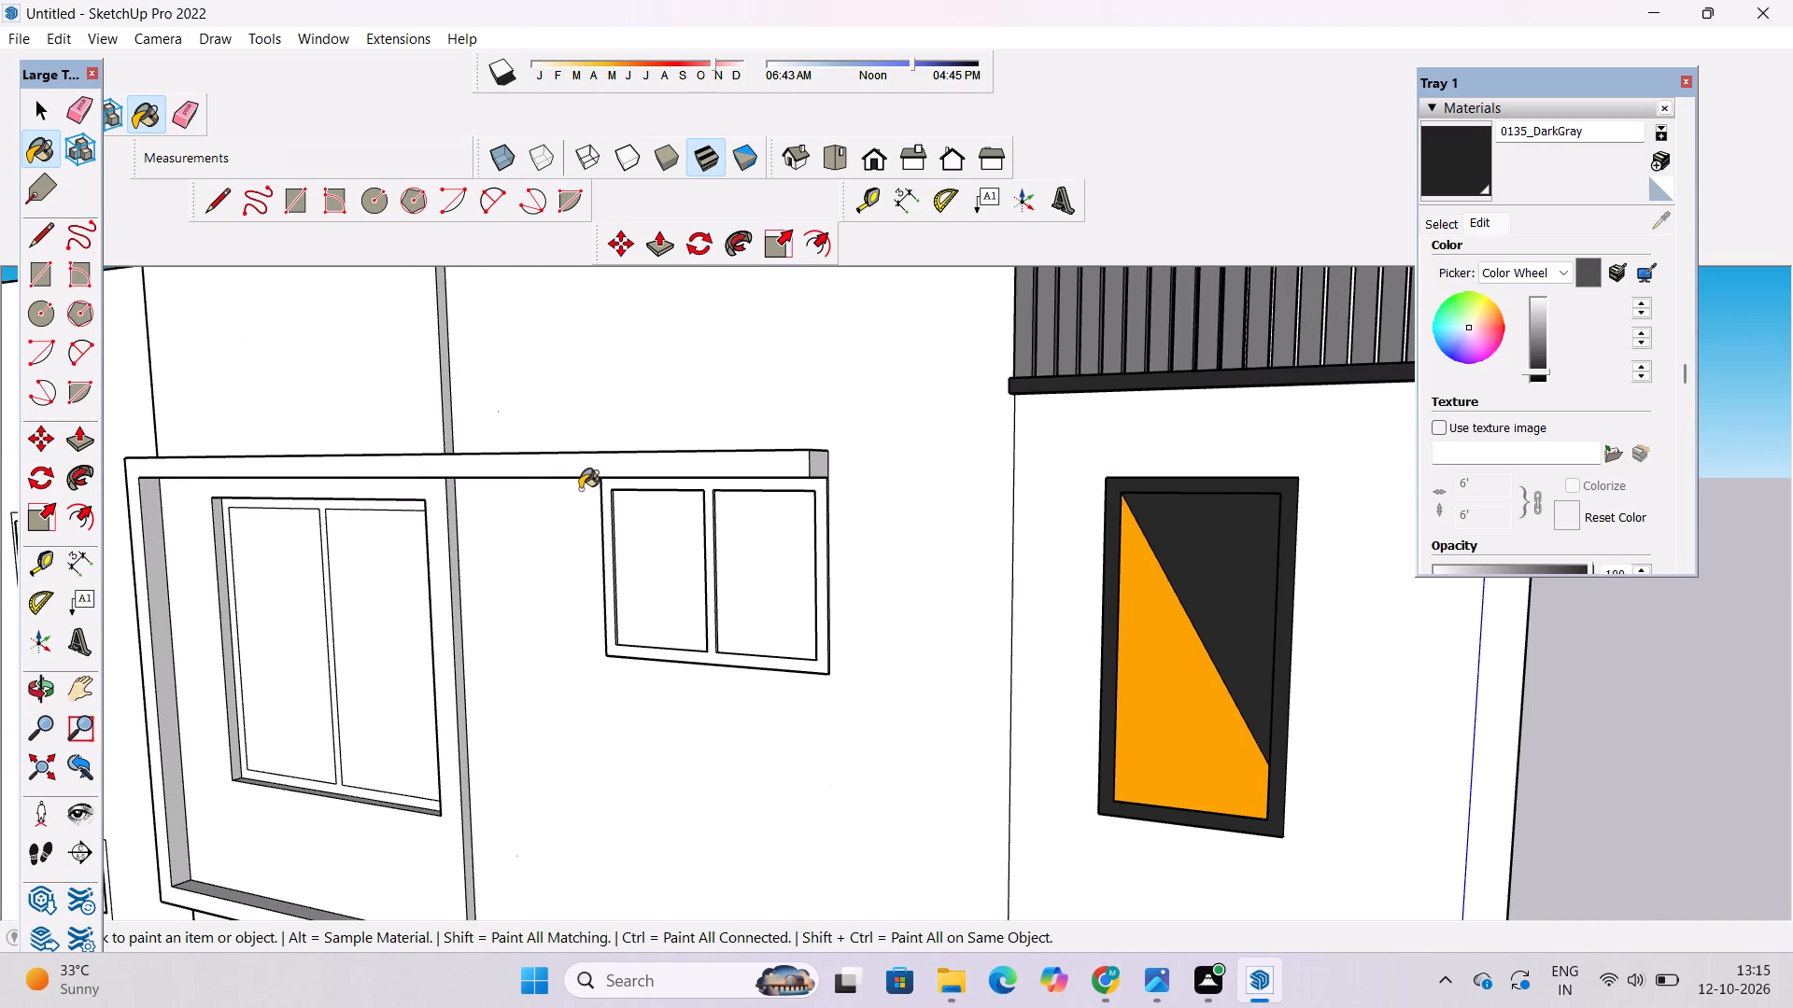
{"action": "left_click", "coordinate": [580, 489]}
{"action": "scroll", "coordinate": [704, 444], "scroll_direction": "up", "scroll_amount": 20}
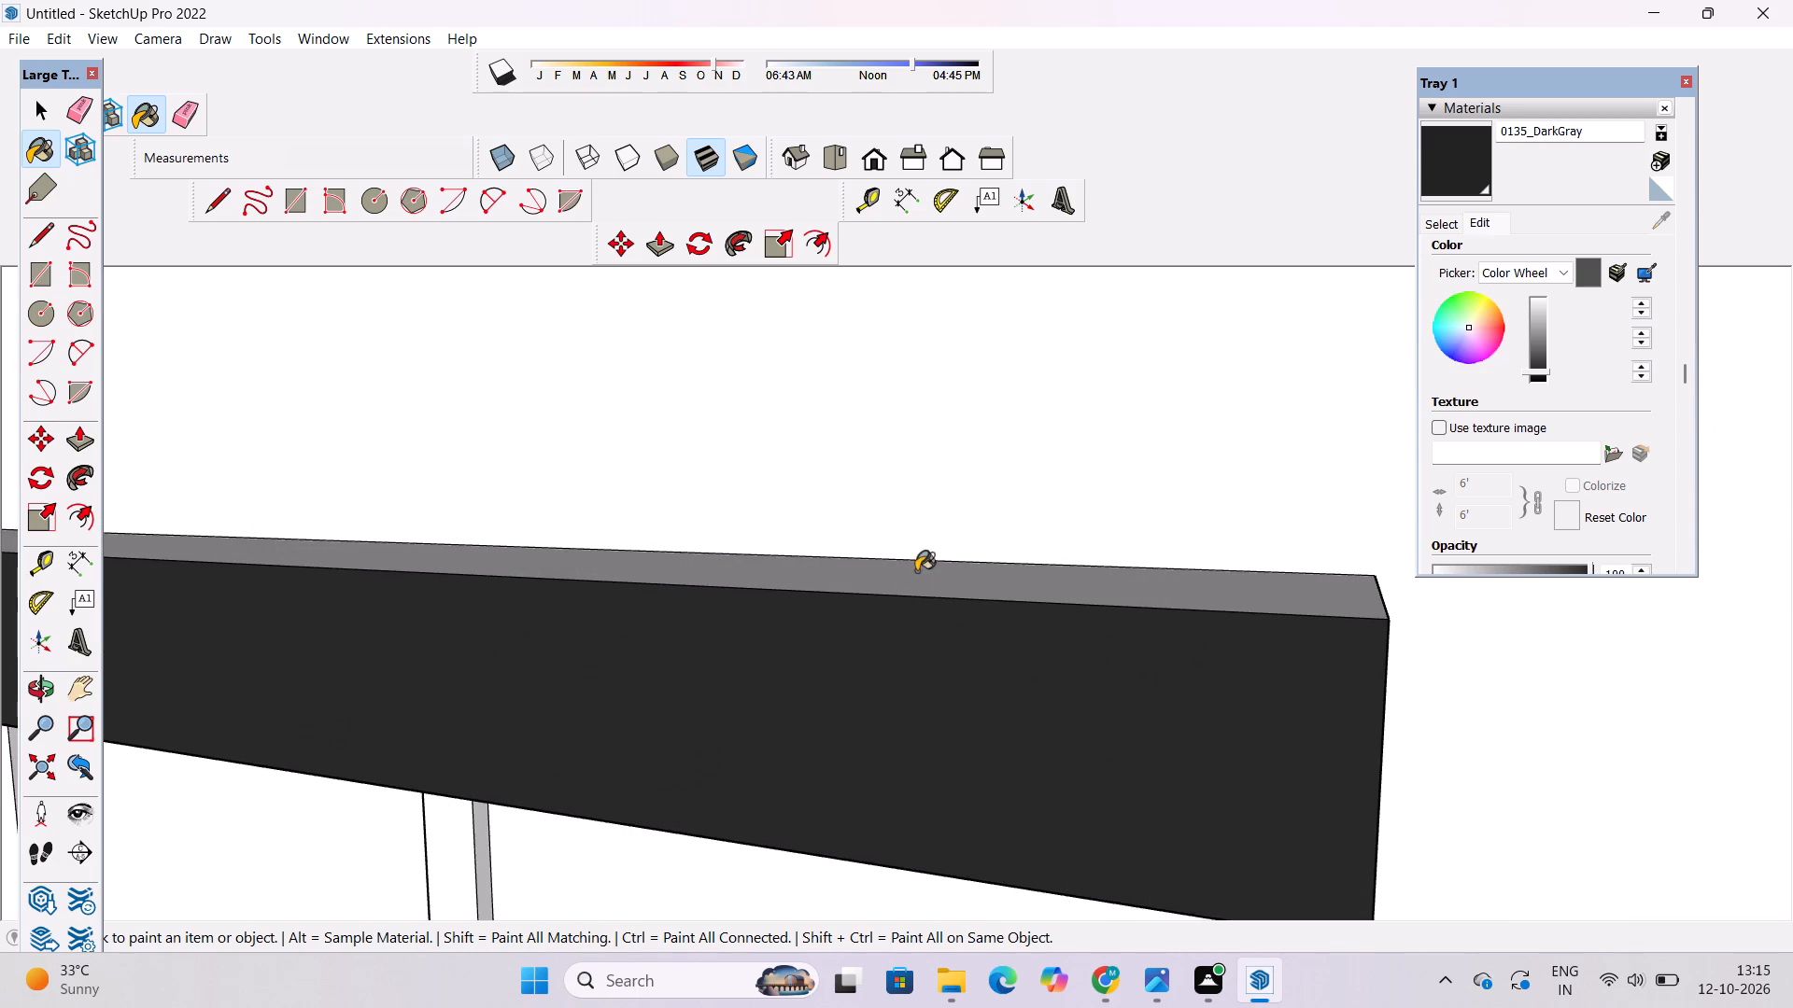
{"action": "left_click", "coordinate": [916, 570]}
{"action": "scroll", "coordinate": [566, 541], "scroll_direction": "down", "scroll_amount": 11}
{"action": "scroll", "coordinate": [776, 635], "scroll_direction": "up", "scroll_amount": 6}
{"action": "left_click", "coordinate": [745, 571]}
{"action": "scroll", "coordinate": [865, 488], "scroll_direction": "down", "scroll_amount": 7}
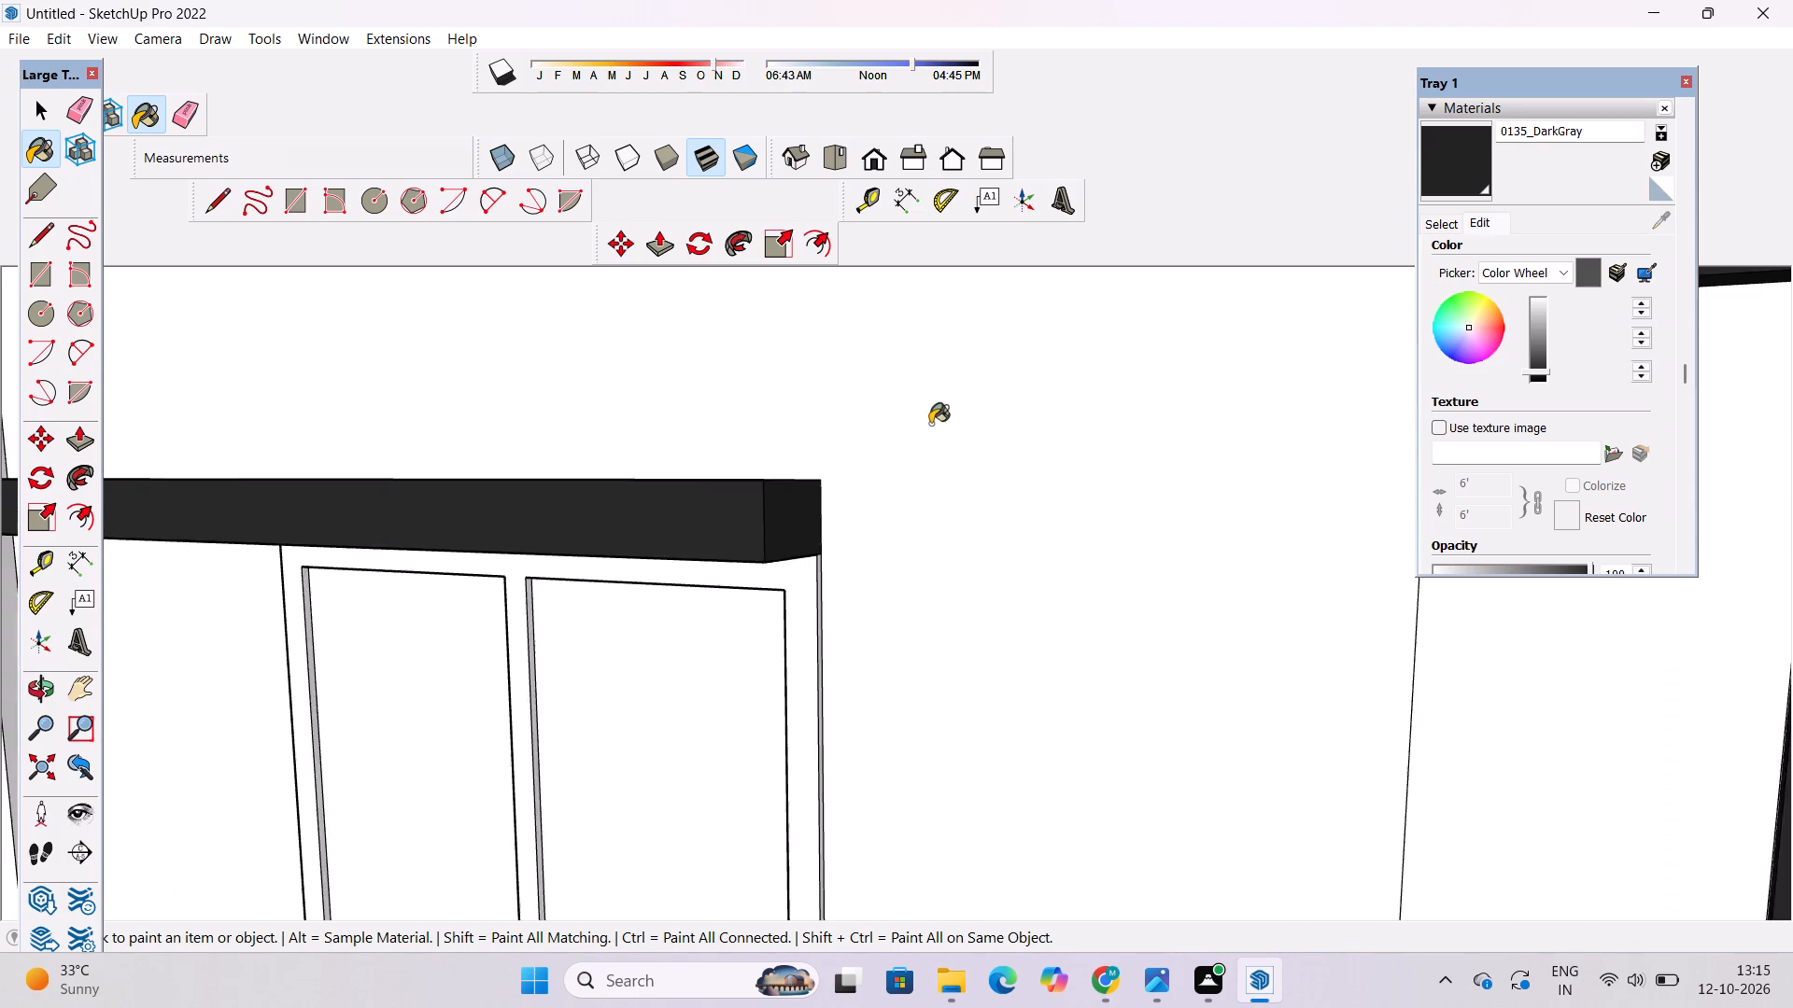
Paint the C-shaped frame's inner vertical face and the adjoining top surface of its lower arm with 0135_DarkGray.
{"action": "scroll", "coordinate": [930, 424], "scroll_direction": "down", "scroll_amount": 15}
{"action": "scroll", "coordinate": [450, 771], "scroll_direction": "up", "scroll_amount": 17}
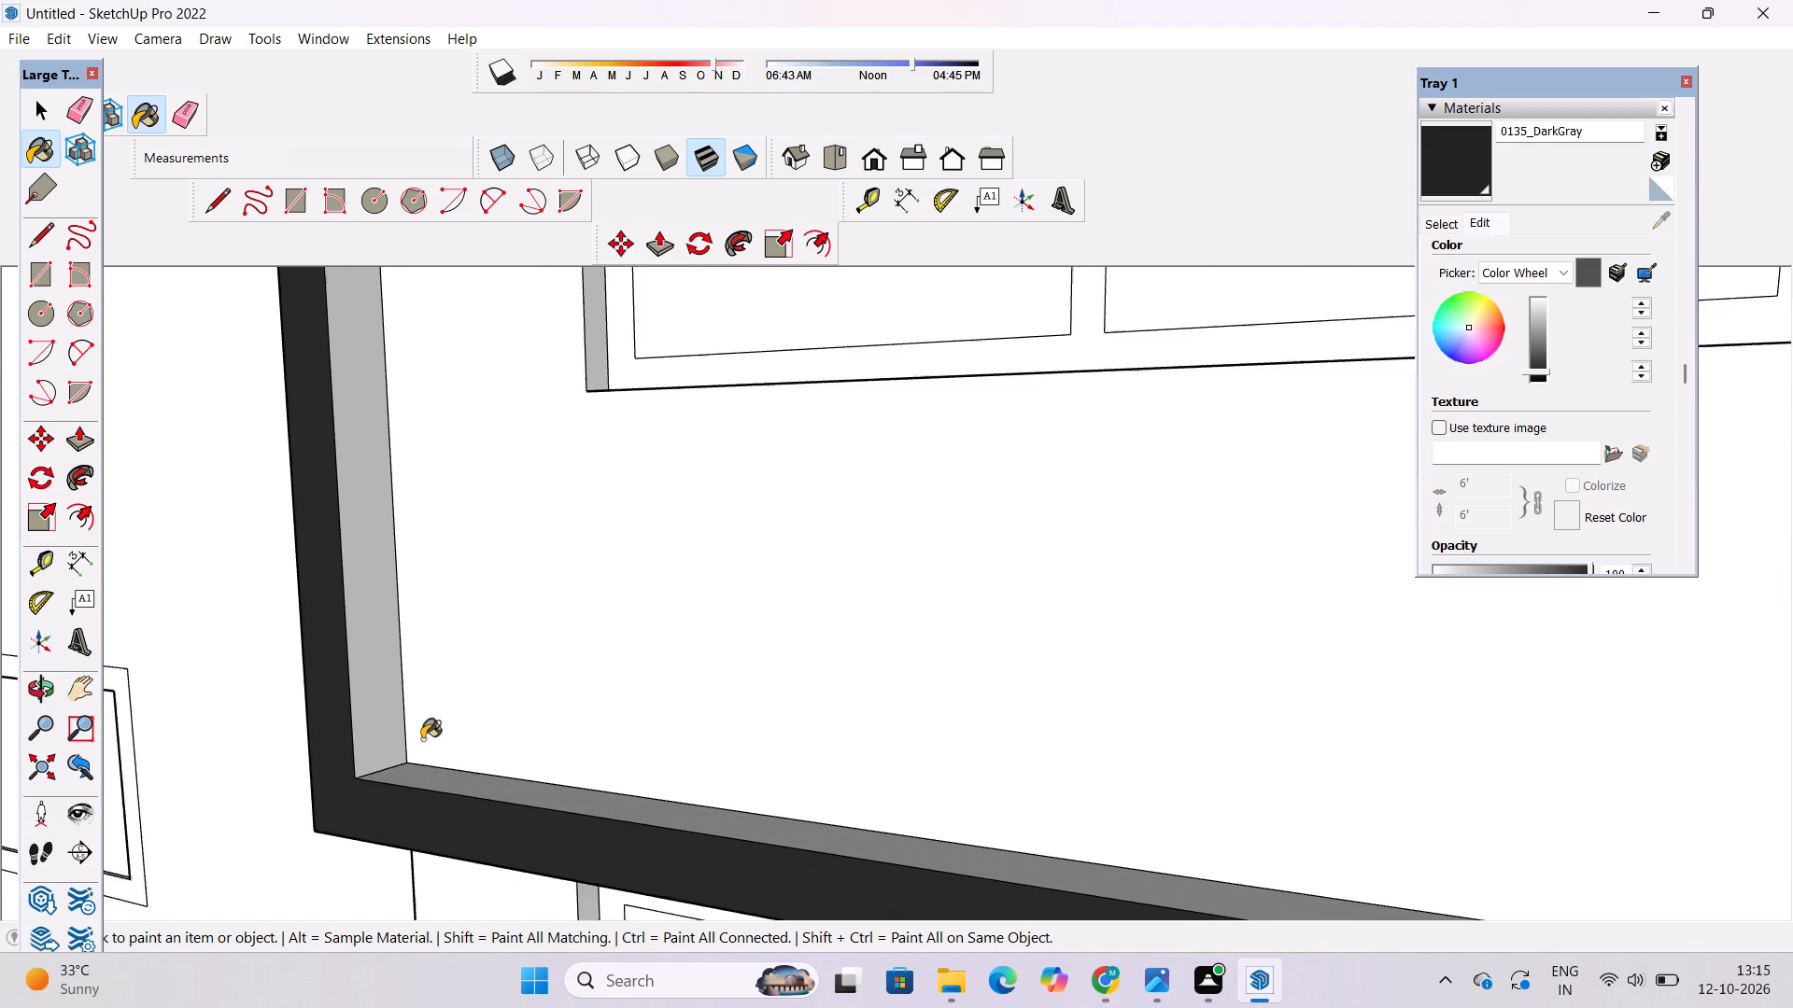
{"action": "left_click", "coordinate": [382, 705]}
{"action": "left_click", "coordinate": [501, 791]}
{"action": "scroll", "coordinate": [535, 837], "scroll_direction": "down", "scroll_amount": 2}
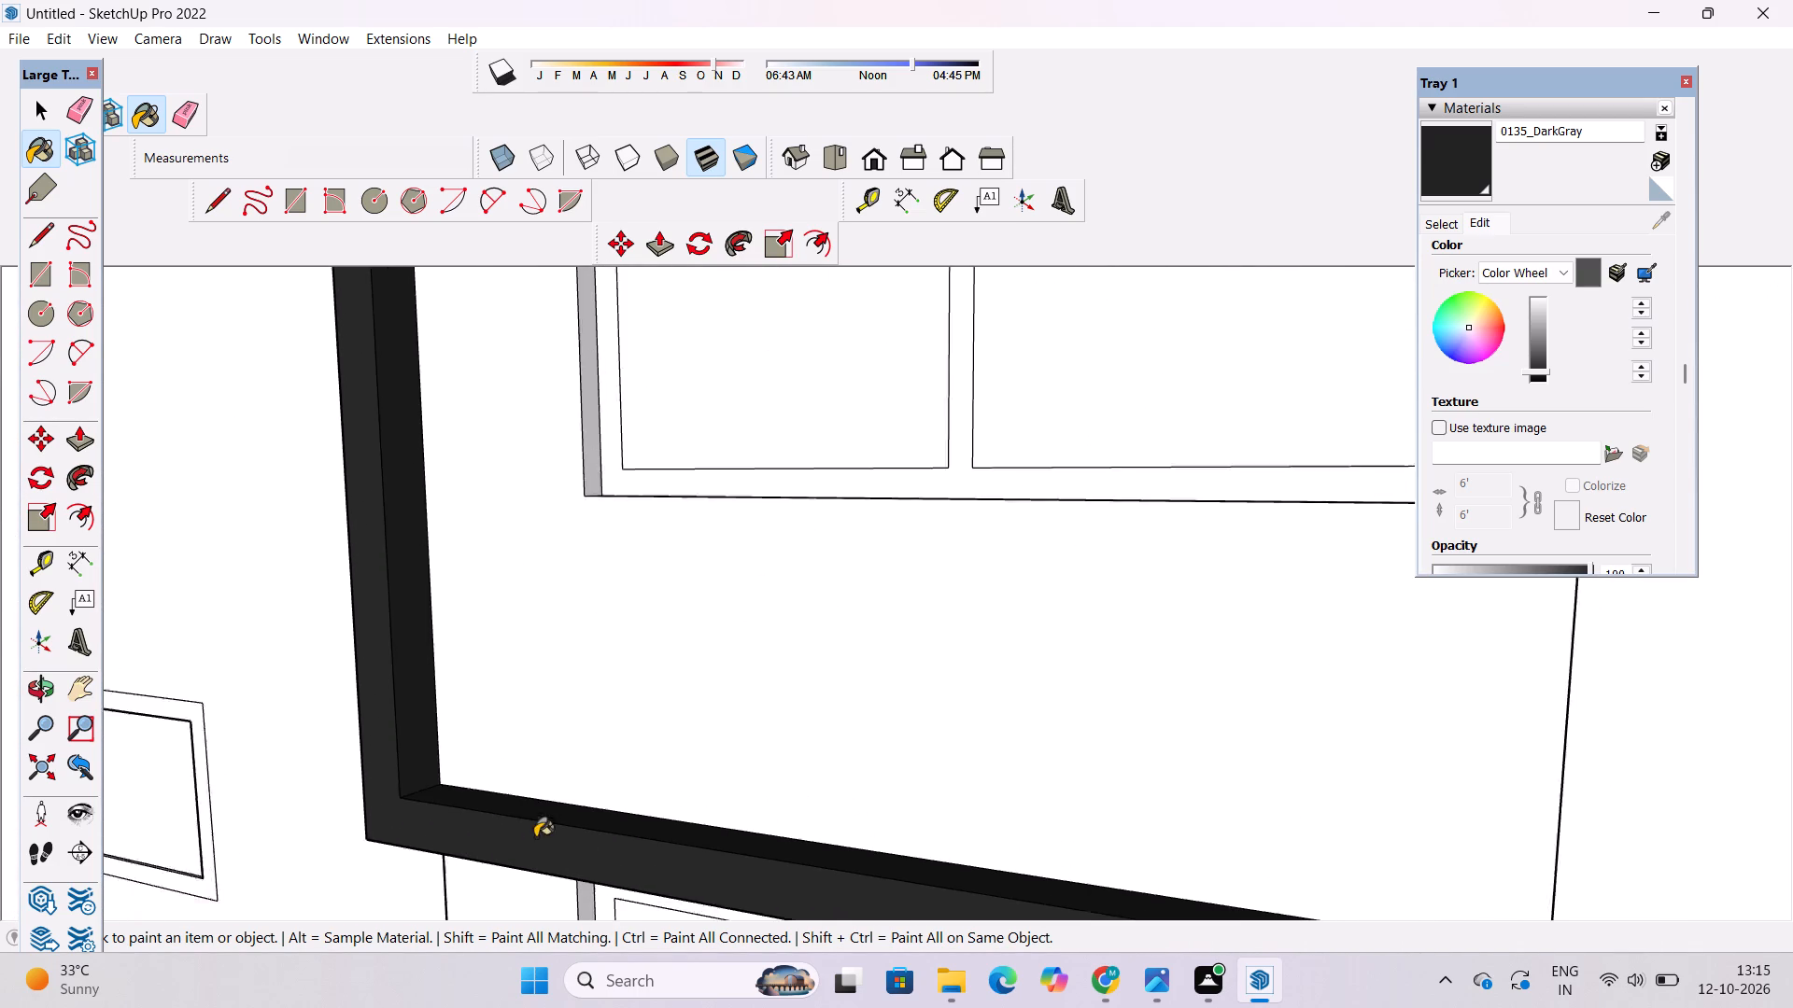
{"action": "scroll", "coordinate": [535, 837], "scroll_direction": "down", "scroll_amount": 7}
Paint the undersides of the C-shaped frame's upper and lower arms, around the round lights, with 0135_DarkGray.
{"action": "key", "text": "o"}
{"action": "left_click_drag", "start_coordinate": [597, 840], "coordinate": [634, 641]}
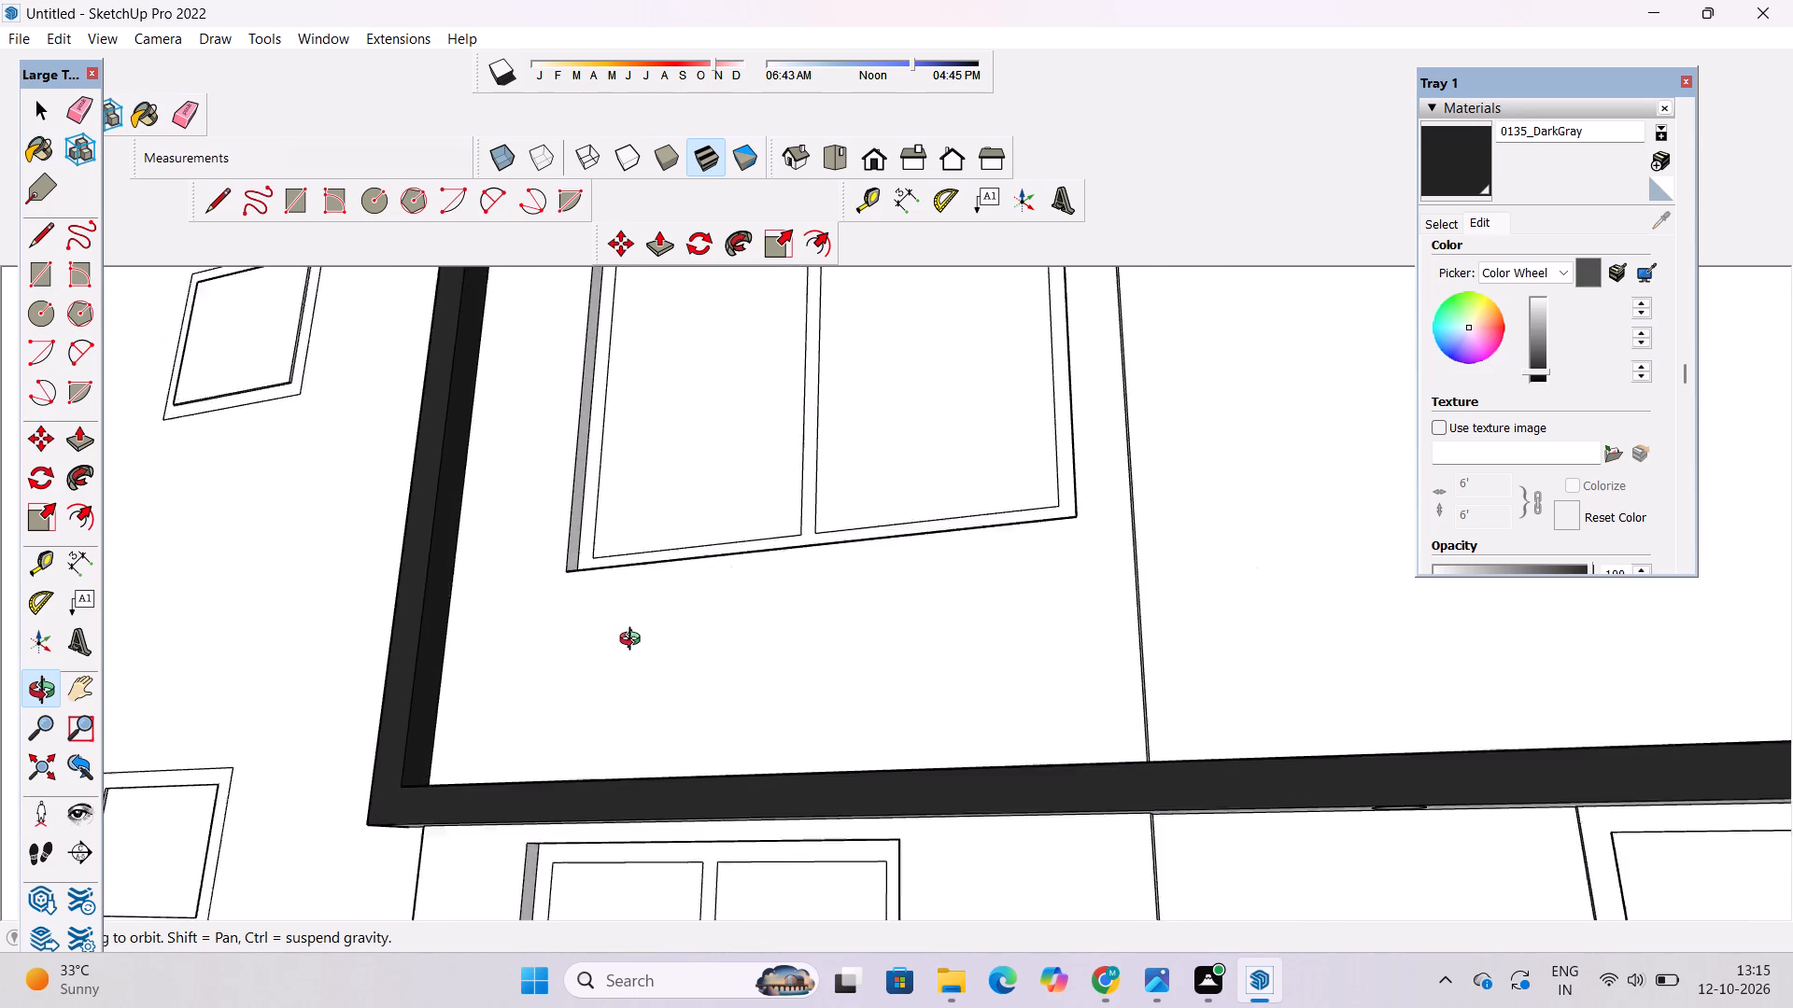
{"action": "left_click_drag", "start_coordinate": [634, 641], "coordinate": [634, 640]}
{"action": "scroll", "coordinate": [634, 637], "scroll_direction": "down", "scroll_amount": 4}
{"action": "left_click_drag", "start_coordinate": [713, 727], "coordinate": [467, 690], "text": "shift"}
{"action": "left_click_drag", "start_coordinate": [556, 707], "coordinate": [406, 681]}
{"action": "left_click_drag", "start_coordinate": [550, 678], "coordinate": [752, 598]}
{"action": "left_click_drag", "start_coordinate": [757, 615], "coordinate": [713, 655], "text": "shift"}
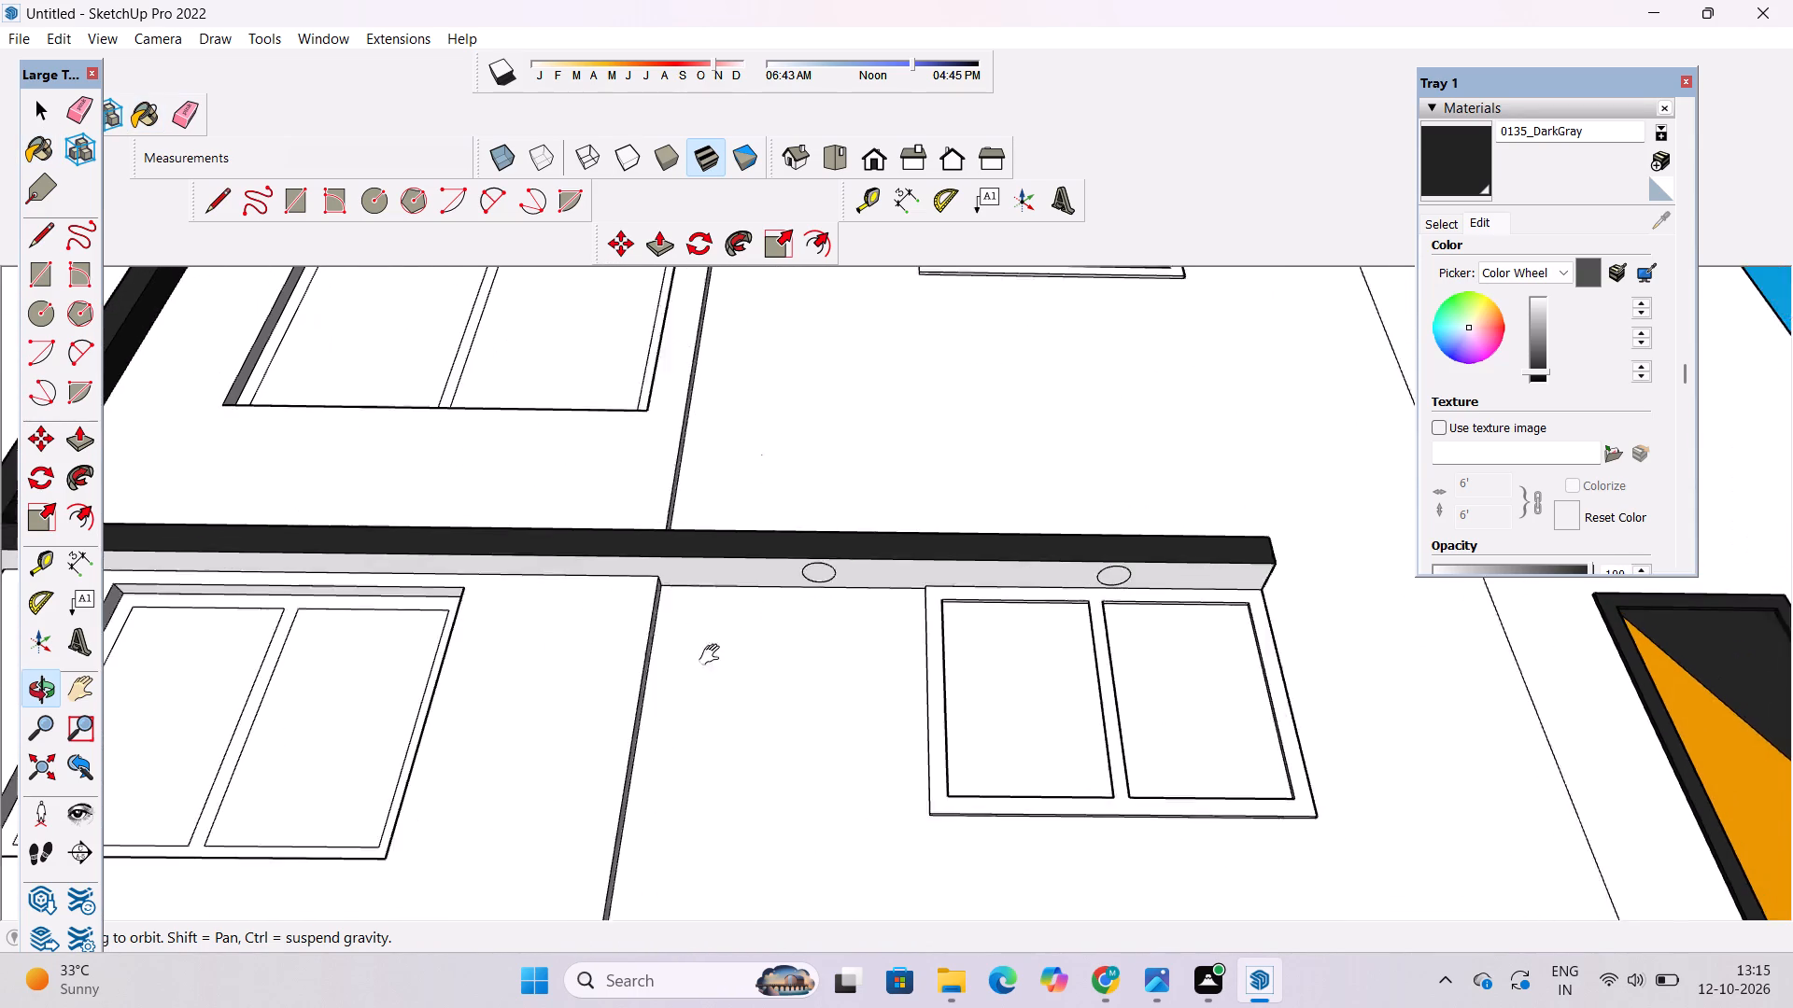
{"action": "left_click_drag", "start_coordinate": [713, 655], "coordinate": [684, 701], "text": "shift"}
{"action": "scroll", "coordinate": [676, 692], "scroll_direction": "down", "scroll_amount": 7}
{"action": "left_click_drag", "start_coordinate": [741, 672], "coordinate": [741, 730], "text": "shift"}
{"action": "left_click_drag", "start_coordinate": [730, 724], "coordinate": [661, 693]}
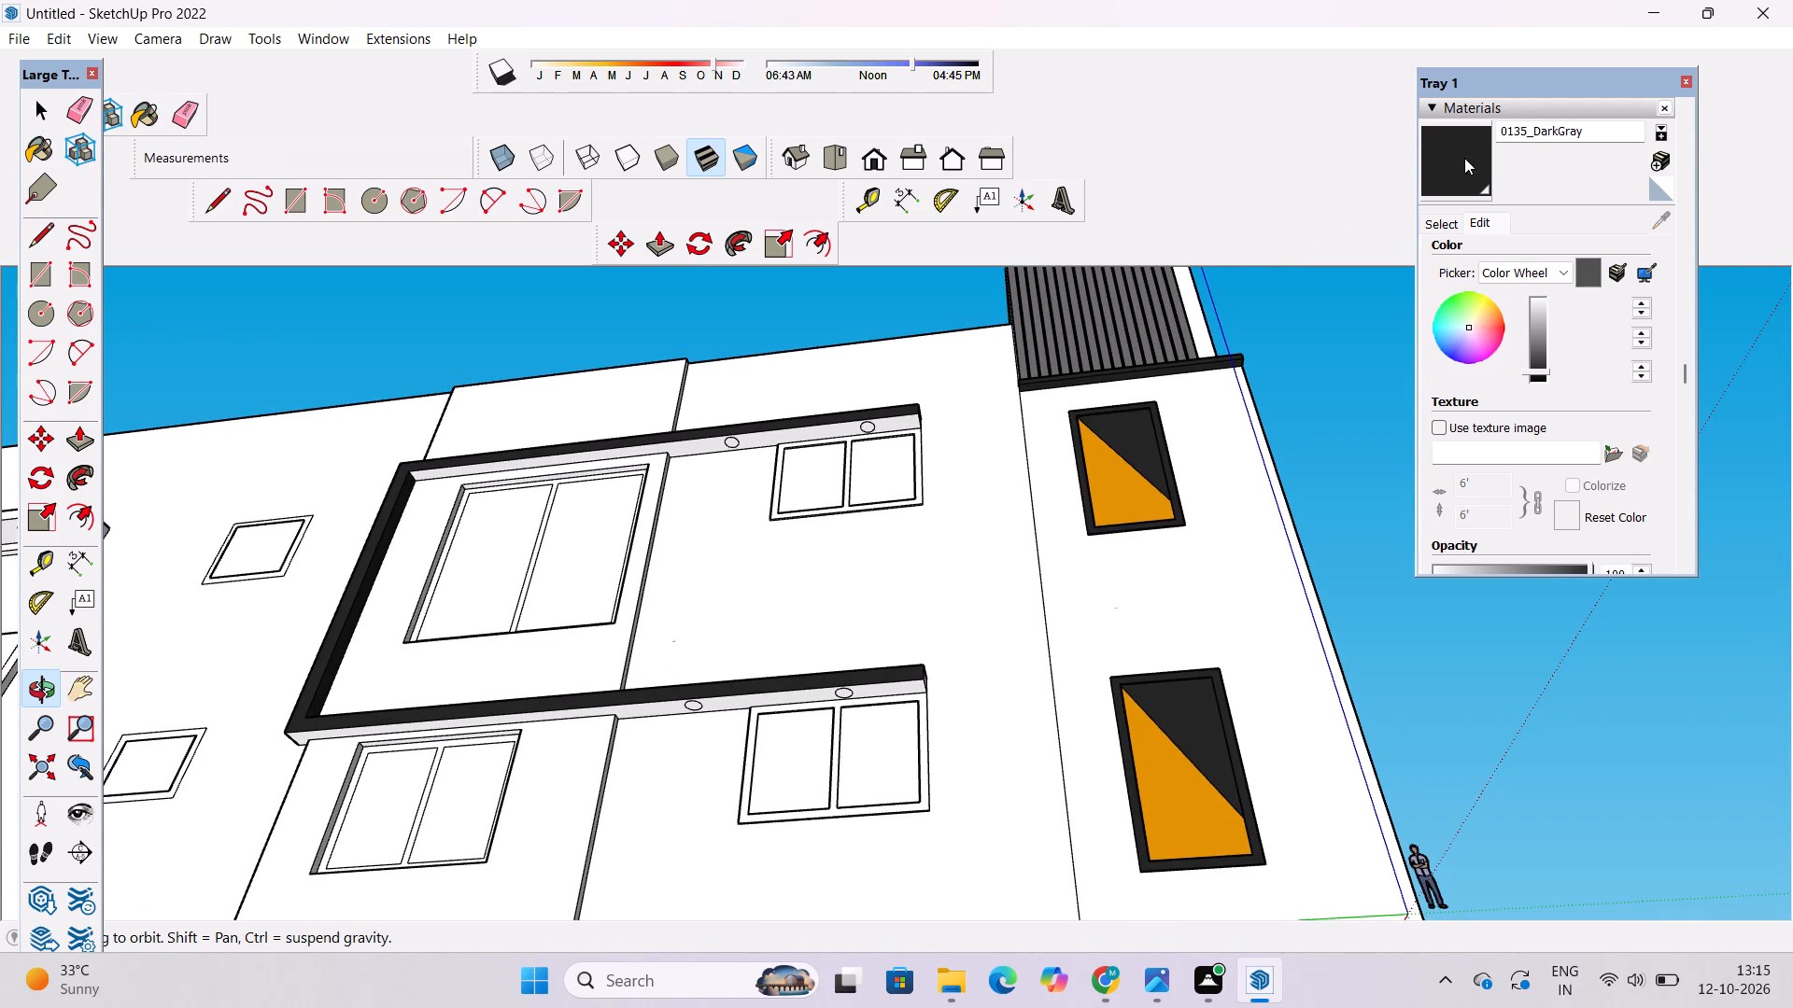
{"action": "left_click", "coordinate": [1464, 158]}
{"action": "scroll", "coordinate": [838, 443], "scroll_direction": "up", "scroll_amount": 9}
{"action": "left_click", "coordinate": [865, 400]}
{"action": "scroll", "coordinate": [735, 390], "scroll_direction": "down", "scroll_amount": 4}
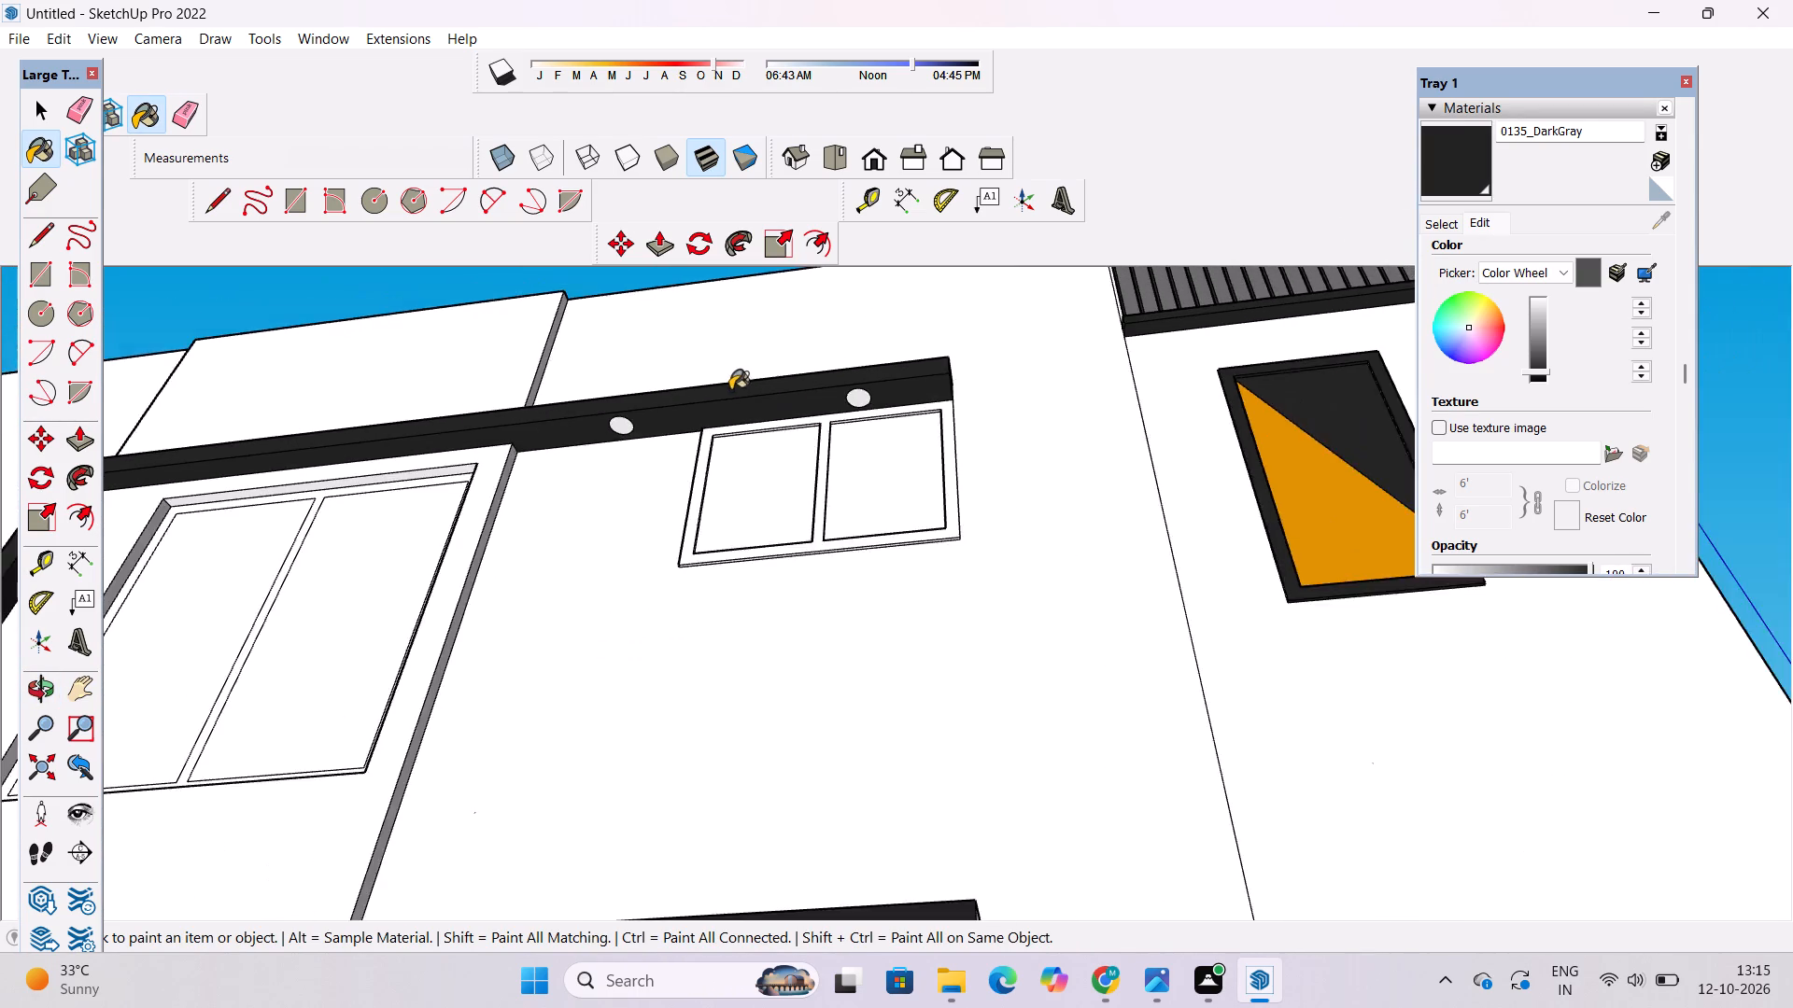
{"action": "scroll", "coordinate": [730, 390], "scroll_direction": "down", "scroll_amount": 7}
{"action": "scroll", "coordinate": [756, 624], "scroll_direction": "up", "scroll_amount": 11}
{"action": "left_click", "coordinate": [845, 617]}
{"action": "scroll", "coordinate": [843, 616], "scroll_direction": "down", "scroll_amount": 3}
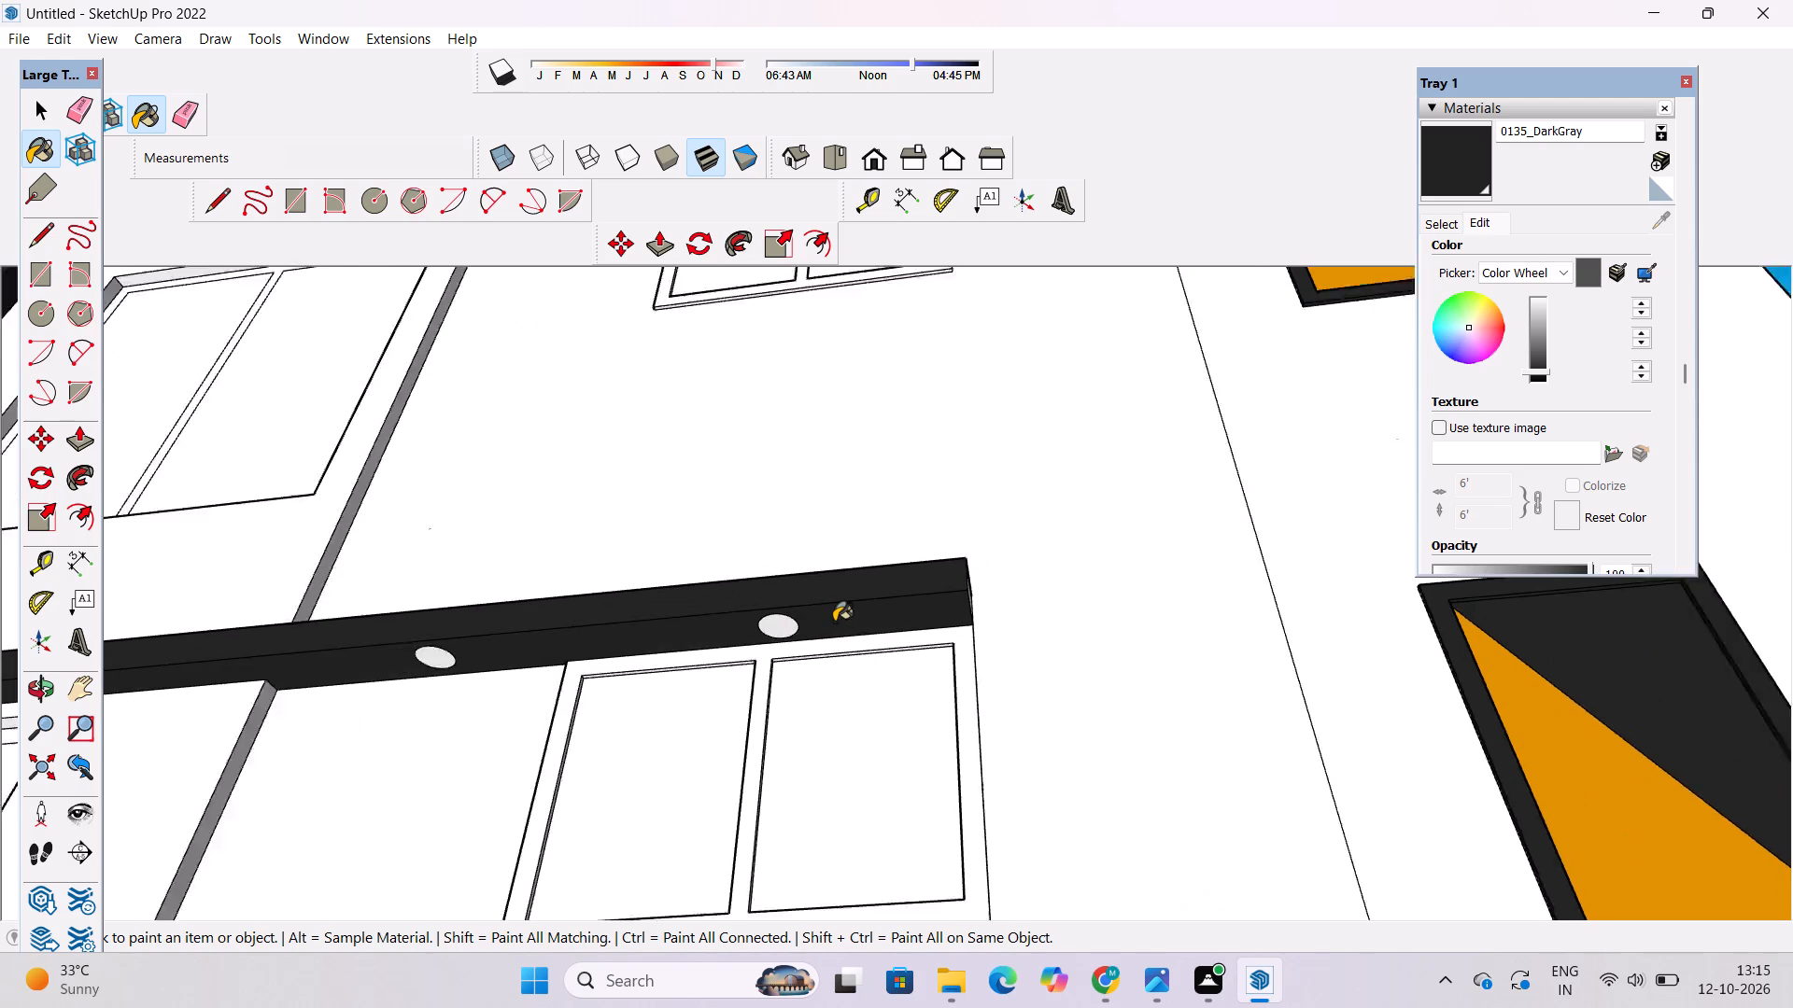
{"action": "scroll", "coordinate": [834, 622], "scroll_direction": "down", "scroll_amount": 10}
{"action": "scroll", "coordinate": [826, 712], "scroll_direction": "up", "scroll_amount": 2}
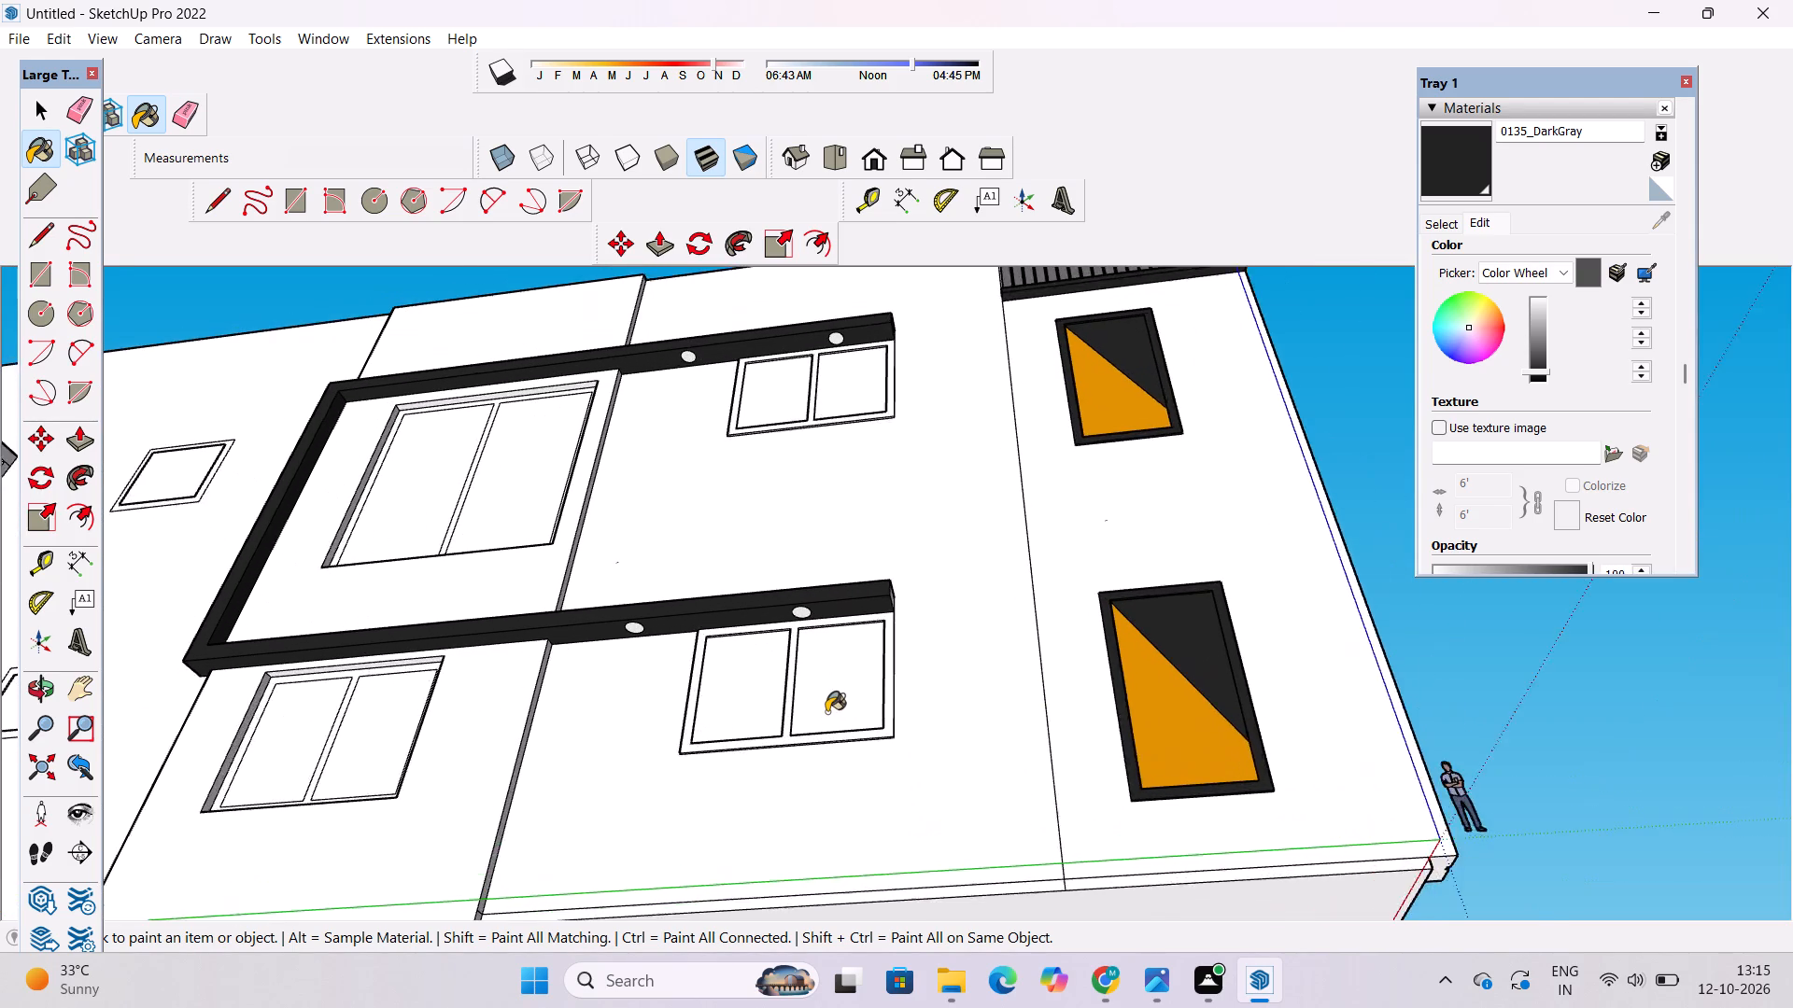
Paint the outer vertical face of the C-shaped side frame with 0135_DarkGray.
{"action": "scroll", "coordinate": [826, 712], "scroll_direction": "up", "scroll_amount": 2}
{"action": "key", "text": "o"}
{"action": "left_click_drag", "start_coordinate": [915, 609], "coordinate": [842, 737]}
{"action": "left_click_drag", "start_coordinate": [755, 736], "coordinate": [797, 634]}
{"action": "left_click_drag", "start_coordinate": [800, 628], "coordinate": [805, 717], "text": "shift"}
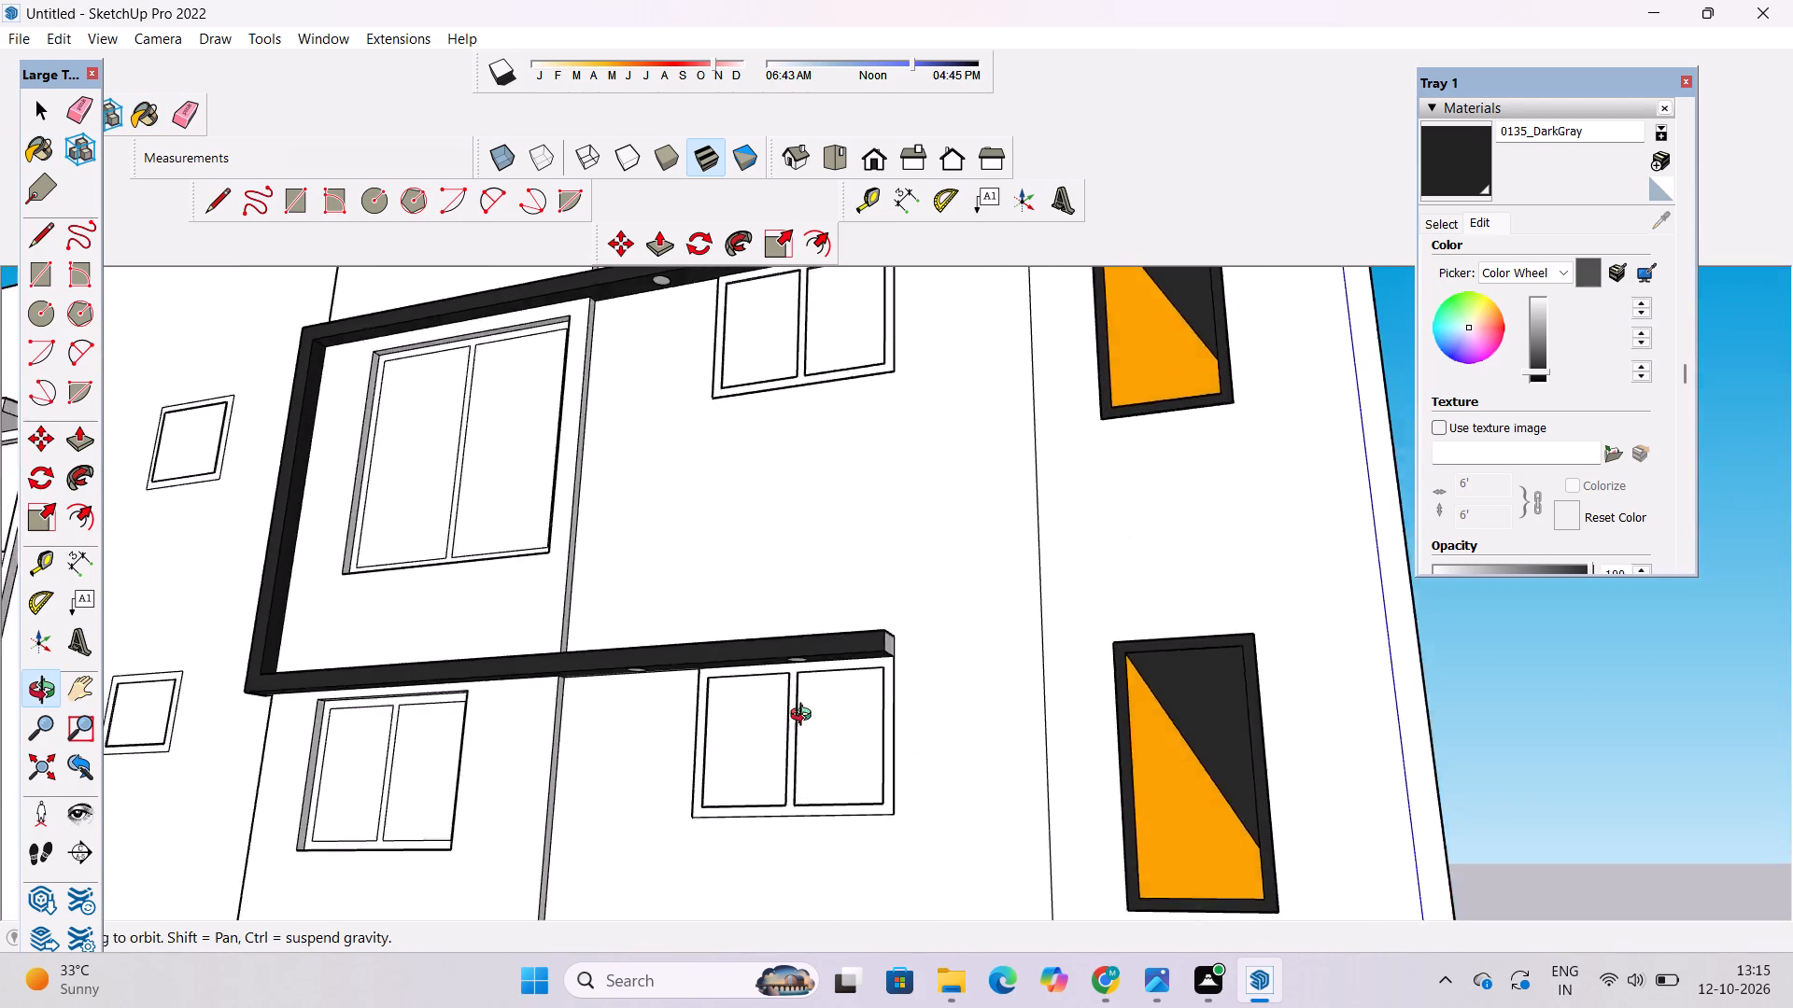
{"action": "left_click_drag", "start_coordinate": [805, 717], "coordinate": [786, 903], "text": "shift"}
{"action": "scroll", "coordinate": [727, 675], "scroll_direction": "down", "scroll_amount": 4}
{"action": "left_click_drag", "start_coordinate": [398, 696], "coordinate": [1046, 606]}
{"action": "left_click_drag", "start_coordinate": [784, 721], "coordinate": [738, 722]}
{"action": "left_click_drag", "start_coordinate": [732, 720], "coordinate": [732, 717]}
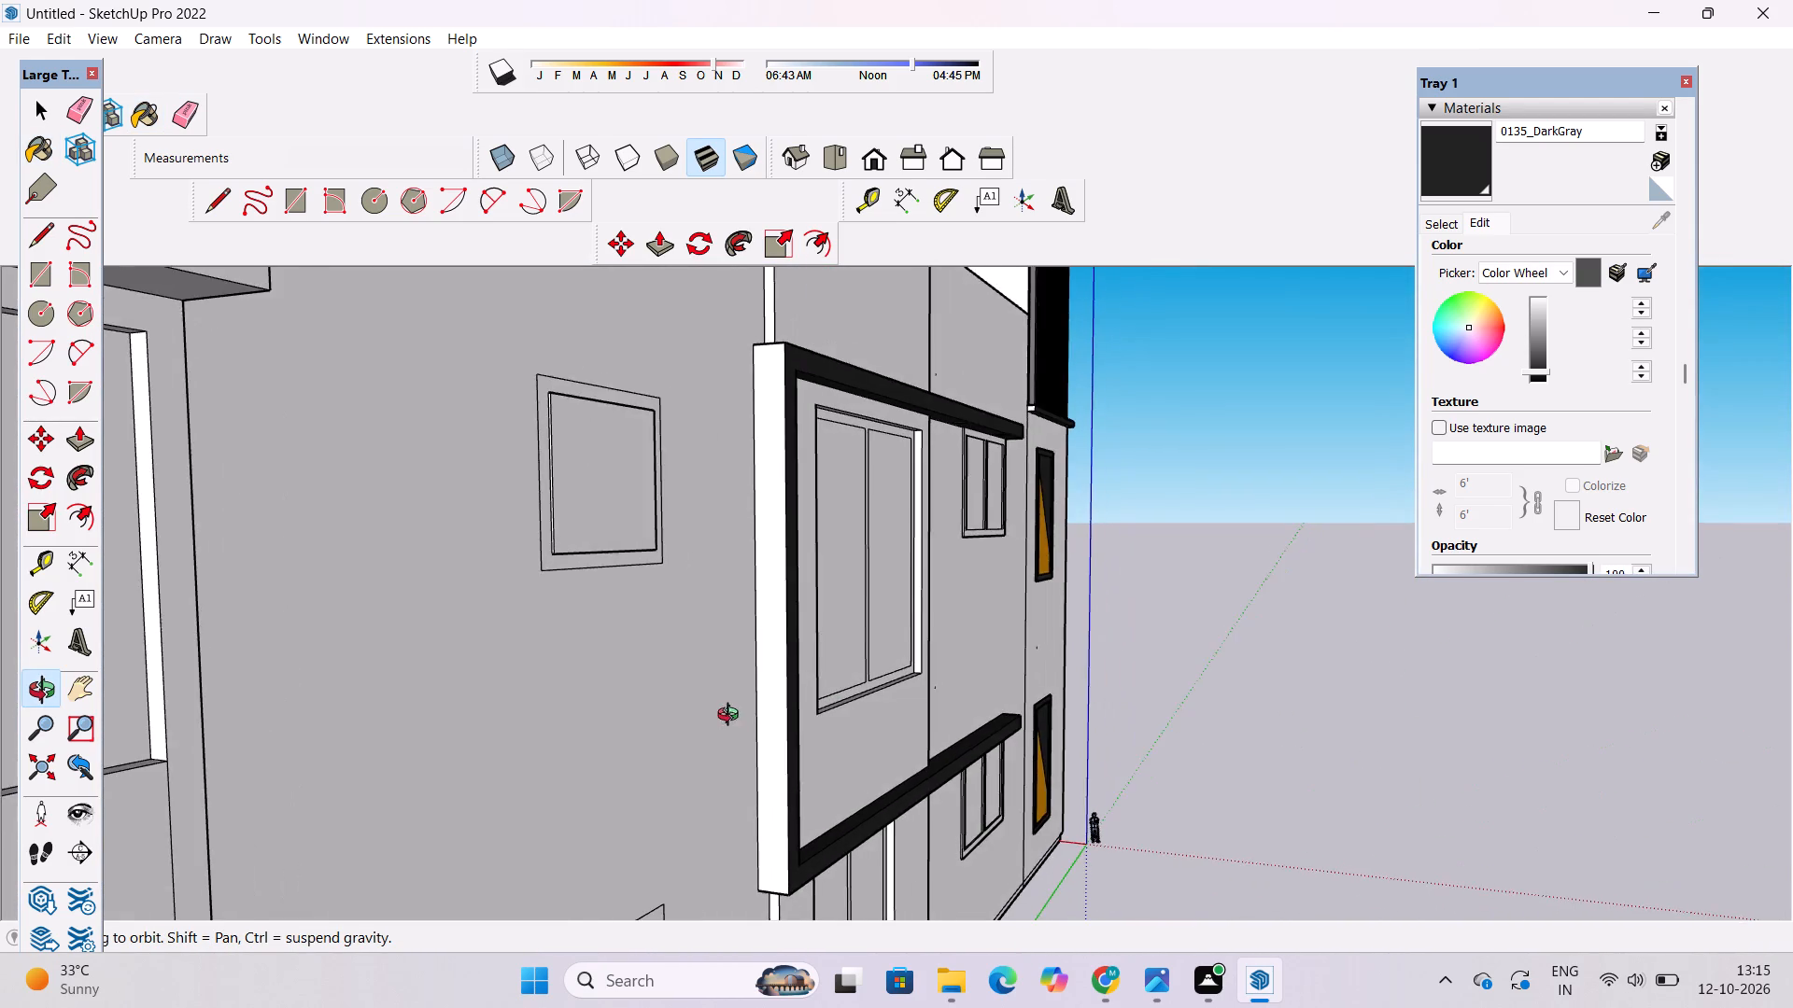
{"action": "left_click_drag", "start_coordinate": [732, 717], "coordinate": [710, 654]}
{"action": "left_click_drag", "start_coordinate": [737, 632], "coordinate": [695, 659]}
{"action": "left_click_drag", "start_coordinate": [686, 670], "coordinate": [685, 632], "text": "shift"}
{"action": "left_click_drag", "start_coordinate": [671, 637], "coordinate": [654, 648]}
{"action": "left_click", "coordinate": [1446, 175]}
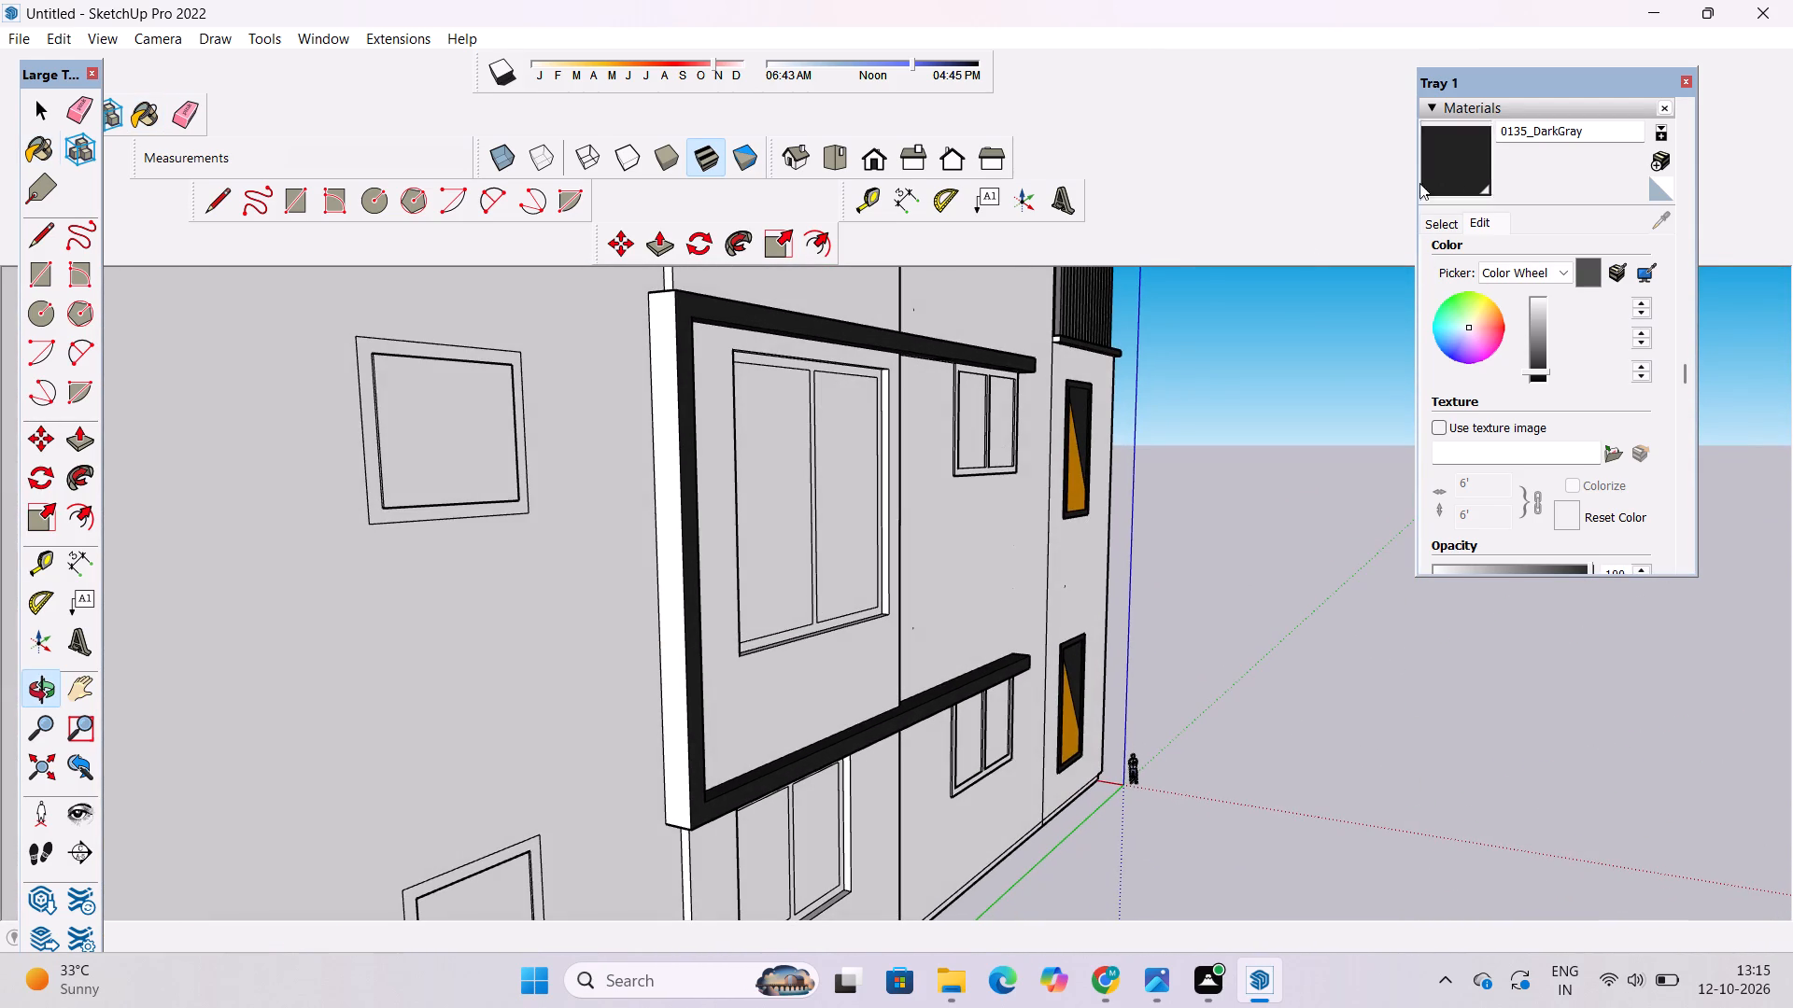
{"action": "scroll", "coordinate": [661, 477], "scroll_direction": "up", "scroll_amount": 3}
{"action": "left_click", "coordinate": [661, 477]}
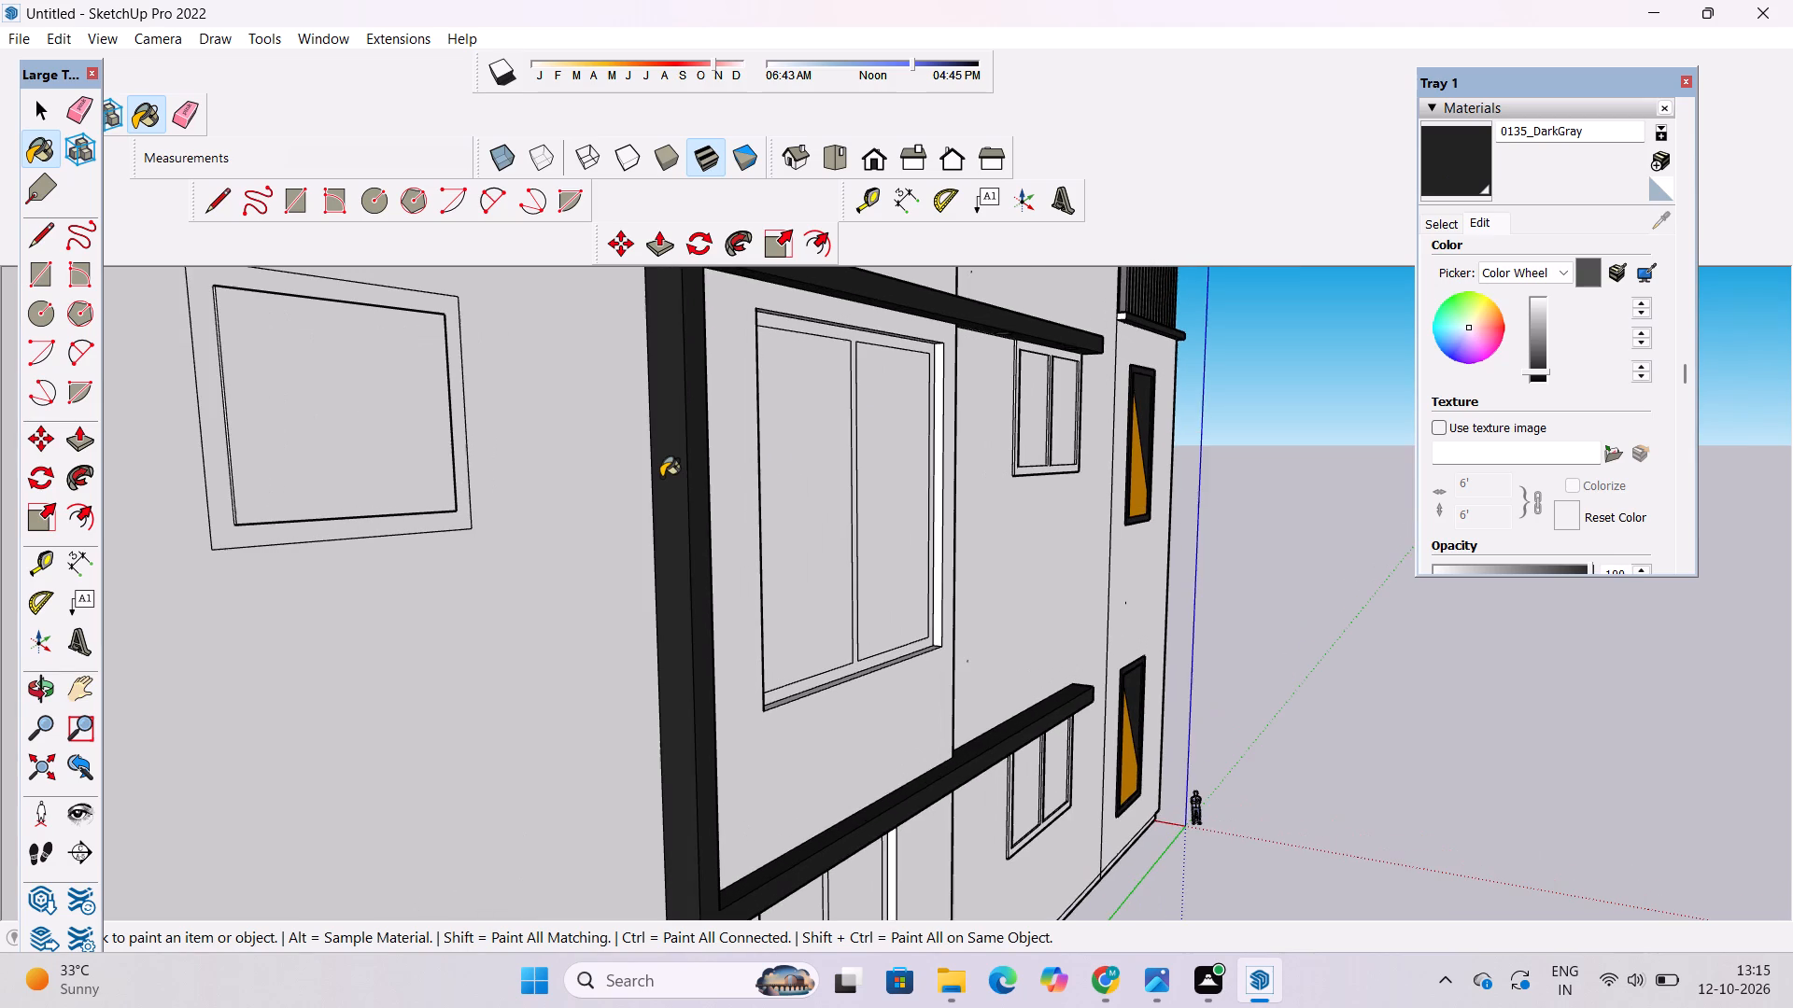
Paint the front frames of the large and small windows between the C-shaped frame's arms with 0135_DarkGray.
{"action": "key", "text": "o"}
{"action": "scroll", "coordinate": [755, 417], "scroll_direction": "down", "scroll_amount": 4}
{"action": "left_click_drag", "start_coordinate": [1005, 477], "coordinate": [583, 536]}
{"action": "left_click_drag", "start_coordinate": [567, 542], "coordinate": [729, 525], "text": "shift"}
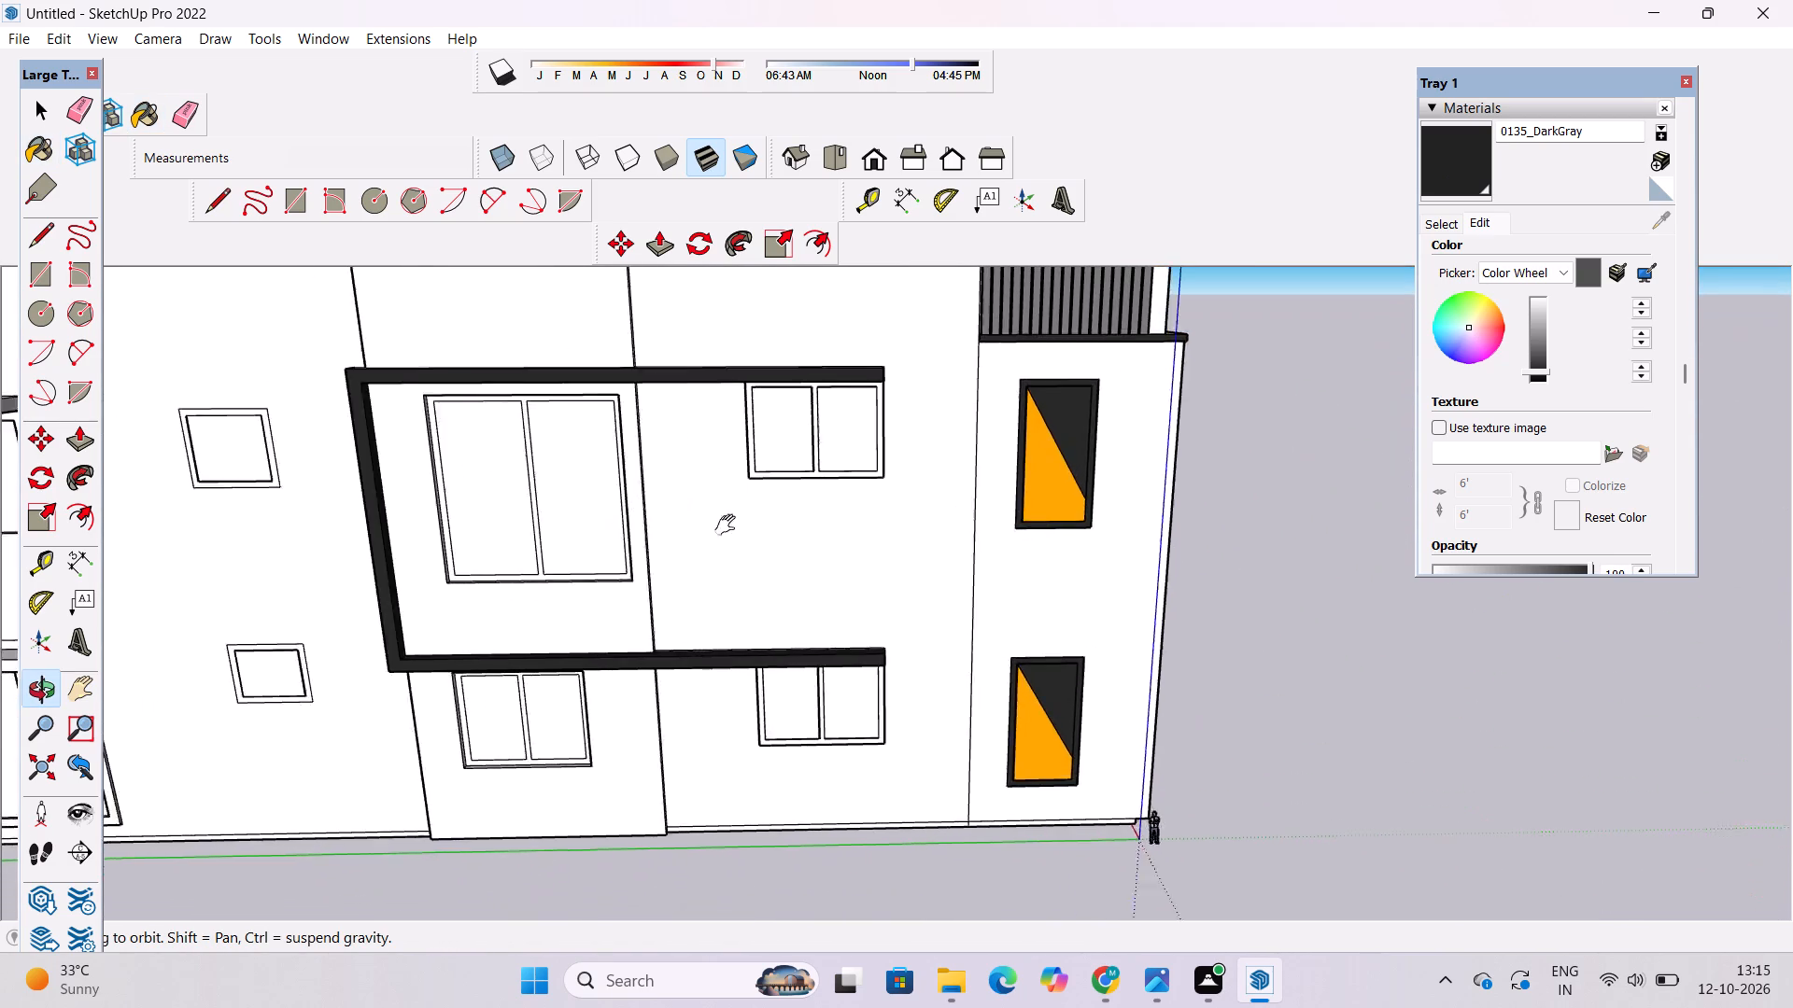
{"action": "left_click_drag", "start_coordinate": [729, 525], "coordinate": [751, 523], "text": "shift"}
{"action": "left_click_drag", "start_coordinate": [722, 532], "coordinate": [600, 548]}
{"action": "scroll", "coordinate": [600, 548], "scroll_direction": "up", "scroll_amount": 1}
{"action": "left_click_drag", "start_coordinate": [600, 548], "coordinate": [595, 563], "text": "shift"}
{"action": "left_click", "coordinate": [595, 565]}
{"action": "scroll", "coordinate": [614, 516], "scroll_direction": "up", "scroll_amount": 4}
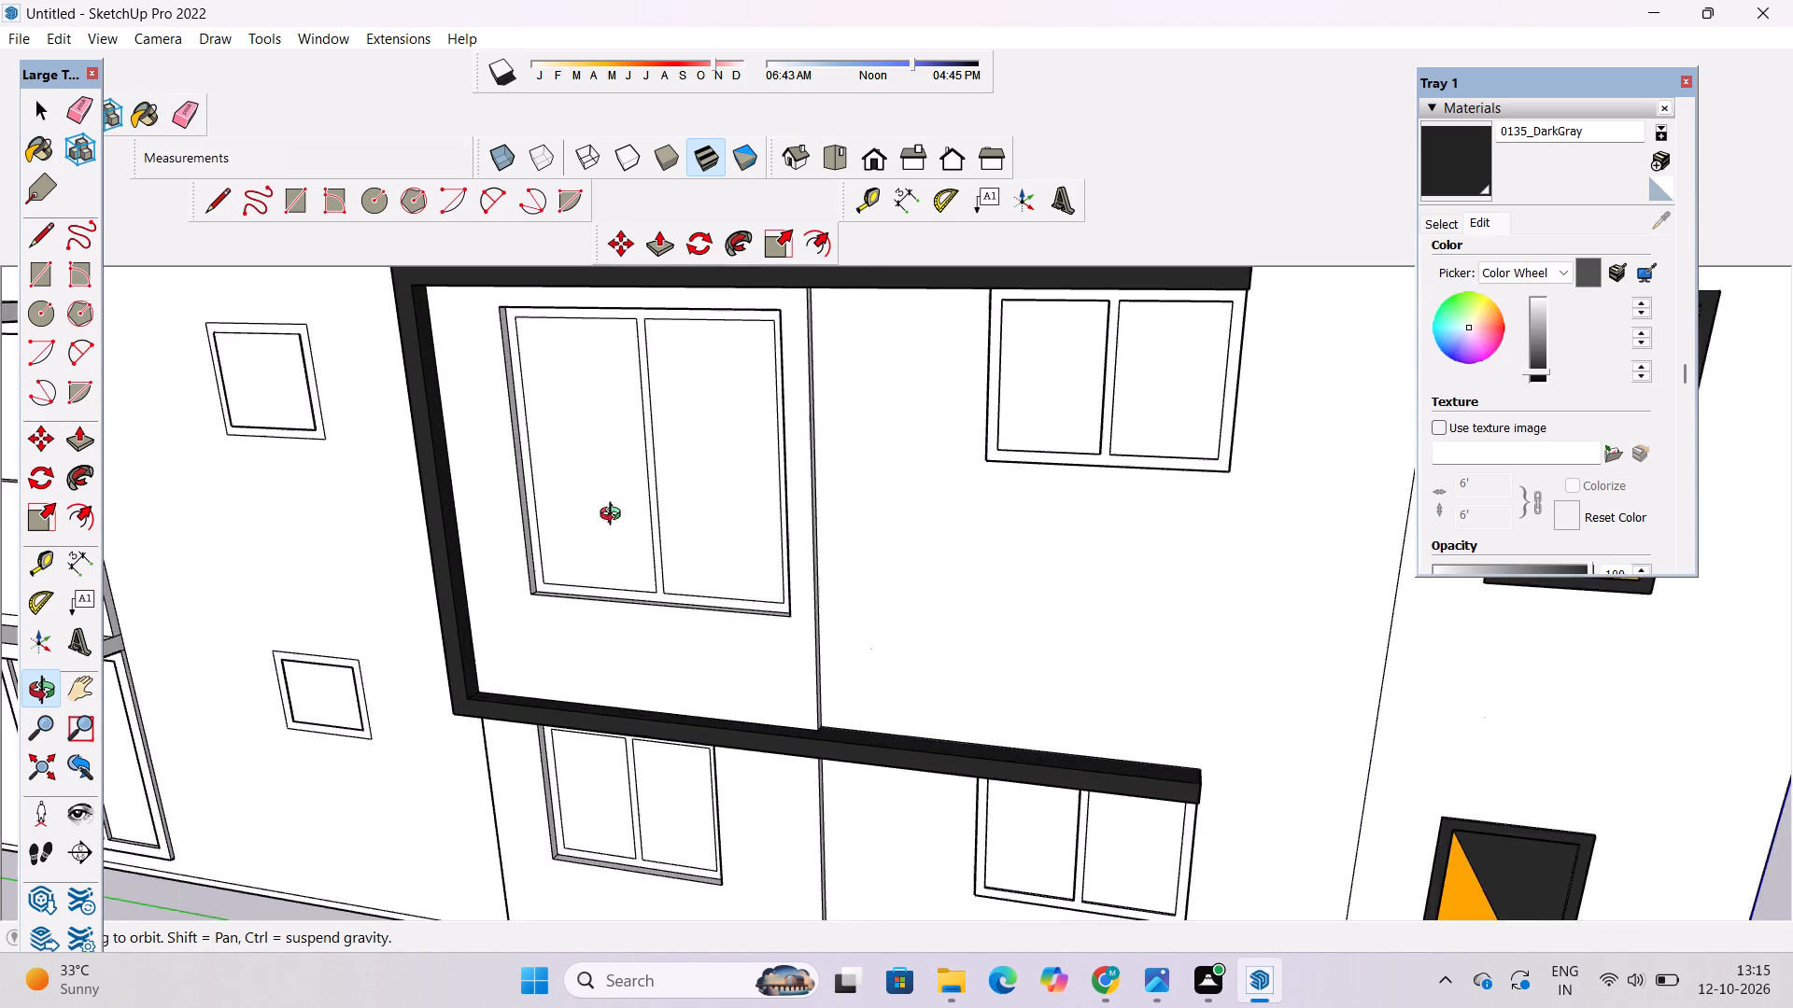
{"action": "left_click_drag", "start_coordinate": [614, 516], "coordinate": [617, 586], "text": "shift"}
{"action": "left_click_drag", "start_coordinate": [617, 589], "coordinate": [642, 539]}
{"action": "scroll", "coordinate": [655, 515], "scroll_direction": "up", "scroll_amount": 3}
{"action": "left_click_drag", "start_coordinate": [656, 514], "coordinate": [658, 595], "text": "shift"}
{"action": "left_click_drag", "start_coordinate": [658, 597], "coordinate": [671, 559]}
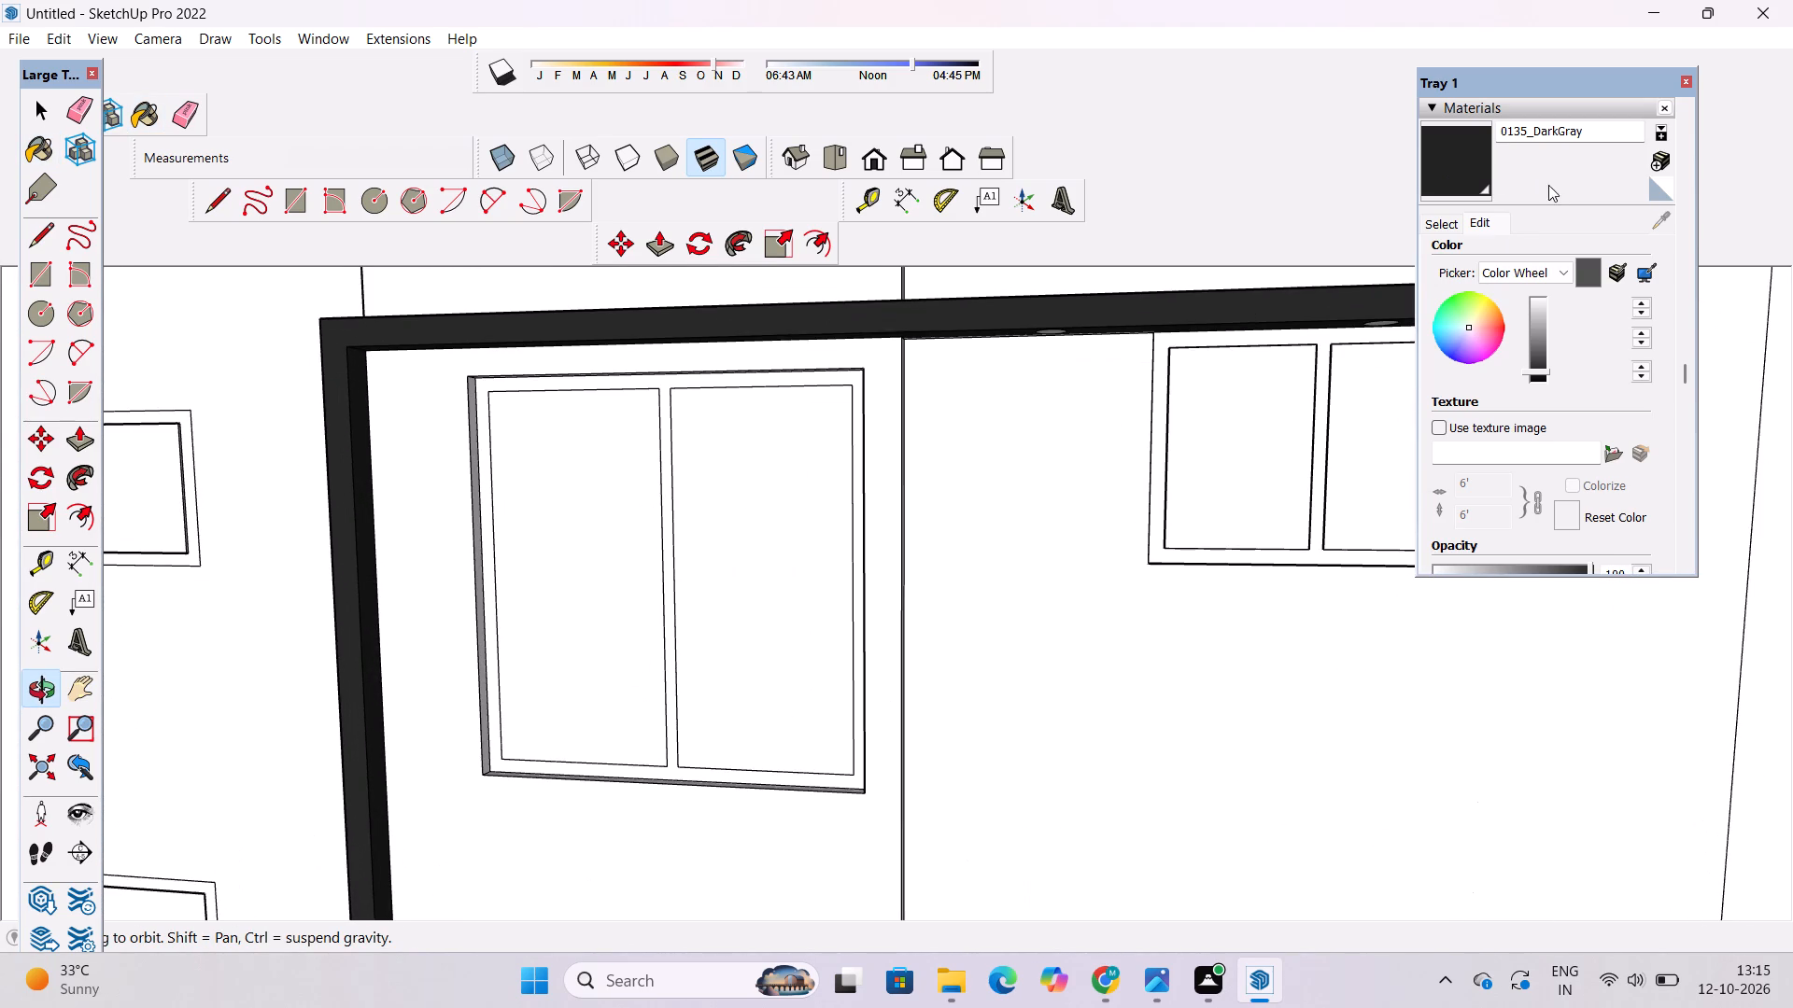
{"action": "left_click", "coordinate": [1436, 155]}
{"action": "scroll", "coordinate": [703, 420], "scroll_direction": "up", "scroll_amount": 9}
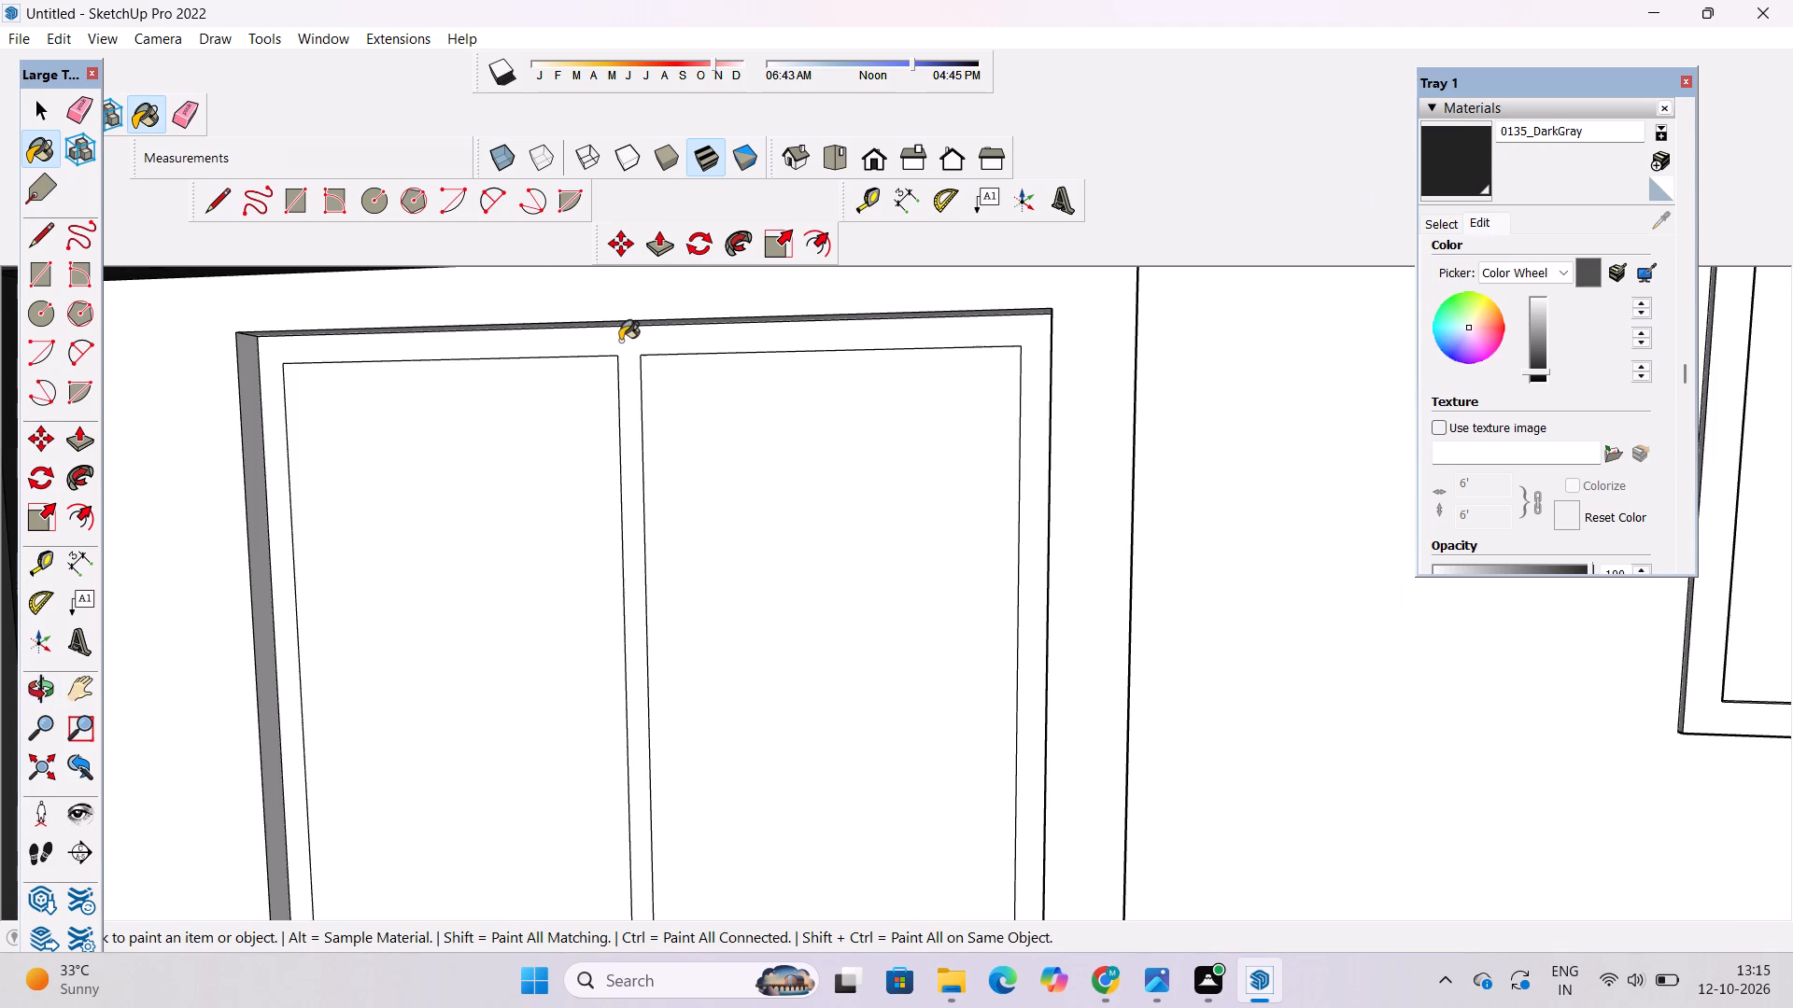
{"action": "left_click", "coordinate": [620, 341]}
{"action": "scroll", "coordinate": [656, 372], "scroll_direction": "down", "scroll_amount": 16}
{"action": "scroll", "coordinate": [1057, 377], "scroll_direction": "up", "scroll_amount": 6}
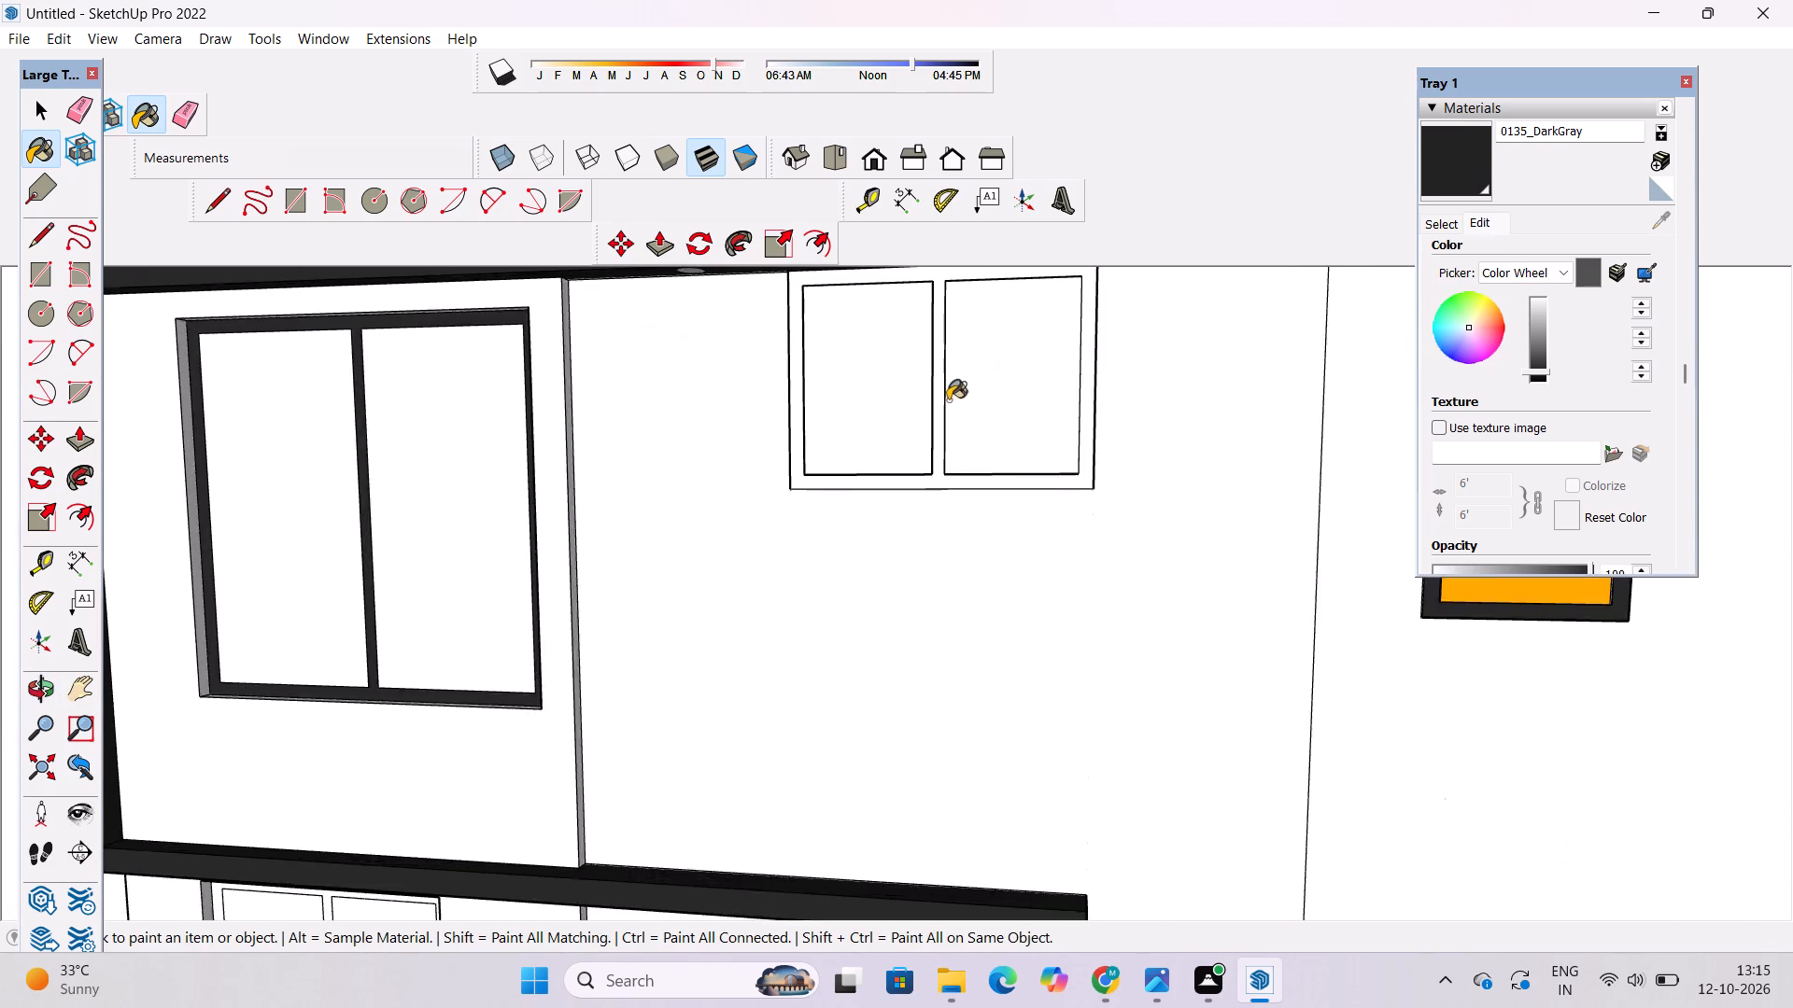
{"action": "scroll", "coordinate": [948, 400], "scroll_direction": "up", "scroll_amount": 13}
{"action": "left_click", "coordinate": [925, 496]}
Paint the front frames of the small and large windows below the C-shaped frame's lower arm with 0135_DarkGray.
{"action": "scroll", "coordinate": [846, 538], "scroll_direction": "down", "scroll_amount": 12}
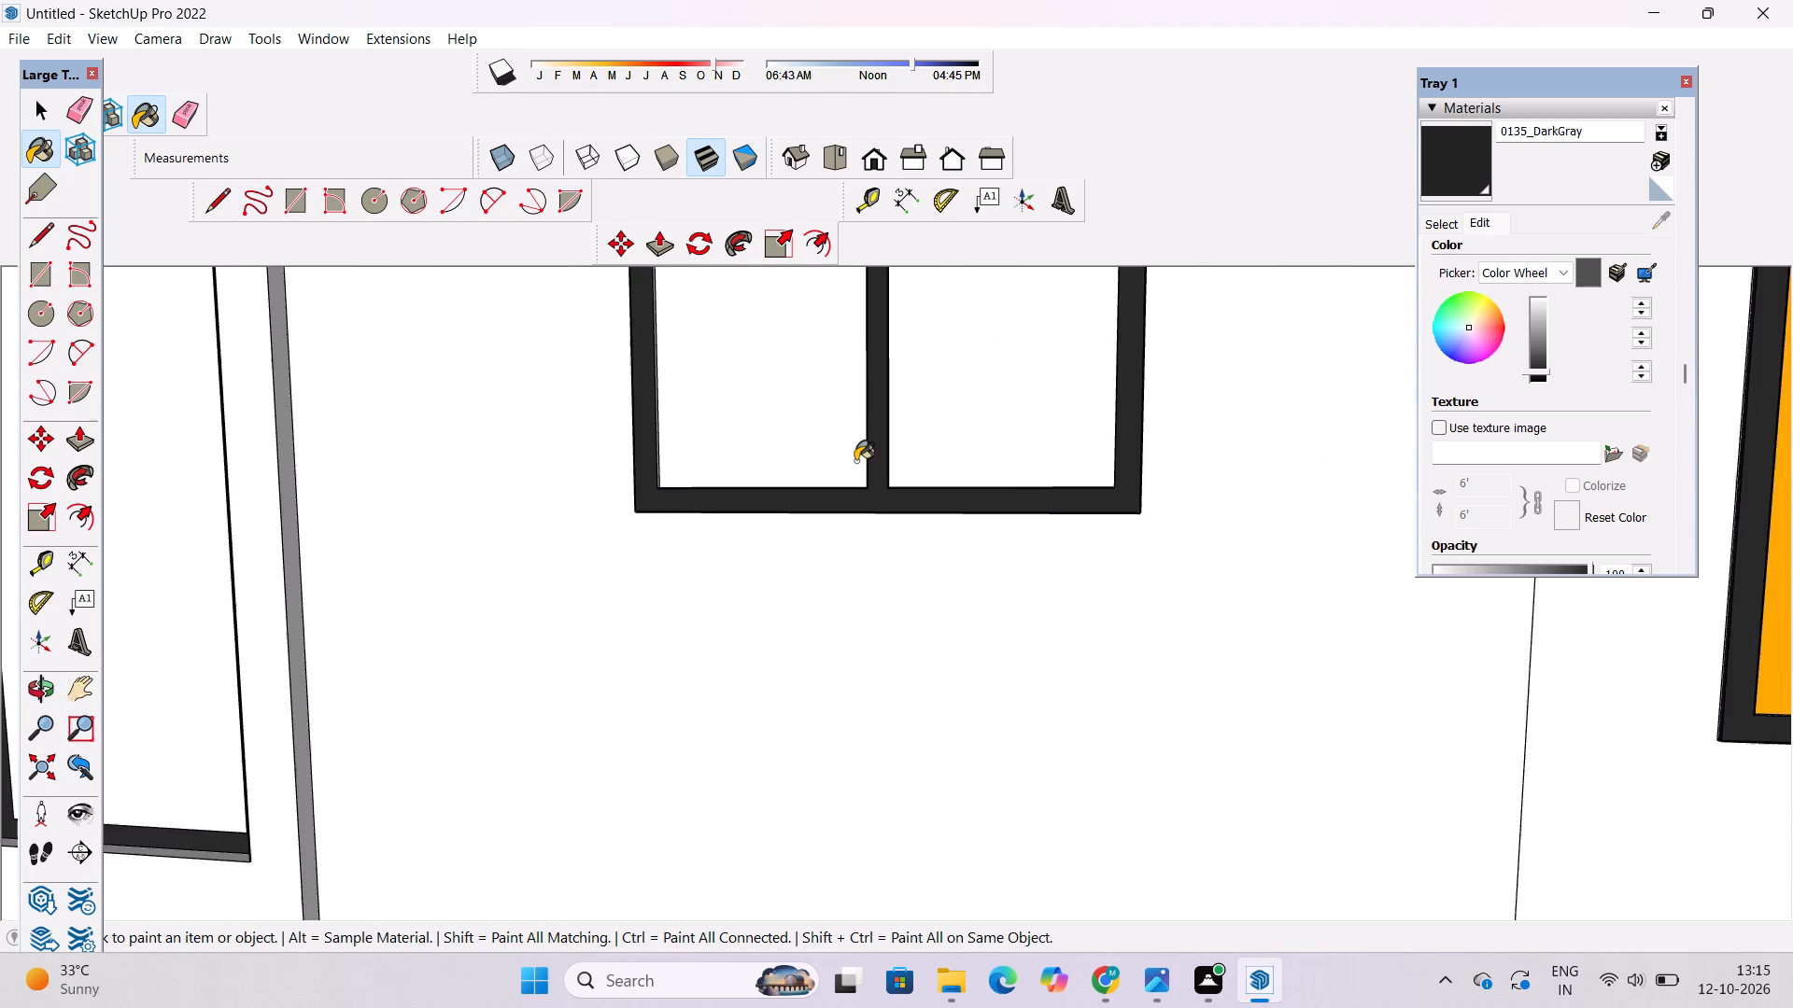
{"action": "scroll", "coordinate": [855, 462], "scroll_direction": "down", "scroll_amount": 15}
{"action": "scroll", "coordinate": [867, 577], "scroll_direction": "up", "scroll_amount": 5}
{"action": "scroll", "coordinate": [854, 654], "scroll_direction": "up", "scroll_amount": 4}
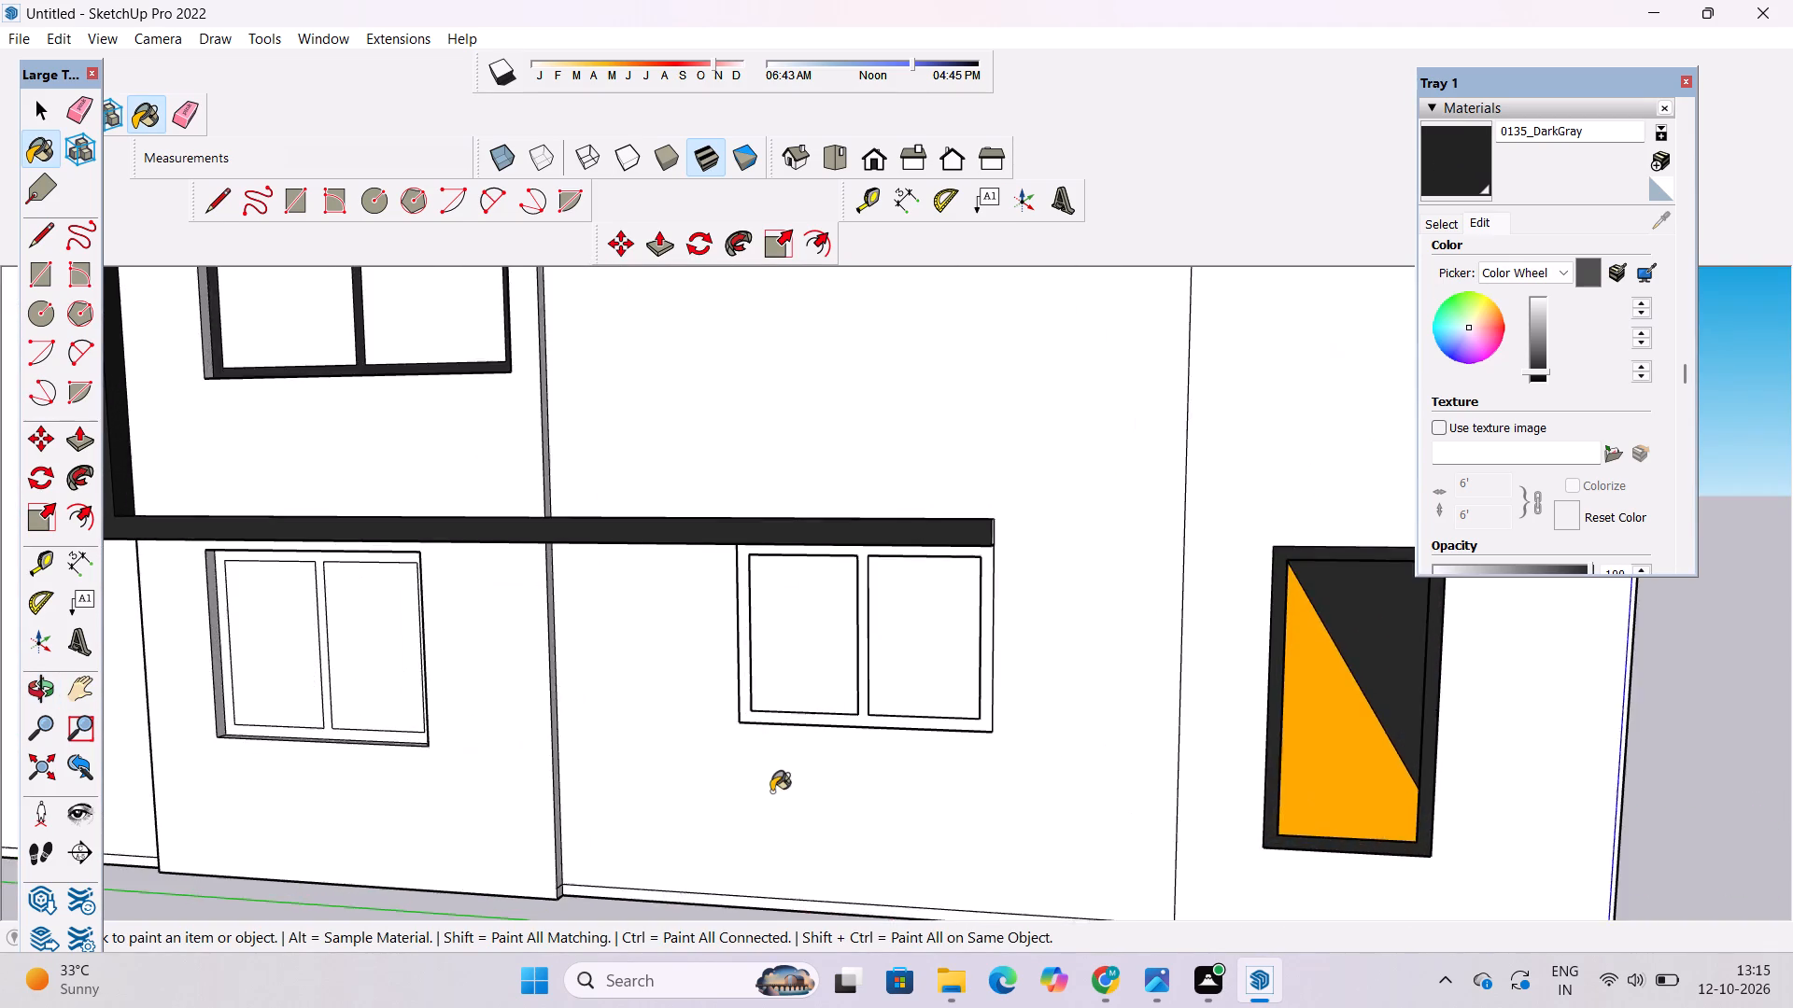
{"action": "scroll", "coordinate": [893, 711], "scroll_direction": "up", "scroll_amount": 16}
{"action": "left_click", "coordinate": [895, 678]}
{"action": "scroll", "coordinate": [895, 678], "scroll_direction": "down", "scroll_amount": 9}
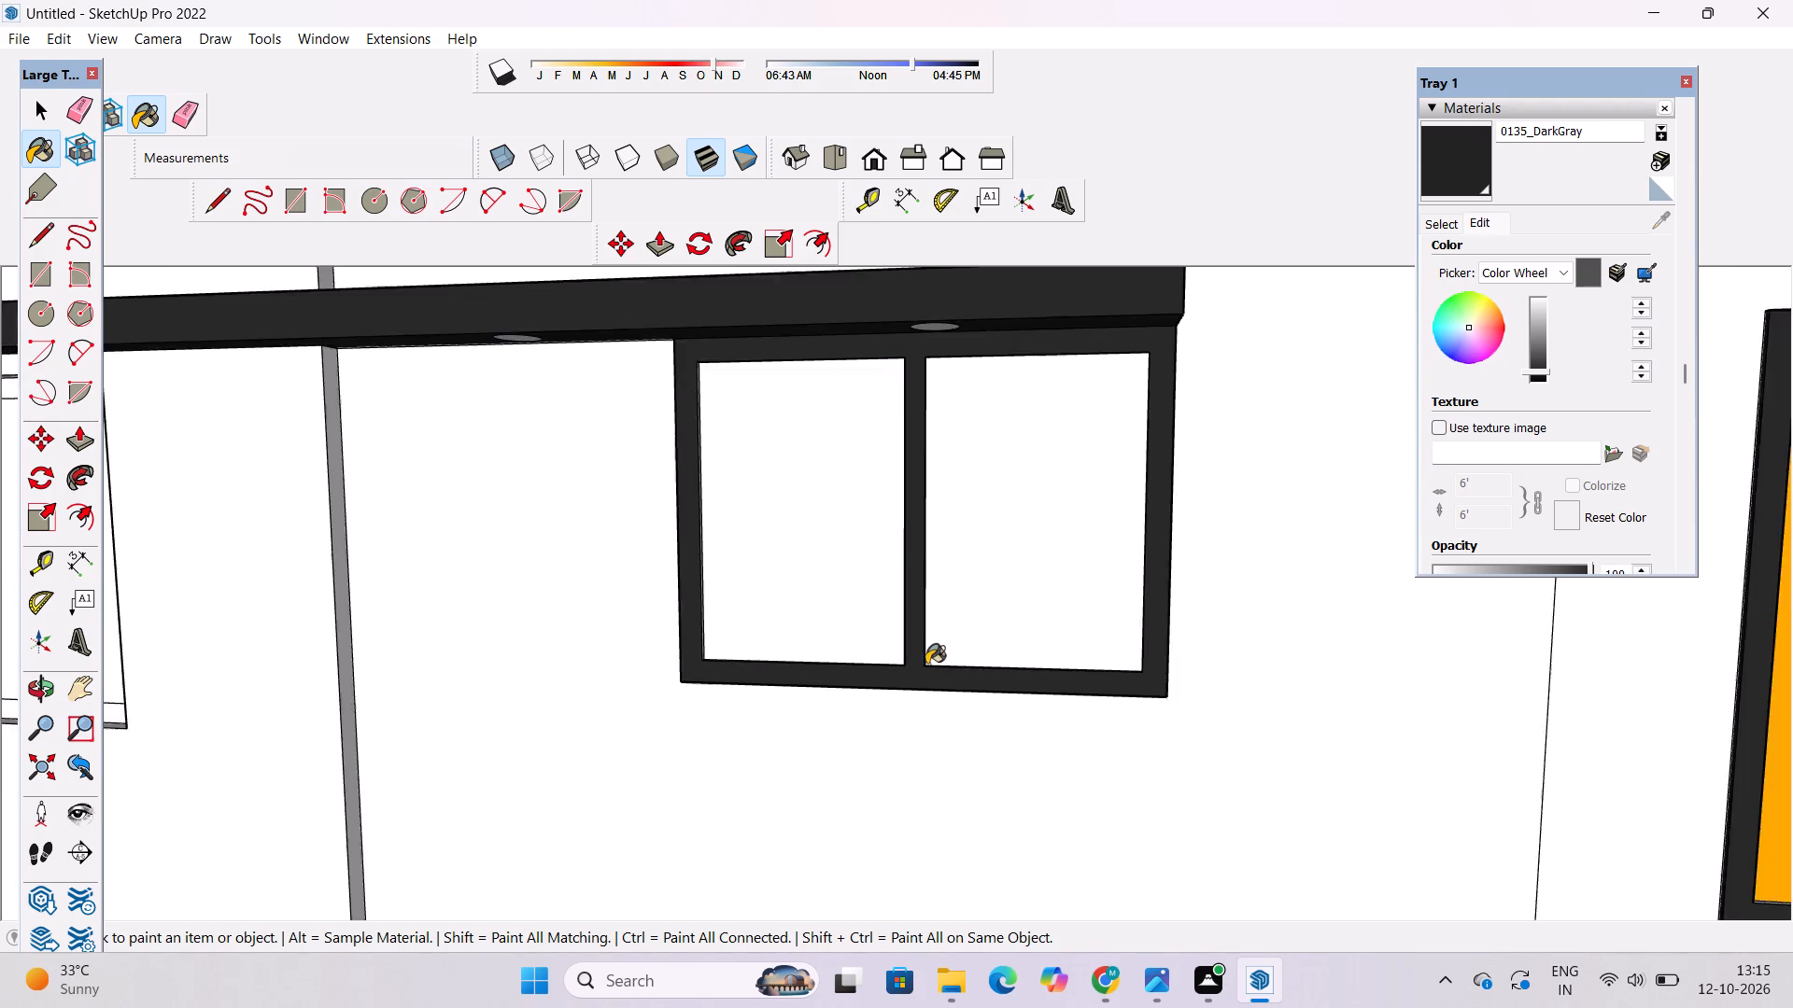
{"action": "scroll", "coordinate": [926, 665], "scroll_direction": "down", "scroll_amount": 12}
{"action": "scroll", "coordinate": [476, 650], "scroll_direction": "up", "scroll_amount": 15}
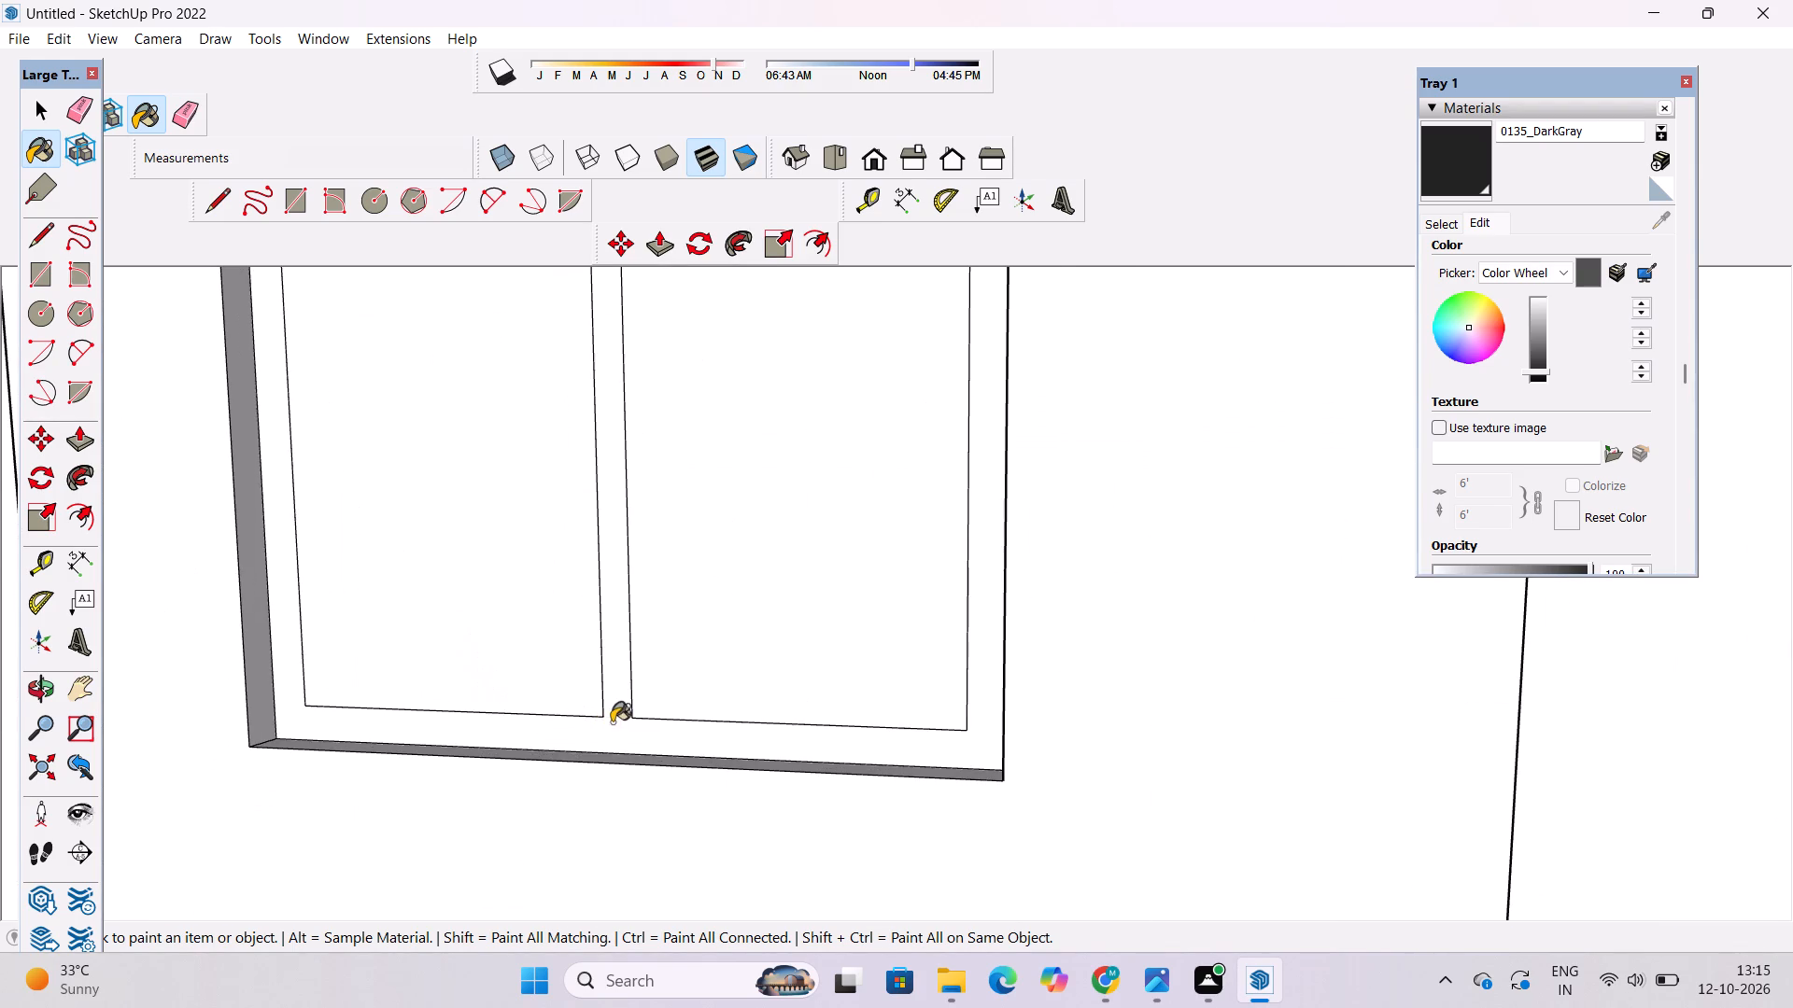
{"action": "left_click", "coordinate": [612, 722]}
Erase the short plinth line across the base of the projecting wall's narrow return face.
{"action": "key", "text": "o"}
{"action": "scroll", "coordinate": [685, 604], "scroll_direction": "down", "scroll_amount": 5}
{"action": "left_click_drag", "start_coordinate": [1117, 648], "coordinate": [776, 696]}
{"action": "scroll", "coordinate": [808, 626], "scroll_direction": "down", "scroll_amount": 5}
{"action": "left_click_drag", "start_coordinate": [866, 606], "coordinate": [818, 717], "text": "shift"}
{"action": "scroll", "coordinate": [852, 641], "scroll_direction": "down", "scroll_amount": 6}
{"action": "left_click_drag", "start_coordinate": [865, 727], "coordinate": [896, 652], "text": "shift"}
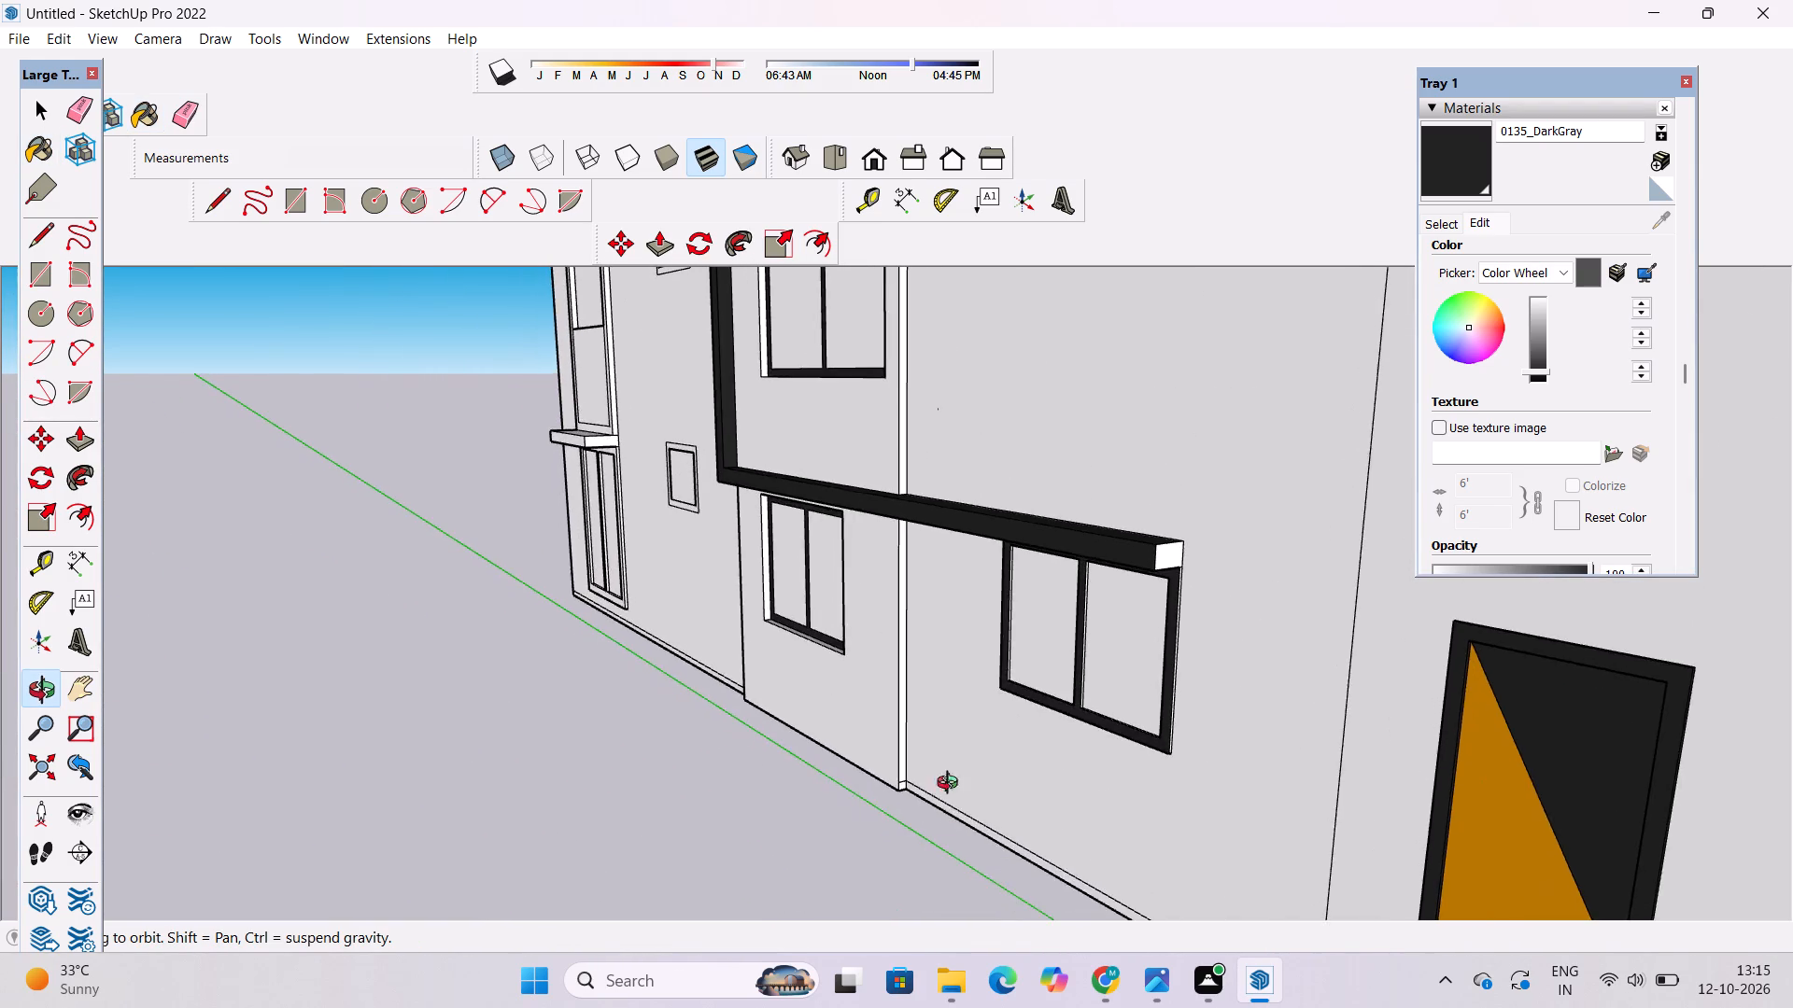
{"action": "scroll", "coordinate": [959, 816], "scroll_direction": "up", "scroll_amount": 17}
{"action": "left_click_drag", "start_coordinate": [909, 780], "coordinate": [882, 815], "text": "shift"}
{"action": "scroll", "coordinate": [766, 741], "scroll_direction": "up", "scroll_amount": 8}
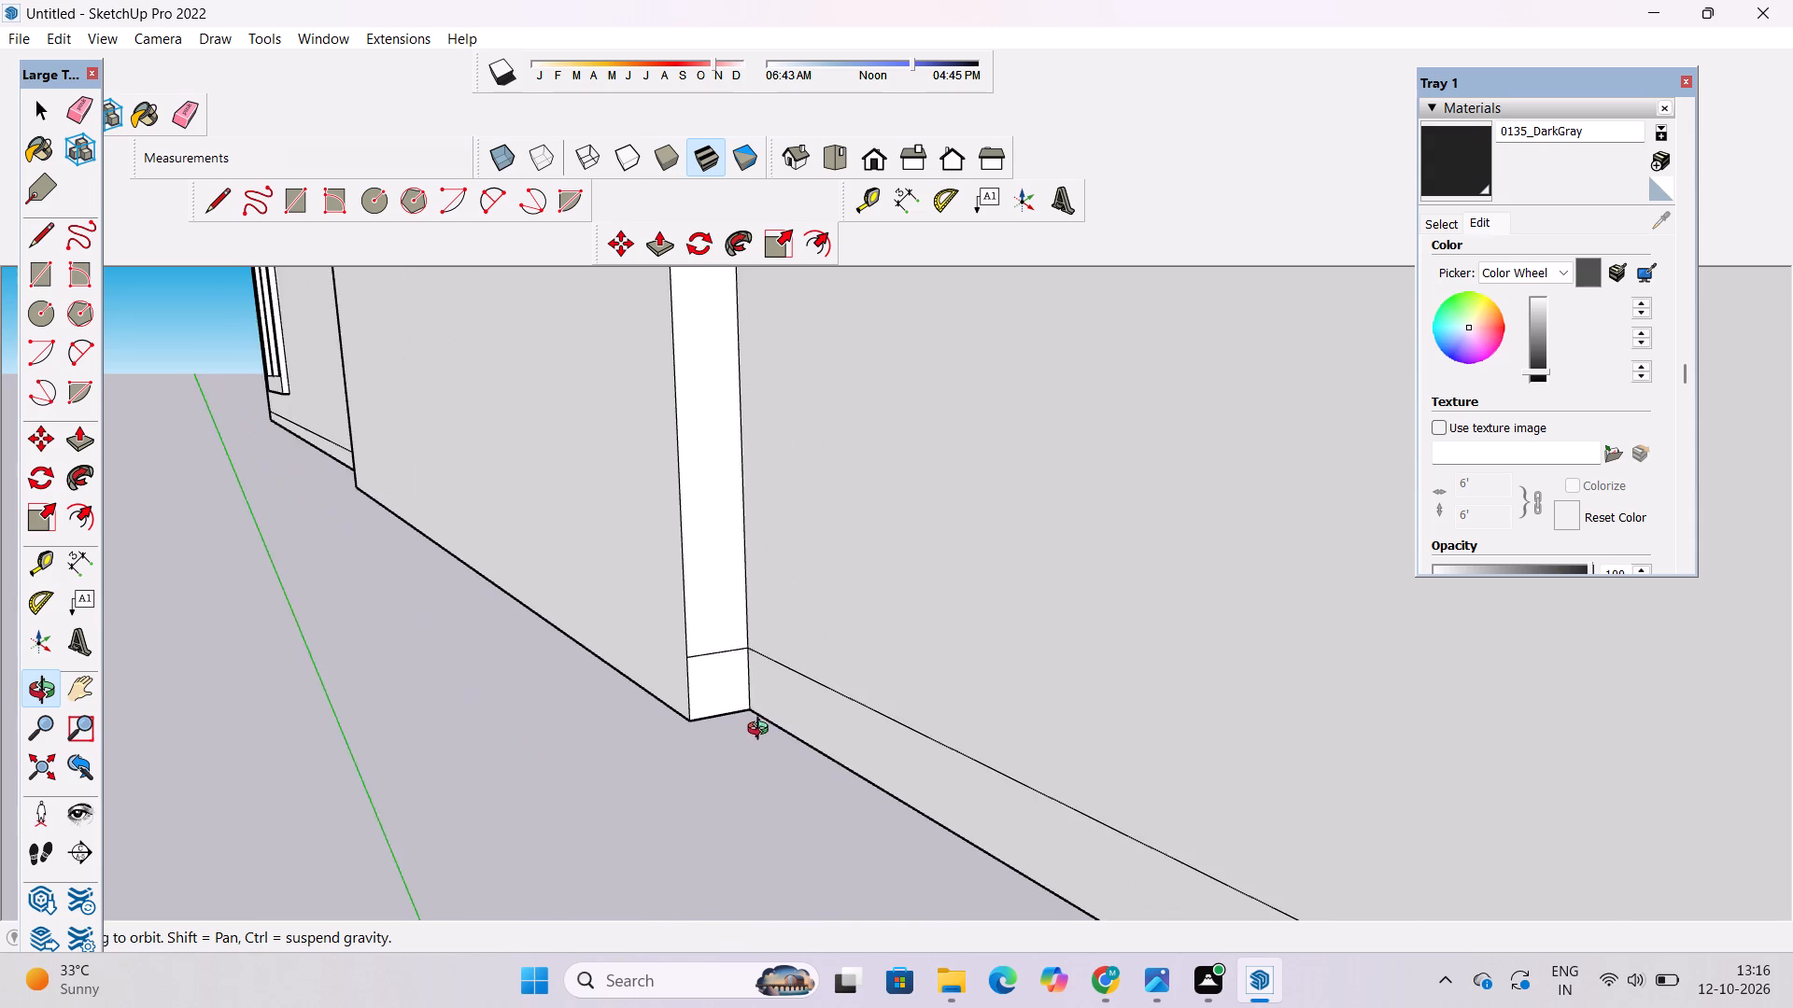
{"action": "scroll", "coordinate": [762, 731], "scroll_direction": "up", "scroll_amount": 3}
{"action": "key", "text": "e"}
{"action": "left_click_drag", "start_coordinate": [685, 576], "coordinate": [685, 604]}
{"action": "key", "text": "space"}
Paint the lower small window's inner jamb and mullion sides facing the front corner, frame underside and near outer edge with 0135_DarkGray.
{"action": "type", "text": "o"}
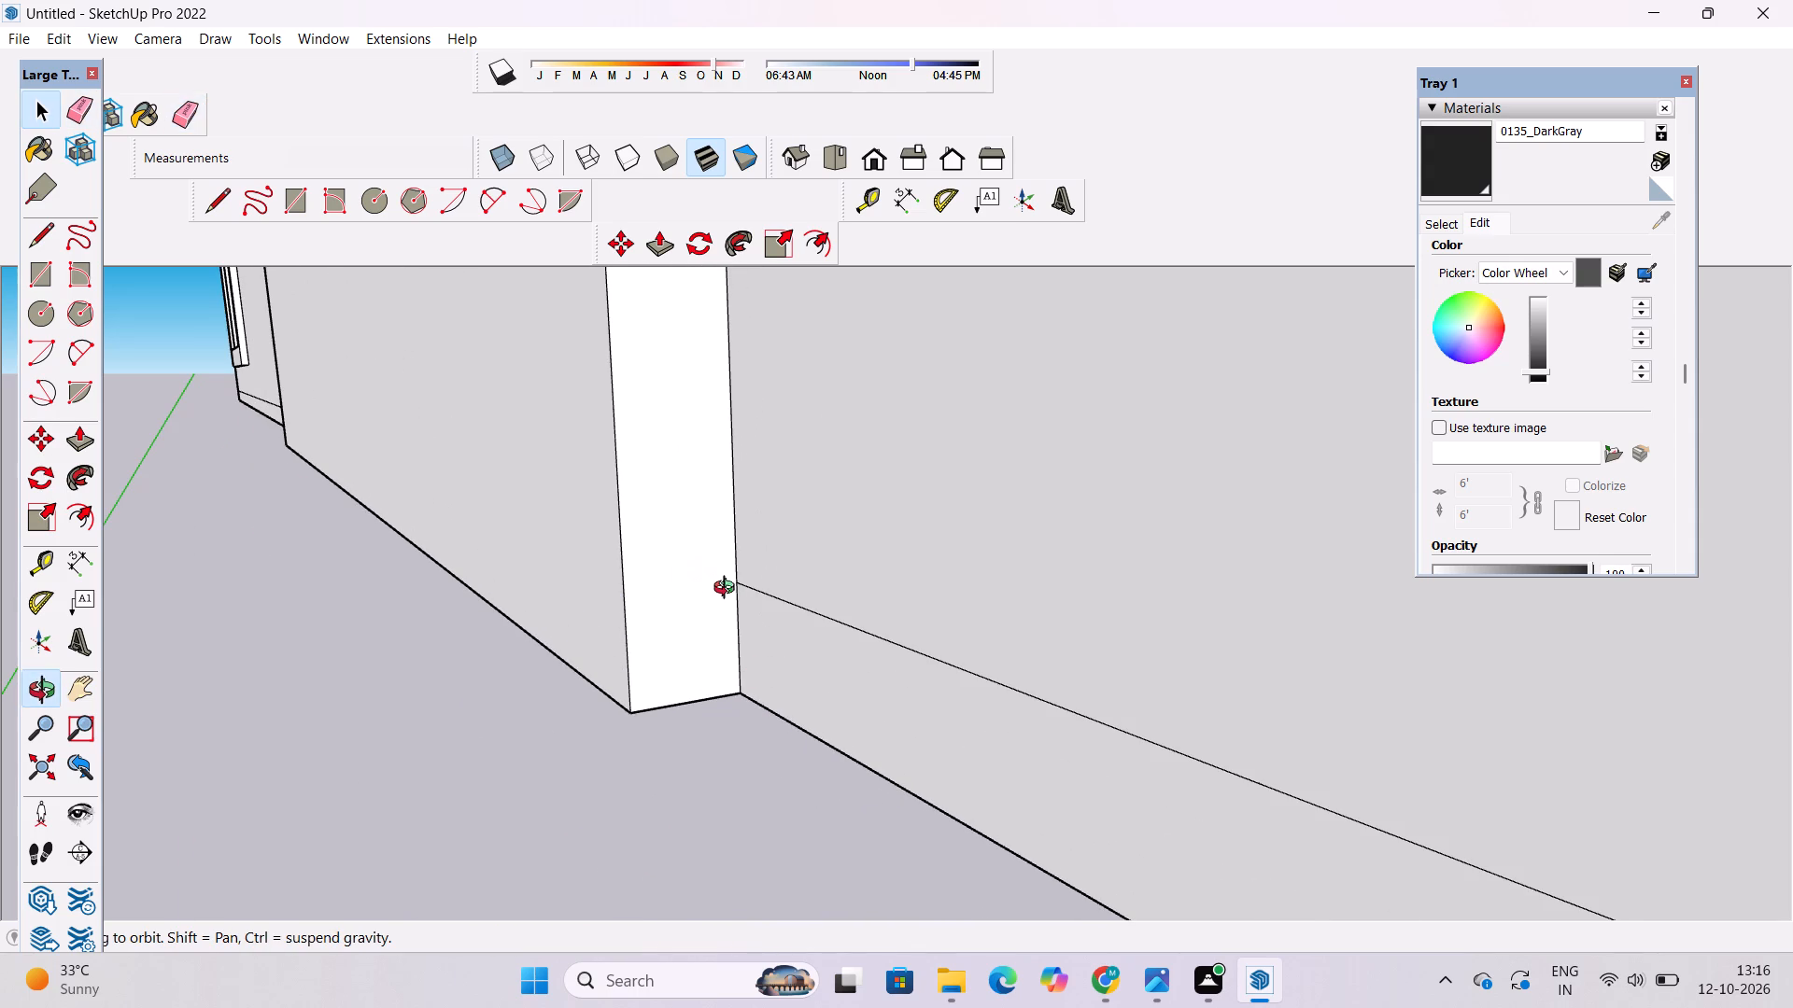
{"action": "scroll", "coordinate": [731, 594], "scroll_direction": "down", "scroll_amount": 20}
{"action": "scroll", "coordinate": [731, 594], "scroll_direction": "down", "scroll_amount": 9}
{"action": "left_click_drag", "start_coordinate": [673, 739], "coordinate": [743, 728]}
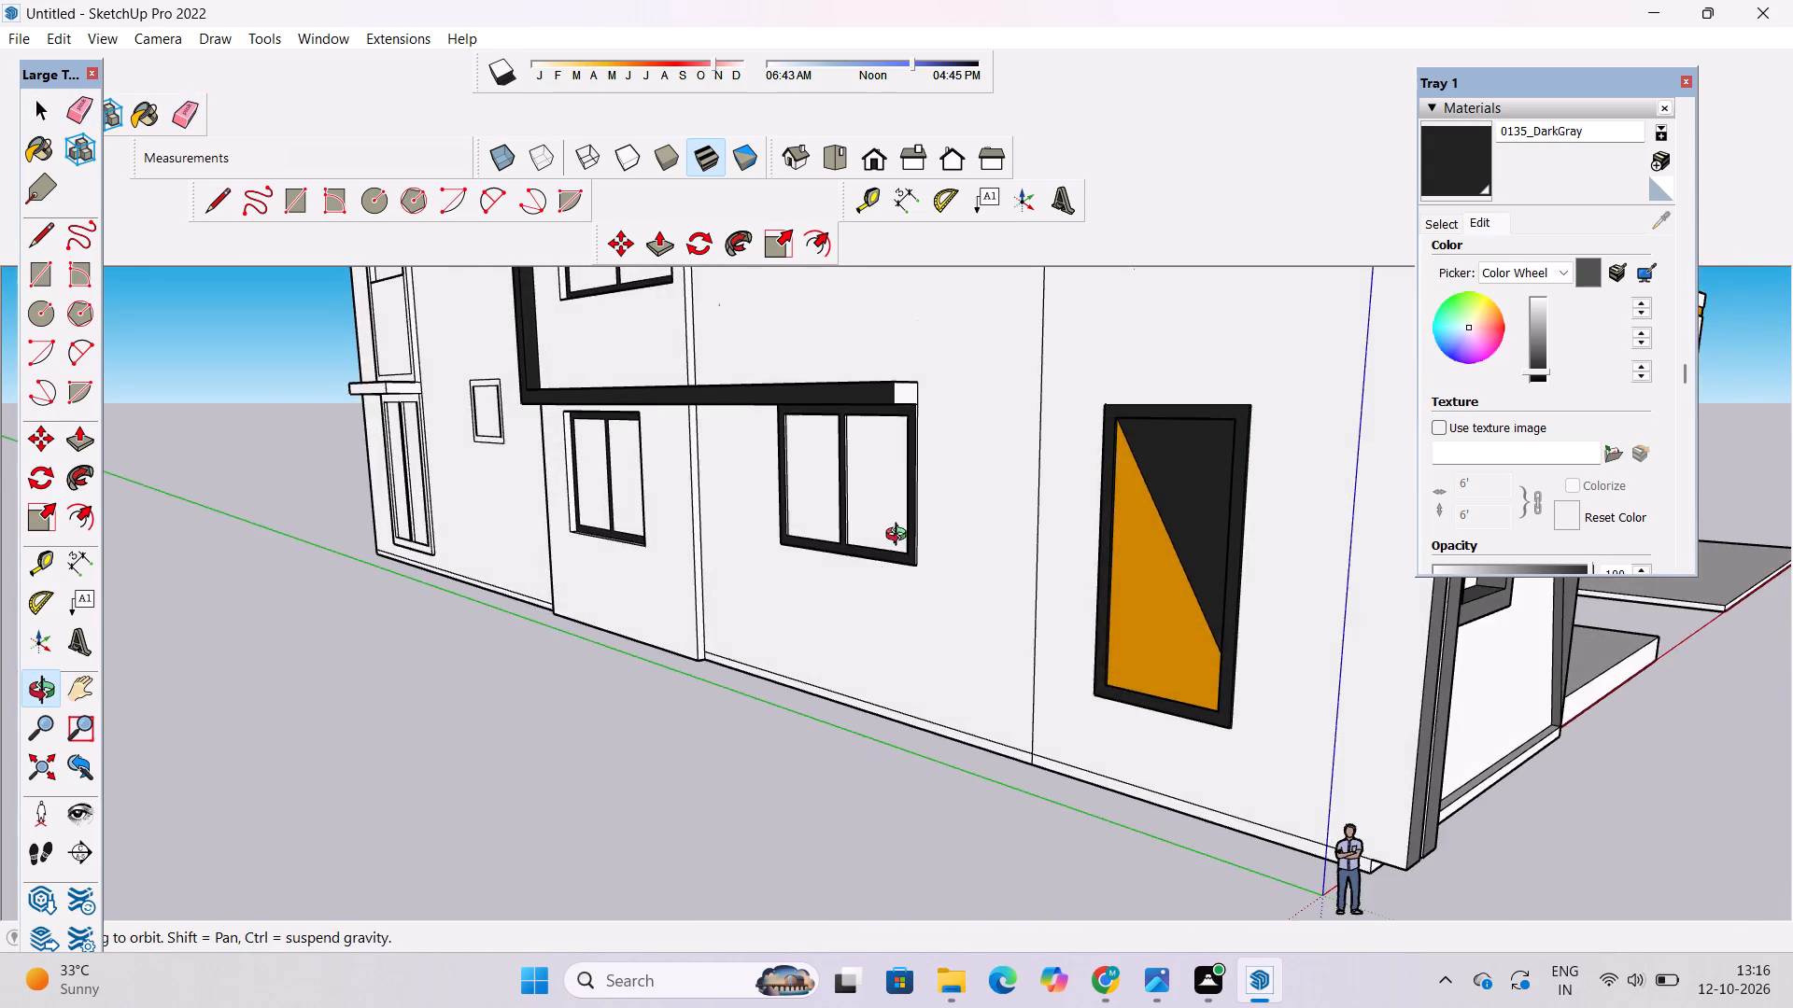
{"action": "scroll", "coordinate": [900, 537], "scroll_direction": "up", "scroll_amount": 10}
{"action": "left_click_drag", "start_coordinate": [1031, 496], "coordinate": [902, 539]}
{"action": "left_click_drag", "start_coordinate": [860, 734], "coordinate": [890, 483]}
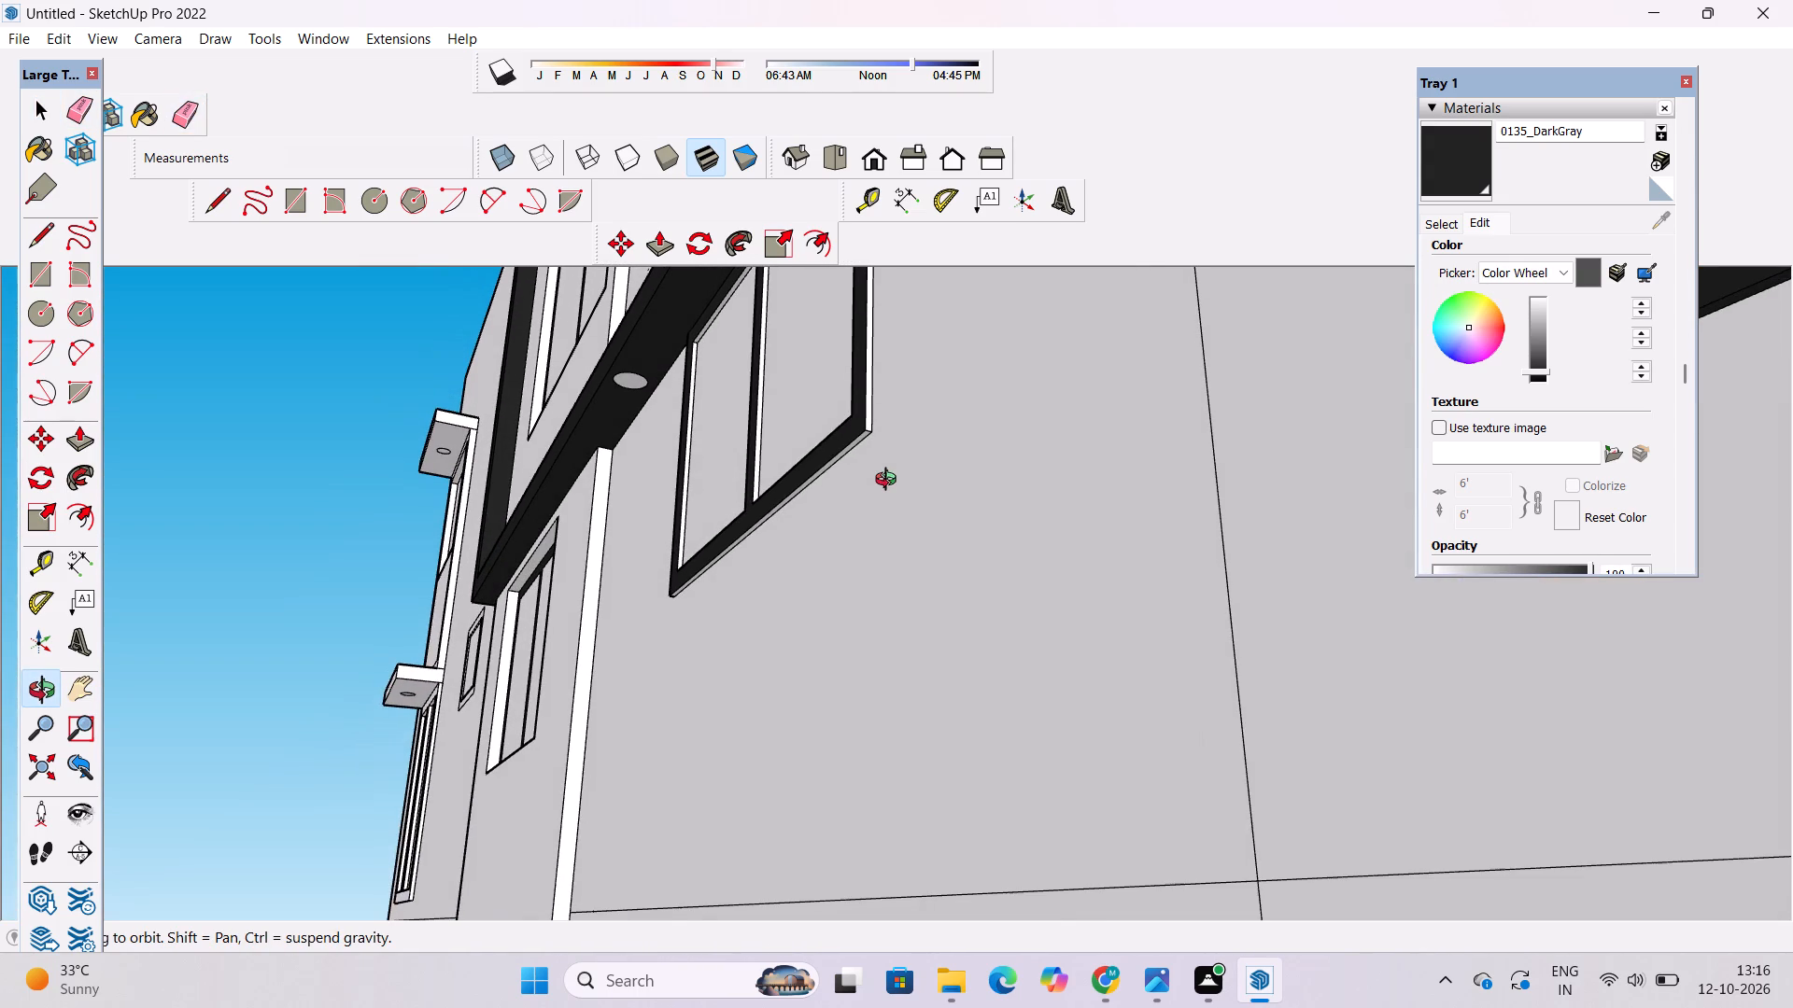
{"action": "left_click_drag", "start_coordinate": [834, 398], "coordinate": [855, 561], "text": "shift"}
{"action": "left_click_drag", "start_coordinate": [881, 629], "coordinate": [840, 705], "text": "shift"}
{"action": "left_click", "coordinate": [840, 705], "text": "shift"}
{"action": "scroll", "coordinate": [837, 698], "scroll_direction": "up", "scroll_amount": 2, "text": "shift"}
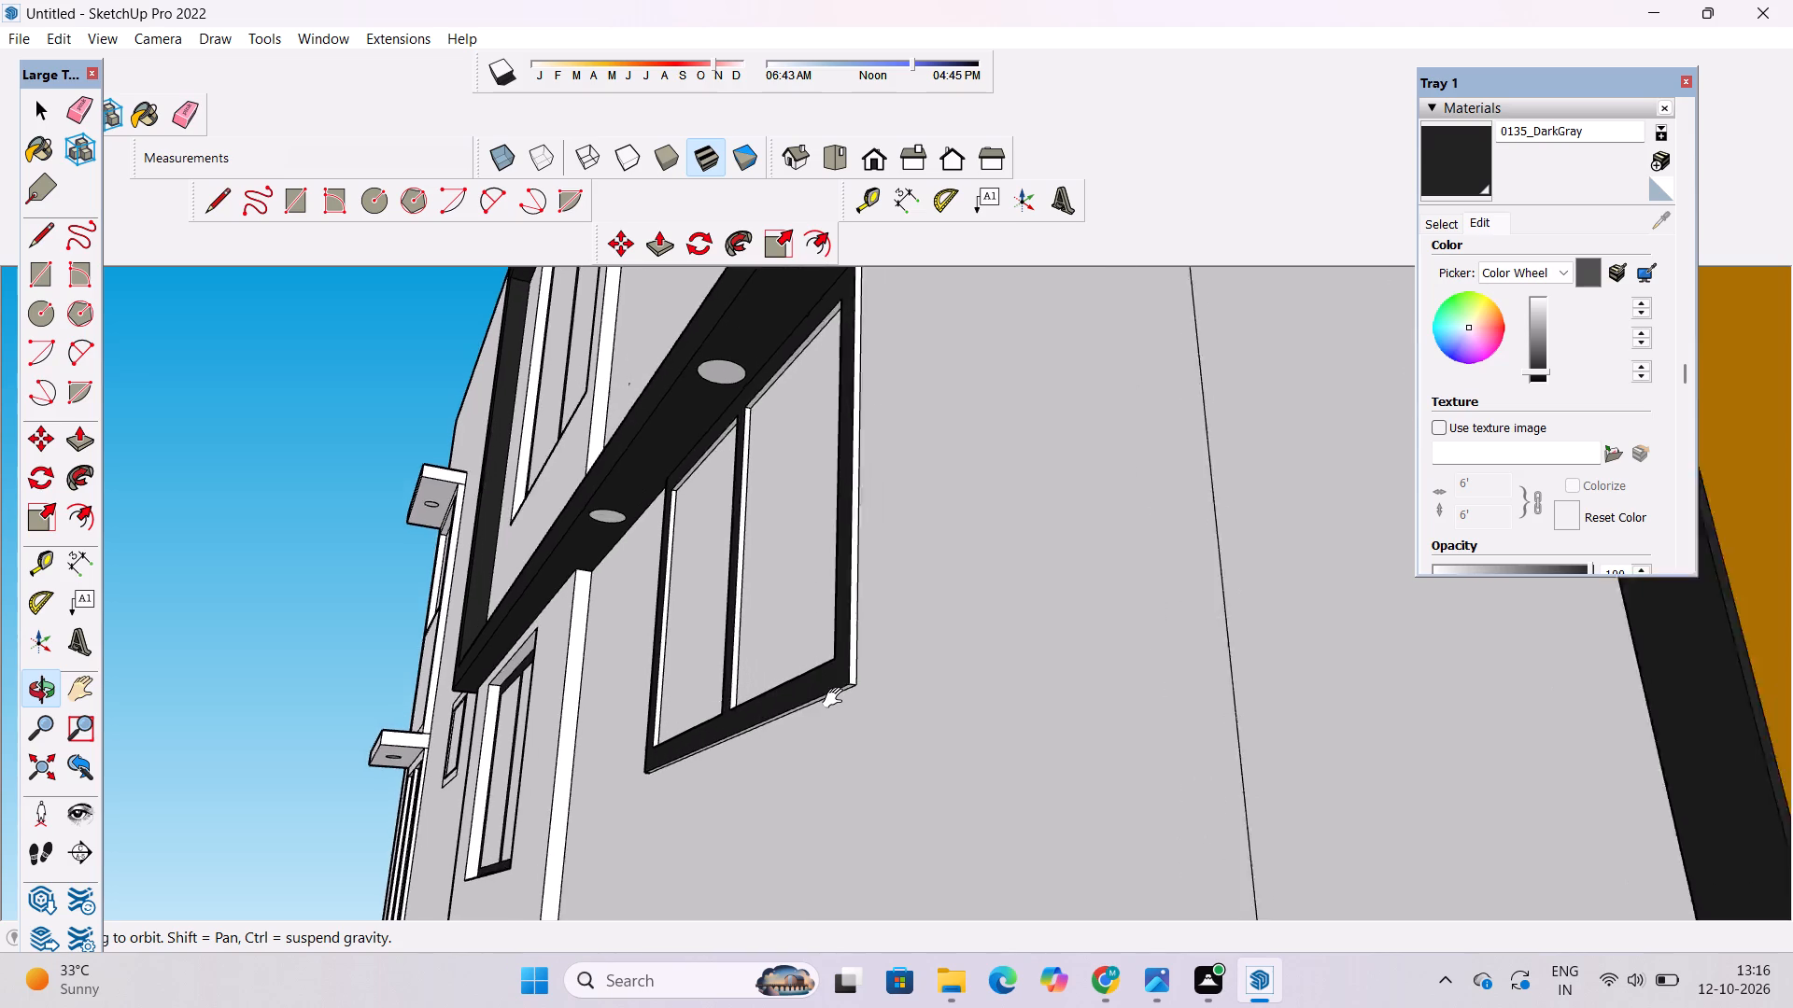
{"action": "scroll", "coordinate": [837, 698], "scroll_direction": "up", "scroll_amount": 7, "text": "shift"}
{"action": "left_click_drag", "start_coordinate": [849, 707], "coordinate": [844, 631], "text": "shift"}
{"action": "left_click", "coordinate": [1453, 155]}
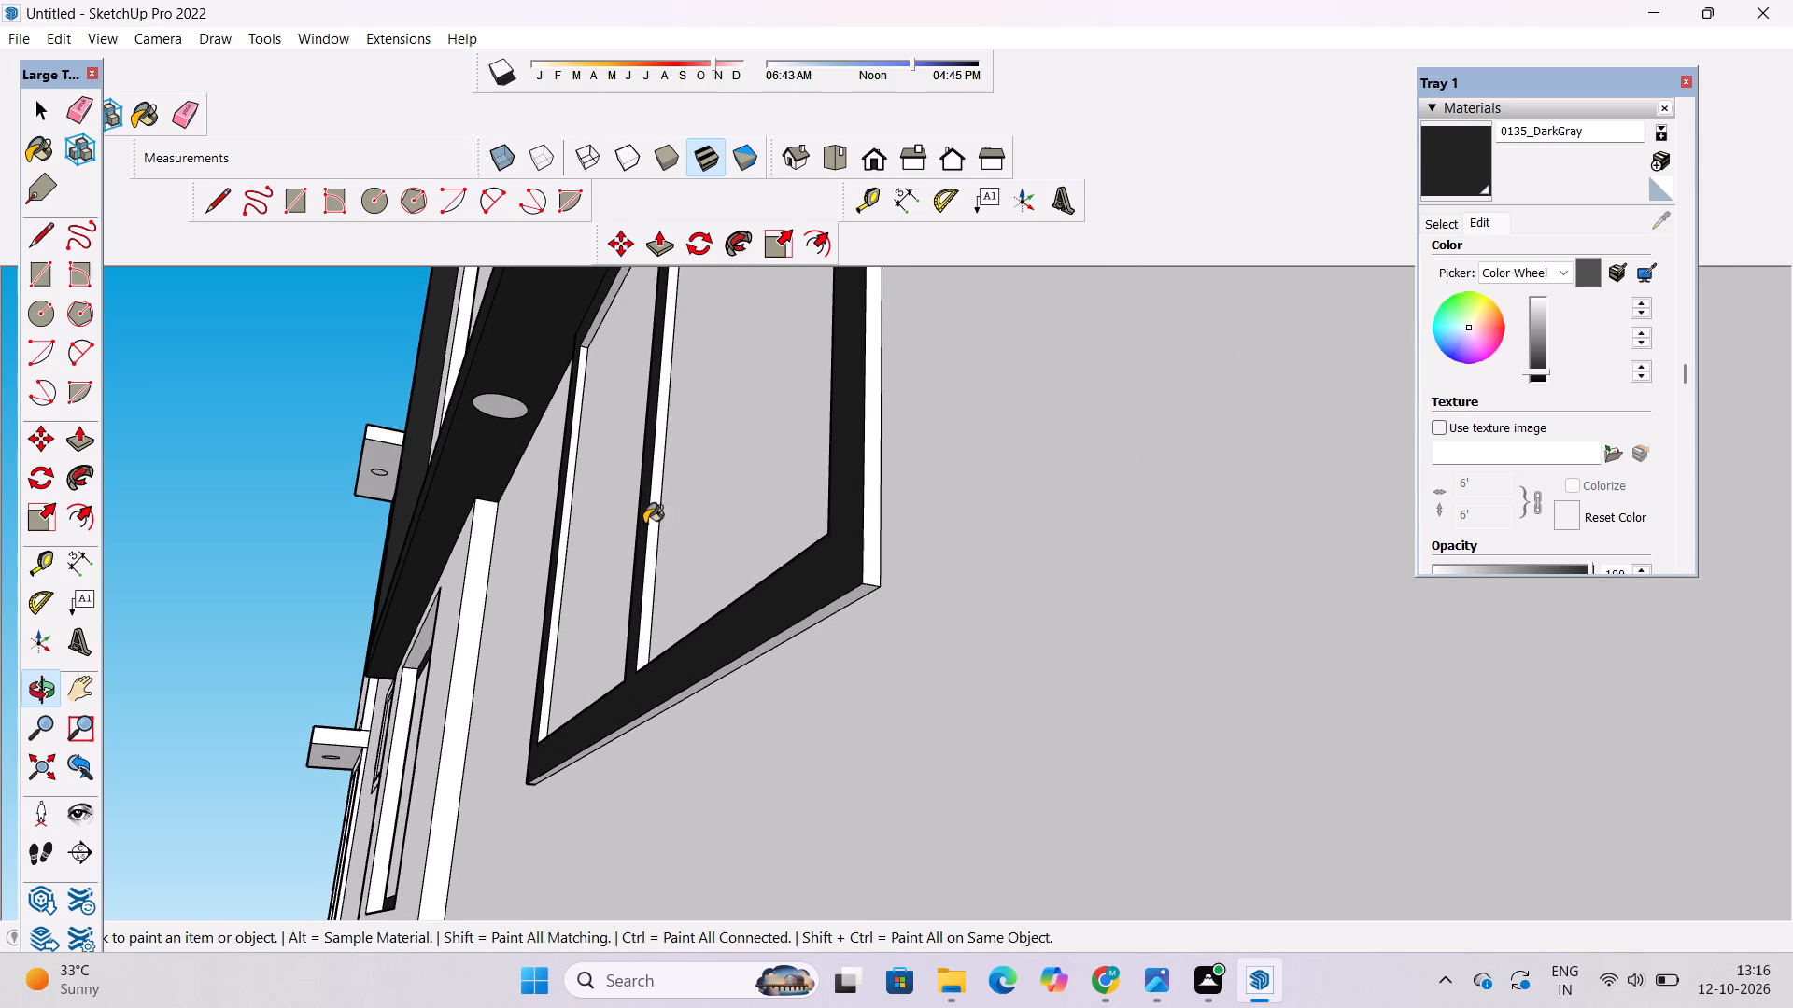
{"action": "scroll", "coordinate": [644, 524], "scroll_direction": "up", "scroll_amount": 10}
{"action": "left_click", "coordinate": [660, 527]}
{"action": "left_click", "coordinate": [479, 637]}
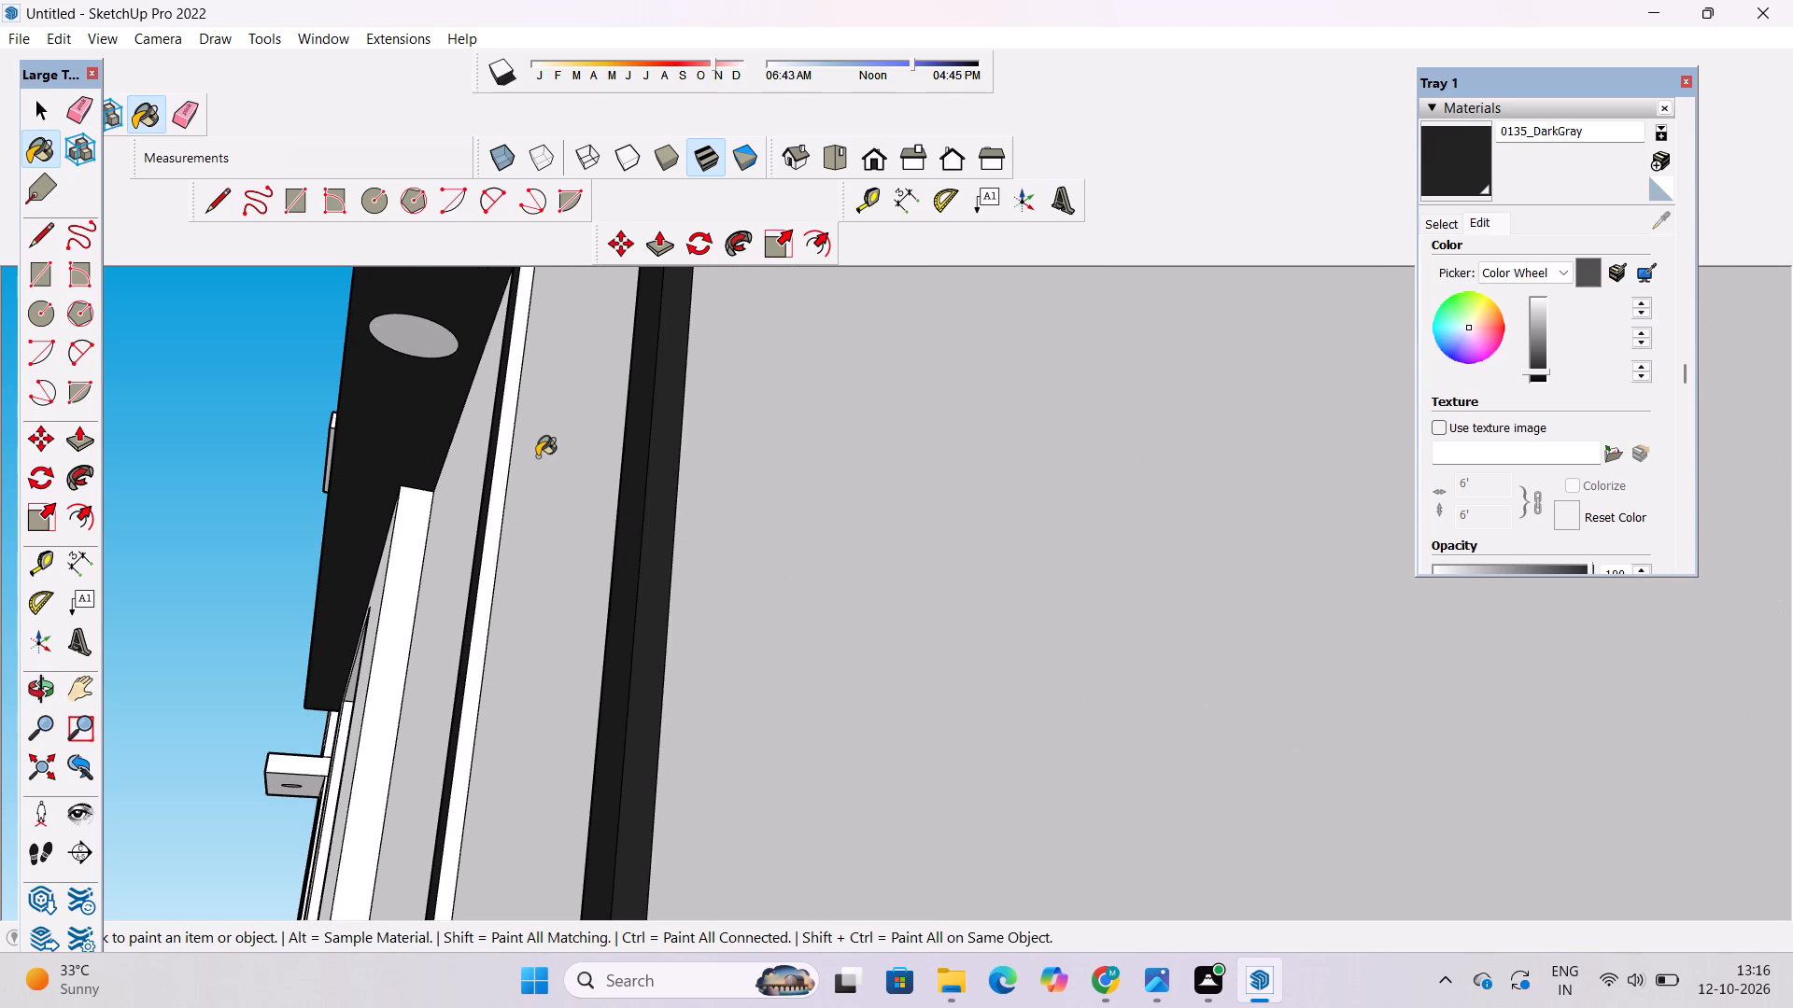
{"action": "scroll", "coordinate": [537, 456], "scroll_direction": "down", "scroll_amount": 11}
{"action": "scroll", "coordinate": [654, 572], "scroll_direction": "up", "scroll_amount": 10}
{"action": "left_click", "coordinate": [621, 409]}
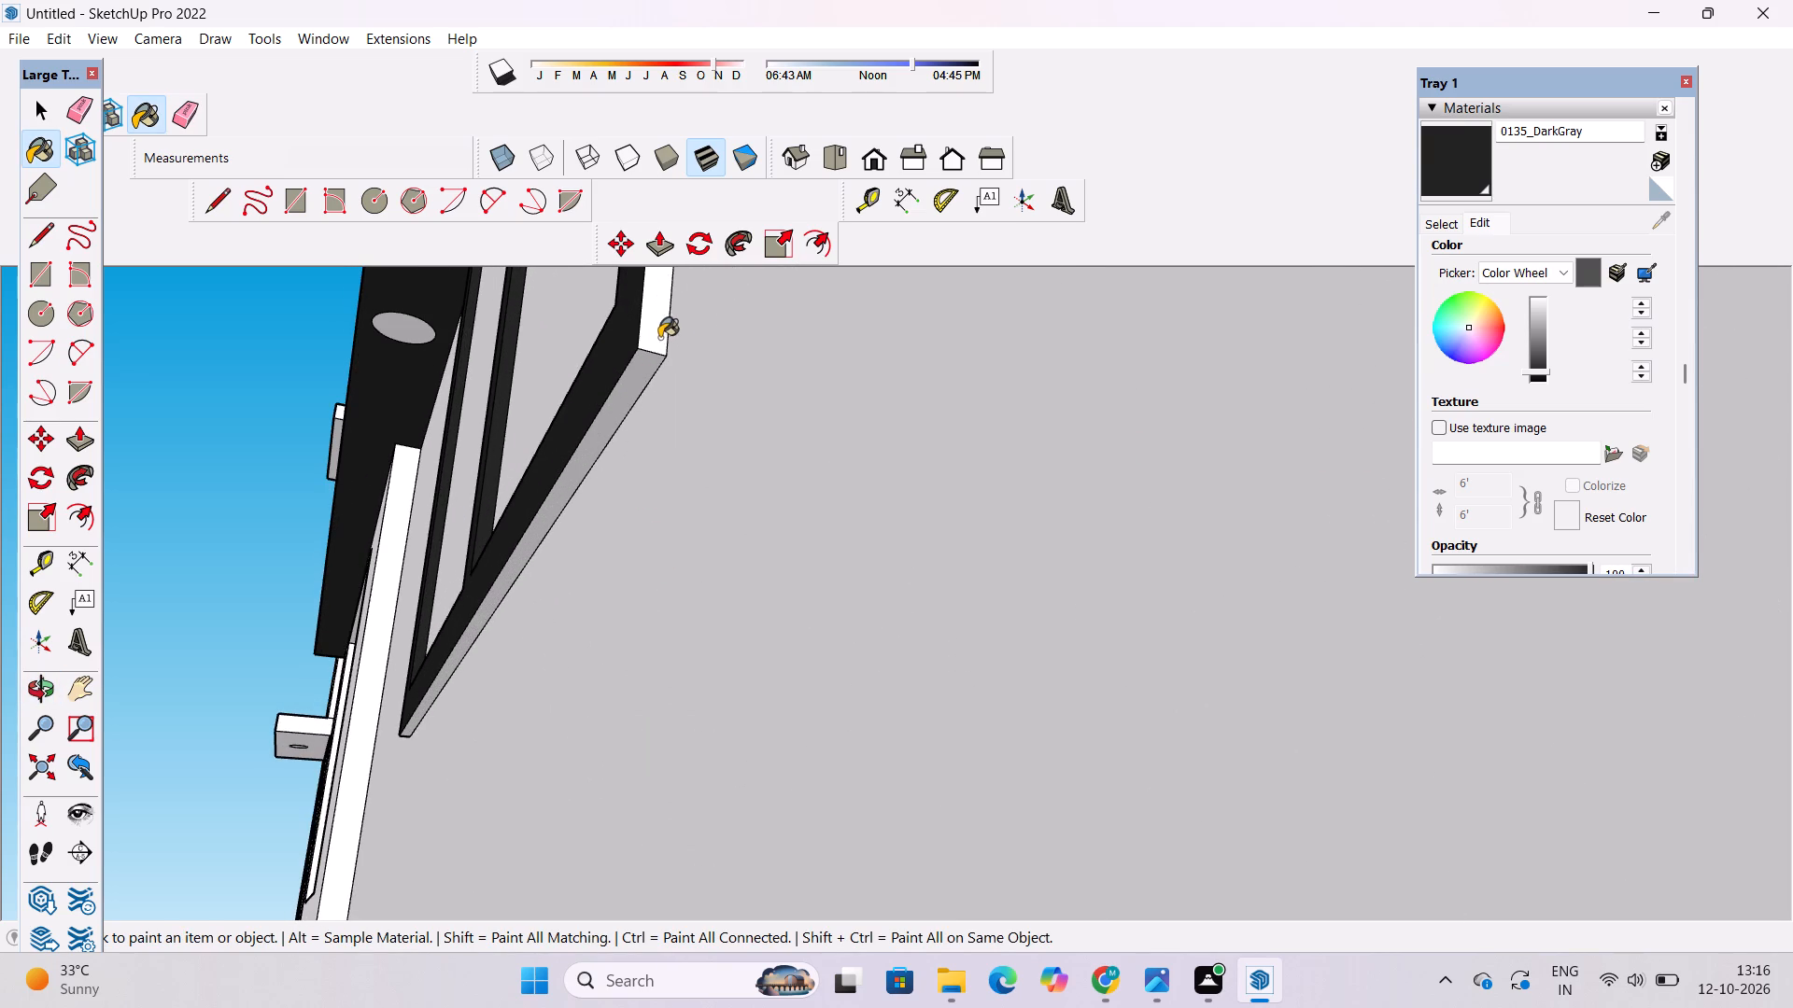
{"action": "left_click", "coordinate": [657, 338]}
Paint the lower small window frame's opposite outer edge, the mullion's other side and the remaining inner jamb with 0135_DarkGray.
{"action": "scroll", "coordinate": [803, 641], "scroll_direction": "down", "scroll_amount": 16}
{"action": "key", "text": "o"}
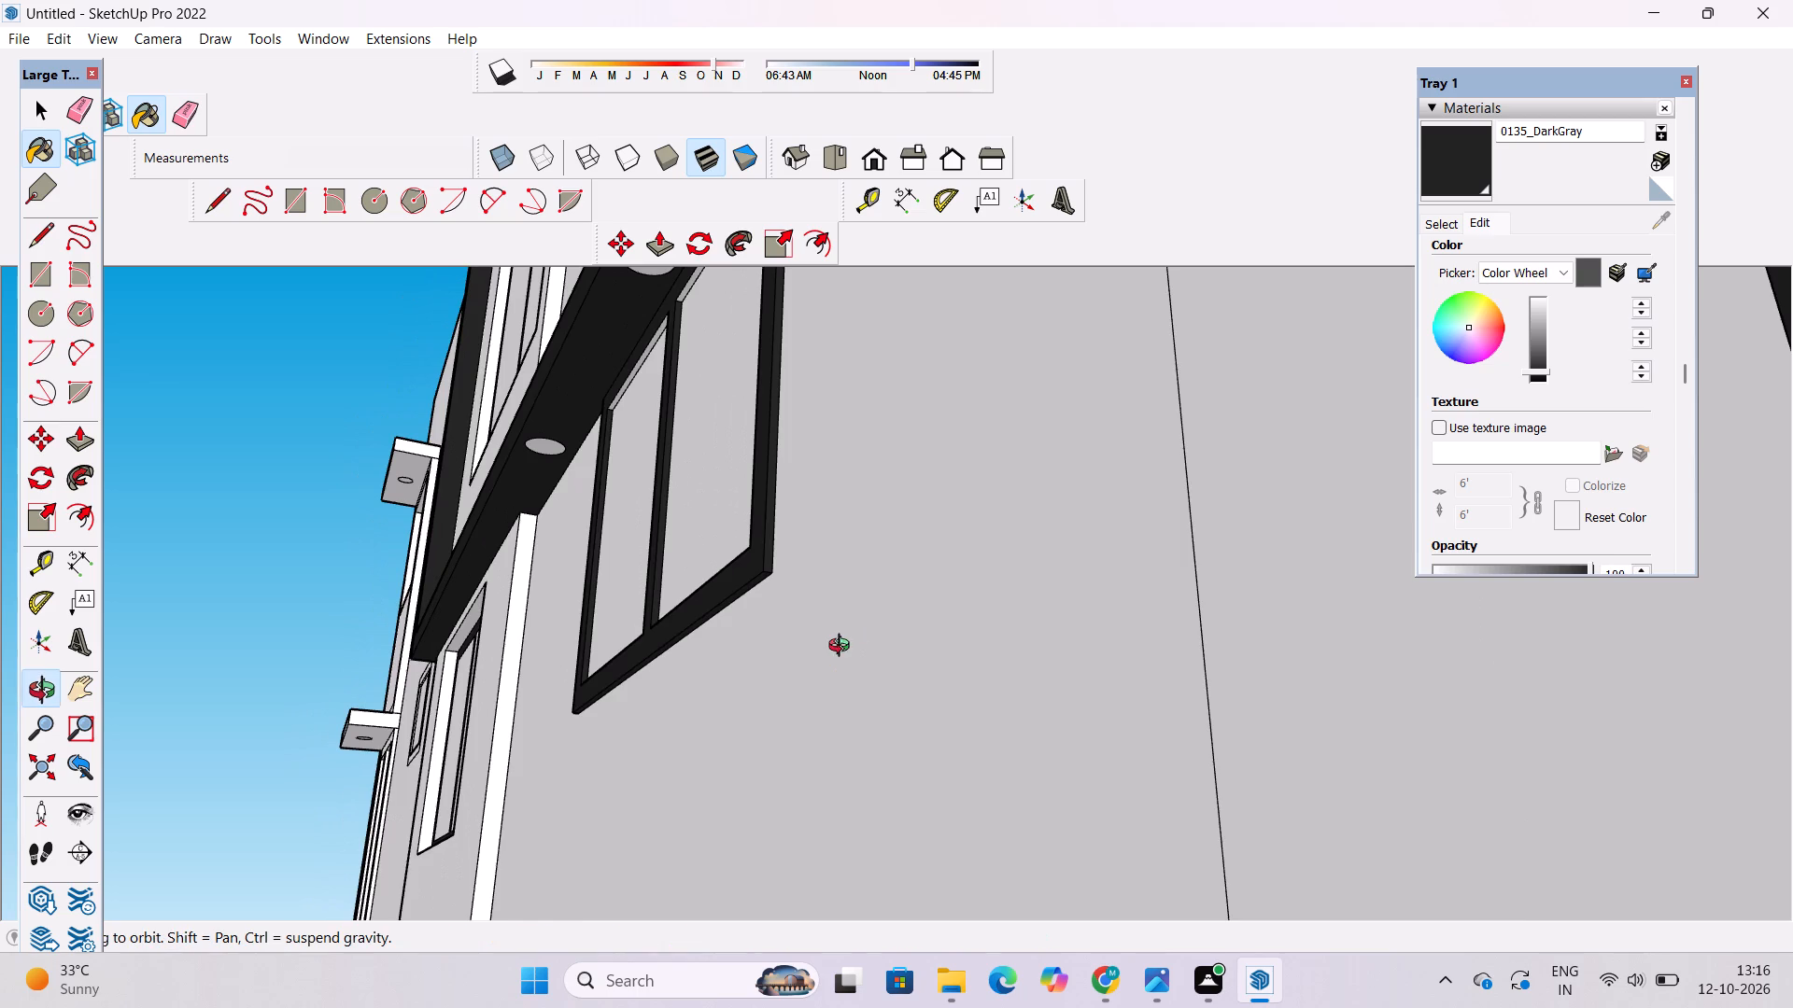
{"action": "scroll", "coordinate": [841, 629], "scroll_direction": "down", "scroll_amount": 4}
{"action": "left_click_drag", "start_coordinate": [528, 729], "coordinate": [1356, 938]}
{"action": "scroll", "coordinate": [1213, 702], "scroll_direction": "up", "scroll_amount": 4}
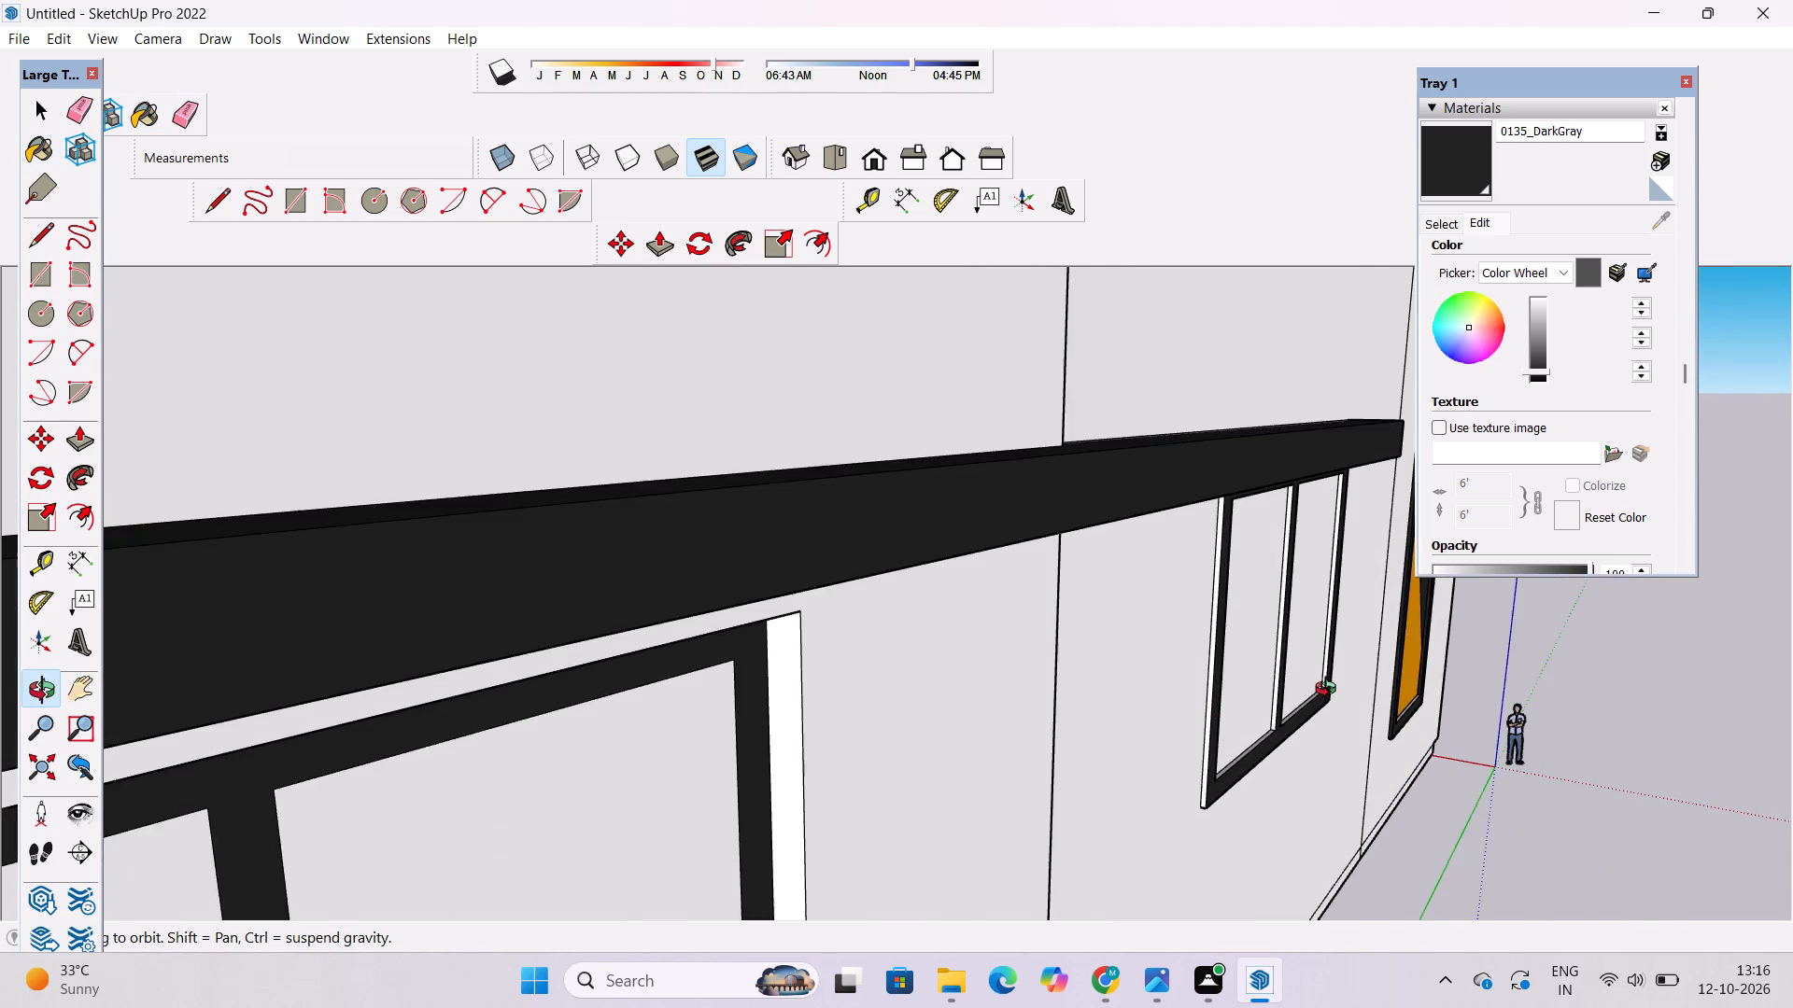
{"action": "scroll", "coordinate": [1330, 691], "scroll_direction": "up", "scroll_amount": 1}
{"action": "left_click", "coordinate": [1465, 169]}
{"action": "scroll", "coordinate": [1199, 647], "scroll_direction": "up", "scroll_amount": 5}
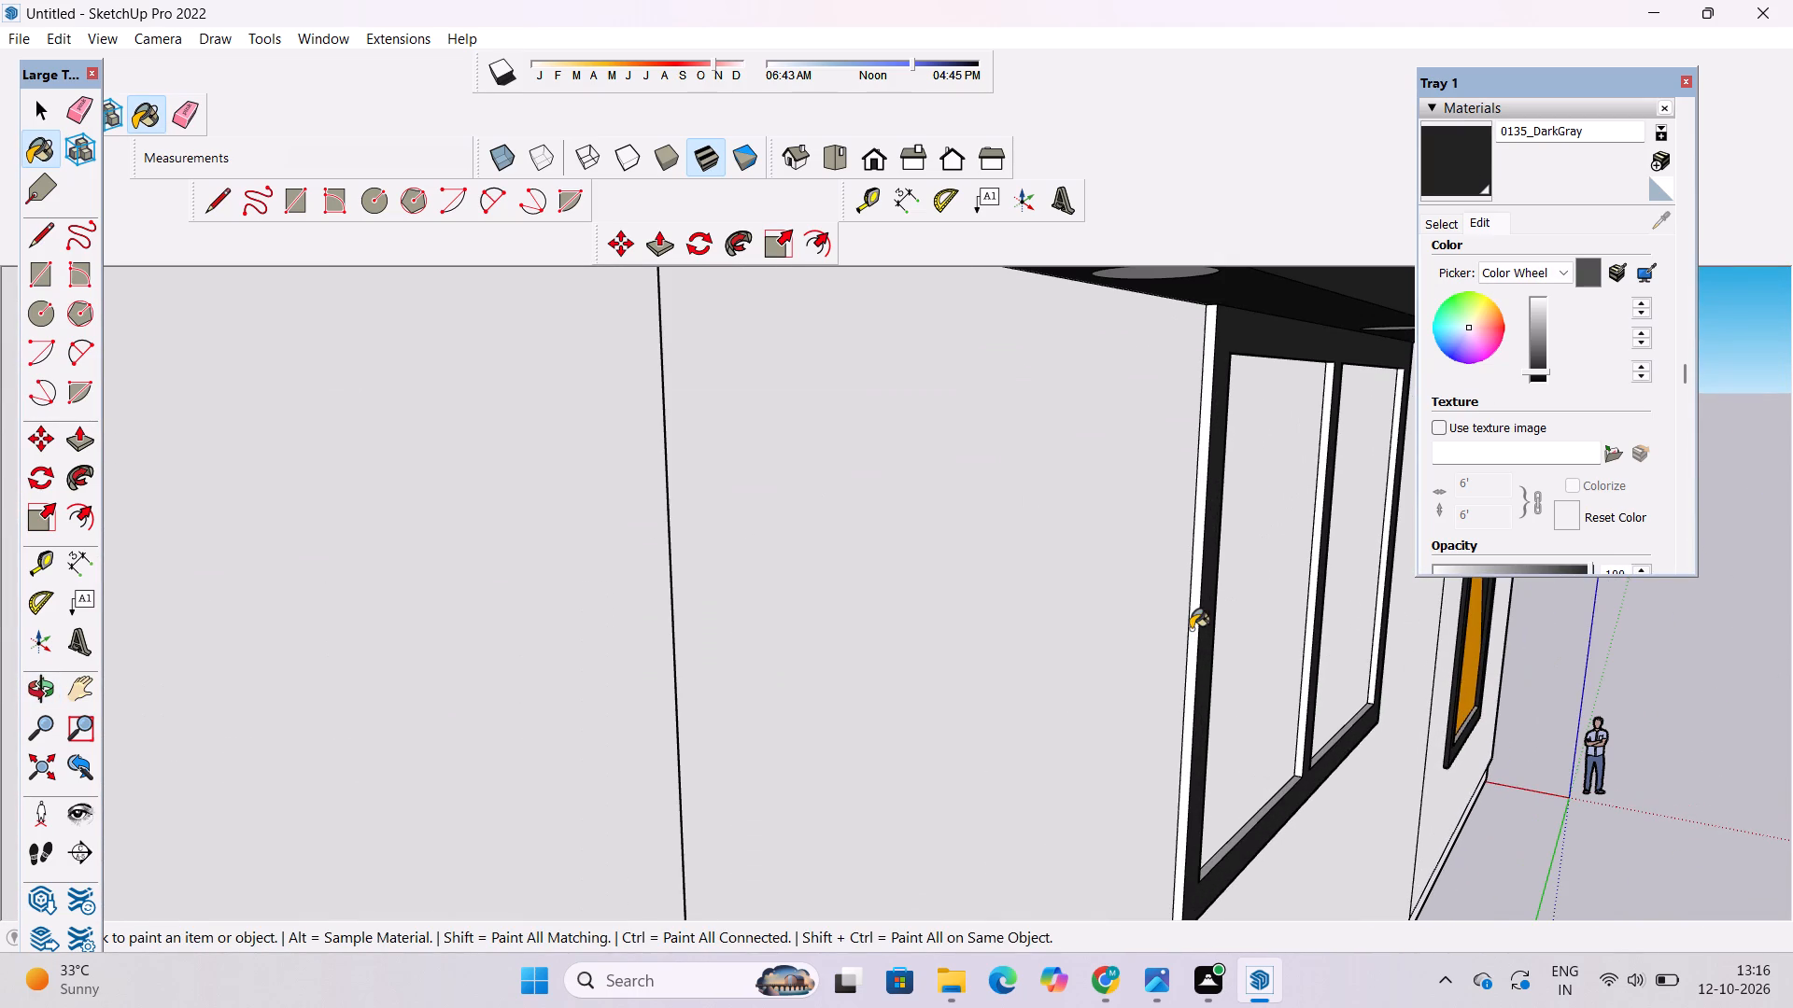
{"action": "left_click", "coordinate": [1200, 628]}
{"action": "left_click", "coordinate": [1190, 609]}
{"action": "scroll", "coordinate": [876, 716], "scroll_direction": "down", "scroll_amount": 5}
{"action": "scroll", "coordinate": [1156, 651], "scroll_direction": "up", "scroll_amount": 6}
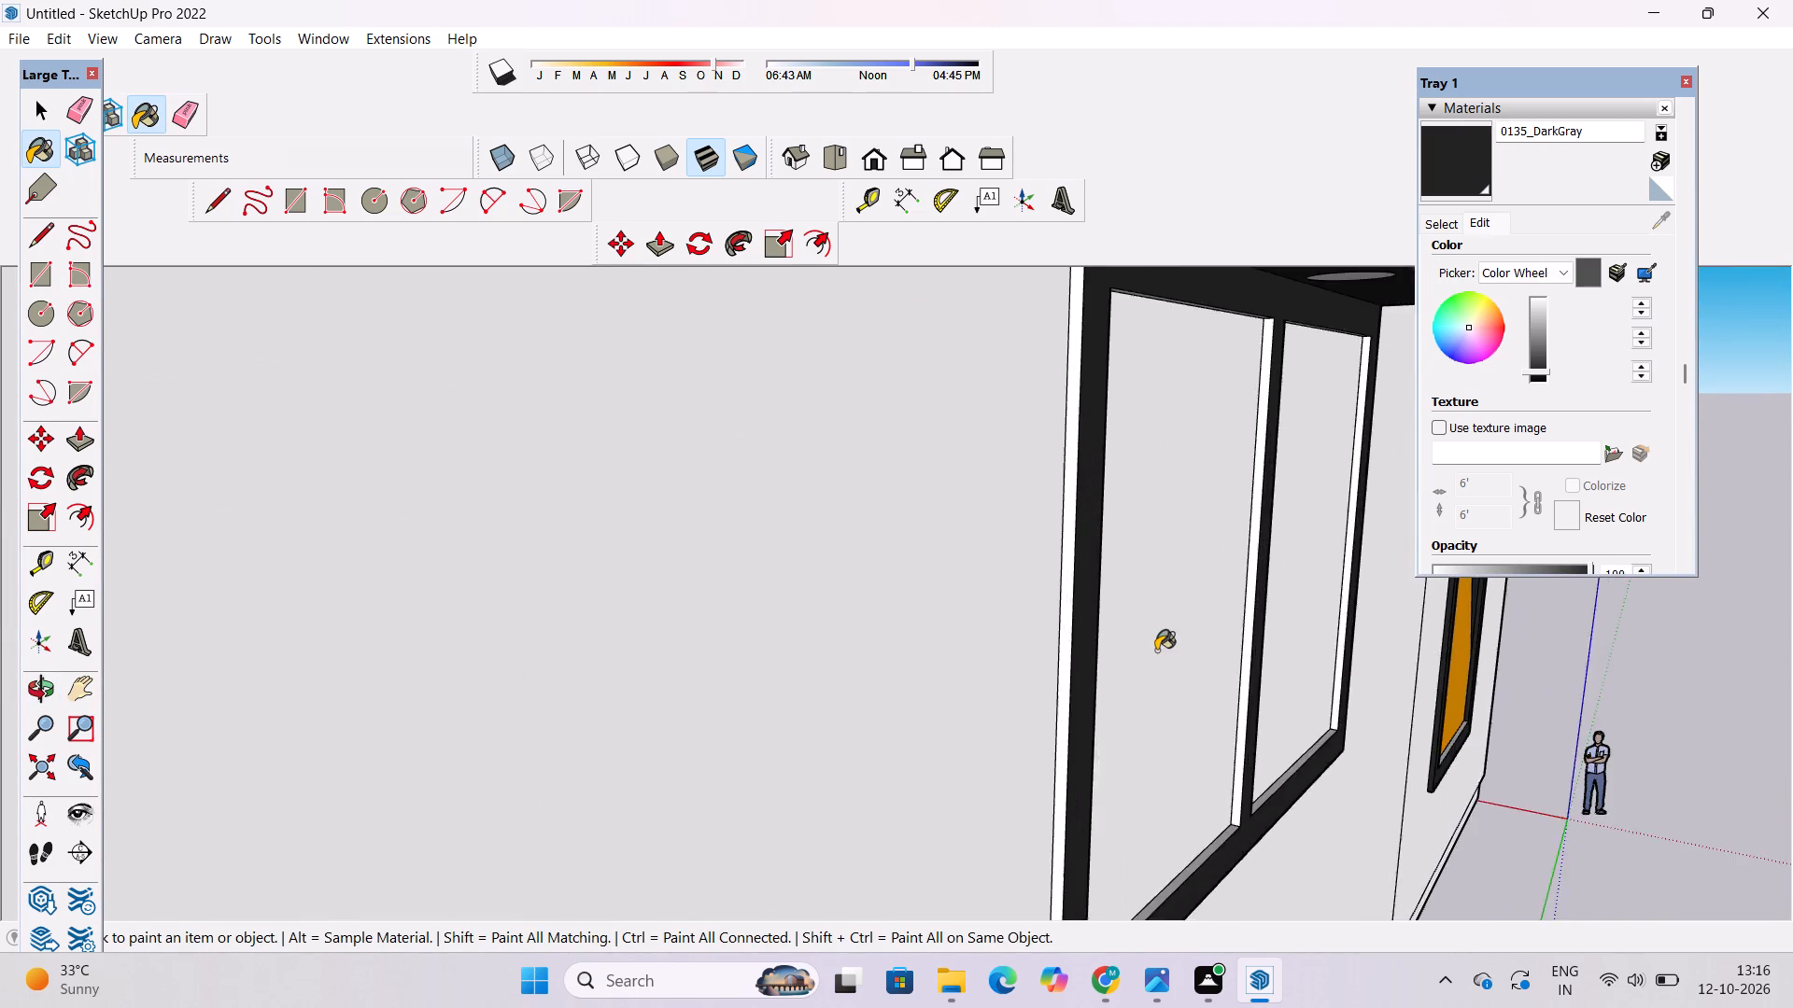
{"action": "scroll", "coordinate": [1156, 651], "scroll_direction": "up", "scroll_amount": 5}
{"action": "left_click", "coordinate": [977, 565]}
{"action": "scroll", "coordinate": [691, 708], "scroll_direction": "down", "scroll_amount": 6}
{"action": "scroll", "coordinate": [1195, 556], "scroll_direction": "up", "scroll_amount": 9}
{"action": "left_click", "coordinate": [1161, 514]}
{"action": "scroll", "coordinate": [769, 637], "scroll_direction": "down", "scroll_amount": 10}
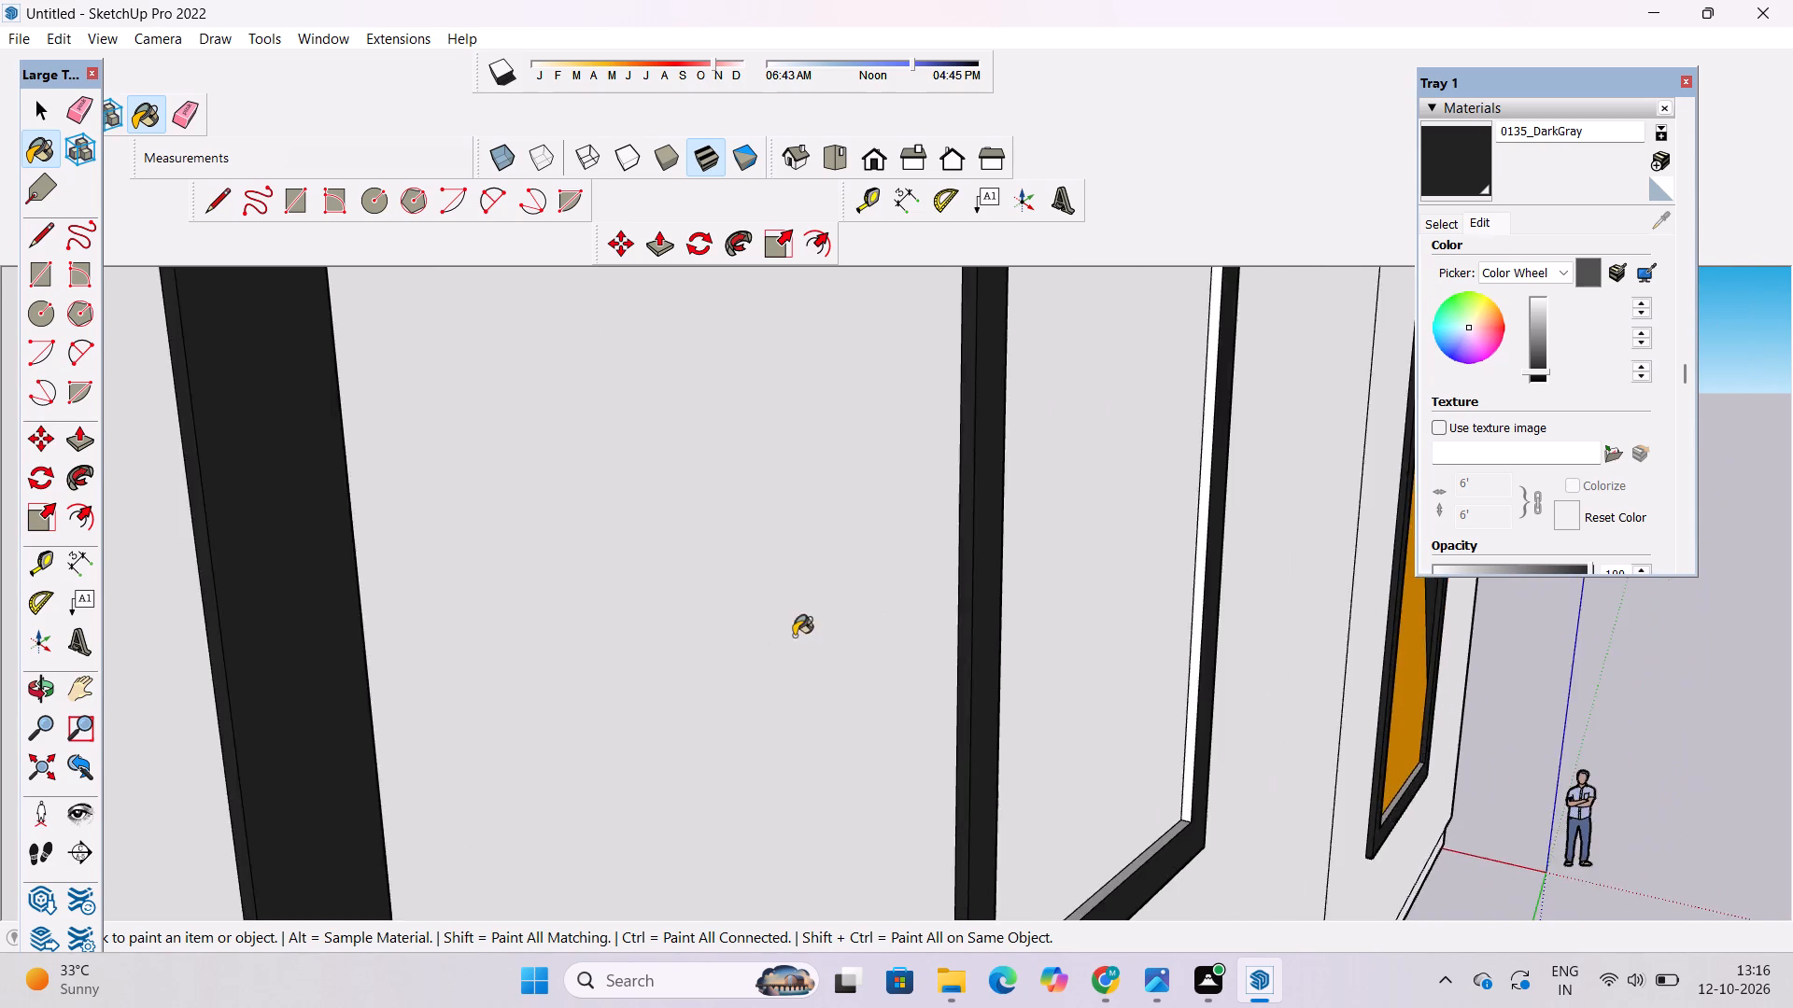
{"action": "scroll", "coordinate": [794, 636], "scroll_direction": "down", "scroll_amount": 4}
{"action": "scroll", "coordinate": [968, 755], "scroll_direction": "up", "scroll_amount": 1}
{"action": "scroll", "coordinate": [1113, 487], "scroll_direction": "up", "scroll_amount": 11}
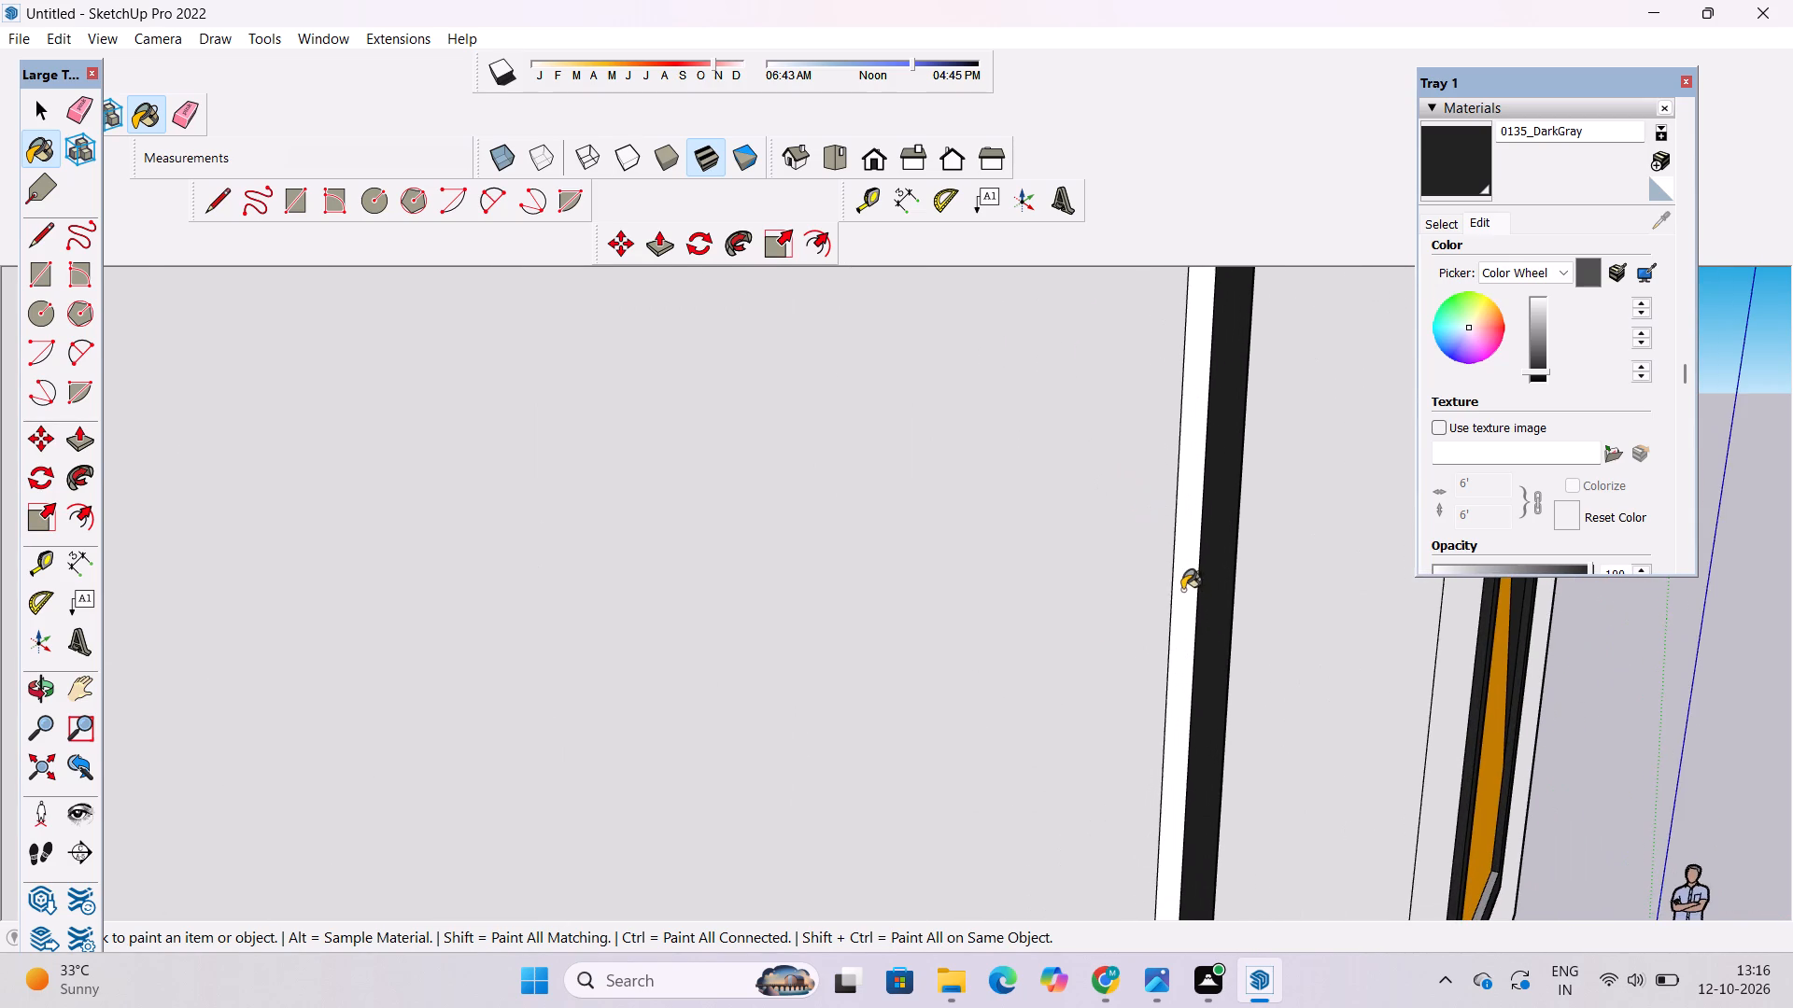
{"action": "left_click", "coordinate": [1182, 590]}
Paint the top faces of the lower small window's bottom rail in both panes with 0135_DarkGray.
{"action": "scroll", "coordinate": [959, 474], "scroll_direction": "down", "scroll_amount": 17}
{"action": "scroll", "coordinate": [945, 777], "scroll_direction": "up", "scroll_amount": 8}
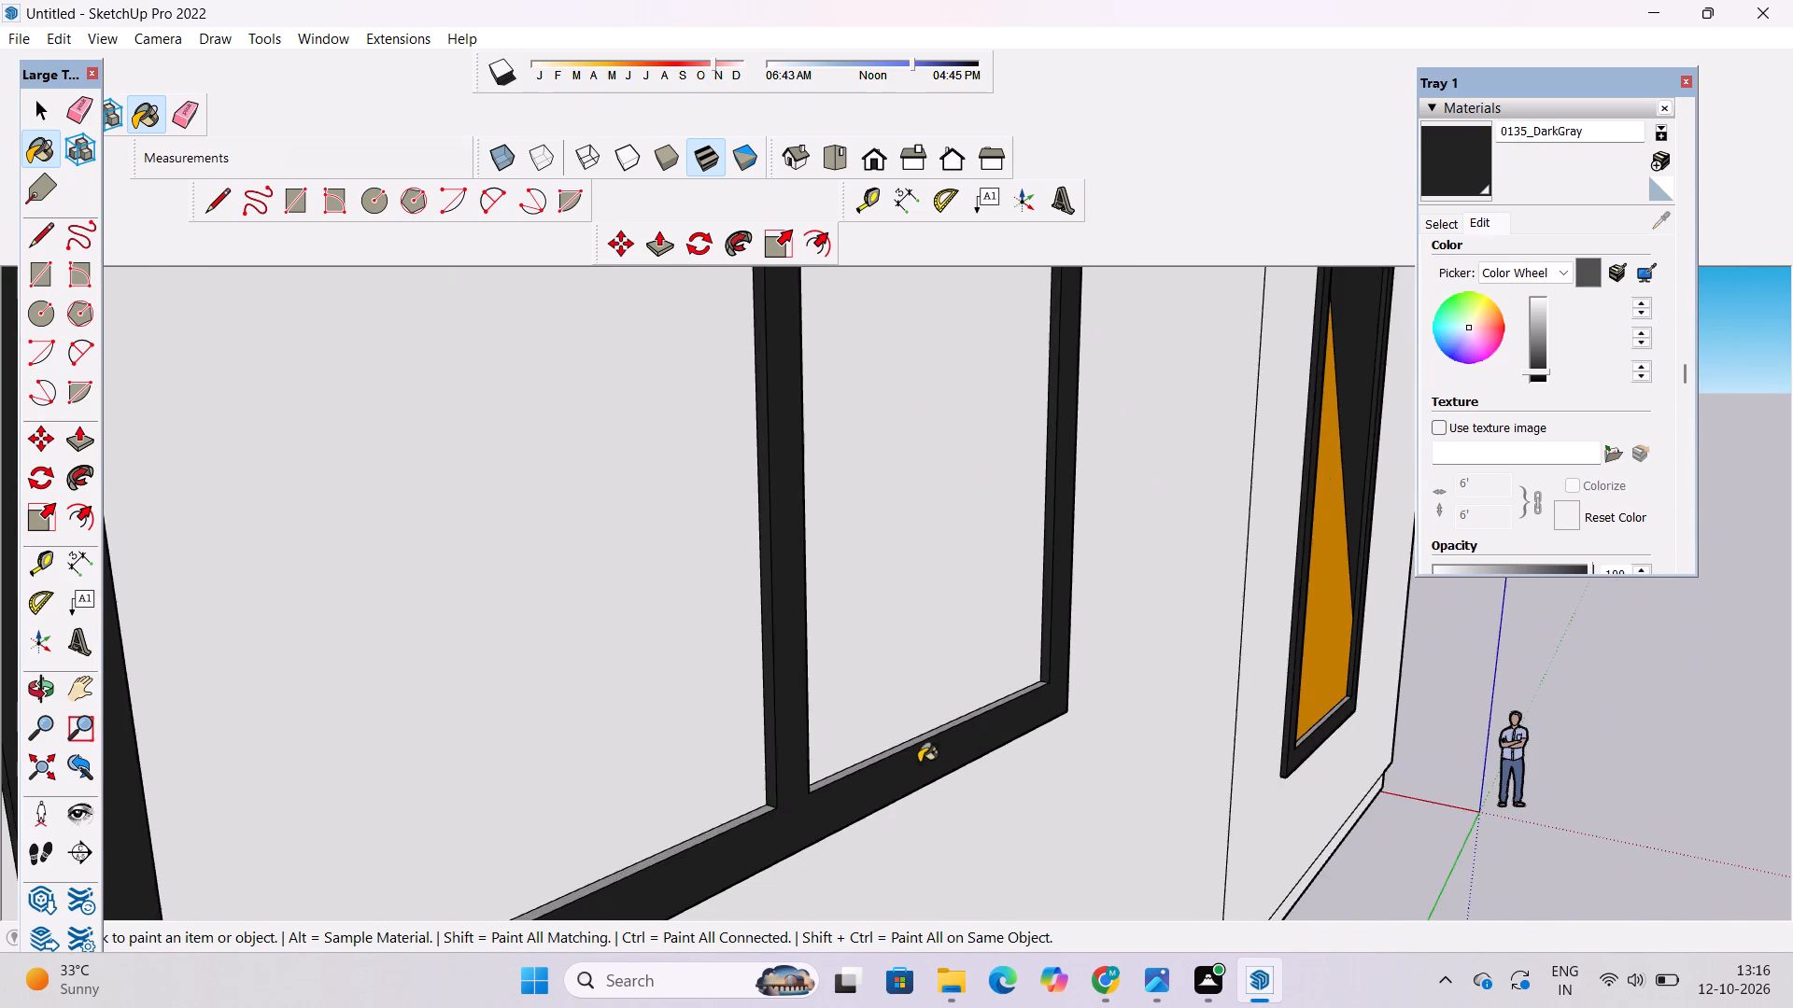
{"action": "scroll", "coordinate": [919, 763], "scroll_direction": "up", "scroll_amount": 2}
{"action": "left_click", "coordinate": [921, 713]}
{"action": "scroll", "coordinate": [930, 684], "scroll_direction": "down", "scroll_amount": 5}
{"action": "scroll", "coordinate": [680, 784], "scroll_direction": "up", "scroll_amount": 5}
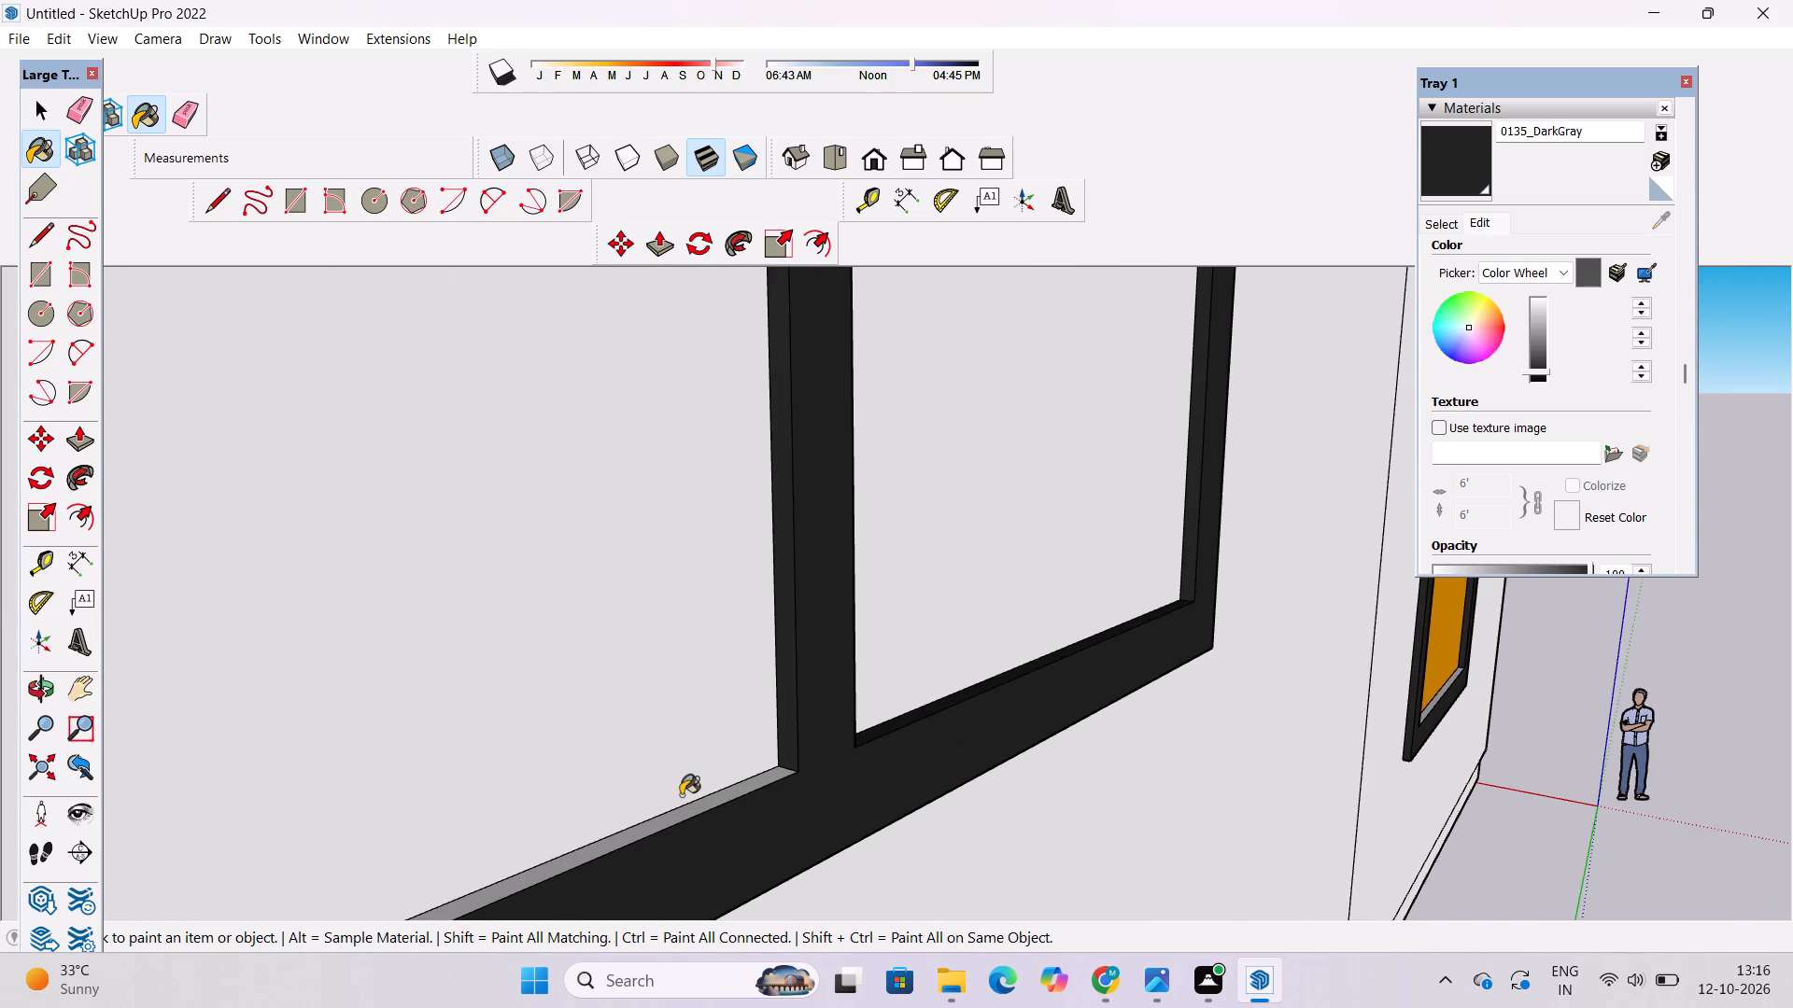
{"action": "left_click", "coordinate": [727, 791]}
Paint the undersides of the lower small window's top rail in both panes with 0135_DarkGray.
{"action": "scroll", "coordinate": [631, 800], "scroll_direction": "down", "scroll_amount": 20}
{"action": "scroll", "coordinate": [631, 800], "scroll_direction": "down", "scroll_amount": 1}
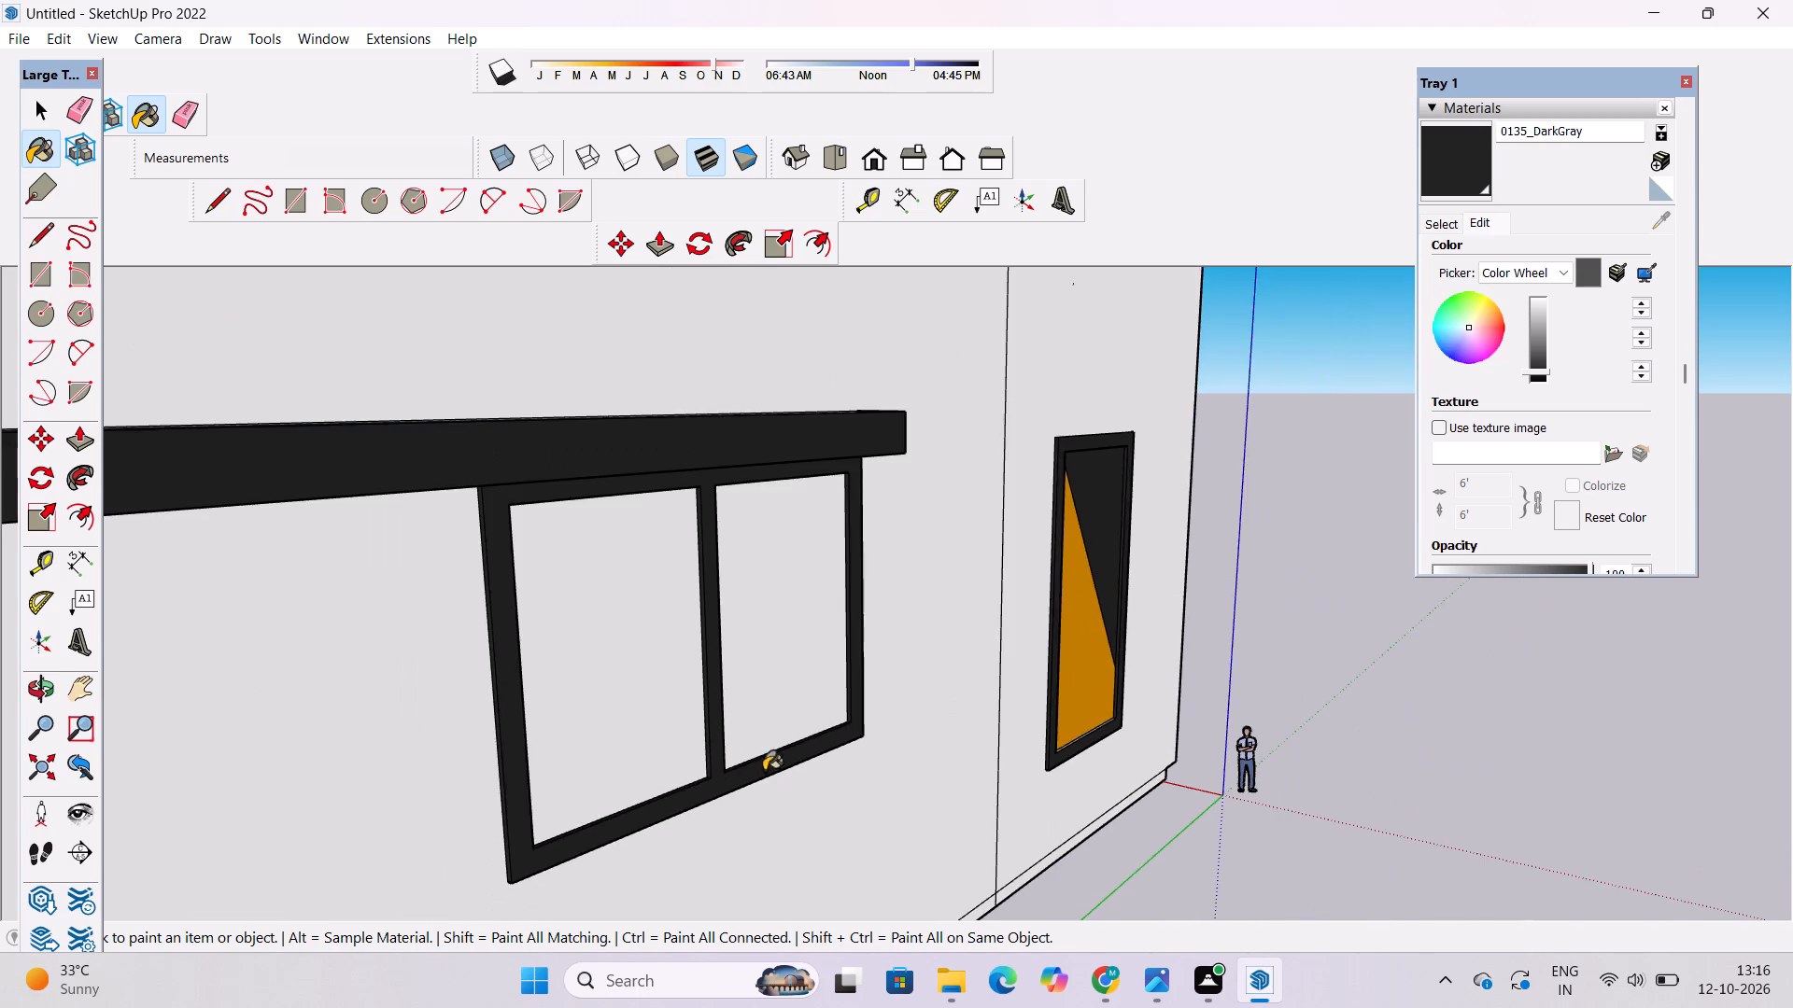
{"action": "key", "text": "o"}
{"action": "left_click_drag", "start_coordinate": [845, 749], "coordinate": [680, 617]}
{"action": "left_click_drag", "start_coordinate": [673, 609], "coordinate": [880, 674], "text": "shift"}
{"action": "left_click_drag", "start_coordinate": [888, 694], "coordinate": [813, 675]}
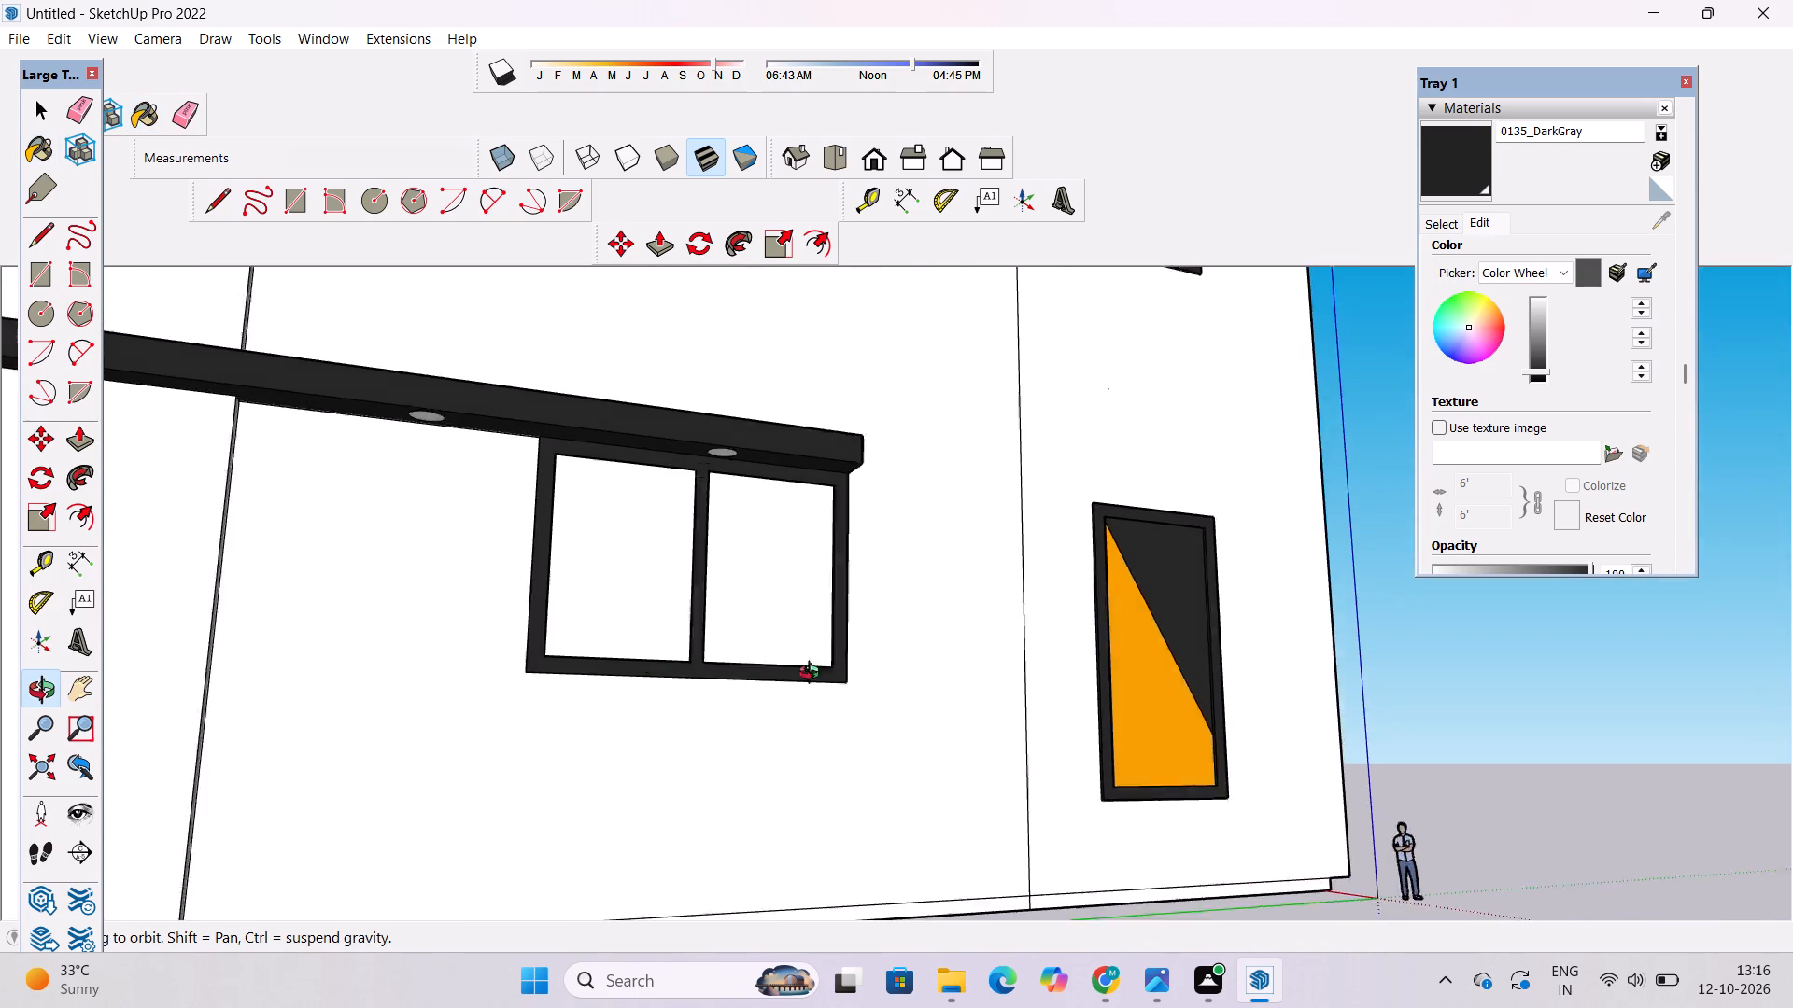
{"action": "left_click_drag", "start_coordinate": [813, 675], "coordinate": [707, 651]}
{"action": "scroll", "coordinate": [684, 527], "scroll_direction": "up", "scroll_amount": 4}
{"action": "left_click_drag", "start_coordinate": [609, 519], "coordinate": [916, 640], "text": "shift"}
{"action": "left_click_drag", "start_coordinate": [887, 665], "coordinate": [832, 634]}
{"action": "scroll", "coordinate": [708, 570], "scroll_direction": "up", "scroll_amount": 10}
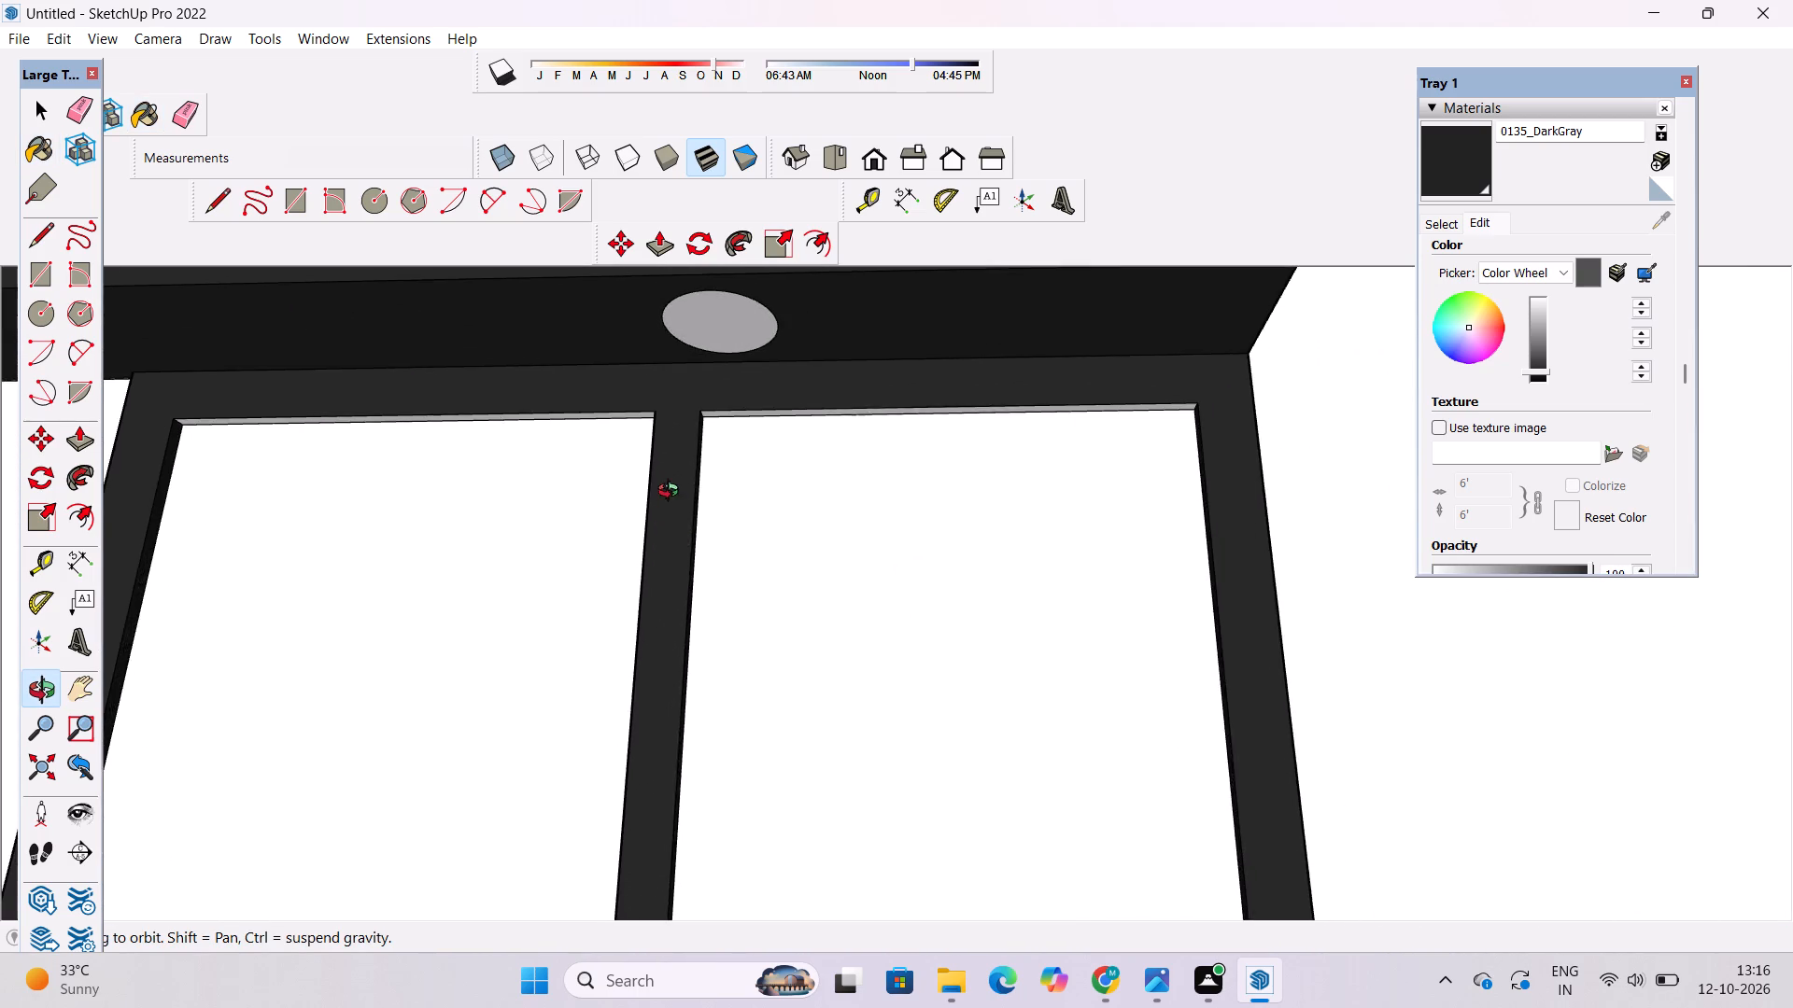
{"action": "left_click_drag", "start_coordinate": [672, 495], "coordinate": [759, 642], "text": "shift"}
{"action": "left_click_drag", "start_coordinate": [754, 667], "coordinate": [774, 451]}
{"action": "left_click", "coordinate": [1447, 168]}
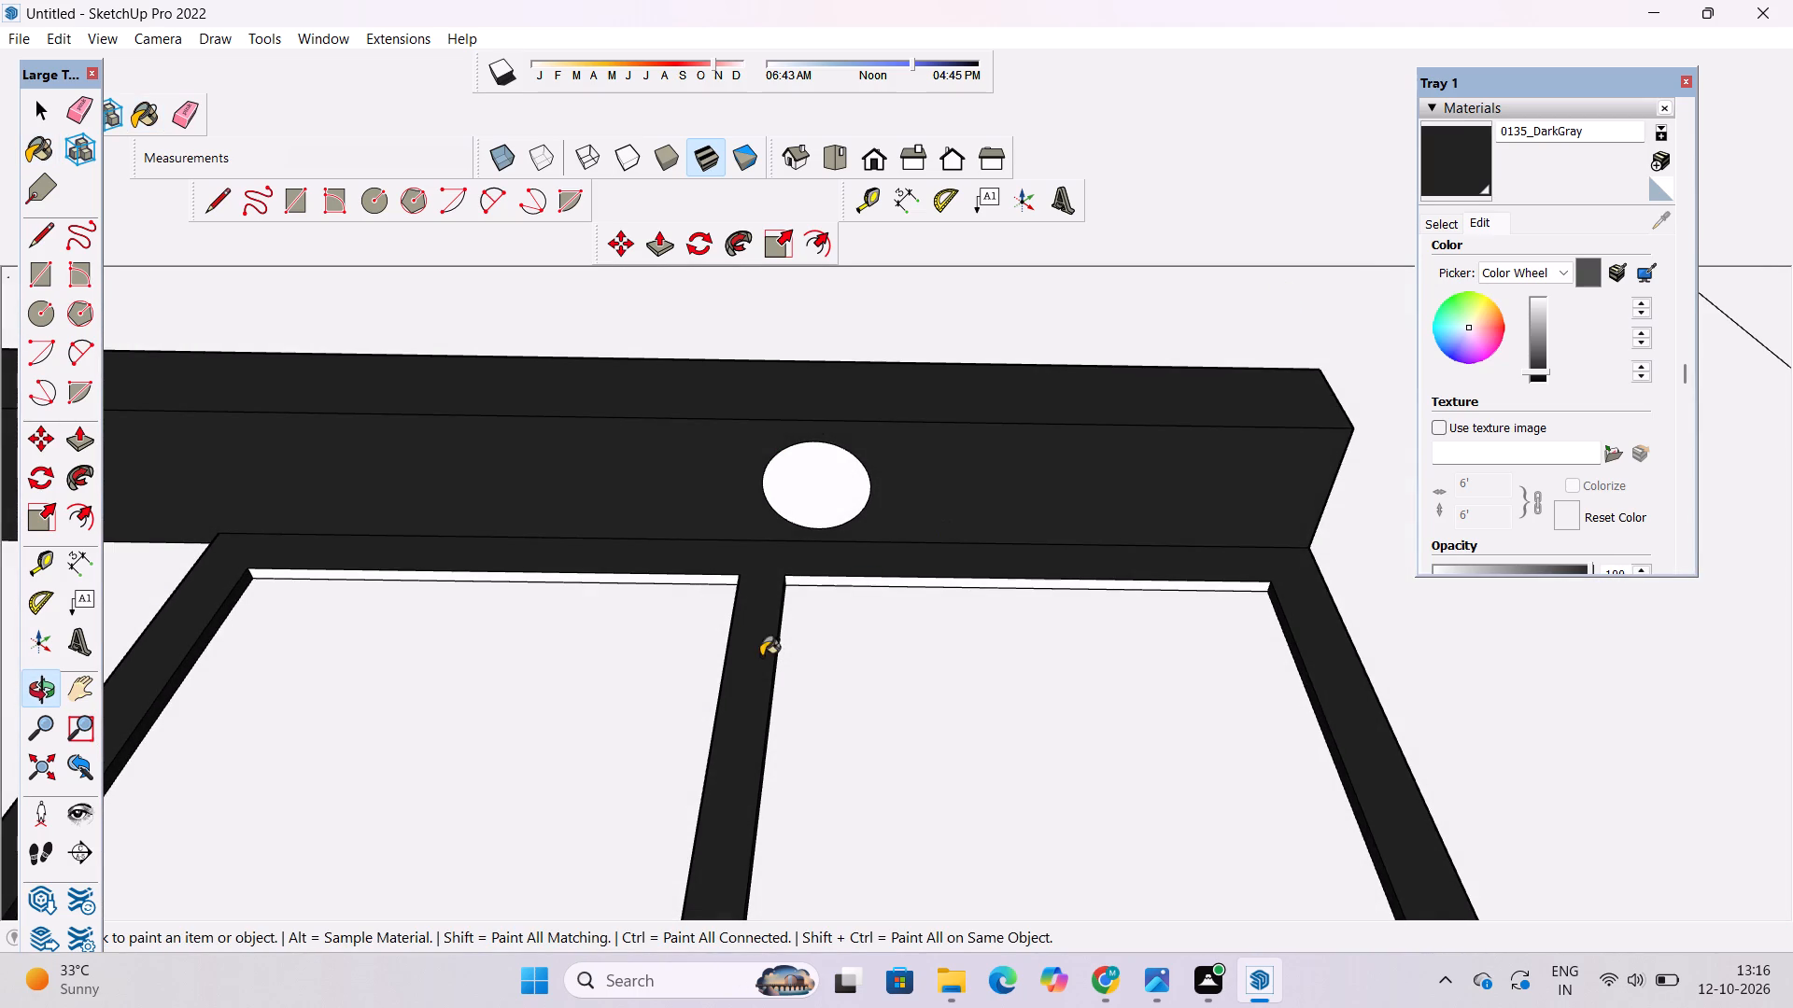
{"action": "scroll", "coordinate": [703, 584], "scroll_direction": "up", "scroll_amount": 9}
{"action": "left_click", "coordinate": [691, 572]}
{"action": "left_click", "coordinate": [949, 564]}
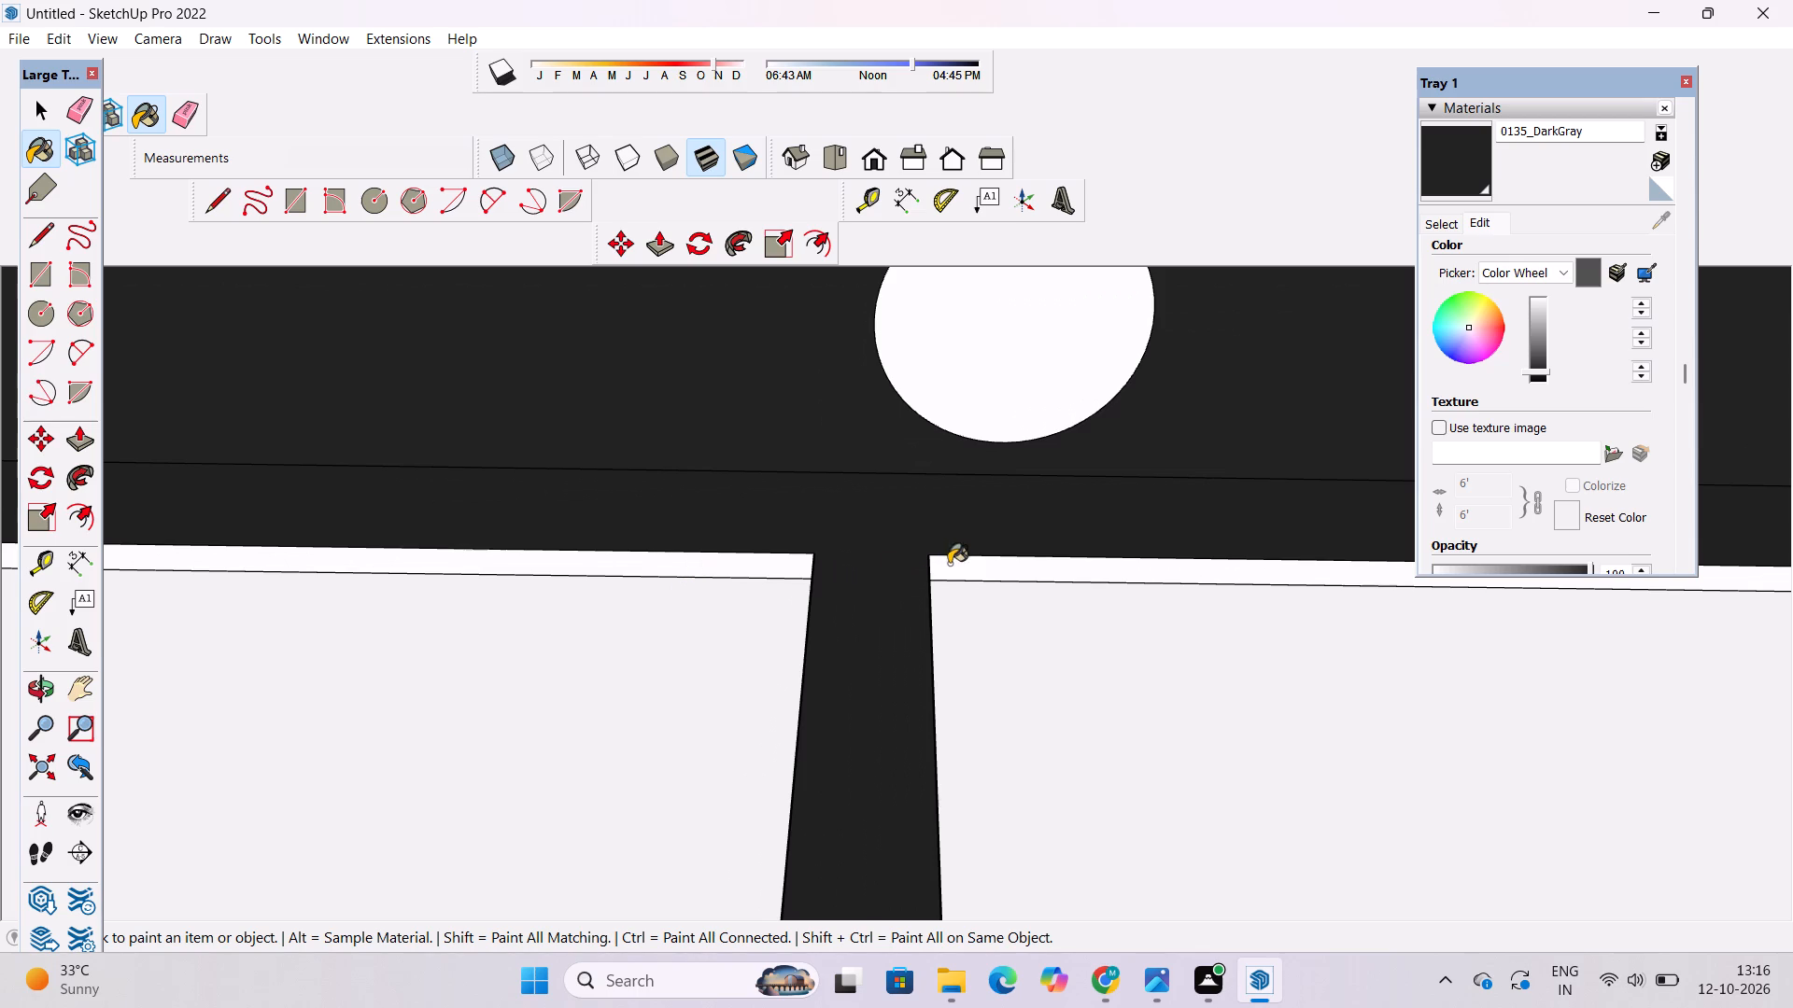
Paint the front face of the lower small square window's frame on the side façade with 0135_DarkGray.
{"action": "scroll", "coordinate": [792, 540], "scroll_direction": "down", "scroll_amount": 10}
{"action": "key", "text": "o"}
{"action": "scroll", "coordinate": [789, 536], "scroll_direction": "down", "scroll_amount": 6}
{"action": "left_click_drag", "start_coordinate": [1044, 487], "coordinate": [994, 649]}
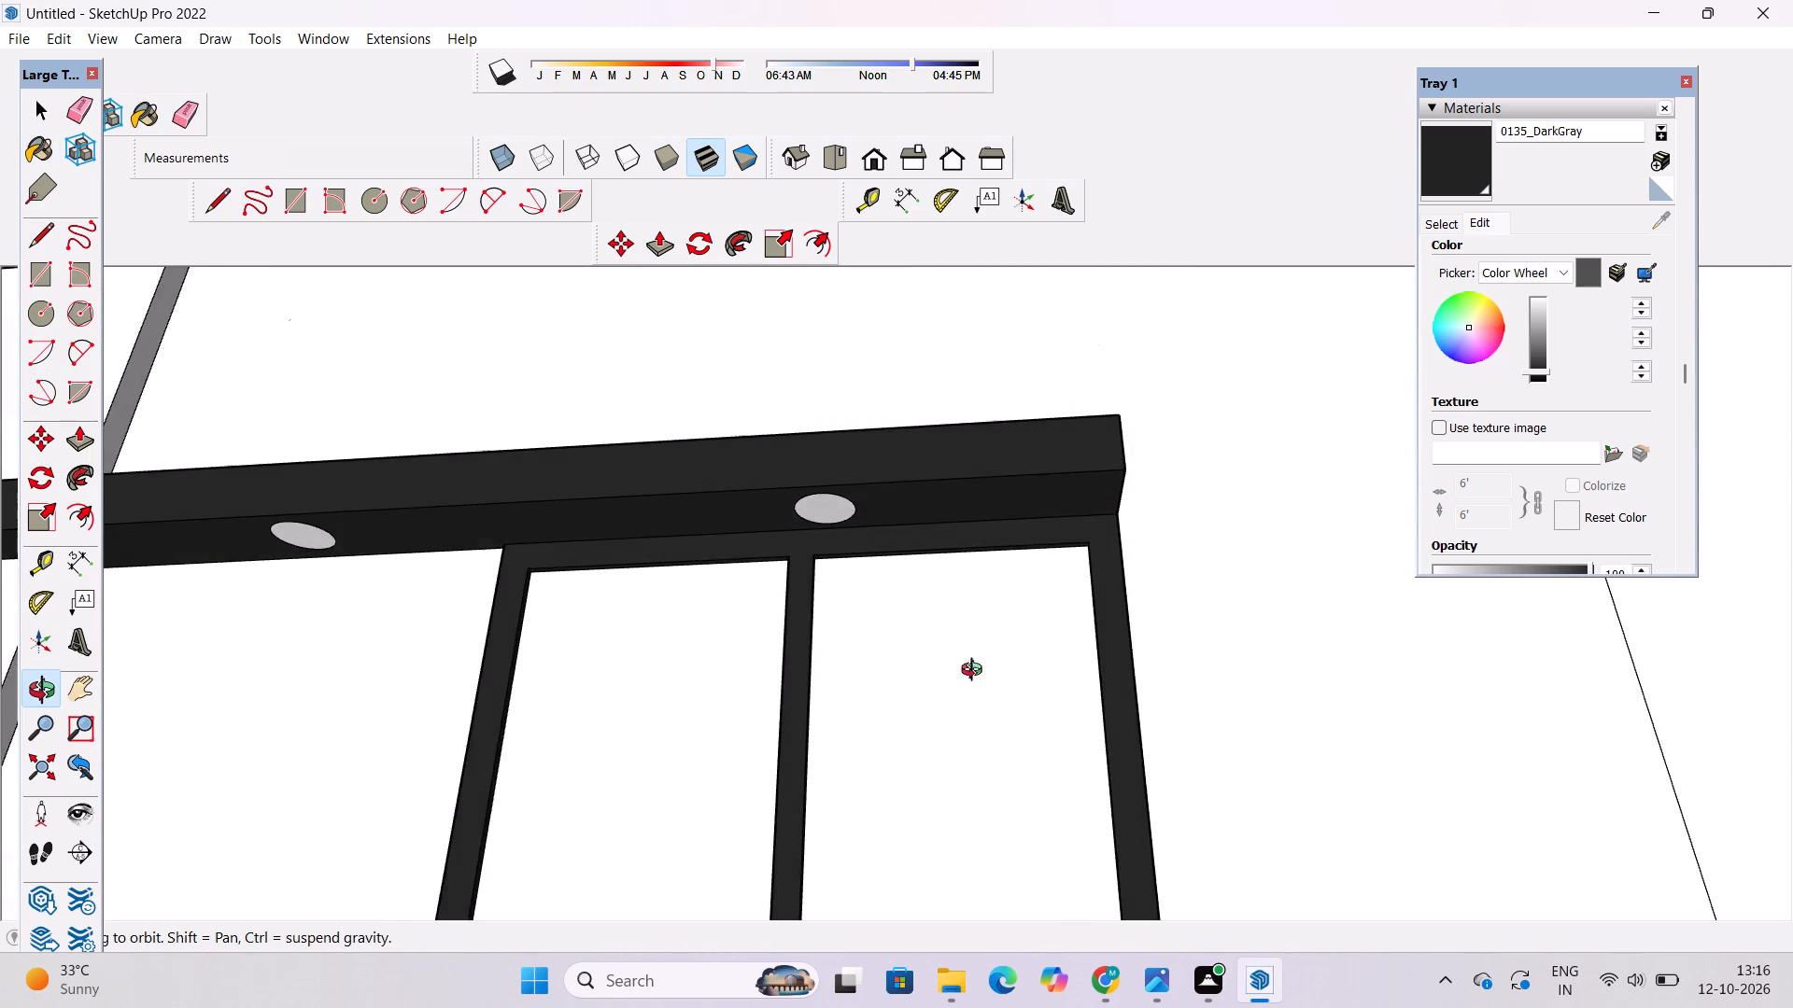
{"action": "left_click_drag", "start_coordinate": [877, 709], "coordinate": [967, 466], "text": "shift"}
{"action": "scroll", "coordinate": [967, 434], "scroll_direction": "down", "scroll_amount": 6}
{"action": "left_click_drag", "start_coordinate": [967, 456], "coordinate": [946, 678]}
{"action": "scroll", "coordinate": [933, 607], "scroll_direction": "down", "scroll_amount": 6}
{"action": "left_click_drag", "start_coordinate": [907, 675], "coordinate": [1091, 624], "text": "shift"}
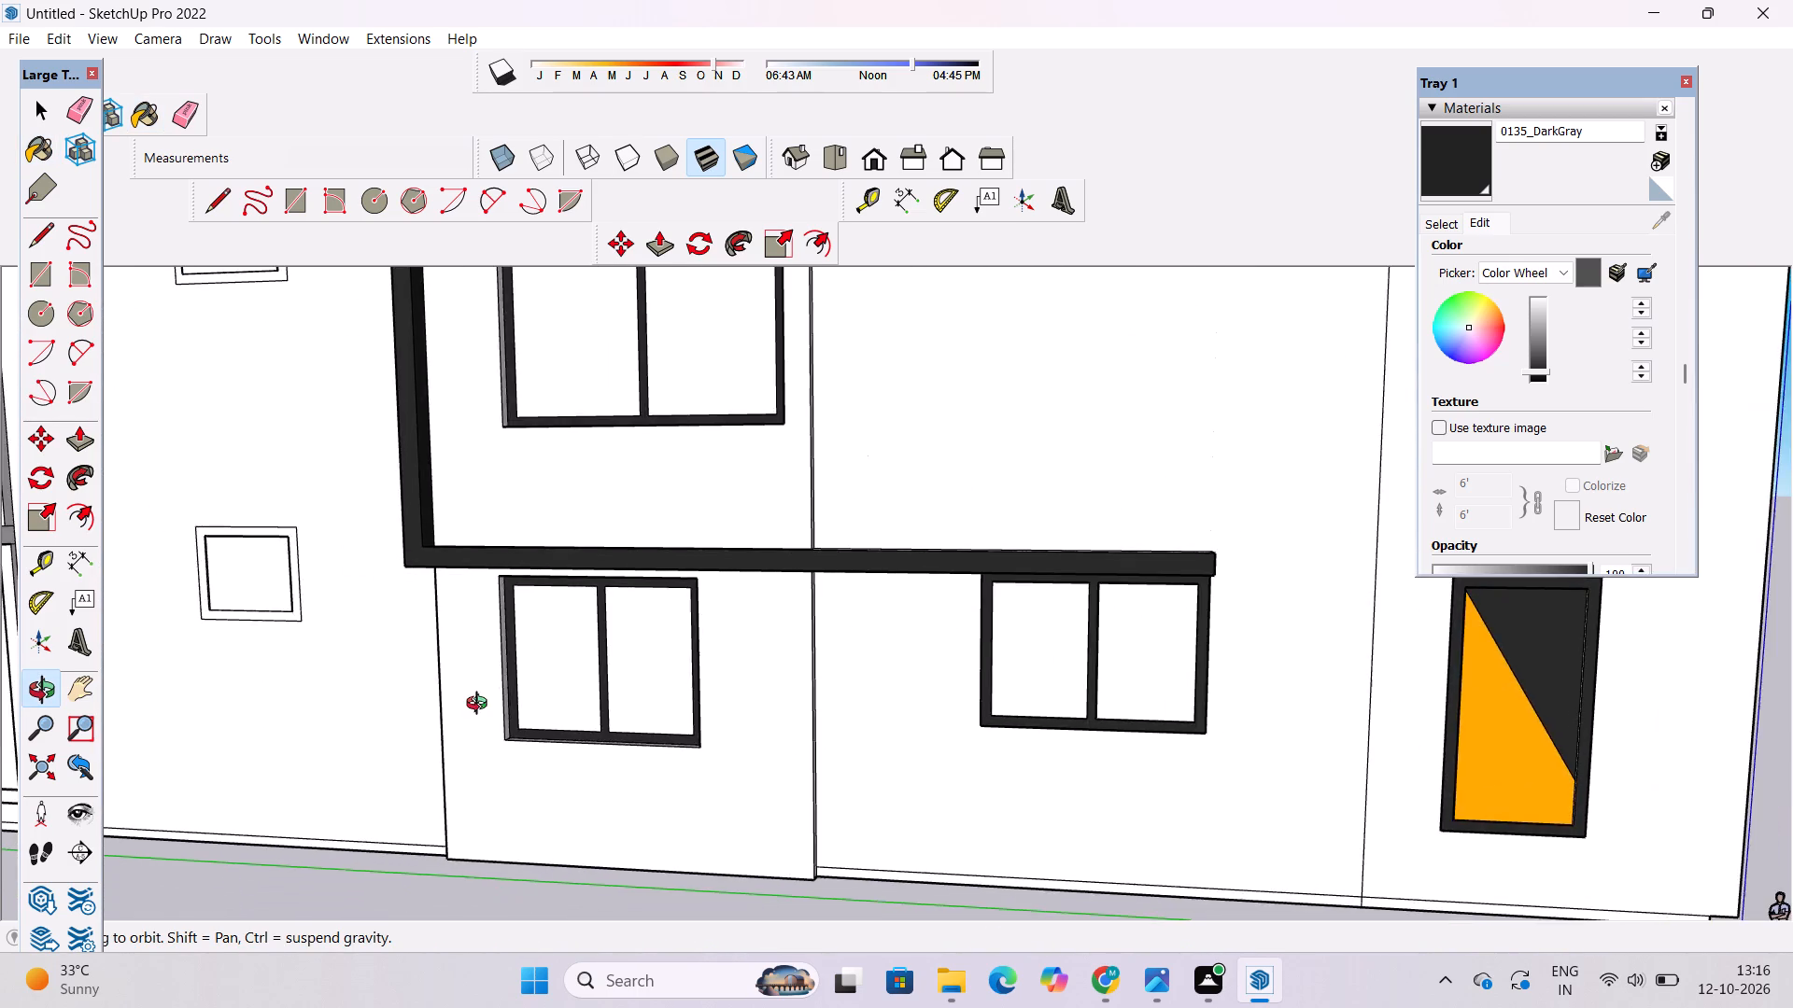
{"action": "scroll", "coordinate": [481, 706], "scroll_direction": "up", "scroll_amount": 5}
{"action": "left_click_drag", "start_coordinate": [540, 694], "coordinate": [794, 746], "text": "shift"}
{"action": "scroll", "coordinate": [149, 462], "scroll_direction": "up", "scroll_amount": 4}
{"action": "left_click_drag", "start_coordinate": [196, 472], "coordinate": [312, 511], "text": "shift"}
{"action": "left_click_drag", "start_coordinate": [462, 590], "coordinate": [380, 591]}
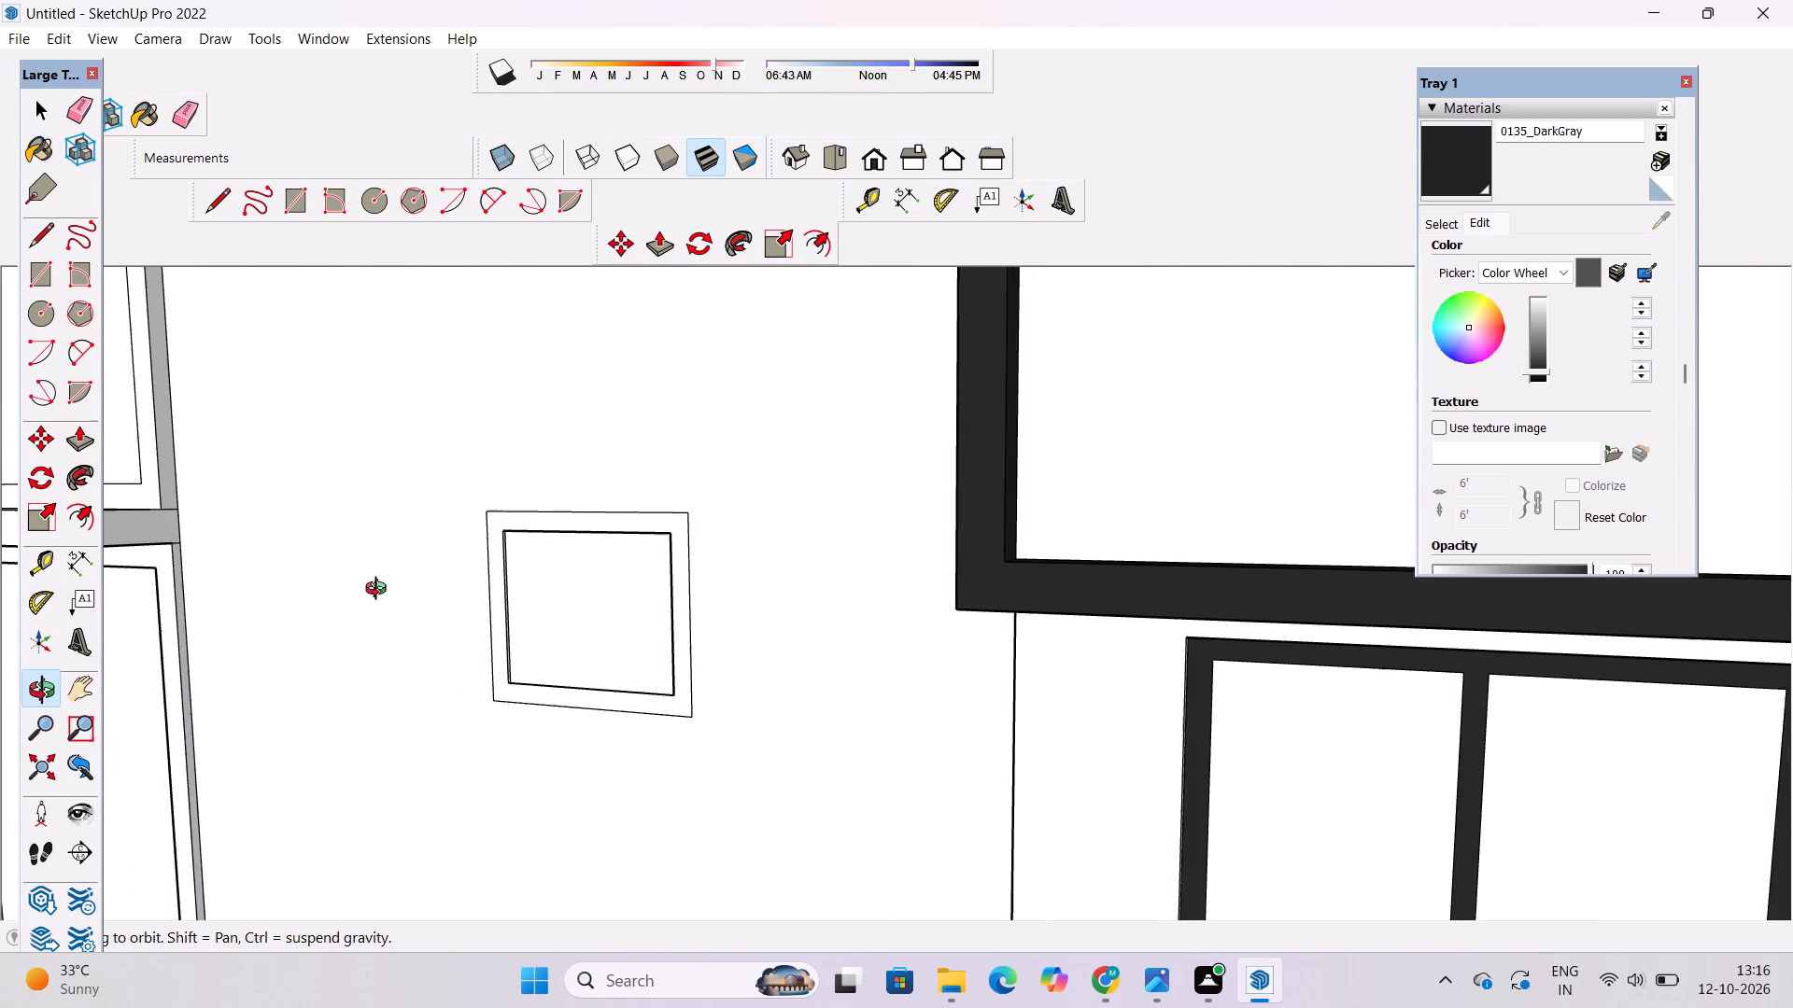
{"action": "left_click_drag", "start_coordinate": [380, 591], "coordinate": [376, 591]}
{"action": "left_click_drag", "start_coordinate": [375, 591], "coordinate": [464, 581], "text": "shift"}
{"action": "scroll", "coordinate": [486, 590], "scroll_direction": "down", "scroll_amount": 4}
{"action": "left_click_drag", "start_coordinate": [573, 603], "coordinate": [462, 672], "text": "shift"}
{"action": "left_click_drag", "start_coordinate": [462, 679], "coordinate": [489, 661]}
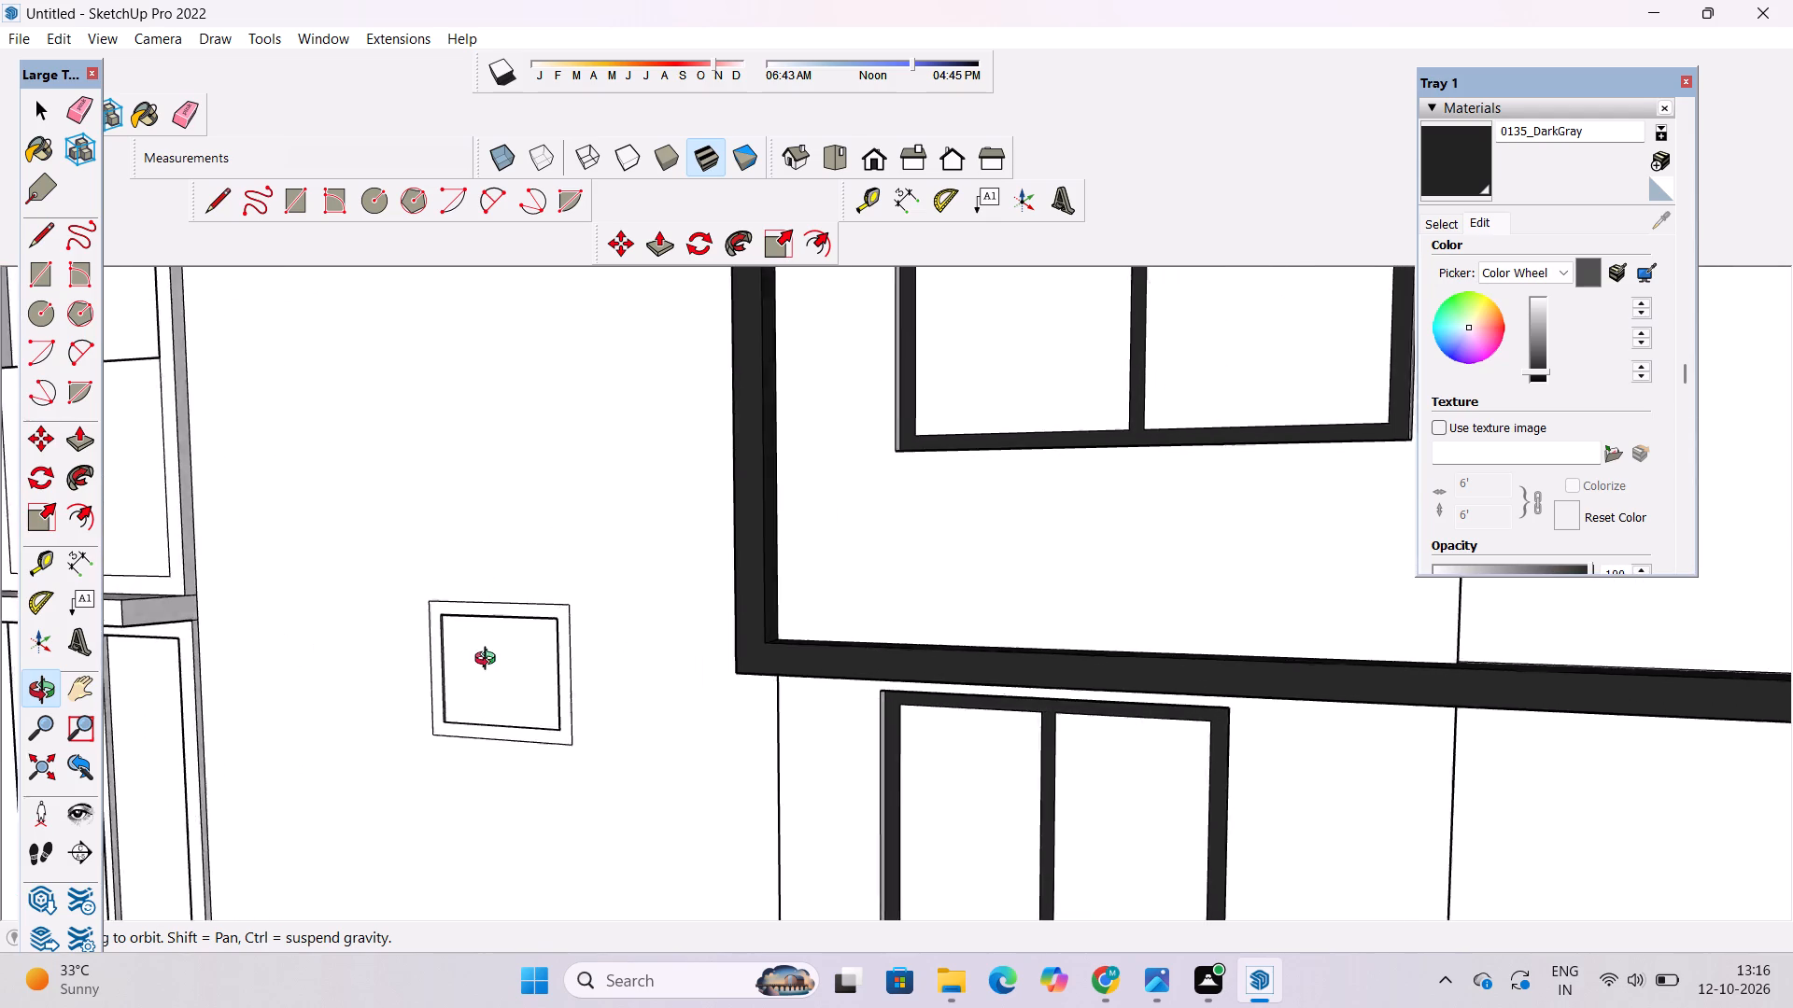
{"action": "left_click_drag", "start_coordinate": [489, 661], "coordinate": [528, 598]}
{"action": "scroll", "coordinate": [543, 641], "scroll_direction": "up", "scroll_amount": 5}
{"action": "left_click_drag", "start_coordinate": [544, 643], "coordinate": [729, 530], "text": "shift"}
{"action": "left_click_drag", "start_coordinate": [640, 600], "coordinate": [856, 665]}
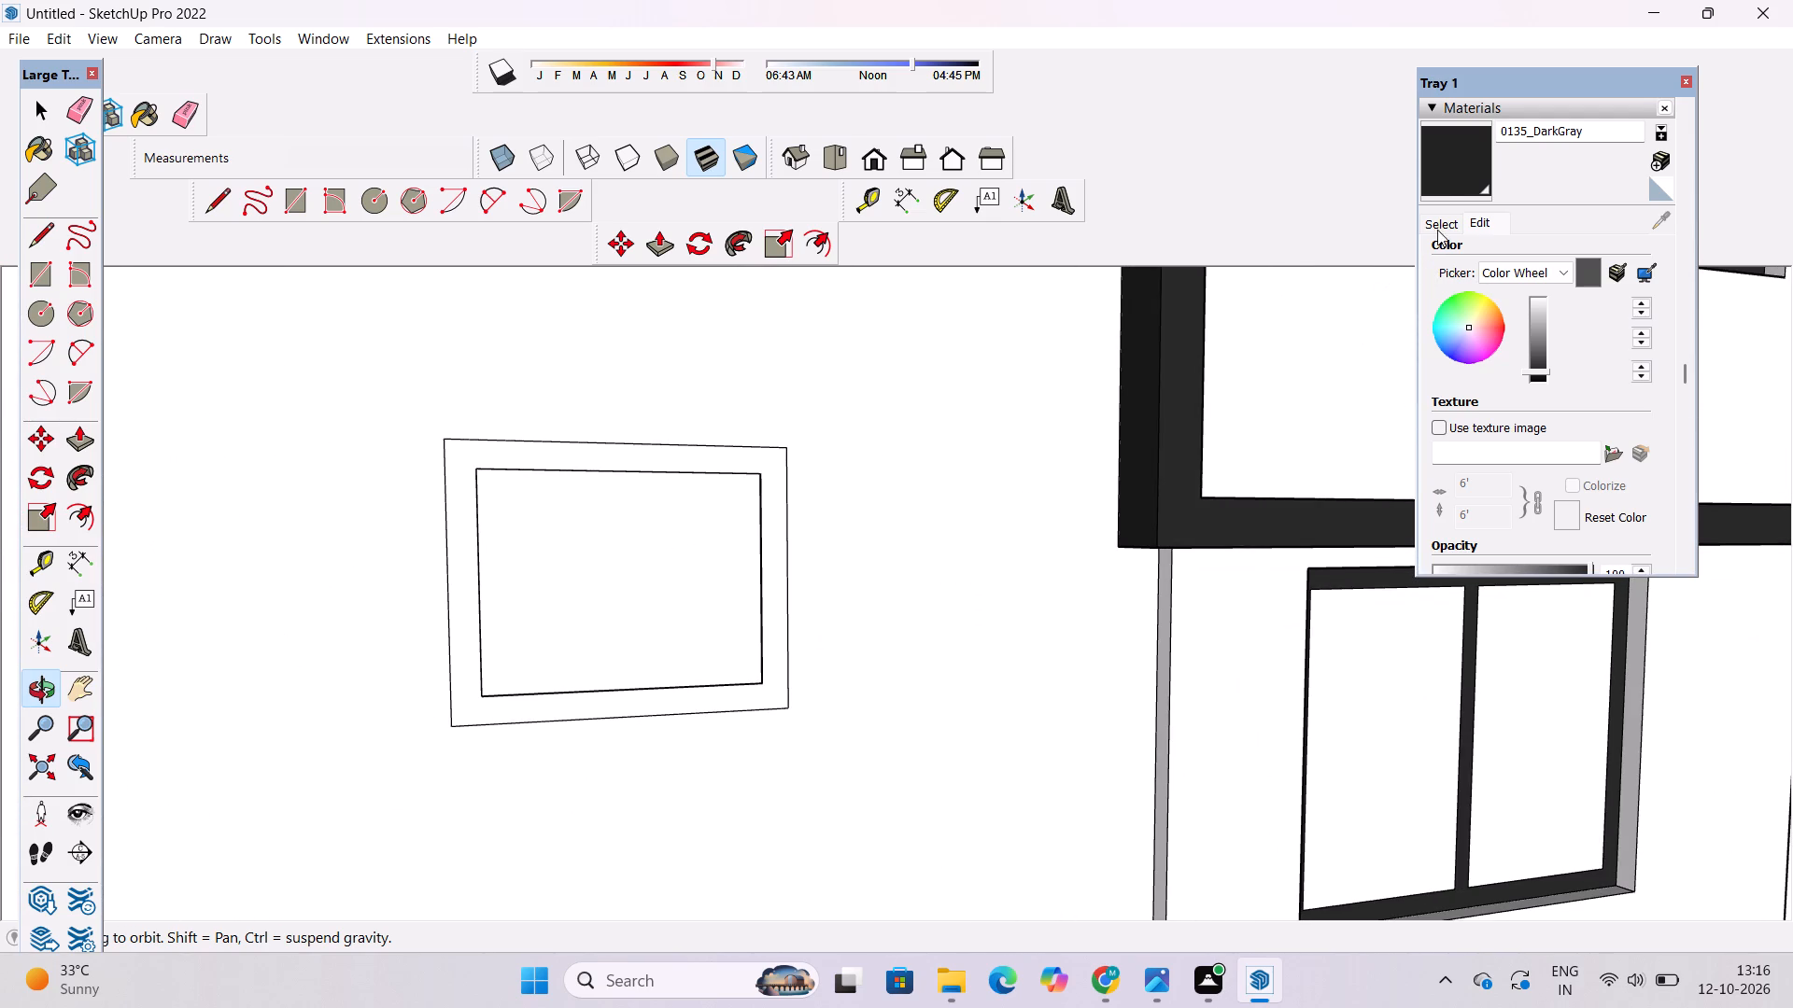
{"action": "left_click", "coordinate": [1448, 162]}
{"action": "left_click", "coordinate": [764, 470]}
Paint the front face of the upper small square window's frame with 0135_DarkGray.
{"action": "scroll", "coordinate": [500, 739], "scroll_direction": "down", "scroll_amount": 5}
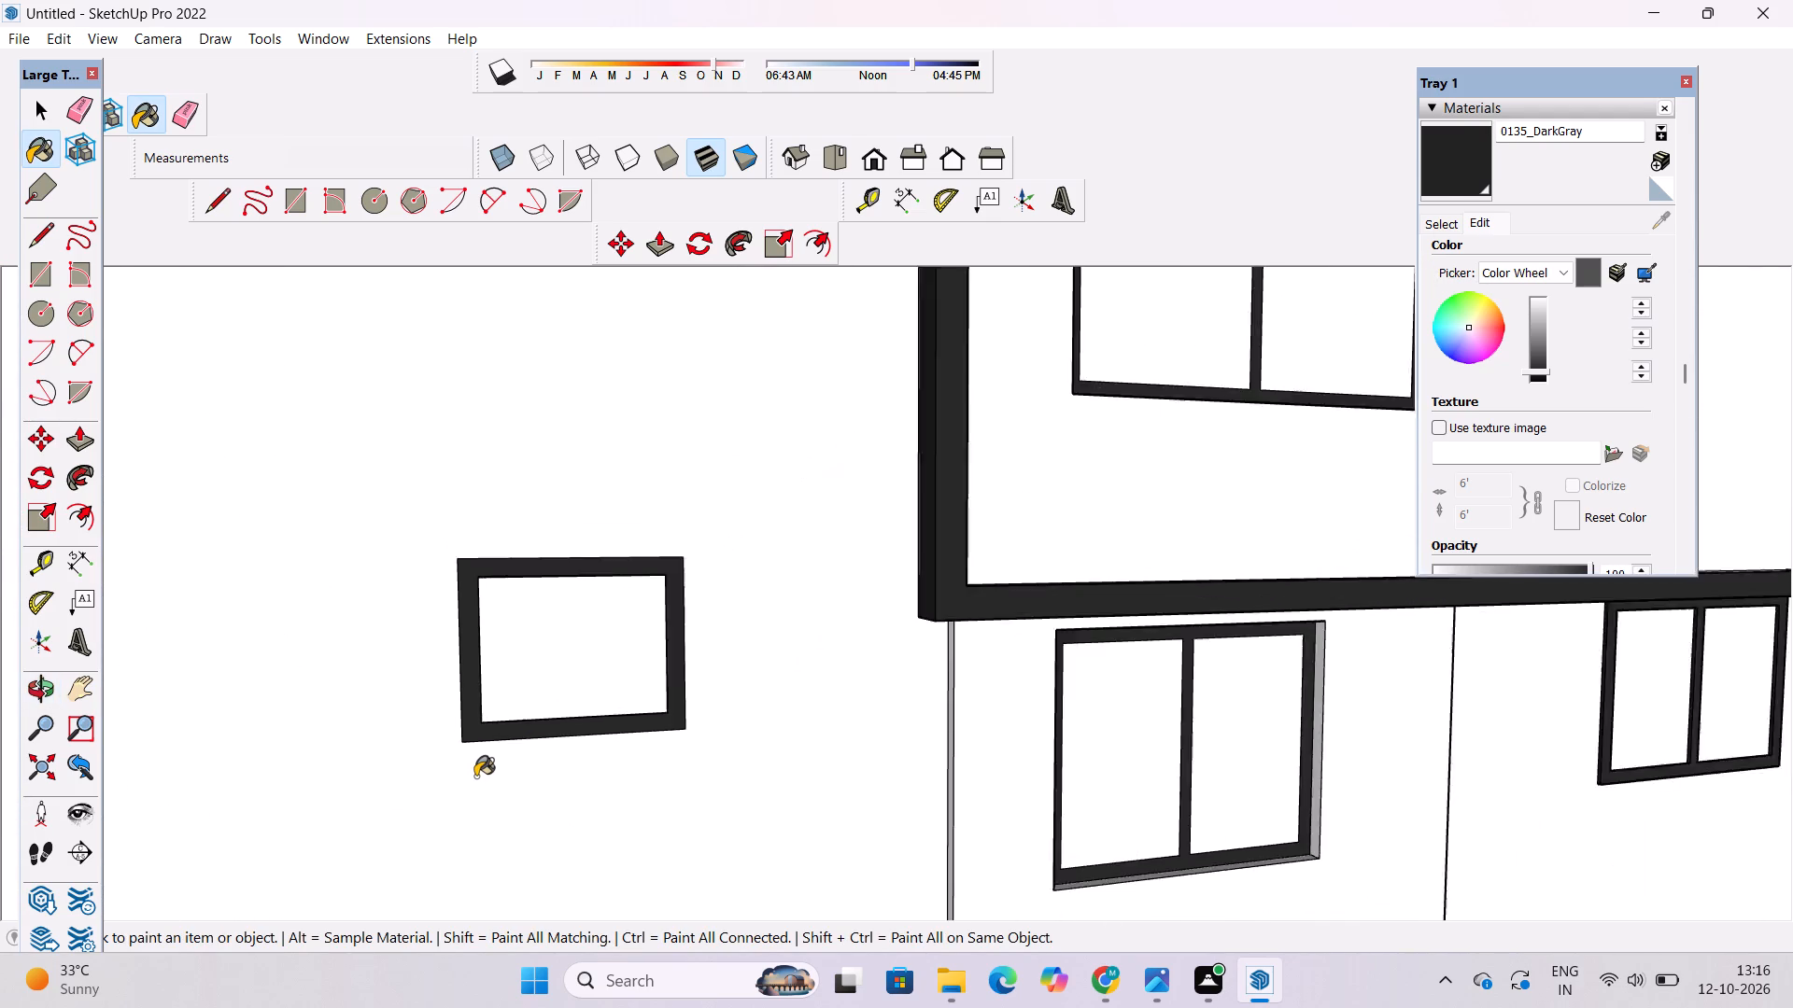
{"action": "scroll", "coordinate": [475, 777], "scroll_direction": "down", "scroll_amount": 14}
{"action": "scroll", "coordinate": [481, 544], "scroll_direction": "up", "scroll_amount": 14}
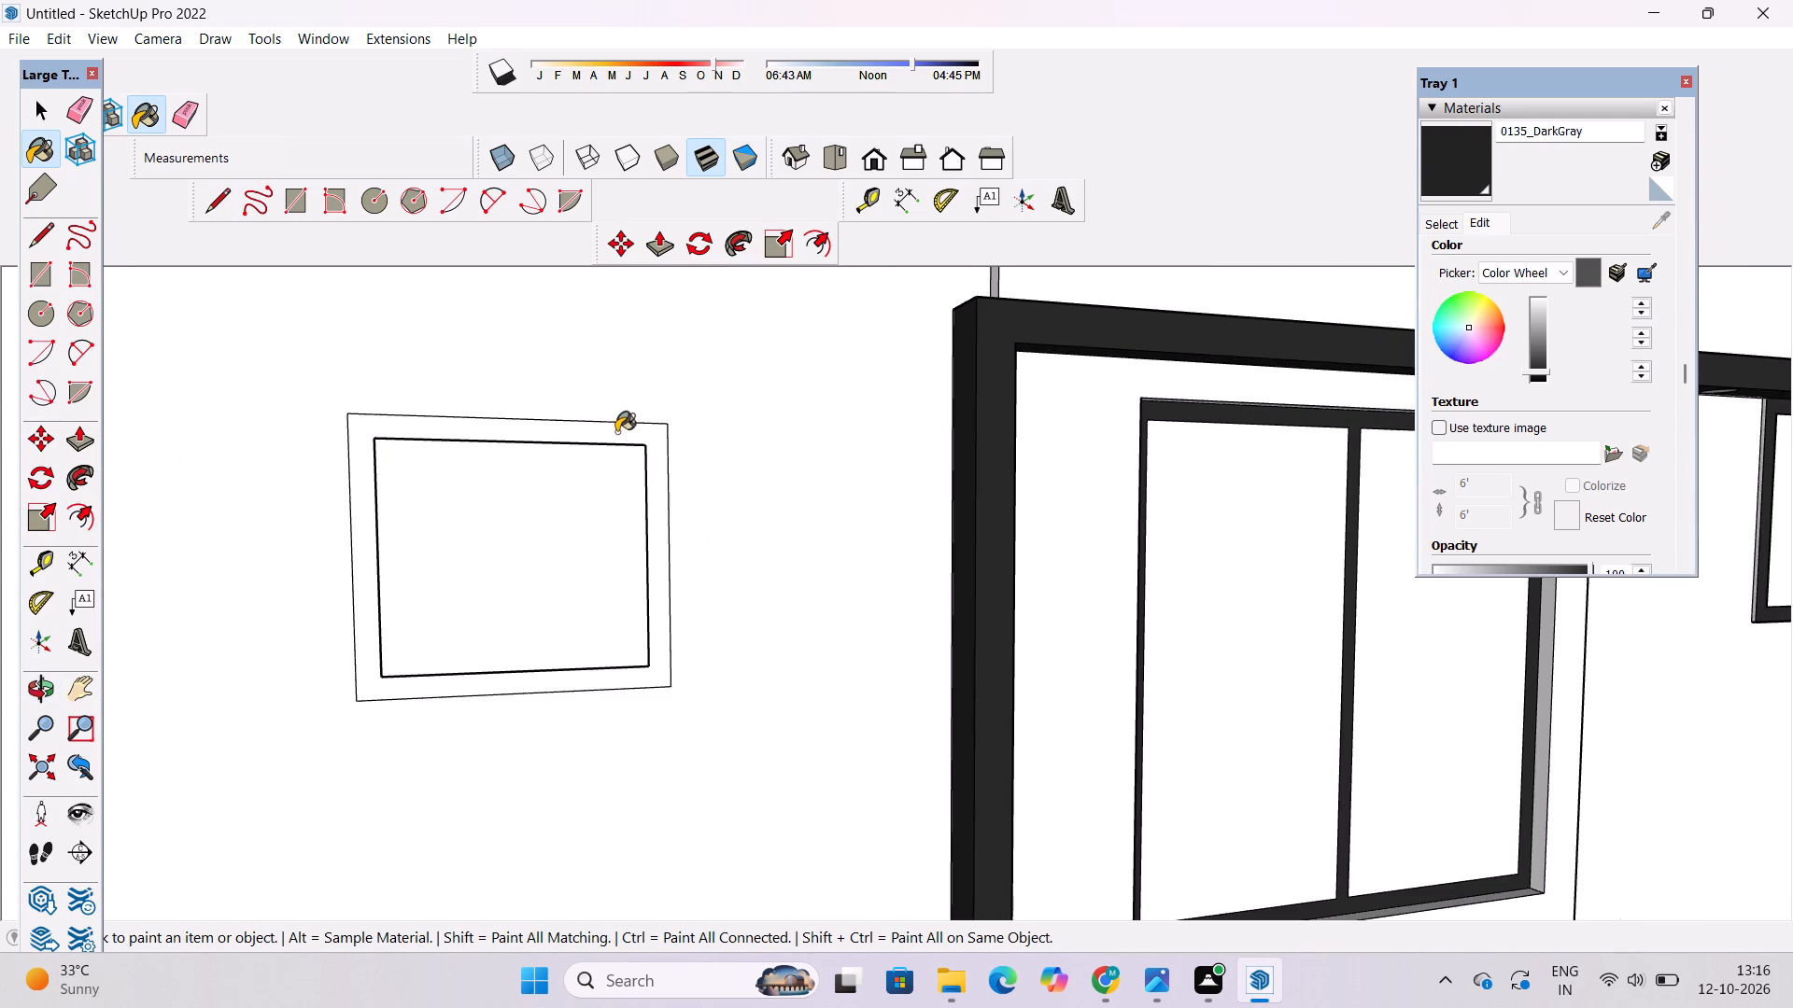
{"action": "left_click", "coordinate": [616, 433]}
Paint the upper small two-pane window's outer edge and mullion side facing the front corner with 0135_DarkGray.
{"action": "scroll", "coordinate": [304, 474], "scroll_direction": "down", "scroll_amount": 16}
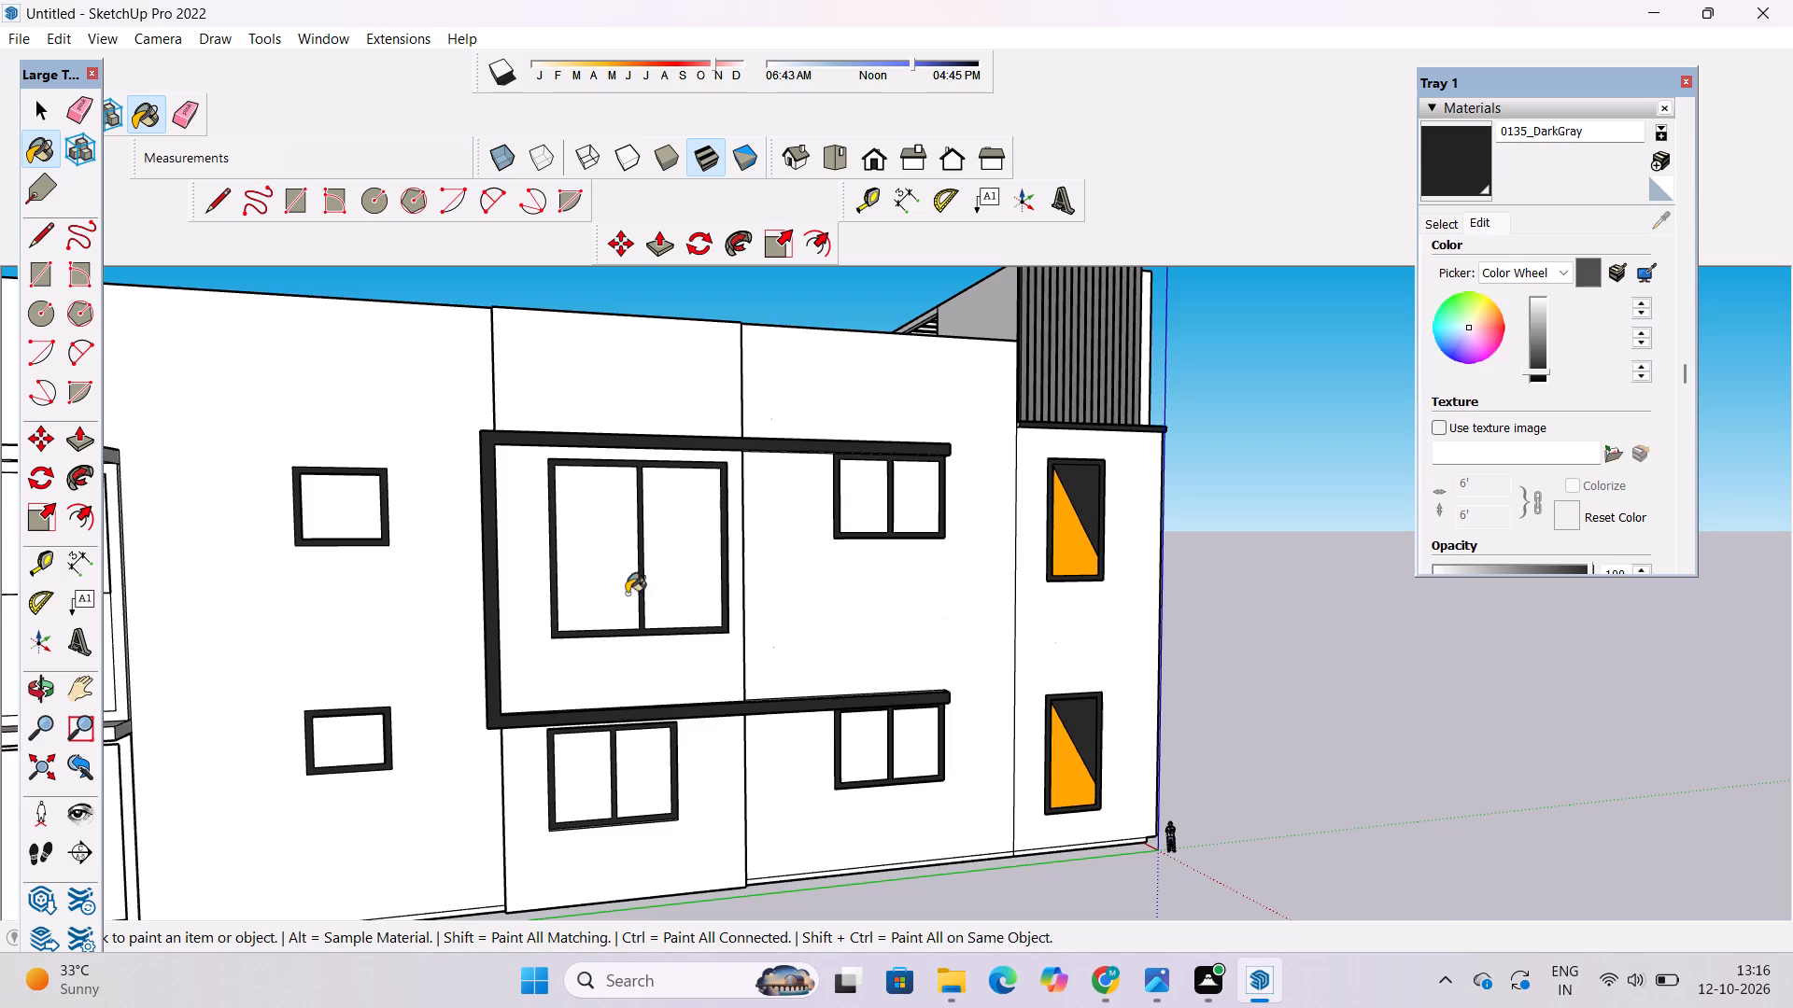
{"action": "scroll", "coordinate": [587, 595], "scroll_direction": "up", "scroll_amount": 5}
{"action": "key", "text": "o"}
{"action": "left_click_drag", "start_coordinate": [957, 555], "coordinate": [931, 434]}
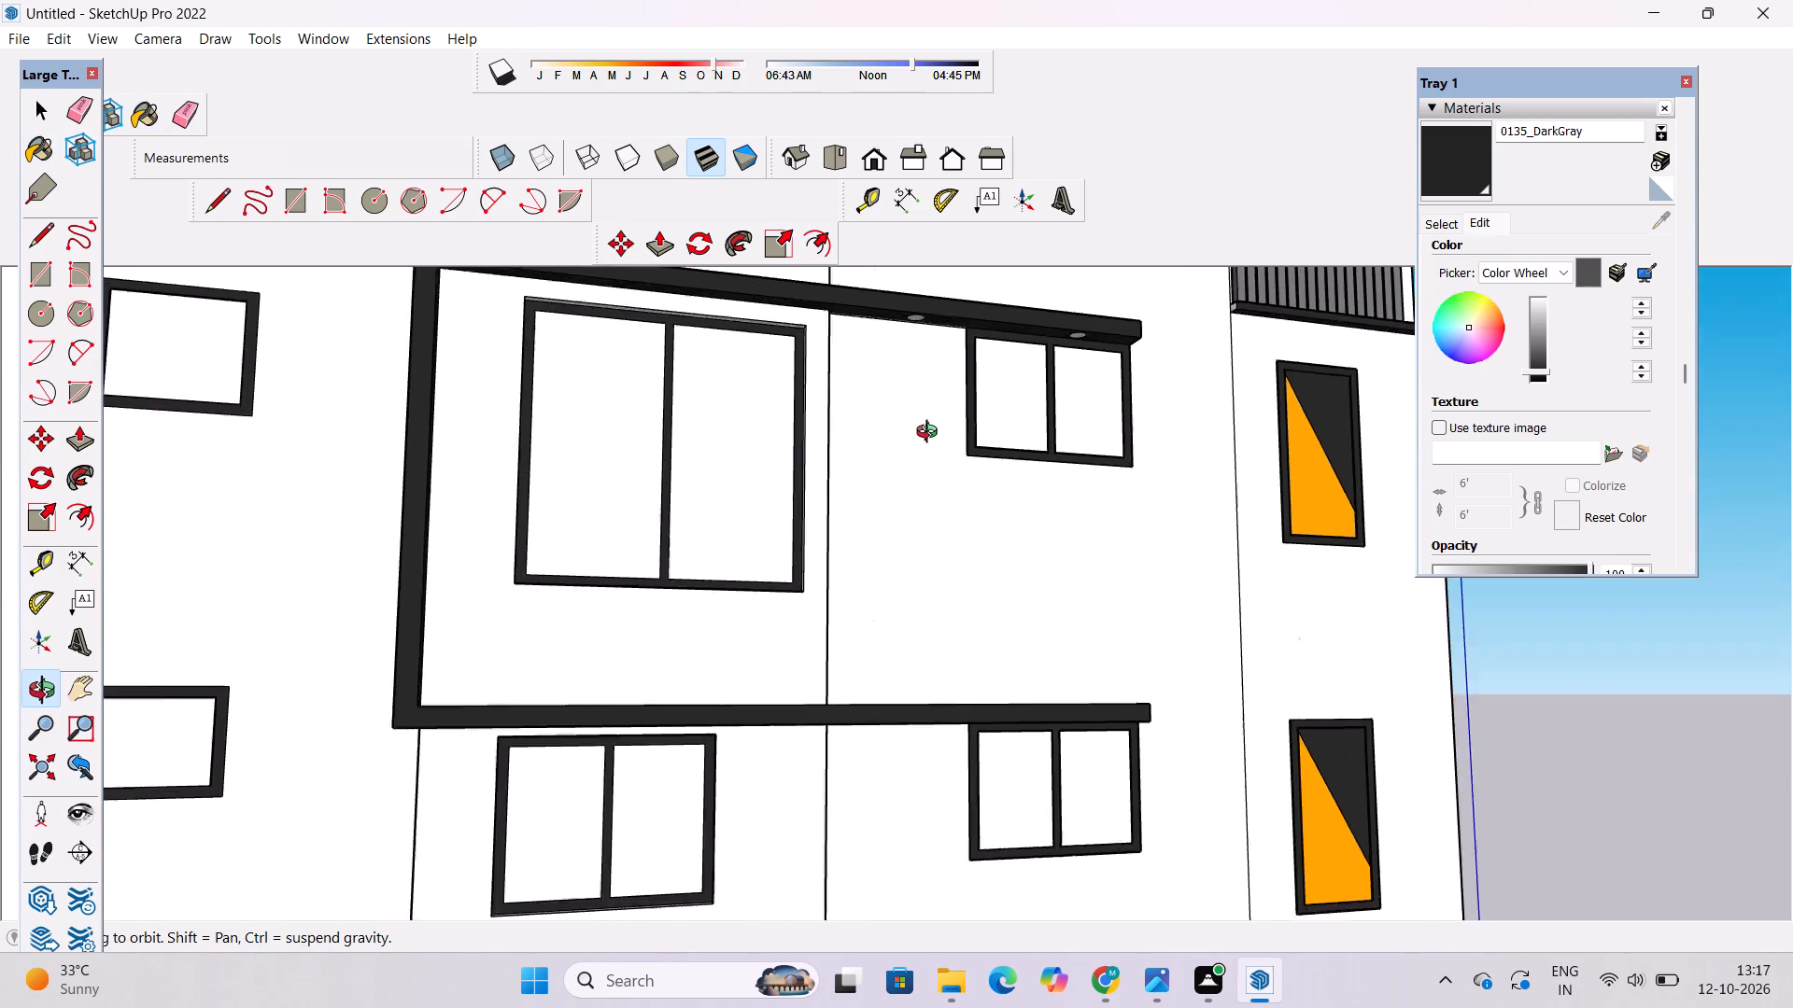
{"action": "left_click_drag", "start_coordinate": [931, 434], "coordinate": [782, 371]}
{"action": "left_click_drag", "start_coordinate": [997, 476], "coordinate": [642, 718]}
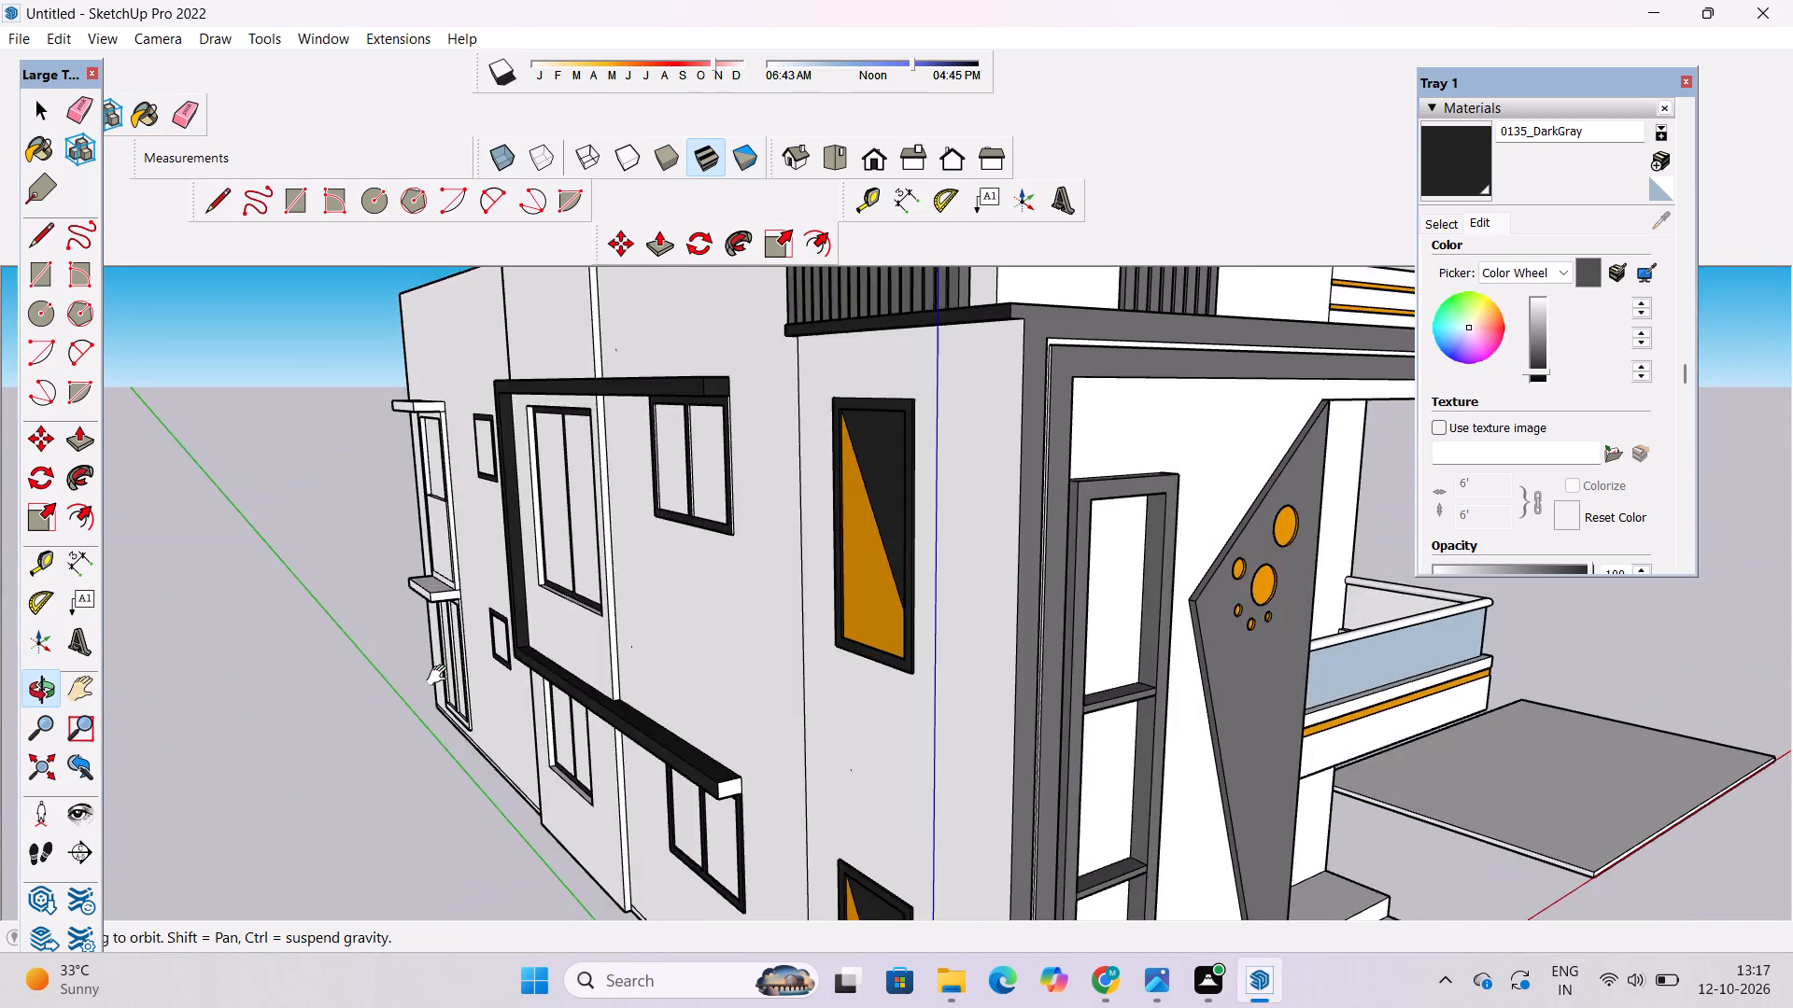
{"action": "left_click_drag", "start_coordinate": [443, 674], "coordinate": [800, 666], "text": "shift"}
{"action": "left_click_drag", "start_coordinate": [1253, 498], "coordinate": [562, 611], "text": "shift"}
{"action": "scroll", "coordinate": [694, 550], "scroll_direction": "up", "scroll_amount": 13}
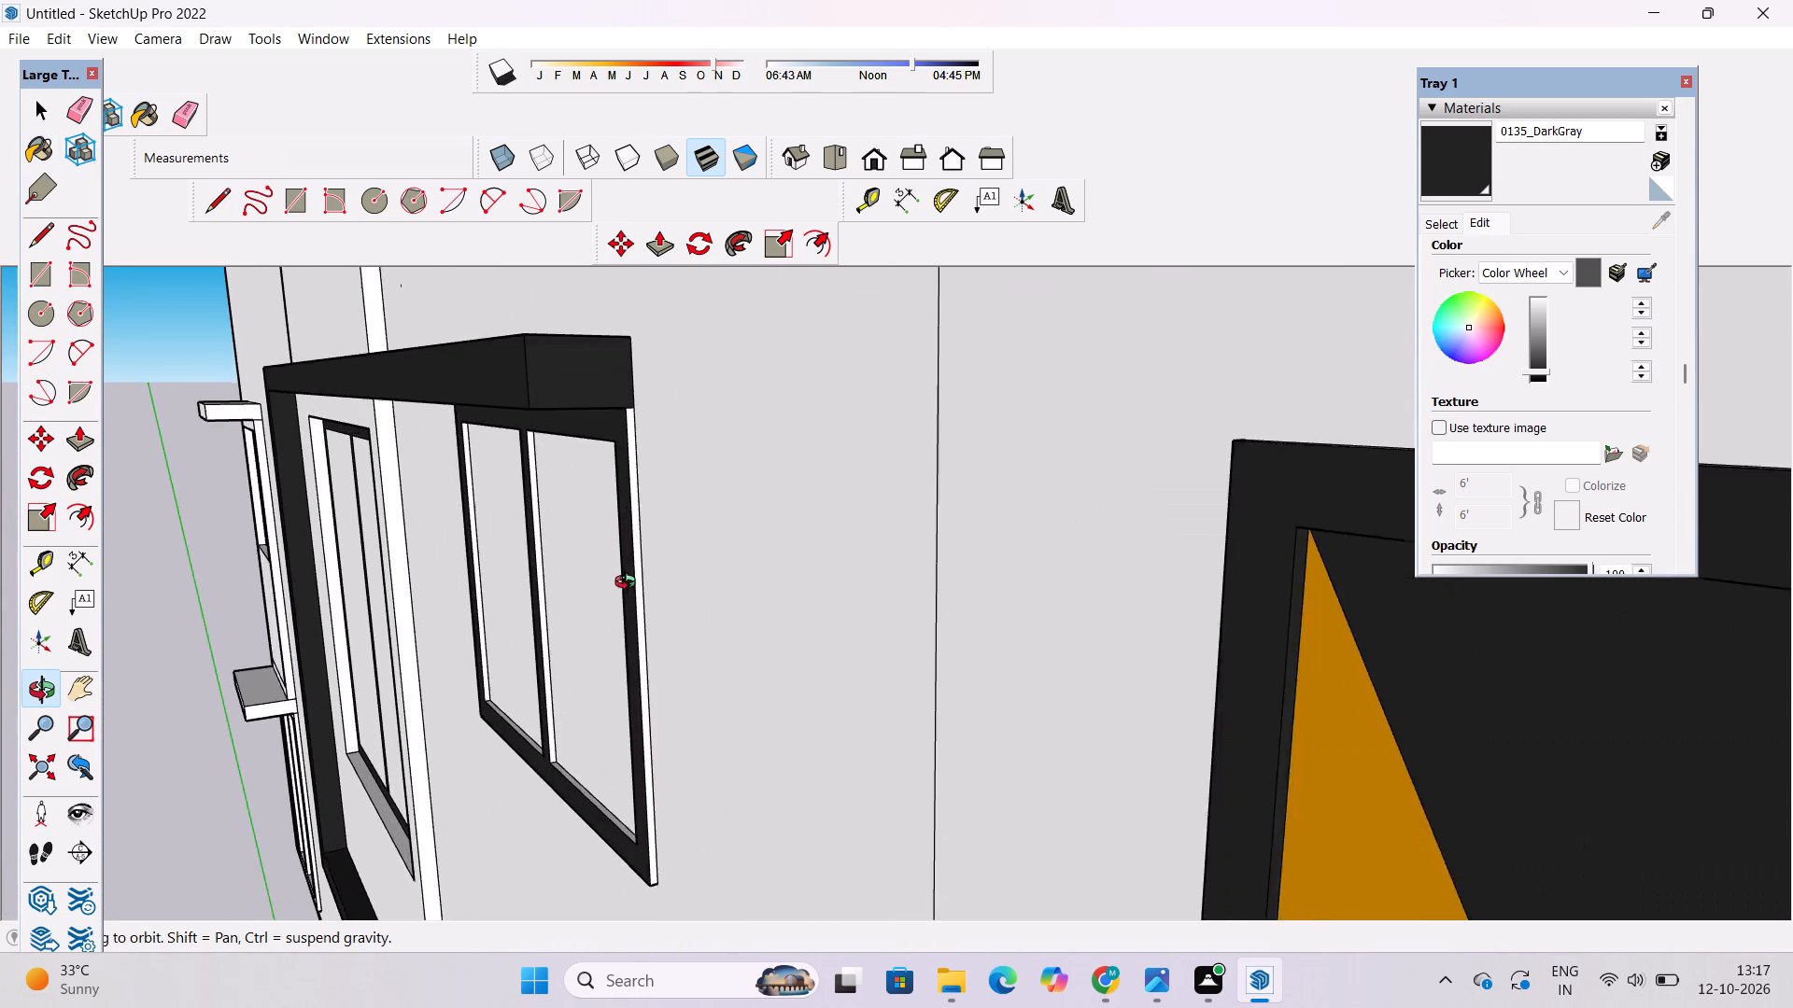
{"action": "left_click_drag", "start_coordinate": [628, 582], "coordinate": [696, 548], "text": "shift"}
{"action": "left_click", "coordinate": [1429, 175]}
{"action": "scroll", "coordinate": [737, 720], "scroll_direction": "up", "scroll_amount": 3}
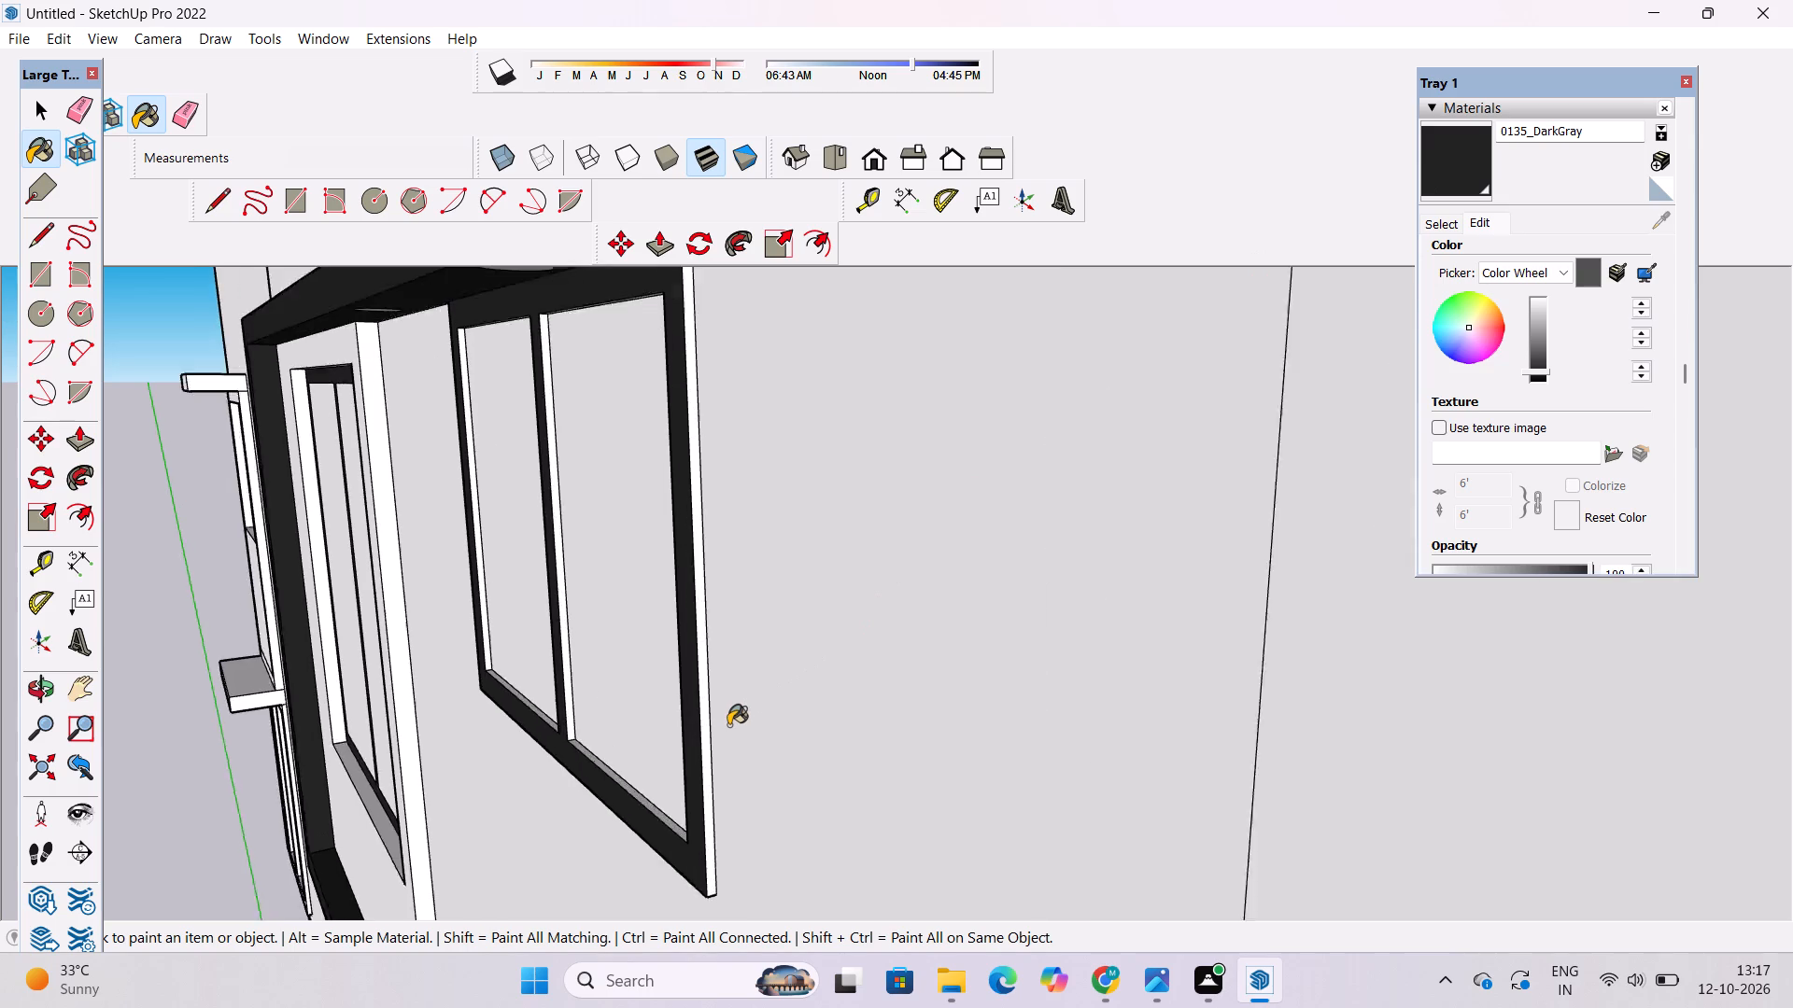
{"action": "scroll", "coordinate": [728, 725], "scroll_direction": "up", "scroll_amount": 7}
{"action": "left_click", "coordinate": [702, 724]}
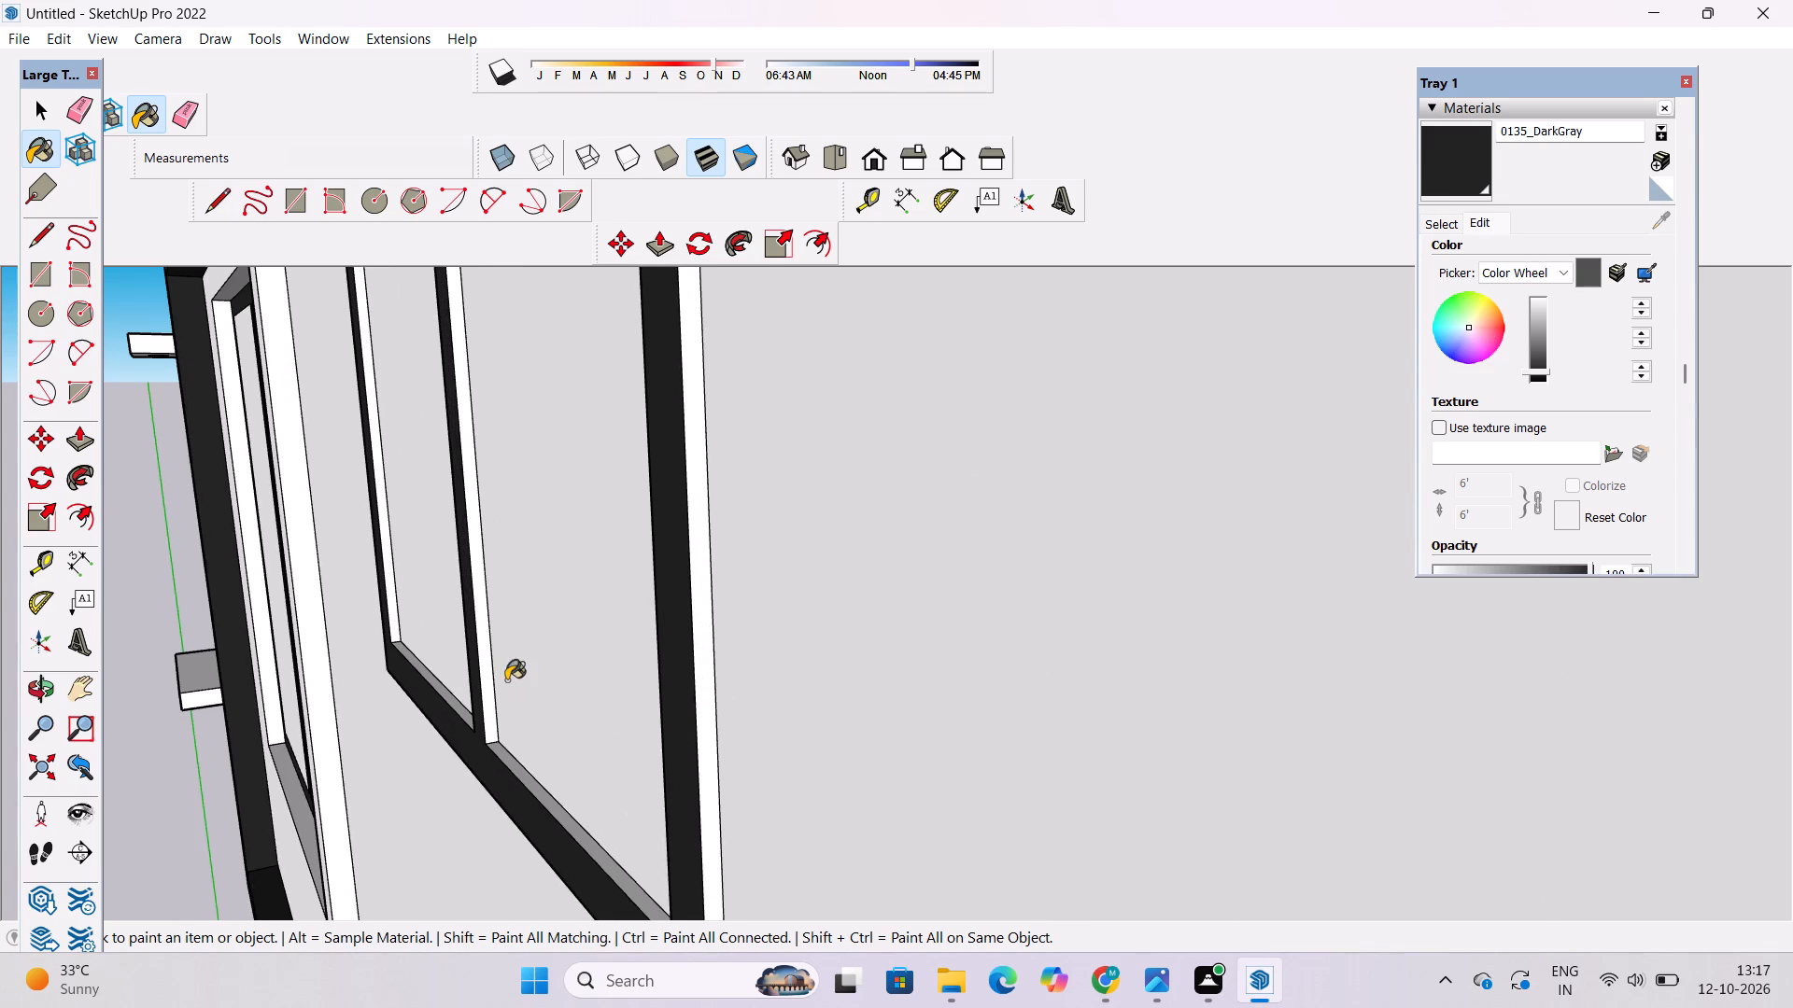
{"action": "left_click", "coordinate": [487, 661]}
Paint the upper two-pane window's bottom rail top faces and the inner jamb facing the front corner with 0135_DarkGray.
{"action": "left_click", "coordinate": [532, 787]}
{"action": "left_click", "coordinate": [453, 697]}
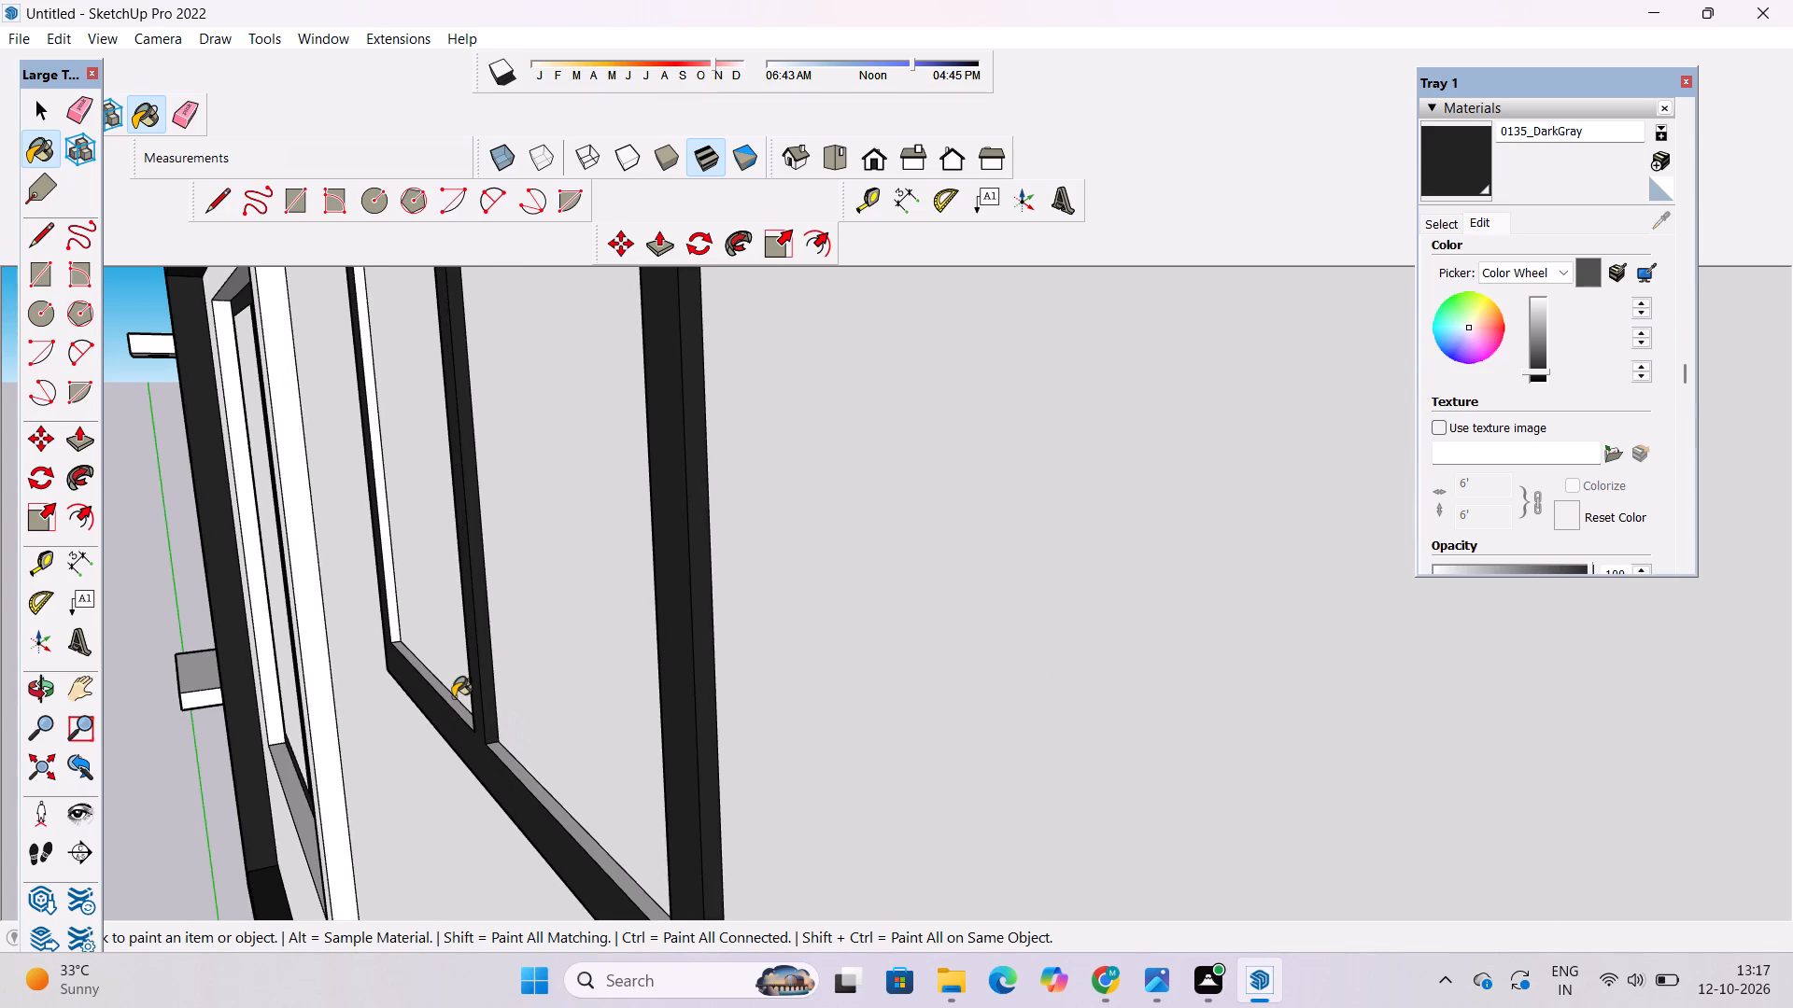
{"action": "scroll", "coordinate": [404, 682], "scroll_direction": "up", "scroll_amount": 11}
{"action": "left_click", "coordinate": [375, 551]}
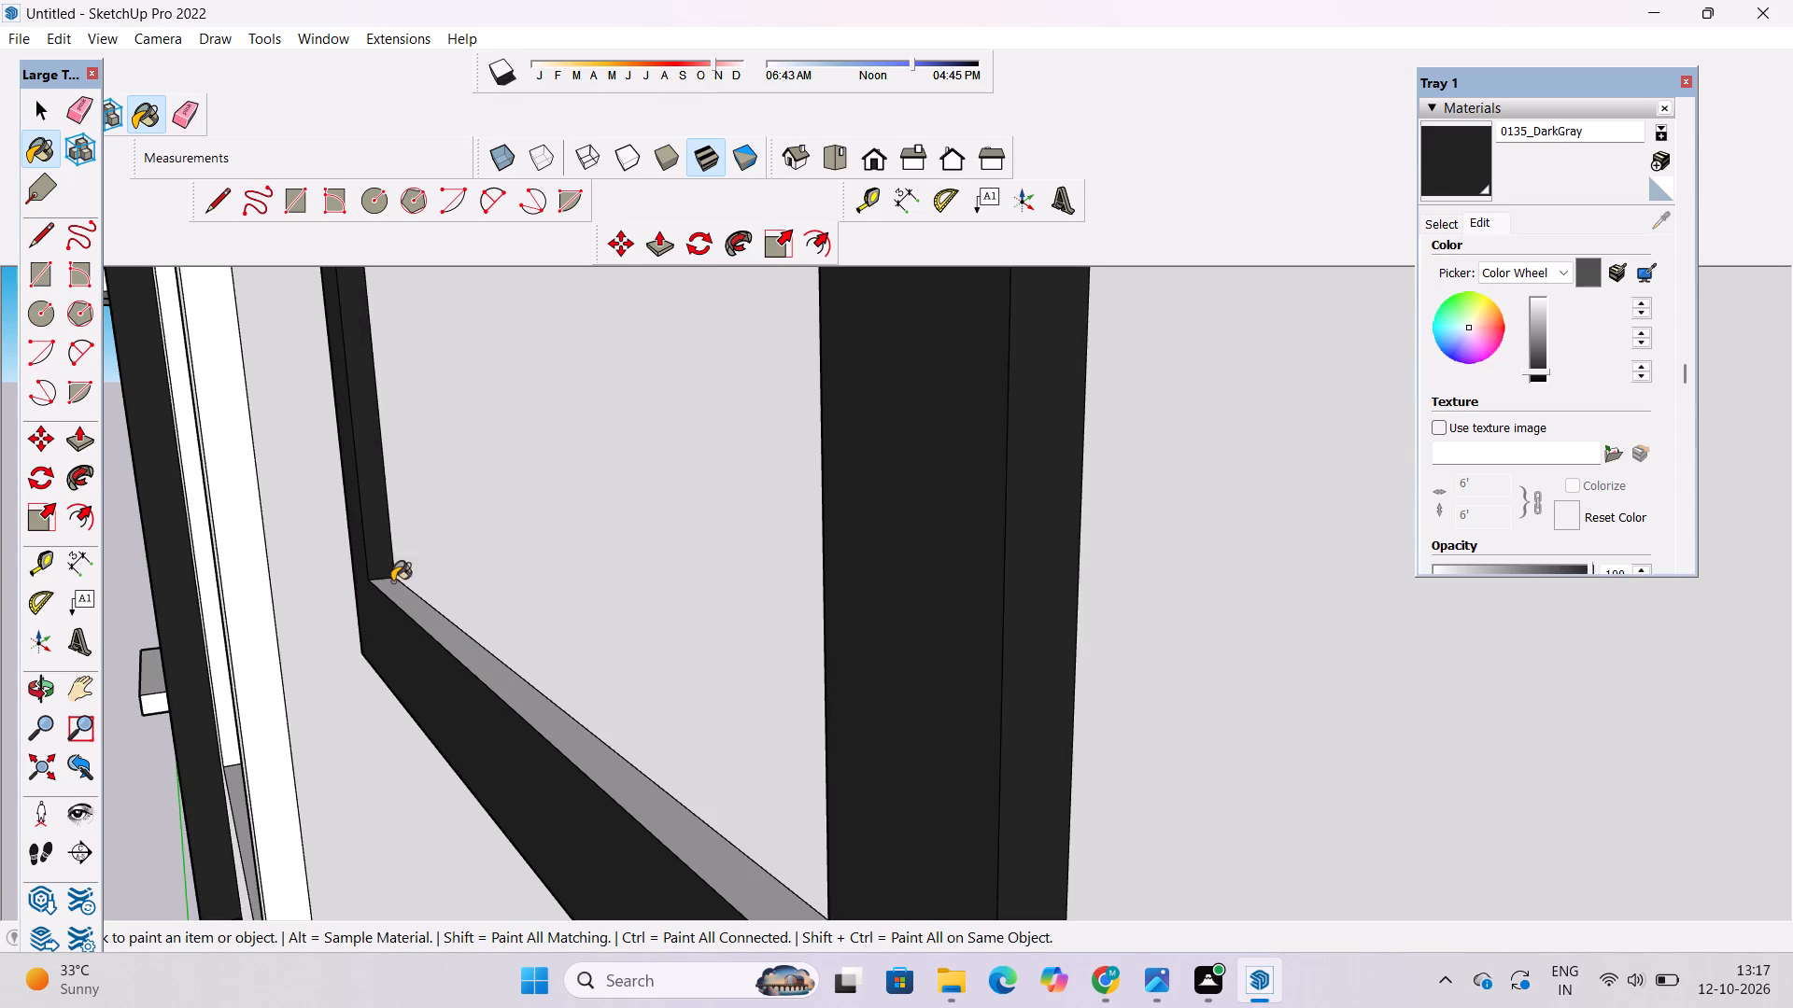
{"action": "left_click", "coordinate": [410, 608]}
Paint the upper two-pane window's opposite outer edge and the mullion's other side with 0135_DarkGray.
{"action": "key", "text": "o"}
{"action": "scroll", "coordinate": [615, 612], "scroll_direction": "down", "scroll_amount": 7}
{"action": "left_click_drag", "start_coordinate": [546, 774], "coordinate": [1015, 701]}
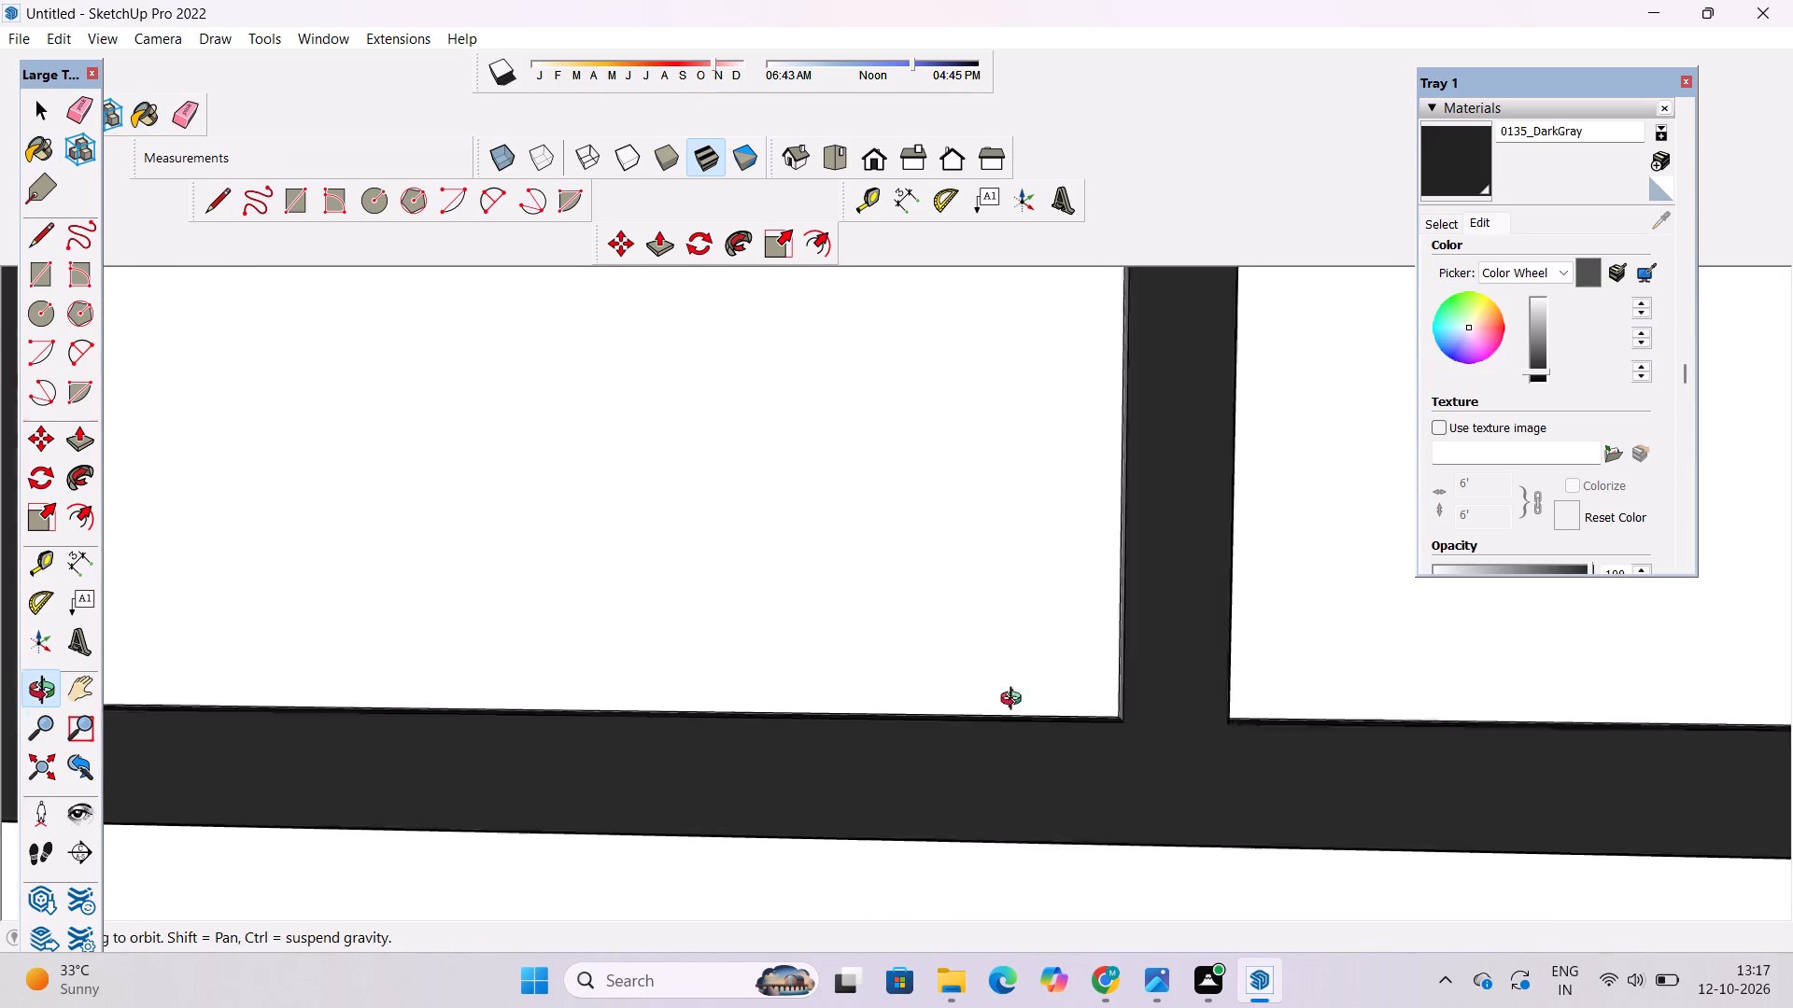
{"action": "left_click_drag", "start_coordinate": [1015, 701], "coordinate": [1185, 681]}
{"action": "scroll", "coordinate": [1127, 659], "scroll_direction": "down", "scroll_amount": 5}
{"action": "left_click_drag", "start_coordinate": [1132, 626], "coordinate": [721, 782], "text": "shift"}
{"action": "left_click_drag", "start_coordinate": [721, 782], "coordinate": [841, 792]}
{"action": "scroll", "coordinate": [868, 757], "scroll_direction": "down", "scroll_amount": 5}
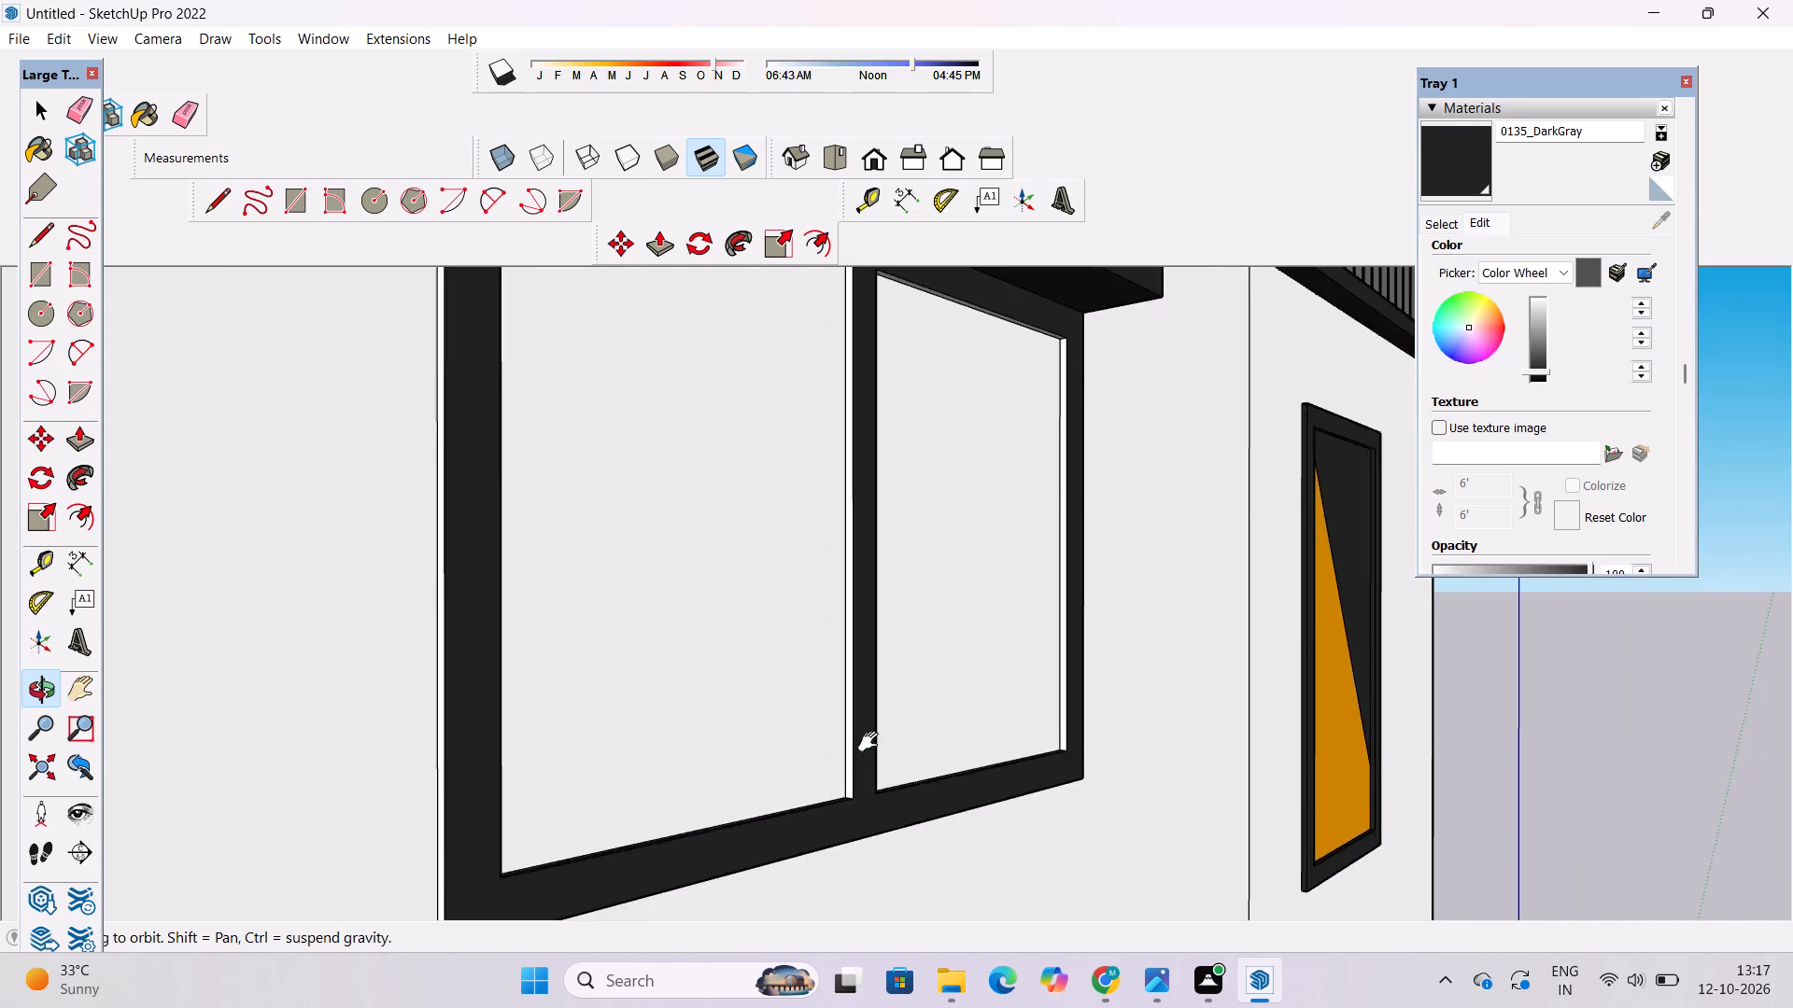
{"action": "left_click_drag", "start_coordinate": [872, 742], "coordinate": [839, 917], "text": "shift"}
{"action": "left_click_drag", "start_coordinate": [832, 910], "coordinate": [829, 901], "text": "shift"}
{"action": "left_click", "coordinate": [1461, 184]}
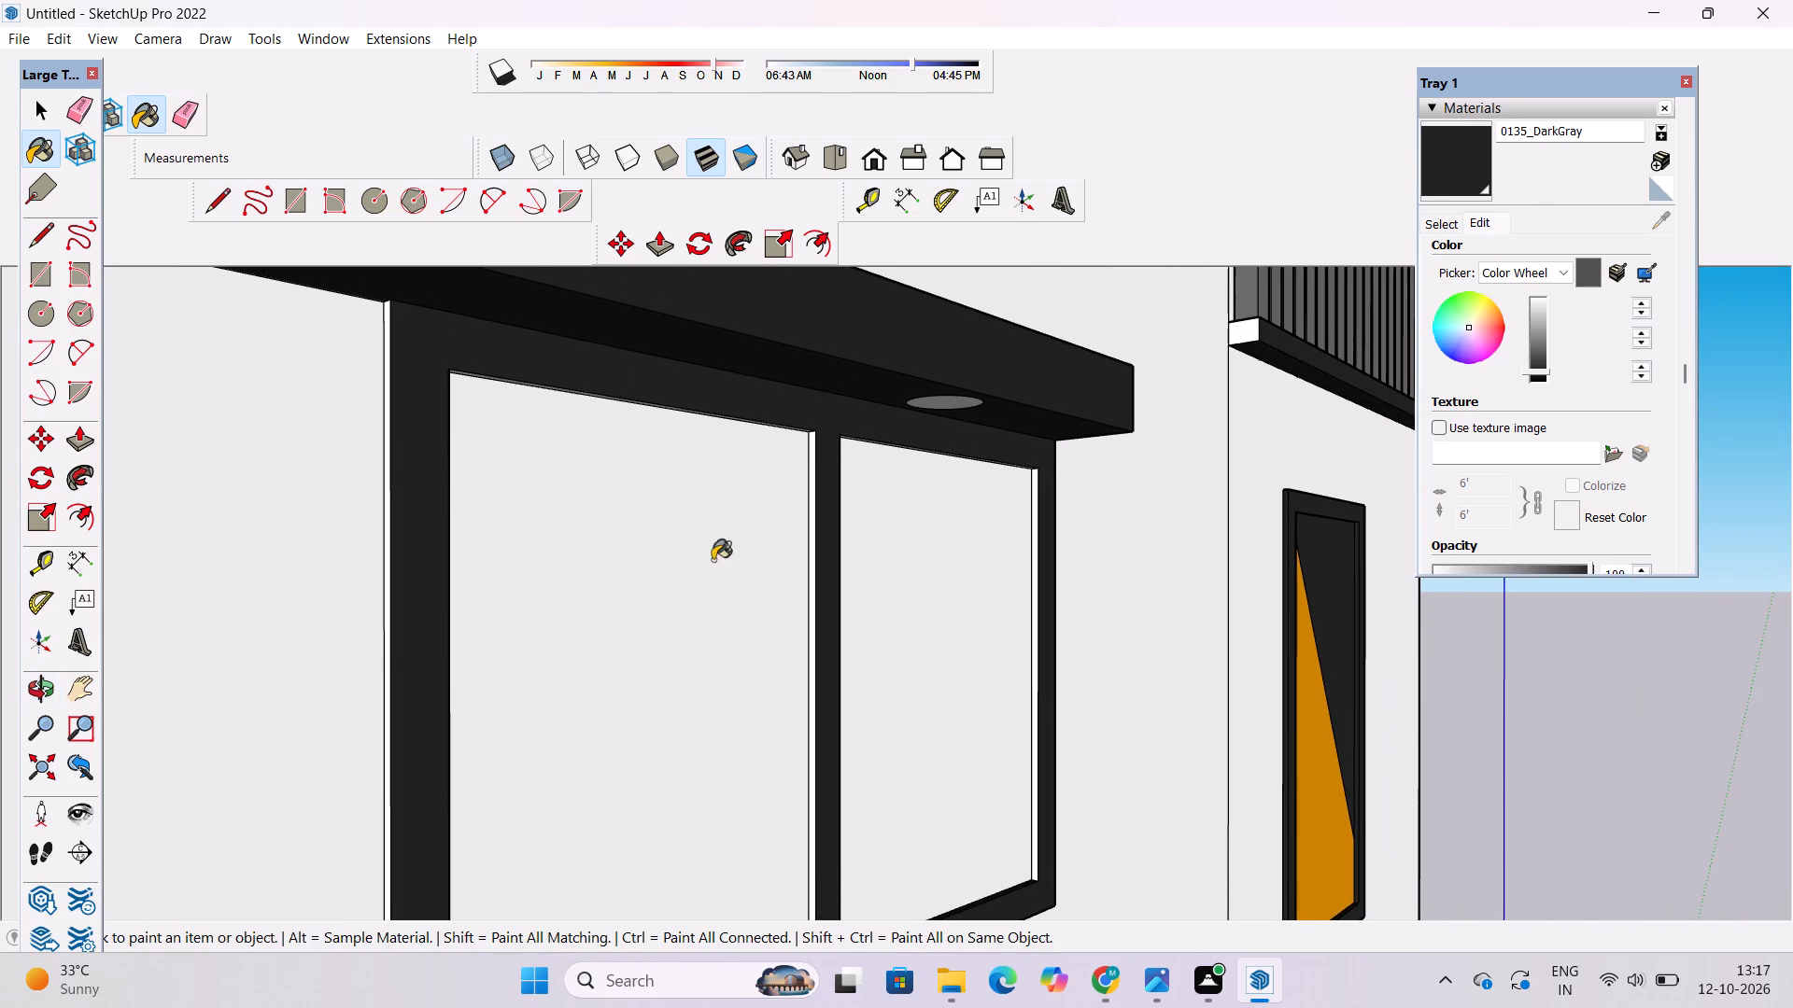
{"action": "scroll", "coordinate": [349, 585], "scroll_direction": "up", "scroll_amount": 13}
{"action": "left_click", "coordinate": [445, 509]}
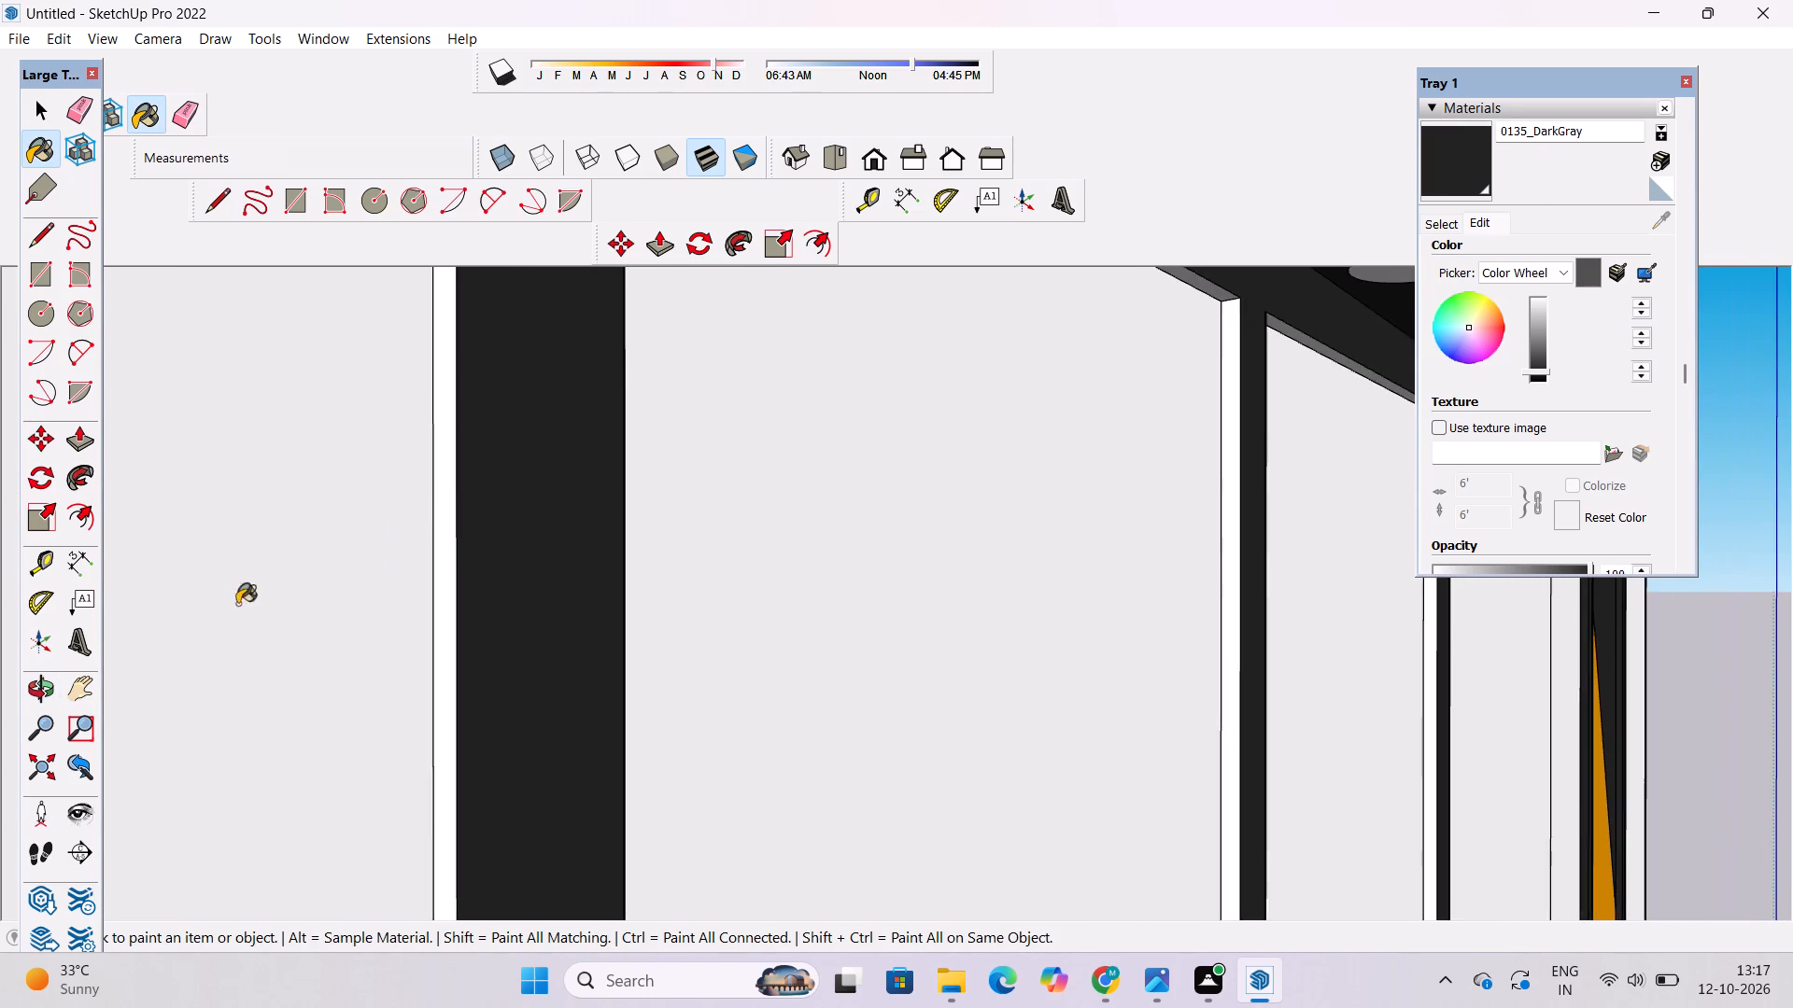
{"action": "scroll", "coordinate": [218, 621], "scroll_direction": "down", "scroll_amount": 11}
{"action": "scroll", "coordinate": [866, 603], "scroll_direction": "up", "scroll_amount": 15}
{"action": "left_click", "coordinate": [914, 592]}
Paint the upper two-pane window's remaining inner jamb and the top rail's undersides in both panes with 0135_DarkGray.
{"action": "scroll", "coordinate": [439, 657], "scroll_direction": "down", "scroll_amount": 5}
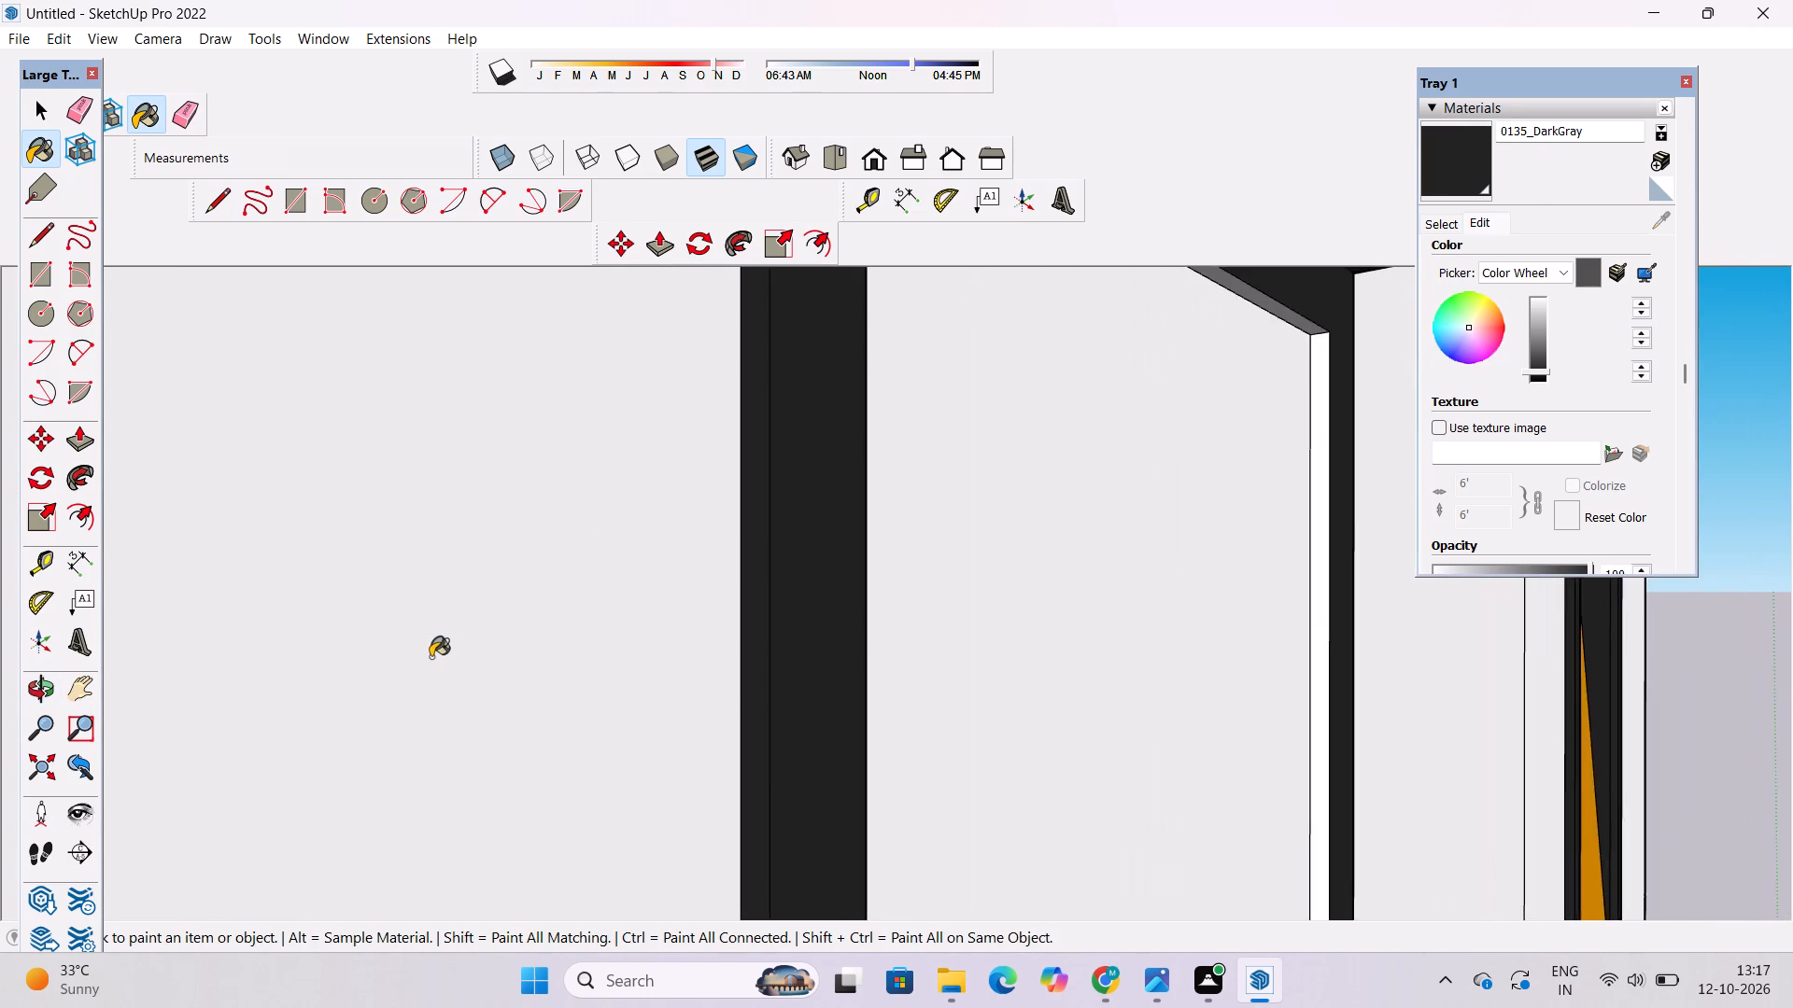
{"action": "scroll", "coordinate": [431, 657], "scroll_direction": "down", "scroll_amount": 14}
{"action": "scroll", "coordinate": [984, 426], "scroll_direction": "up", "scroll_amount": 20}
{"action": "scroll", "coordinate": [984, 426], "scroll_direction": "up", "scroll_amount": 2}
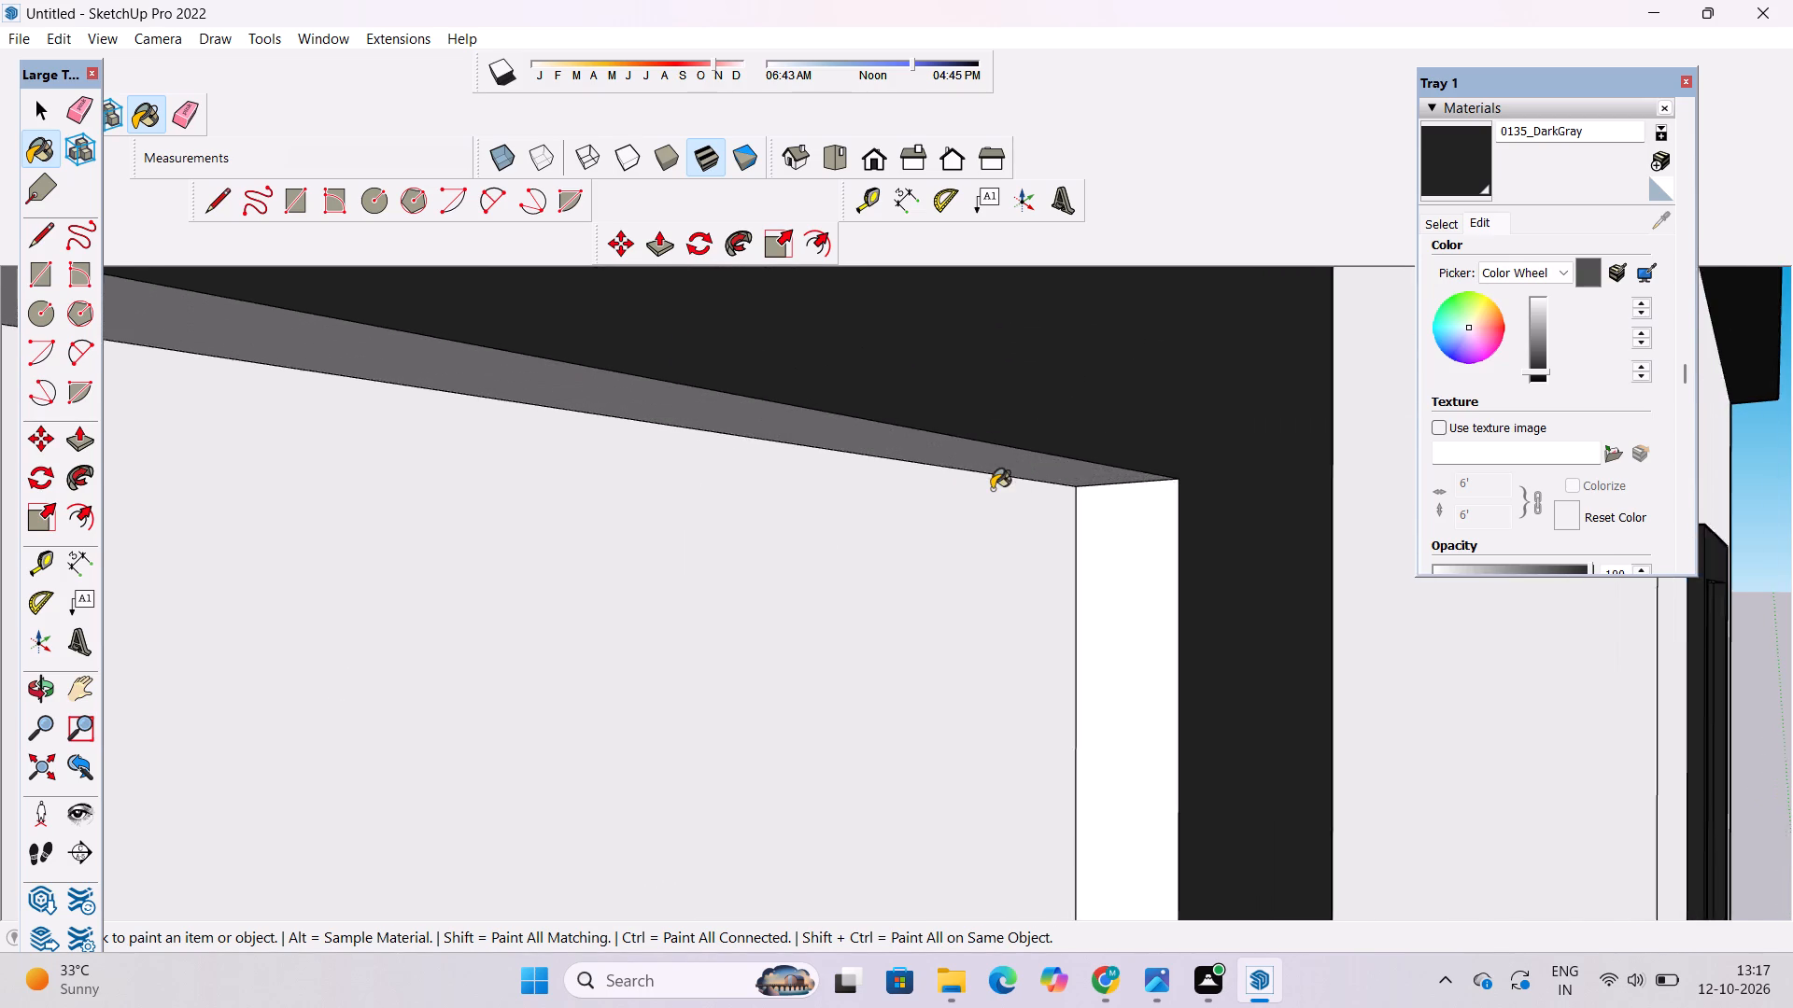
{"action": "scroll", "coordinate": [992, 489], "scroll_direction": "up", "scroll_amount": 5}
{"action": "left_click", "coordinate": [1023, 438]}
{"action": "left_click", "coordinate": [1135, 509]}
{"action": "scroll", "coordinate": [918, 577], "scroll_direction": "down", "scroll_amount": 19}
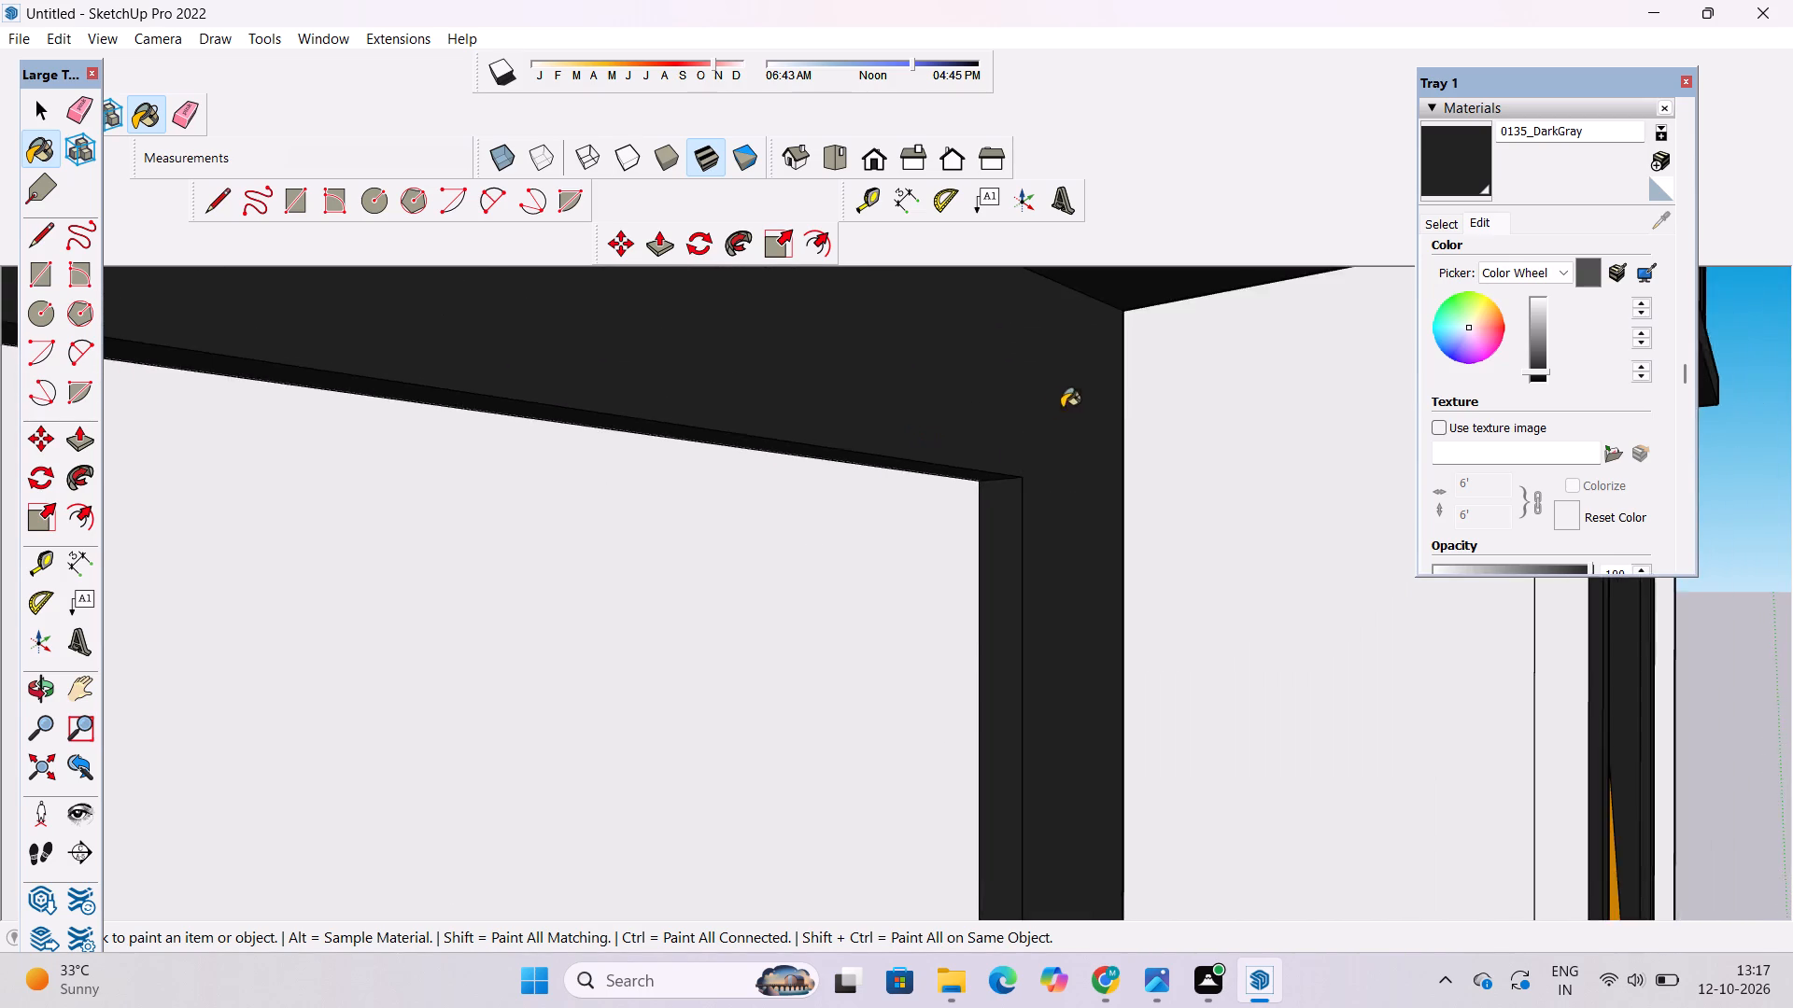
{"action": "scroll", "coordinate": [1062, 408], "scroll_direction": "down", "scroll_amount": 20}
{"action": "scroll", "coordinate": [817, 413], "scroll_direction": "up", "scroll_amount": 18}
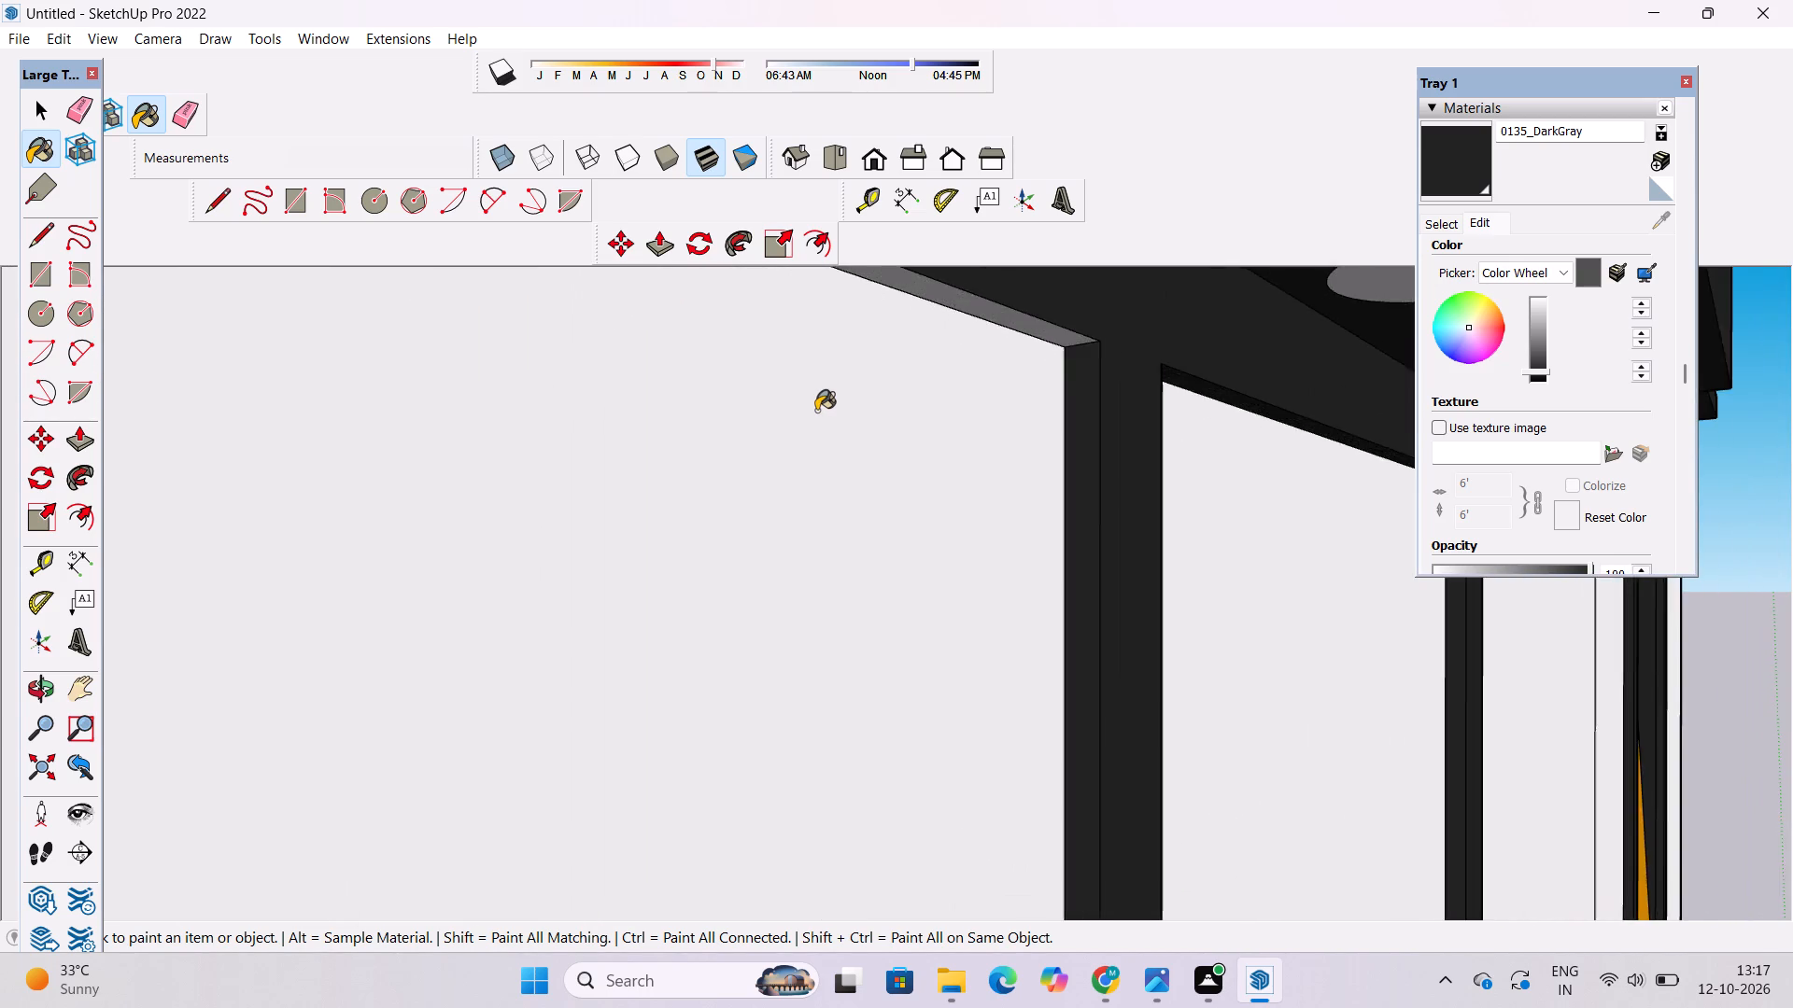
{"action": "scroll", "coordinate": [816, 411], "scroll_direction": "up", "scroll_amount": 3}
{"action": "left_click", "coordinate": [1170, 302]}
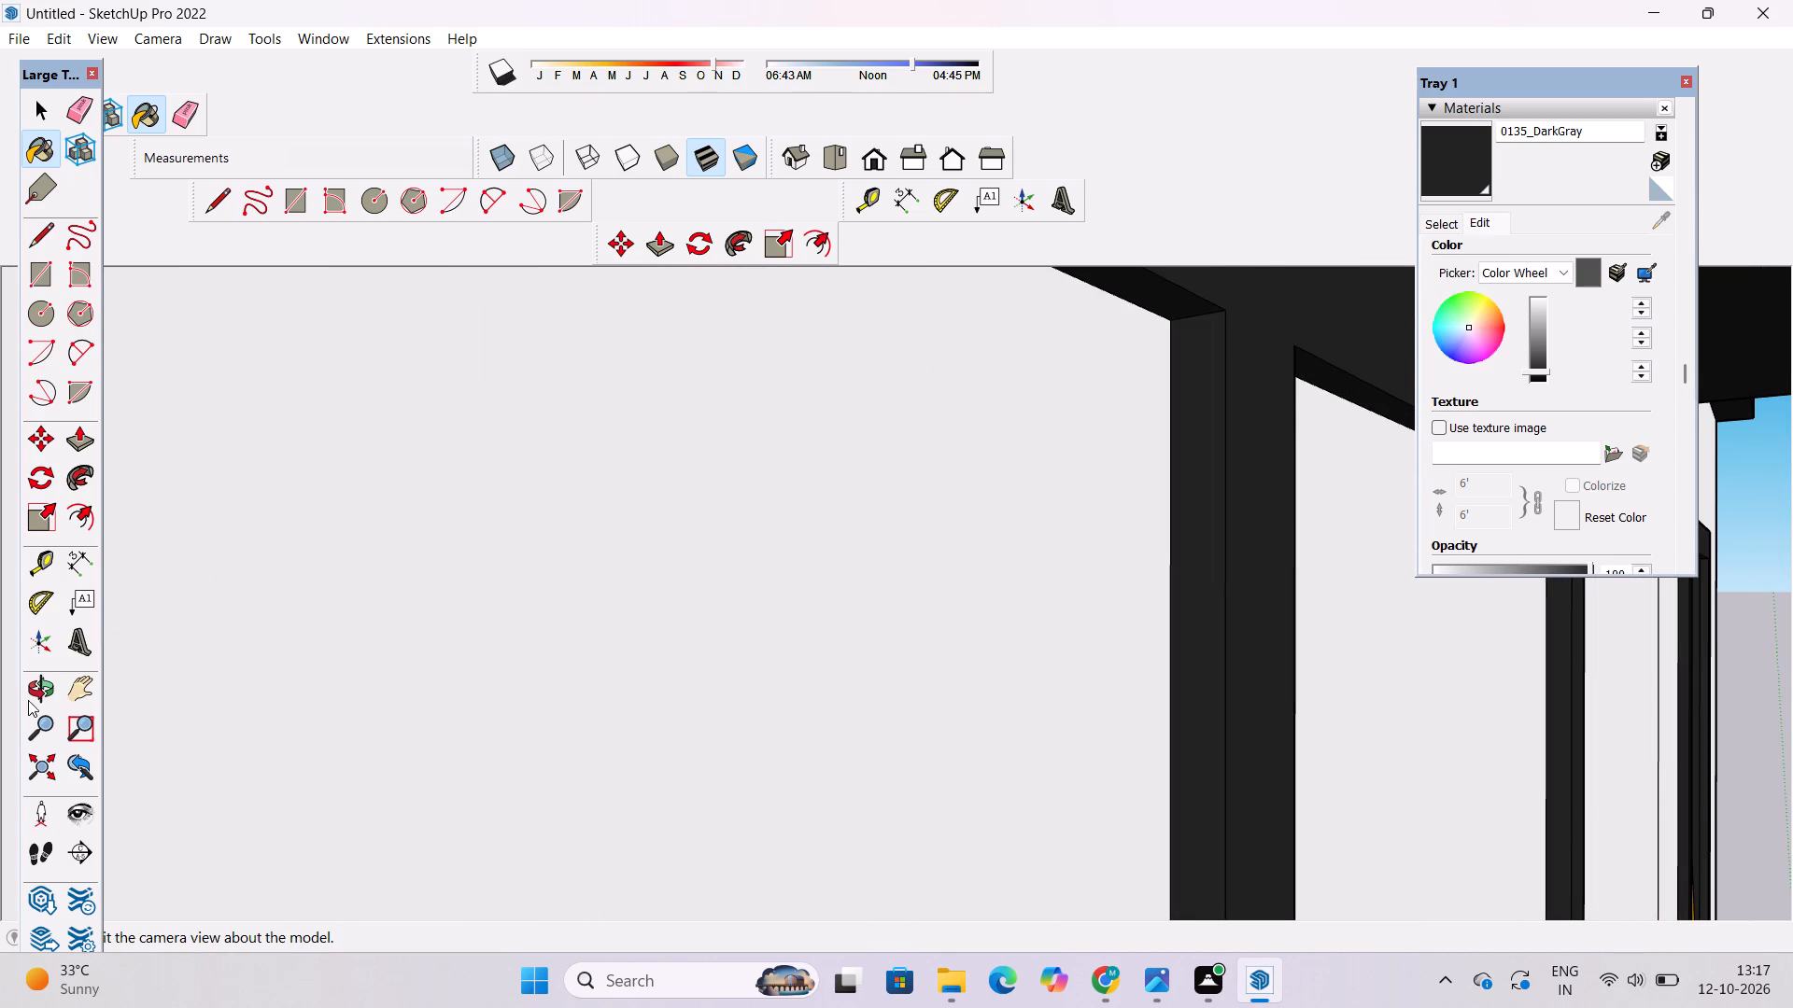
Paint the underside of the upper two-pane window's frame with 0135_DarkGray.
{"action": "left_click", "coordinate": [33, 686]}
{"action": "left_click_drag", "start_coordinate": [1038, 622], "coordinate": [655, 651]}
{"action": "scroll", "coordinate": [651, 598], "scroll_direction": "down", "scroll_amount": 18}
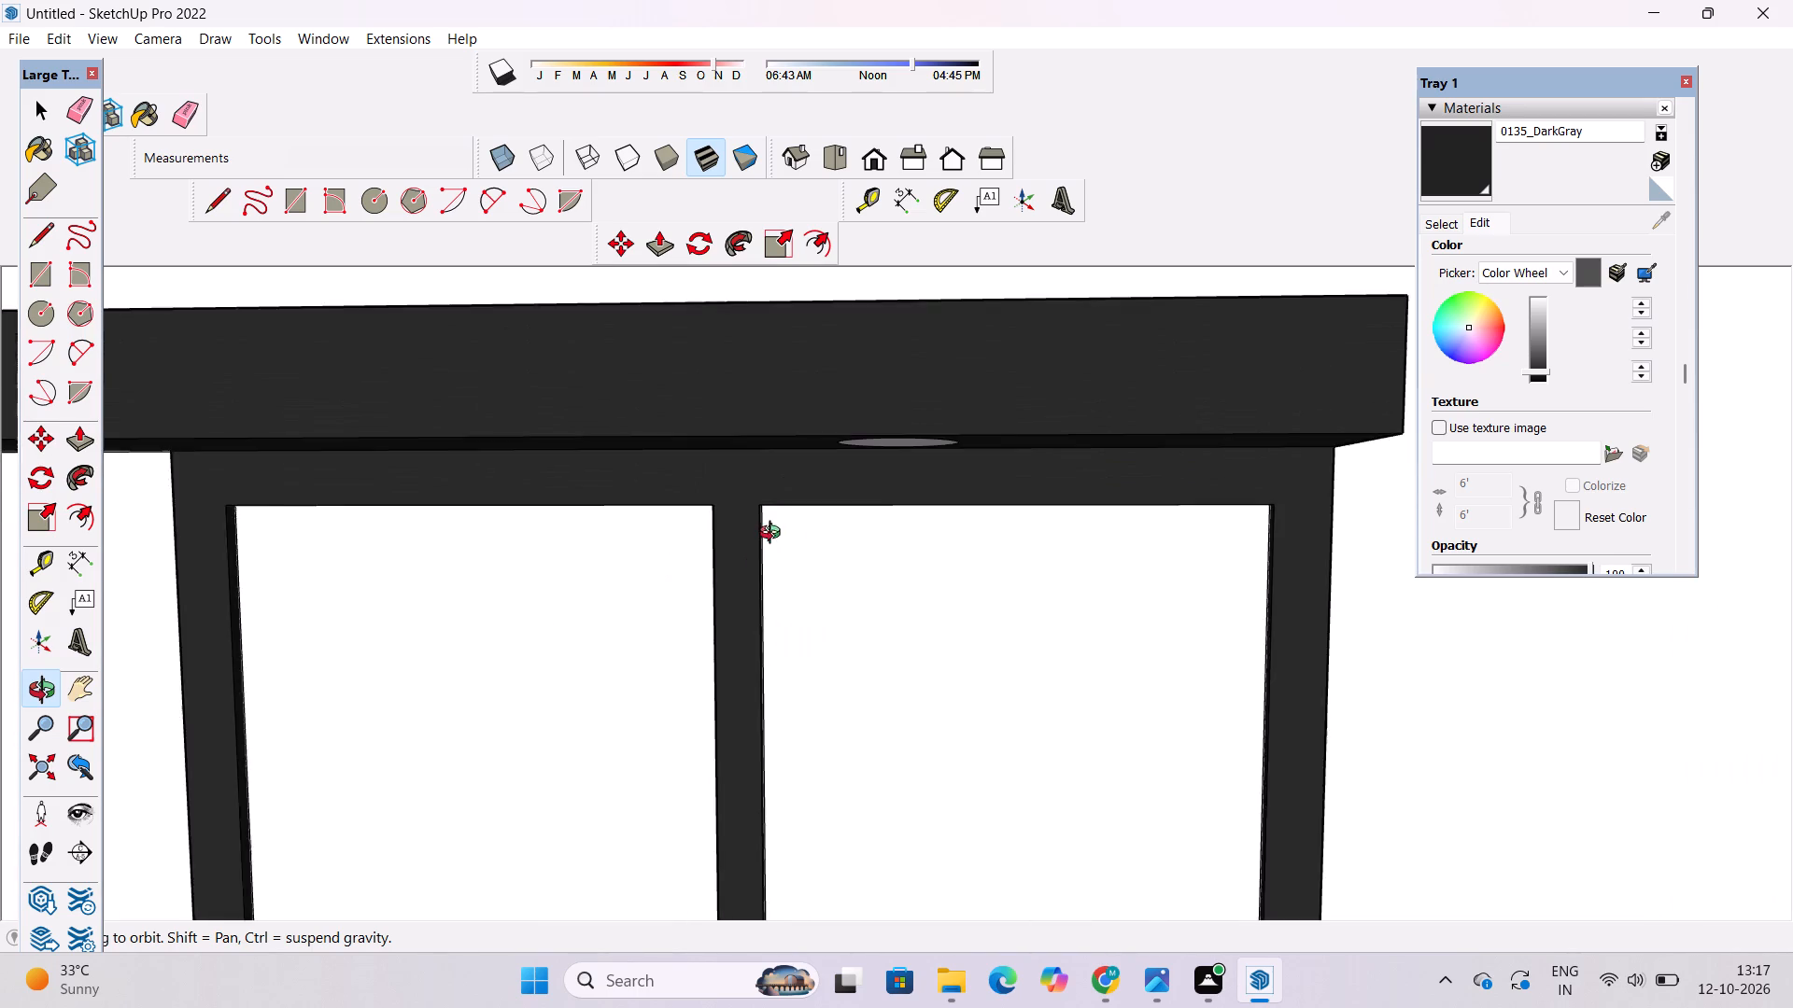
{"action": "left_click_drag", "start_coordinate": [906, 546], "coordinate": [897, 621]}
{"action": "left_click_drag", "start_coordinate": [839, 721], "coordinate": [637, 761]}
{"action": "scroll", "coordinate": [677, 721], "scroll_direction": "down", "scroll_amount": 6}
{"action": "scroll", "coordinate": [784, 854], "scroll_direction": "up", "scroll_amount": 6}
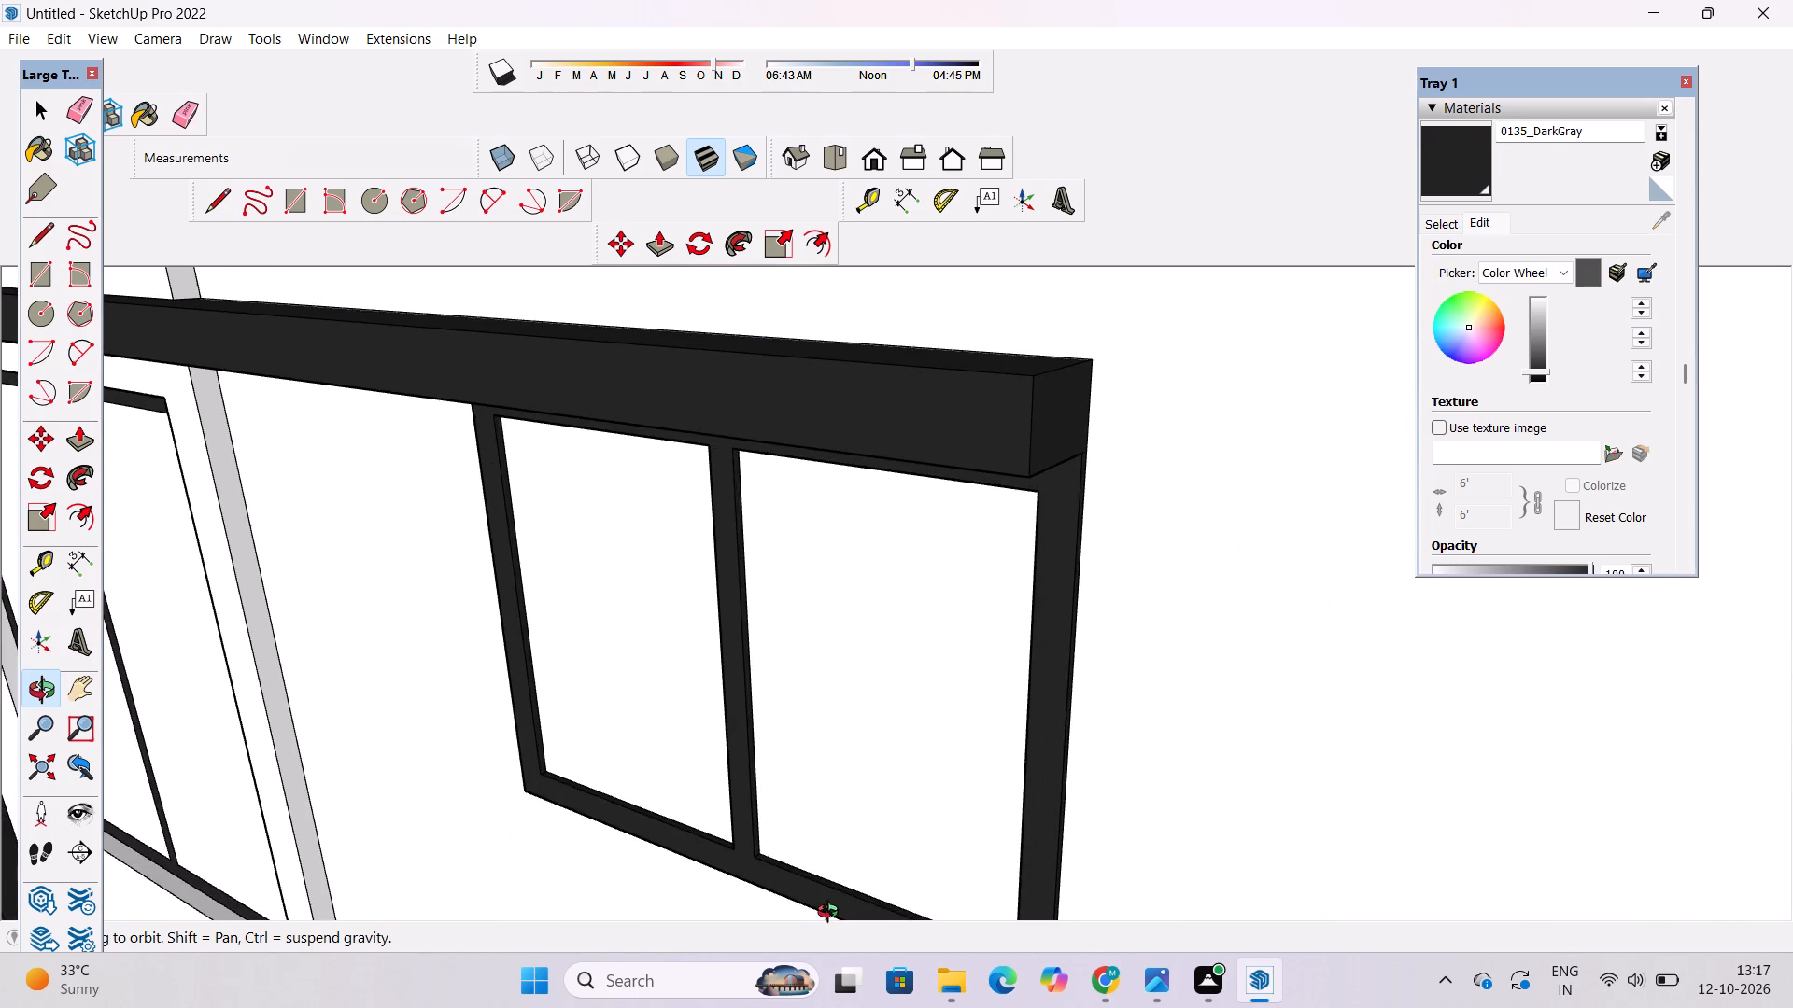
{"action": "left_click_drag", "start_coordinate": [832, 914], "coordinate": [1108, 312]}
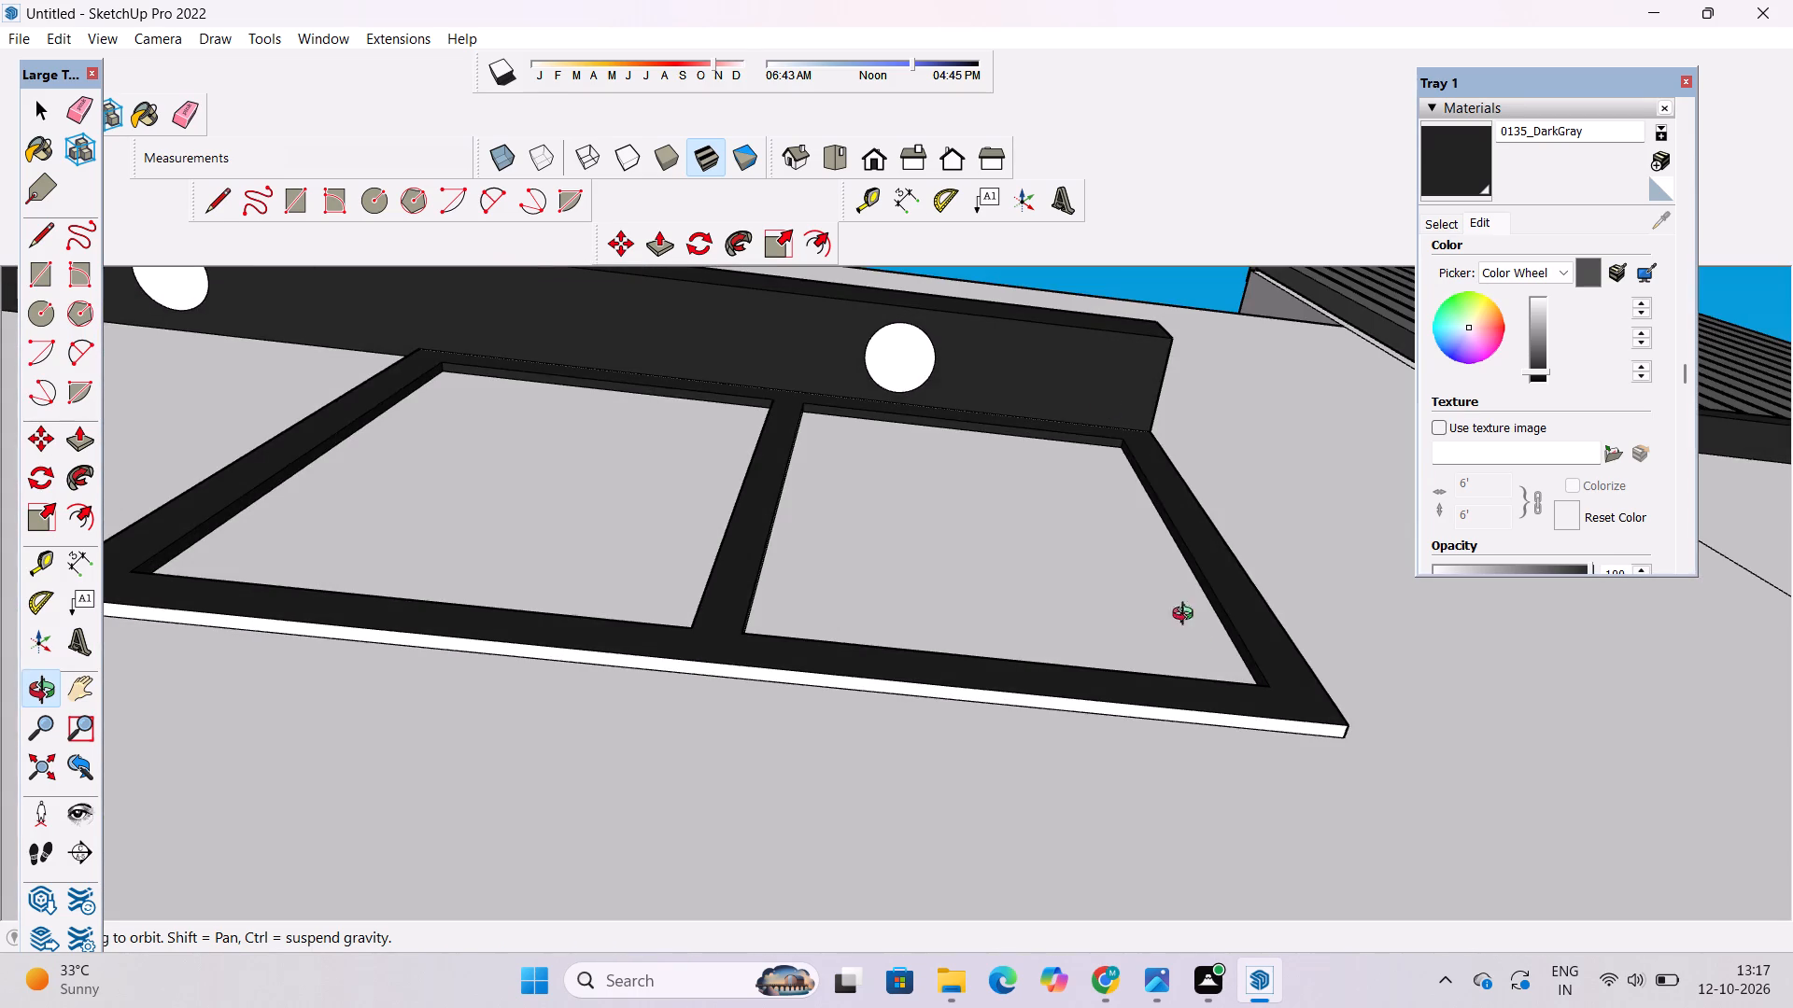
{"action": "left_click", "coordinate": [1466, 186]}
{"action": "left_click", "coordinate": [1295, 723]}
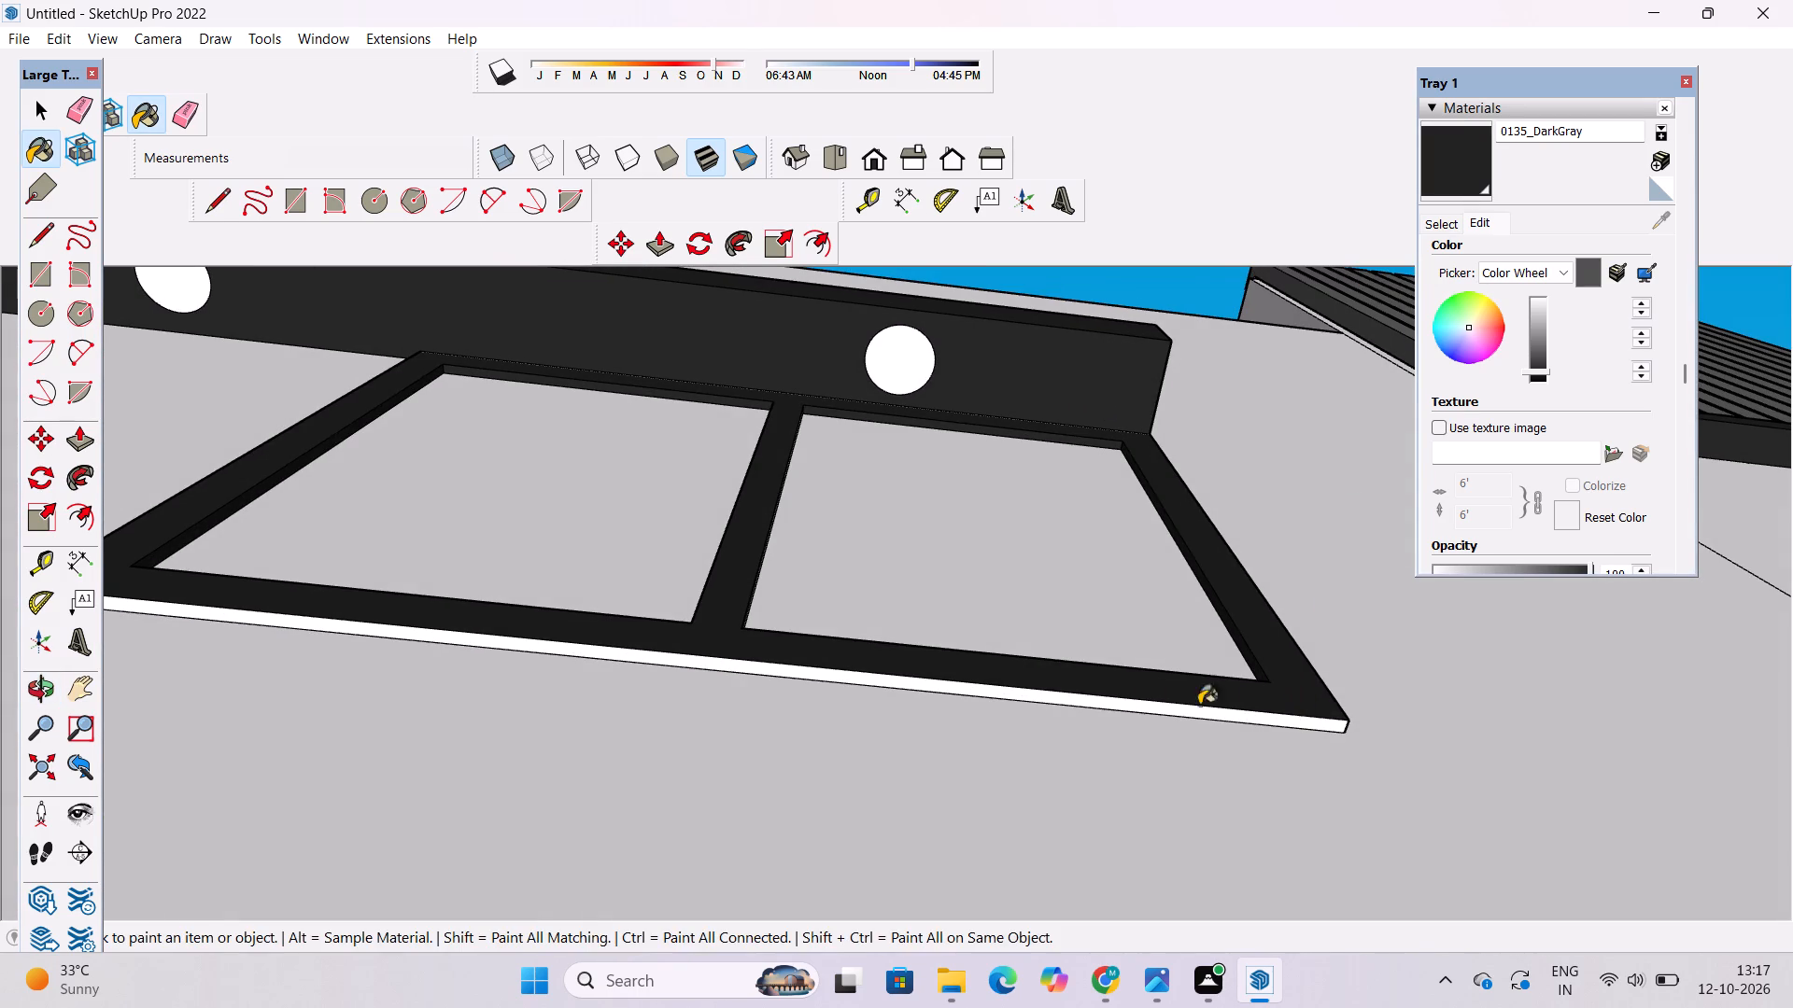
Examine the side façade's window frames and the tall ledged windows at its far end for faces still lacking the dark finish.
{"action": "left_click", "coordinate": [44, 687]}
{"action": "left_click_drag", "start_coordinate": [798, 415], "coordinate": [797, 663]}
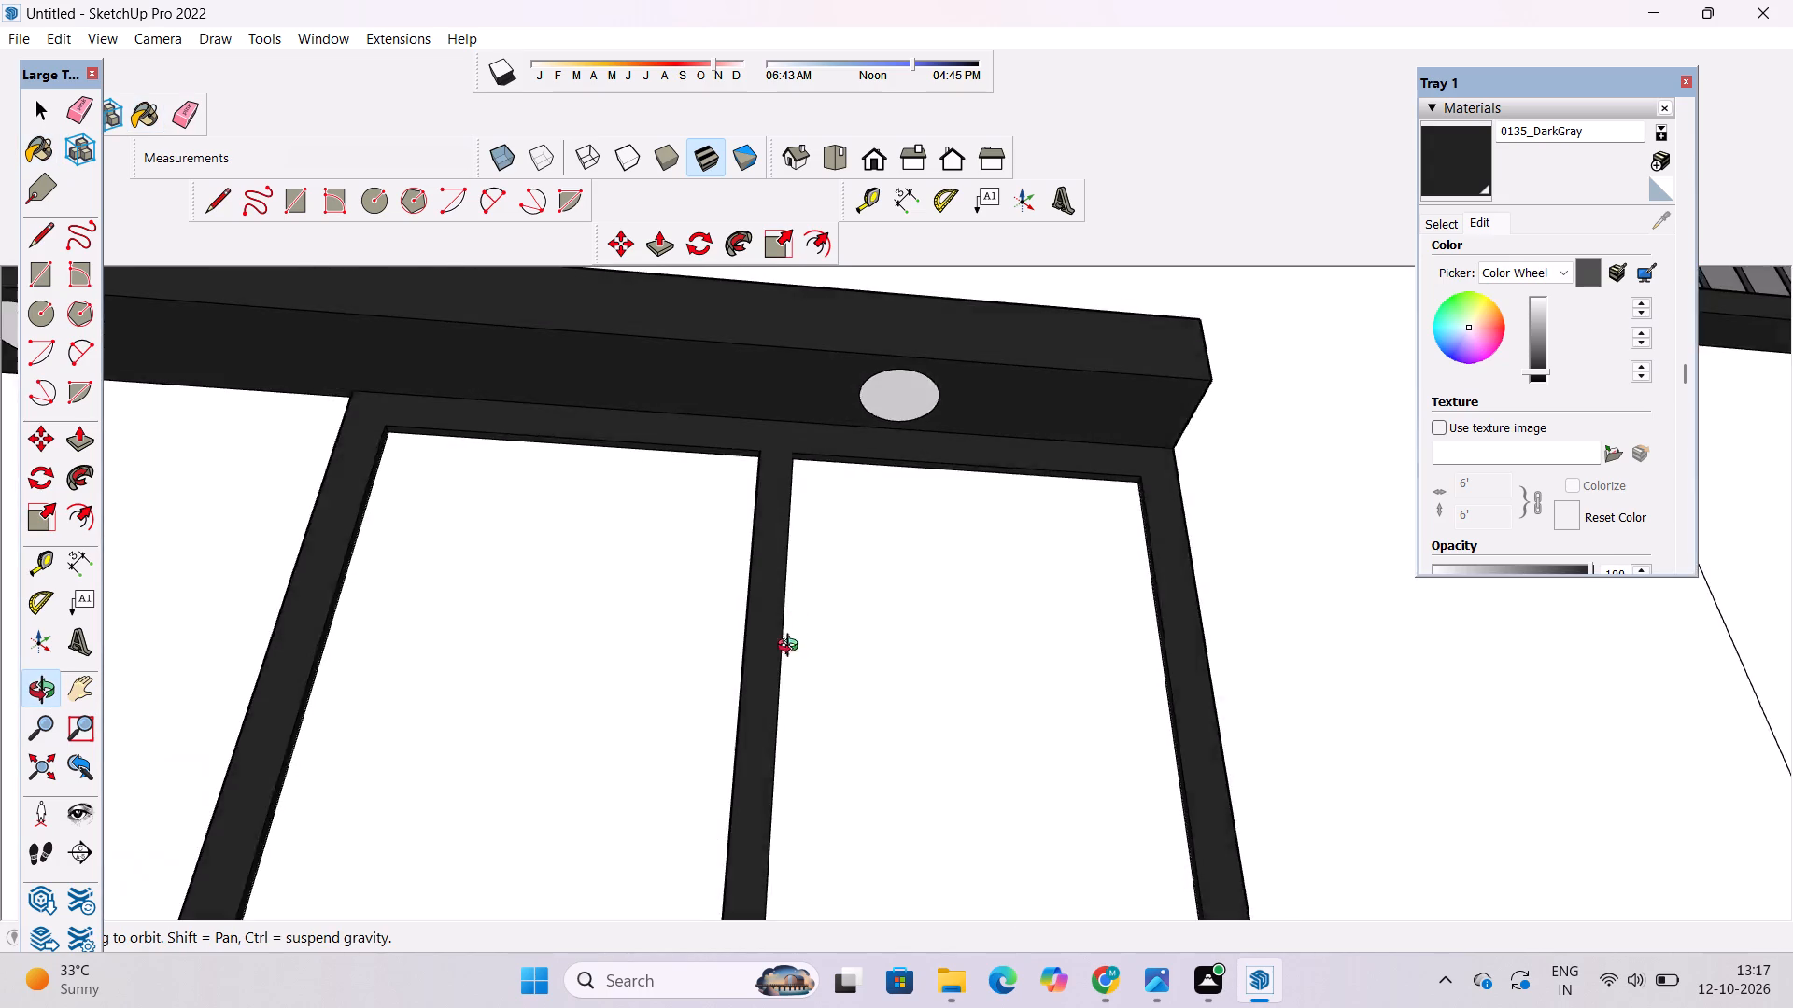
{"action": "scroll", "coordinate": [782, 532], "scroll_direction": "down", "scroll_amount": 6}
{"action": "left_click_drag", "start_coordinate": [913, 453], "coordinate": [885, 571]}
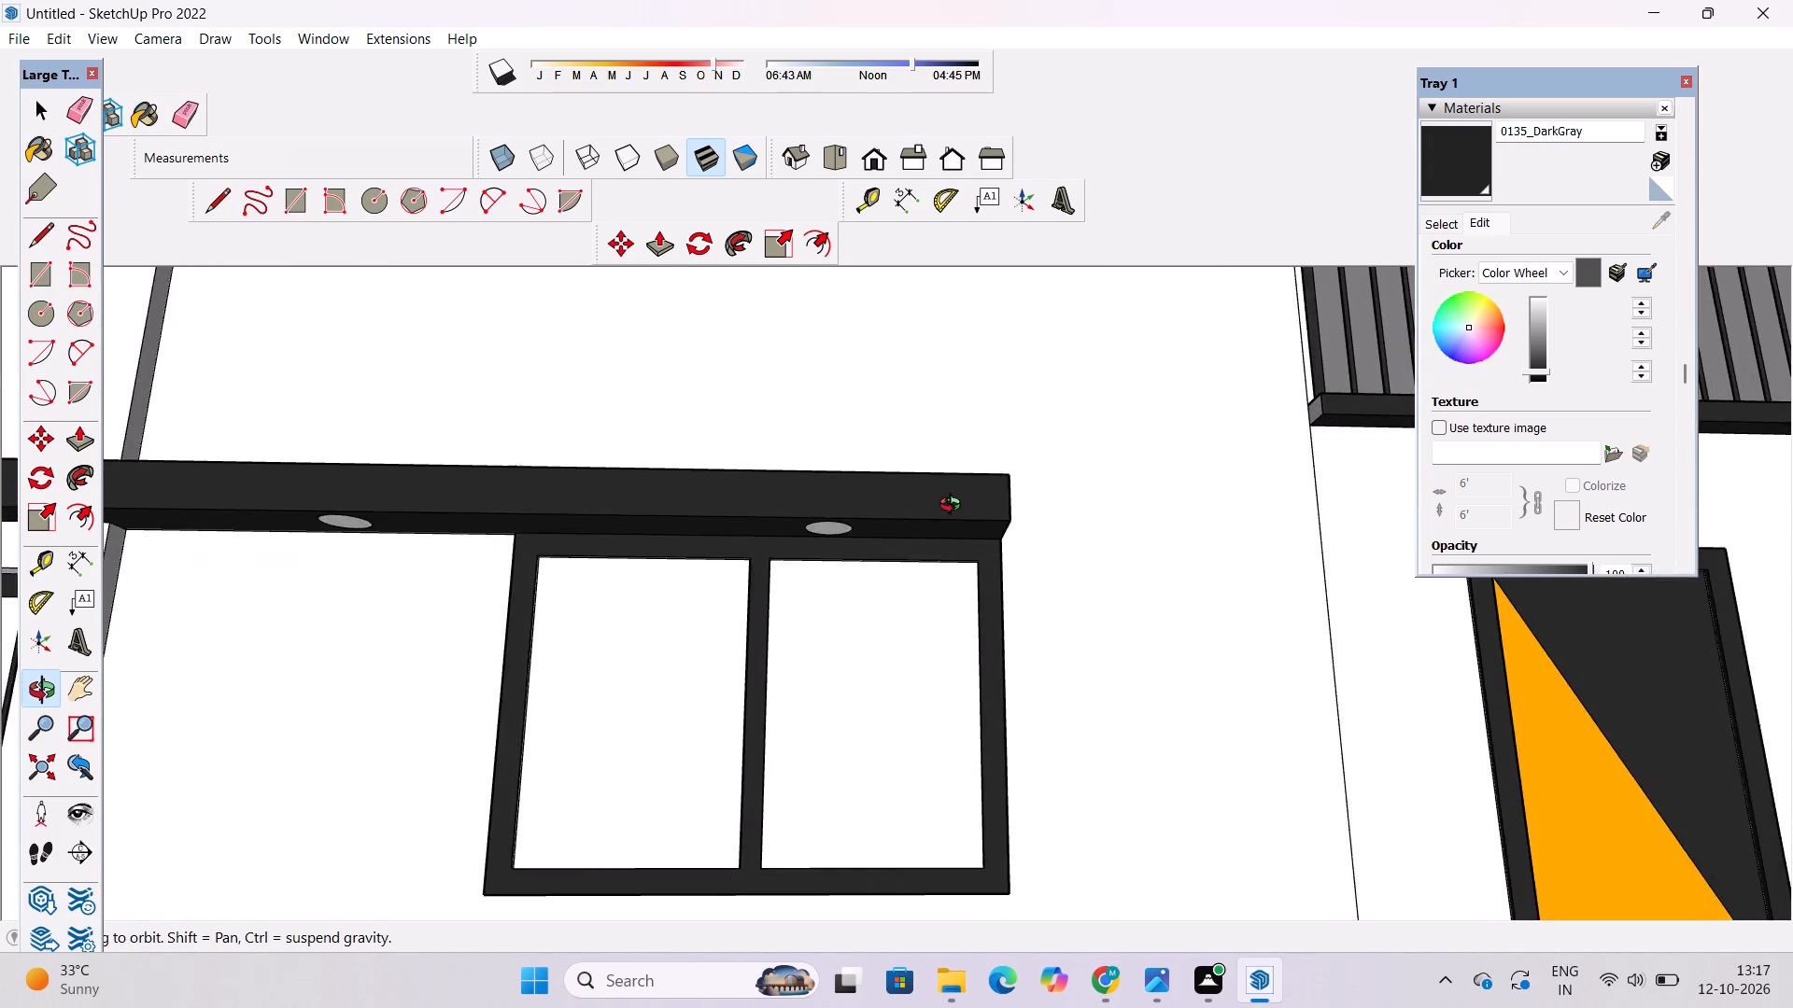
{"action": "scroll", "coordinate": [957, 501], "scroll_direction": "down", "scroll_amount": 7}
{"action": "left_click_drag", "start_coordinate": [1243, 555], "coordinate": [923, 672]}
{"action": "scroll", "coordinate": [1428, 217], "scroll_direction": "down", "scroll_amount": 6}
{"action": "scroll", "coordinate": [1157, 417], "scroll_direction": "down", "scroll_amount": 6}
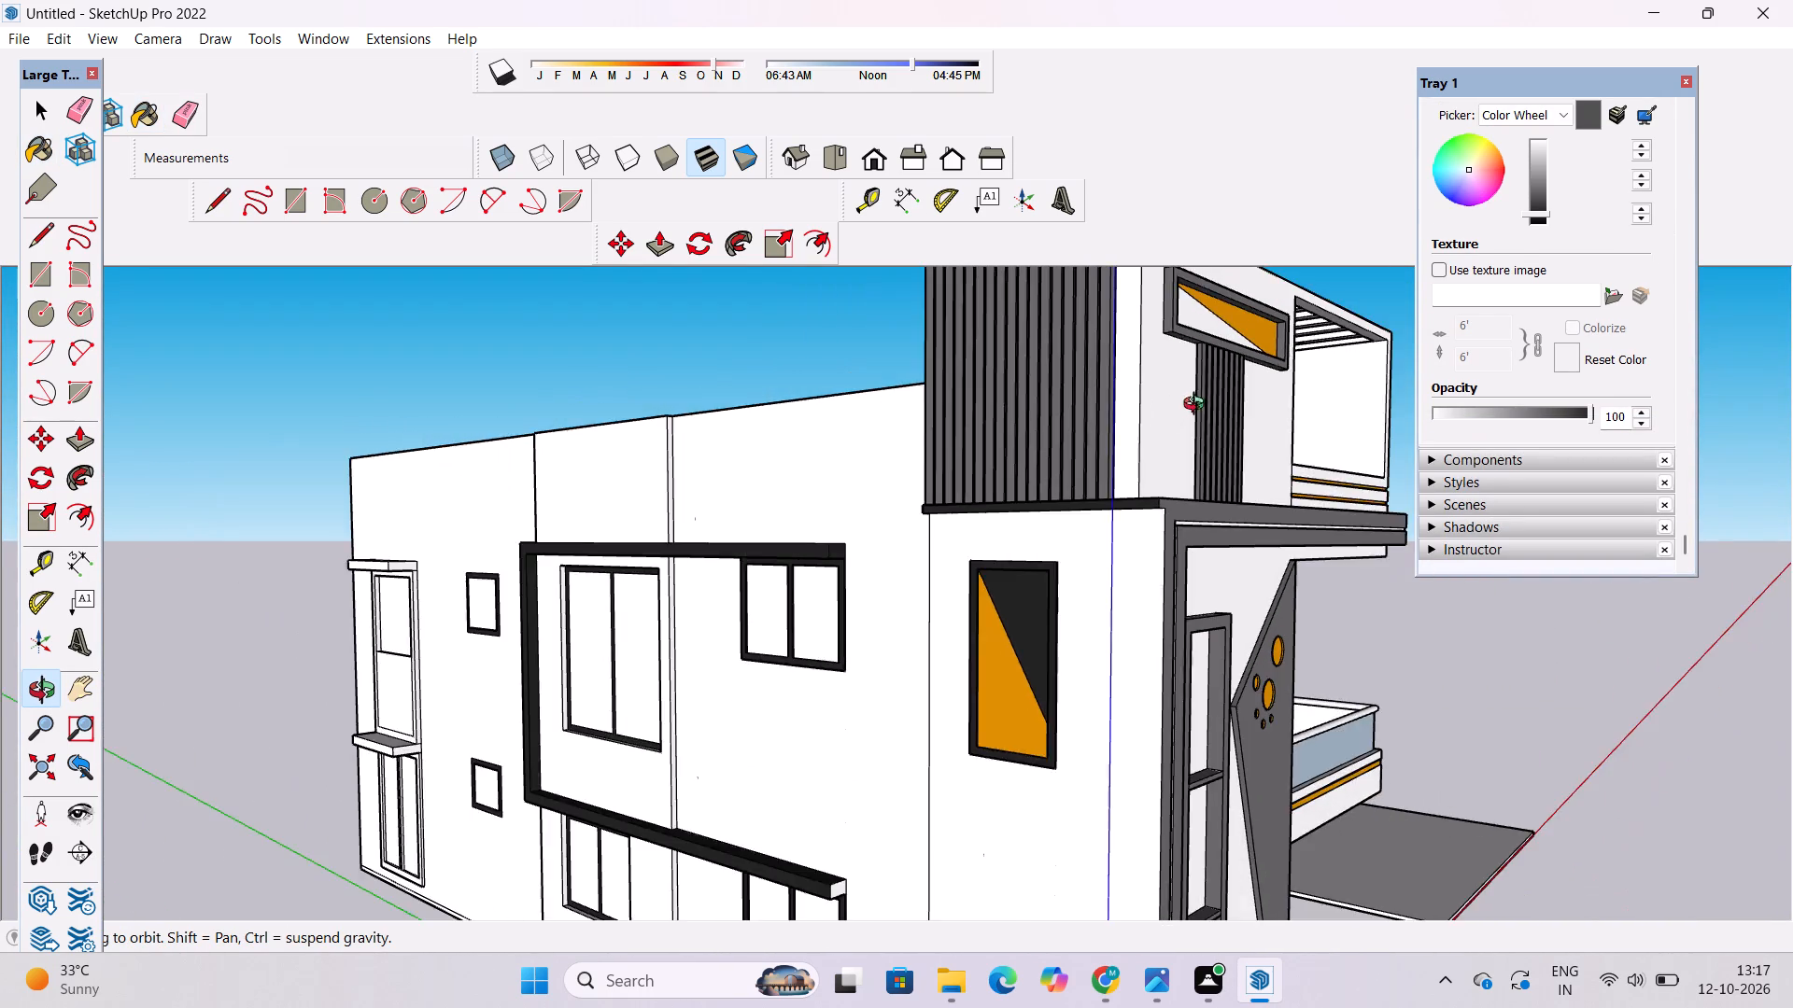
{"action": "scroll", "coordinate": [1198, 406], "scroll_direction": "down", "scroll_amount": 7}
{"action": "scroll", "coordinate": [1530, 304], "scroll_direction": "up", "scroll_amount": 3}
{"action": "scroll", "coordinate": [1105, 494], "scroll_direction": "down", "scroll_amount": 1}
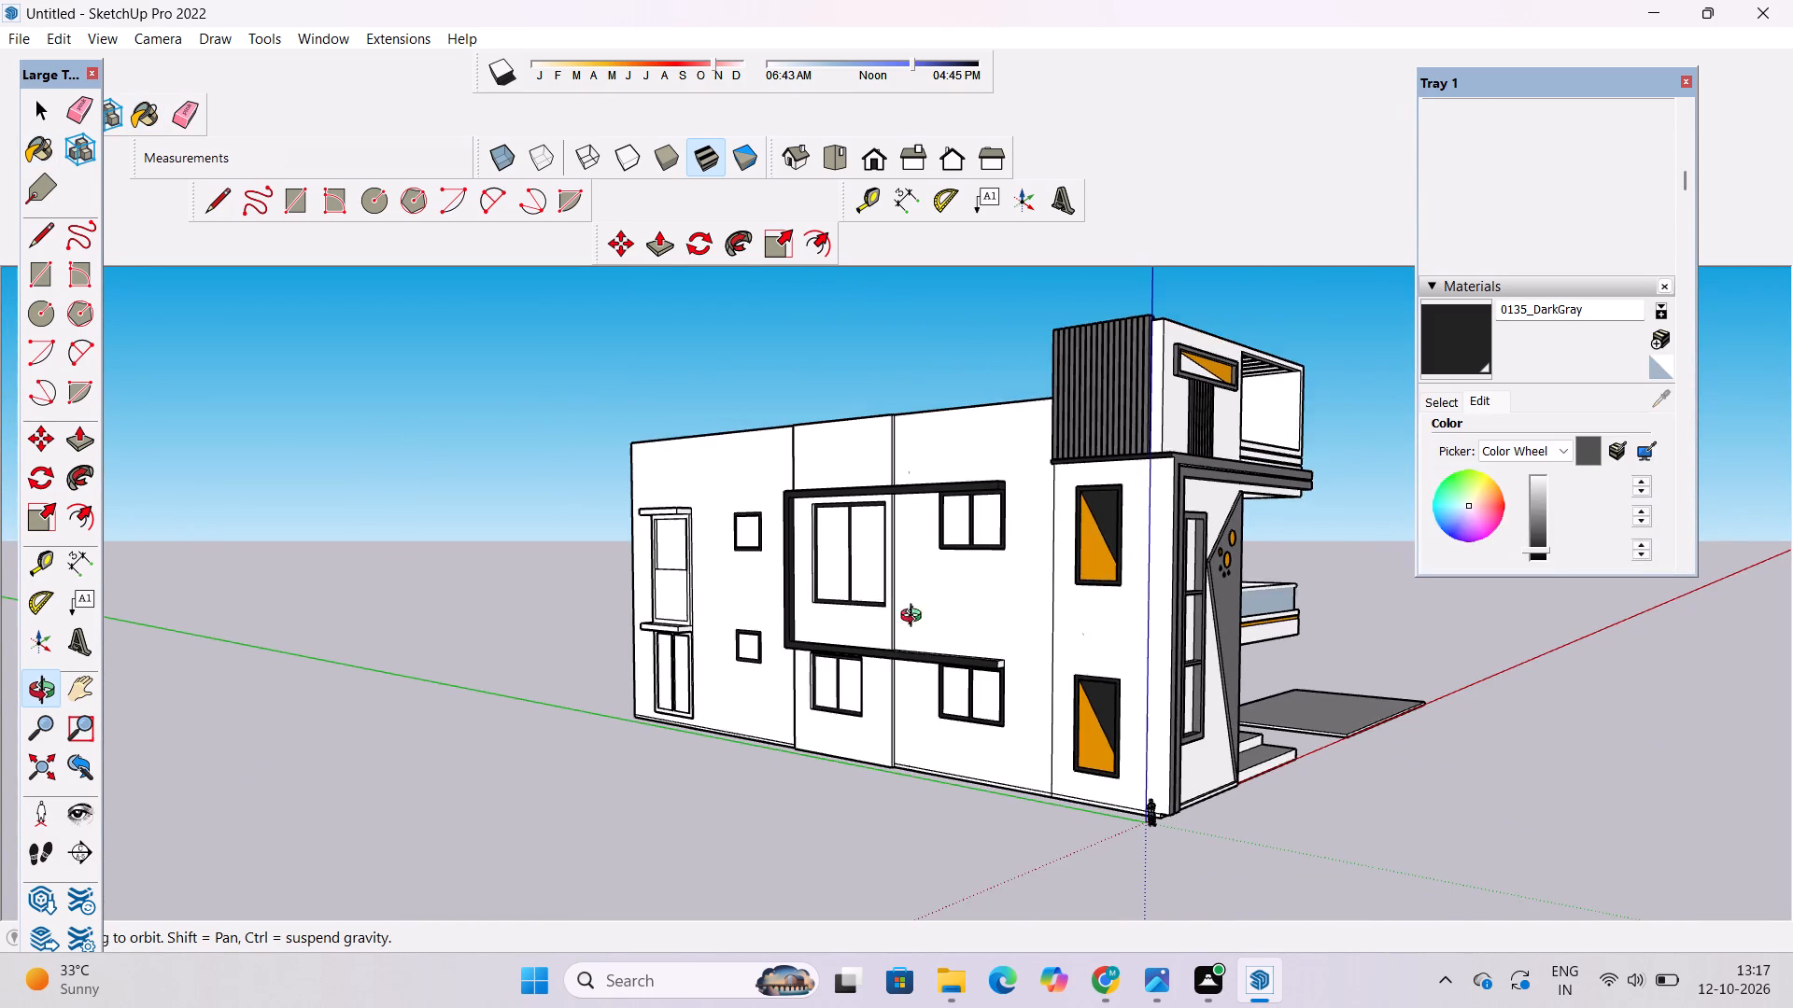
{"action": "left_click_drag", "start_coordinate": [913, 618], "coordinate": [1074, 461], "text": "shift"}
{"action": "scroll", "coordinate": [857, 469], "scroll_direction": "up", "scroll_amount": 8}
{"action": "left_click_drag", "start_coordinate": [803, 477], "coordinate": [934, 402], "text": "shift"}
{"action": "left_click_drag", "start_coordinate": [909, 445], "coordinate": [862, 500]}
{"action": "scroll", "coordinate": [839, 496], "scroll_direction": "up", "scroll_amount": 2}
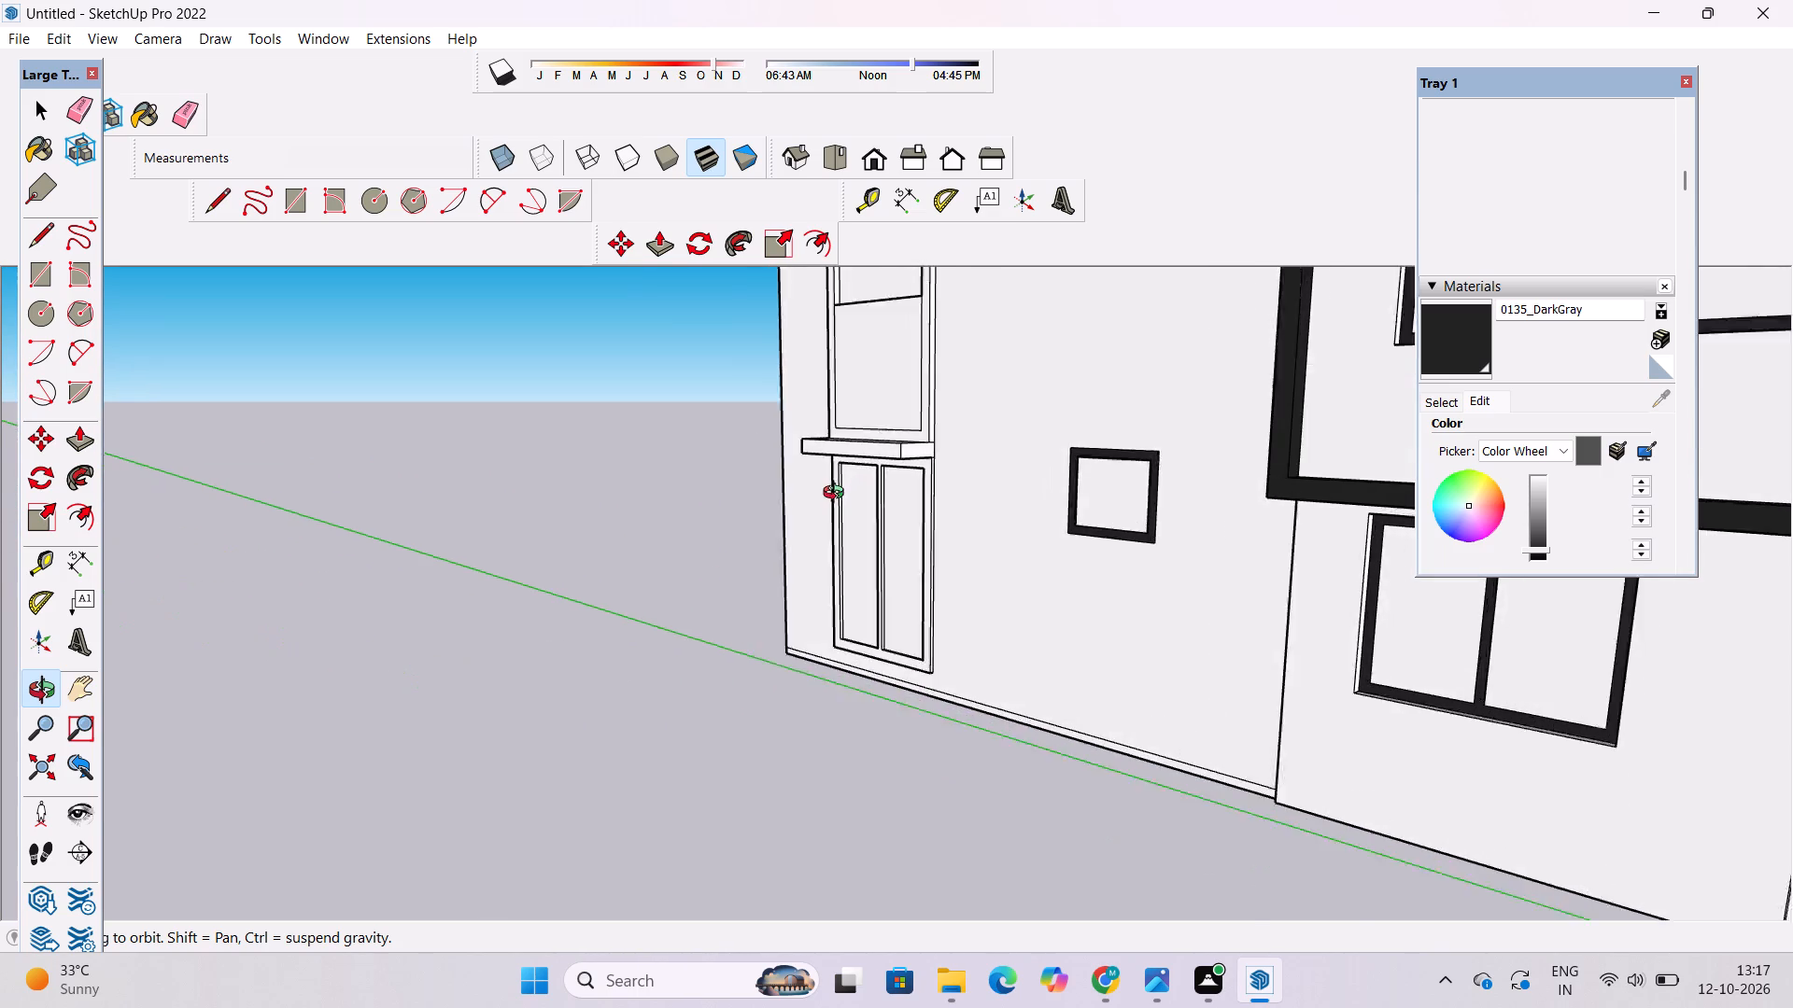
{"action": "scroll", "coordinate": [838, 495], "scroll_direction": "up", "scroll_amount": 2}
{"action": "scroll", "coordinate": [838, 495], "scroll_direction": "down", "scroll_amount": 4}
{"action": "scroll", "coordinate": [907, 457], "scroll_direction": "down", "scroll_amount": 4, "text": "shift"}
{"action": "left_click_drag", "start_coordinate": [987, 450], "coordinate": [812, 596], "text": "shift"}
{"action": "left_click_drag", "start_coordinate": [863, 578], "coordinate": [1010, 412]}
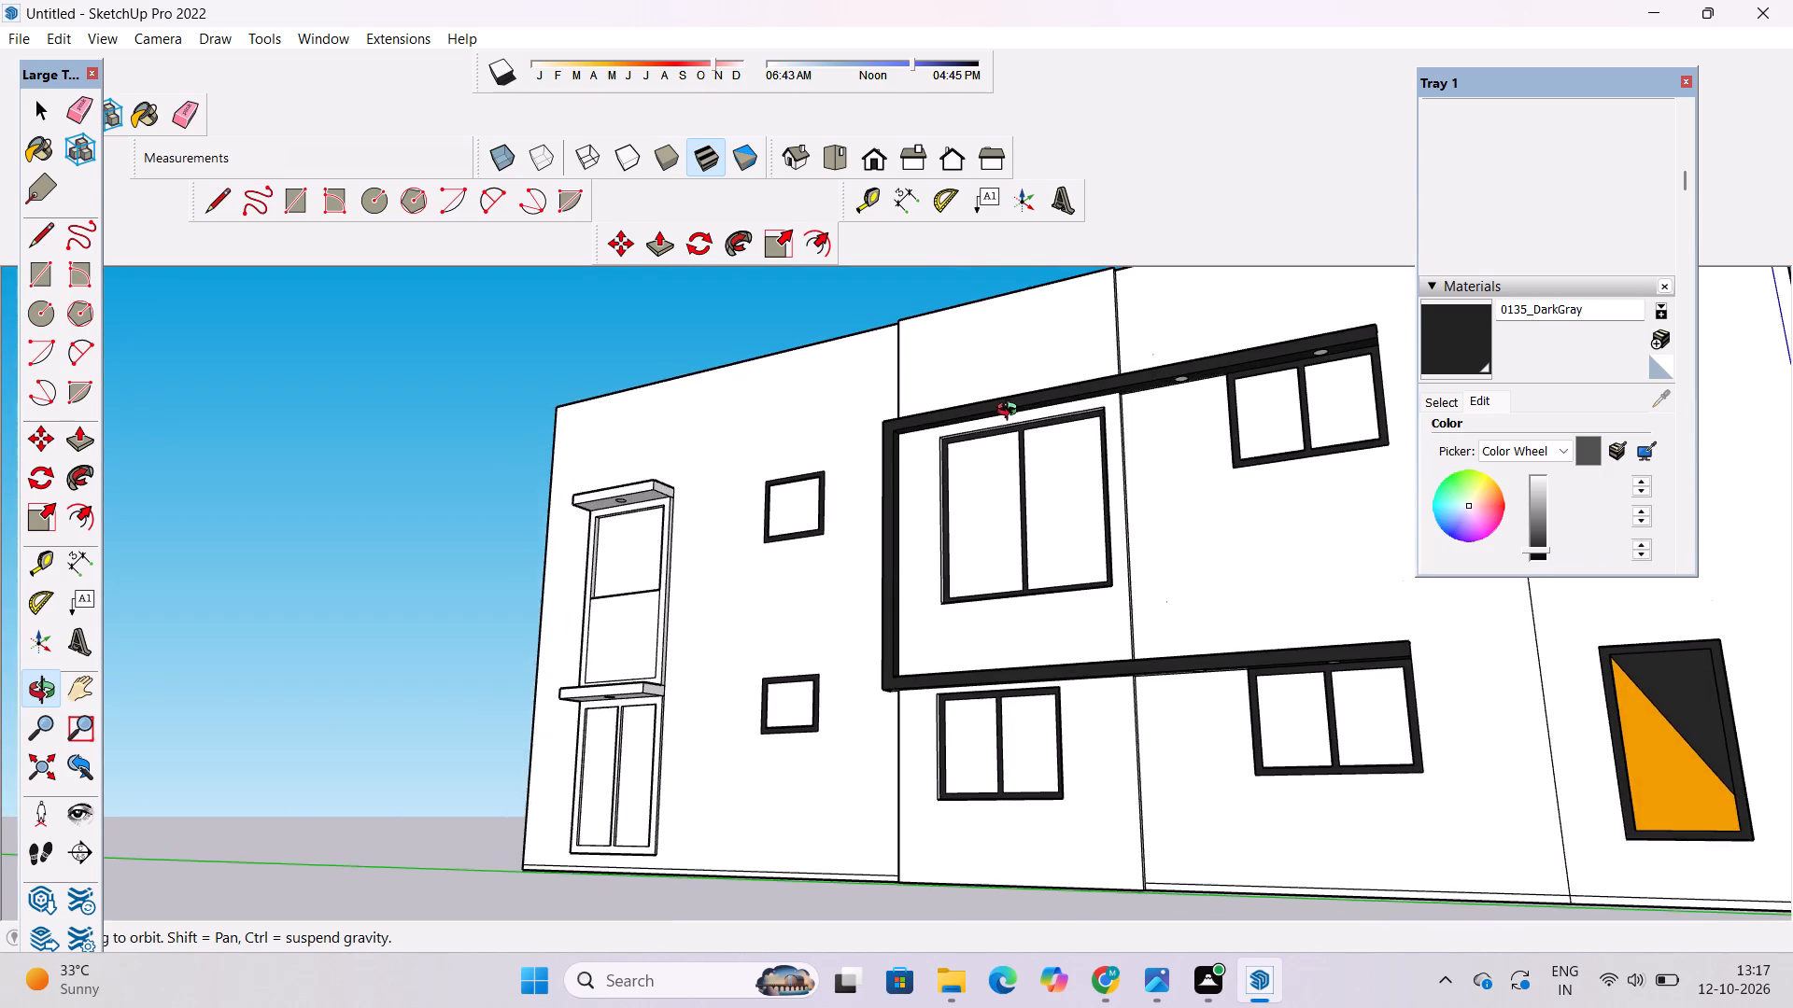
{"action": "left_click_drag", "start_coordinate": [685, 574], "coordinate": [1027, 497], "text": "shift"}
{"action": "scroll", "coordinate": [959, 447], "scroll_direction": "up", "scroll_amount": 7, "text": "shift"}
{"action": "left_click_drag", "start_coordinate": [930, 457], "coordinate": [959, 392], "text": "shift"}
{"action": "left_click_drag", "start_coordinate": [988, 390], "coordinate": [897, 551]}
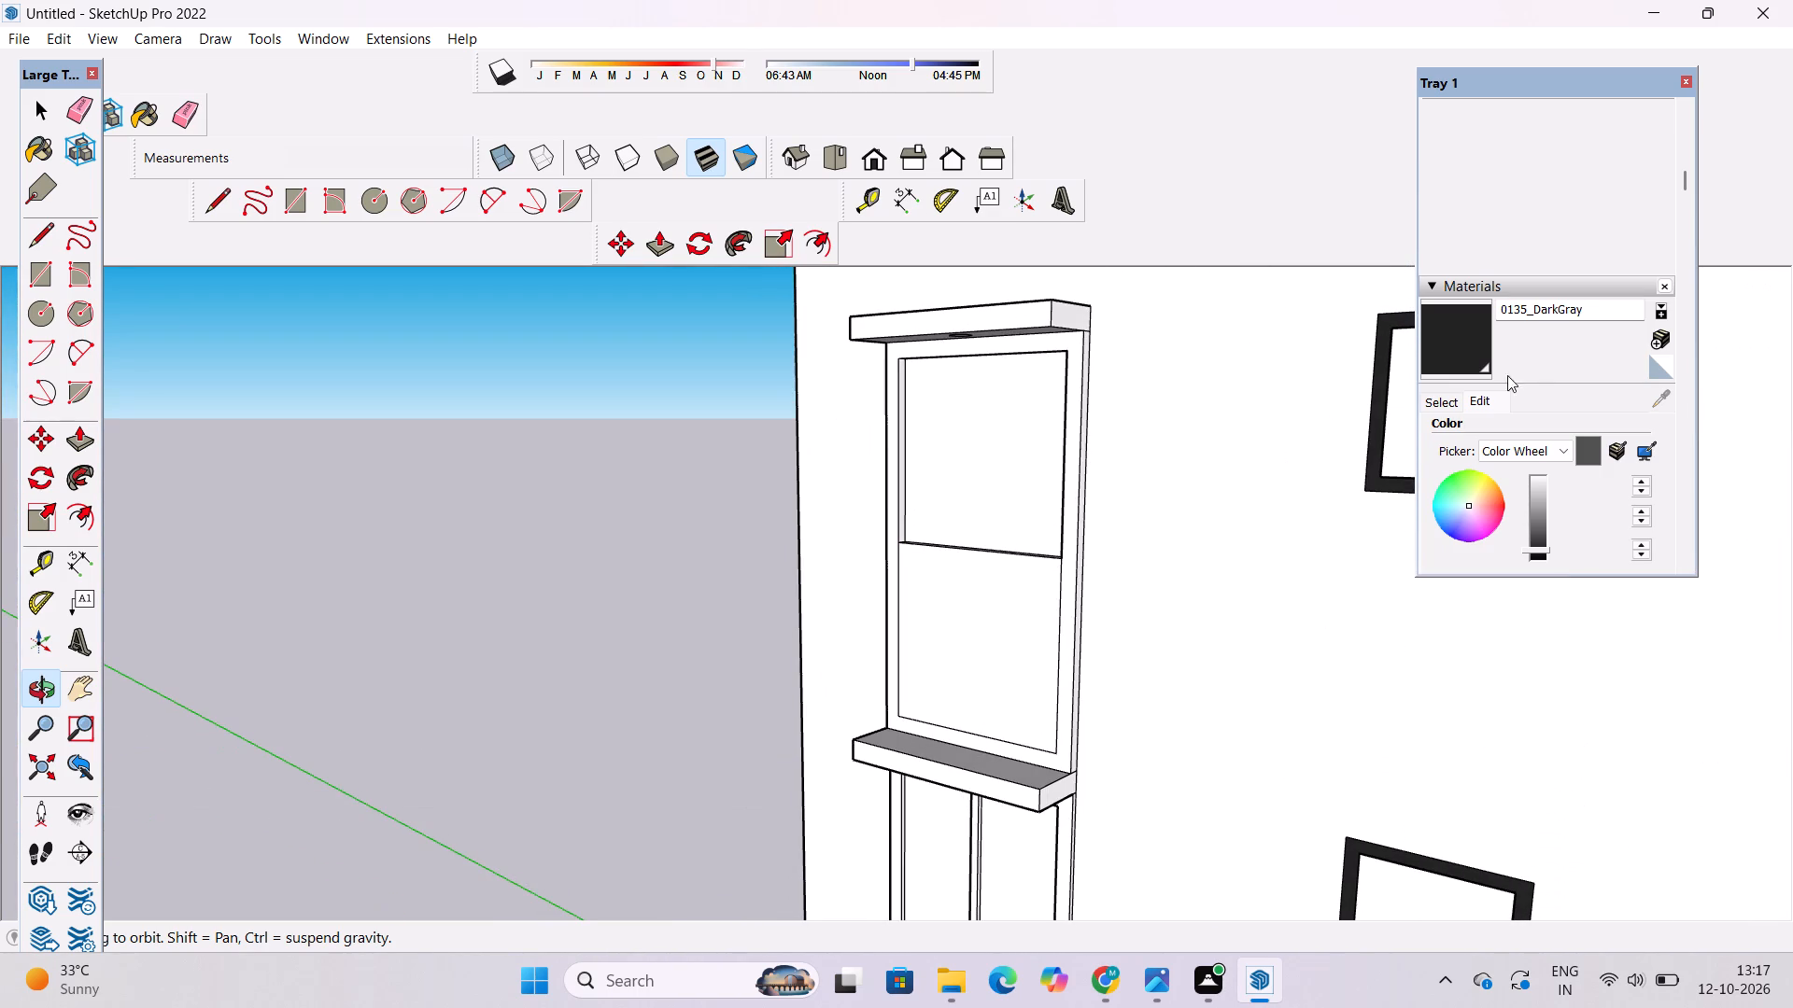
Paint the tall far-end window's canopy front and end, frame face, outer edge and one inner jamb with 0135_DarkGray.
{"action": "left_click", "coordinate": [1456, 342]}
{"action": "scroll", "coordinate": [961, 568], "scroll_direction": "down", "scroll_amount": 5}
{"action": "scroll", "coordinate": [1009, 380], "scroll_direction": "up", "scroll_amount": 14}
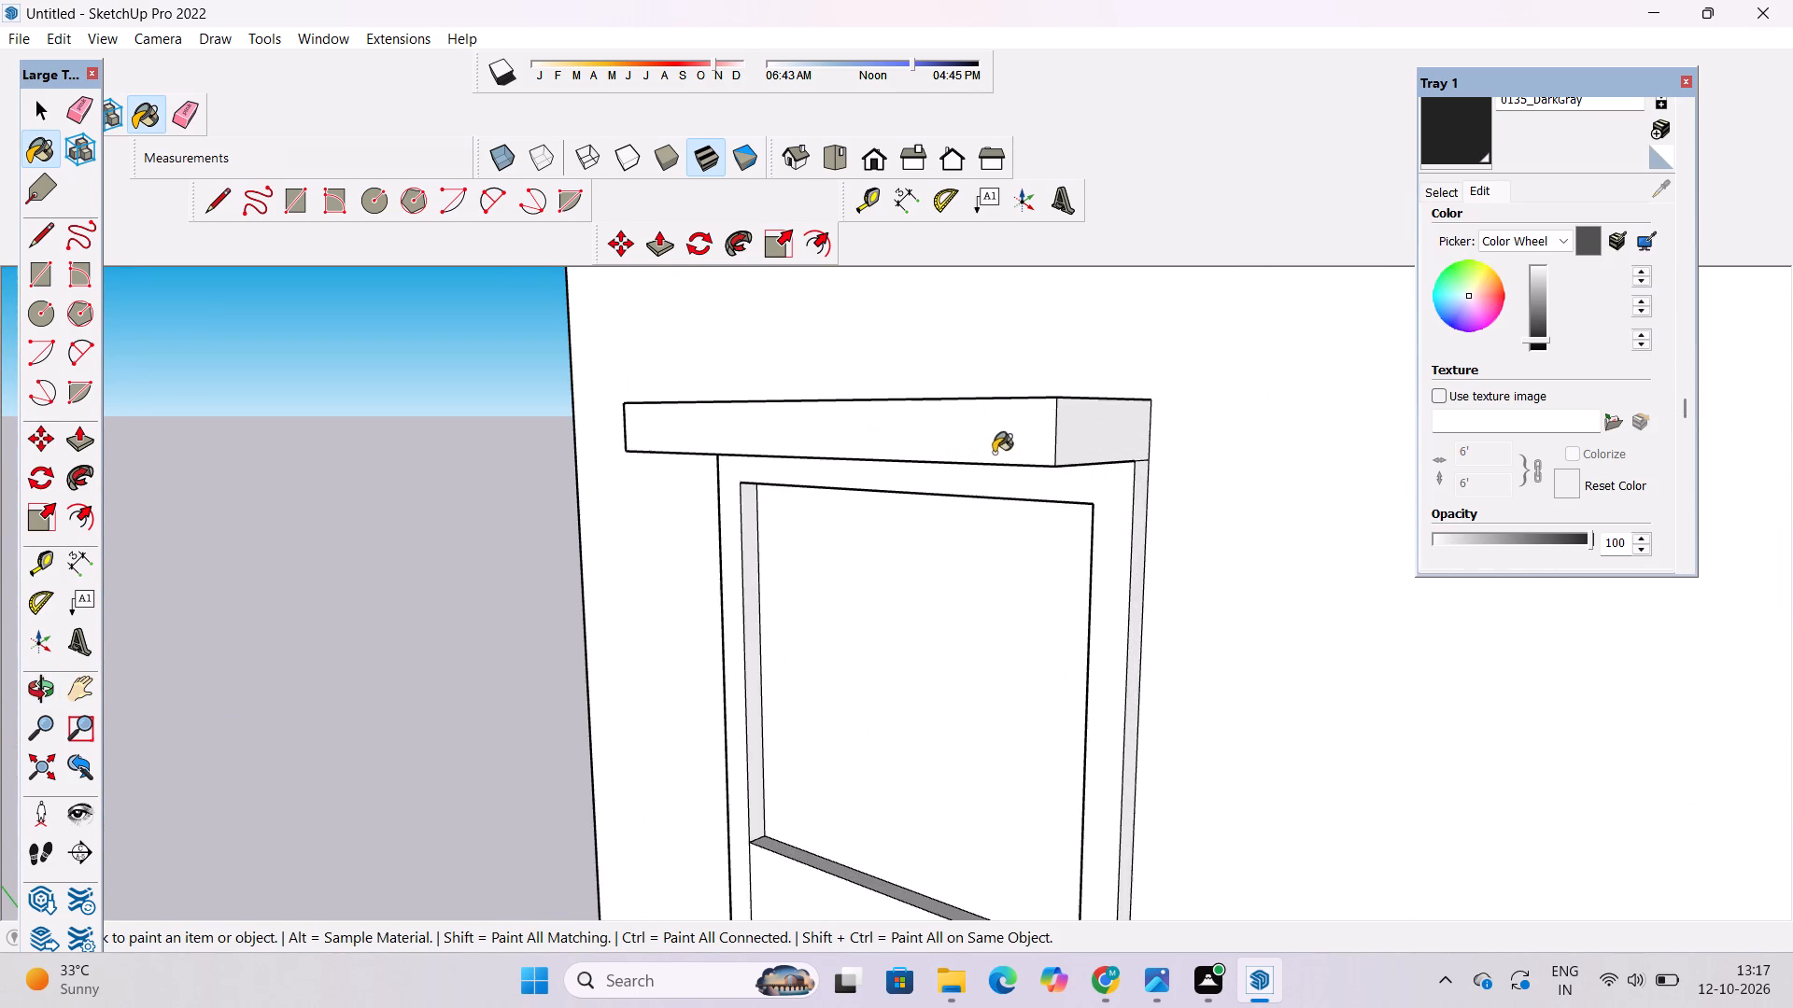
{"action": "left_click", "coordinate": [999, 442]}
{"action": "left_click", "coordinate": [1090, 436]}
{"action": "scroll", "coordinate": [1116, 498], "scroll_direction": "down", "scroll_amount": 5}
{"action": "scroll", "coordinate": [1115, 645], "scroll_direction": "up", "scroll_amount": 9}
{"action": "left_click", "coordinate": [1110, 611]}
{"action": "left_click", "coordinate": [1146, 506]}
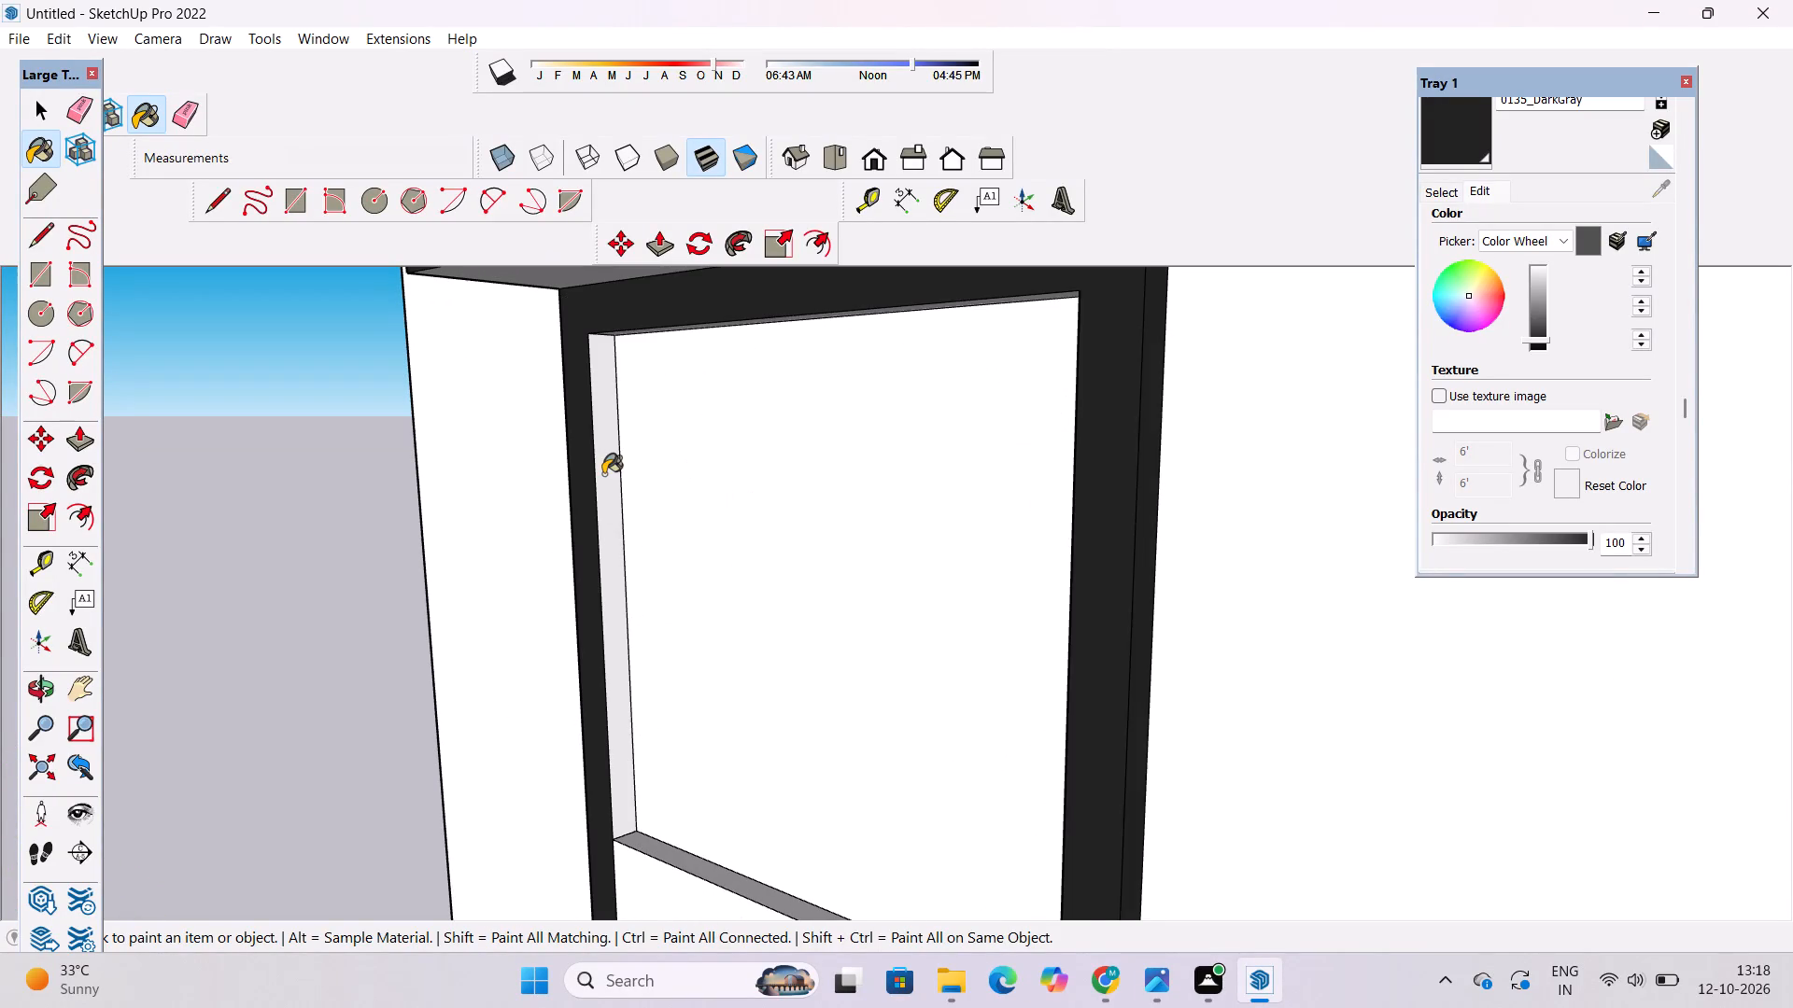
{"action": "left_click", "coordinate": [603, 474]}
Paint the end, front and top of the ledge beneath the tall upper window with 0135_DarkGray.
{"action": "scroll", "coordinate": [918, 383], "scroll_direction": "down", "scroll_amount": 15}
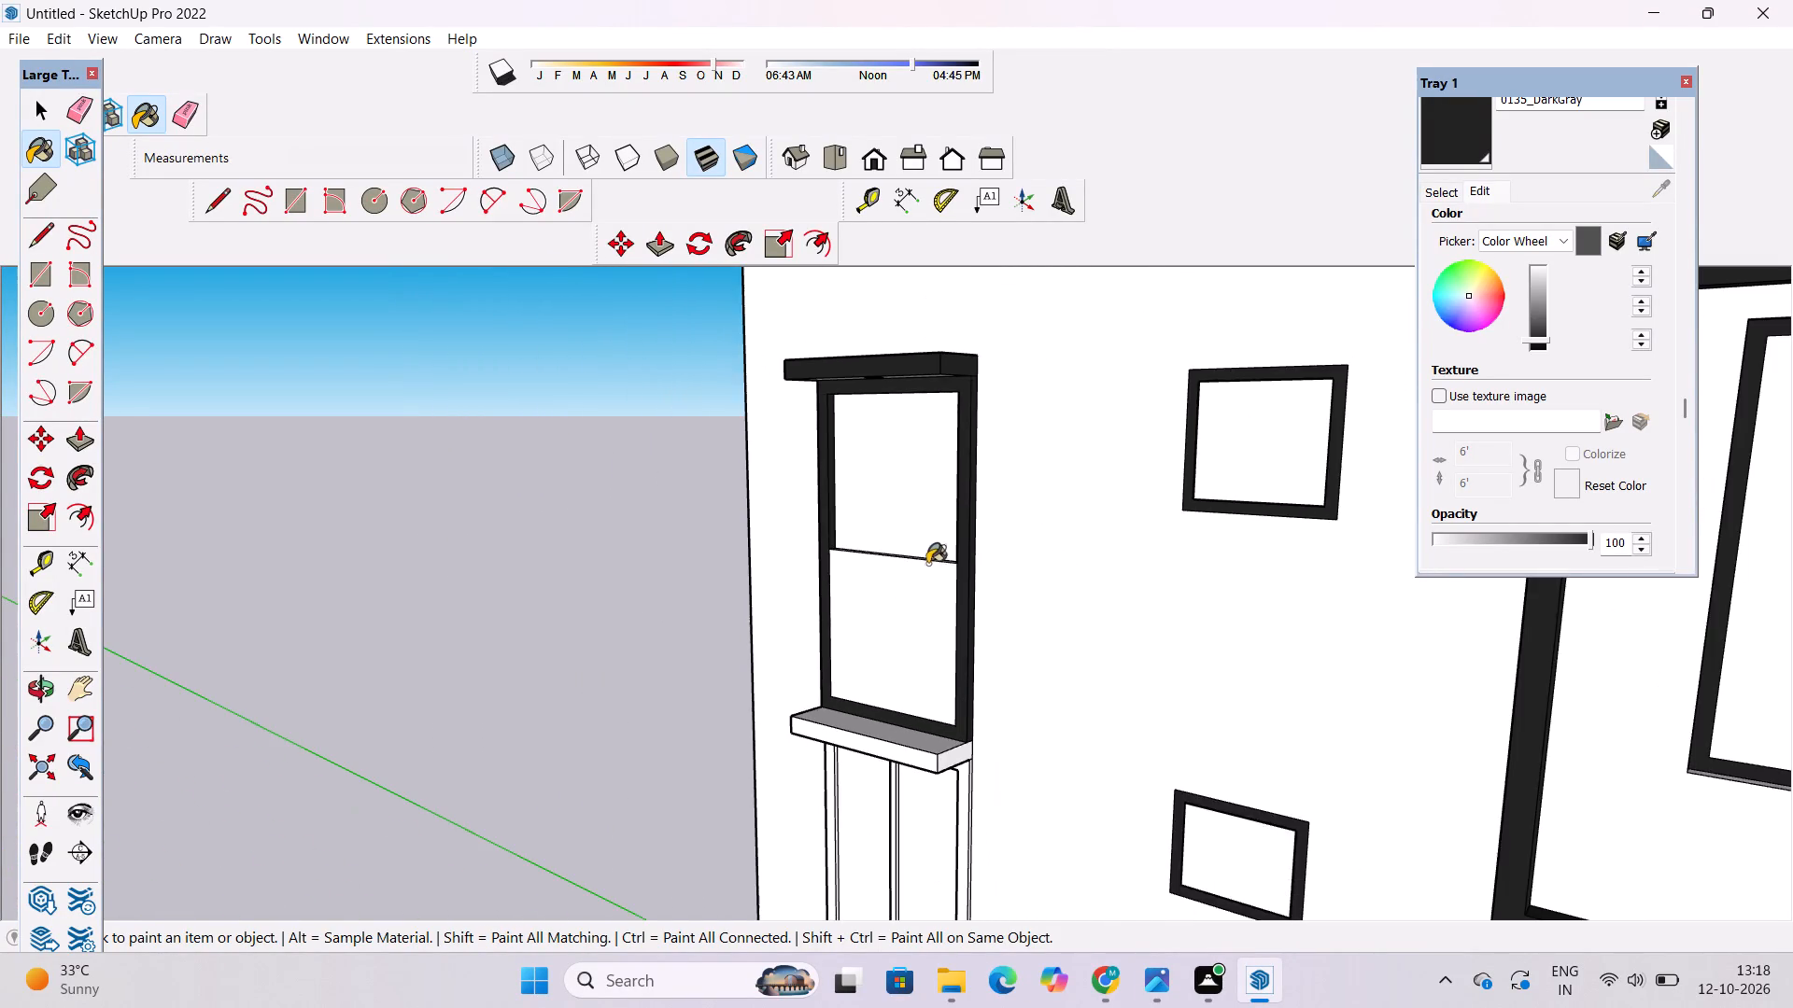
{"action": "scroll", "coordinate": [884, 687], "scroll_direction": "up", "scroll_amount": 6}
{"action": "scroll", "coordinate": [850, 620], "scroll_direction": "down", "scroll_amount": 4}
{"action": "scroll", "coordinate": [840, 819], "scroll_direction": "up", "scroll_amount": 6}
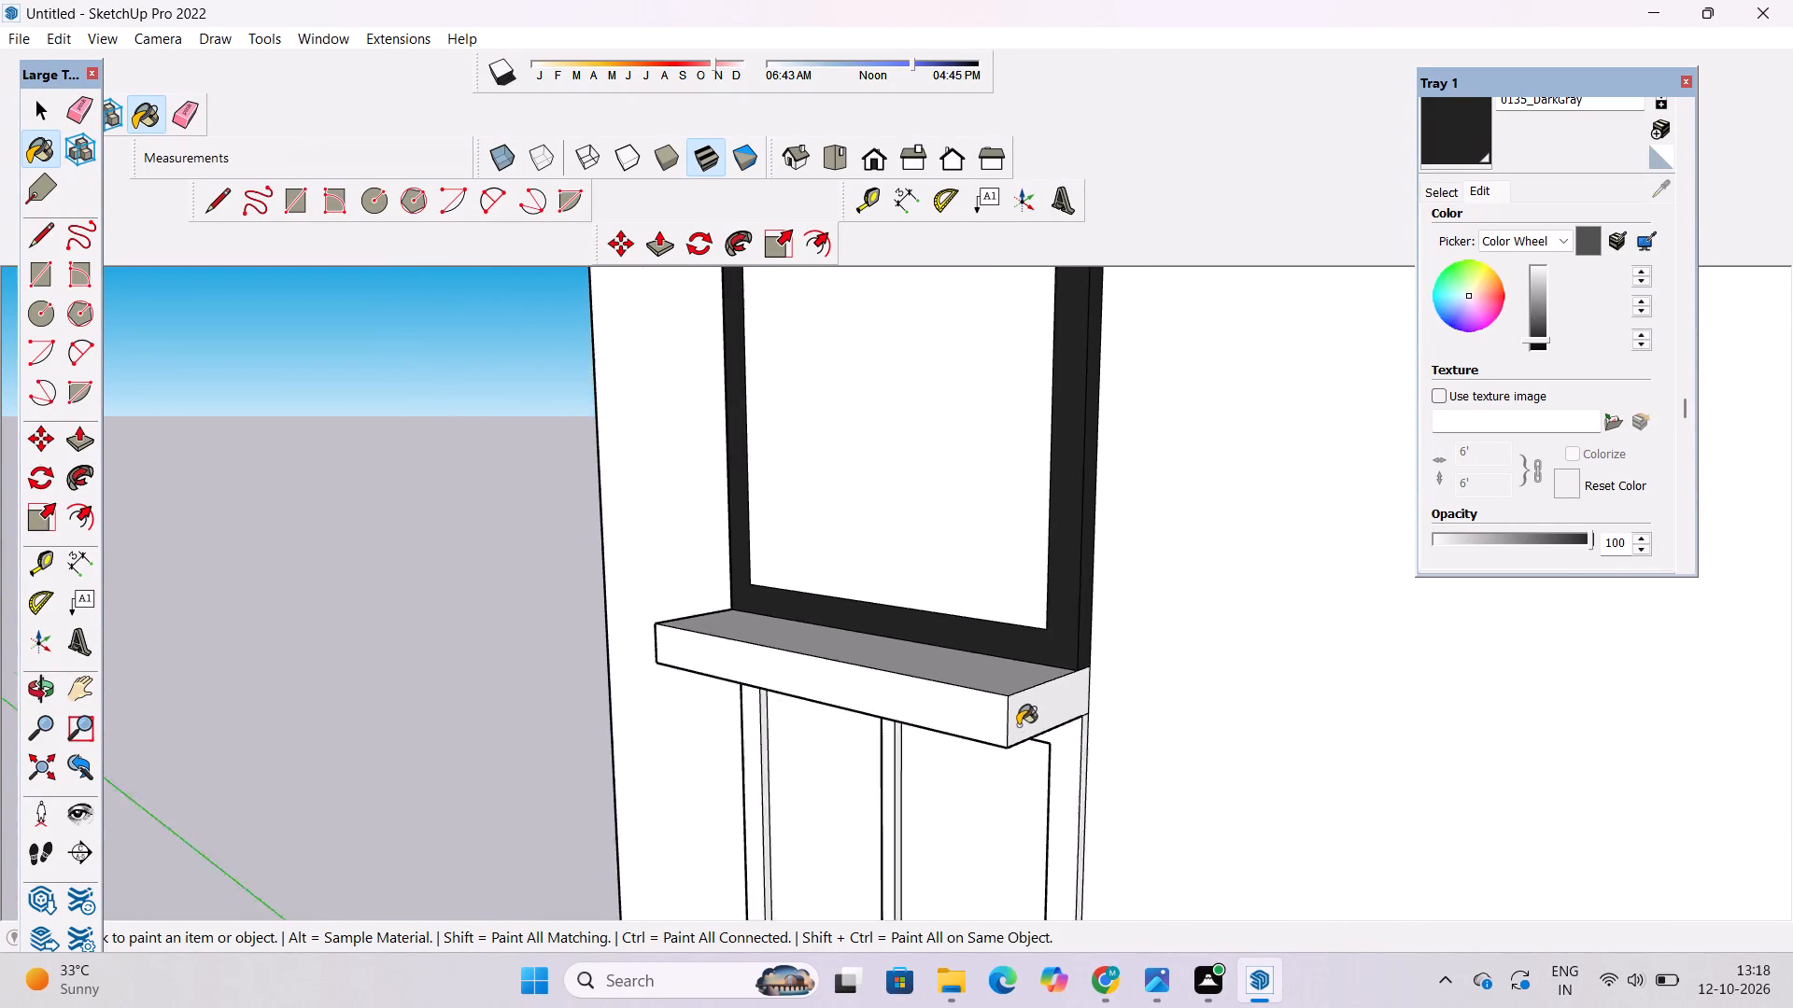
{"action": "scroll", "coordinate": [1018, 725], "scroll_direction": "up", "scroll_amount": 6}
{"action": "left_click", "coordinate": [1060, 691]}
{"action": "left_click", "coordinate": [954, 730]}
{"action": "left_click", "coordinate": [951, 655]}
{"action": "scroll", "coordinate": [955, 809], "scroll_direction": "down", "scroll_amount": 9}
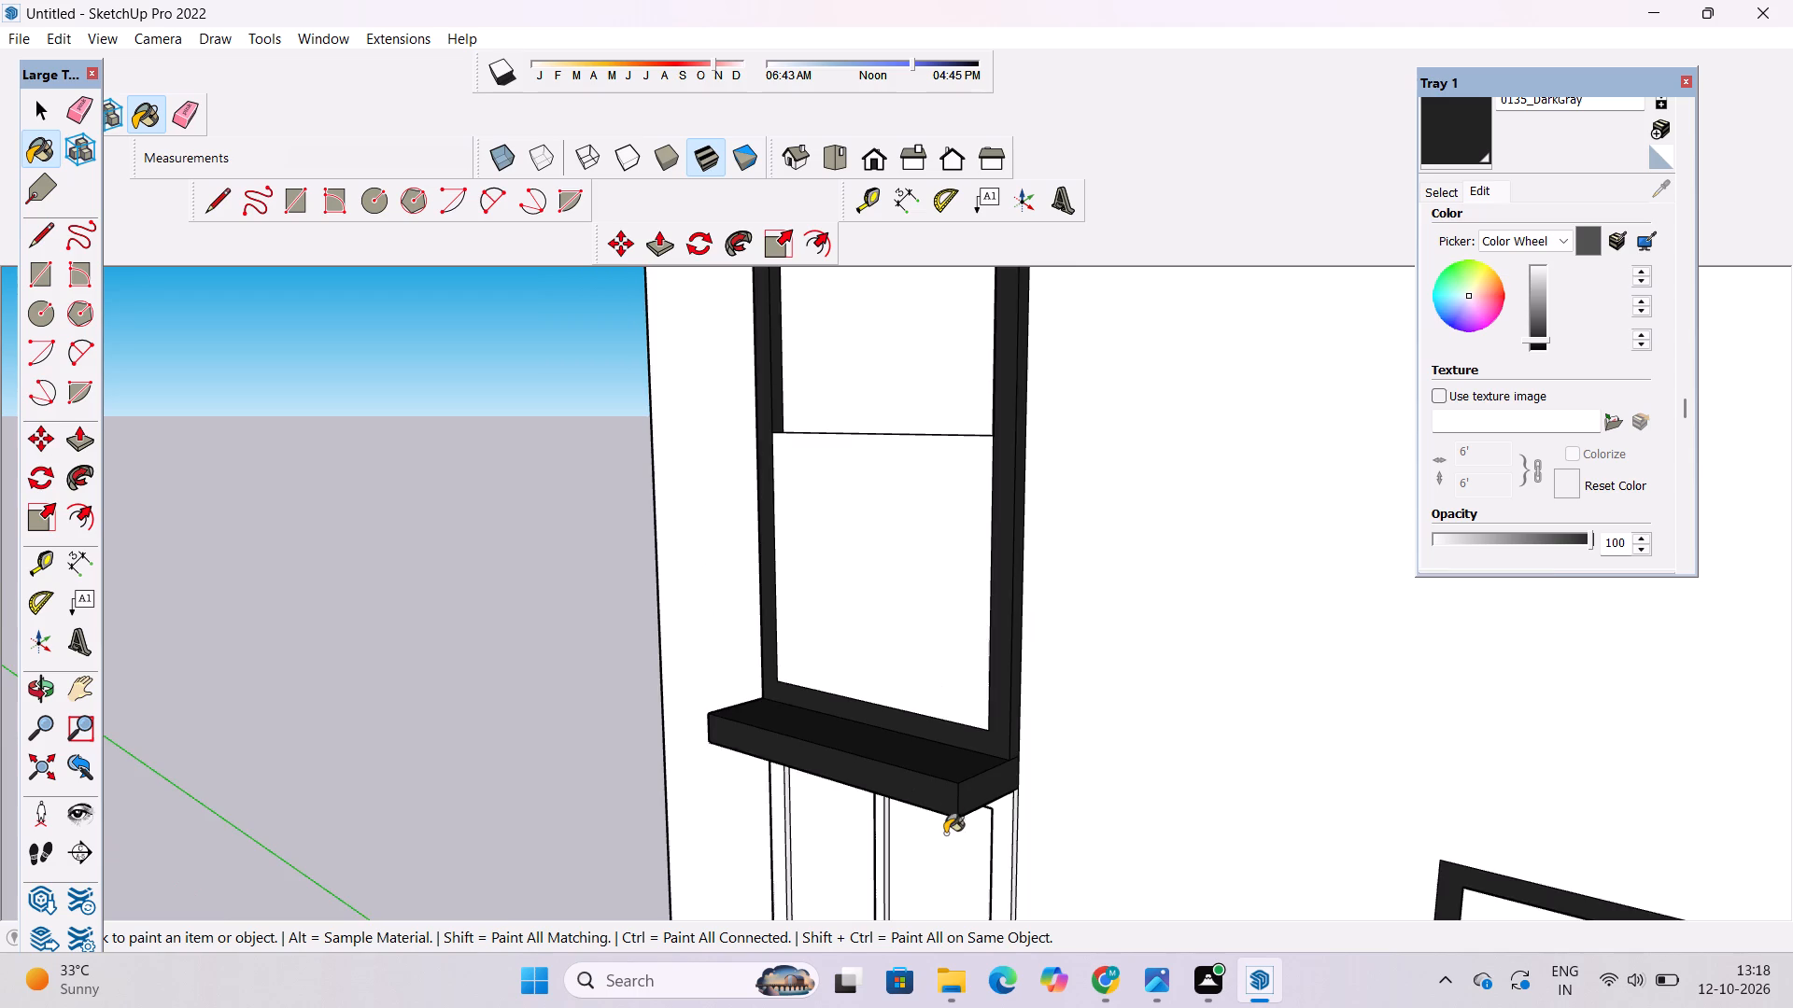
Paint the top face of the canopy above the tall upper window with 0135_DarkGray.
{"action": "scroll", "coordinate": [945, 833], "scroll_direction": "down", "scroll_amount": 10}
{"action": "scroll", "coordinate": [910, 495], "scroll_direction": "up", "scroll_amount": 13}
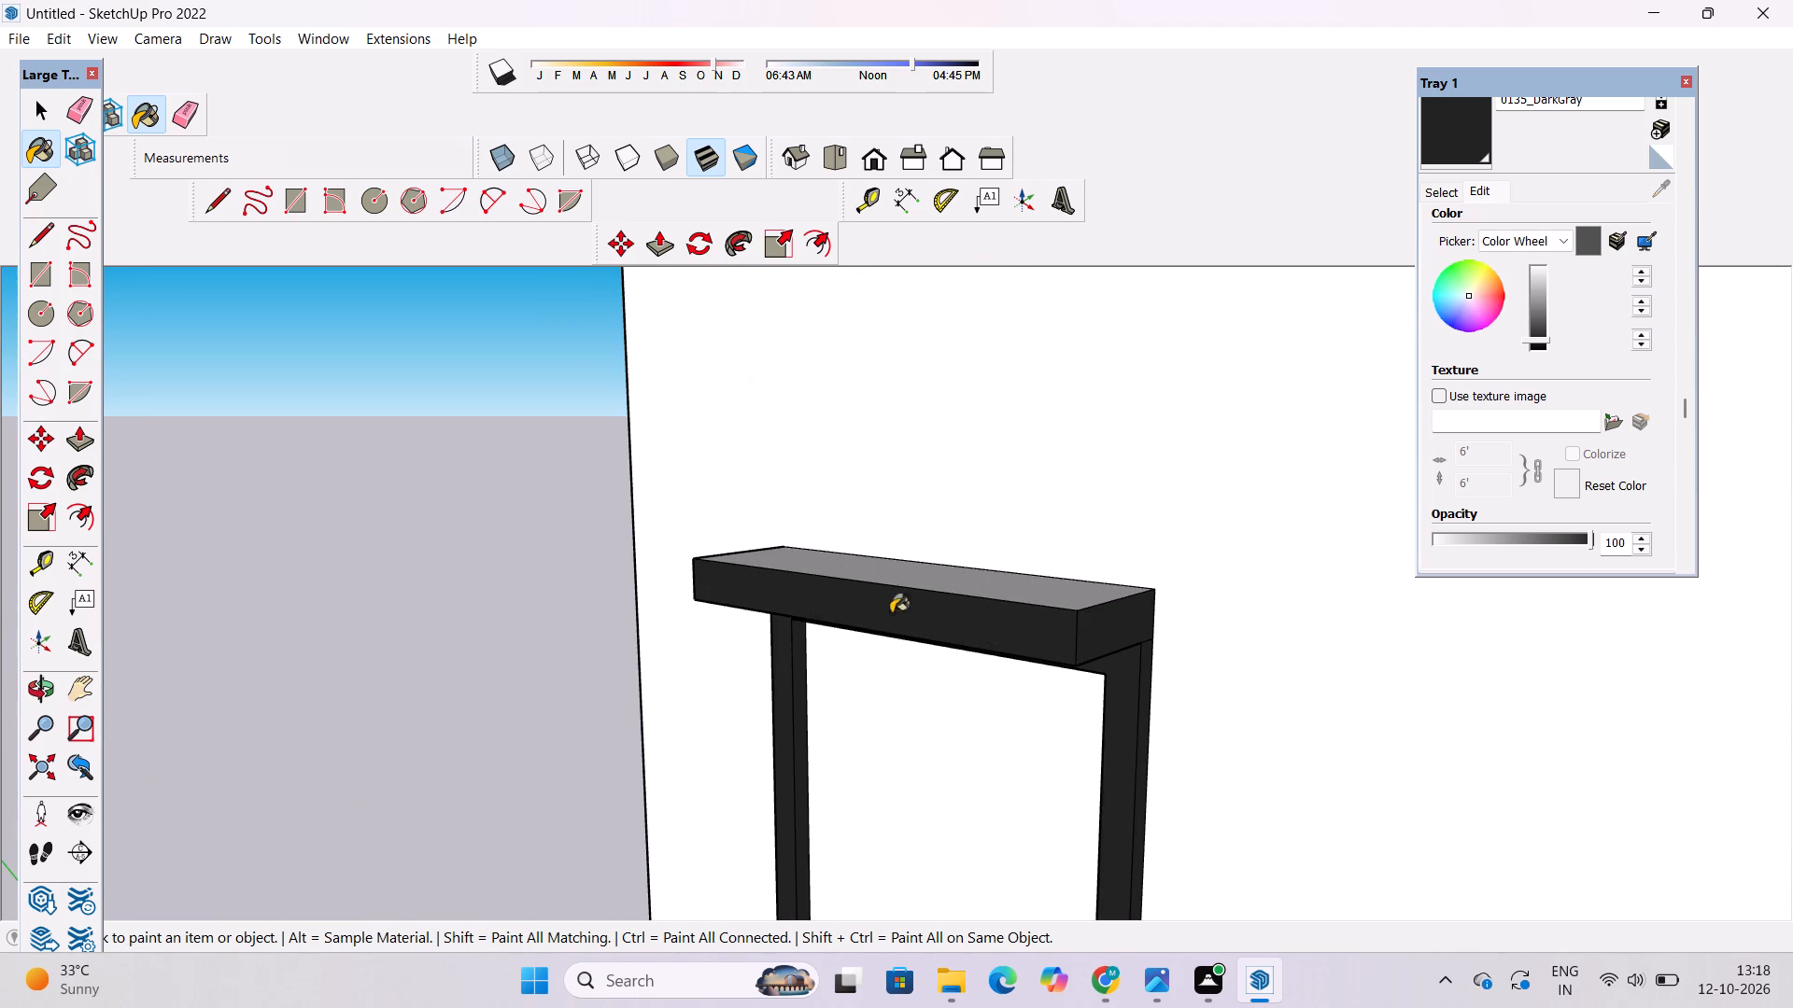
{"action": "left_click", "coordinate": [917, 585]}
Paint the upper canopy's opposite end and the tall window frame's opposite outer edge with 0135_DarkGray.
{"action": "key", "text": "o"}
{"action": "left_click_drag", "start_coordinate": [851, 690], "coordinate": [914, 589]}
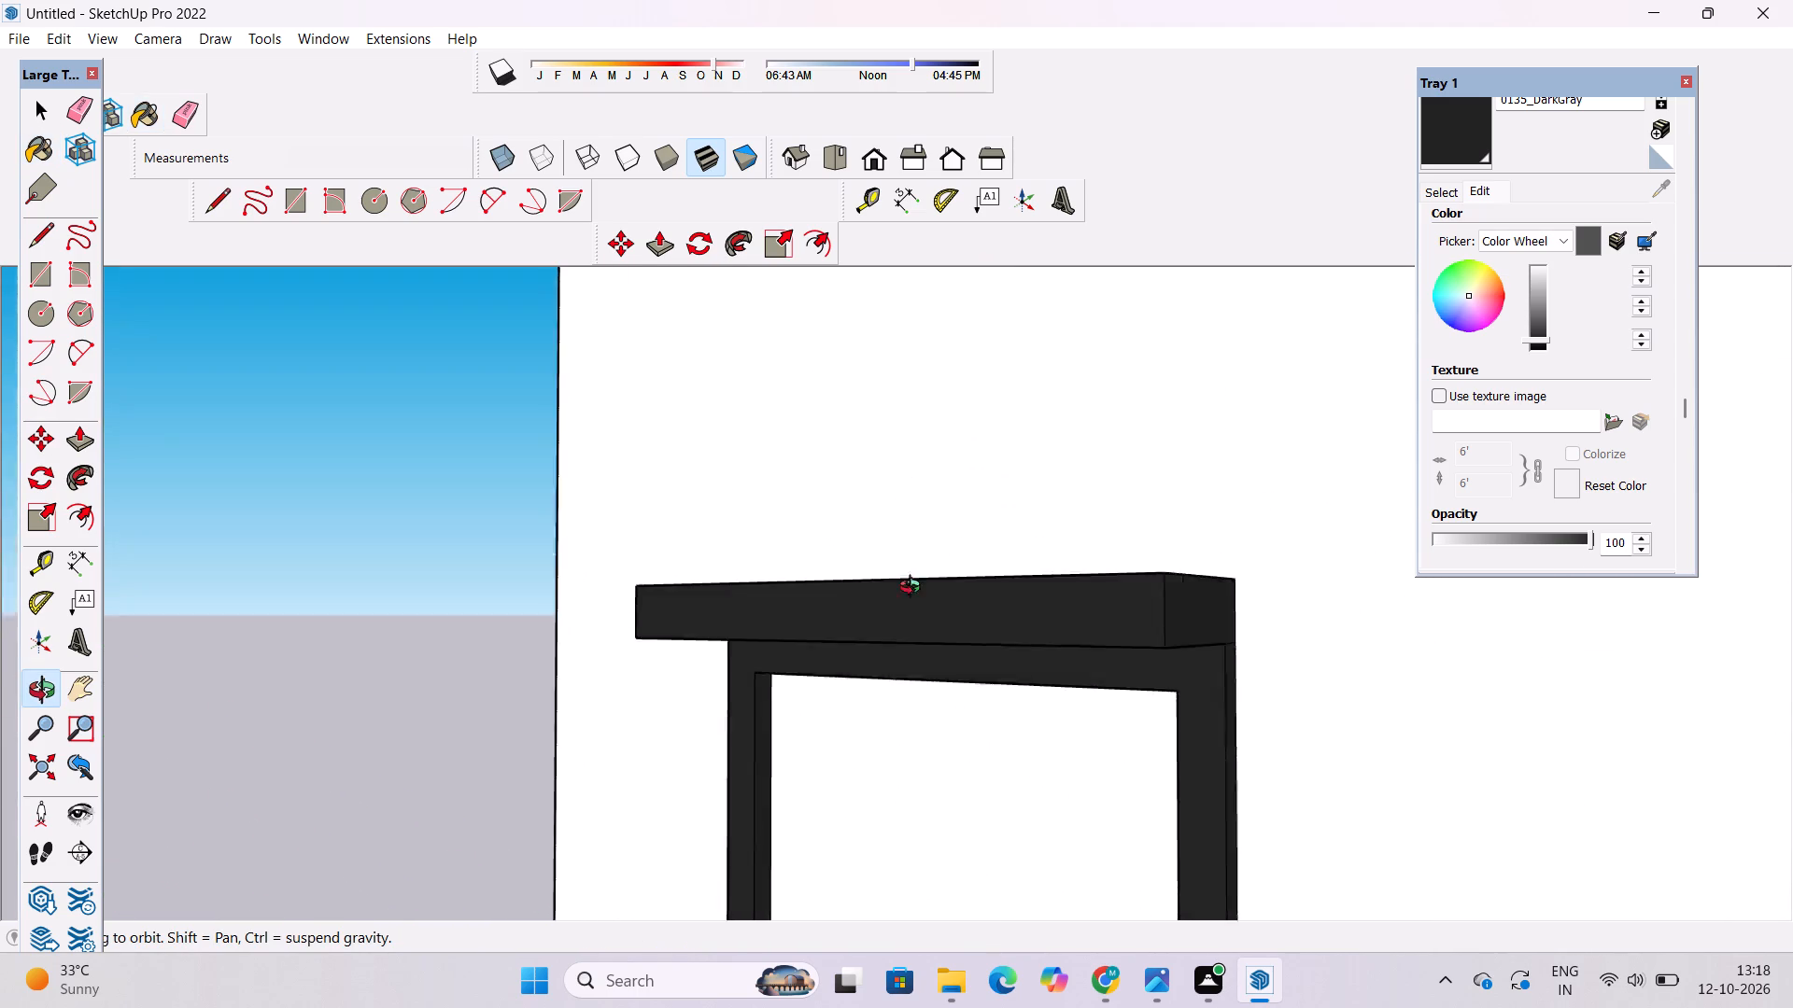
{"action": "left_click_drag", "start_coordinate": [914, 589], "coordinate": [1277, 383]}
{"action": "scroll", "coordinate": [791, 721], "scroll_direction": "down", "scroll_amount": 4}
{"action": "left_click_drag", "start_coordinate": [760, 741], "coordinate": [811, 620], "text": "shift"}
{"action": "left_click_drag", "start_coordinate": [835, 627], "coordinate": [1063, 766]}
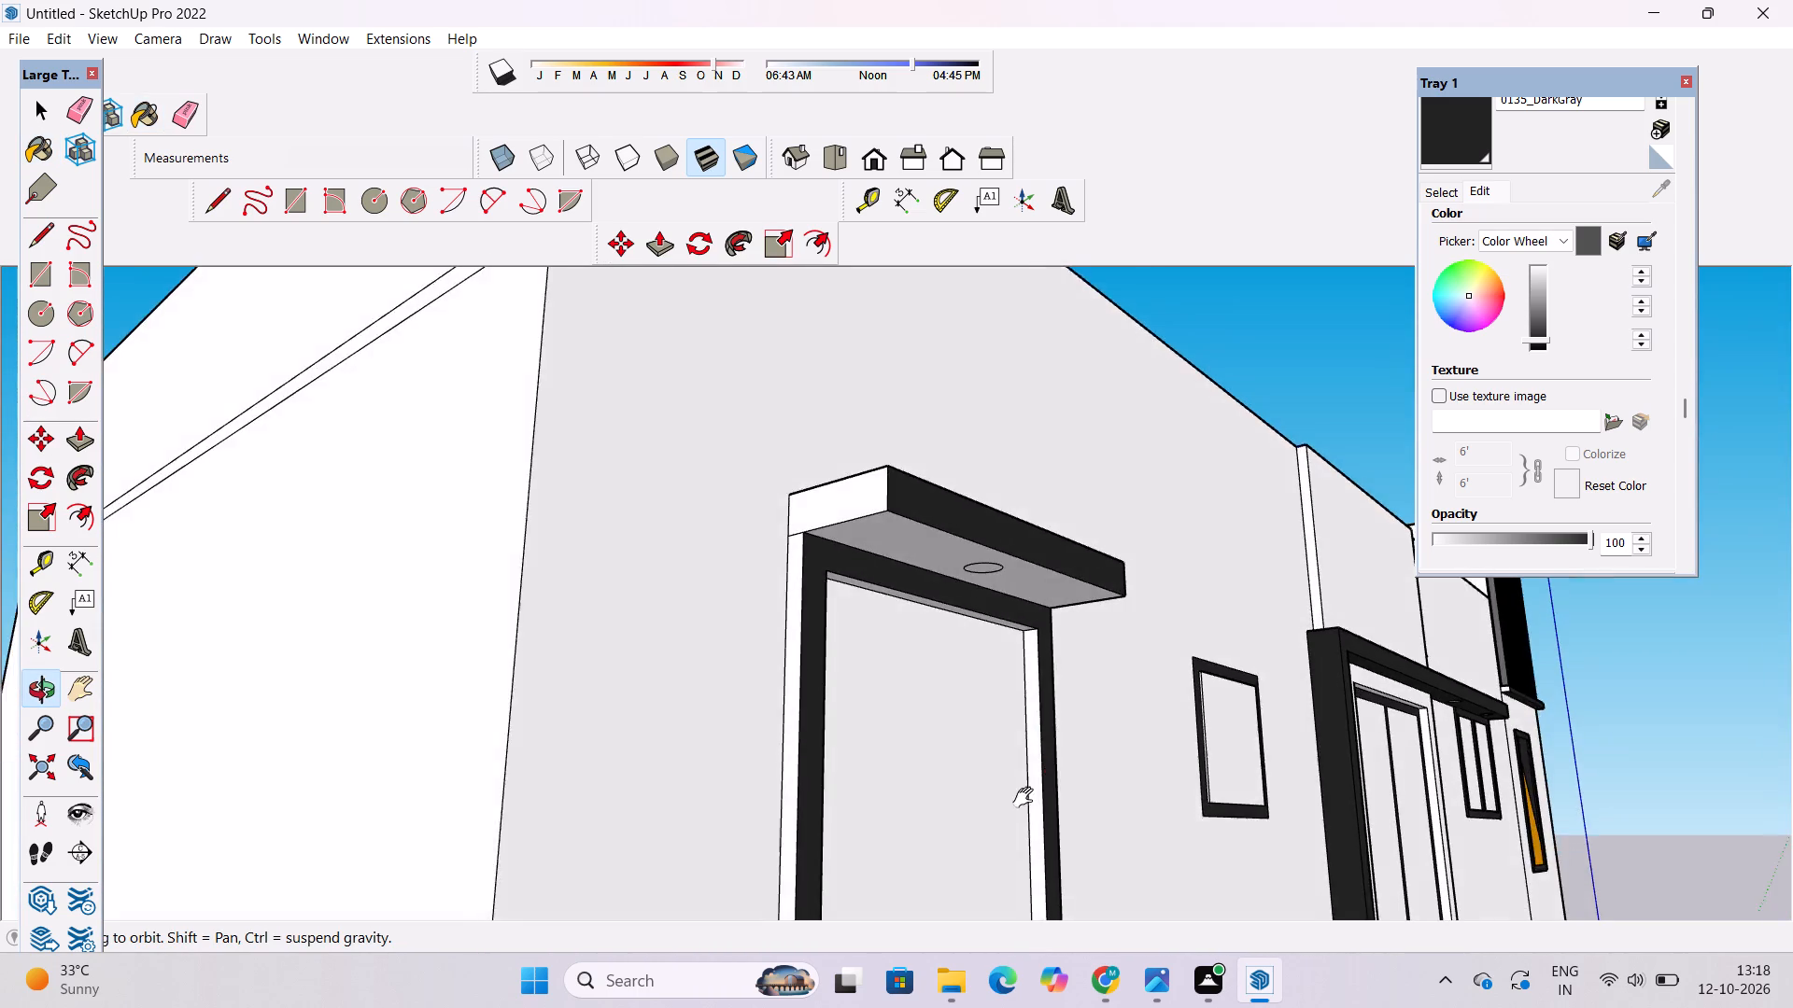
{"action": "left_click_drag", "start_coordinate": [1027, 798], "coordinate": [1010, 731], "text": "shift"}
{"action": "left_click_drag", "start_coordinate": [998, 741], "coordinate": [913, 716]}
{"action": "left_click", "coordinate": [1447, 138]}
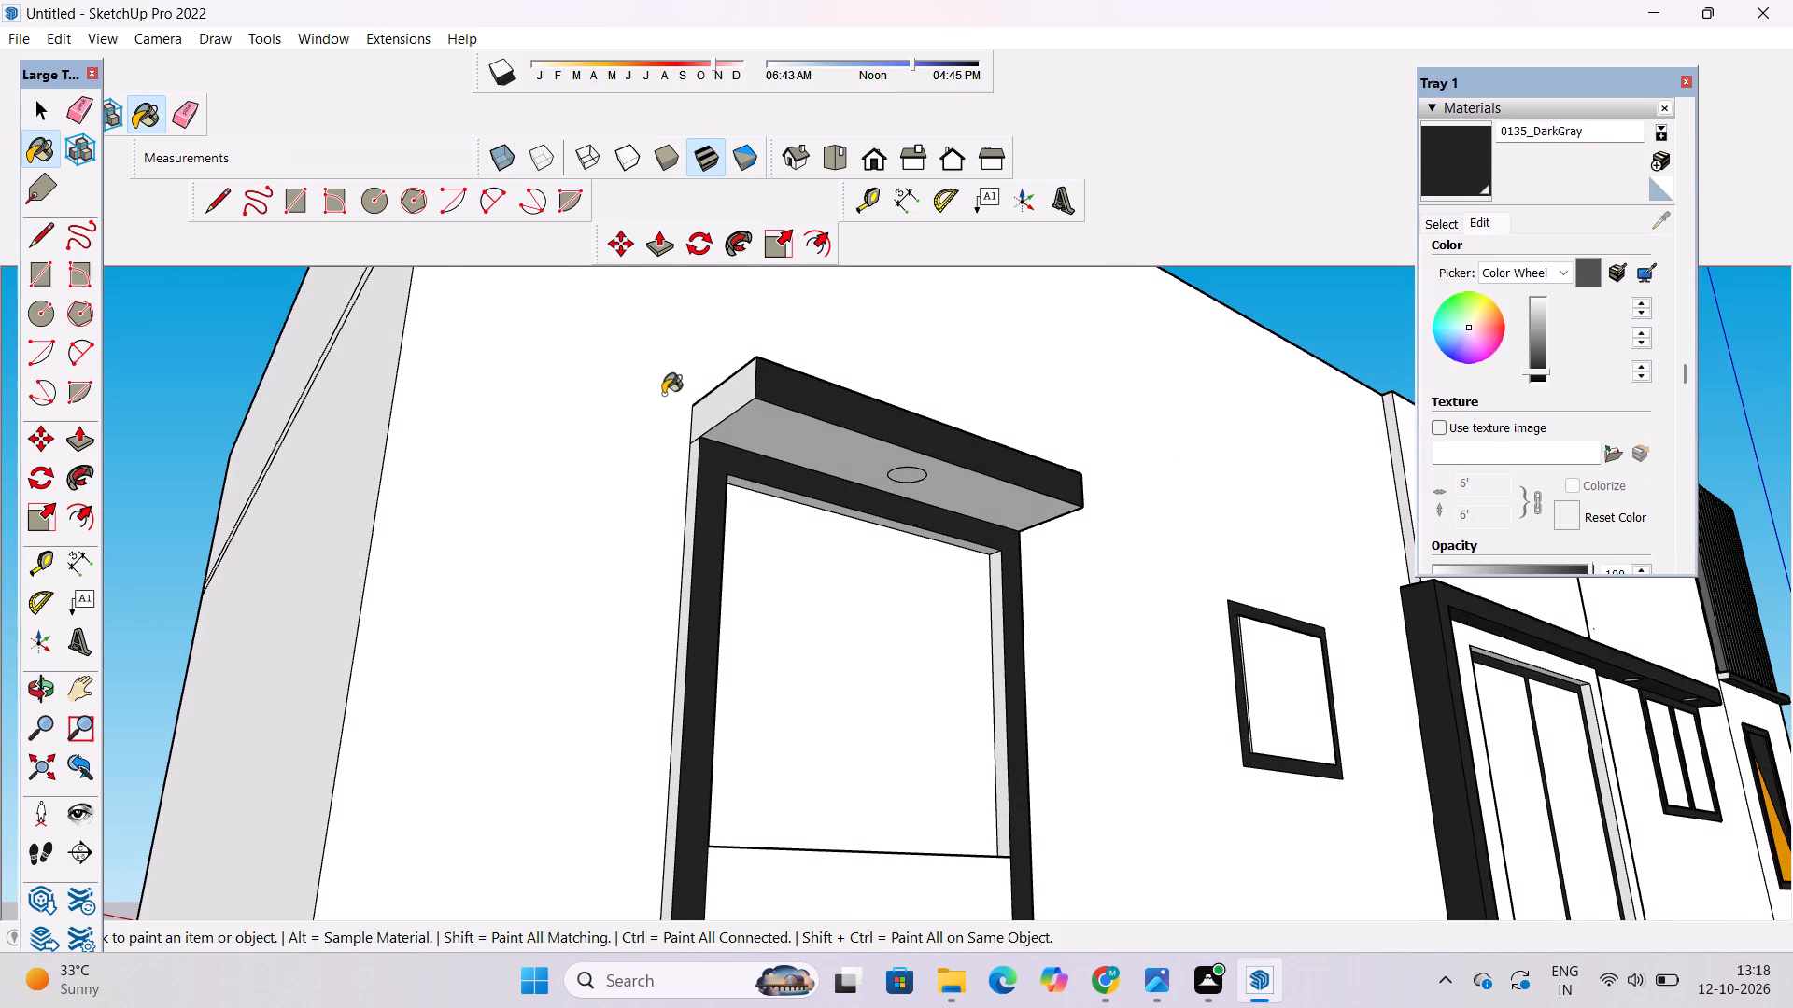
{"action": "left_click", "coordinate": [716, 399]}
{"action": "scroll", "coordinate": [695, 449], "scroll_direction": "up", "scroll_amount": 8}
{"action": "left_click", "coordinate": [695, 449]}
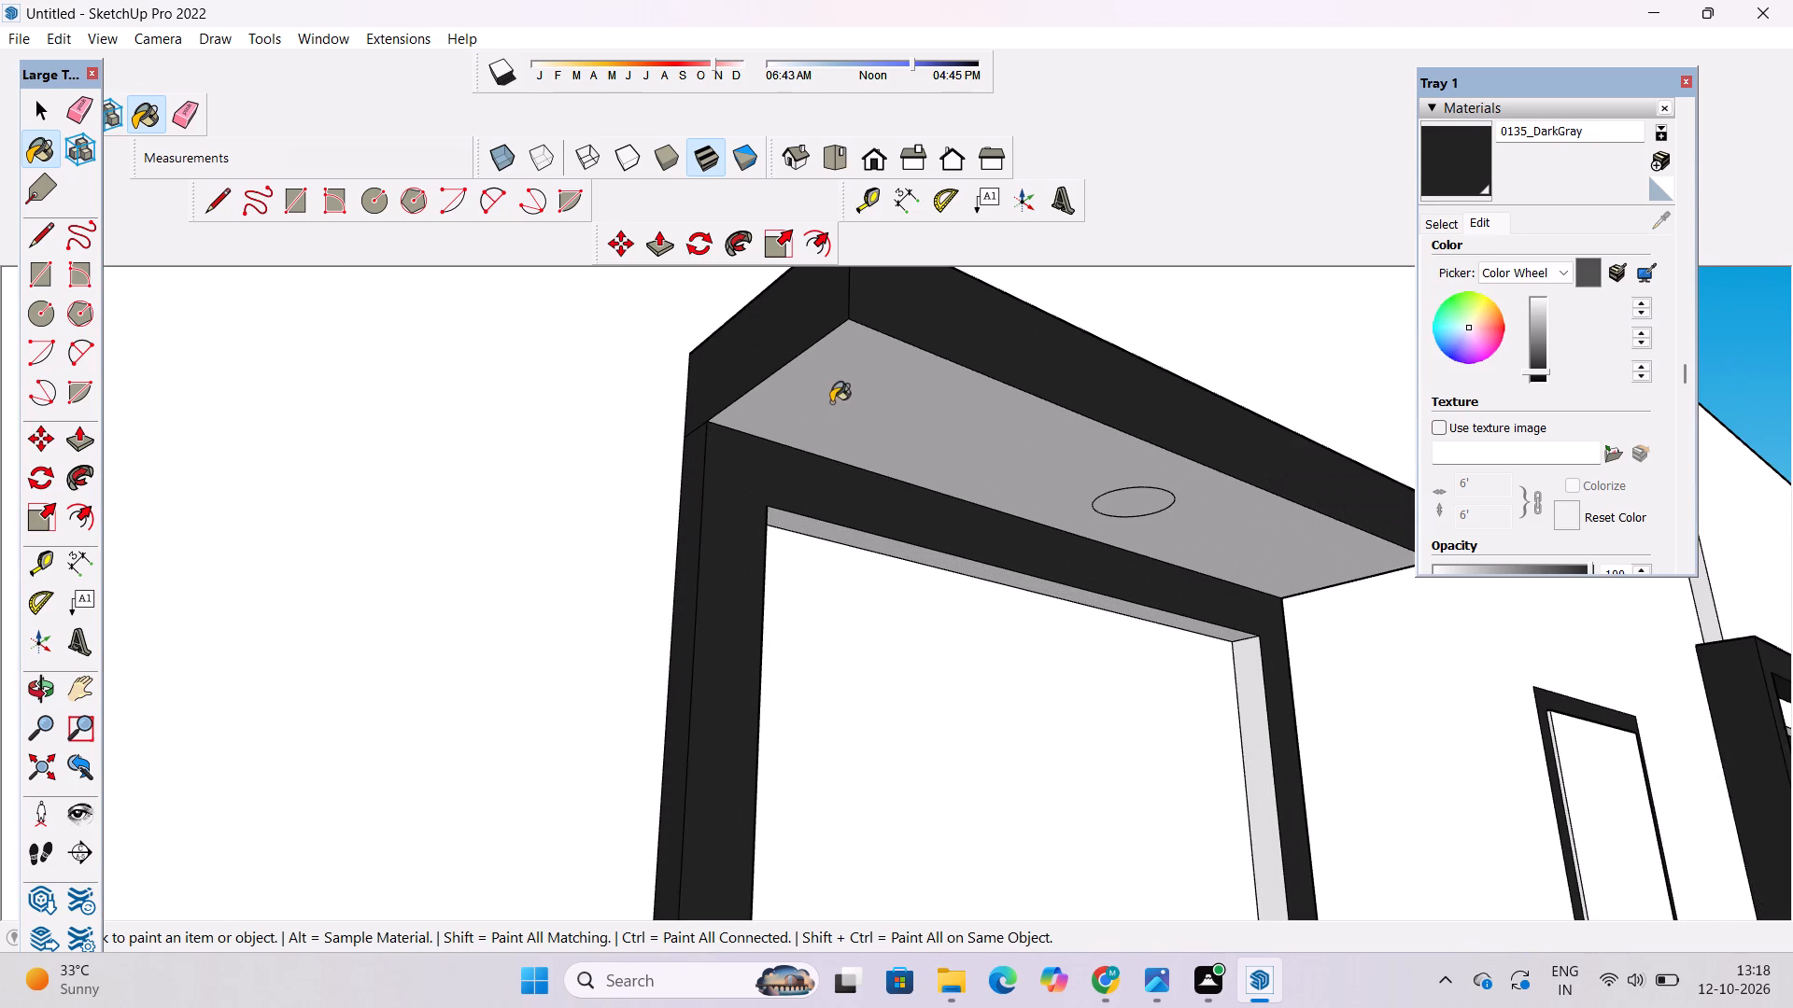
Paint the upper canopy's underside, the window's top rail underside and the remaining inner jamb with 0135_DarkGray.
{"action": "left_click", "coordinate": [831, 402]}
{"action": "scroll", "coordinate": [971, 563], "scroll_direction": "up", "scroll_amount": 9}
{"action": "left_click", "coordinate": [994, 569]}
{"action": "scroll", "coordinate": [697, 572], "scroll_direction": "down", "scroll_amount": 6}
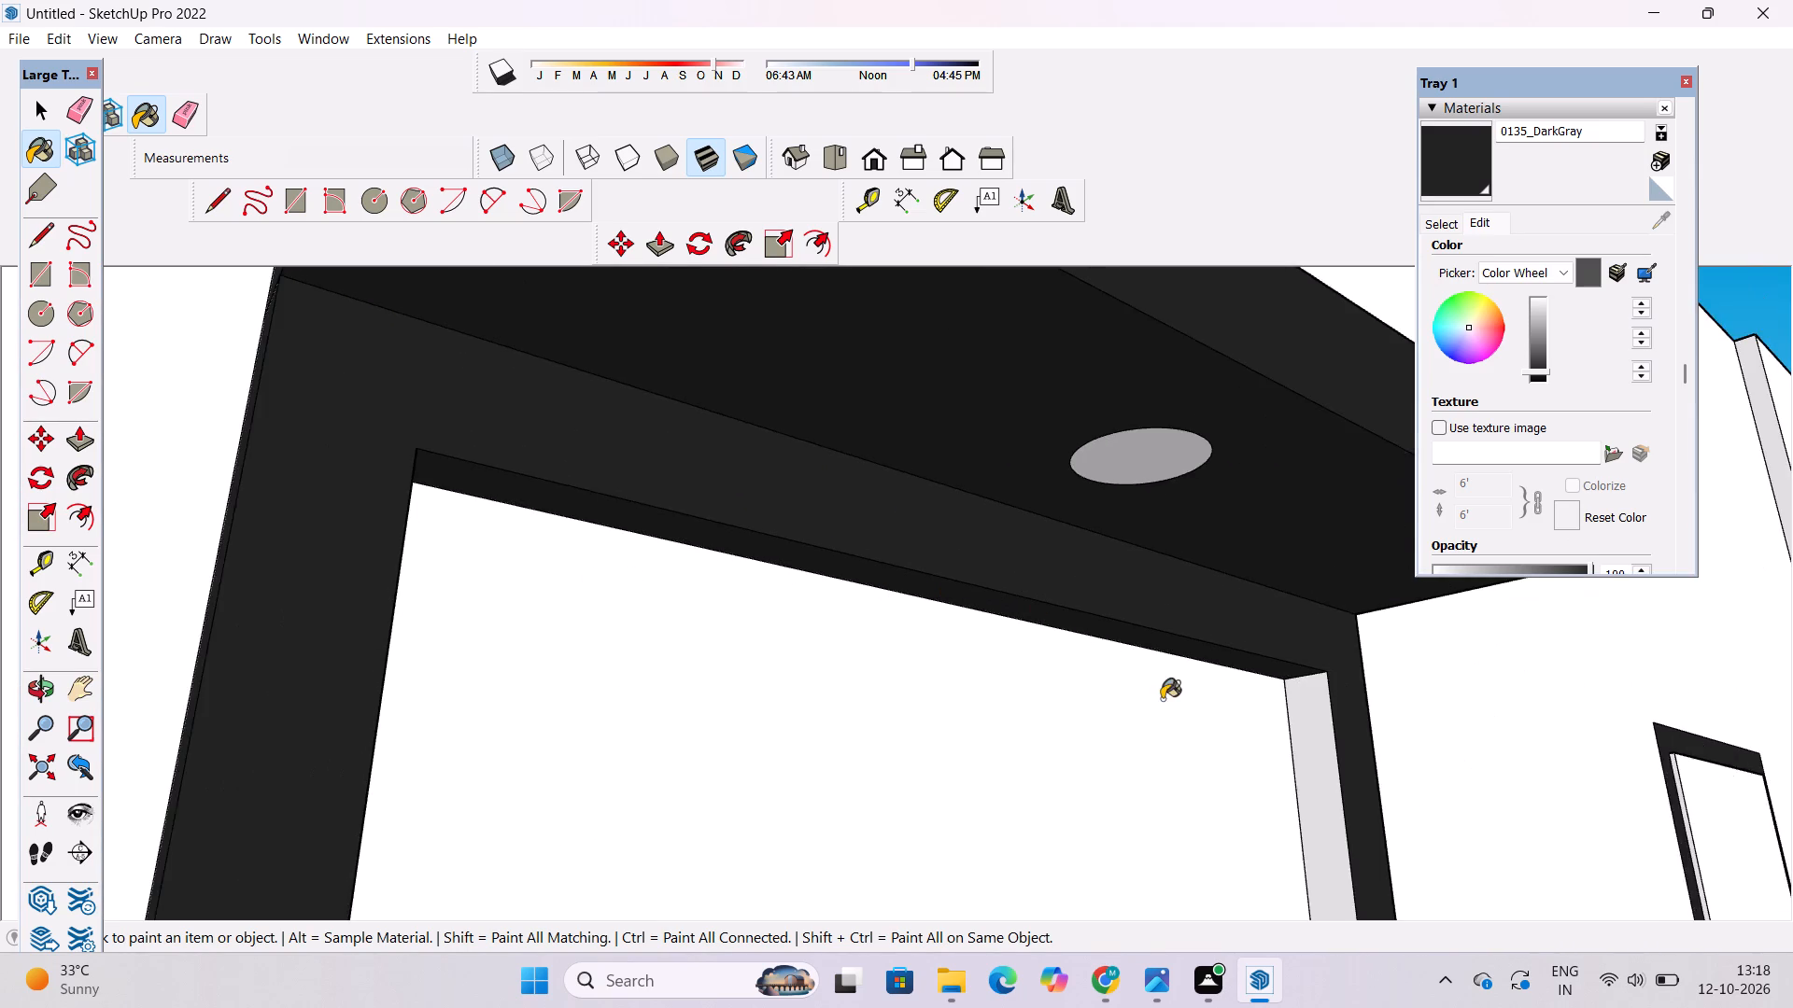
{"action": "scroll", "coordinate": [1162, 699], "scroll_direction": "down", "scroll_amount": 5}
{"action": "scroll", "coordinate": [1282, 843], "scroll_direction": "up", "scroll_amount": 10}
{"action": "left_click", "coordinate": [1225, 692]}
{"action": "scroll", "coordinate": [1172, 709], "scroll_direction": "down", "scroll_amount": 11}
Paint the opposite end of the ledge between the upper and lower tall windows with 0135_DarkGray.
{"action": "key", "text": "o"}
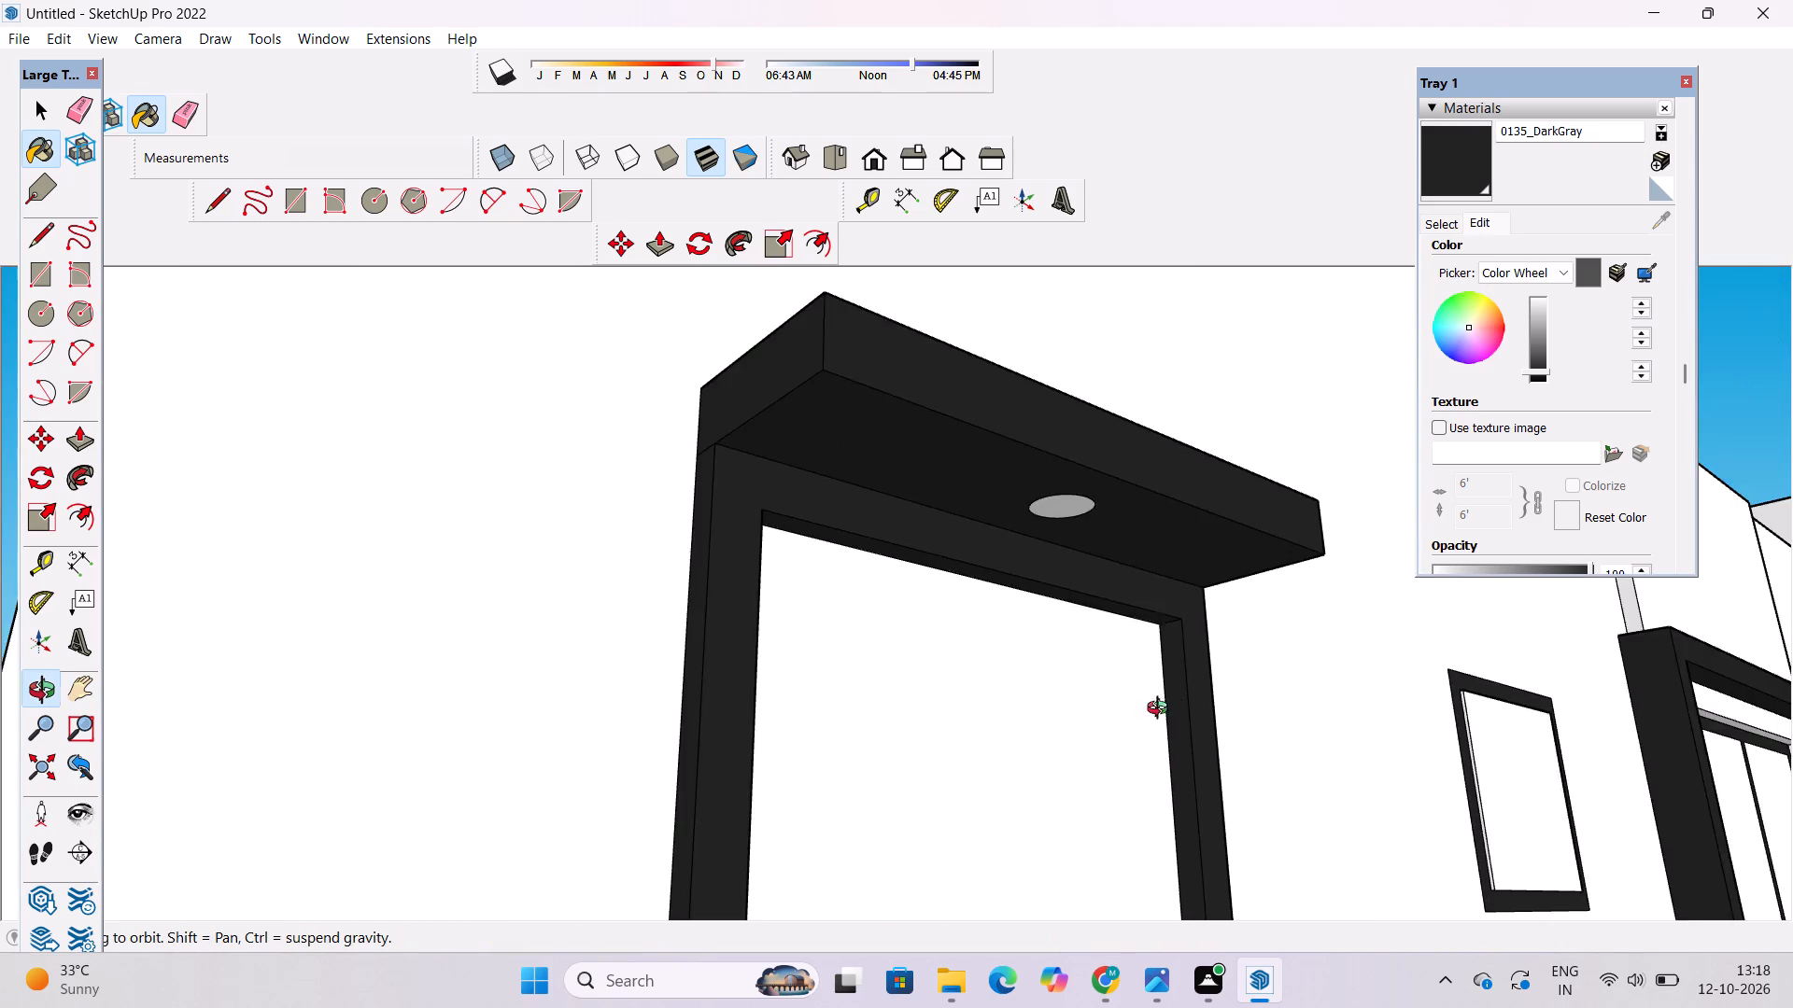
{"action": "left_click_drag", "start_coordinate": [1291, 757], "coordinate": [954, 816]}
{"action": "left_click_drag", "start_coordinate": [873, 796], "coordinate": [1123, 475], "text": "shift"}
{"action": "left_click_drag", "start_coordinate": [1055, 559], "coordinate": [758, 775]}
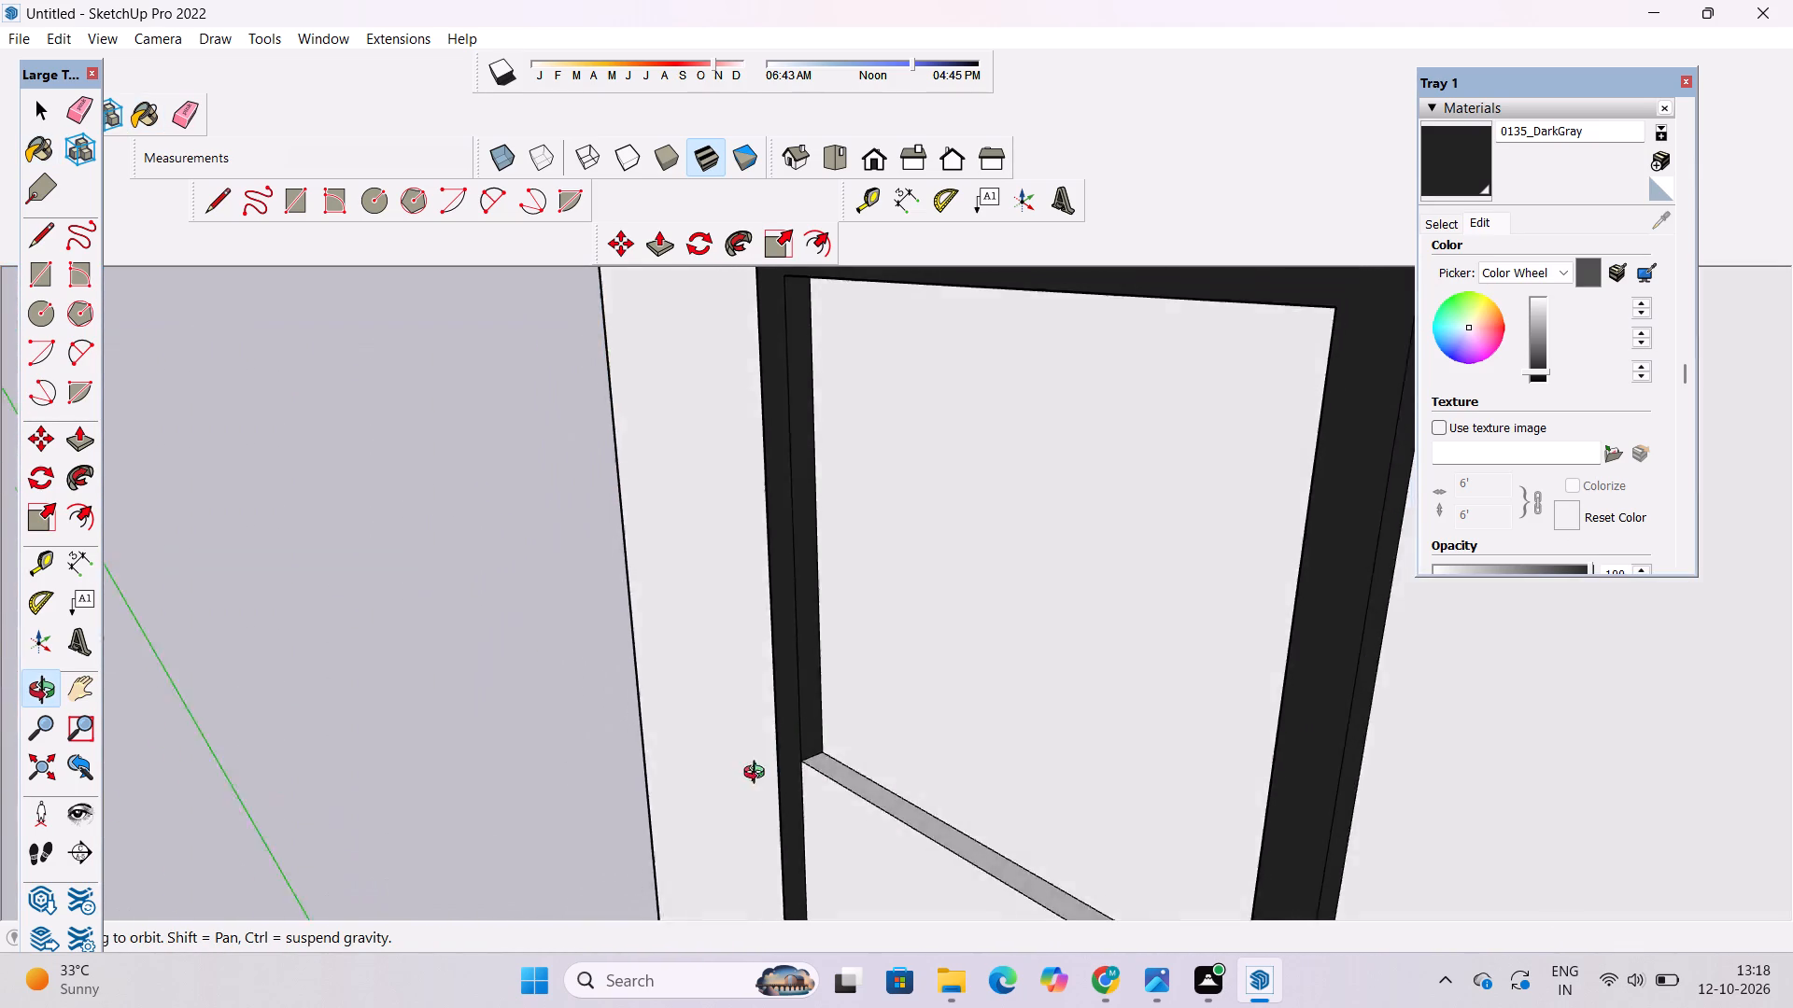
{"action": "left_click_drag", "start_coordinate": [758, 775], "coordinate": [1270, 581]}
{"action": "left_click_drag", "start_coordinate": [944, 822], "coordinate": [1093, 527], "text": "shift"}
{"action": "left_click_drag", "start_coordinate": [818, 731], "coordinate": [981, 714]}
{"action": "scroll", "coordinate": [965, 663], "scroll_direction": "down", "scroll_amount": 6}
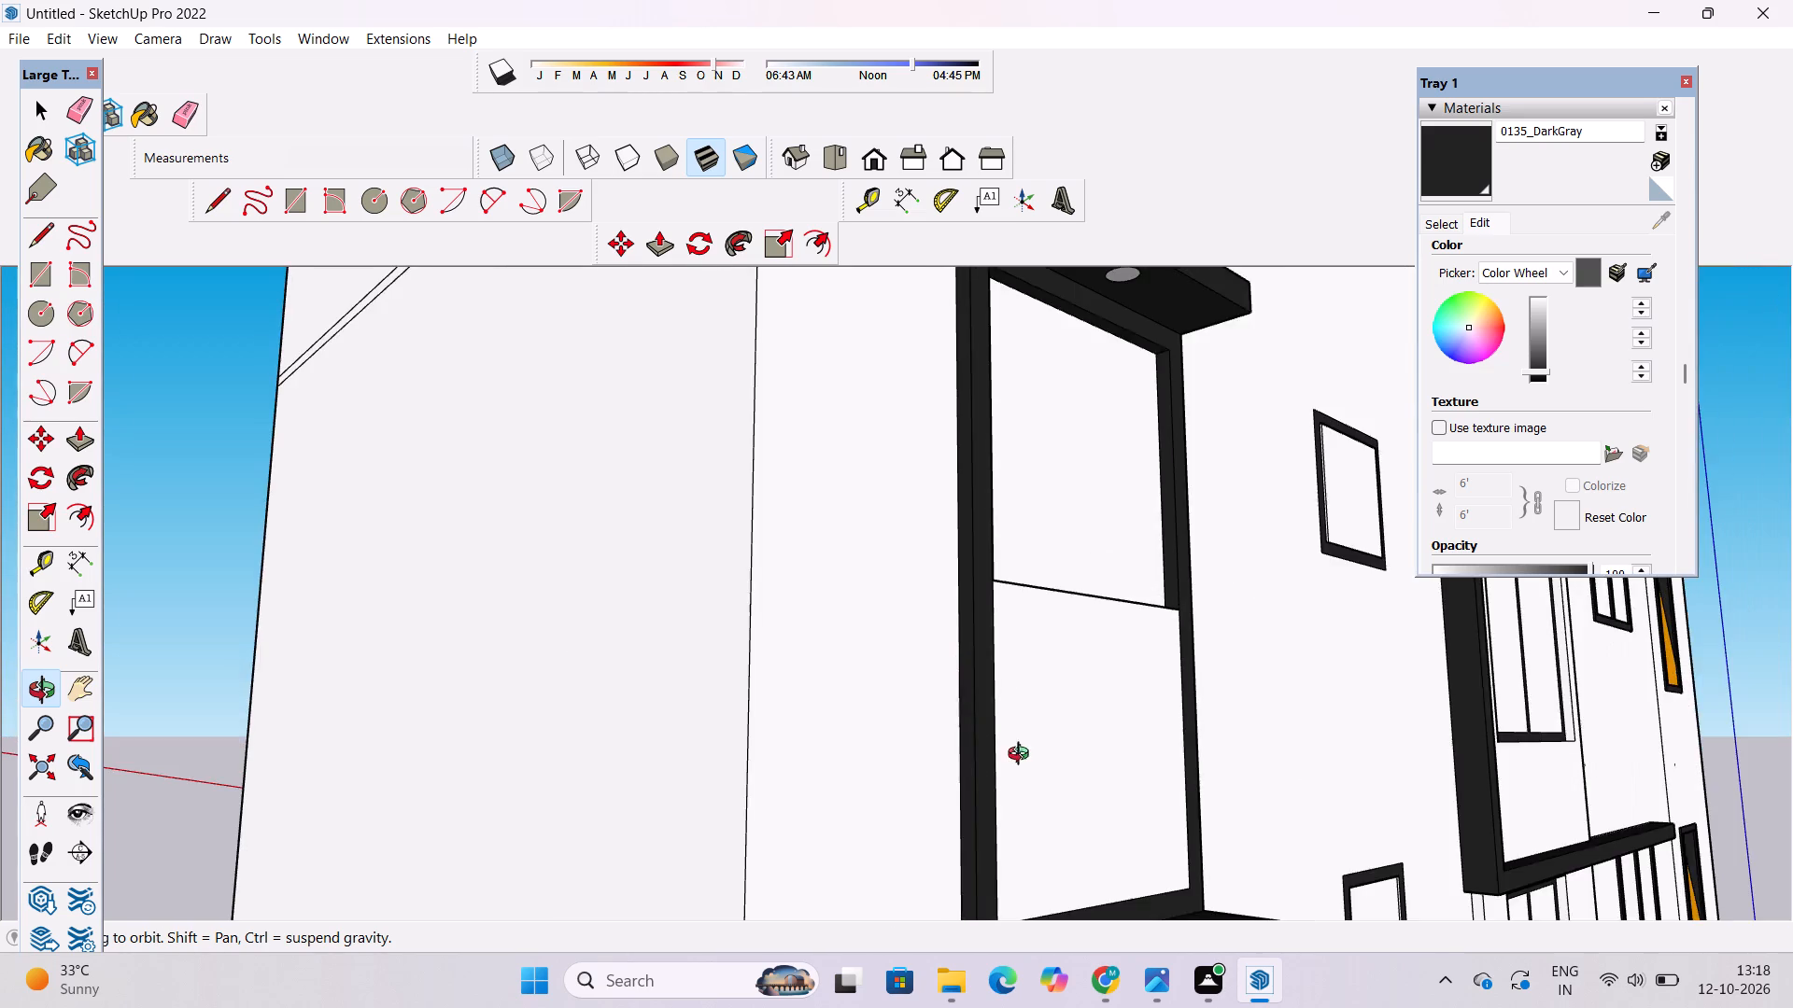
{"action": "left_click_drag", "start_coordinate": [1023, 756], "coordinate": [976, 411]}
{"action": "left_click_drag", "start_coordinate": [1032, 599], "coordinate": [924, 484], "text": "shift"}
{"action": "left_click_drag", "start_coordinate": [1443, 166], "coordinate": [1436, 184]}
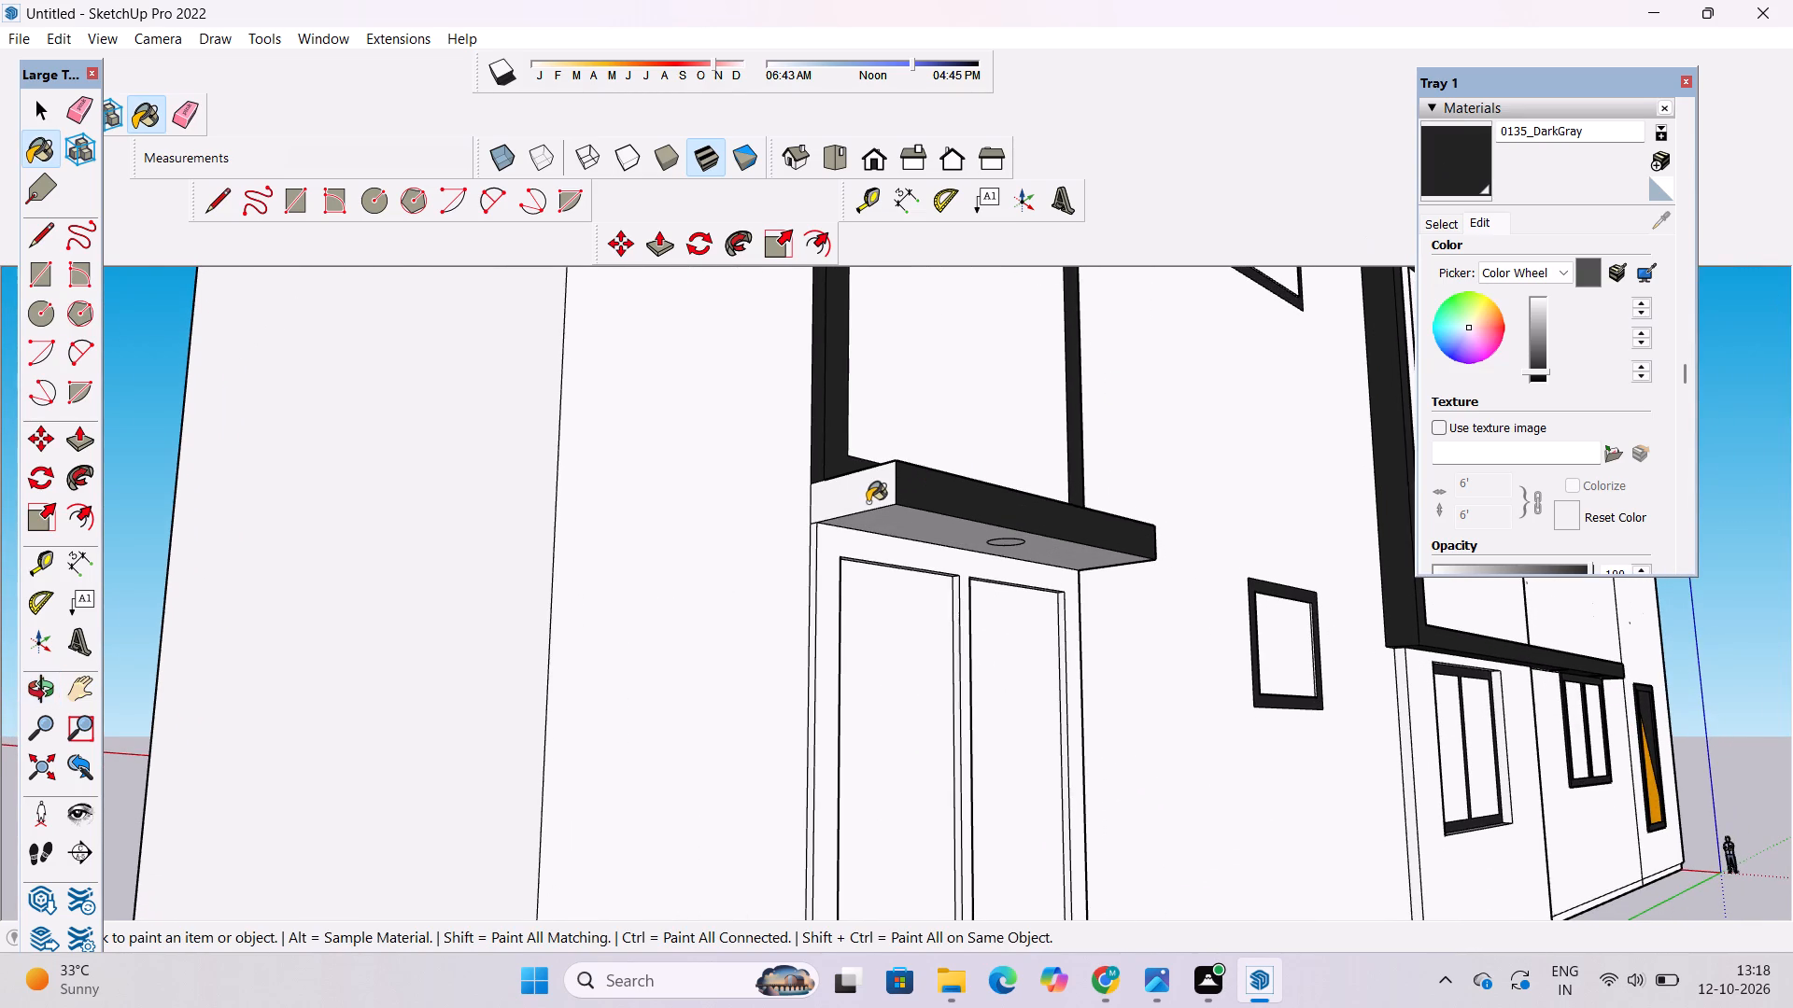
{"action": "scroll", "coordinate": [844, 508], "scroll_direction": "up", "scroll_amount": 2}
{"action": "left_click", "coordinate": [841, 507]}
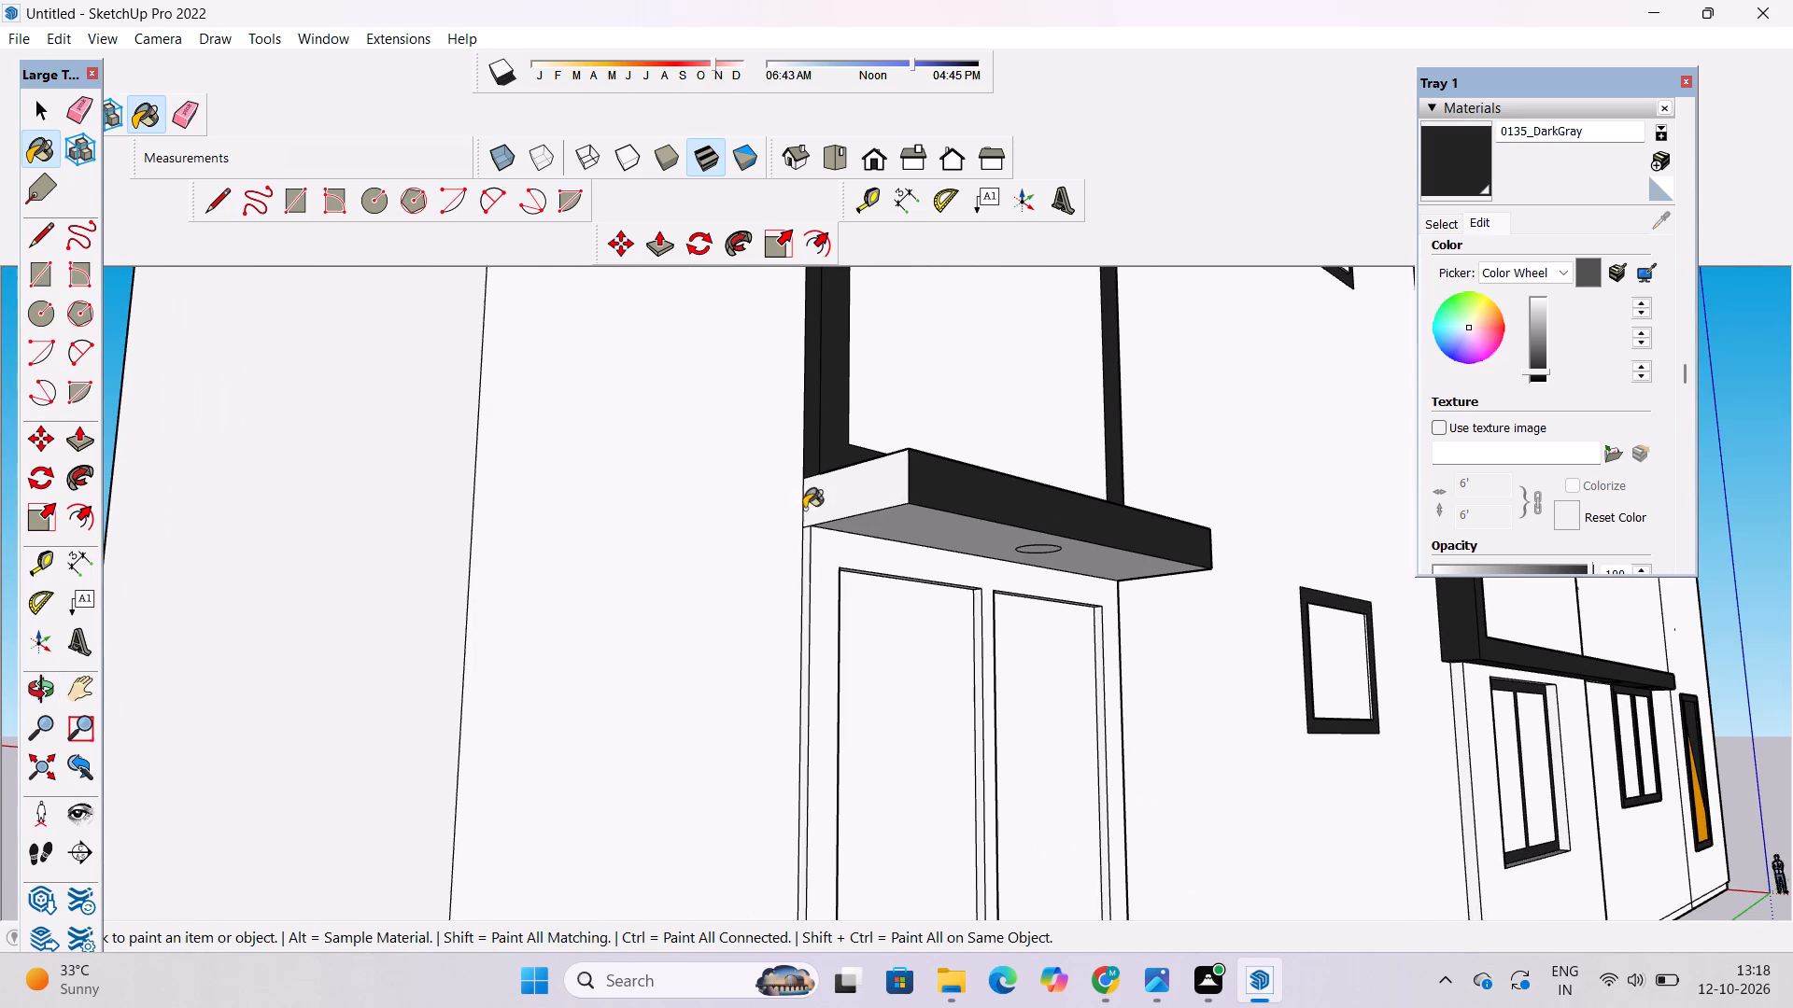
Paint one side of the lower two-pane window's mullion and one inner jamb with 0135_DarkGray.
{"action": "scroll", "coordinate": [804, 509], "scroll_direction": "down", "scroll_amount": 6}
{"action": "scroll", "coordinate": [879, 679], "scroll_direction": "up", "scroll_amount": 15}
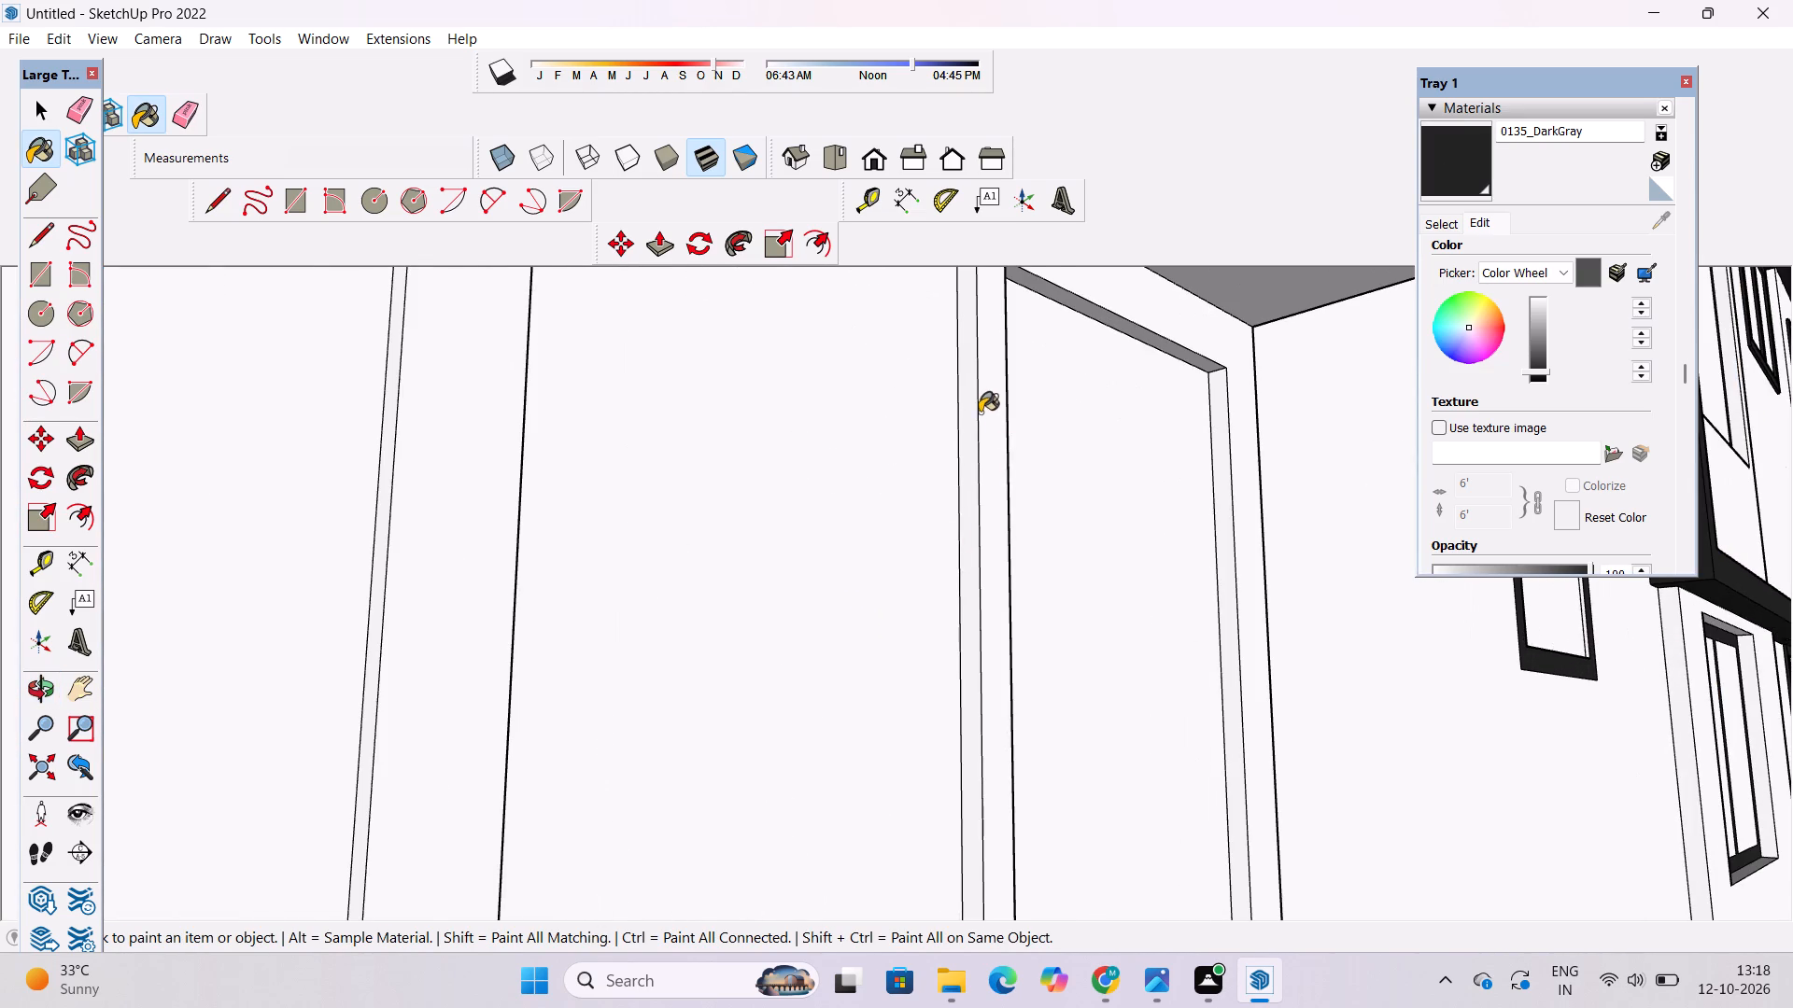
{"action": "left_click", "coordinate": [980, 413]}
{"action": "left_click", "coordinate": [1240, 393]}
{"action": "scroll", "coordinate": [873, 617], "scroll_direction": "down", "scroll_amount": 11}
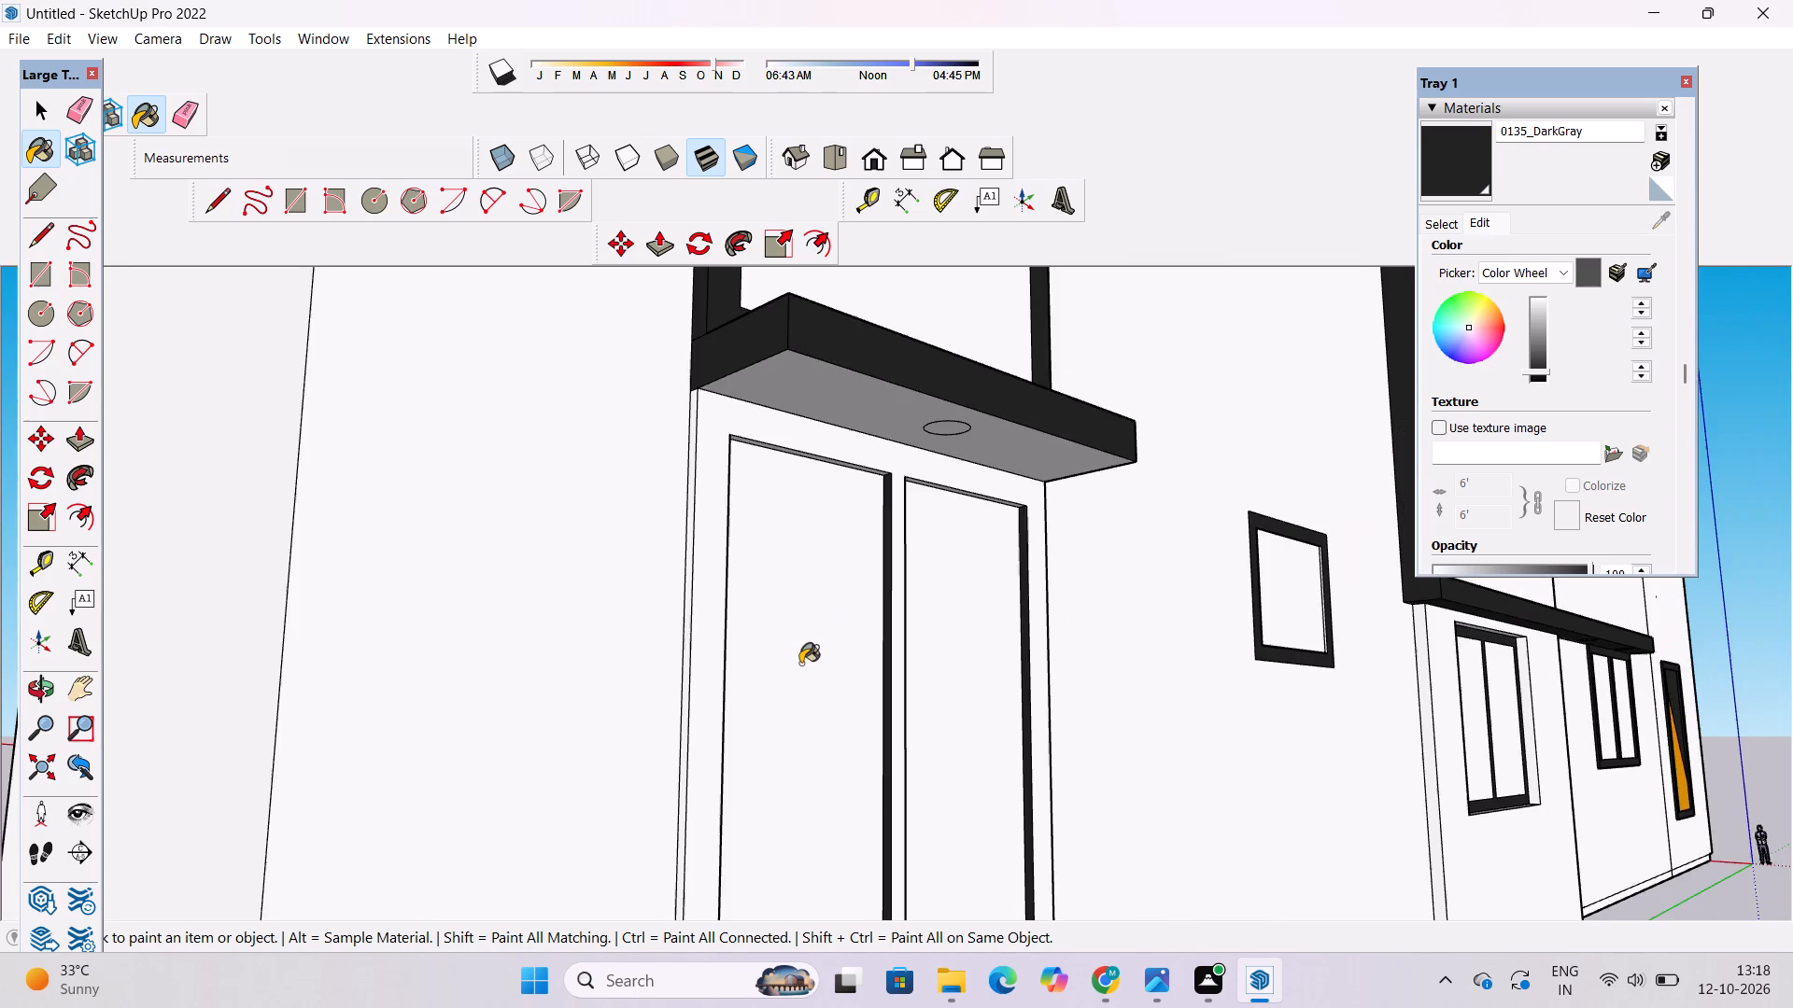
Paint the front face of the lower two-pane window's frame and mullion with 0135_DarkGray.
{"action": "scroll", "coordinate": [800, 664], "scroll_direction": "down", "scroll_amount": 1}
{"action": "key", "text": "o"}
{"action": "left_click_drag", "start_coordinate": [928, 651], "coordinate": [968, 499], "text": "shift"}
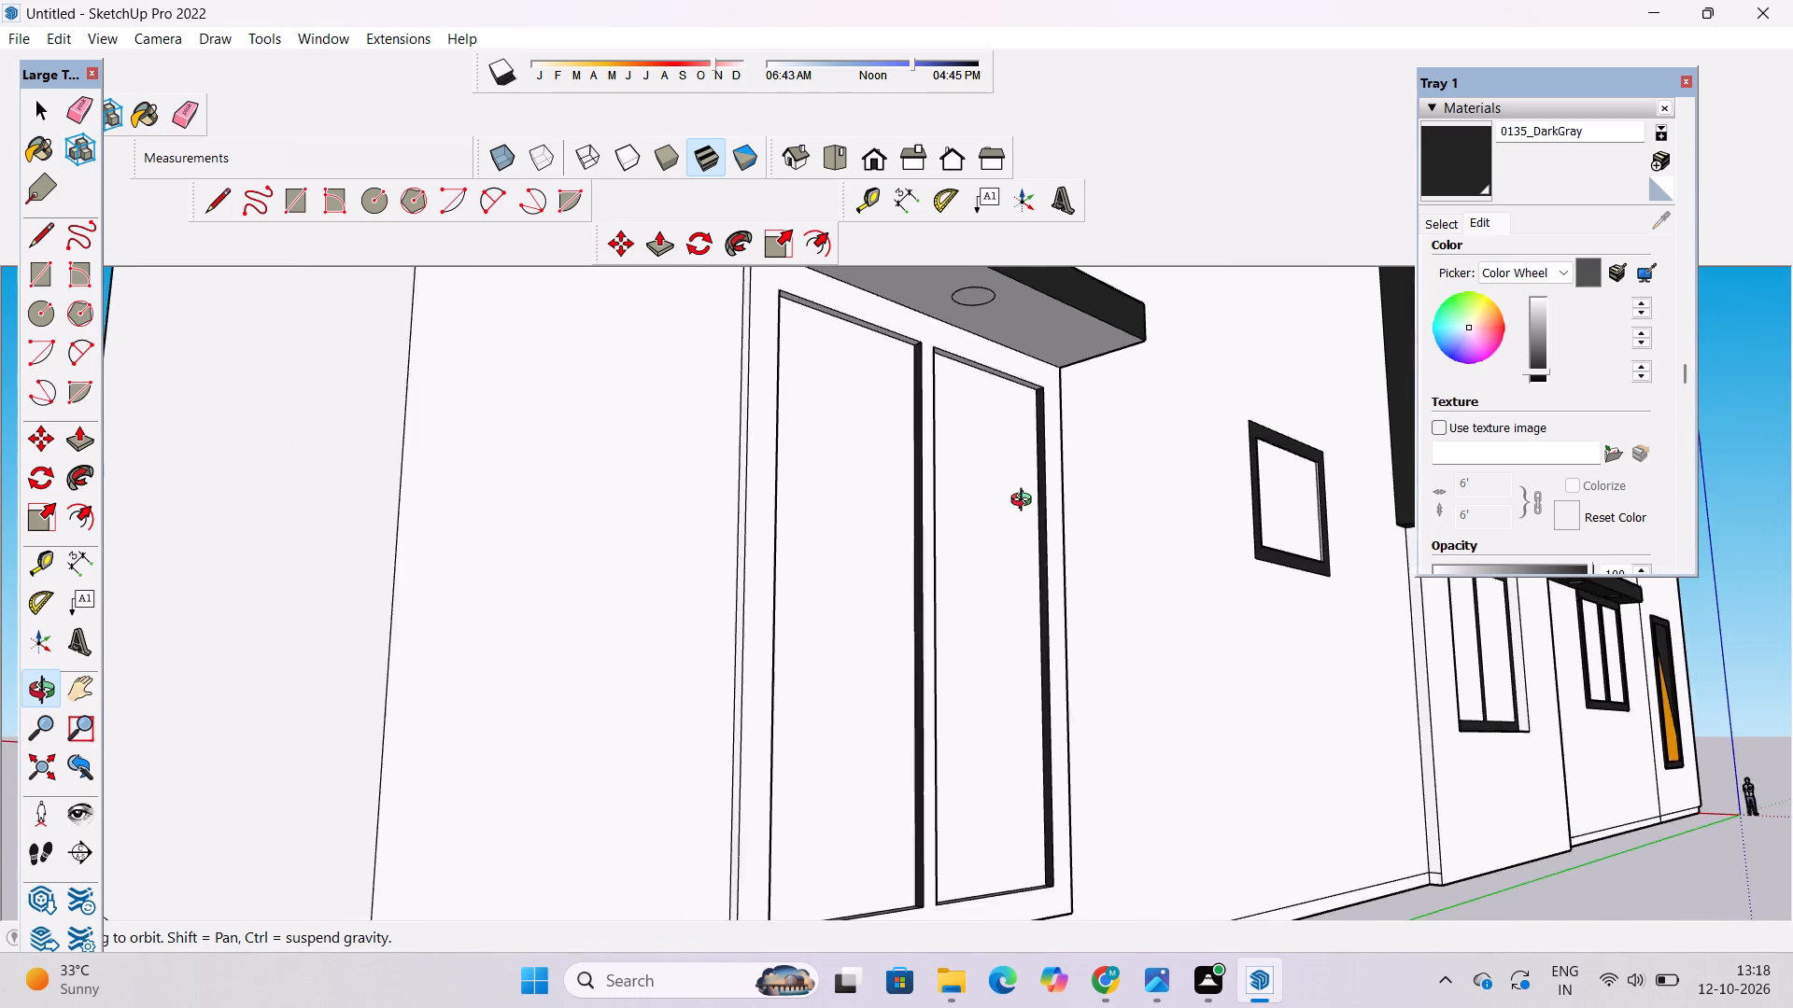
{"action": "left_click_drag", "start_coordinate": [1025, 504], "coordinate": [792, 686]}
{"action": "left_click_drag", "start_coordinate": [780, 700], "coordinate": [880, 545], "text": "shift"}
{"action": "left_click_drag", "start_coordinate": [817, 585], "coordinate": [714, 625]}
{"action": "left_click_drag", "start_coordinate": [694, 625], "coordinate": [699, 647], "text": "shift"}
{"action": "left_click_drag", "start_coordinate": [714, 688], "coordinate": [701, 717], "text": "shift"}
{"action": "left_click_drag", "start_coordinate": [695, 717], "coordinate": [678, 603]}
{"action": "left_click_drag", "start_coordinate": [741, 581], "coordinate": [716, 619], "text": "shift"}
{"action": "left_click_drag", "start_coordinate": [716, 619], "coordinate": [677, 612], "text": "shift"}
{"action": "left_click_drag", "start_coordinate": [754, 581], "coordinate": [703, 595], "text": "shift"}
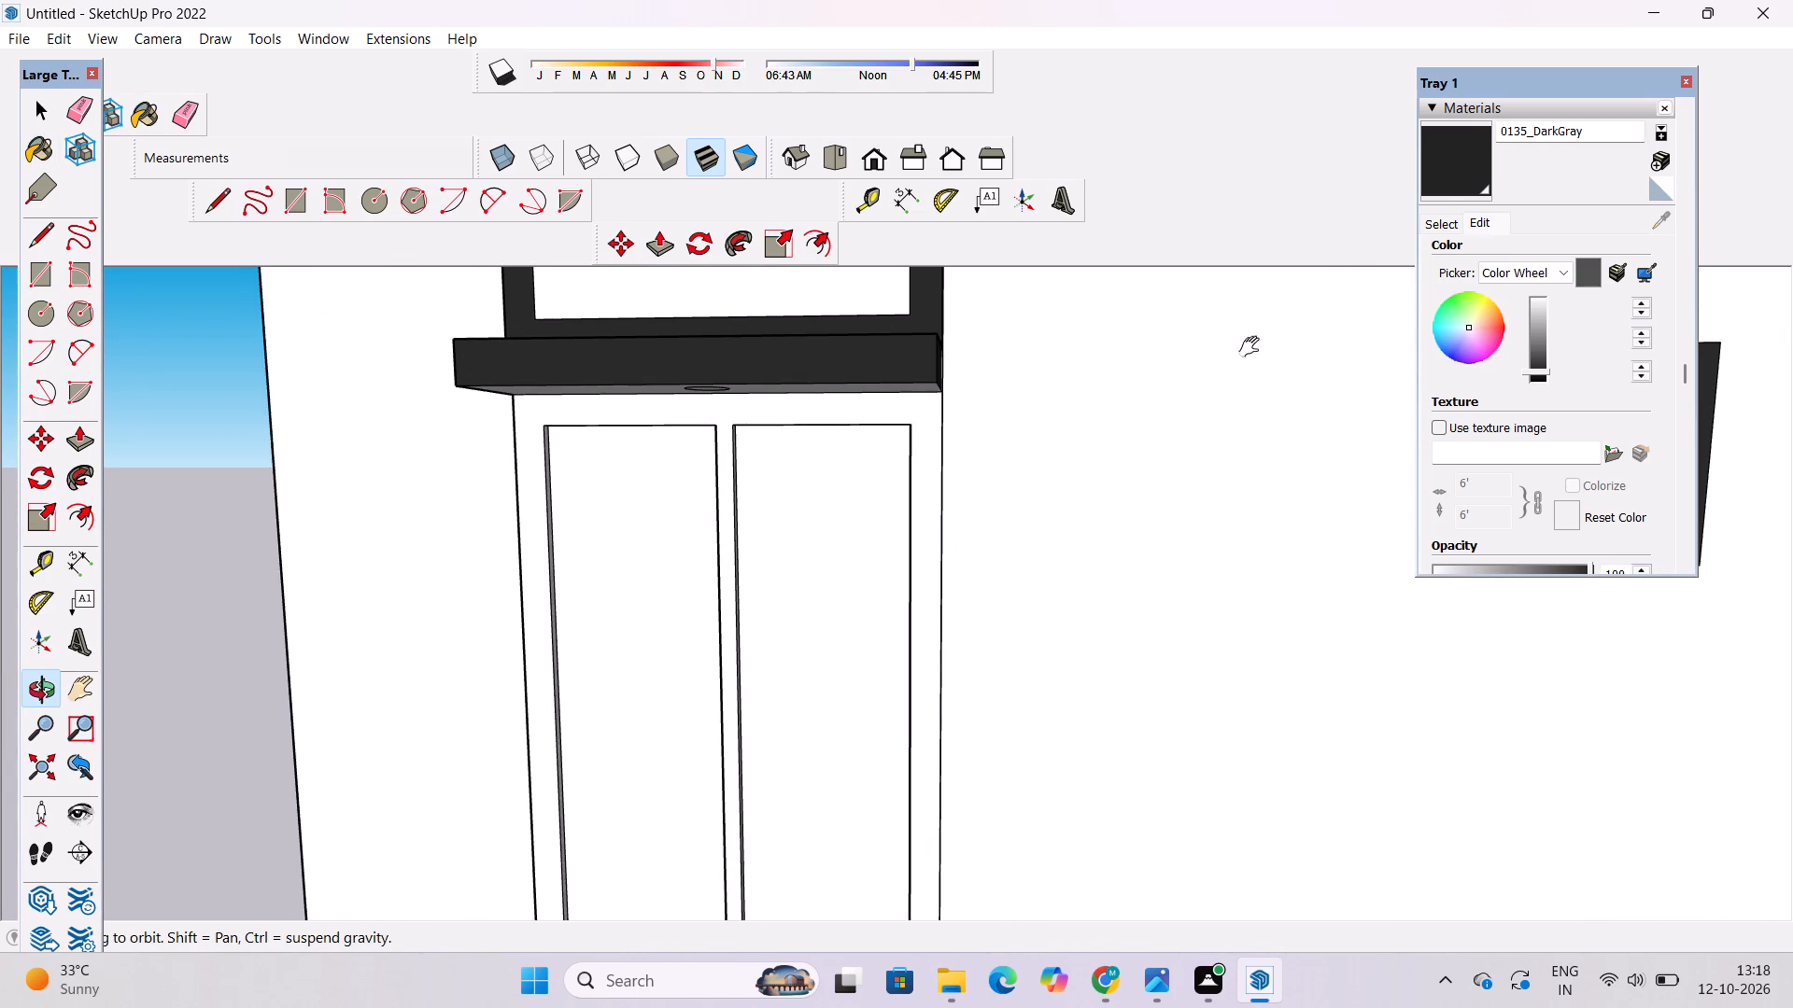
{"action": "left_click", "coordinate": [1458, 176]}
{"action": "left_click", "coordinate": [937, 425]}
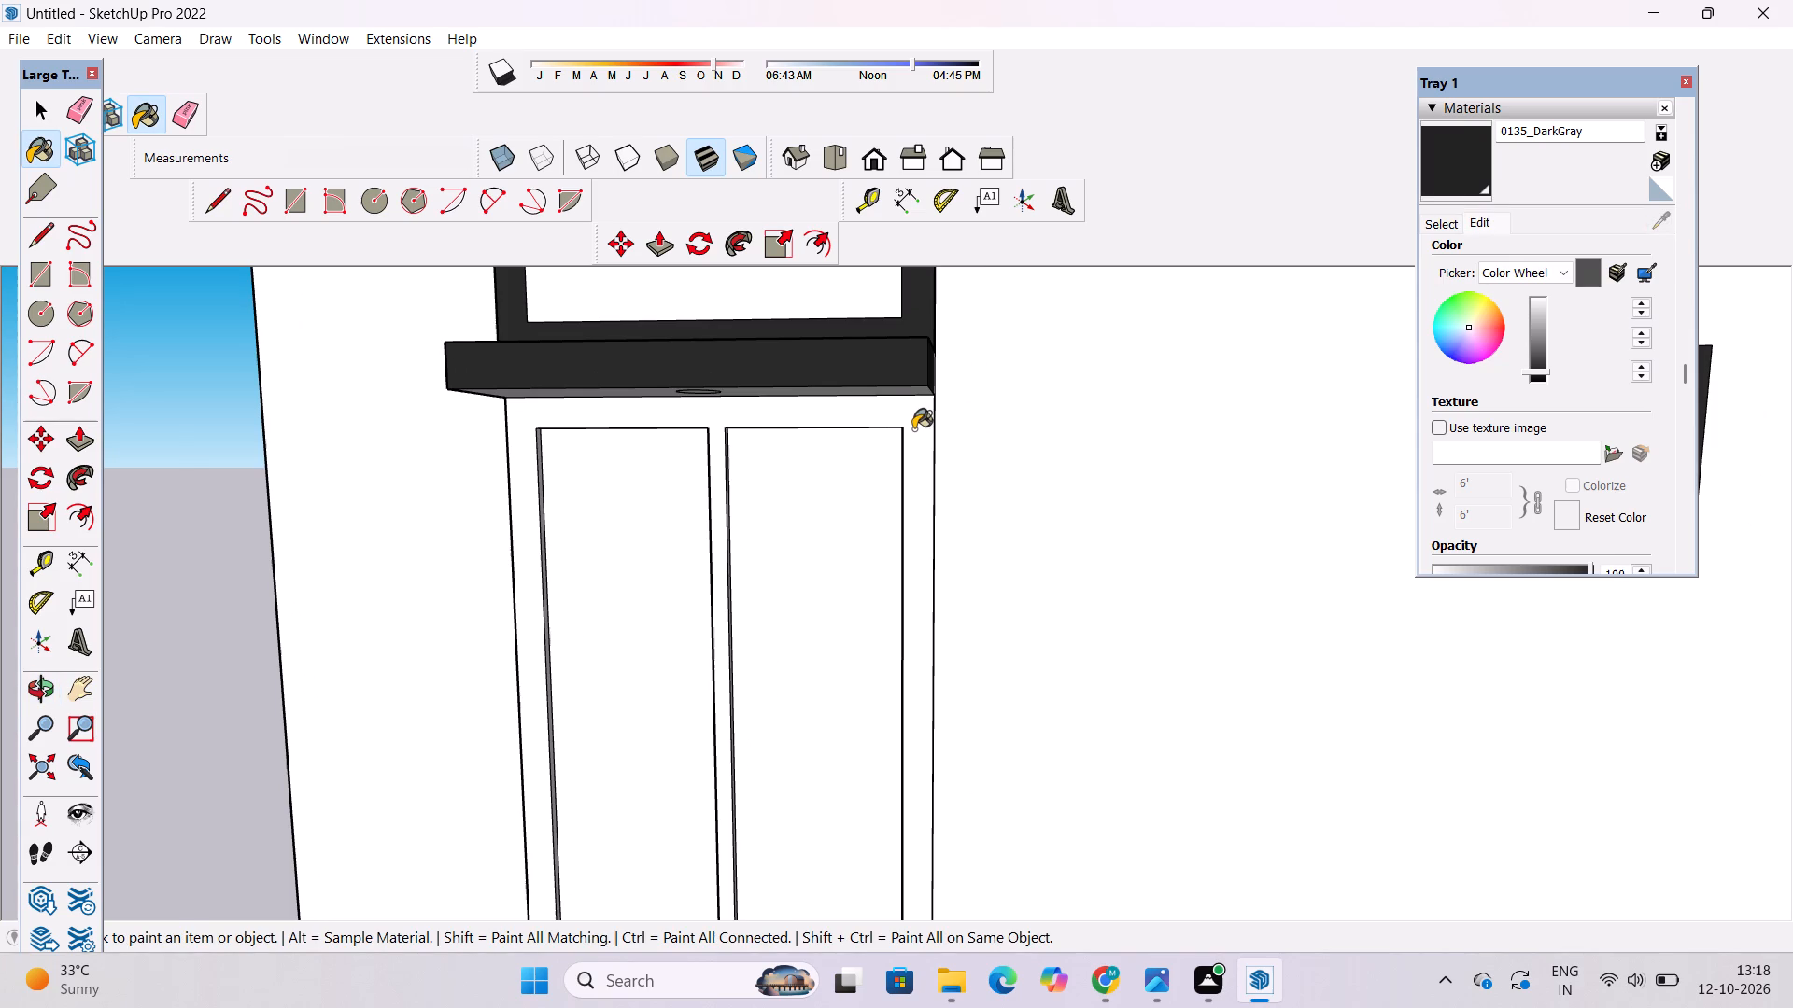
{"action": "key", "text": "ctrl+z"}
{"action": "left_click", "coordinate": [910, 427]}
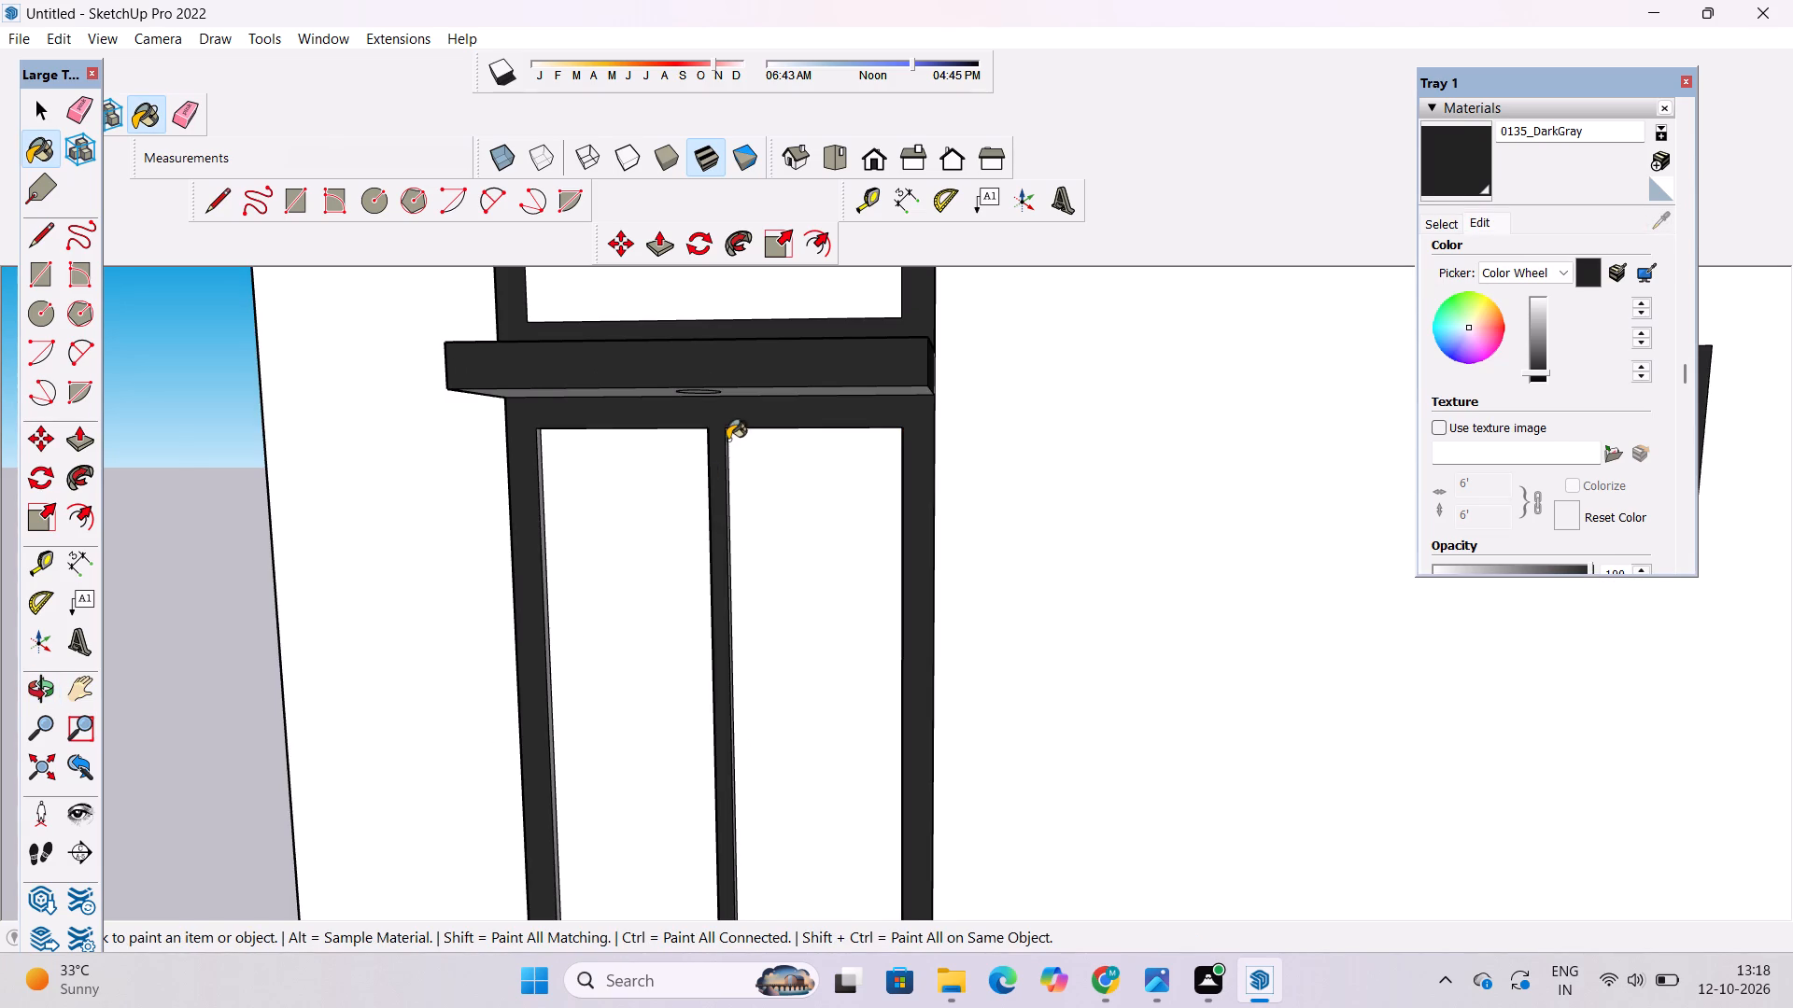
Paint the underside of the ledge above the lower two-pane window with 0135_DarkGray.
{"action": "scroll", "coordinate": [723, 538], "scroll_direction": "down", "scroll_amount": 9}
{"action": "scroll", "coordinate": [784, 475], "scroll_direction": "up", "scroll_amount": 20}
{"action": "scroll", "coordinate": [784, 475], "scroll_direction": "up", "scroll_amount": 3}
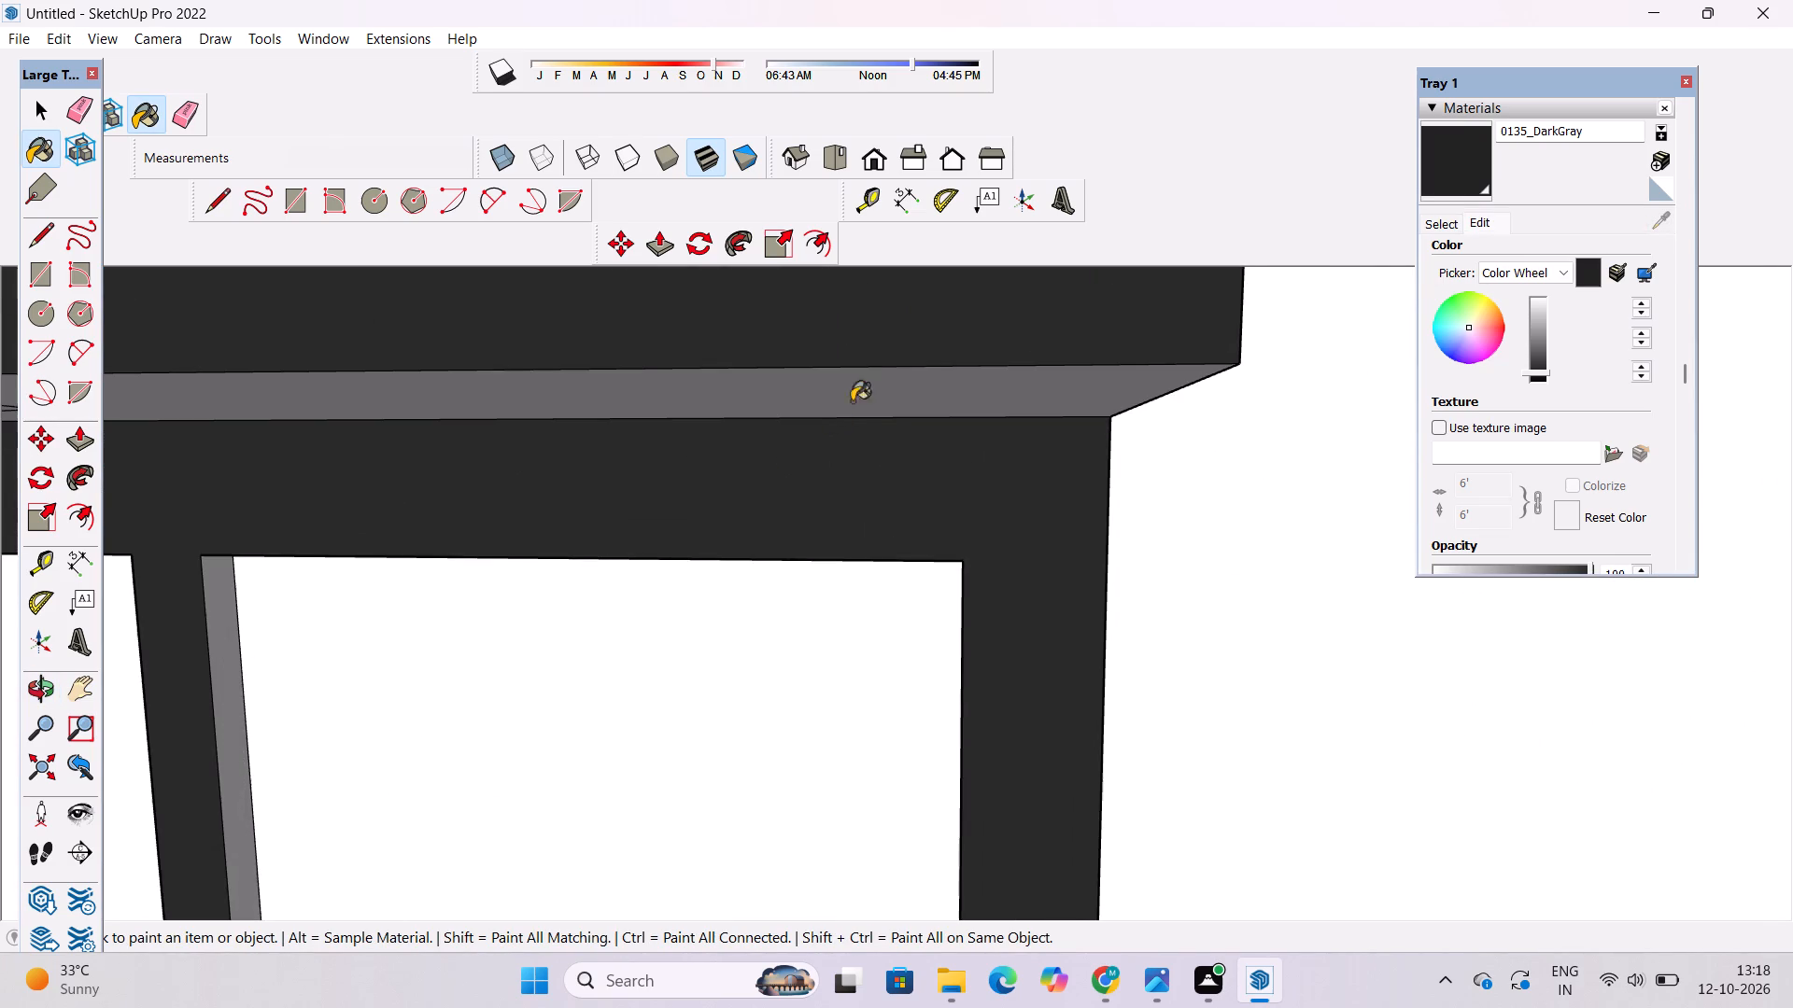
{"action": "left_click", "coordinate": [876, 391]}
Paint the lower two-pane window's outer edge, the mullion's other side and the remaining inner jamb with 0135_DarkGray.
{"action": "key", "text": "o"}
{"action": "scroll", "coordinate": [868, 391], "scroll_direction": "down", "scroll_amount": 11}
{"action": "left_click_drag", "start_coordinate": [1026, 525], "coordinate": [774, 488]}
{"action": "scroll", "coordinate": [769, 480], "scroll_direction": "down", "scroll_amount": 7}
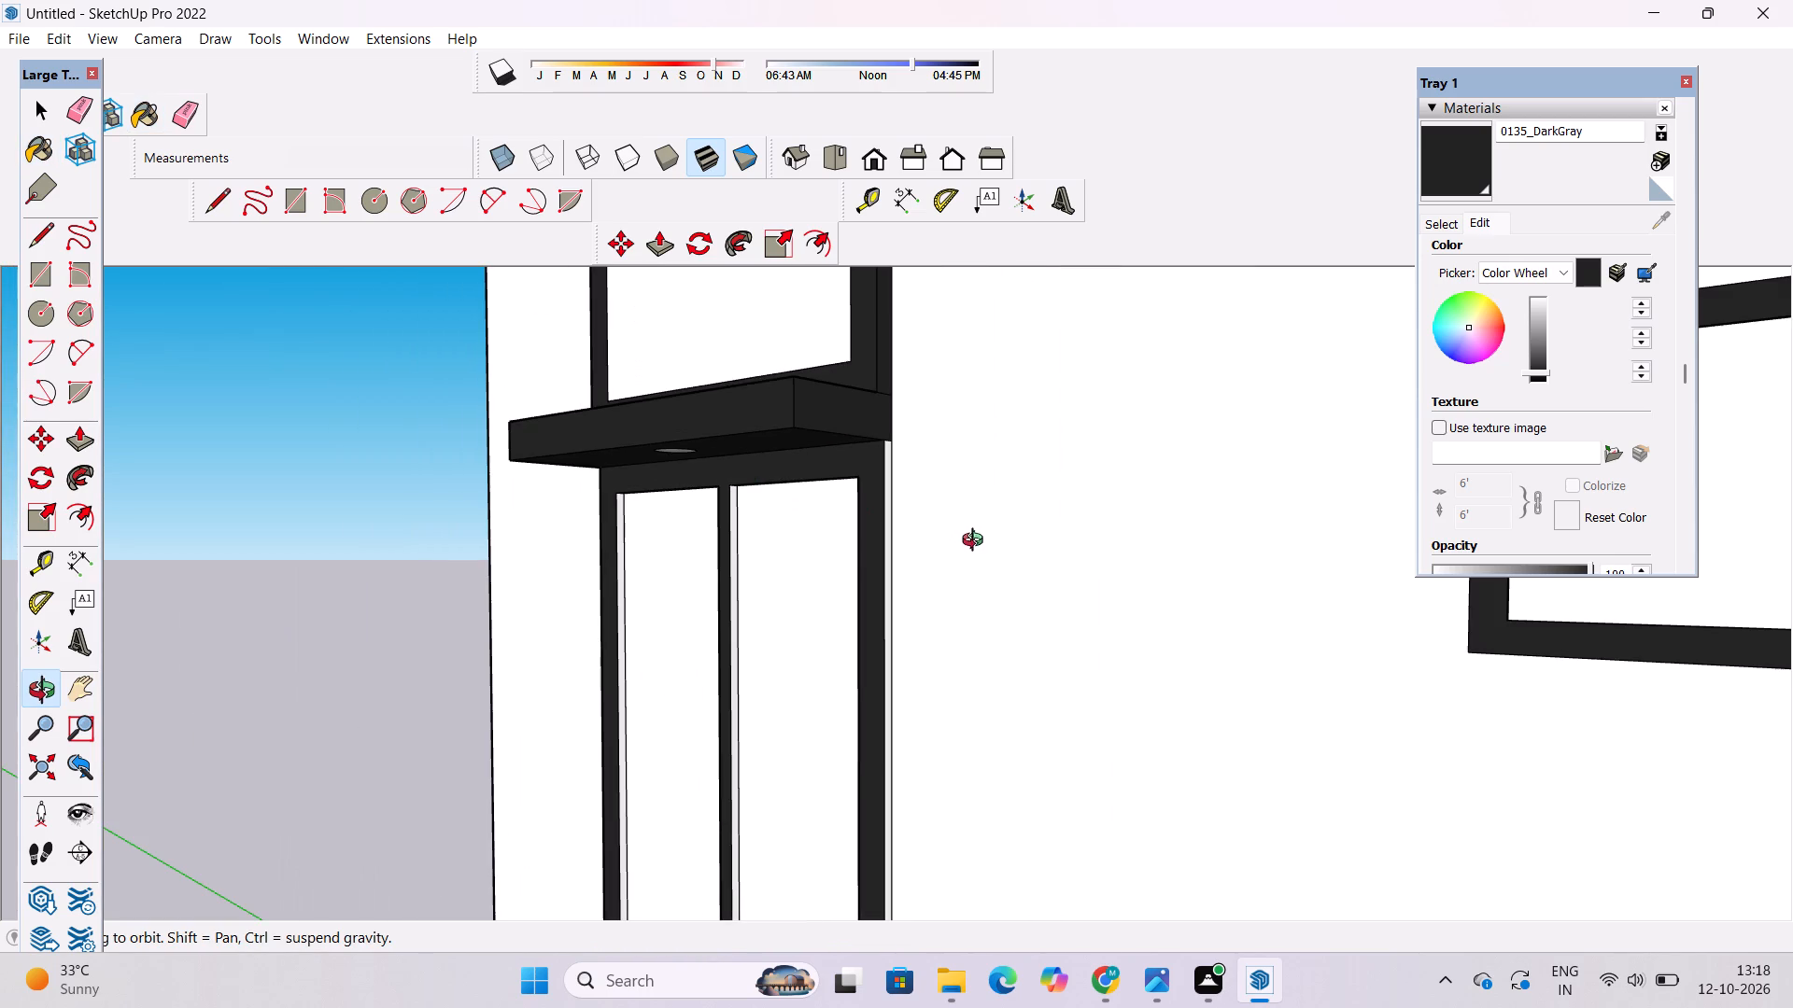
{"action": "left_click", "coordinate": [1461, 176]}
{"action": "scroll", "coordinate": [893, 682], "scroll_direction": "up", "scroll_amount": 9}
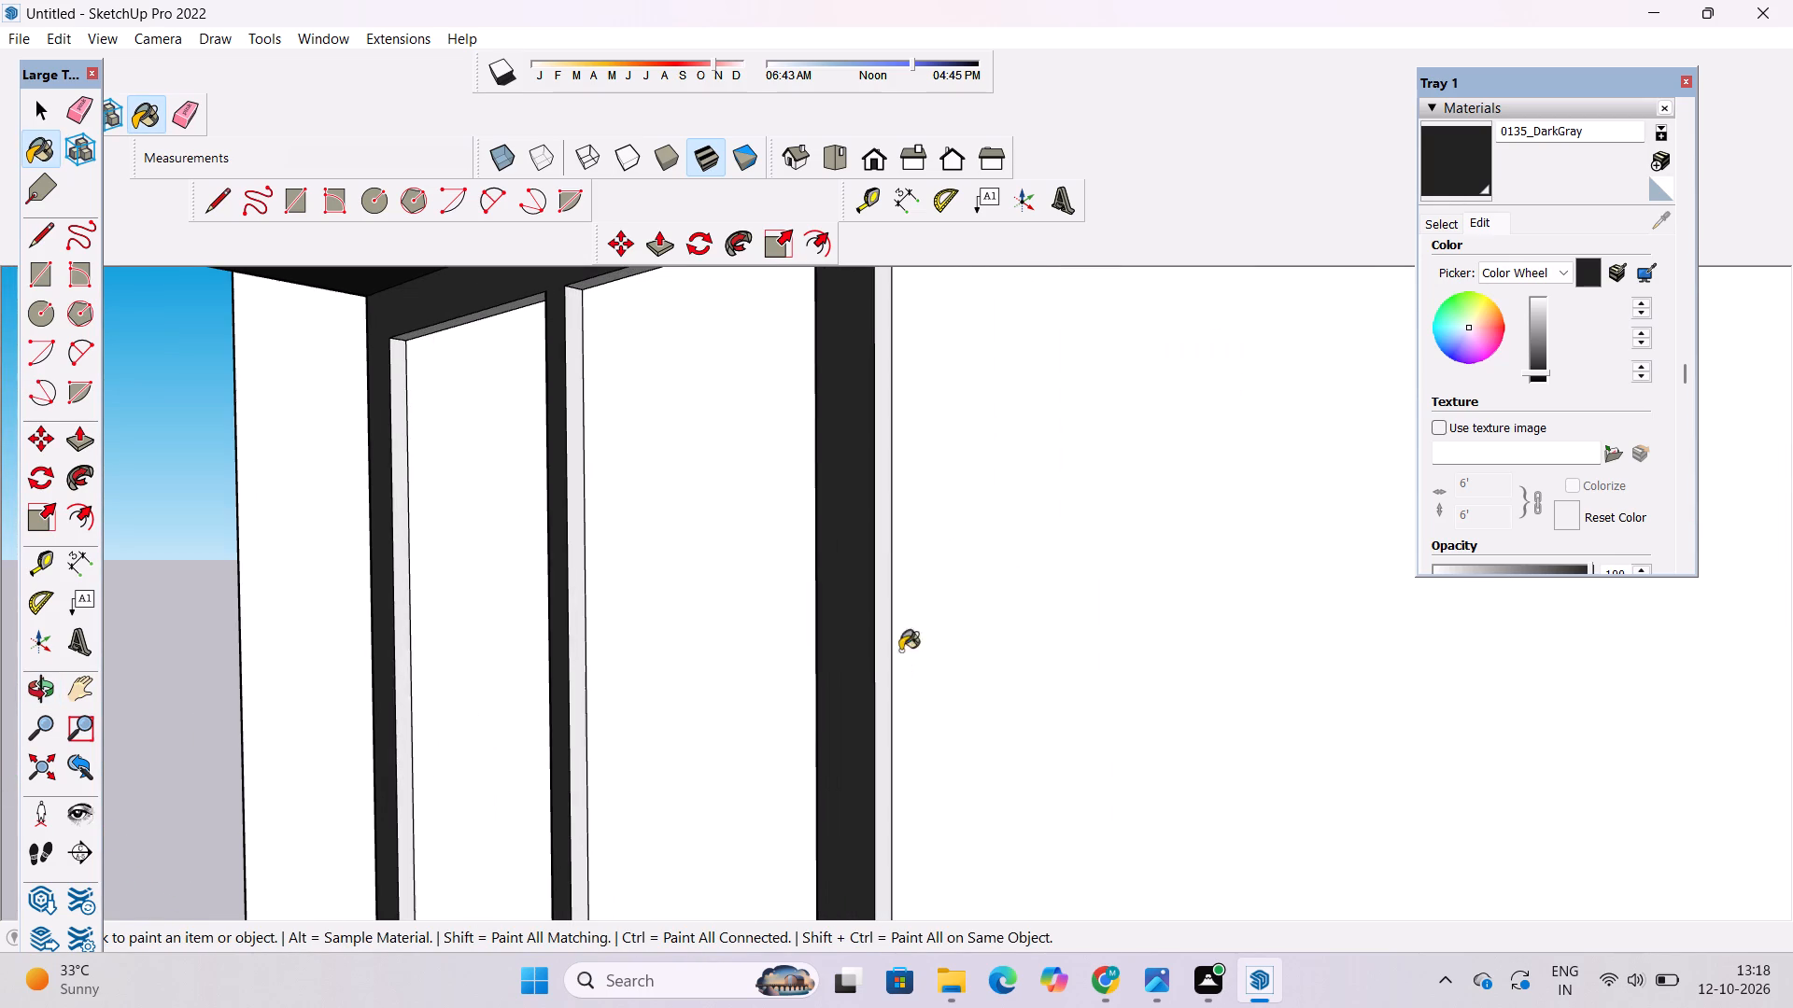
{"action": "left_click", "coordinate": [883, 590]}
{"action": "left_click", "coordinate": [552, 574]}
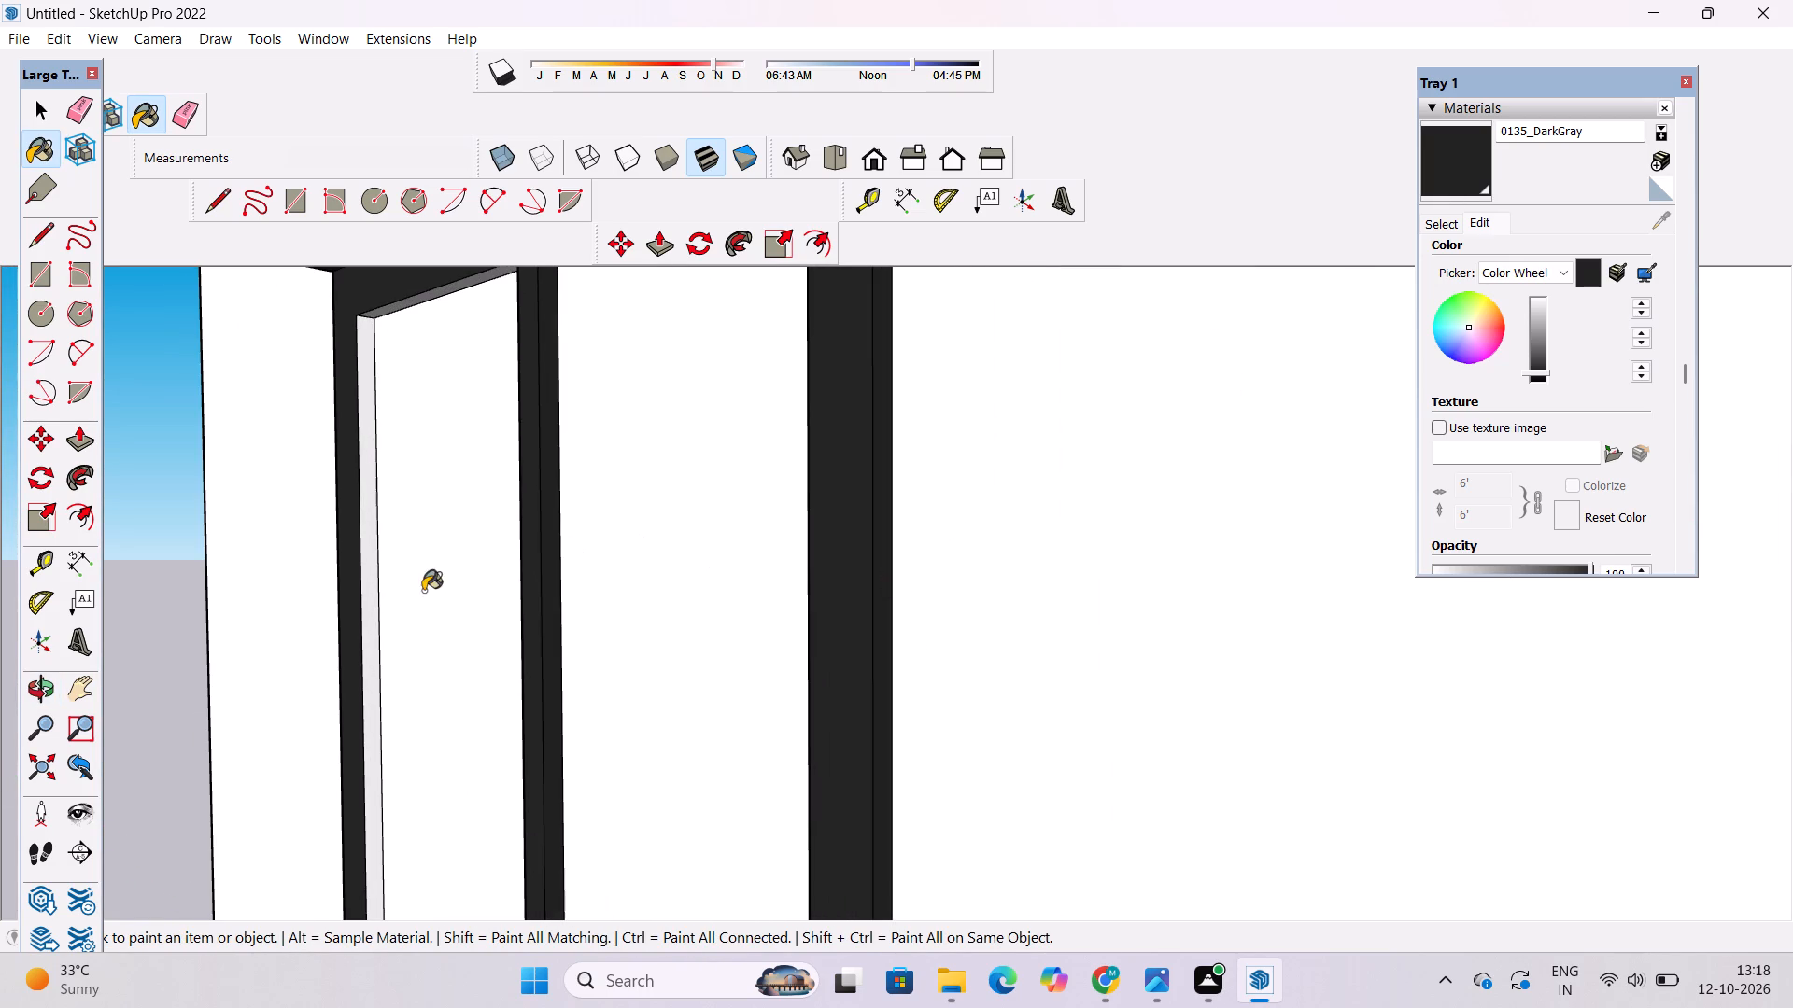
{"action": "left_click", "coordinate": [367, 614]}
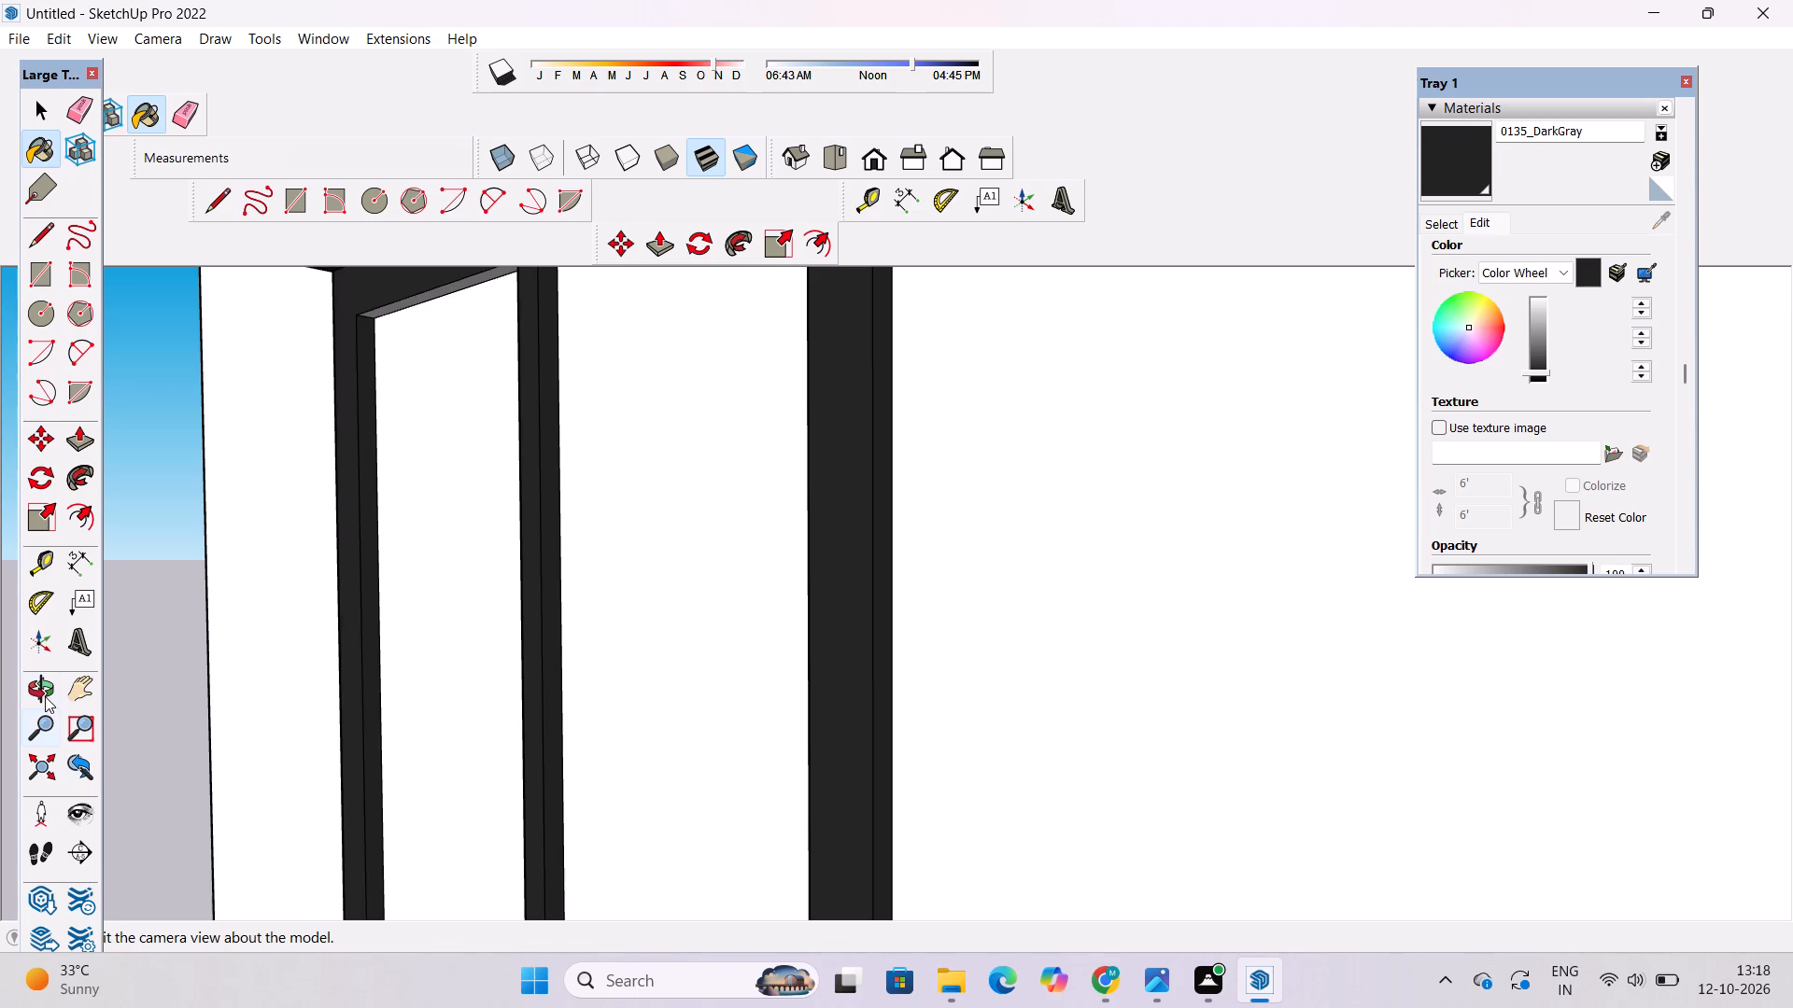
Paint the opposite outer edge of the lower two-pane window's frame with 0135_DarkGray.
{"action": "left_click", "coordinate": [45, 696]}
{"action": "left_click_drag", "start_coordinate": [367, 655], "coordinate": [1093, 673]}
{"action": "scroll", "coordinate": [749, 665], "scroll_direction": "down", "scroll_amount": 5}
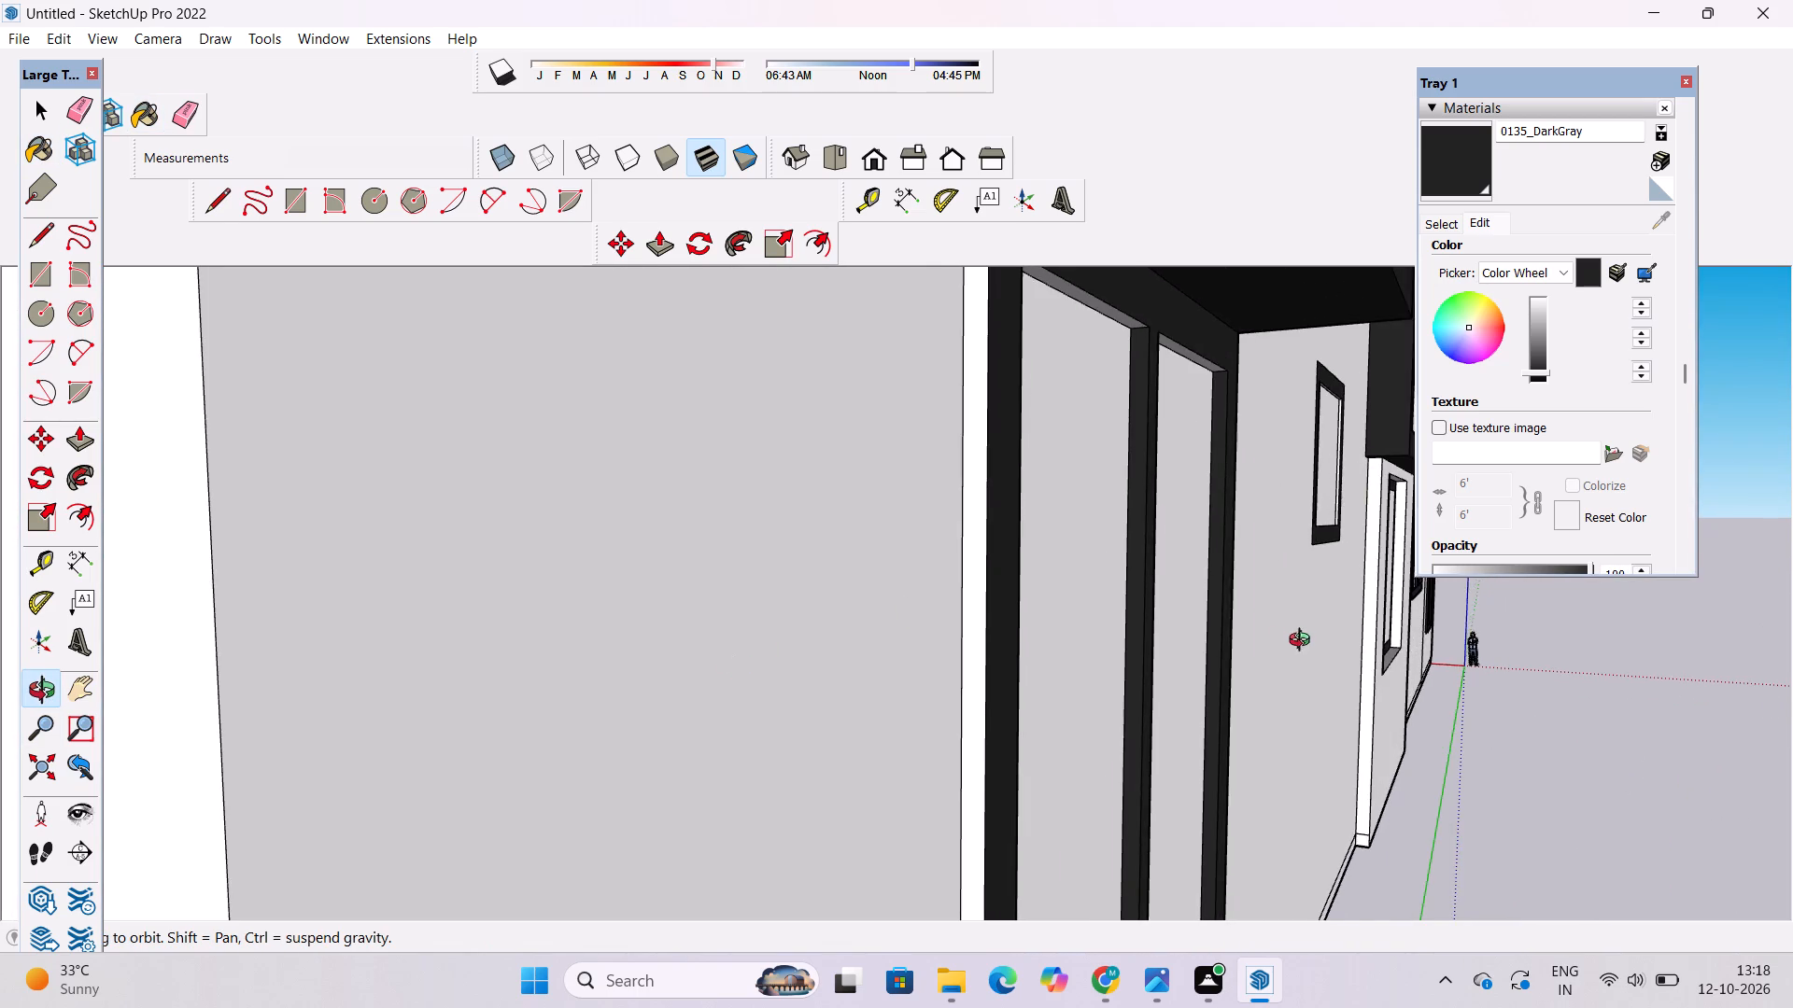
{"action": "left_click_drag", "start_coordinate": [1302, 626], "coordinate": [1266, 581]}
{"action": "left_click_drag", "start_coordinate": [1114, 586], "coordinate": [1134, 695]}
{"action": "scroll", "coordinate": [1137, 687], "scroll_direction": "down", "scroll_amount": 6}
{"action": "left_click_drag", "start_coordinate": [1142, 716], "coordinate": [1127, 614]}
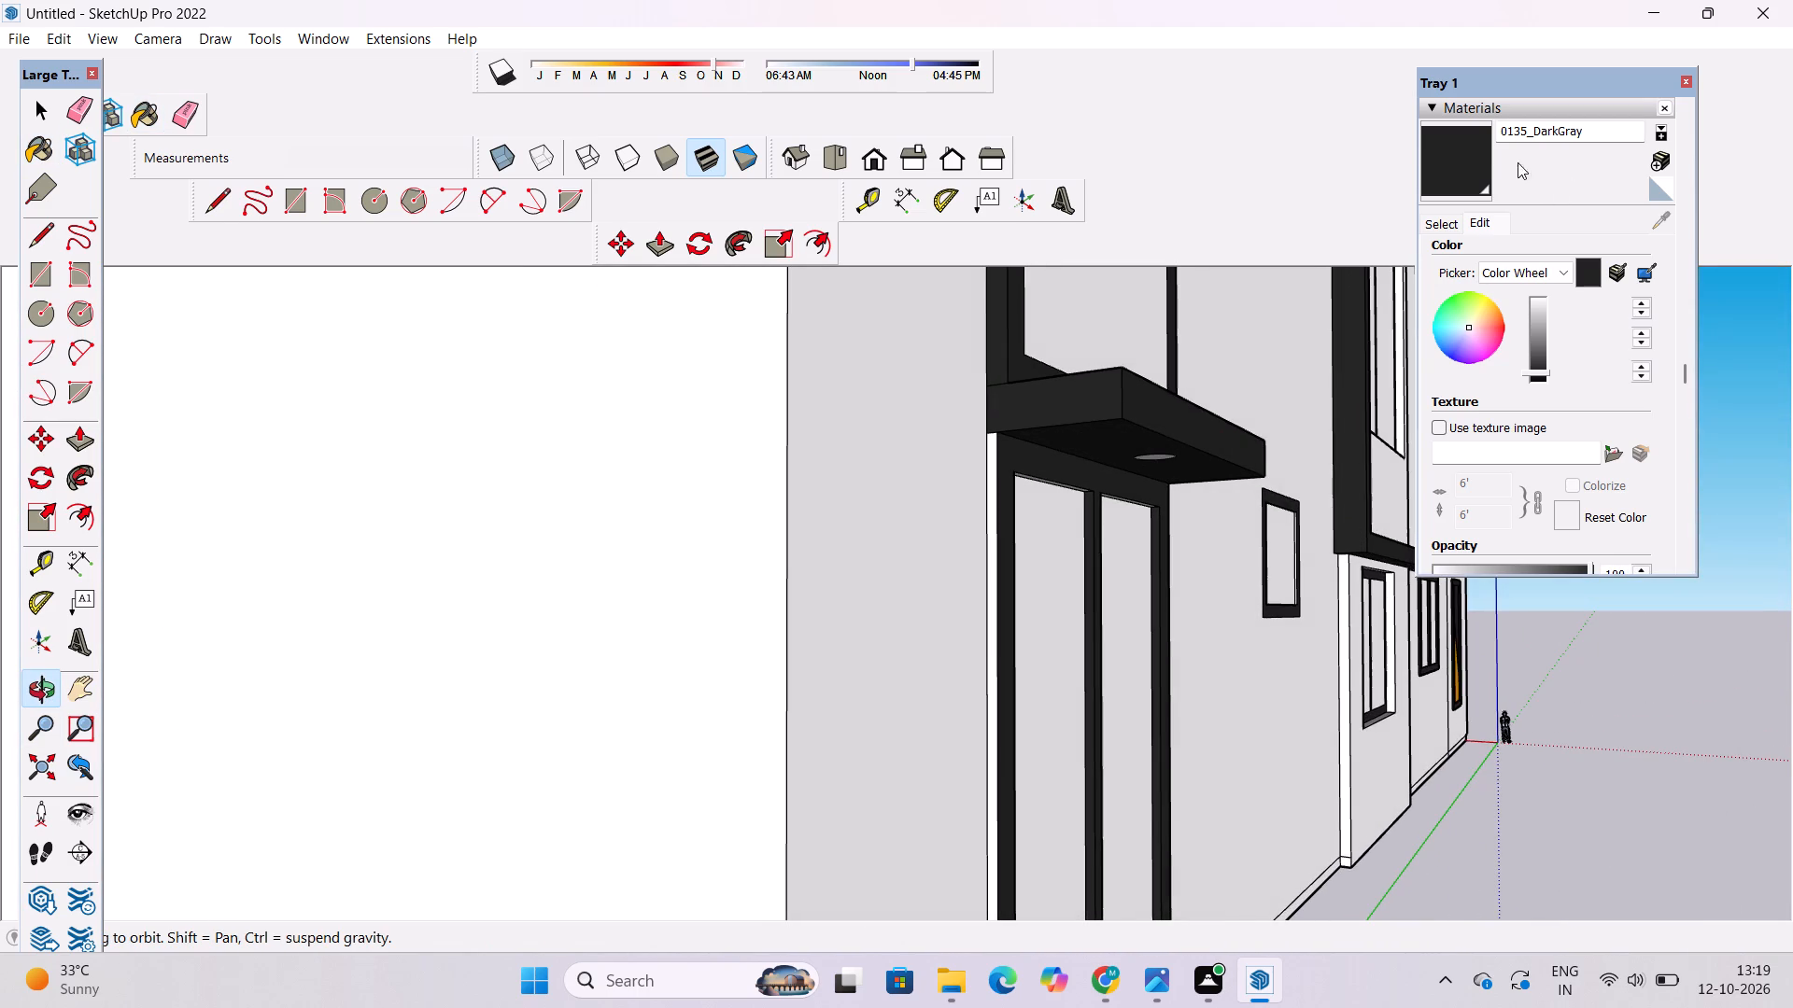
{"action": "left_click", "coordinate": [1460, 170]}
{"action": "scroll", "coordinate": [1048, 560], "scroll_direction": "up", "scroll_amount": 6}
{"action": "left_click", "coordinate": [948, 513]}
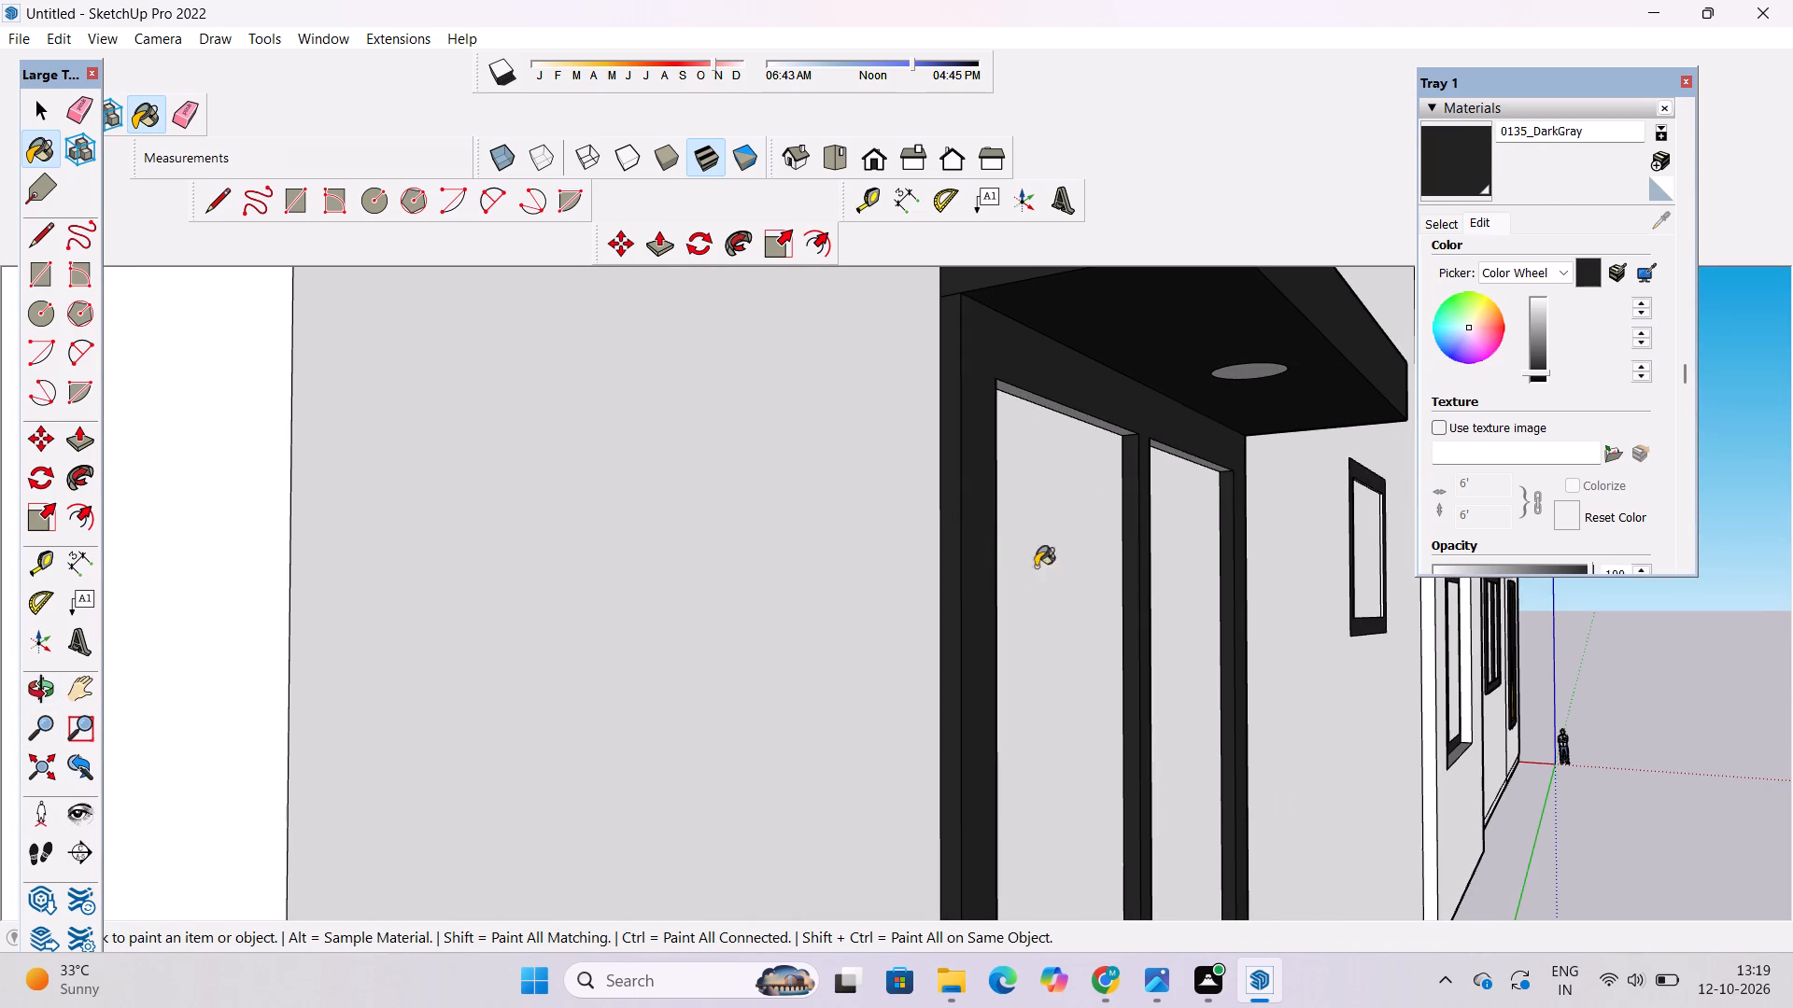
Paint the top rail's undersides in both panes of the lower two-pane window with 0135_DarkGray.
{"action": "scroll", "coordinate": [1052, 653], "scroll_direction": "up", "scroll_amount": 6}
{"action": "scroll", "coordinate": [1022, 617], "scroll_direction": "down", "scroll_amount": 8}
{"action": "scroll", "coordinate": [1221, 444], "scroll_direction": "up", "scroll_amount": 4}
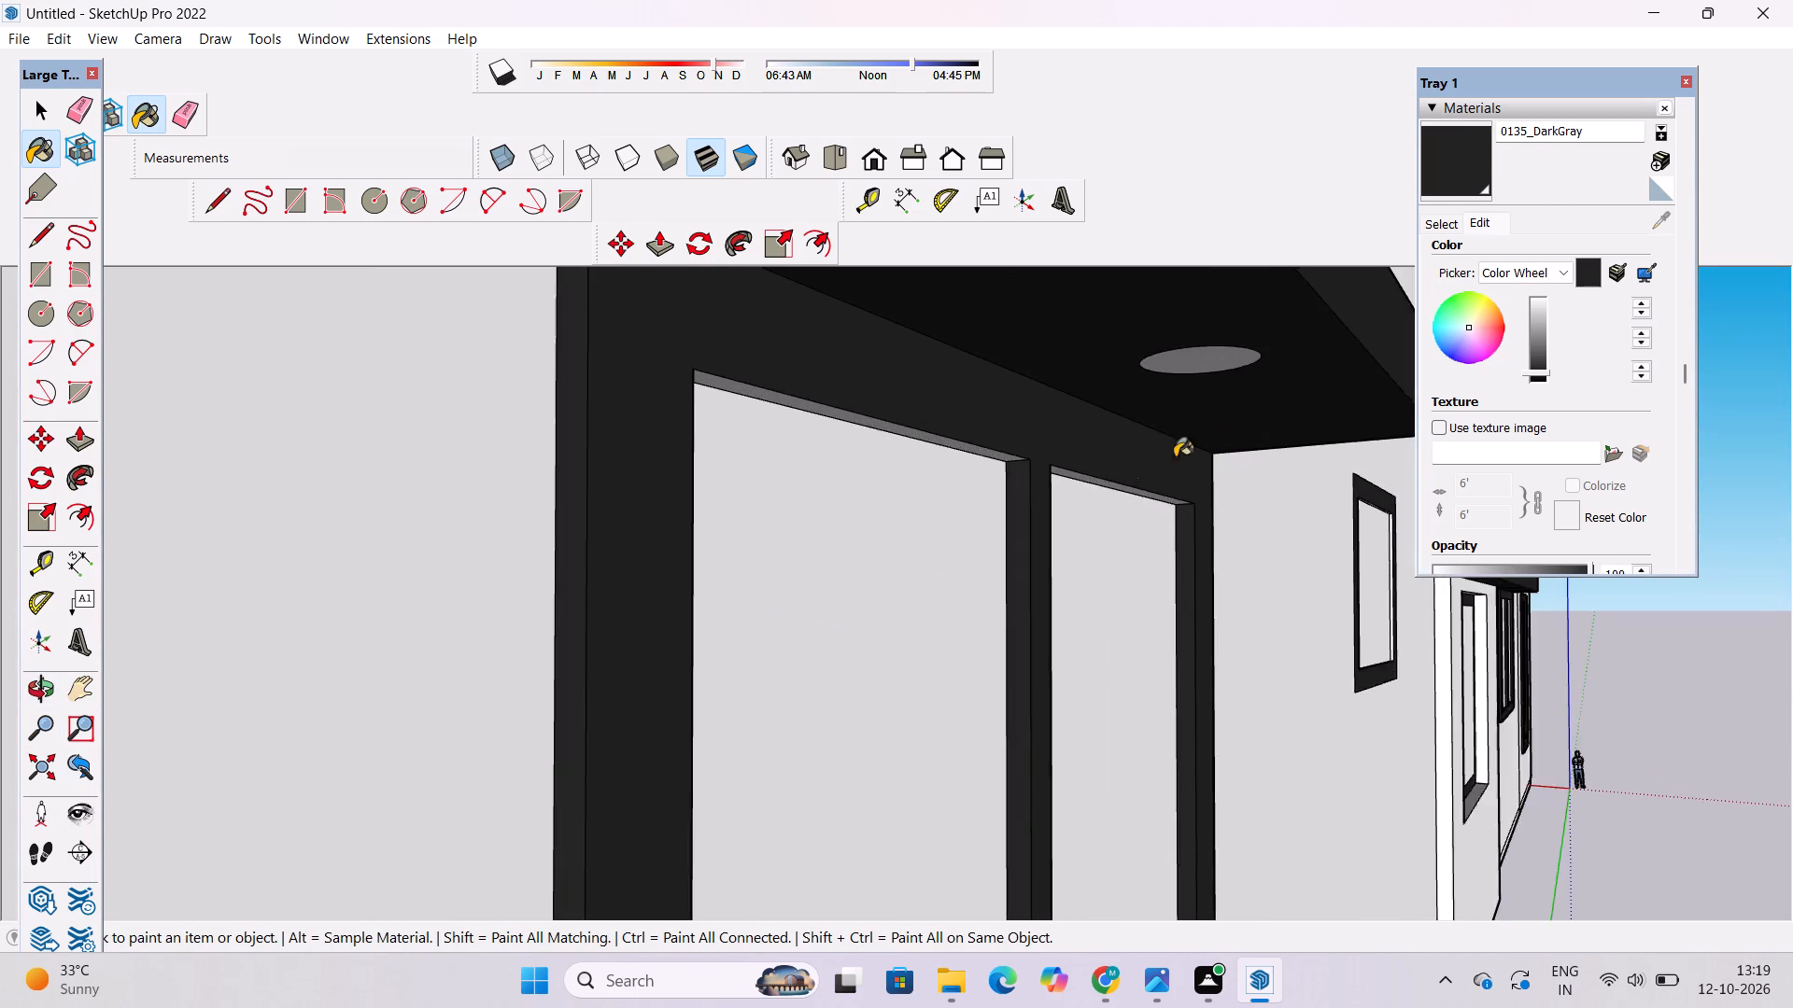
{"action": "scroll", "coordinate": [1175, 457], "scroll_direction": "up", "scroll_amount": 9}
{"action": "left_click", "coordinate": [1104, 421]}
{"action": "left_click", "coordinate": [916, 344]}
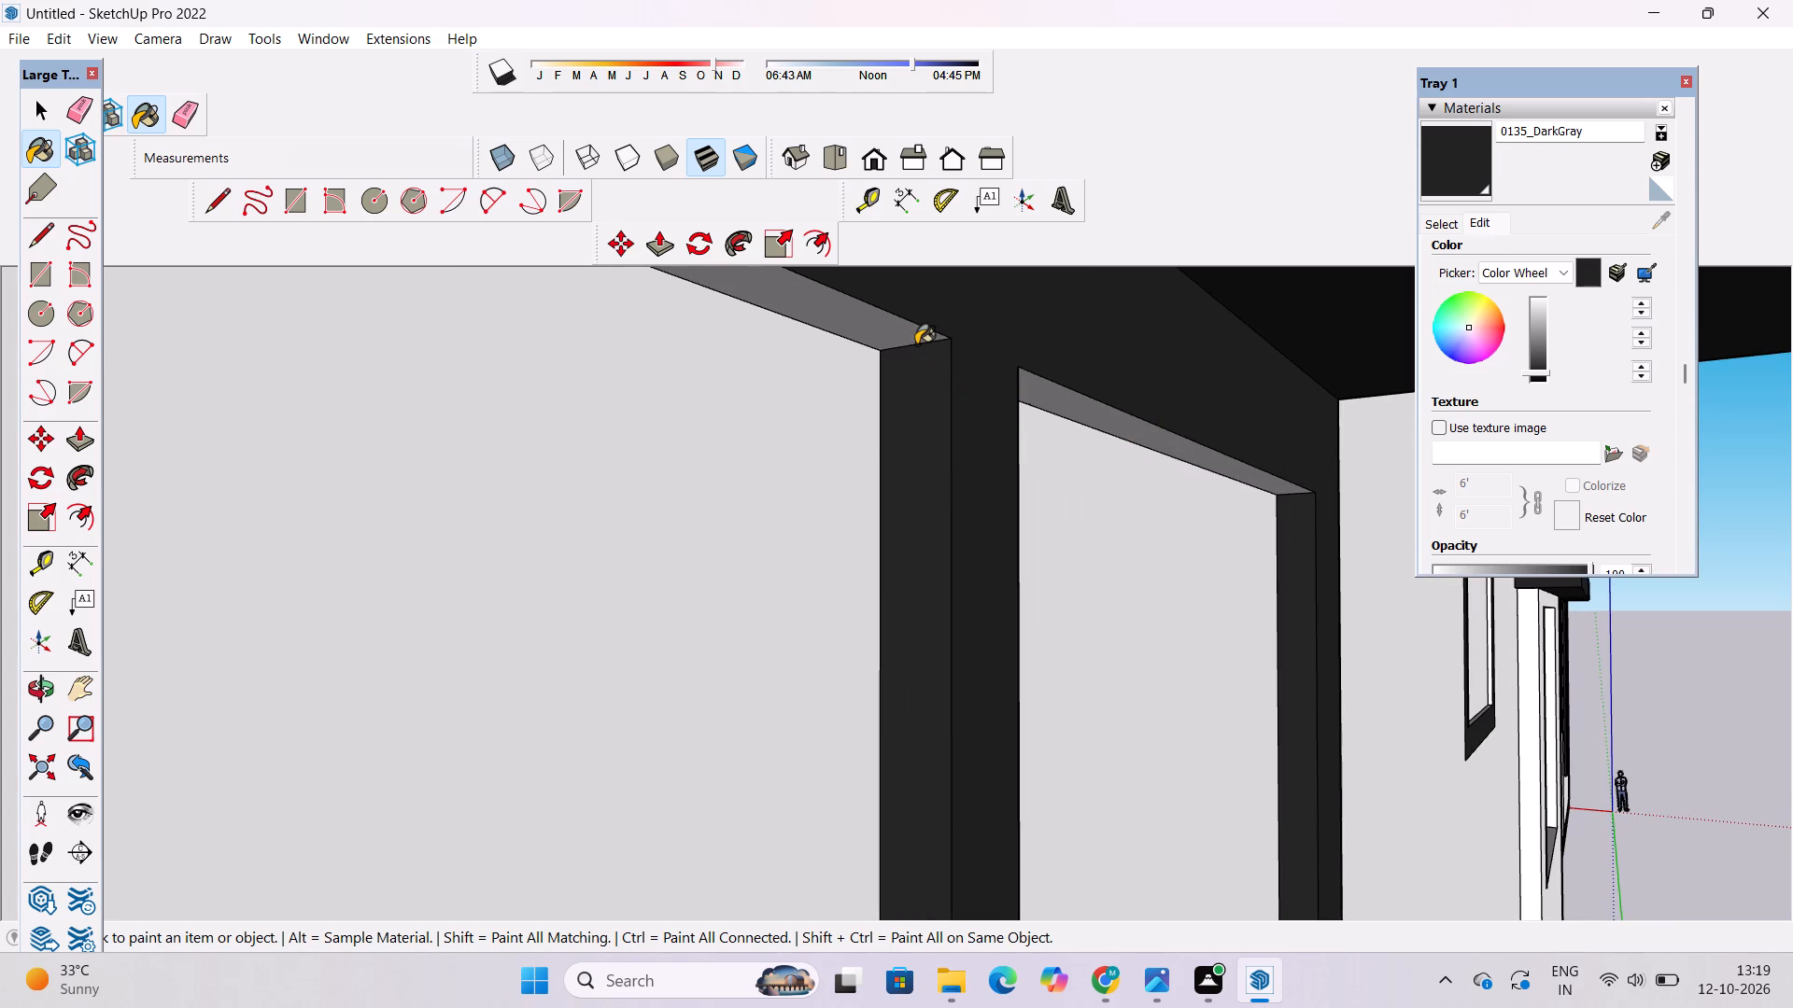
{"action": "left_click", "coordinate": [861, 328]}
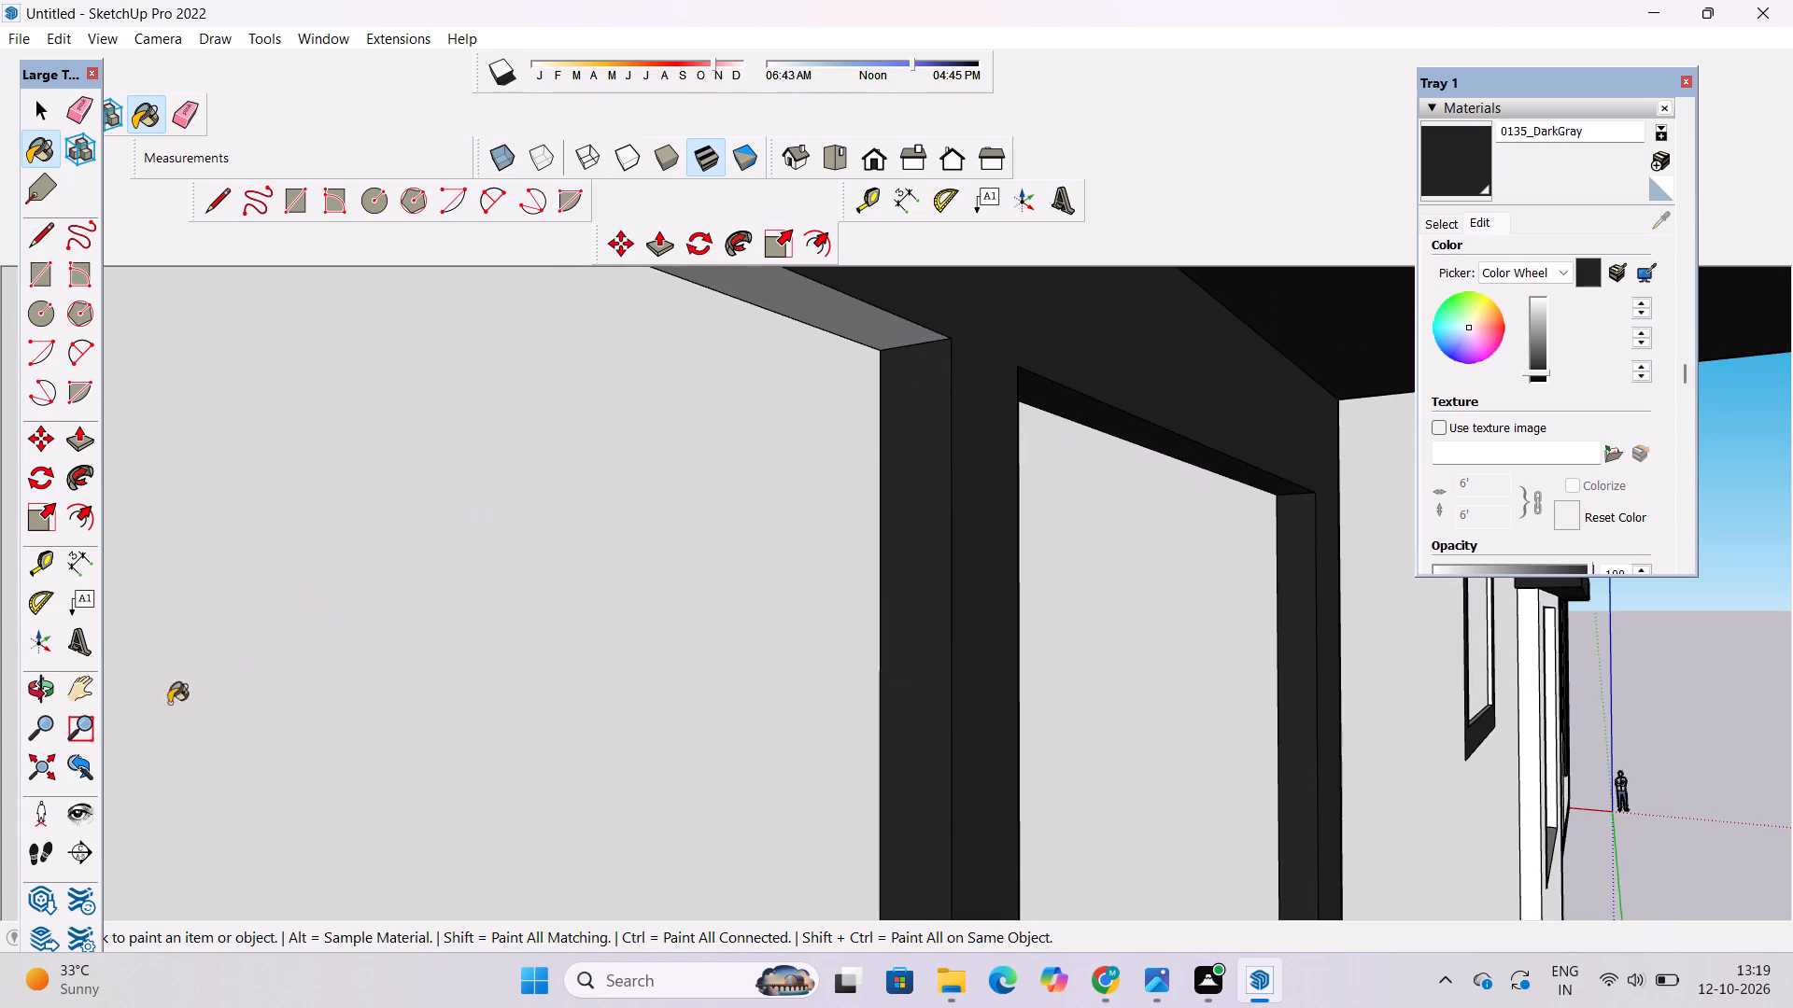
{"action": "left_click", "coordinate": [44, 687]}
{"action": "scroll", "coordinate": [714, 595], "scroll_direction": "down", "scroll_amount": 20}
{"action": "scroll", "coordinate": [714, 595], "scroll_direction": "down", "scroll_amount": 2}
{"action": "scroll", "coordinate": [751, 490], "scroll_direction": "up", "scroll_amount": 1}
{"action": "scroll", "coordinate": [751, 490], "scroll_direction": "down", "scroll_amount": 5}
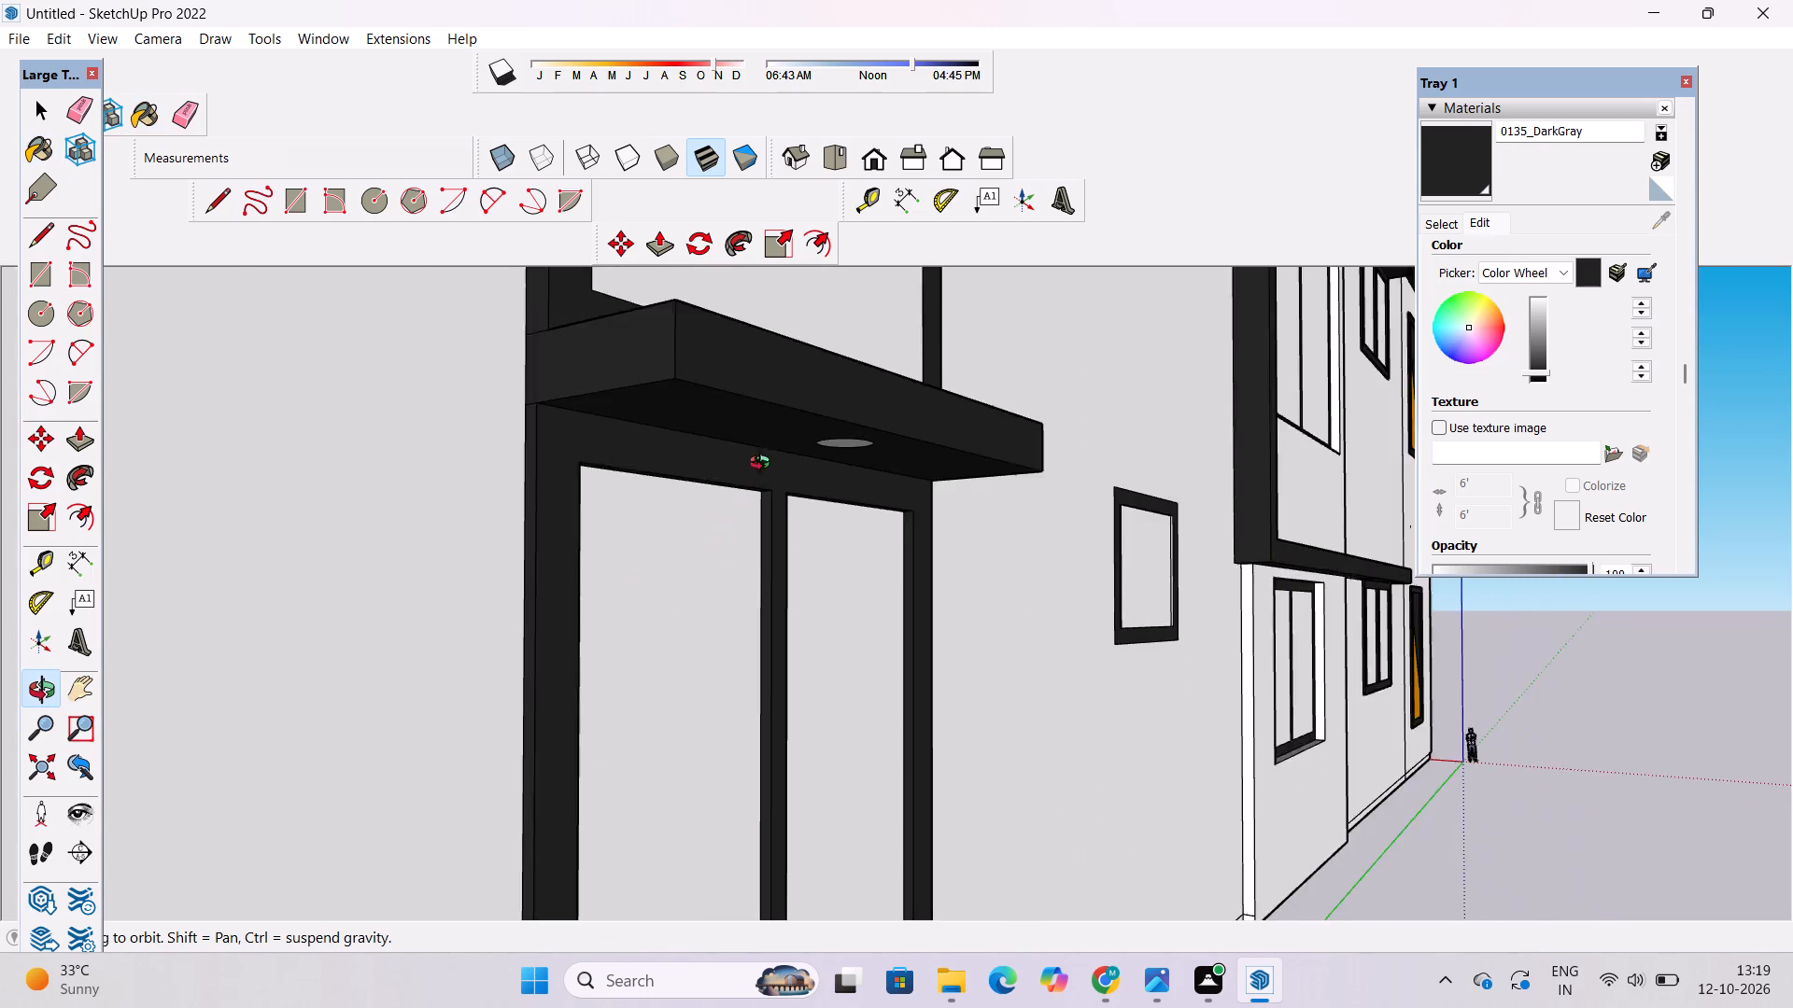
Paint the bottom edge face of the lower two-pane window's frame, beneath the ledge, with 0135_DarkGray.
{"action": "scroll", "coordinate": [764, 465], "scroll_direction": "down", "scroll_amount": 12}
{"action": "left_click_drag", "start_coordinate": [870, 609], "coordinate": [589, 630]}
{"action": "left_click_drag", "start_coordinate": [437, 707], "coordinate": [420, 570]}
{"action": "scroll", "coordinate": [388, 563], "scroll_direction": "up", "scroll_amount": 4}
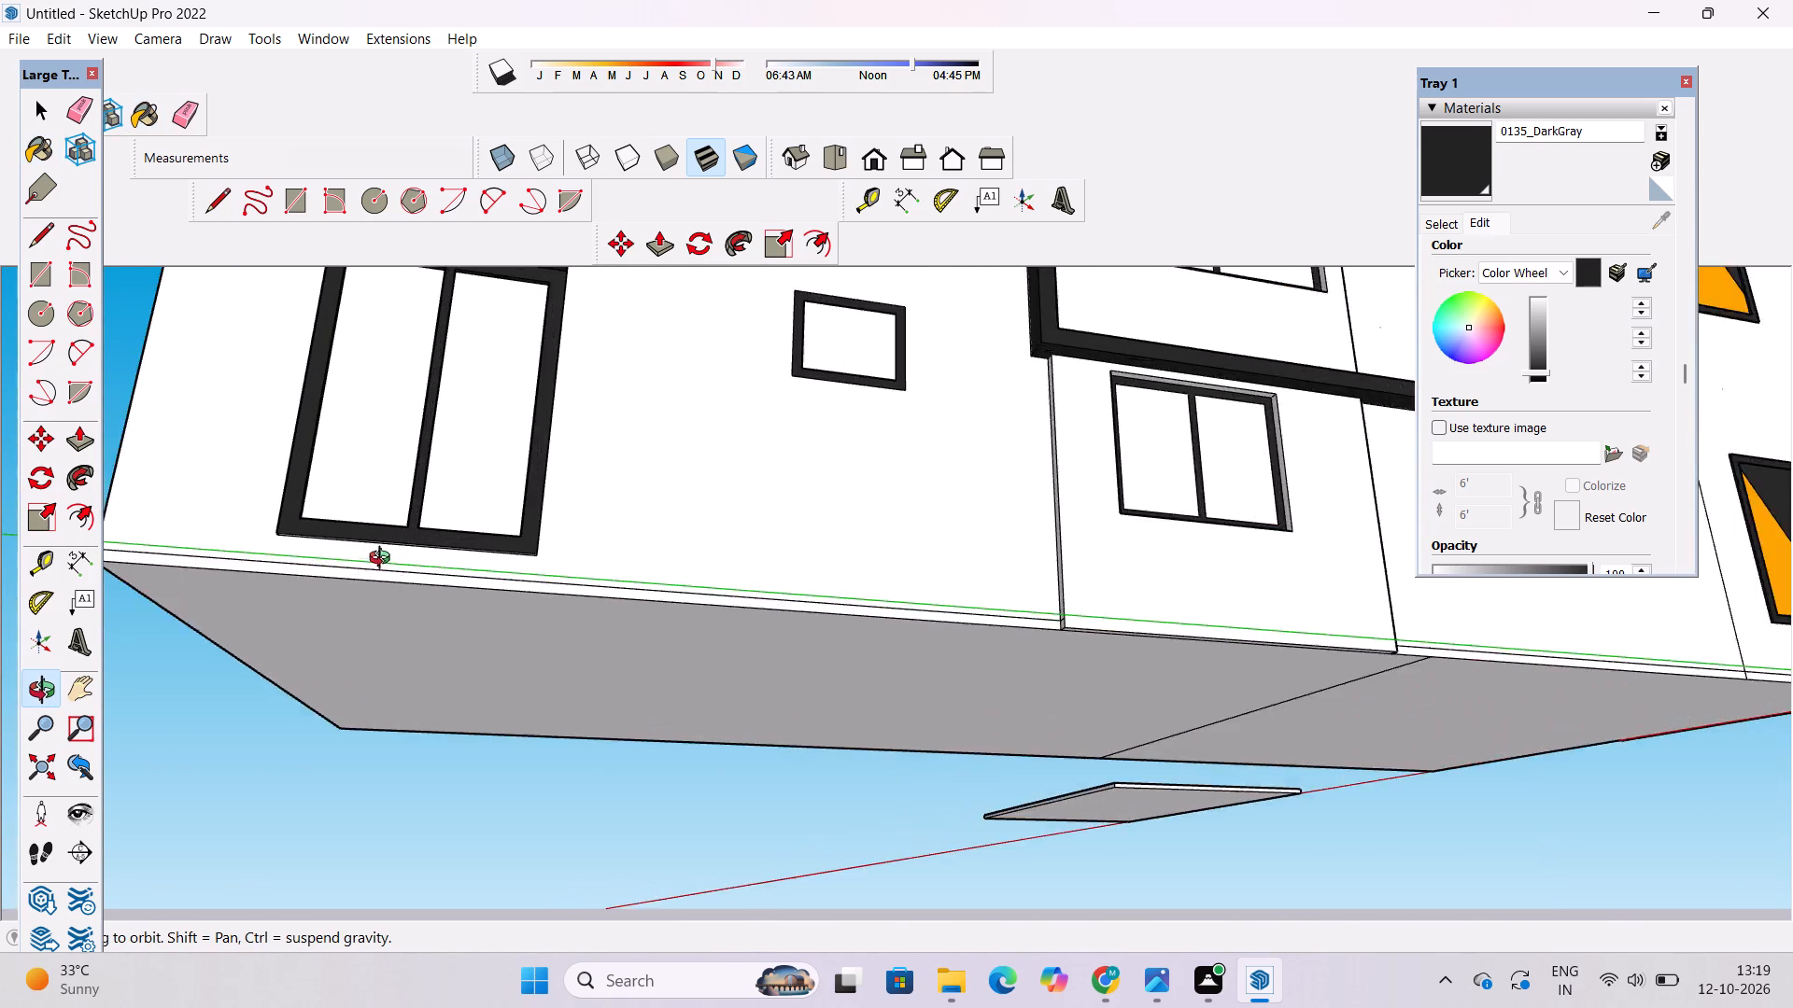
{"action": "scroll", "coordinate": [384, 560], "scroll_direction": "up", "scroll_amount": 18}
{"action": "left_click_drag", "start_coordinate": [363, 531], "coordinate": [495, 531]}
{"action": "scroll", "coordinate": [636, 510], "scroll_direction": "down", "scroll_amount": 5}
{"action": "left_click_drag", "start_coordinate": [1269, 553], "coordinate": [1179, 556]}
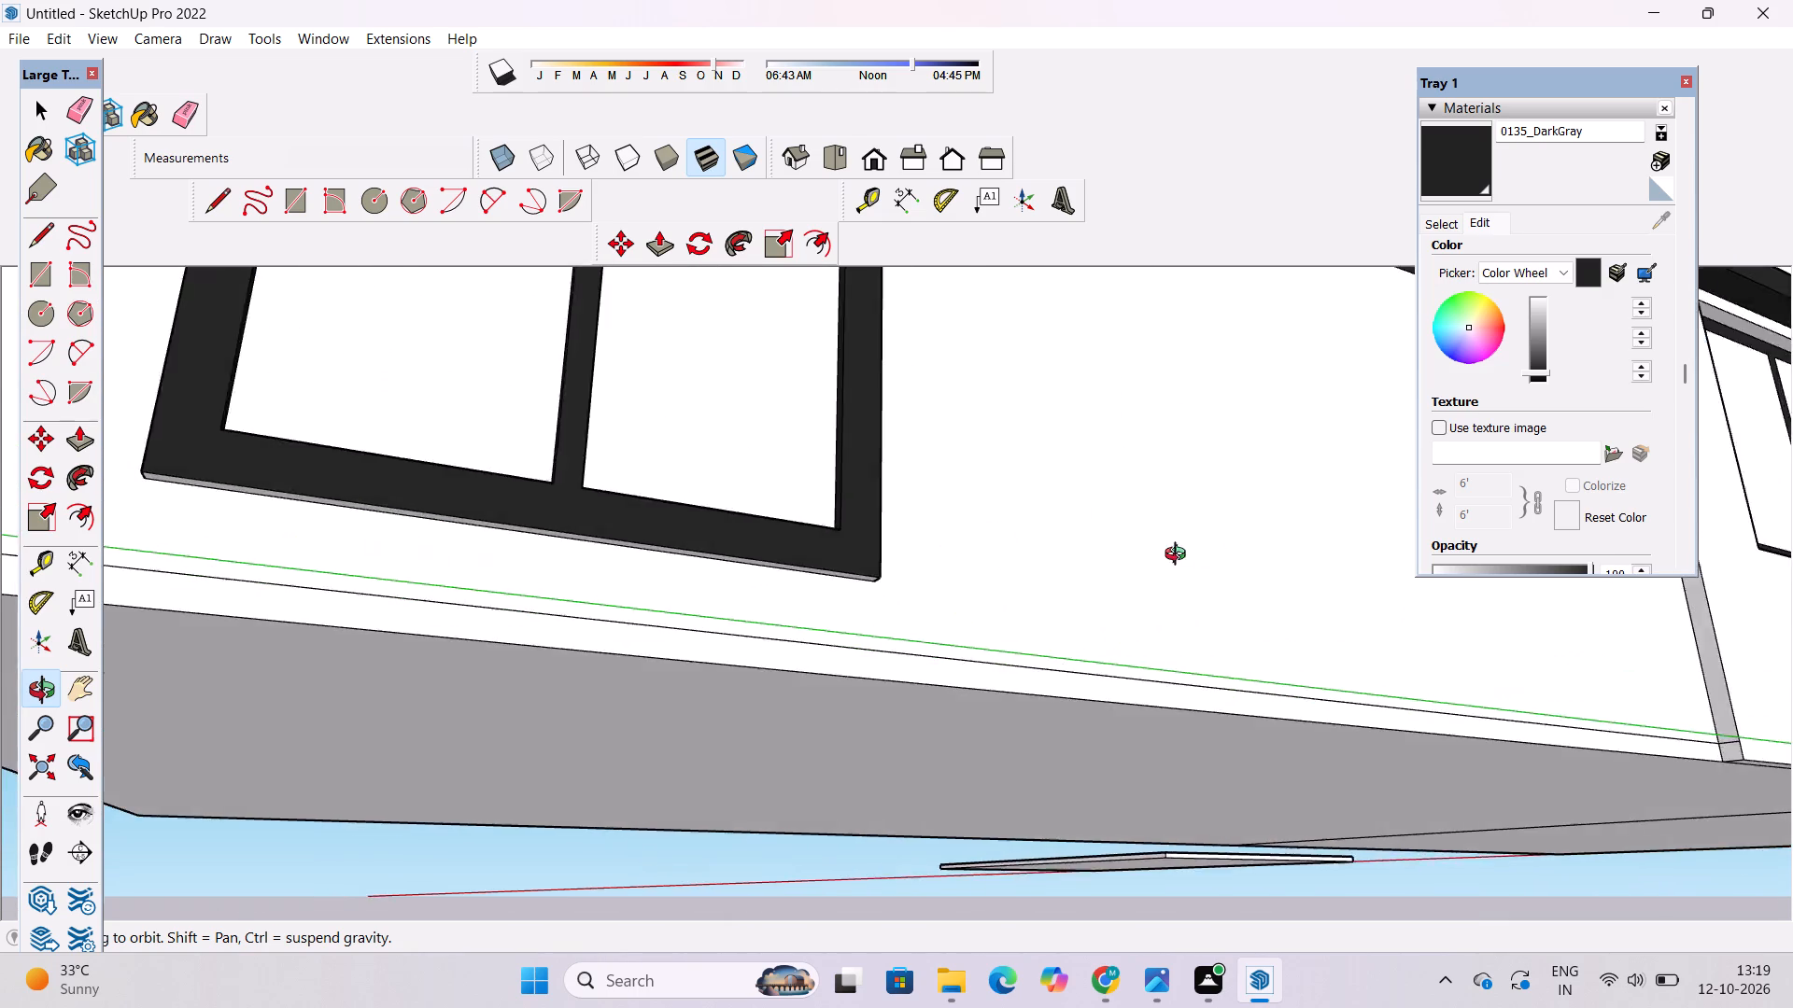
{"action": "left_click_drag", "start_coordinate": [1179, 556], "coordinate": [680, 570]}
{"action": "scroll", "coordinate": [1217, 566], "scroll_direction": "down", "scroll_amount": 4}
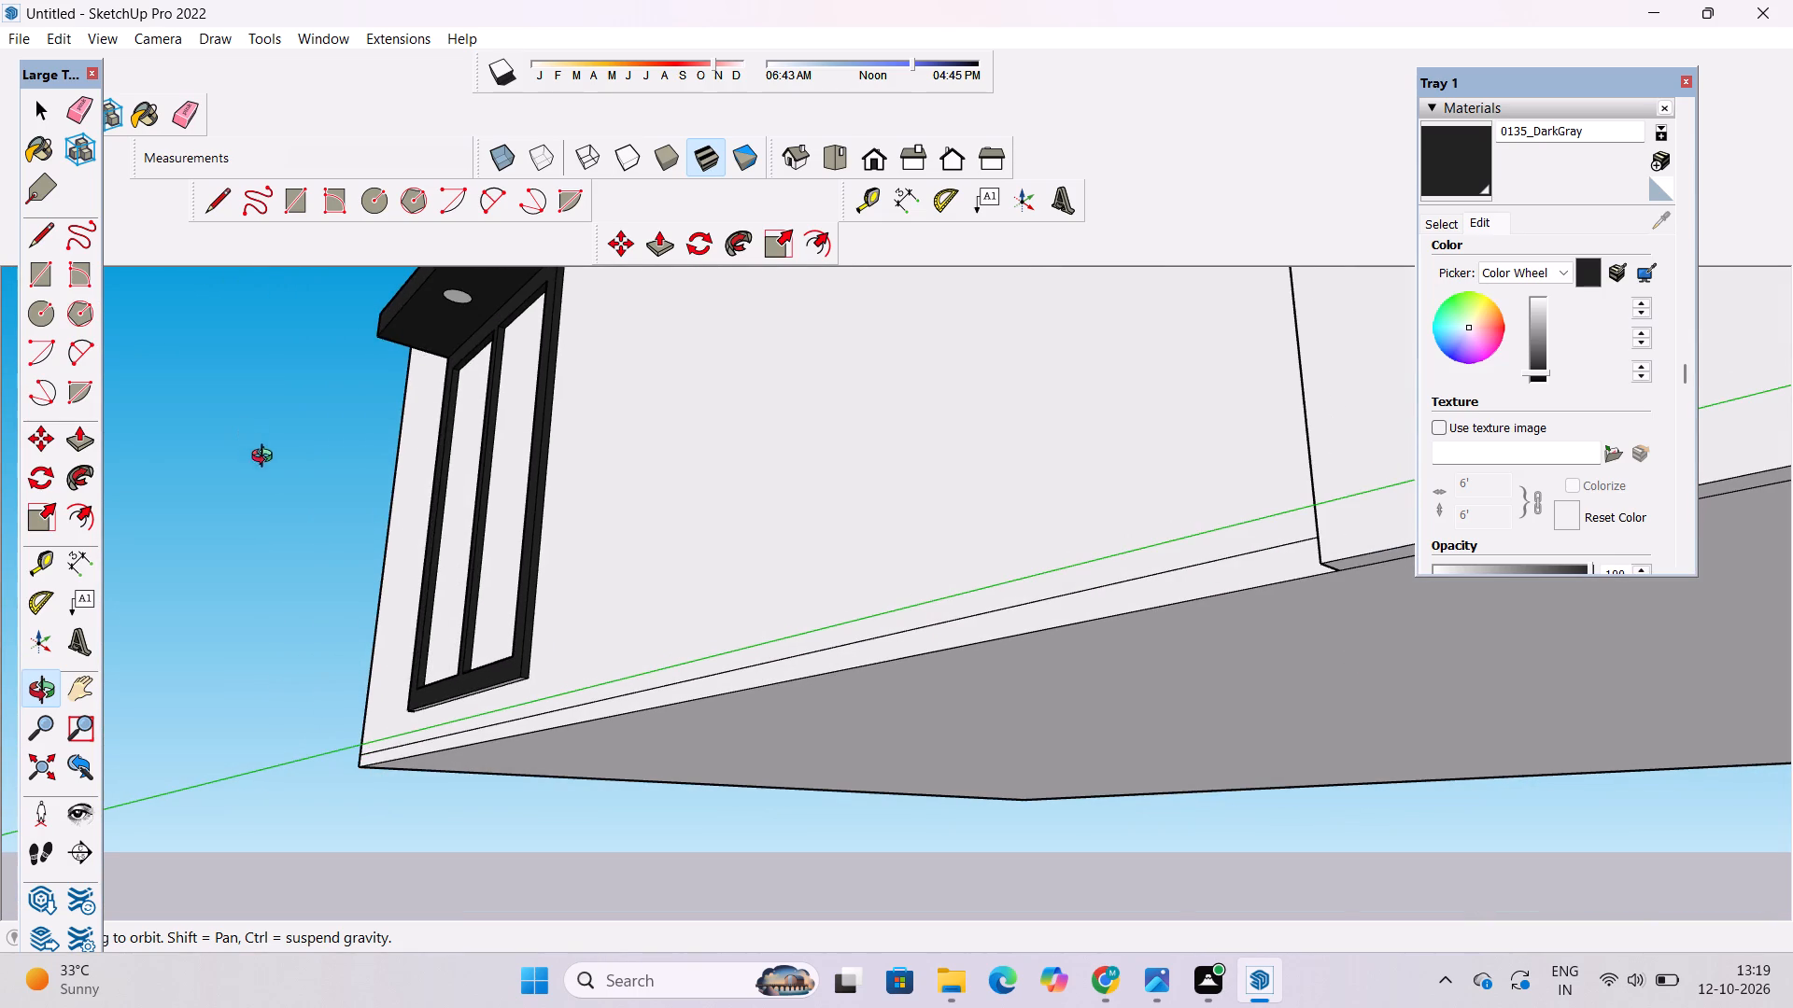
{"action": "left_click_drag", "start_coordinate": [303, 479], "coordinate": [524, 506], "text": "shift"}
{"action": "left_click_drag", "start_coordinate": [574, 696], "coordinate": [724, 717]}
{"action": "scroll", "coordinate": [720, 766], "scroll_direction": "up", "scroll_amount": 10}
{"action": "left_click_drag", "start_coordinate": [728, 723], "coordinate": [627, 761], "text": "shift"}
{"action": "left_click_drag", "start_coordinate": [642, 782], "coordinate": [726, 621]}
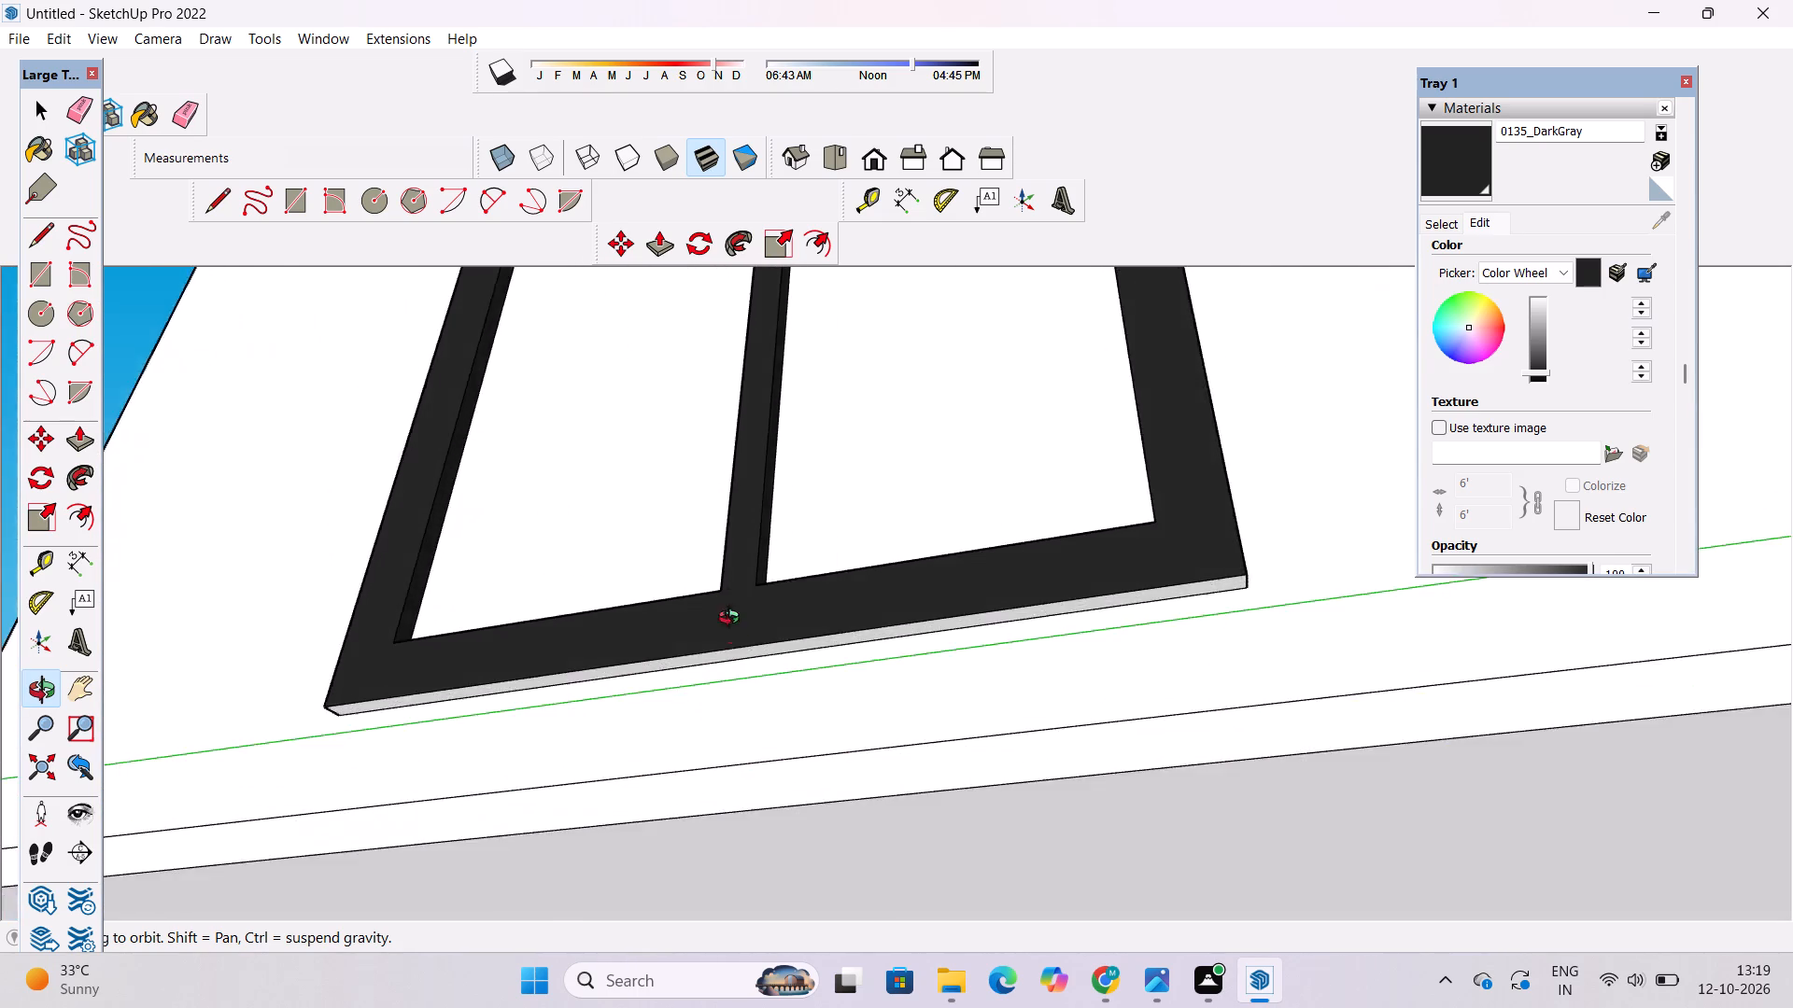
{"action": "scroll", "coordinate": [740, 643], "scroll_direction": "up", "scroll_amount": 5}
{"action": "left_click_drag", "start_coordinate": [740, 648], "coordinate": [840, 666]}
{"action": "left_click_drag", "start_coordinate": [789, 707], "coordinate": [962, 660]}
{"action": "left_click_drag", "start_coordinate": [963, 660], "coordinate": [868, 705]}
{"action": "left_click_drag", "start_coordinate": [800, 715], "coordinate": [725, 715]}
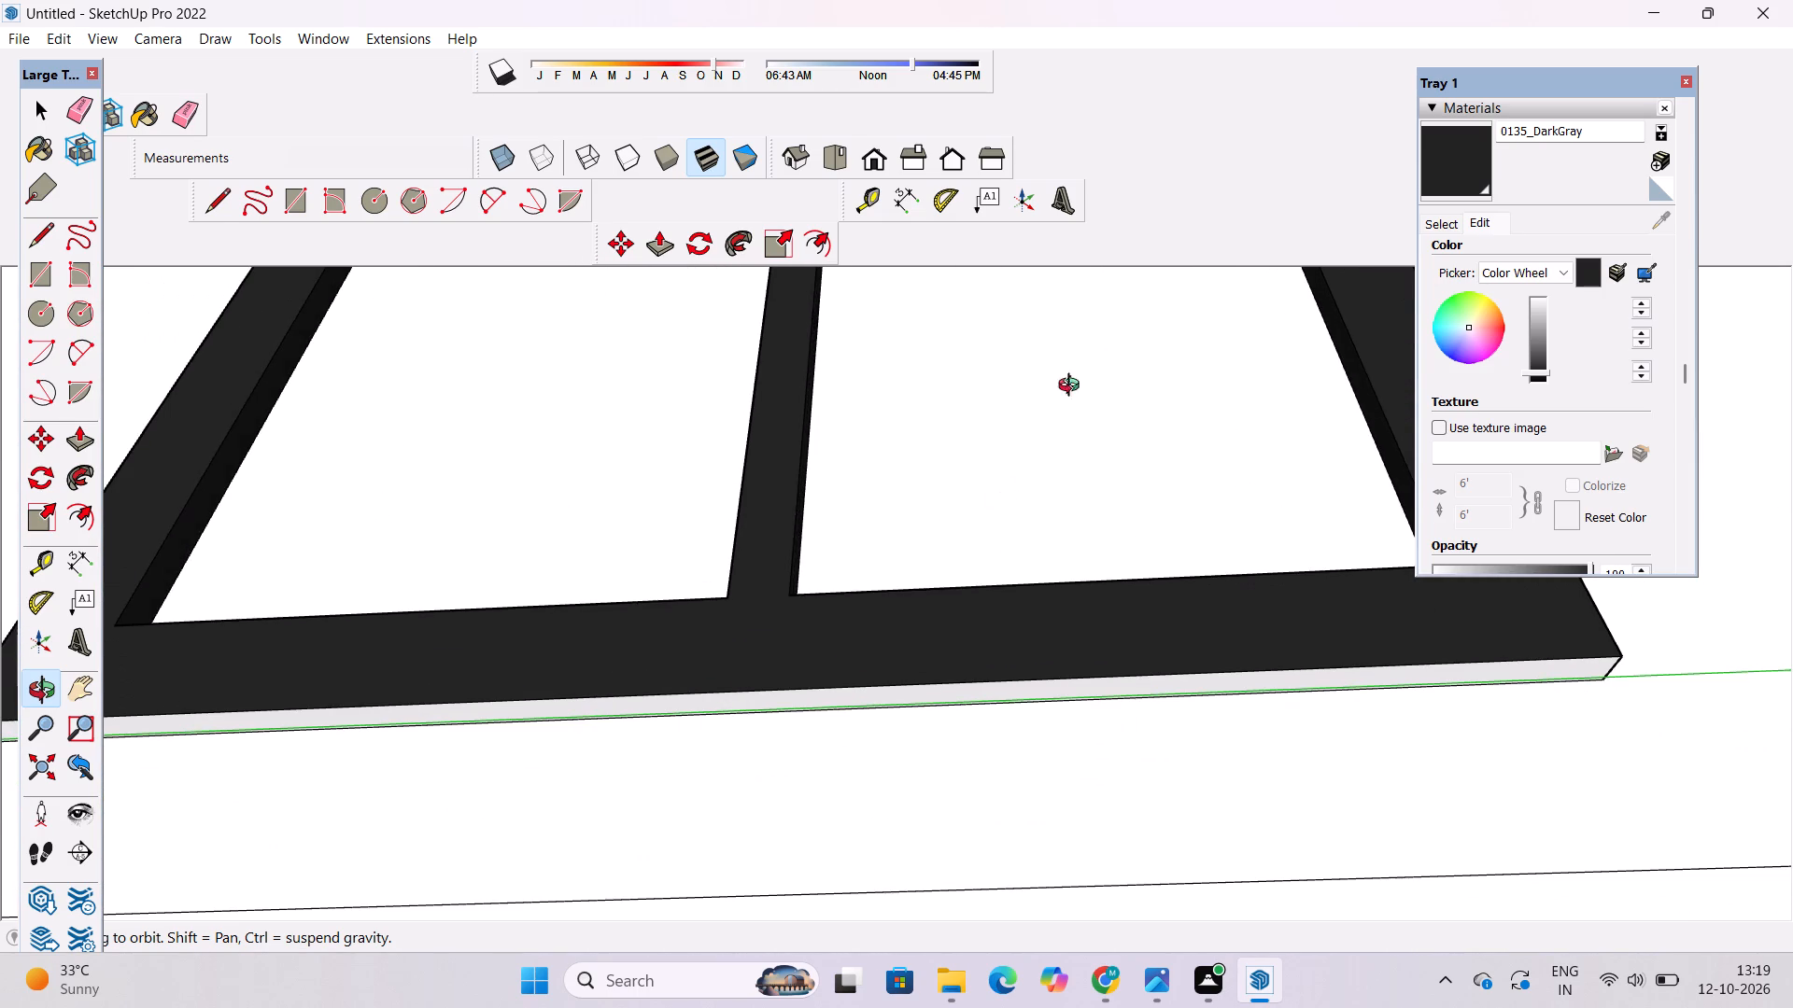
{"action": "left_click", "coordinate": [1478, 158]}
{"action": "scroll", "coordinate": [925, 729], "scroll_direction": "up", "scroll_amount": 7}
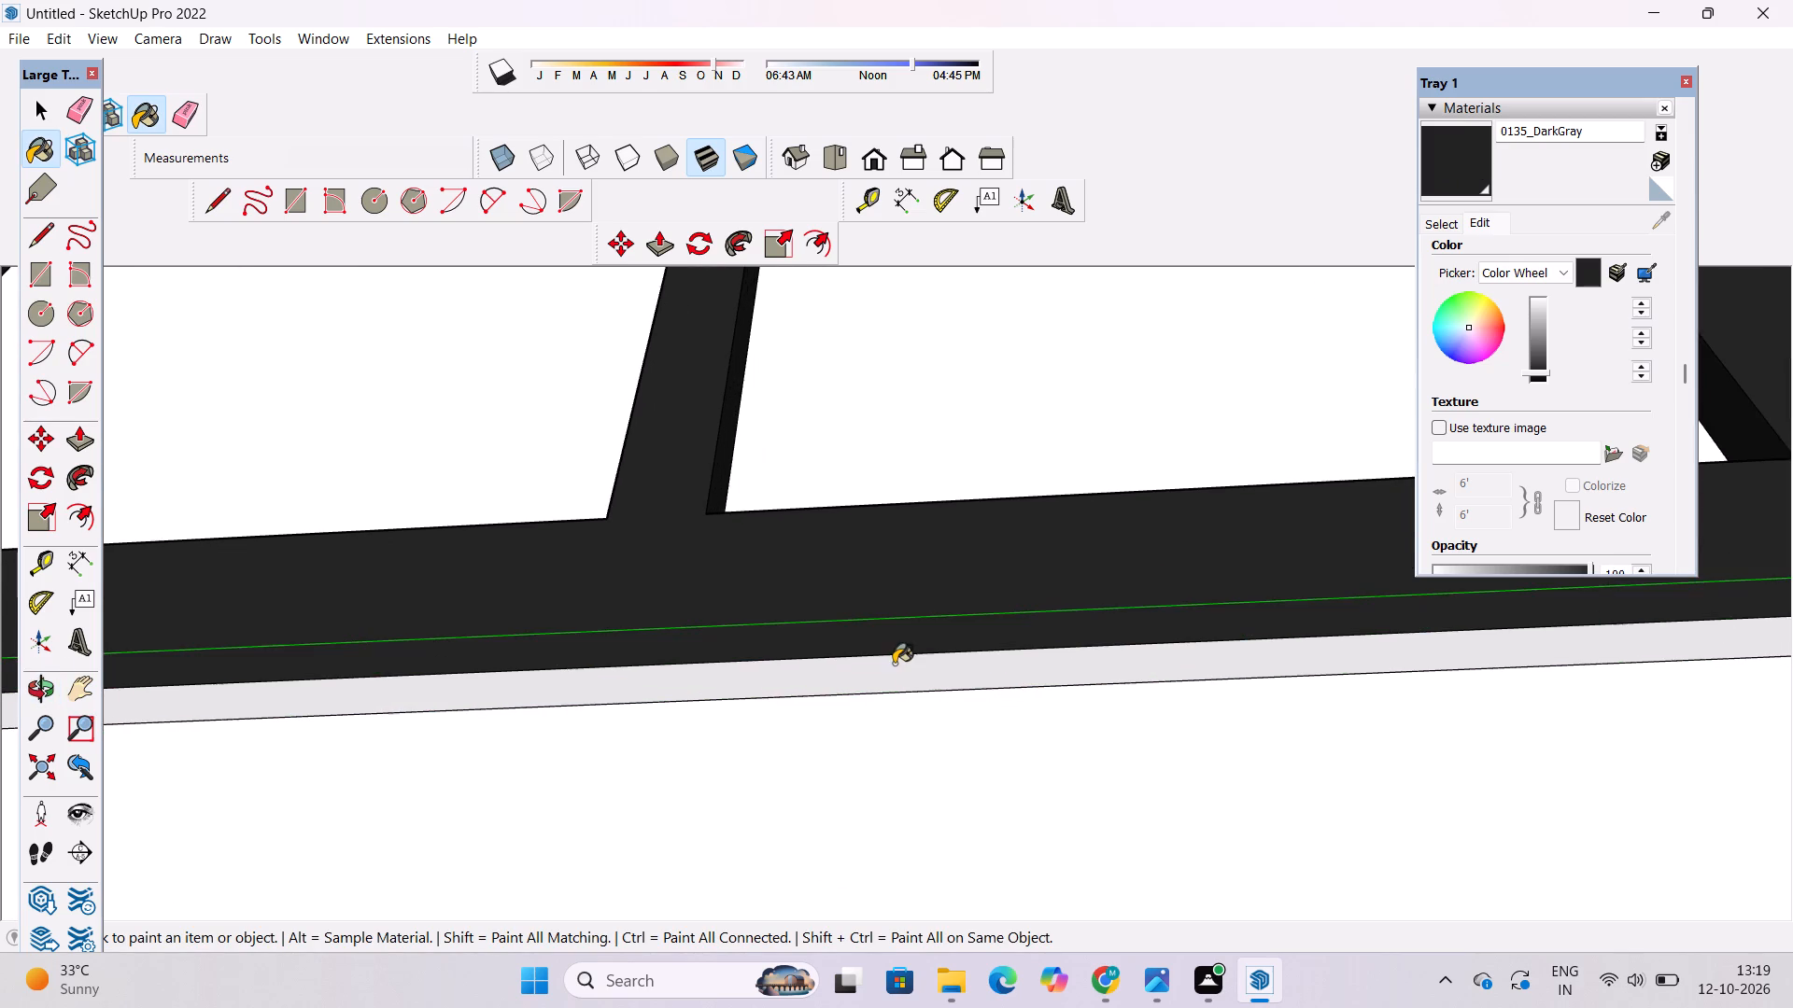
{"action": "left_click", "coordinate": [887, 661]}
Paint the white end face of the projecting façade frame's lower horizontal arm, above the two-pane window, with 0135_DarkGray.
{"action": "scroll", "coordinate": [862, 668], "scroll_direction": "down", "scroll_amount": 2}
{"action": "key", "text": "o"}
{"action": "scroll", "coordinate": [765, 542], "scroll_direction": "down", "scroll_amount": 17}
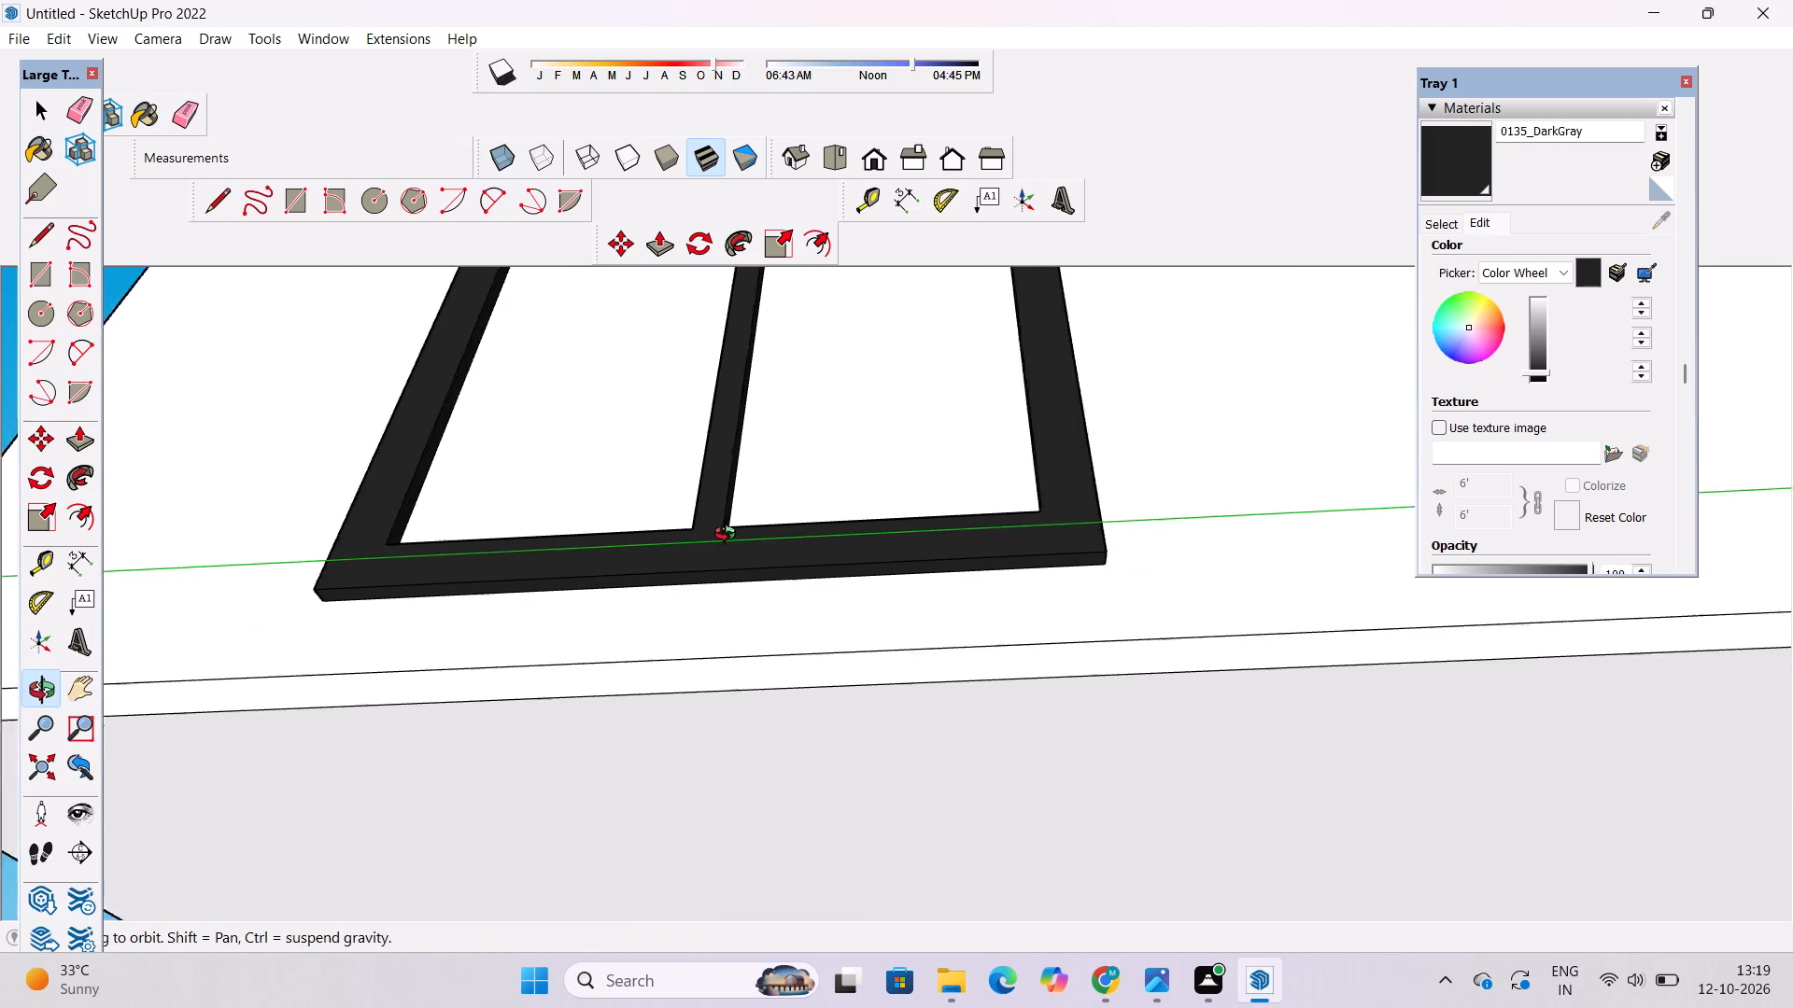
{"action": "scroll", "coordinate": [729, 536], "scroll_direction": "down", "scroll_amount": 2}
{"action": "left_click_drag", "start_coordinate": [730, 551], "coordinate": [723, 788]}
{"action": "left_click_drag", "start_coordinate": [1133, 512], "coordinate": [1108, 605]}
{"action": "left_click_drag", "start_coordinate": [985, 625], "coordinate": [599, 764], "text": "shift"}
{"action": "scroll", "coordinate": [946, 481], "scroll_direction": "down", "scroll_amount": 3, "text": "shift"}
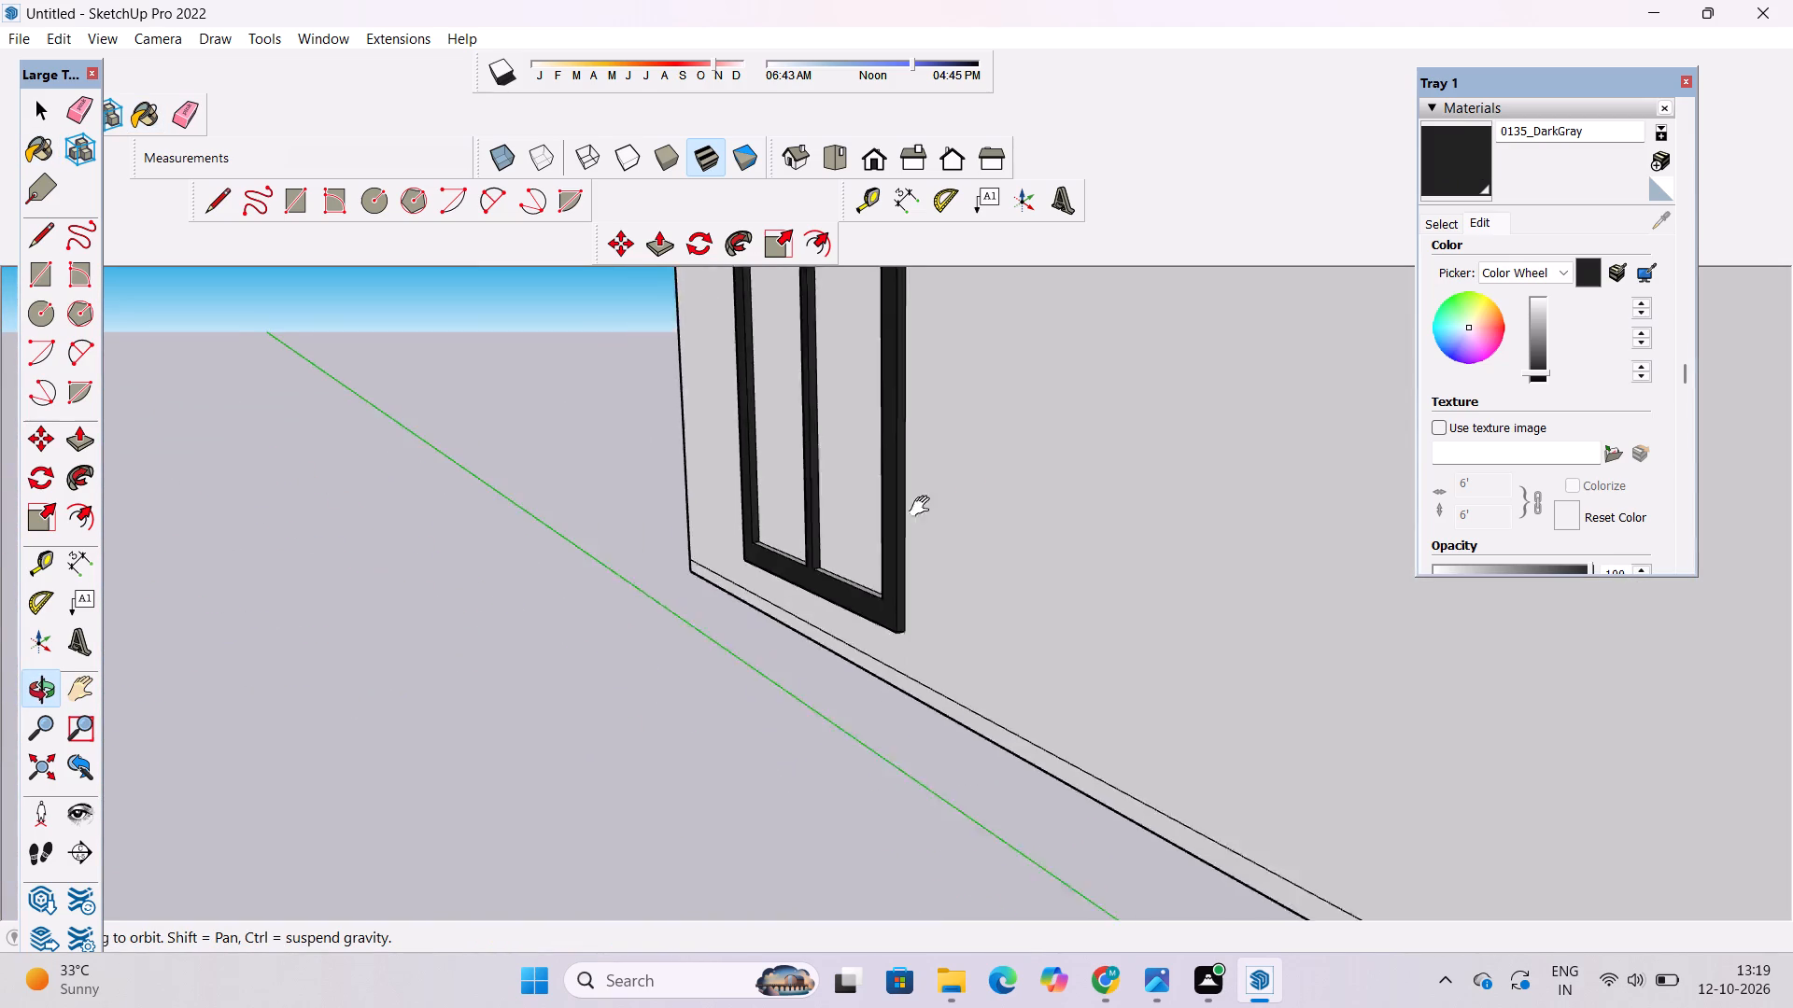
{"action": "scroll", "coordinate": [924, 507], "scroll_direction": "down", "scroll_amount": 8, "text": "shift"}
{"action": "left_click_drag", "start_coordinate": [872, 536], "coordinate": [776, 731], "text": "shift"}
{"action": "left_click_drag", "start_coordinate": [734, 735], "coordinate": [1517, 719]}
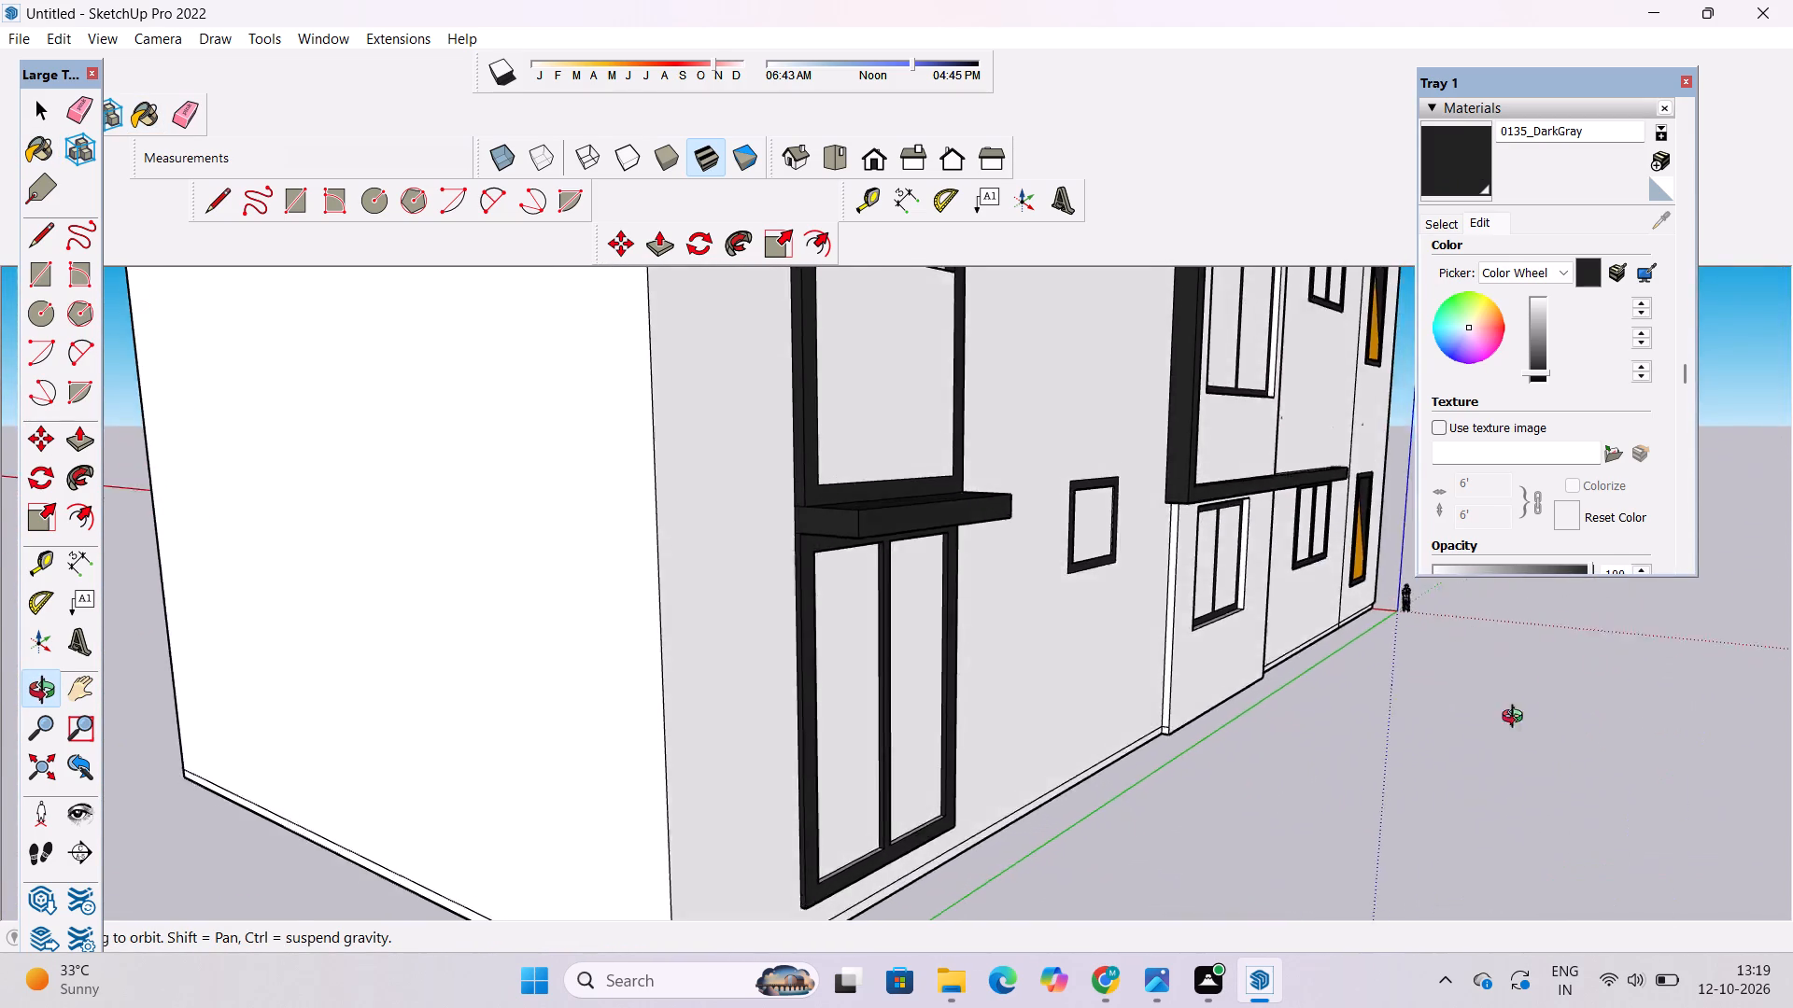
{"action": "left_click_drag", "start_coordinate": [1517, 719], "coordinate": [944, 752]}
{"action": "left_click_drag", "start_coordinate": [805, 445], "coordinate": [732, 811], "text": "shift"}
{"action": "left_click_drag", "start_coordinate": [727, 800], "coordinate": [880, 693]}
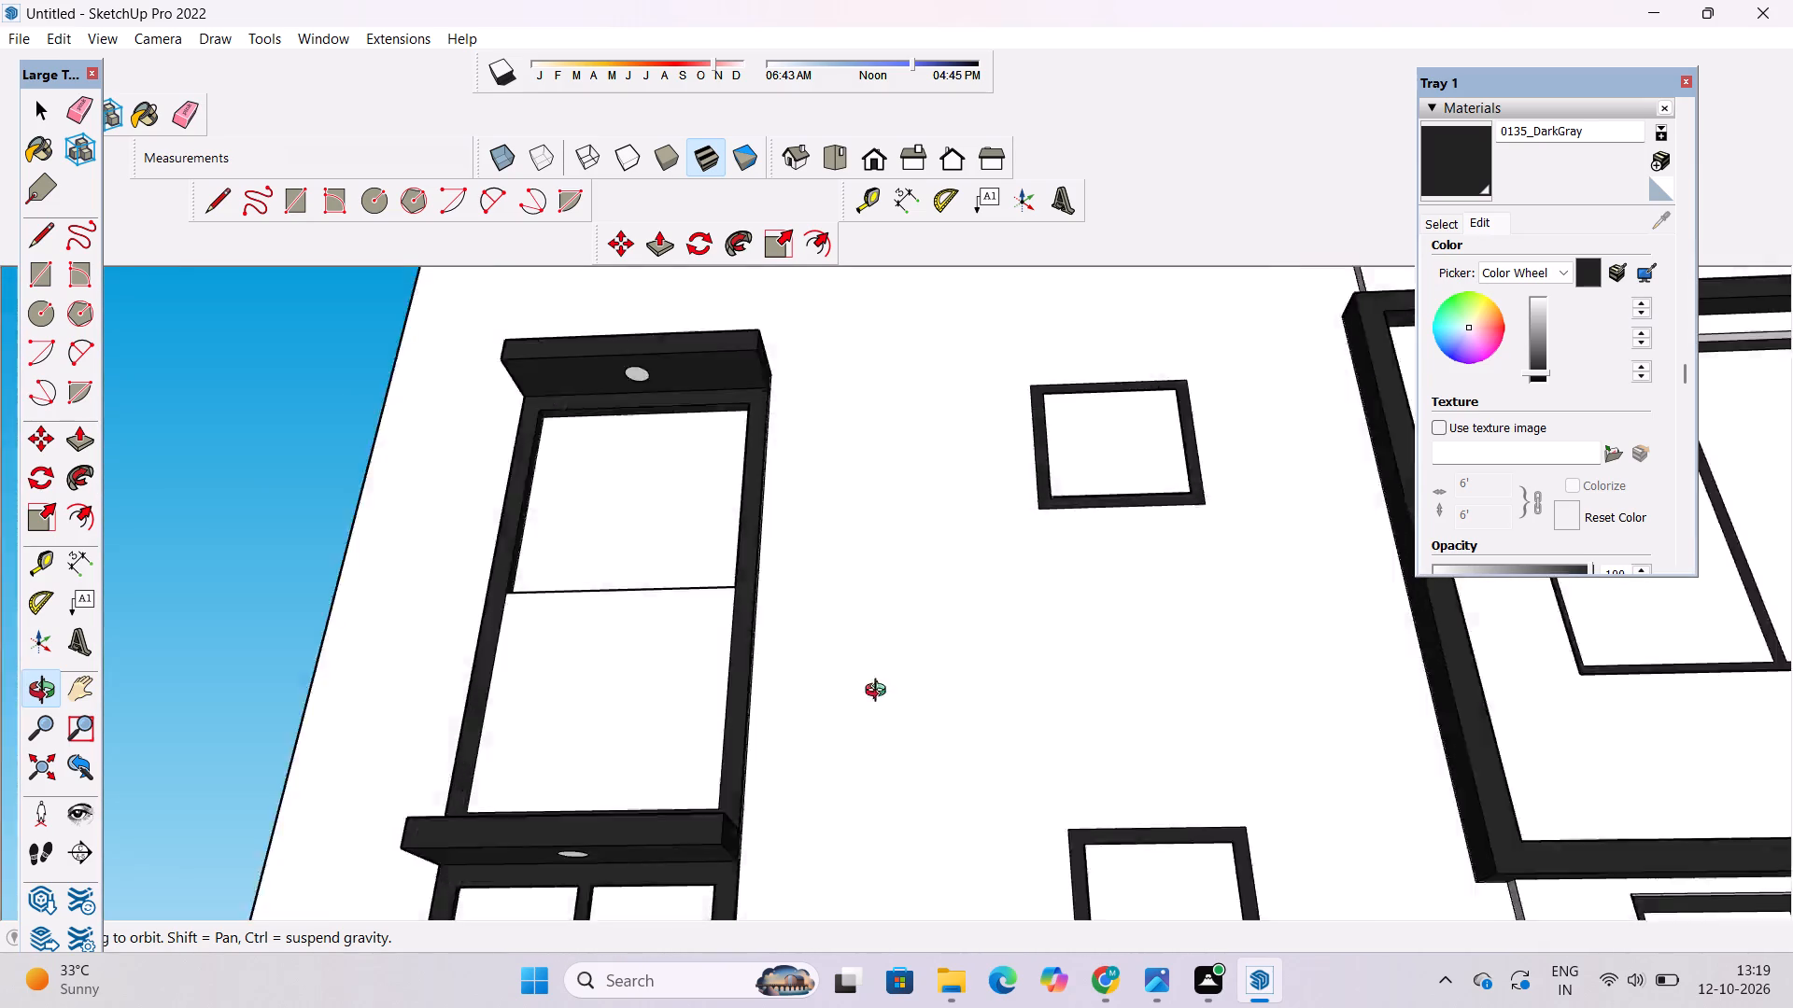
{"action": "left_click_drag", "start_coordinate": [880, 693], "coordinate": [852, 984]}
{"action": "left_click_drag", "start_coordinate": [1074, 824], "coordinate": [679, 634], "text": "shift"}
{"action": "scroll", "coordinate": [679, 631], "scroll_direction": "down", "scroll_amount": 6}
{"action": "scroll", "coordinate": [976, 530], "scroll_direction": "up", "scroll_amount": 10}
{"action": "left_click_drag", "start_coordinate": [1017, 719], "coordinate": [1049, 373]}
{"action": "scroll", "coordinate": [968, 437], "scroll_direction": "down", "scroll_amount": 5}
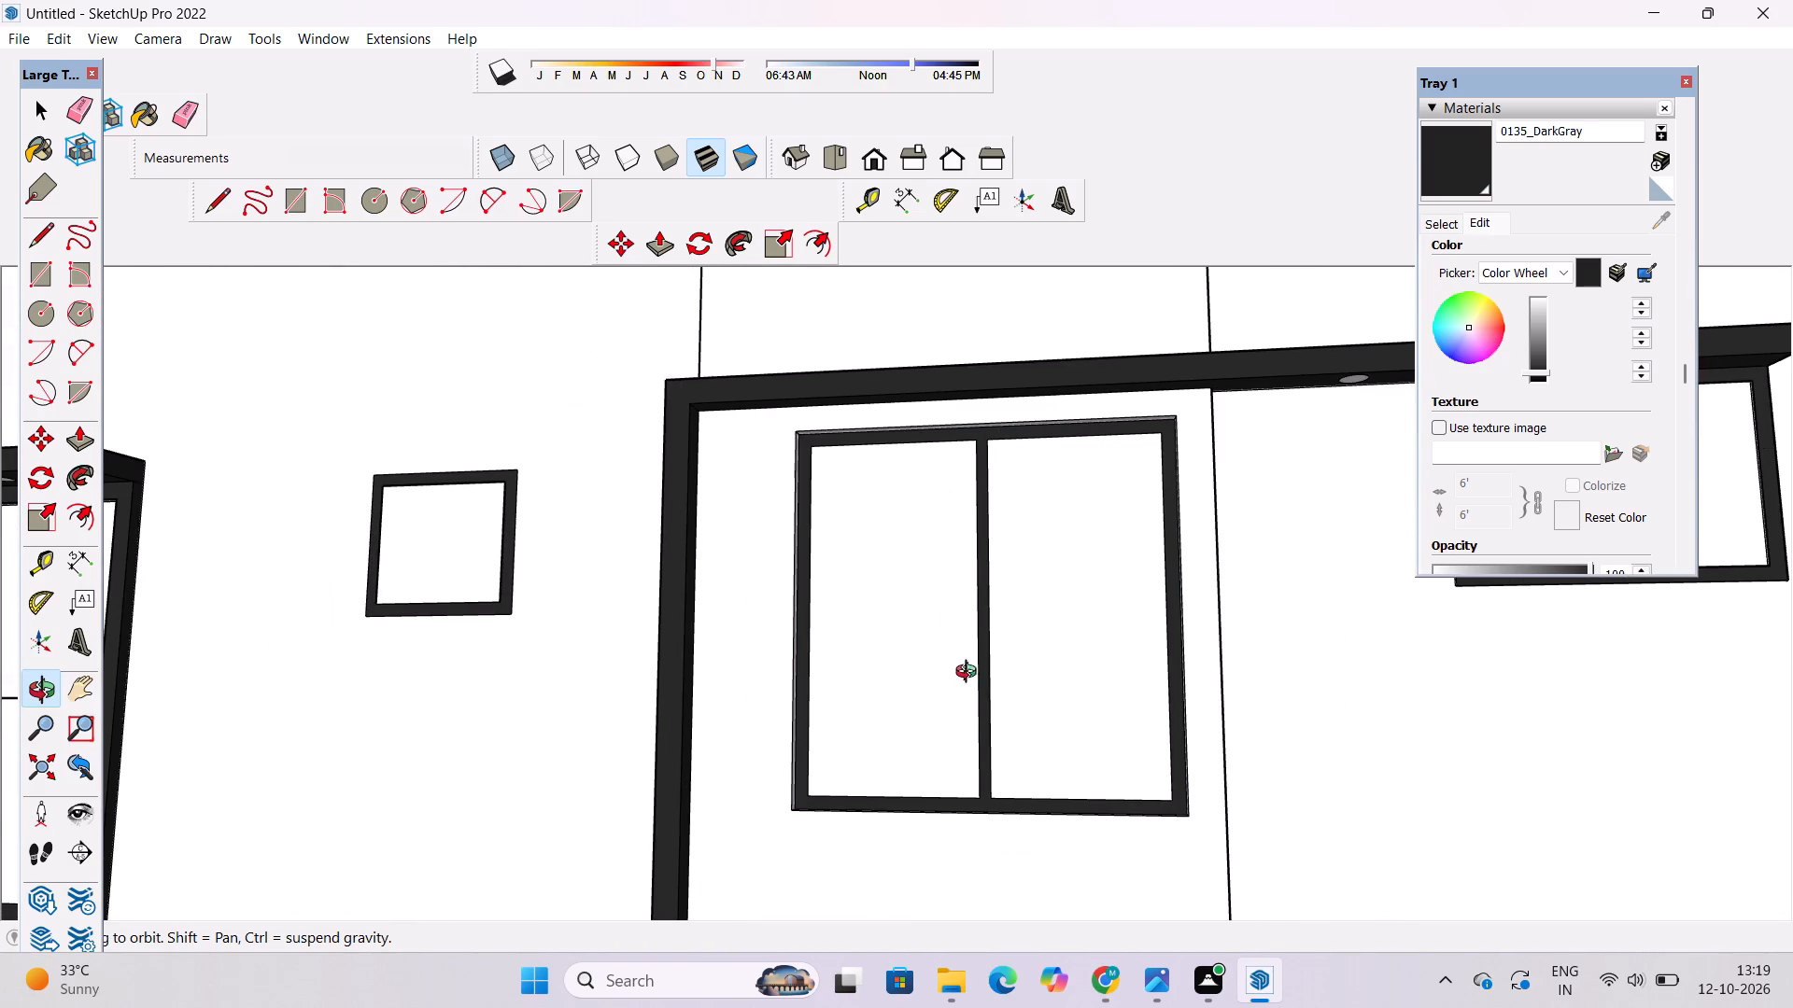
{"action": "left_click_drag", "start_coordinate": [962, 696], "coordinate": [939, 525], "text": "shift"}
{"action": "left_click_drag", "start_coordinate": [1064, 523], "coordinate": [732, 575]}
{"action": "scroll", "coordinate": [729, 576], "scroll_direction": "down", "scroll_amount": 5}
{"action": "left_click_drag", "start_coordinate": [817, 634], "coordinate": [793, 511], "text": "shift"}
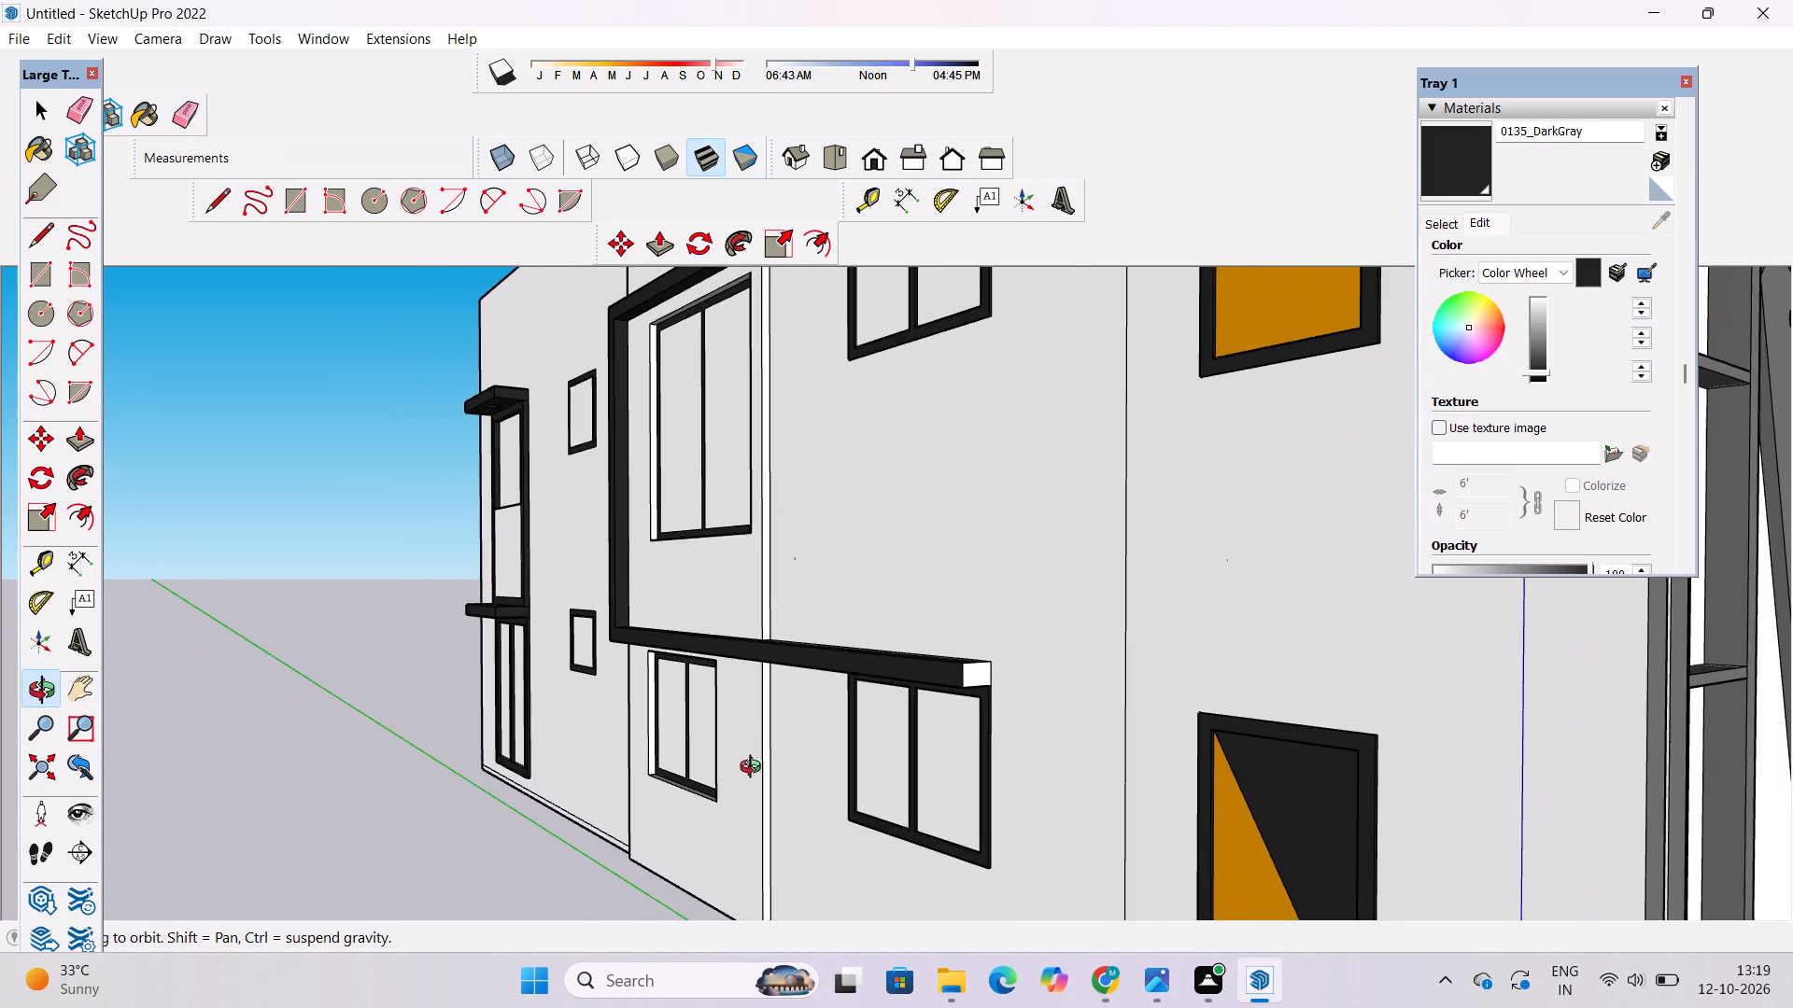
{"action": "scroll", "coordinate": [754, 770], "scroll_direction": "up", "scroll_amount": 4}
{"action": "left_click_drag", "start_coordinate": [812, 811], "coordinate": [764, 674]}
{"action": "left_click_drag", "start_coordinate": [1088, 479], "coordinate": [1019, 707]}
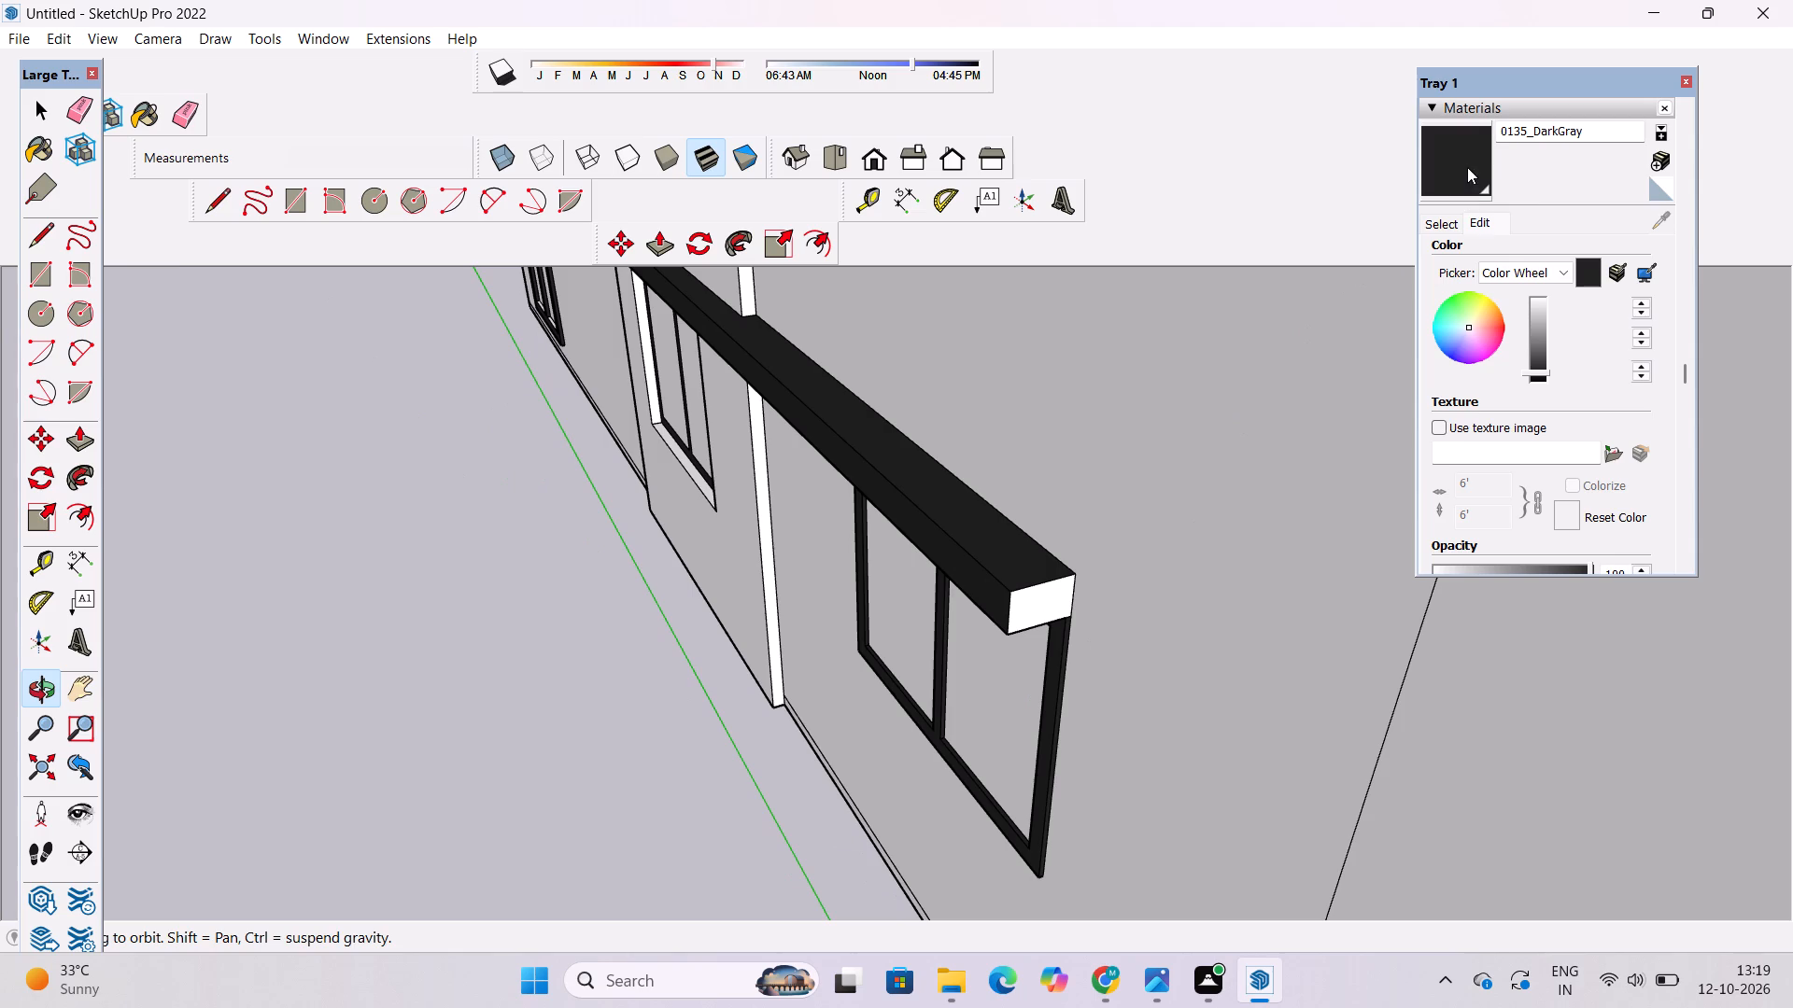
{"action": "left_click", "coordinate": [1467, 167]}
{"action": "scroll", "coordinate": [1108, 605], "scroll_direction": "up", "scroll_amount": 4}
{"action": "left_click", "coordinate": [1020, 603]}
Examine the finishes on the side and front façades from around the house's front corner.
{"action": "key", "text": "o"}
{"action": "scroll", "coordinate": [670, 512], "scroll_direction": "down", "scroll_amount": 6}
{"action": "left_click_drag", "start_coordinate": [678, 580], "coordinate": [1000, 444]}
{"action": "scroll", "coordinate": [1013, 428], "scroll_direction": "down", "scroll_amount": 5}
{"action": "left_click_drag", "start_coordinate": [1091, 497], "coordinate": [852, 529]}
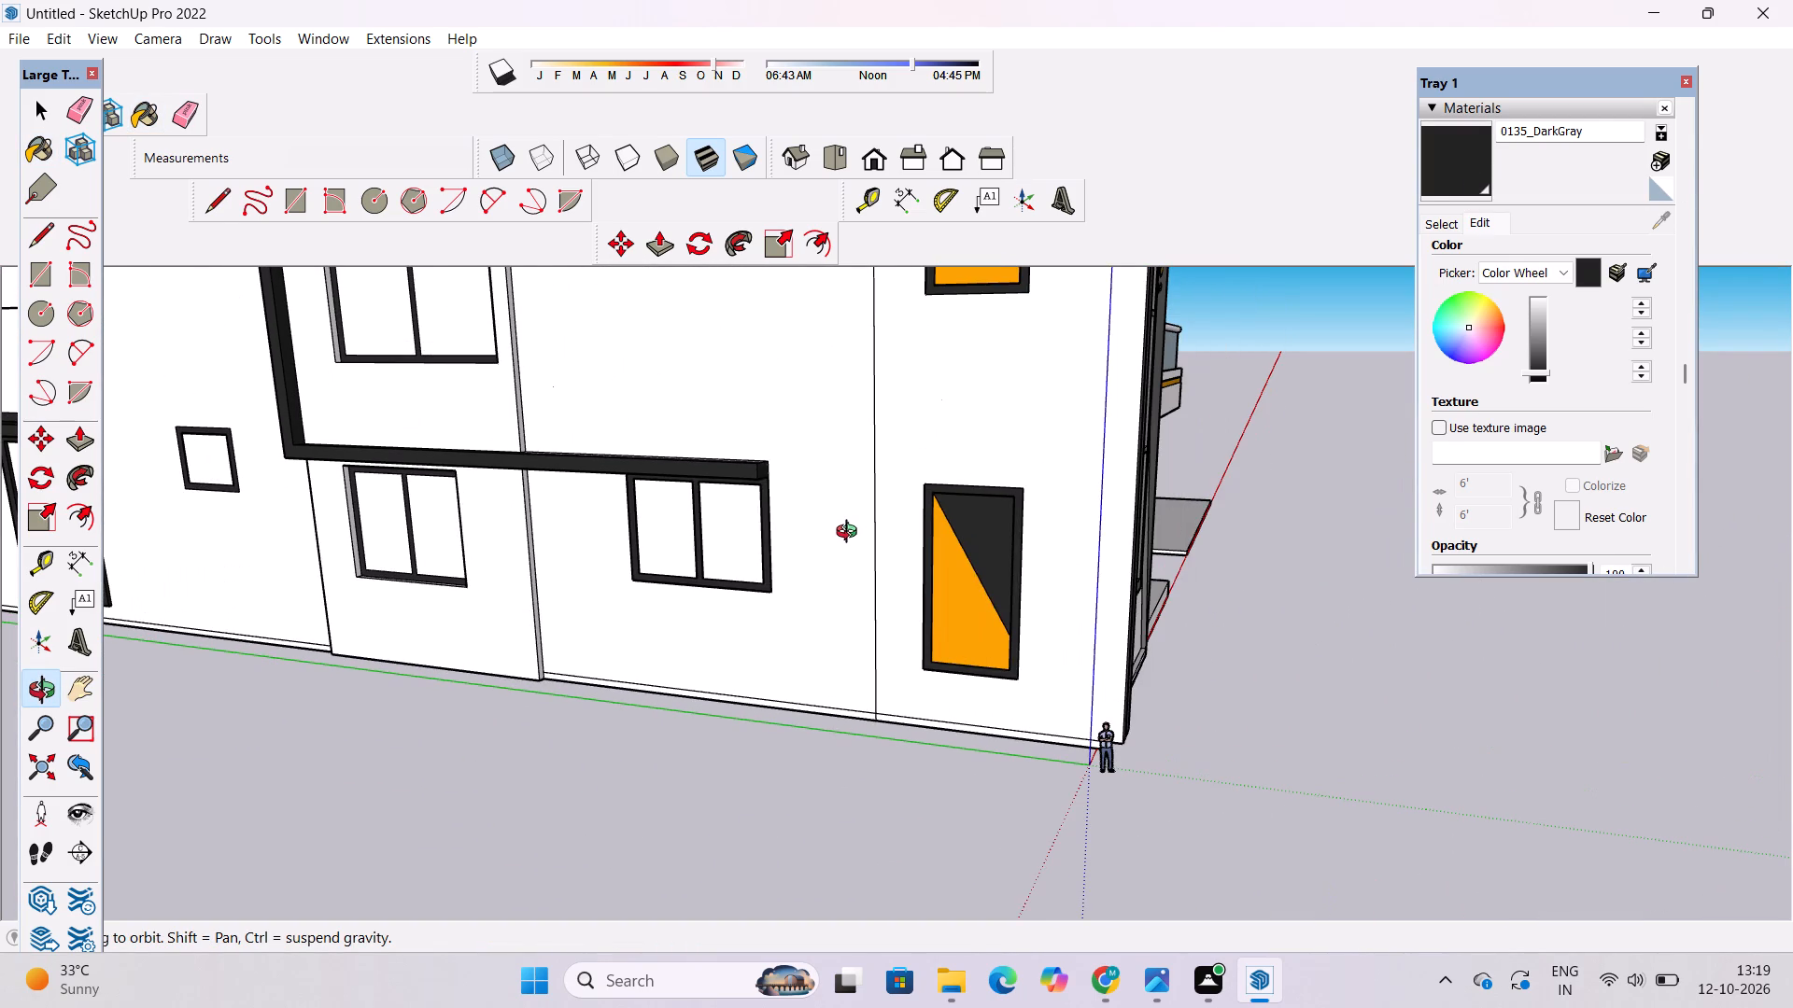
{"action": "scroll", "coordinate": [849, 532], "scroll_direction": "down", "scroll_amount": 3}
{"action": "left_click_drag", "start_coordinate": [1081, 632], "coordinate": [980, 624]}
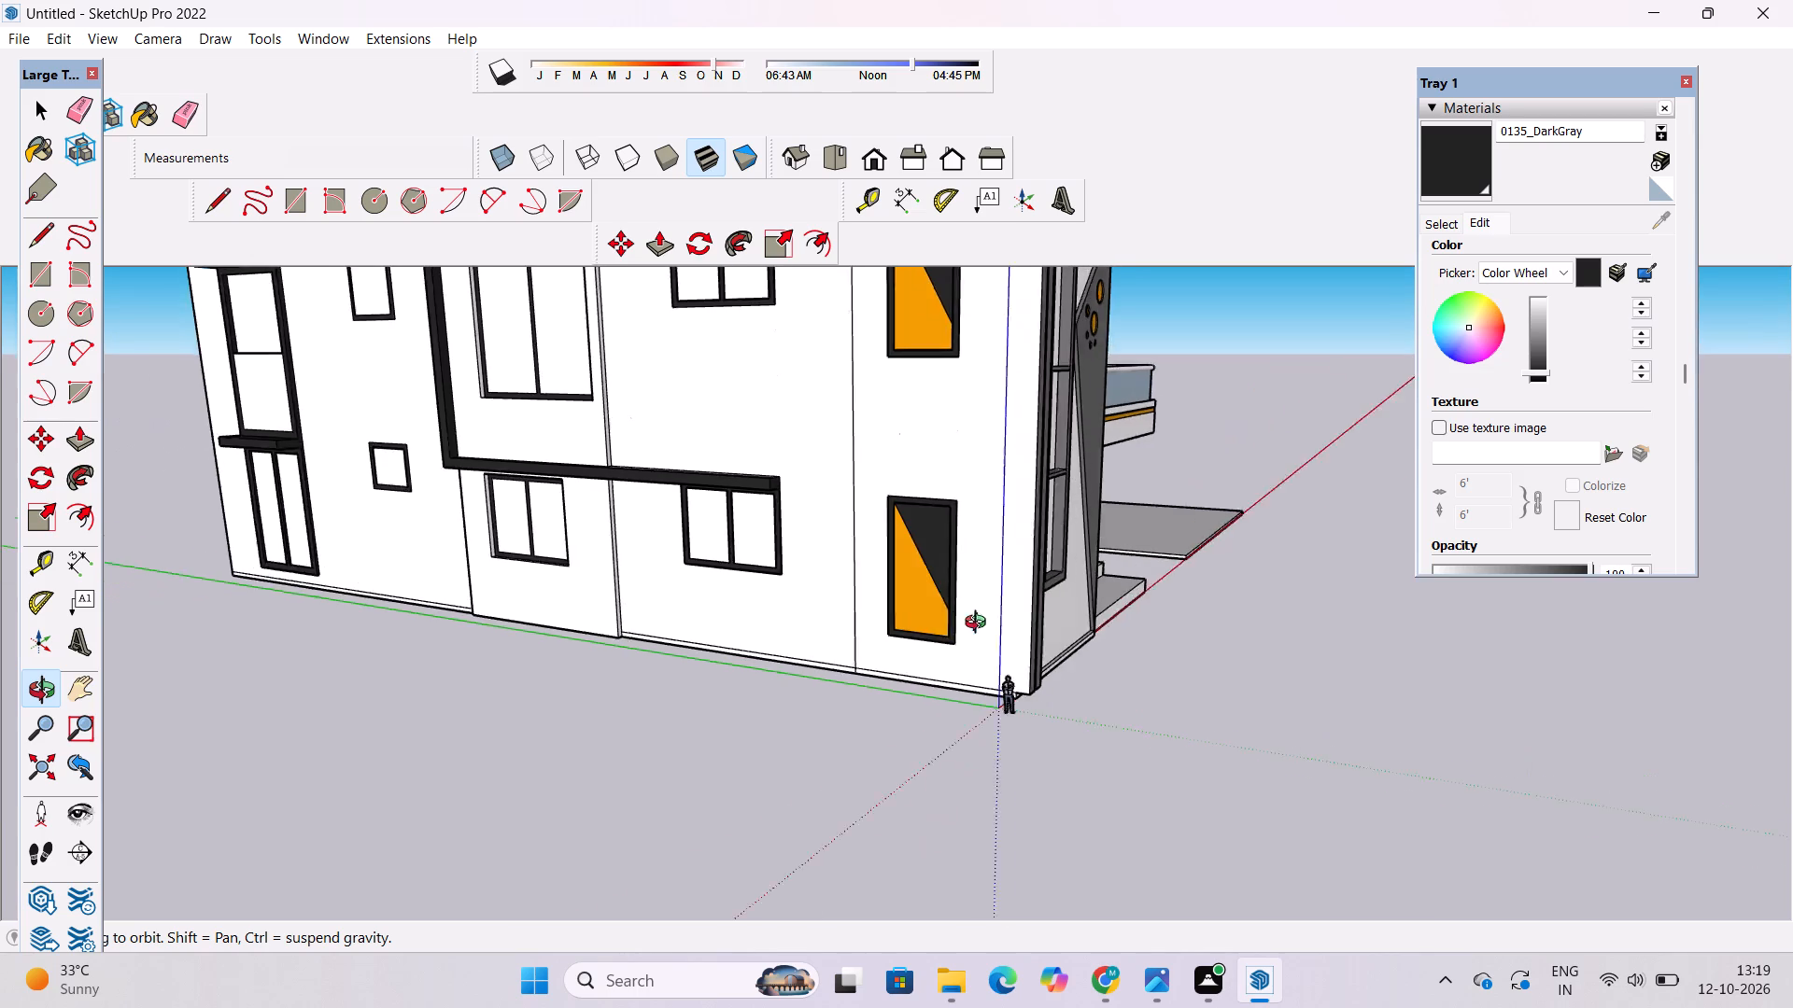
{"action": "left_click_drag", "start_coordinate": [980, 624], "coordinate": [784, 611]}
{"action": "scroll", "coordinate": [781, 610], "scroll_direction": "up", "scroll_amount": 1}
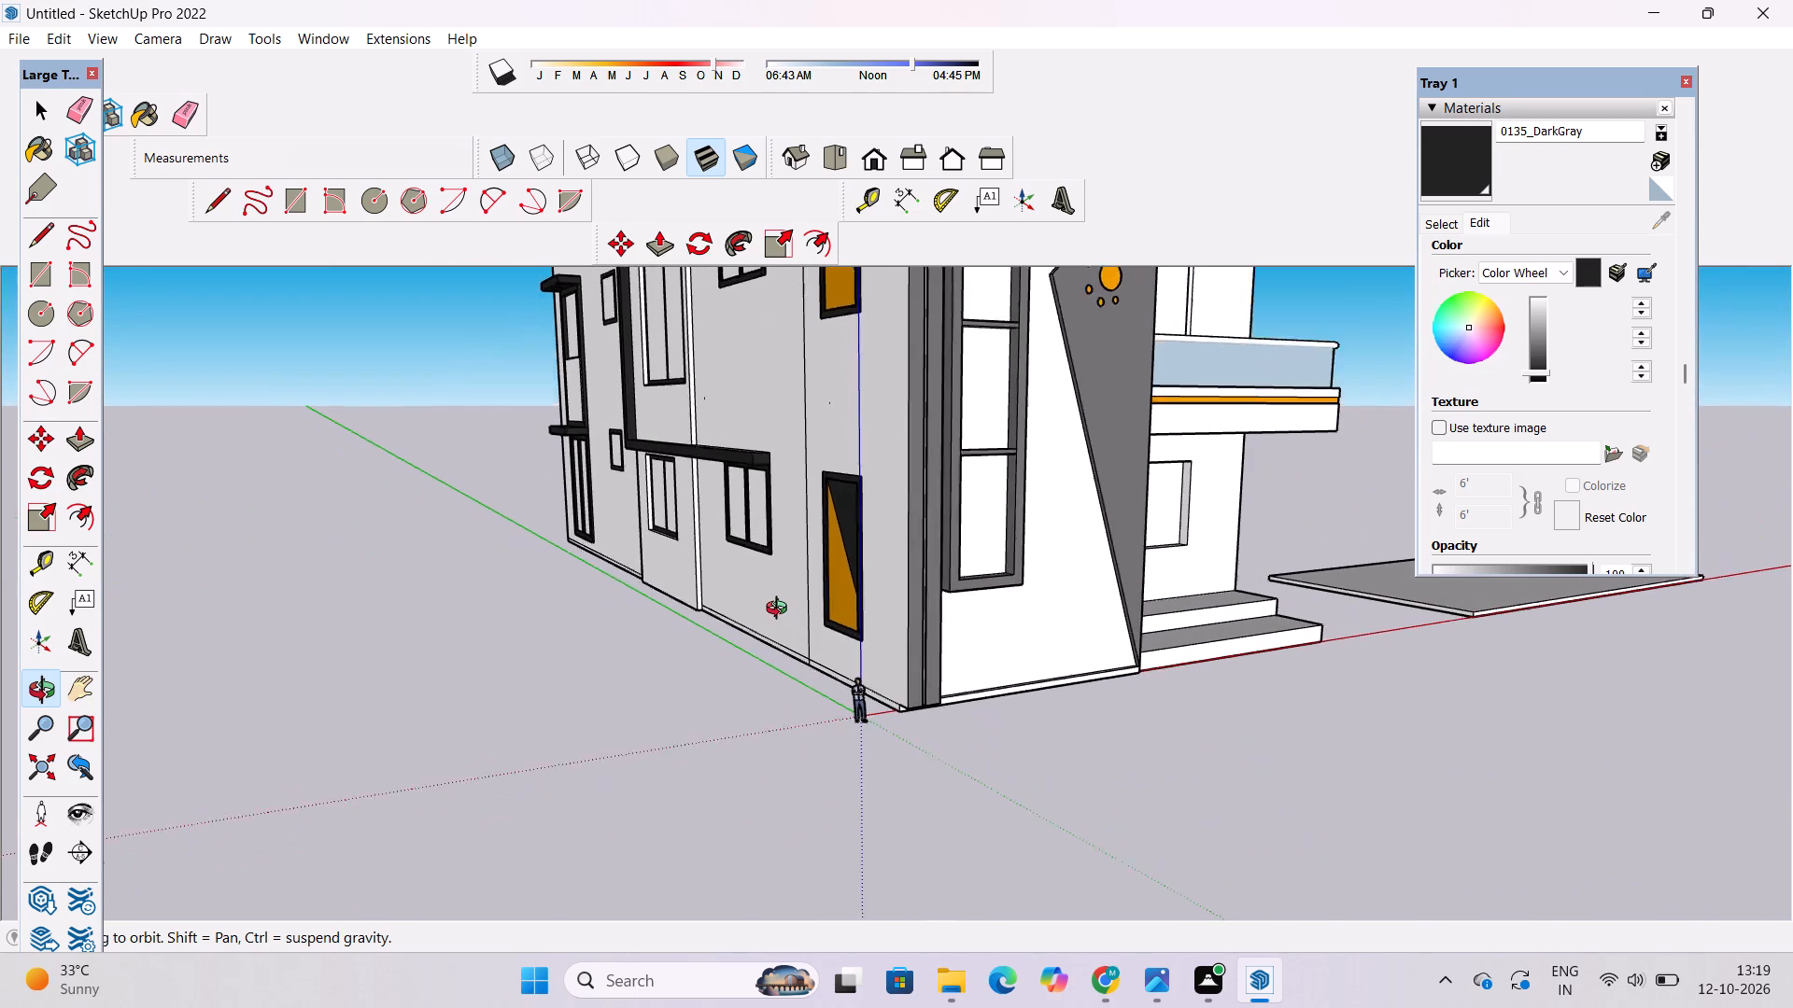
{"action": "scroll", "coordinate": [781, 610], "scroll_direction": "up", "scroll_amount": 1}
{"action": "scroll", "coordinate": [782, 610], "scroll_direction": "down", "scroll_amount": 5}
{"action": "left_click_drag", "start_coordinate": [769, 631], "coordinate": [879, 638]}
{"action": "scroll", "coordinate": [910, 536], "scroll_direction": "up", "scroll_amount": 1}
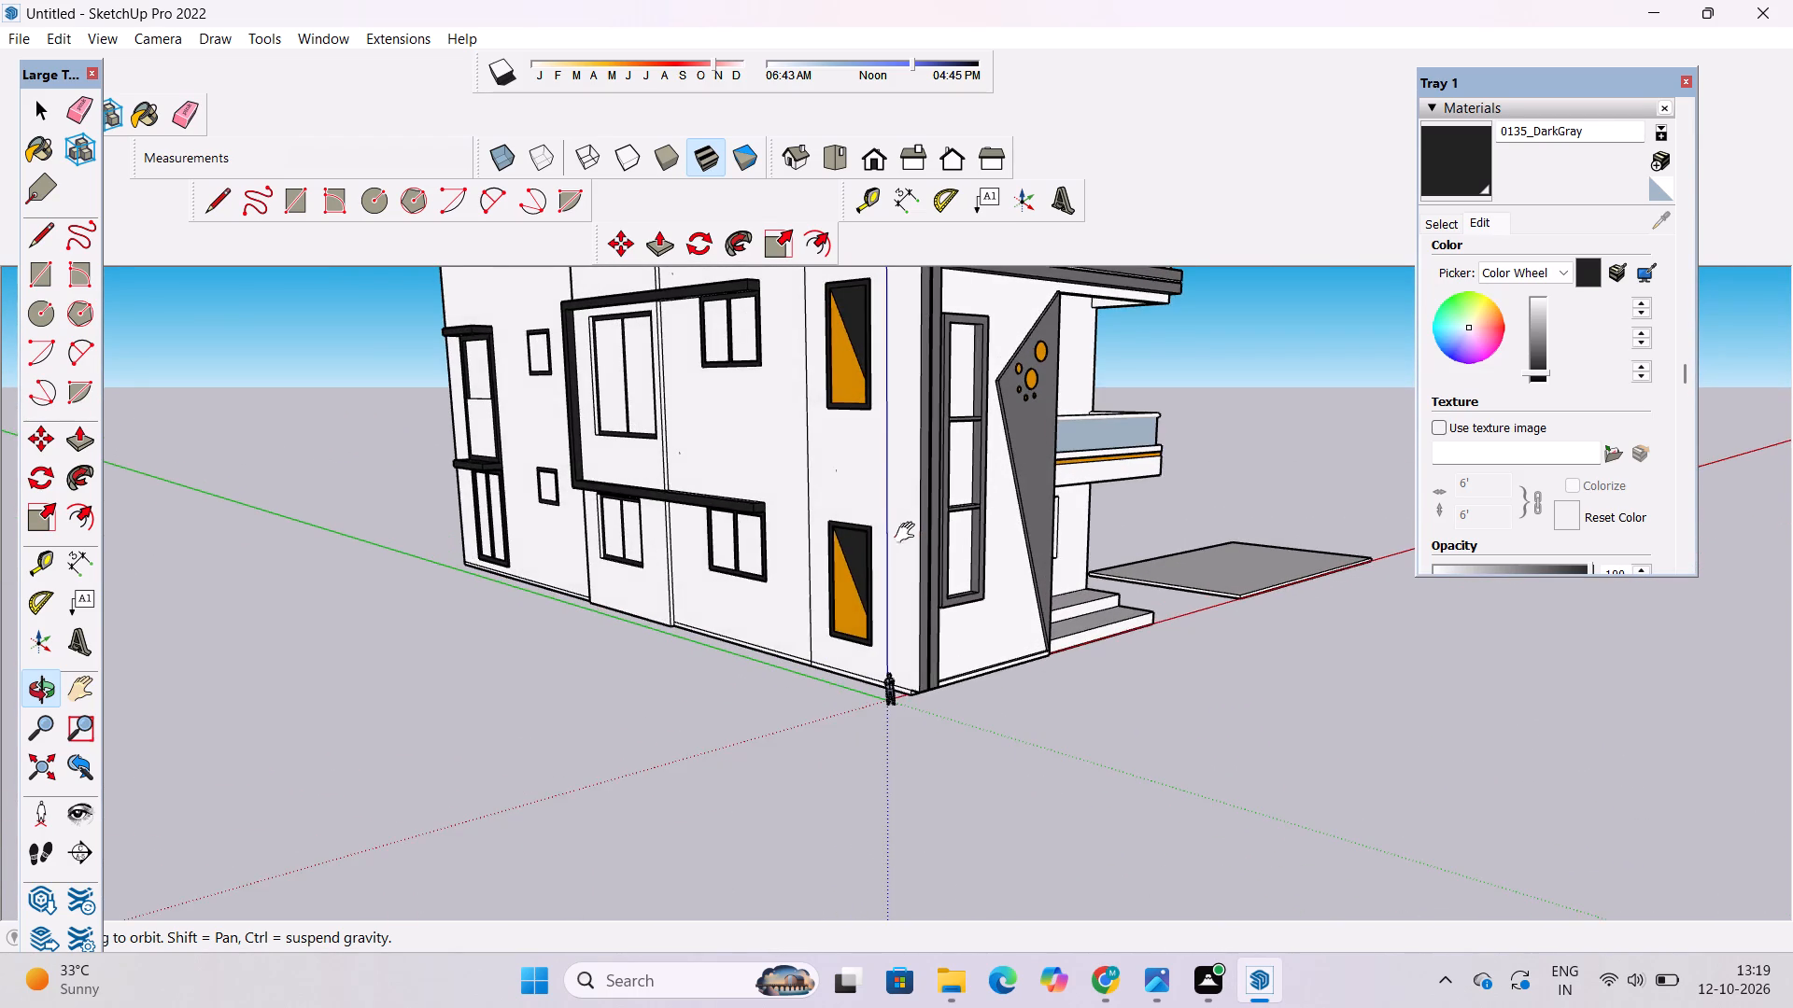
{"action": "left_click_drag", "start_coordinate": [909, 533], "coordinate": [894, 581], "text": "shift"}
{"action": "left_click_drag", "start_coordinate": [857, 611], "coordinate": [881, 523]}
{"action": "scroll", "coordinate": [884, 505], "scroll_direction": "down", "scroll_amount": 5, "text": "shift"}
{"action": "left_click_drag", "start_coordinate": [880, 517], "coordinate": [840, 629], "text": "shift"}
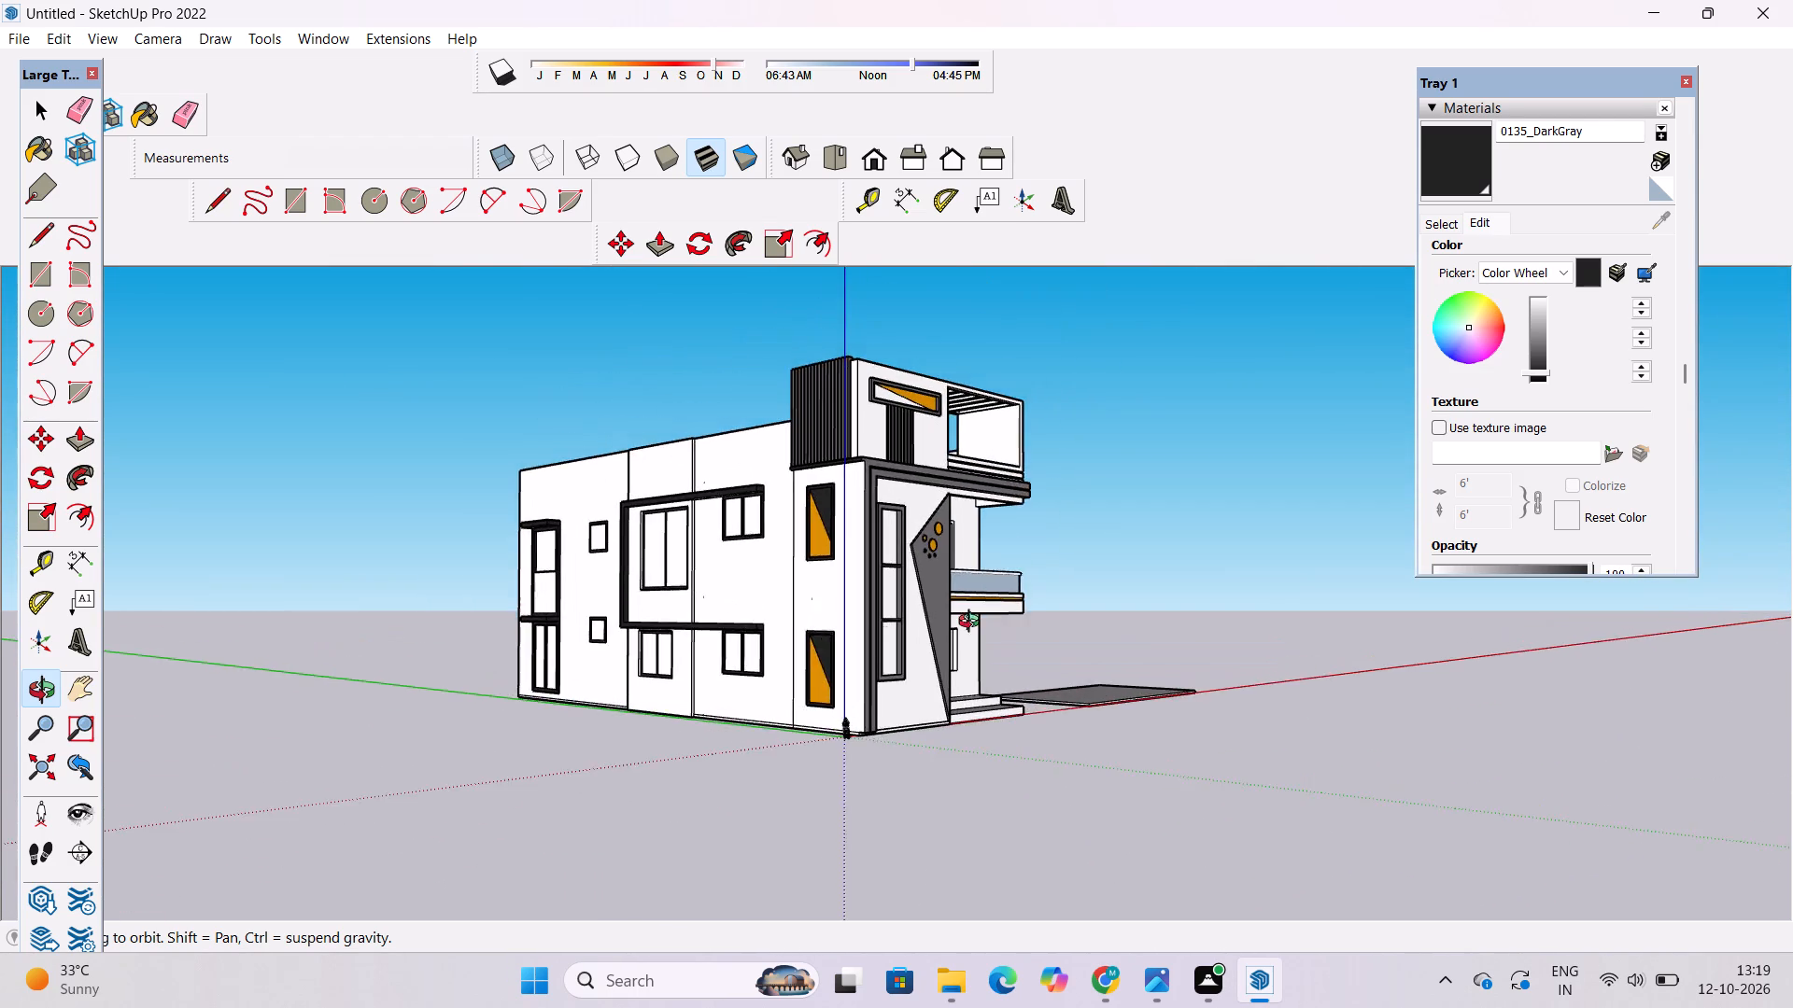
{"action": "left_click_drag", "start_coordinate": [973, 623], "coordinate": [764, 660]}
{"action": "scroll", "coordinate": [753, 658], "scroll_direction": "up", "scroll_amount": 4}
{"action": "left_click_drag", "start_coordinate": [729, 658], "coordinate": [916, 640]}
{"action": "left_click_drag", "start_coordinate": [911, 644], "coordinate": [923, 605], "text": "shift"}
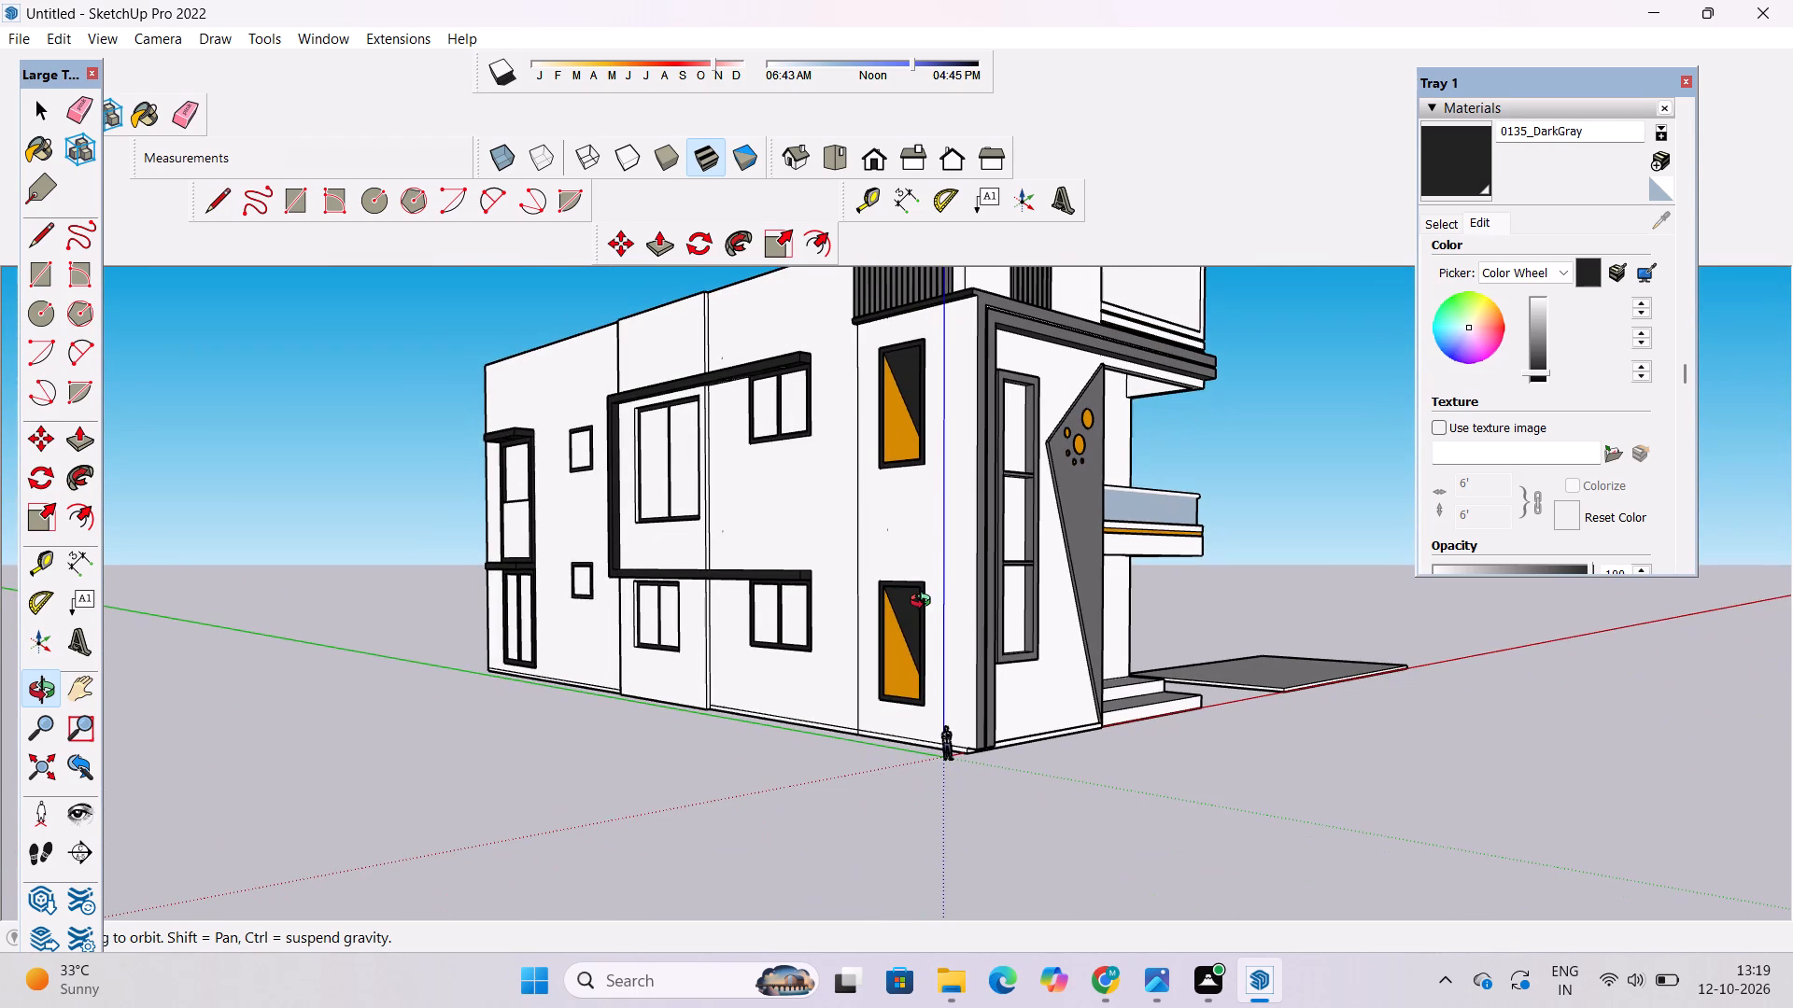
{"action": "scroll", "coordinate": [924, 603], "scroll_direction": "down", "scroll_amount": 1}
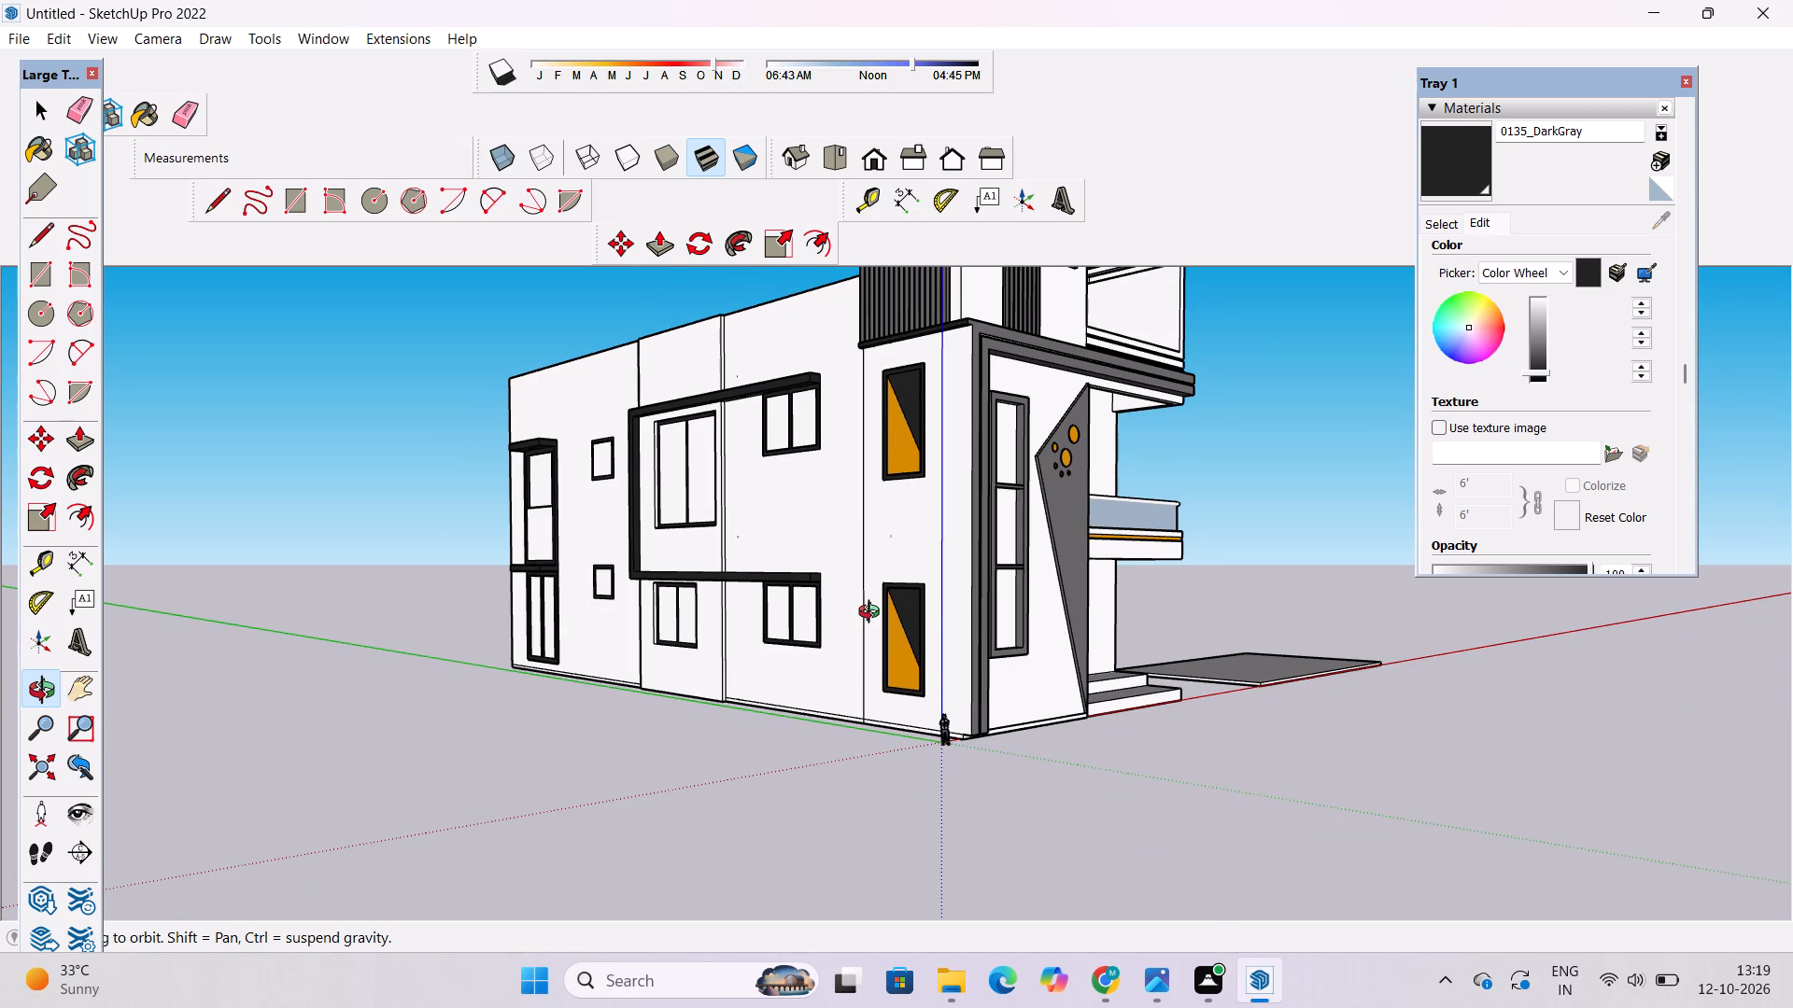
{"action": "left_click_drag", "start_coordinate": [882, 609], "coordinate": [864, 624], "text": "shift"}
{"action": "left_click_drag", "start_coordinate": [853, 631], "coordinate": [752, 662], "text": "shift"}
{"action": "left_click_drag", "start_coordinate": [744, 662], "coordinate": [730, 668], "text": "shift"}
{"action": "left_click_drag", "start_coordinate": [741, 664], "coordinate": [766, 657], "text": "shift"}
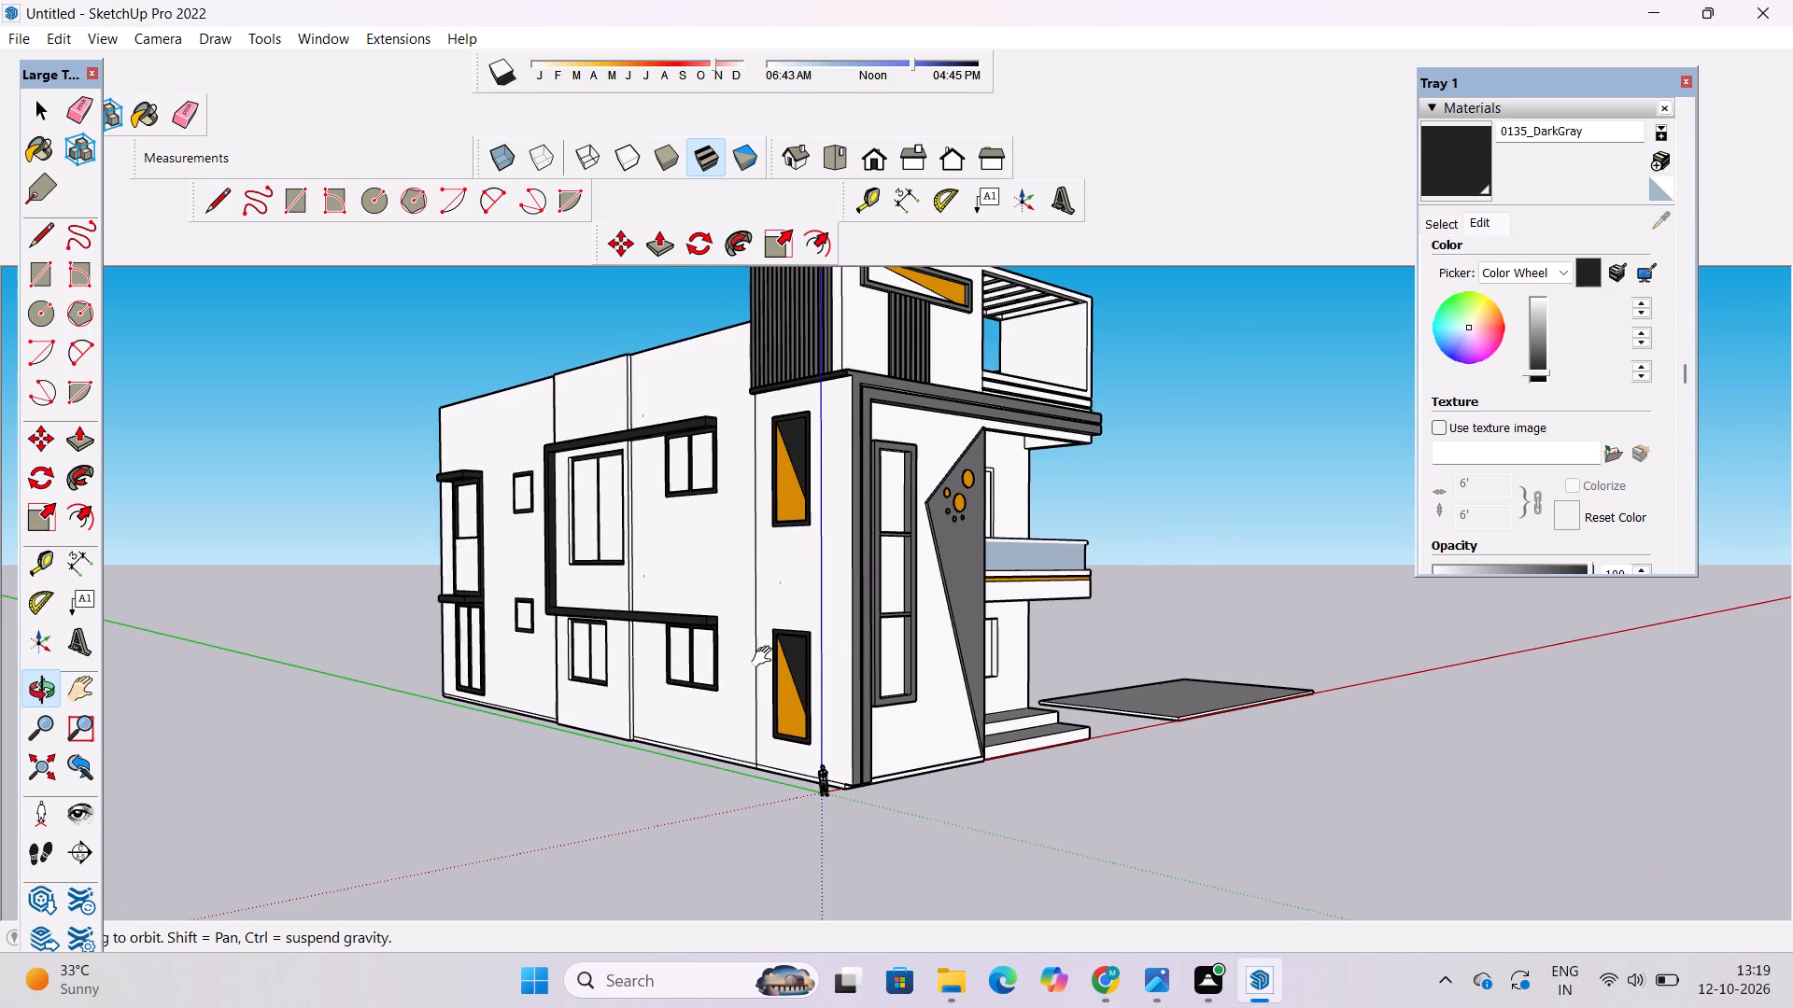
{"action": "left_click_drag", "start_coordinate": [684, 666], "coordinate": [829, 632], "text": "shift"}
{"action": "key", "text": "space"}
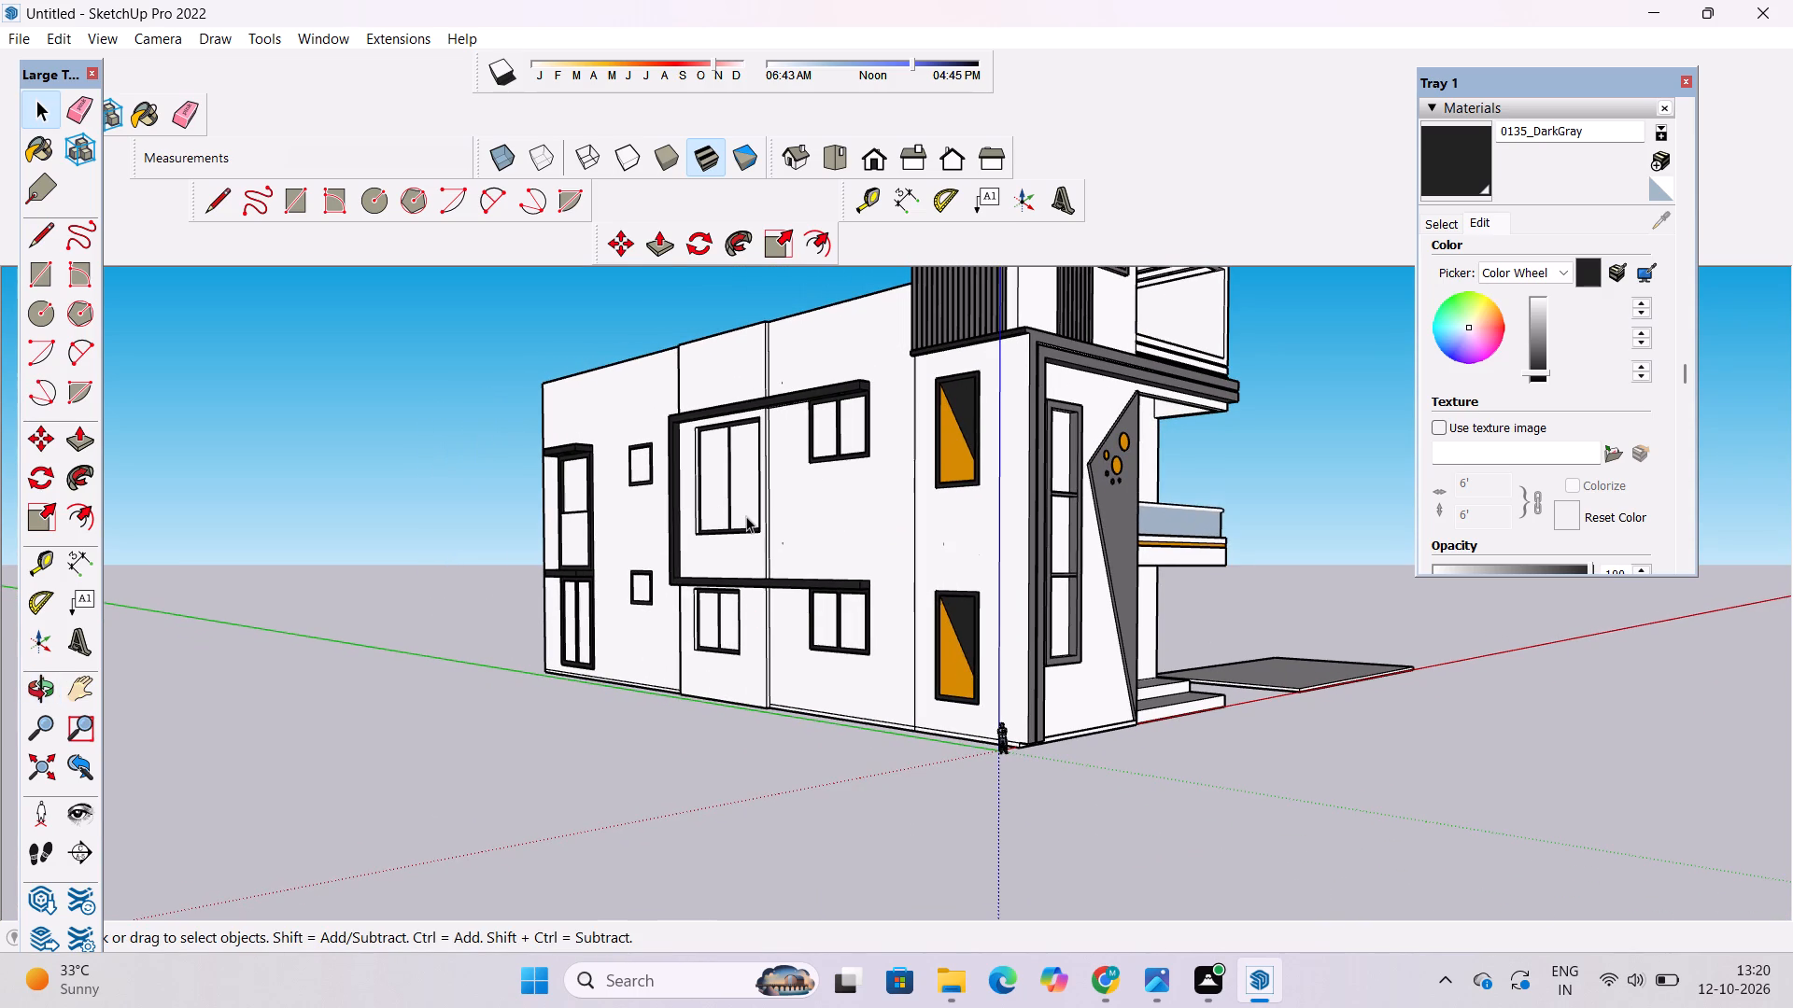
Place two horizontal guides on the side wall: one 7' below the roof edge, another 6.5' below the first.
{"action": "key", "text": "o"}
{"action": "left_click_drag", "start_coordinate": [761, 483], "coordinate": [676, 602], "text": "shift"}
{"action": "scroll", "coordinate": [655, 525], "scroll_direction": "up", "scroll_amount": 4, "text": "shift"}
{"action": "left_click_drag", "start_coordinate": [669, 447], "coordinate": [646, 463], "text": "shift"}
{"action": "left_click_drag", "start_coordinate": [642, 469], "coordinate": [761, 472]}
{"action": "left_click_drag", "start_coordinate": [702, 494], "coordinate": [794, 570], "text": "shift"}
{"action": "left_click_drag", "start_coordinate": [766, 592], "coordinate": [766, 600], "text": "shift"}
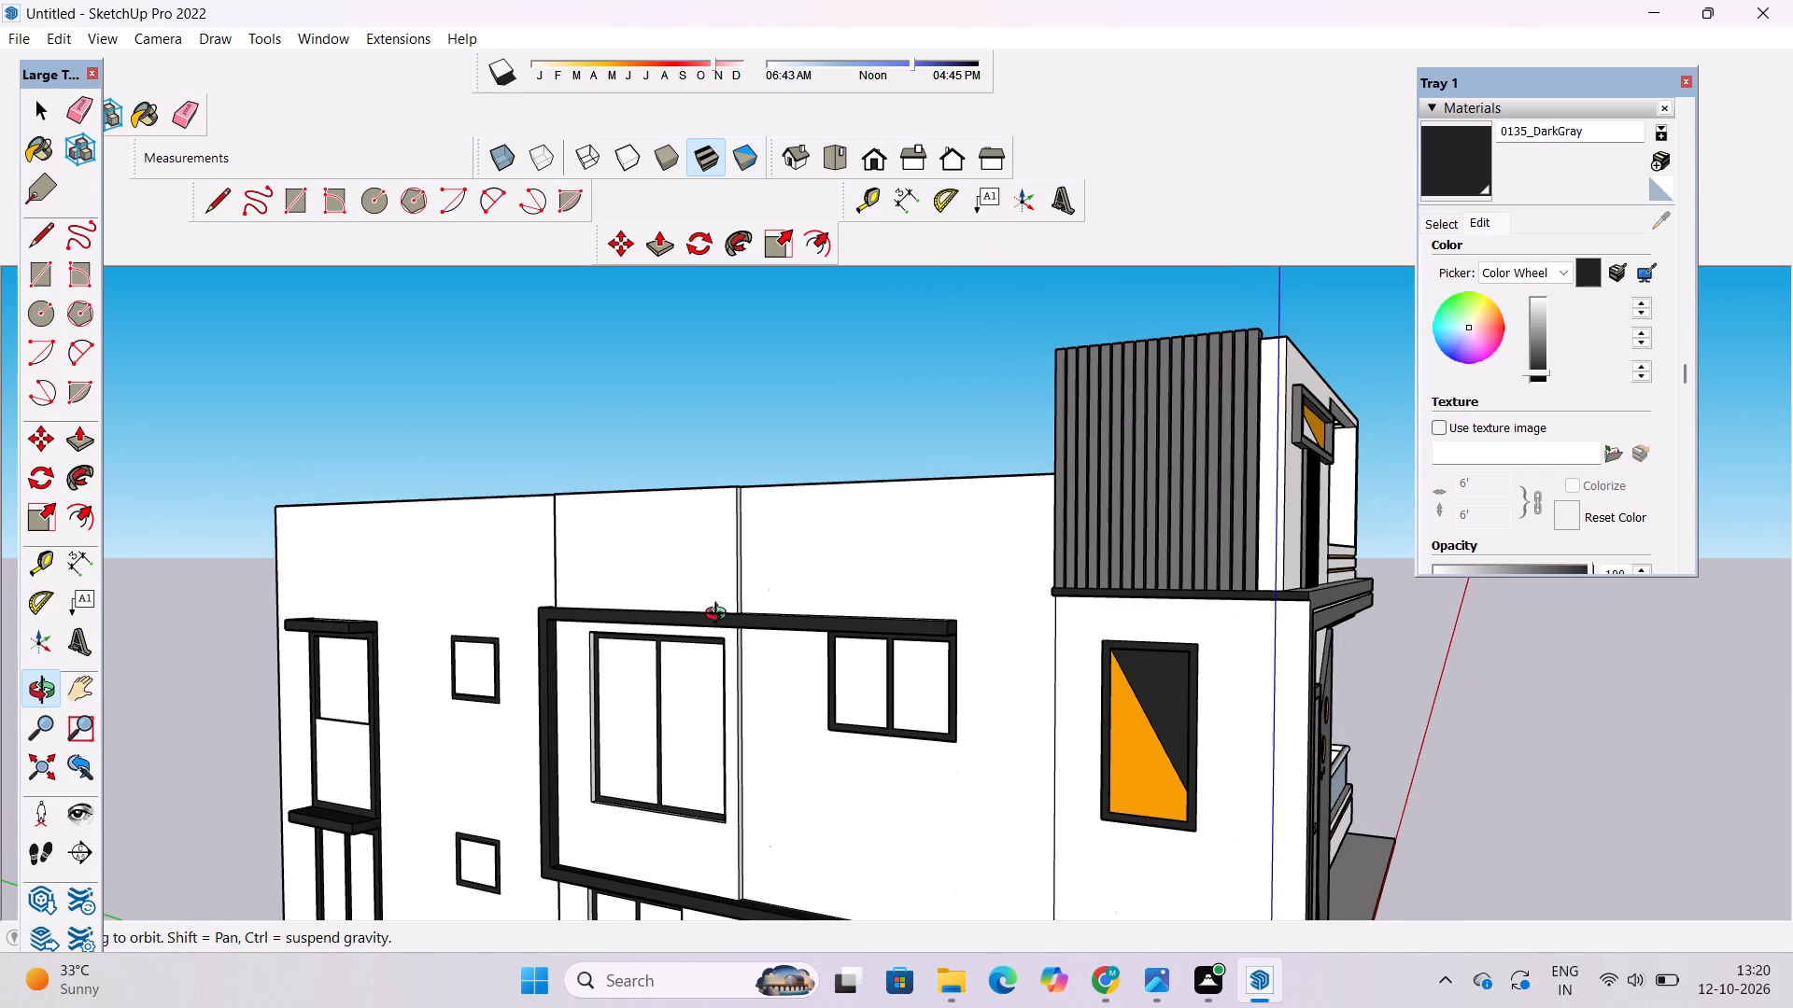
{"action": "key", "text": "t"}
{"action": "scroll", "coordinate": [647, 511], "scroll_direction": "up", "scroll_amount": 5}
{"action": "left_click", "coordinate": [633, 480]}
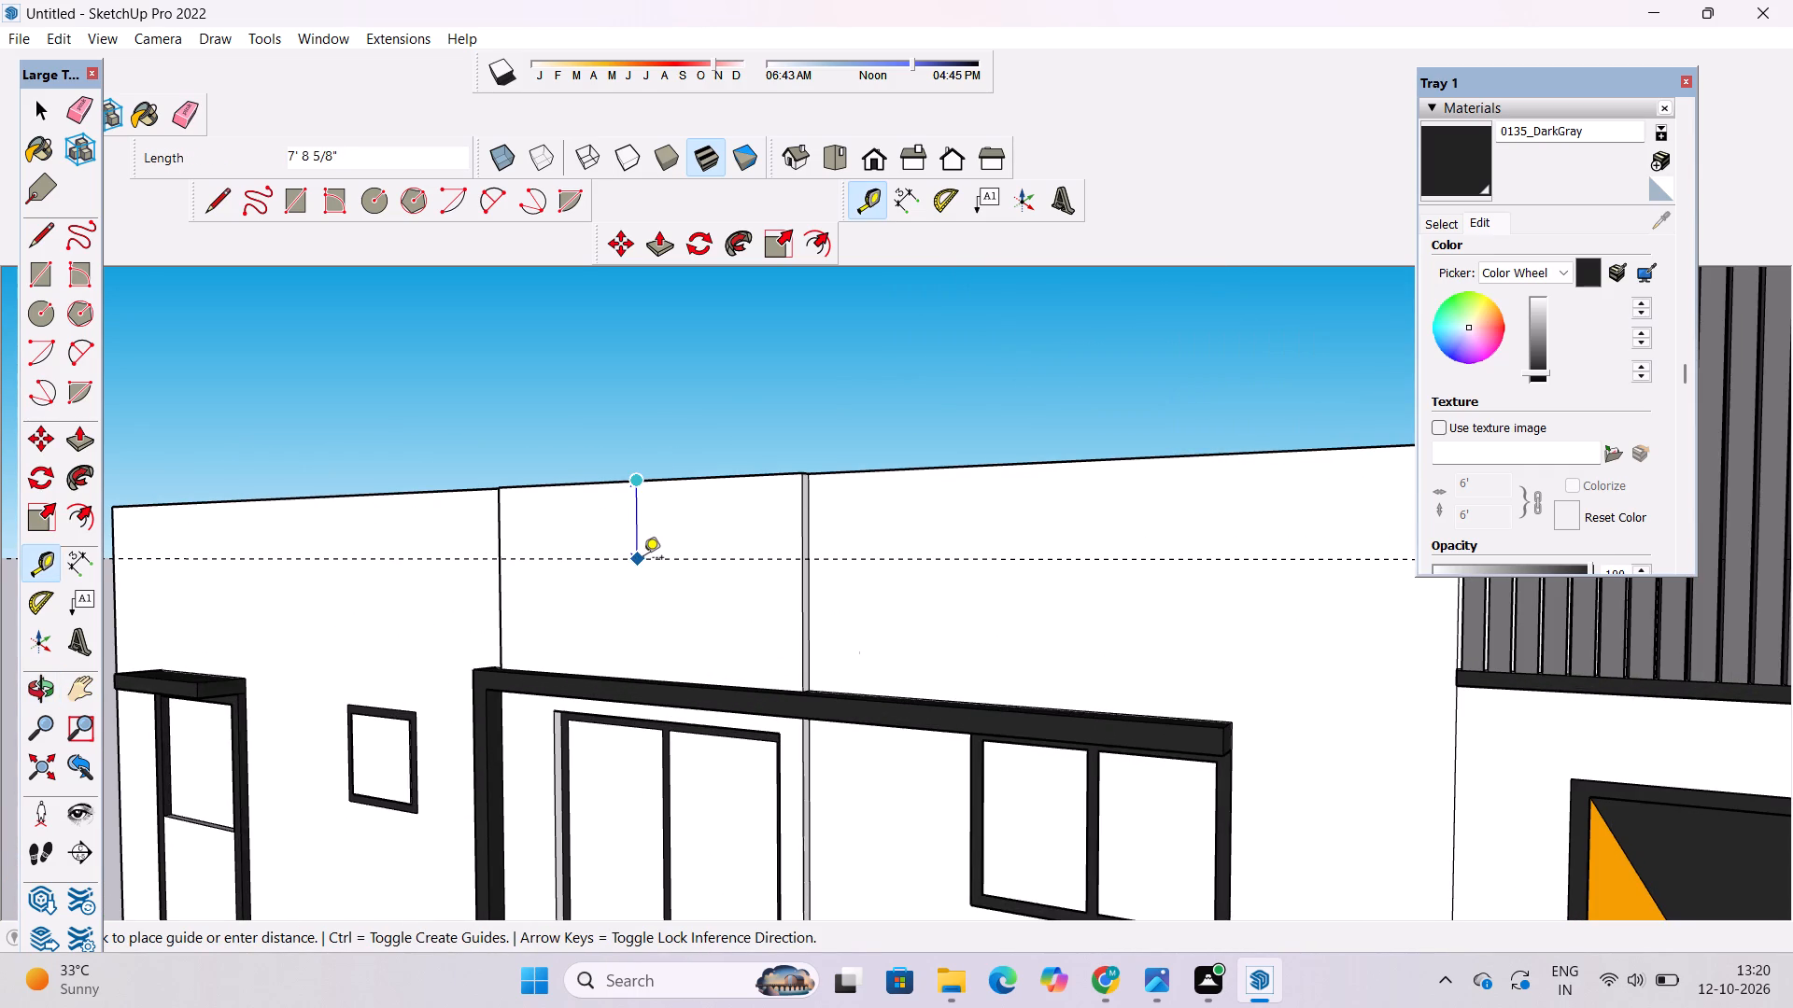
{"action": "type", "text": "7'"}
{"action": "key", "text": "Return"}
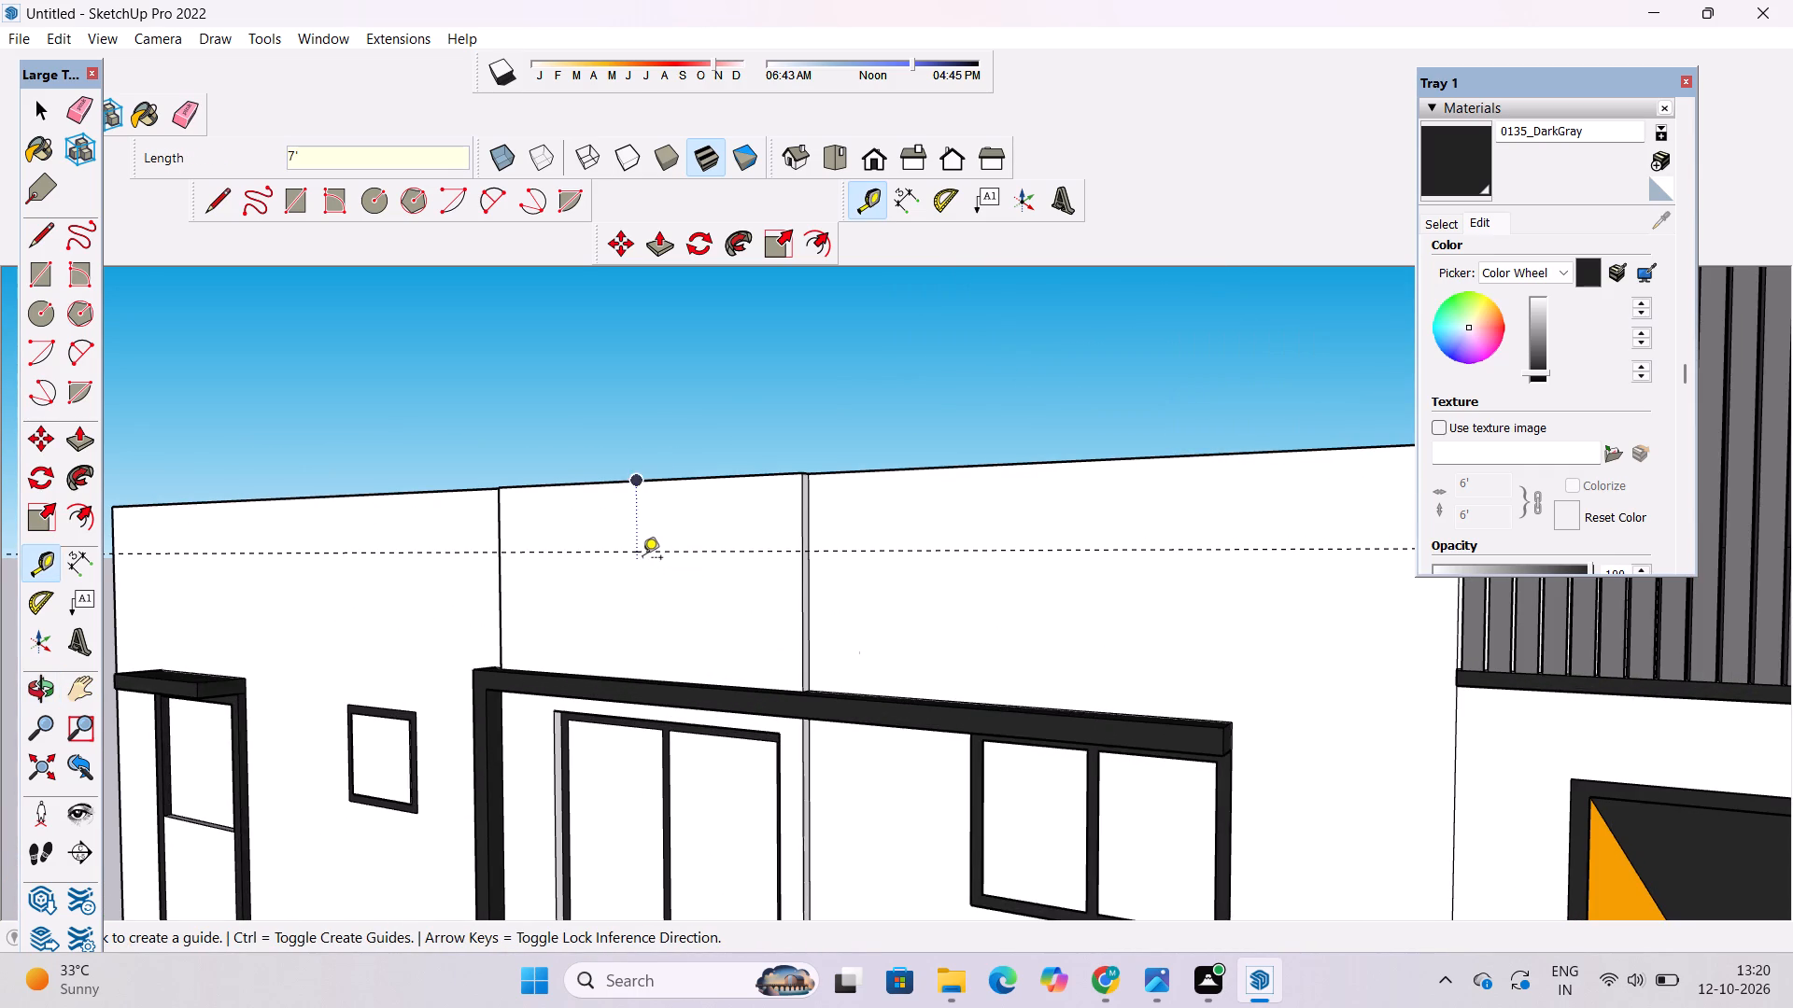
{"action": "left_click", "coordinate": [754, 549]}
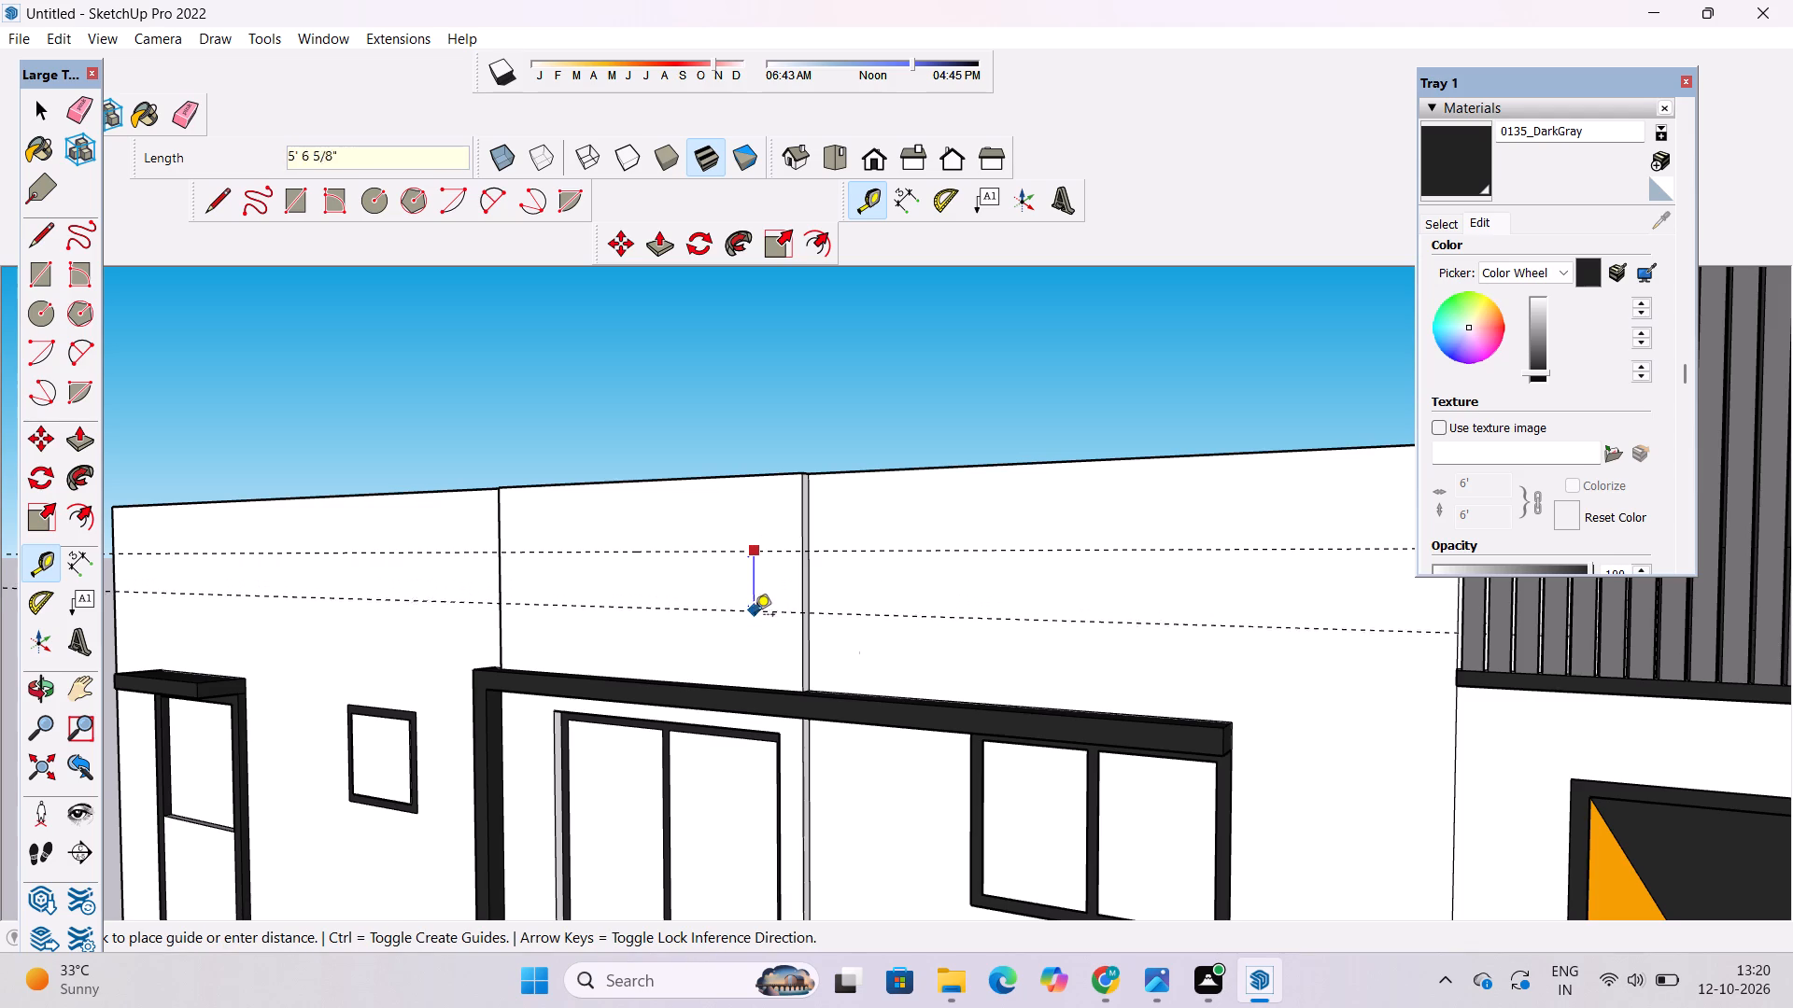
{"action": "type", "text": "6.5'"}
{"action": "key", "text": "Return"}
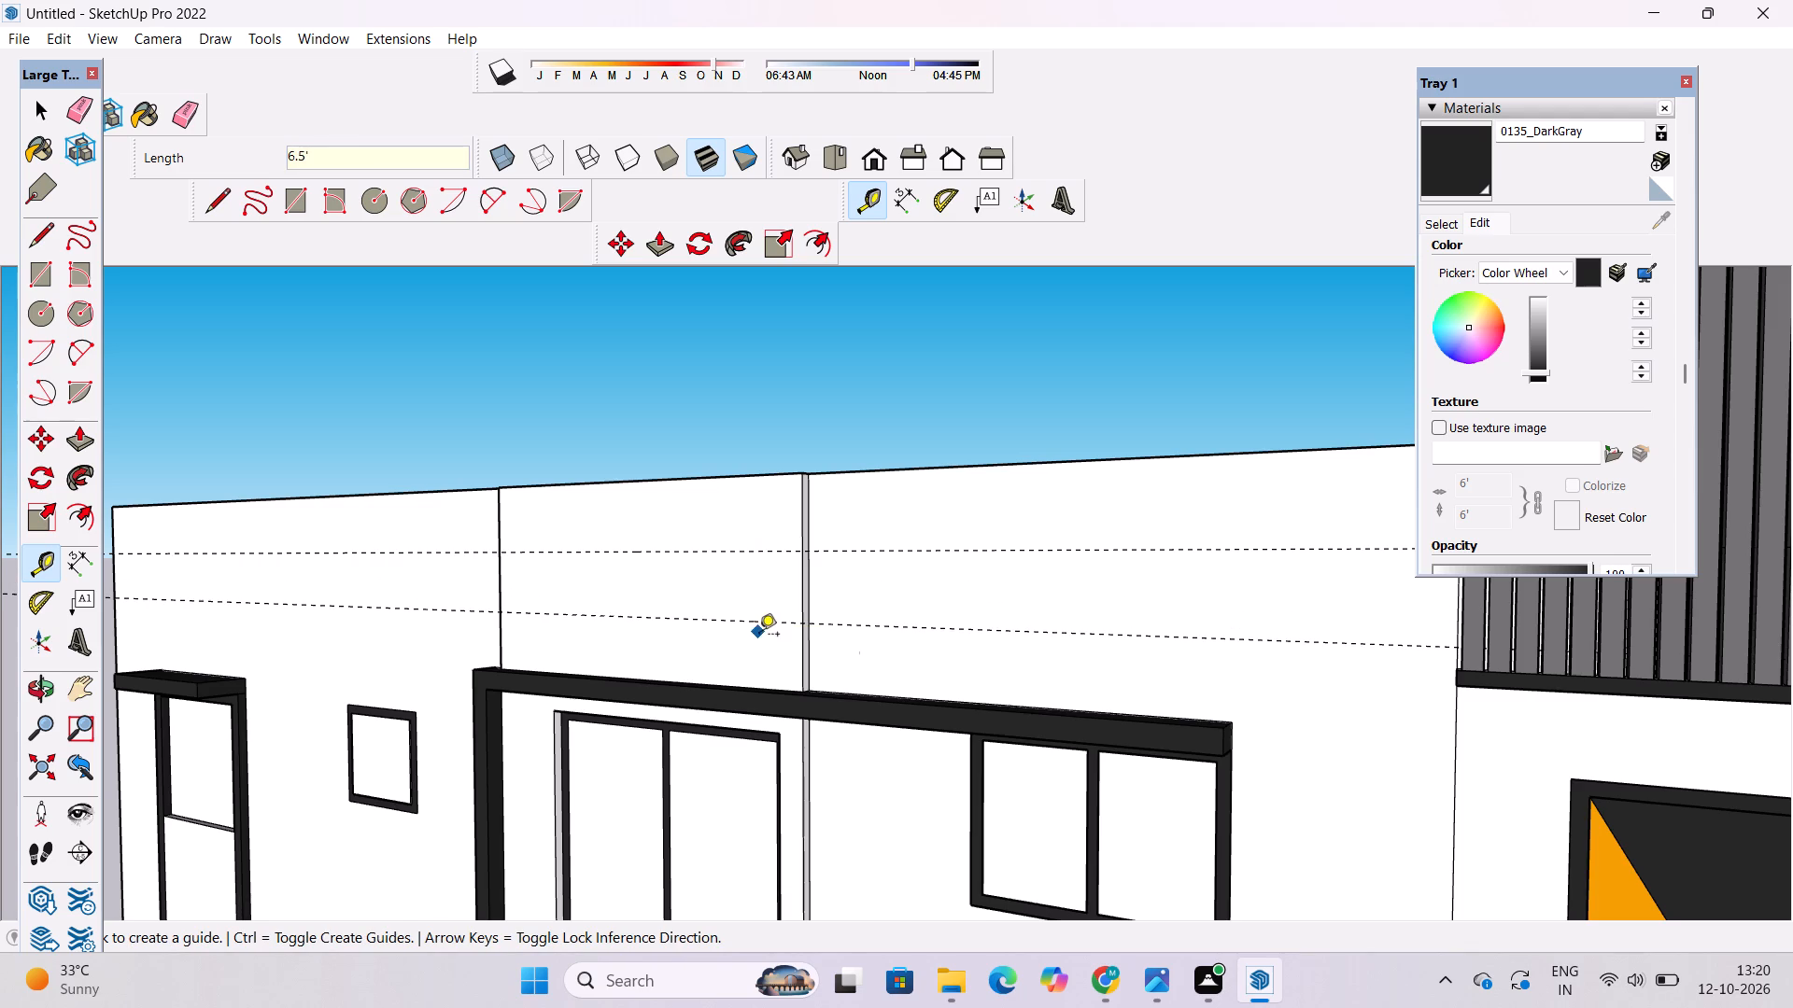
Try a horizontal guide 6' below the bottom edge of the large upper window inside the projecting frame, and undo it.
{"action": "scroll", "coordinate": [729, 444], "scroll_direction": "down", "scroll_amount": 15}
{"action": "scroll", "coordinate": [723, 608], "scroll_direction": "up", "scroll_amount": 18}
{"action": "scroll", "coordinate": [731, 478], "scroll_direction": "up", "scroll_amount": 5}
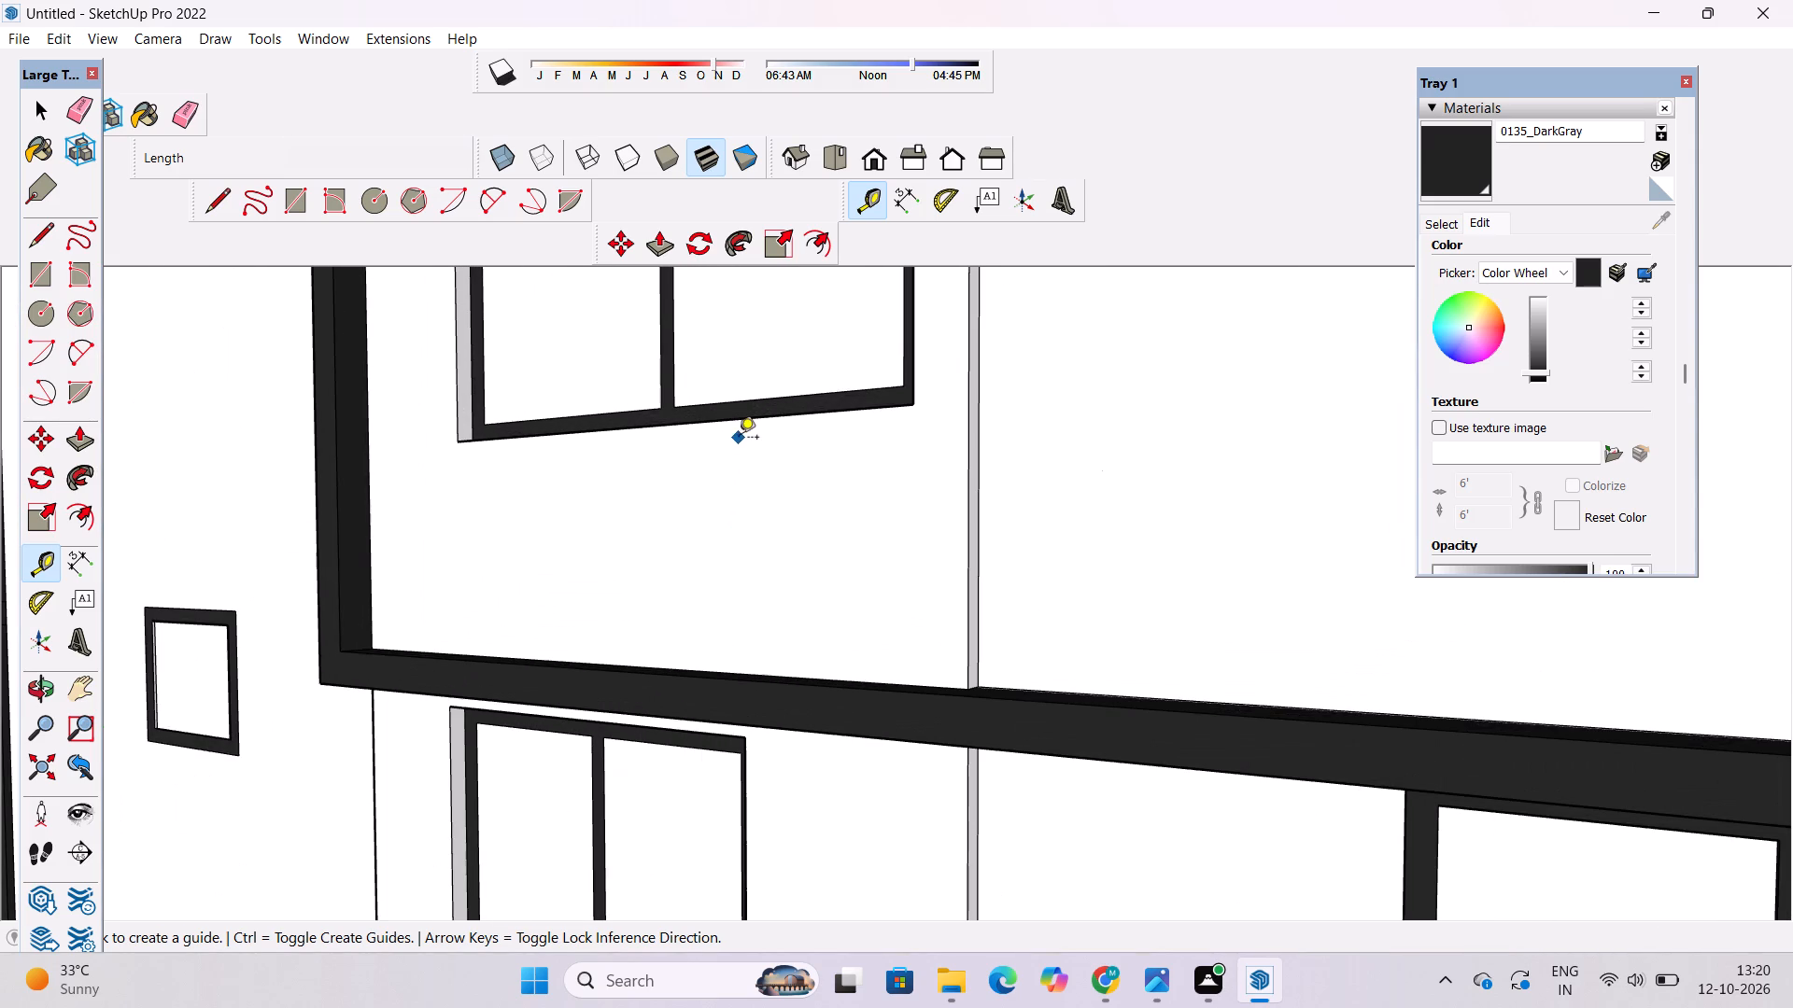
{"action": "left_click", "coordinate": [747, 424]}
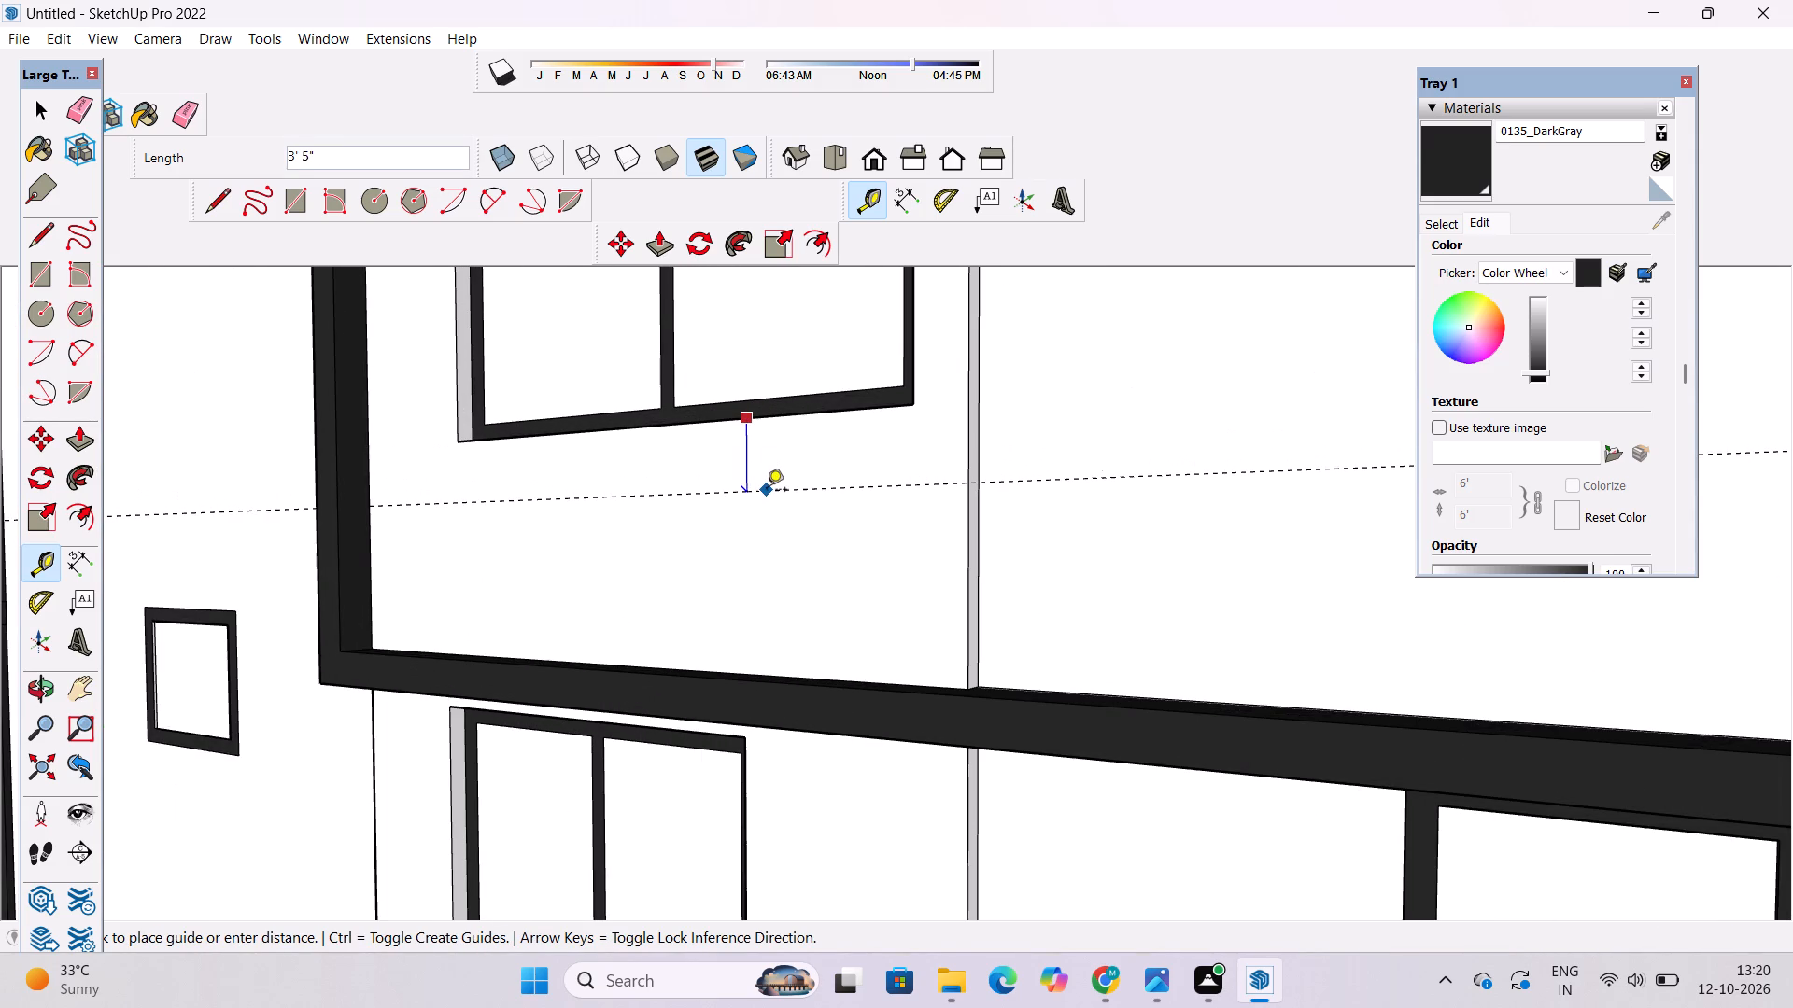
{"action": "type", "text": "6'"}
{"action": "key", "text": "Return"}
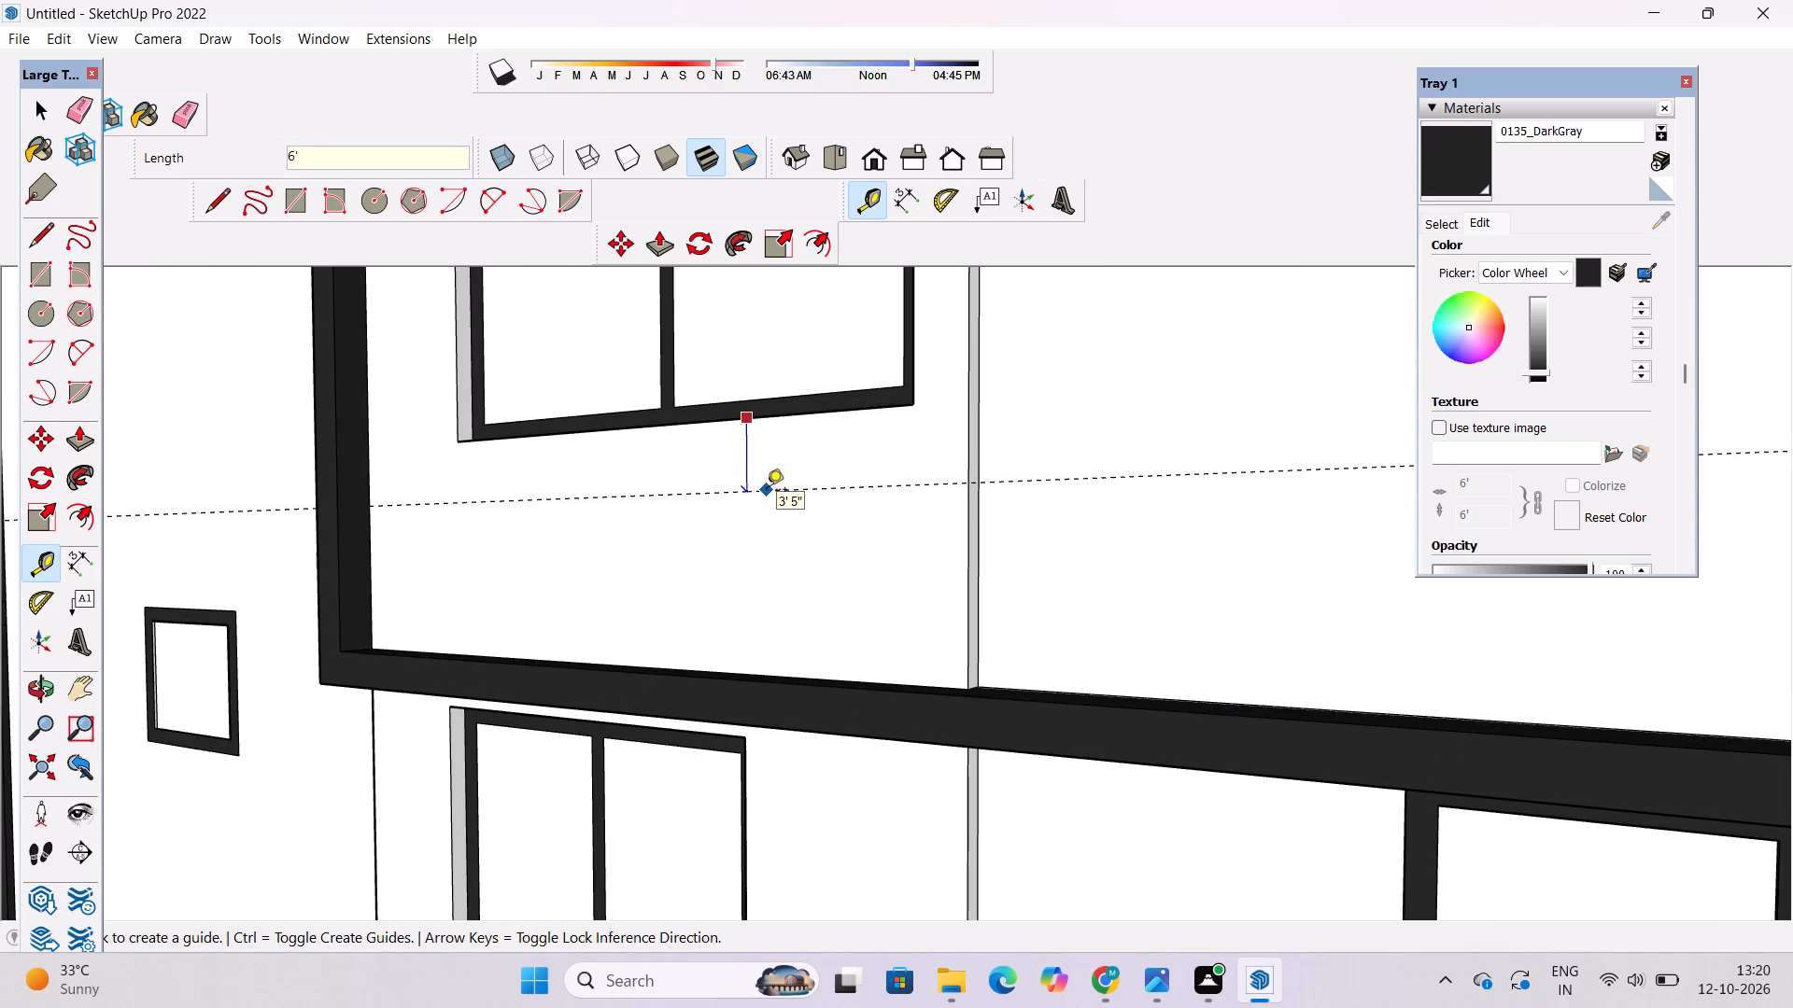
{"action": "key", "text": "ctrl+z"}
Place a horizontal guide 3.5' below the large upper window's bottom edge and a second one 3.5' below that.
{"action": "left_click", "coordinate": [893, 410]}
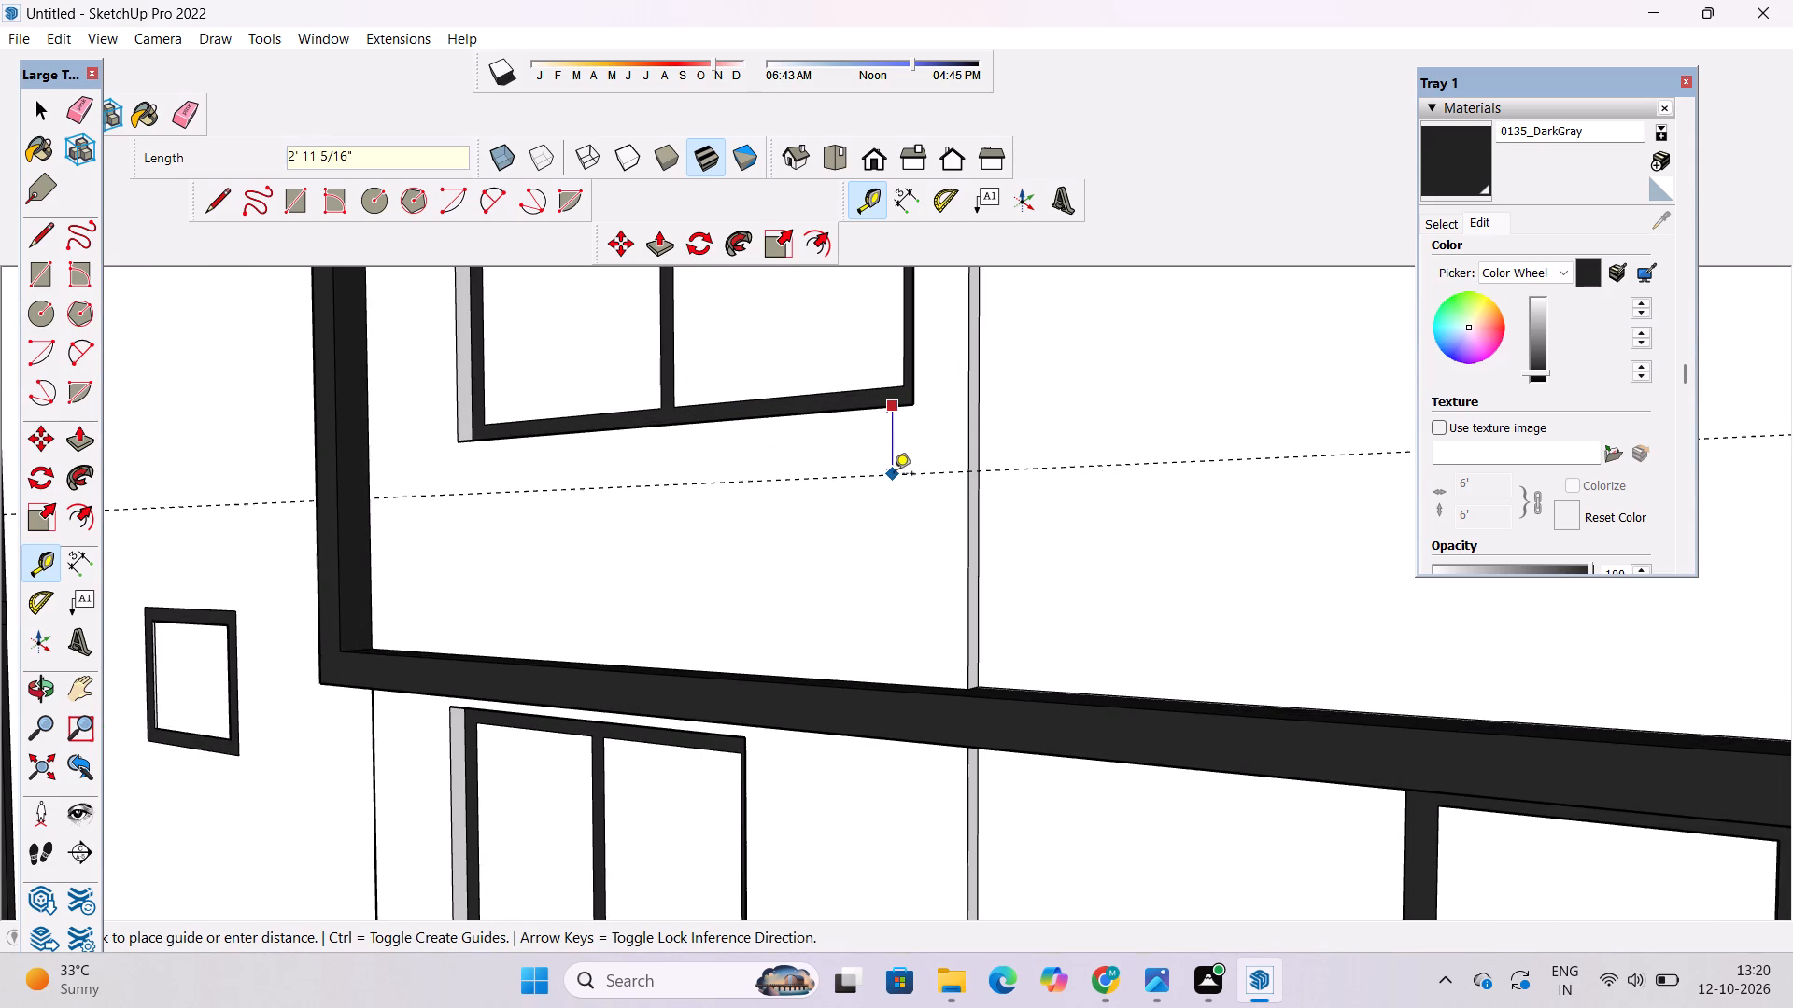
{"action": "type", "text": "3.5'"}
{"action": "key", "text": "Return"}
{"action": "left_click", "coordinate": [912, 491]}
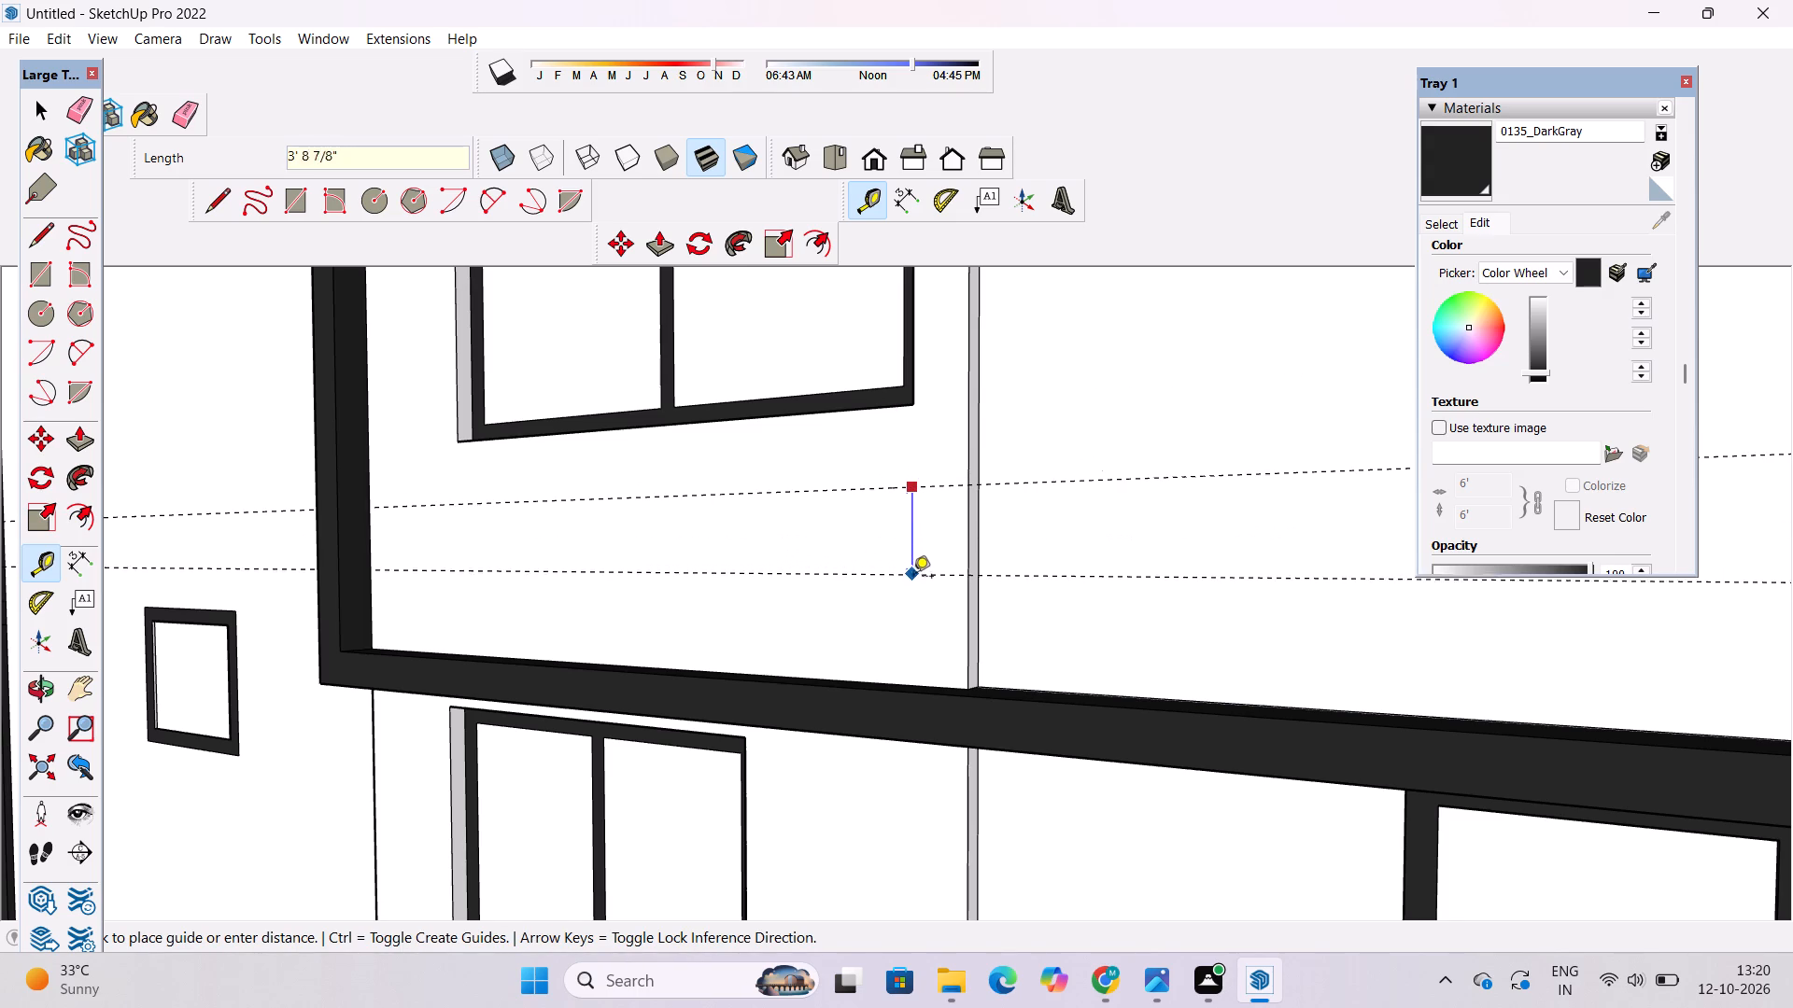
{"action": "type", "text": "3.5'"}
{"action": "key", "text": "Return"}
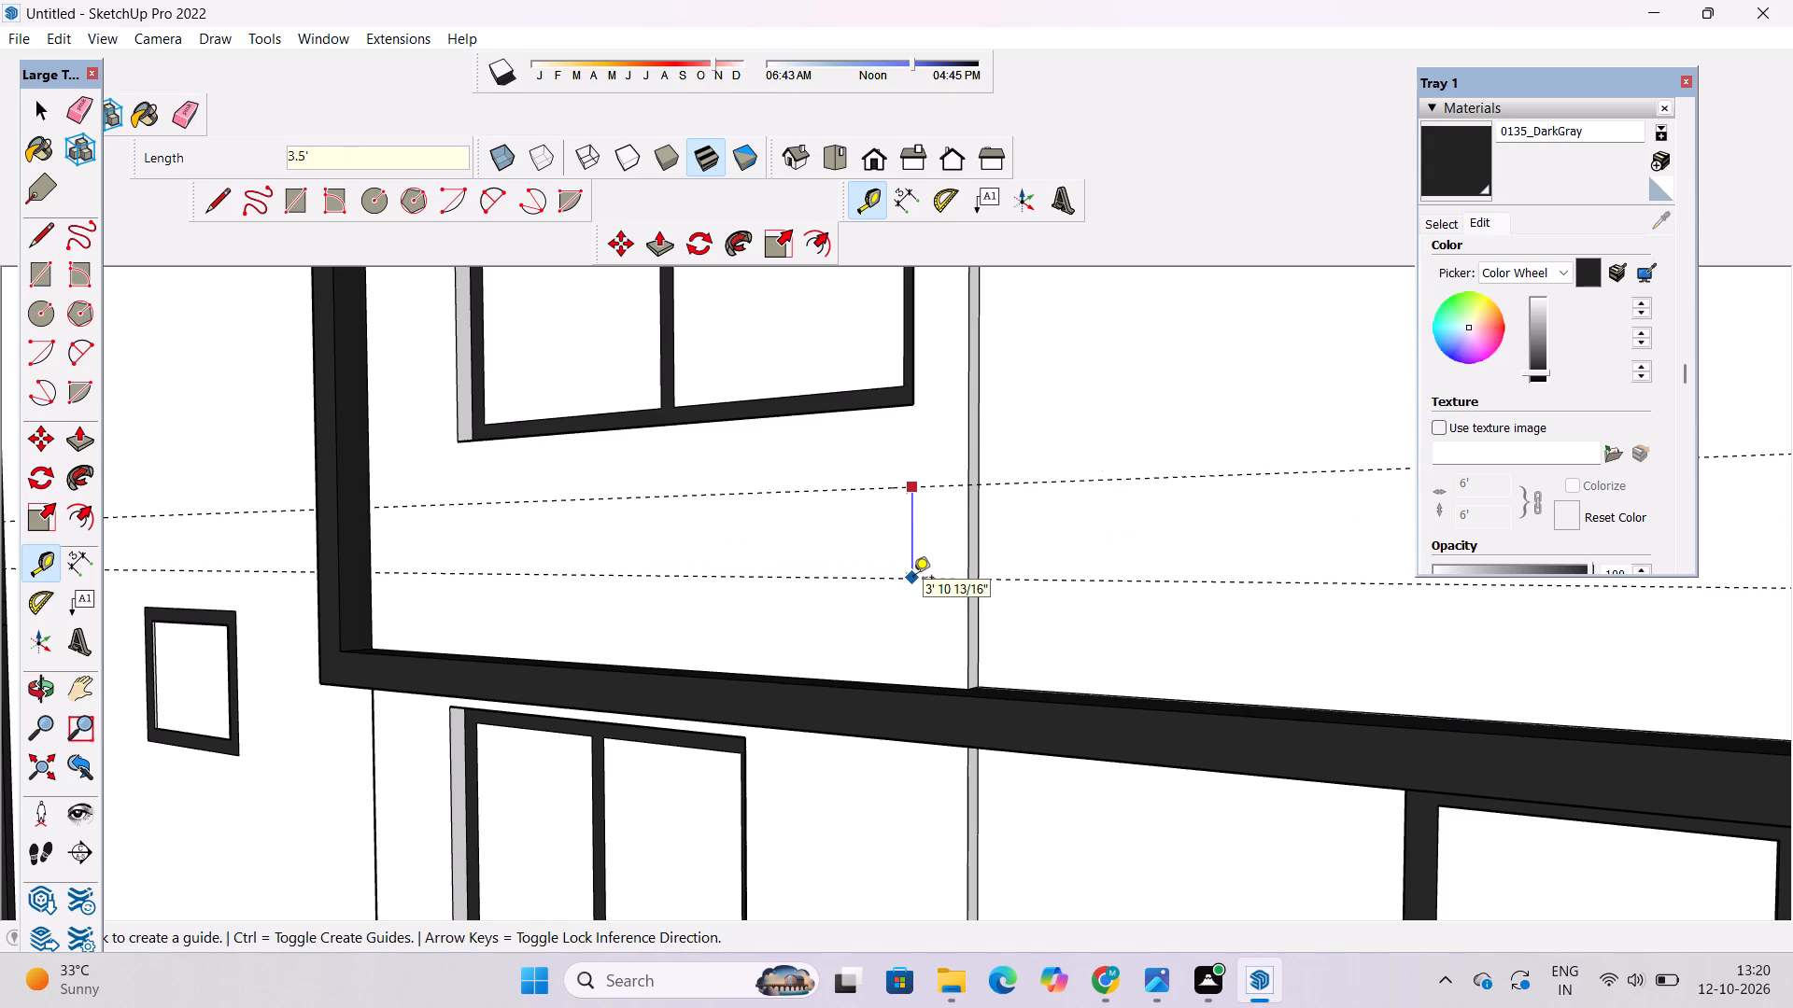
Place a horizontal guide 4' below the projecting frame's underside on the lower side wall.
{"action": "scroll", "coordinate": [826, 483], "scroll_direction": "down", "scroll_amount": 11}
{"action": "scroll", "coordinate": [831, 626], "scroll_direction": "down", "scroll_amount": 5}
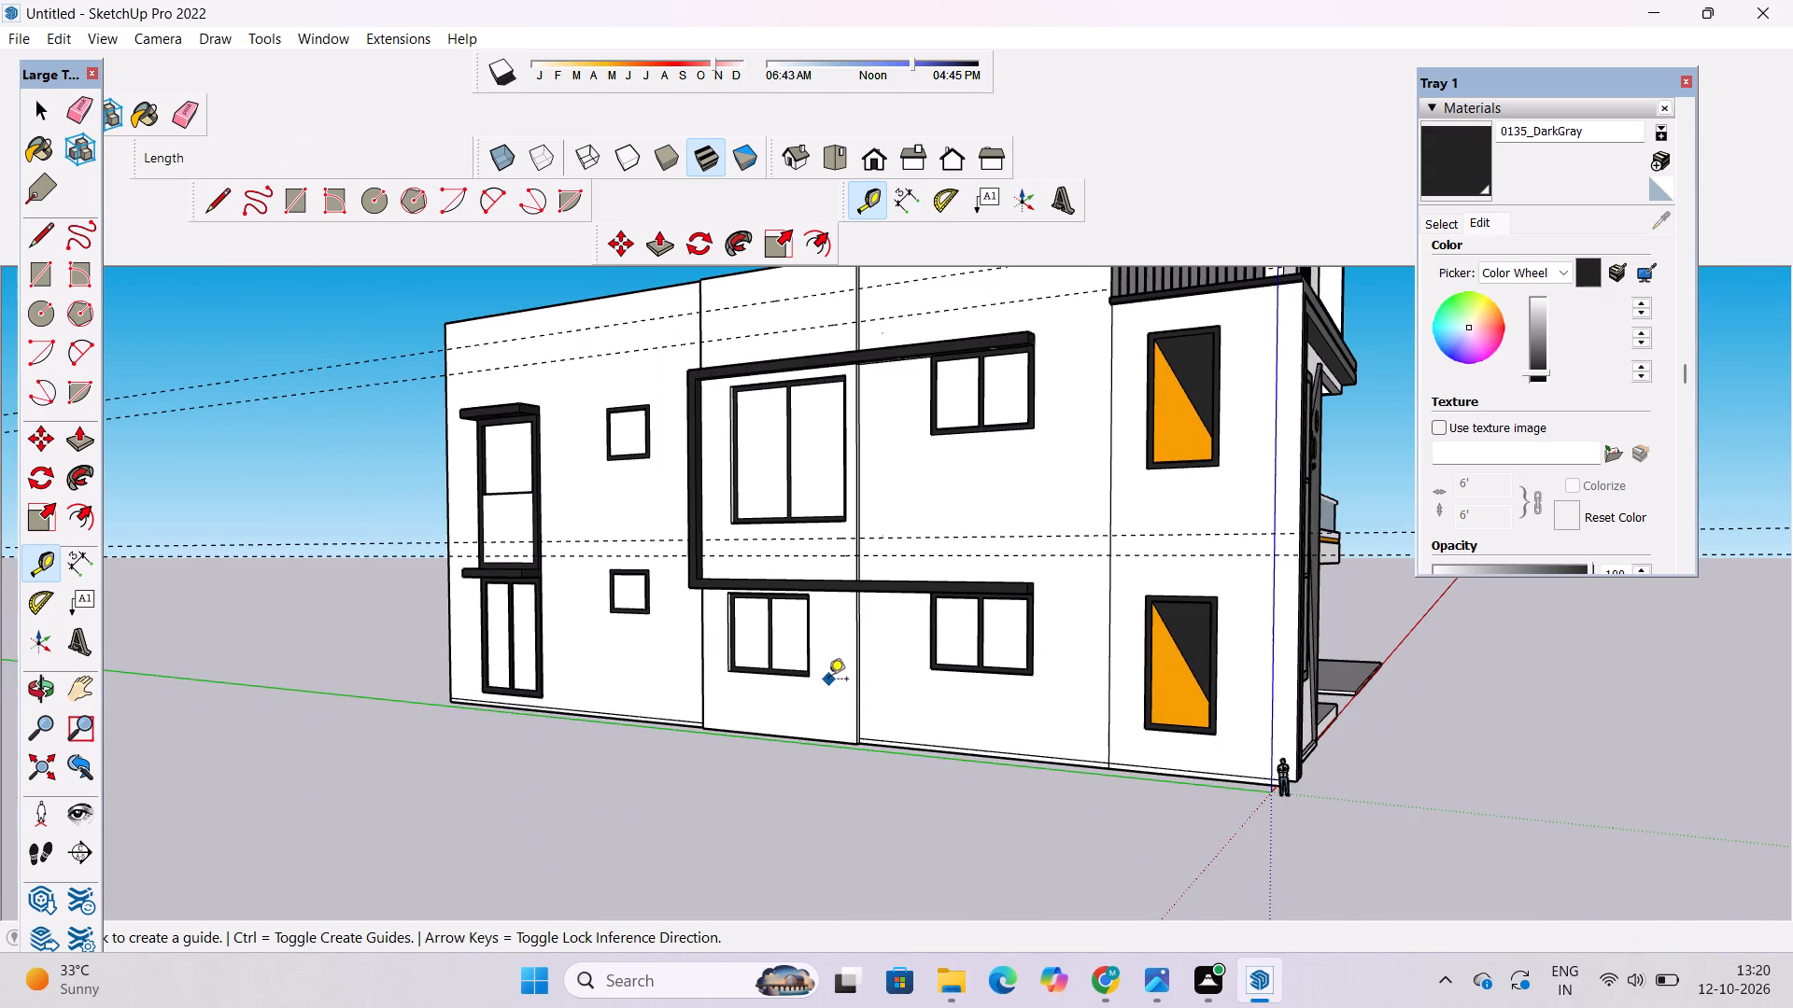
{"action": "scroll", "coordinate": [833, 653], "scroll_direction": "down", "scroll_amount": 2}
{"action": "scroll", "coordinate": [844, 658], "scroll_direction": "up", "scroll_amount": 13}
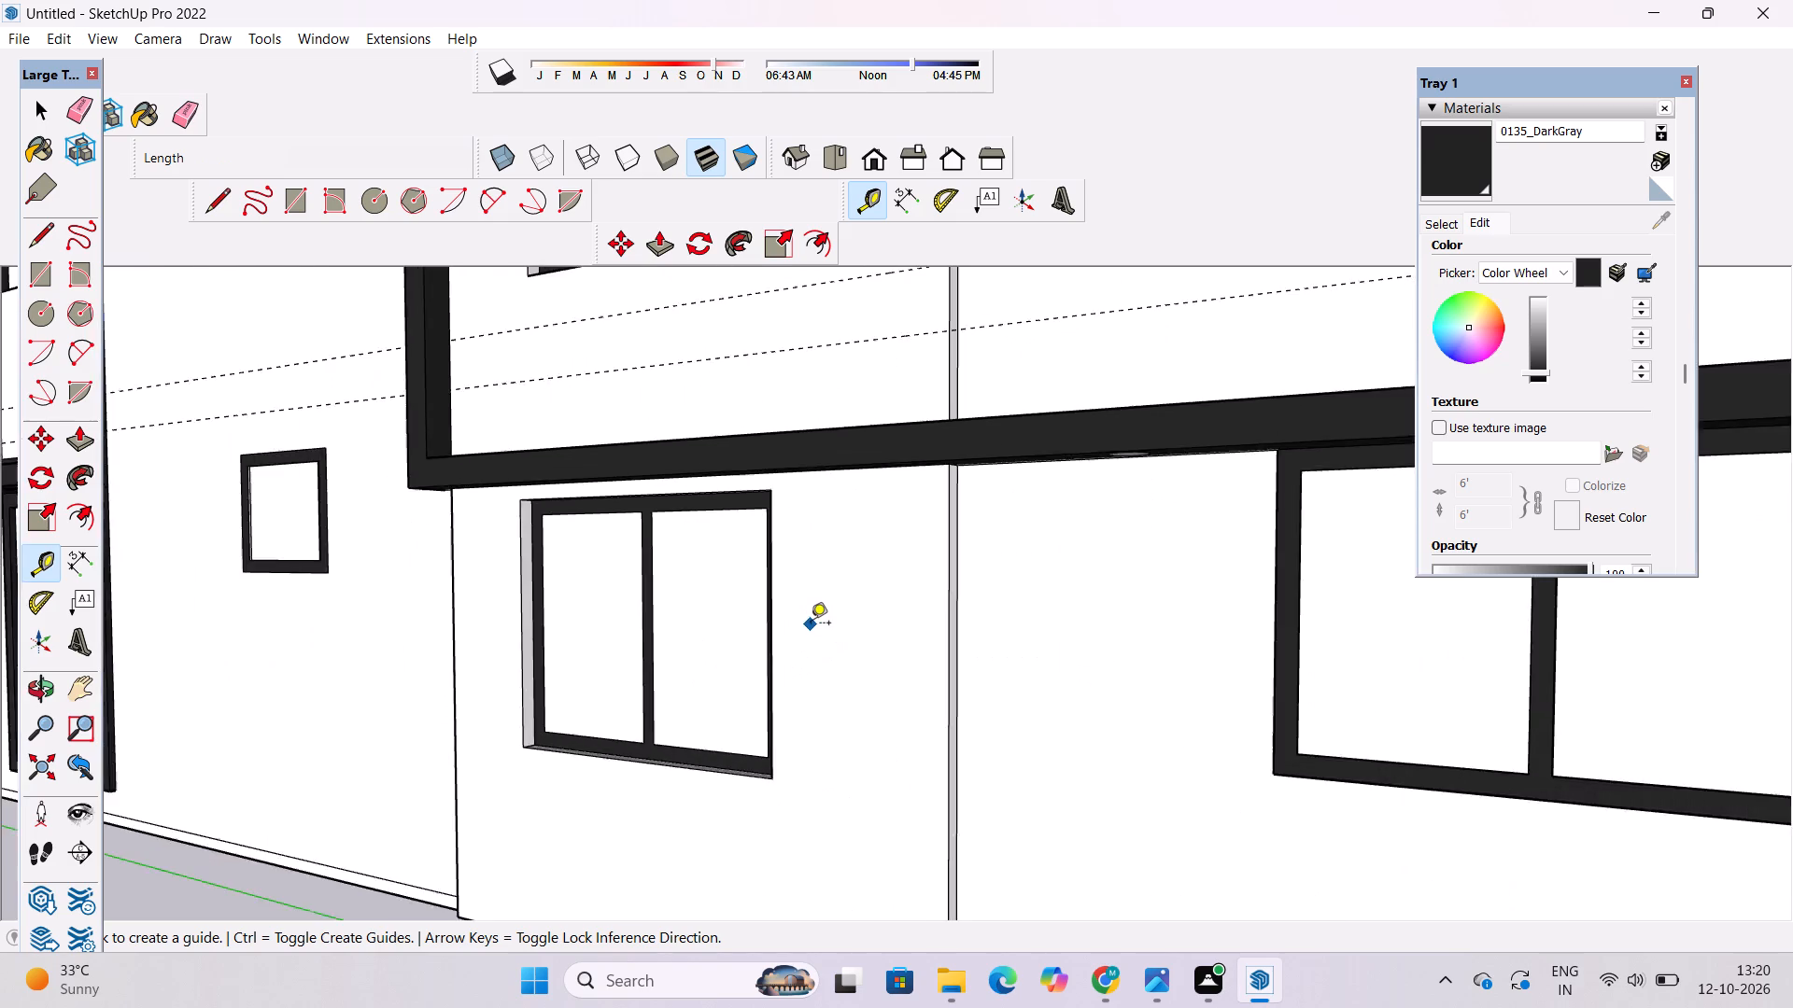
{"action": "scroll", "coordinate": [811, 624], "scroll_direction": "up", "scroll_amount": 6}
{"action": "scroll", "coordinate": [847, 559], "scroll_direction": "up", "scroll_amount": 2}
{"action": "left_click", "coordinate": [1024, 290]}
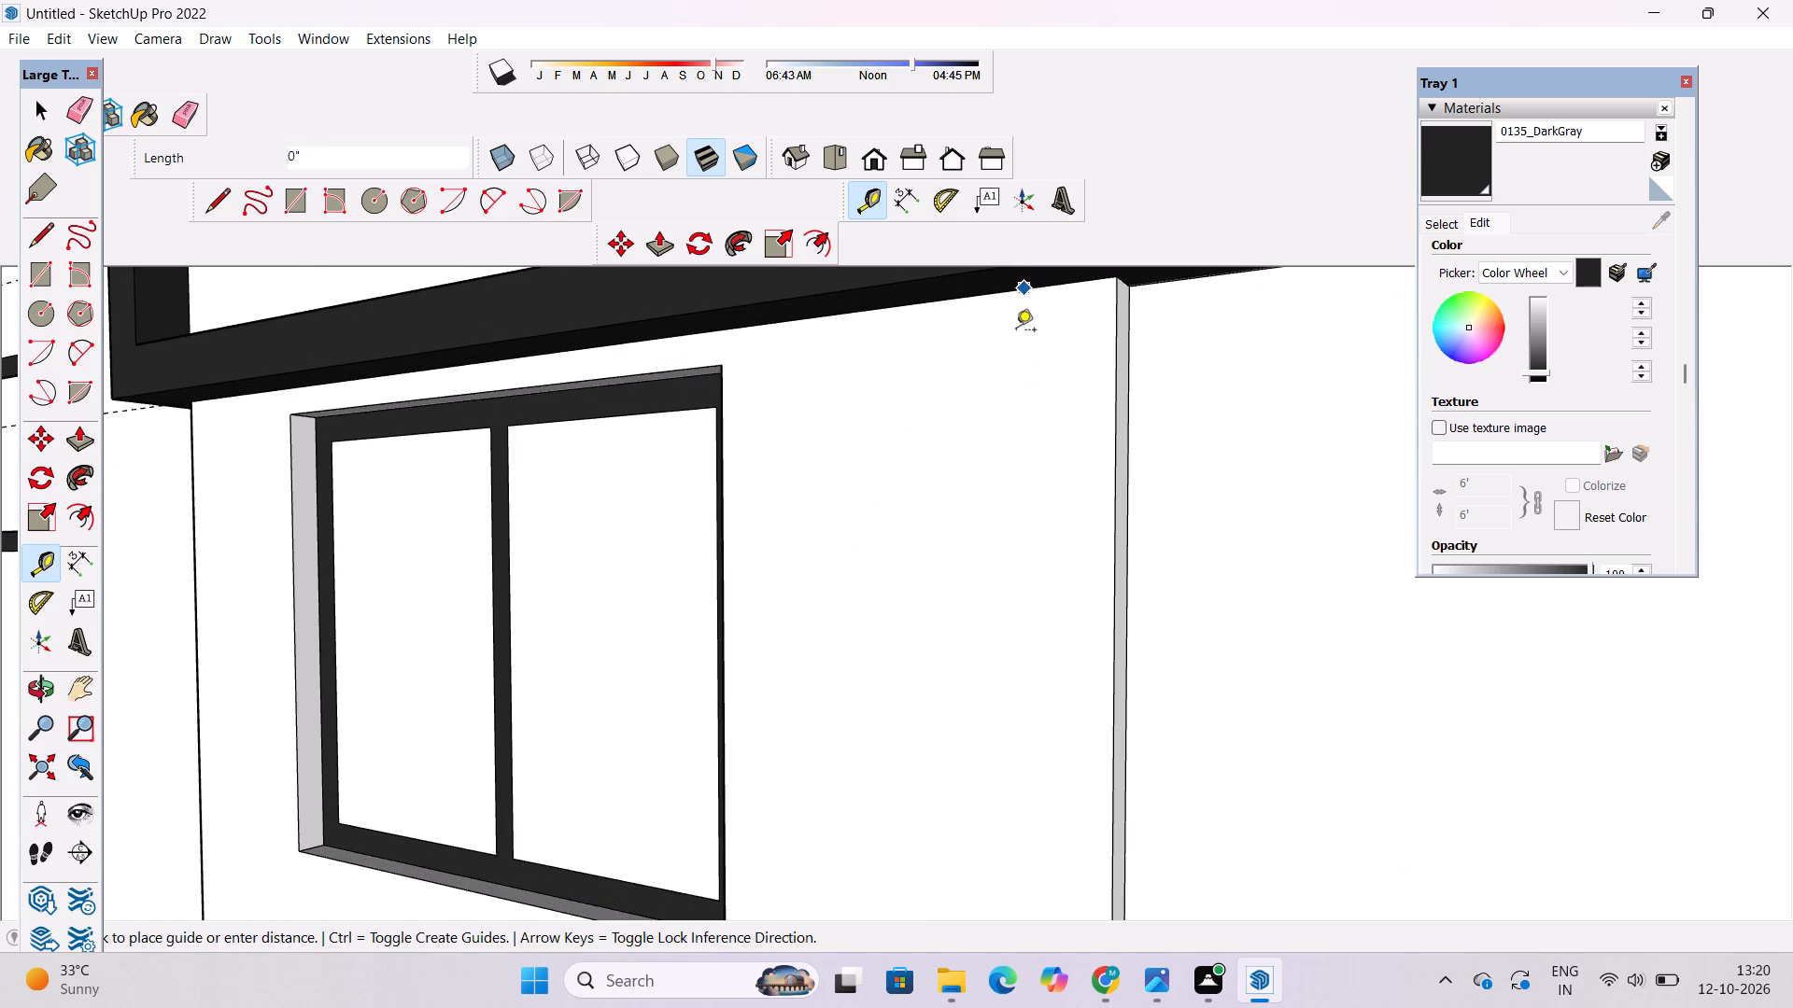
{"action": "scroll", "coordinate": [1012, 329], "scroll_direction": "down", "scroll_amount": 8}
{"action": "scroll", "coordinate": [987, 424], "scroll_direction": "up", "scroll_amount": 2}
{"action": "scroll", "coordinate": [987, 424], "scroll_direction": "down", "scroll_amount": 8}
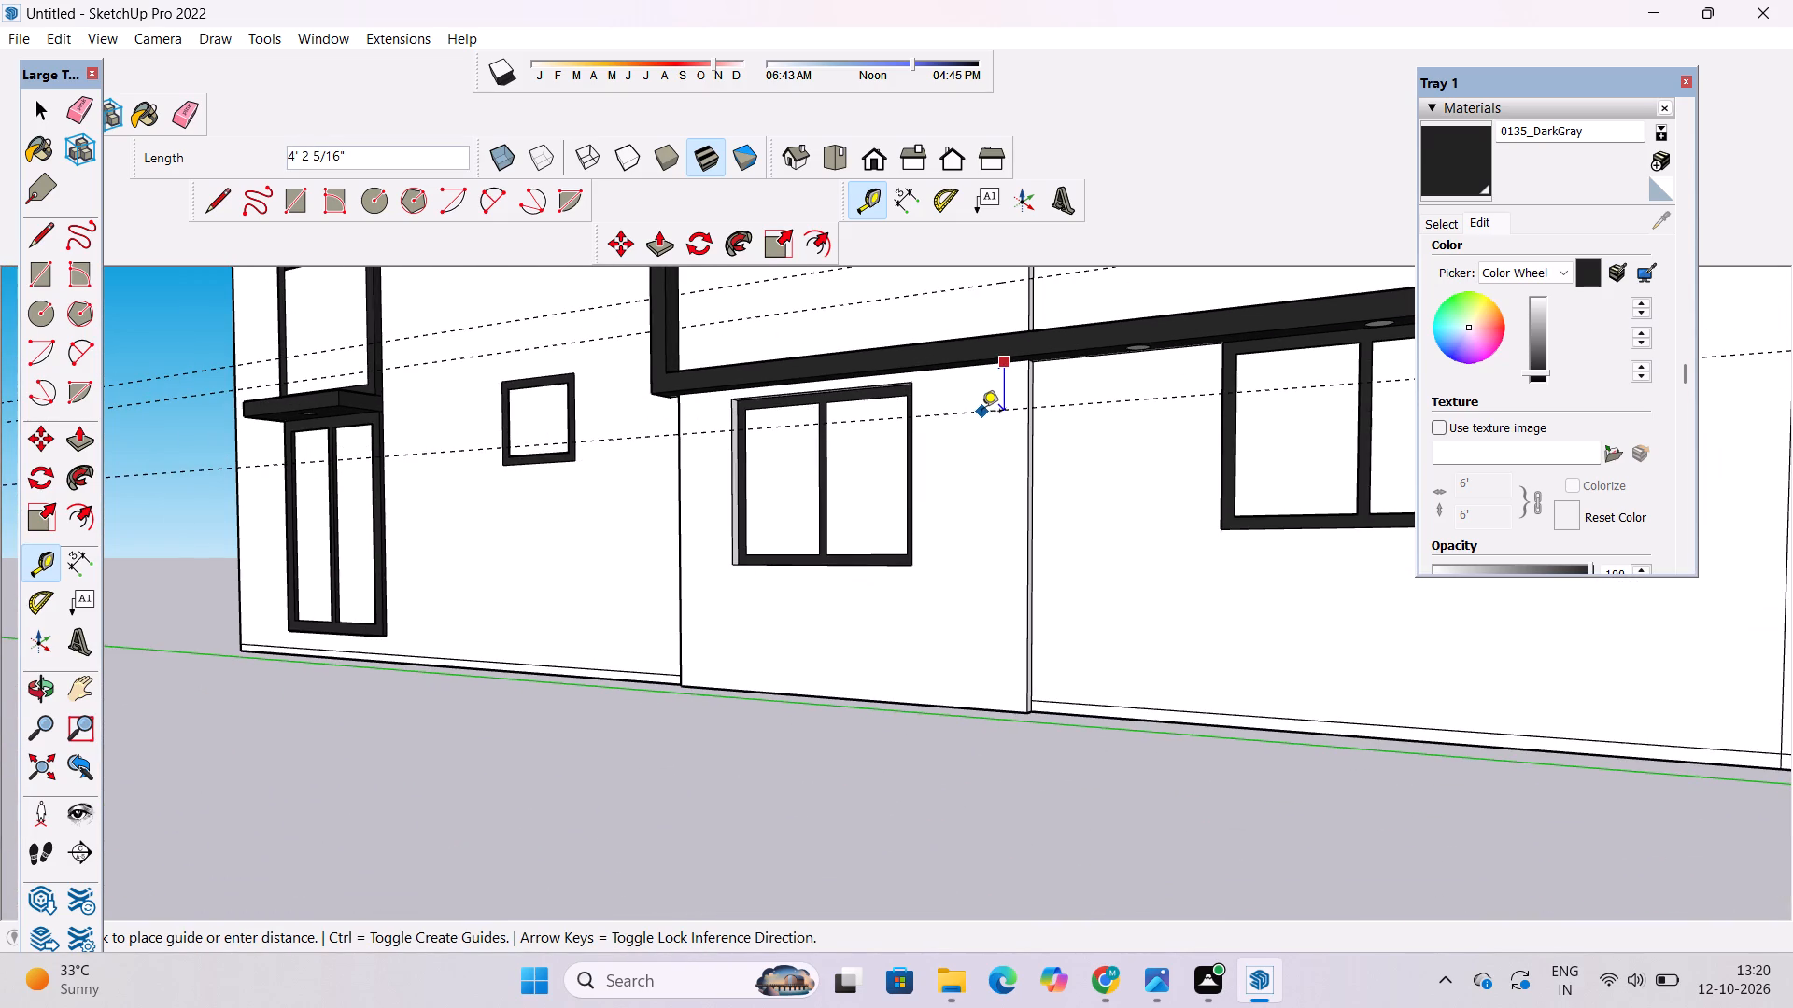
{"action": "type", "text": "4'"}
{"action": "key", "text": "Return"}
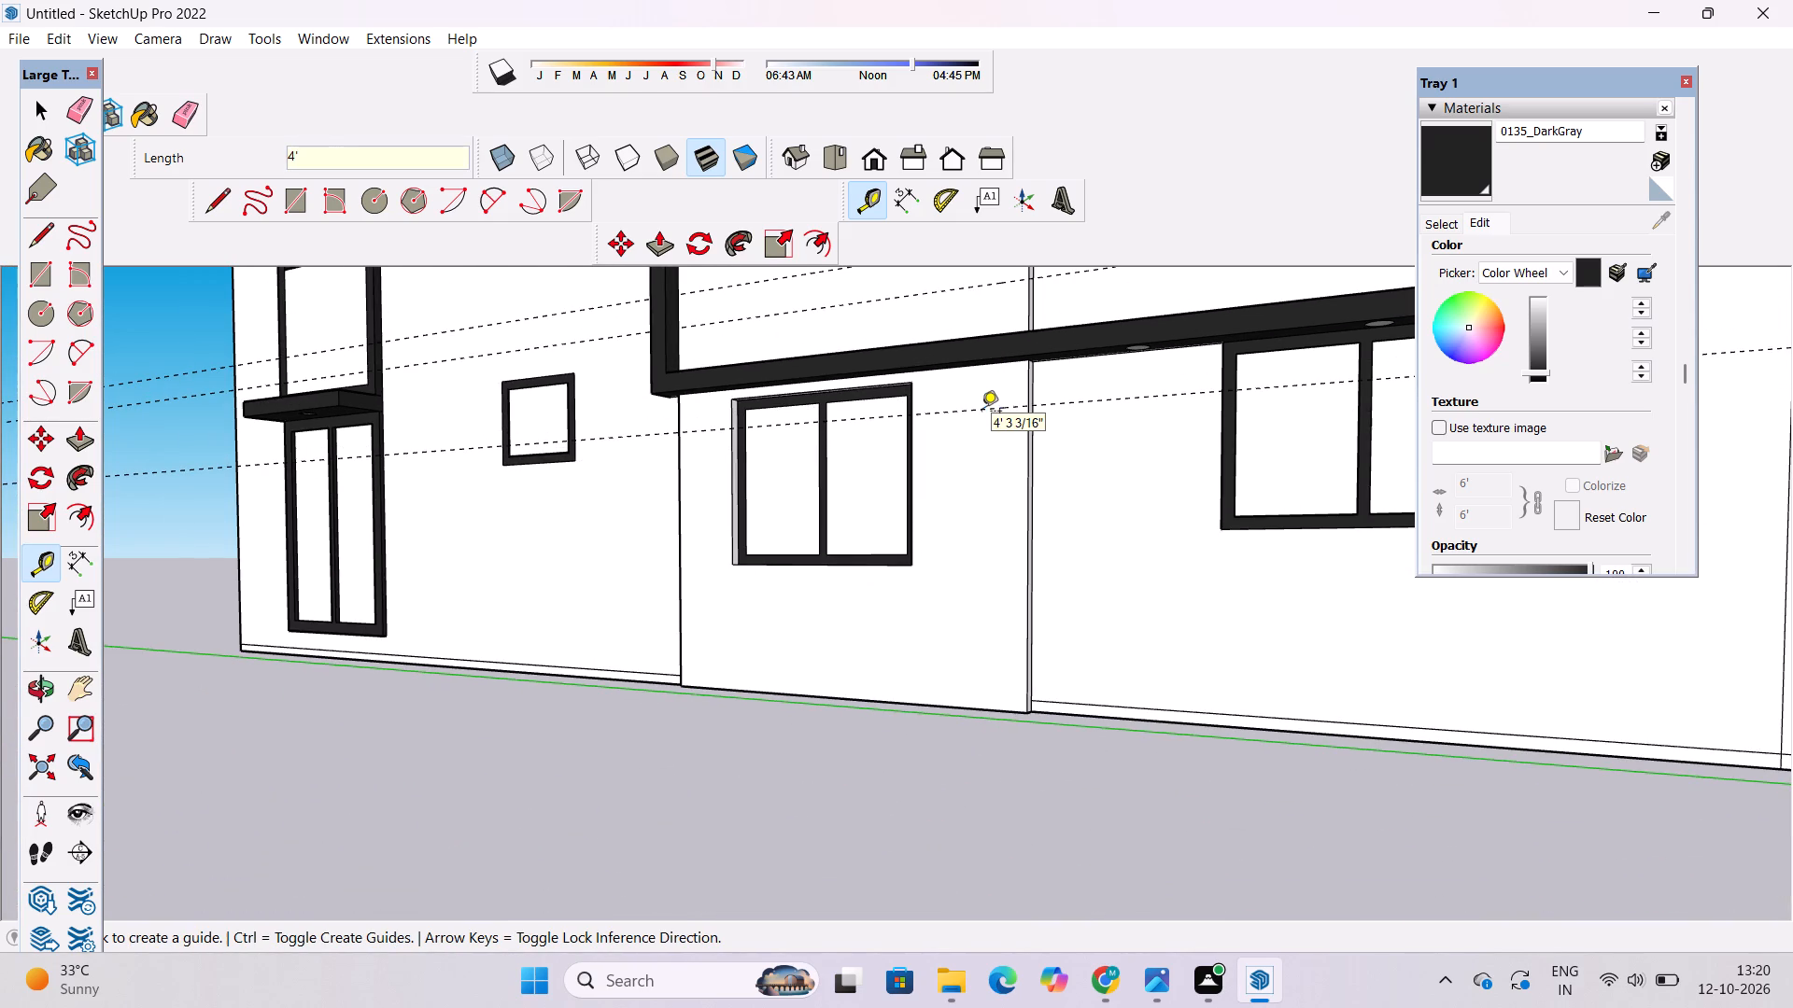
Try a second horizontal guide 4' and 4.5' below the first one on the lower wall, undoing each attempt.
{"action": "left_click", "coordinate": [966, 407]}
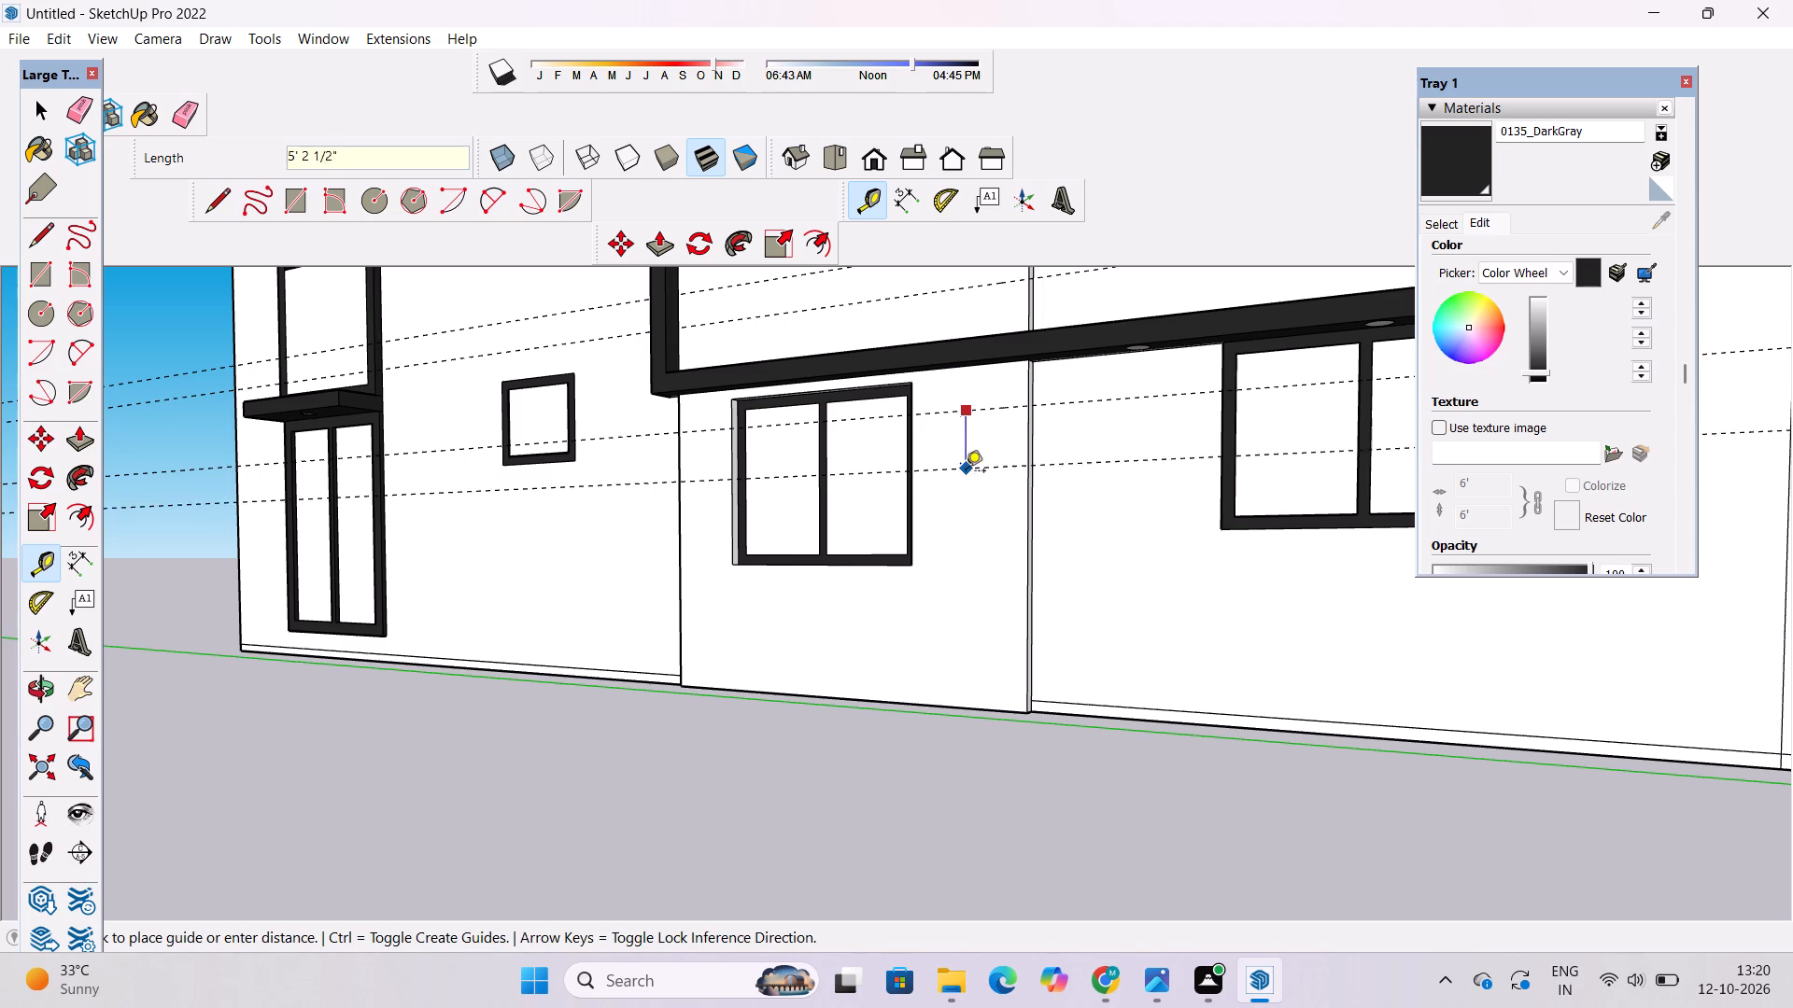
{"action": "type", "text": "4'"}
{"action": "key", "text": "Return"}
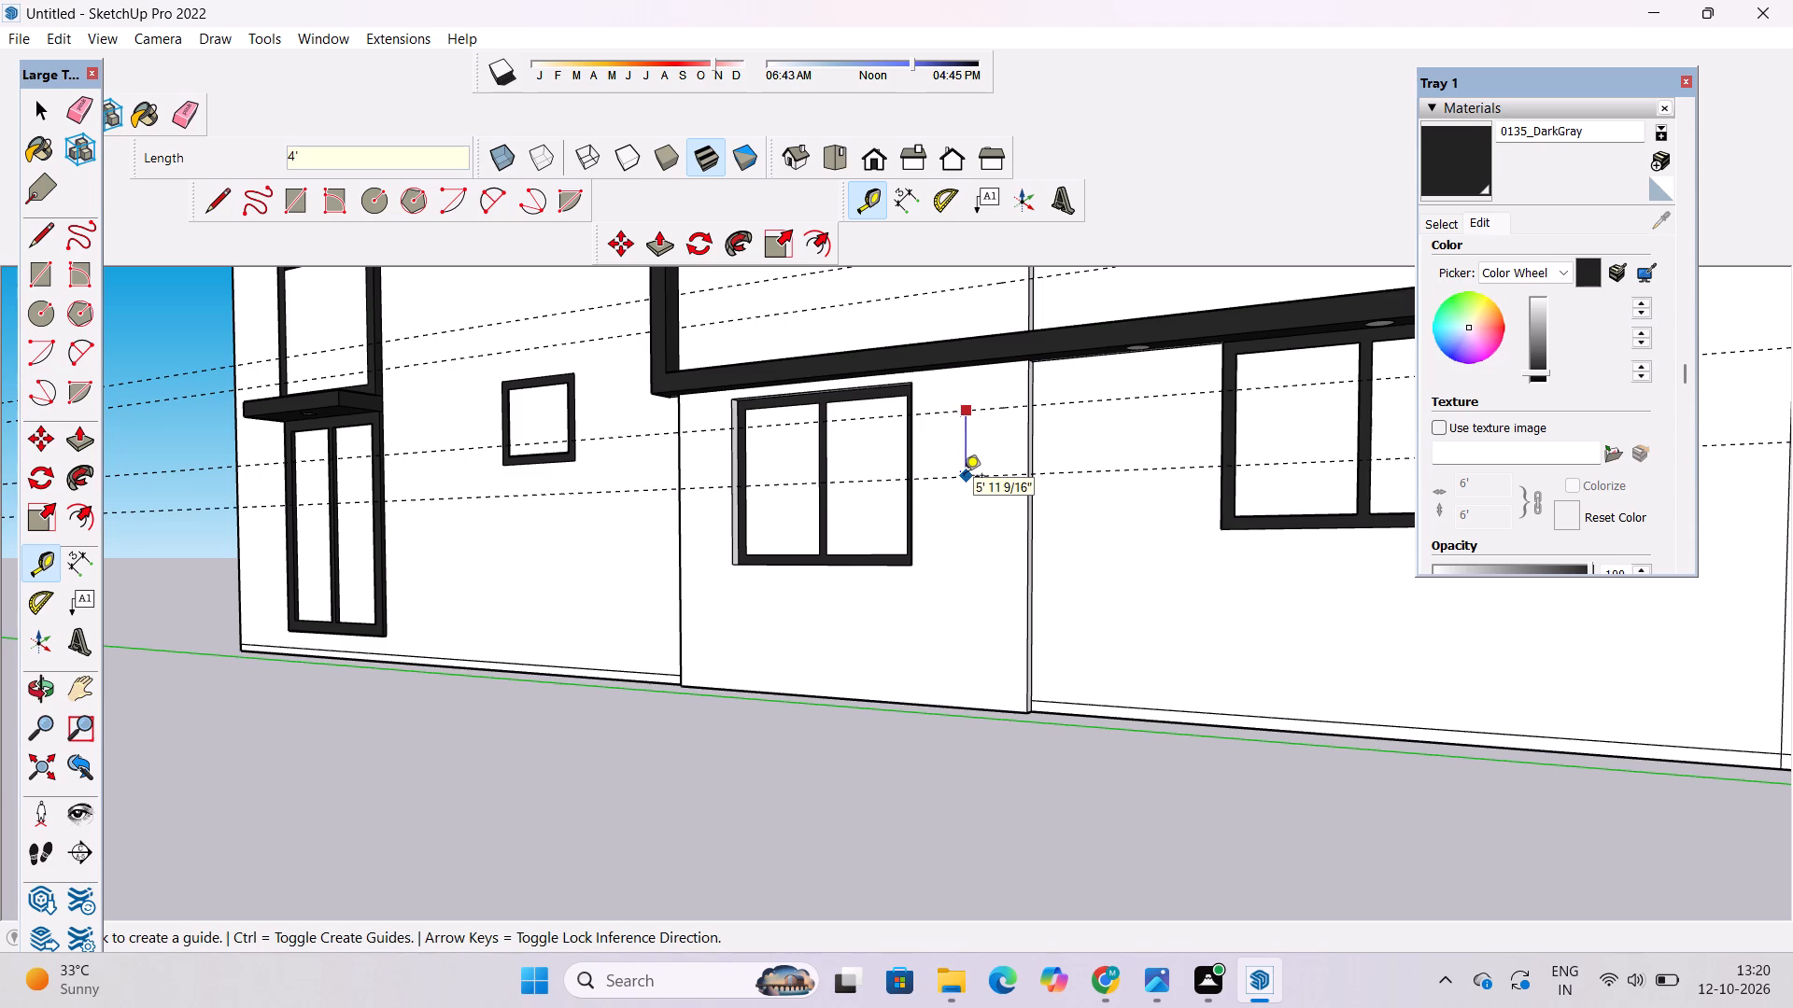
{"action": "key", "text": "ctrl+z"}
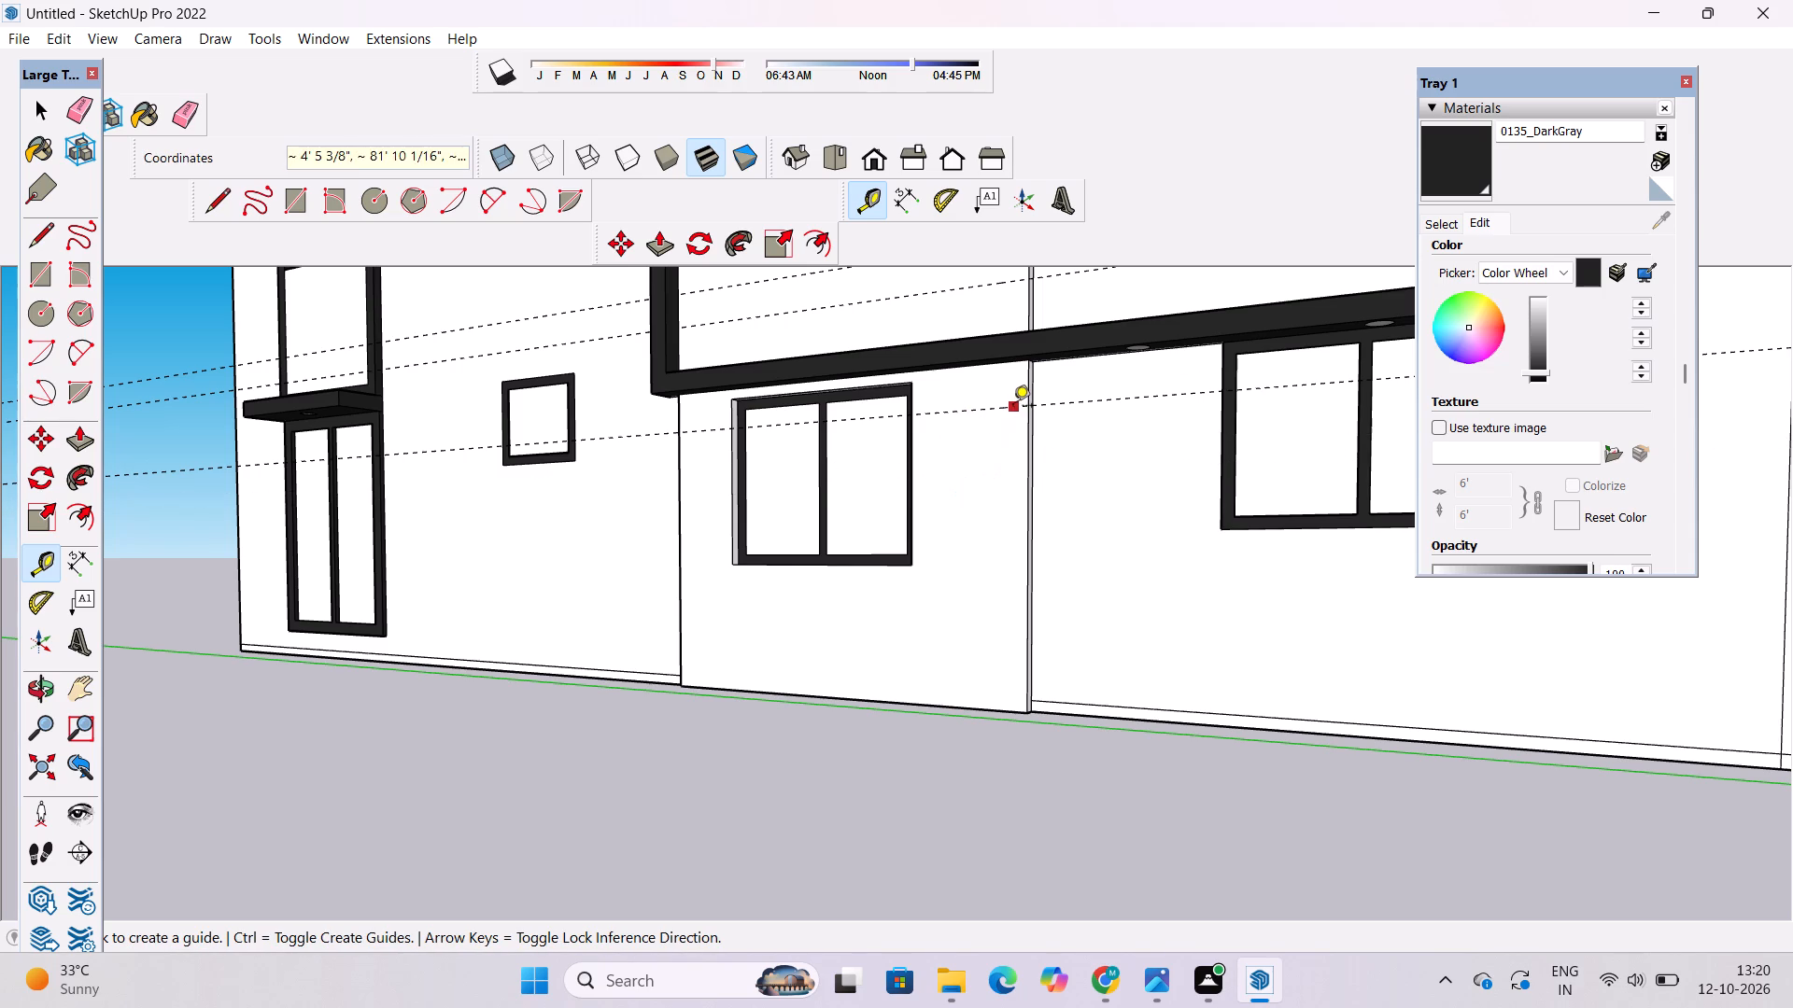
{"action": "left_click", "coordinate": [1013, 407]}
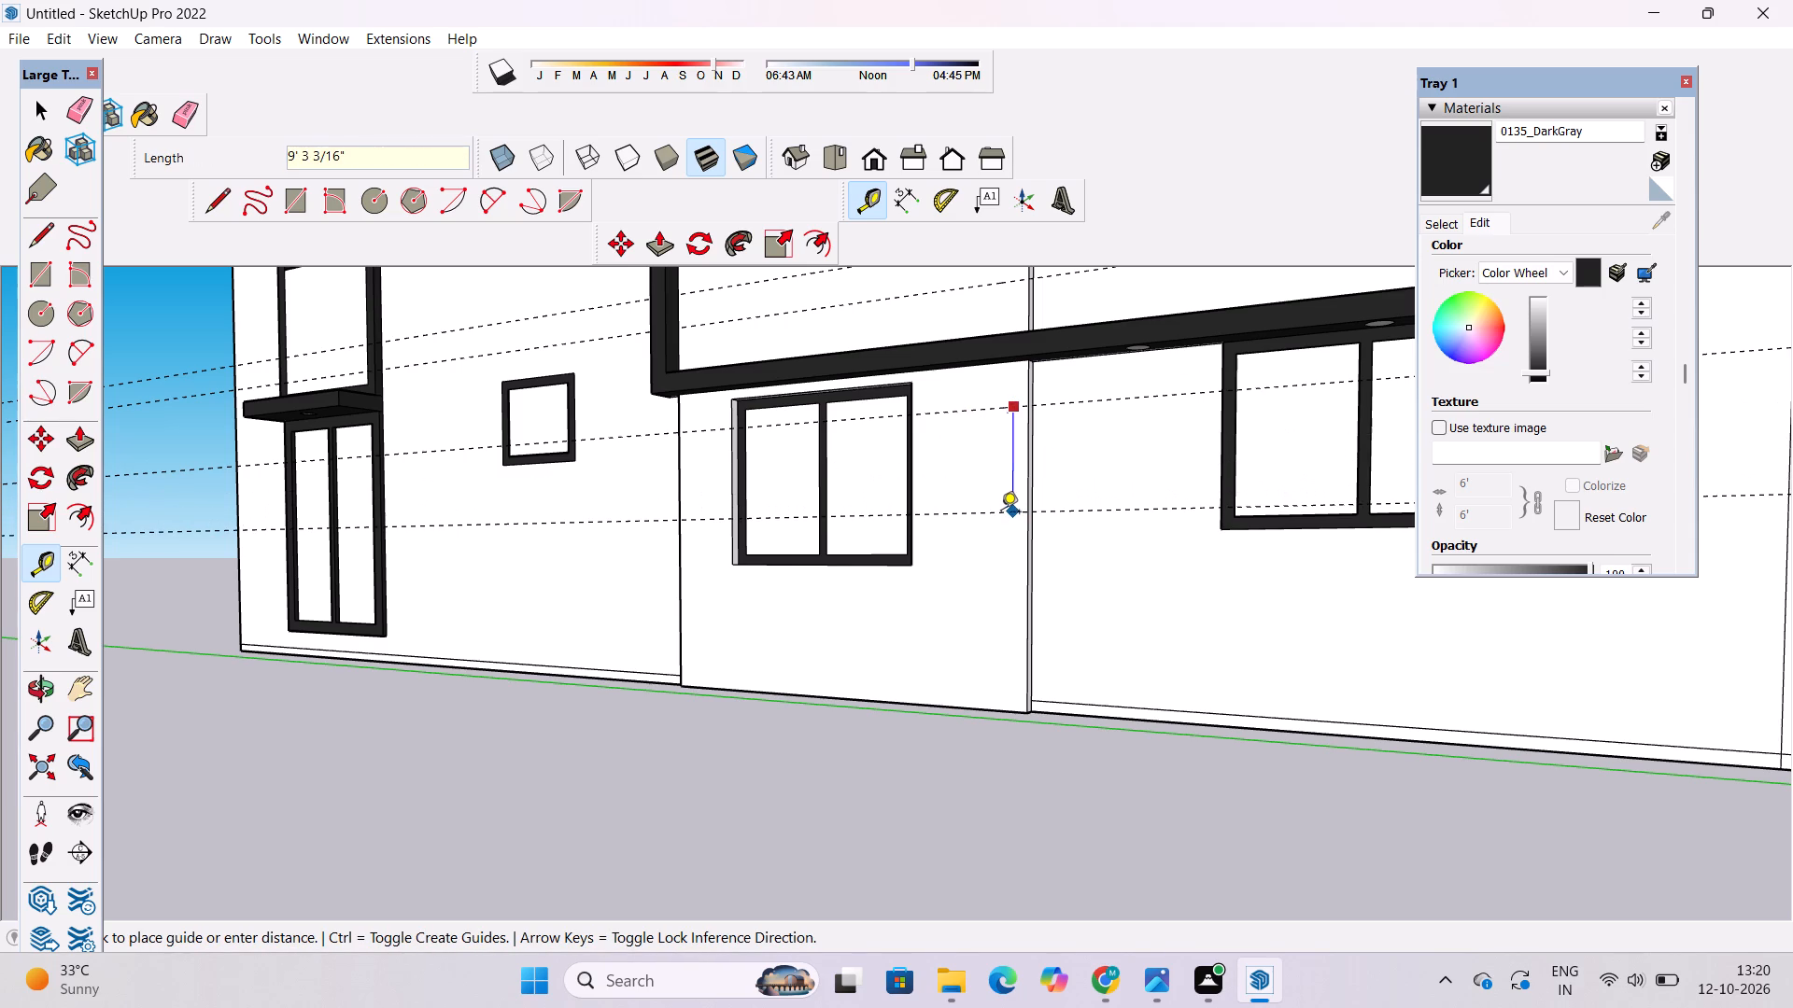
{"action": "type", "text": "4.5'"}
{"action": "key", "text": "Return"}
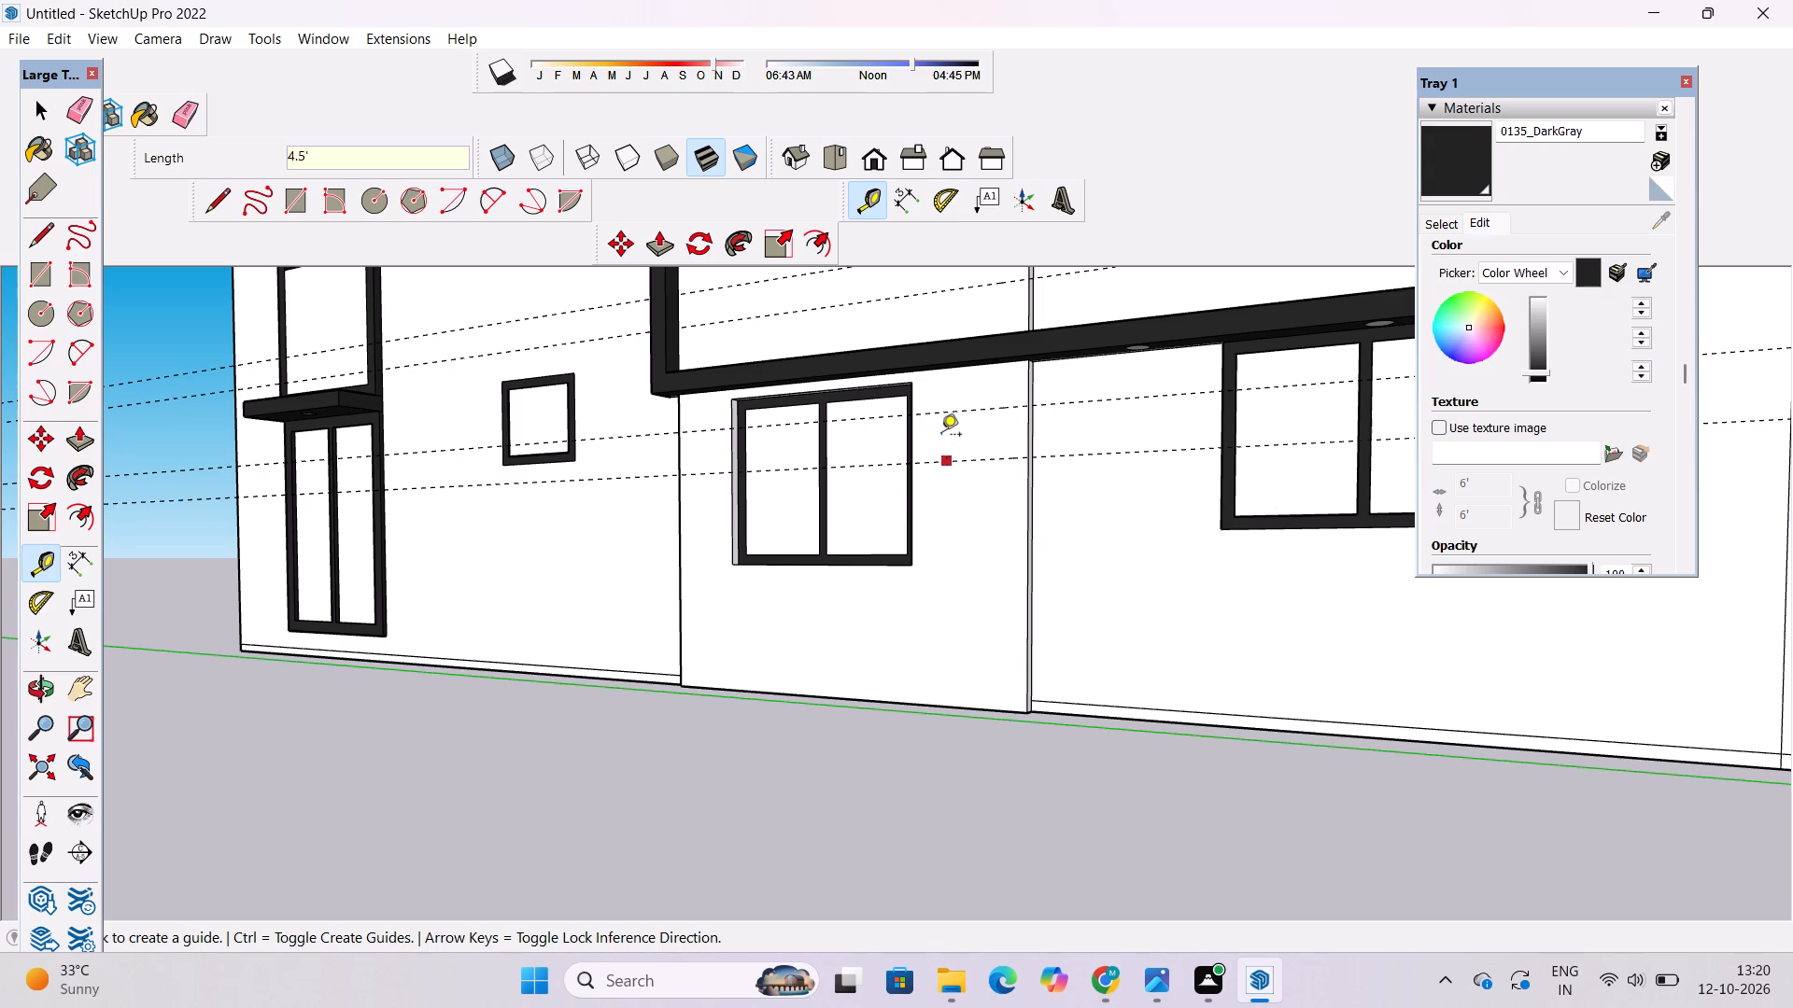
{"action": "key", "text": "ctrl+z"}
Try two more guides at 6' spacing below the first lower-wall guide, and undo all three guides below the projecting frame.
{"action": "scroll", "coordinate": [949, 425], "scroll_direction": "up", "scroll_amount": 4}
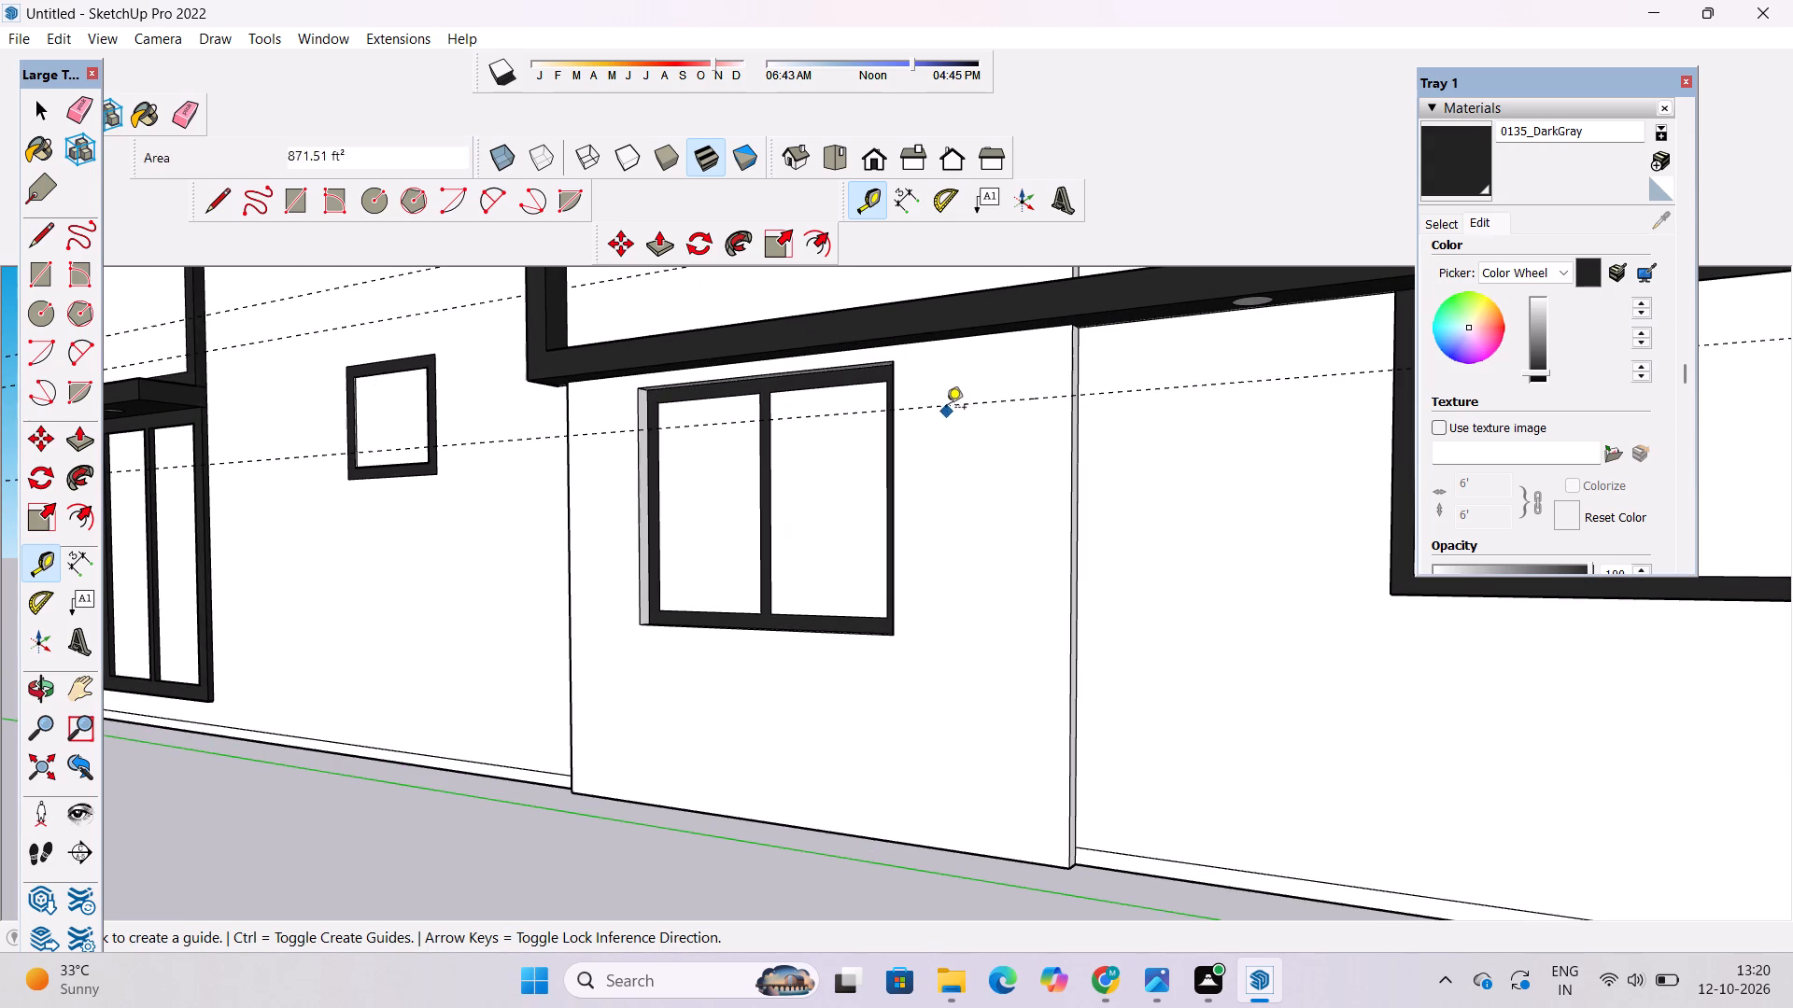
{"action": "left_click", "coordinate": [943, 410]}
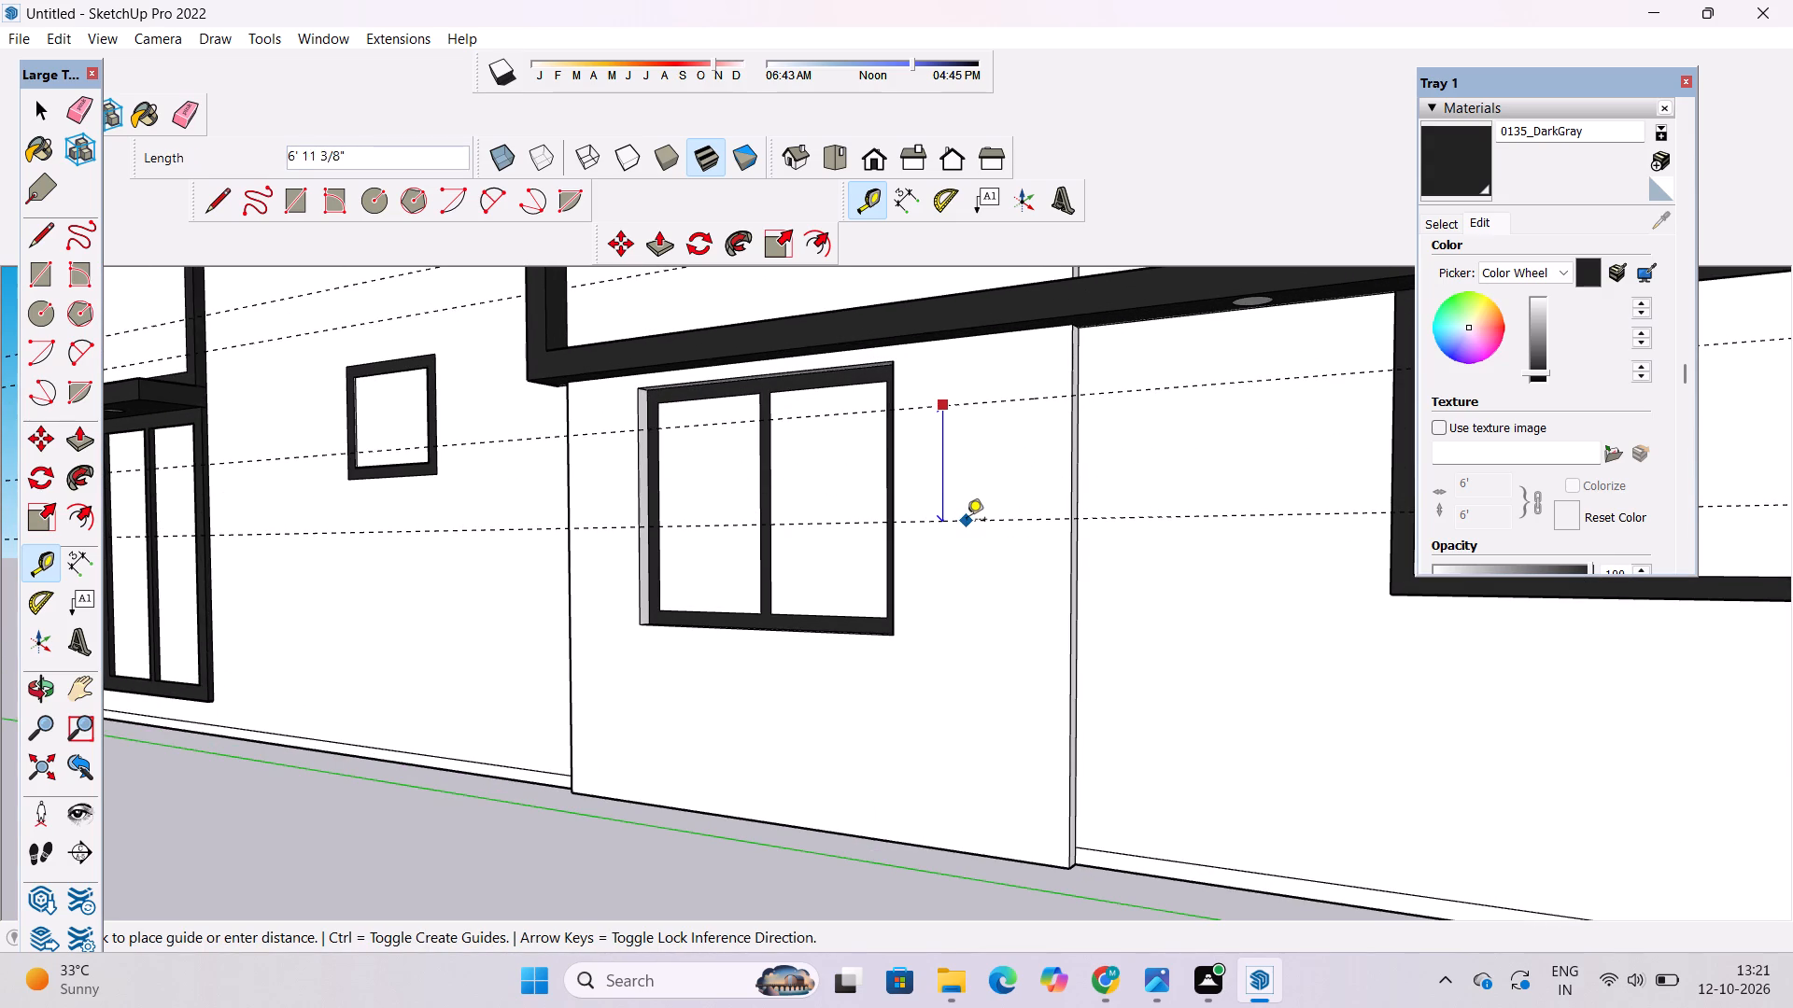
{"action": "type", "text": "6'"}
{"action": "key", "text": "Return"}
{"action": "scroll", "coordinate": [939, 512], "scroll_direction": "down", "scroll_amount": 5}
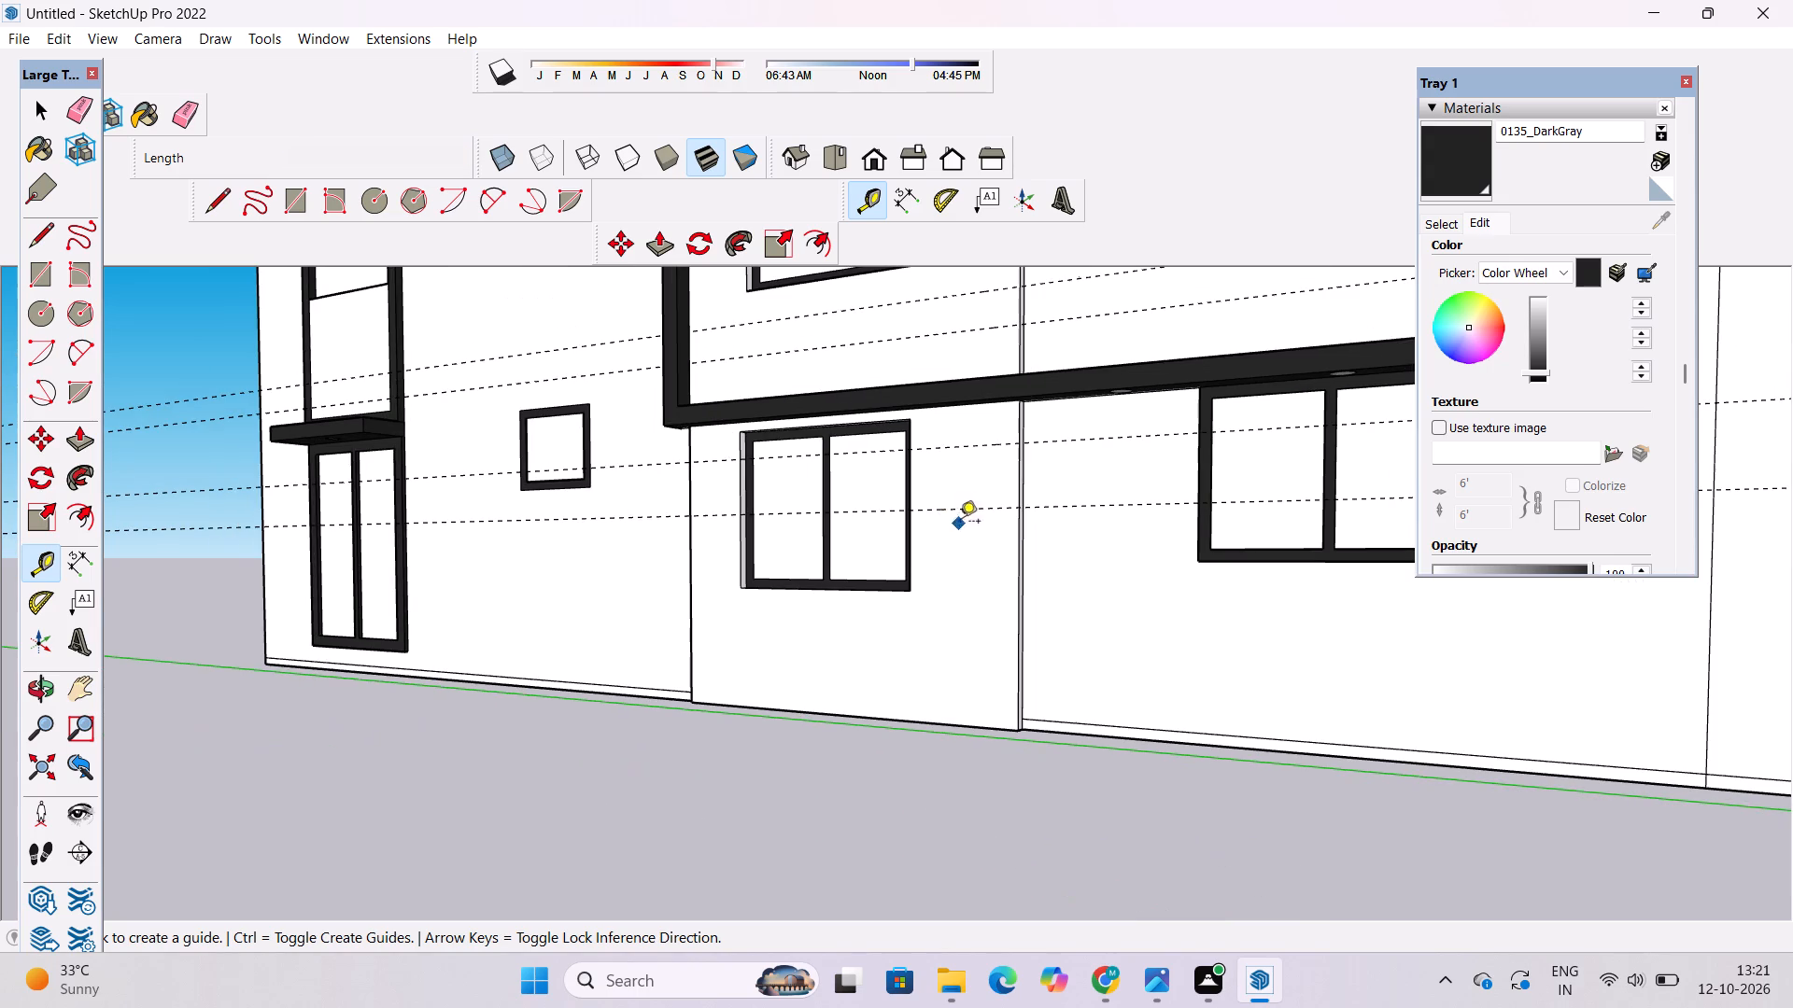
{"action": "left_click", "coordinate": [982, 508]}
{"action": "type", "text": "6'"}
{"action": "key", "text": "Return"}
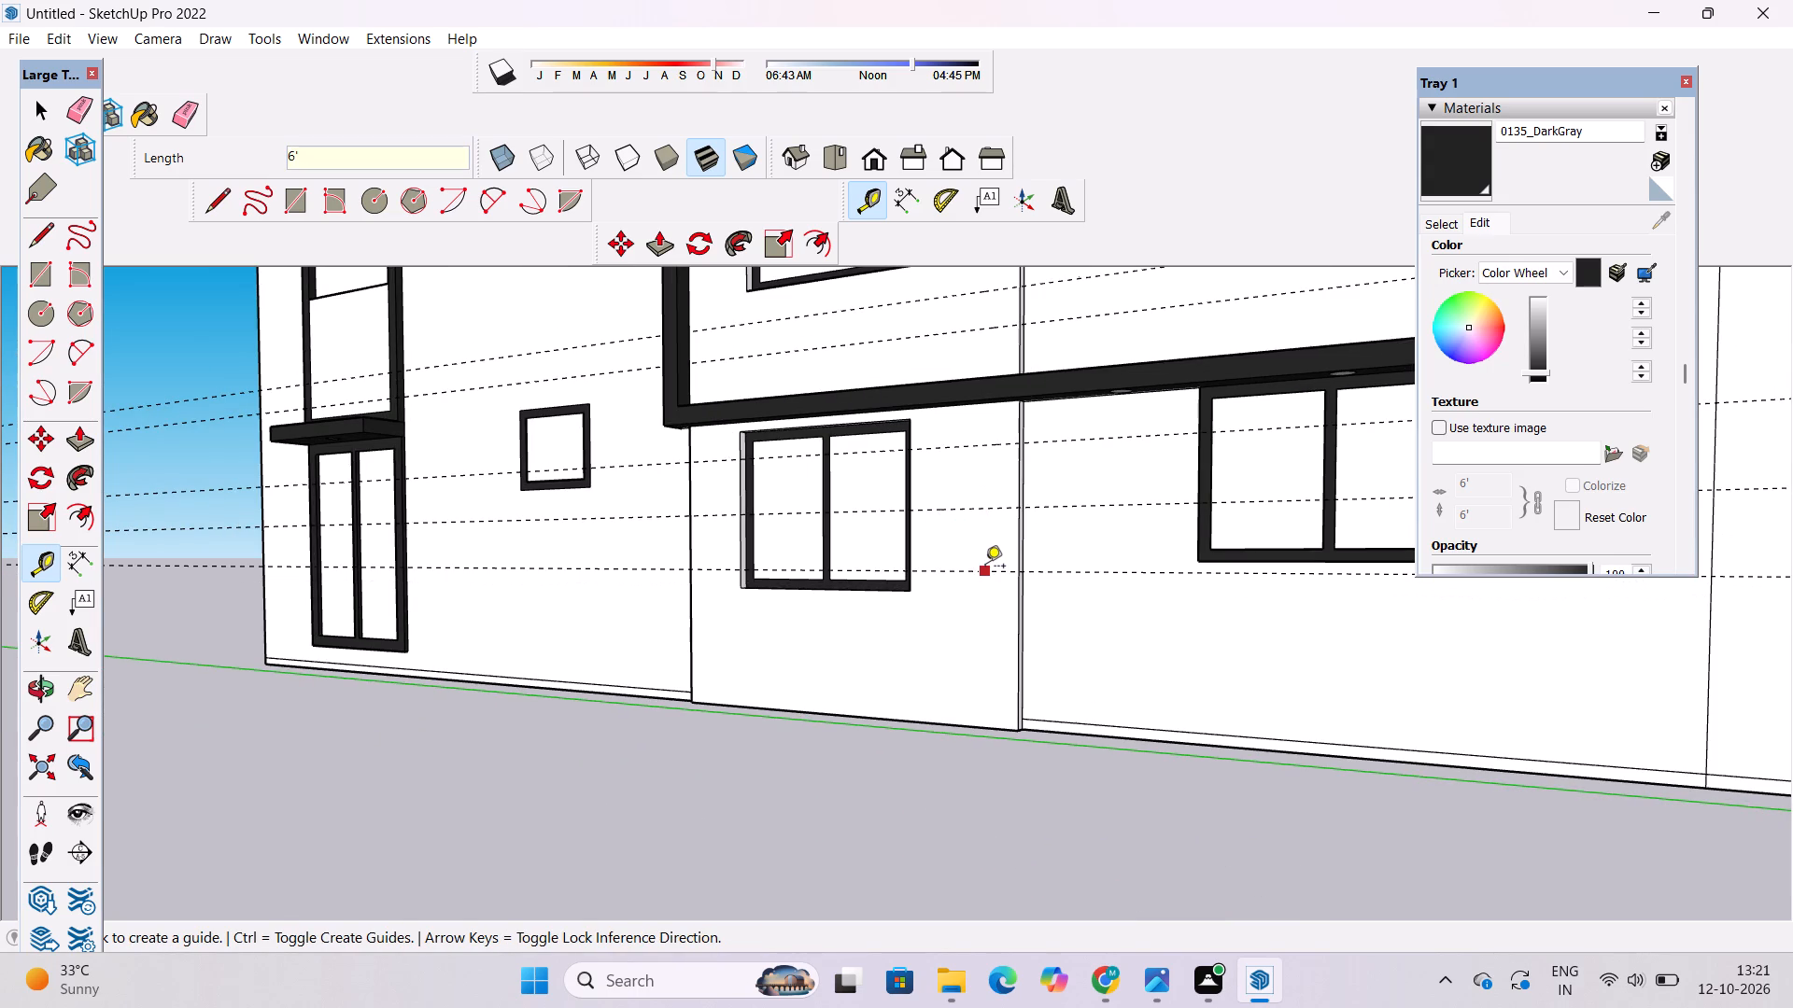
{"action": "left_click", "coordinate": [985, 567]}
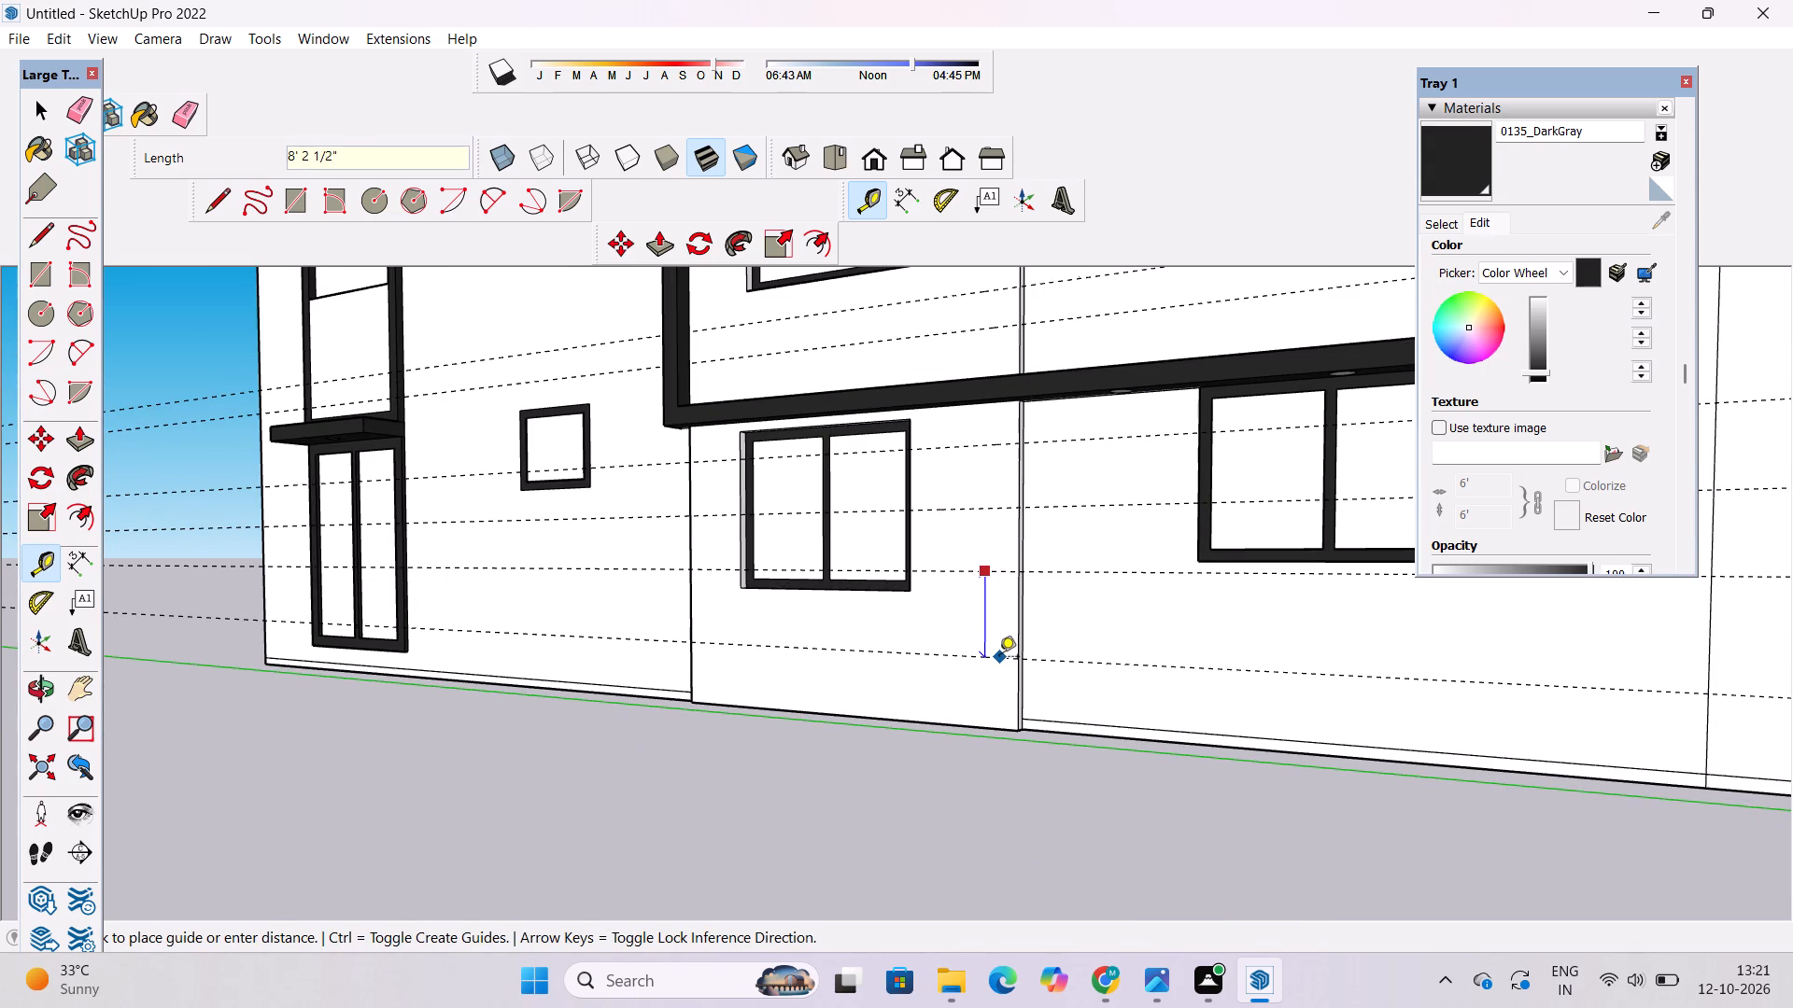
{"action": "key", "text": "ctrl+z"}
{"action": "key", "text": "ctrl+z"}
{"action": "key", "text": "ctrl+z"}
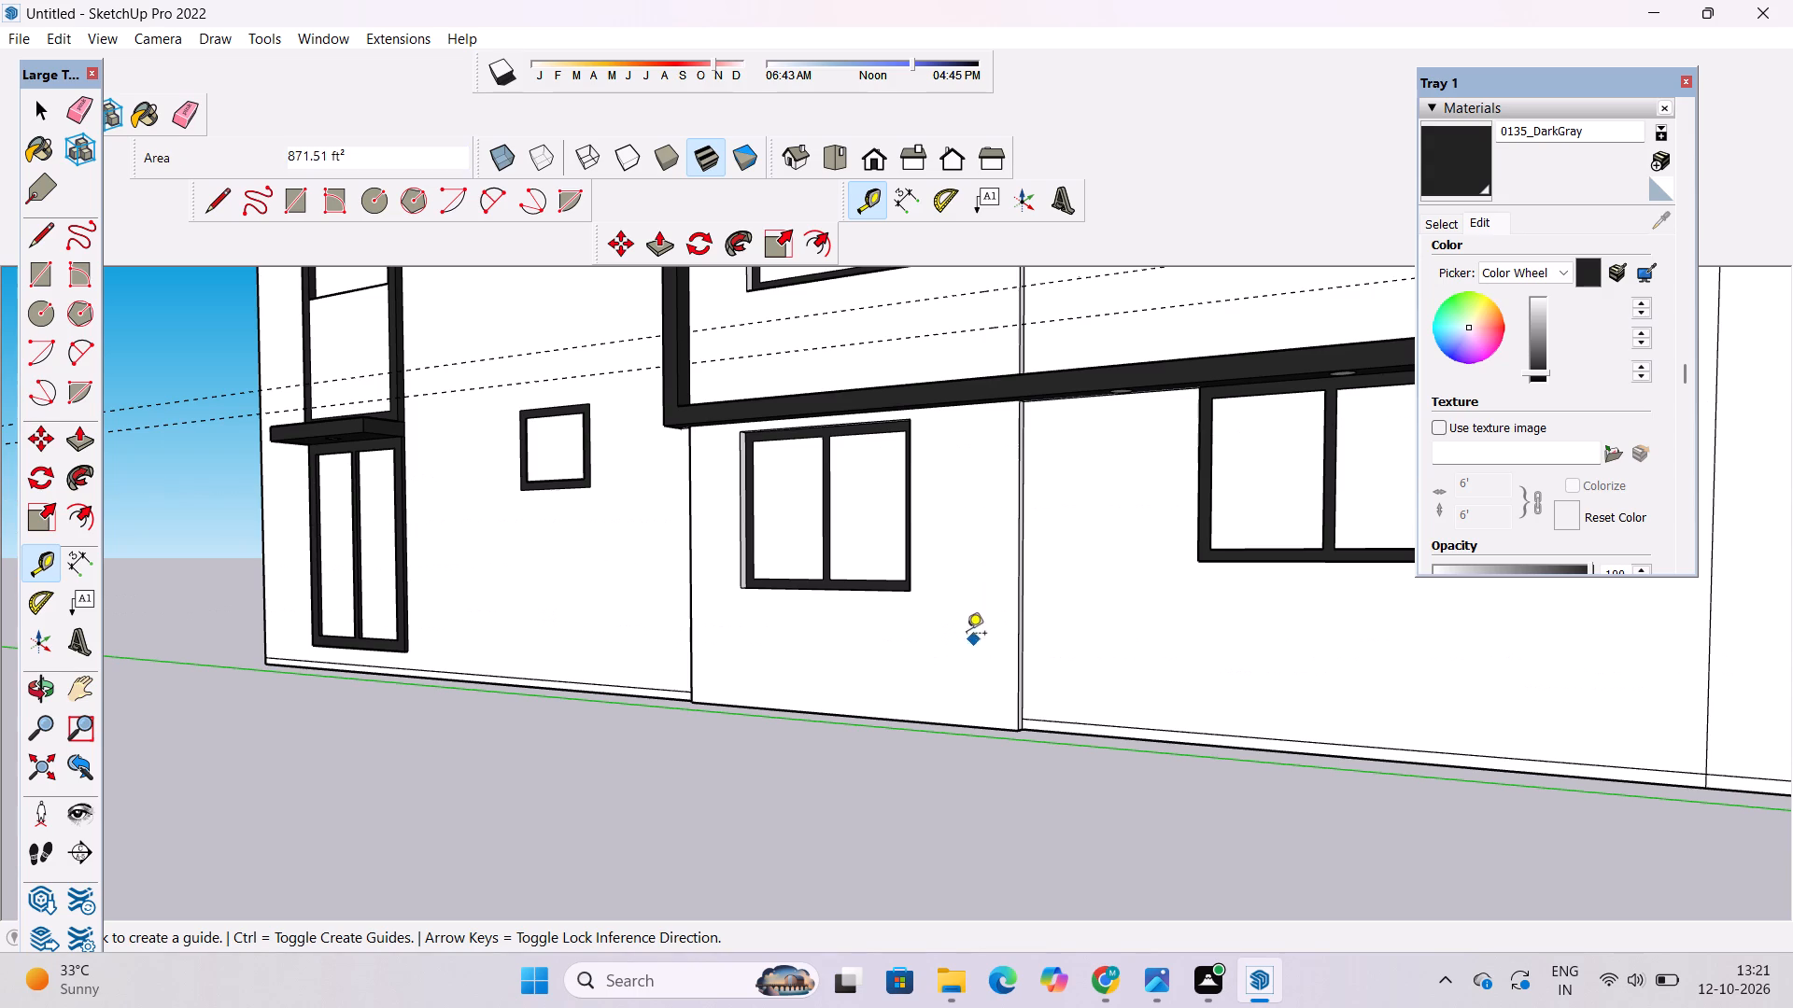
Place two horizontal guides on the lower side wall: one 6' below the projecting frame's underside, another 6' below the first.
{"action": "scroll", "coordinate": [985, 463], "scroll_direction": "up", "scroll_amount": 9}
{"action": "left_click", "coordinate": [998, 339]}
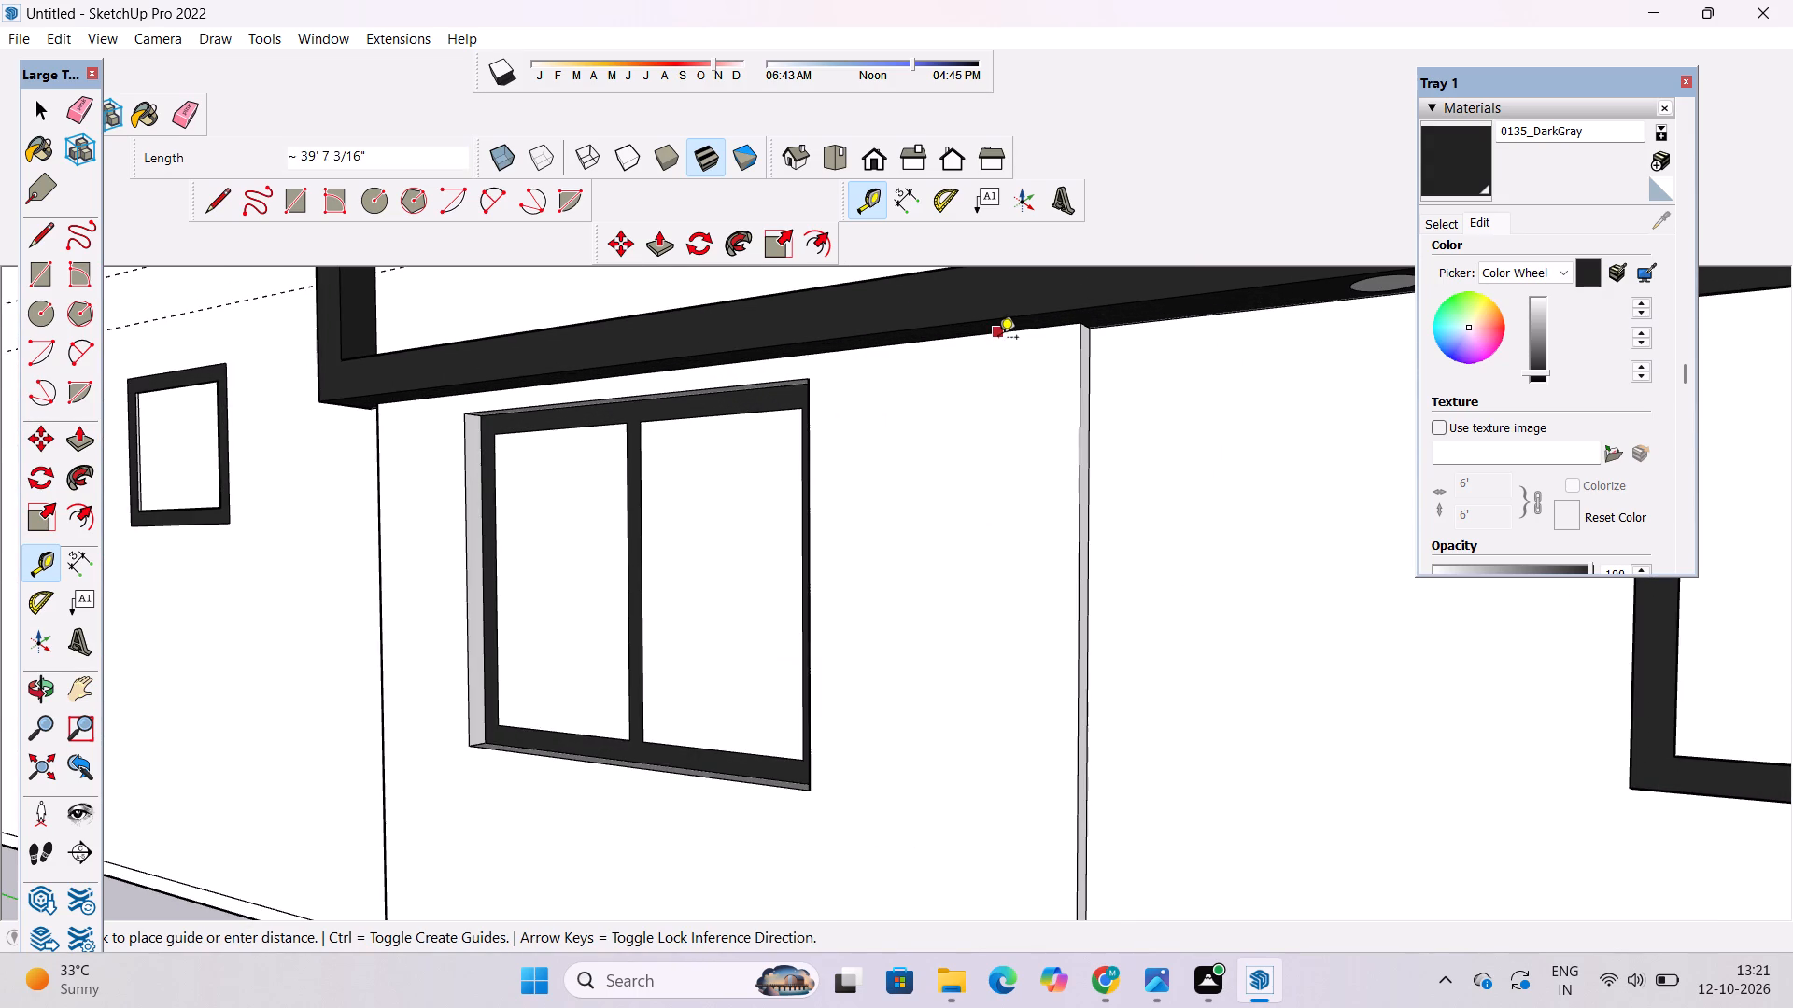
{"action": "type", "text": "6'"}
{"action": "key", "text": "Return"}
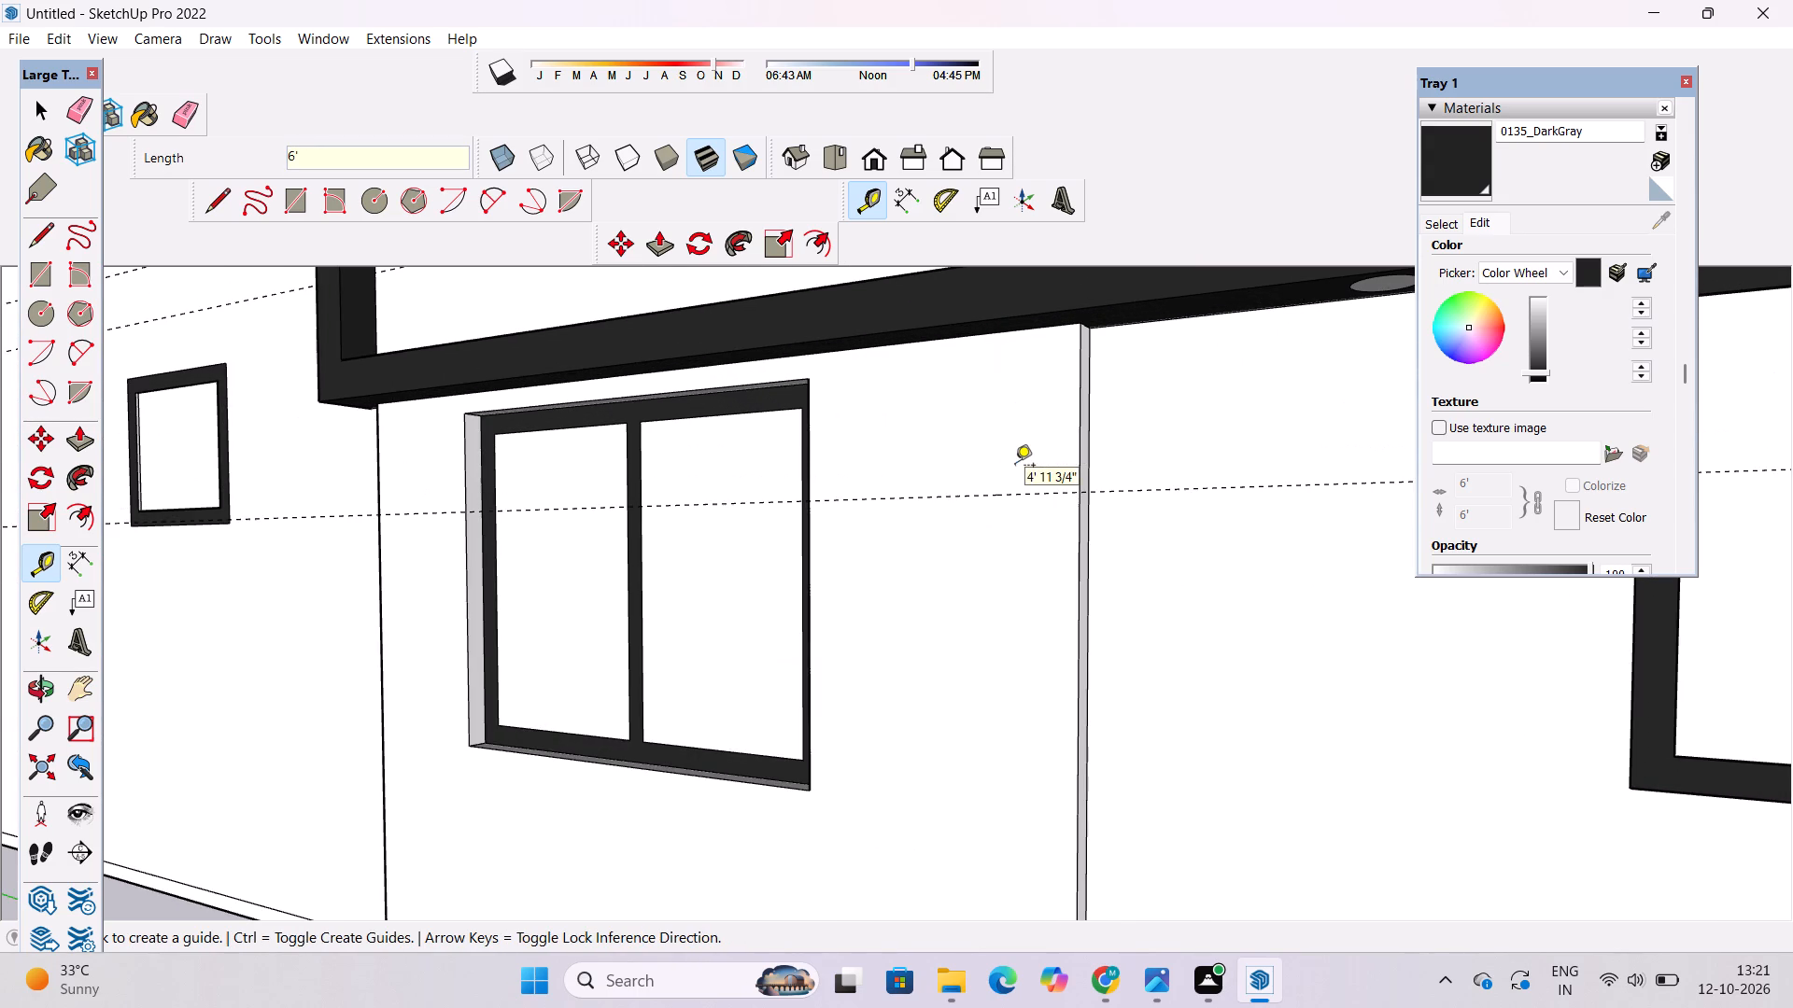
{"action": "left_click", "coordinate": [973, 498]}
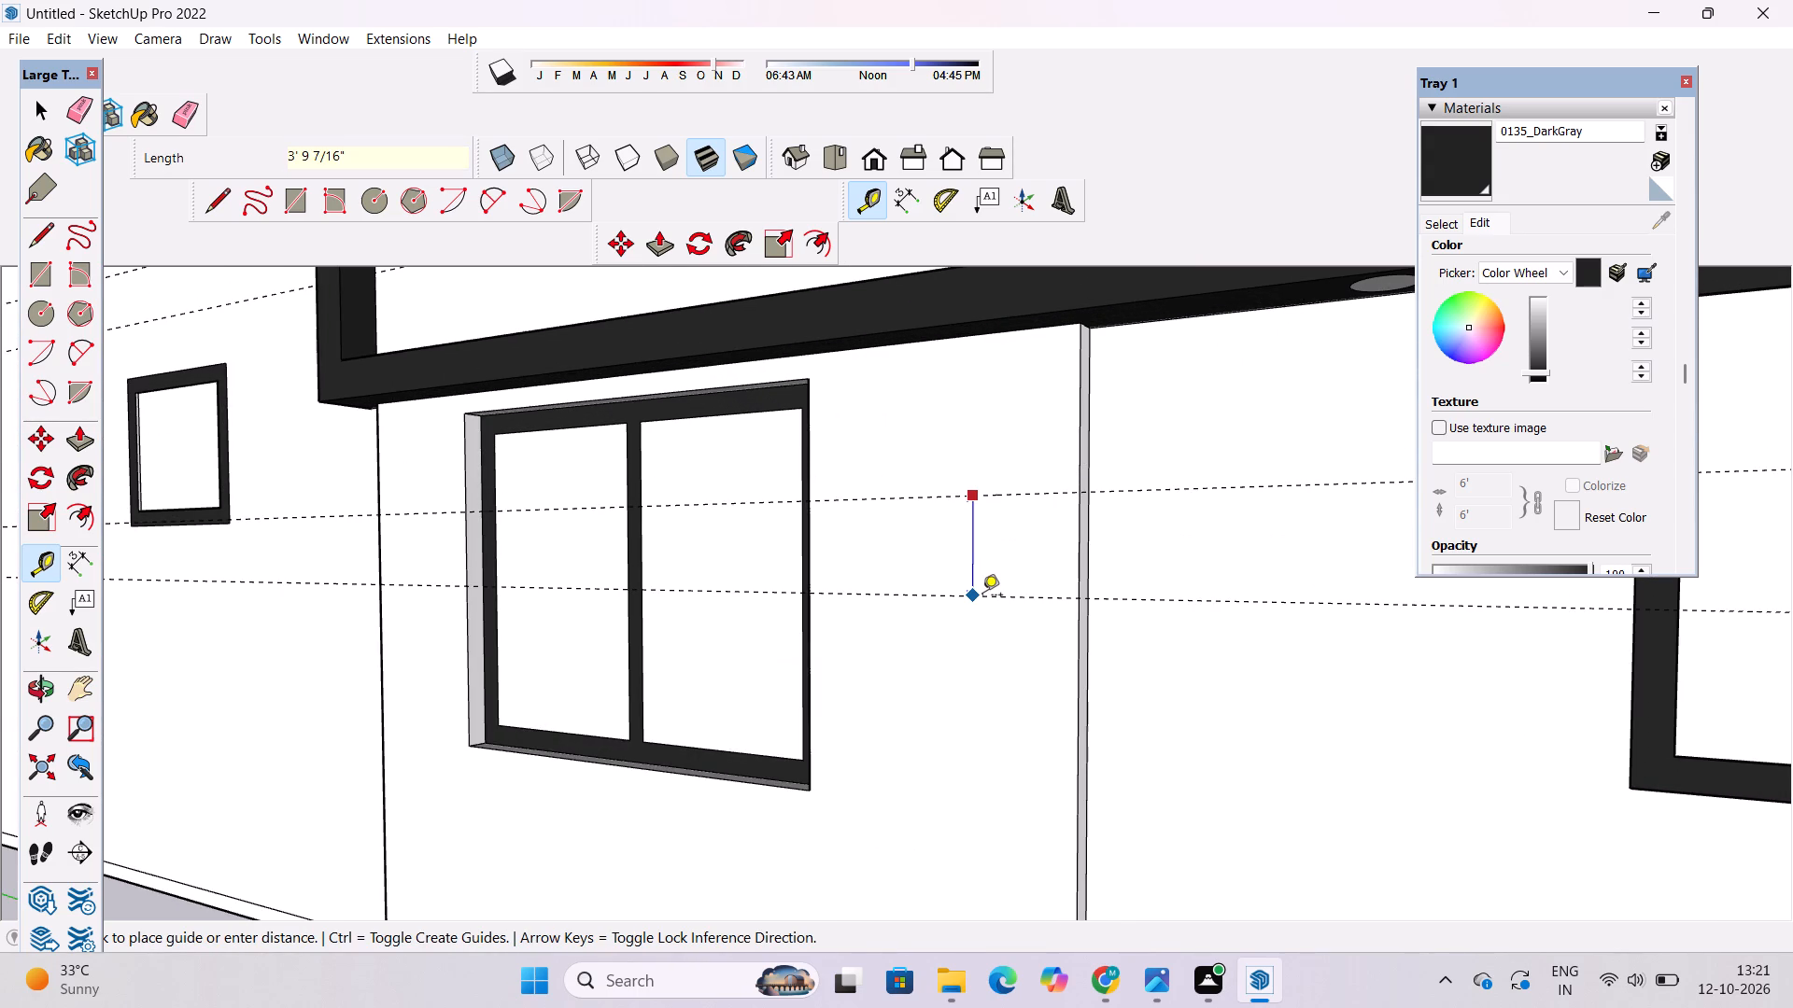
{"action": "type", "text": "6'"}
{"action": "key", "text": "Return"}
{"action": "scroll", "coordinate": [924, 595], "scroll_direction": "down", "scroll_amount": 7}
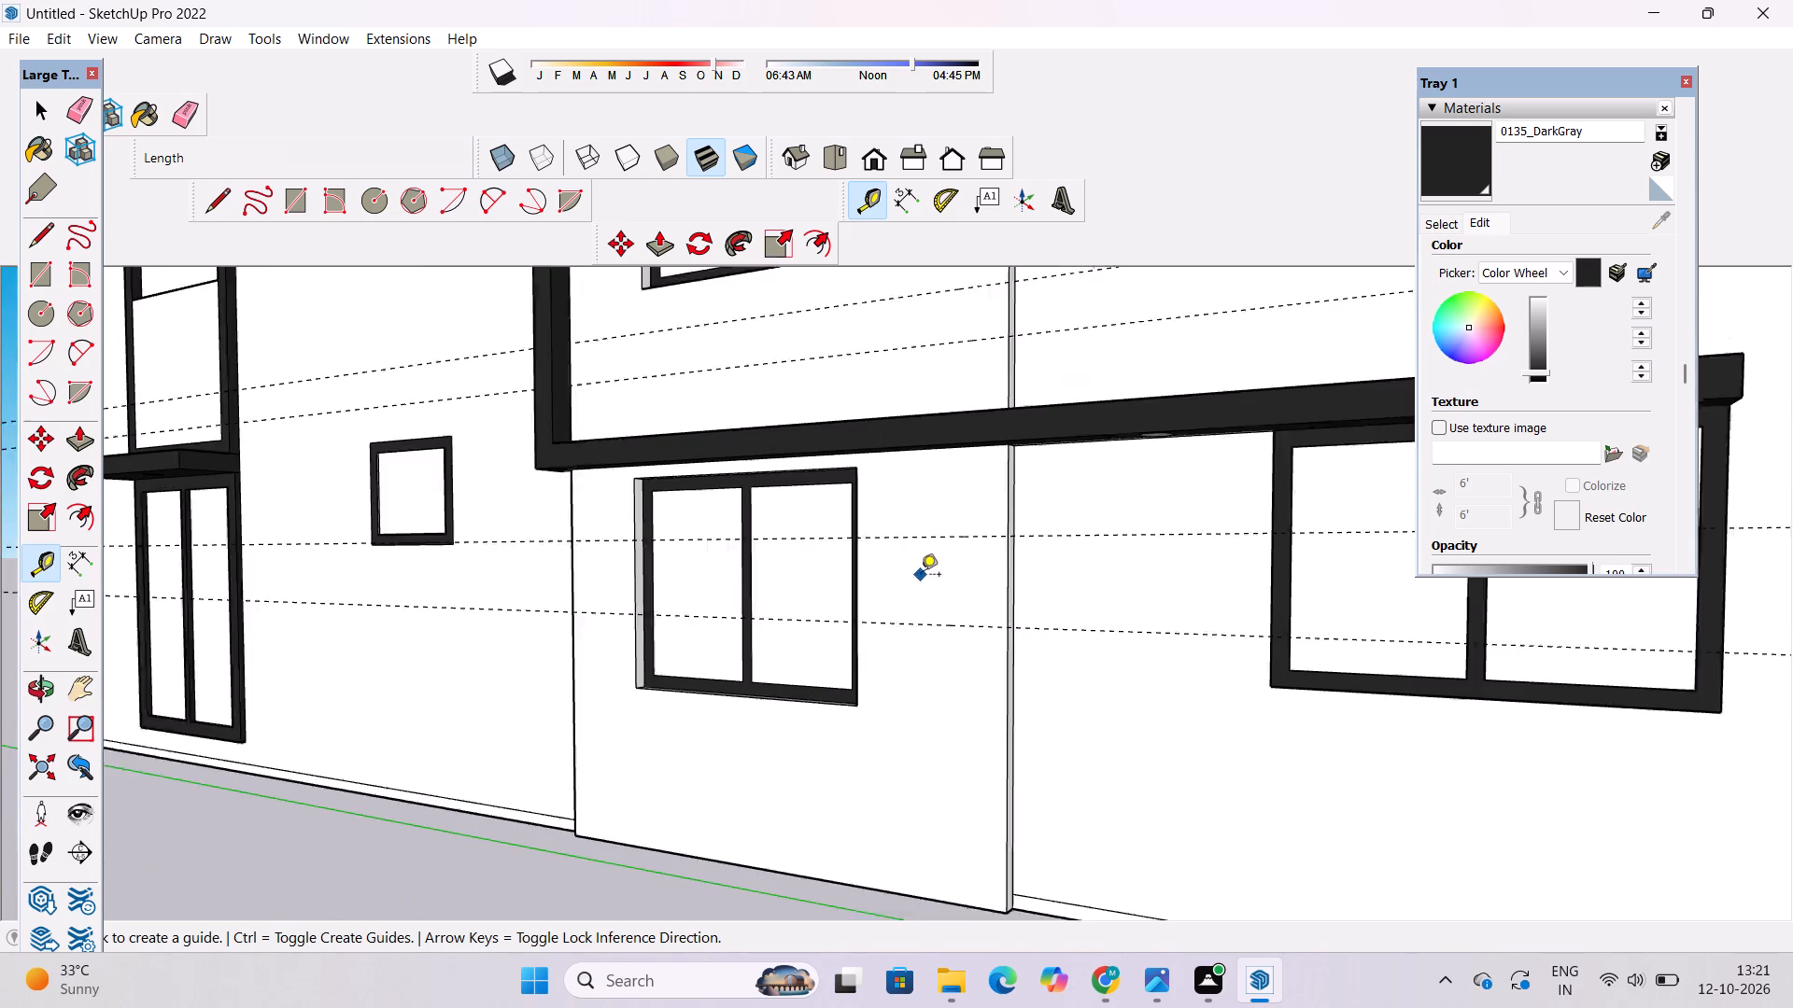
Add two more horizontal guides further down the lower side wall, continuing the 6' spacing.
{"action": "scroll", "coordinate": [922, 629], "scroll_direction": "up", "scroll_amount": 3}
{"action": "left_click", "coordinate": [913, 620]}
{"action": "type", "text": "6'"}
{"action": "key", "text": "Return"}
{"action": "scroll", "coordinate": [849, 724], "scroll_direction": "down", "scroll_amount": 7}
{"action": "scroll", "coordinate": [878, 768], "scroll_direction": "up", "scroll_amount": 7}
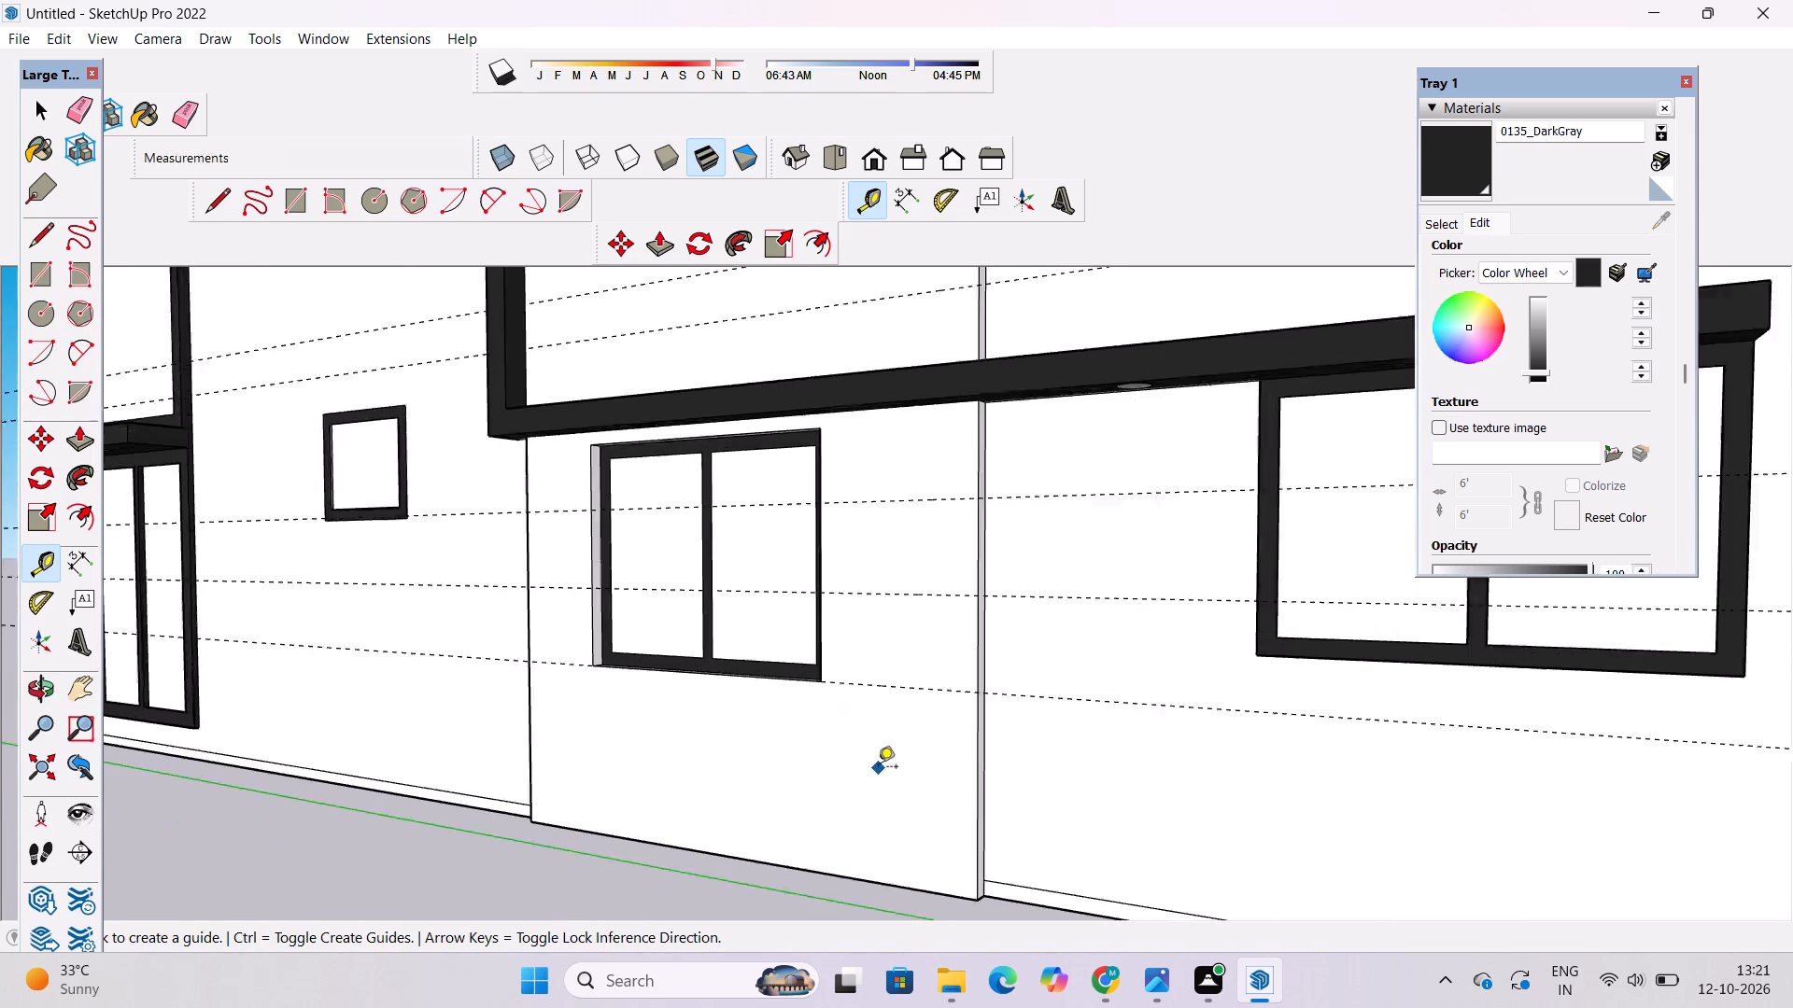
{"action": "scroll", "coordinate": [878, 768], "scroll_direction": "up", "scroll_amount": 1}
{"action": "left_click", "coordinate": [977, 662]}
{"action": "scroll", "coordinate": [977, 677], "scroll_direction": "down", "scroll_amount": 6}
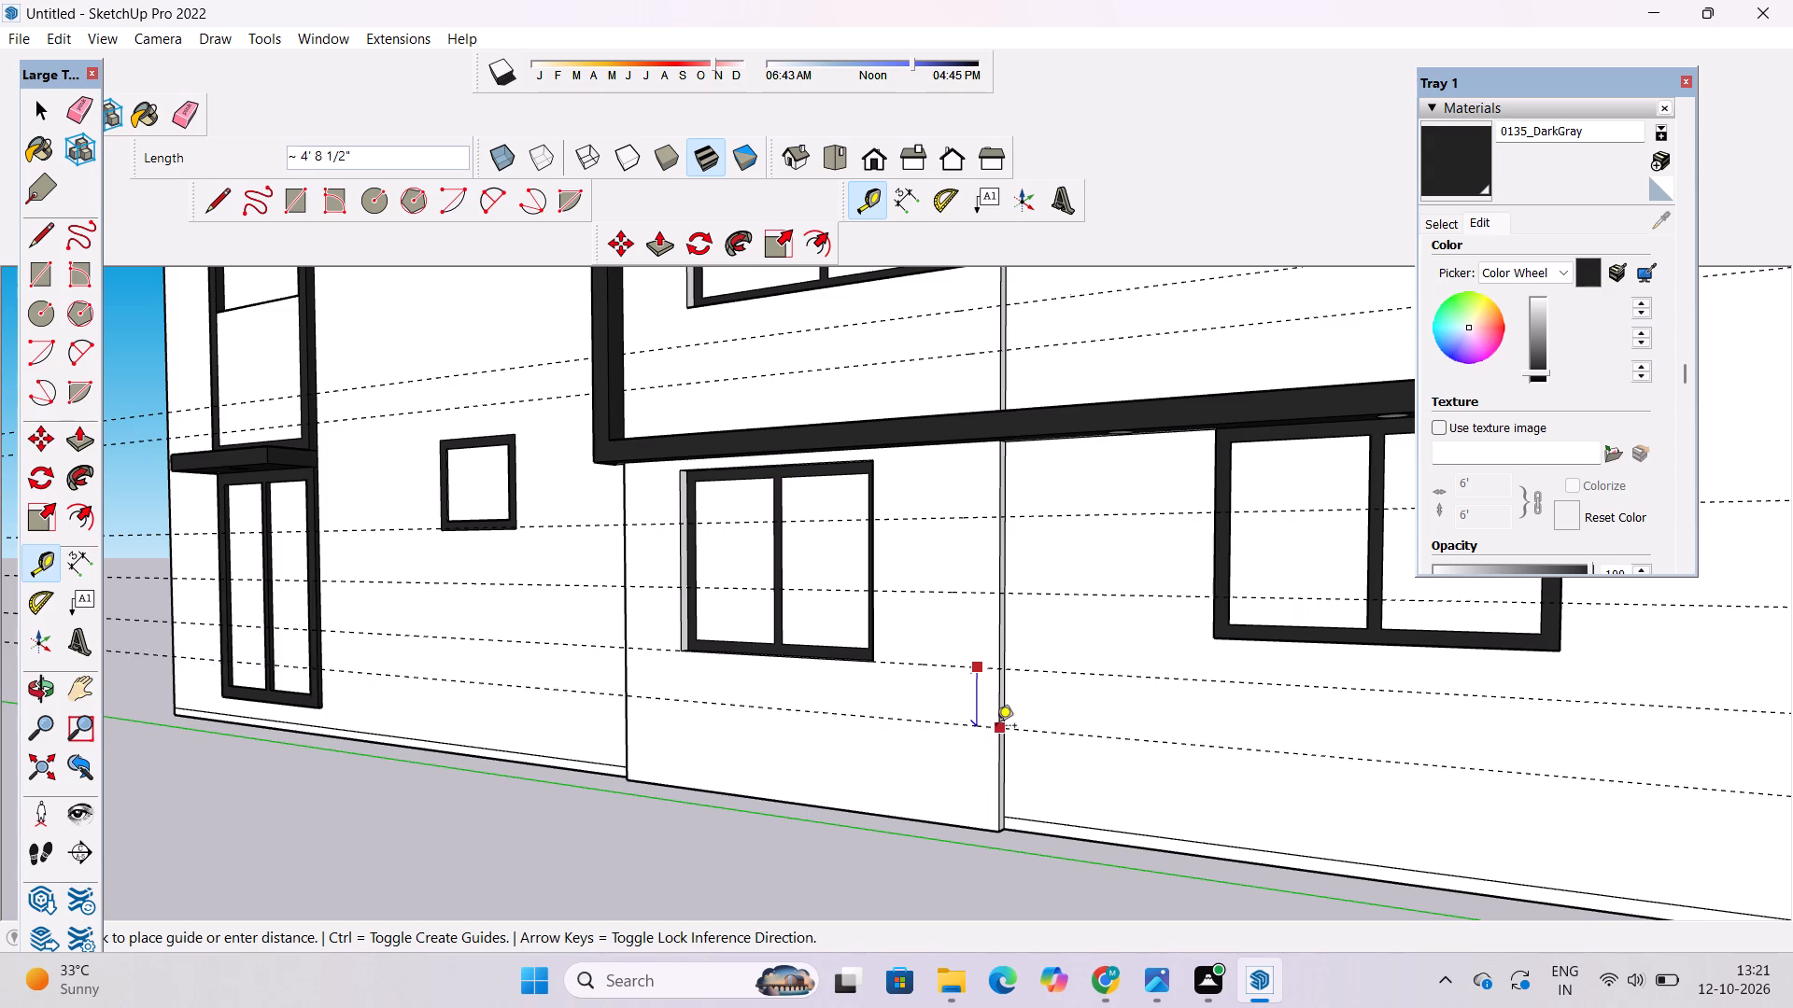
{"action": "type", "text": "6'"}
{"action": "key", "text": "Return"}
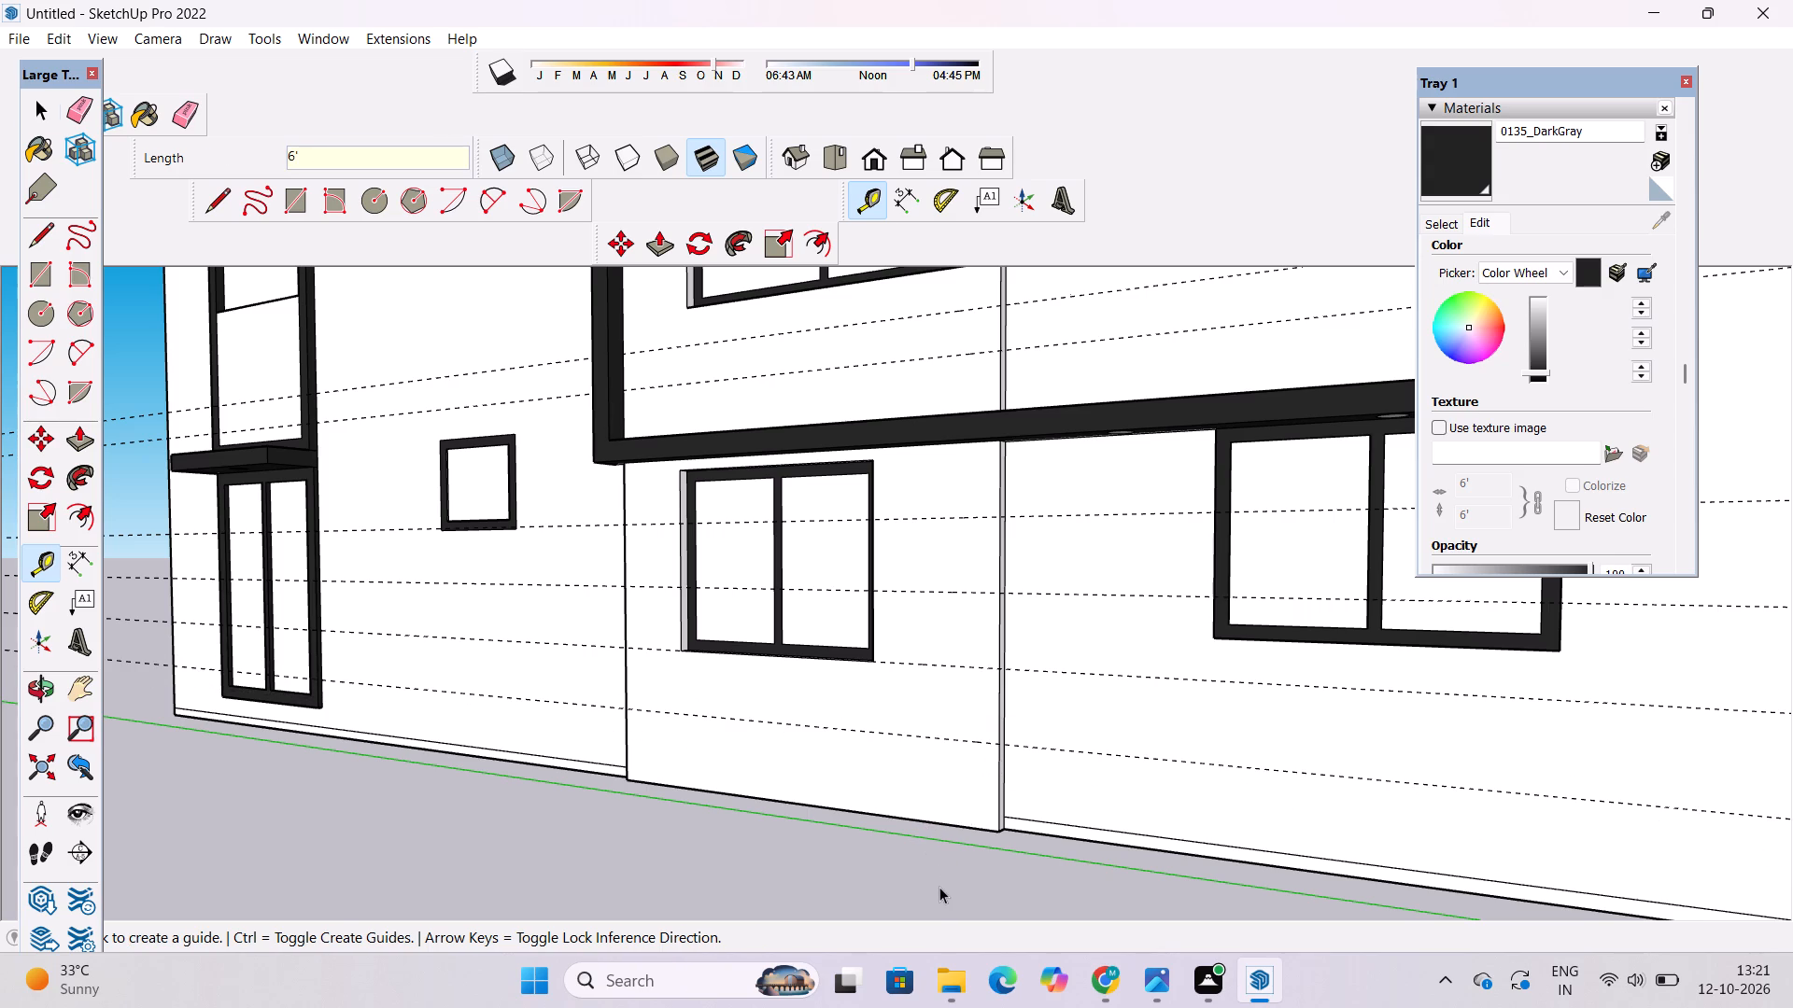
Draw lines along the two lowest guides across the full wall panel around the lower window, each about 39' 7" long.
{"action": "key", "text": "space"}
{"action": "key", "text": "l"}
{"action": "scroll", "coordinate": [699, 749], "scroll_direction": "up", "scroll_amount": 8}
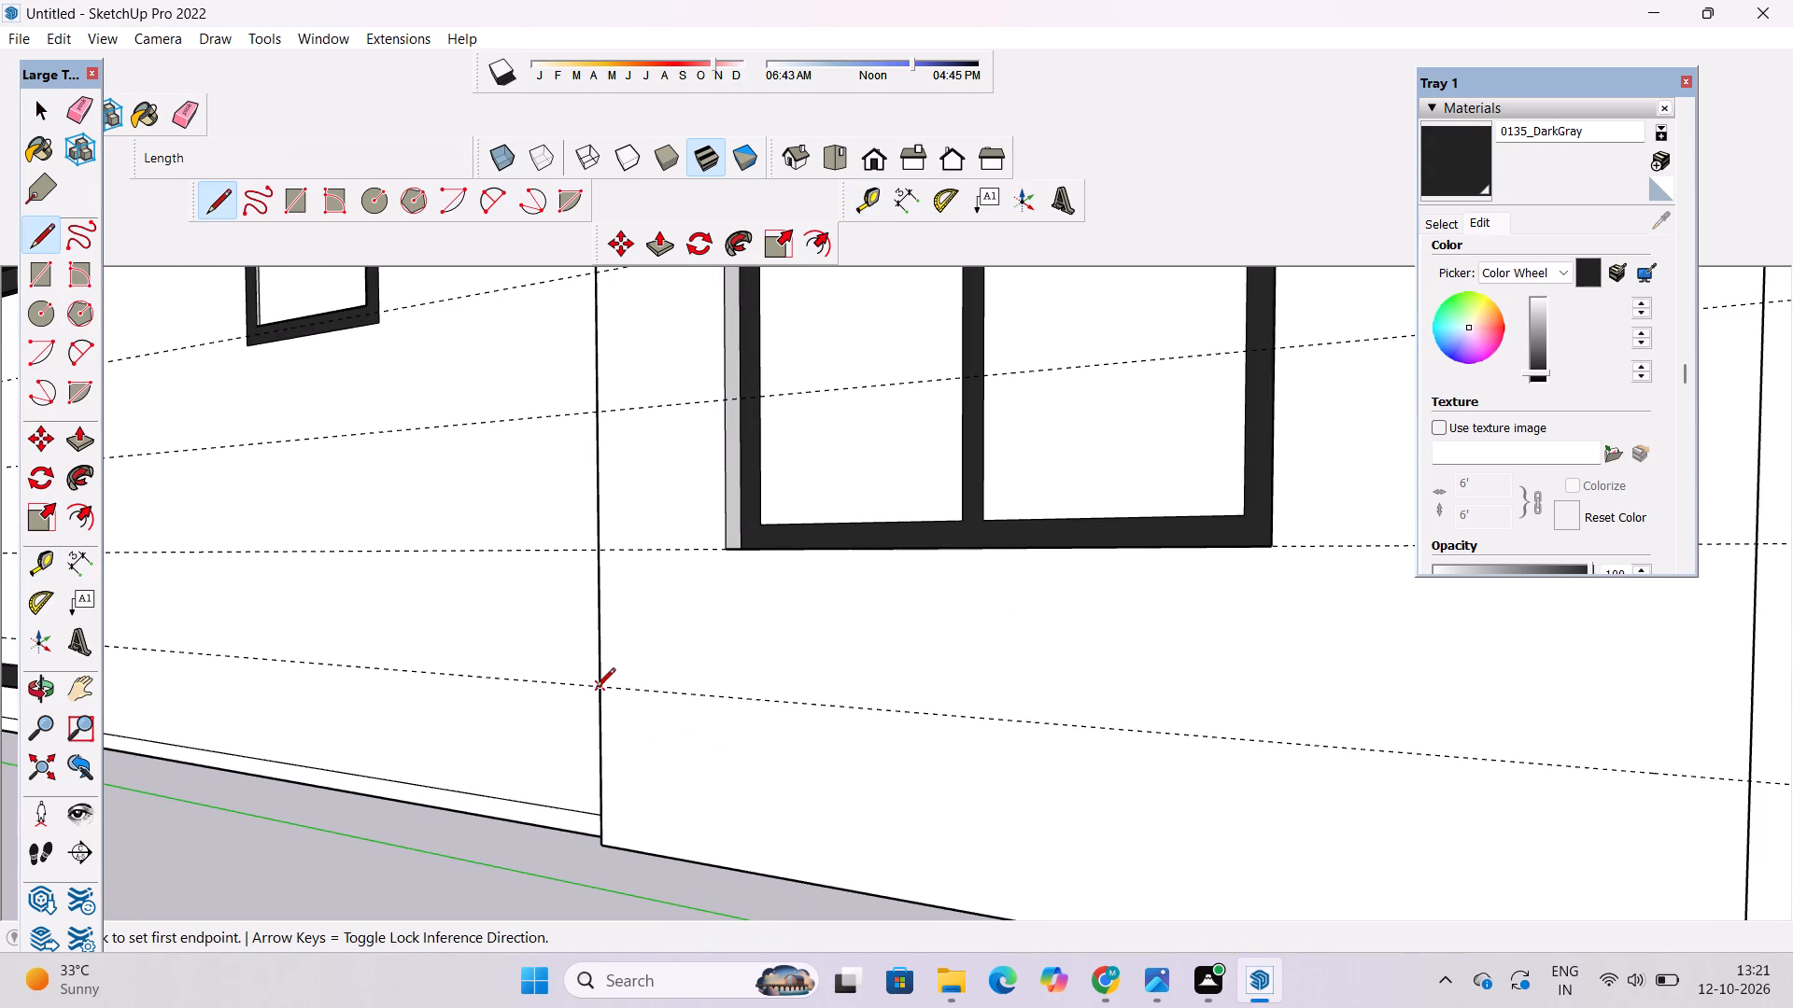
{"action": "left_click", "coordinate": [596, 690]}
{"action": "scroll", "coordinate": [596, 690], "scroll_direction": "down", "scroll_amount": 10}
{"action": "scroll", "coordinate": [848, 694], "scroll_direction": "up", "scroll_amount": 7}
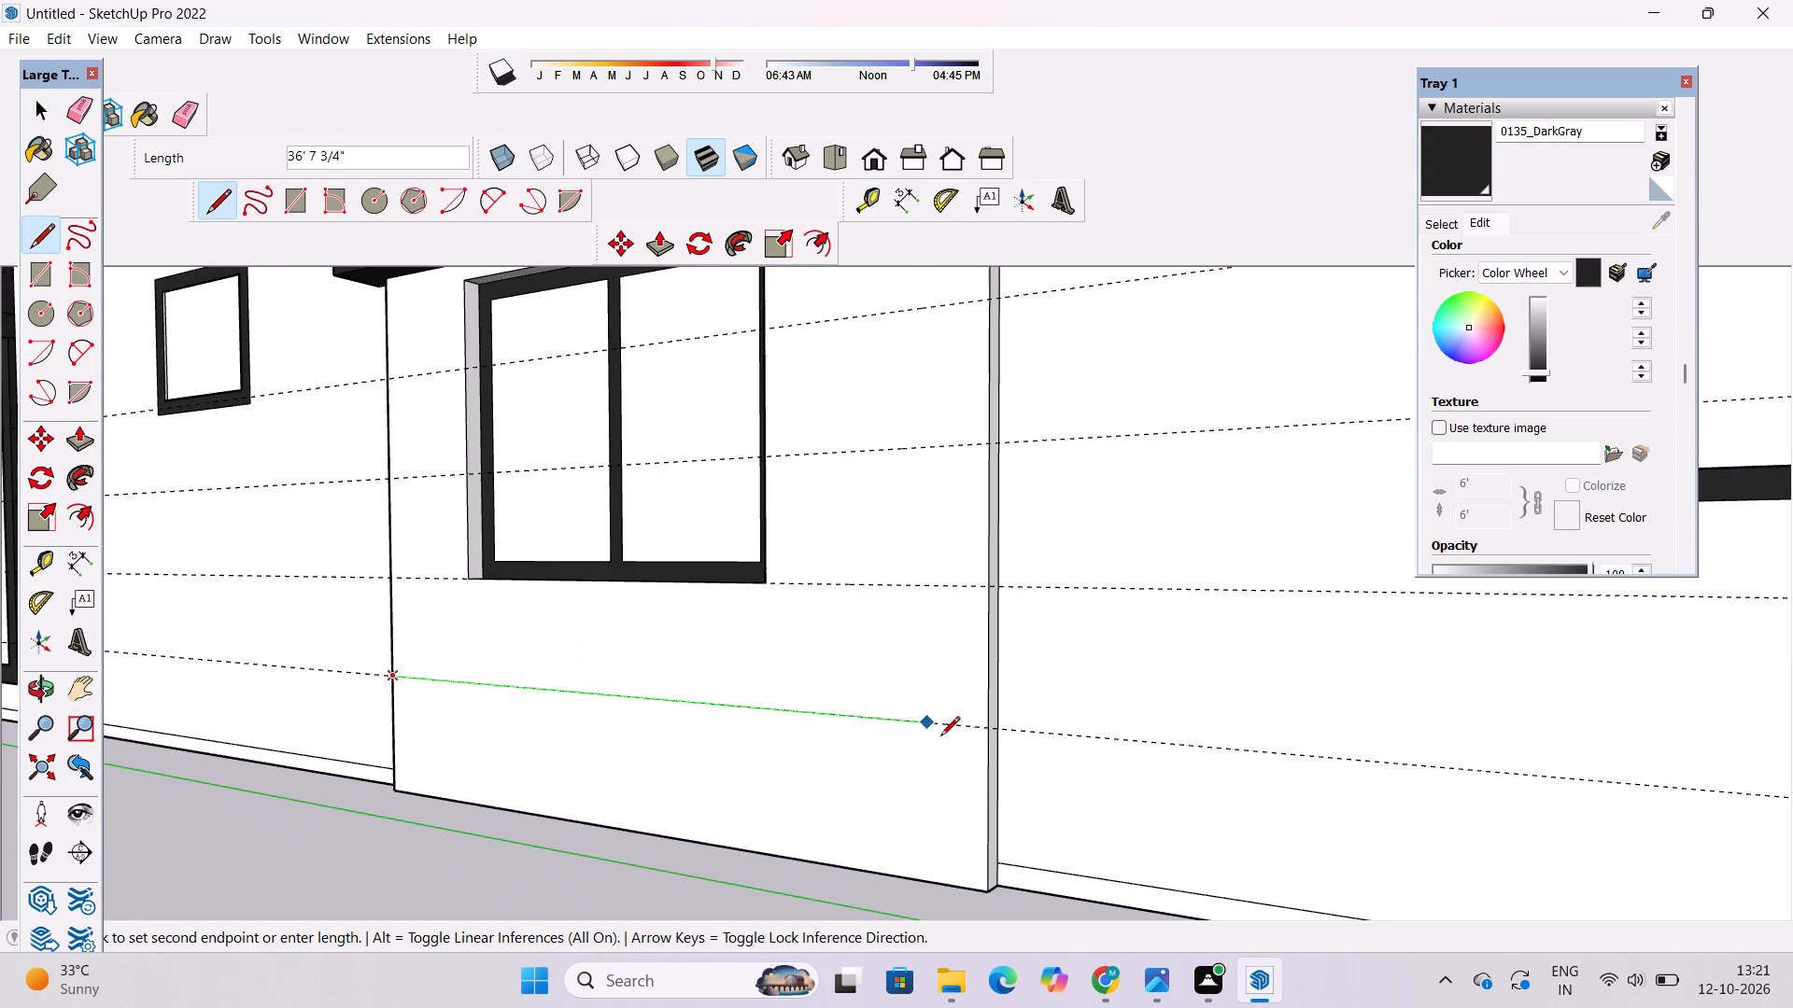
{"action": "left_click", "coordinate": [984, 729]}
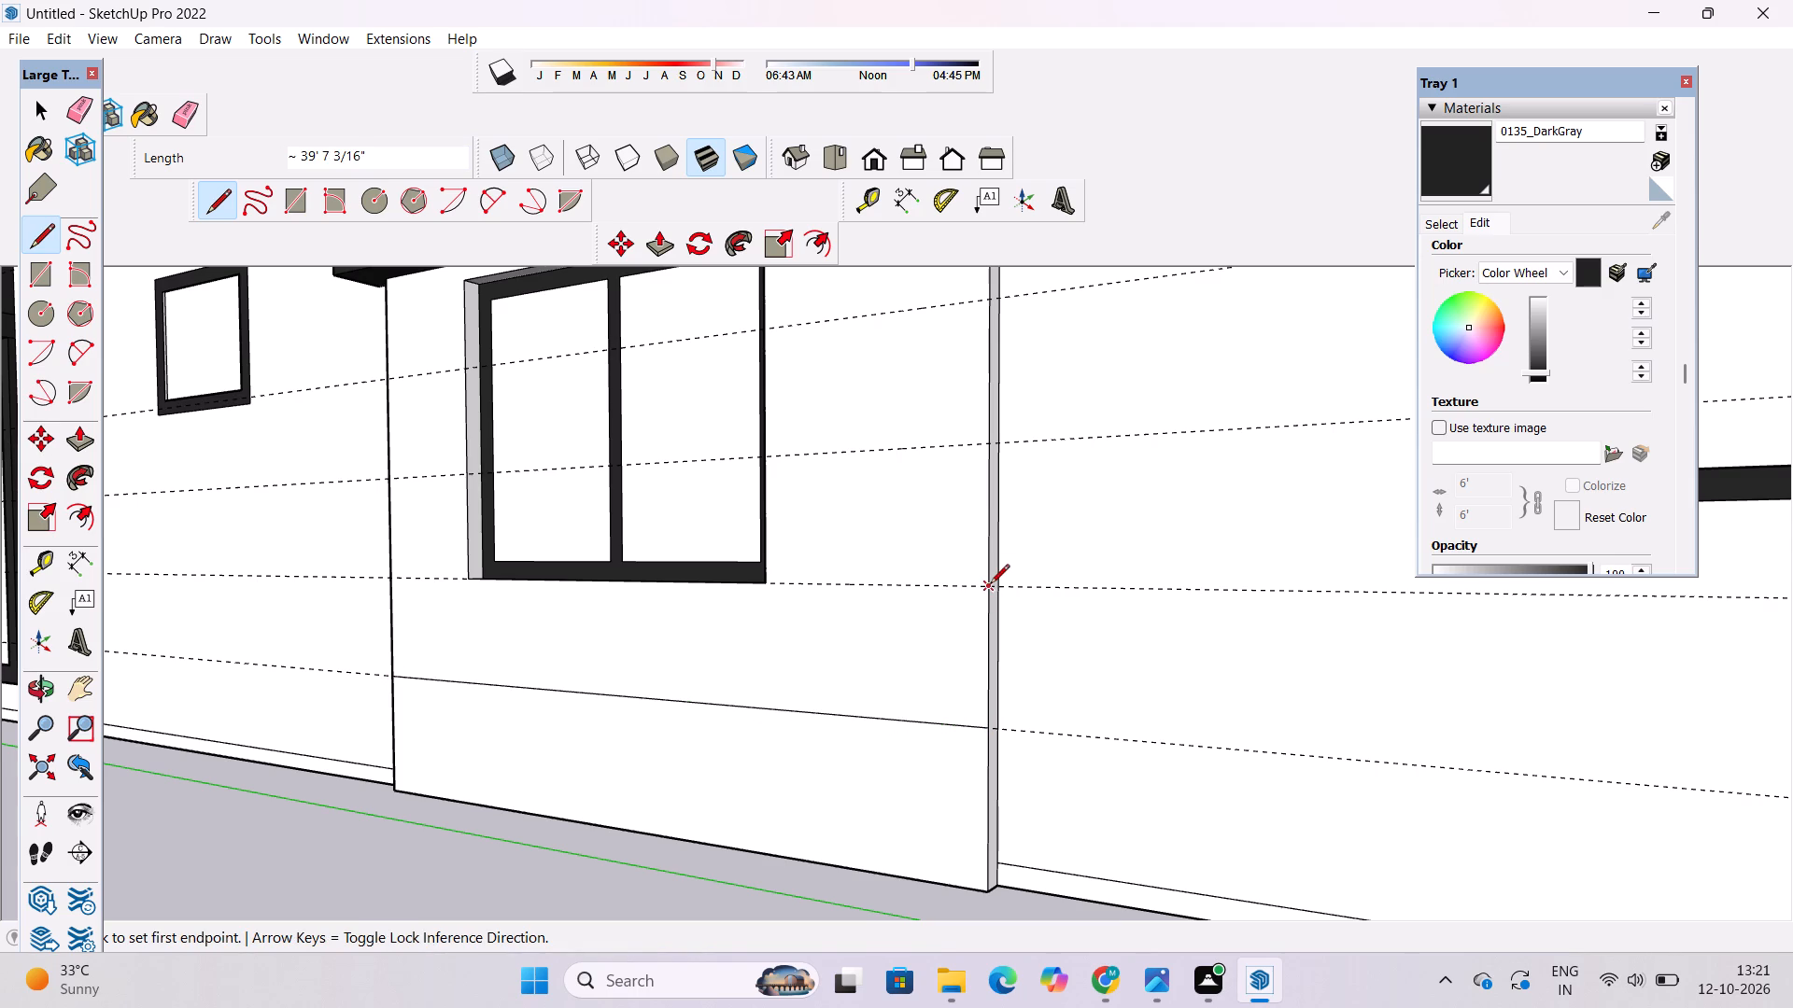
{"action": "left_click", "coordinate": [986, 590]}
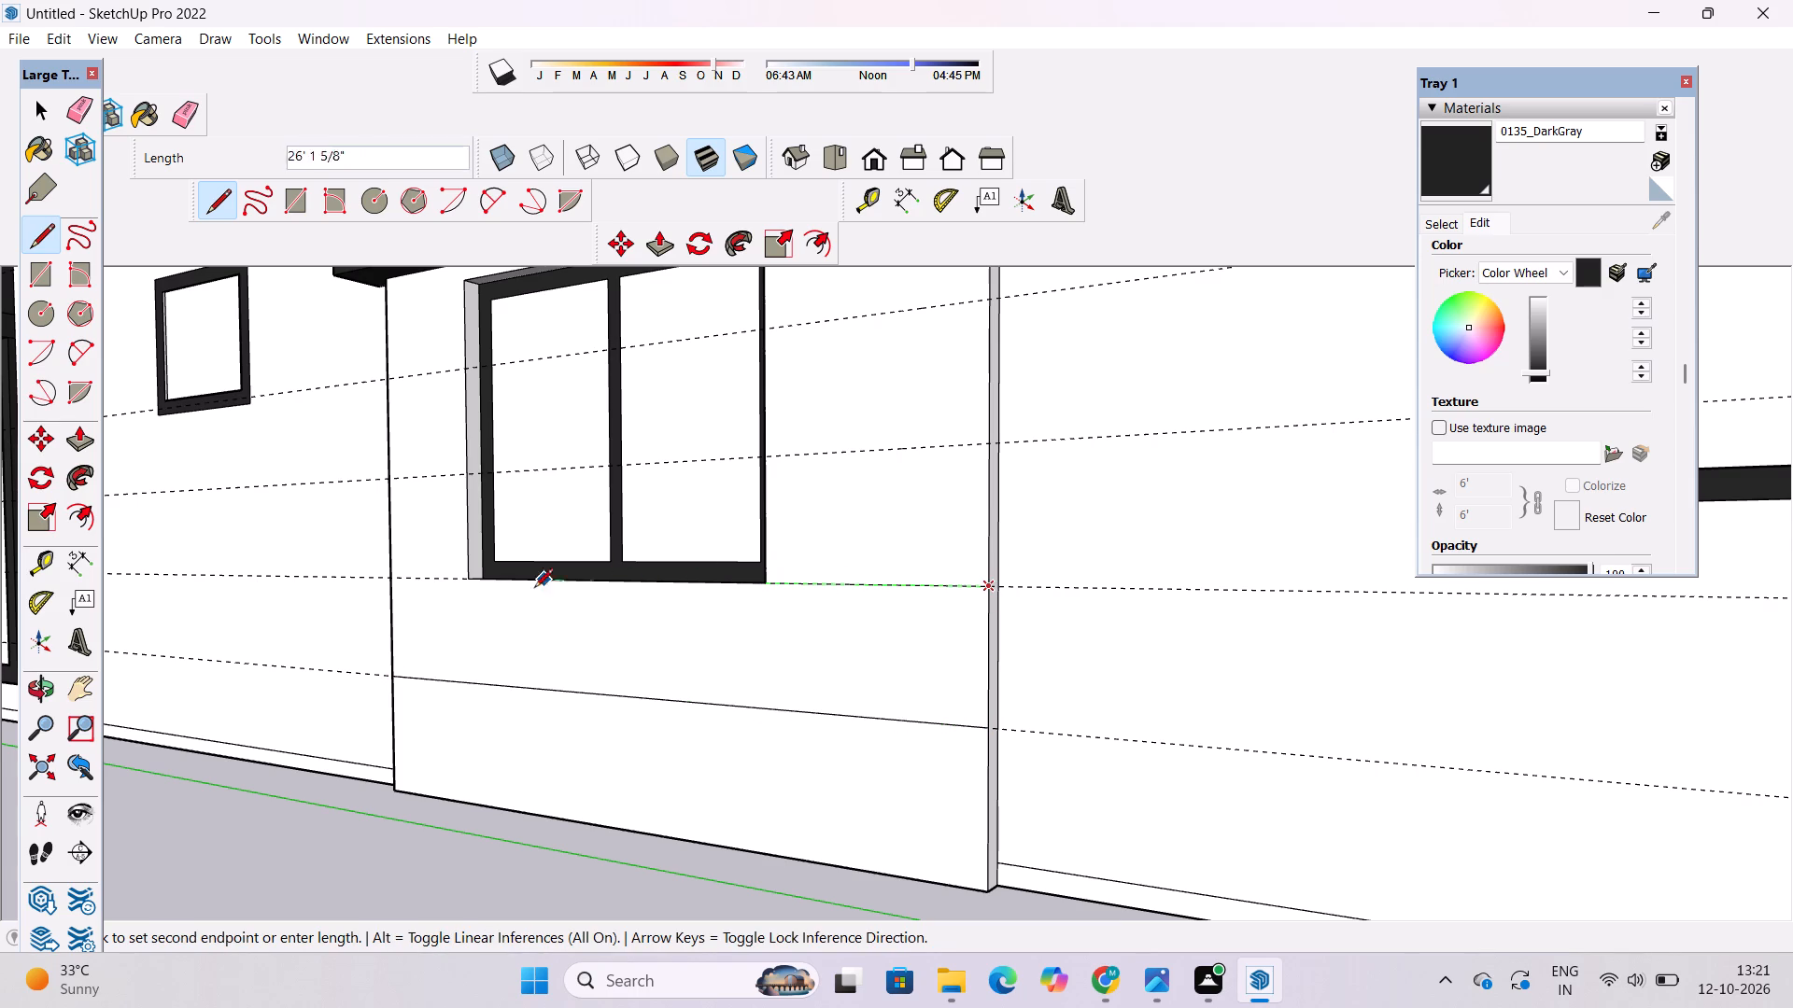
{"action": "left_click", "coordinate": [391, 577]}
{"action": "scroll", "coordinate": [671, 737], "scroll_direction": "down", "scroll_amount": 3}
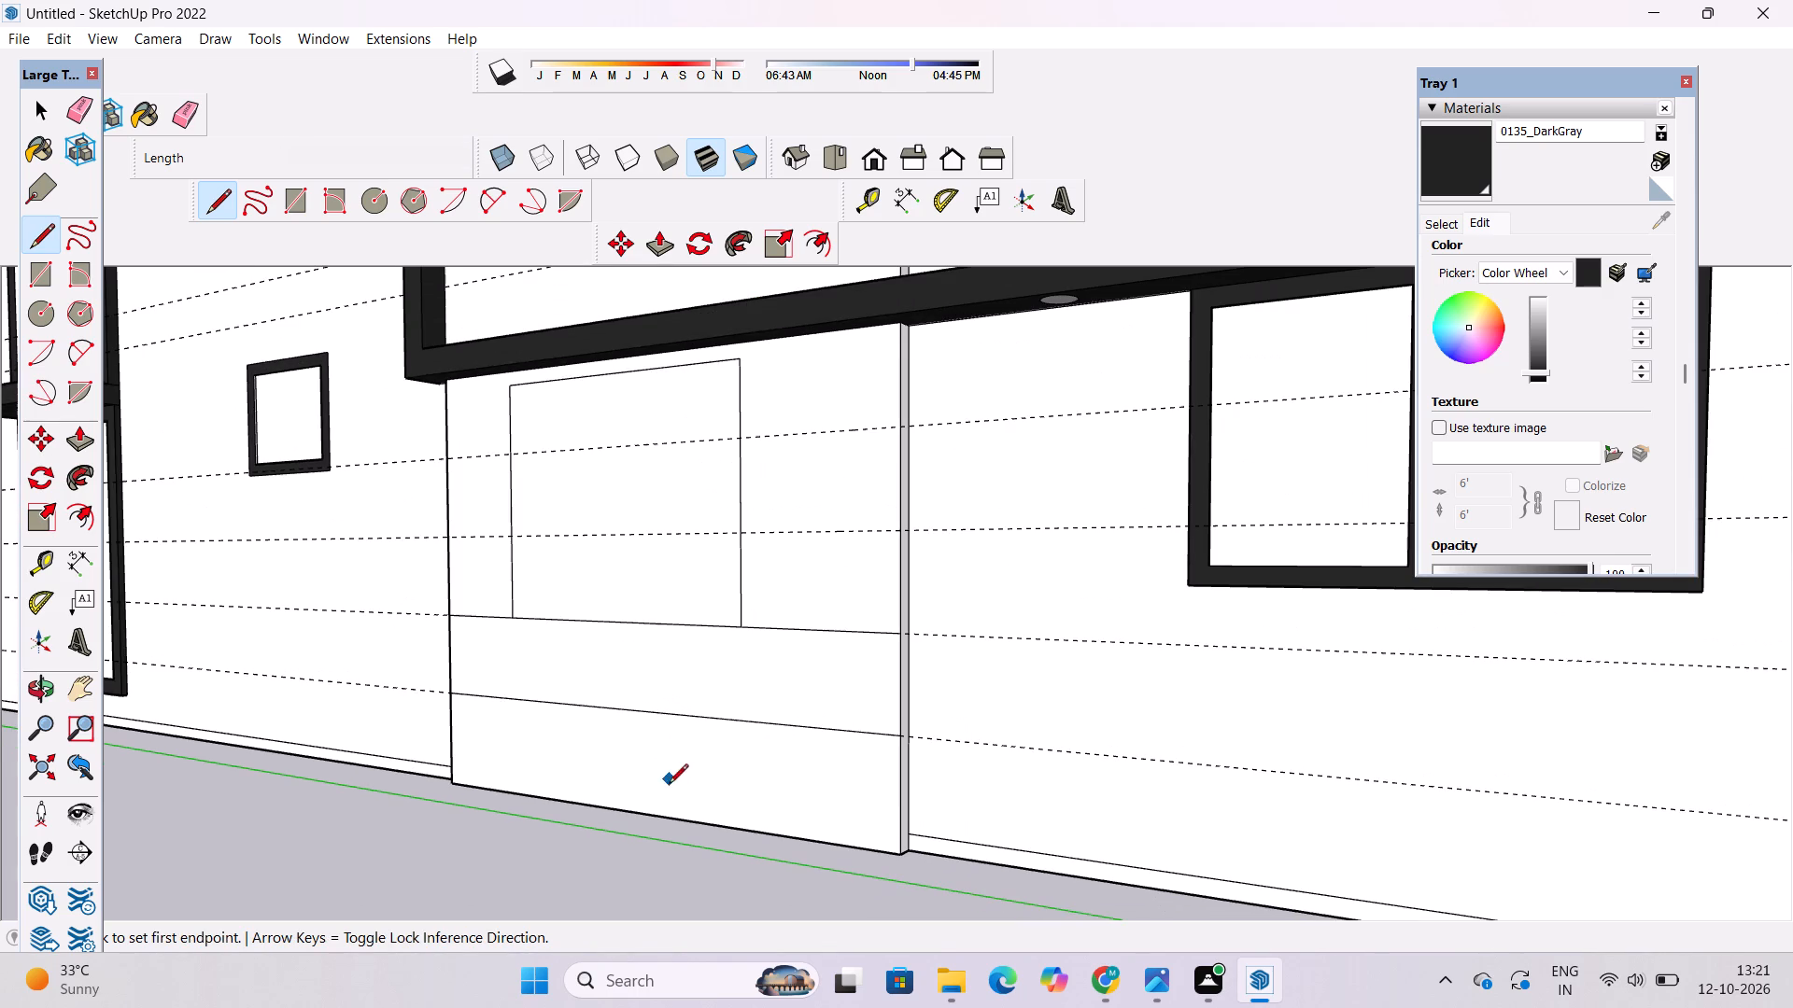
Draw lines along the guide crossing the window's lower half, 7' and about 11' 7" long, from the window's sides to the panel edges.
{"action": "scroll", "coordinate": [435, 499], "scroll_direction": "up", "scroll_amount": 8}
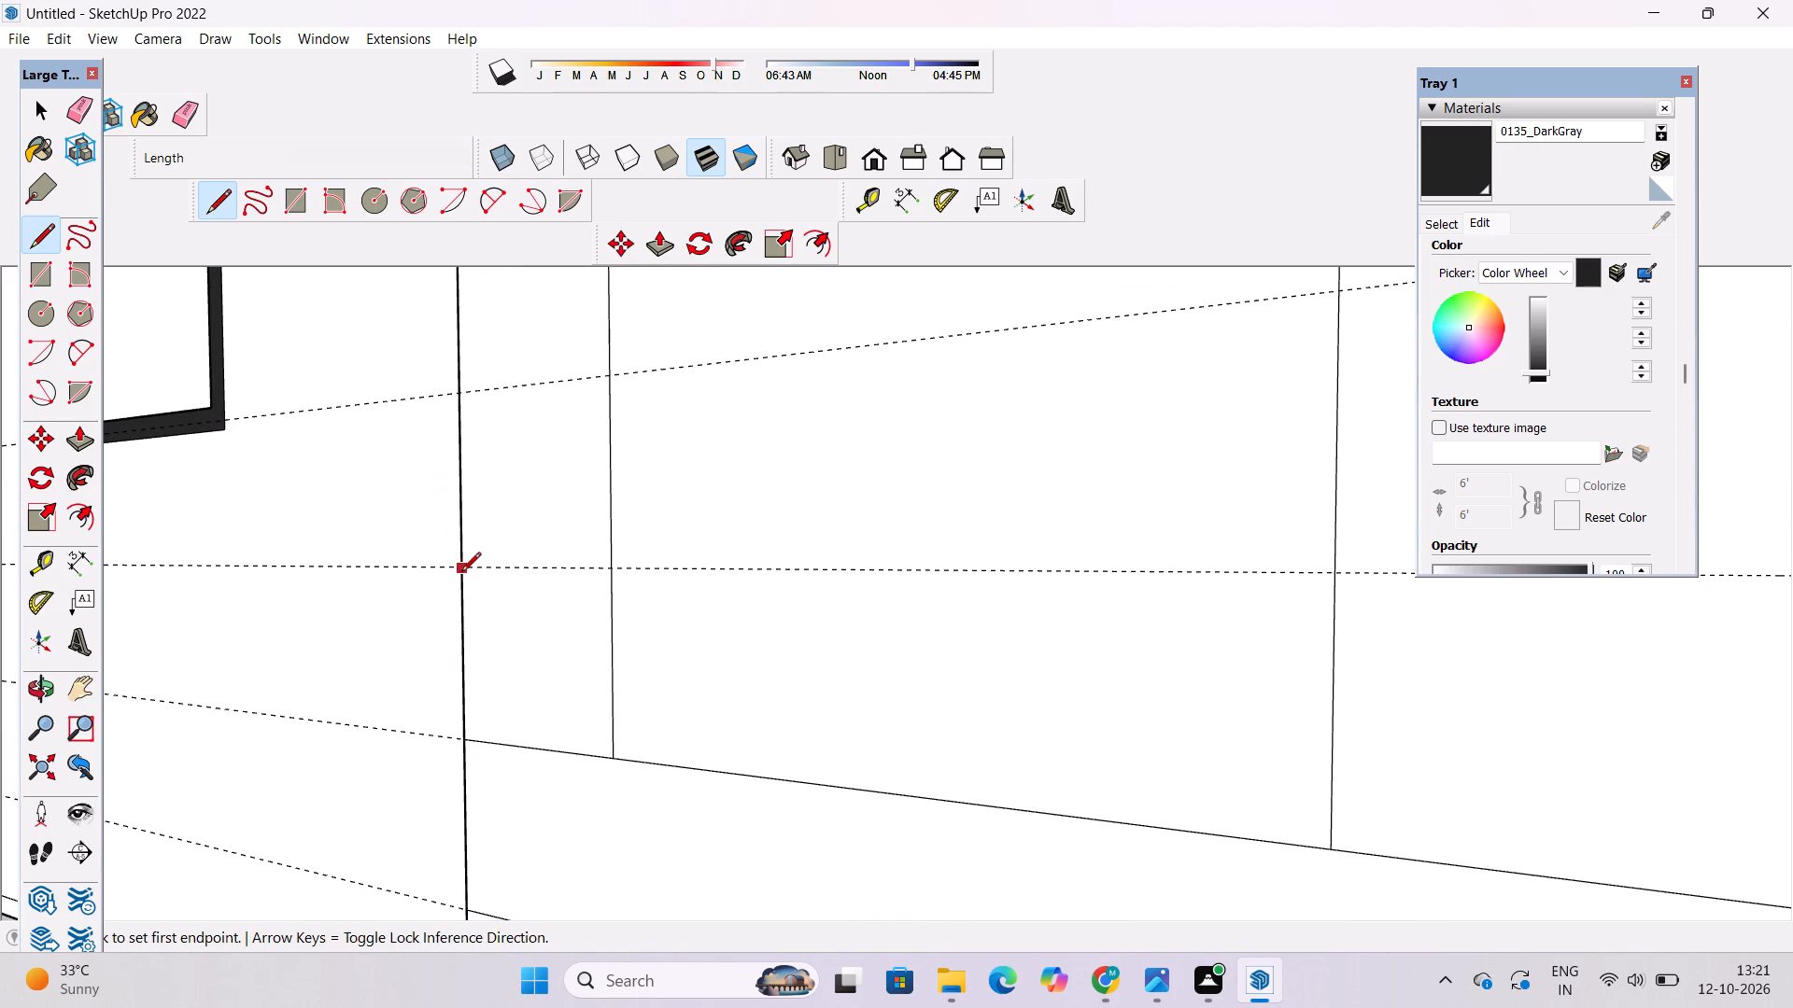
{"action": "left_click", "coordinate": [459, 573]}
{"action": "left_click", "coordinate": [609, 573]}
{"action": "scroll", "coordinate": [350, 619], "scroll_direction": "down", "scroll_amount": 6}
{"action": "left_click", "coordinate": [795, 602]}
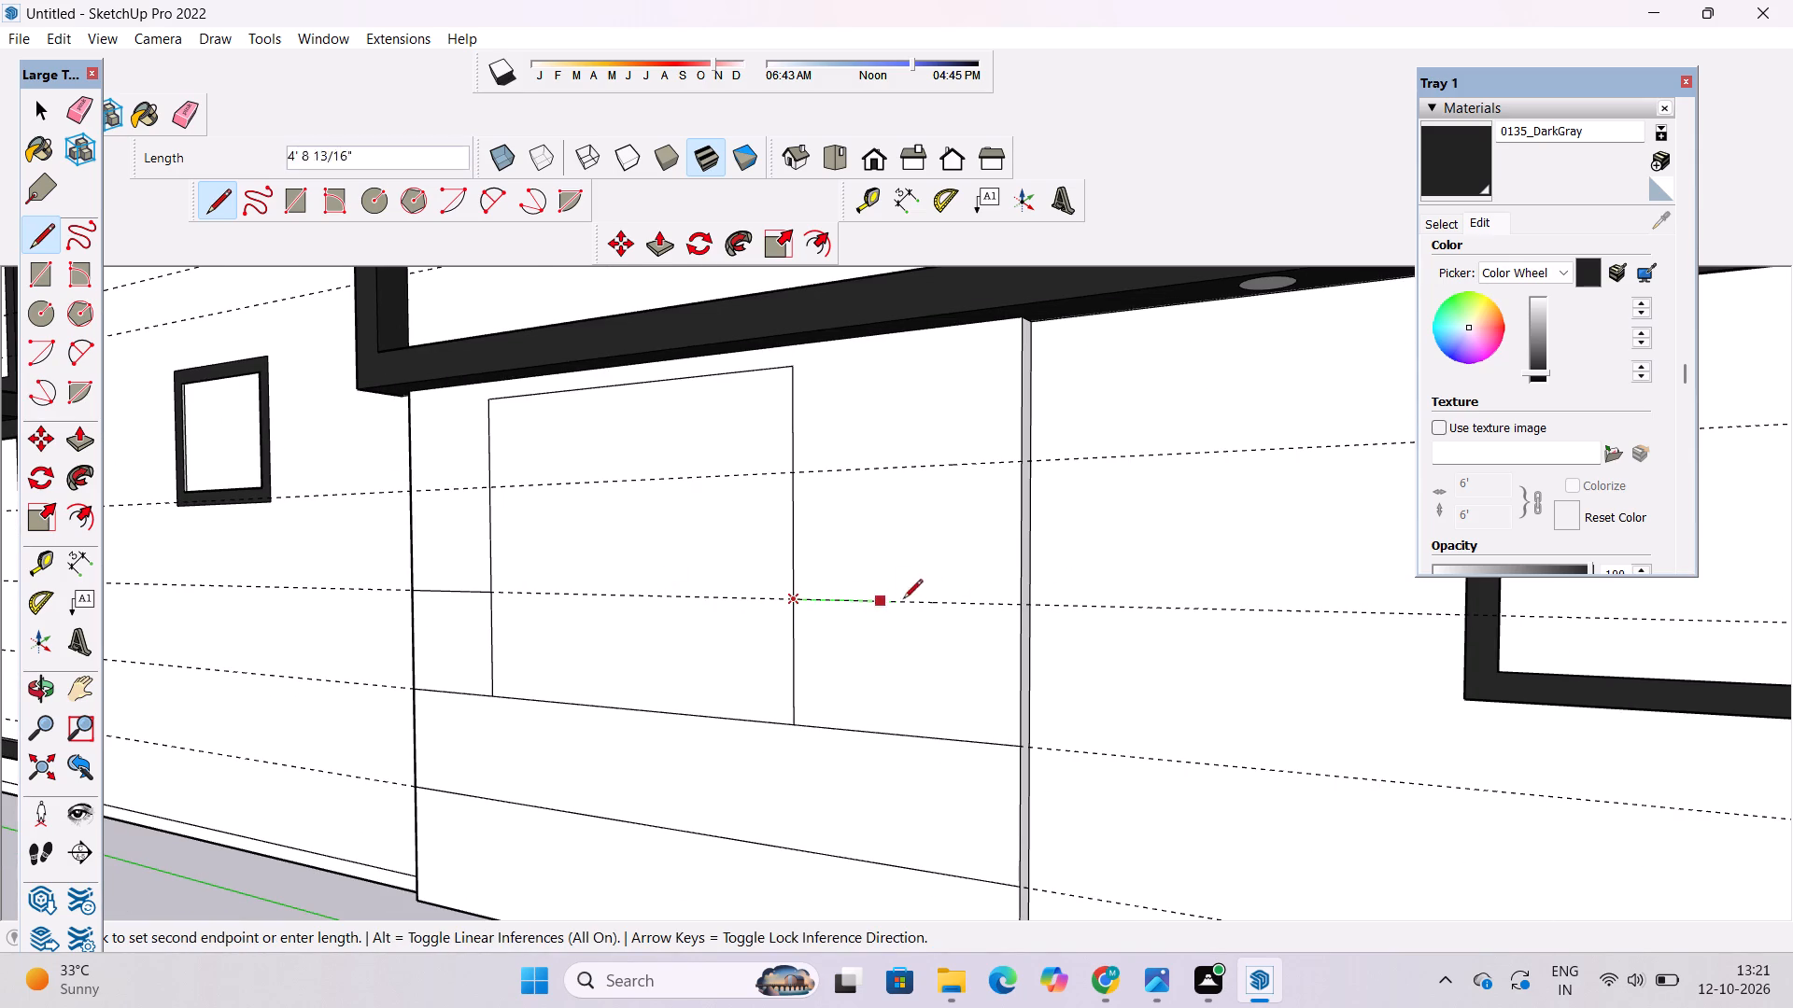
{"action": "left_click", "coordinate": [1020, 606]}
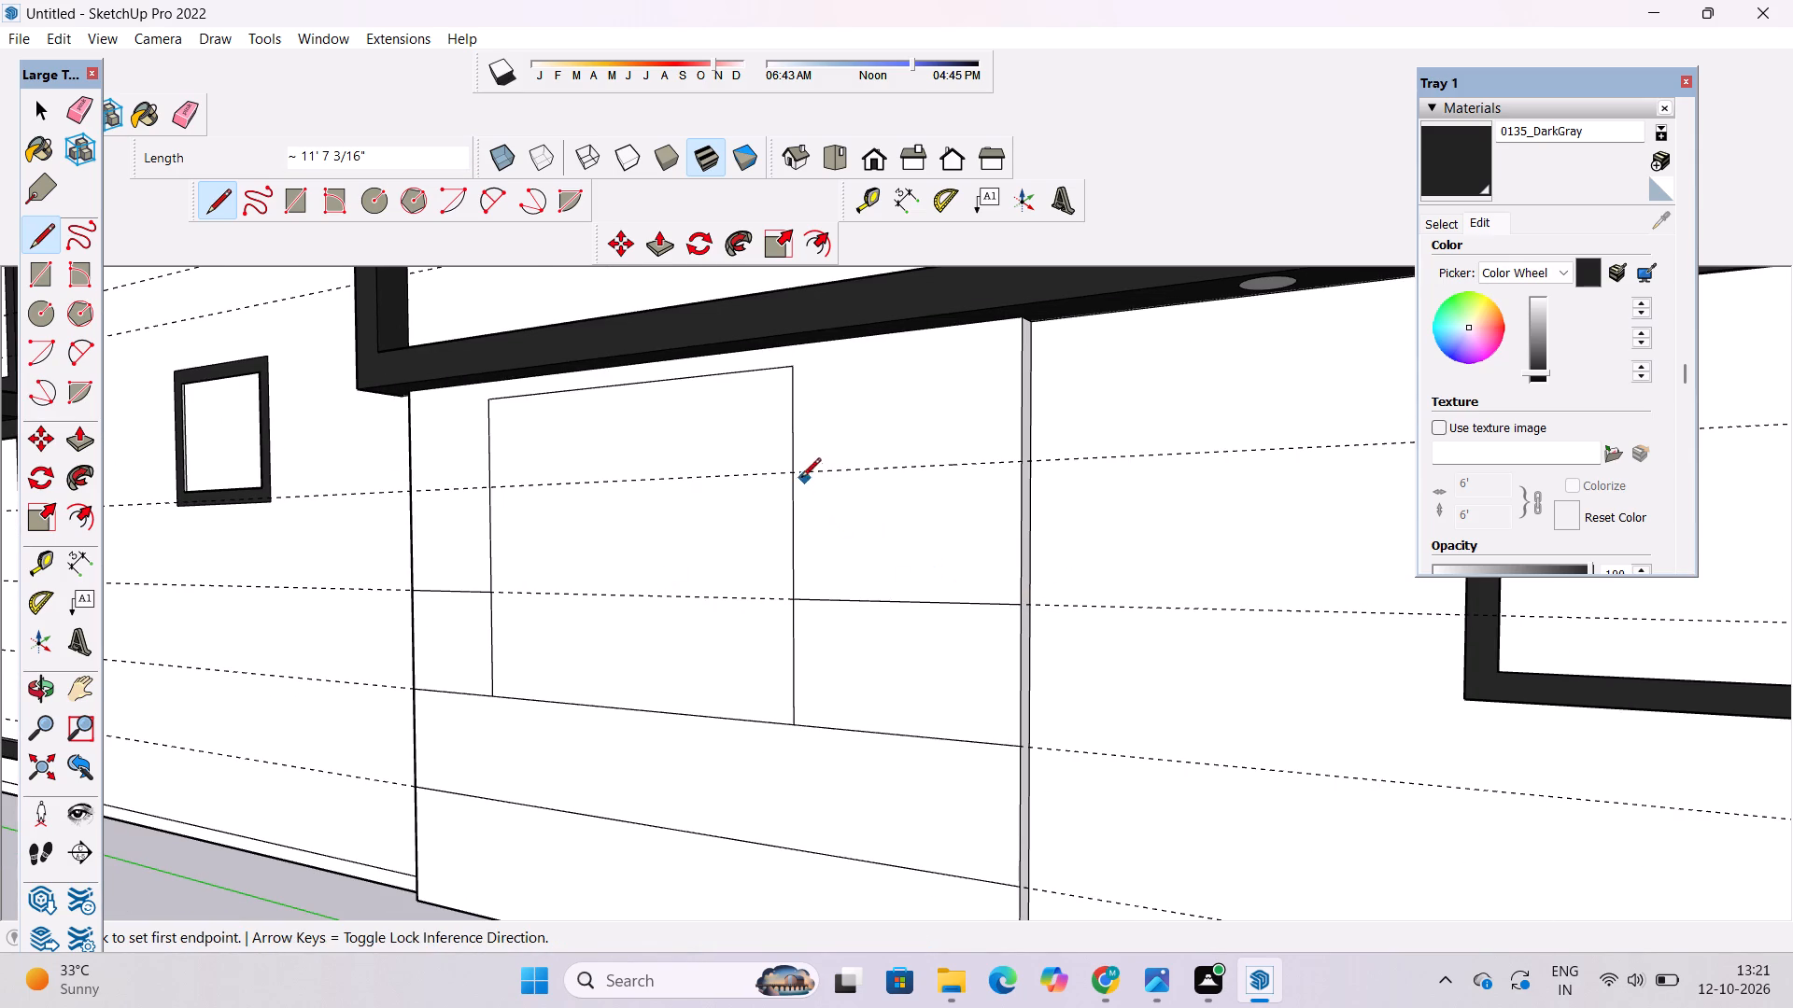
Draw lines along the guide crossing the lower window's upper half, about 11' 7" and 7' long, between the window's sides and the panel edges.
{"action": "left_click", "coordinate": [790, 473]}
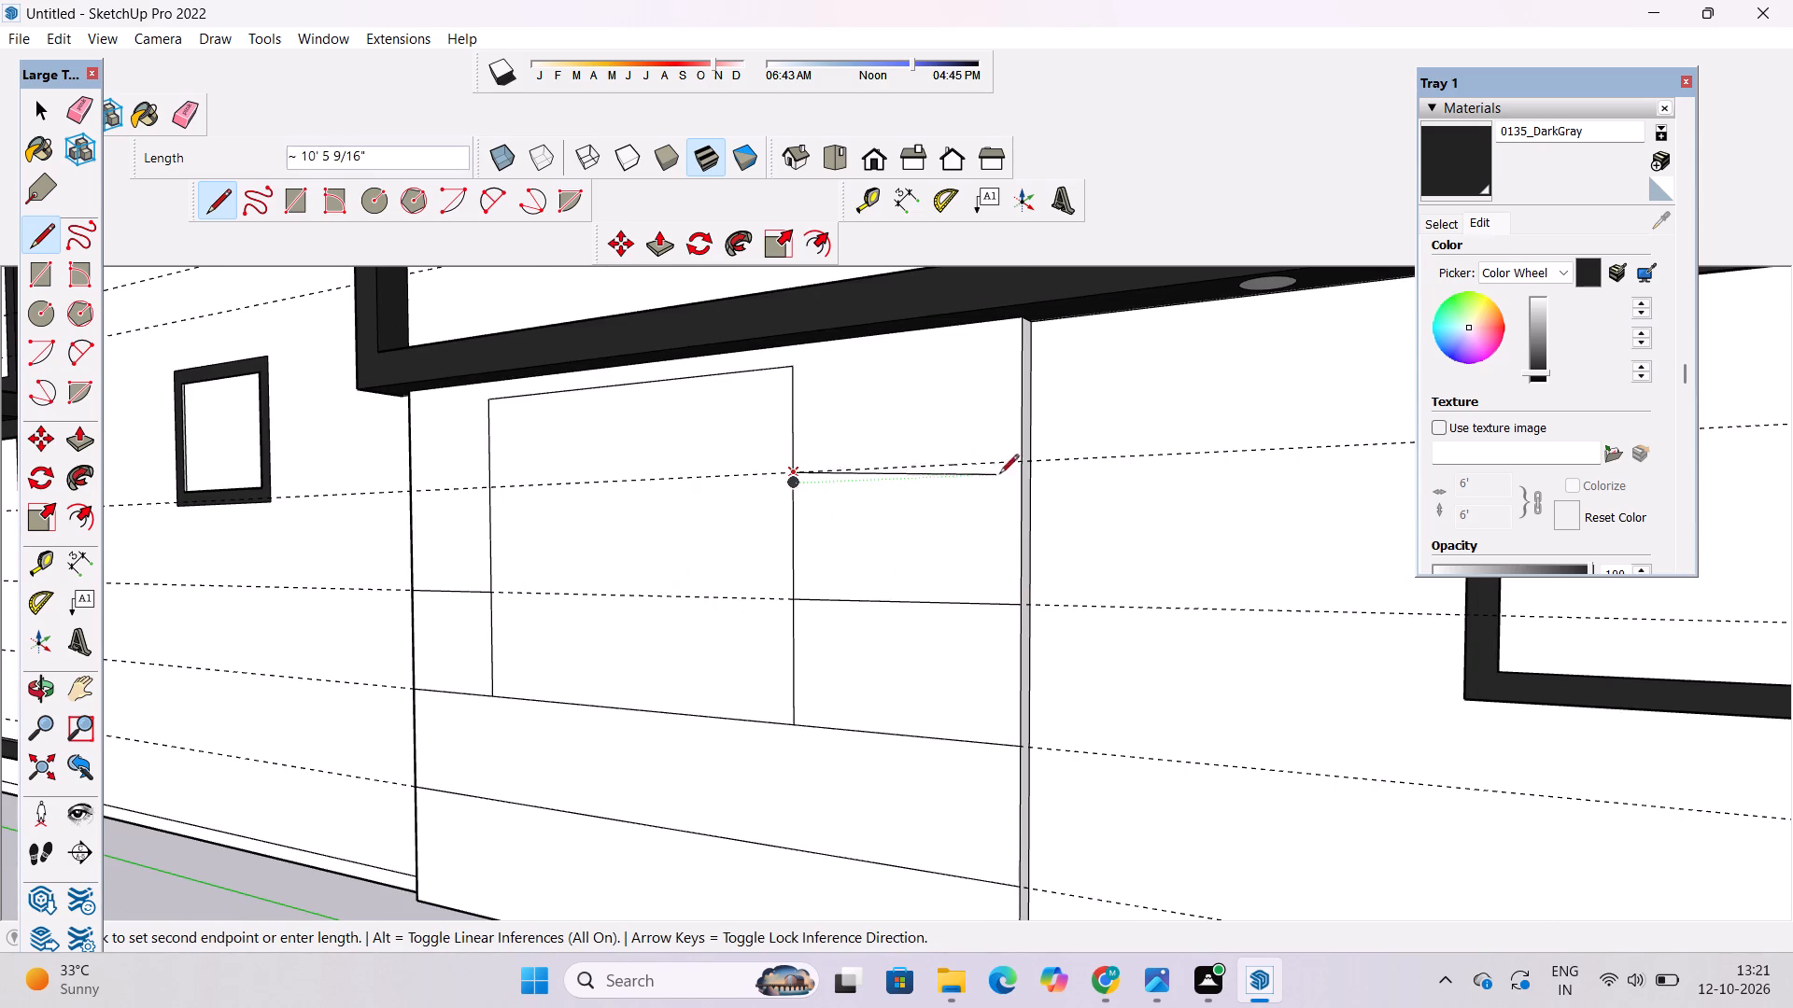
{"action": "left_click", "coordinate": [1019, 465]}
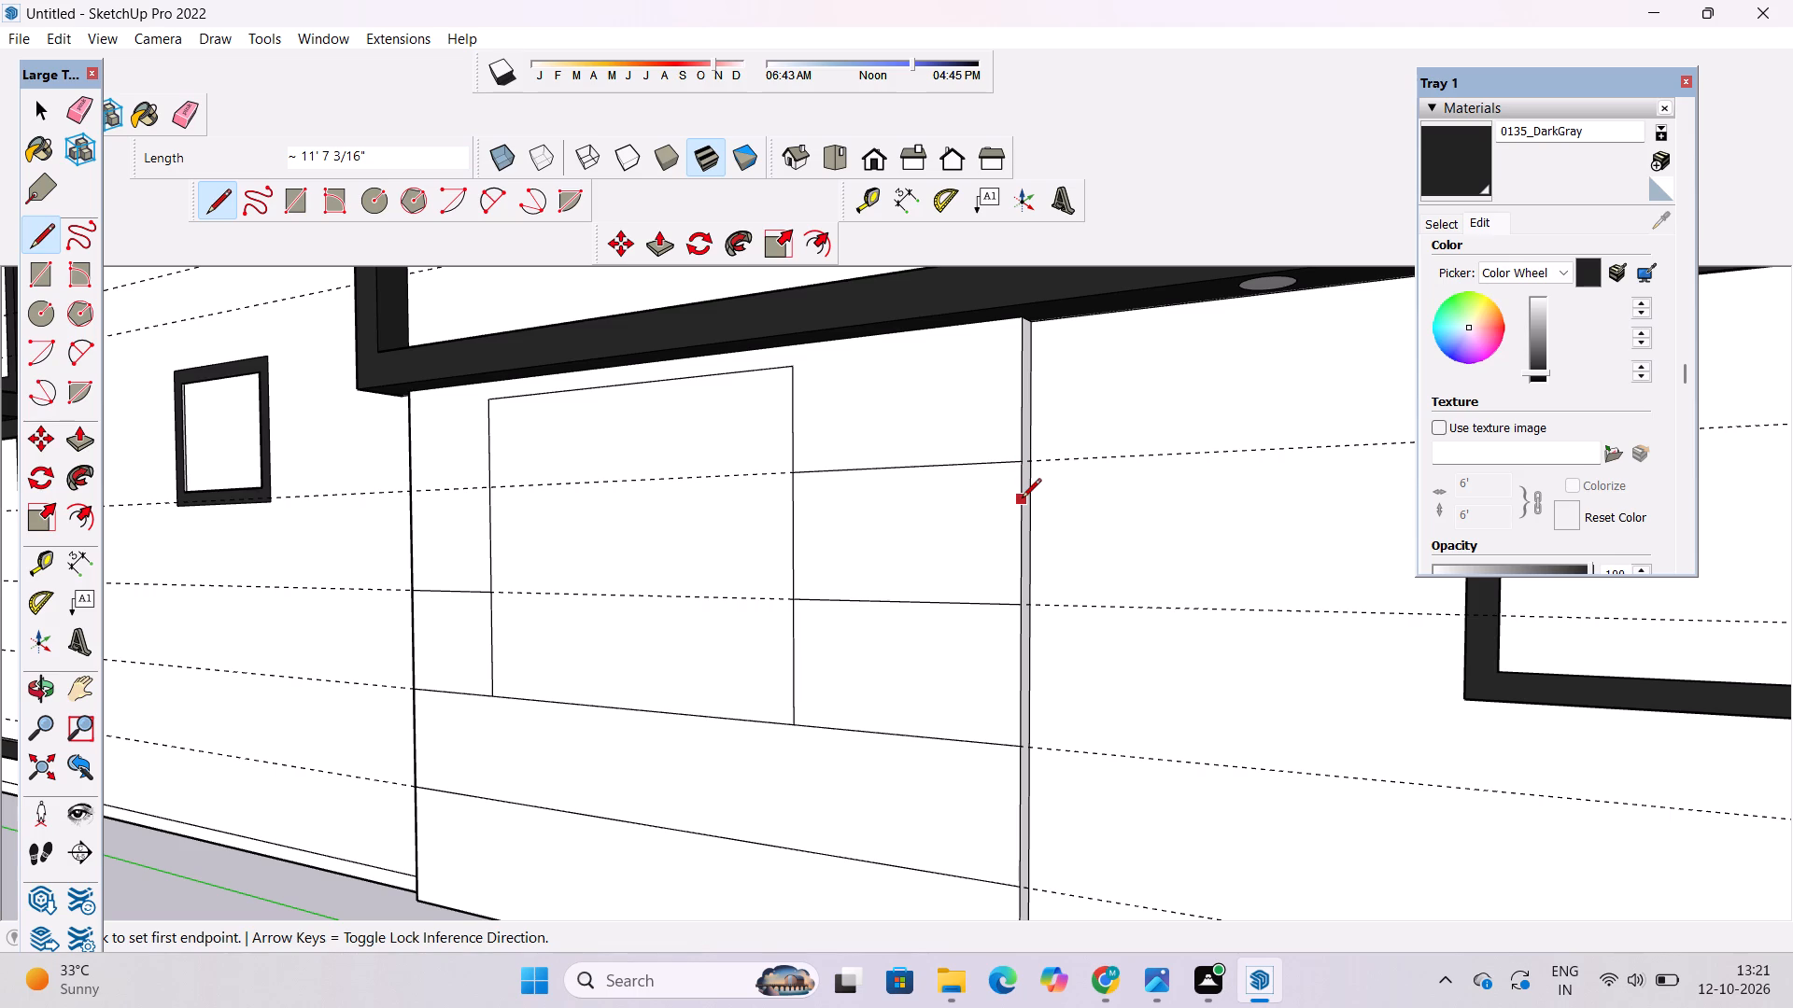
{"action": "scroll", "coordinate": [430, 485], "scroll_direction": "up", "scroll_amount": 4}
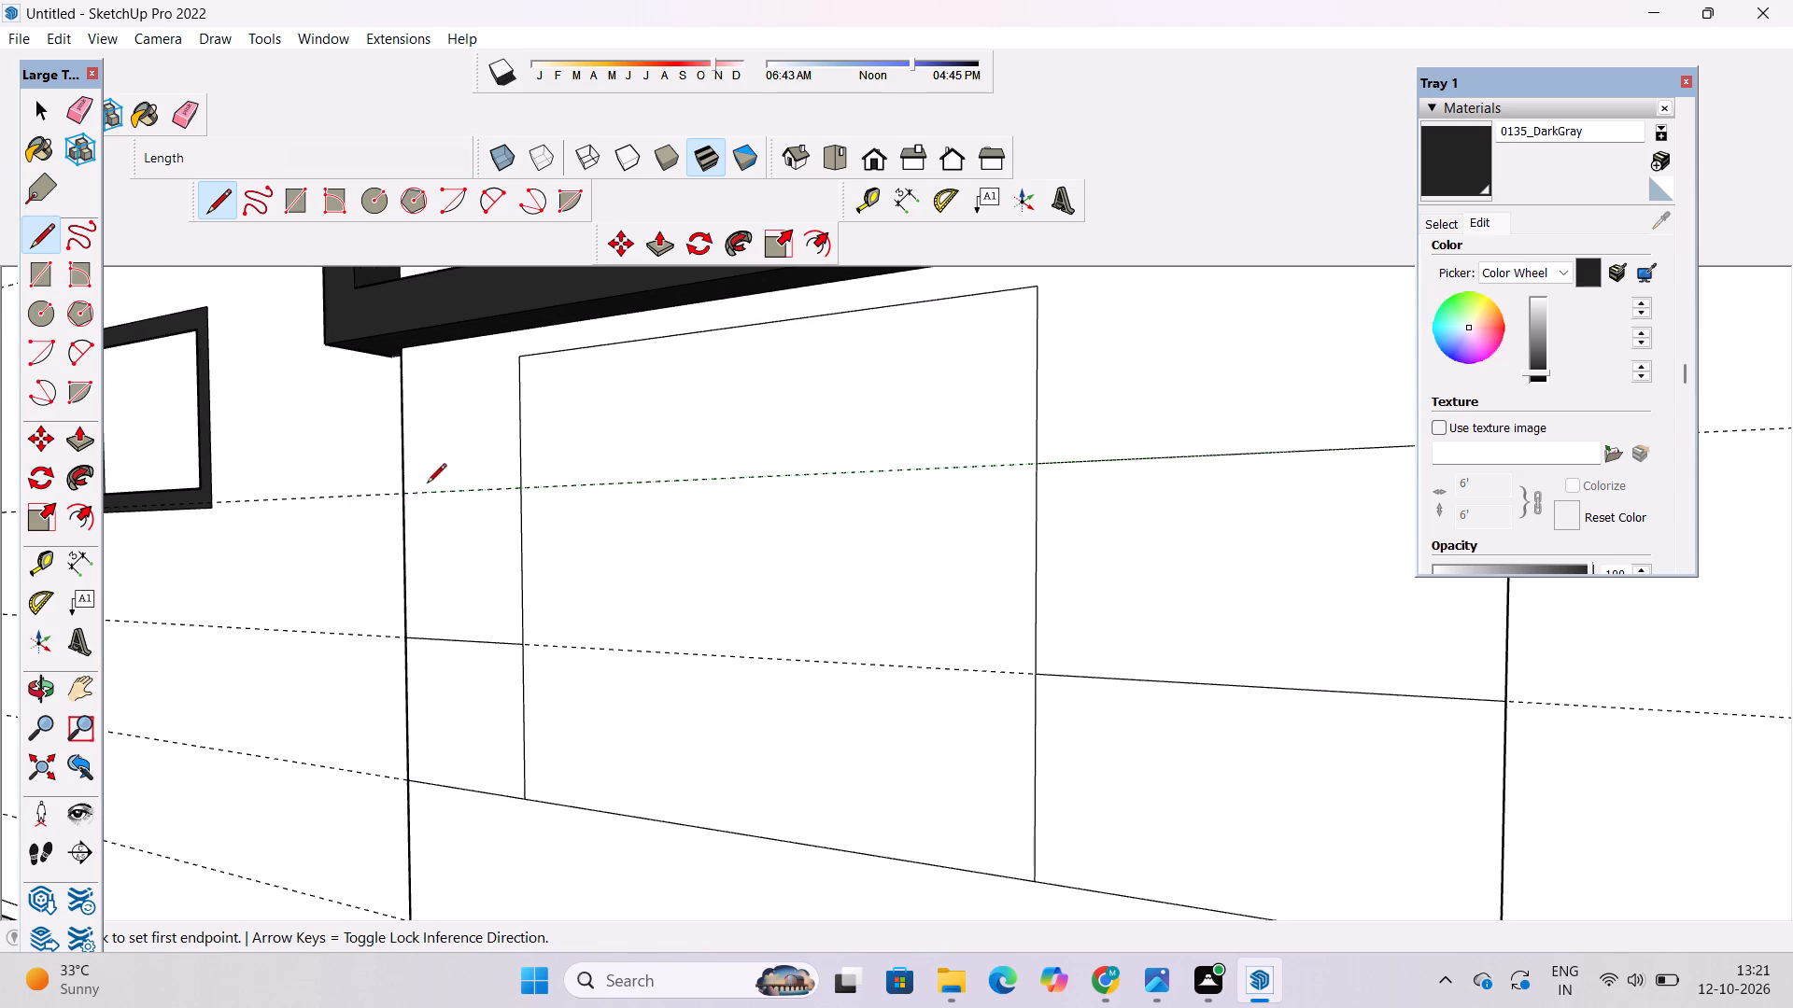
{"action": "left_click", "coordinate": [402, 496]}
{"action": "left_click", "coordinate": [522, 487]}
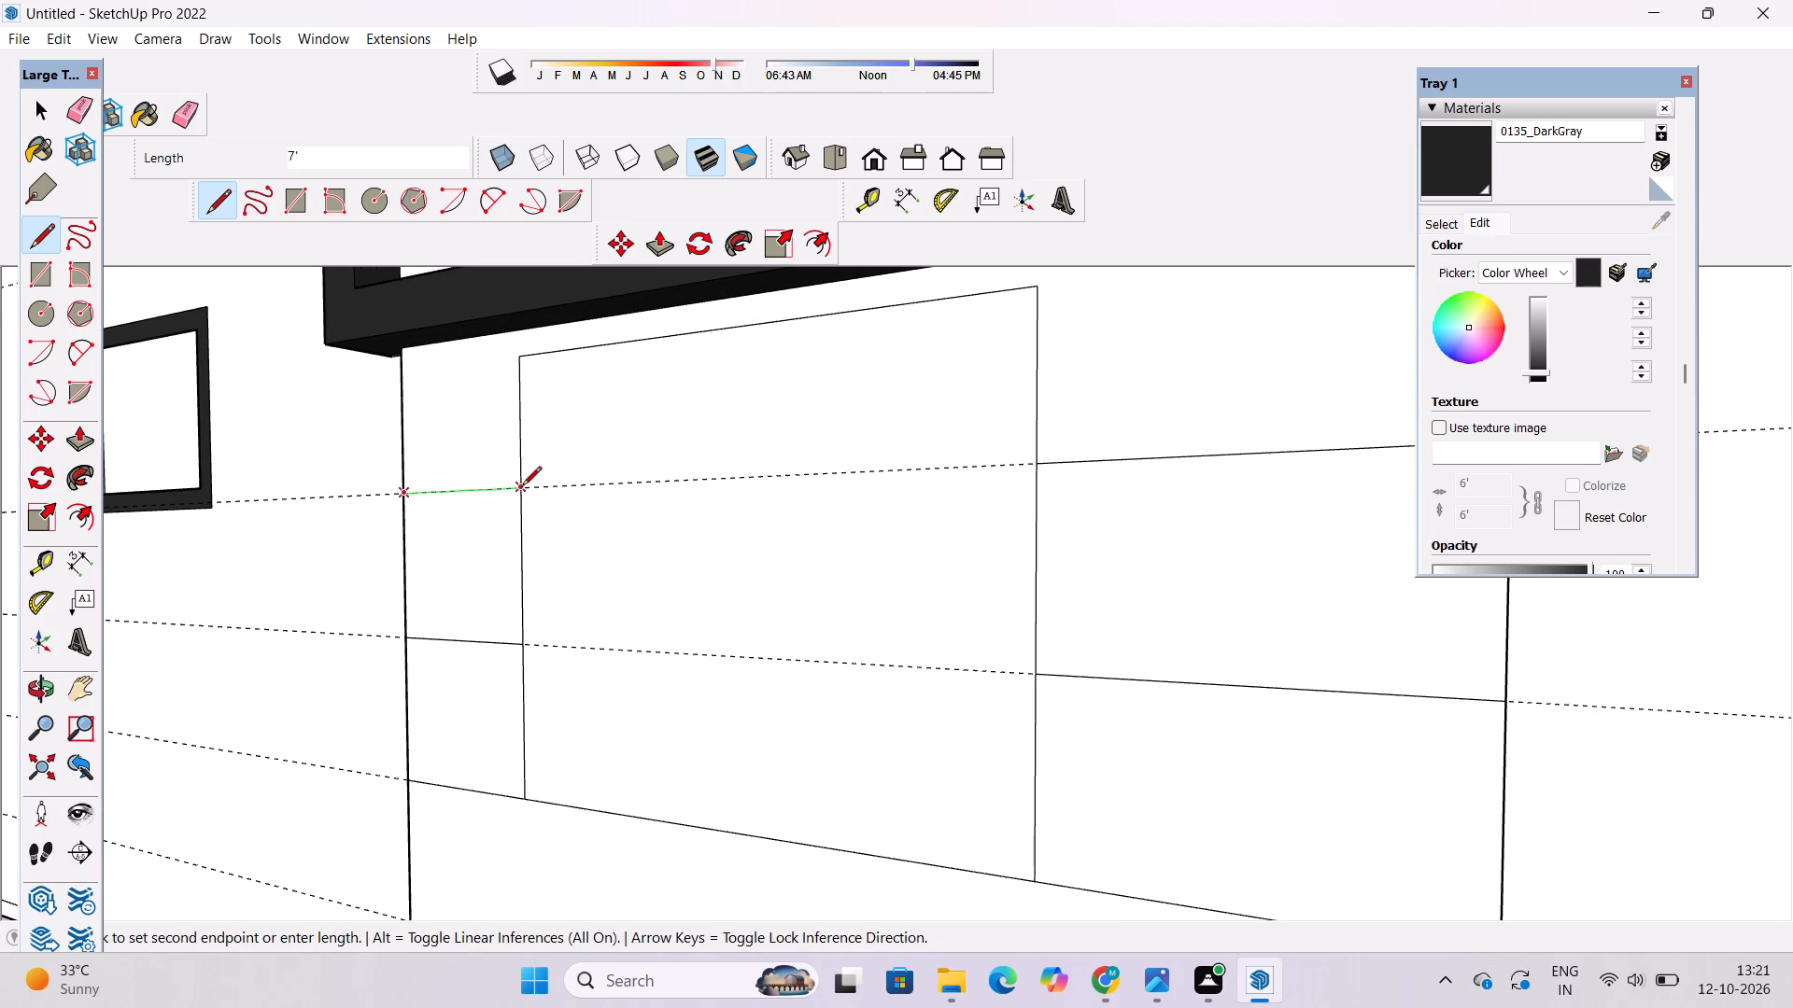
{"action": "key", "text": "space"}
Erase the four horizontal guides across the lower side wall.
{"action": "key", "text": "e"}
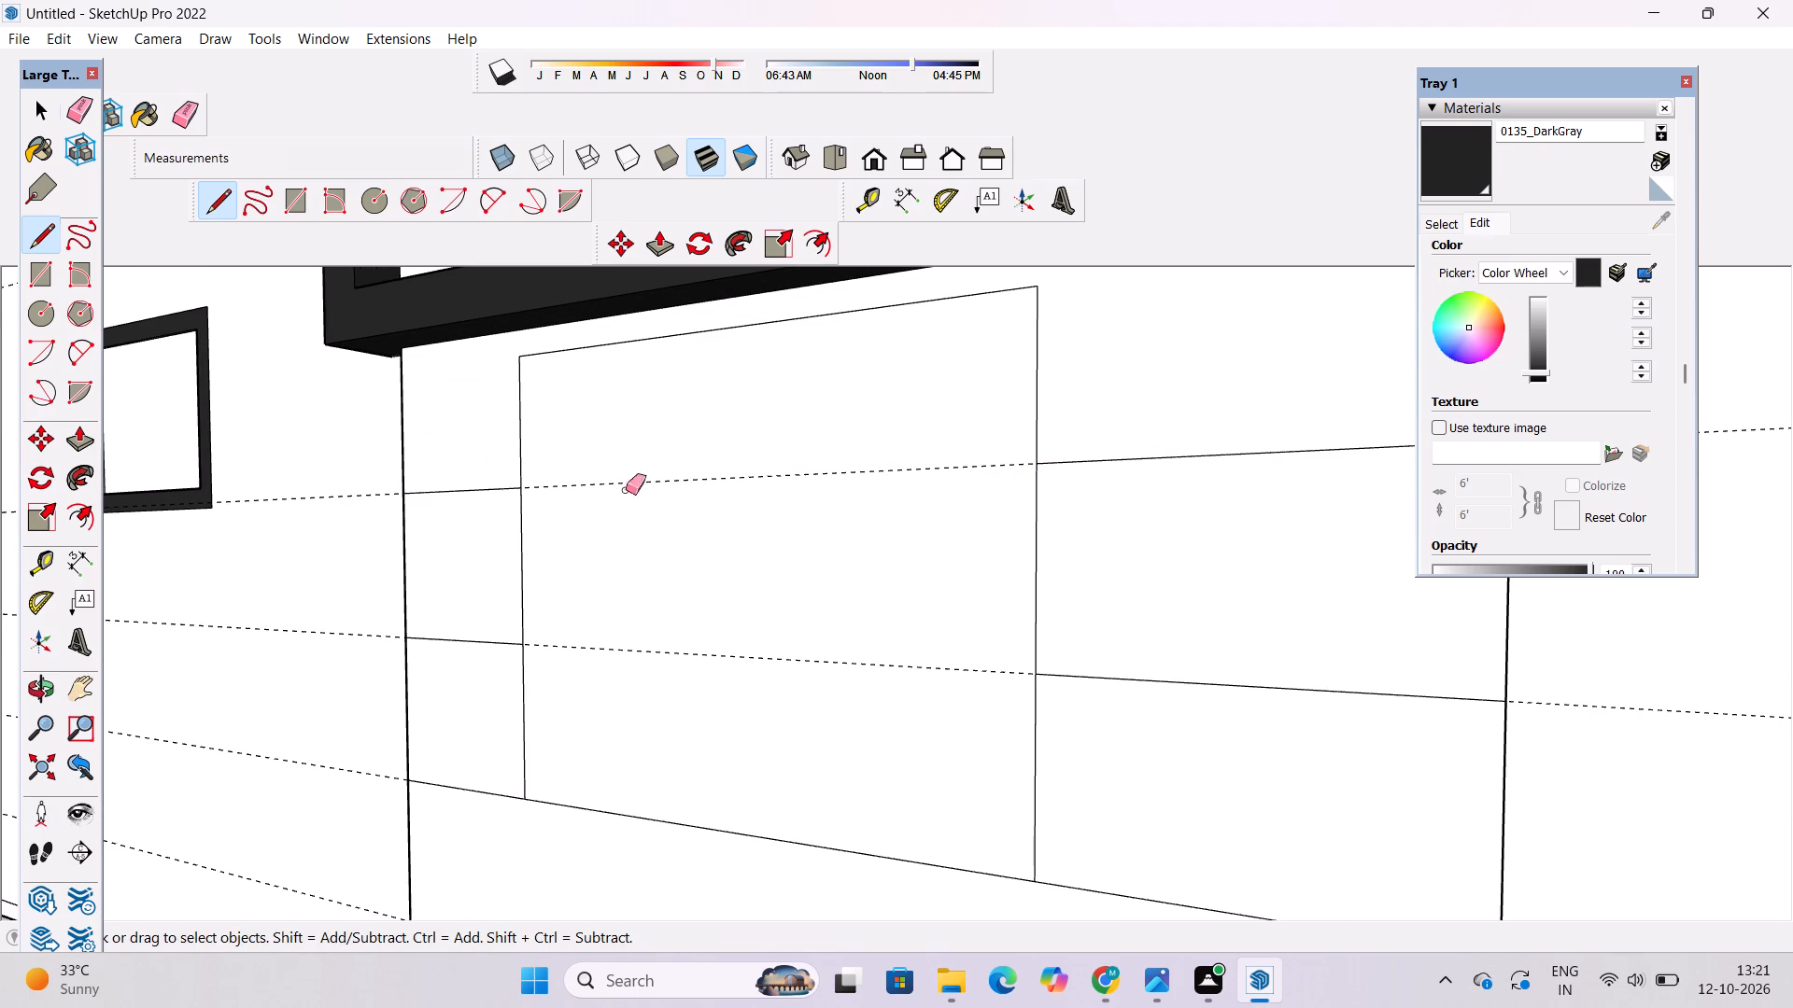
{"action": "left_click_drag", "start_coordinate": [695, 455], "coordinate": [733, 693]}
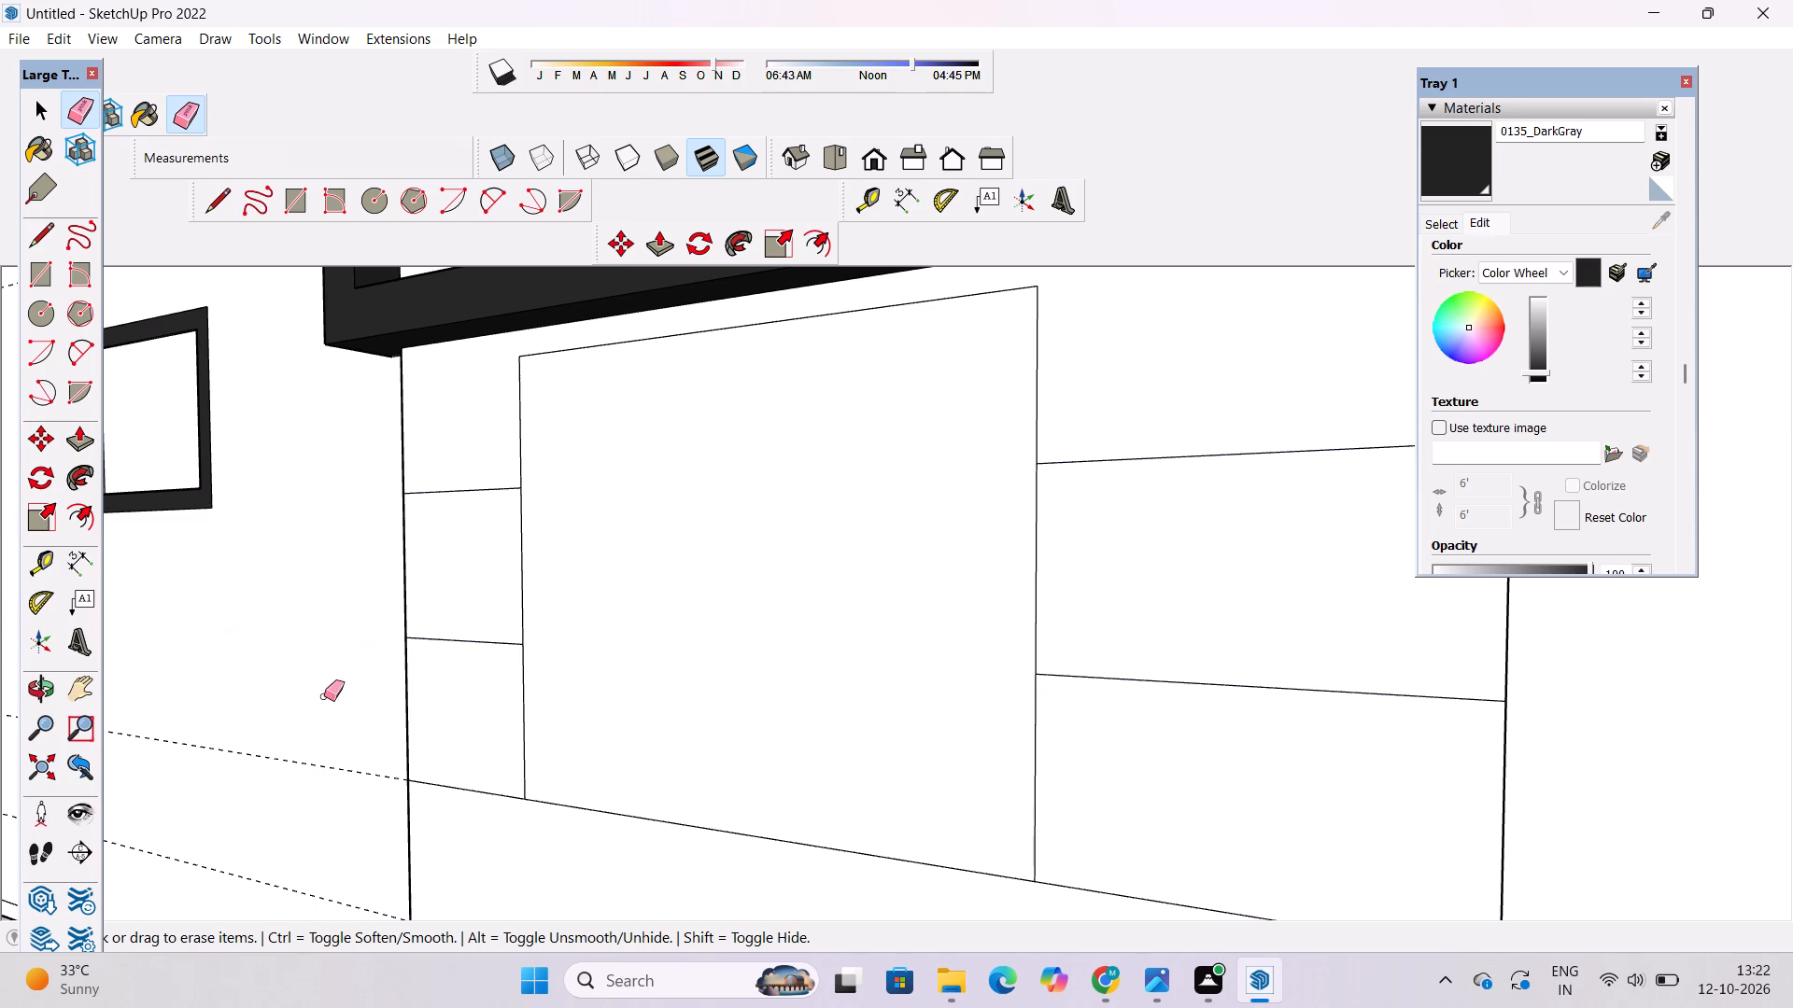
{"action": "left_click_drag", "start_coordinate": [324, 704], "coordinate": [332, 758]}
{"action": "scroll", "coordinate": [320, 555], "scroll_direction": "down", "scroll_amount": 6}
{"action": "left_click_drag", "start_coordinate": [317, 652], "coordinate": [323, 784]}
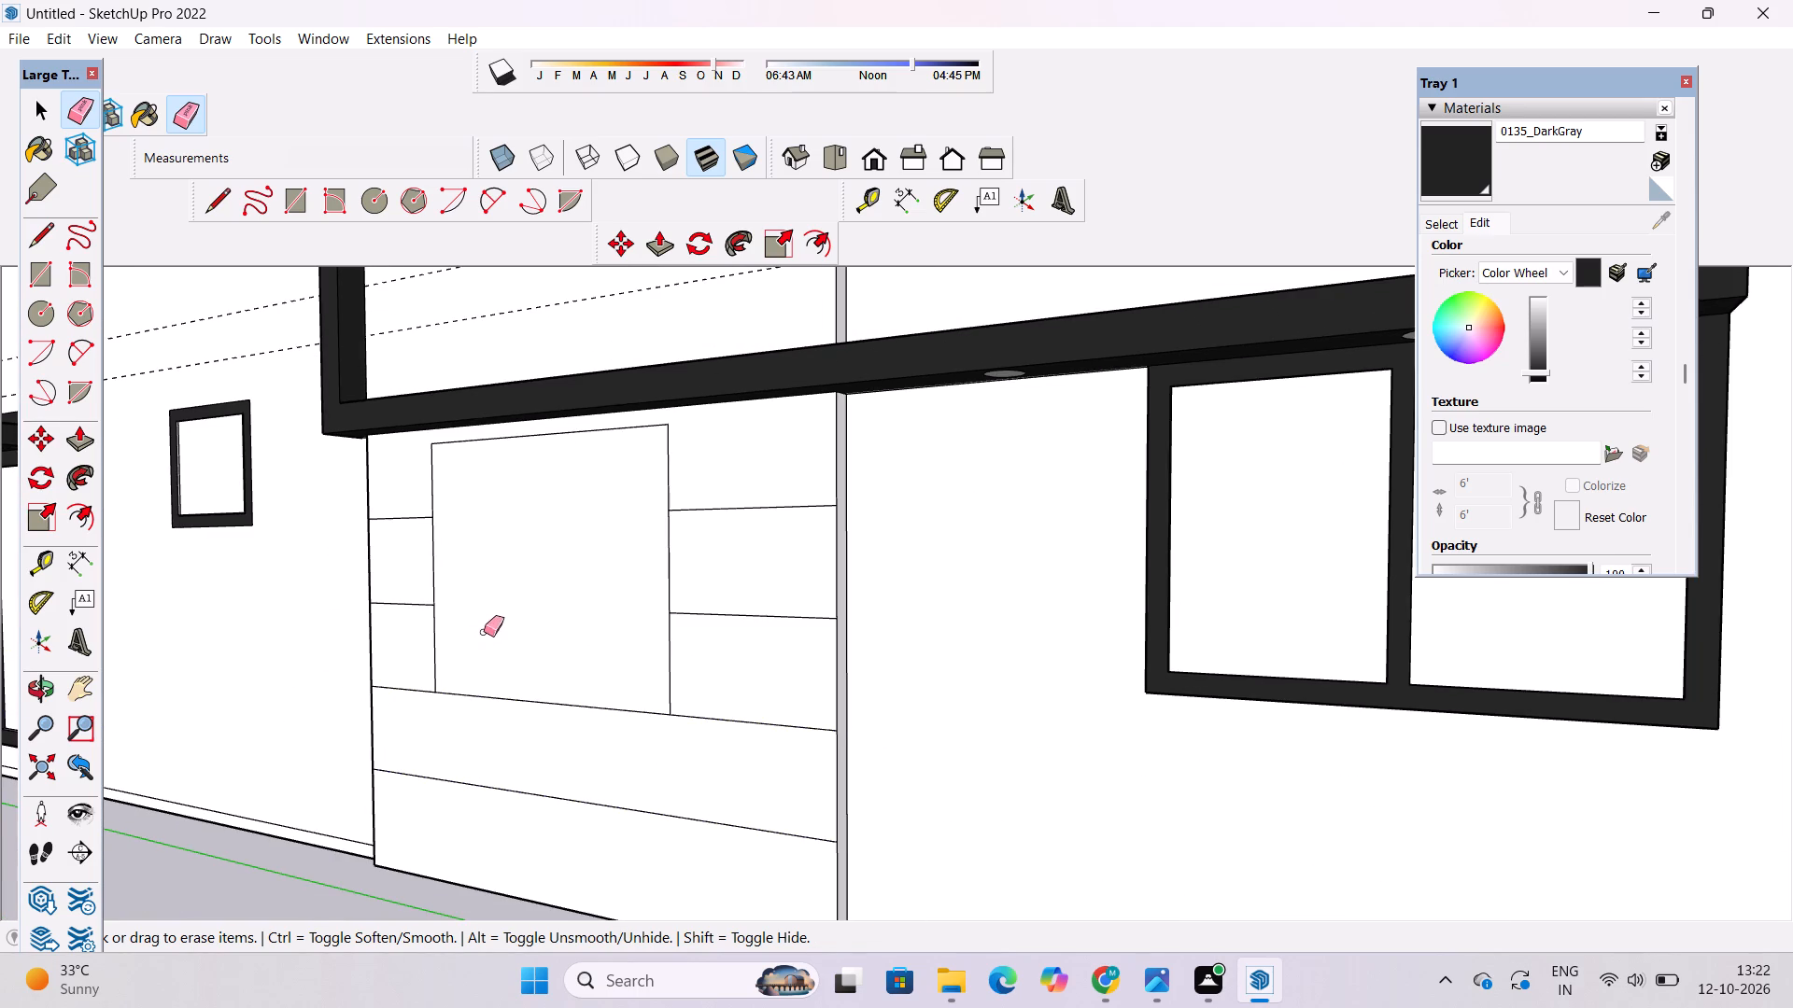
Delete the blank face covering the lower window opening.
{"action": "key", "text": "space"}
{"action": "left_click", "coordinate": [497, 623]}
{"action": "key", "text": "Delete"}
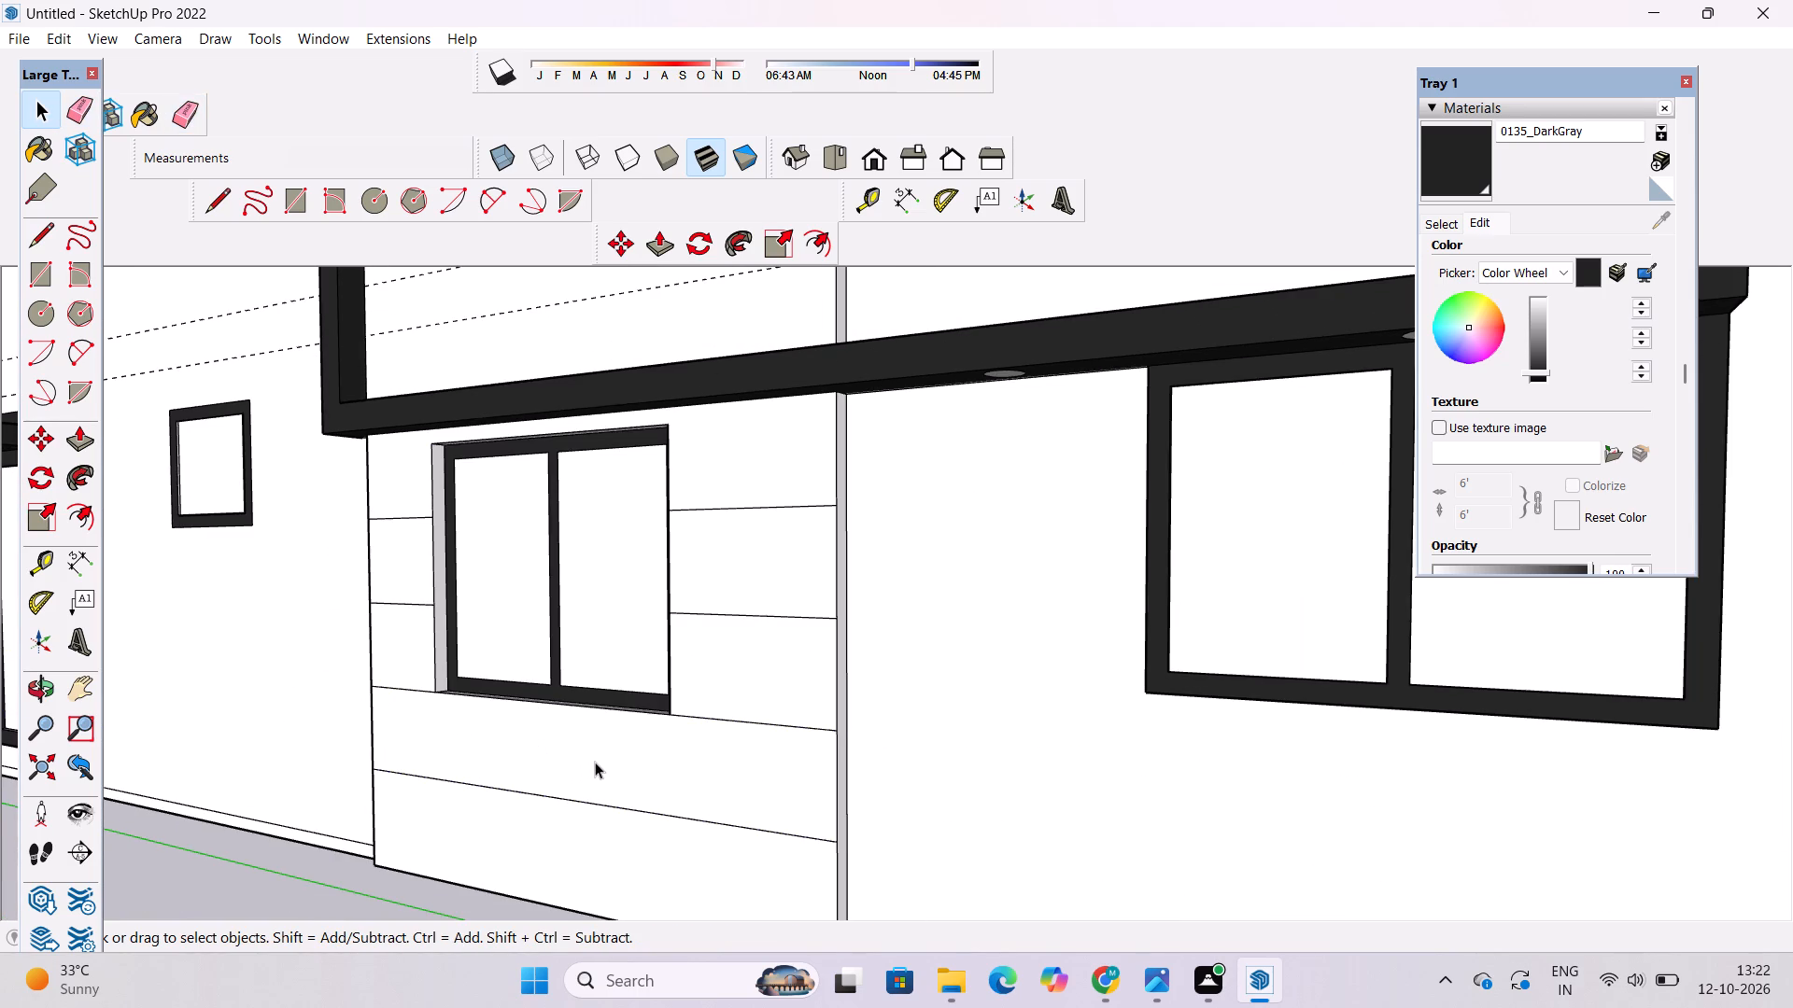
Erase the two horizontal guides crossing the wall between the upper window and the projecting frame's lower arm.
{"action": "key", "text": "o"}
{"action": "scroll", "coordinate": [567, 739], "scroll_direction": "down", "scroll_amount": 5}
{"action": "left_click_drag", "start_coordinate": [589, 711], "coordinate": [603, 831], "text": "shift"}
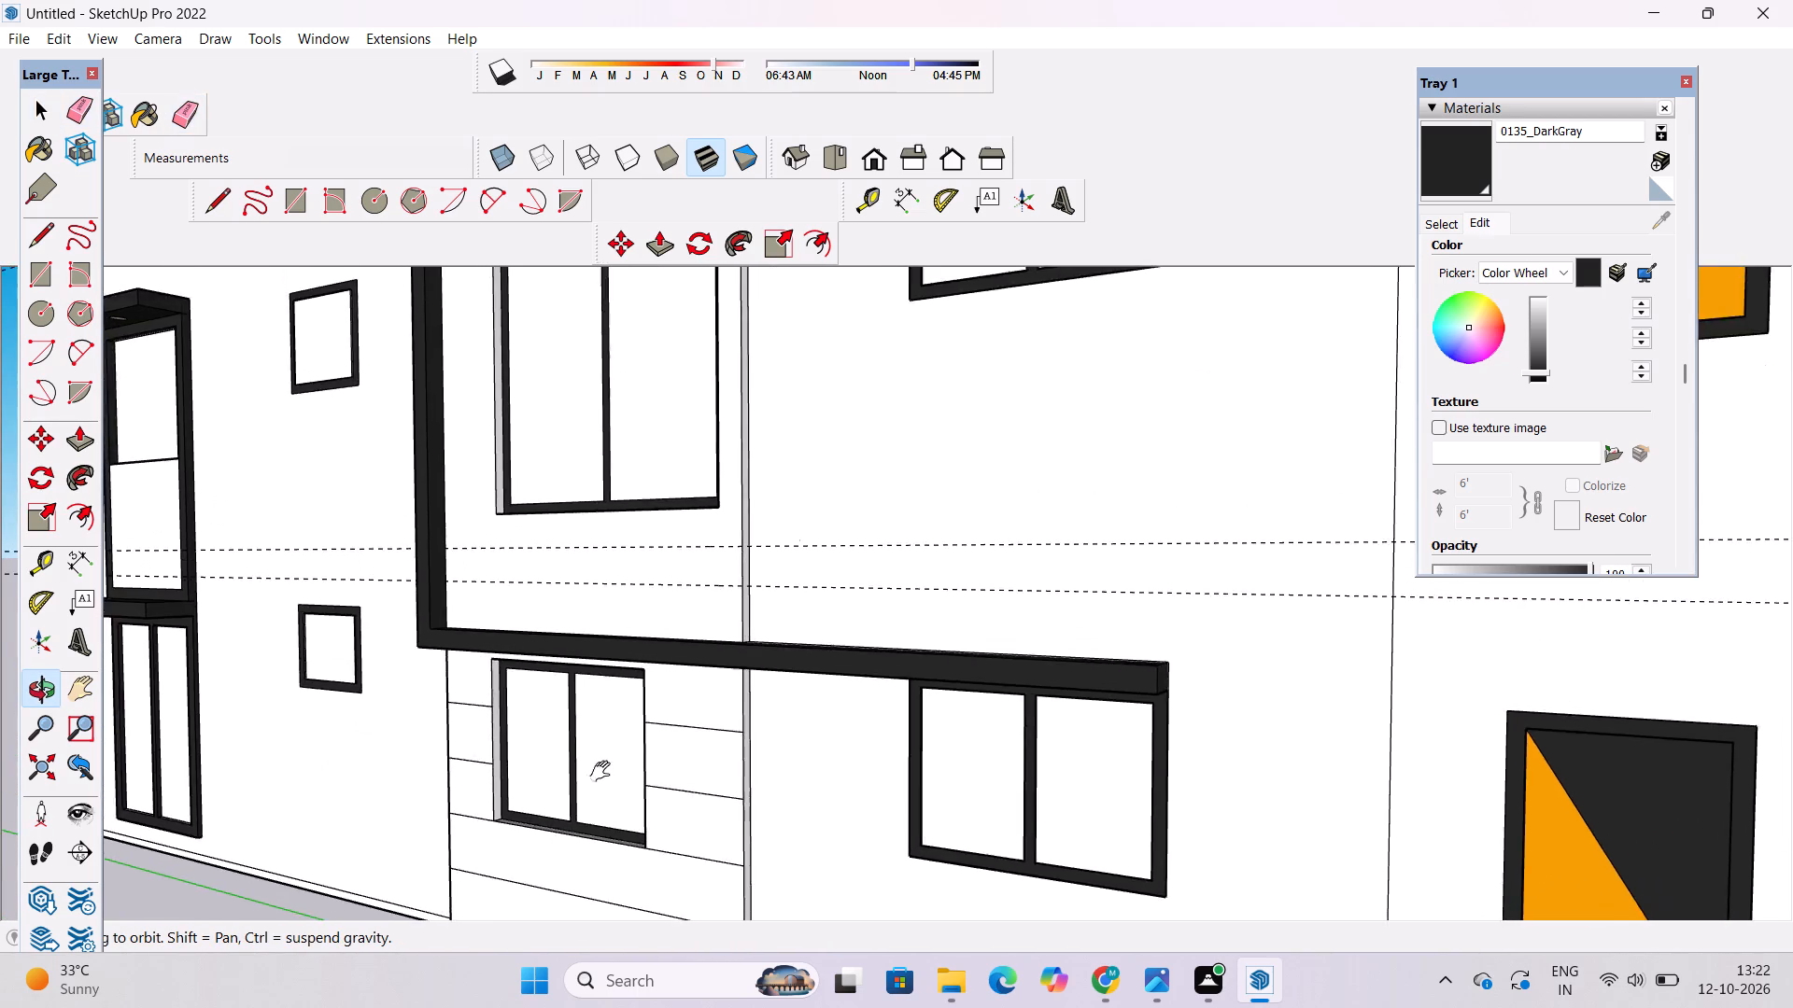
{"action": "left_click_drag", "start_coordinate": [606, 695], "coordinate": [537, 797], "text": "shift"}
{"action": "left_click_drag", "start_coordinate": [537, 797], "coordinate": [629, 748]}
{"action": "left_click_drag", "start_coordinate": [631, 734], "coordinate": [706, 737], "text": "shift"}
{"action": "left_click_drag", "start_coordinate": [707, 746], "coordinate": [699, 778]}
{"action": "key", "text": "e"}
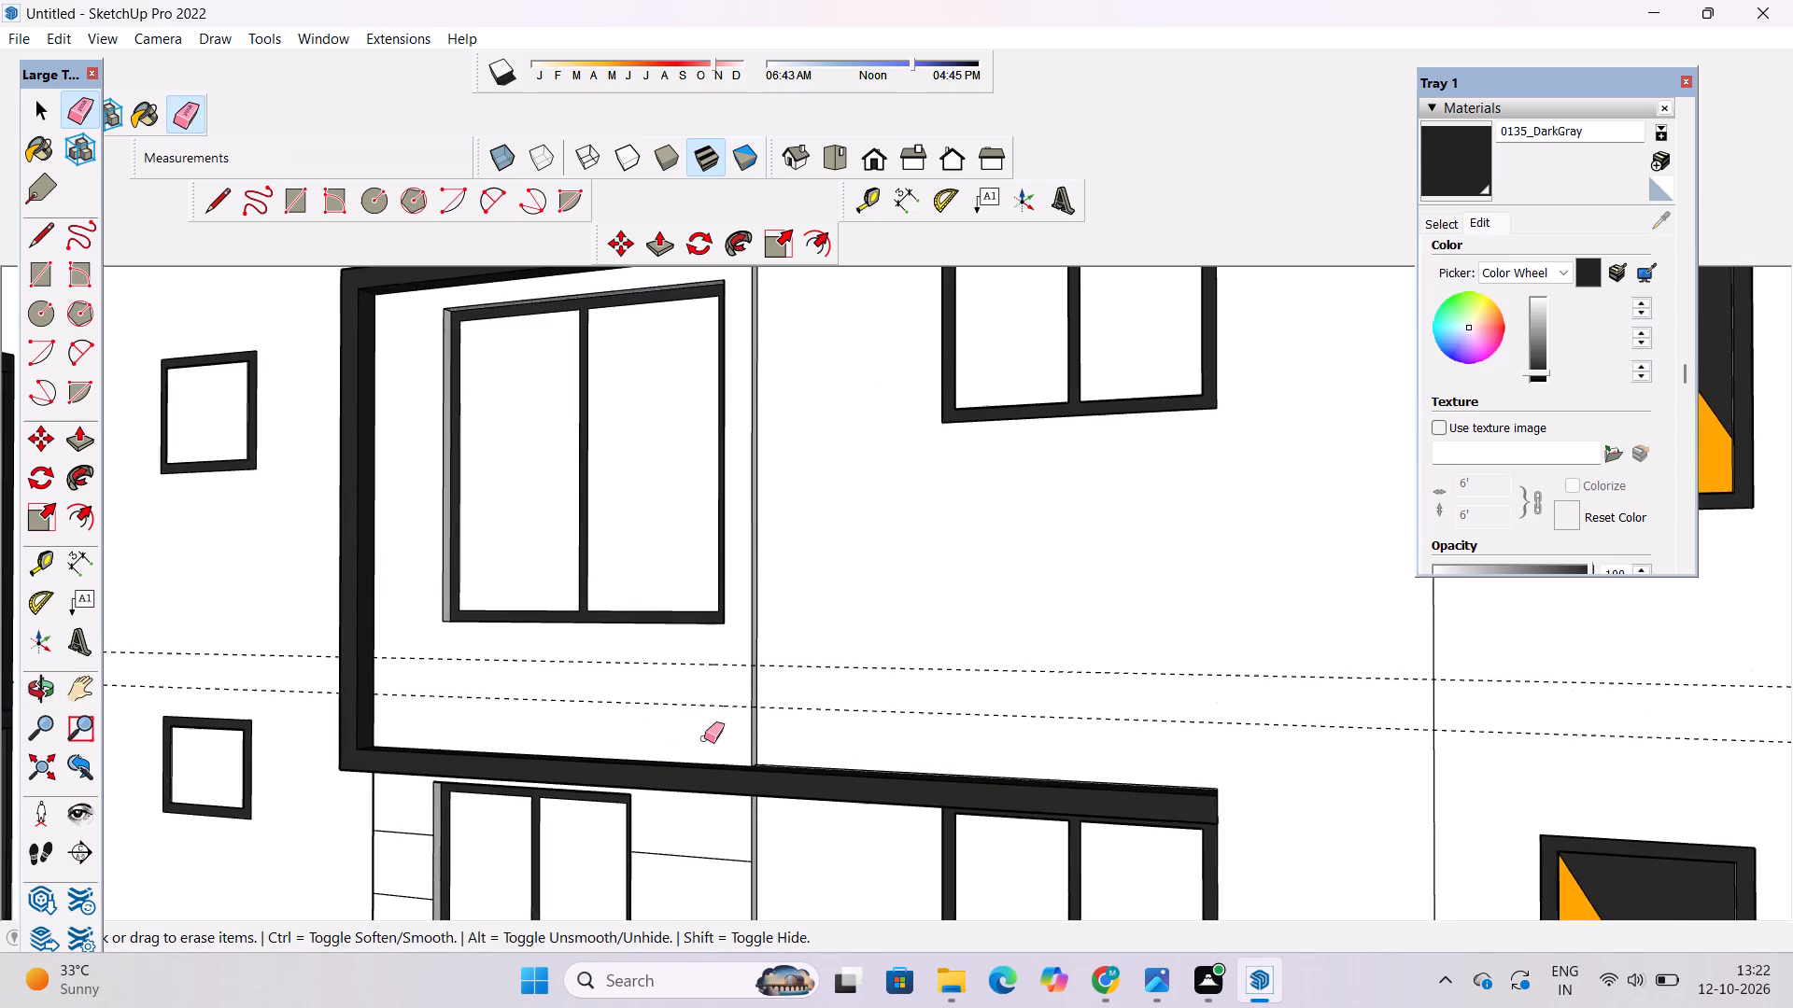
{"action": "scroll", "coordinate": [704, 735], "scroll_direction": "up", "scroll_amount": 2}
{"action": "left_click_drag", "start_coordinate": [737, 633], "coordinate": [740, 708]}
Place a horizontal guide along the upper window's bottom edge and another 6' below it.
{"action": "key", "text": "t"}
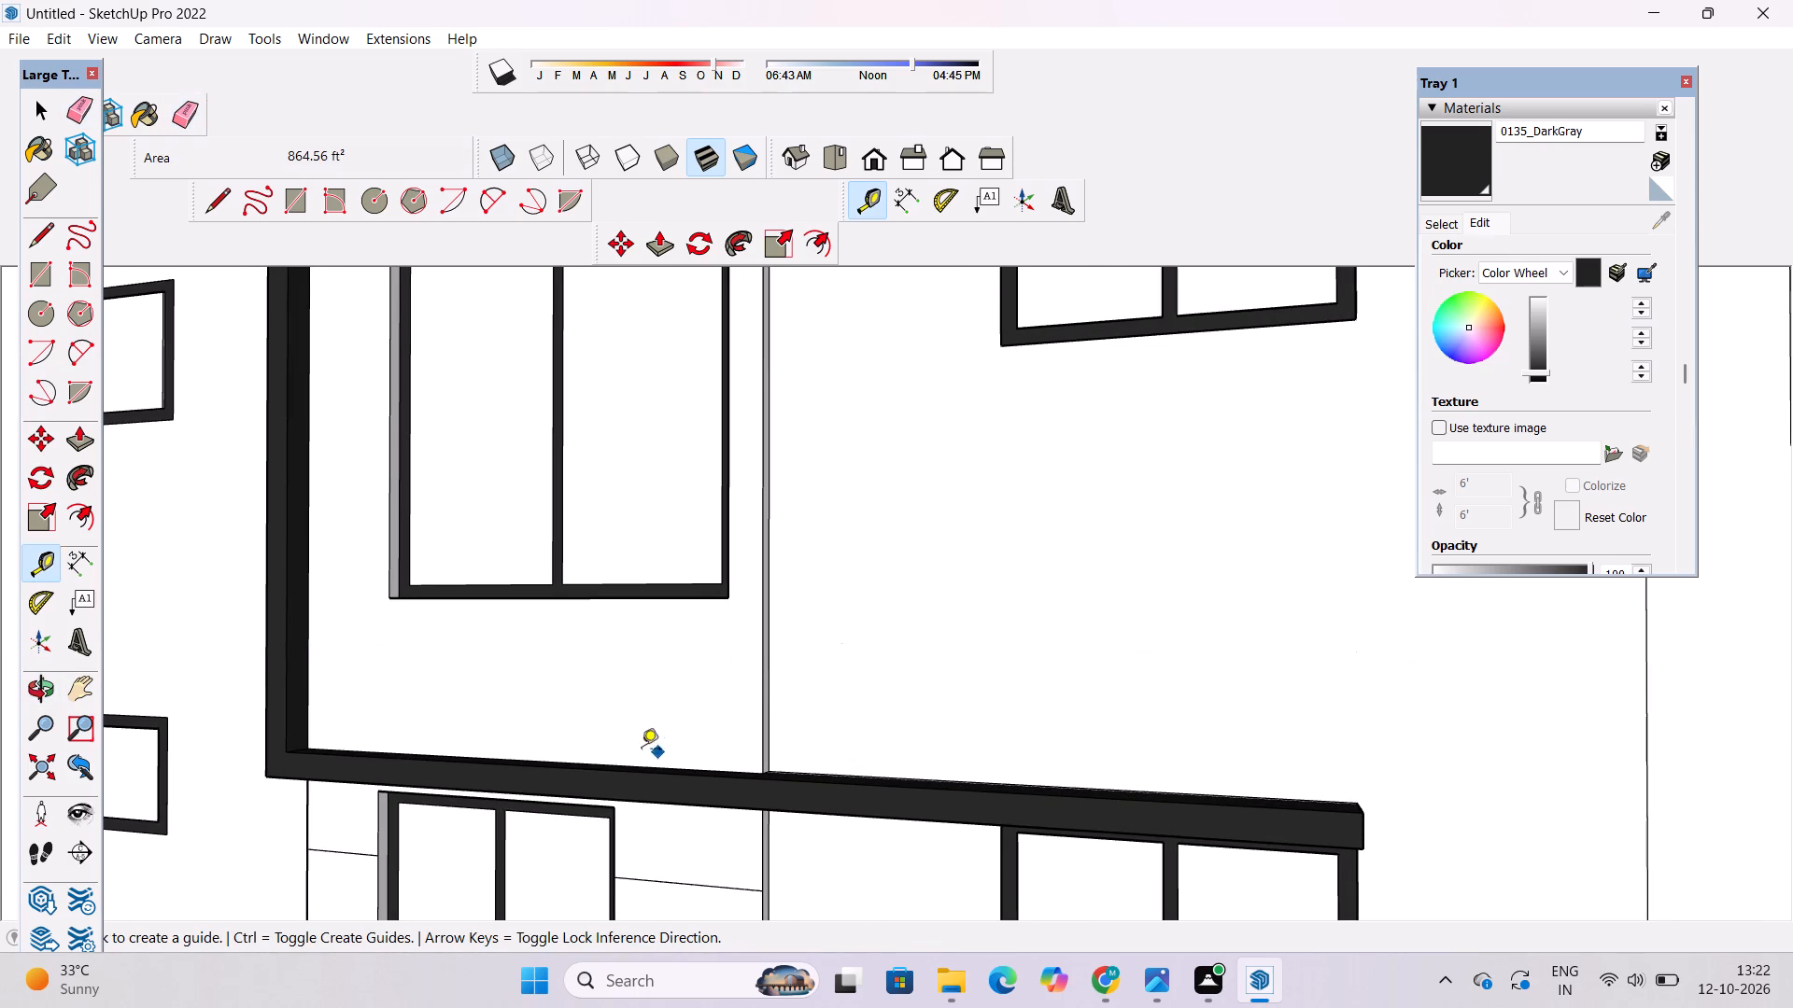
{"action": "scroll", "coordinate": [609, 669], "scroll_direction": "up", "scroll_amount": 7}
{"action": "left_click", "coordinate": [500, 539]}
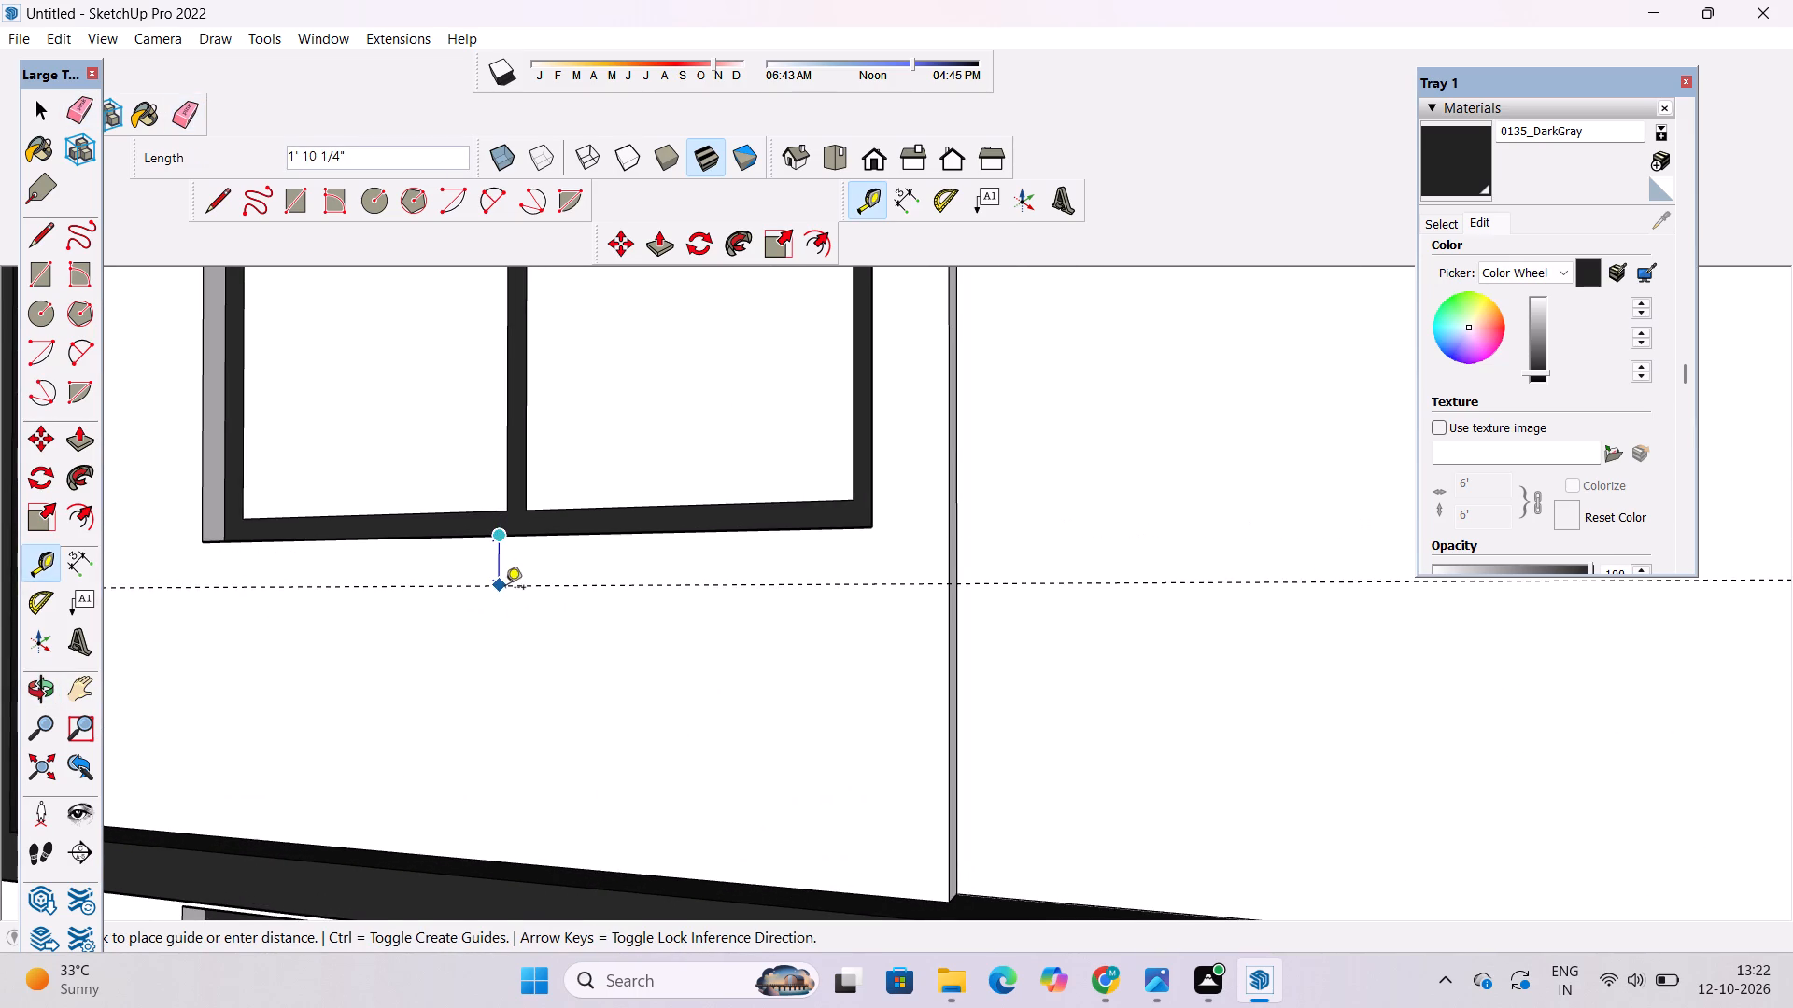
{"action": "scroll", "coordinate": [505, 589], "scroll_direction": "down", "scroll_amount": 4}
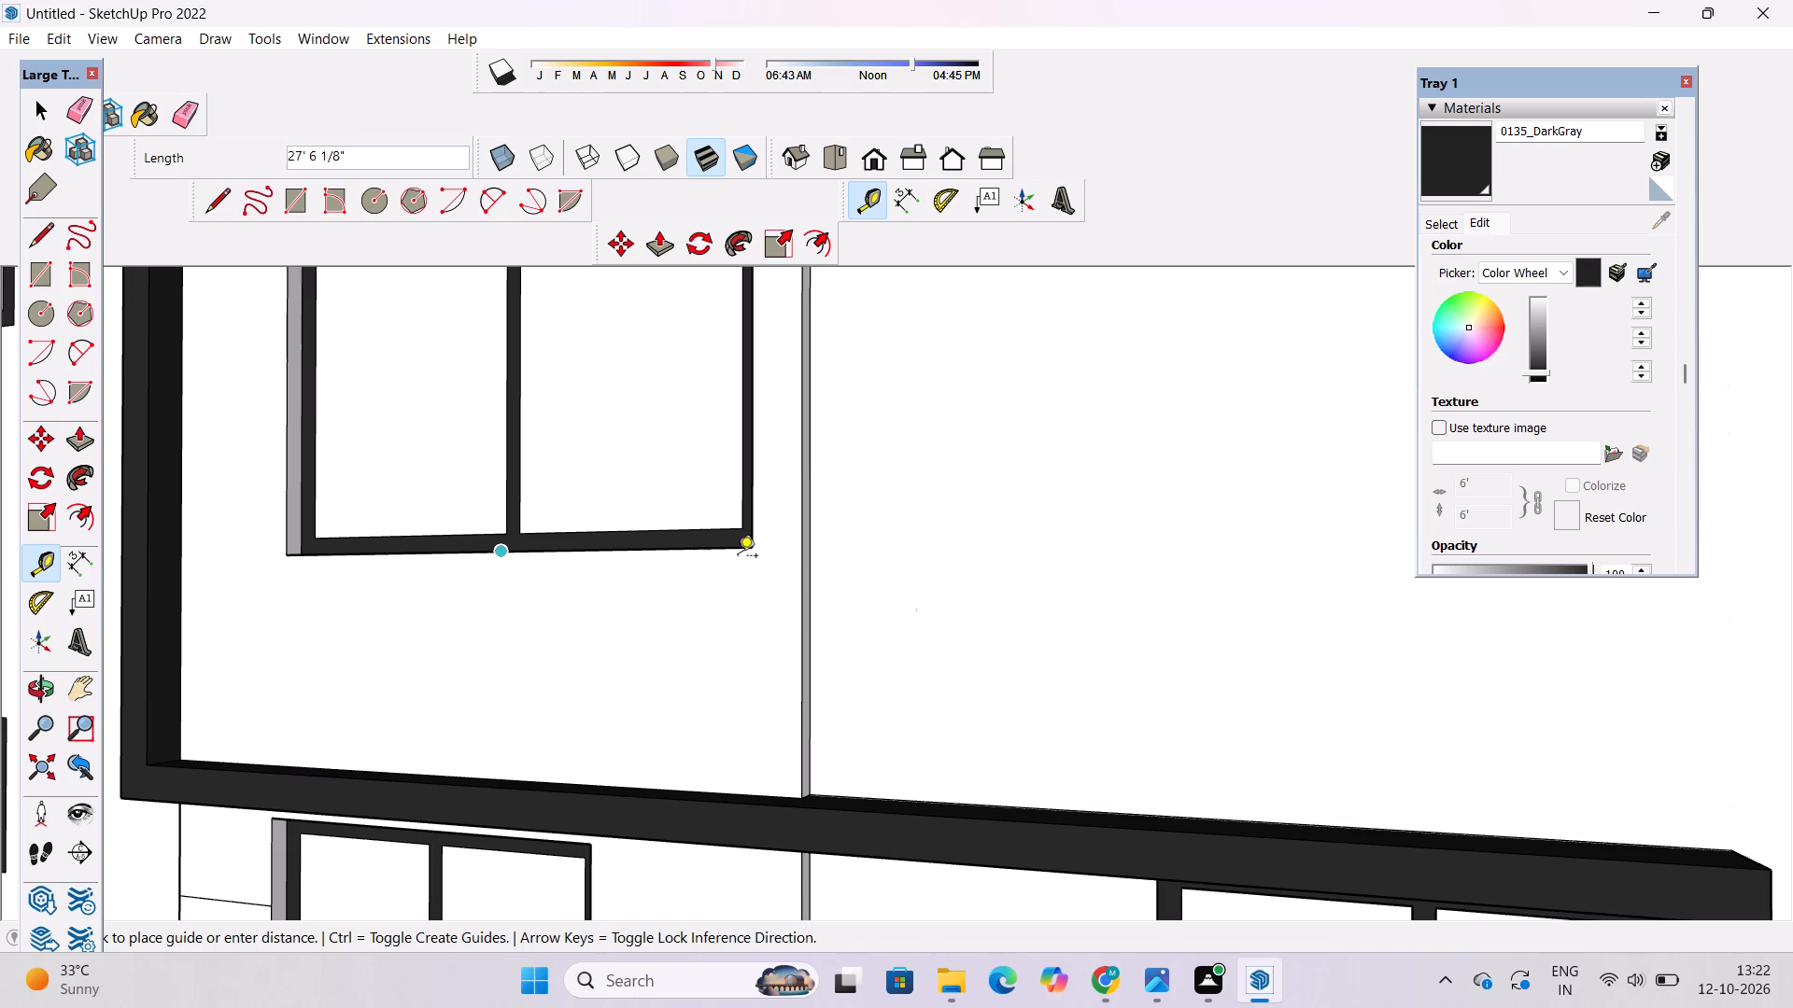
{"action": "left_click", "coordinate": [755, 553]}
{"action": "left_click", "coordinate": [781, 547]}
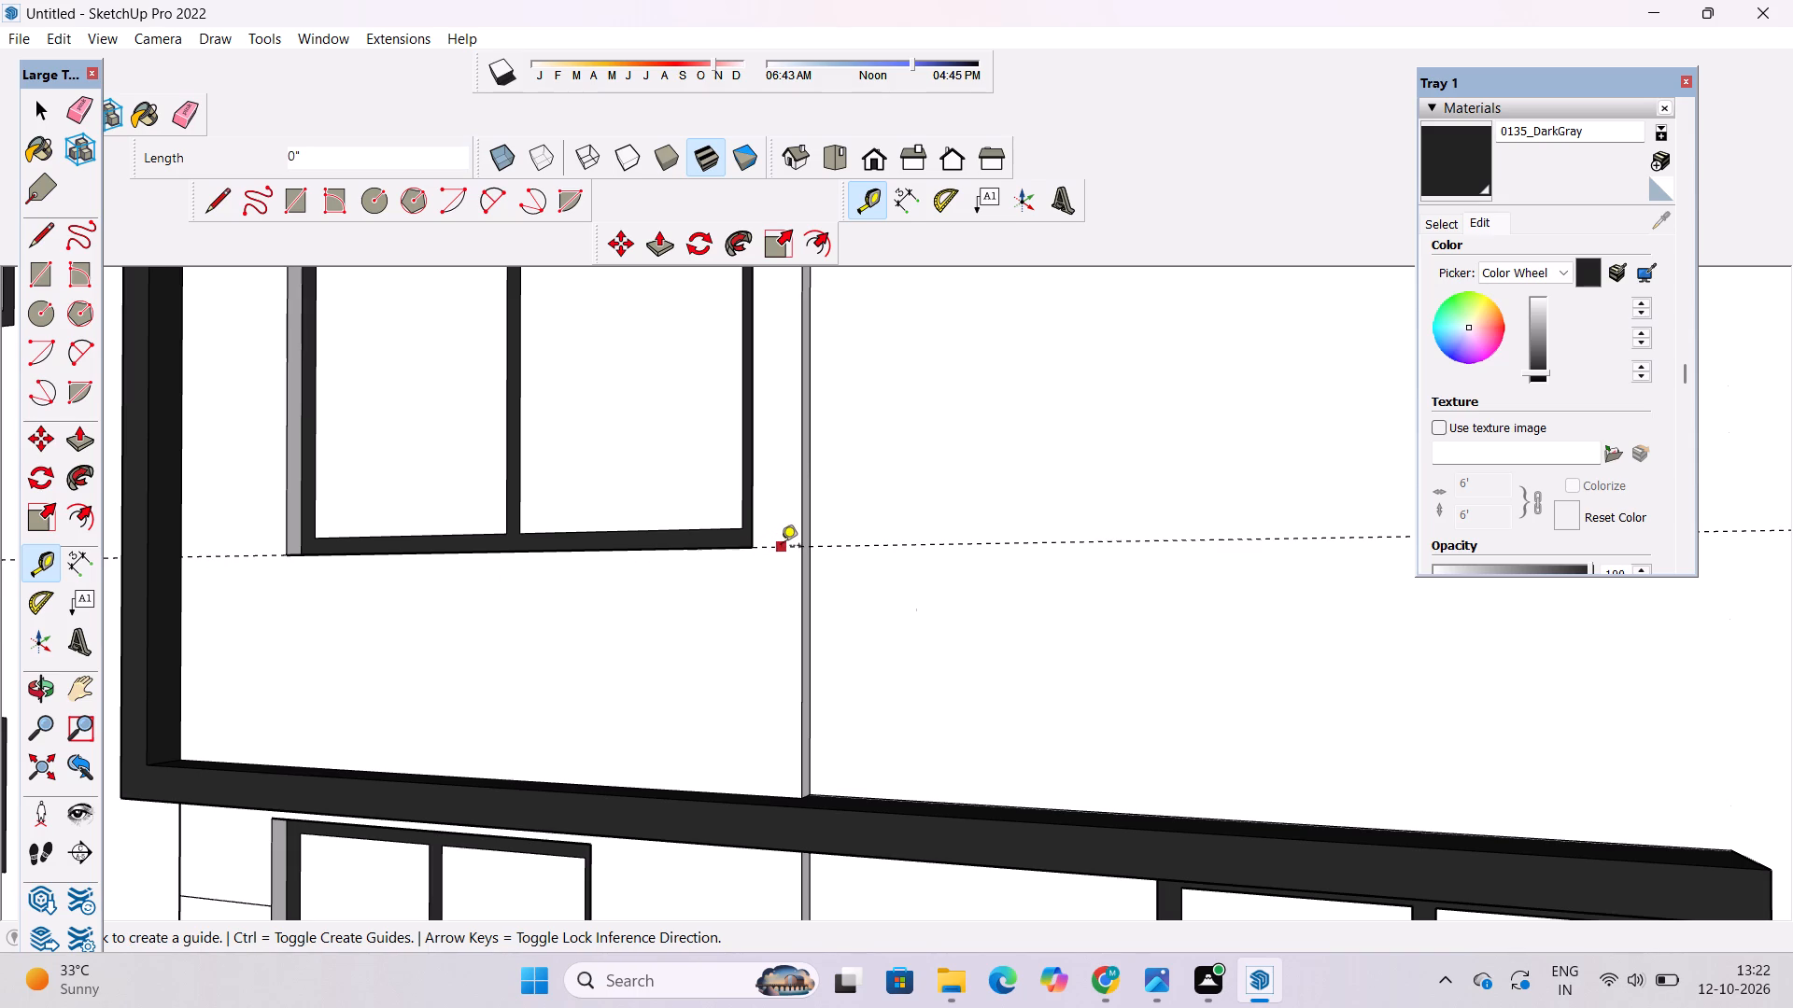
{"action": "type", "text": "6'"}
{"action": "key", "text": "Return"}
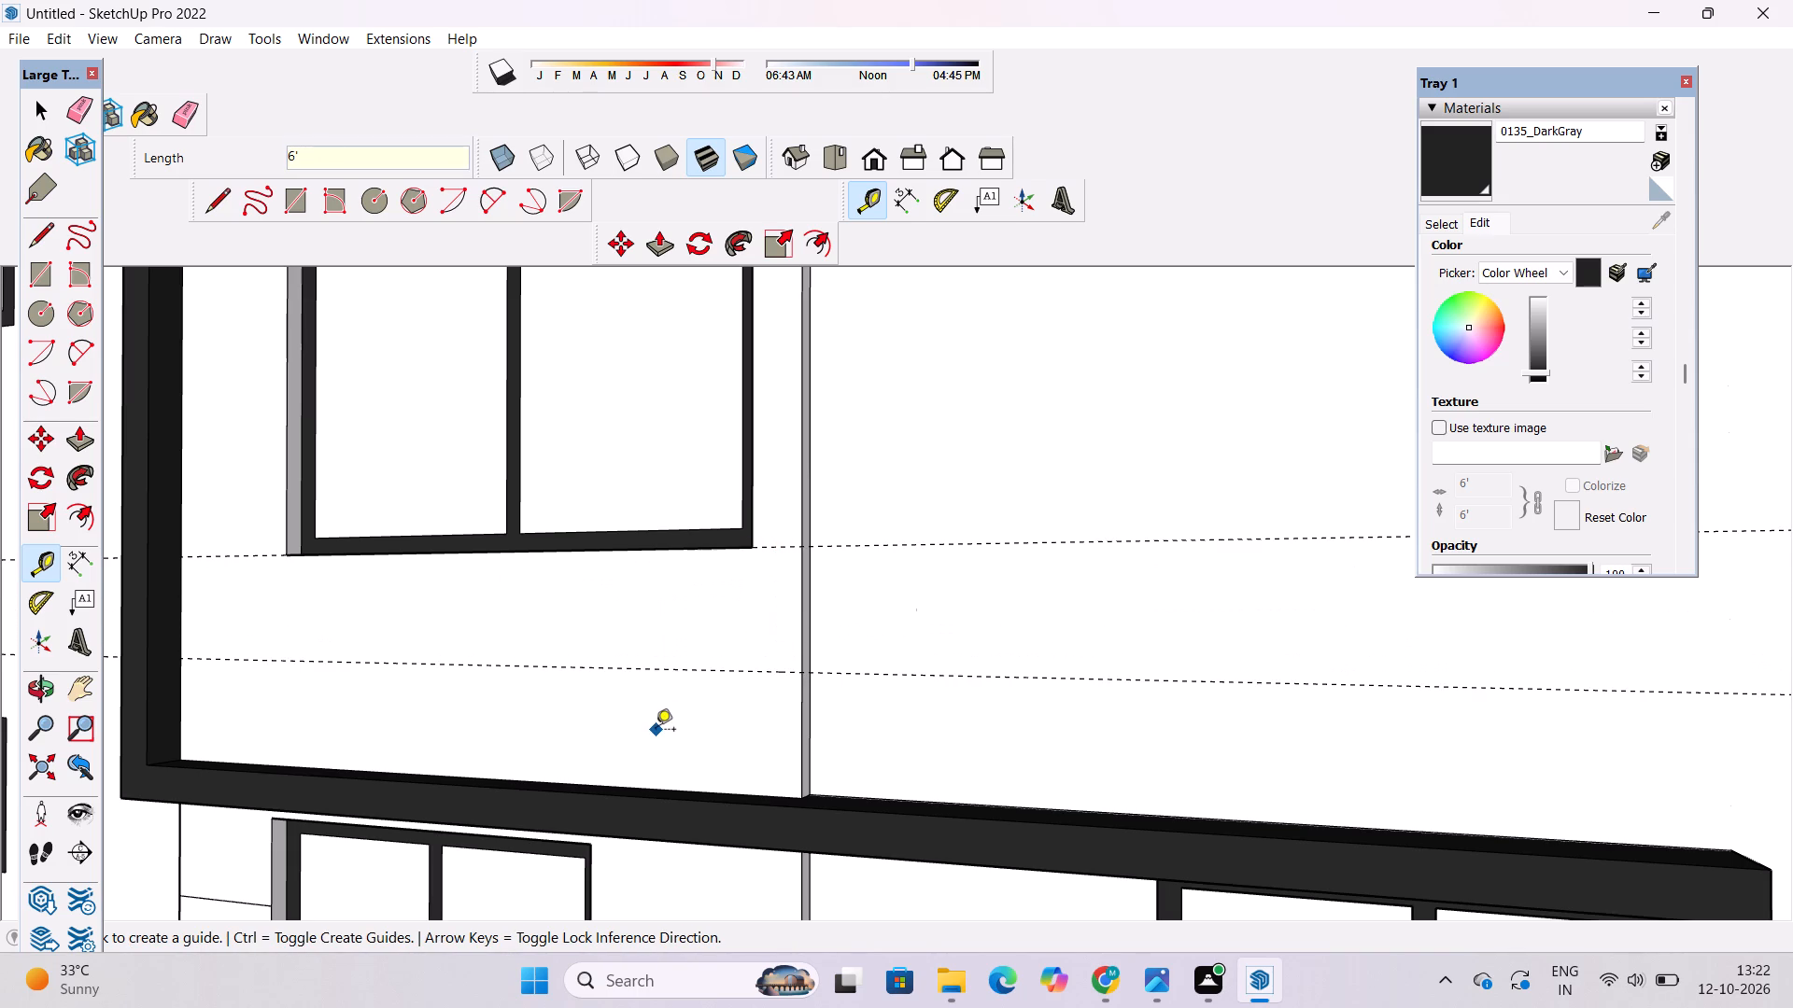
Draw lines along both guides: 8' and about 2' 7" beside the upper window's bottom corners, and about 39' 7" across the panel below.
{"action": "key", "text": "l"}
{"action": "scroll", "coordinate": [207, 531], "scroll_direction": "up", "scroll_amount": 10}
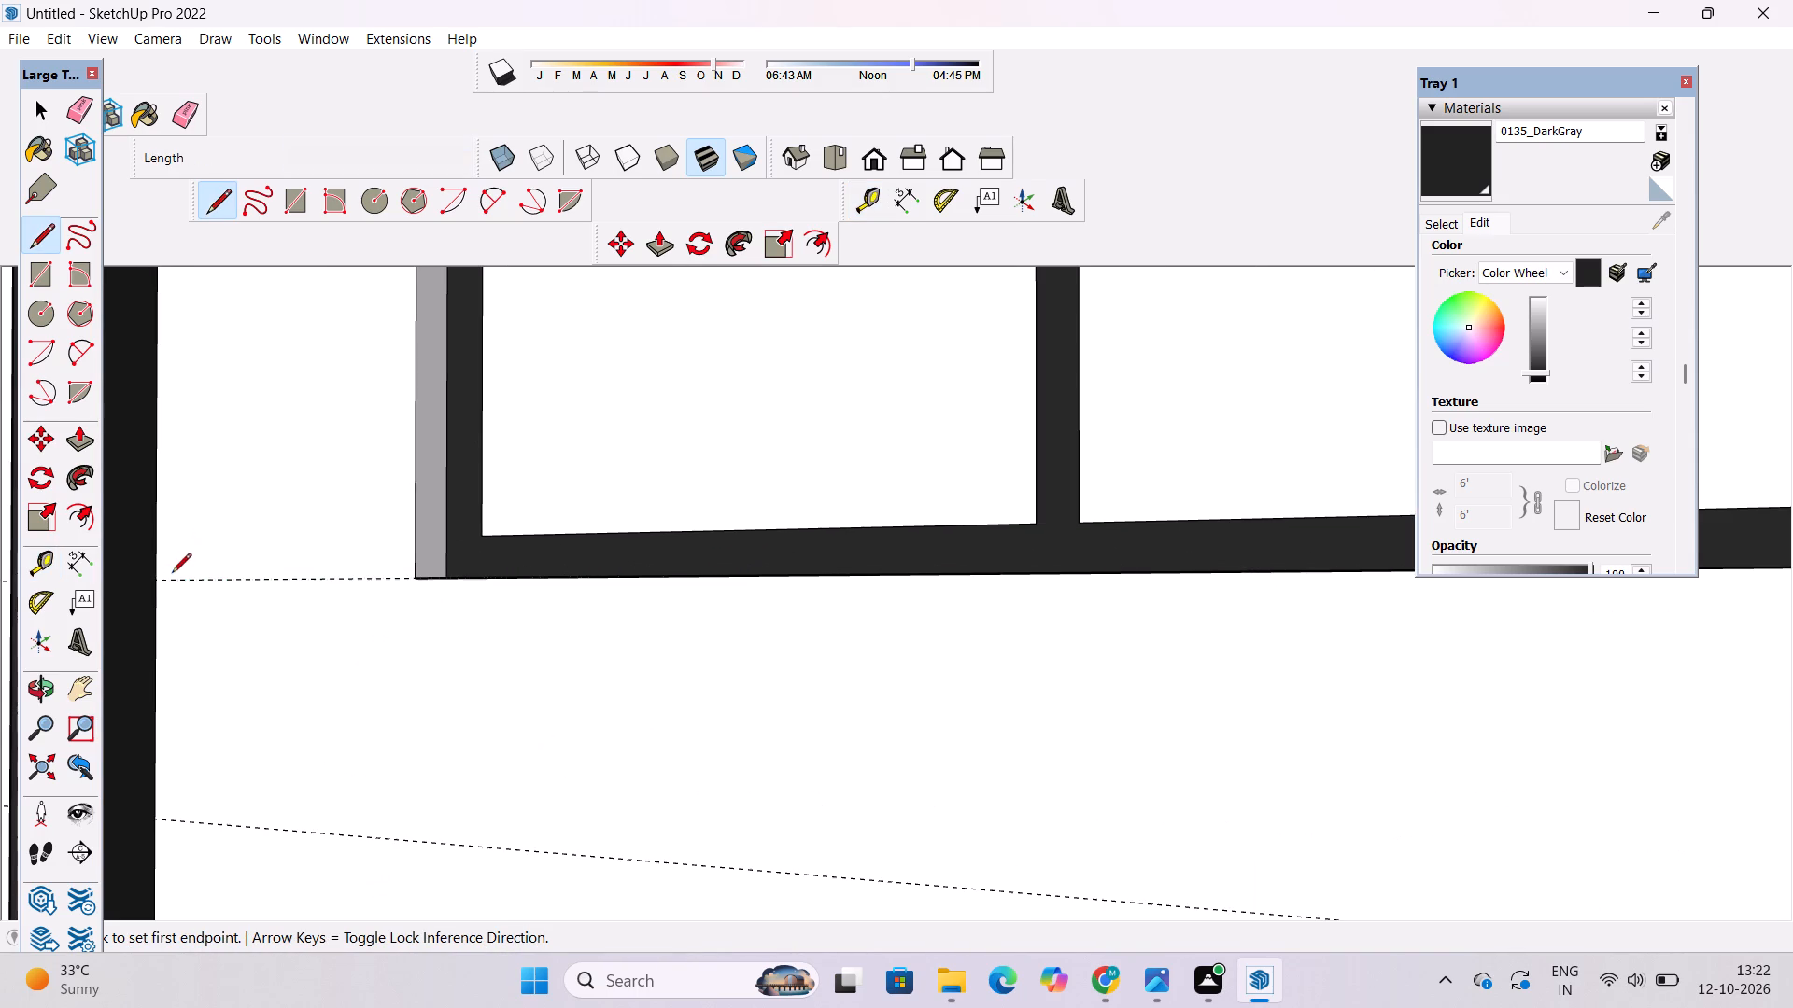
{"action": "left_click", "coordinate": [155, 584]}
{"action": "scroll", "coordinate": [301, 567], "scroll_direction": "down", "scroll_amount": 5}
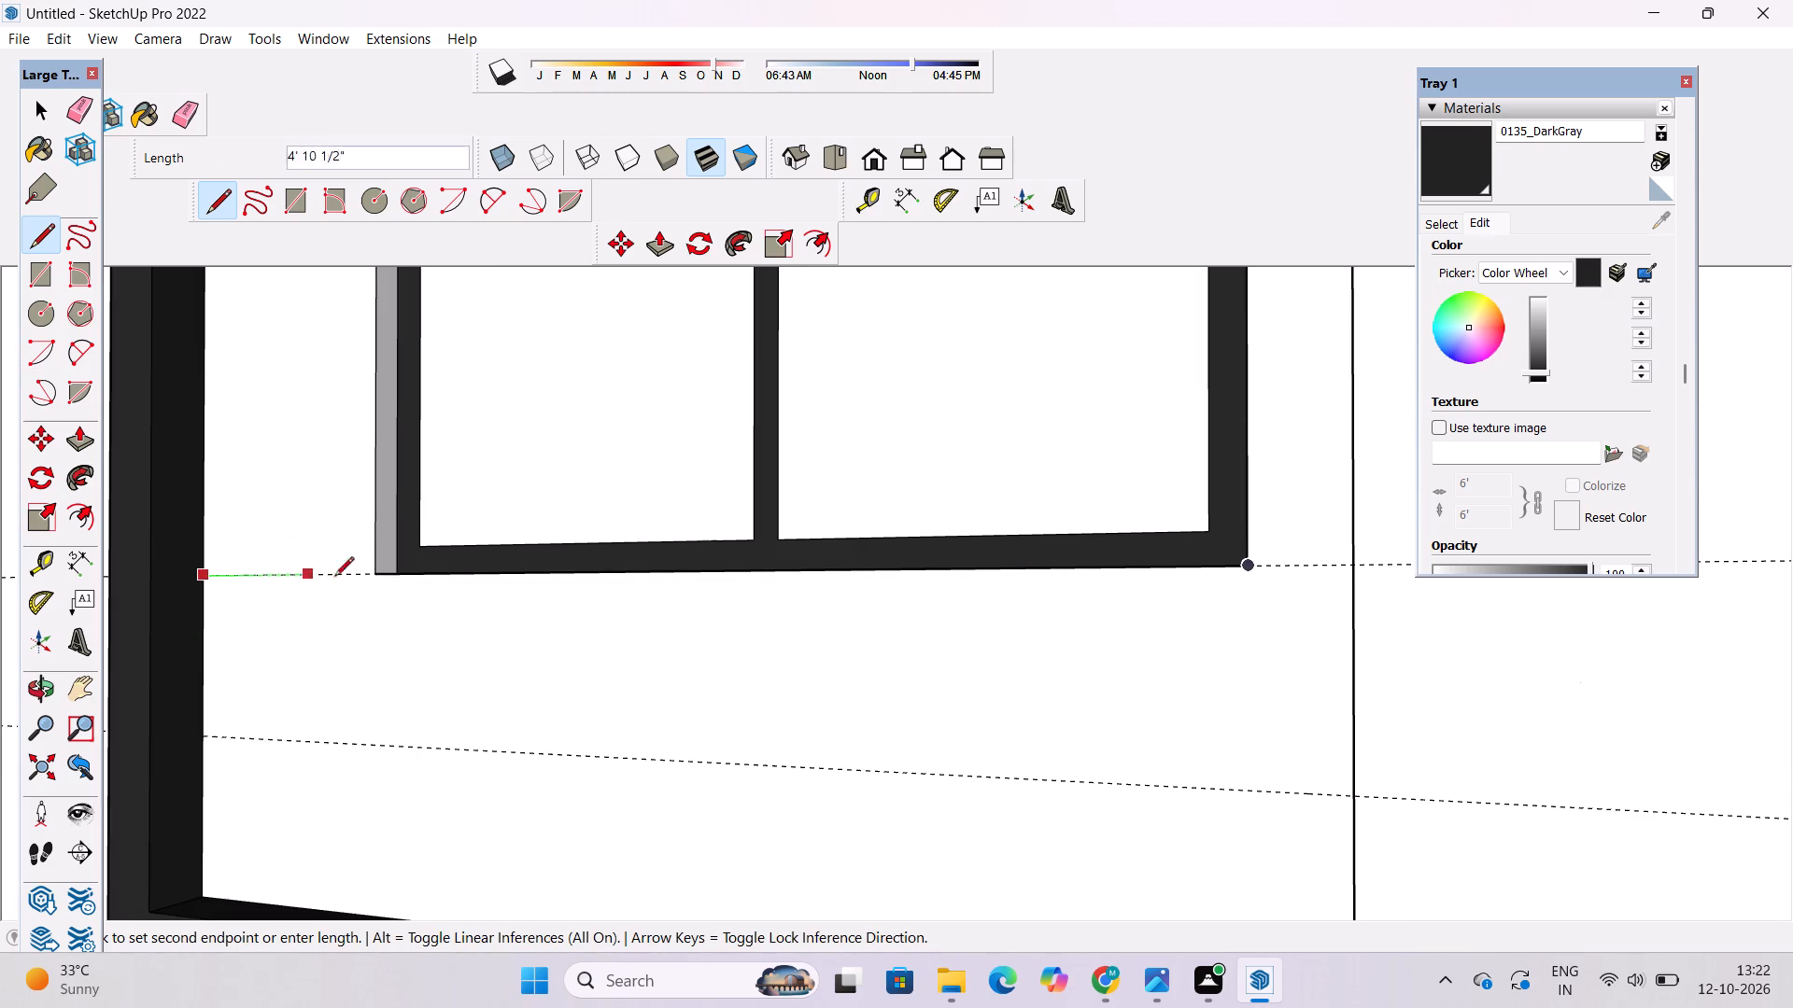
{"action": "left_click", "coordinate": [374, 574]}
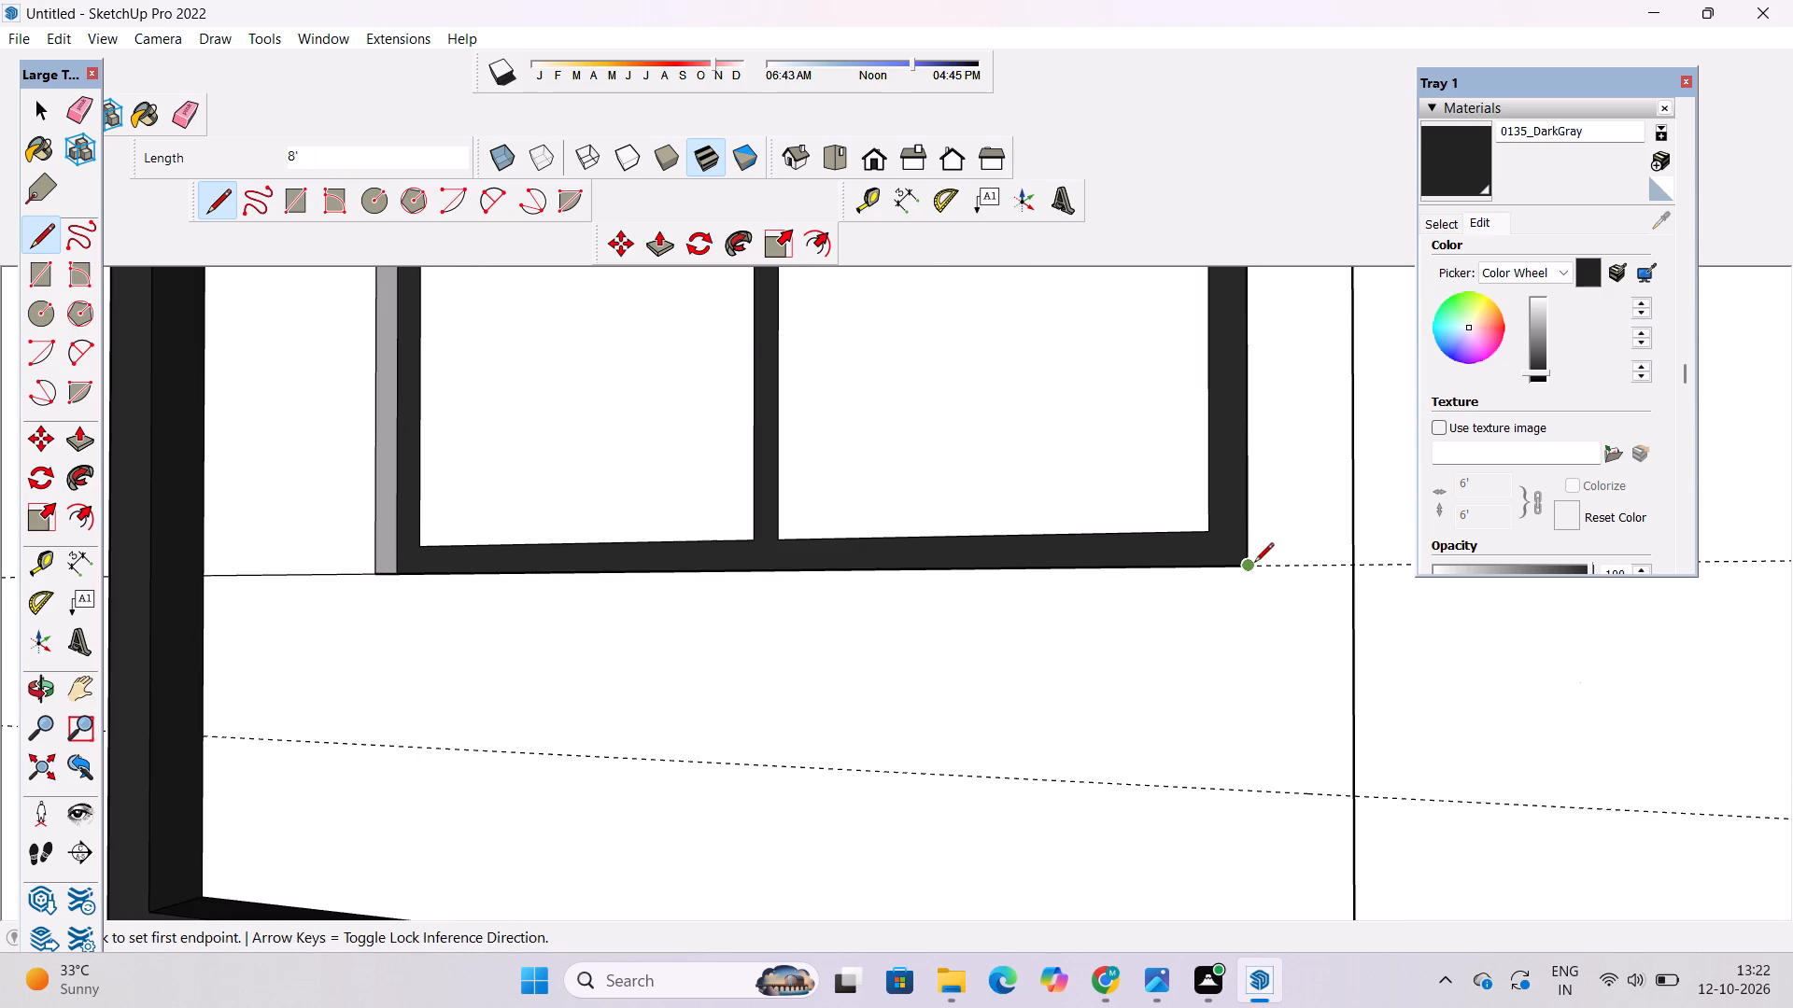
{"action": "left_click", "coordinate": [1254, 565]}
{"action": "left_click", "coordinate": [1357, 567]}
{"action": "left_click", "coordinate": [1353, 798]}
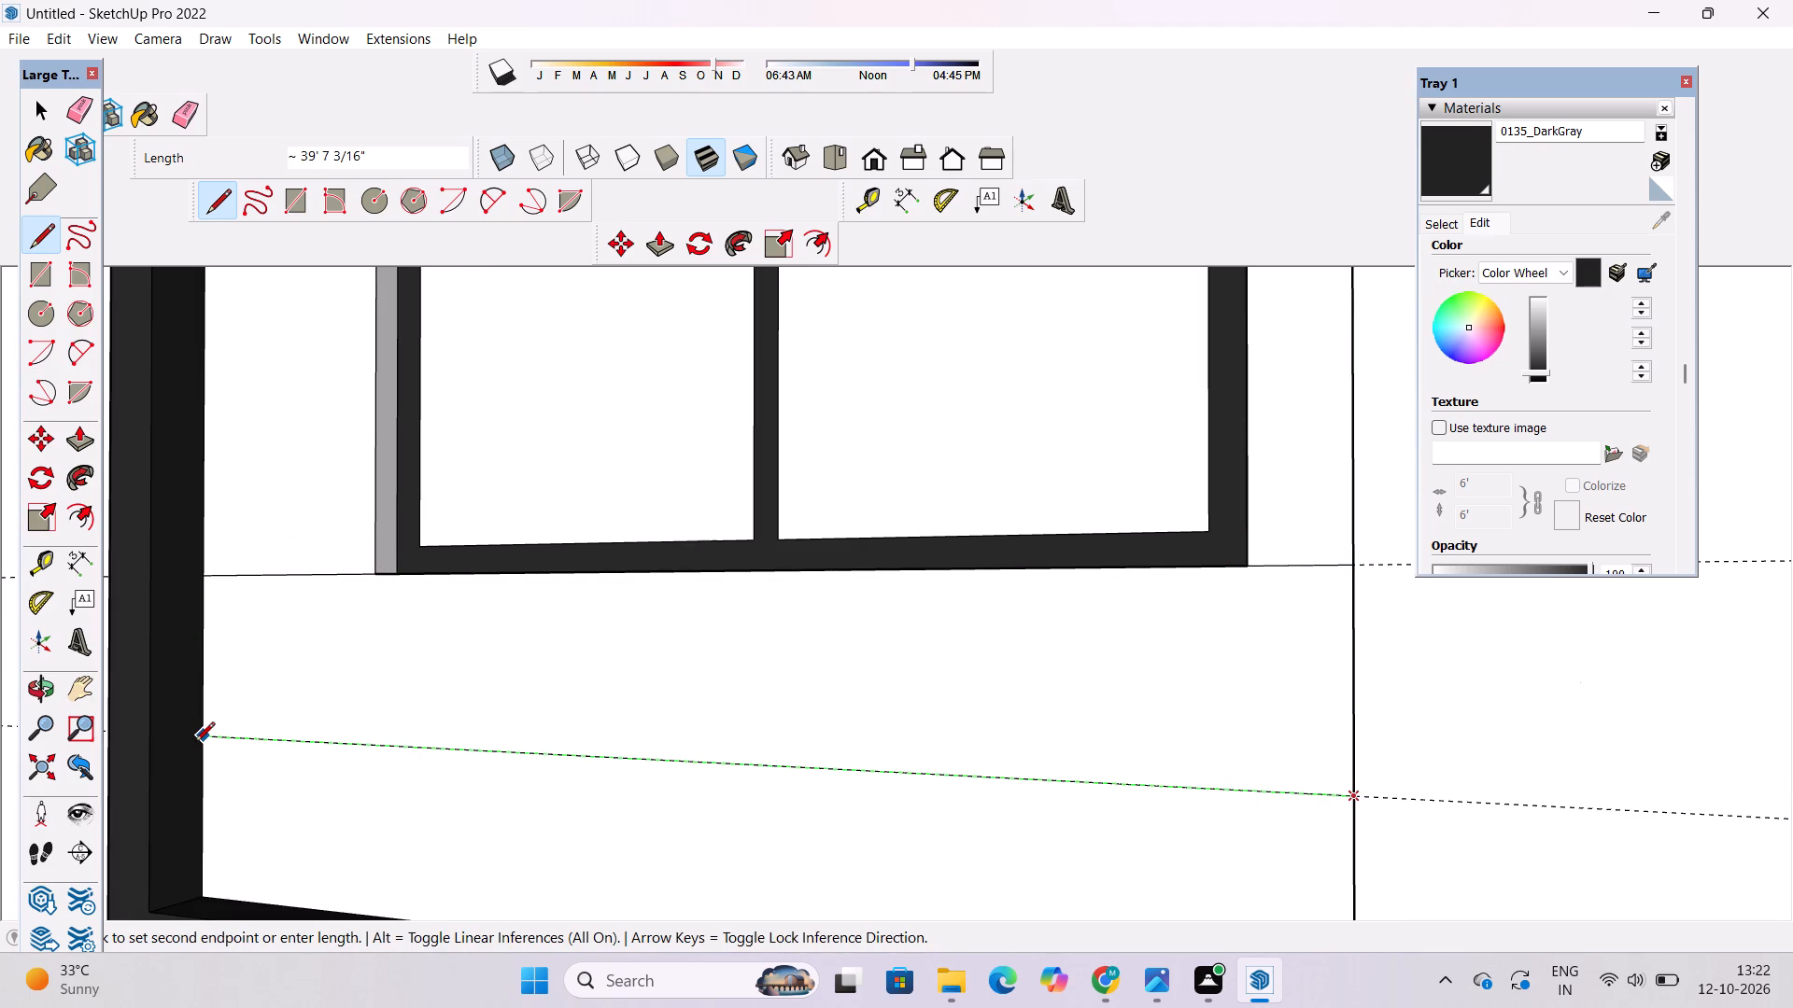
{"action": "left_click", "coordinate": [205, 736]}
Draw lines along the two guides above the projecting frame, each about 39' 7" long across the full wall panel.
{"action": "scroll", "coordinate": [228, 805], "scroll_direction": "down", "scroll_amount": 20}
{"action": "scroll", "coordinate": [228, 805], "scroll_direction": "down", "scroll_amount": 2}
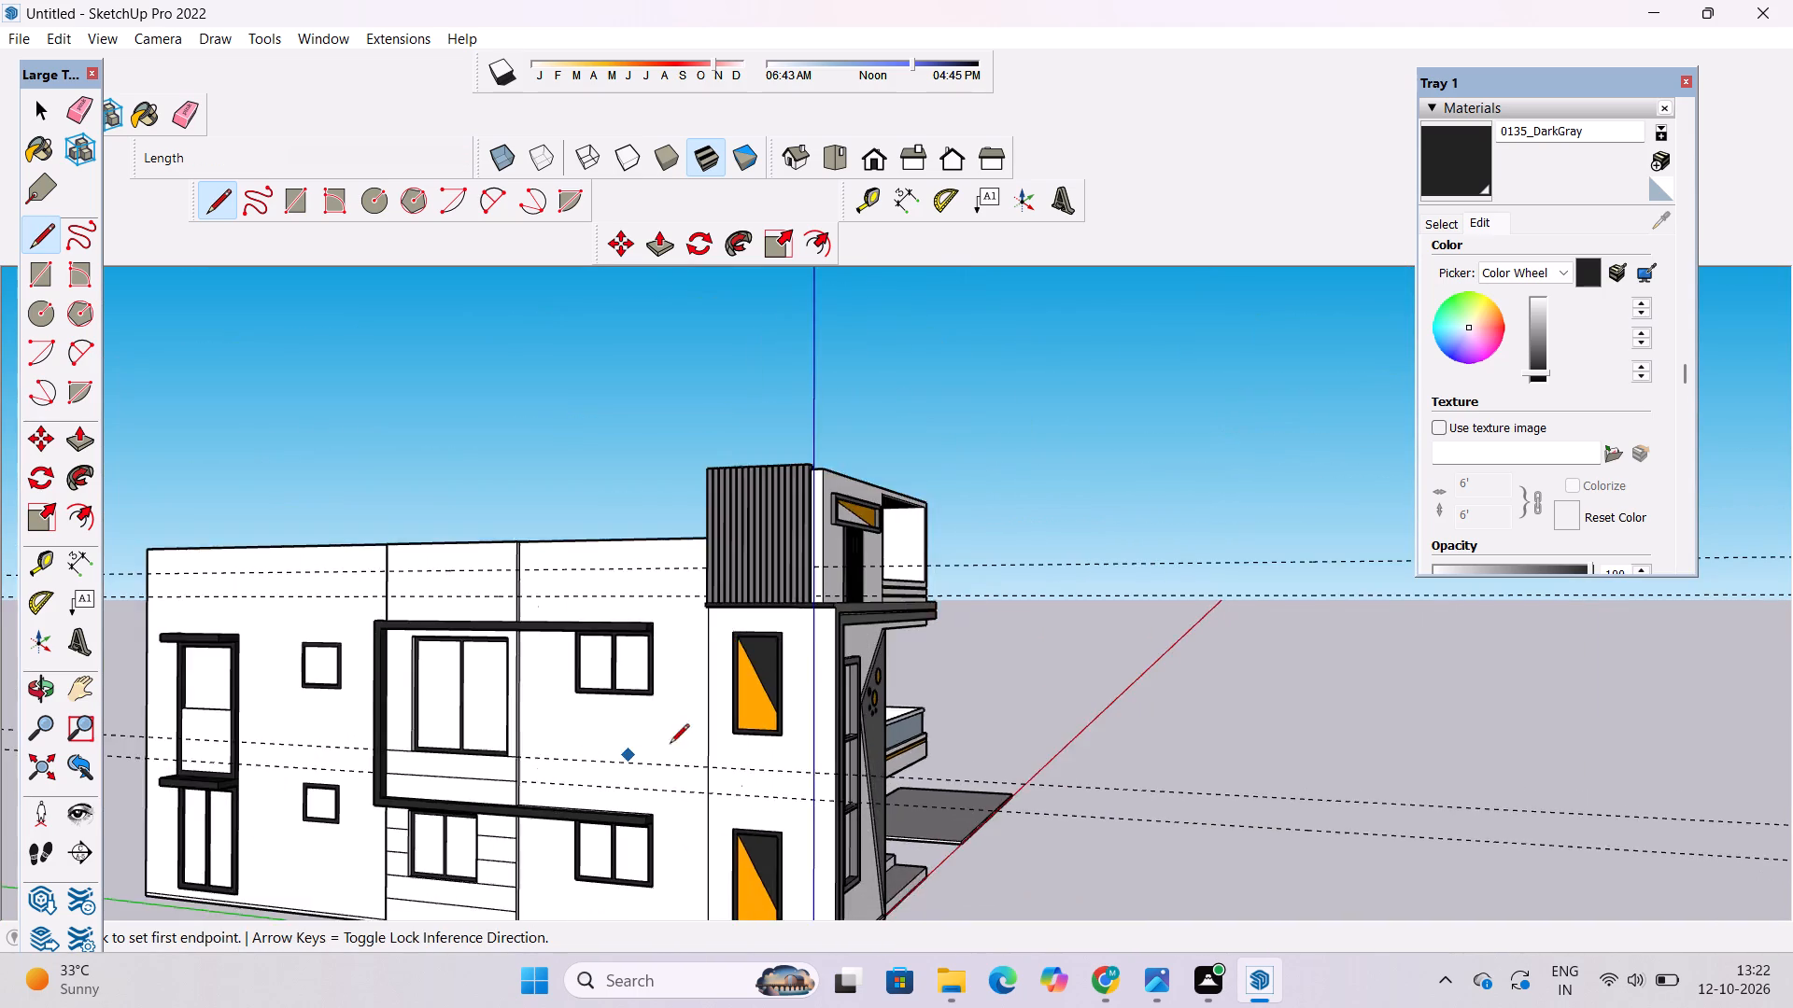
{"action": "scroll", "coordinate": [670, 745], "scroll_direction": "down", "scroll_amount": 6}
{"action": "scroll", "coordinate": [445, 623], "scroll_direction": "up", "scroll_amount": 7}
{"action": "scroll", "coordinate": [462, 607], "scroll_direction": "down", "scroll_amount": 1}
{"action": "scroll", "coordinate": [462, 607], "scroll_direction": "up", "scroll_amount": 8}
{"action": "left_click", "coordinate": [500, 612]}
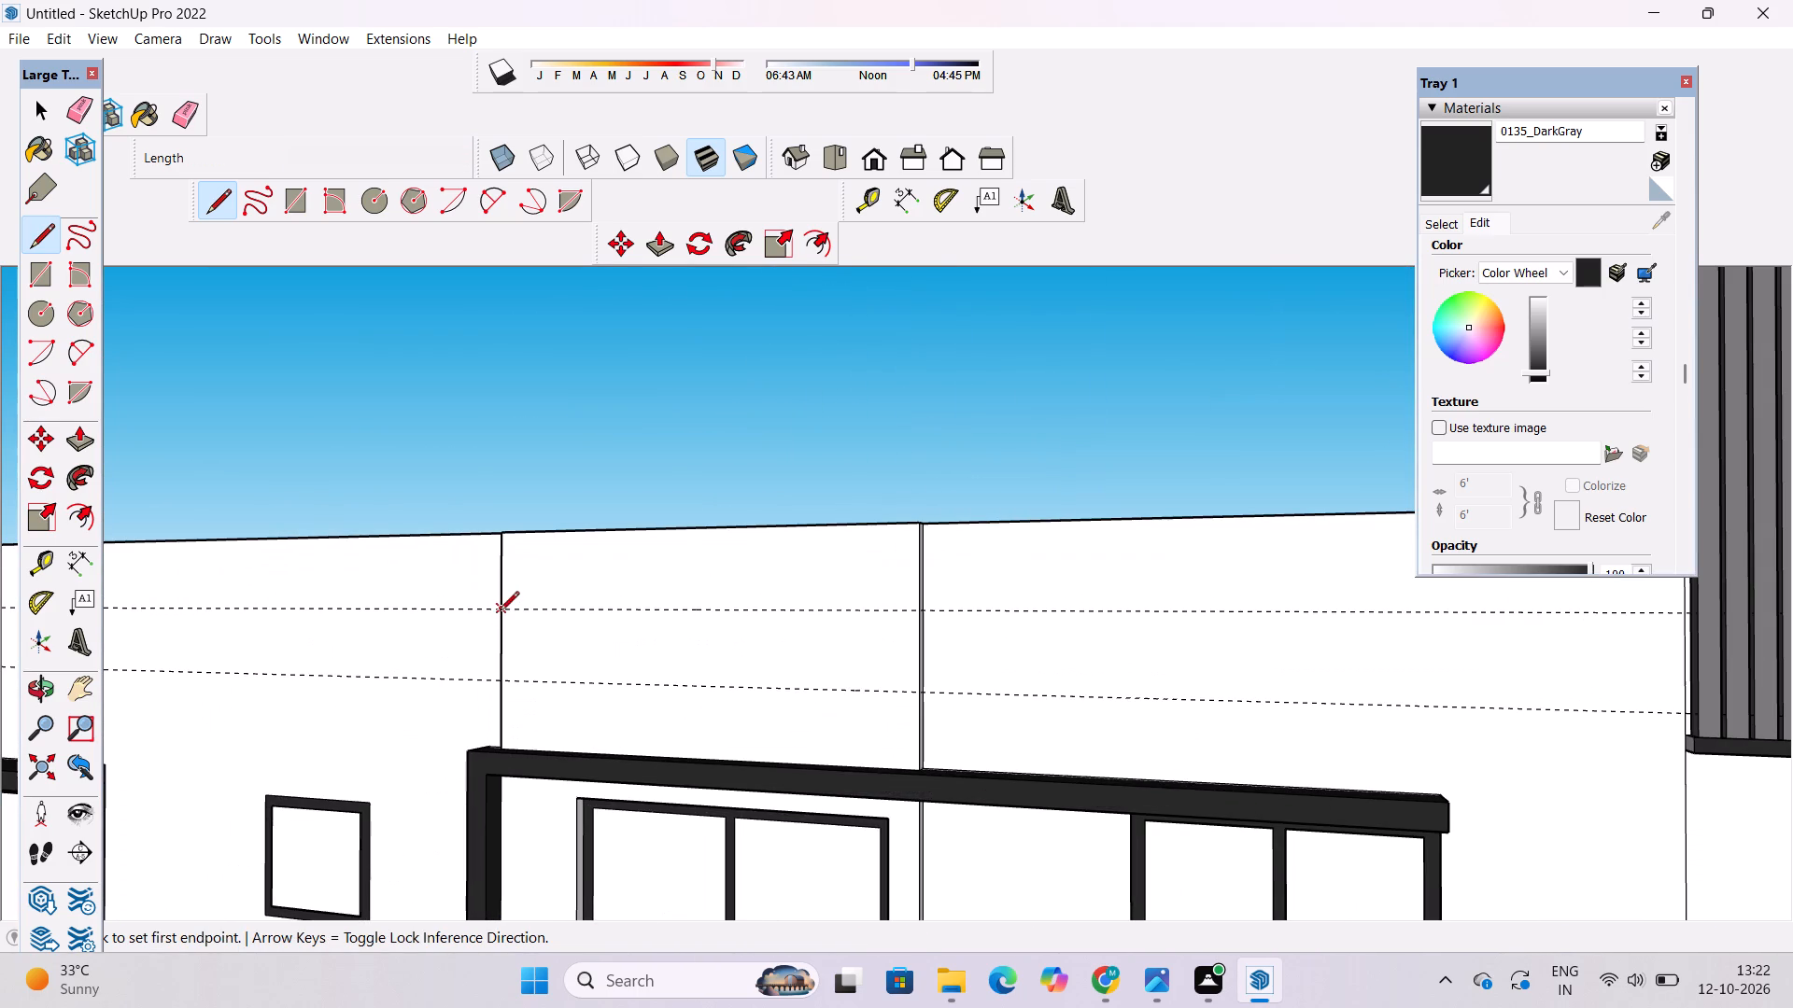
{"action": "left_click", "coordinate": [920, 614]}
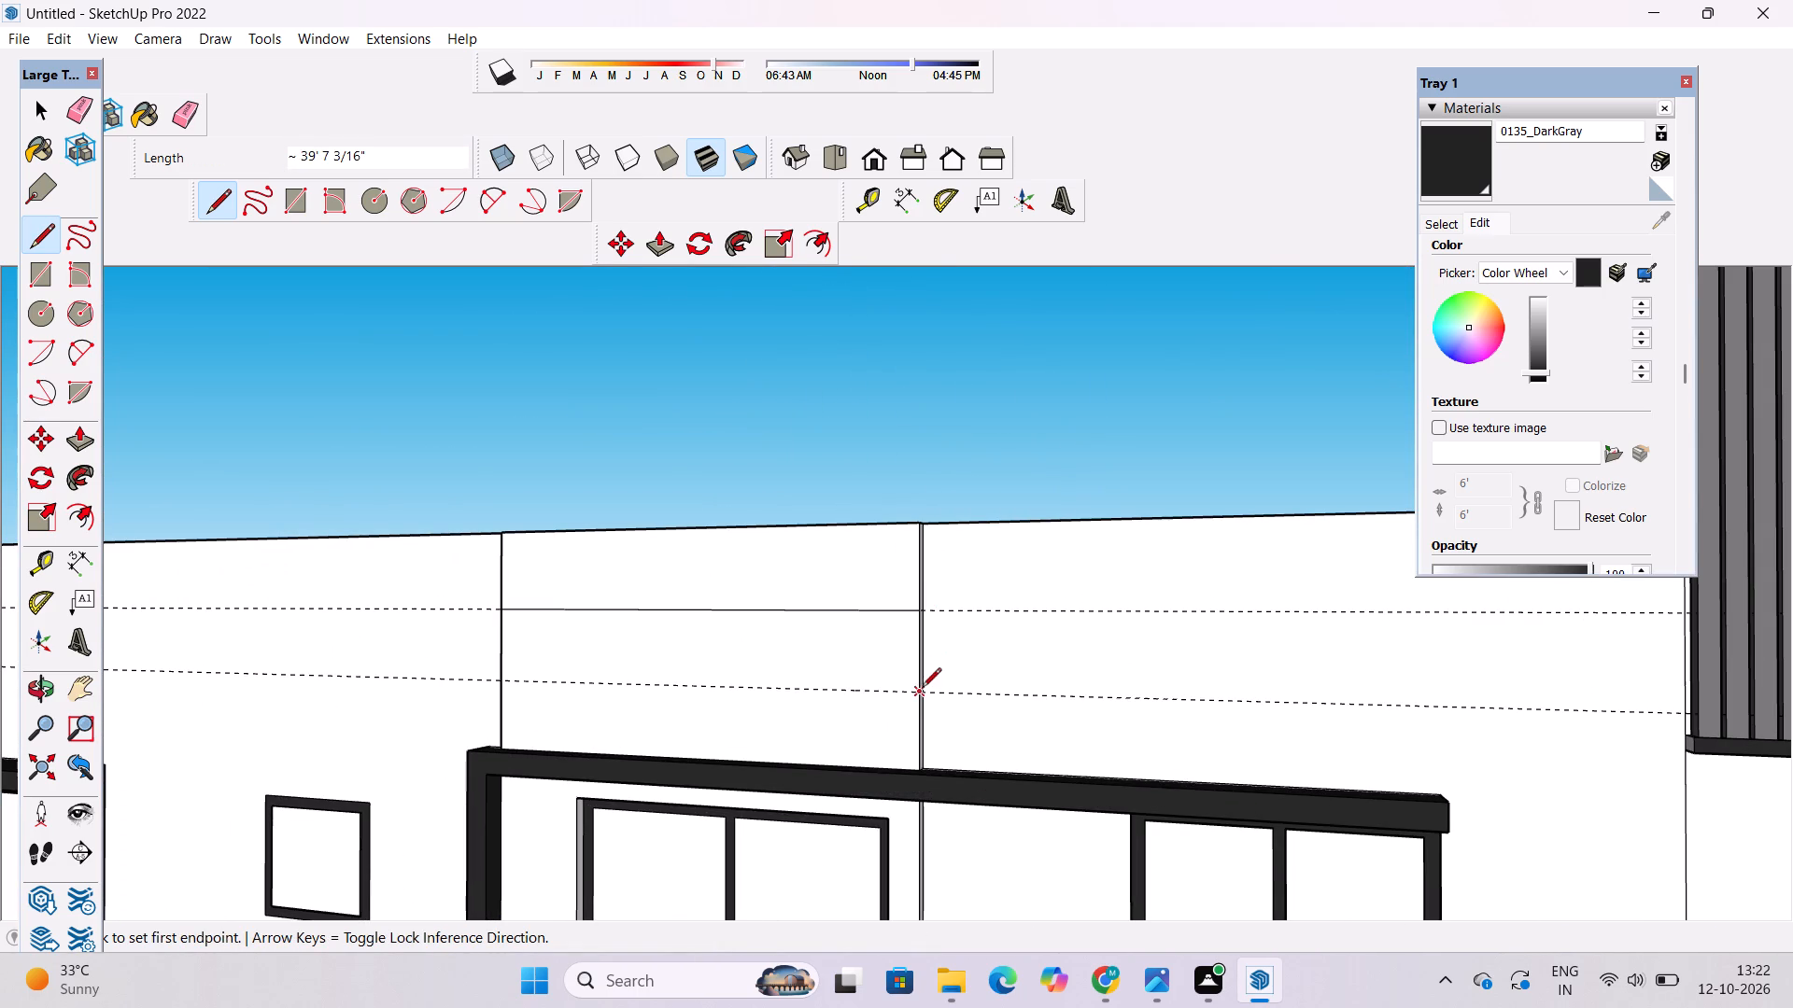
{"action": "left_click", "coordinate": [918, 694]}
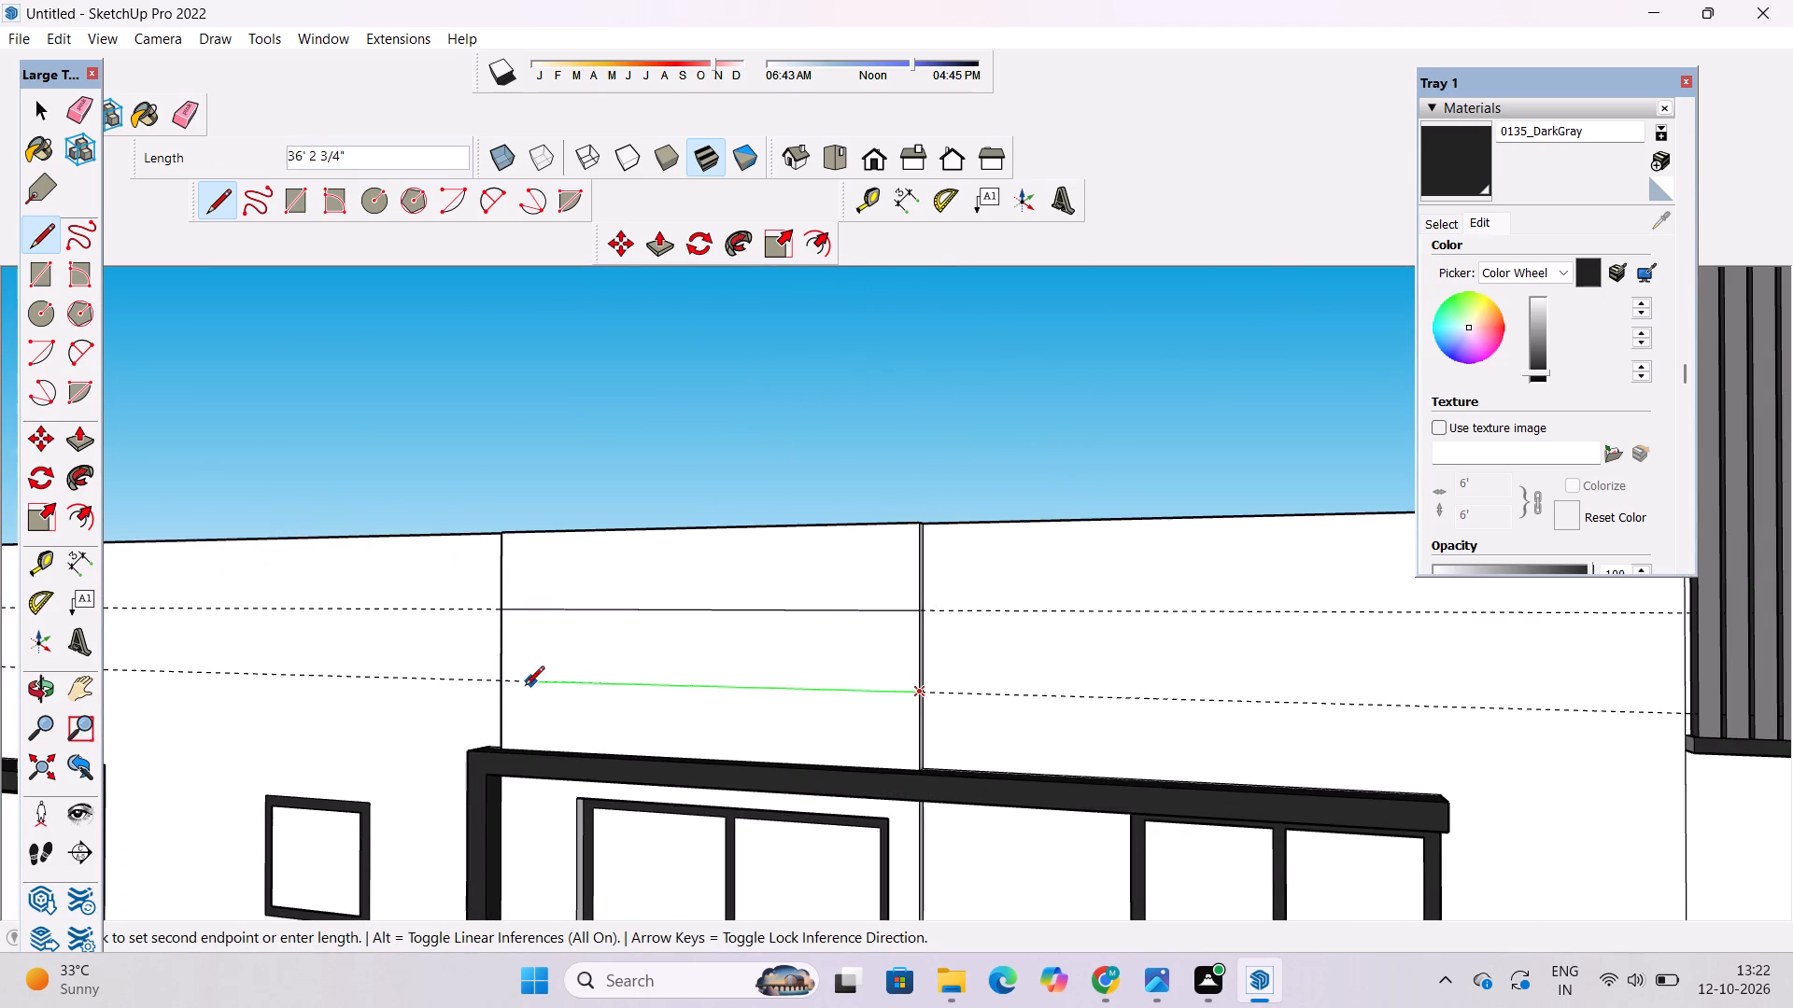
{"action": "left_click", "coordinate": [504, 680]}
Erase the two guides above the projecting frame and the two guides below the upper window.
{"action": "key", "text": "e"}
{"action": "left_click_drag", "start_coordinate": [1006, 576], "coordinate": [1010, 614]}
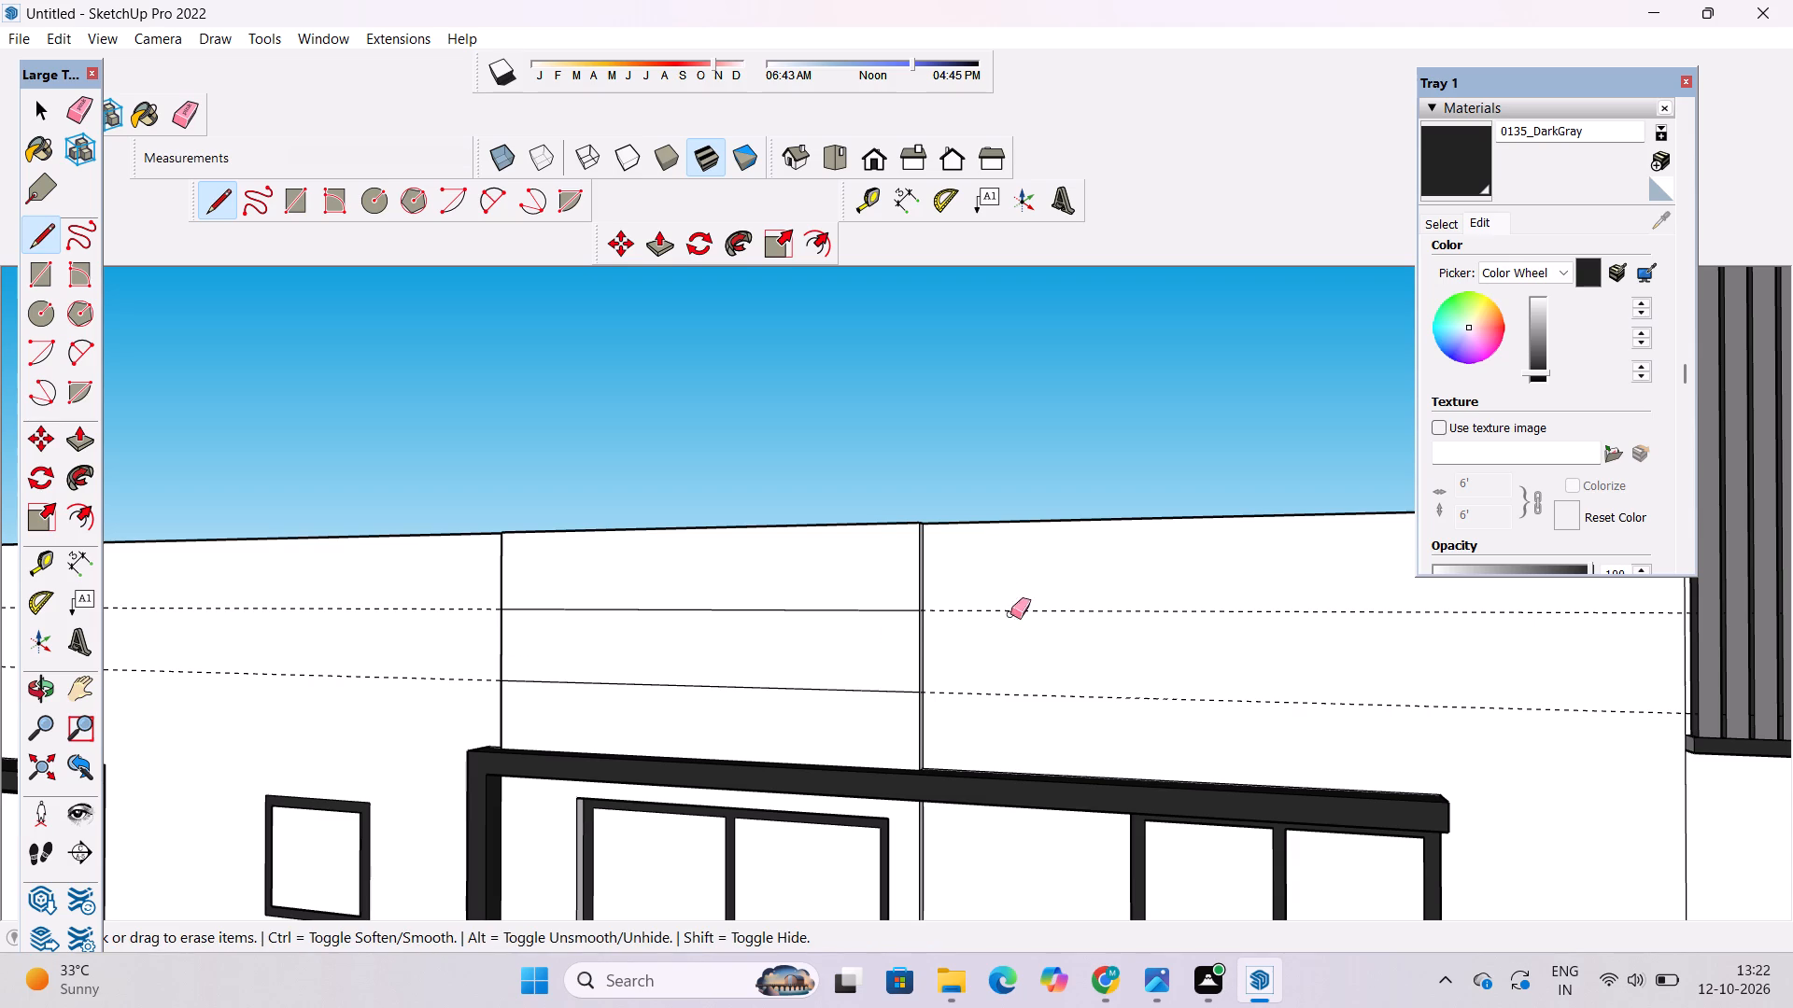
{"action": "left_click_drag", "start_coordinate": [1010, 614], "coordinate": [1020, 702]}
{"action": "scroll", "coordinate": [815, 405], "scroll_direction": "down", "scroll_amount": 11}
{"action": "scroll", "coordinate": [907, 621], "scroll_direction": "up", "scroll_amount": 9}
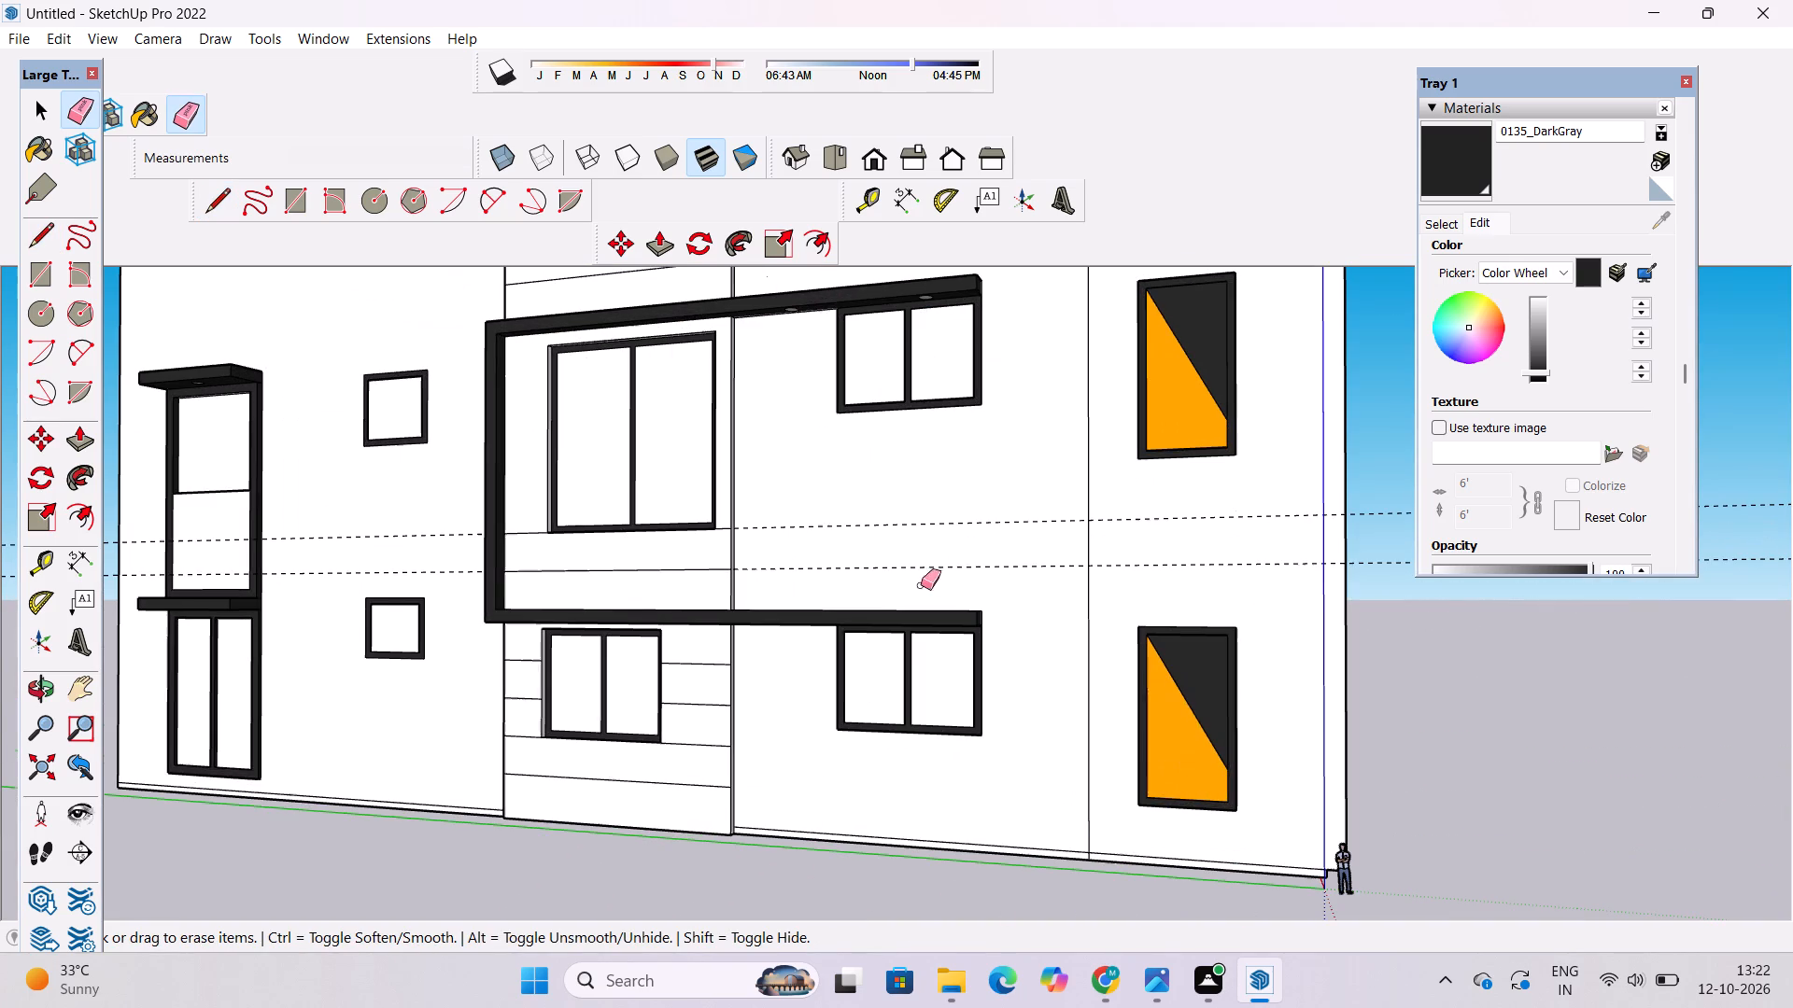
{"action": "left_click_drag", "start_coordinate": [1022, 513], "coordinate": [1030, 590]}
{"action": "scroll", "coordinate": [1031, 588], "scroll_direction": "down", "scroll_amount": 1}
{"action": "scroll", "coordinate": [1031, 588], "scroll_direction": "up", "scroll_amount": 2}
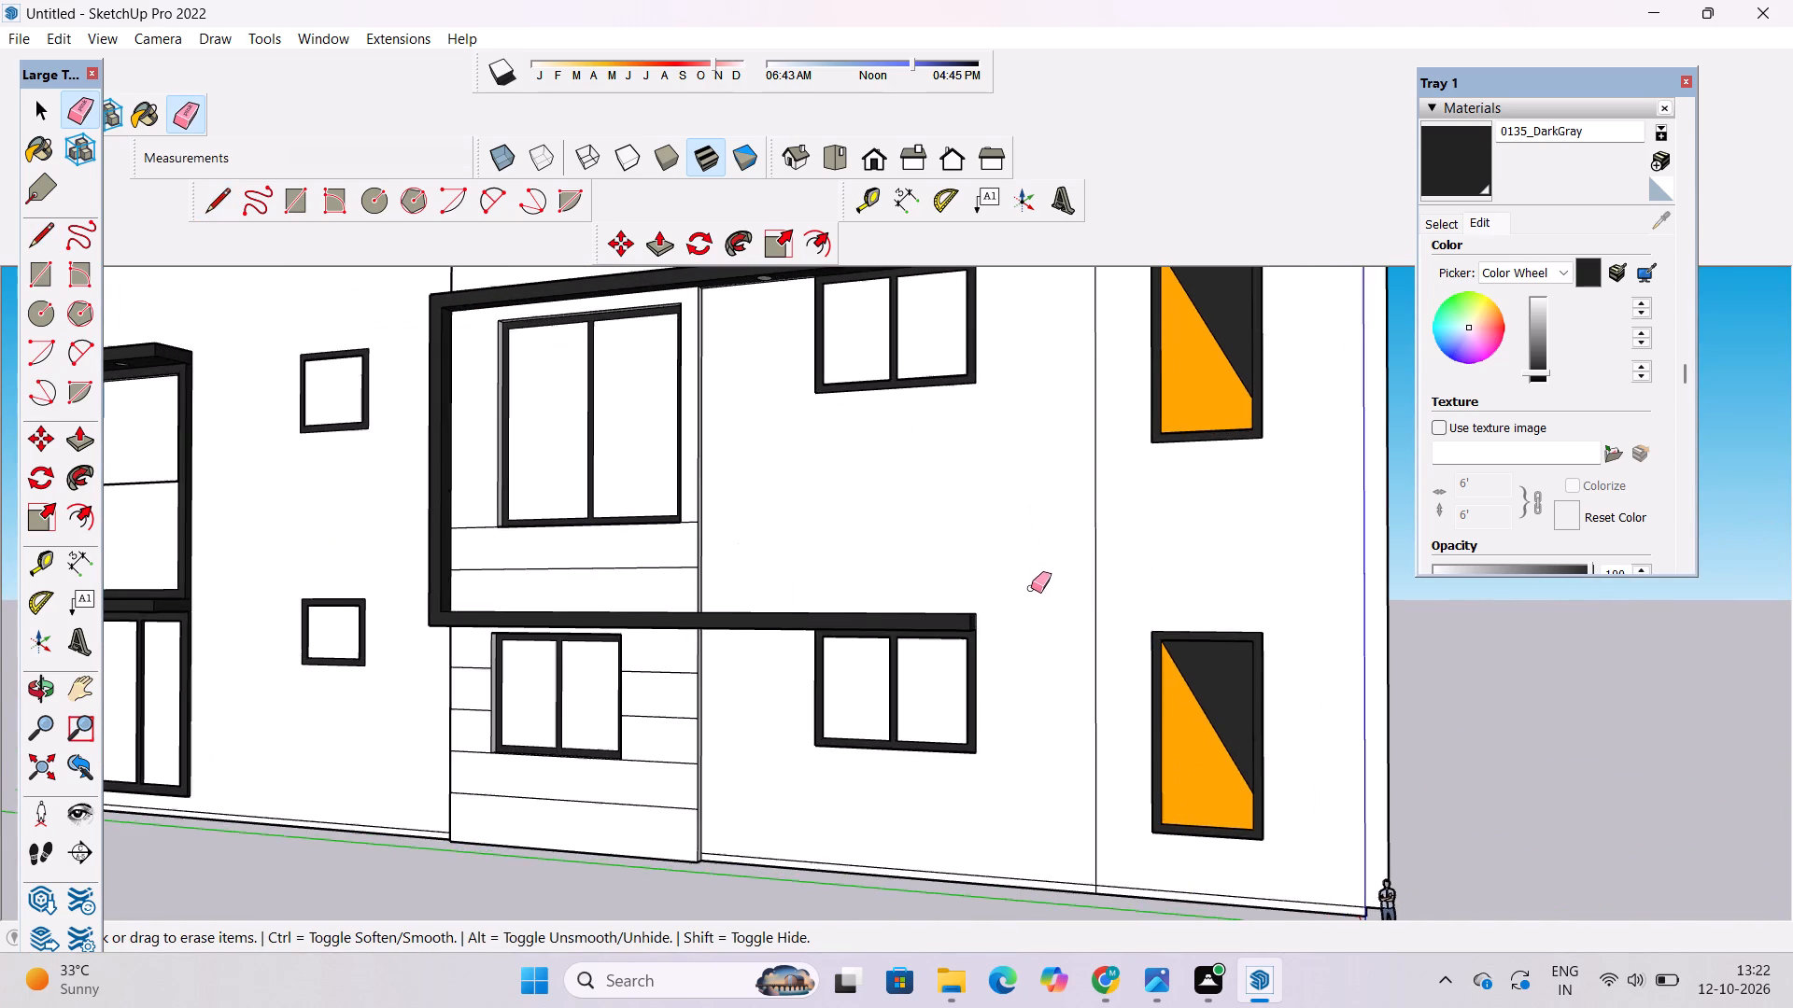
{"action": "scroll", "coordinate": [1030, 588], "scroll_direction": "up", "scroll_amount": 1}
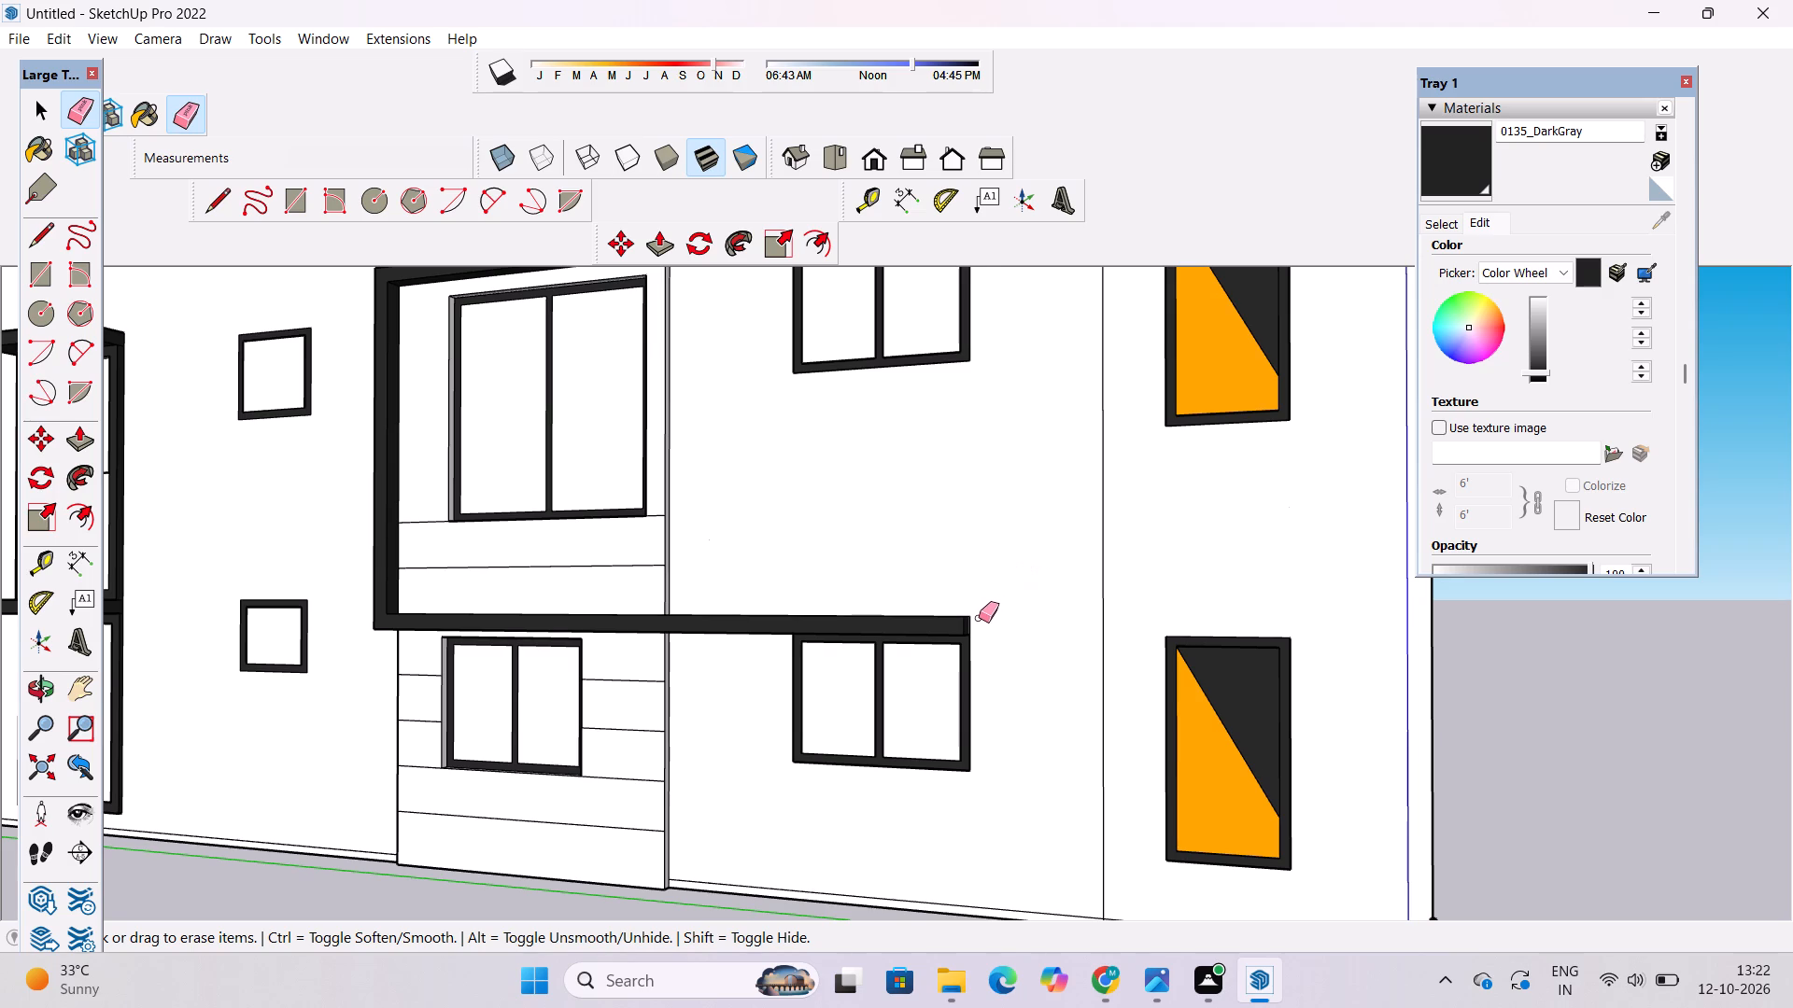
Examine the banded side façade and the whole house exterior from several angles.
{"action": "key", "text": "space"}
{"action": "key", "text": "o"}
{"action": "scroll", "coordinate": [843, 573], "scroll_direction": "down", "scroll_amount": 5}
{"action": "left_click_drag", "start_coordinate": [757, 693], "coordinate": [759, 581], "text": "shift"}
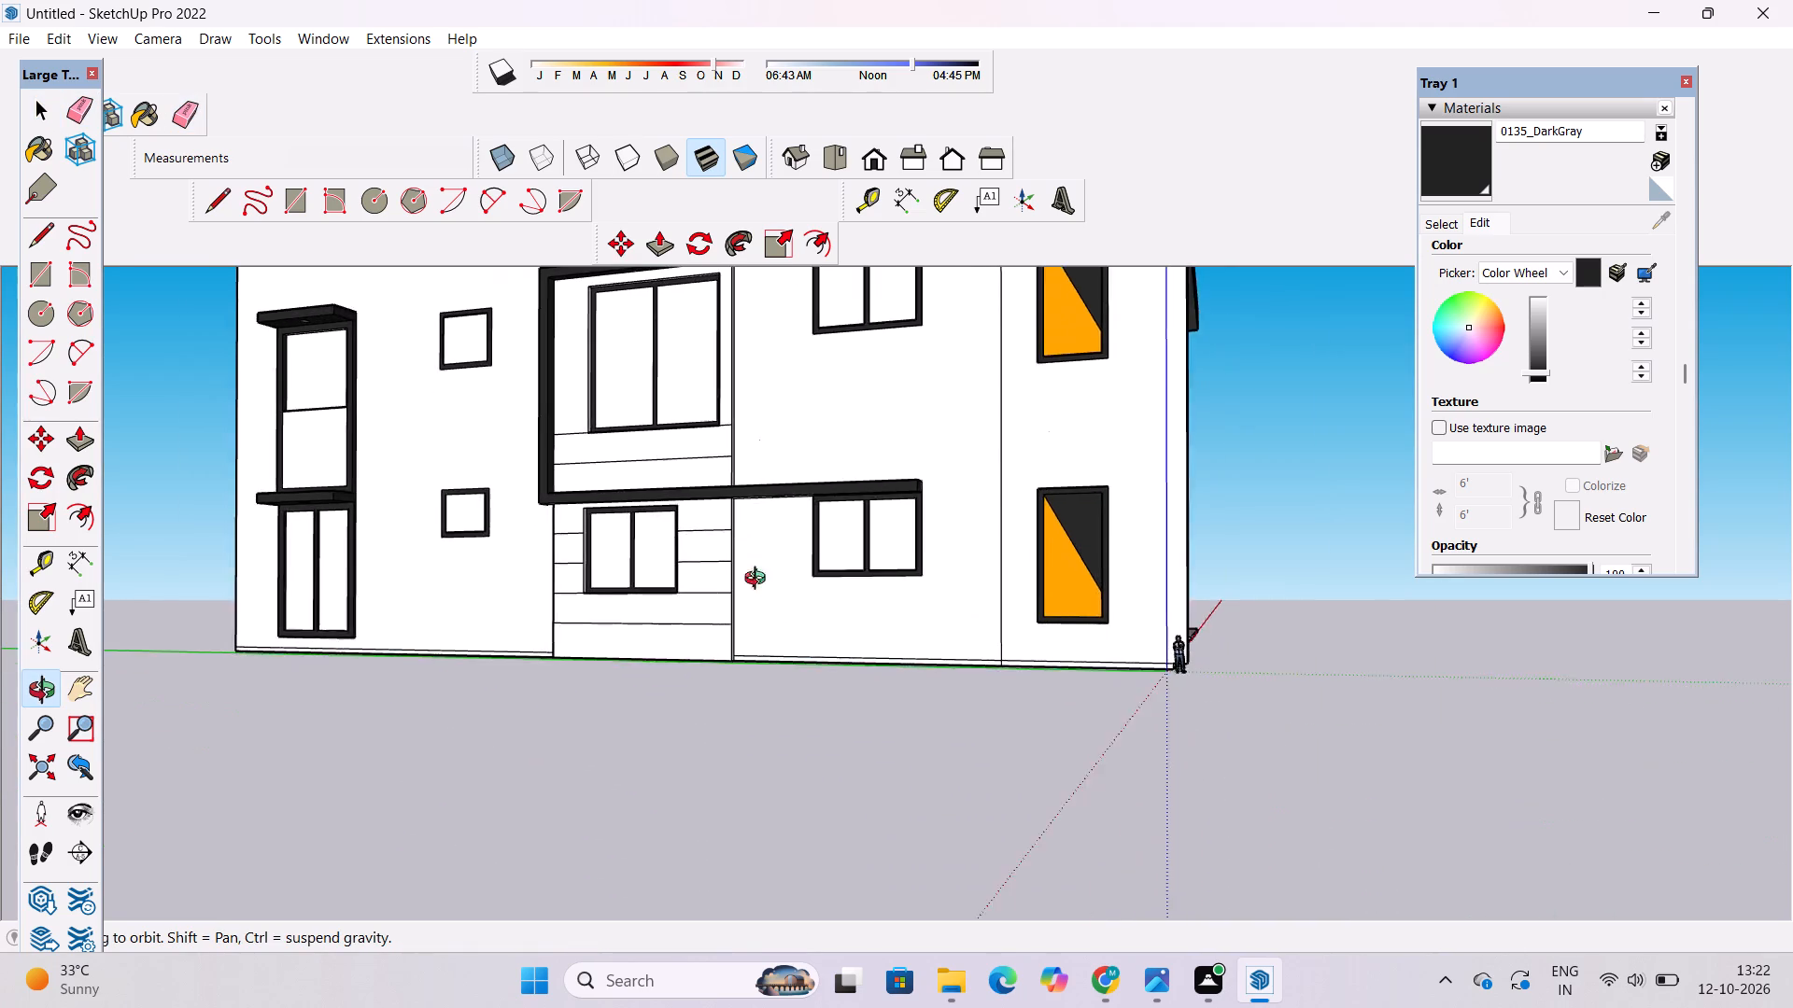
{"action": "left_click_drag", "start_coordinate": [751, 588], "coordinate": [685, 664]}
{"action": "scroll", "coordinate": [685, 665], "scroll_direction": "up", "scroll_amount": 2}
{"action": "left_click_drag", "start_coordinate": [685, 665], "coordinate": [685, 648], "text": "shift"}
{"action": "scroll", "coordinate": [688, 635], "scroll_direction": "down", "scroll_amount": 2}
{"action": "left_click_drag", "start_coordinate": [773, 609], "coordinate": [699, 670]}
{"action": "scroll", "coordinate": [687, 569], "scroll_direction": "down", "scroll_amount": 5}
{"action": "left_click_drag", "start_coordinate": [710, 591], "coordinate": [705, 688], "text": "shift"}
{"action": "left_click_drag", "start_coordinate": [705, 688], "coordinate": [650, 671]}
{"action": "left_click_drag", "start_coordinate": [648, 665], "coordinate": [628, 606], "text": "shift"}
{"action": "left_click_drag", "start_coordinate": [672, 435], "coordinate": [712, 485], "text": "shift"}
{"action": "left_click", "coordinate": [716, 495]}
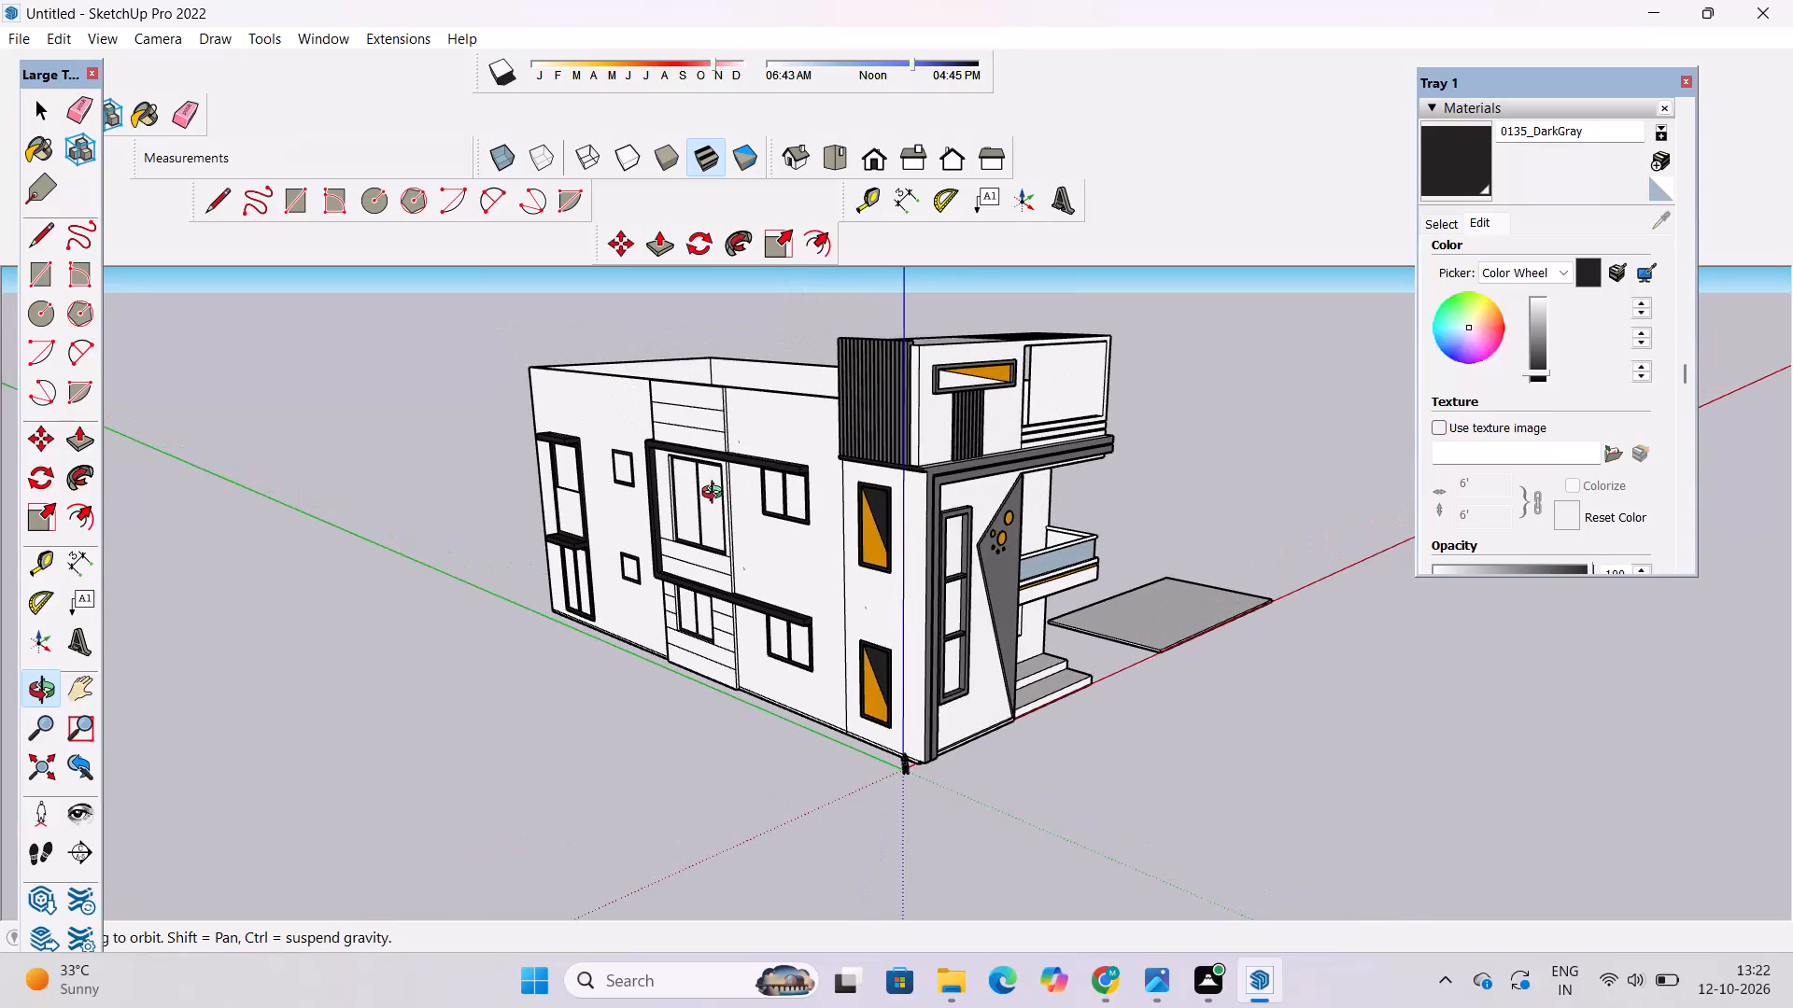
Push the top wall band around the lower window inward by about 2 1/2" with Push/Pull.
{"action": "scroll", "coordinate": [691, 678], "scroll_direction": "up", "scroll_amount": 11}
{"action": "left_click_drag", "start_coordinate": [691, 627], "coordinate": [651, 640], "text": "shift"}
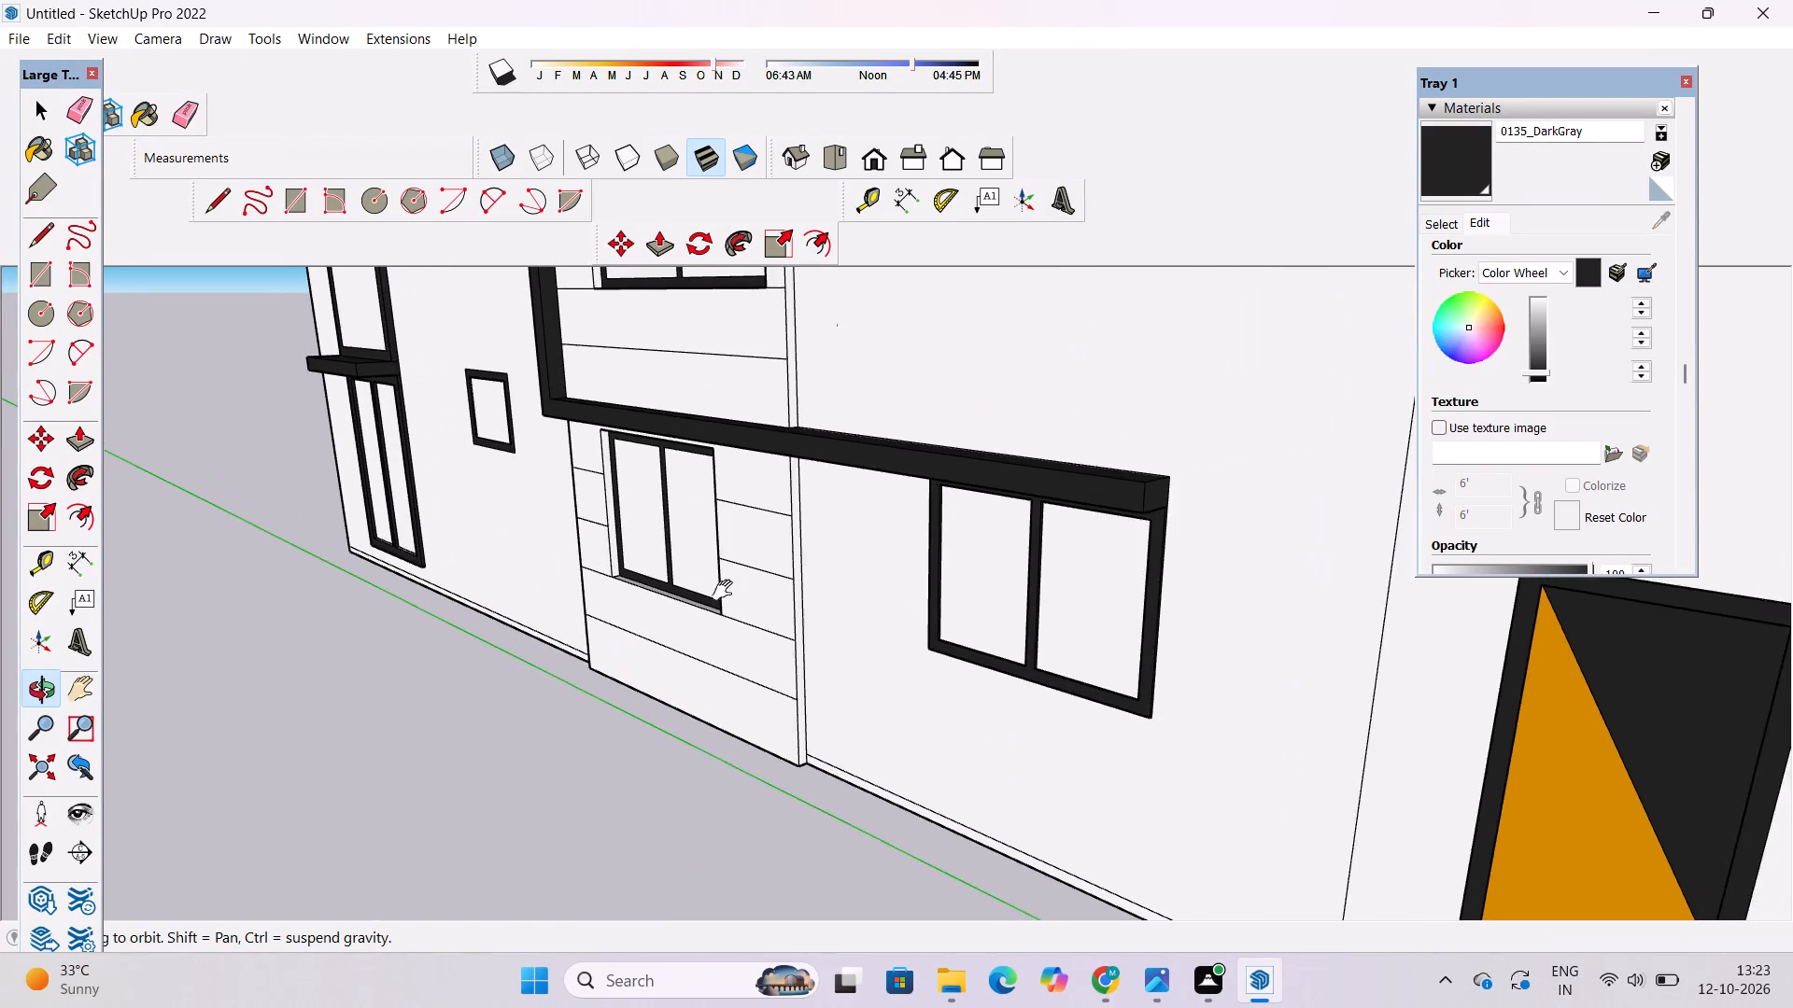
{"action": "scroll", "coordinate": [728, 584], "scroll_direction": "up", "scroll_amount": 2}
{"action": "left_click_drag", "start_coordinate": [754, 587], "coordinate": [704, 587]}
{"action": "left_click_drag", "start_coordinate": [700, 587], "coordinate": [741, 564], "text": "shift"}
{"action": "scroll", "coordinate": [756, 561], "scroll_direction": "up", "scroll_amount": 4}
{"action": "left_click_drag", "start_coordinate": [795, 575], "coordinate": [764, 594], "text": "shift"}
{"action": "left_click_drag", "start_coordinate": [755, 596], "coordinate": [676, 598]}
{"action": "left_click_drag", "start_coordinate": [709, 592], "coordinate": [779, 605], "text": "shift"}
{"action": "key", "text": "space"}
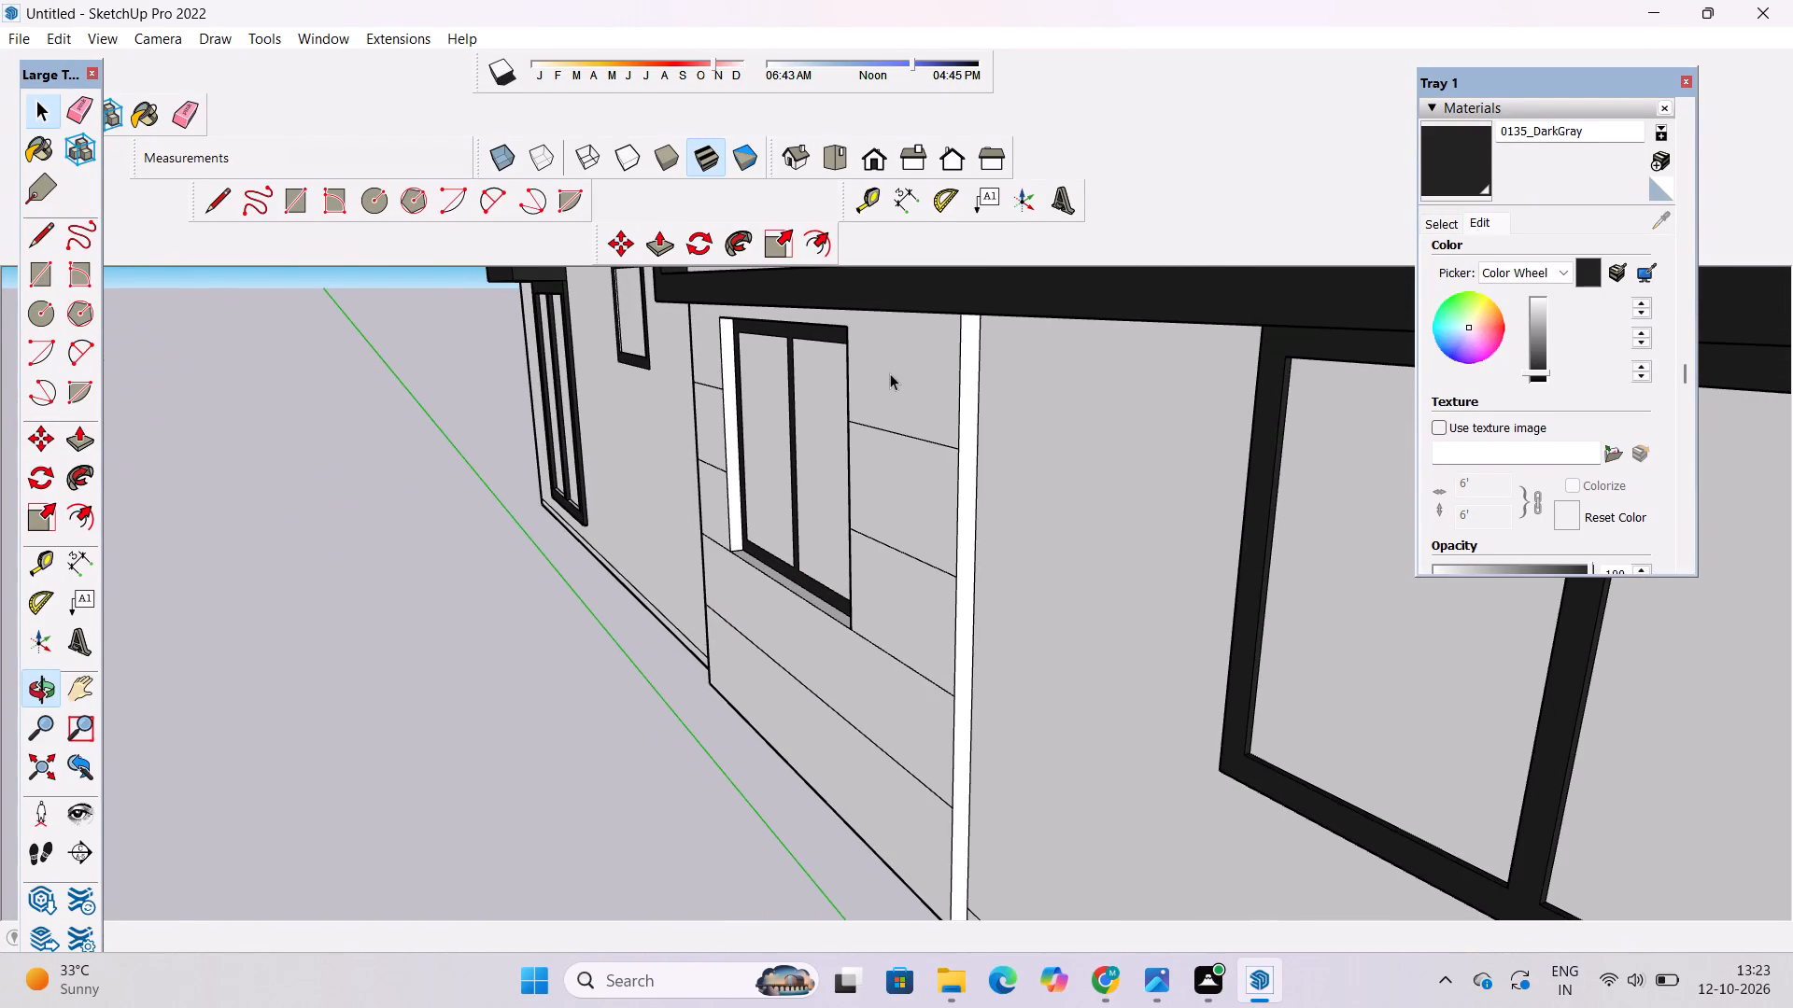
{"action": "key", "text": "p"}
{"action": "left_click", "coordinate": [898, 390]}
{"action": "left_click", "coordinate": [902, 391]}
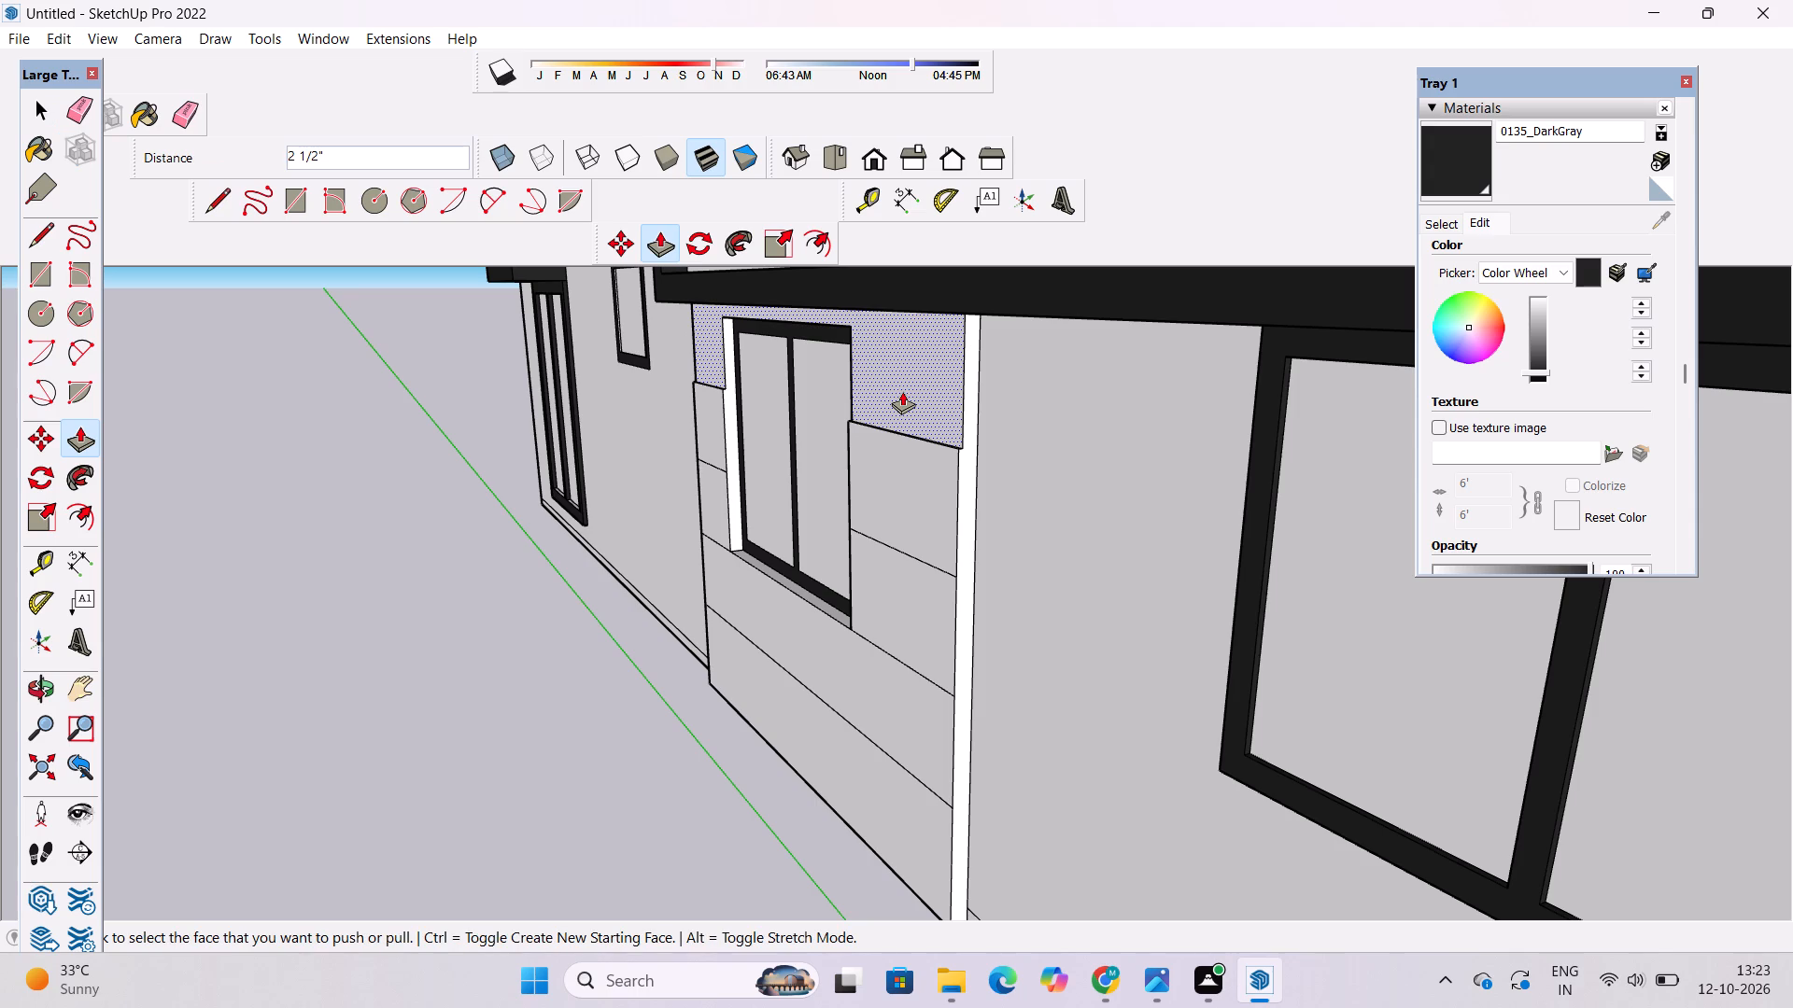
Push the wall bands on both sides of the lower window, just above sill level, inward by about 2 11/16" and 3 3/8".
{"action": "left_click", "coordinate": [874, 566]}
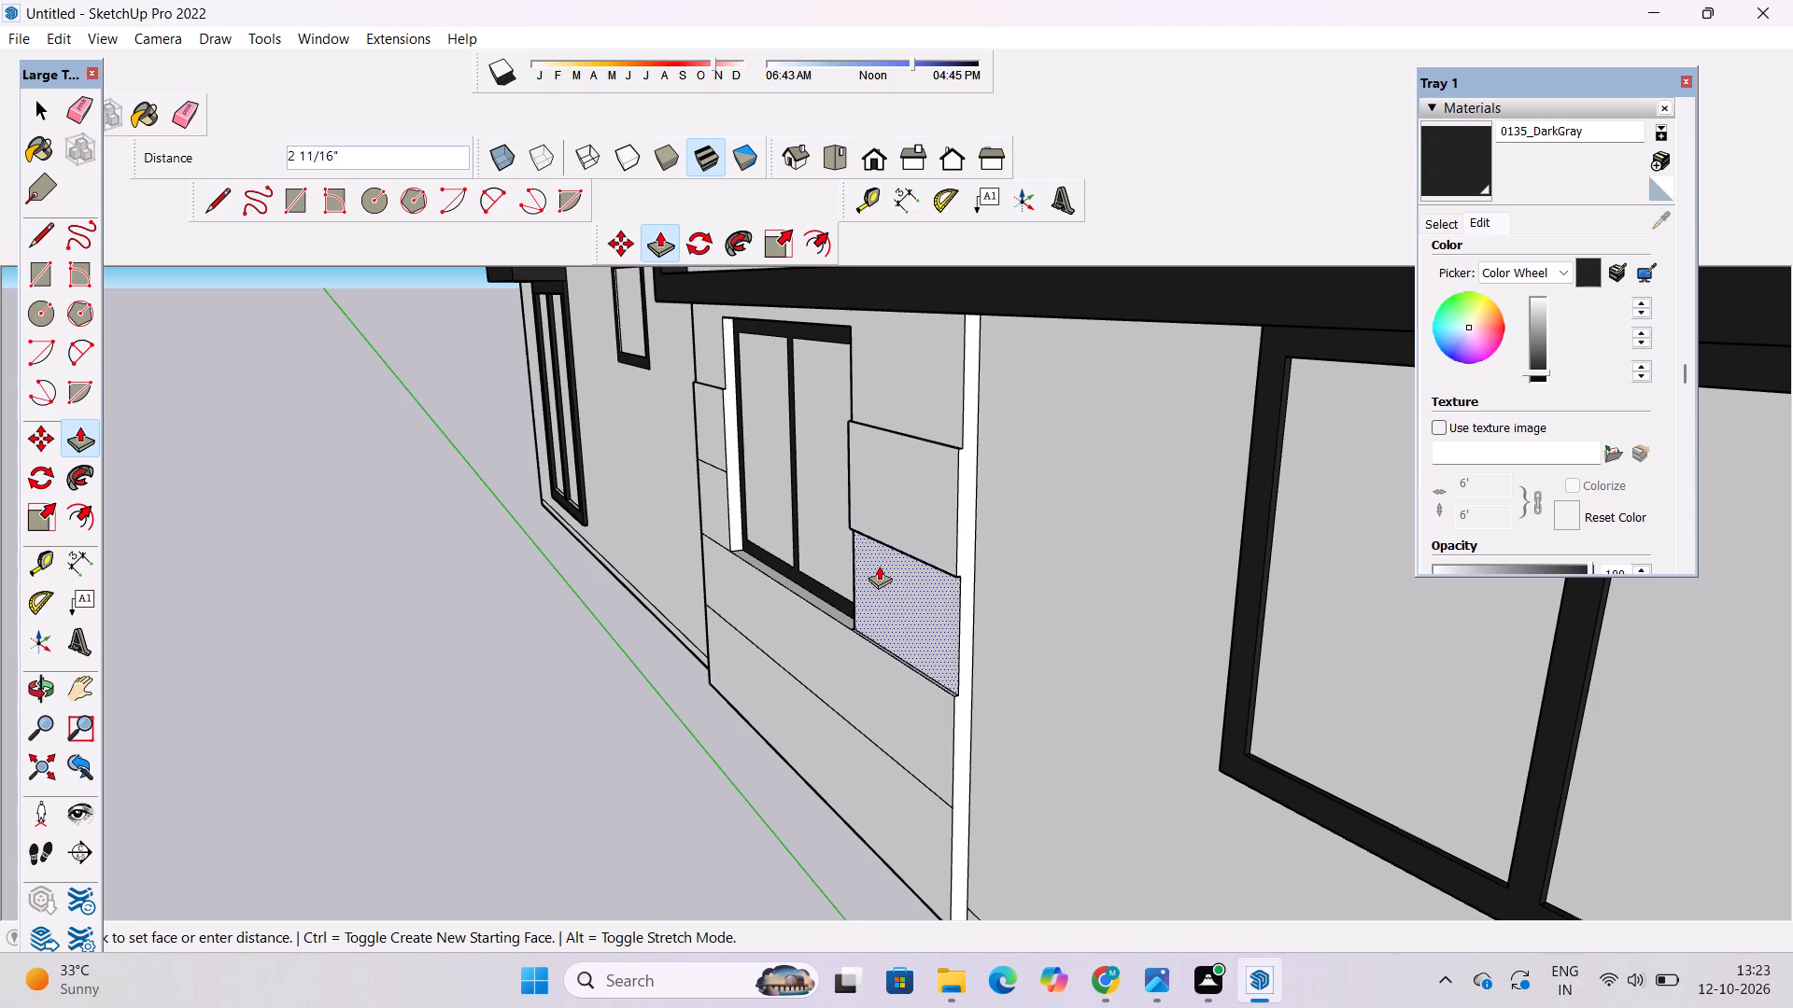
{"action": "left_click", "coordinate": [879, 566]}
{"action": "left_click", "coordinate": [704, 500]}
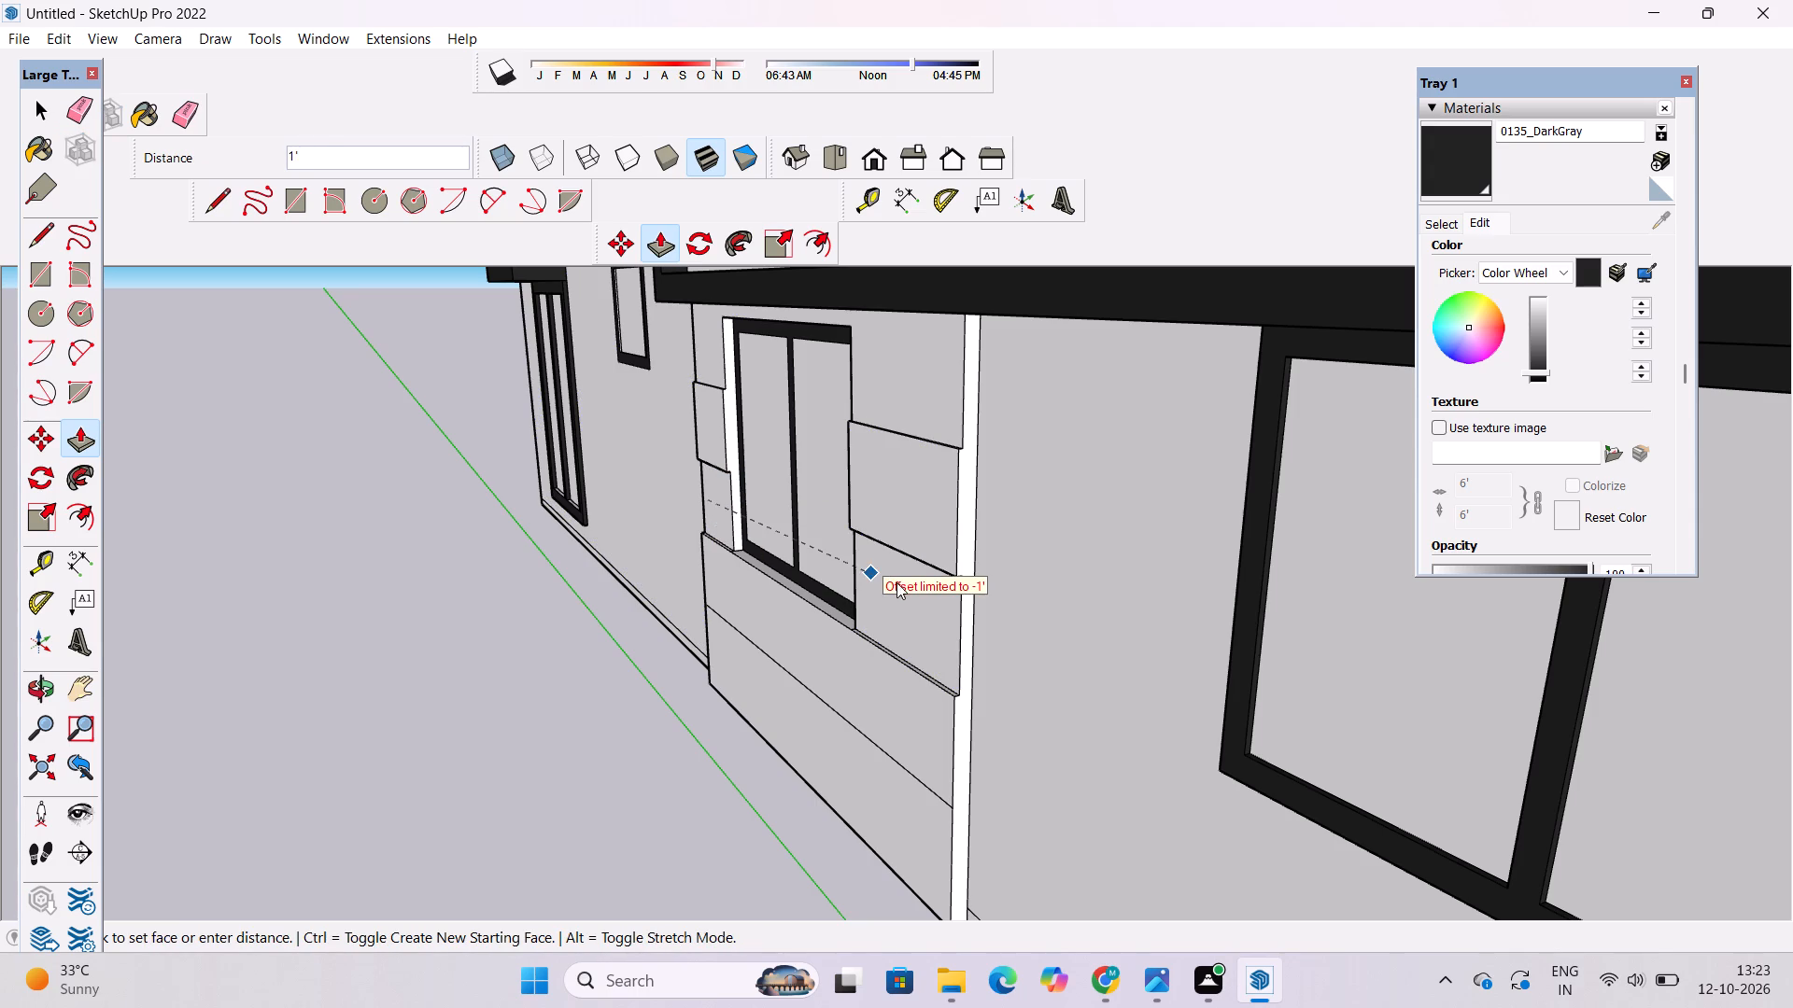
{"action": "left_click", "coordinate": [931, 635]}
Examine the recessed bands on the side façade and the whole house exterior from several angles.
{"action": "scroll", "coordinate": [679, 571], "scroll_direction": "down", "scroll_amount": 5}
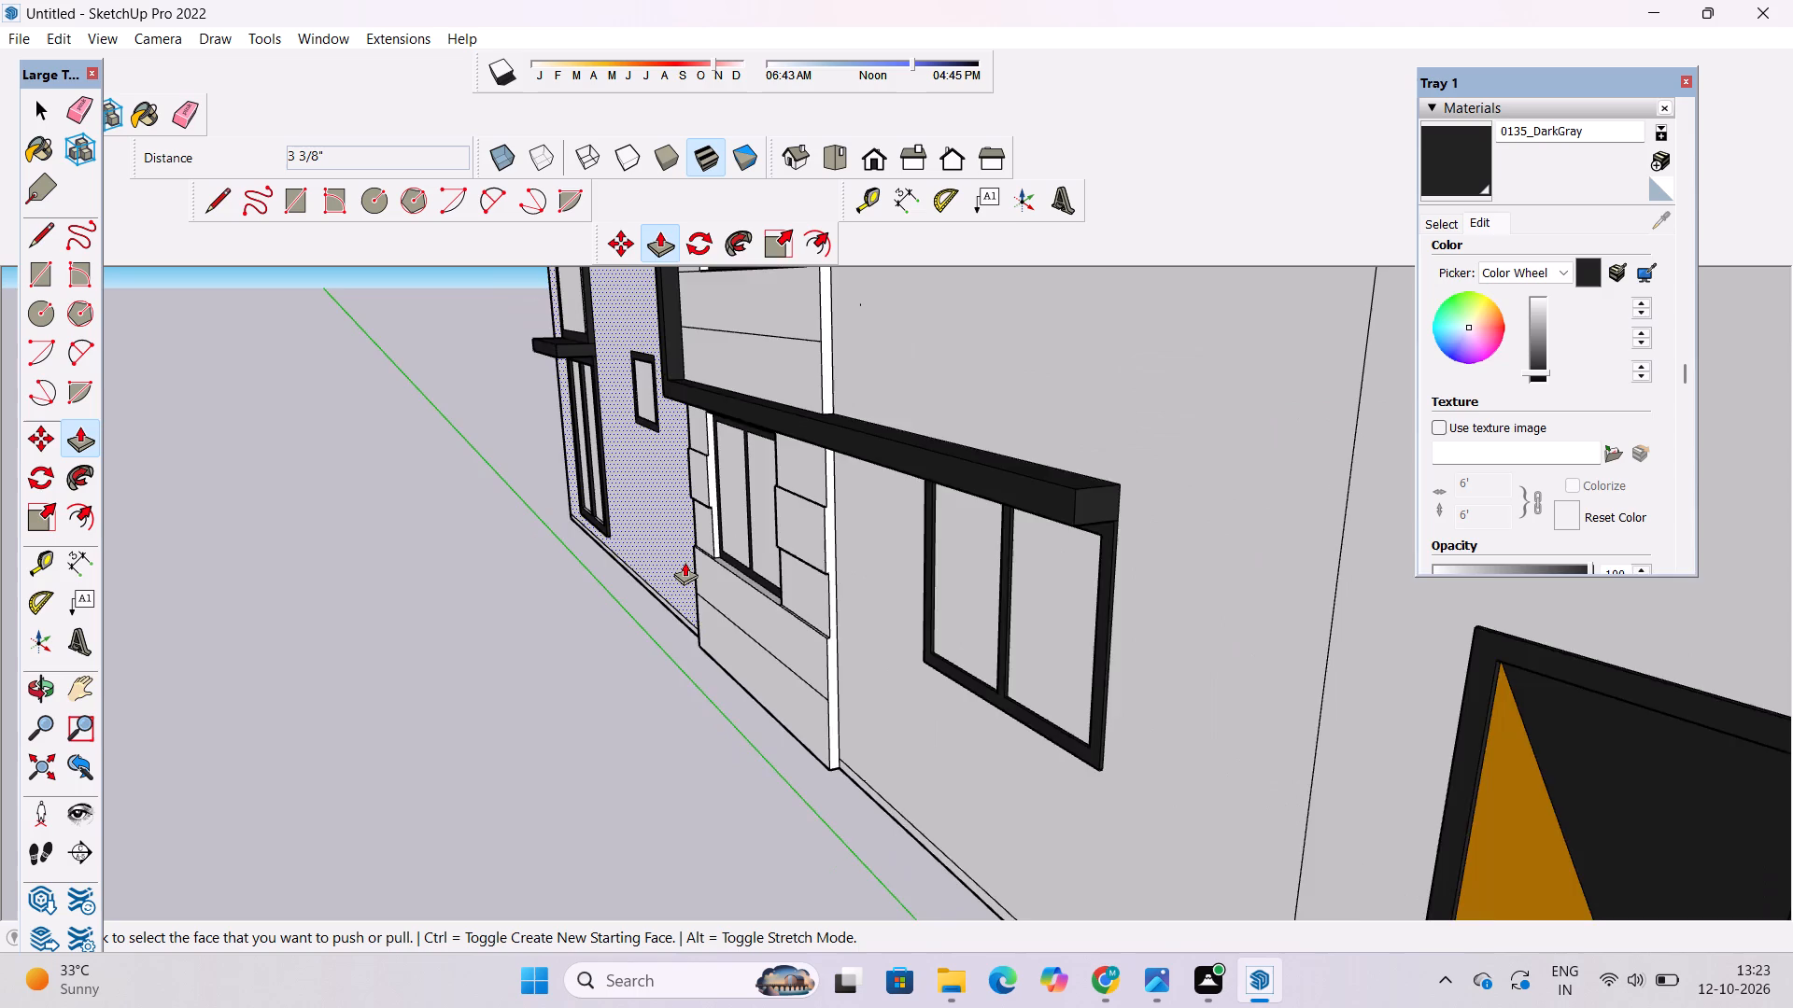
{"action": "scroll", "coordinate": [685, 561], "scroll_direction": "down", "scroll_amount": 3}
{"action": "scroll", "coordinate": [698, 544], "scroll_direction": "up", "scroll_amount": 1}
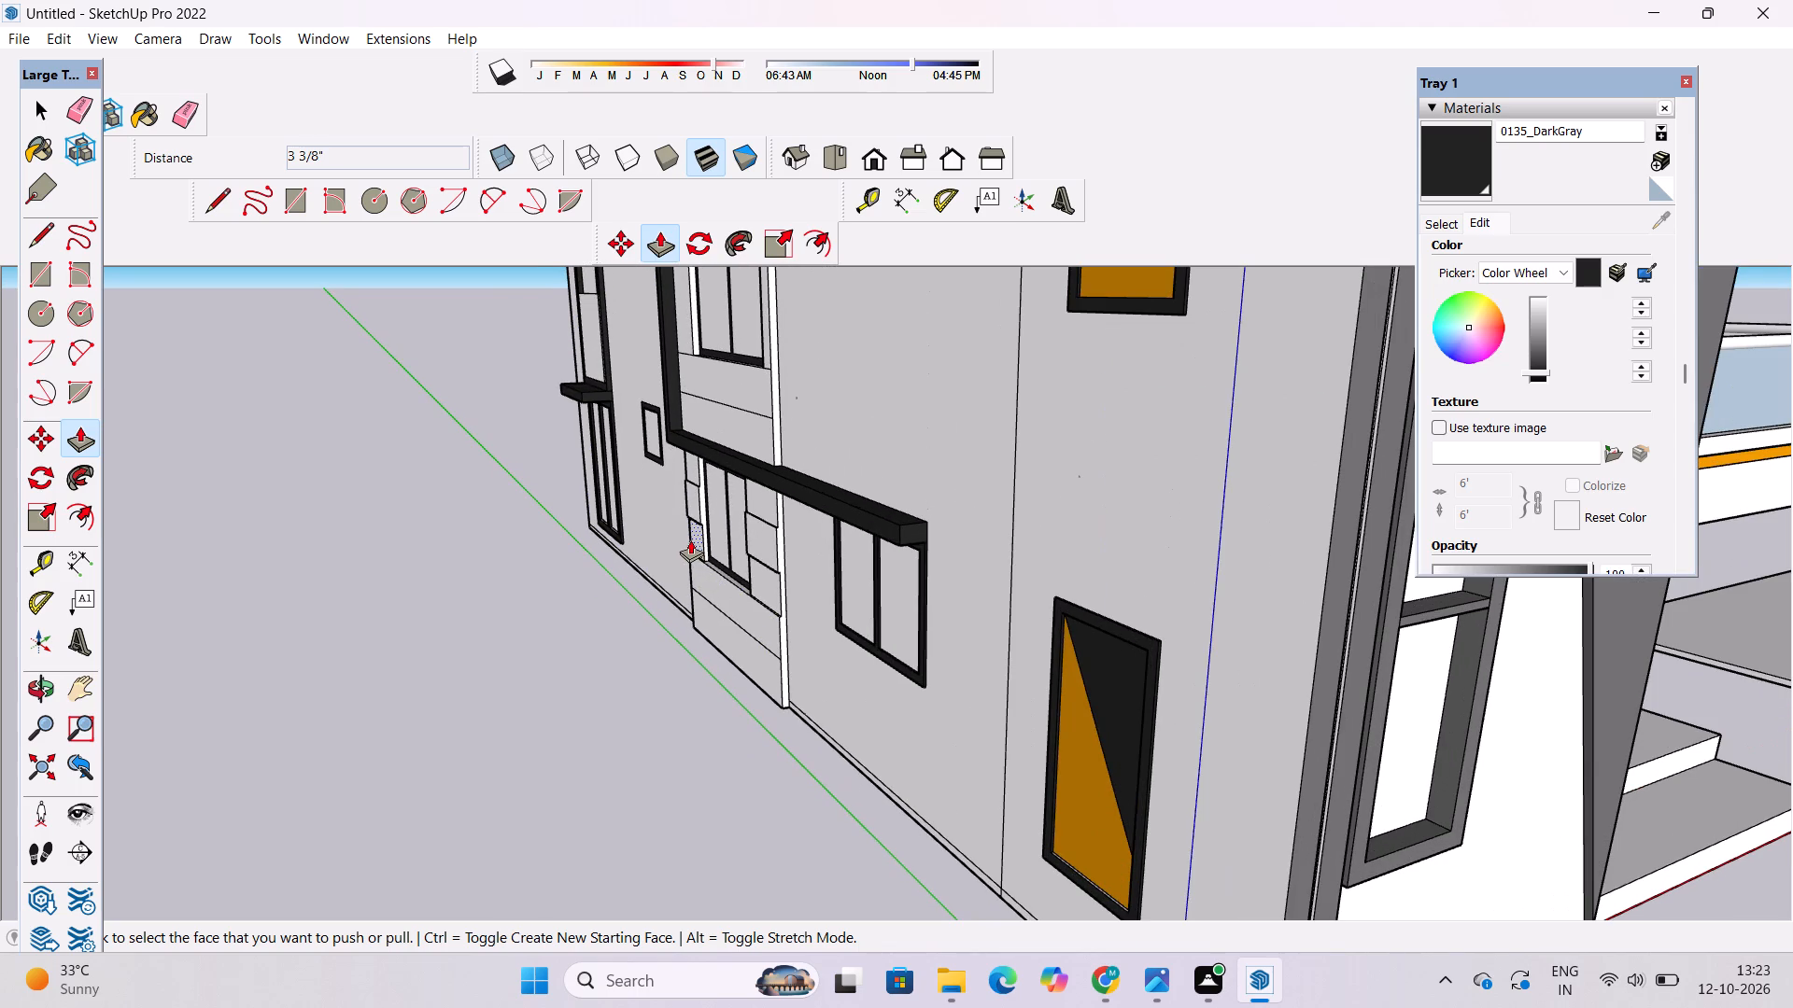
{"action": "scroll", "coordinate": [689, 539], "scroll_direction": "down", "scroll_amount": 8}
{"action": "key", "text": "space"}
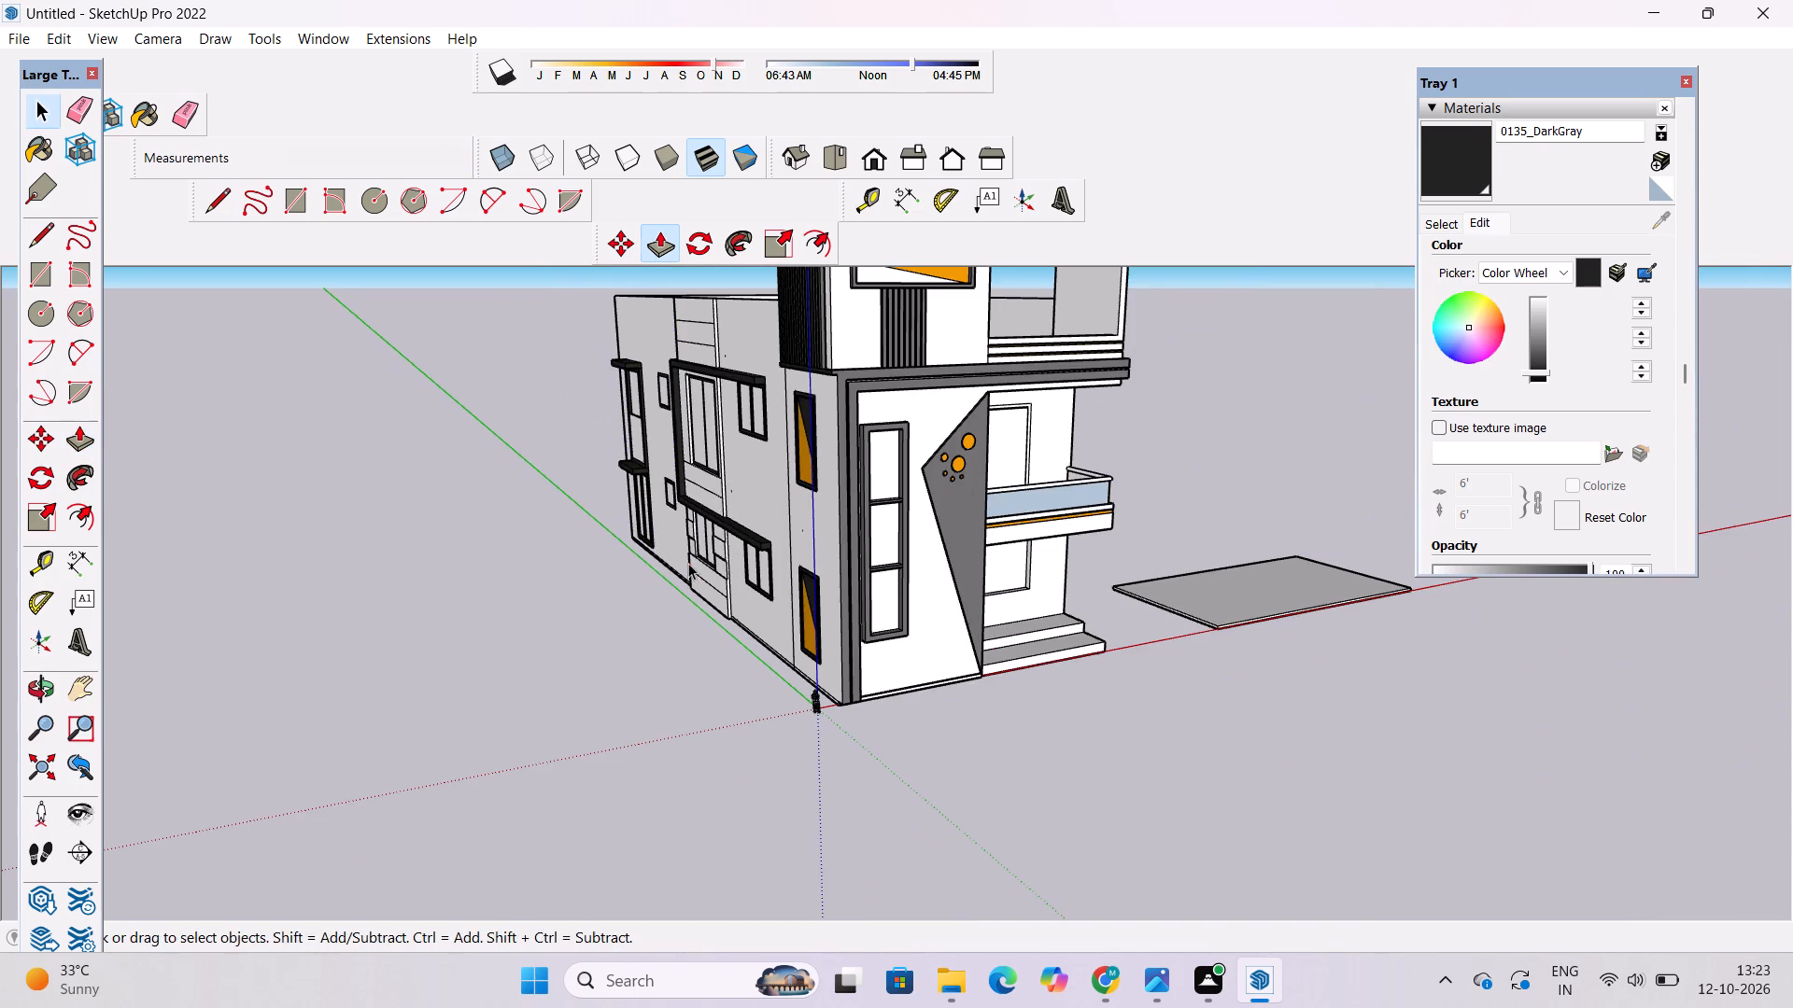
{"action": "type", "text": "o"}
{"action": "scroll", "coordinate": [646, 444], "scroll_direction": "up", "scroll_amount": 4}
{"action": "left_click_drag", "start_coordinate": [645, 459], "coordinate": [697, 497], "text": "shift"}
{"action": "scroll", "coordinate": [777, 509], "scroll_direction": "up", "scroll_amount": 5}
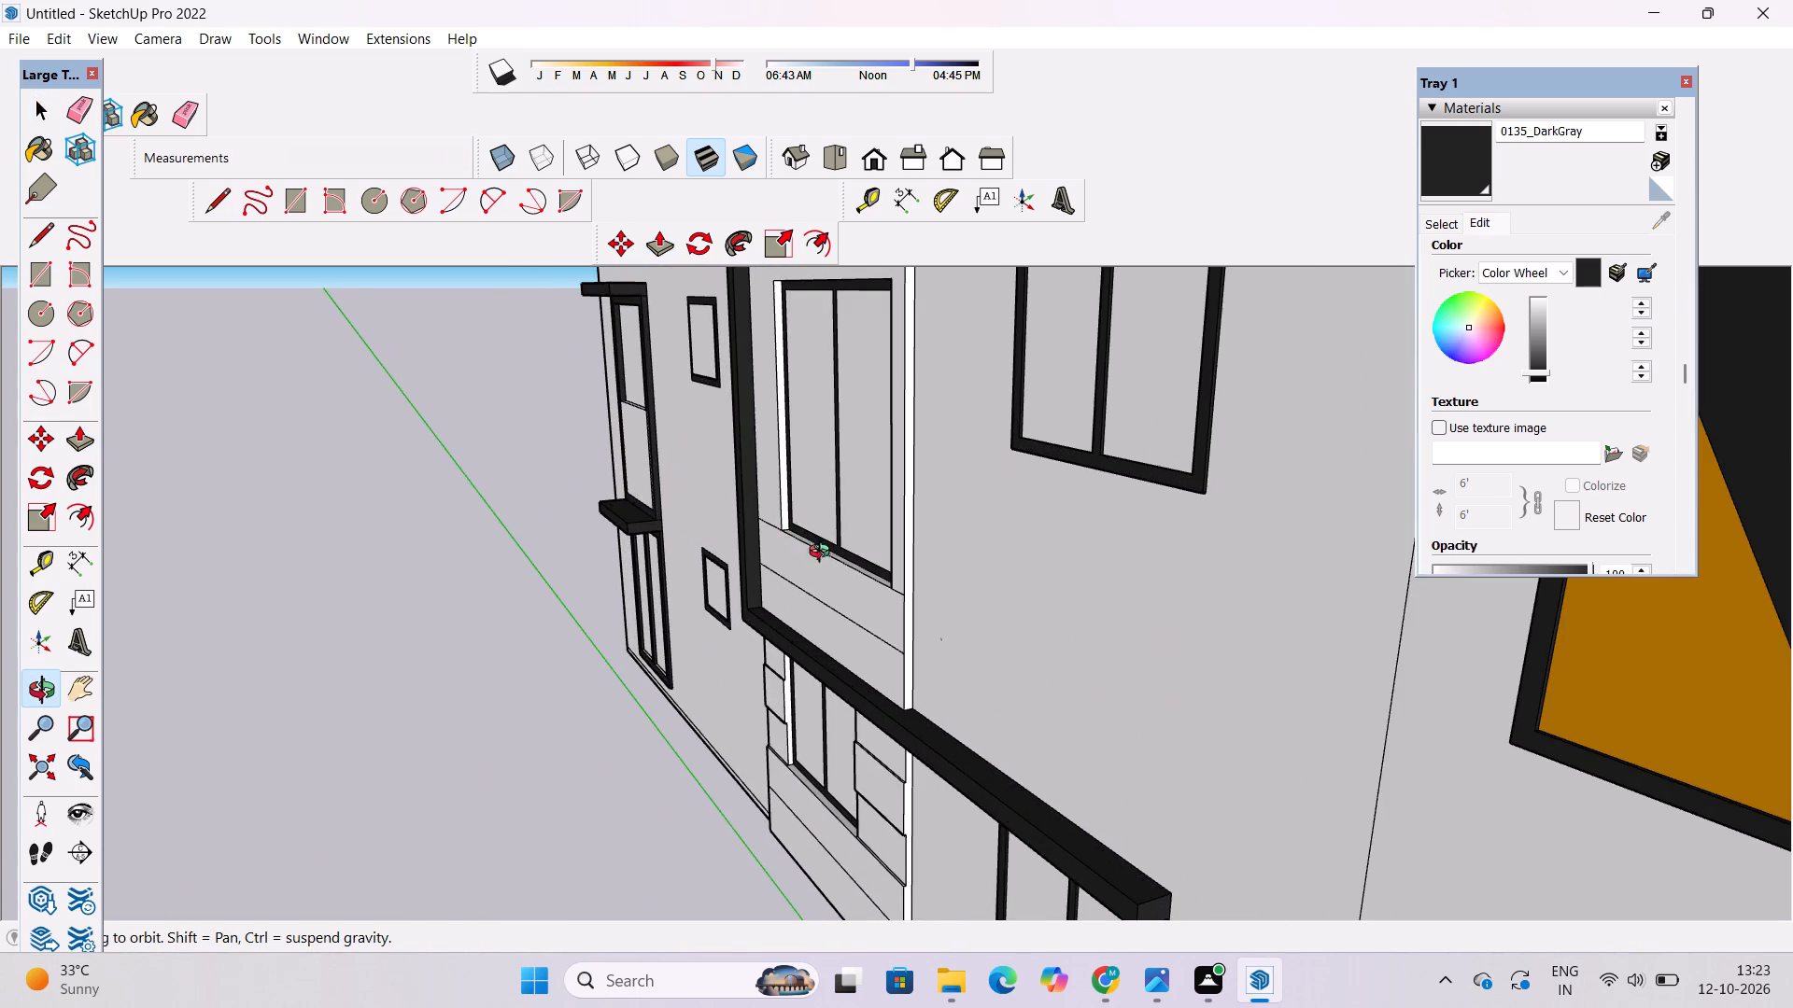
{"action": "left_click_drag", "start_coordinate": [849, 566], "coordinate": [783, 556], "text": "shift"}
{"action": "left_click", "coordinate": [778, 567]}
{"action": "scroll", "coordinate": [777, 554], "scroll_direction": "down", "scroll_amount": 4}
{"action": "left_click_drag", "start_coordinate": [787, 591], "coordinate": [793, 620], "text": "shift"}
{"action": "scroll", "coordinate": [772, 526], "scroll_direction": "down", "scroll_amount": 6}
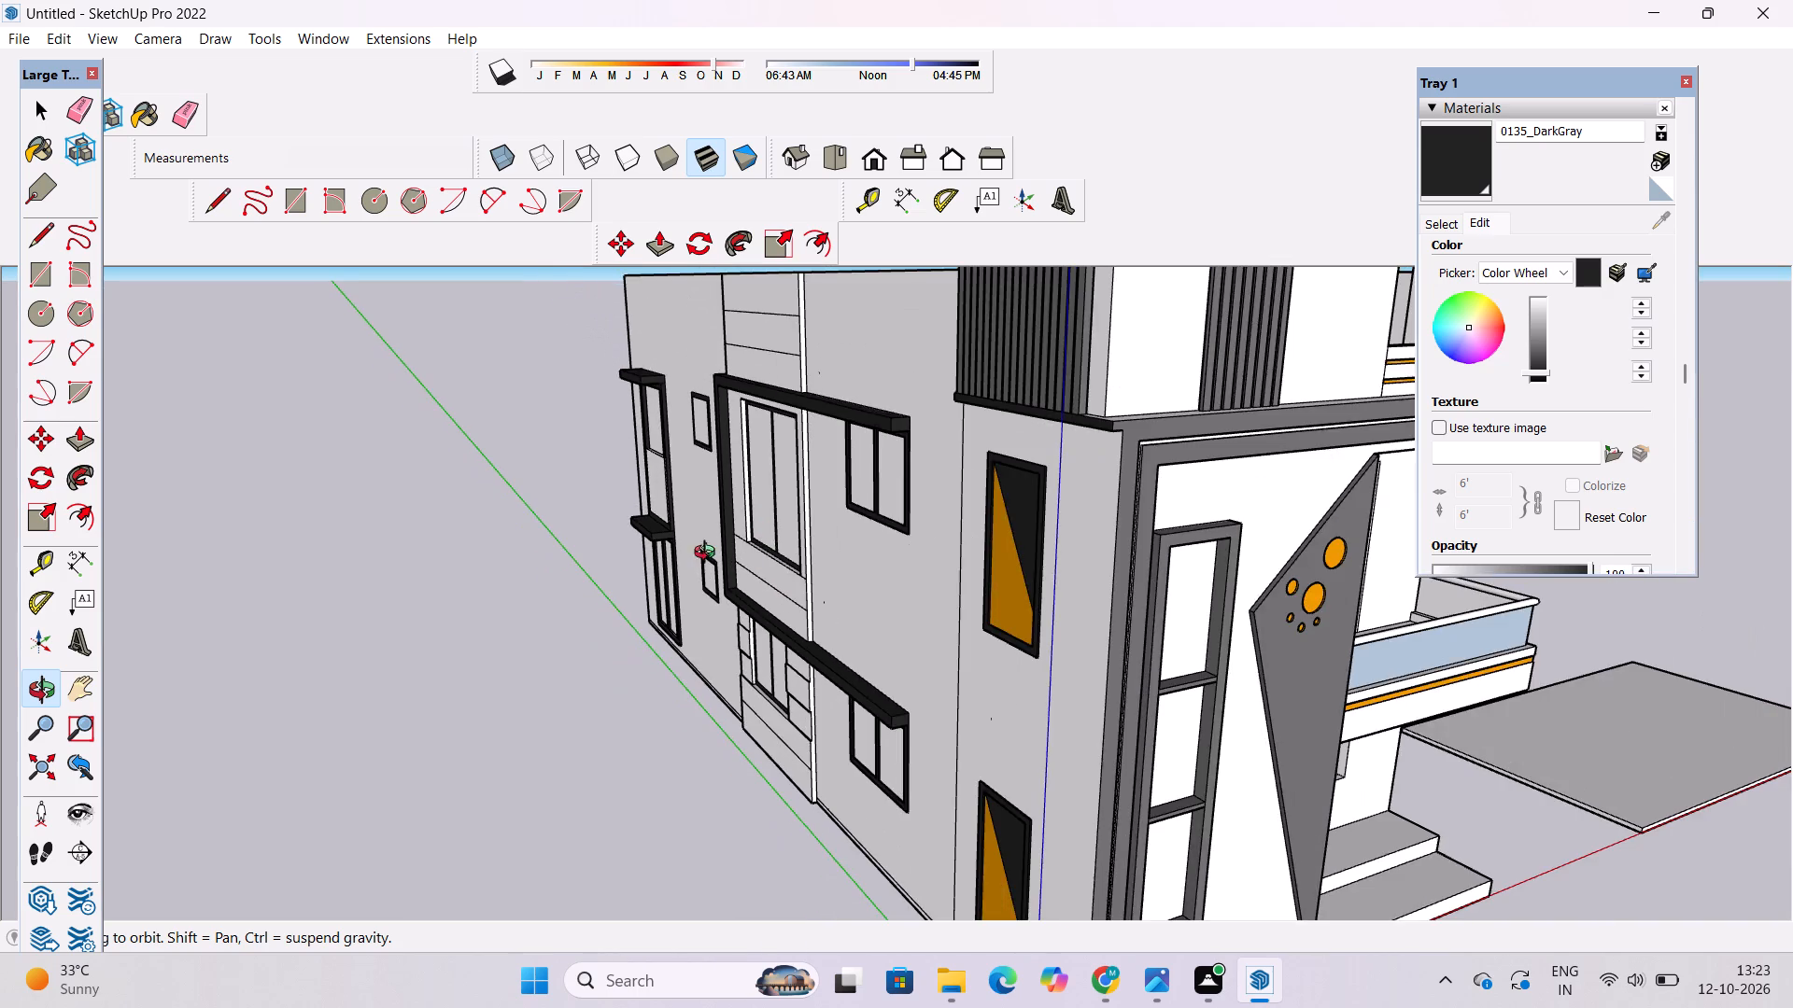
{"action": "left_click_drag", "start_coordinate": [708, 553], "coordinate": [712, 494], "text": "shift"}
{"action": "scroll", "coordinate": [953, 580], "scroll_direction": "down", "scroll_amount": 5}
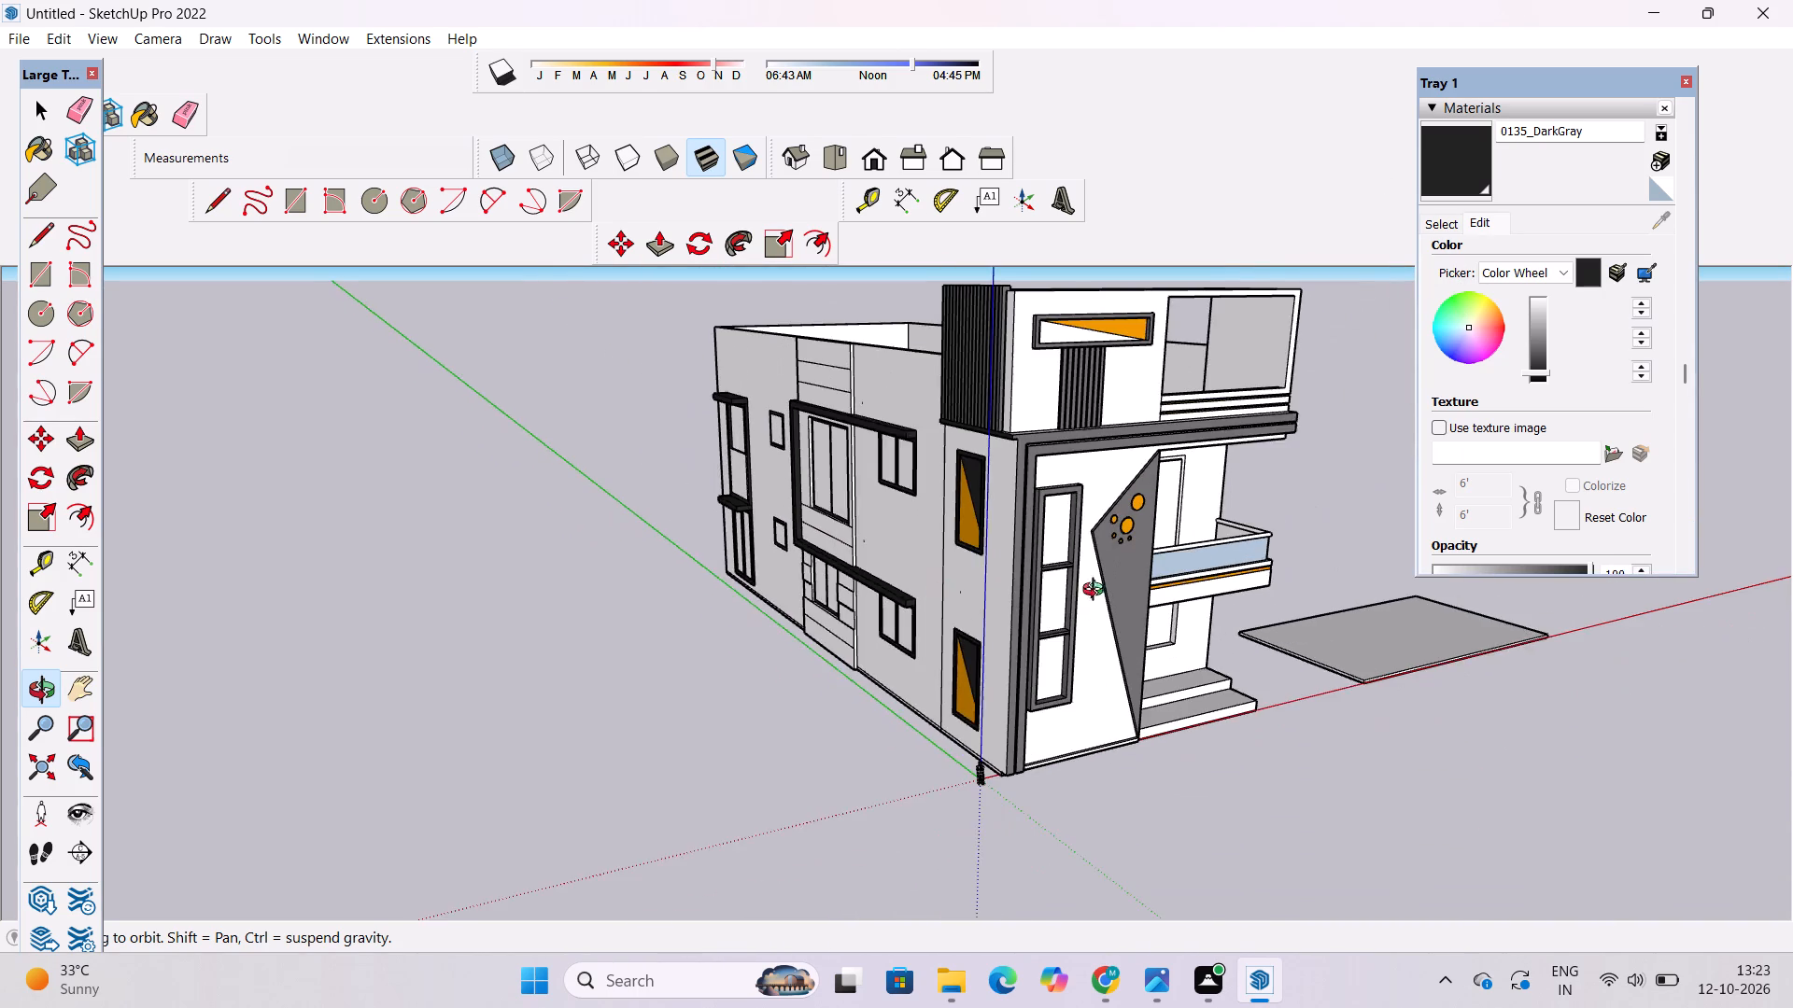
{"action": "left_click_drag", "start_coordinate": [1086, 584], "coordinate": [988, 592], "text": "shift"}
{"action": "scroll", "coordinate": [984, 567], "scroll_direction": "down", "scroll_amount": 2}
{"action": "left_click_drag", "start_coordinate": [977, 550], "coordinate": [926, 577], "text": "shift"}
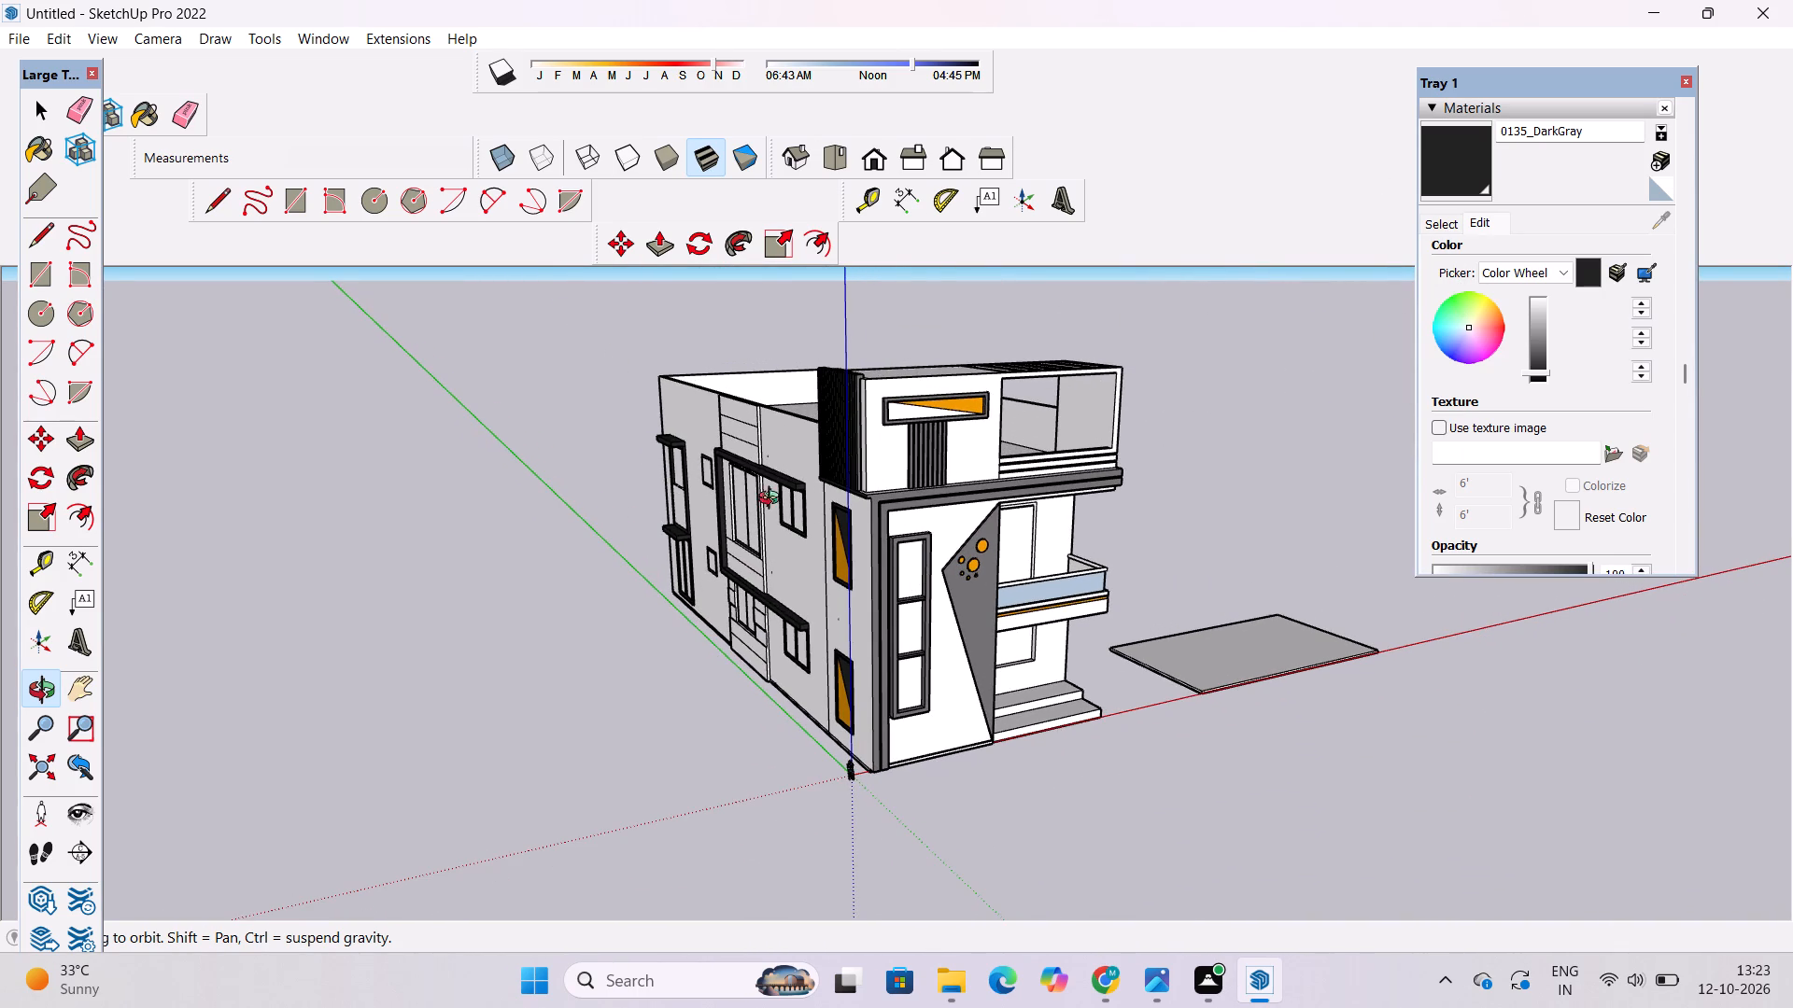
Paint the wall bands above the projecting frame and the panel's adjoining end edge with Wood Bamboo from the Wood materials.
{"action": "left_click", "coordinate": [1434, 223]}
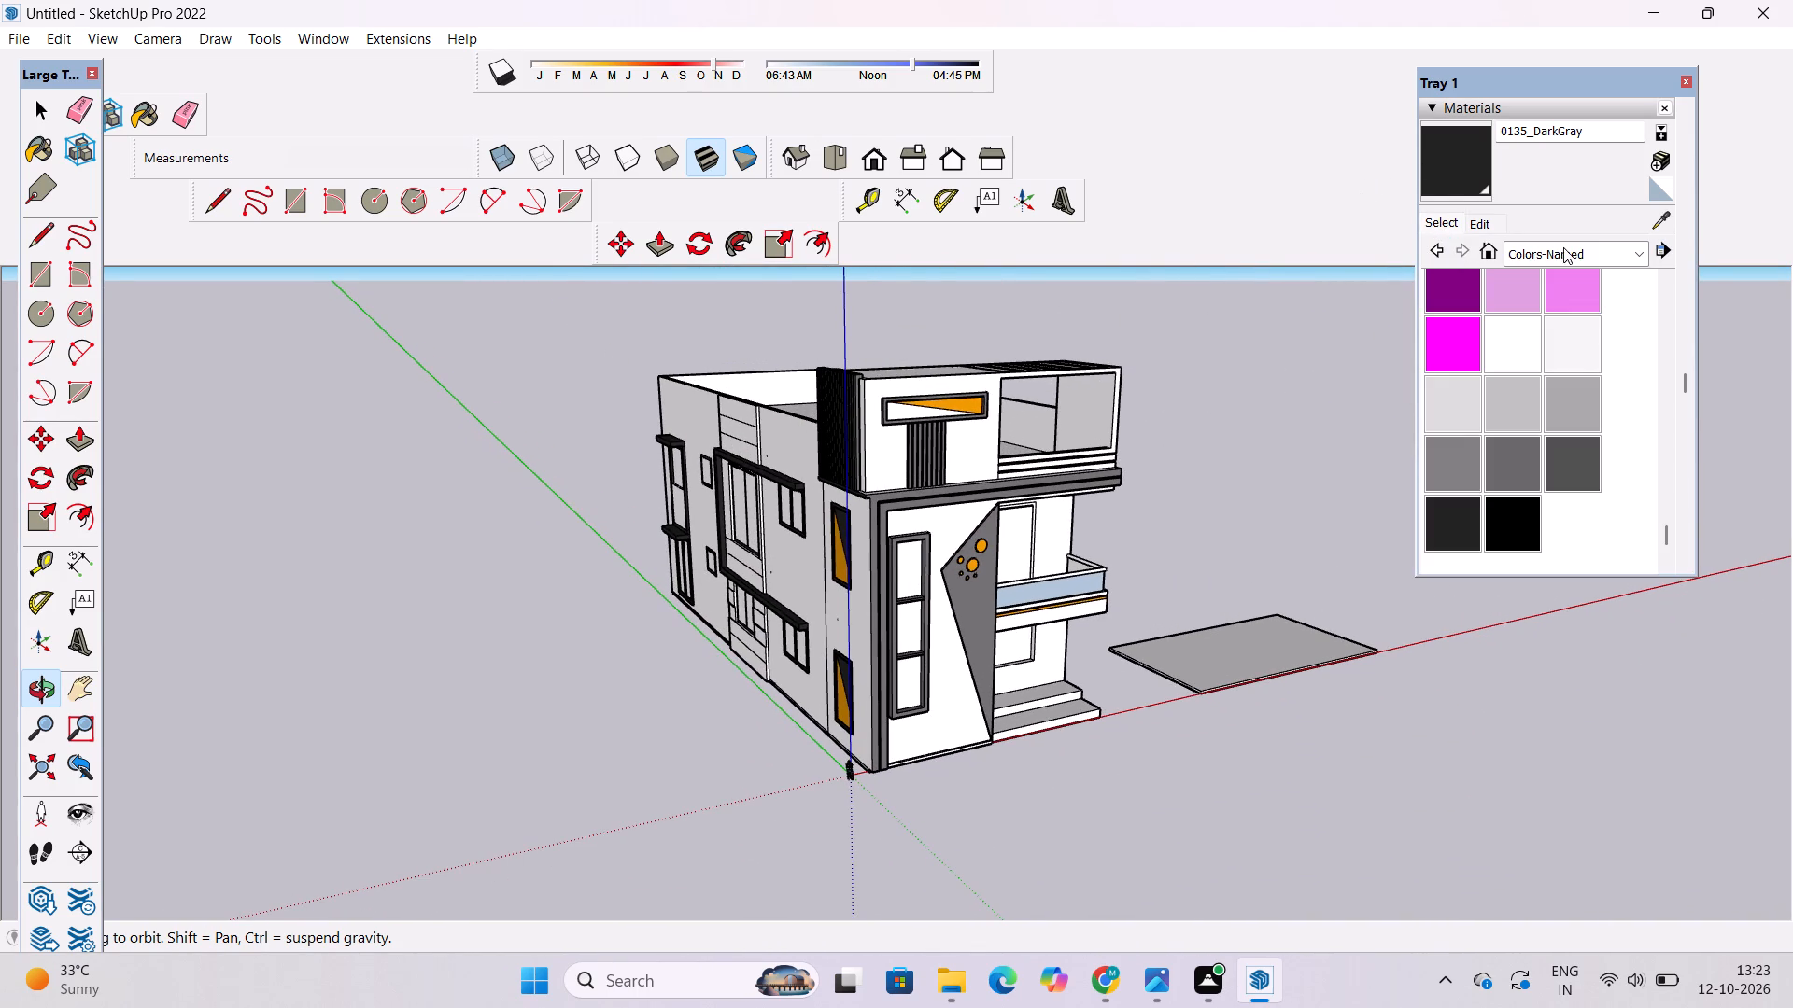
{"action": "left_click", "coordinate": [1565, 251]}
{"action": "left_click", "coordinate": [1555, 554]}
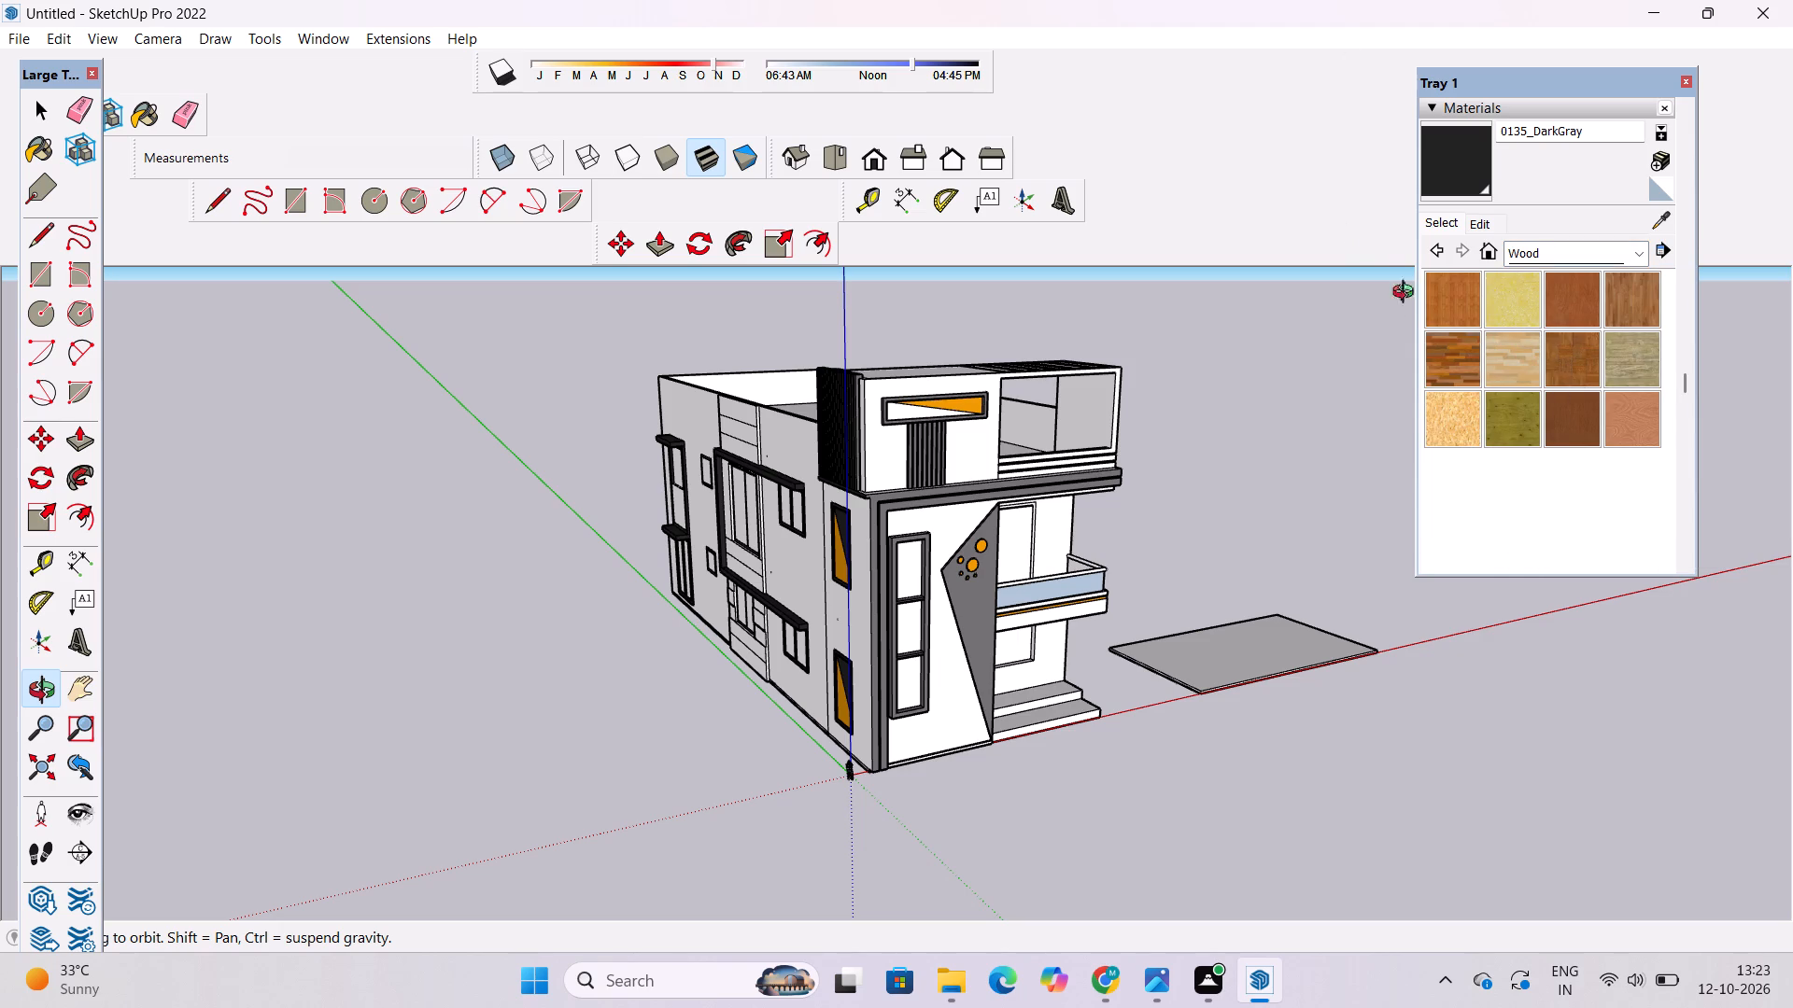
{"action": "left_click", "coordinate": [1445, 283]}
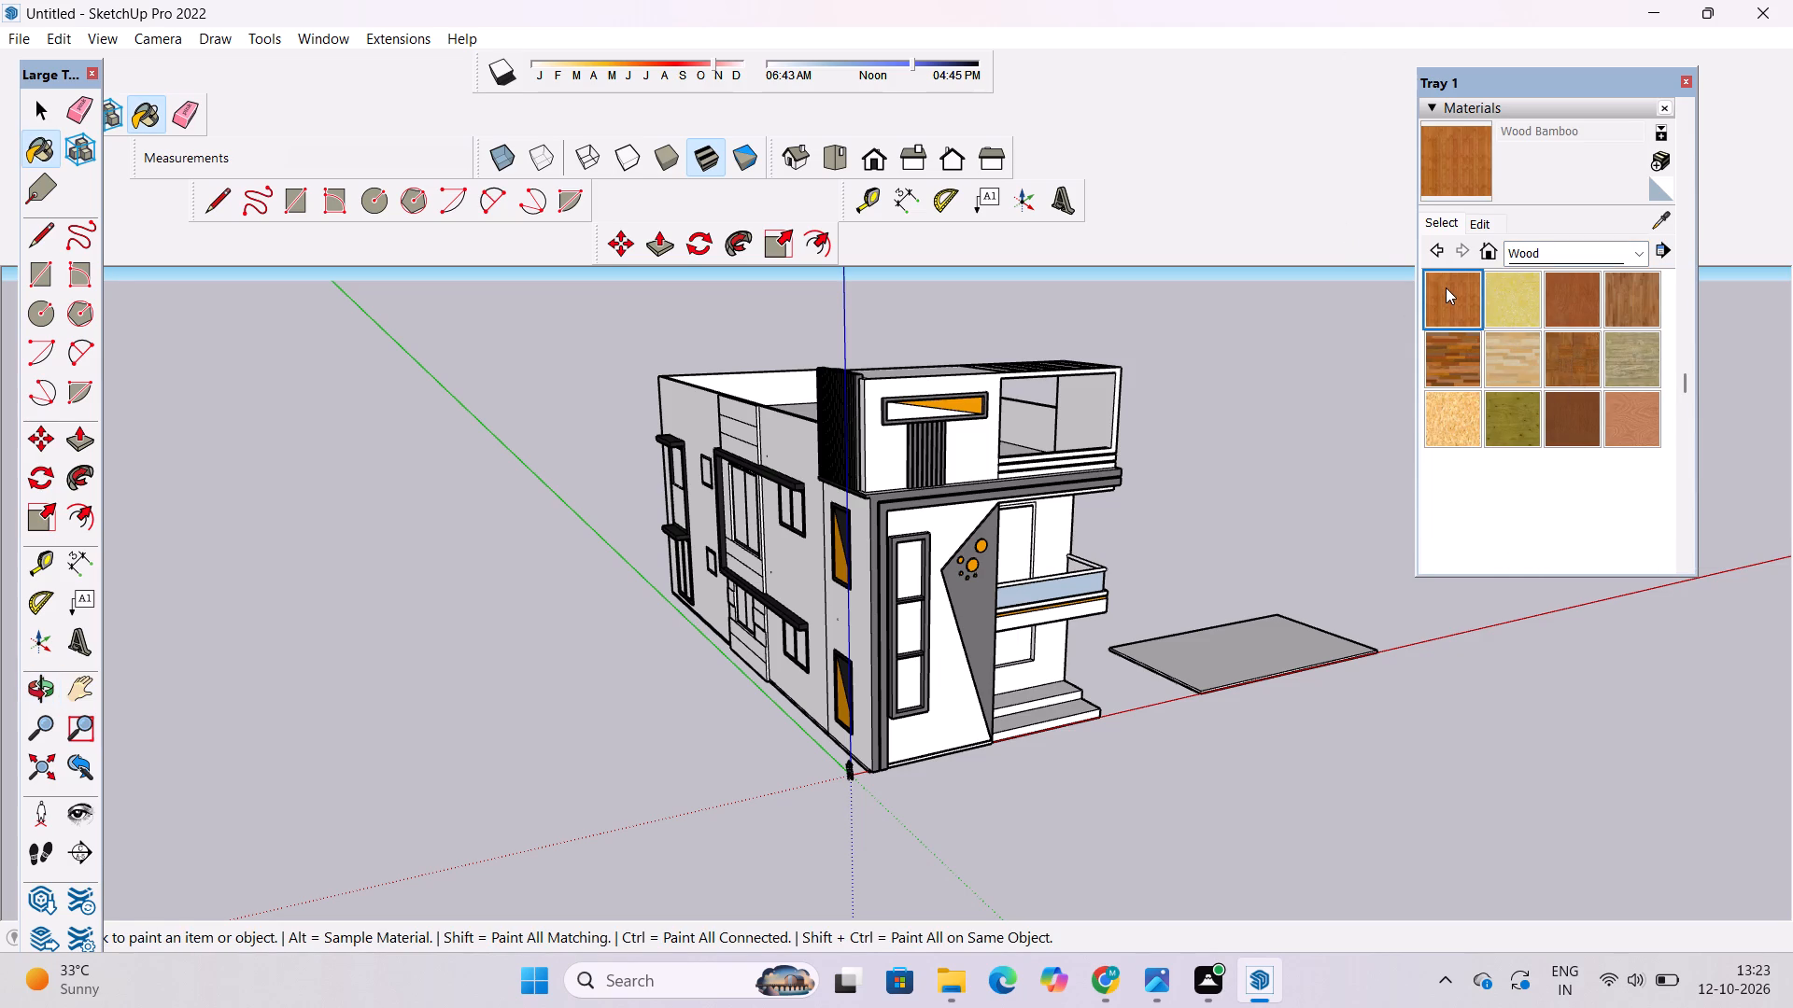
{"action": "scroll", "coordinate": [755, 417], "scroll_direction": "up", "scroll_amount": 16}
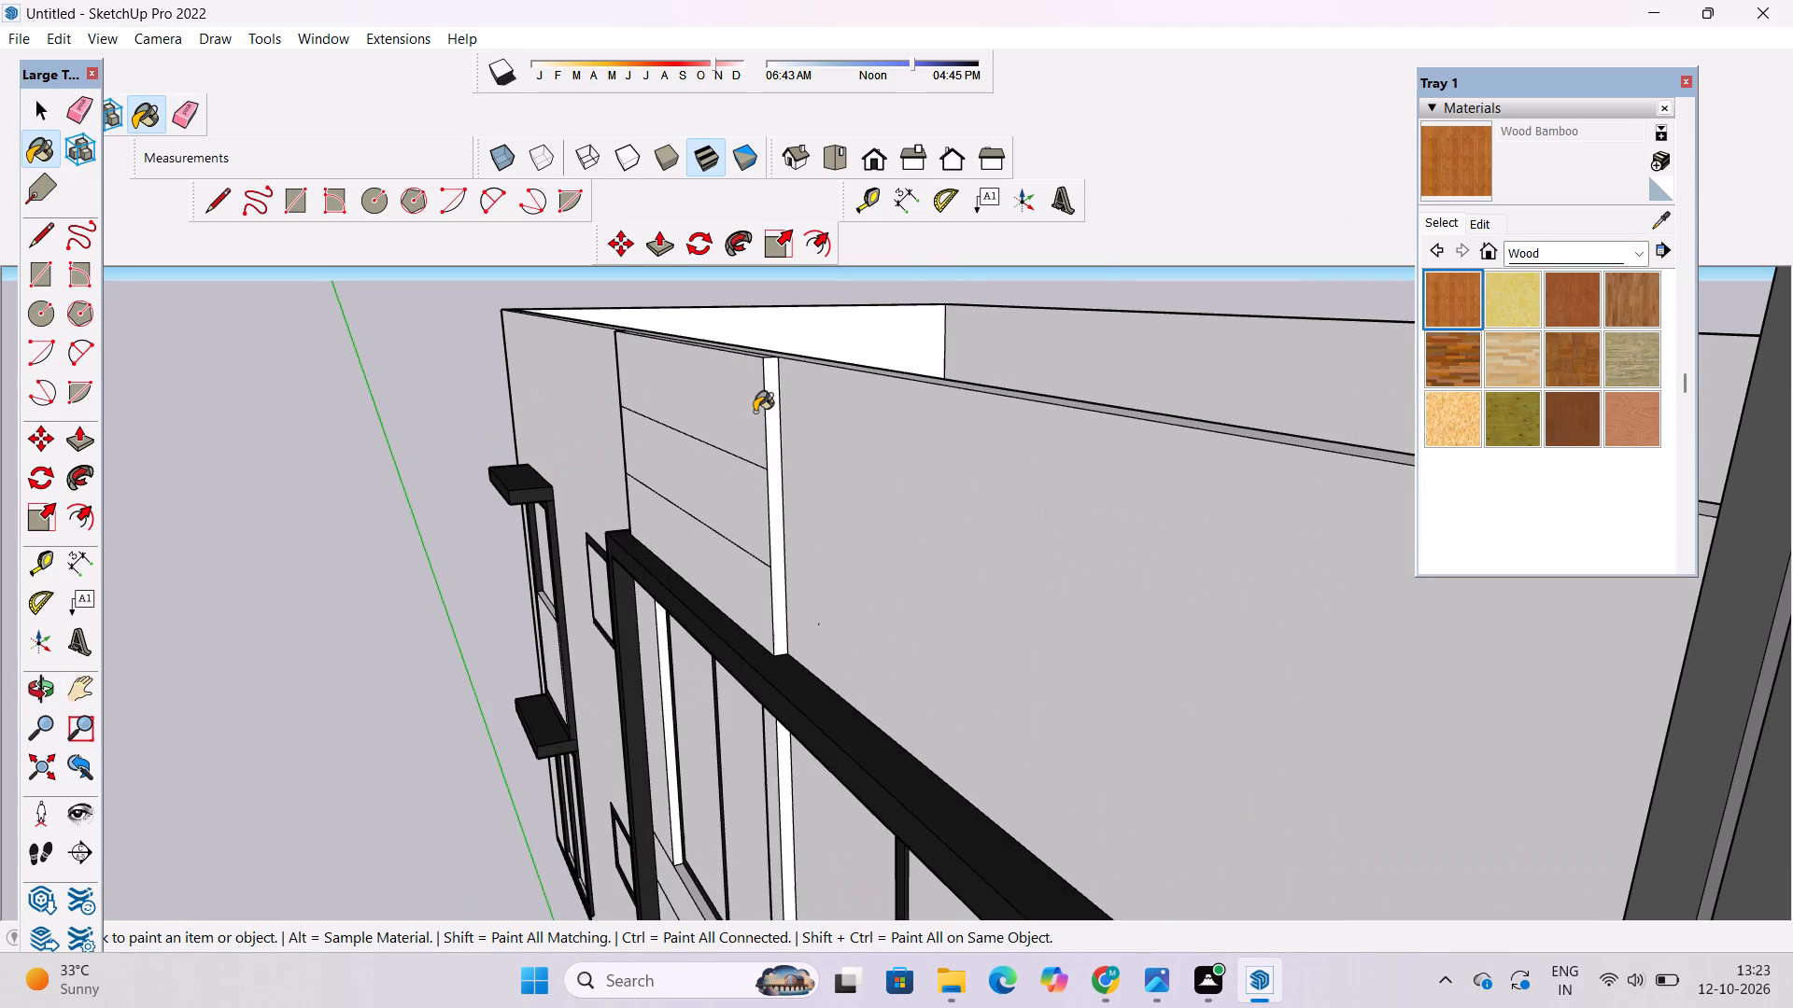
{"action": "left_click", "coordinate": [755, 412]}
{"action": "left_click", "coordinate": [735, 507]}
{"action": "left_click", "coordinate": [695, 581]}
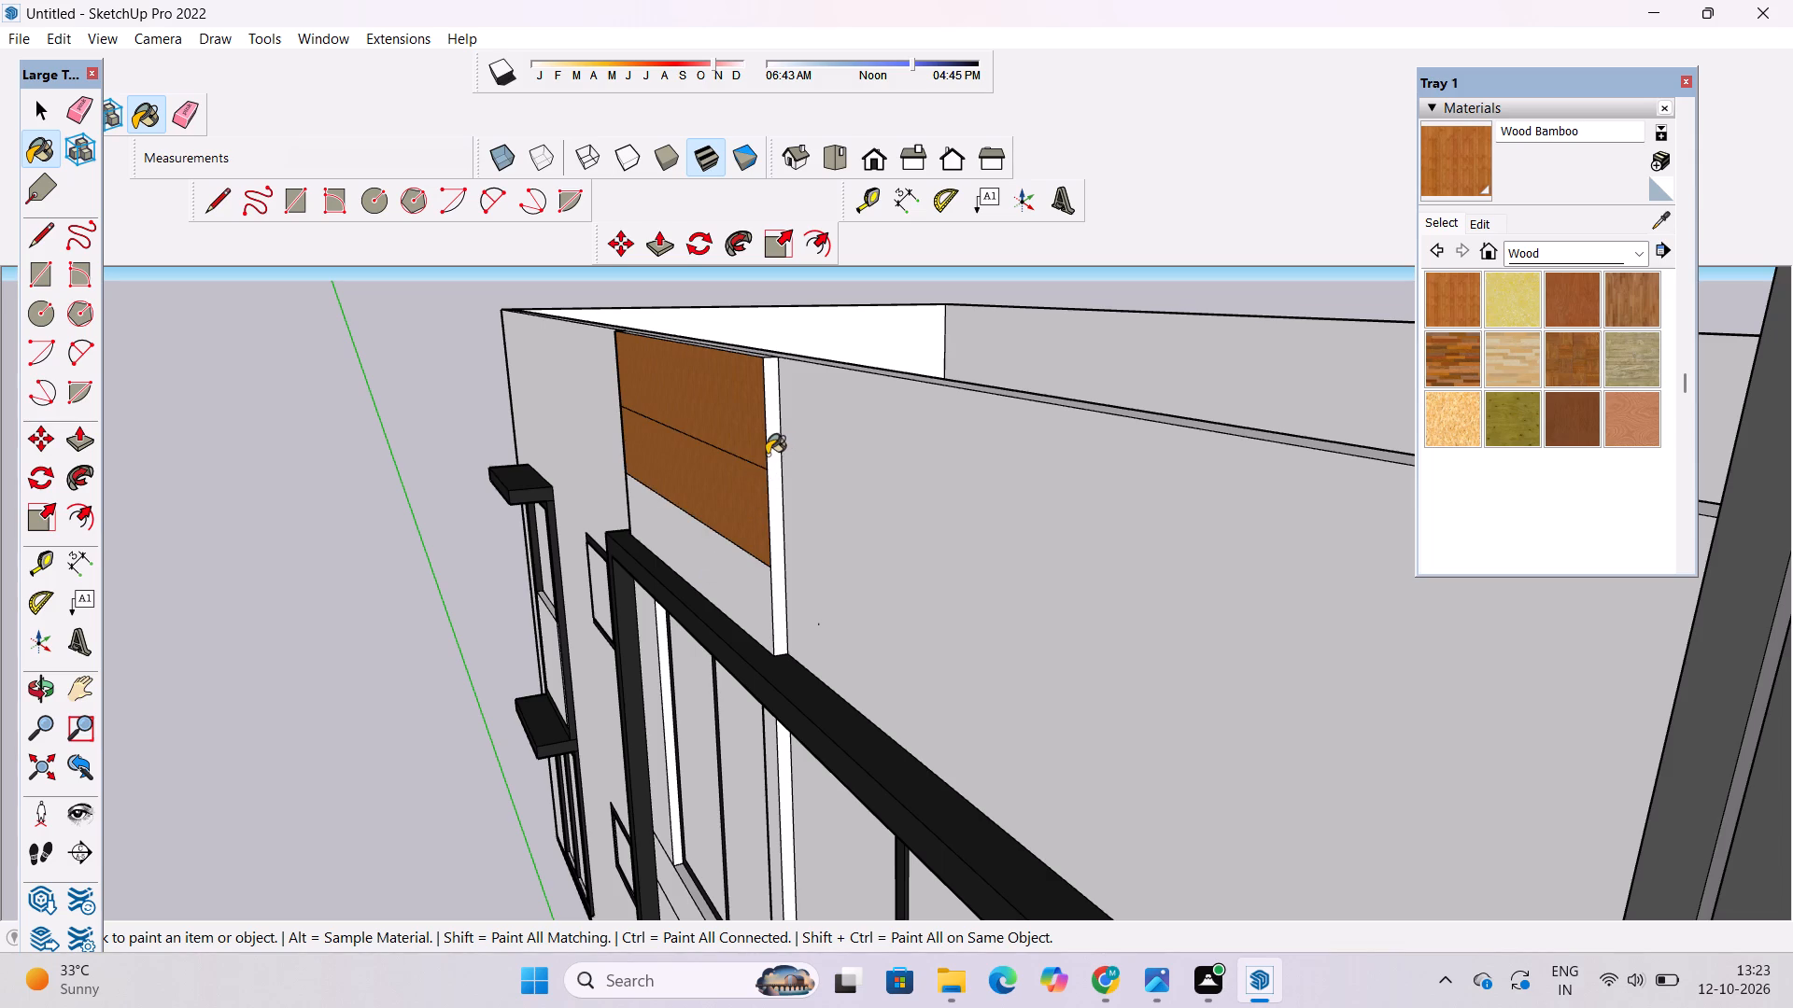
{"action": "left_click", "coordinate": [773, 446]}
Paint the wall around the upper window, its panel edge, jamb, sill and the two bands below it with Wood Bamboo.
{"action": "scroll", "coordinate": [850, 349], "scroll_direction": "down", "scroll_amount": 12}
{"action": "scroll", "coordinate": [821, 484], "scroll_direction": "up", "scroll_amount": 7}
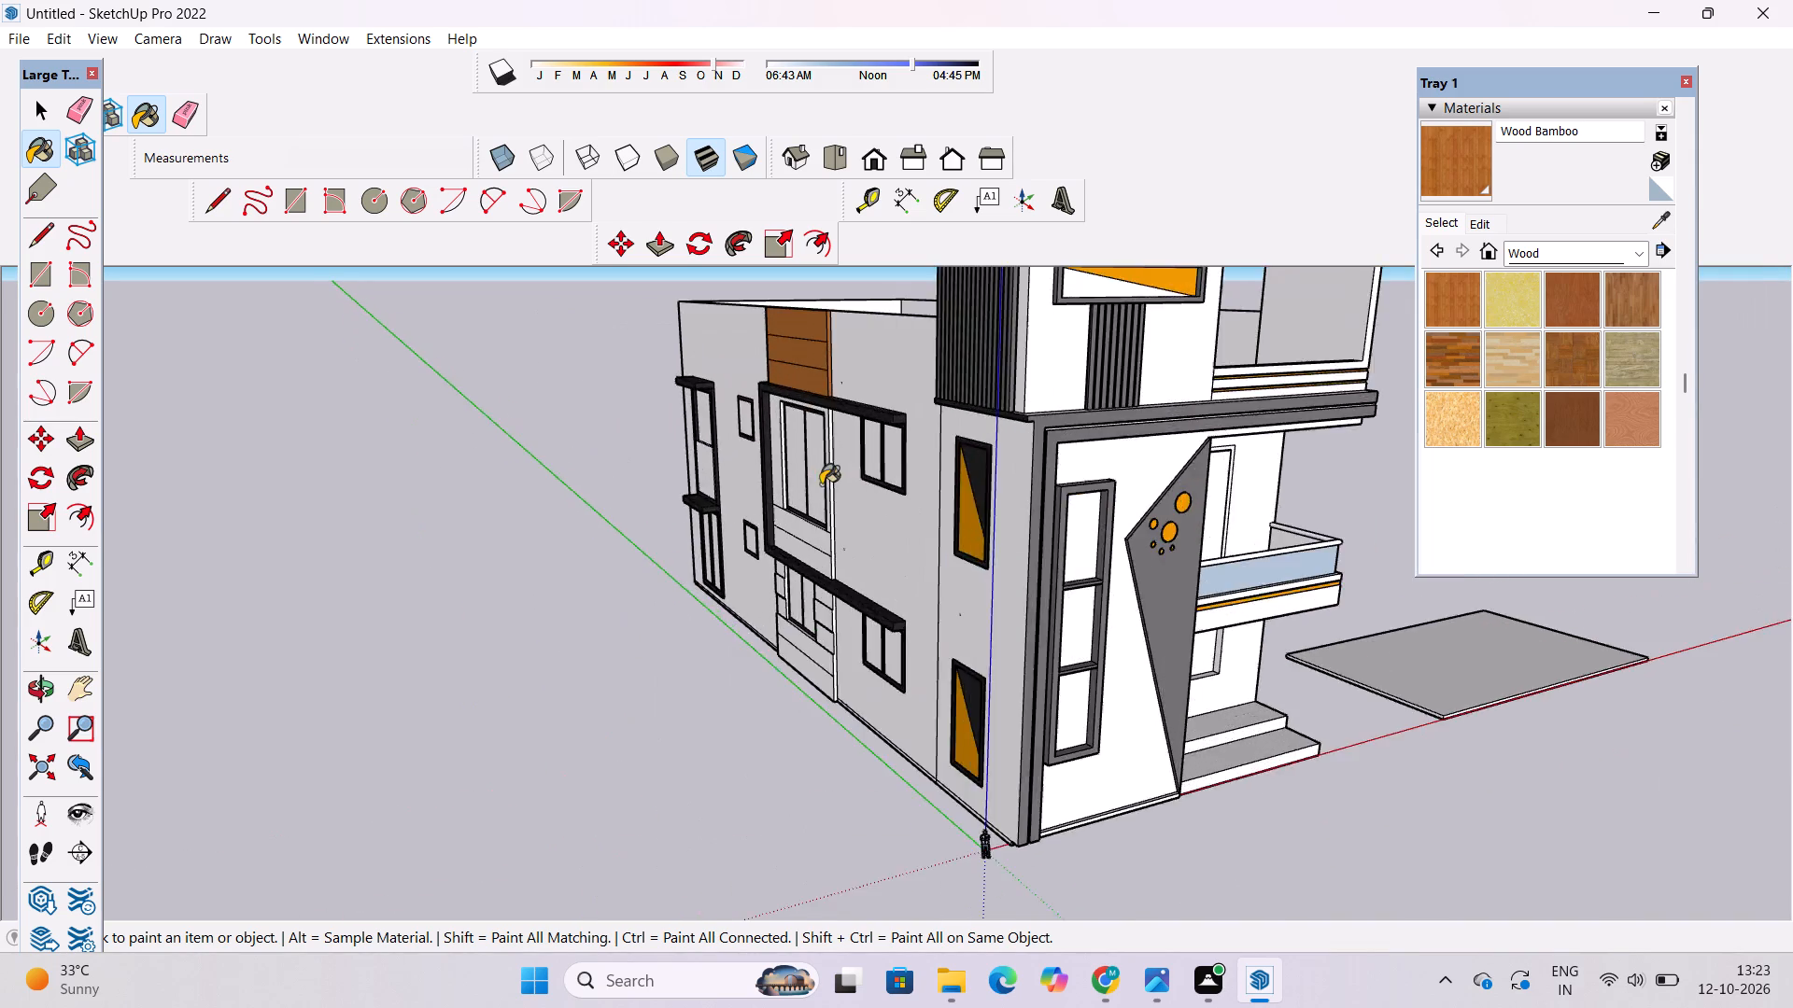
{"action": "scroll", "coordinate": [821, 484], "scroll_direction": "up", "scroll_amount": 10}
{"action": "left_click", "coordinate": [845, 410]}
{"action": "left_click", "coordinate": [867, 439]}
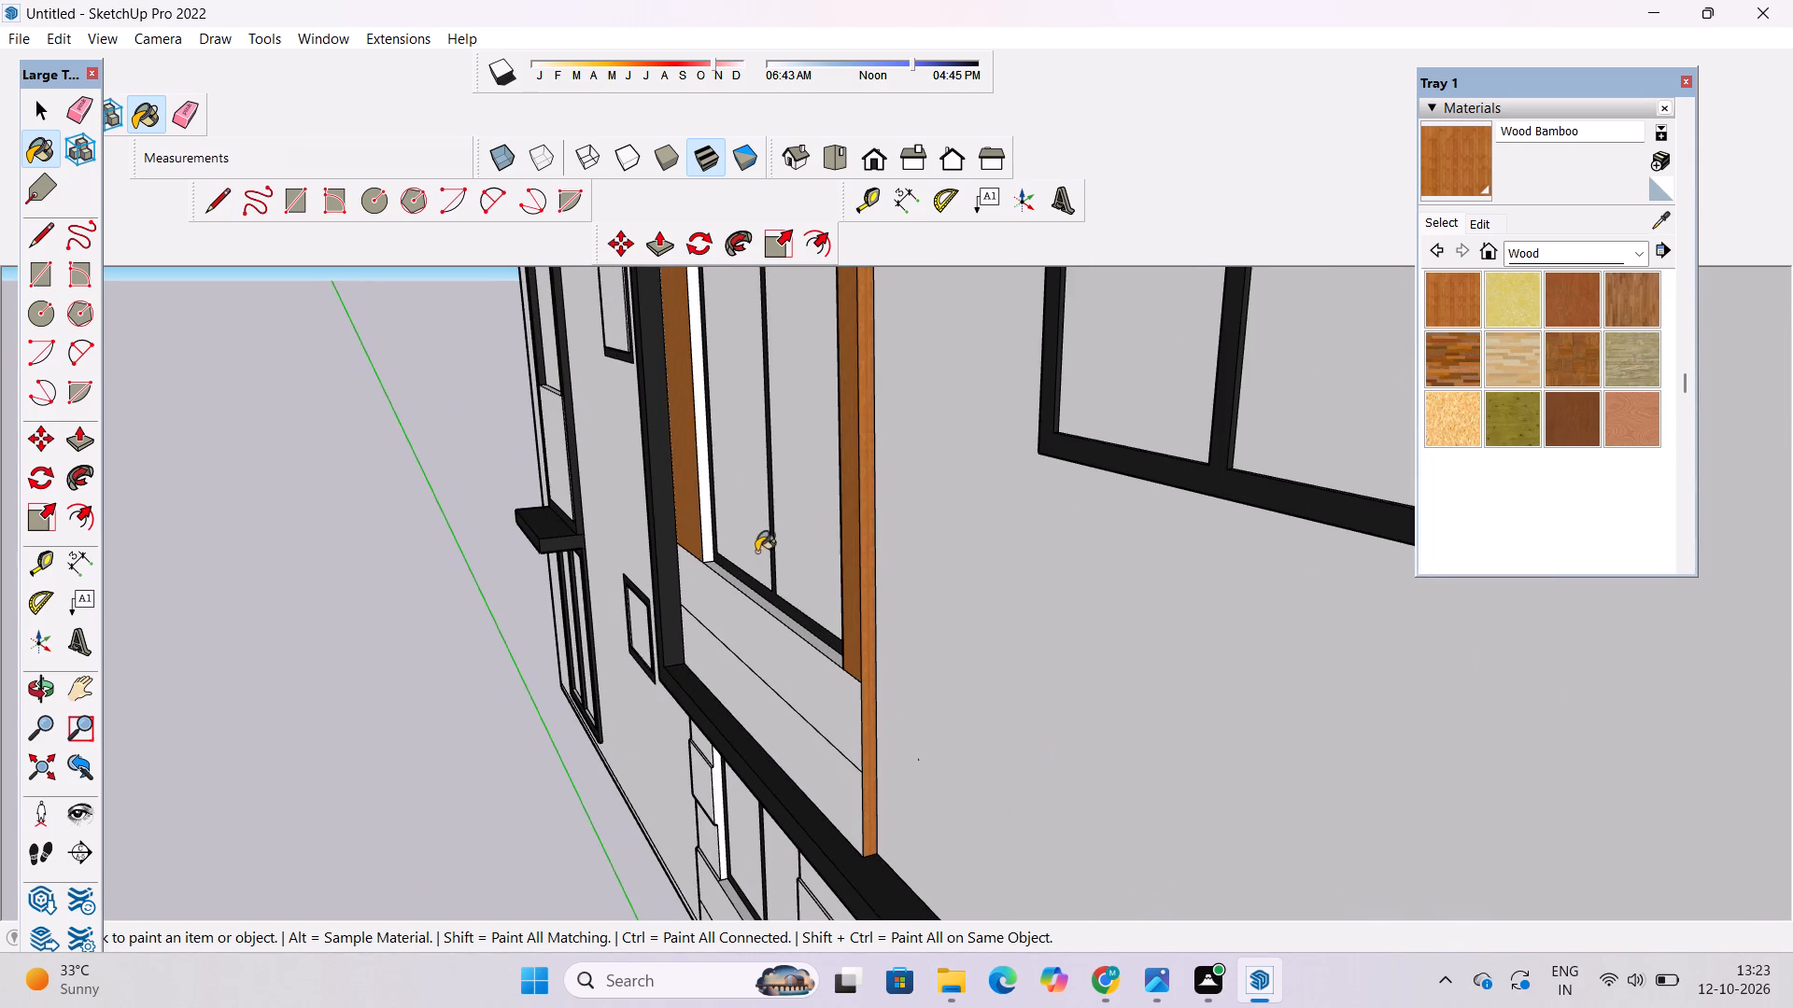
{"action": "left_click", "coordinate": [708, 510]}
{"action": "scroll", "coordinate": [727, 589], "scroll_direction": "up", "scroll_amount": 12}
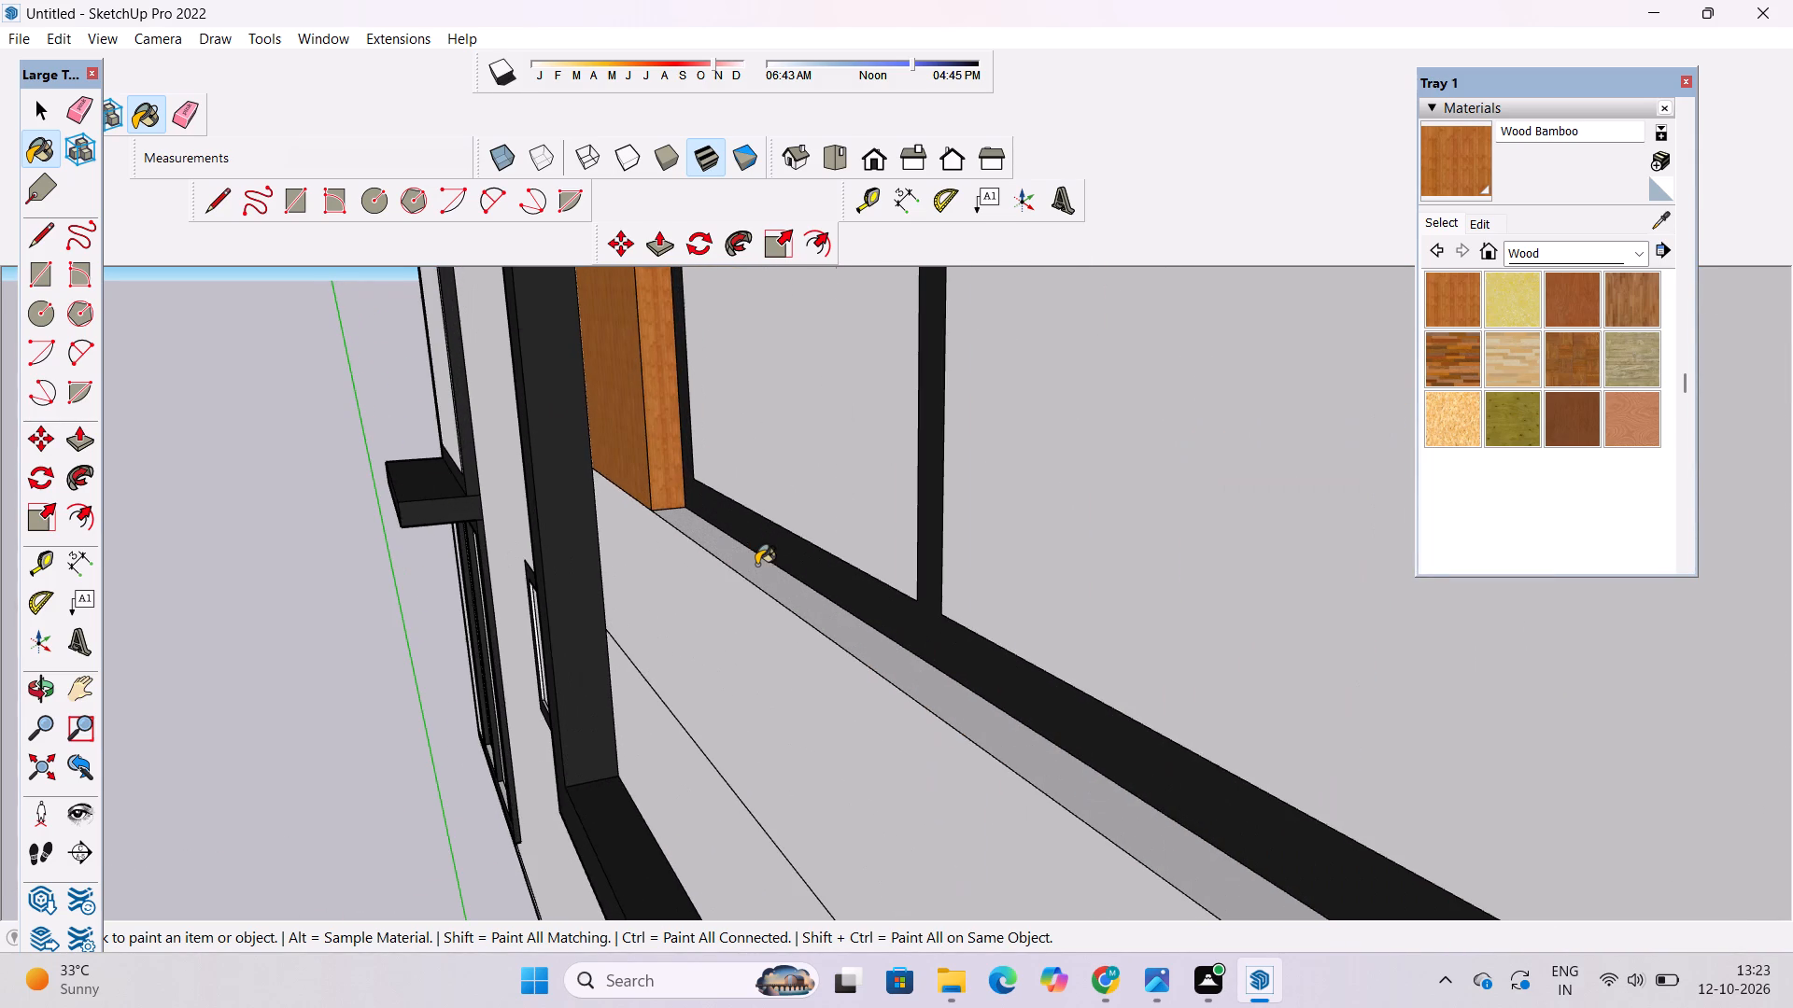
{"action": "left_click", "coordinate": [759, 567]}
{"action": "left_click", "coordinate": [753, 608]}
{"action": "scroll", "coordinate": [713, 443], "scroll_direction": "down", "scroll_amount": 6}
{"action": "scroll", "coordinate": [730, 632], "scroll_direction": "up", "scroll_amount": 3}
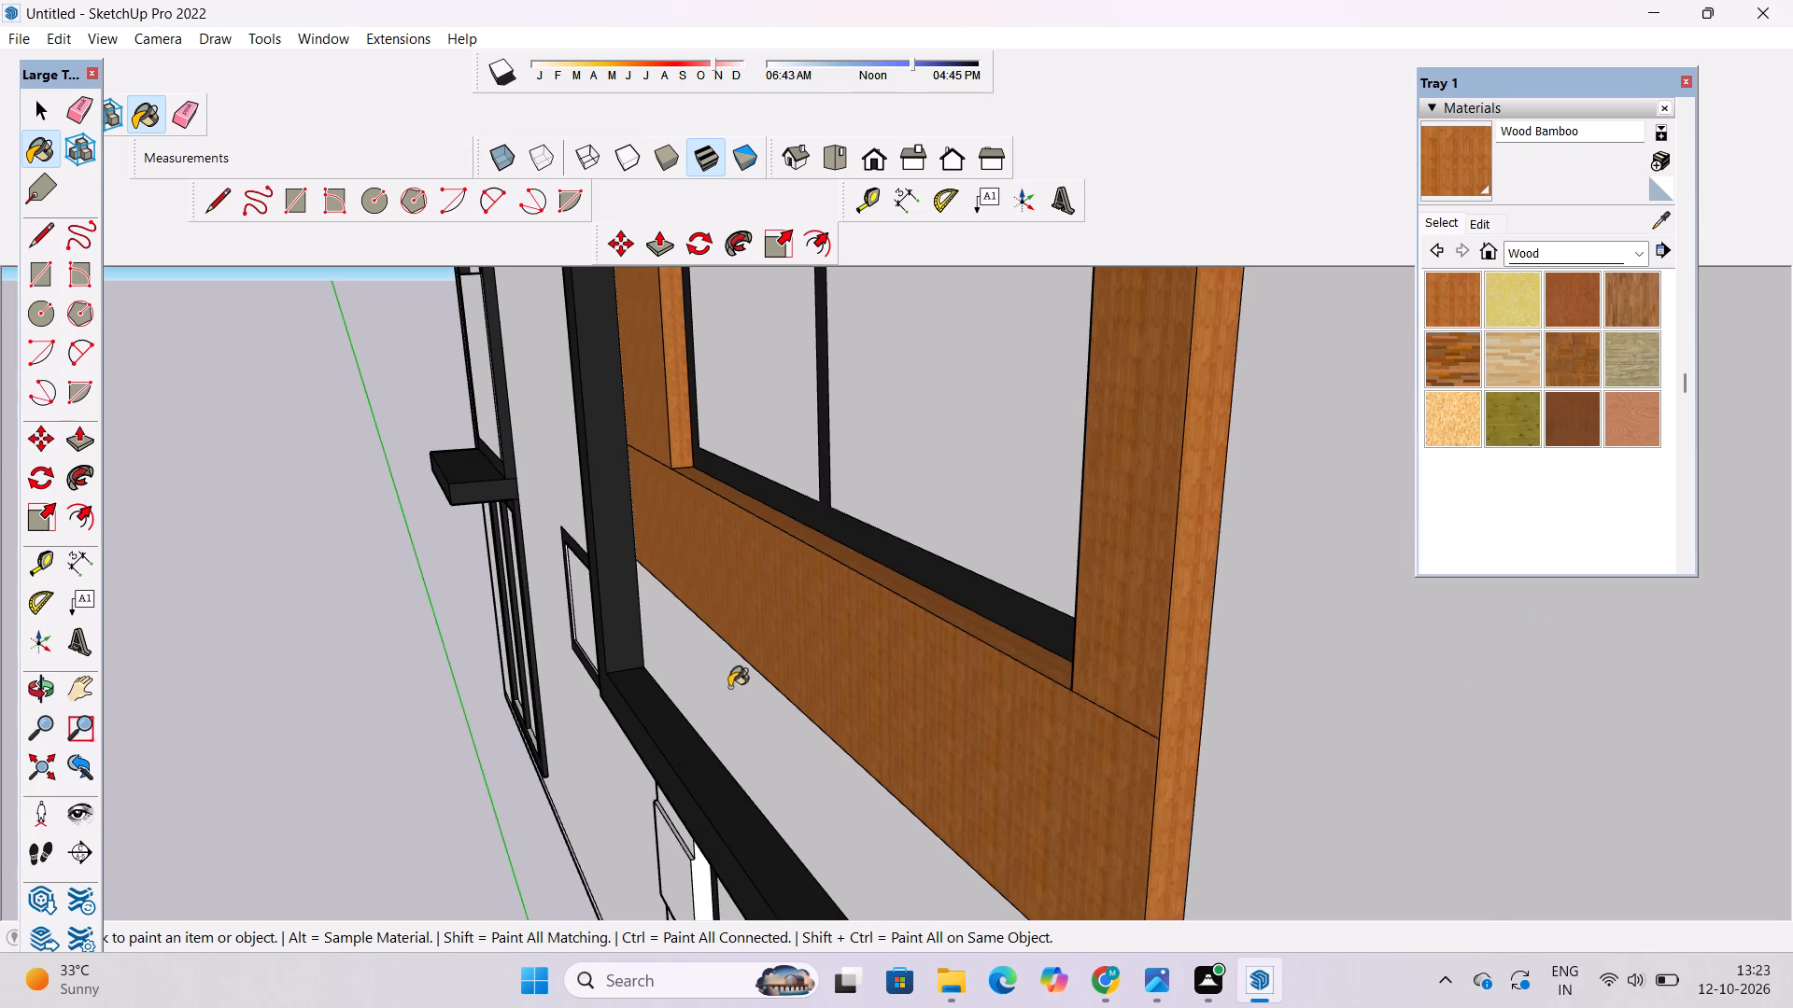
{"action": "left_click", "coordinate": [728, 688]}
Paint the bands on the front side of the lower window, their exposed ledges and the panel's end edge with Wood Bamboo.
{"action": "scroll", "coordinate": [602, 534], "scroll_direction": "down", "scroll_amount": 15}
{"action": "scroll", "coordinate": [657, 714], "scroll_direction": "up", "scroll_amount": 14}
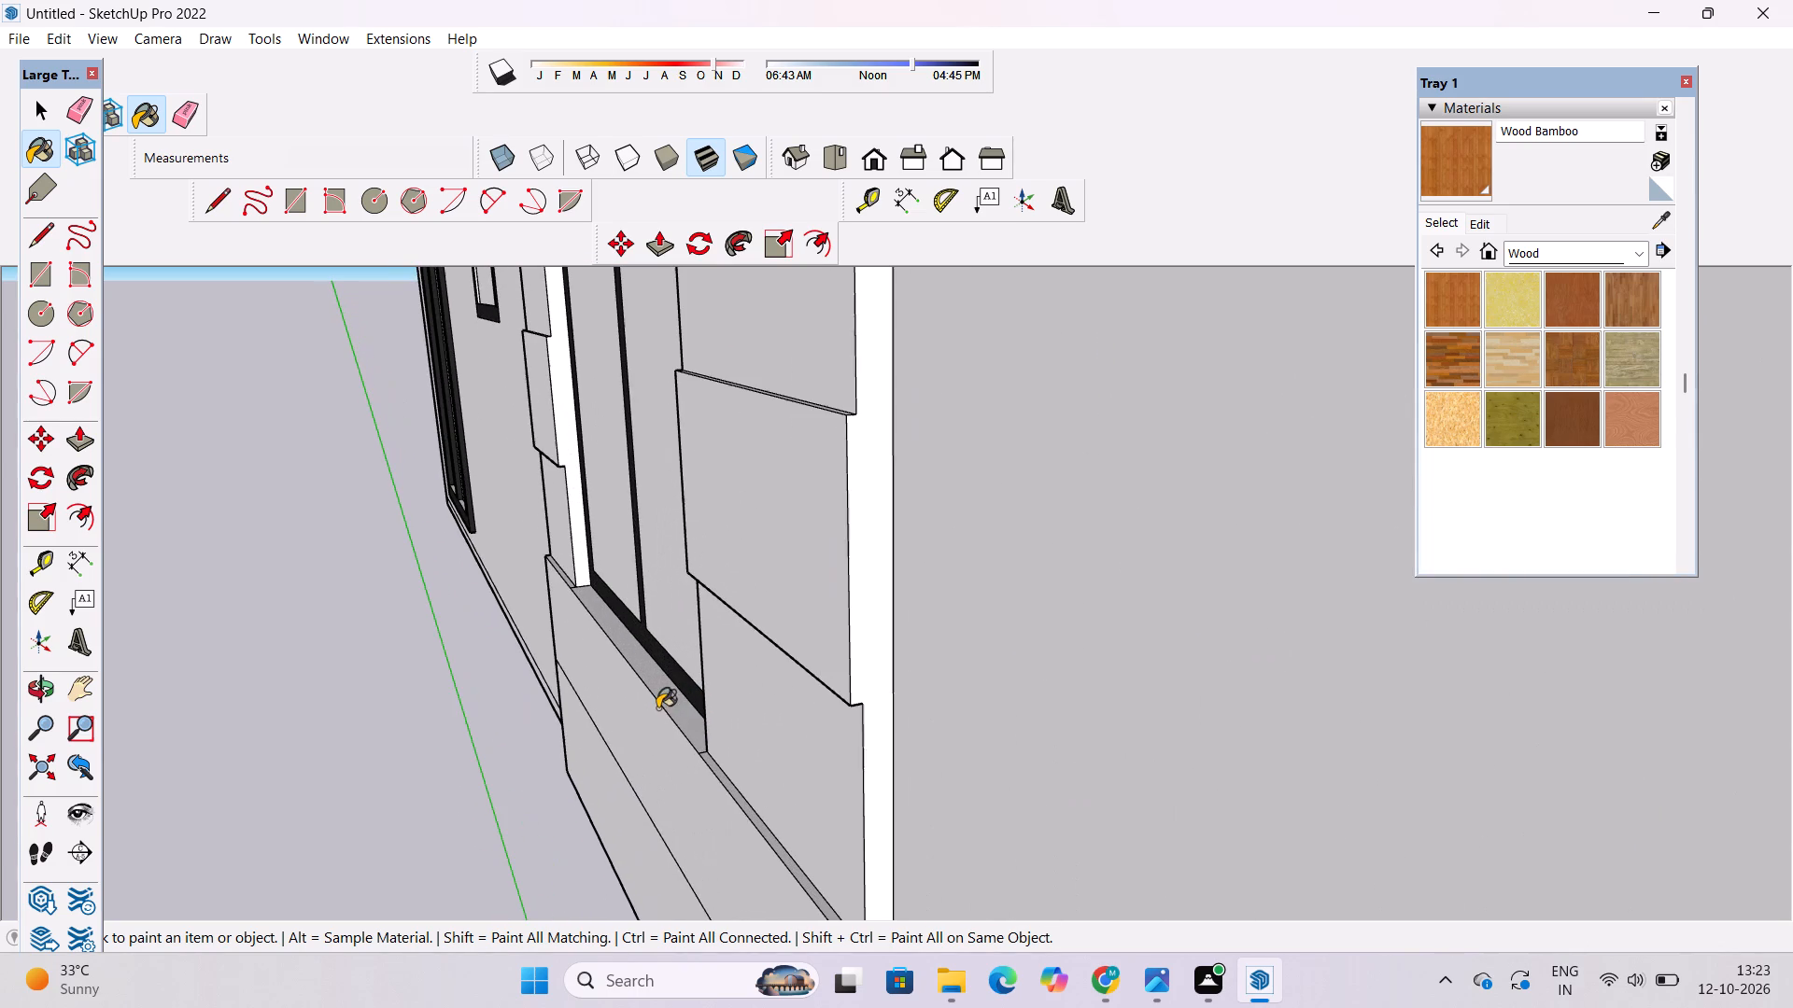
{"action": "left_click", "coordinate": [733, 717]}
{"action": "left_click", "coordinate": [818, 562]}
{"action": "left_click", "coordinate": [857, 543]}
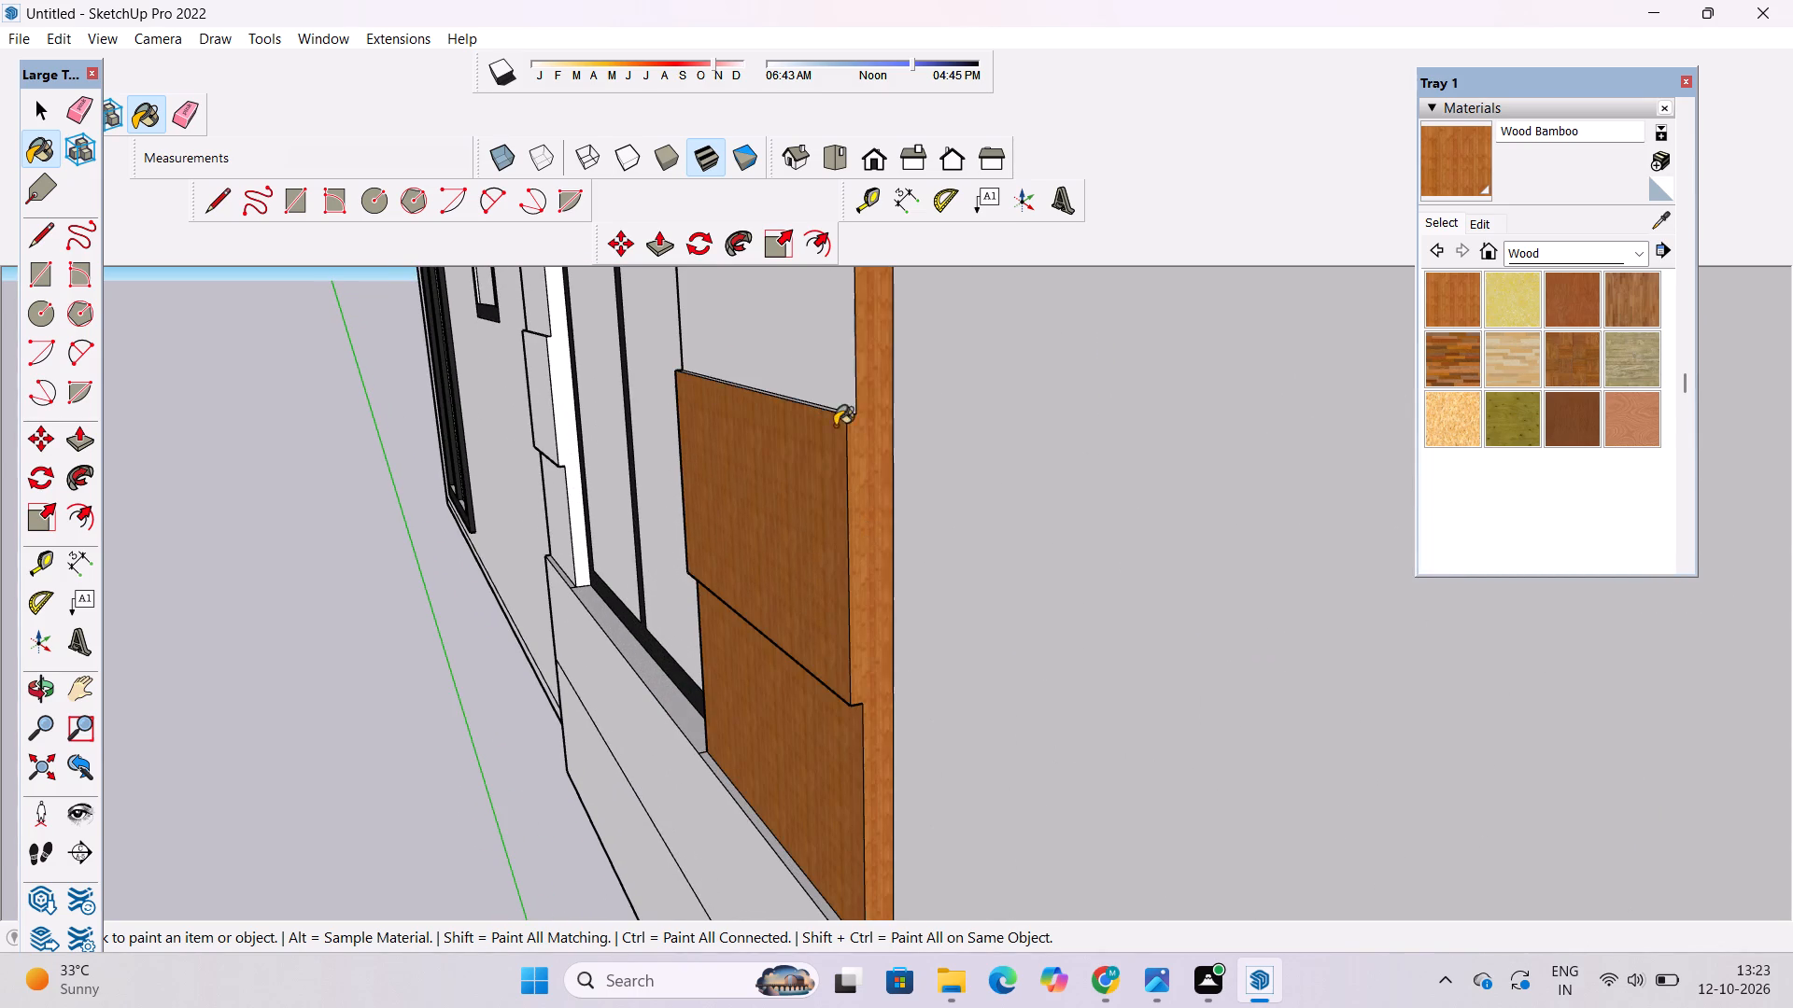
{"action": "left_click", "coordinate": [829, 370]}
{"action": "scroll", "coordinate": [827, 407], "scroll_direction": "up", "scroll_amount": 17}
{"action": "left_click", "coordinate": [816, 418]}
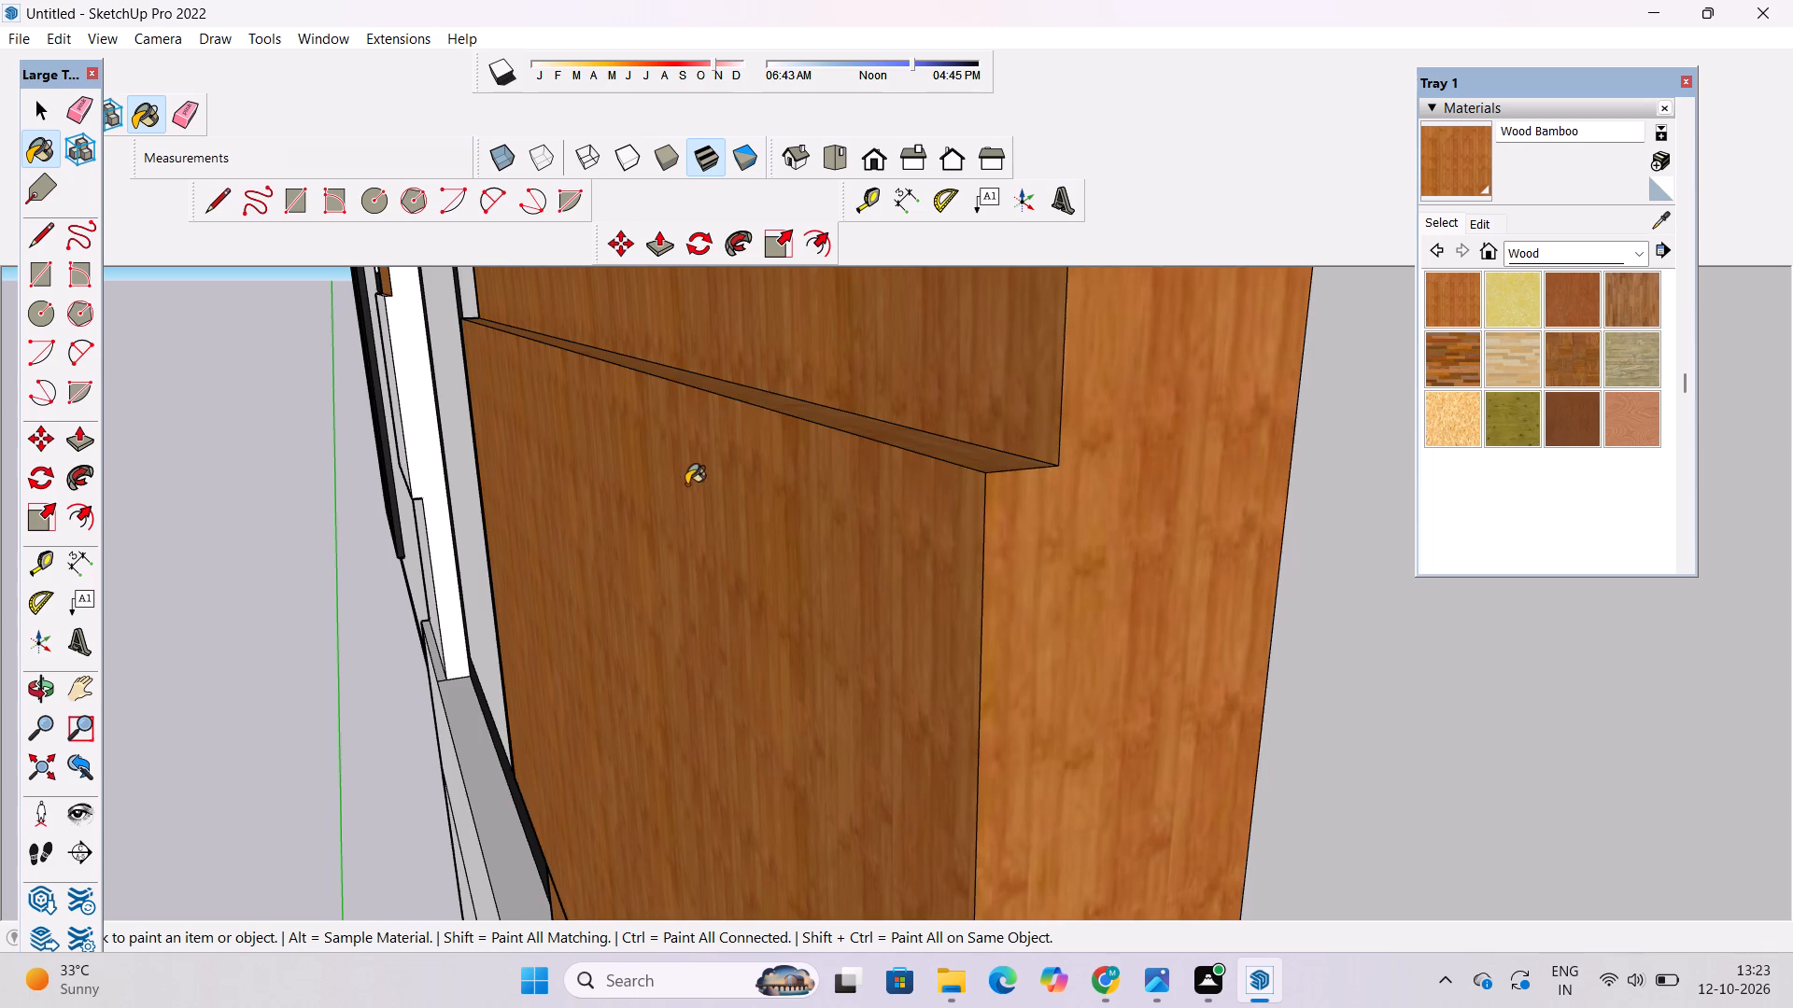
{"action": "scroll", "coordinate": [682, 492], "scroll_direction": "down", "scroll_amount": 20}
{"action": "scroll", "coordinate": [732, 841], "scroll_direction": "up", "scroll_amount": 18}
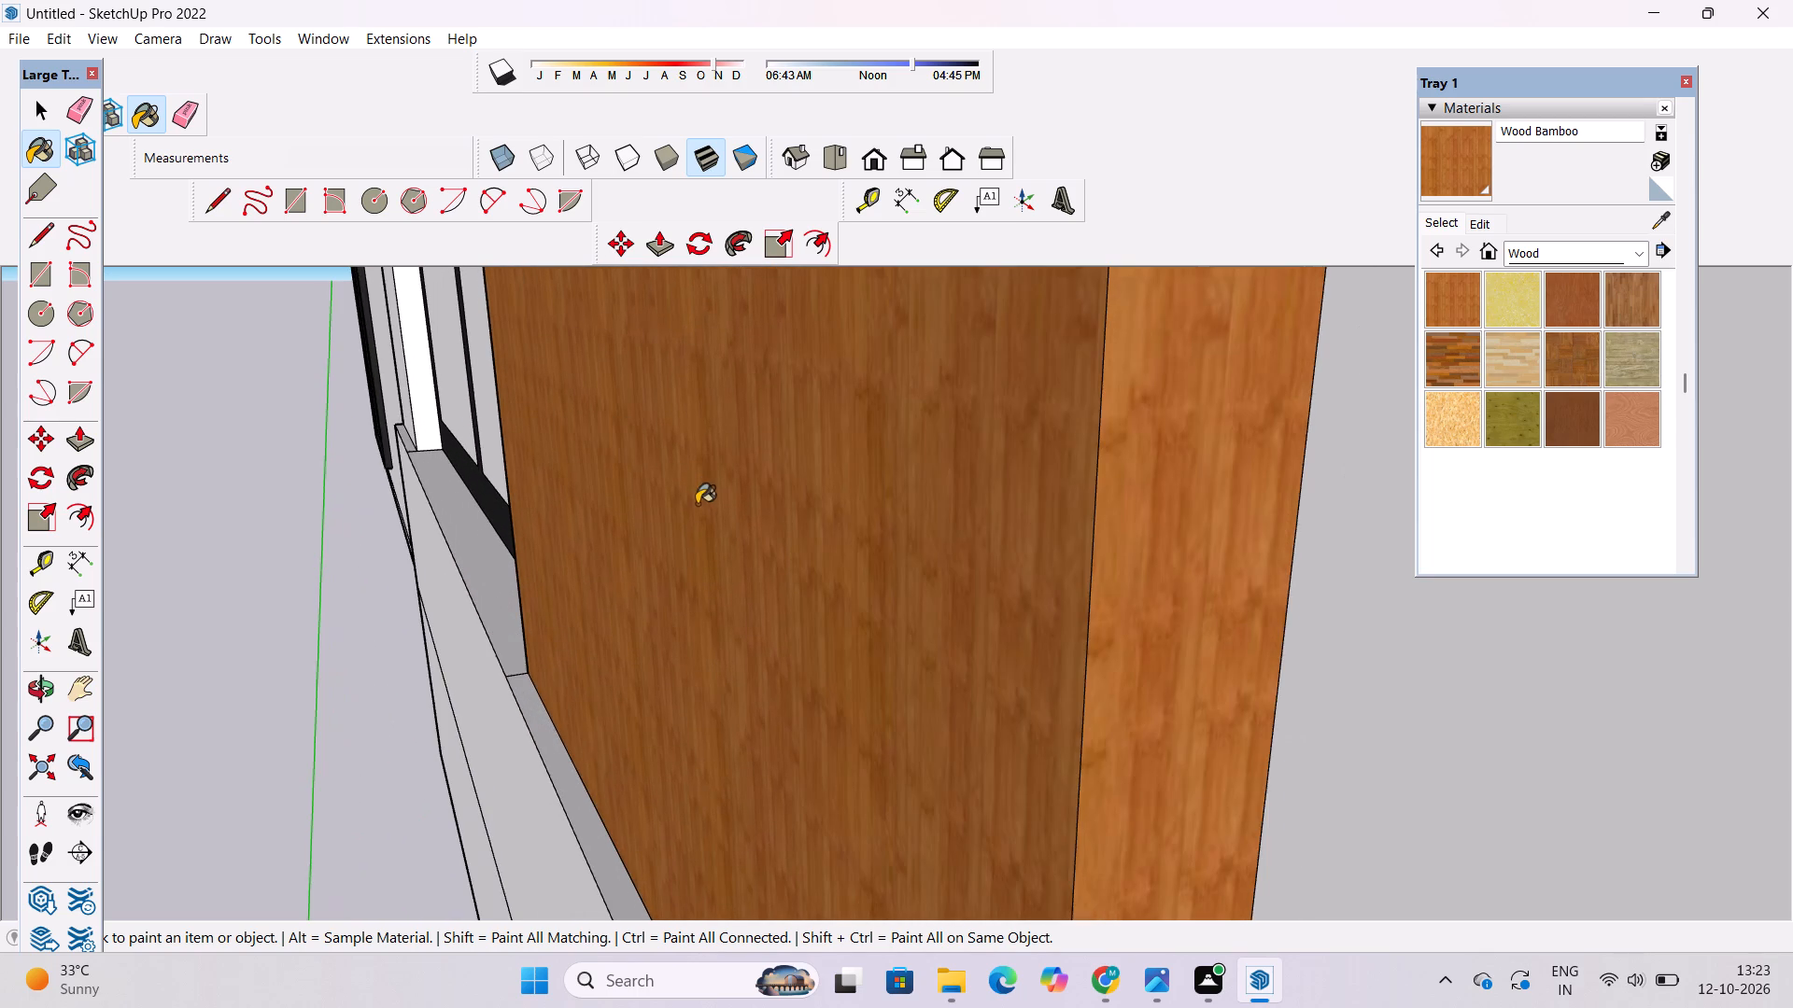
{"action": "left_click", "coordinate": [572, 846]}
Paint the lower window's sill and the two wall bands beneath it with Wood Bamboo.
{"action": "scroll", "coordinate": [775, 595], "scroll_direction": "down", "scroll_amount": 10}
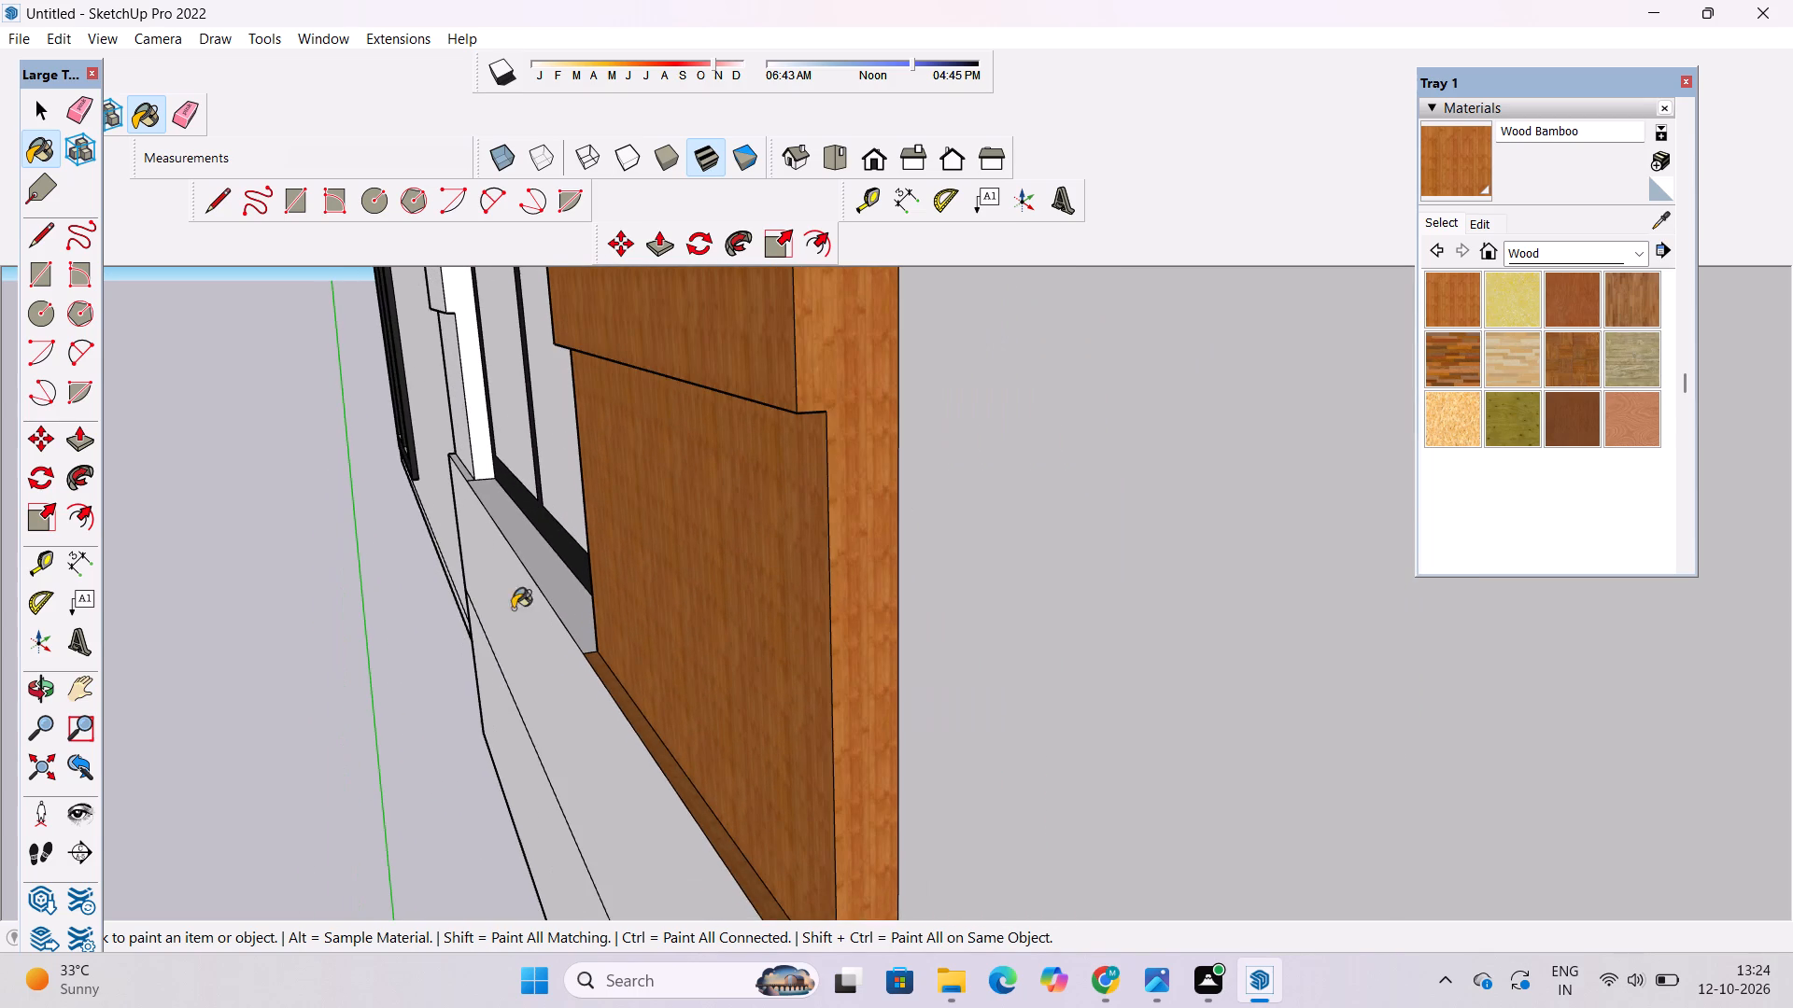
{"action": "left_click", "coordinate": [545, 578]}
{"action": "left_click", "coordinate": [567, 707]}
{"action": "scroll", "coordinate": [528, 534], "scroll_direction": "down", "scroll_amount": 11}
{"action": "scroll", "coordinate": [580, 769], "scroll_direction": "up", "scroll_amount": 5}
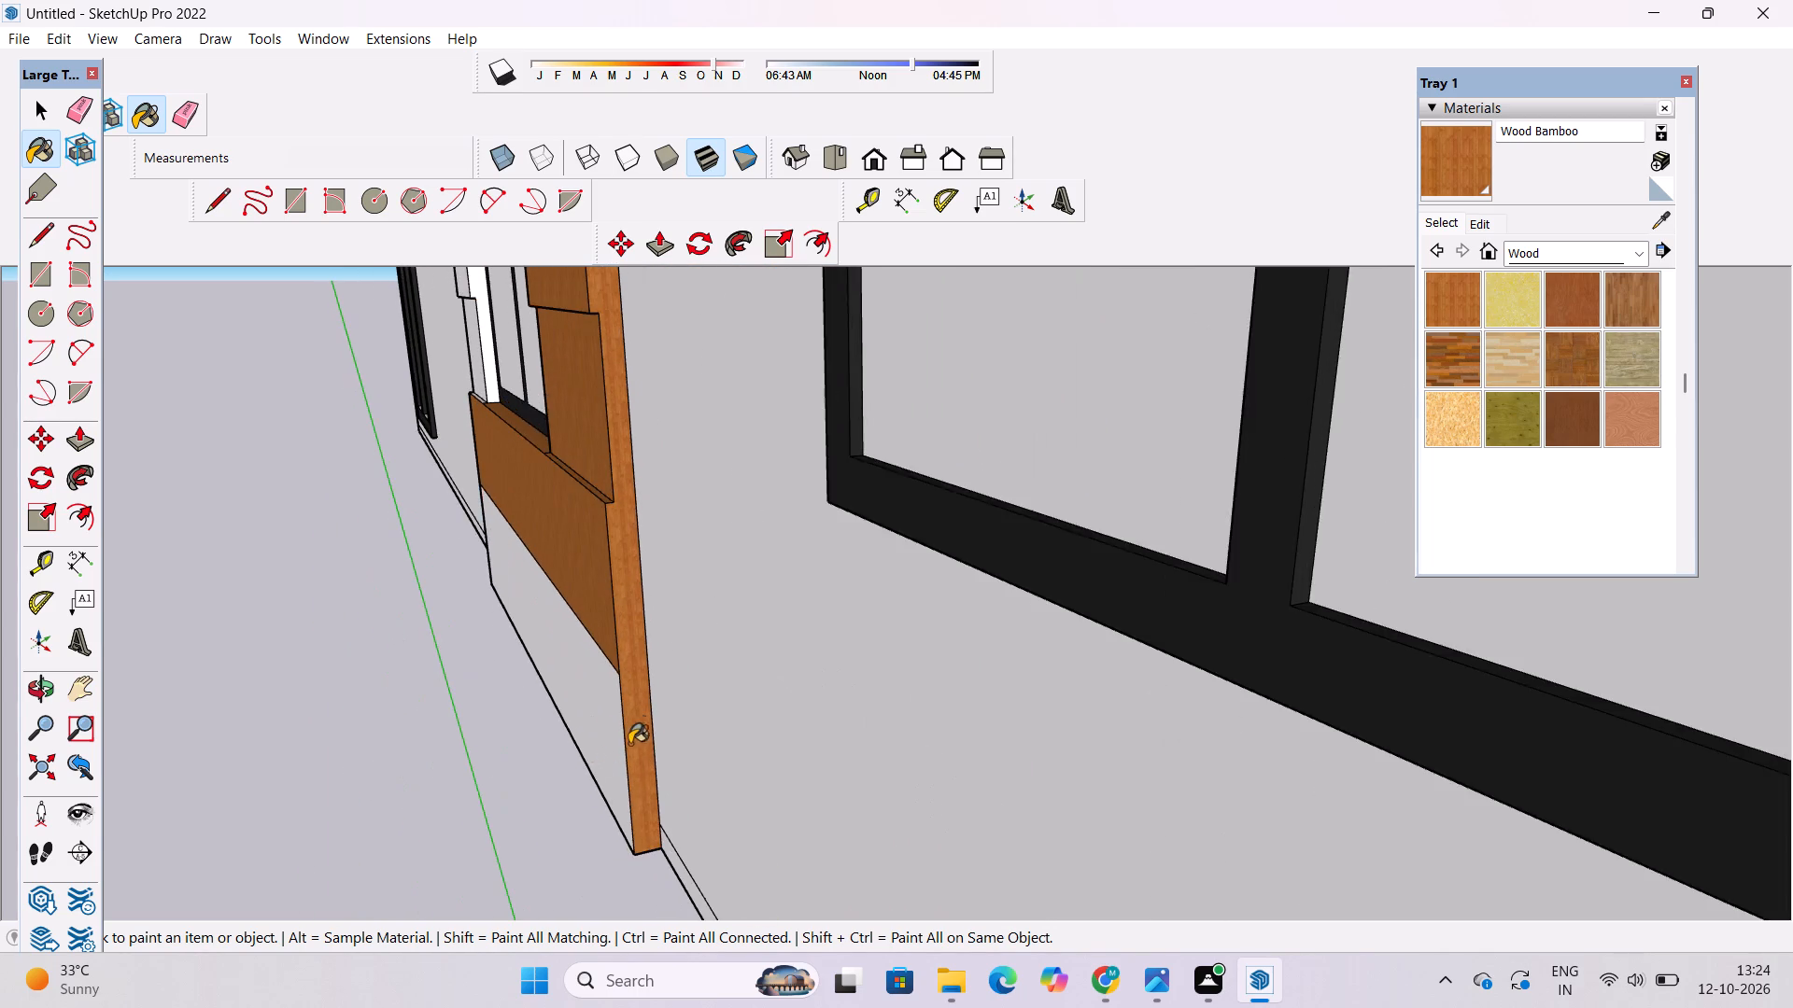
{"action": "left_click", "coordinate": [633, 736]}
{"action": "left_click", "coordinate": [597, 766]}
Paint the thin ledge between the stepped bands on the front side of the lower window with Wood Bamboo.
{"action": "key", "text": "o"}
{"action": "scroll", "coordinate": [550, 632], "scroll_direction": "down", "scroll_amount": 6}
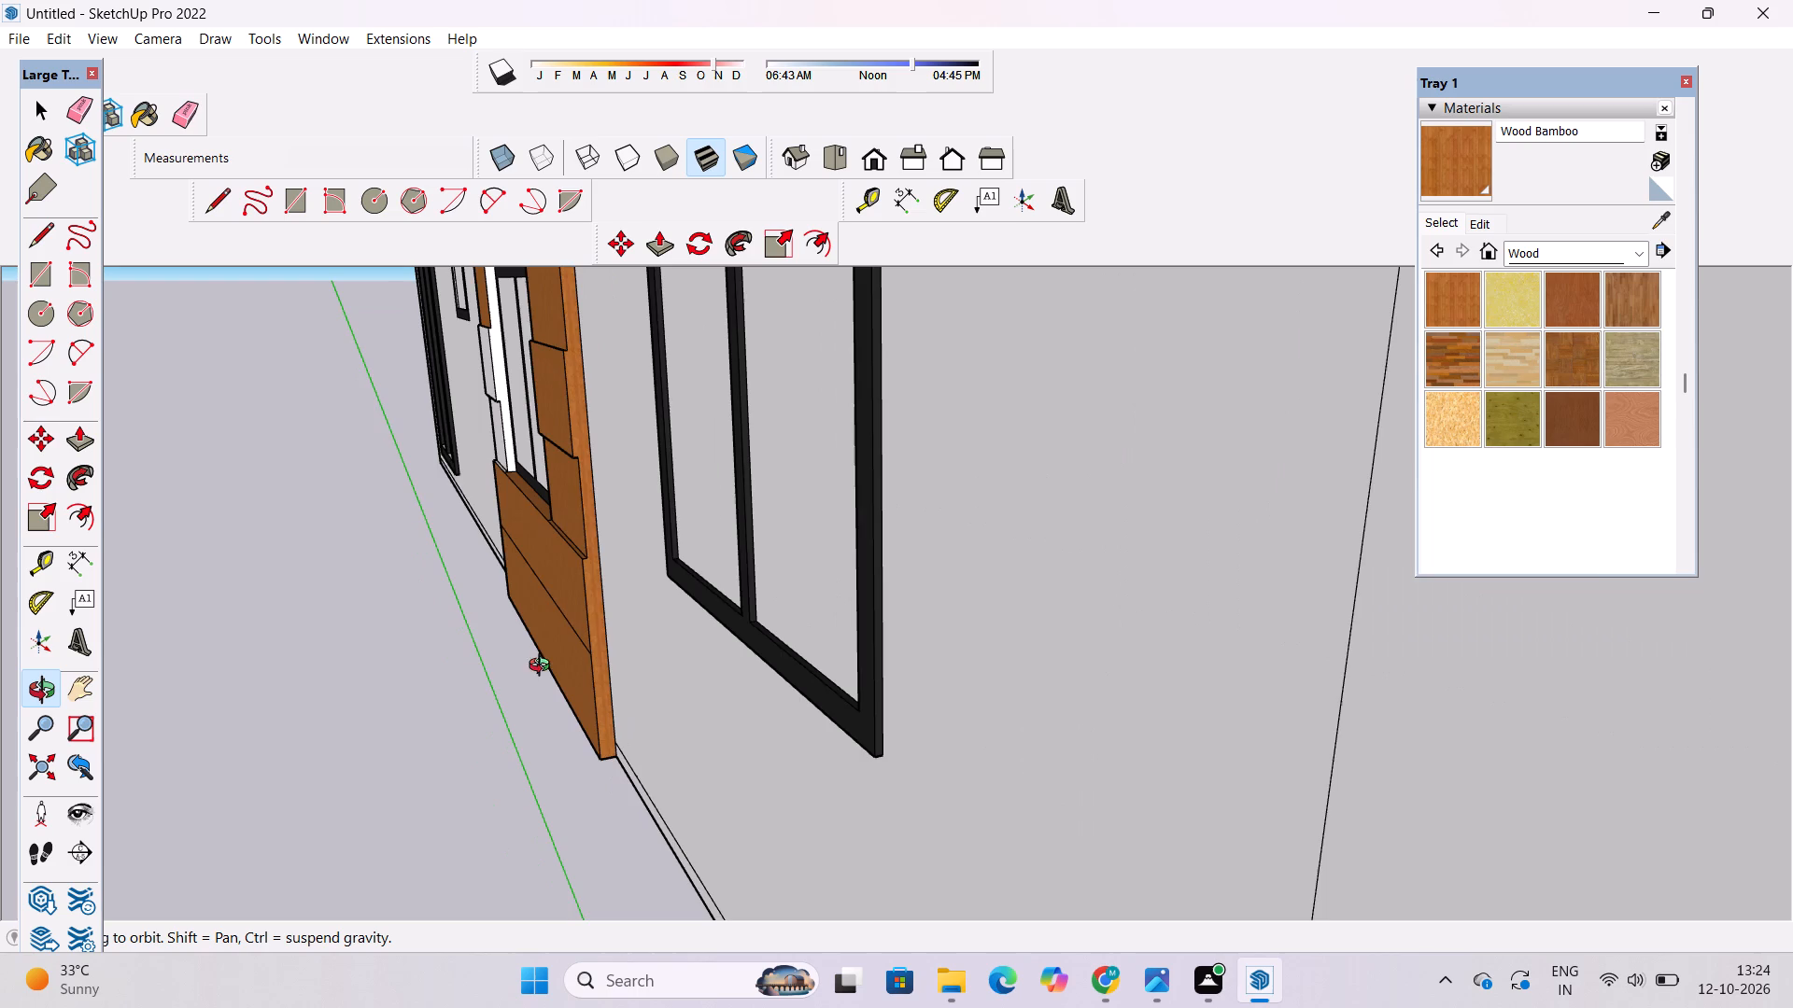
{"action": "left_click_drag", "start_coordinate": [484, 689], "coordinate": [741, 701], "text": "shift"}
{"action": "left_click_drag", "start_coordinate": [744, 701], "coordinate": [938, 532]}
{"action": "left_click_drag", "start_coordinate": [939, 533], "coordinate": [987, 693], "text": "shift"}
{"action": "scroll", "coordinate": [929, 675], "scroll_direction": "up", "scroll_amount": 4}
{"action": "left_click_drag", "start_coordinate": [923, 649], "coordinate": [930, 580]}
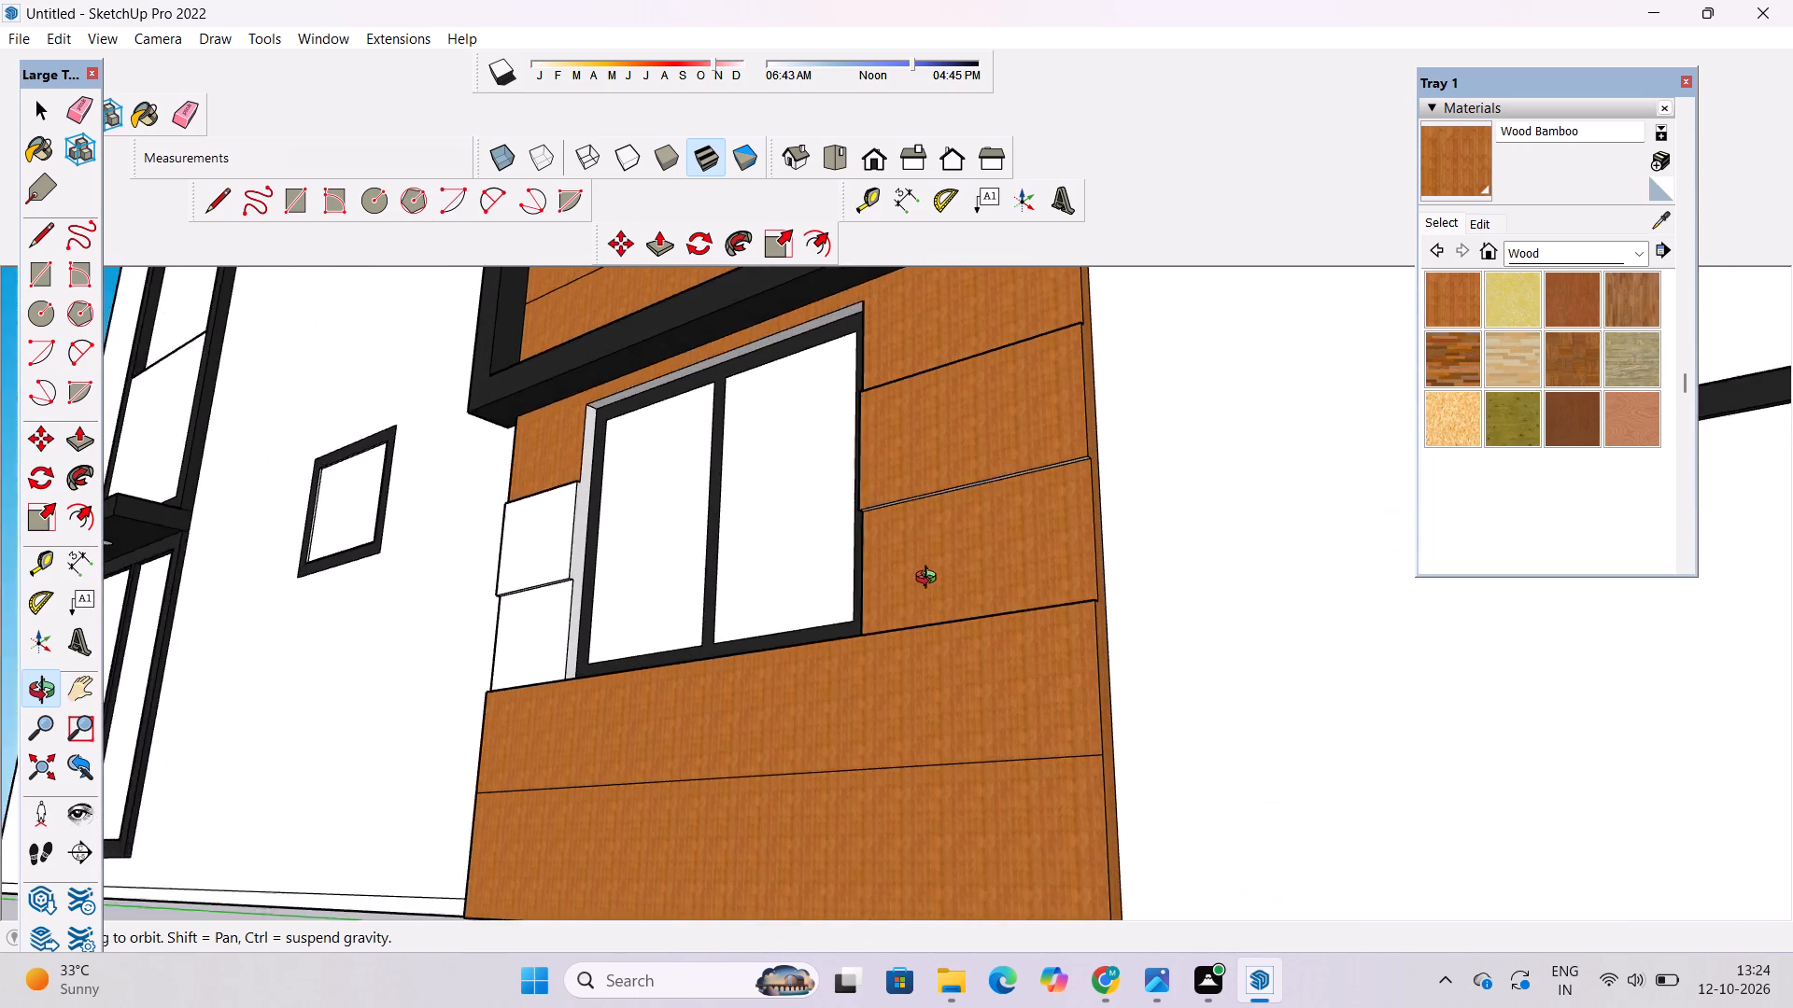
{"action": "left_click_drag", "start_coordinate": [930, 580], "coordinate": [956, 517]}
{"action": "left_click_drag", "start_coordinate": [958, 515], "coordinate": [916, 661], "text": "shift"}
{"action": "left_click", "coordinate": [1431, 177]}
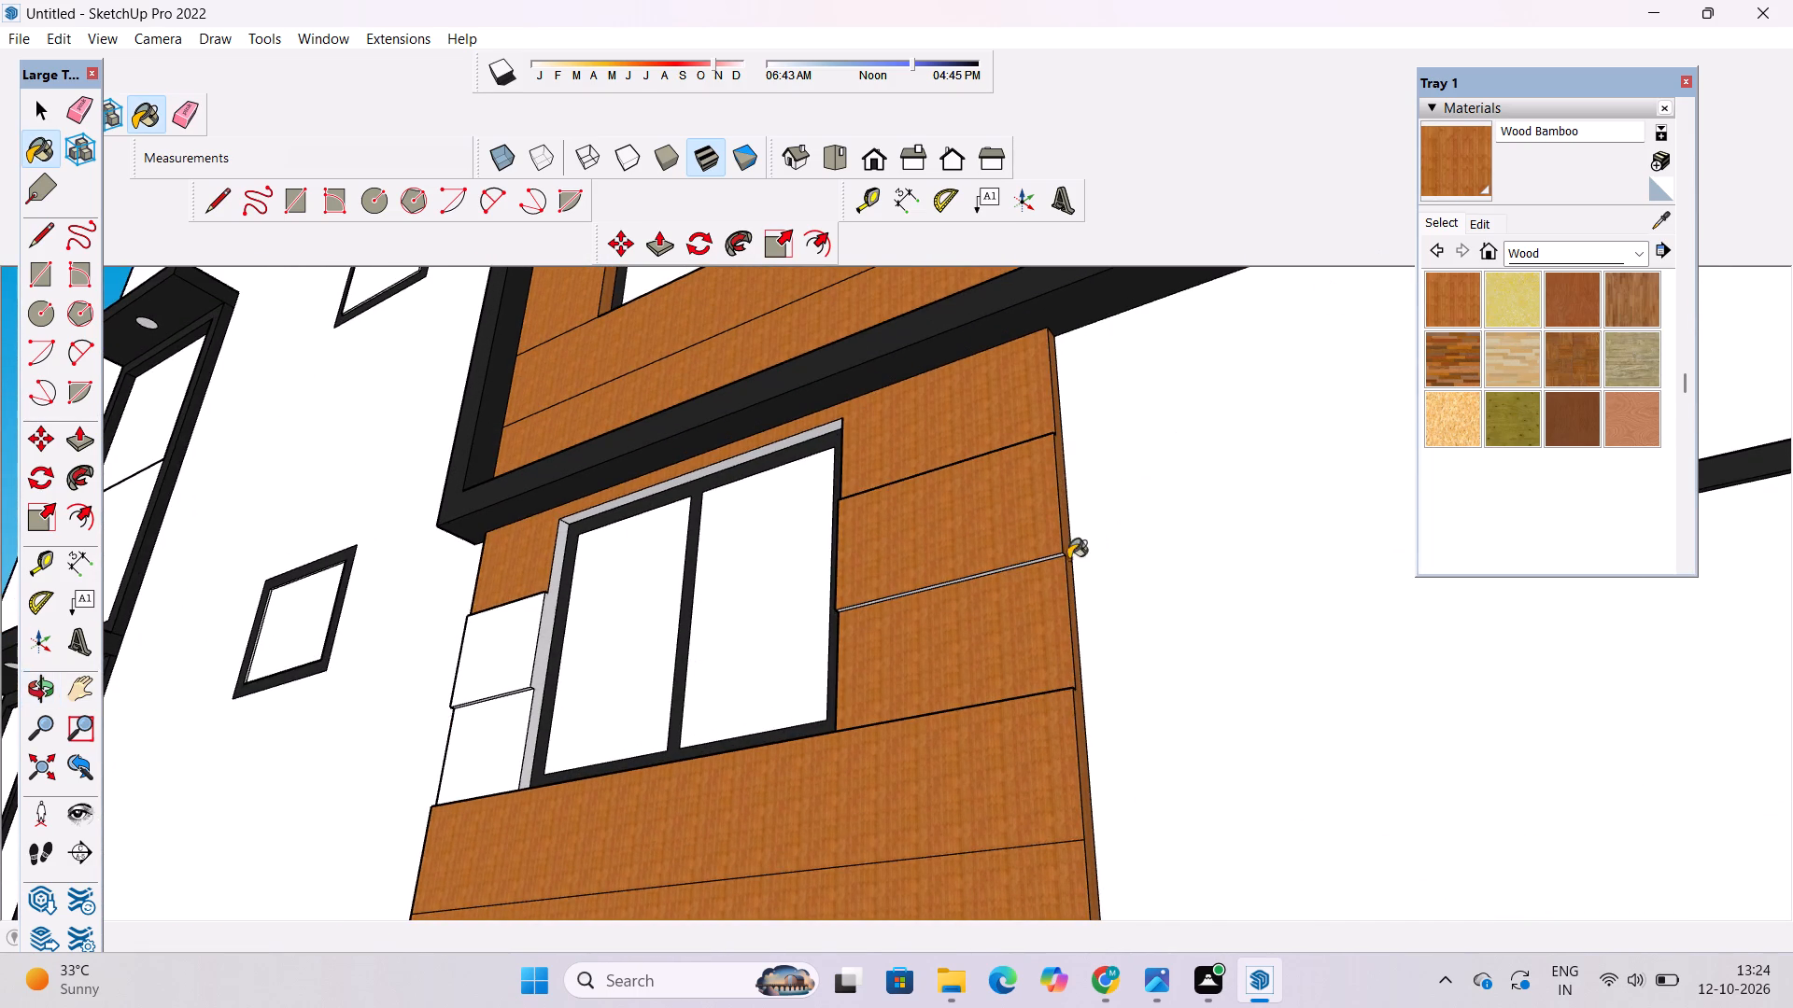
{"action": "scroll", "coordinate": [1034, 568], "scroll_direction": "up", "scroll_amount": 9}
{"action": "left_click", "coordinate": [1060, 545]}
Paint the lower window's head and rear jamb, plus the rear-side bands and the ledge between them, with Wood Bamboo.
{"action": "scroll", "coordinate": [1281, 524], "scroll_direction": "down", "scroll_amount": 5}
{"action": "scroll", "coordinate": [703, 410], "scroll_direction": "up", "scroll_amount": 4}
{"action": "left_click", "coordinate": [777, 343]}
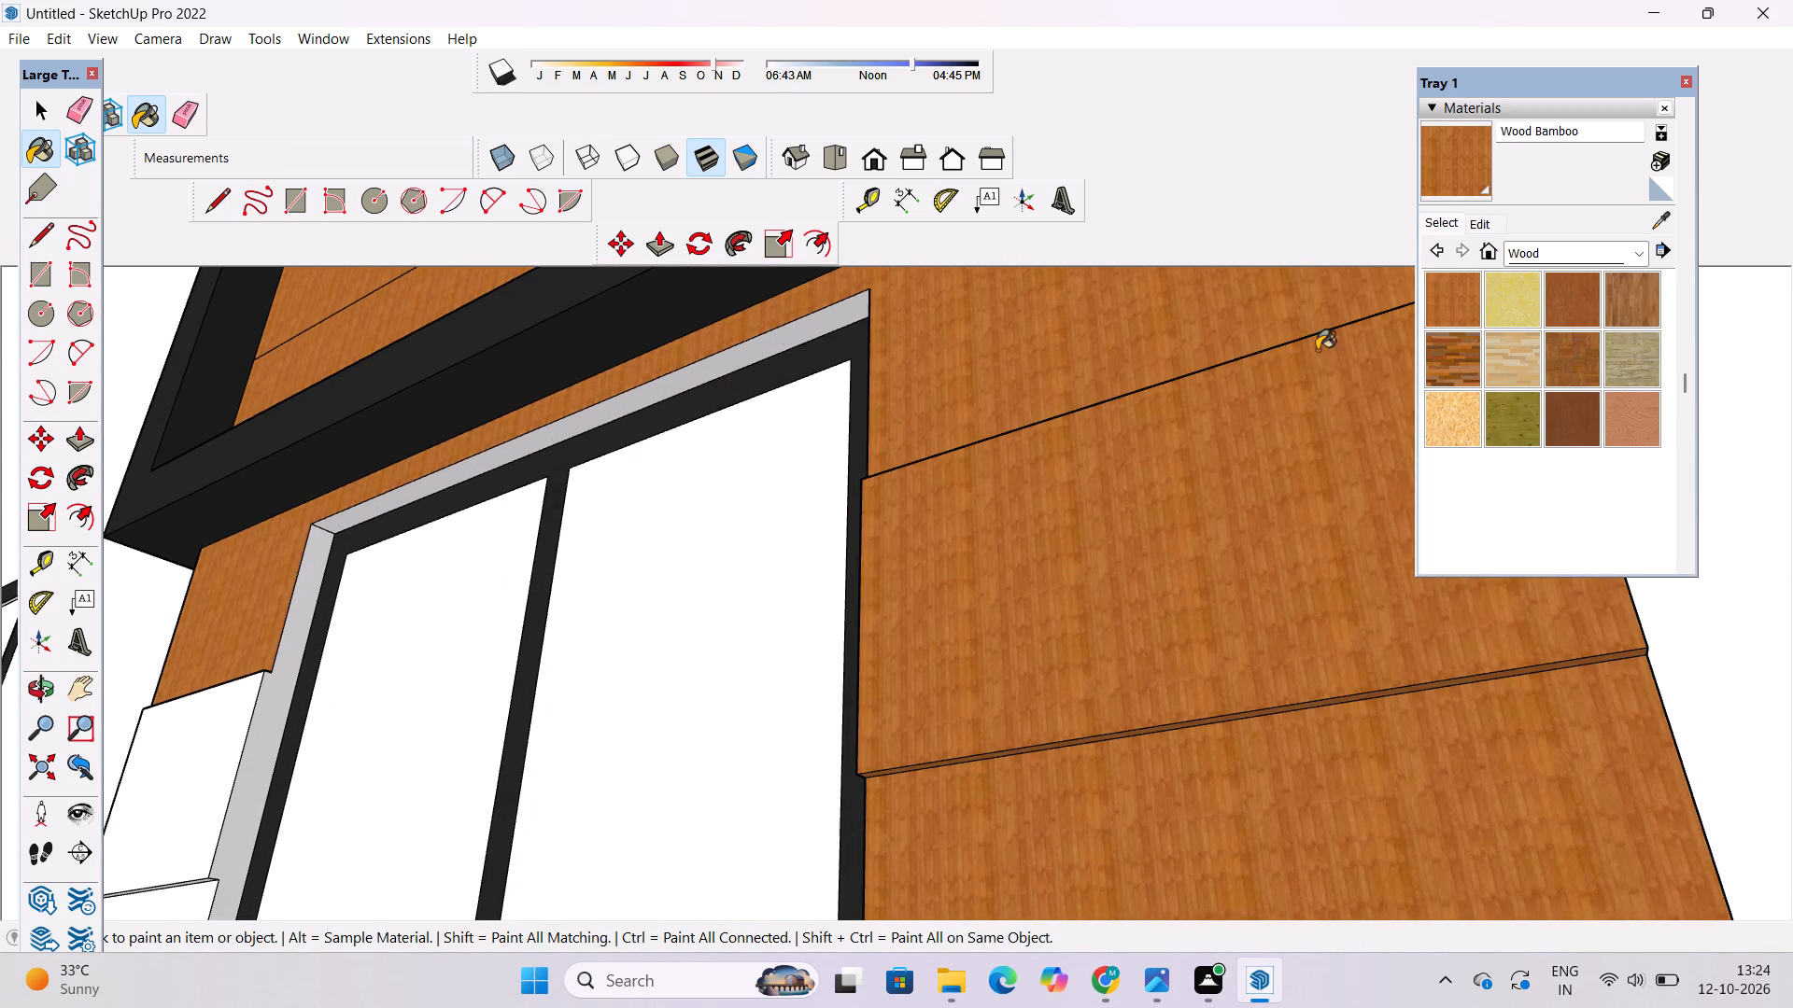
{"action": "scroll", "coordinate": [1339, 377], "scroll_direction": "down", "scroll_amount": 5}
{"action": "scroll", "coordinate": [539, 529], "scroll_direction": "up", "scroll_amount": 4}
{"action": "left_click", "coordinate": [535, 532]}
{"action": "left_click", "coordinate": [431, 718]}
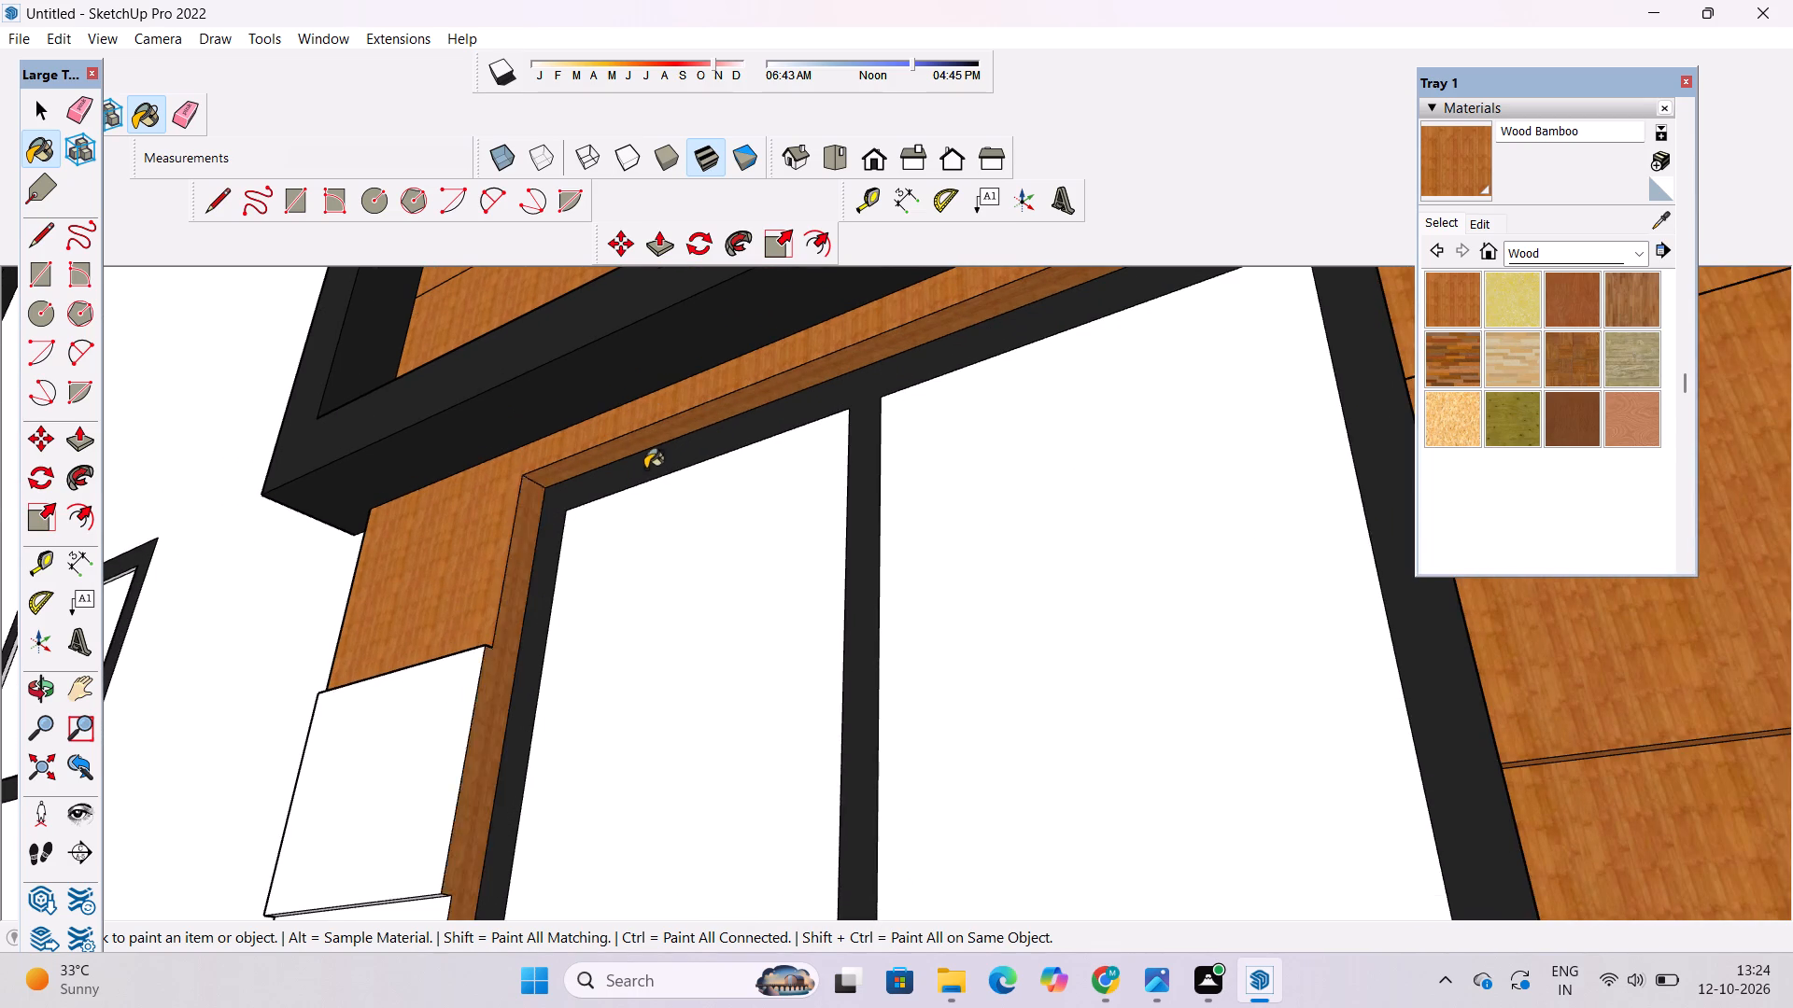
{"action": "scroll", "coordinate": [645, 469], "scroll_direction": "down", "scroll_amount": 7}
{"action": "left_click", "coordinate": [513, 766]}
{"action": "scroll", "coordinate": [507, 724], "scroll_direction": "up", "scroll_amount": 15}
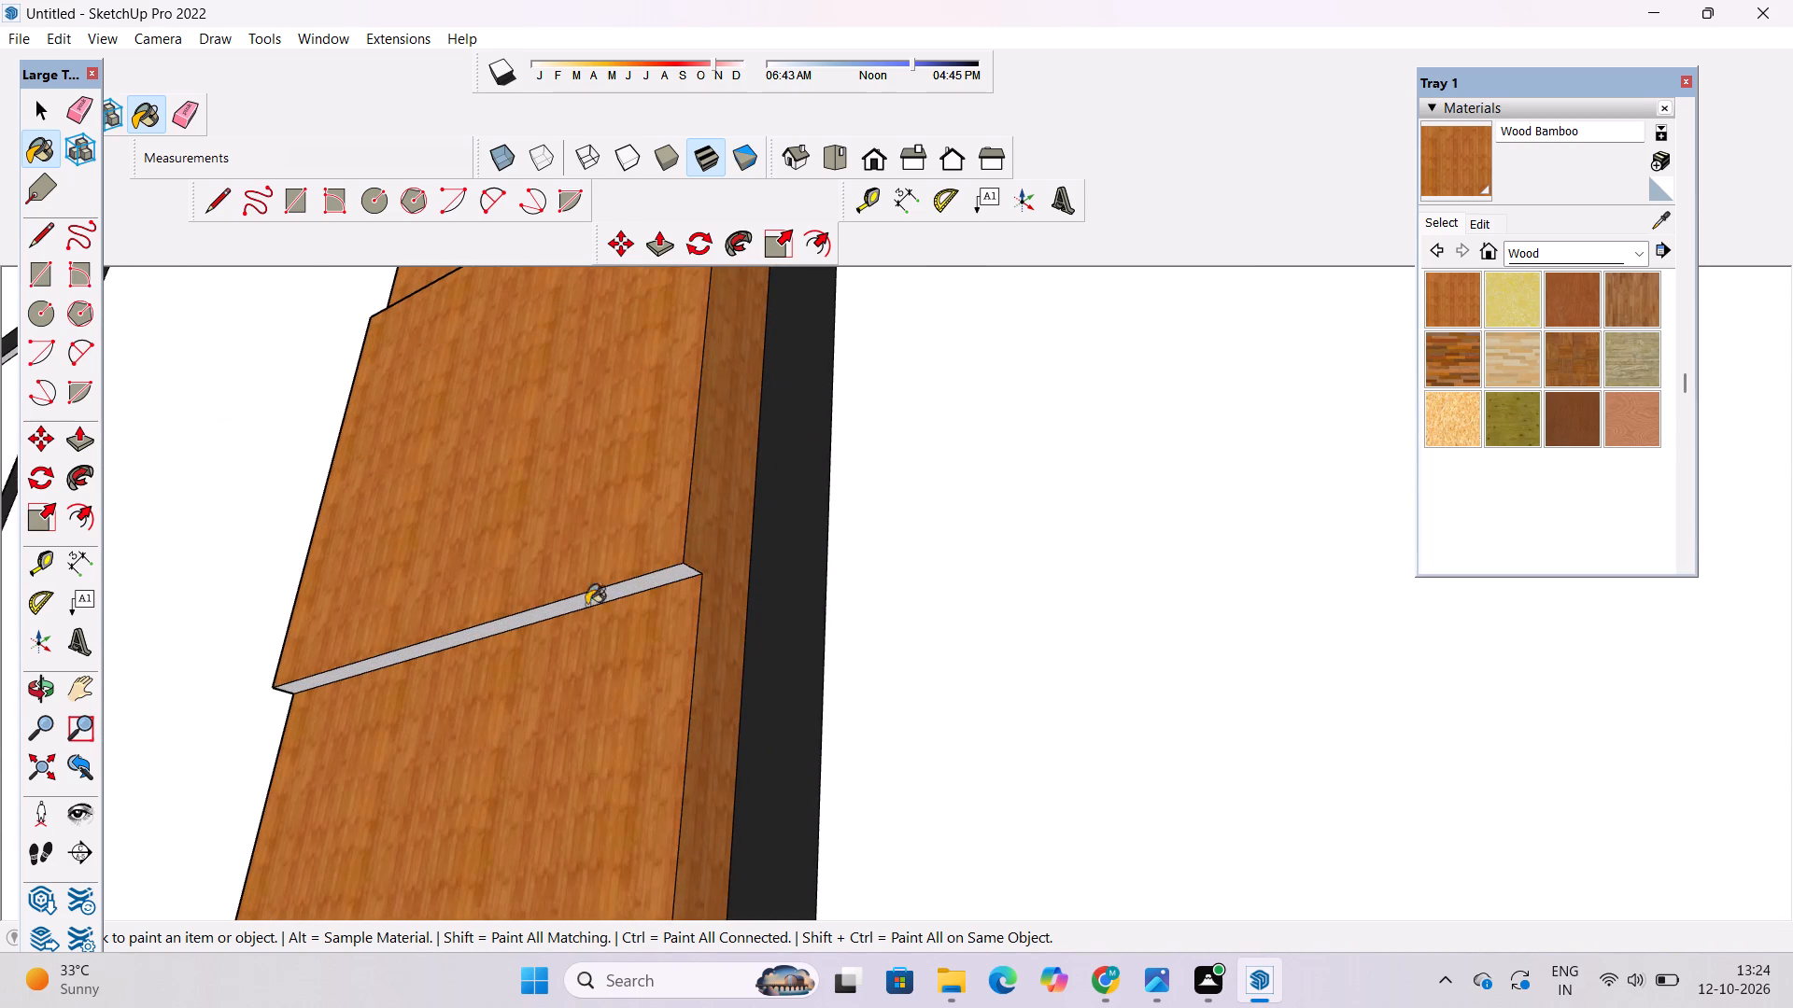
{"action": "left_click", "coordinate": [600, 593]}
Paint the narrow ledge at sill level on the rear side of the lower window with Wood Bamboo.
{"action": "key", "text": "o"}
{"action": "scroll", "coordinate": [662, 502], "scroll_direction": "down", "scroll_amount": 6}
{"action": "left_click_drag", "start_coordinate": [717, 623], "coordinate": [732, 695]}
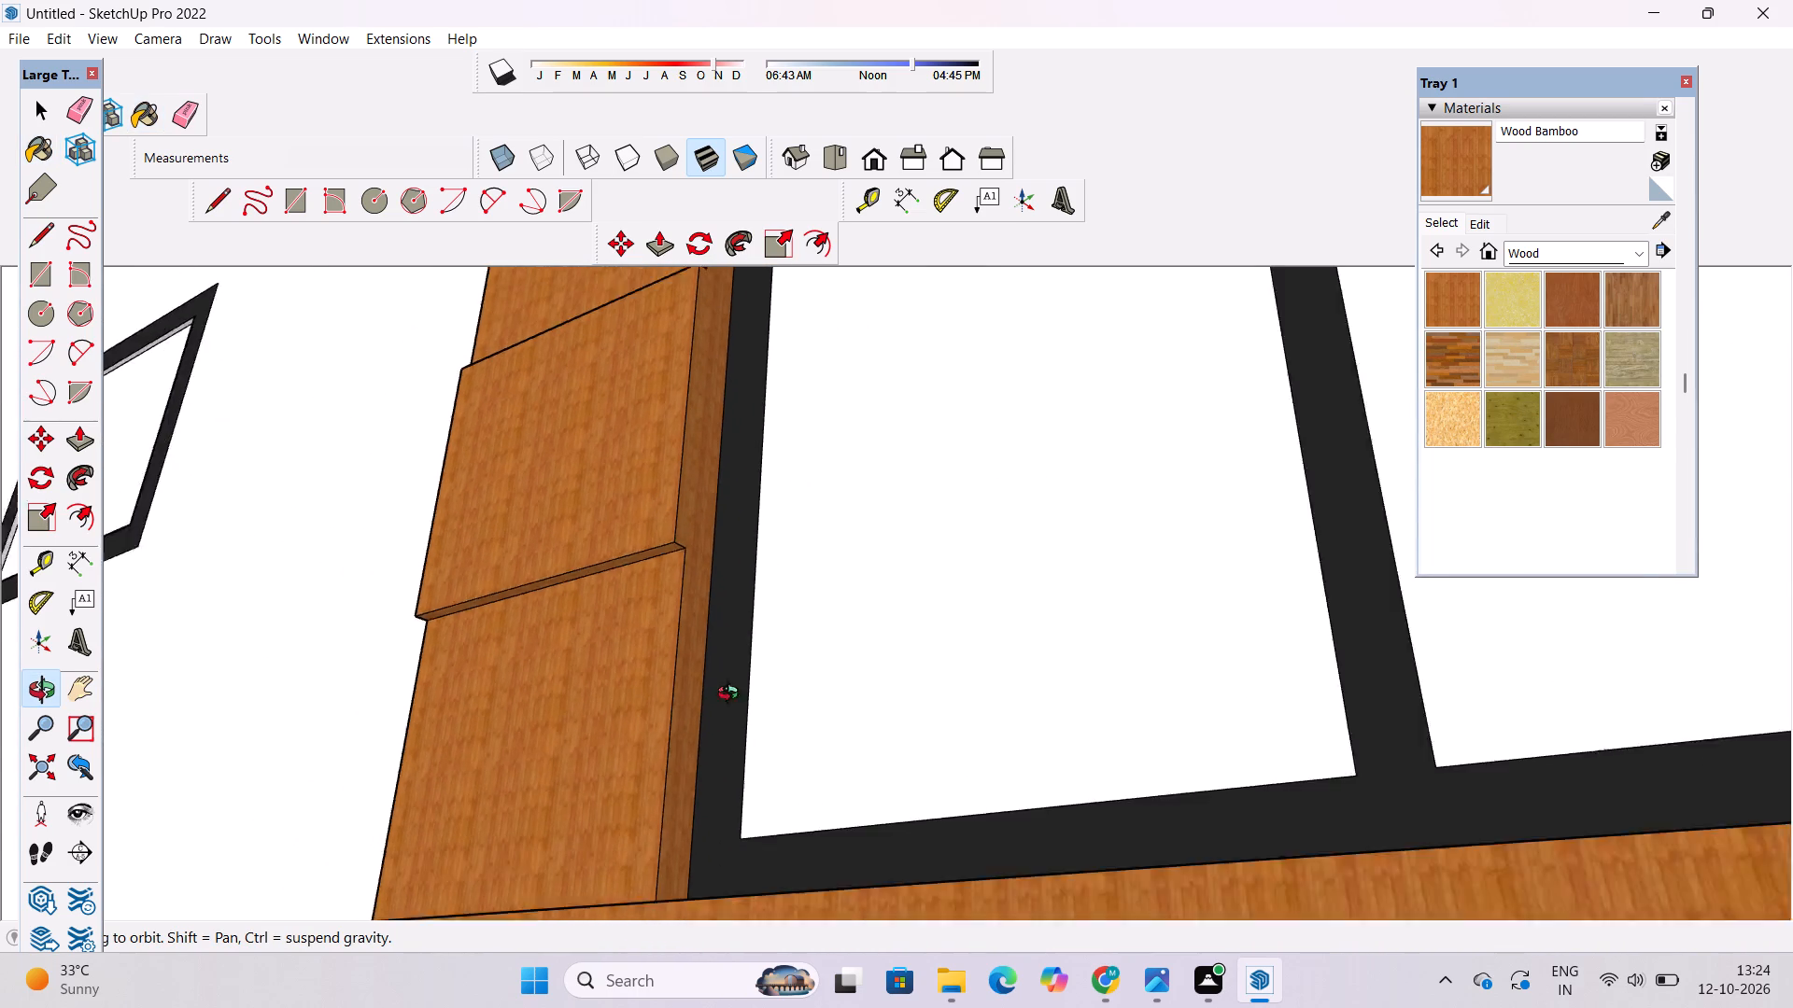
{"action": "left_click_drag", "start_coordinate": [732, 695], "coordinate": [745, 763]}
{"action": "left_click_drag", "start_coordinate": [728, 762], "coordinate": [741, 424], "text": "shift"}
{"action": "left_click_drag", "start_coordinate": [742, 496], "coordinate": [737, 655]}
{"action": "left_click_drag", "start_coordinate": [674, 659], "coordinate": [674, 695]}
{"action": "left_click_drag", "start_coordinate": [674, 695], "coordinate": [672, 747], "text": "shift"}
{"action": "left_click", "coordinate": [1459, 170]}
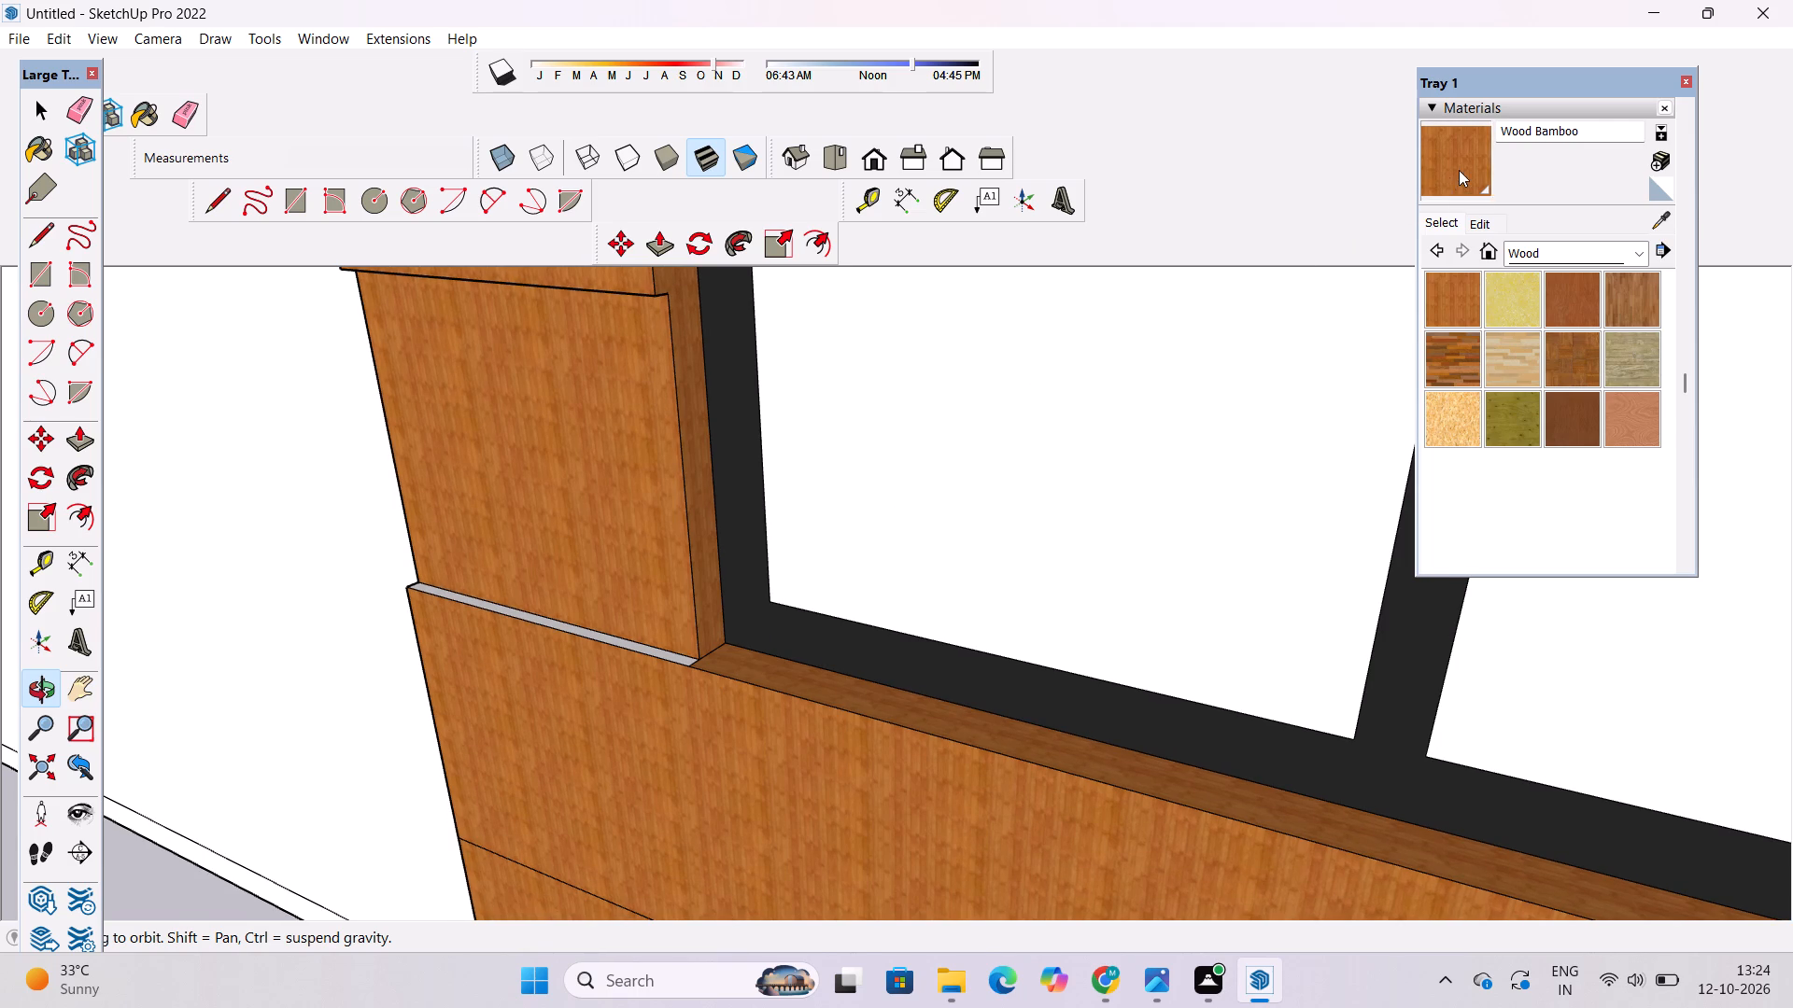
{"action": "scroll", "coordinate": [619, 660], "scroll_direction": "up", "scroll_amount": 9}
{"action": "left_click", "coordinate": [665, 645]}
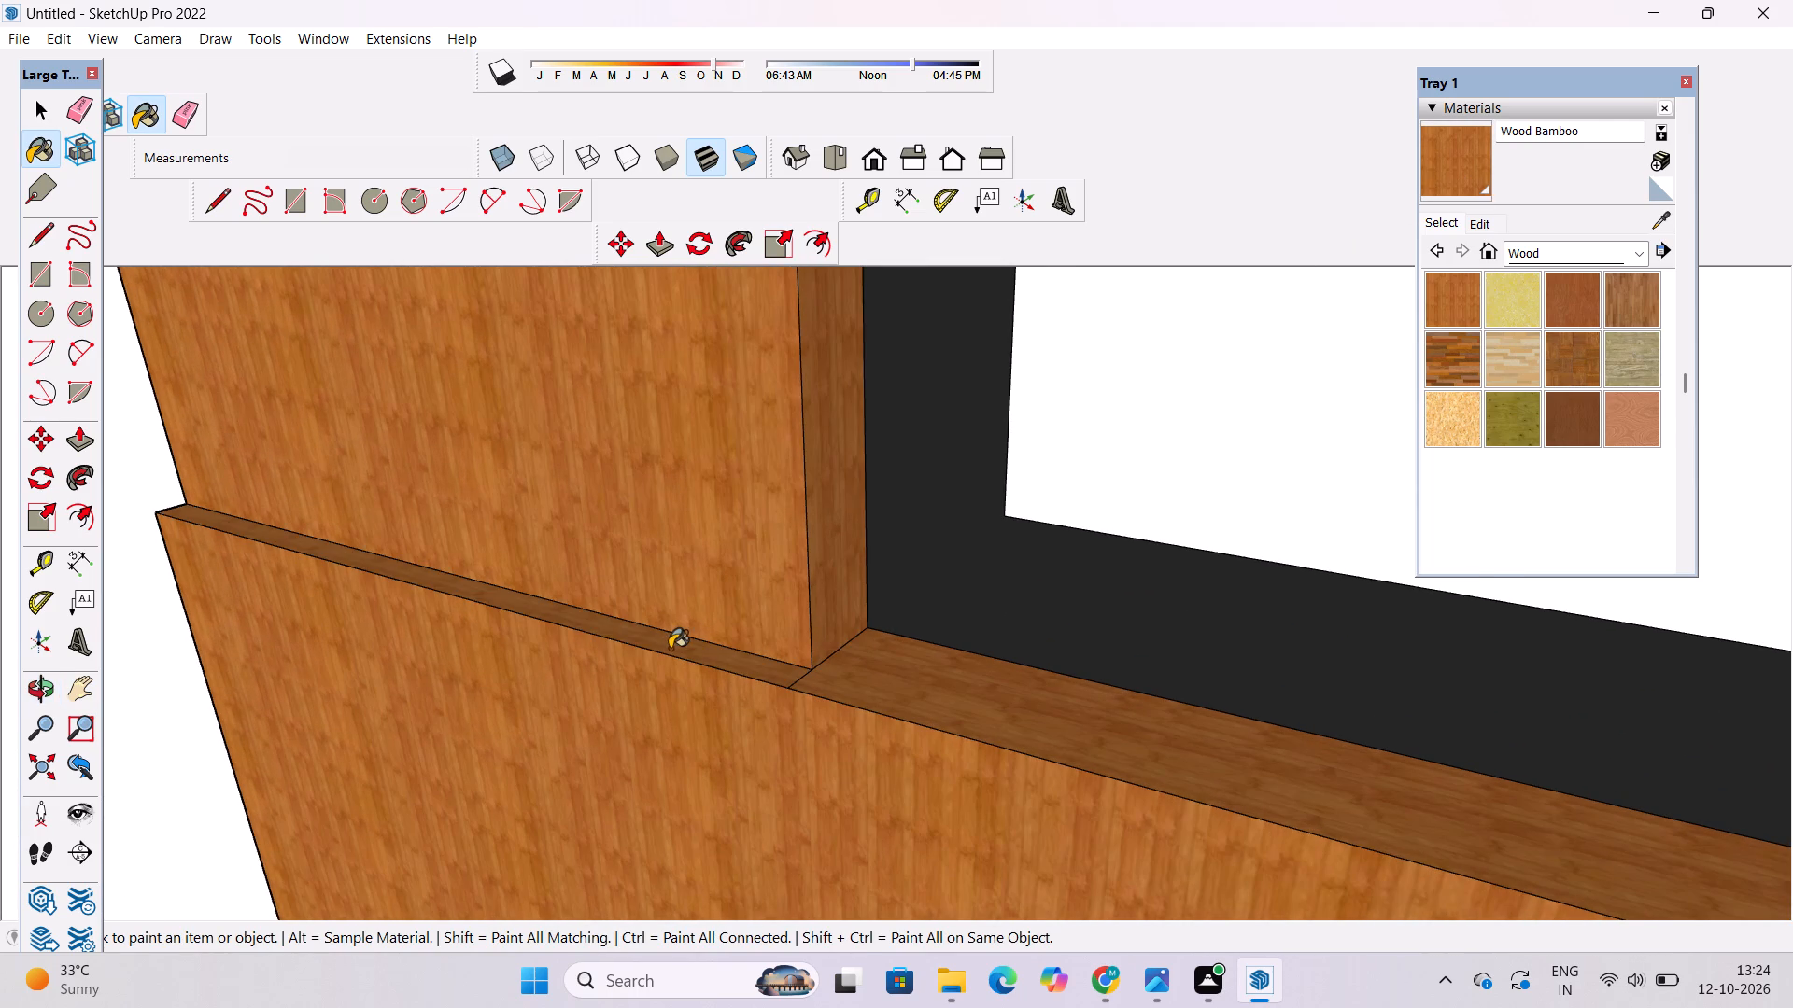
Examine the wood-clad bands around the lower window from other angles for faces left unpainted.
{"action": "key", "text": "o"}
{"action": "scroll", "coordinate": [584, 588], "scroll_direction": "down", "scroll_amount": 5}
{"action": "left_click_drag", "start_coordinate": [466, 675], "coordinate": [900, 576]}
{"action": "scroll", "coordinate": [901, 573], "scroll_direction": "down", "scroll_amount": 2}
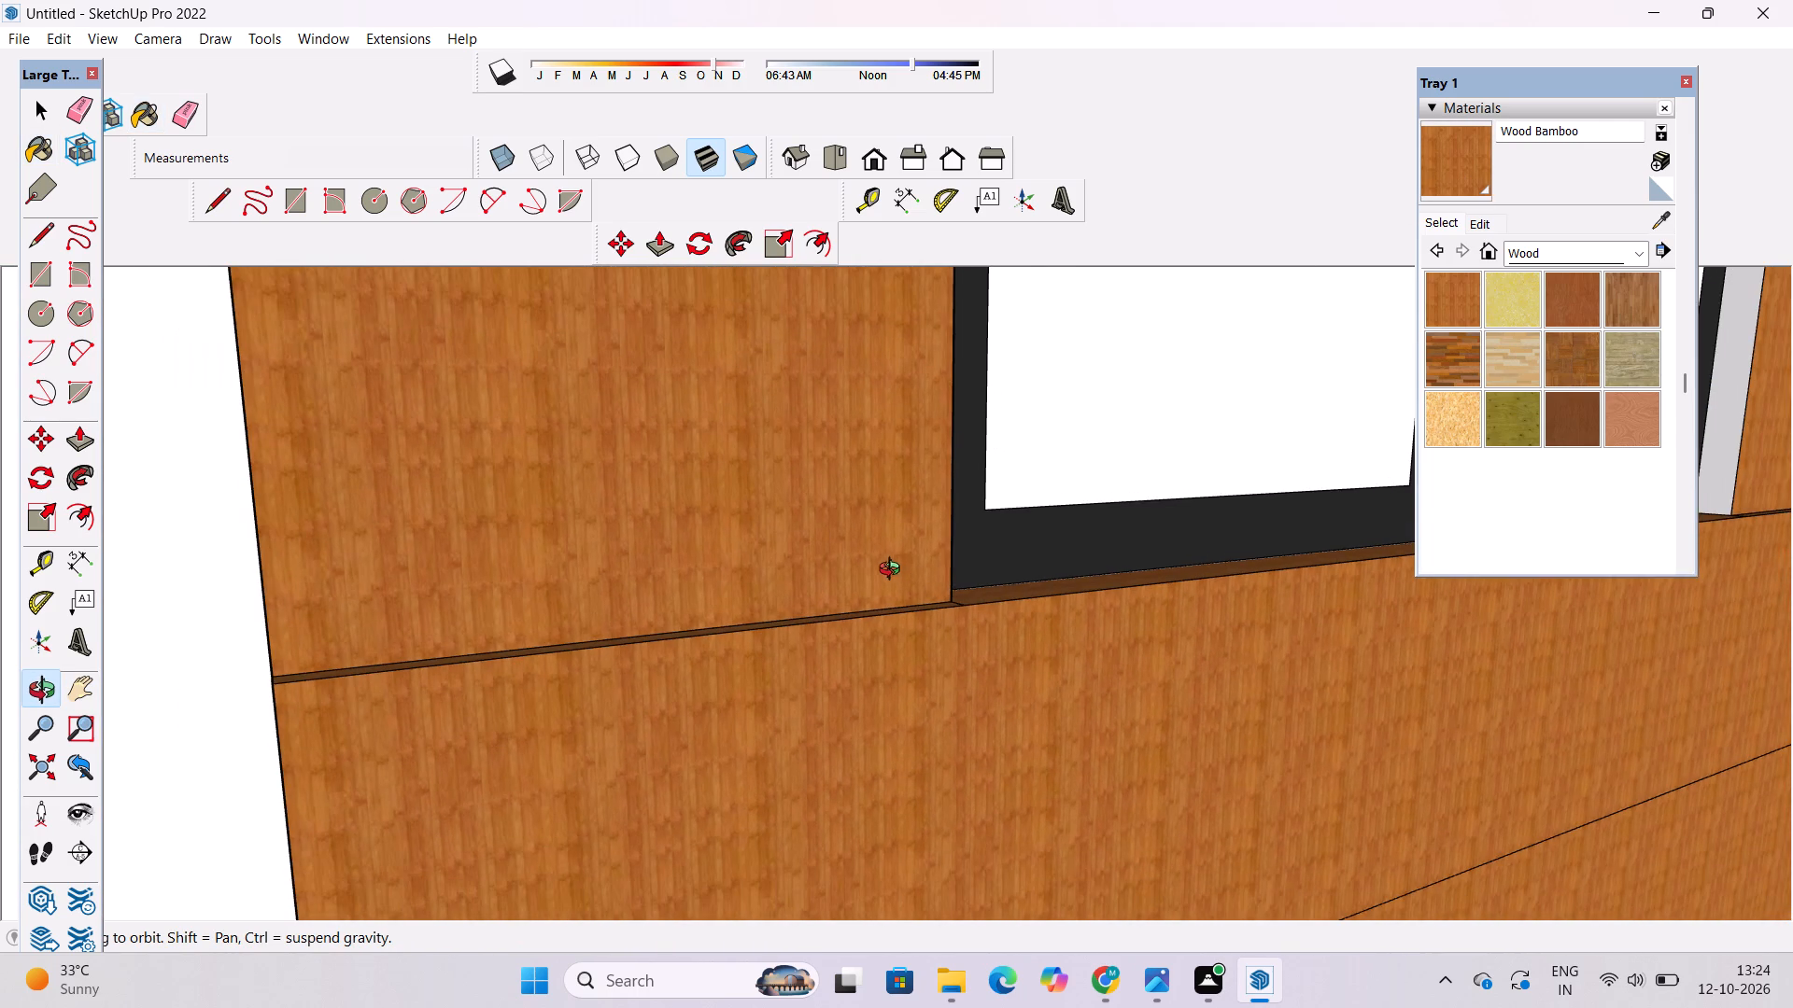
{"action": "left_click_drag", "start_coordinate": [829, 570], "coordinate": [802, 604], "text": "shift"}
{"action": "left_click_drag", "start_coordinate": [576, 709], "coordinate": [692, 639]}
{"action": "scroll", "coordinate": [699, 607], "scroll_direction": "down", "scroll_amount": 6}
{"action": "left_click_drag", "start_coordinate": [572, 687], "coordinate": [619, 615], "text": "shift"}
{"action": "scroll", "coordinate": [615, 614], "scroll_direction": "down", "scroll_amount": 5}
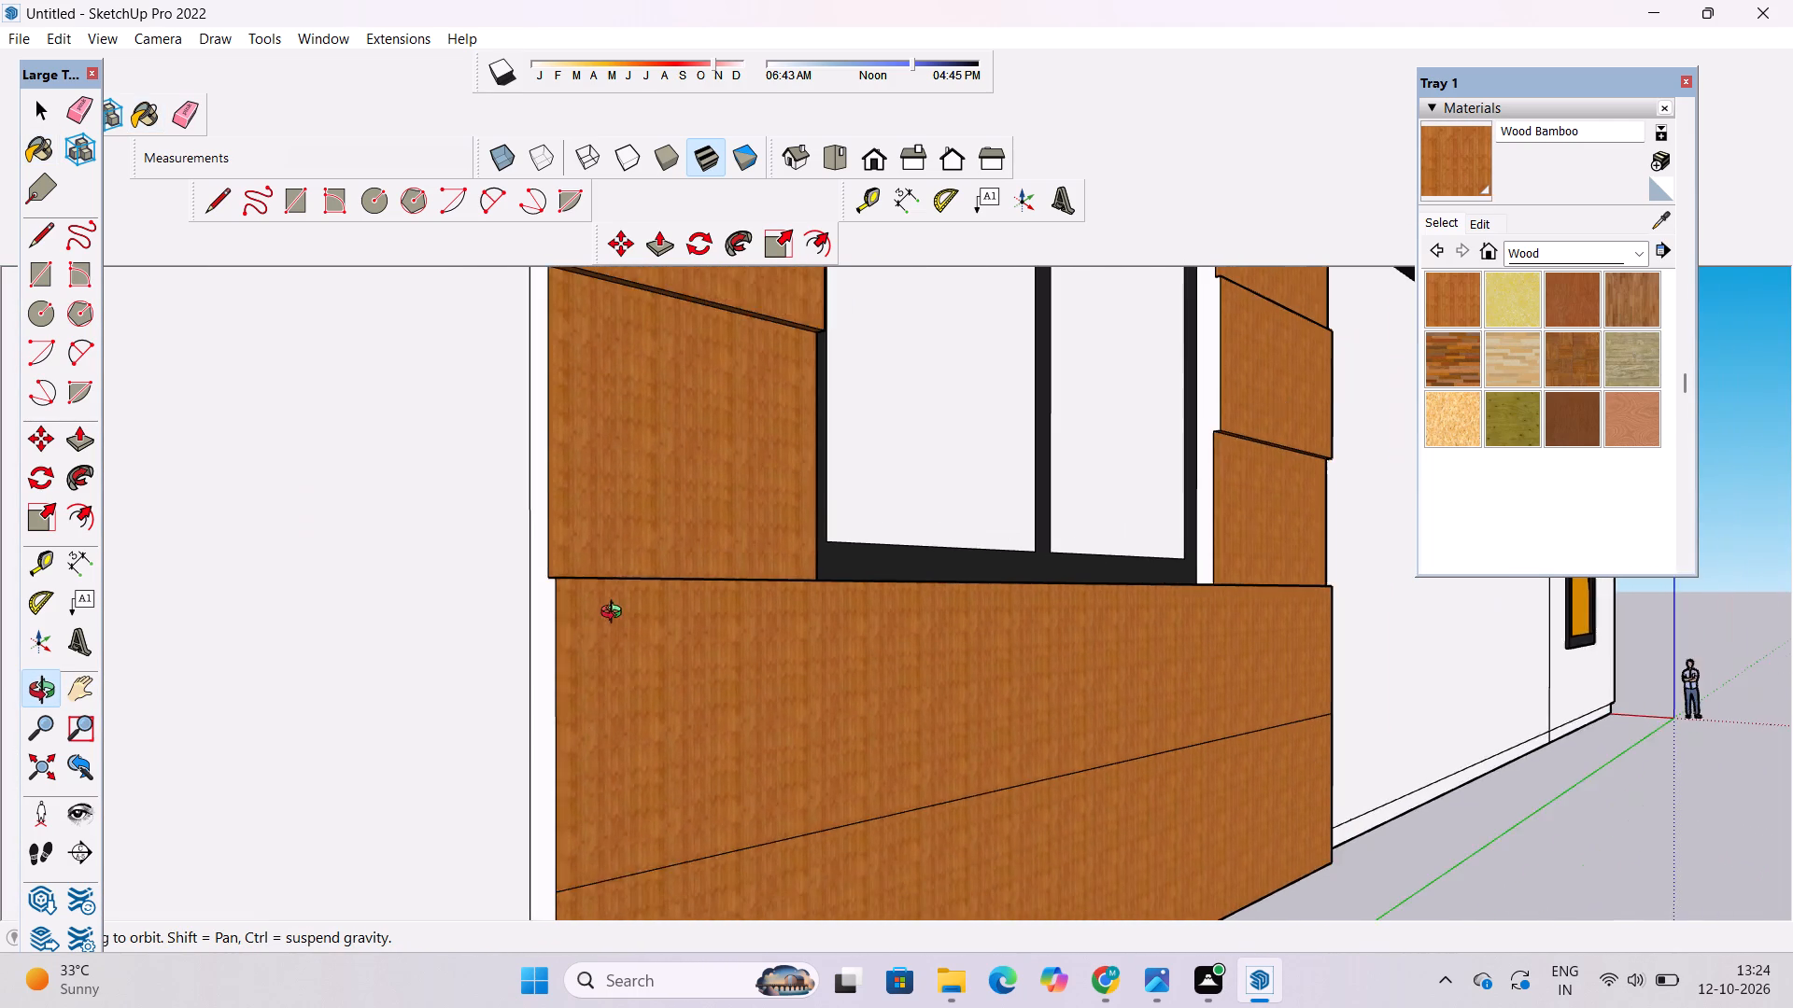
Paint the narrow vertical strip along the side panel's rear edge, beside the lower window, with Wood Bamboo.
{"action": "left_click_drag", "start_coordinate": [584, 647], "coordinate": [588, 682]}
{"action": "scroll", "coordinate": [584, 601], "scroll_direction": "down", "scroll_amount": 6, "text": "shift"}
{"action": "left_click_drag", "start_coordinate": [580, 633], "coordinate": [597, 716], "text": "shift"}
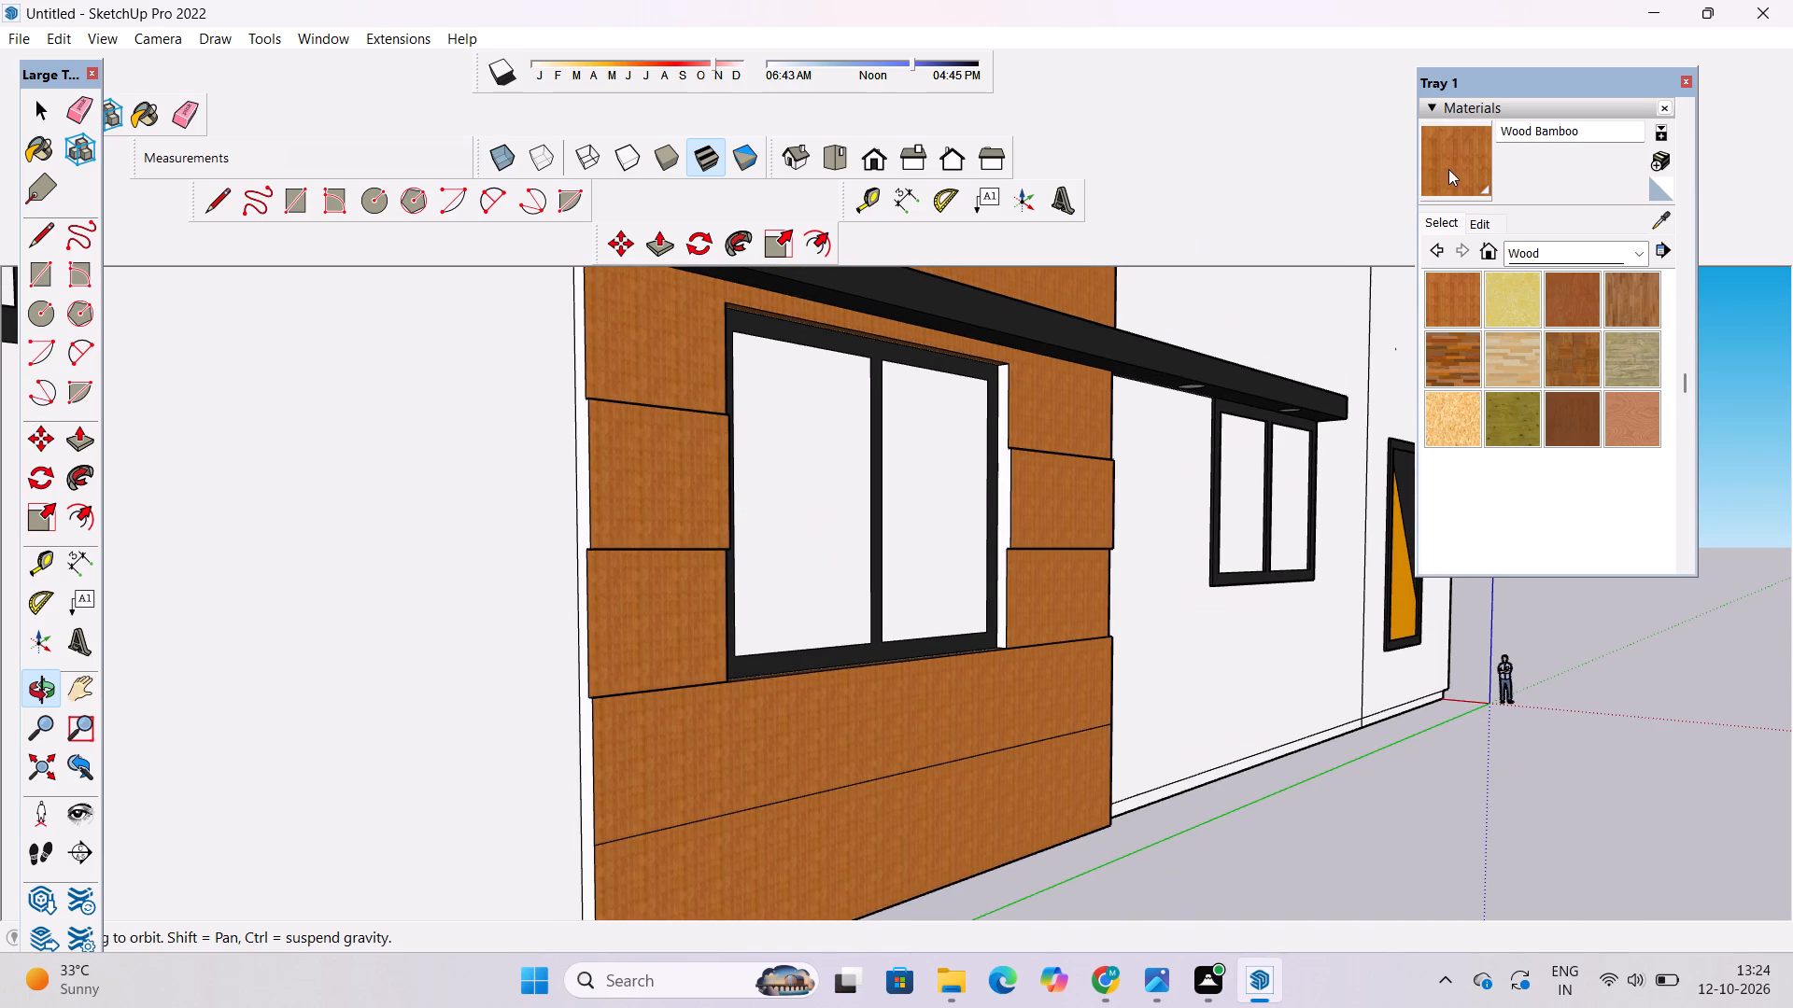
{"action": "left_click", "coordinate": [1450, 169]}
{"action": "scroll", "coordinate": [656, 498], "scroll_direction": "up", "scroll_amount": 4}
{"action": "left_click", "coordinate": [547, 426]}
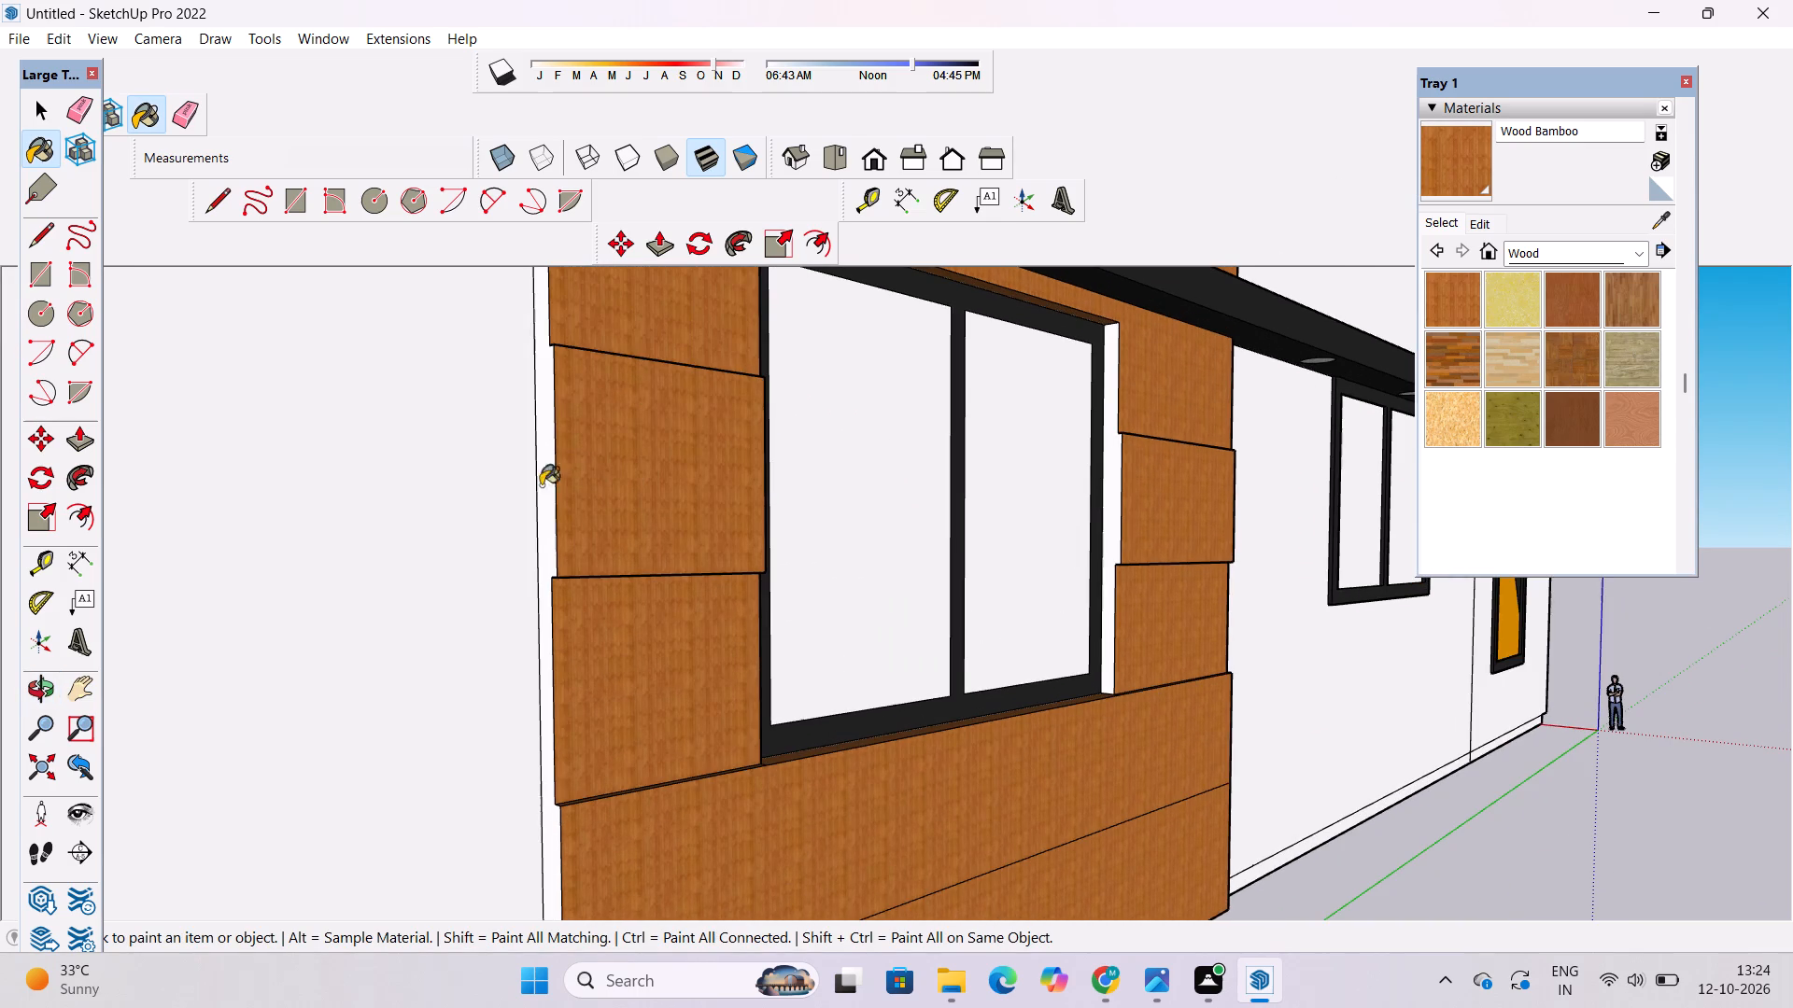
Paint the white jamb on the front side of the panel's upper window with Wood Bamboo.
{"action": "scroll", "coordinate": [550, 592], "scroll_direction": "down", "scroll_amount": 20}
{"action": "scroll", "coordinate": [550, 592], "scroll_direction": "down", "scroll_amount": 7}
{"action": "scroll", "coordinate": [663, 529], "scroll_direction": "up", "scroll_amount": 3}
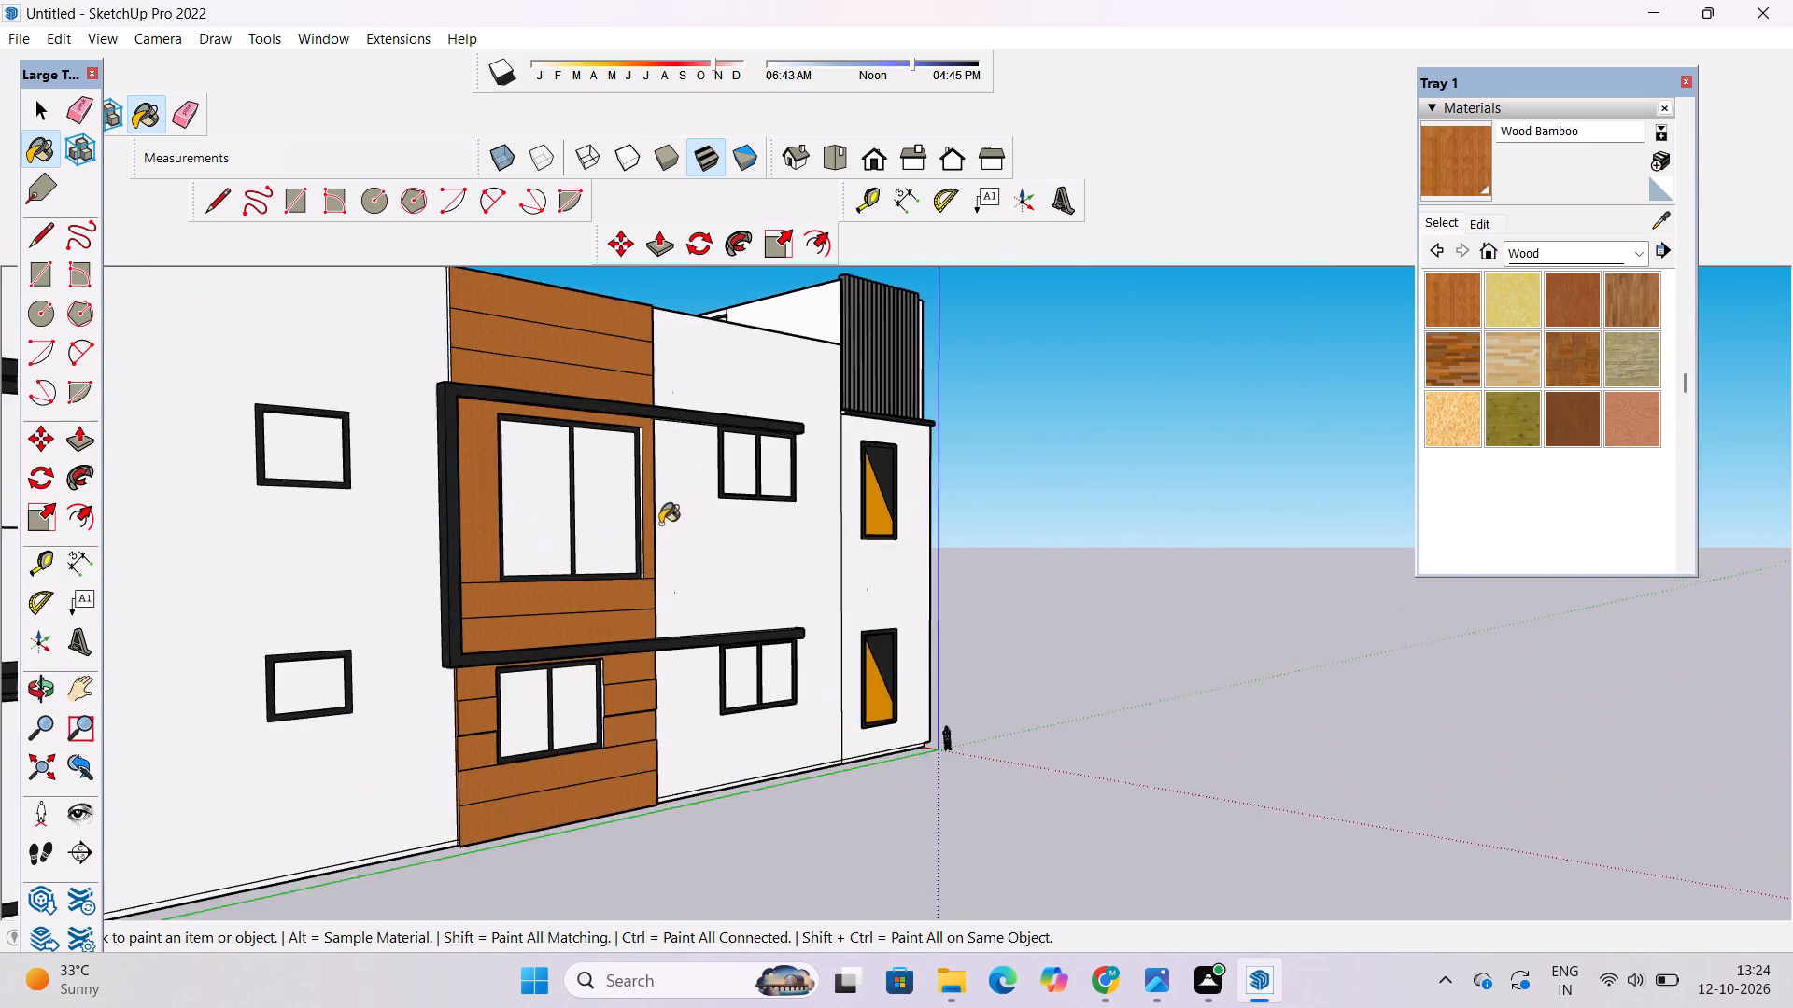
{"action": "scroll", "coordinate": [660, 524], "scroll_direction": "up", "scroll_amount": 18}
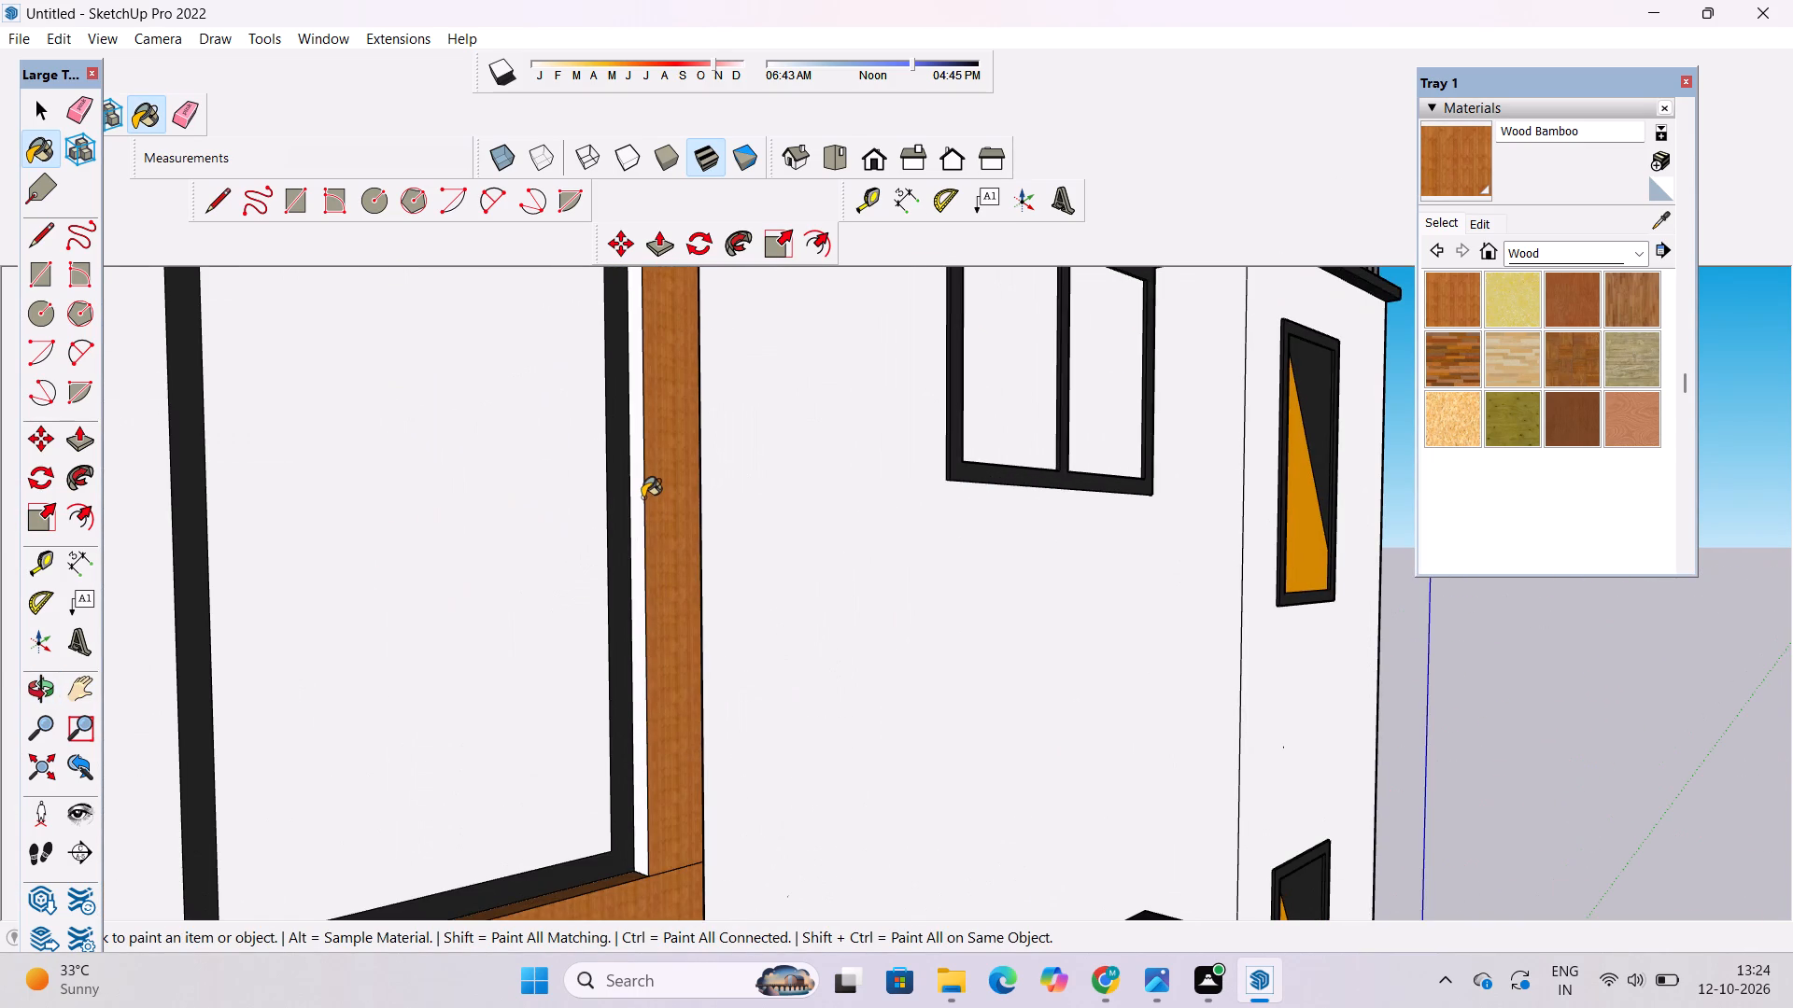
{"action": "scroll", "coordinate": [641, 496], "scroll_direction": "up", "scroll_amount": 4}
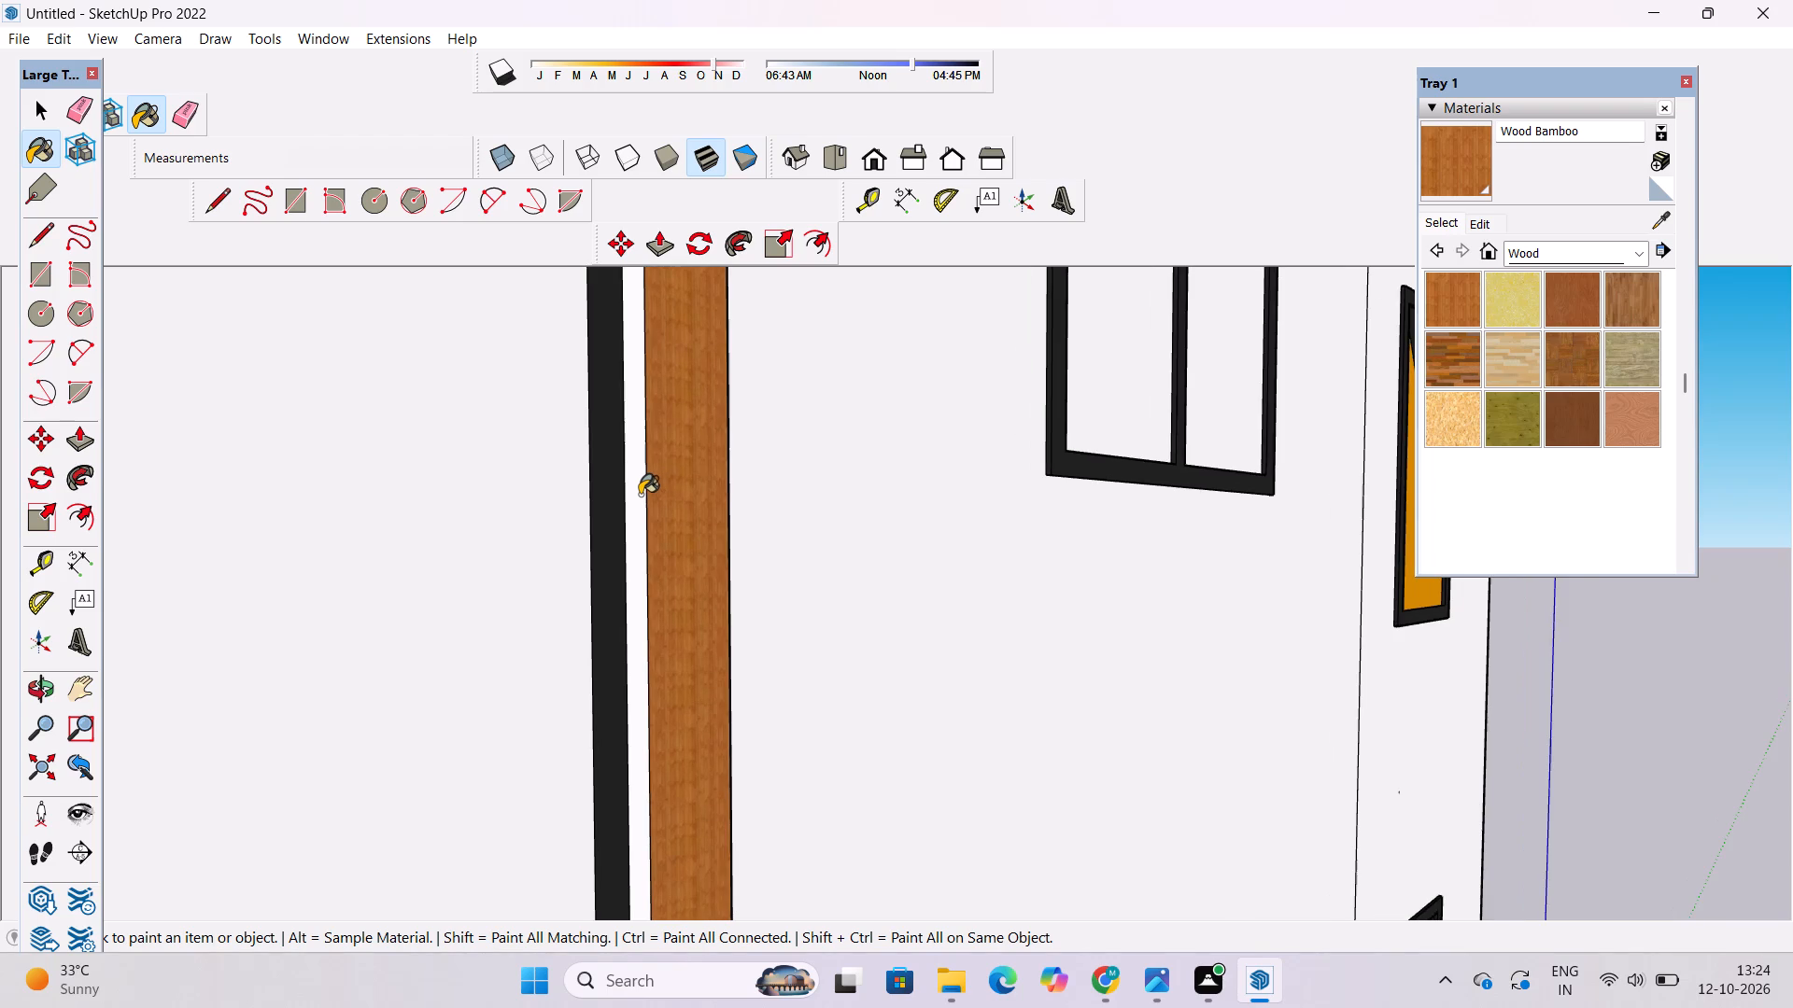
{"action": "scroll", "coordinate": [640, 495], "scroll_direction": "up", "scroll_amount": 1}
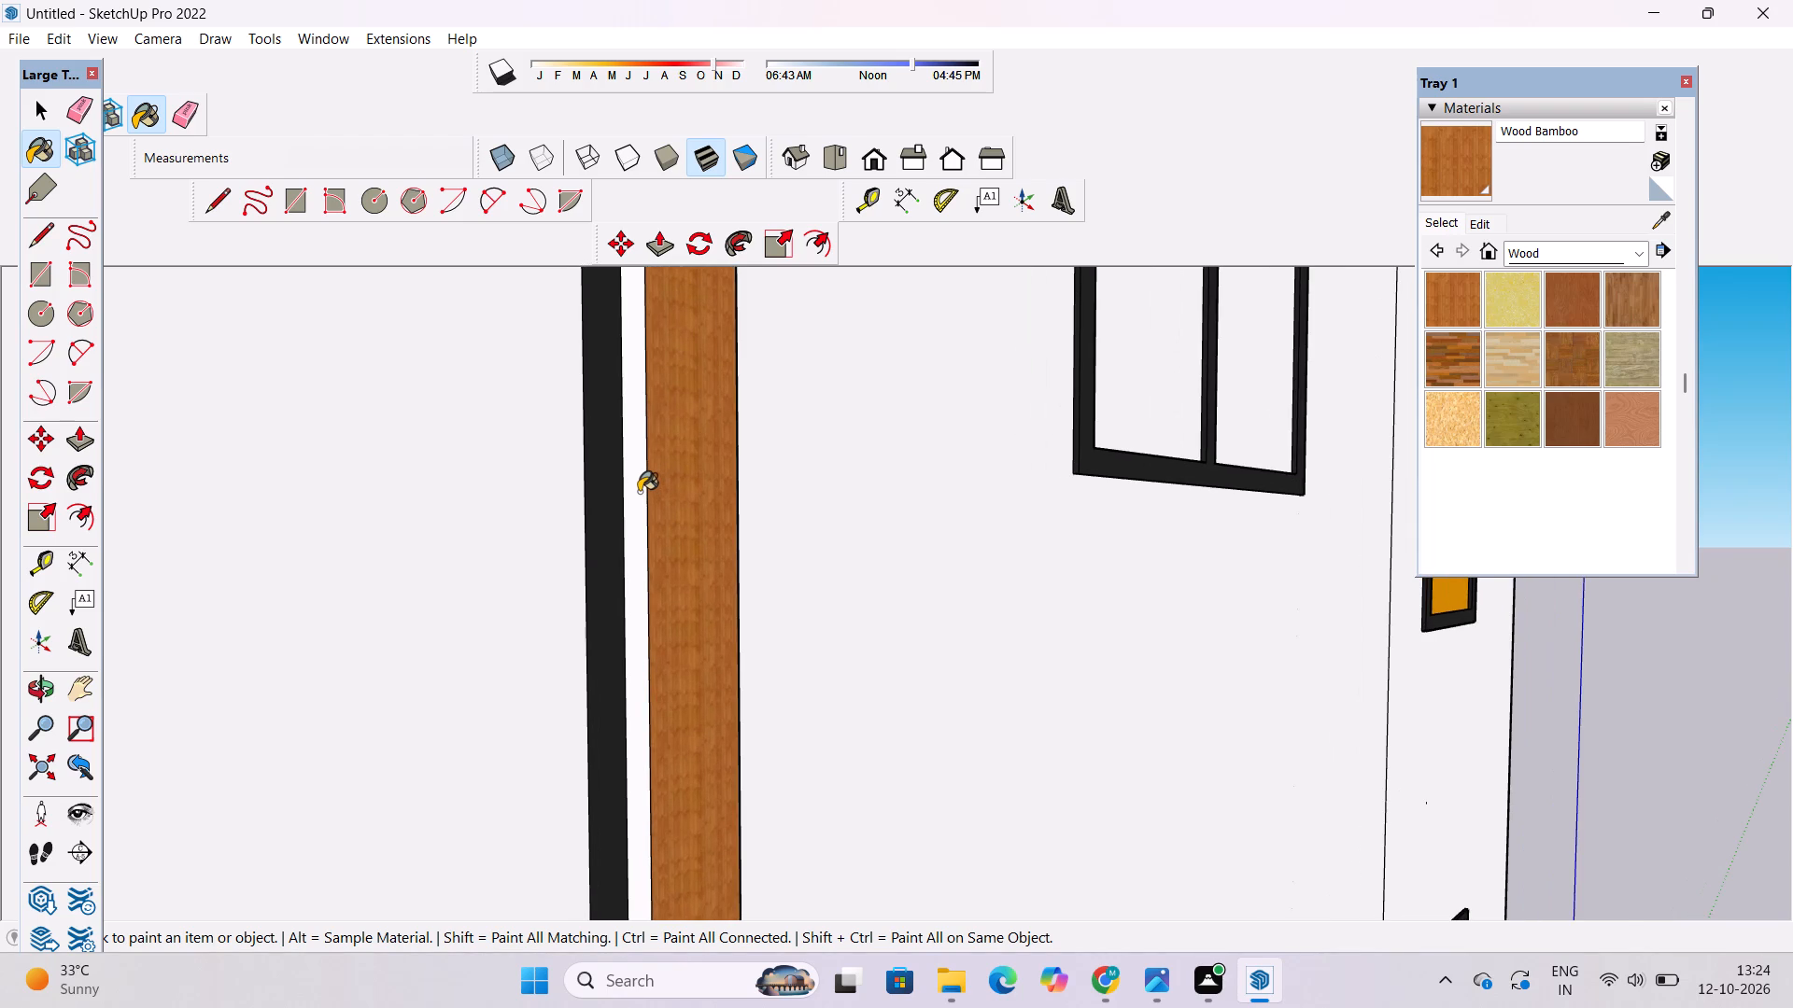
{"action": "scroll", "coordinate": [639, 492], "scroll_direction": "up", "scroll_amount": 4}
{"action": "left_click", "coordinate": [638, 493]}
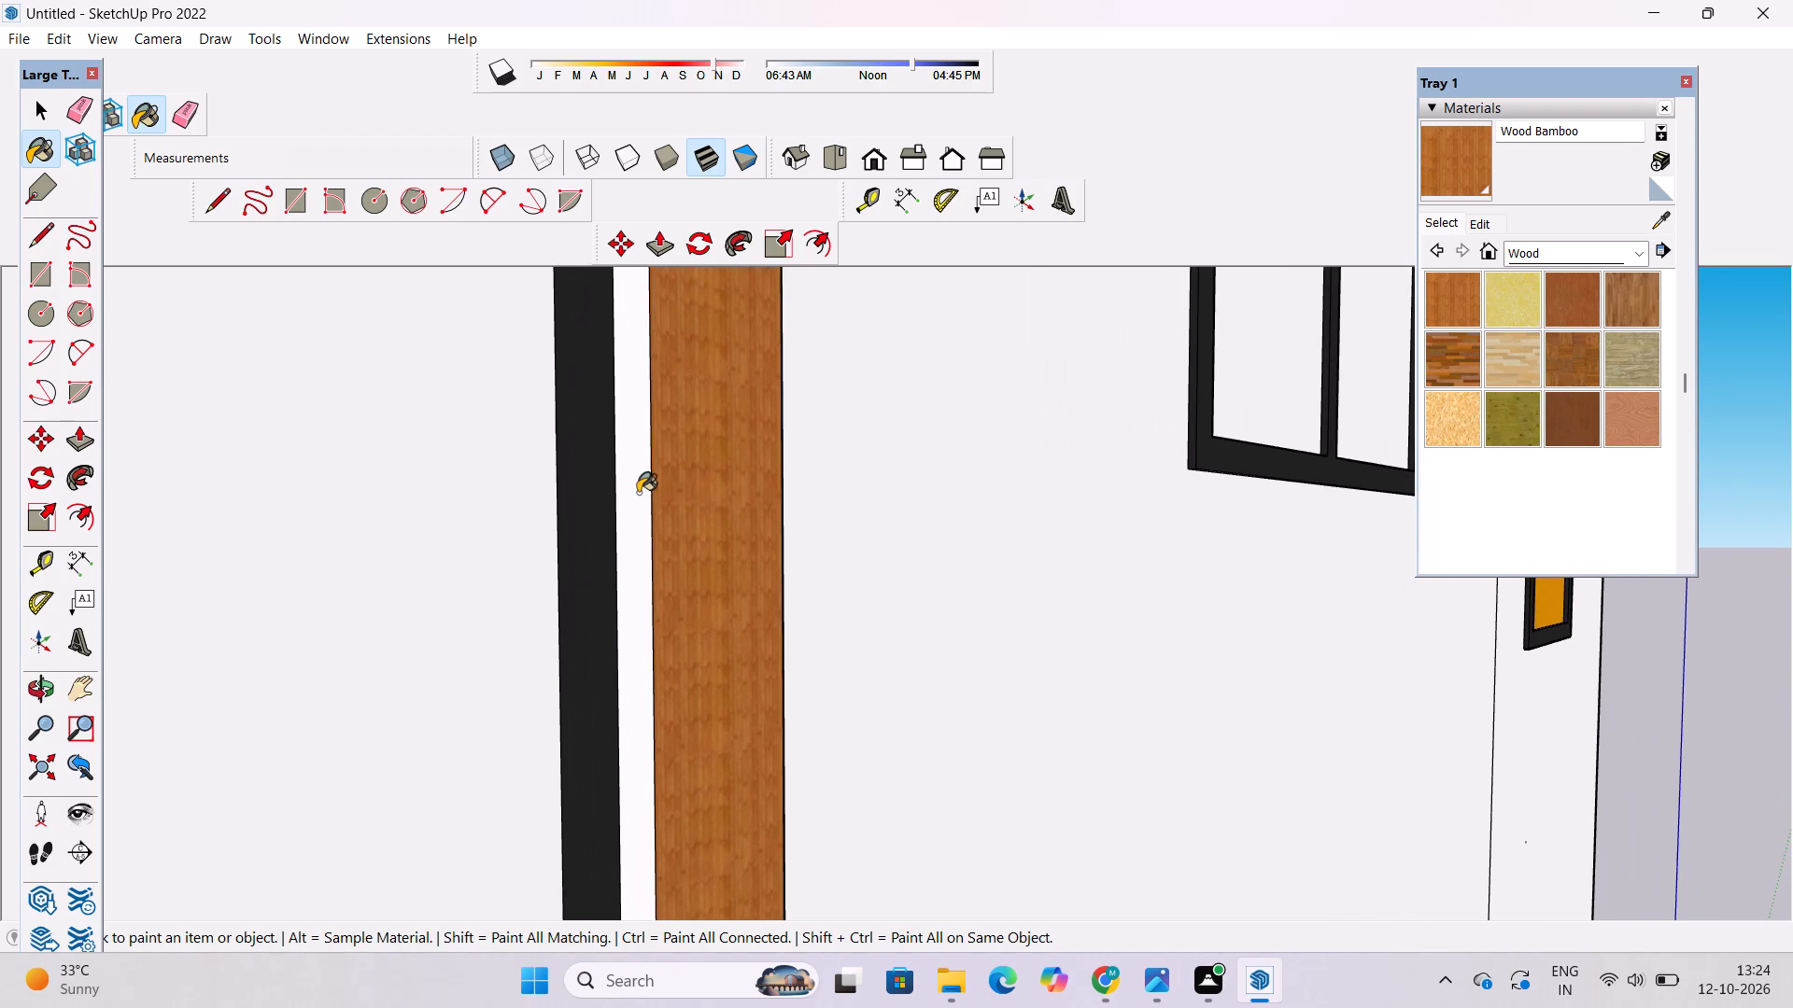
Examine the whole house from the side and front to review the wood panel and the front façade.
{"action": "key", "text": "o"}
{"action": "scroll", "coordinate": [628, 475], "scroll_direction": "down", "scroll_amount": 6}
{"action": "left_click_drag", "start_coordinate": [855, 543], "coordinate": [495, 614]}
{"action": "scroll", "coordinate": [489, 614], "scroll_direction": "down", "scroll_amount": 3}
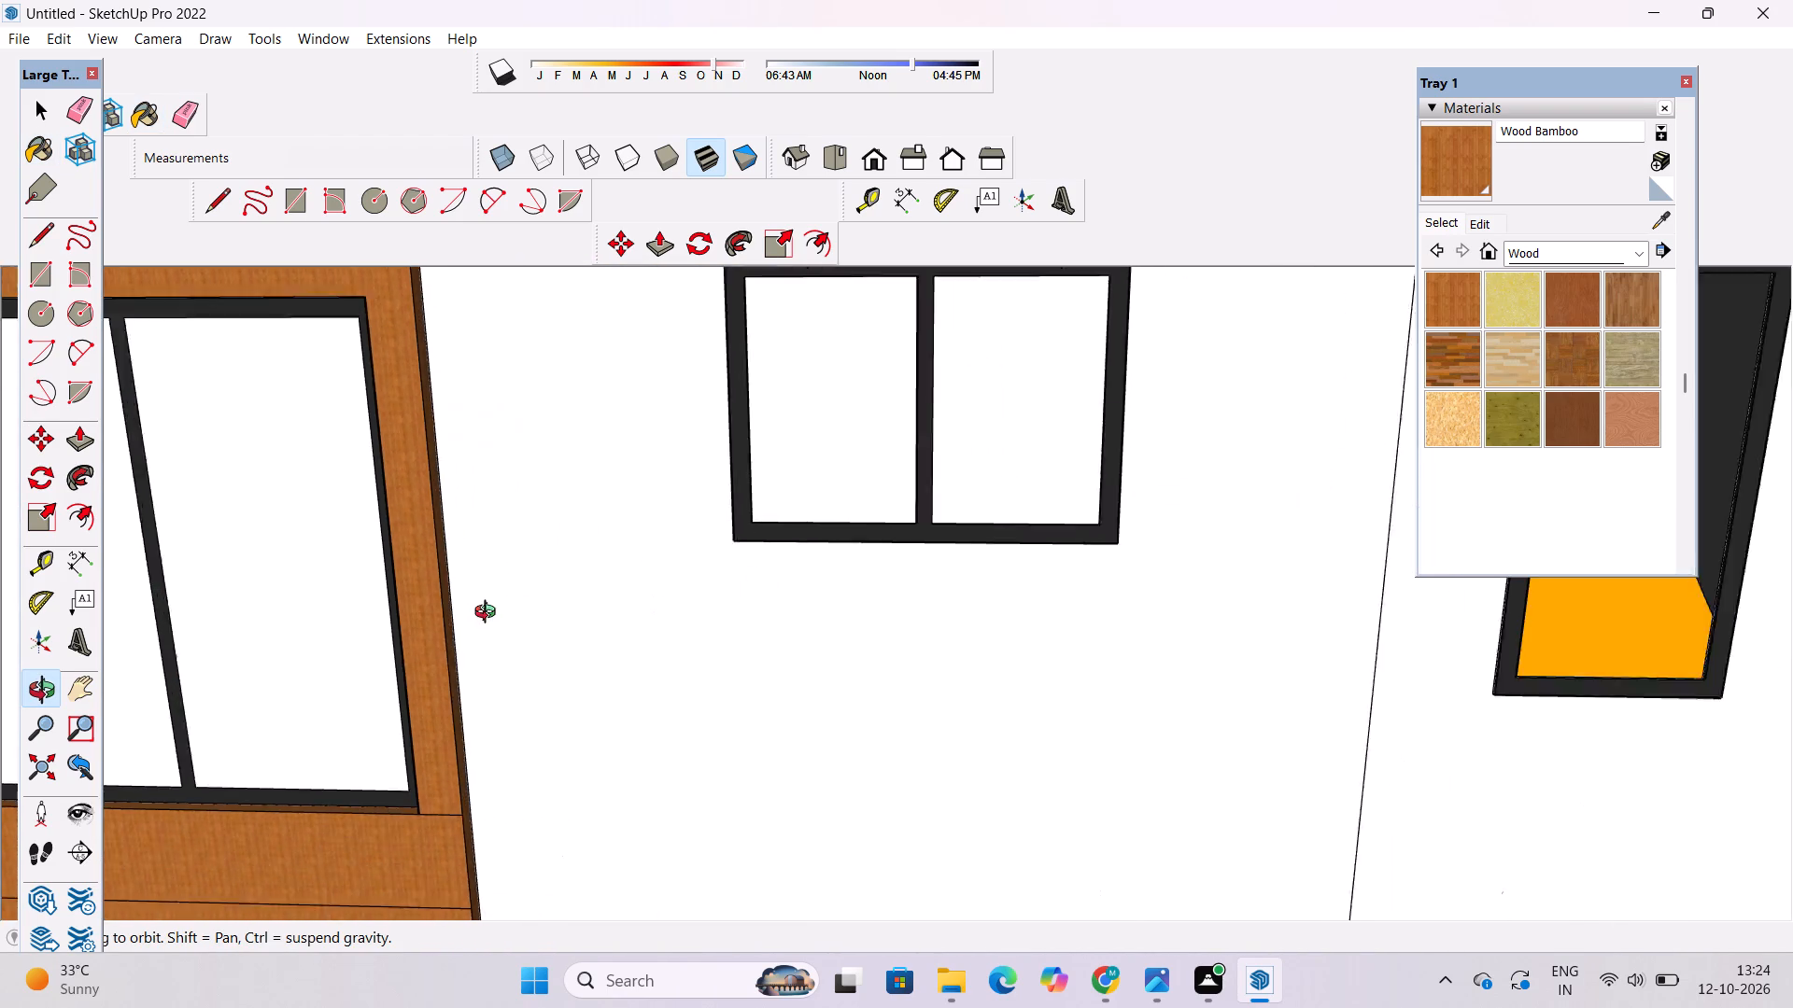
{"action": "scroll", "coordinate": [489, 614], "scroll_direction": "down", "scroll_amount": 3}
{"action": "left_click_drag", "start_coordinate": [445, 679], "coordinate": [637, 539], "text": "shift"}
{"action": "left_click_drag", "start_coordinate": [691, 590], "coordinate": [564, 606]}
{"action": "scroll", "coordinate": [533, 604], "scroll_direction": "down", "scroll_amount": 12}
{"action": "left_click_drag", "start_coordinate": [545, 729], "coordinate": [477, 711]}
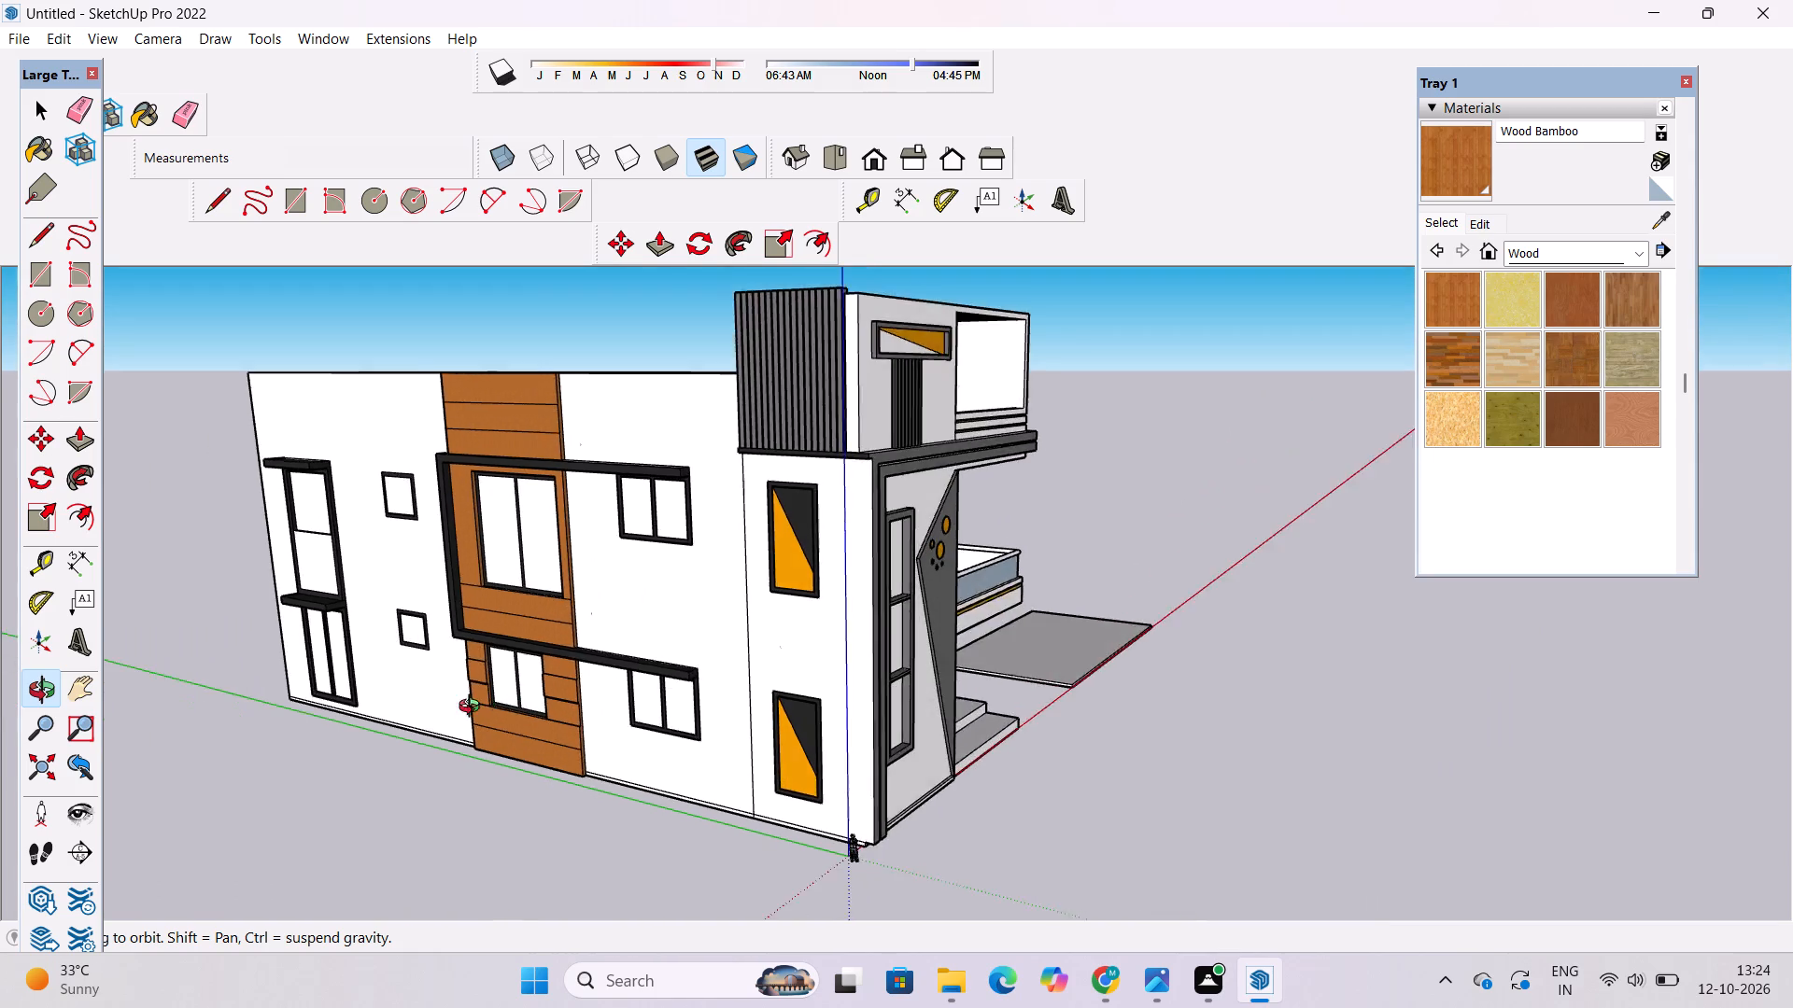
{"action": "left_click_drag", "start_coordinate": [471, 698], "coordinate": [467, 599]}
{"action": "left_click_drag", "start_coordinate": [608, 629], "coordinate": [520, 637]}
{"action": "scroll", "coordinate": [517, 629], "scroll_direction": "down", "scroll_amount": 3}
{"action": "left_click_drag", "start_coordinate": [532, 619], "coordinate": [508, 665], "text": "shift"}
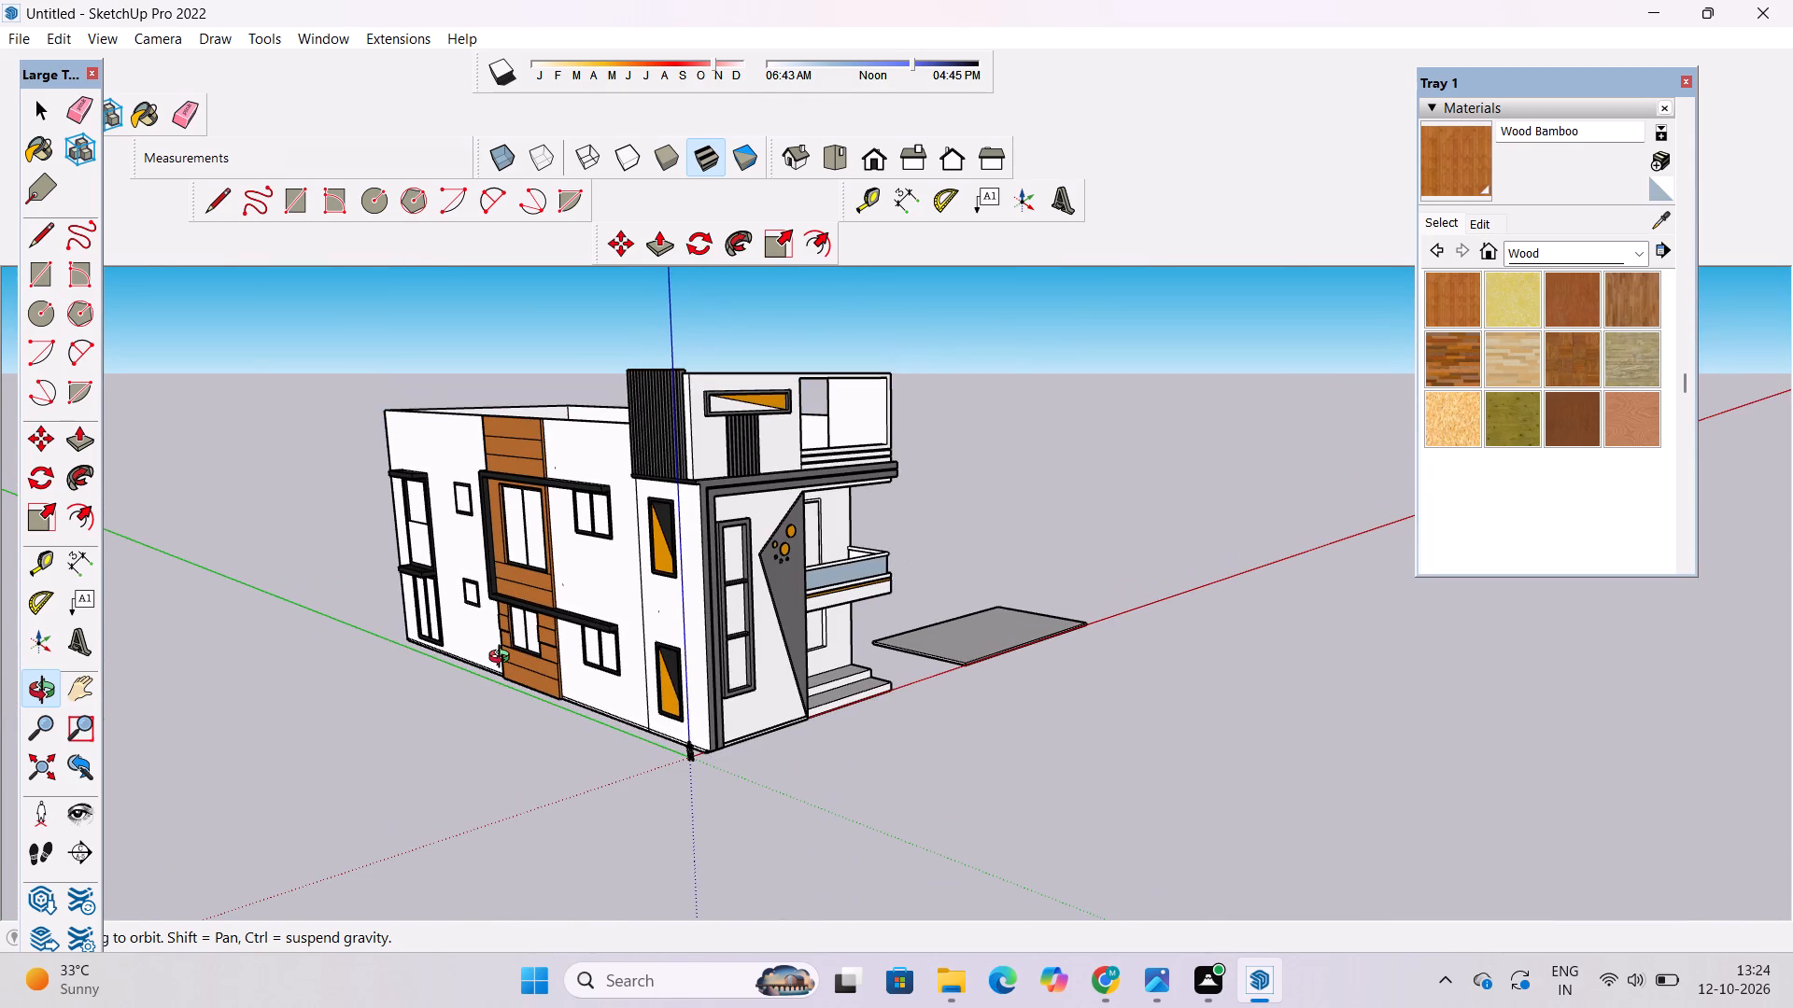
{"action": "scroll", "coordinate": [503, 659], "scroll_direction": "down", "scroll_amount": 5}
{"action": "left_click_drag", "start_coordinate": [587, 668], "coordinate": [521, 731], "text": "shift"}
{"action": "scroll", "coordinate": [533, 758], "scroll_direction": "up", "scroll_amount": 5}
{"action": "left_click_drag", "start_coordinate": [712, 683], "coordinate": [514, 722]}
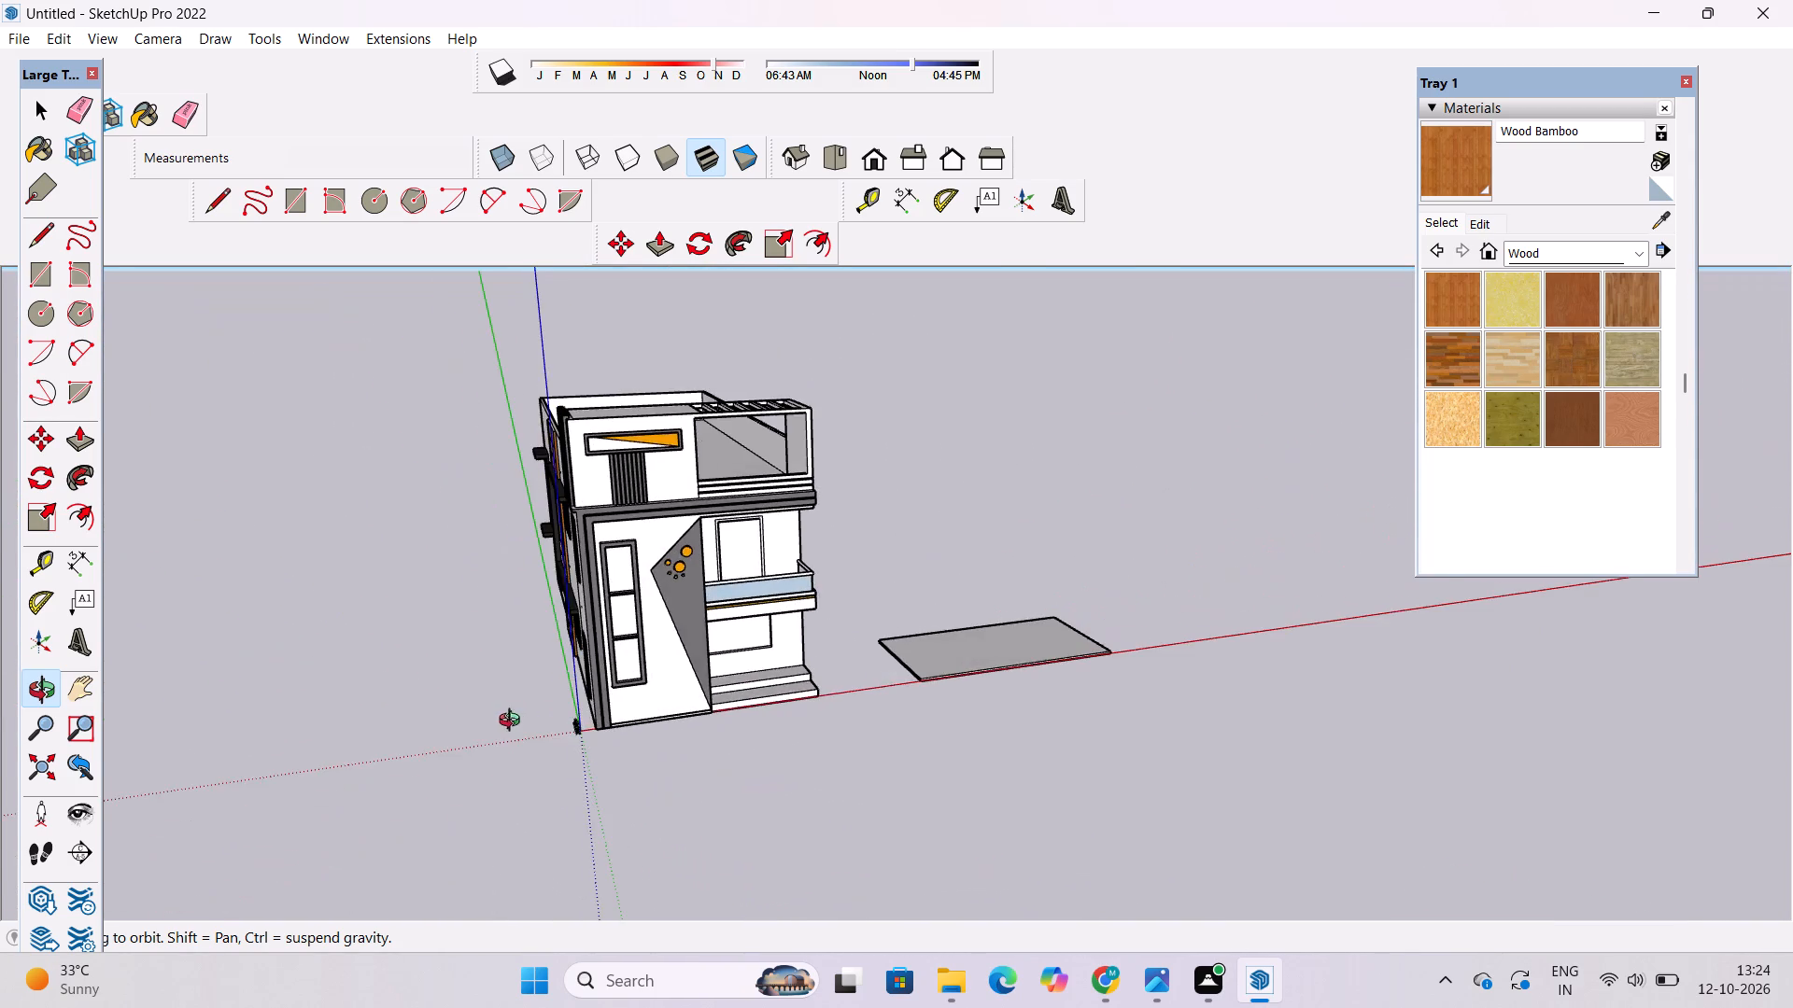
{"action": "left_click_drag", "start_coordinate": [736, 693], "coordinate": [622, 727]}
{"action": "scroll", "coordinate": [636, 712], "scroll_direction": "up", "scroll_amount": 4}
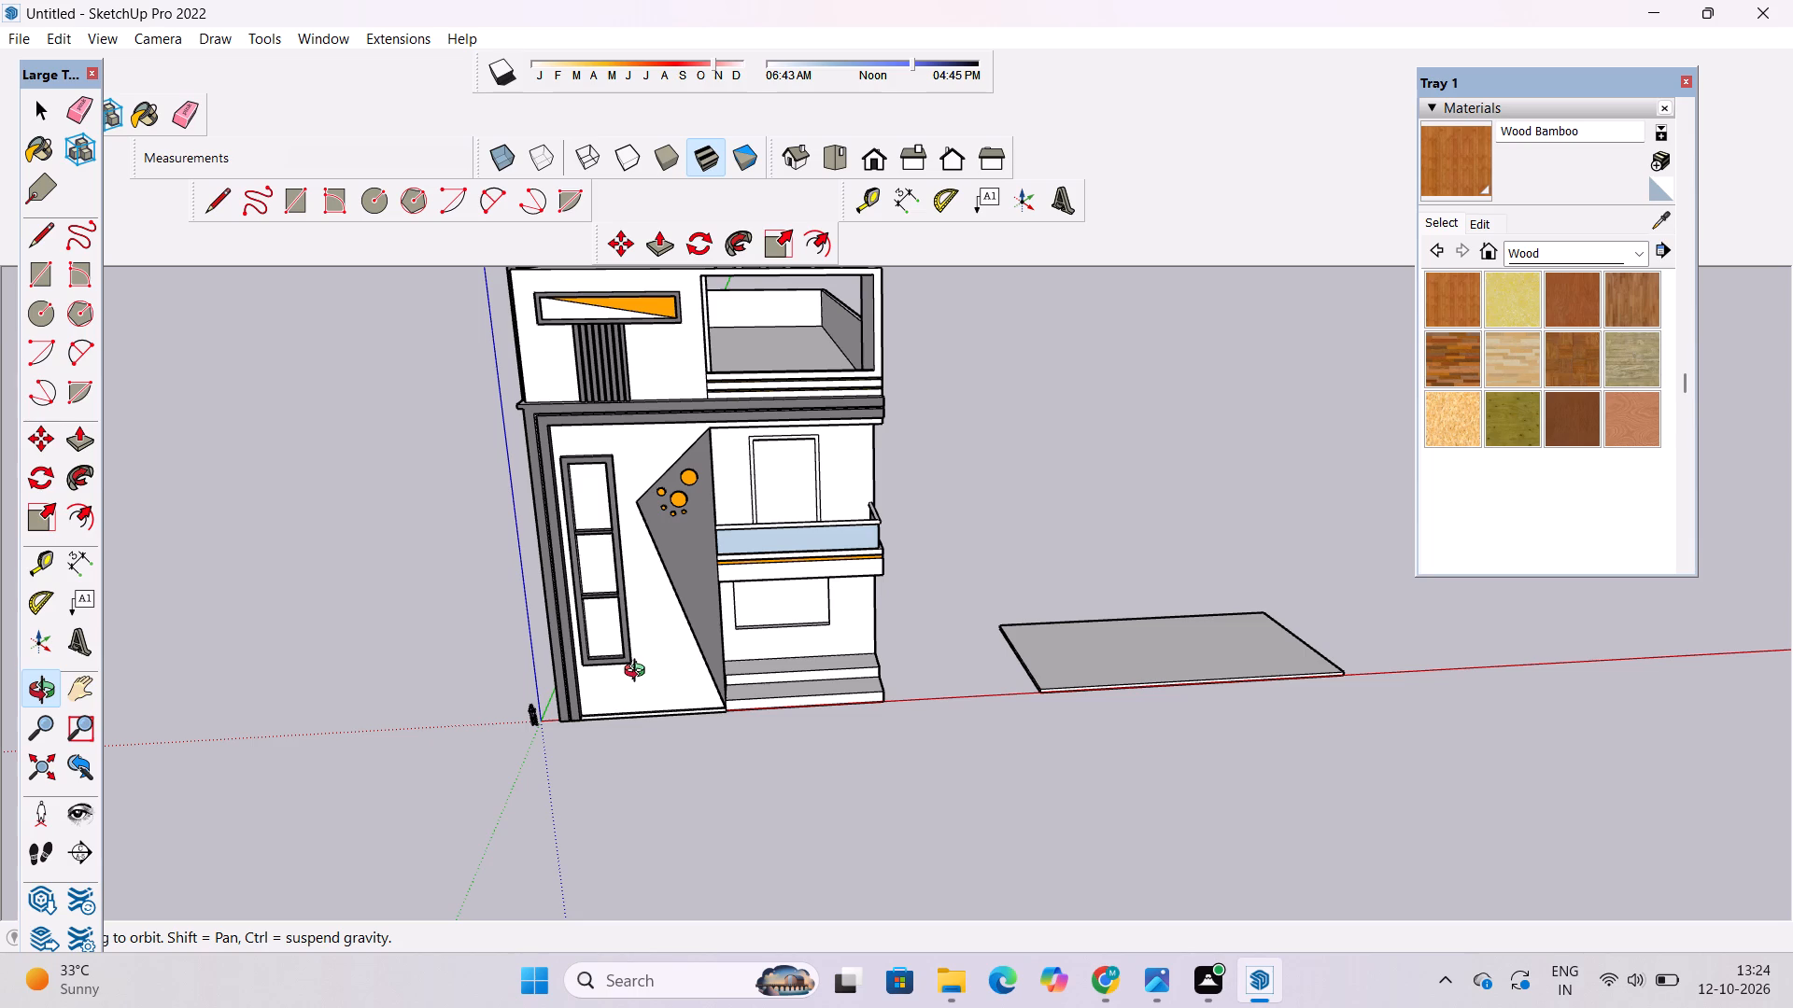
{"action": "left_click_drag", "start_coordinate": [665, 659], "coordinate": [667, 696], "text": "shift"}
{"action": "left_click_drag", "start_coordinate": [670, 708], "coordinate": [663, 635]}
{"action": "scroll", "coordinate": [663, 608], "scroll_direction": "down", "scroll_amount": 4}
{"action": "left_click_drag", "start_coordinate": [663, 608], "coordinate": [667, 659], "text": "shift"}
{"action": "scroll", "coordinate": [767, 614], "scroll_direction": "up", "scroll_amount": 4}
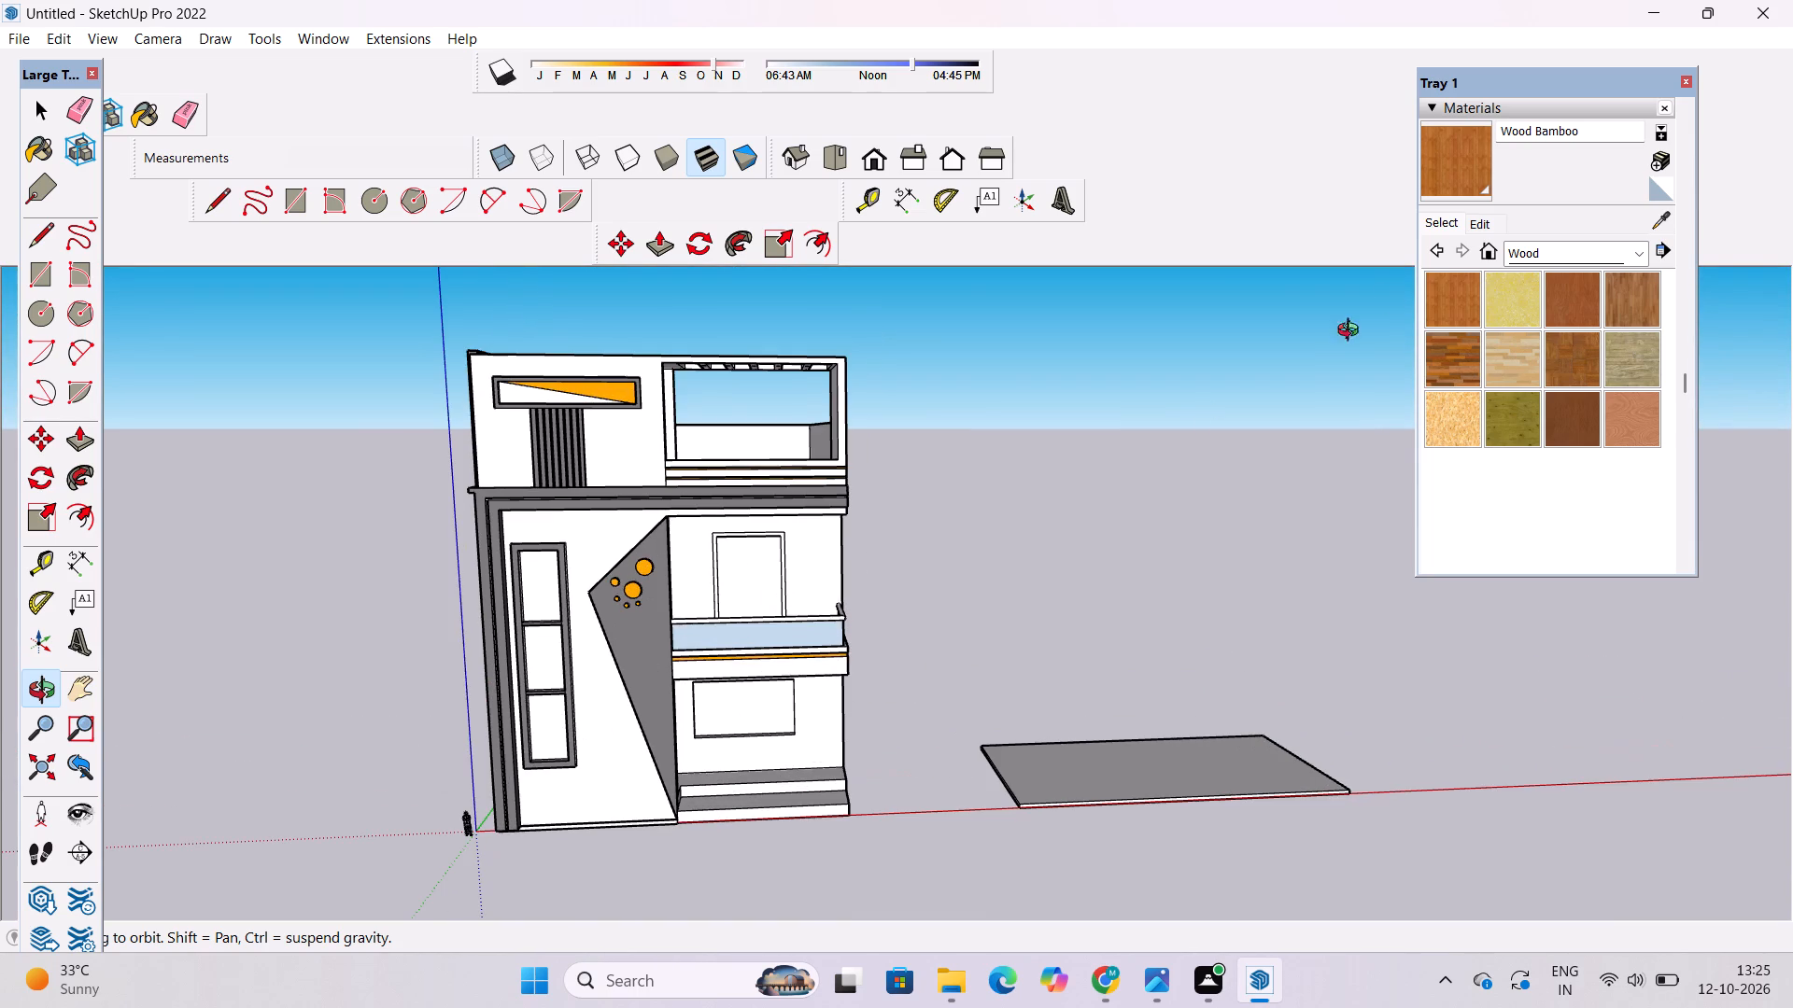
Paint the front walls around the ground-floor window and the balcony door with Cladding Siding White from Brick, Cladding and Siding.
{"action": "left_click", "coordinate": [1544, 253]}
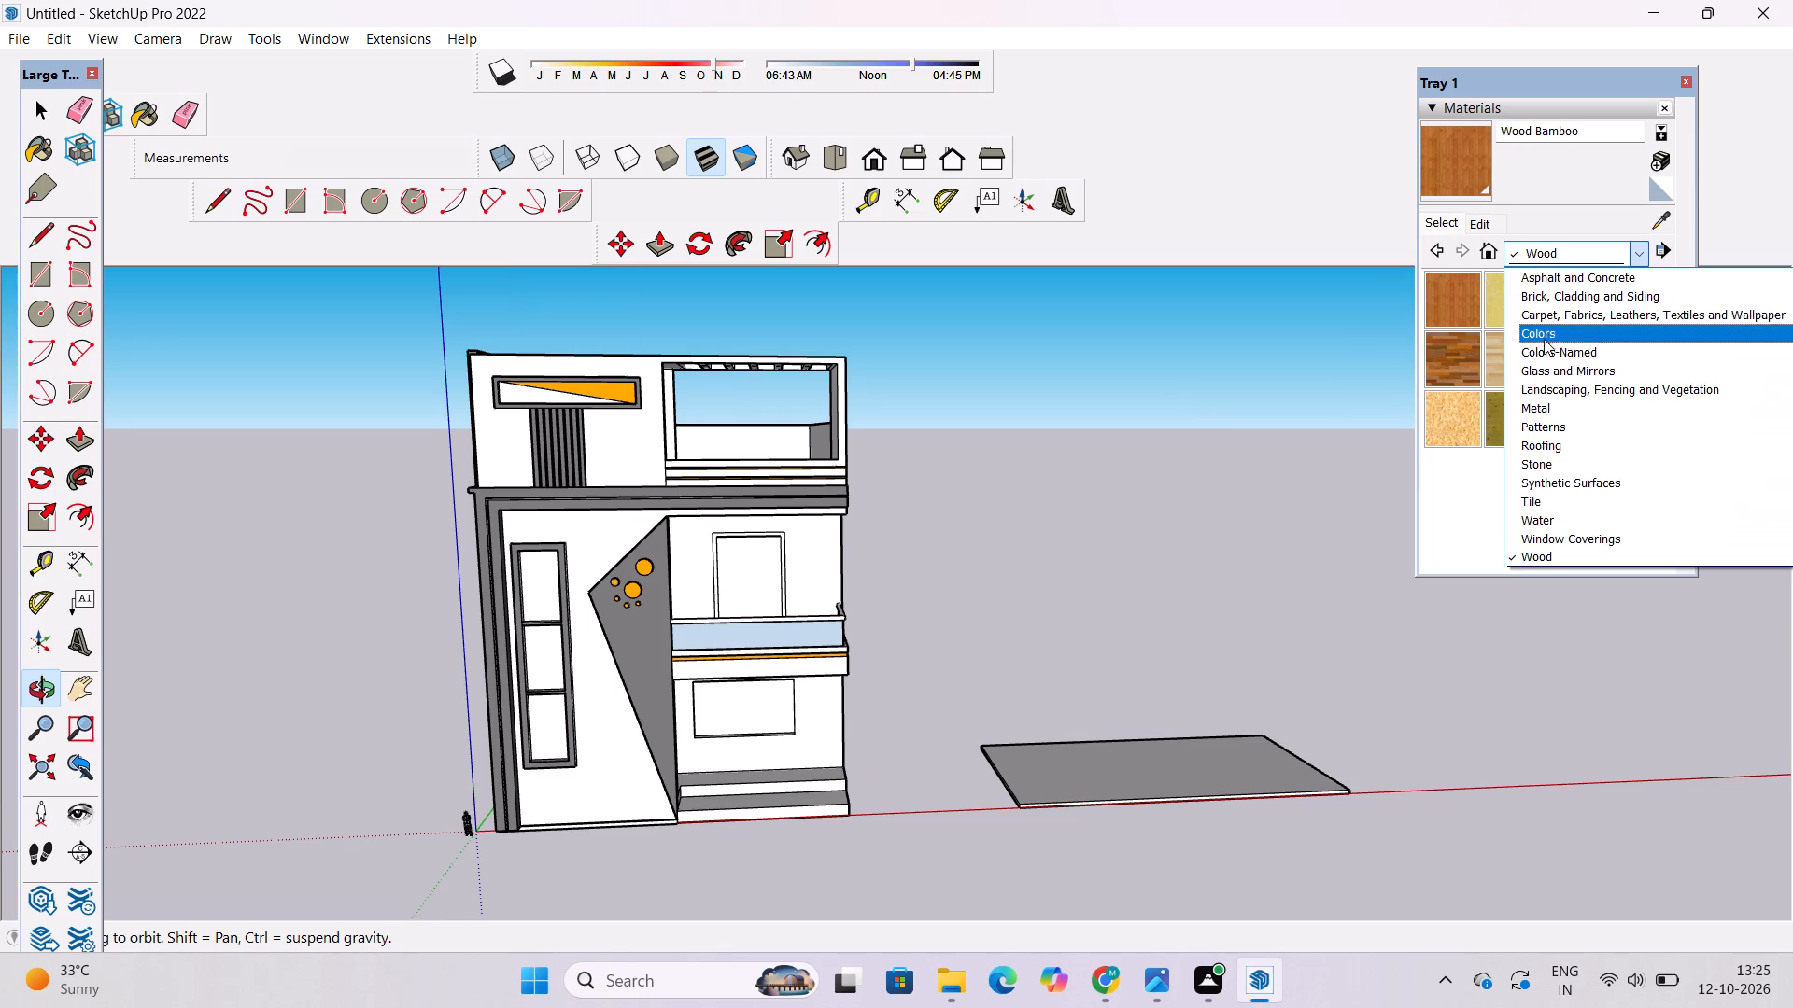
{"action": "left_click", "coordinate": [1573, 299]}
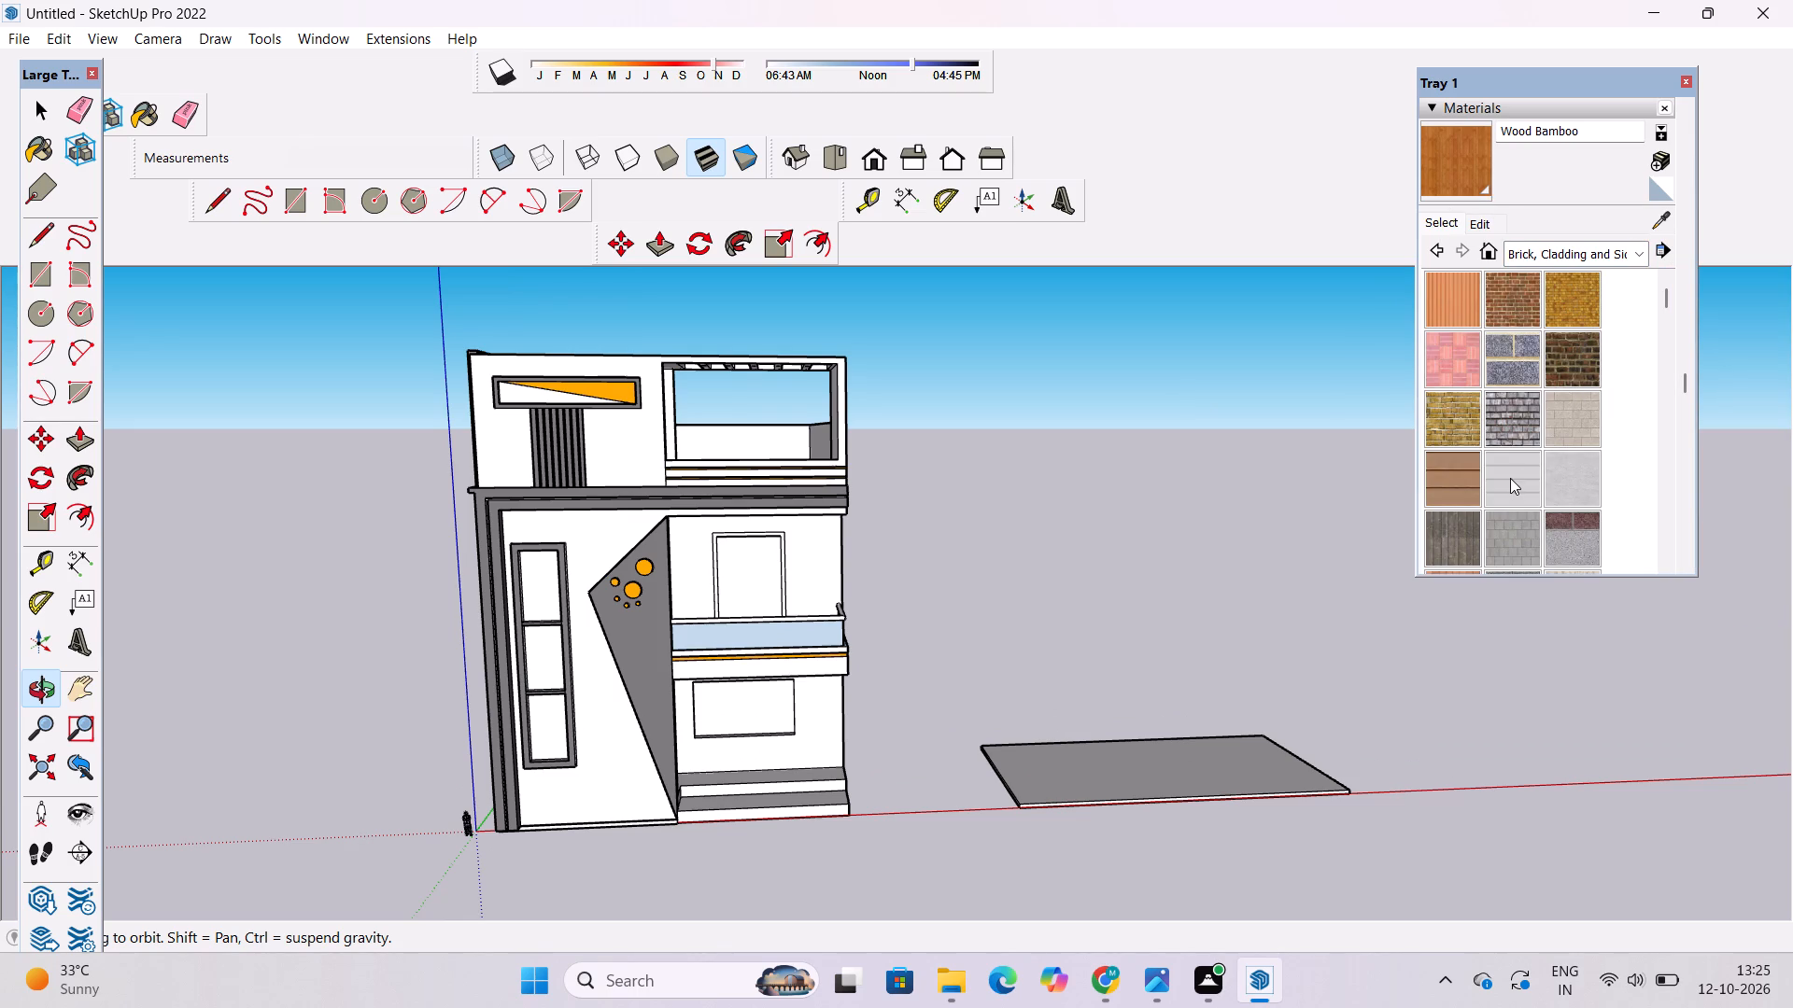
{"action": "scroll", "coordinate": [1473, 444], "scroll_direction": "down", "scroll_amount": 1}
{"action": "left_click", "coordinate": [1512, 368]}
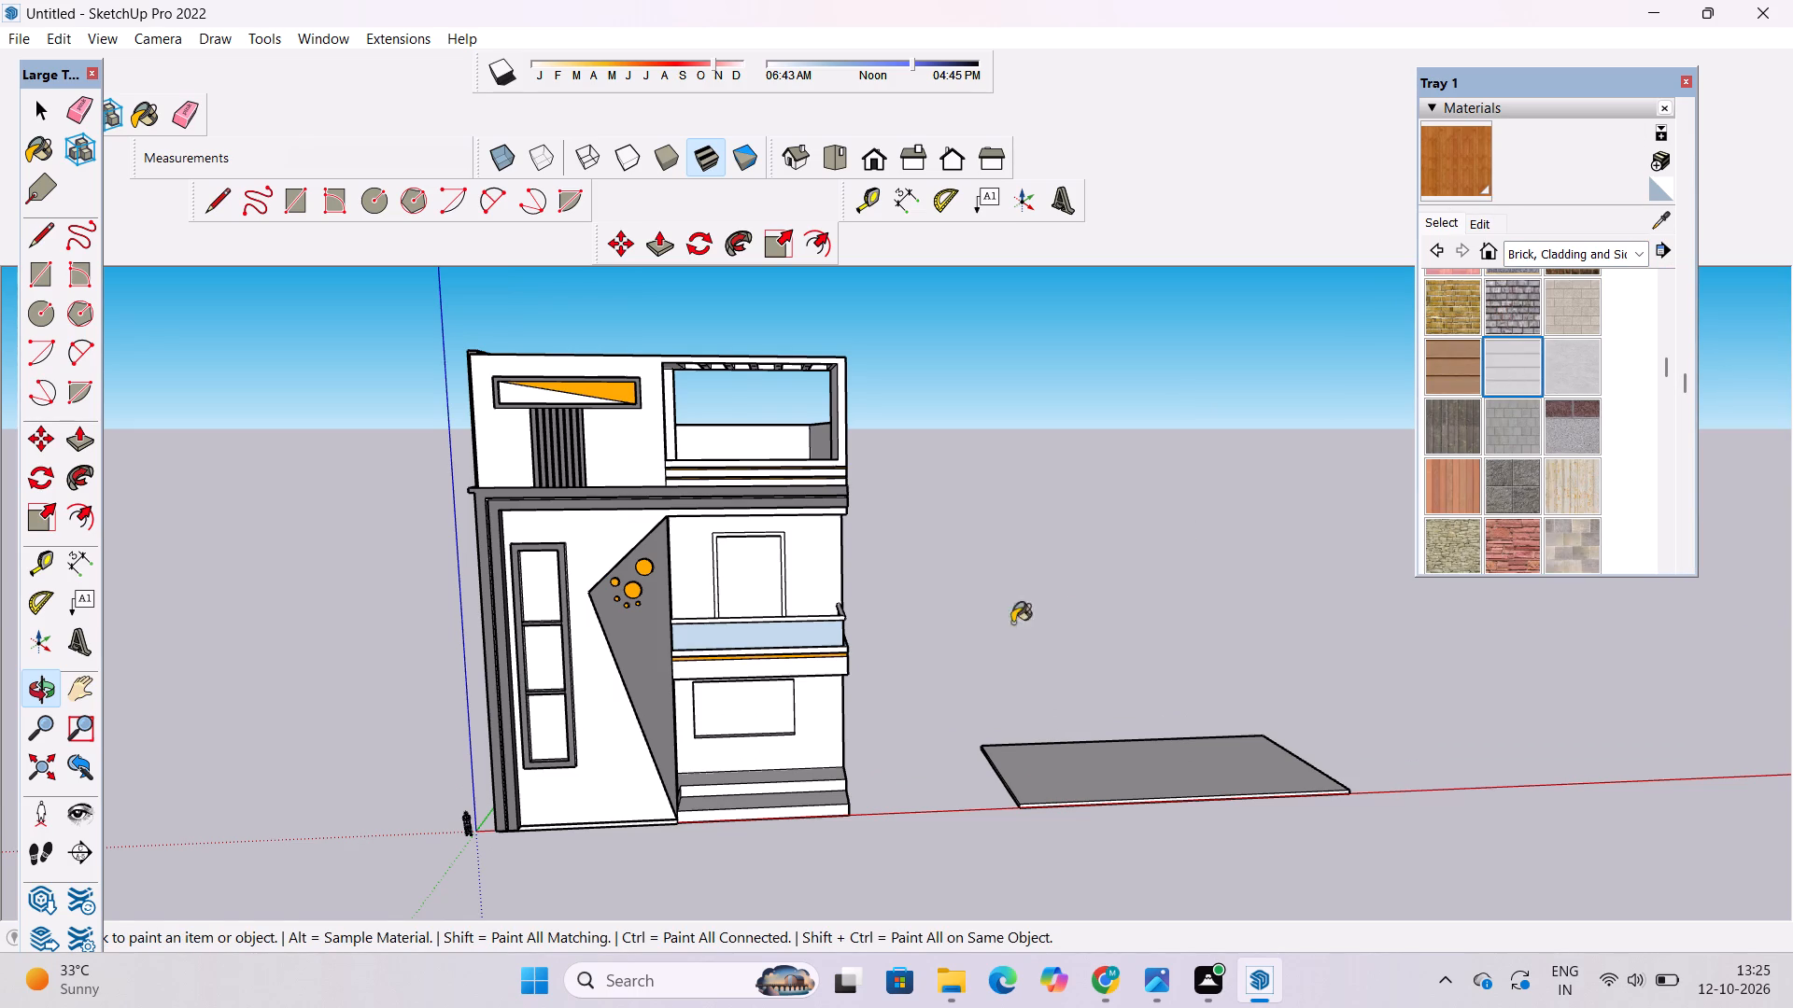
{"action": "scroll", "coordinate": [818, 694], "scroll_direction": "up", "scroll_amount": 5}
{"action": "left_click", "coordinate": [820, 704]}
{"action": "left_click", "coordinate": [821, 502]}
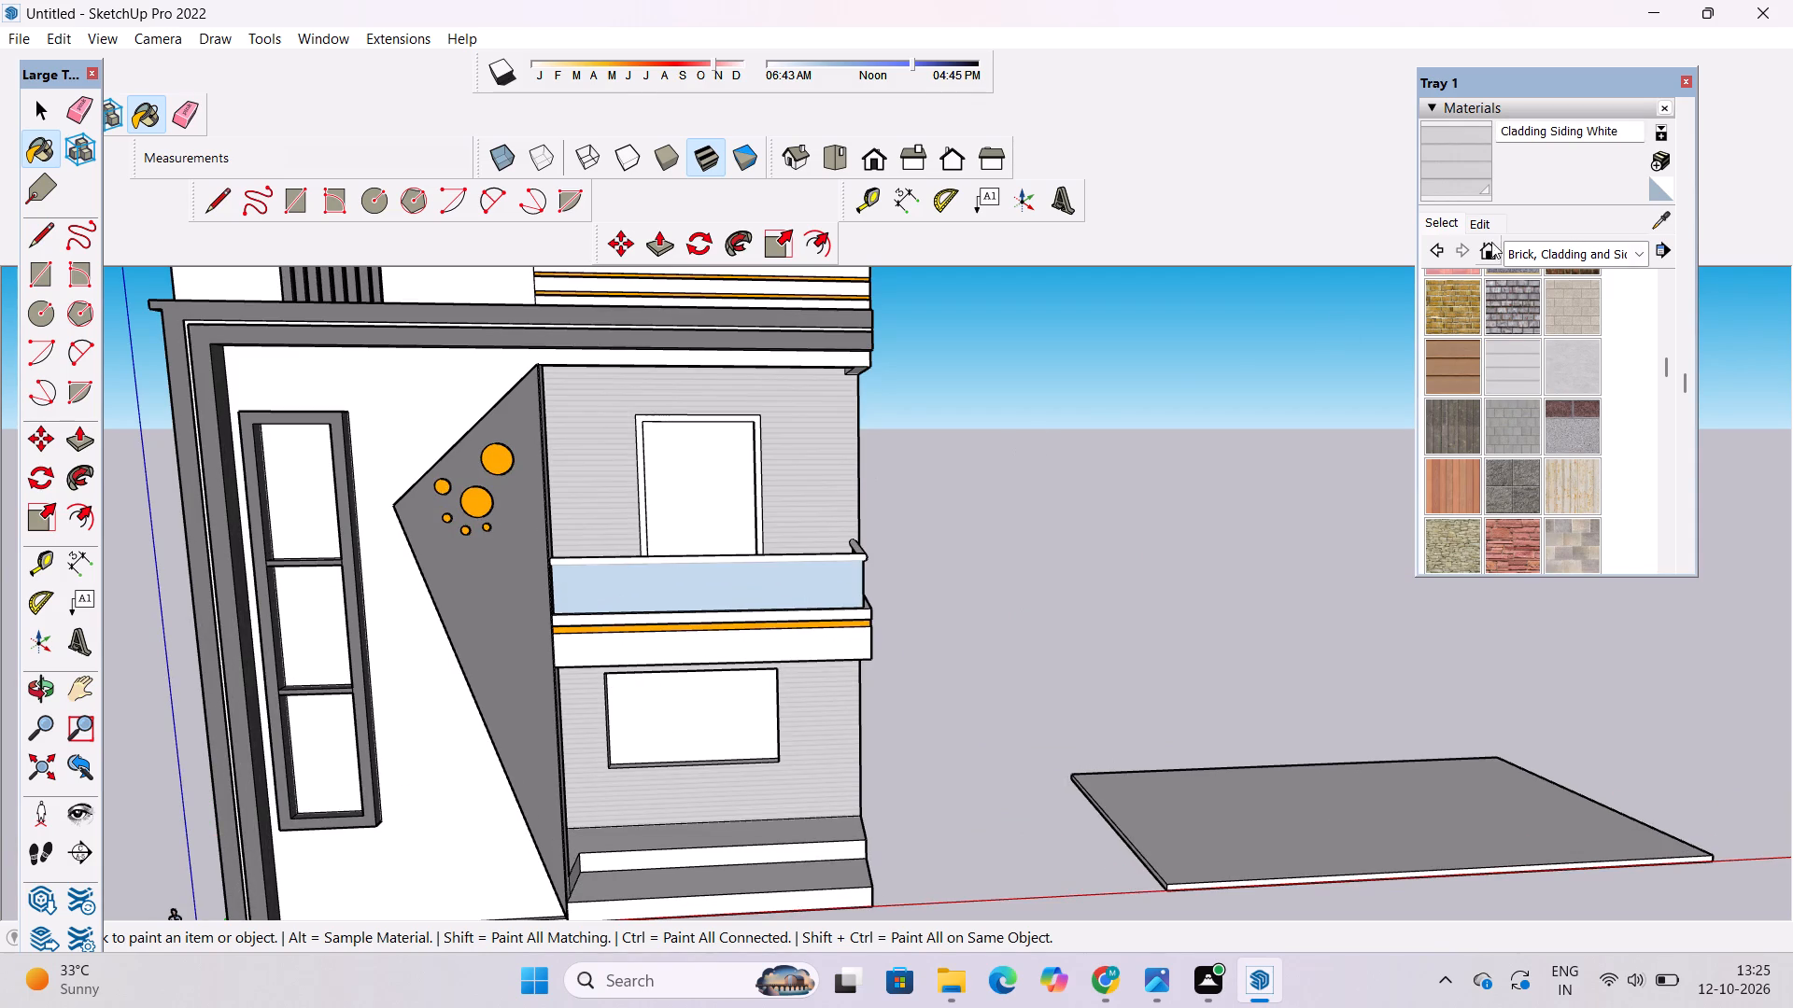
Darken the Cladding Siding White material's colour to a medium-dark grey.
{"action": "left_click", "coordinate": [1486, 230]}
{"action": "left_click", "coordinate": [1537, 334]}
{"action": "left_click", "coordinate": [1536, 338]}
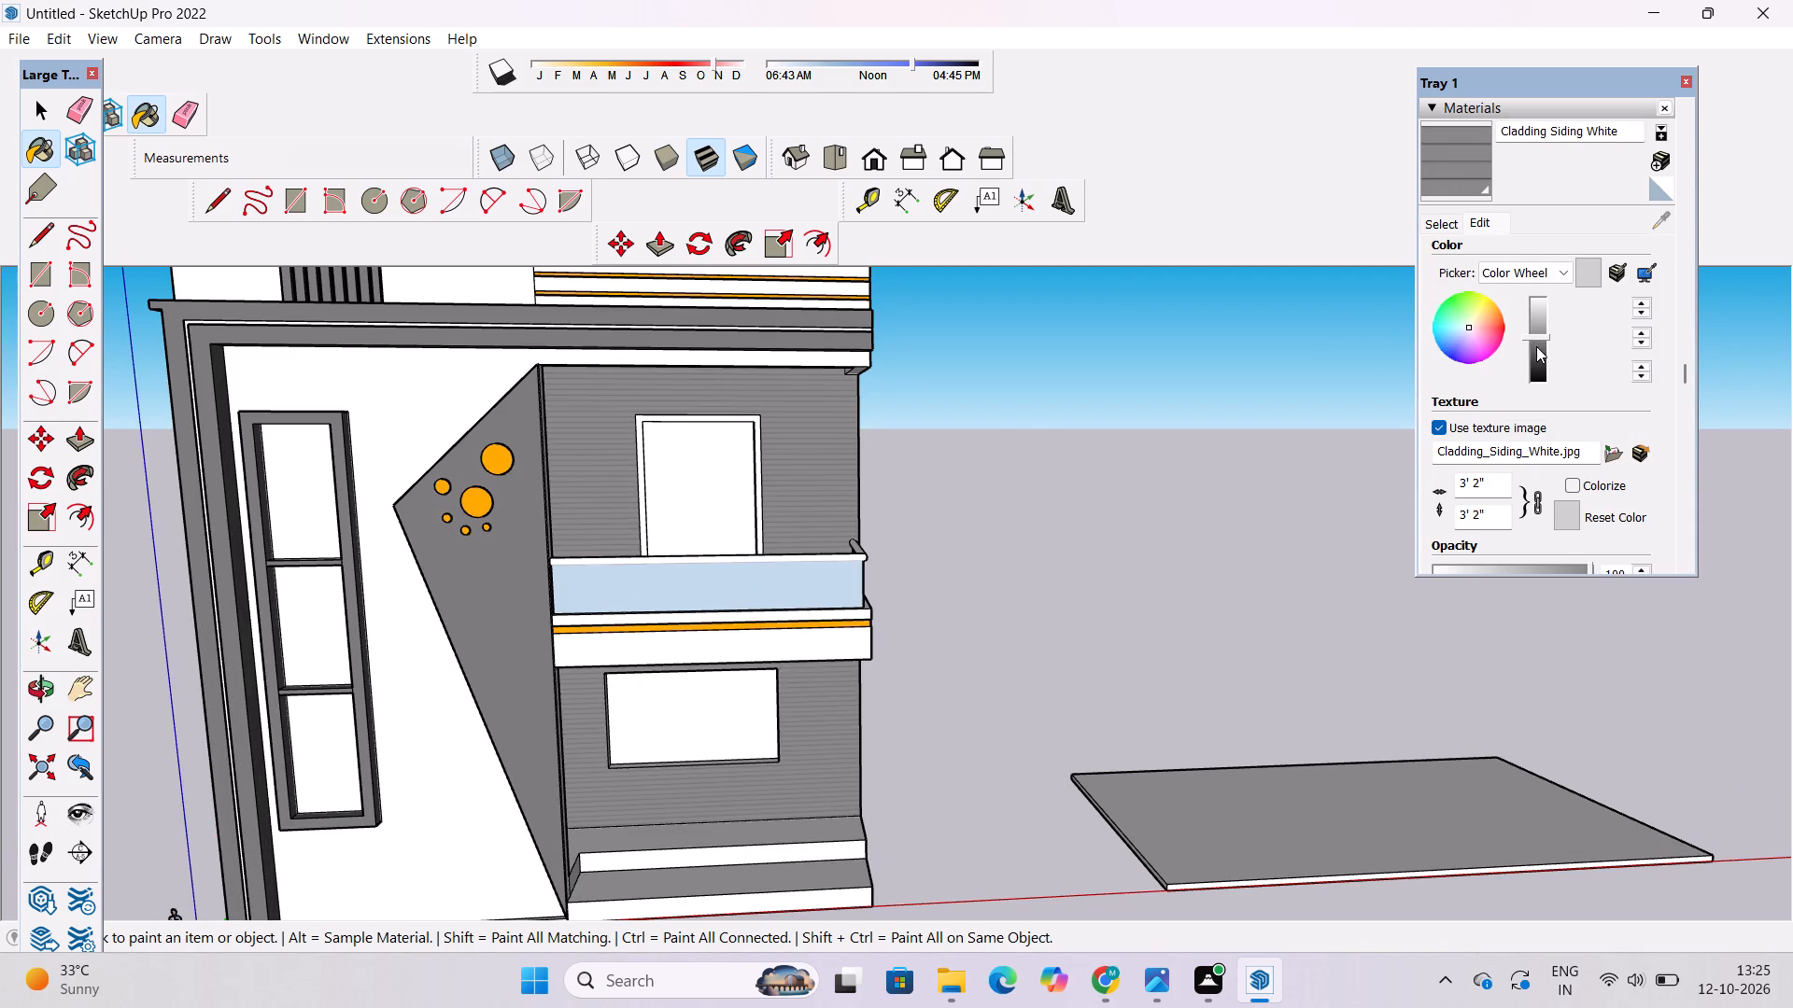
Set the Cladding Siding White texture height to 10', with the width scaling along with it.
{"action": "left_click", "coordinate": [1491, 510]}
{"action": "key", "text": "BackSpace"}
{"action": "key", "text": "BackSpace"}
{"action": "key", "text": "BackSpace"}
{"action": "key", "text": "BackSpace"}
{"action": "key", "text": "BackSpace"}
{"action": "key", "text": "BackSpace"}
{"action": "type", "text": "10'"}
{"action": "key", "text": "Return"}
{"action": "scroll", "coordinate": [844, 517], "scroll_direction": "down", "scroll_amount": 5}
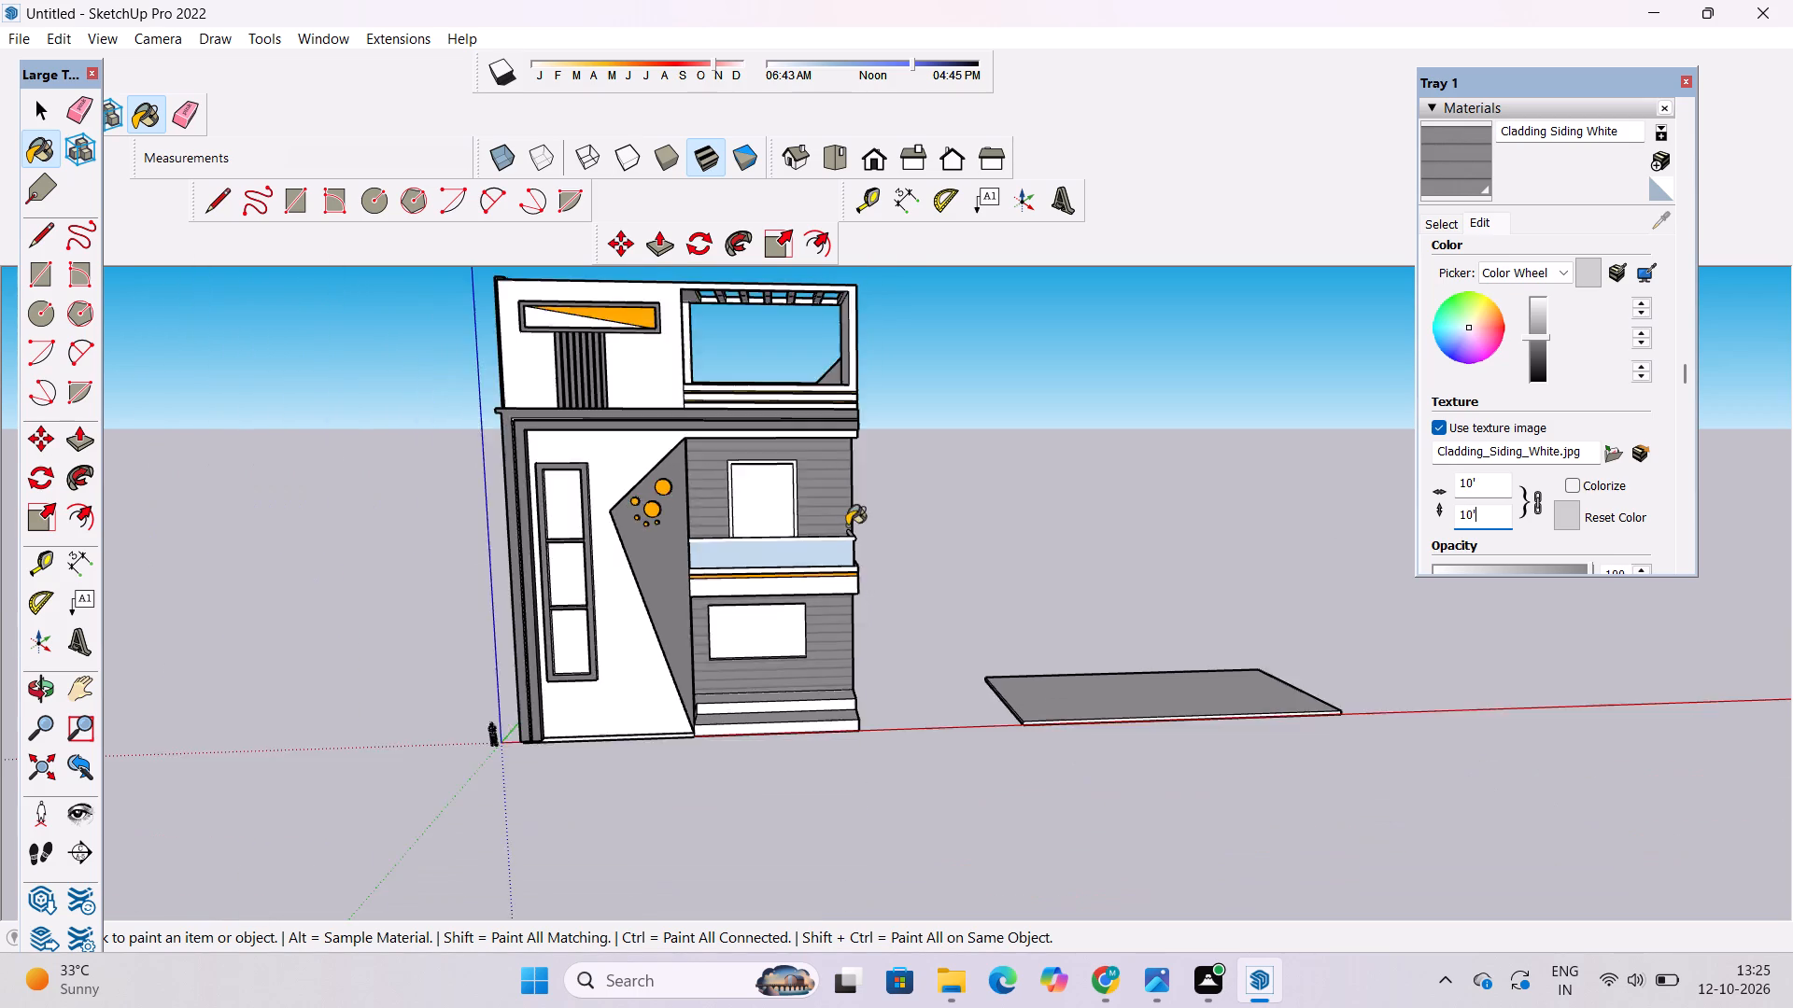
{"action": "scroll", "coordinate": [847, 525], "scroll_direction": "down", "scroll_amount": 5}
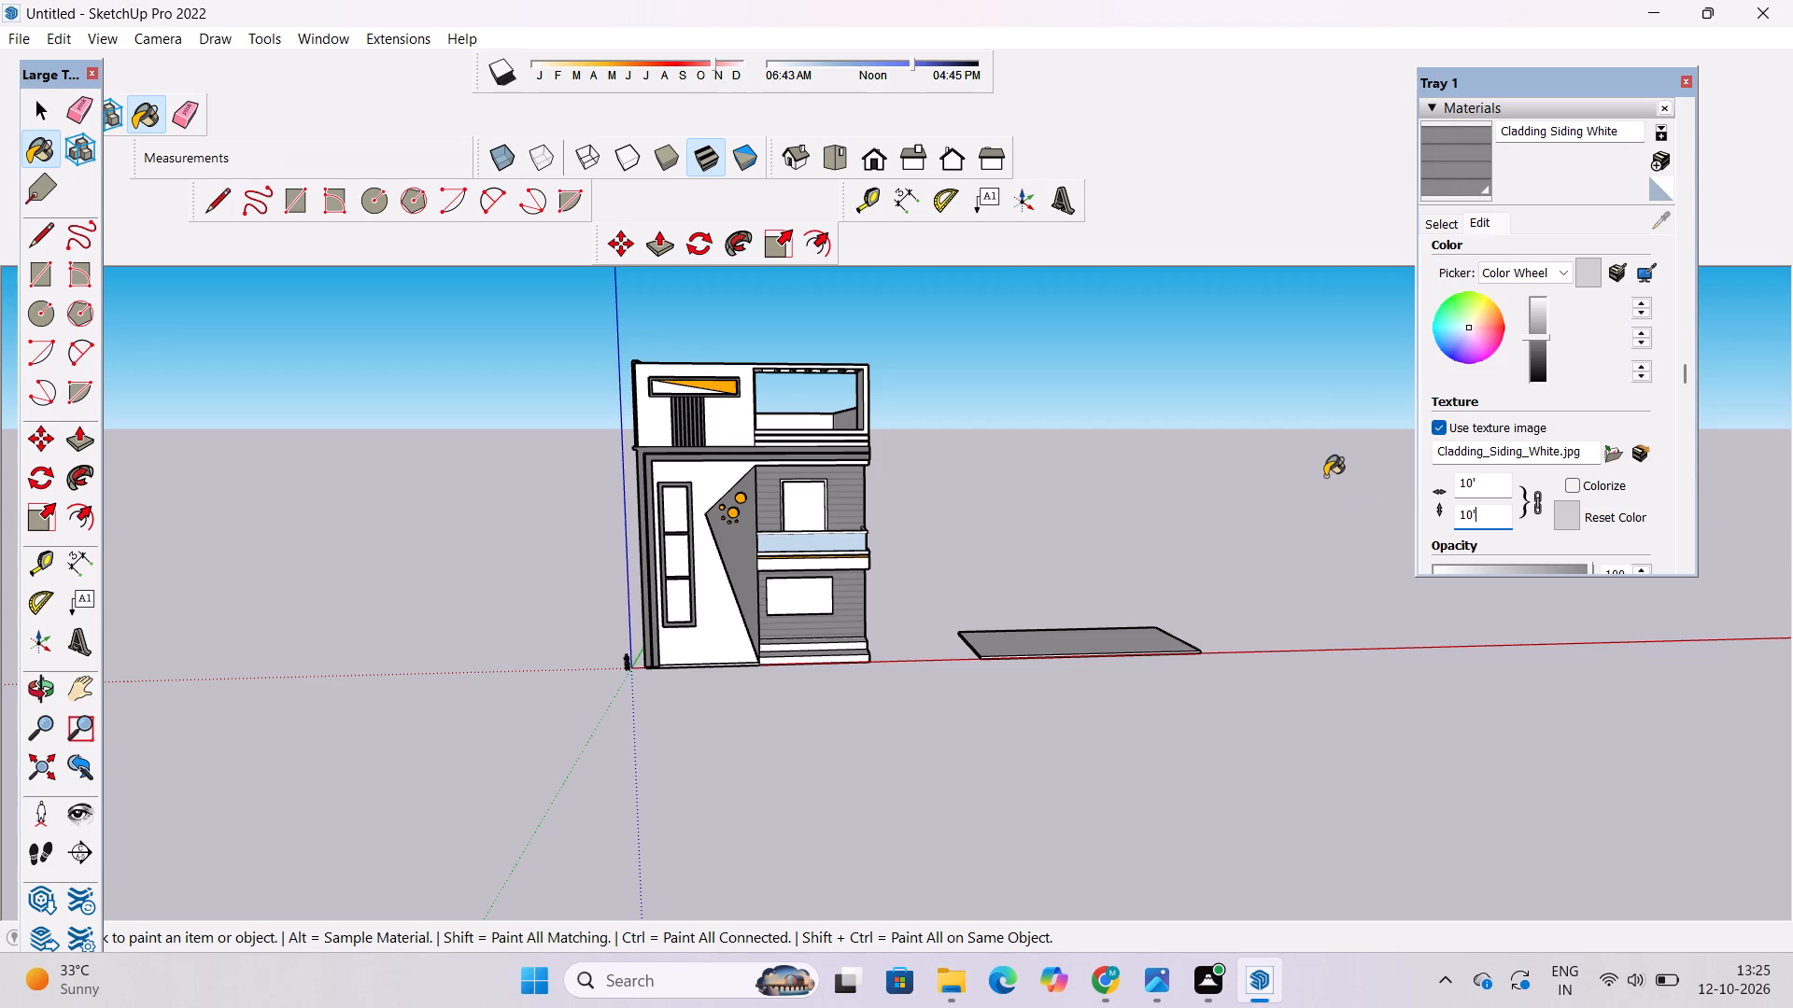
{"action": "scroll", "coordinate": [1314, 488], "scroll_direction": "up", "scroll_amount": 2}
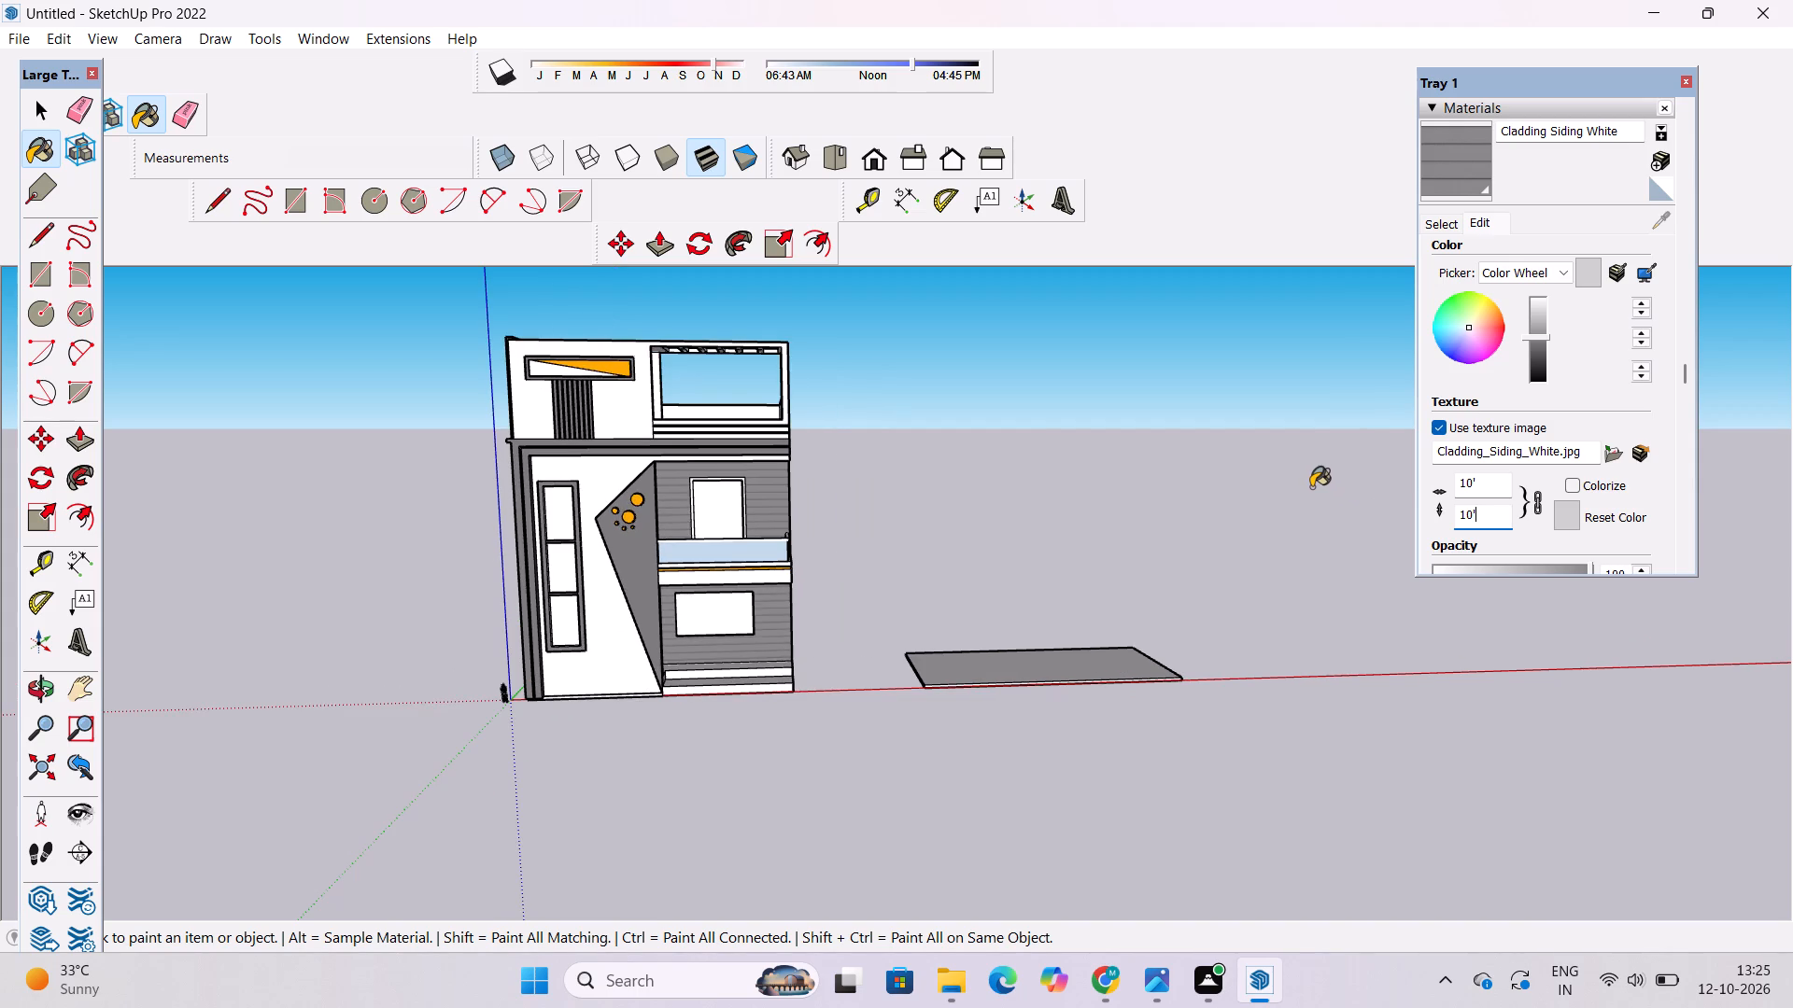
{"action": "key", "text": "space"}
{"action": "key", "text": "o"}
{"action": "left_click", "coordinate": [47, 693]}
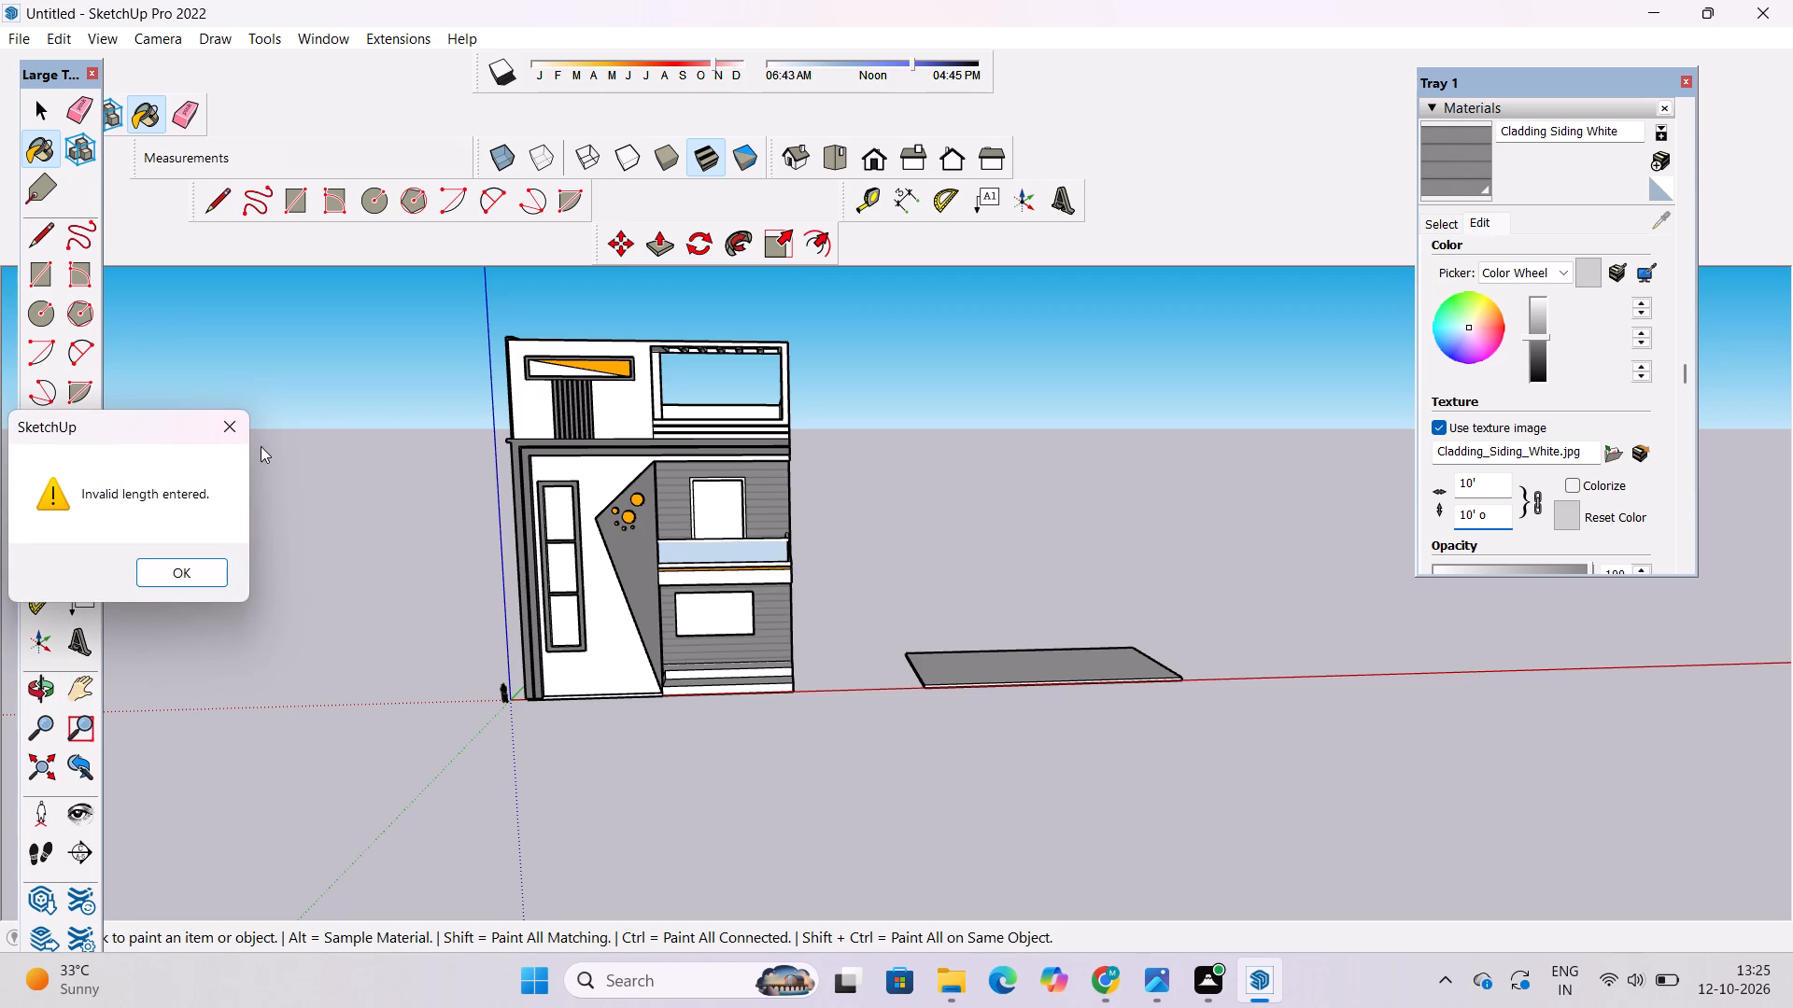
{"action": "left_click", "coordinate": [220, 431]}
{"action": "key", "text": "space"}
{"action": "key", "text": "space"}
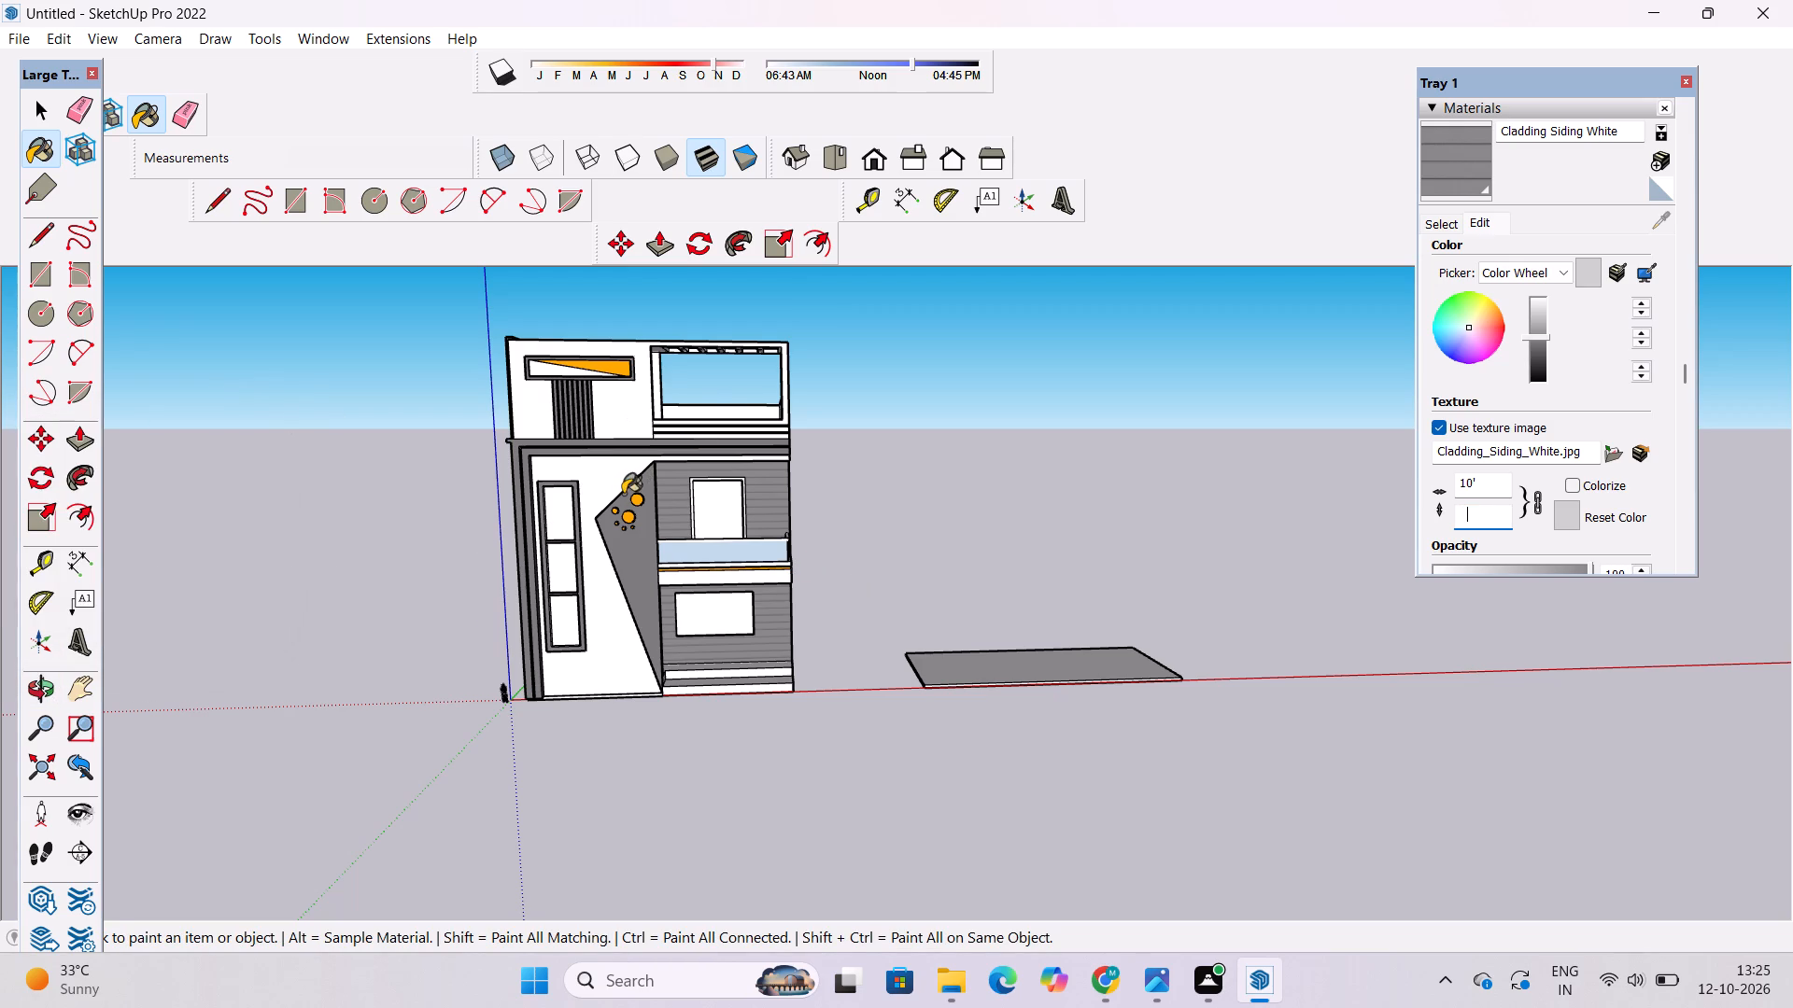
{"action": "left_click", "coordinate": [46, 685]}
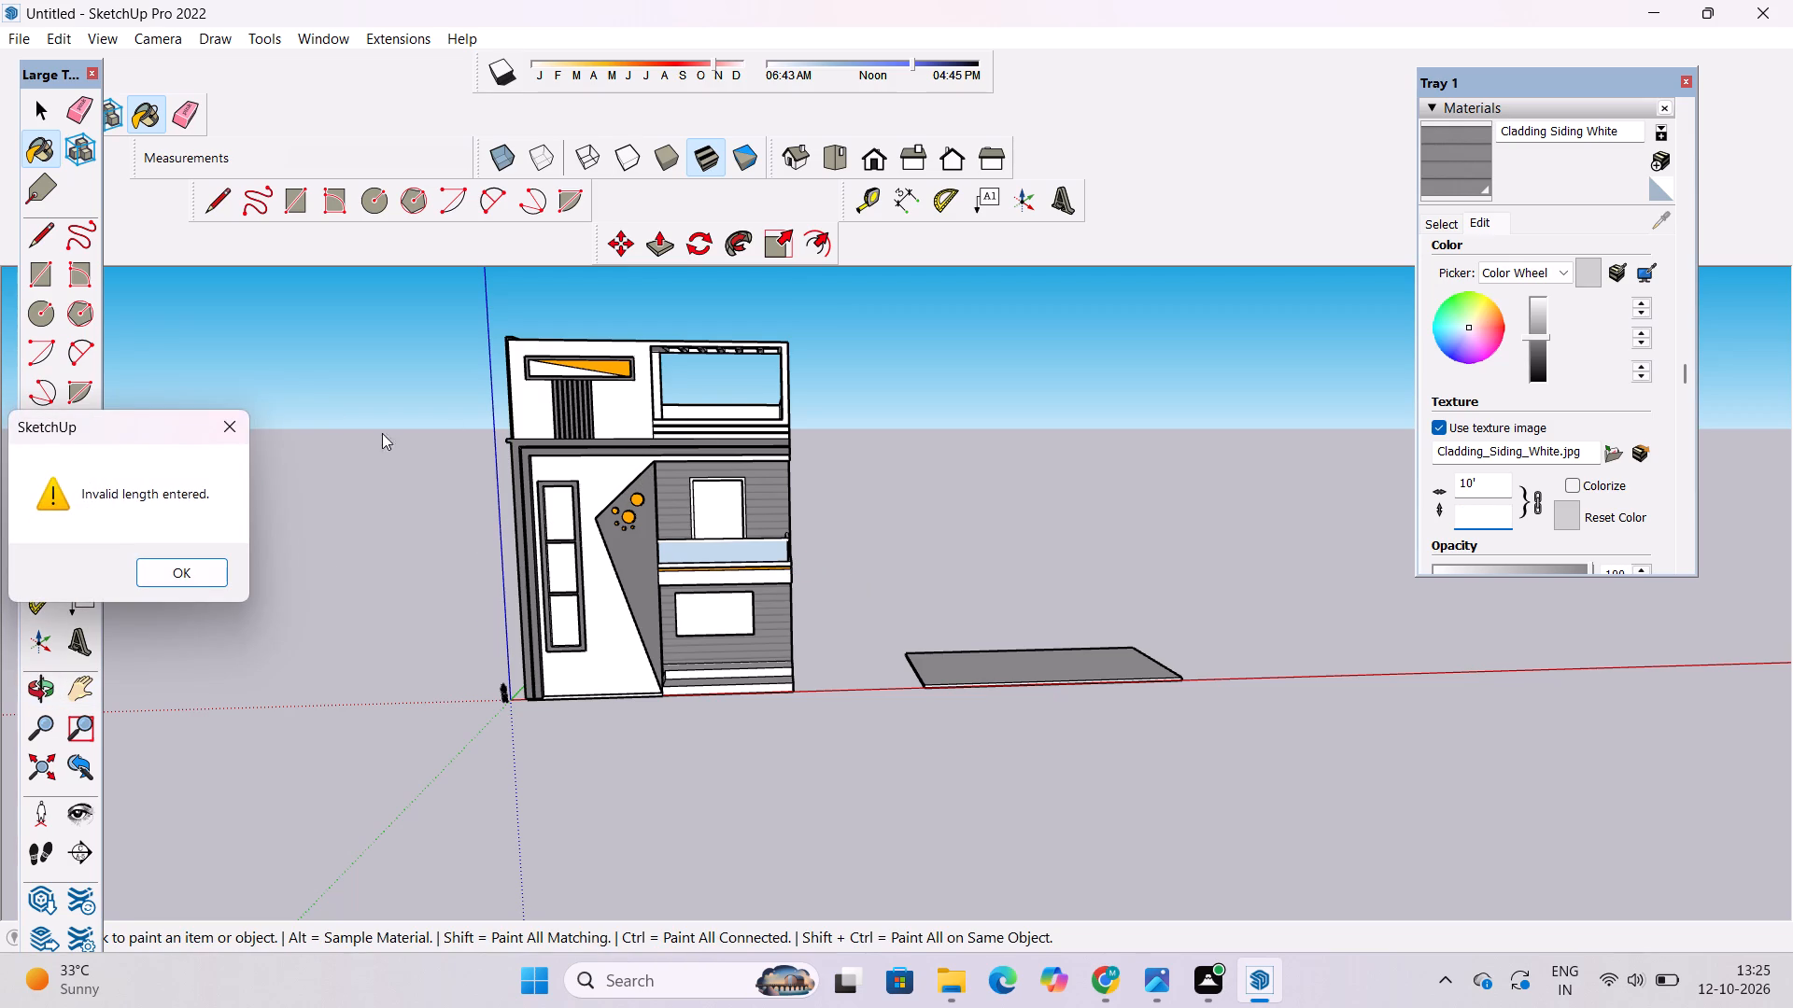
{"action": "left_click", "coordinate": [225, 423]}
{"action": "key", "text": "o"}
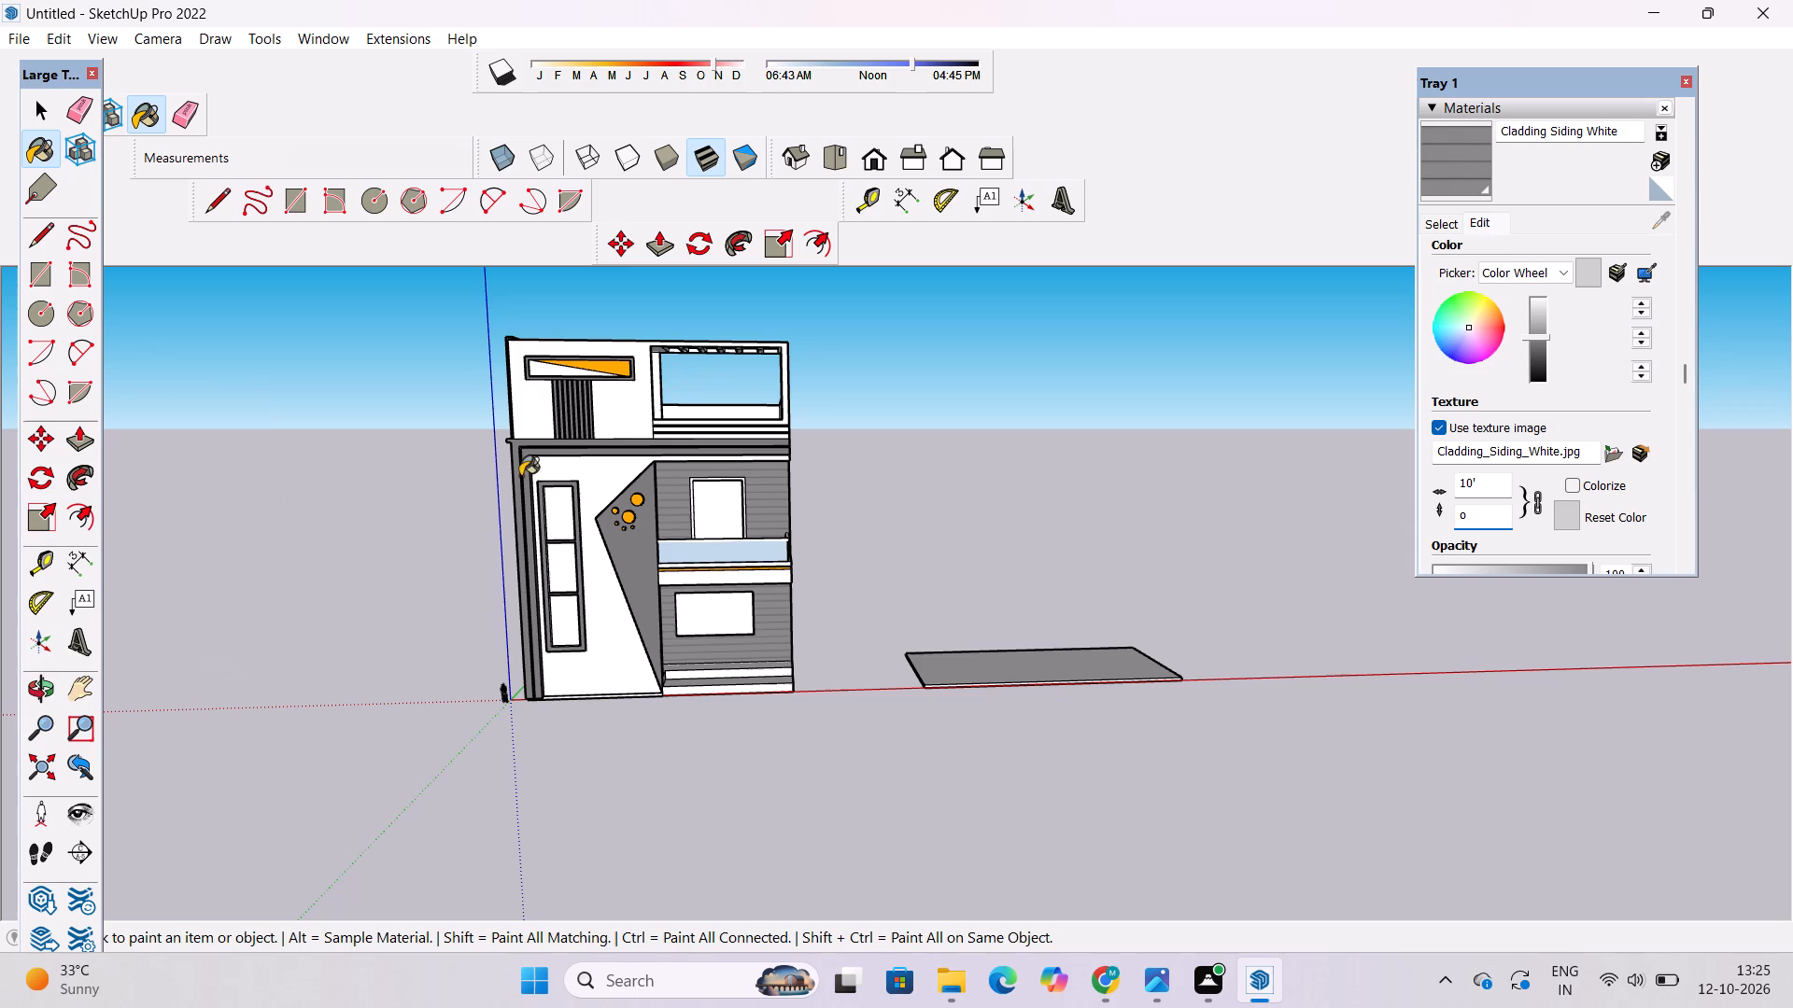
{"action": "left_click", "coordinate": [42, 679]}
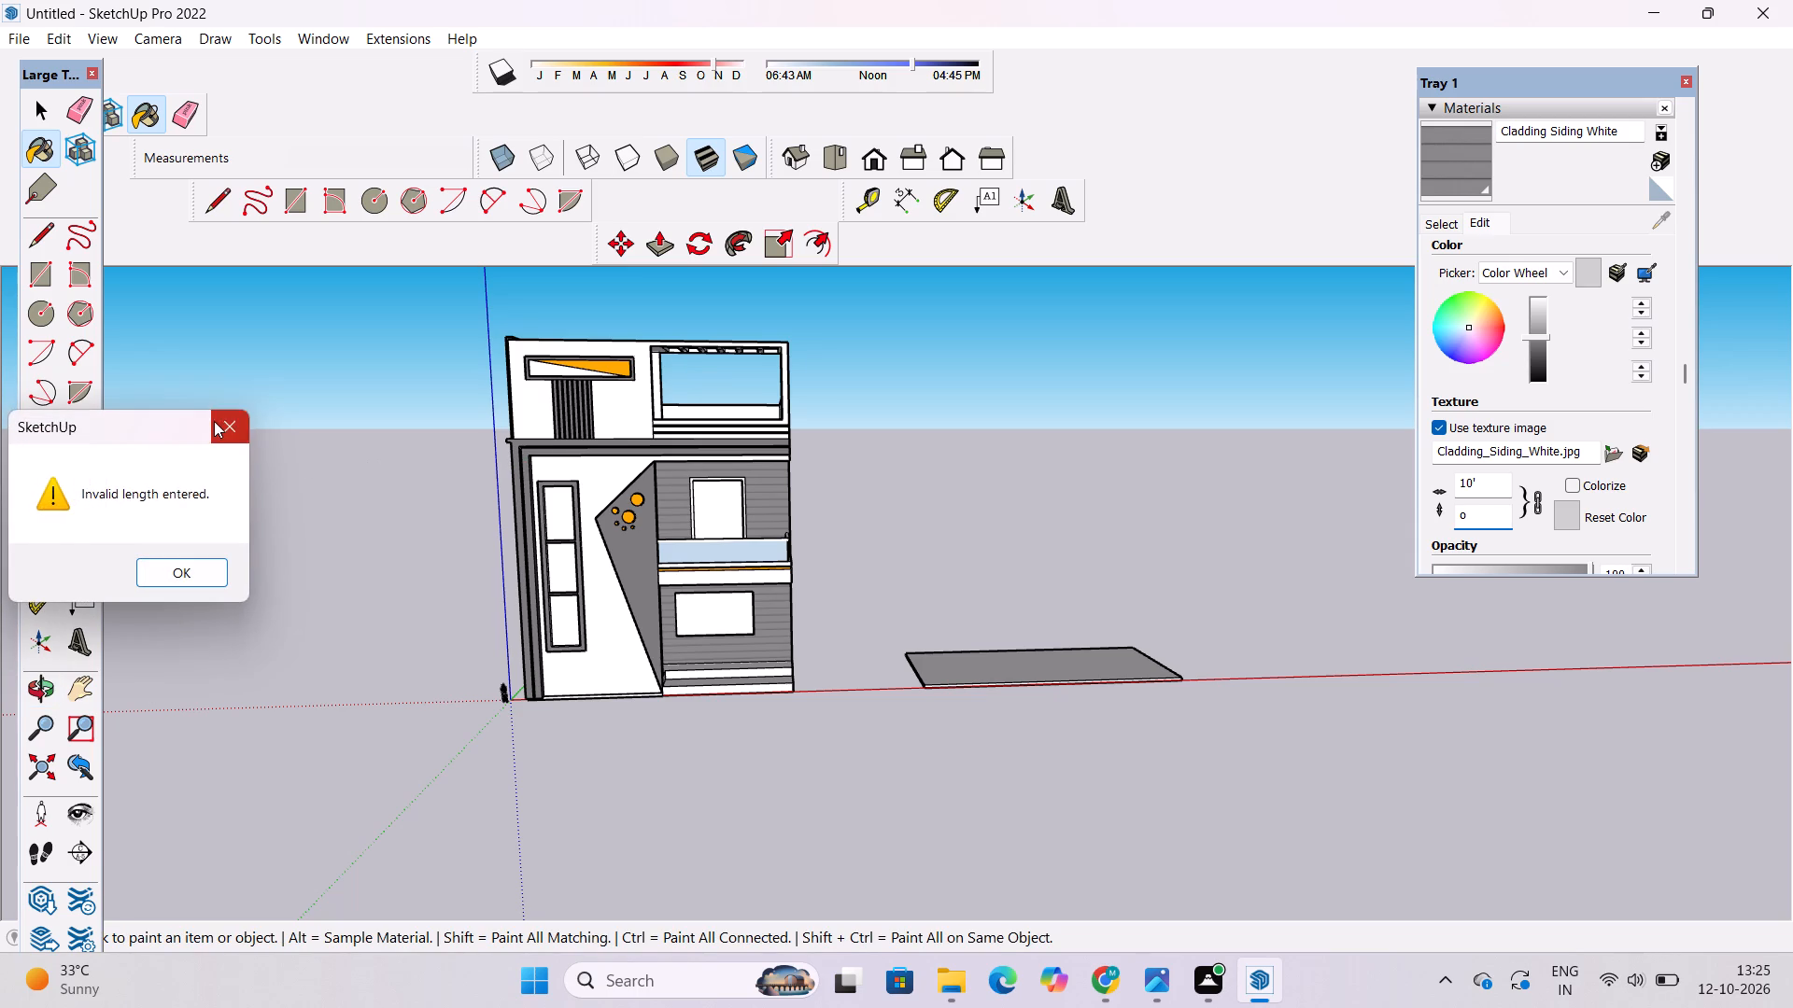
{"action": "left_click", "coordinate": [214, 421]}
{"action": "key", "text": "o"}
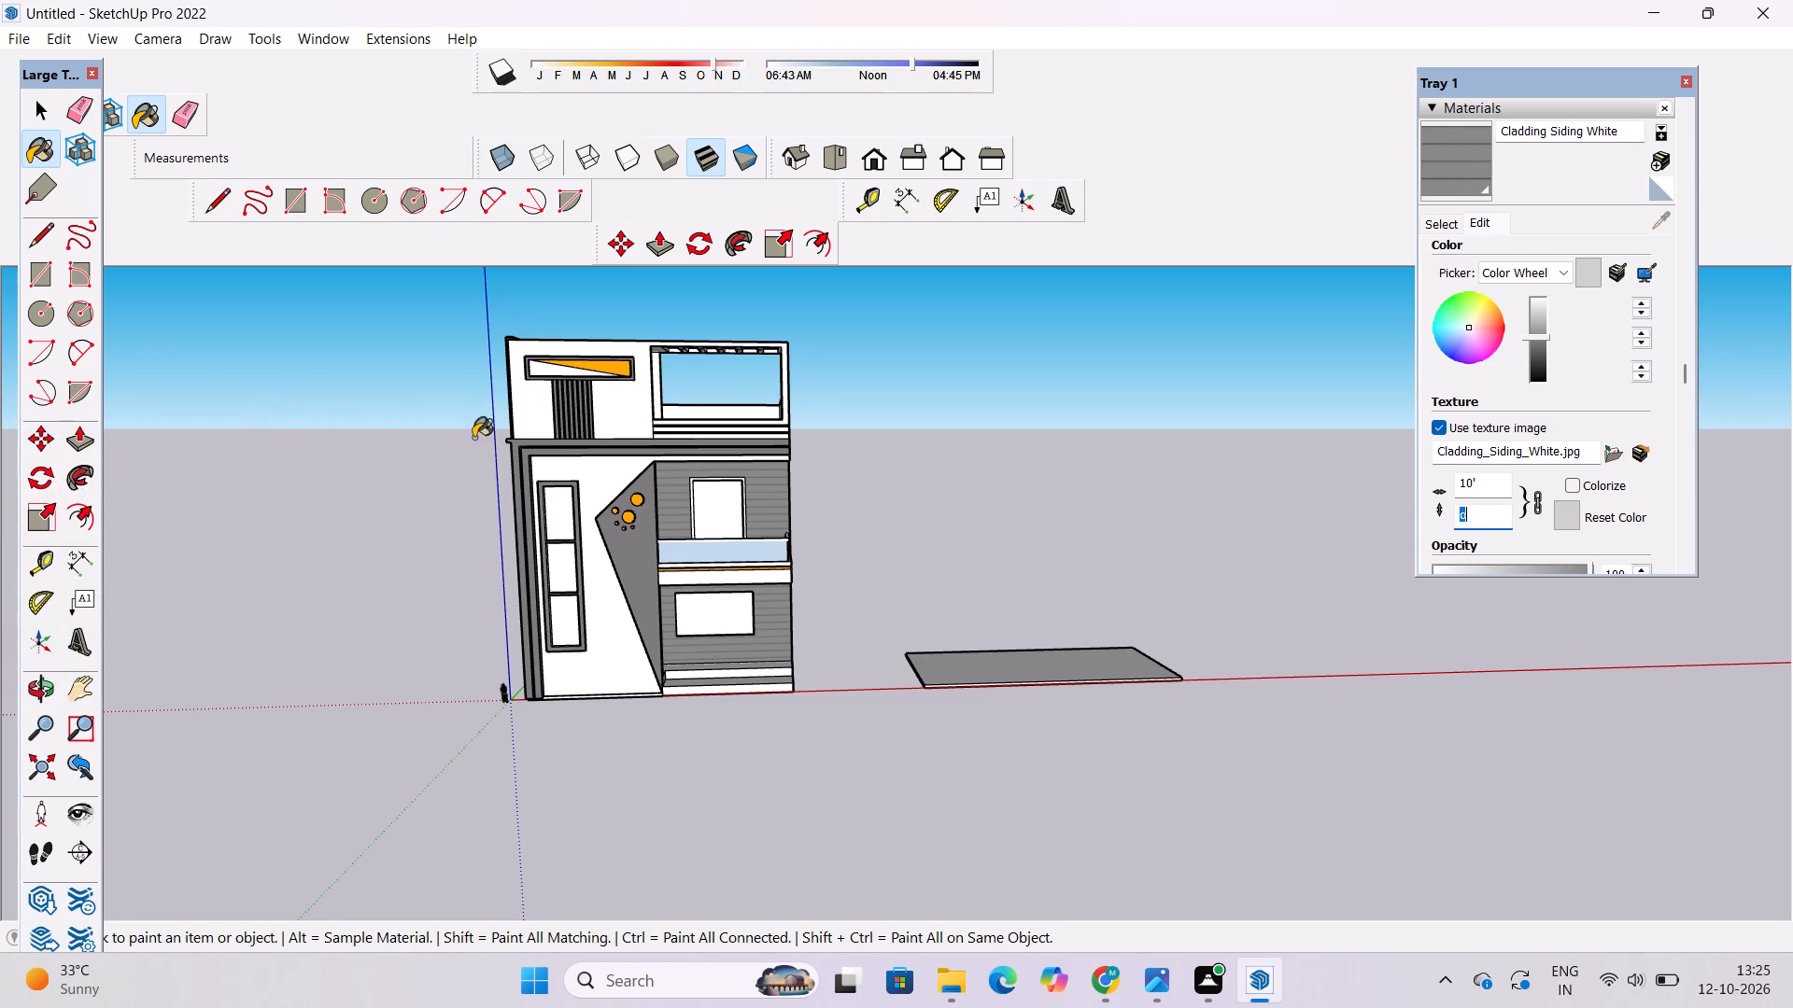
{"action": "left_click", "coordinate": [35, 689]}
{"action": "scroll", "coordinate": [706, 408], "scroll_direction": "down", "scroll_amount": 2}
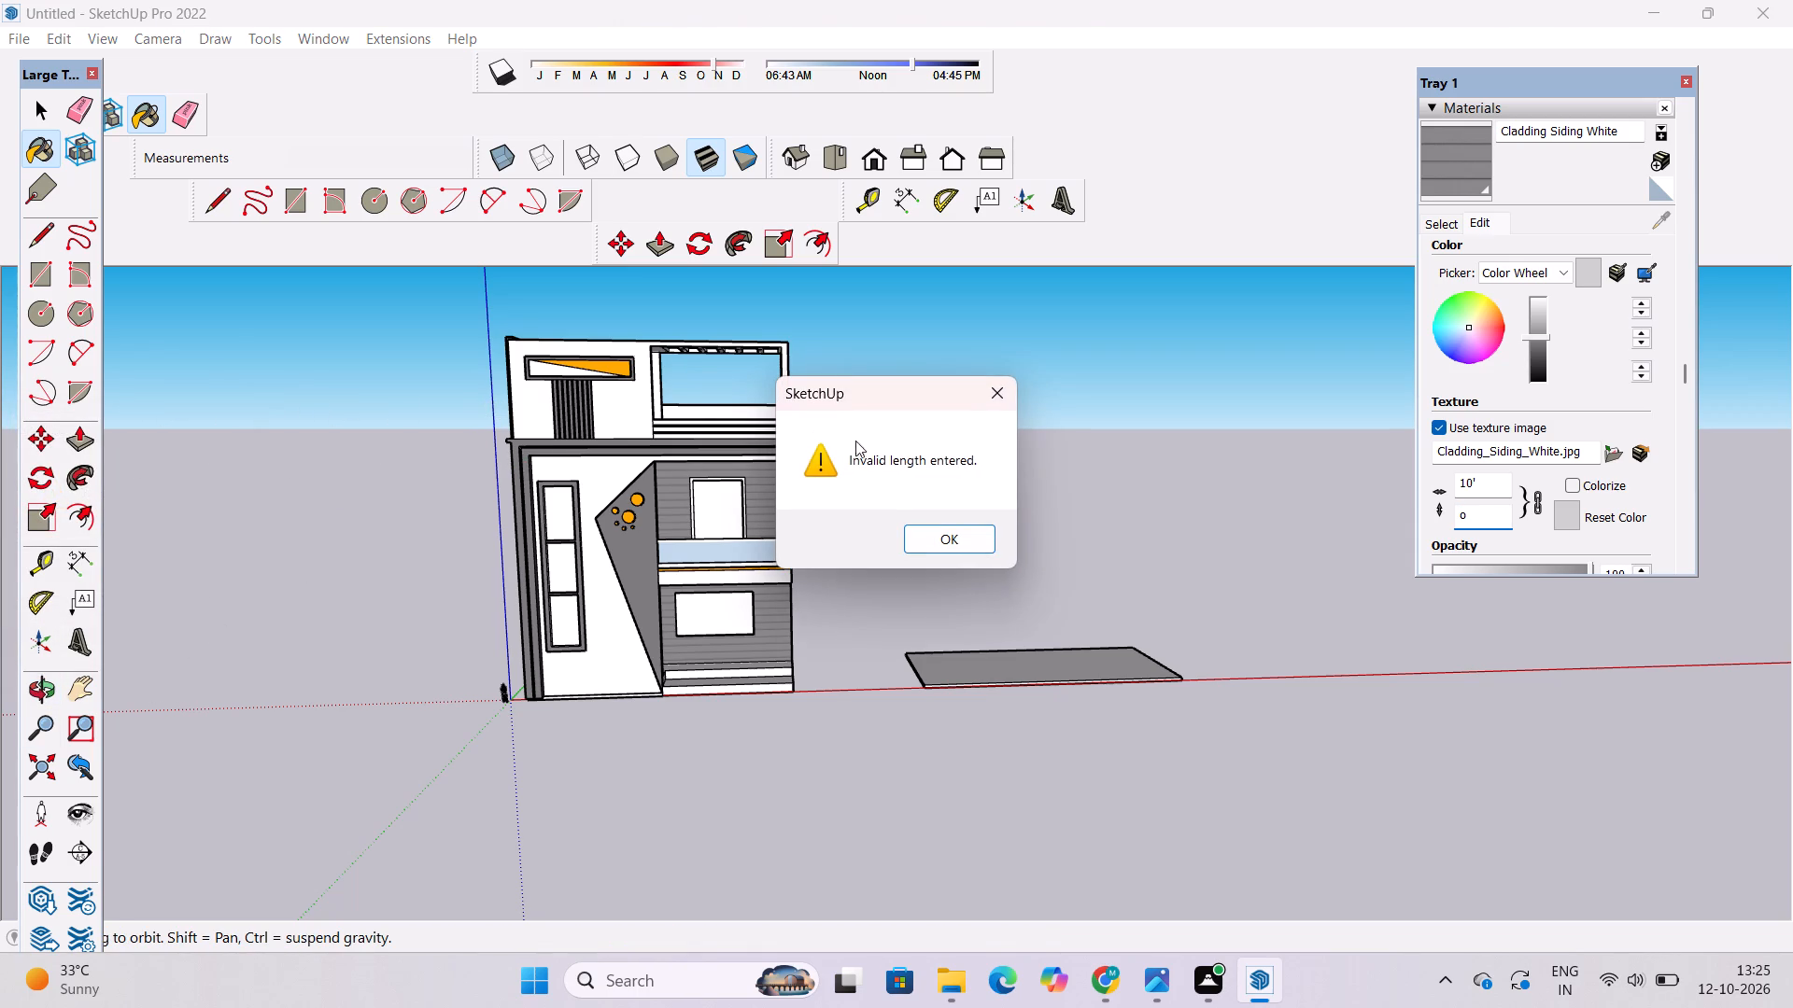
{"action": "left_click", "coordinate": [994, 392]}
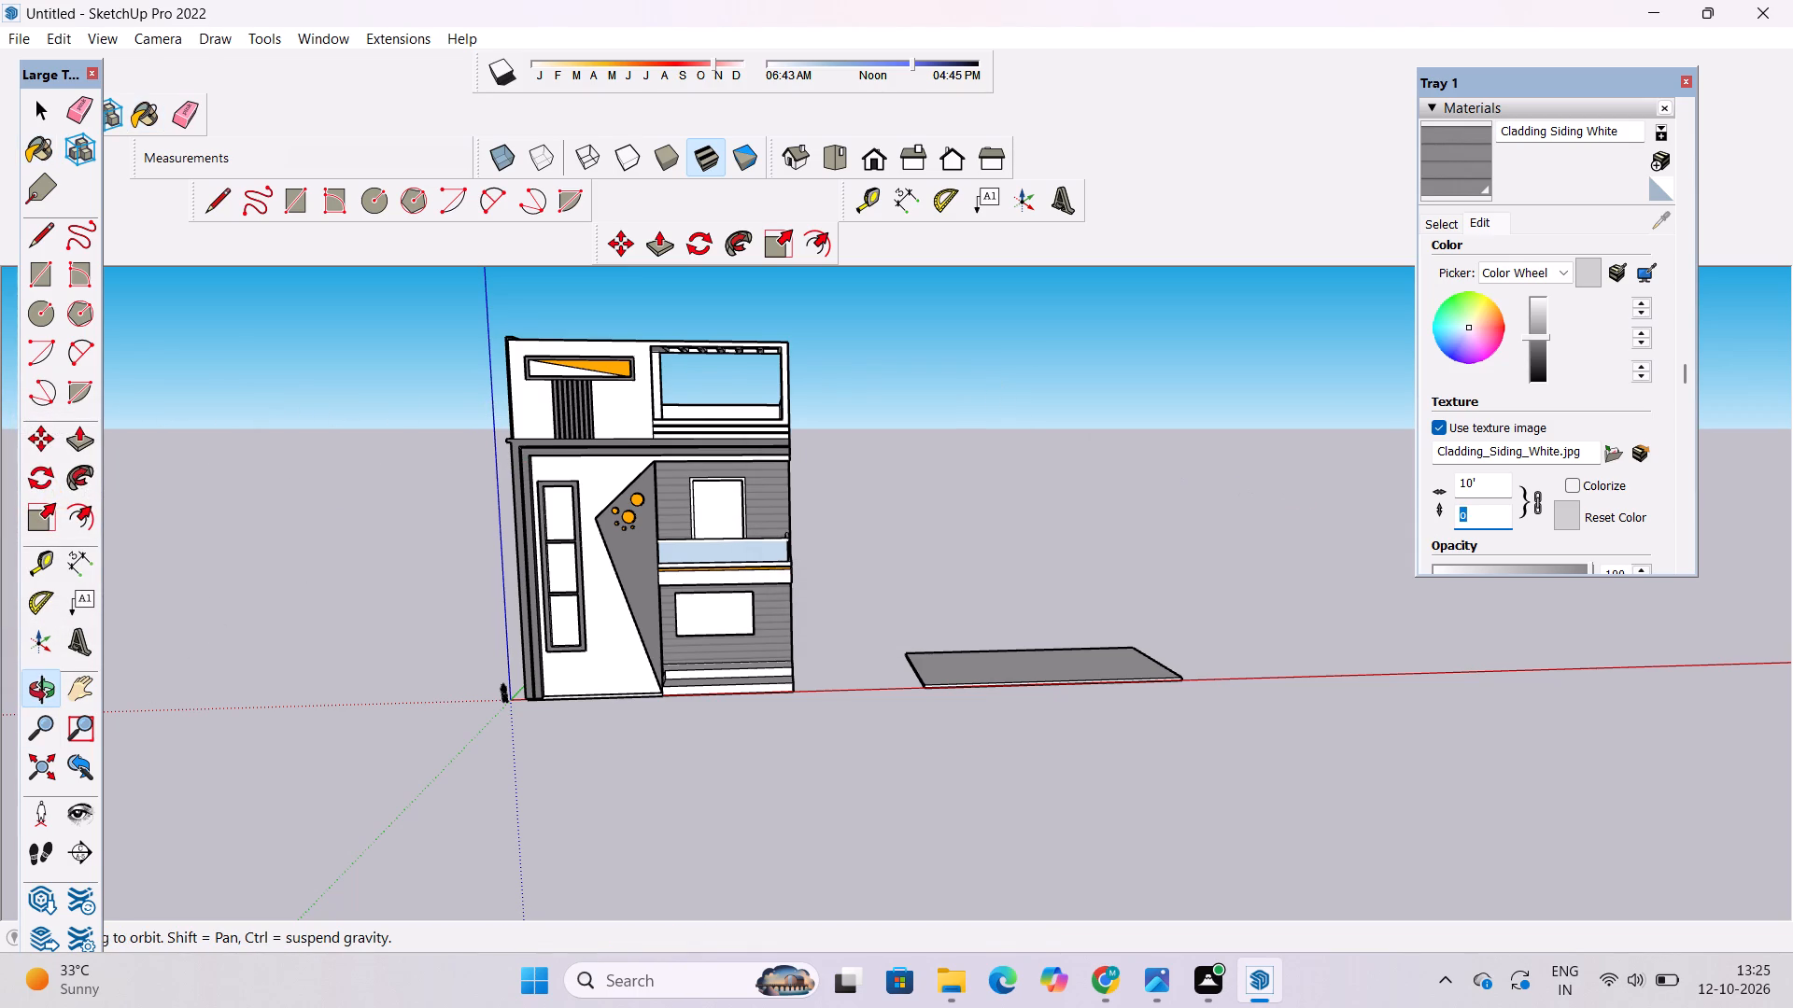
Enter 10' again as the Cladding Siding White texture height.
{"action": "left_click", "coordinate": [1465, 511]}
{"action": "left_click", "coordinate": [1469, 515]}
{"action": "key", "text": "BackSpace"}
{"action": "key", "text": "BackSpace"}
{"action": "type", "text": "10'"}
{"action": "key", "text": "Return"}
Examine the clad front walls and the balcony's glass railing and slab edge up close.
{"action": "left_click_drag", "start_coordinate": [936, 533], "coordinate": [825, 607]}
{"action": "scroll", "coordinate": [730, 563], "scroll_direction": "up", "scroll_amount": 8}
{"action": "left_click_drag", "start_coordinate": [728, 535], "coordinate": [764, 562], "text": "shift"}
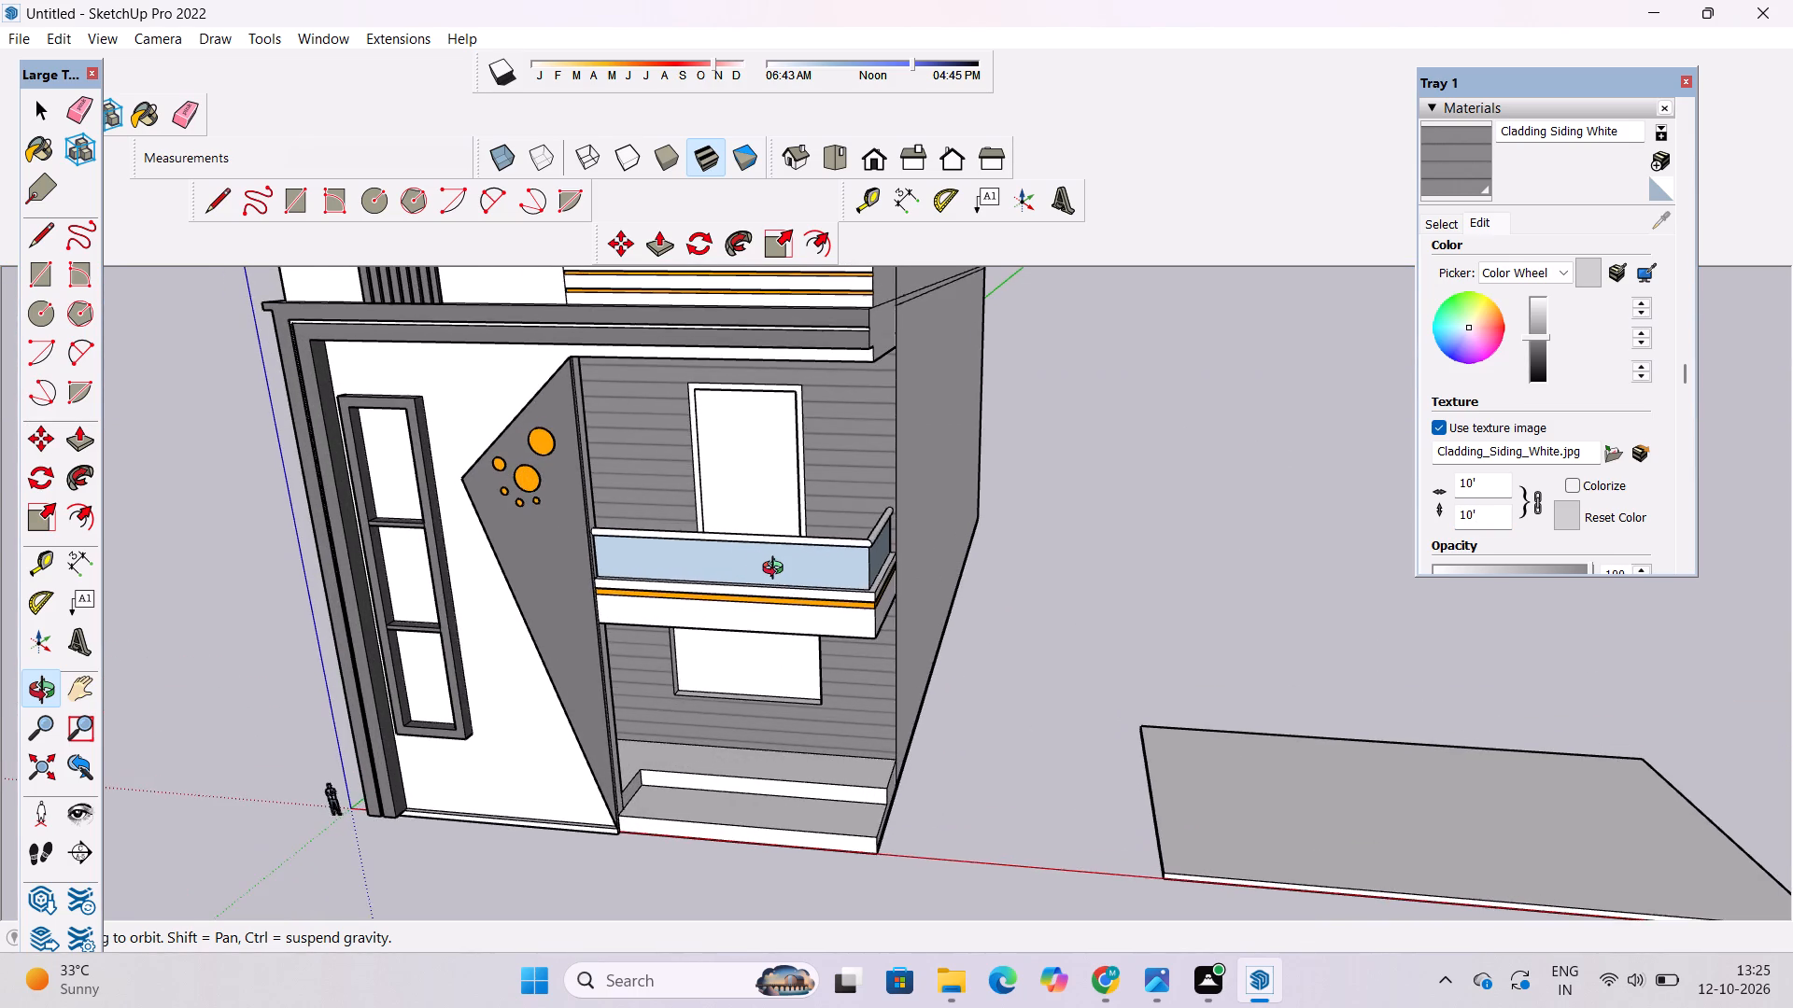
{"action": "scroll", "coordinate": [777, 570], "scroll_direction": "up", "scroll_amount": 18}
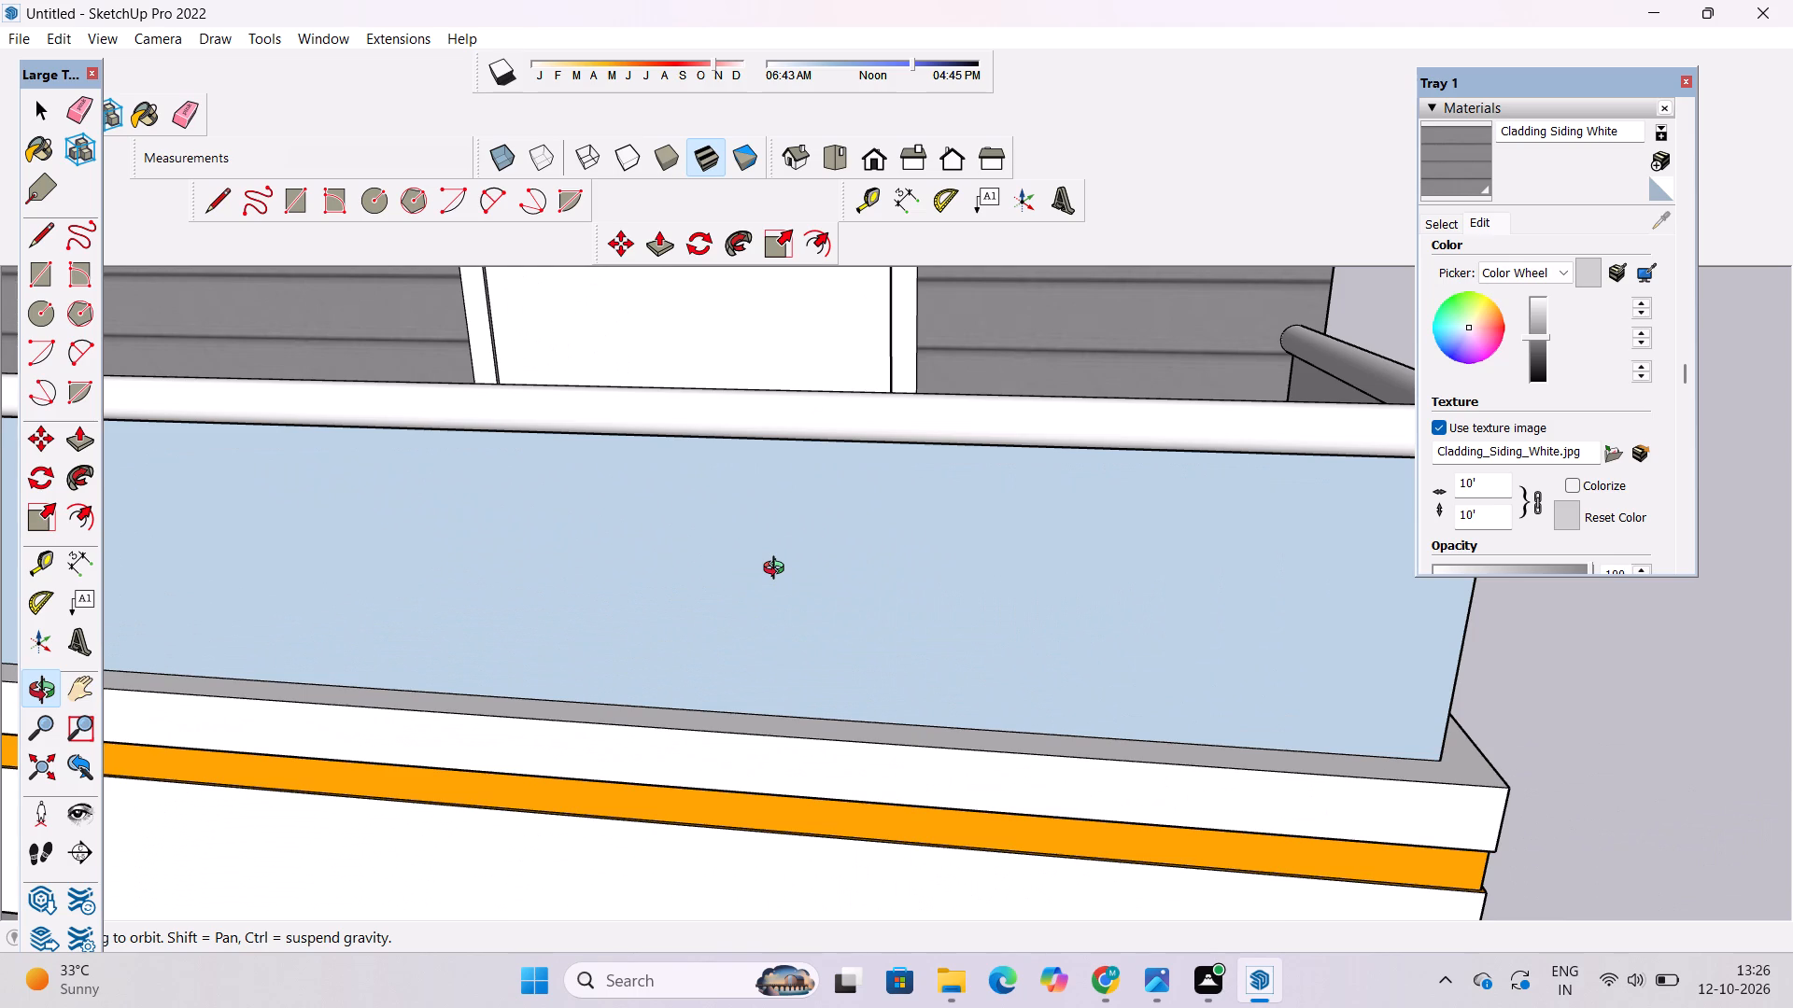
{"action": "scroll", "coordinate": [779, 571], "scroll_direction": "down", "scroll_amount": 3}
{"action": "scroll", "coordinate": [779, 571], "scroll_direction": "up", "scroll_amount": 3}
{"action": "scroll", "coordinate": [779, 571], "scroll_direction": "down", "scroll_amount": 4}
{"action": "scroll", "coordinate": [779, 571], "scroll_direction": "up", "scroll_amount": 4}
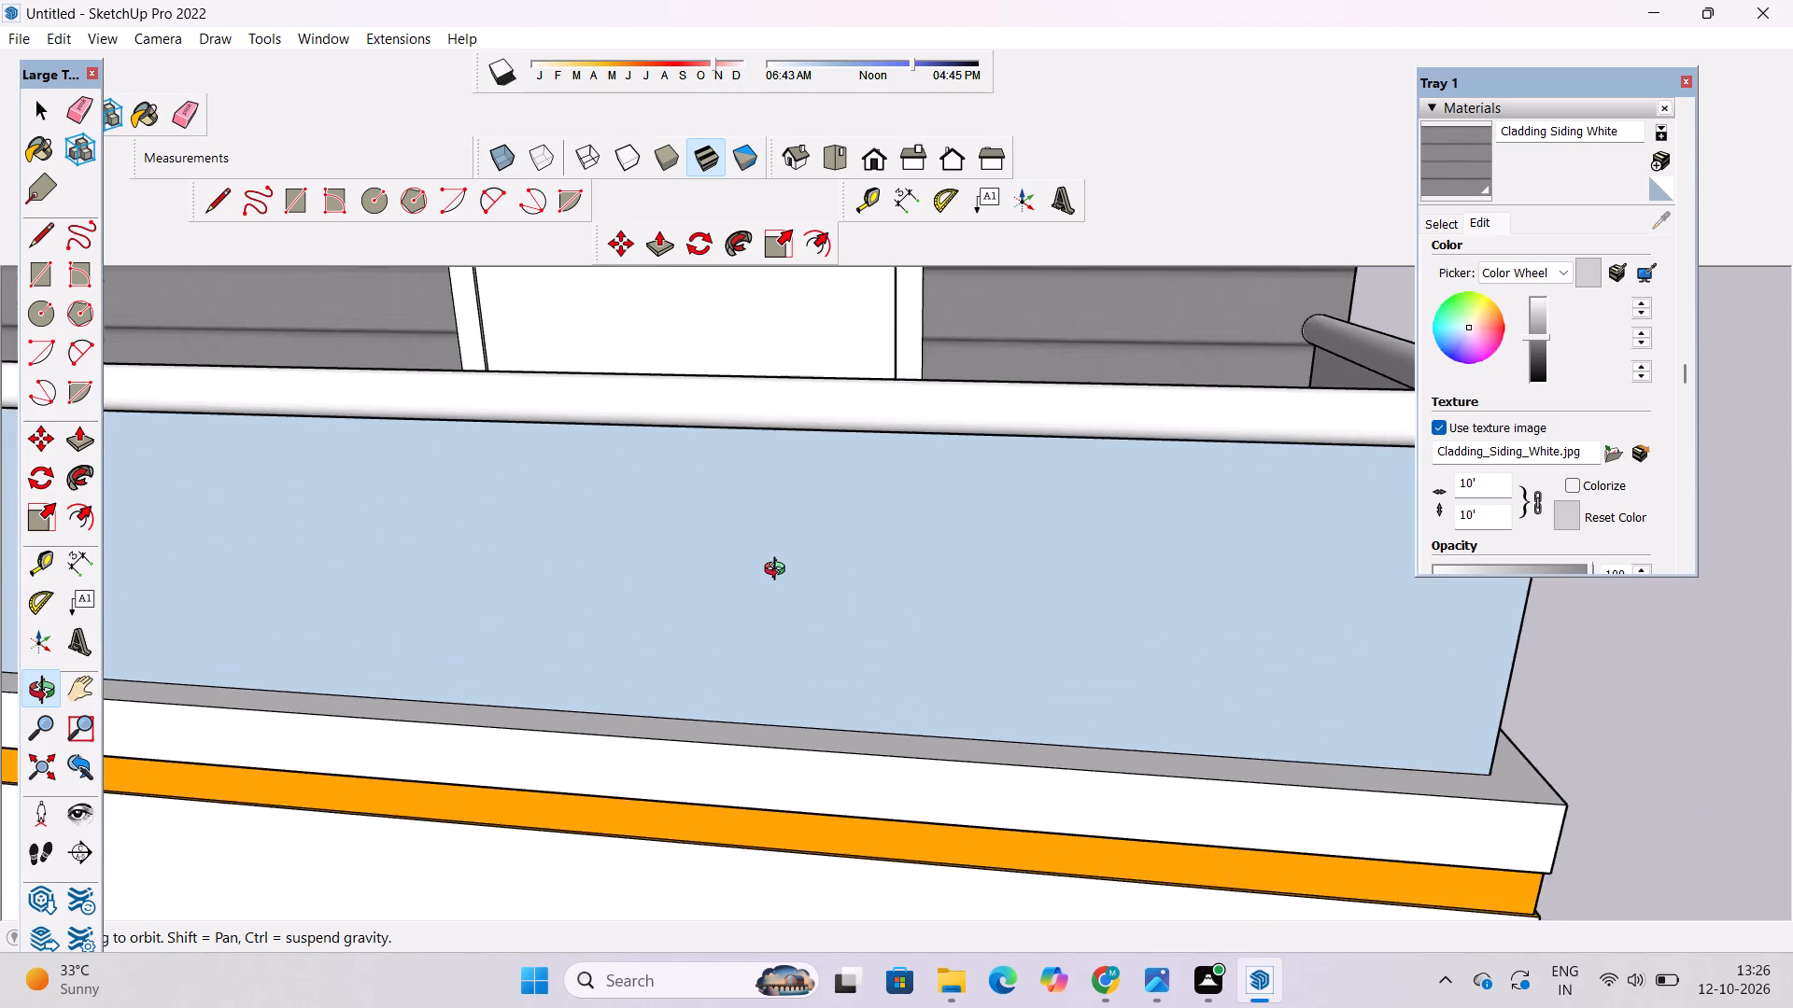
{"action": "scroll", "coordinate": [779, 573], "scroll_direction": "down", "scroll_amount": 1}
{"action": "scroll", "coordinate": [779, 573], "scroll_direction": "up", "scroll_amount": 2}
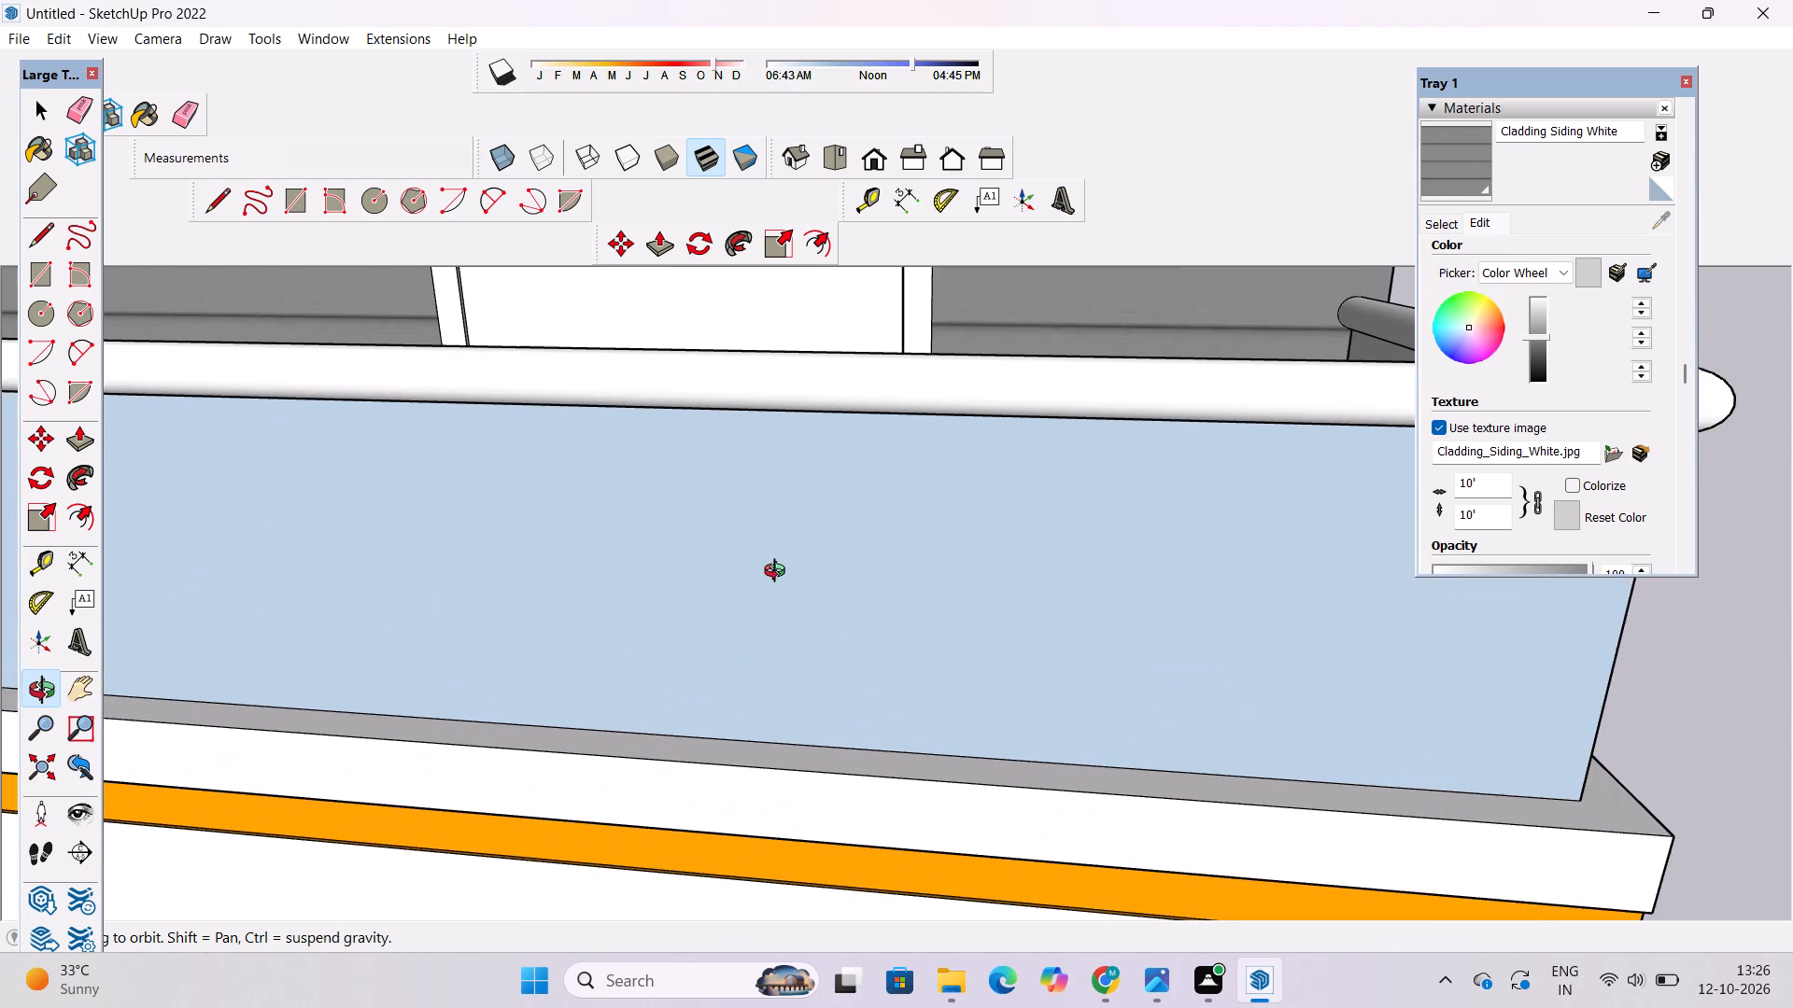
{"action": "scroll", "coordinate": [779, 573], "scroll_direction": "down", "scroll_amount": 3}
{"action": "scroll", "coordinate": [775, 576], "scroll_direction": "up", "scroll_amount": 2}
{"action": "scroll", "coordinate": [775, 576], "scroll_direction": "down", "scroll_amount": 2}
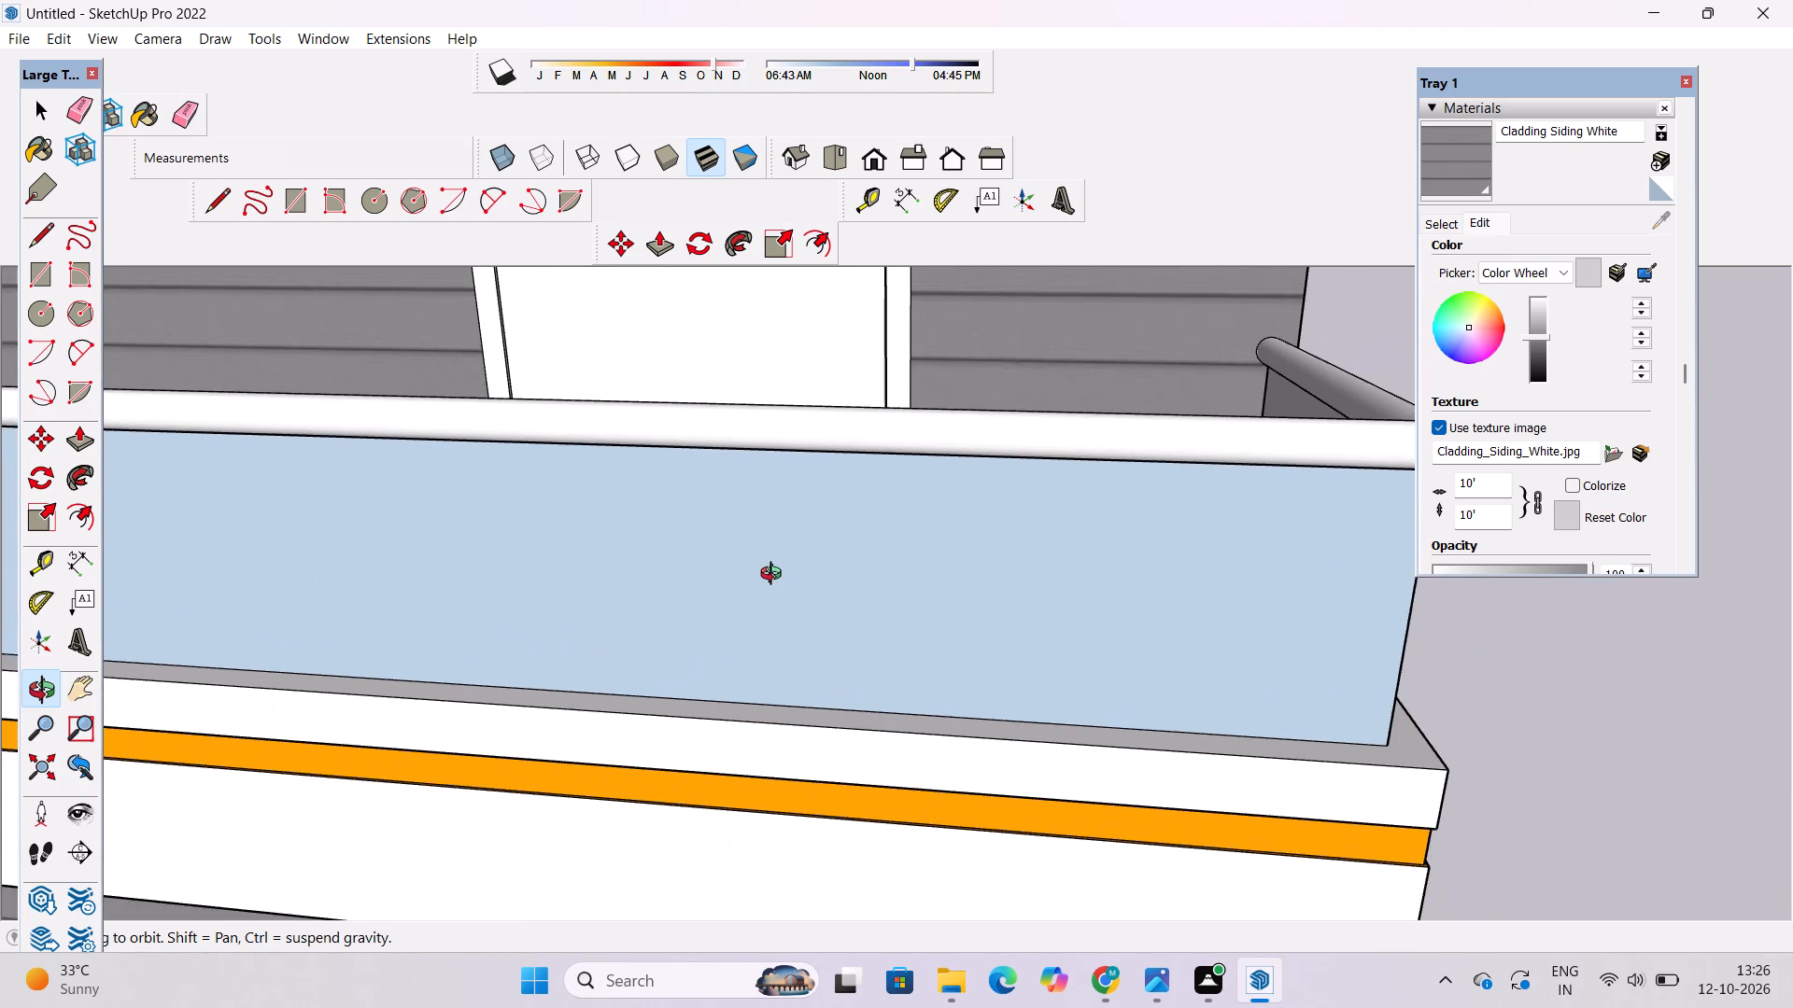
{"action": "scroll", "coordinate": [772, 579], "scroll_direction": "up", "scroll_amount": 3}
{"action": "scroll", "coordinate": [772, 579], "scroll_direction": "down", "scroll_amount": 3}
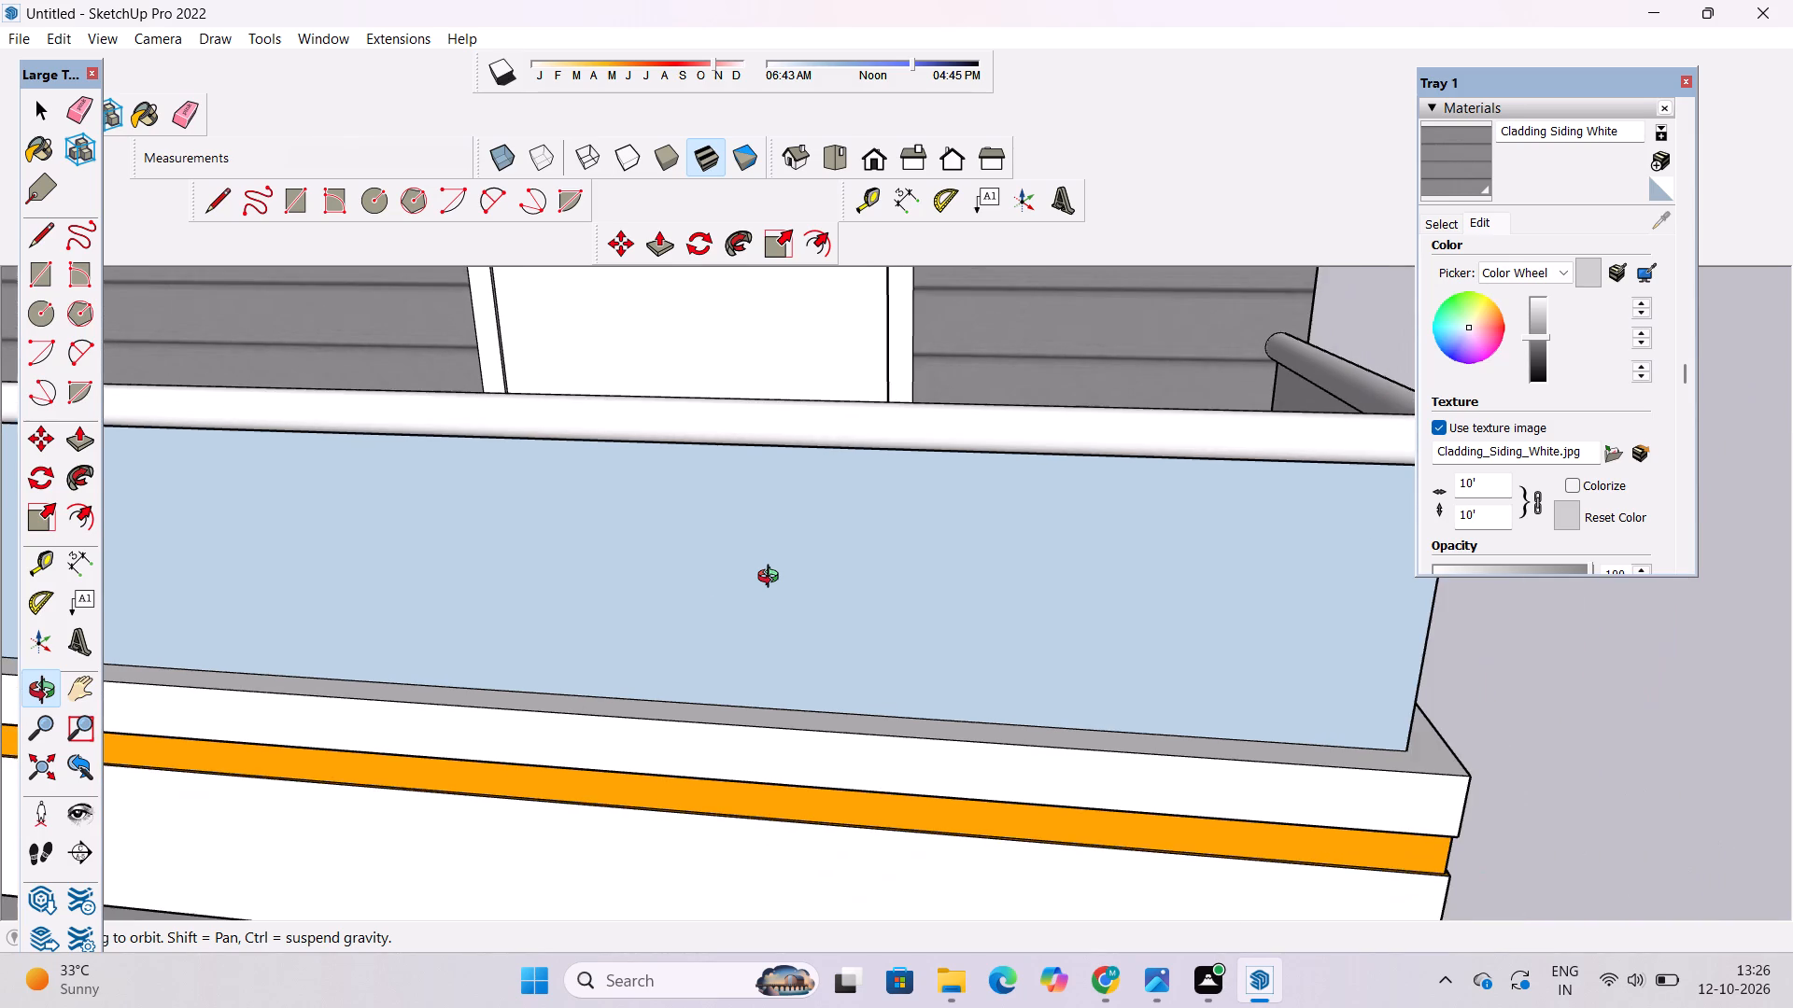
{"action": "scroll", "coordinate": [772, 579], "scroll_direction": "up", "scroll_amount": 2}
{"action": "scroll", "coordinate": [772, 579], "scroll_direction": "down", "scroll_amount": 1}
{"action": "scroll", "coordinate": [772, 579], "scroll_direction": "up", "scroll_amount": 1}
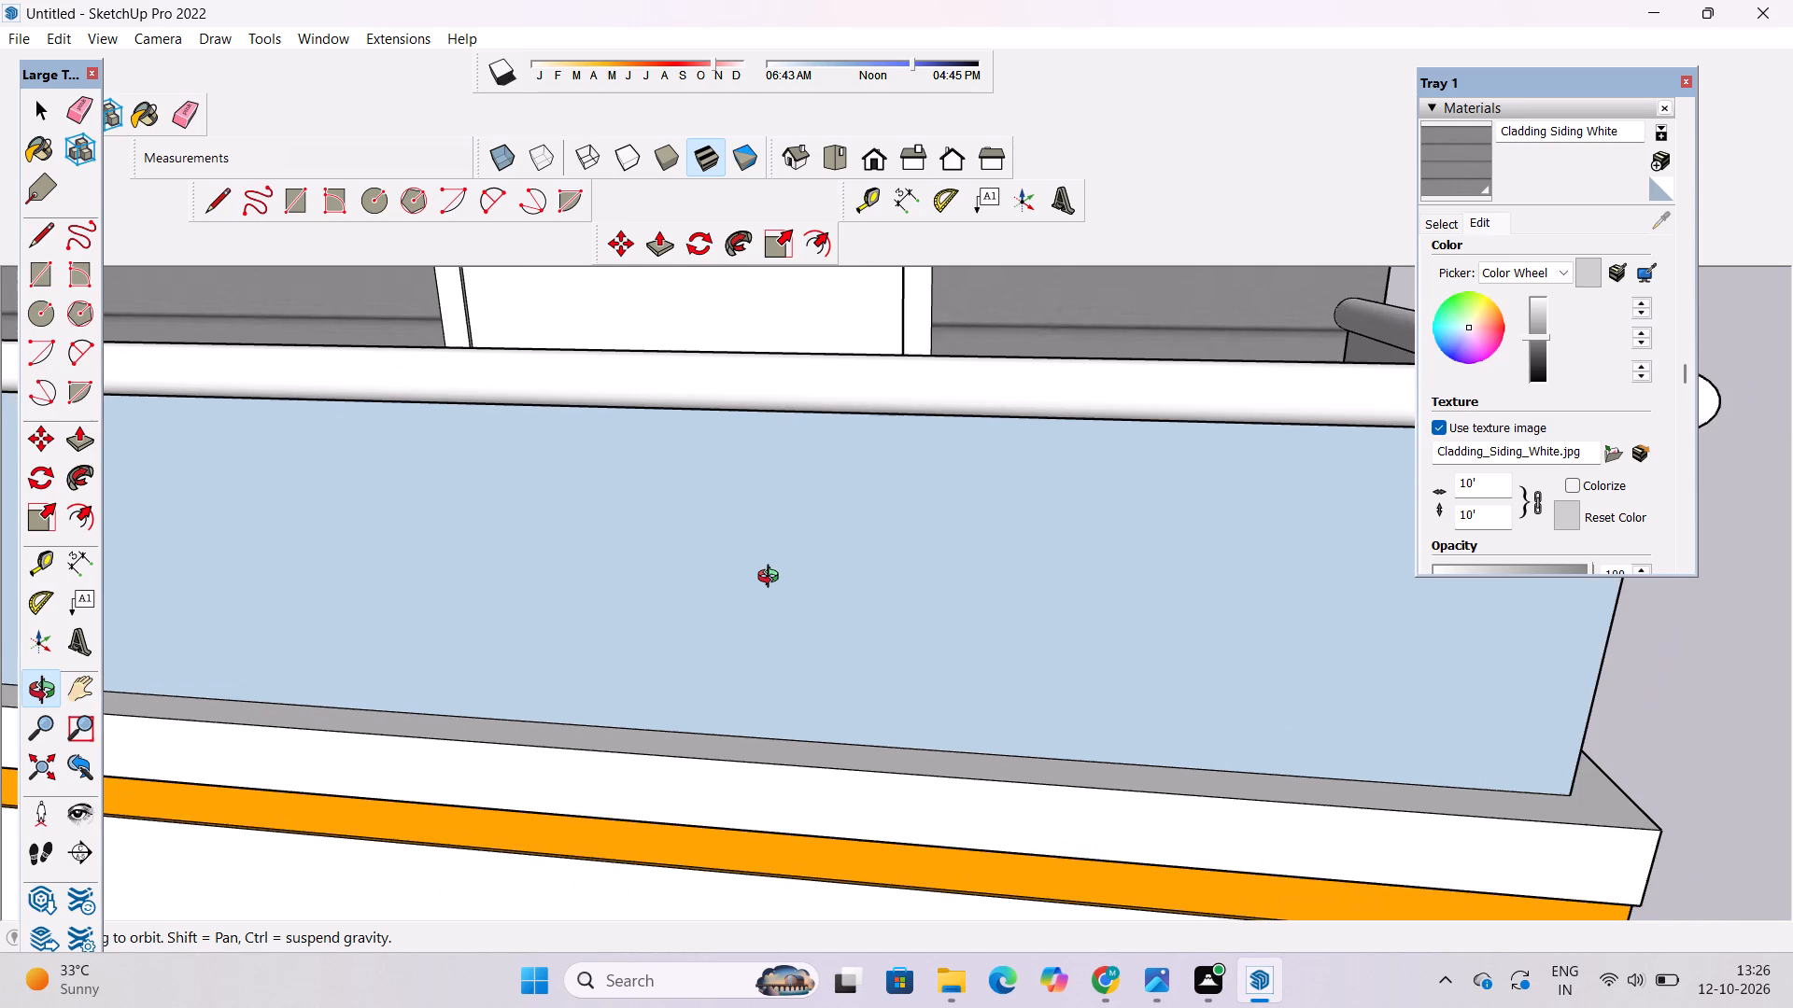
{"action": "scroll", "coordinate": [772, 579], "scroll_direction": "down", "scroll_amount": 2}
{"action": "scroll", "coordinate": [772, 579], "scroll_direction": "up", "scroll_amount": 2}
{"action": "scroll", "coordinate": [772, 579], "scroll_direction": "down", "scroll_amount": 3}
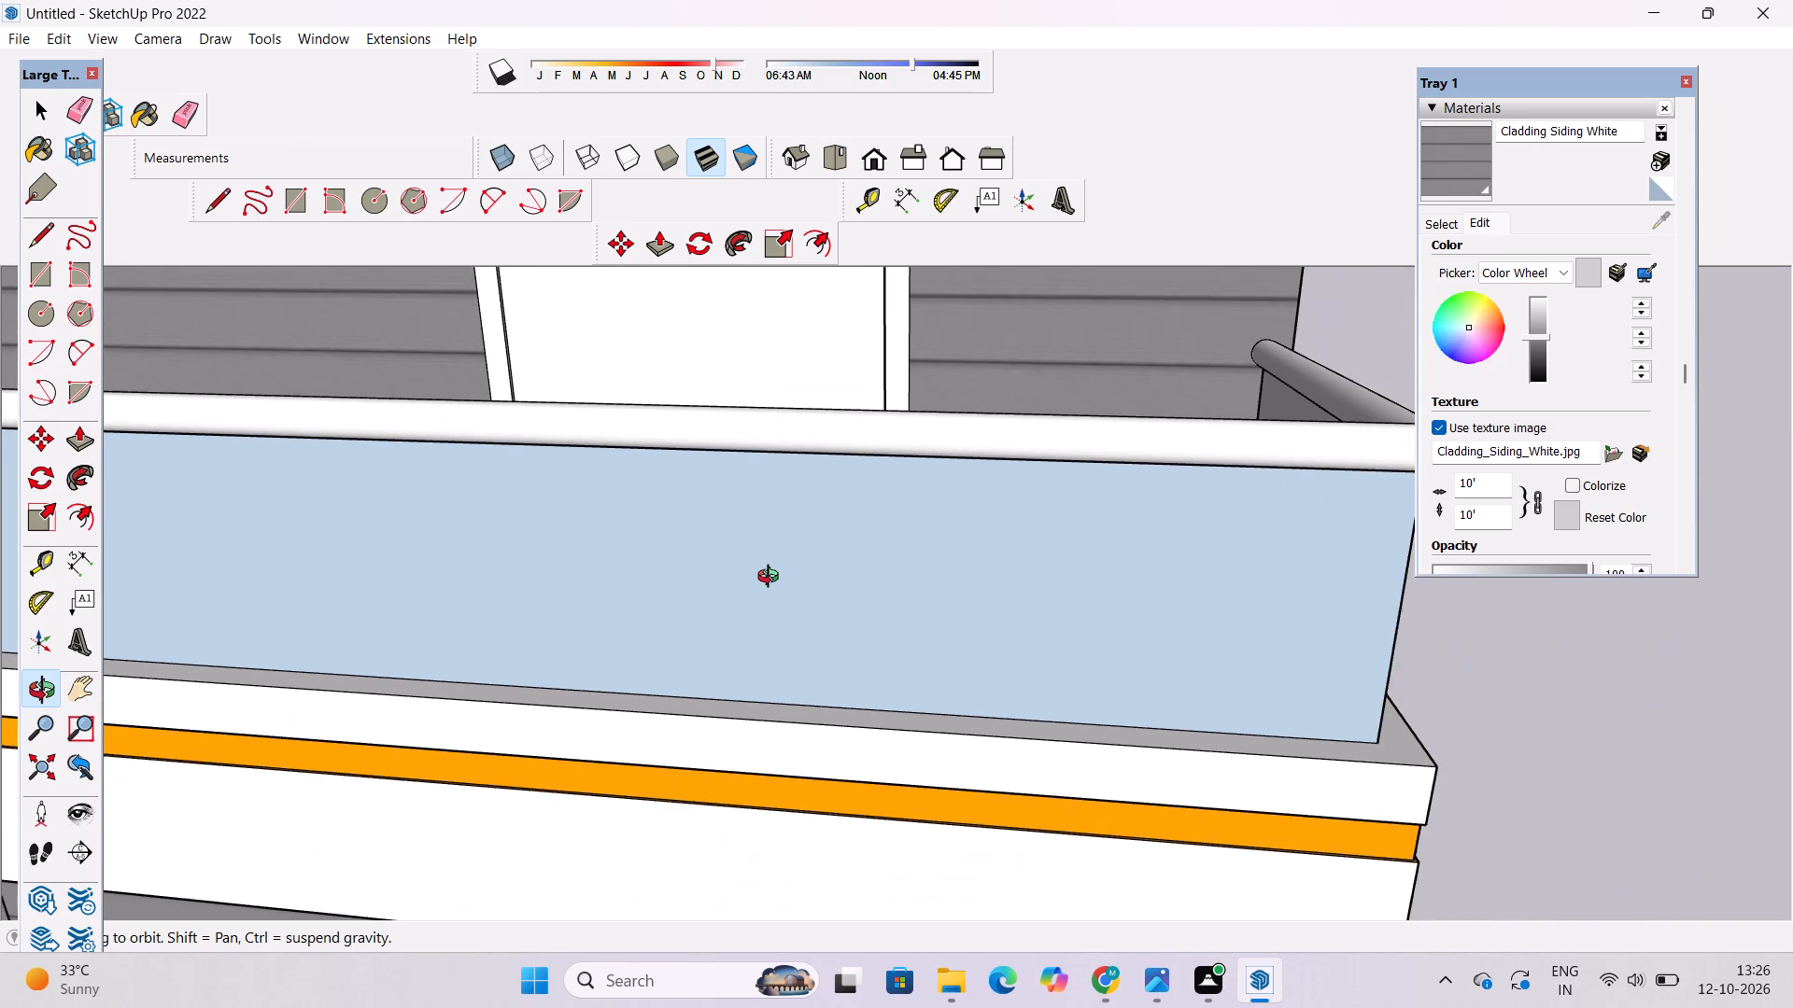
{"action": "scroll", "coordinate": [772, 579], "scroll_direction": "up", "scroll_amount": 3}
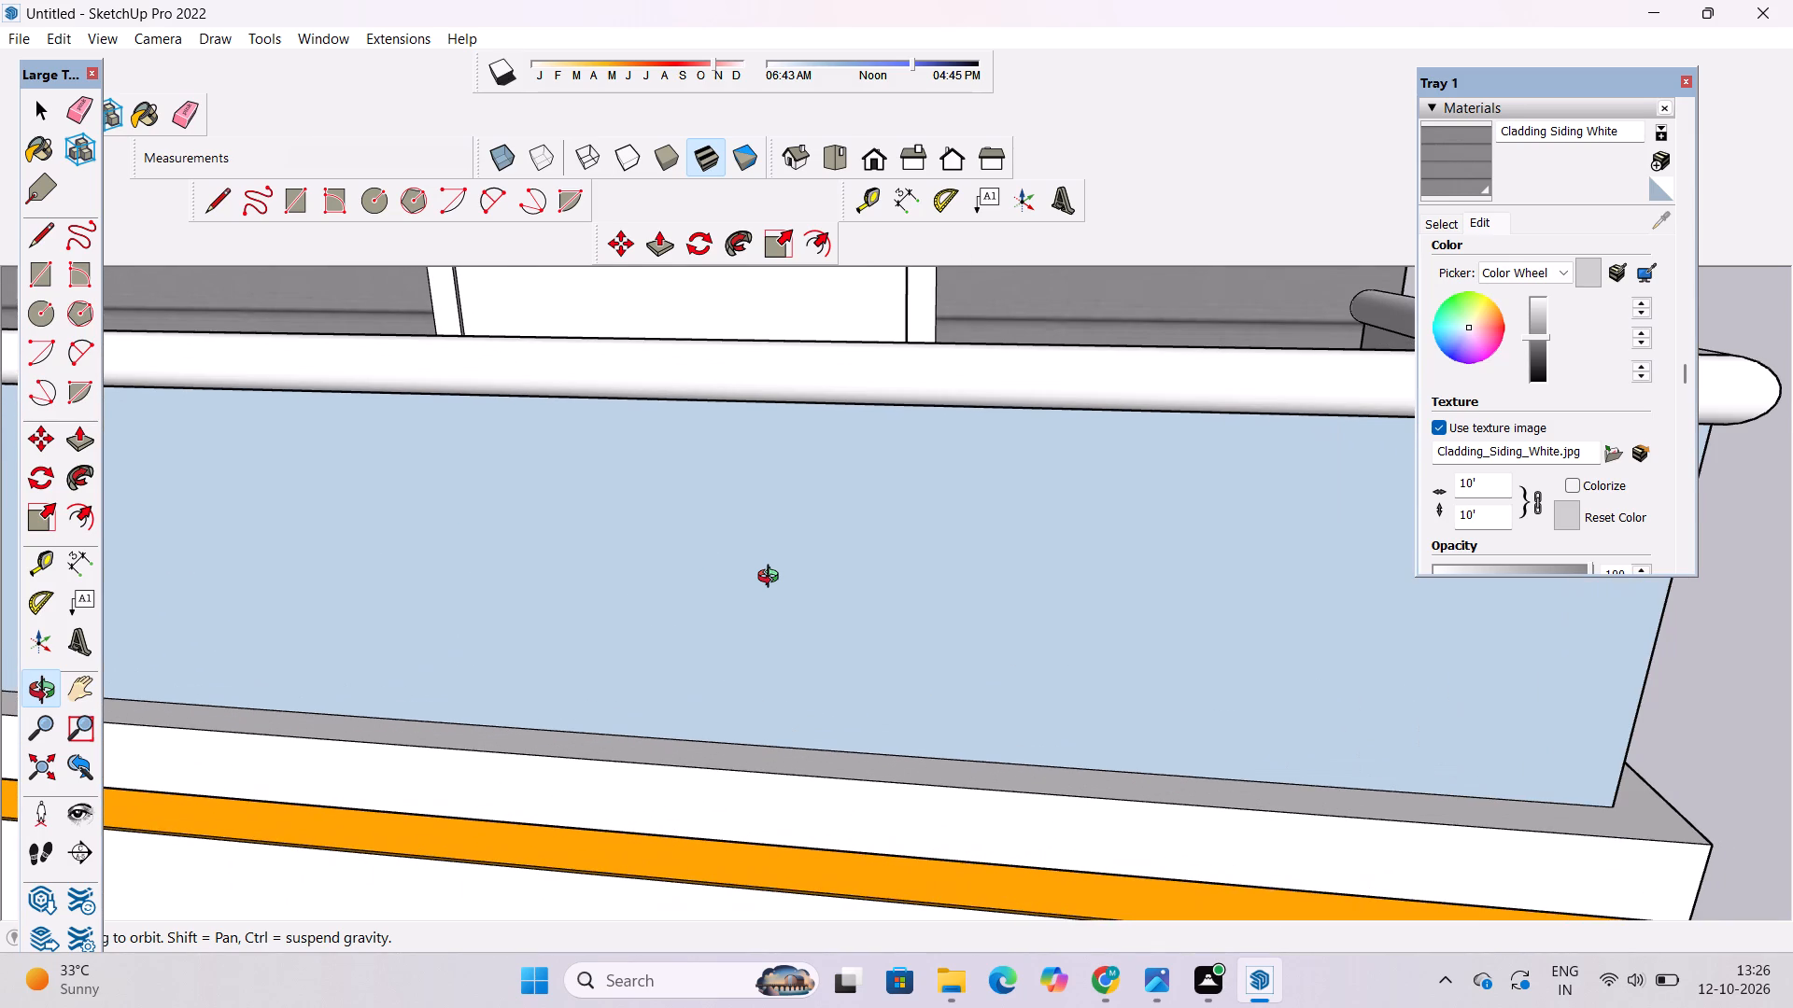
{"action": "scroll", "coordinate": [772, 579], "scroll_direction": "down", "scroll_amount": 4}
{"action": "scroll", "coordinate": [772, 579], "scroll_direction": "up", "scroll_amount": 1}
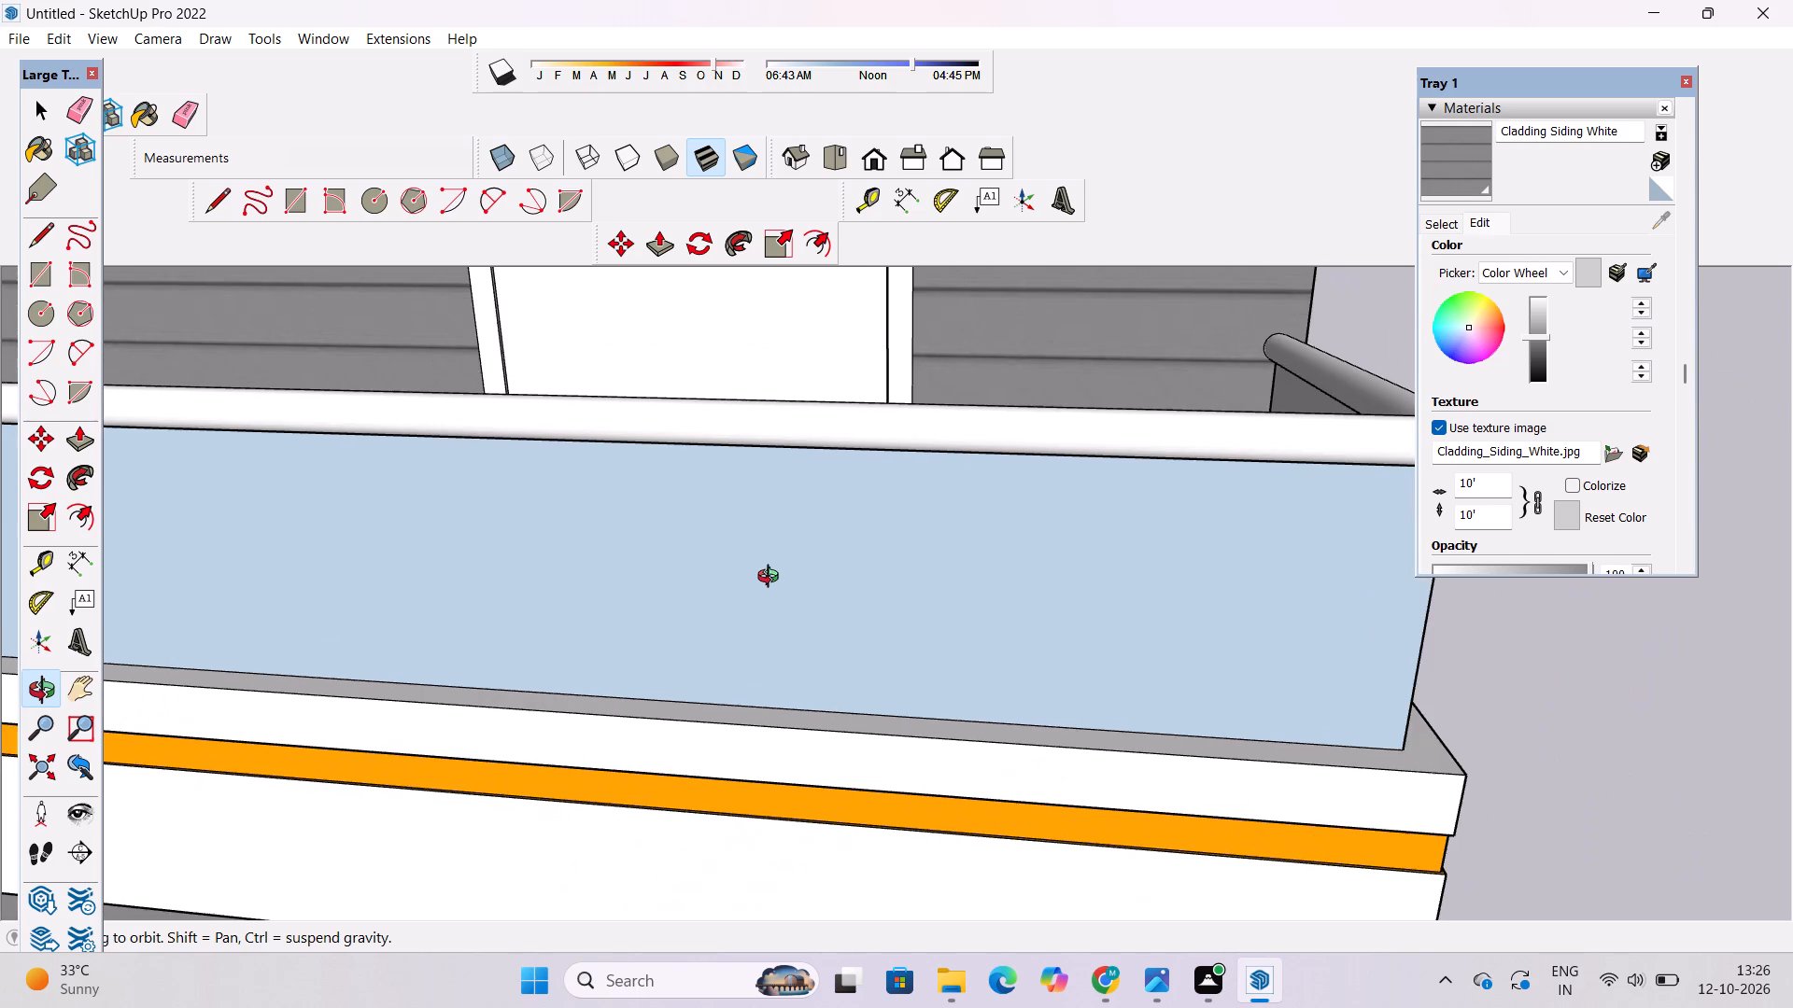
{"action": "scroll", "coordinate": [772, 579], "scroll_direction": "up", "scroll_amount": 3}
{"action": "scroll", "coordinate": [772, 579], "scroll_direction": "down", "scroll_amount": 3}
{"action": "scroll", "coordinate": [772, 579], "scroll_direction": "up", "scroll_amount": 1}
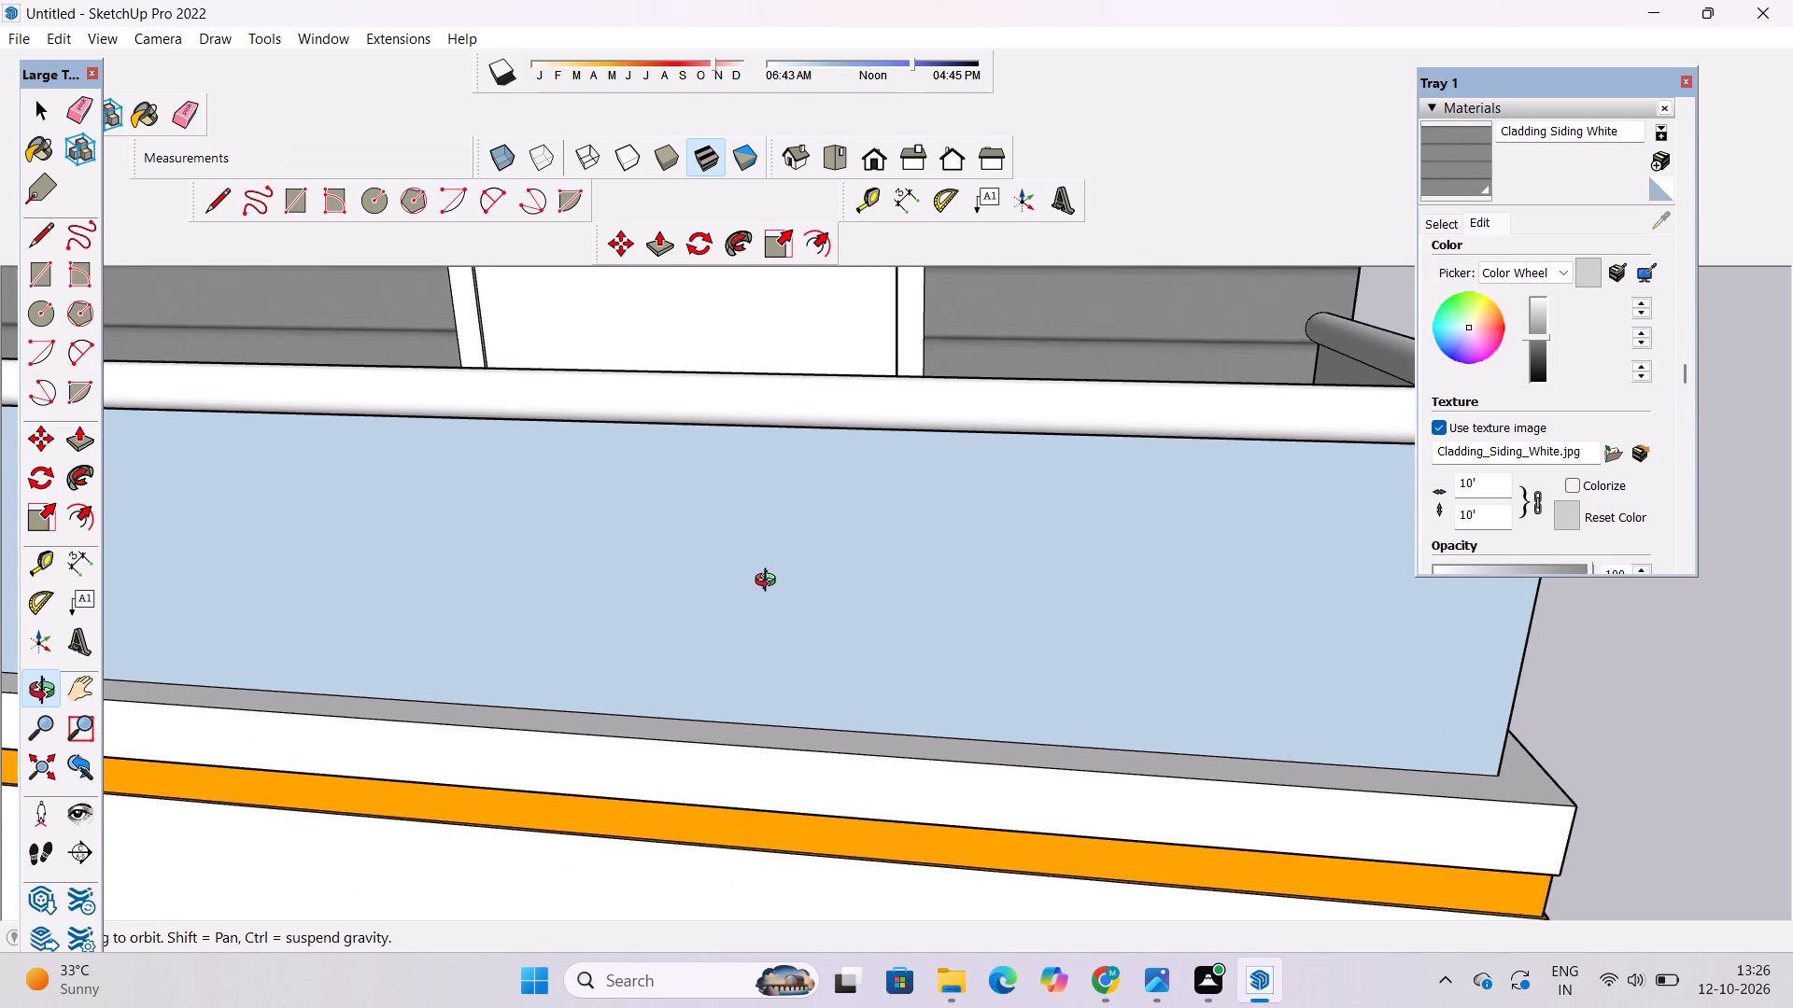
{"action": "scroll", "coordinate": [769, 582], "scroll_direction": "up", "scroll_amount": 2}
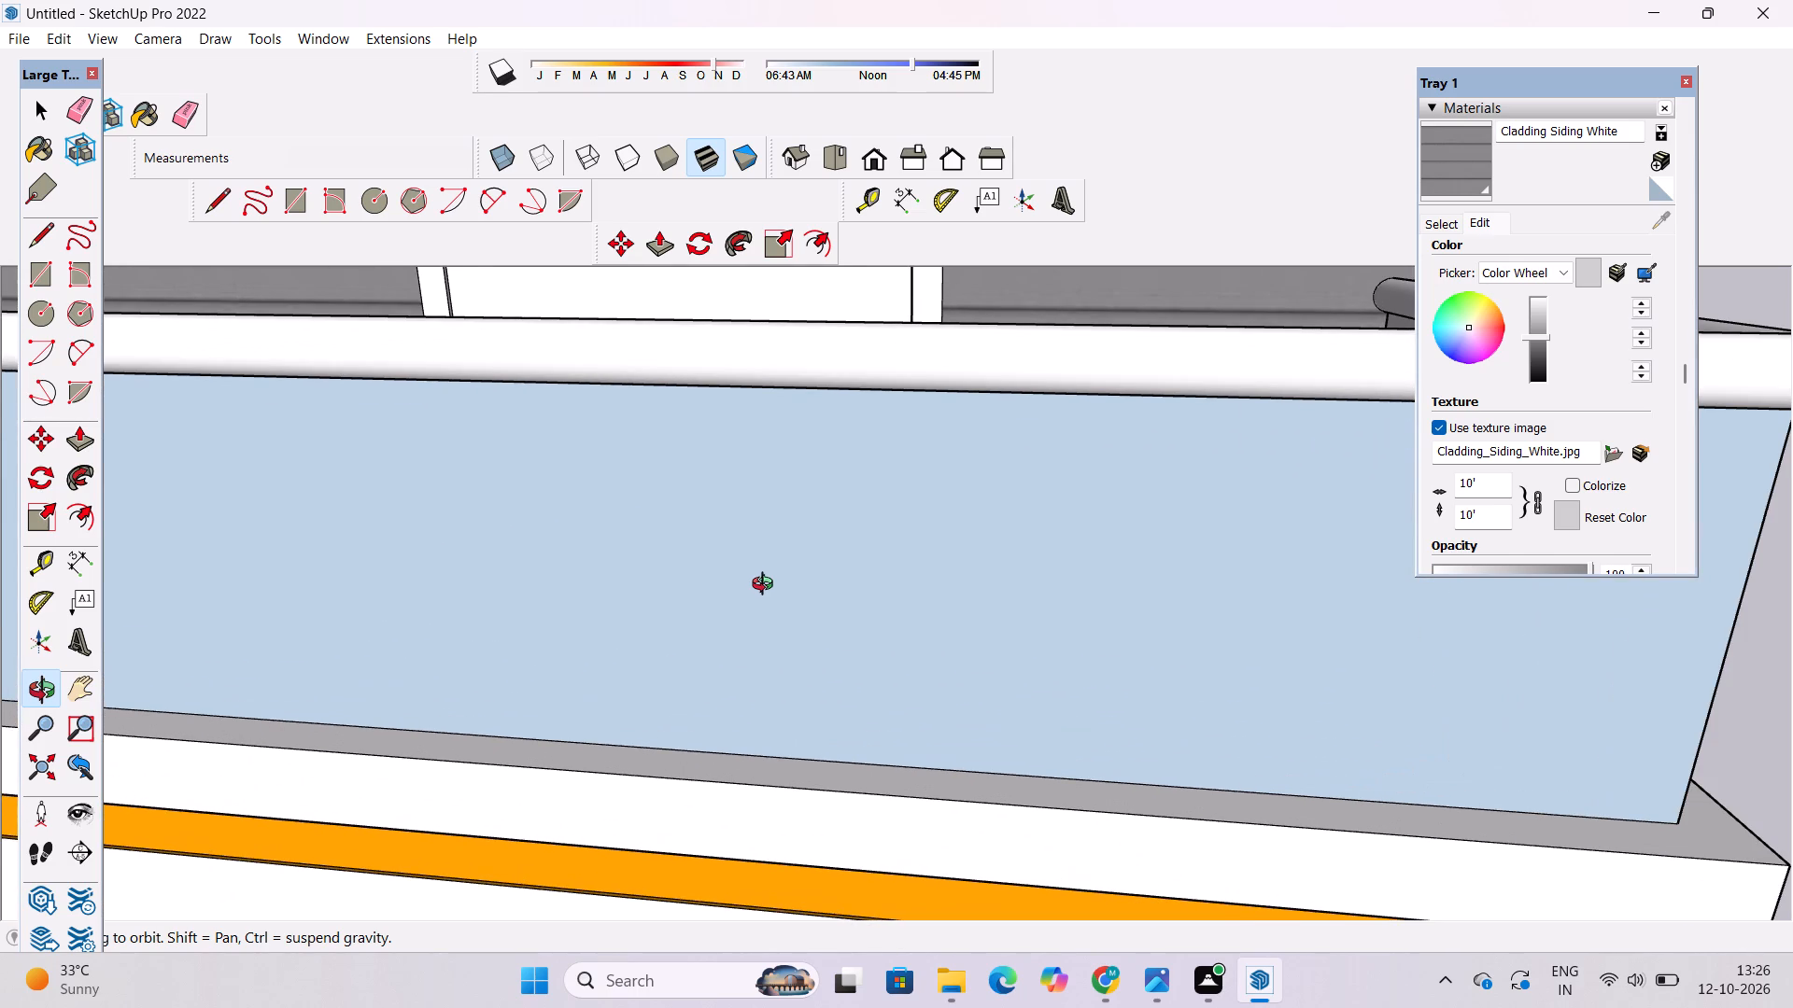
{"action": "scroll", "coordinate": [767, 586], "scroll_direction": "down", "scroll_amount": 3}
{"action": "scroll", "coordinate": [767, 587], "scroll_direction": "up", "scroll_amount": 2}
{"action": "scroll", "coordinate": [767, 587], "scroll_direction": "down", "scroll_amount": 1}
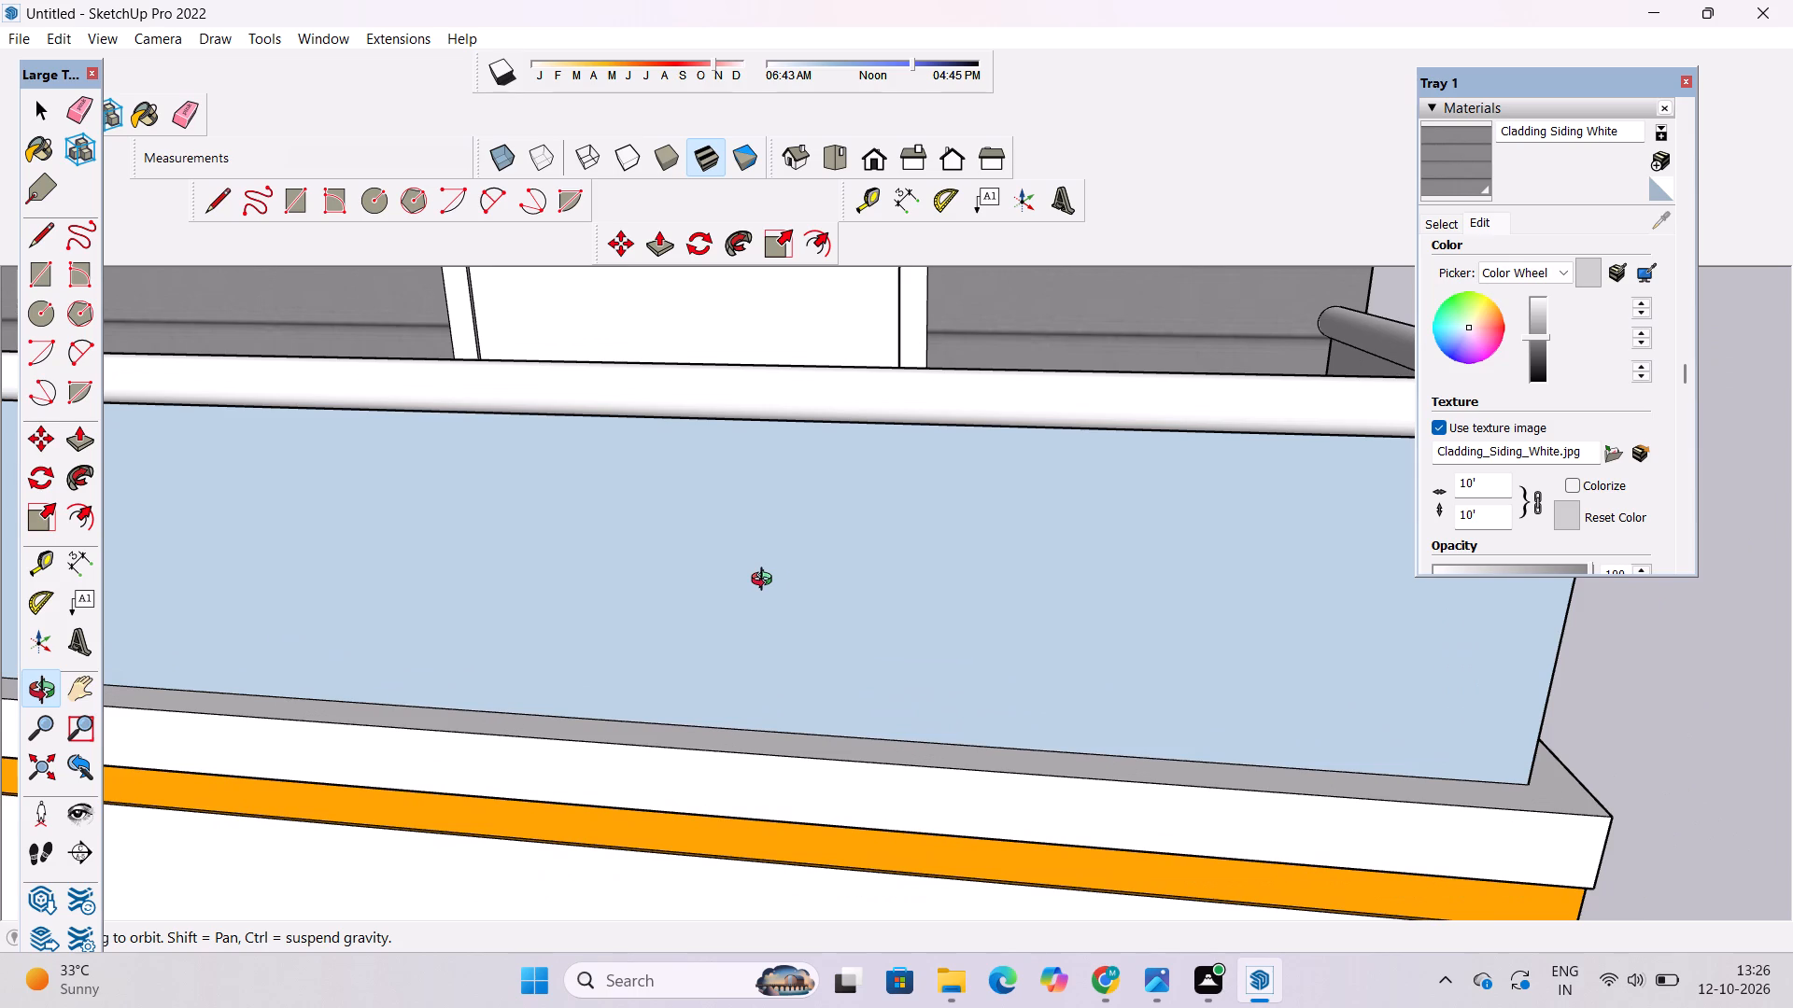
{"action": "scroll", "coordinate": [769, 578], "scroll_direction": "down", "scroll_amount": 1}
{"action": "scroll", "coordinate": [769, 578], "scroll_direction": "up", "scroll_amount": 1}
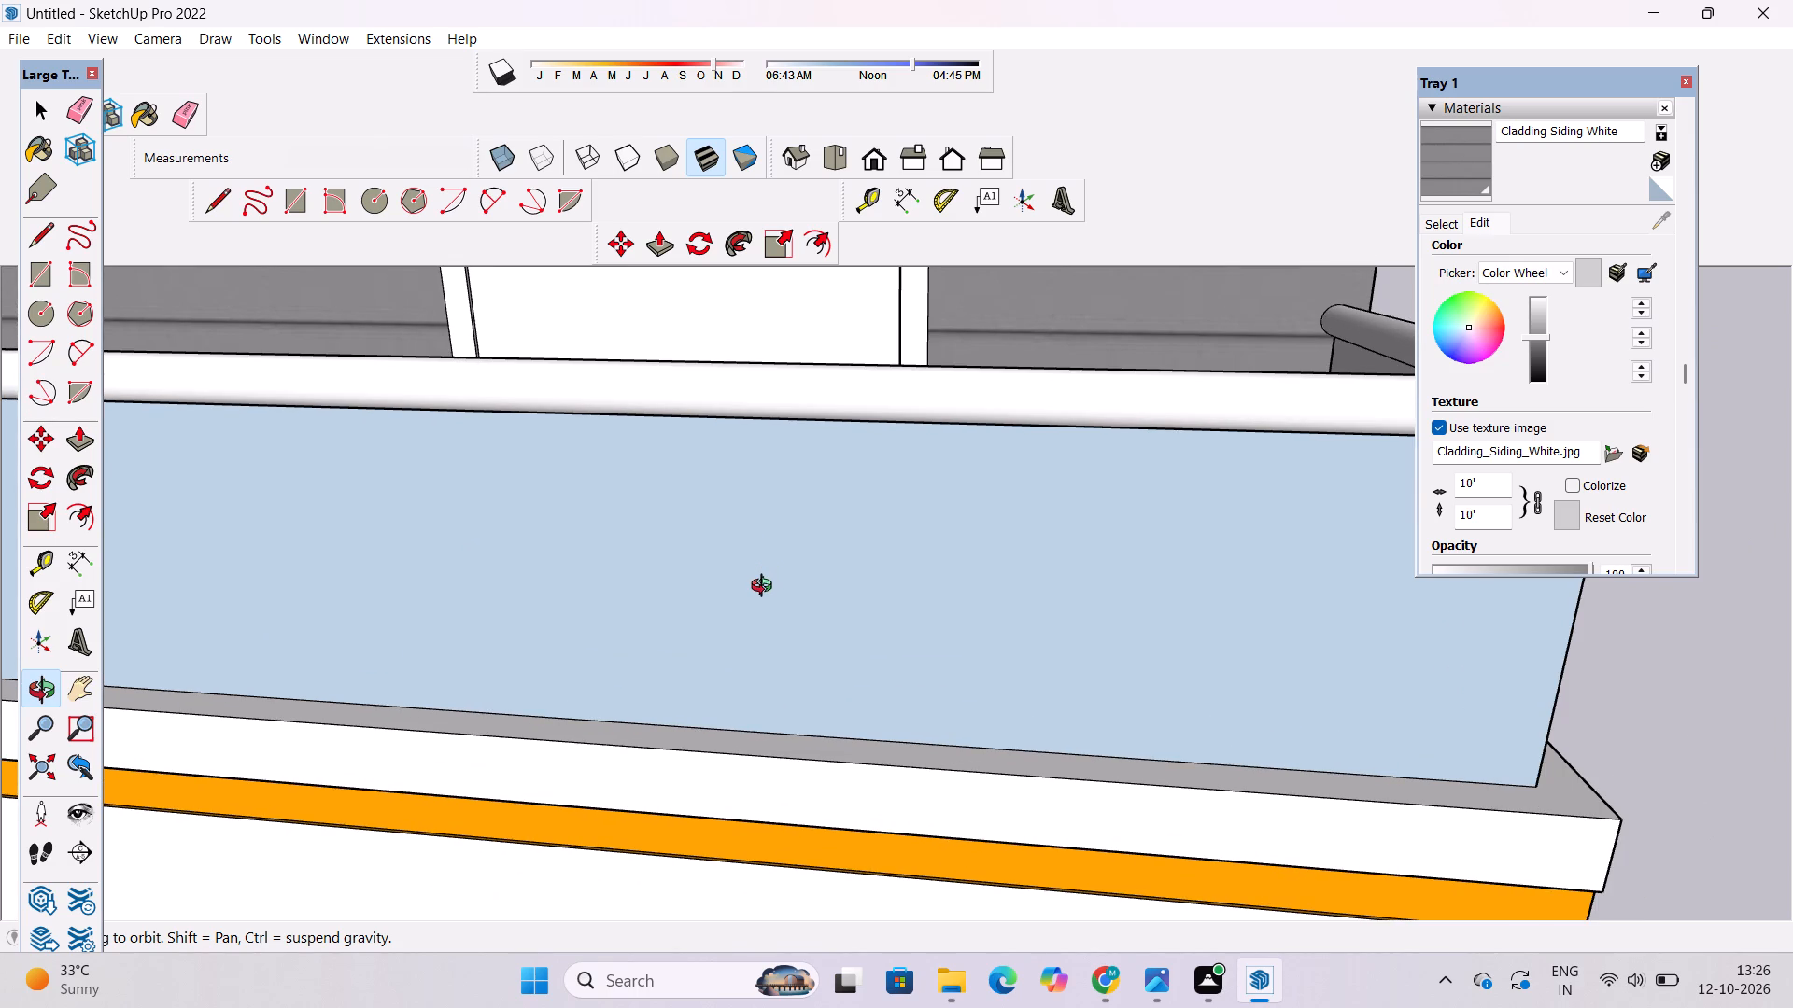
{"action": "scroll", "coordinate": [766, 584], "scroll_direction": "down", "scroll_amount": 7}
Examine the grey-clad front walls around the balcony and the overall facade from a wider view.
{"action": "left_click_drag", "start_coordinate": [788, 587], "coordinate": [793, 619], "text": "shift"}
{"action": "scroll", "coordinate": [812, 571], "scroll_direction": "down", "scroll_amount": 6}
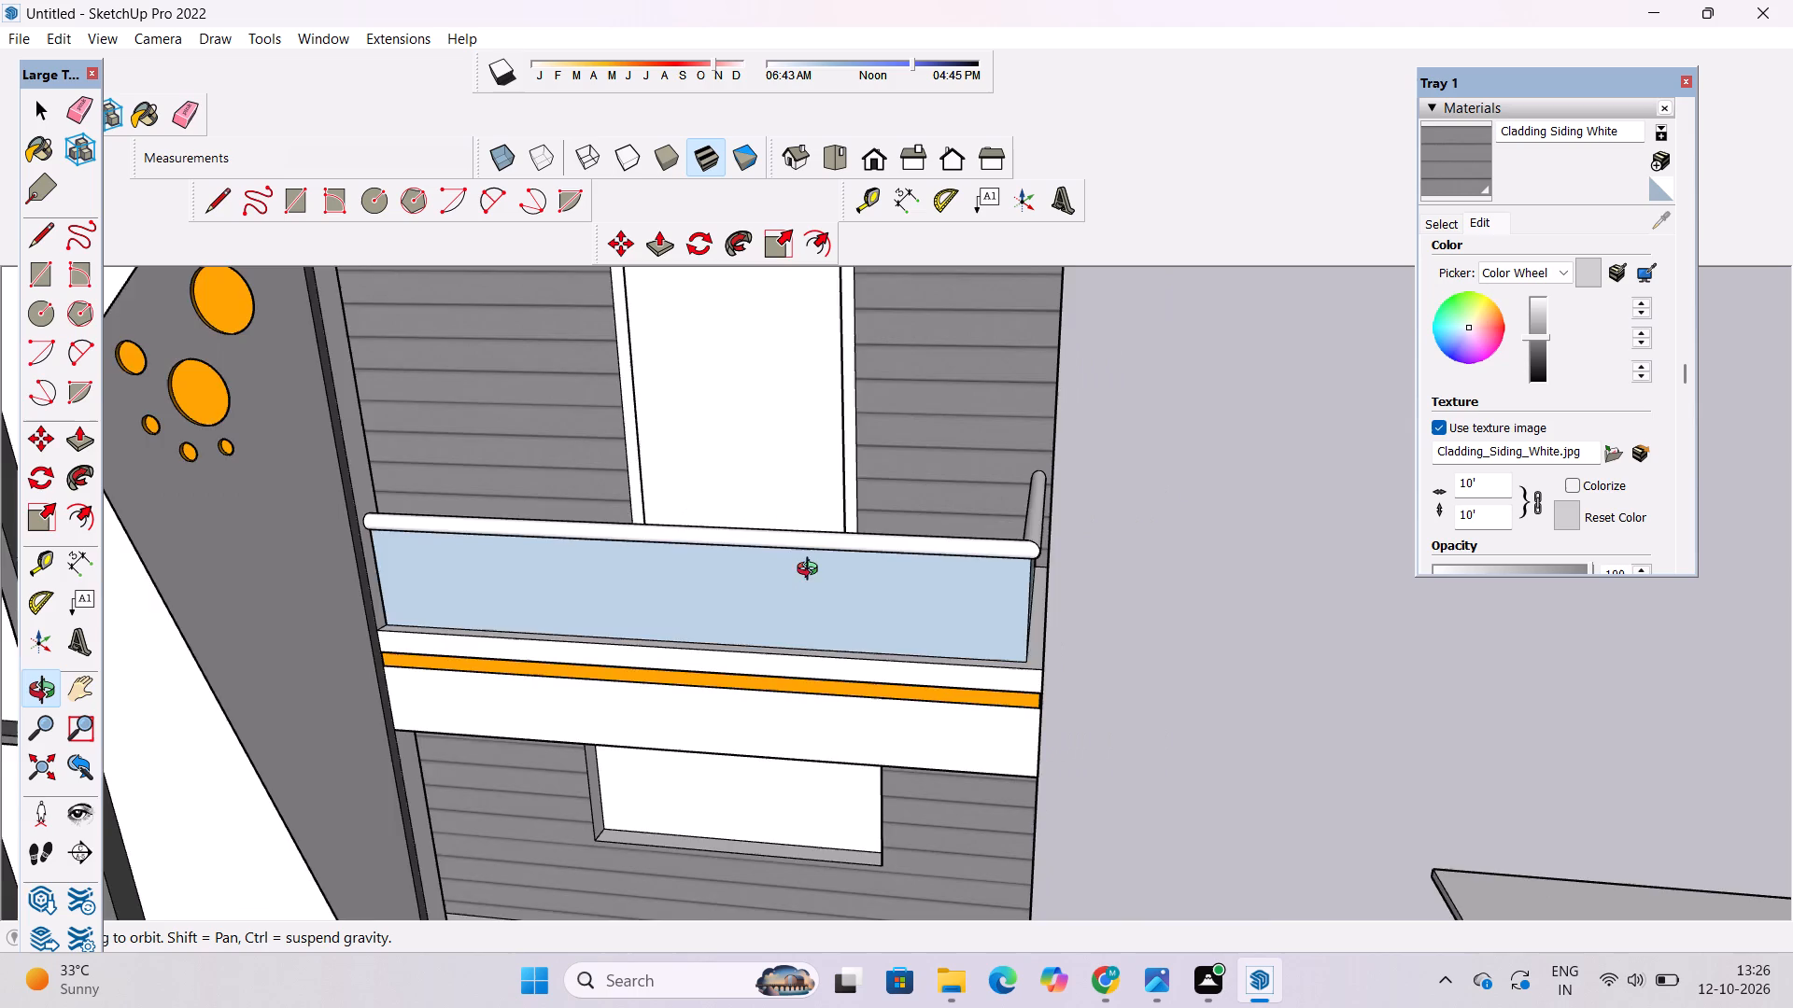
{"action": "scroll", "coordinate": [812, 571], "scroll_direction": "down", "scroll_amount": 7}
{"action": "left_click_drag", "start_coordinate": [879, 627], "coordinate": [796, 487]}
{"action": "scroll", "coordinate": [799, 583], "scroll_direction": "up", "scroll_amount": 4}
{"action": "left_click_drag", "start_coordinate": [809, 571], "coordinate": [834, 487], "text": "shift"}
{"action": "left_click_drag", "start_coordinate": [836, 488], "coordinate": [863, 606]}
{"action": "scroll", "coordinate": [854, 559], "scroll_direction": "down", "scroll_amount": 5}
{"action": "left_click_drag", "start_coordinate": [852, 561], "coordinate": [856, 615], "text": "shift"}
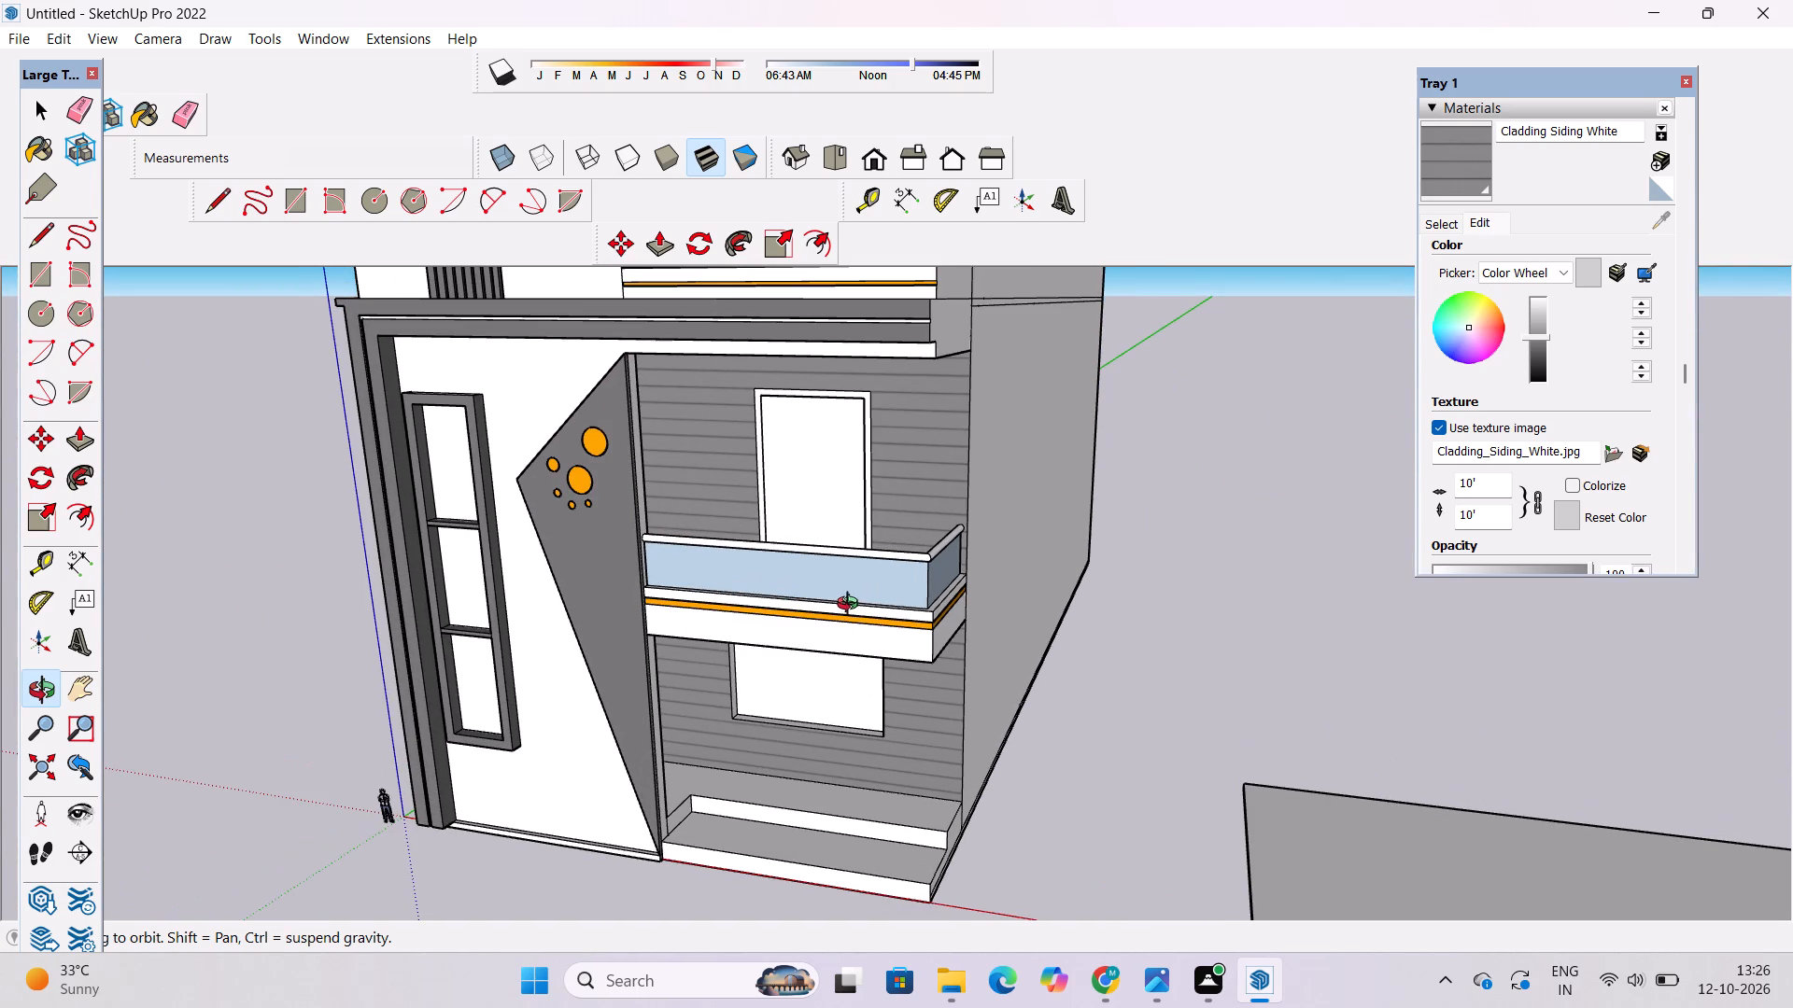
{"action": "scroll", "coordinate": [841, 594], "scroll_direction": "down", "scroll_amount": 4}
{"action": "left_click_drag", "start_coordinate": [826, 605], "coordinate": [831, 627], "text": "shift"}
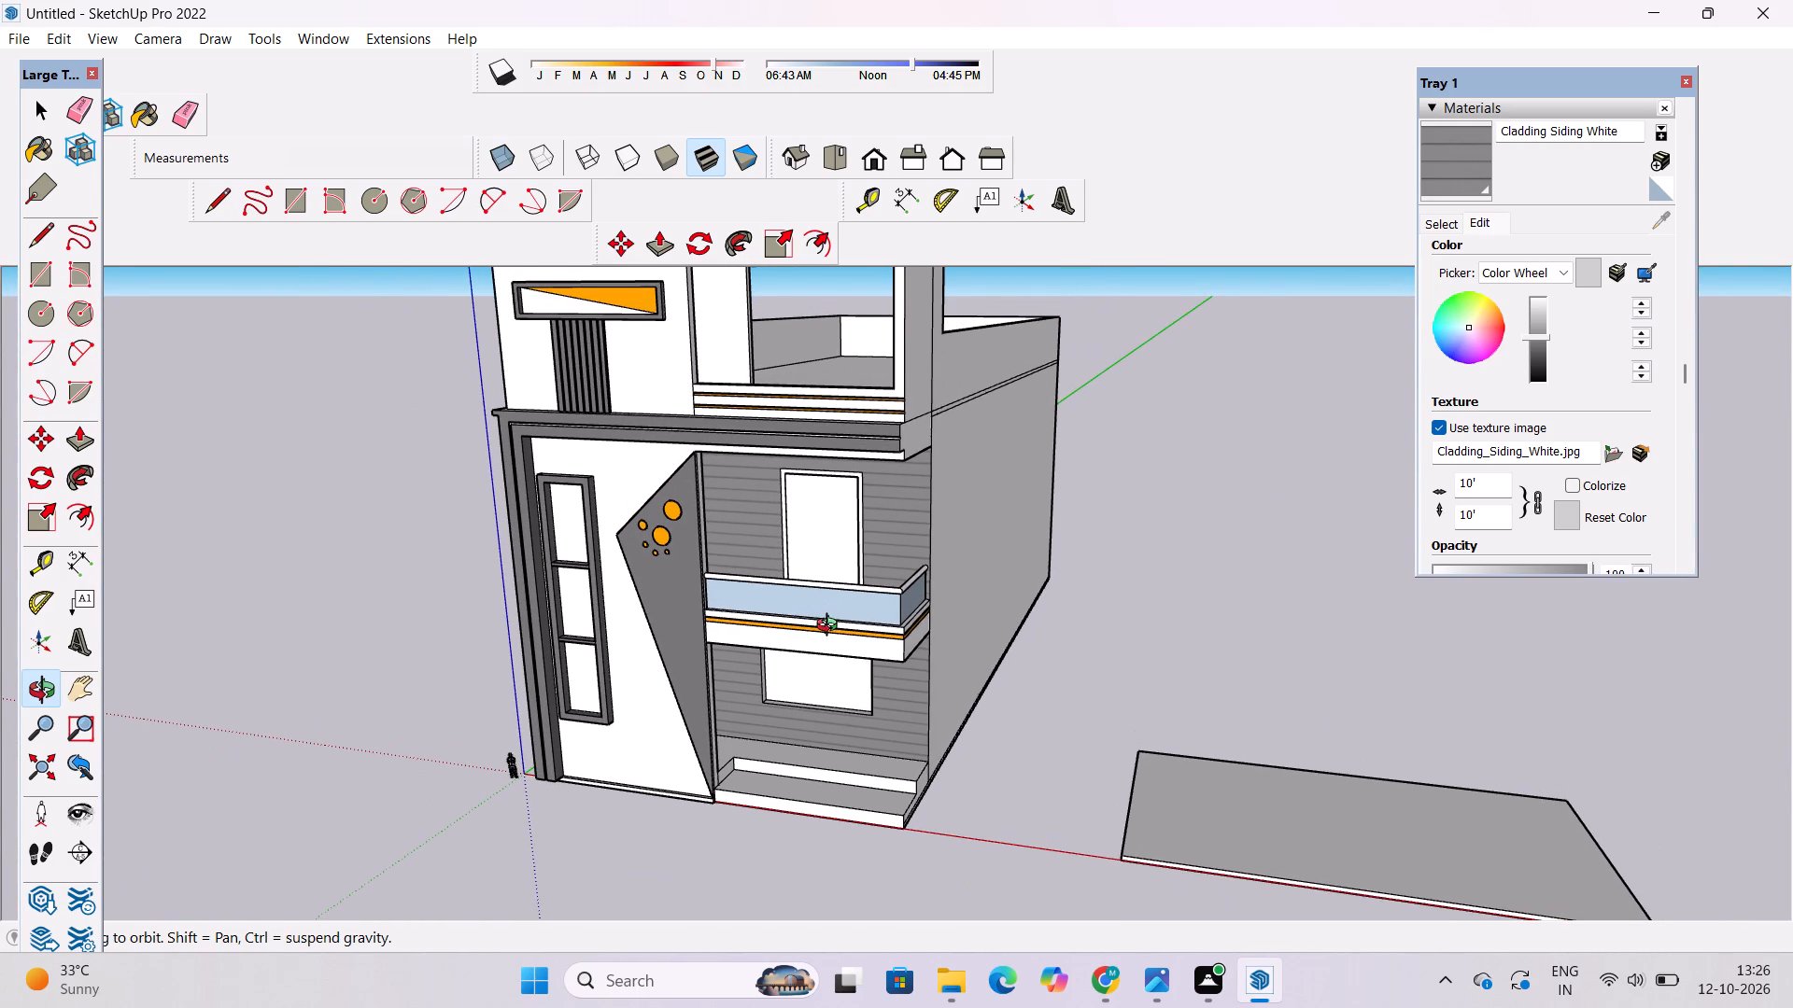
{"action": "scroll", "coordinate": [827, 630], "scroll_direction": "up", "scroll_amount": 4}
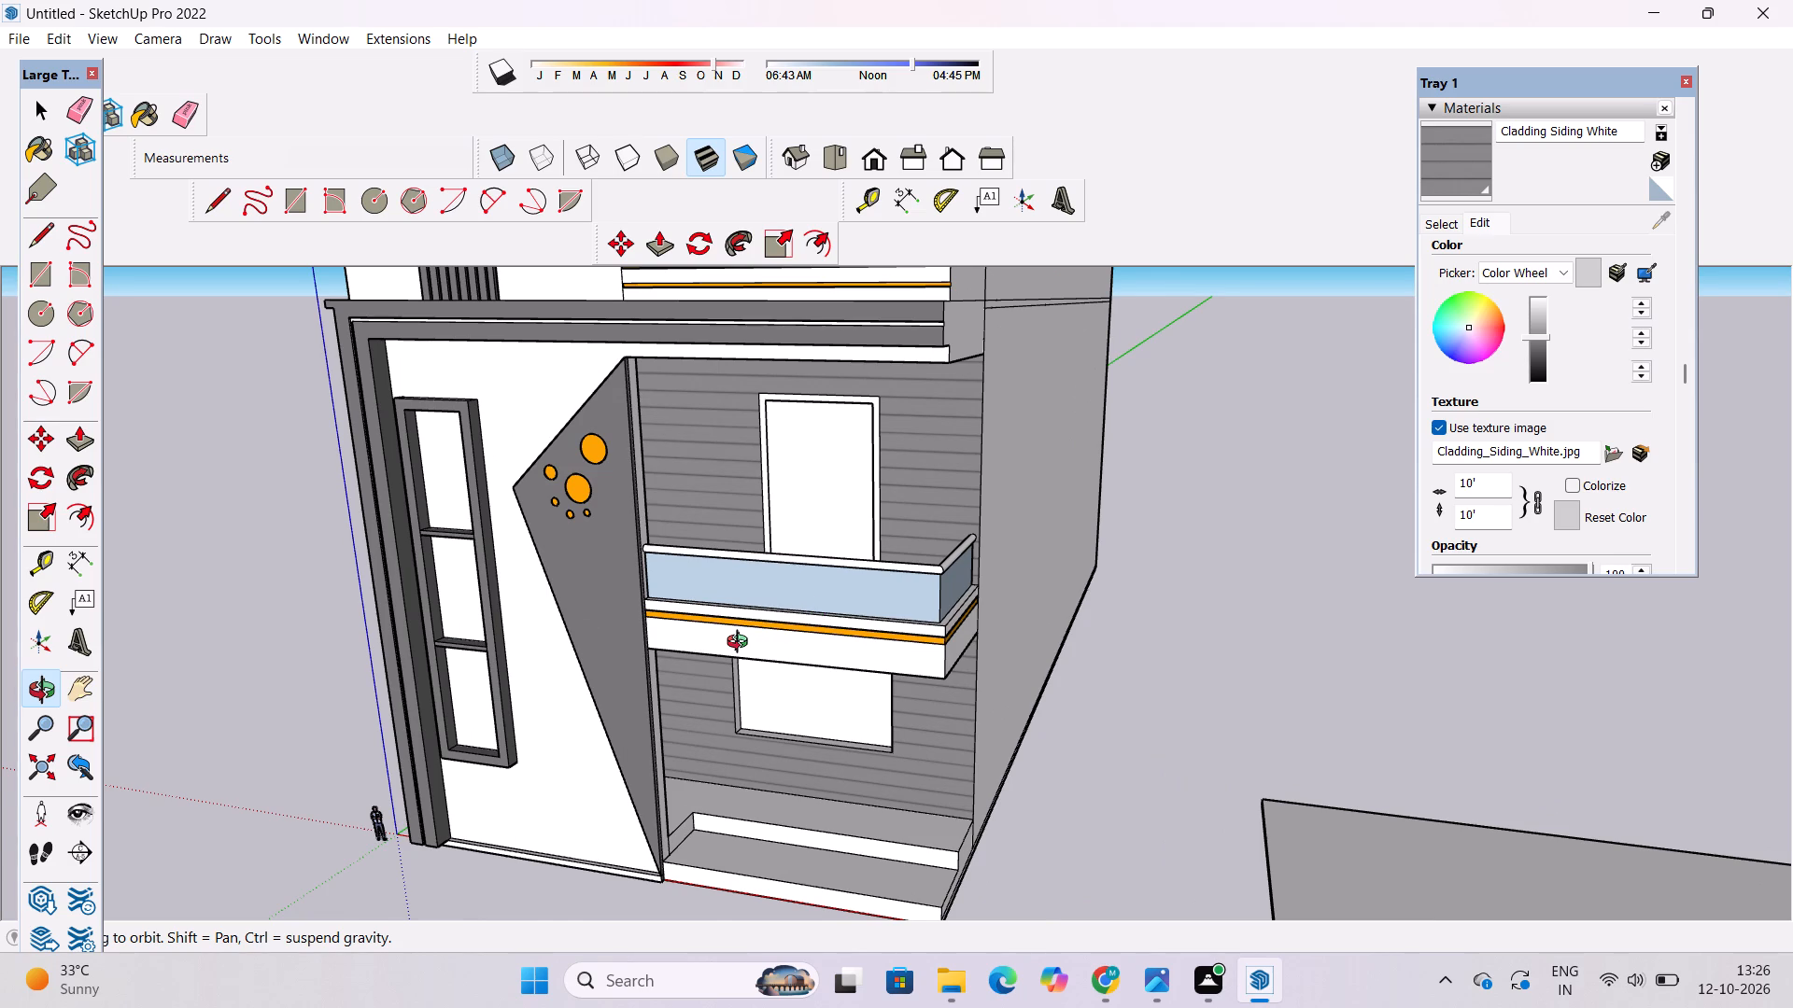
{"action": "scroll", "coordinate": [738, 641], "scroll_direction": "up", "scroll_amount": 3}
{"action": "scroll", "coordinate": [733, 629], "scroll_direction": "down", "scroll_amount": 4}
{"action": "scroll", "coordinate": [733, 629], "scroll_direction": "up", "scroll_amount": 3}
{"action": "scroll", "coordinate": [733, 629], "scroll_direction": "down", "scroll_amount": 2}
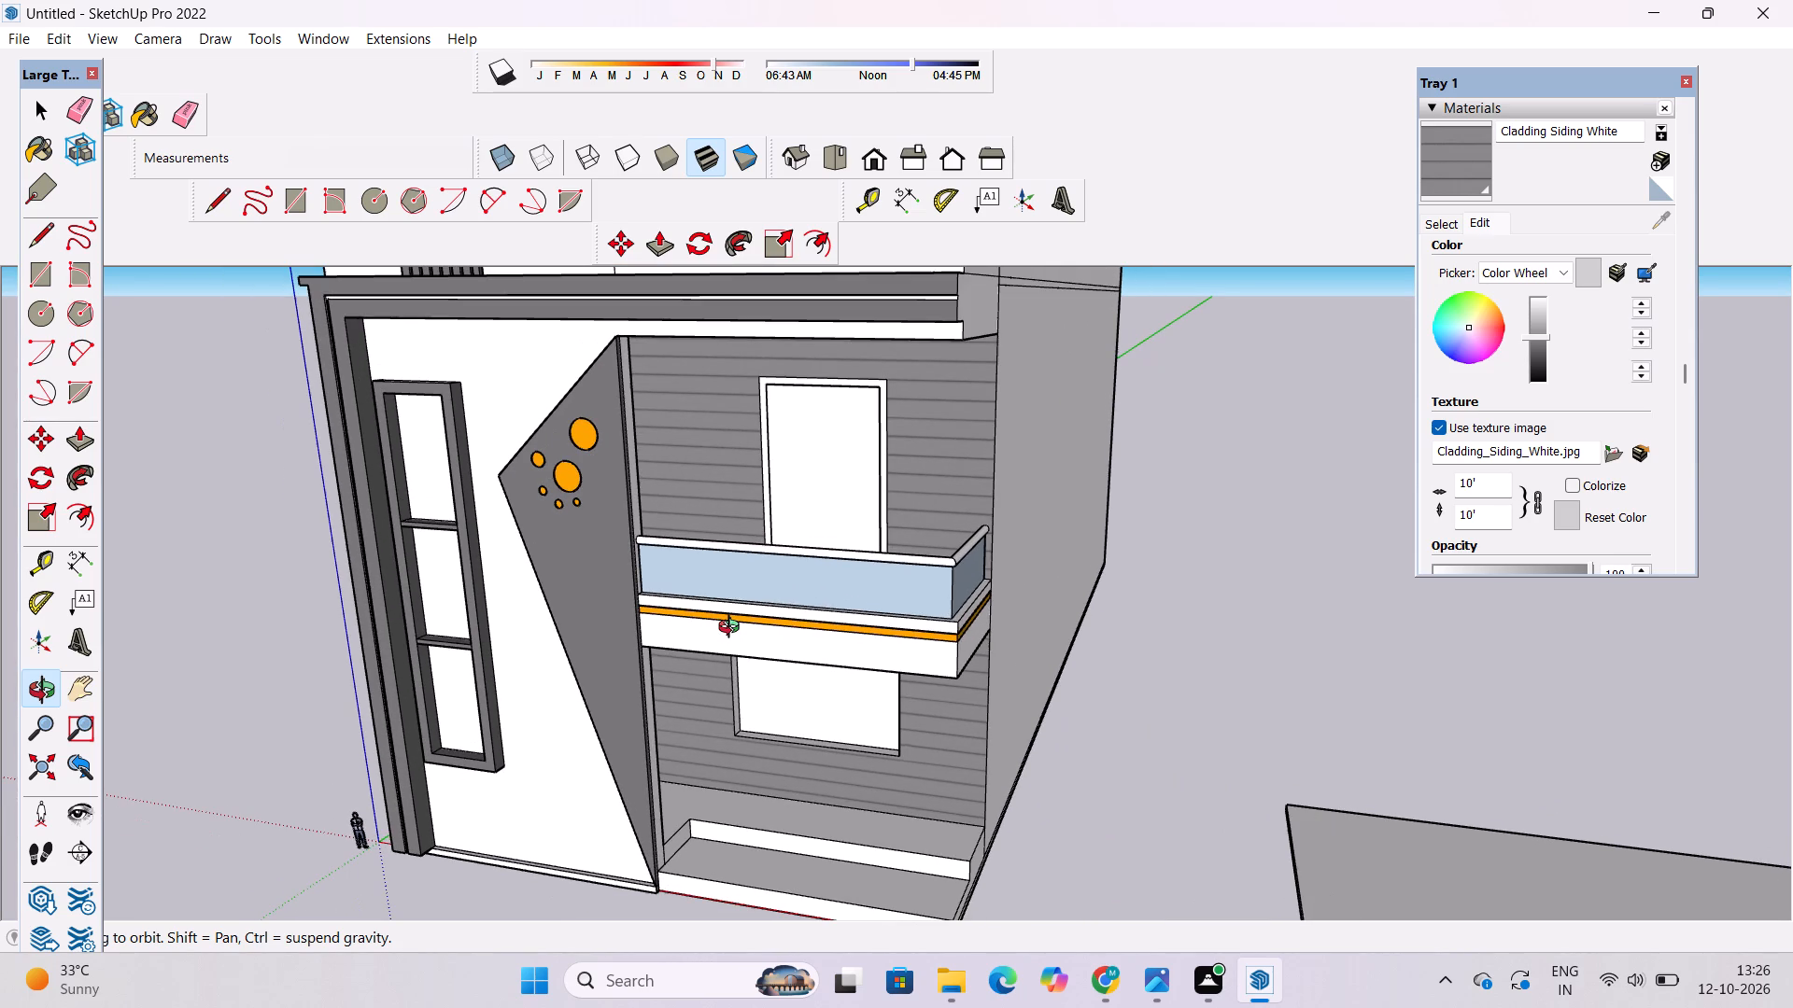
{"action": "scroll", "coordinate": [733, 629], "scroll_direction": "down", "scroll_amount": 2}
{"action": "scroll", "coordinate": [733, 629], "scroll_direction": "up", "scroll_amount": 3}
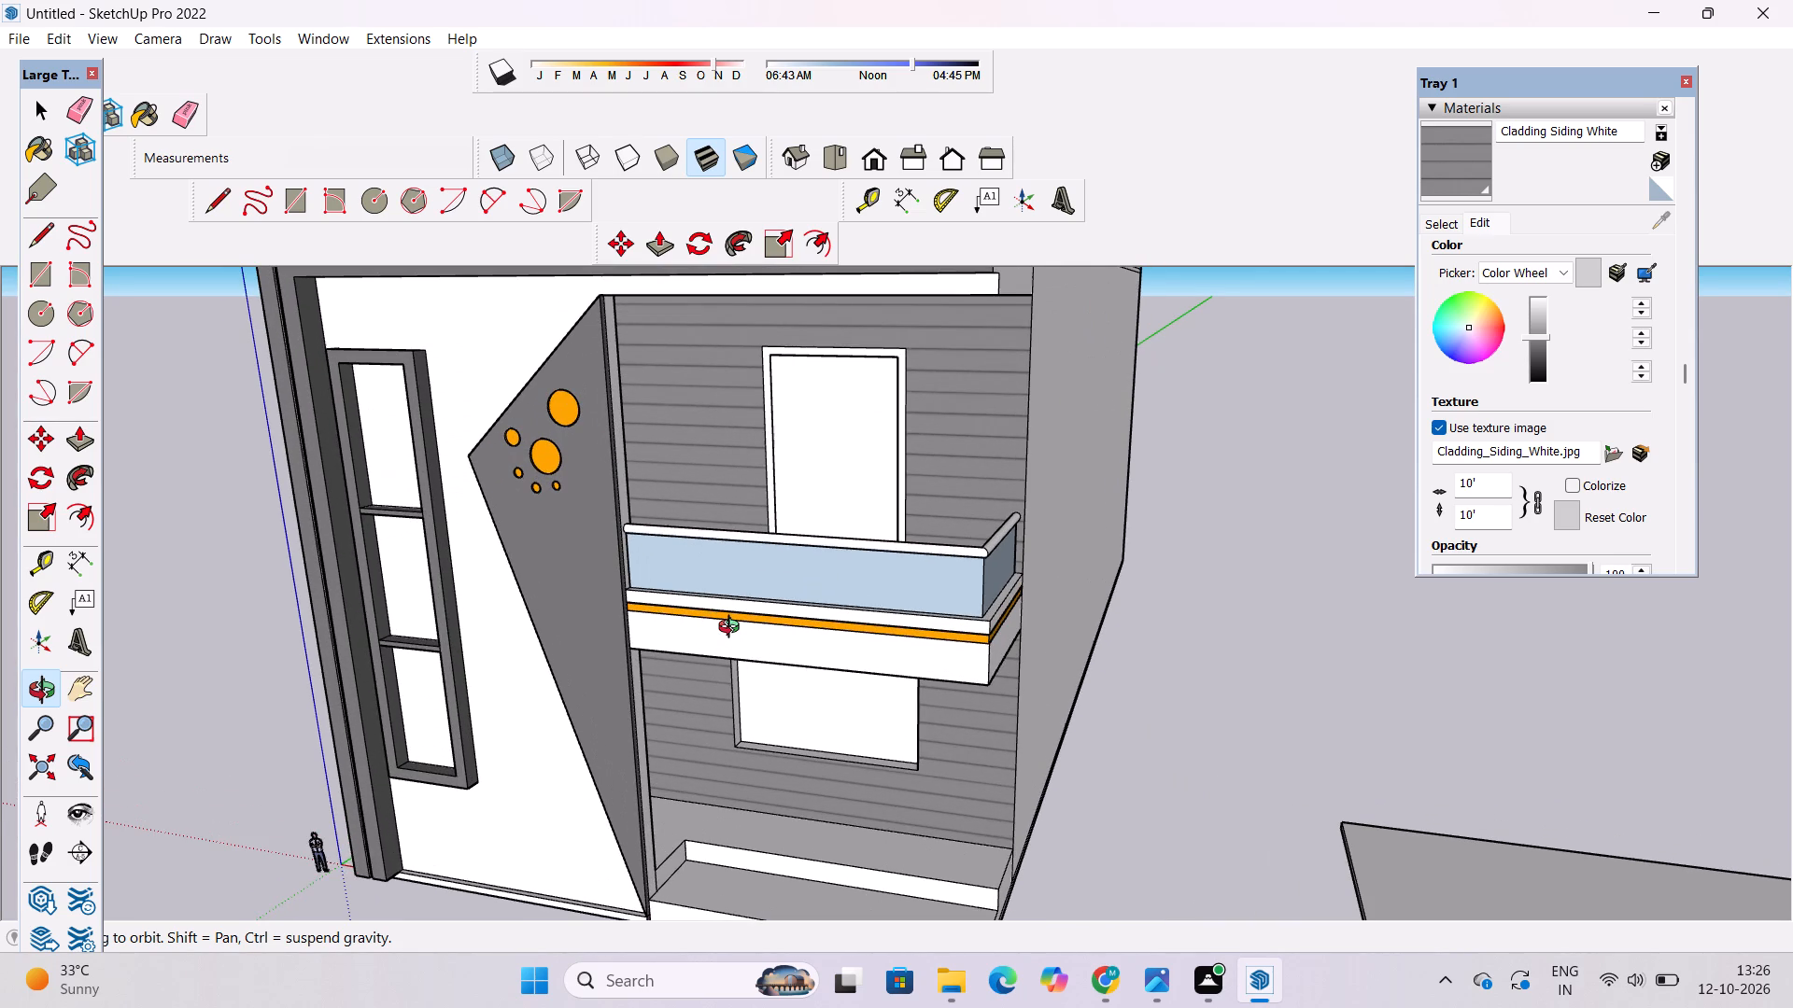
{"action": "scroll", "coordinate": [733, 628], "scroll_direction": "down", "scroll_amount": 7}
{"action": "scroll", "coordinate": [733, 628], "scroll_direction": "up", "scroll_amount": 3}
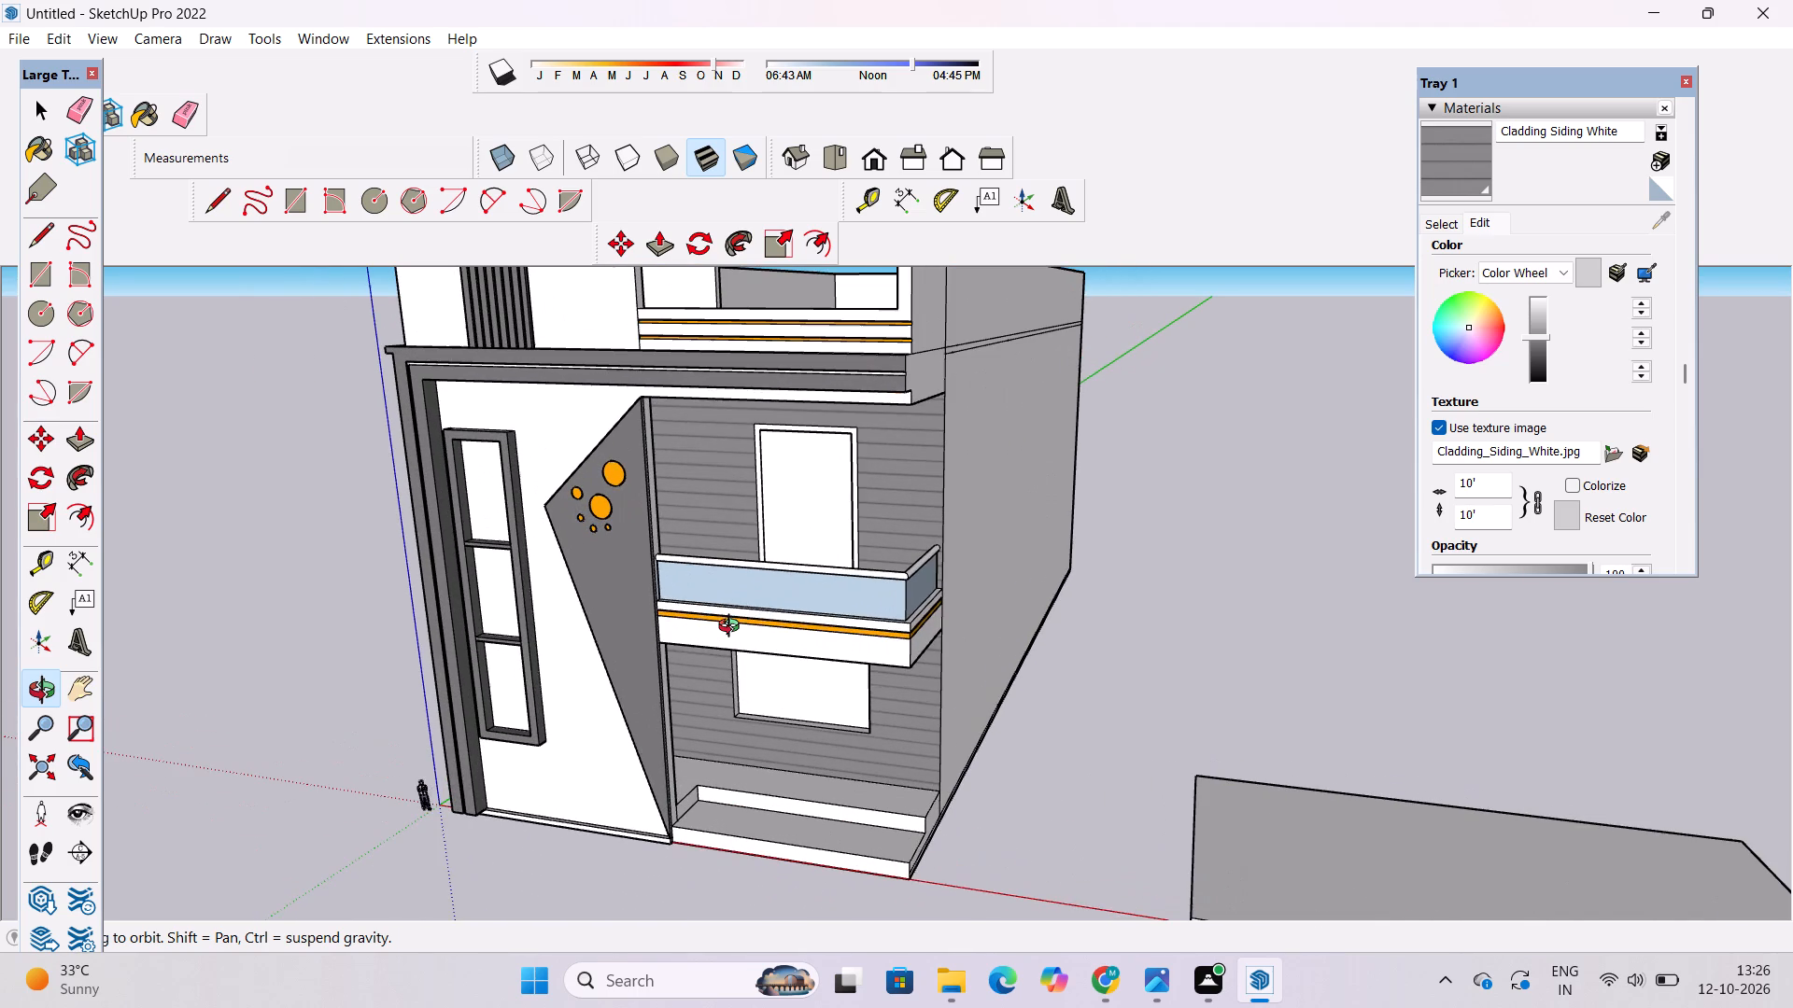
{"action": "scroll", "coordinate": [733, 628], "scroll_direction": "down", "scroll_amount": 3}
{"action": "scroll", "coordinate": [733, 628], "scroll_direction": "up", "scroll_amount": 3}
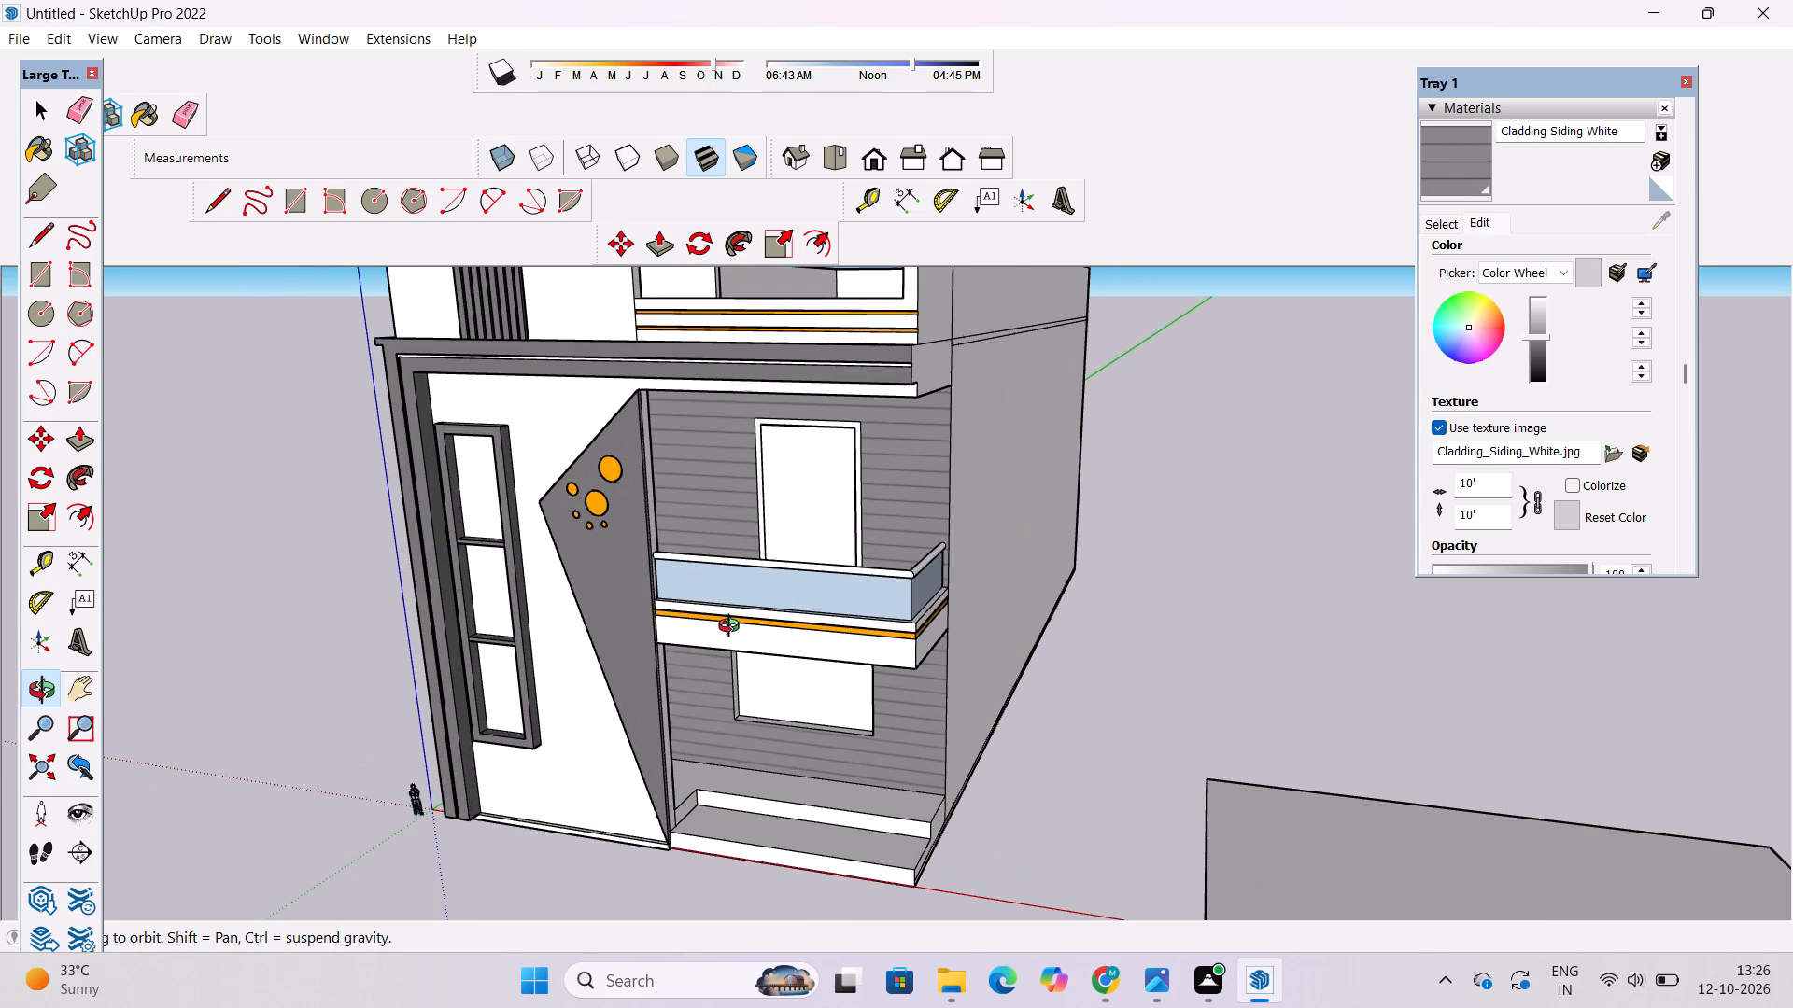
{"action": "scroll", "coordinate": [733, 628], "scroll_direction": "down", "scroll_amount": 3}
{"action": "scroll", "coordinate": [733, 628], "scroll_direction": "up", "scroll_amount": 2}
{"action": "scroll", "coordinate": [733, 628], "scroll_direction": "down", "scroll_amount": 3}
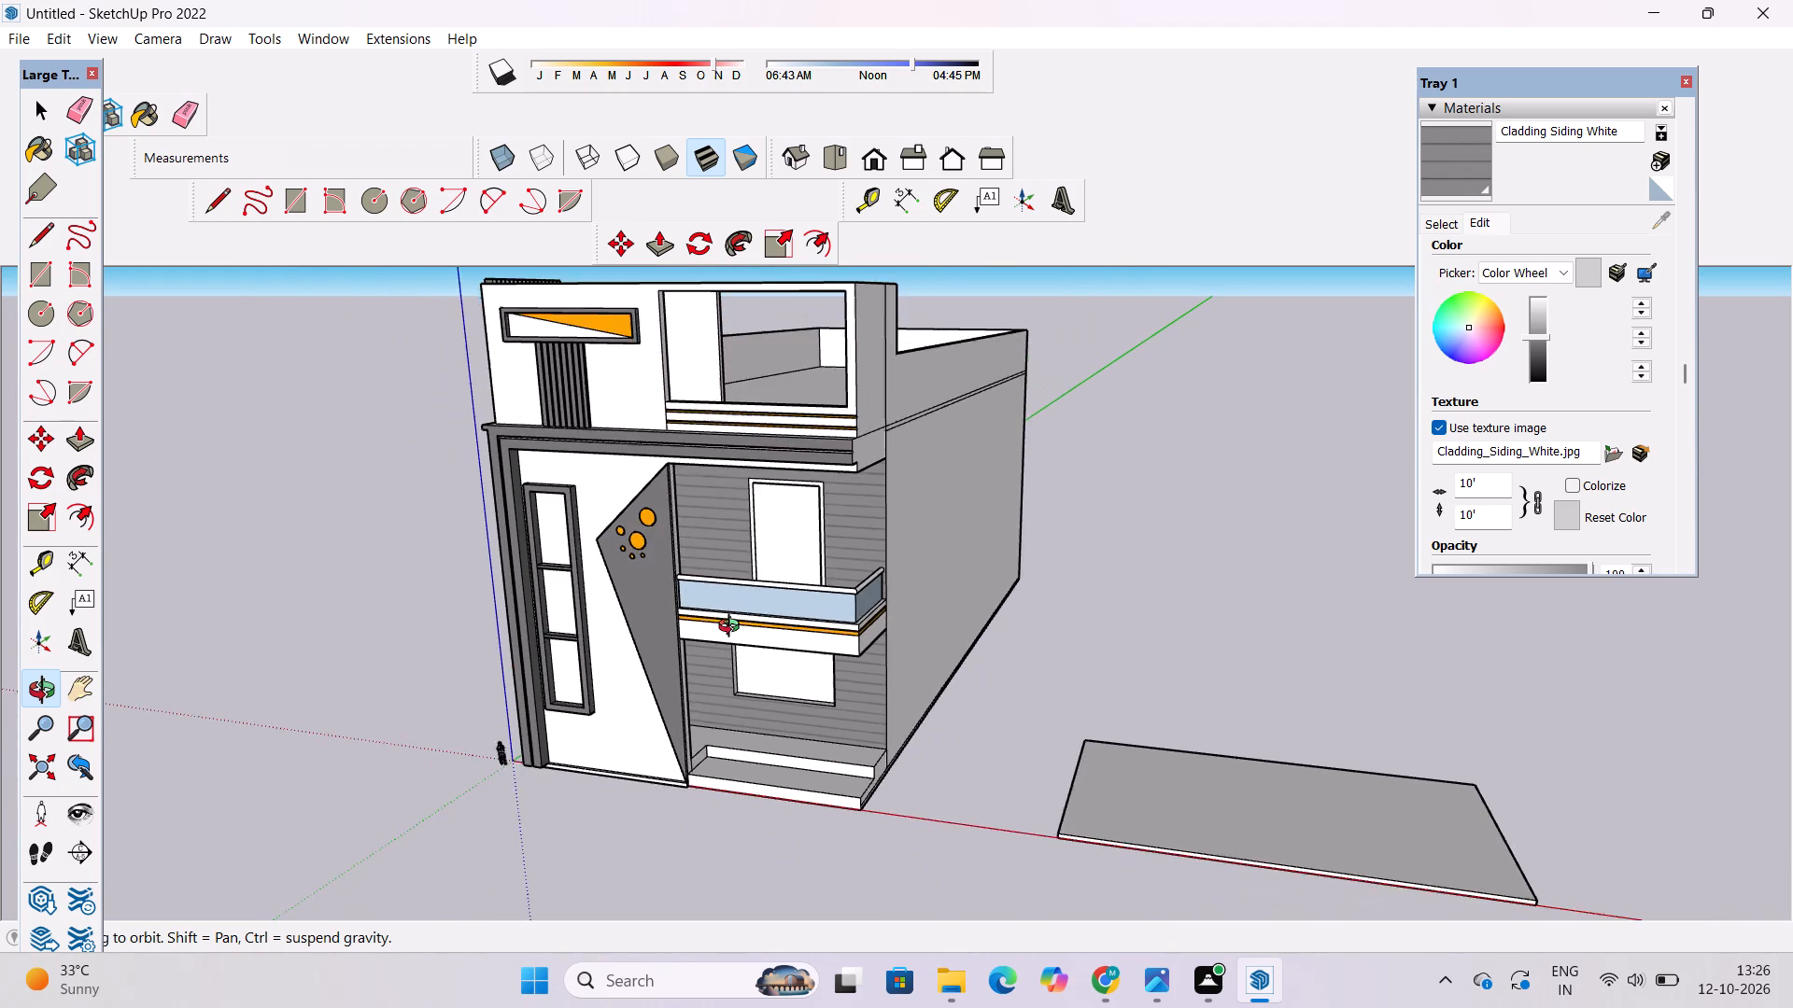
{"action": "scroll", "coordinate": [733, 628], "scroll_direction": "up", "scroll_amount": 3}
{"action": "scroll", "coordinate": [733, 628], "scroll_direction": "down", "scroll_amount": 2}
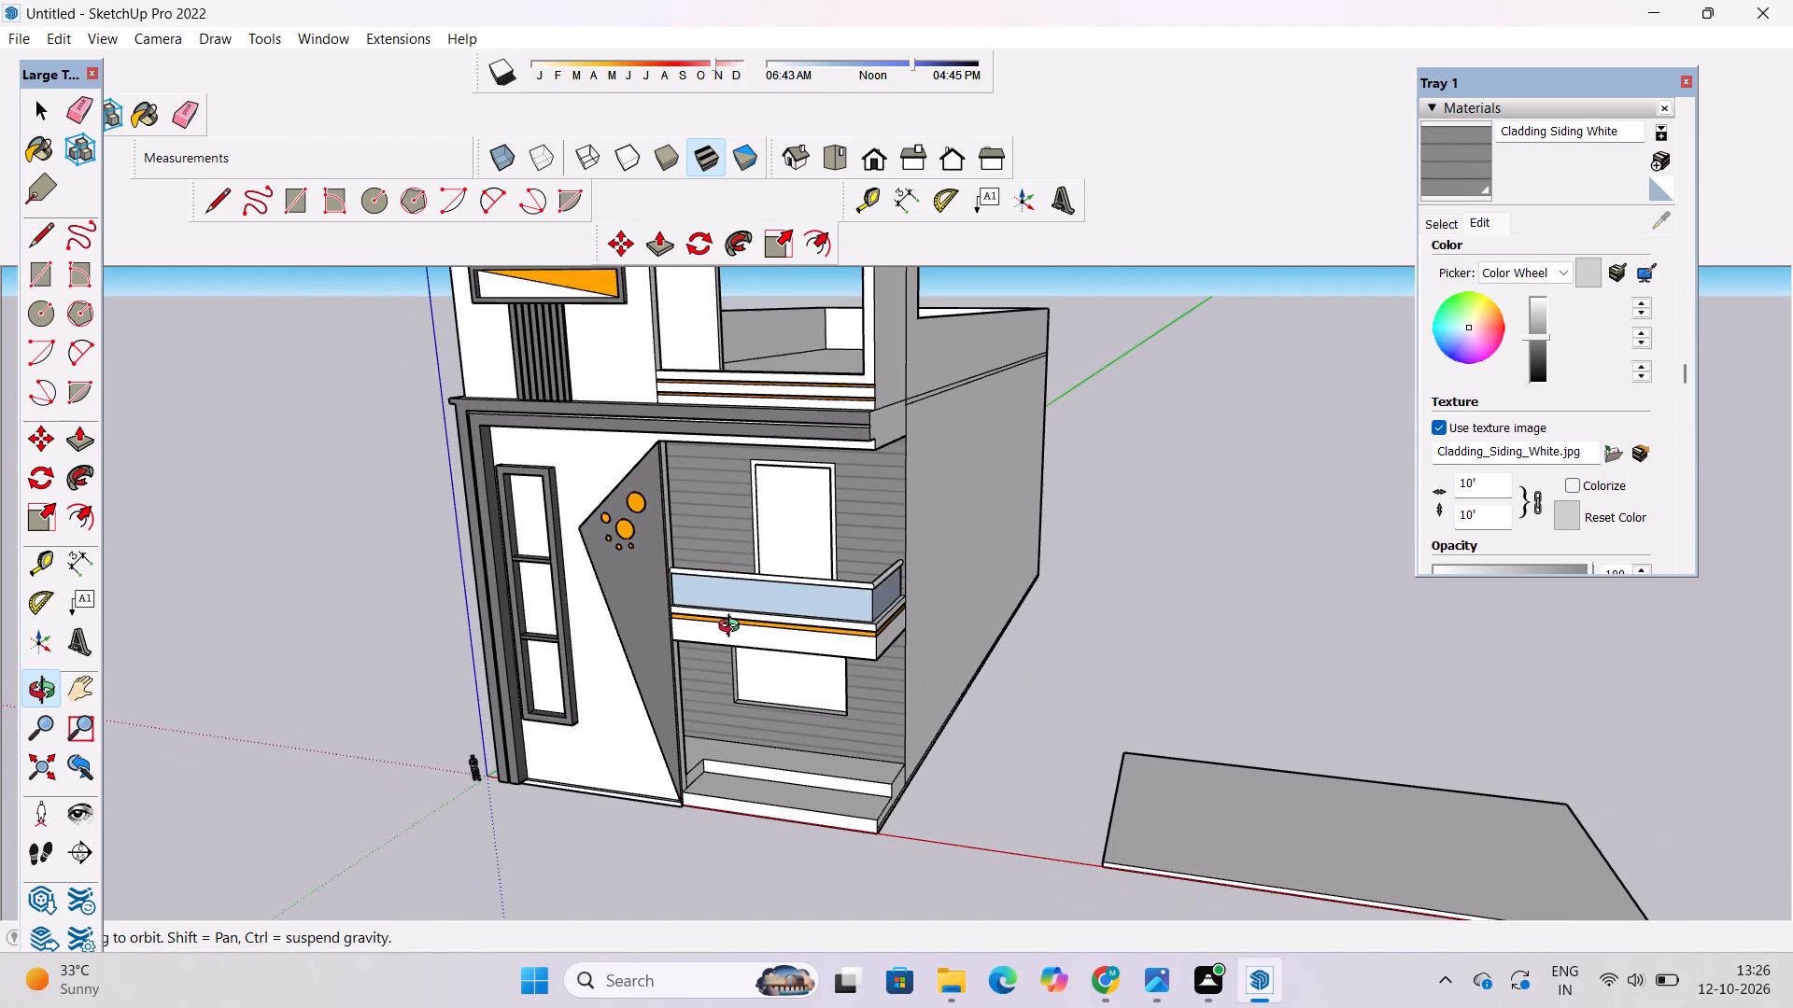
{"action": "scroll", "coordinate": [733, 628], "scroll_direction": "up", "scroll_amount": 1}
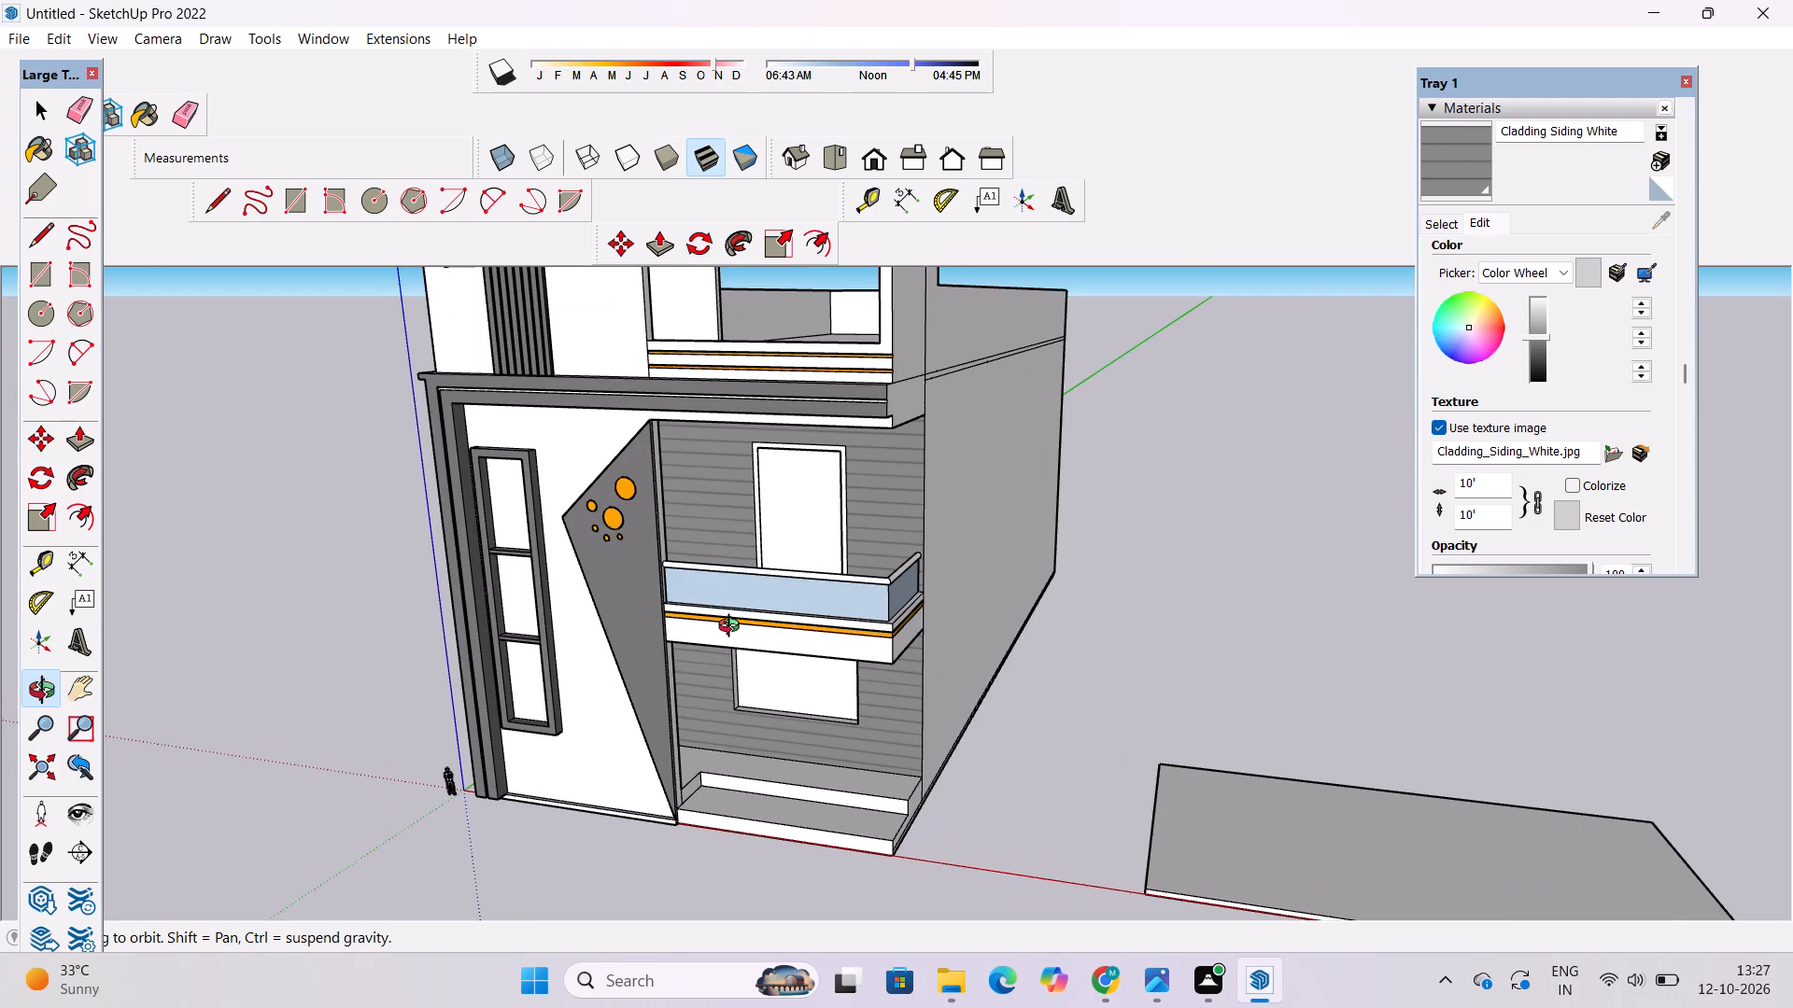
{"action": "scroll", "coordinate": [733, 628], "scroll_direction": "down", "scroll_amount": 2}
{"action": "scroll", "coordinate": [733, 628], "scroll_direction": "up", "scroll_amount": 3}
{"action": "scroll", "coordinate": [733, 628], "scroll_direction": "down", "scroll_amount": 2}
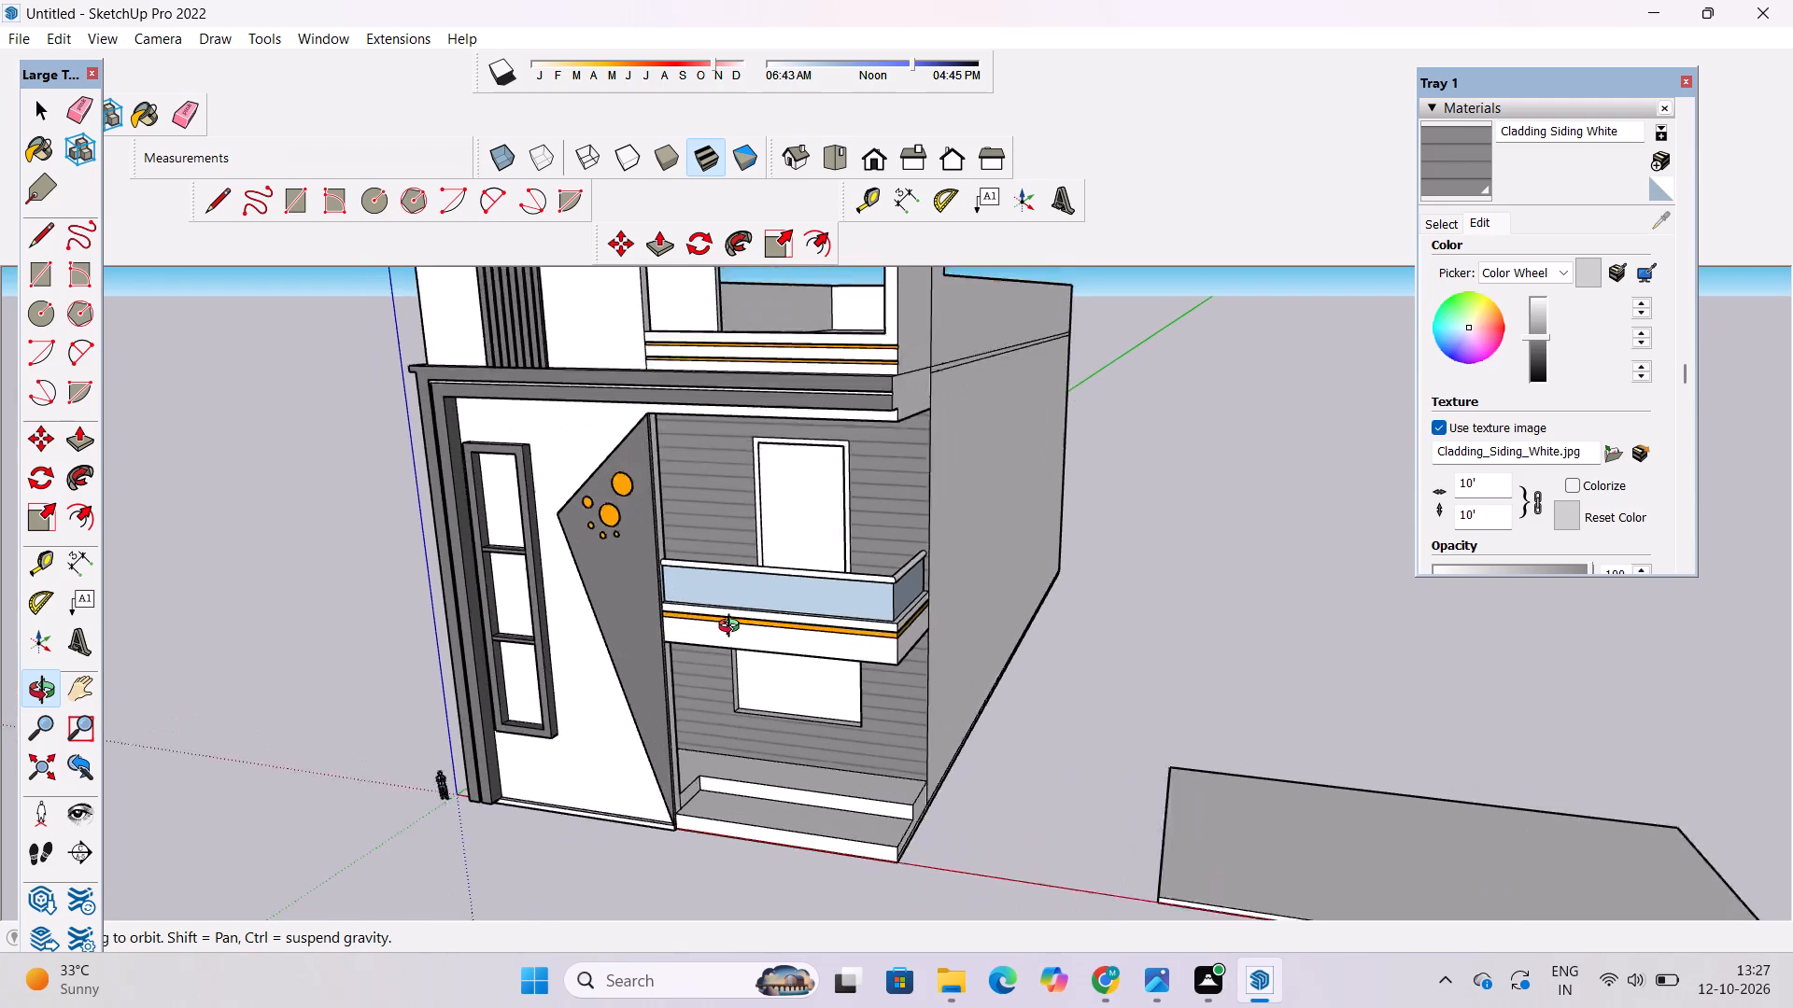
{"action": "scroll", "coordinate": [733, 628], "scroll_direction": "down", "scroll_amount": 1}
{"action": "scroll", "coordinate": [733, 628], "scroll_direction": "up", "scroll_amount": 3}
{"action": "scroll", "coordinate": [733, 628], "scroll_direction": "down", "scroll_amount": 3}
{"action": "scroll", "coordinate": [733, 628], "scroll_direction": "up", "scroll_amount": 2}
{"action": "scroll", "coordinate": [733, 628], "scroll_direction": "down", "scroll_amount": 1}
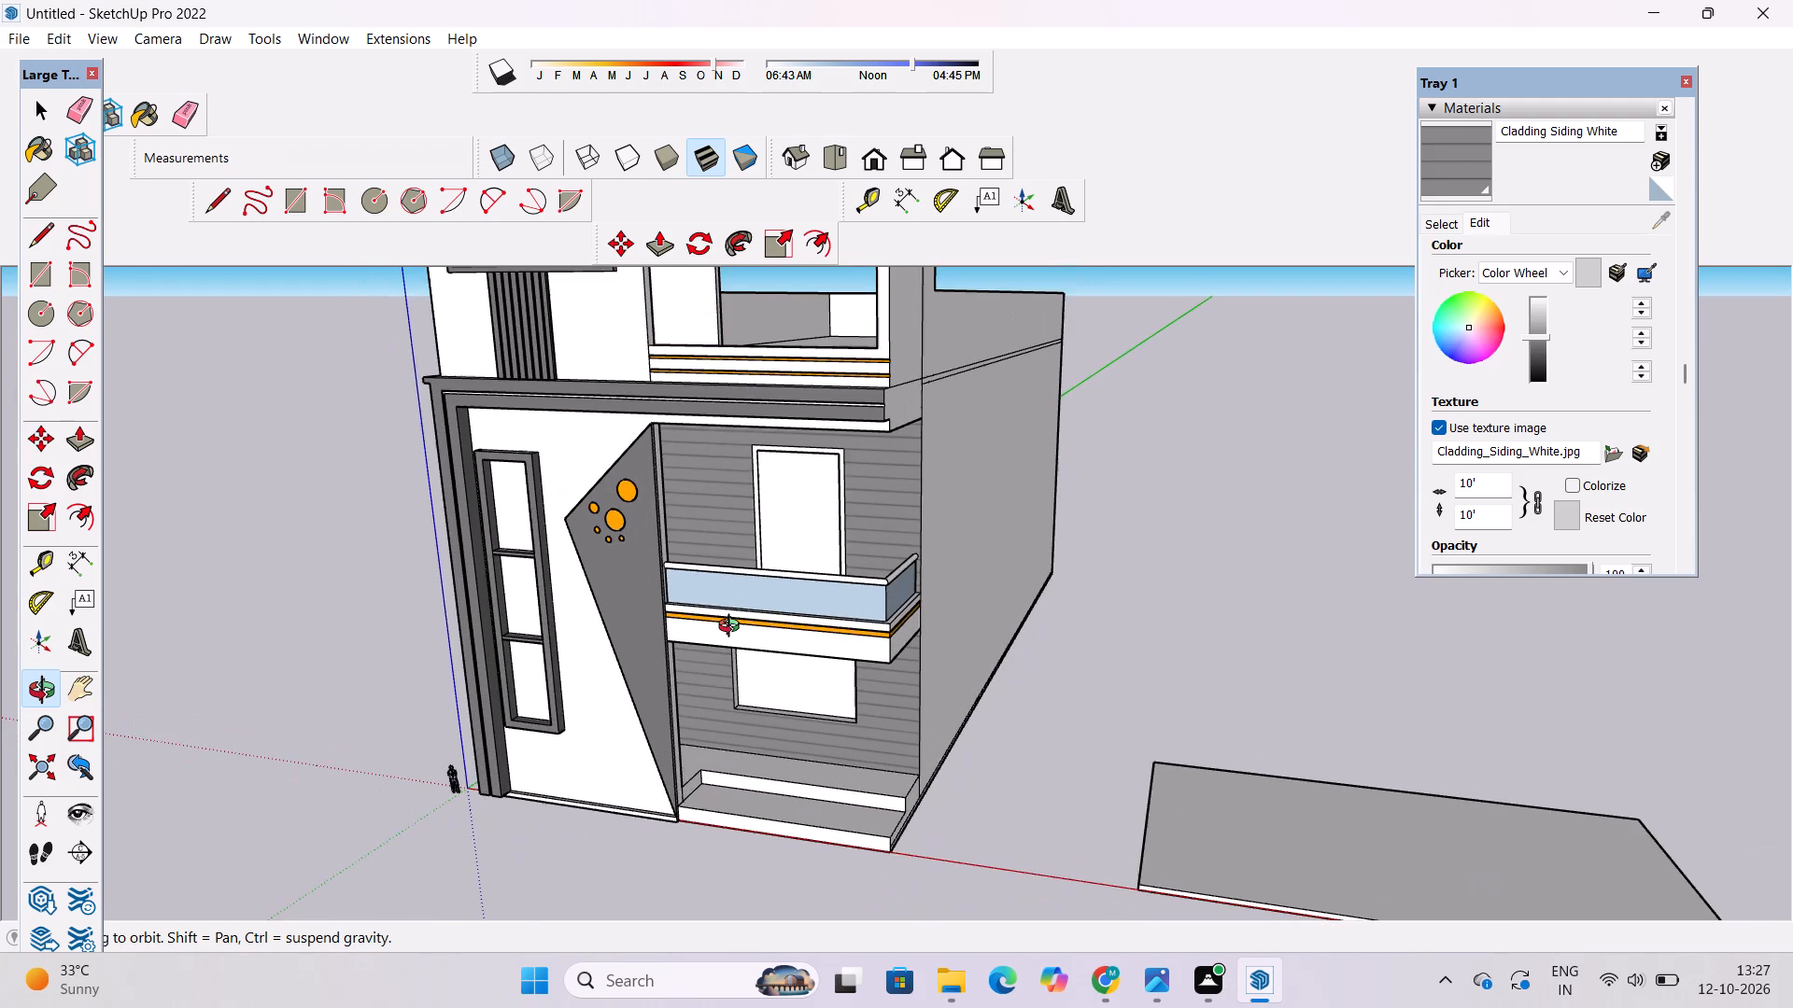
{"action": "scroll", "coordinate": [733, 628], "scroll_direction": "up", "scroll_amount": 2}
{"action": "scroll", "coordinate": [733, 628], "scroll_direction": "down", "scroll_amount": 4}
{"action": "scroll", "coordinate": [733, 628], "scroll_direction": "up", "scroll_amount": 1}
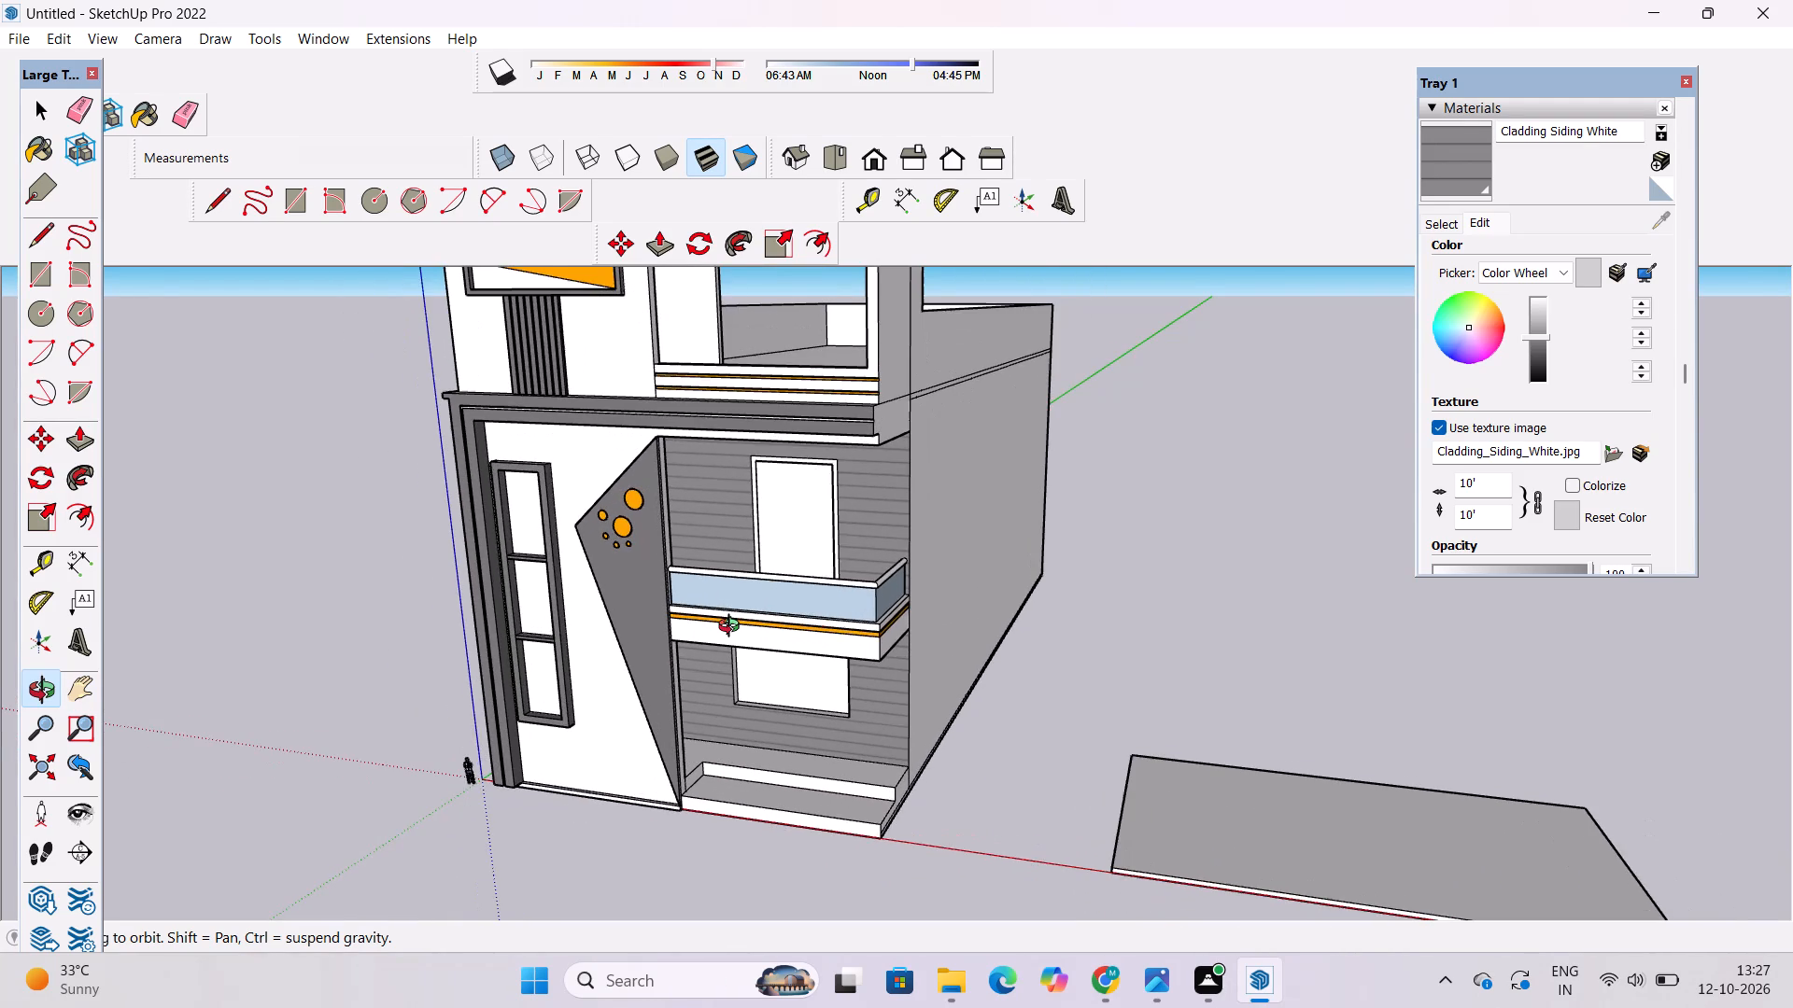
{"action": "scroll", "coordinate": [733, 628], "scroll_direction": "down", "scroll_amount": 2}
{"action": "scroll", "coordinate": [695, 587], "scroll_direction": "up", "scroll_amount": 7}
Paint the first-floor balcony recess's end wall and the adjoining inner wall behind the front panel with Cladding Siding White.
{"action": "left_click_drag", "start_coordinate": [663, 617], "coordinate": [819, 600]}
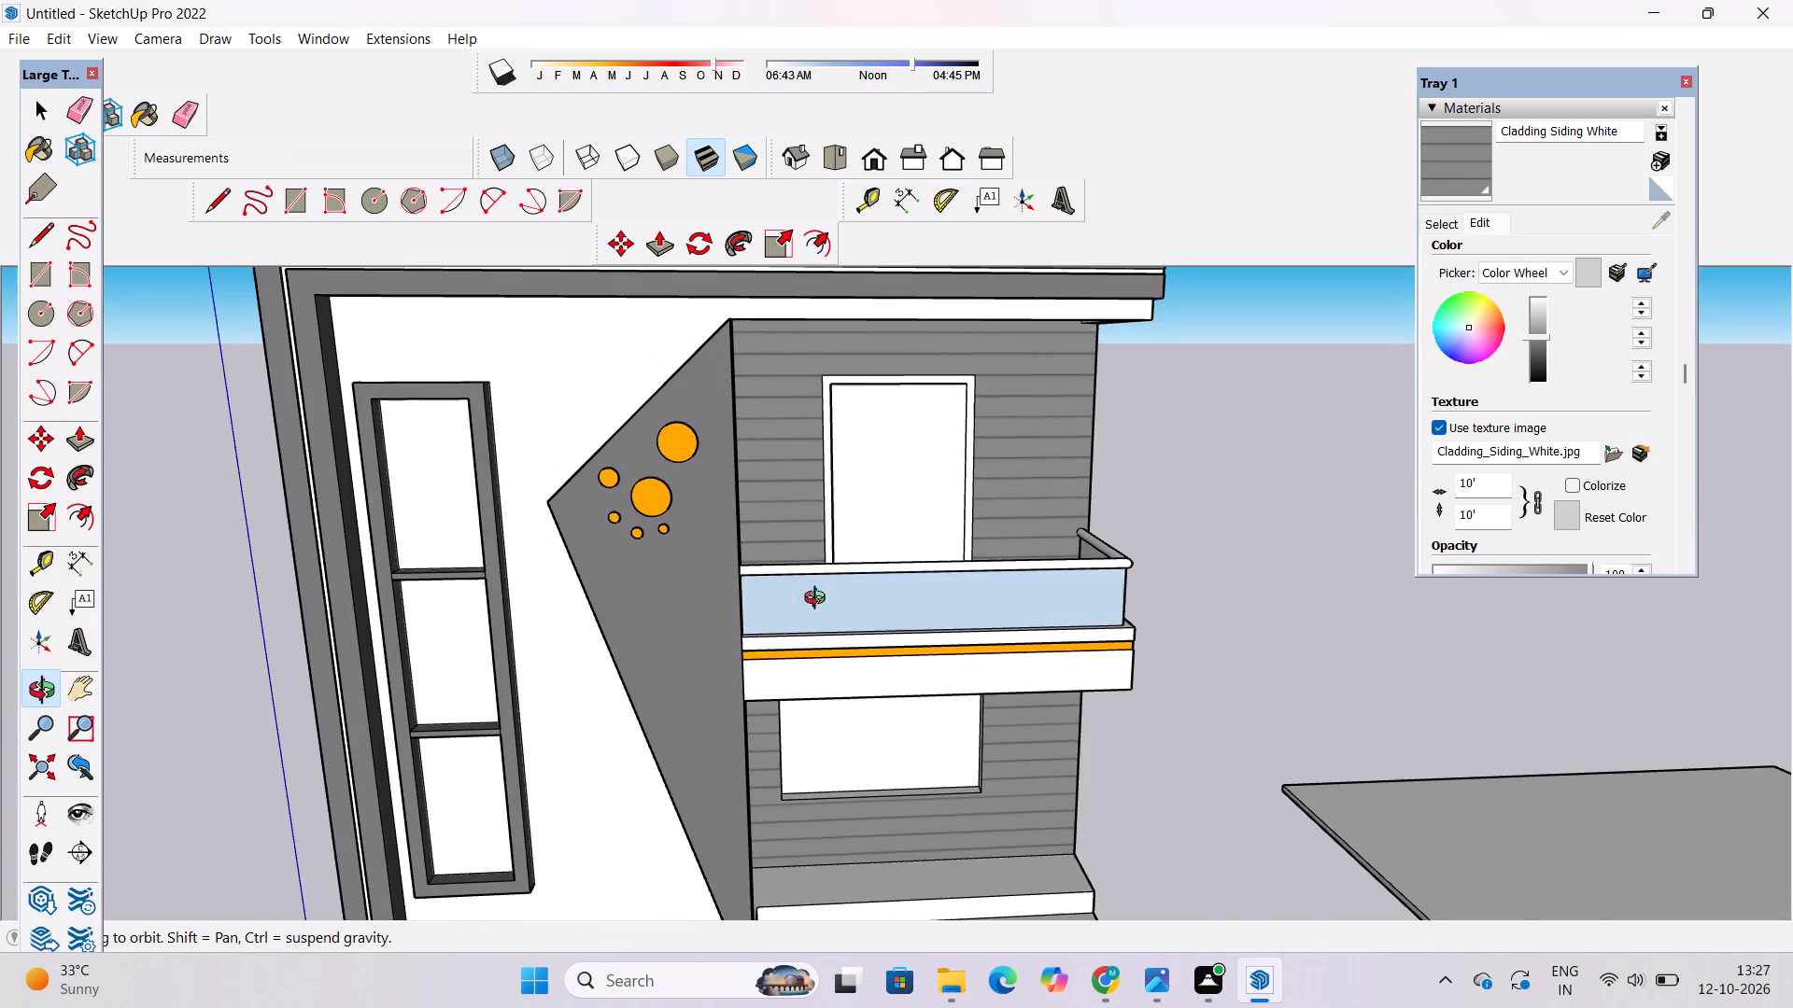
{"action": "scroll", "coordinate": [812, 583], "scroll_direction": "down", "scroll_amount": 3}
{"action": "left_click_drag", "start_coordinate": [1048, 599], "coordinate": [516, 596]}
{"action": "scroll", "coordinate": [674, 563], "scroll_direction": "up", "scroll_amount": 5}
{"action": "left_click_drag", "start_coordinate": [957, 564], "coordinate": [784, 553]}
{"action": "left_click_drag", "start_coordinate": [783, 554], "coordinate": [806, 587], "text": "shift"}
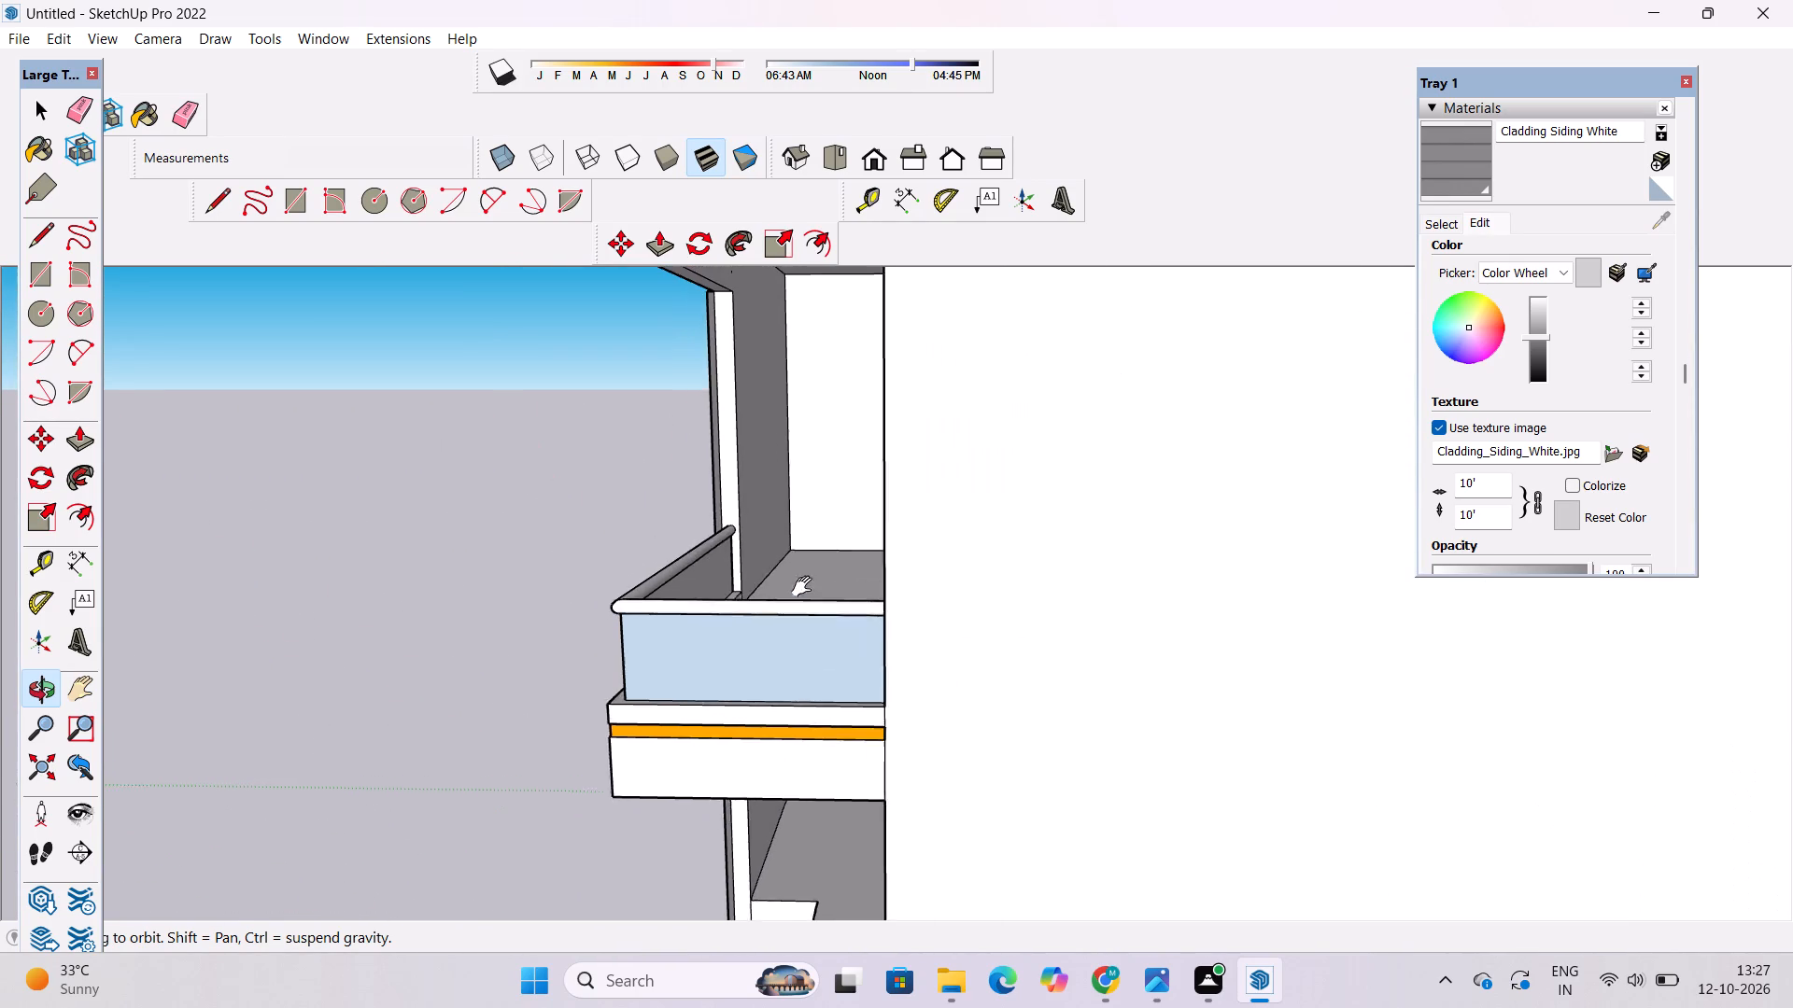
{"action": "left_click_drag", "start_coordinate": [806, 587], "coordinate": [809, 593], "text": "shift"}
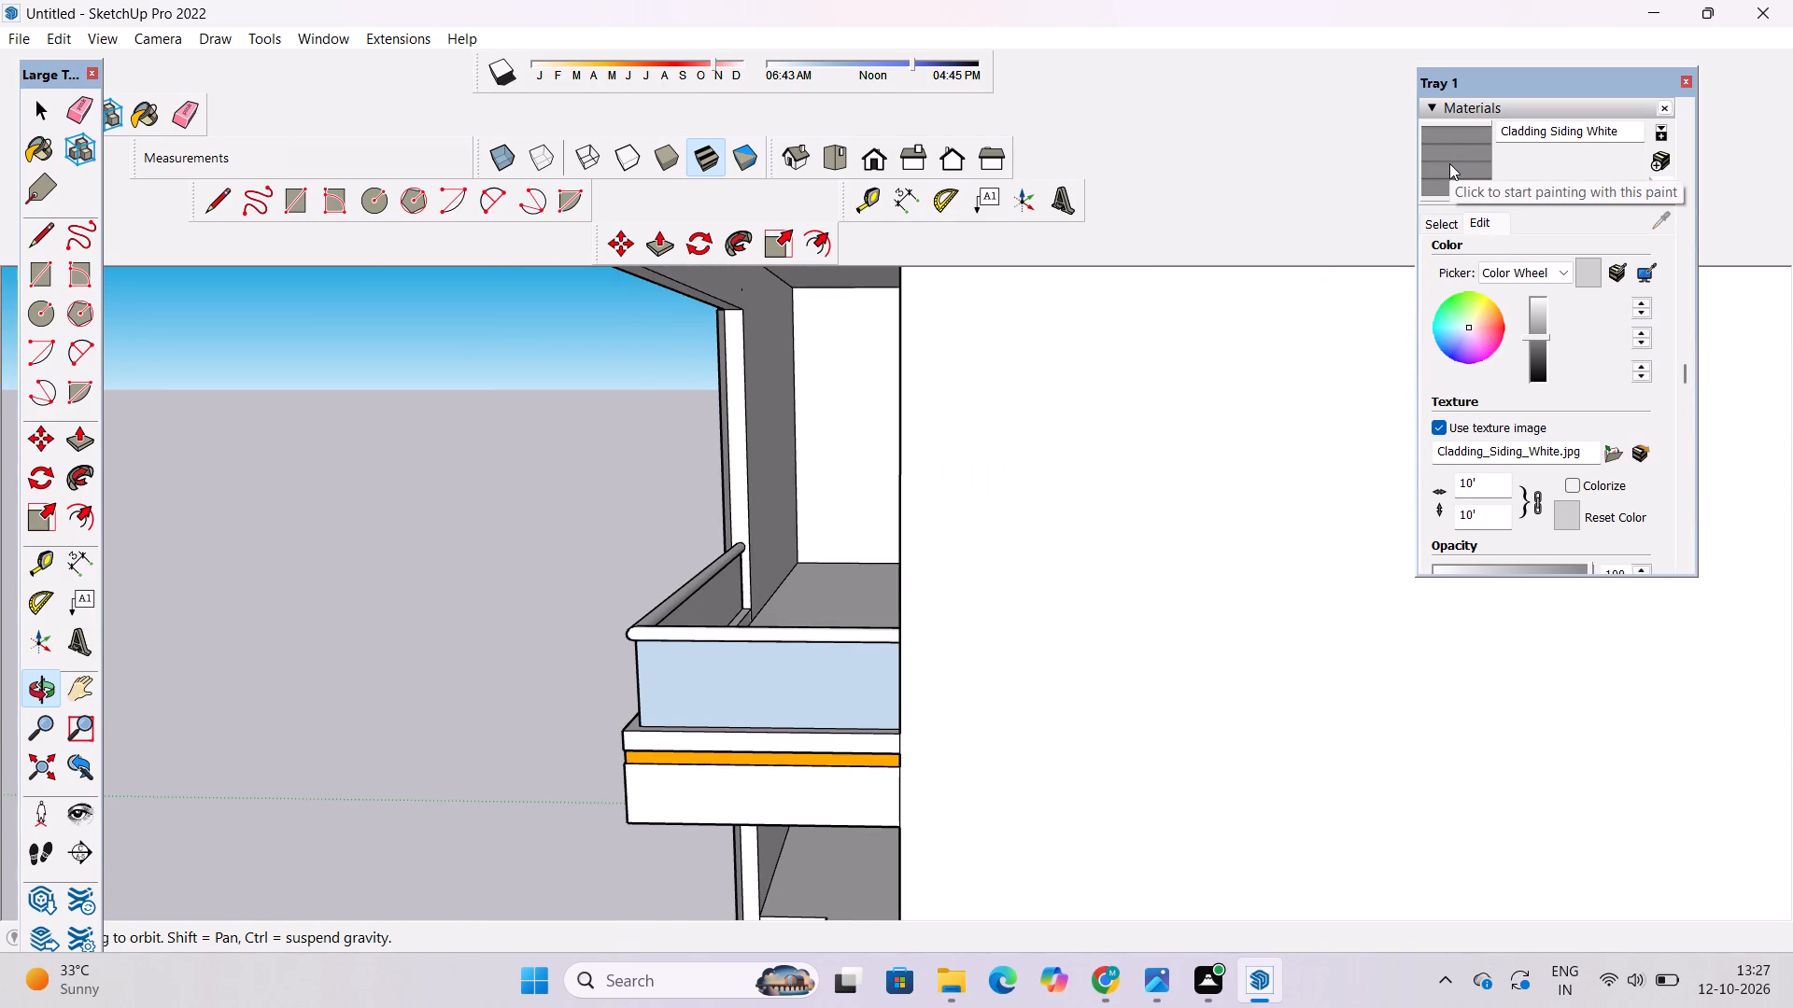
{"action": "left_click", "coordinate": [1449, 163]}
{"action": "scroll", "coordinate": [835, 478], "scroll_direction": "up", "scroll_amount": 3}
{"action": "left_click", "coordinate": [840, 450]}
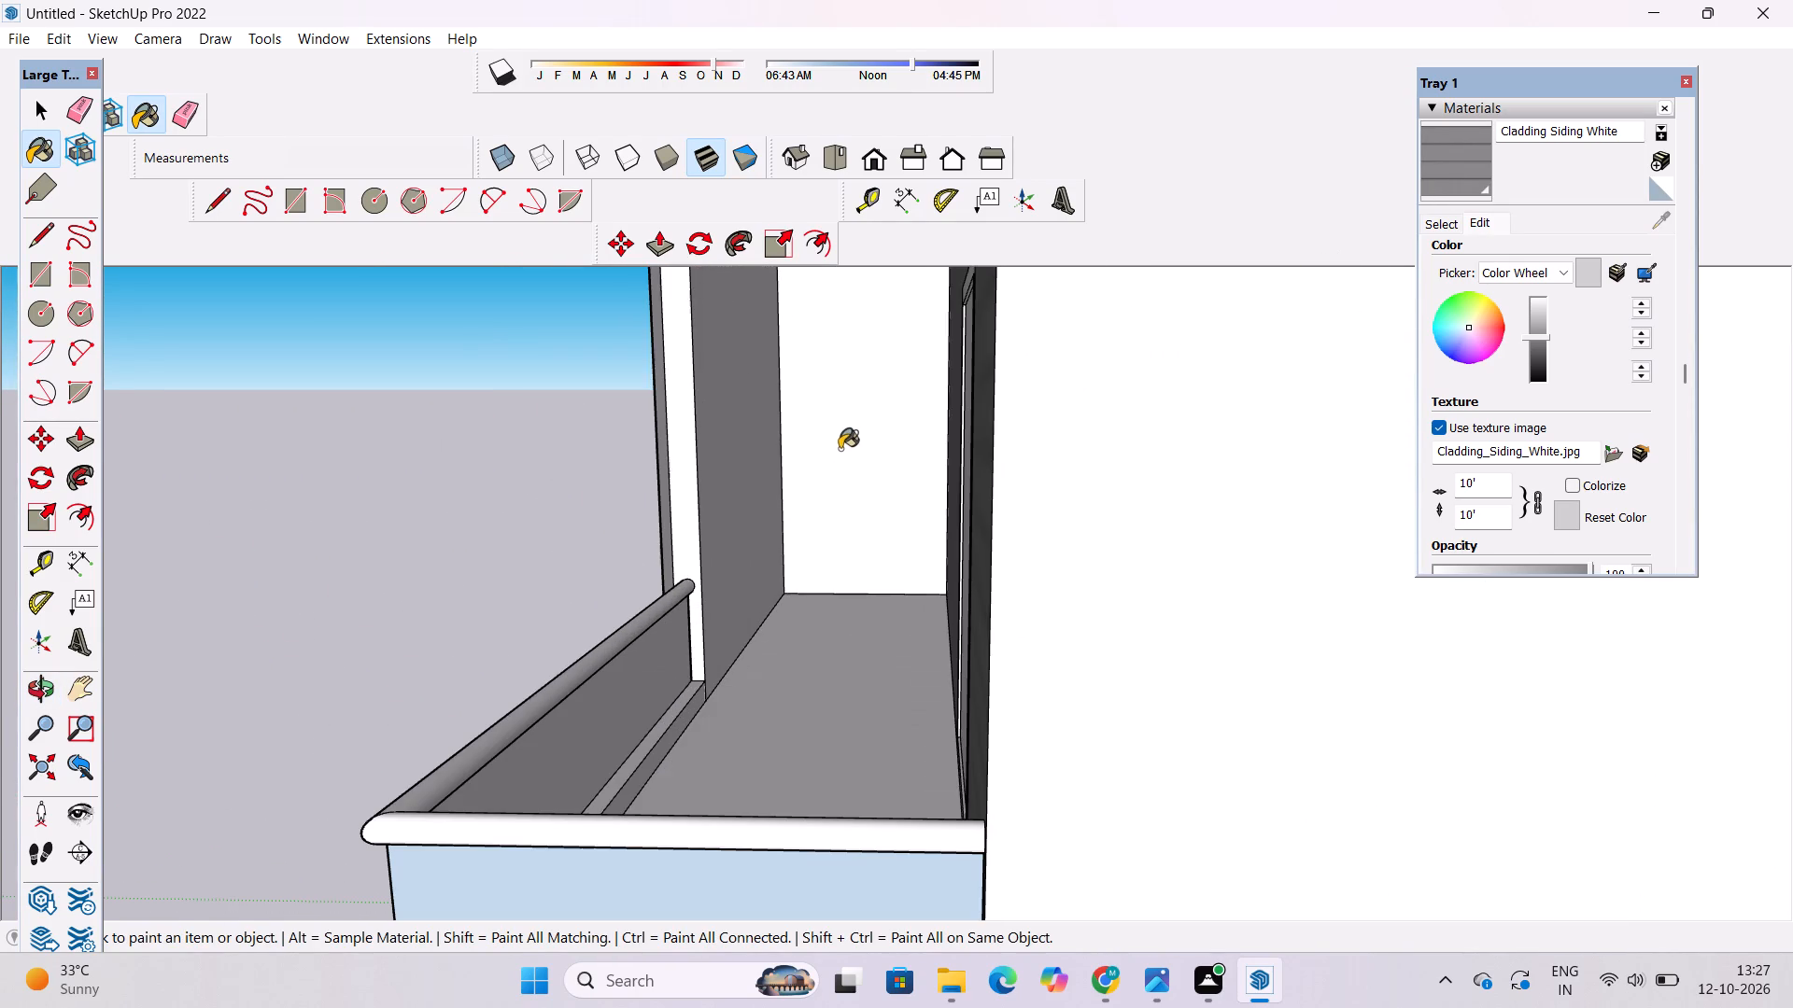
{"action": "left_click", "coordinate": [729, 482]}
Paint the ground-floor porch's end wall and adjoining inner wall below the balcony with Cladding Siding White.
{"action": "scroll", "coordinate": [891, 361], "scroll_direction": "down", "scroll_amount": 8}
{"action": "scroll", "coordinate": [846, 636], "scroll_direction": "up", "scroll_amount": 6}
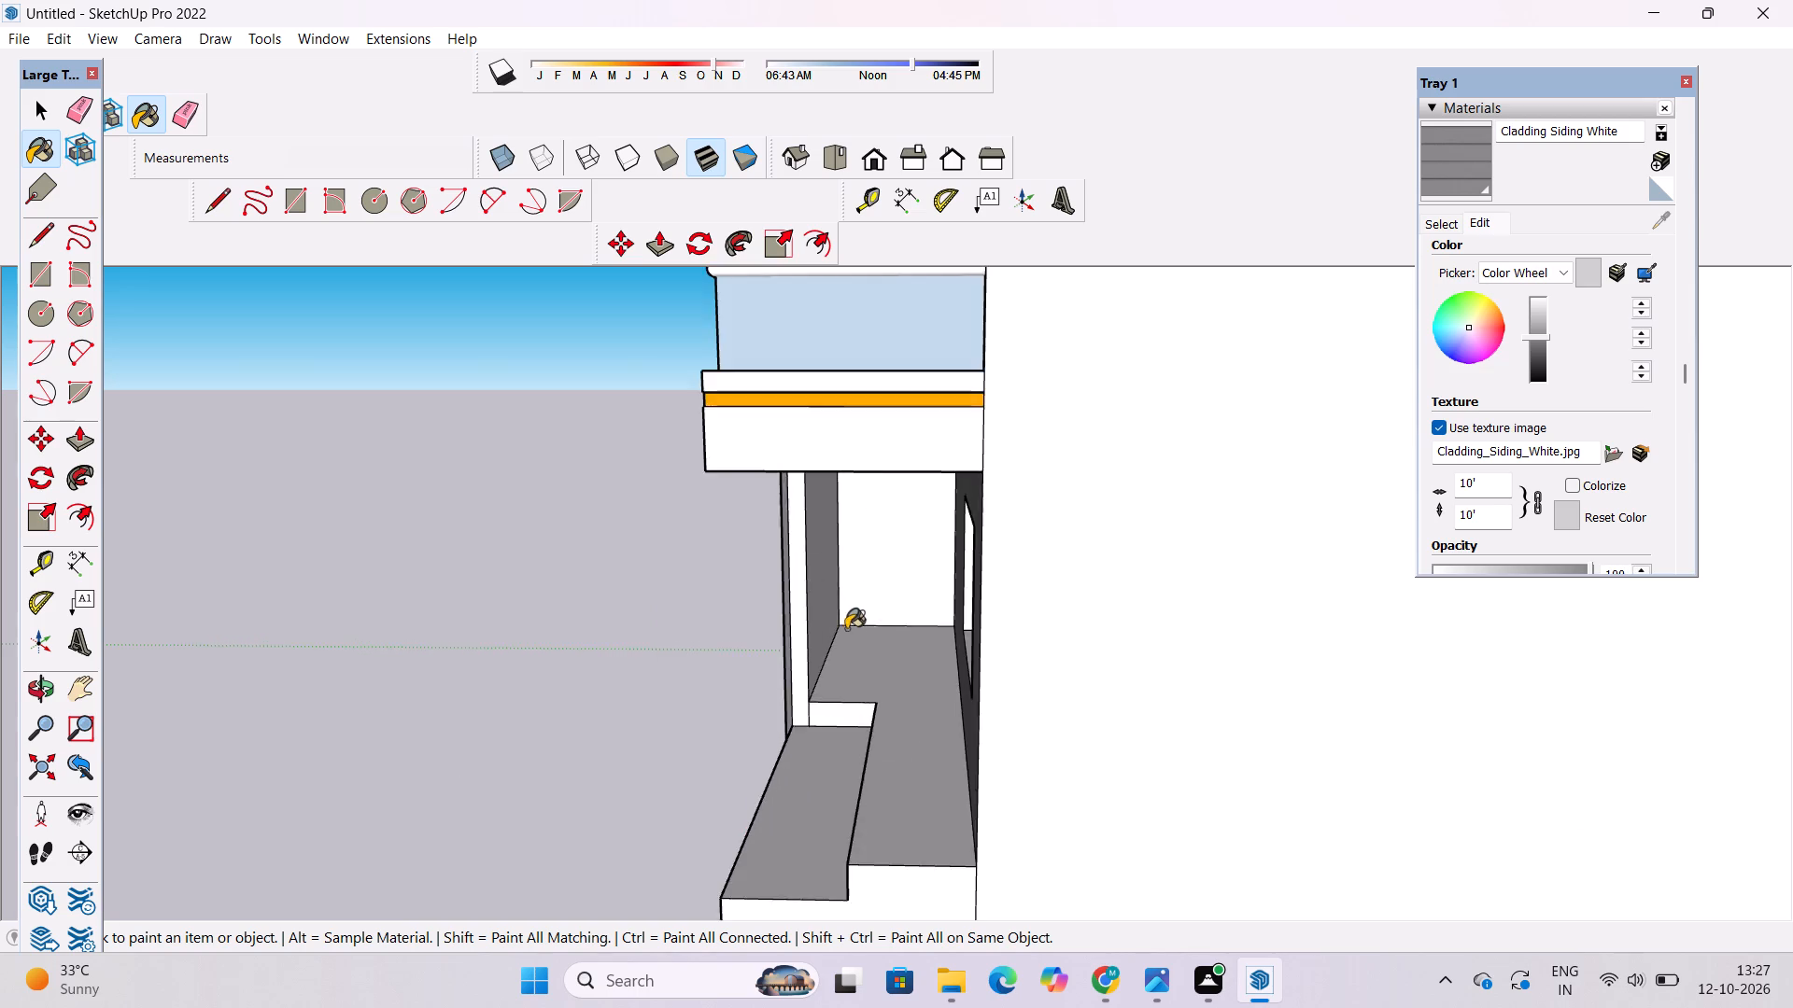
{"action": "scroll", "coordinate": [846, 629], "scroll_direction": "up", "scroll_amount": 5}
{"action": "left_click", "coordinate": [896, 521]}
{"action": "left_click", "coordinate": [743, 595]}
Examine the ground-floor porch, its clad window wall and the entrance steps from the side and front.
{"action": "key", "text": "o"}
{"action": "scroll", "coordinate": [797, 534], "scroll_direction": "down", "scroll_amount": 5}
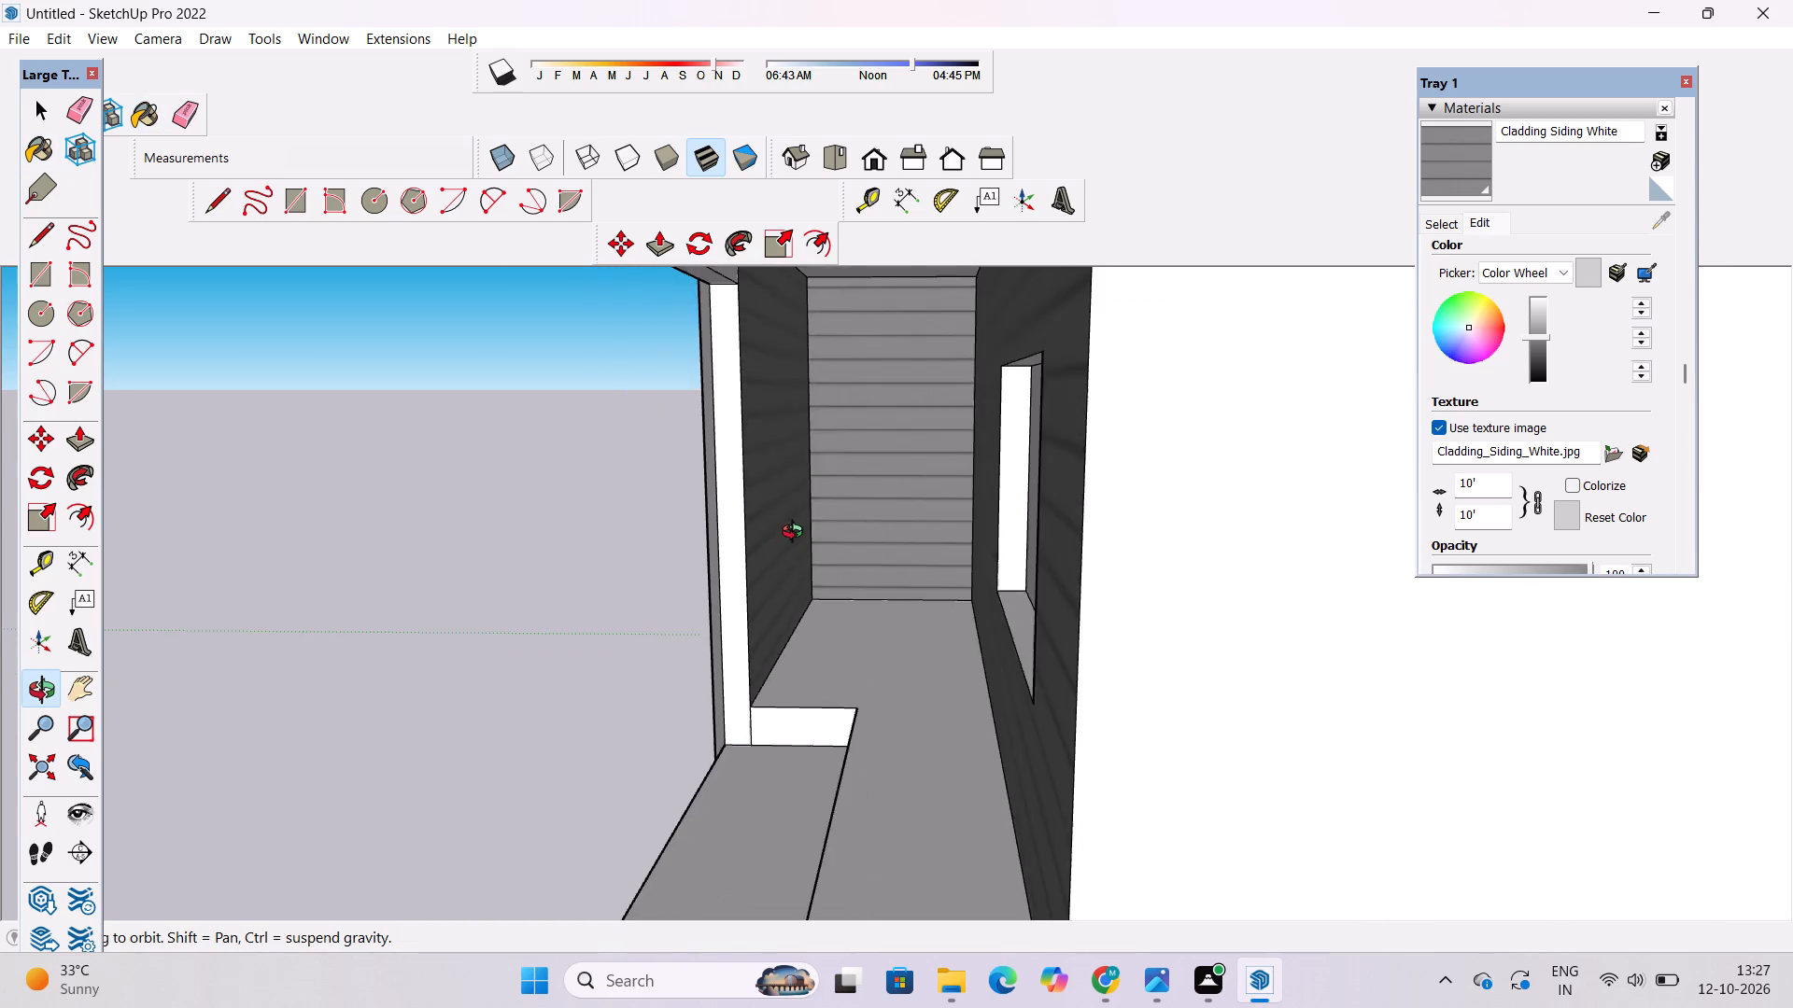
{"action": "left_click_drag", "start_coordinate": [784, 572], "coordinate": [953, 575]}
{"action": "left_click_drag", "start_coordinate": [1074, 560], "coordinate": [852, 567], "text": "shift"}
{"action": "scroll", "coordinate": [849, 569], "scroll_direction": "down", "scroll_amount": 7}
{"action": "left_click_drag", "start_coordinate": [846, 590], "coordinate": [996, 580]}
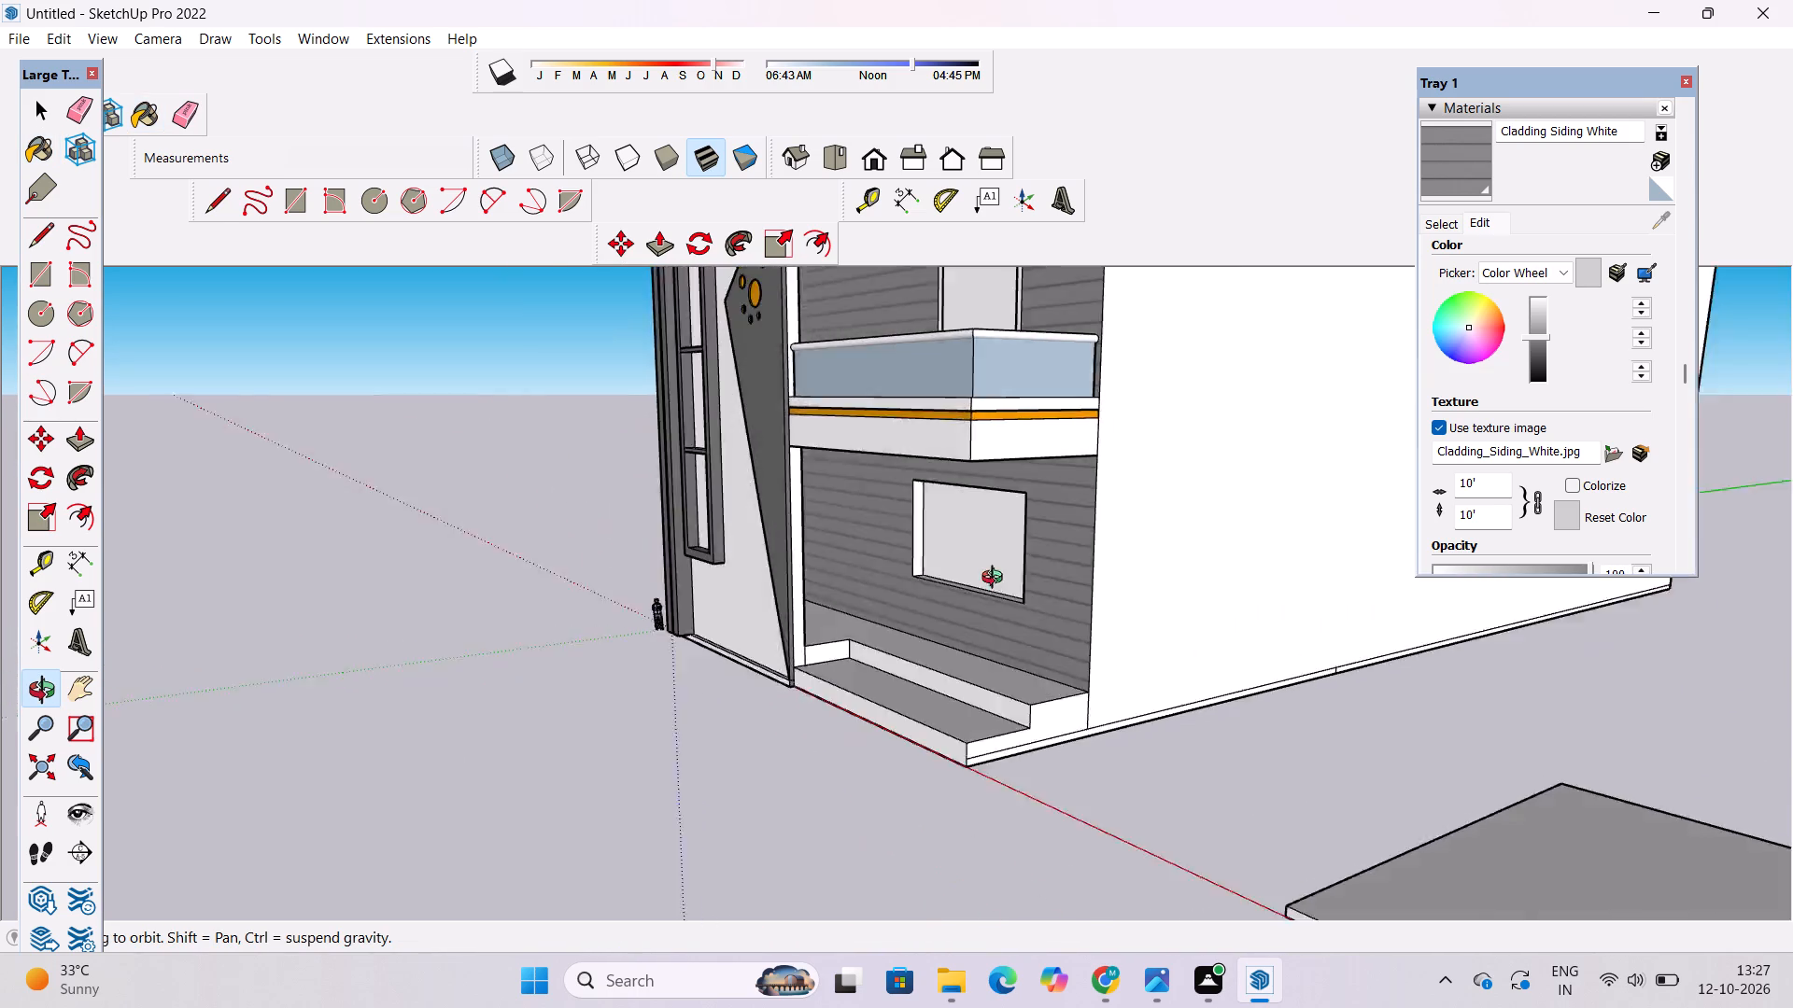
{"action": "left_click_drag", "start_coordinate": [996, 580], "coordinate": [1094, 558]}
{"action": "left_click_drag", "start_coordinate": [1103, 555], "coordinate": [1050, 525], "text": "shift"}
{"action": "left_click_drag", "start_coordinate": [969, 563], "coordinate": [1230, 623]}
{"action": "left_click_drag", "start_coordinate": [1228, 641], "coordinate": [1112, 609], "text": "shift"}
{"action": "scroll", "coordinate": [1043, 601], "scroll_direction": "up", "scroll_amount": 3}
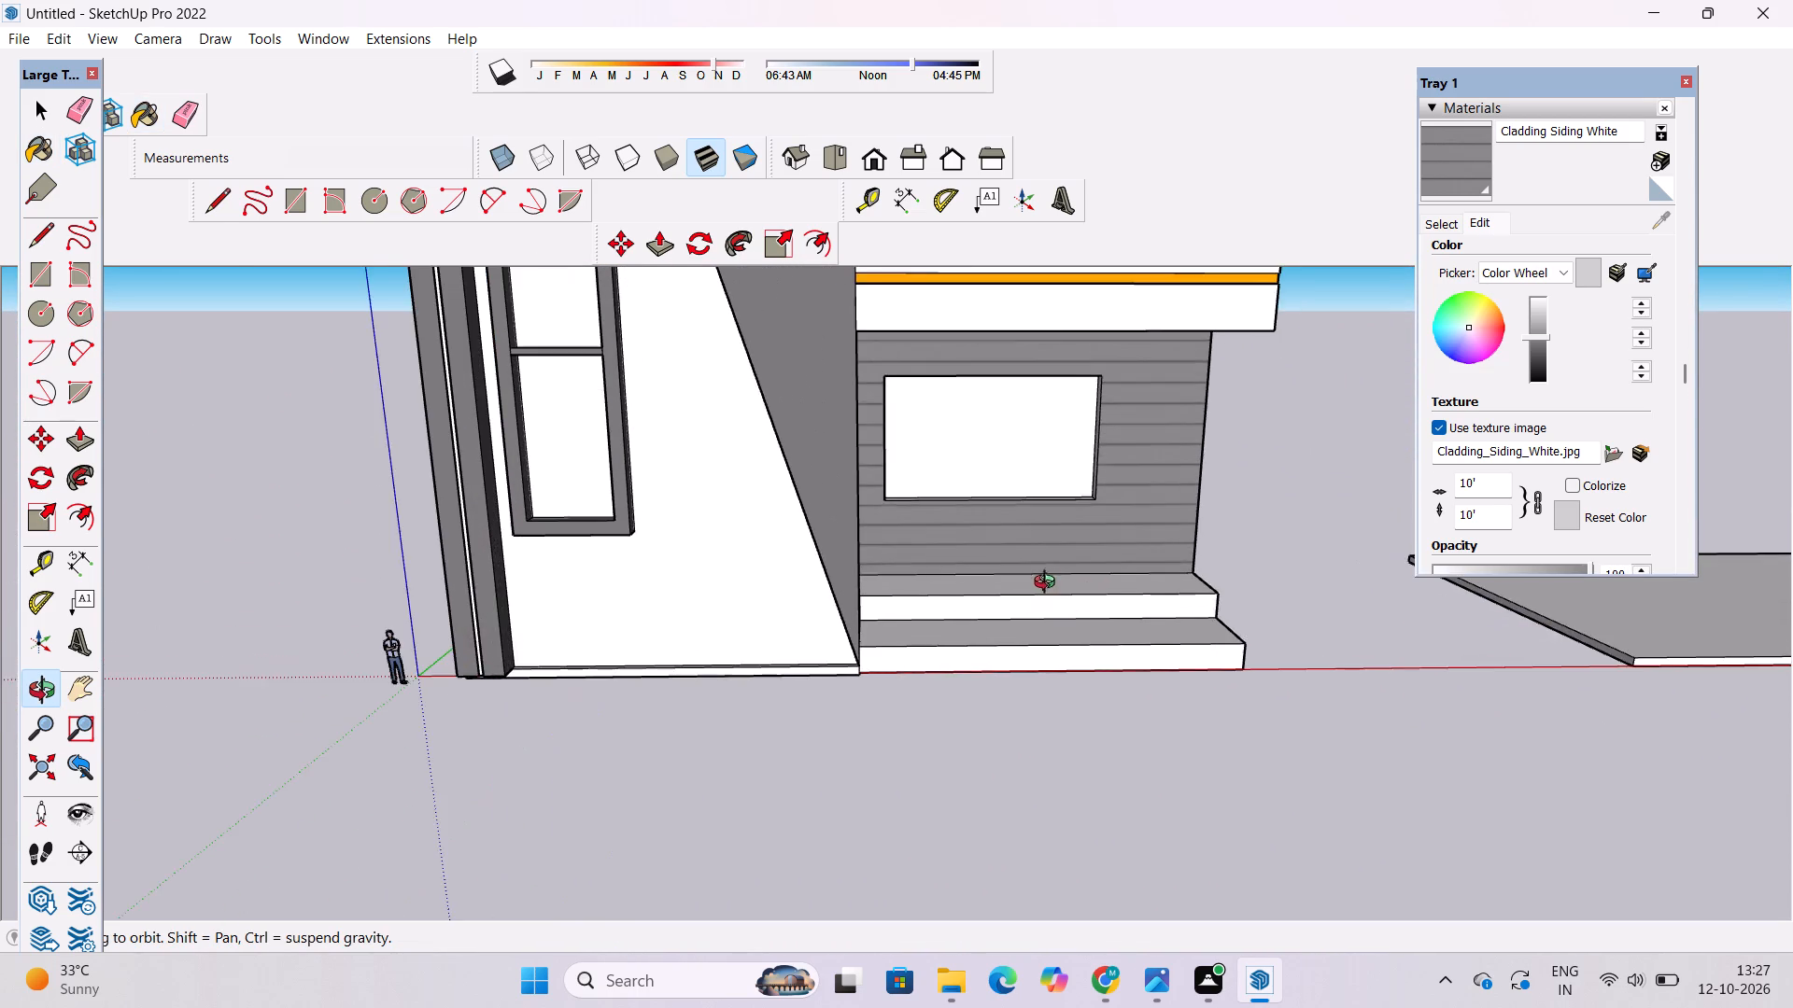
{"action": "left_click_drag", "start_coordinate": [1050, 582], "coordinate": [1035, 644]}
{"action": "scroll", "coordinate": [1041, 600], "scroll_direction": "up", "scroll_amount": 4}
{"action": "left_click_drag", "start_coordinate": [1049, 611], "coordinate": [1002, 654], "text": "shift"}
{"action": "left_click_drag", "start_coordinate": [997, 667], "coordinate": [971, 546]}
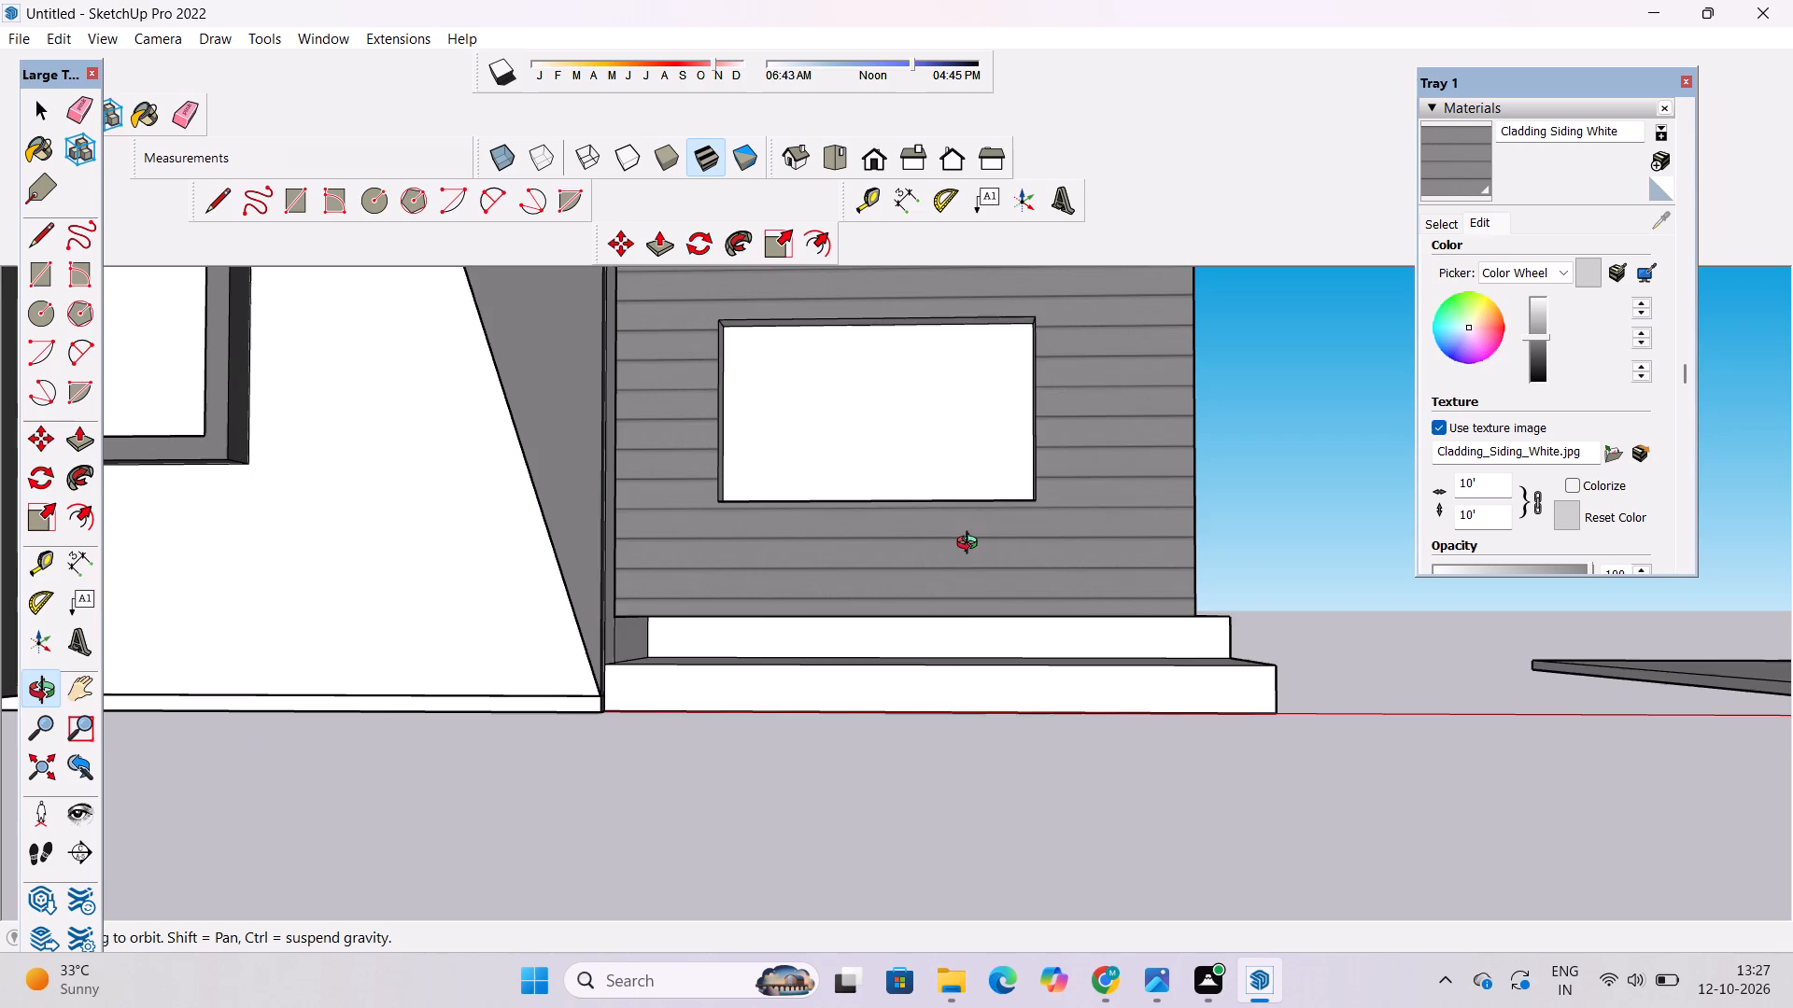
{"action": "left_click_drag", "start_coordinate": [964, 623], "coordinate": [970, 521], "text": "shift"}
{"action": "left_click_drag", "start_coordinate": [1002, 511], "coordinate": [1016, 616]}
{"action": "left_click_drag", "start_coordinate": [946, 639], "coordinate": [918, 396], "text": "shift"}
{"action": "scroll", "coordinate": [861, 422], "scroll_direction": "down", "scroll_amount": 2}
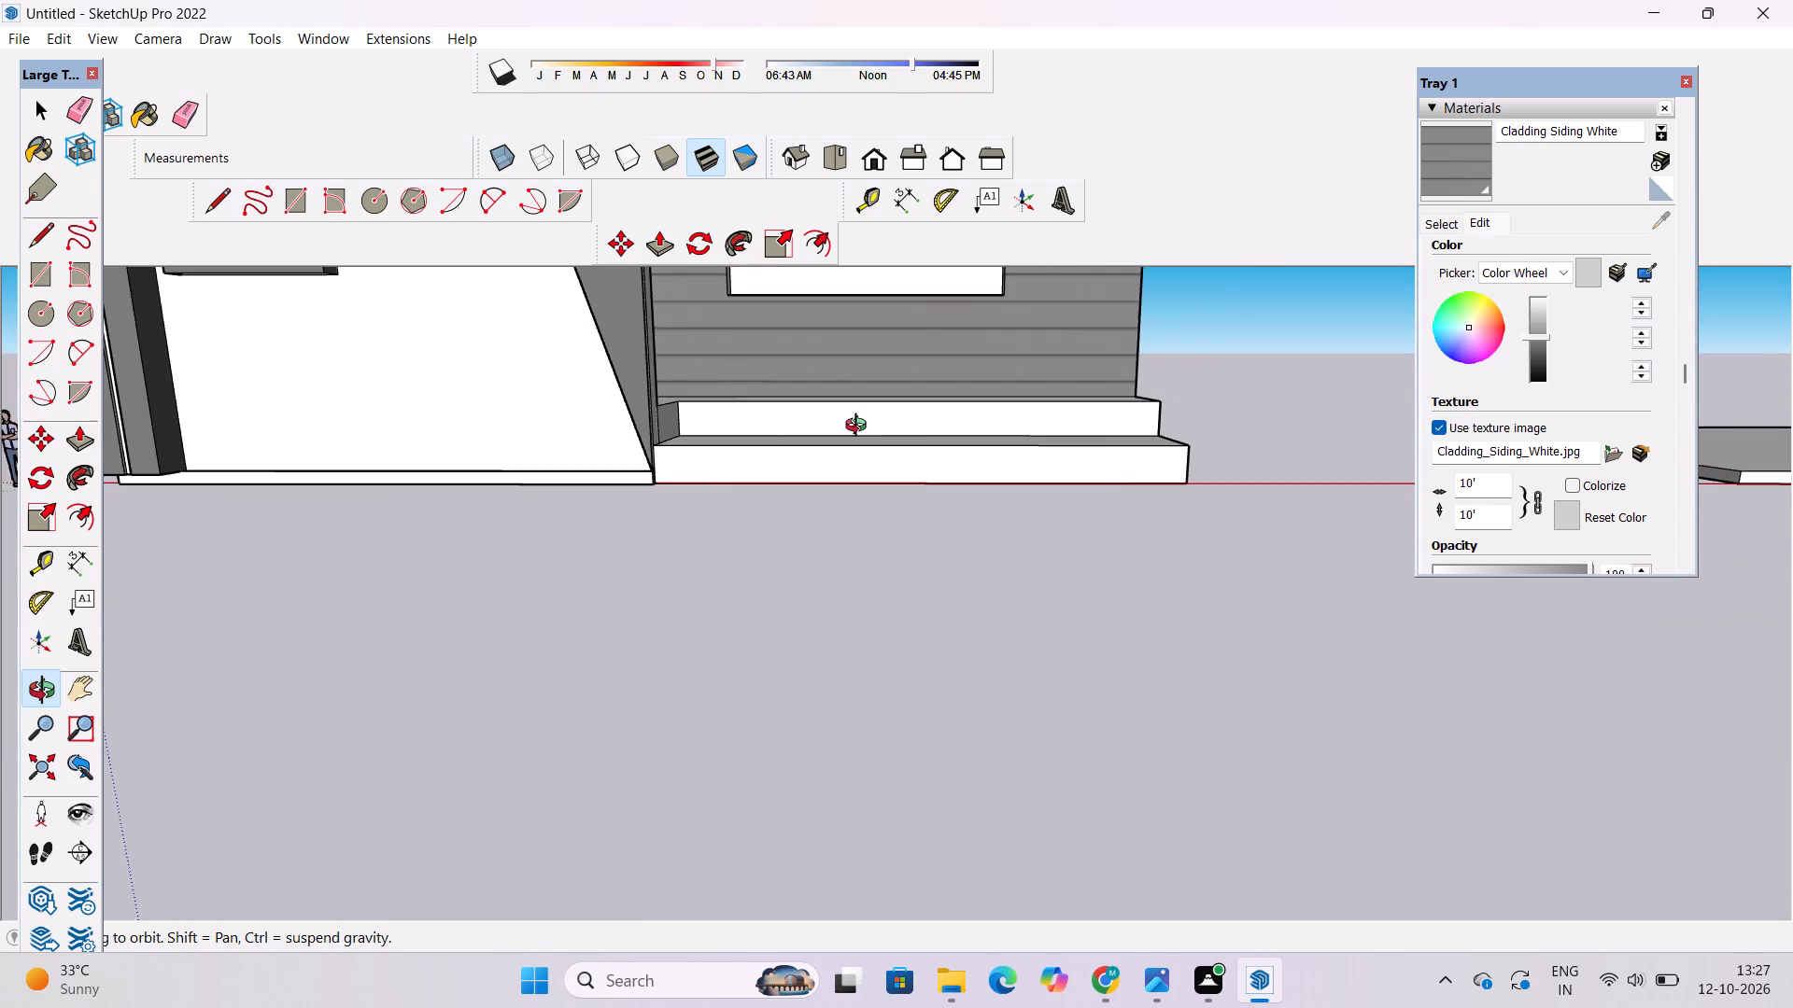
Paint the narrow return faces behind the triangular front panel, at balcony and porch level, with Cladding Siding White.
{"action": "left_click_drag", "start_coordinate": [958, 429], "coordinate": [582, 519]}
{"action": "left_click_drag", "start_coordinate": [646, 437], "coordinate": [853, 735], "text": "shift"}
{"action": "left_click_drag", "start_coordinate": [839, 696], "coordinate": [781, 668]}
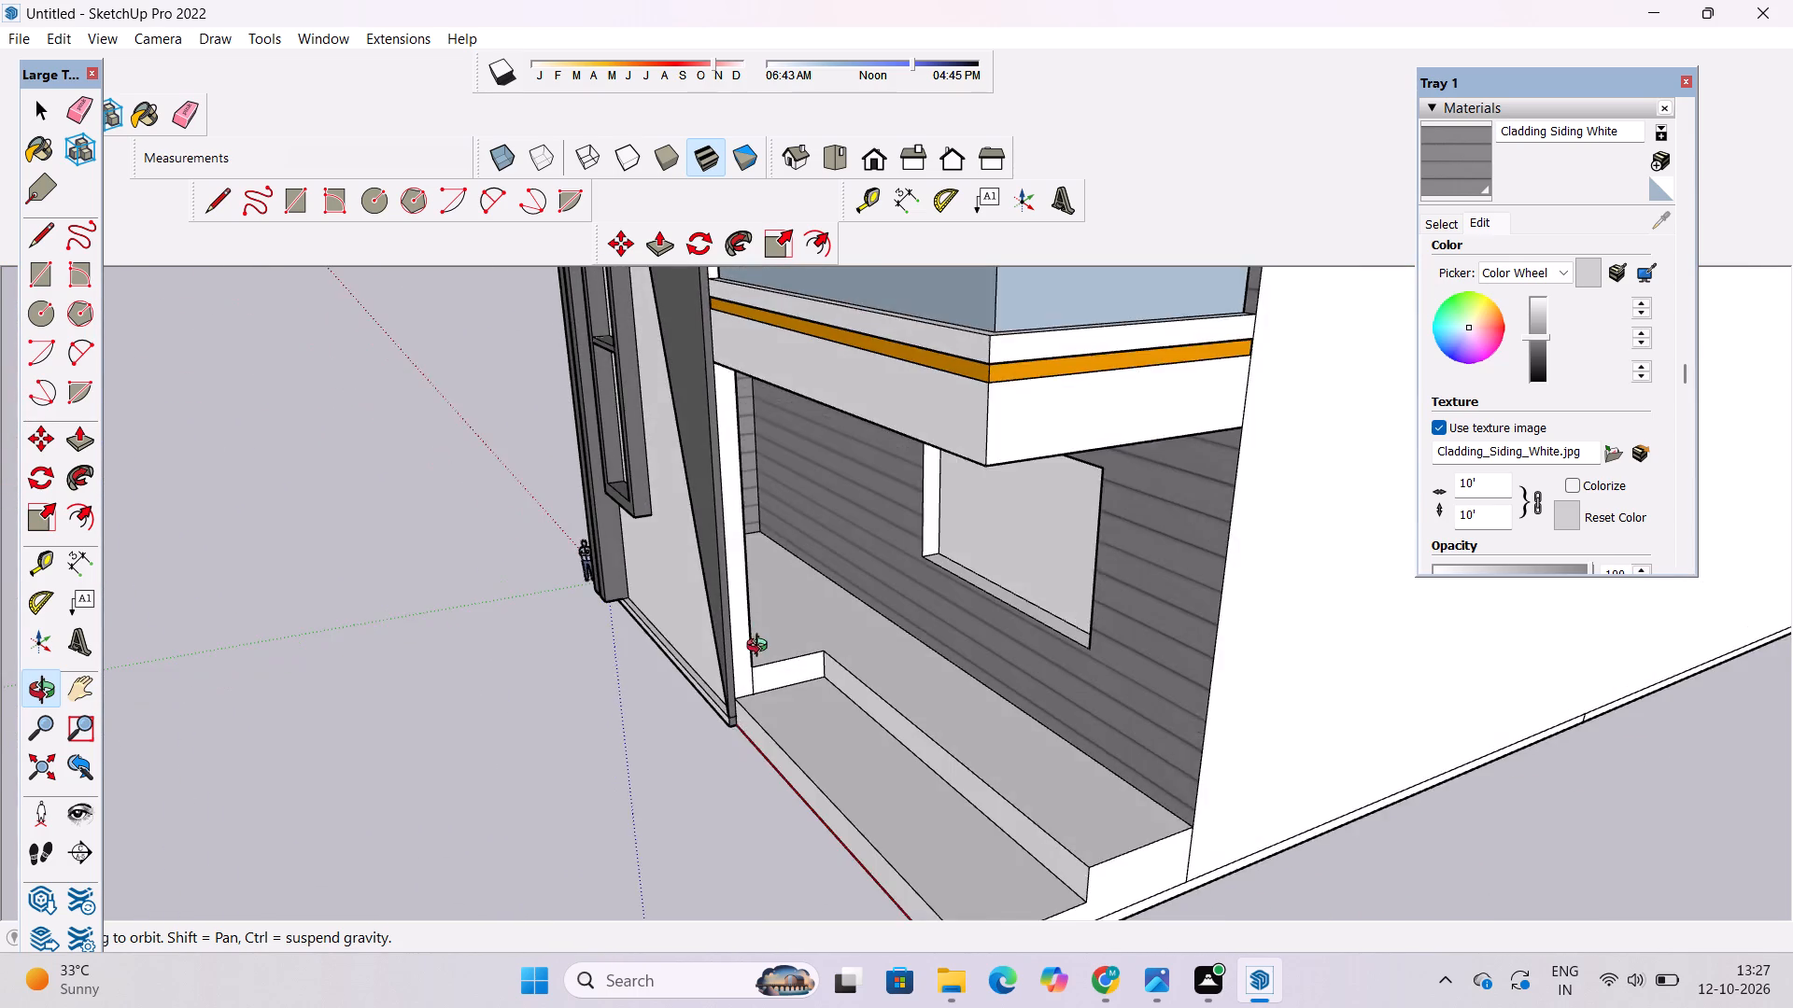
{"action": "scroll", "coordinate": [756, 637], "scroll_direction": "down", "scroll_amount": 4}
{"action": "left_click_drag", "start_coordinate": [765, 609], "coordinate": [737, 756]}
{"action": "scroll", "coordinate": [695, 636], "scroll_direction": "down", "scroll_amount": 4}
{"action": "left_click_drag", "start_coordinate": [740, 602], "coordinate": [761, 653], "text": "shift"}
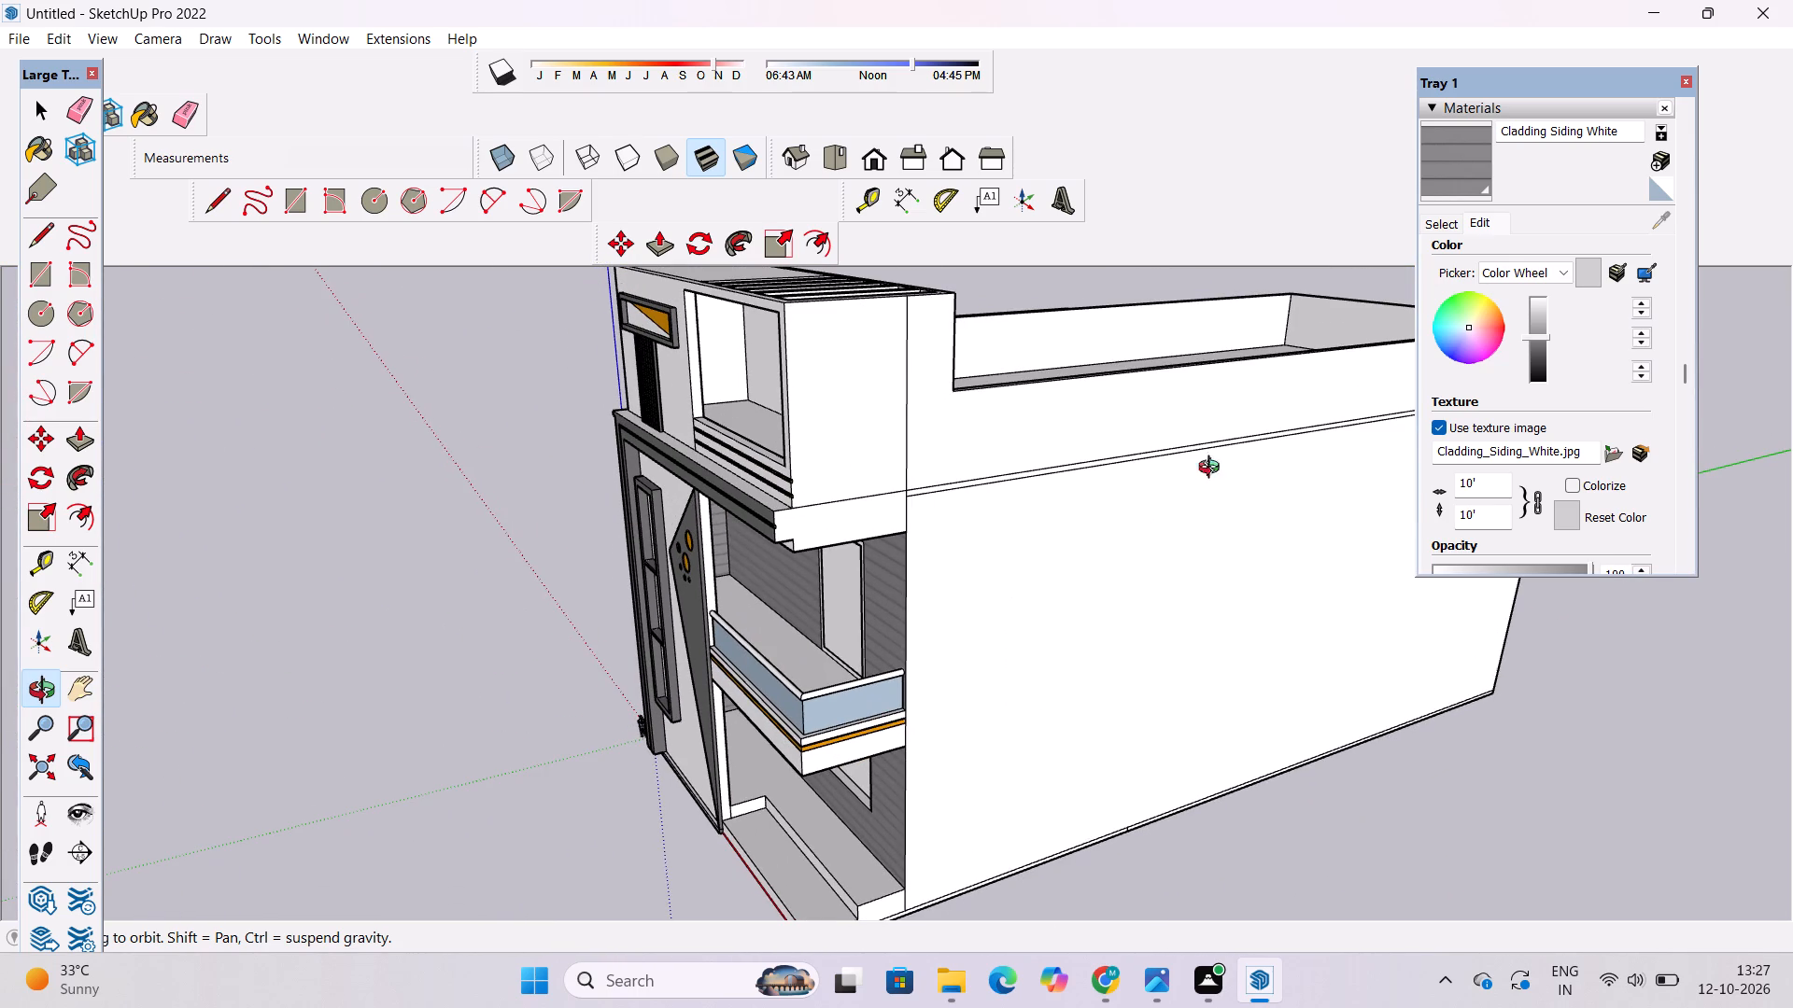
{"action": "left_click", "coordinate": [1456, 175]}
{"action": "scroll", "coordinate": [694, 689], "scroll_direction": "up", "scroll_amount": 9}
{"action": "left_click", "coordinate": [736, 465]}
{"action": "scroll", "coordinate": [737, 404], "scroll_direction": "down", "scroll_amount": 5}
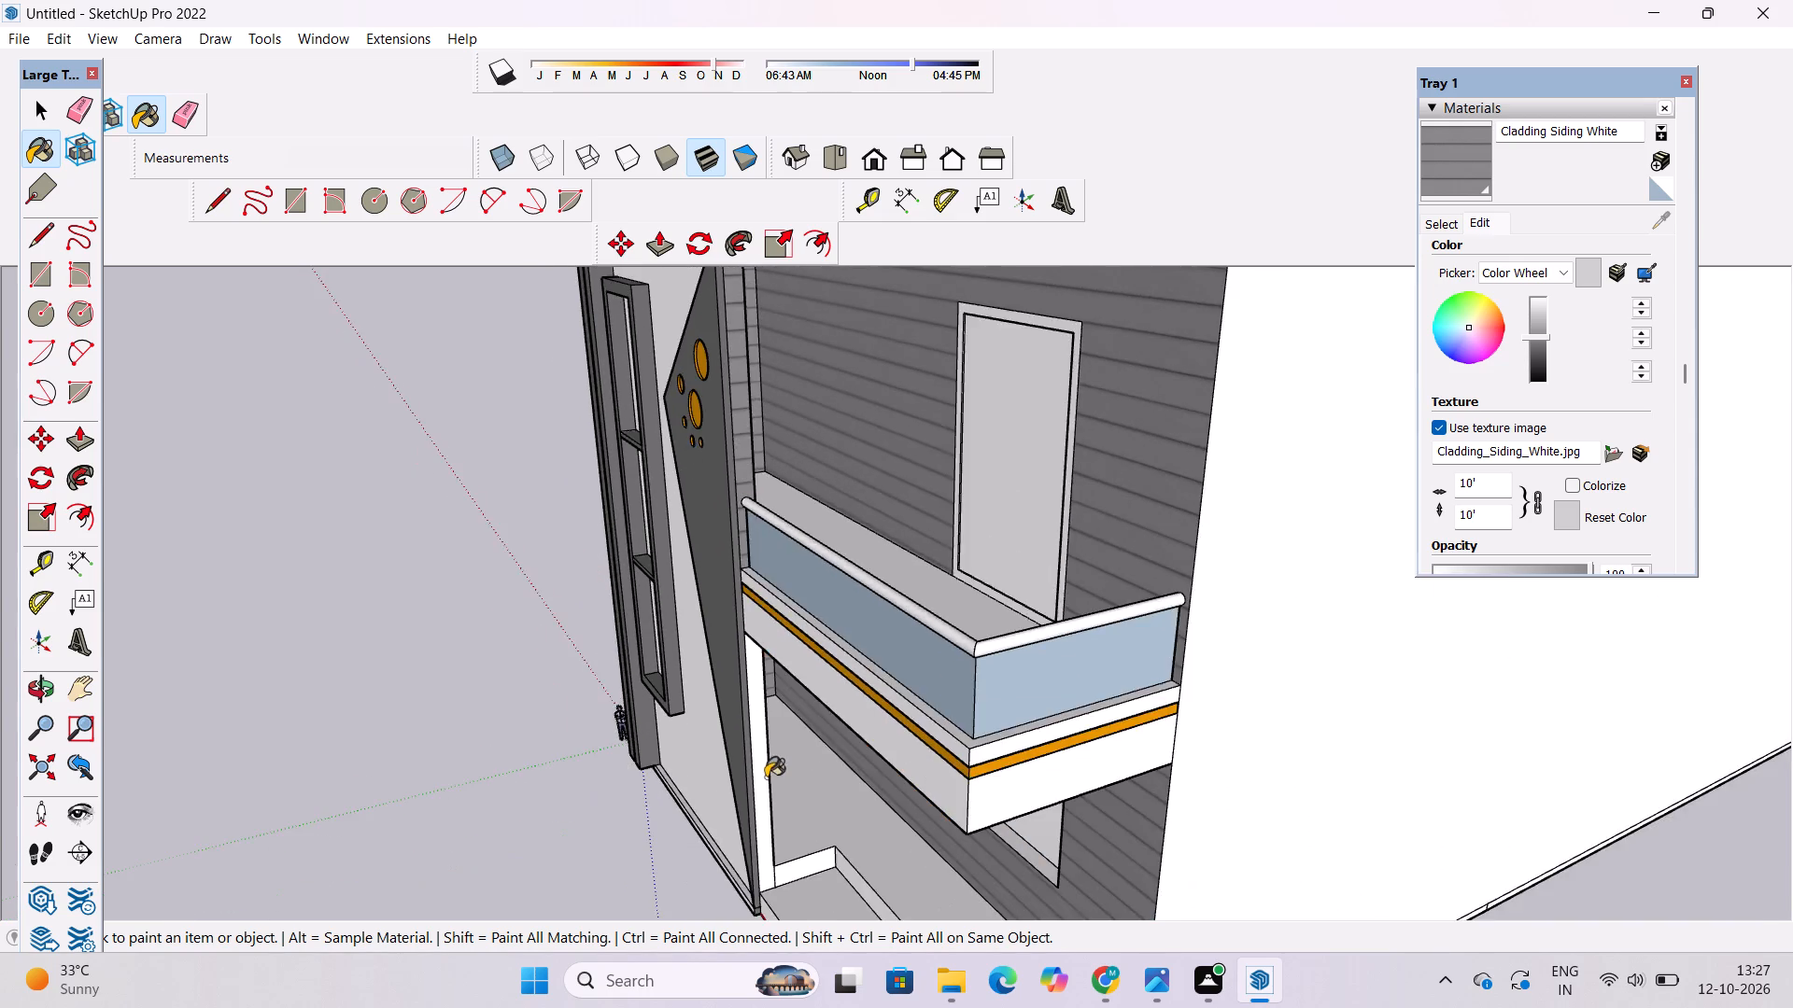
{"action": "scroll", "coordinate": [766, 782], "scroll_direction": "up", "scroll_amount": 8}
{"action": "left_click", "coordinate": [749, 682]}
Examine the narrow clad return beside the porch and its junction with the window wall up close.
{"action": "scroll", "coordinate": [748, 649], "scroll_direction": "down", "scroll_amount": 3}
{"action": "scroll", "coordinate": [748, 649], "scroll_direction": "up", "scroll_amount": 3}
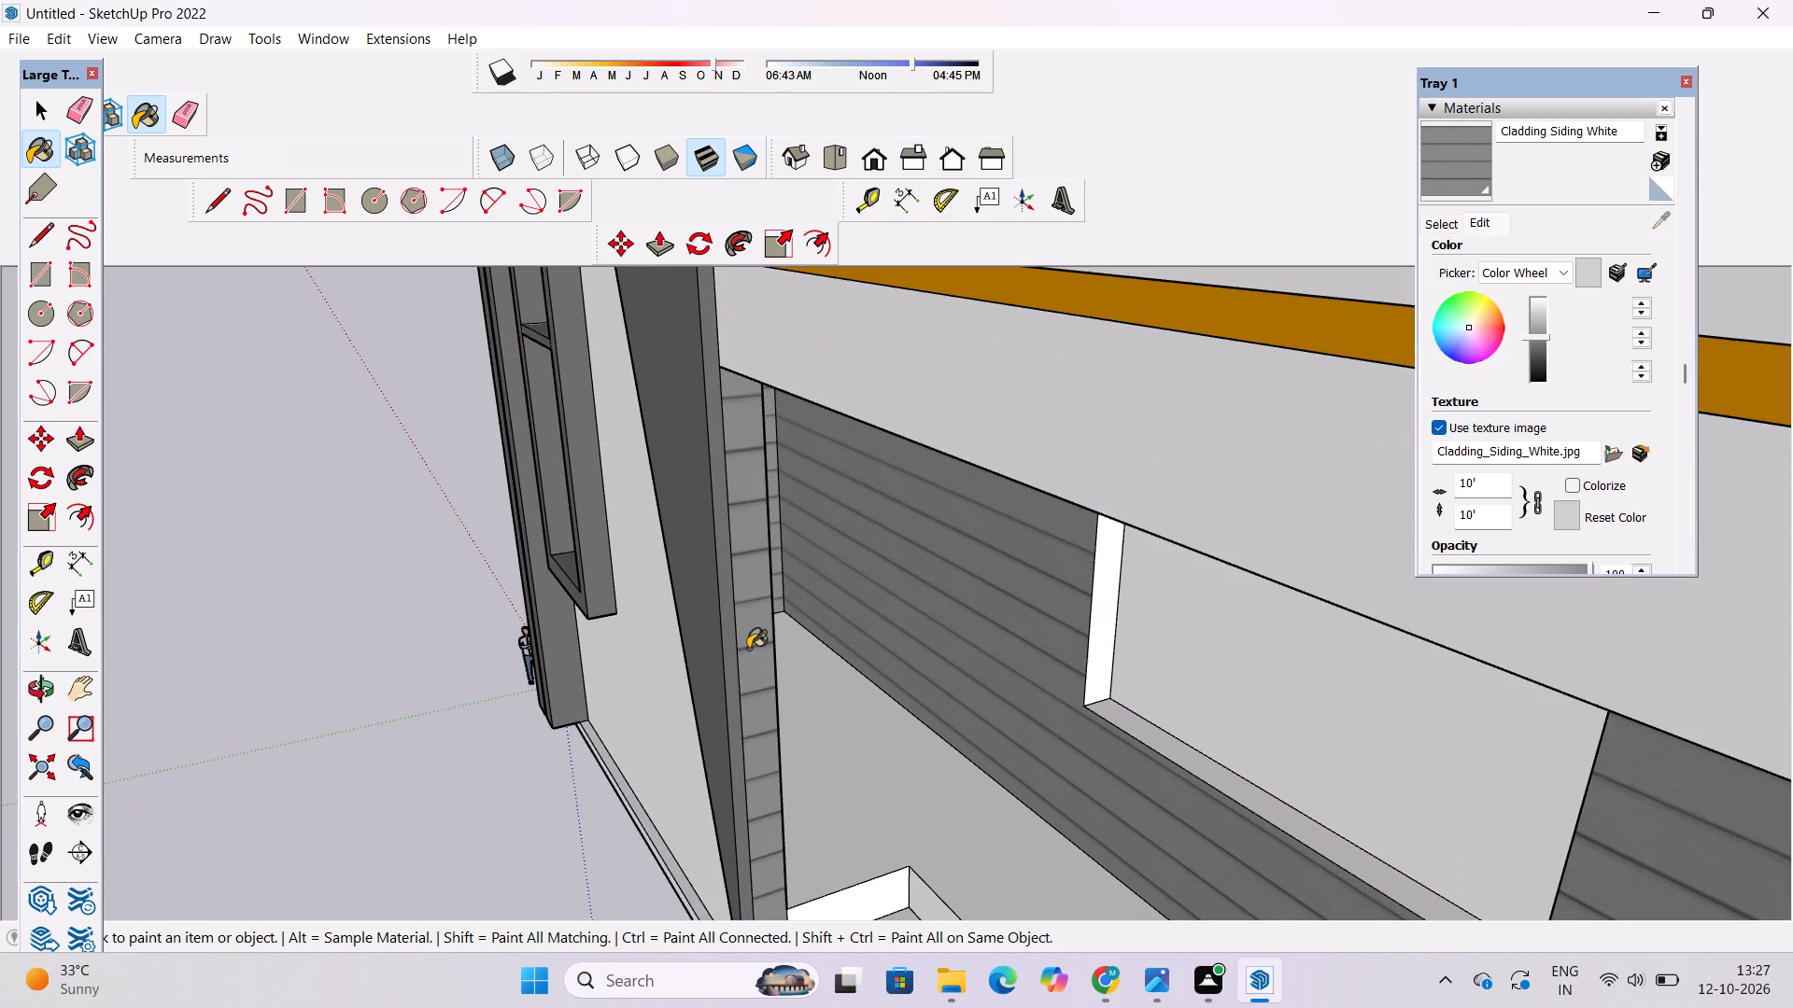
{"action": "scroll", "coordinate": [748, 649], "scroll_direction": "down", "scroll_amount": 3}
{"action": "scroll", "coordinate": [748, 649], "scroll_direction": "up", "scroll_amount": 3}
{"action": "scroll", "coordinate": [748, 649], "scroll_direction": "down", "scroll_amount": 4}
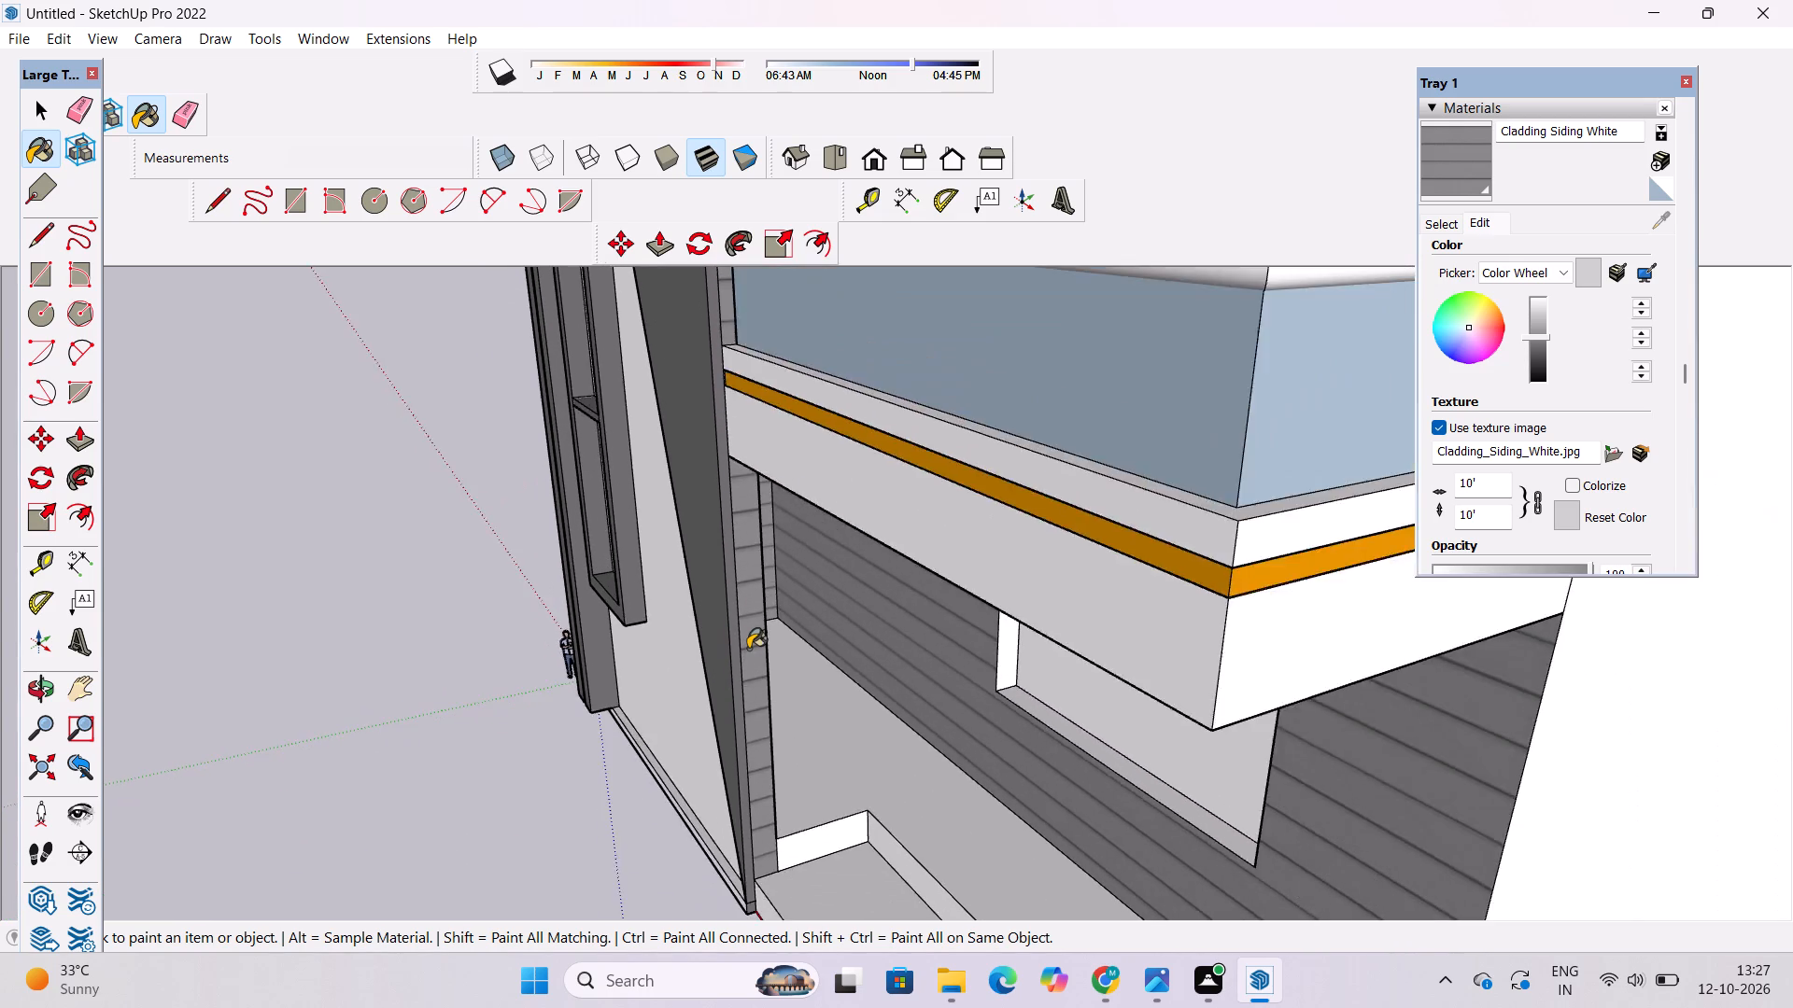
{"action": "scroll", "coordinate": [748, 649], "scroll_direction": "up", "scroll_amount": 4}
{"action": "scroll", "coordinate": [748, 649], "scroll_direction": "down", "scroll_amount": 4}
{"action": "scroll", "coordinate": [748, 649], "scroll_direction": "up", "scroll_amount": 4}
{"action": "scroll", "coordinate": [748, 649], "scroll_direction": "down", "scroll_amount": 4}
{"action": "scroll", "coordinate": [748, 649], "scroll_direction": "up", "scroll_amount": 4}
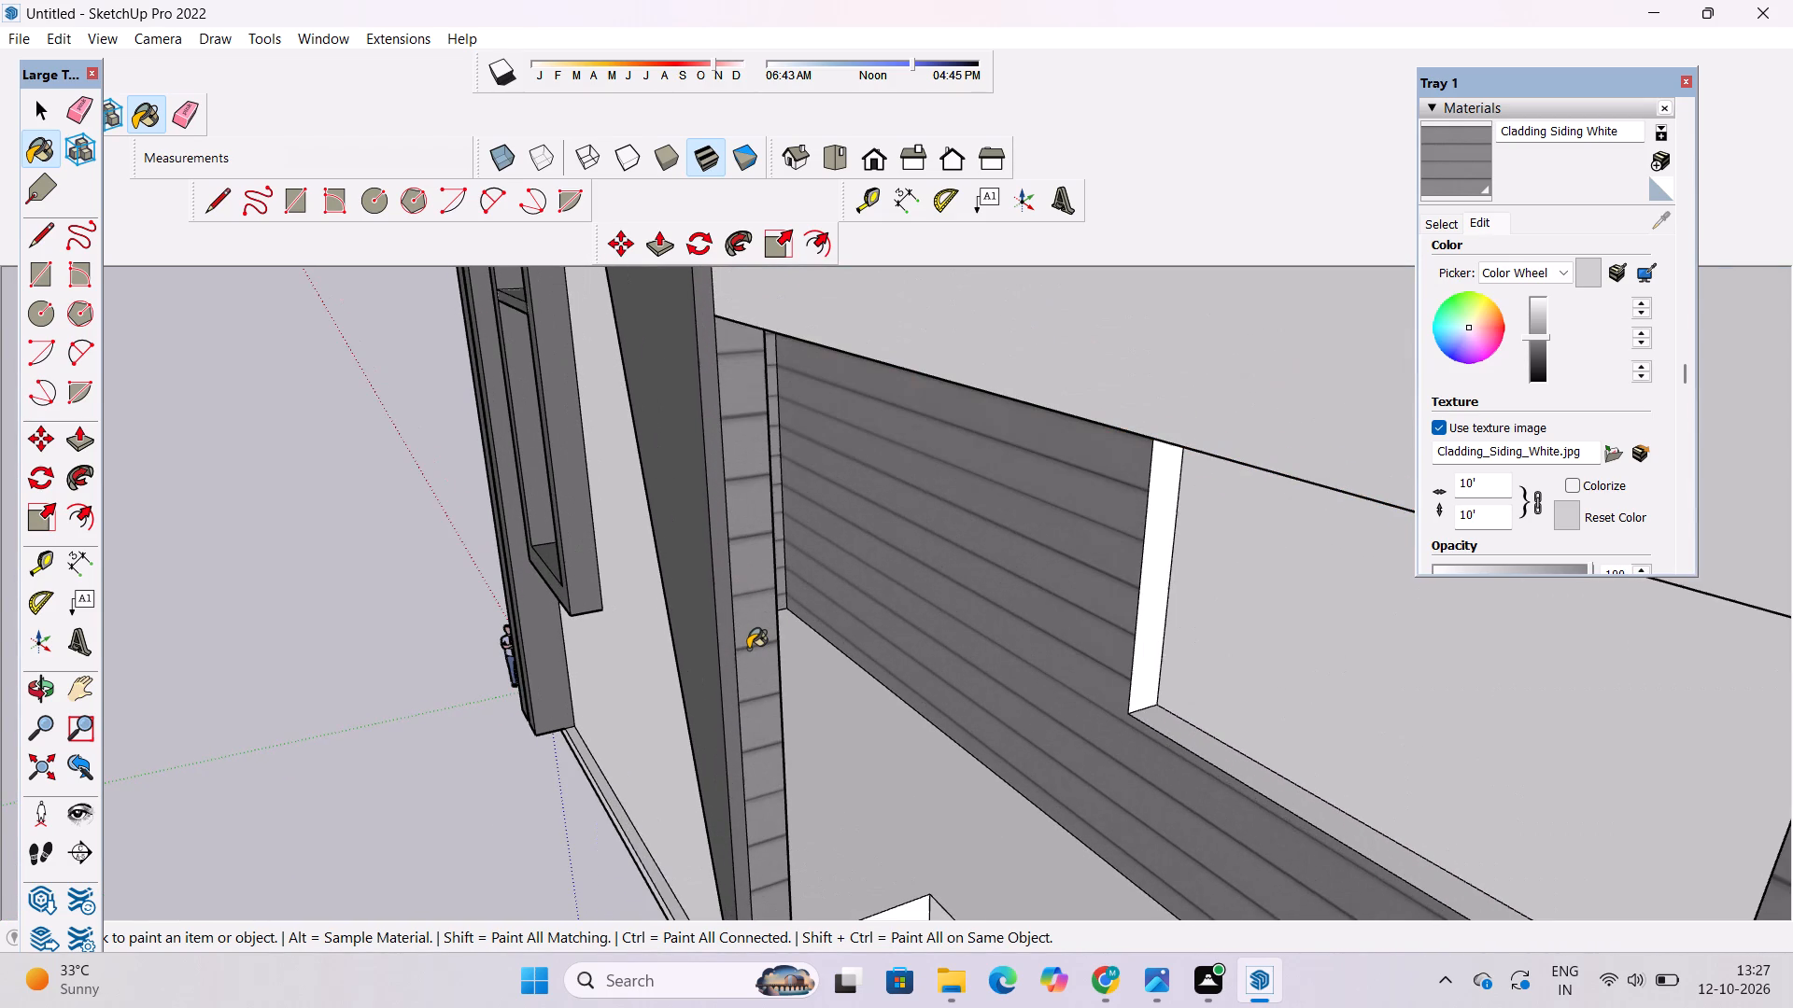
{"action": "scroll", "coordinate": [748, 649], "scroll_direction": "down", "scroll_amount": 3}
{"action": "scroll", "coordinate": [748, 649], "scroll_direction": "up", "scroll_amount": 3}
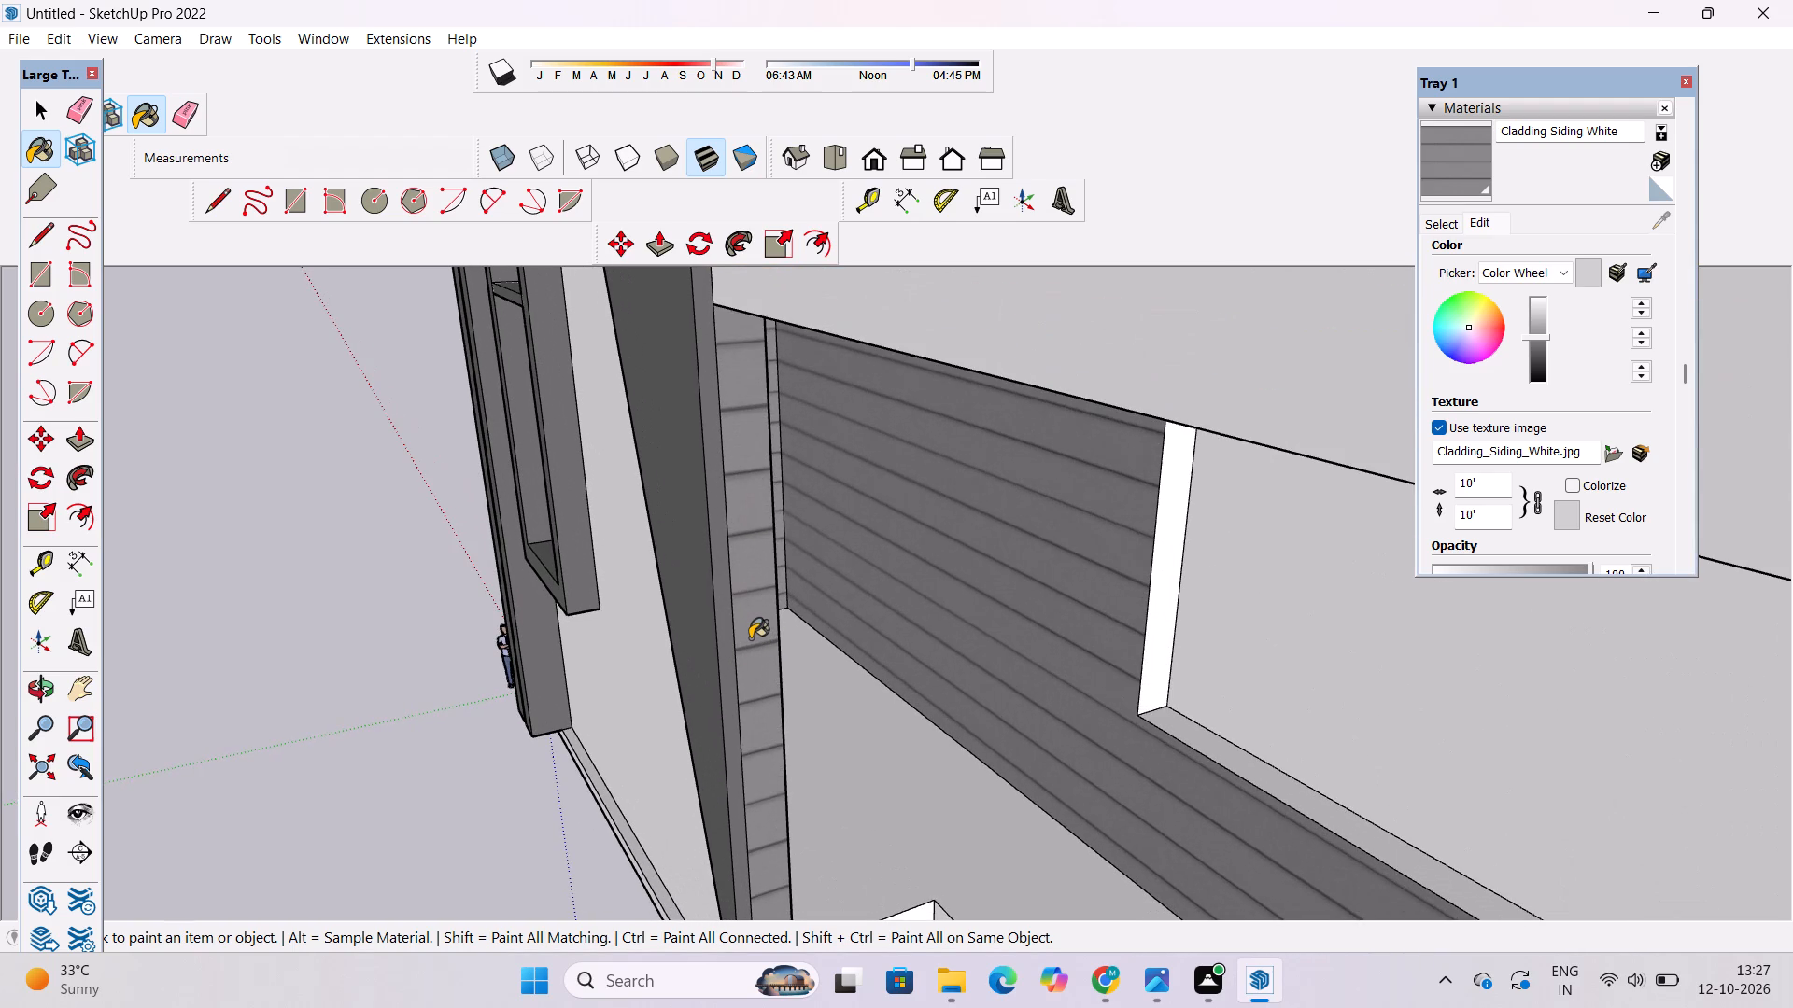
{"action": "scroll", "coordinate": [750, 638], "scroll_direction": "down", "scroll_amount": 2}
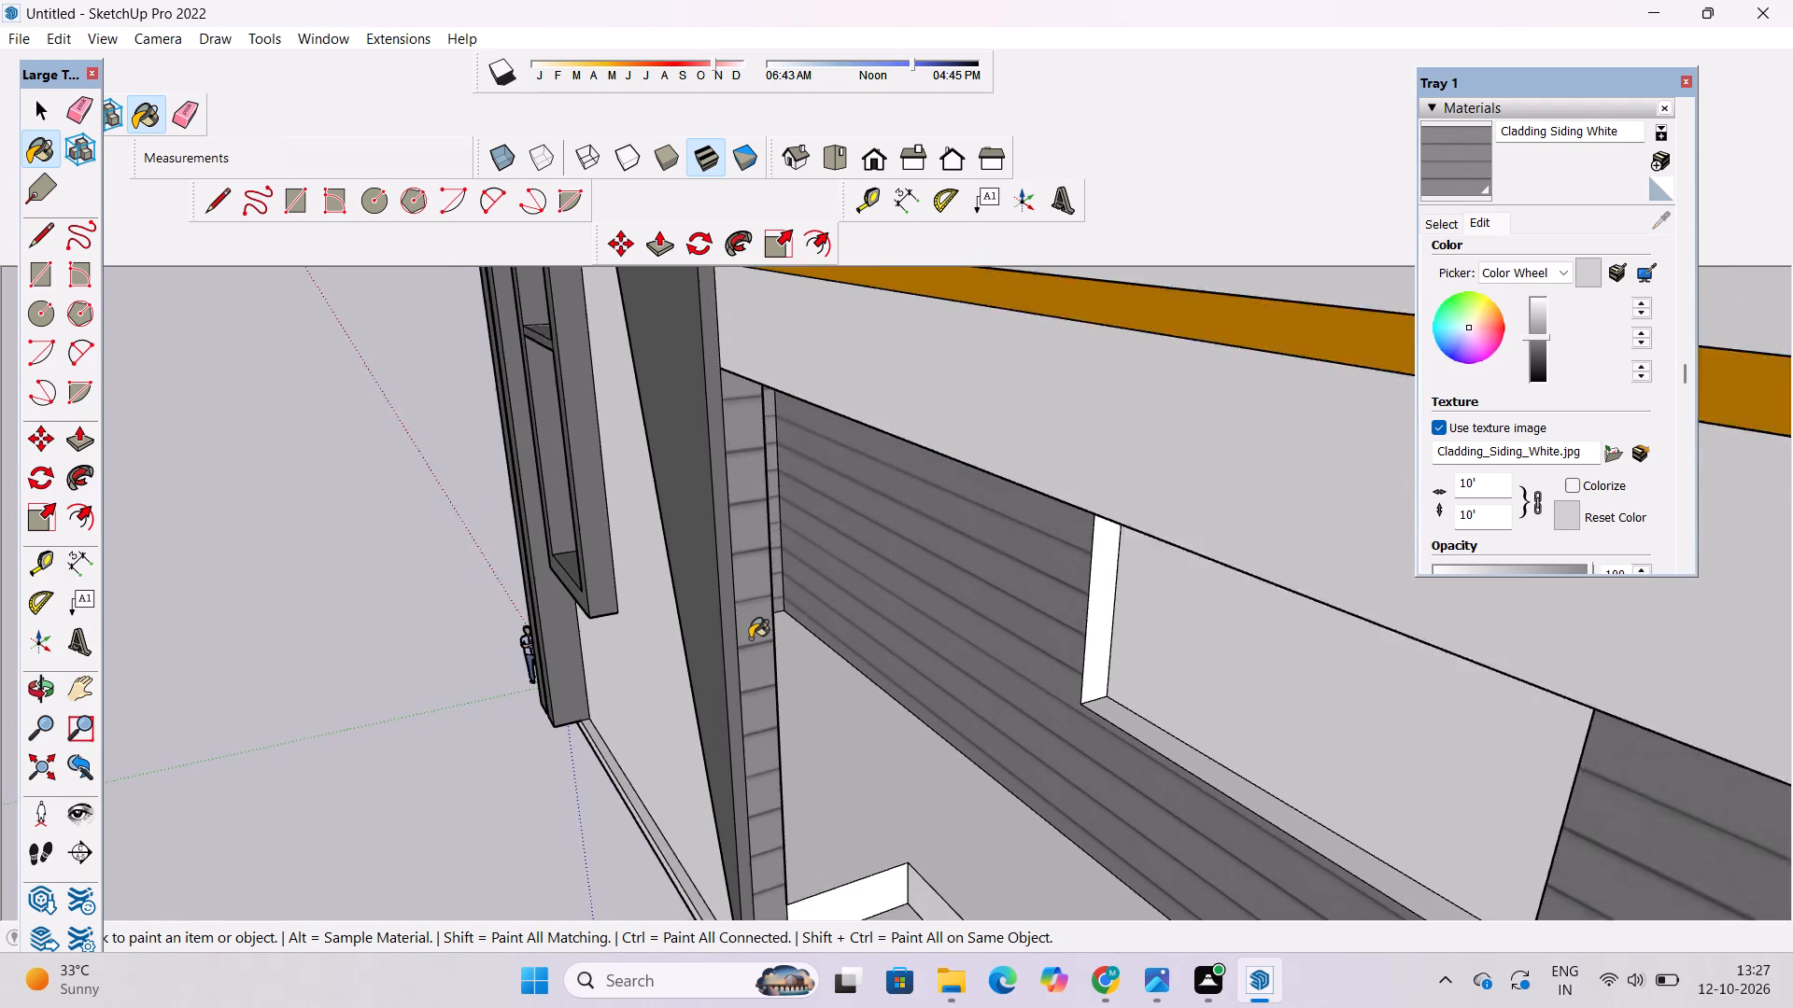
{"action": "scroll", "coordinate": [750, 638], "scroll_direction": "down", "scroll_amount": 3}
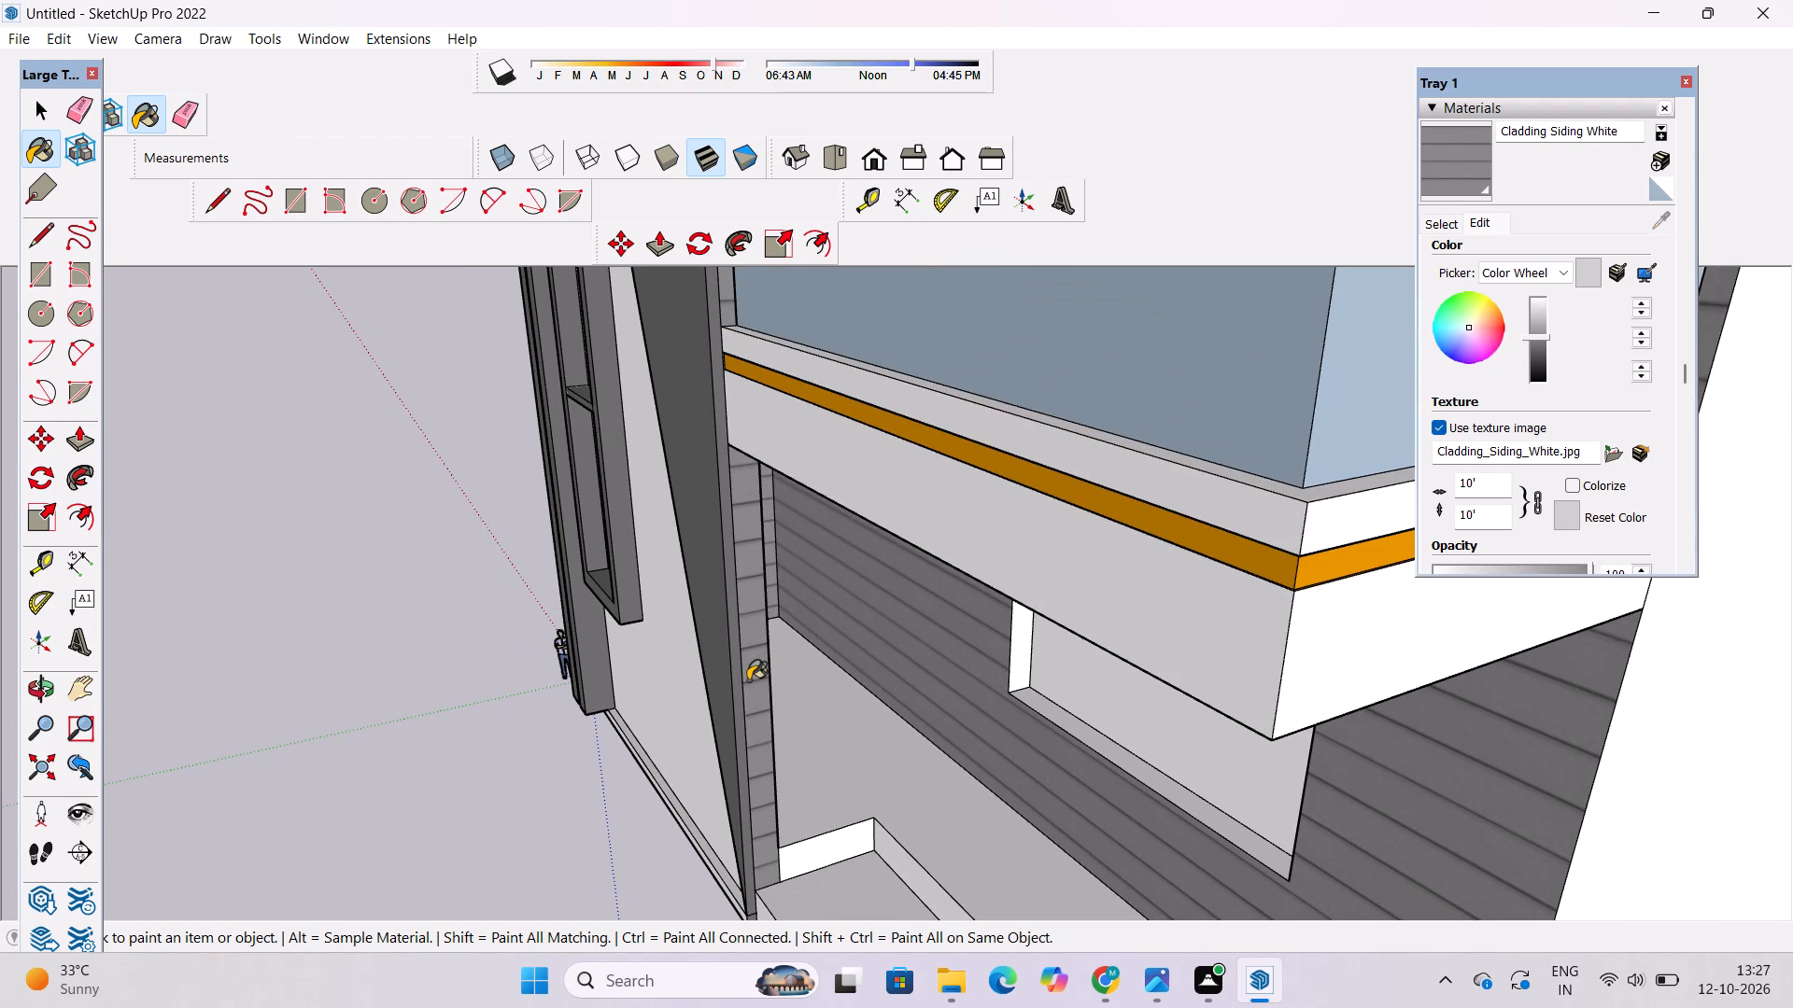
{"action": "scroll", "coordinate": [748, 680], "scroll_direction": "up", "scroll_amount": 1}
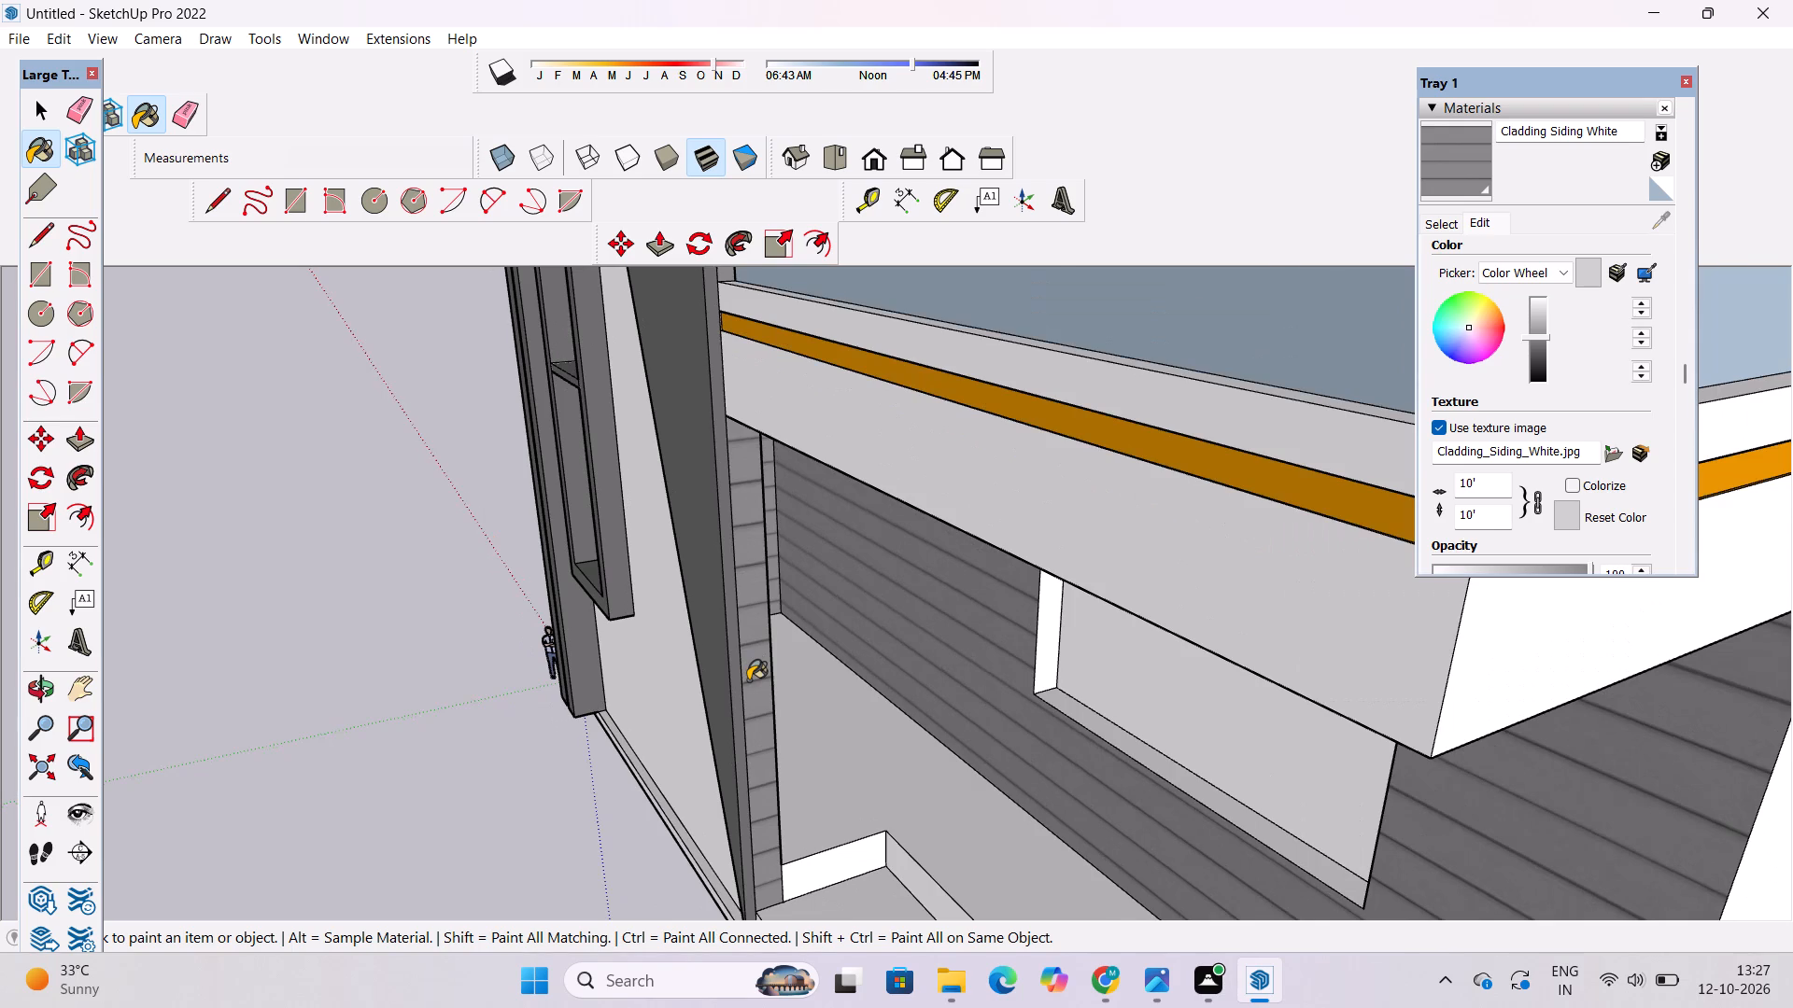
{"action": "scroll", "coordinate": [748, 680], "scroll_direction": "down", "scroll_amount": 4}
{"action": "scroll", "coordinate": [748, 680], "scroll_direction": "up", "scroll_amount": 3}
{"action": "scroll", "coordinate": [748, 680], "scroll_direction": "down", "scroll_amount": 3}
{"action": "scroll", "coordinate": [748, 680], "scroll_direction": "up", "scroll_amount": 3}
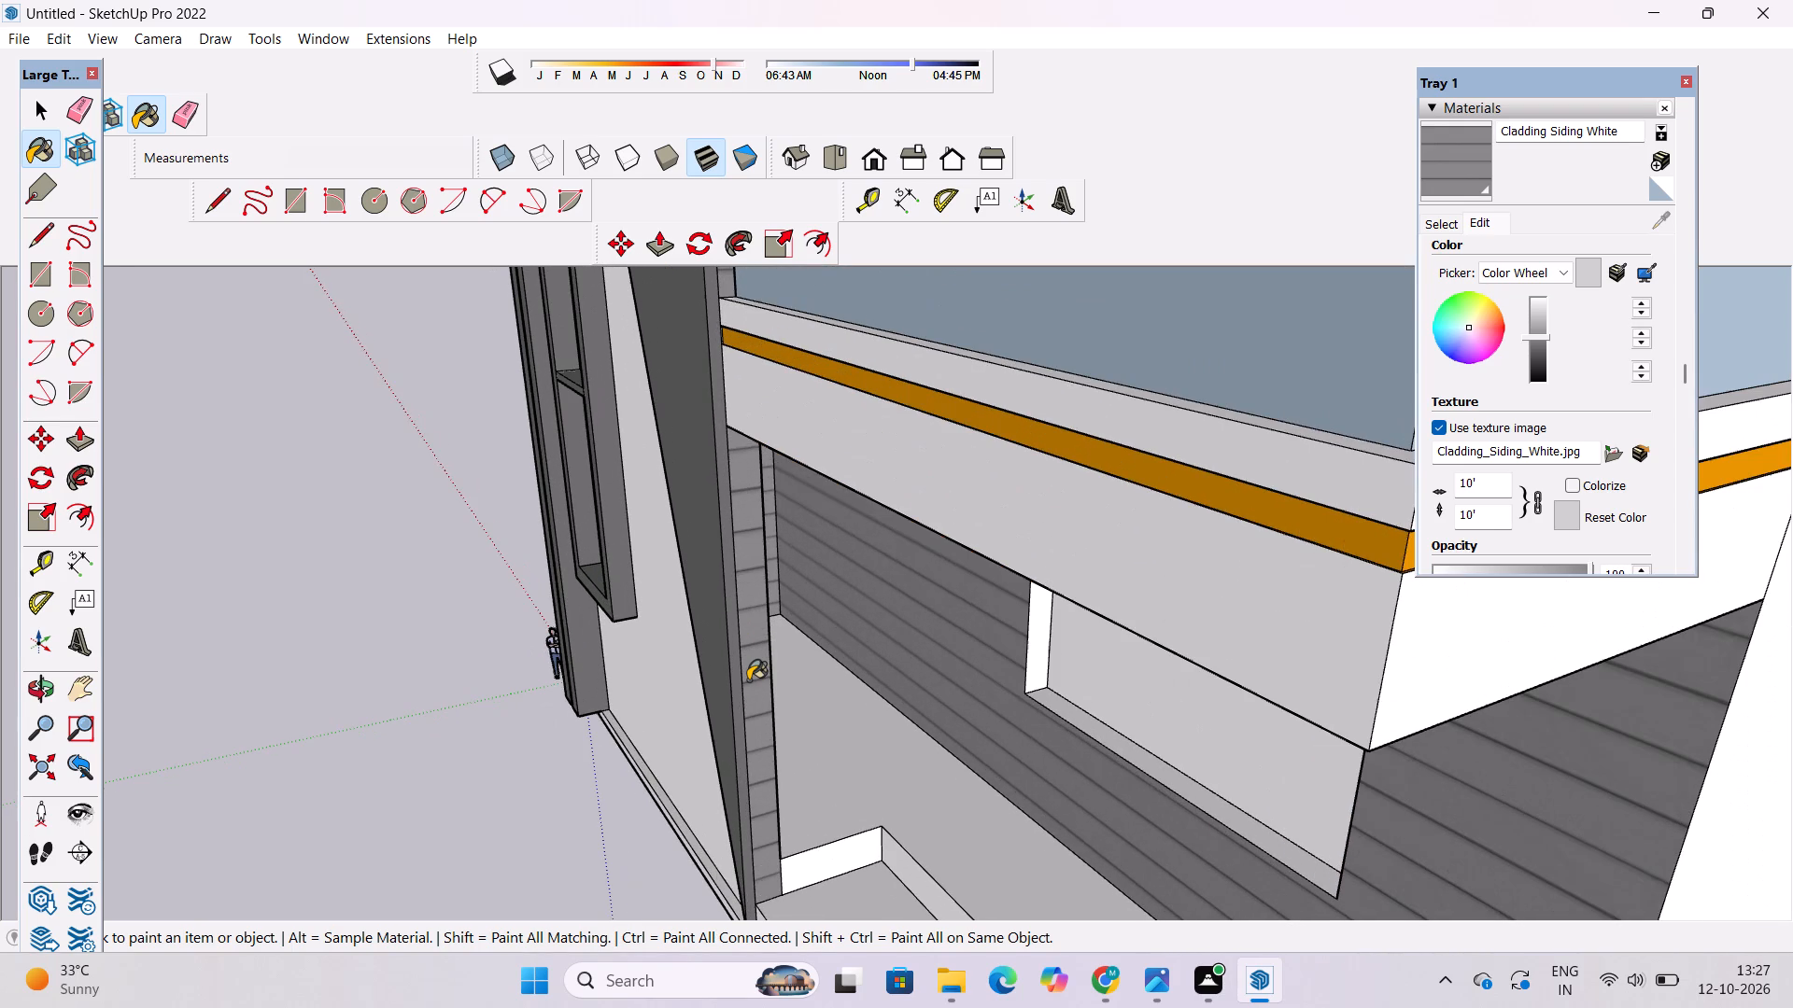
{"action": "scroll", "coordinate": [749, 684], "scroll_direction": "down", "scroll_amount": 5}
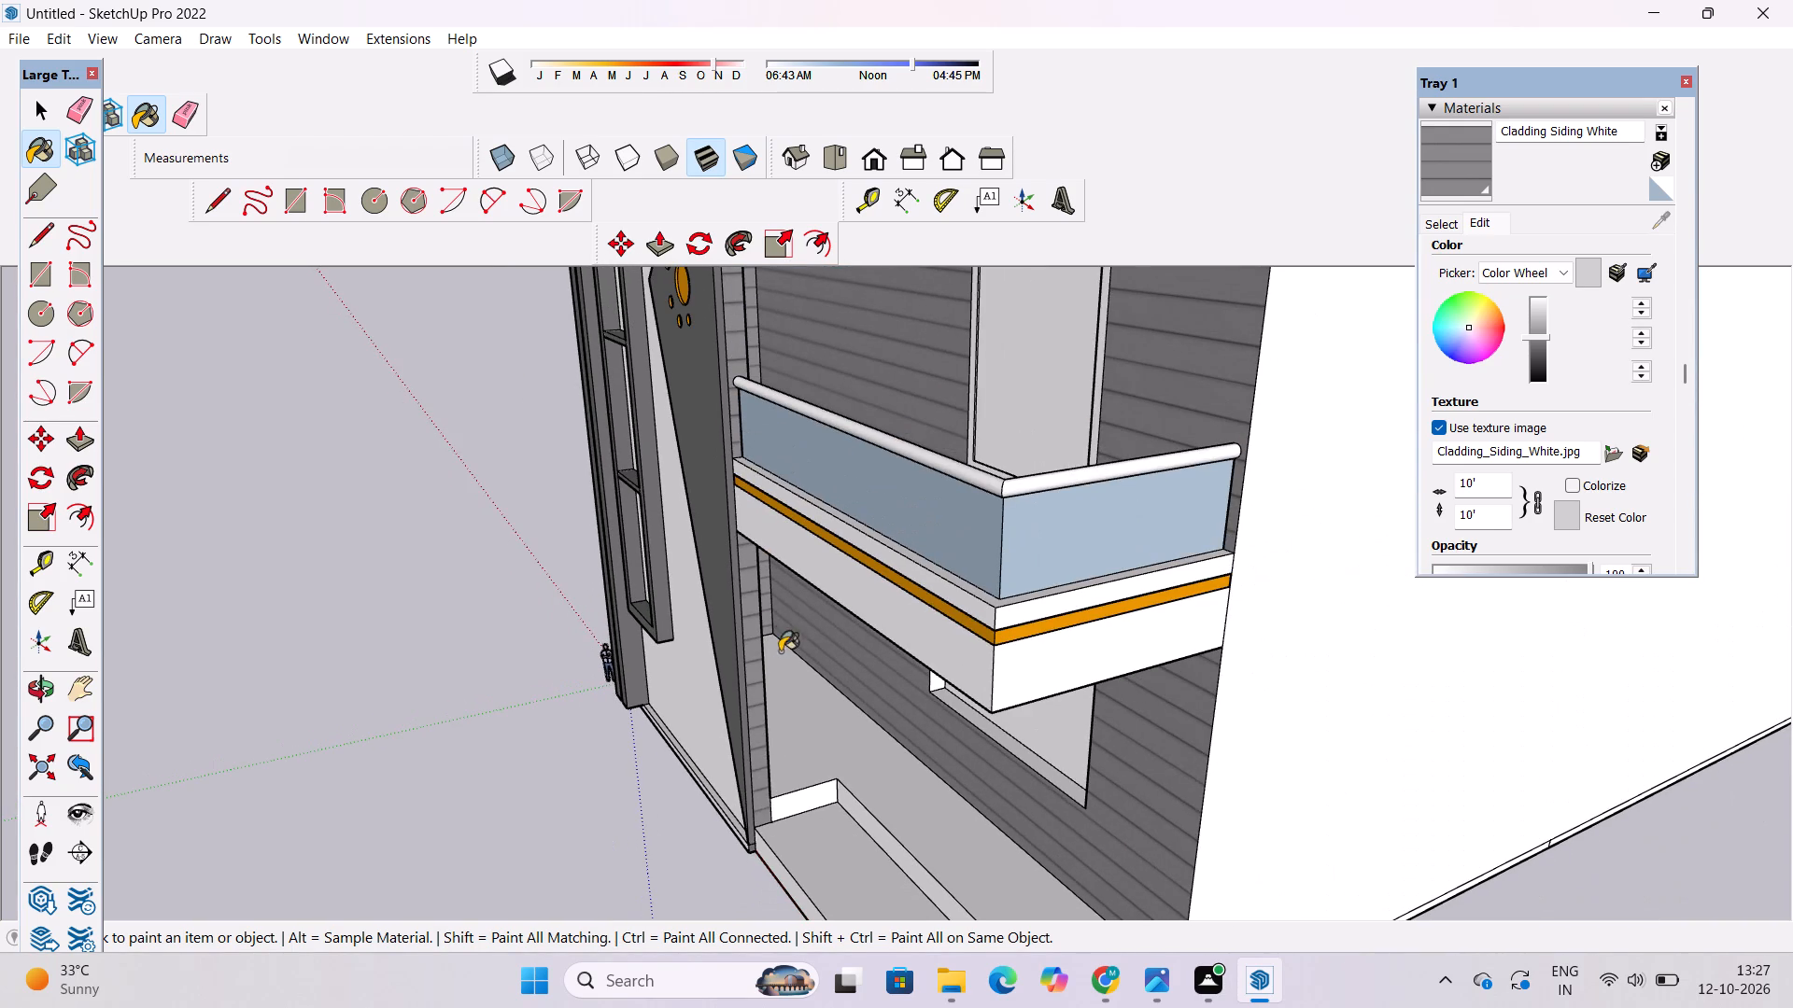
{"action": "key", "text": "o"}
{"action": "scroll", "coordinate": [765, 676], "scroll_direction": "up", "scroll_amount": 4}
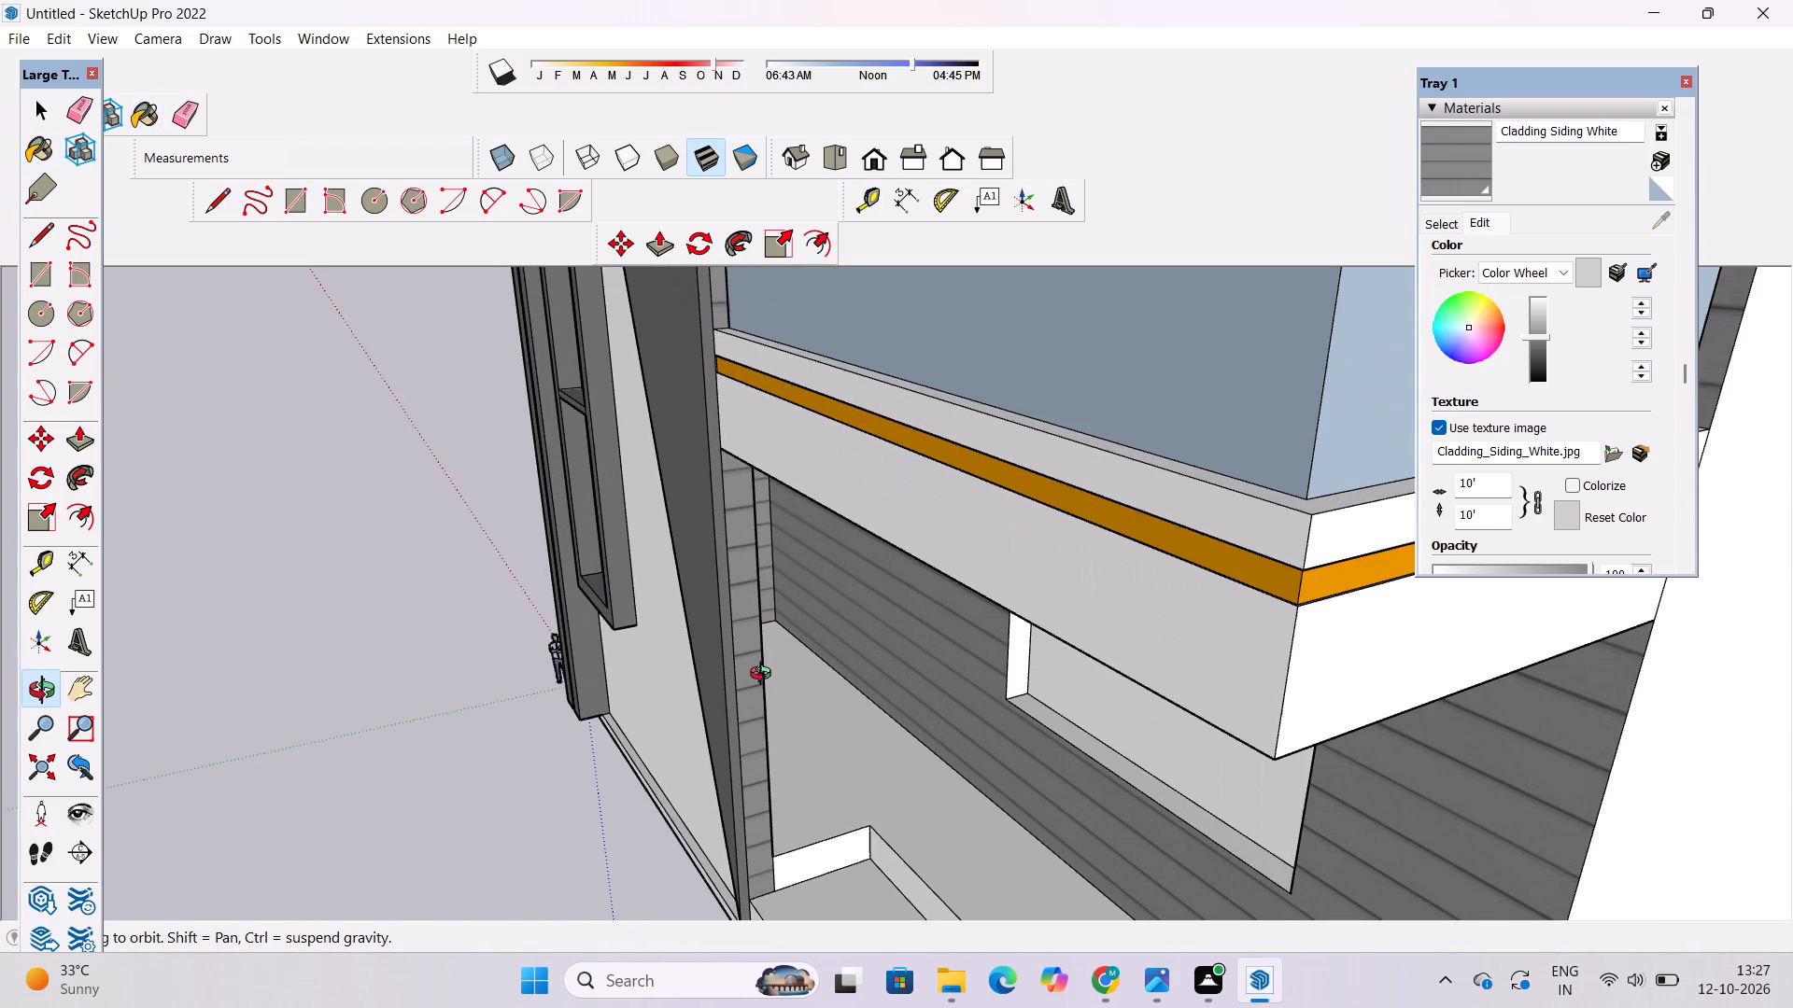
{"action": "scroll", "coordinate": [765, 676], "scroll_direction": "down", "scroll_amount": 3}
{"action": "left_click_drag", "start_coordinate": [758, 699], "coordinate": [771, 648], "text": "shift"}
{"action": "left_click_drag", "start_coordinate": [766, 653], "coordinate": [812, 648]}
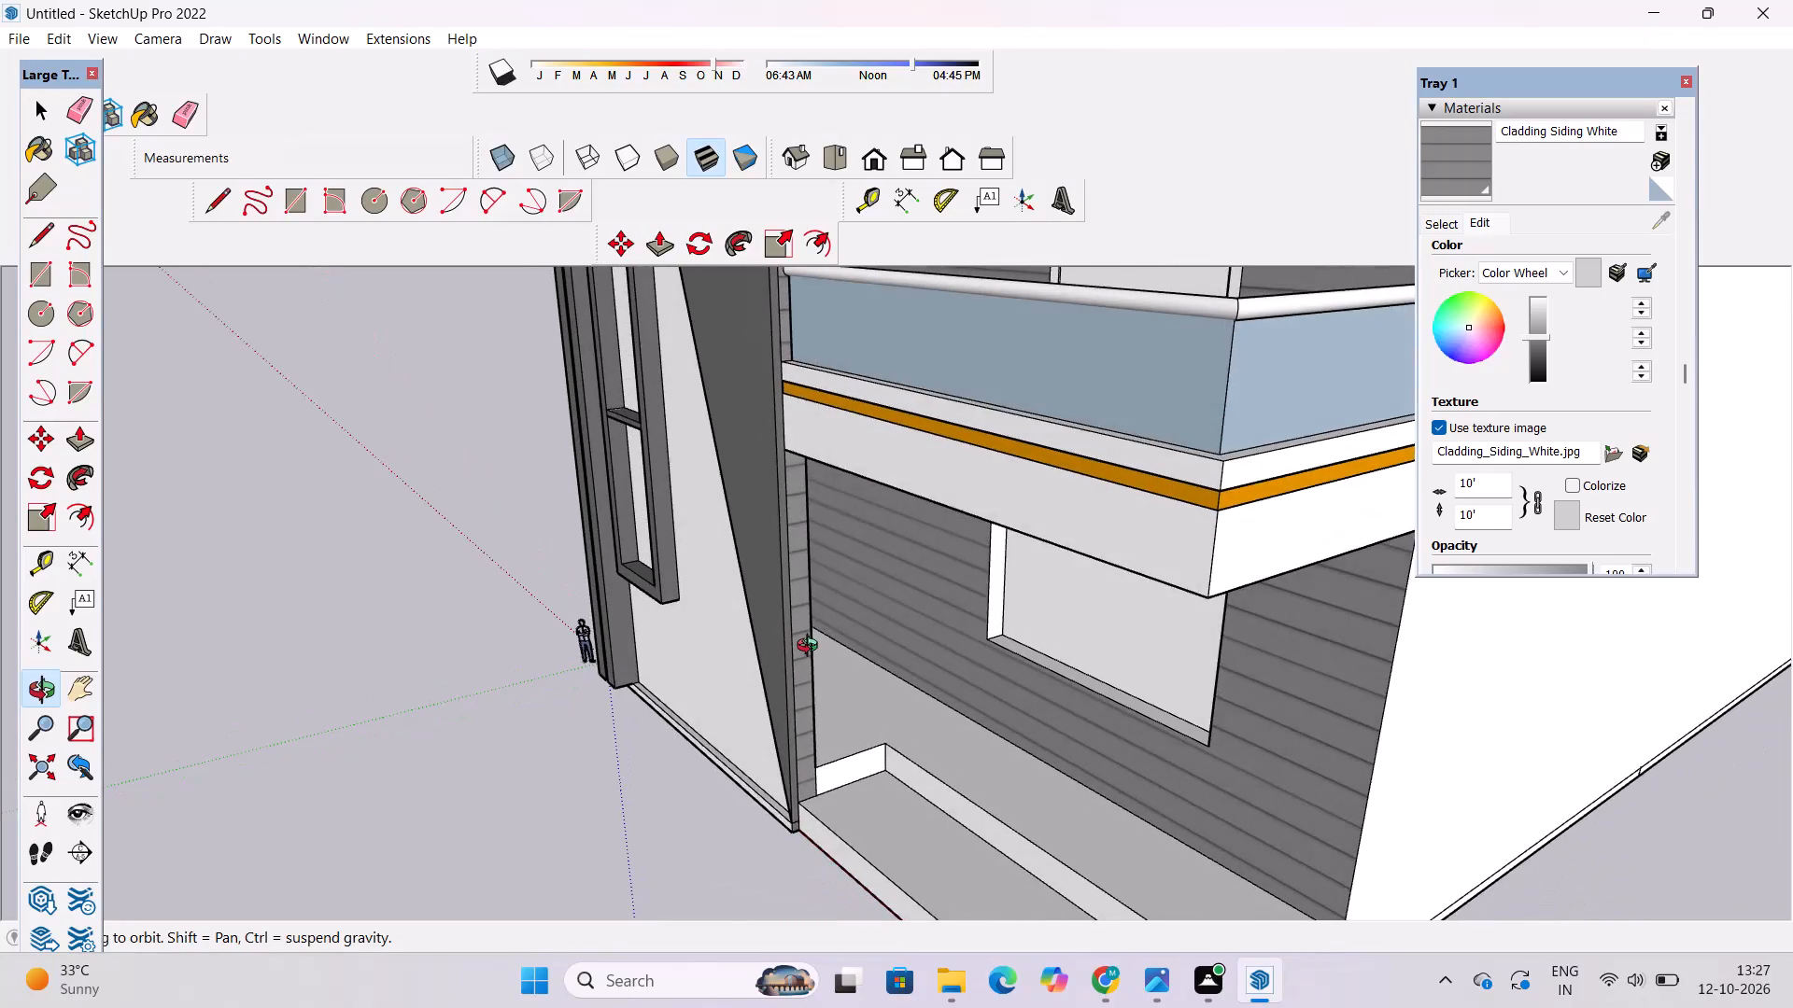
{"action": "scroll", "coordinate": [812, 651], "scroll_direction": "up", "scroll_amount": 12}
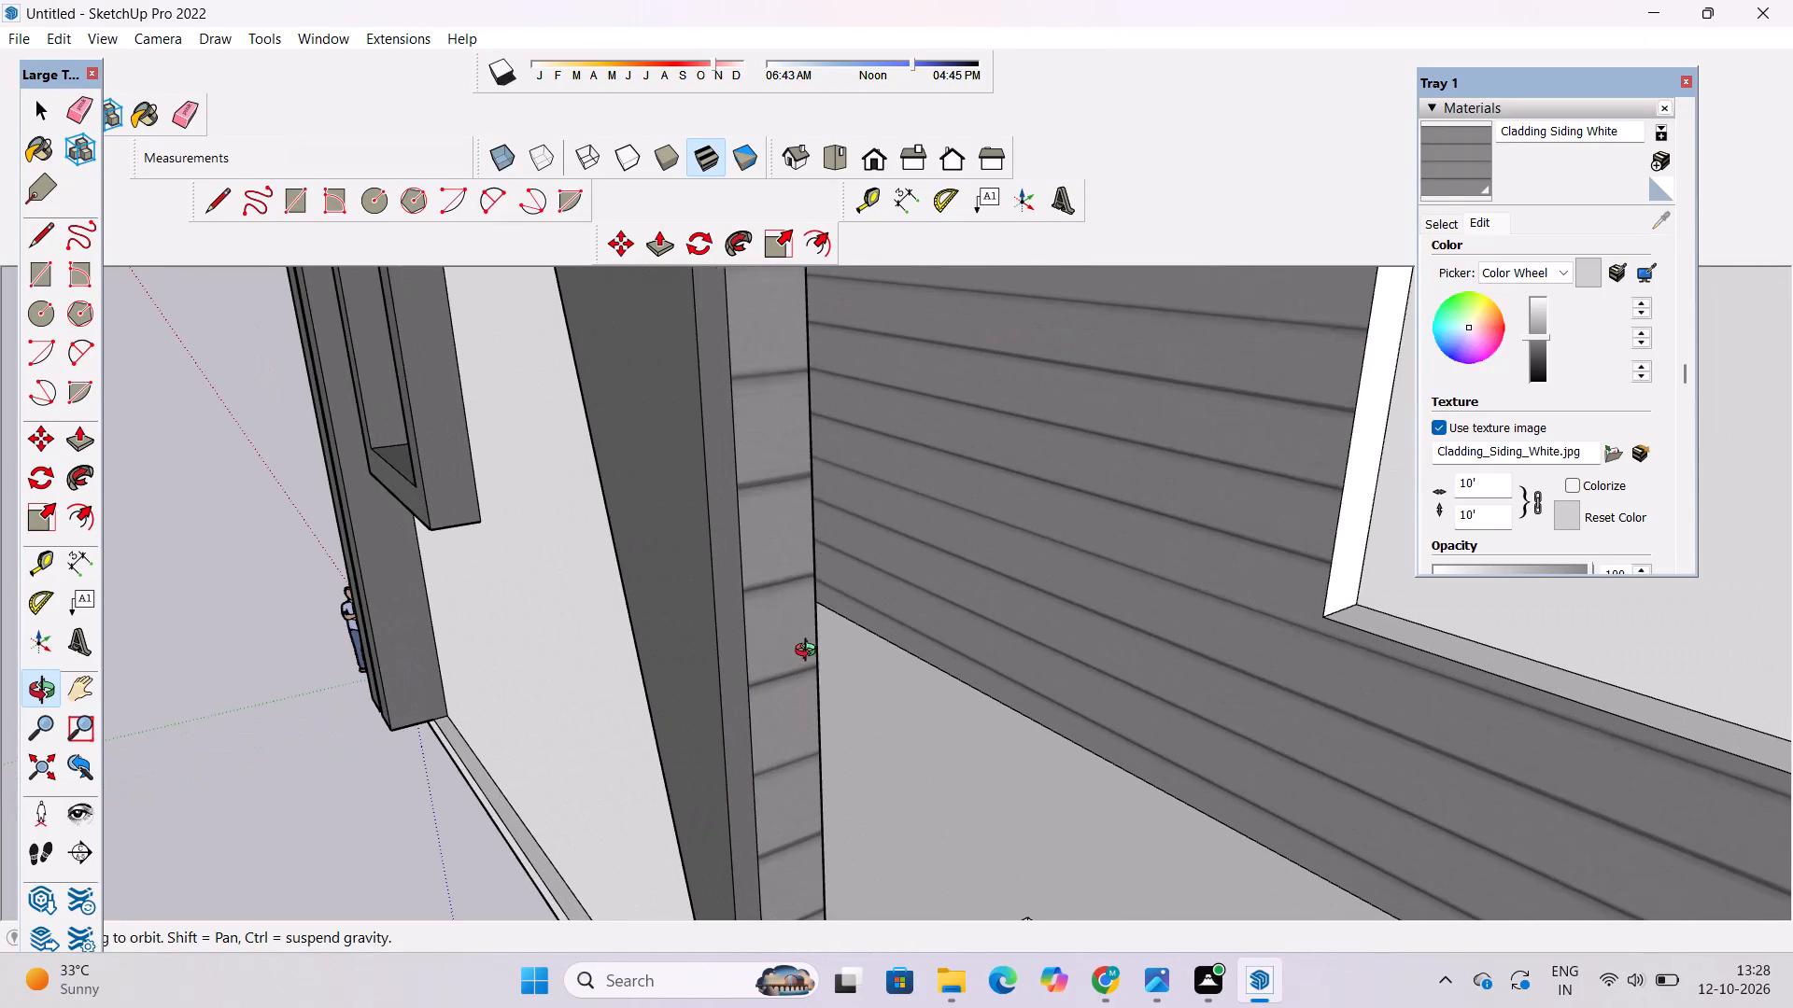
{"action": "scroll", "coordinate": [810, 652], "scroll_direction": "up", "scroll_amount": 4}
{"action": "scroll", "coordinate": [810, 652], "scroll_direction": "down", "scroll_amount": 4}
{"action": "scroll", "coordinate": [810, 652], "scroll_direction": "up", "scroll_amount": 4}
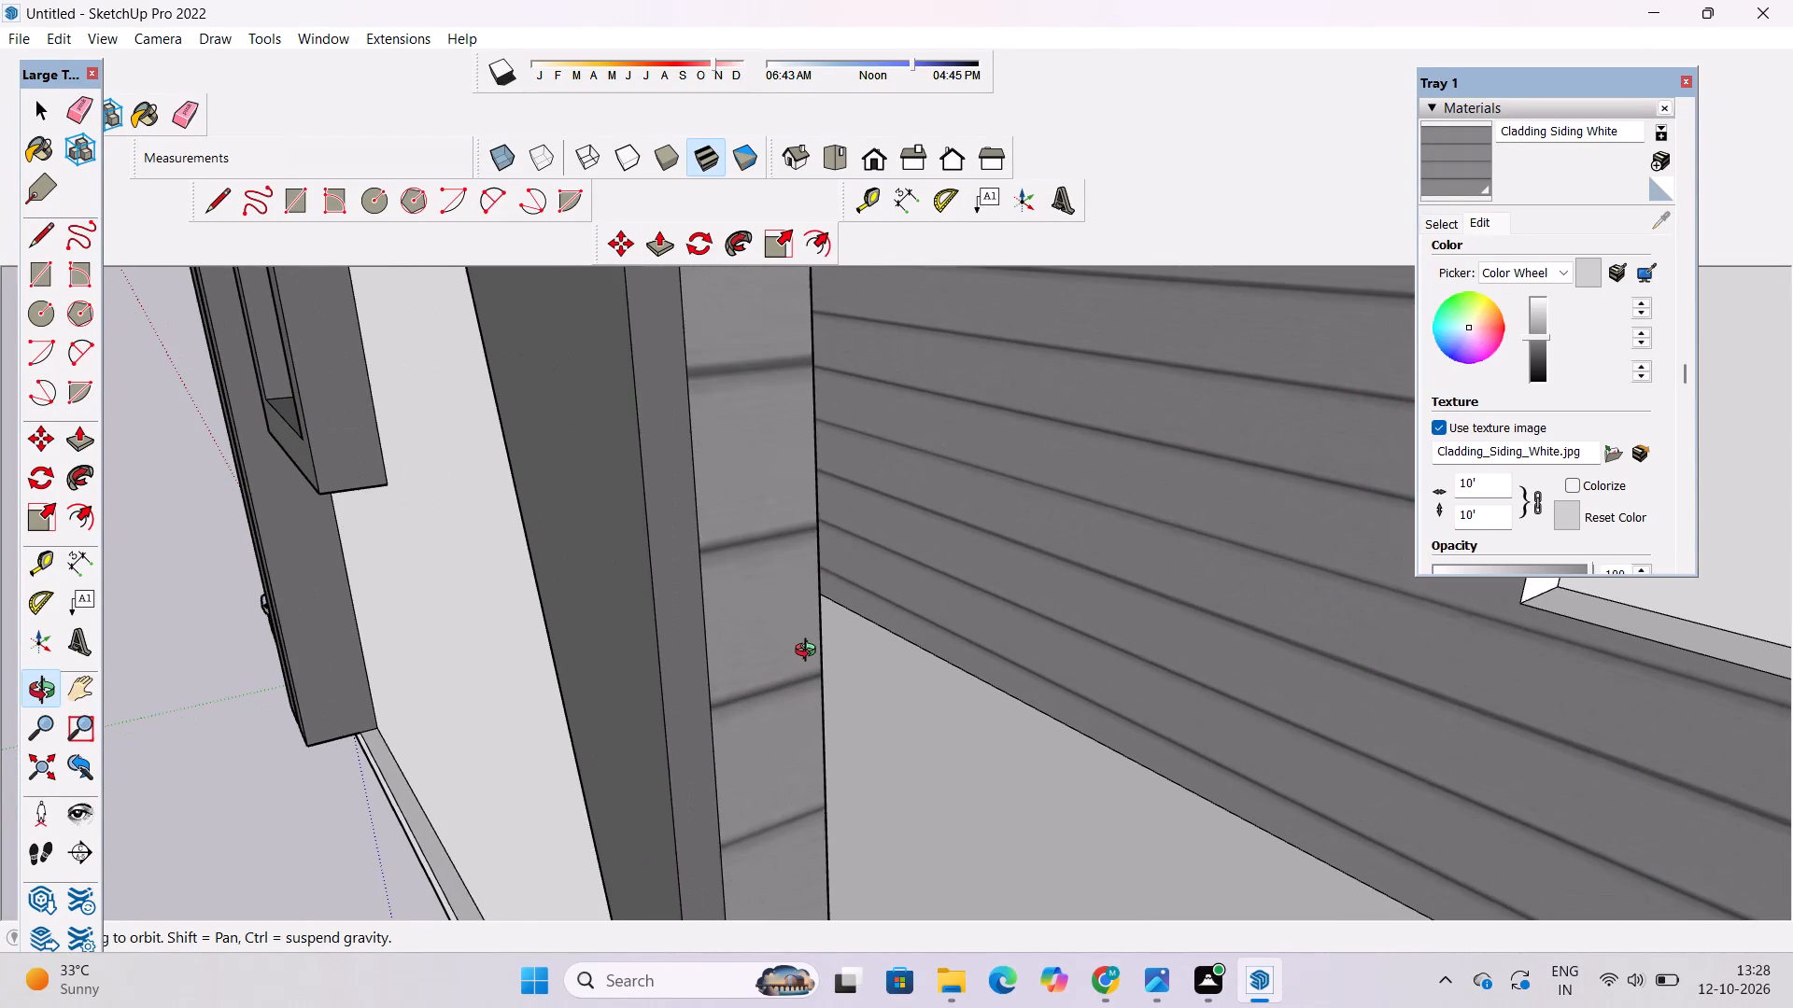
{"action": "scroll", "coordinate": [804, 652], "scroll_direction": "down", "scroll_amount": 2}
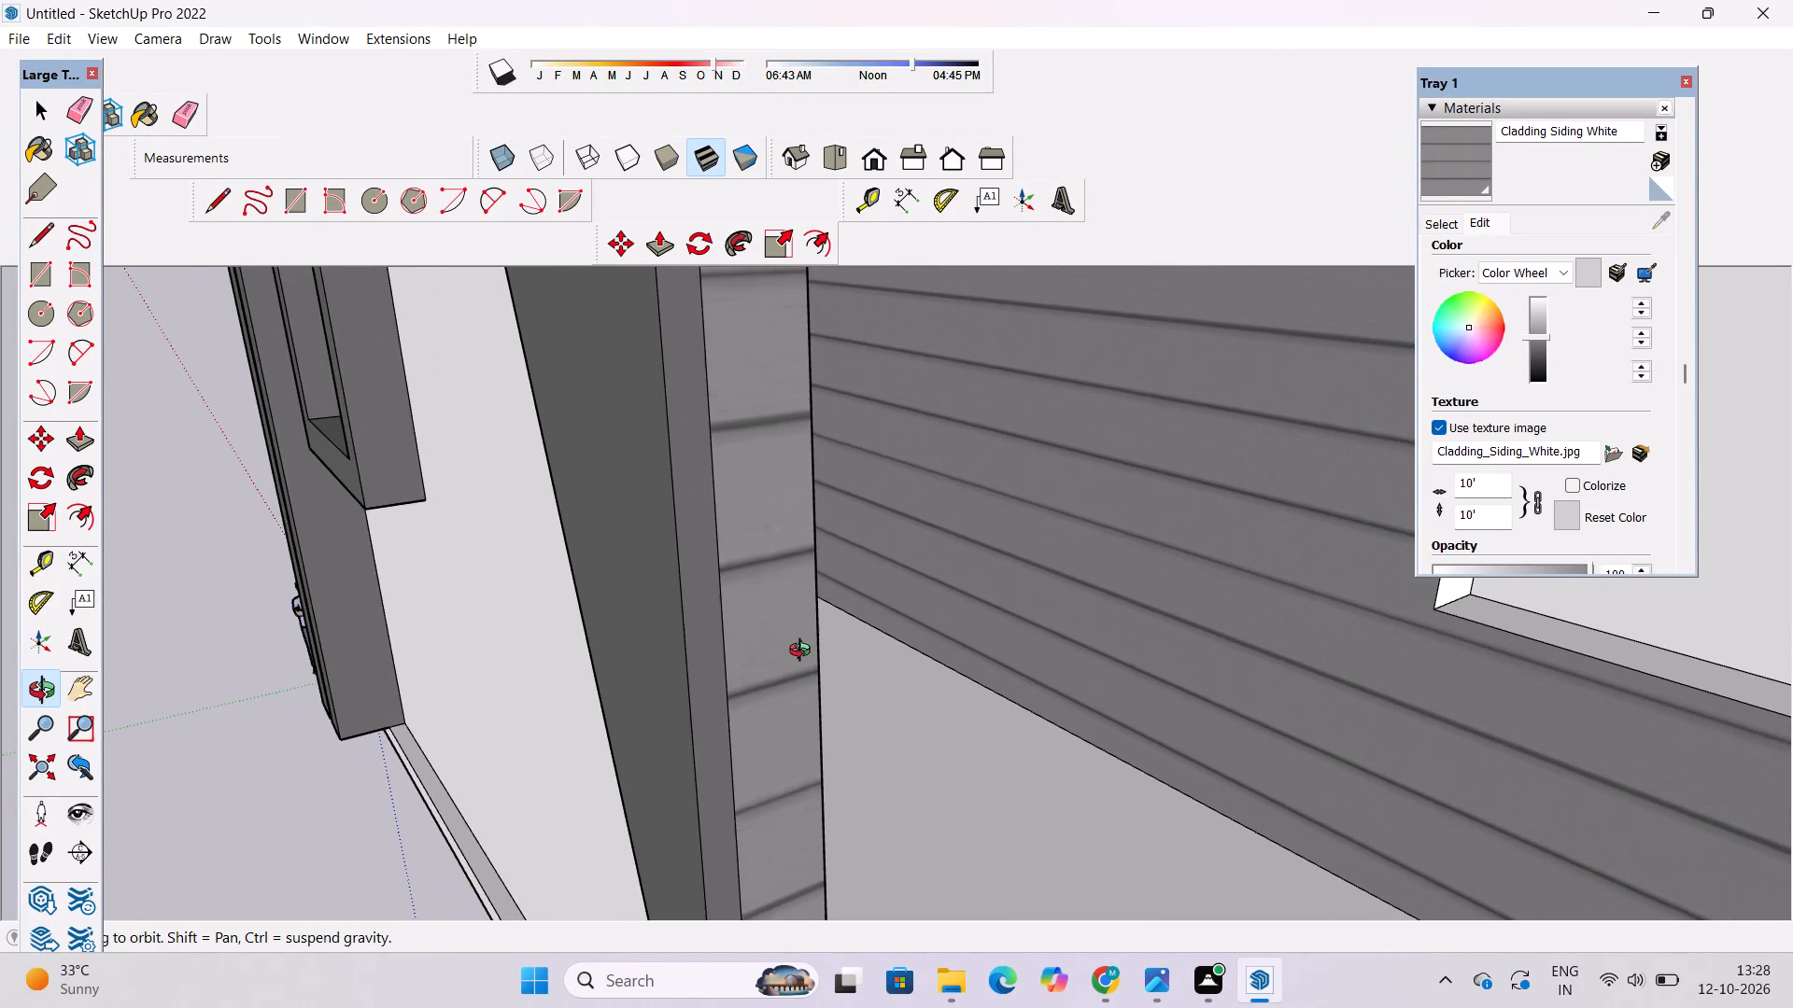
{"action": "scroll", "coordinate": [804, 652], "scroll_direction": "up", "scroll_amount": 2}
{"action": "scroll", "coordinate": [803, 653], "scroll_direction": "down", "scroll_amount": 1}
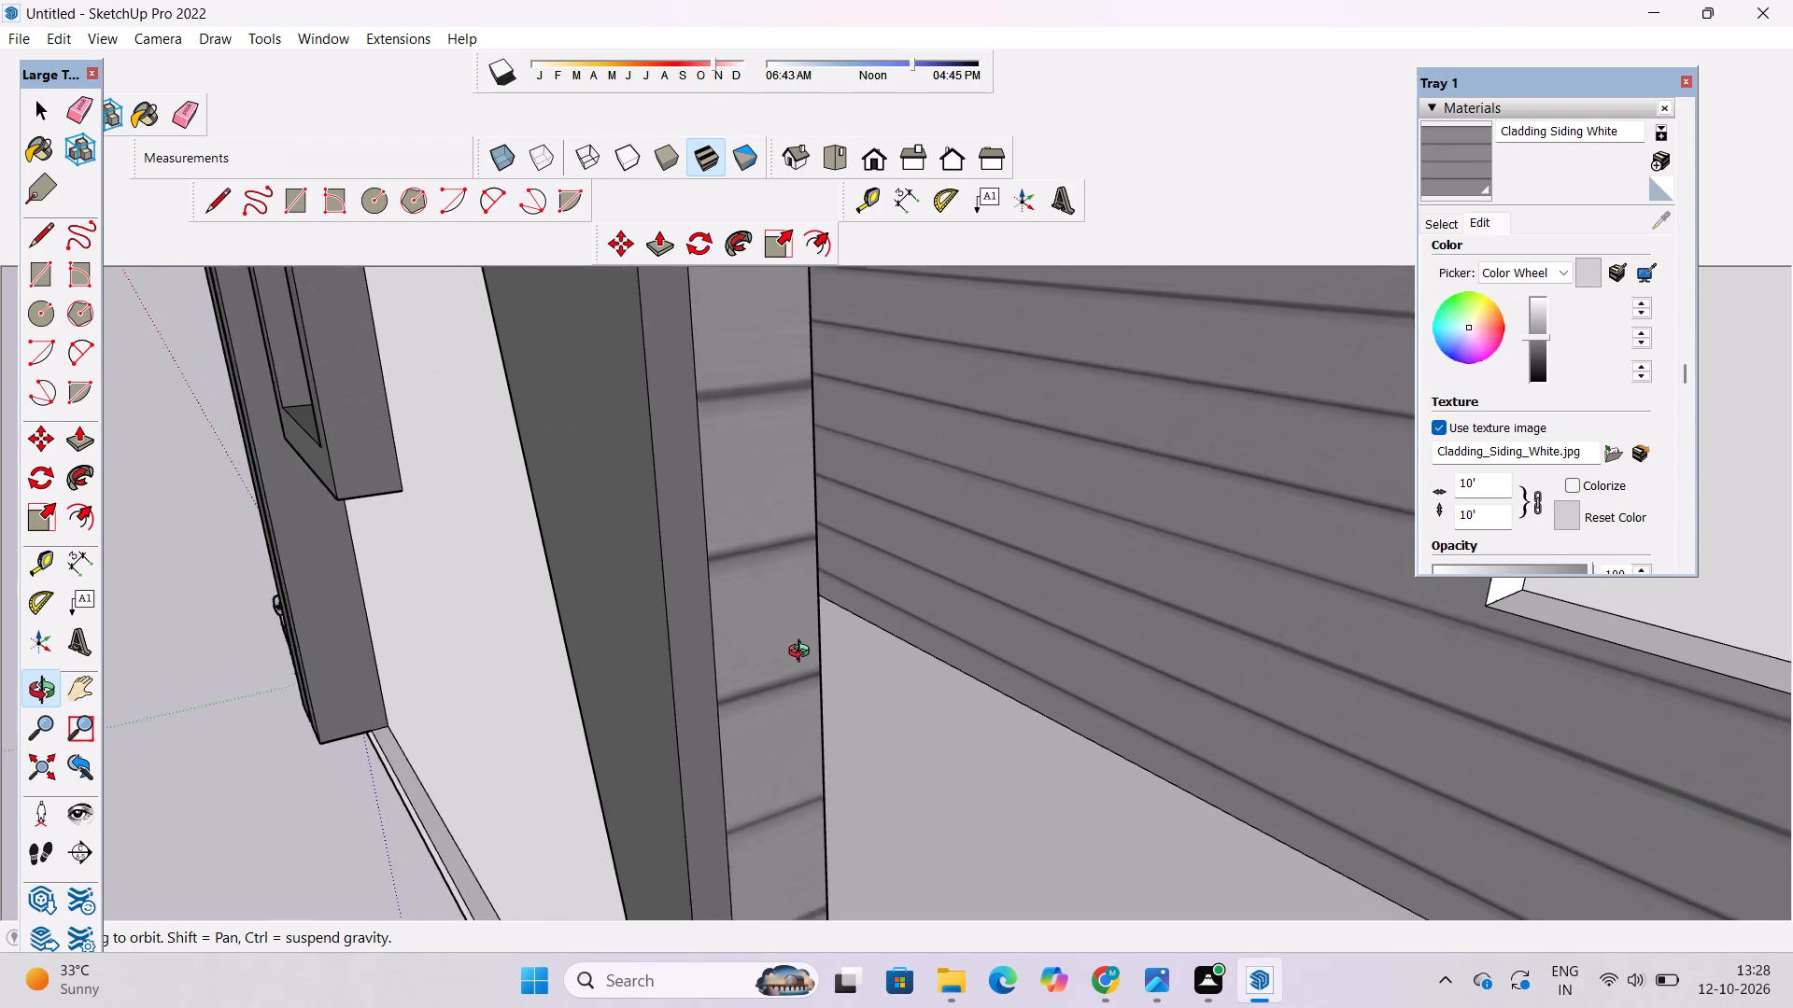
{"action": "scroll", "coordinate": [803, 653], "scroll_direction": "down", "scroll_amount": 3}
{"action": "scroll", "coordinate": [803, 653], "scroll_direction": "up", "scroll_amount": 4}
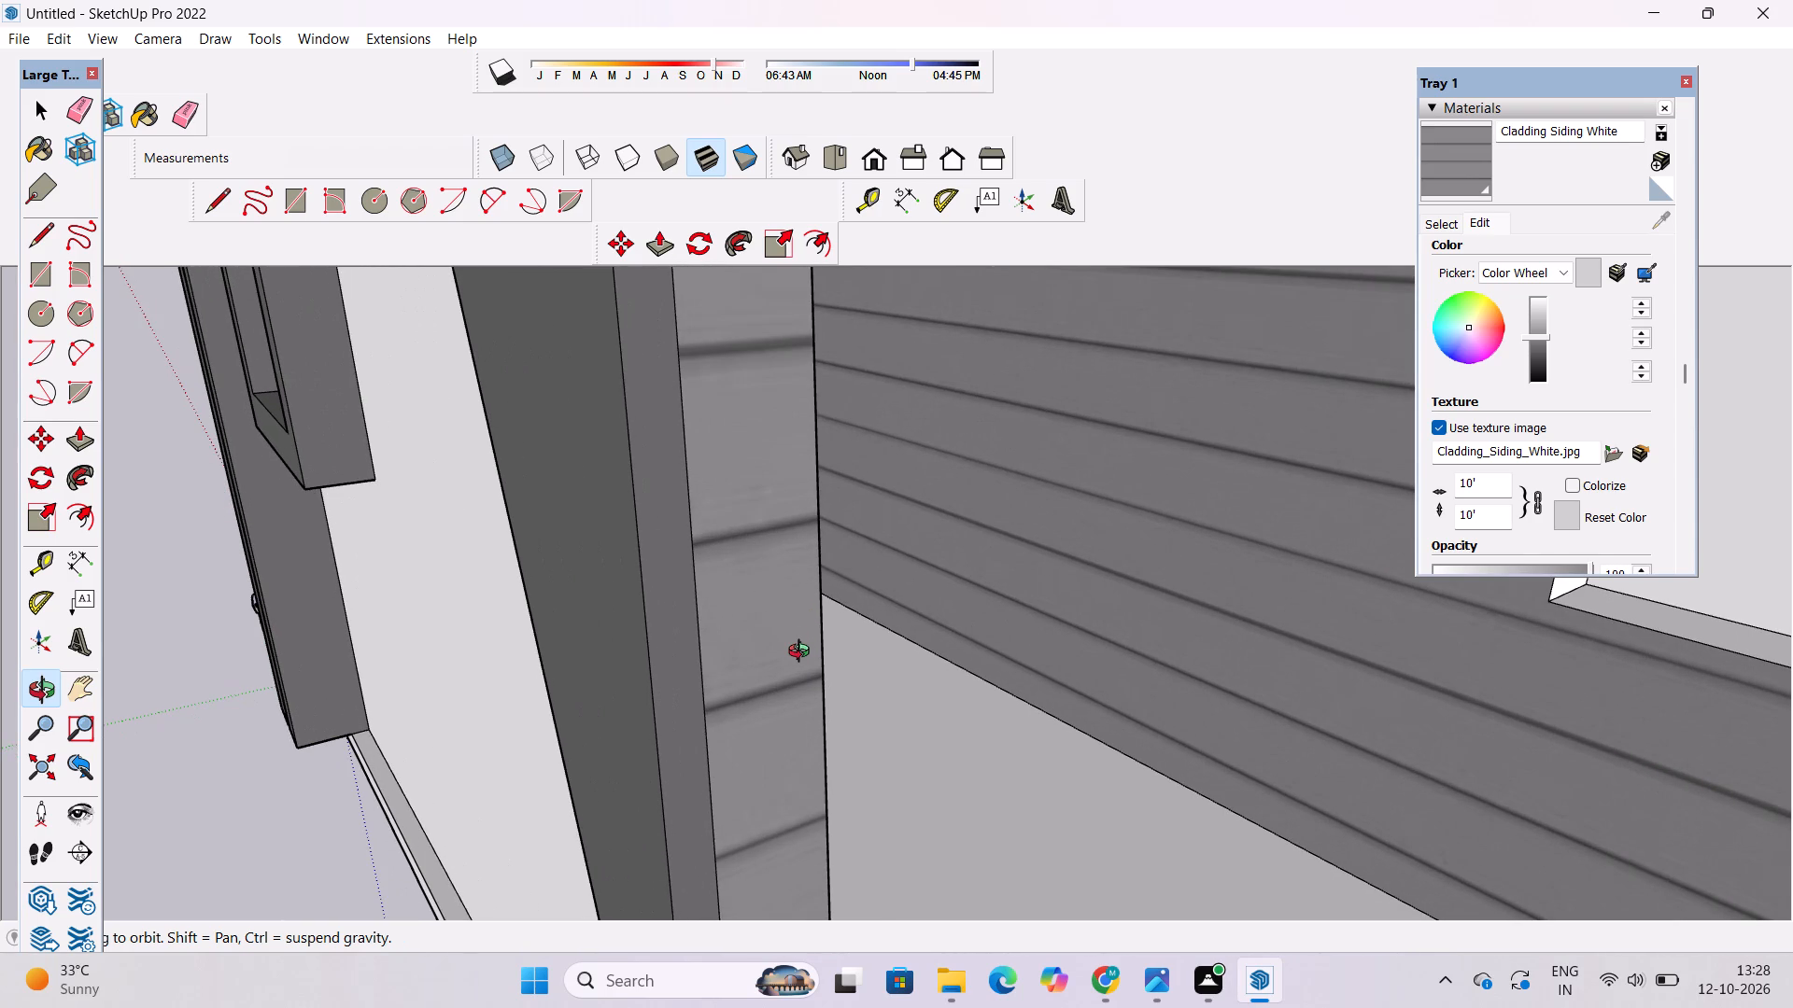
{"action": "scroll", "coordinate": [802, 654], "scroll_direction": "down", "scroll_amount": 4}
{"action": "scroll", "coordinate": [802, 654], "scroll_direction": "up", "scroll_amount": 2}
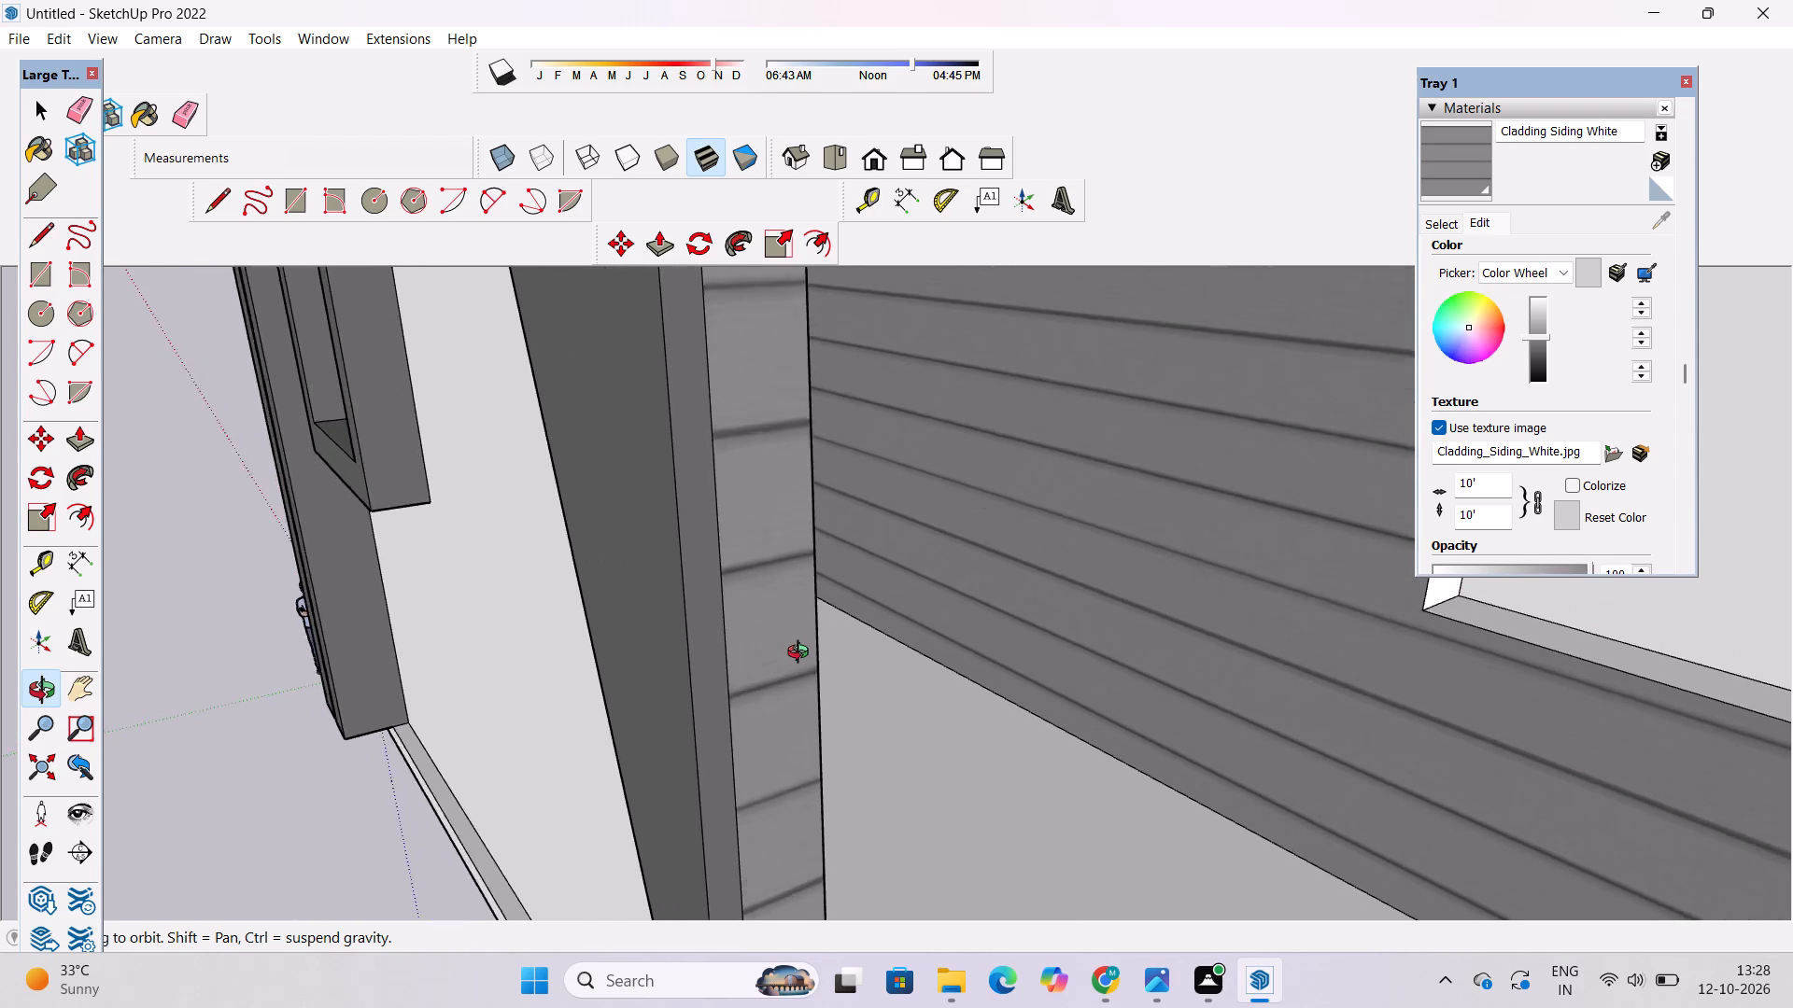
{"action": "scroll", "coordinate": [802, 654], "scroll_direction": "up", "scroll_amount": 2}
{"action": "scroll", "coordinate": [802, 654], "scroll_direction": "down", "scroll_amount": 1}
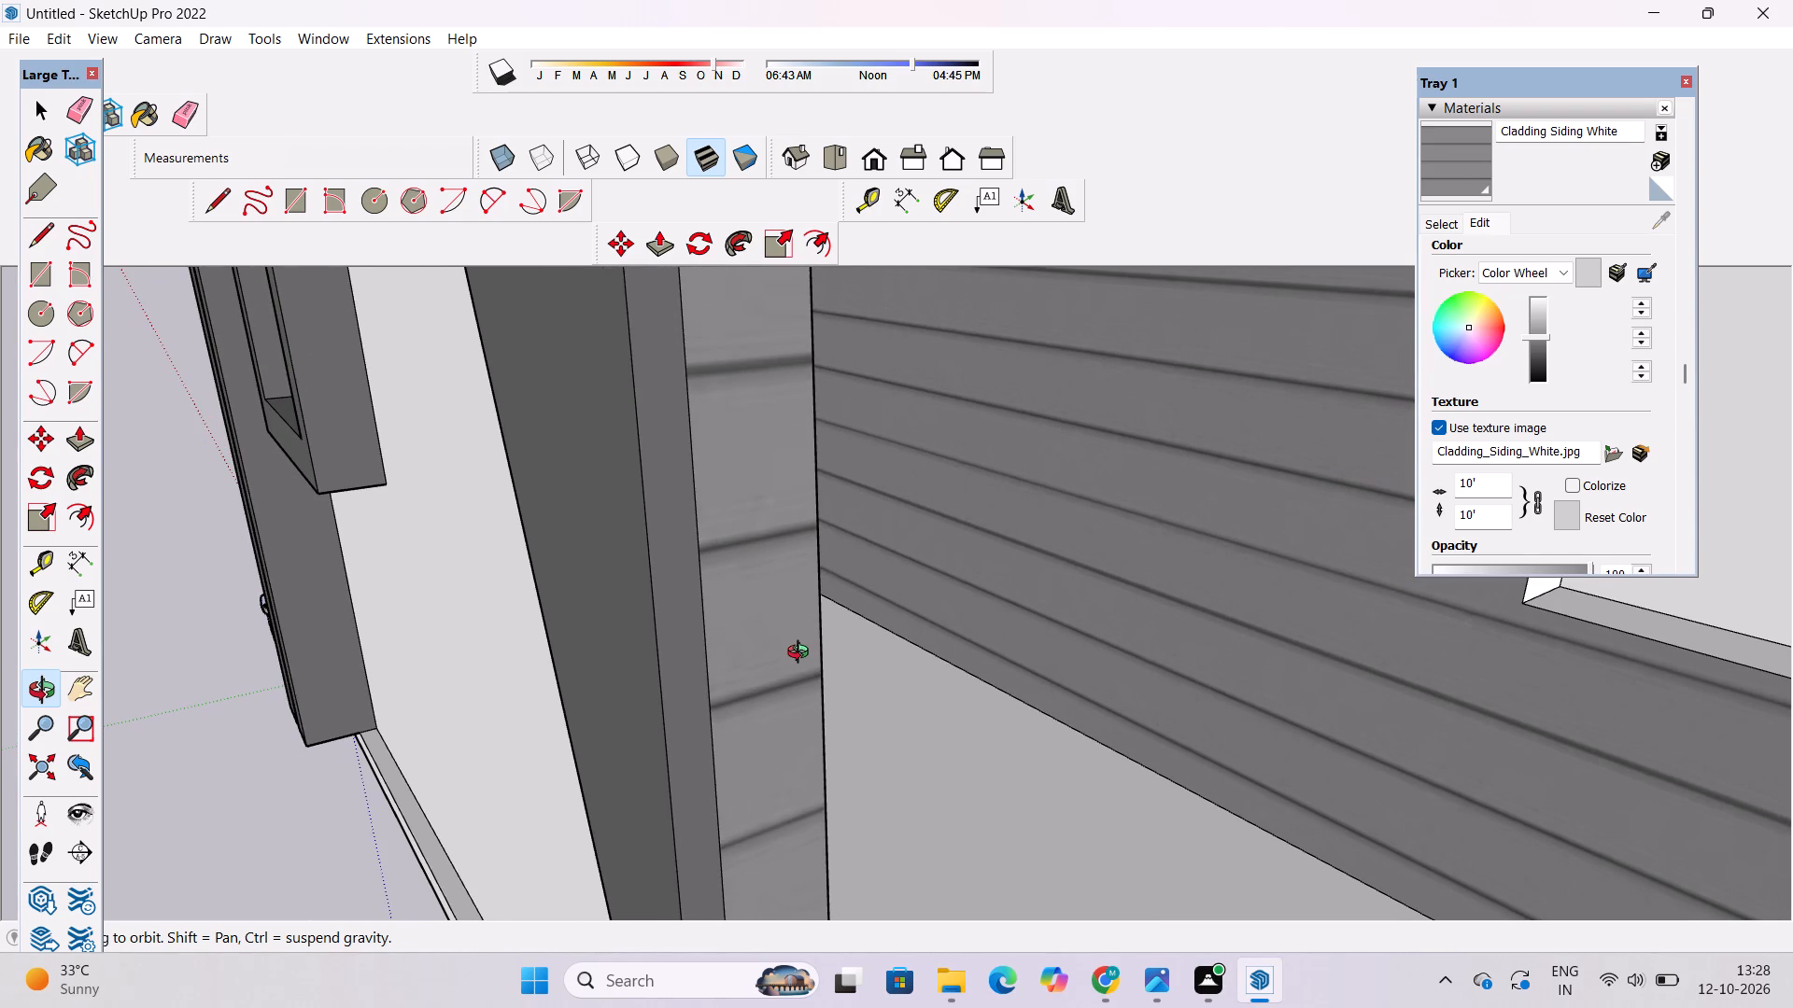
{"action": "scroll", "coordinate": [802, 654], "scroll_direction": "up", "scroll_amount": 1}
{"action": "scroll", "coordinate": [802, 654], "scroll_direction": "down", "scroll_amount": 4}
{"action": "left_click_drag", "start_coordinate": [774, 694], "coordinate": [743, 512], "text": "shift"}
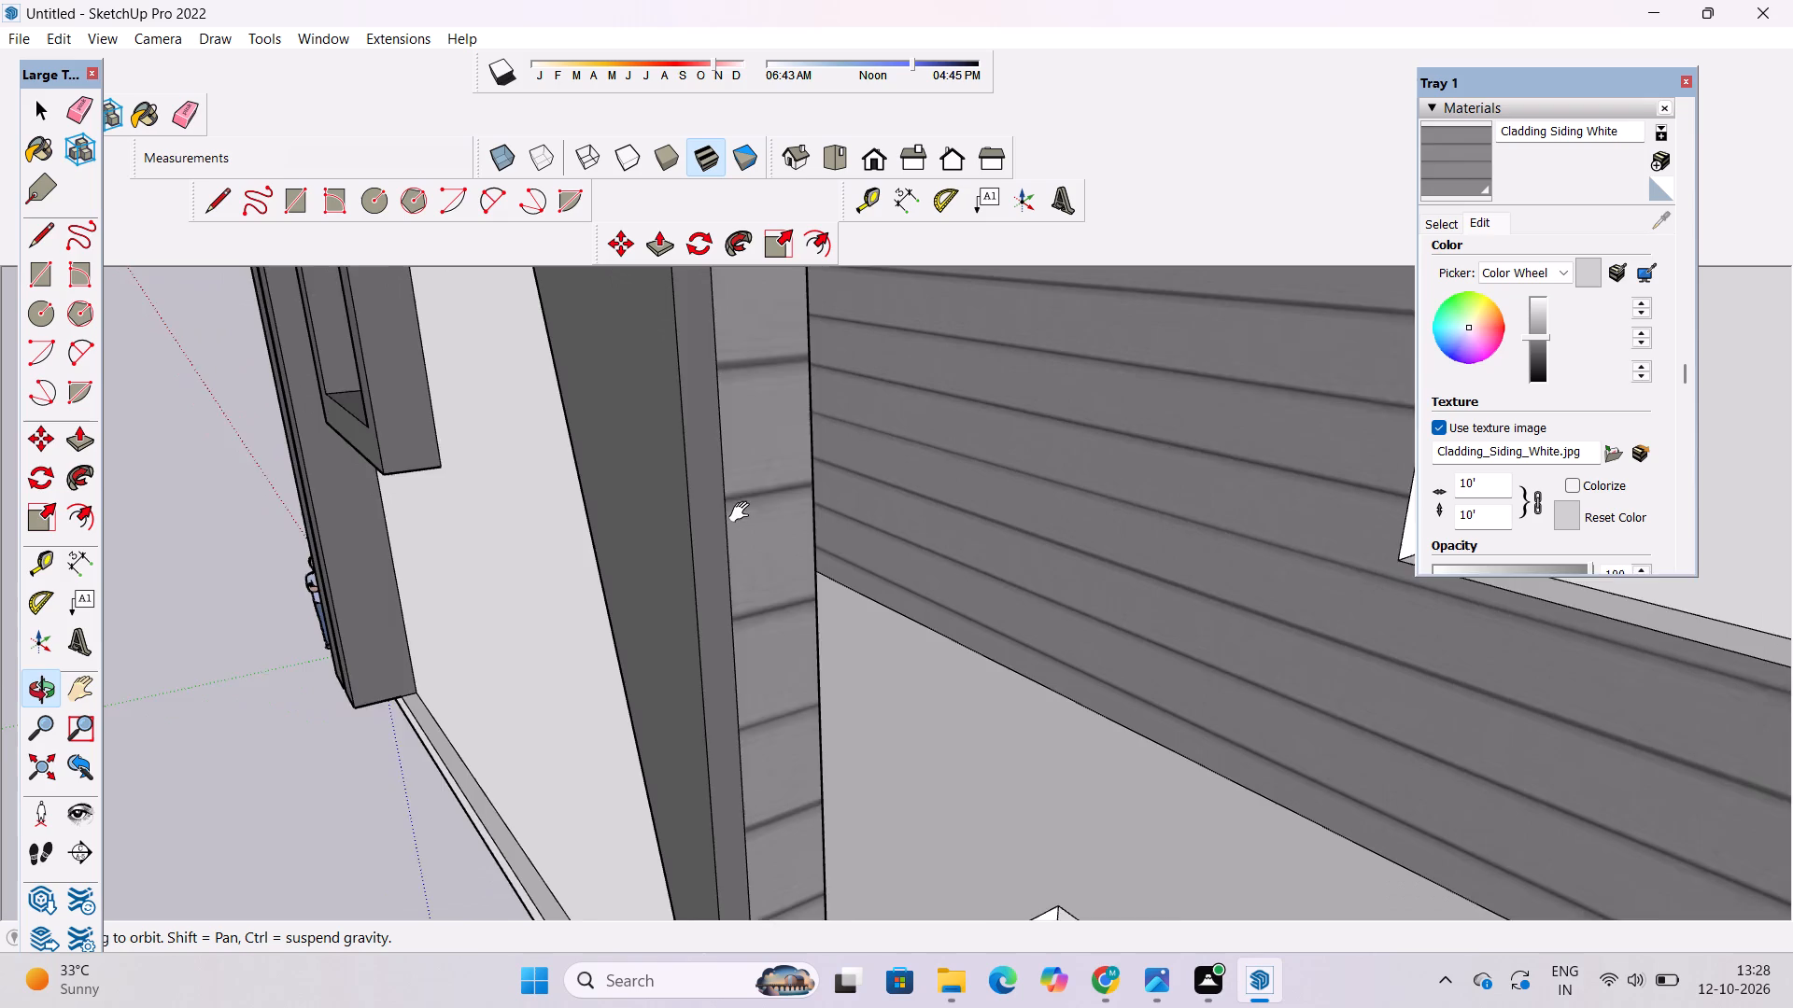
{"action": "left_click_drag", "start_coordinate": [743, 512], "coordinate": [743, 508], "text": "shift"}
Examine the ground-floor porch, entrance steps and the whole front facade from several angles.
{"action": "scroll", "coordinate": [741, 503], "scroll_direction": "down", "scroll_amount": 6}
{"action": "left_click_drag", "start_coordinate": [774, 667], "coordinate": [899, 630]}
{"action": "scroll", "coordinate": [911, 626], "scroll_direction": "down", "scroll_amount": 5}
{"action": "left_click_drag", "start_coordinate": [1146, 651], "coordinate": [788, 602], "text": "shift"}
{"action": "left_click_drag", "start_coordinate": [789, 609], "coordinate": [967, 574]}
{"action": "scroll", "coordinate": [985, 561], "scroll_direction": "down", "scroll_amount": 6}
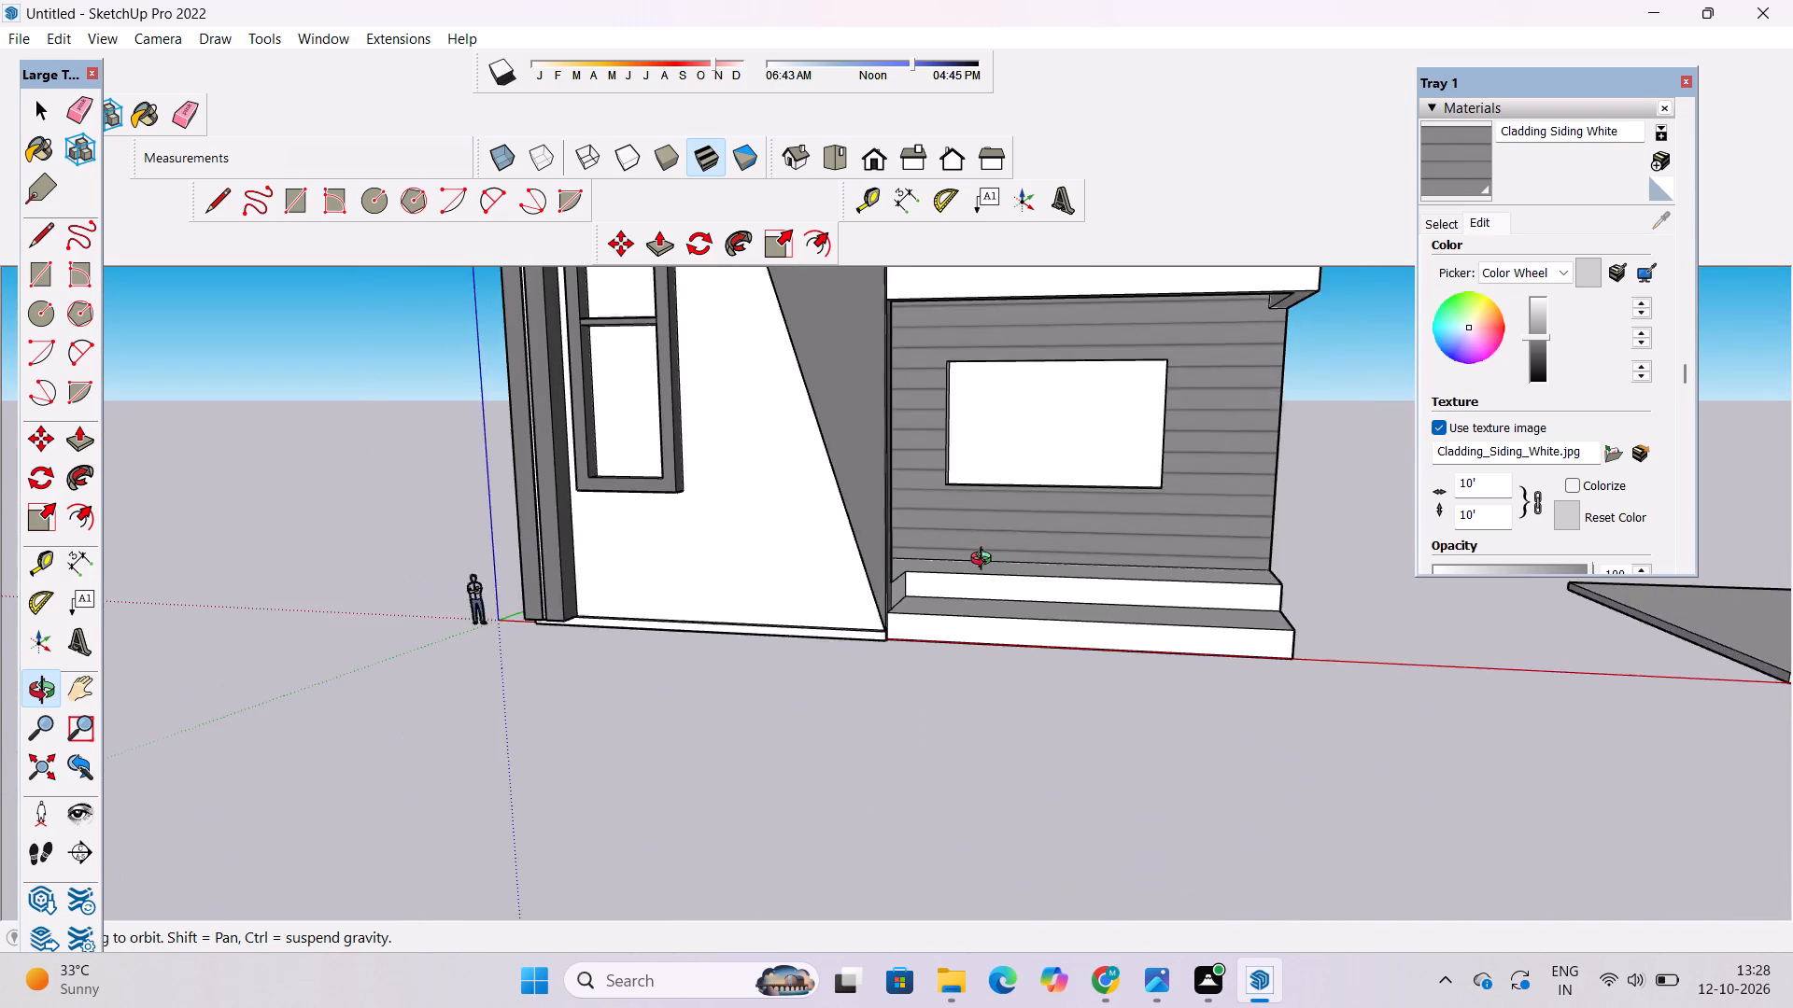
{"action": "left_click_drag", "start_coordinate": [995, 591], "coordinate": [915, 610], "text": "shift"}
{"action": "scroll", "coordinate": [867, 564], "scroll_direction": "down", "scroll_amount": 4}
{"action": "left_click_drag", "start_coordinate": [860, 566], "coordinate": [900, 639], "text": "shift"}
{"action": "scroll", "coordinate": [900, 631], "scroll_direction": "down", "scroll_amount": 5}
{"action": "left_click_drag", "start_coordinate": [770, 658], "coordinate": [1060, 628]}
{"action": "scroll", "coordinate": [856, 487], "scroll_direction": "up", "scroll_amount": 5}
{"action": "left_click_drag", "start_coordinate": [856, 487], "coordinate": [936, 655], "text": "shift"}
{"action": "left_click_drag", "start_coordinate": [929, 670], "coordinate": [831, 563]}
{"action": "scroll", "coordinate": [827, 501], "scroll_direction": "down", "scroll_amount": 6, "text": "shift"}
{"action": "left_click_drag", "start_coordinate": [816, 609], "coordinate": [951, 598]}
{"action": "left_click_drag", "start_coordinate": [938, 617], "coordinate": [765, 633]}
{"action": "left_click_drag", "start_coordinate": [816, 666], "coordinate": [572, 567]}
{"action": "left_click_drag", "start_coordinate": [622, 572], "coordinate": [554, 671]}
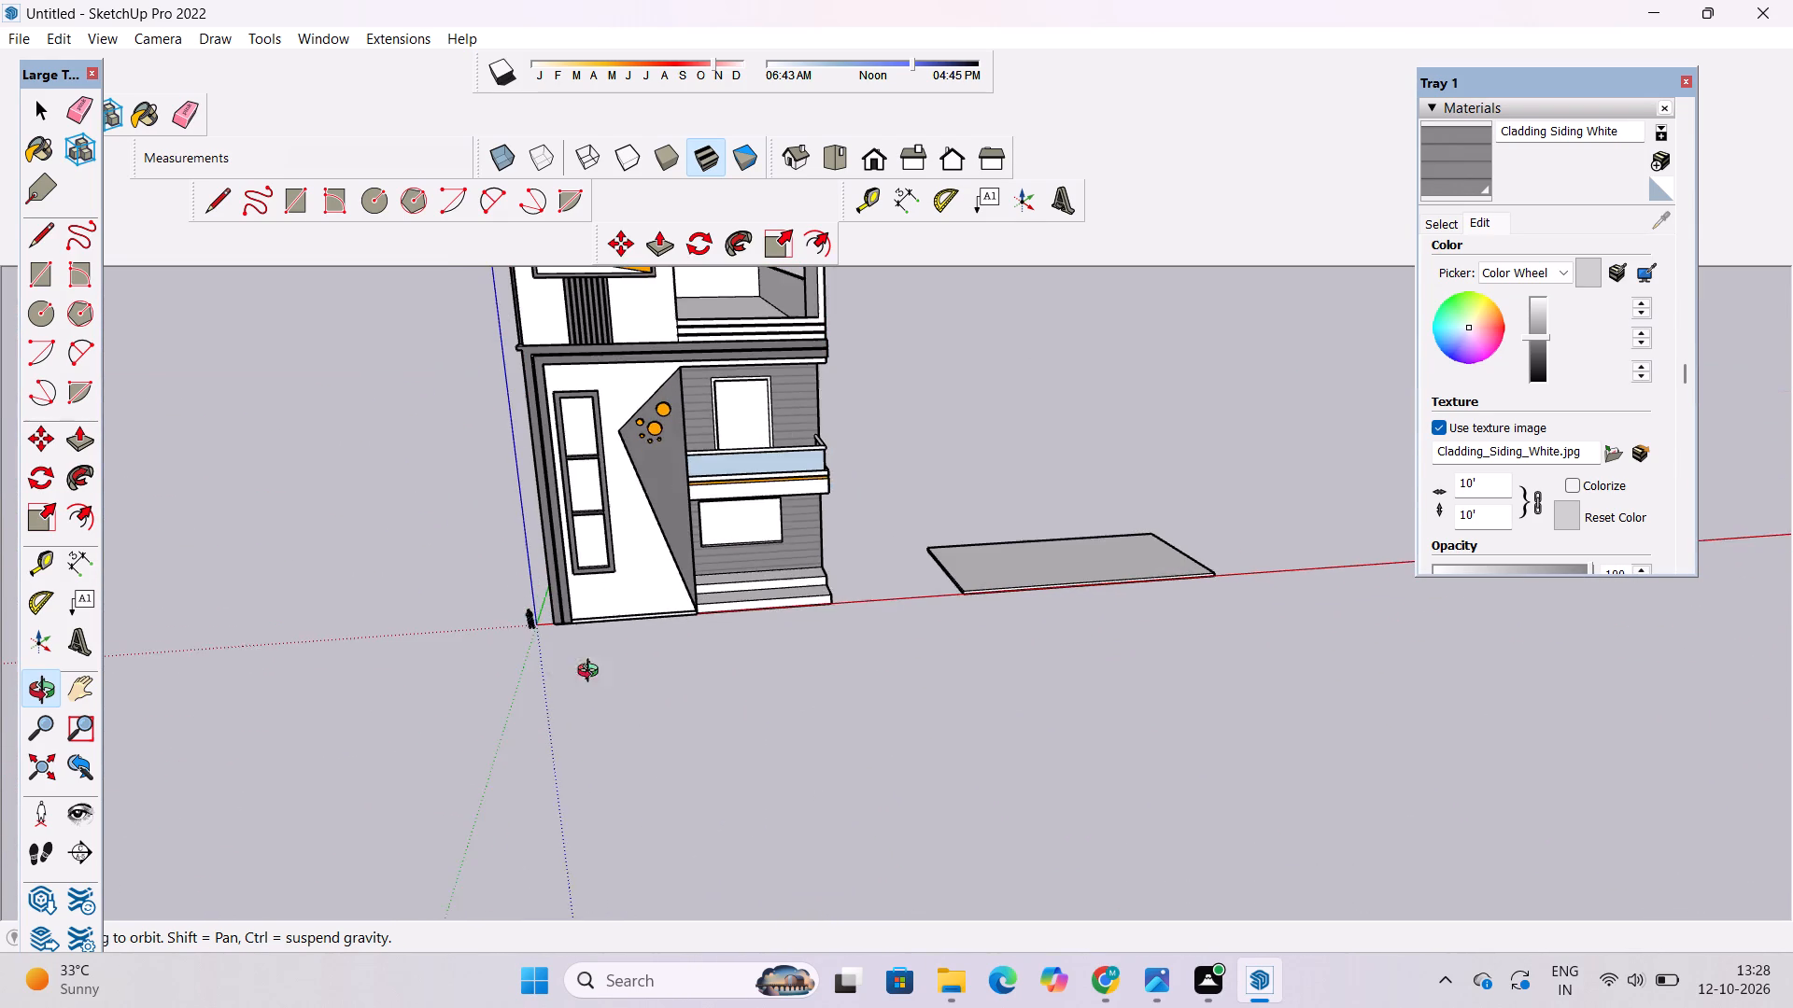
Delete the loose flat rectangular slab lying on the ground beside the house.
{"action": "left_click_drag", "start_coordinate": [624, 666], "coordinate": [560, 669], "text": "shift"}
{"action": "key", "text": "space"}
{"action": "left_click", "coordinate": [1015, 572]}
{"action": "key", "text": "Delete"}
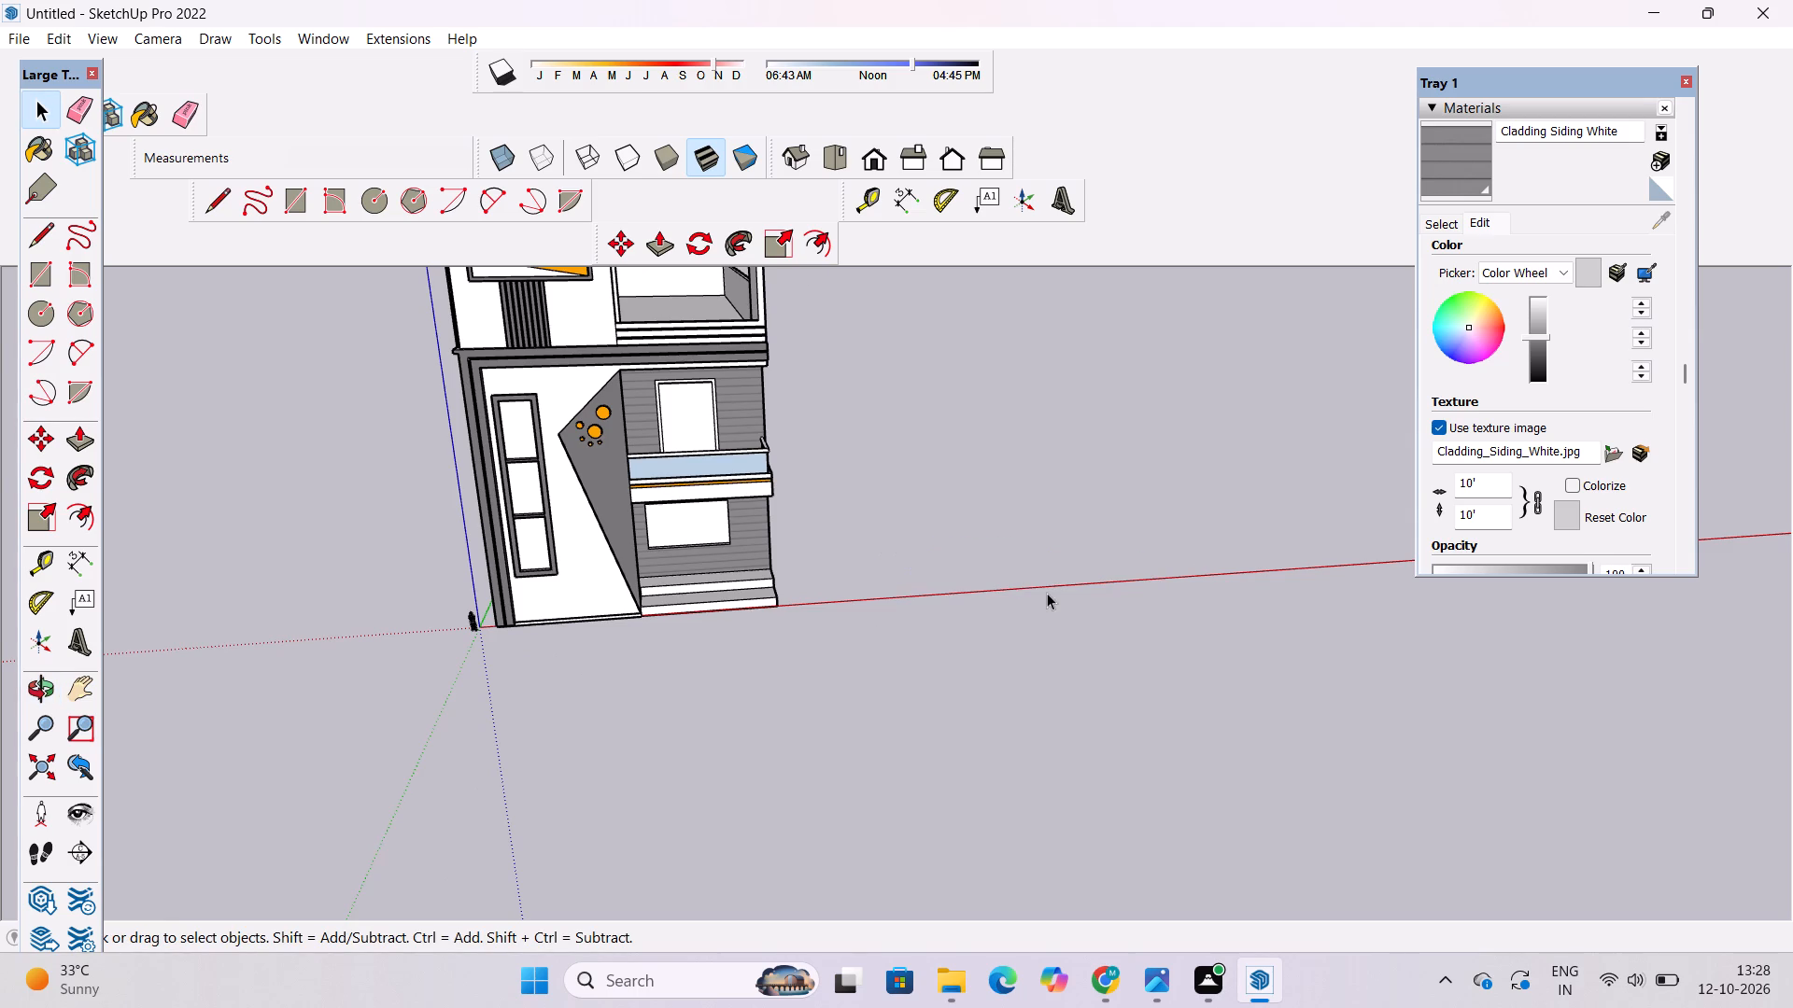
Paint the large white front wall around the tall three-pane window with Crushed Rock Gravel from the Patterns materials.
{"action": "key", "text": "o"}
{"action": "scroll", "coordinate": [817, 603], "scroll_direction": "down", "scroll_amount": 3}
{"action": "left_click_drag", "start_coordinate": [628, 611], "coordinate": [738, 639], "text": "shift"}
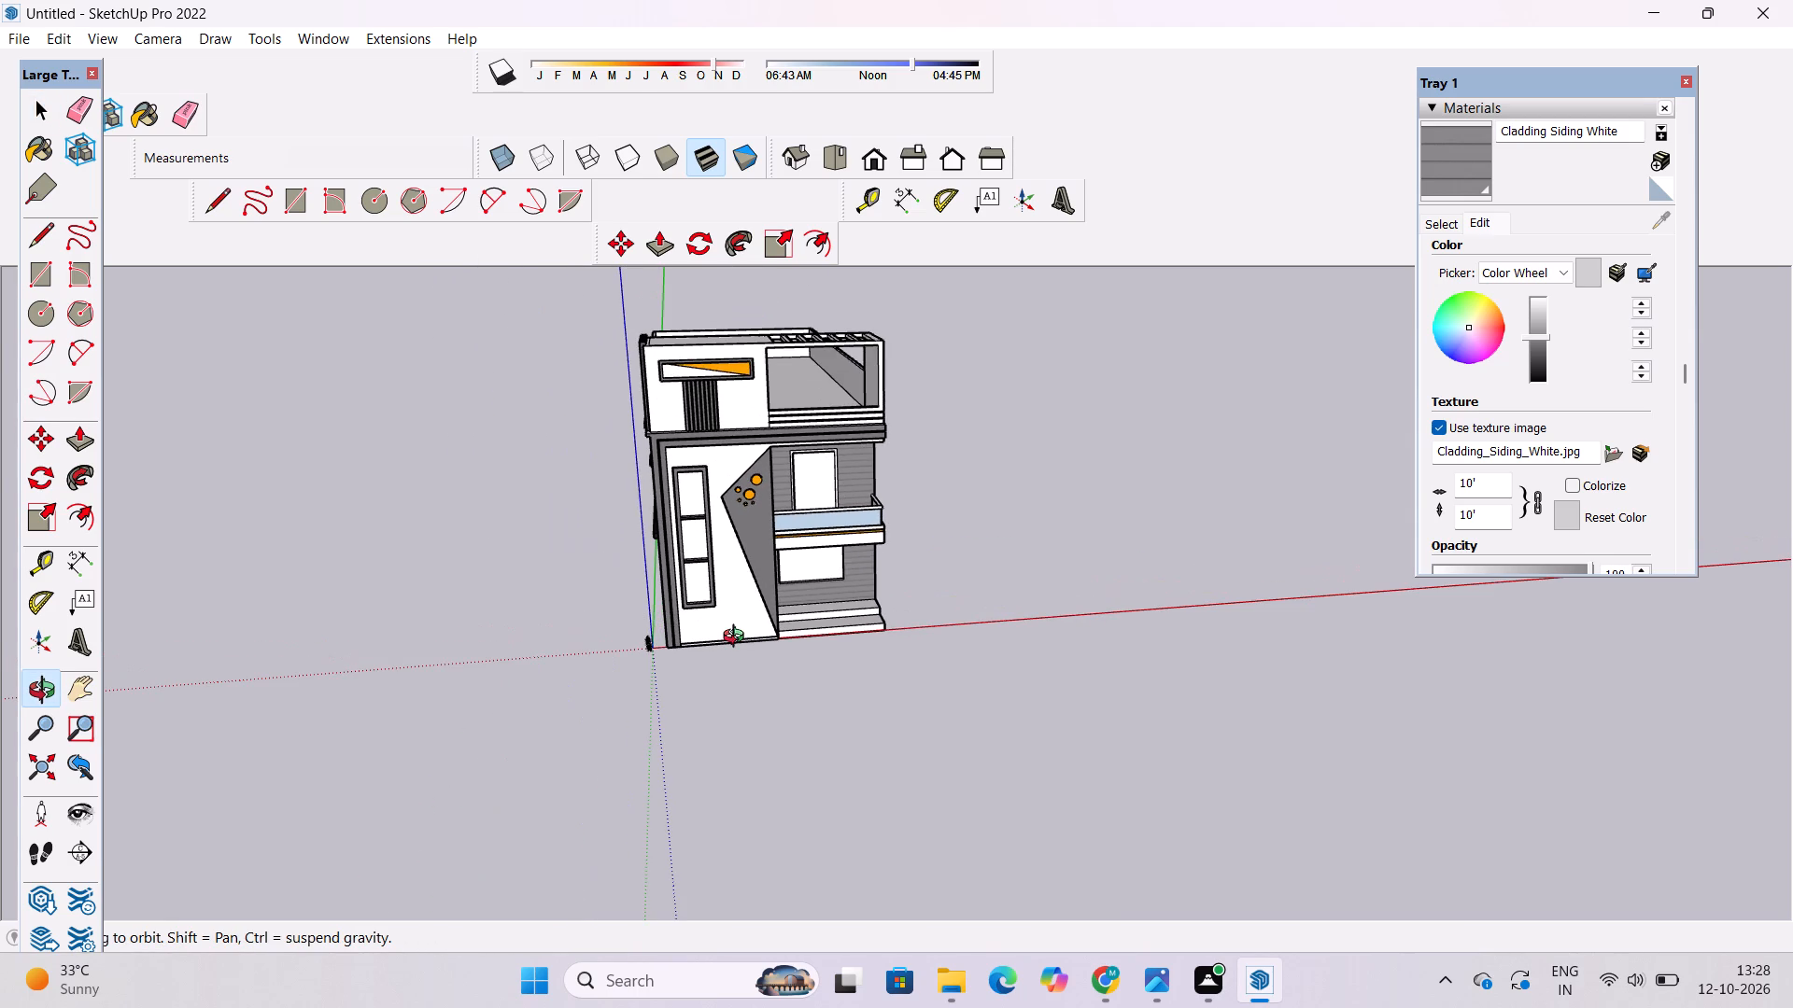
{"action": "scroll", "coordinate": [738, 638], "scroll_direction": "up", "scroll_amount": 1}
{"action": "left_click_drag", "start_coordinate": [749, 624], "coordinate": [743, 651], "text": "shift"}
{"action": "left_click_drag", "start_coordinate": [761, 636], "coordinate": [762, 704], "text": "shift"}
{"action": "left_click_drag", "start_coordinate": [762, 705], "coordinate": [745, 658]}
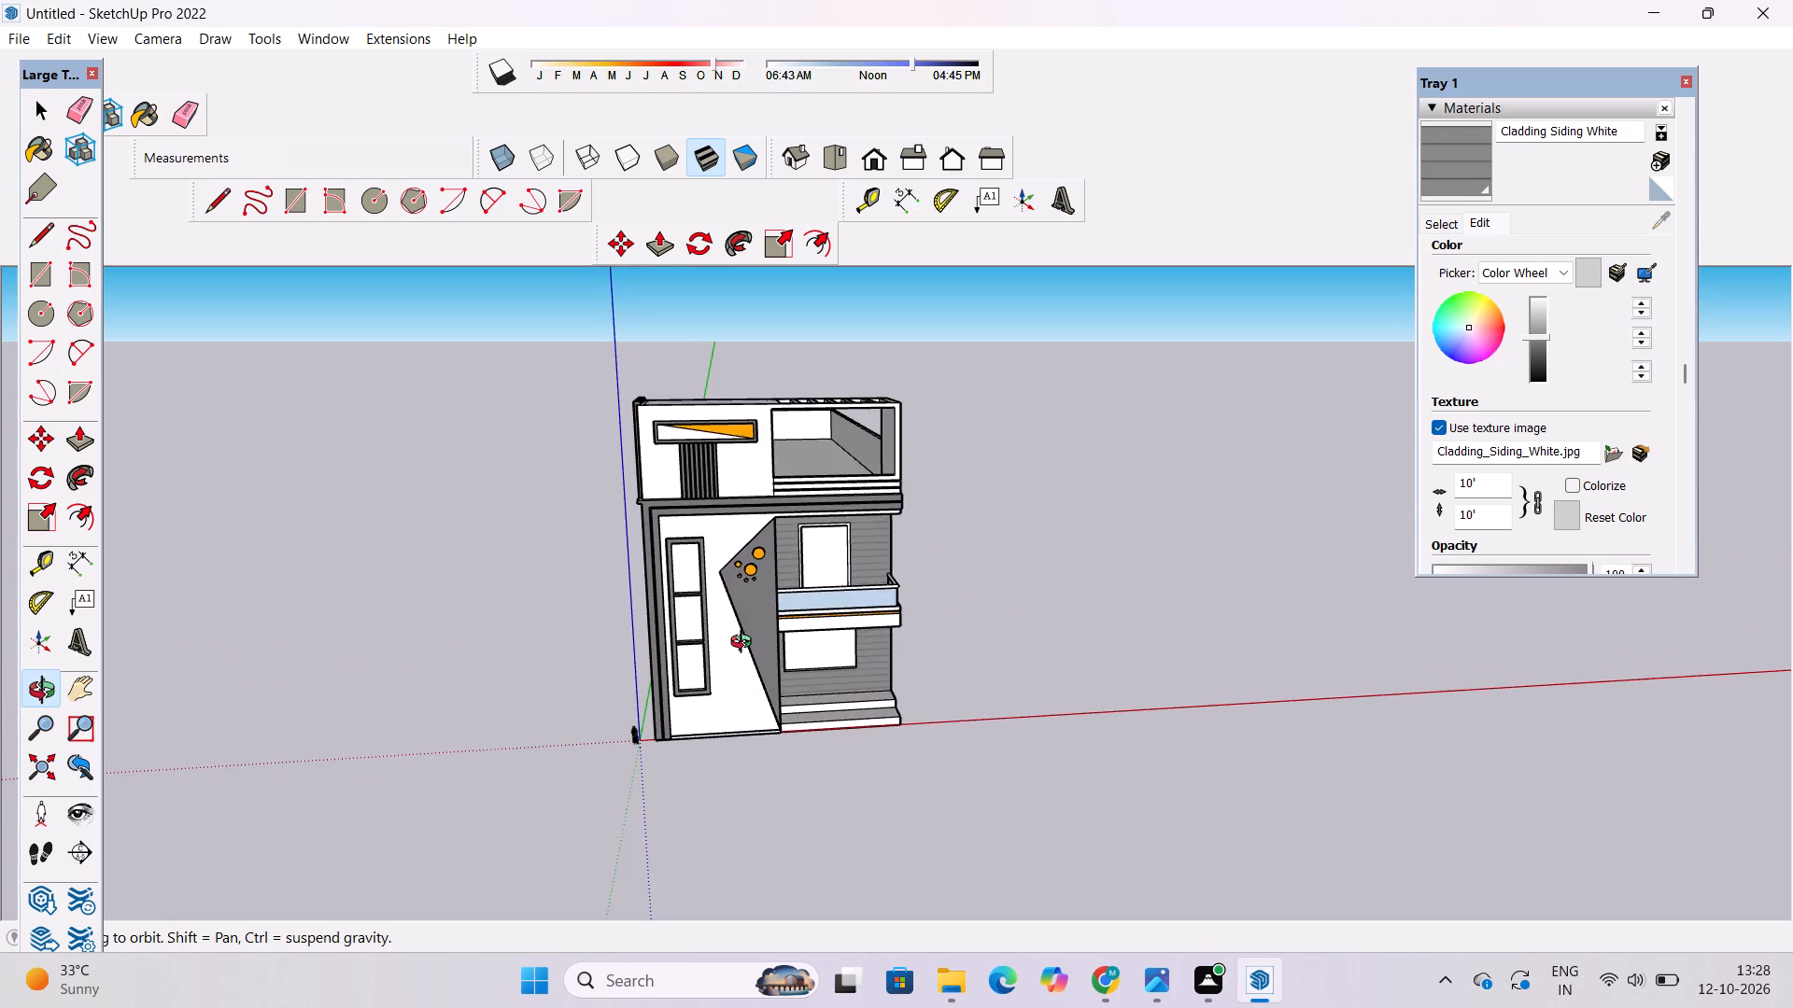
{"action": "scroll", "coordinate": [745, 639], "scroll_direction": "up", "scroll_amount": 1}
{"action": "left_click", "coordinate": [1448, 233]}
{"action": "left_click", "coordinate": [1447, 220]}
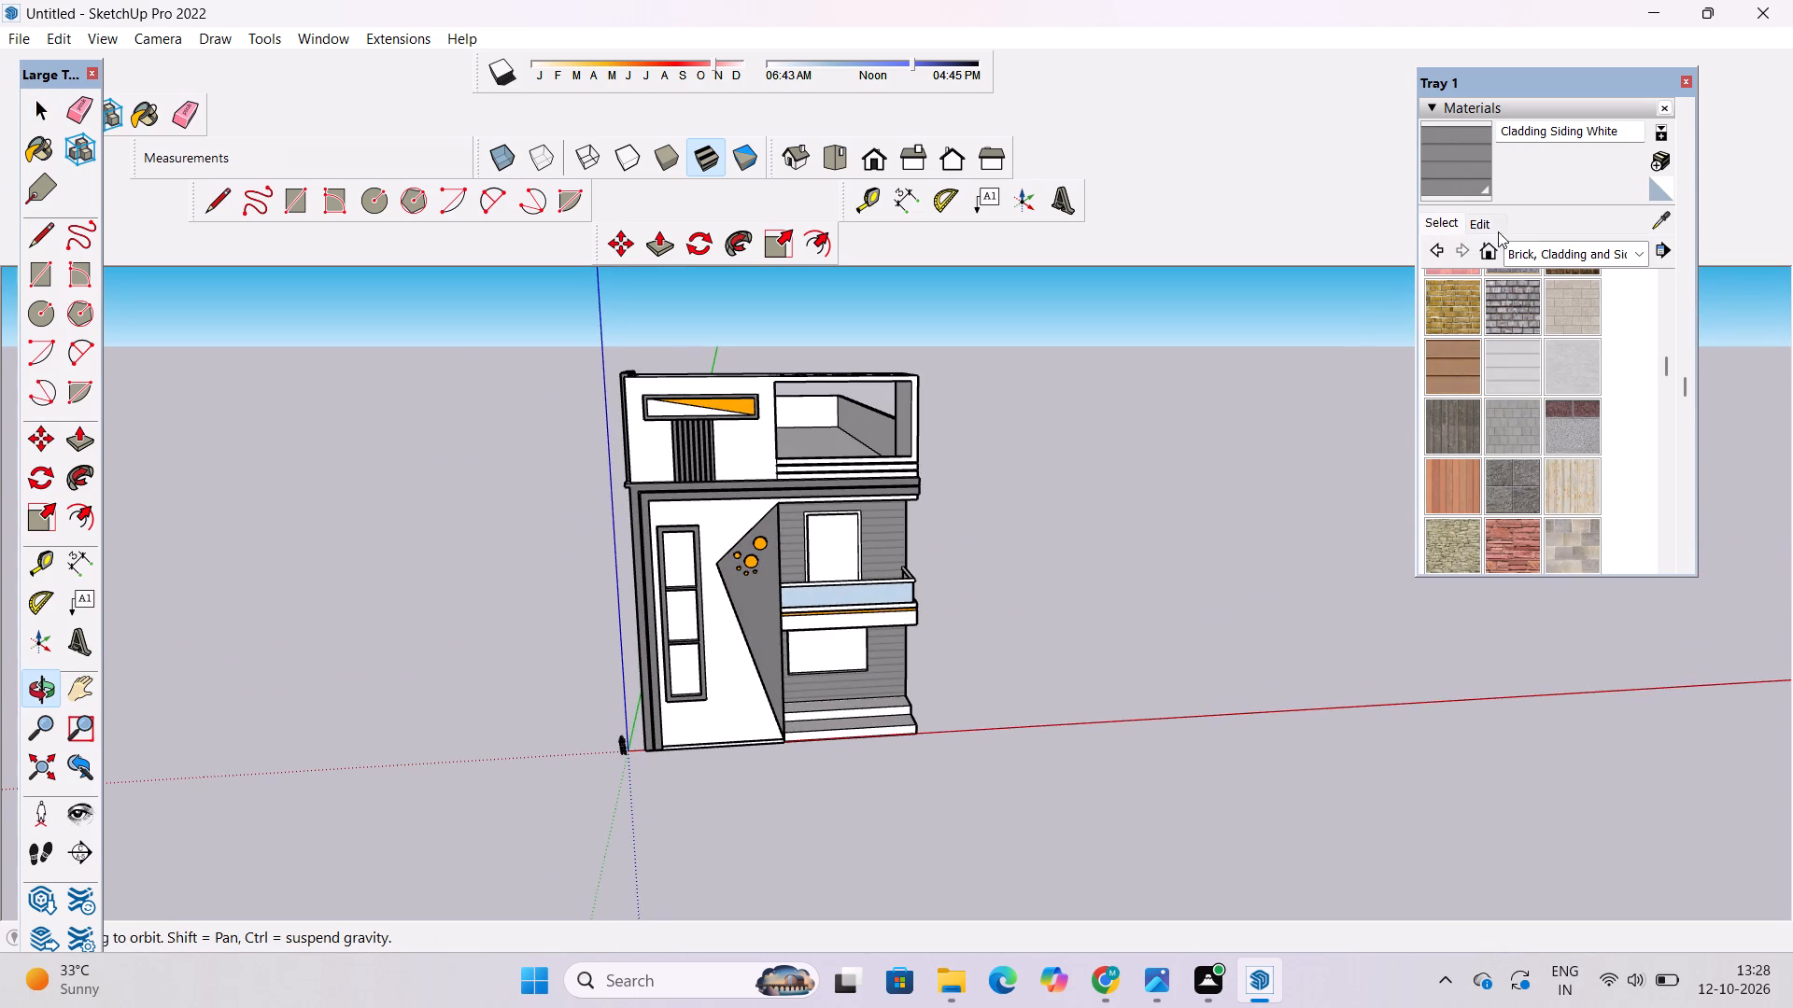
{"action": "left_click", "coordinate": [1529, 252]}
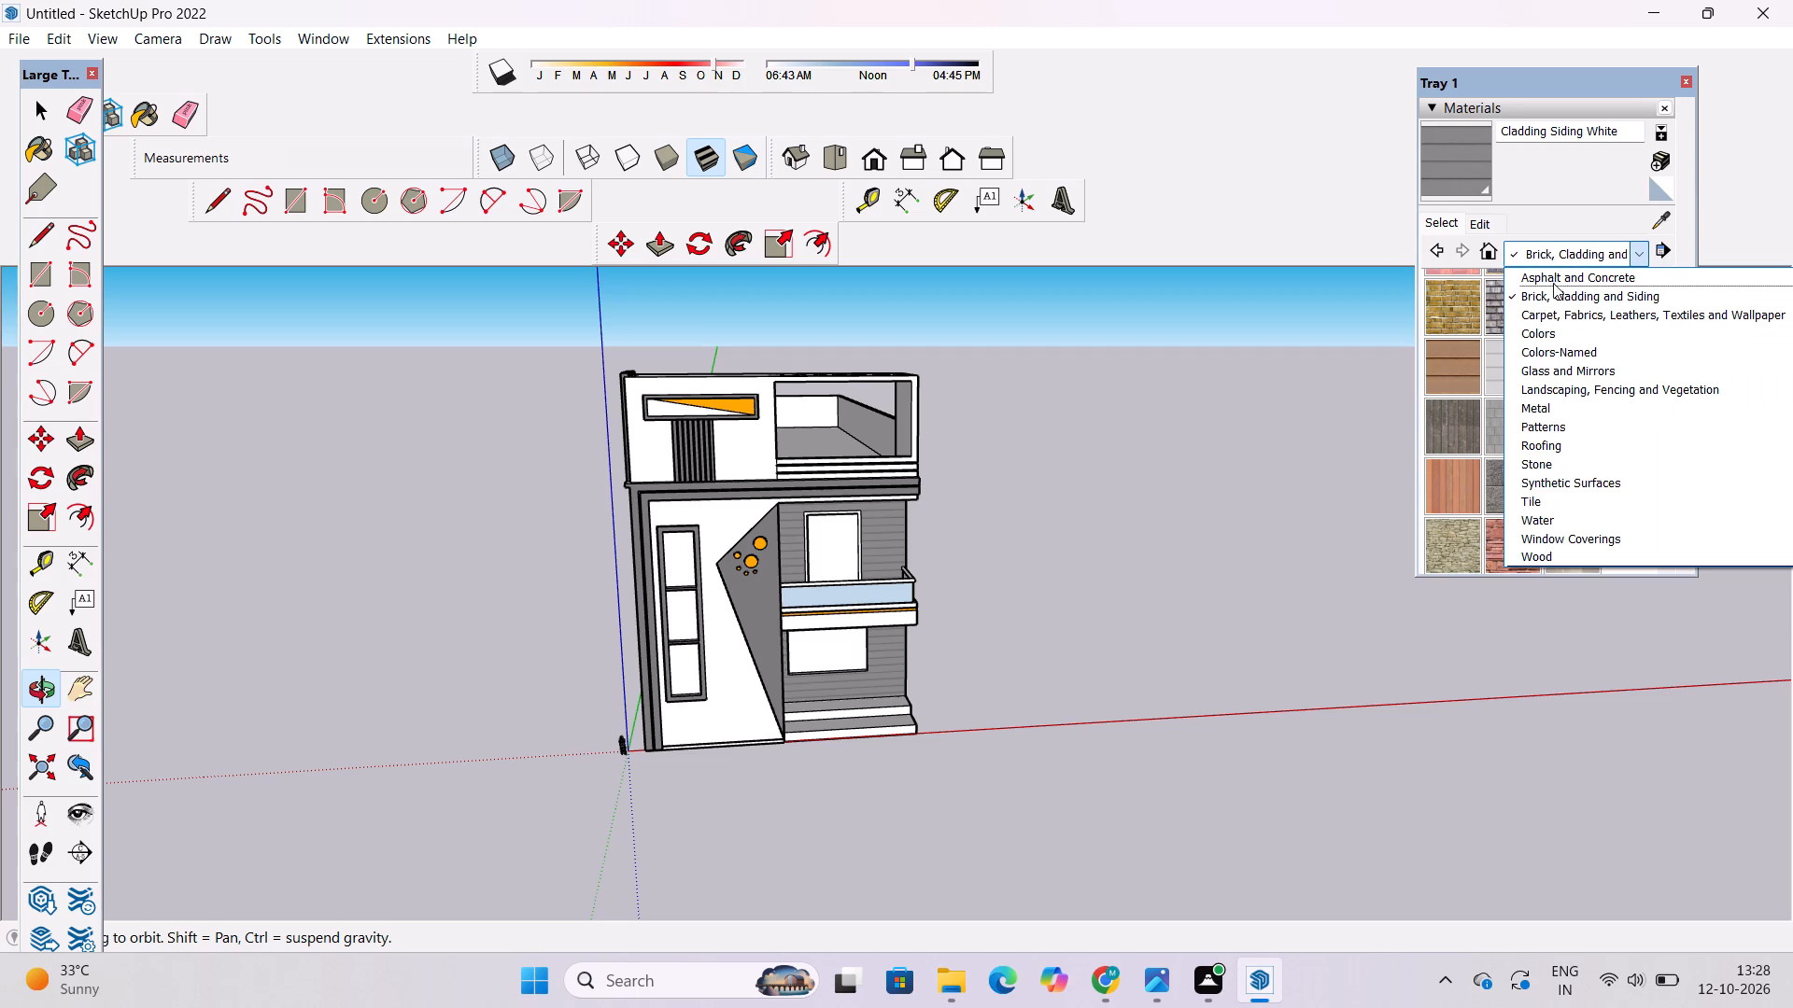
{"action": "left_click", "coordinate": [1553, 278]}
{"action": "left_click", "coordinate": [1583, 256]}
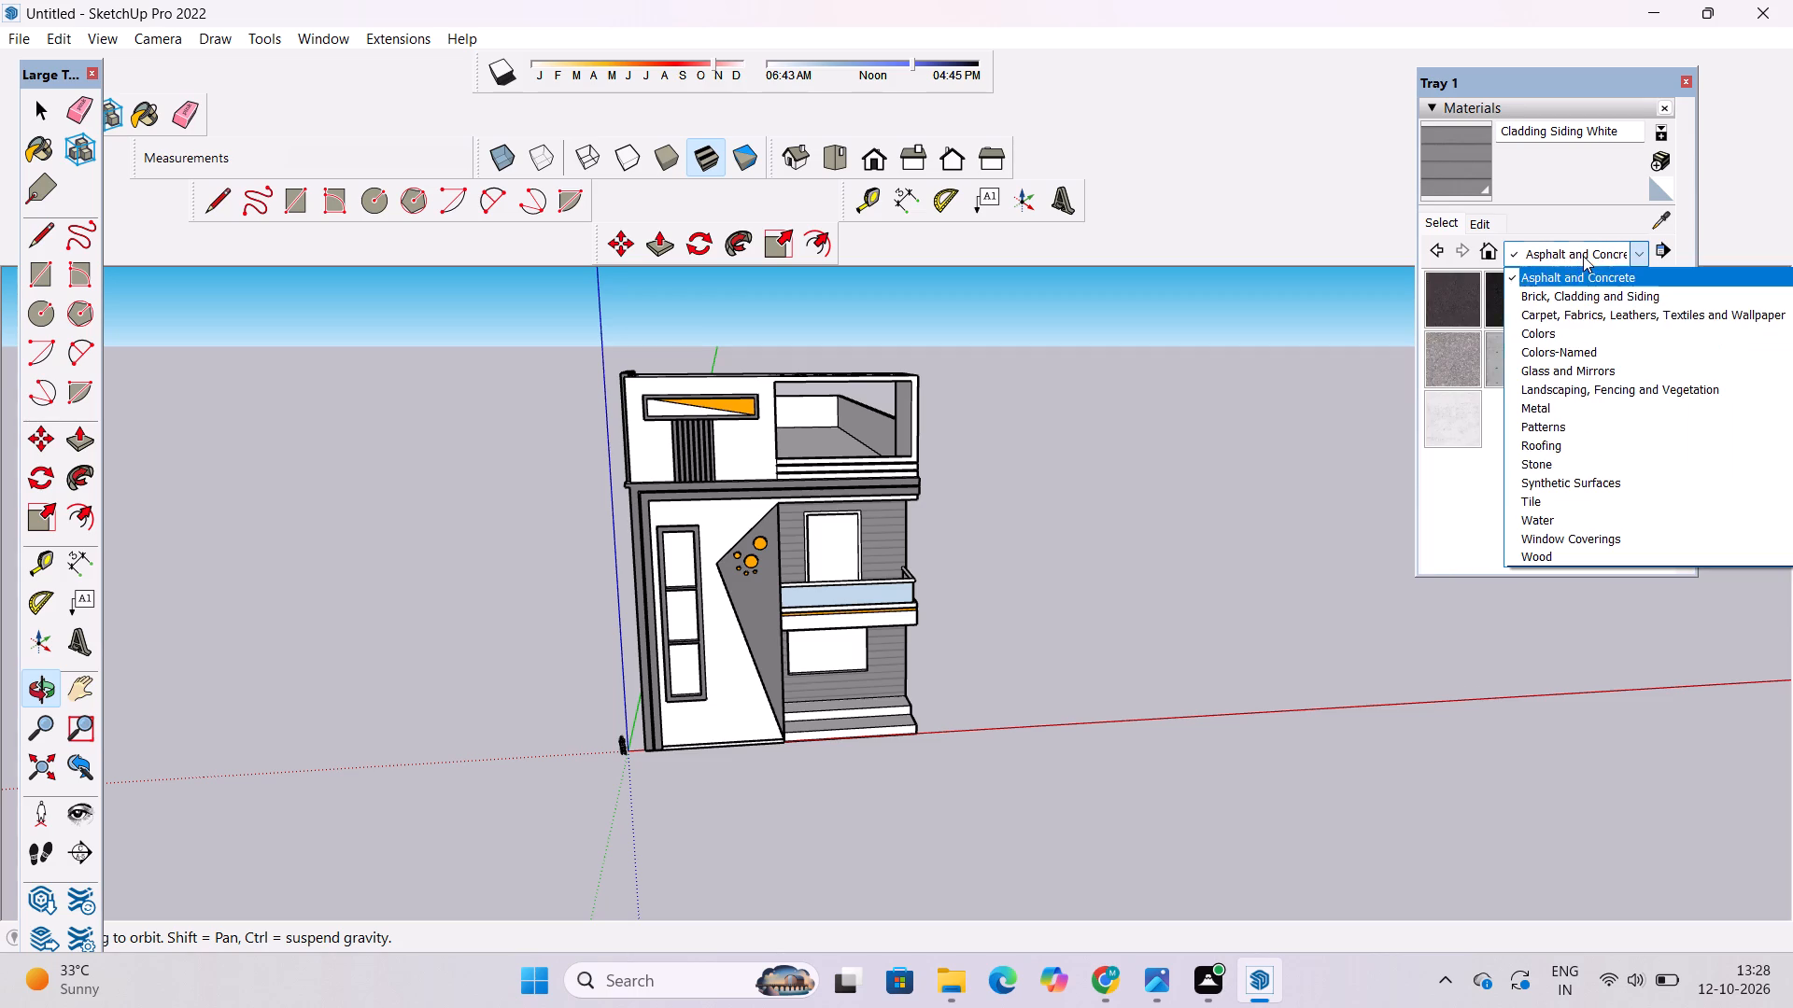
{"action": "left_click", "coordinate": [1541, 424]}
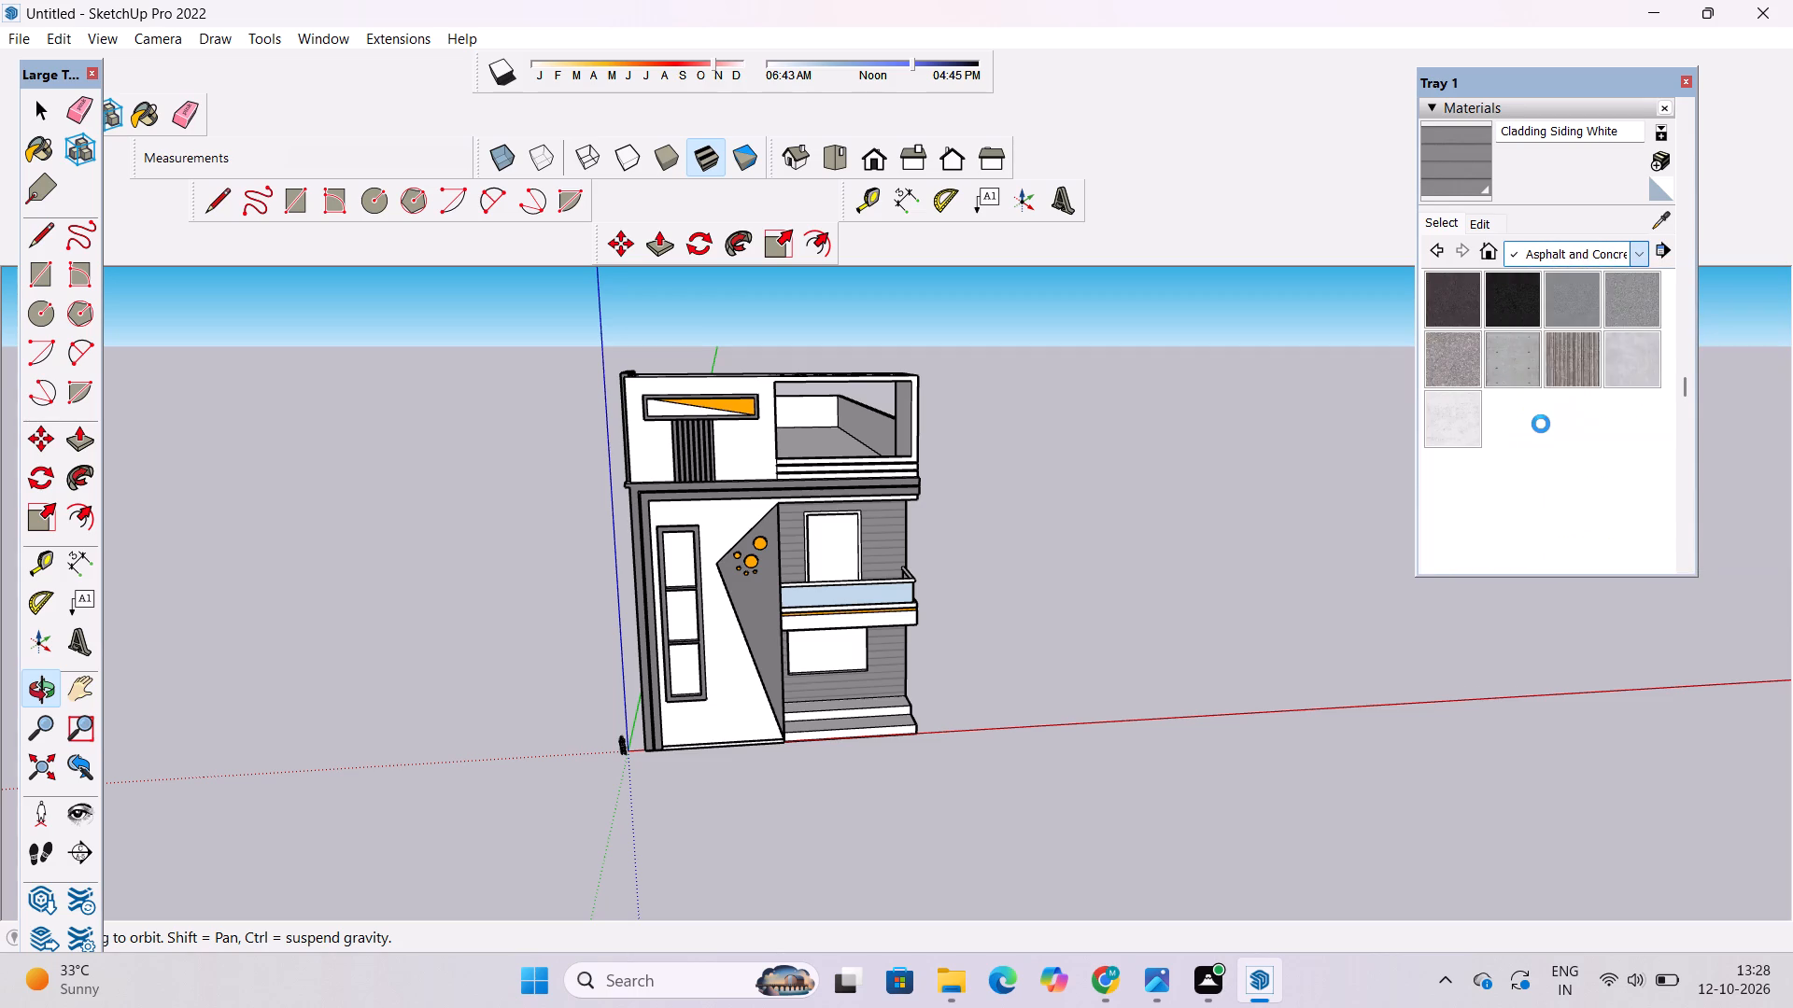
{"action": "scroll", "coordinate": [1537, 416], "scroll_direction": "down", "scroll_amount": 4}
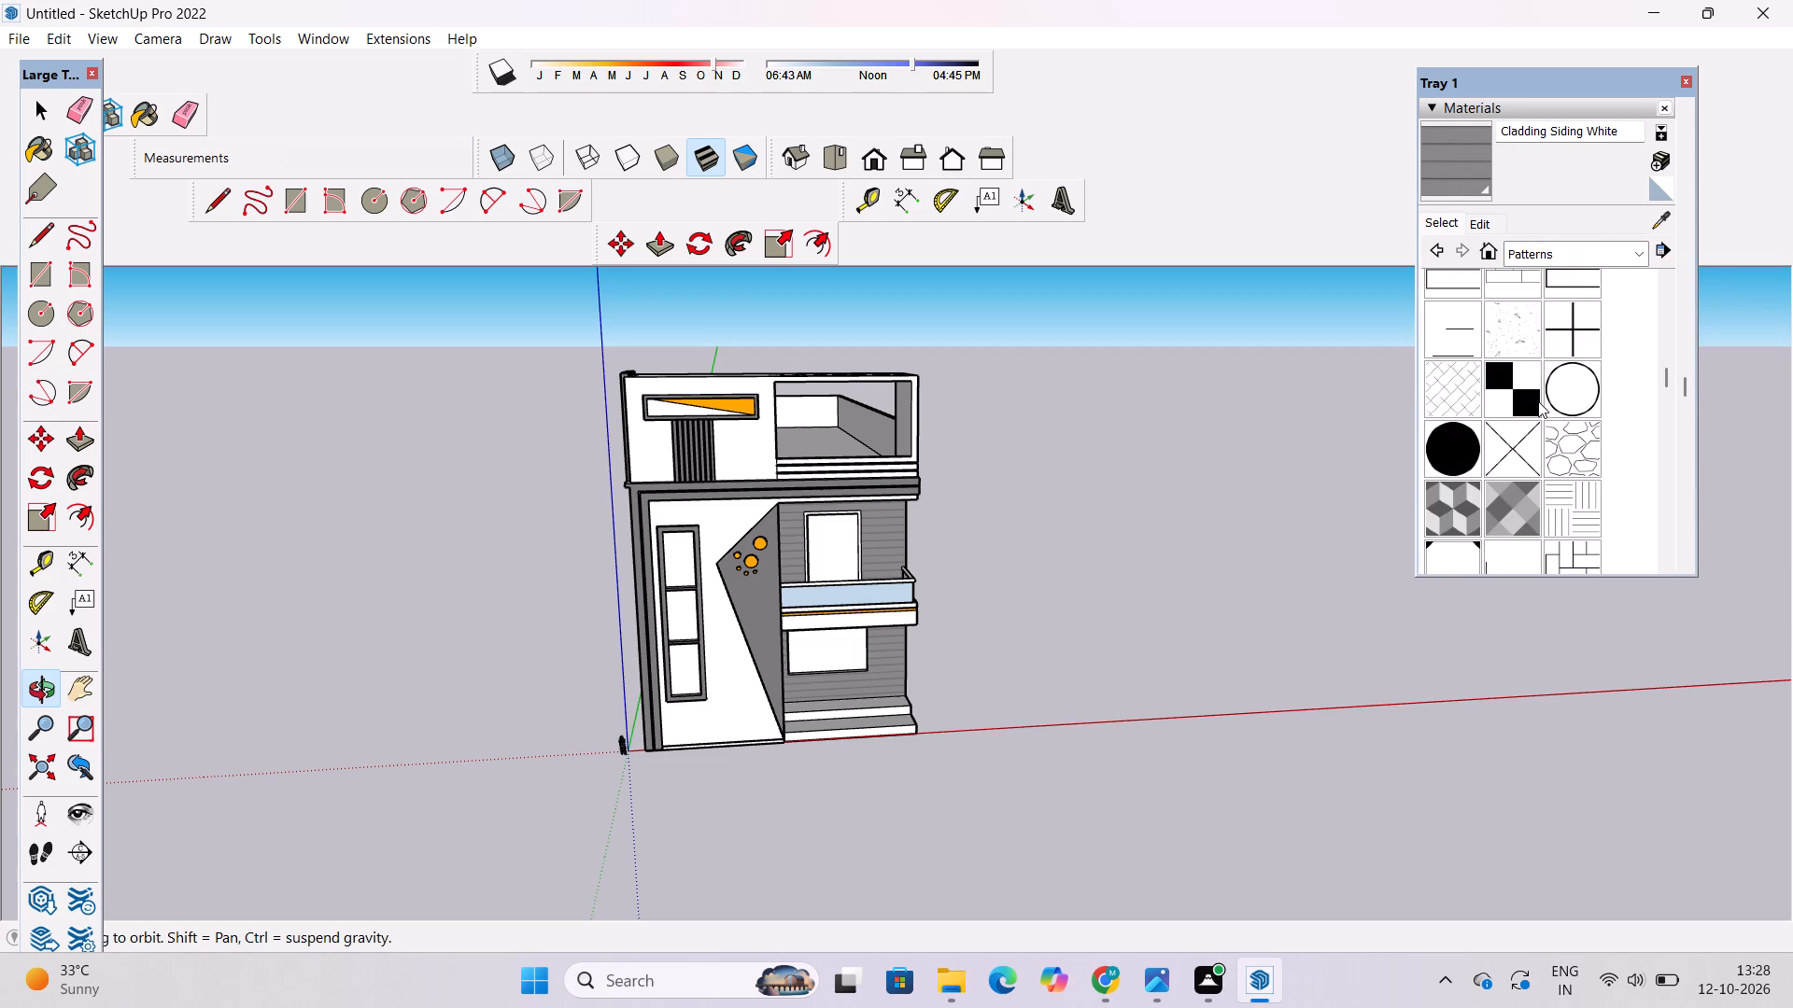
{"action": "left_click", "coordinate": [1570, 443]}
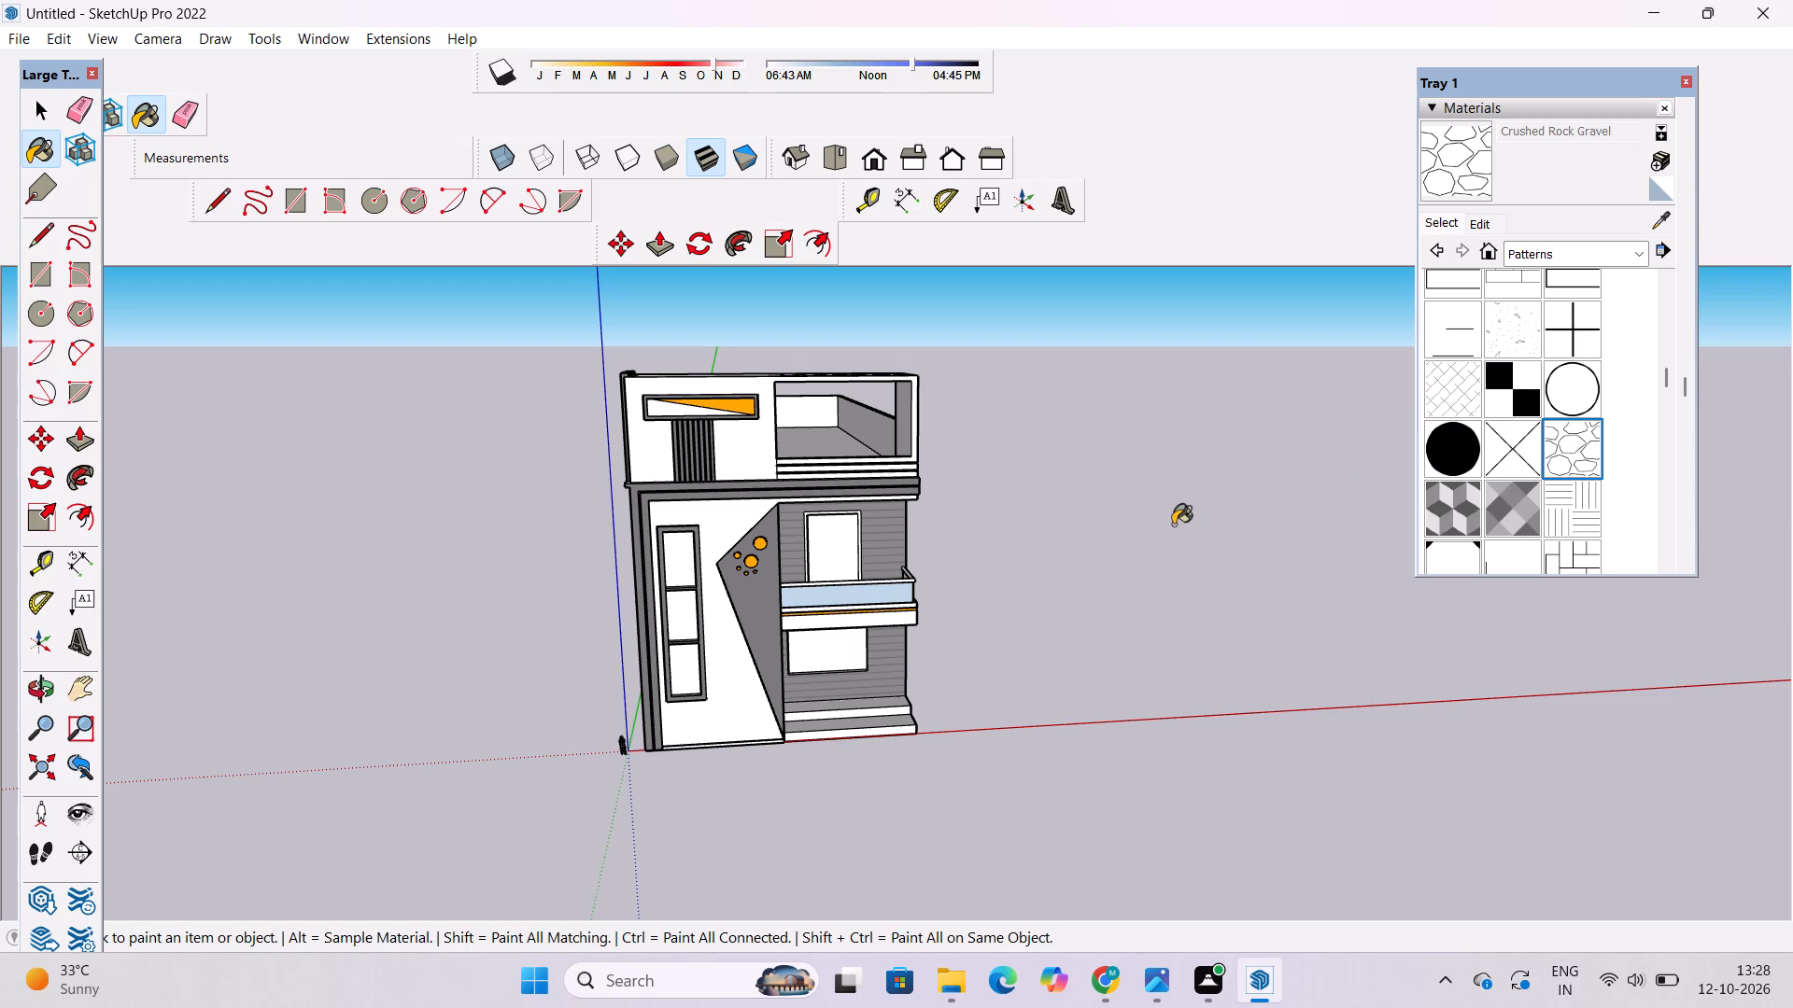
{"action": "scroll", "coordinate": [718, 521], "scroll_direction": "up", "scroll_amount": 4}
{"action": "left_click", "coordinate": [718, 521]}
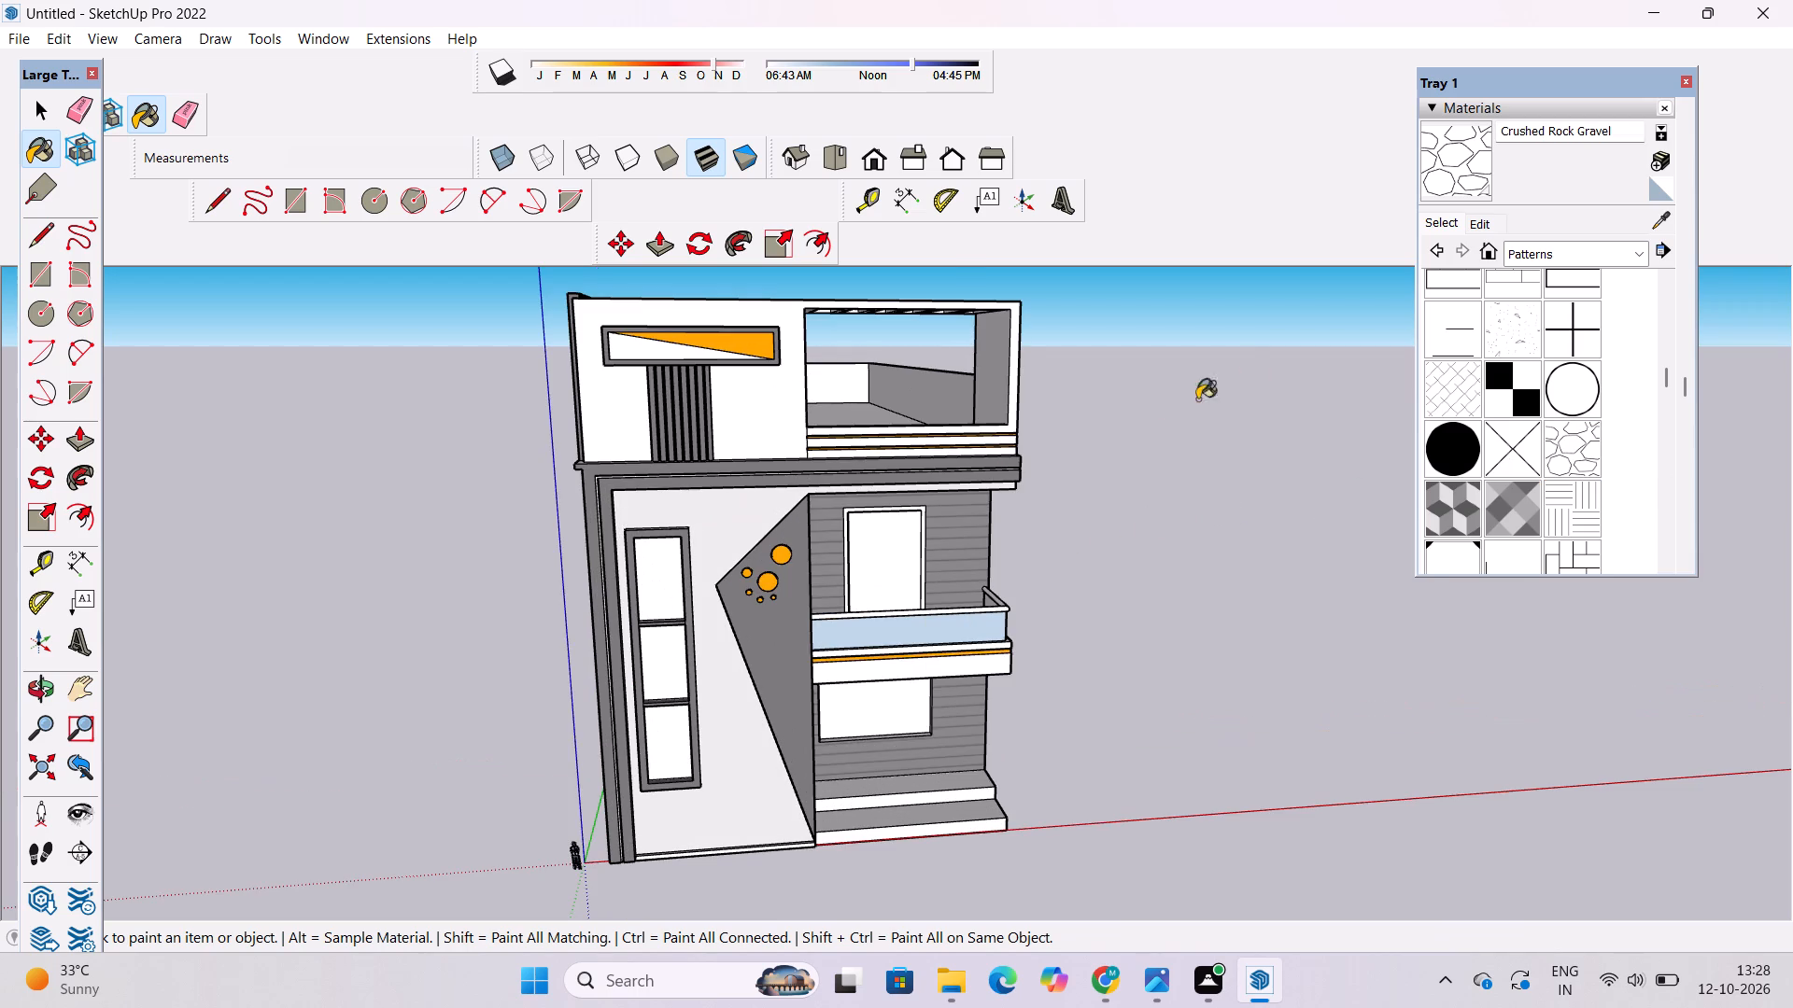
Darken the Crushed Rock Gravel material on the front wall to a mid grey by lowering its brightness.
{"action": "left_click", "coordinate": [1481, 226]}
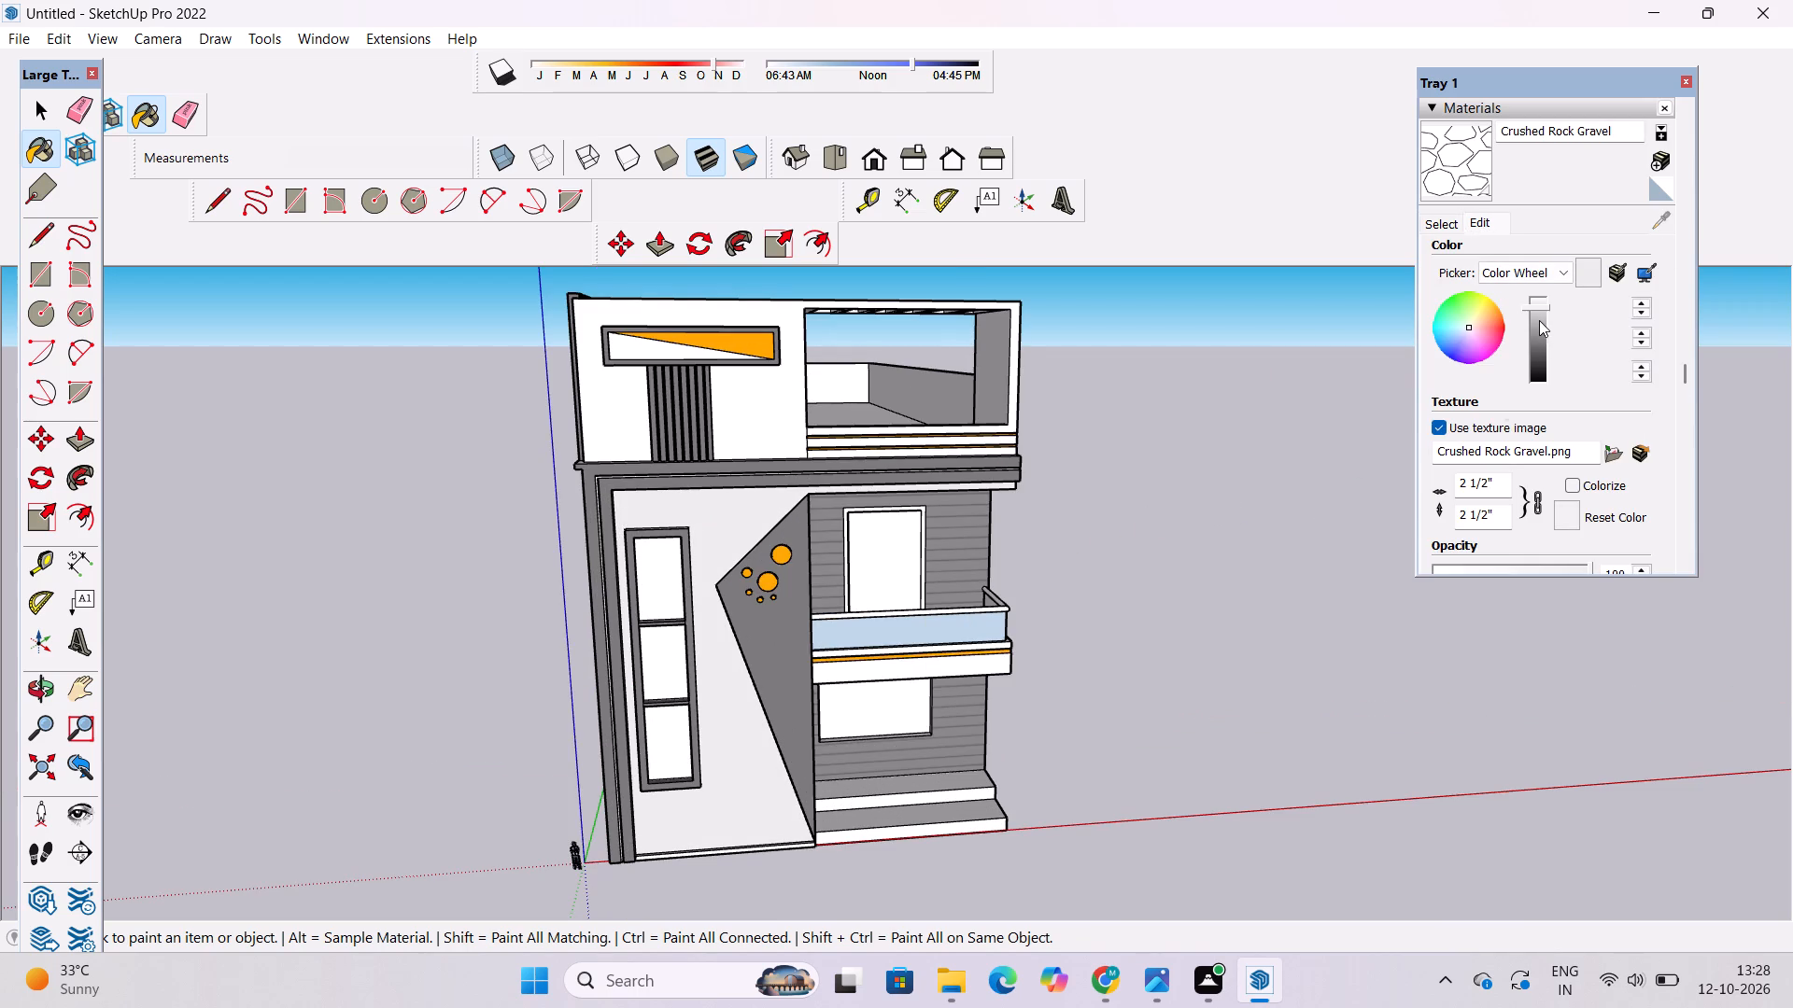
{"action": "left_click", "coordinate": [1538, 318]}
{"action": "left_click", "coordinate": [1536, 325]}
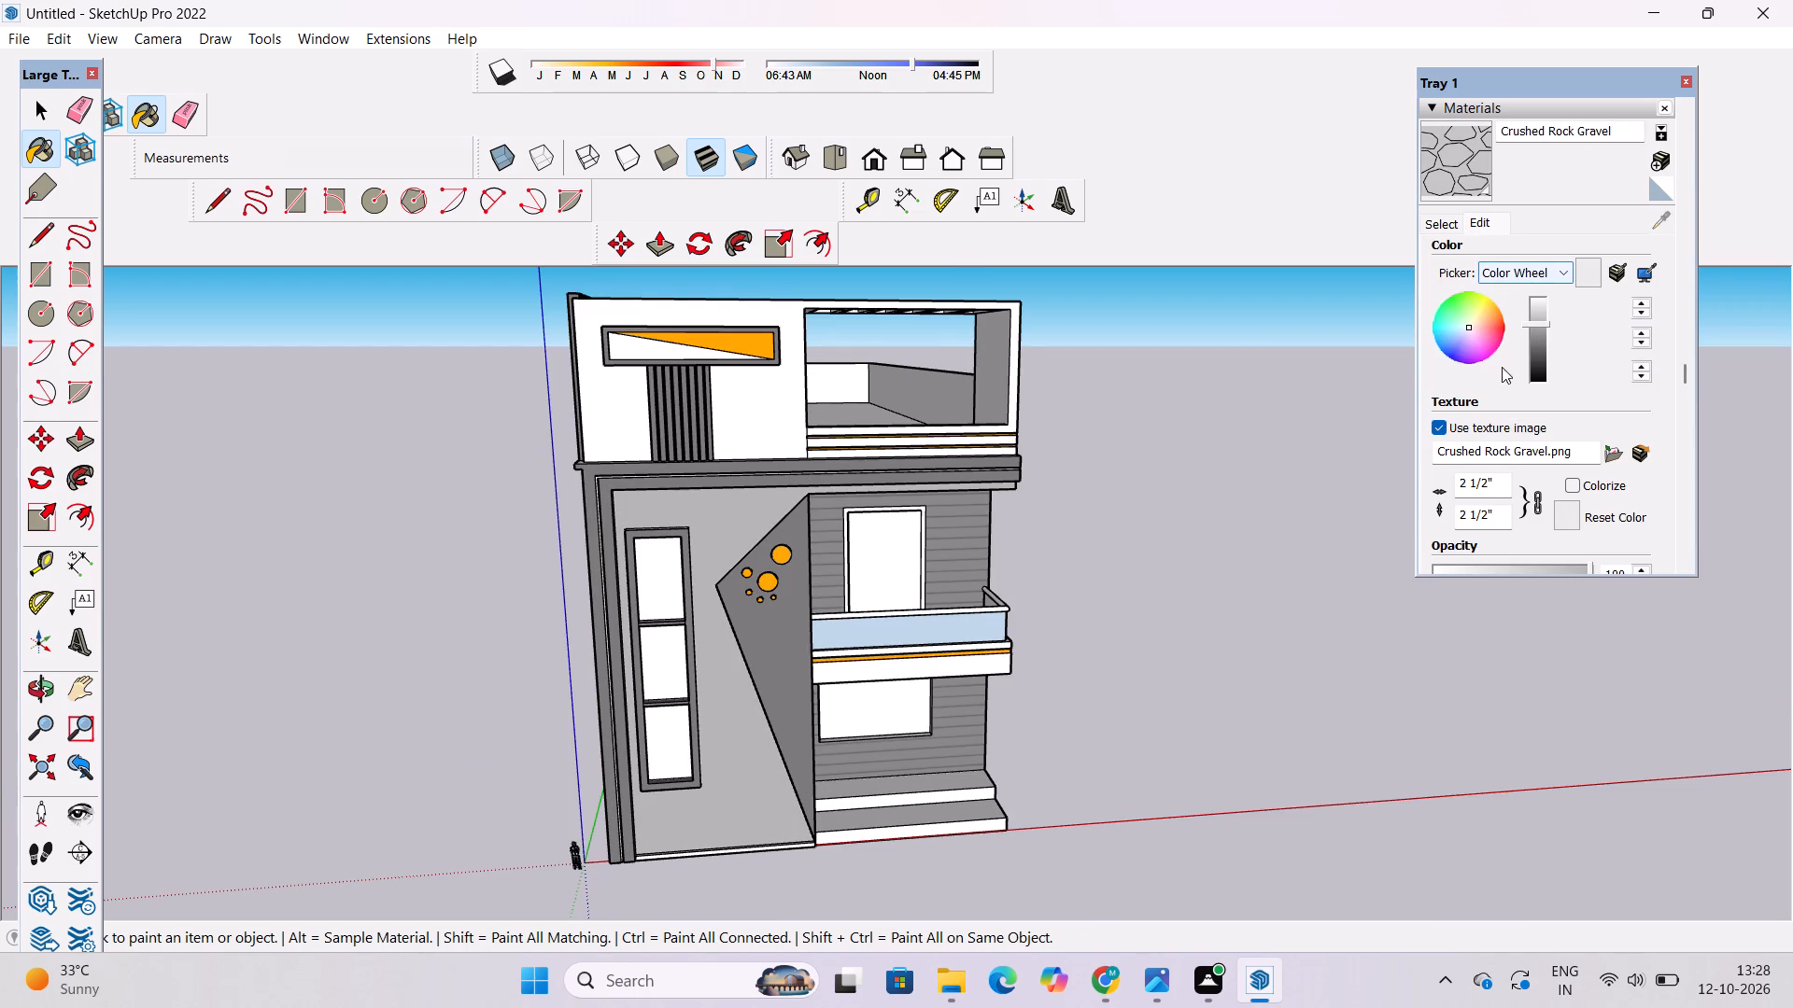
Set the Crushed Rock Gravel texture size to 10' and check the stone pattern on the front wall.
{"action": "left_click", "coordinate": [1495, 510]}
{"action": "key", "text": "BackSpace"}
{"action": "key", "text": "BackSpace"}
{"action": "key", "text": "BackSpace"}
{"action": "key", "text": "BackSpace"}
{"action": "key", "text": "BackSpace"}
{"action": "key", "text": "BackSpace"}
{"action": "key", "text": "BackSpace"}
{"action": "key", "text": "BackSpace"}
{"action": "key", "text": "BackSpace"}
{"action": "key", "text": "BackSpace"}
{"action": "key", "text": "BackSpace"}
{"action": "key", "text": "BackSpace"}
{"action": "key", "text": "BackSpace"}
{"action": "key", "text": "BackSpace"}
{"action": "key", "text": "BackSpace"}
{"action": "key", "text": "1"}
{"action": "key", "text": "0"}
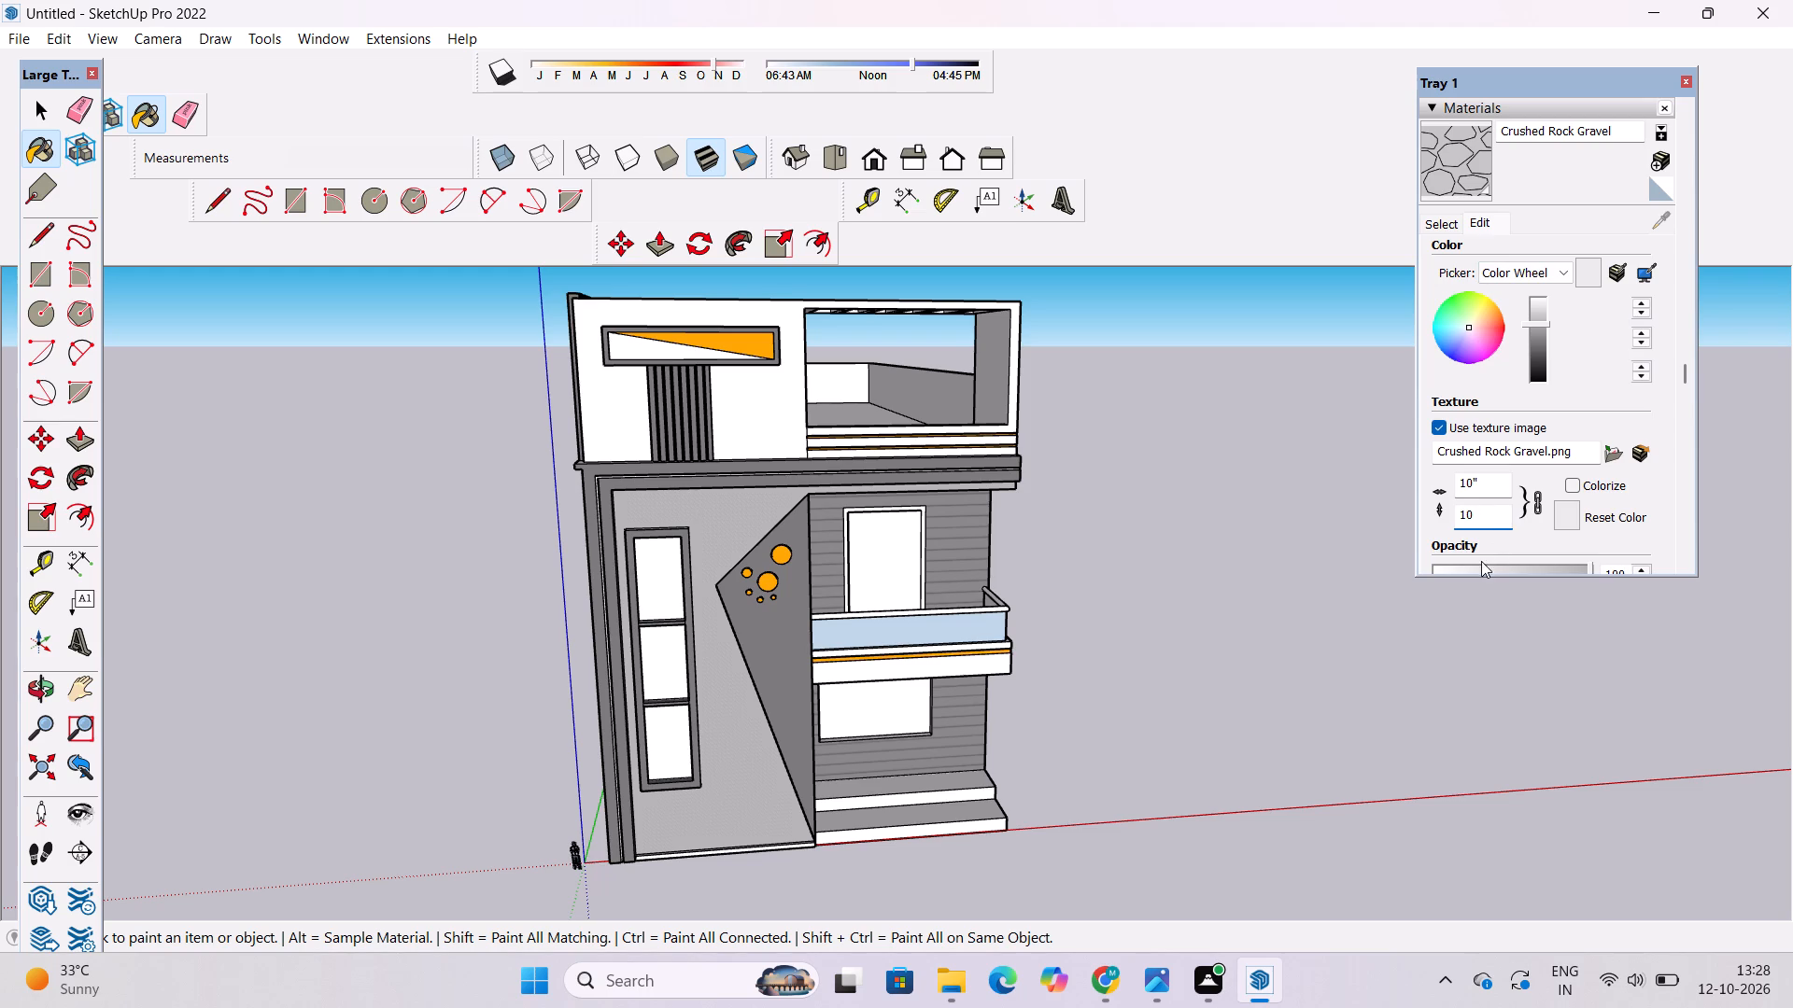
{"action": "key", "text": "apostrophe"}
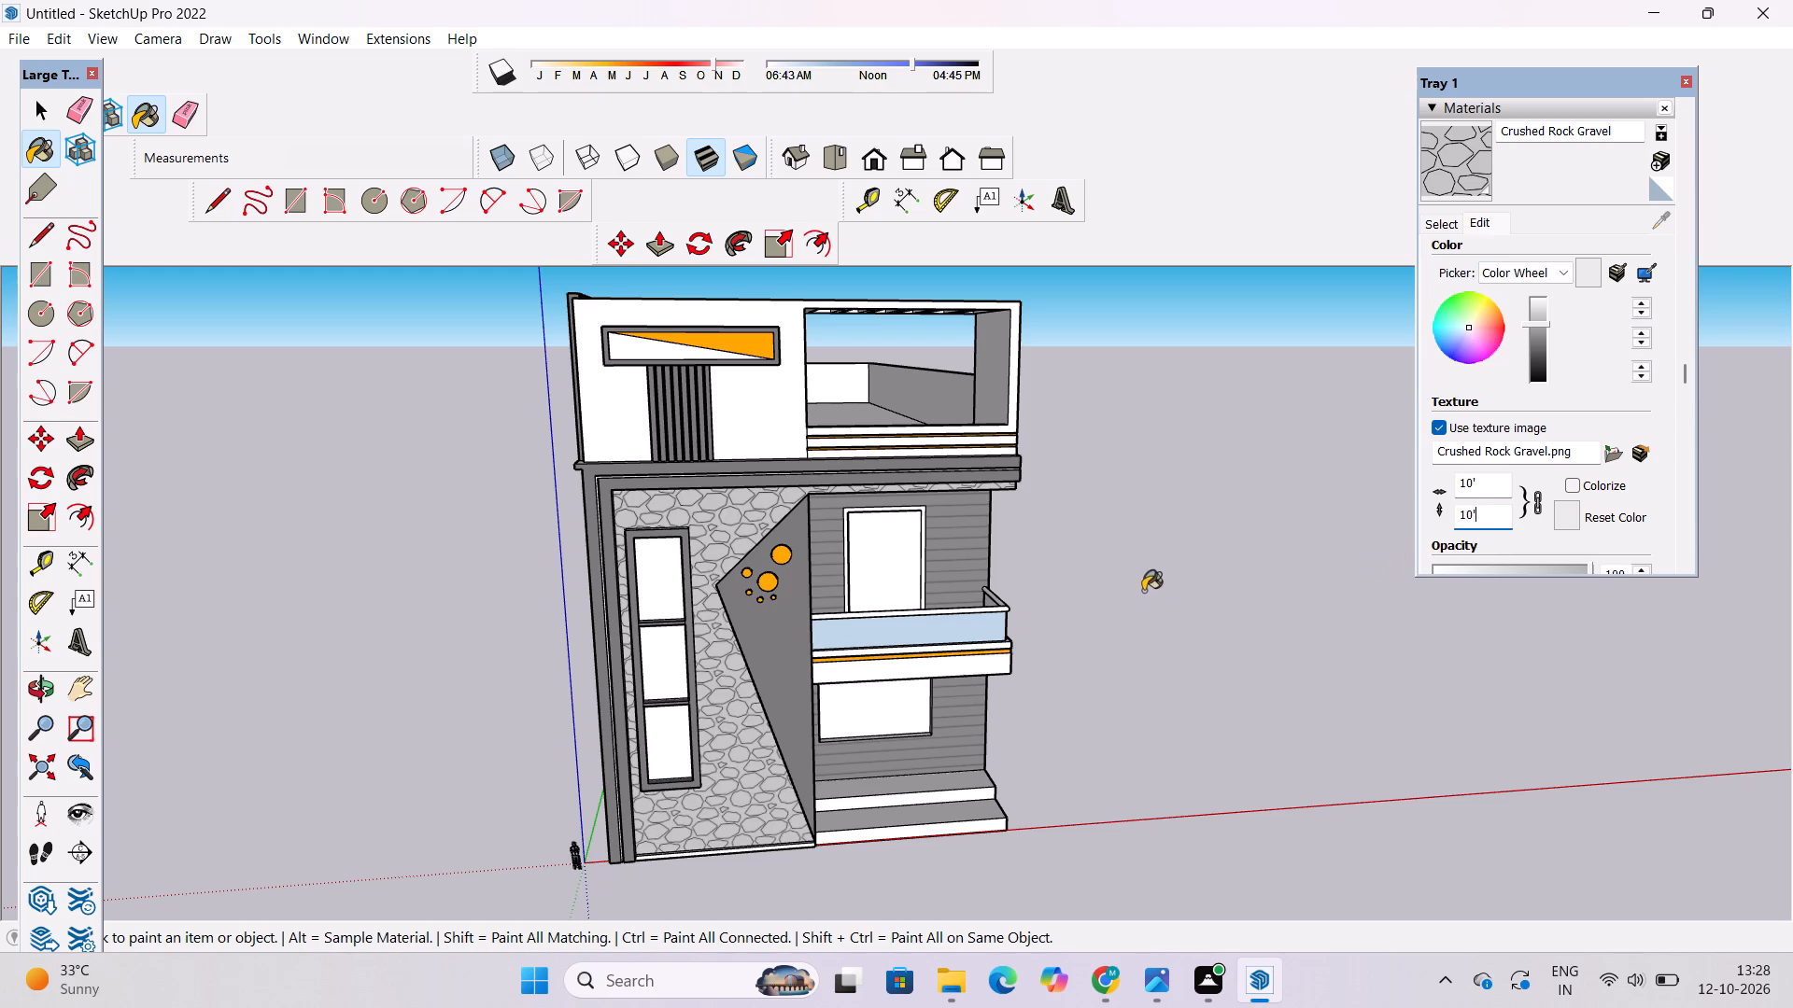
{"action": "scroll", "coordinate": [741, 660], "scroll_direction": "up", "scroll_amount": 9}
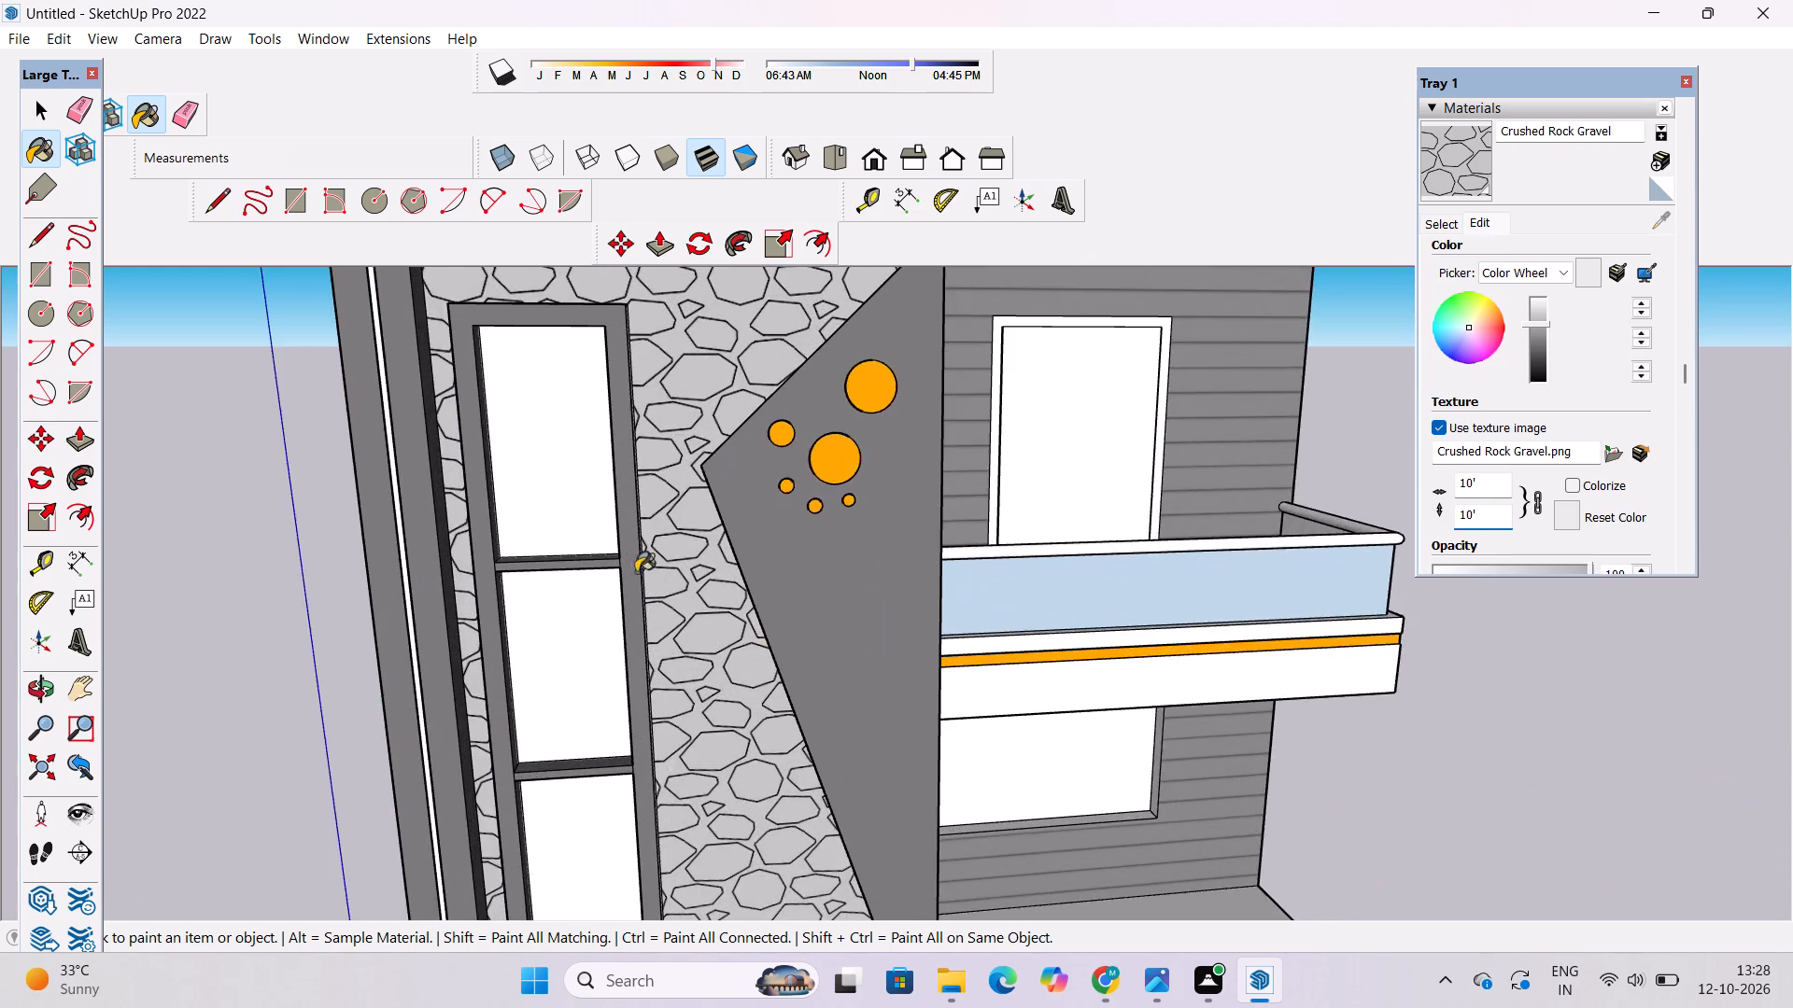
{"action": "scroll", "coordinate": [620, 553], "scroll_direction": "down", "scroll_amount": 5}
Set the Crushed Rock Gravel texture size to 15' so the stones on the front wall are larger.
{"action": "key", "text": "BackSpace"}
{"action": "key", "text": "BackSpace"}
{"action": "key", "text": "BackSpace"}
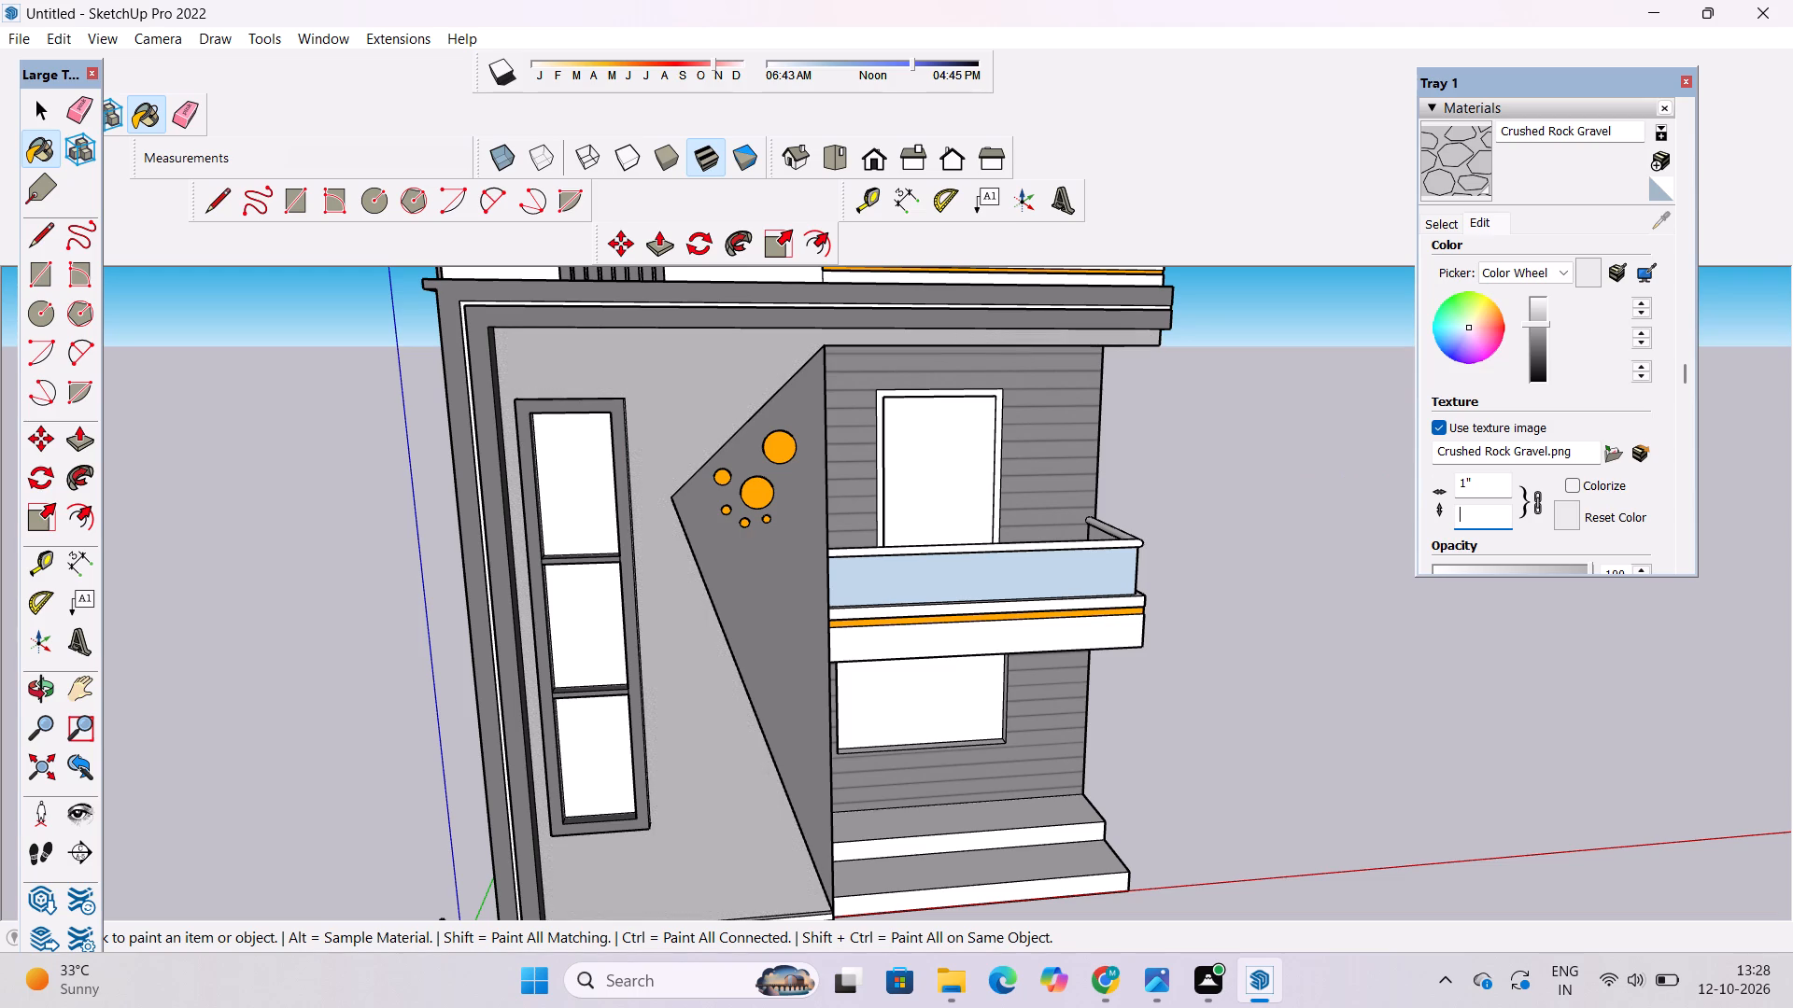
{"action": "type", "text": "15"}
{"action": "key", "text": "apostrophe"}
{"action": "key", "text": "Return"}
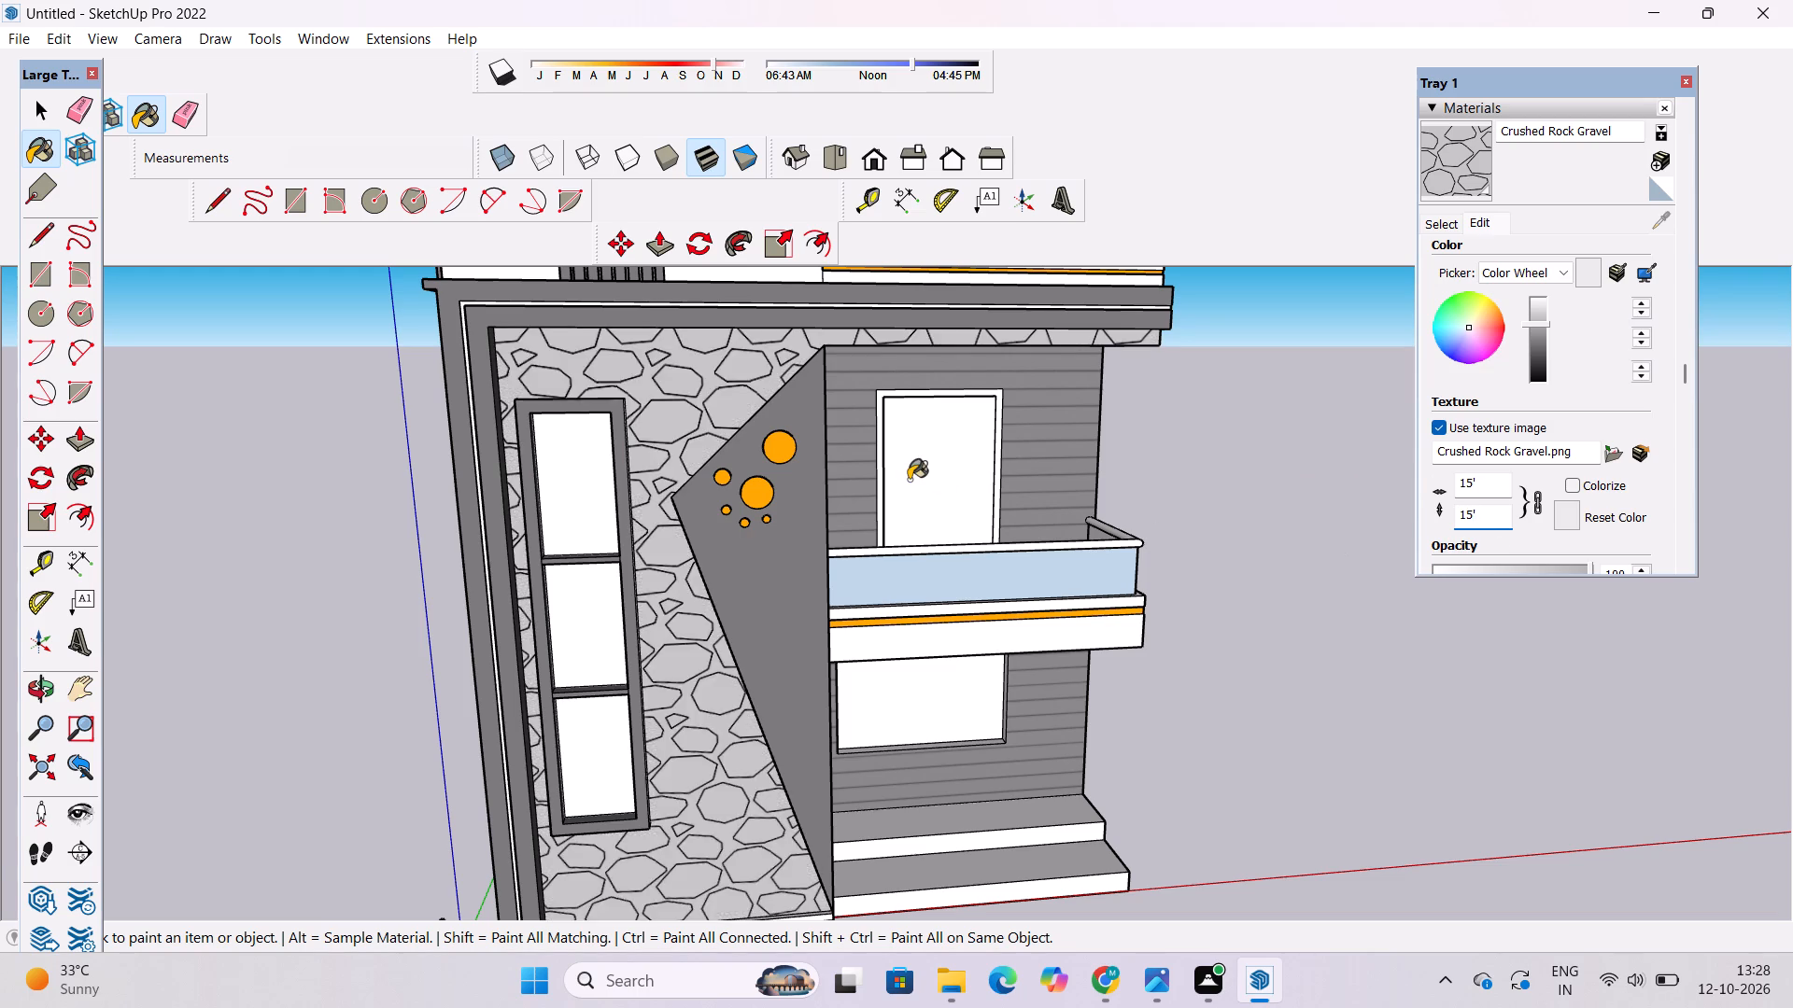
{"action": "scroll", "coordinate": [909, 480], "scroll_direction": "down", "scroll_amount": 9}
{"action": "scroll", "coordinate": [848, 514], "scroll_direction": "up", "scroll_amount": 3}
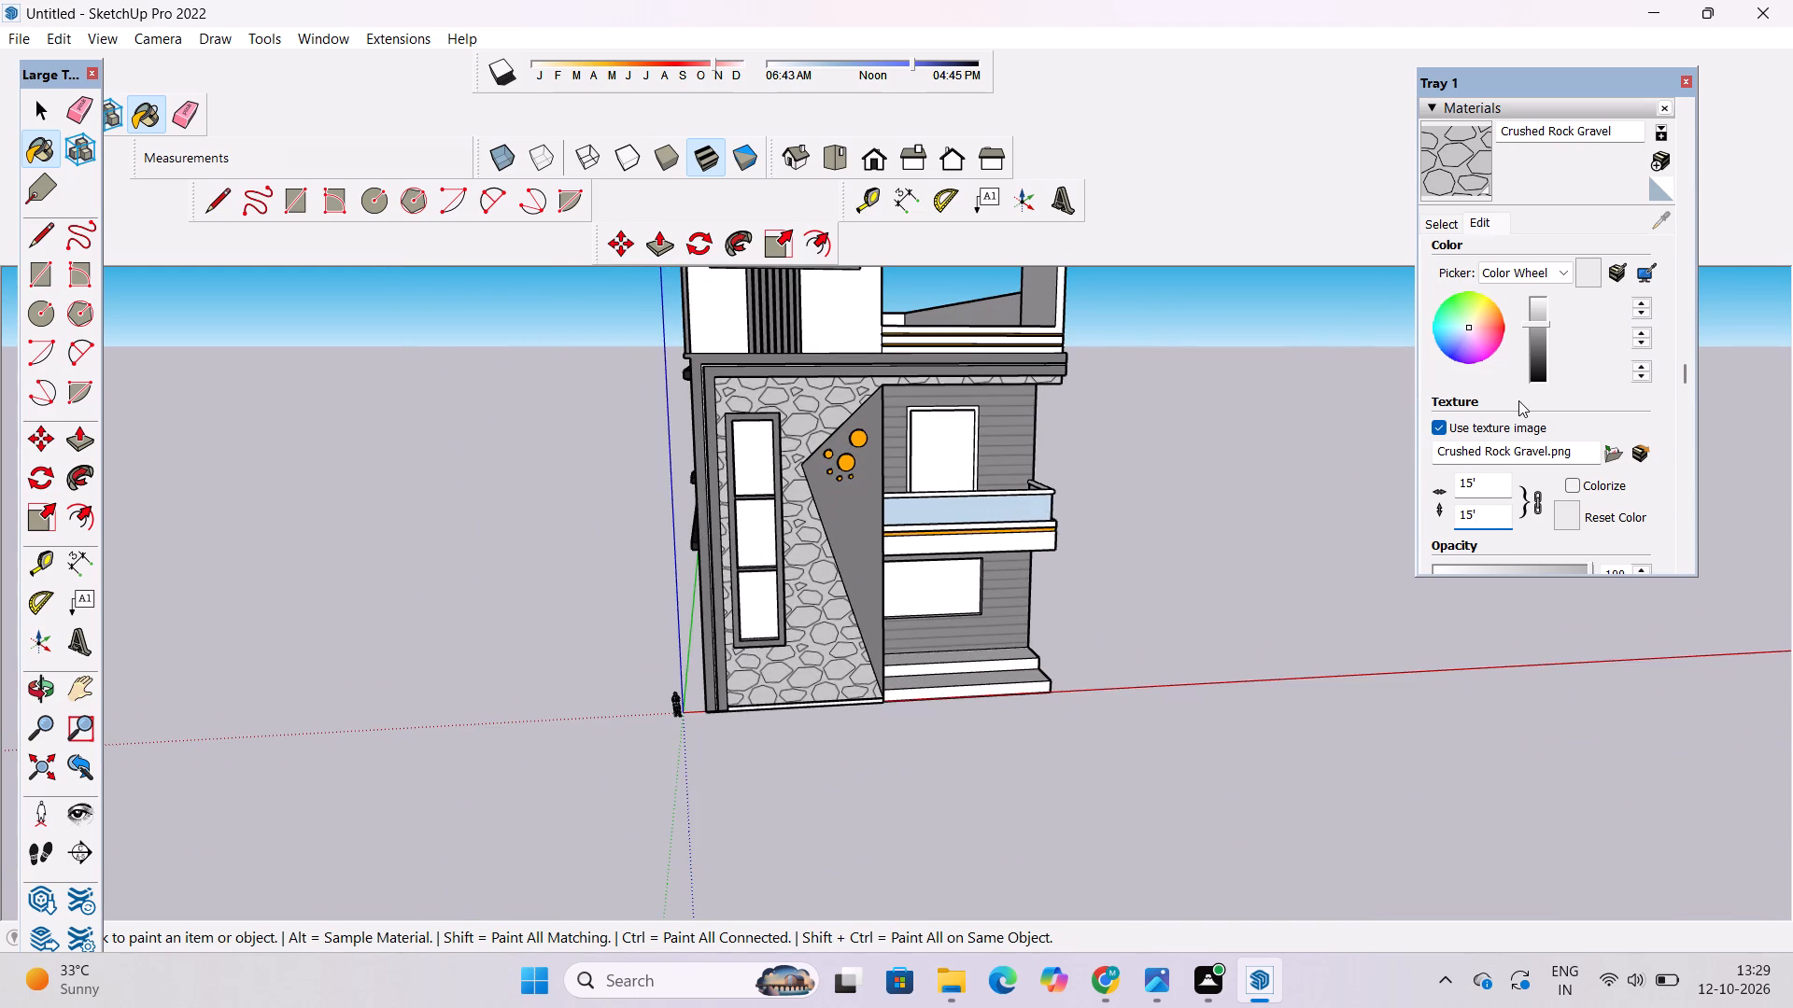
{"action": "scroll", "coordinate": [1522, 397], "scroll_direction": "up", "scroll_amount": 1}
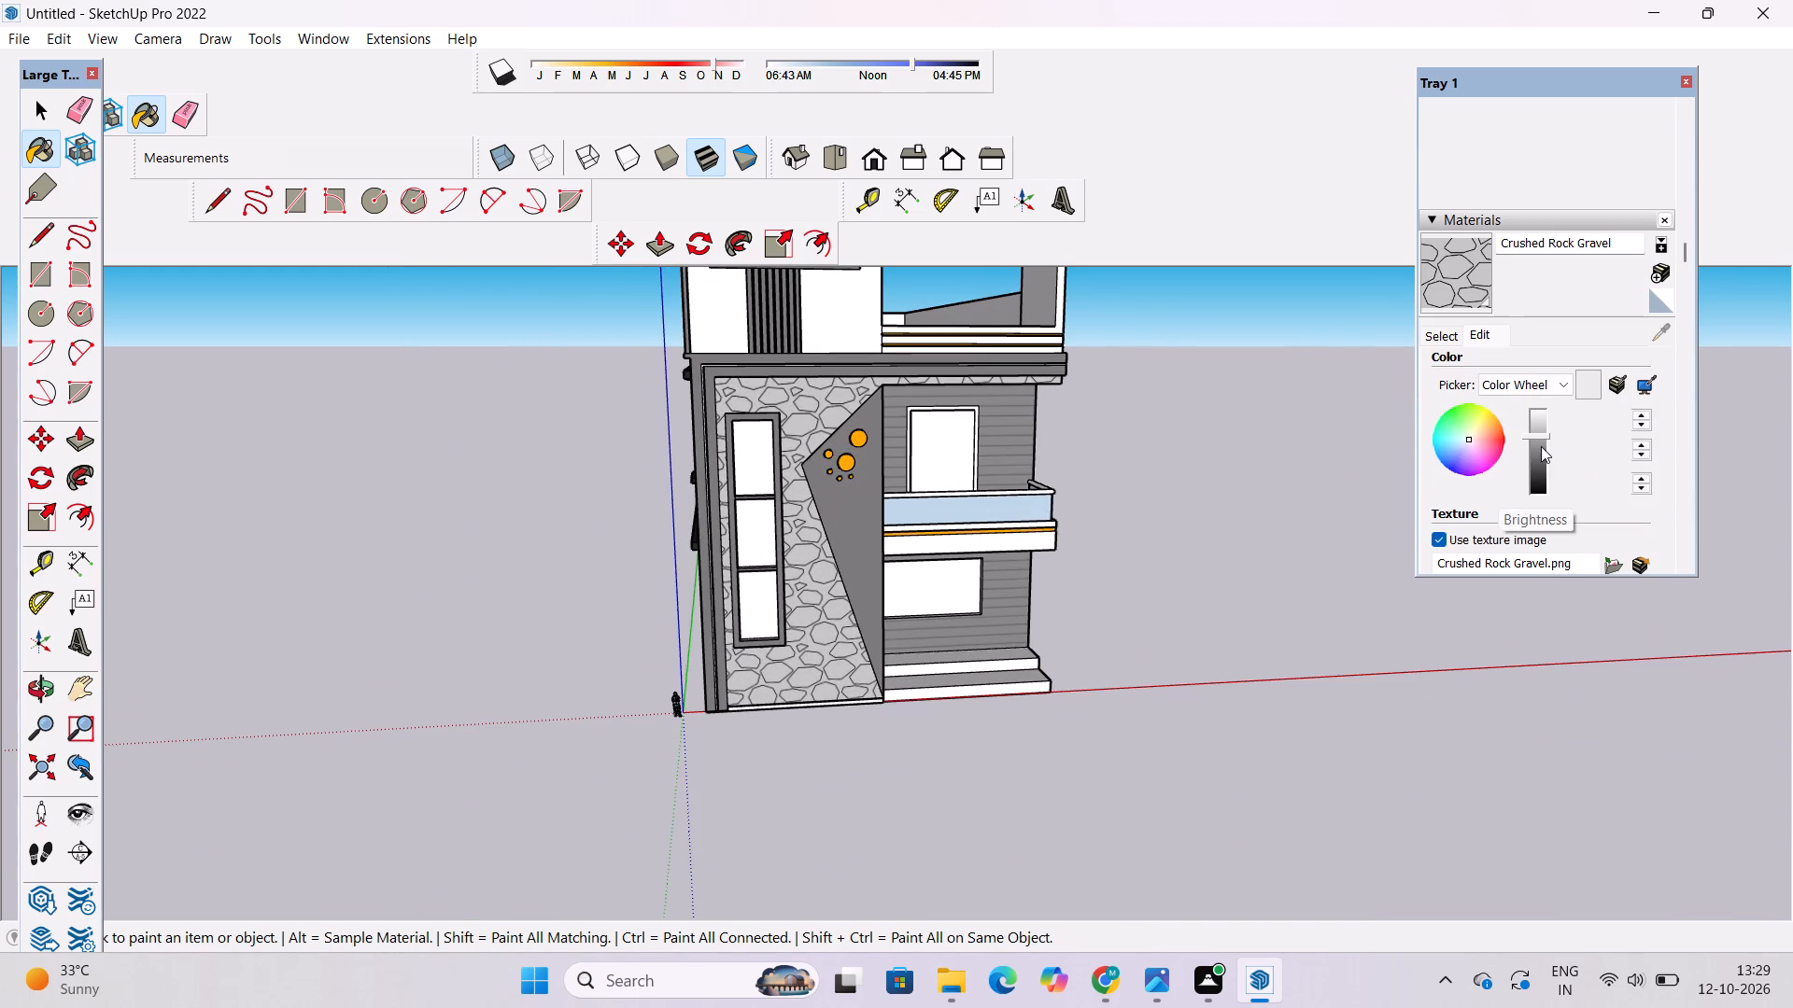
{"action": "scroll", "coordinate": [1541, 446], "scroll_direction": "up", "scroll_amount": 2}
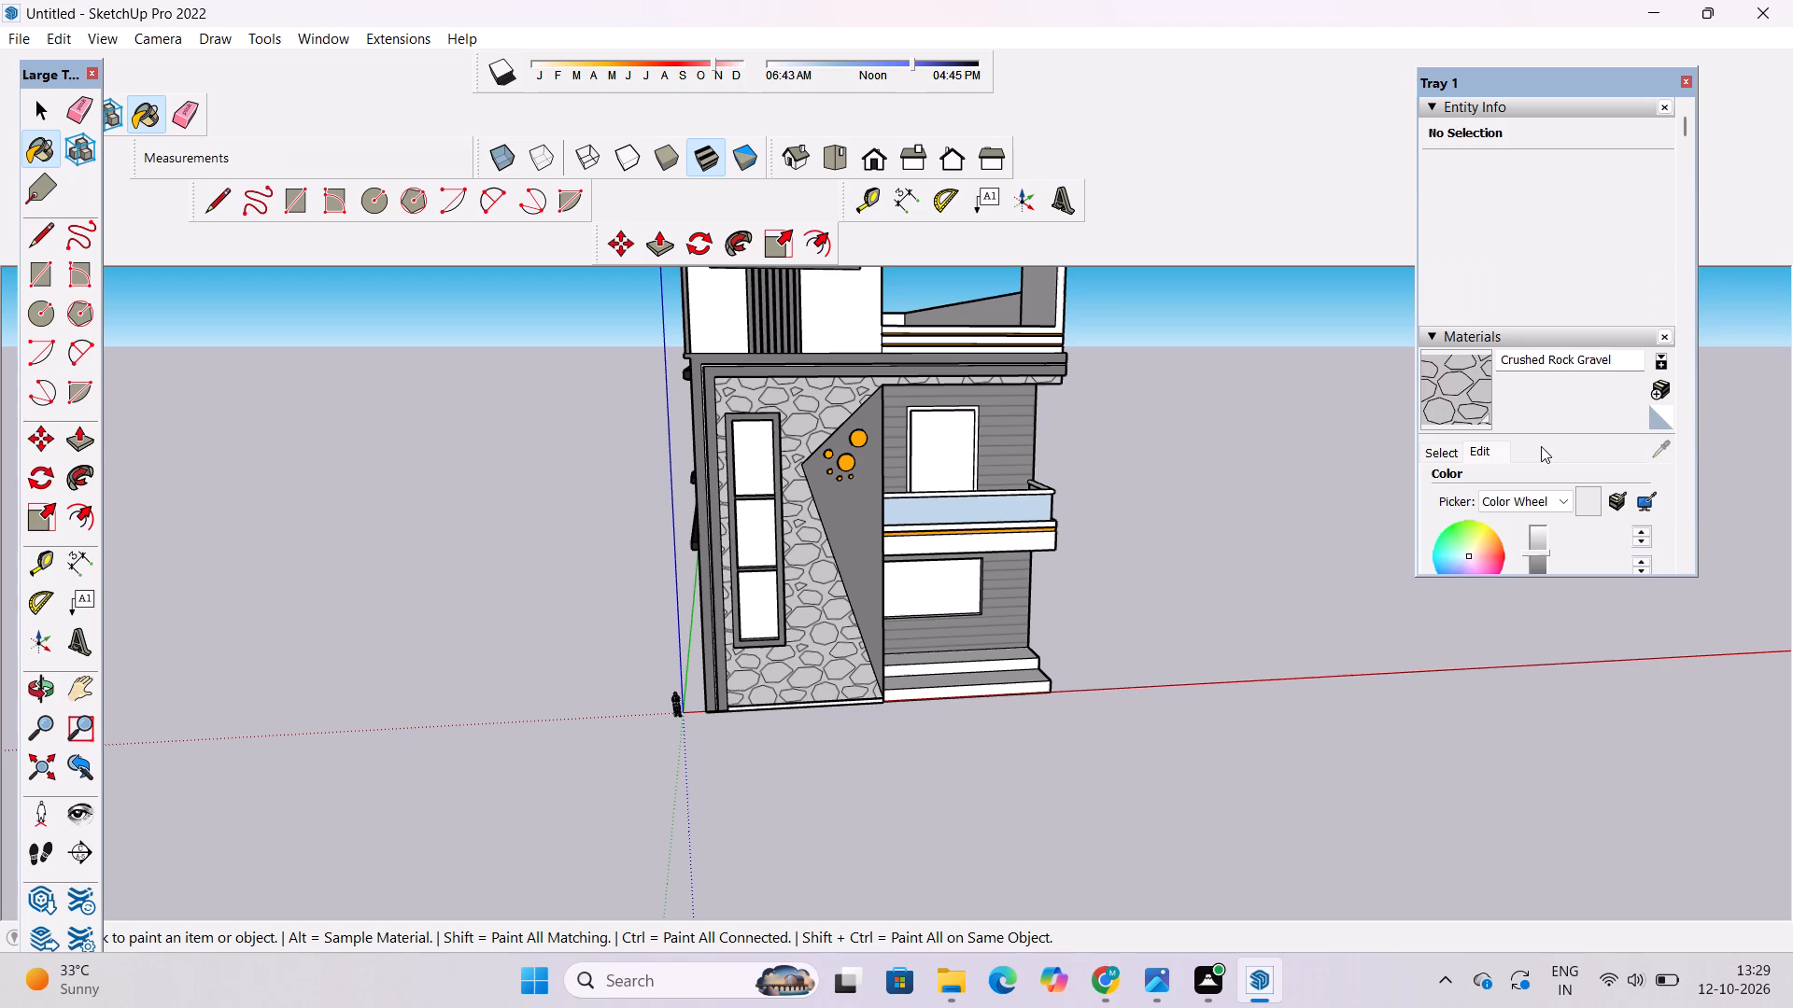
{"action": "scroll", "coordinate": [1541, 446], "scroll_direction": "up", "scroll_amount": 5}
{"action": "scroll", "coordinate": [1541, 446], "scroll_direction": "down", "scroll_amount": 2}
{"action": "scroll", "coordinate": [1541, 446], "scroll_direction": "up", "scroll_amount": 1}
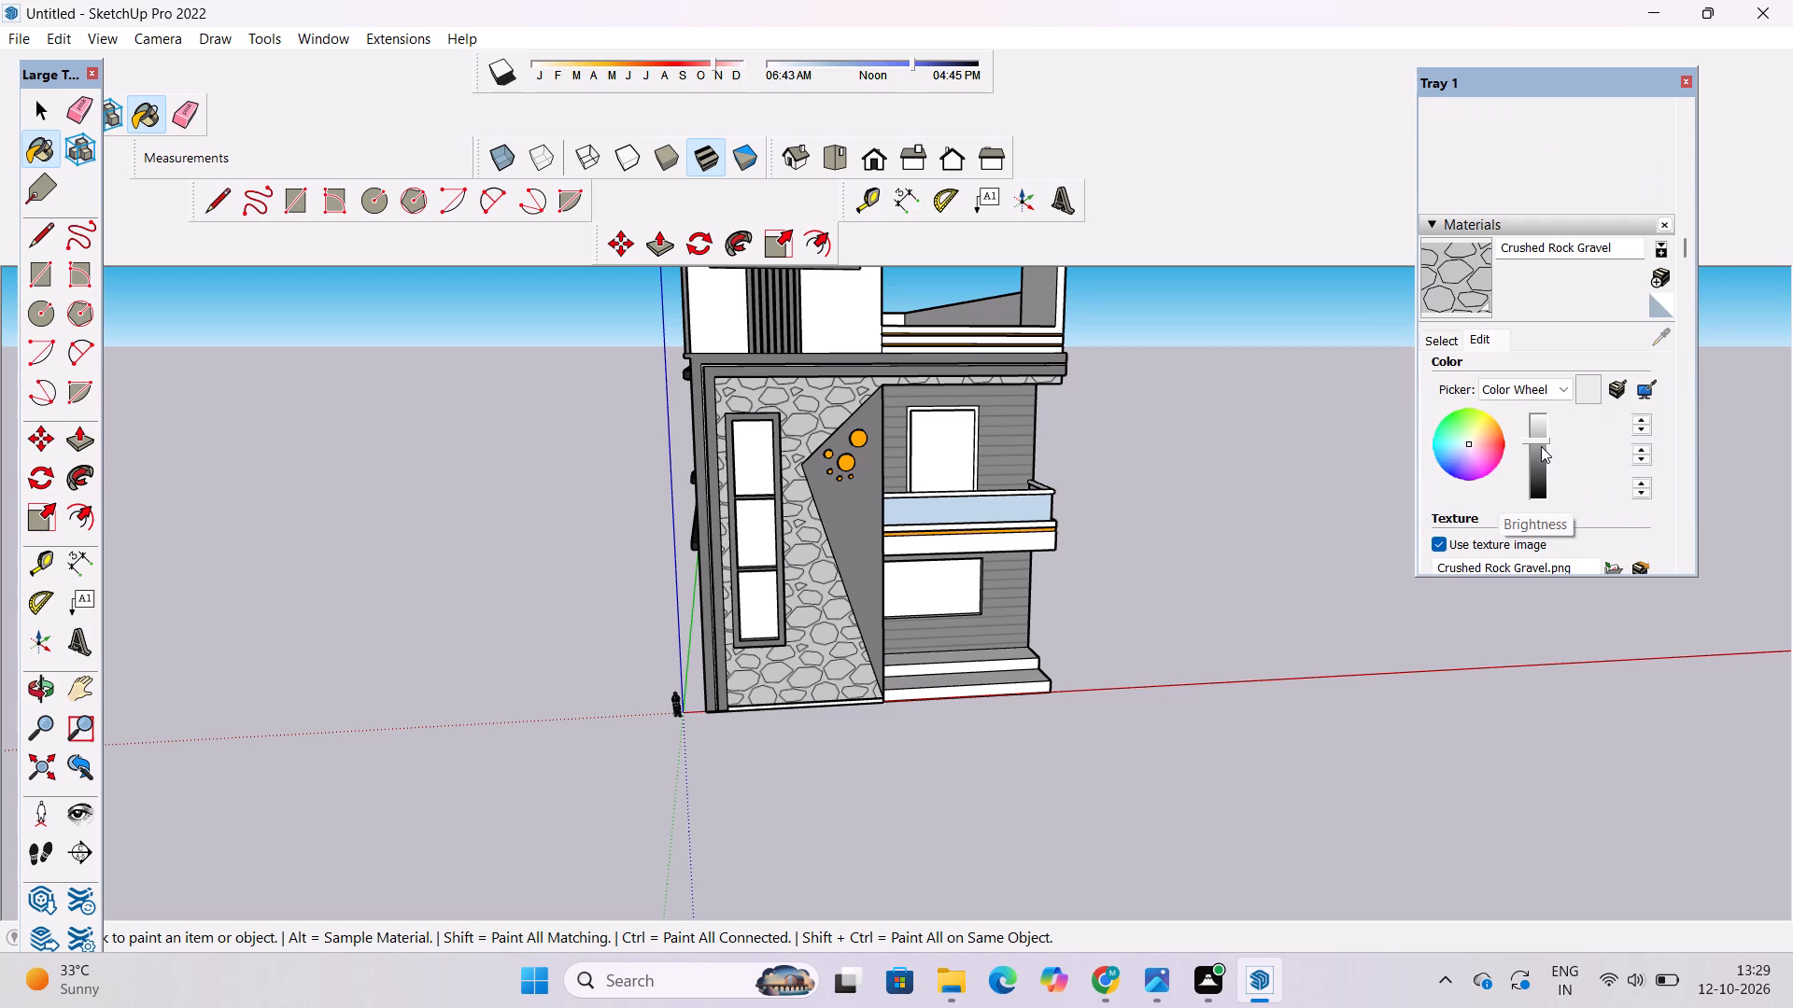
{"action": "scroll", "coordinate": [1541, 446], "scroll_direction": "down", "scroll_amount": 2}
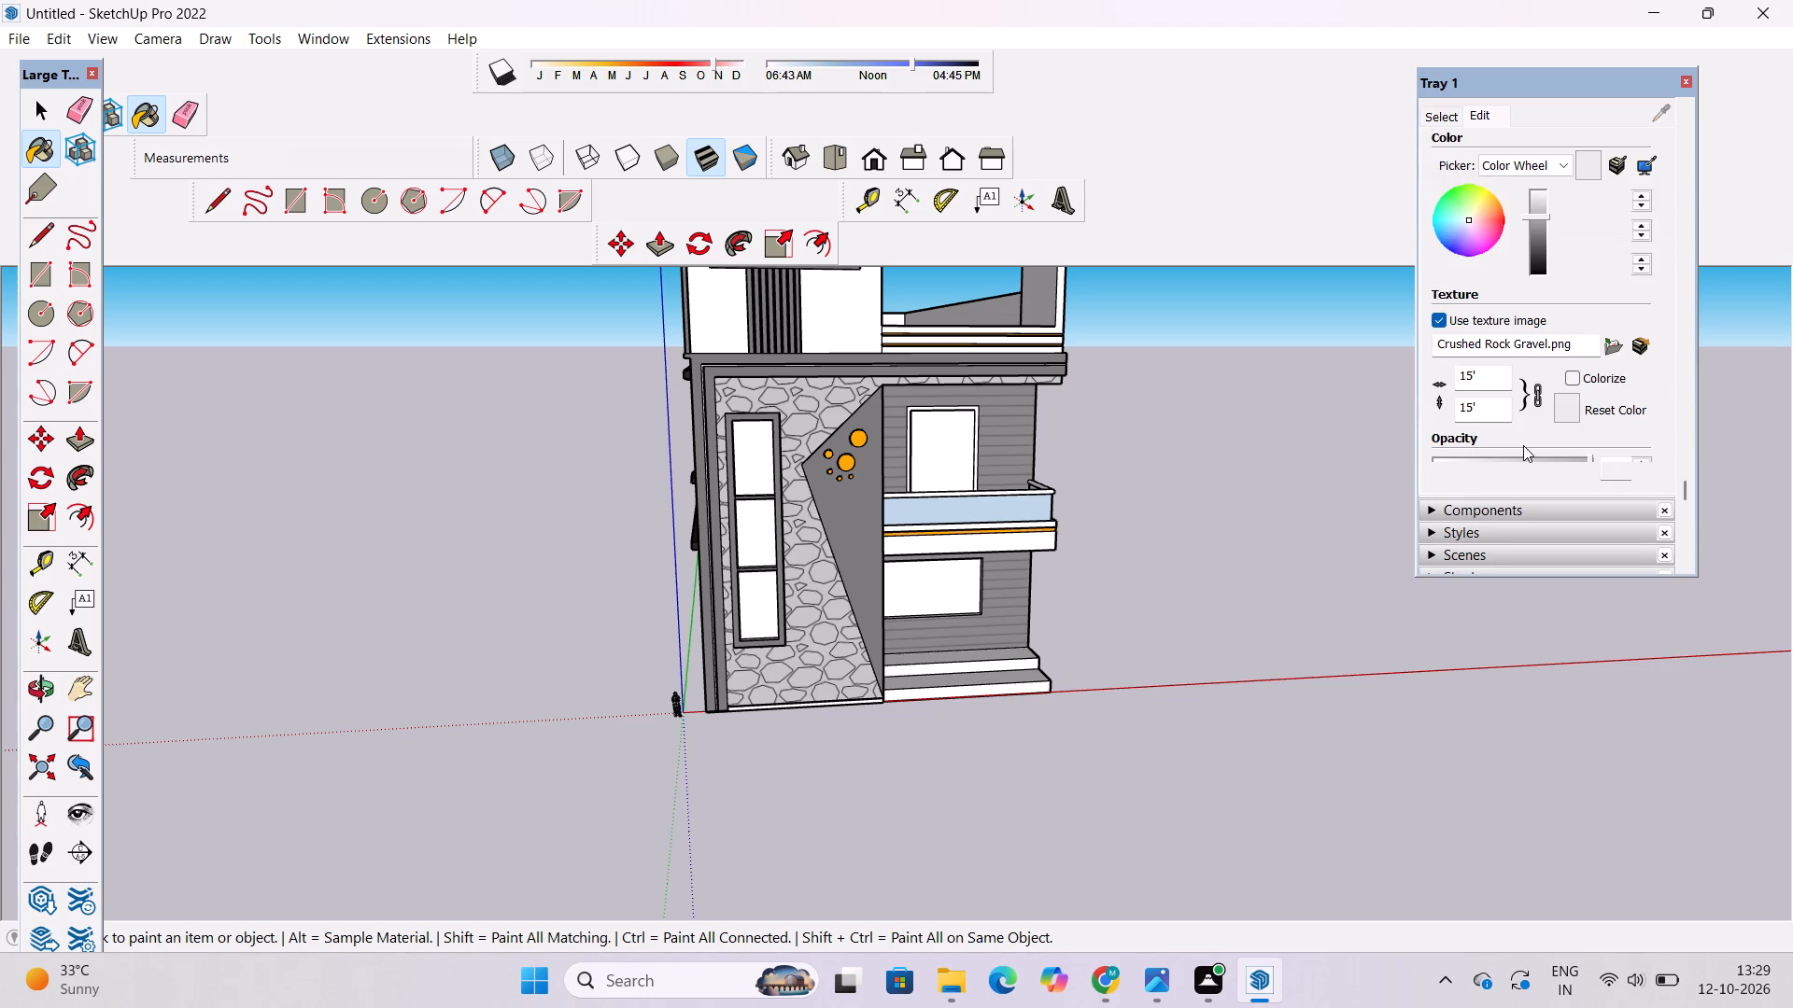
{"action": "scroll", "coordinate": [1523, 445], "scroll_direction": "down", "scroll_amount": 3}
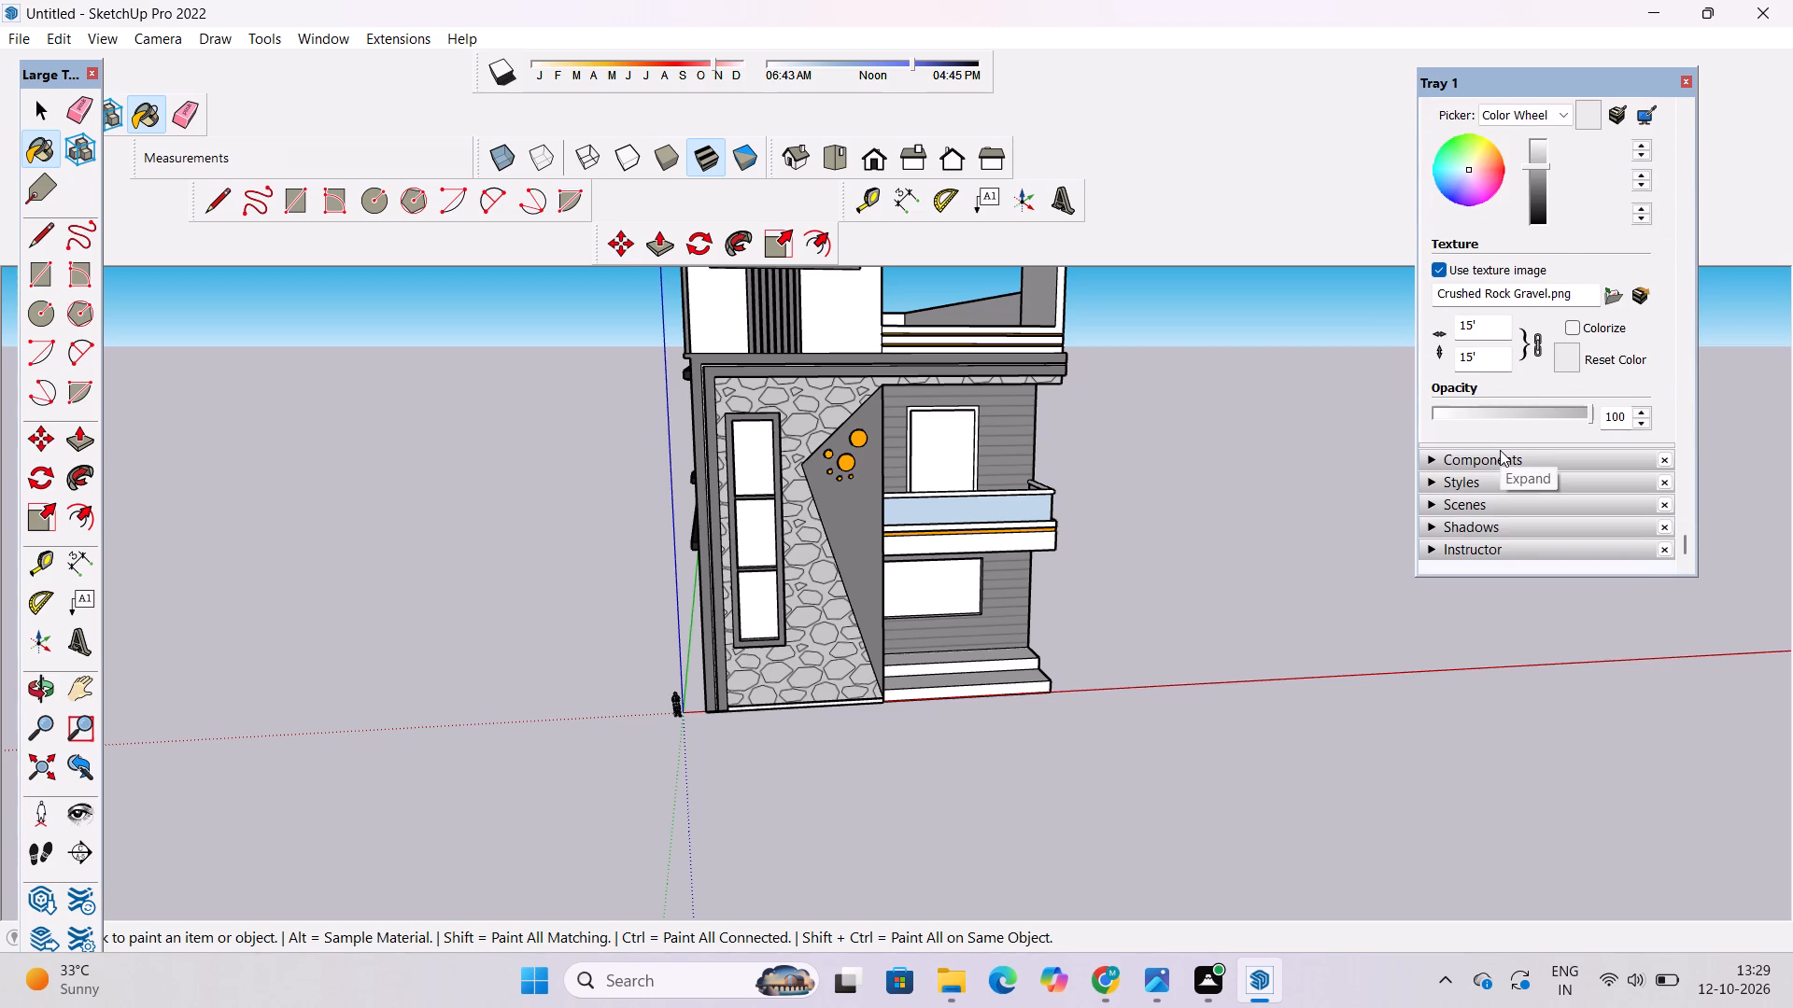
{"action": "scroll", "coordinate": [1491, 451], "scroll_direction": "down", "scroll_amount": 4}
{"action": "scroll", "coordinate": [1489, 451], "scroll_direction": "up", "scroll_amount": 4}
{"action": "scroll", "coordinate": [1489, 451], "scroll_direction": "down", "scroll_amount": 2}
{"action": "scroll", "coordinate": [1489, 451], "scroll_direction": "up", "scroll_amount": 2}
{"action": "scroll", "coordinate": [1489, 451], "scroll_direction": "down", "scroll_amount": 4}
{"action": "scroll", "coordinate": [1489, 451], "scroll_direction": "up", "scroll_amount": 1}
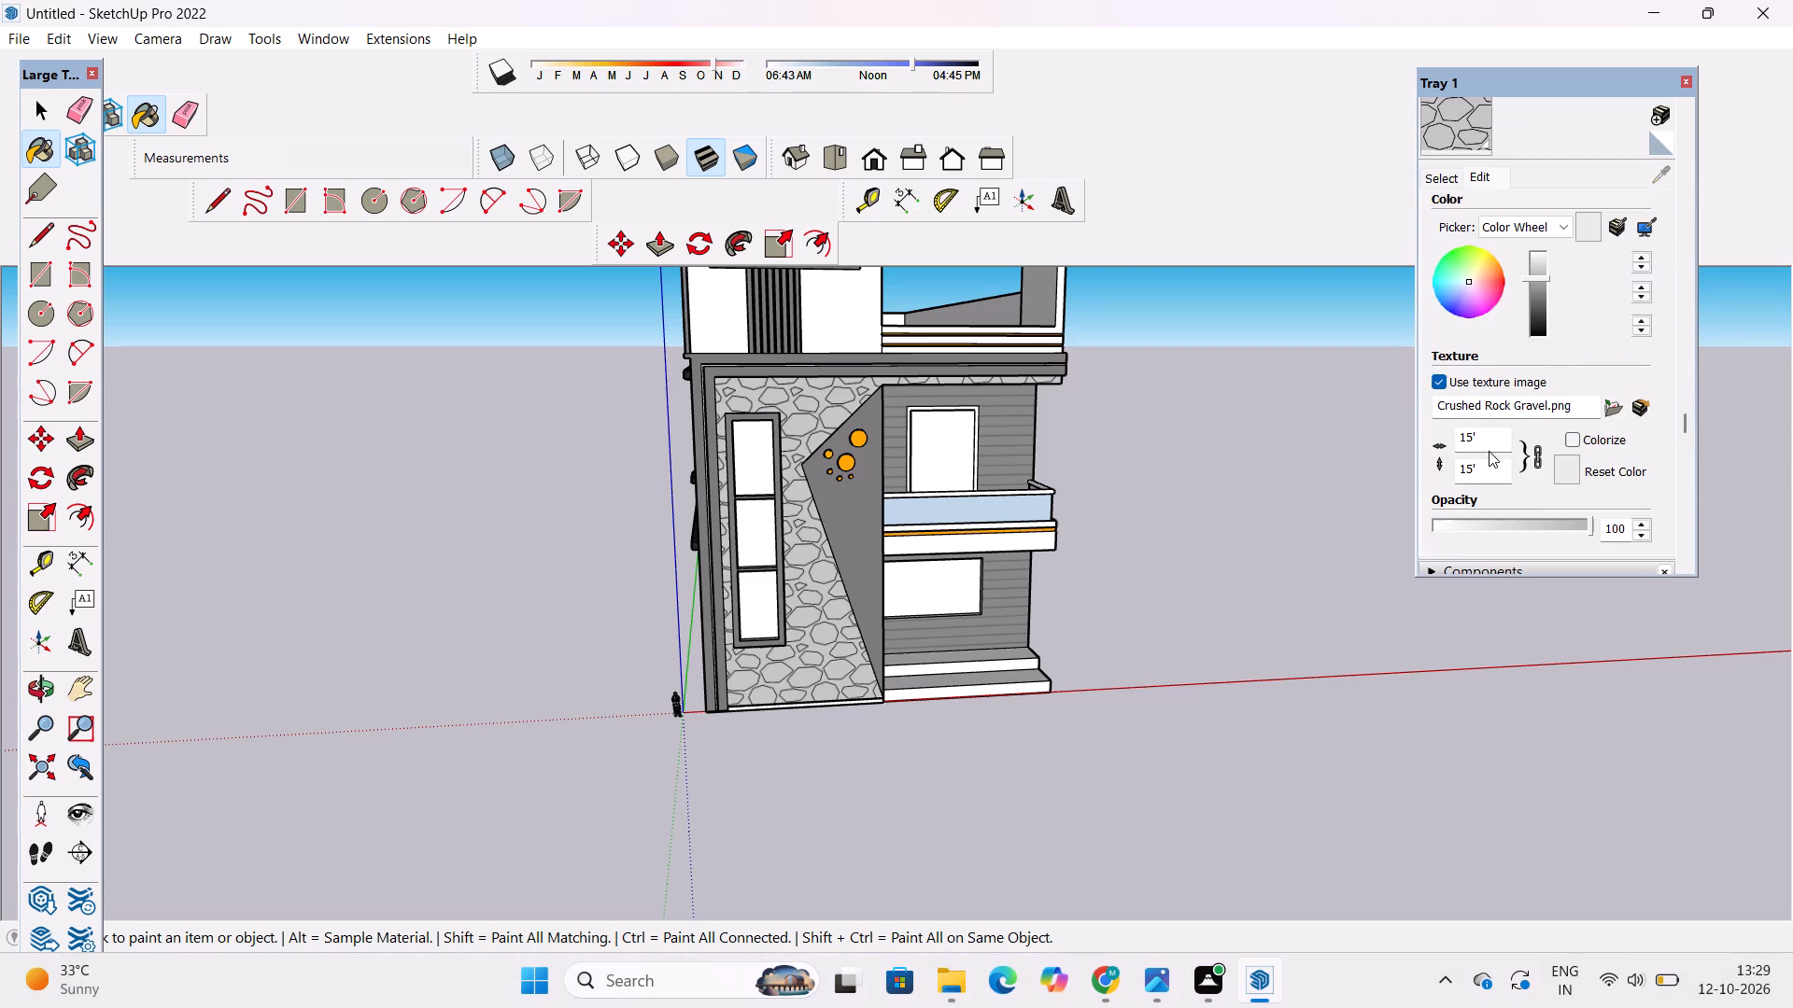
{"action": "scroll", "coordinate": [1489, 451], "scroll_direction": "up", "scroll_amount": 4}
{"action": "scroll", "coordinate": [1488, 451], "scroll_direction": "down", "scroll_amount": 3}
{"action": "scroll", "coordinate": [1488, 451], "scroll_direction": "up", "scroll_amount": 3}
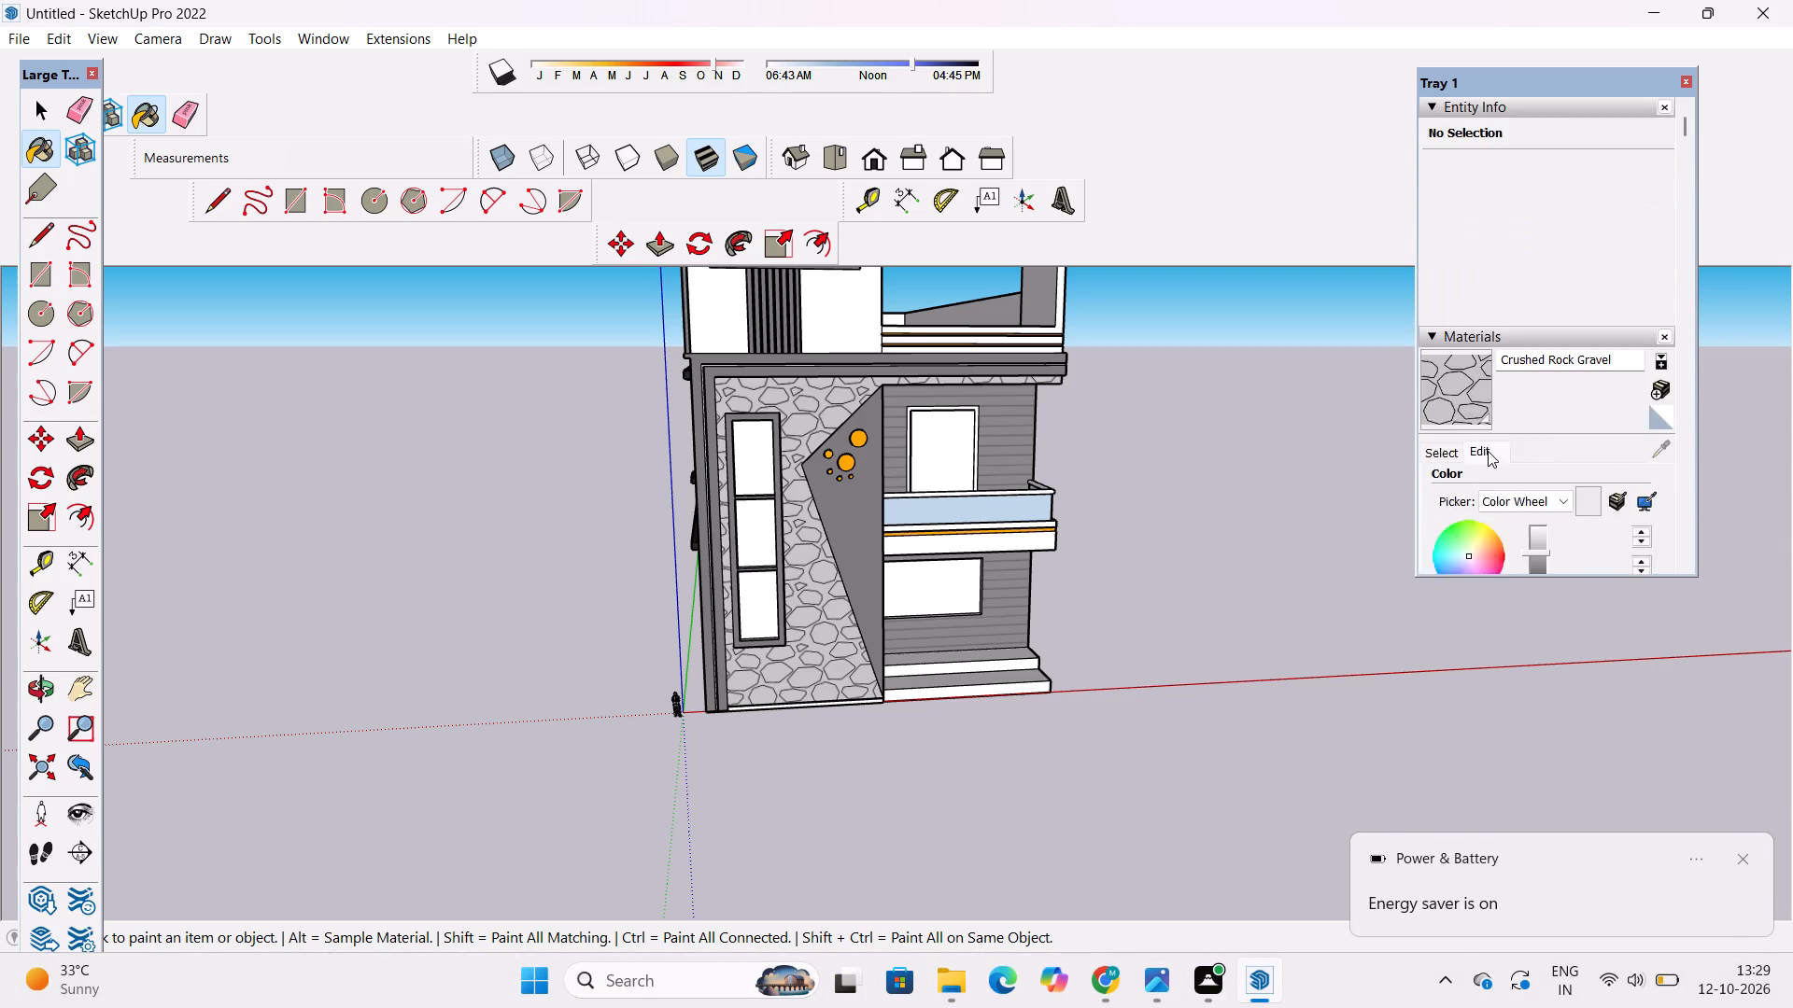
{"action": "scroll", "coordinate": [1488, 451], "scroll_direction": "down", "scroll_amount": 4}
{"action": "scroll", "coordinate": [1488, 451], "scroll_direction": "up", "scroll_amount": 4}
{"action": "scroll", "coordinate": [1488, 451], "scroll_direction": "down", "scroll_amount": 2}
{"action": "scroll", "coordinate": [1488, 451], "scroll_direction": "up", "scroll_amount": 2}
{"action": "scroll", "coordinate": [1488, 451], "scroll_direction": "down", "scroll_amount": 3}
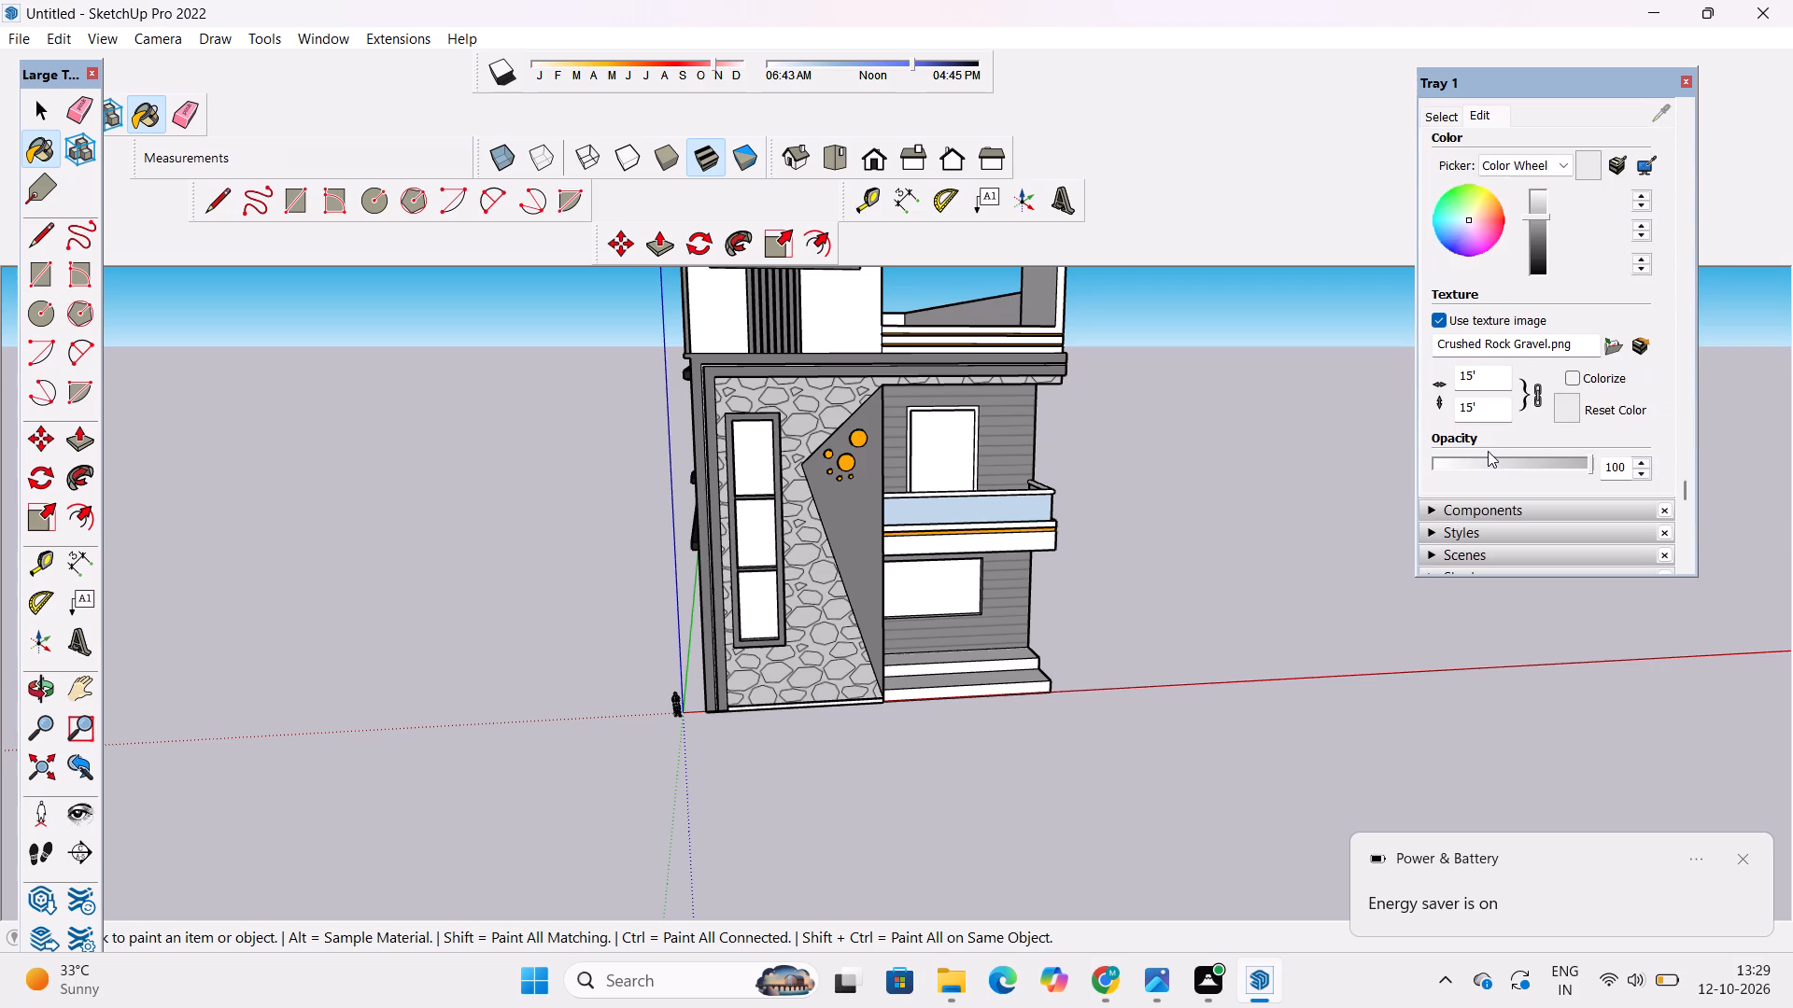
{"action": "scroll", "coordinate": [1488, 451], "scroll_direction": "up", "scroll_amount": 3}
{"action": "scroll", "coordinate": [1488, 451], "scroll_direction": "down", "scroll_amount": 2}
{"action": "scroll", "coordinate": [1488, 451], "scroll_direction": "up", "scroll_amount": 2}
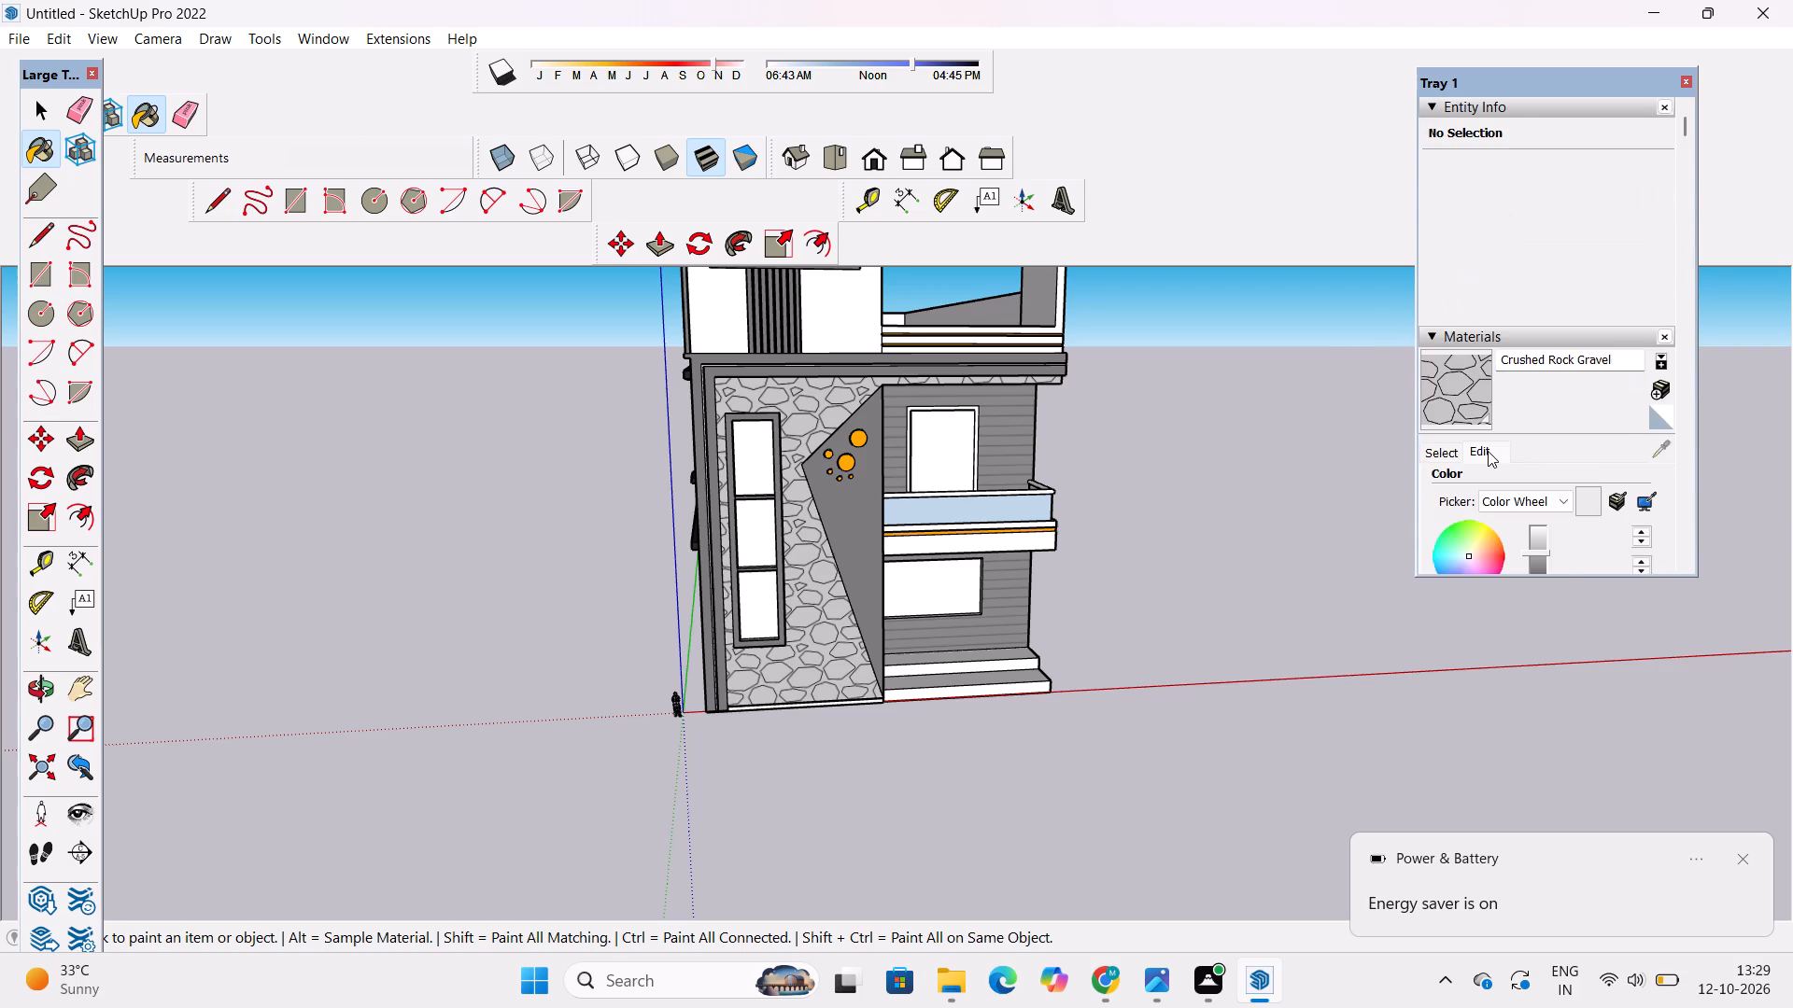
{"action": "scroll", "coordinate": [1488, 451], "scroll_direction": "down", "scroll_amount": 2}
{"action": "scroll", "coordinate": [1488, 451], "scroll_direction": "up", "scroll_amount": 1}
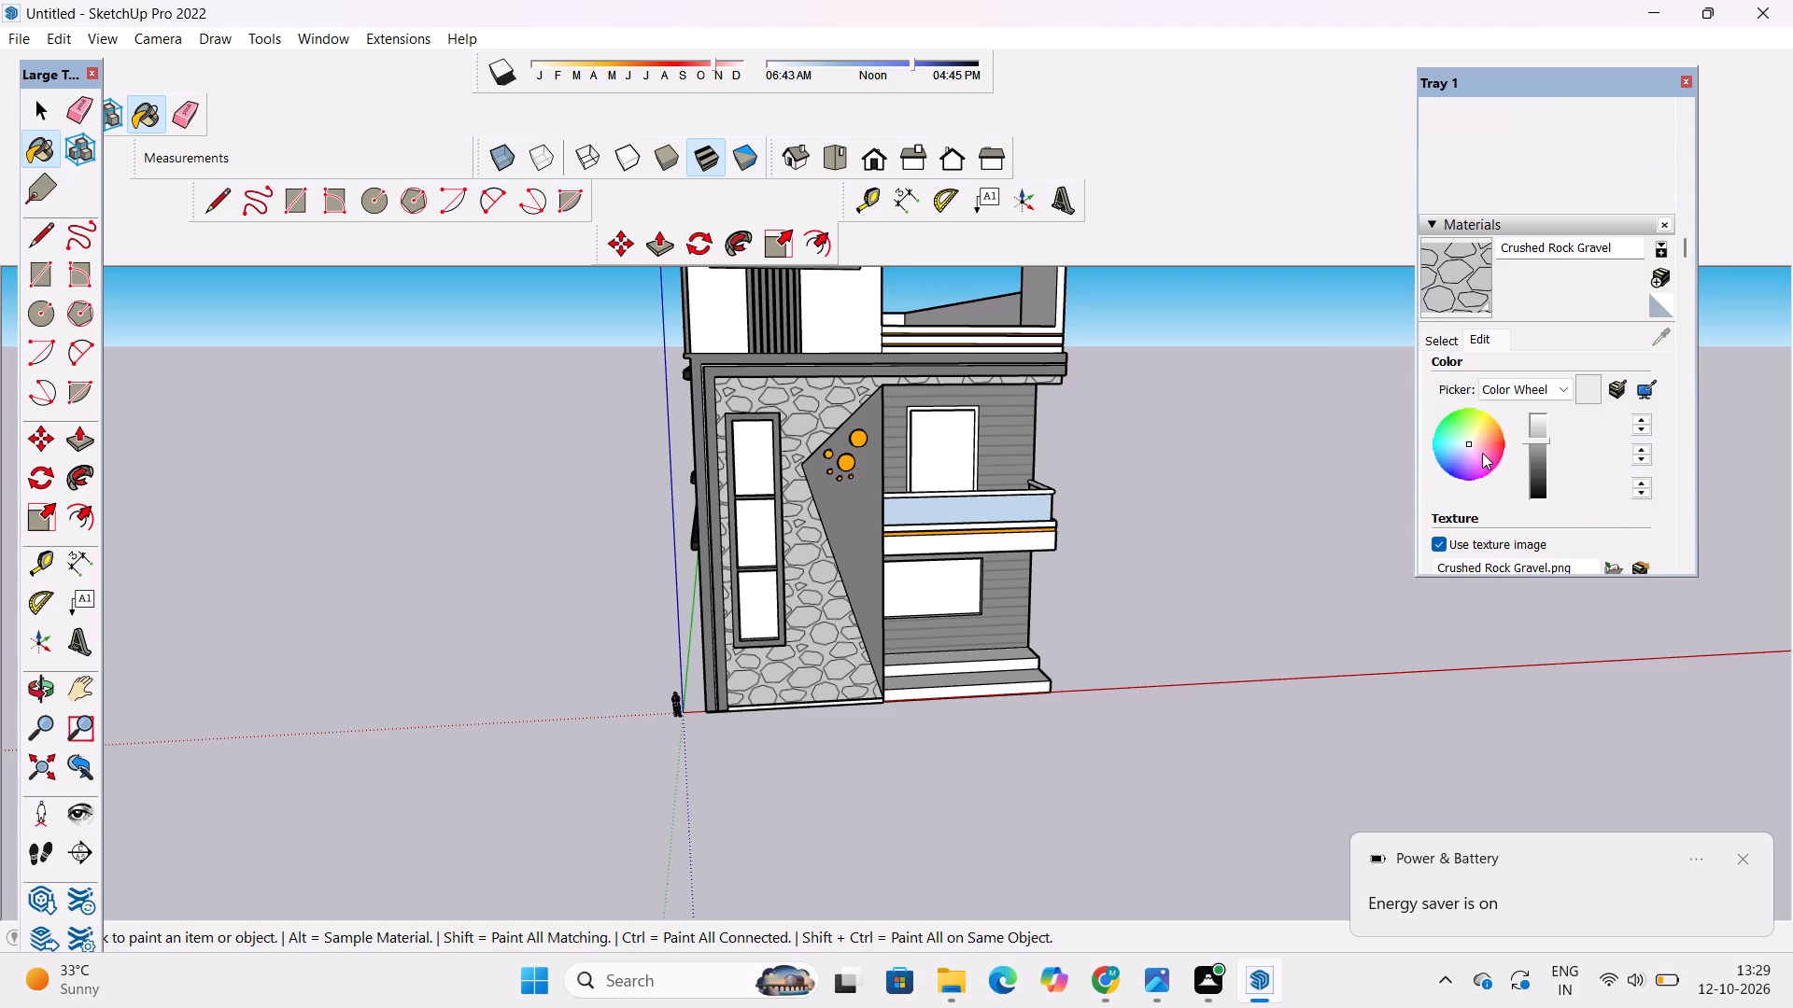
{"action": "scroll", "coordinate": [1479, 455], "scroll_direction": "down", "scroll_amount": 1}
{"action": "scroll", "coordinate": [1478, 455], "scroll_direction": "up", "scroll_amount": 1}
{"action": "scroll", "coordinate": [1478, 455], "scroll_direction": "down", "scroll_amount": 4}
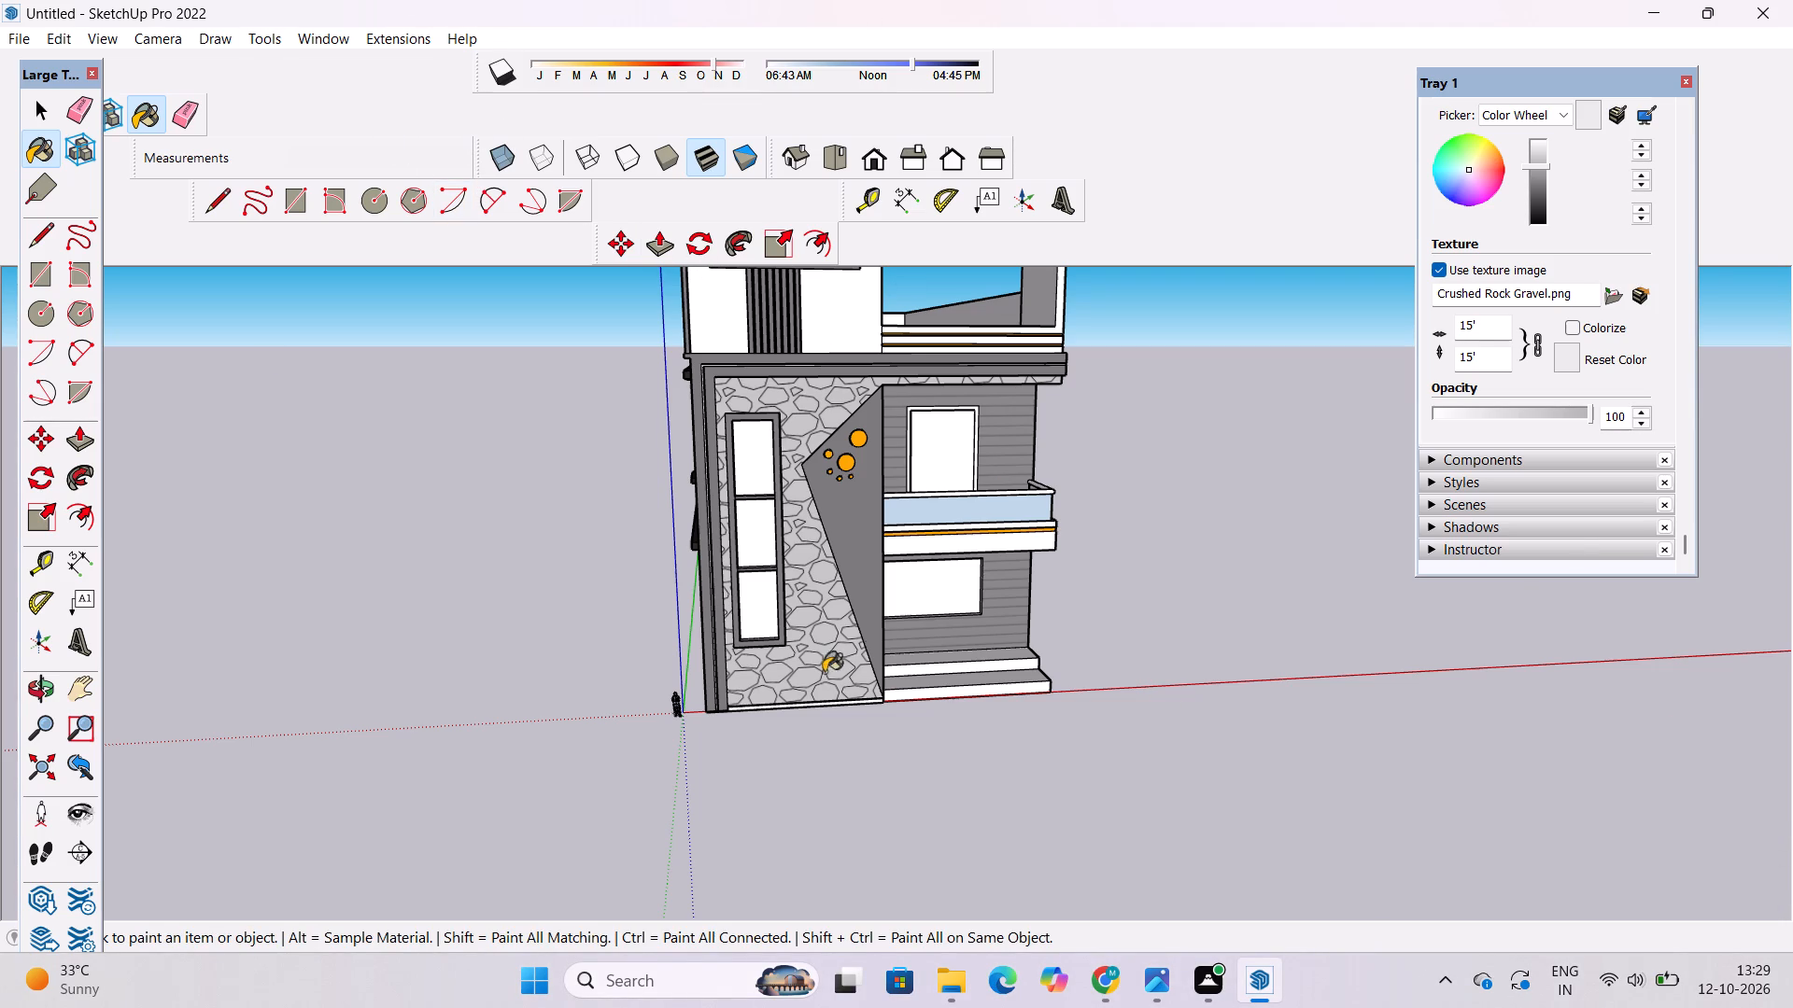
Examine the stone-patterned front wall together with the balcony and porch side from several angles.
{"action": "scroll", "coordinate": [862, 663], "scroll_direction": "down", "scroll_amount": 5}
{"action": "scroll", "coordinate": [762, 616], "scroll_direction": "up", "scroll_amount": 6}
{"action": "key", "text": "space"}
{"action": "scroll", "coordinate": [837, 621], "scroll_direction": "up", "scroll_amount": 4}
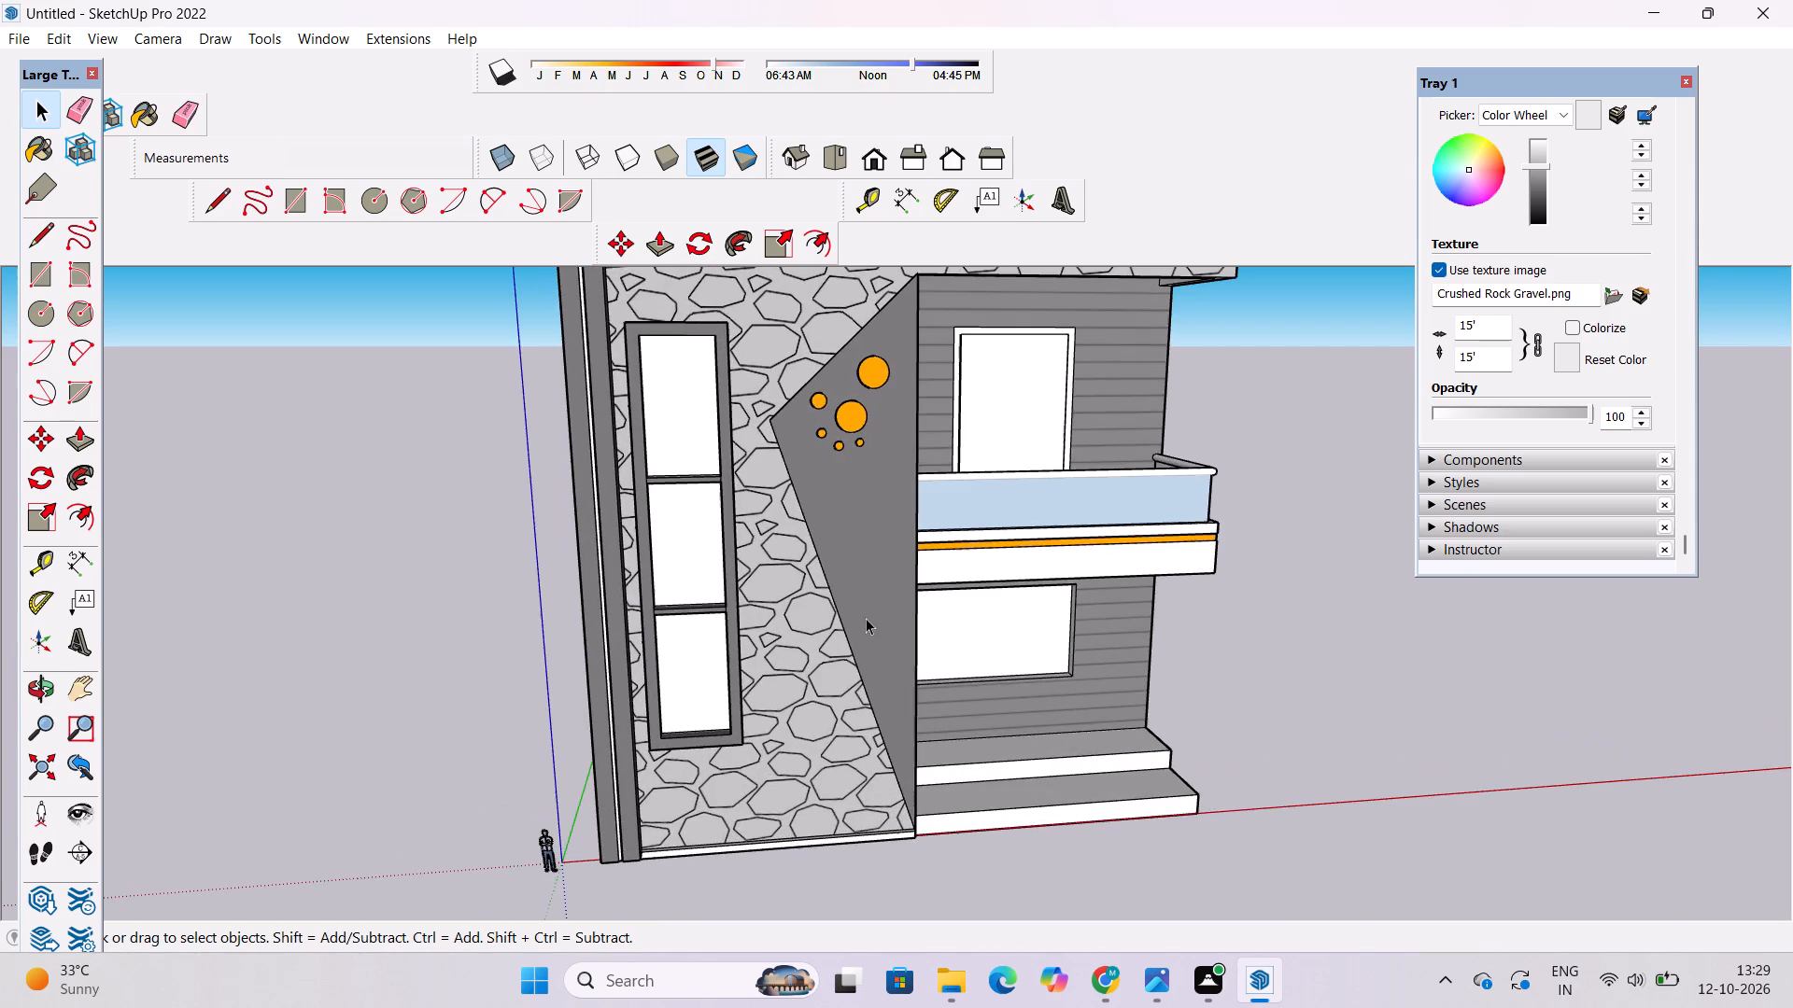
{"action": "key", "text": "o"}
{"action": "scroll", "coordinate": [828, 621], "scroll_direction": "down", "scroll_amount": 6}
{"action": "left_click_drag", "start_coordinate": [925, 614], "coordinate": [812, 612], "text": "shift"}
{"action": "left_click_drag", "start_coordinate": [822, 680], "coordinate": [847, 772]}
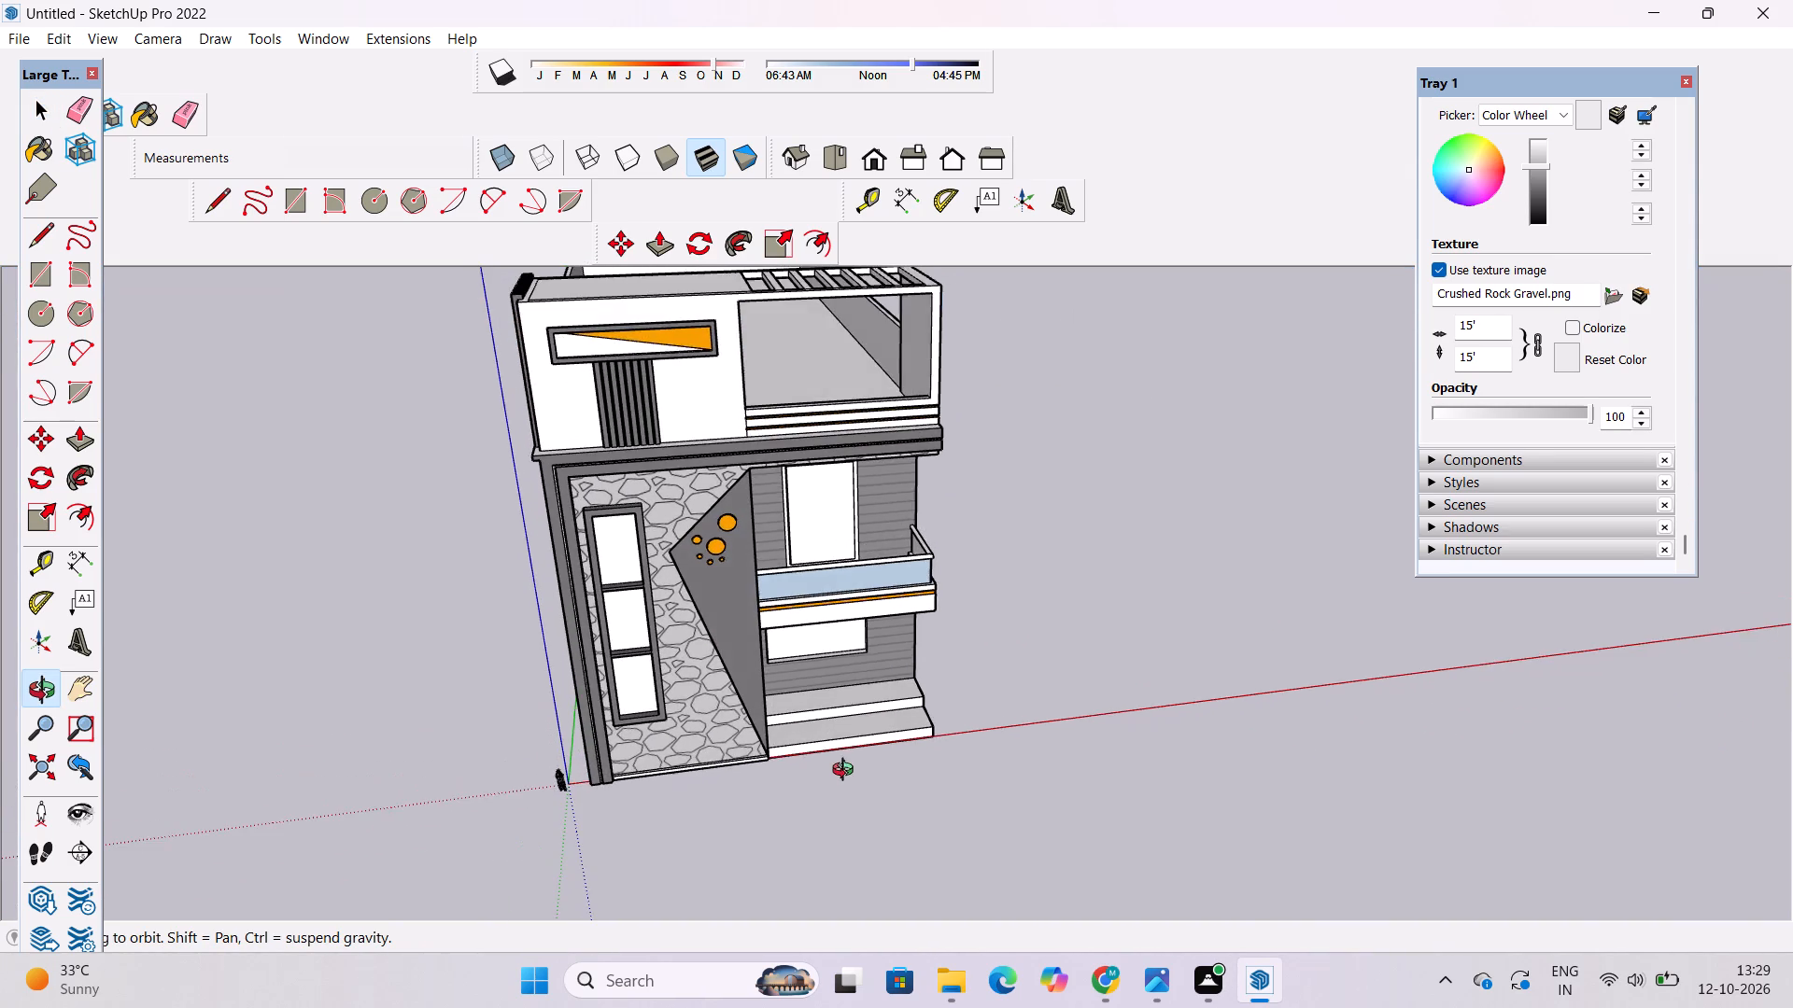
{"action": "scroll", "coordinate": [832, 726], "scroll_direction": "up", "scroll_amount": 4}
{"action": "left_click_drag", "start_coordinate": [809, 684], "coordinate": [776, 665]}
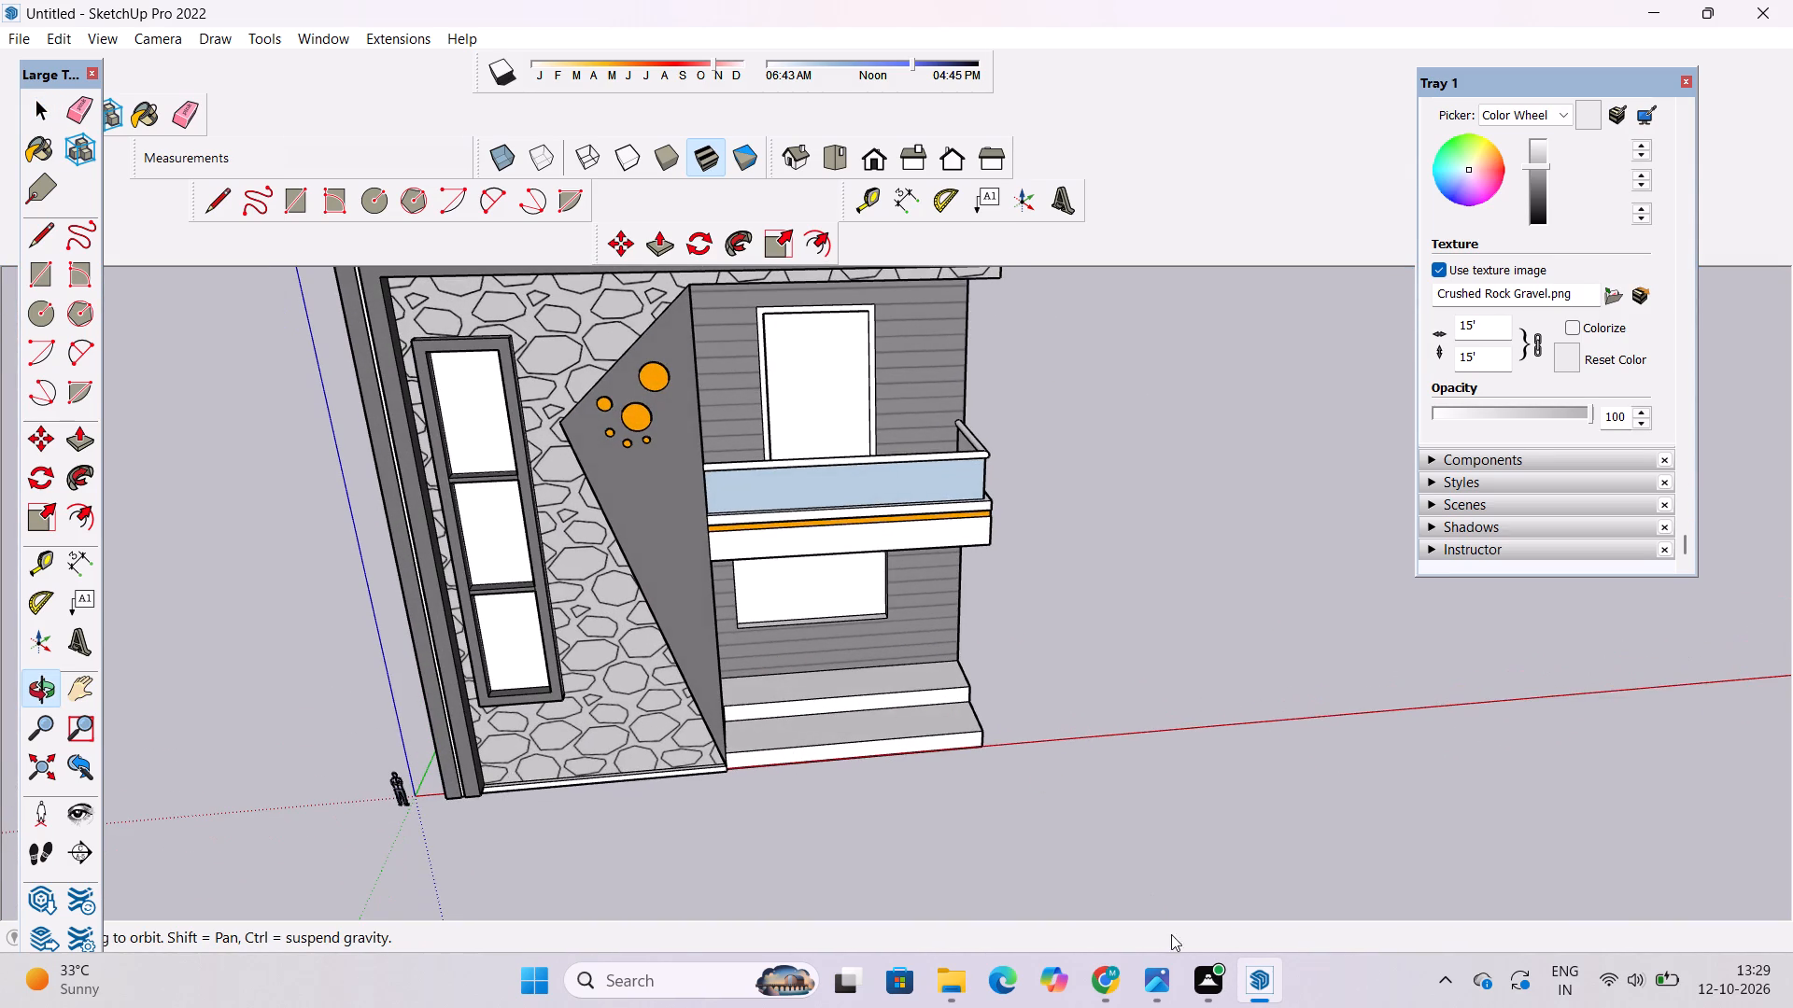
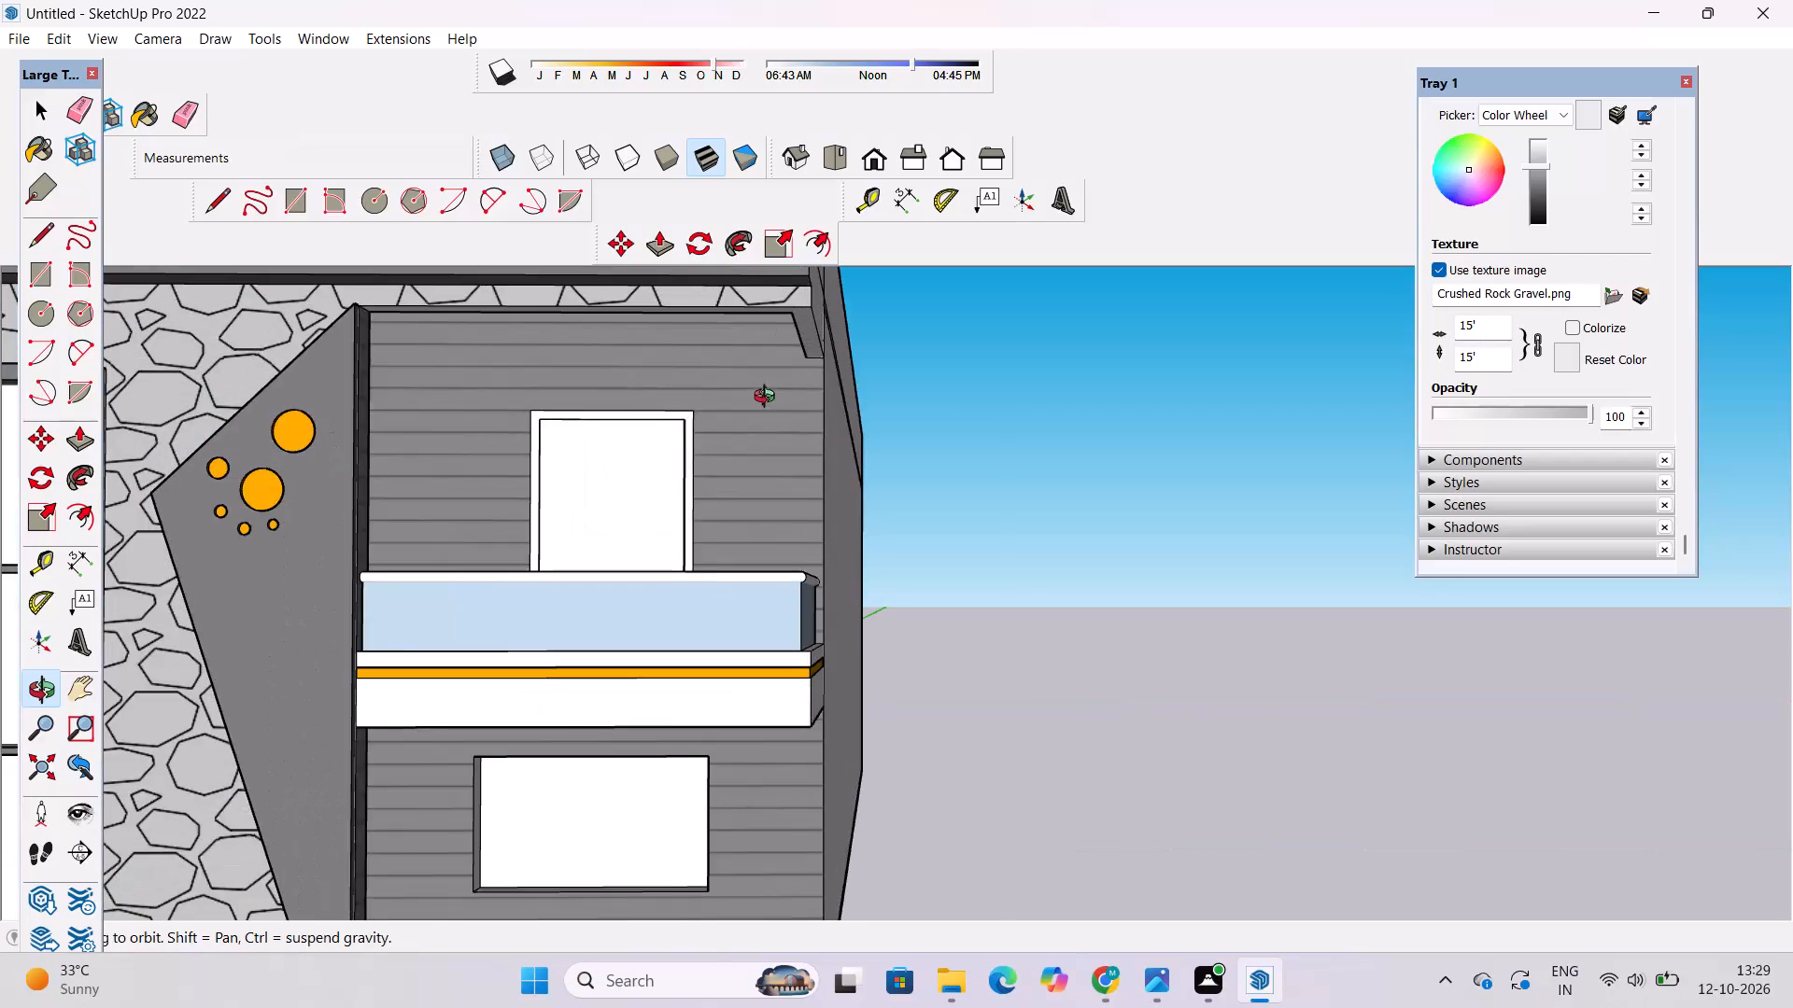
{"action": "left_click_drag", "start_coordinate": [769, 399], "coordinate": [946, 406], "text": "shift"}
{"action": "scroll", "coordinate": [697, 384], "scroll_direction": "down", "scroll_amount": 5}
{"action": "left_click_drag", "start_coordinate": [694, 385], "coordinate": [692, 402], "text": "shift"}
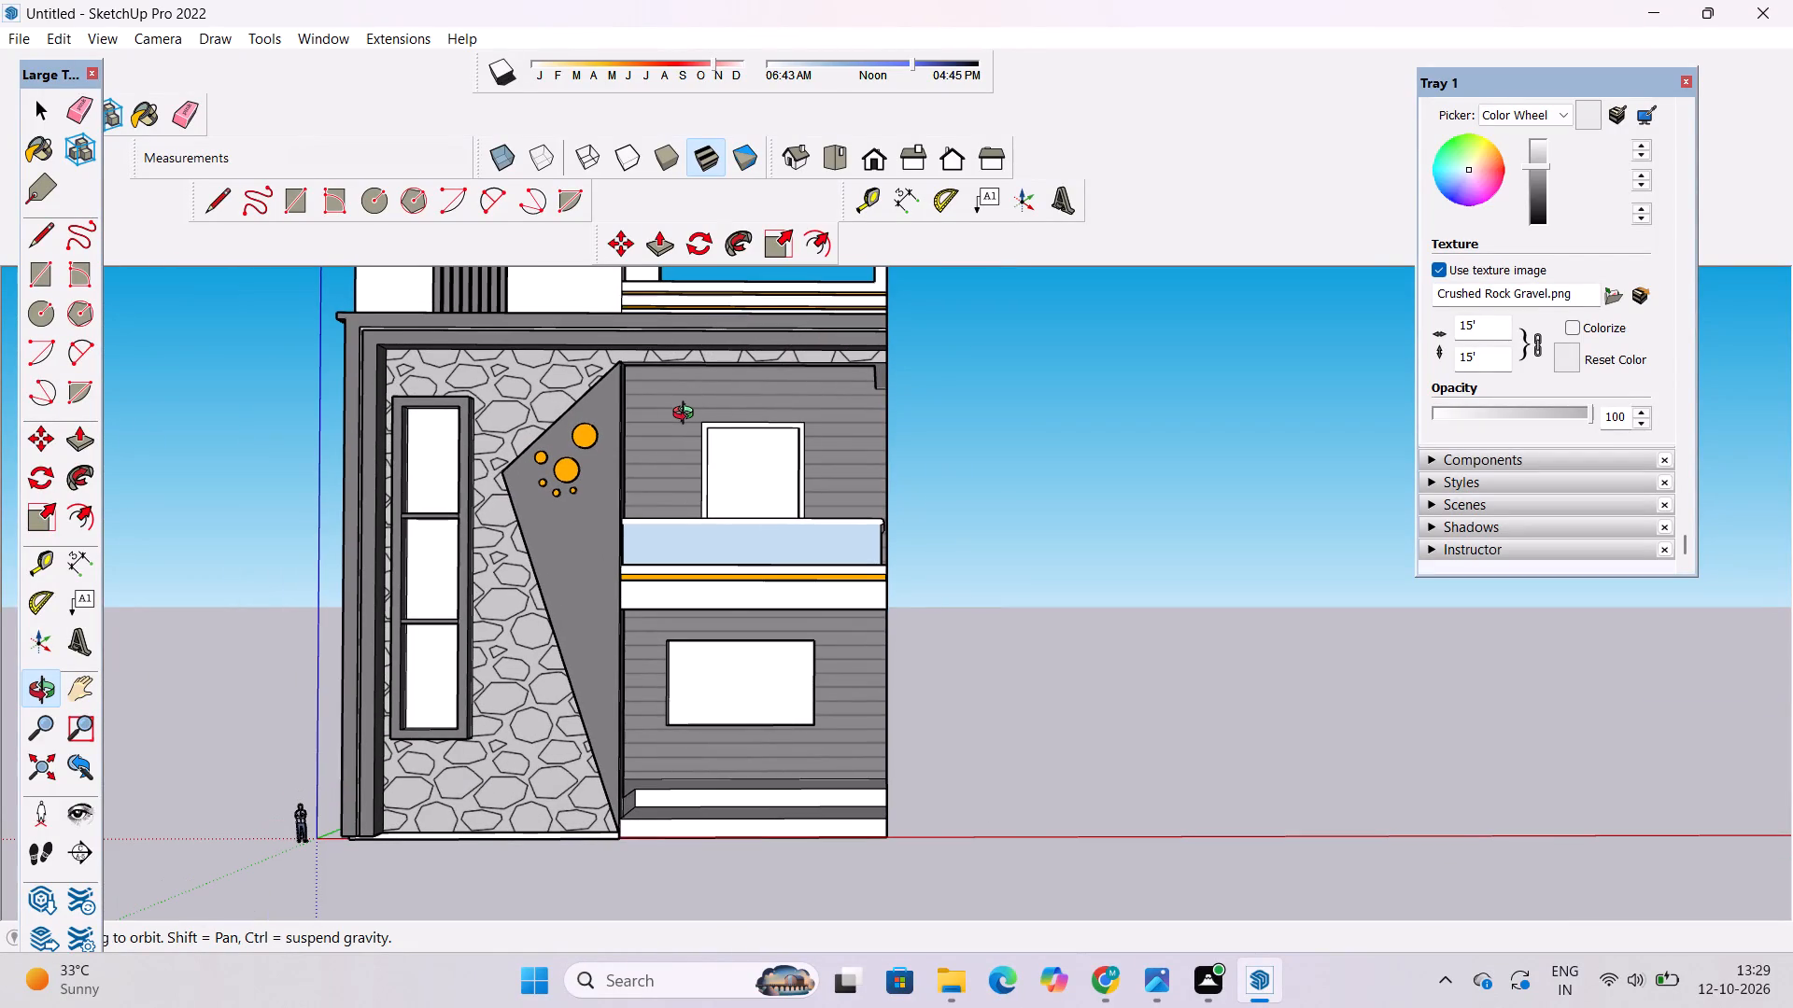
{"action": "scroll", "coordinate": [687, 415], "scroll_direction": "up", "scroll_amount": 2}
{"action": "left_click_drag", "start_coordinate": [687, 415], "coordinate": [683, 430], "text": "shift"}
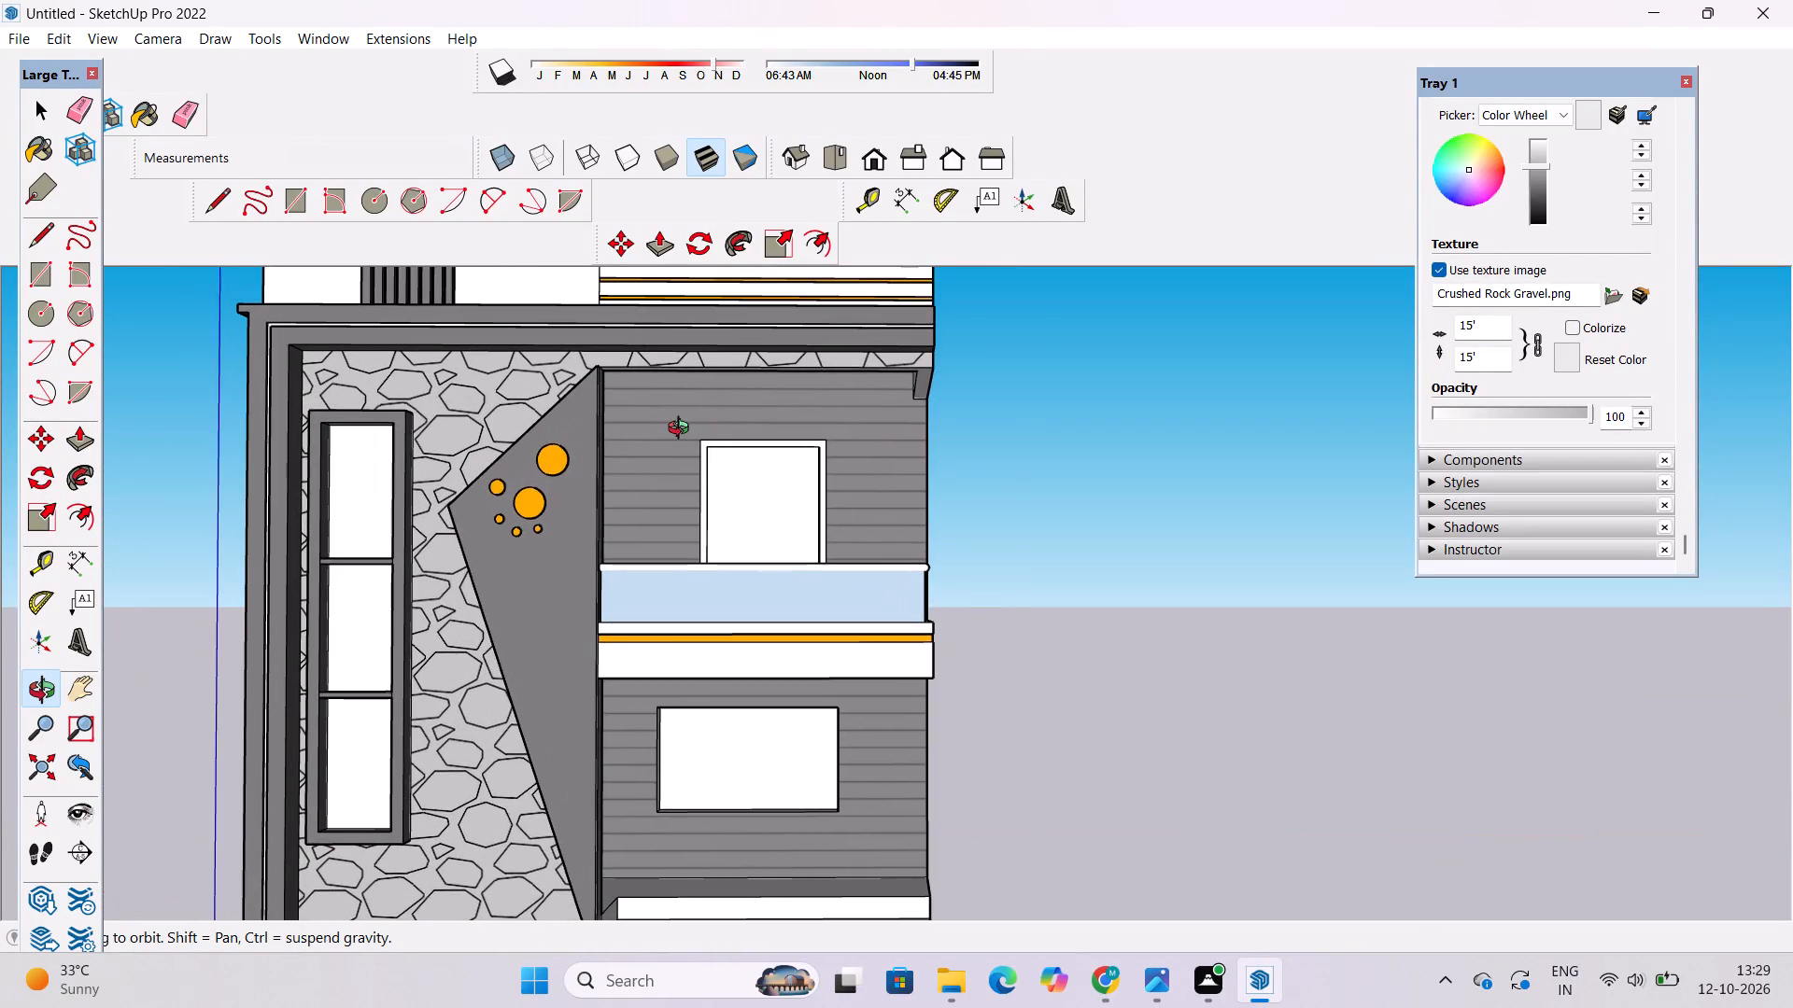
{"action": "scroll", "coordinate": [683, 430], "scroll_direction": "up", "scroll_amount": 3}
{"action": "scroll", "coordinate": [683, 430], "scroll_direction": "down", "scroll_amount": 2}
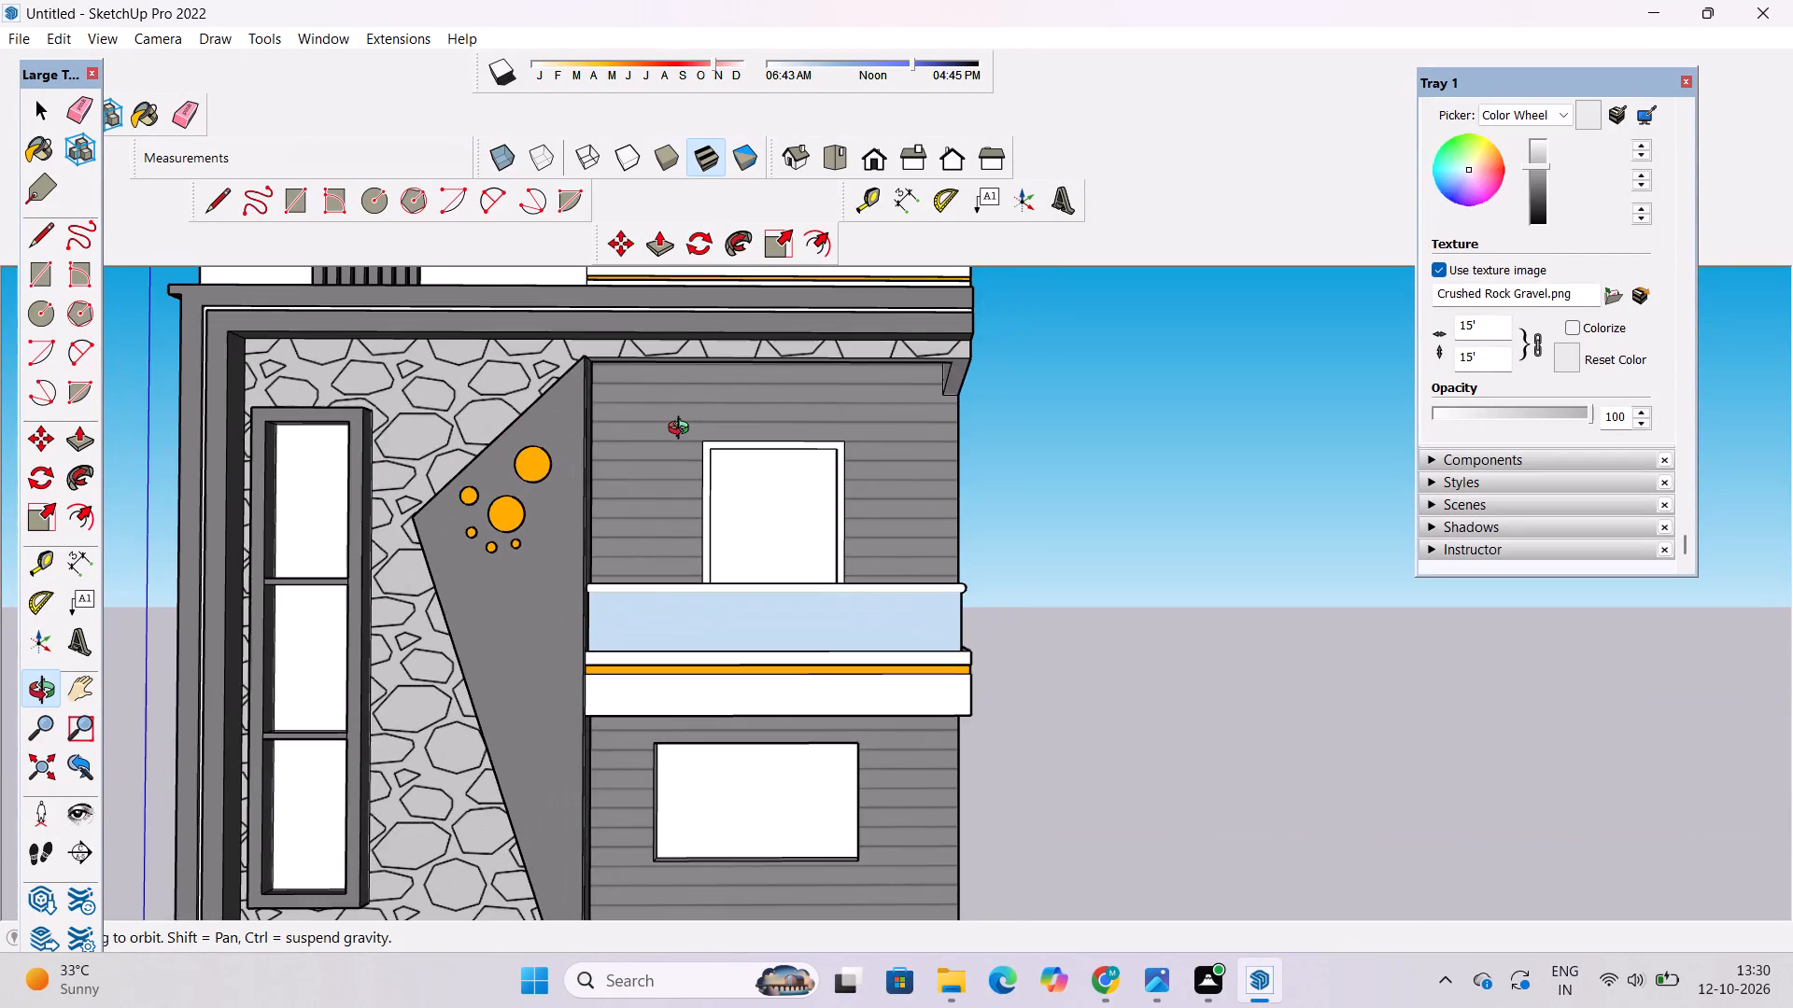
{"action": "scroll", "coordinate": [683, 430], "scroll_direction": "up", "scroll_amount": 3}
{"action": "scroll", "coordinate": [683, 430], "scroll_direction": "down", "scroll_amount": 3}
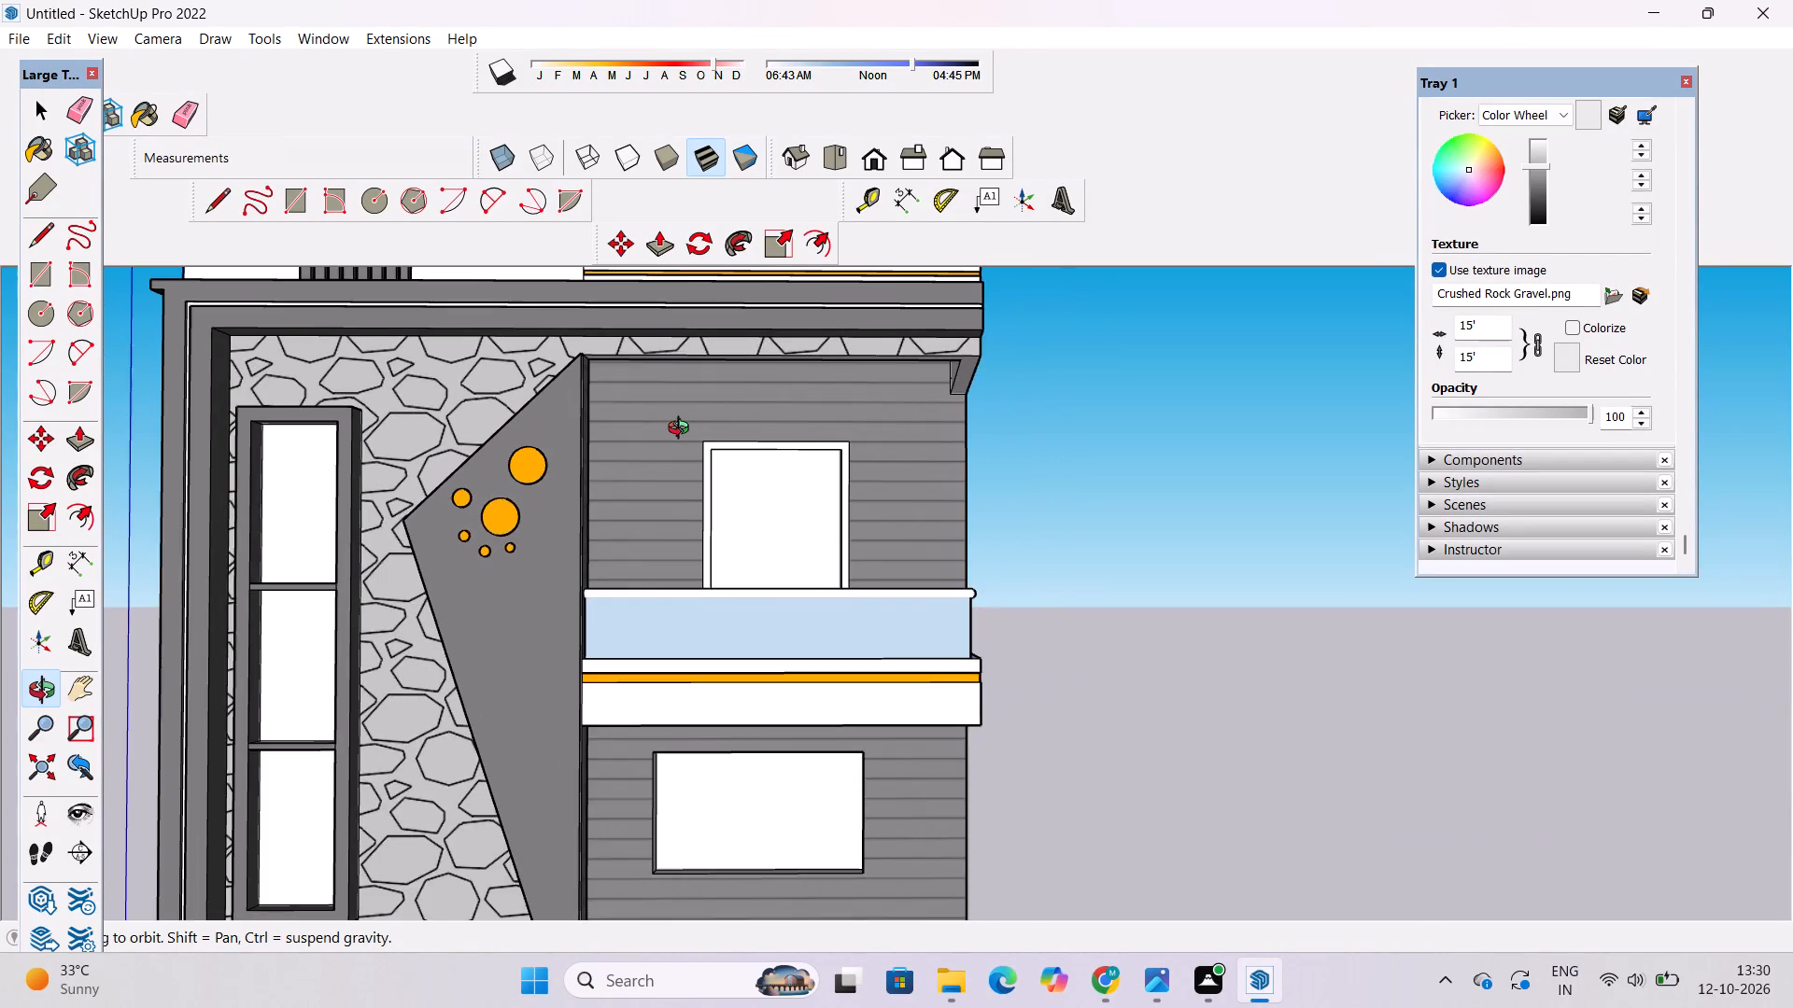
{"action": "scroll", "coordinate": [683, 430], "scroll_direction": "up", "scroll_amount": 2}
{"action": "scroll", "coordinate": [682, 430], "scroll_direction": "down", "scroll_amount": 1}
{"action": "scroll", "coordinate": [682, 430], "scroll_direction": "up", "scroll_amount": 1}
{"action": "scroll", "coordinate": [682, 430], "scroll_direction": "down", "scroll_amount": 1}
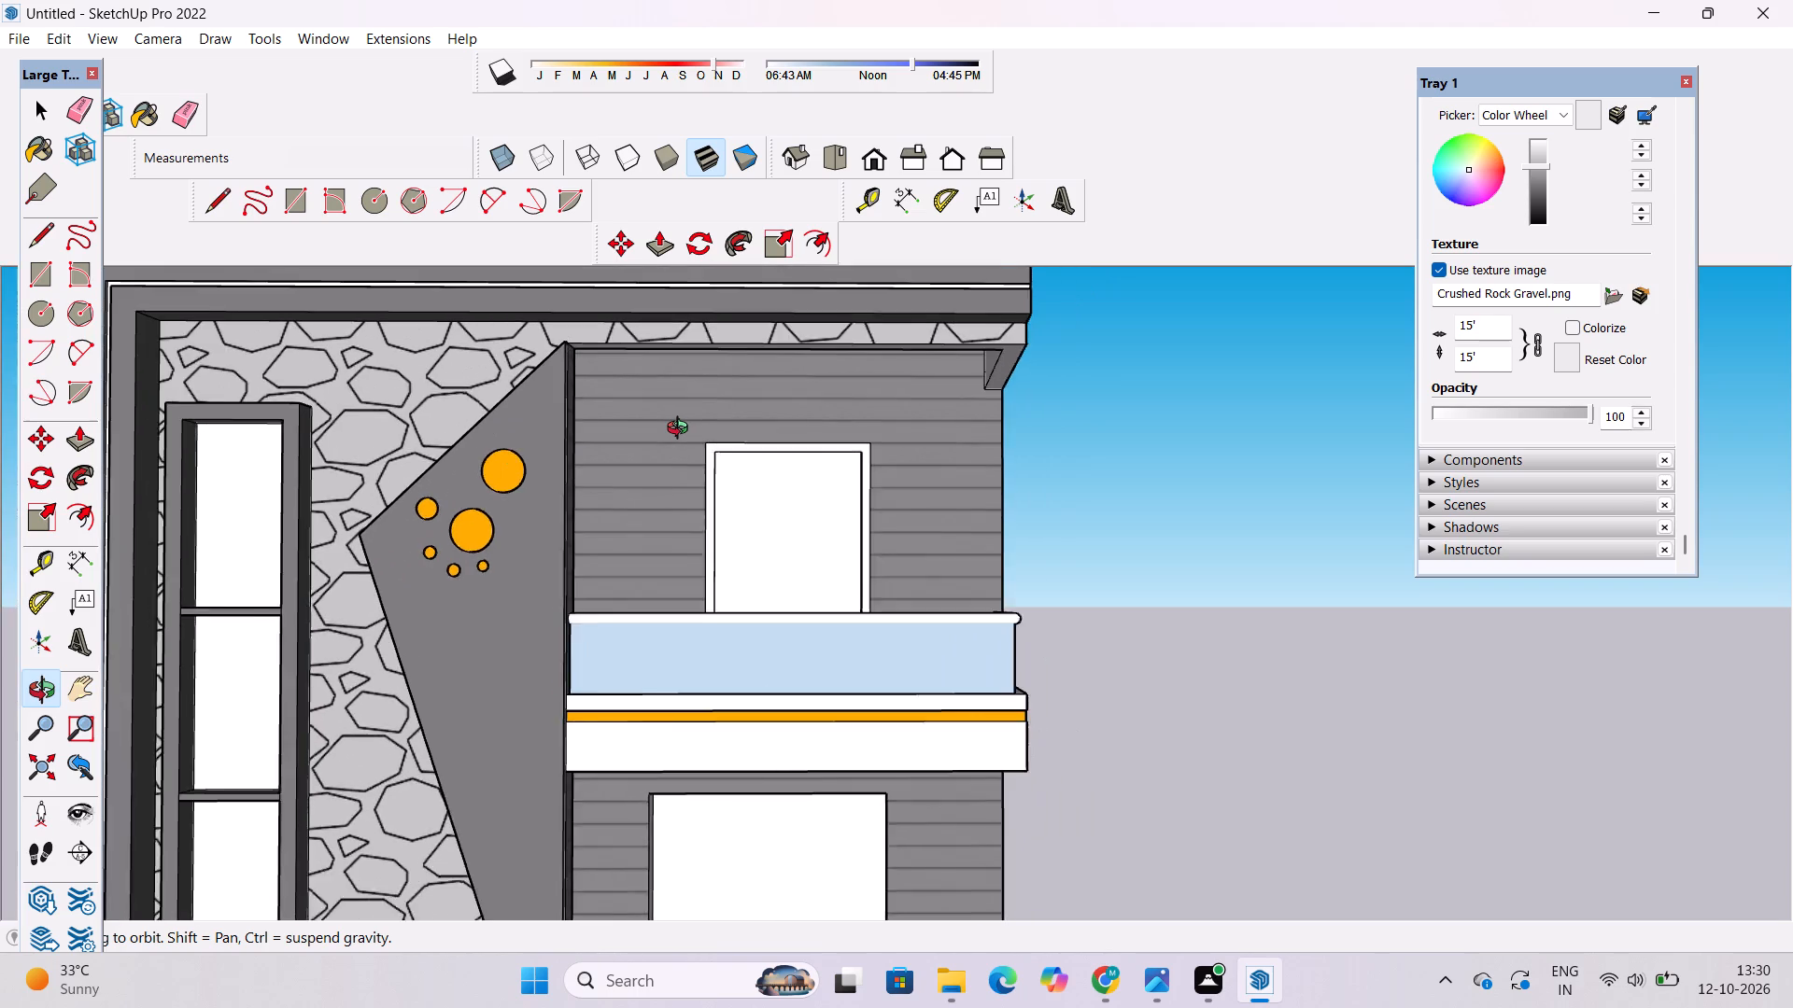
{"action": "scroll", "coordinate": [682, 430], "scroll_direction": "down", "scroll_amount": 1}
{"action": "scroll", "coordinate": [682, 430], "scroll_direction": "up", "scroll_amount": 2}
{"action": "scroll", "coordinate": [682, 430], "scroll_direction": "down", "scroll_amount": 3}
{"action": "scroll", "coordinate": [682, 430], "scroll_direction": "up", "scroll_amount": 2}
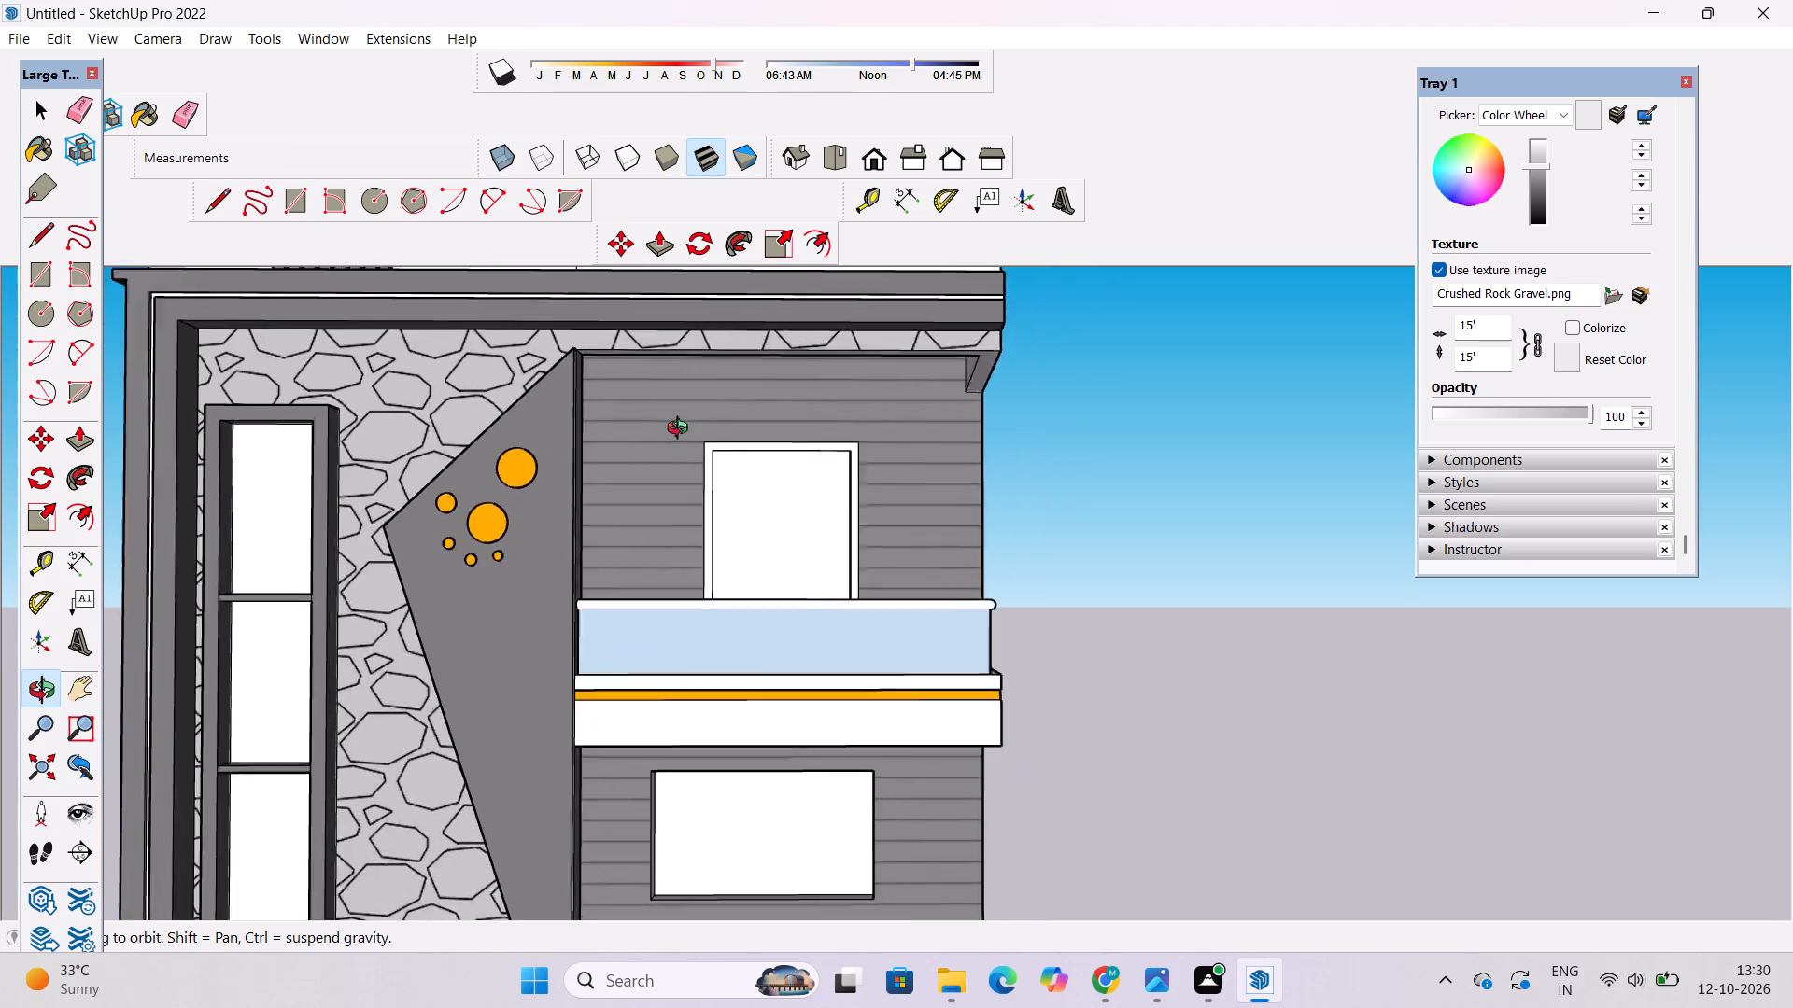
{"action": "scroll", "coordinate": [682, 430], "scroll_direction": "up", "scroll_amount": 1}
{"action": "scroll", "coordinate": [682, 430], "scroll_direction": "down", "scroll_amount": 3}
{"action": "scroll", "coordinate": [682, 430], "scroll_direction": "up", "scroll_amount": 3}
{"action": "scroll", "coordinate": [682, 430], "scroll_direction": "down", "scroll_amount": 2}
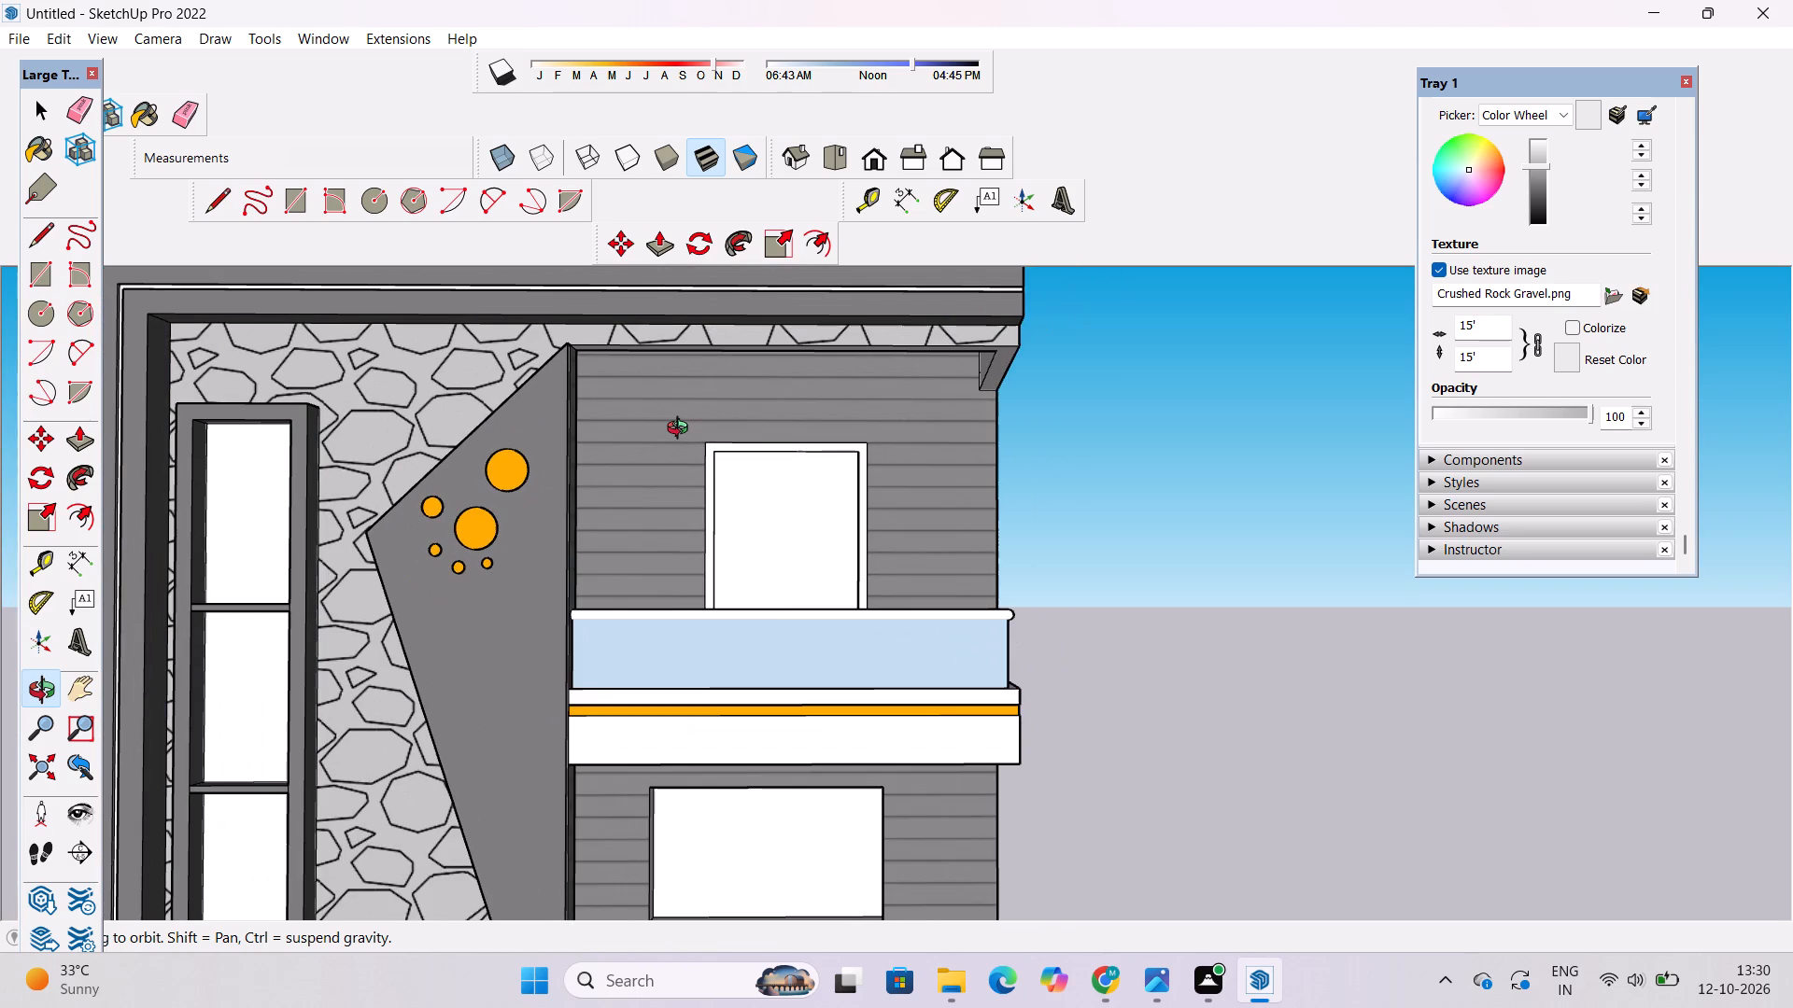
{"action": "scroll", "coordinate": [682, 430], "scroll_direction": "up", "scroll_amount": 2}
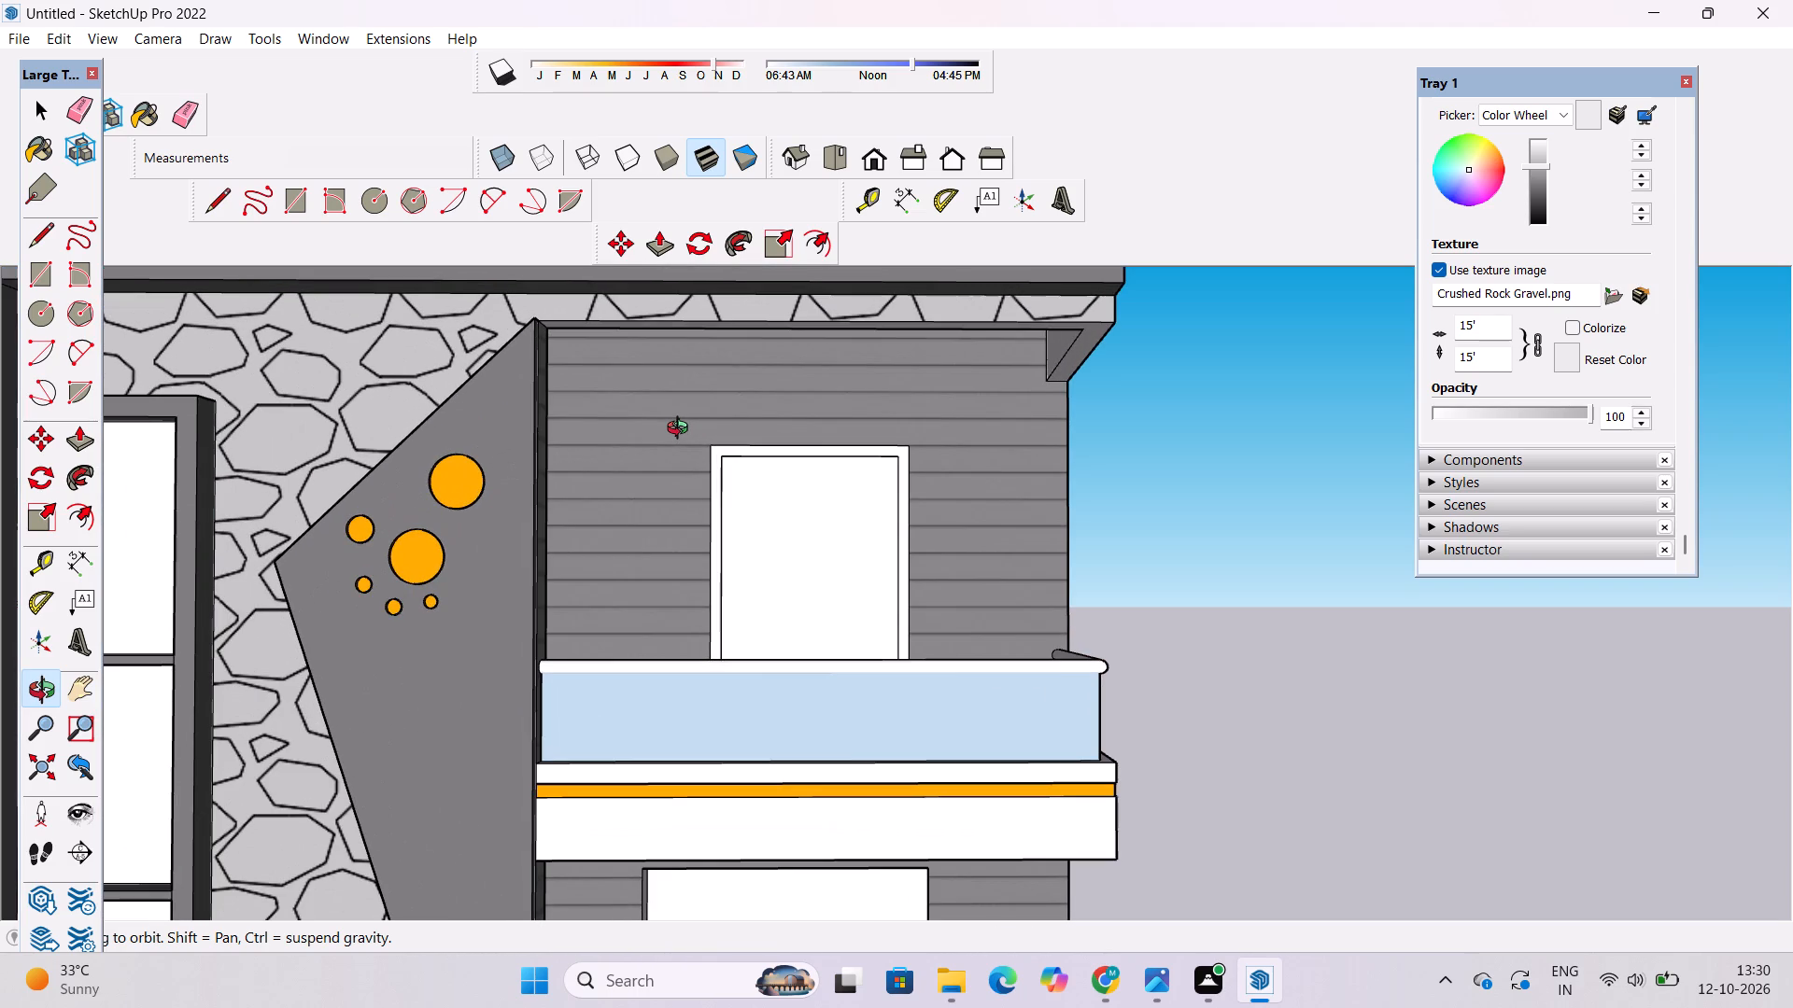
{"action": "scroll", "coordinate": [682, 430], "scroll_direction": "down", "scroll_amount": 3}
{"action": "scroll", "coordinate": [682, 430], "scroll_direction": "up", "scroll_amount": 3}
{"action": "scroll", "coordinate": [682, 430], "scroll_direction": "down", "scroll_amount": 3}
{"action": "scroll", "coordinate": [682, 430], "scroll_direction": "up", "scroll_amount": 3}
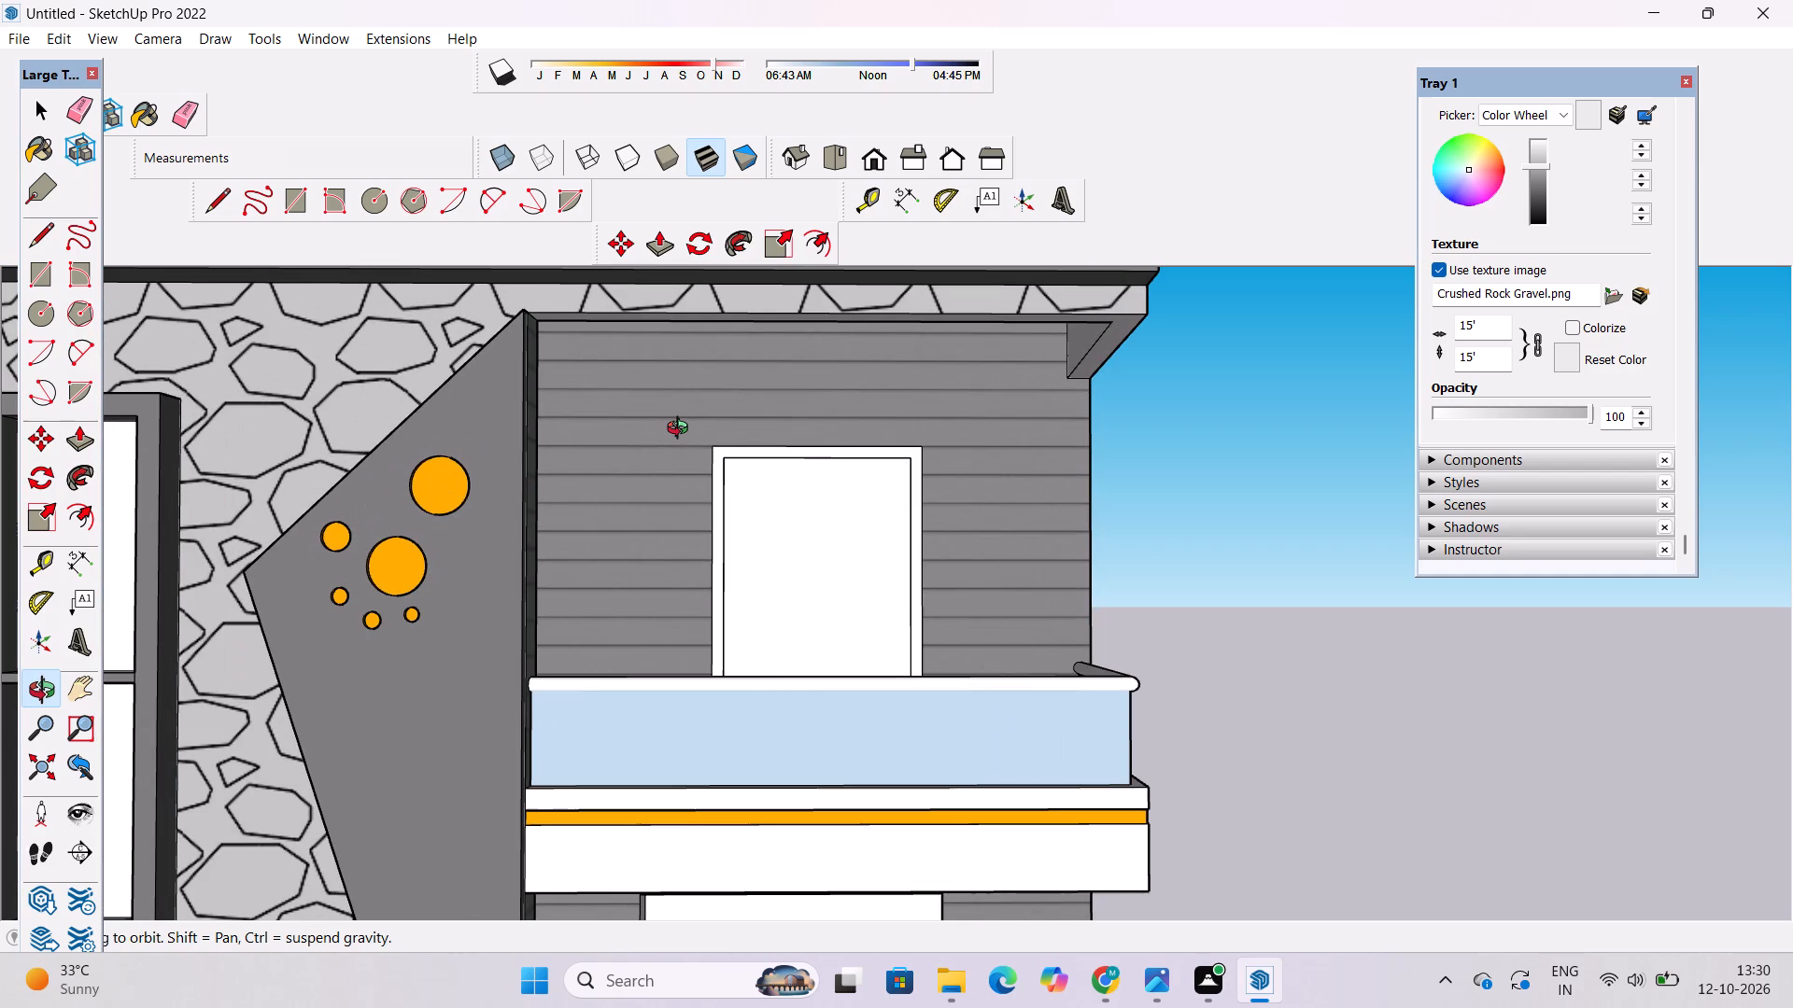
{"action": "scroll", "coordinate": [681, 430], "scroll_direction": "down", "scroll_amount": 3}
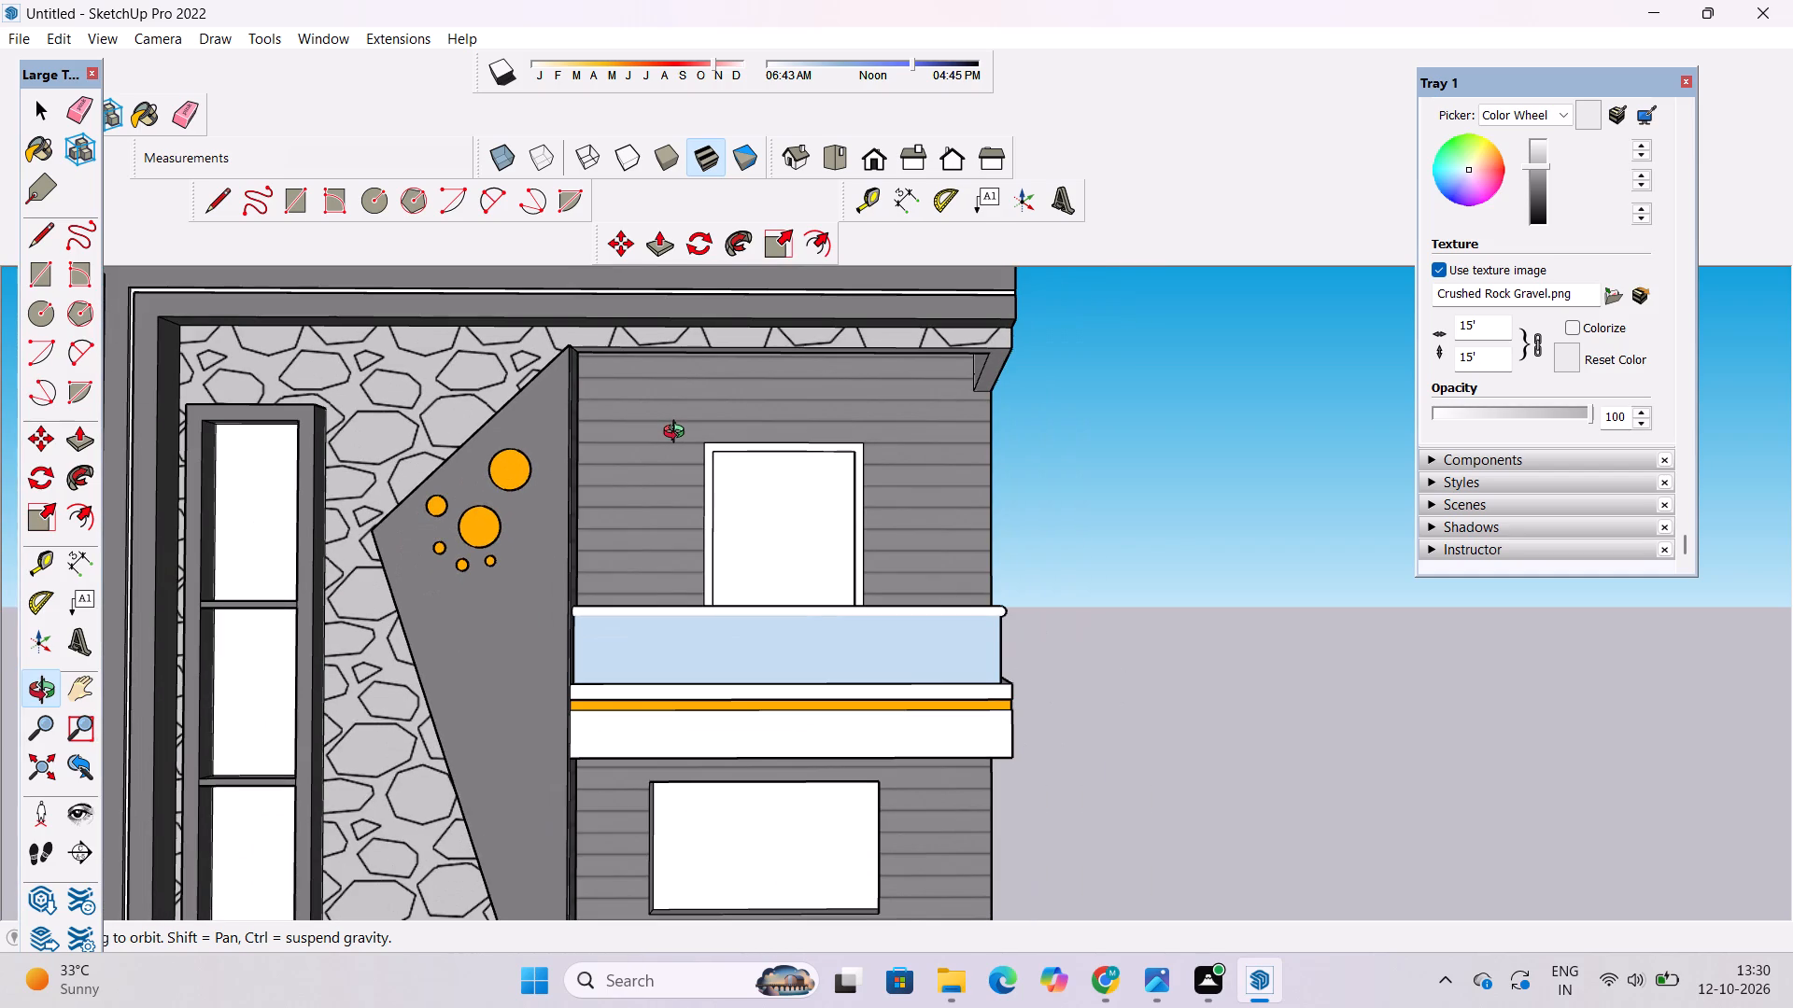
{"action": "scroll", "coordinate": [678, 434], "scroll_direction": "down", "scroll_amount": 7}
Draw a vertical line from the angled panel's top corner up to the underside of the dark beam, splitting the stone face.
{"action": "left_click_drag", "start_coordinate": [679, 488], "coordinate": [679, 563]}
{"action": "scroll", "coordinate": [754, 463], "scroll_direction": "up", "scroll_amount": 4}
{"action": "left_click_drag", "start_coordinate": [751, 462], "coordinate": [775, 478], "text": "shift"}
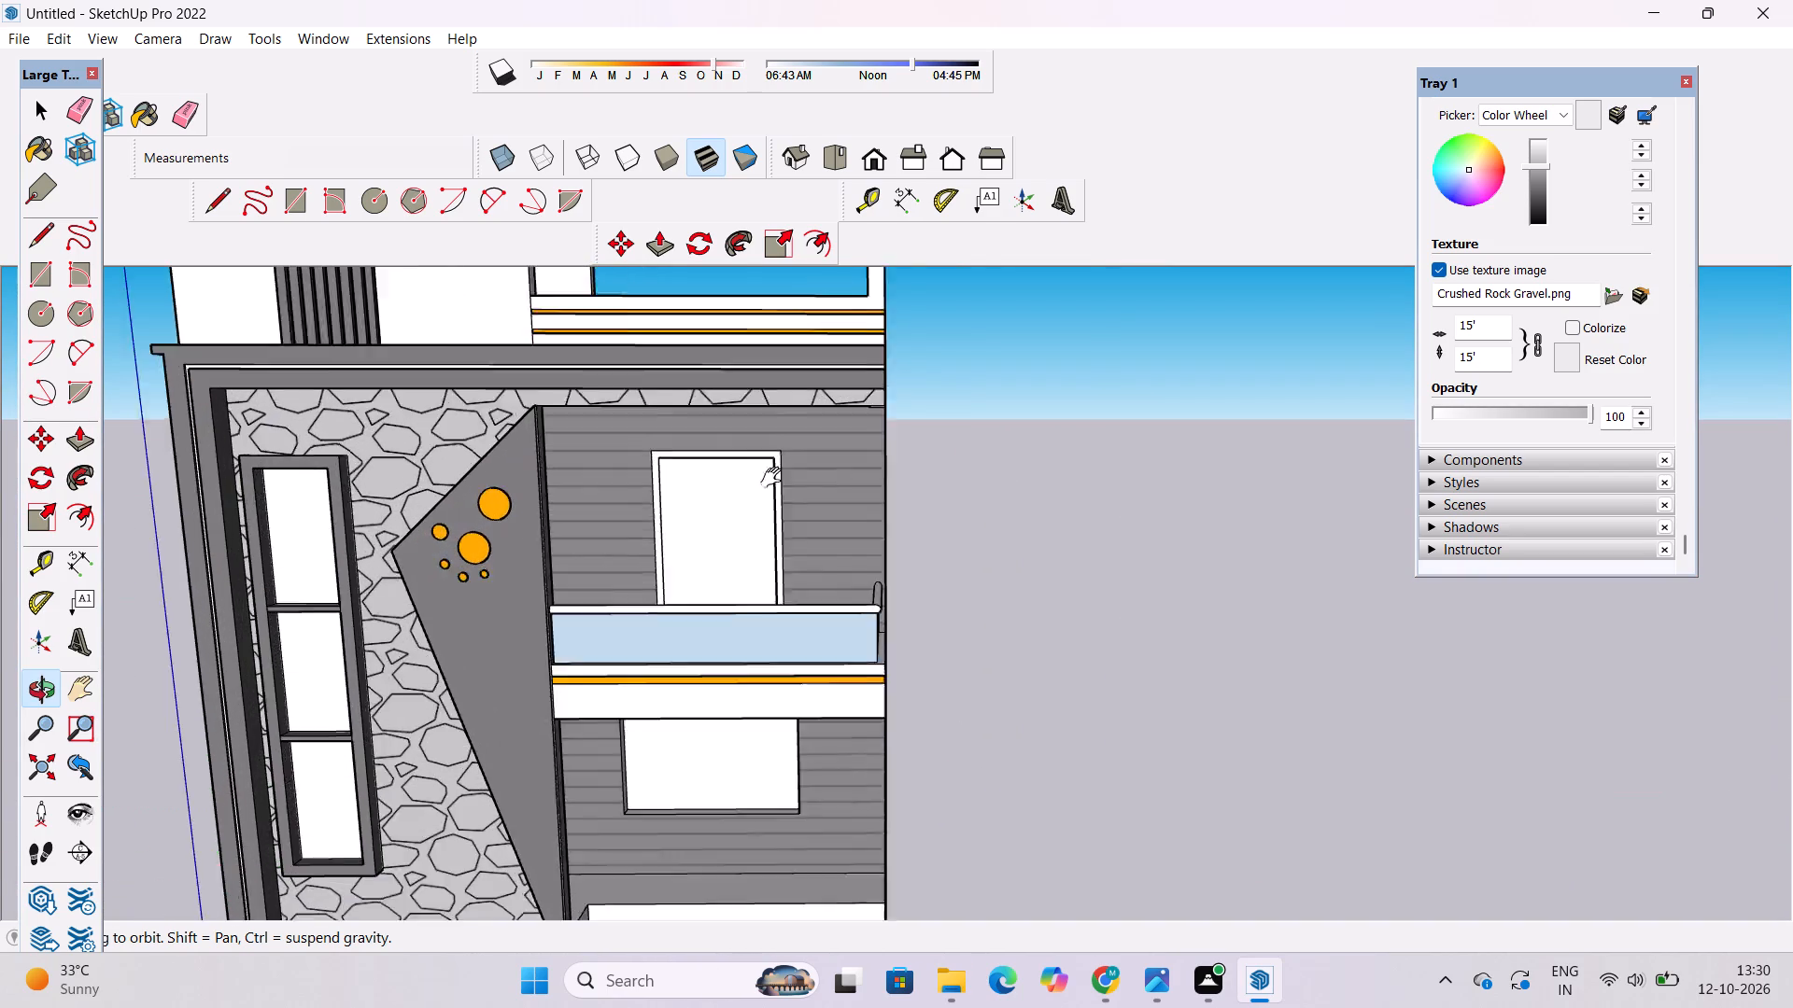
{"action": "left_click_drag", "start_coordinate": [775, 478], "coordinate": [818, 519], "text": "shift"}
{"action": "scroll", "coordinate": [676, 511], "scroll_direction": "up", "scroll_amount": 5}
{"action": "left_click_drag", "start_coordinate": [656, 497], "coordinate": [767, 435], "text": "shift"}
{"action": "left_click_drag", "start_coordinate": [747, 427], "coordinate": [739, 325]}
{"action": "left_click_drag", "start_coordinate": [739, 324], "coordinate": [721, 440], "text": "shift"}
{"action": "scroll", "coordinate": [721, 441], "scroll_direction": "up", "scroll_amount": 5}
{"action": "left_click_drag", "start_coordinate": [721, 441], "coordinate": [707, 469], "text": "shift"}
{"action": "scroll", "coordinate": [691, 479], "scroll_direction": "up", "scroll_amount": 10, "text": "shift"}
{"action": "left_click_drag", "start_coordinate": [656, 492], "coordinate": [634, 518]}
{"action": "scroll", "coordinate": [607, 522], "scroll_direction": "up", "scroll_amount": 4}
{"action": "left_click_drag", "start_coordinate": [605, 511], "coordinate": [609, 540], "text": "shift"}
{"action": "left_click_drag", "start_coordinate": [615, 519], "coordinate": [629, 495]}
{"action": "left_click_drag", "start_coordinate": [629, 494], "coordinate": [634, 511], "text": "shift"}
{"action": "key", "text": "l"}
{"action": "scroll", "coordinate": [634, 507], "scroll_direction": "down", "scroll_amount": 3}
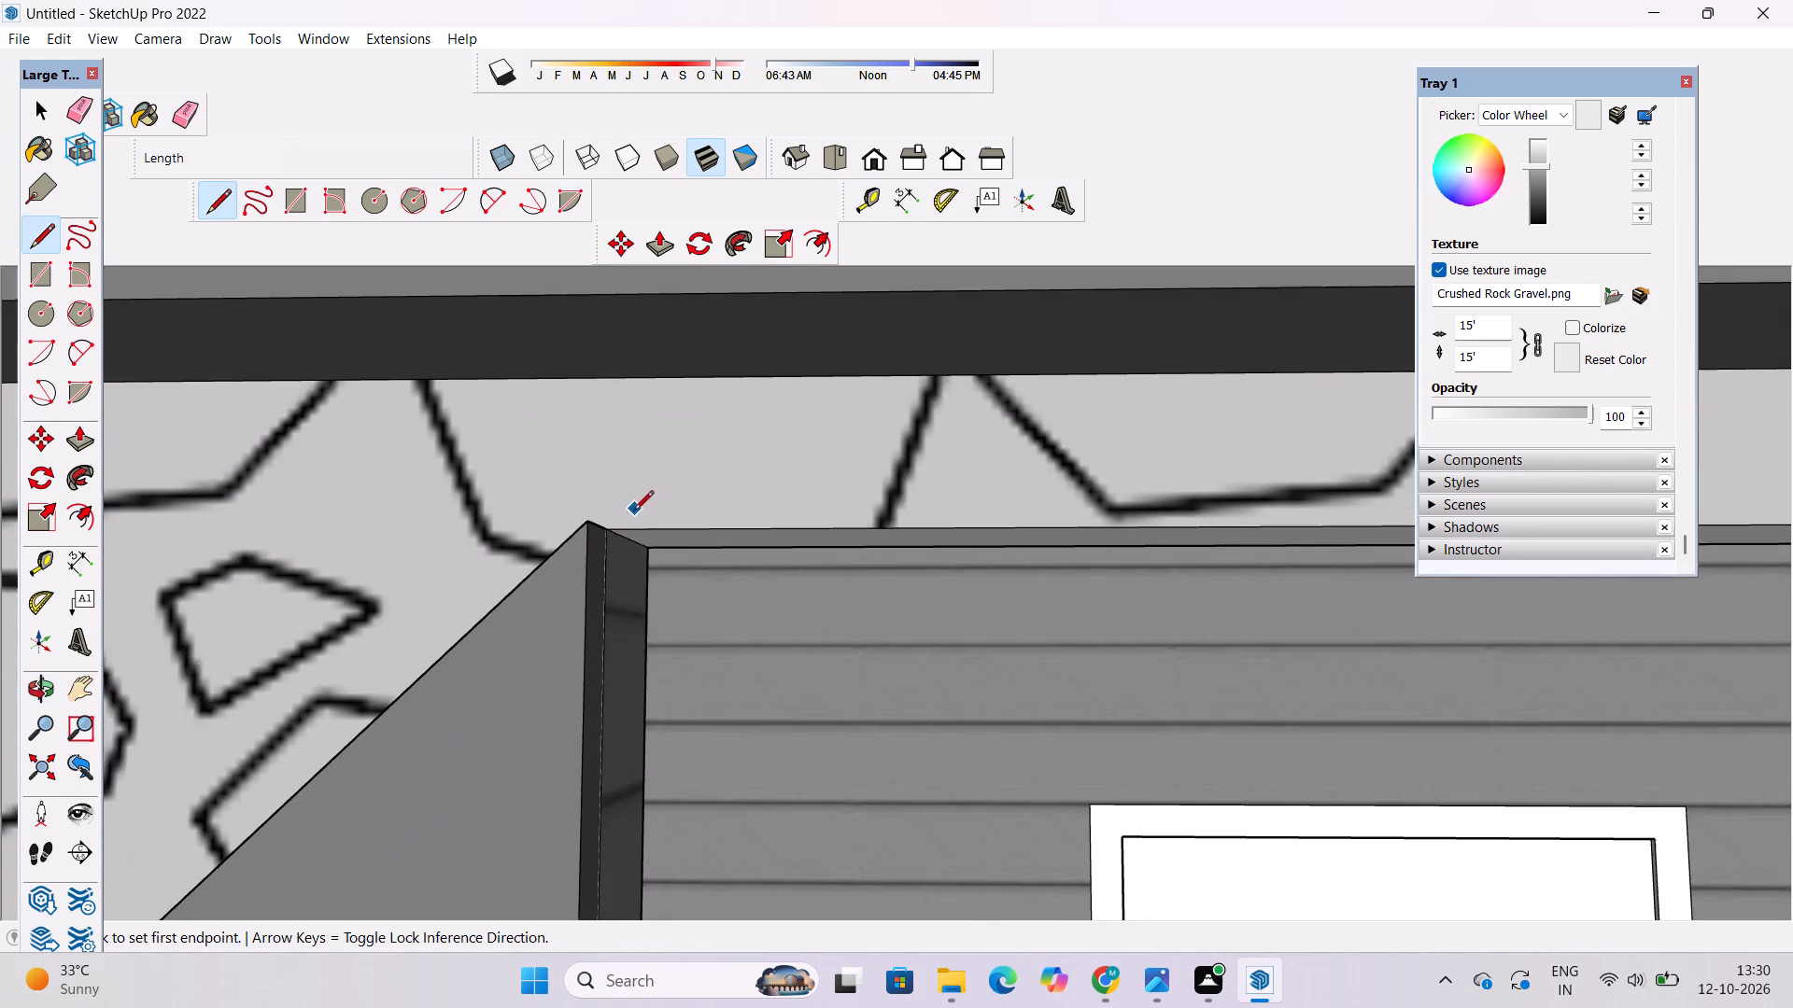
{"action": "scroll", "coordinate": [612, 538], "scroll_direction": "up", "scroll_amount": 8}
{"action": "left_click", "coordinate": [603, 521]}
{"action": "scroll", "coordinate": [603, 521], "scroll_direction": "down", "scroll_amount": 5}
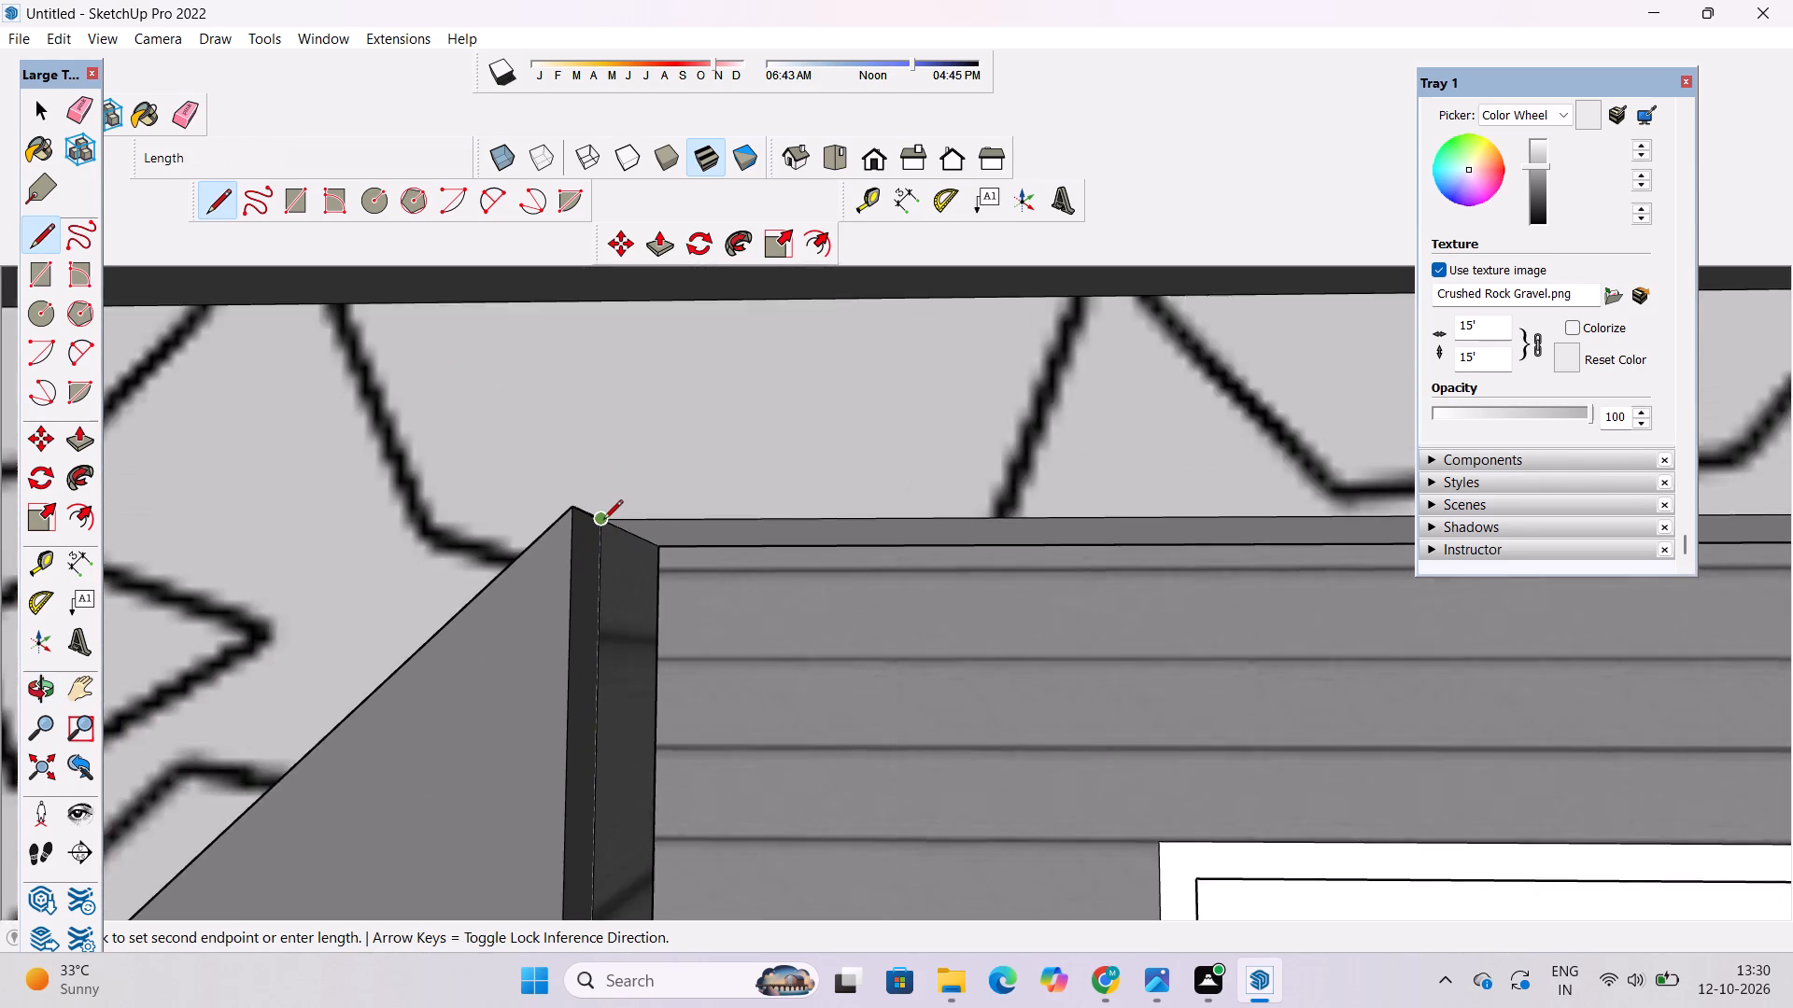
{"action": "scroll", "coordinate": [603, 521], "scroll_direction": "down", "scroll_amount": 5}
{"action": "key", "text": "o"}
{"action": "left_click_drag", "start_coordinate": [614, 539], "coordinate": [627, 598]}
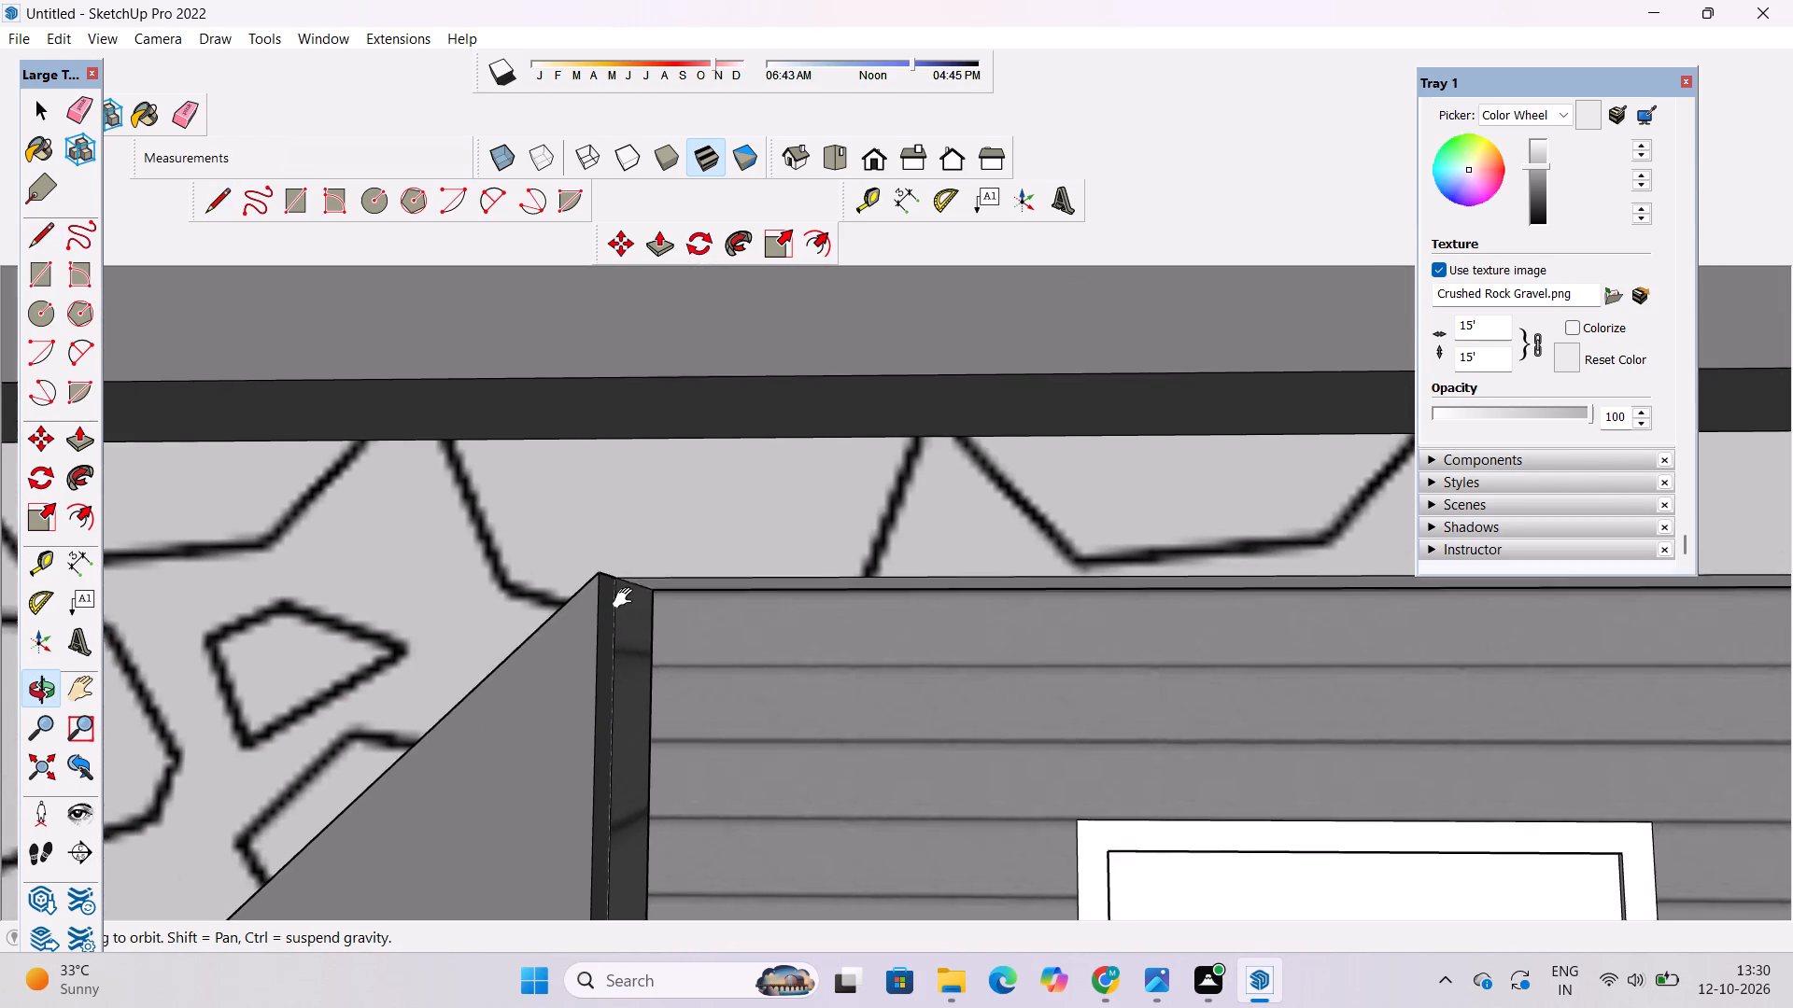
{"action": "left_click_drag", "start_coordinate": [627, 598], "coordinate": [627, 599]}
{"action": "left_click_drag", "start_coordinate": [627, 593], "coordinate": [627, 509]}
{"action": "left_click_drag", "start_coordinate": [627, 509], "coordinate": [638, 541], "text": "shift"}
{"action": "key", "text": "l"}
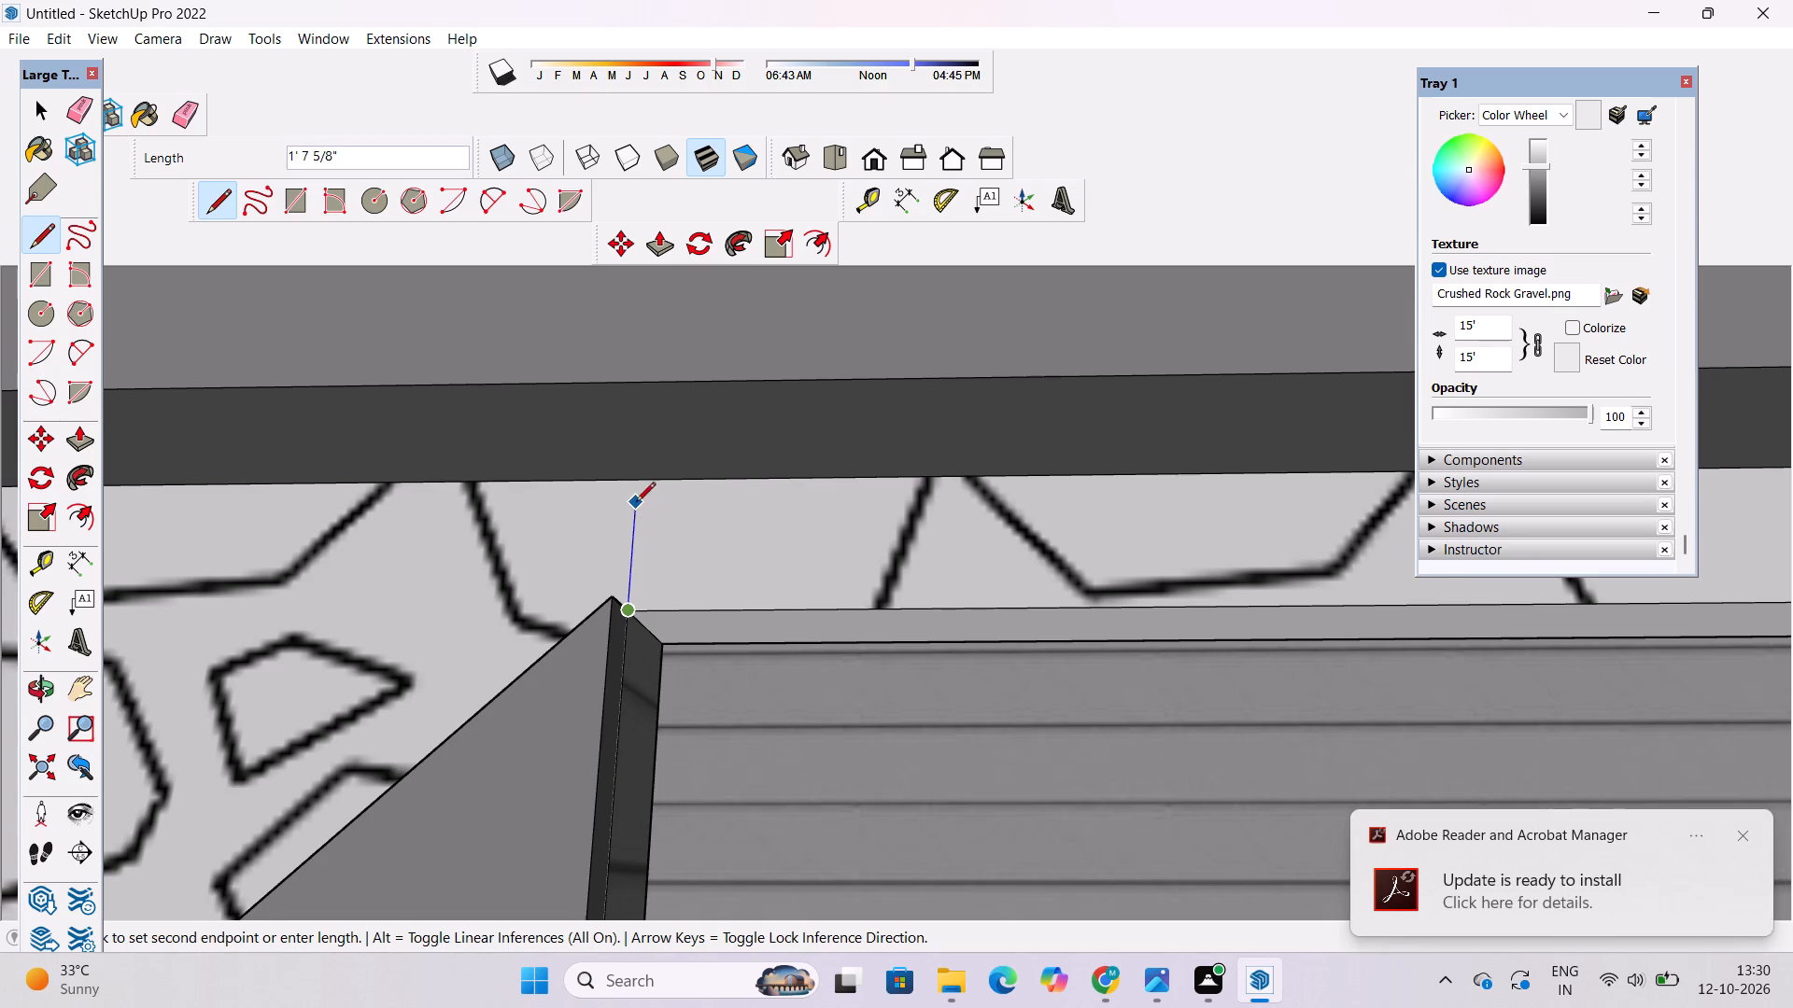
{"action": "scroll", "coordinate": [636, 503], "scroll_direction": "up", "scroll_amount": 2}
{"action": "left_click", "coordinate": [632, 480]}
{"action": "key", "text": "space"}
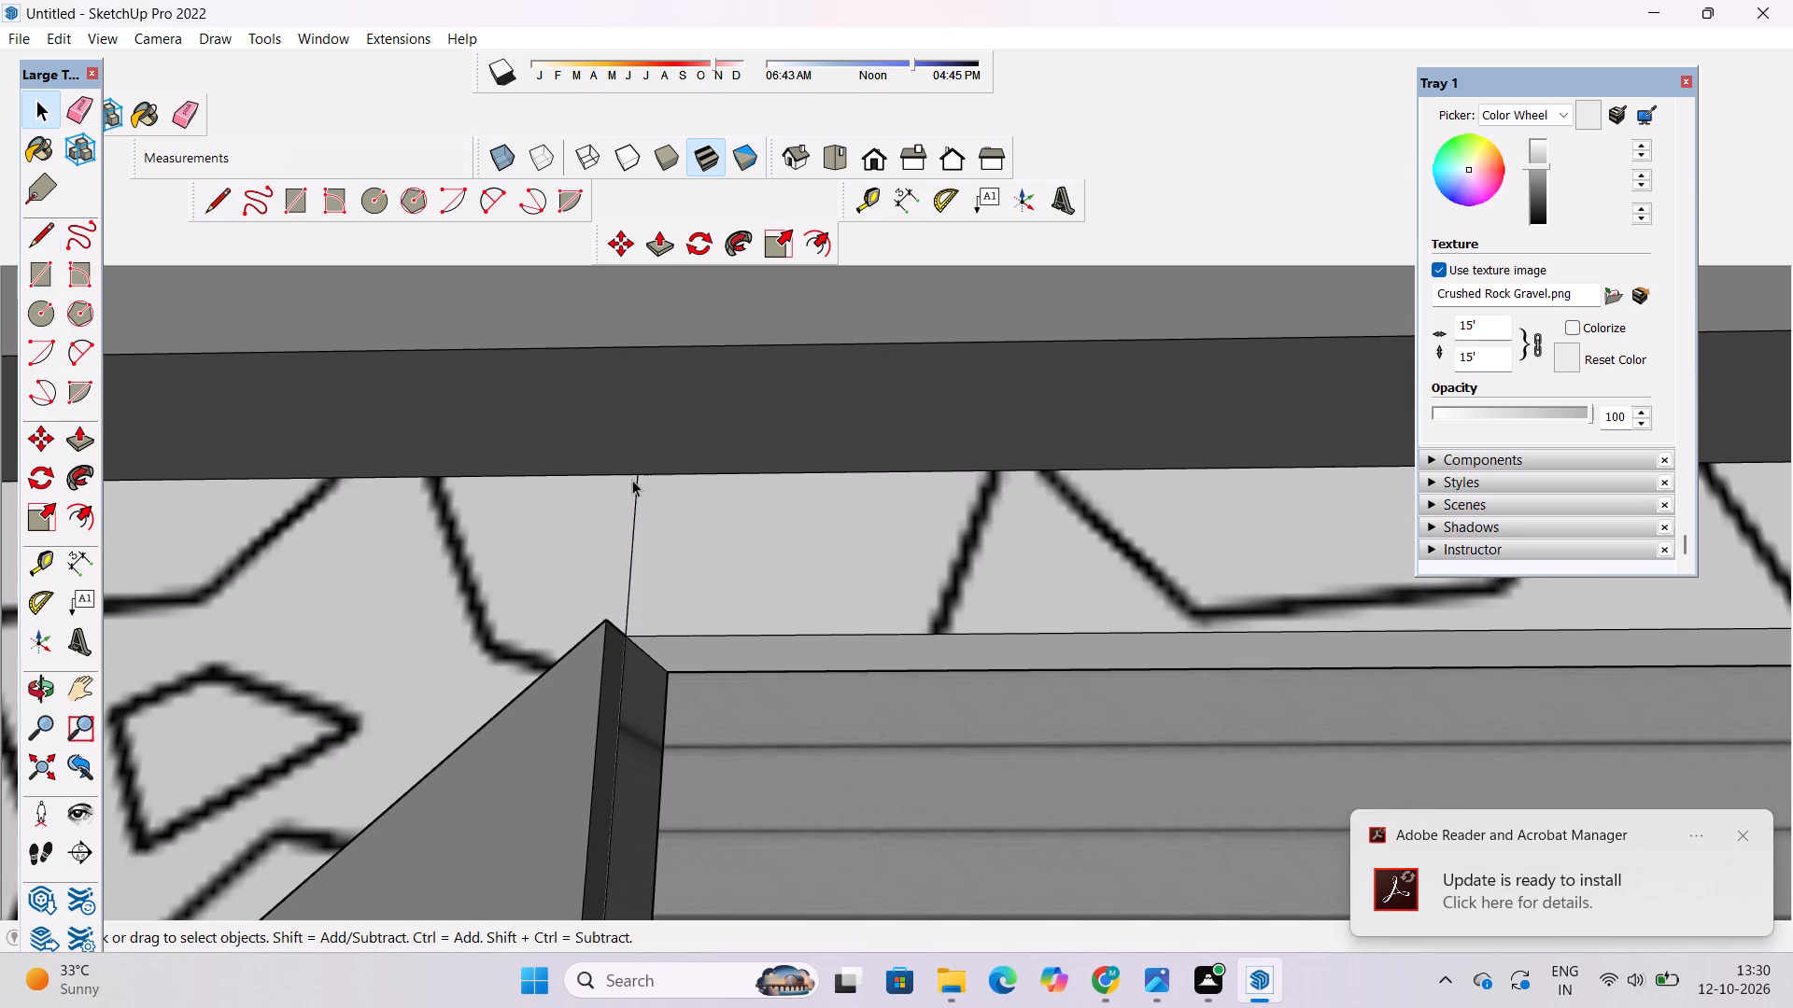
Paint the stone-textured strip above the upper-floor siding wall with 0053_Ivory from the Colors-Named collection.
{"action": "type", "text": "o"}
{"action": "scroll", "coordinate": [644, 452], "scroll_direction": "down", "scroll_amount": 5}
{"action": "left_click_drag", "start_coordinate": [695, 527], "coordinate": [700, 605]}
{"action": "left_click_drag", "start_coordinate": [702, 608], "coordinate": [657, 459], "text": "shift"}
{"action": "scroll", "coordinate": [651, 439], "scroll_direction": "down", "scroll_amount": 5}
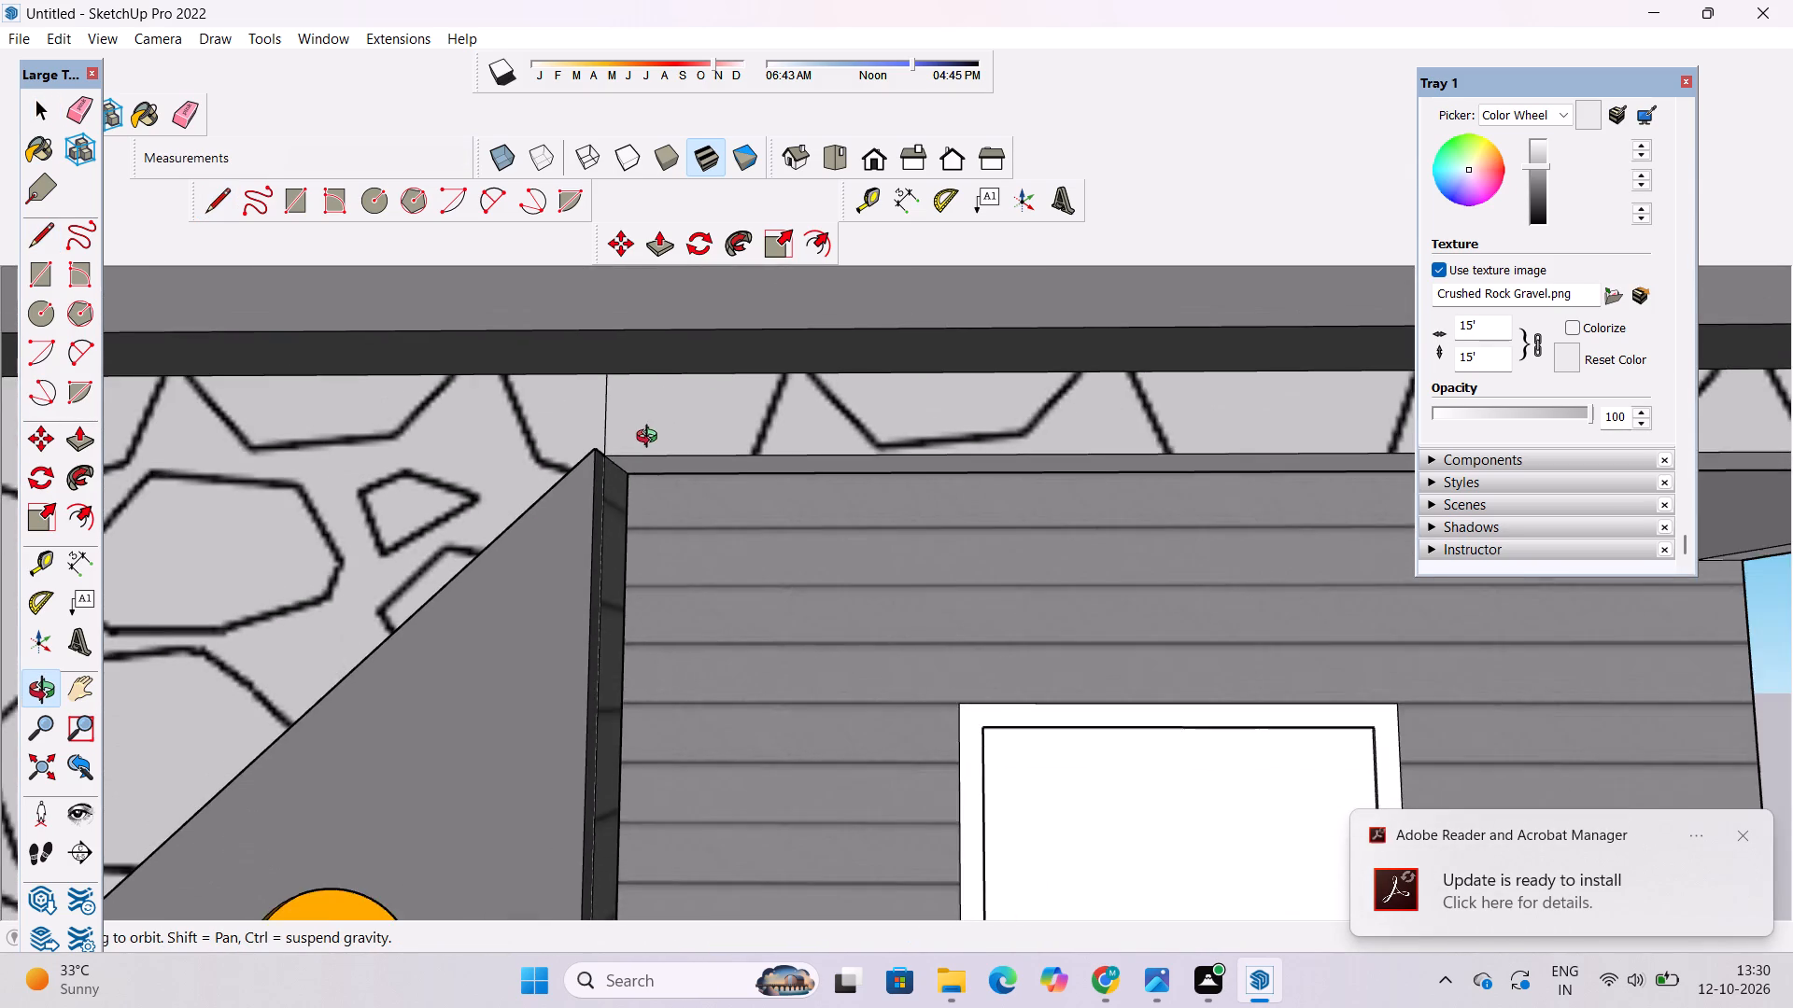
{"action": "left_click_drag", "start_coordinate": [642, 462], "coordinate": [672, 491]}
{"action": "left_click_drag", "start_coordinate": [671, 481], "coordinate": [633, 455], "text": "shift"}
{"action": "scroll", "coordinate": [608, 383], "scroll_direction": "down", "scroll_amount": 6}
{"action": "left_click_drag", "start_coordinate": [710, 427], "coordinate": [602, 427]}
{"action": "left_click_drag", "start_coordinate": [734, 455], "coordinate": [463, 510]}
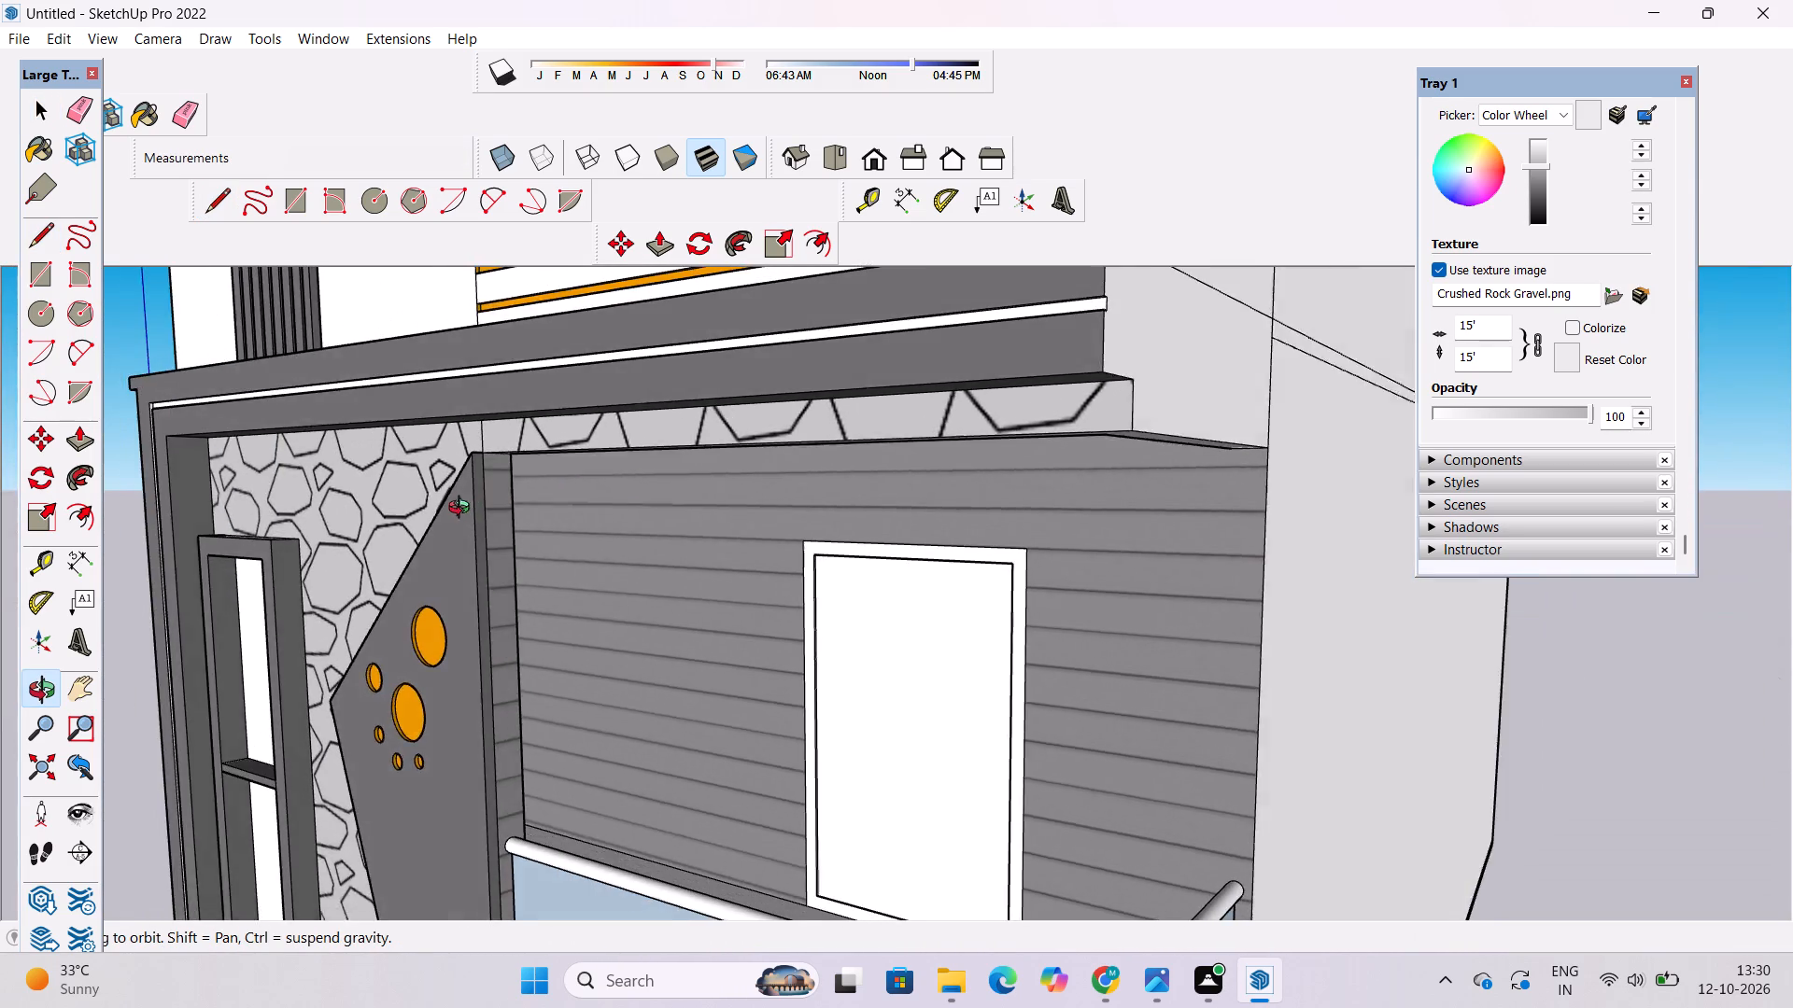
{"action": "left_click_drag", "start_coordinate": [463, 510], "coordinate": [609, 517]}
{"action": "left_click_drag", "start_coordinate": [609, 517], "coordinate": [602, 502], "text": "shift"}
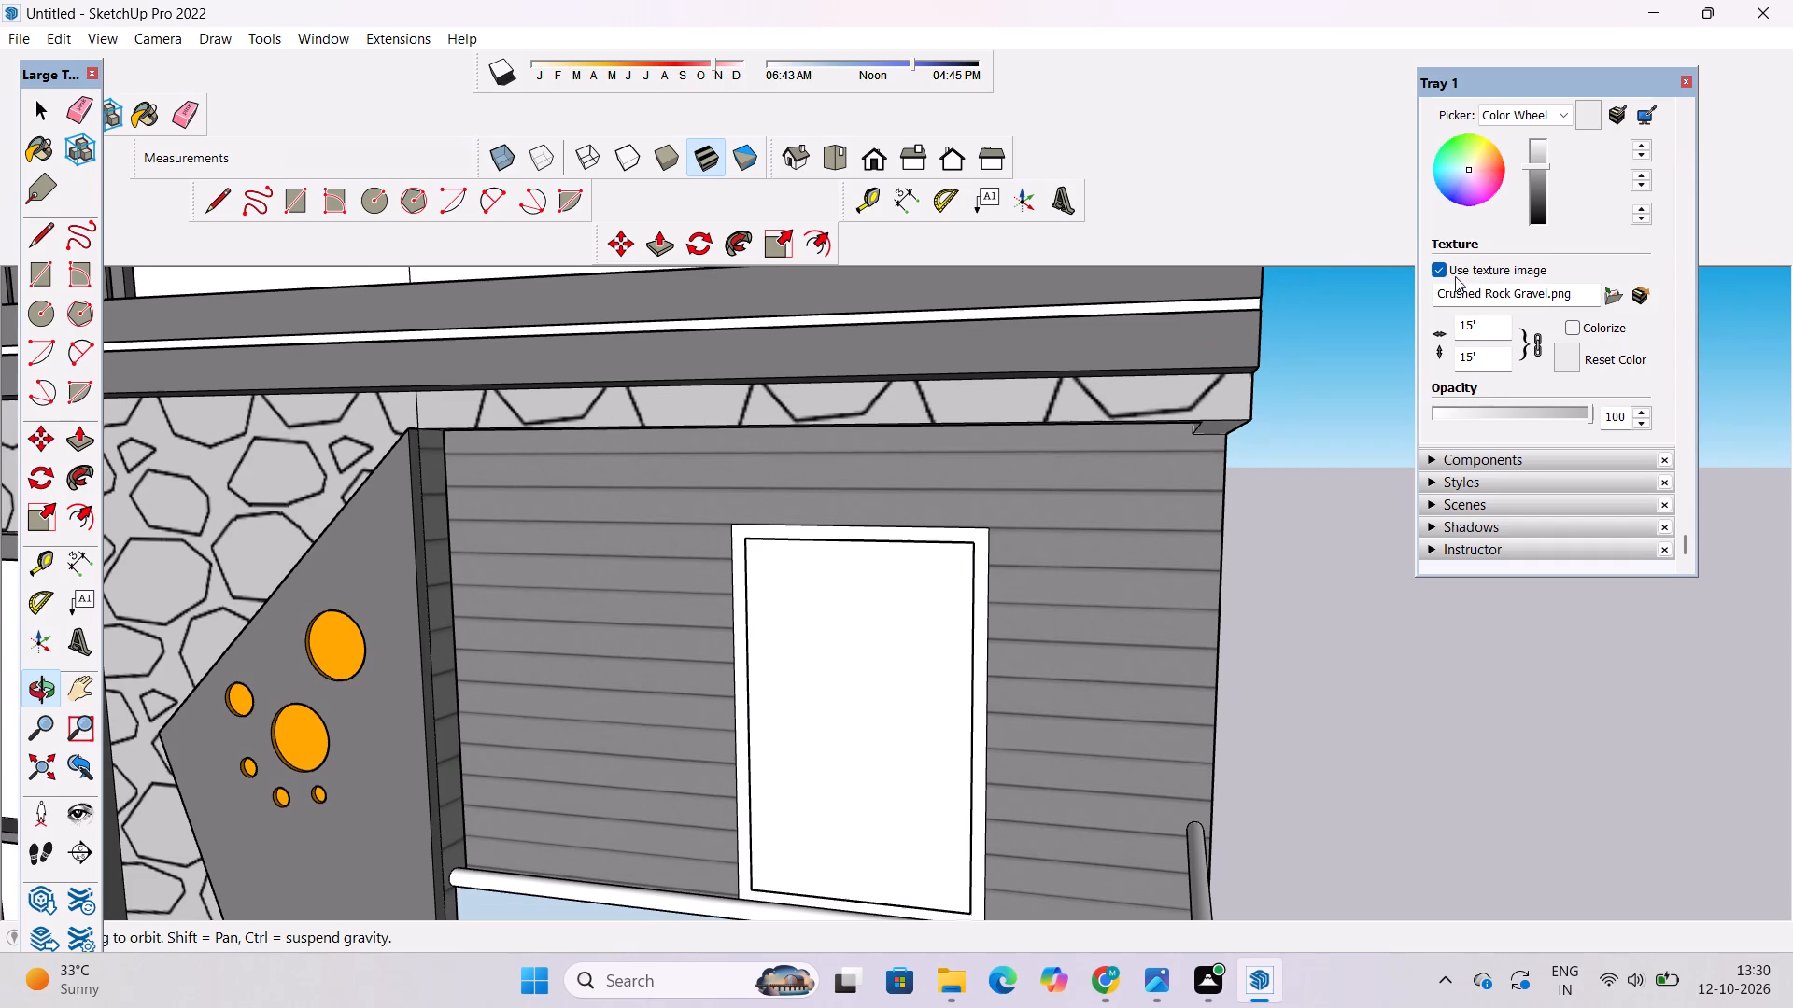
{"action": "scroll", "coordinate": [1504, 262], "scroll_direction": "up", "scroll_amount": 1}
{"action": "scroll", "coordinate": [1450, 192], "scroll_direction": "up", "scroll_amount": 2}
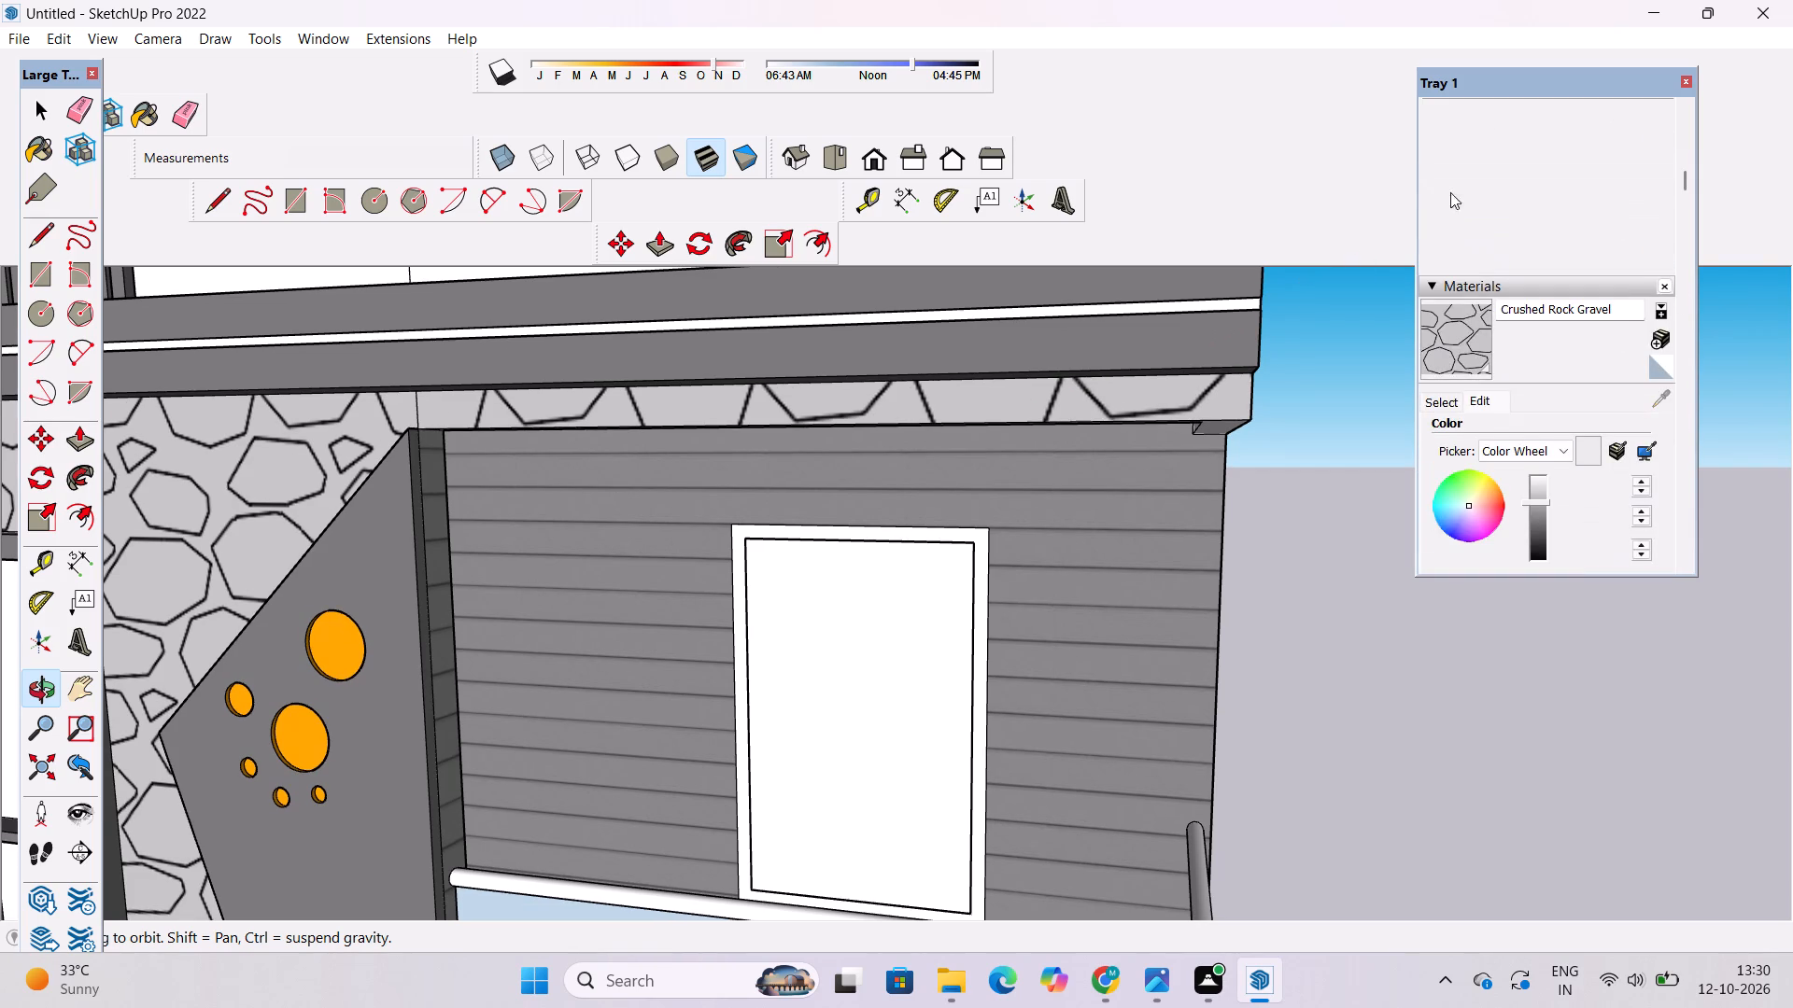
{"action": "left_click", "coordinate": [1445, 400]}
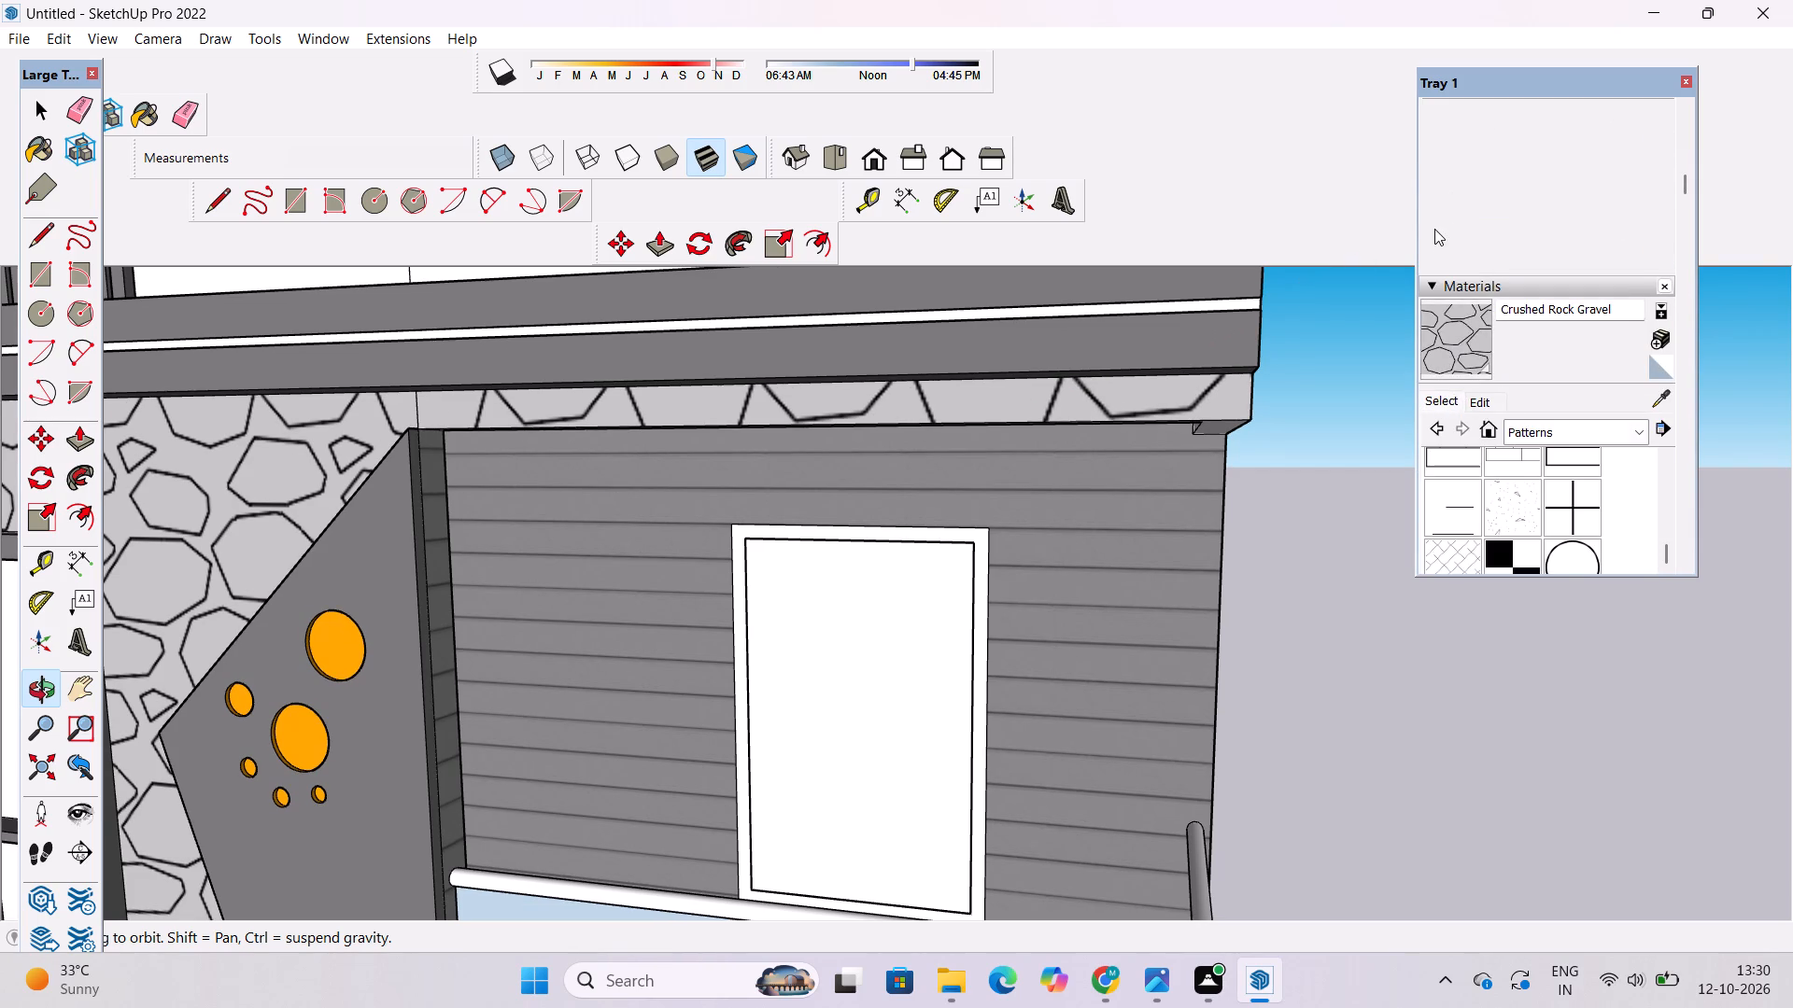
{"action": "scroll", "coordinate": [1434, 229], "scroll_direction": "down", "scroll_amount": 1}
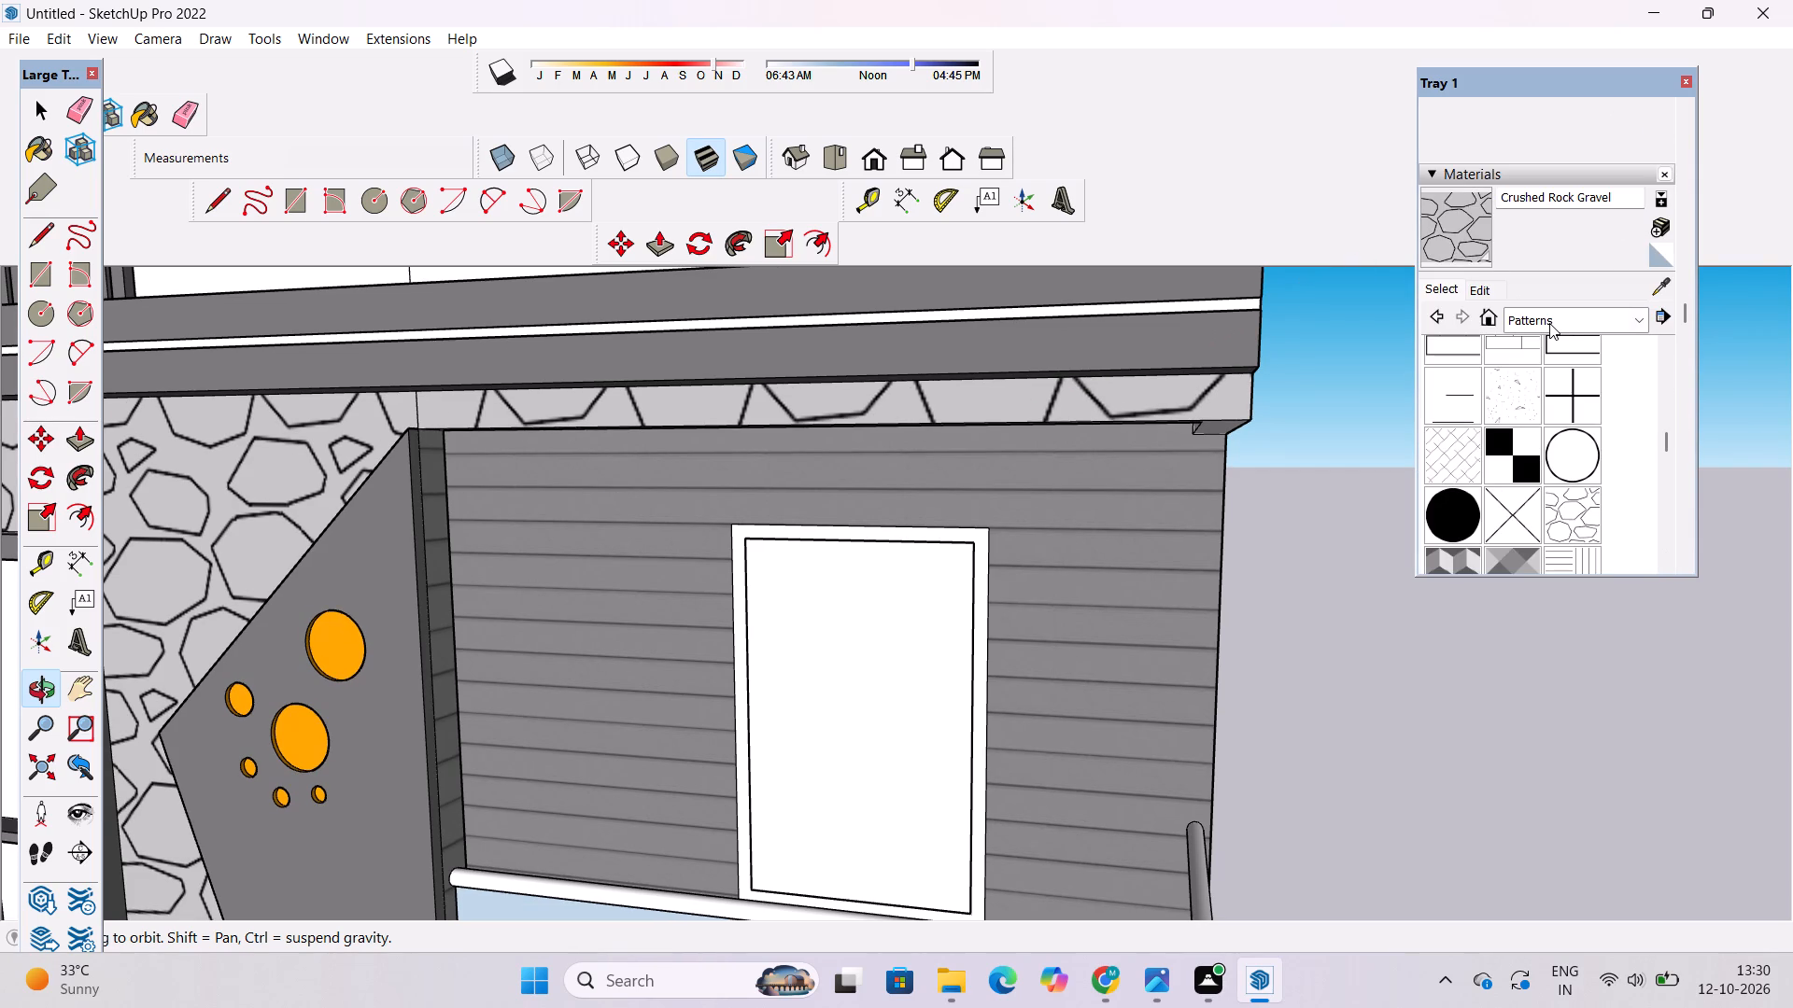
{"action": "left_click", "coordinate": [1549, 323]}
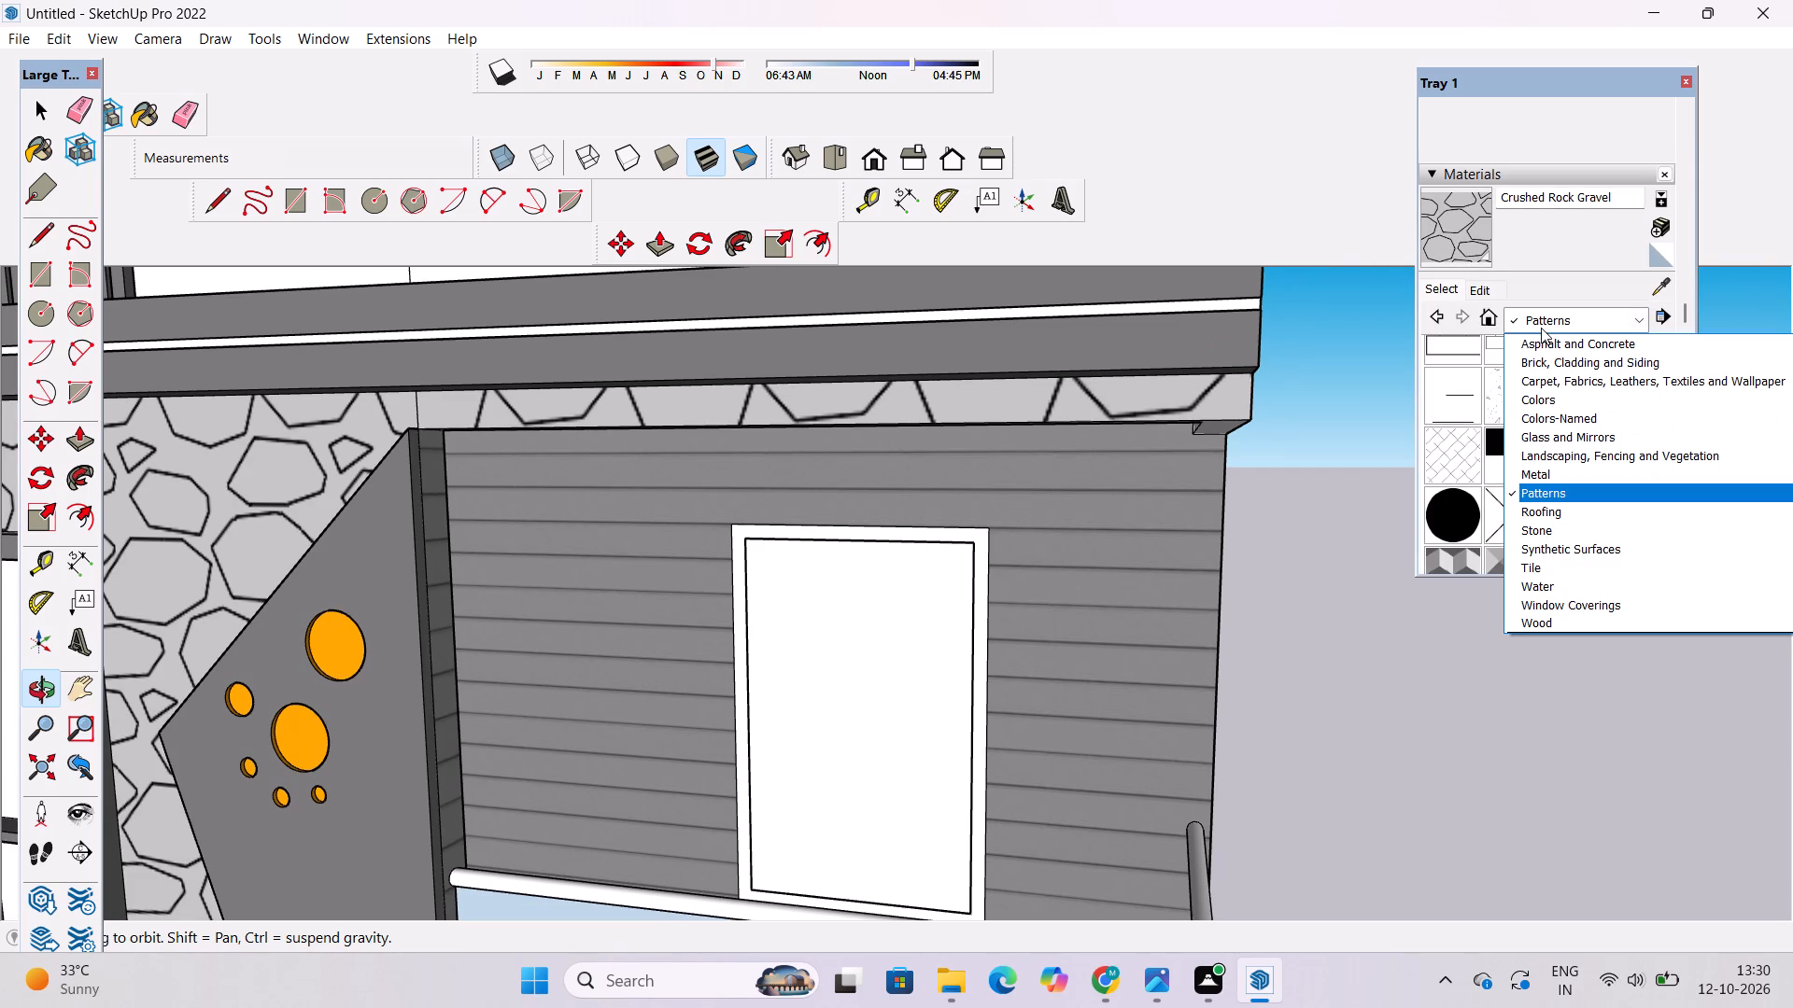
{"action": "left_click", "coordinate": [1551, 421]}
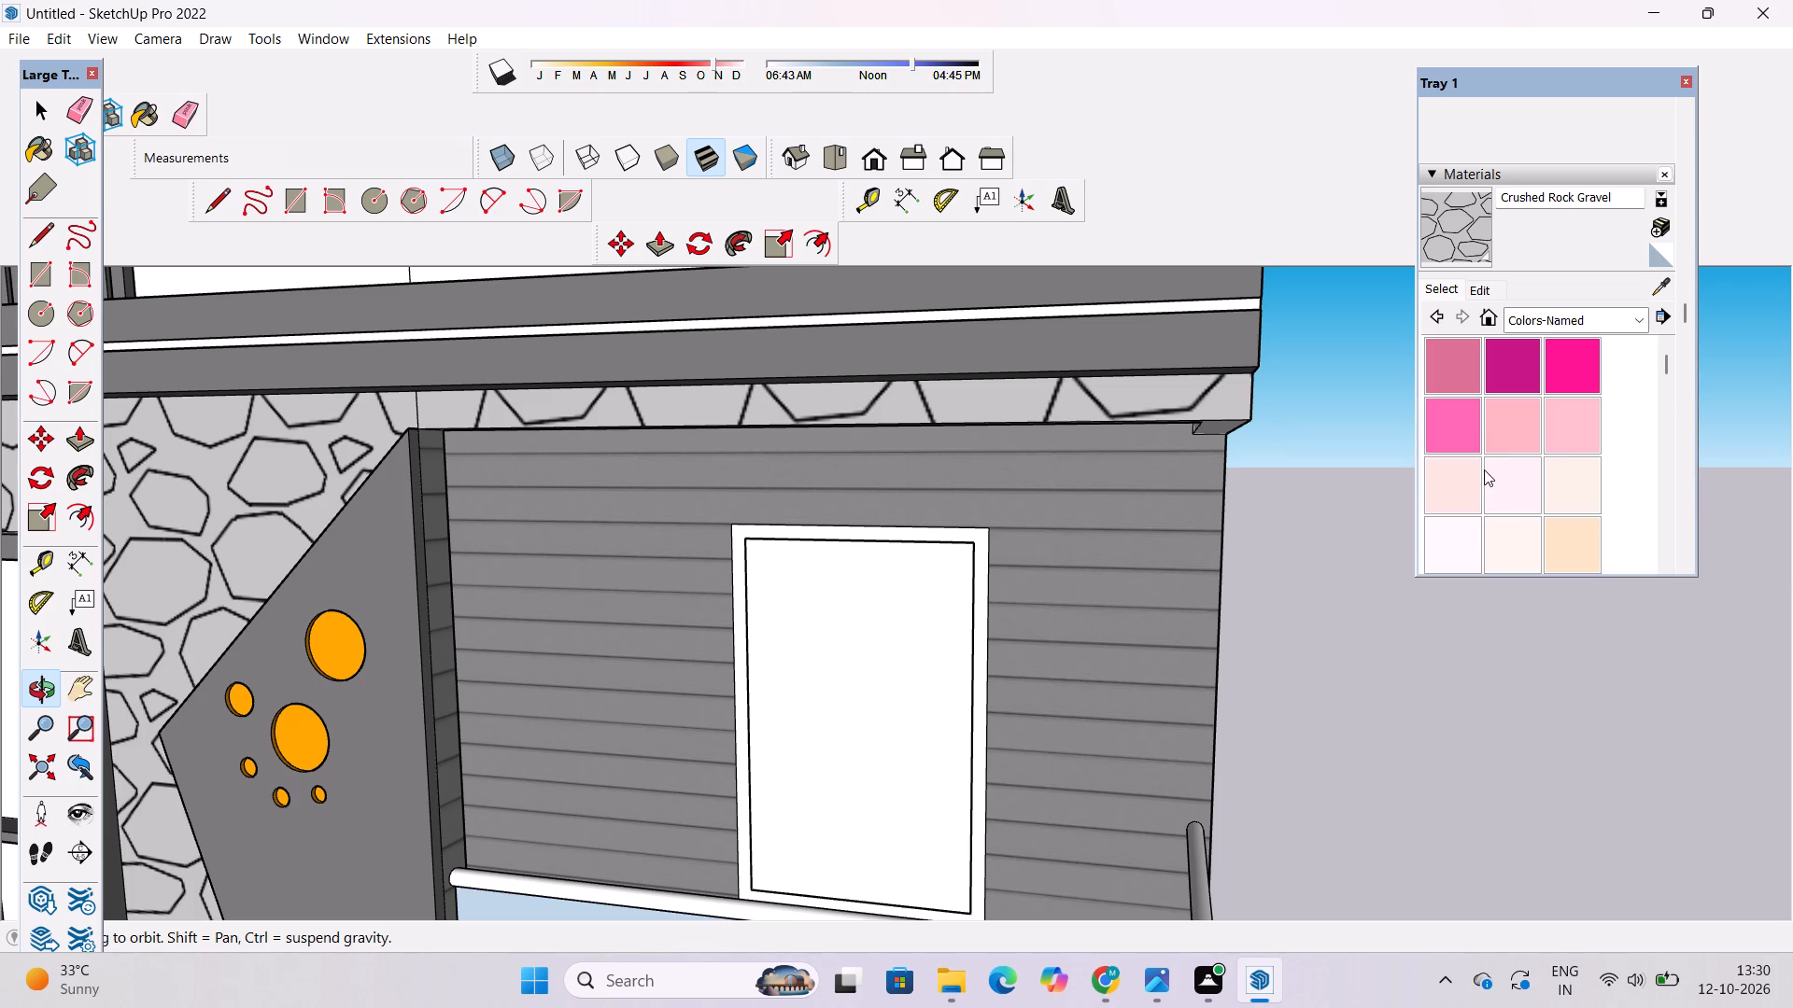
{"action": "scroll", "coordinate": [1358, 474], "scroll_direction": "down", "scroll_amount": 2}
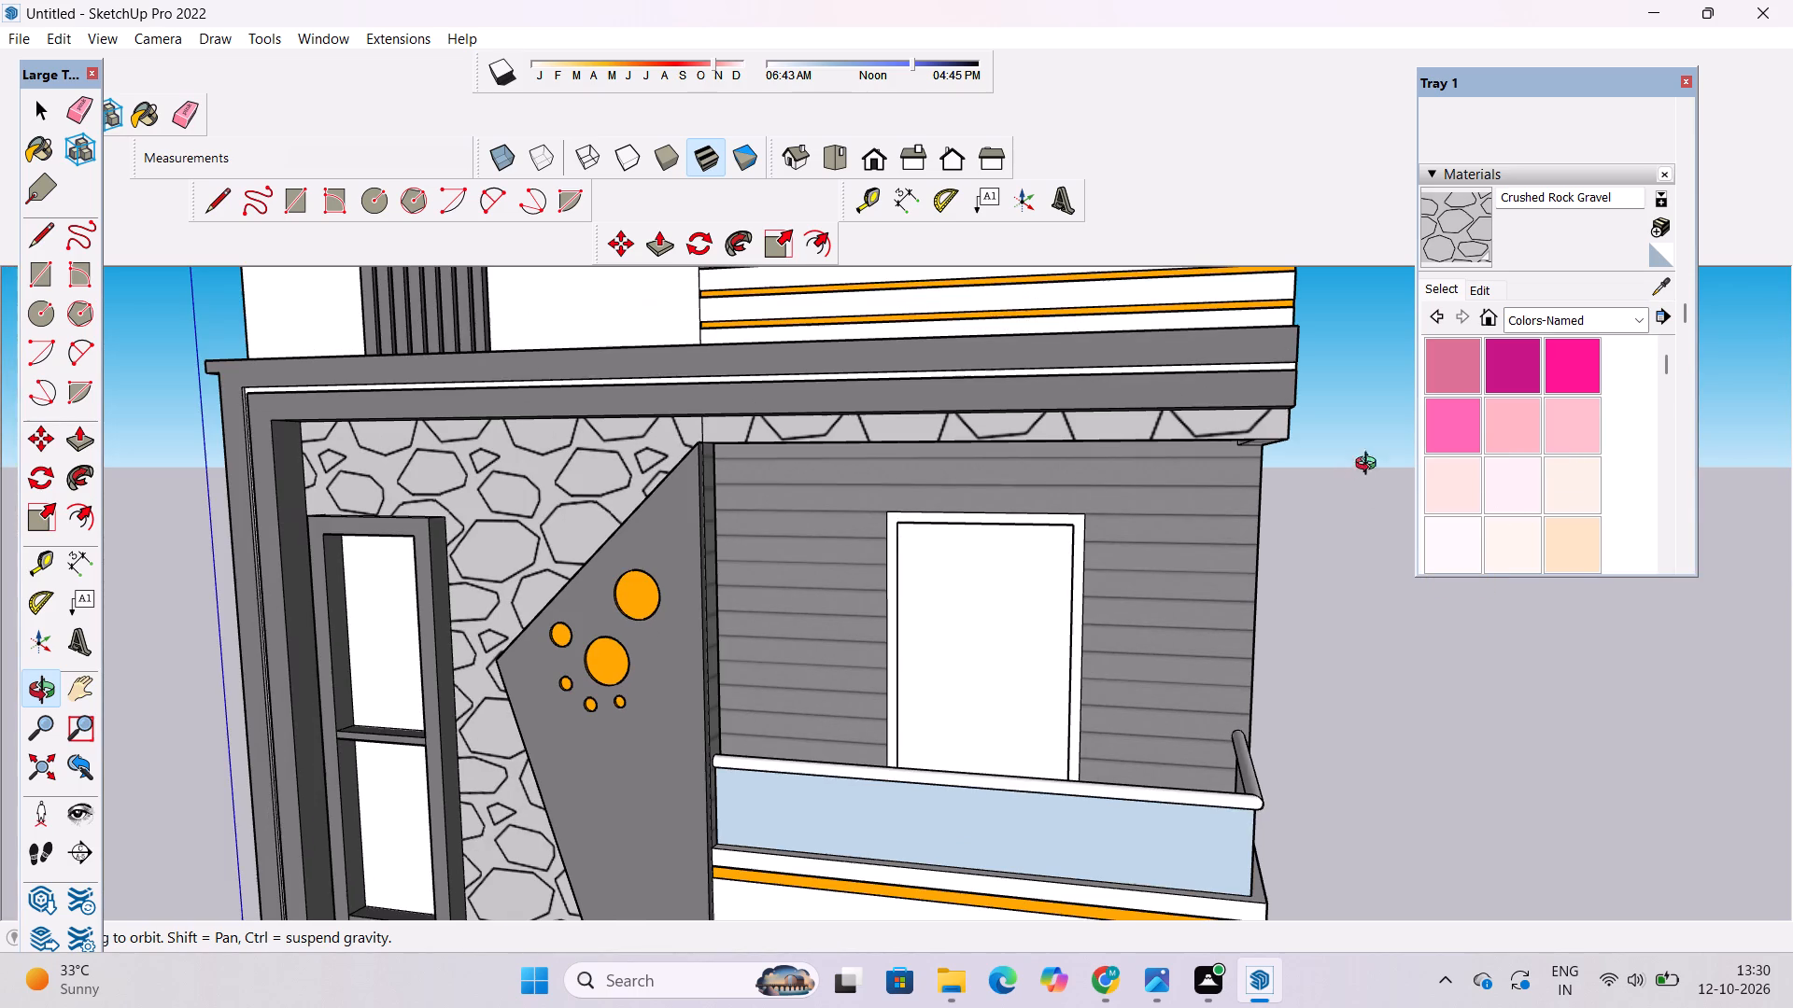
{"action": "scroll", "coordinate": [1466, 410], "scroll_direction": "down", "scroll_amount": 4}
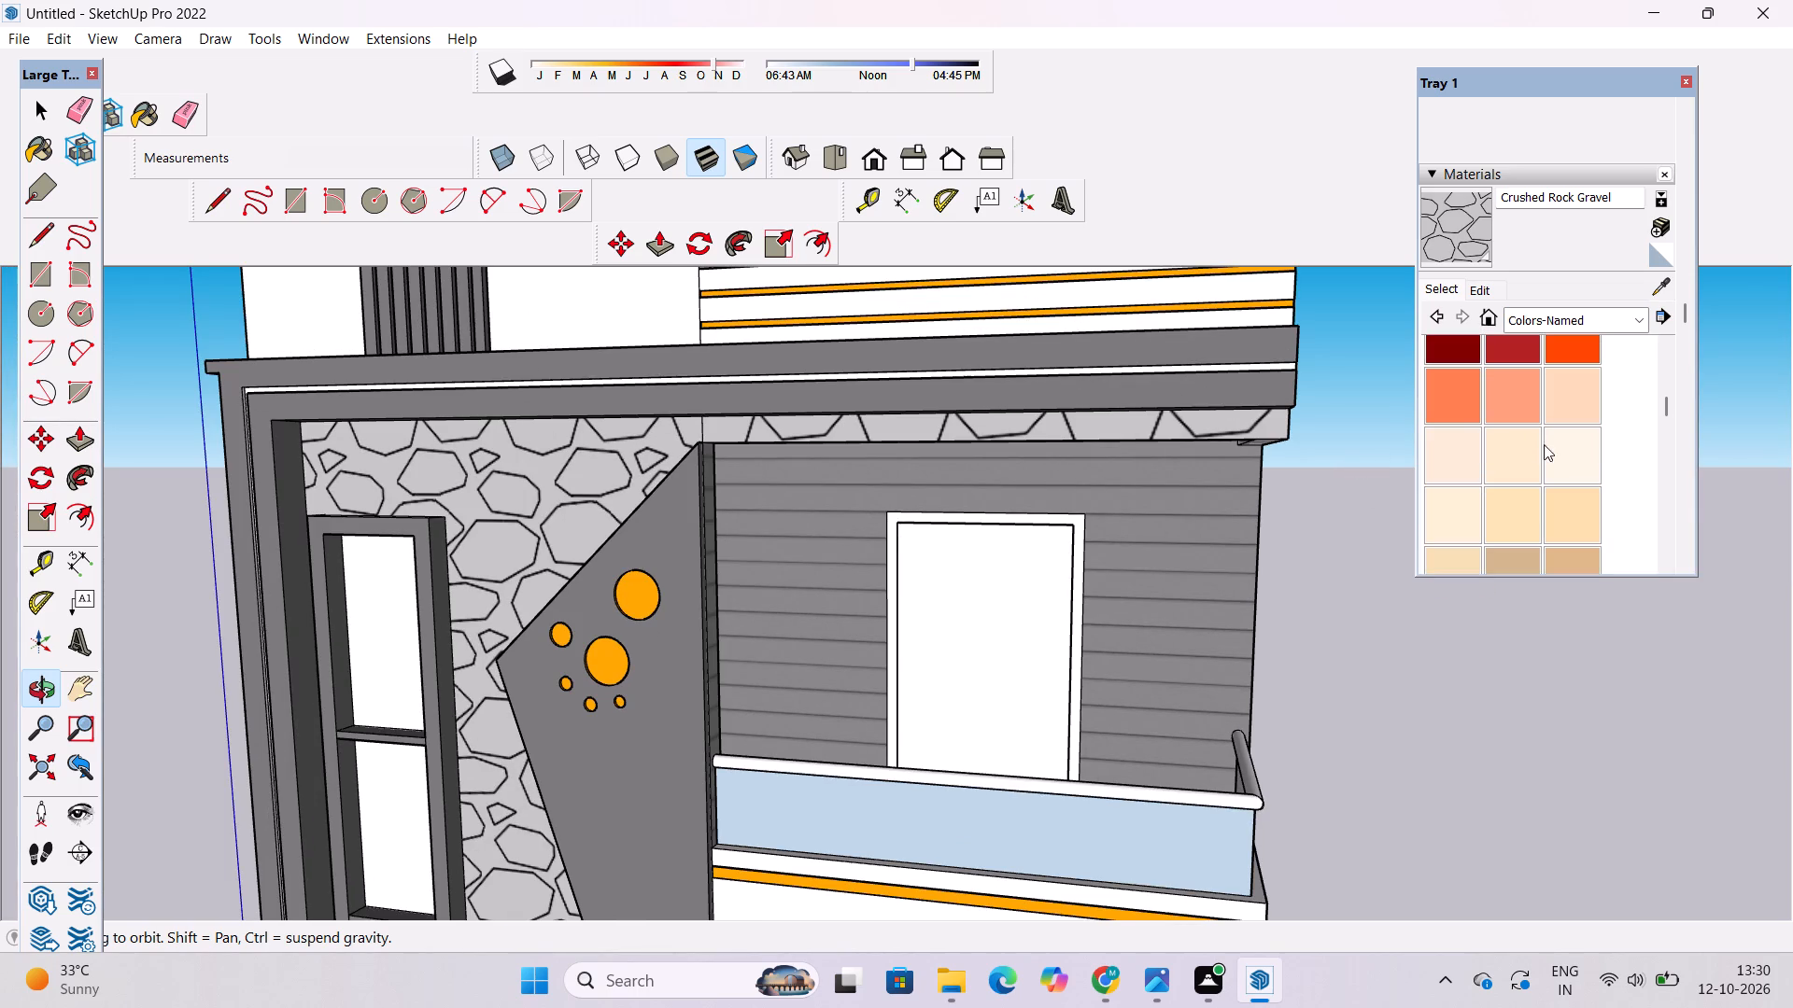
{"action": "scroll", "coordinate": [1495, 452], "scroll_direction": "down", "scroll_amount": 5}
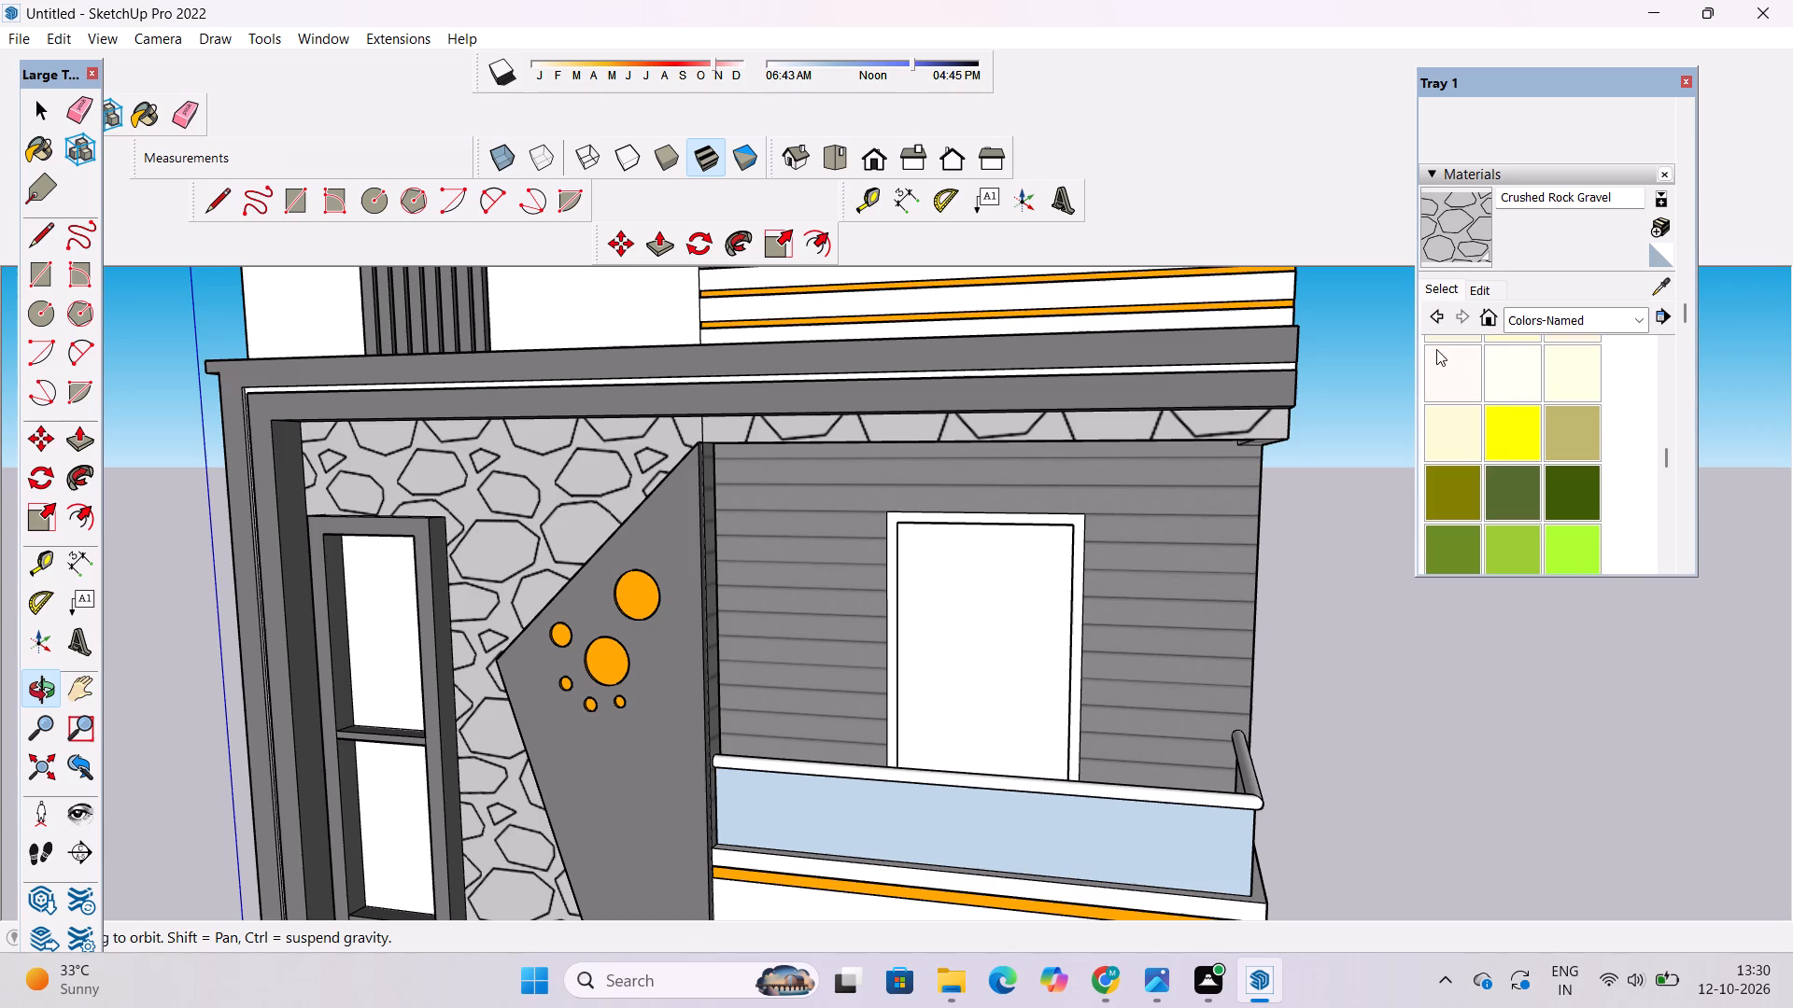
{"action": "left_click", "coordinate": [1495, 377]}
{"action": "scroll", "coordinate": [1159, 430], "scroll_direction": "up", "scroll_amount": 5}
{"action": "left_click", "coordinate": [1162, 429]}
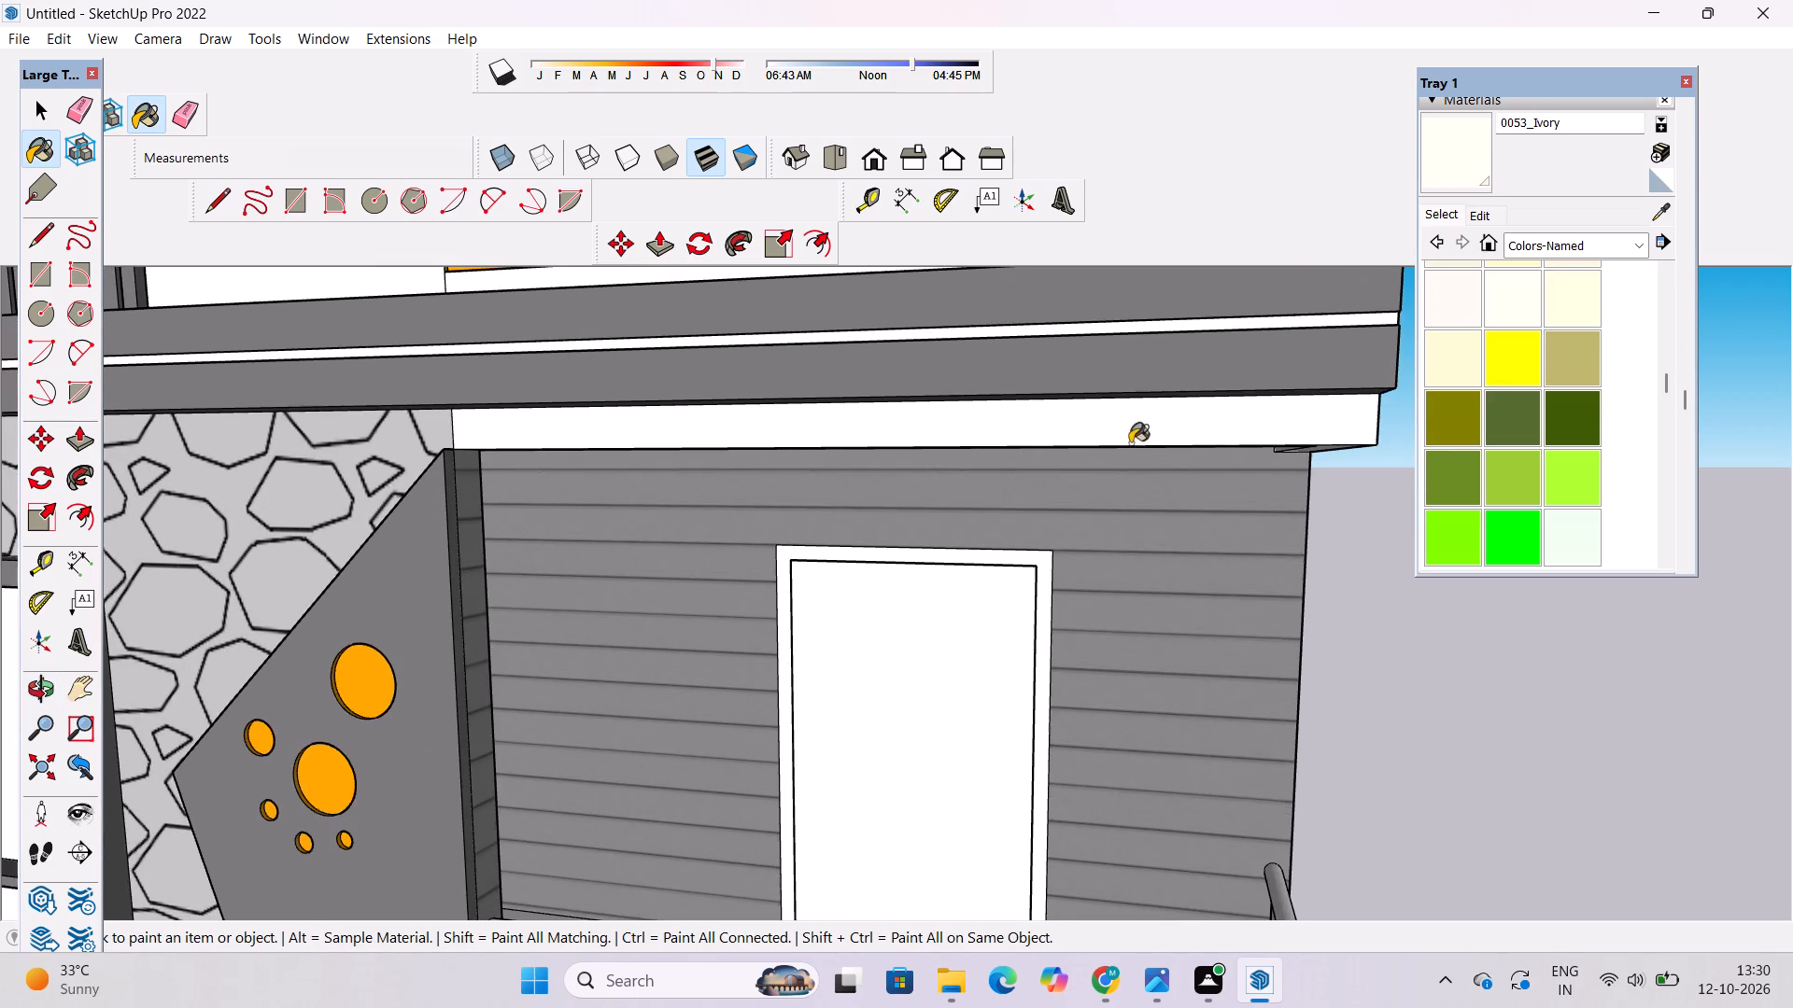
Examine the repainted strip and the whole front facade, including the balcony, tall window, roof level and entrance steps.
{"action": "scroll", "coordinate": [784, 447], "scroll_direction": "down", "scroll_amount": 5}
{"action": "scroll", "coordinate": [1045, 420], "scroll_direction": "up", "scroll_amount": 2}
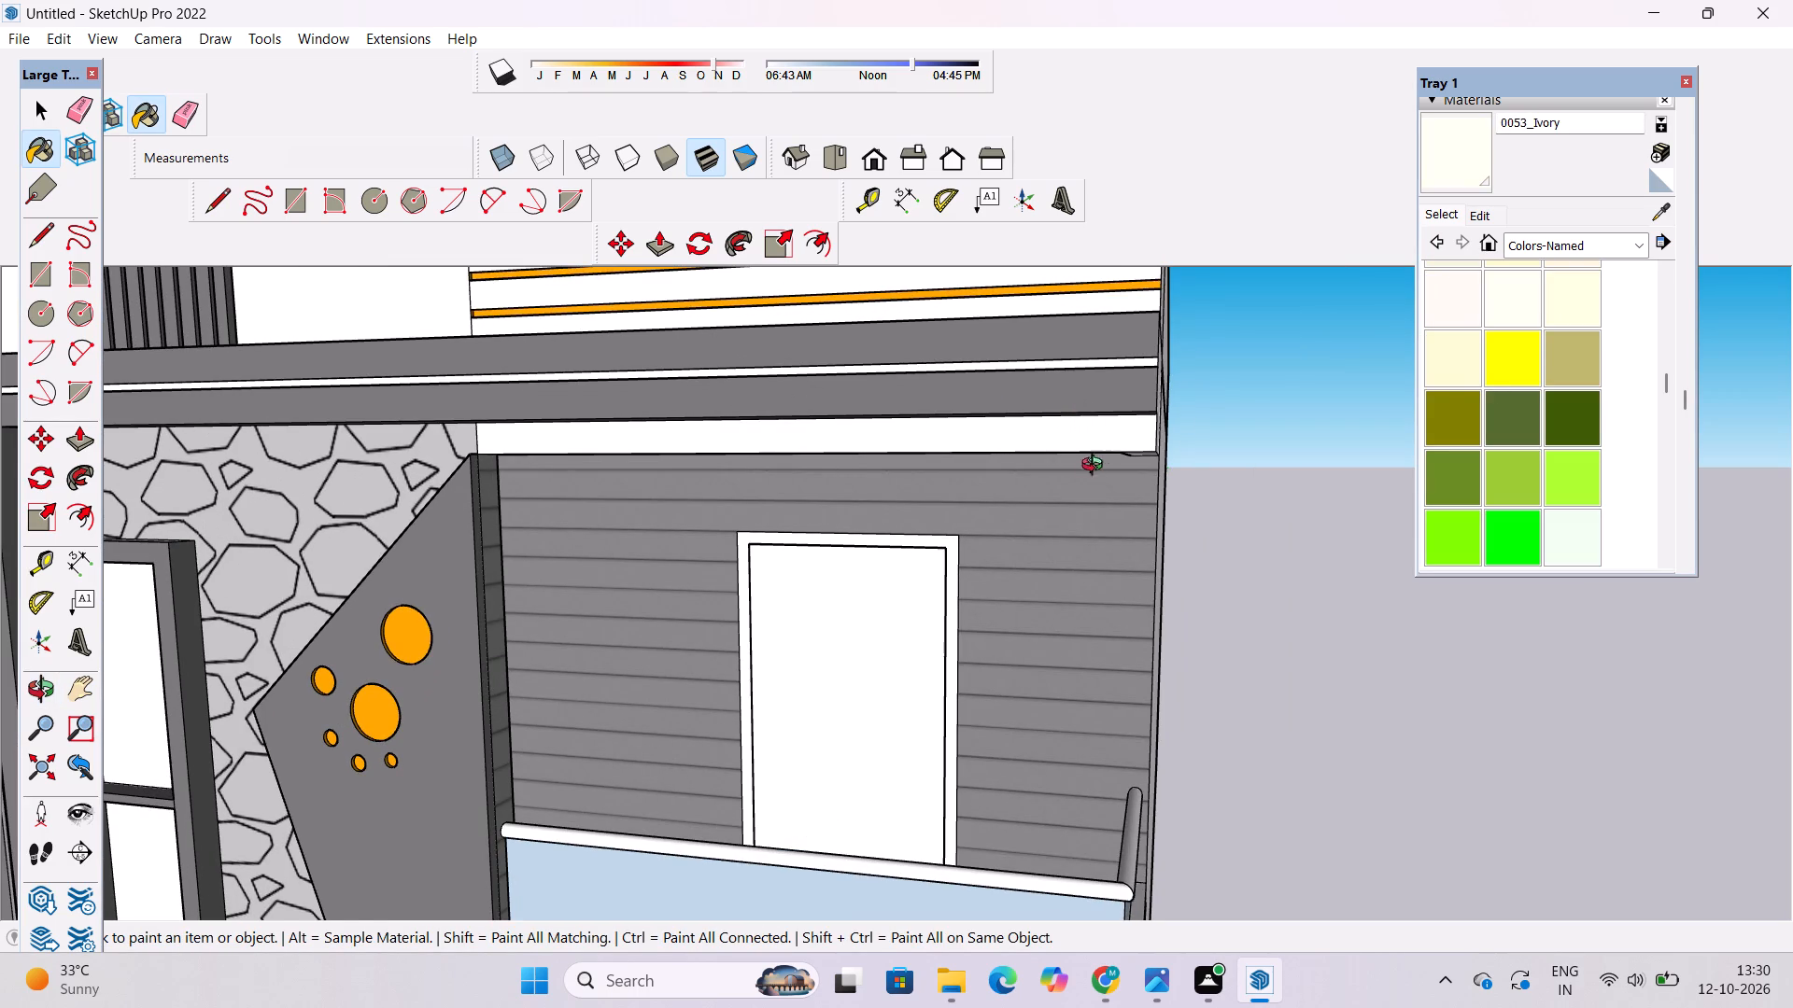
{"action": "key", "text": "o"}
{"action": "left_click_drag", "start_coordinate": [1124, 485], "coordinate": [1124, 338]}
{"action": "scroll", "coordinate": [1143, 339], "scroll_direction": "down", "scroll_amount": 4}
{"action": "left_click_drag", "start_coordinate": [1073, 373], "coordinate": [1122, 508]}
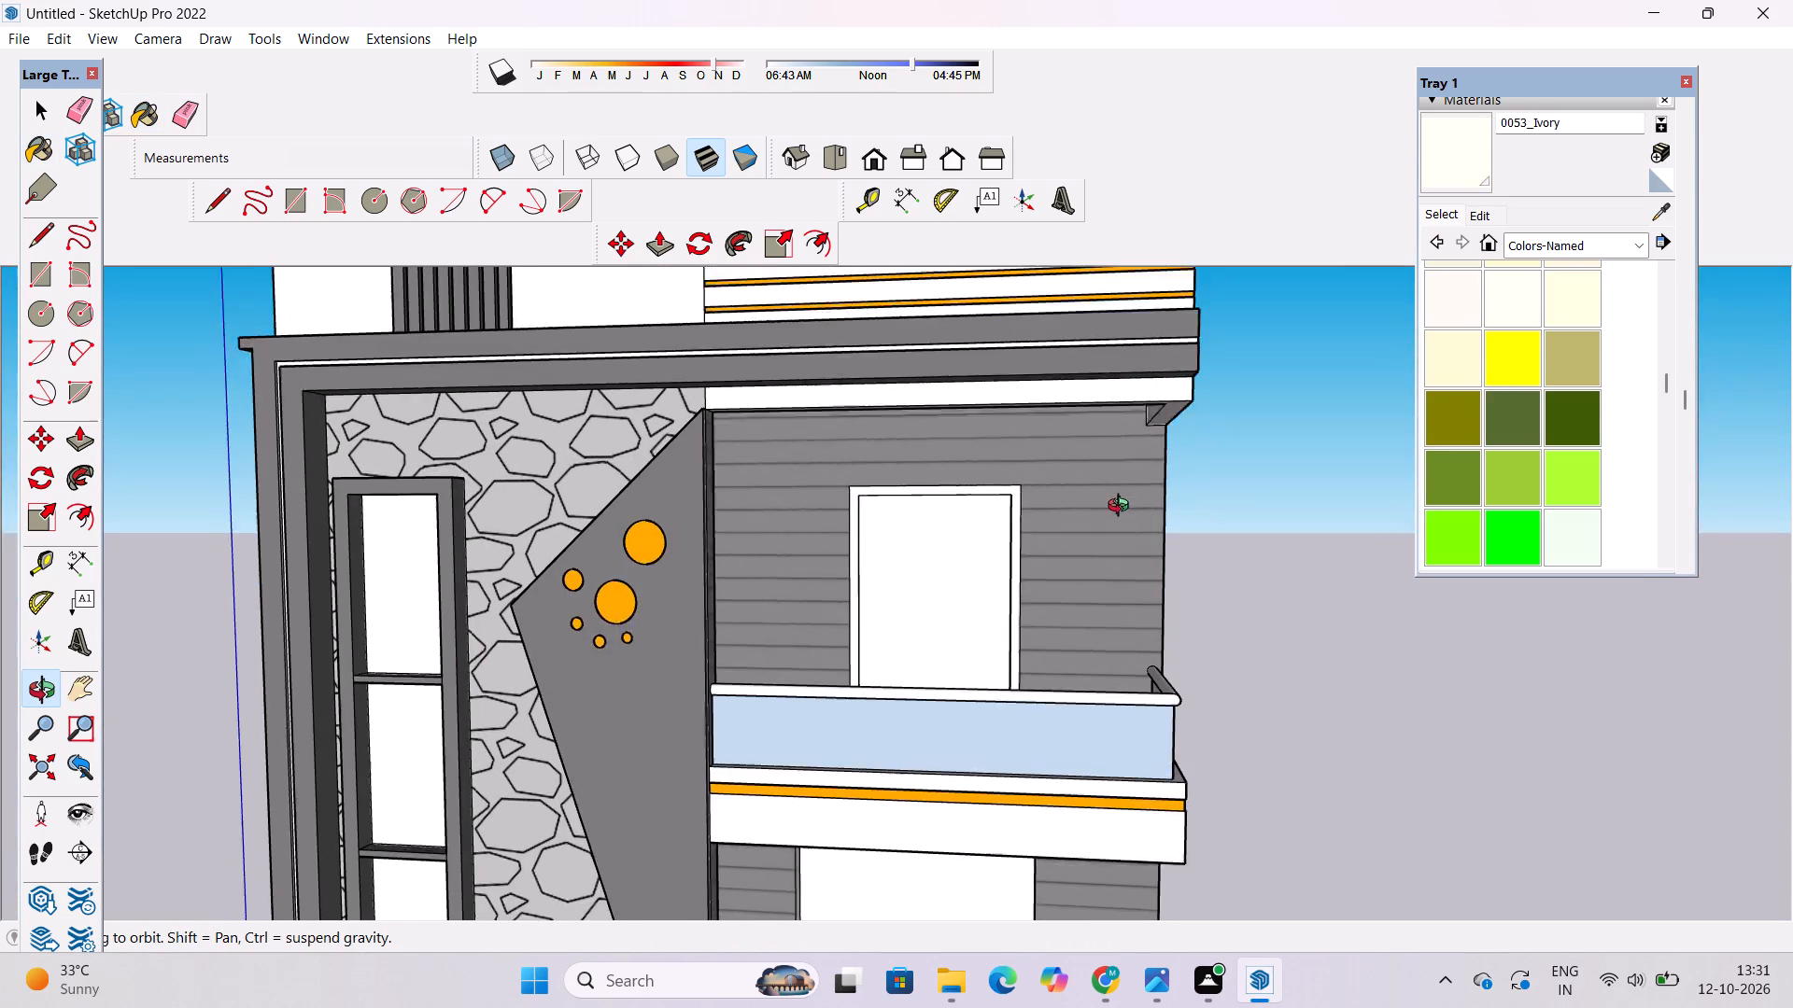
{"action": "left_click_drag", "start_coordinate": [1122, 508], "coordinate": [1133, 519]}
{"action": "left_click_drag", "start_coordinate": [1144, 585], "coordinate": [1148, 553], "text": "shift"}
{"action": "left_click_drag", "start_coordinate": [1126, 573], "coordinate": [1201, 550]}
{"action": "scroll", "coordinate": [1166, 502], "scroll_direction": "down", "scroll_amount": 5}
{"action": "left_click_drag", "start_coordinate": [1164, 538], "coordinate": [1010, 538]}
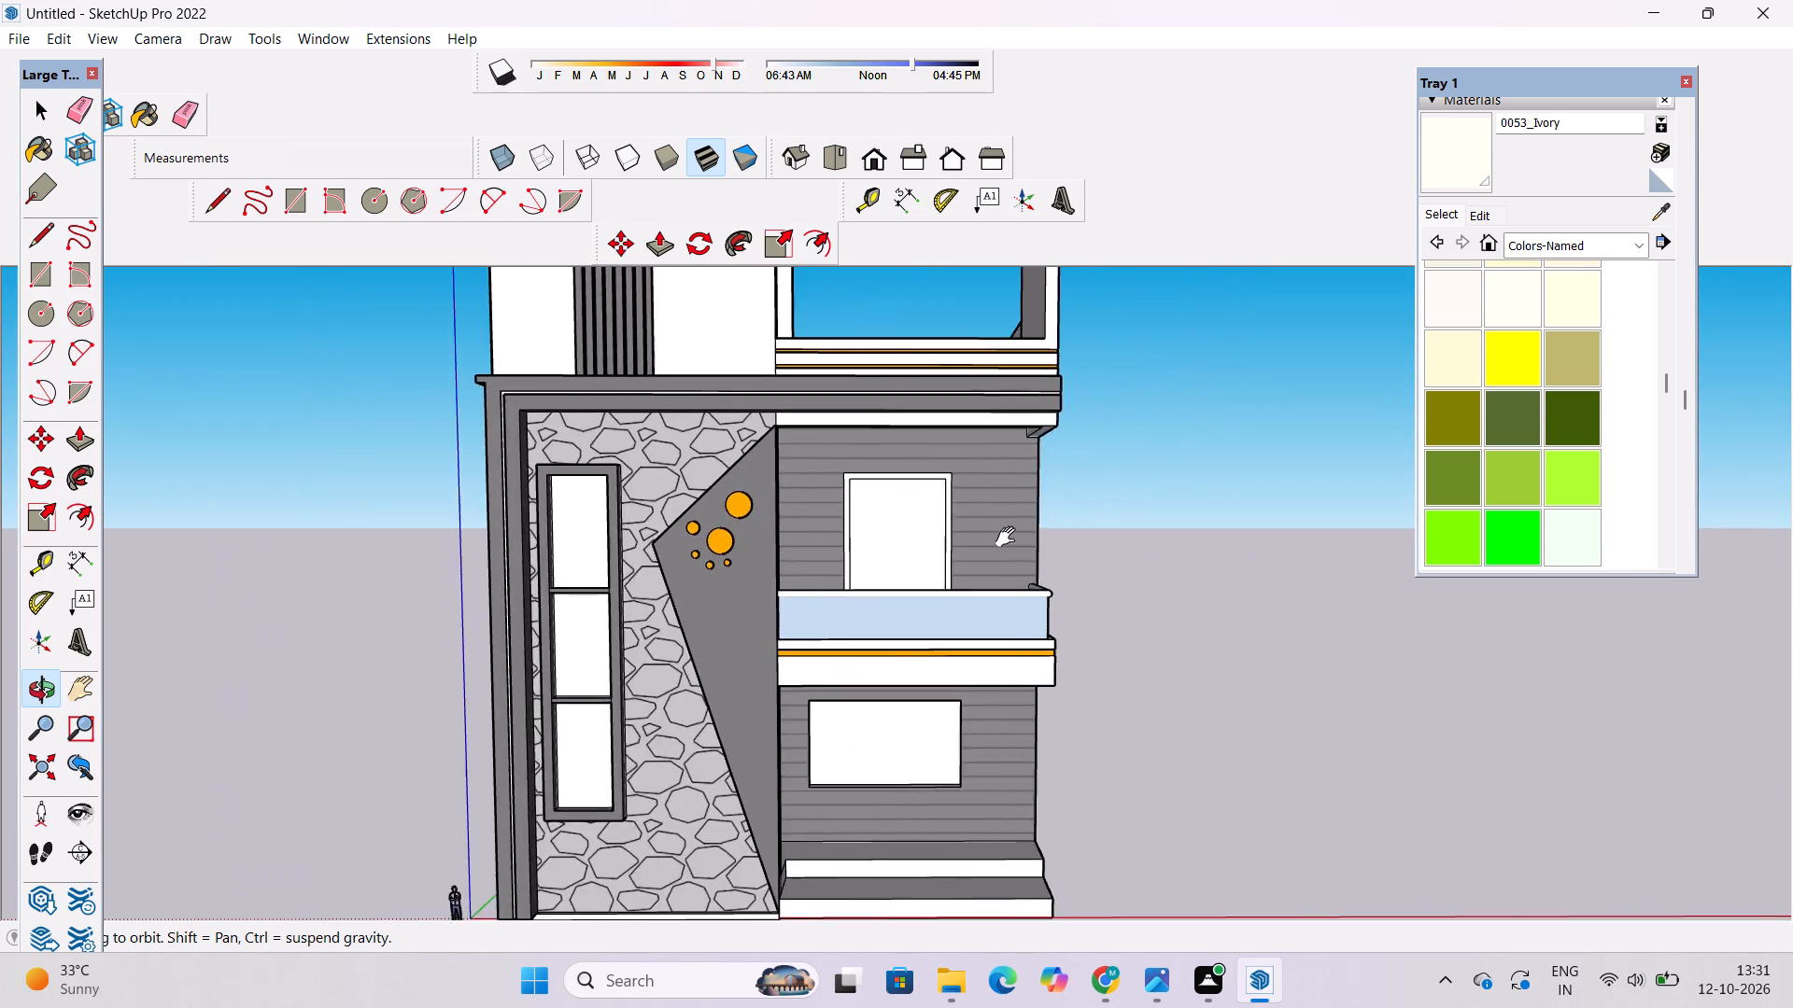
{"action": "left_click_drag", "start_coordinate": [982, 576], "coordinate": [933, 563]}
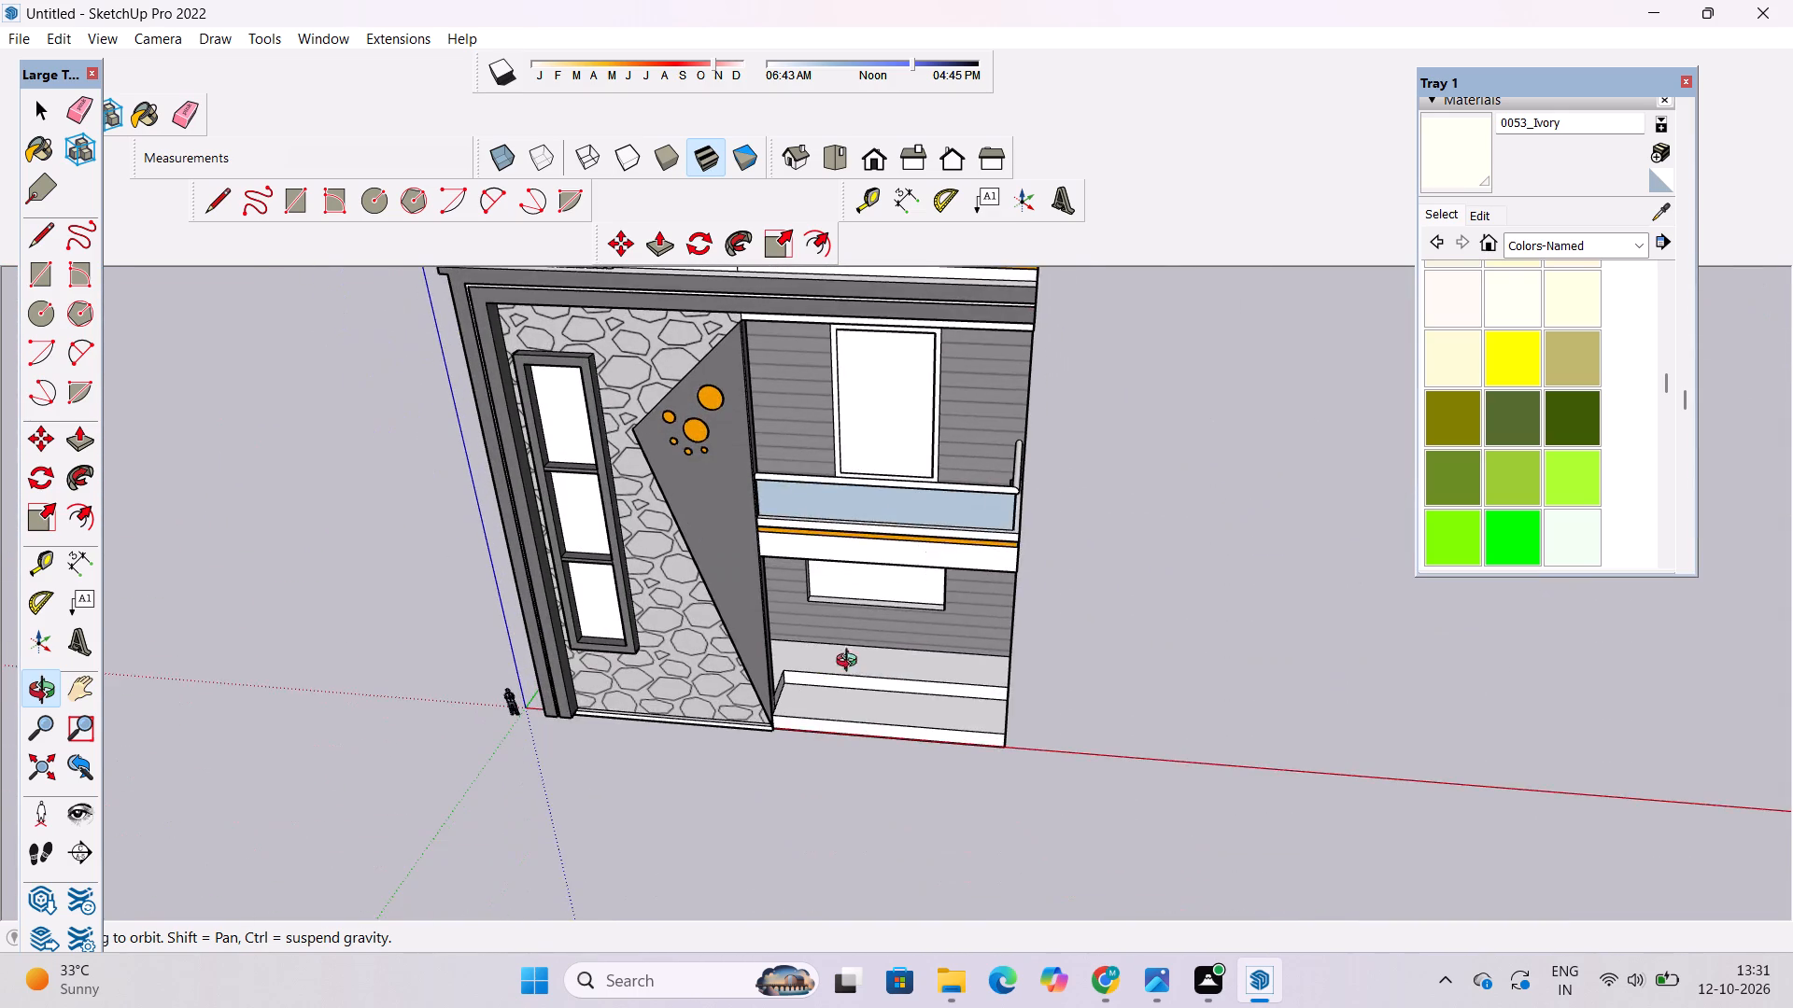
{"action": "left_click_drag", "start_coordinate": [789, 735], "coordinate": [800, 518]}
{"action": "left_click_drag", "start_coordinate": [767, 650], "coordinate": [671, 647]}
{"action": "left_click_drag", "start_coordinate": [696, 652], "coordinate": [854, 754]}
{"action": "scroll", "coordinate": [681, 743], "scroll_direction": "down", "scroll_amount": 4}
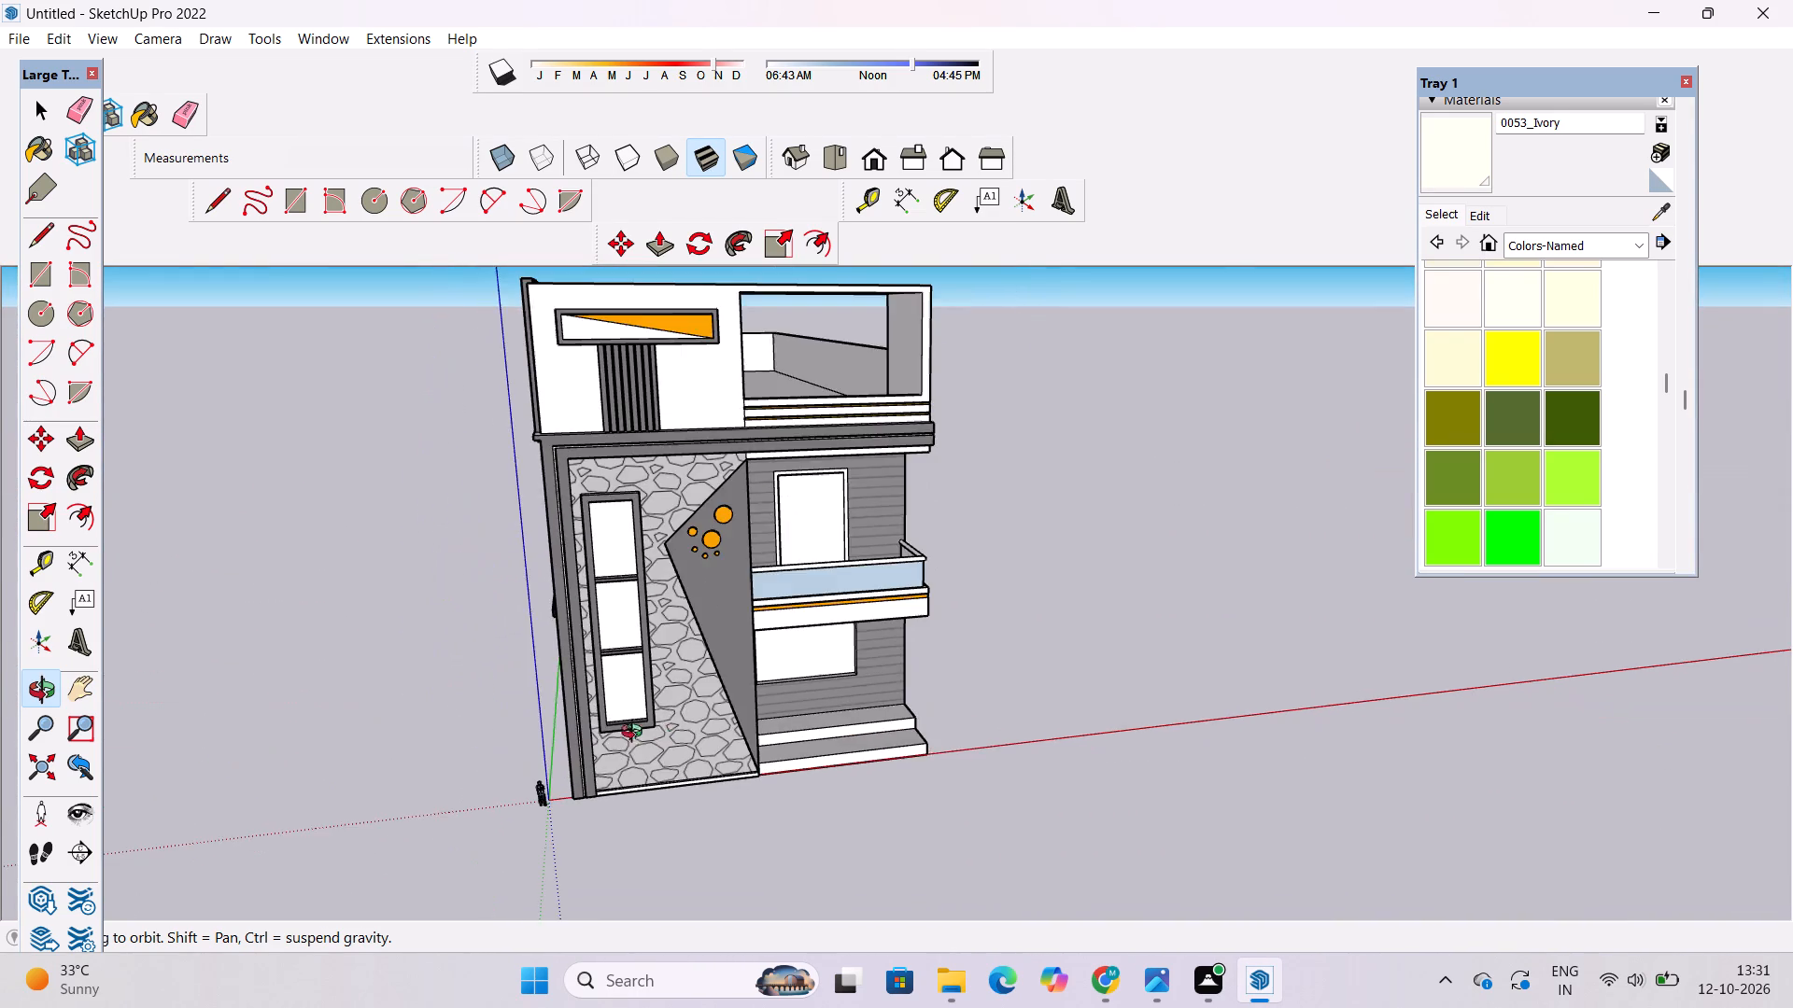
{"action": "left_click_drag", "start_coordinate": [600, 726], "coordinate": [803, 744]}
{"action": "scroll", "coordinate": [759, 561], "scroll_direction": "up", "scroll_amount": 4}
{"action": "left_click_drag", "start_coordinate": [803, 597], "coordinate": [607, 621]}
{"action": "left_click_drag", "start_coordinate": [584, 584], "coordinate": [602, 509], "text": "shift"}
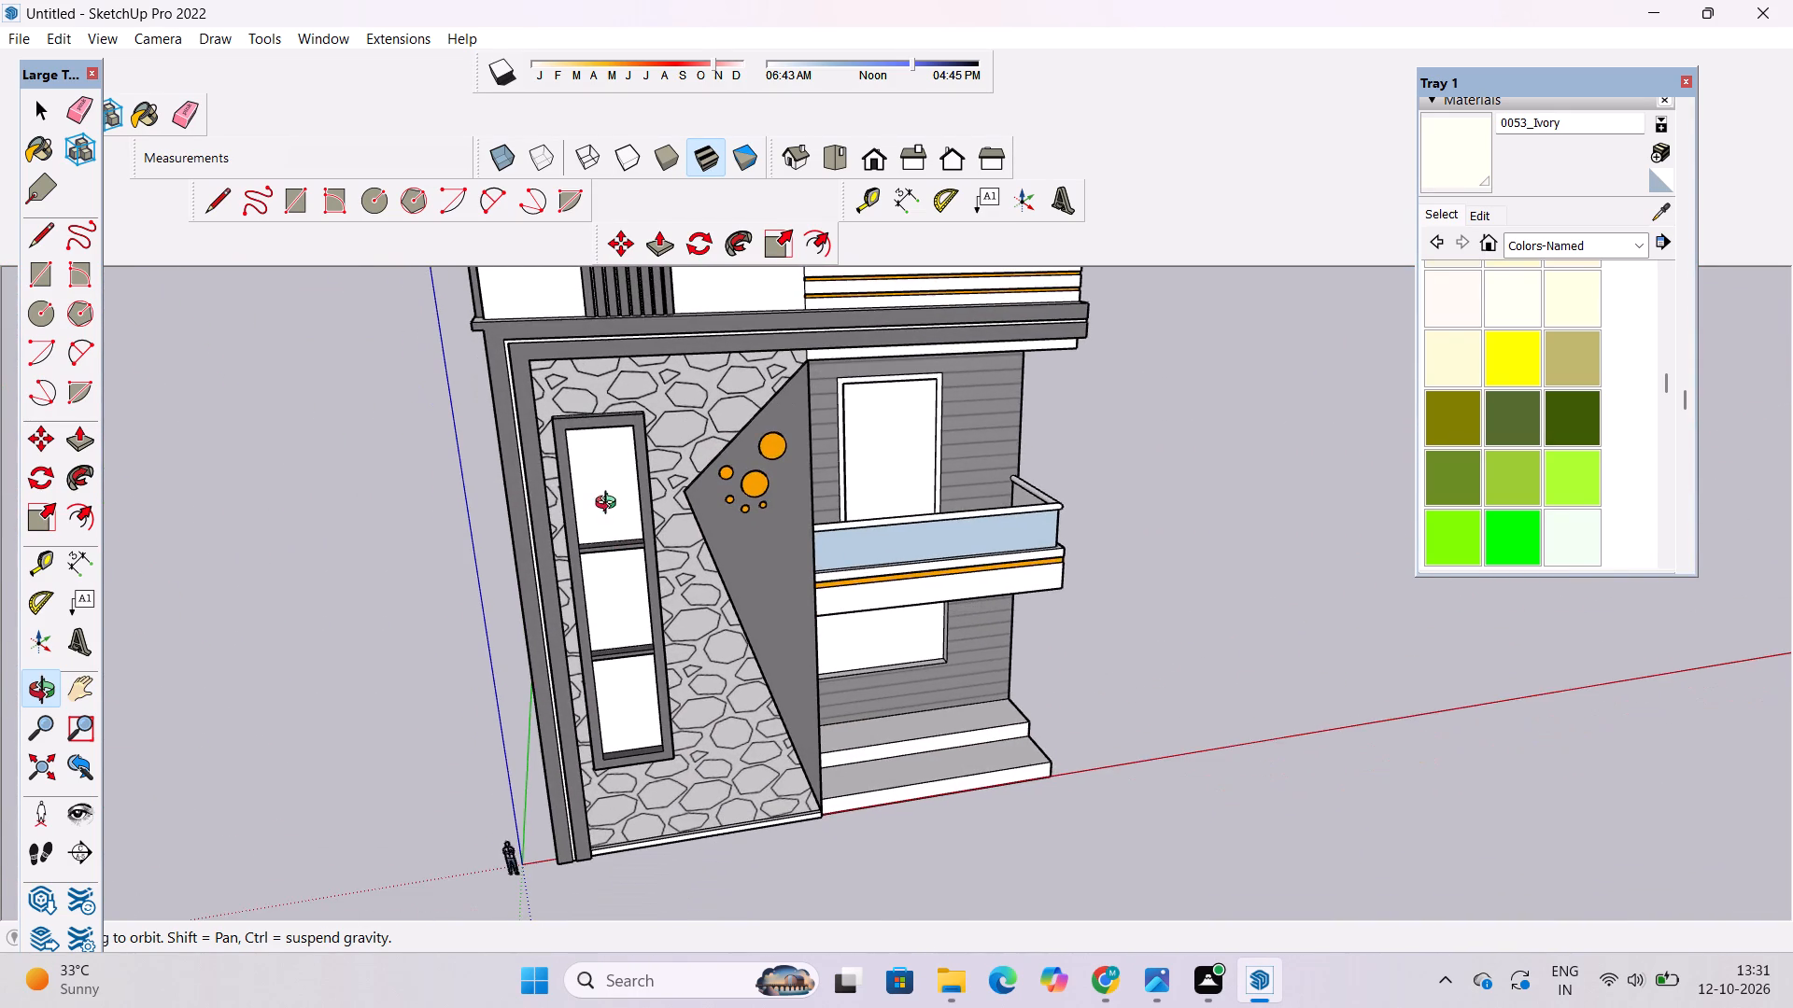
{"action": "scroll", "coordinate": [624, 506], "scroll_direction": "down", "scroll_amount": 1}
{"action": "left_click_drag", "start_coordinate": [742, 550], "coordinate": [590, 584]}
{"action": "left_click_drag", "start_coordinate": [588, 586], "coordinate": [656, 414], "text": "shift"}
{"action": "left_click_drag", "start_coordinate": [690, 521], "coordinate": [698, 596]}
{"action": "left_click_drag", "start_coordinate": [705, 590], "coordinate": [710, 580]}
{"action": "scroll", "coordinate": [710, 580], "scroll_direction": "up", "scroll_amount": 4}
{"action": "scroll", "coordinate": [710, 577], "scroll_direction": "down", "scroll_amount": 4}
{"action": "scroll", "coordinate": [710, 577], "scroll_direction": "up", "scroll_amount": 3}
{"action": "scroll", "coordinate": [710, 577], "scroll_direction": "down", "scroll_amount": 3}
{"action": "scroll", "coordinate": [710, 577], "scroll_direction": "up", "scroll_amount": 3}
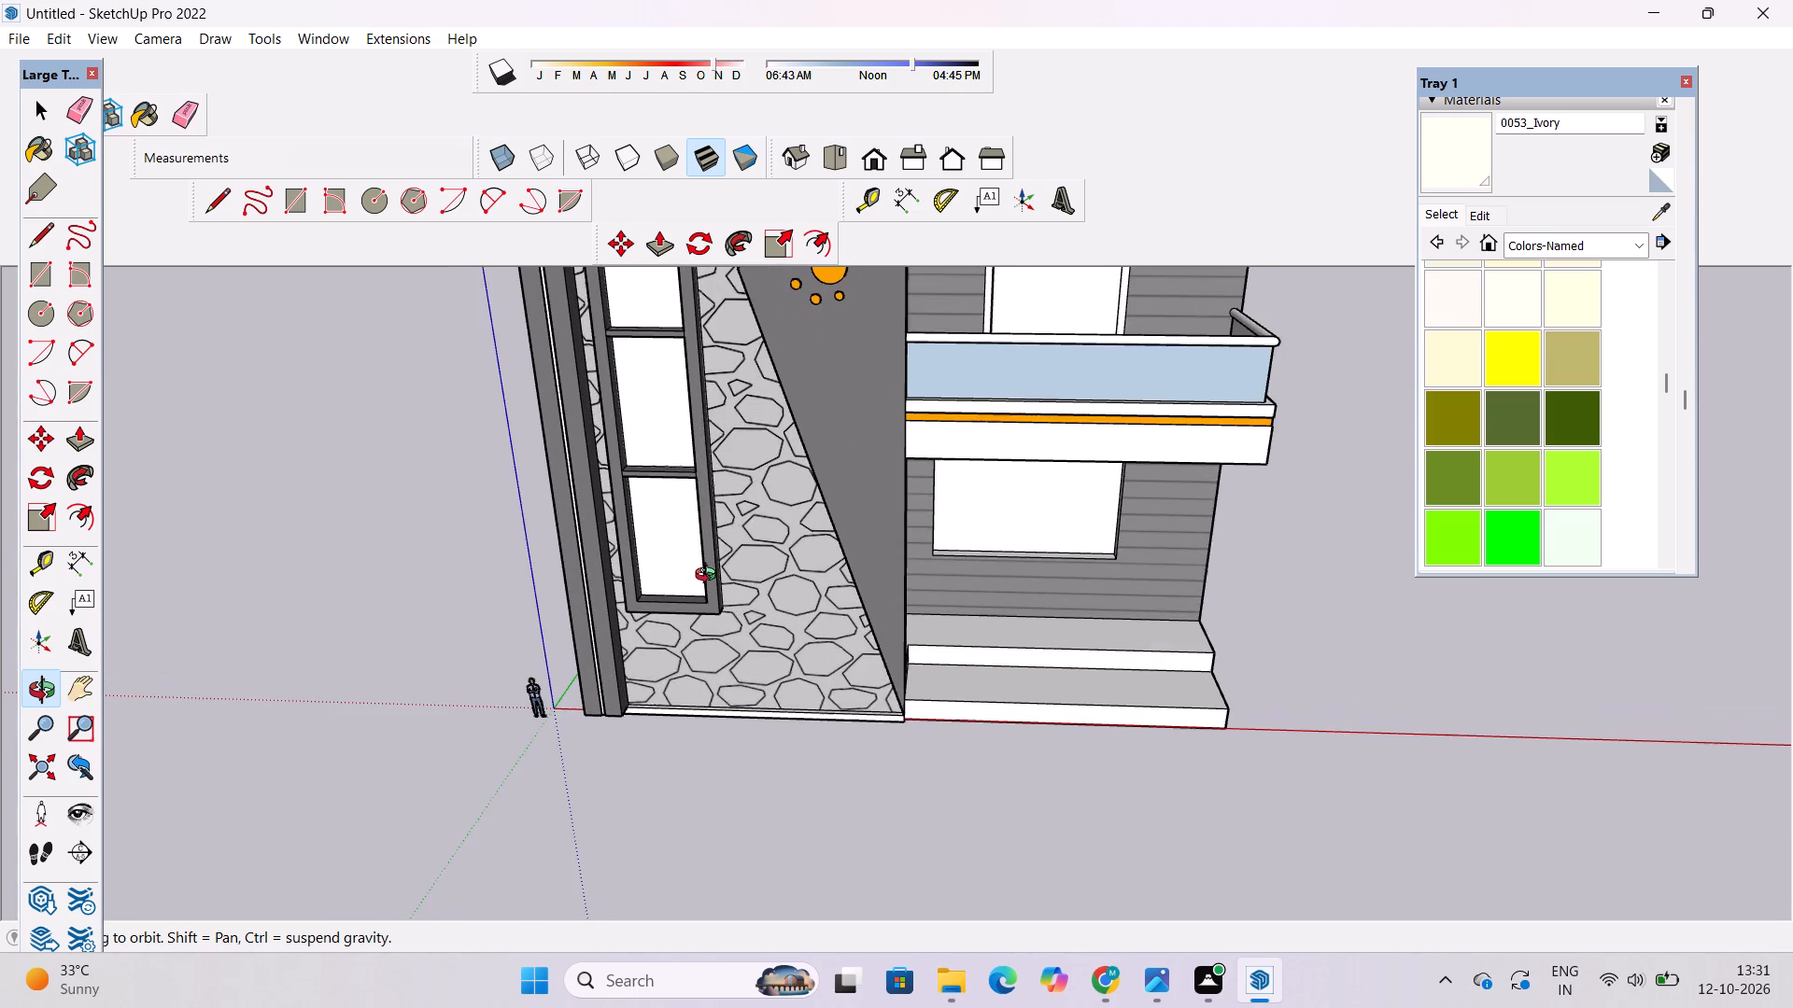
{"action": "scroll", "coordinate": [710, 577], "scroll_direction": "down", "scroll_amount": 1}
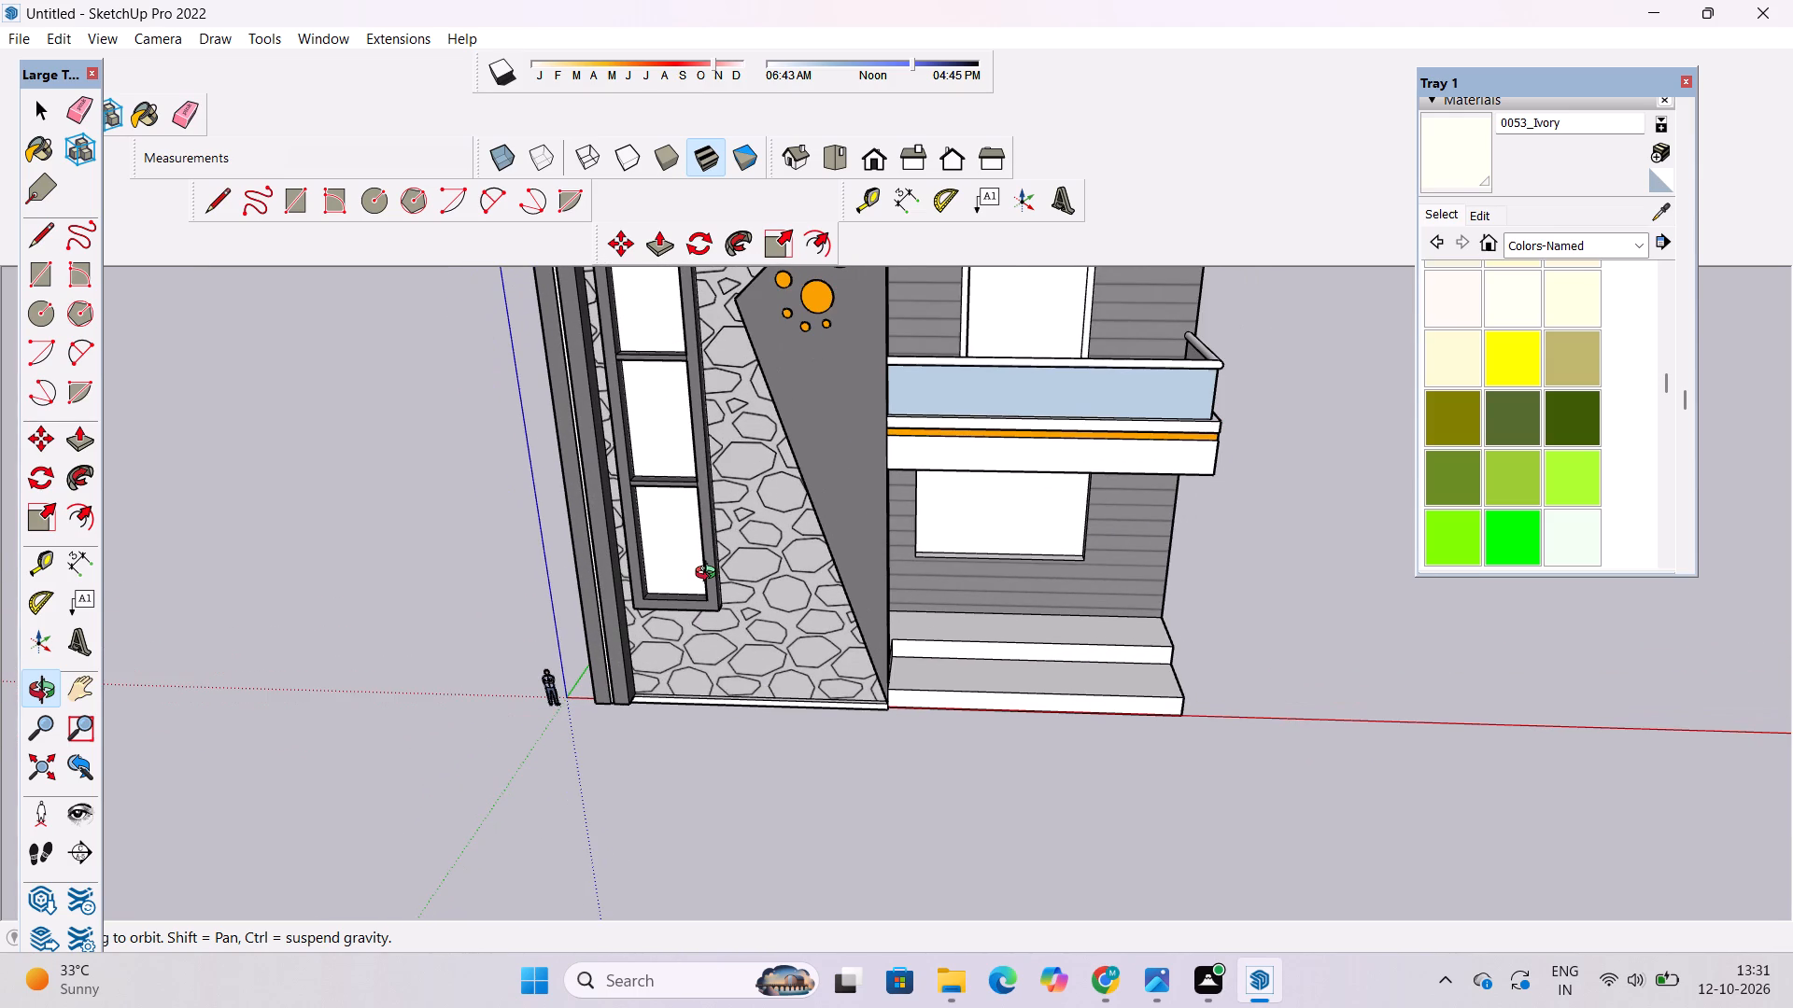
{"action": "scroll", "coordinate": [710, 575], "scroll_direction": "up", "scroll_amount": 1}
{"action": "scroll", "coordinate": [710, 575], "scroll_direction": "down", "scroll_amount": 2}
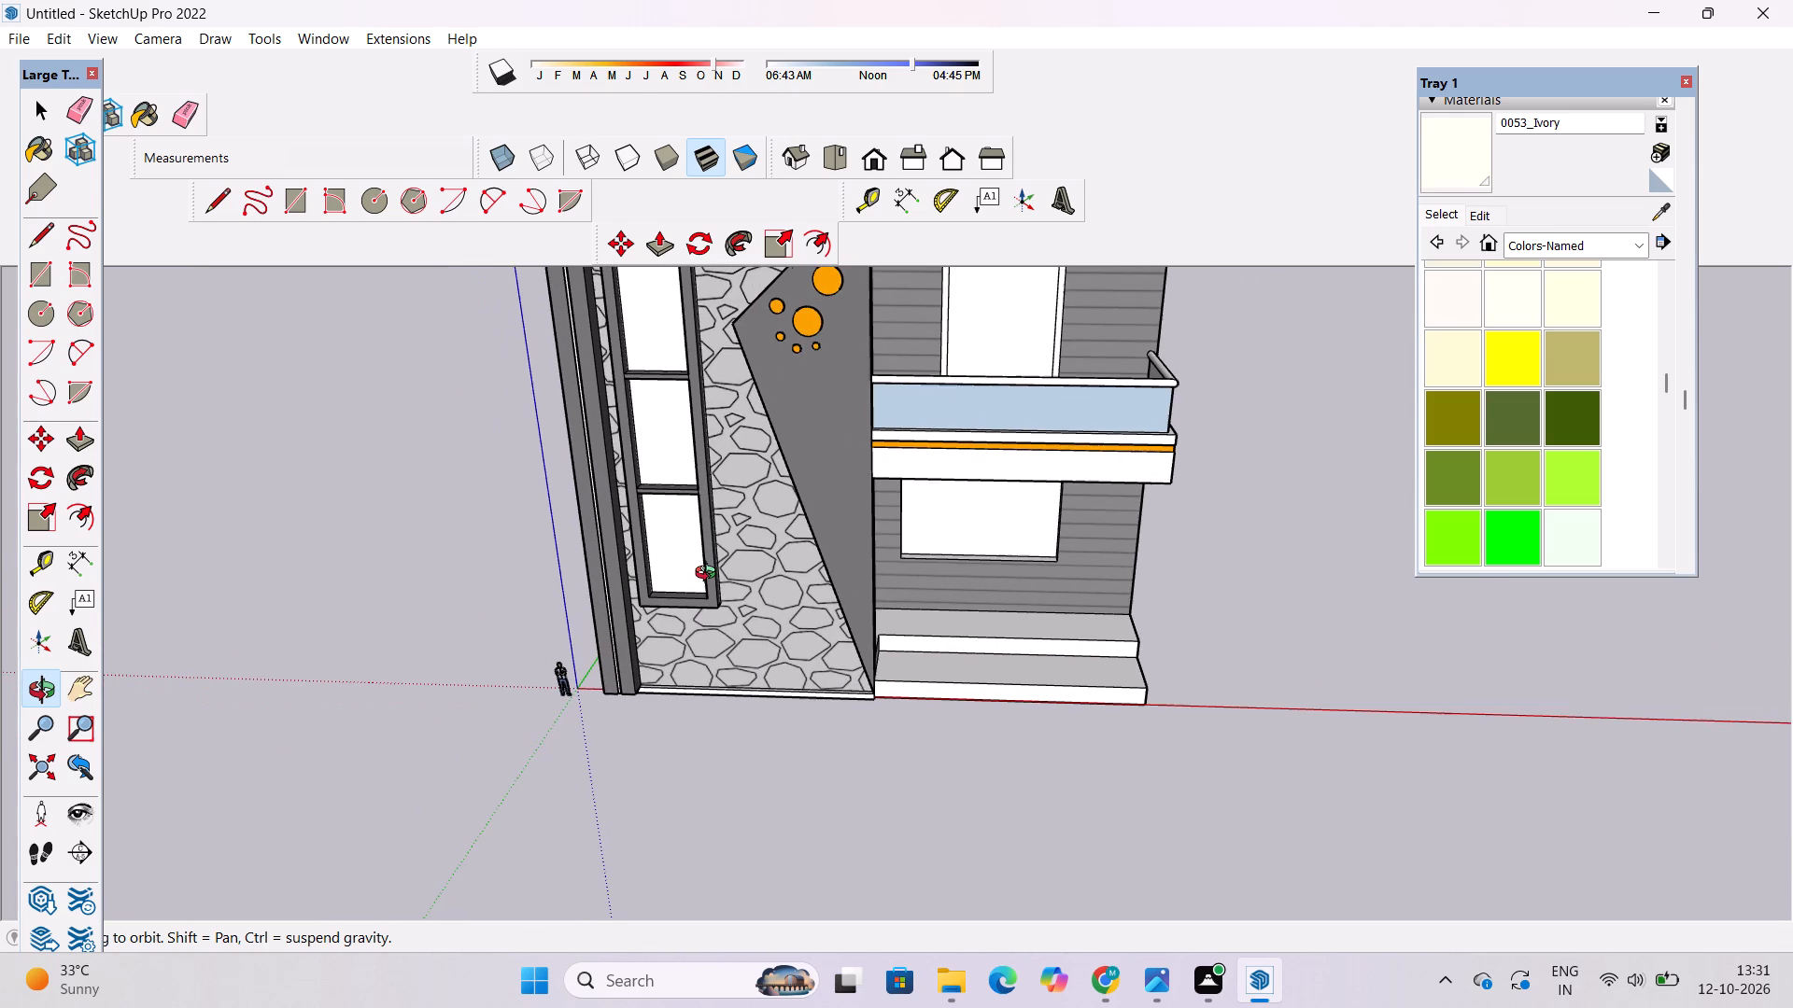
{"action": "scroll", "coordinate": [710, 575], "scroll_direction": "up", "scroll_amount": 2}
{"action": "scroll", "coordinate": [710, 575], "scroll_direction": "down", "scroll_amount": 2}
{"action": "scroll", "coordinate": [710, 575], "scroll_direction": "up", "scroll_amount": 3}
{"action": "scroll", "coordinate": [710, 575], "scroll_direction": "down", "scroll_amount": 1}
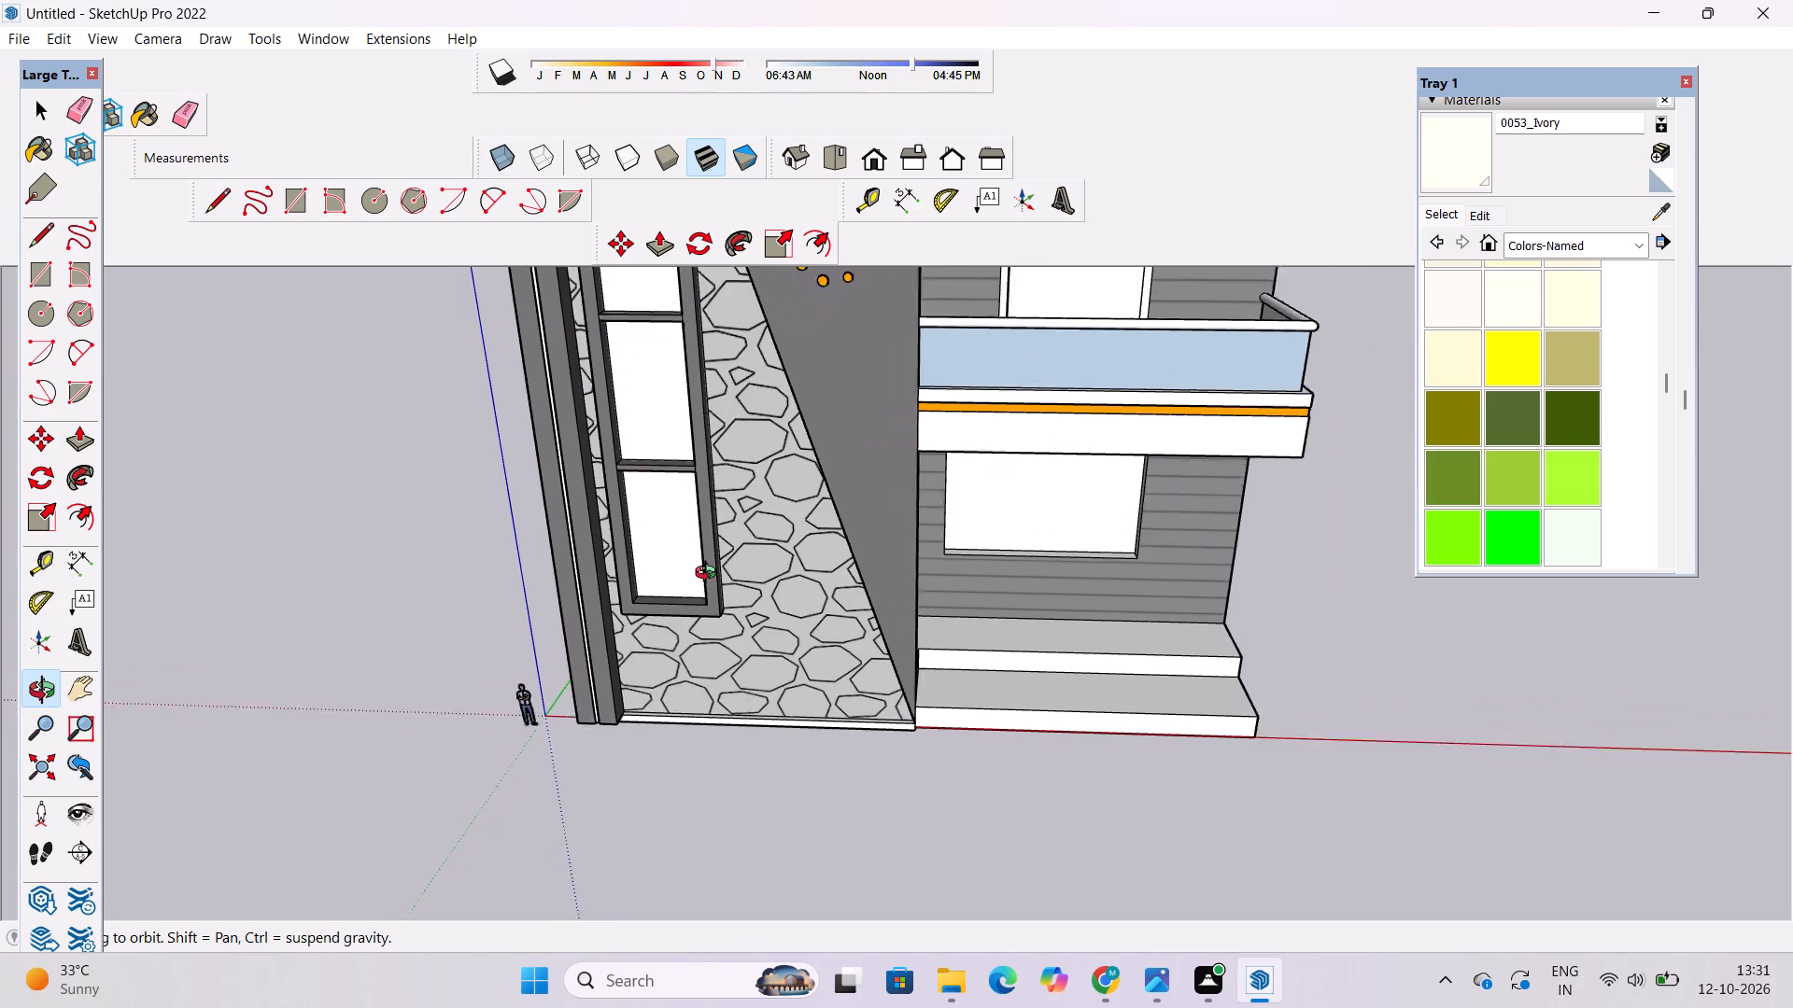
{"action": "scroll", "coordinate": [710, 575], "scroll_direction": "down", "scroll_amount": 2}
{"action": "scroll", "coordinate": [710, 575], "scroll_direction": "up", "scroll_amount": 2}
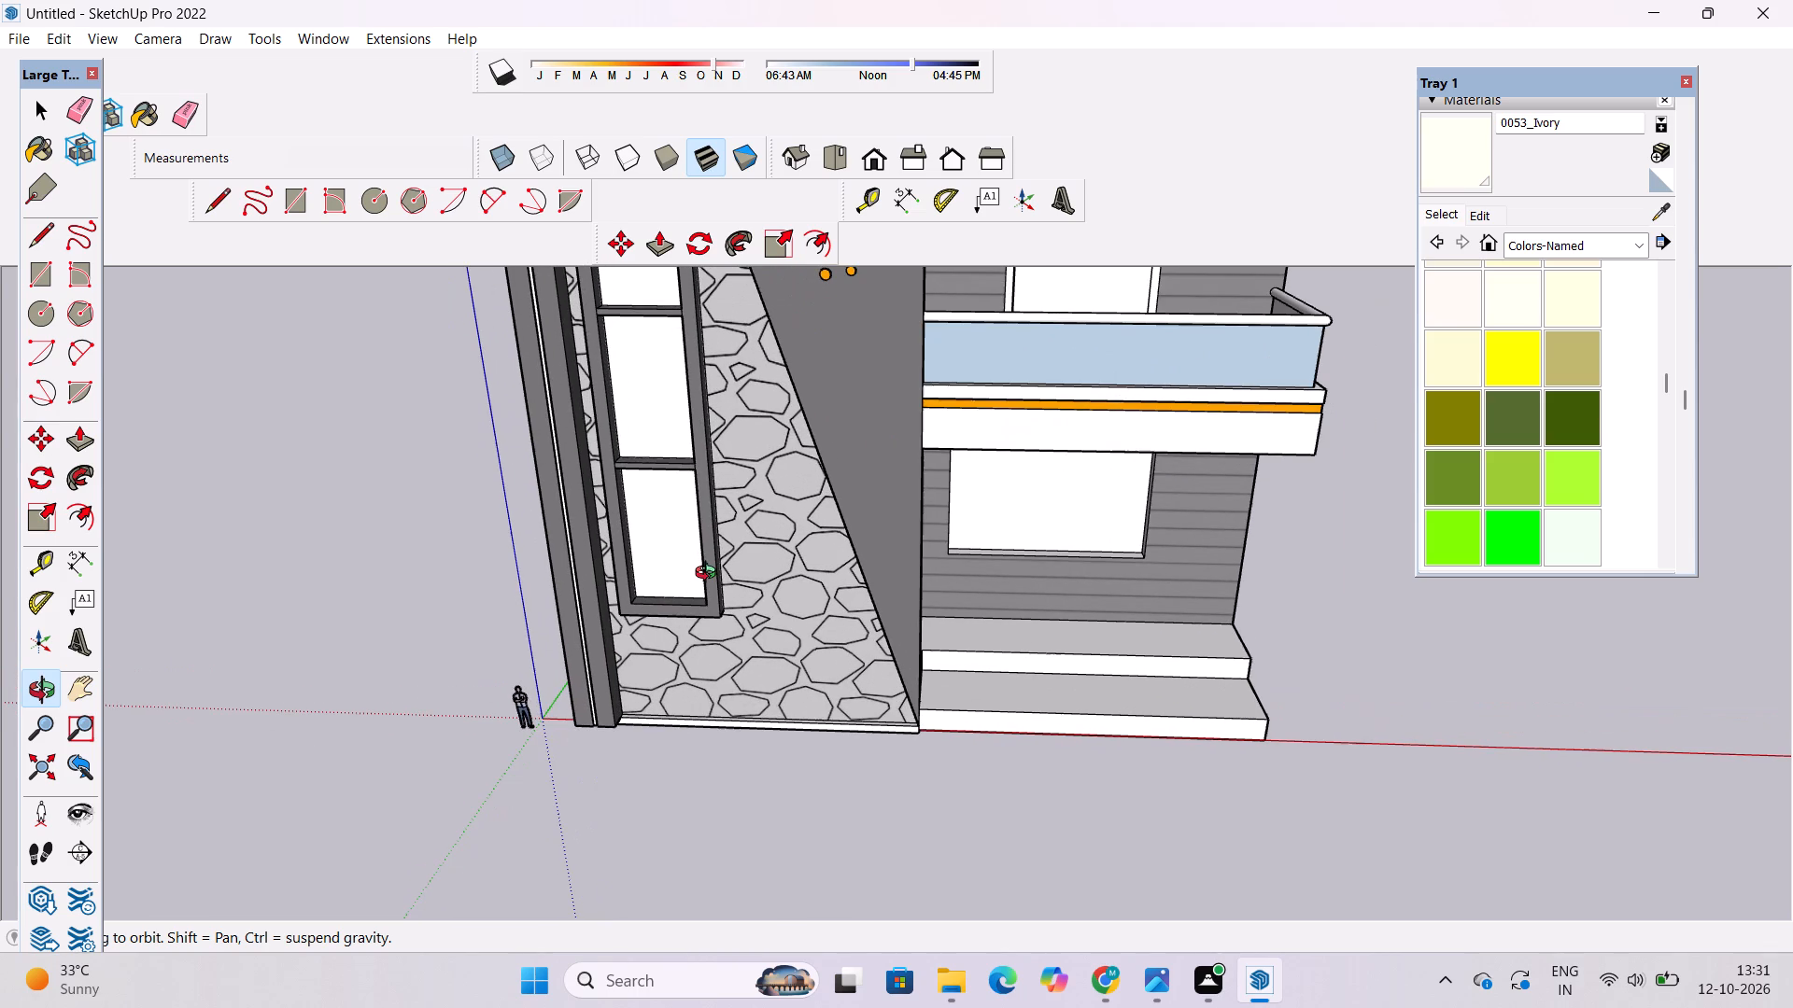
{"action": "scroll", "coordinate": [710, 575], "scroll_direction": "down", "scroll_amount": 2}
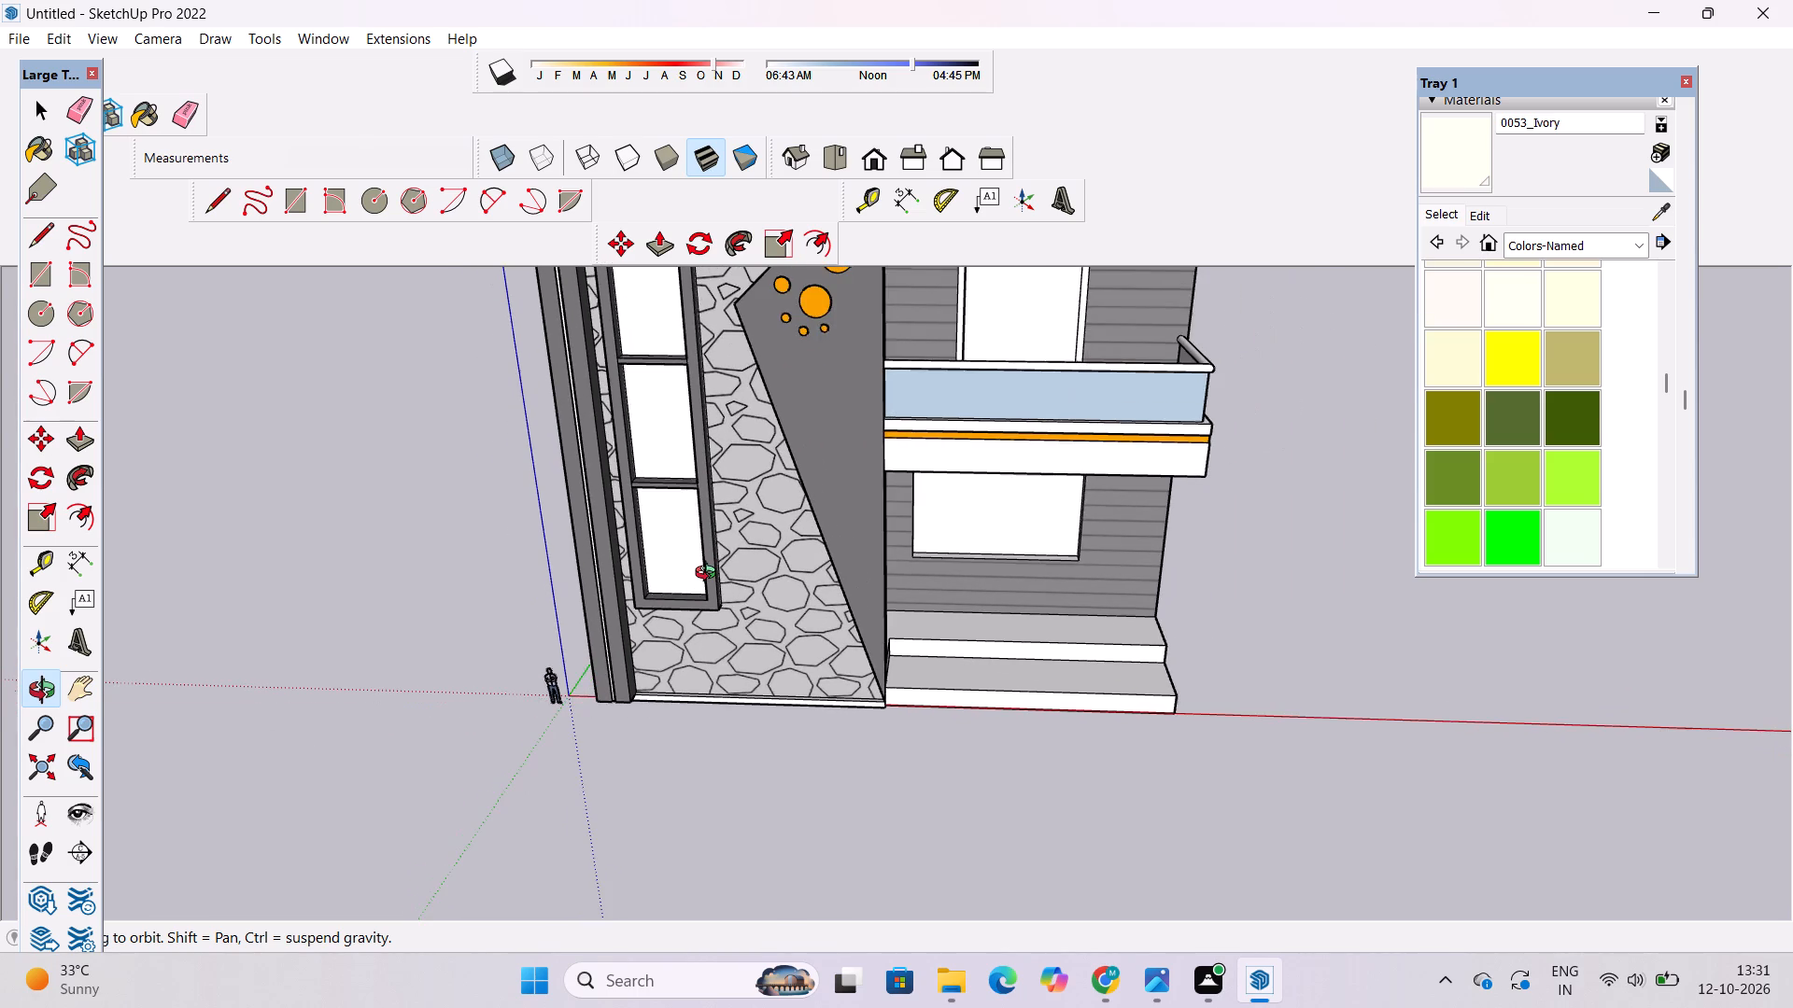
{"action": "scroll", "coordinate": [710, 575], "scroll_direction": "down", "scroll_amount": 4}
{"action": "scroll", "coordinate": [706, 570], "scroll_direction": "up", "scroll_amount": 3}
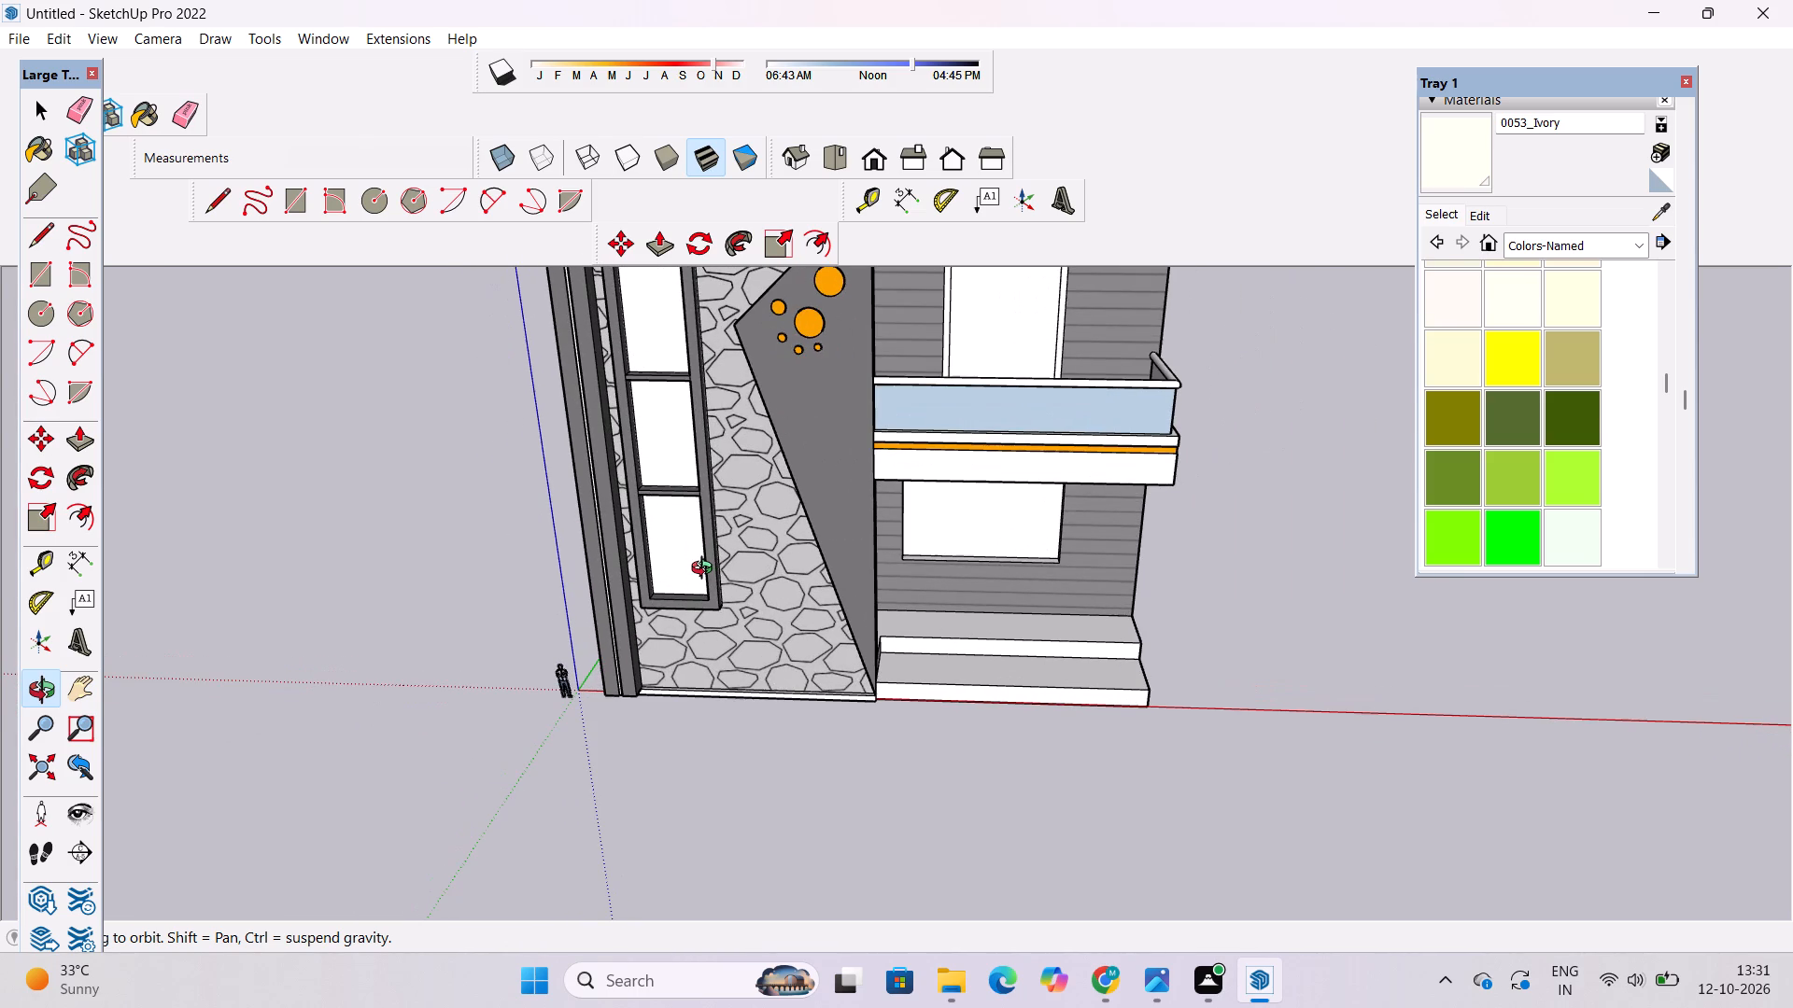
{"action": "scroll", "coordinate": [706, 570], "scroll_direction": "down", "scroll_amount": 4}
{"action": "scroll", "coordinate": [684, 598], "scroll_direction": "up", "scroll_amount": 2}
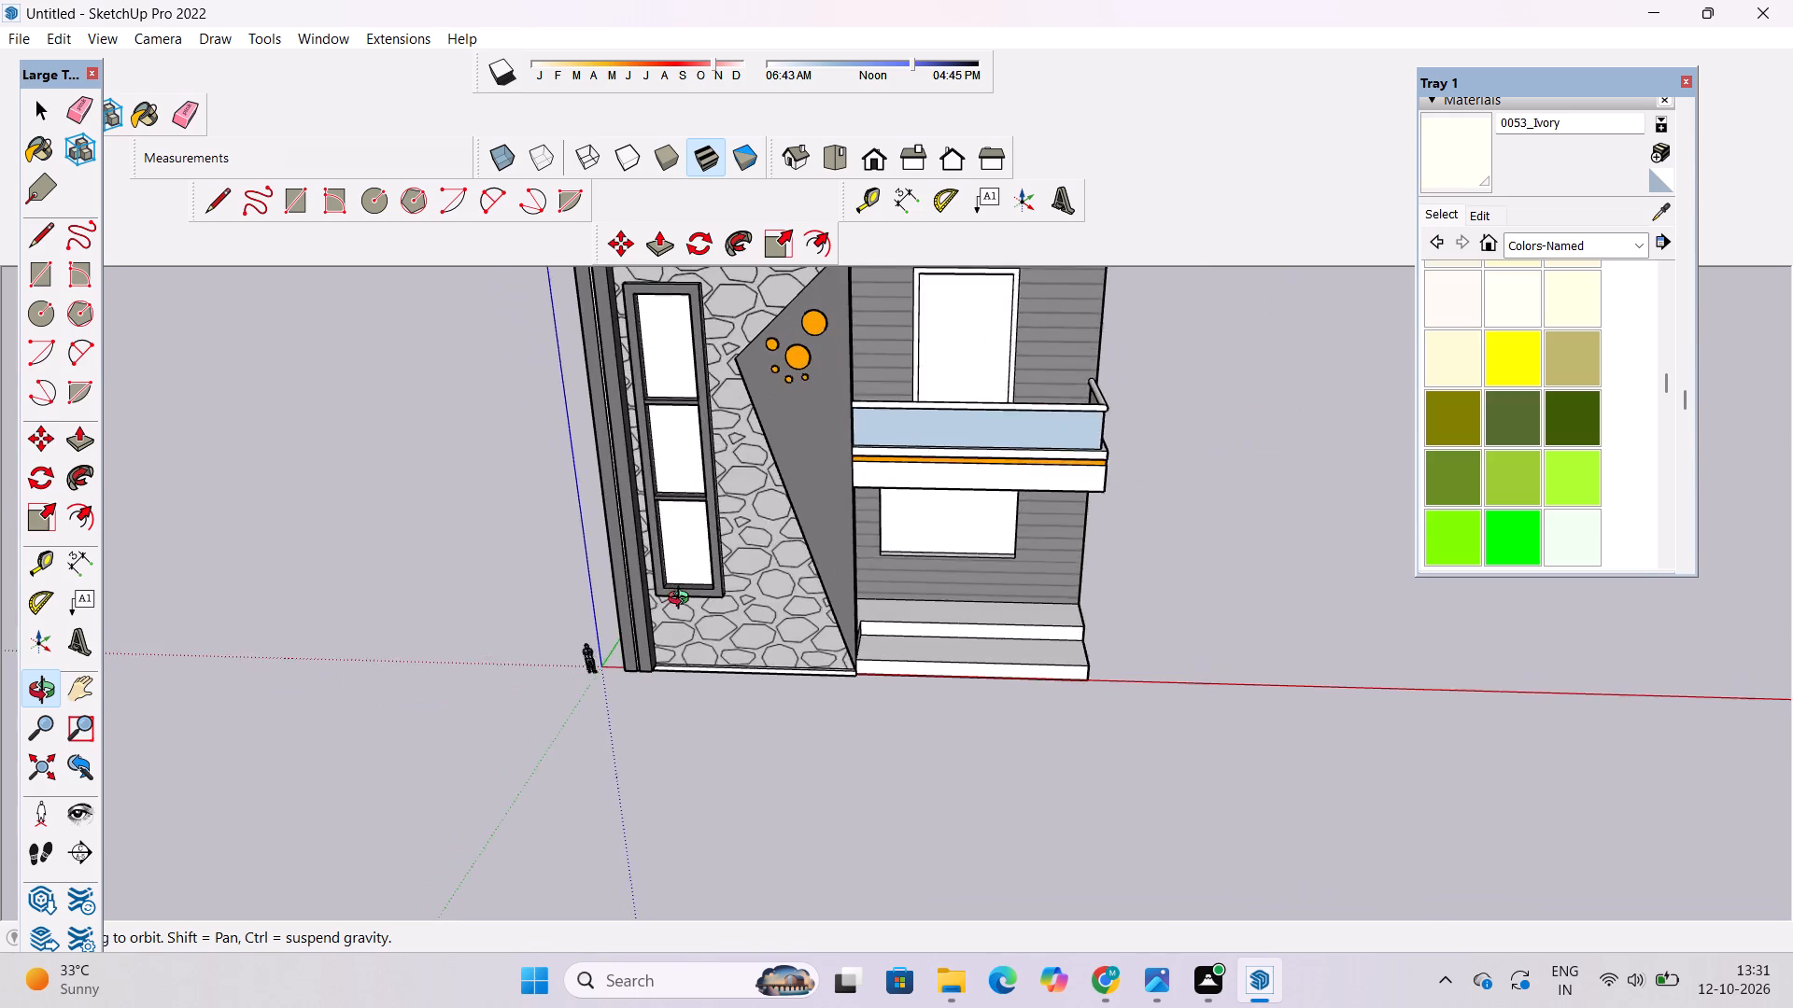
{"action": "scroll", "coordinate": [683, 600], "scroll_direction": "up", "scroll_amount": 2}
Paint the front balcony's glass railing panels with Translucent Glass Blue from the Glass and Mirrors collection.
{"action": "left_click_drag", "start_coordinate": [671, 610], "coordinate": [701, 556]}
{"action": "left_click_drag", "start_coordinate": [702, 553], "coordinate": [706, 577], "text": "shift"}
{"action": "scroll", "coordinate": [699, 493], "scroll_direction": "down", "scroll_amount": 2}
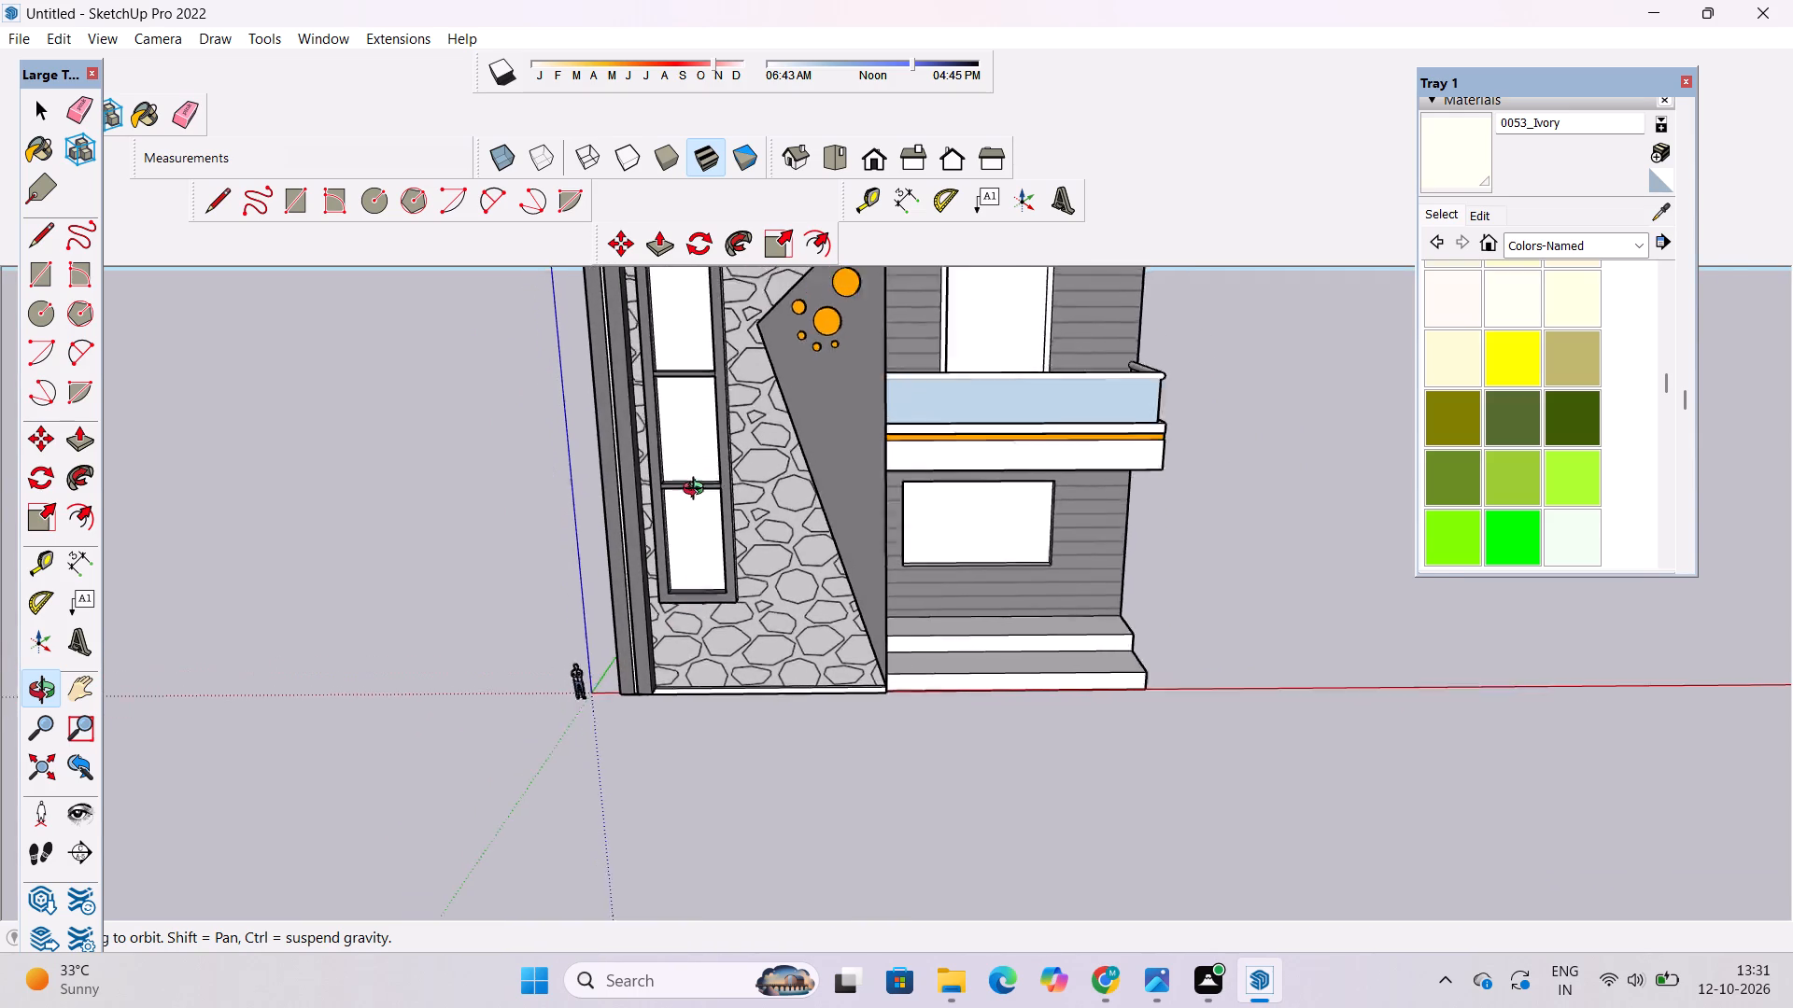
{"action": "scroll", "coordinate": [698, 491], "scroll_direction": "down", "scroll_amount": 5}
{"action": "left_click_drag", "start_coordinate": [714, 467], "coordinate": [717, 607], "text": "shift"}
{"action": "scroll", "coordinate": [711, 572], "scroll_direction": "up", "scroll_amount": 5}
{"action": "left_click_drag", "start_coordinate": [710, 572], "coordinate": [711, 547]}
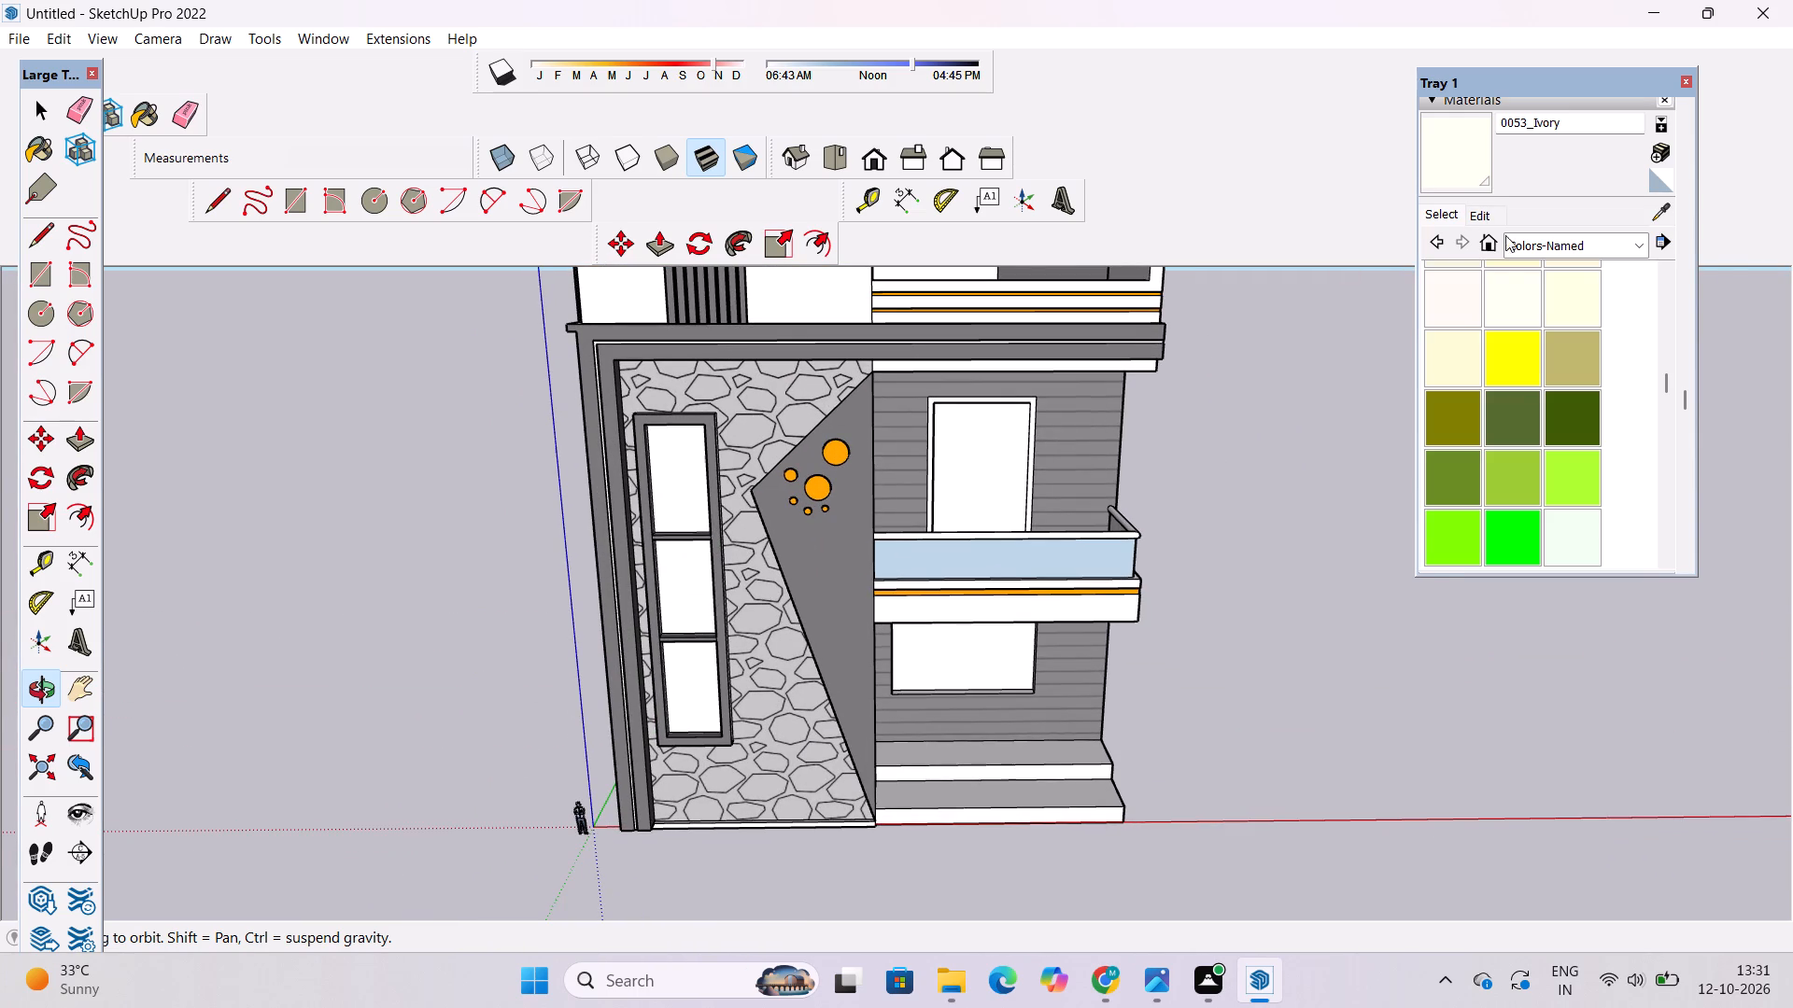
{"action": "left_click", "coordinate": [1516, 240]}
{"action": "left_click", "coordinate": [1557, 362]}
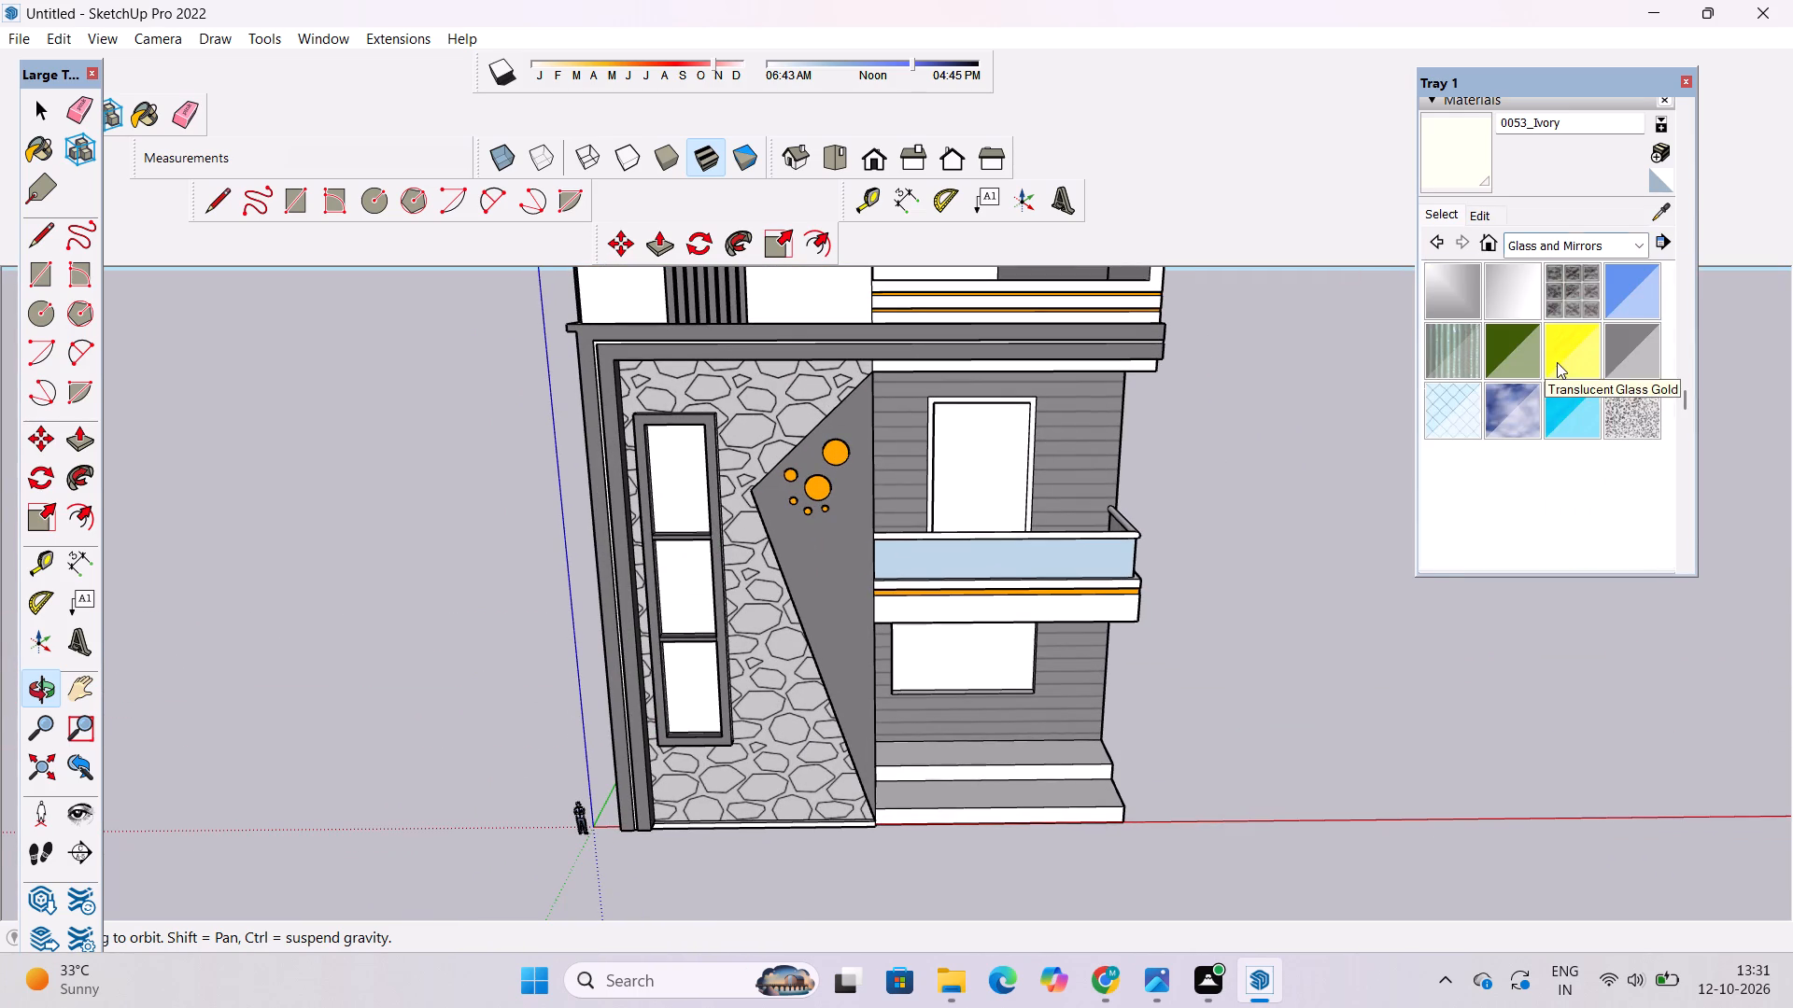
{"action": "left_click", "coordinate": [1633, 304]}
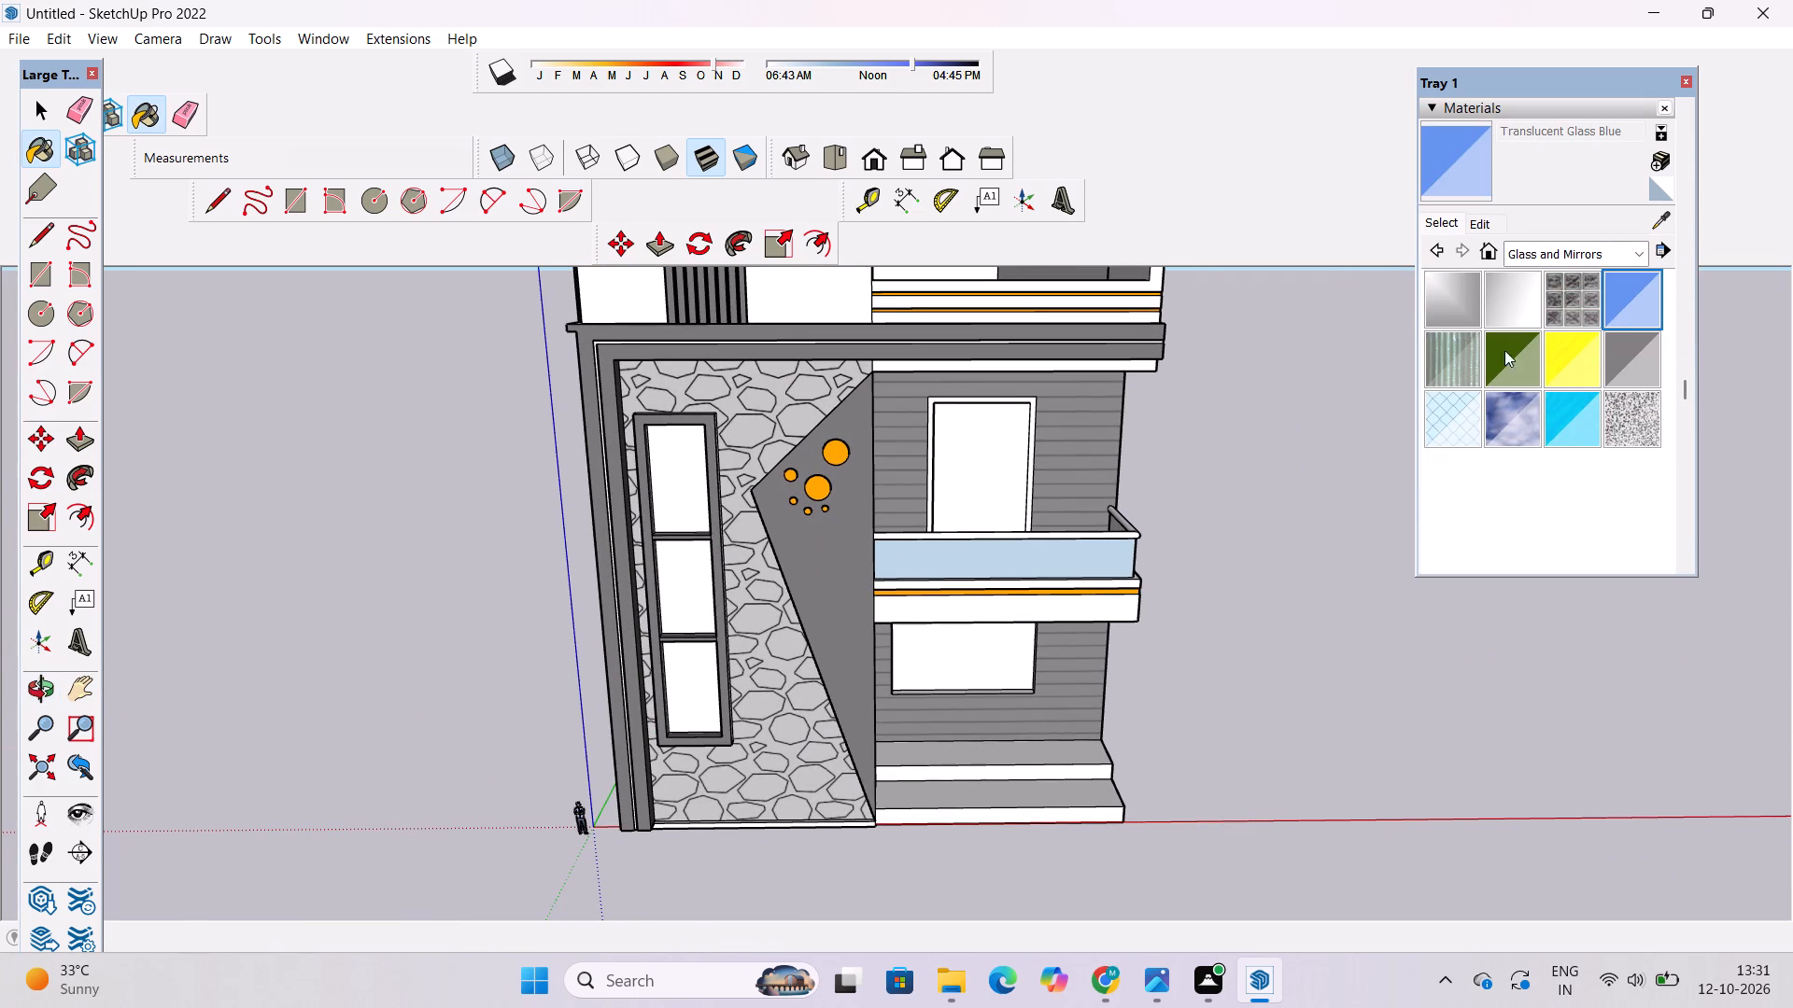
{"action": "scroll", "coordinate": [999, 555], "scroll_direction": "up", "scroll_amount": 5}
{"action": "left_click", "coordinate": [999, 555]}
{"action": "scroll", "coordinate": [1218, 539], "scroll_direction": "up", "scroll_amount": 5}
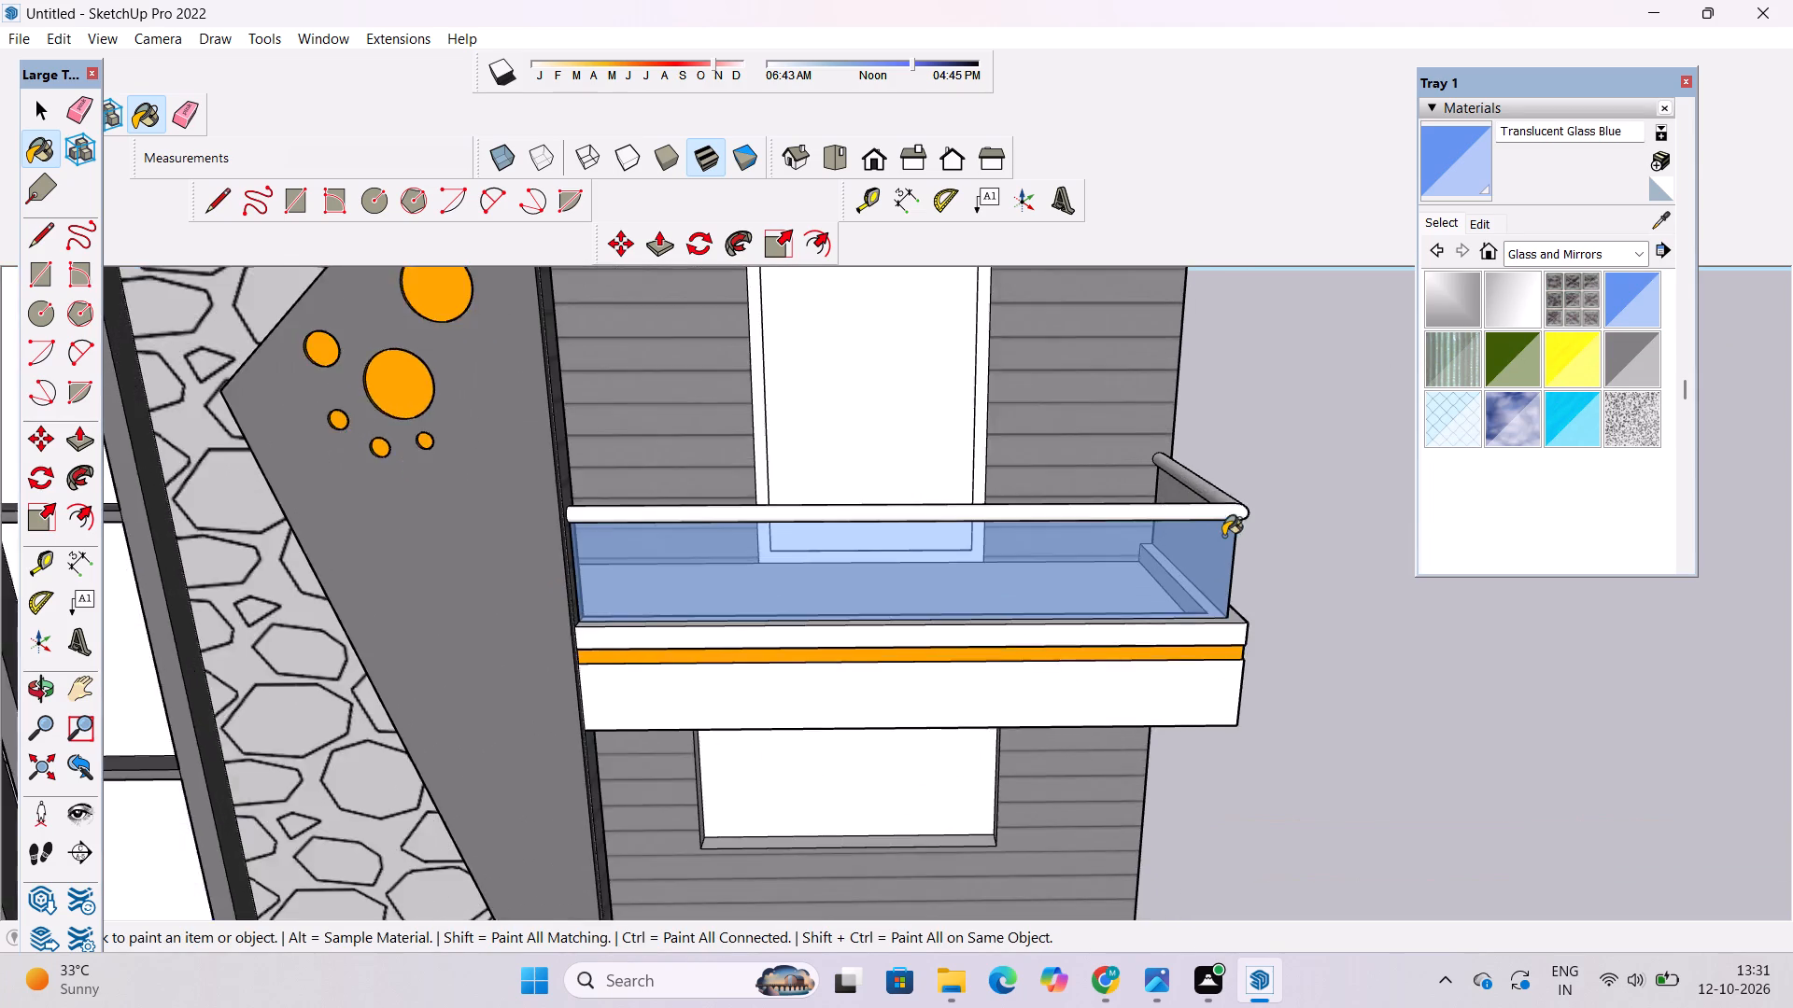
{"action": "scroll", "coordinate": [1223, 536], "scroll_direction": "up", "scroll_amount": 3}
{"action": "left_click", "coordinate": [1165, 477]}
{"action": "scroll", "coordinate": [1146, 413], "scroll_direction": "down", "scroll_amount": 9}
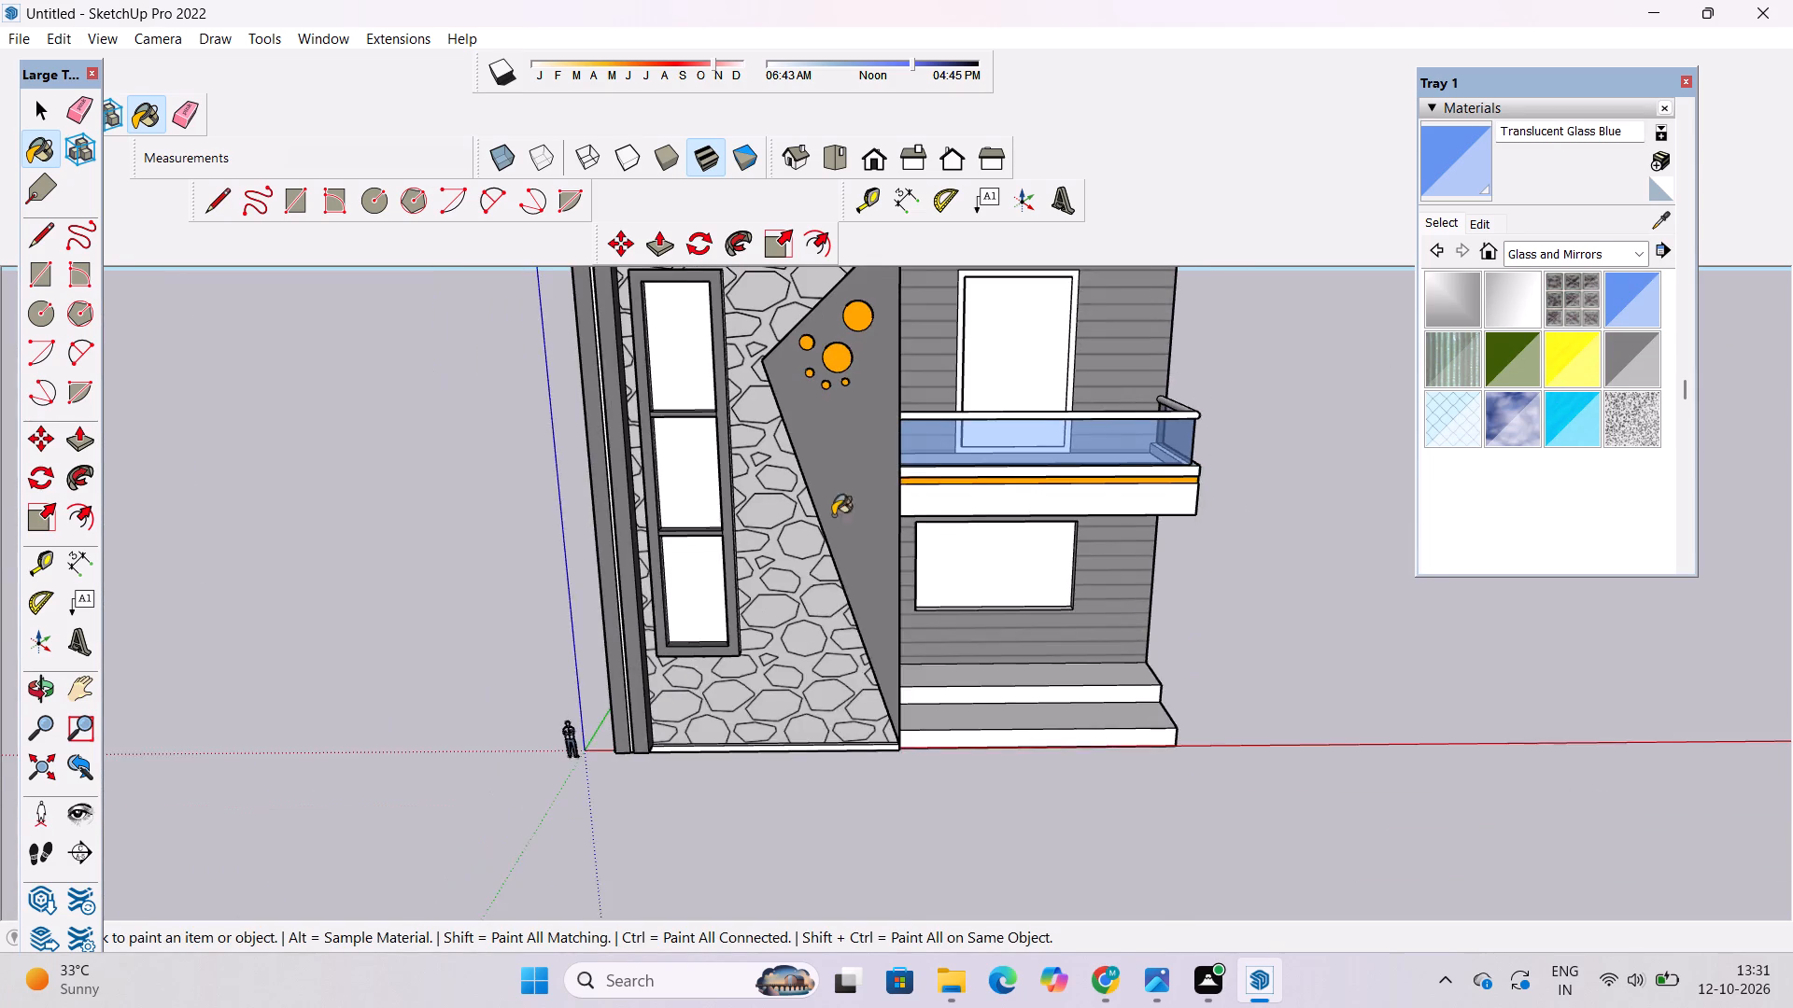
Paint the three panes of the tall window in the stone wall with Translucent Glass Blue.
{"action": "scroll", "coordinate": [800, 503], "scroll_direction": "up", "scroll_amount": 1}
{"action": "left_click", "coordinate": [672, 357]}
{"action": "left_click", "coordinate": [684, 469]}
{"action": "left_click", "coordinate": [690, 577]}
{"action": "scroll", "coordinate": [889, 552], "scroll_direction": "down", "scroll_amount": 5}
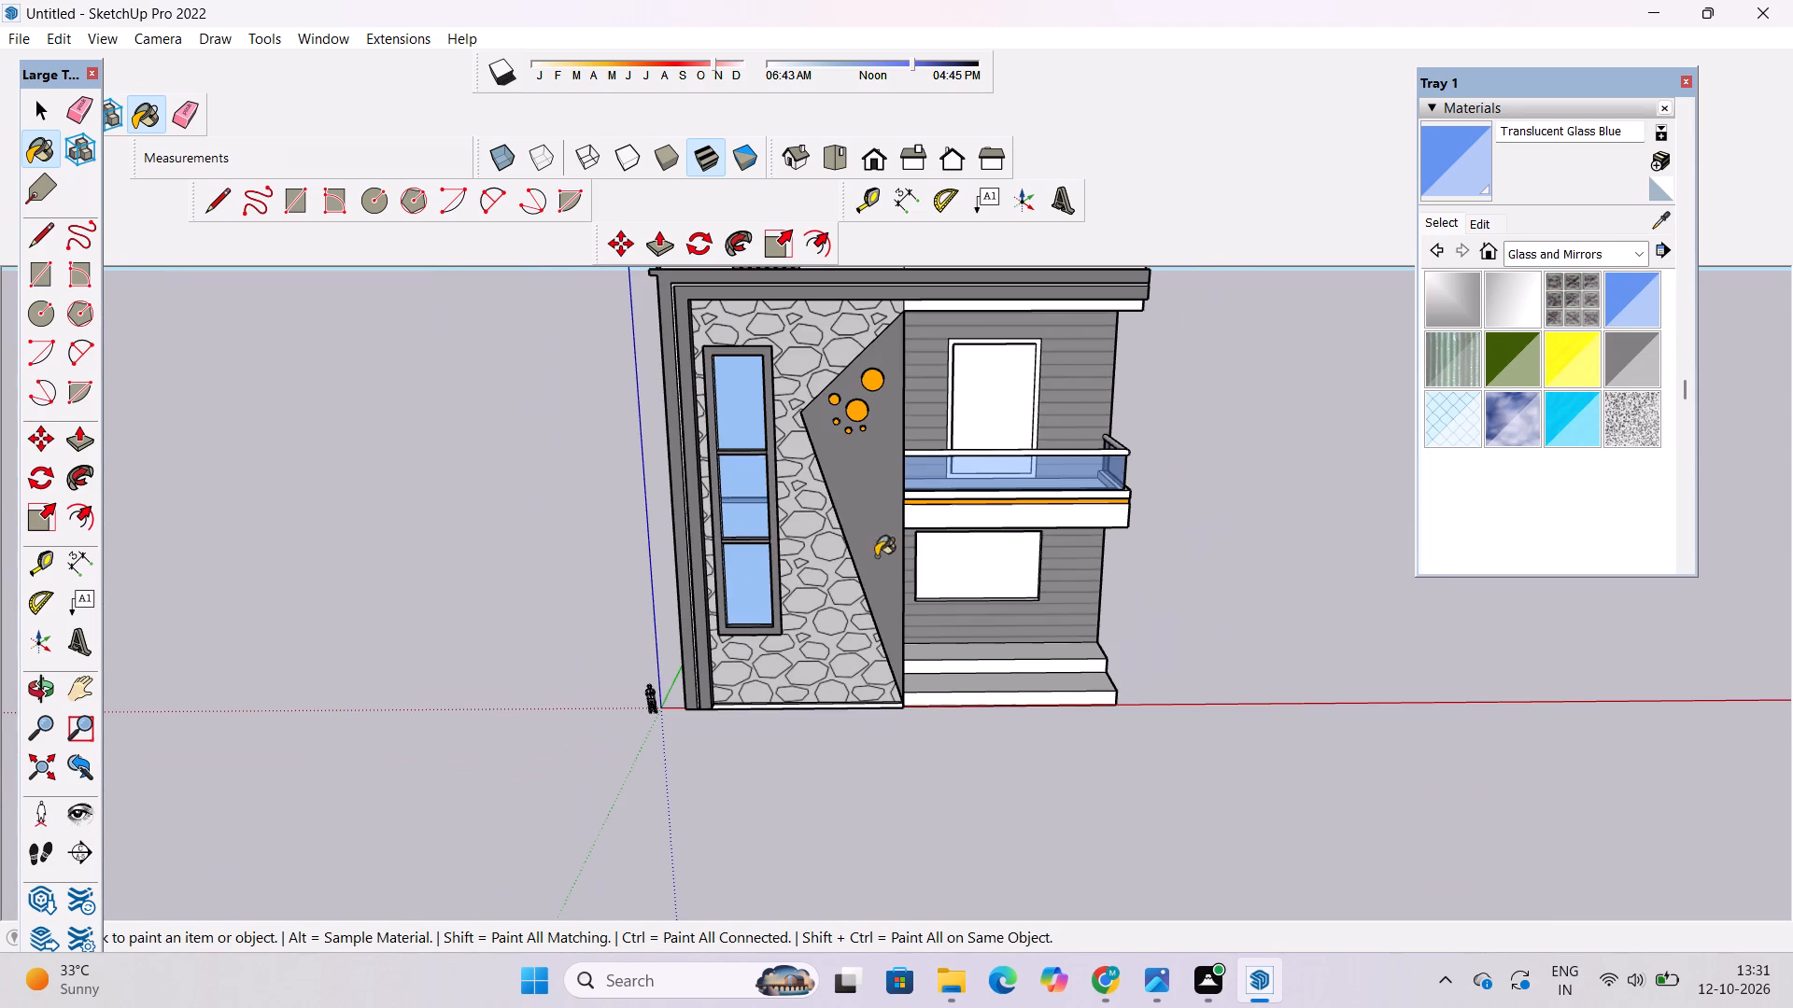
Paint the side facade's upper-floor panes with Translucent Glass Blue: the window beneath the black frame, the wood-clad window and the far window's upper pane.
{"action": "key", "text": "o"}
{"action": "left_click_drag", "start_coordinate": [795, 545], "coordinate": [941, 441]}
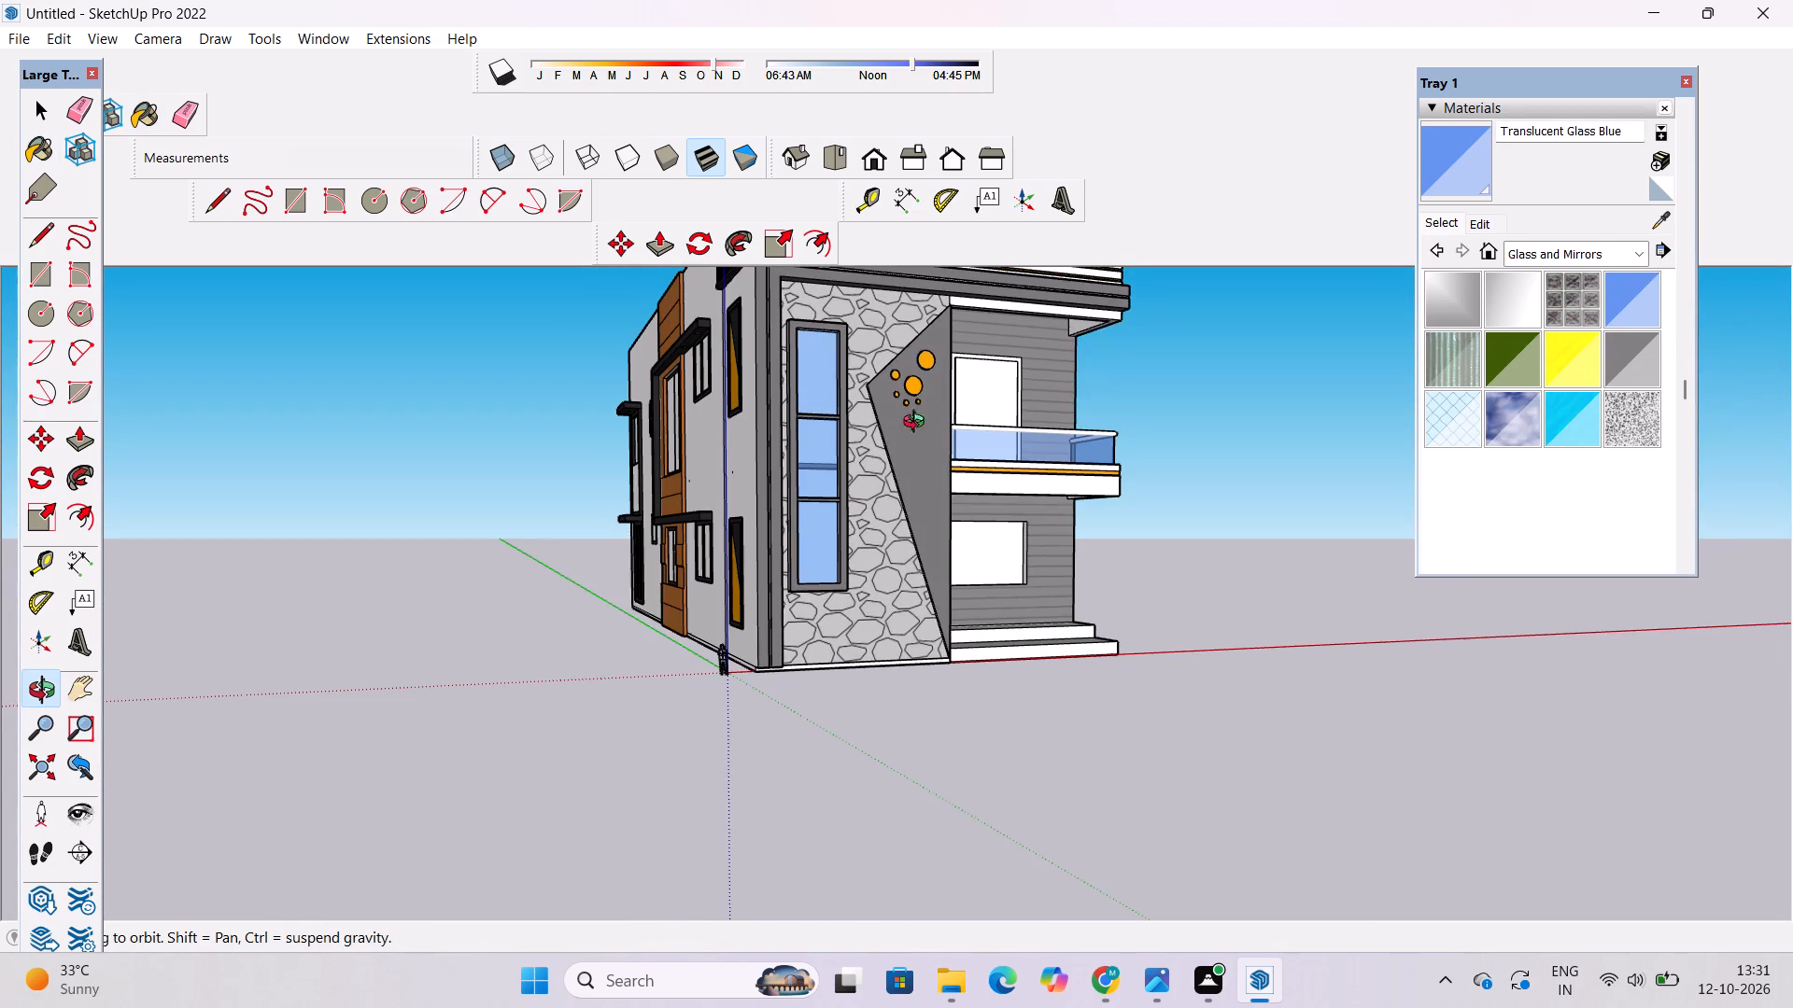
{"action": "scroll", "coordinate": [883, 423], "scroll_direction": "down", "scroll_amount": 4}
{"action": "left_click_drag", "start_coordinate": [747, 429], "coordinate": [798, 501], "text": "shift"}
{"action": "left_click_drag", "start_coordinate": [831, 540], "coordinate": [773, 522], "text": "shift"}
{"action": "left_click_drag", "start_coordinate": [773, 522], "coordinate": [827, 565]}
{"action": "scroll", "coordinate": [709, 529], "scroll_direction": "up", "scroll_amount": 5}
{"action": "left_click", "coordinate": [1471, 173]}
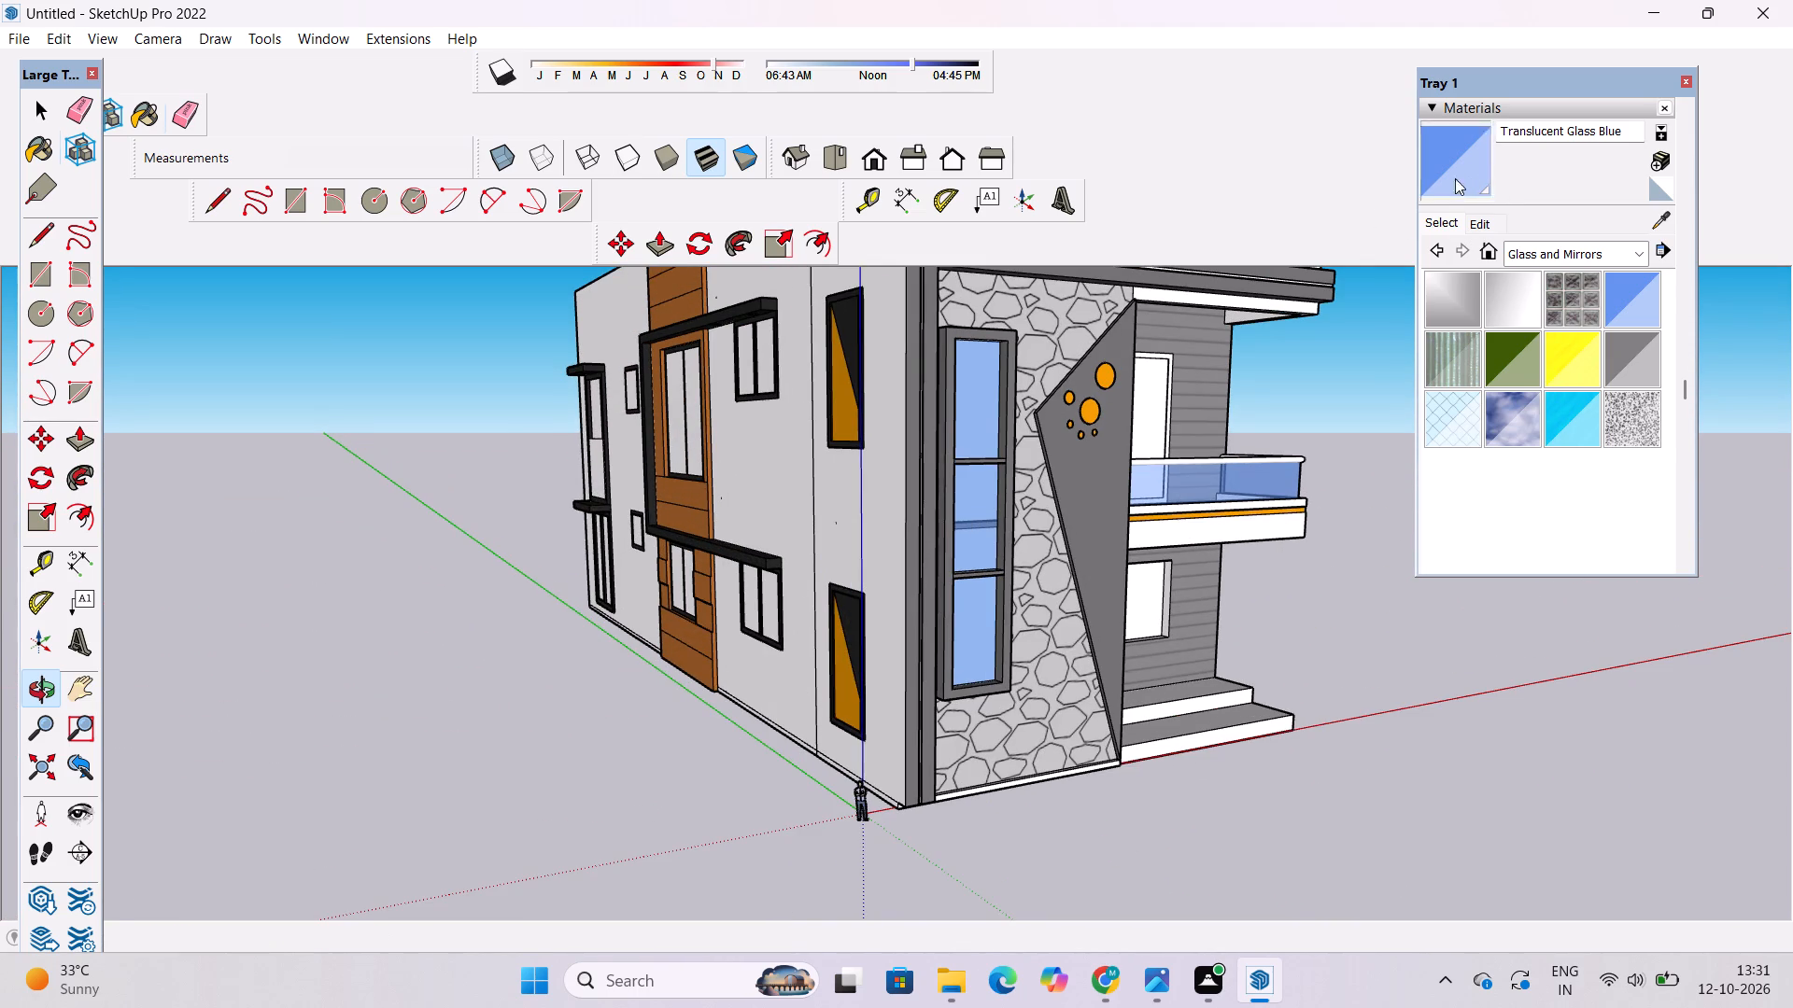
{"action": "scroll", "coordinate": [754, 380], "scroll_direction": "up", "scroll_amount": 4}
{"action": "left_click", "coordinate": [778, 357]}
{"action": "left_click", "coordinate": [741, 343]}
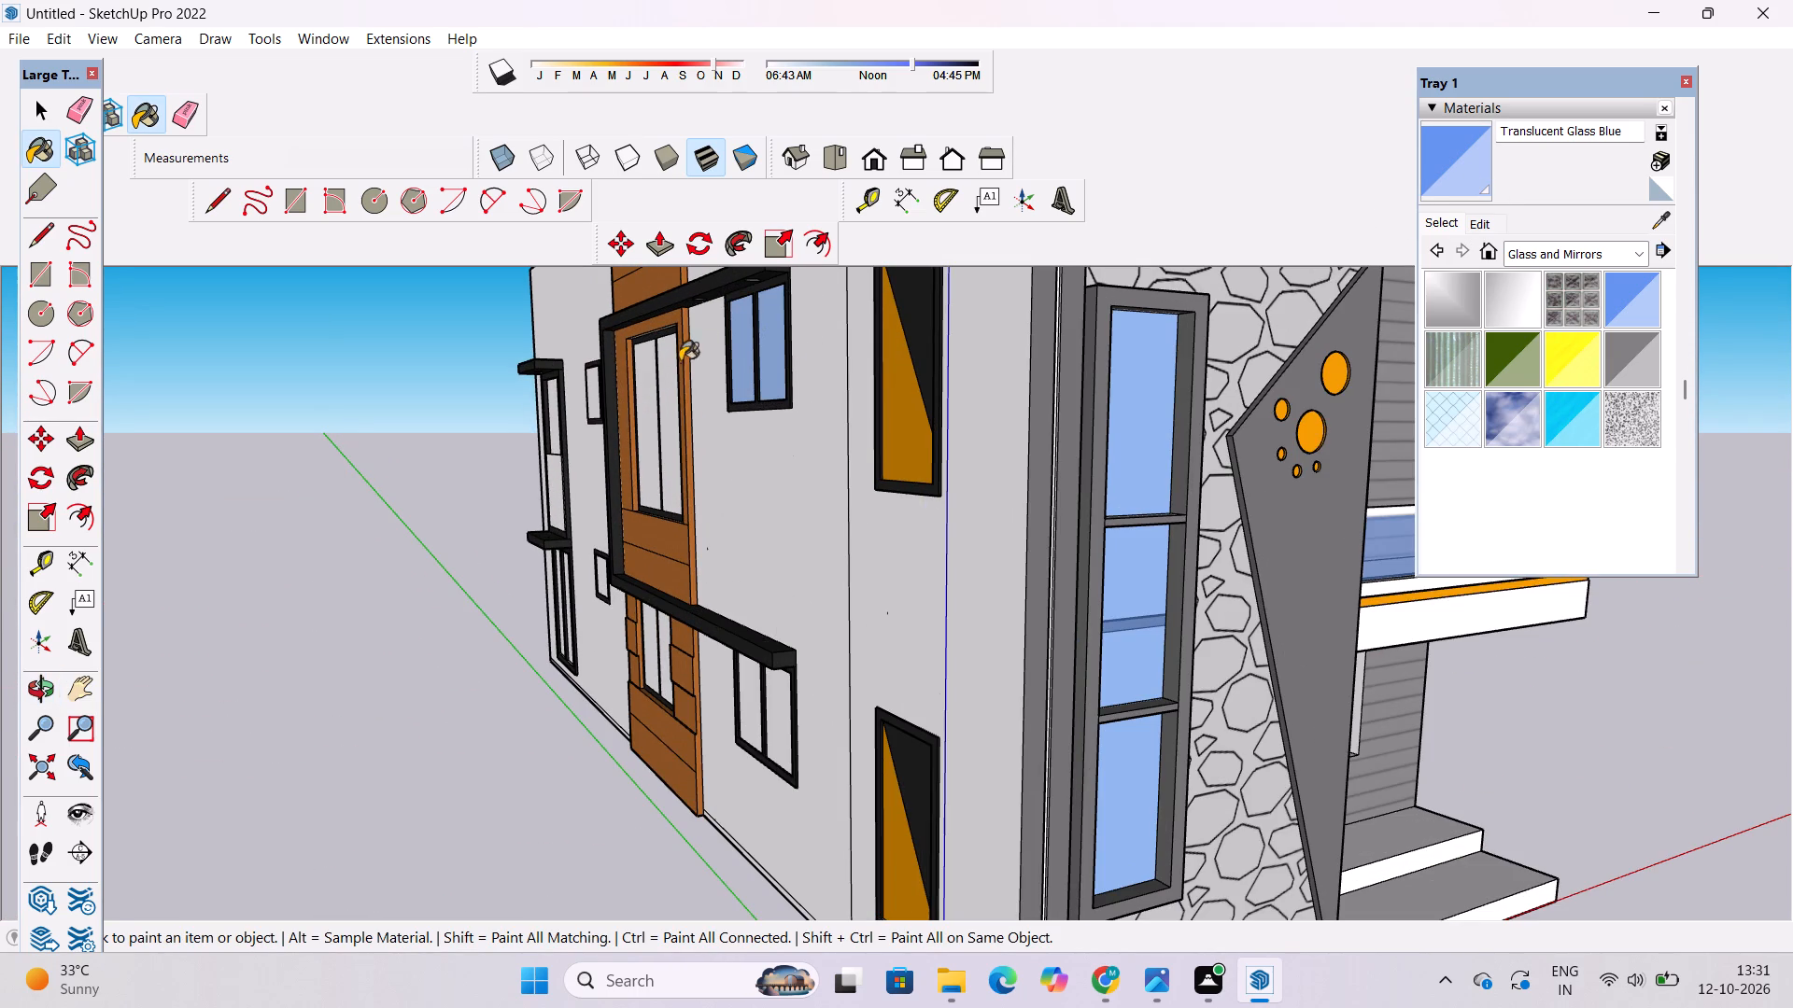
{"action": "left_click", "coordinate": [670, 381]}
{"action": "left_click", "coordinate": [650, 396]}
{"action": "scroll", "coordinate": [579, 389], "scroll_direction": "up", "scroll_amount": 9}
{"action": "left_click", "coordinate": [543, 407]}
Paint the ground-floor panes of the side facade's far window and the window beneath the black ledge with Translucent Glass Blue.
{"action": "scroll", "coordinate": [611, 341], "scroll_direction": "down", "scroll_amount": 5}
{"action": "scroll", "coordinate": [592, 547], "scroll_direction": "up", "scroll_amount": 3}
{"action": "scroll", "coordinate": [588, 519], "scroll_direction": "down", "scroll_amount": 5}
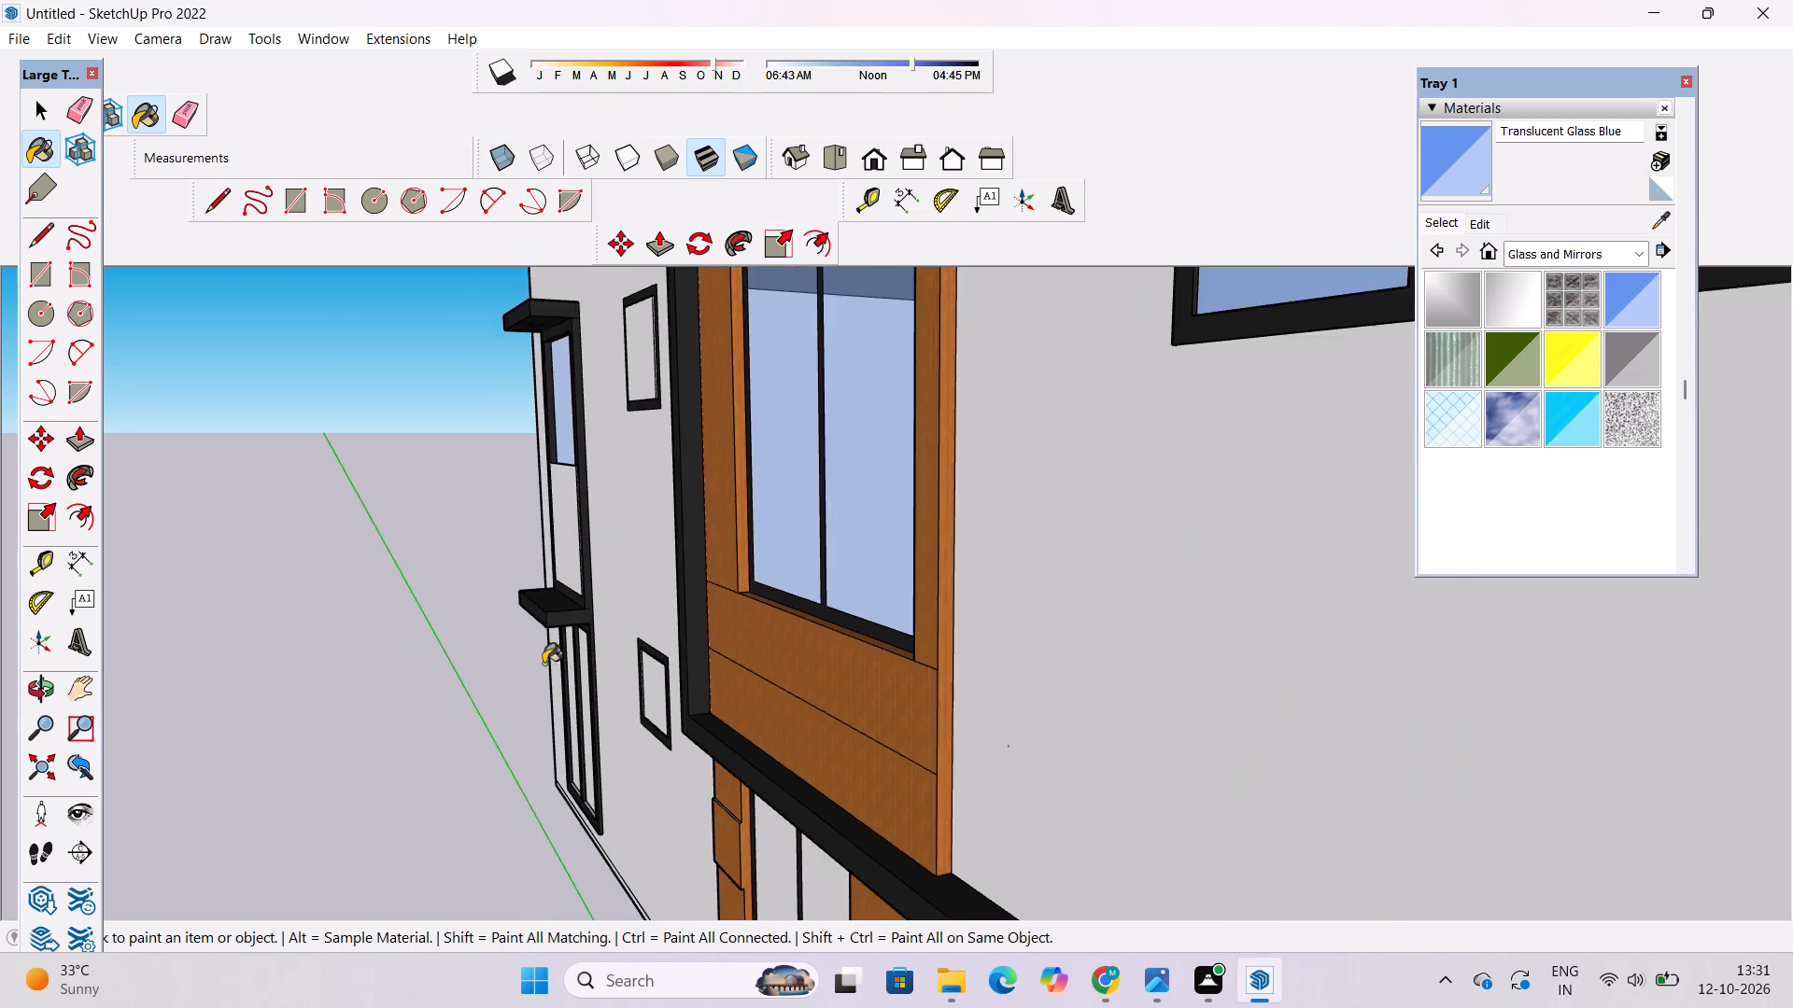
{"action": "scroll", "coordinate": [543, 685], "scroll_direction": "up", "scroll_amount": 10}
{"action": "left_click", "coordinate": [625, 639]}
{"action": "left_click", "coordinate": [666, 610]}
{"action": "scroll", "coordinate": [575, 543], "scroll_direction": "down", "scroll_amount": 7}
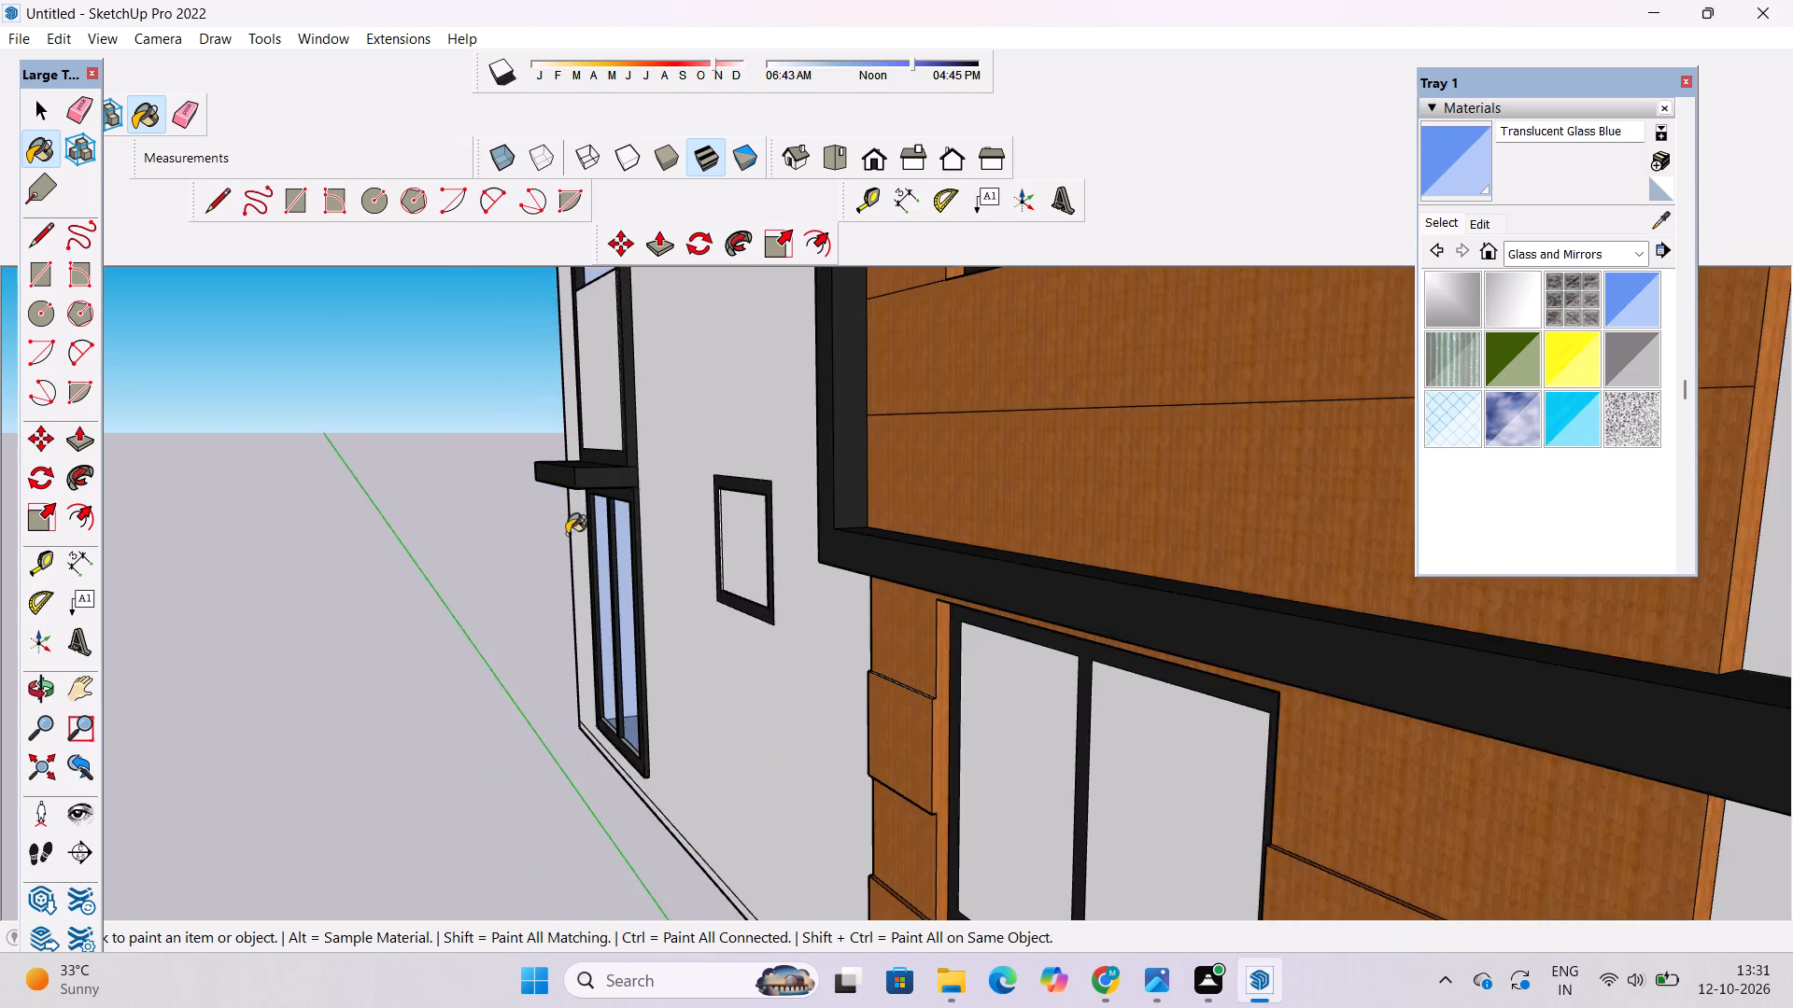
{"action": "scroll", "coordinate": [567, 534], "scroll_direction": "down", "scroll_amount": 9}
{"action": "scroll", "coordinate": [769, 647], "scroll_direction": "up", "scroll_amount": 10}
{"action": "left_click", "coordinate": [762, 612]}
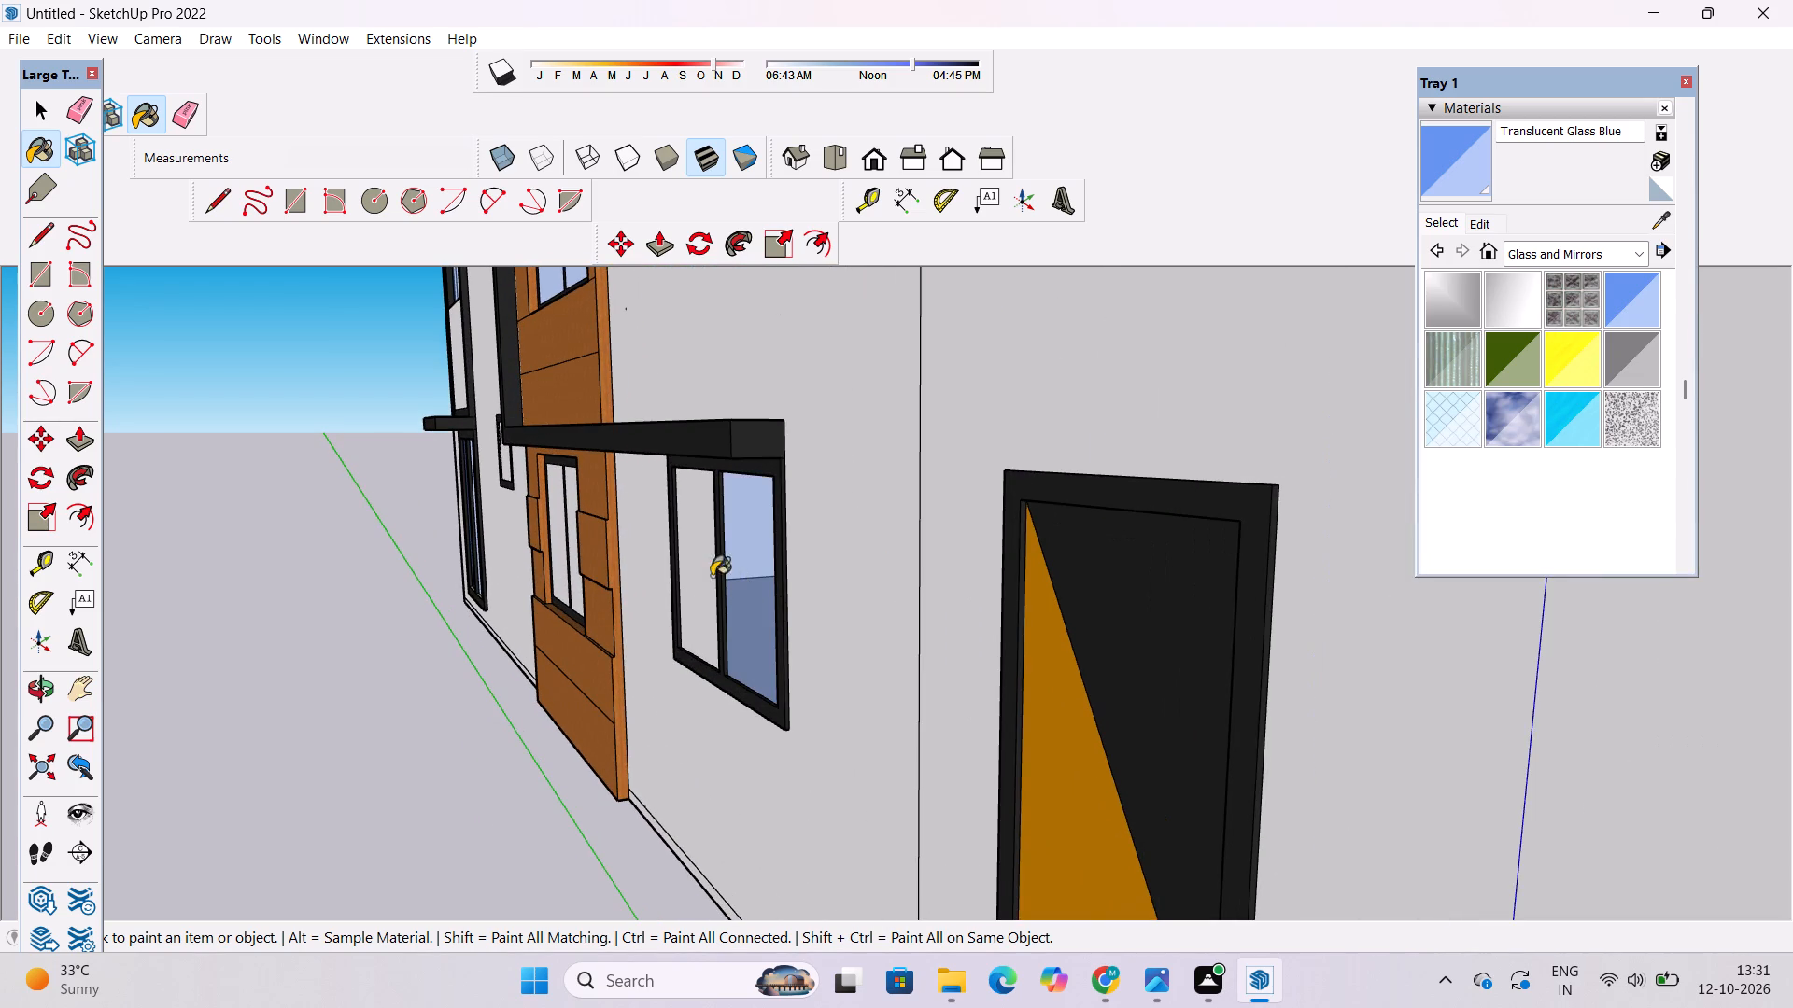
{"action": "left_click", "coordinate": [693, 557]}
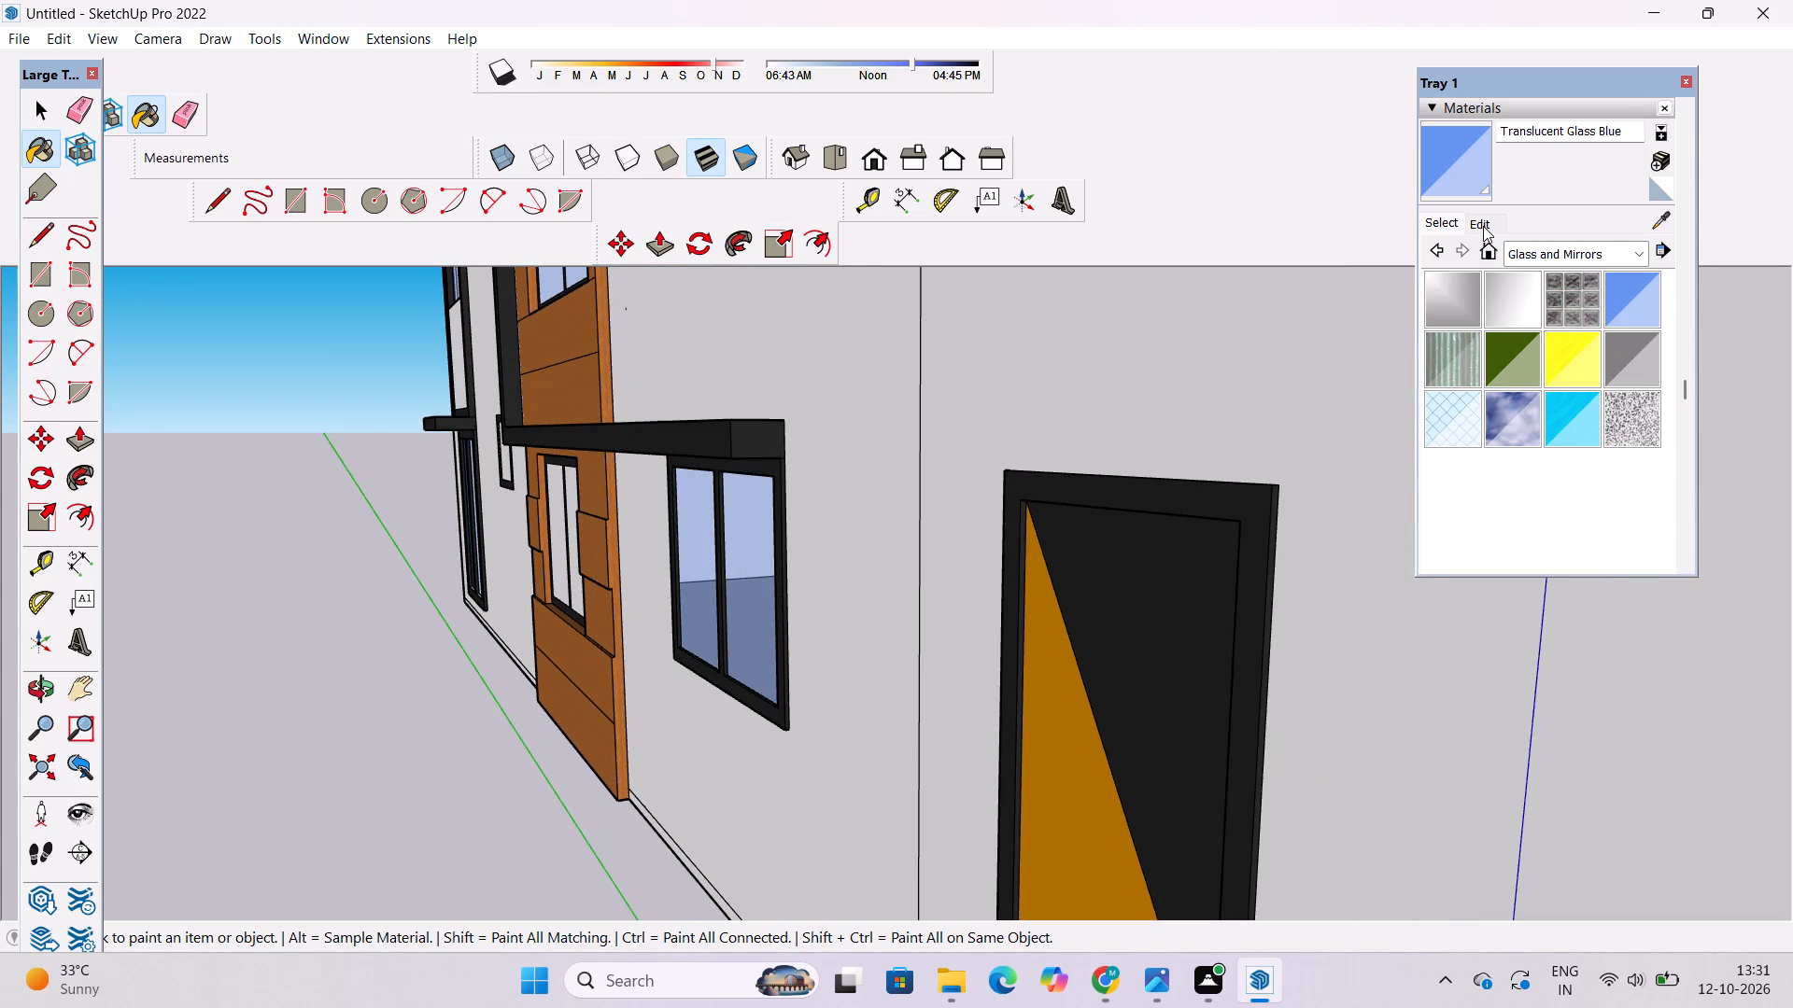
Darken the Translucent Glass Blue material's colour to a deeper blue using the Color Wheel picker.
{"action": "left_click", "coordinate": [1483, 226]}
{"action": "left_click", "coordinate": [1539, 315]}
{"action": "left_click", "coordinate": [1540, 324]}
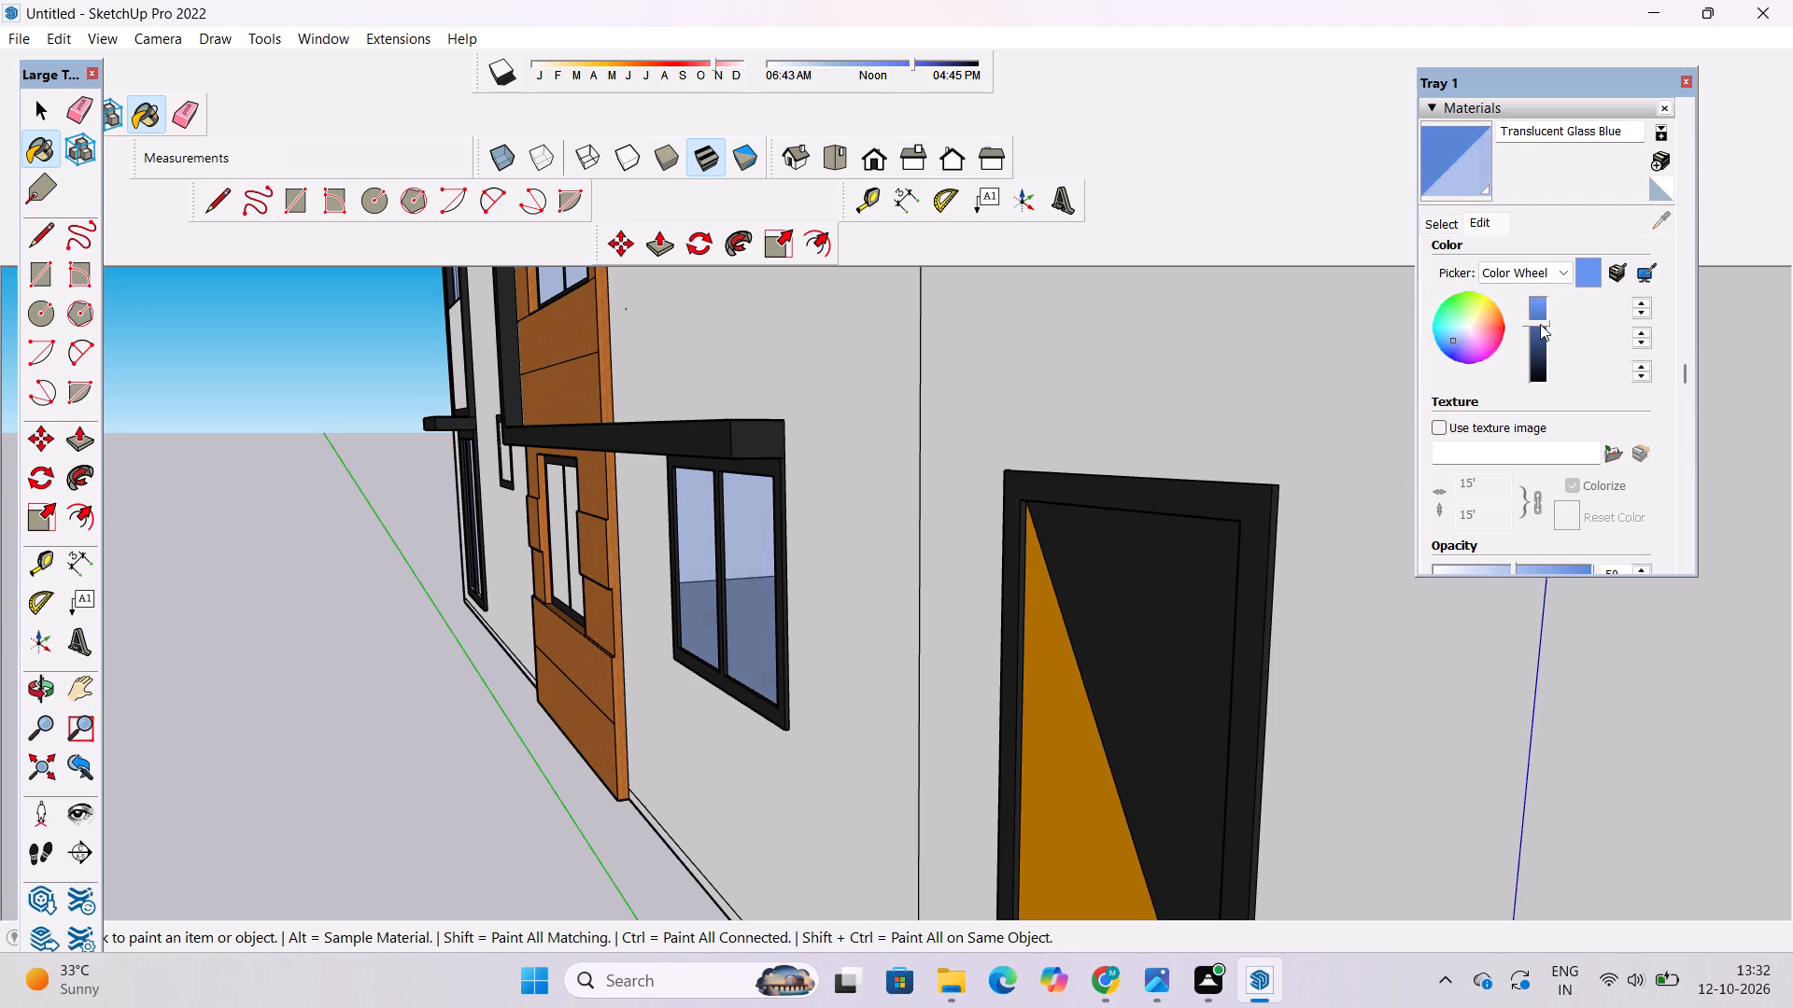
{"action": "left_click", "coordinate": [1541, 327]}
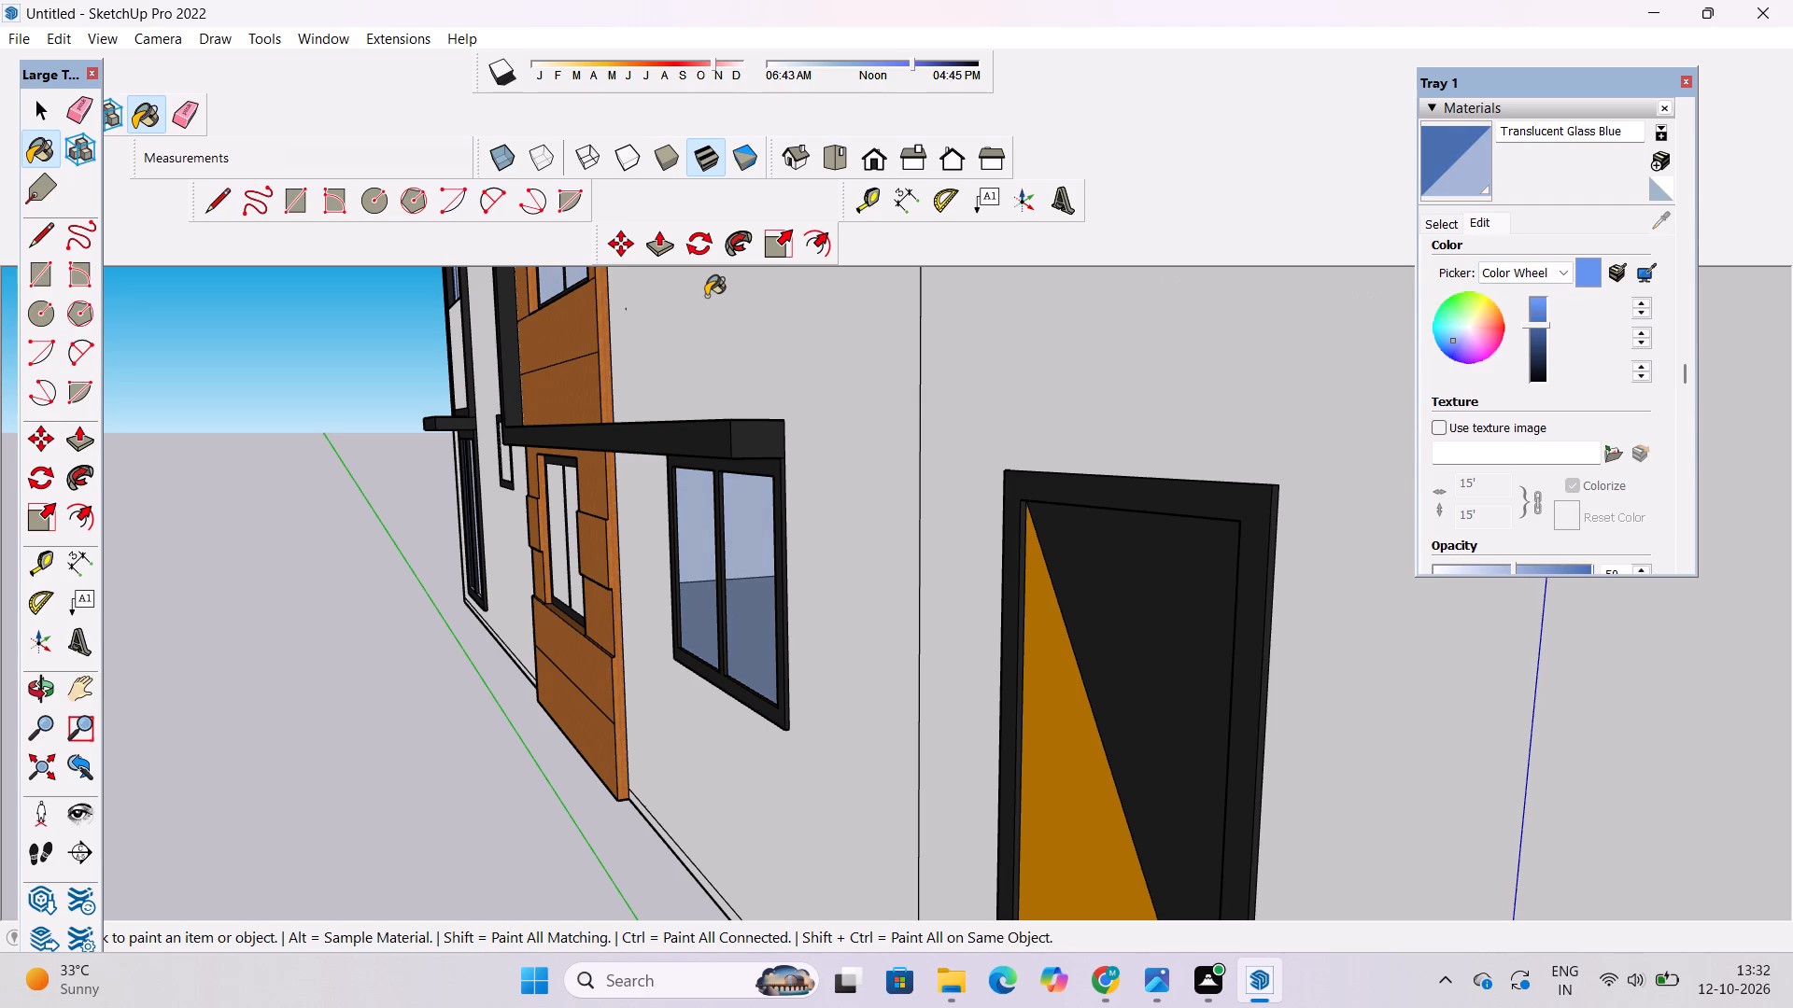
Paint both panes of the ground-floor window in the side facade's wood cladding with the edited Translucent Glass Blue.
{"action": "scroll", "coordinate": [673, 578], "scroll_direction": "down", "scroll_amount": 7}
{"action": "scroll", "coordinate": [631, 735], "scroll_direction": "up", "scroll_amount": 2}
{"action": "key", "text": "space"}
{"action": "key", "text": "o"}
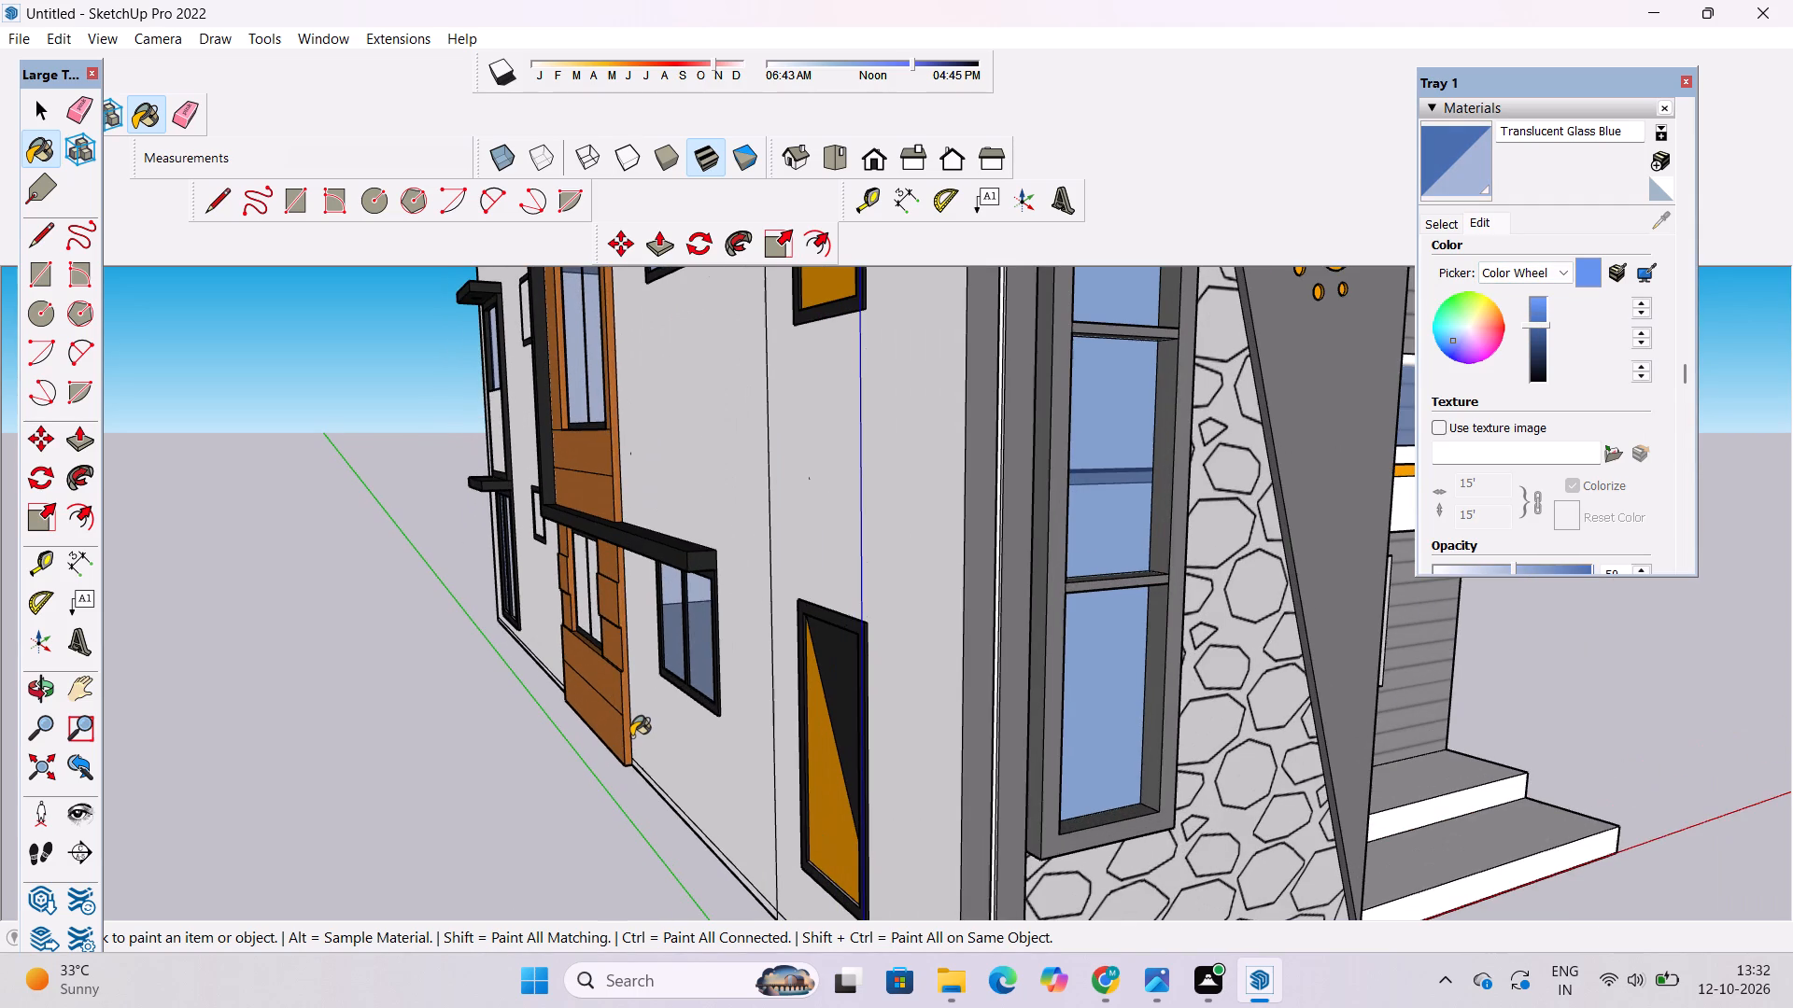
{"action": "left_click", "coordinate": [33, 690]}
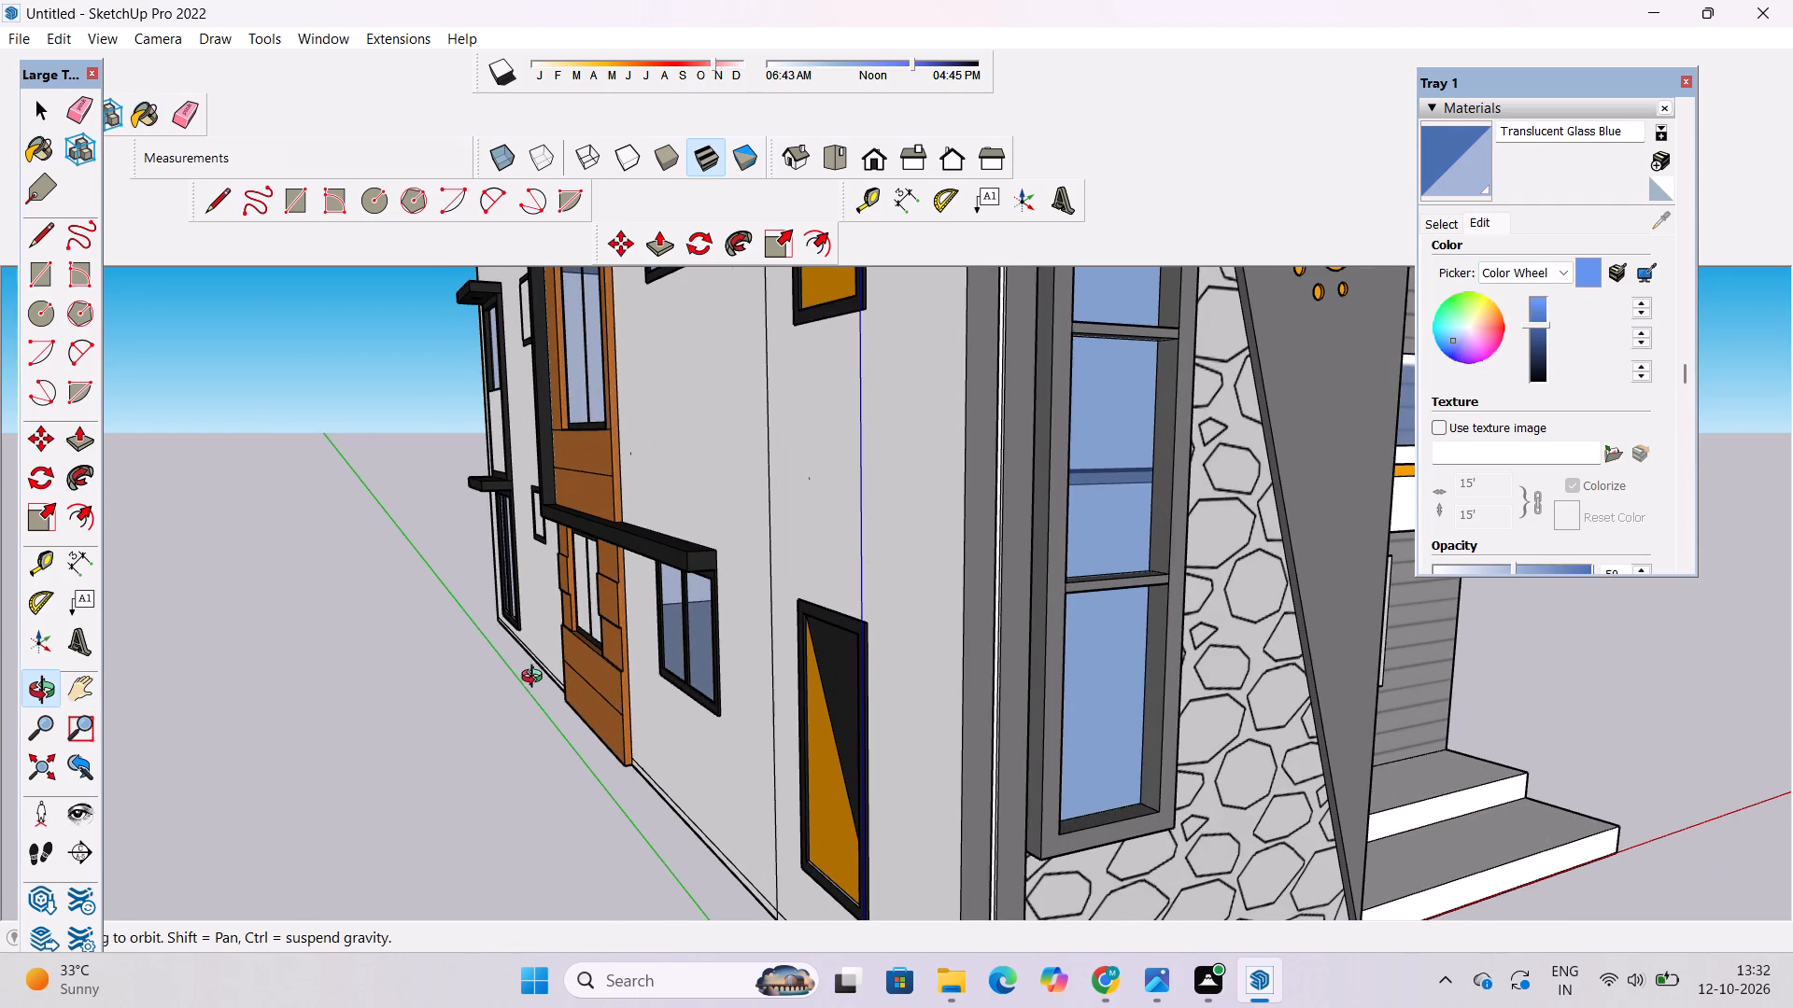
{"action": "scroll", "coordinate": [539, 679], "scroll_direction": "down", "scroll_amount": 6}
{"action": "left_click_drag", "start_coordinate": [613, 657], "coordinate": [650, 745], "text": "shift"}
{"action": "scroll", "coordinate": [682, 729], "scroll_direction": "up", "scroll_amount": 2}
{"action": "left_click_drag", "start_coordinate": [682, 726], "coordinate": [682, 693], "text": "shift"}
{"action": "left_click_drag", "start_coordinate": [681, 692], "coordinate": [646, 695]}
{"action": "scroll", "coordinate": [645, 695], "scroll_direction": "up", "scroll_amount": 6}
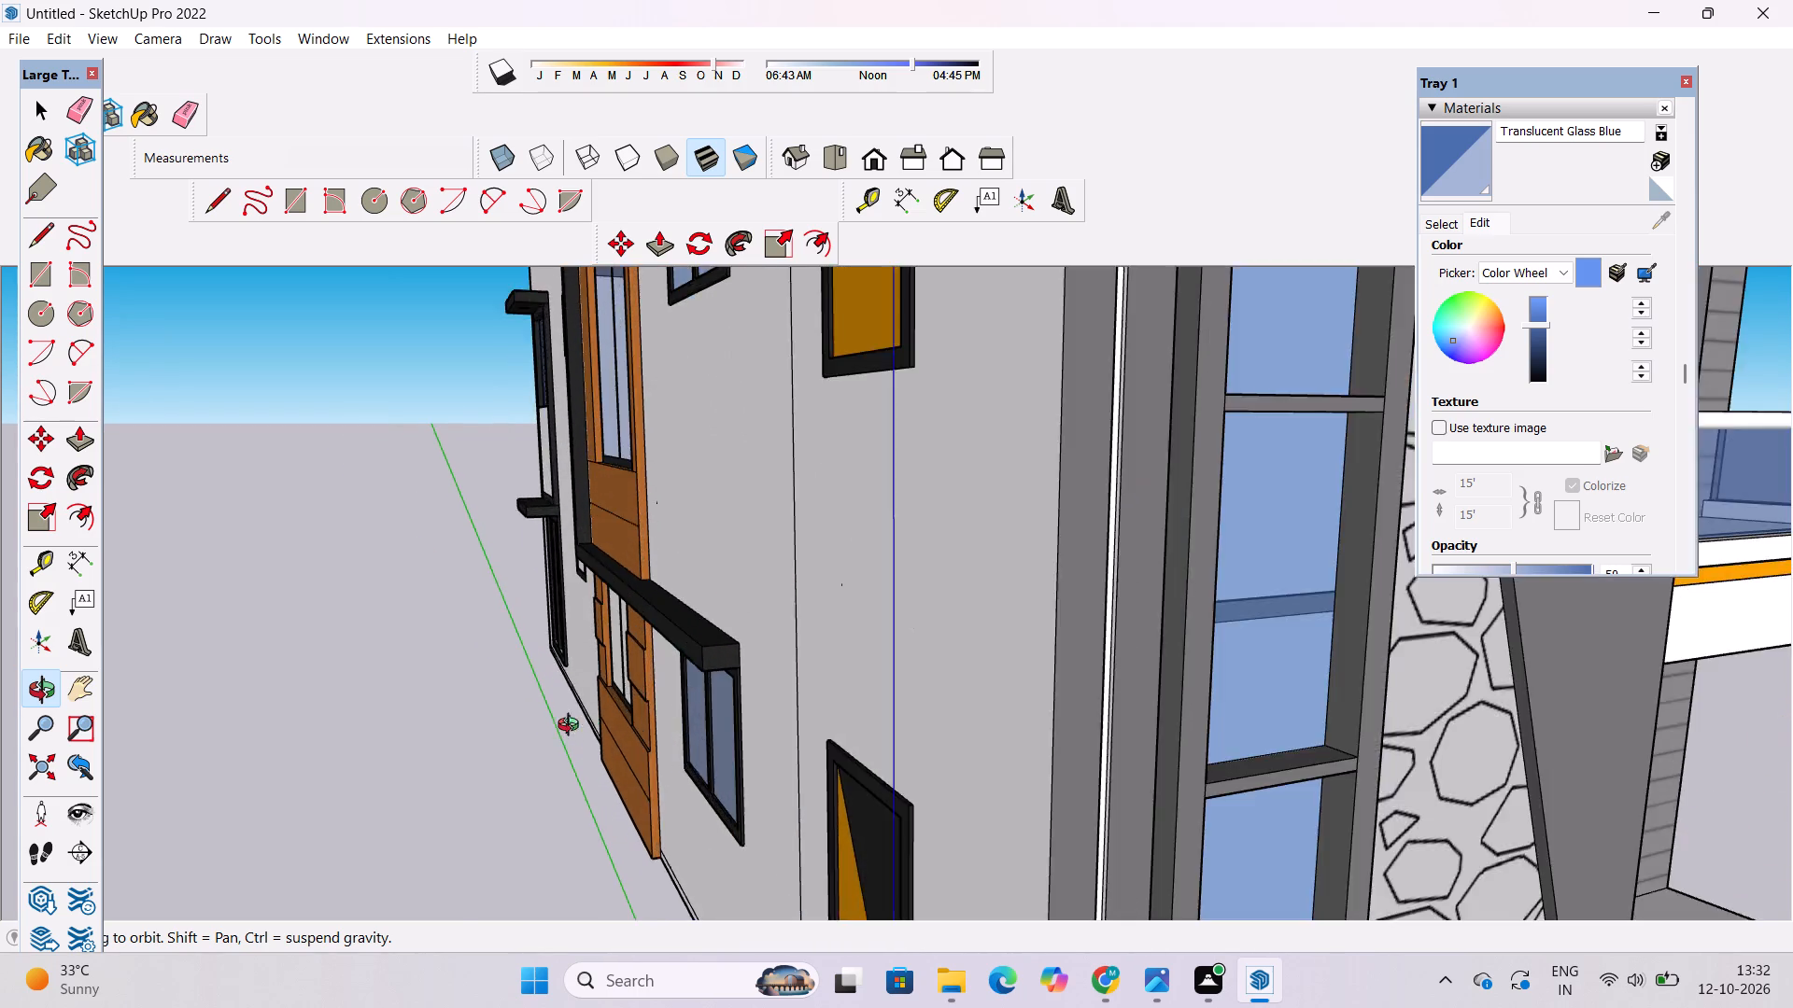
{"action": "left_click_drag", "start_coordinate": [576, 727], "coordinate": [704, 705]}
{"action": "left_click_drag", "start_coordinate": [704, 705], "coordinate": [625, 712]}
{"action": "left_click_drag", "start_coordinate": [623, 710], "coordinate": [725, 675], "text": "shift"}
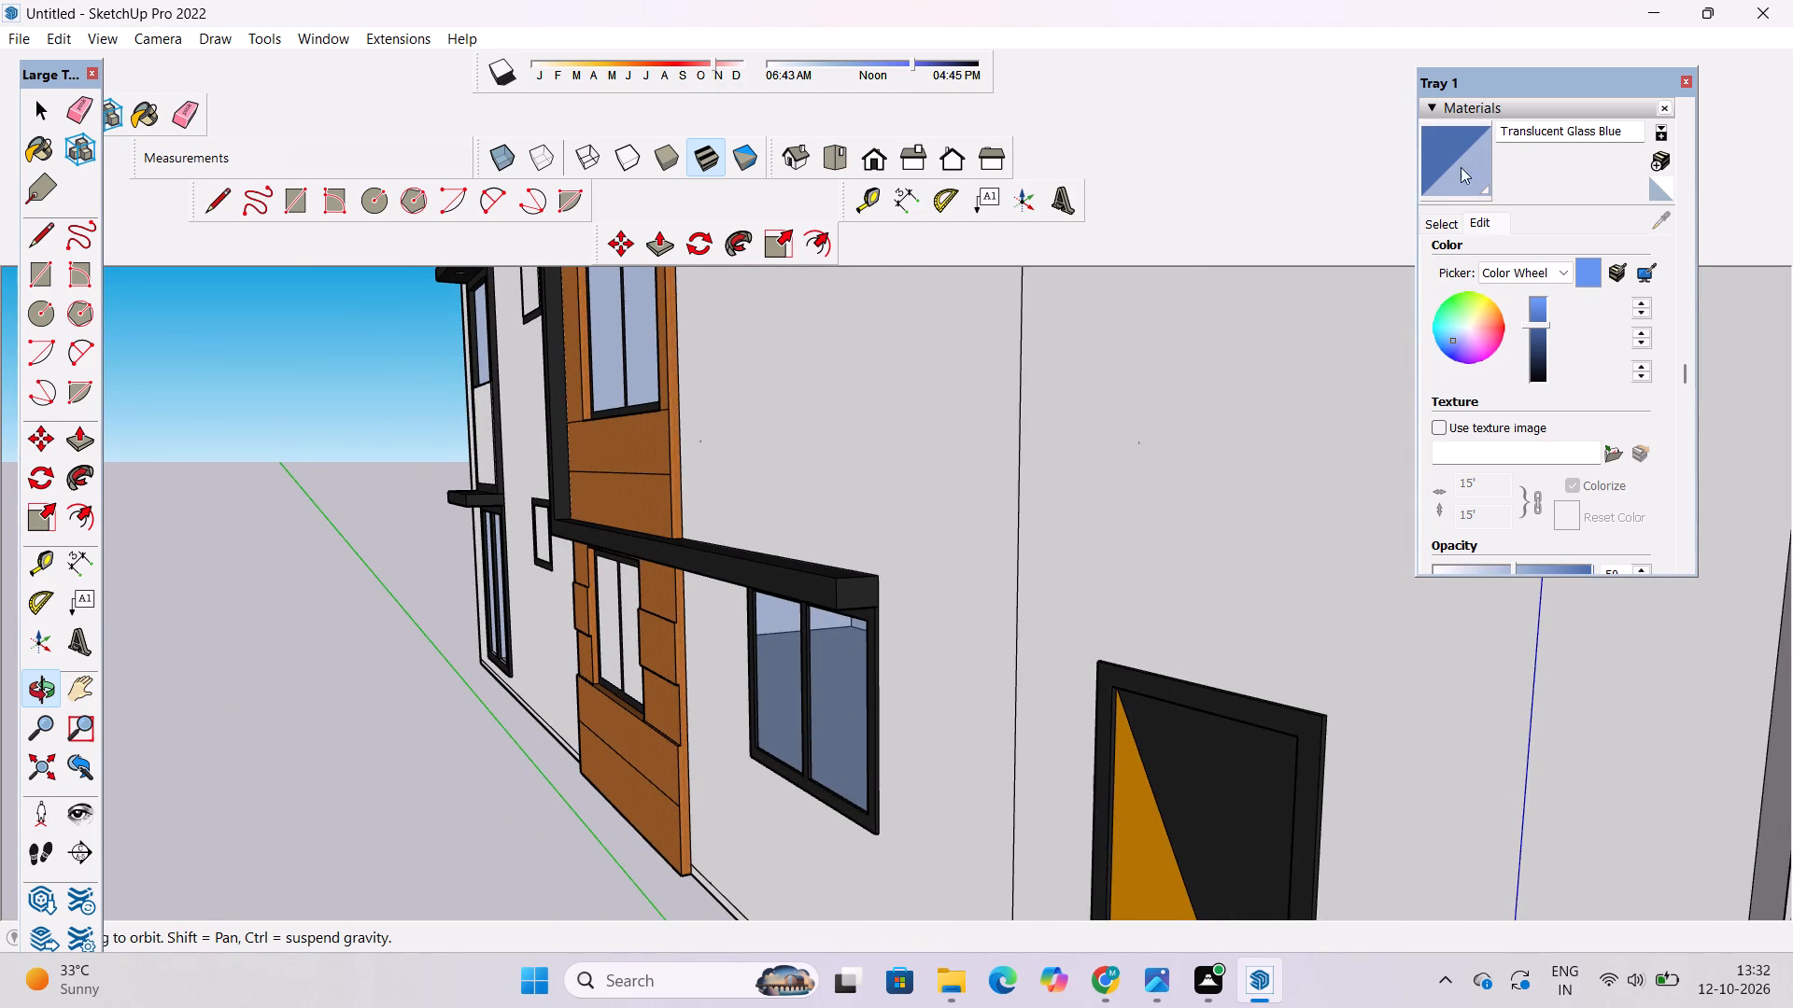
{"action": "left_click", "coordinate": [1440, 157]}
{"action": "scroll", "coordinate": [628, 637], "scroll_direction": "up", "scroll_amount": 9}
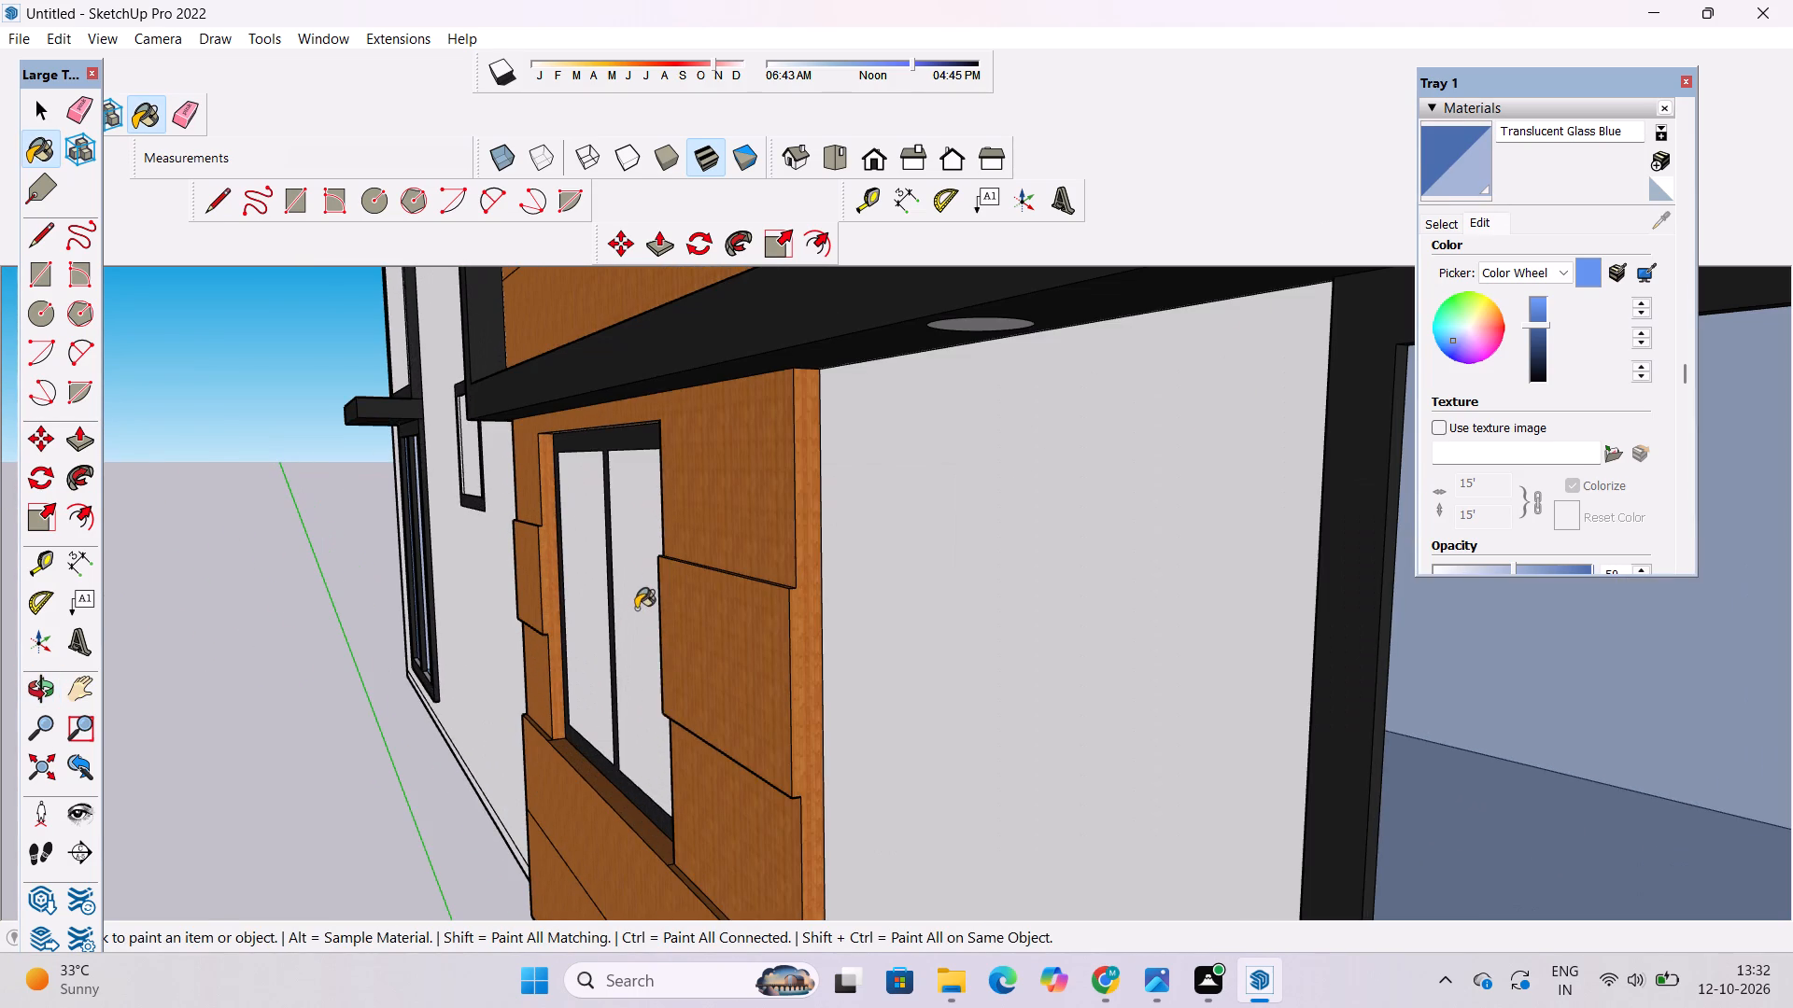
{"action": "left_click", "coordinate": [636, 609]}
{"action": "left_click", "coordinate": [577, 577]}
{"action": "scroll", "coordinate": [584, 553], "scroll_direction": "down", "scroll_amount": 11}
Examine the new glazing from the side facade round to the tall window, balcony and ground-floor front window.
{"action": "key", "text": "o"}
{"action": "scroll", "coordinate": [685, 519], "scroll_direction": "down", "scroll_amount": 4}
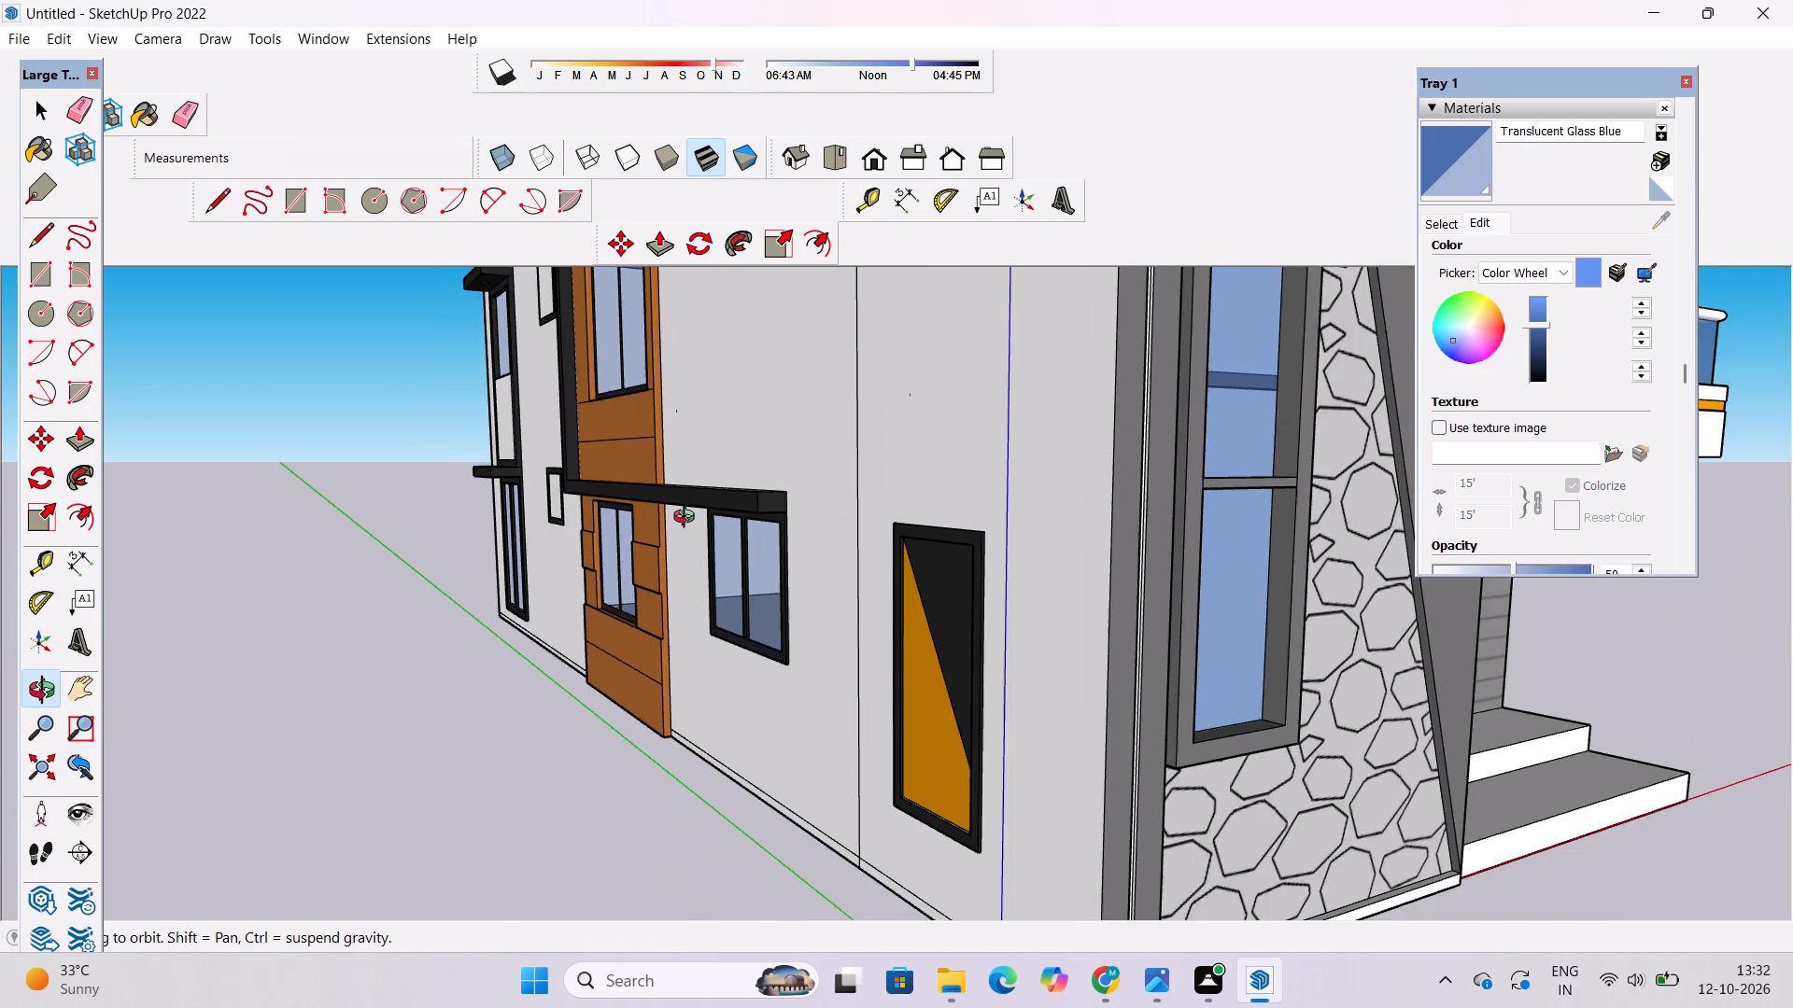
{"action": "left_click_drag", "start_coordinate": [850, 627], "coordinate": [686, 616]}
{"action": "left_click_drag", "start_coordinate": [766, 627], "coordinate": [715, 625], "text": "shift"}
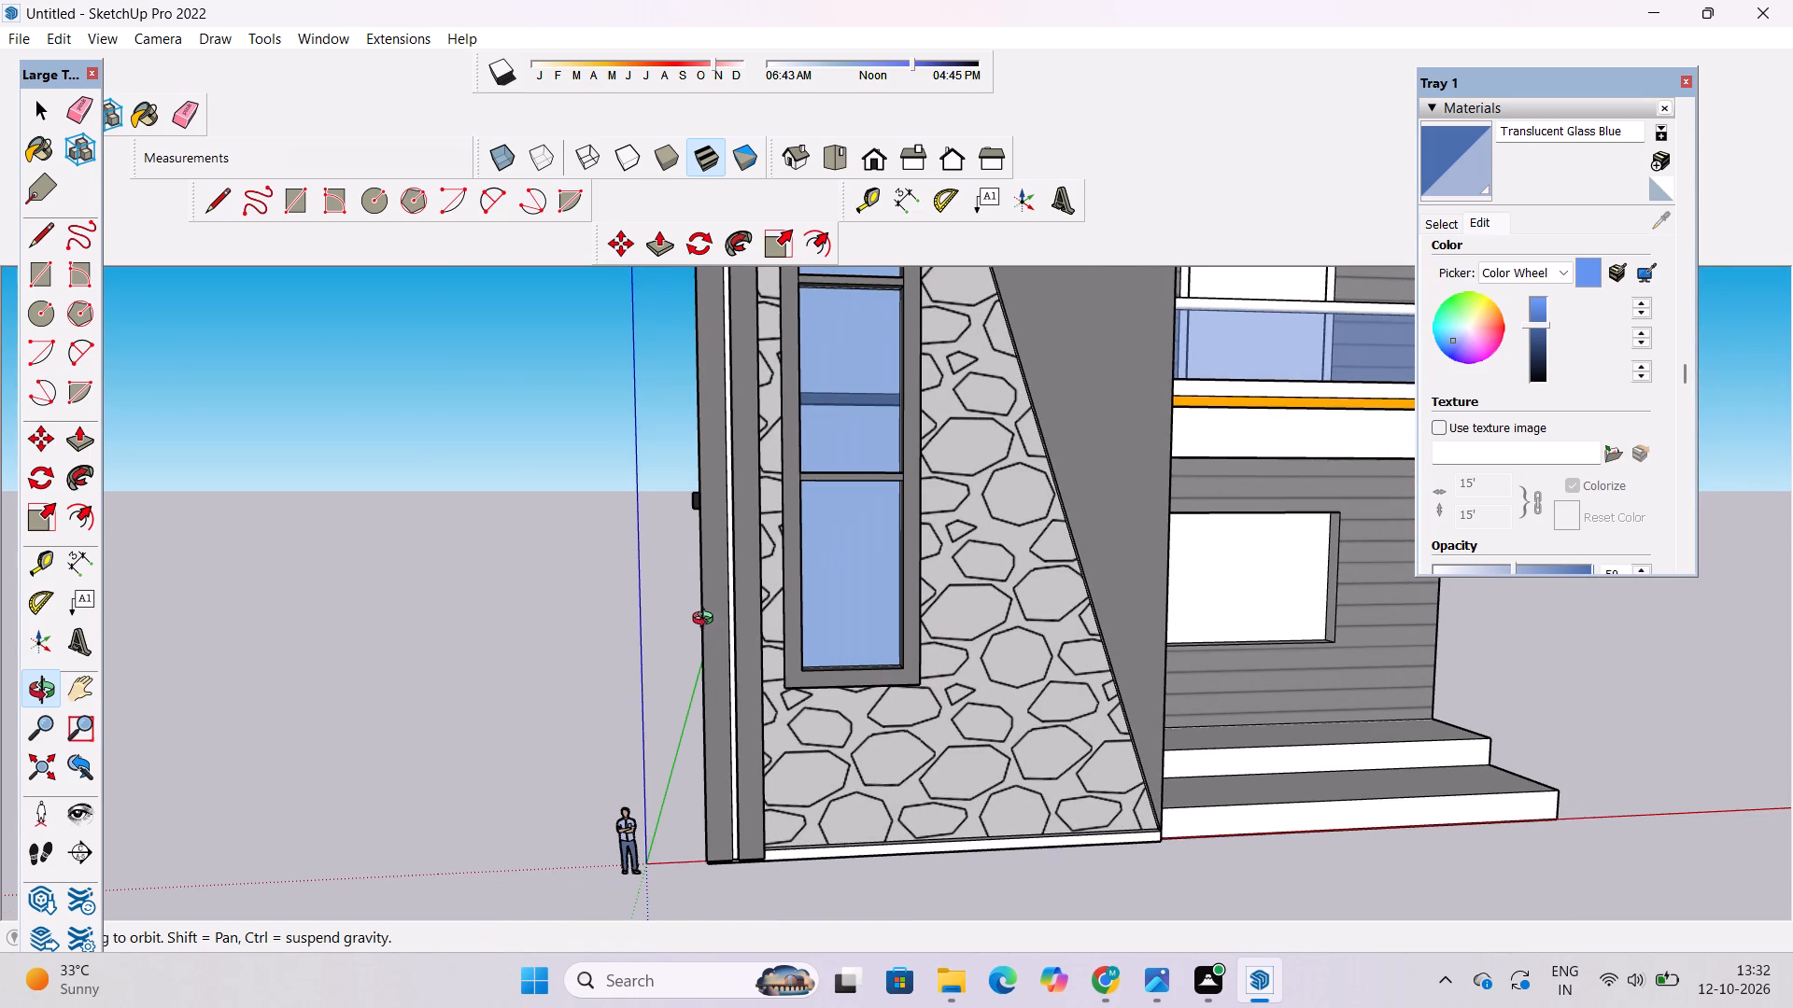
{"action": "scroll", "coordinate": [702, 614], "scroll_direction": "down", "scroll_amount": 5}
{"action": "scroll", "coordinate": [702, 614], "scroll_direction": "up", "scroll_amount": 4}
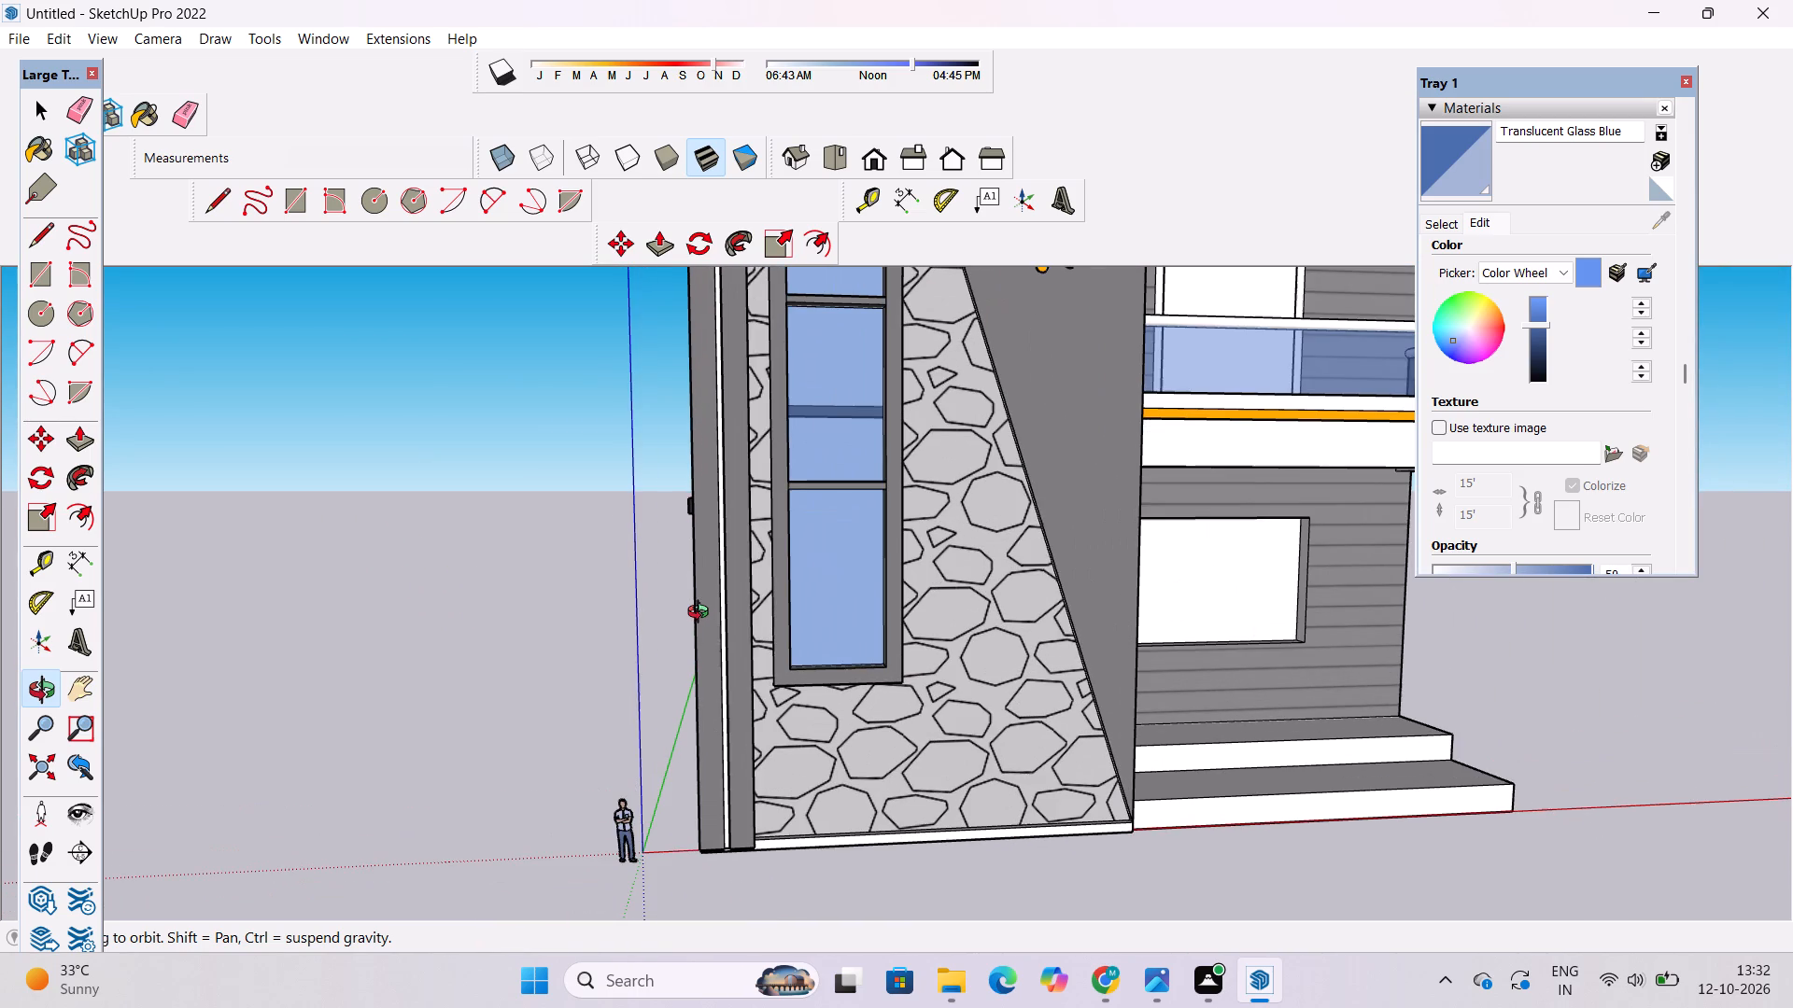
{"action": "scroll", "coordinate": [702, 614], "scroll_direction": "down", "scroll_amount": 4}
{"action": "scroll", "coordinate": [702, 614], "scroll_direction": "up", "scroll_amount": 4}
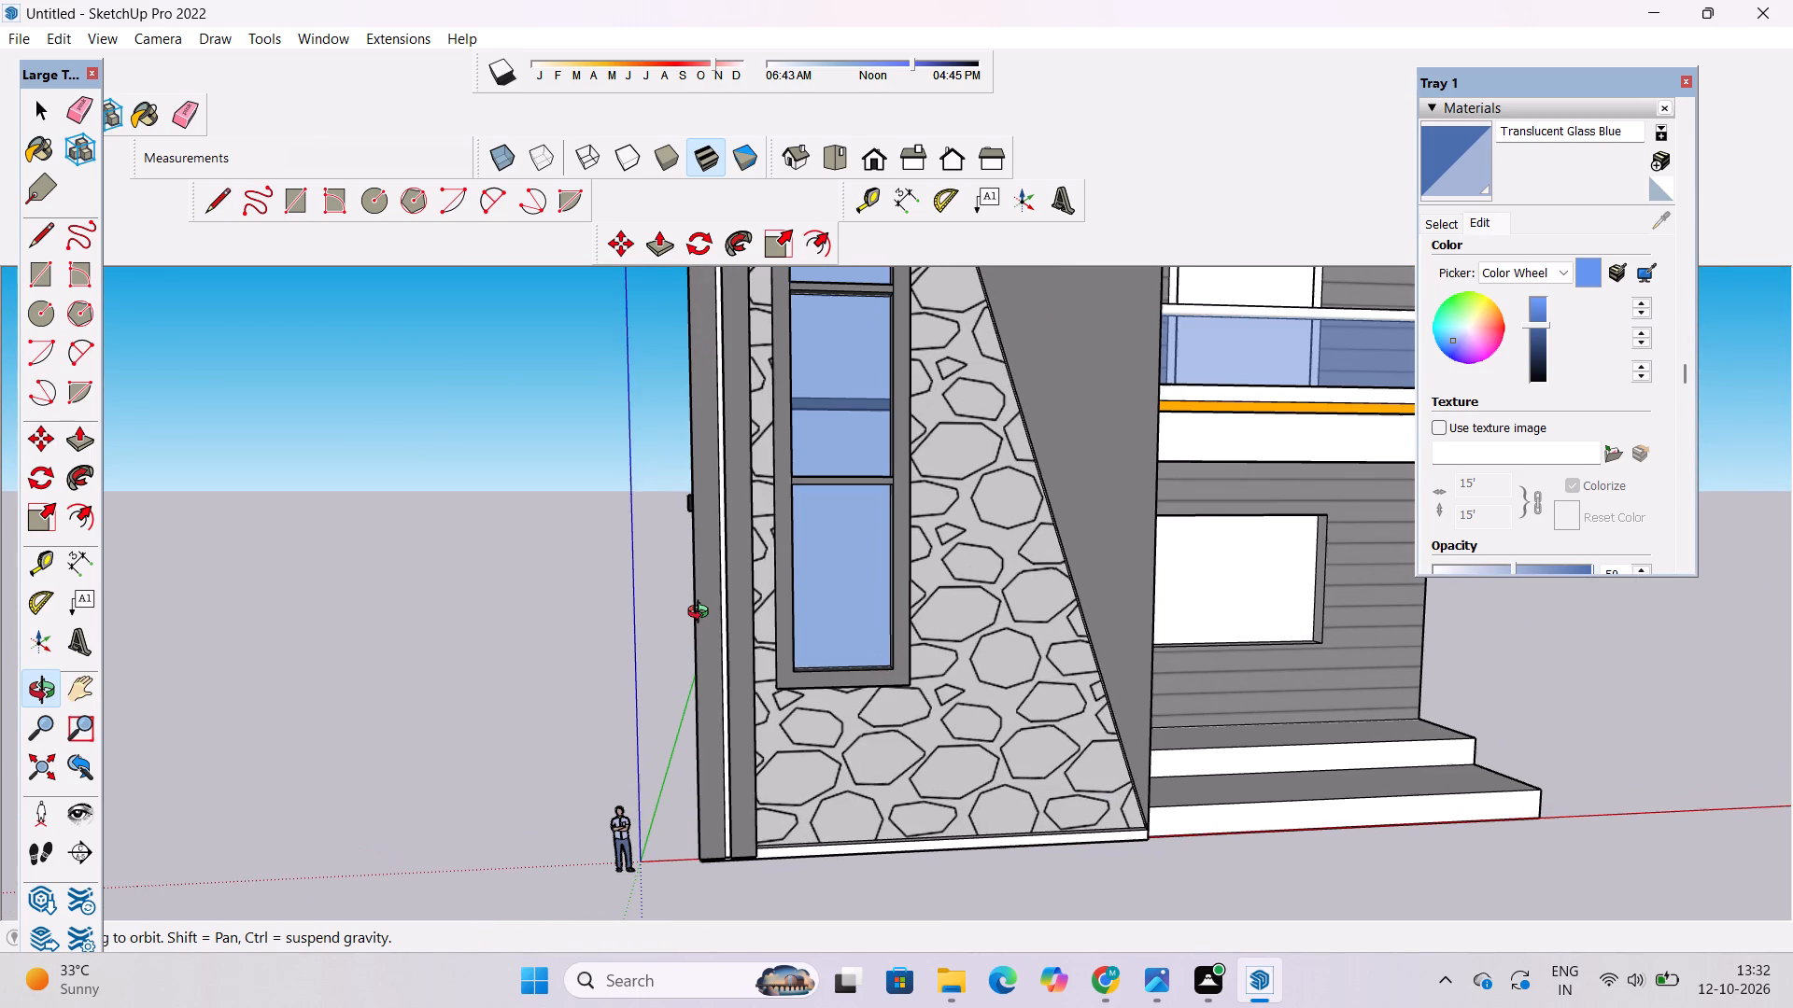
{"action": "scroll", "coordinate": [702, 614], "scroll_direction": "down", "scroll_amount": 2}
{"action": "scroll", "coordinate": [702, 614], "scroll_direction": "up", "scroll_amount": 2}
{"action": "scroll", "coordinate": [702, 614], "scroll_direction": "down", "scroll_amount": 1}
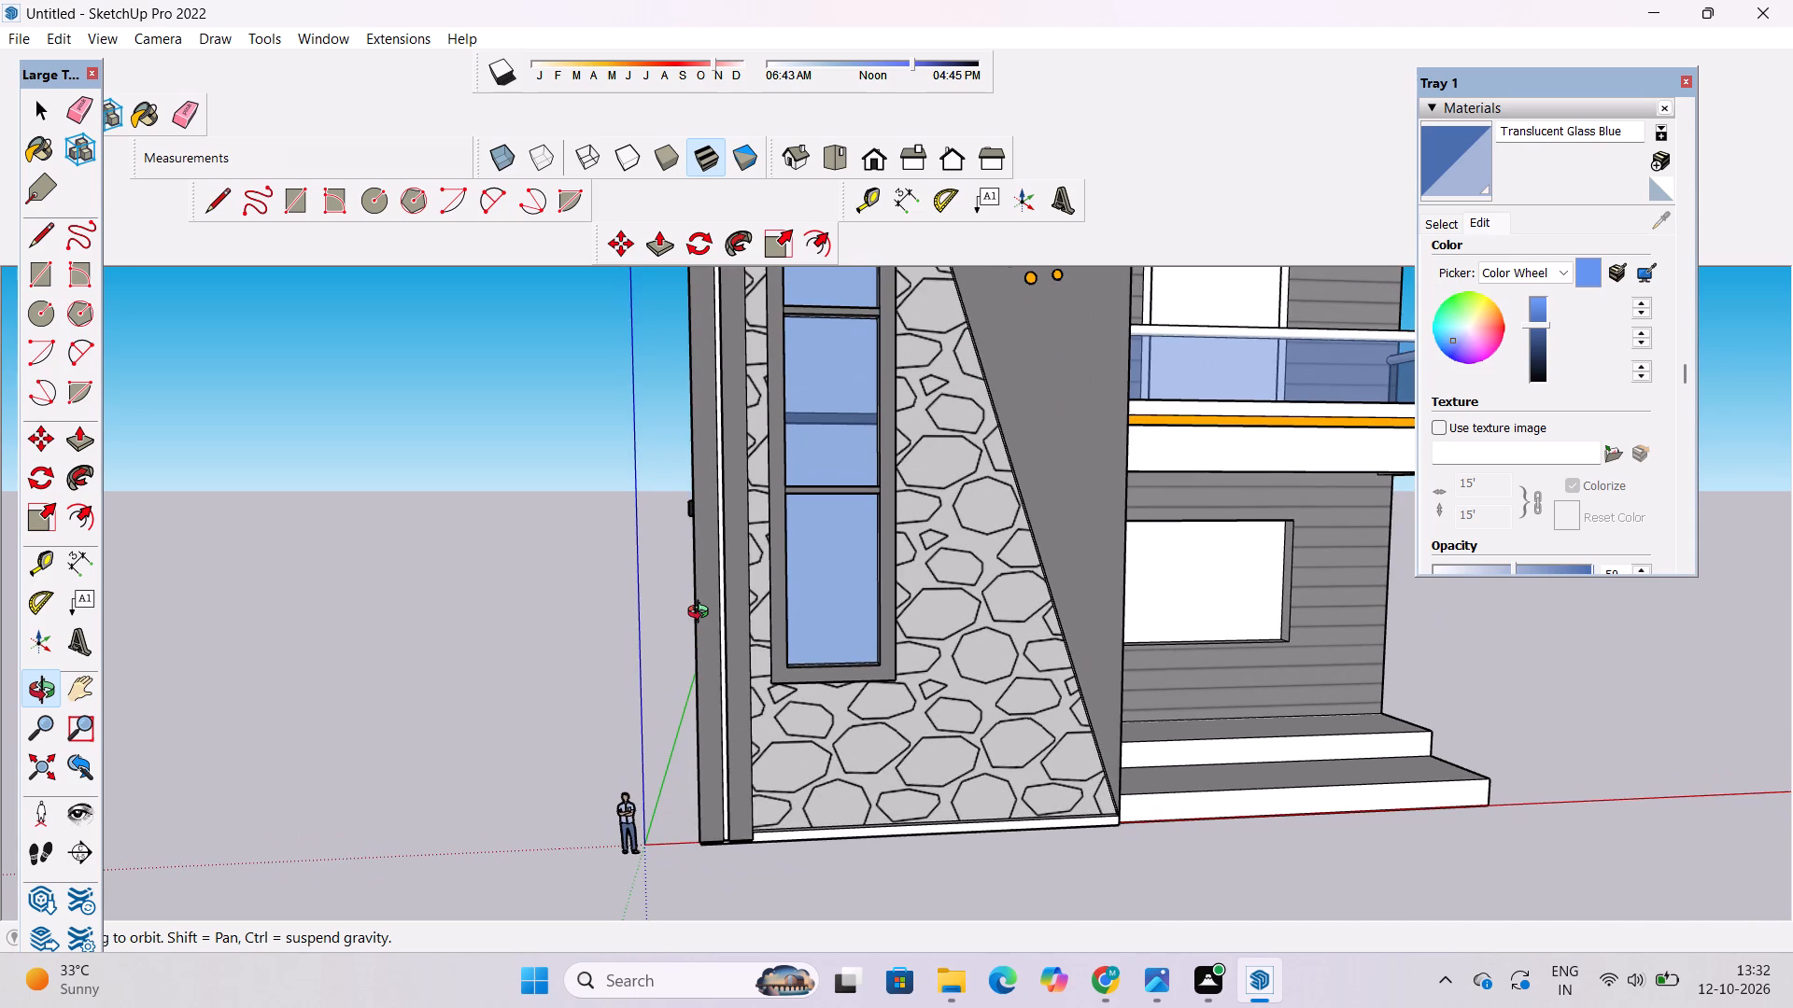
{"action": "scroll", "coordinate": [702, 614], "scroll_direction": "down", "scroll_amount": 4}
{"action": "scroll", "coordinate": [702, 614], "scroll_direction": "up", "scroll_amount": 3}
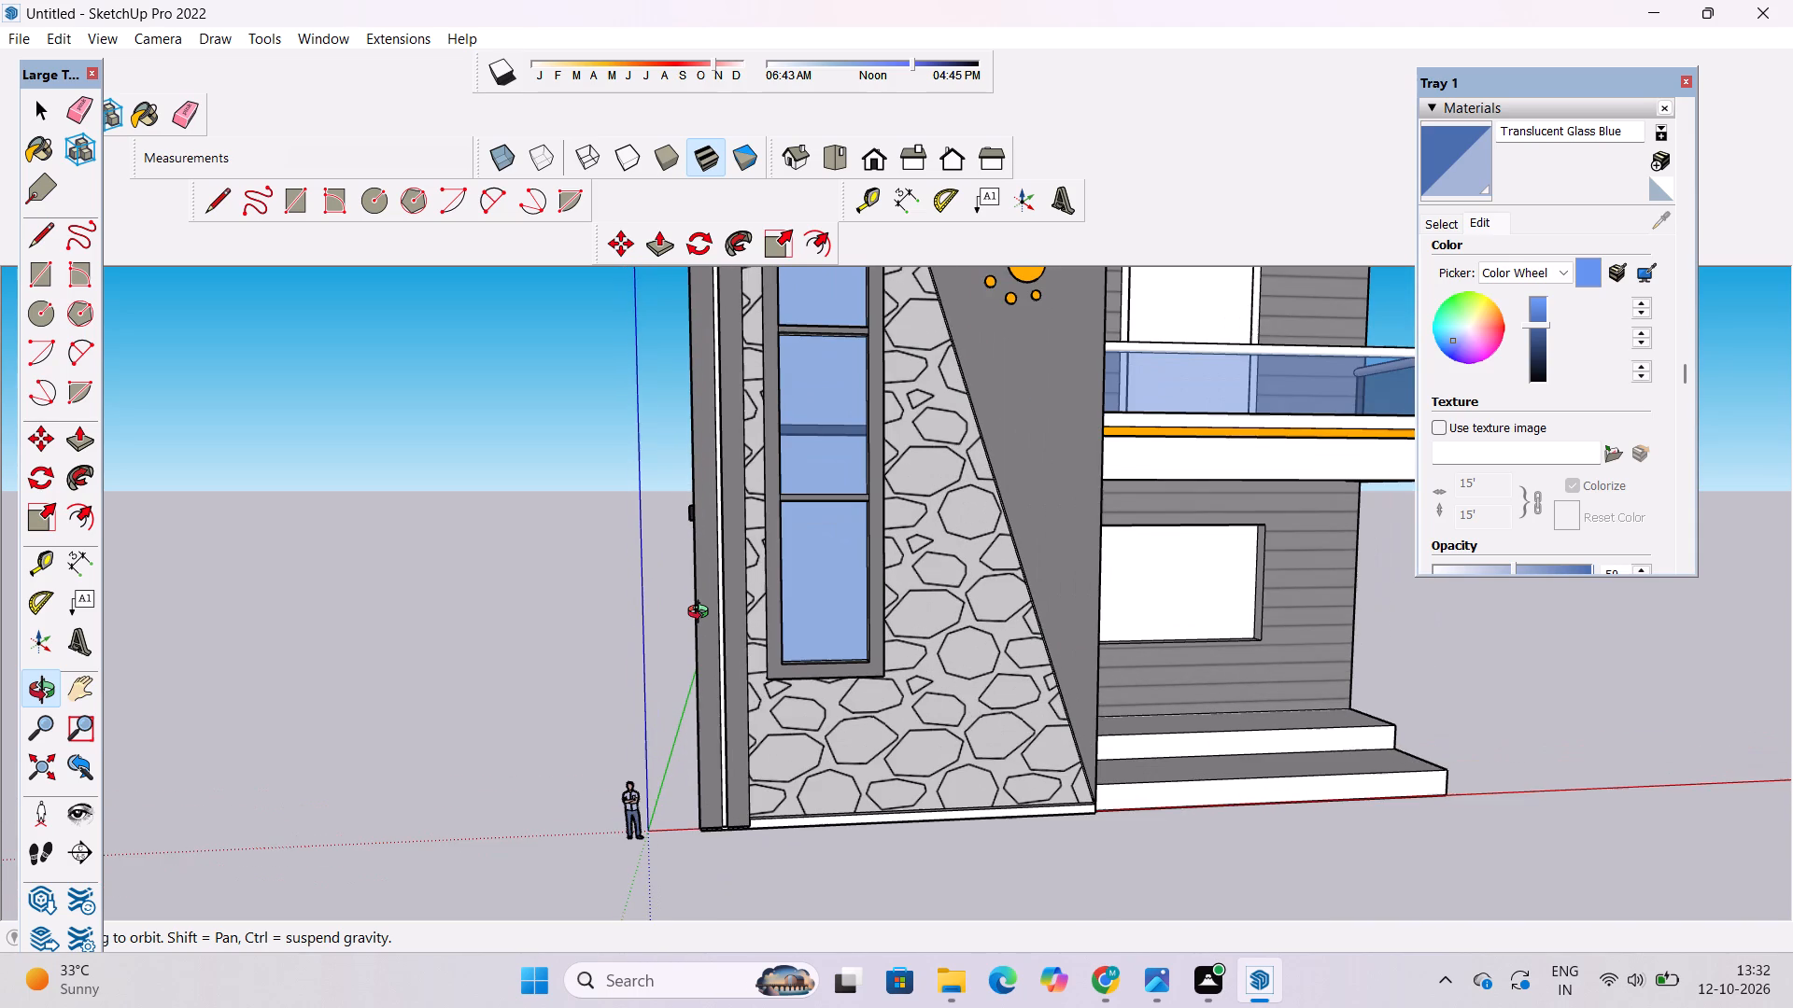
{"action": "scroll", "coordinate": [702, 614], "scroll_direction": "down", "scroll_amount": 1}
{"action": "scroll", "coordinate": [702, 614], "scroll_direction": "up", "scroll_amount": 2}
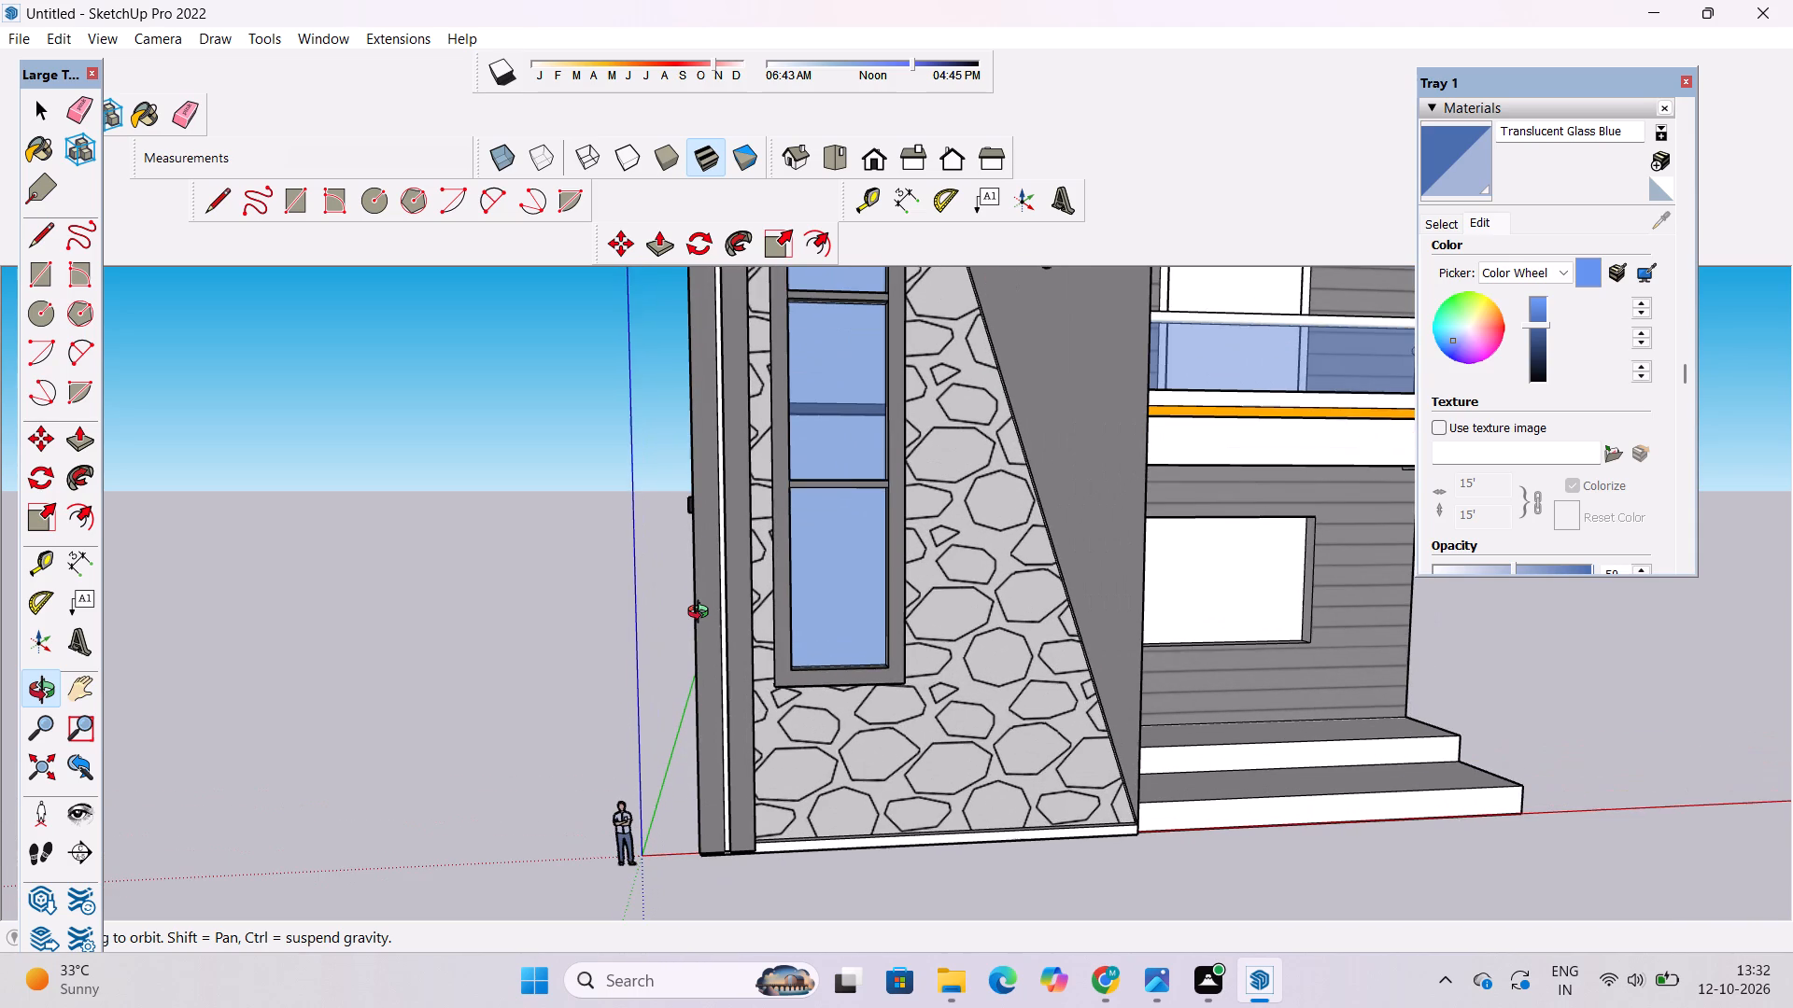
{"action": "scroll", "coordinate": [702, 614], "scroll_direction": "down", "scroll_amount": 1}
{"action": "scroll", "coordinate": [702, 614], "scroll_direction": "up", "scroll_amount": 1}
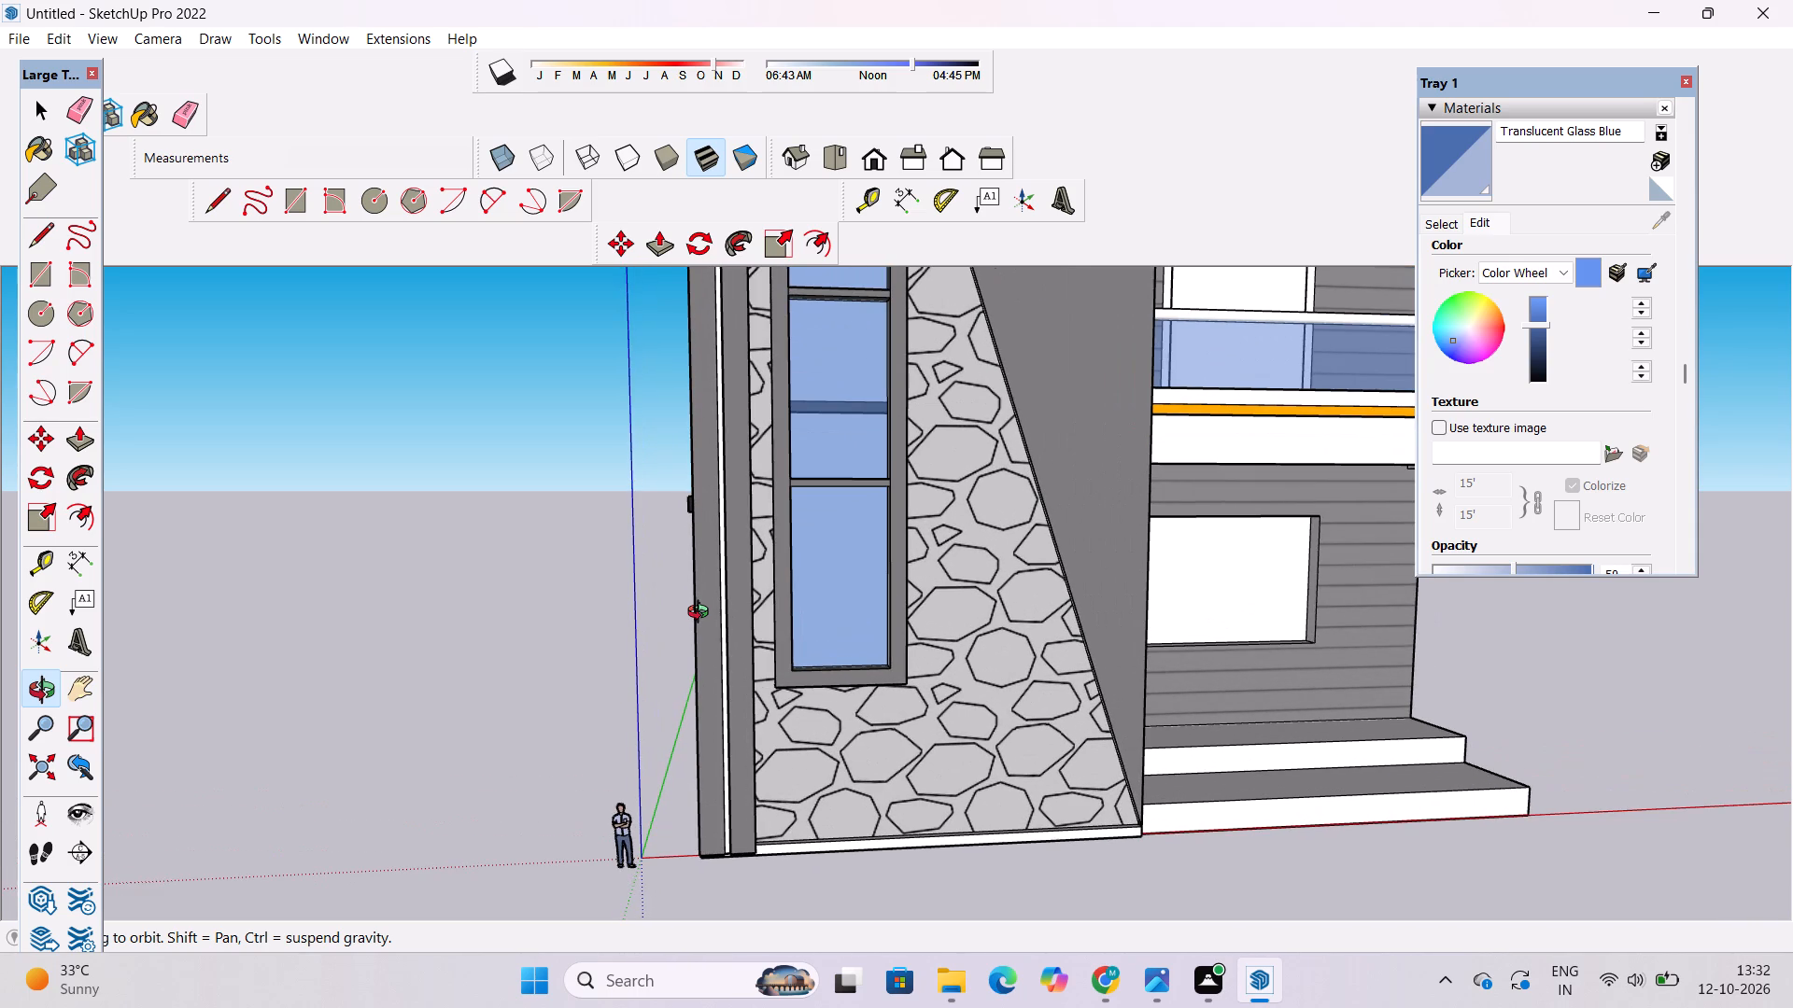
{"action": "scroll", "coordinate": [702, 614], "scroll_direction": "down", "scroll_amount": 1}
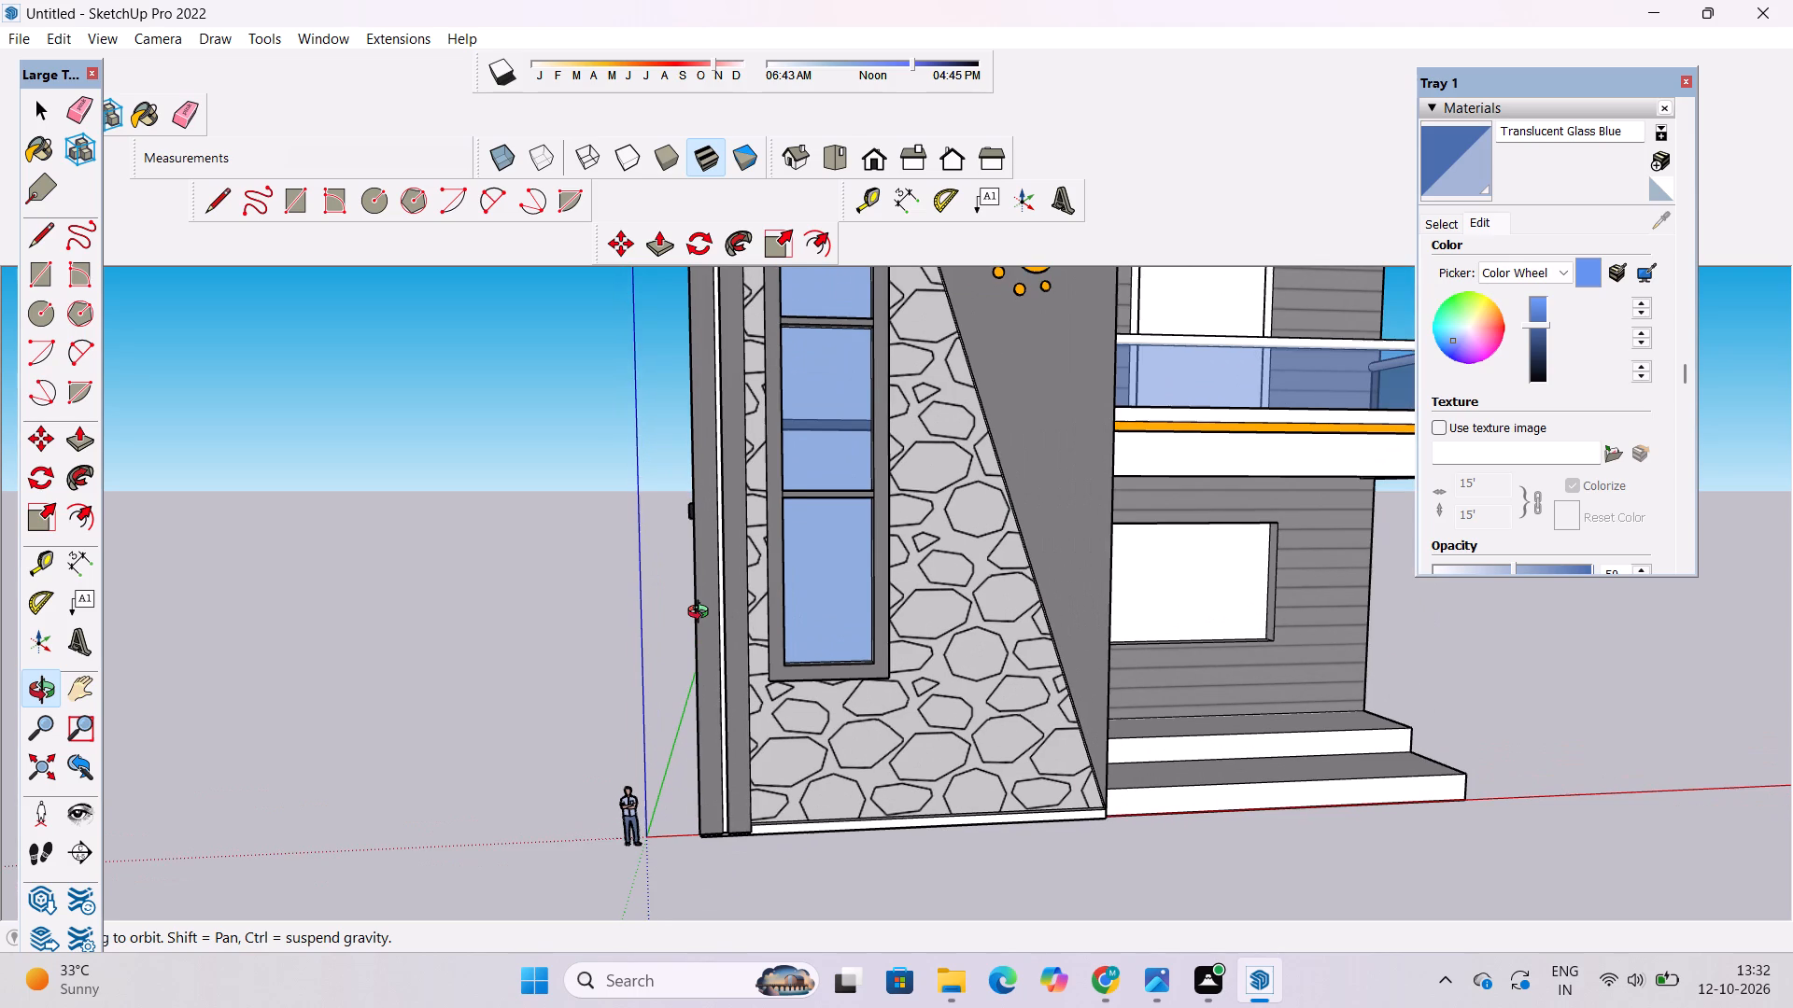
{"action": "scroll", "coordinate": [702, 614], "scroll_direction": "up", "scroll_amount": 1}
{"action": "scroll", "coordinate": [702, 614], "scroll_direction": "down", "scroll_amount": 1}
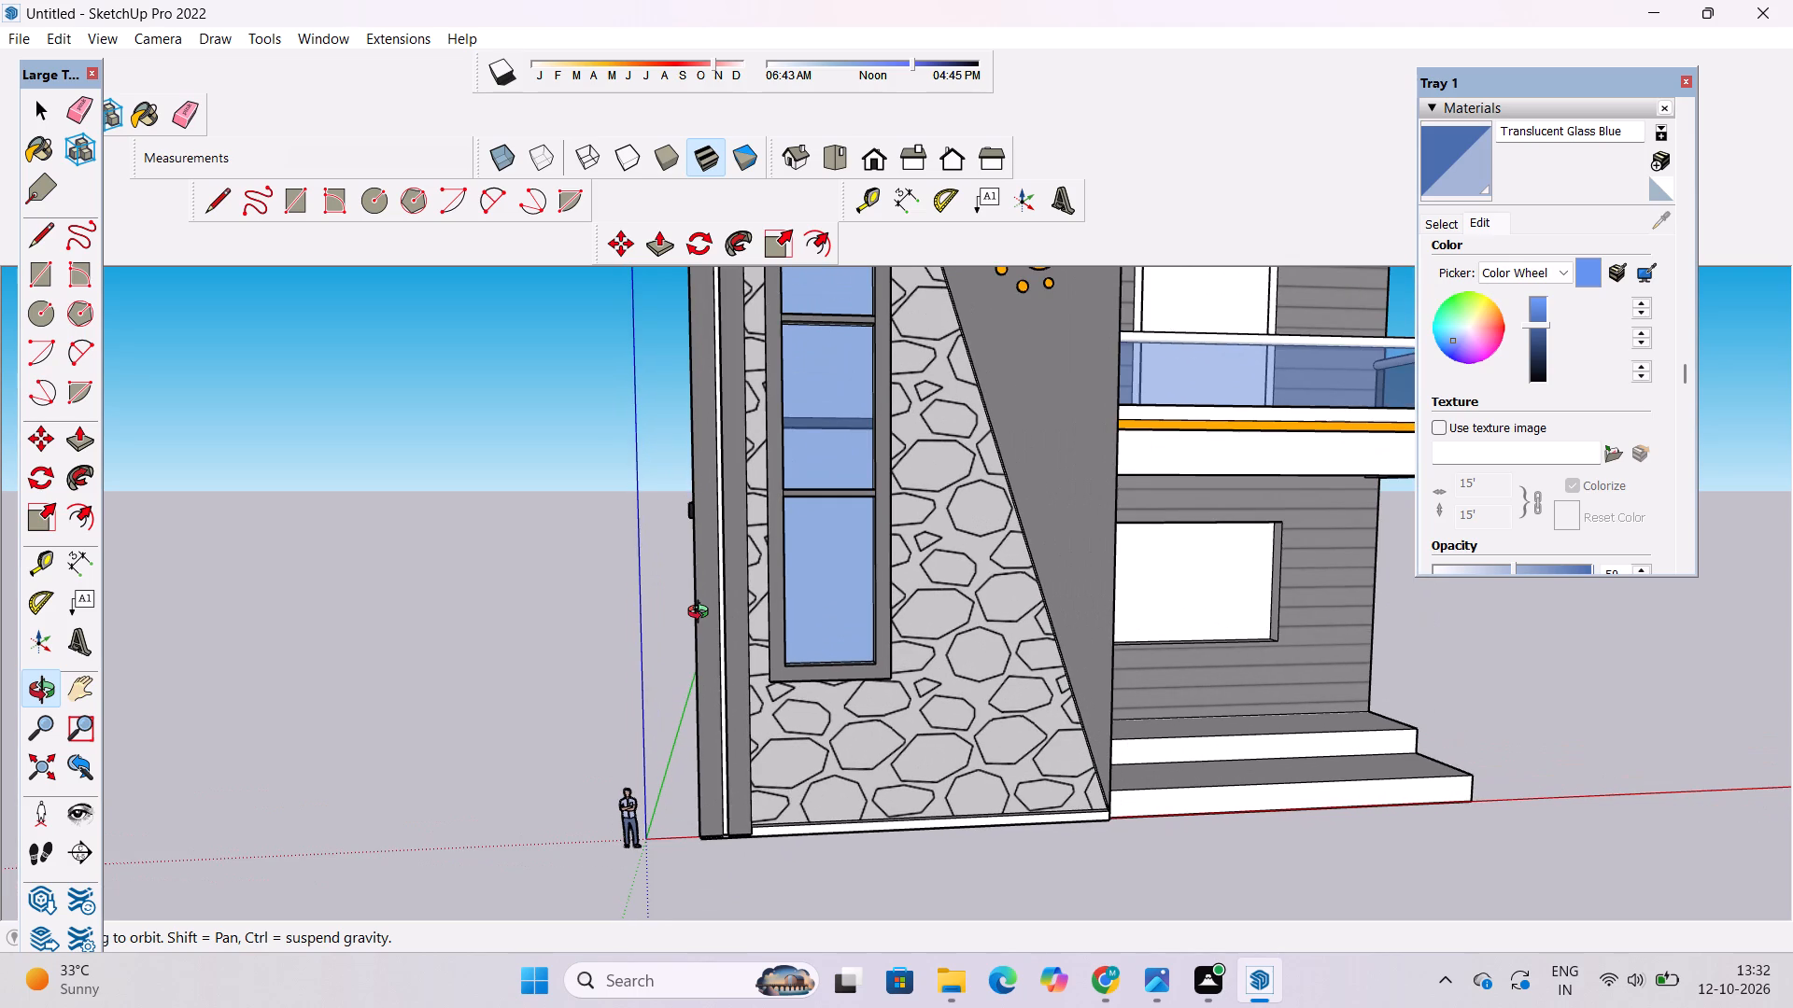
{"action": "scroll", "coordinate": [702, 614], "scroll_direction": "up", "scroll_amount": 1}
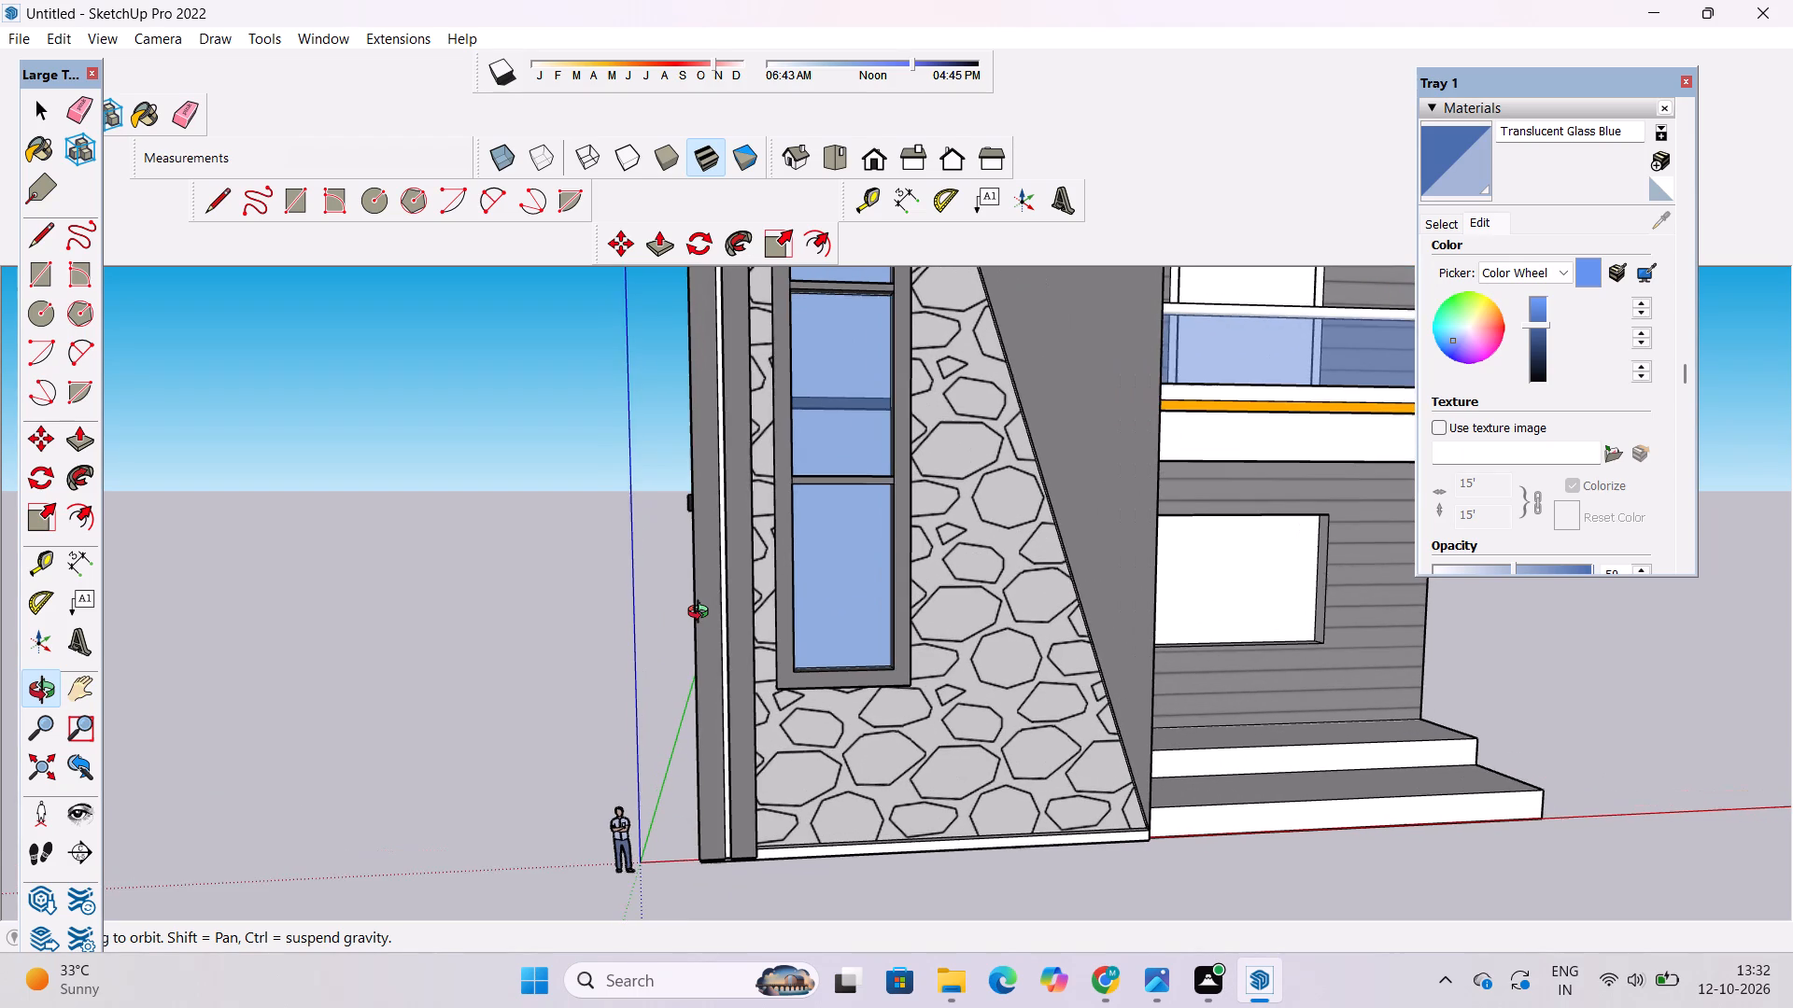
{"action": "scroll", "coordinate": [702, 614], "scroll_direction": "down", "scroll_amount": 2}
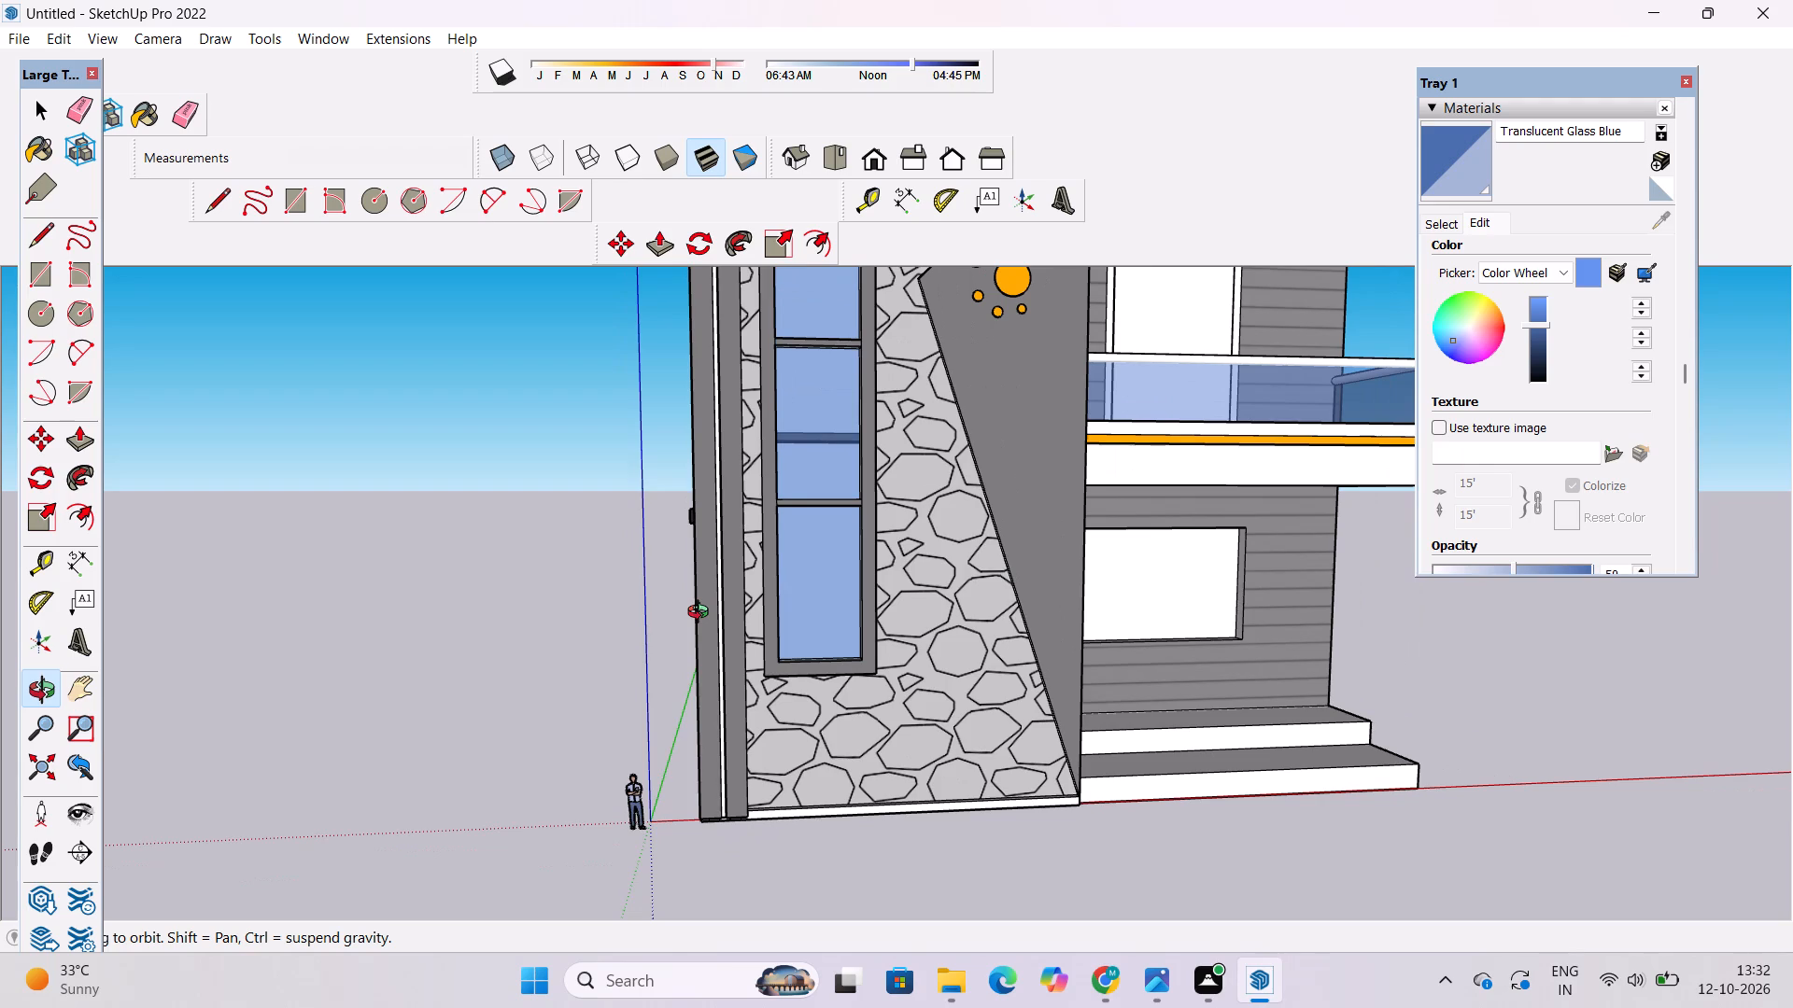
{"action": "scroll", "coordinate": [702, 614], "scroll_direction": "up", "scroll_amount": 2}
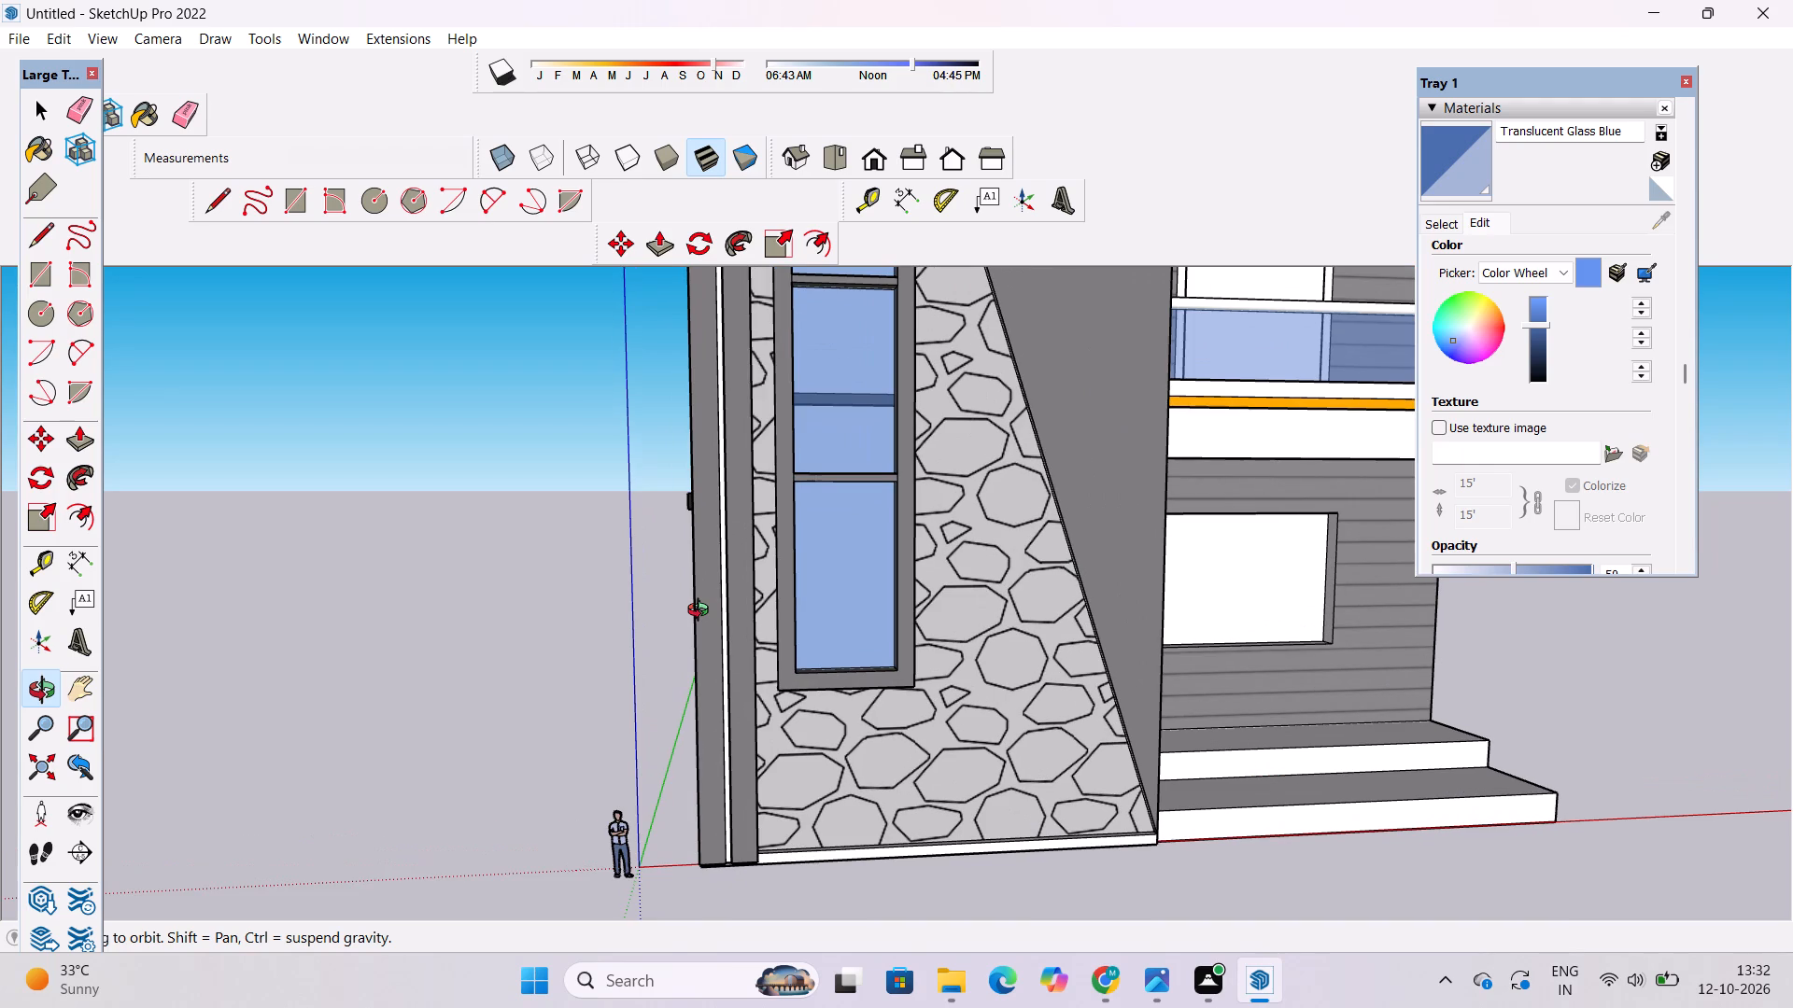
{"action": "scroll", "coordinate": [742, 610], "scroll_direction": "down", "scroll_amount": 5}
Examine the house from the front, the blank side wall and the side facade to check the glazing and remaining unpainted surfaces.
{"action": "left_click_drag", "start_coordinate": [812, 644], "coordinate": [758, 676], "text": "shift"}
{"action": "left_click_drag", "start_coordinate": [743, 698], "coordinate": [640, 747]}
{"action": "scroll", "coordinate": [696, 729], "scroll_direction": "up", "scroll_amount": 2}
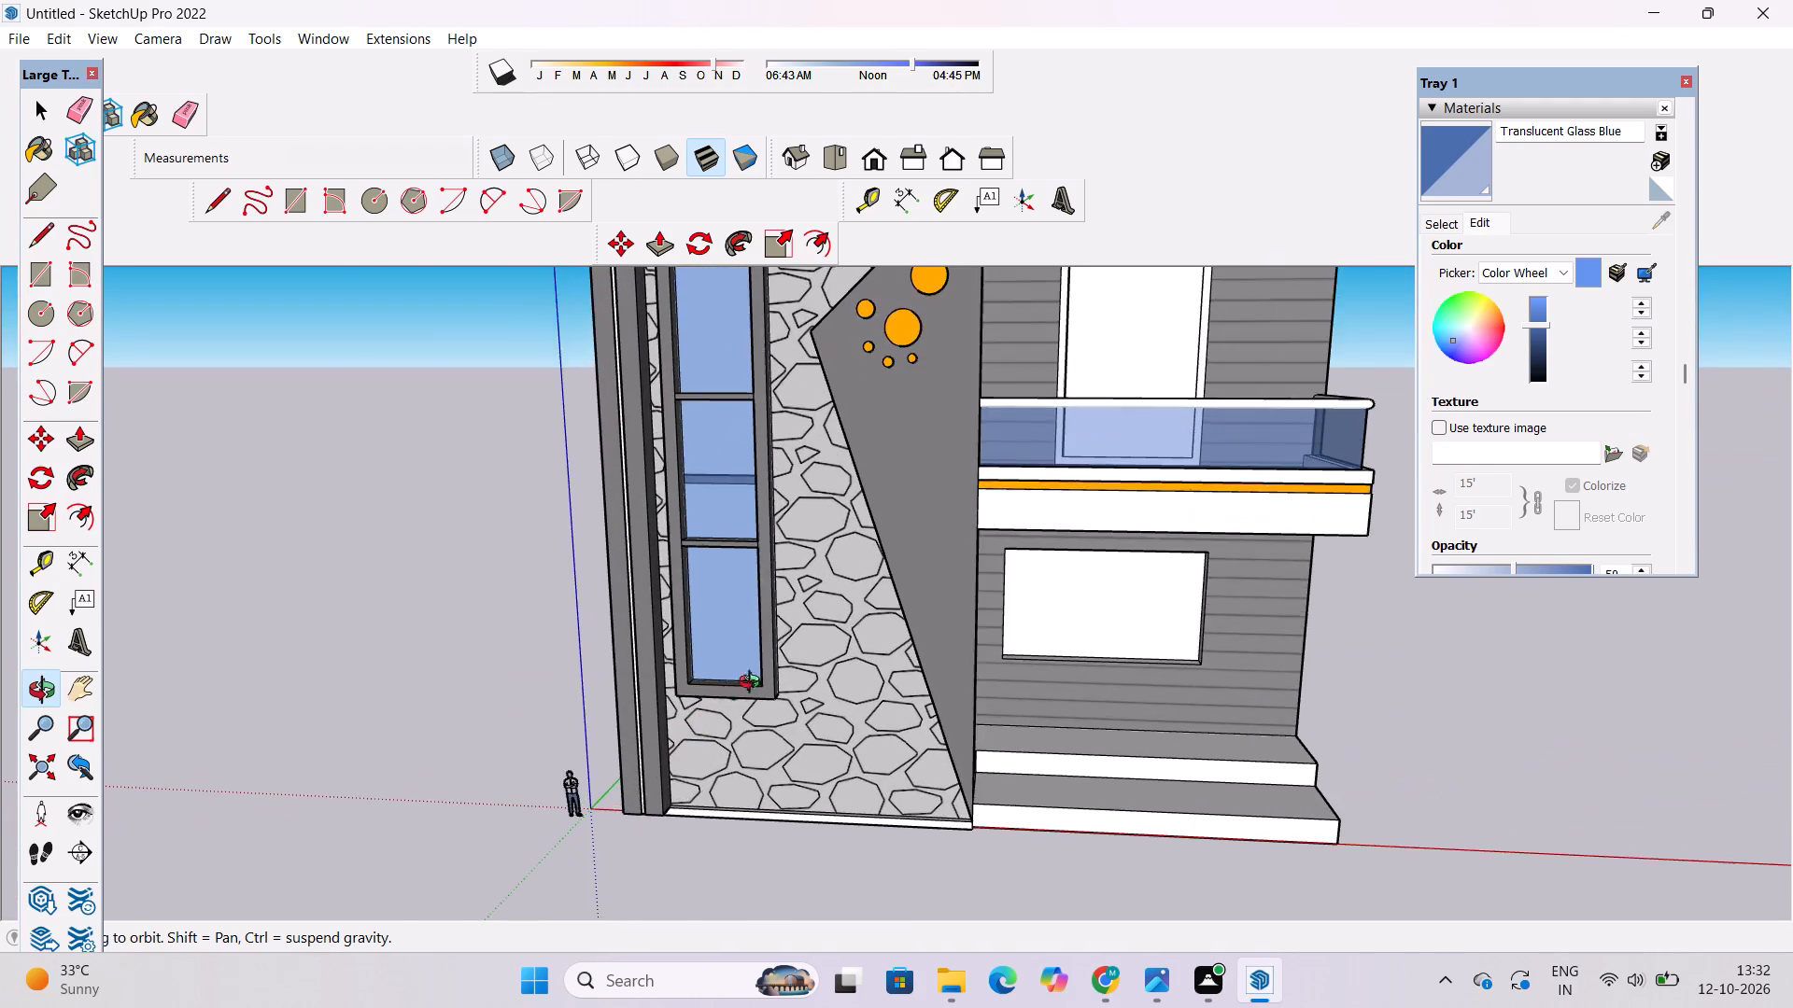
{"action": "left_click_drag", "start_coordinate": [796, 626], "coordinate": [605, 738], "text": "shift"}
{"action": "scroll", "coordinate": [712, 612], "scroll_direction": "down", "scroll_amount": 6}
{"action": "left_click_drag", "start_coordinate": [1046, 669], "coordinate": [655, 361]}
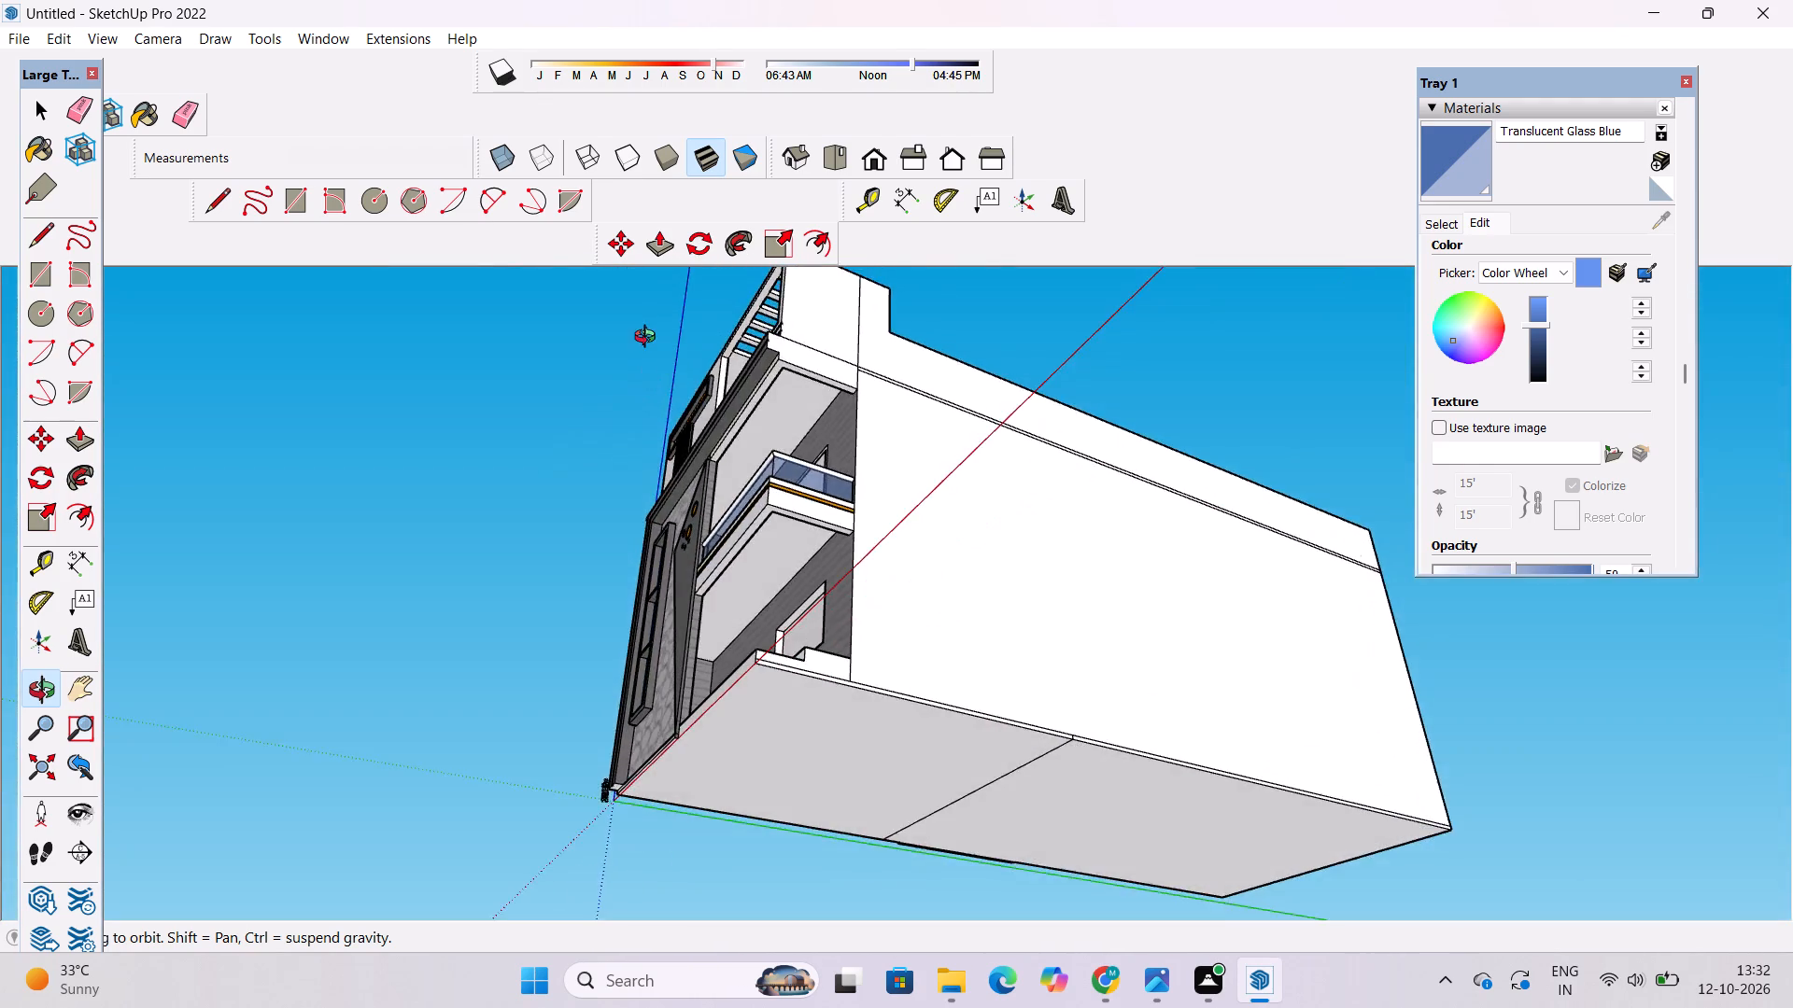
{"action": "left_click_drag", "start_coordinate": [649, 339], "coordinate": [978, 627]}
{"action": "left_click_drag", "start_coordinate": [987, 632], "coordinate": [819, 645]}
{"action": "left_click_drag", "start_coordinate": [821, 654], "coordinate": [753, 637]}
{"action": "scroll", "coordinate": [760, 657], "scroll_direction": "up", "scroll_amount": 1}
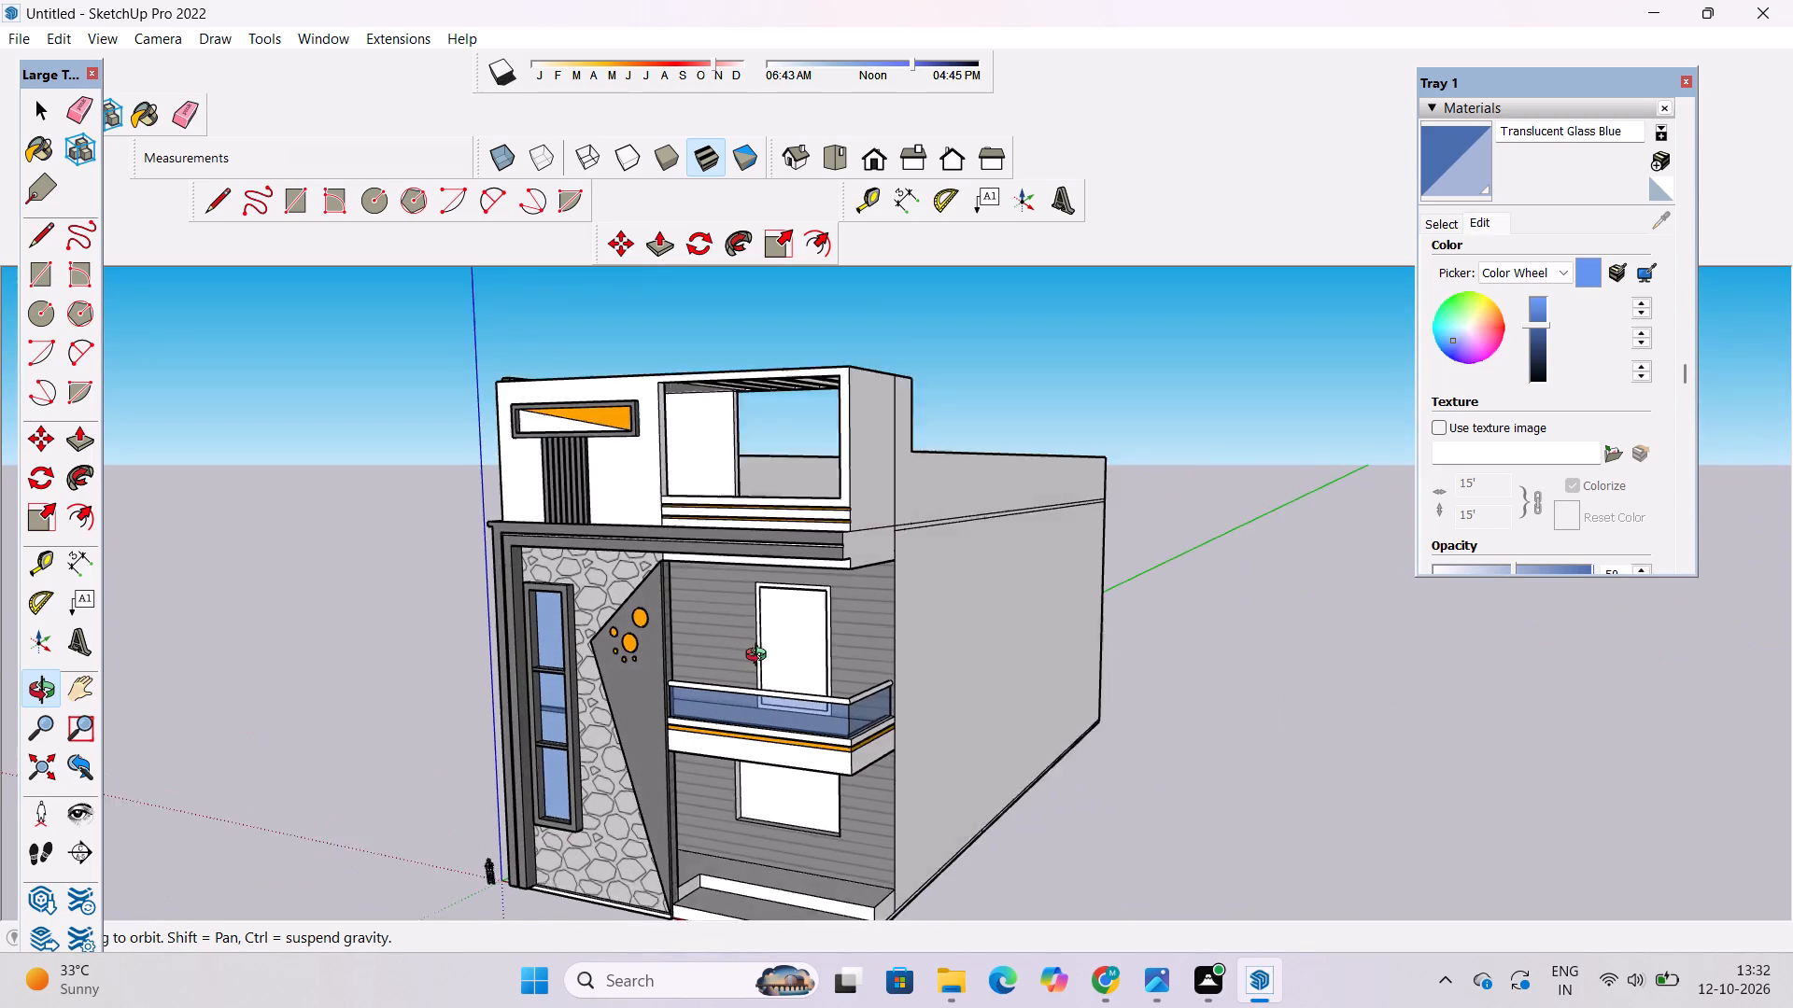
{"action": "scroll", "coordinate": [760, 657], "scroll_direction": "up", "scroll_amount": 1}
{"action": "left_click_drag", "start_coordinate": [789, 668], "coordinate": [763, 667], "text": "shift"}
{"action": "left_click_drag", "start_coordinate": [742, 667], "coordinate": [690, 674]}
{"action": "left_click_drag", "start_coordinate": [690, 674], "coordinate": [741, 638], "text": "shift"}
{"action": "left_click_drag", "start_coordinate": [788, 648], "coordinate": [633, 623]}
{"action": "left_click_drag", "start_coordinate": [665, 651], "coordinate": [760, 759], "text": "shift"}
{"action": "scroll", "coordinate": [823, 690], "scroll_direction": "down", "scroll_amount": 2}
{"action": "left_click_drag", "start_coordinate": [826, 760], "coordinate": [896, 598], "text": "shift"}
{"action": "left_click_drag", "start_coordinate": [898, 605], "coordinate": [1313, 578]}
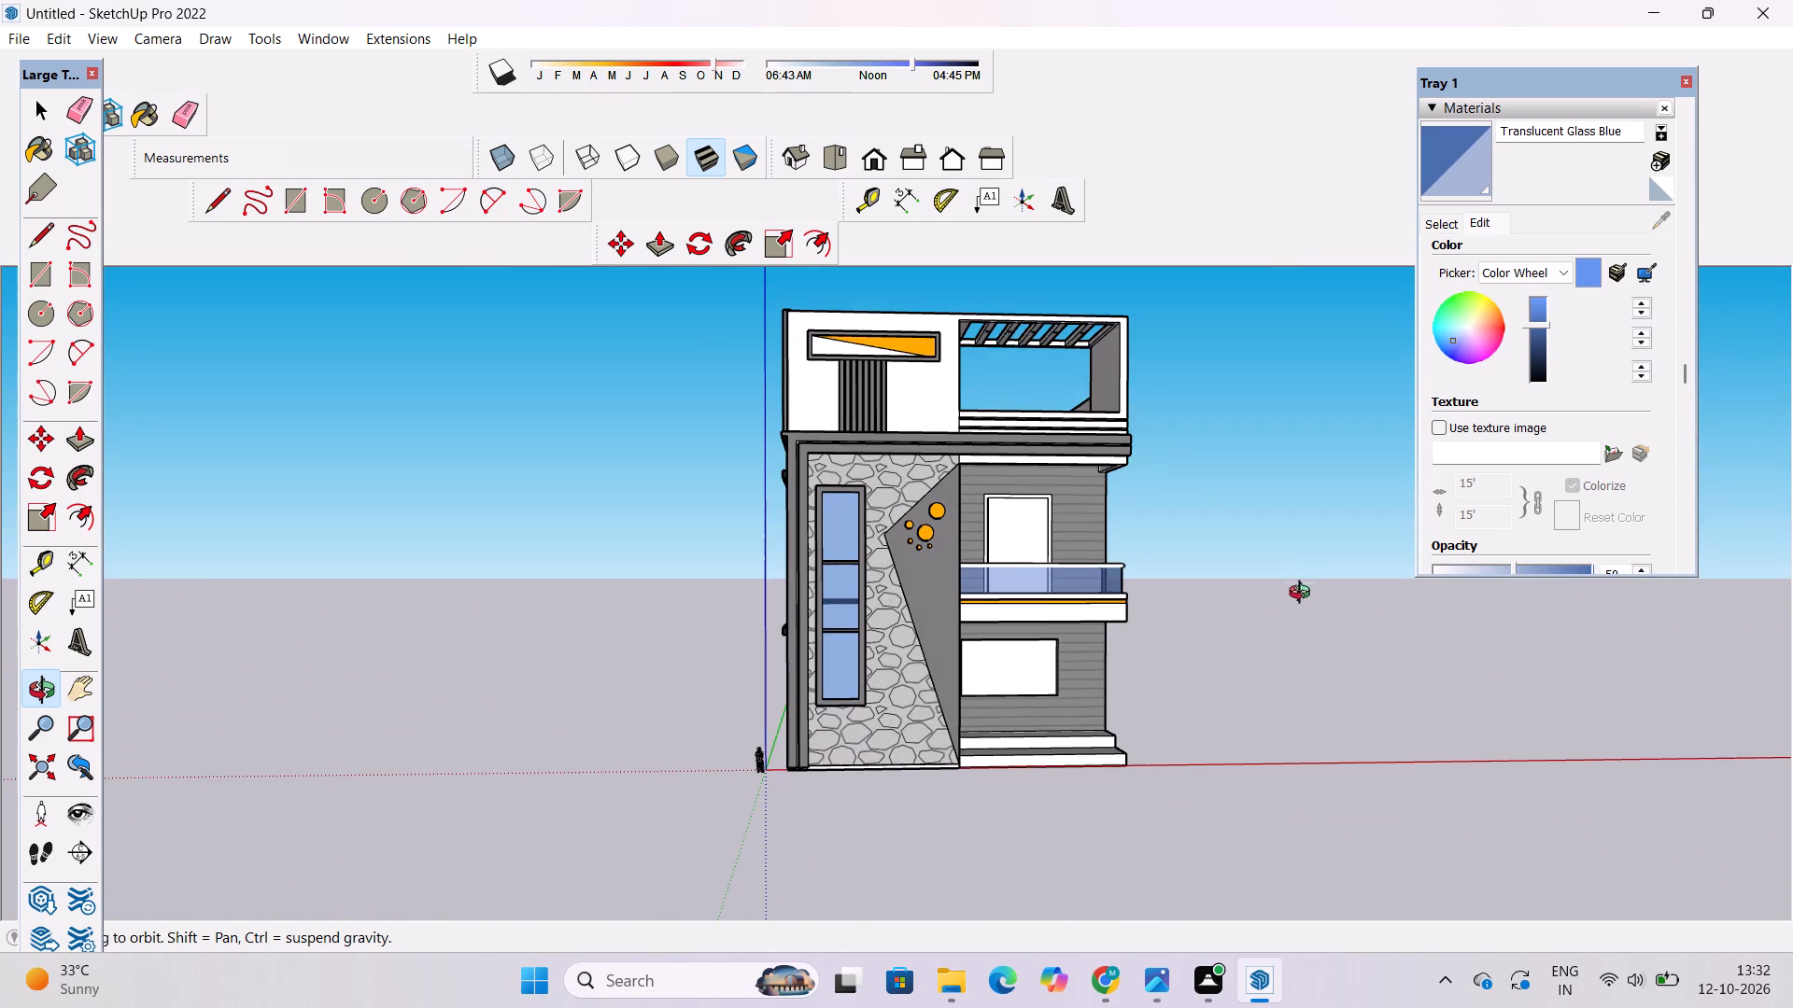
{"action": "left_click_drag", "start_coordinate": [1038, 652], "coordinate": [1081, 711]}
{"action": "left_click_drag", "start_coordinate": [823, 680], "coordinate": [1127, 672]}
{"action": "left_click_drag", "start_coordinate": [963, 676], "coordinate": [823, 670]}
{"action": "left_click_drag", "start_coordinate": [803, 663], "coordinate": [817, 651], "text": "shift"}
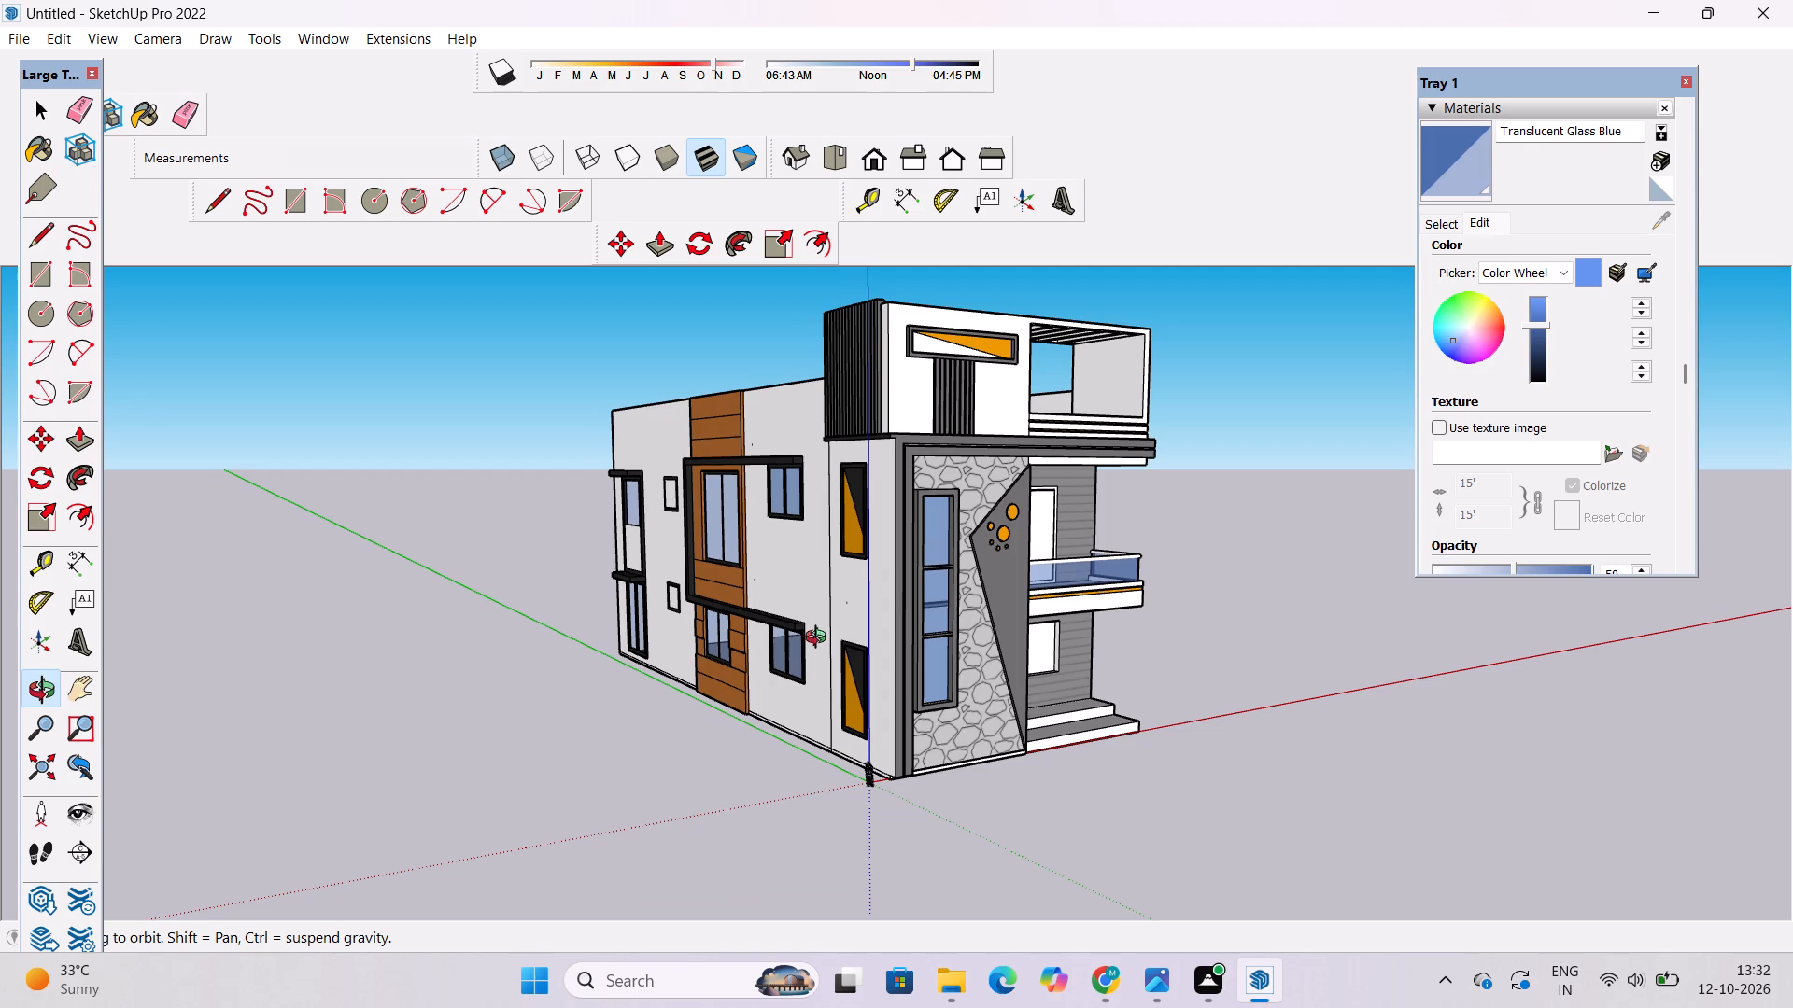
{"action": "left_click_drag", "start_coordinate": [803, 630], "coordinate": [816, 600], "text": "shift"}
{"action": "left_click", "coordinate": [816, 599], "text": "shift"}
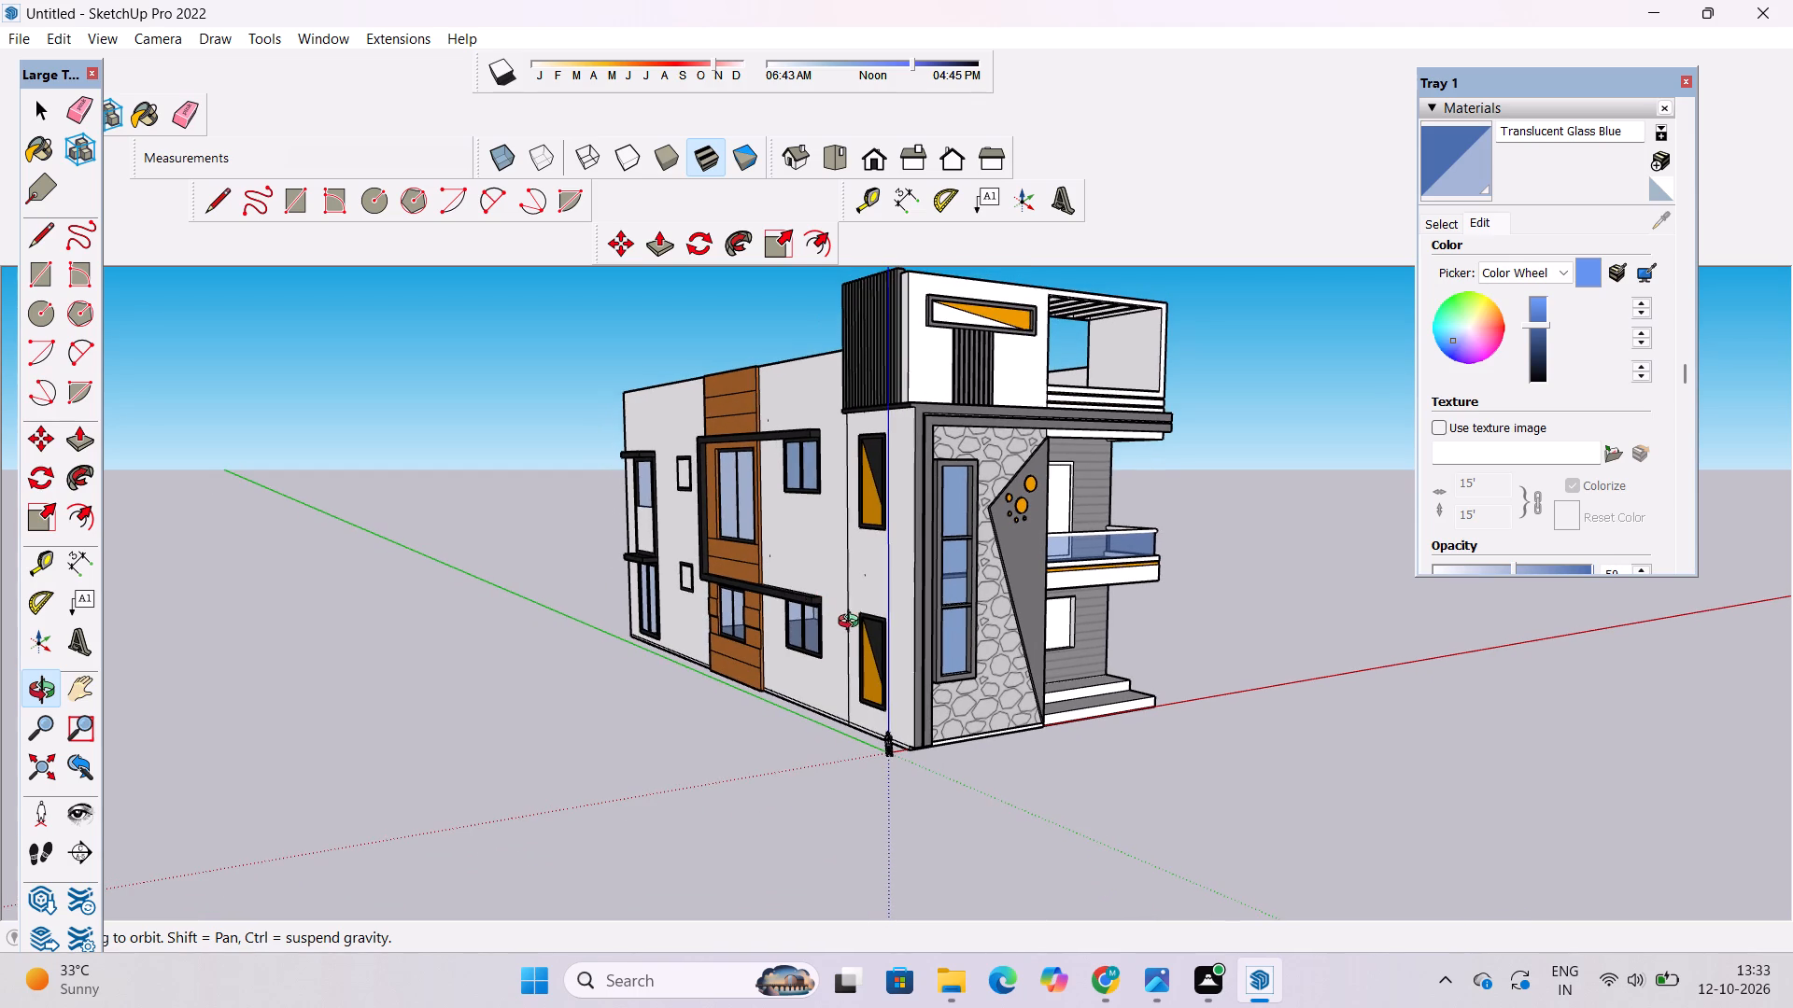
{"action": "left_click_drag", "start_coordinate": [904, 634], "coordinate": [886, 636]}
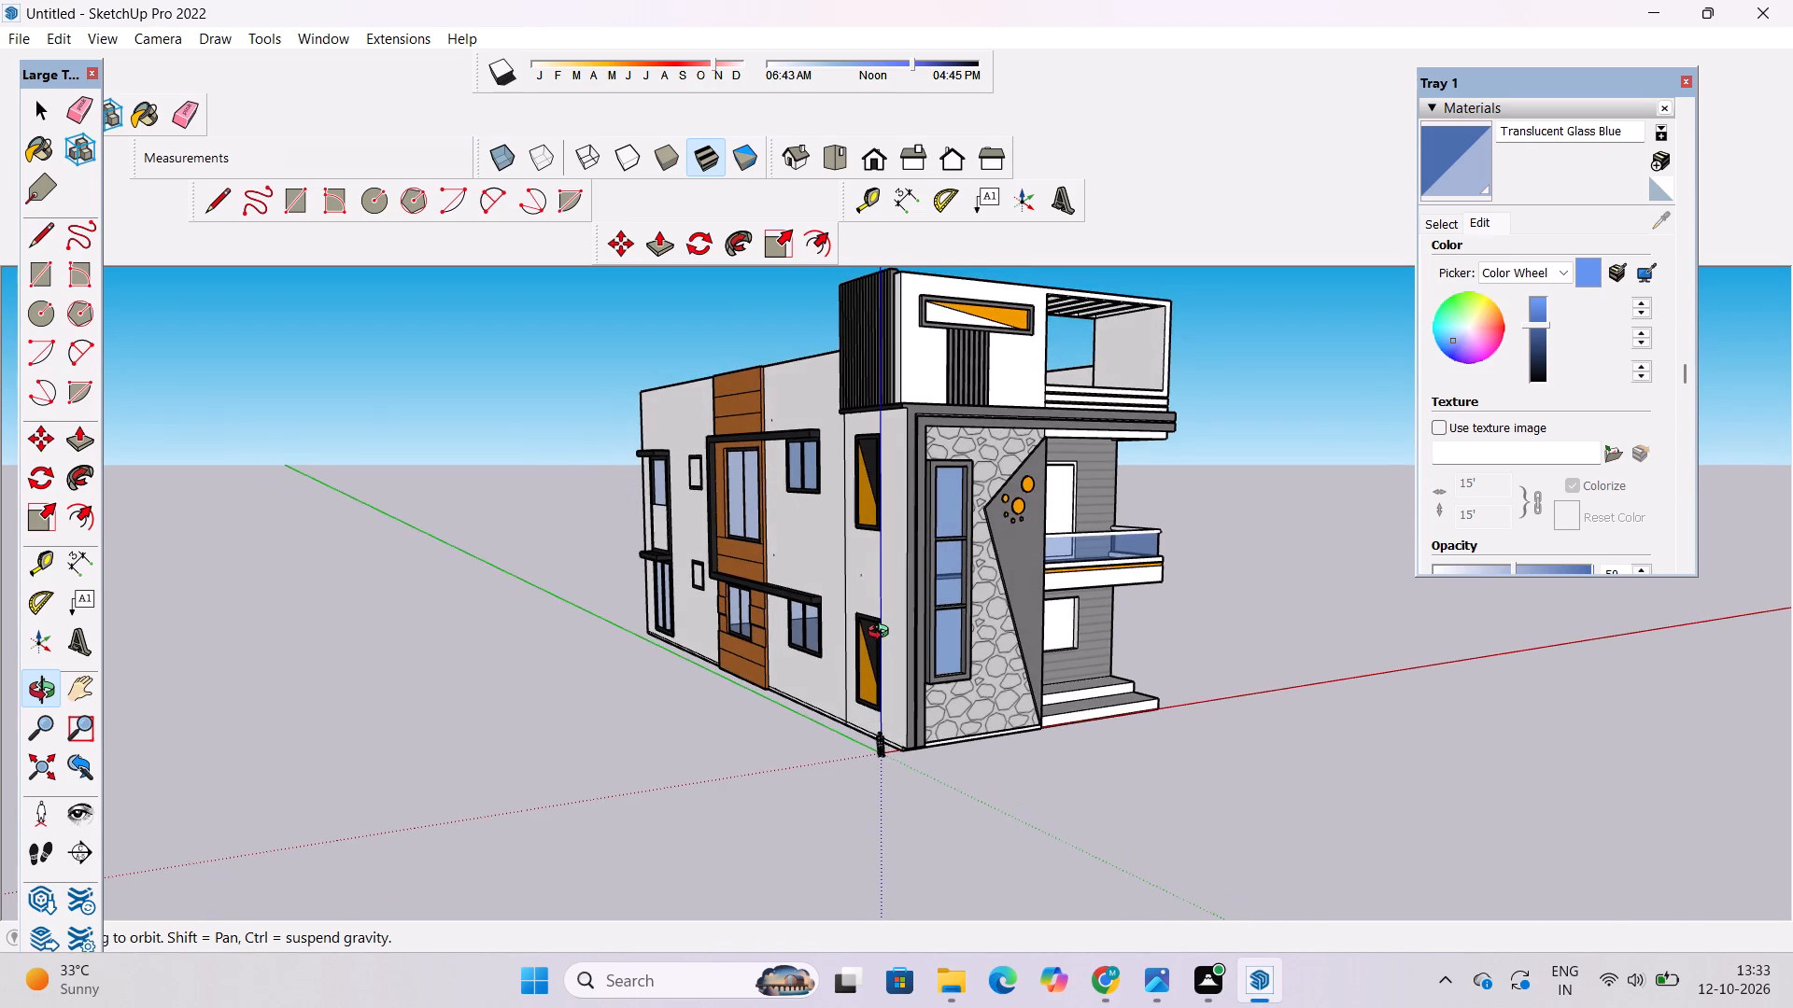
{"action": "left_click_drag", "start_coordinate": [882, 634], "coordinate": [881, 646], "text": "shift"}
Paint the panes of the two small windows in the side facade with Translucent Glass Gray from Glass and Mirrors.
{"action": "left_click", "coordinate": [1443, 225]}
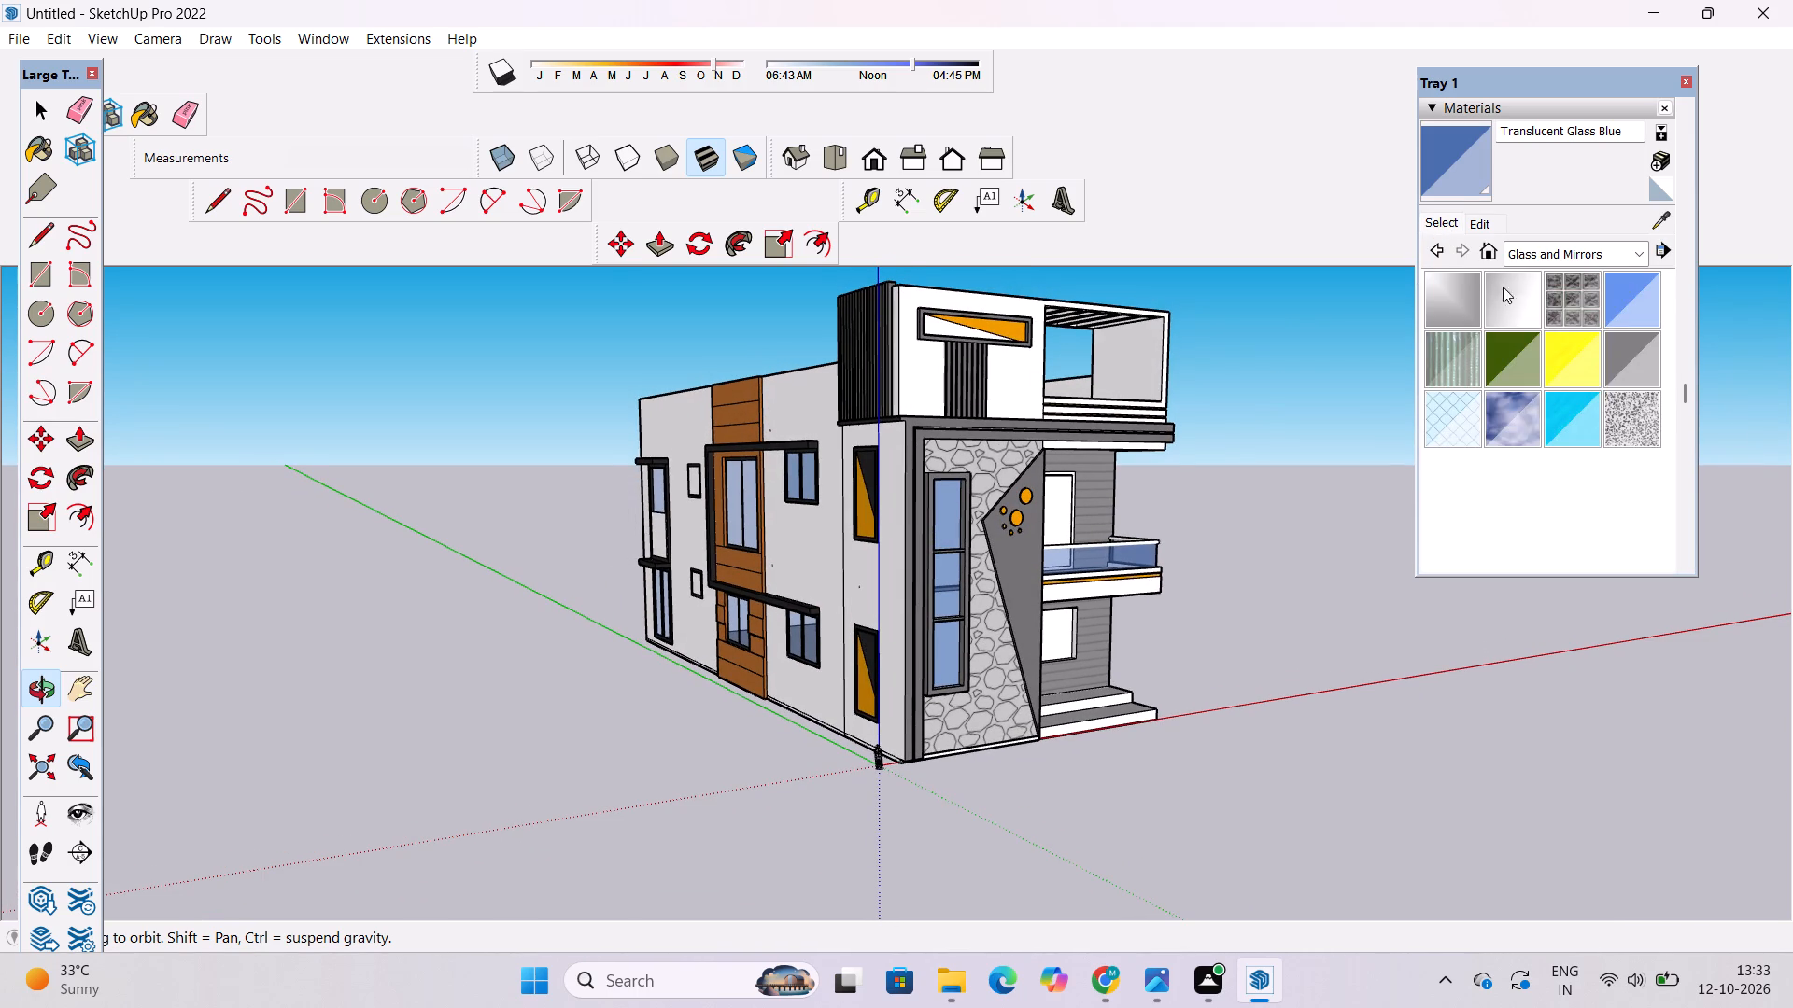
{"action": "left_click", "coordinate": [1639, 377]}
{"action": "scroll", "coordinate": [671, 524], "scroll_direction": "up", "scroll_amount": 10}
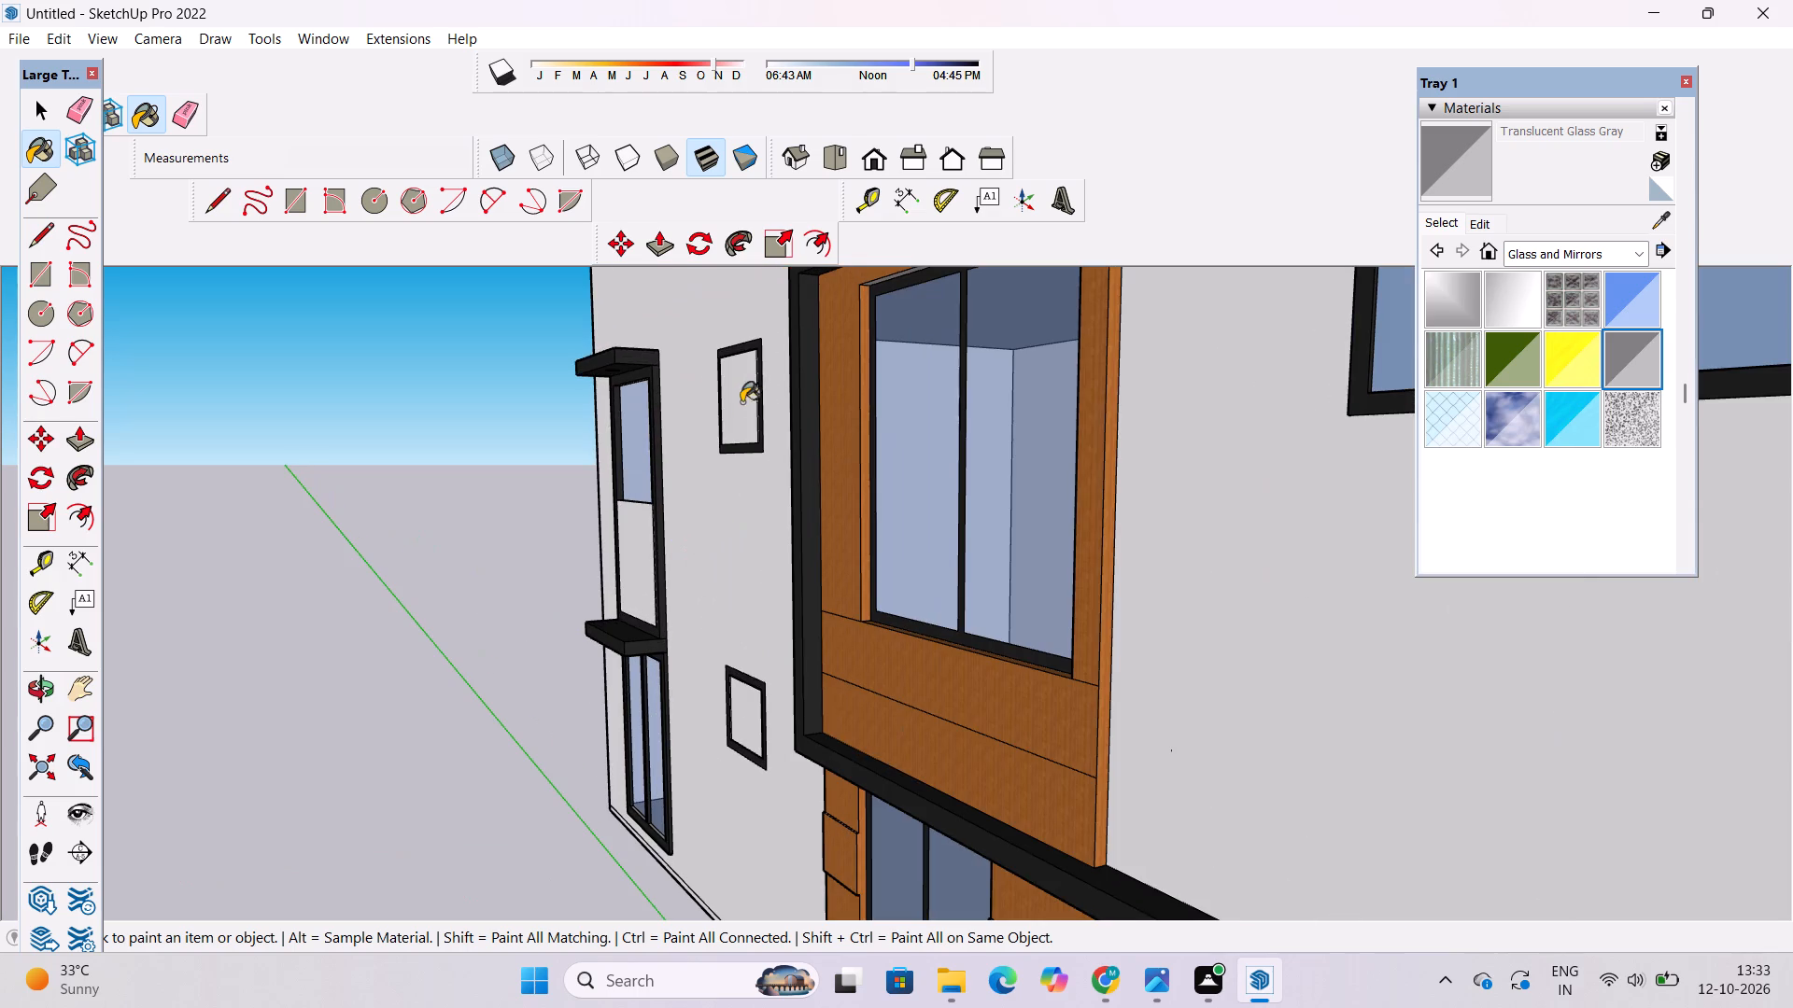
{"action": "left_click", "coordinate": [746, 397]}
{"action": "left_click", "coordinate": [745, 724]}
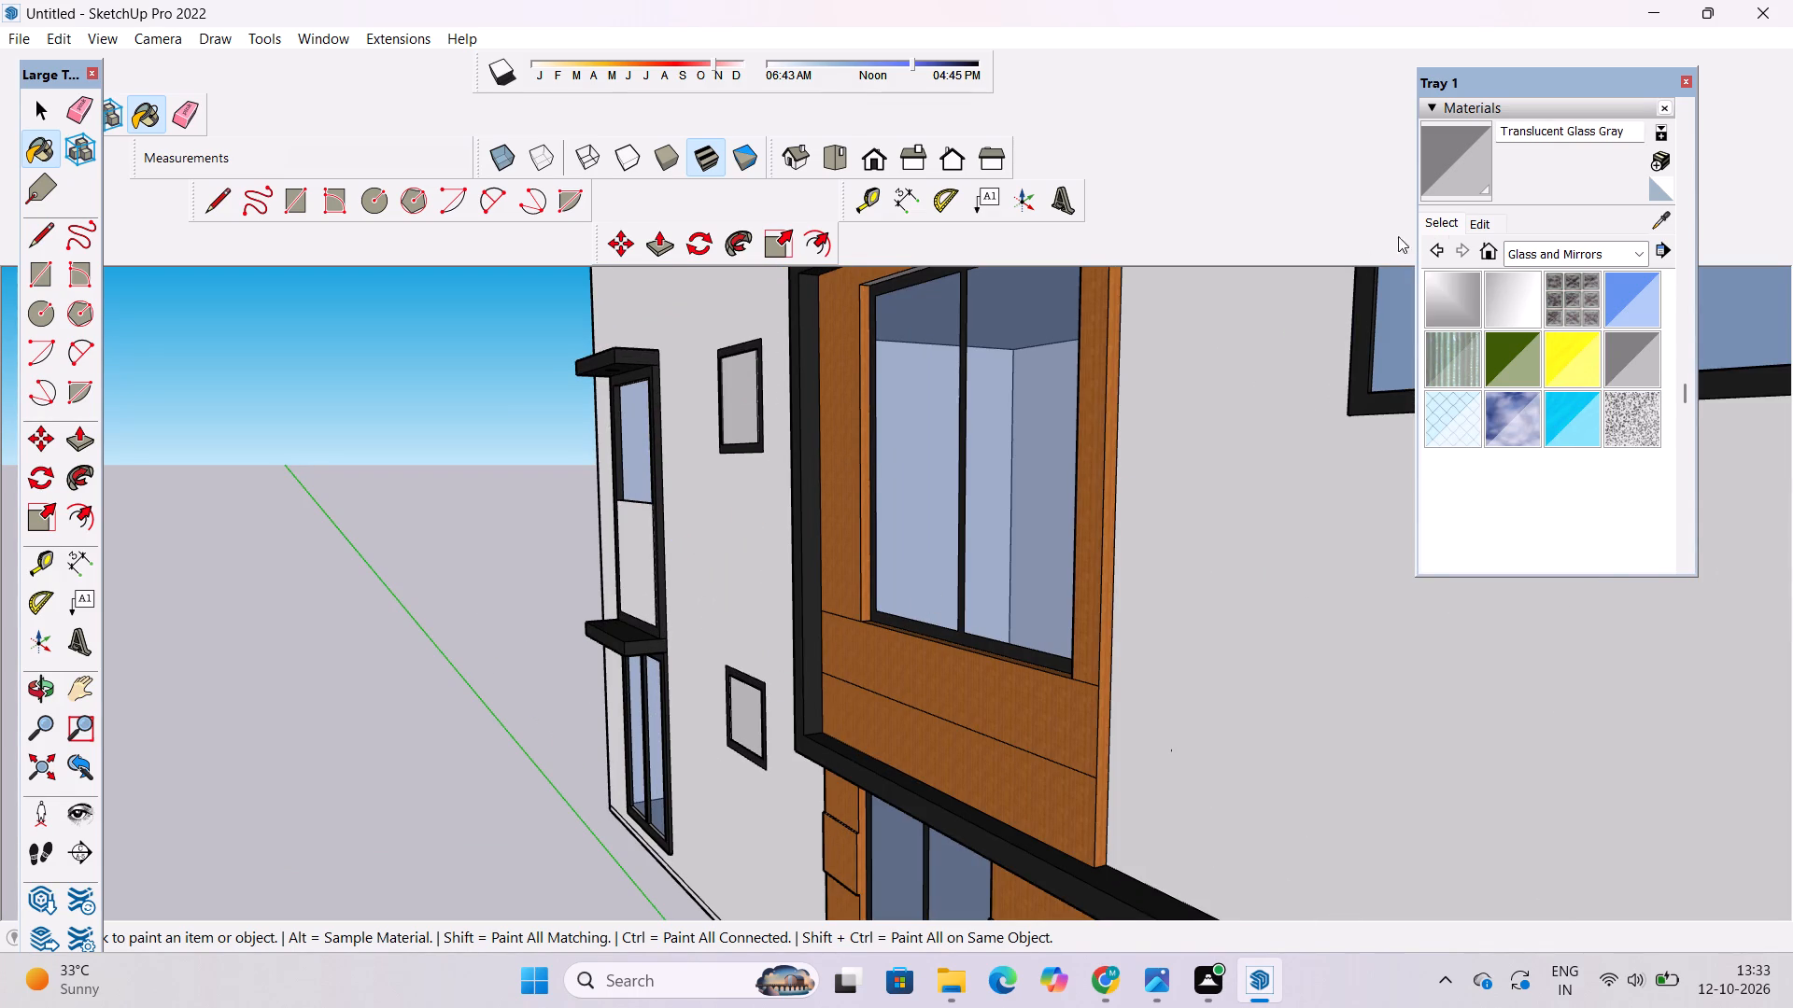
Lighten the Translucent Glass Gray material's colour using the Color Wheel picker.
{"action": "left_click", "coordinate": [1476, 228]}
{"action": "left_click", "coordinate": [1534, 338]}
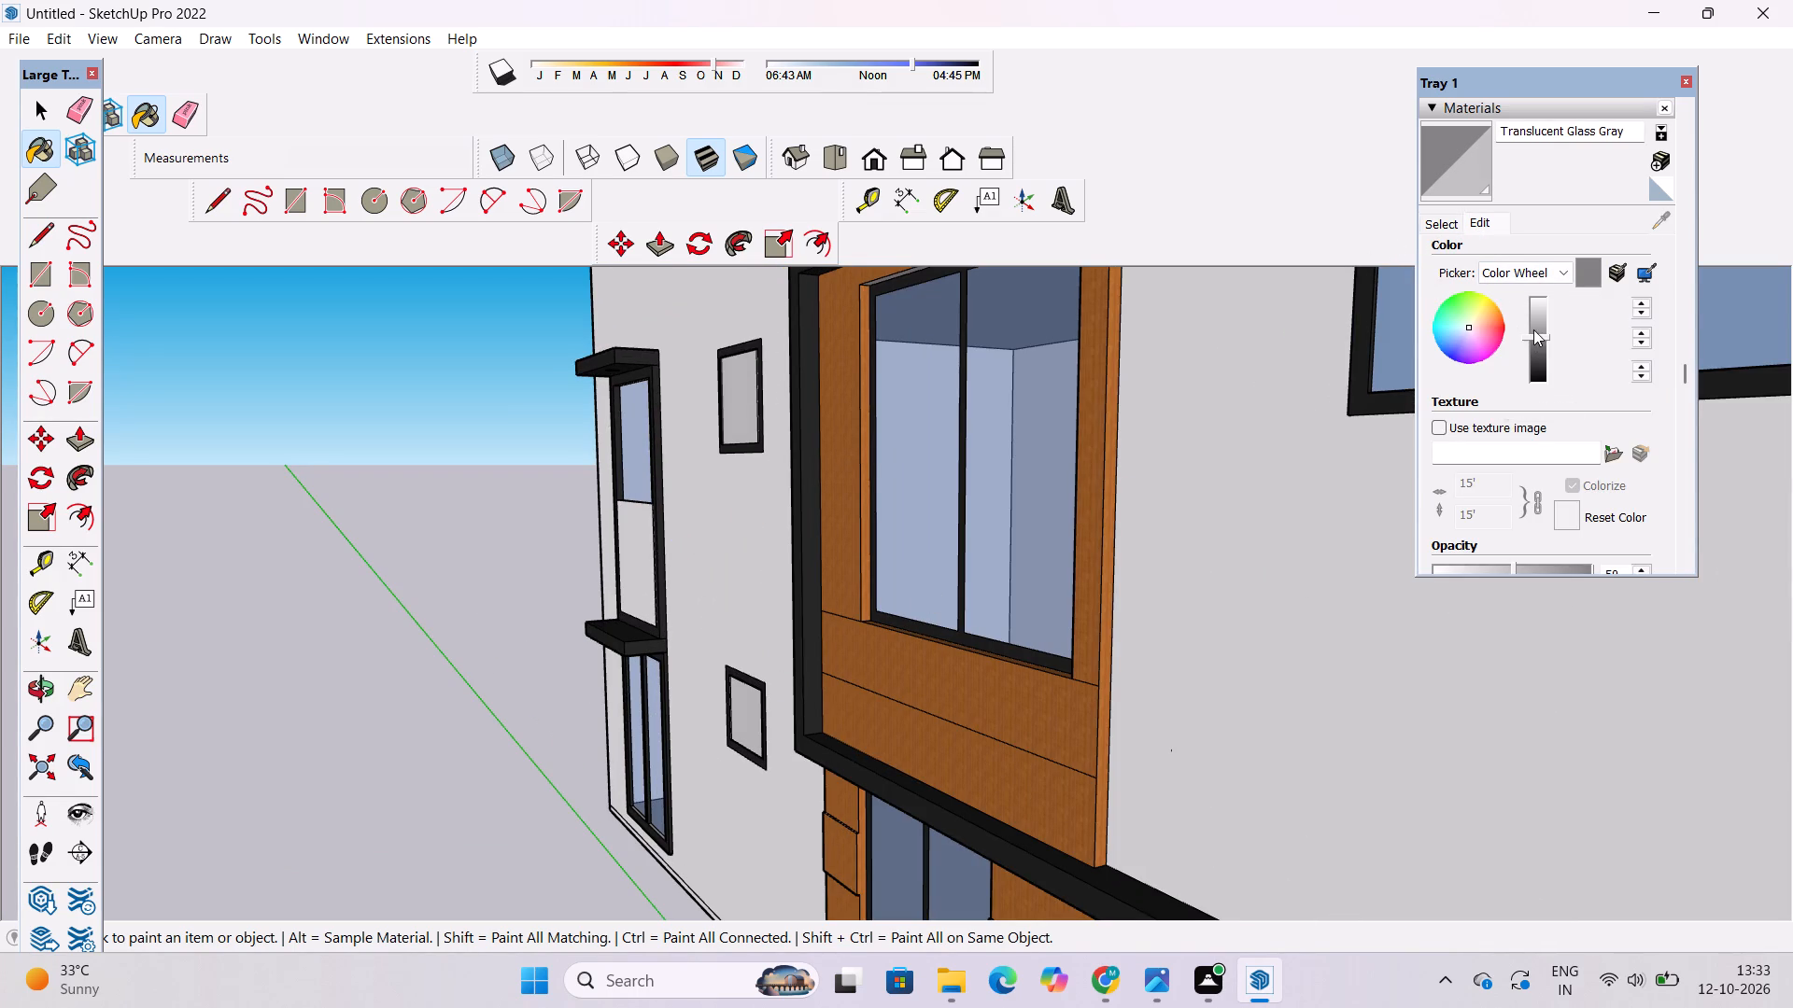
{"action": "left_click", "coordinate": [1533, 329]}
Examine the side facade's windows and walls and the front facade with the edited gray glass applied.
{"action": "scroll", "coordinate": [595, 622], "scroll_direction": "down", "scroll_amount": 4}
{"action": "scroll", "coordinate": [588, 632], "scroll_direction": "up", "scroll_amount": 3}
{"action": "key", "text": "o"}
{"action": "scroll", "coordinate": [533, 644], "scroll_direction": "down", "scroll_amount": 1}
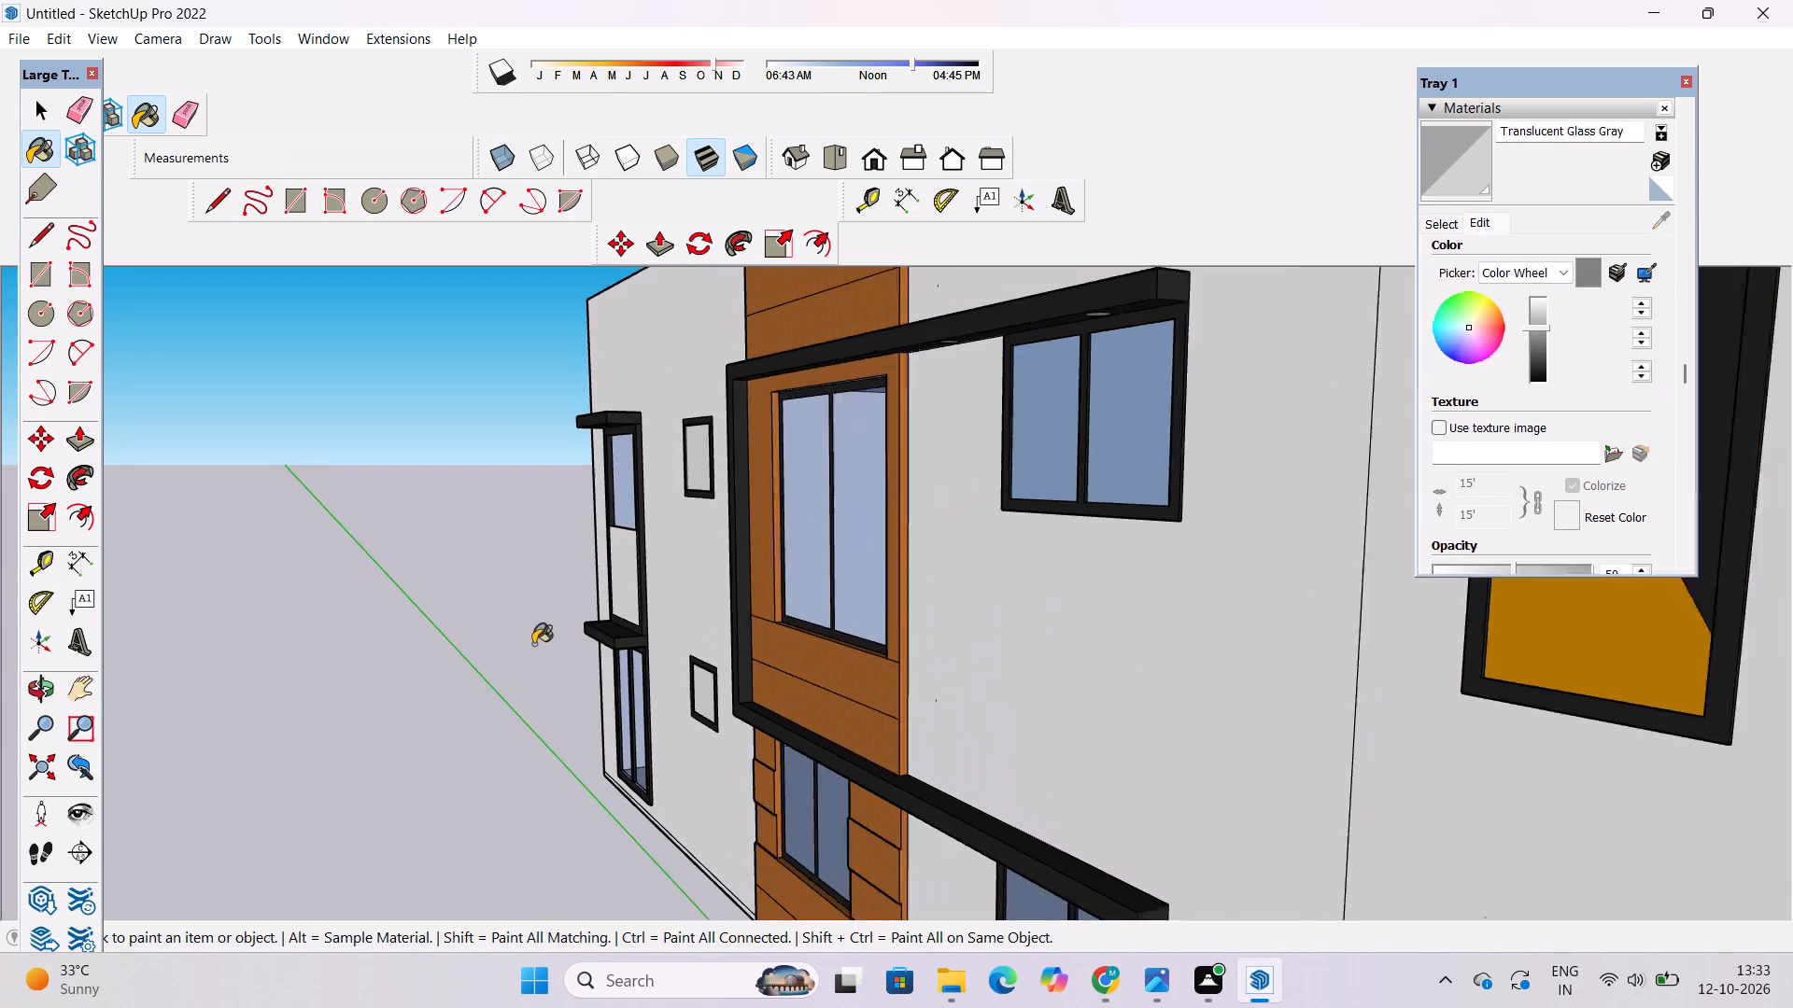
{"action": "scroll", "coordinate": [533, 644], "scroll_direction": "down", "scroll_amount": 1}
{"action": "left_click", "coordinate": [40, 694]}
{"action": "scroll", "coordinate": [289, 604], "scroll_direction": "down", "scroll_amount": 4}
{"action": "left_click_drag", "start_coordinate": [730, 650], "coordinate": [718, 653], "text": "shift"}
{"action": "left_click_drag", "start_coordinate": [718, 653], "coordinate": [658, 651], "text": "shift"}
{"action": "scroll", "coordinate": [648, 667], "scroll_direction": "up", "scroll_amount": 5}
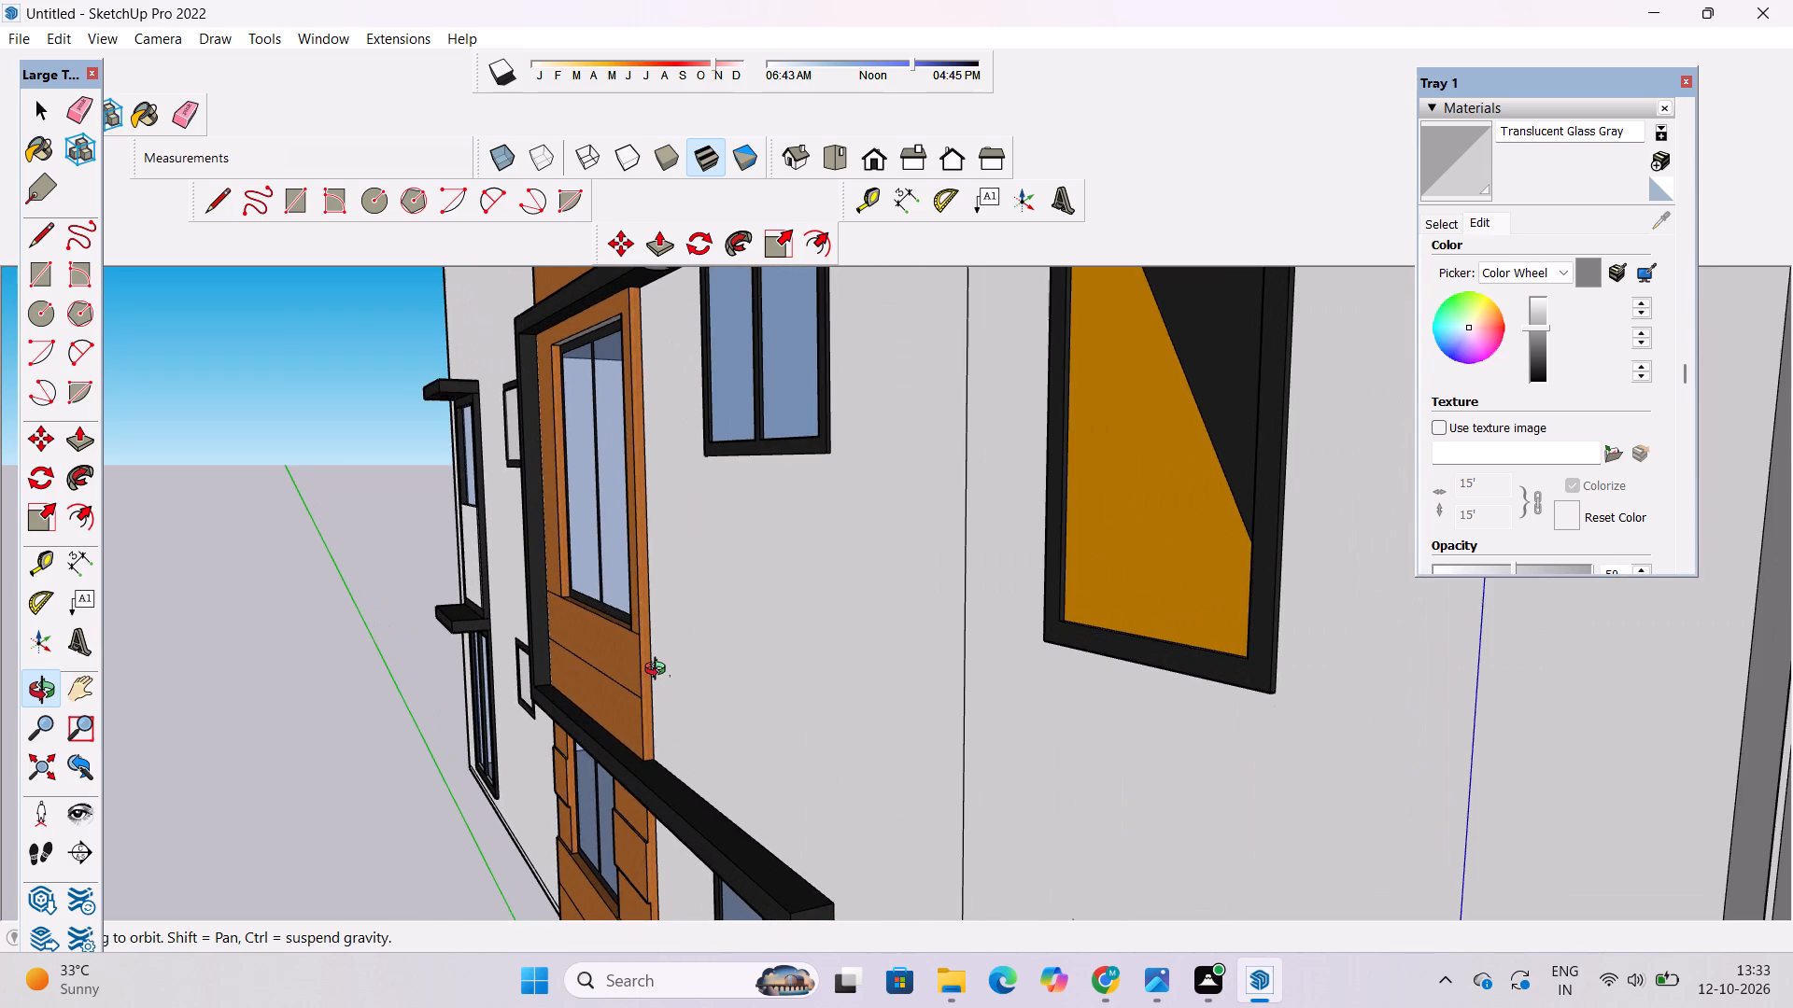
{"action": "scroll", "coordinate": [659, 671], "scroll_direction": "down", "scroll_amount": 2}
{"action": "scroll", "coordinate": [659, 671], "scroll_direction": "up", "scroll_amount": 2}
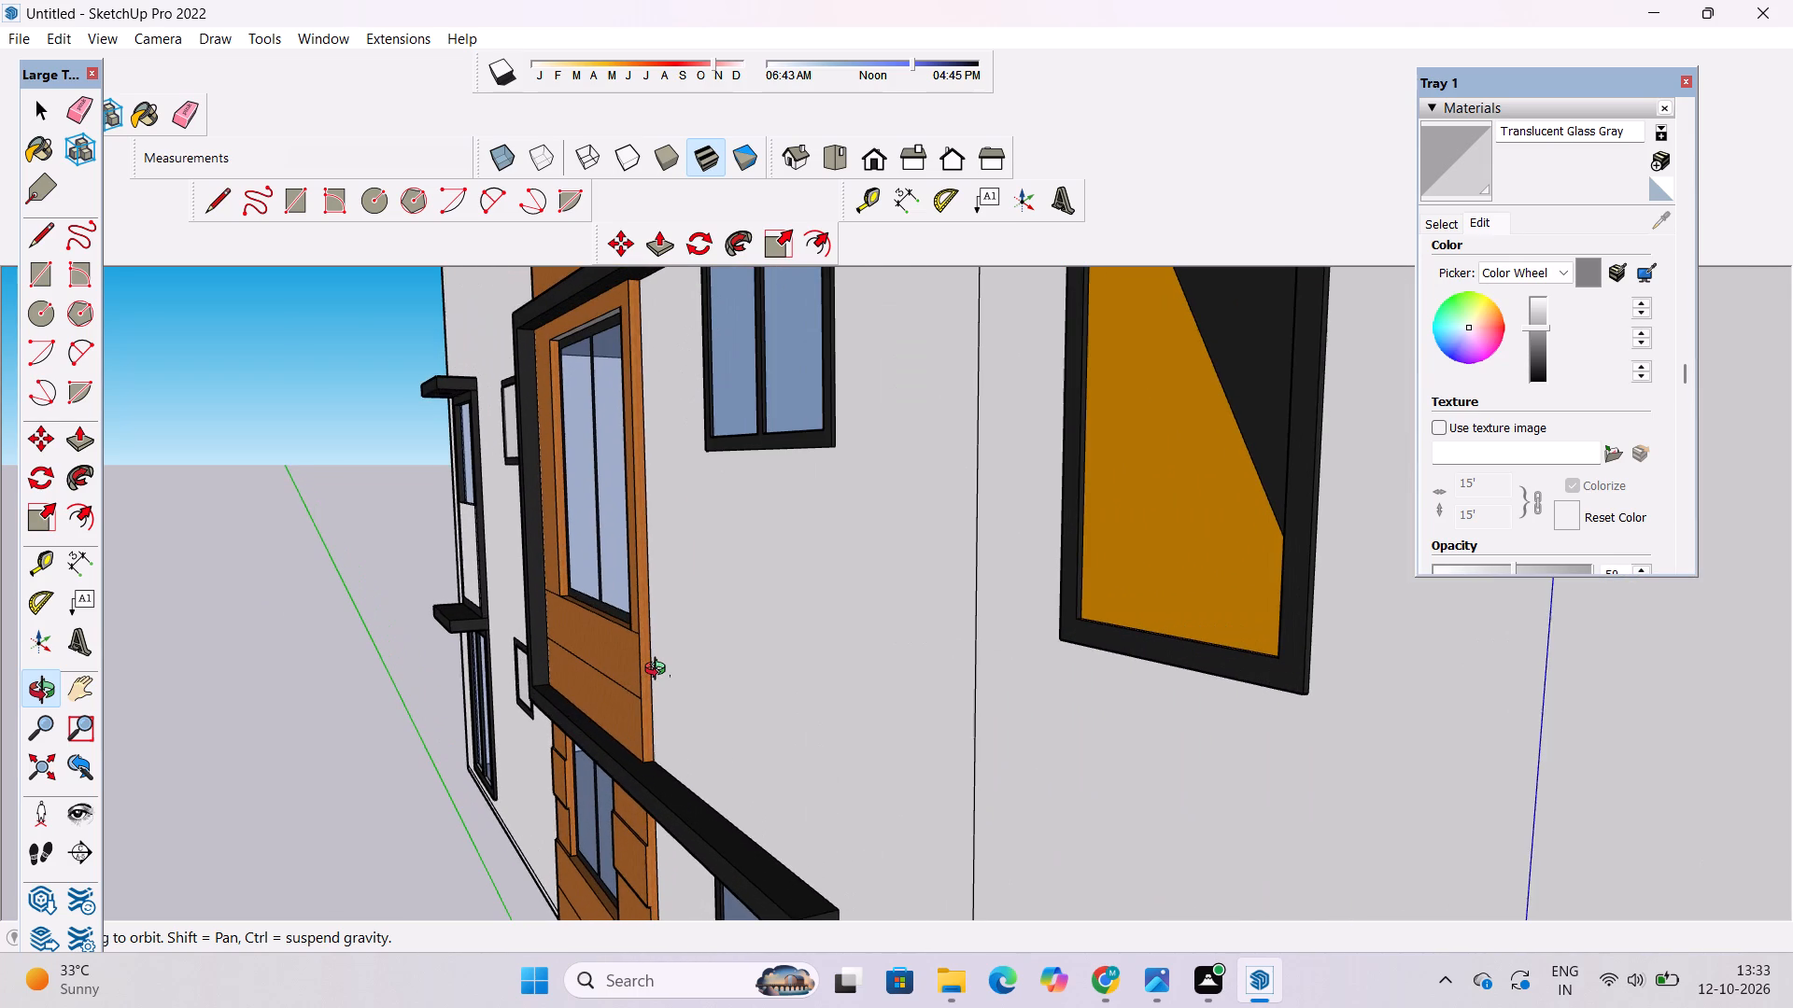
{"action": "scroll", "coordinate": [659, 671], "scroll_direction": "down", "scroll_amount": 5}
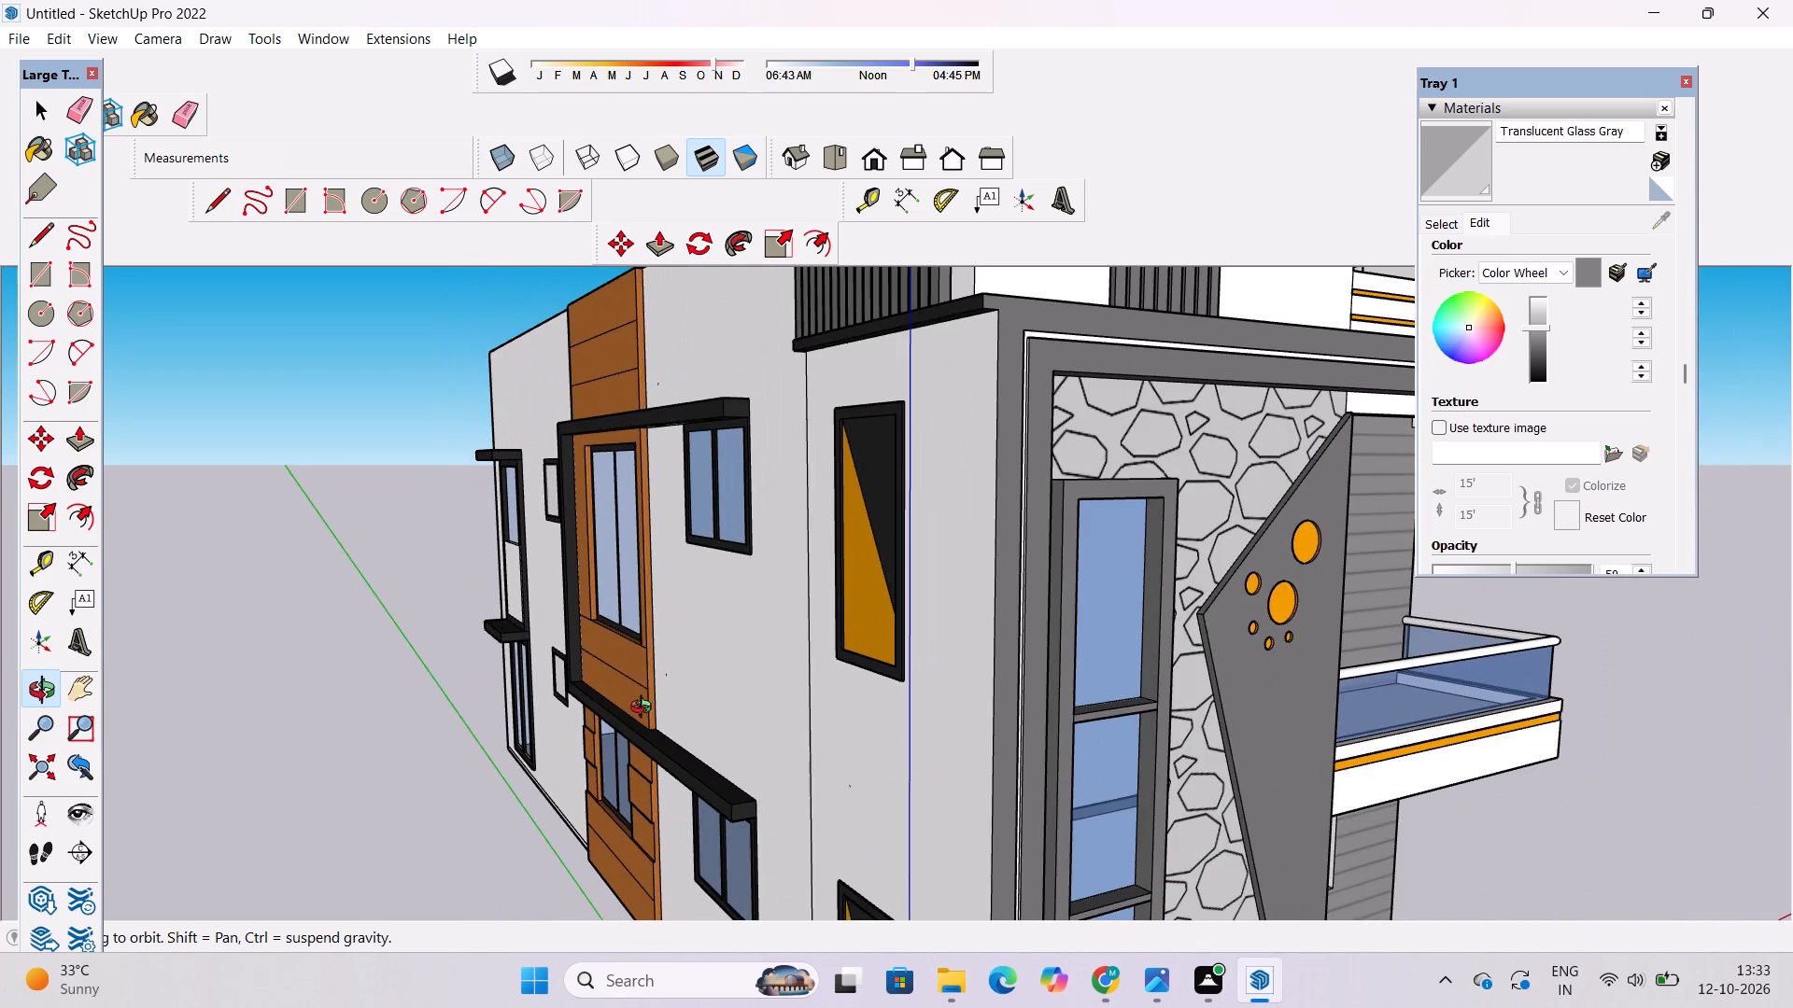
{"action": "left_click_drag", "start_coordinate": [644, 724], "coordinate": [644, 754], "text": "shift"}
{"action": "left_click_drag", "start_coordinate": [614, 791], "coordinate": [627, 683]}
{"action": "left_click_drag", "start_coordinate": [610, 712], "coordinate": [645, 595], "text": "shift"}
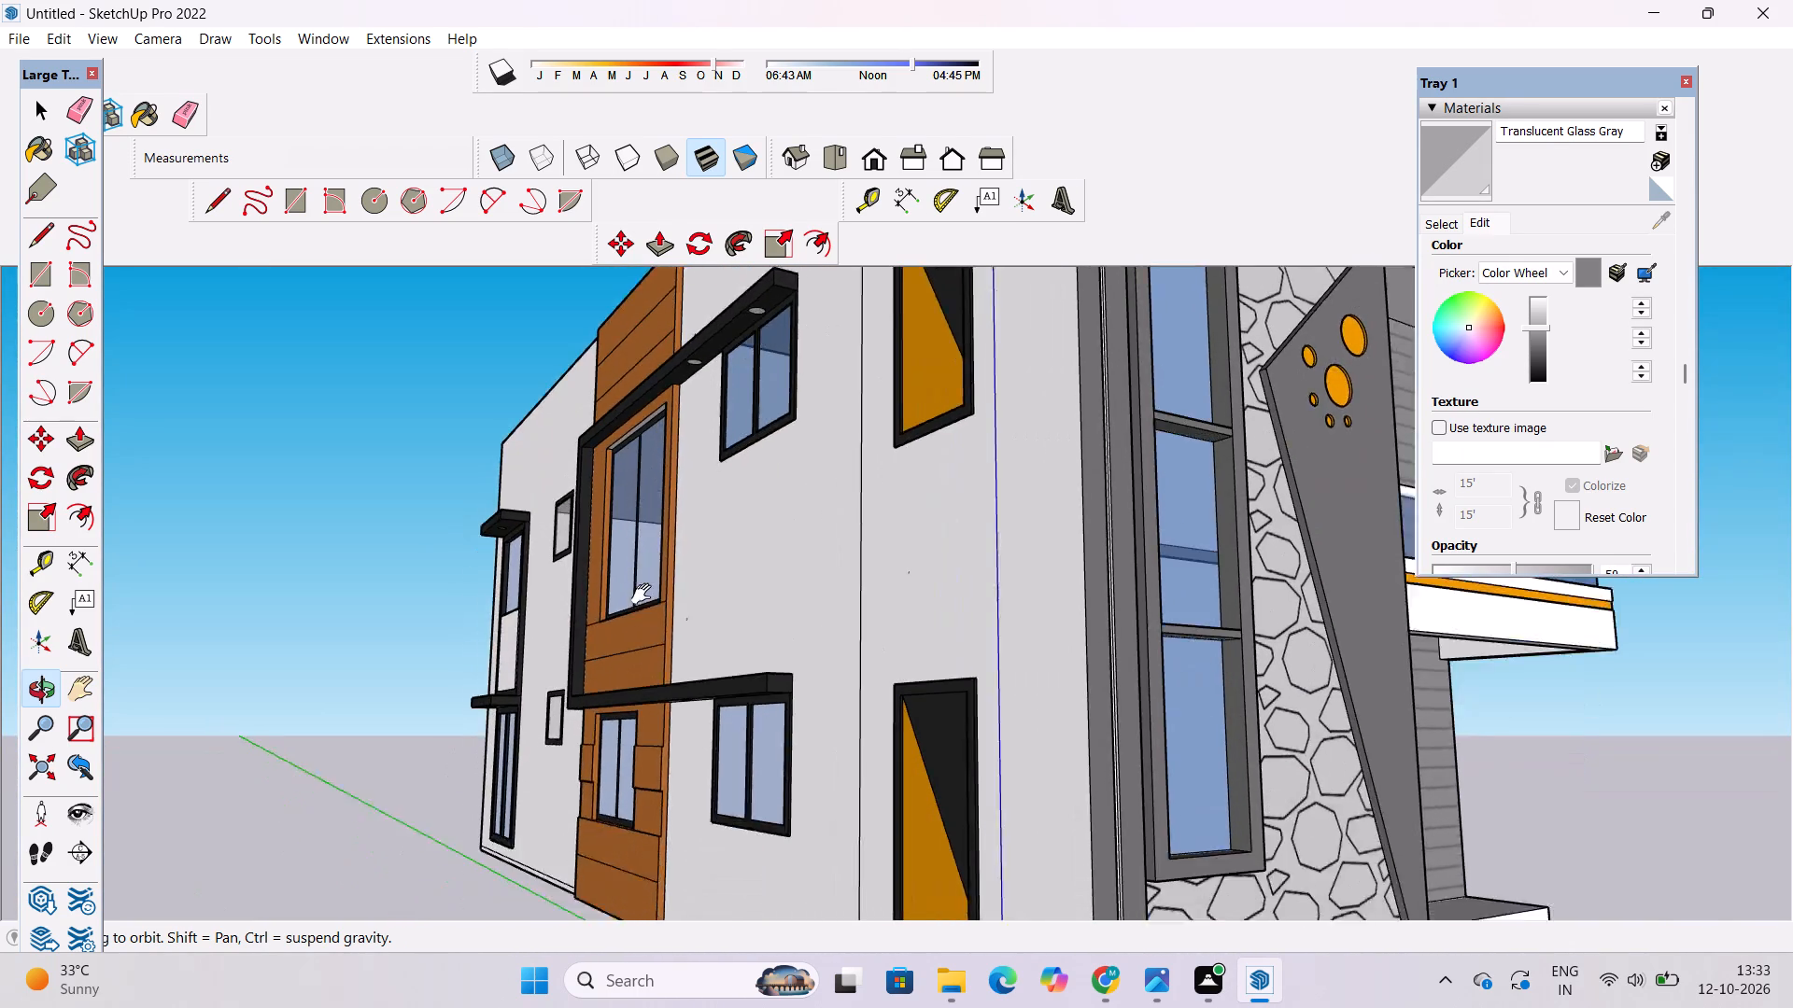
{"action": "left_click_drag", "start_coordinate": [645, 595], "coordinate": [652, 574], "text": "shift"}
{"action": "scroll", "coordinate": [652, 574], "scroll_direction": "down", "scroll_amount": 4}
{"action": "left_click_drag", "start_coordinate": [656, 583], "coordinate": [626, 635]}
{"action": "scroll", "coordinate": [625, 635], "scroll_direction": "down", "scroll_amount": 4}
{"action": "left_click_drag", "start_coordinate": [685, 638], "coordinate": [622, 651], "text": "shift"}
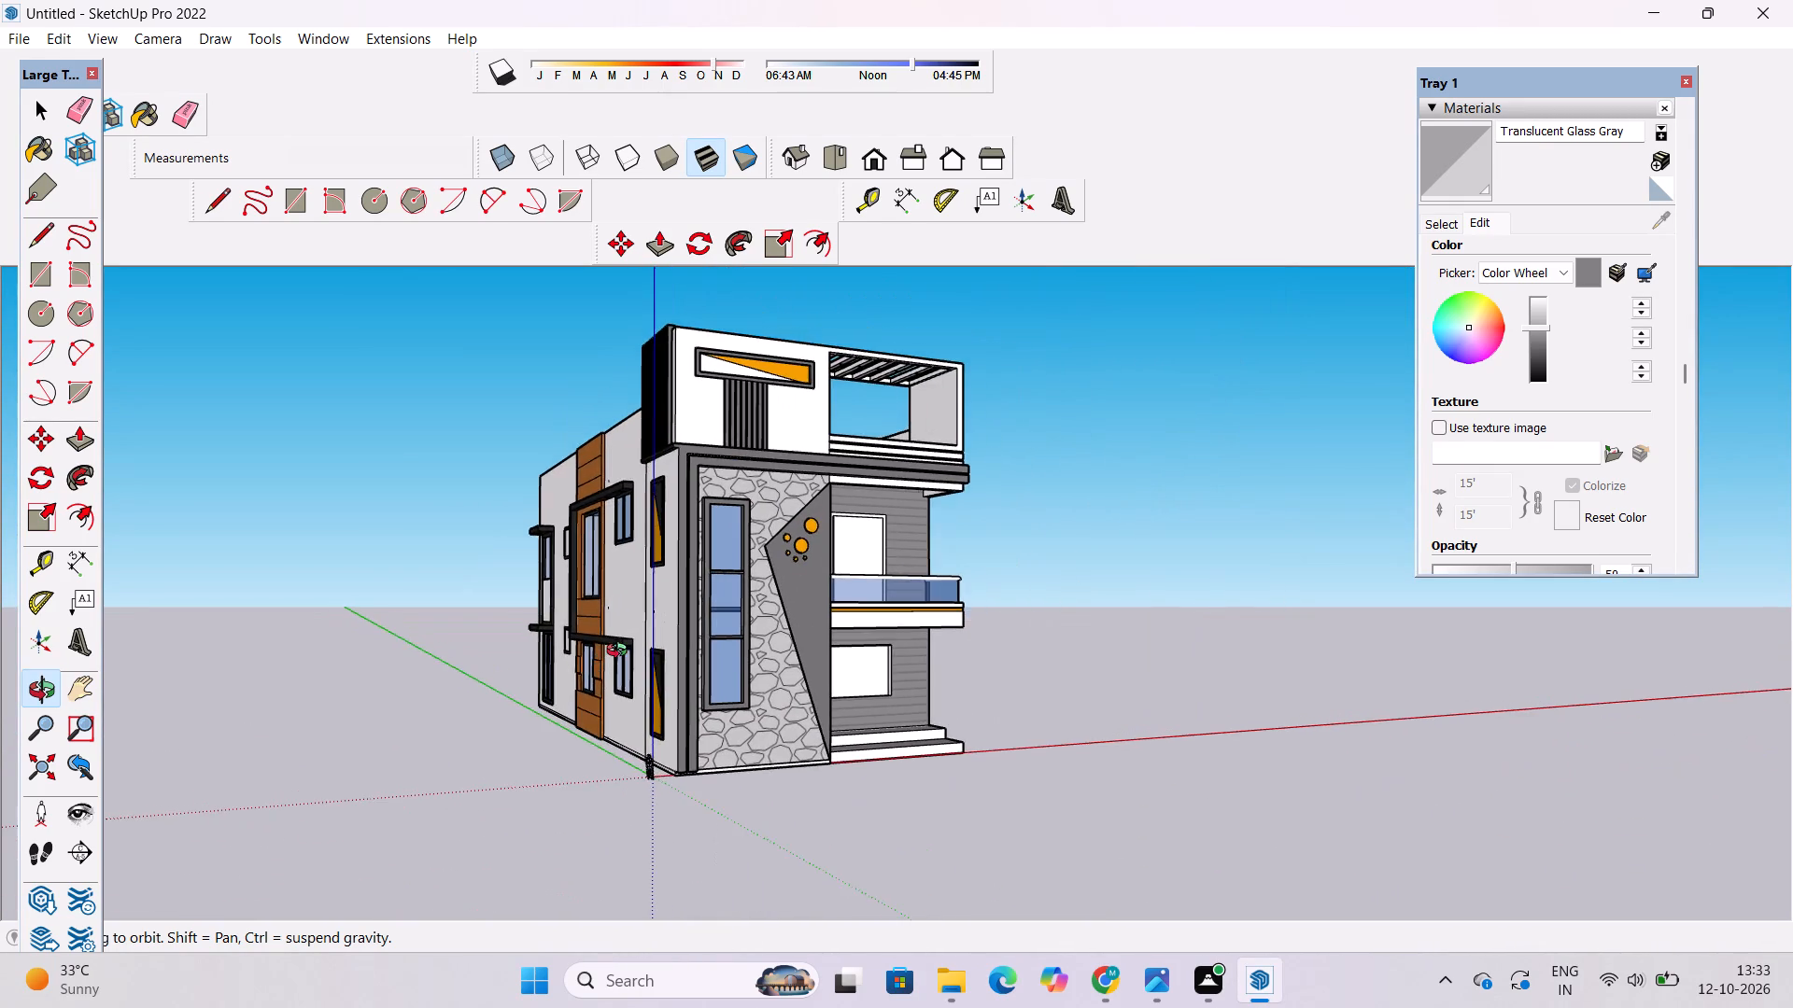
{"action": "left_click_drag", "start_coordinate": [621, 653], "coordinate": [545, 646]}
{"action": "scroll", "coordinate": [675, 645], "scroll_direction": "up", "scroll_amount": 4}
{"action": "left_click_drag", "start_coordinate": [710, 651], "coordinate": [594, 727]}
{"action": "left_click_drag", "start_coordinate": [618, 724], "coordinate": [661, 642], "text": "shift"}
{"action": "scroll", "coordinate": [627, 665], "scroll_direction": "up", "scroll_amount": 2}
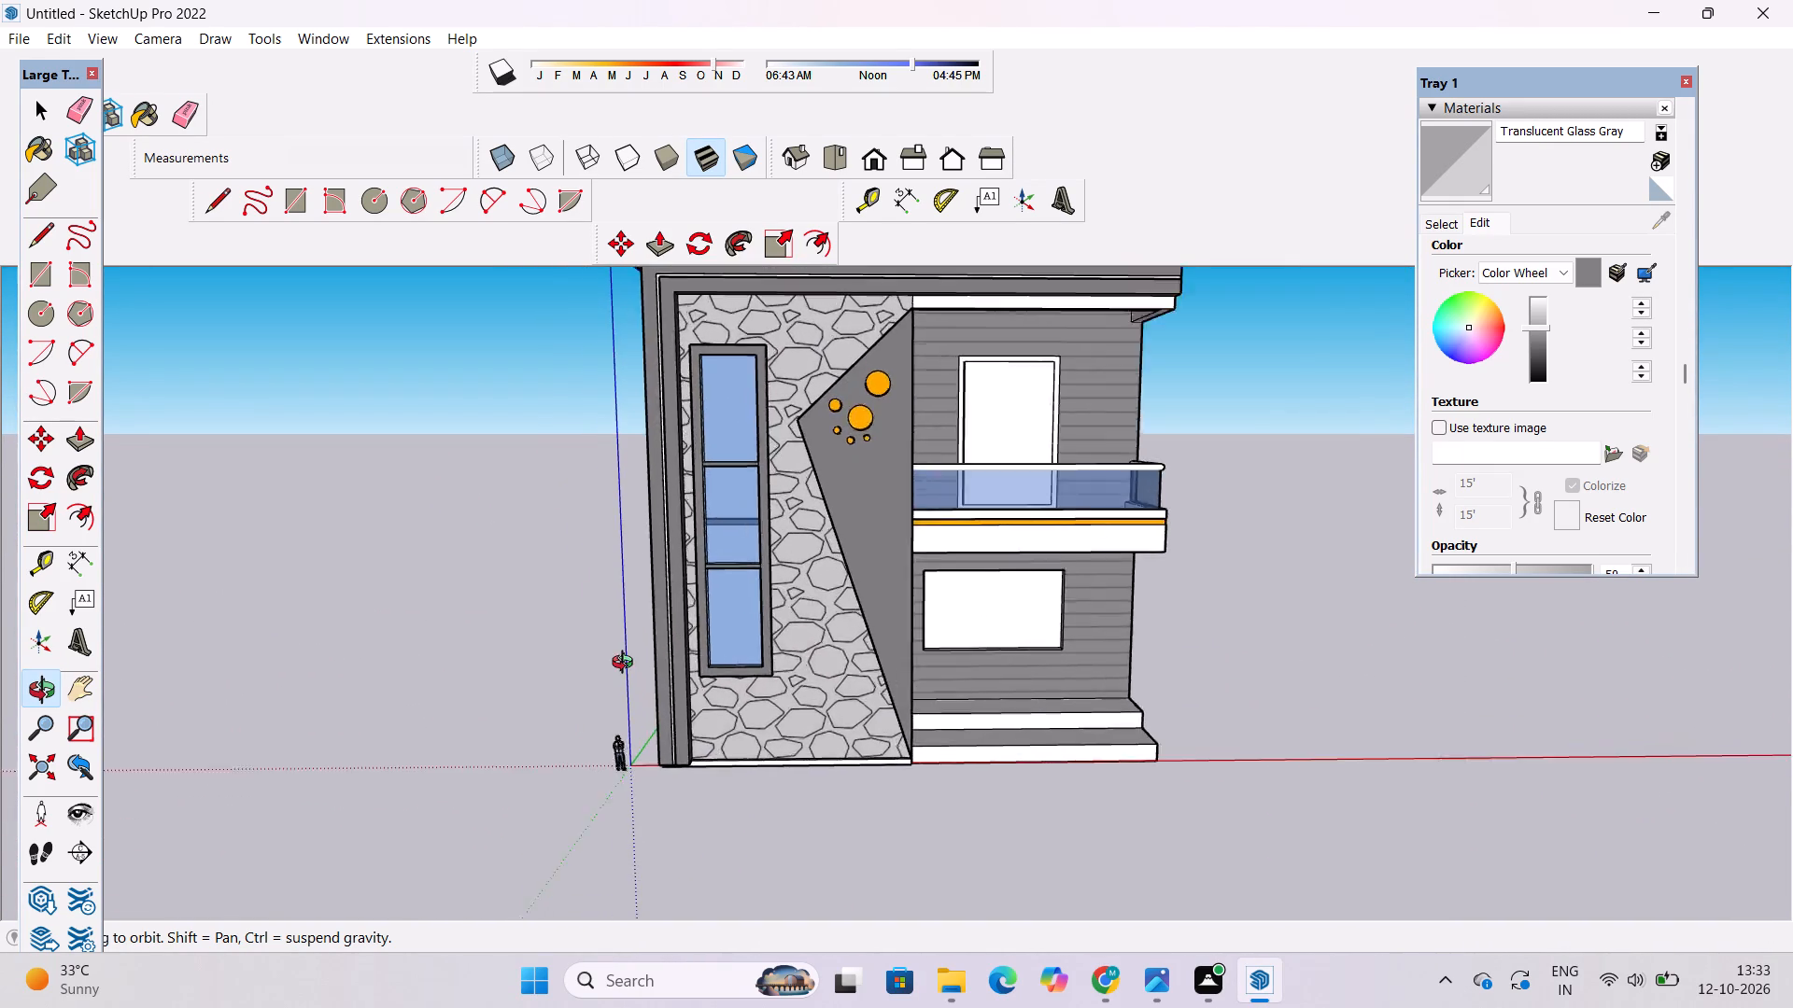
{"action": "scroll", "coordinate": [627, 665], "scroll_direction": "up", "scroll_amount": 1}
{"action": "left_click_drag", "start_coordinate": [669, 676], "coordinate": [836, 690]}
{"action": "scroll", "coordinate": [805, 676], "scroll_direction": "down", "scroll_amount": 4}
{"action": "left_click_drag", "start_coordinate": [781, 679], "coordinate": [781, 707], "text": "shift"}
{"action": "left_click_drag", "start_coordinate": [734, 709], "coordinate": [800, 679]}
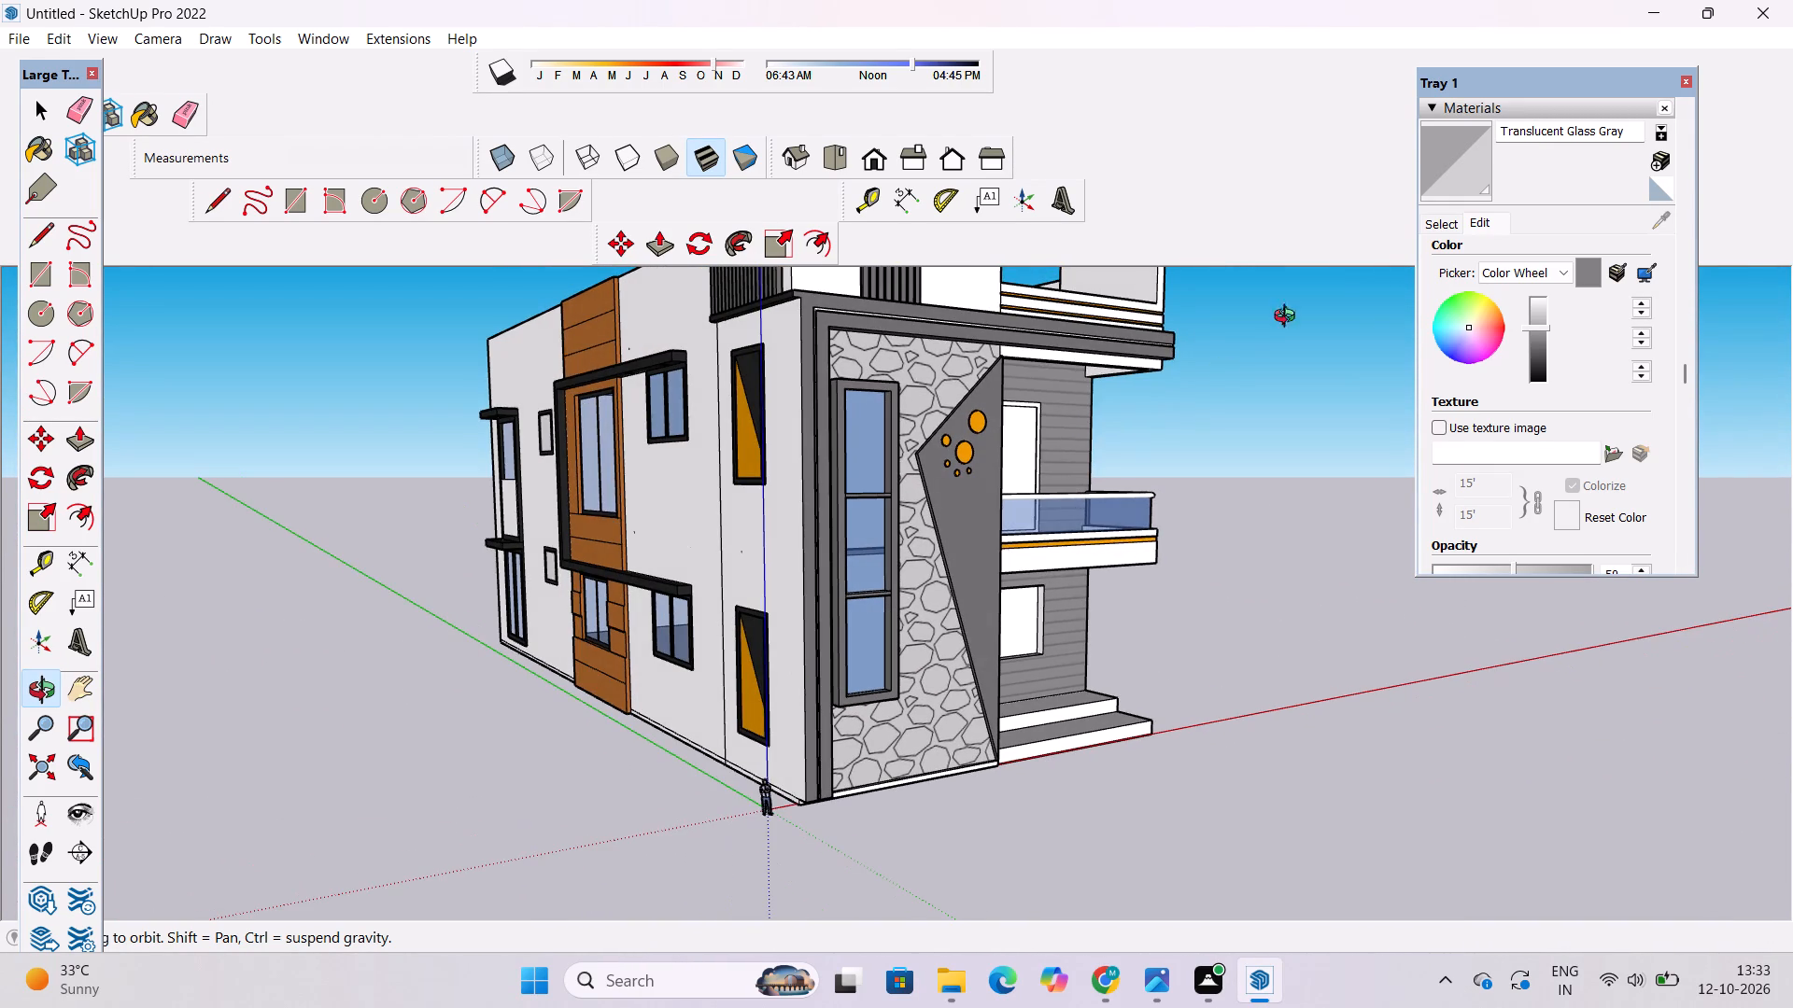
Paint the side facade's wall surfaces on both sides of the wood cladding with 0131_Silver from Colors-Named.
{"action": "left_click", "coordinate": [1450, 227]}
{"action": "left_click", "coordinate": [1570, 256]}
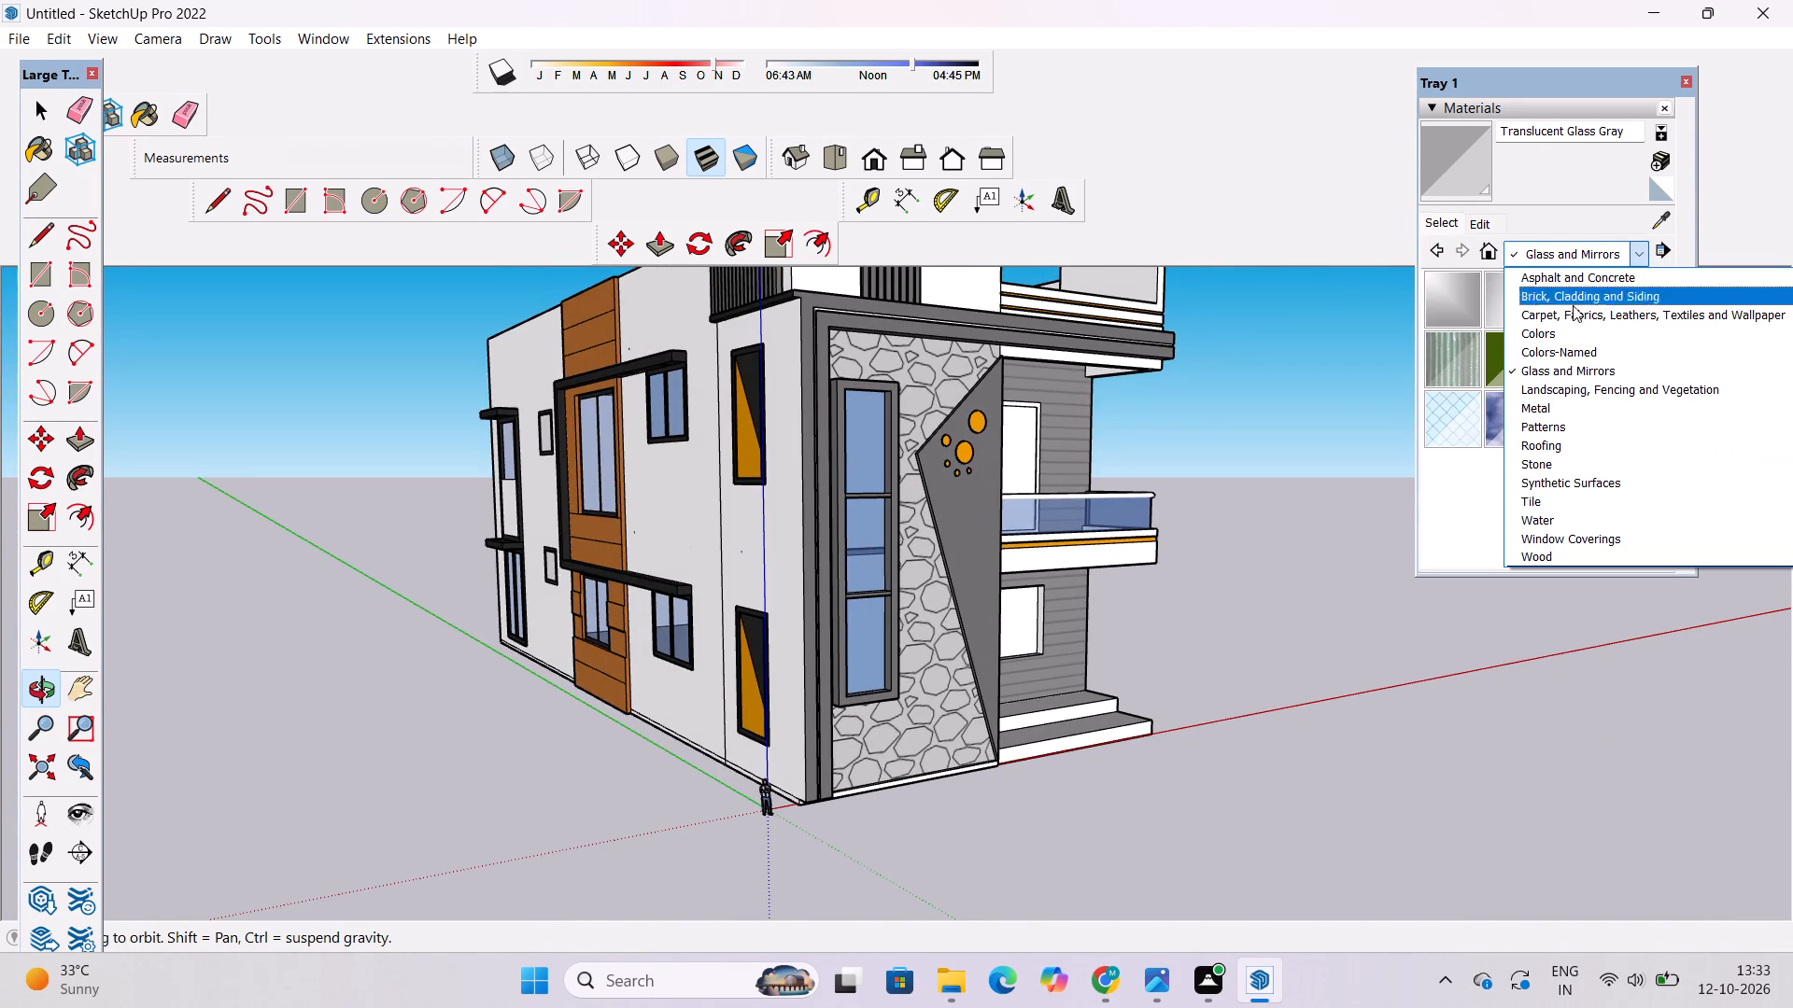
{"action": "left_click", "coordinate": [1553, 358]}
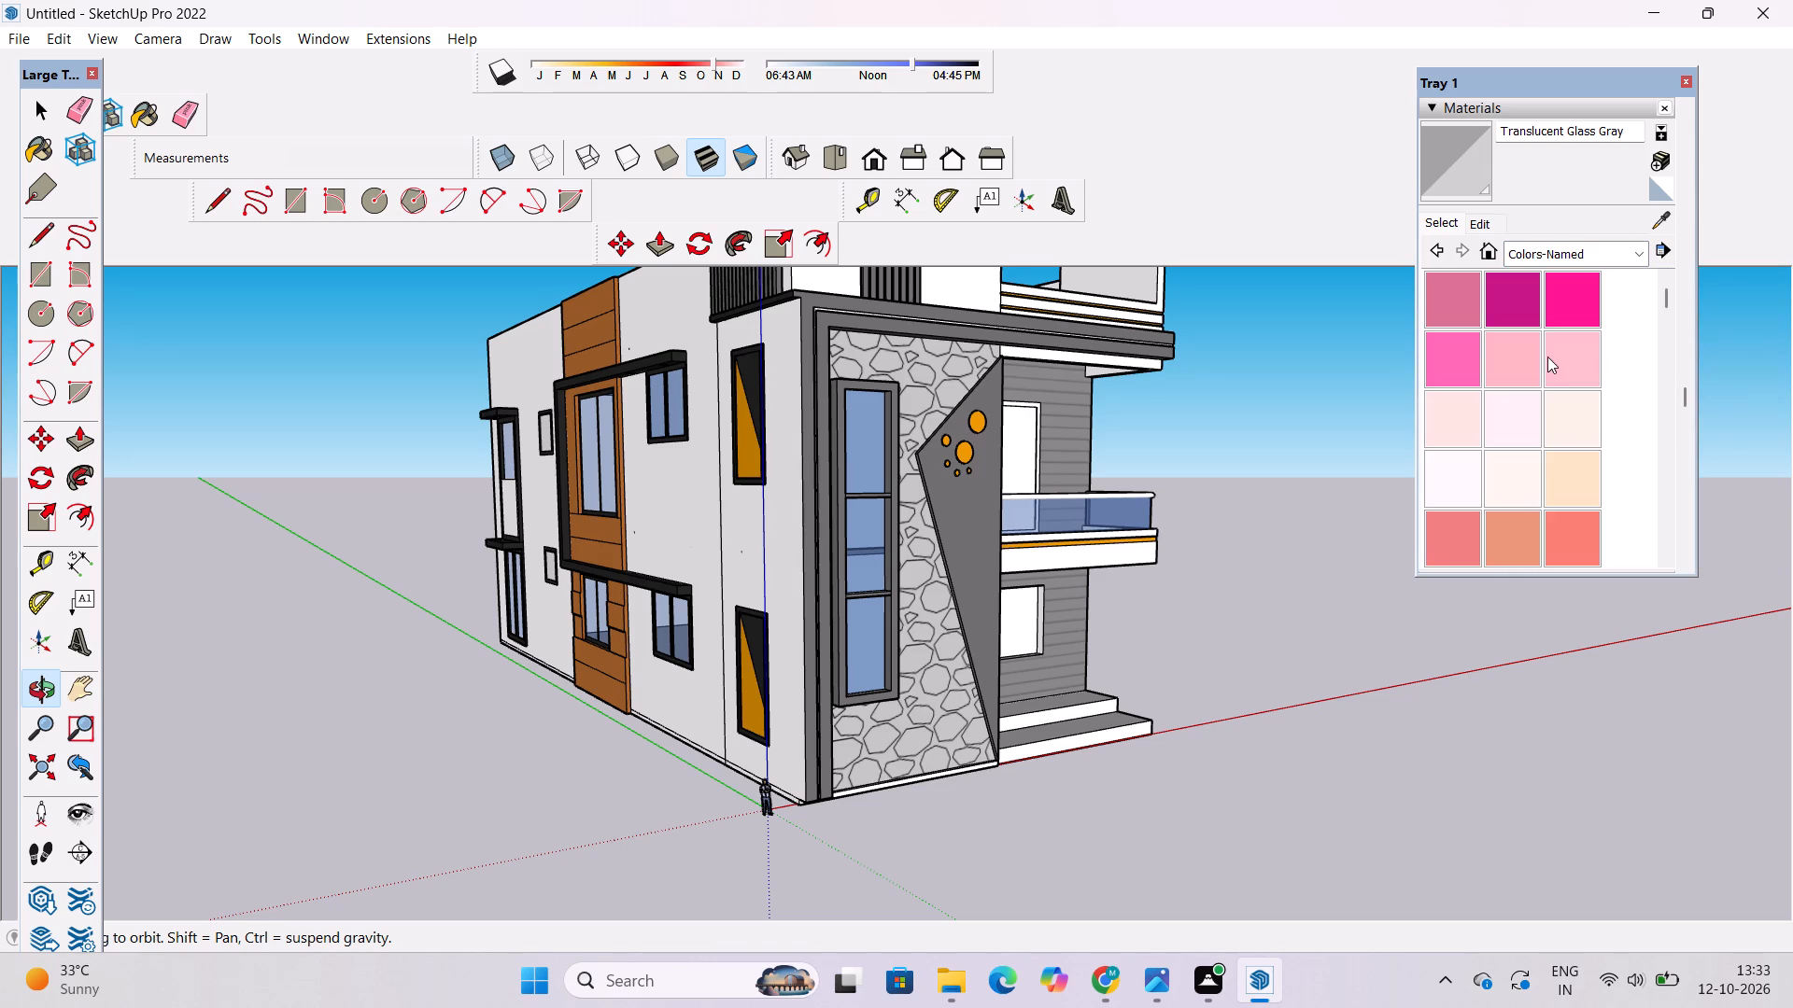
{"action": "scroll", "coordinate": [1537, 361], "scroll_direction": "down", "scroll_amount": 7}
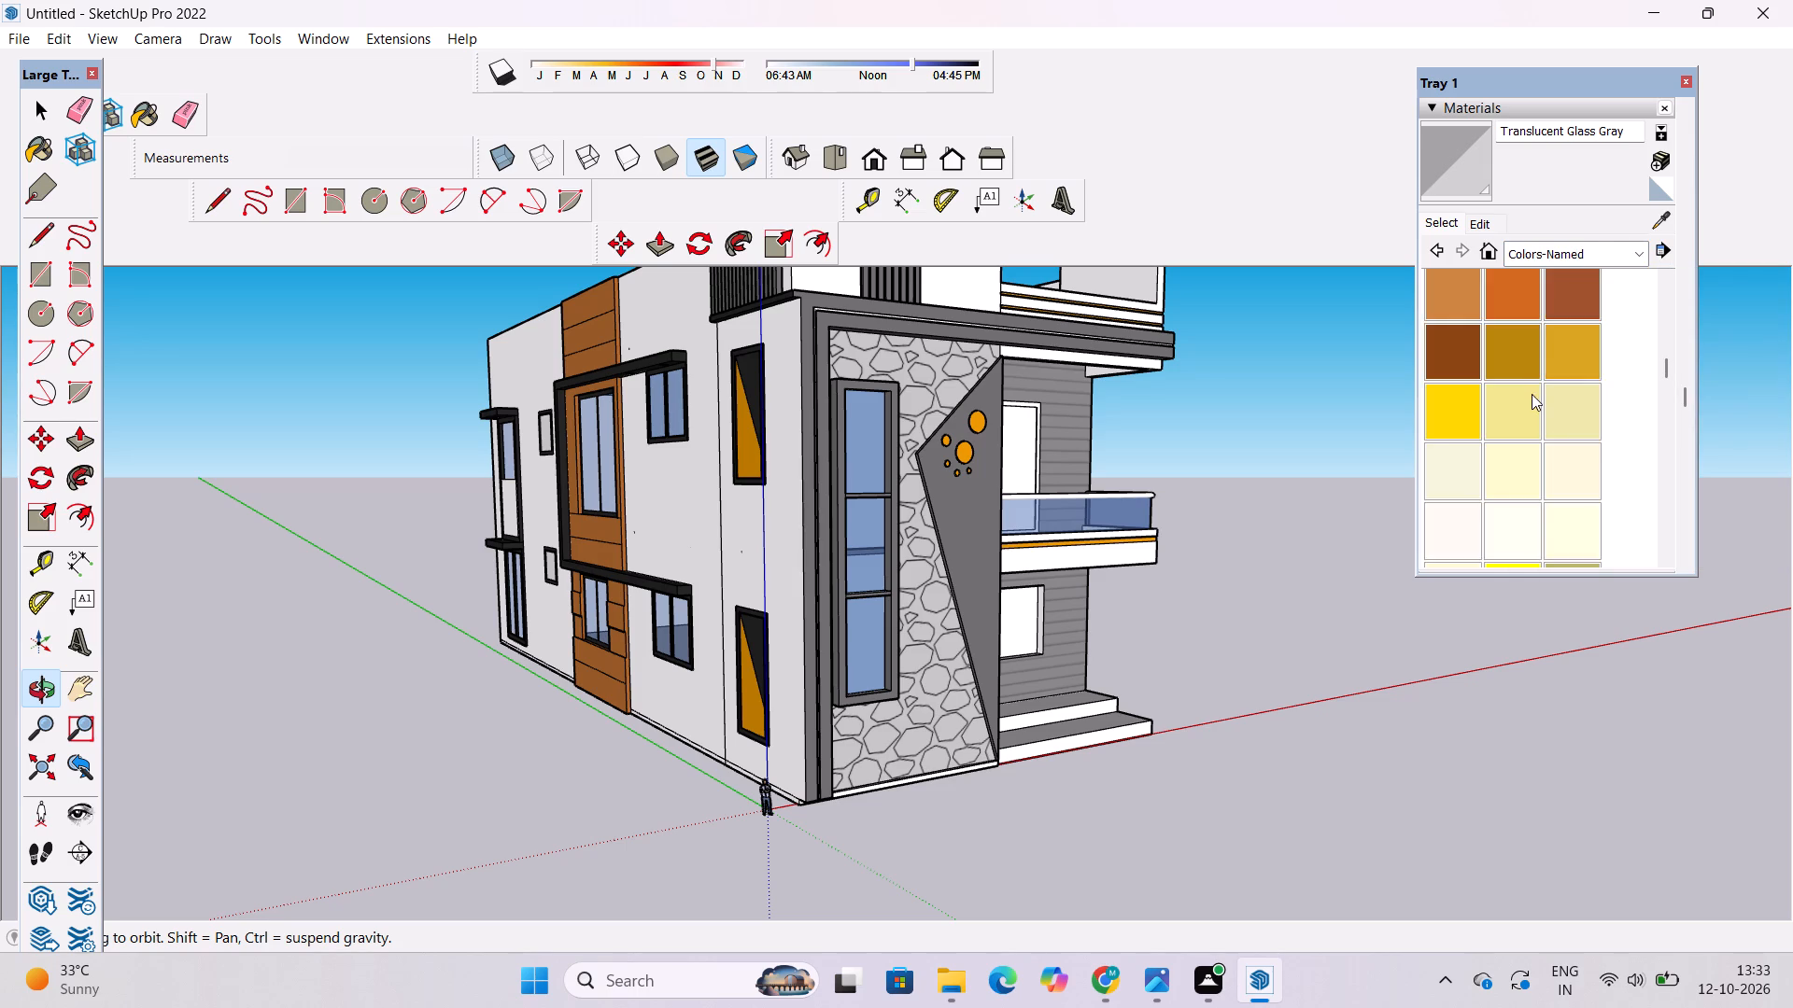
{"action": "scroll", "coordinate": [1532, 401], "scroll_direction": "down", "scroll_amount": 9}
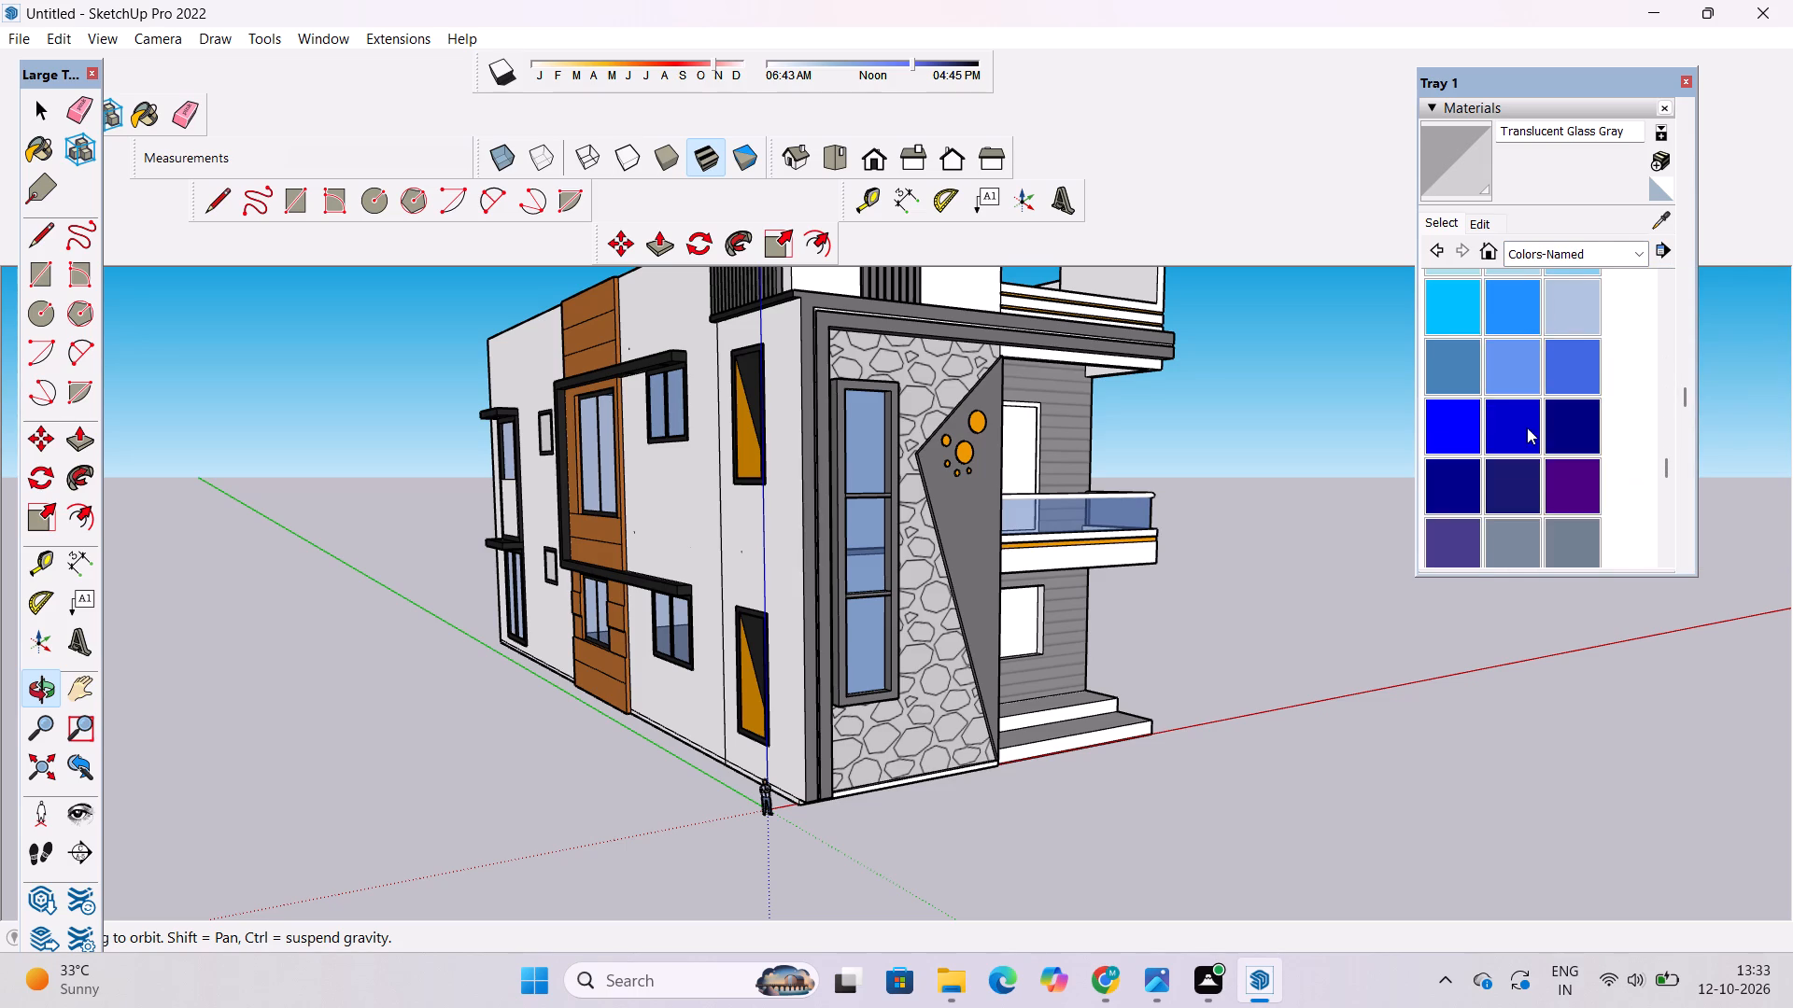
{"action": "scroll", "coordinate": [1527, 427], "scroll_direction": "down", "scroll_amount": 5}
{"action": "left_click", "coordinate": [1510, 499]}
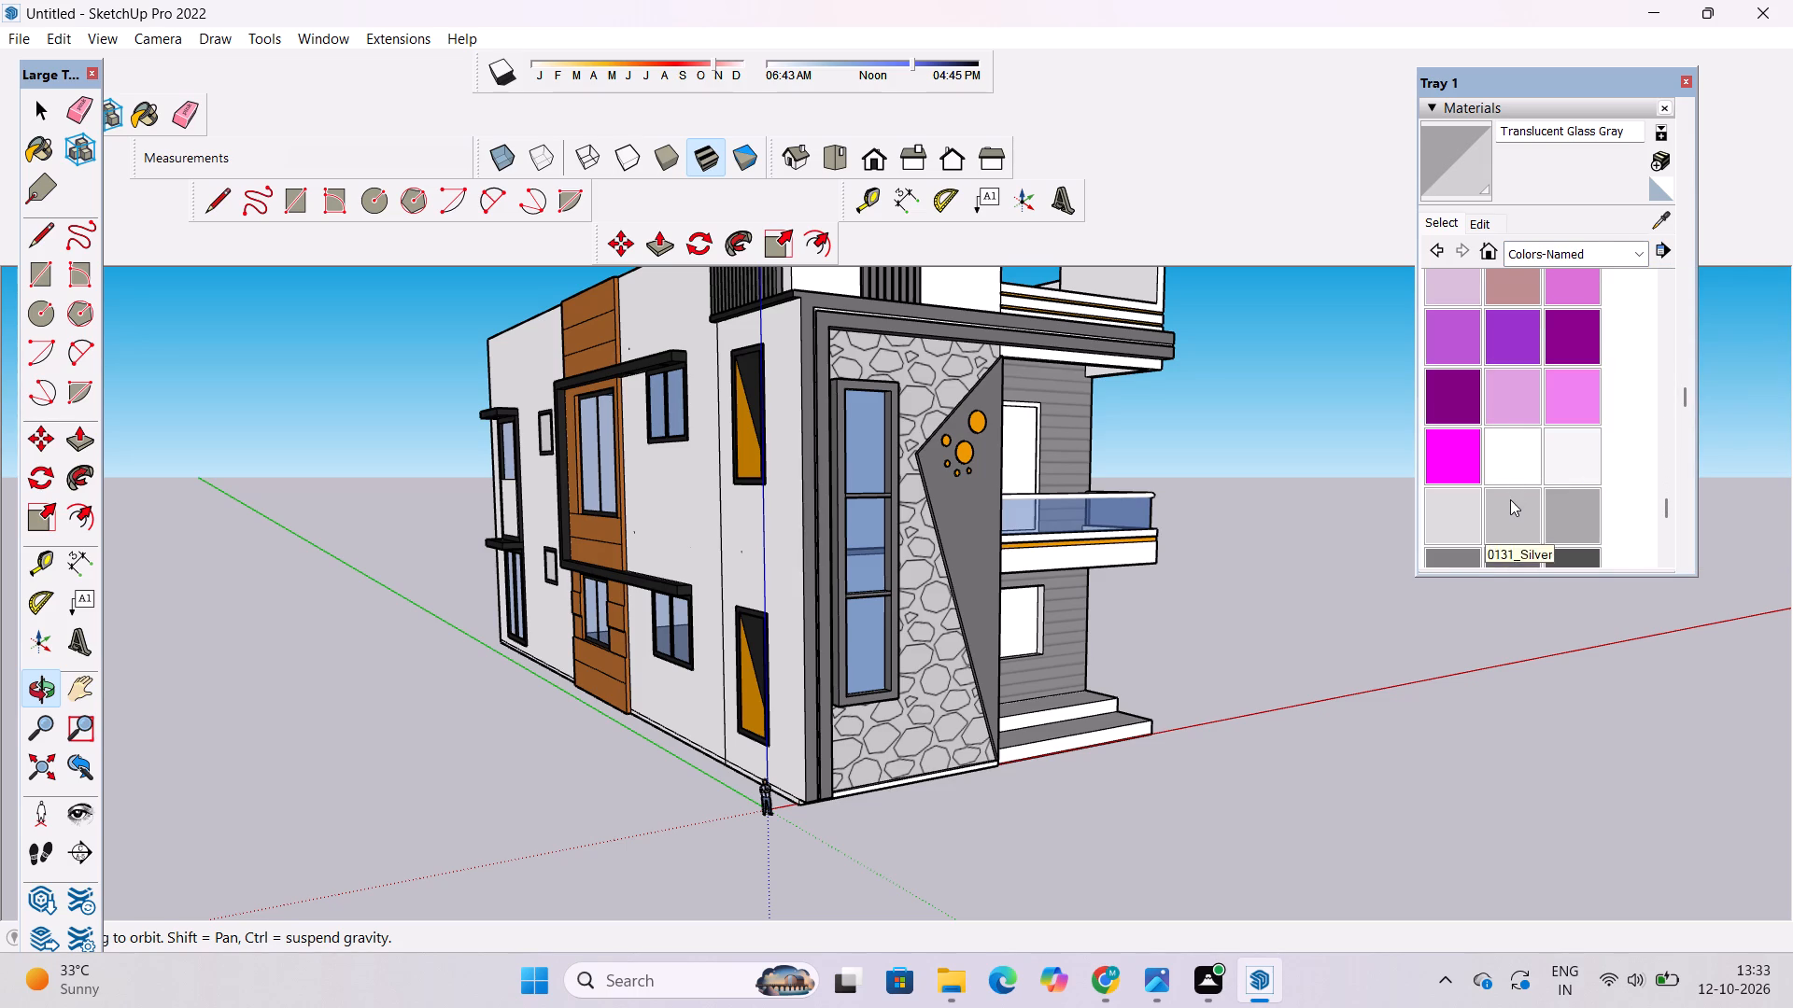
{"action": "left_click", "coordinate": [643, 491]}
{"action": "scroll", "coordinate": [628, 505], "scroll_direction": "down", "scroll_amount": 5}
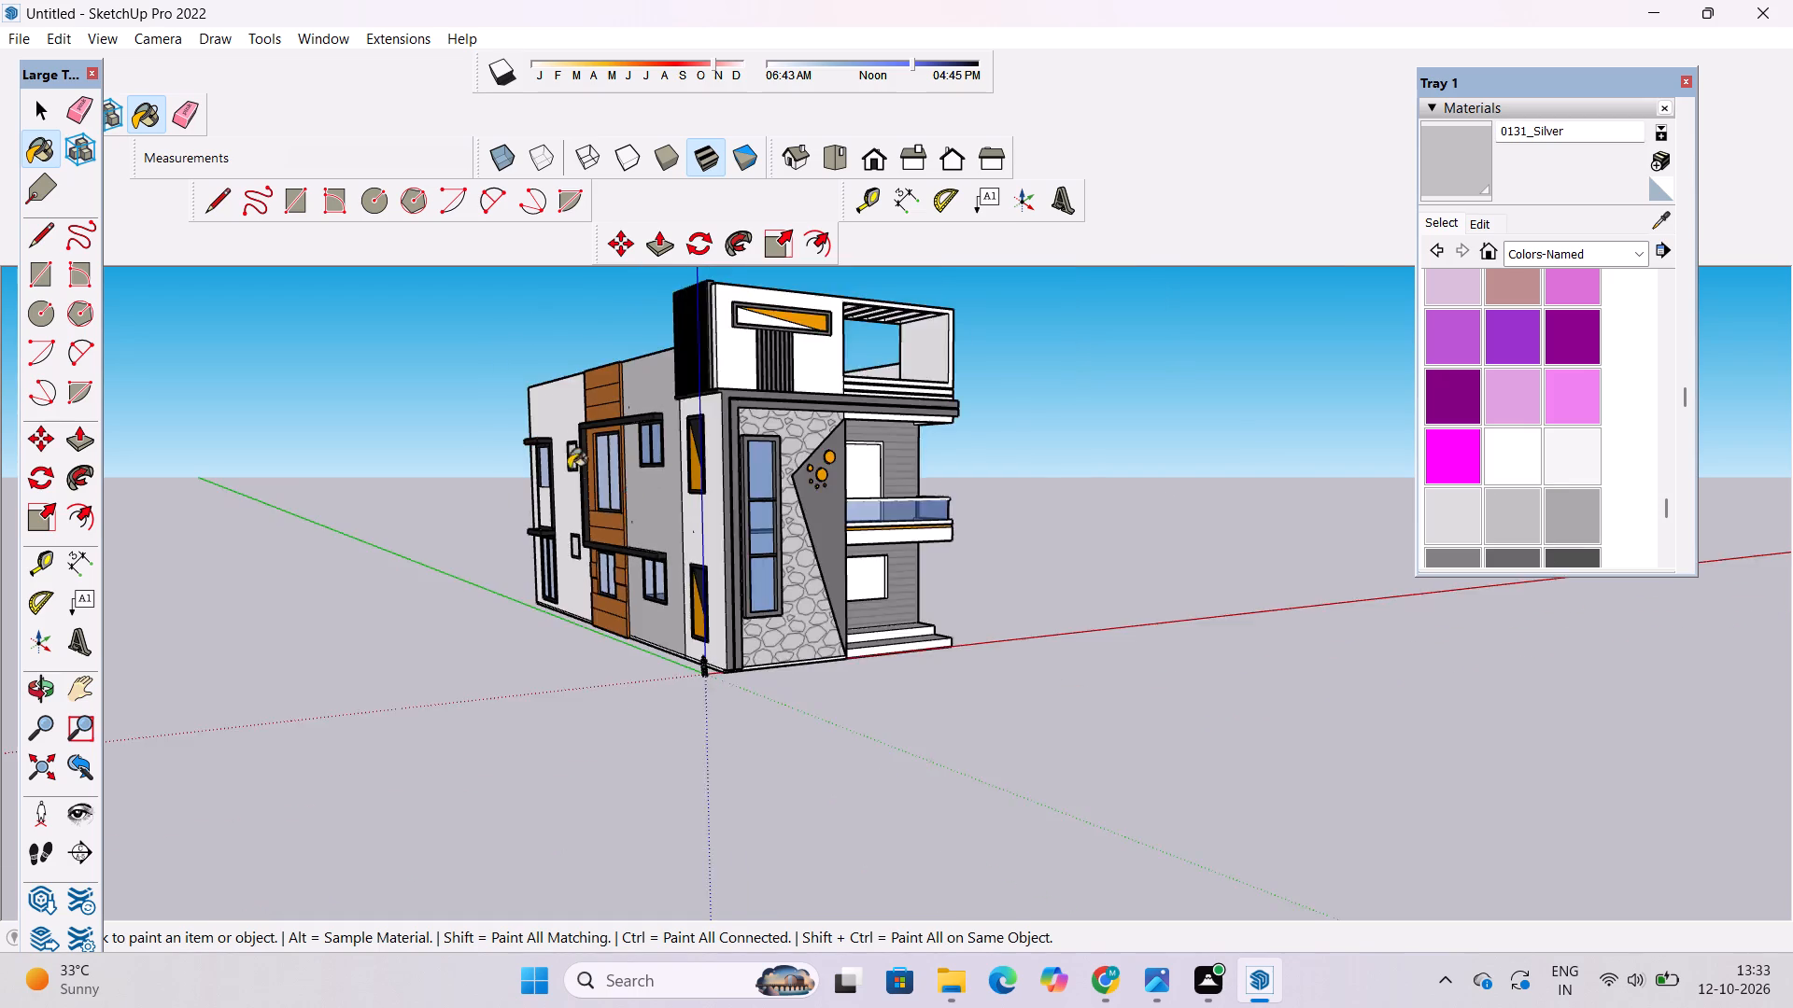
{"action": "scroll", "coordinate": [560, 459], "scroll_direction": "up", "scroll_amount": 5}
{"action": "left_click", "coordinate": [558, 405]}
Erase the horizontal line running along the upper part of the blank side wall beside the balcony.
{"action": "scroll", "coordinate": [565, 418], "scroll_direction": "down", "scroll_amount": 5}
{"action": "scroll", "coordinate": [489, 486], "scroll_direction": "down", "scroll_amount": 4}
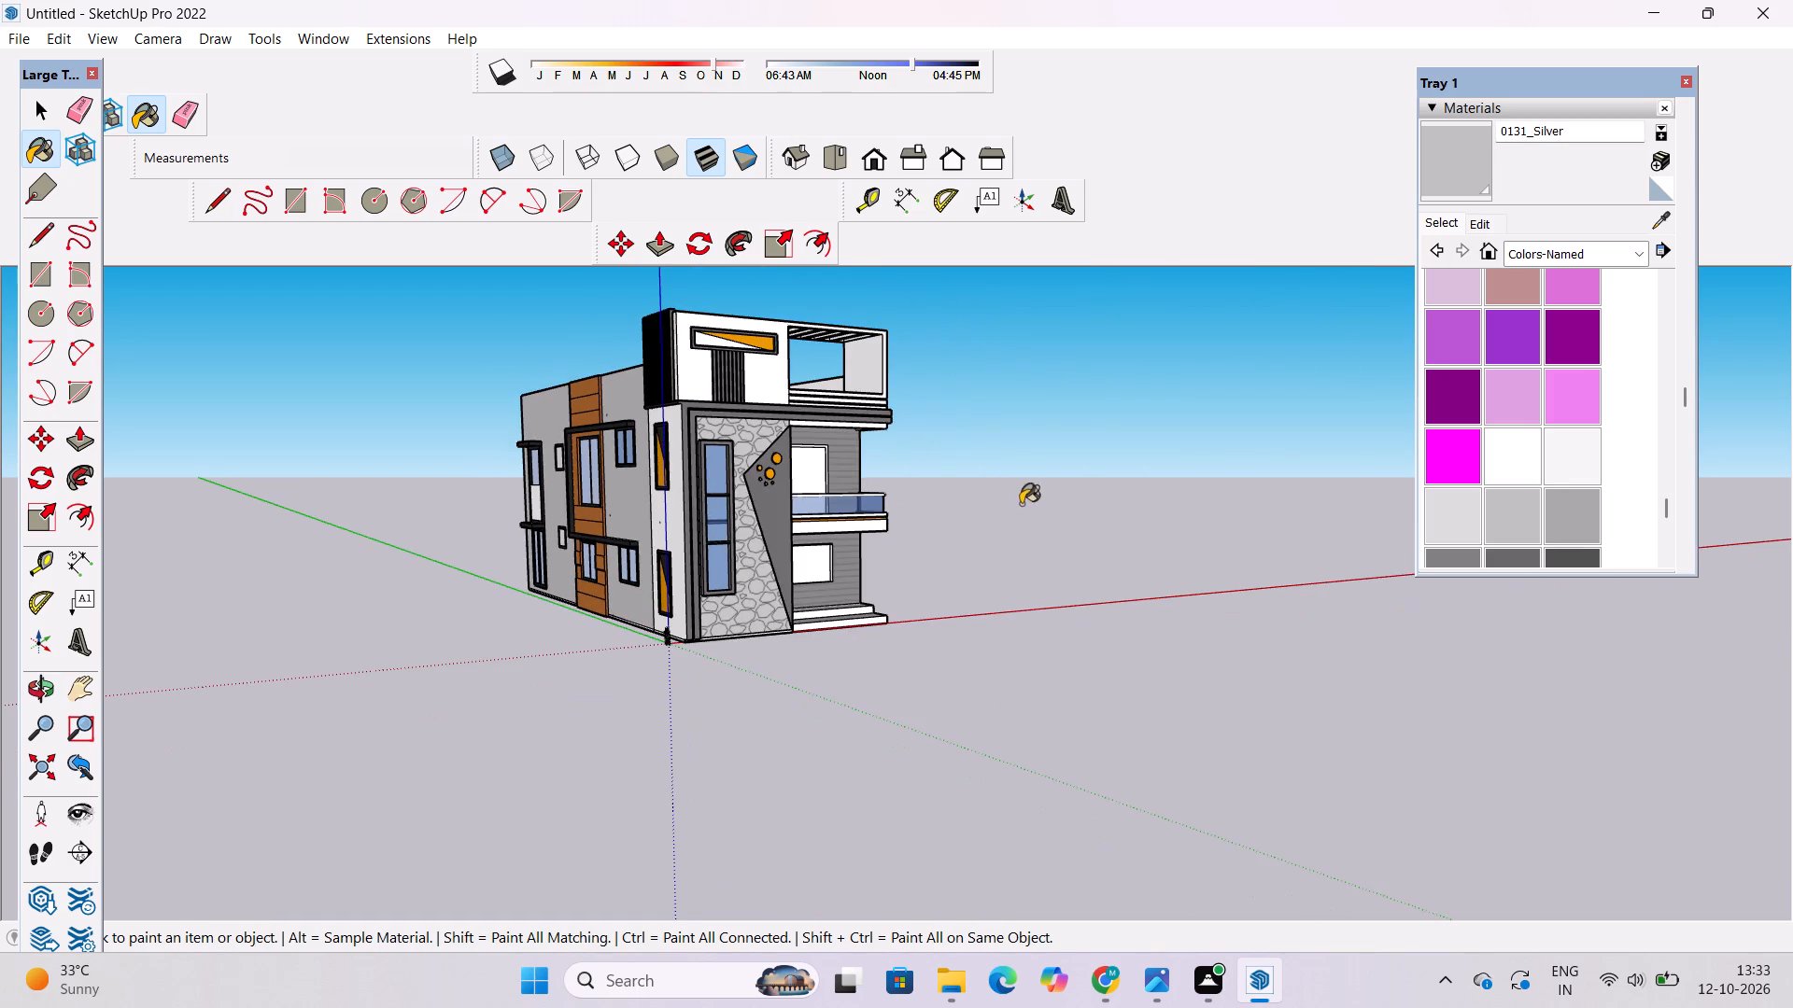
{"action": "scroll", "coordinate": [904, 494], "scroll_direction": "up", "scroll_amount": 4}
{"action": "key", "text": "o"}
{"action": "left_click_drag", "start_coordinate": [1087, 529], "coordinate": [770, 564]}
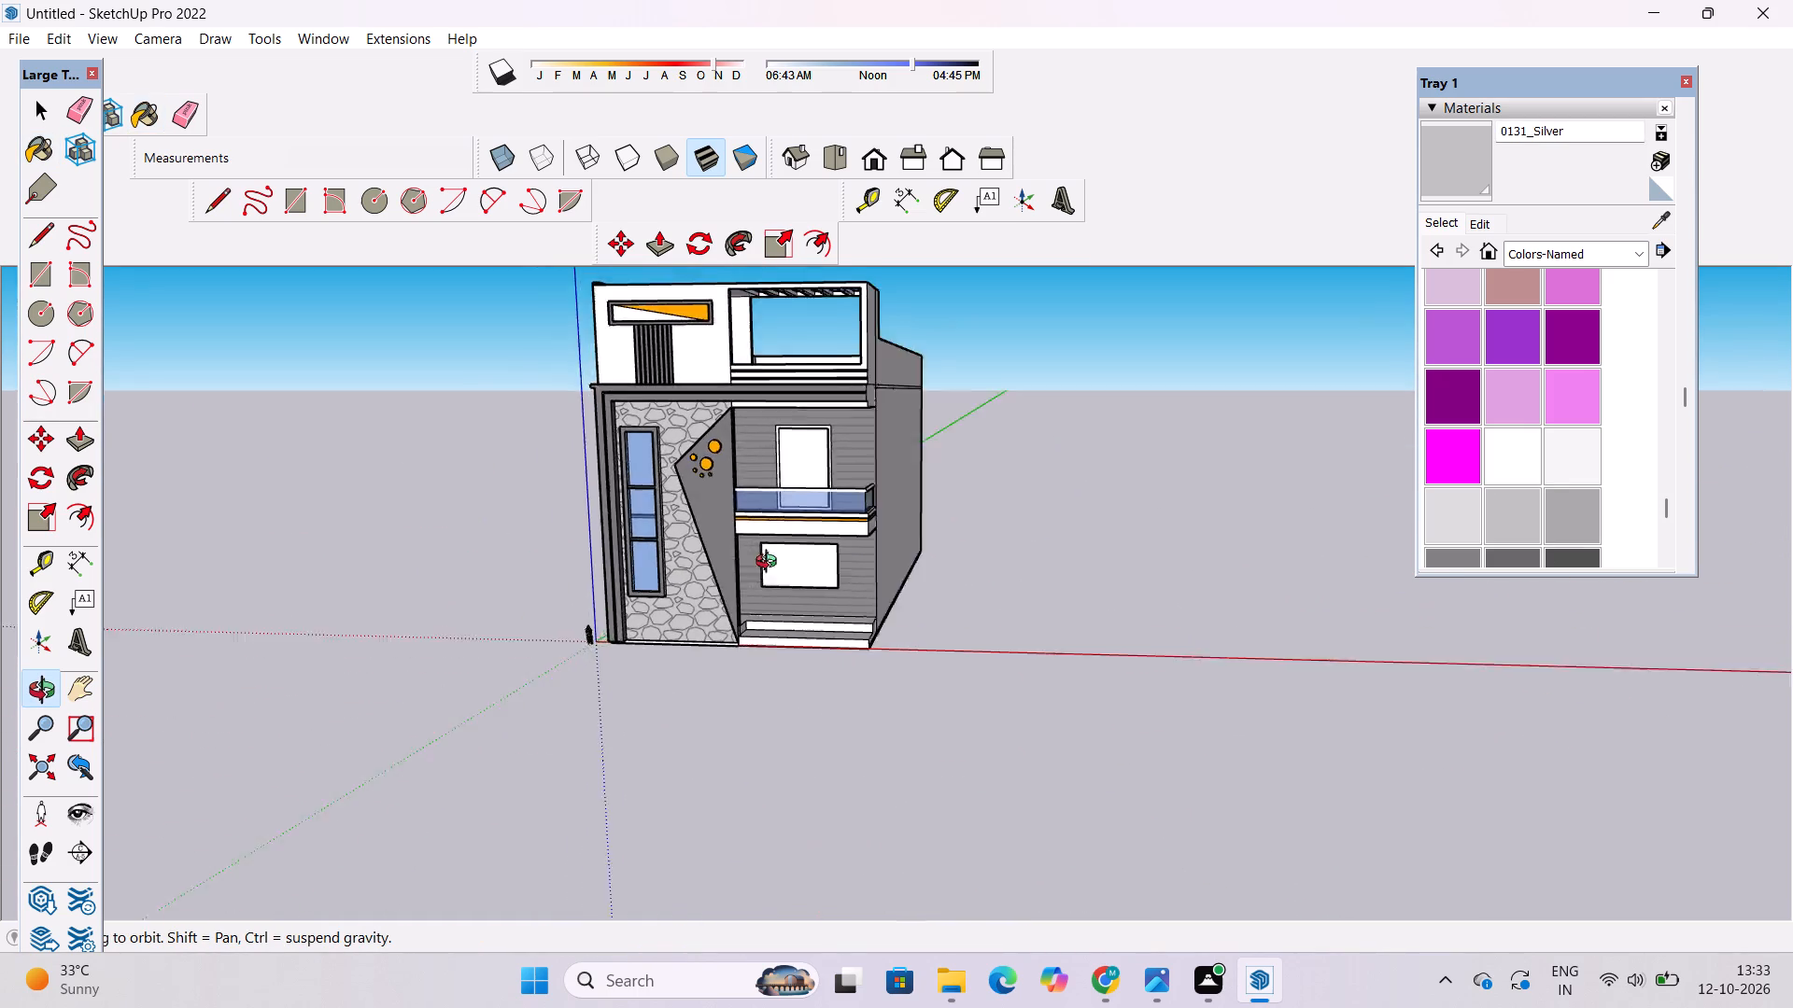
{"action": "left_click_drag", "start_coordinate": [770, 564], "coordinate": [625, 531]}
{"action": "left_click_drag", "start_coordinate": [1084, 502], "coordinate": [888, 570], "text": "shift"}
{"action": "scroll", "coordinate": [694, 509], "scroll_direction": "up", "scroll_amount": 5}
{"action": "left_click_drag", "start_coordinate": [690, 501], "coordinate": [709, 567], "text": "shift"}
{"action": "left_click_drag", "start_coordinate": [697, 567], "coordinate": [674, 567]}
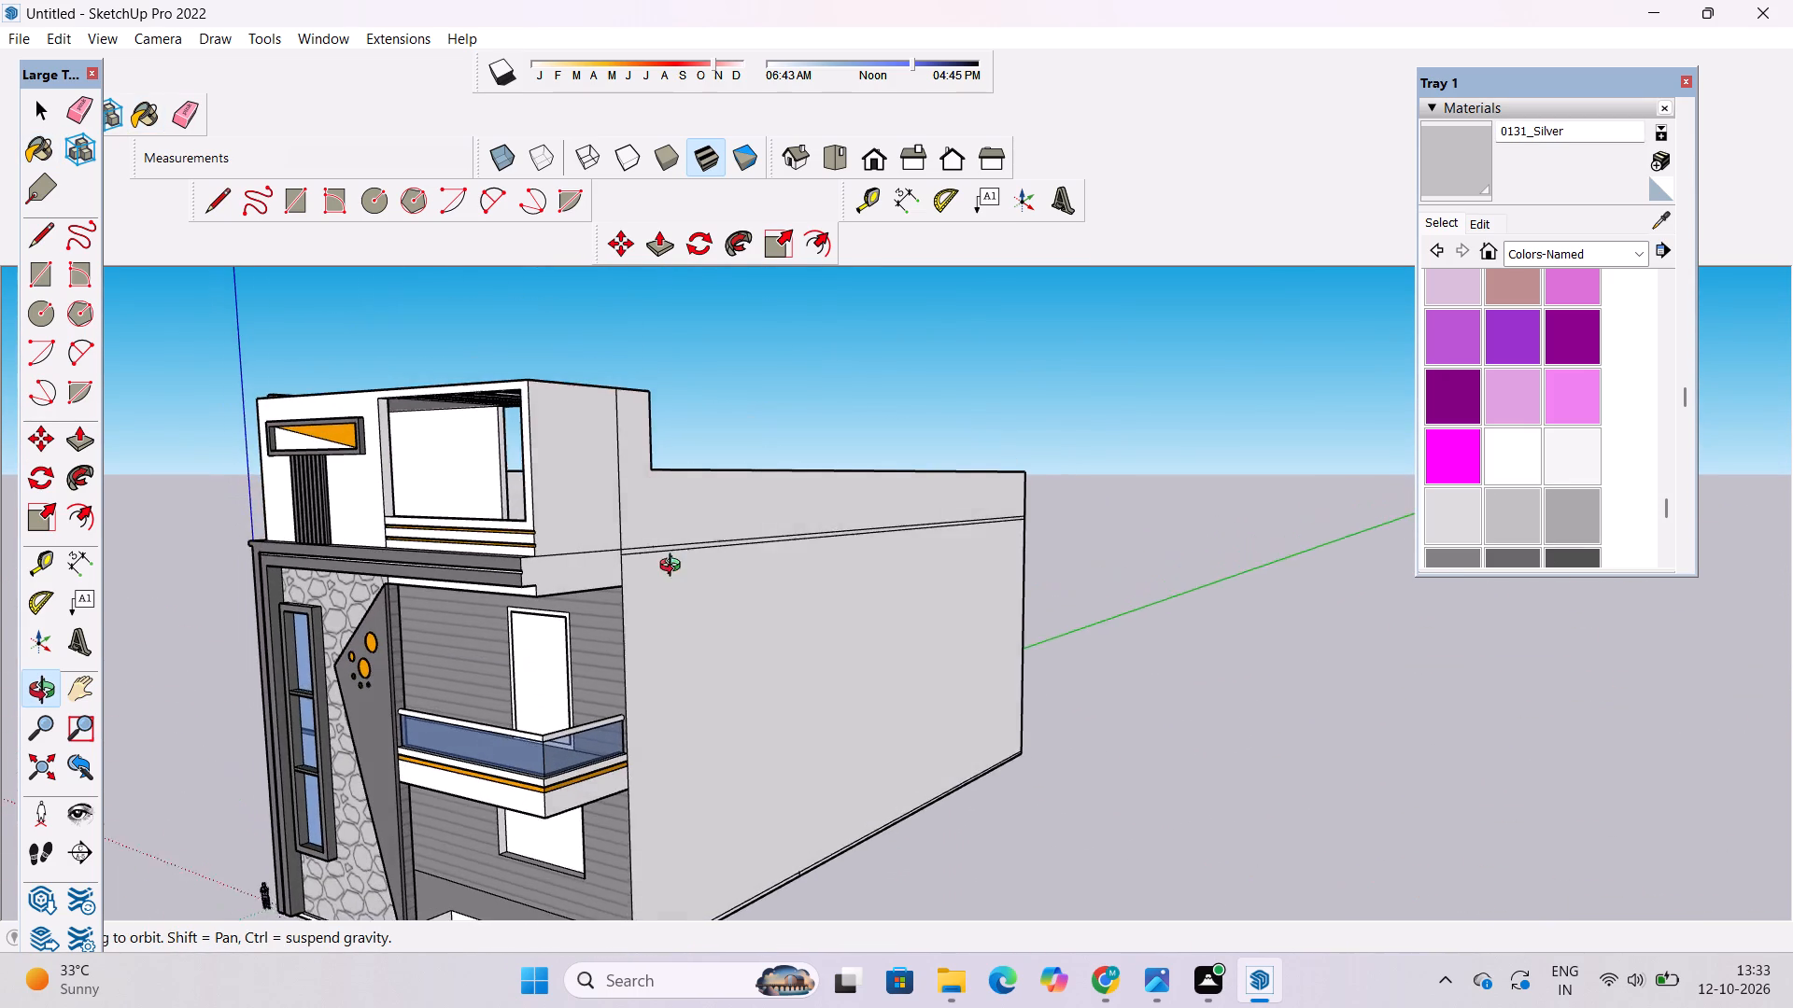
{"action": "left_click_drag", "start_coordinate": [674, 567], "coordinate": [664, 567]}
{"action": "key", "text": "e"}
{"action": "left_click_drag", "start_coordinate": [730, 511], "coordinate": [724, 558]}
{"action": "left_click_drag", "start_coordinate": [639, 534], "coordinate": [630, 553]}
{"action": "left_click_drag", "start_coordinate": [802, 521], "coordinate": [809, 539]}
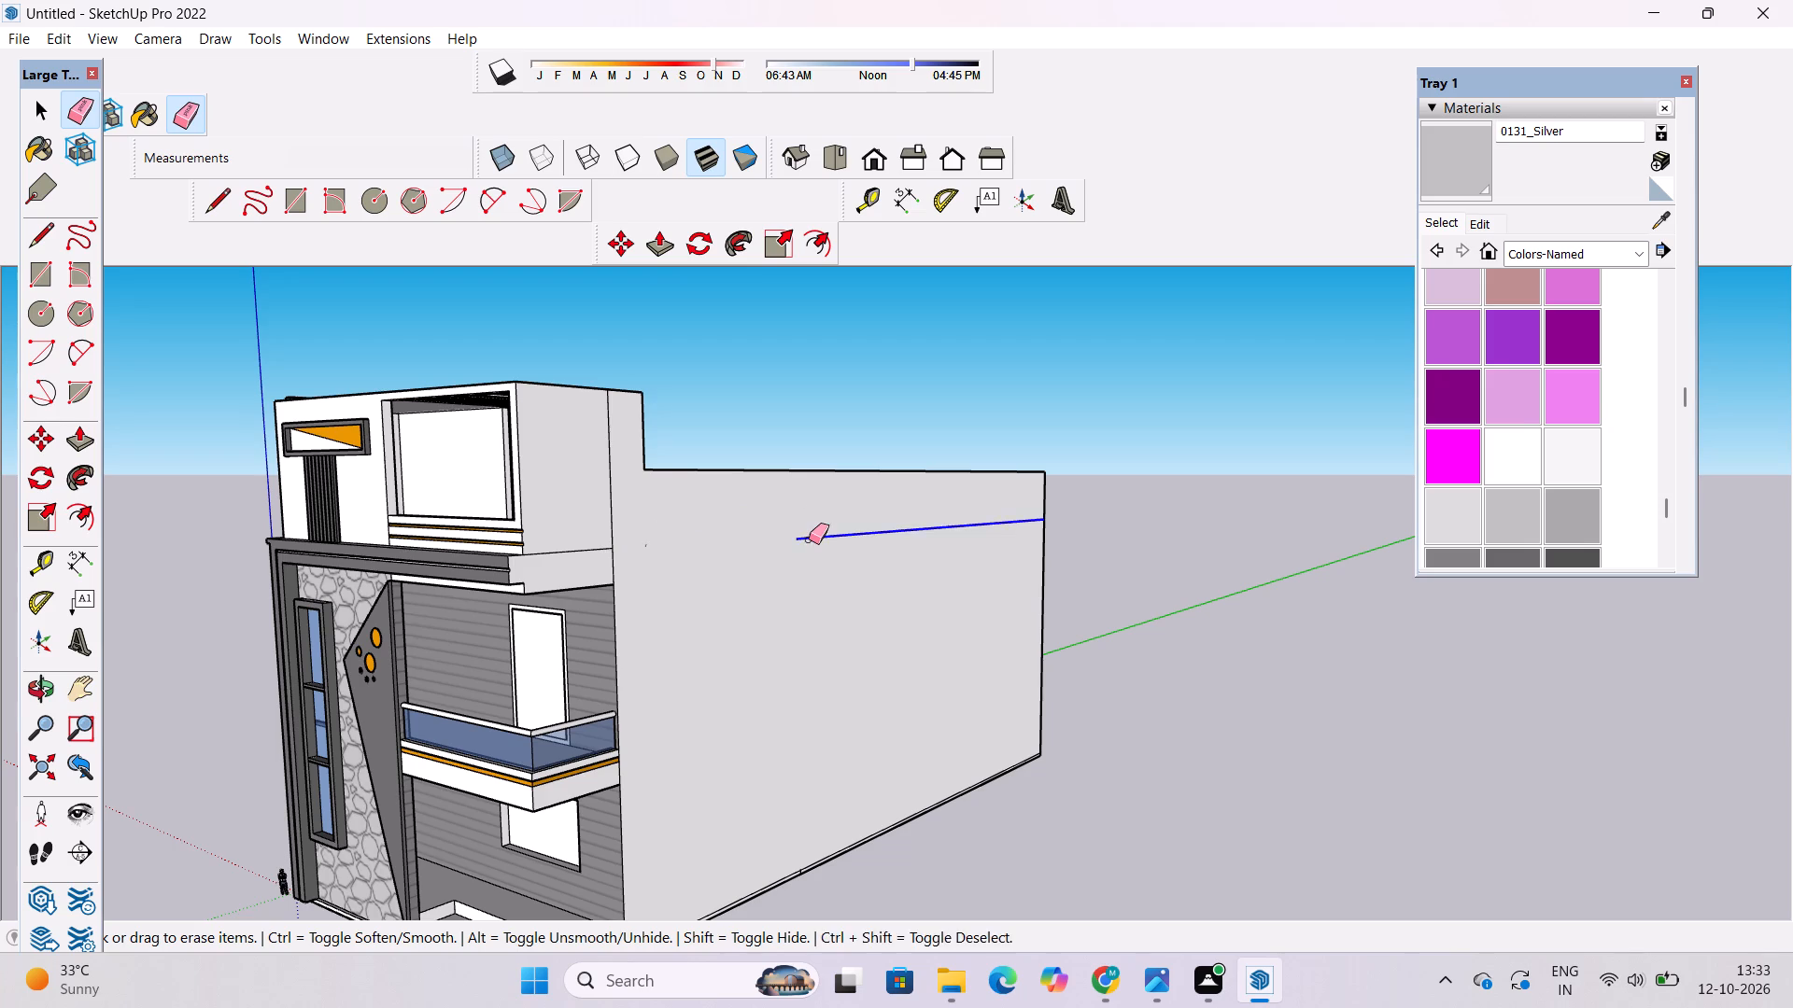
Erase the remaining pieces of the horizontal line on the upper part of the blank side wall.
{"action": "left_click_drag", "start_coordinate": [809, 539], "coordinate": [815, 539]}
{"action": "left_click", "coordinate": [794, 536]}
{"action": "left_click", "coordinate": [640, 557]}
Paint the blank side wall and the adjoining side faces of the projecting upper storey with 0131_Silver.
{"action": "key", "text": "o"}
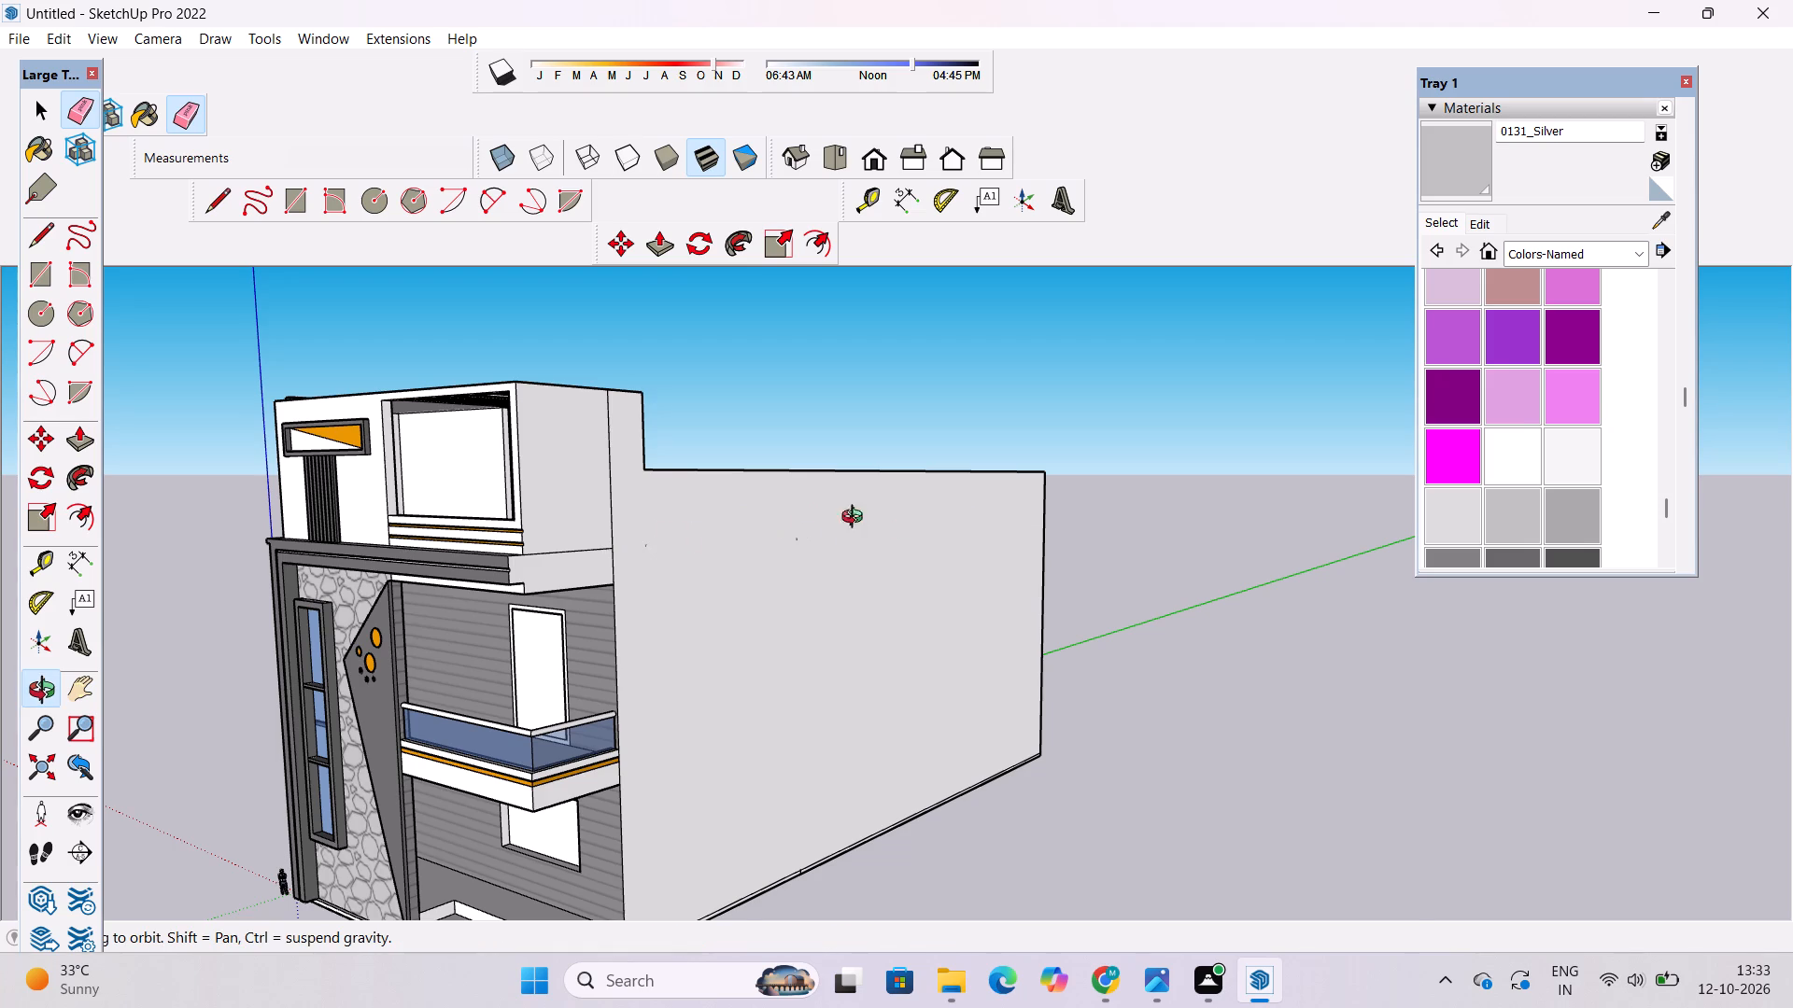
{"action": "scroll", "coordinate": [892, 492], "scroll_direction": "down", "scroll_amount": 5}
{"action": "left_click_drag", "start_coordinate": [653, 540], "coordinate": [923, 731]}
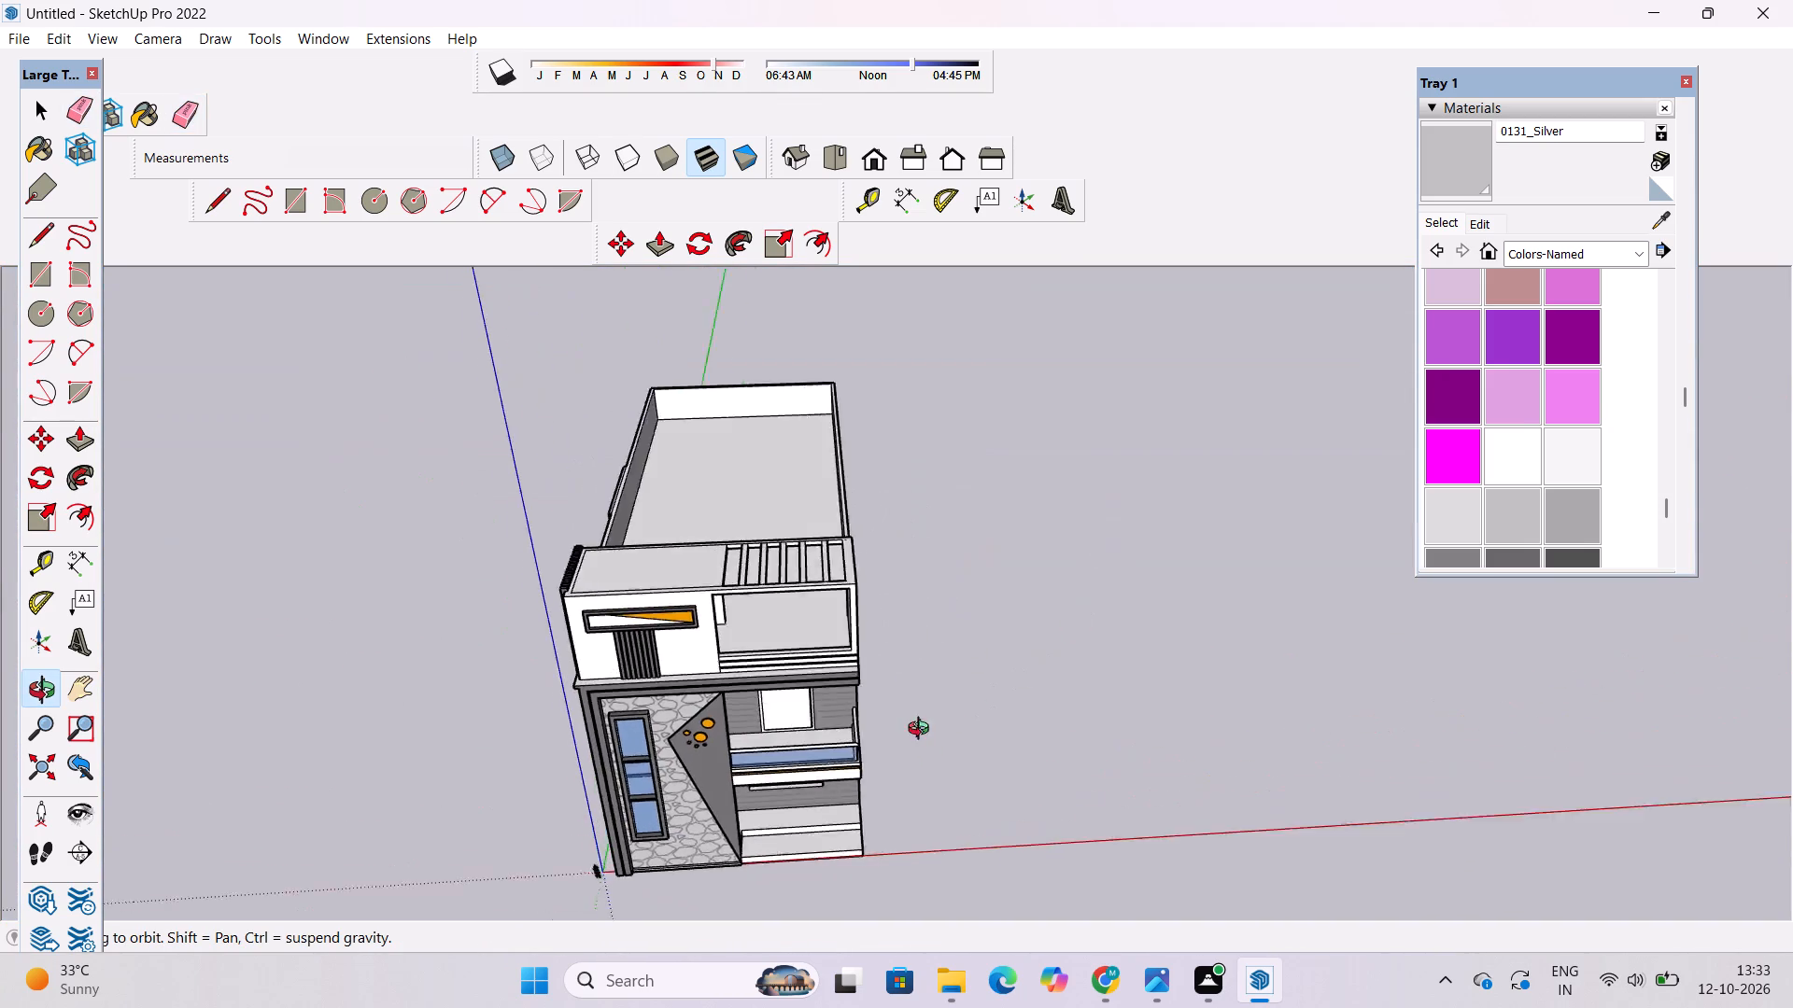
{"action": "left_click_drag", "start_coordinate": [923, 731], "coordinate": [872, 679]}
{"action": "left_click_drag", "start_coordinate": [869, 660], "coordinate": [725, 602]}
{"action": "left_click_drag", "start_coordinate": [886, 580], "coordinate": [874, 624], "text": "shift"}
{"action": "left_click_drag", "start_coordinate": [868, 619], "coordinate": [856, 589]}
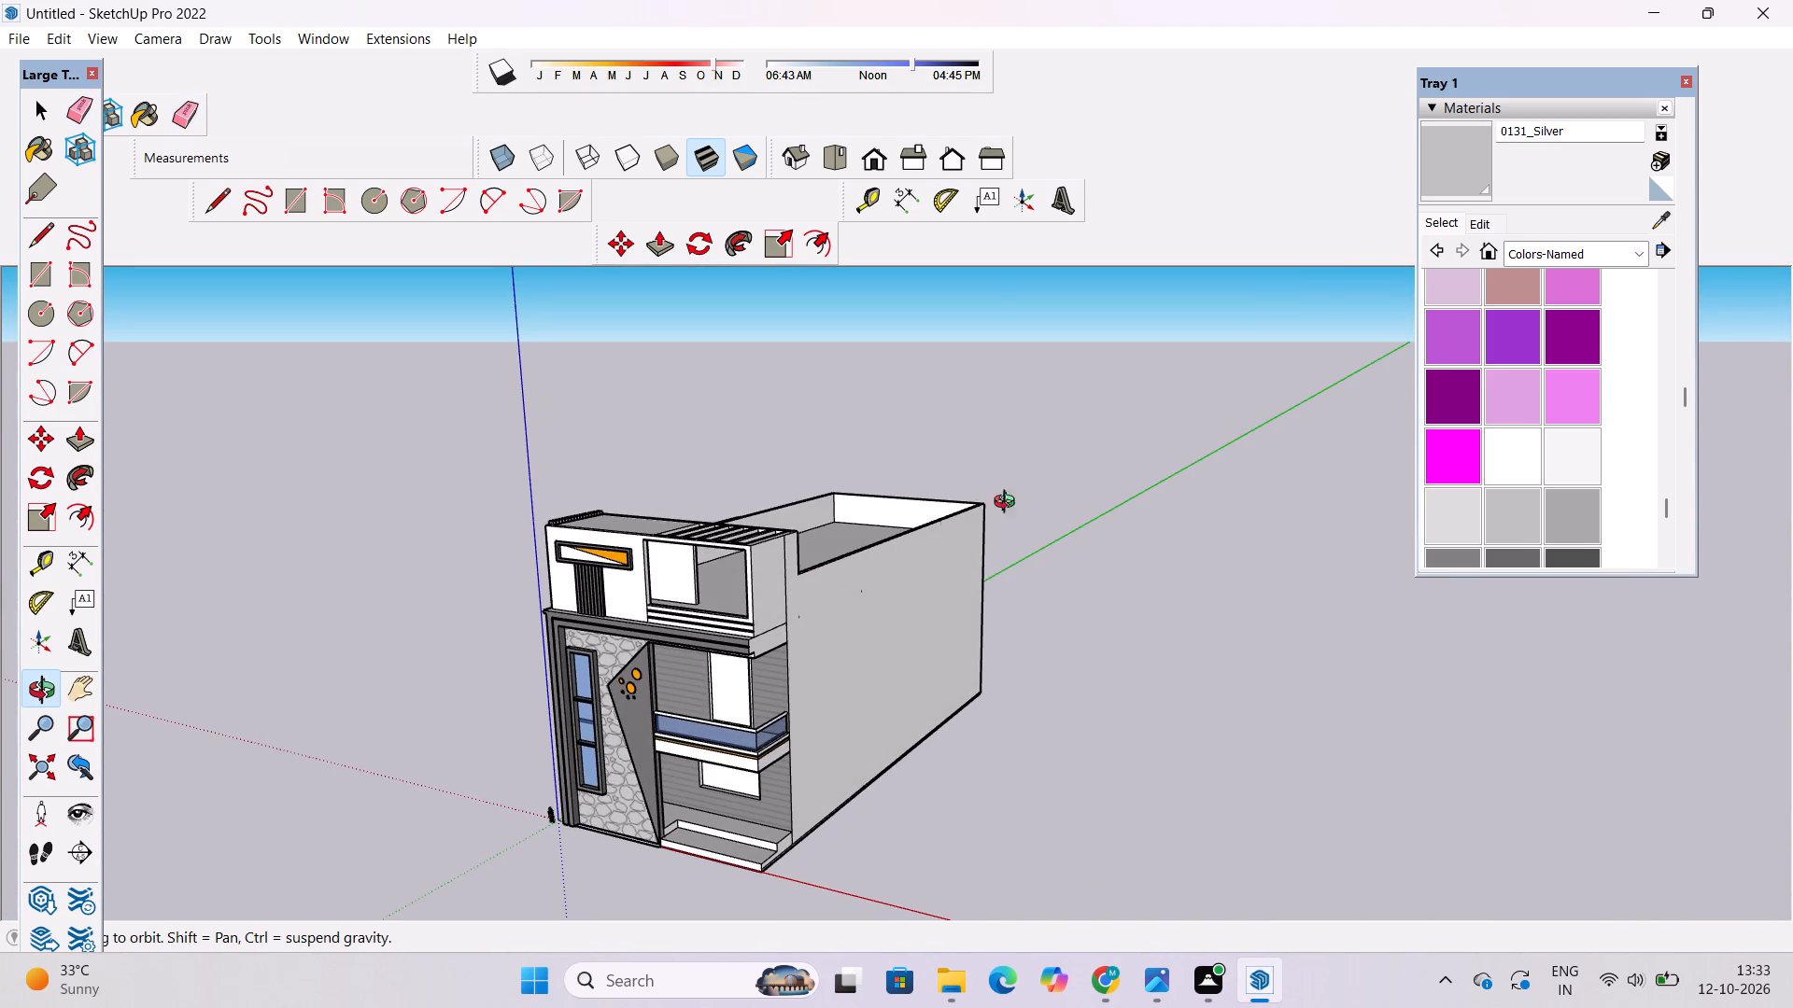
{"action": "left_click", "coordinate": [1448, 176]}
{"action": "left_click", "coordinate": [909, 654]}
{"action": "scroll", "coordinate": [729, 583], "scroll_direction": "up", "scroll_amount": 2}
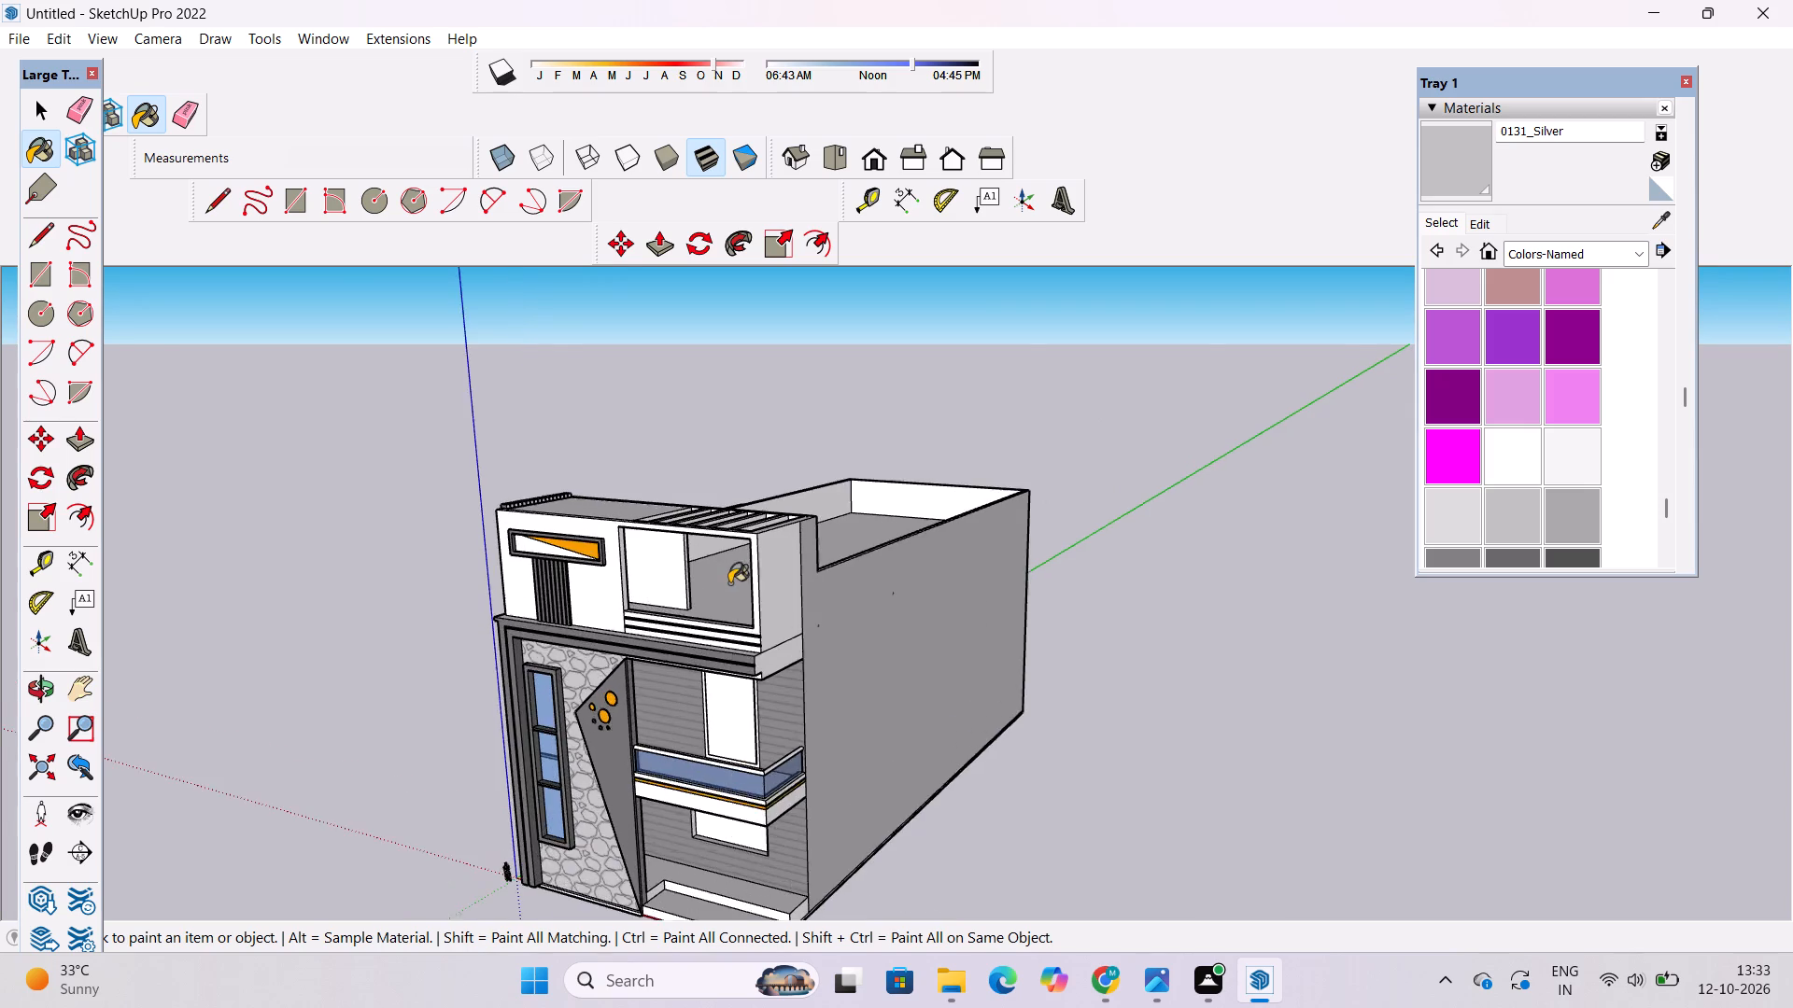
{"action": "scroll", "coordinate": [729, 583], "scroll_direction": "up", "scroll_amount": 7}
{"action": "left_click", "coordinate": [823, 573]}
{"action": "left_click_drag", "start_coordinate": [821, 817], "coordinate": [821, 798]}
{"action": "scroll", "coordinate": [805, 486], "scroll_direction": "down", "scroll_amount": 6}
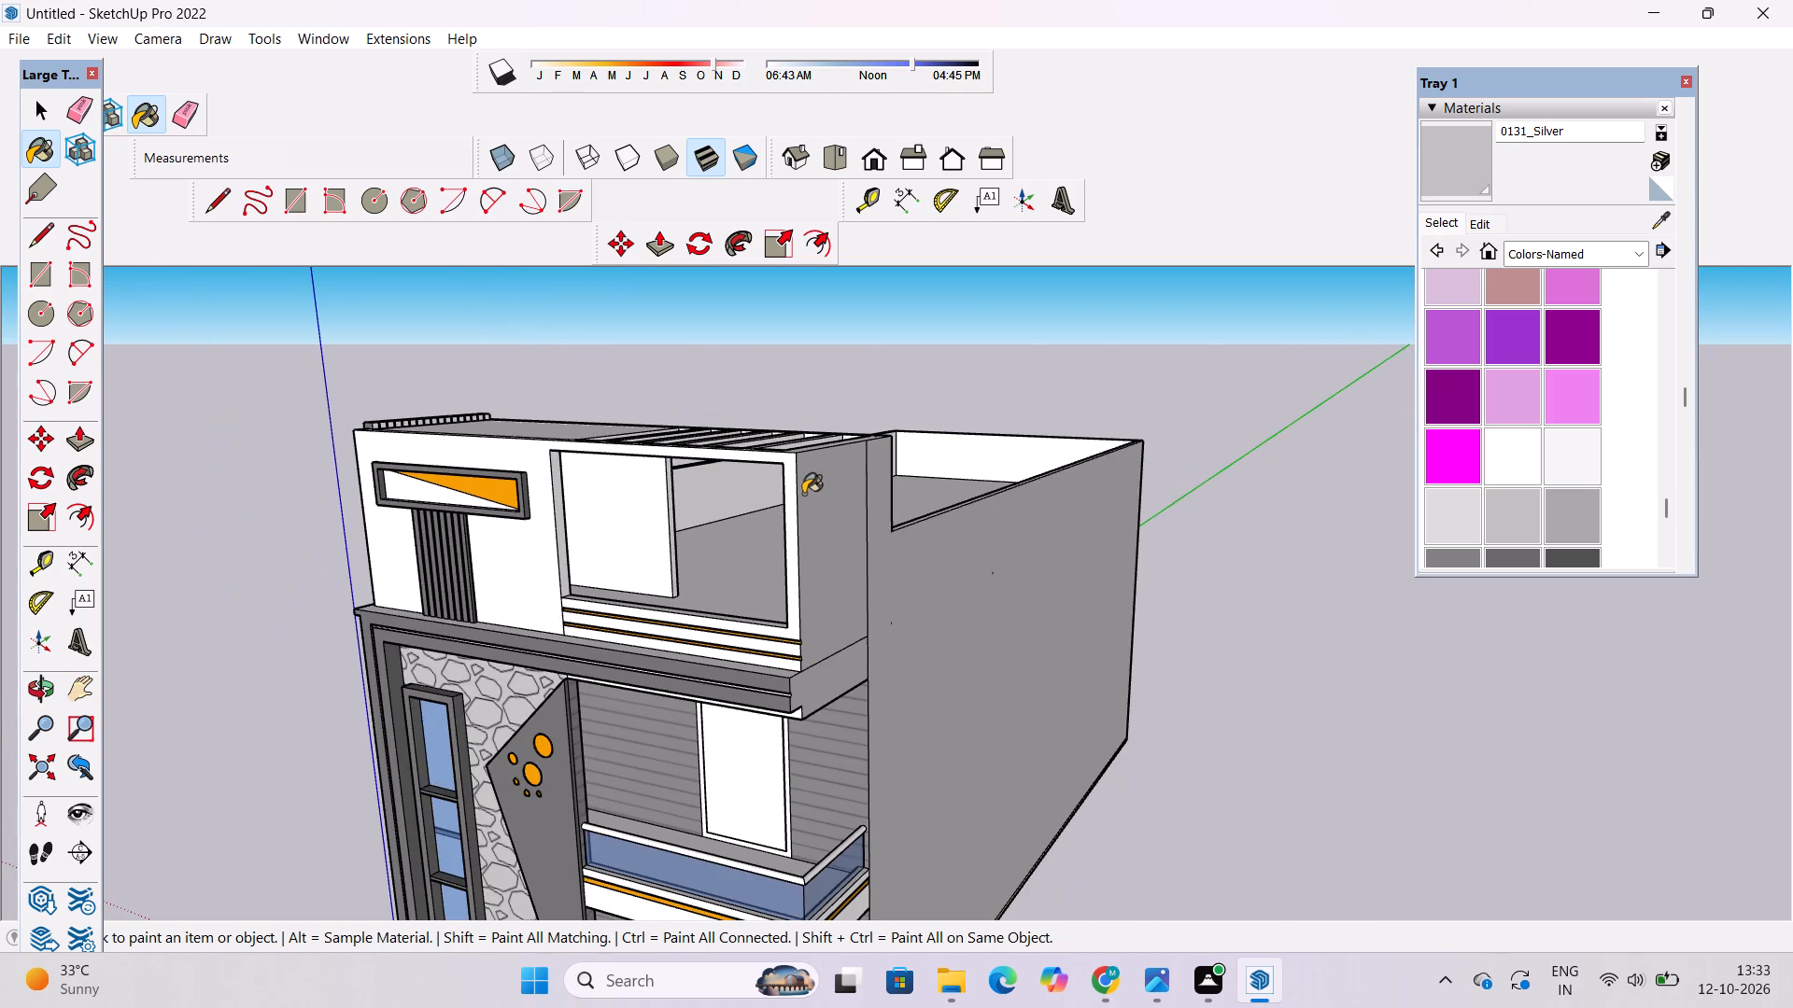
Examine the front facade from below, straight on and above to review the applied wall colours.
{"action": "key", "text": "o"}
{"action": "scroll", "coordinate": [879, 567], "scroll_direction": "down", "scroll_amount": 5}
{"action": "left_click_drag", "start_coordinate": [858, 734], "coordinate": [987, 506]}
{"action": "left_click_drag", "start_coordinate": [911, 673], "coordinate": [933, 531], "text": "shift"}
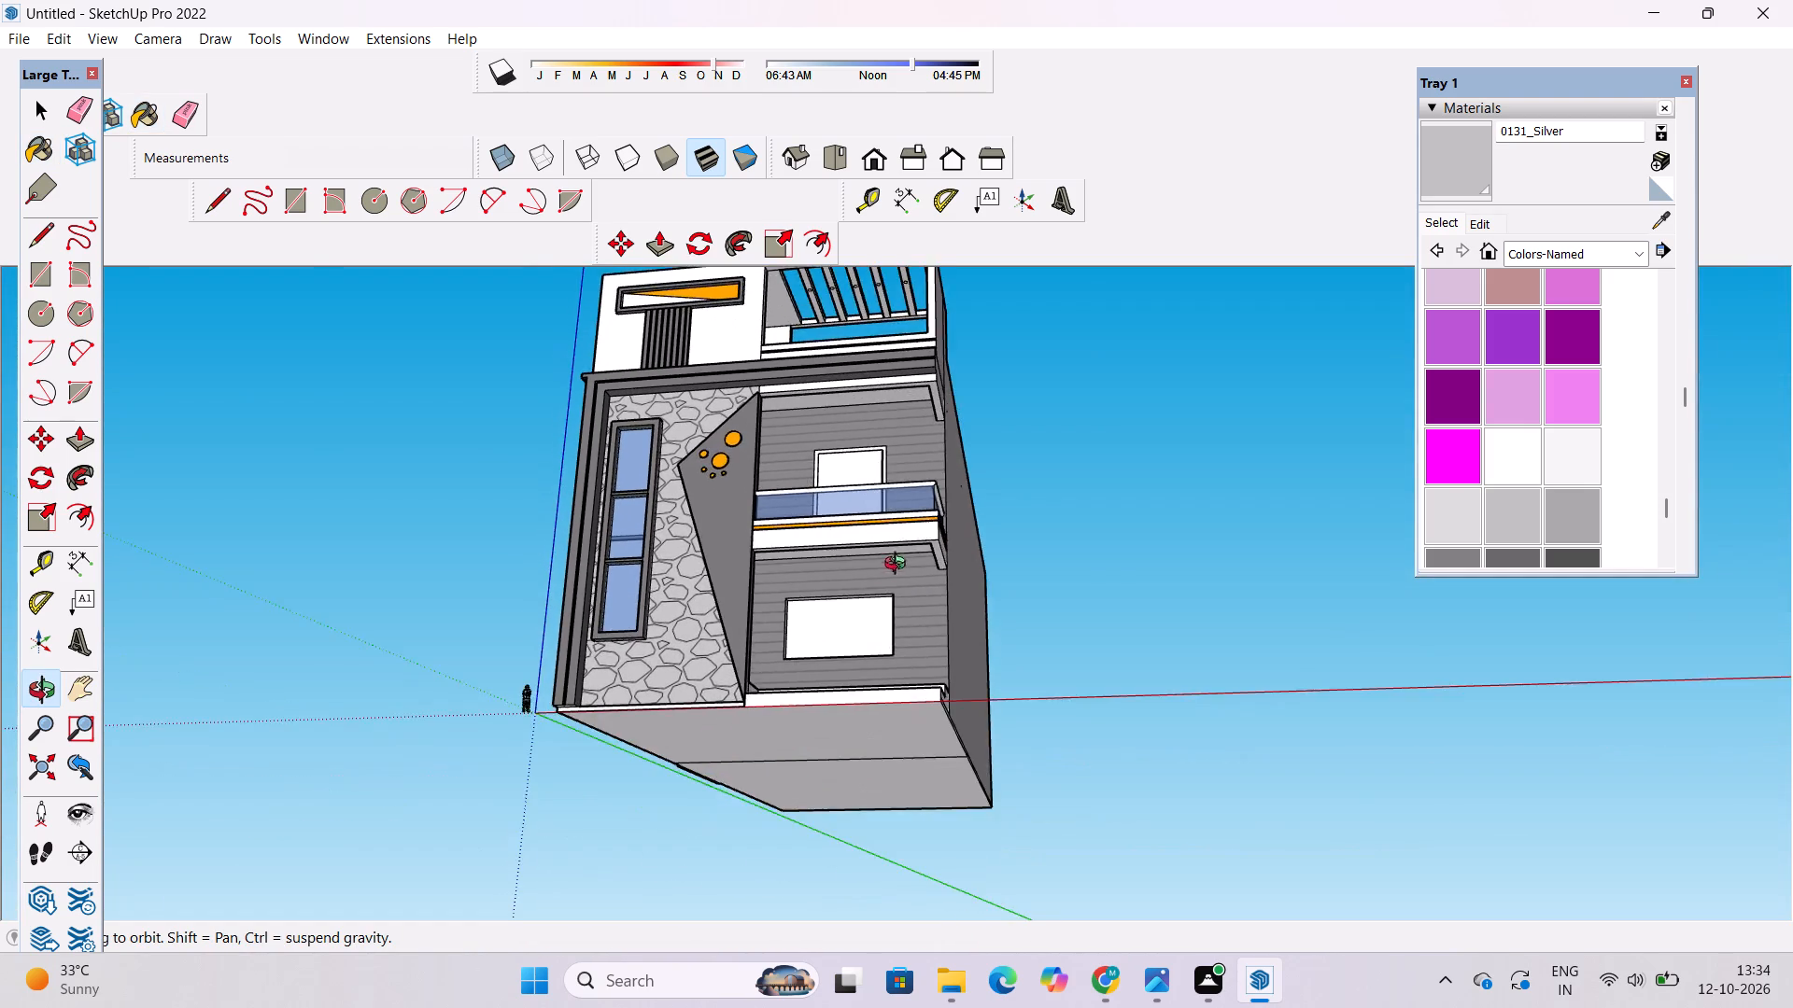
{"action": "left_click_drag", "start_coordinate": [912, 549], "coordinate": [995, 341]}
{"action": "left_click_drag", "start_coordinate": [972, 408], "coordinate": [928, 727]}
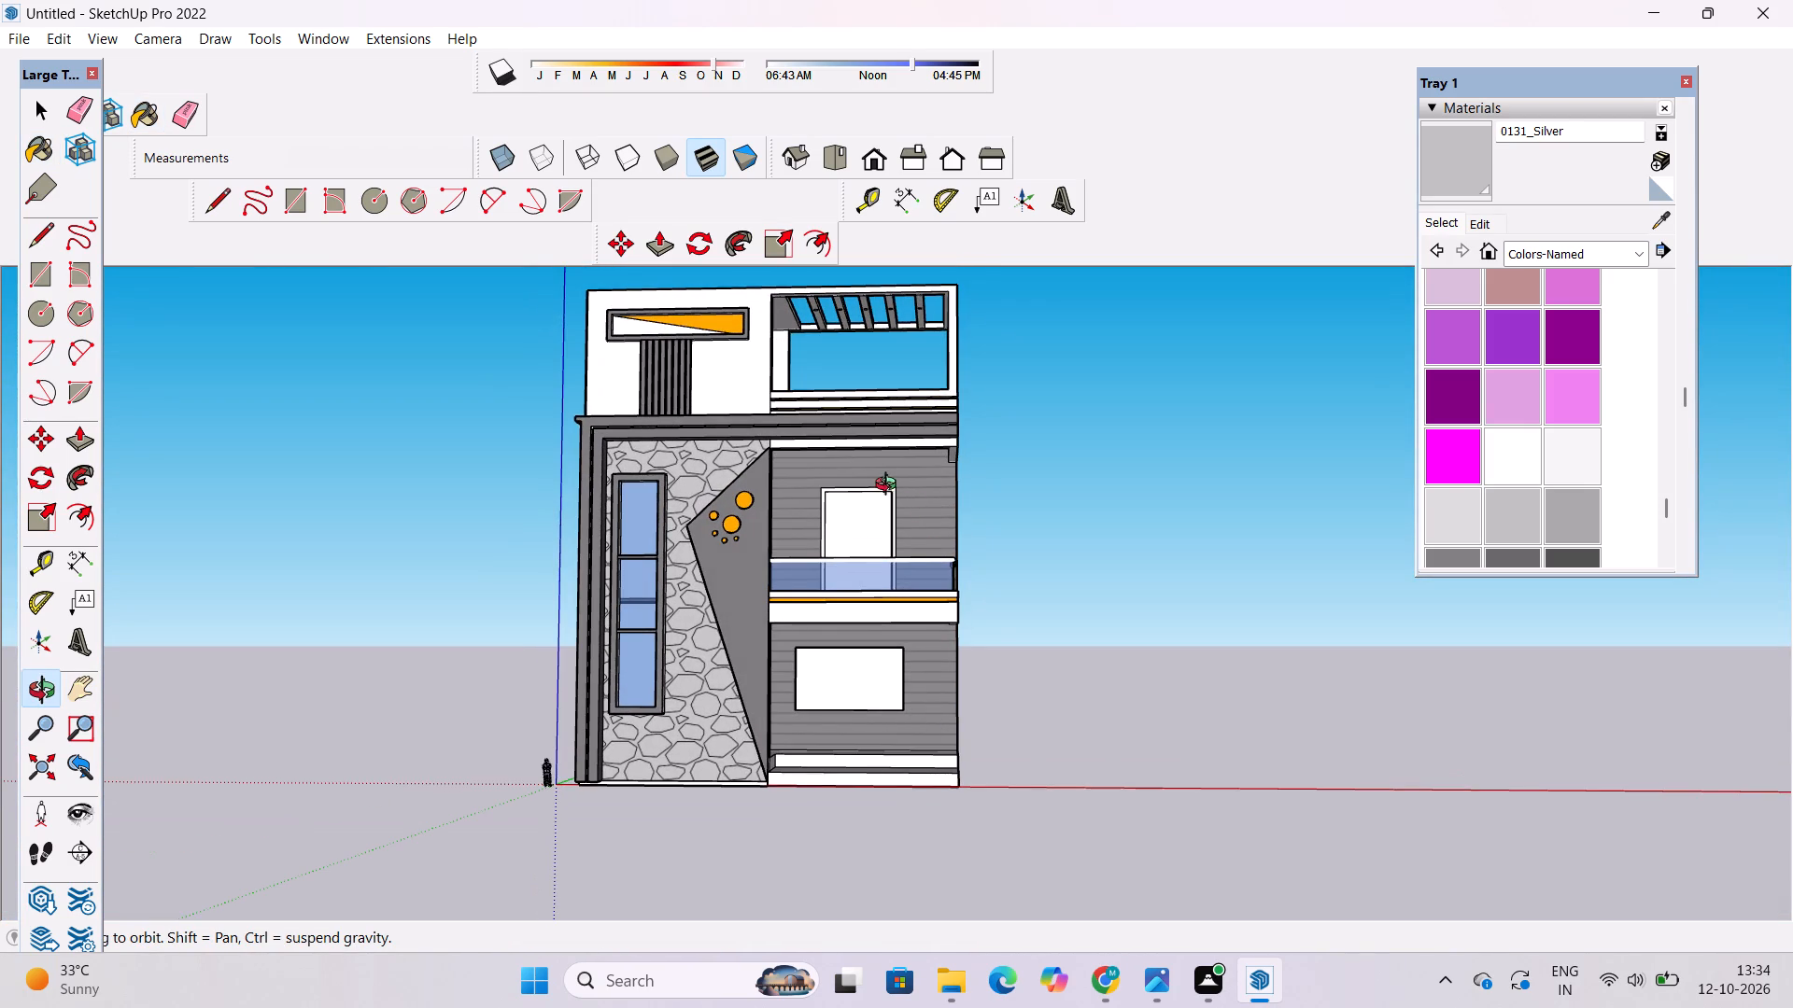
{"action": "scroll", "coordinate": [889, 483], "scroll_direction": "down", "scroll_amount": 1}
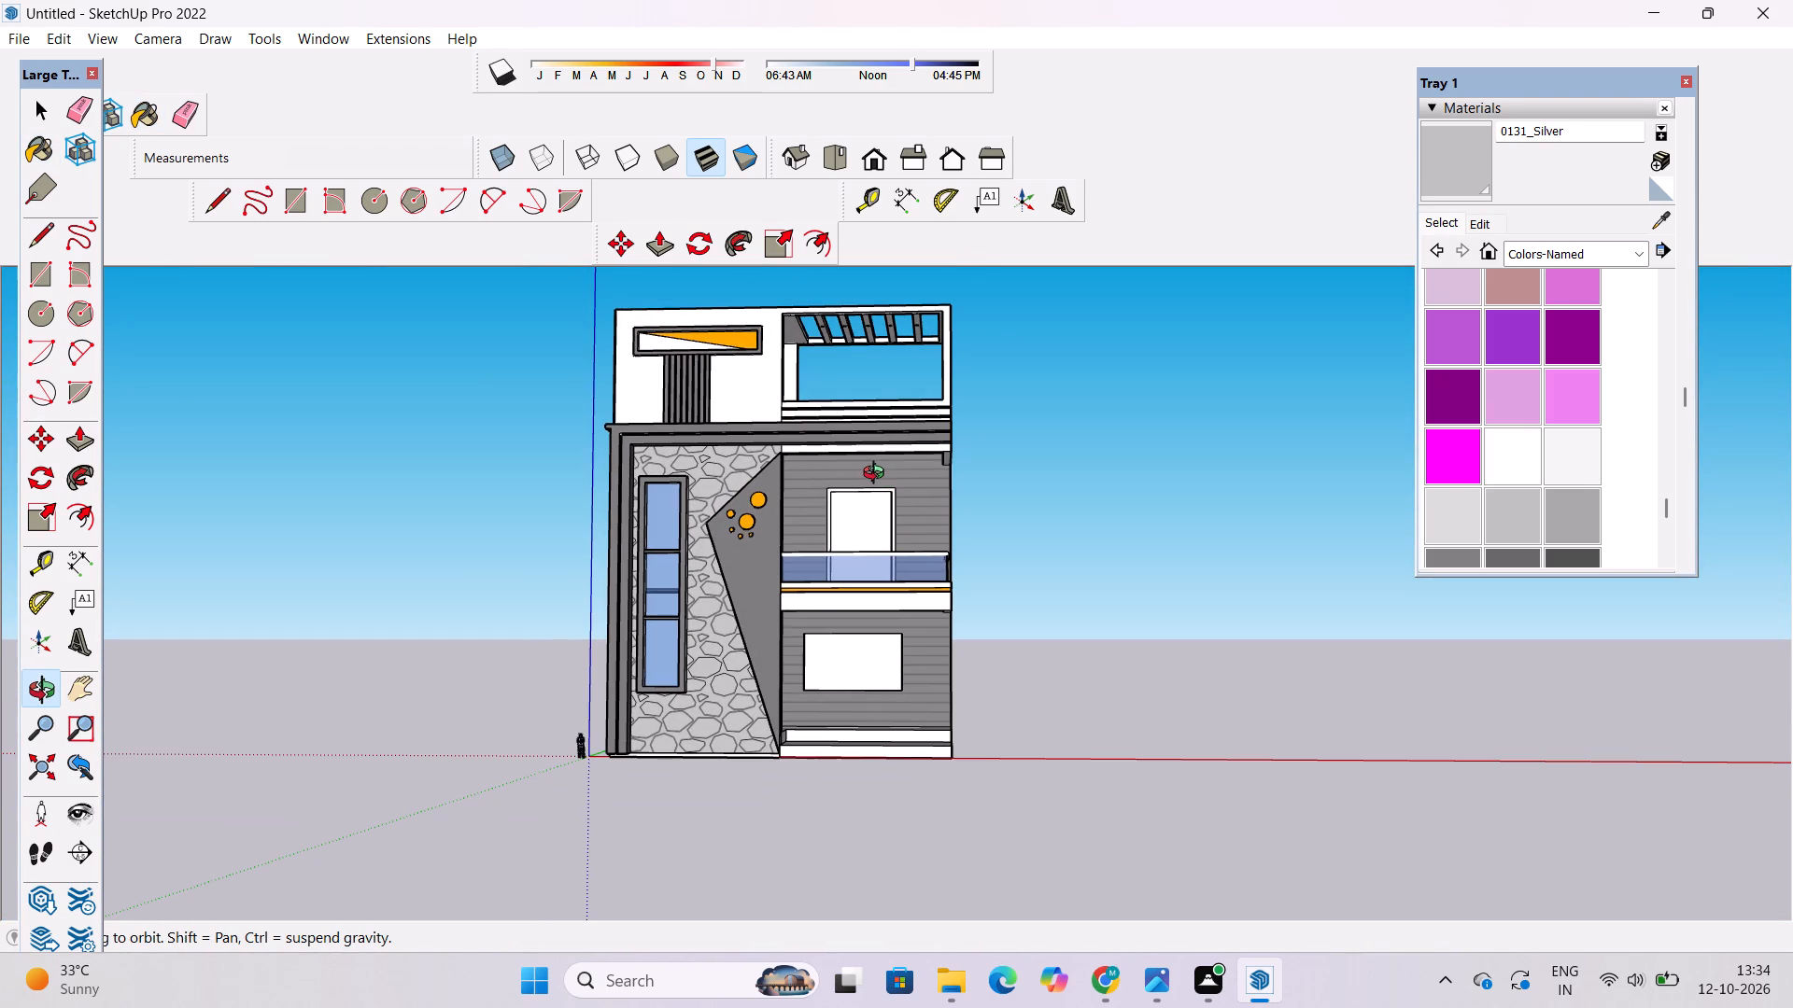
{"action": "left_click_drag", "start_coordinate": [848, 526], "coordinate": [848, 581], "text": "shift"}
{"action": "left_click_drag", "start_coordinate": [857, 609], "coordinate": [910, 735]}
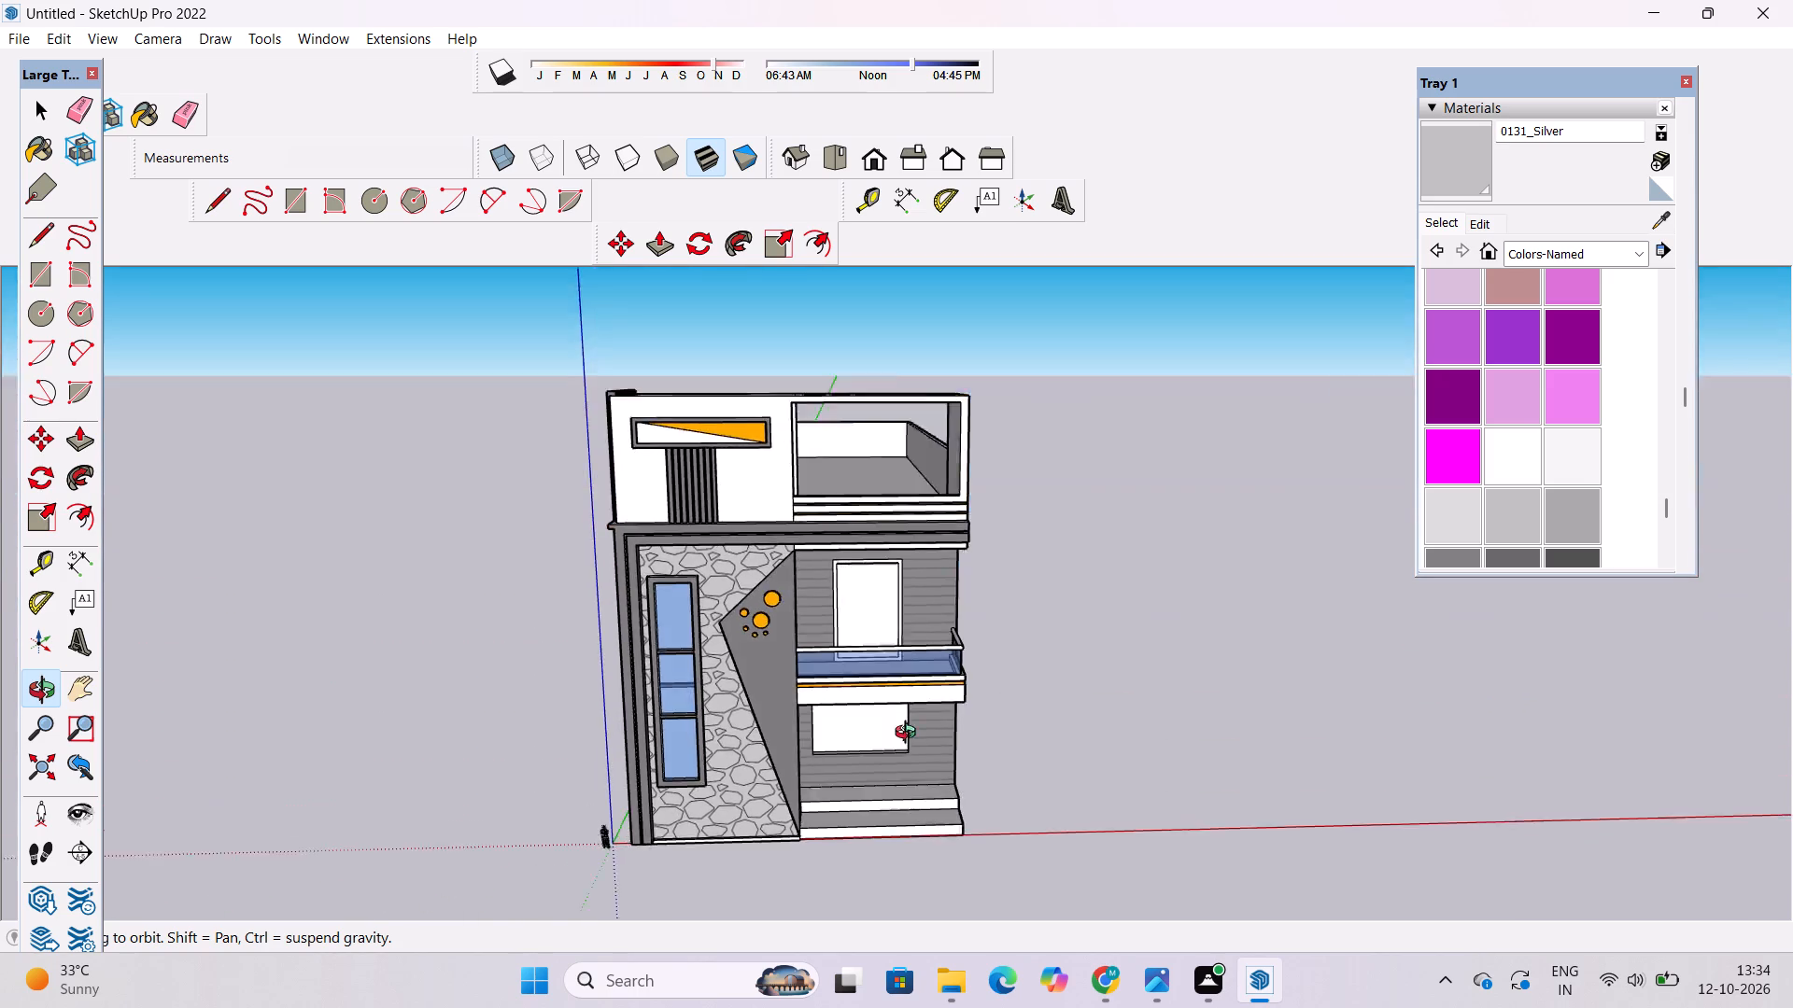
{"action": "left_click_drag", "start_coordinate": [910, 735], "coordinate": [810, 852]}
{"action": "left_click_drag", "start_coordinate": [910, 637], "coordinate": [746, 888], "text": "shift"}
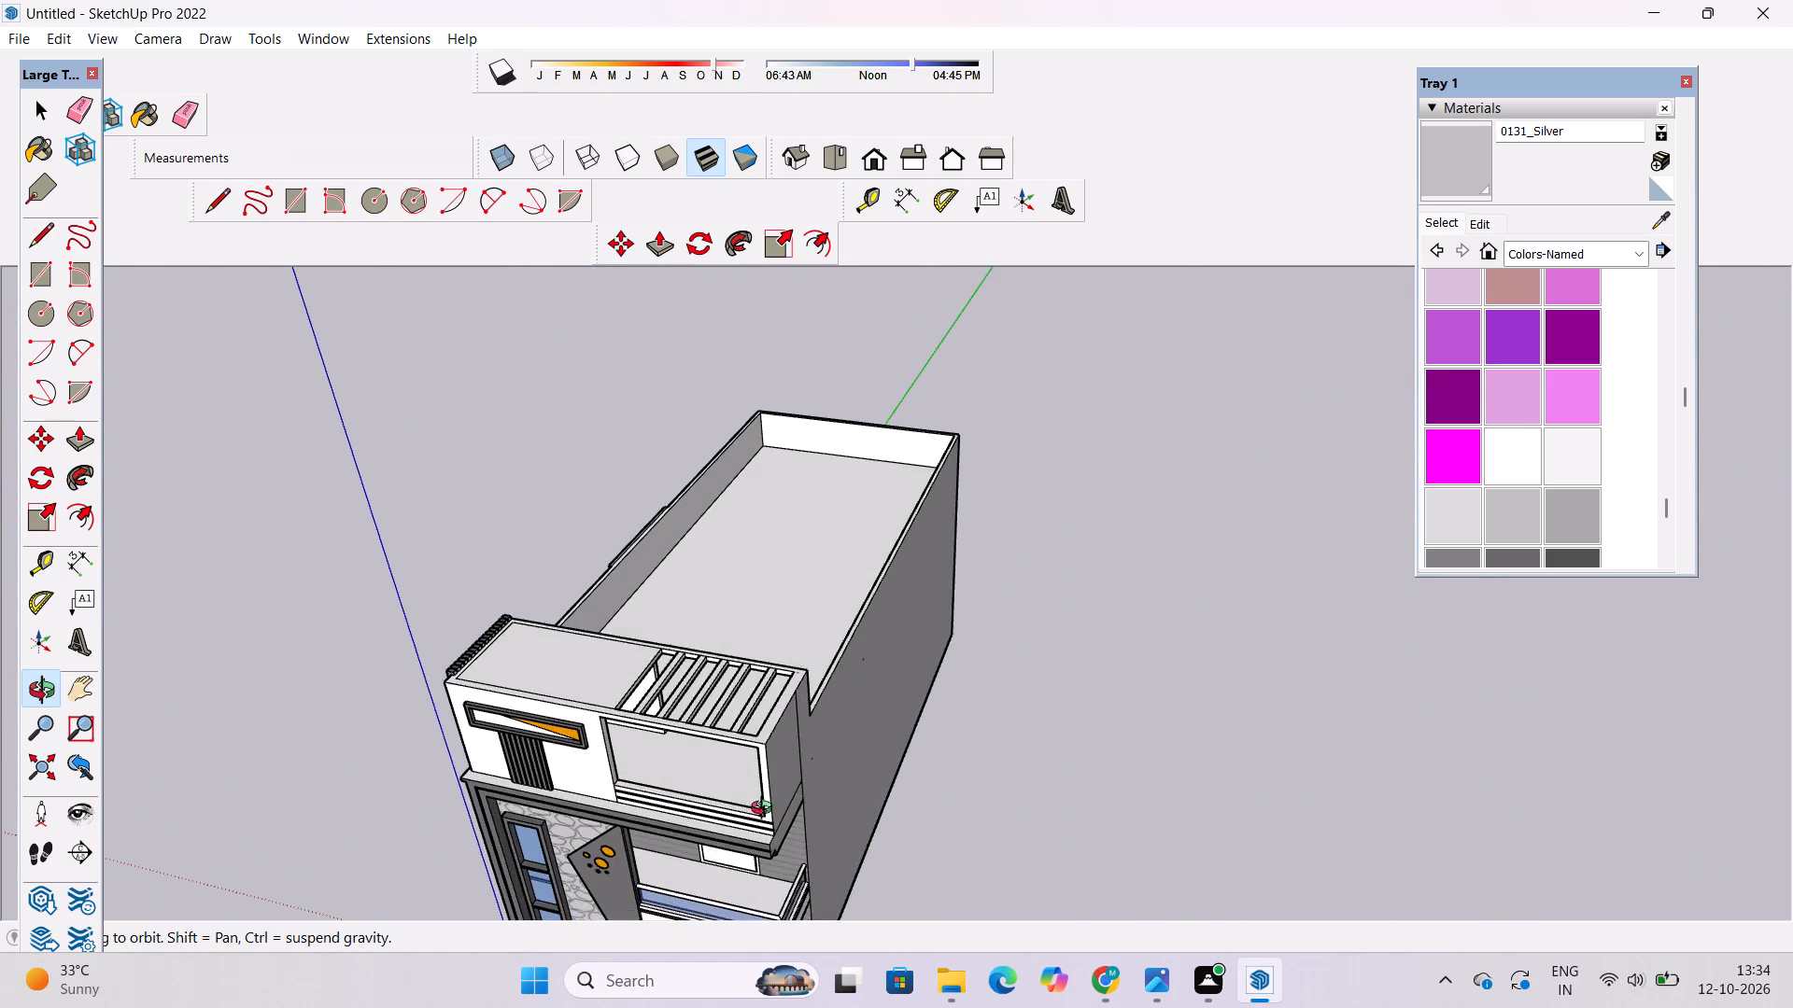
Erase the short stray edge stubs at both vertical corners of the rear wall.
{"action": "scroll", "coordinate": [875, 584], "scroll_direction": "up", "scroll_amount": 4}
{"action": "left_click_drag", "start_coordinate": [1017, 639], "coordinate": [481, 499]}
{"action": "left_click_drag", "start_coordinate": [1264, 744], "coordinate": [641, 448], "text": "shift"}
{"action": "left_click_drag", "start_coordinate": [1007, 541], "coordinate": [1011, 696]}
{"action": "left_click_drag", "start_coordinate": [1020, 621], "coordinate": [978, 694], "text": "shift"}
{"action": "key", "text": "e"}
{"action": "left_click_drag", "start_coordinate": [967, 583], "coordinate": [964, 621]}
{"action": "key", "text": "space"}
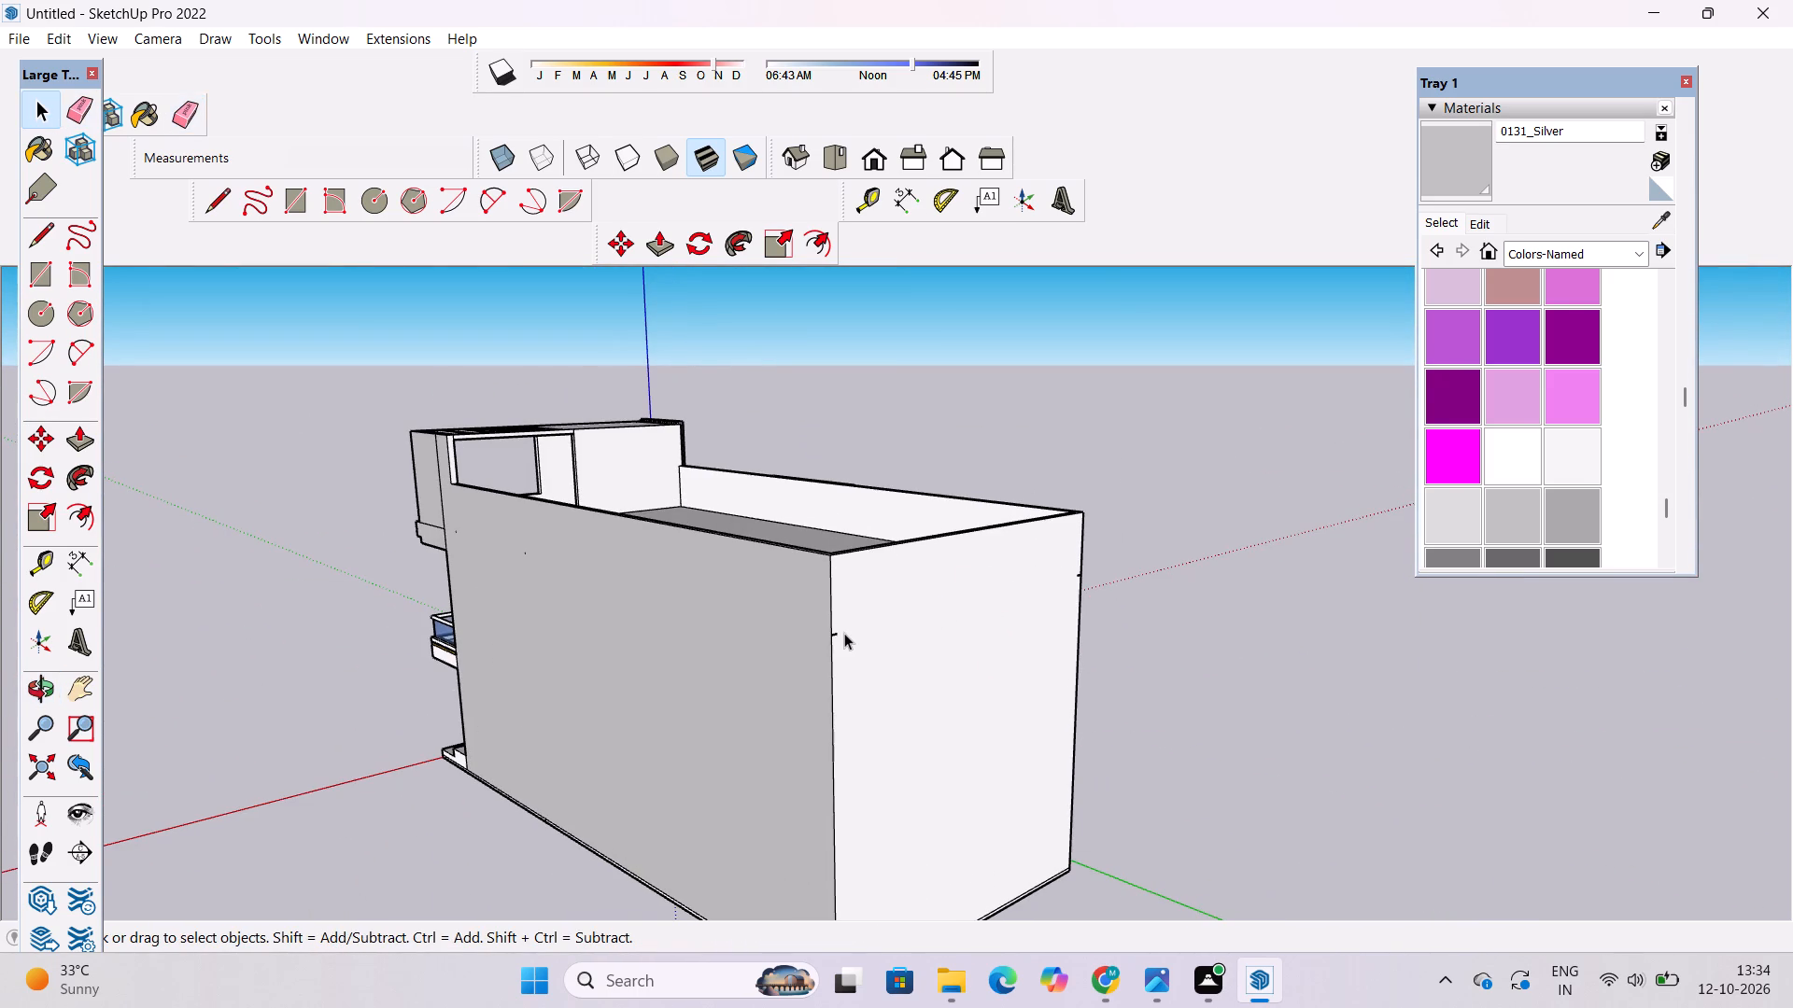
{"action": "scroll", "coordinate": [841, 633], "scroll_direction": "up", "scroll_amount": 14}
{"action": "key", "text": "e"}
{"action": "left_click_drag", "start_coordinate": [834, 609], "coordinate": [820, 648]}
{"action": "scroll", "coordinate": [577, 621], "scroll_direction": "down", "scroll_amount": 2}
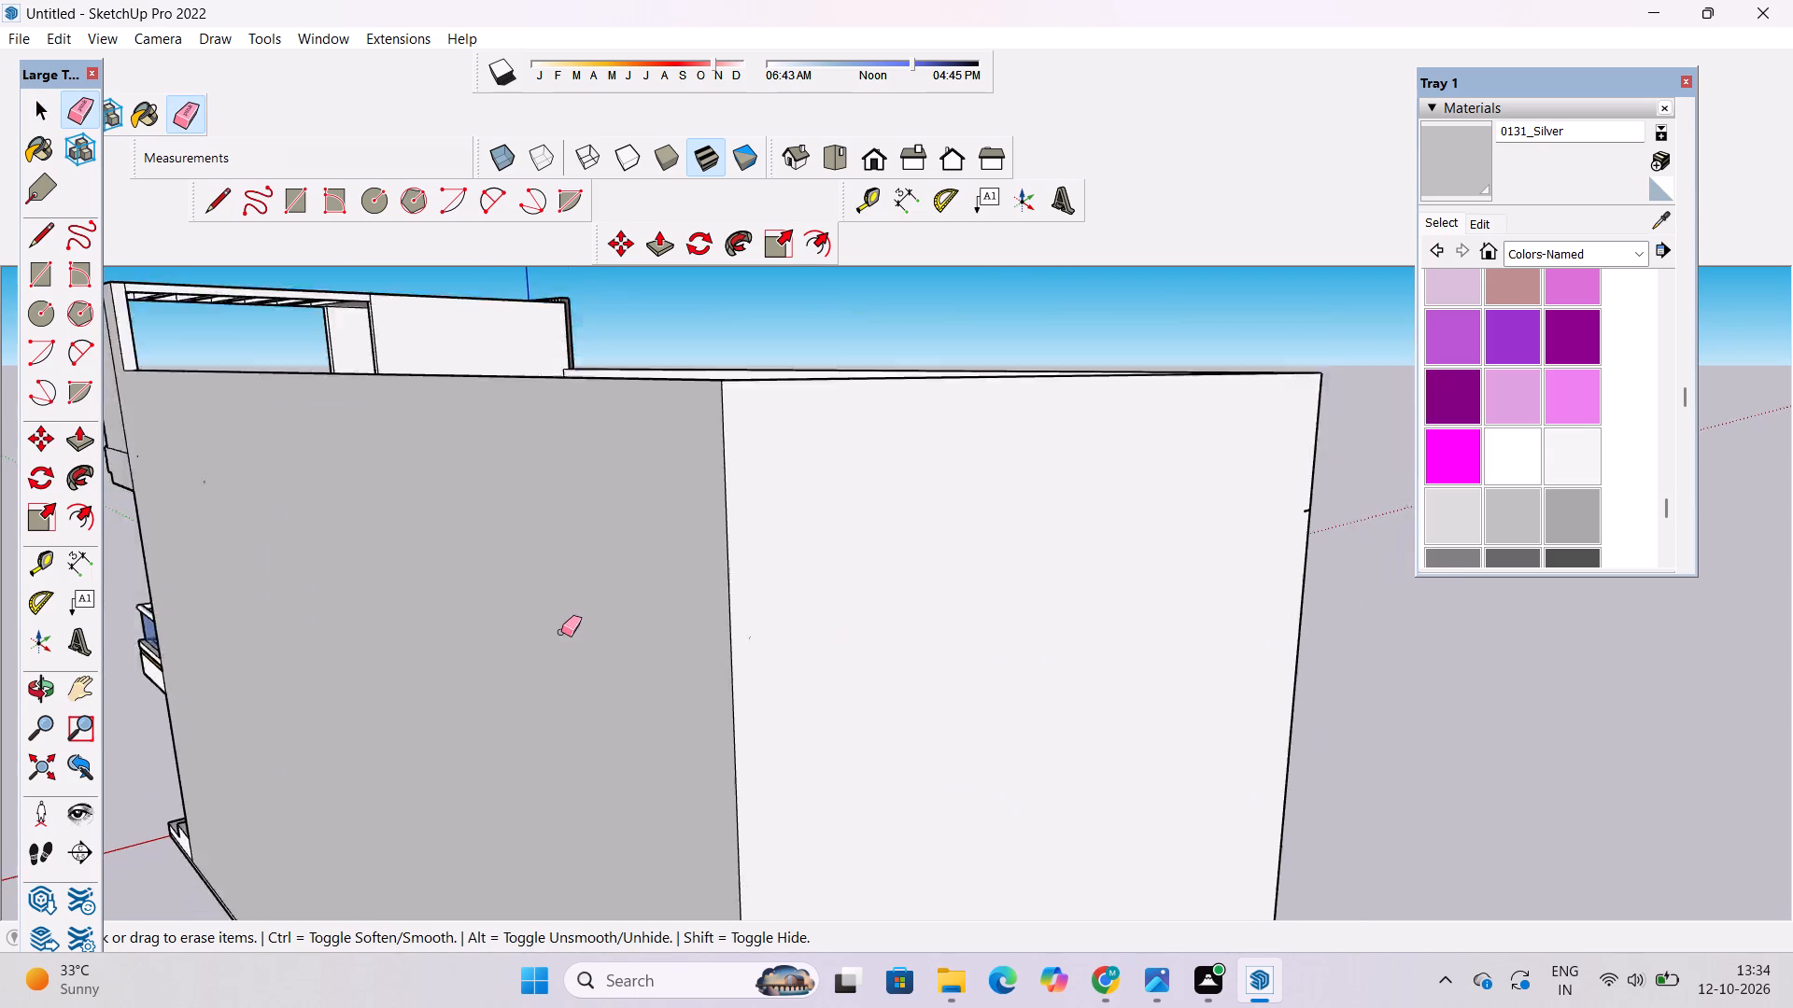
{"action": "scroll", "coordinate": [561, 632], "scroll_direction": "down", "scroll_amount": 8}
{"action": "scroll", "coordinate": [1011, 531], "scroll_direction": "up", "scroll_amount": 13}
{"action": "left_click_drag", "start_coordinate": [986, 545], "coordinate": [983, 599]}
{"action": "scroll", "coordinate": [955, 628], "scroll_direction": "down", "scroll_amount": 9}
Paint the rear wall of the house with 0131_Silver.
{"action": "left_click", "coordinate": [1443, 151]}
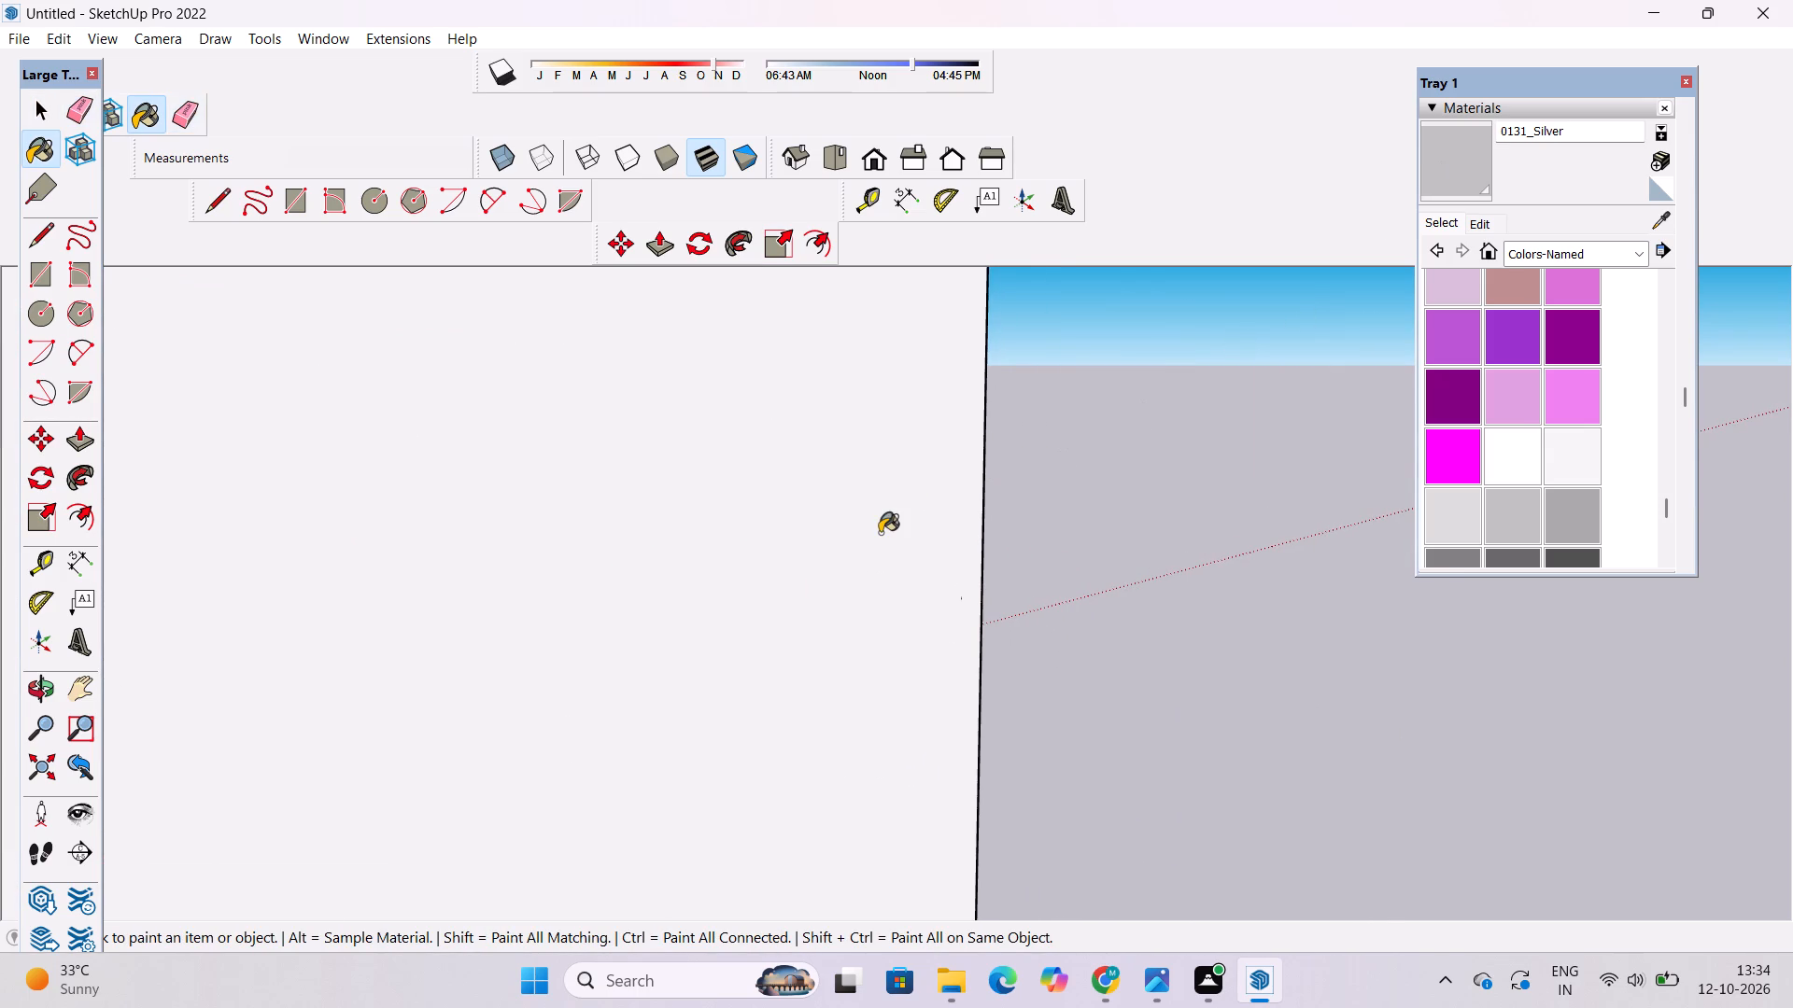
{"action": "left_click", "coordinate": [880, 533]}
Examine the roof terrace, its parapet walls and the pergola from above and from both sides.
{"action": "key", "text": "o"}
{"action": "scroll", "coordinate": [1072, 579], "scroll_direction": "down", "scroll_amount": 14}
{"action": "left_click_drag", "start_coordinate": [857, 705], "coordinate": [1245, 794]}
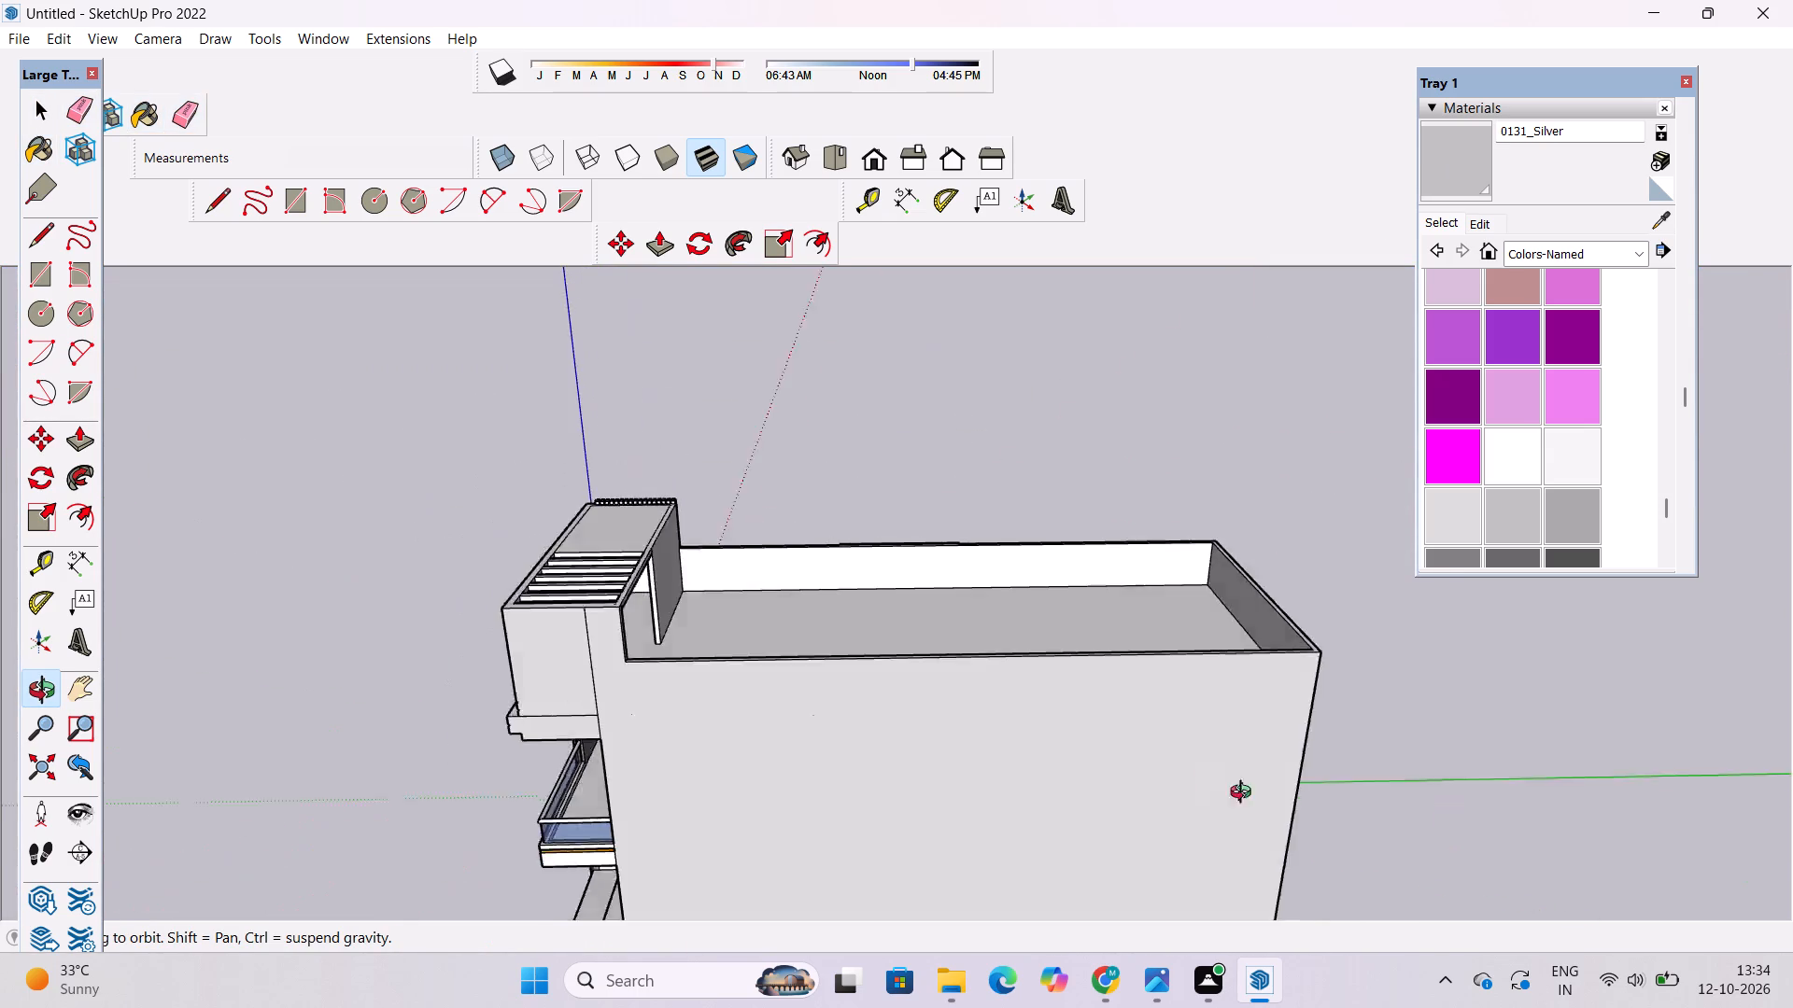
{"action": "left_click_drag", "start_coordinate": [1245, 794], "coordinate": [1281, 797]}
{"action": "left_click_drag", "start_coordinate": [1091, 707], "coordinate": [1034, 539], "text": "shift"}
{"action": "left_click_drag", "start_coordinate": [1034, 539], "coordinate": [501, 926]}
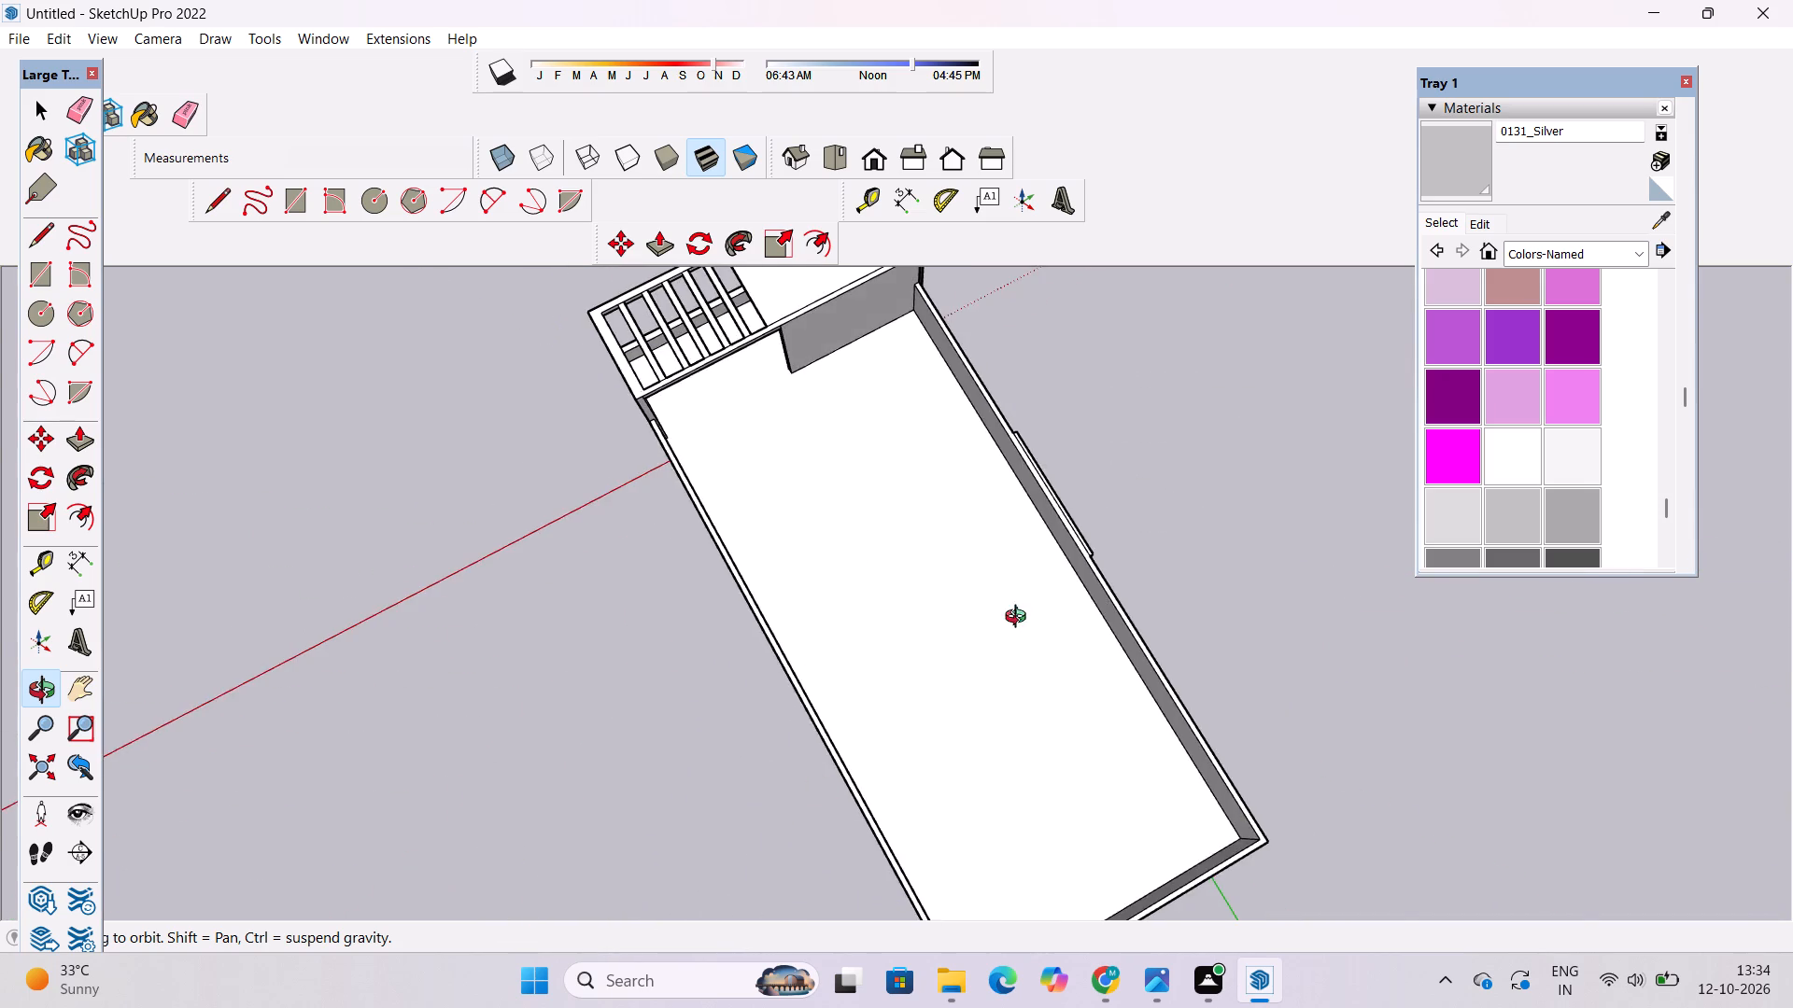
{"action": "left_click_drag", "start_coordinate": [1020, 619], "coordinate": [624, 320]}
{"action": "left_click_drag", "start_coordinate": [1031, 527], "coordinate": [568, 535]}
{"action": "left_click_drag", "start_coordinate": [876, 425], "coordinate": [914, 597], "text": "shift"}
{"action": "scroll", "coordinate": [1068, 617], "scroll_direction": "up", "scroll_amount": 2}
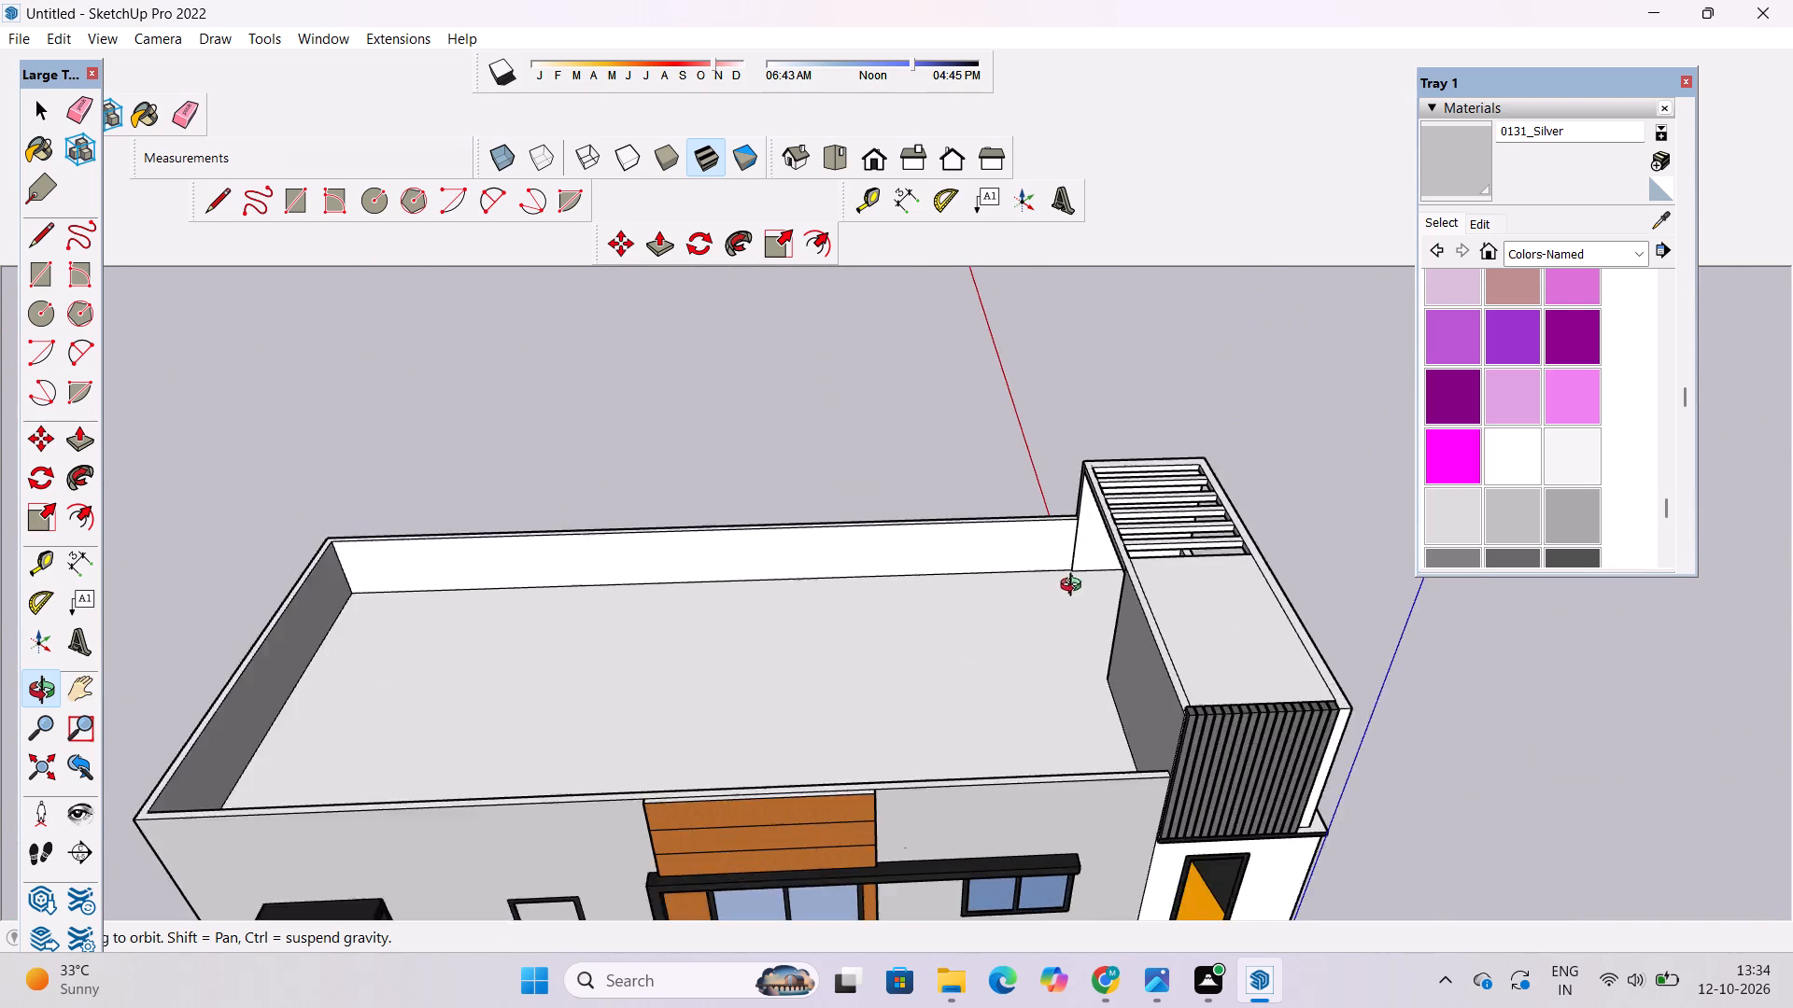
{"action": "scroll", "coordinate": [1075, 587], "scroll_direction": "up", "scroll_amount": 18}
{"action": "left_click_drag", "start_coordinate": [873, 616], "coordinate": [1066, 618]}
{"action": "scroll", "coordinate": [1066, 598], "scroll_direction": "down", "scroll_amount": 10}
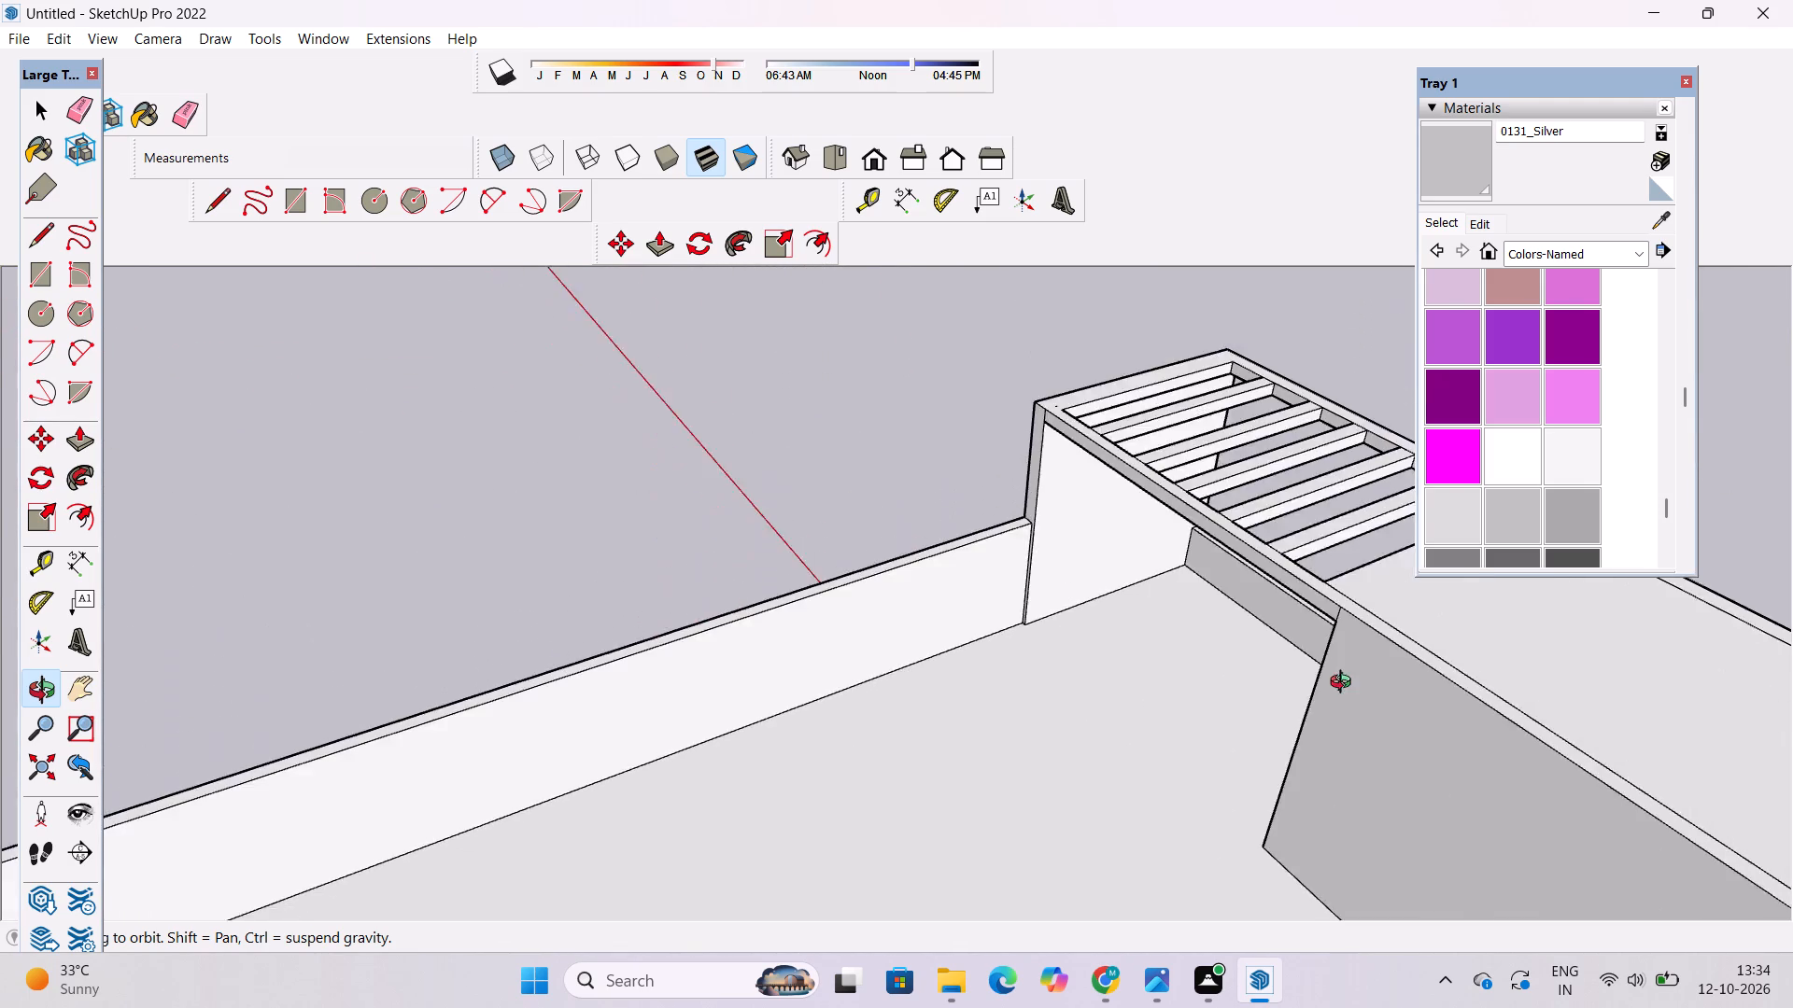
Paint the inner faces of the roof terrace's rear and side parapets, plus the parapet's top strip, with 0131_Silver.
{"action": "left_click_drag", "start_coordinate": [1346, 687], "coordinate": [747, 668]}
{"action": "left_click_drag", "start_coordinate": [756, 621], "coordinate": [1036, 863], "text": "shift"}
{"action": "left_click_drag", "start_coordinate": [966, 848], "coordinate": [711, 757]}
{"action": "left_click_drag", "start_coordinate": [668, 725], "coordinate": [982, 794], "text": "shift"}
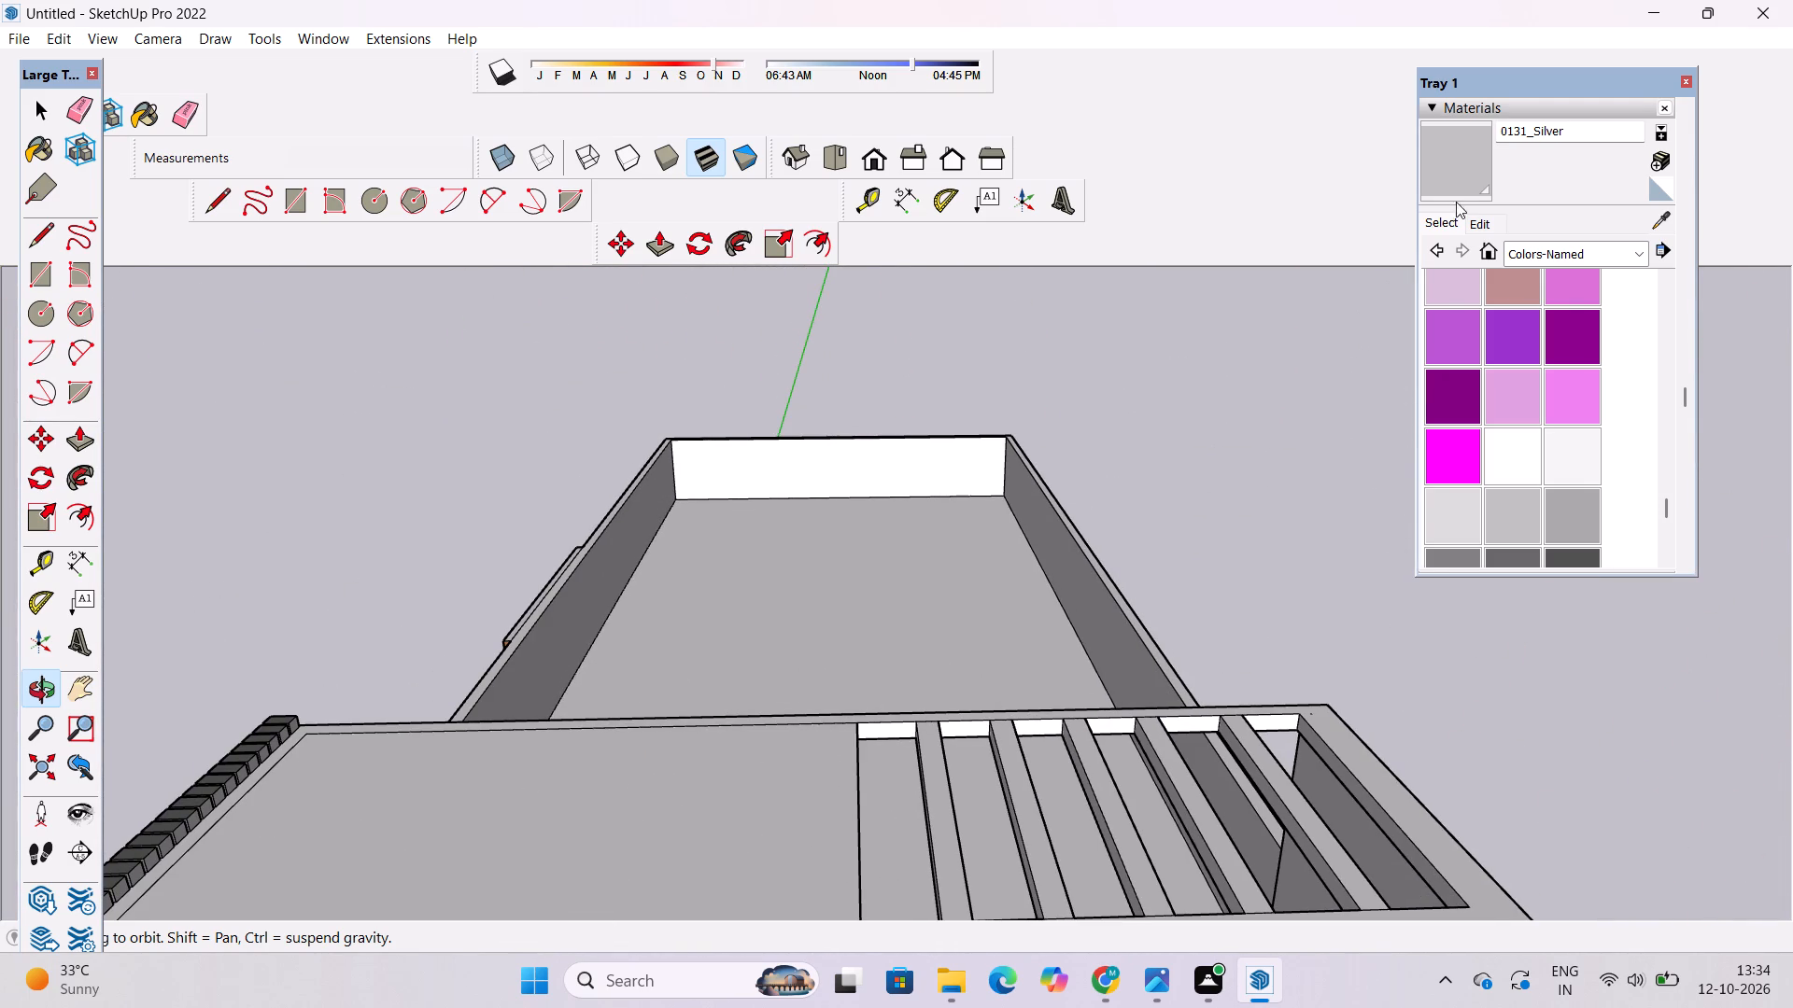
{"action": "left_click", "coordinate": [1453, 168]}
{"action": "scroll", "coordinate": [992, 452], "scroll_direction": "up", "scroll_amount": 5}
{"action": "left_click", "coordinate": [992, 452]}
{"action": "left_click", "coordinate": [1049, 511]}
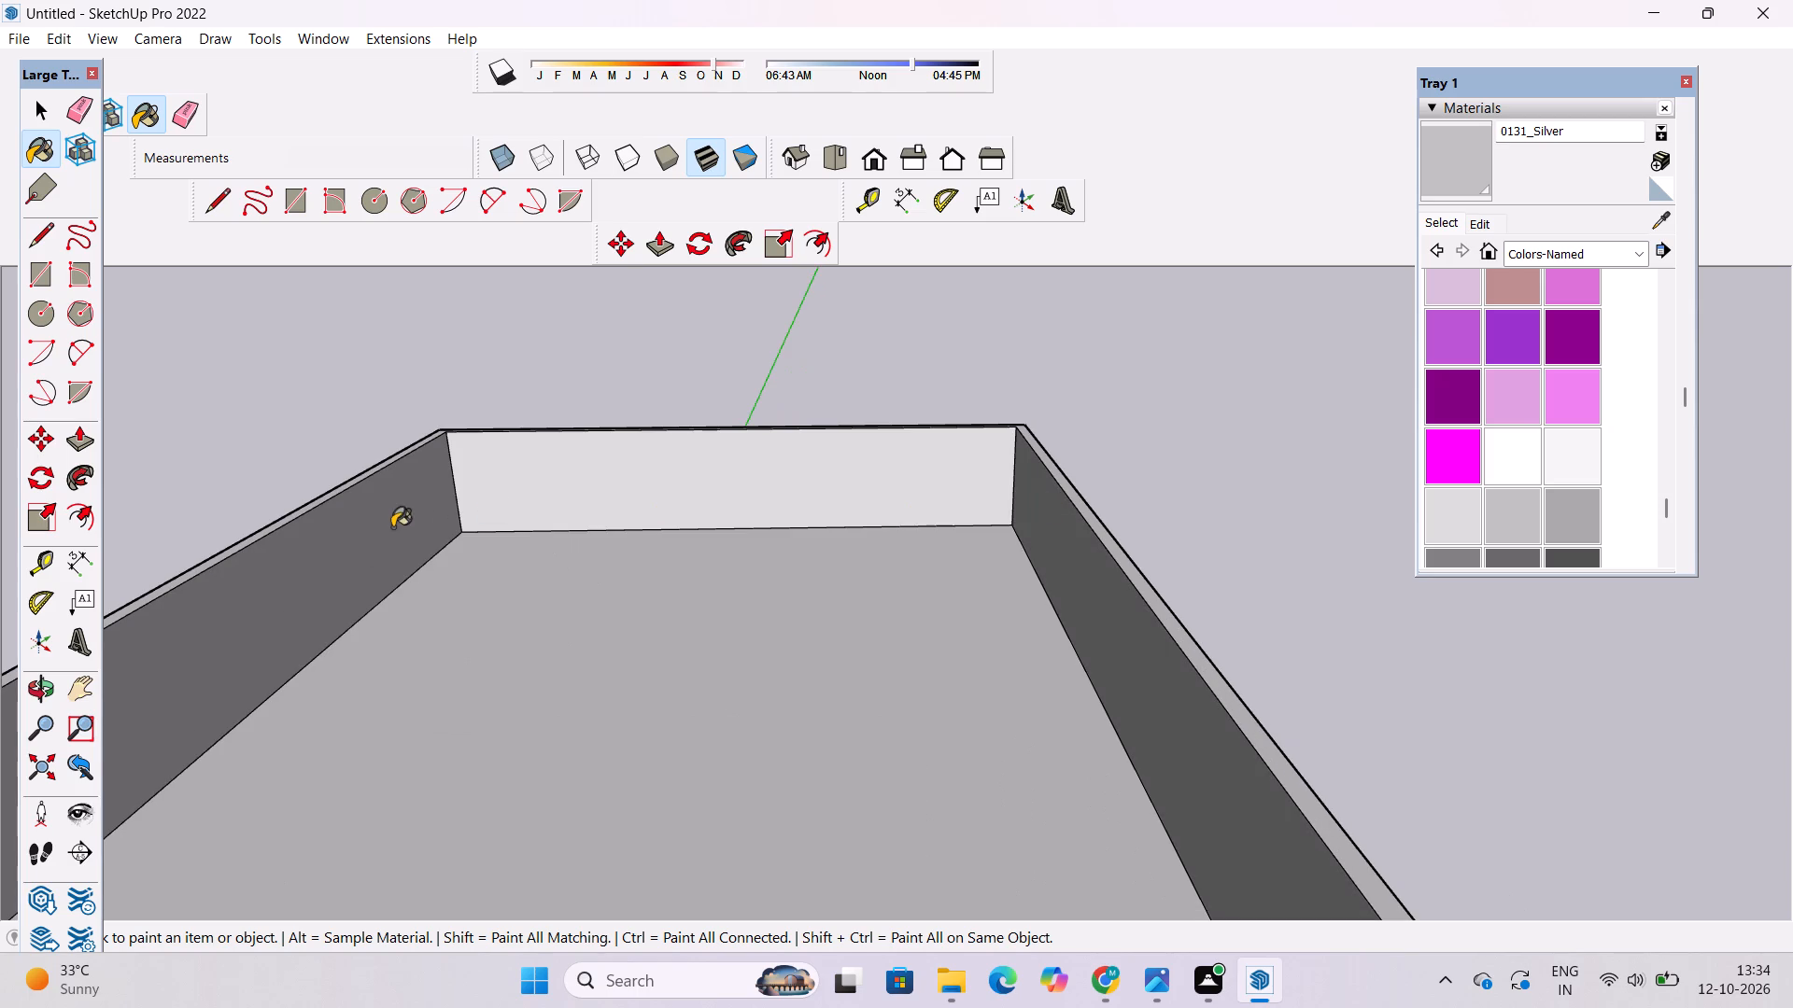
{"action": "left_click", "coordinate": [392, 527]}
{"action": "scroll", "coordinate": [835, 365], "scroll_direction": "down", "scroll_amount": 6}
{"action": "scroll", "coordinate": [981, 413], "scroll_direction": "up", "scroll_amount": 11}
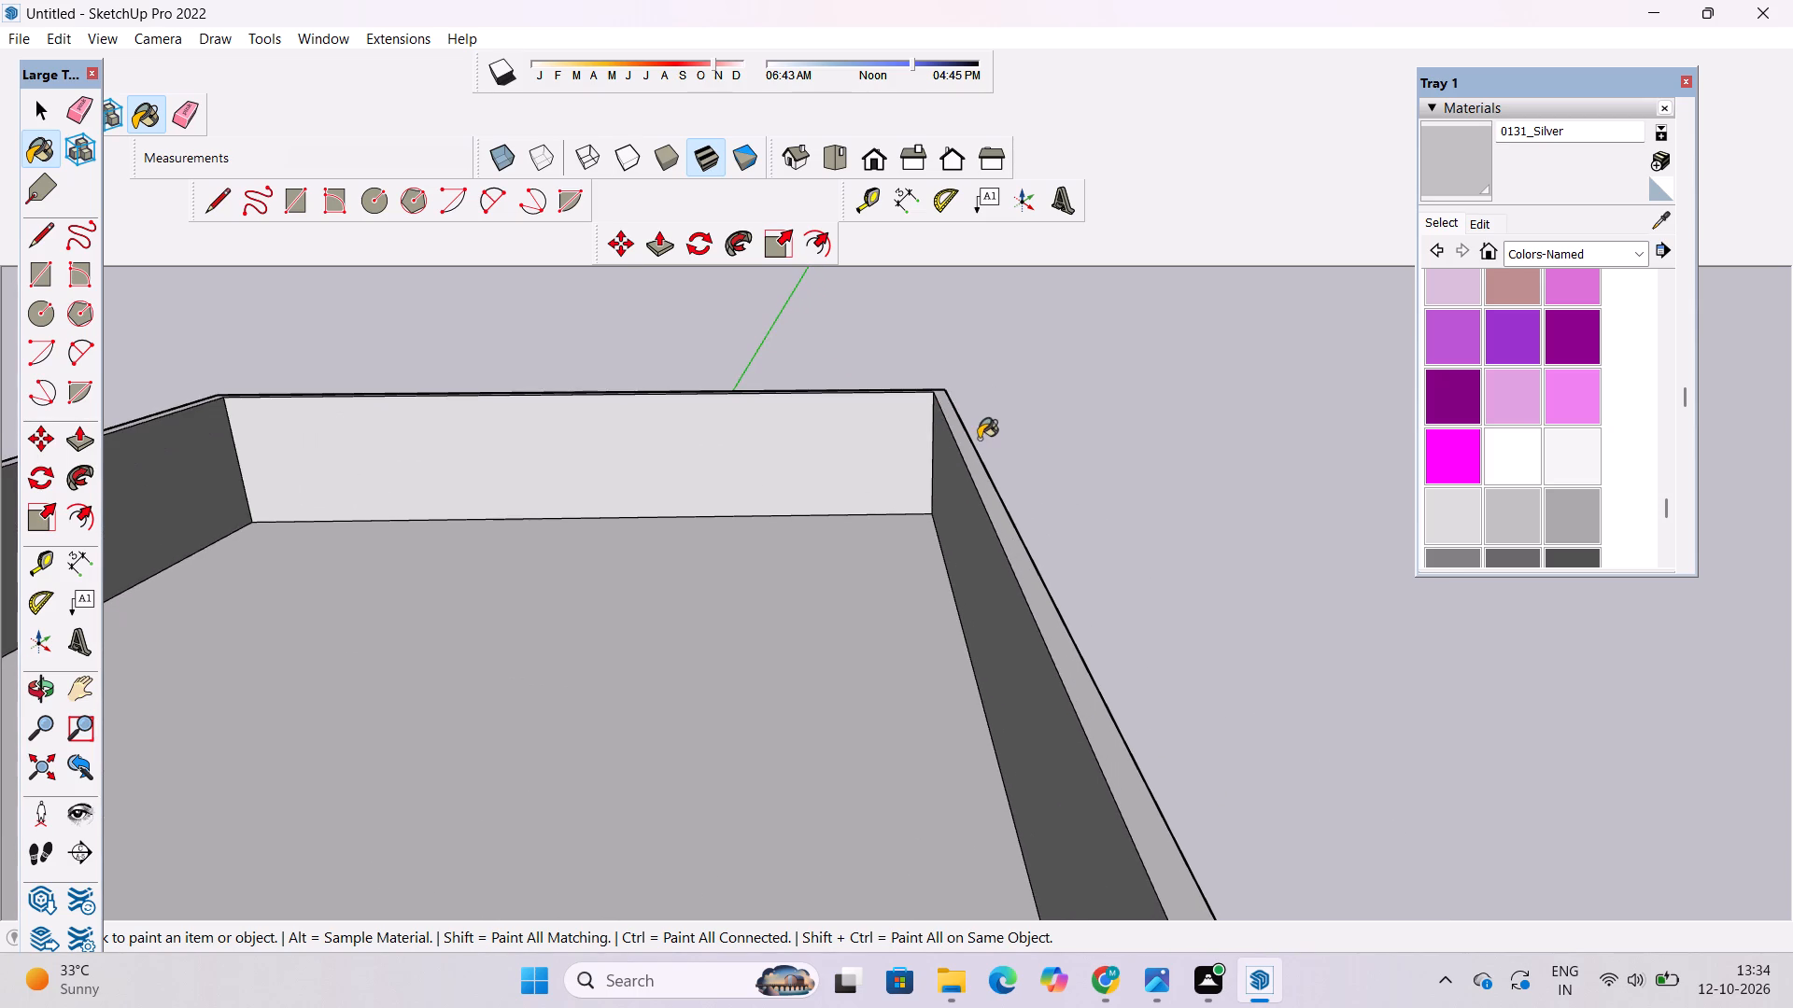
{"action": "left_click", "coordinate": [971, 454]}
Paint the terrace-facing wall of the front block and the wall and pillar faces around the pergola opening with 0131_Silver.
{"action": "key", "text": "o"}
{"action": "scroll", "coordinate": [1050, 382], "scroll_direction": "down", "scroll_amount": 11}
{"action": "left_click_drag", "start_coordinate": [895, 600], "coordinate": [1066, 660]}
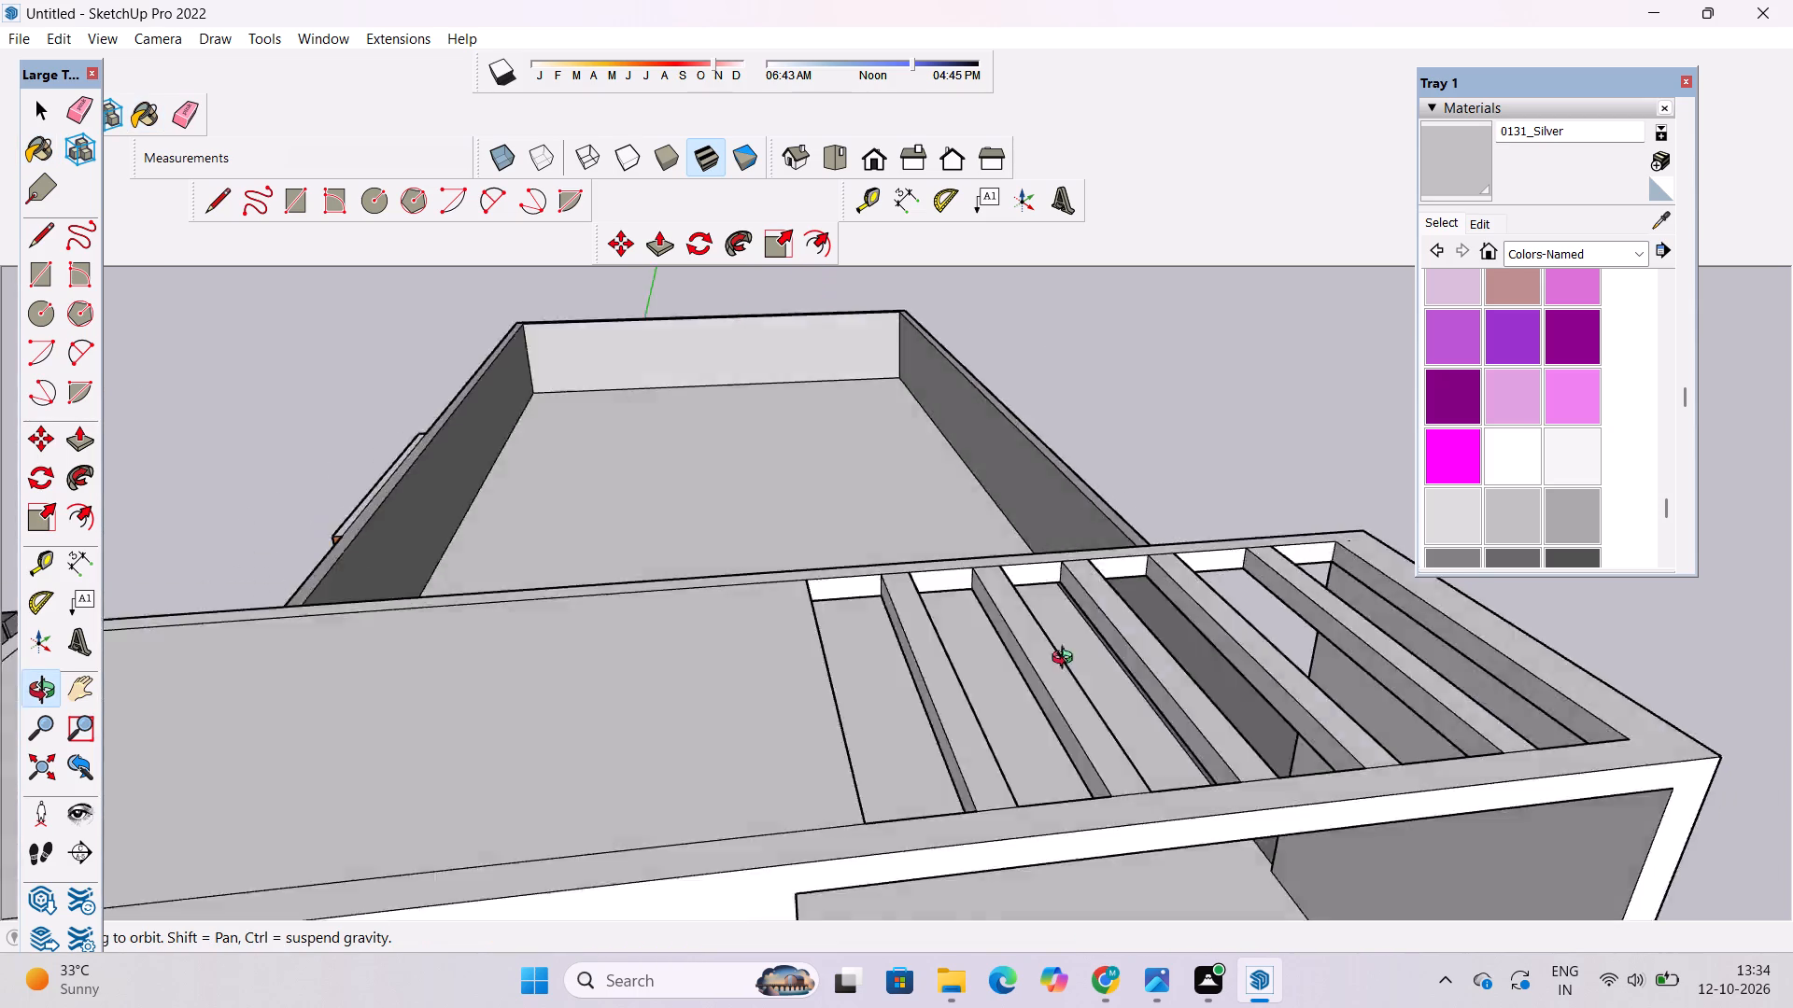
{"action": "left_click_drag", "start_coordinate": [1066, 660], "coordinate": [1485, 692]}
{"action": "scroll", "coordinate": [893, 576], "scroll_direction": "down", "scroll_amount": 6}
{"action": "left_click_drag", "start_coordinate": [893, 594], "coordinate": [616, 593]}
{"action": "left_click_drag", "start_coordinate": [603, 578], "coordinate": [983, 761]}
{"action": "left_click_drag", "start_coordinate": [985, 762], "coordinate": [806, 735]}
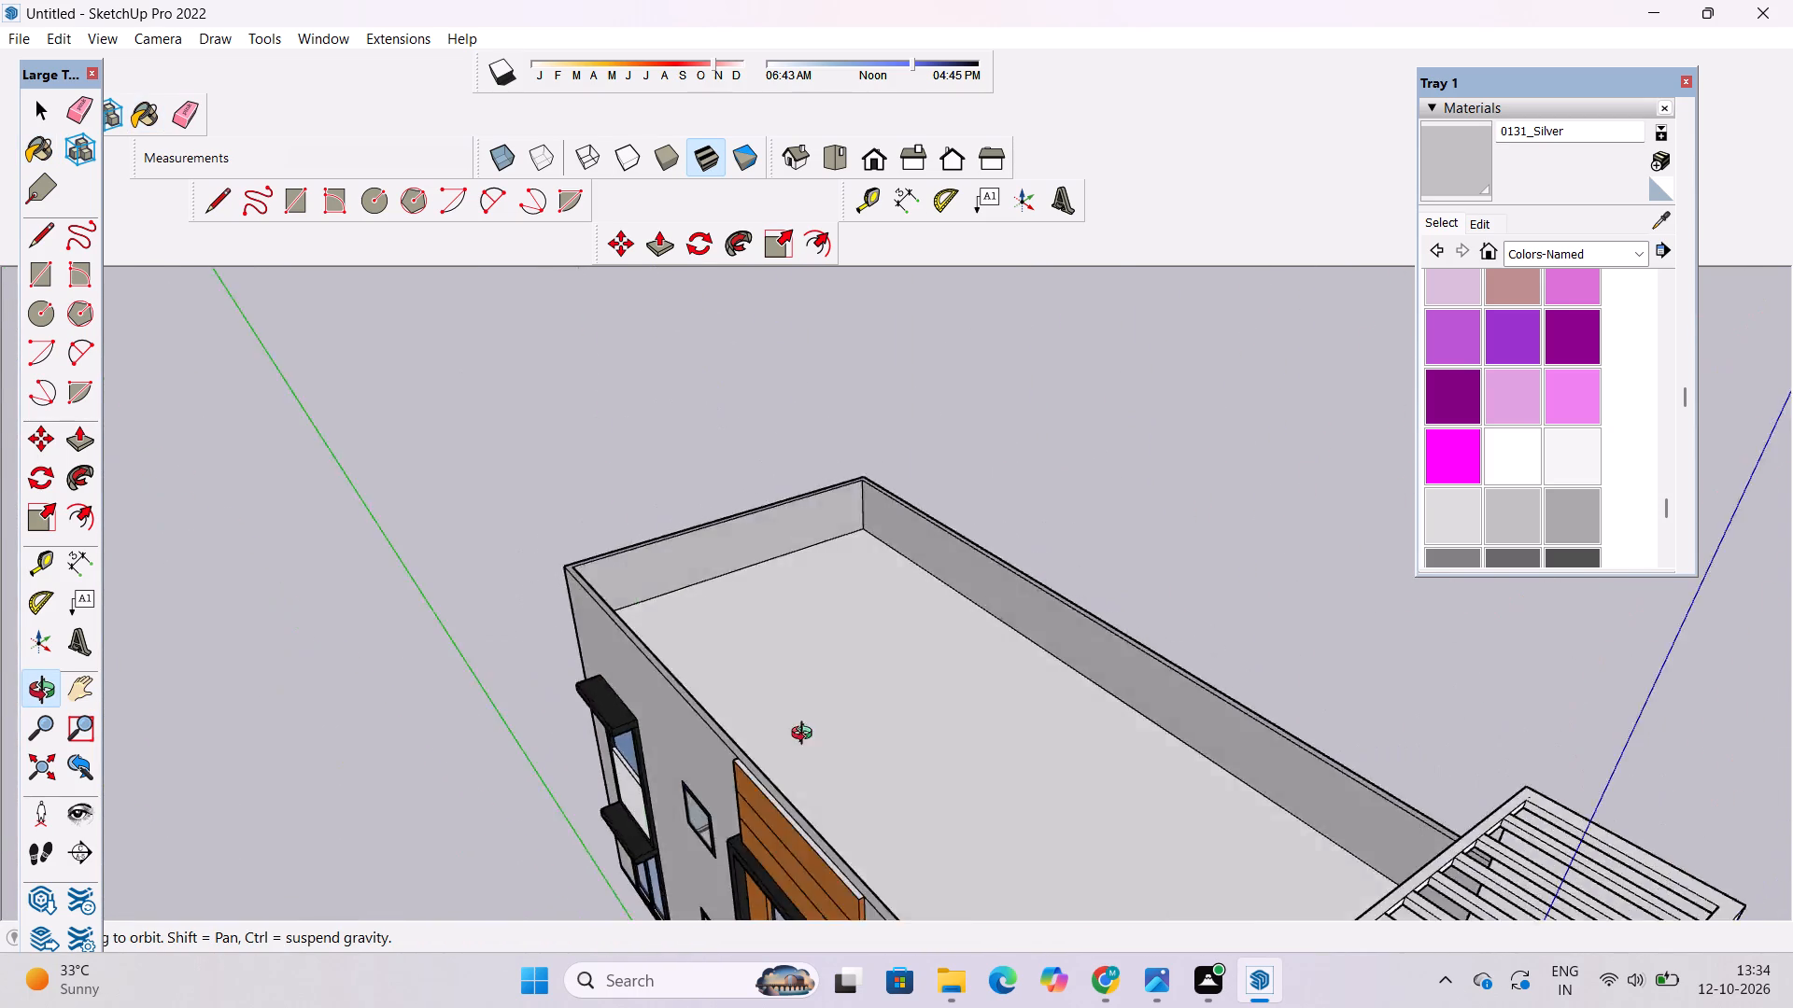
{"action": "left_click_drag", "start_coordinate": [806, 735], "coordinate": [386, 646]}
{"action": "left_click_drag", "start_coordinate": [1038, 759], "coordinate": [494, 707]}
{"action": "scroll", "coordinate": [584, 630], "scroll_direction": "up", "scroll_amount": 4}
{"action": "left_click_drag", "start_coordinate": [721, 697], "coordinate": [482, 700]}
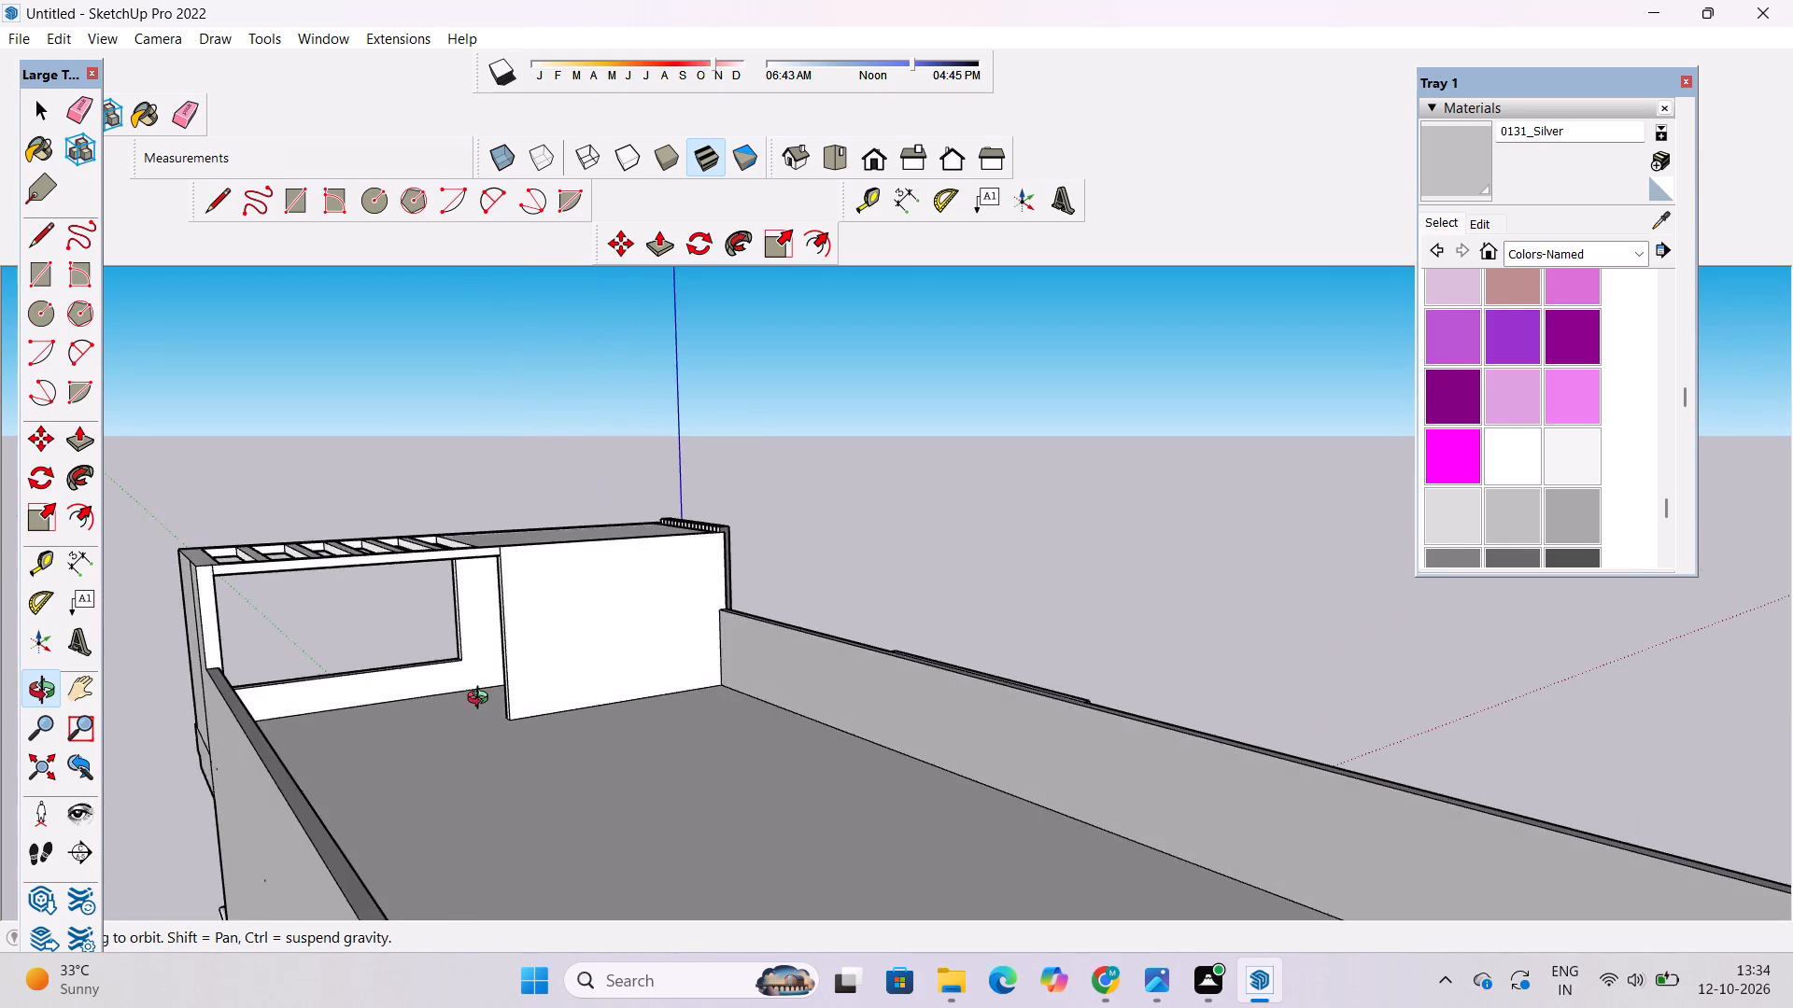
{"action": "left_click_drag", "start_coordinate": [482, 700], "coordinate": [483, 700]}
{"action": "left_click_drag", "start_coordinate": [554, 676], "coordinate": [694, 808], "text": "shift"}
{"action": "left_click_drag", "start_coordinate": [1451, 167], "coordinate": [1436, 178]}
{"action": "left_click", "coordinate": [770, 749]}
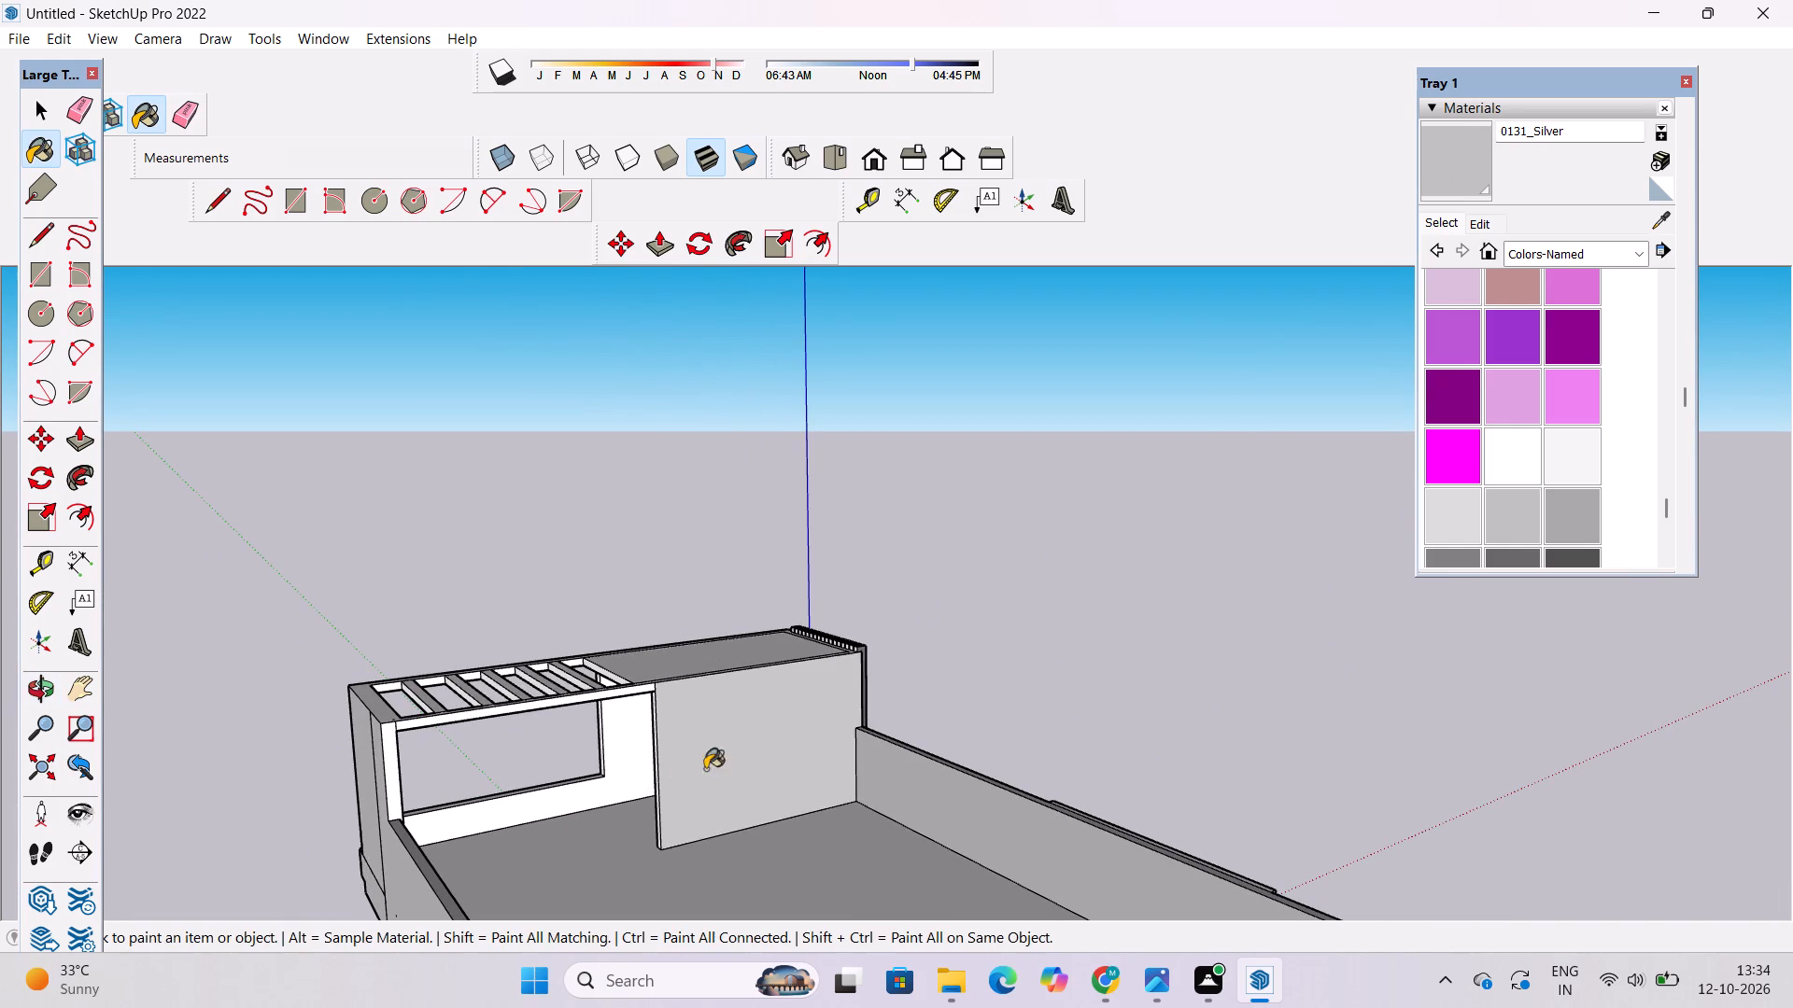
{"action": "scroll", "coordinate": [563, 806], "scroll_direction": "up", "scroll_amount": 6}
{"action": "left_click", "coordinate": [620, 782]}
{"action": "left_click", "coordinate": [168, 774]}
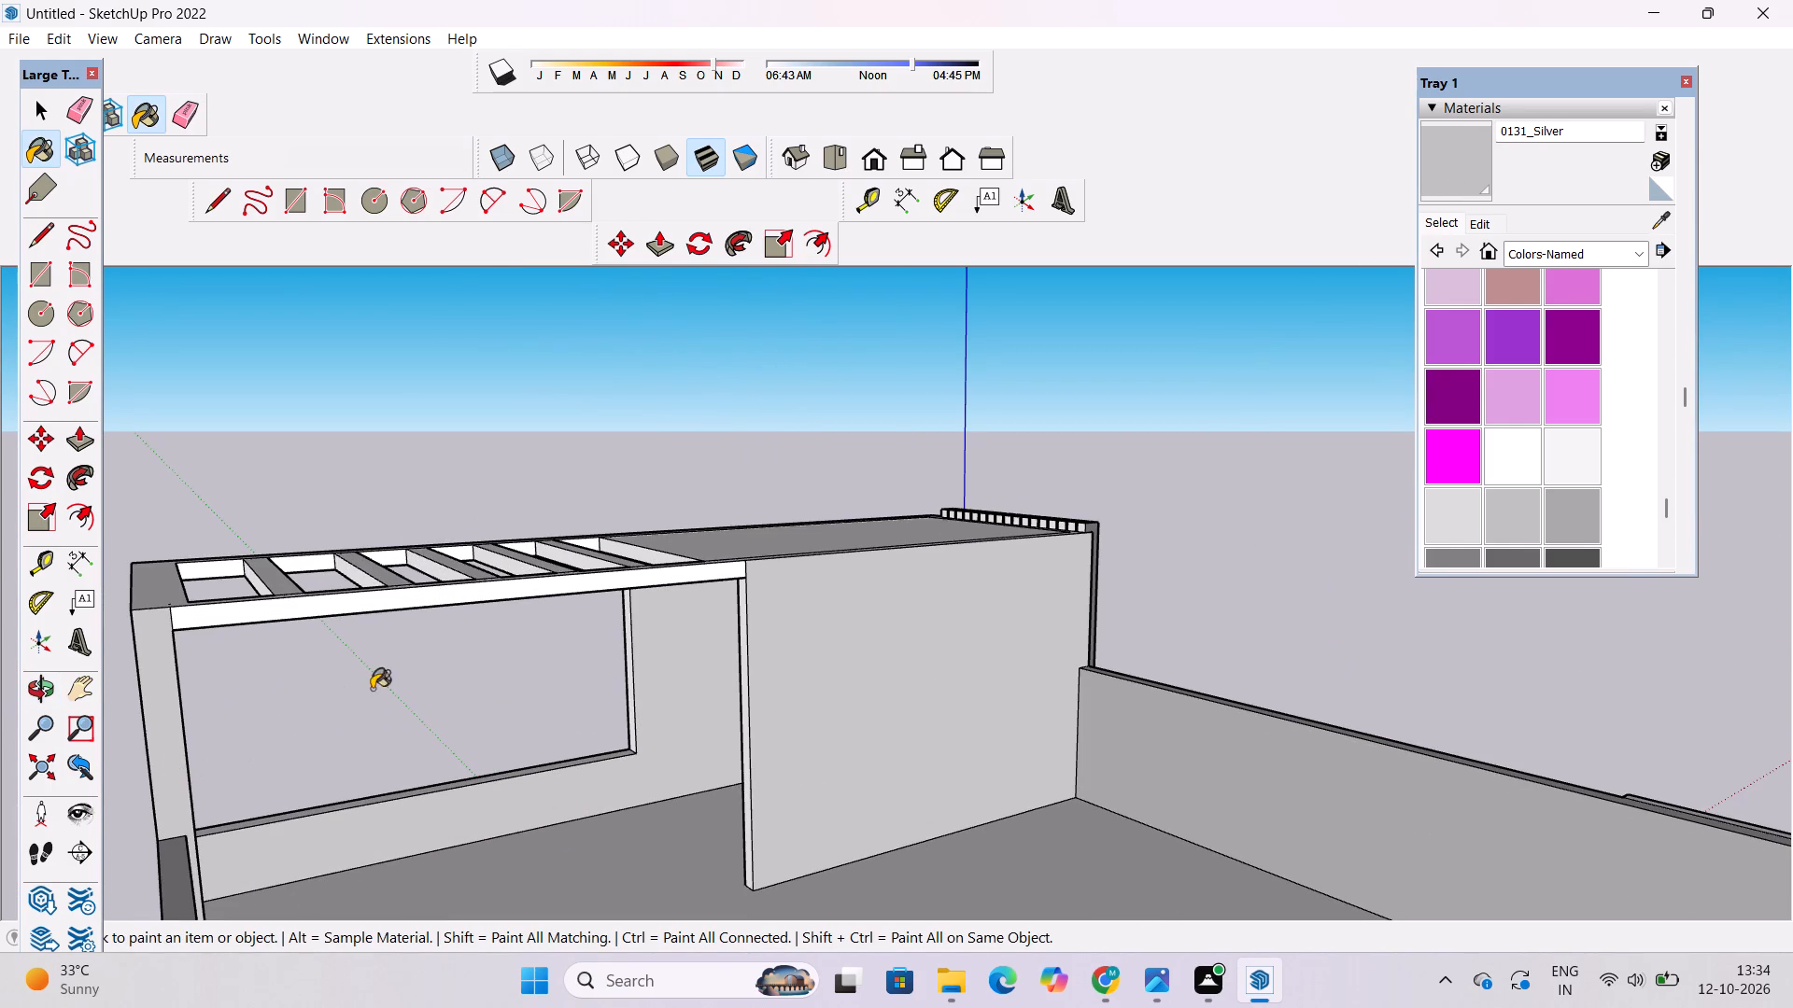
Paint the pergola's terrace-side beam and the narrow end face of the adjoining wall with 0131_Silver.
{"action": "scroll", "coordinate": [722, 580], "scroll_direction": "up", "scroll_amount": 1}
{"action": "left_click", "coordinate": [722, 568]}
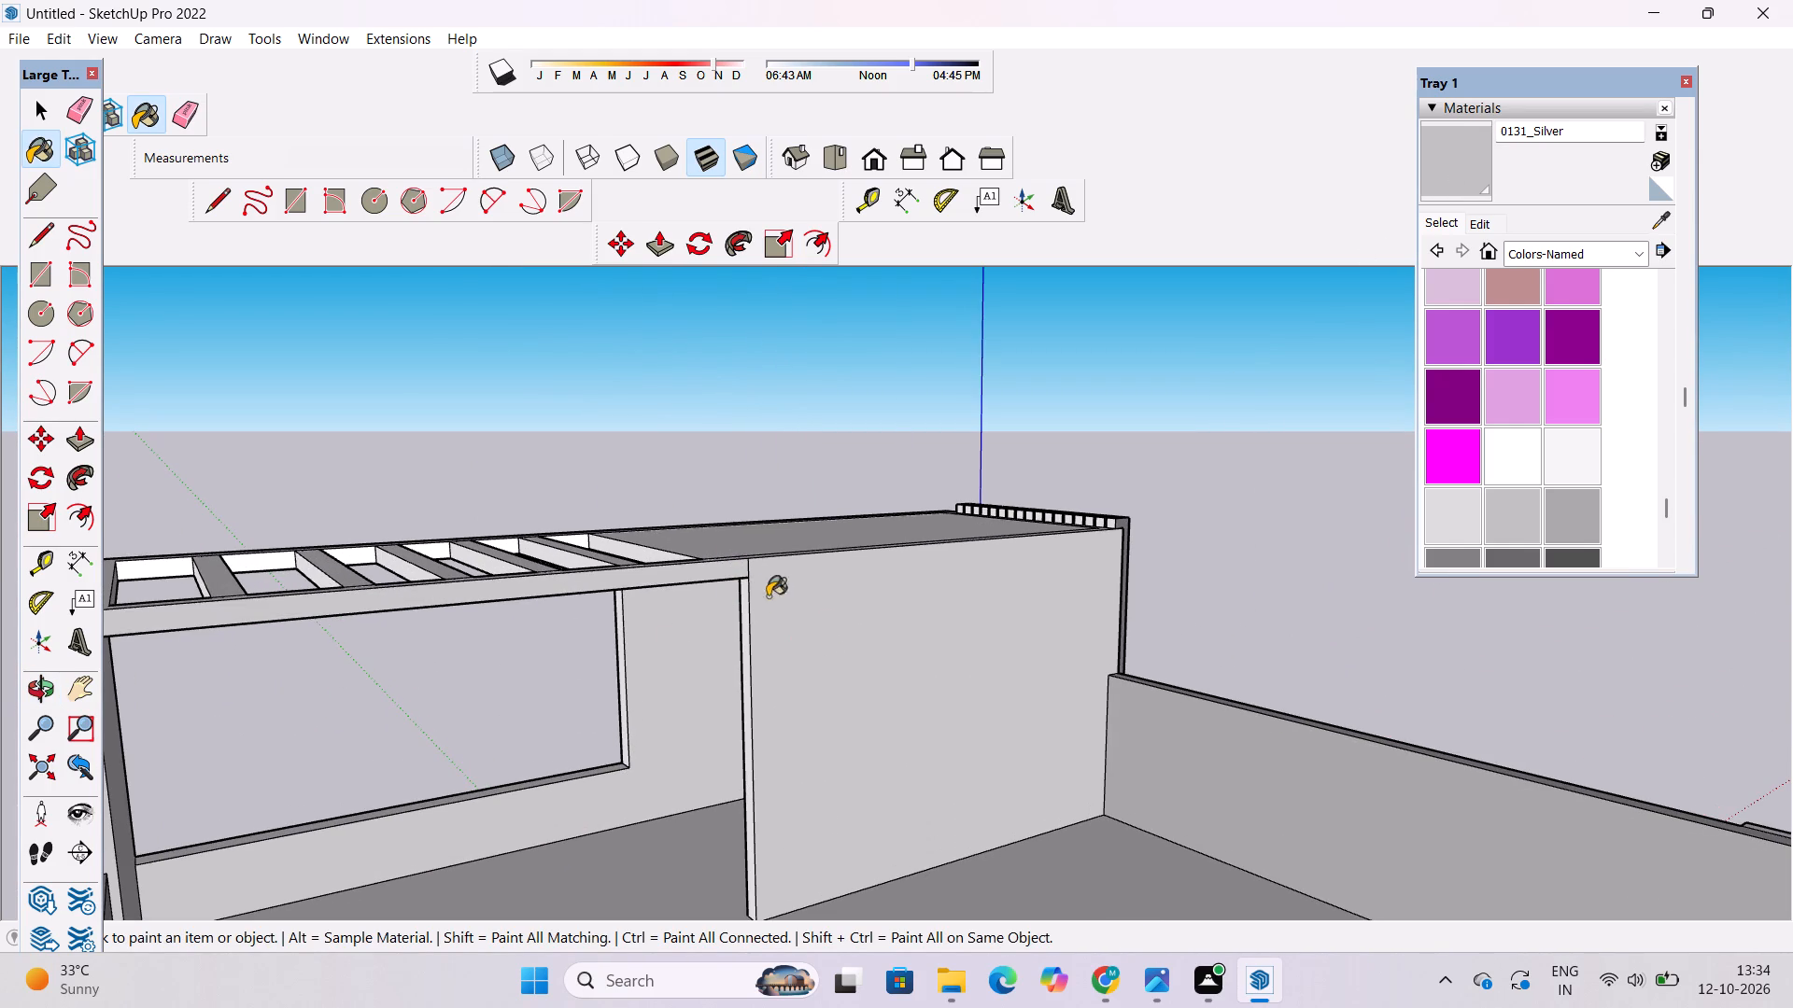
{"action": "scroll", "coordinate": [741, 635], "scroll_direction": "up", "scroll_amount": 7}
{"action": "left_click", "coordinate": [752, 617]}
{"action": "scroll", "coordinate": [752, 617], "scroll_direction": "up", "scroll_amount": 2}
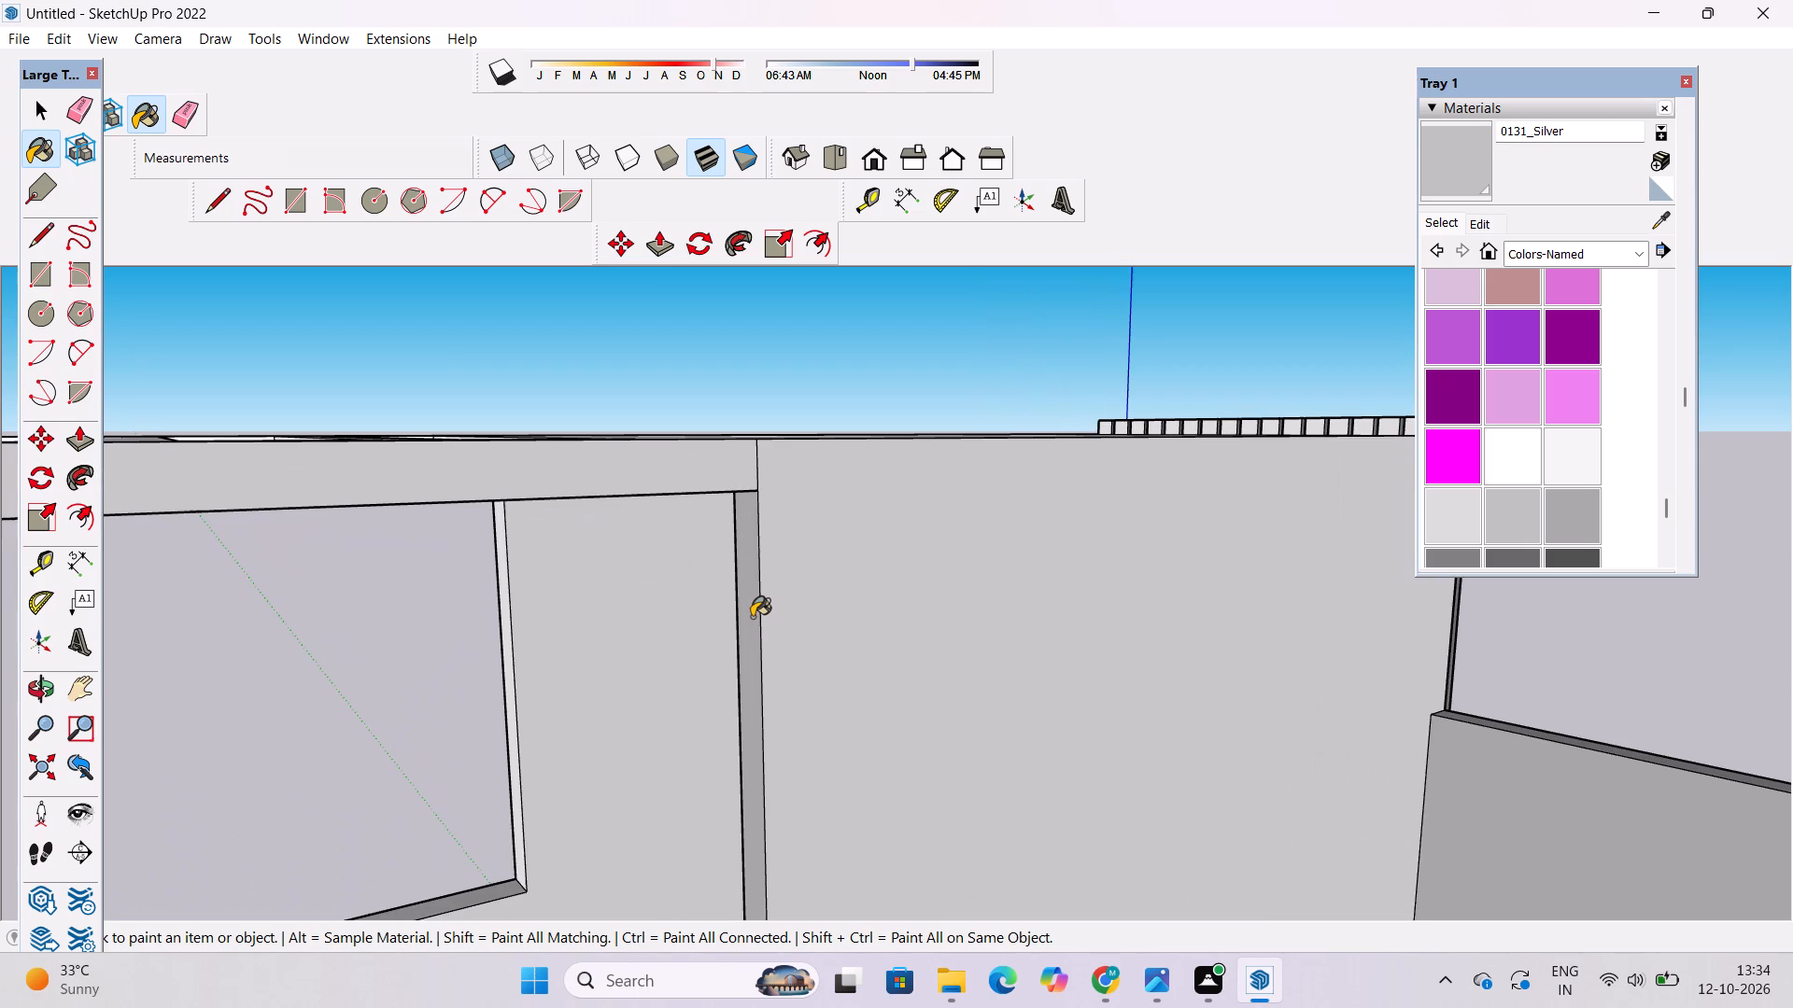
Examine the painted terrace walls and the pergola opening from the terrace side and the front.
{"action": "key", "text": "o"}
{"action": "scroll", "coordinate": [752, 613], "scroll_direction": "down", "scroll_amount": 5}
{"action": "left_click_drag", "start_coordinate": [718, 666], "coordinate": [717, 561], "text": "shift"}
{"action": "left_click_drag", "start_coordinate": [708, 567], "coordinate": [741, 581]}
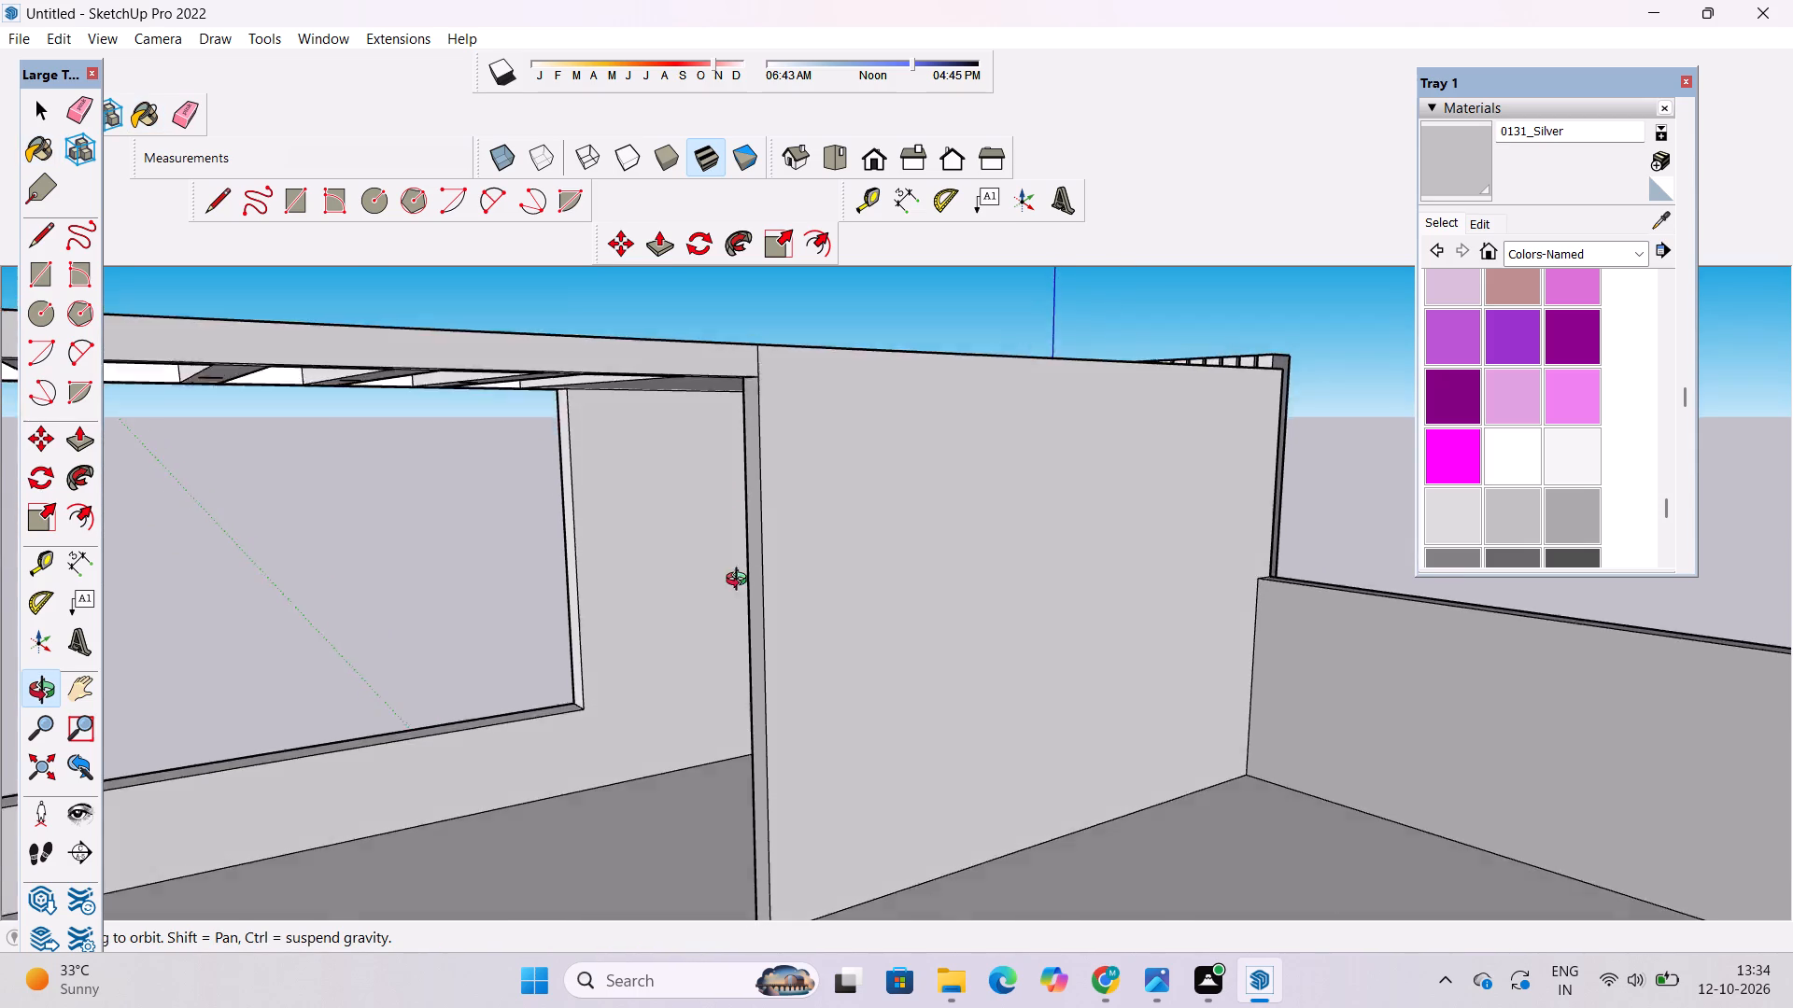
{"action": "left_click_drag", "start_coordinate": [741, 581], "coordinate": [1141, 641]}
{"action": "scroll", "coordinate": [1171, 630], "scroll_direction": "down", "scroll_amount": 6}
{"action": "left_click_drag", "start_coordinate": [1174, 654], "coordinate": [924, 567], "text": "shift"}
{"action": "left_click_drag", "start_coordinate": [798, 609], "coordinate": [1346, 633]}
{"action": "left_click_drag", "start_coordinate": [1320, 629], "coordinate": [1189, 659], "text": "shift"}
{"action": "left_click_drag", "start_coordinate": [930, 721], "coordinate": [845, 629]}
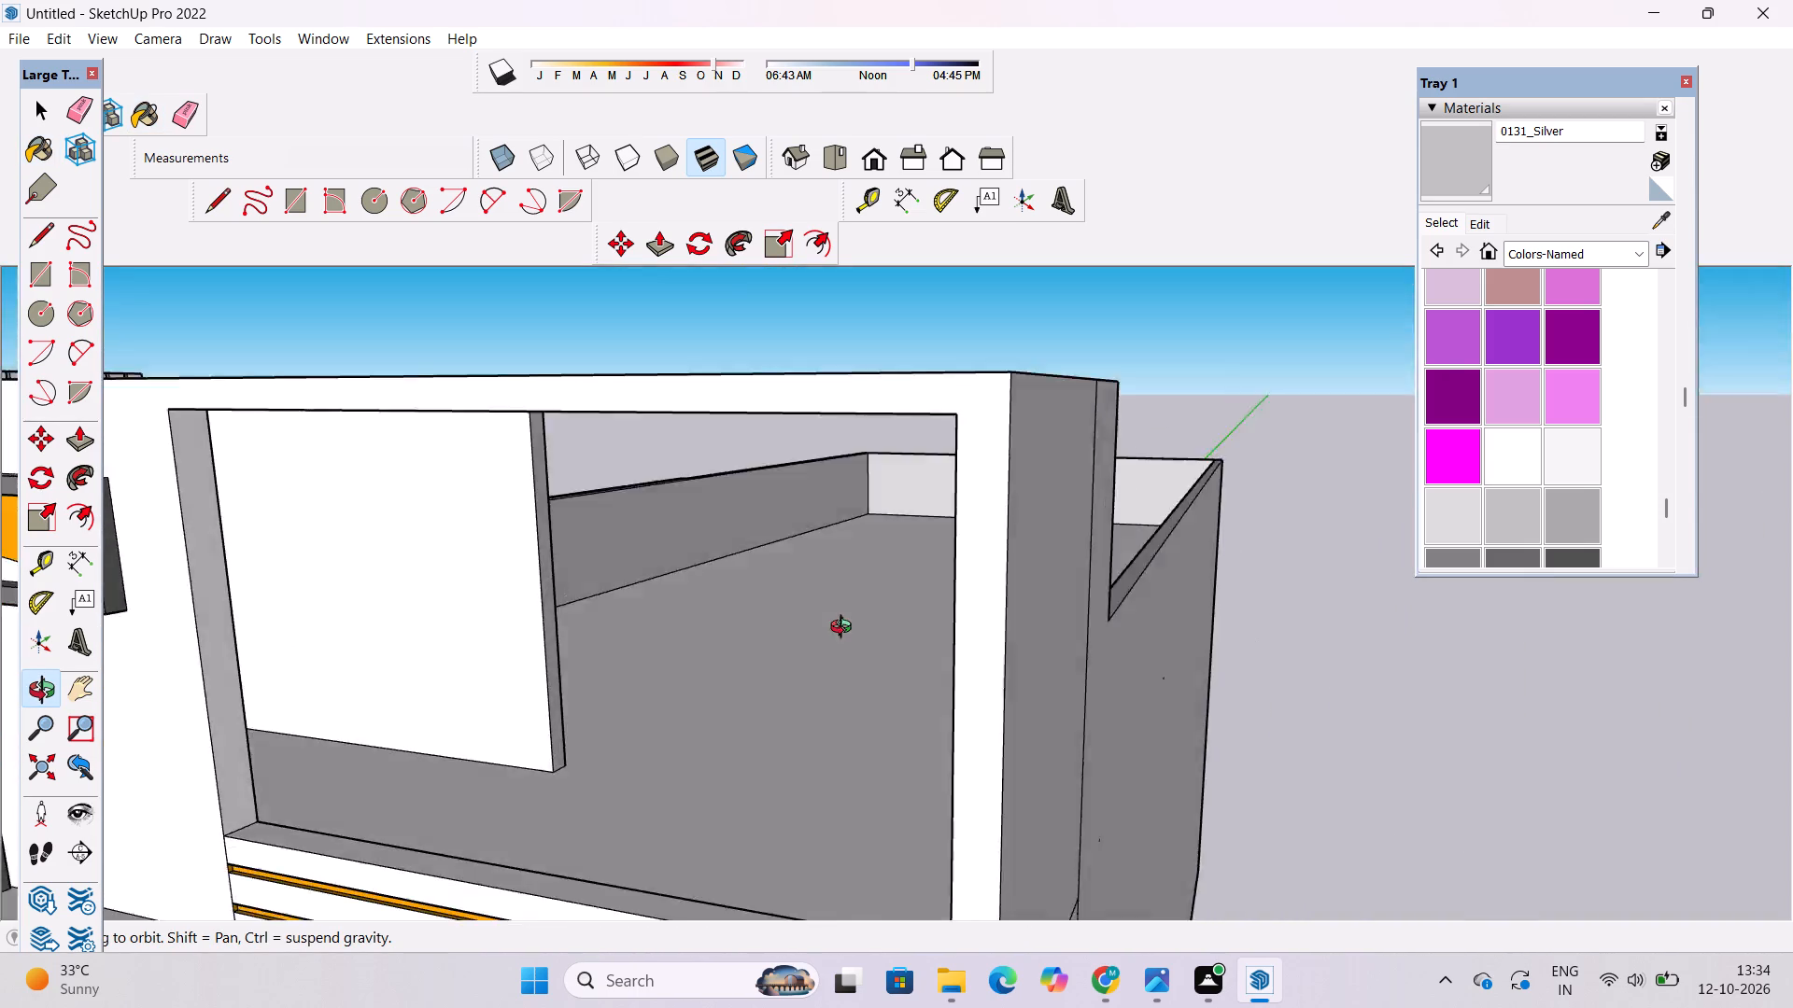
{"action": "left_click_drag", "start_coordinate": [845, 629], "coordinate": [835, 602]}
{"action": "left_click_drag", "start_coordinate": [822, 602], "coordinate": [1106, 551], "text": "shift"}
{"action": "scroll", "coordinate": [1115, 595], "scroll_direction": "down", "scroll_amount": 4}
{"action": "left_click_drag", "start_coordinate": [1172, 567], "coordinate": [777, 580], "text": "shift"}
{"action": "left_click_drag", "start_coordinate": [781, 584], "coordinate": [928, 584]}
{"action": "left_click_drag", "start_coordinate": [973, 569], "coordinate": [811, 690], "text": "shift"}
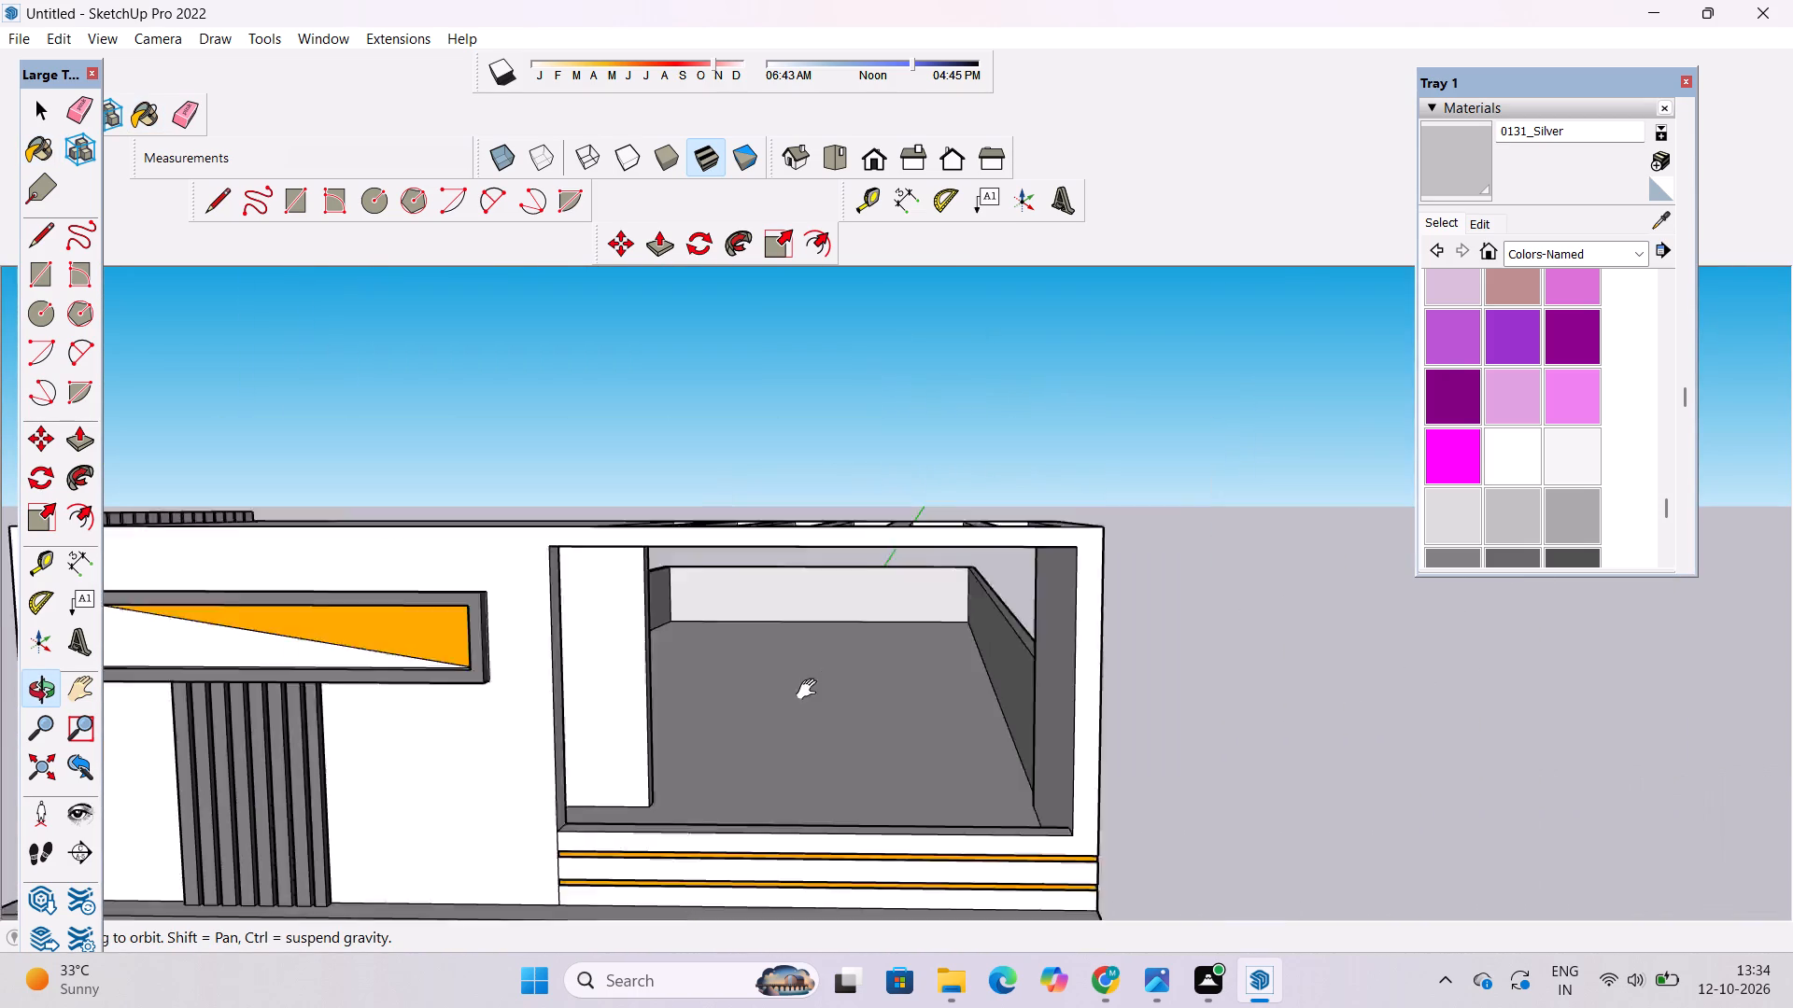
Examine the pergola beams, the framed opening and the upper front facade from below, close up and above.
{"action": "left_click_drag", "start_coordinate": [811, 690], "coordinate": [809, 698], "text": "shift"}
{"action": "left_click_drag", "start_coordinate": [815, 685], "coordinate": [815, 512]}
{"action": "scroll", "coordinate": [804, 497], "scroll_direction": "up", "scroll_amount": 3}
{"action": "left_click_drag", "start_coordinate": [804, 497], "coordinate": [889, 628], "text": "shift"}
{"action": "scroll", "coordinate": [888, 623], "scroll_direction": "down", "scroll_amount": 5}
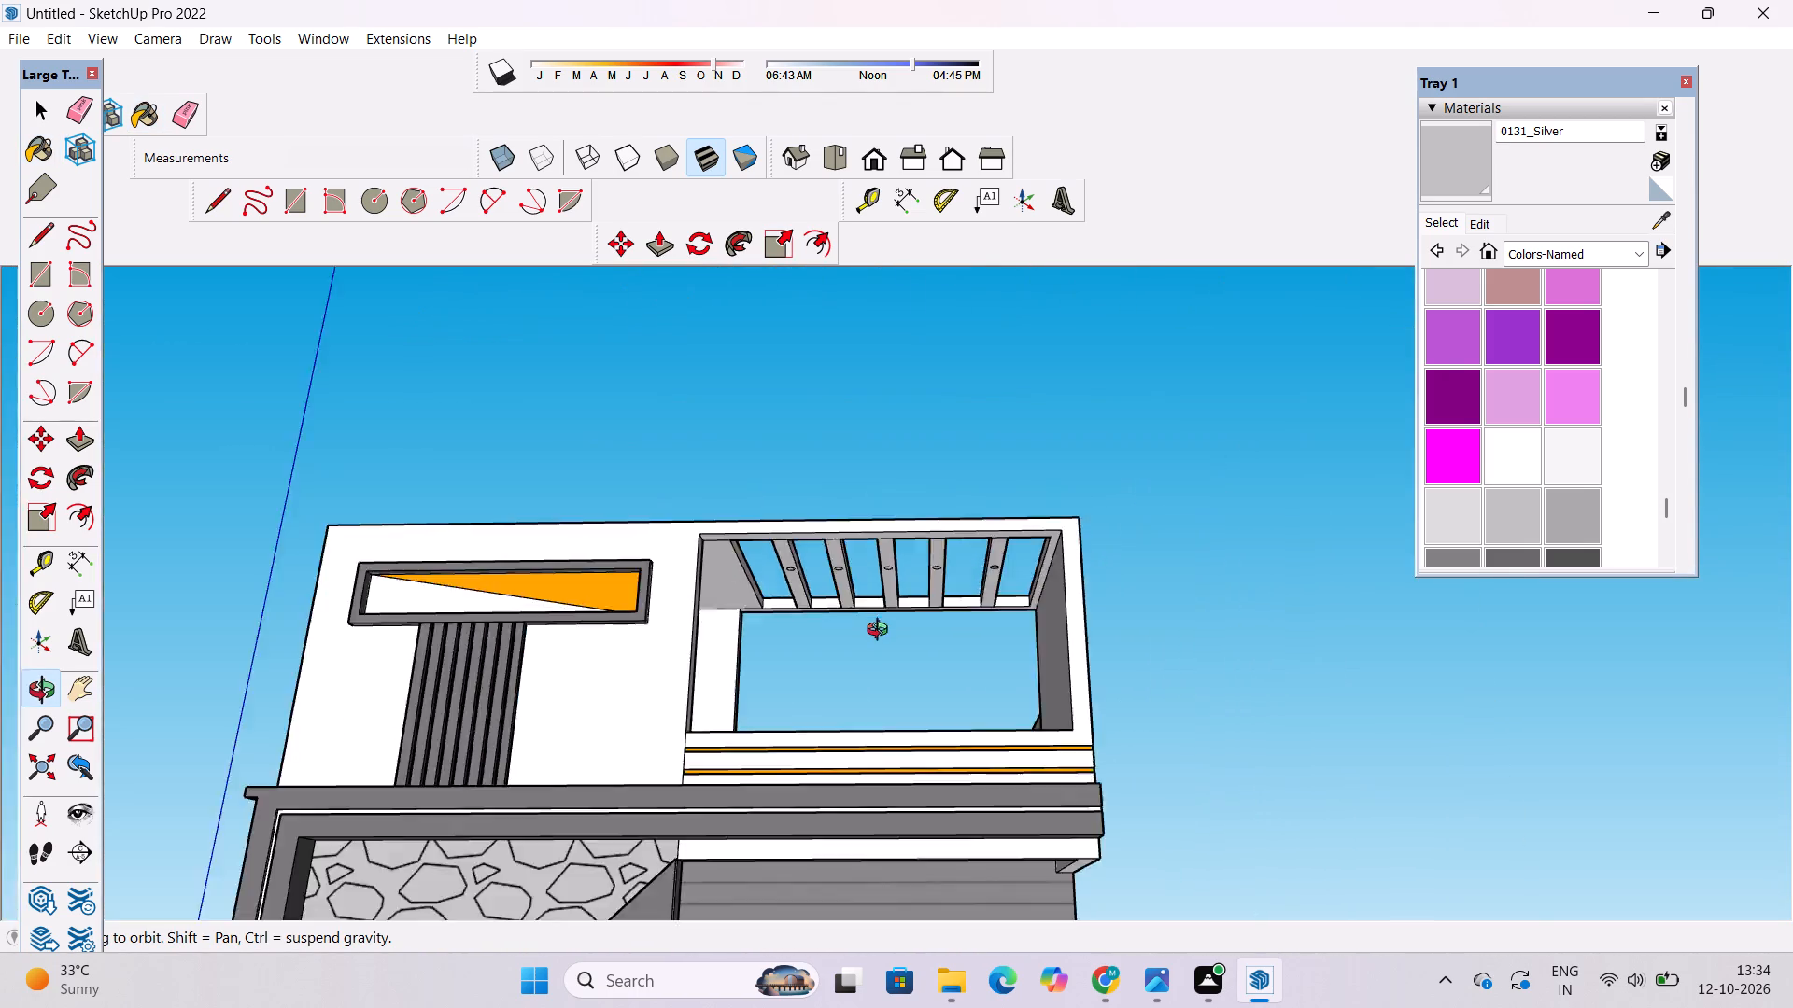
{"action": "left_click_drag", "start_coordinate": [875, 632], "coordinate": [875, 469]}
{"action": "scroll", "coordinate": [881, 466], "scroll_direction": "up", "scroll_amount": 3}
{"action": "left_click_drag", "start_coordinate": [909, 582], "coordinate": [934, 507], "text": "shift"}
{"action": "left_click_drag", "start_coordinate": [936, 512], "coordinate": [976, 794]}
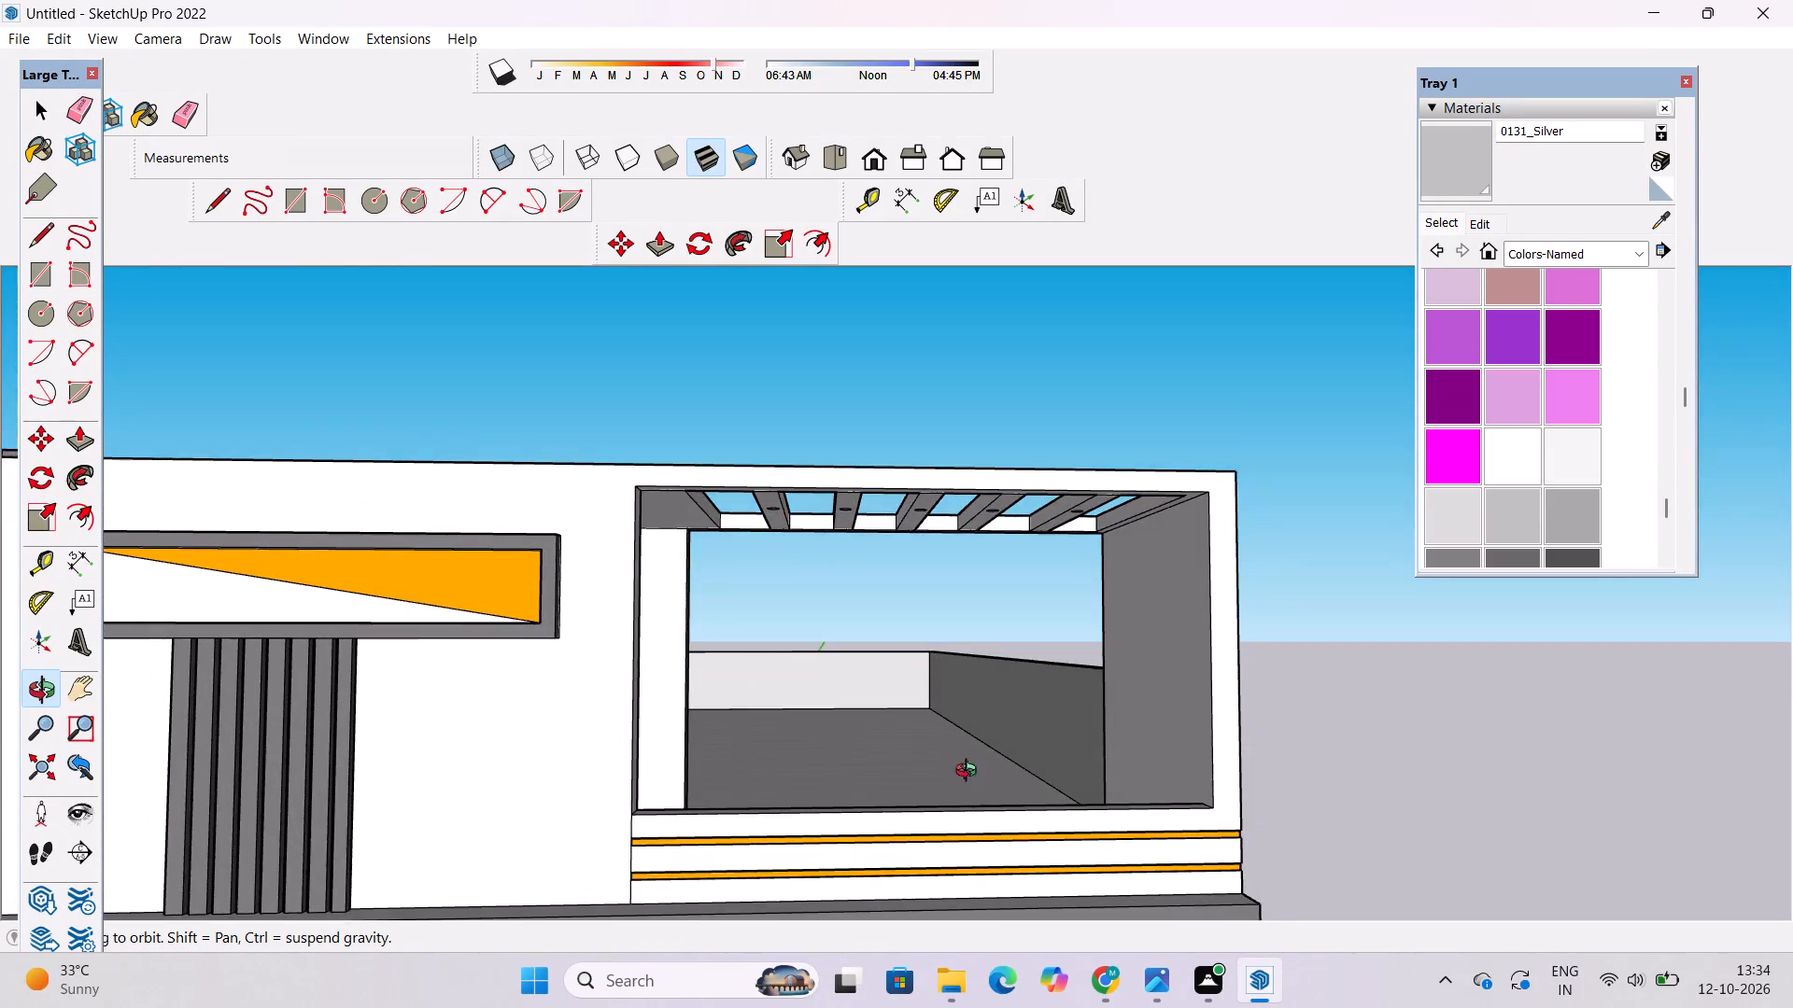
{"action": "left_click_drag", "start_coordinate": [950, 761], "coordinate": [946, 703], "text": "shift"}
{"action": "scroll", "coordinate": [946, 694], "scroll_direction": "up", "scroll_amount": 4}
{"action": "scroll", "coordinate": [946, 694], "scroll_direction": "down", "scroll_amount": 2}
{"action": "scroll", "coordinate": [946, 694], "scroll_direction": "up", "scroll_amount": 2}
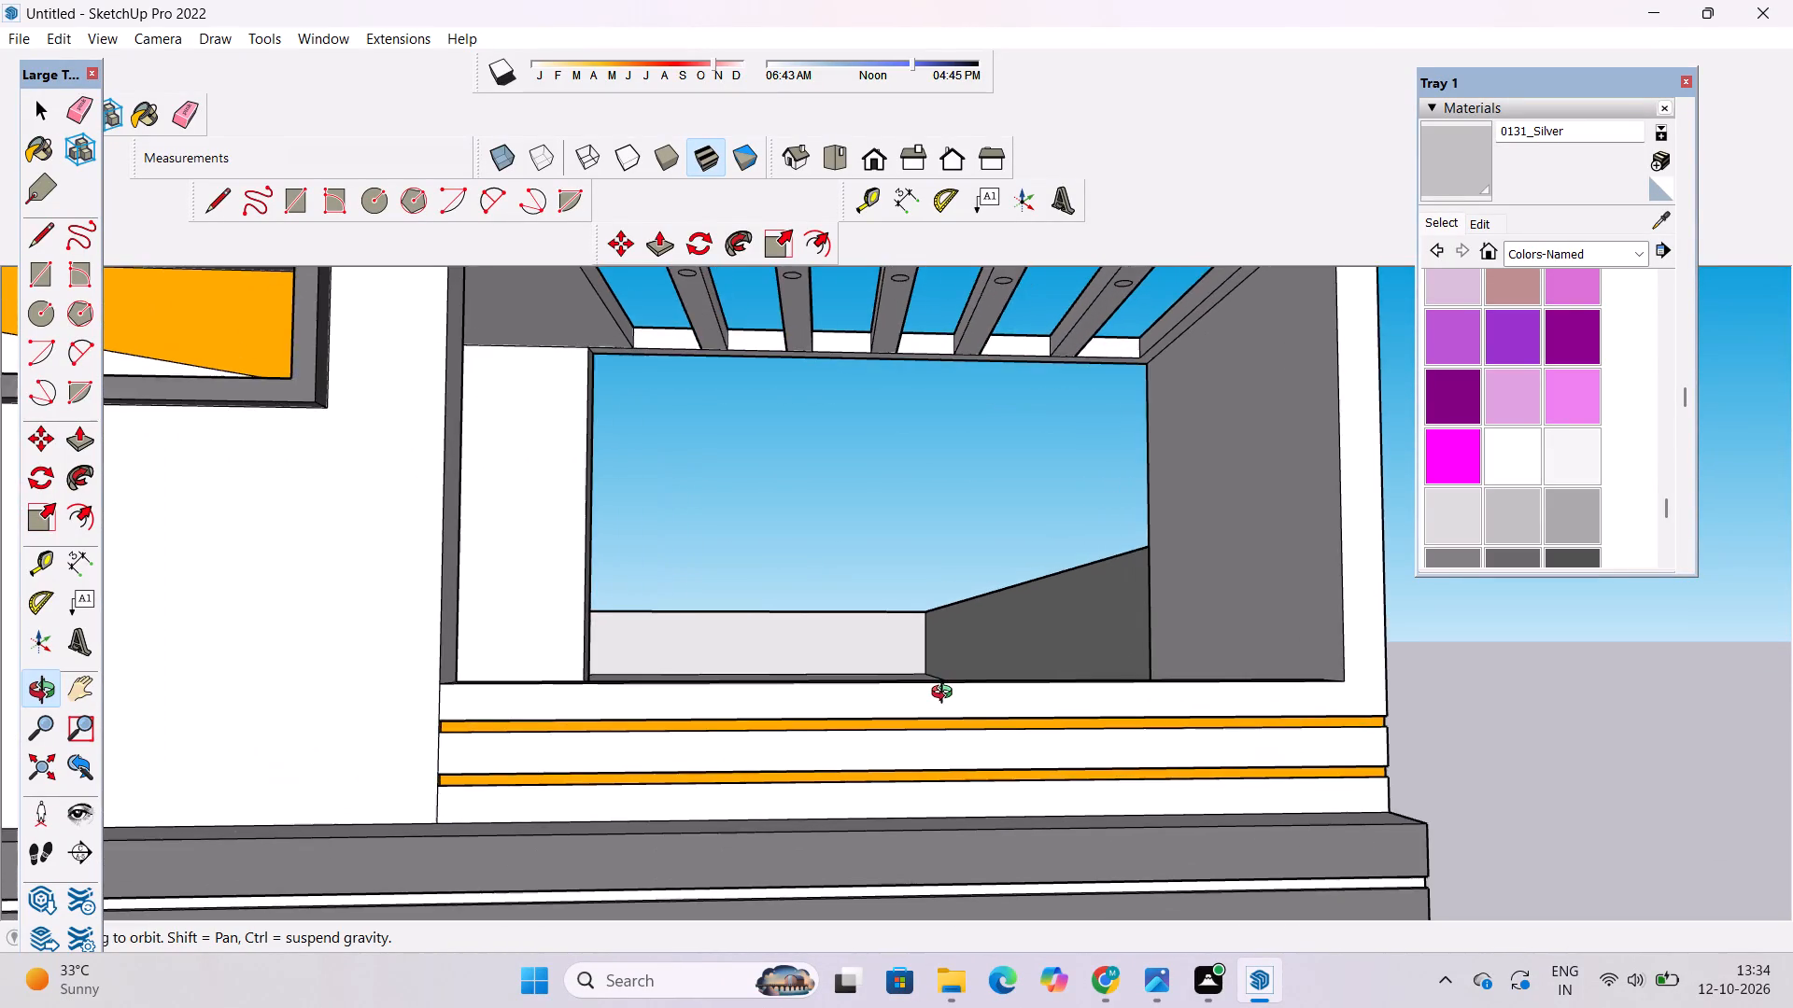
{"action": "scroll", "coordinate": [946, 694], "scroll_direction": "down", "scroll_amount": 3}
{"action": "scroll", "coordinate": [946, 694], "scroll_direction": "up", "scroll_amount": 3}
{"action": "scroll", "coordinate": [946, 694], "scroll_direction": "down", "scroll_amount": 2}
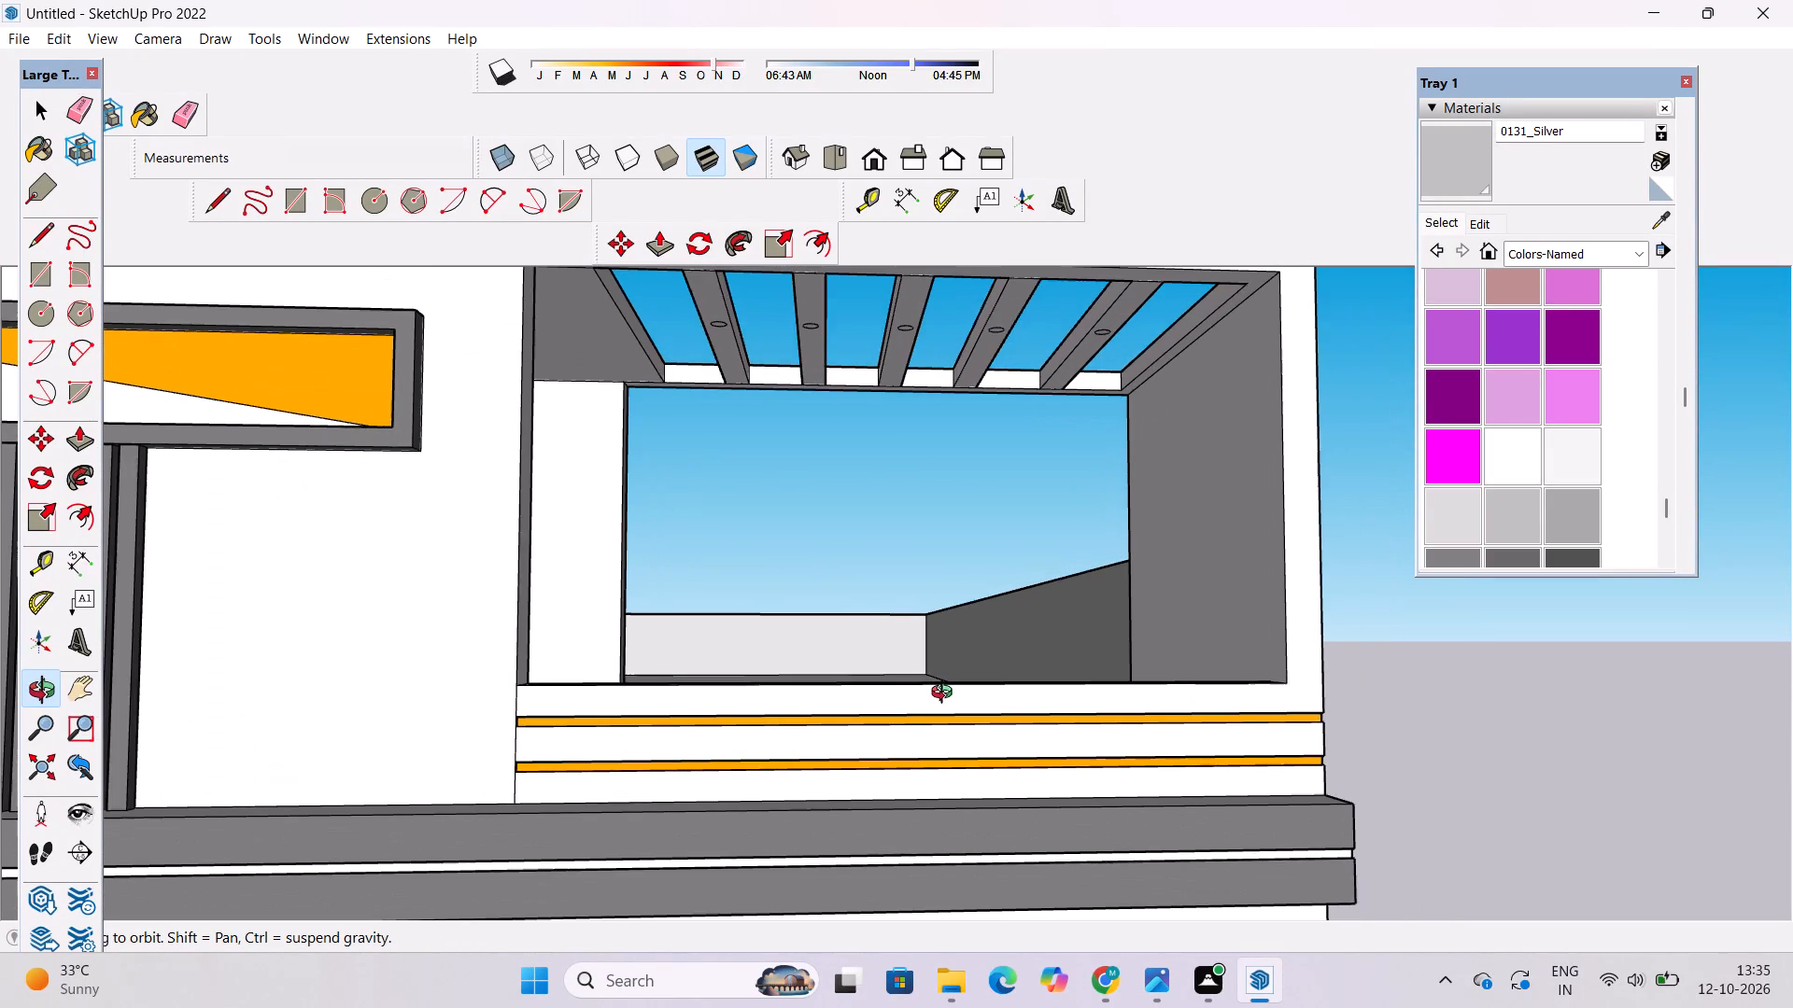
{"action": "scroll", "coordinate": [946, 694], "scroll_direction": "up", "scroll_amount": 2}
{"action": "scroll", "coordinate": [946, 694], "scroll_direction": "down", "scroll_amount": 2}
{"action": "left_click_drag", "start_coordinate": [941, 724], "coordinate": [960, 641], "text": "shift"}
{"action": "scroll", "coordinate": [966, 612], "scroll_direction": "down", "scroll_amount": 6}
{"action": "left_click_drag", "start_coordinate": [1057, 621], "coordinate": [817, 824]}
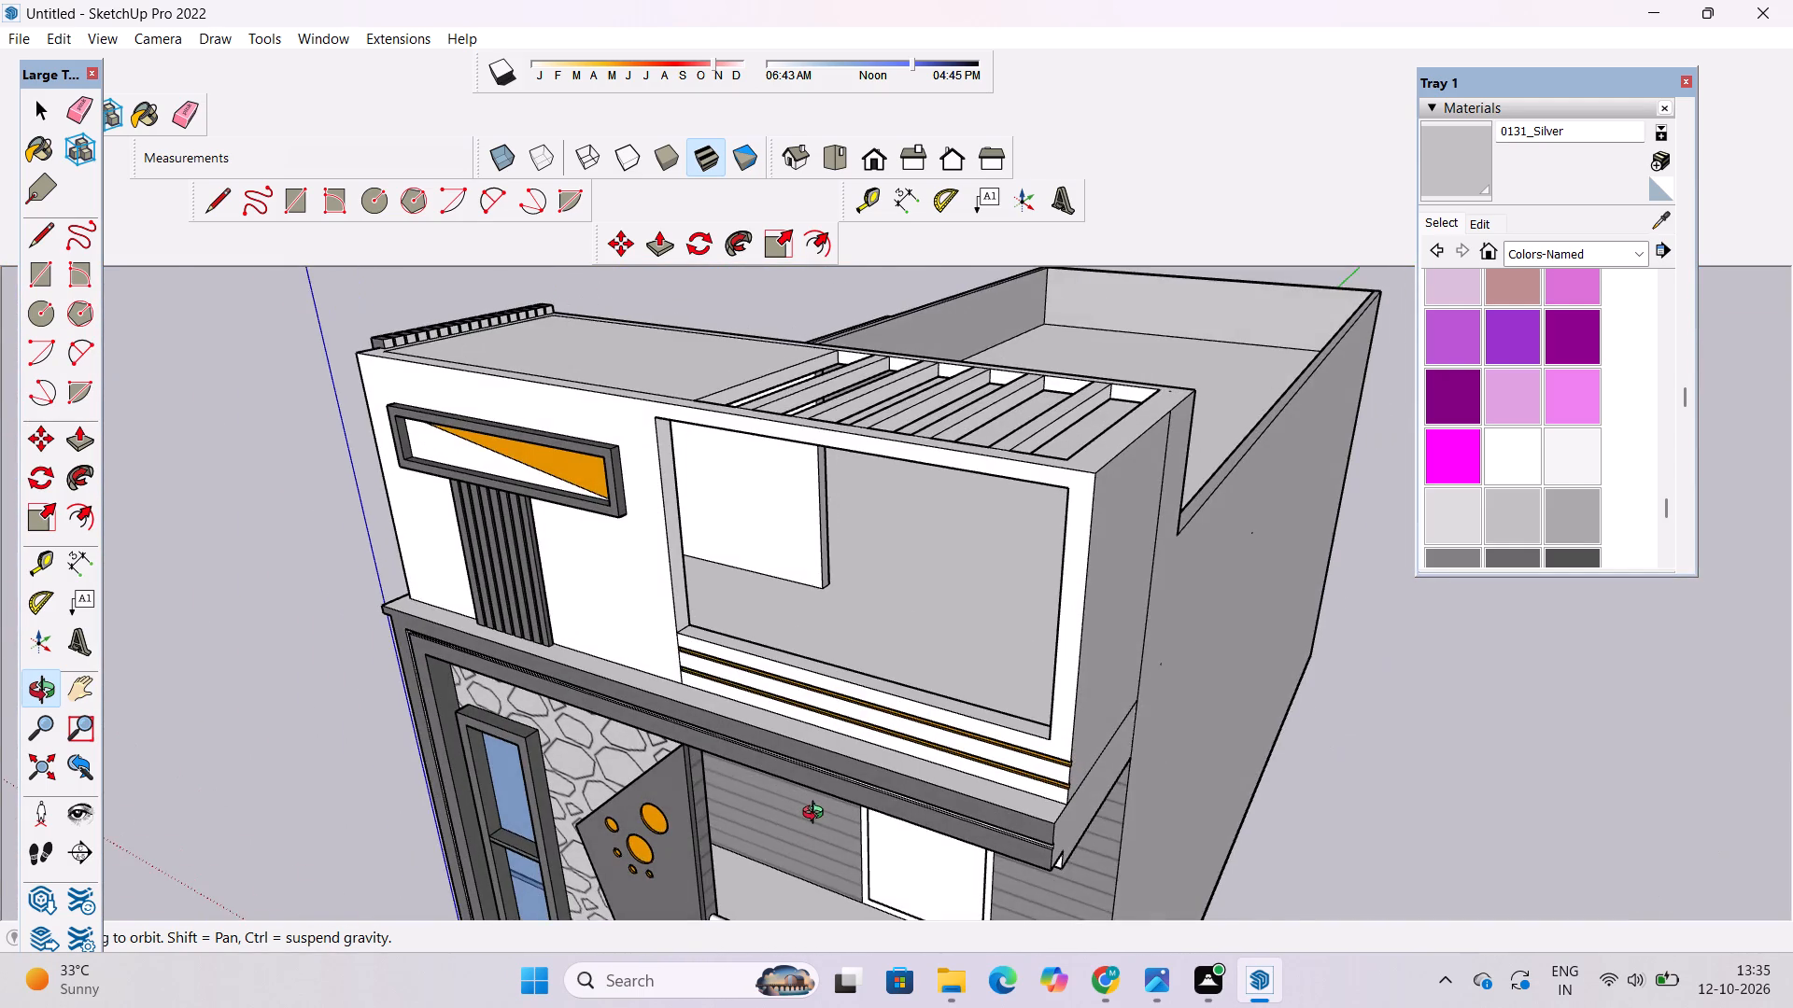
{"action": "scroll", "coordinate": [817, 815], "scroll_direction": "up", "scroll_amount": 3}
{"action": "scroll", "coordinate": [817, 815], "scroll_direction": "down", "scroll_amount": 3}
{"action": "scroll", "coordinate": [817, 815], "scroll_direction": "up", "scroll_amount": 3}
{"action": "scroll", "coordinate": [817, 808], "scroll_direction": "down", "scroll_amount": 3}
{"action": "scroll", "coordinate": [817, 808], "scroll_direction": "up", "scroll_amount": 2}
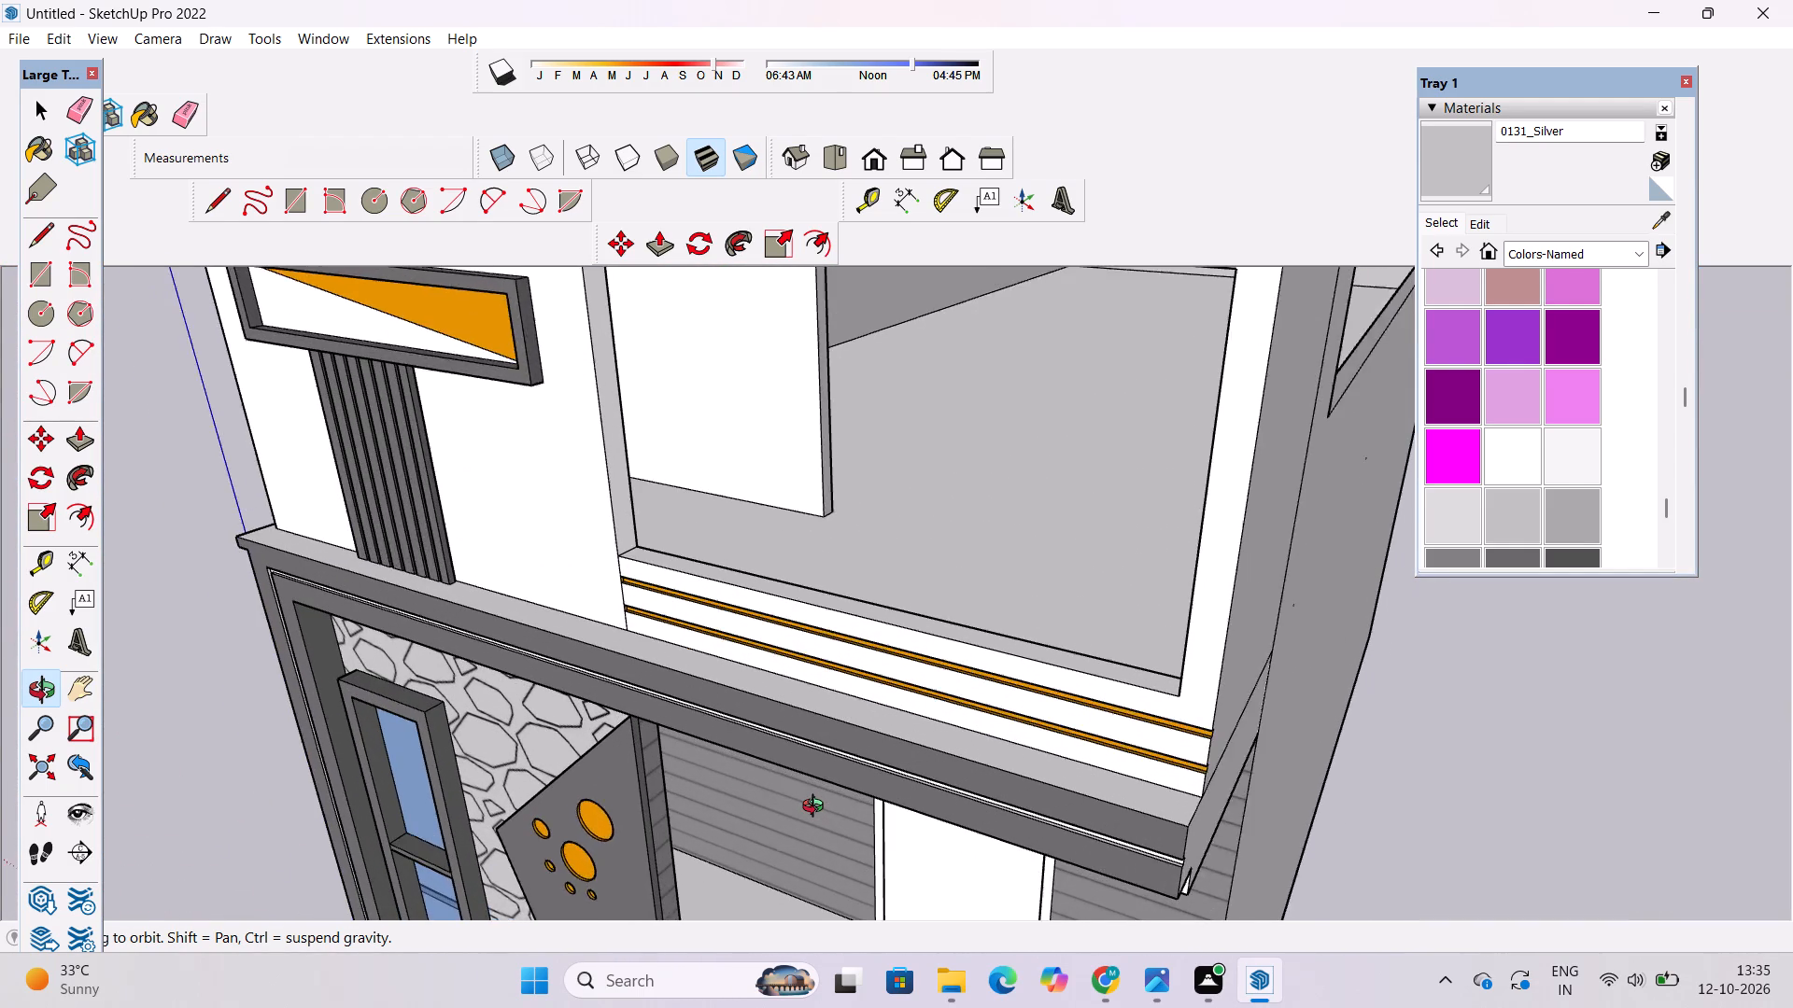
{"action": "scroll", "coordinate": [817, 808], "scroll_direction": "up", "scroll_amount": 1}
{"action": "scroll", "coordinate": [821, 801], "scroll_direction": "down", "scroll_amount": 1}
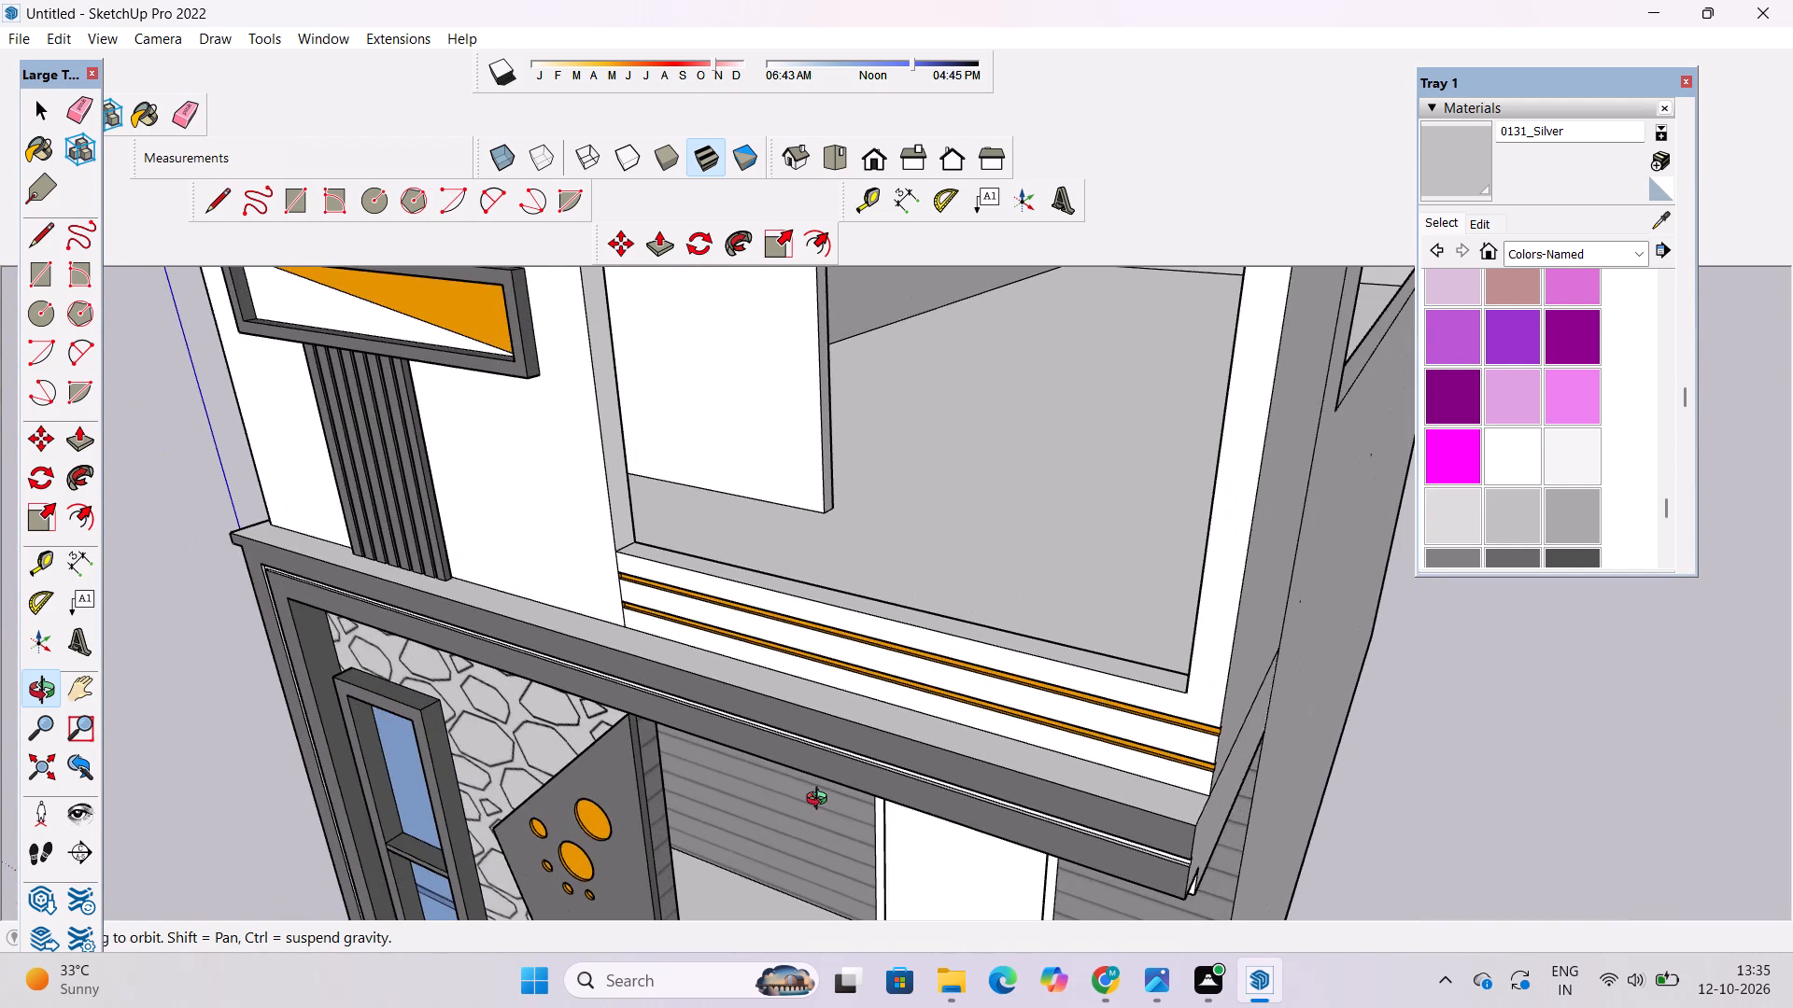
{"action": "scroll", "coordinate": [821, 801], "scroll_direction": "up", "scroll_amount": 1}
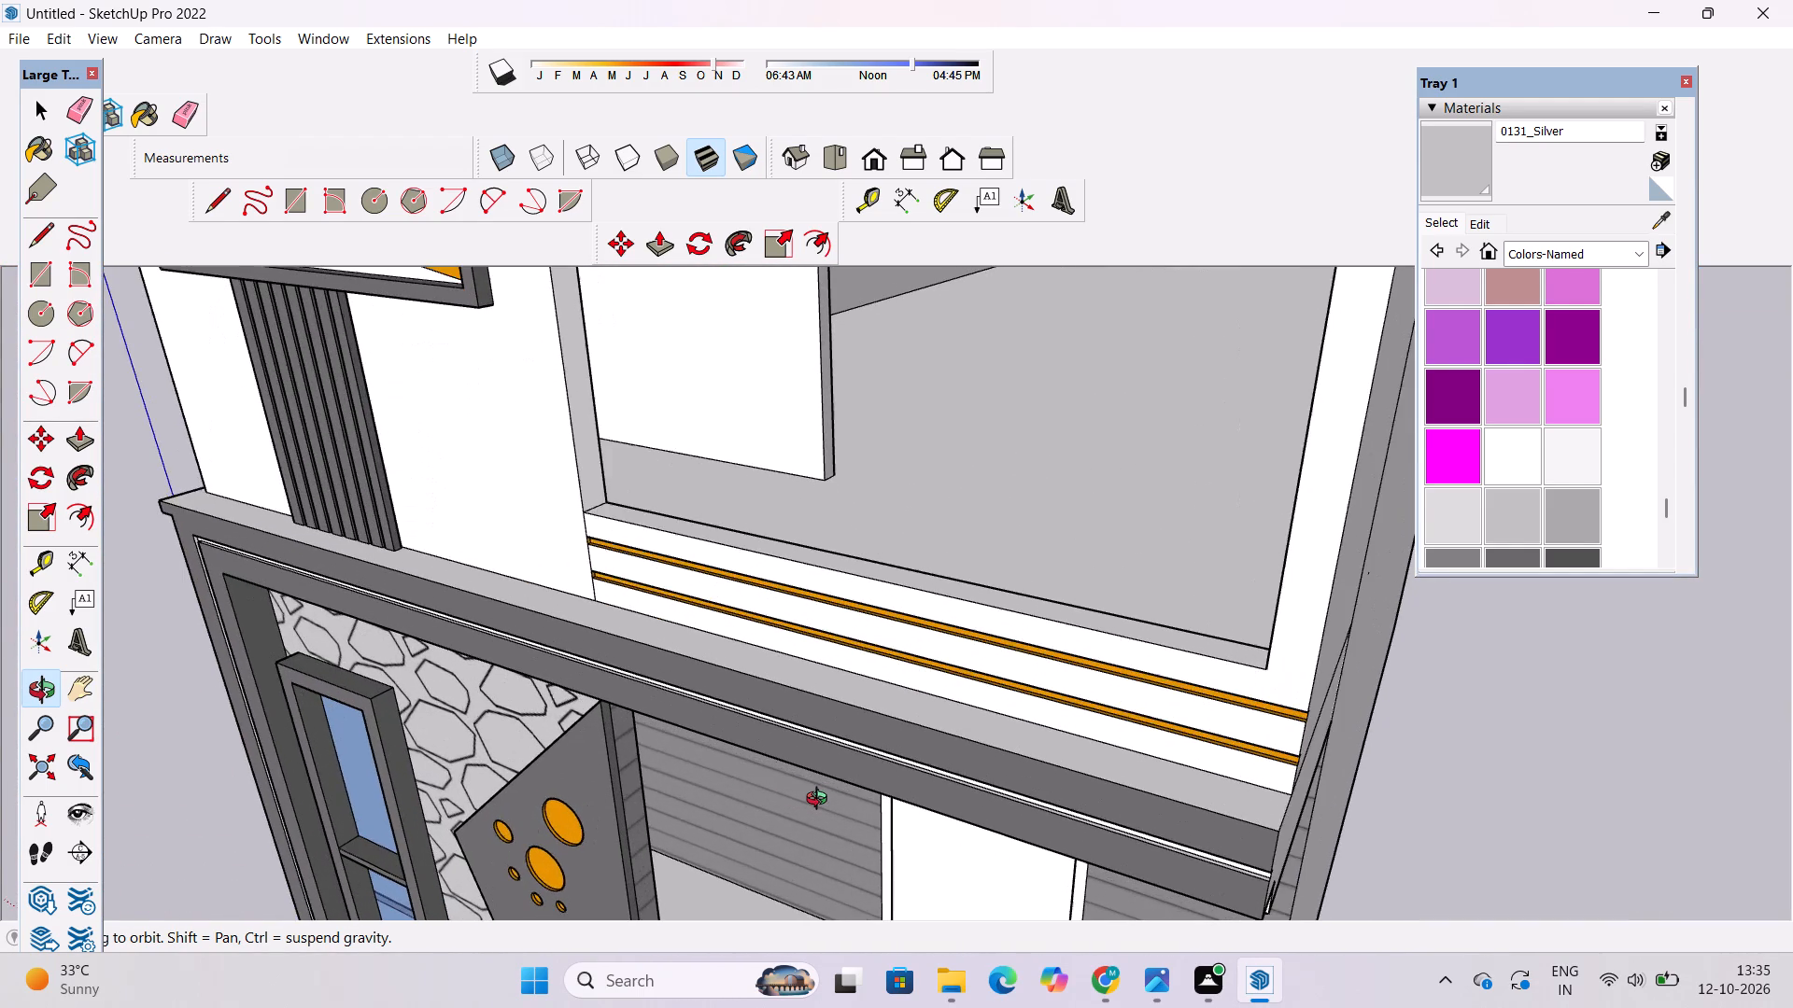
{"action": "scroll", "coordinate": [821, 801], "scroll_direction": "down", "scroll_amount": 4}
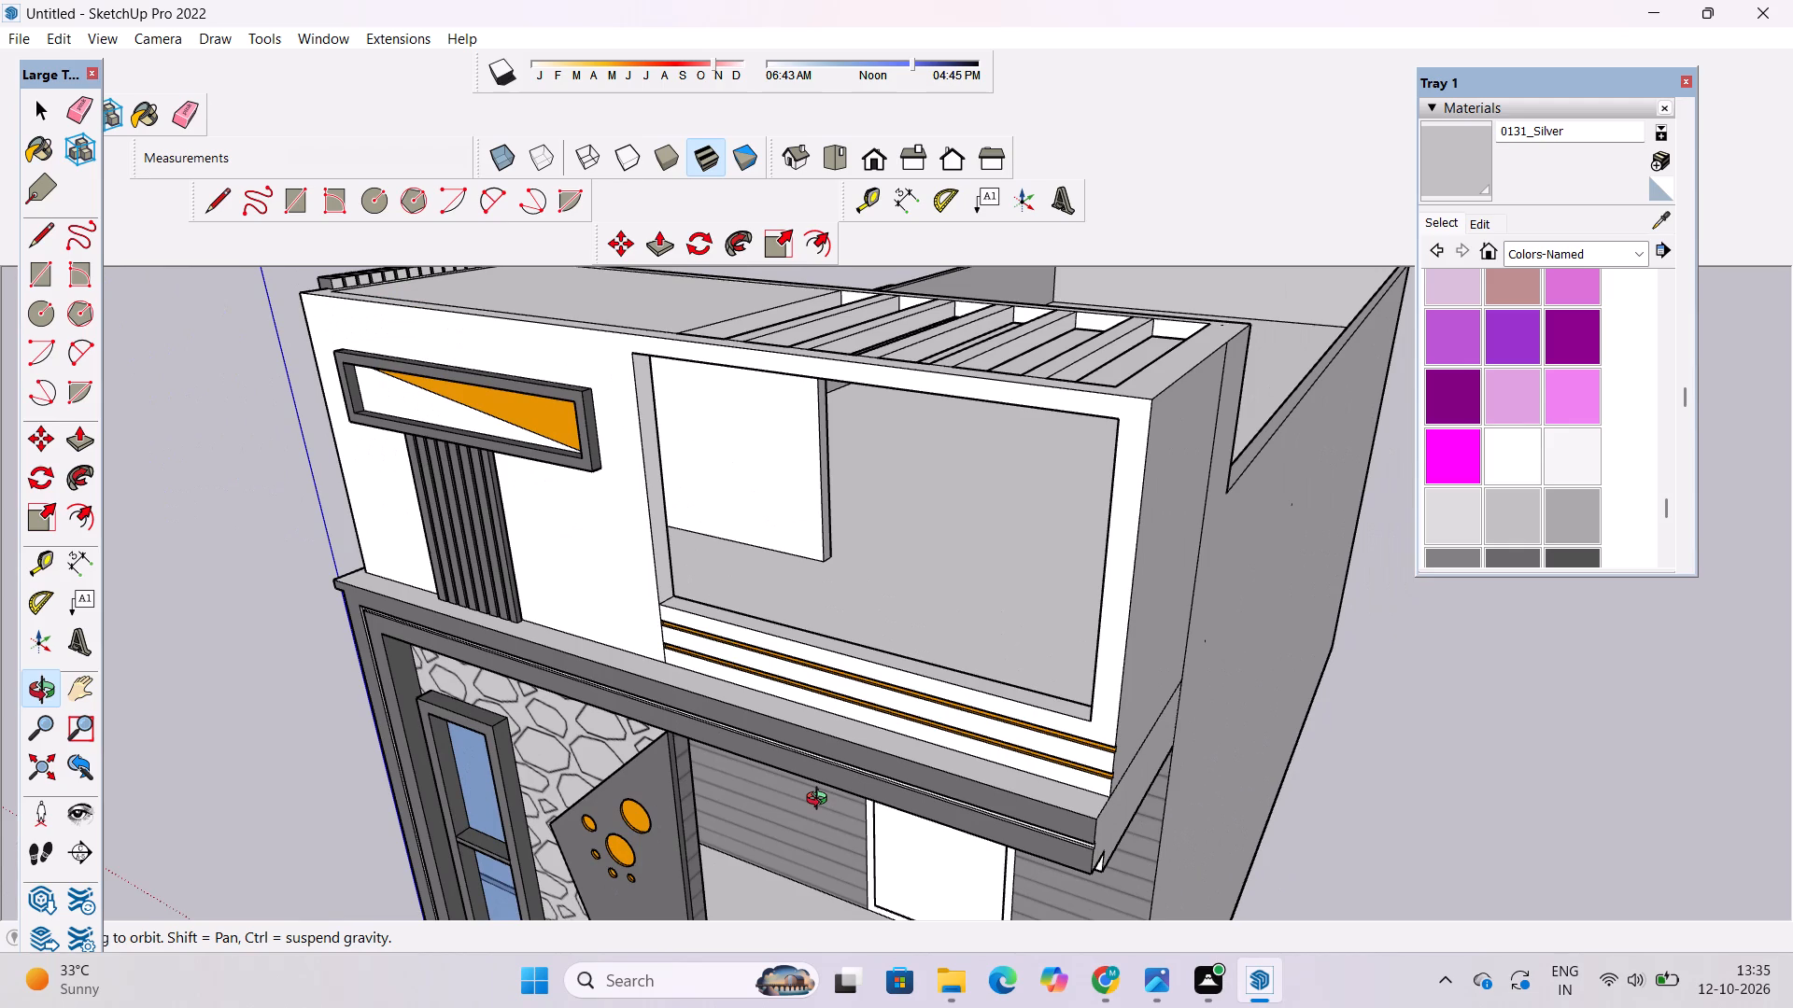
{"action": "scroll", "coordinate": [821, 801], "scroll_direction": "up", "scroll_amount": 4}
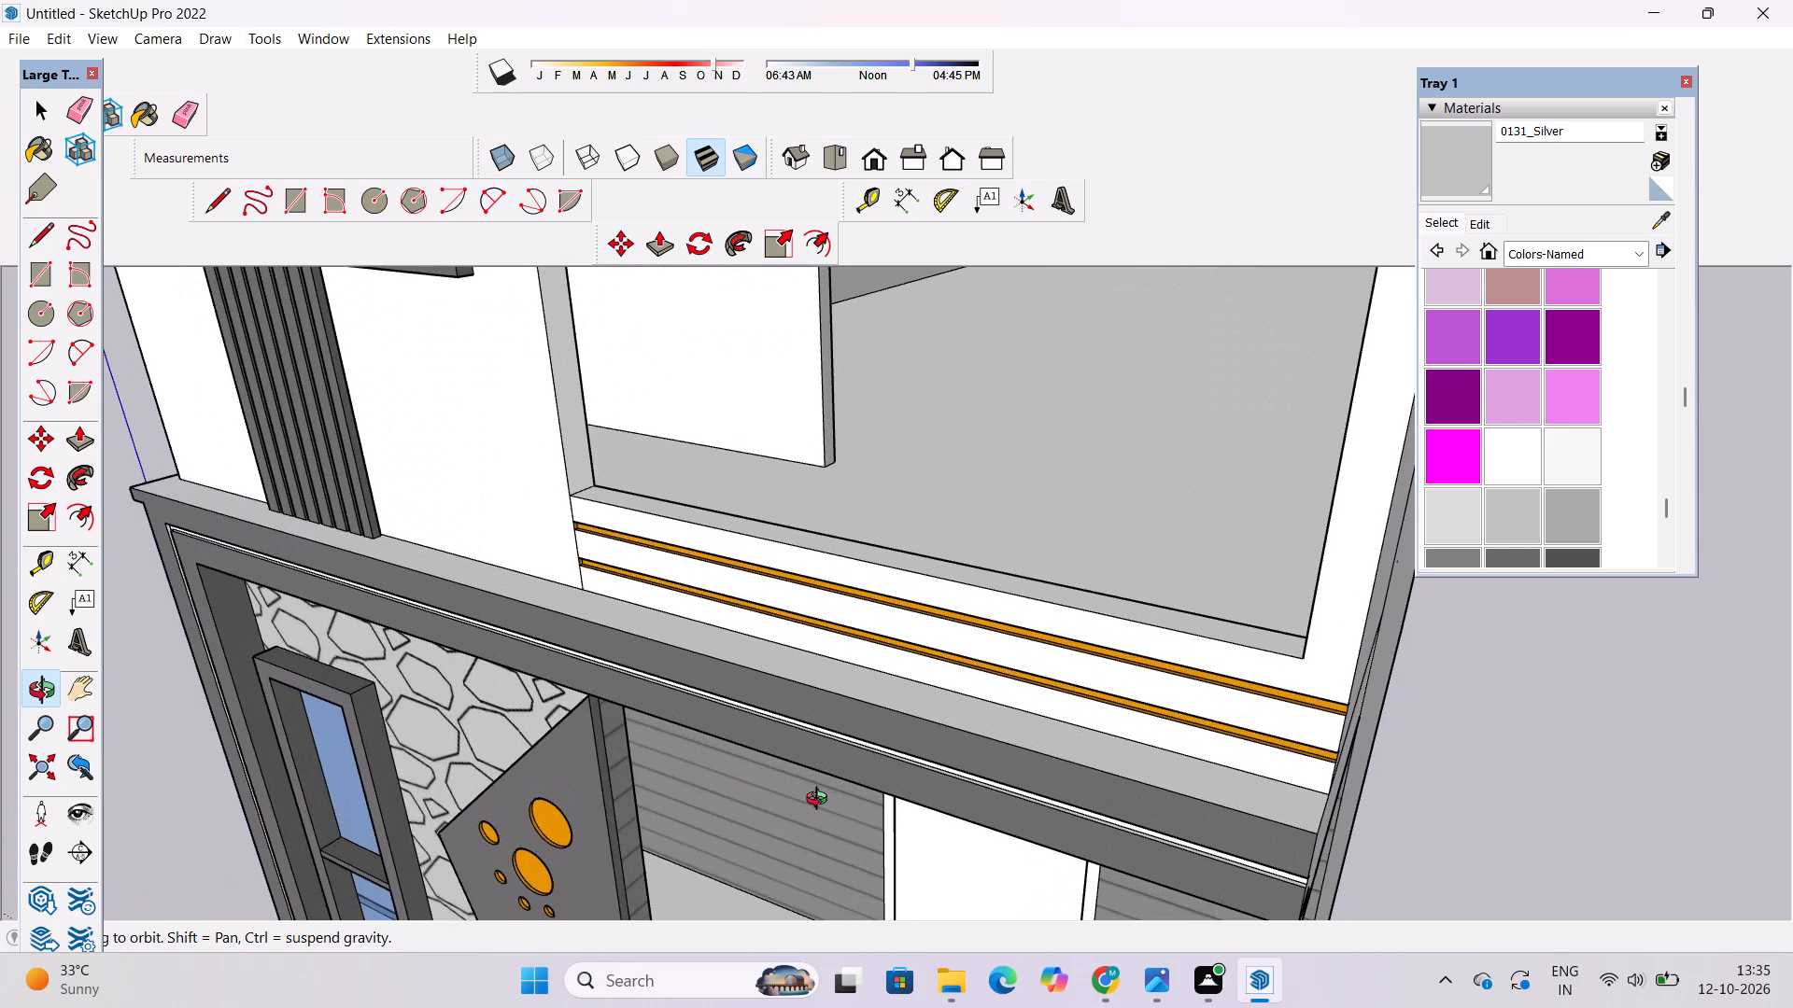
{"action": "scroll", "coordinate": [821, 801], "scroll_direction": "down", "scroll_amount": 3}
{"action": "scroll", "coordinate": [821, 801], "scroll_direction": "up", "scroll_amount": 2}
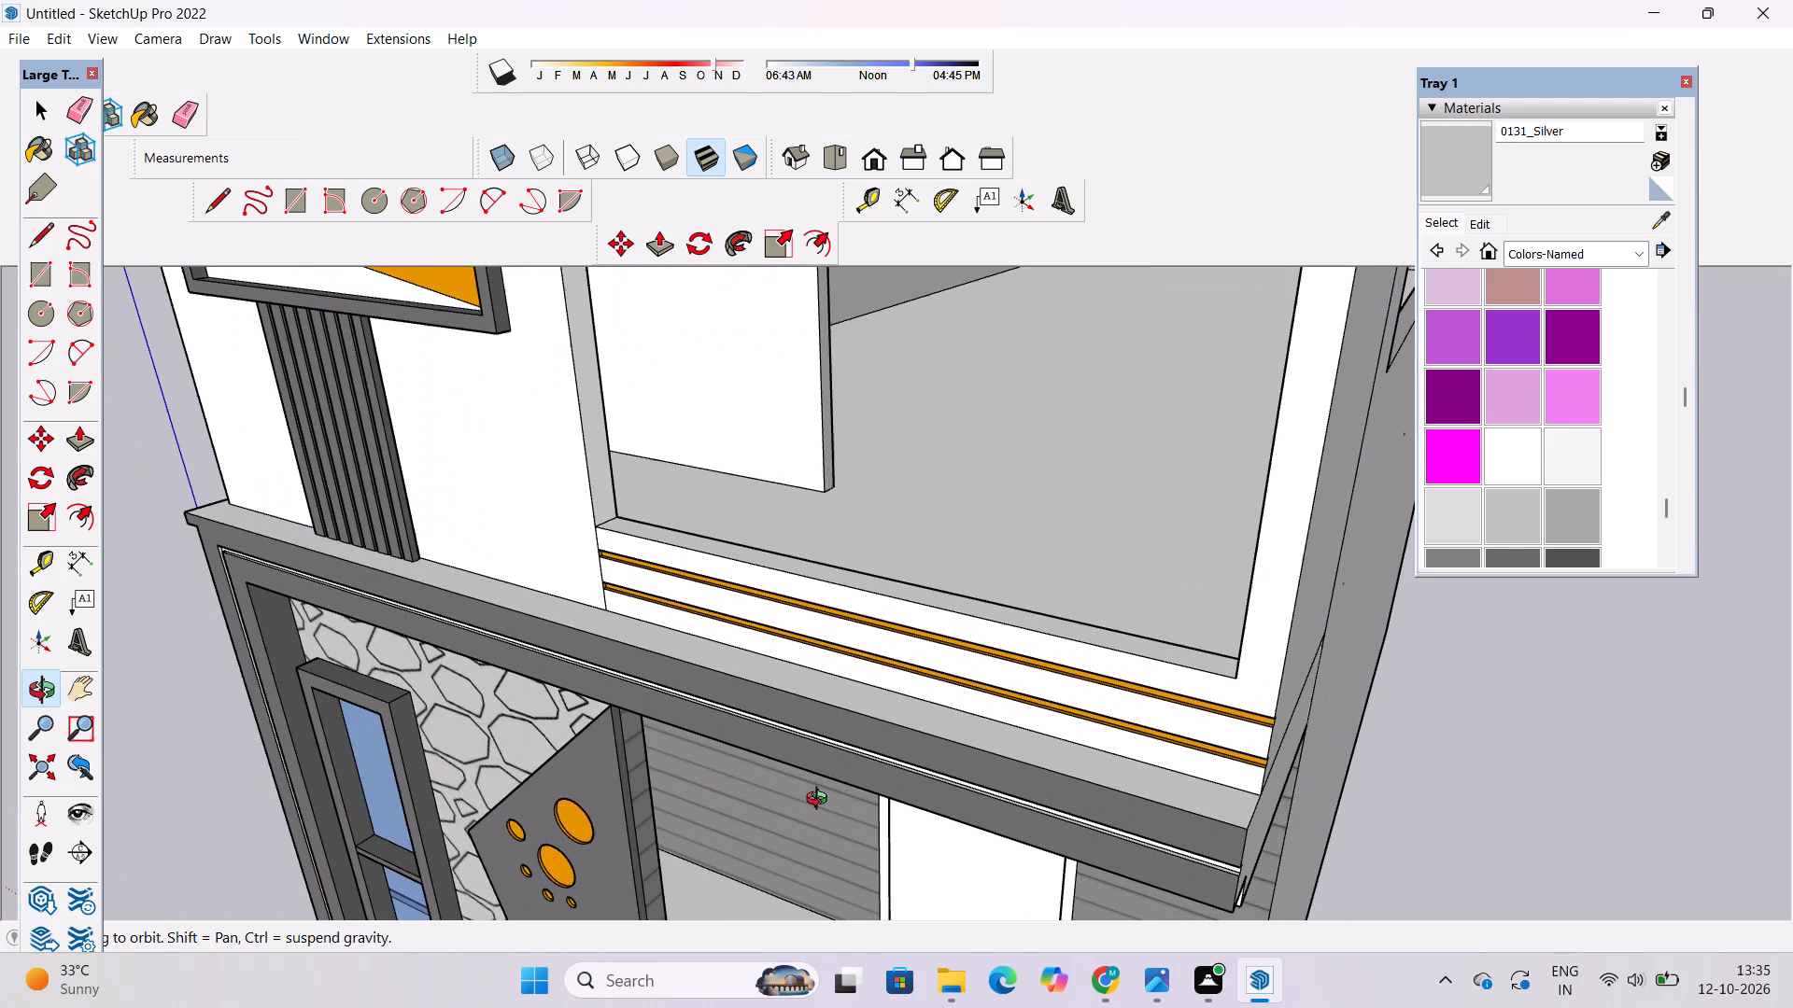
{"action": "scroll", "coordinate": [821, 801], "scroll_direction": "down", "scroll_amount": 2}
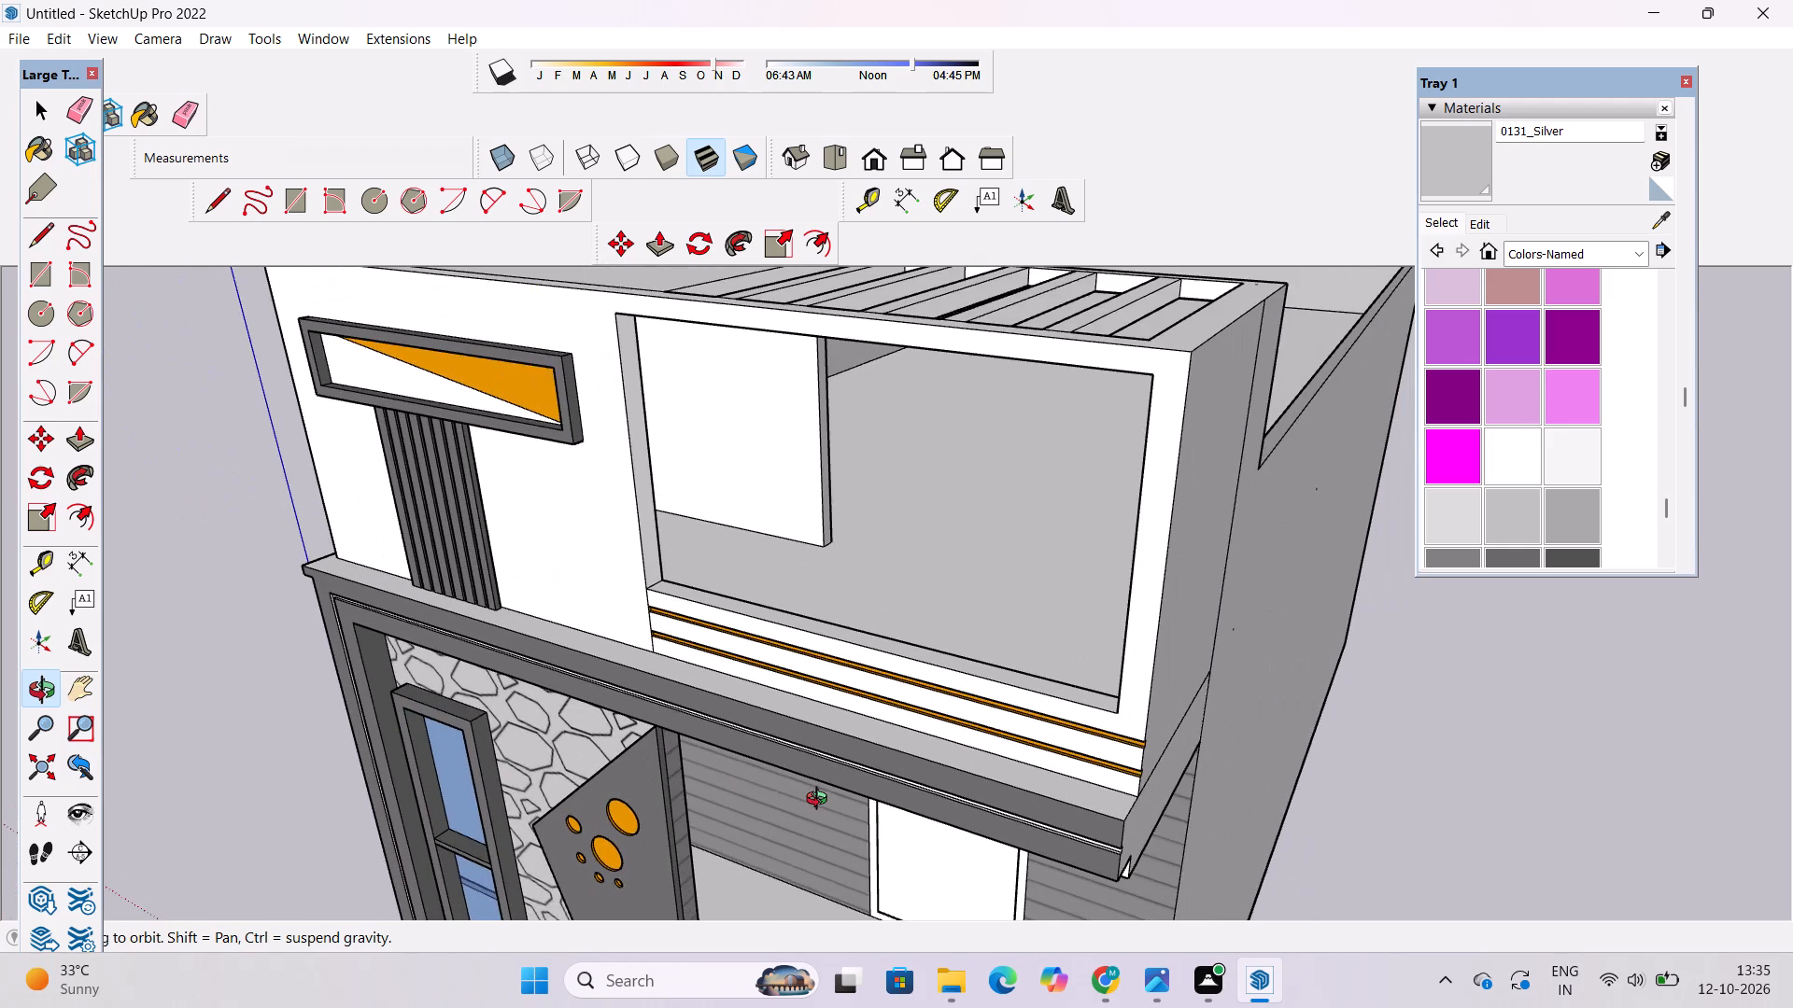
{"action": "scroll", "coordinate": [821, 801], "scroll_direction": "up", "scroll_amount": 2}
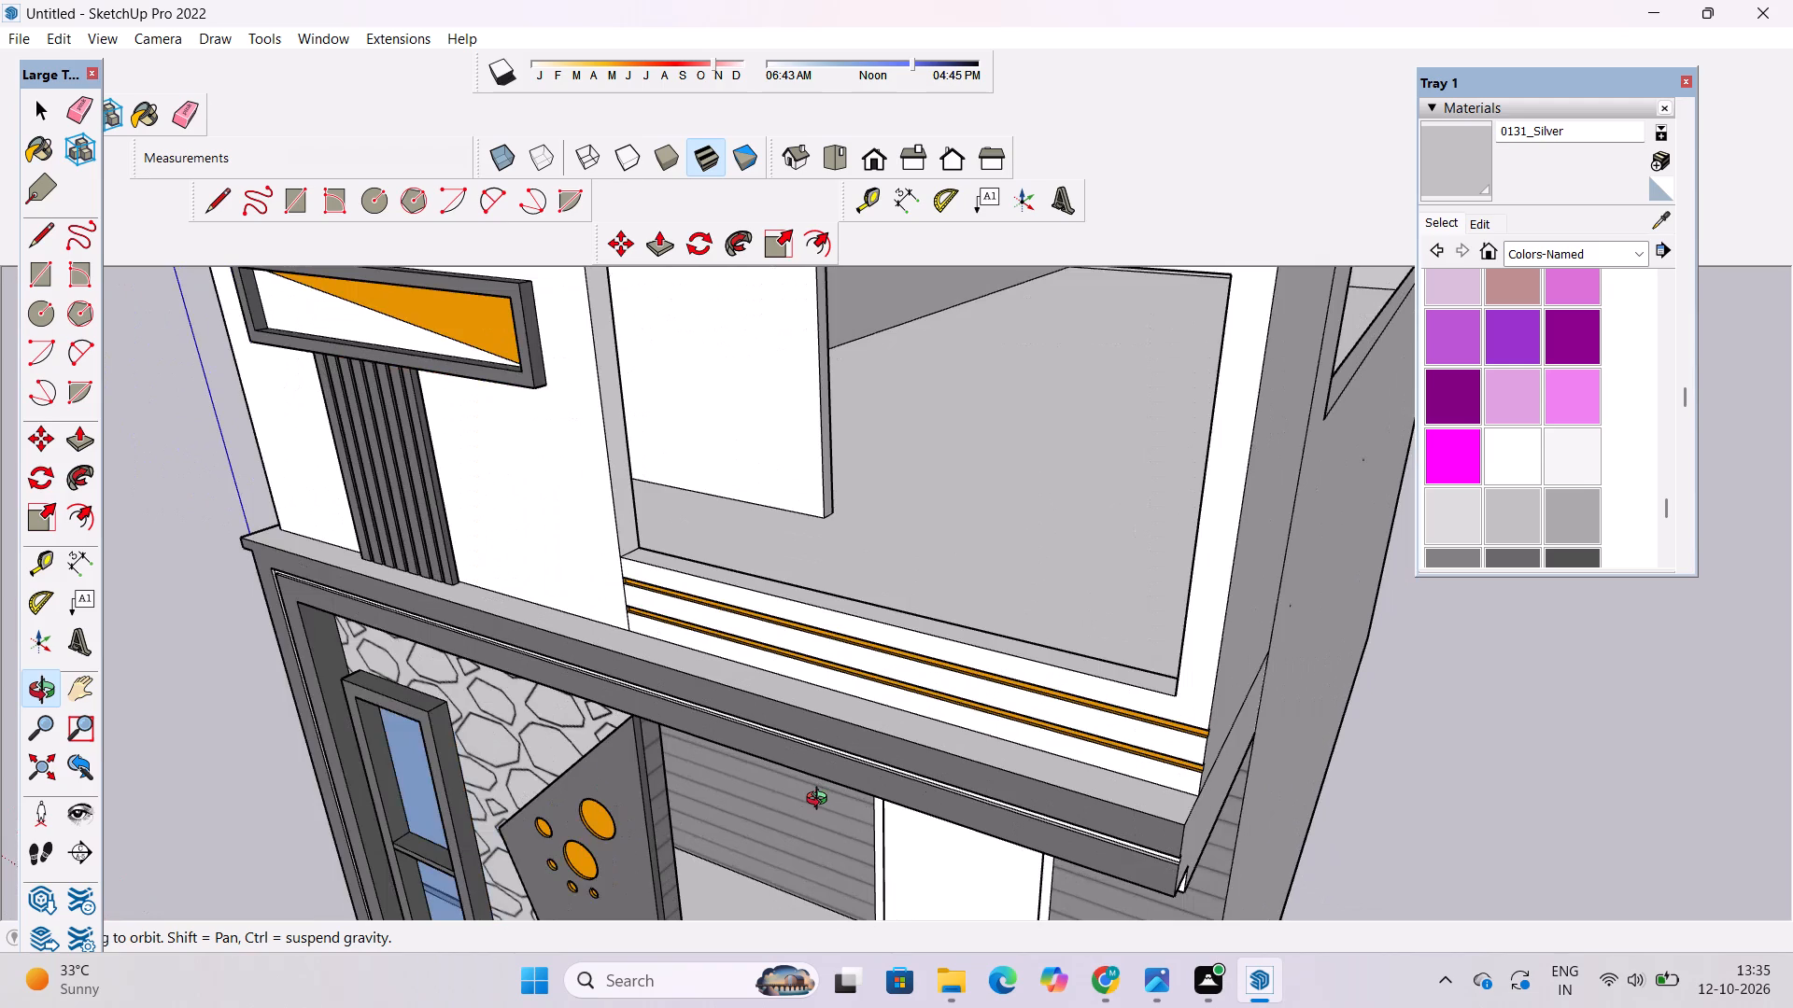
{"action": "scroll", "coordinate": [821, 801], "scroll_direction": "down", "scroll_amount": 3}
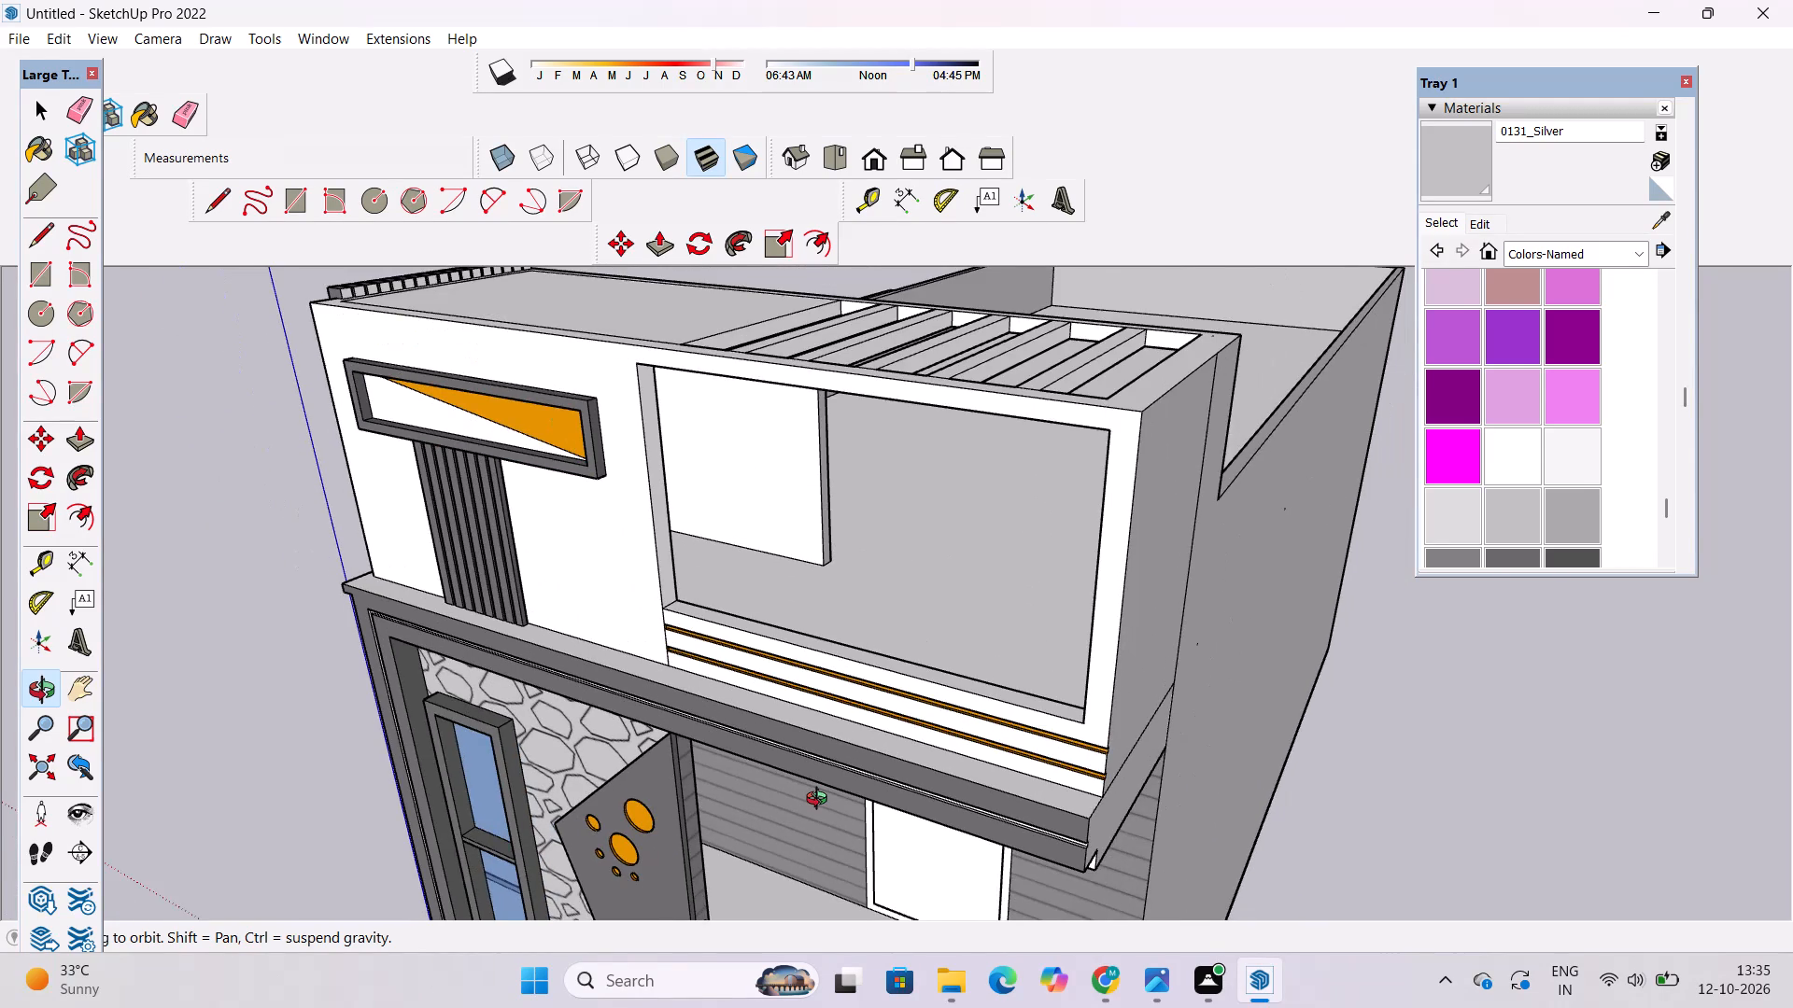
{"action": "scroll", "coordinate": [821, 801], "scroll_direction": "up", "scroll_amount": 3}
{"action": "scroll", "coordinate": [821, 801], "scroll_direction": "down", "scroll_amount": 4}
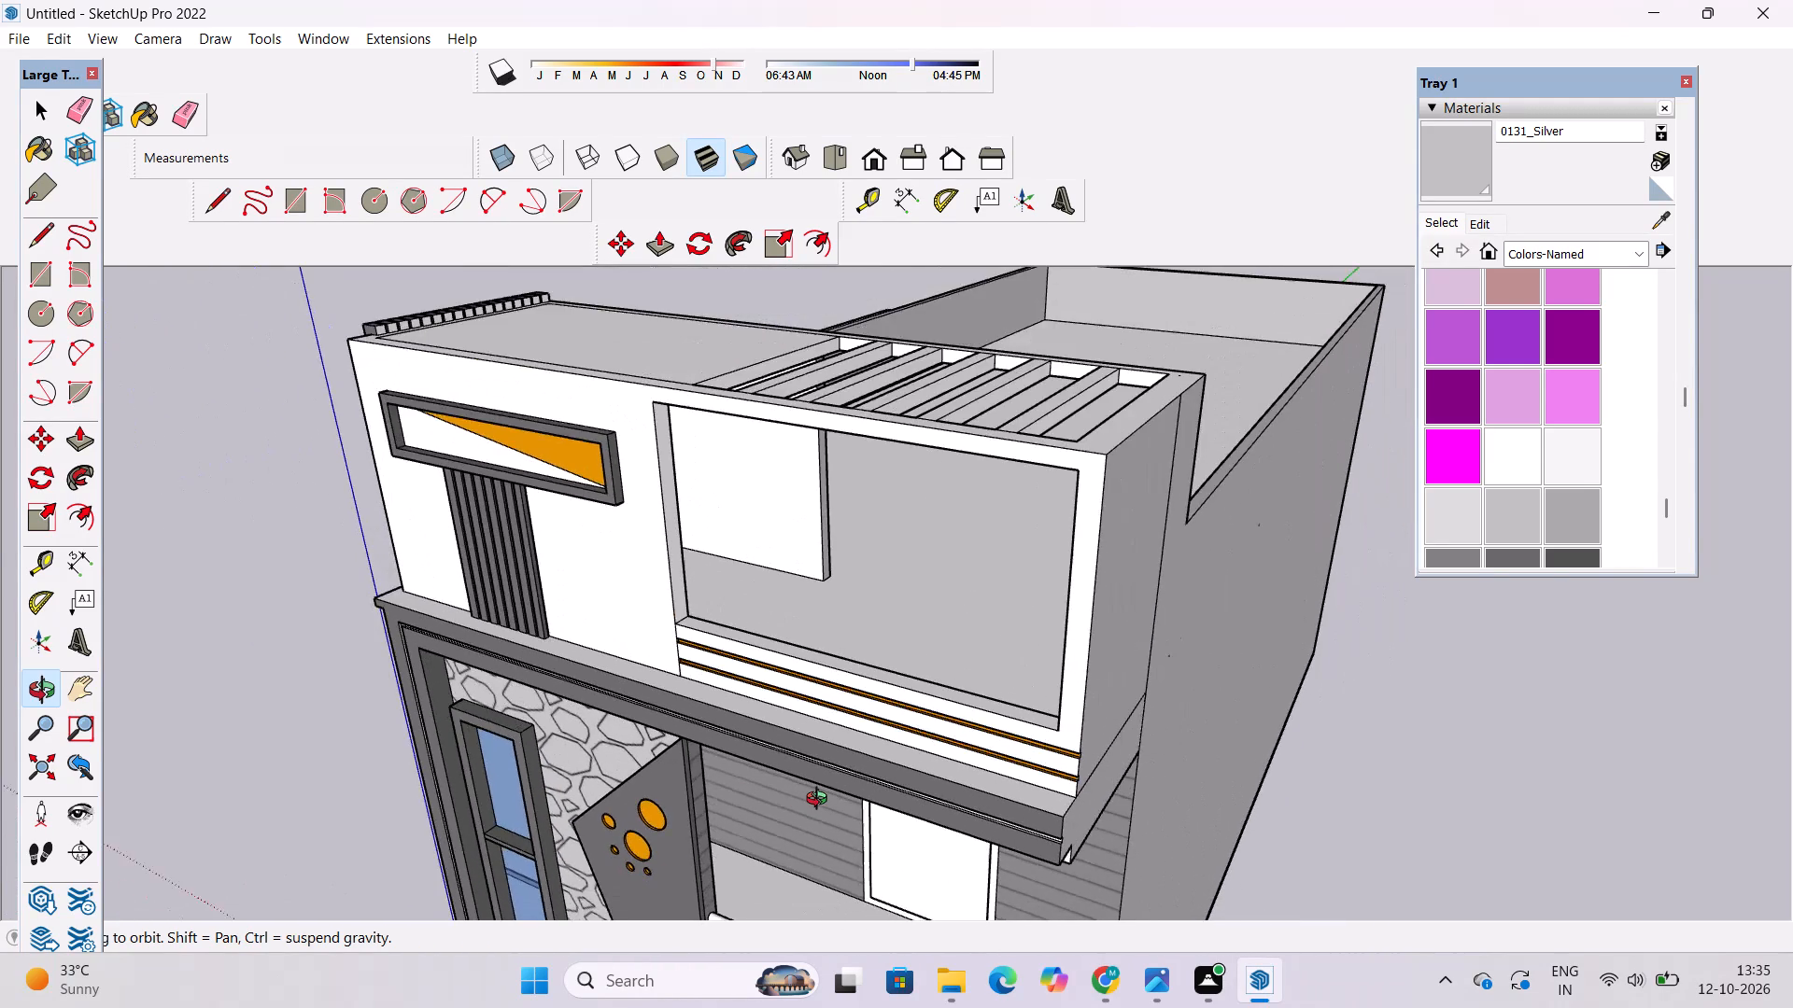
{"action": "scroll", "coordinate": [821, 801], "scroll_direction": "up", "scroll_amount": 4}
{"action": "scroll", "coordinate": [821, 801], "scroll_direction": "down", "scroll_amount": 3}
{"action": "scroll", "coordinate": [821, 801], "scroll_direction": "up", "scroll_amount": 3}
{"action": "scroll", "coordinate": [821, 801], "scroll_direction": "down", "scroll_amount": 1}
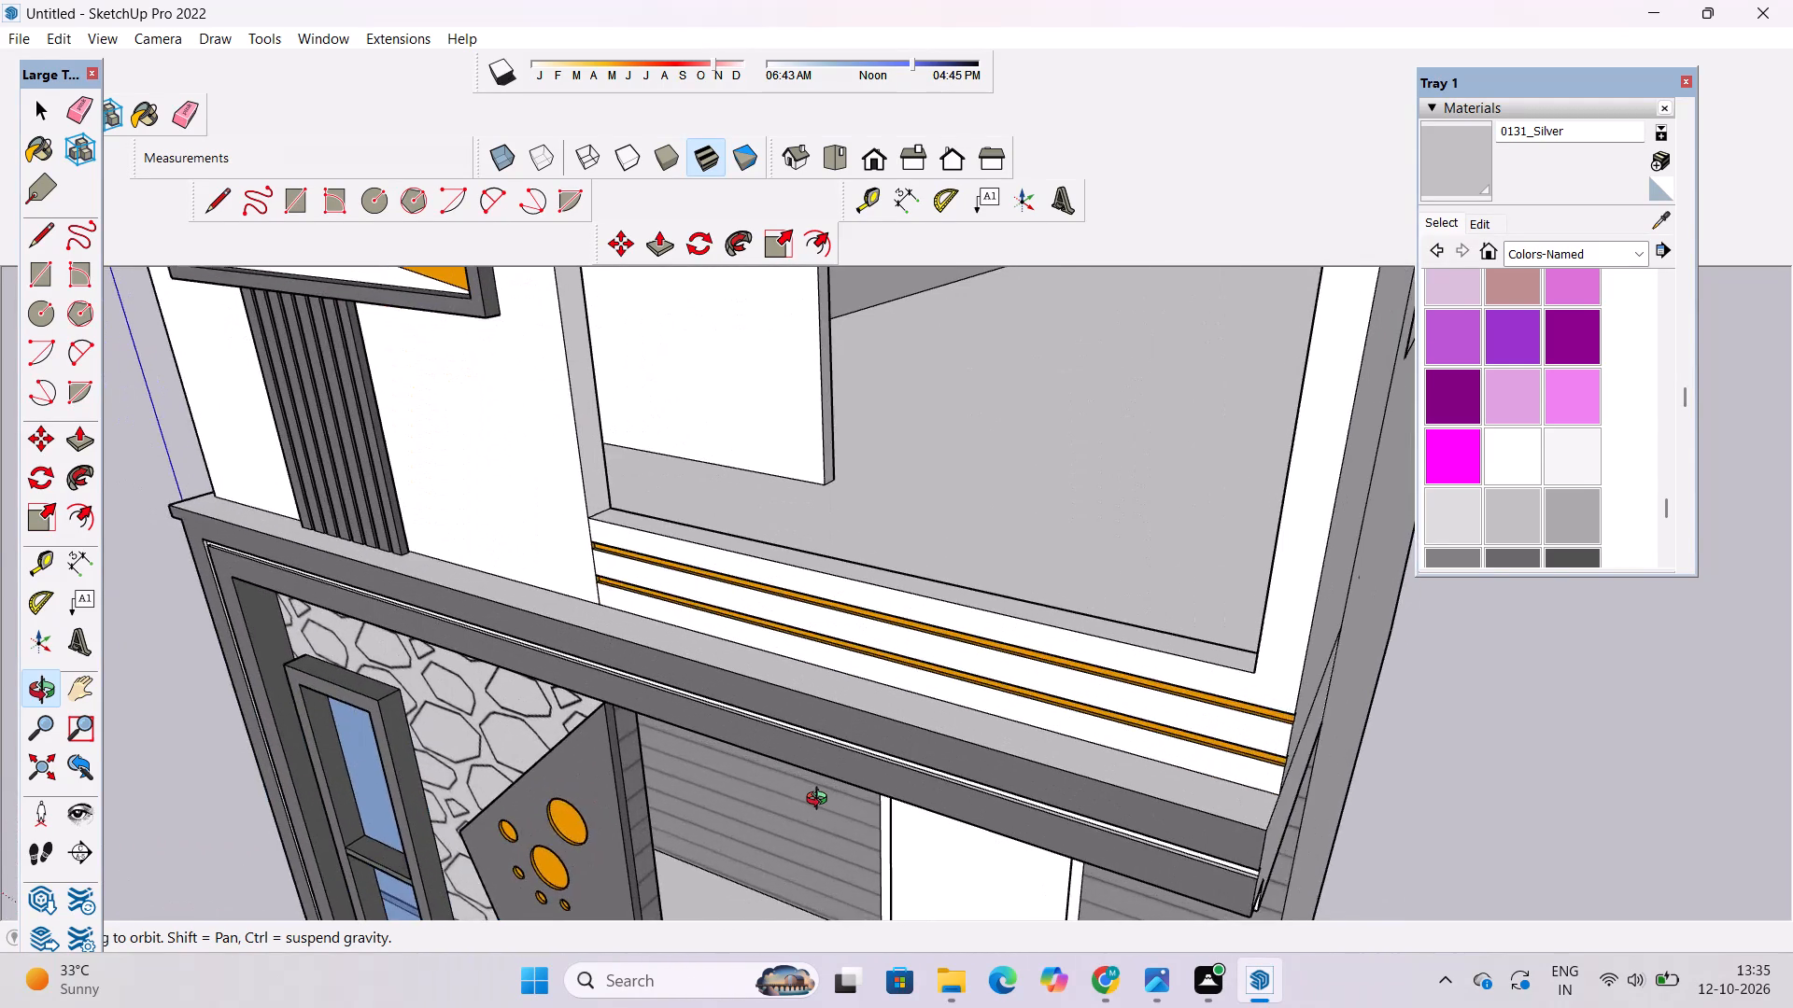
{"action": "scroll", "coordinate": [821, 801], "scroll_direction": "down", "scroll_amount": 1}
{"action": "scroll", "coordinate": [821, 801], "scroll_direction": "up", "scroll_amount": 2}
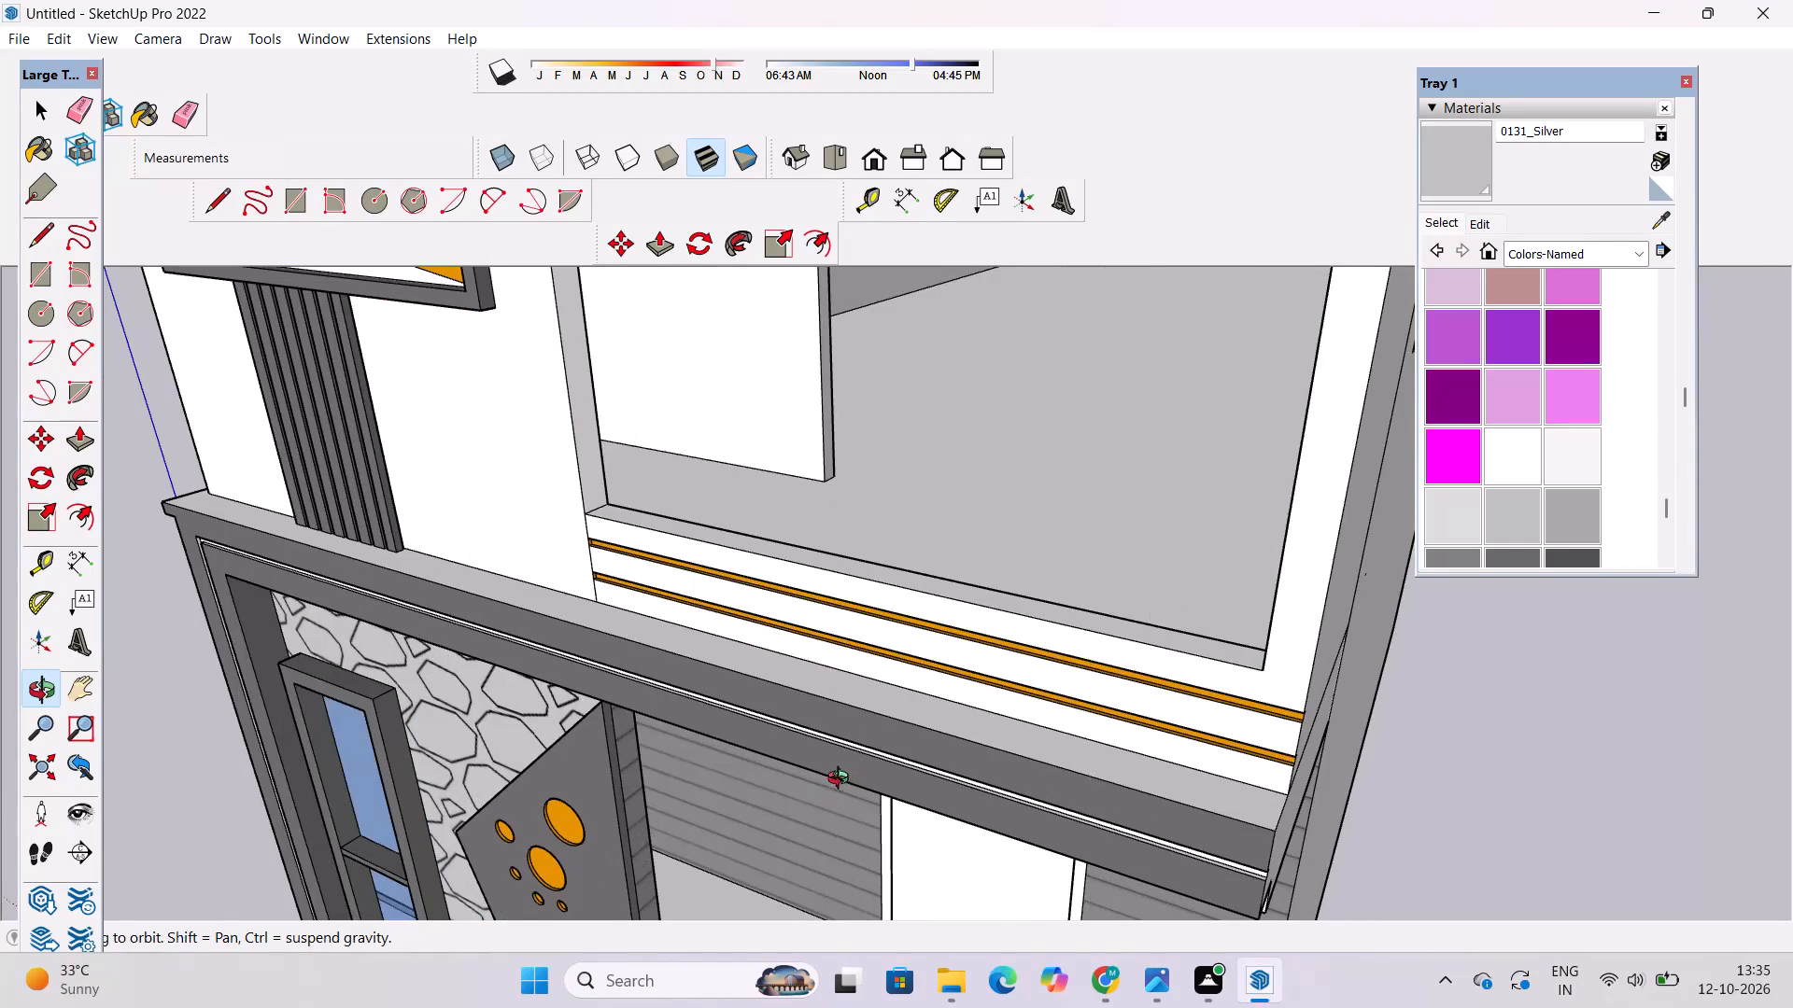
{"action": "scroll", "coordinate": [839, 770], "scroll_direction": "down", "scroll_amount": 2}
Examine the slab edge above the balcony, the recessed balcony walls and the glass railing from the front and side.
{"action": "left_click_drag", "start_coordinate": [835, 788], "coordinate": [868, 714], "text": "shift"}
{"action": "left_click_drag", "start_coordinate": [885, 735], "coordinate": [996, 606]}
{"action": "left_click_drag", "start_coordinate": [1078, 606], "coordinate": [892, 684], "text": "shift"}
{"action": "left_click_drag", "start_coordinate": [1133, 579], "coordinate": [1000, 627]}
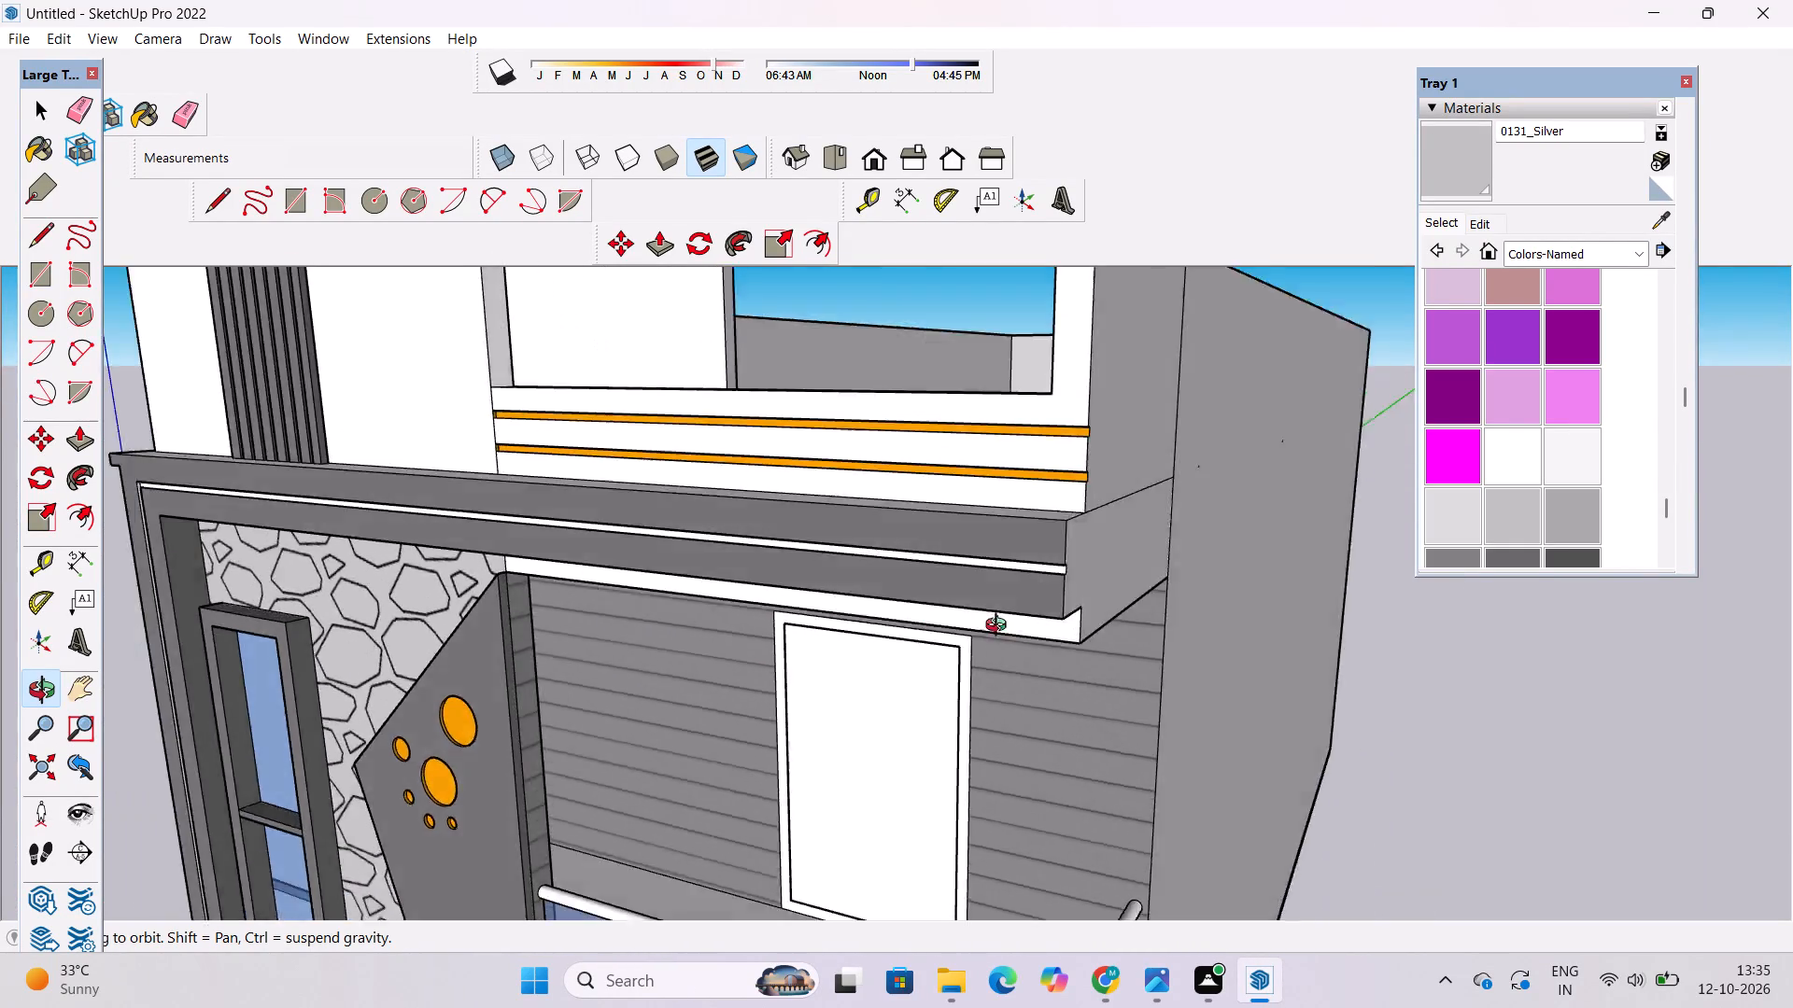
{"action": "left_click_drag", "start_coordinate": [1000, 627], "coordinate": [760, 642]}
{"action": "scroll", "coordinate": [702, 595], "scroll_direction": "down", "scroll_amount": 1}
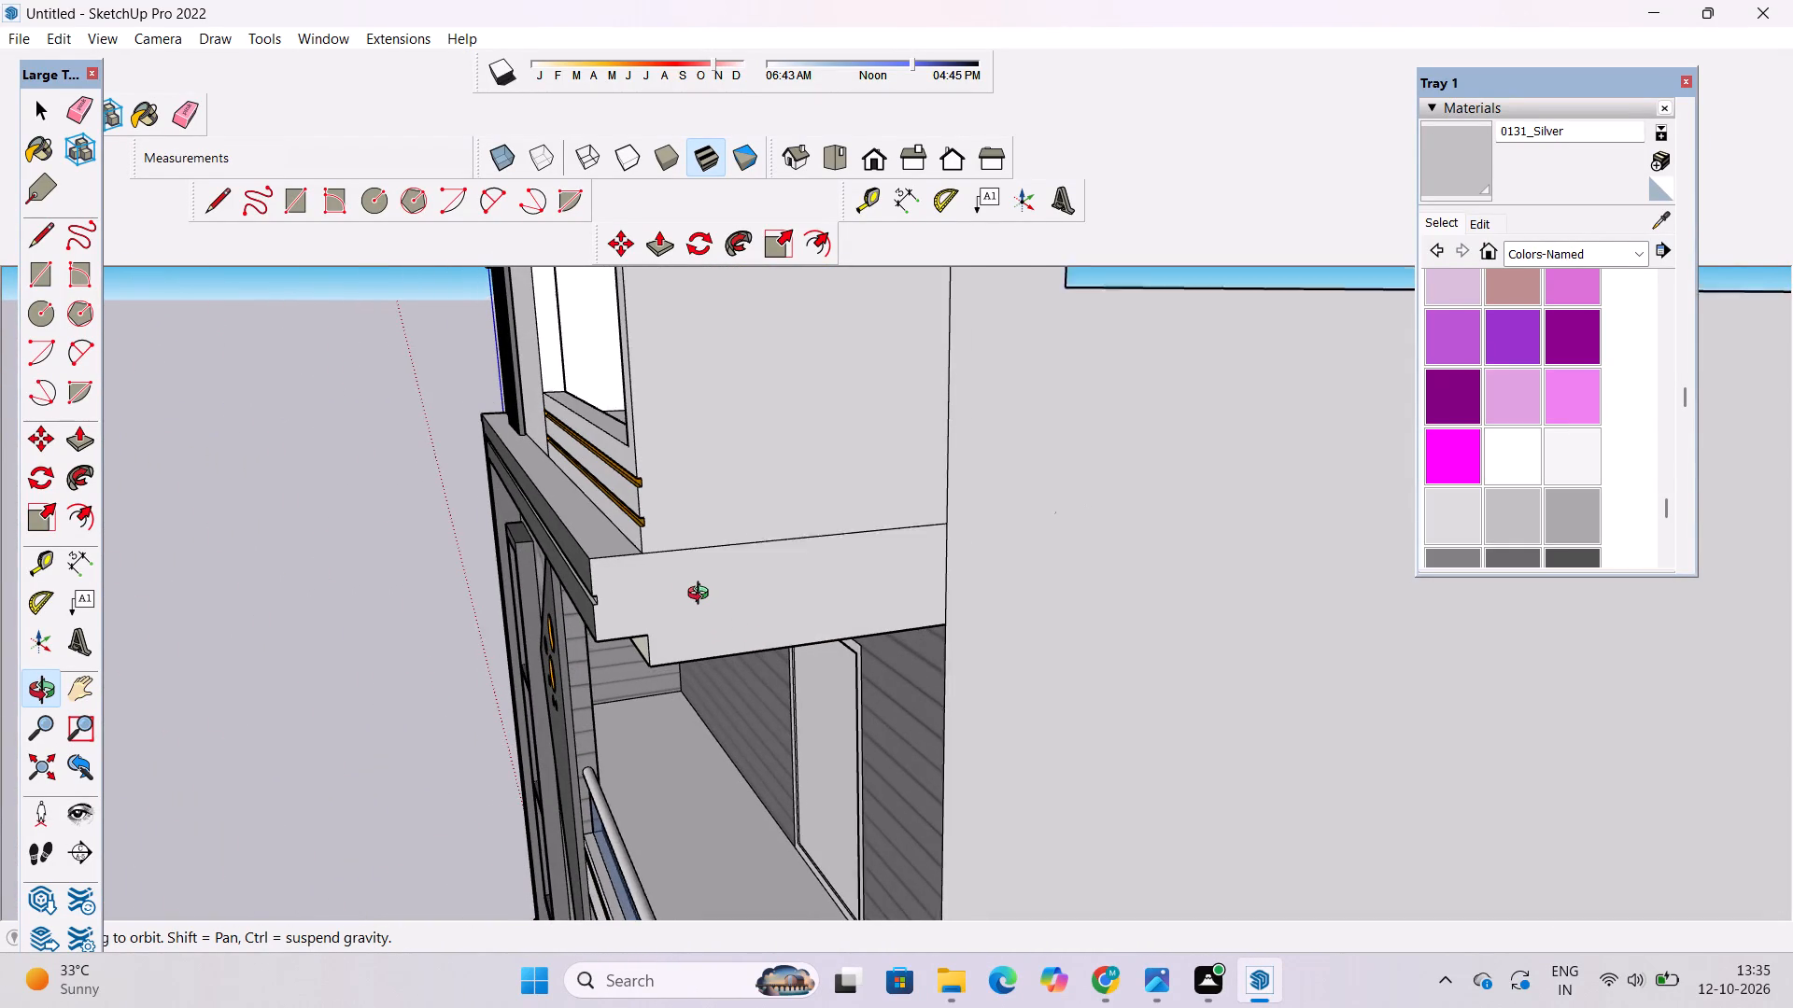
{"action": "scroll", "coordinate": [702, 595], "scroll_direction": "down", "scroll_amount": 1}
{"action": "left_click_drag", "start_coordinate": [681, 649], "coordinate": [790, 610], "text": "shift"}
{"action": "left_click_drag", "start_coordinate": [817, 634], "coordinate": [1046, 605]}
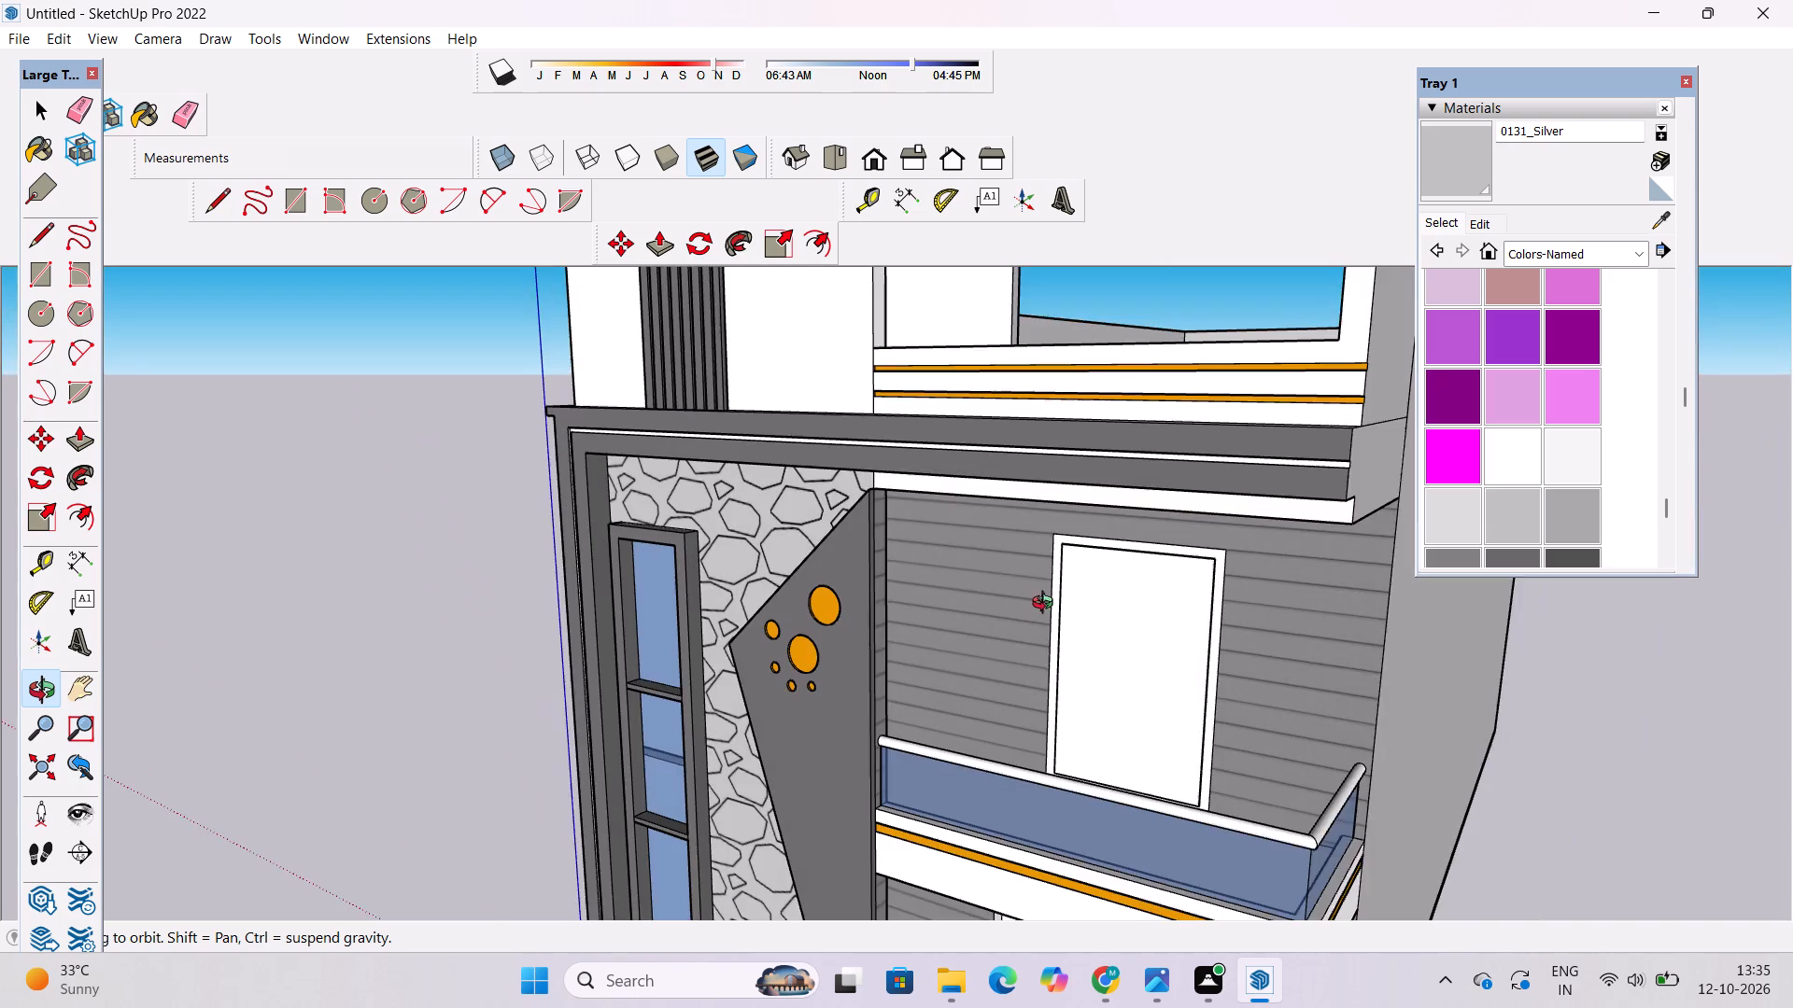
{"action": "left_click_drag", "start_coordinate": [1074, 681], "coordinate": [917, 678], "text": "shift"}
{"action": "scroll", "coordinate": [1039, 635], "scroll_direction": "up", "scroll_amount": 3}
{"action": "left_click_drag", "start_coordinate": [1062, 688], "coordinate": [608, 663]}
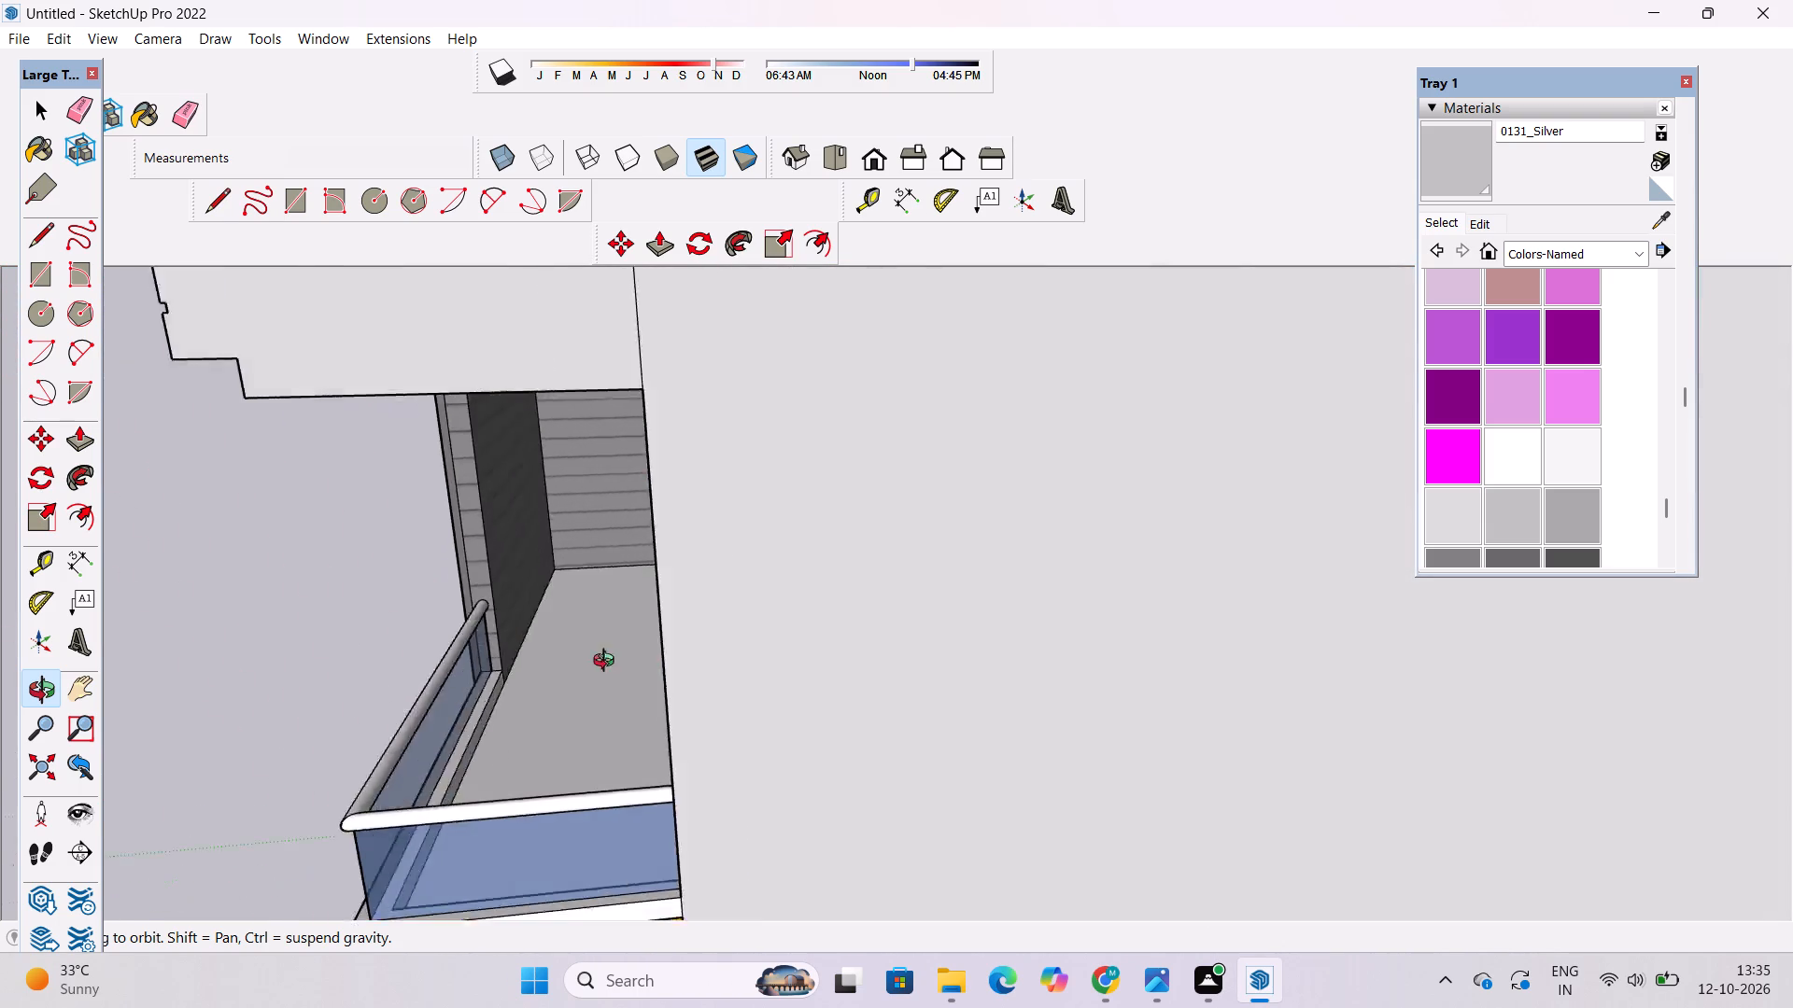
{"action": "left_click_drag", "start_coordinate": [608, 663], "coordinate": [793, 619]}
{"action": "left_click_drag", "start_coordinate": [794, 652], "coordinate": [1020, 654]}
{"action": "left_click_drag", "start_coordinate": [982, 677], "coordinate": [944, 615], "text": "shift"}
Examine the whole house from the front, both sides and the stone-clad front corner to check the finished colours.
{"action": "scroll", "coordinate": [938, 604], "scroll_direction": "down", "scroll_amount": 5}
{"action": "left_click_drag", "start_coordinate": [801, 716], "coordinate": [1055, 643]}
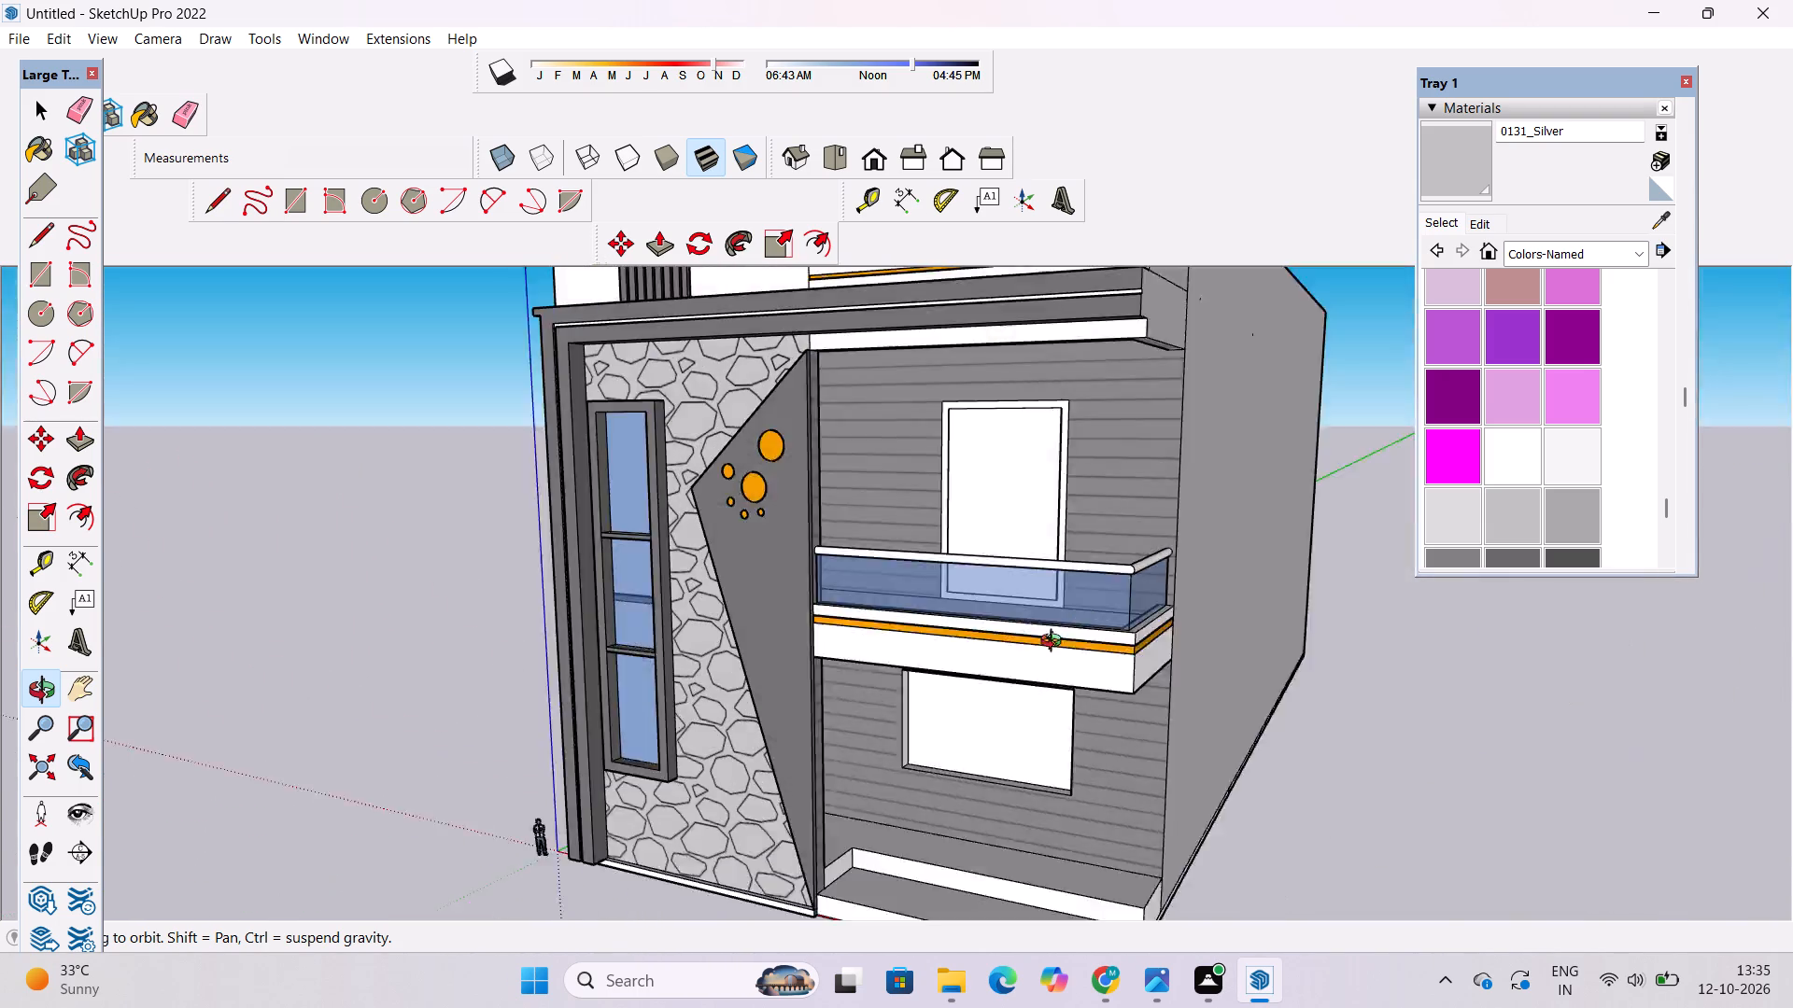
{"action": "left_click_drag", "start_coordinate": [1055, 643], "coordinate": [1158, 541]}
{"action": "scroll", "coordinate": [1156, 536], "scroll_direction": "down", "scroll_amount": 6}
{"action": "left_click_drag", "start_coordinate": [1160, 567], "coordinate": [966, 565], "text": "shift"}
{"action": "left_click_drag", "start_coordinate": [956, 632], "coordinate": [517, 772]}
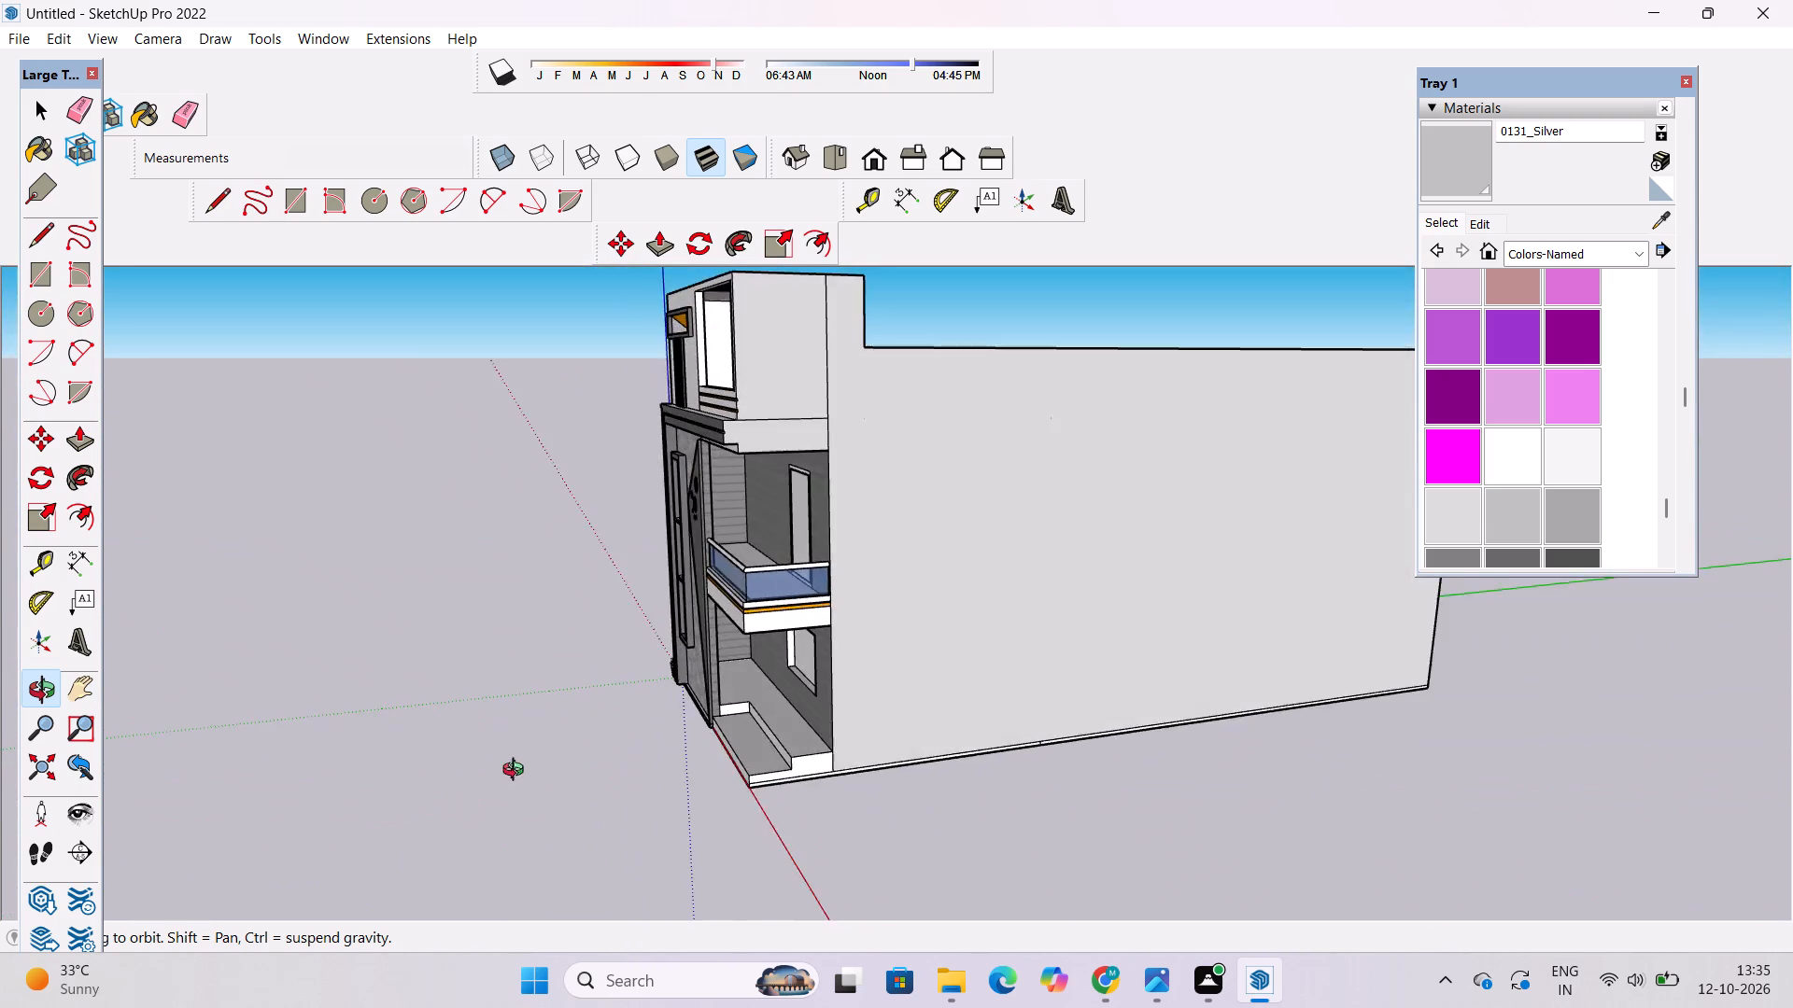
{"action": "left_click_drag", "start_coordinate": [517, 772], "coordinate": [784, 778]}
{"action": "scroll", "coordinate": [788, 782], "scroll_direction": "up", "scroll_amount": 3}
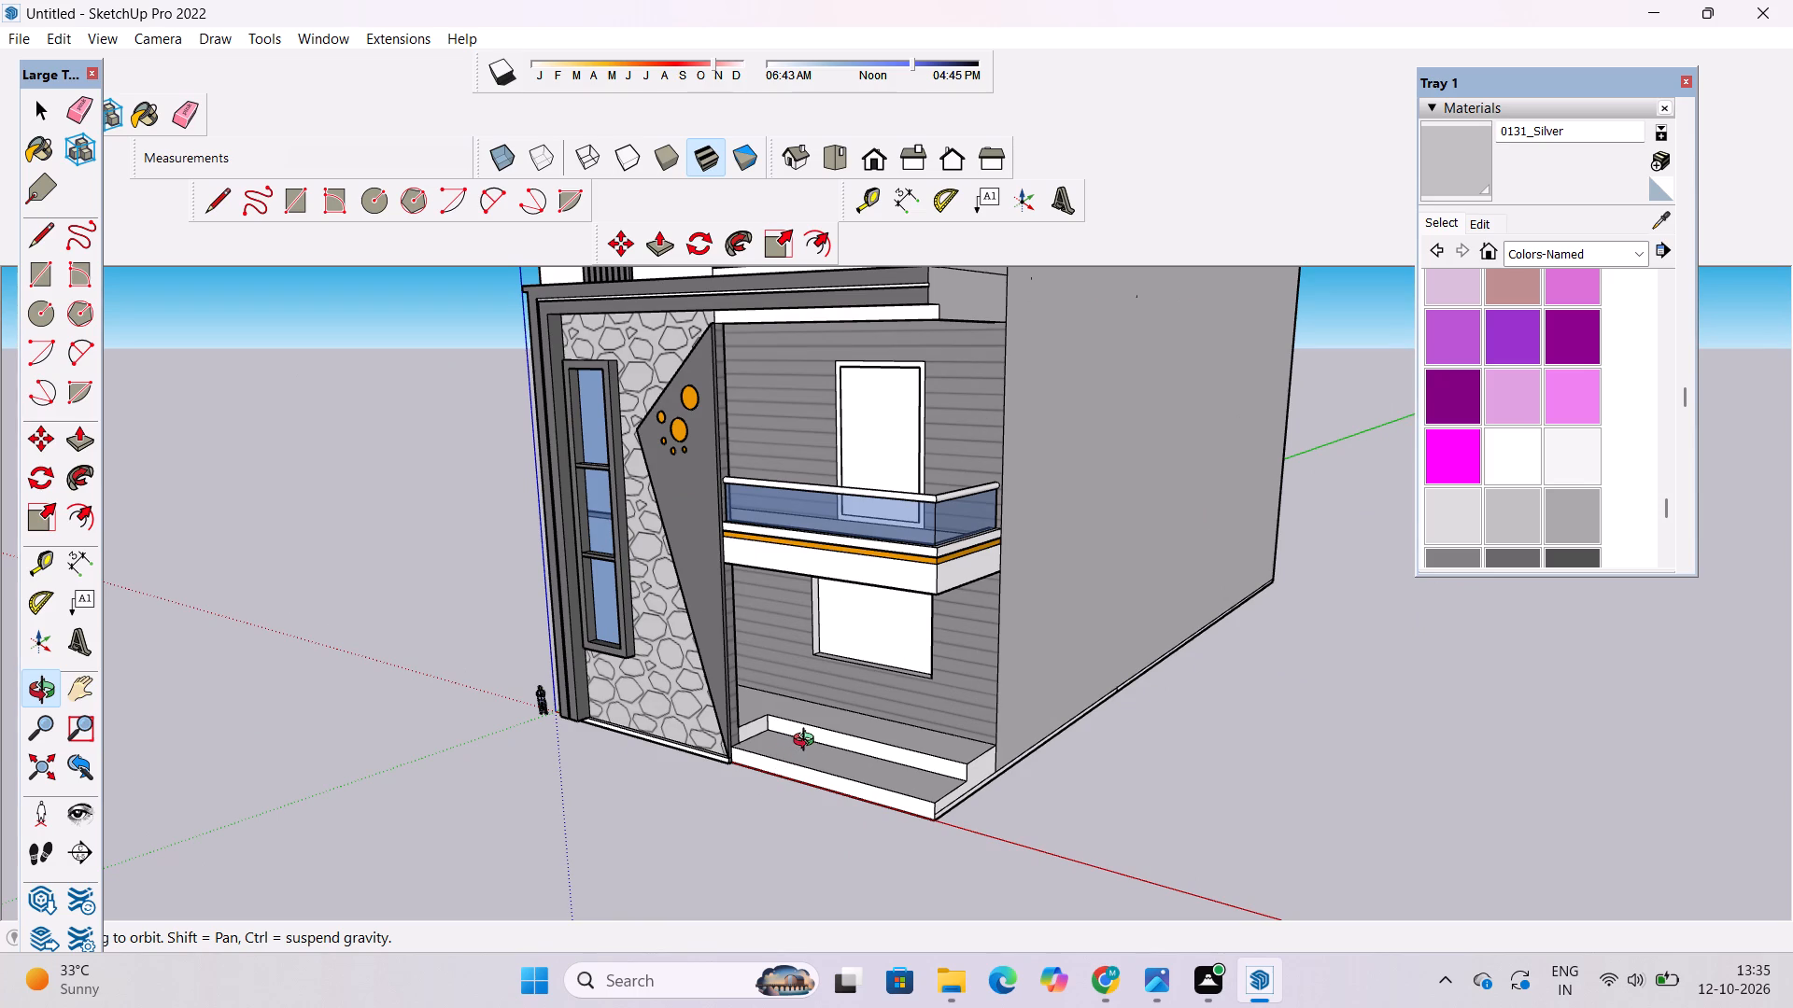
{"action": "left_click_drag", "start_coordinate": [812, 777], "coordinate": [843, 689], "text": "shift"}
{"action": "scroll", "coordinate": [841, 653], "scroll_direction": "down", "scroll_amount": 2}
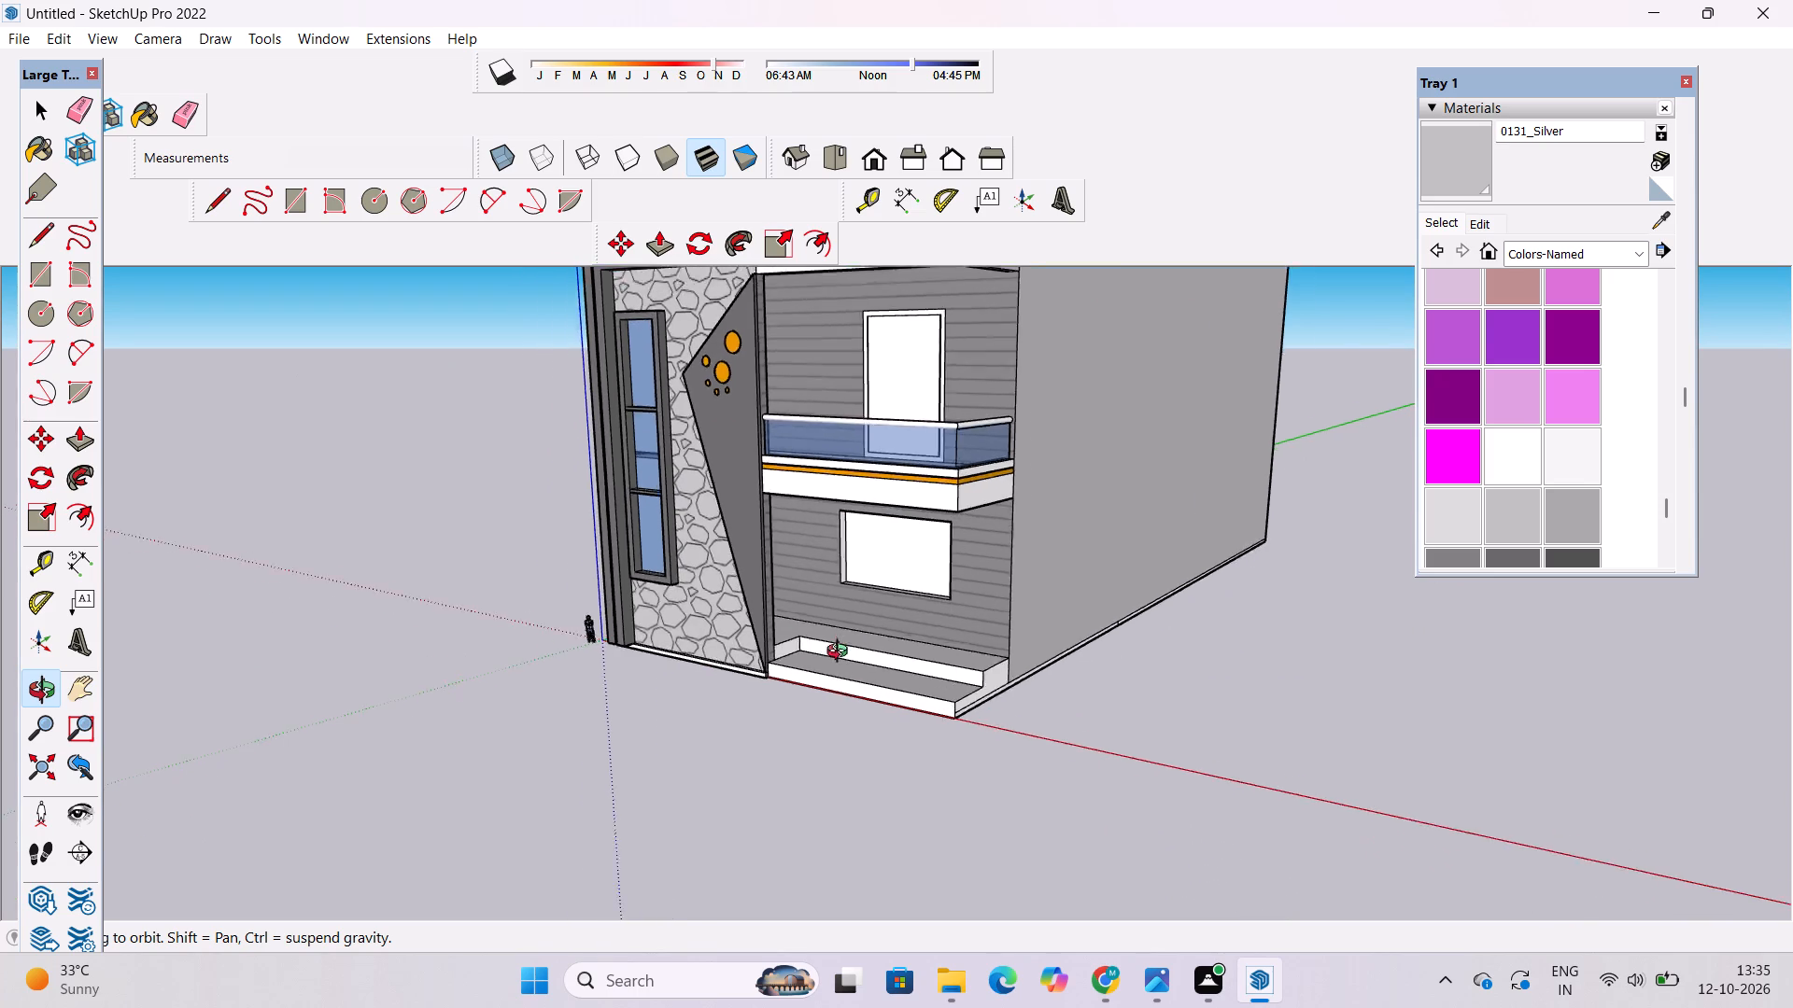
{"action": "scroll", "coordinate": [841, 653], "scroll_direction": "down", "scroll_amount": 2}
{"action": "left_click_drag", "start_coordinate": [770, 689], "coordinate": [1024, 708]}
{"action": "left_click_drag", "start_coordinate": [718, 708], "coordinate": [1134, 677]}
{"action": "left_click_drag", "start_coordinate": [951, 682], "coordinate": [983, 758], "text": "shift"}
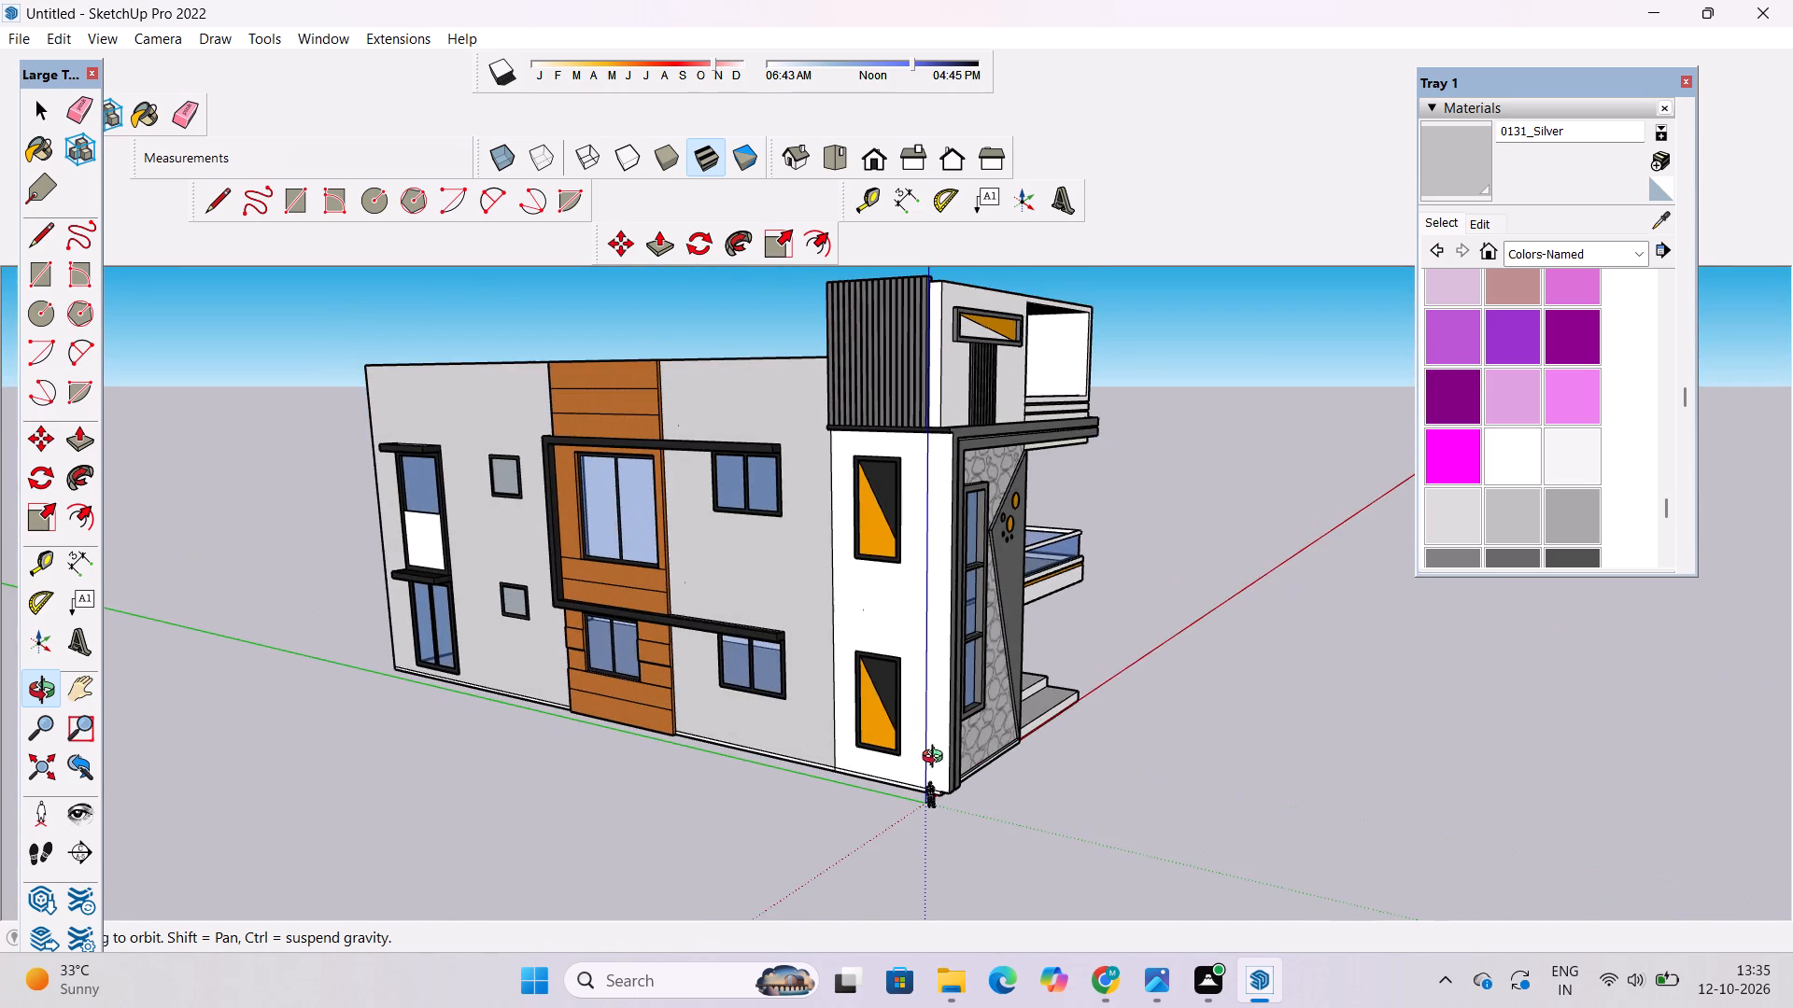
{"action": "left_click_drag", "start_coordinate": [995, 742], "coordinate": [807, 758]}
{"action": "scroll", "coordinate": [1560, 450], "scroll_direction": "down", "scroll_amount": 1}
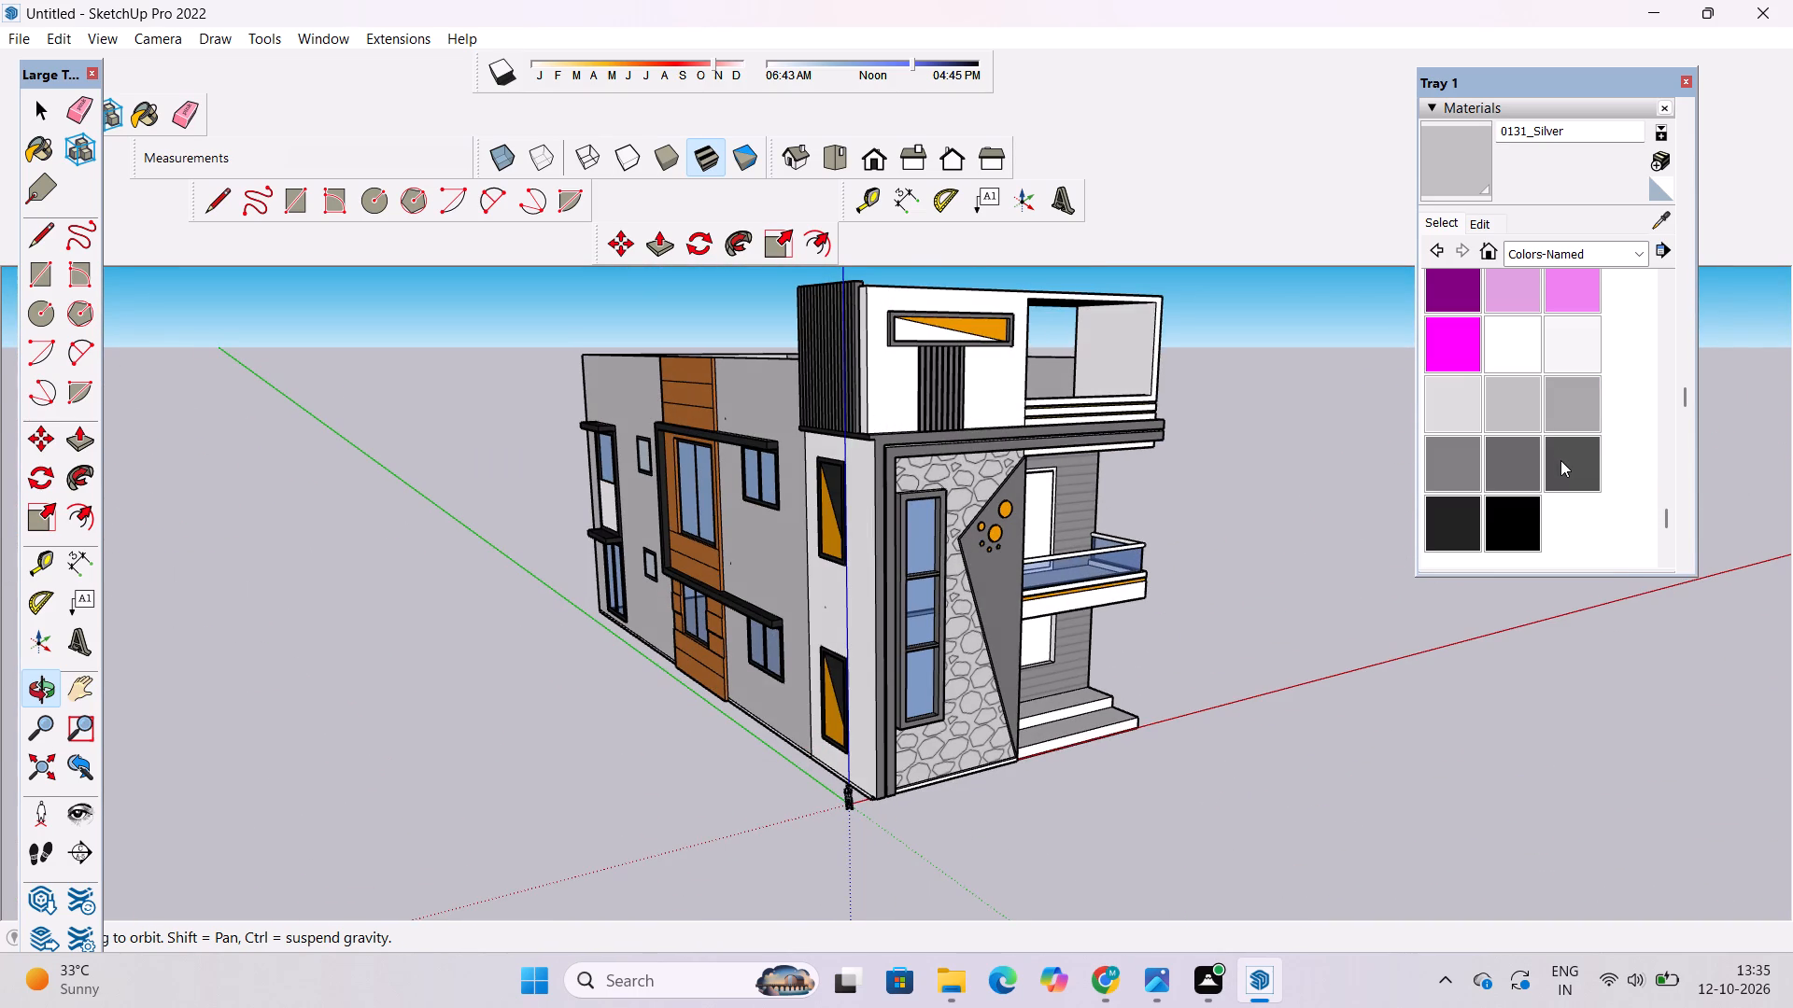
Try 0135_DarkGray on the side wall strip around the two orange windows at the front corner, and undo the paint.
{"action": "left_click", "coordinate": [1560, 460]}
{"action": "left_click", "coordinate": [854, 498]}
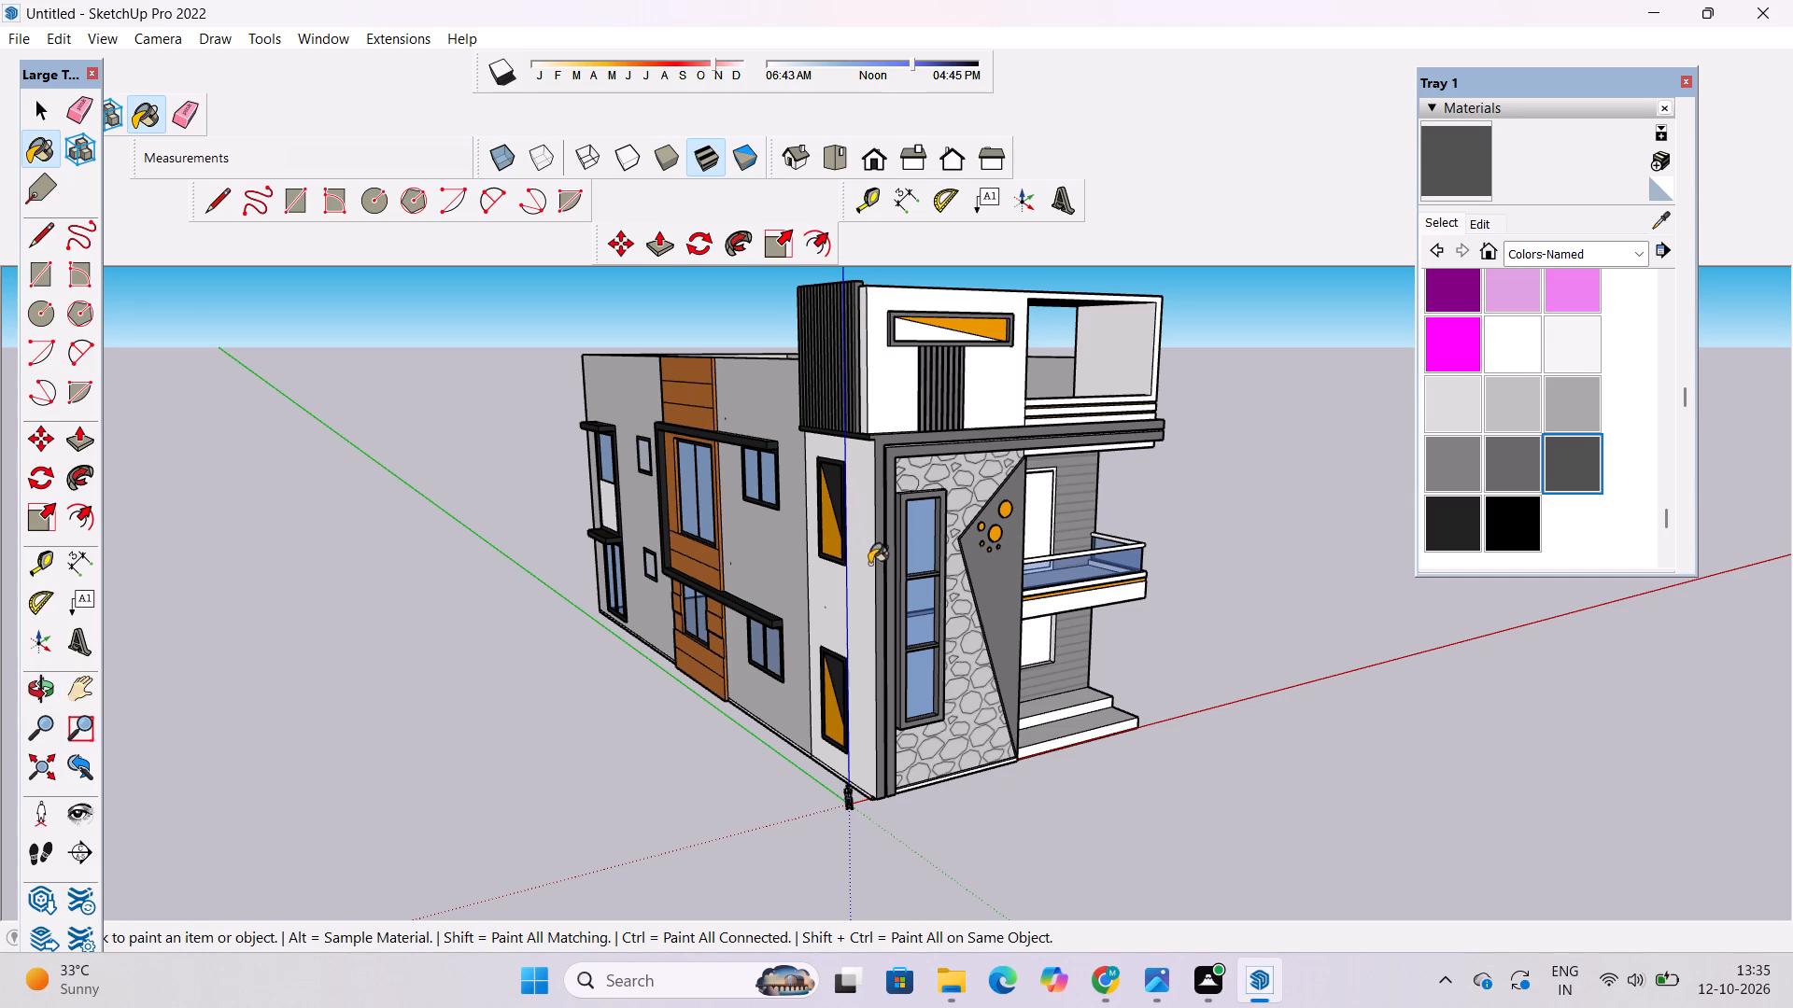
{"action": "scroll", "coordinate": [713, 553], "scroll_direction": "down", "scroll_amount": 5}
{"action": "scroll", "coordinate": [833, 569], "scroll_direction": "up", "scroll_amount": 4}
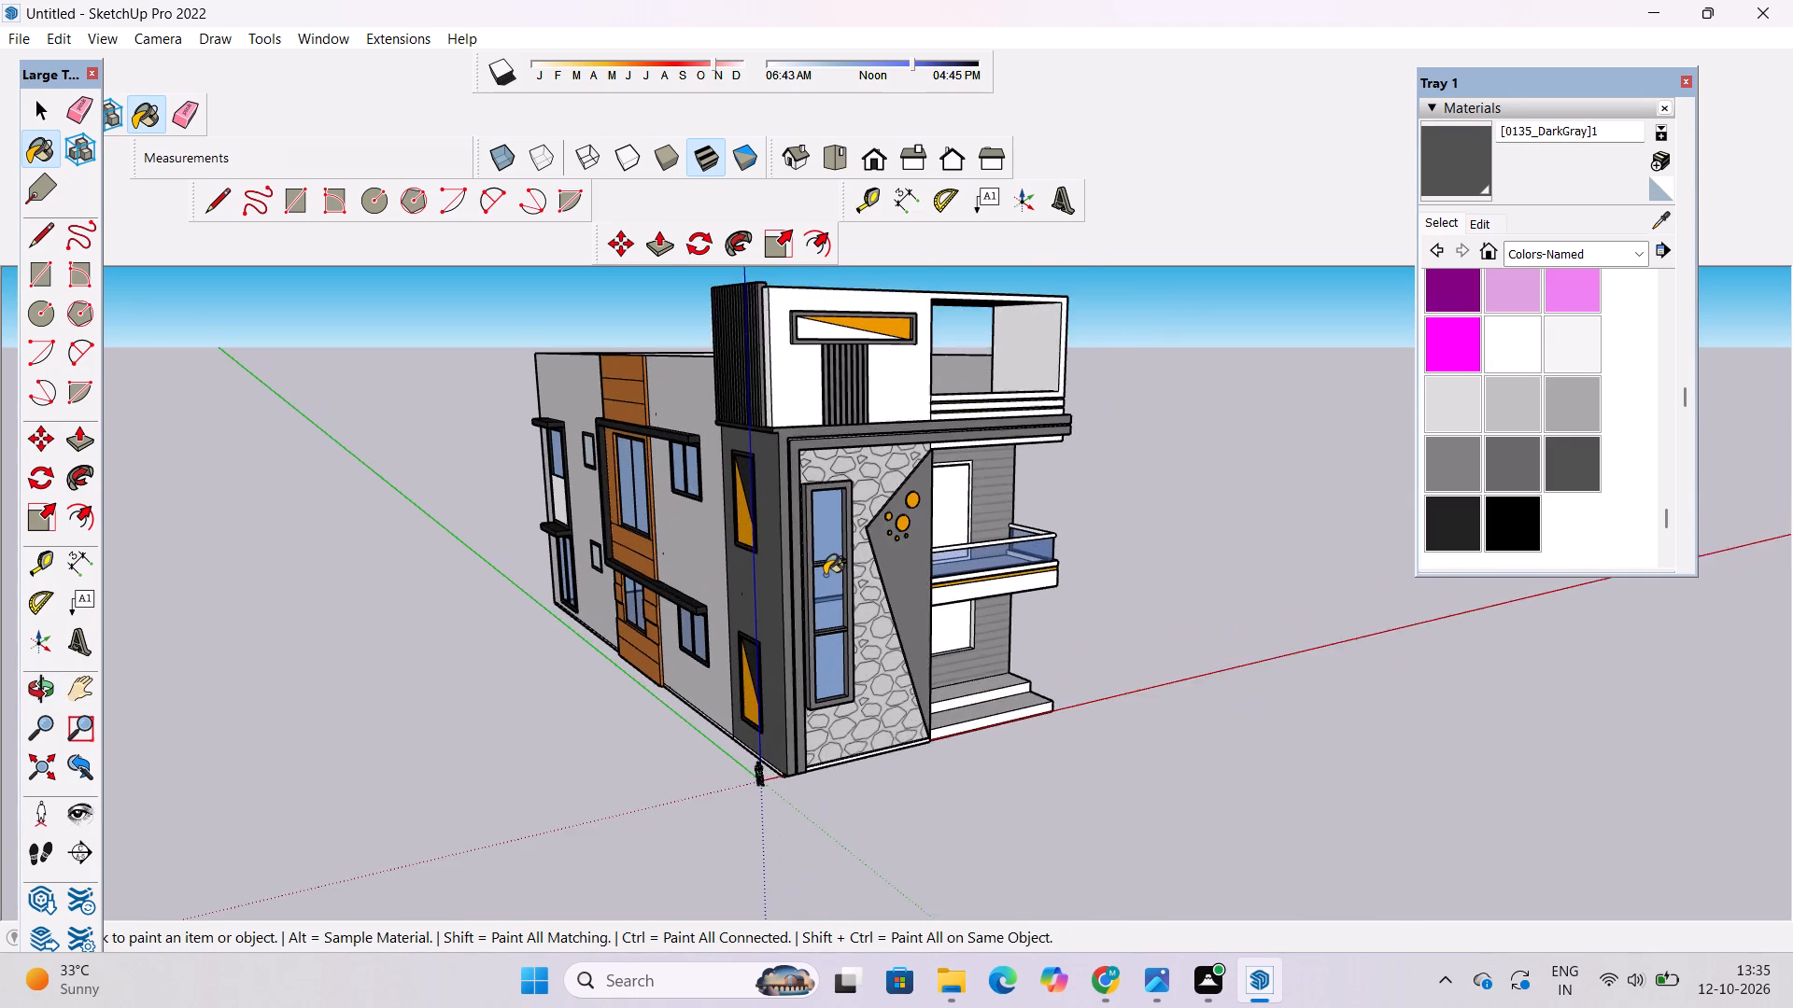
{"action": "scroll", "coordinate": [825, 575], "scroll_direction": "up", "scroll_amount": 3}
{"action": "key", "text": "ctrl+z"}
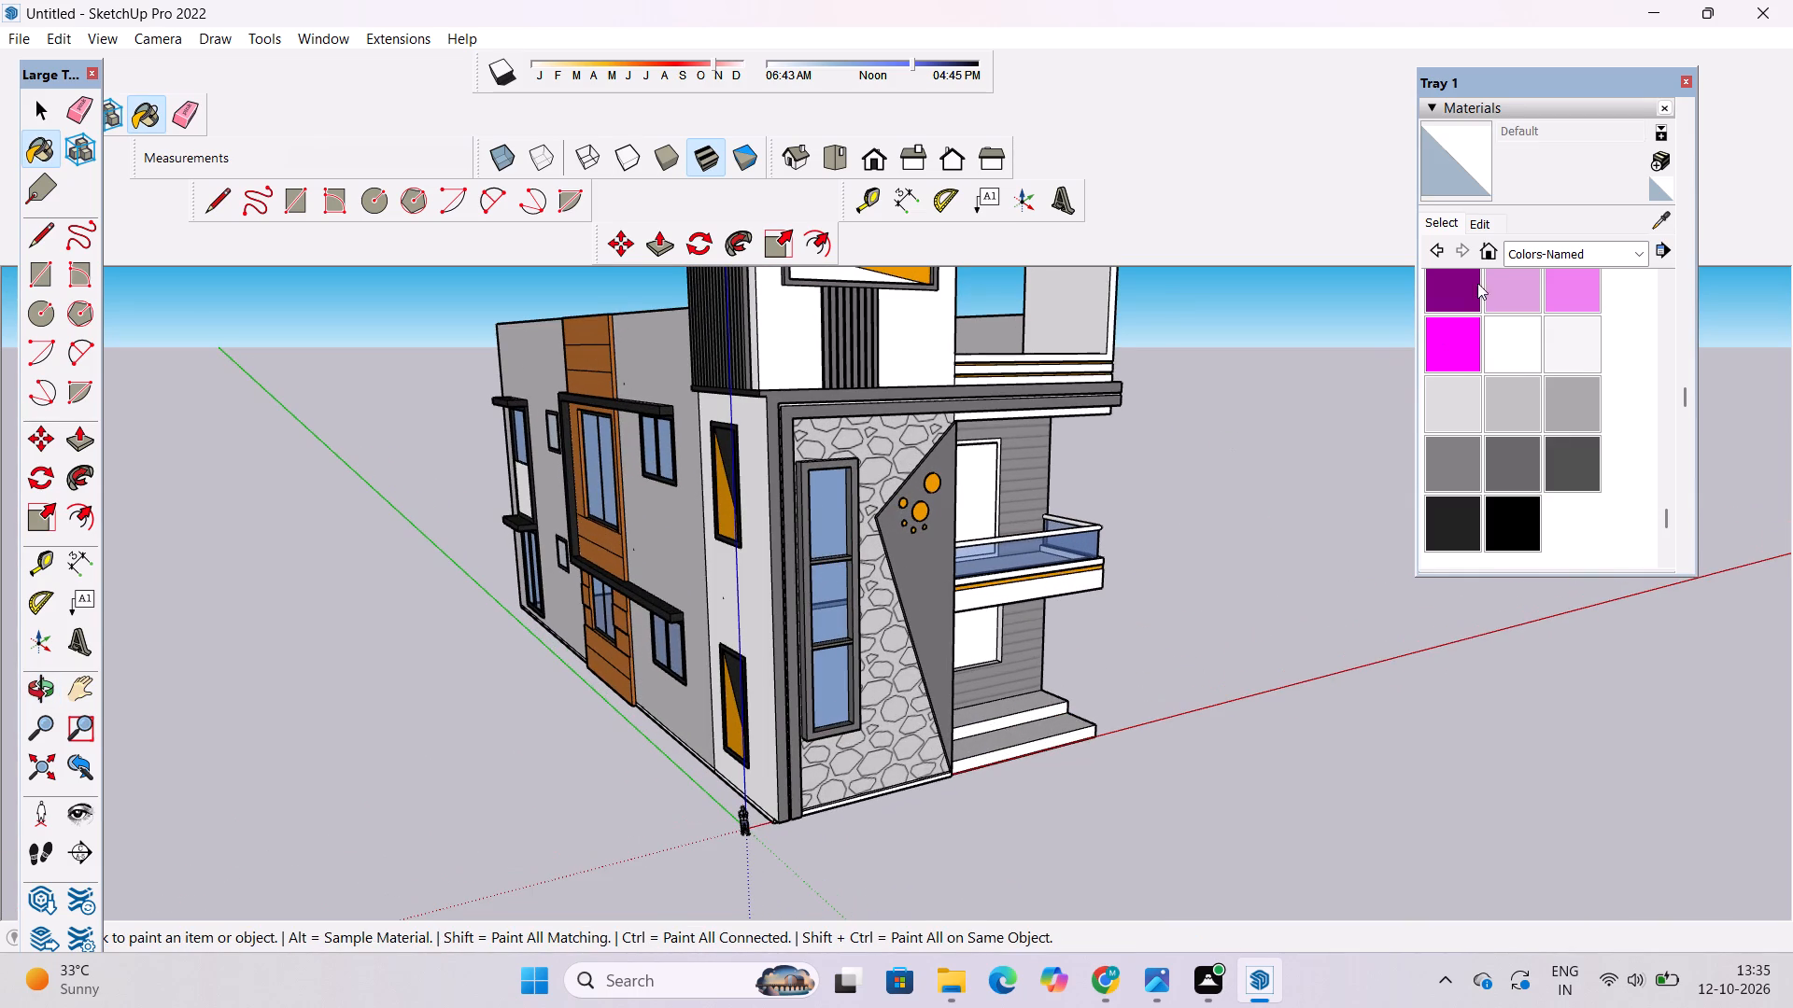
Paint the side wall strip around the two orange windows with Asphalt New from the Asphalt and Concrete materials.
{"action": "left_click", "coordinate": [1534, 252]}
{"action": "left_click", "coordinate": [1537, 300]}
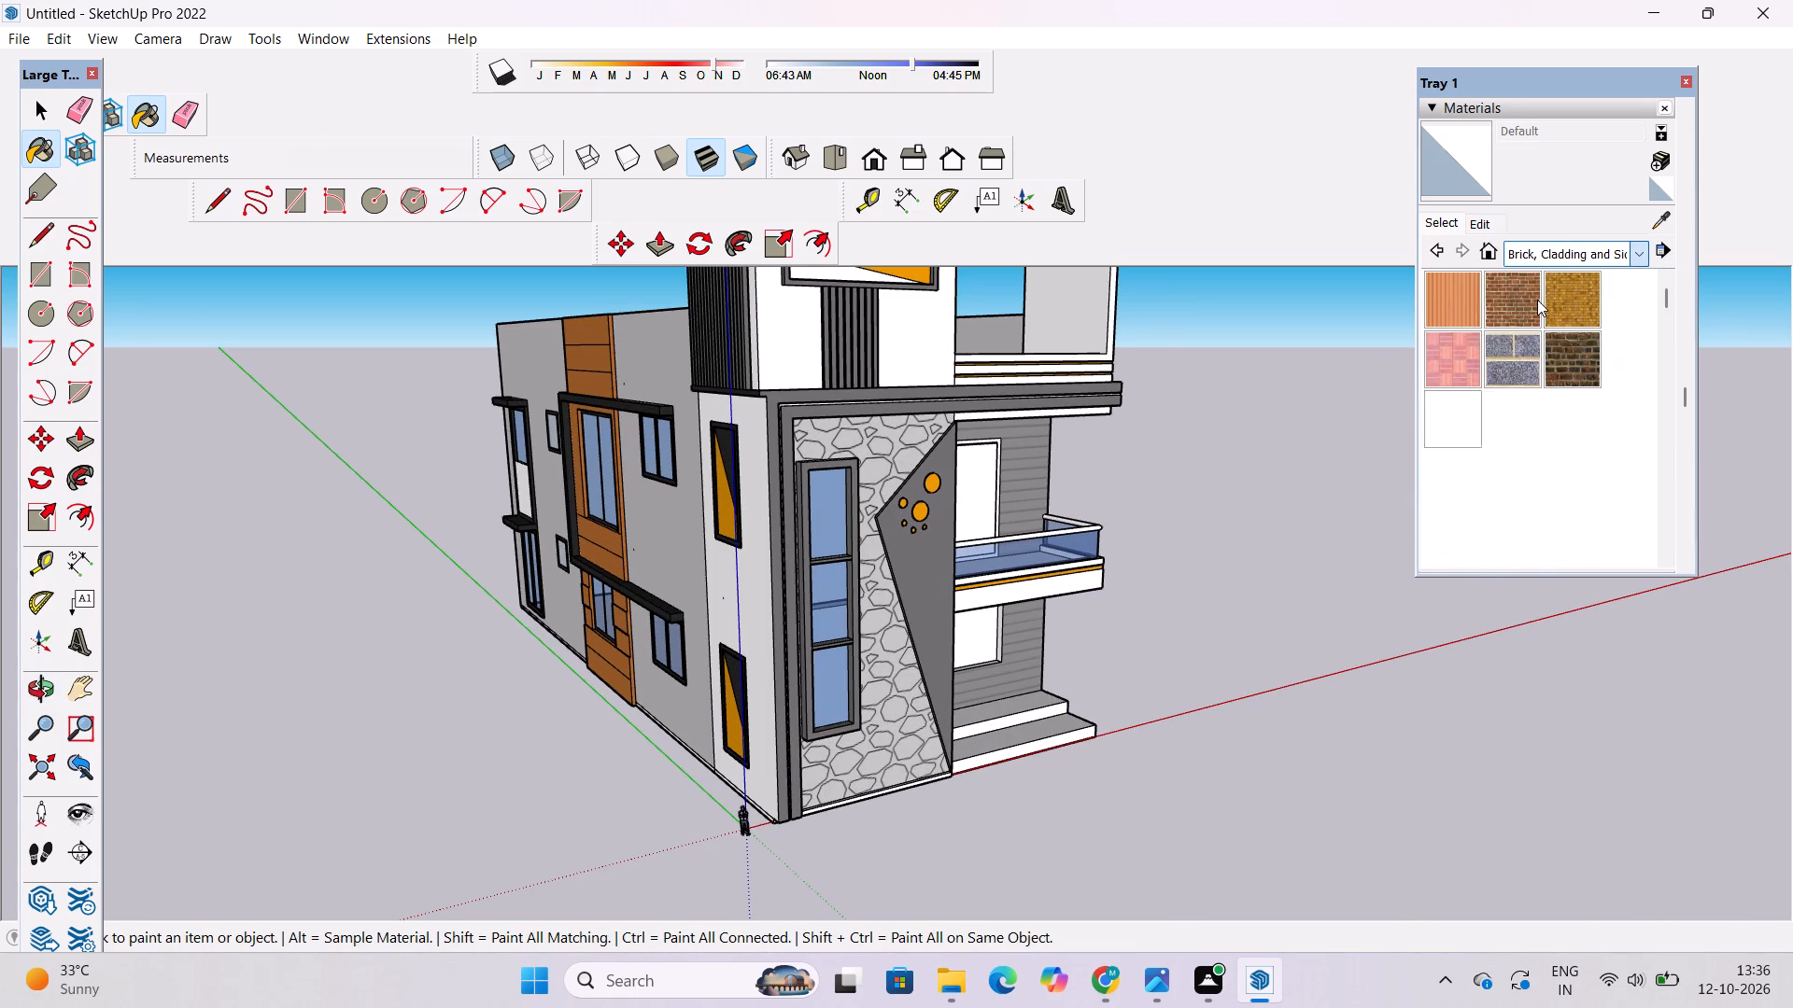
{"action": "scroll", "coordinate": [1515, 382], "scroll_direction": "down", "scroll_amount": 3}
{"action": "scroll", "coordinate": [1516, 377], "scroll_direction": "up", "scroll_amount": 3}
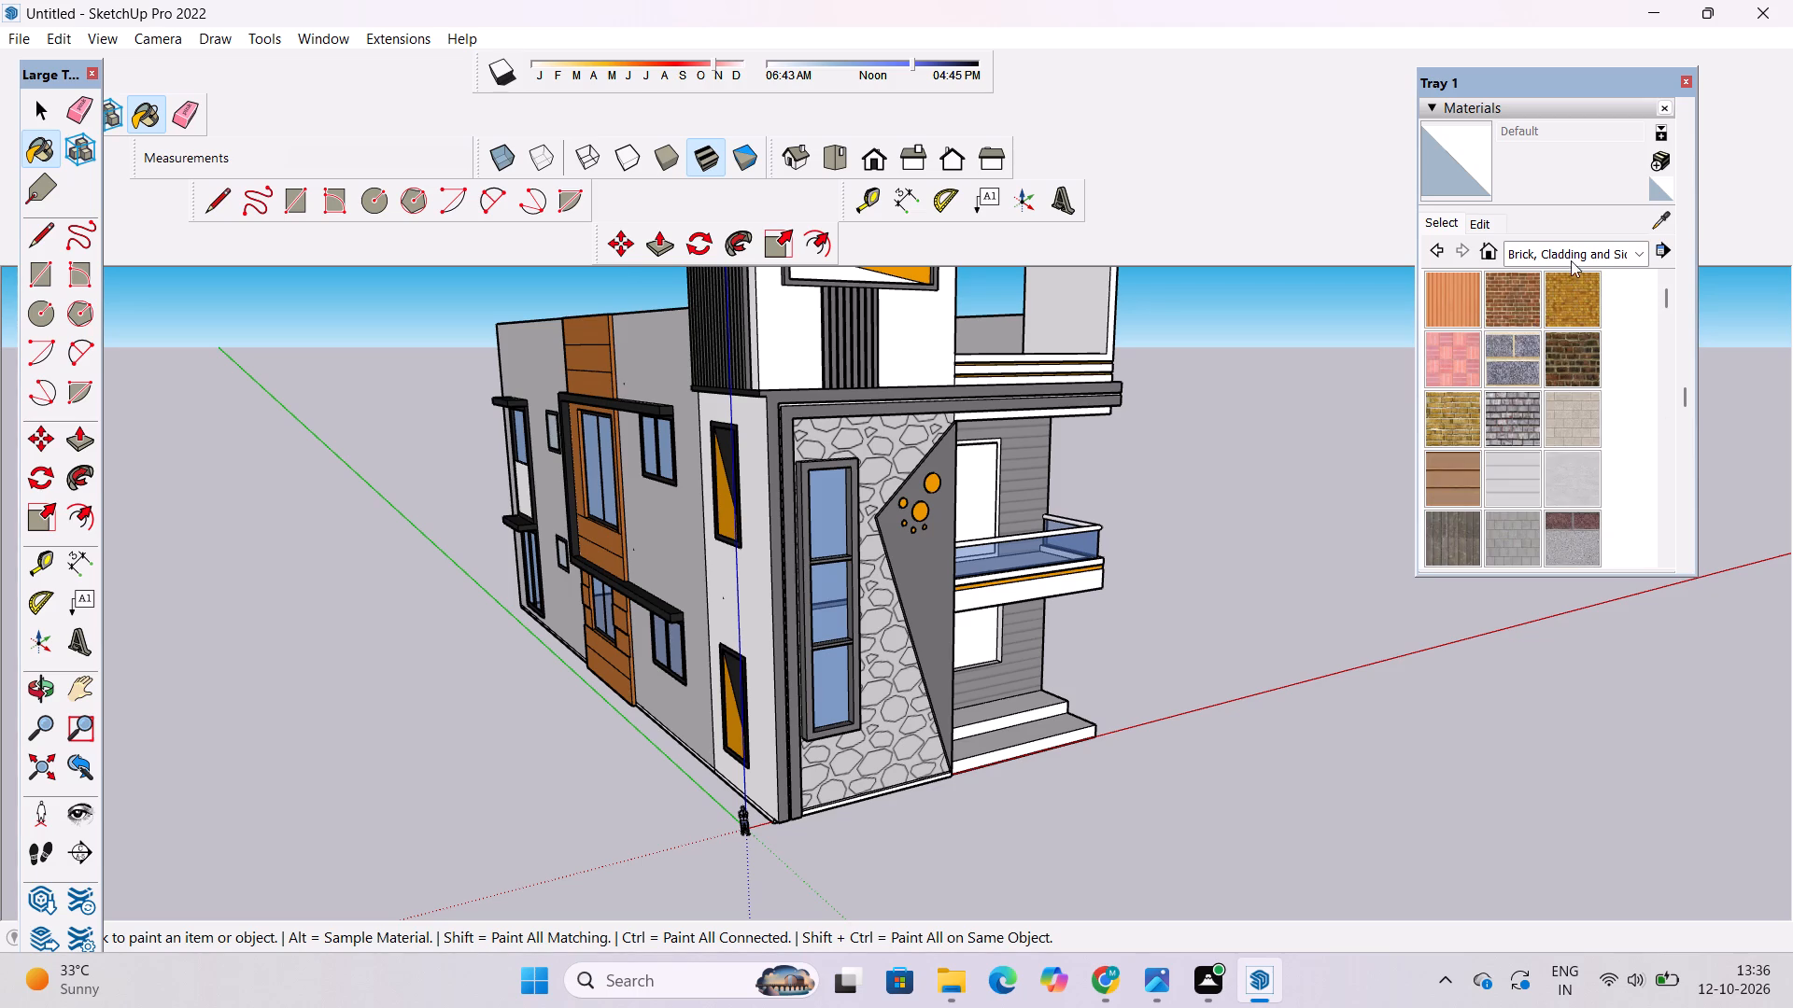
{"action": "left_click", "coordinate": [1574, 253]}
{"action": "left_click", "coordinate": [1560, 277]}
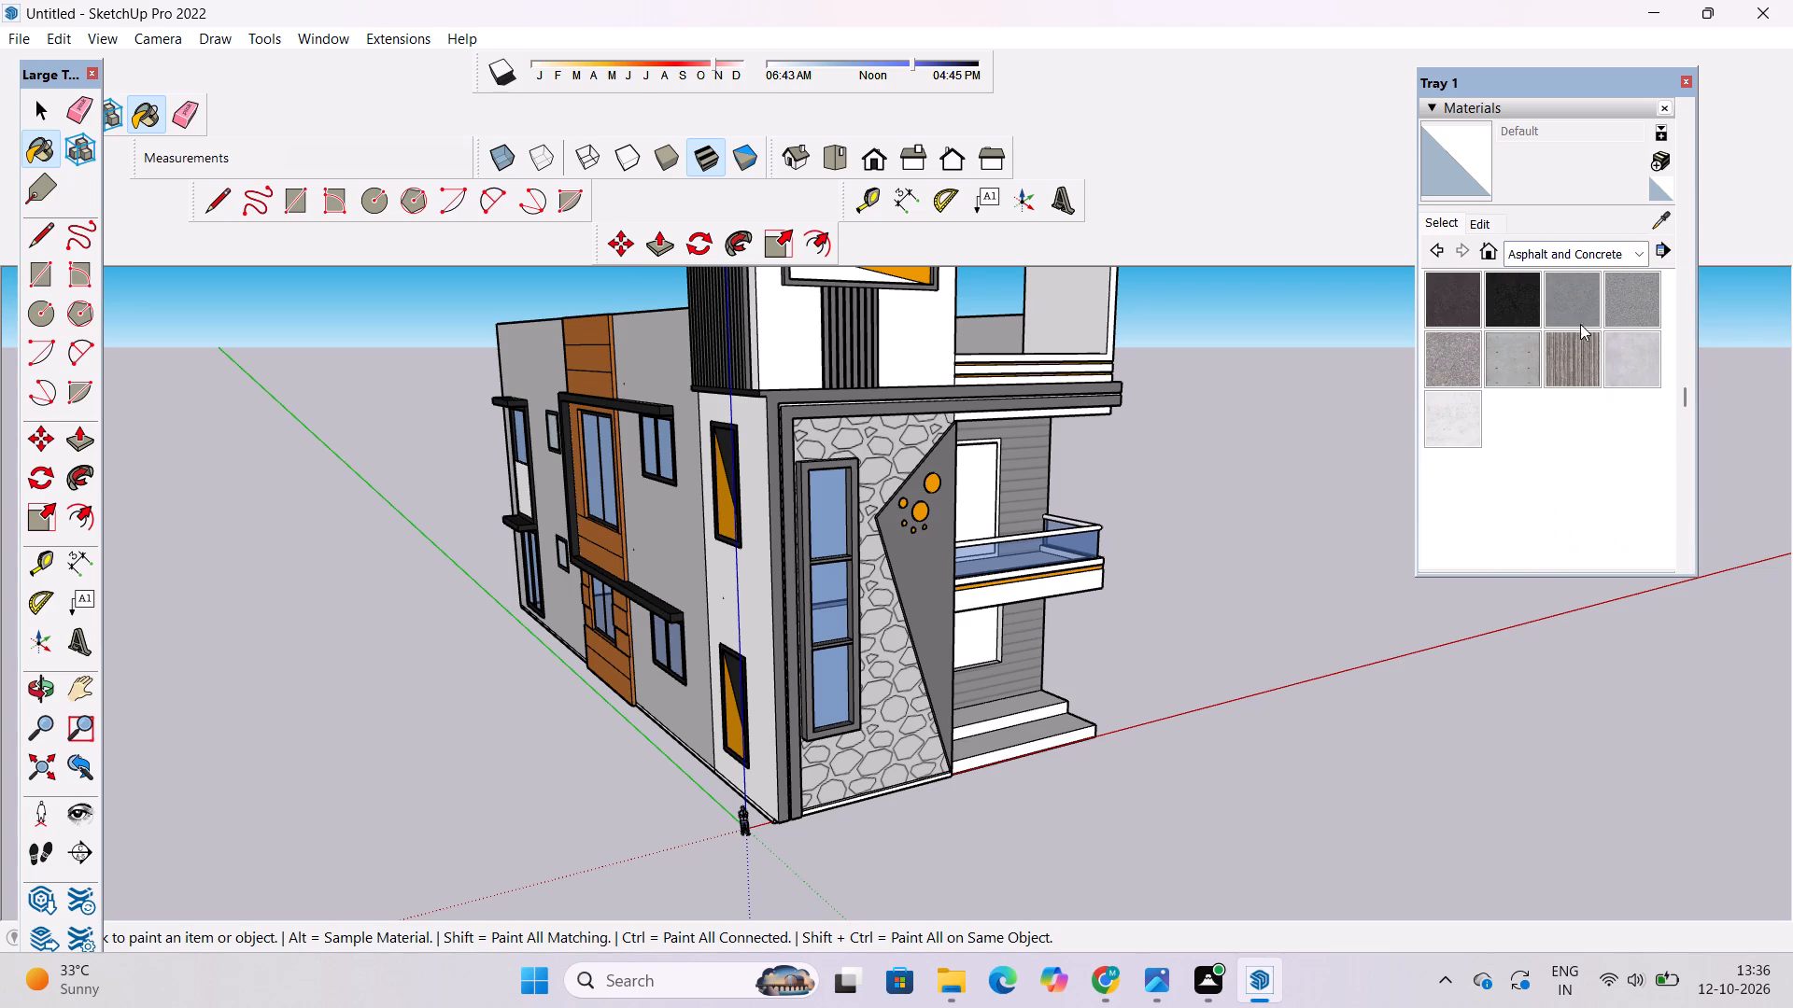
{"action": "left_click", "coordinate": [1458, 303]}
{"action": "scroll", "coordinate": [739, 546], "scroll_direction": "up", "scroll_amount": 3}
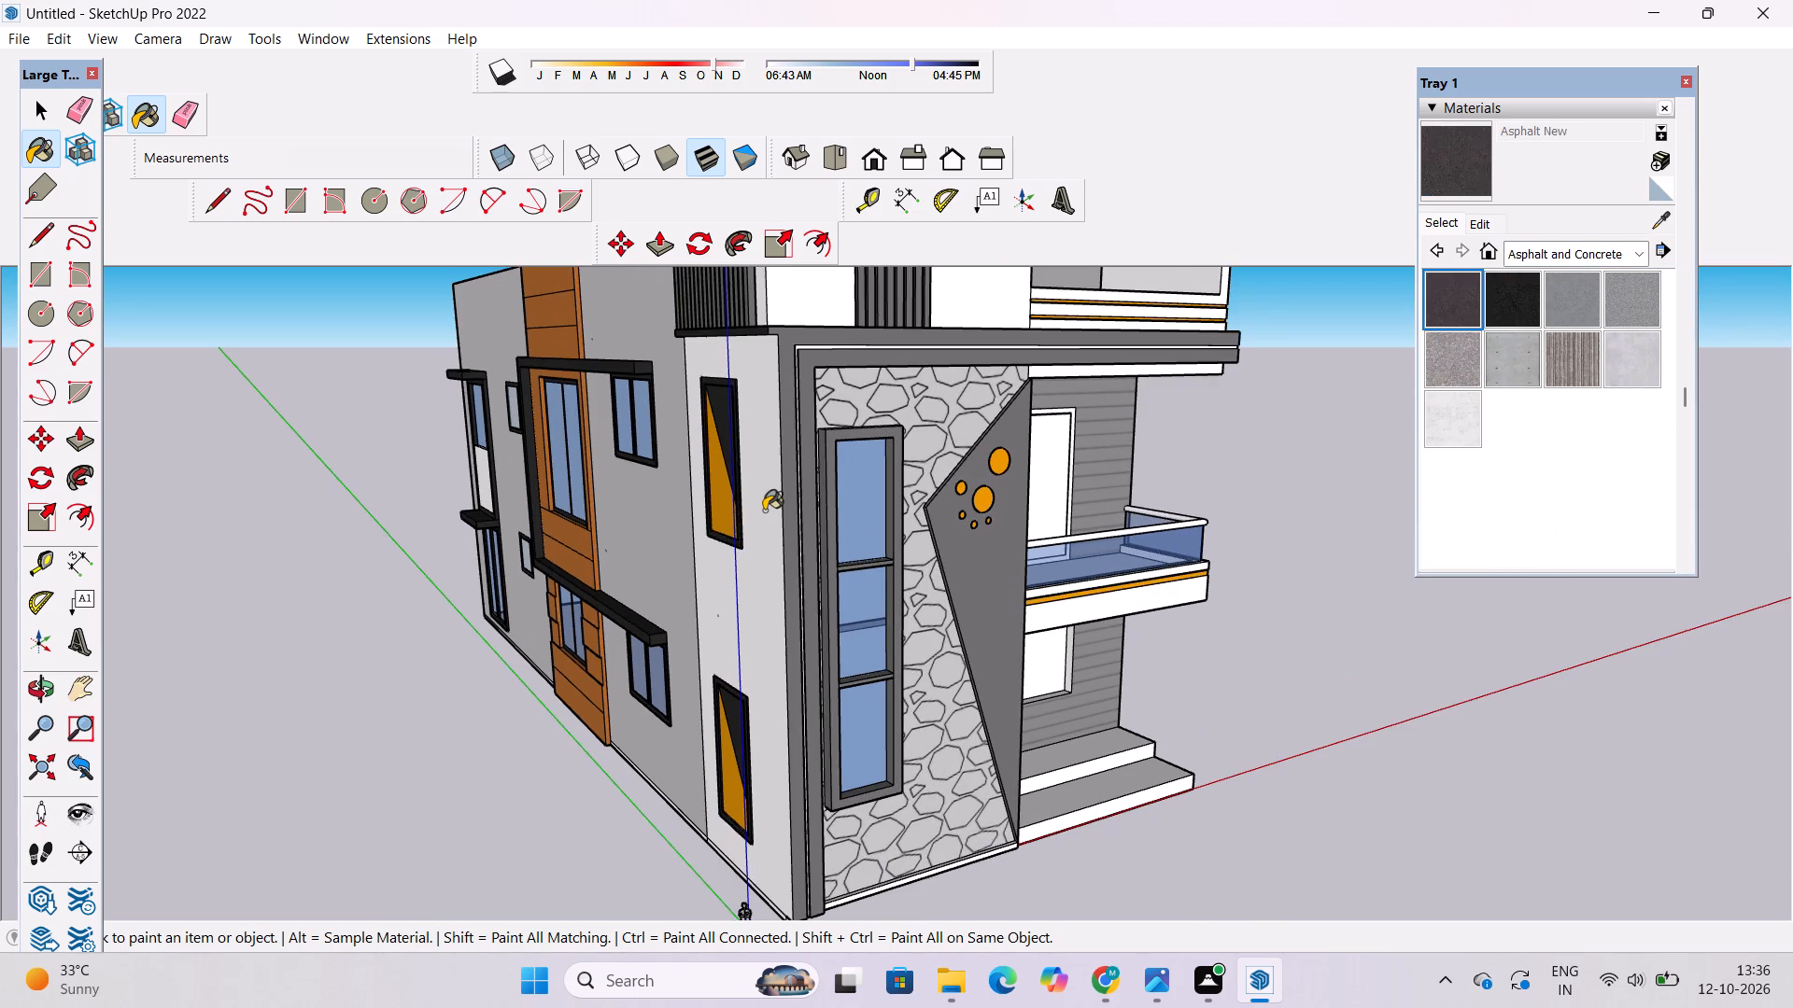
{"action": "left_click", "coordinate": [764, 511]}
{"action": "scroll", "coordinate": [766, 591], "scroll_direction": "up", "scroll_amount": 10}
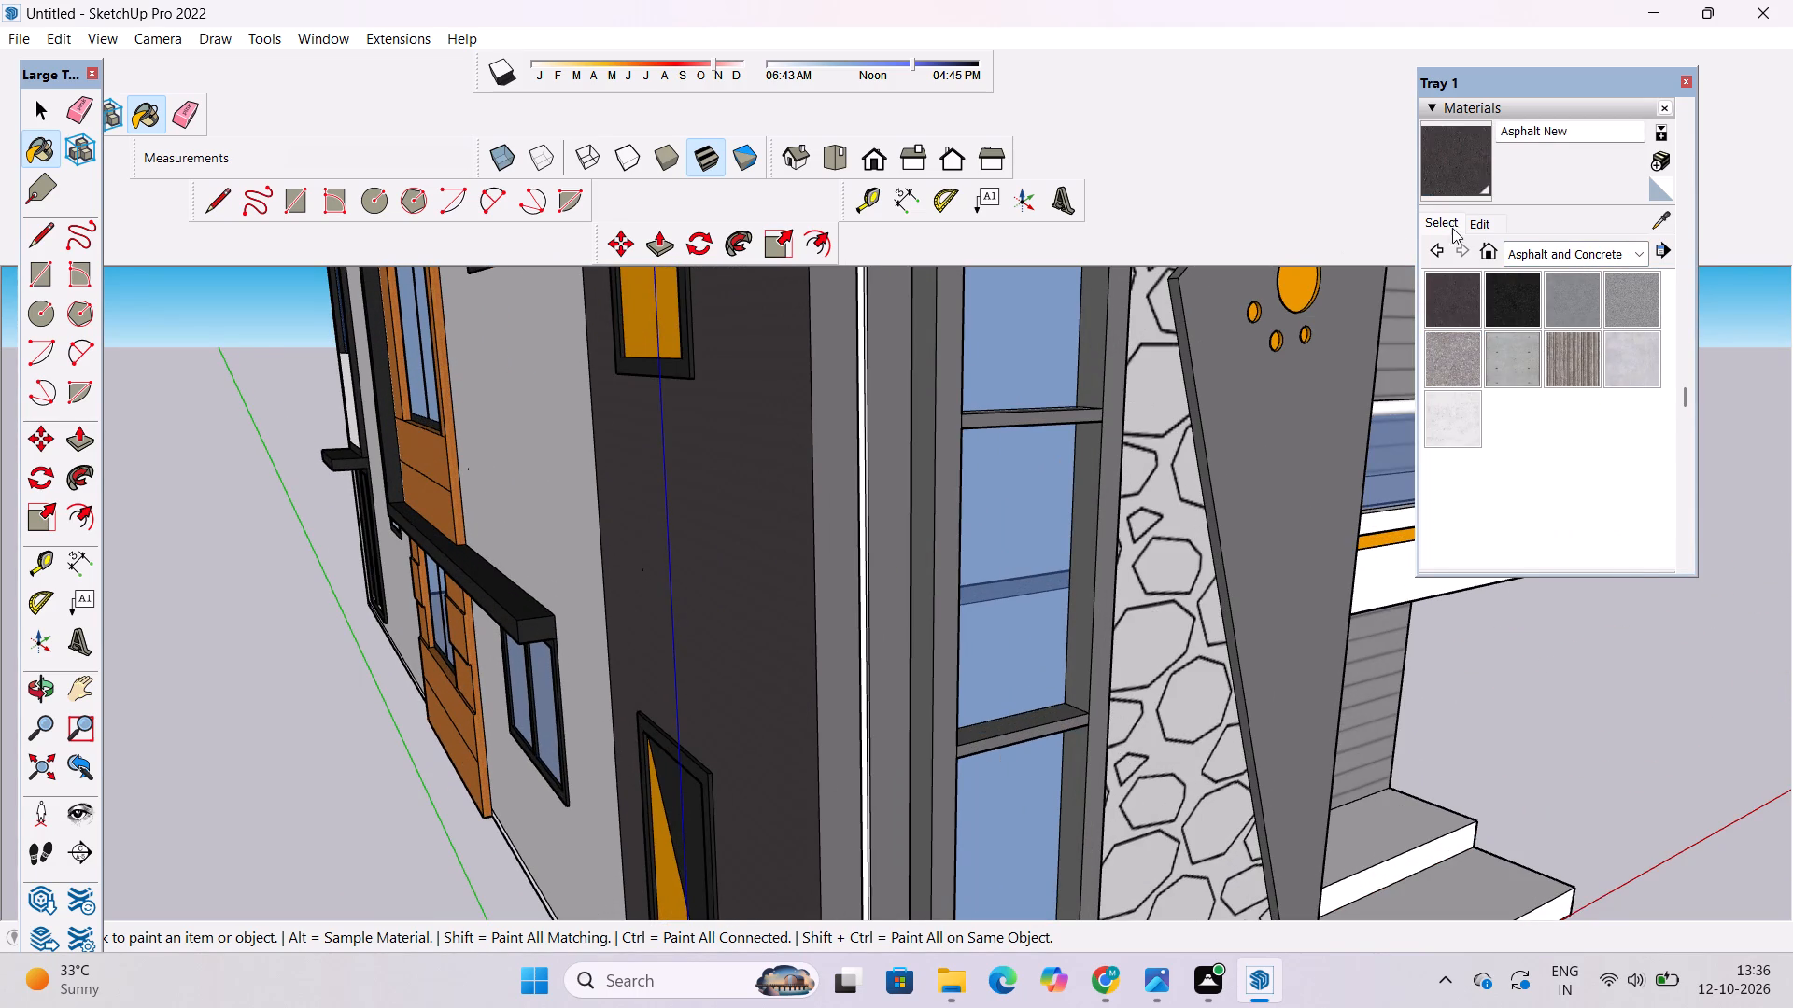
Set the Asphalt New texture size to 10' with its proportions kept.
{"action": "left_click", "coordinate": [1487, 229]}
{"action": "left_click", "coordinate": [1475, 508]}
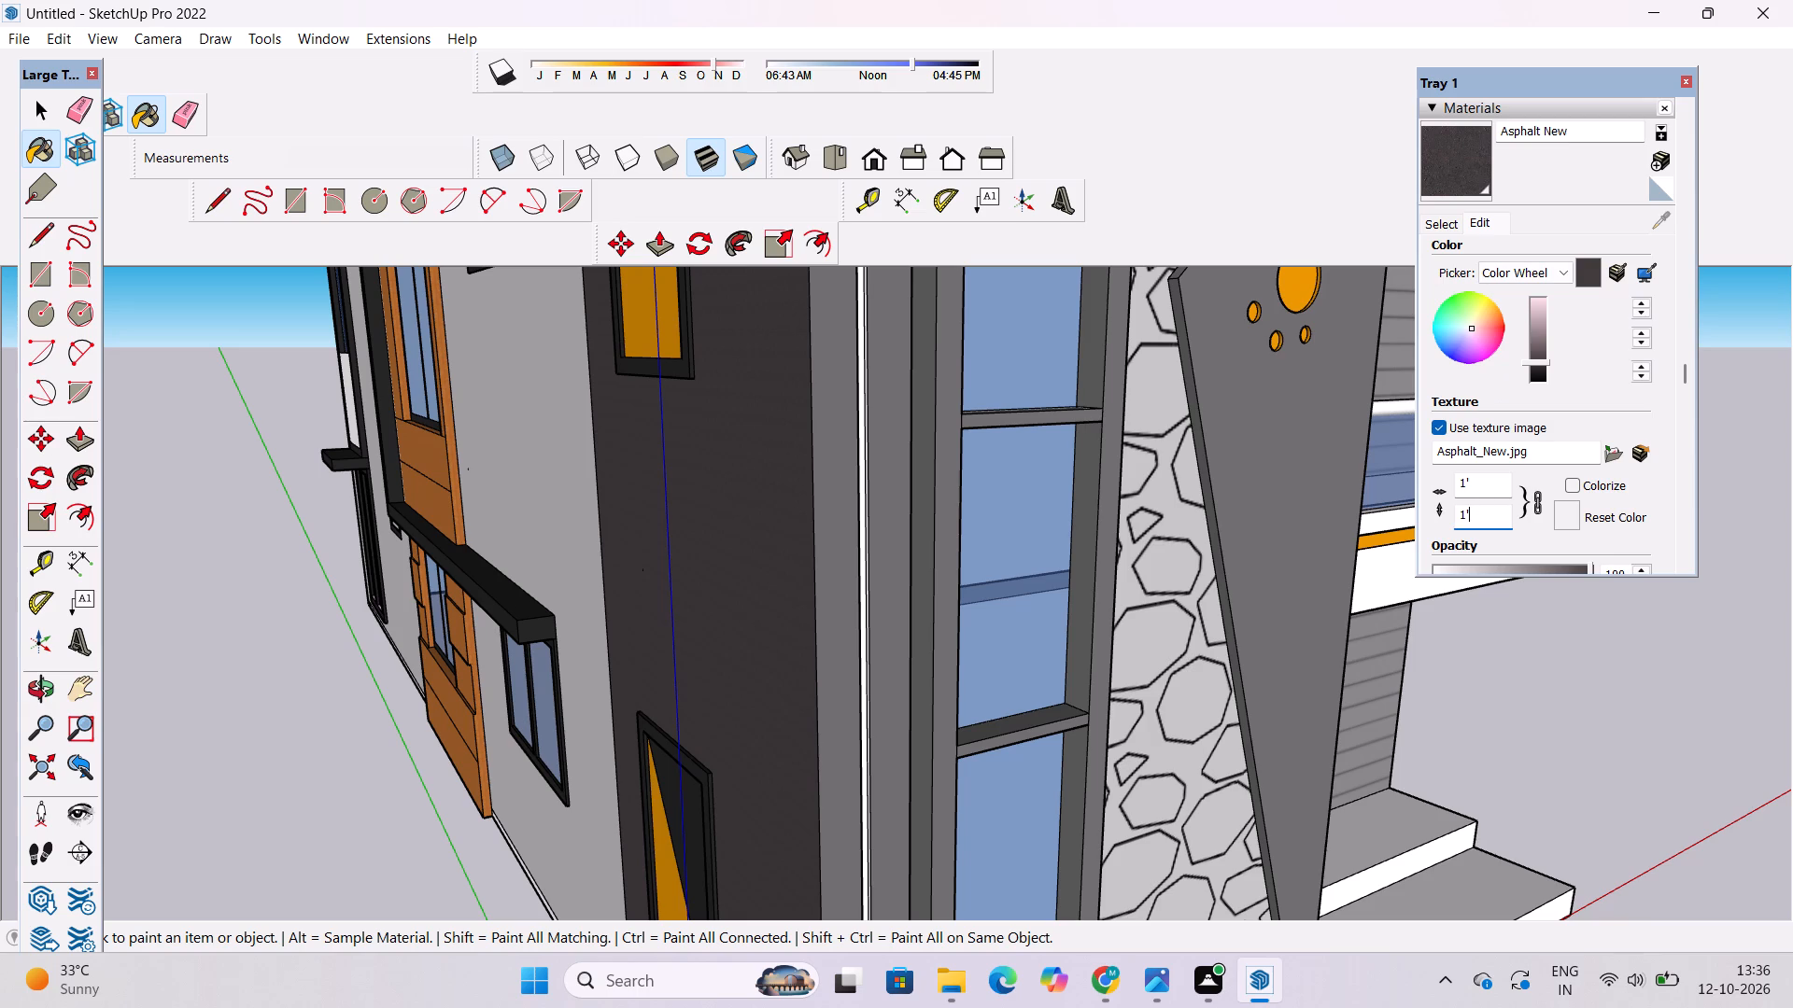
{"action": "key", "text": "BackSpace"}
{"action": "type", "text": "0'"}
{"action": "key", "text": "Return"}
{"action": "scroll", "coordinate": [727, 562], "scroll_direction": "down", "scroll_amount": 4}
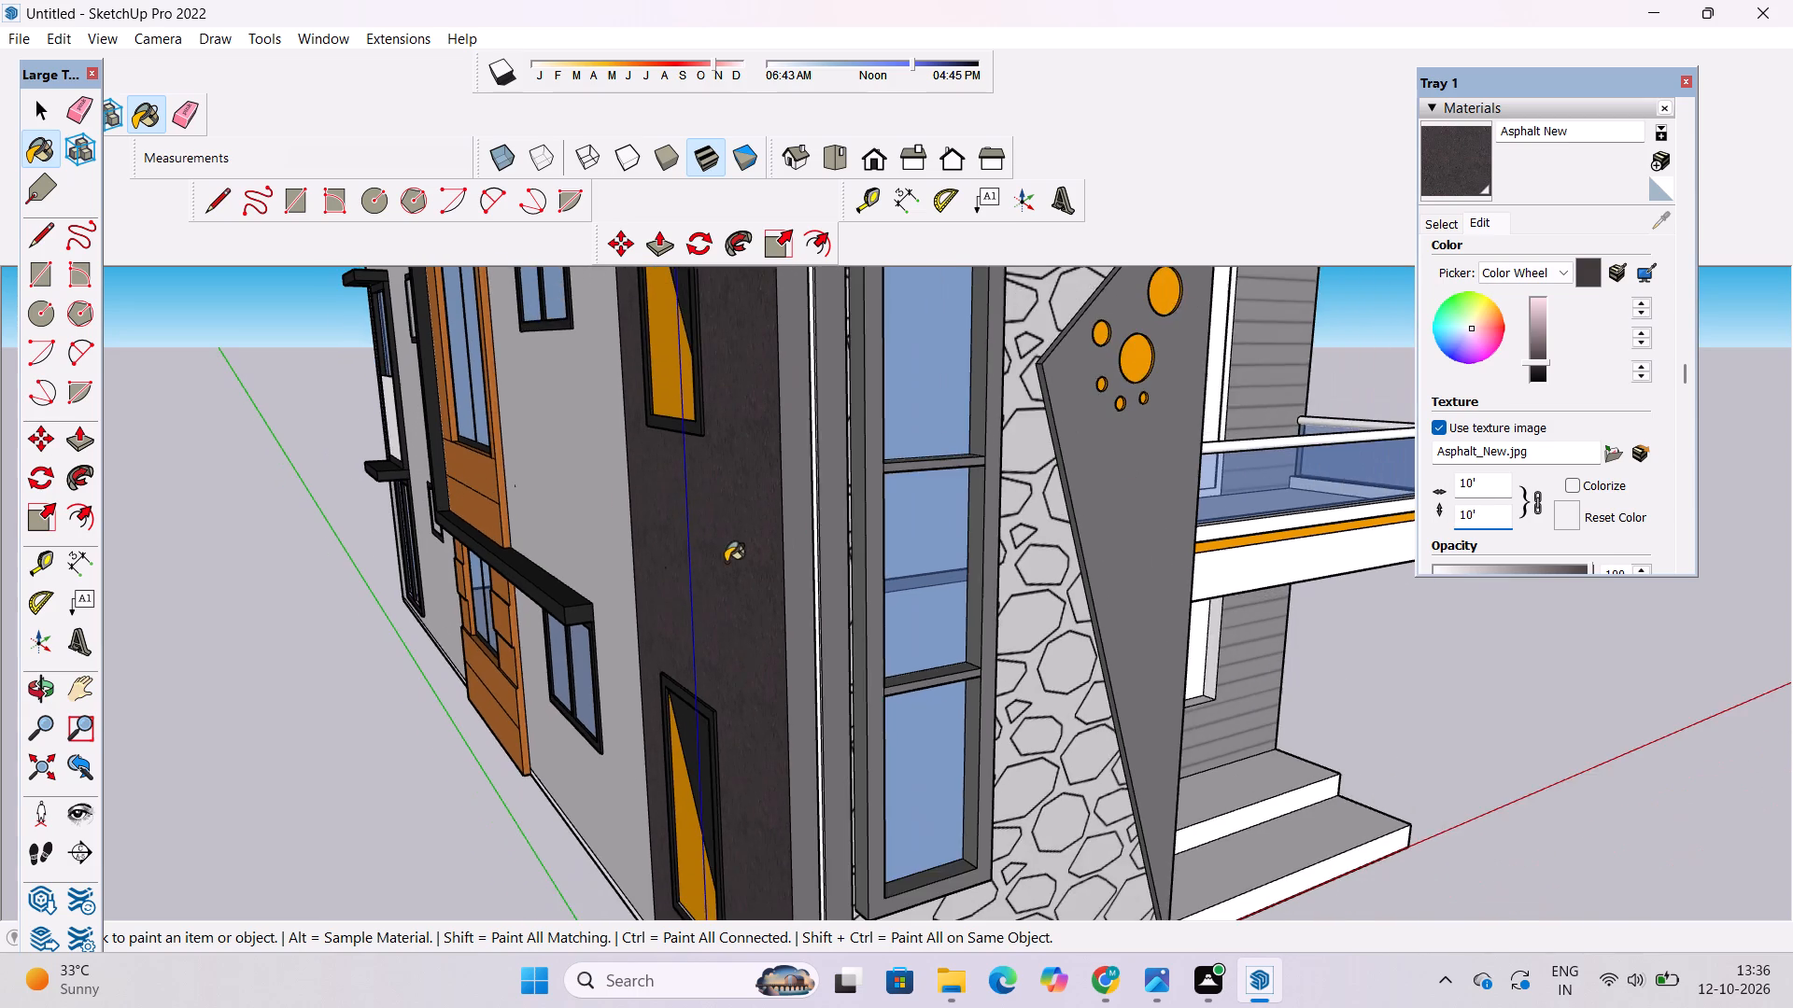
{"action": "scroll", "coordinate": [782, 438], "scroll_direction": "down", "scroll_amount": 14}
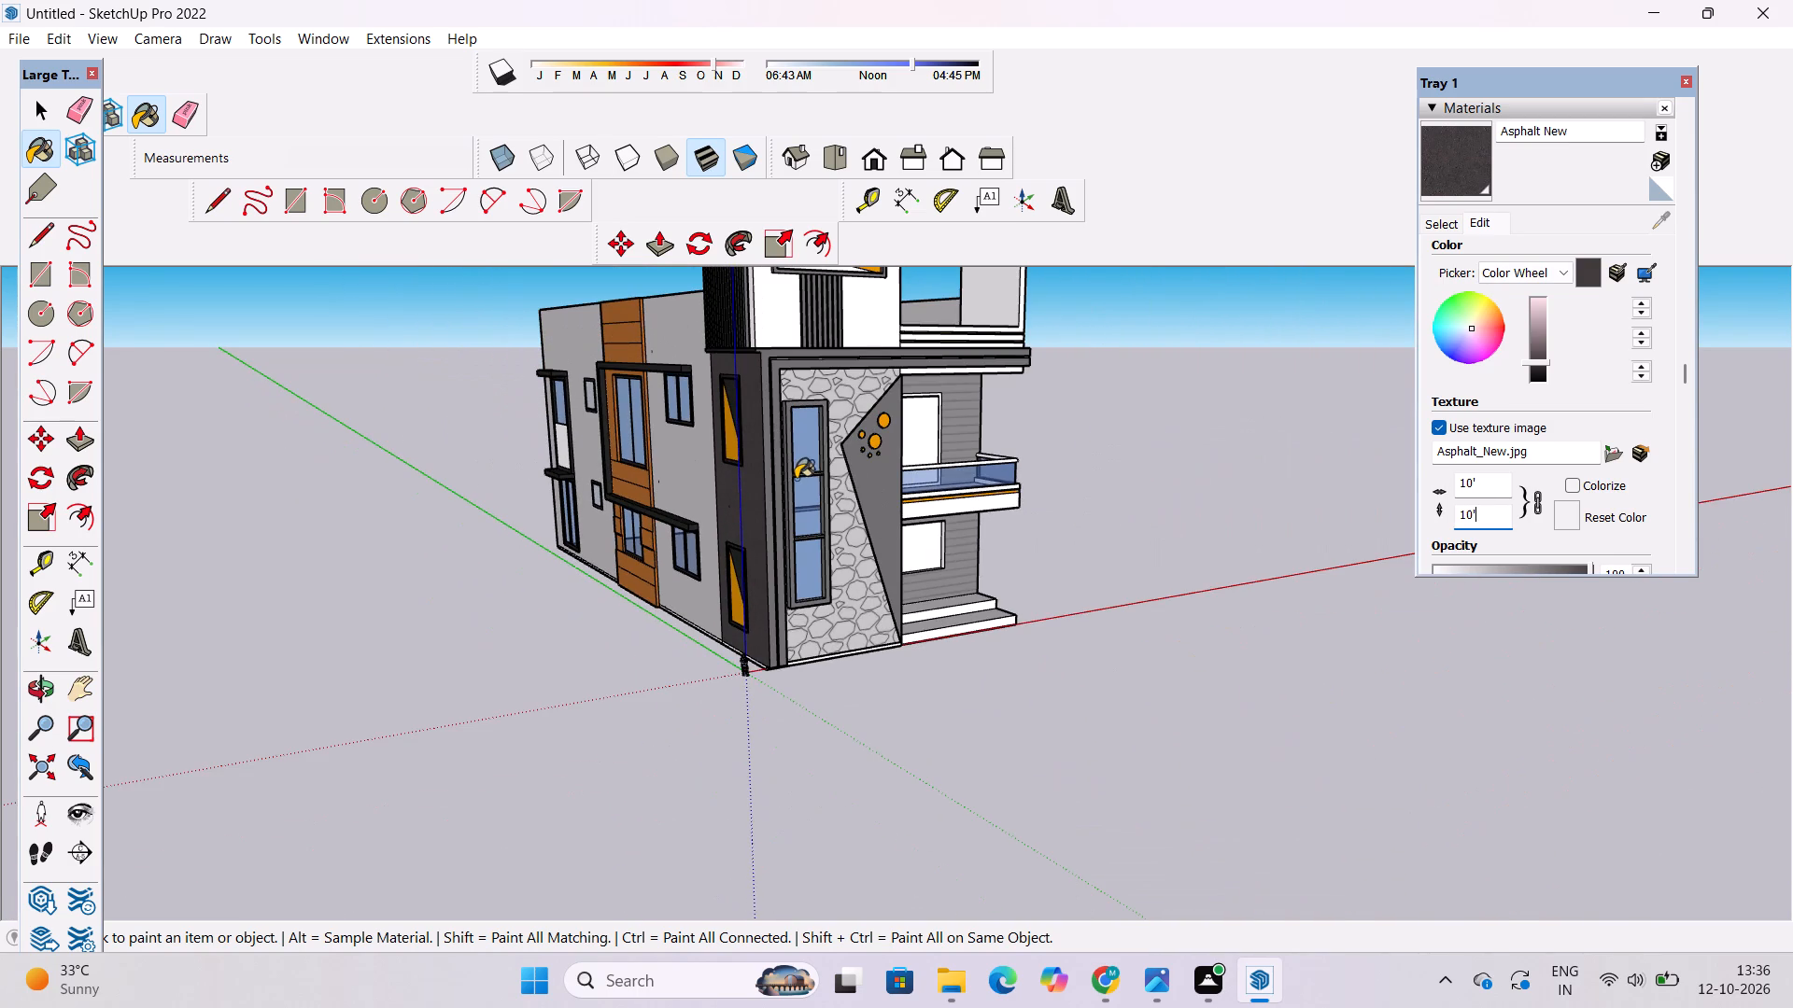
{"action": "key", "text": "o"}
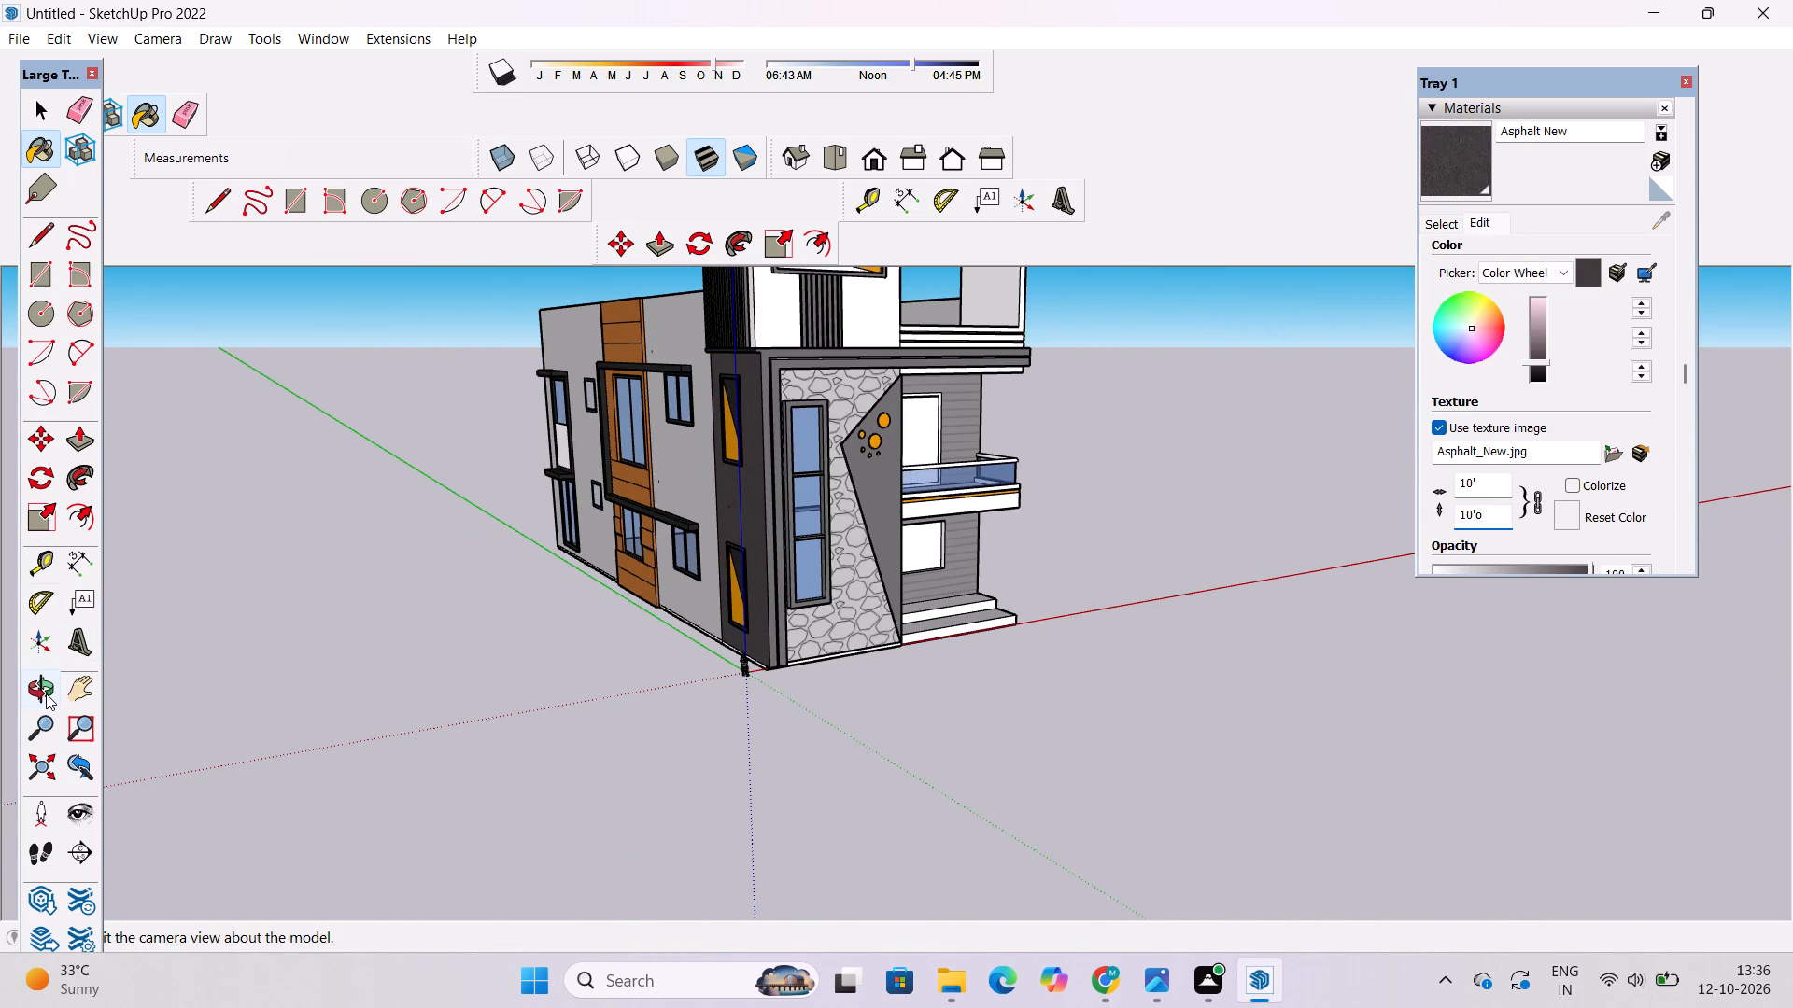
{"action": "left_click", "coordinate": [46, 693]}
{"action": "left_click", "coordinate": [219, 430]}
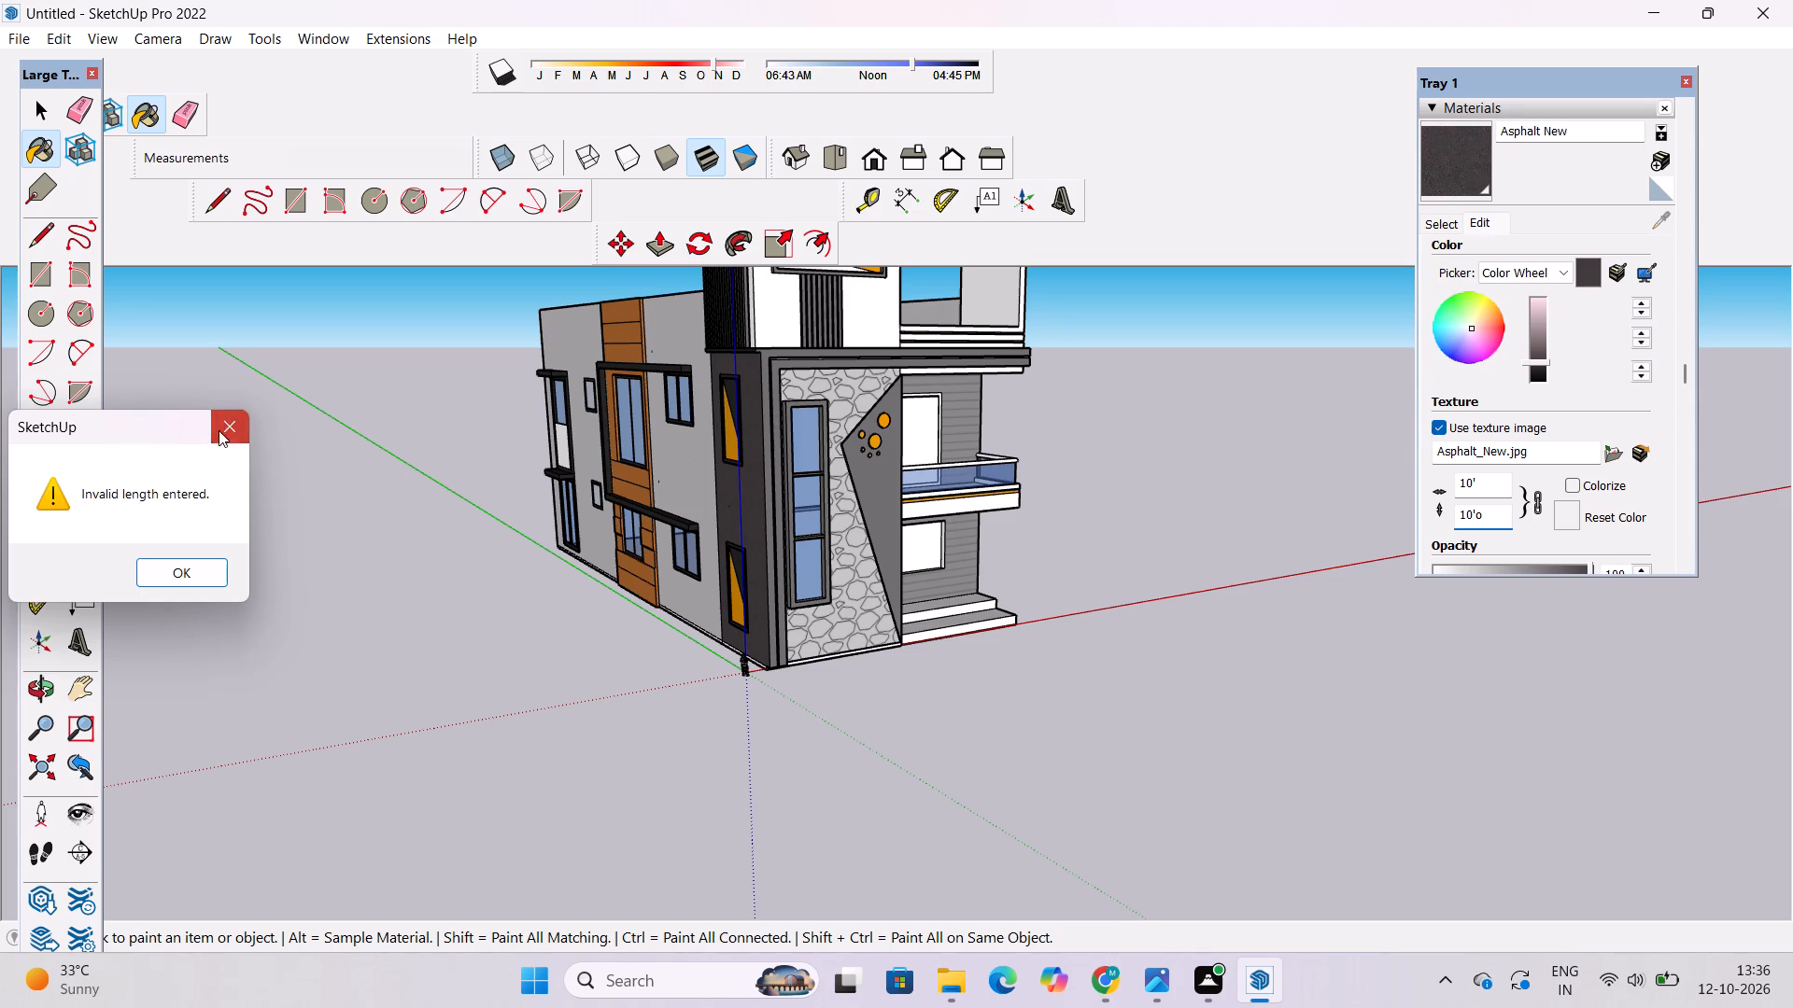
Correct the Asphalt New texture height entry to 10'.
{"action": "key", "text": "o"}
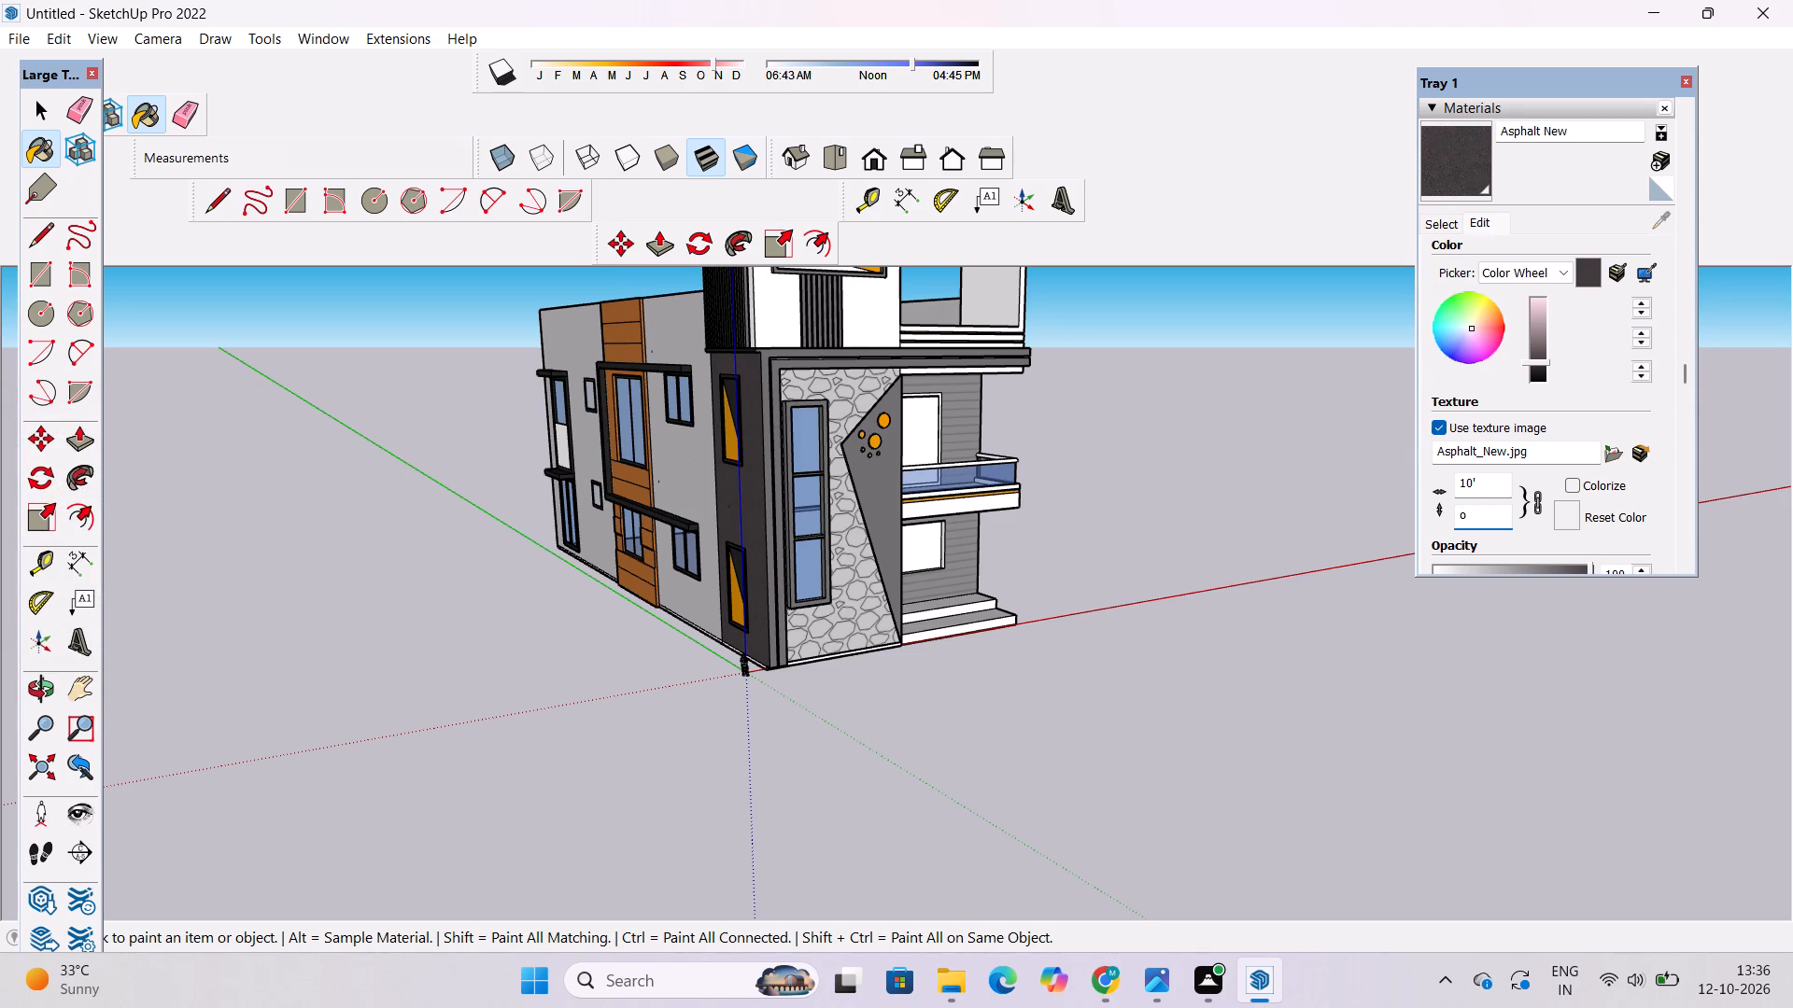
{"action": "left_click", "coordinate": [1468, 517]}
{"action": "key", "text": "BackSpace"}
{"action": "type", "text": "10'"}
{"action": "key", "text": "Return"}
Examine the house's front facade, balcony side, blank side wall and underside to check the applied materials.
{"action": "left_click", "coordinate": [35, 696]}
{"action": "left_click_drag", "start_coordinate": [674, 637], "coordinate": [468, 639]}
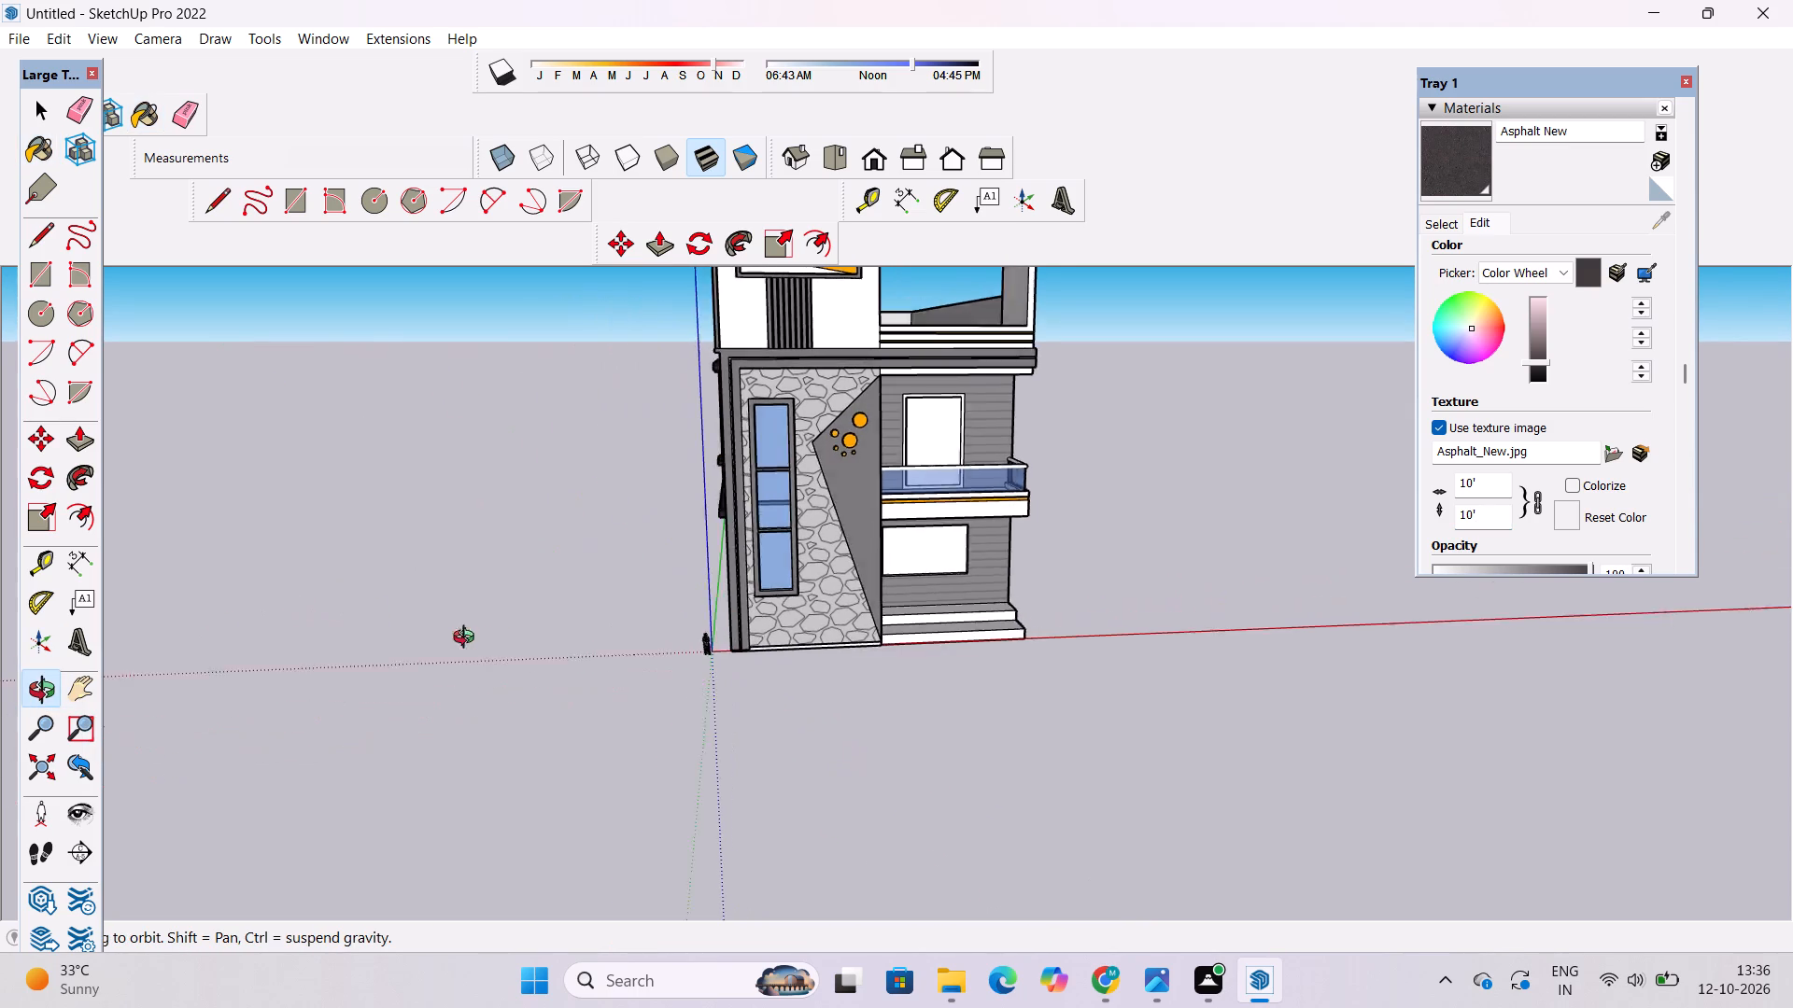
{"action": "left_click_drag", "start_coordinate": [468, 639], "coordinate": [464, 639]}
{"action": "scroll", "coordinate": [756, 553], "scroll_direction": "up", "scroll_amount": 3}
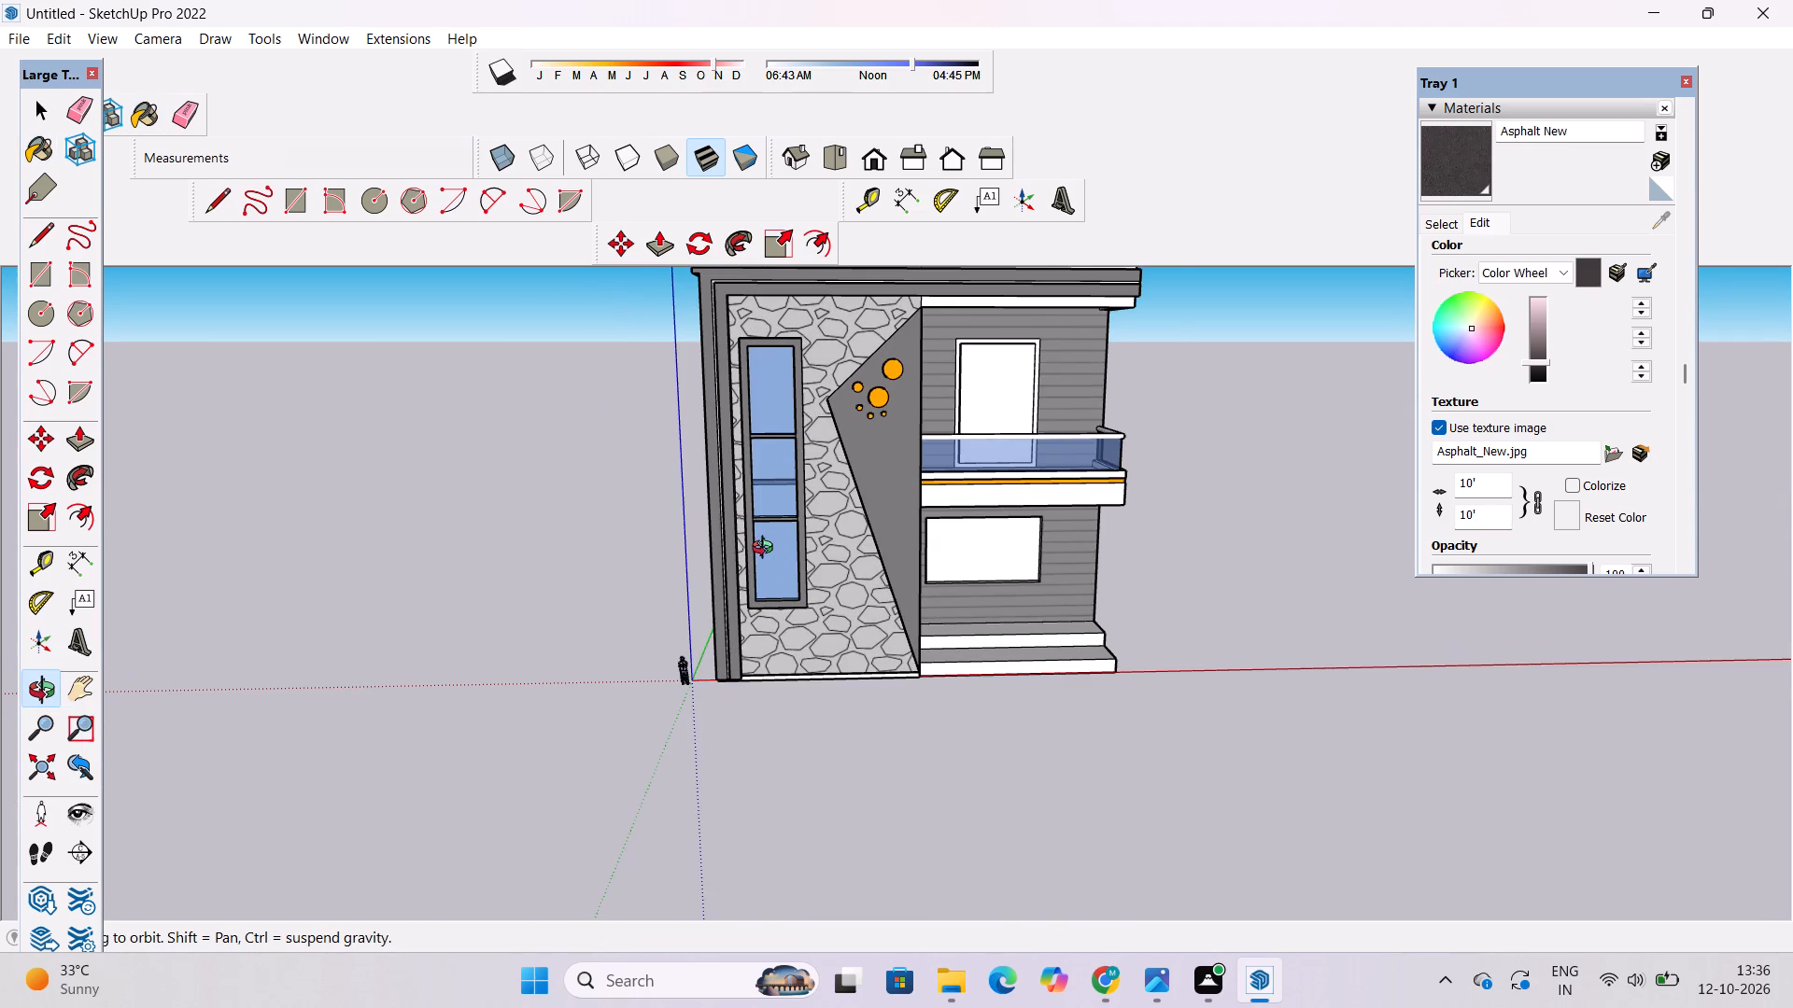
{"action": "scroll", "coordinate": [767, 550], "scroll_direction": "up", "scroll_amount": 2}
{"action": "scroll", "coordinate": [767, 553], "scroll_direction": "down", "scroll_amount": 3}
{"action": "left_click_drag", "start_coordinate": [829, 622], "coordinate": [734, 625]}
{"action": "scroll", "coordinate": [817, 508], "scroll_direction": "up", "scroll_amount": 1}
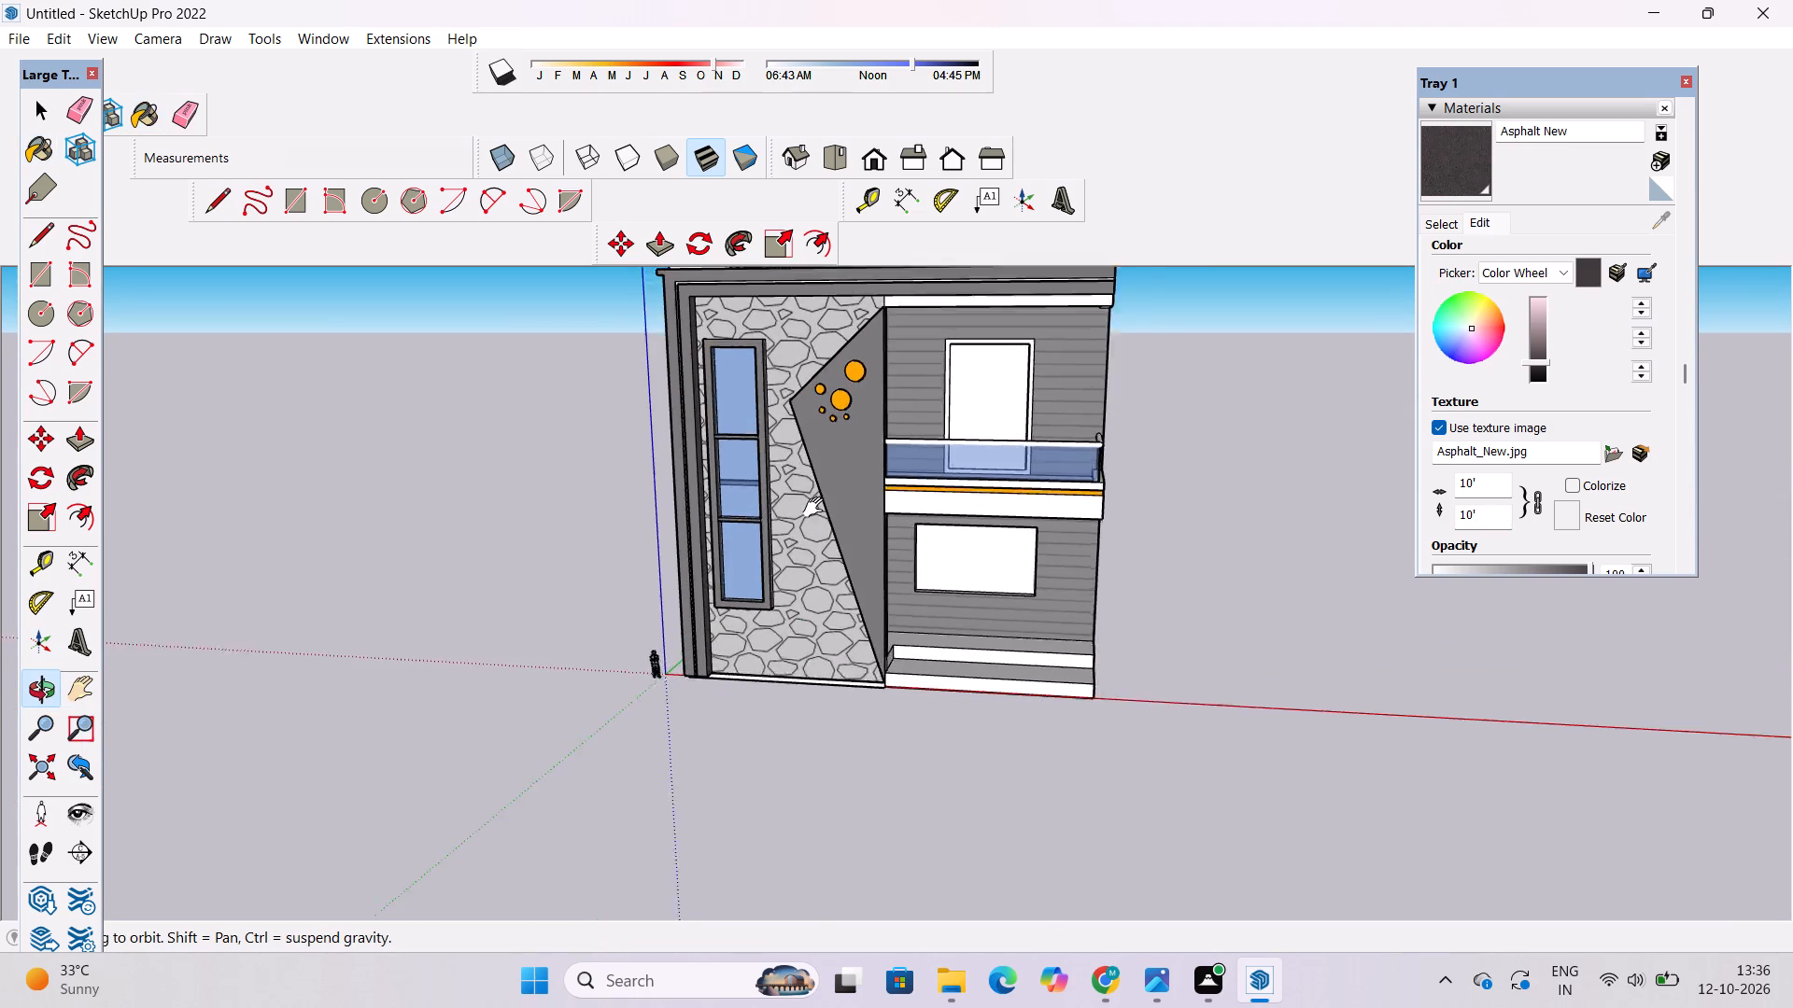
{"action": "scroll", "coordinate": [817, 508], "scroll_direction": "up", "scroll_amount": 1}
{"action": "left_click_drag", "start_coordinate": [817, 498], "coordinate": [779, 609], "text": "shift"}
{"action": "left_click_drag", "start_coordinate": [894, 638], "coordinate": [440, 571]}
{"action": "left_click_drag", "start_coordinate": [830, 283], "coordinate": [847, 223]}
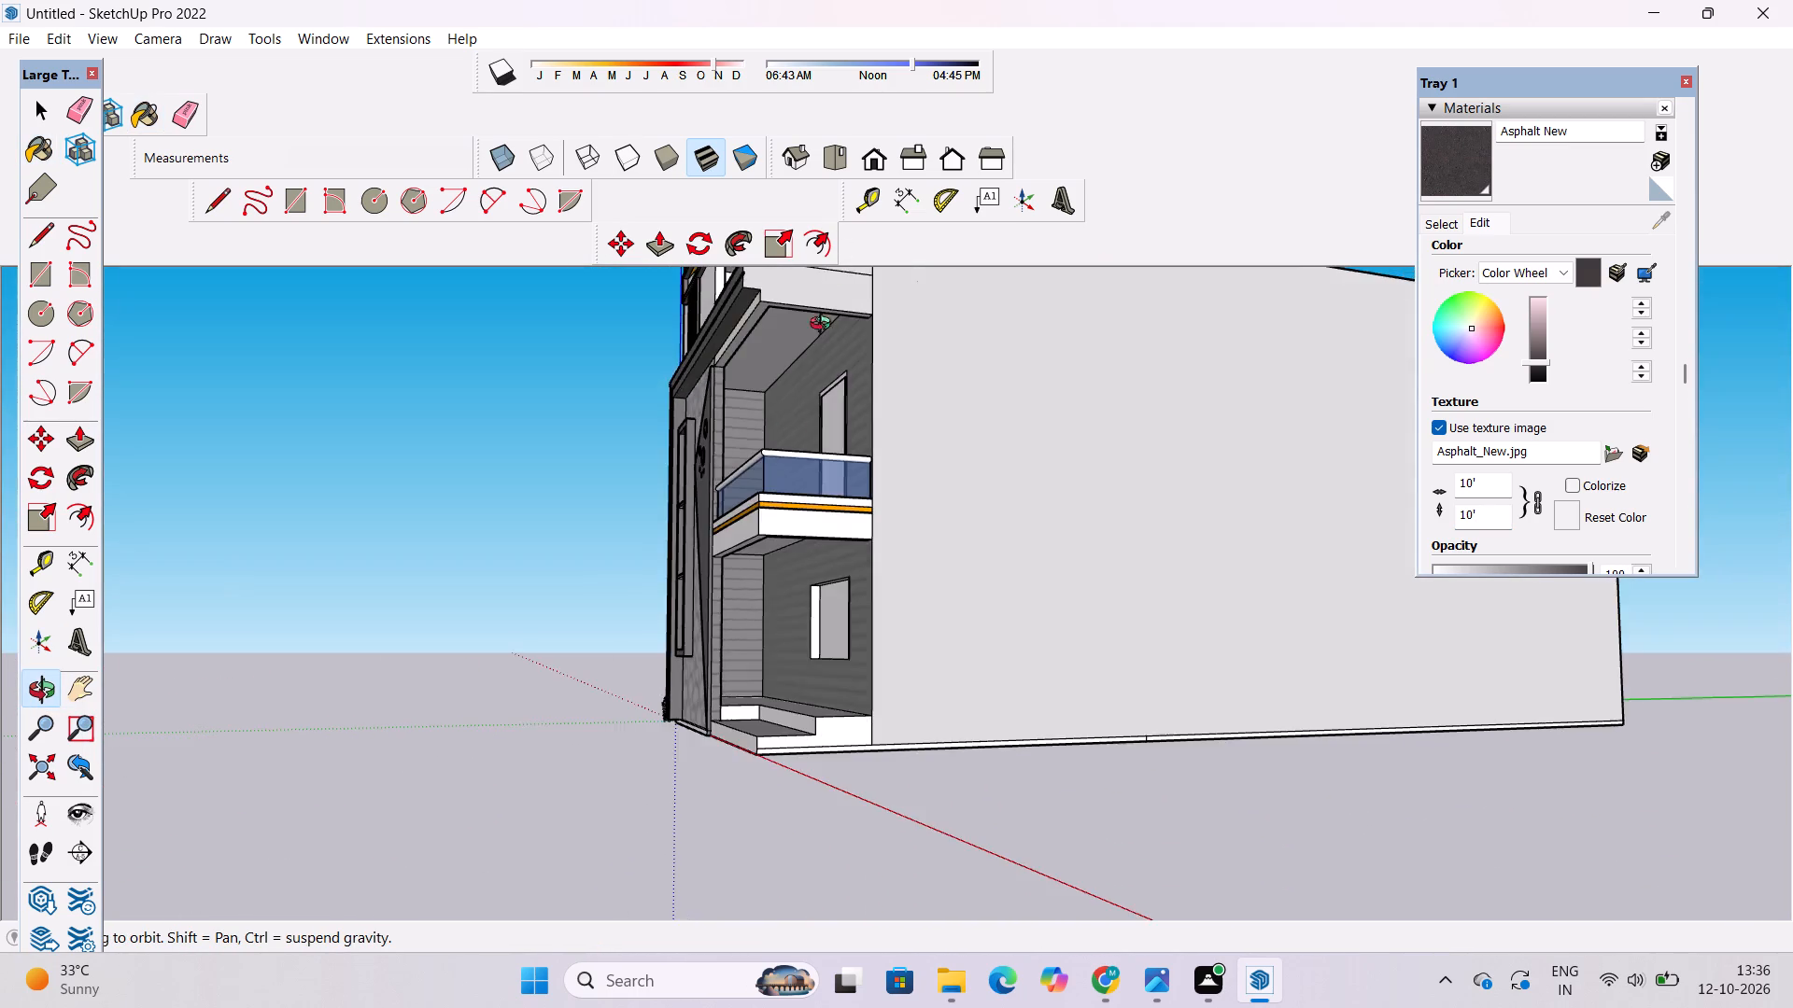
{"action": "left_click_drag", "start_coordinate": [806, 463], "coordinate": [830, 506]}
{"action": "left_click_drag", "start_coordinate": [828, 509], "coordinate": [964, 540]}
{"action": "scroll", "coordinate": [953, 531], "scroll_direction": "down", "scroll_amount": 2}
{"action": "left_click_drag", "start_coordinate": [938, 504], "coordinate": [890, 505], "text": "shift"}
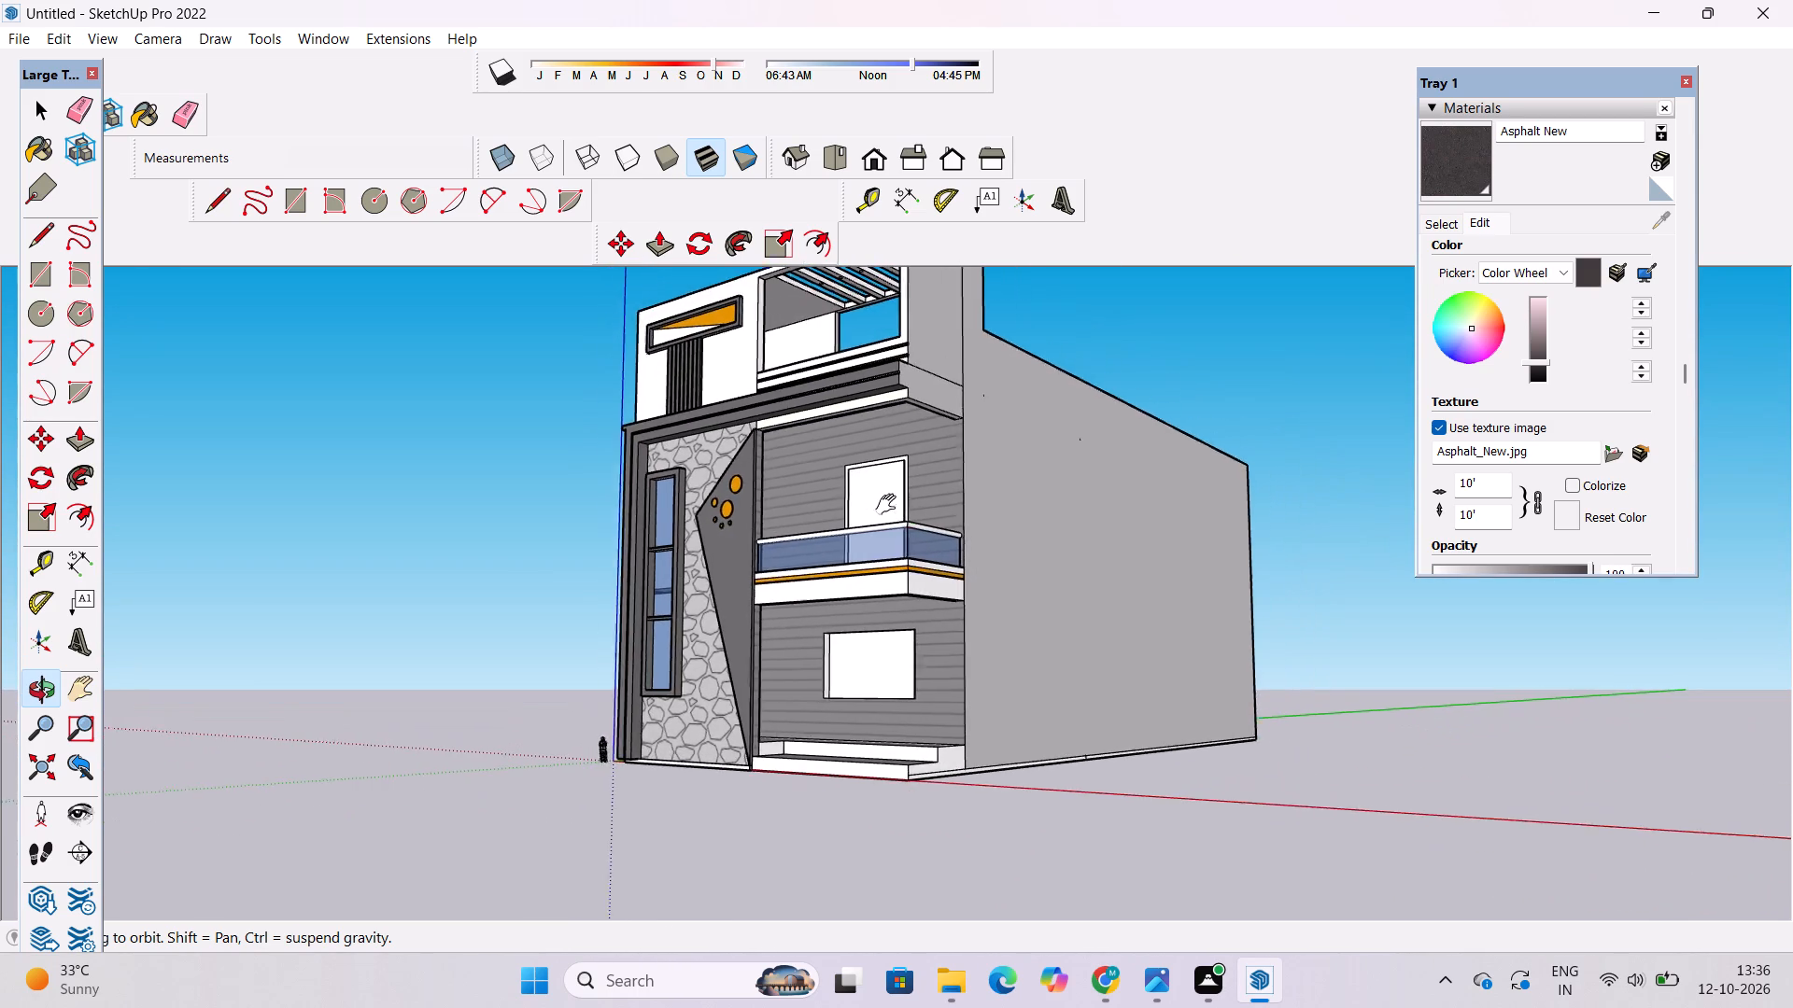
{"action": "left_click_drag", "start_coordinate": [890, 505], "coordinate": [884, 507], "text": "shift"}
{"action": "left_click_drag", "start_coordinate": [883, 515], "coordinate": [975, 548]}
{"action": "scroll", "coordinate": [980, 531], "scroll_direction": "down", "scroll_amount": 4}
{"action": "left_click_drag", "start_coordinate": [970, 508], "coordinate": [941, 588], "text": "shift"}
{"action": "left_click_drag", "start_coordinate": [854, 592], "coordinate": [1108, 518]}
{"action": "scroll", "coordinate": [1060, 543], "scroll_direction": "up", "scroll_amount": 7}
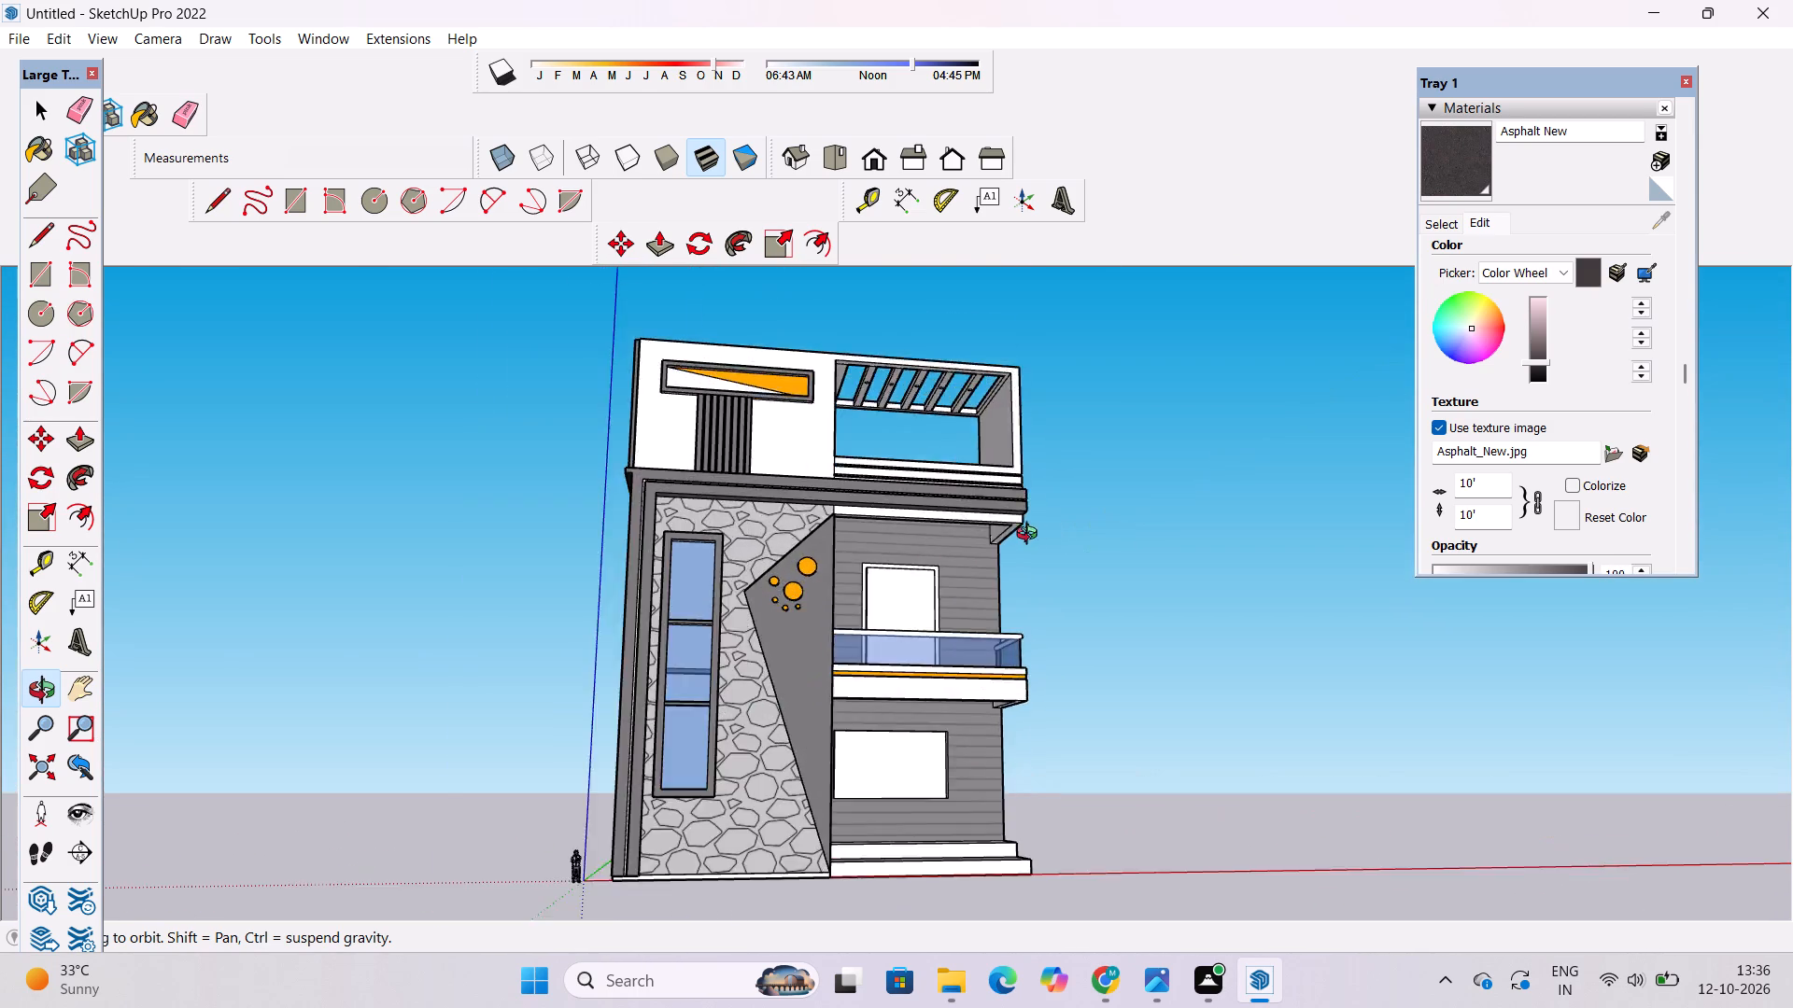
{"action": "scroll", "coordinate": [1031, 536], "scroll_direction": "up", "scroll_amount": 3}
{"action": "left_click_drag", "start_coordinate": [1004, 546], "coordinate": [925, 431]}
{"action": "left_click_drag", "start_coordinate": [895, 438], "coordinate": [1039, 427], "text": "shift"}
{"action": "left_click_drag", "start_coordinate": [1041, 472], "coordinate": [959, 423]}
{"action": "scroll", "coordinate": [953, 390], "scroll_direction": "down", "scroll_amount": 12}
{"action": "left_click_drag", "start_coordinate": [981, 478], "coordinate": [1010, 582]}
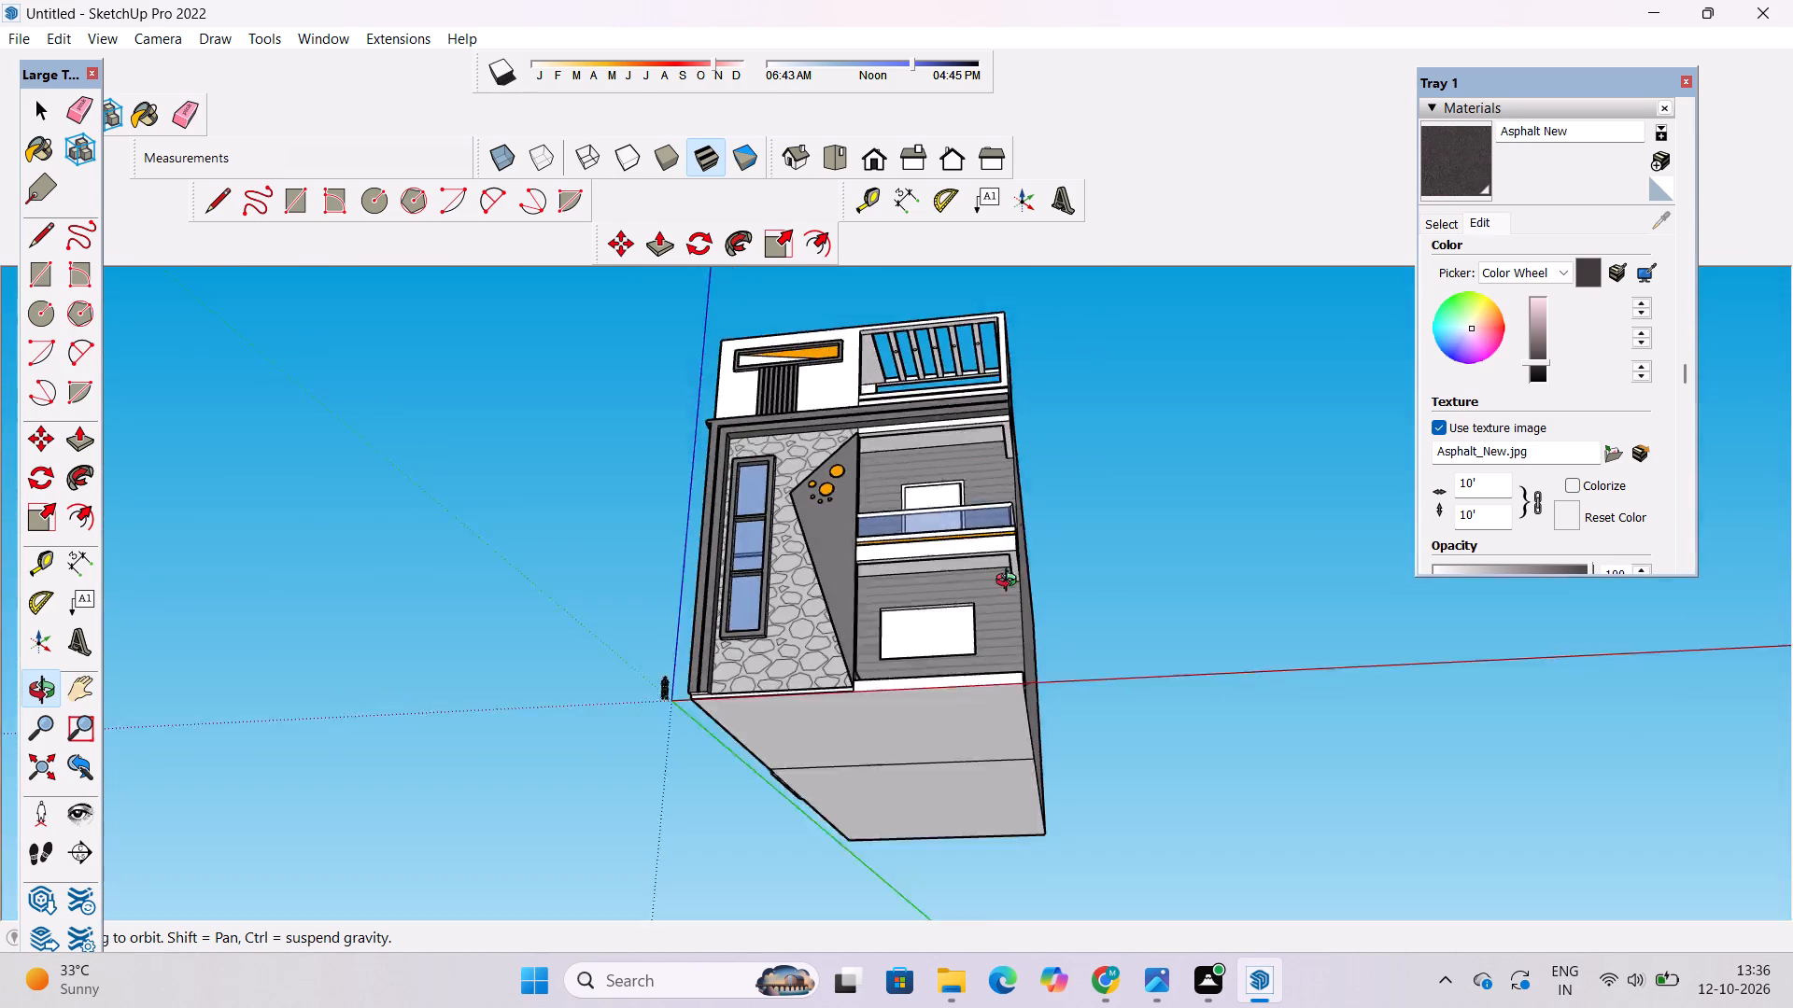
{"action": "left_click_drag", "start_coordinate": [1010, 582], "coordinate": [1025, 692]}
{"action": "left_click_drag", "start_coordinate": [1016, 710], "coordinate": [1019, 579], "text": "shift"}
{"action": "left_click_drag", "start_coordinate": [1019, 578], "coordinate": [1043, 715]}
{"action": "scroll", "coordinate": [1006, 651], "scroll_direction": "up", "scroll_amount": 5}
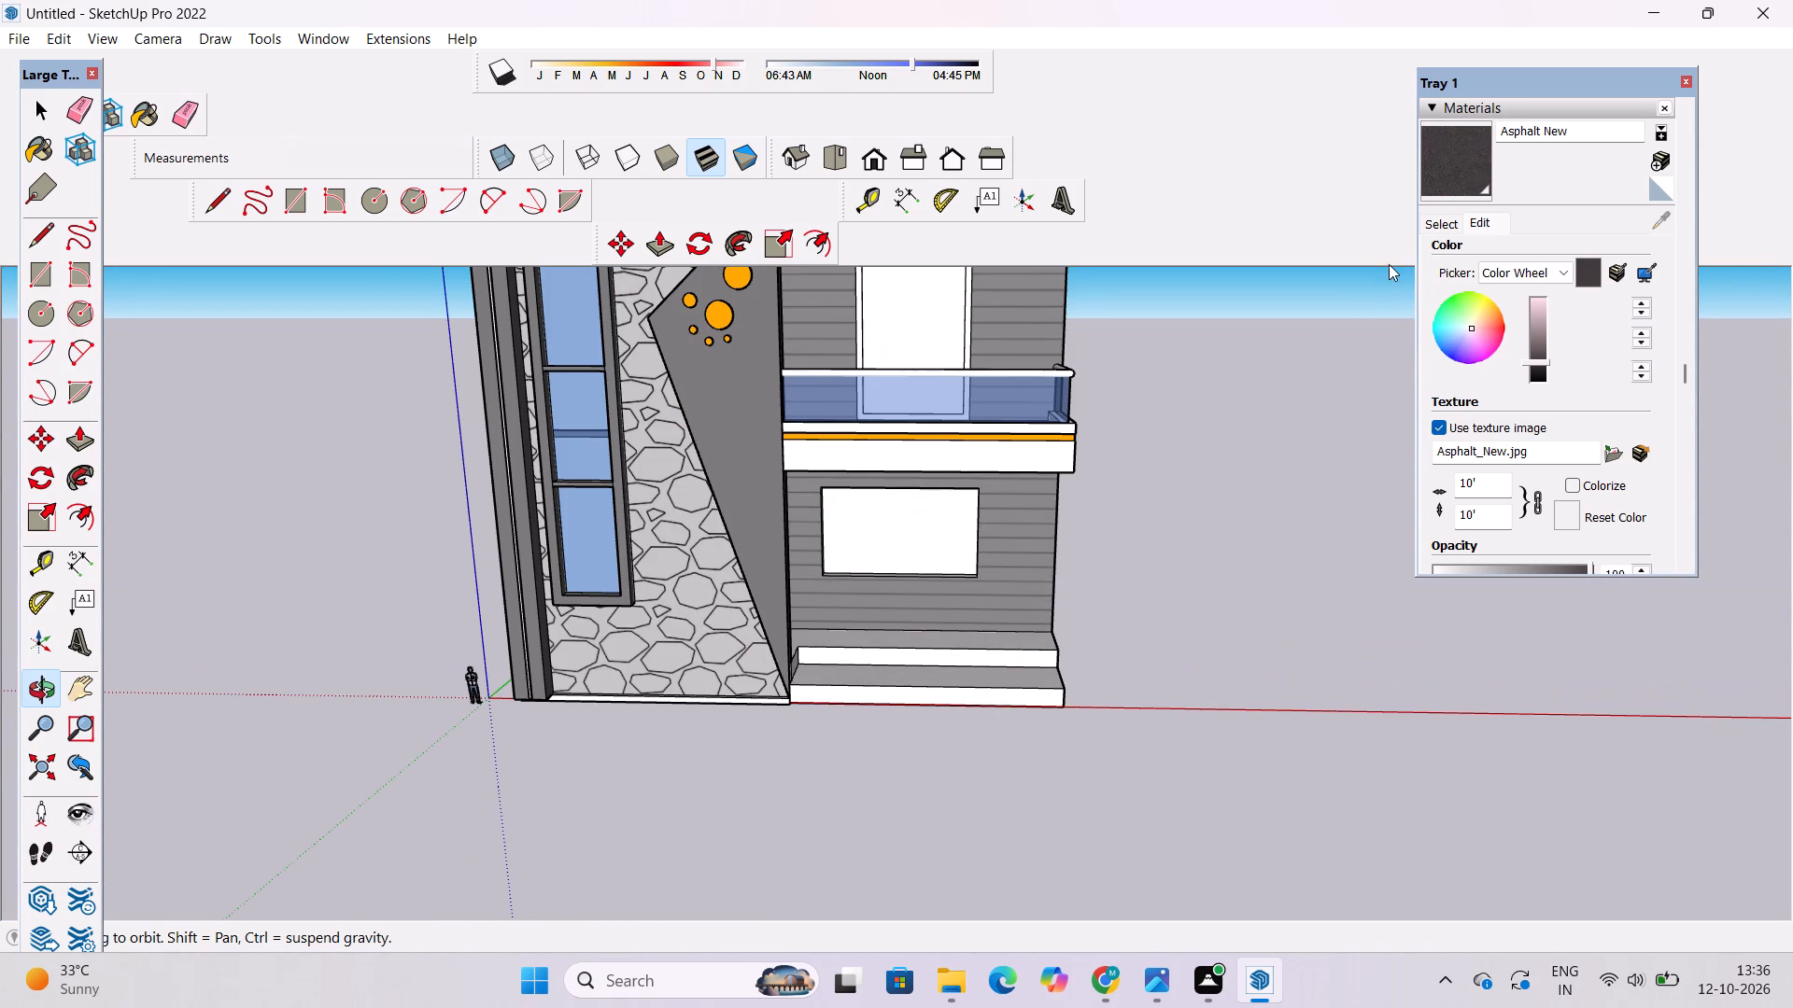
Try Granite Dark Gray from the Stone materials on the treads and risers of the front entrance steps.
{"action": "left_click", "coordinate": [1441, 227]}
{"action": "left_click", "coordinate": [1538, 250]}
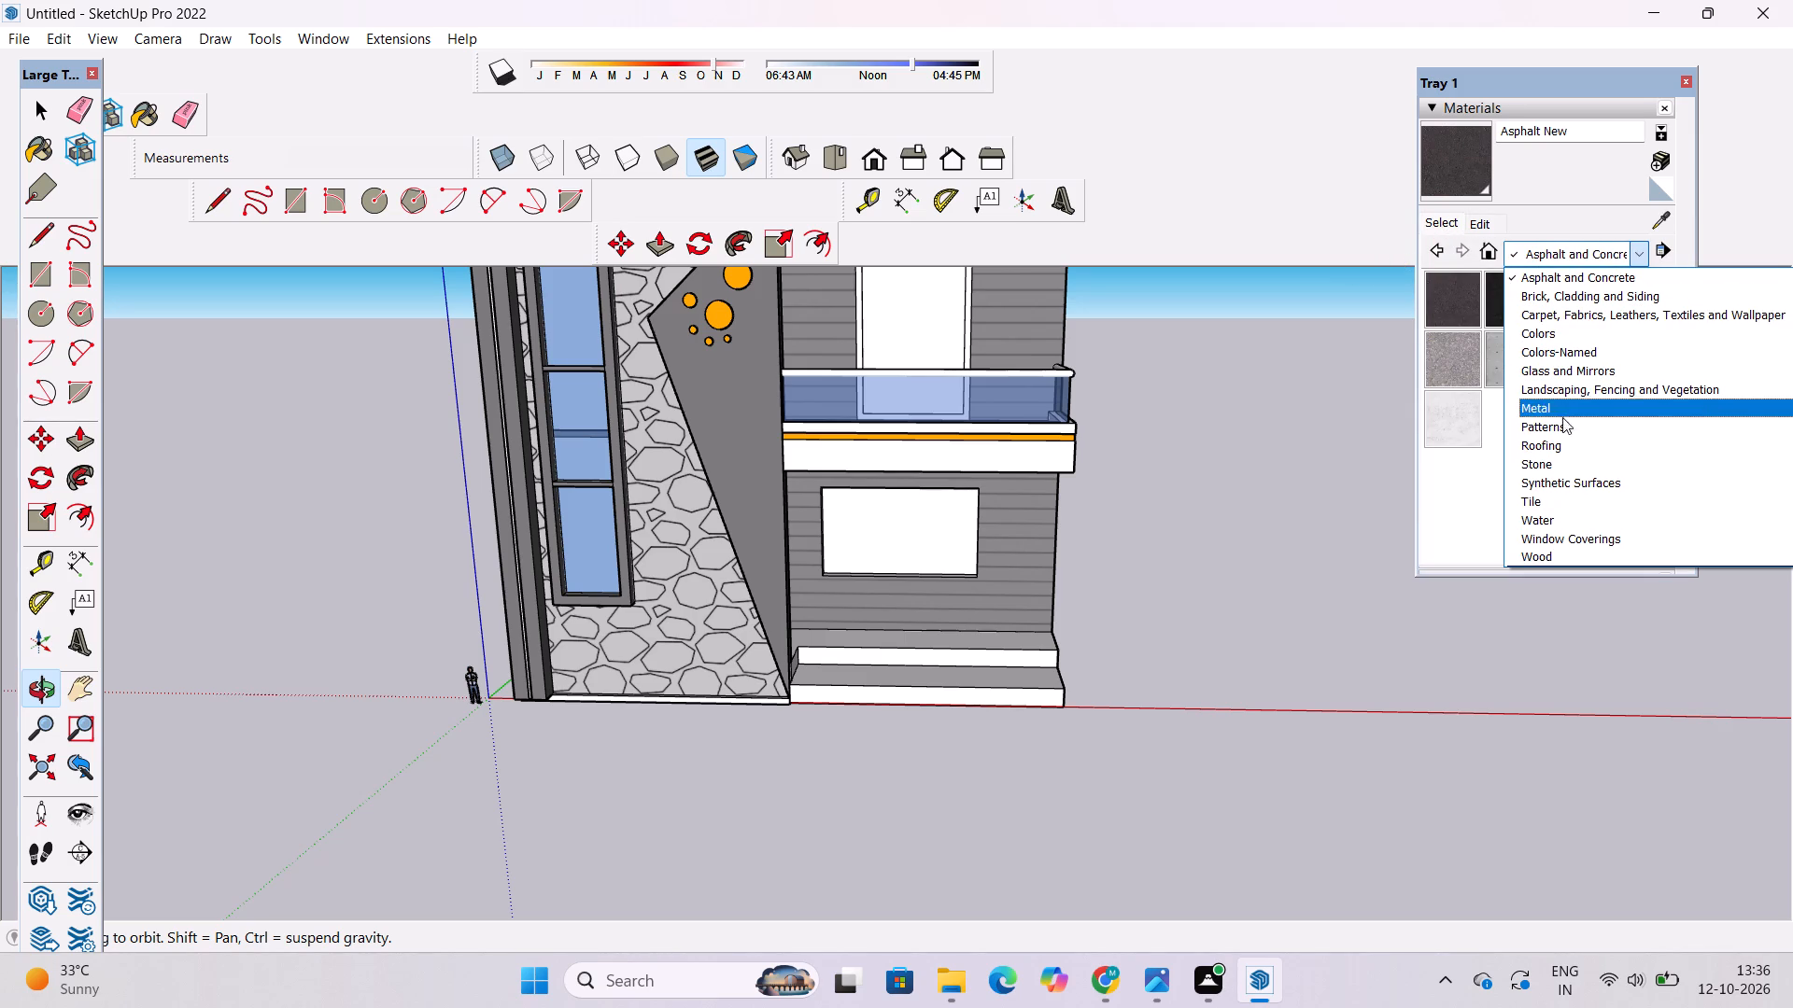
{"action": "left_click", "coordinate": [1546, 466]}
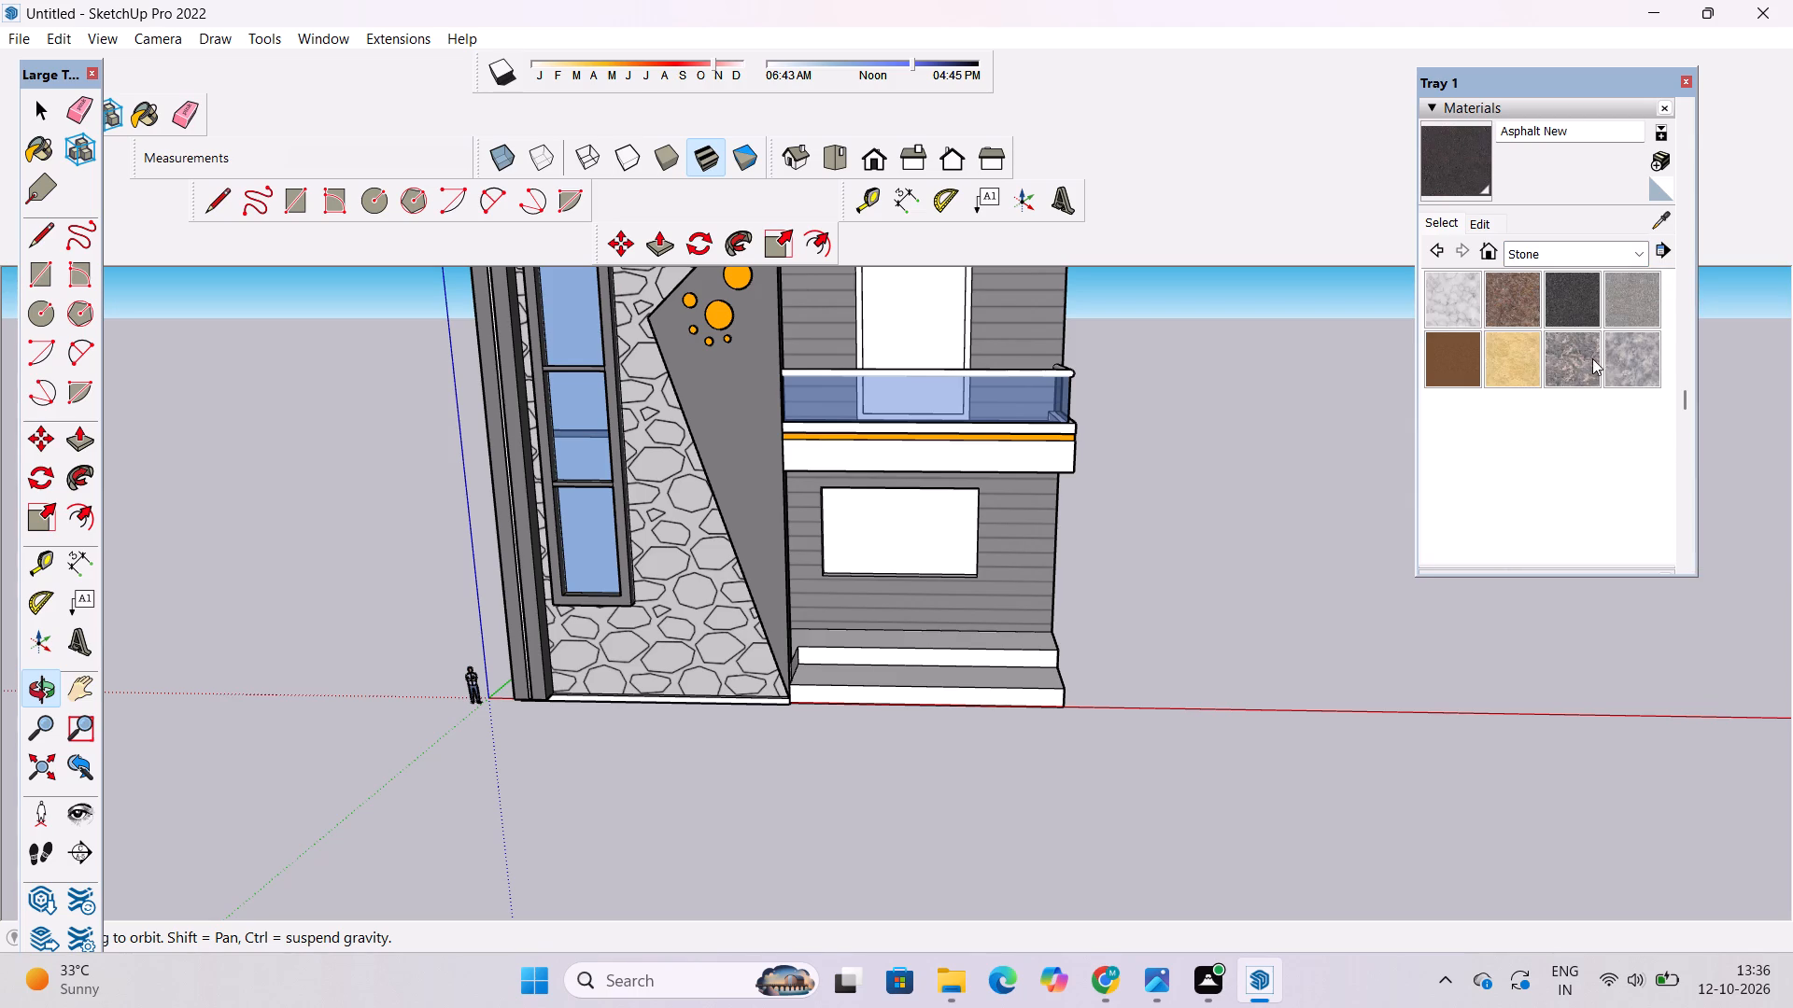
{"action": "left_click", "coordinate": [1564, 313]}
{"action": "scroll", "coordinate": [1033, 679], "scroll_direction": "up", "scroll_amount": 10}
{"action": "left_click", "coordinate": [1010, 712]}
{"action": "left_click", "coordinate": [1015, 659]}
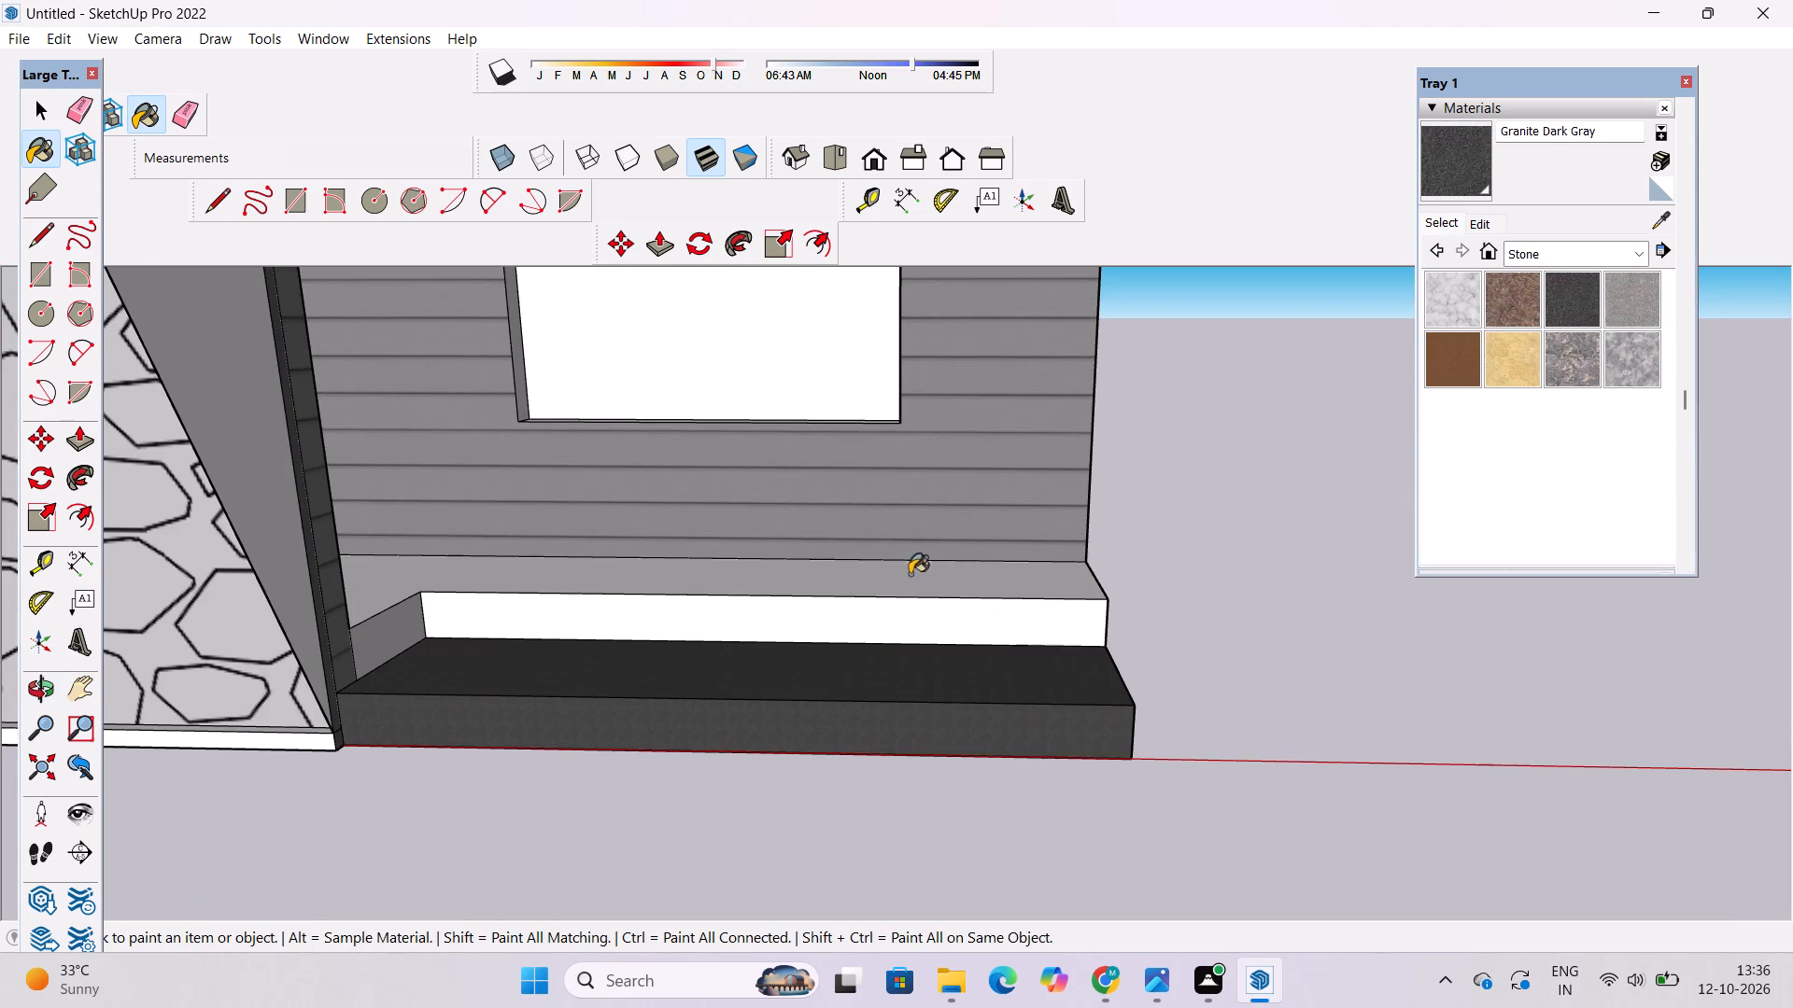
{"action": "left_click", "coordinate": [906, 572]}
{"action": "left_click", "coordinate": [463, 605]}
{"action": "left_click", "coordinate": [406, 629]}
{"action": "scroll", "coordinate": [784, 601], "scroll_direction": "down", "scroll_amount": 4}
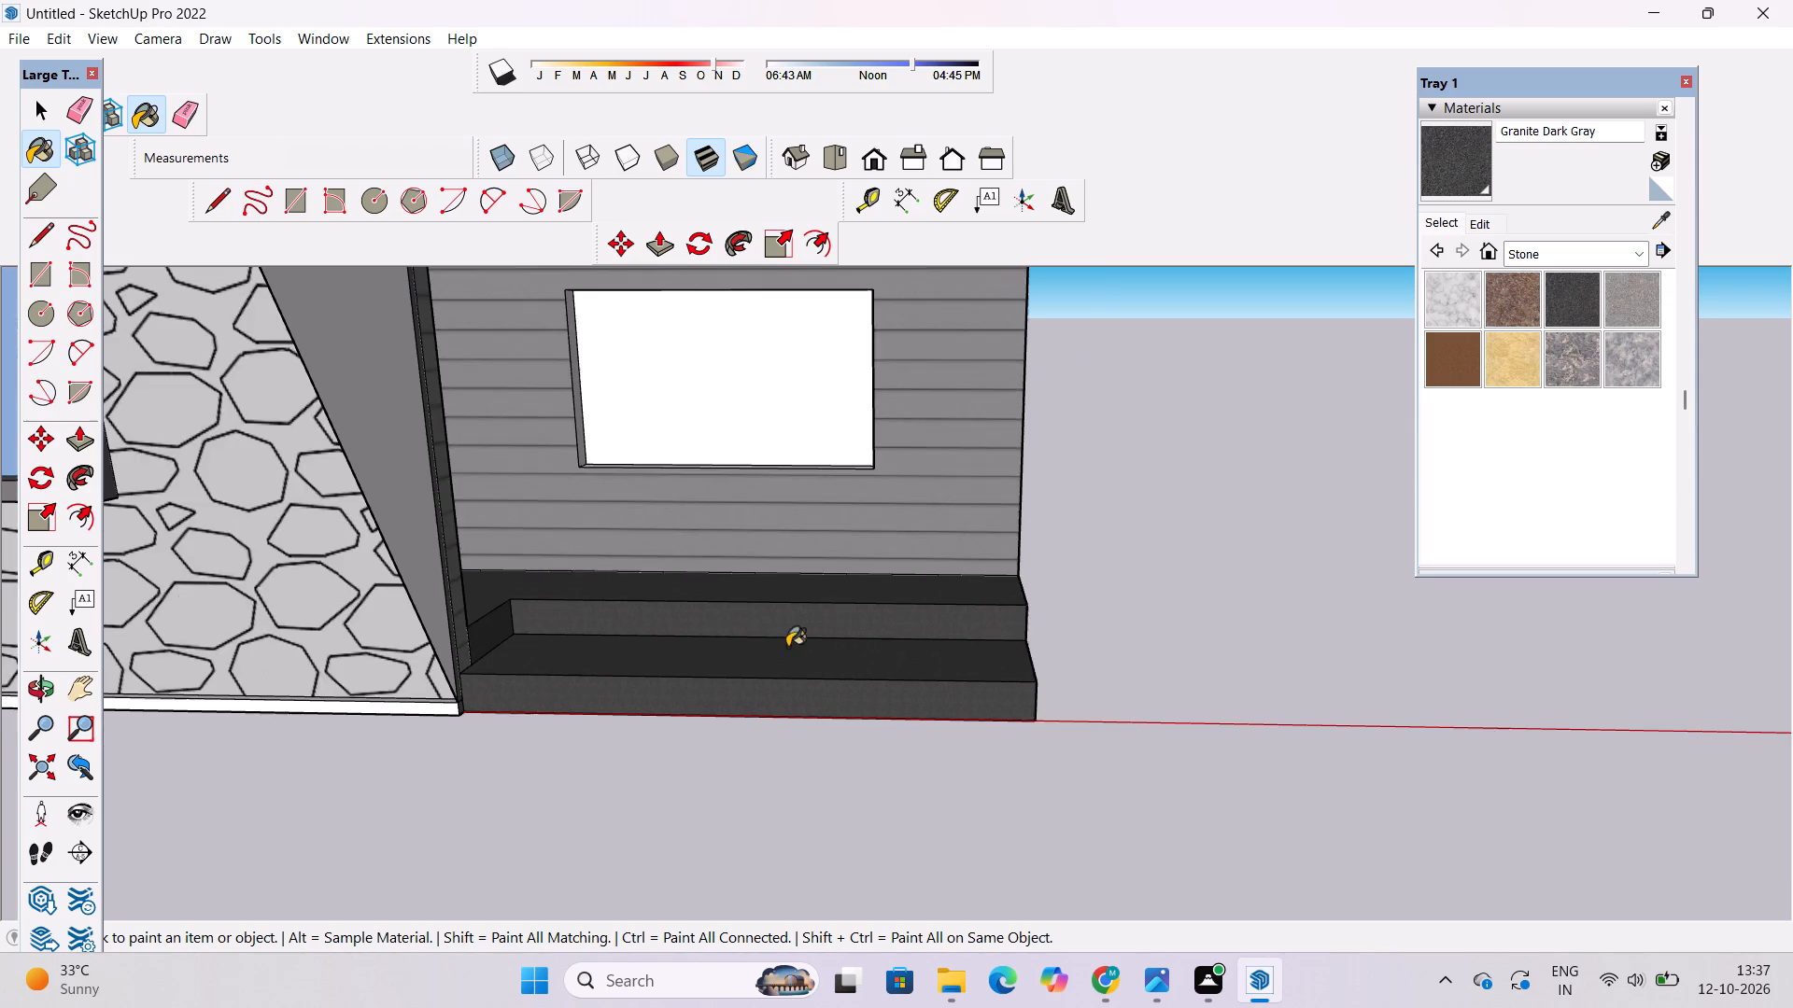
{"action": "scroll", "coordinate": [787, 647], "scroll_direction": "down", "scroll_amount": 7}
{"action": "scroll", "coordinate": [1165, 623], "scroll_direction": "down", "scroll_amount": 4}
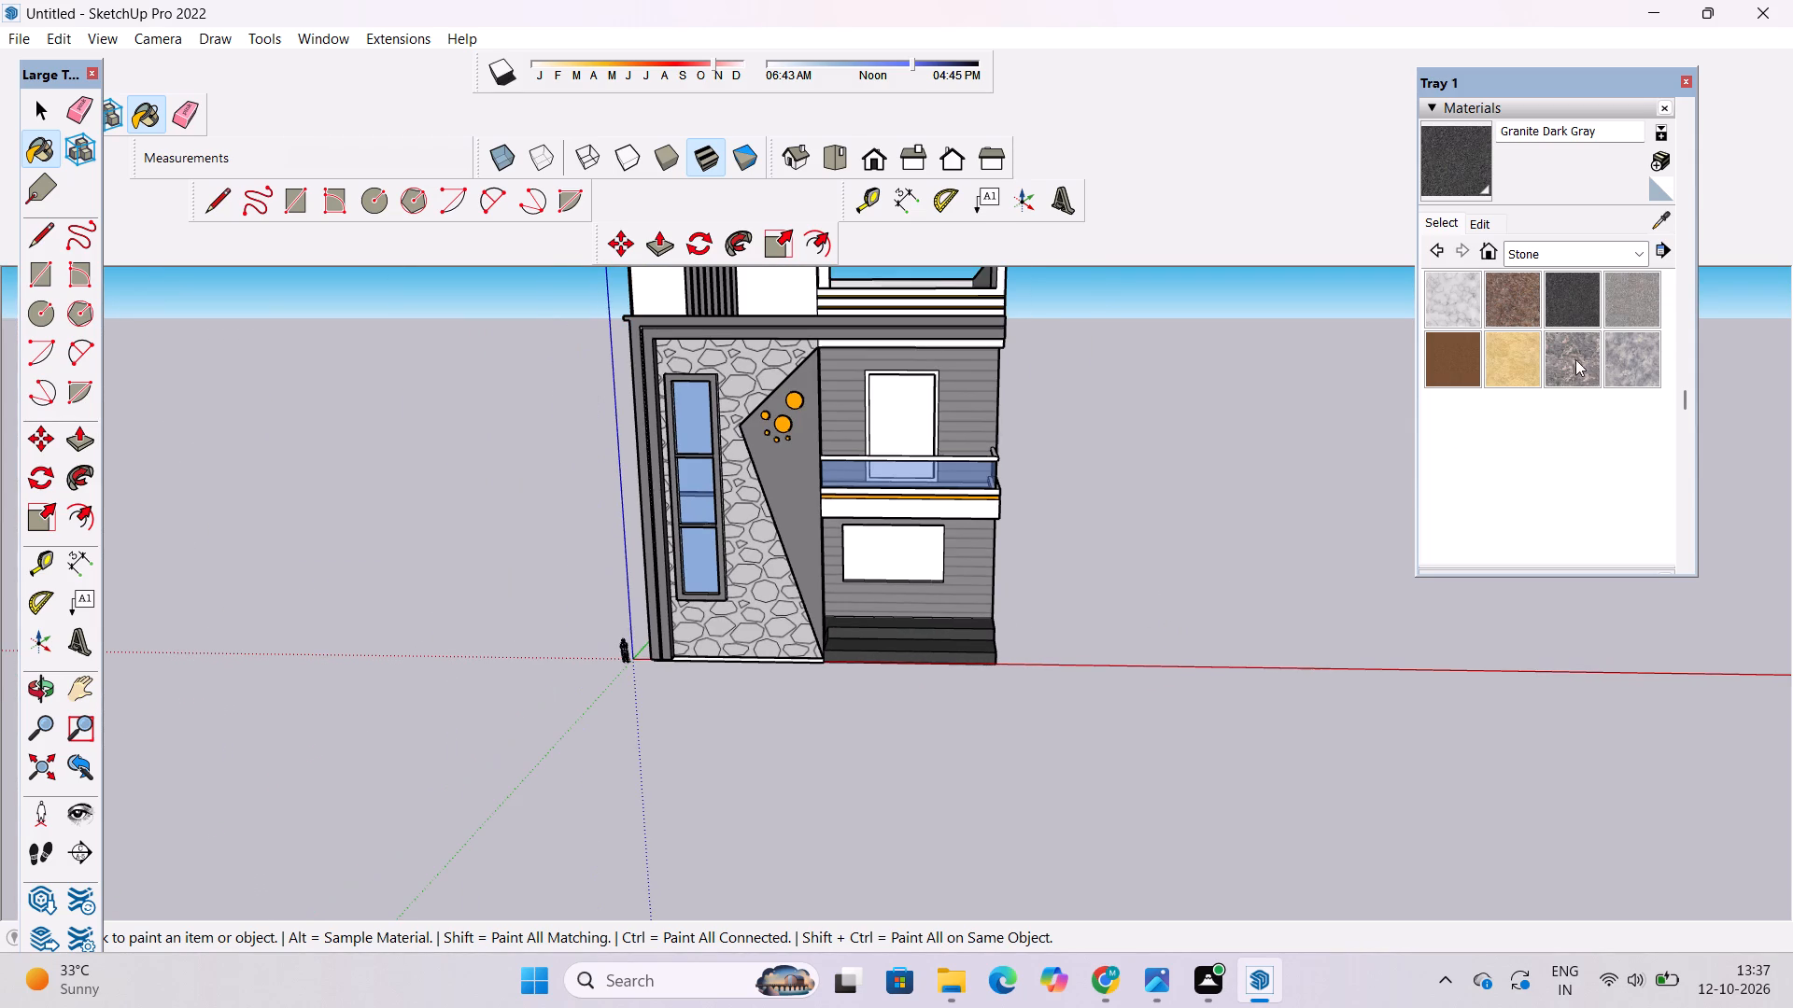
Paint the treads, risers and inner return of the front entrance steps with Stone Vein Gray.
{"action": "left_click", "coordinate": [1631, 374]}
{"action": "scroll", "coordinate": [1090, 616], "scroll_direction": "up", "scroll_amount": 3}
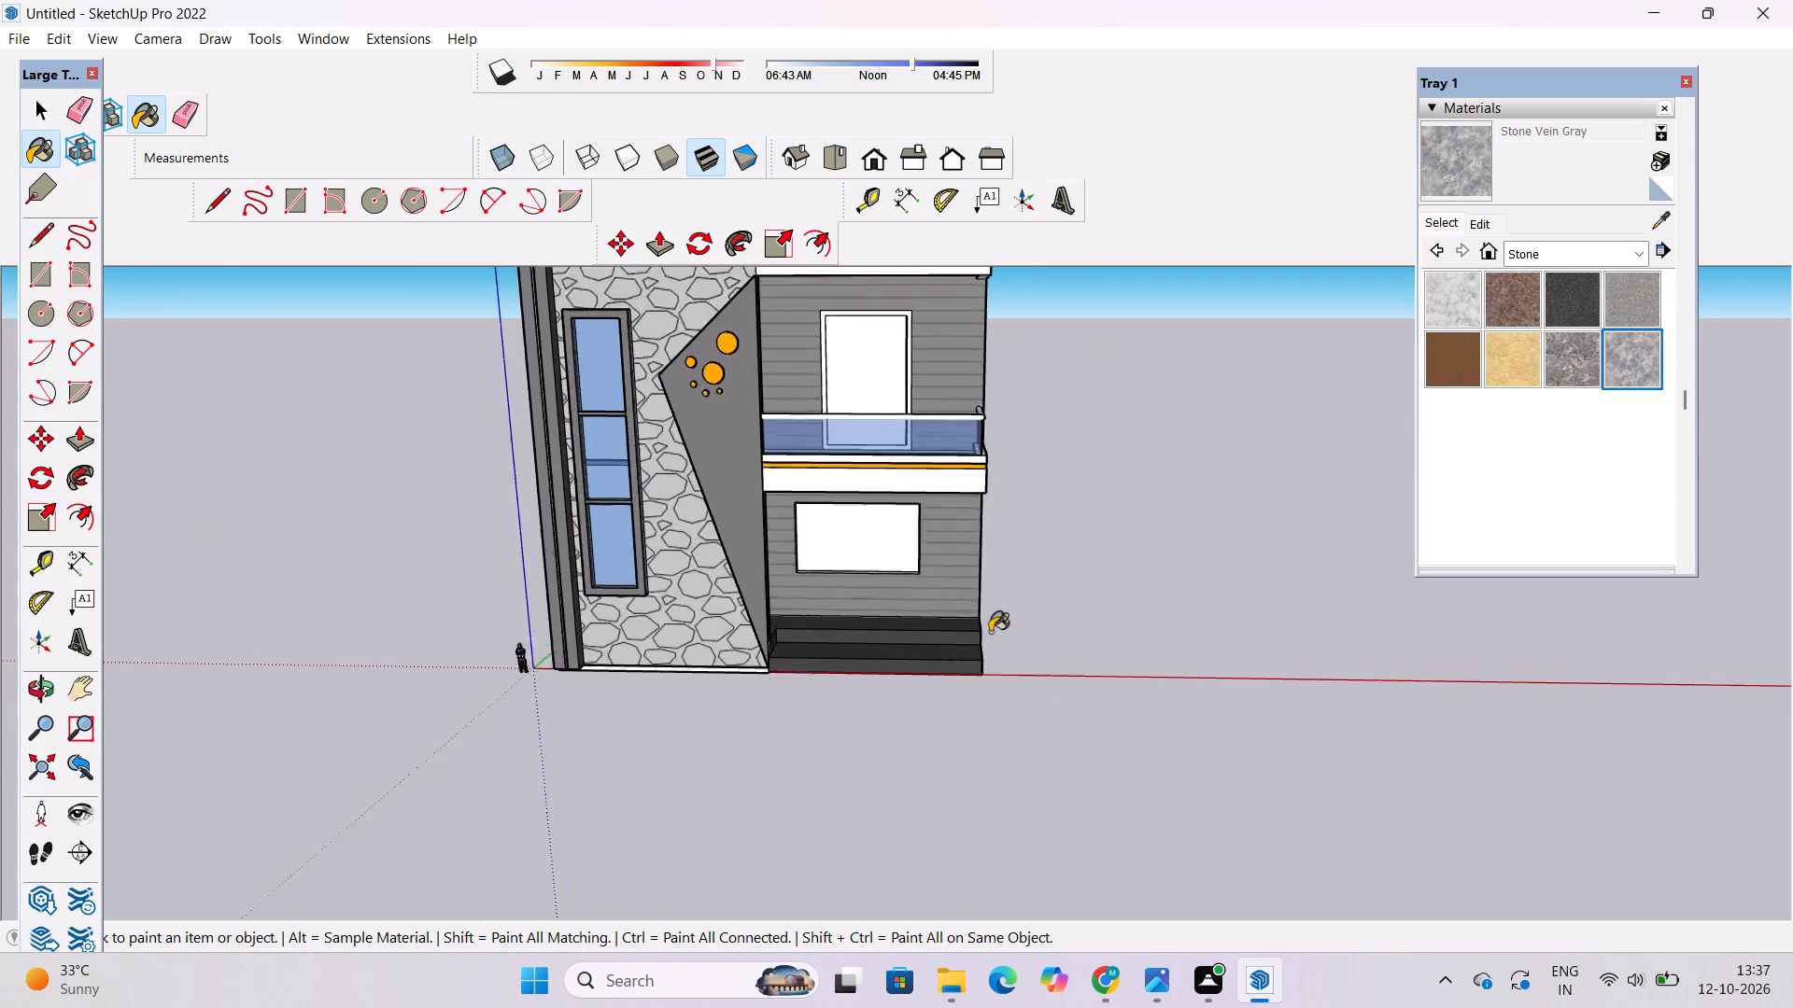
{"action": "scroll", "coordinate": [990, 632], "scroll_direction": "up", "scroll_amount": 8}
{"action": "left_click", "coordinate": [961, 604]}
{"action": "left_click", "coordinate": [602, 628]}
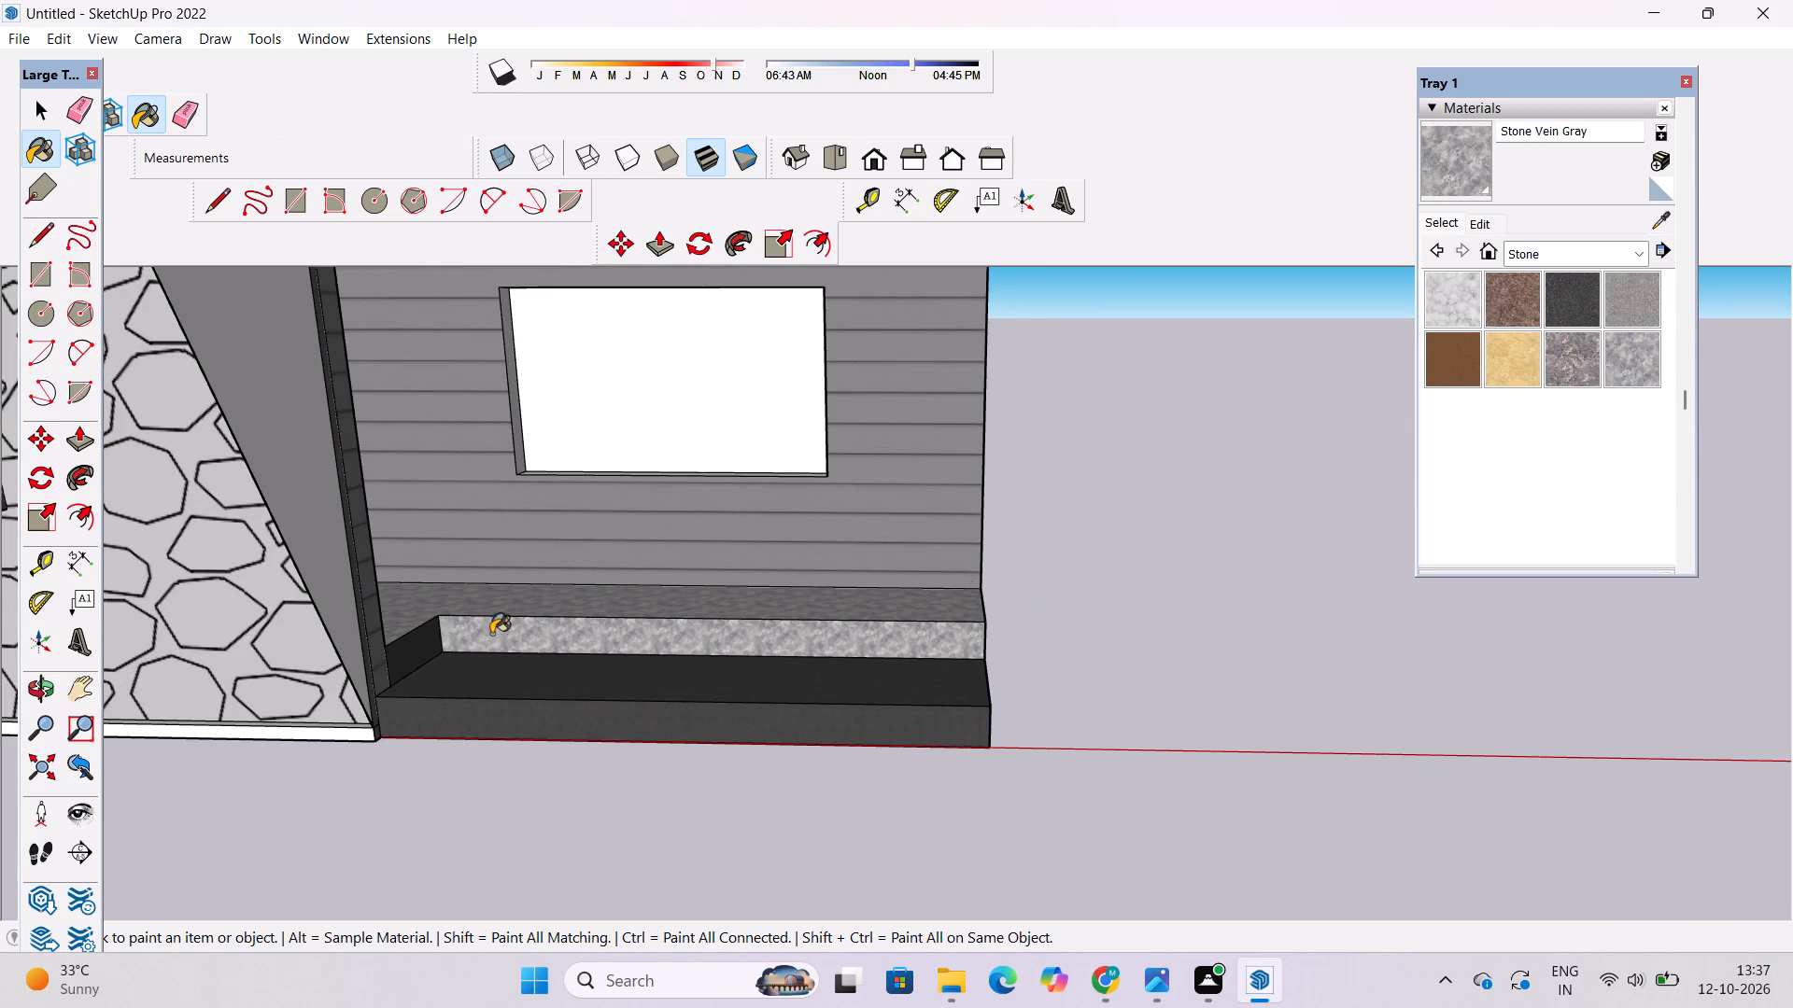
{"action": "left_click", "coordinate": [416, 645]}
{"action": "left_click", "coordinate": [520, 690]}
{"action": "left_click", "coordinate": [544, 720]}
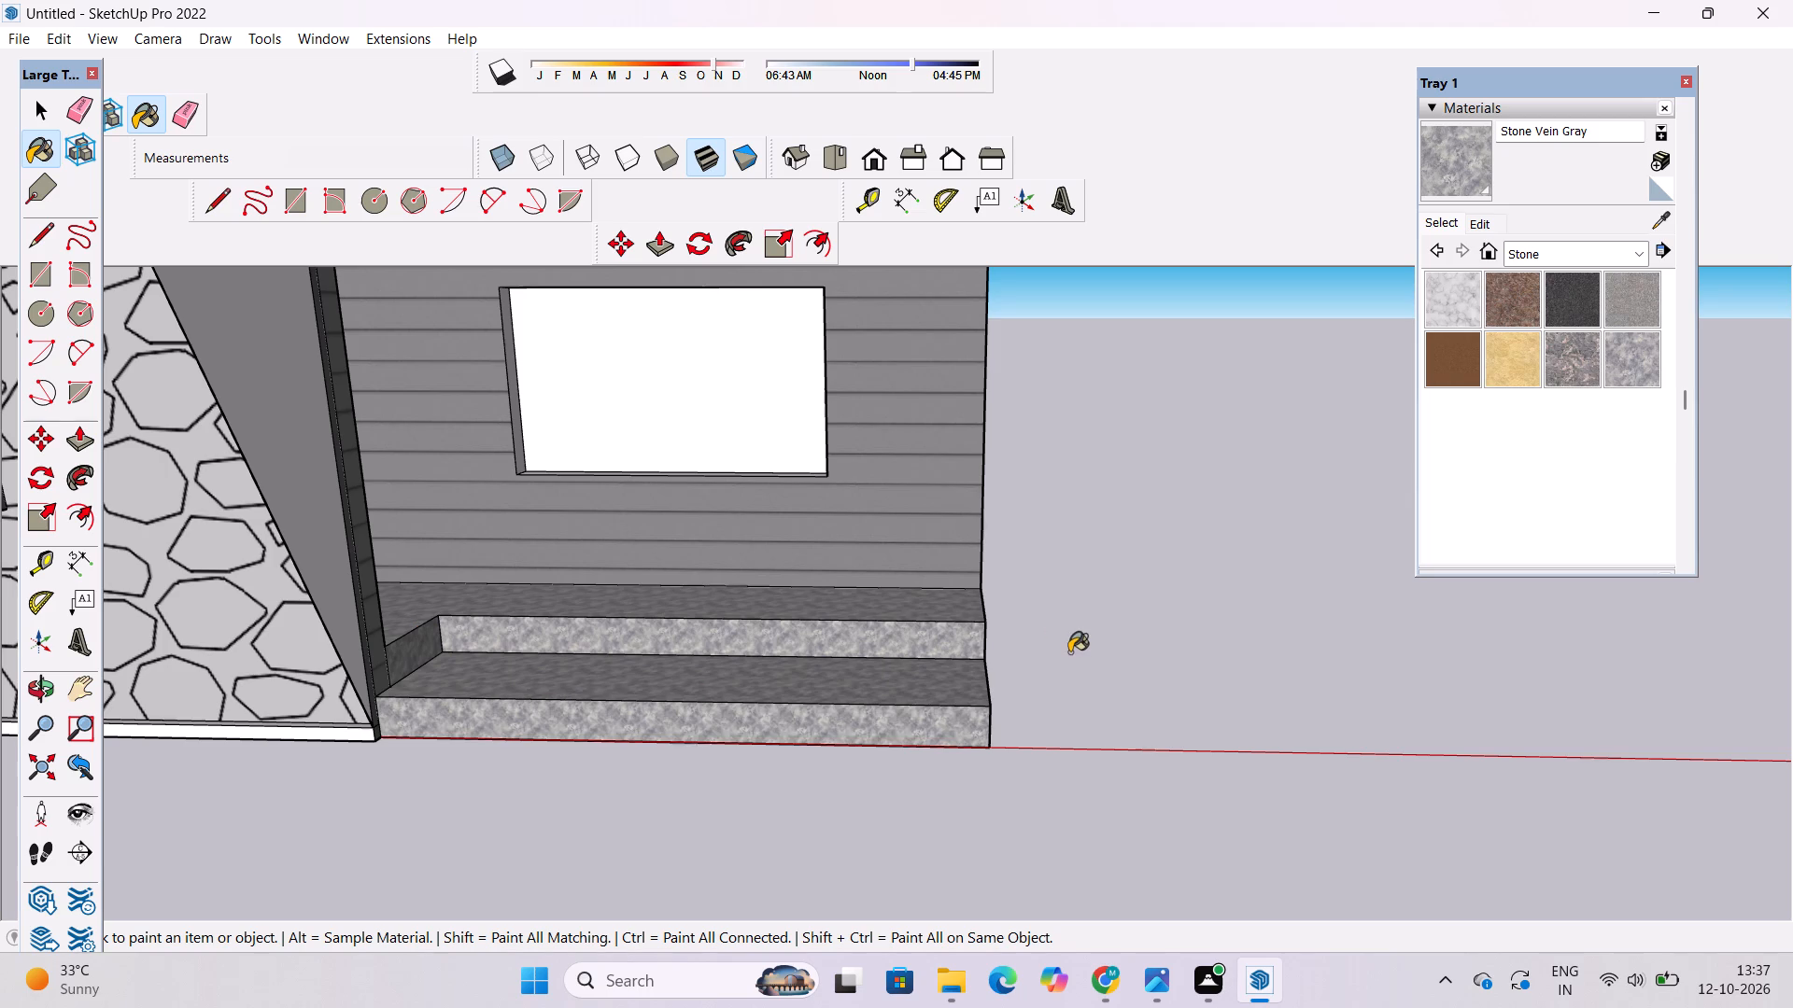
Draw a 1' vertical line across the plinth strip at the side wall corner and erase the plinth line across the steps' side.
{"action": "key", "text": "o"}
{"action": "left_click_drag", "start_coordinate": [1113, 709], "coordinate": [811, 671]}
{"action": "left_click_drag", "start_coordinate": [749, 631], "coordinate": [803, 723], "text": "shift"}
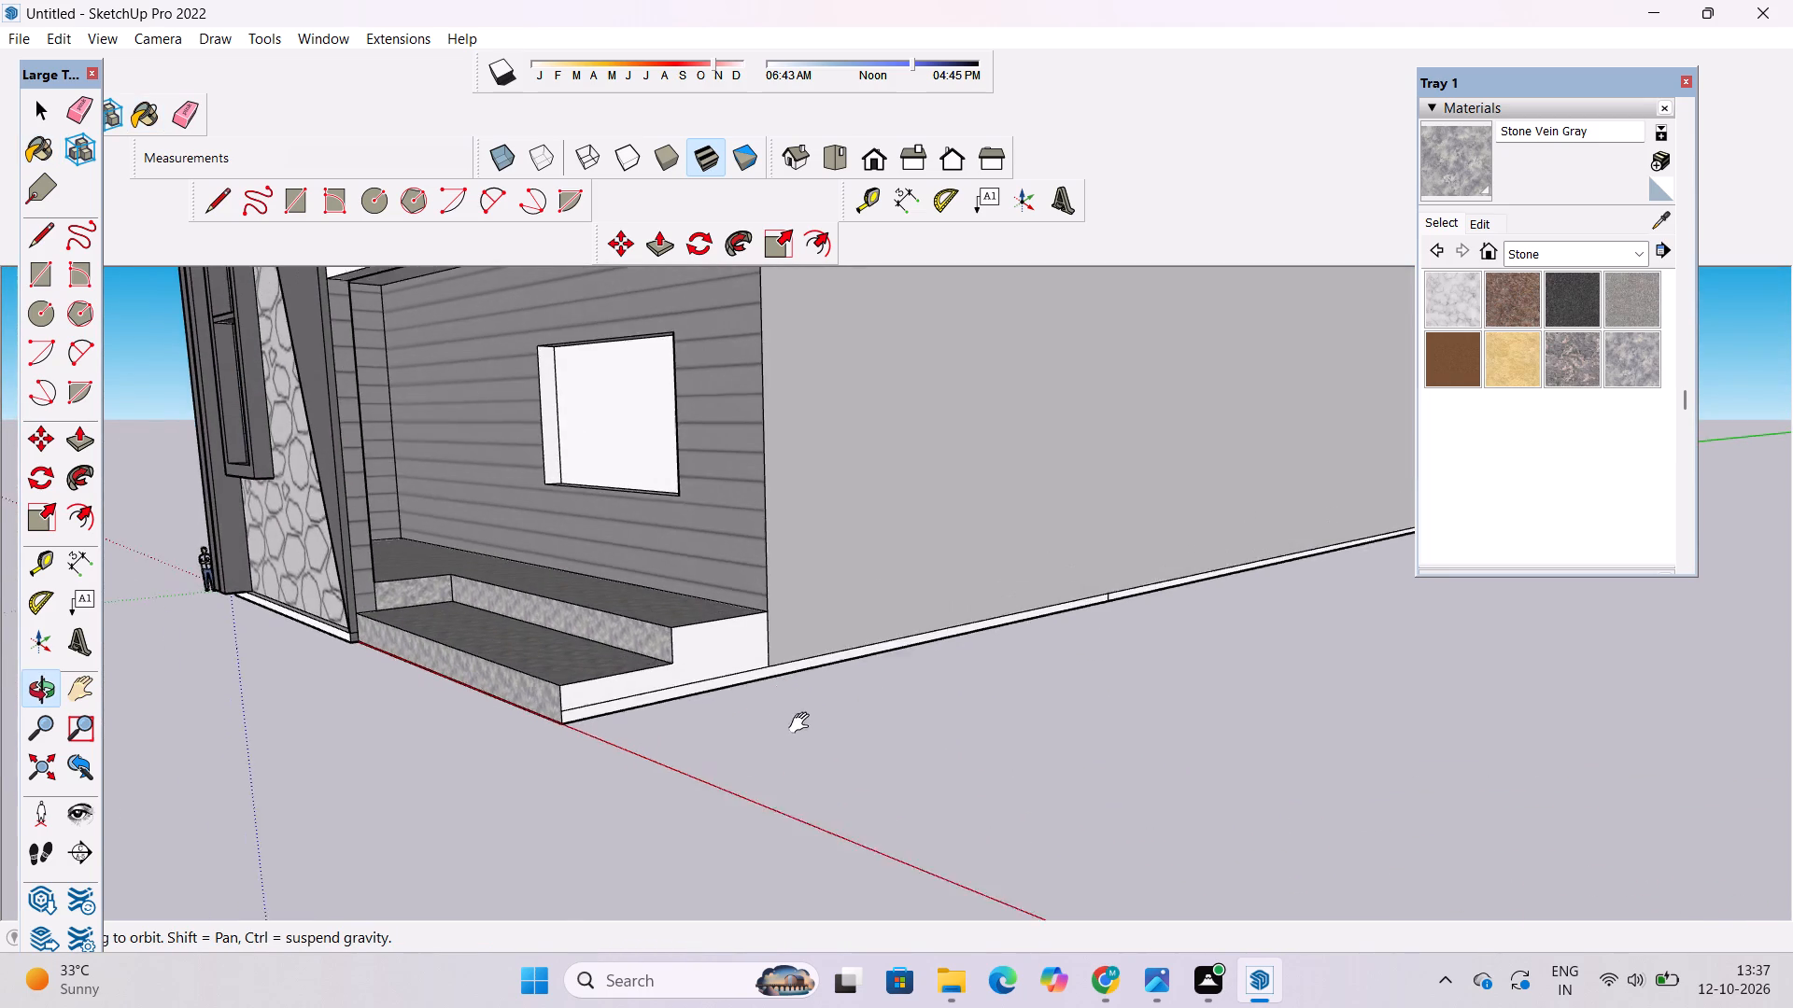
{"action": "left_click_drag", "start_coordinate": [803, 723], "coordinate": [805, 729], "text": "shift"}
{"action": "scroll", "coordinate": [749, 720], "scroll_direction": "up", "scroll_amount": 4}
{"action": "left_click_drag", "start_coordinate": [765, 693], "coordinate": [785, 721], "text": "shift"}
{"action": "left_click_drag", "start_coordinate": [762, 729], "coordinate": [709, 726]}
{"action": "left_click_drag", "start_coordinate": [706, 722], "coordinate": [720, 741], "text": "shift"}
{"action": "key", "text": "l"}
{"action": "scroll", "coordinate": [731, 741], "scroll_direction": "up", "scroll_amount": 3}
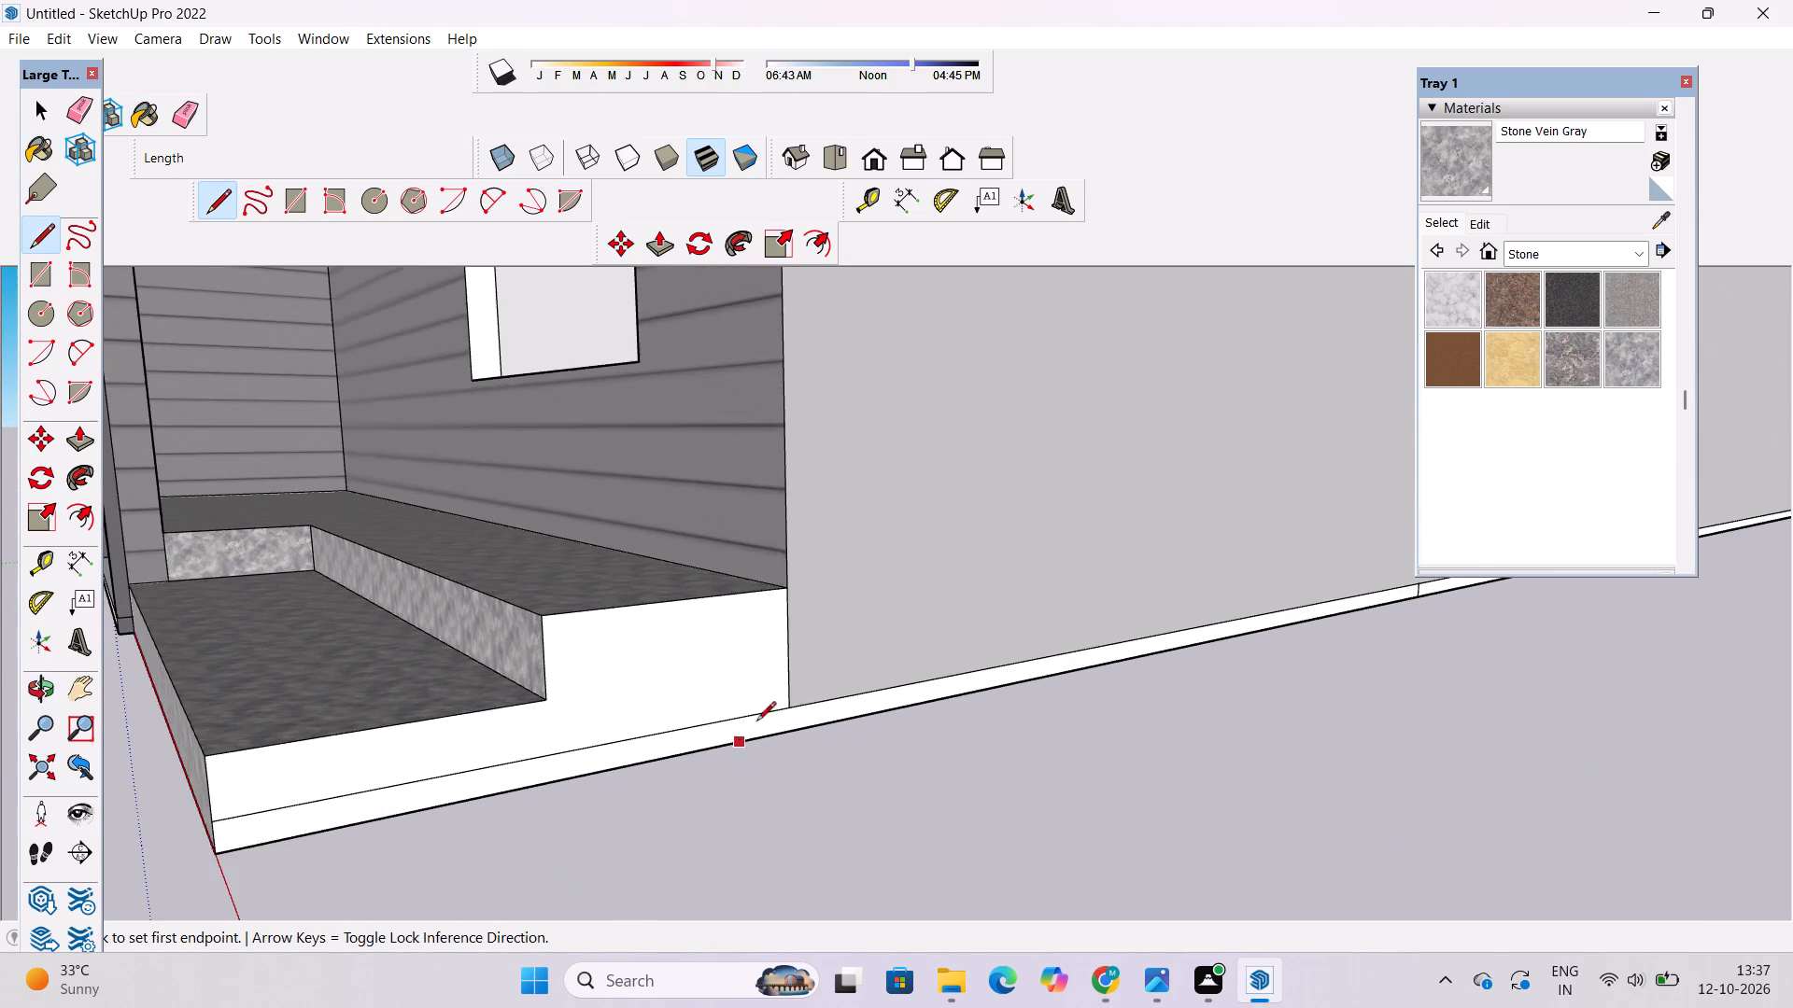
{"action": "scroll", "coordinate": [756, 722], "scroll_direction": "up", "scroll_amount": 4}
{"action": "left_click", "coordinate": [790, 714]}
{"action": "left_click", "coordinate": [794, 748]}
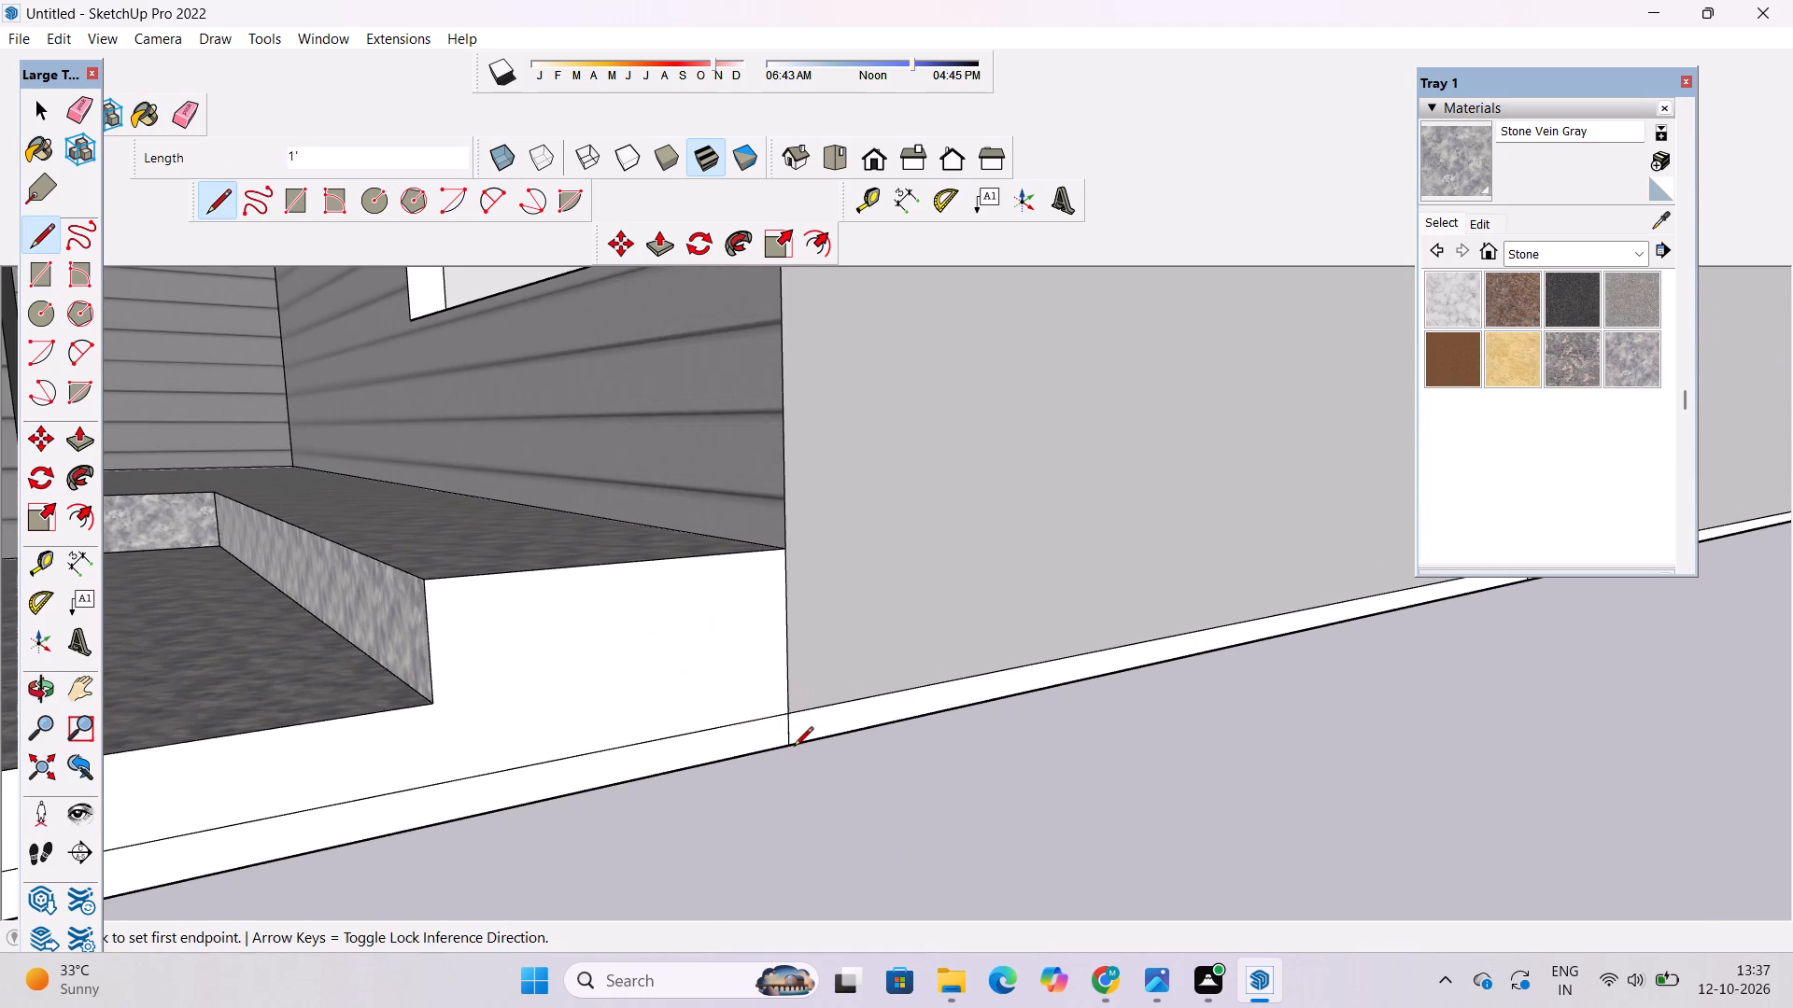
{"action": "key", "text": "e"}
{"action": "left_click_drag", "start_coordinate": [734, 706], "coordinate": [732, 730]}
Paint the exposed side face of the entrance steps with Stone Vein Gray.
{"action": "scroll", "coordinate": [912, 707], "scroll_direction": "down", "scroll_amount": 4}
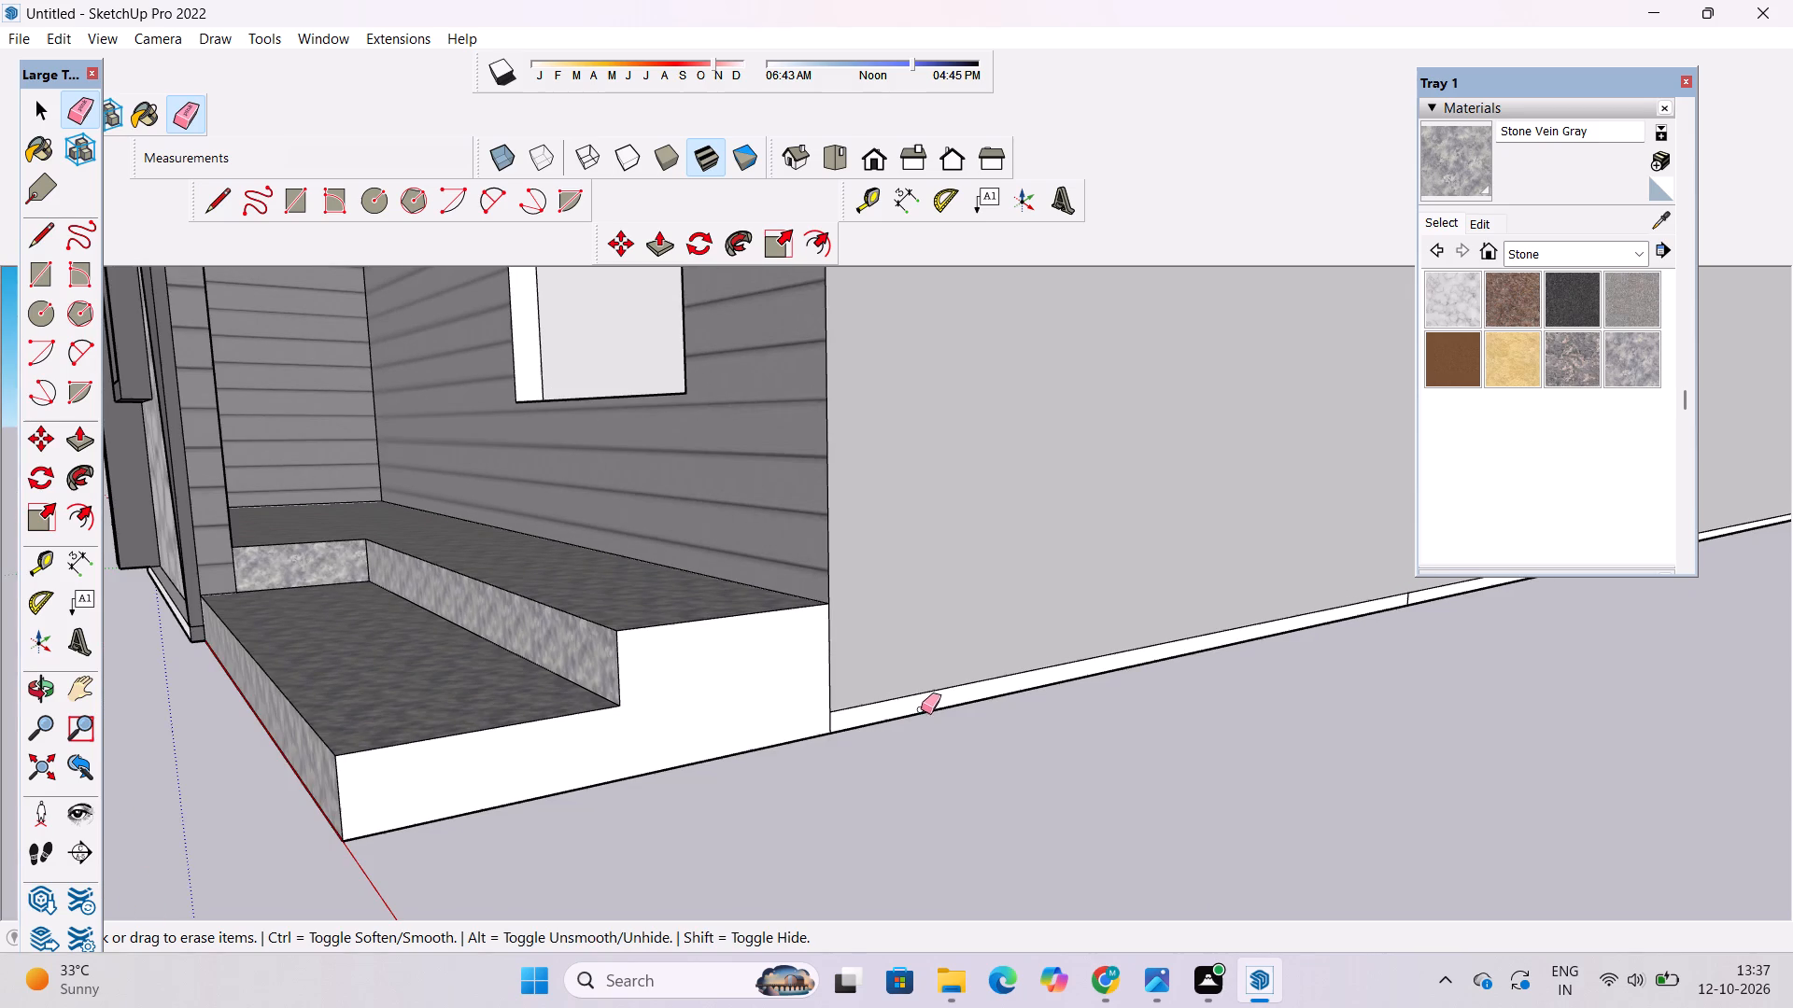
{"action": "key", "text": "space"}
{"action": "left_click", "coordinate": [1447, 174]}
{"action": "left_click", "coordinate": [721, 697]}
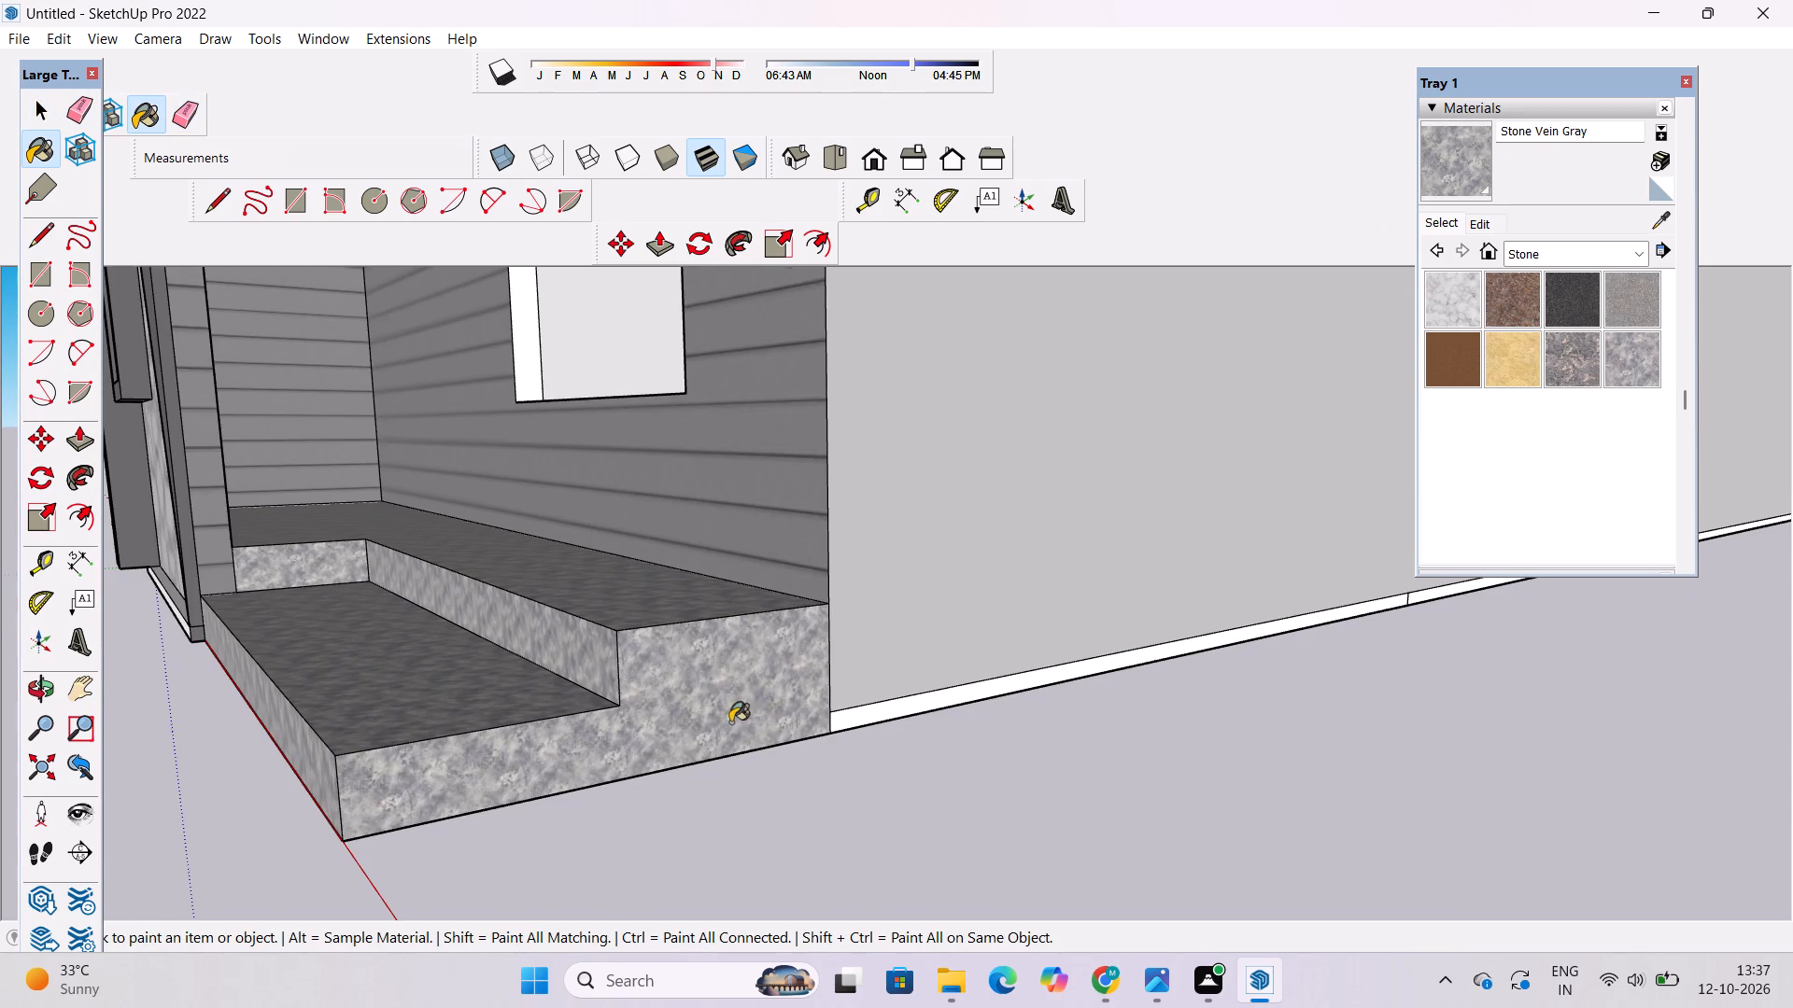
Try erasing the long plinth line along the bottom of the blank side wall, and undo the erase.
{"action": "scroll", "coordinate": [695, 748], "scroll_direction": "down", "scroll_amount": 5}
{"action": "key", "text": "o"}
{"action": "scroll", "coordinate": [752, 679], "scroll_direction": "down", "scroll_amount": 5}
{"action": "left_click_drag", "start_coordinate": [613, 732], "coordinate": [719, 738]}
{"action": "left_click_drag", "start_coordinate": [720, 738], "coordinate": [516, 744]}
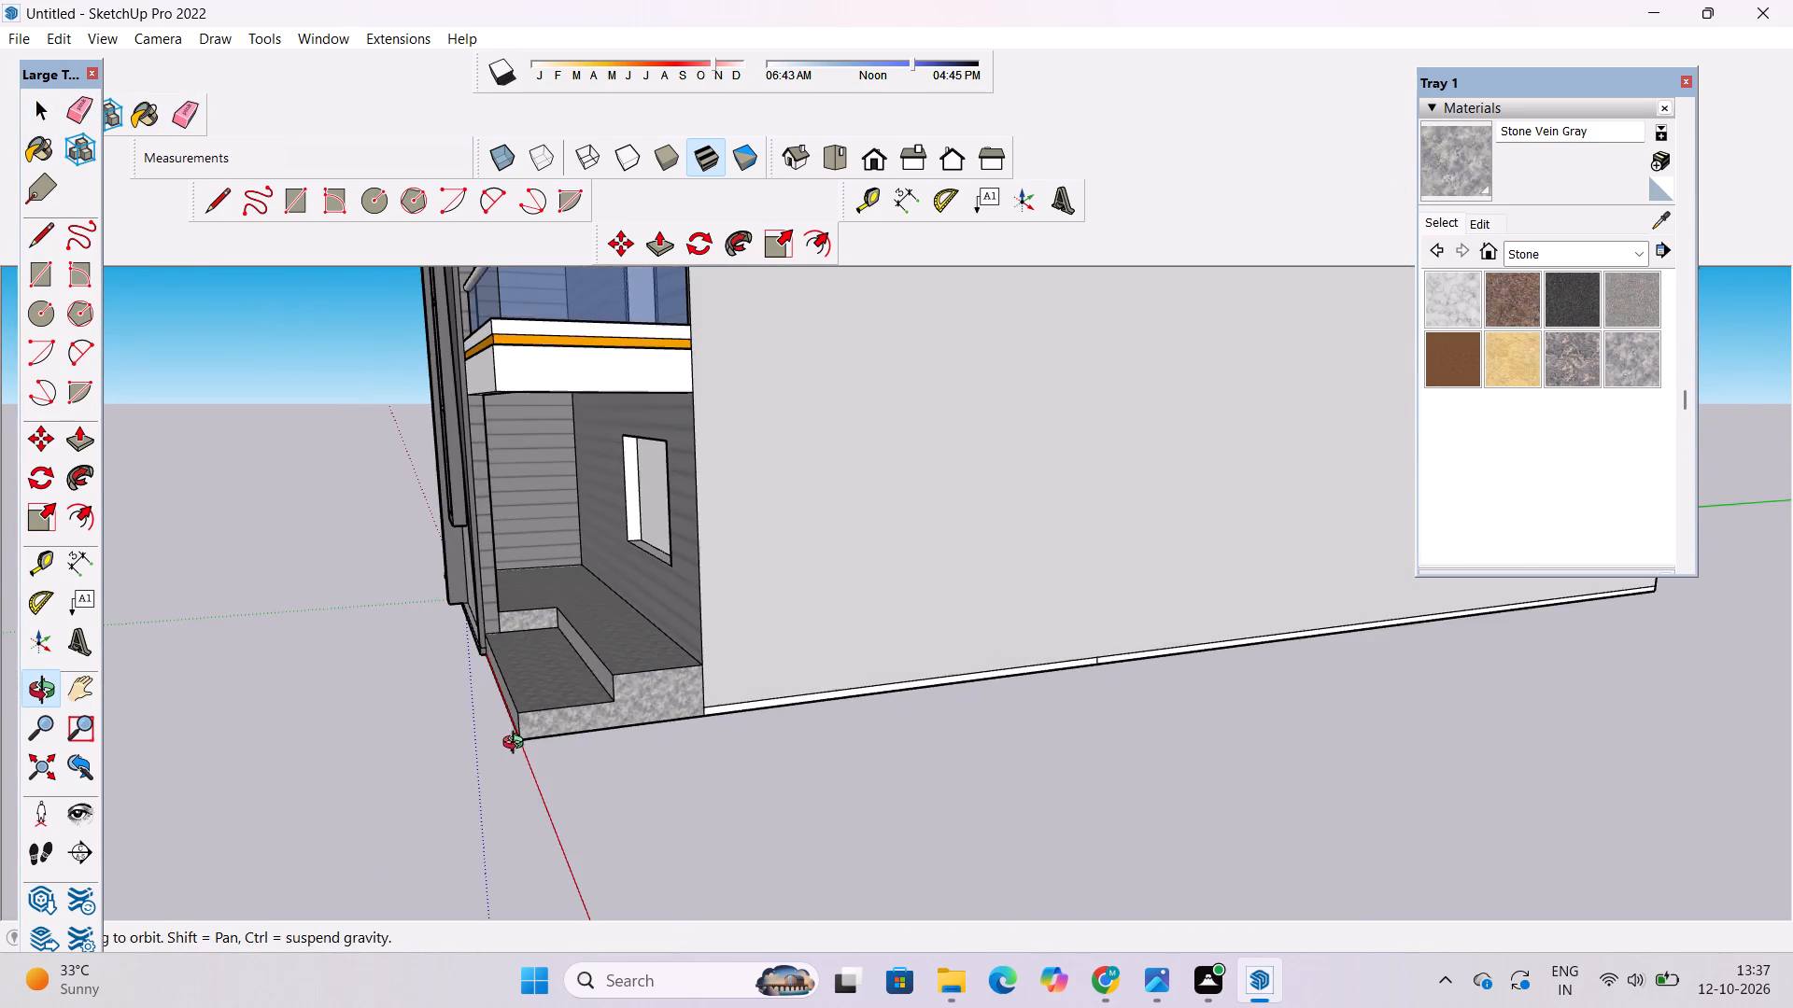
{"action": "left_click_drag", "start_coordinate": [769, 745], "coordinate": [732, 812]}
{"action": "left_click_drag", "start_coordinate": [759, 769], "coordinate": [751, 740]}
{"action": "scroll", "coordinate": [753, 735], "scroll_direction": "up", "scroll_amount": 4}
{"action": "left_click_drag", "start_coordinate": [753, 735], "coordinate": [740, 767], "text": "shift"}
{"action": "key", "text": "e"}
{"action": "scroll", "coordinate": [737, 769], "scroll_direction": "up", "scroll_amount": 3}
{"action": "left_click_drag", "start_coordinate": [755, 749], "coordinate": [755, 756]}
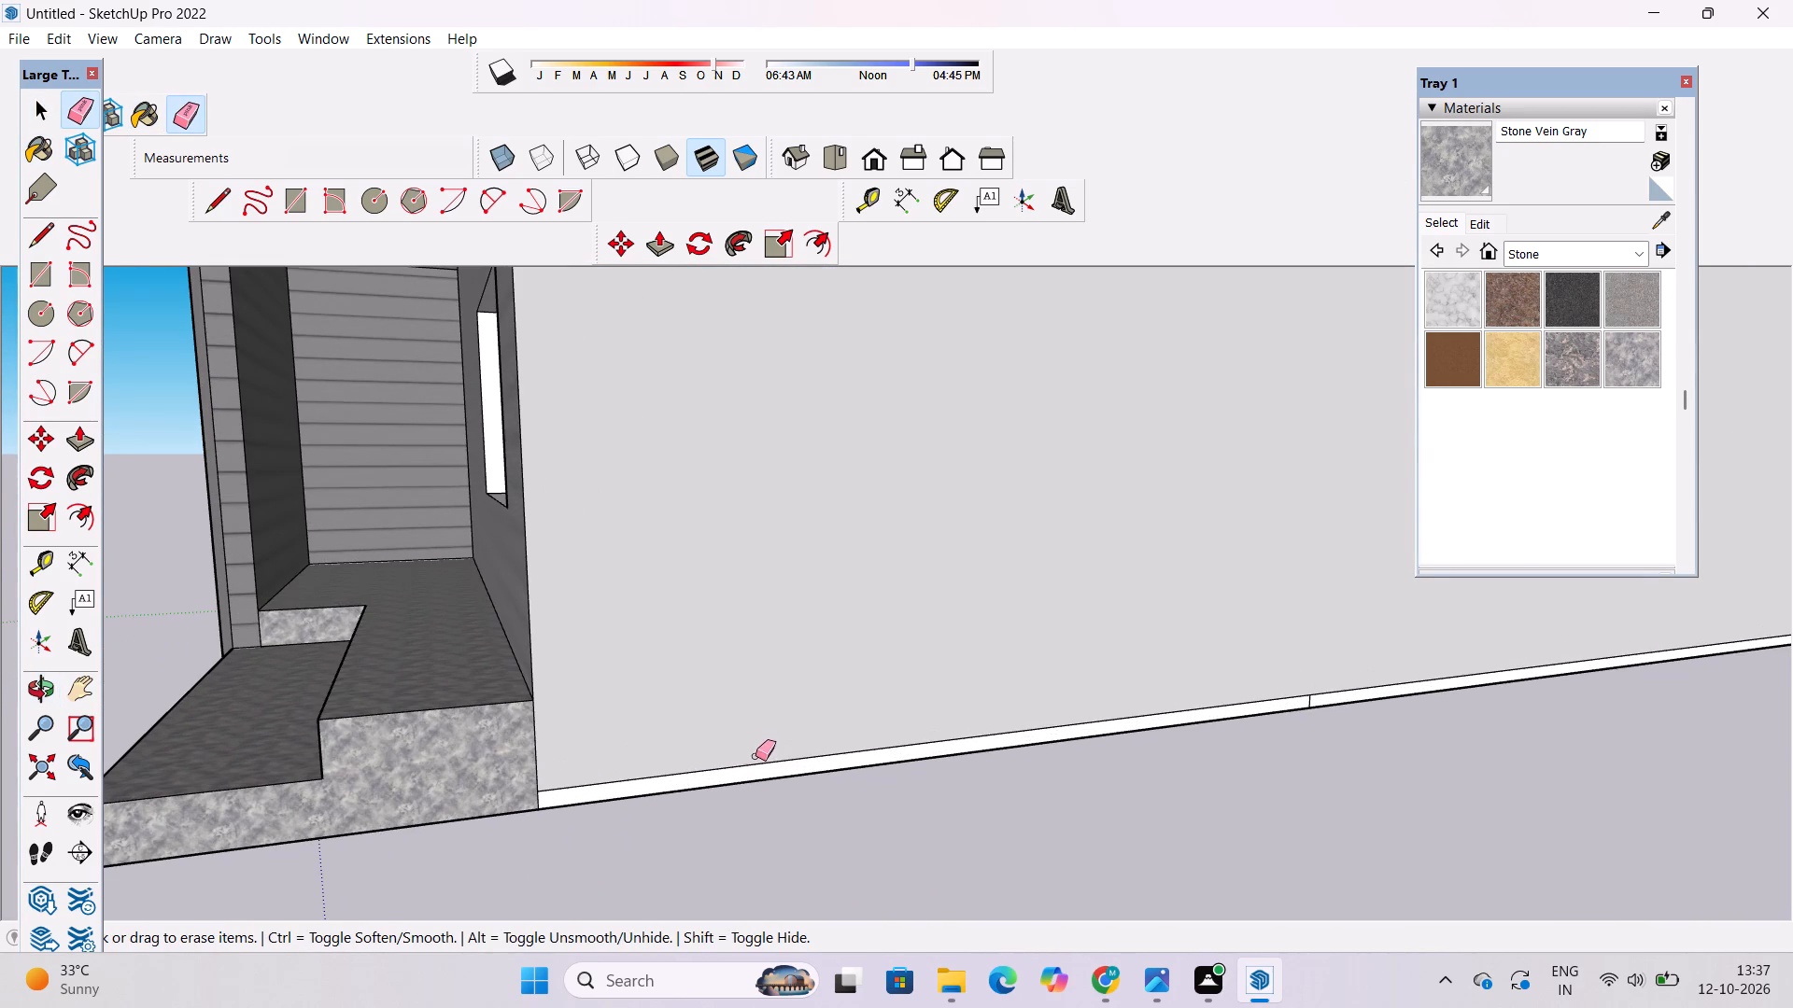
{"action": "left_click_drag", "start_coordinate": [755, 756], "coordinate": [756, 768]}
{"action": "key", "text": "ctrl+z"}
Erase the short vertical line dividing the white plinth strip along the blank side wall.
{"action": "scroll", "coordinate": [688, 752], "scroll_direction": "down", "scroll_amount": 5}
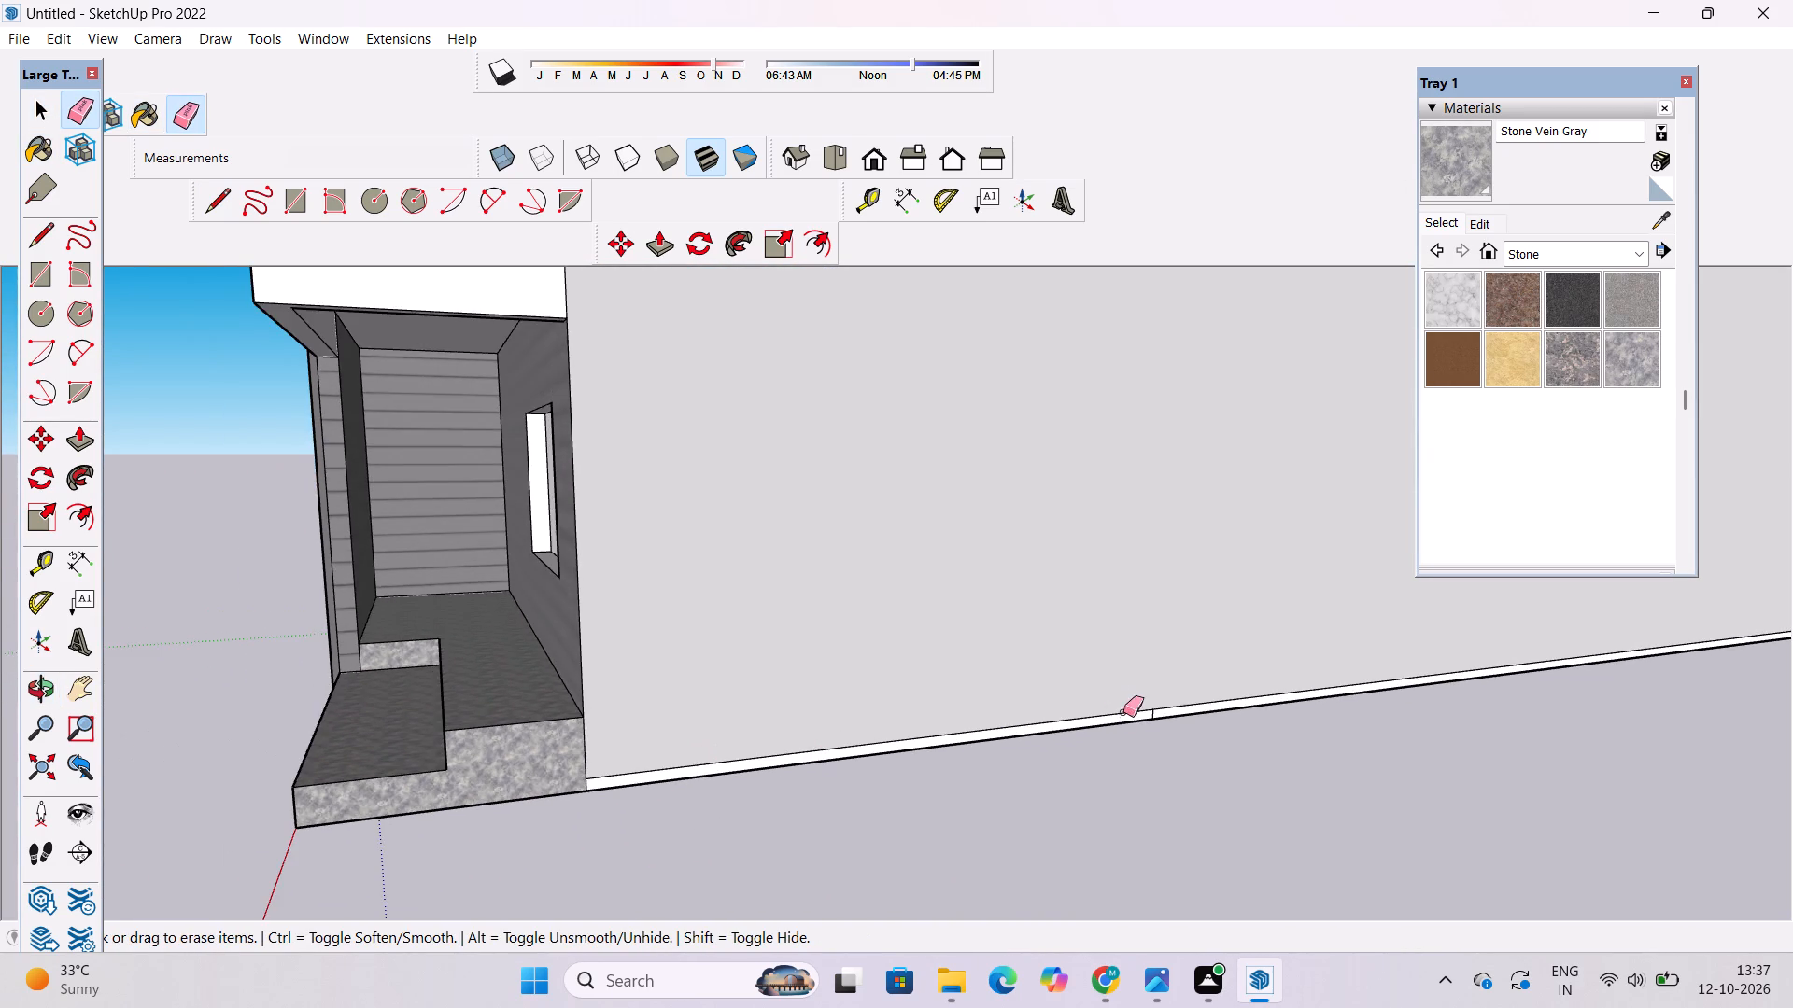
{"action": "scroll", "coordinate": [1124, 722], "scroll_direction": "up", "scroll_amount": 10}
{"action": "left_click_drag", "start_coordinate": [1113, 701], "coordinate": [1098, 708]}
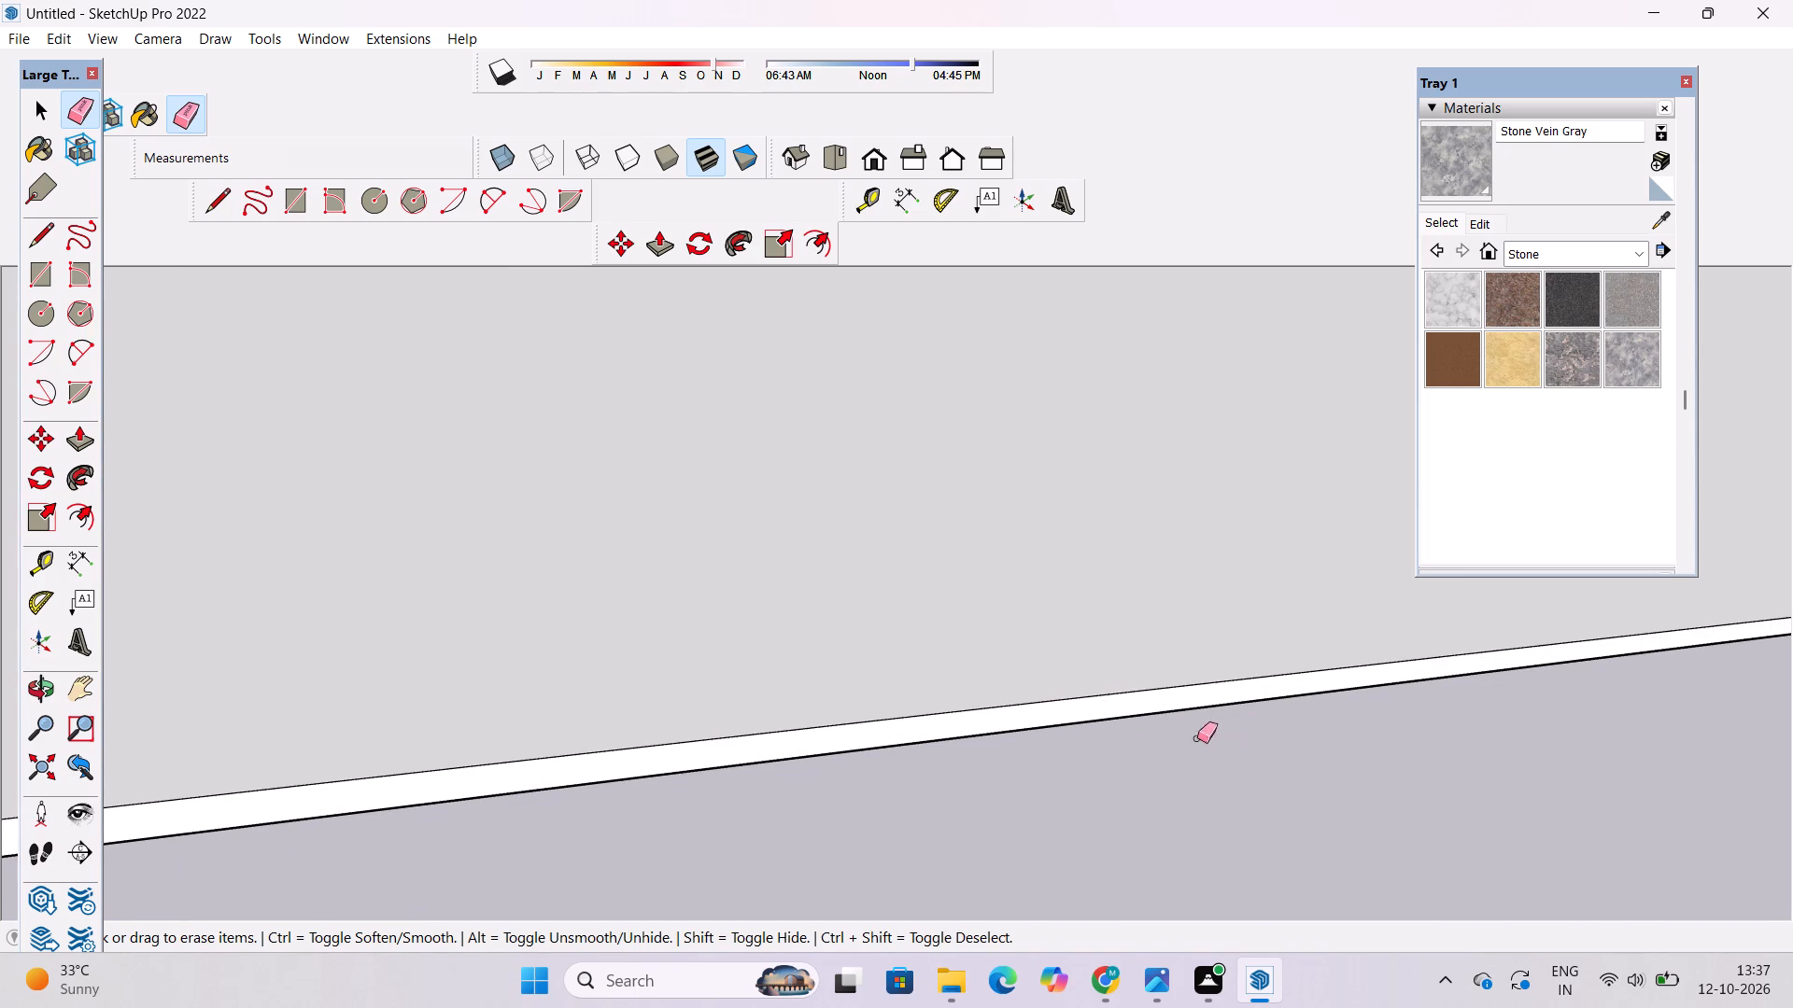
Lighten the colour of the Stone Vein Gray material used on the entrance steps.
{"action": "key", "text": "o"}
{"action": "scroll", "coordinate": [1110, 650], "scroll_direction": "down", "scroll_amount": 18}
{"action": "left_click_drag", "start_coordinate": [874, 678], "coordinate": [990, 739]}
{"action": "scroll", "coordinate": [810, 587], "scroll_direction": "up", "scroll_amount": 4}
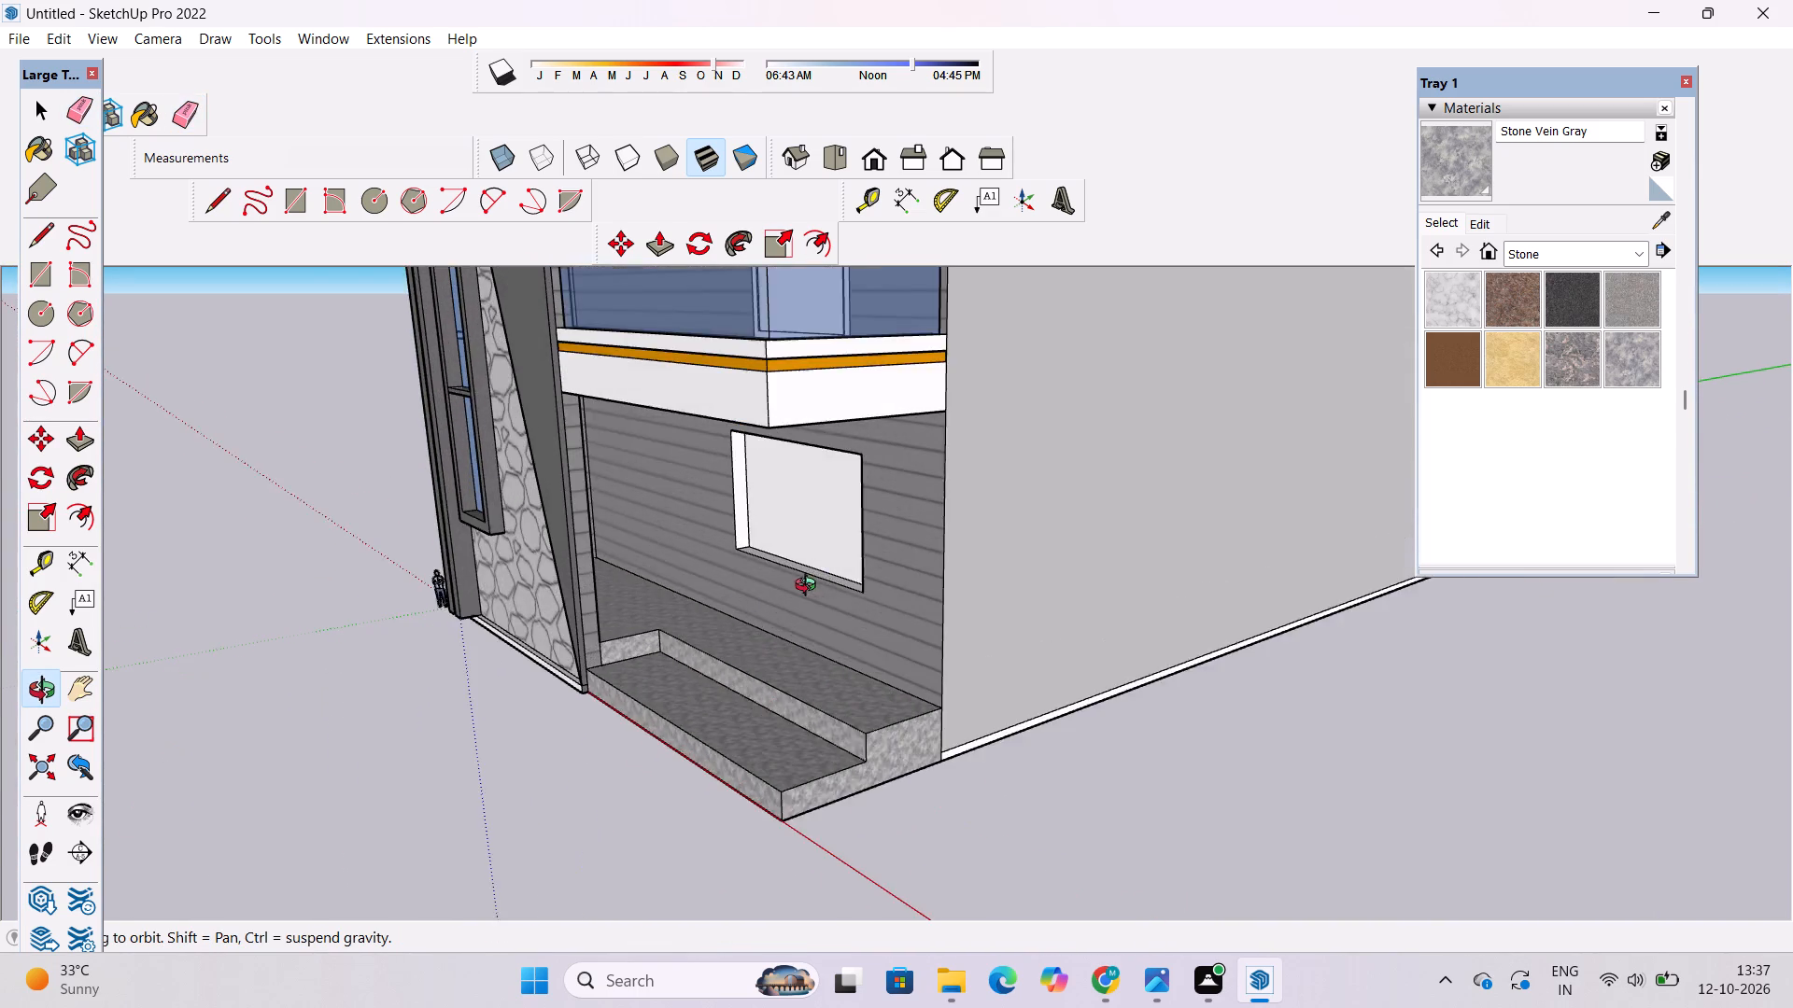
{"action": "left_click_drag", "start_coordinate": [905, 589], "coordinate": [1094, 575]}
{"action": "left_click_drag", "start_coordinate": [1020, 623], "coordinate": [838, 552], "text": "shift"}
{"action": "left_click_drag", "start_coordinate": [763, 602], "coordinate": [973, 668]}
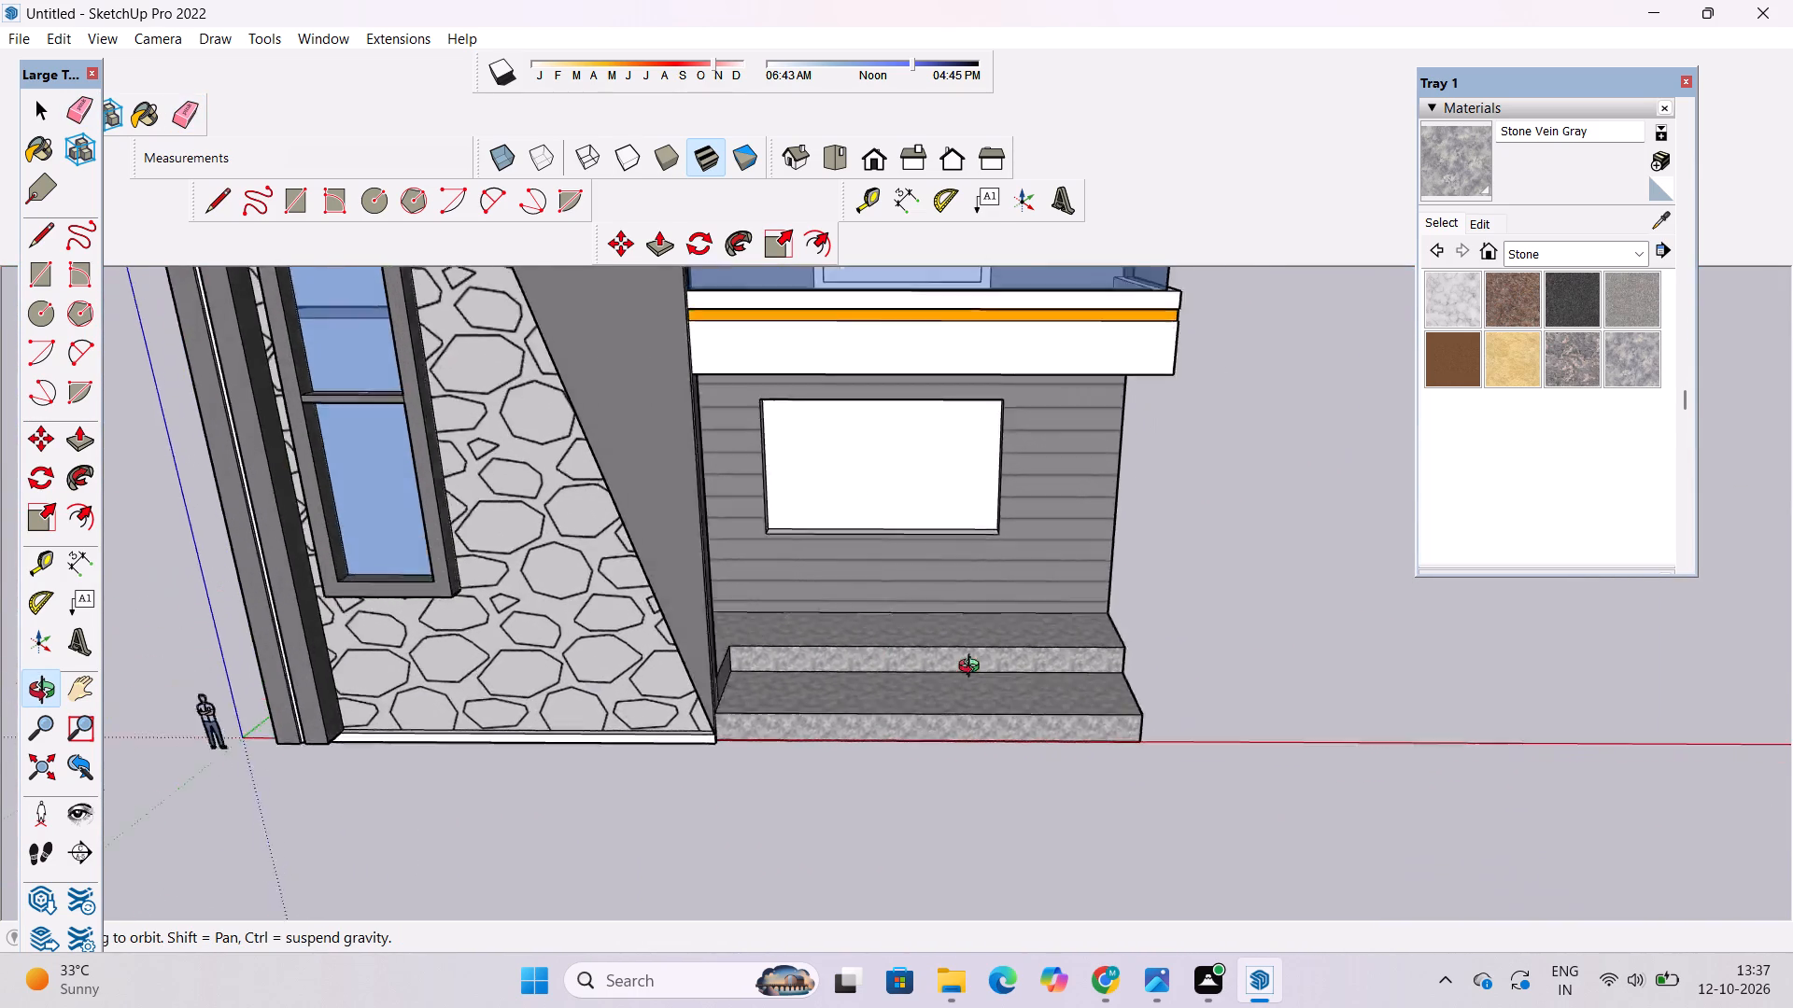
{"action": "left_click_drag", "start_coordinate": [973, 668], "coordinate": [1005, 693]}
{"action": "left_click_drag", "start_coordinate": [1016, 723], "coordinate": [901, 668]}
{"action": "left_click", "coordinate": [1478, 223]}
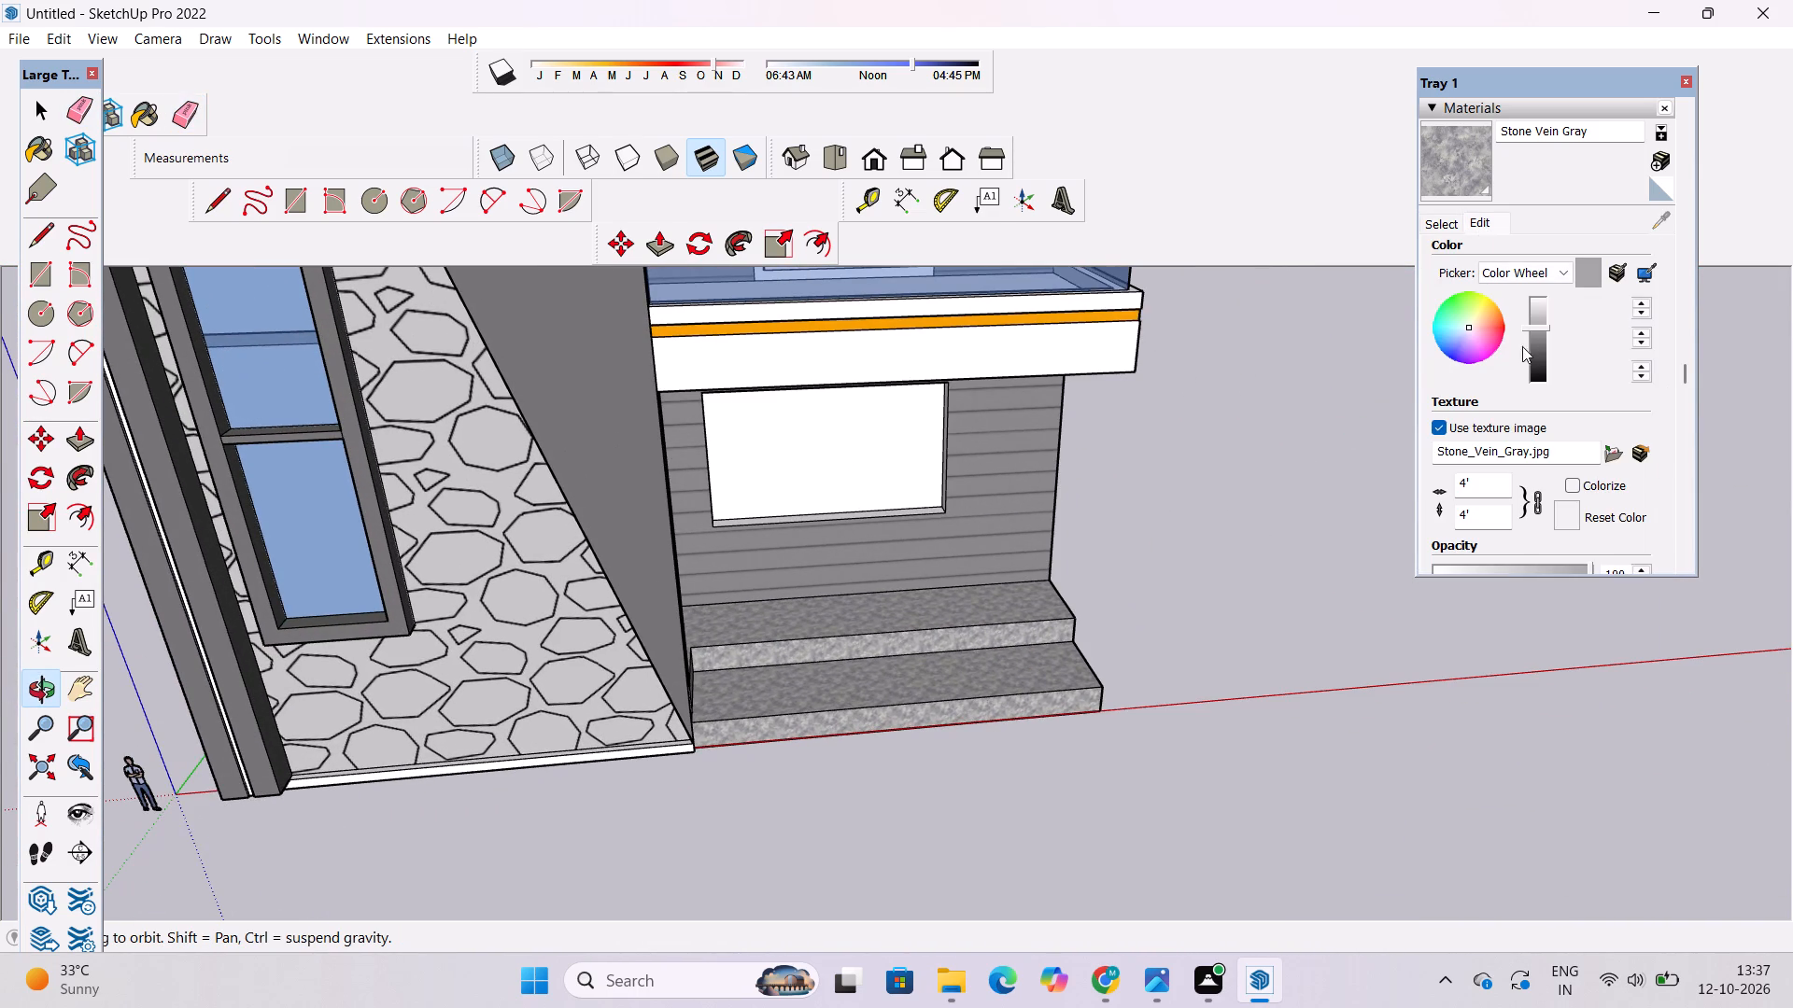
{"action": "left_click", "coordinate": [1537, 320]}
Examine the front facade, balcony and entrance steps to check the materials and find surfaces still unpainted.
{"action": "scroll", "coordinate": [930, 709], "scroll_direction": "up", "scroll_amount": 11}
{"action": "left_click_drag", "start_coordinate": [972, 773], "coordinate": [939, 653]}
{"action": "scroll", "coordinate": [920, 601], "scroll_direction": "down", "scroll_amount": 11}
{"action": "left_click_drag", "start_coordinate": [912, 616], "coordinate": [906, 672], "text": "shift"}
{"action": "scroll", "coordinate": [906, 672], "scroll_direction": "down", "scroll_amount": 7}
{"action": "left_click_drag", "start_coordinate": [891, 594], "coordinate": [912, 728], "text": "shift"}
{"action": "scroll", "coordinate": [938, 601], "scroll_direction": "down", "scroll_amount": 6}
{"action": "left_click_drag", "start_coordinate": [983, 687], "coordinate": [1002, 680]}
{"action": "scroll", "coordinate": [963, 675], "scroll_direction": "up", "scroll_amount": 1}
{"action": "left_click_drag", "start_coordinate": [967, 655], "coordinate": [888, 683], "text": "shift"}
{"action": "scroll", "coordinate": [925, 655], "scroll_direction": "up", "scroll_amount": 9}
{"action": "left_click_drag", "start_coordinate": [902, 627], "coordinate": [818, 628]}
{"action": "left_click_drag", "start_coordinate": [814, 628], "coordinate": [840, 711], "text": "shift"}
{"action": "scroll", "coordinate": [833, 651], "scroll_direction": "up", "scroll_amount": 2}
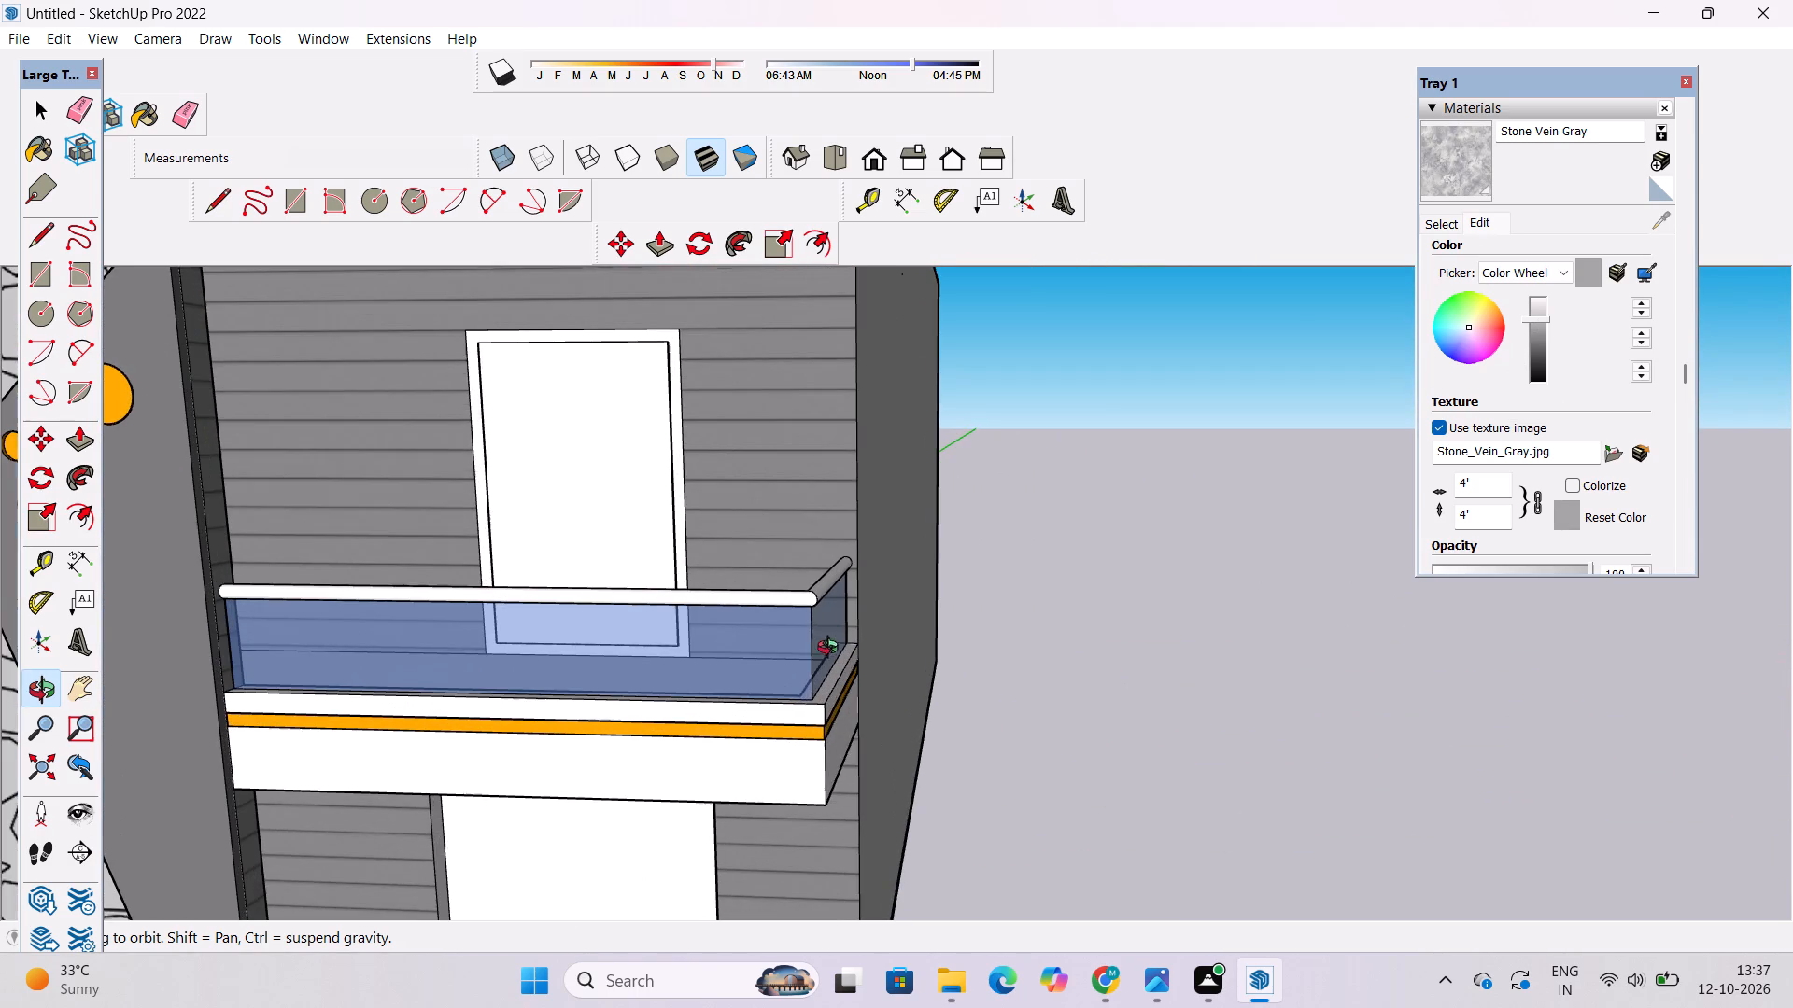
{"action": "scroll", "coordinate": [832, 650], "scroll_direction": "up", "scroll_amount": 2}
{"action": "scroll", "coordinate": [982, 539], "scroll_direction": "down", "scroll_amount": 5}
{"action": "left_click_drag", "start_coordinate": [799, 595], "coordinate": [979, 631], "text": "shift"}
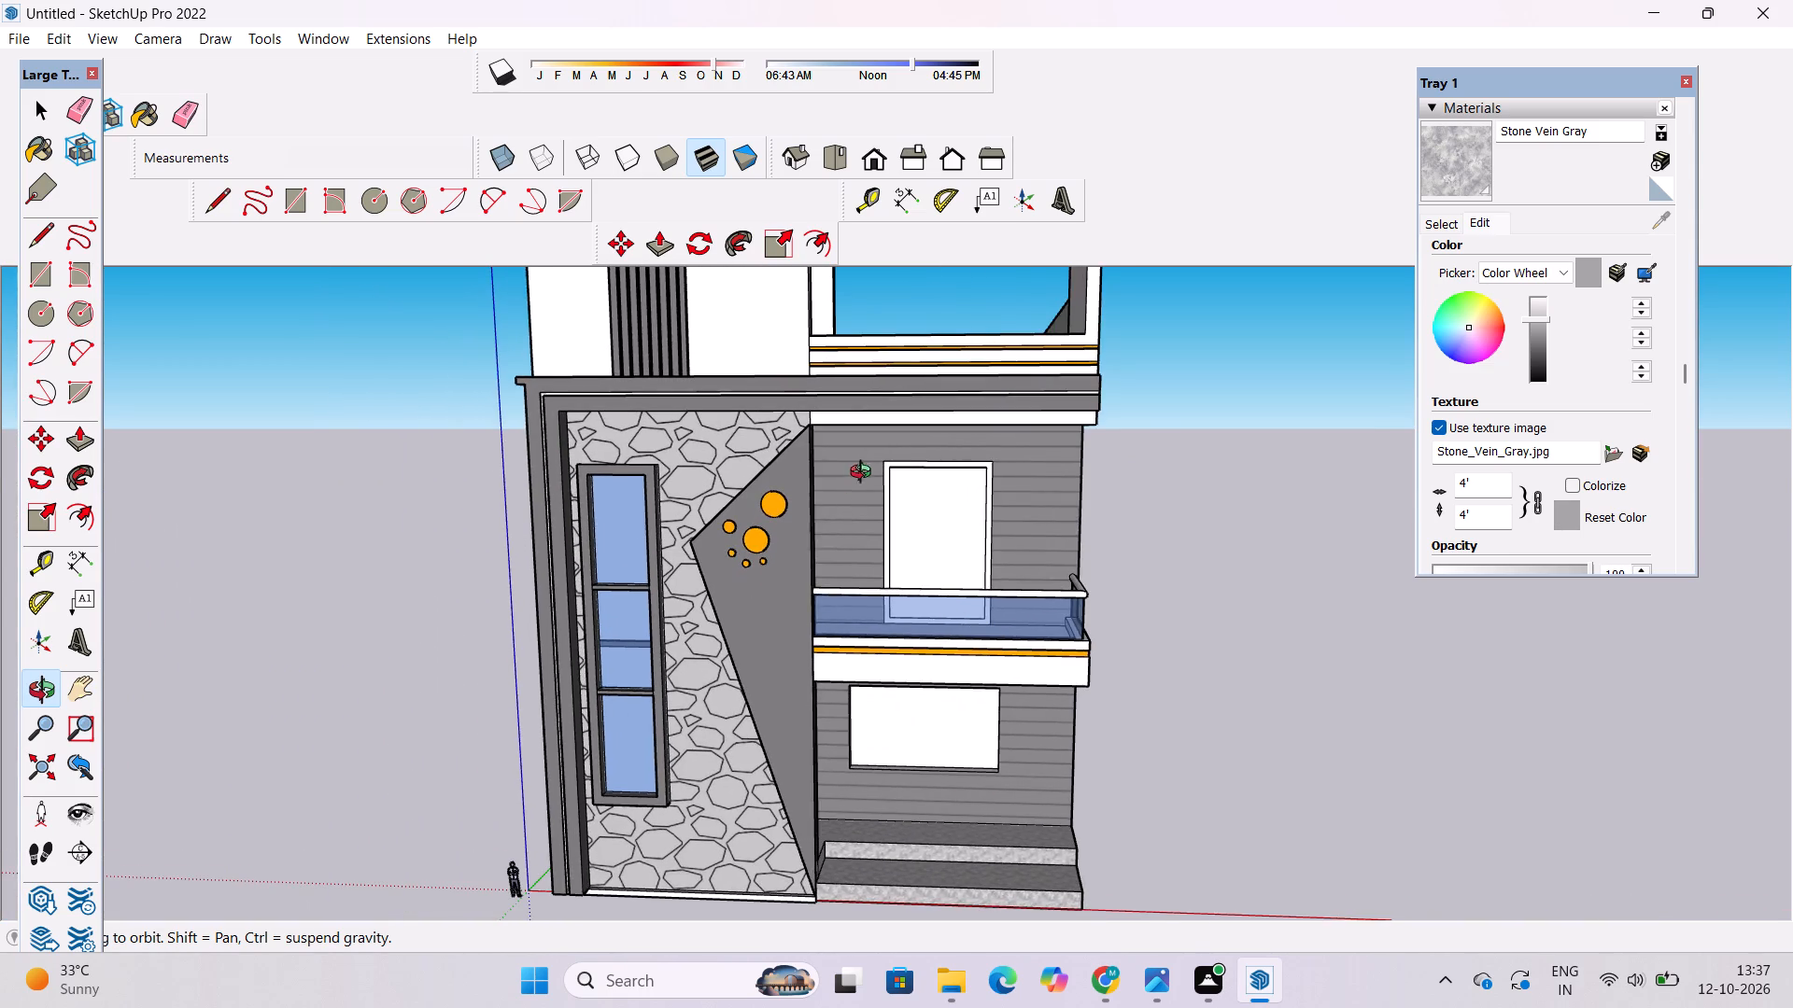
{"action": "left_click_drag", "start_coordinate": [866, 467], "coordinate": [868, 313]}
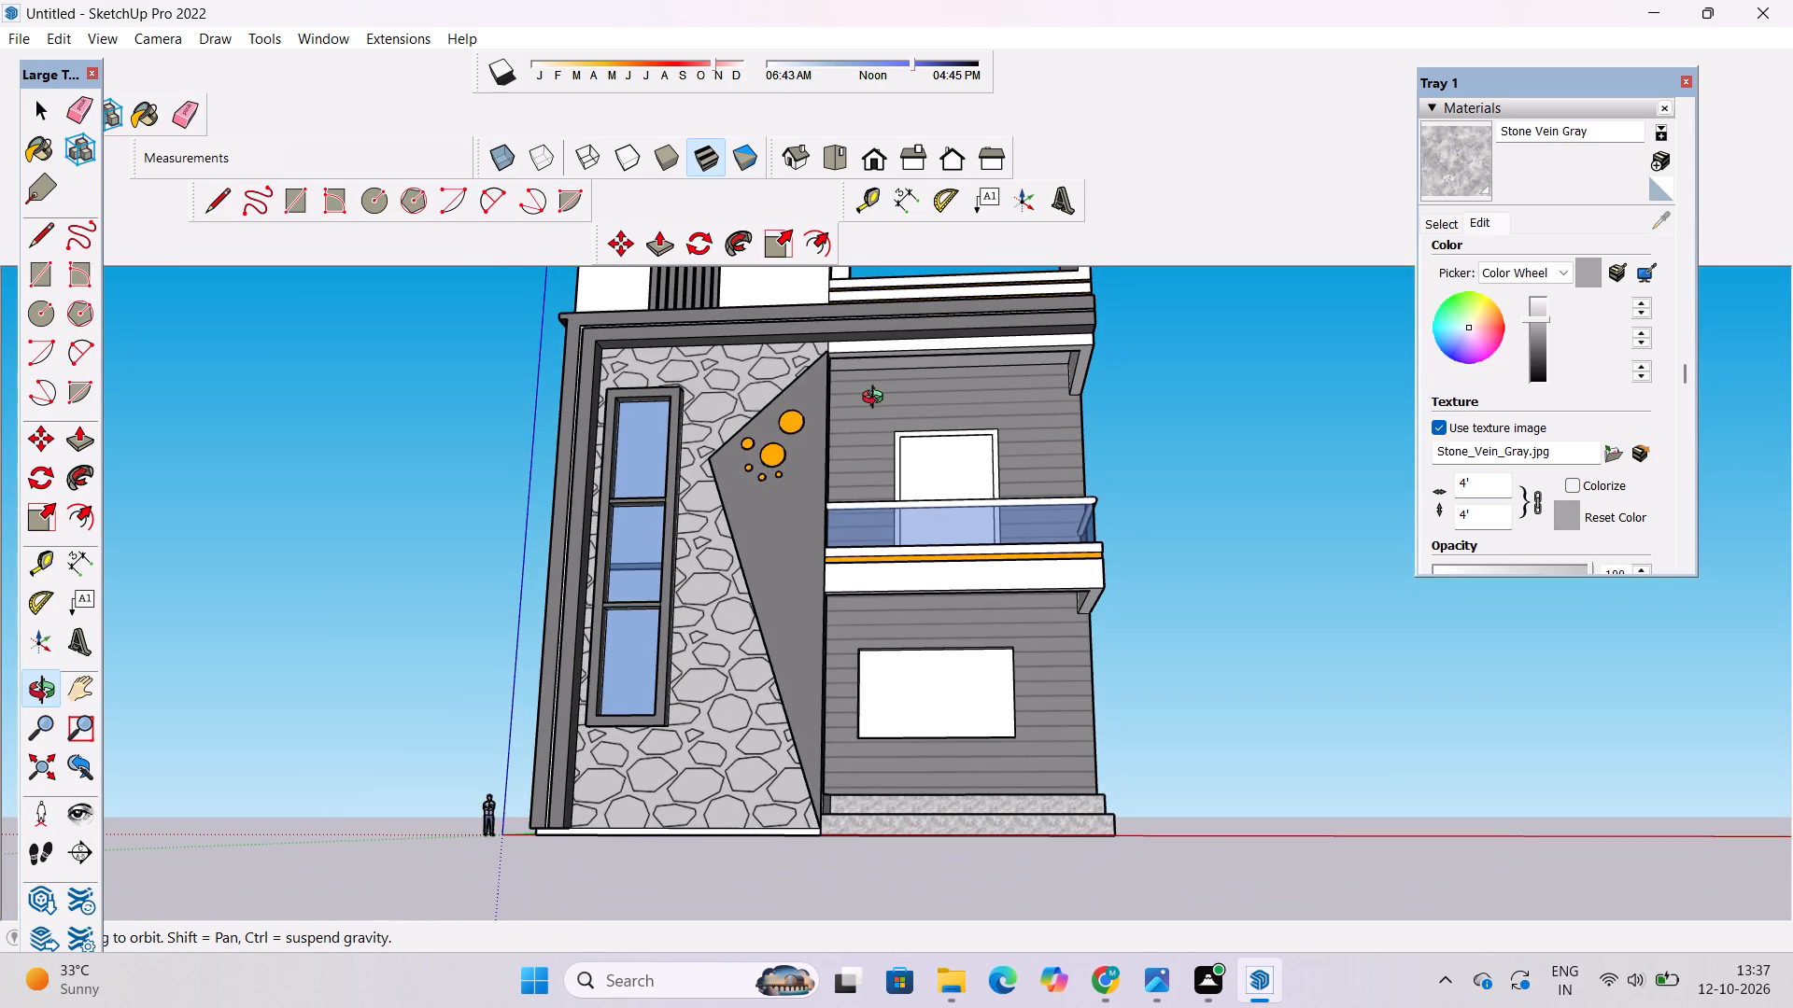
{"action": "scroll", "coordinate": [877, 399], "scroll_direction": "up", "scroll_amount": 3}
{"action": "scroll", "coordinate": [877, 399], "scroll_direction": "down", "scroll_amount": 4}
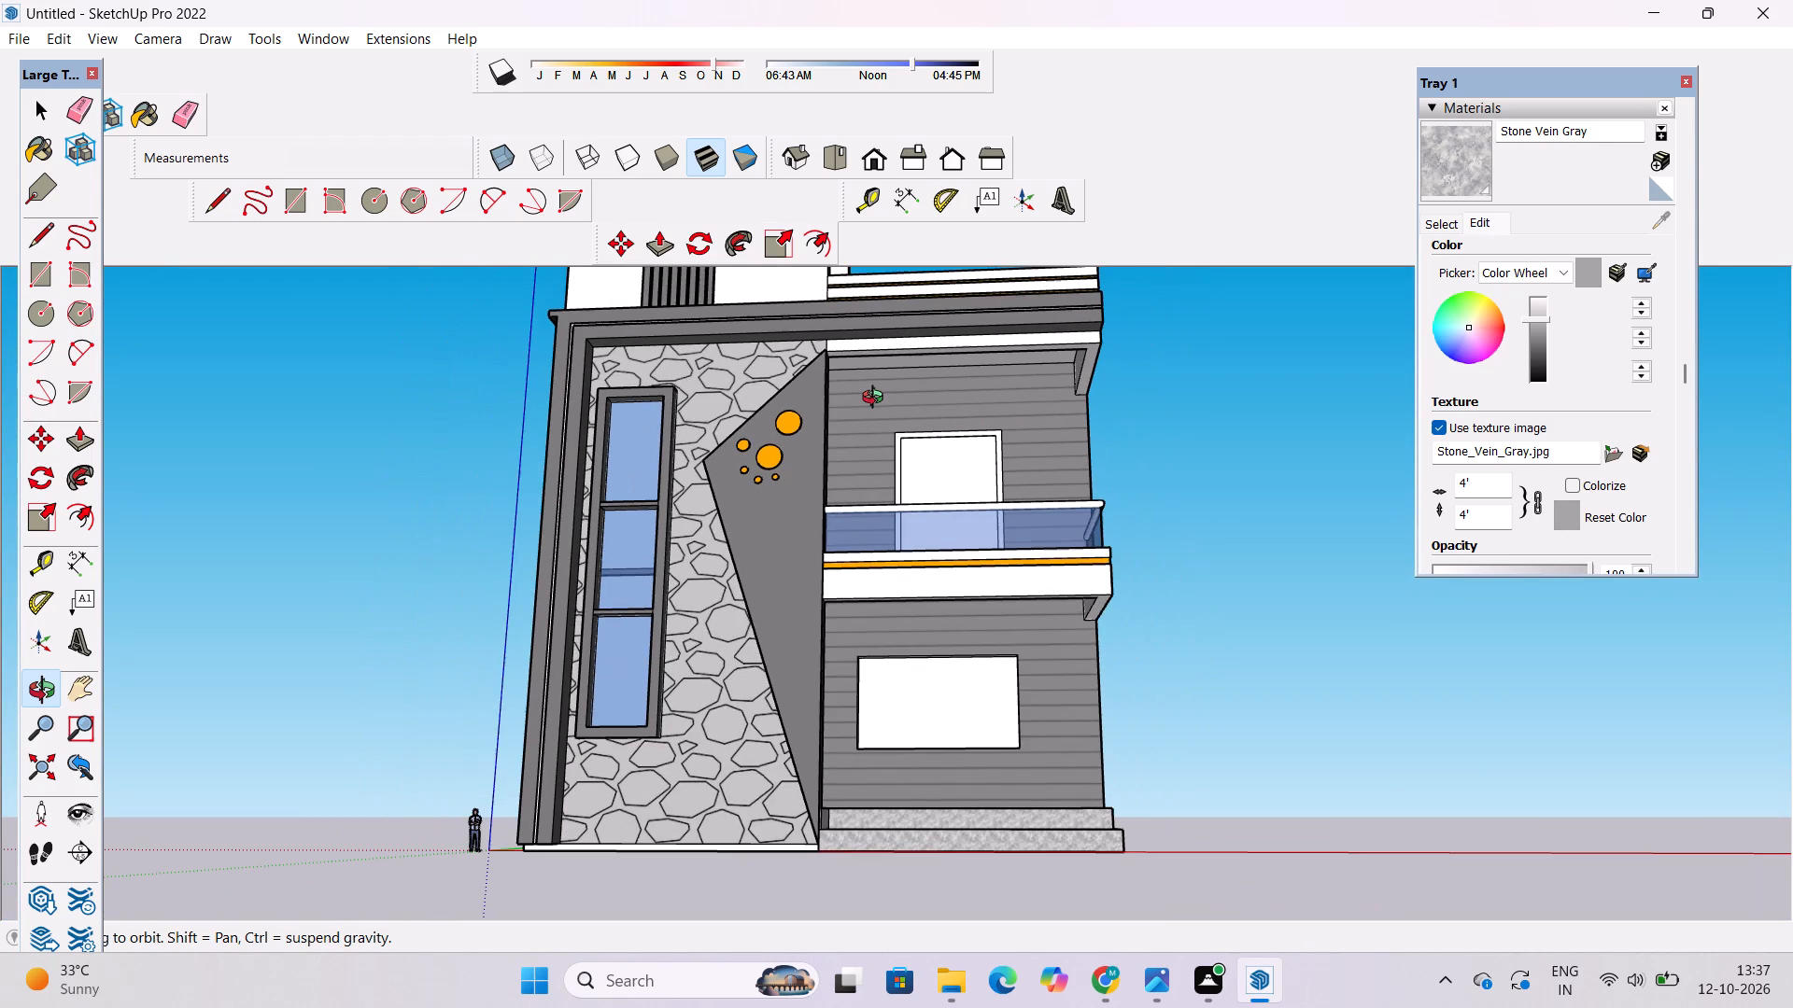
Examine the front facade and both side walls of the house for surfaces still unpainted.
{"action": "scroll", "coordinate": [885, 413], "scroll_direction": "down", "scroll_amount": 4}
{"action": "left_click_drag", "start_coordinate": [918, 485], "coordinate": [958, 584]}
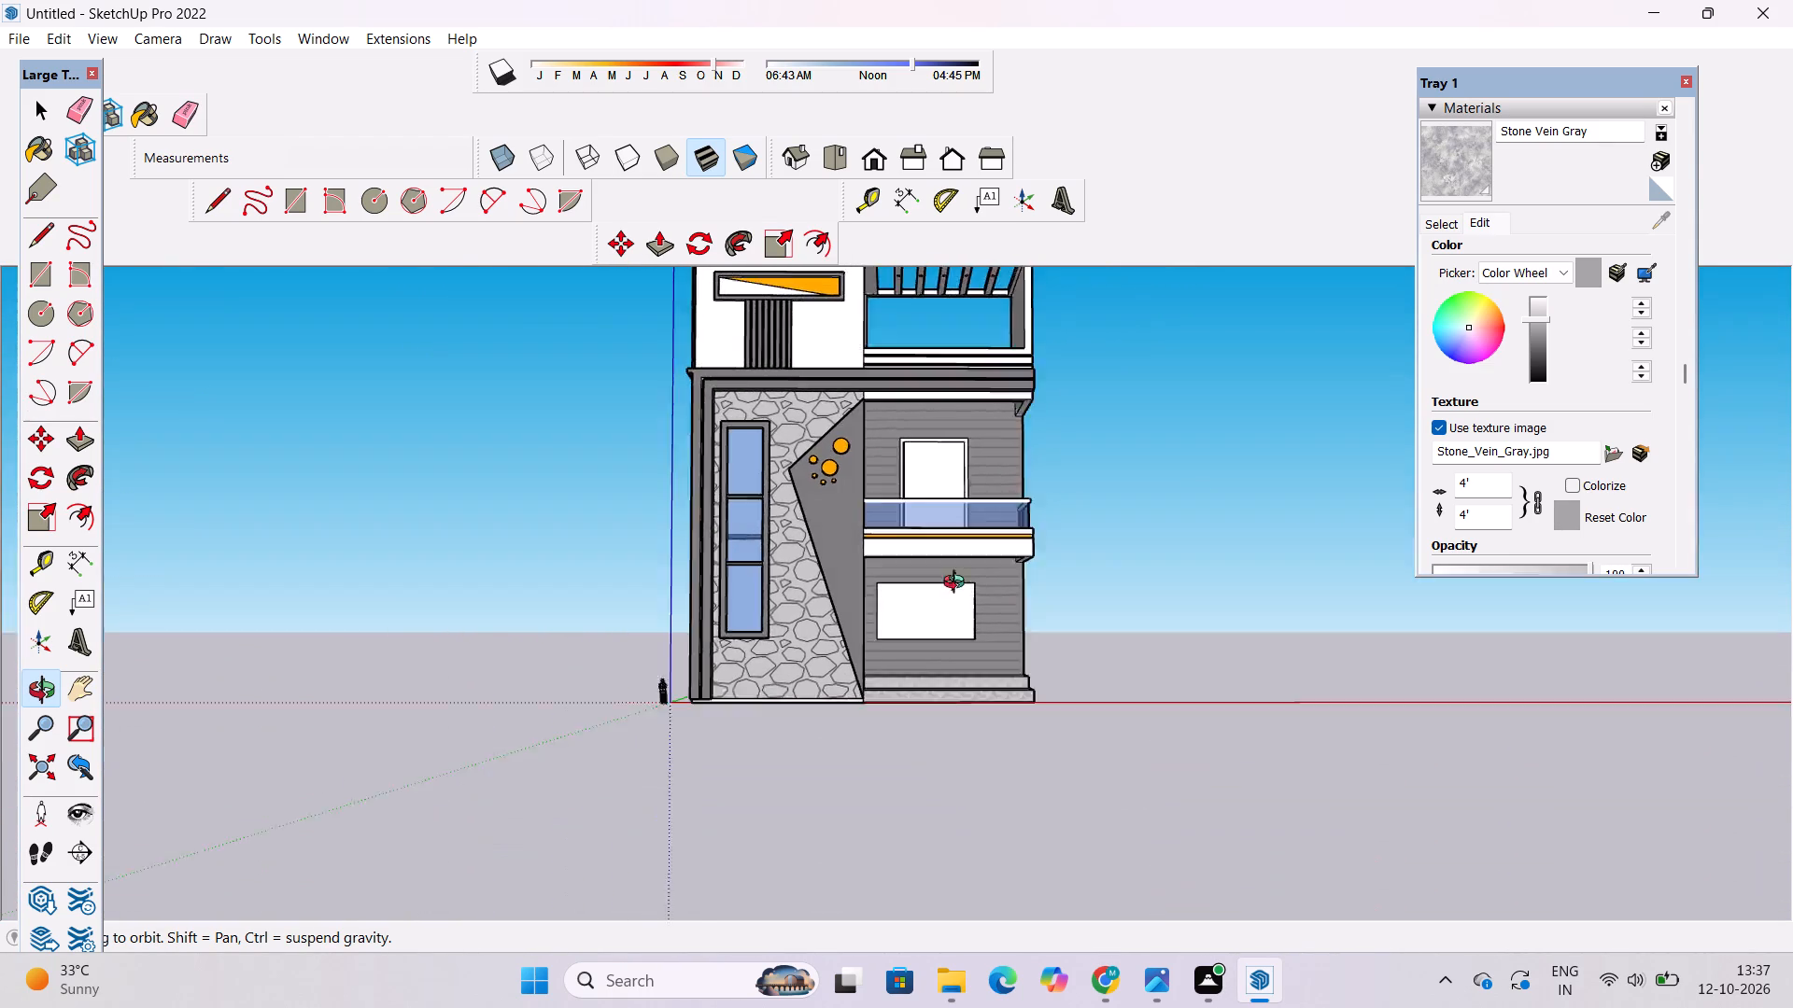
{"action": "left_click_drag", "start_coordinate": [958, 584], "coordinate": [988, 685]}
{"action": "left_click_drag", "start_coordinate": [861, 631], "coordinate": [97, 510], "text": "shift"}
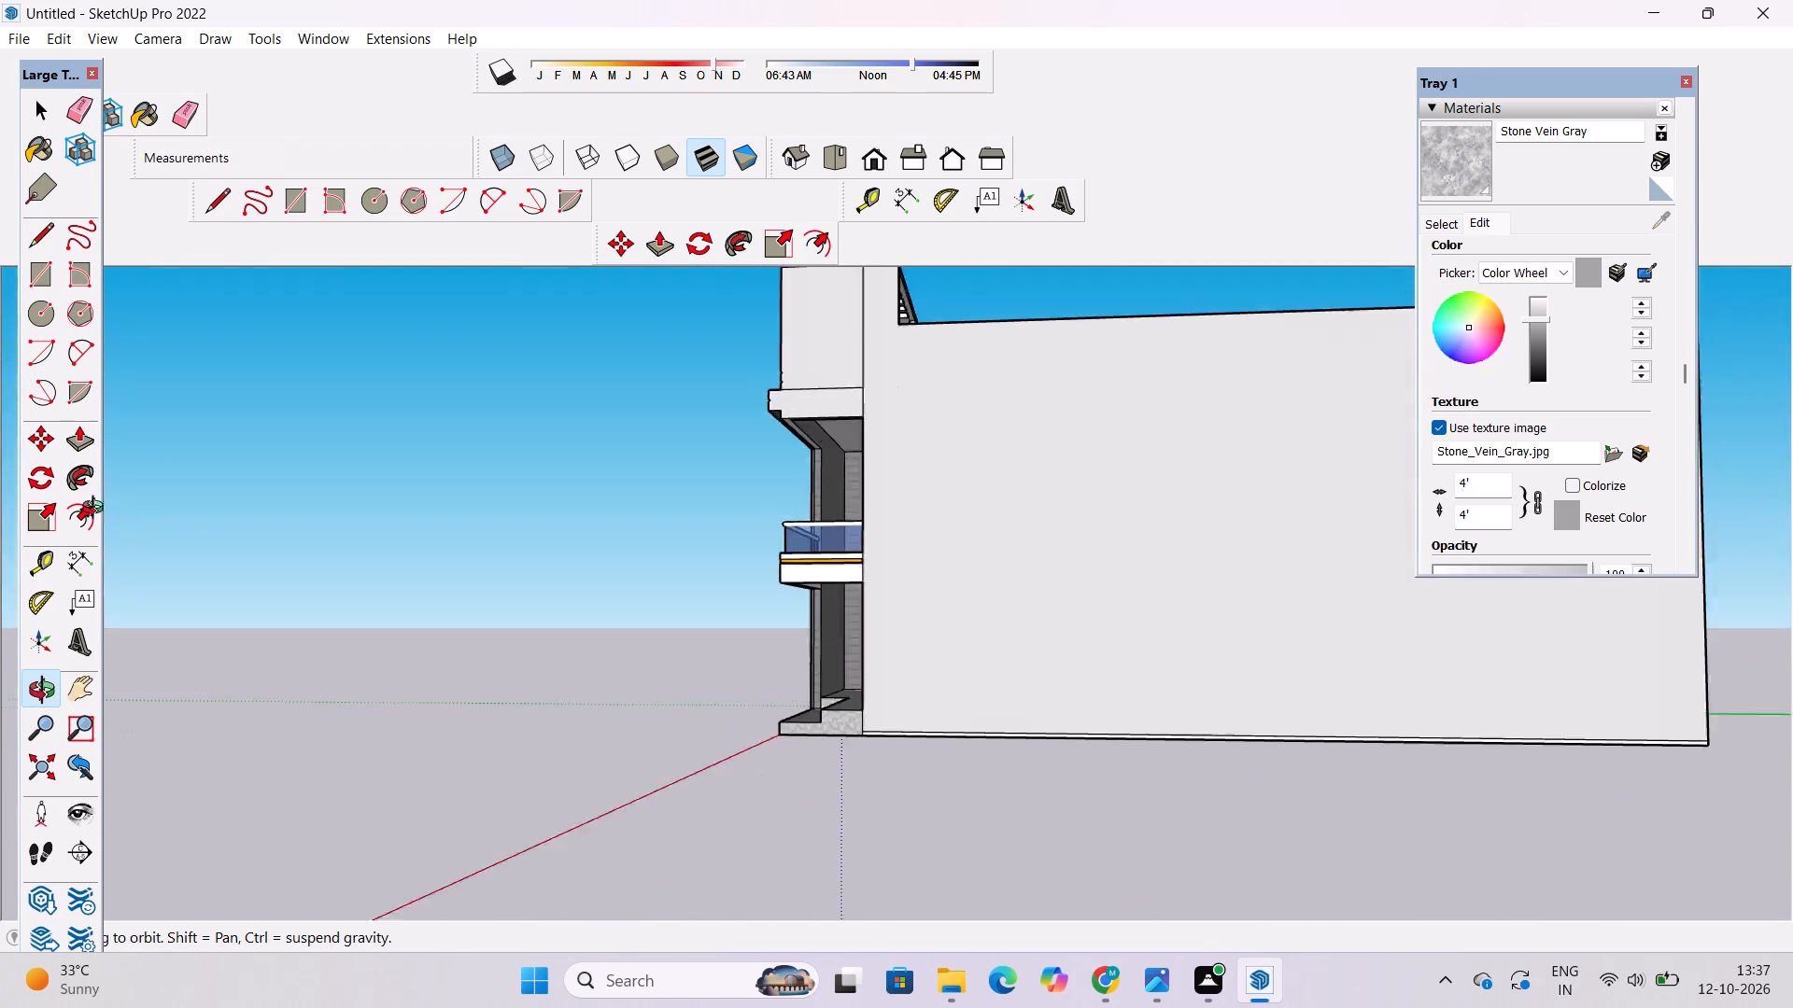
{"action": "left_click_drag", "start_coordinate": [97, 510], "coordinate": [1014, 628], "text": "shift"}
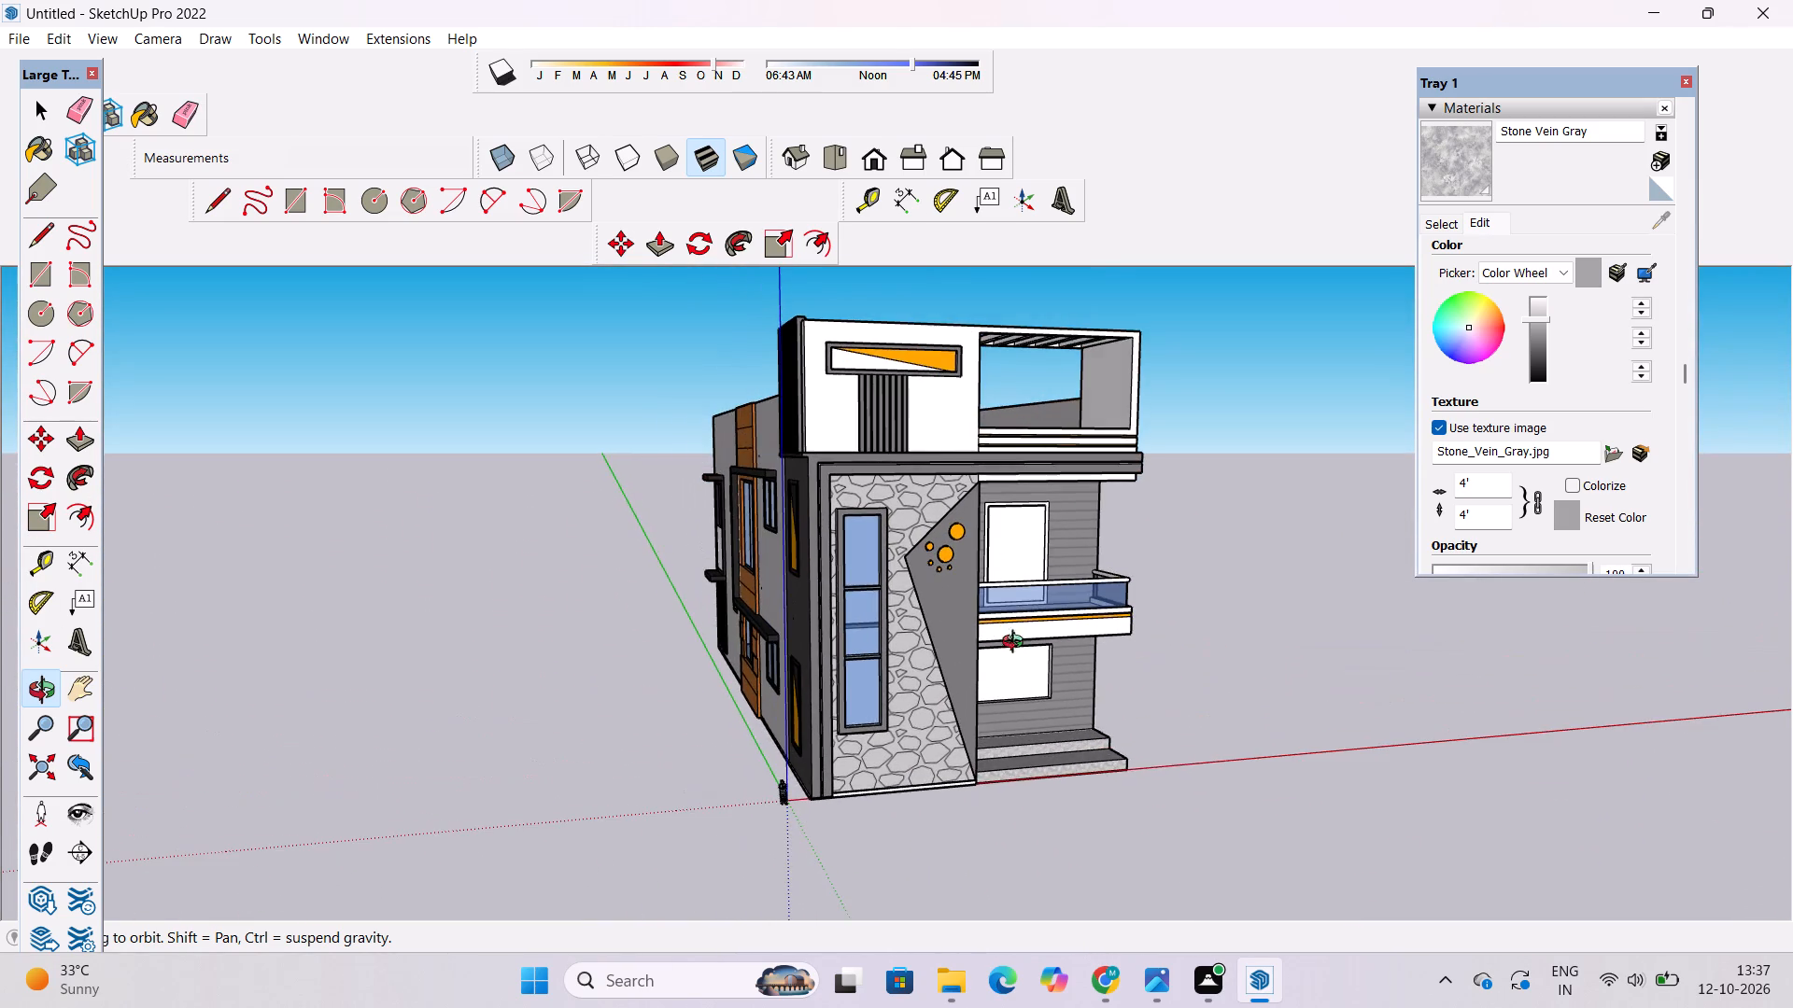
{"action": "left_click_drag", "start_coordinate": [766, 629], "coordinate": [699, 578]}
{"action": "left_click_drag", "start_coordinate": [1014, 611], "coordinate": [1000, 654]}
{"action": "left_click_drag", "start_coordinate": [989, 652], "coordinate": [920, 614]}
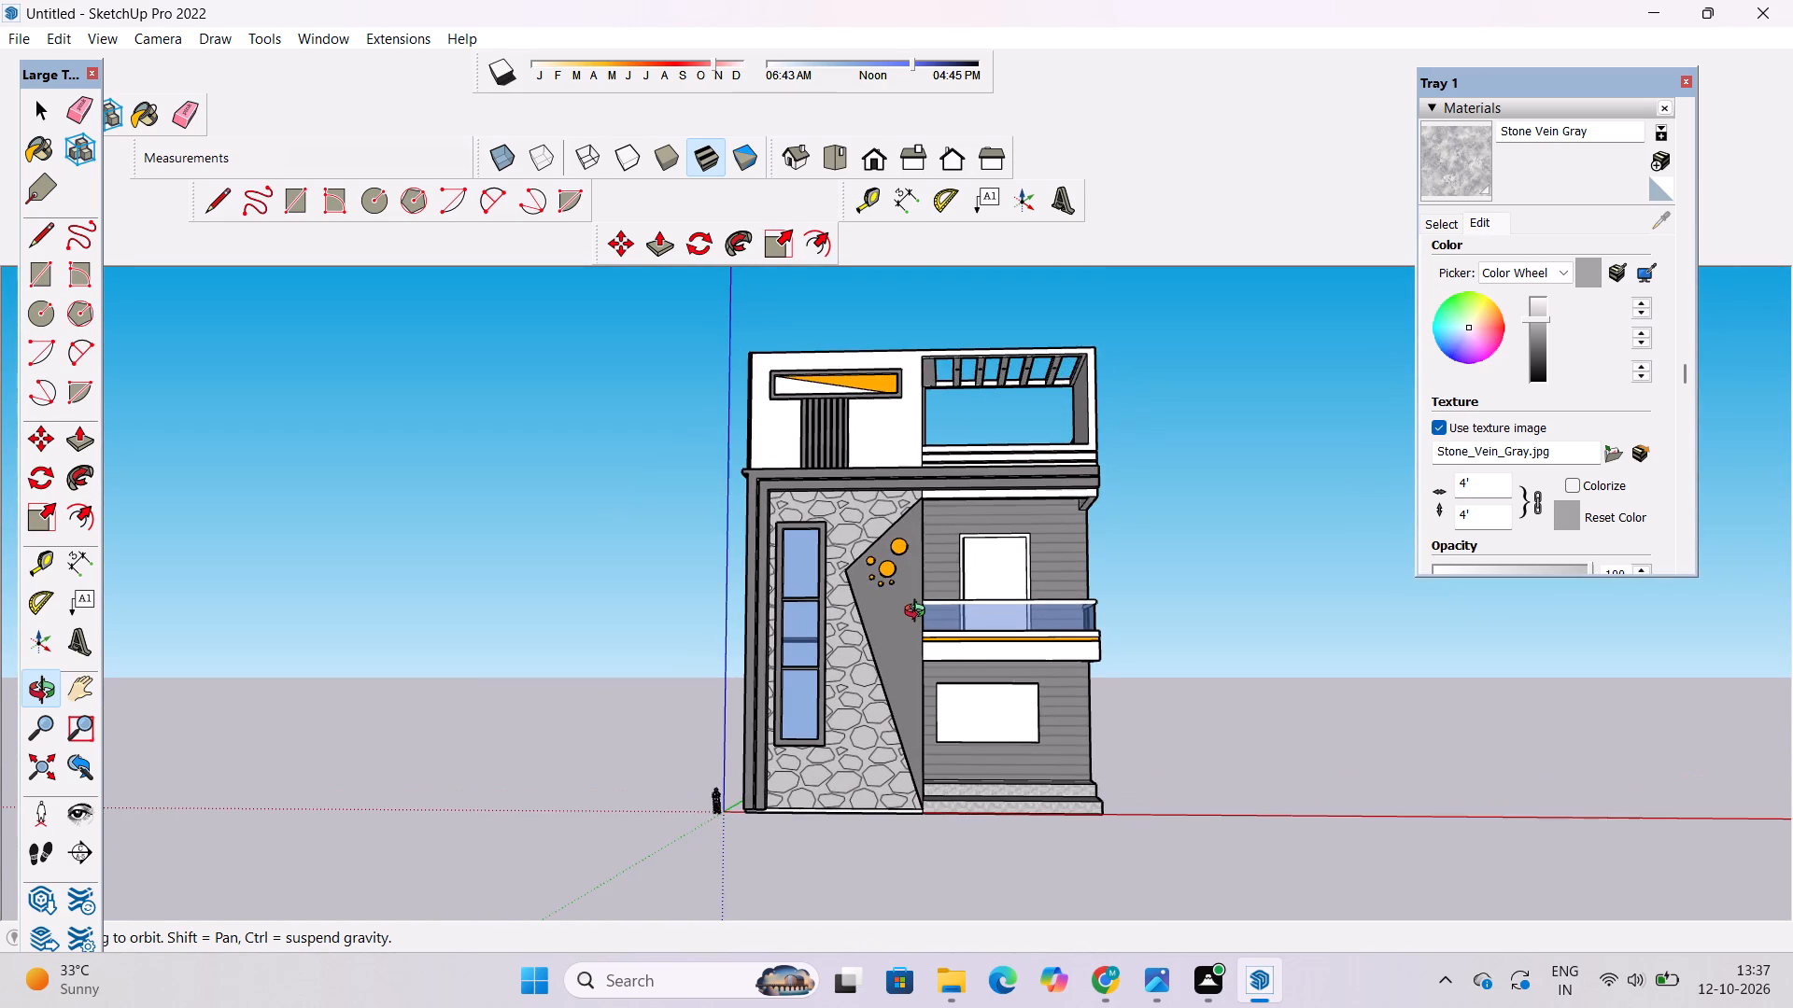
{"action": "scroll", "coordinate": [910, 593], "scroll_direction": "down", "scroll_amount": 1, "text": "shift"}
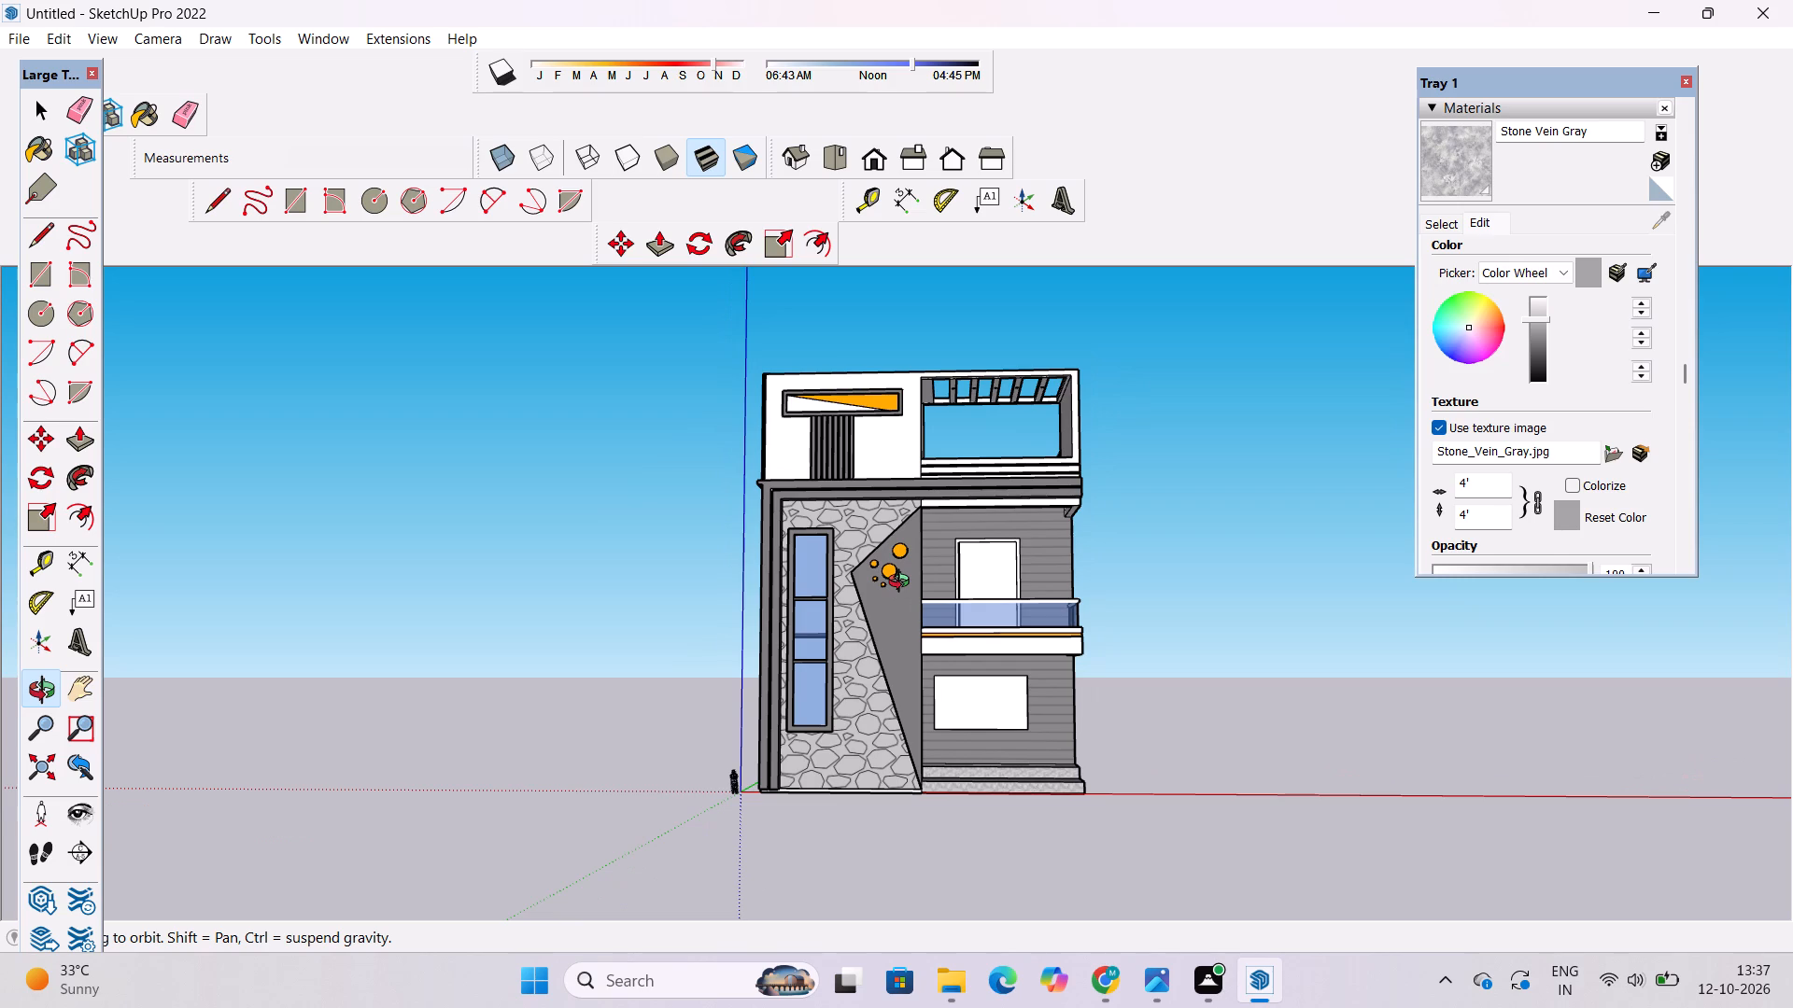
{"action": "scroll", "coordinate": [903, 583], "scroll_direction": "down", "scroll_amount": 1}
{"action": "left_click_drag", "start_coordinate": [834, 619], "coordinate": [1044, 666], "text": "shift"}
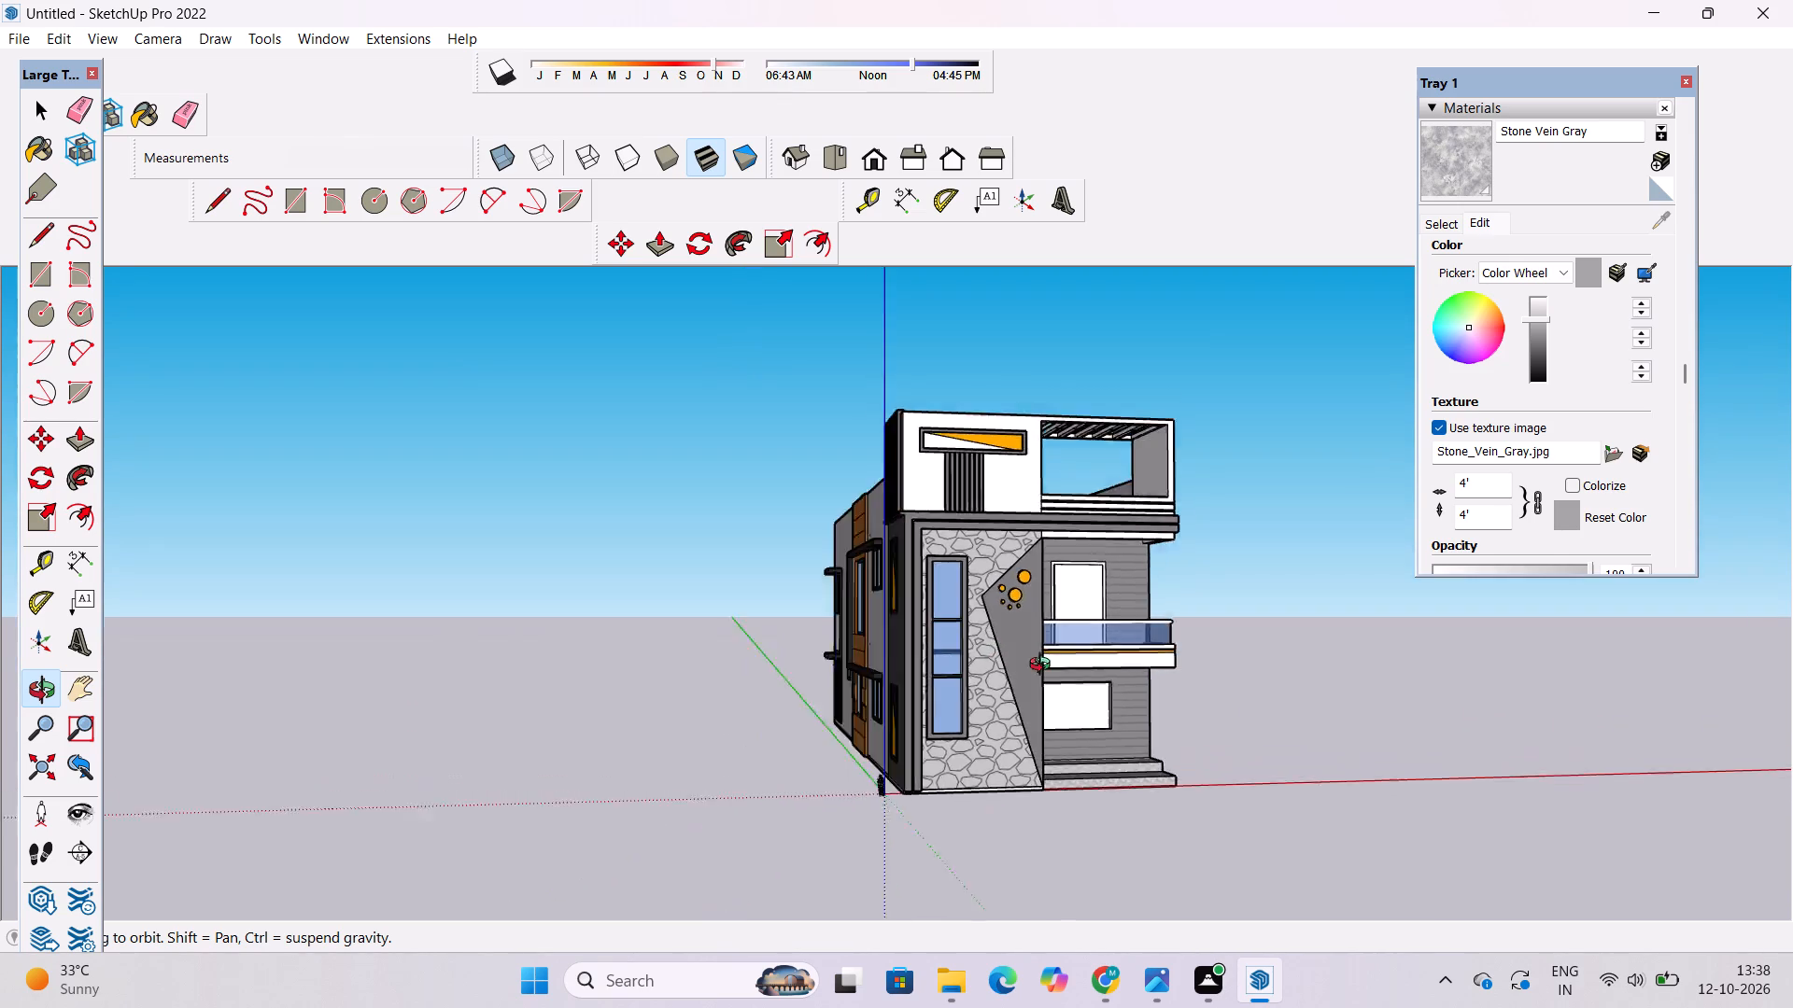
{"action": "left_click_drag", "start_coordinate": [1044, 666], "coordinate": [1194, 749], "text": "shift"}
Paint the unpainted panel below the upper window glass at the far end of the windowed side wall with the Sketchy Scales pattern.
{"action": "scroll", "coordinate": [1024, 558], "scroll_direction": "up", "scroll_amount": 4}
{"action": "scroll", "coordinate": [559, 616], "scroll_direction": "up", "scroll_amount": 4}
{"action": "left_click_drag", "start_coordinate": [631, 609], "coordinate": [642, 635], "text": "shift"}
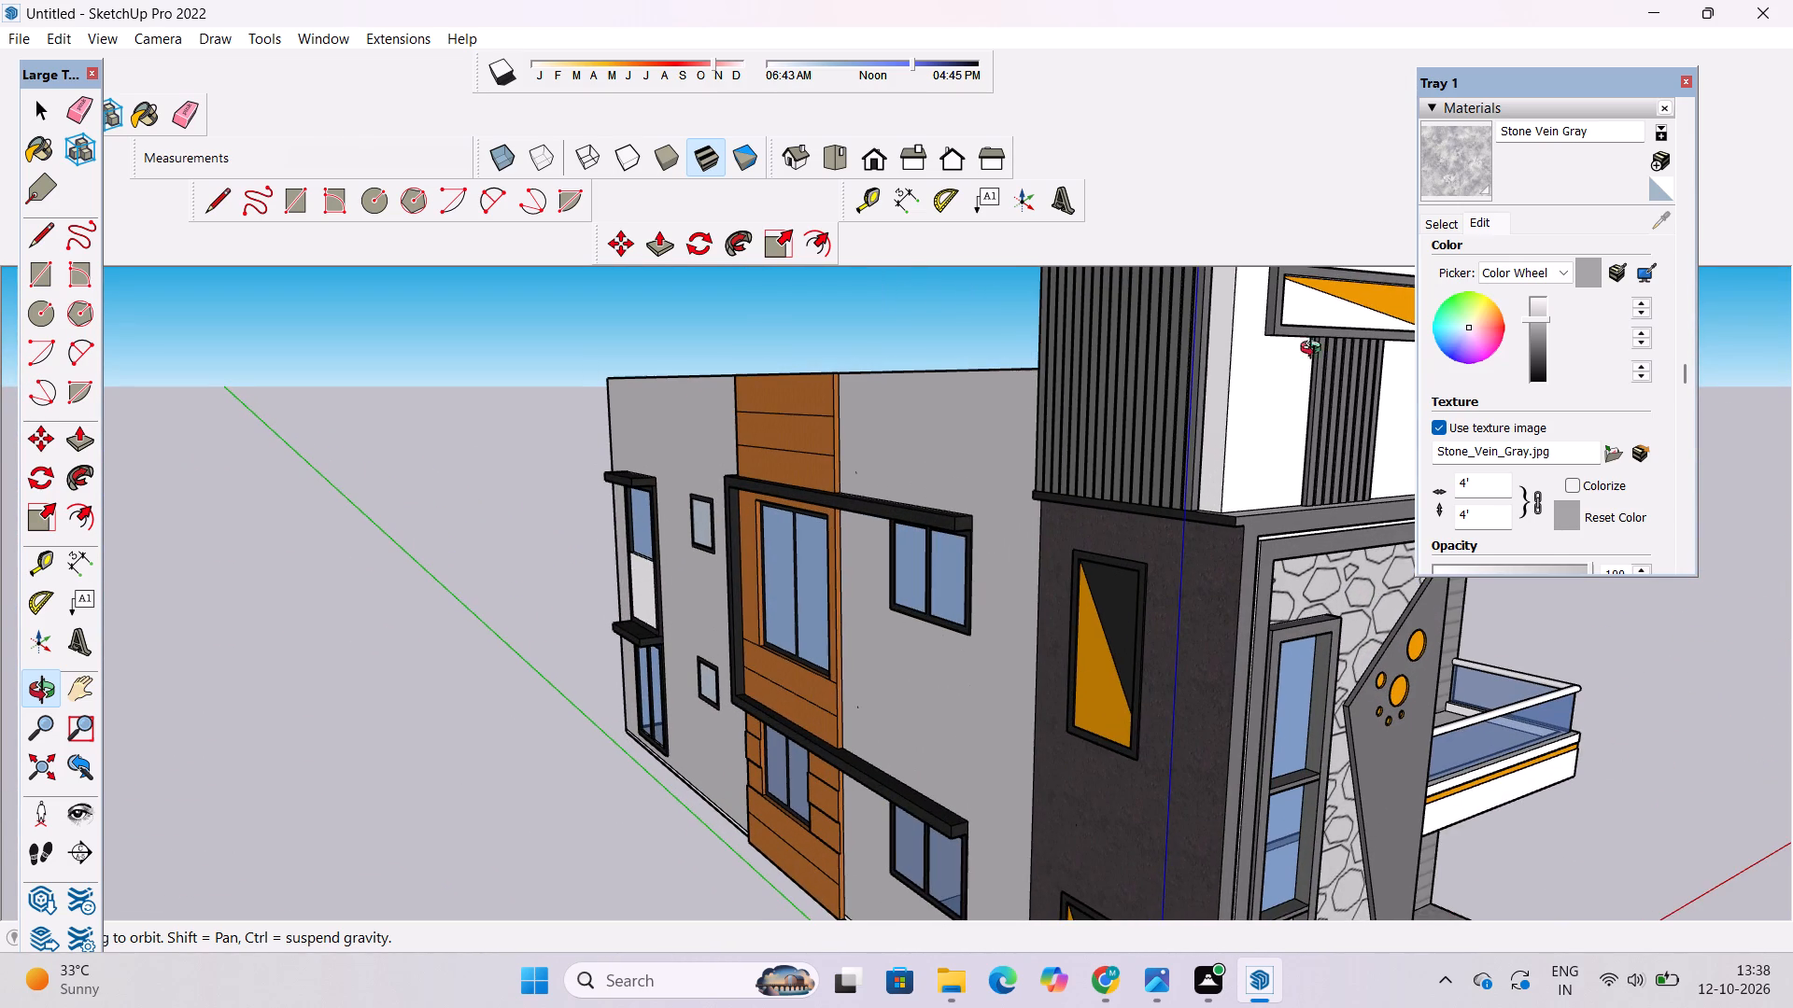
{"action": "left_click", "coordinate": [1446, 225]}
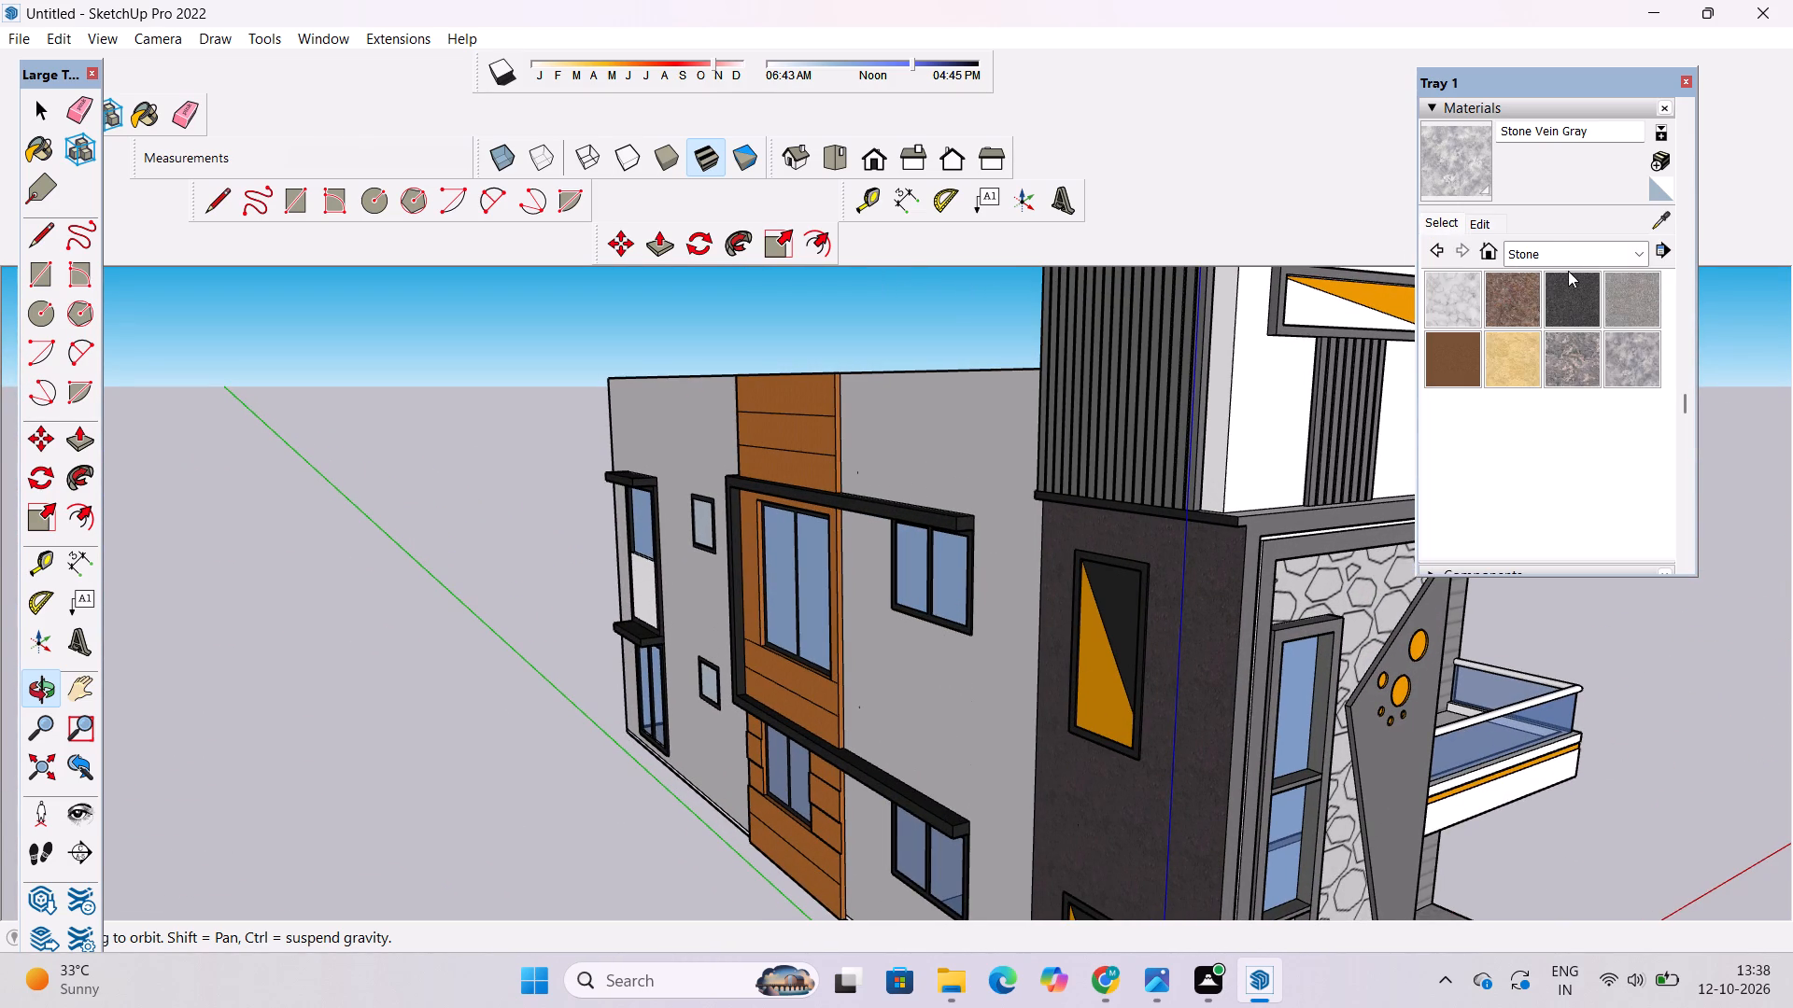
{"action": "left_click", "coordinate": [1574, 254]}
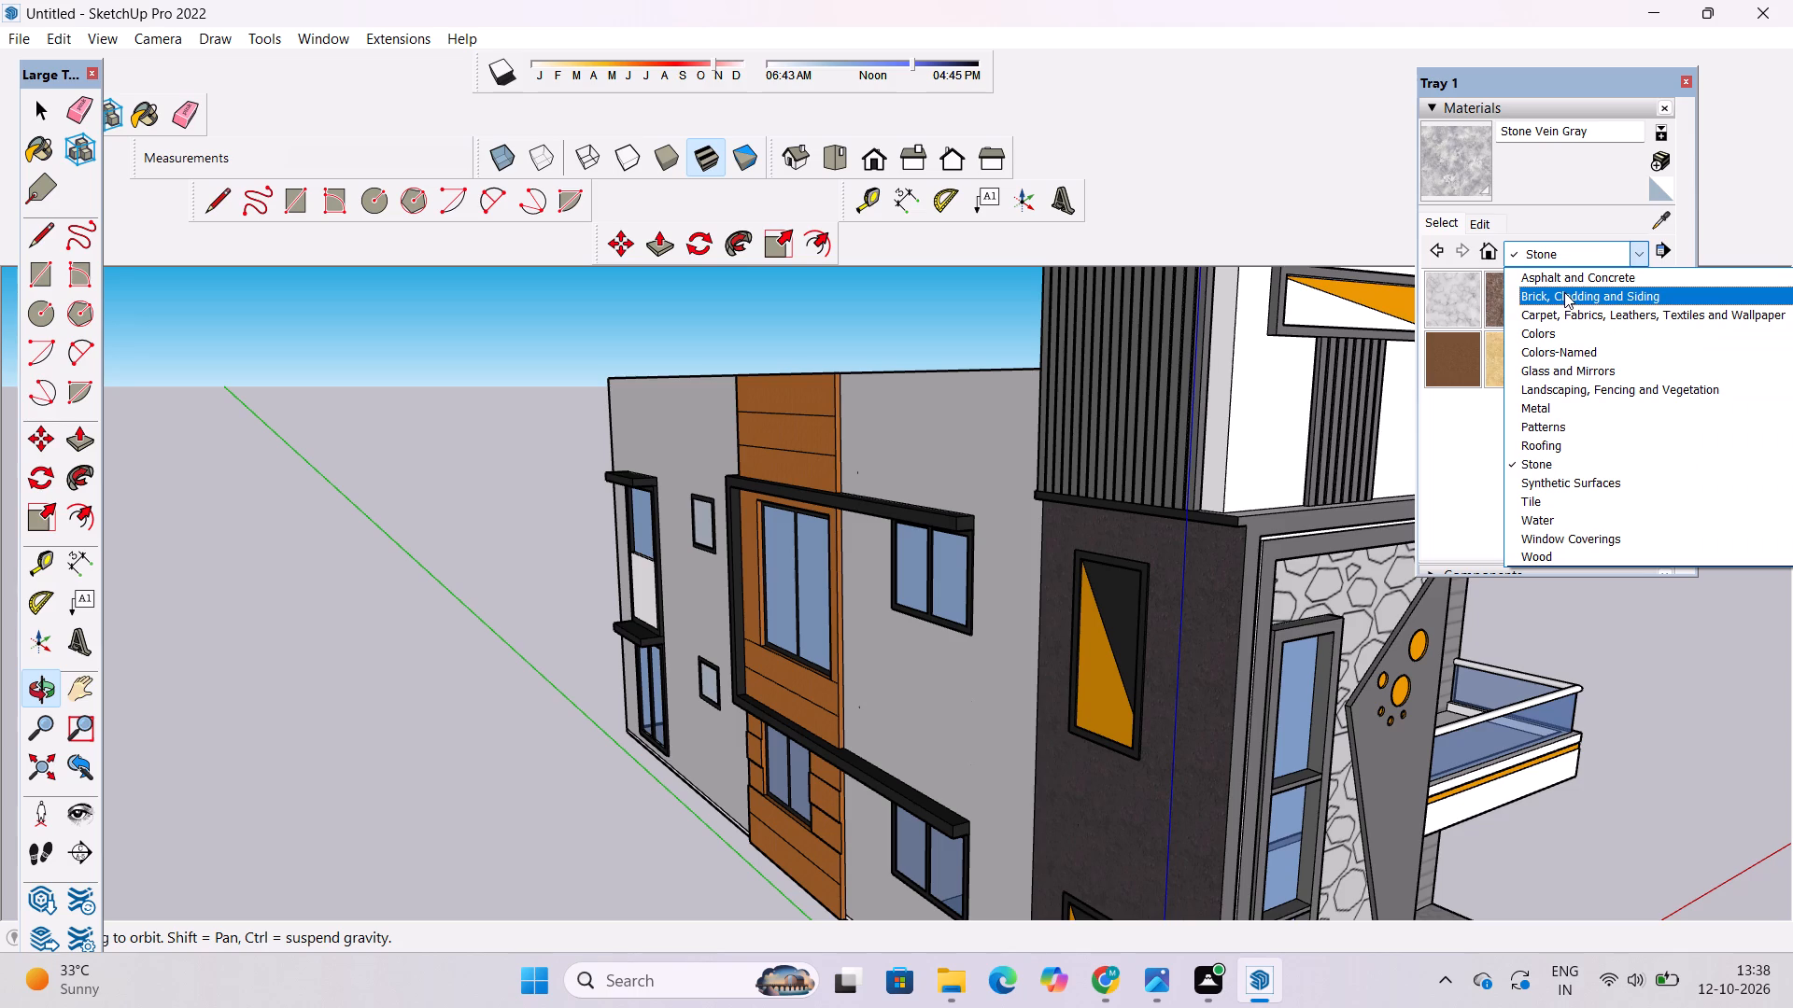
{"action": "left_click", "coordinate": [1560, 277]}
{"action": "left_click", "coordinate": [1446, 304]}
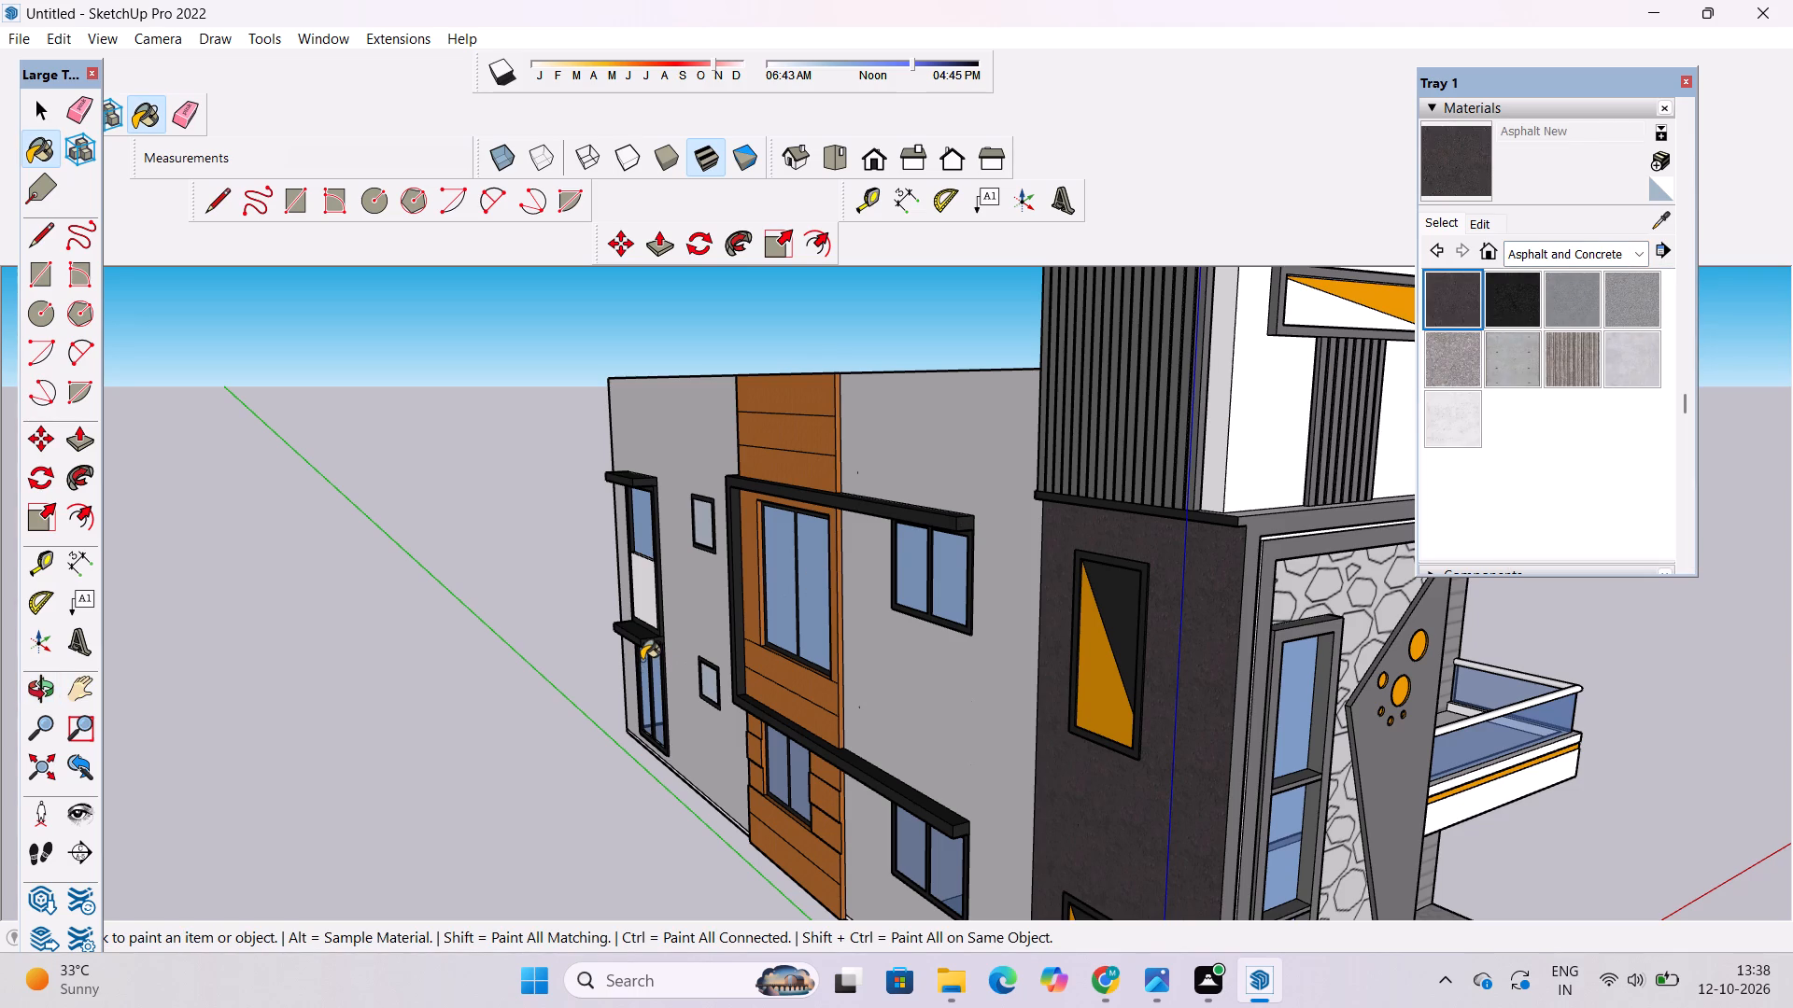
{"action": "left_click", "coordinate": [1566, 255]}
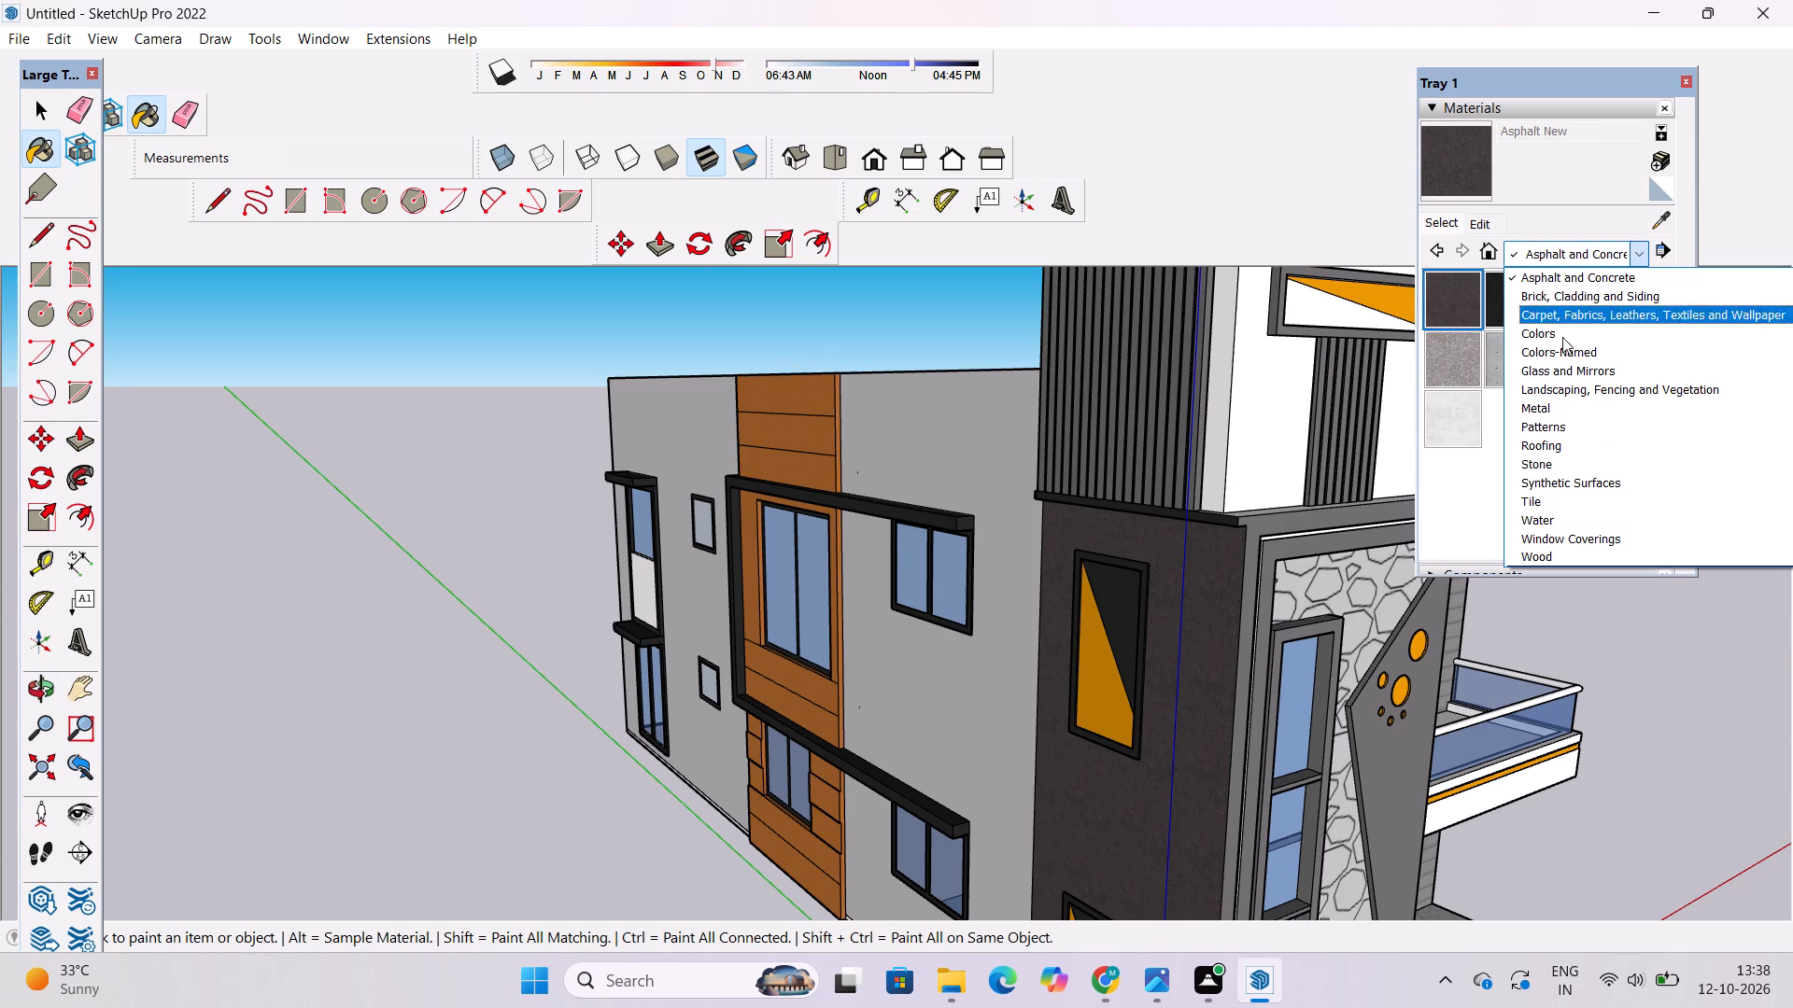
{"action": "left_click", "coordinate": [1545, 430]}
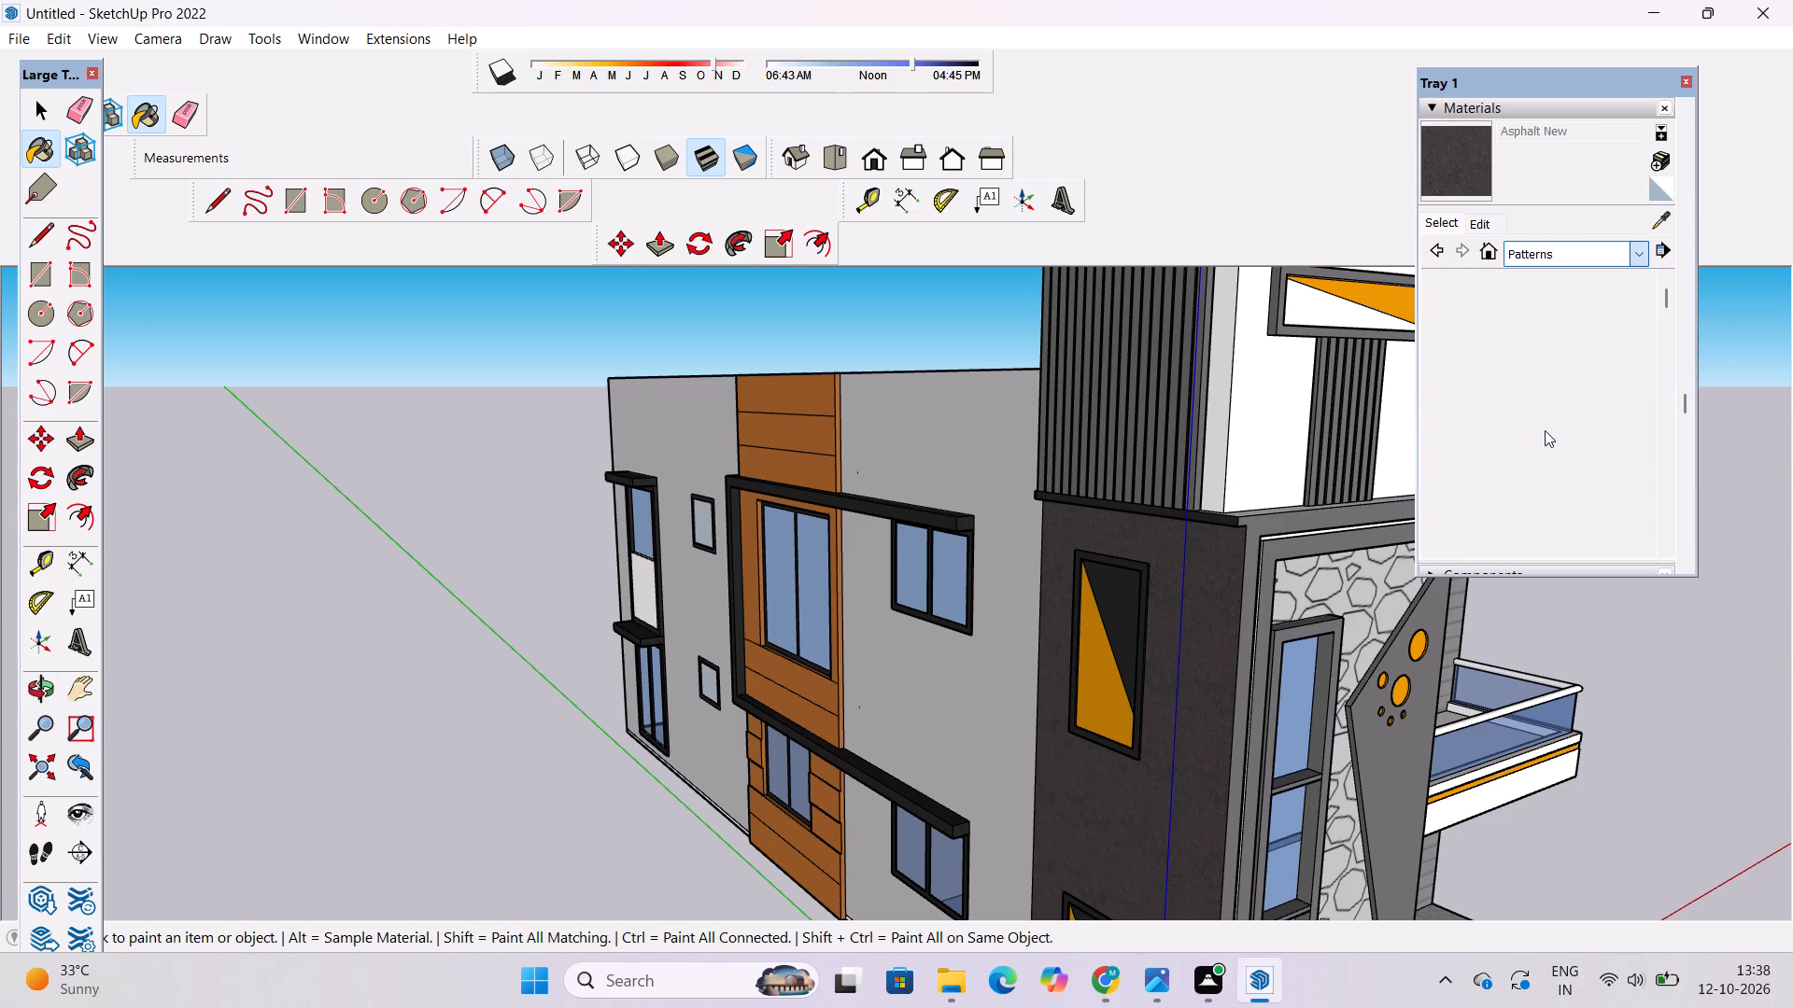
{"action": "scroll", "coordinate": [1538, 427], "scroll_direction": "down", "scroll_amount": 5}
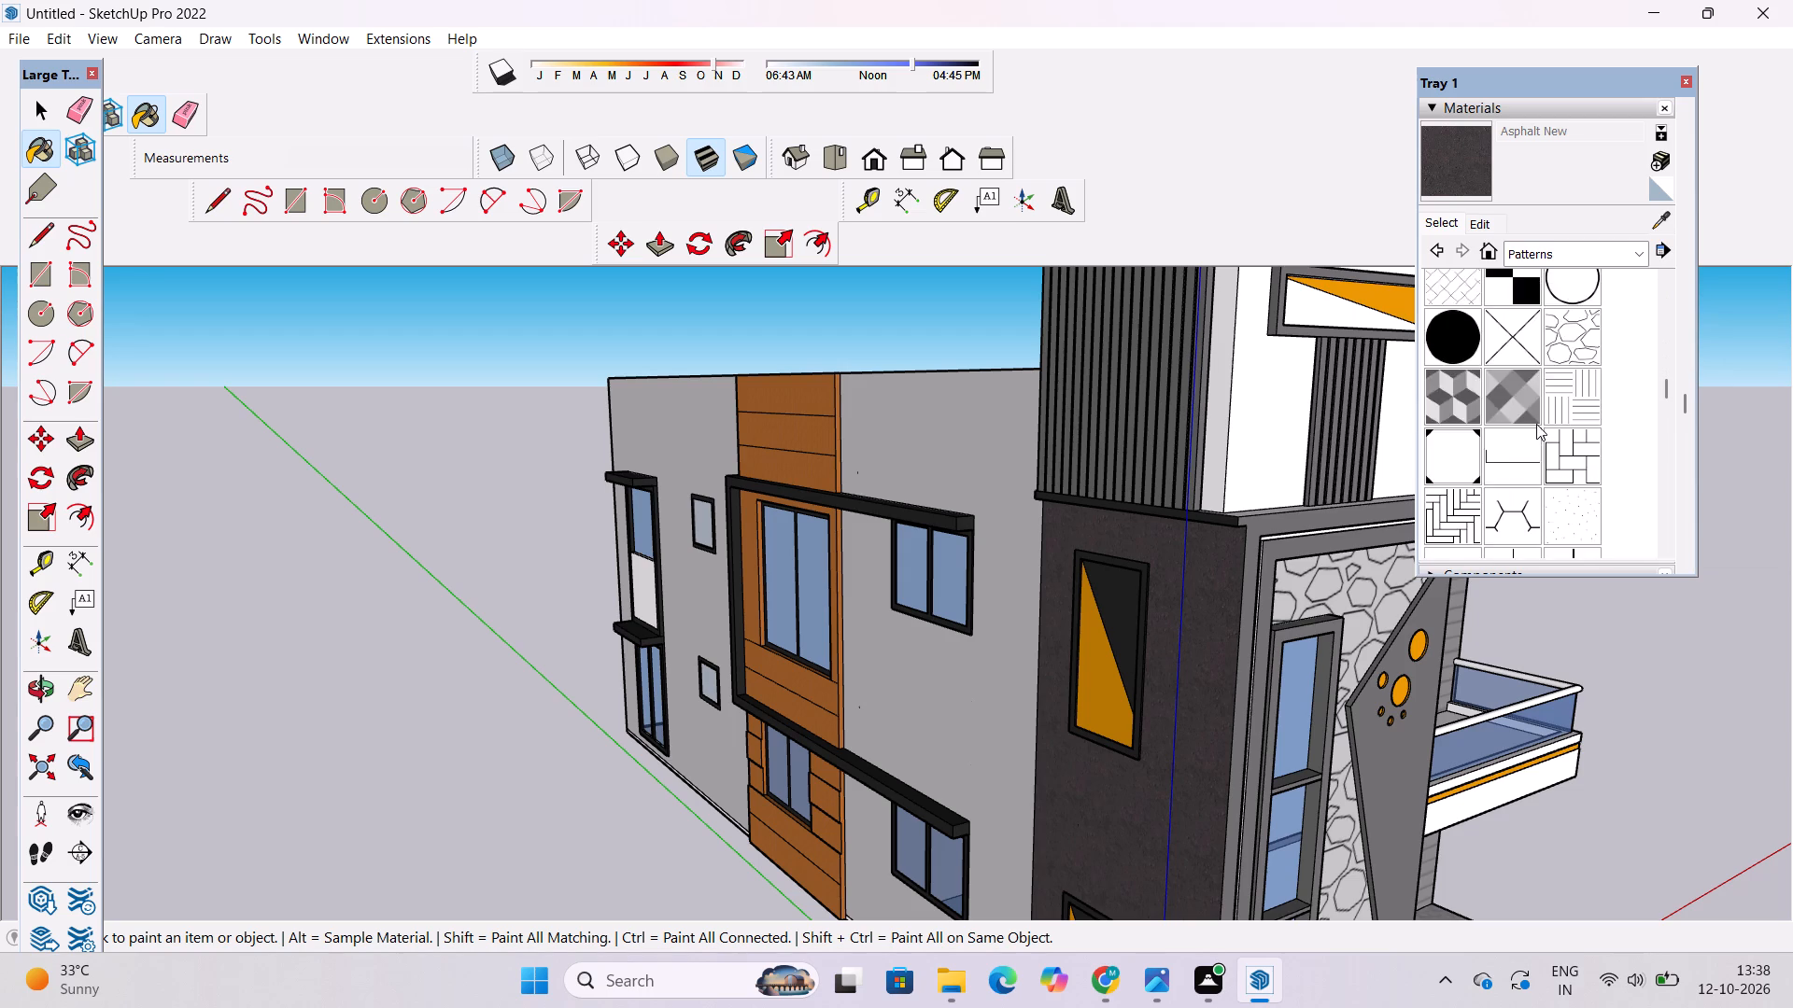
{"action": "scroll", "coordinate": [1536, 424], "scroll_direction": "down", "scroll_amount": 3}
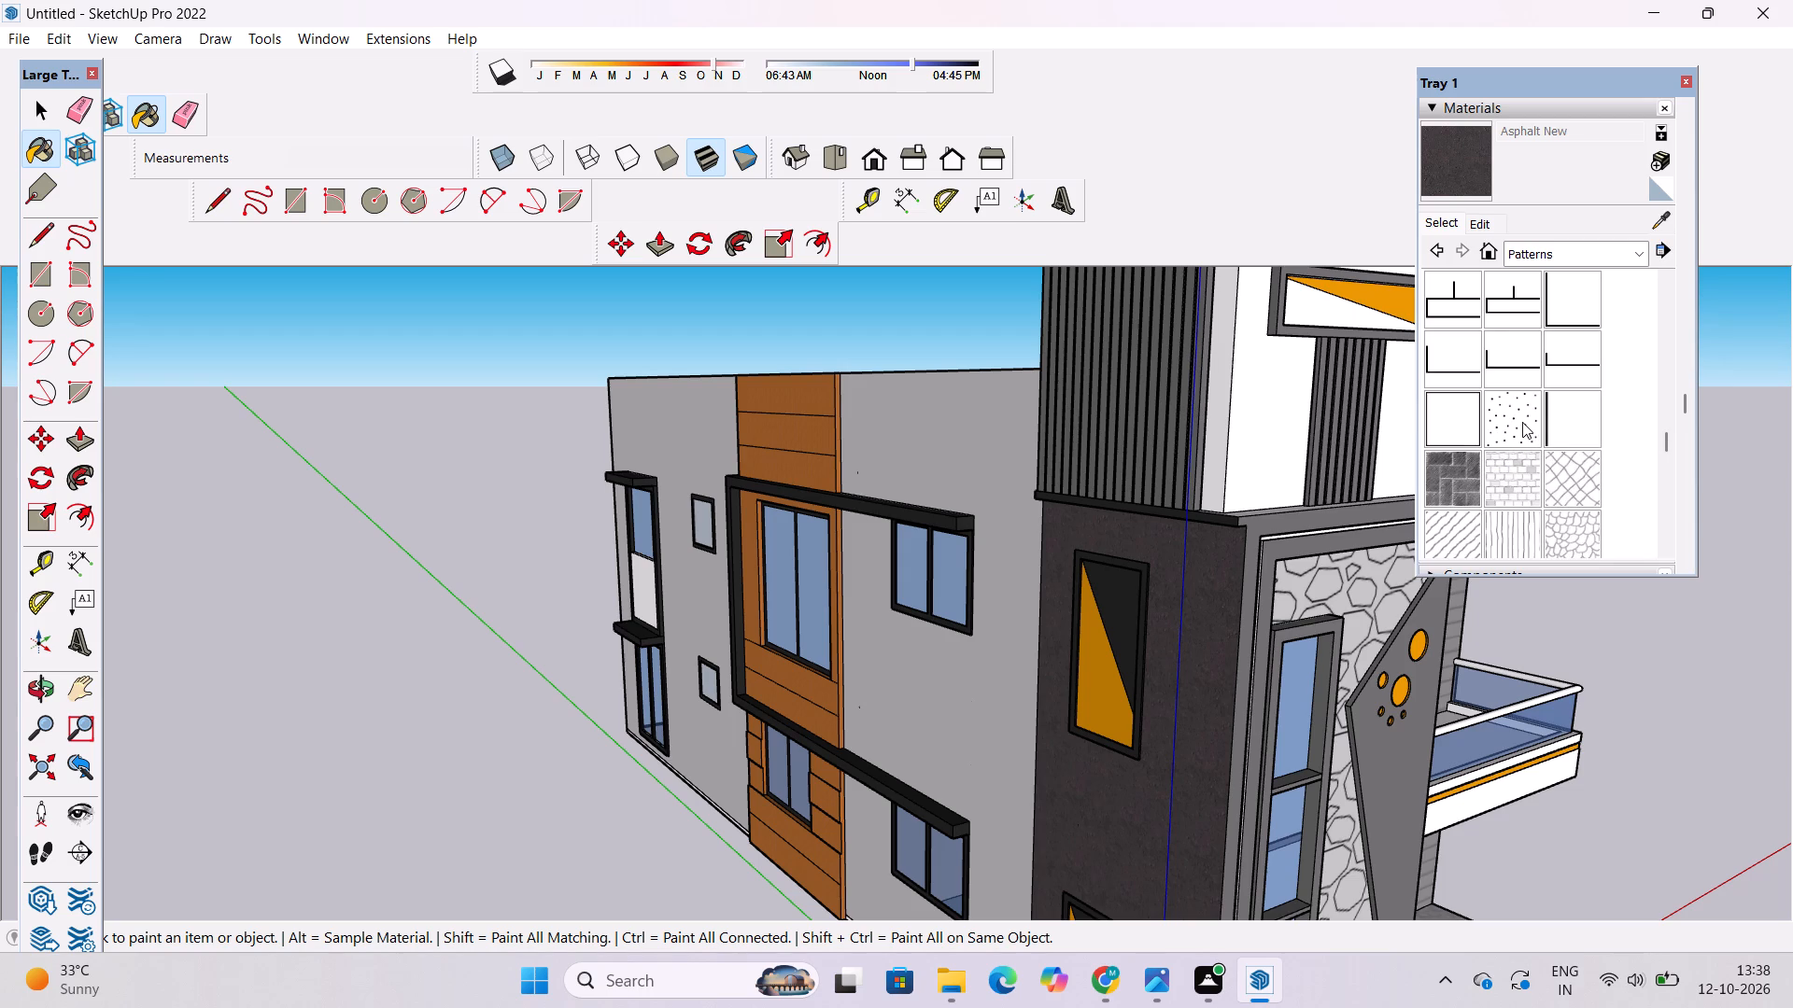
{"action": "left_click", "coordinate": [1522, 426]}
{"action": "left_click", "coordinate": [1574, 517]}
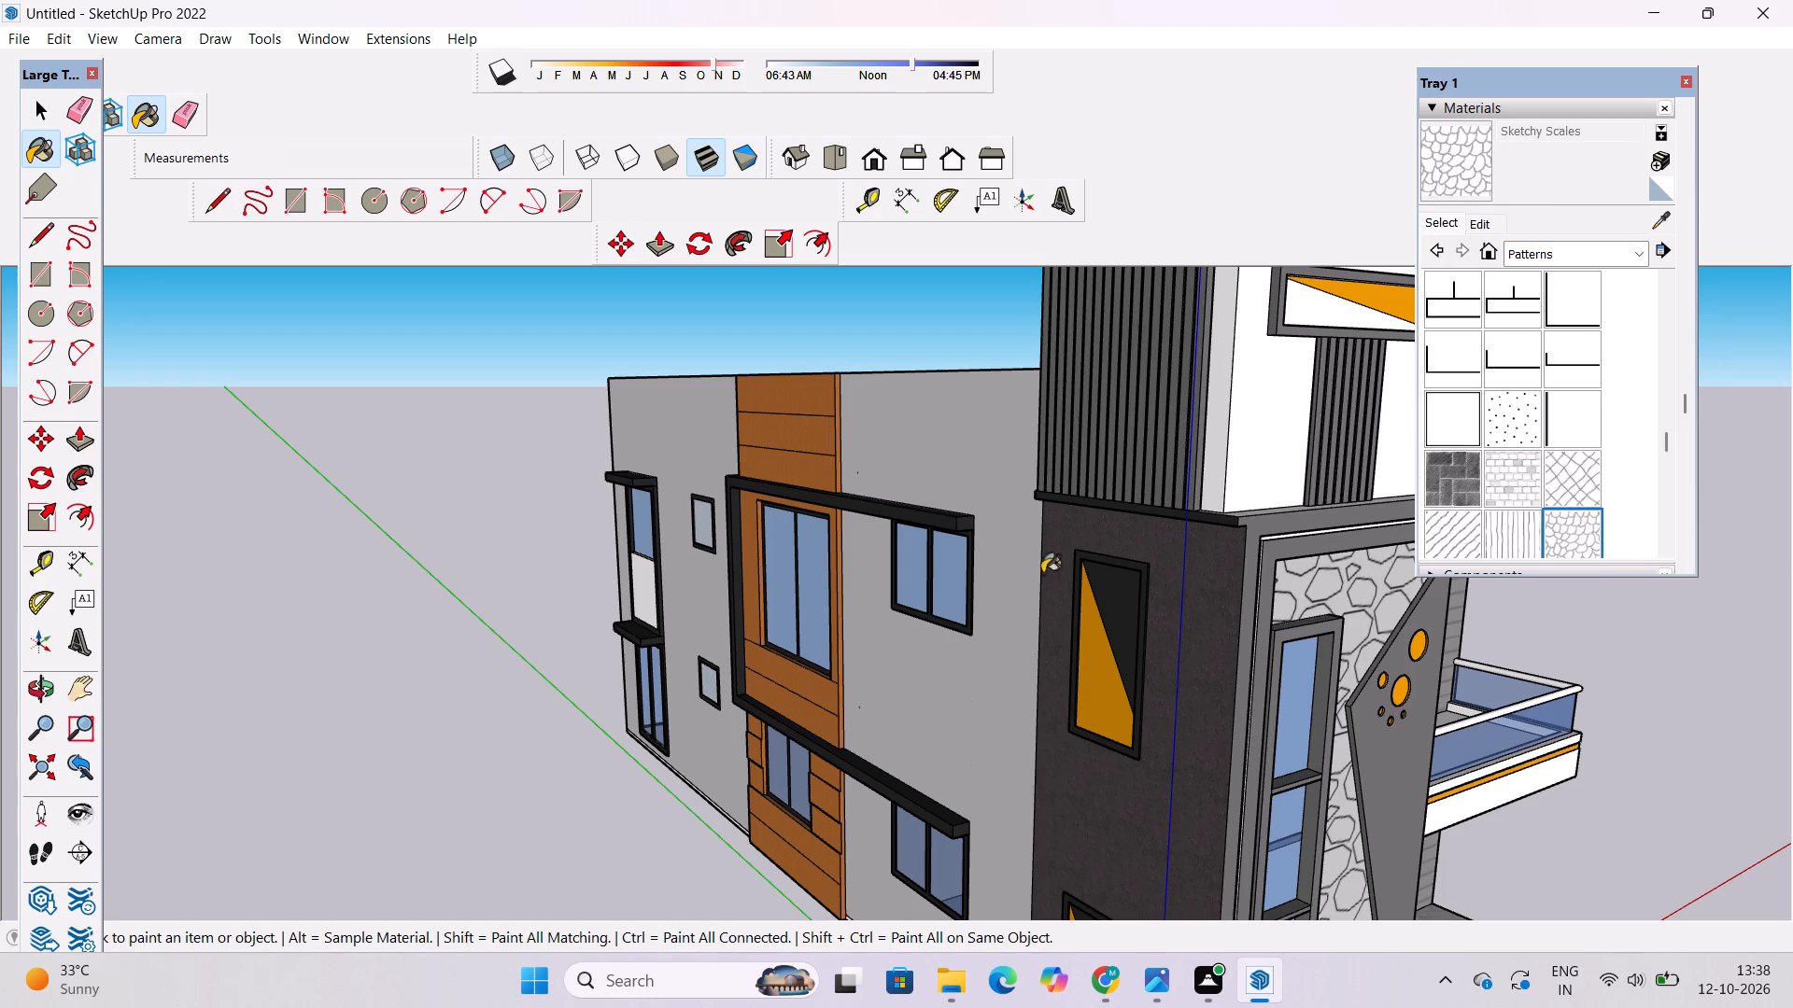
{"action": "scroll", "coordinate": [674, 612], "scroll_direction": "up", "scroll_amount": 8}
{"action": "left_click", "coordinate": [653, 587]}
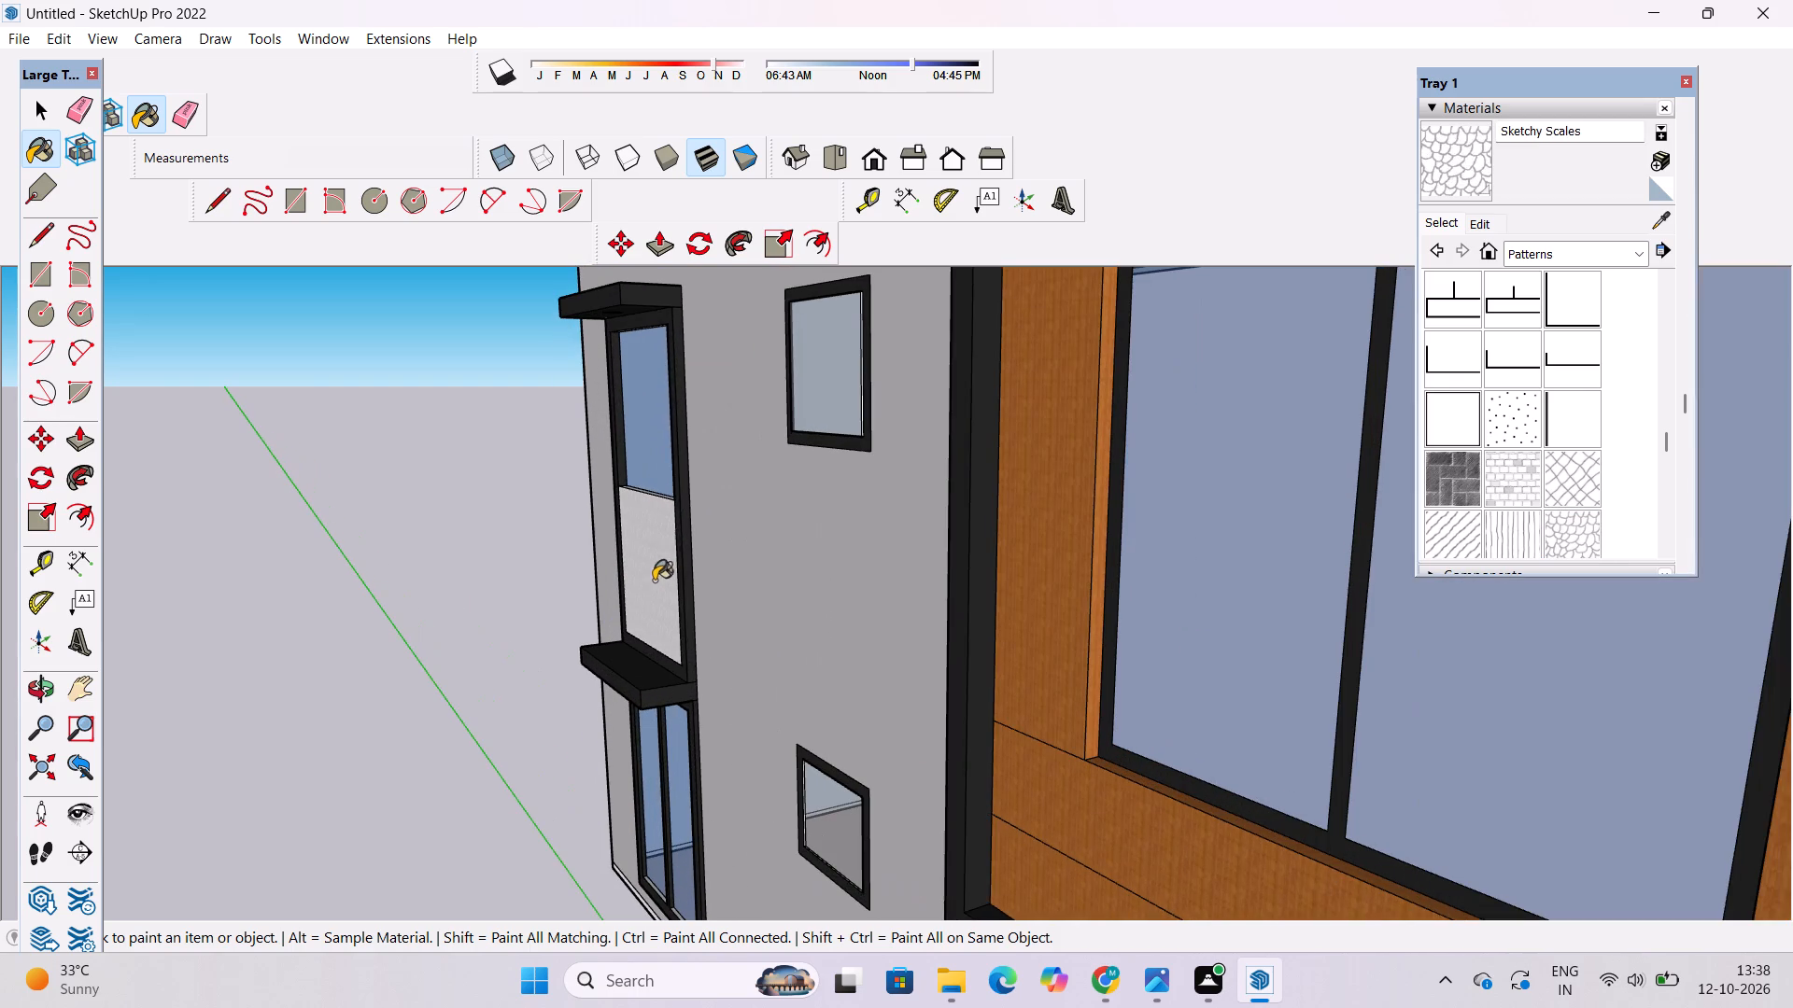
Darken the Sketchy Scales material to a mid grey and set its texture size to 10' by 10'.
{"action": "left_click", "coordinate": [1480, 221]}
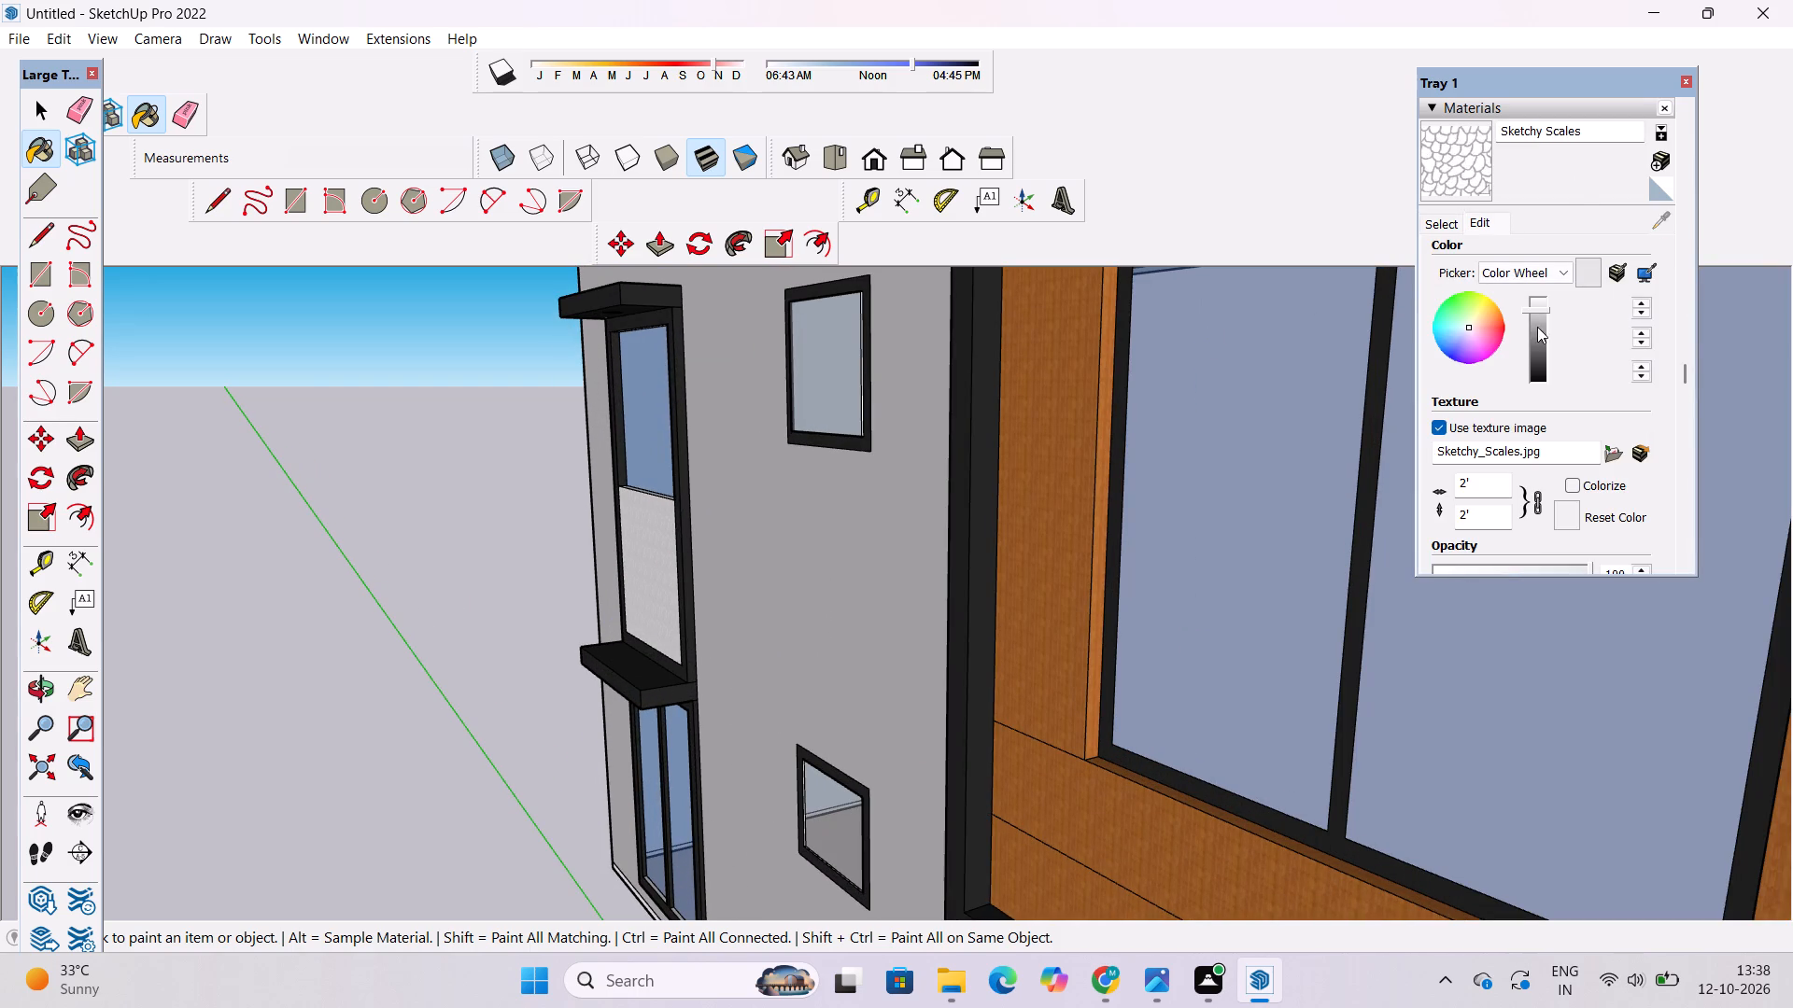
{"action": "left_click", "coordinate": [1537, 318]}
{"action": "left_click", "coordinate": [1538, 327]}
{"action": "left_click", "coordinate": [1474, 517]}
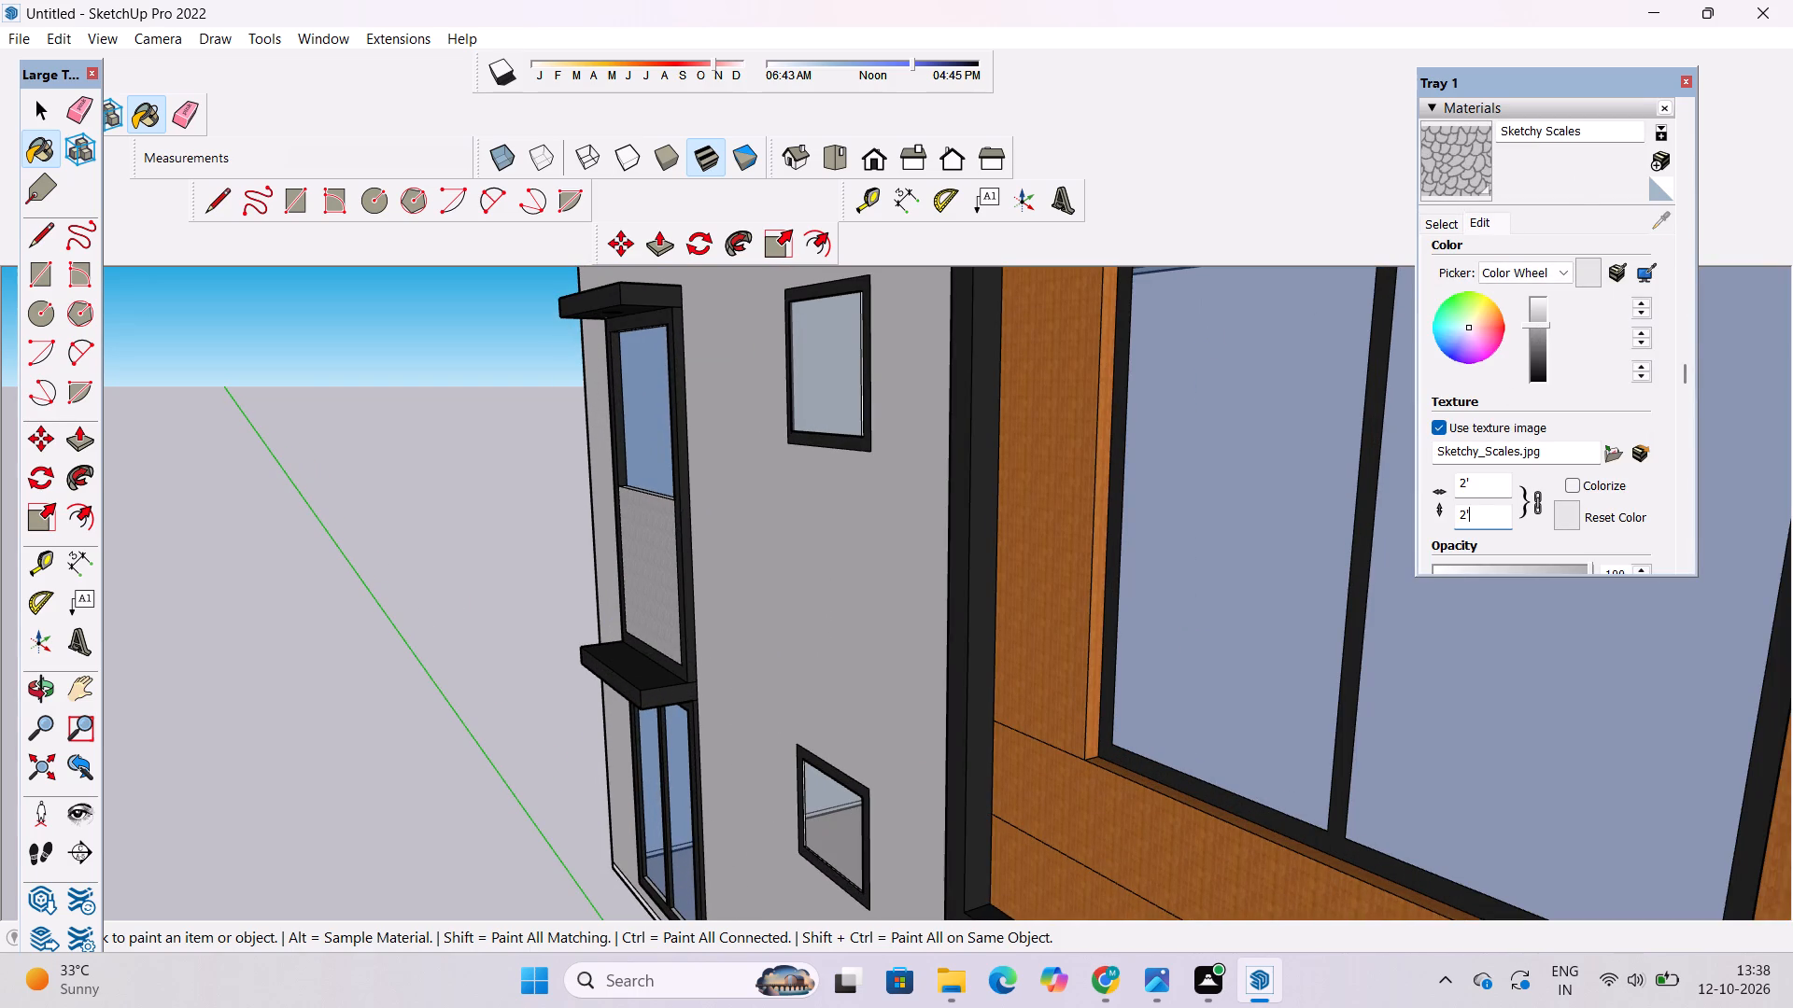
{"action": "key", "text": "BackSpace"}
{"action": "key", "text": "BackSpace"}
{"action": "type", "text": "10"}
{"action": "key", "text": "apostrophe"}
{"action": "key", "text": "Return"}
{"action": "key", "text": "o"}
{"action": "left_click", "coordinate": [45, 695]}
{"action": "left_click", "coordinate": [227, 438]}
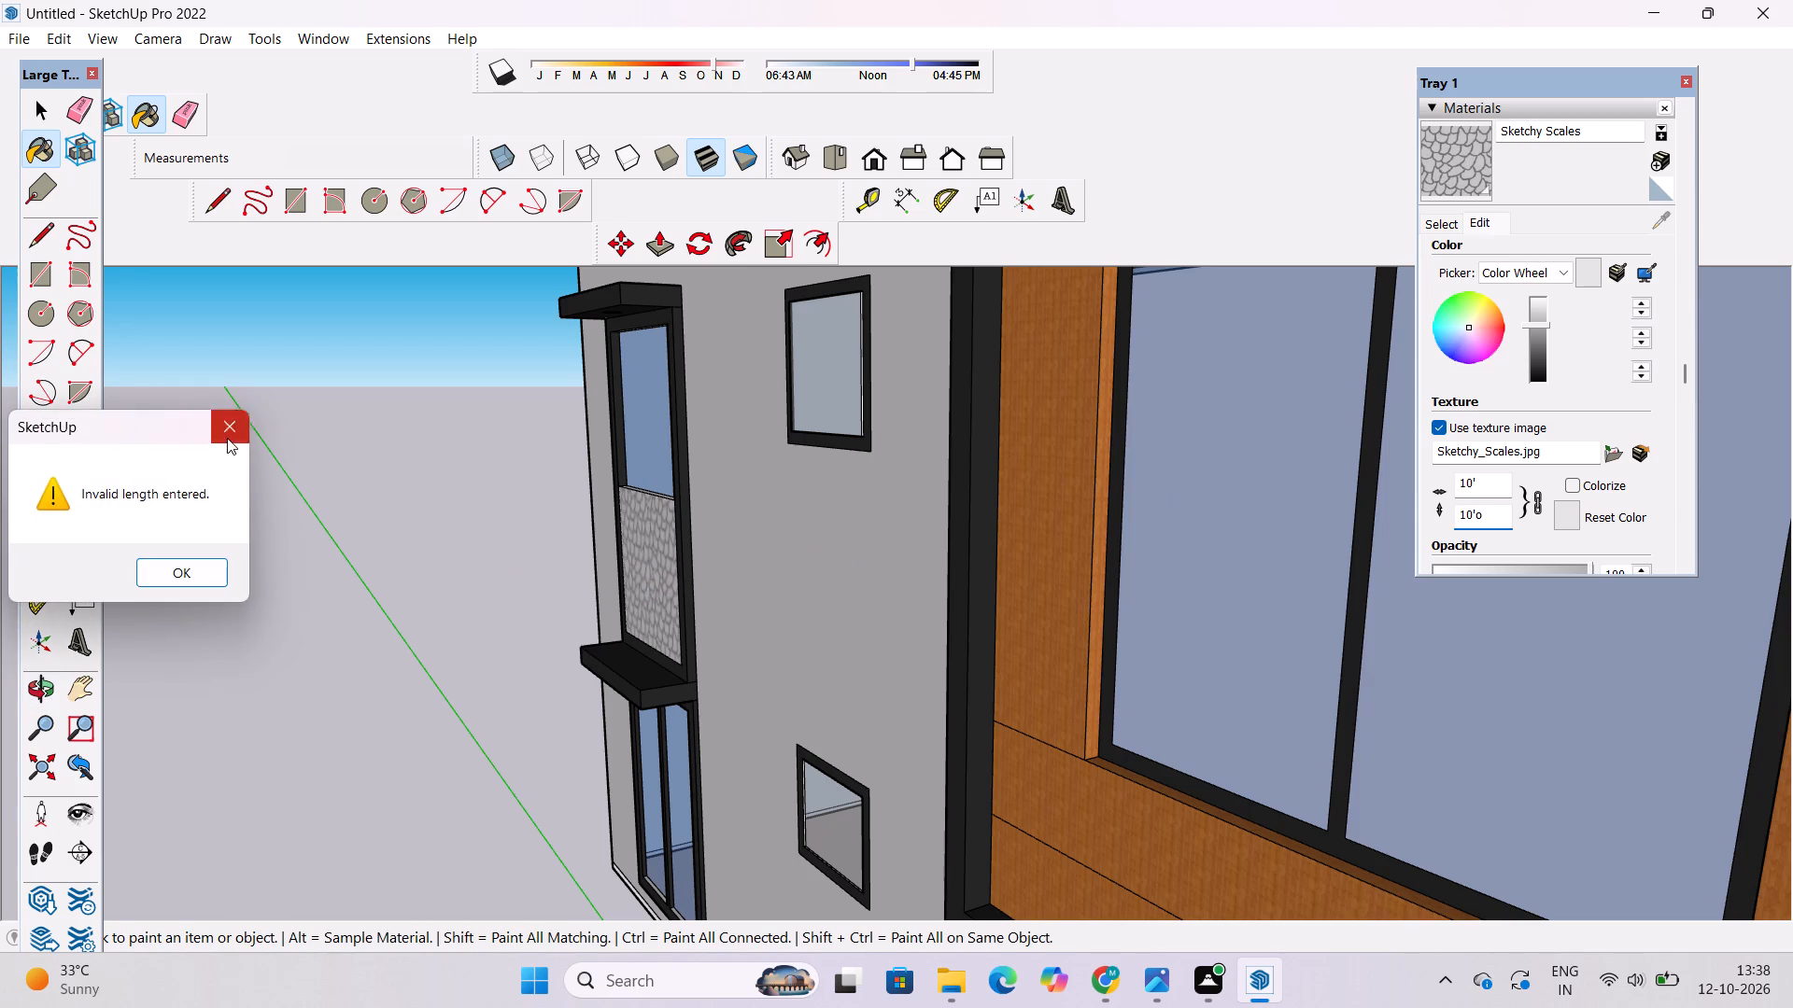
{"action": "key", "text": "space"}
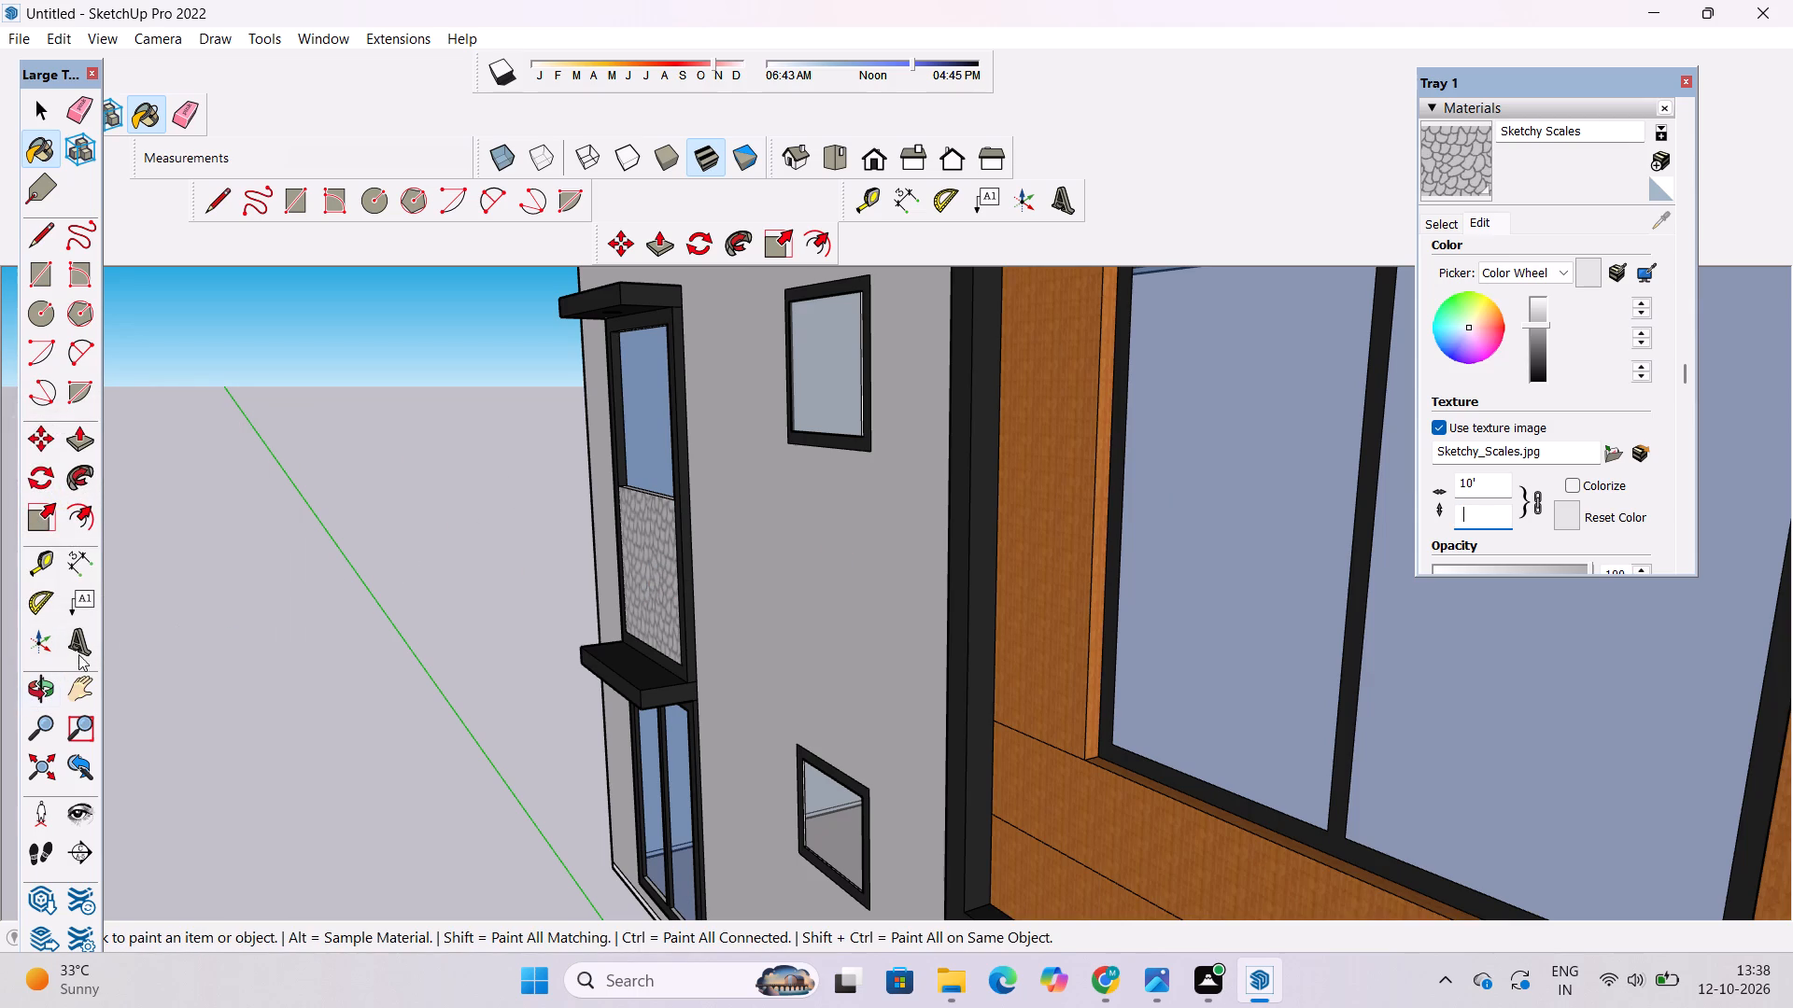
{"action": "type", "text": "10"}
{"action": "key", "text": "apostrophe"}
{"action": "key", "text": "Return"}
{"action": "key", "text": "space"}
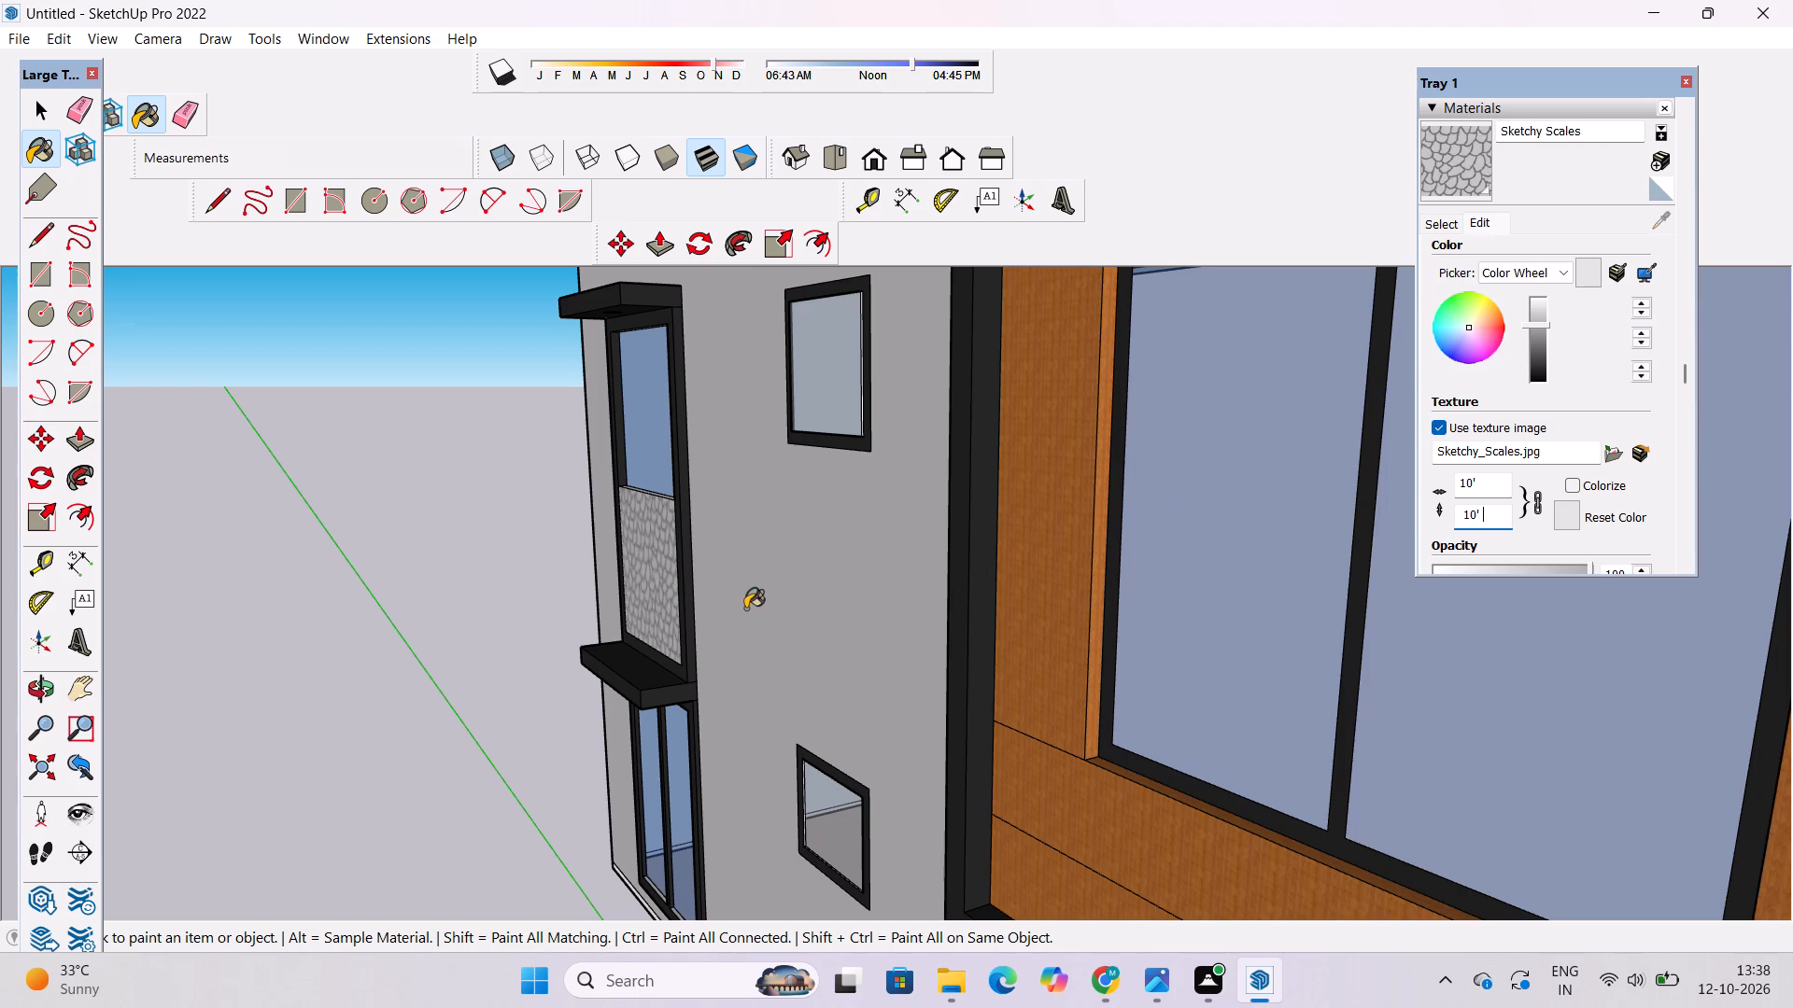
{"action": "key", "text": "space"}
Examine the scale-textured window panel up close and from farther away to judge its texture size and colour.
{"action": "left_click", "coordinate": [41, 685]}
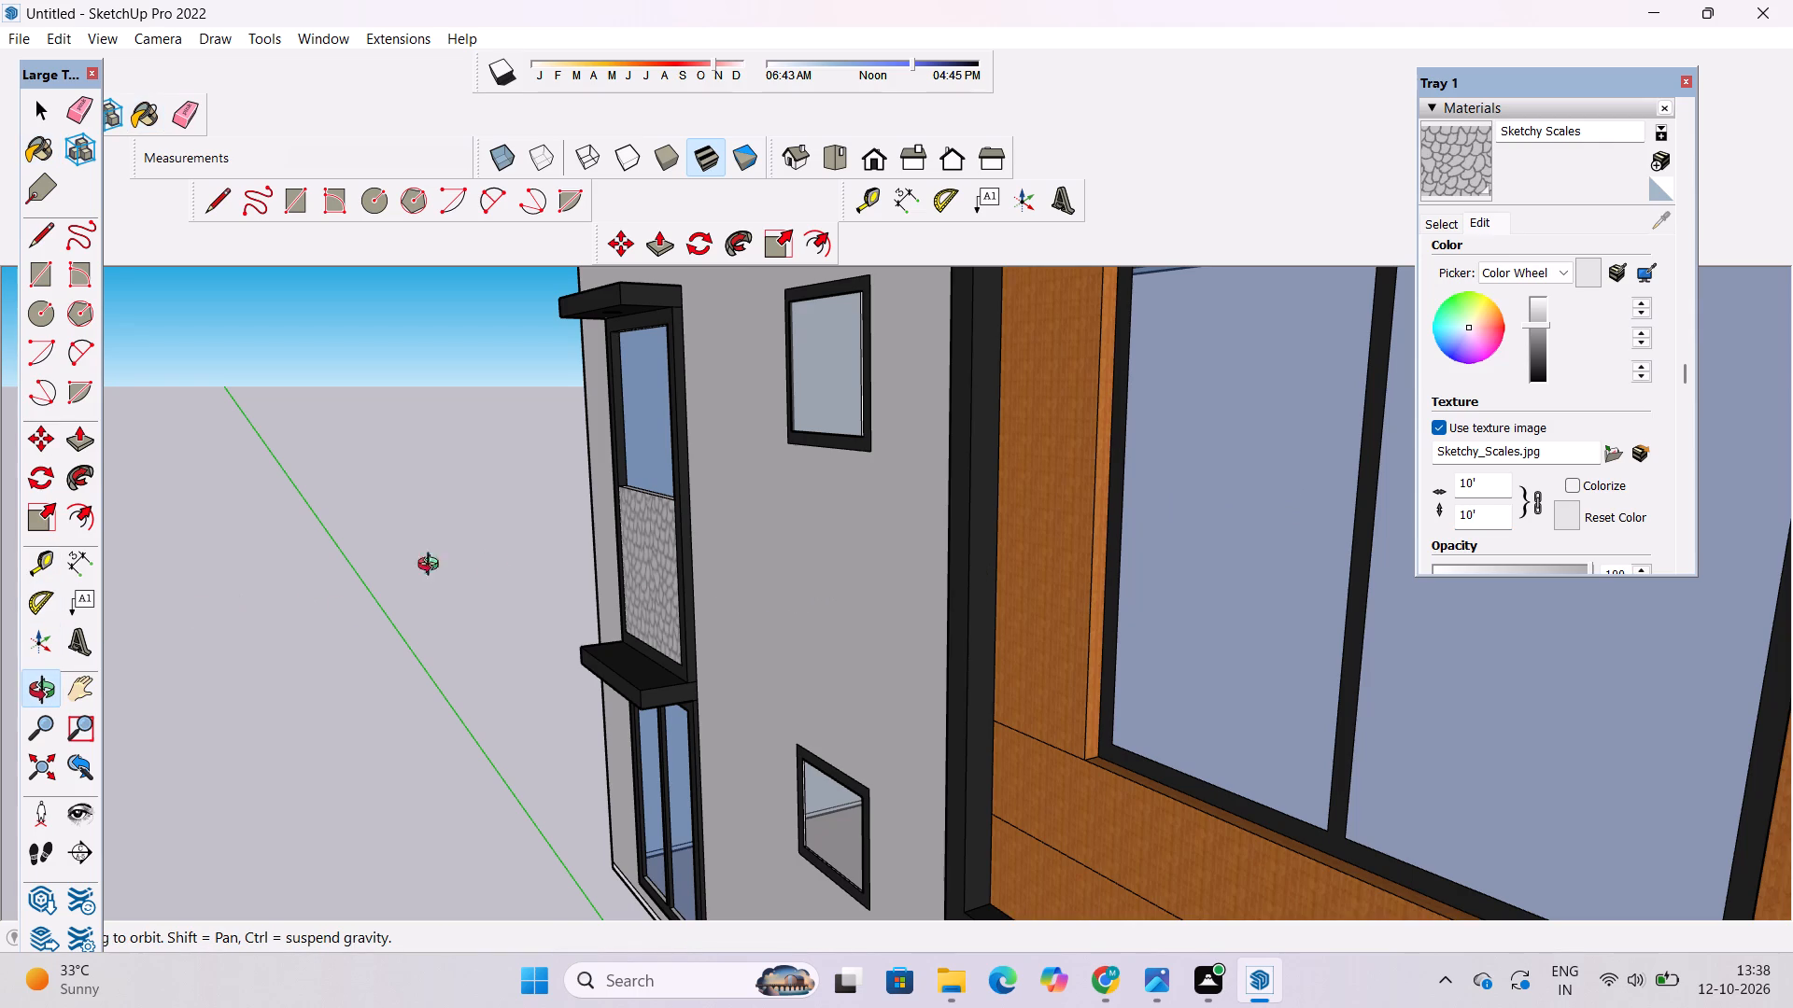
{"action": "scroll", "coordinate": [511, 561], "scroll_direction": "up", "scroll_amount": 3}
{"action": "left_click_drag", "start_coordinate": [512, 560], "coordinate": [637, 478], "text": "shift"}
{"action": "left_click_drag", "start_coordinate": [899, 500], "coordinate": [812, 609]}
{"action": "left_click_drag", "start_coordinate": [915, 517], "coordinate": [806, 540], "text": "shift"}
{"action": "left_click_drag", "start_coordinate": [802, 542], "coordinate": [854, 543]}
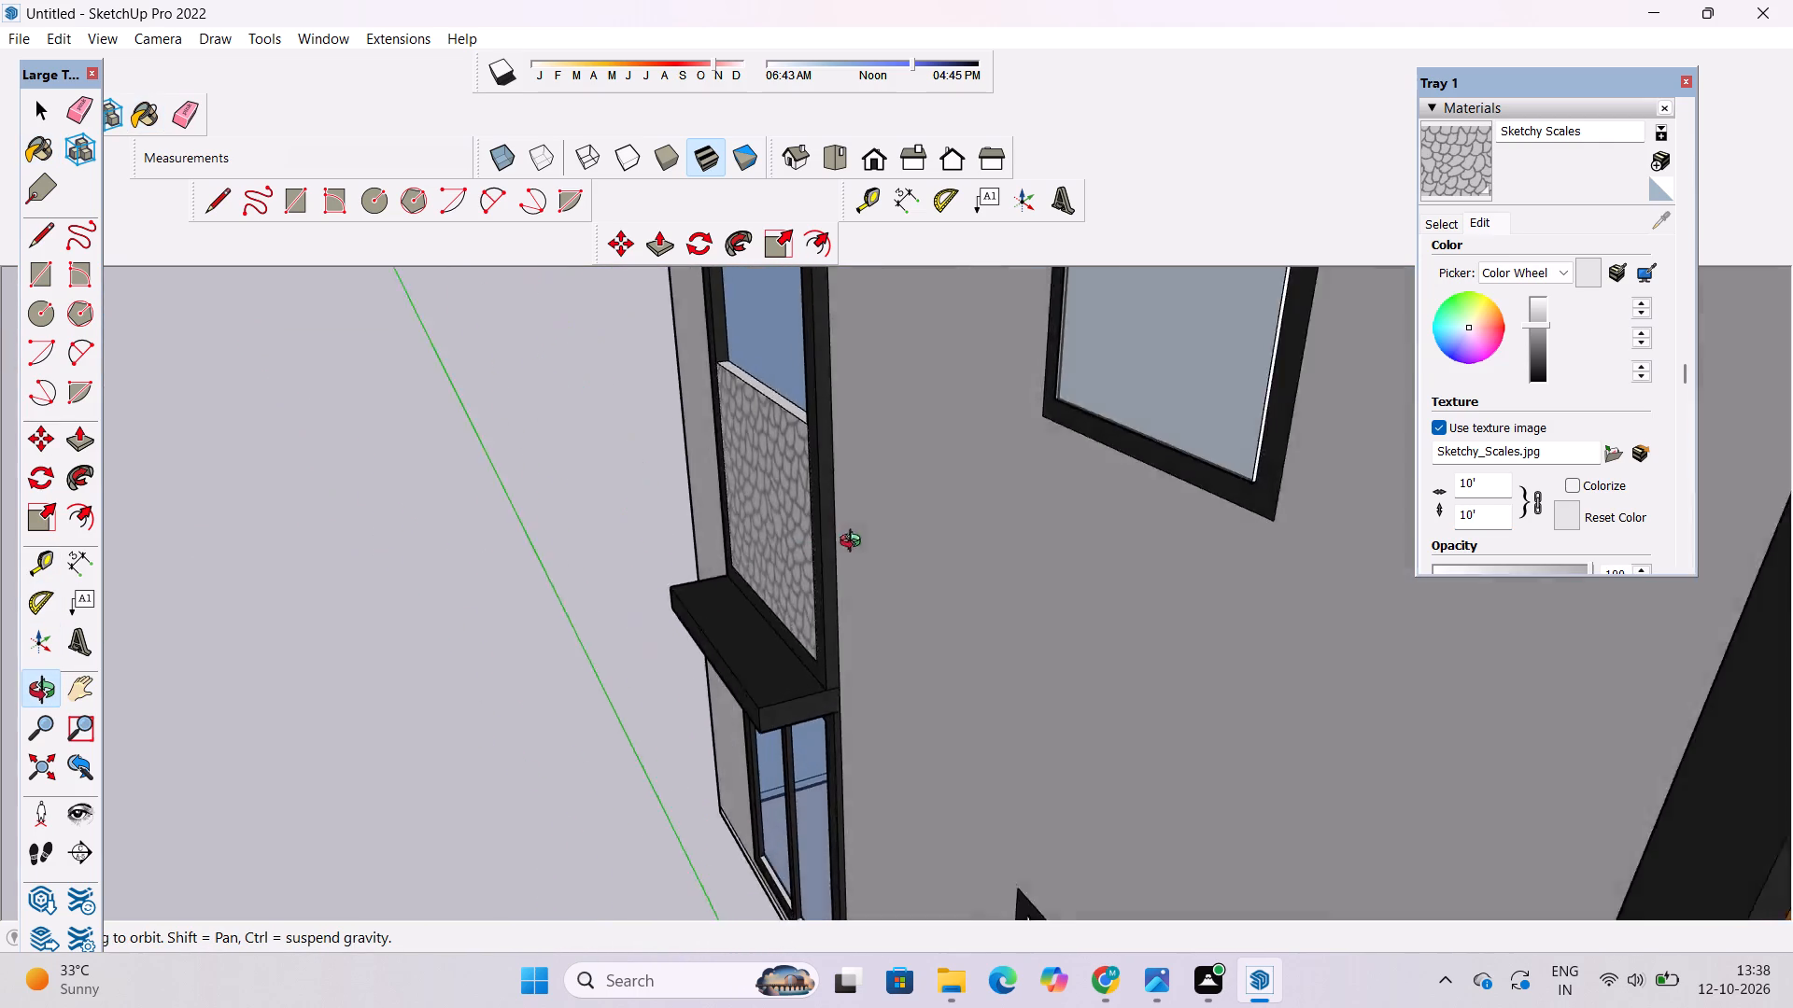
{"action": "left_click_drag", "start_coordinate": [854, 543], "coordinate": [931, 542]}
{"action": "left_click_drag", "start_coordinate": [938, 515], "coordinate": [838, 549], "text": "shift"}
{"action": "scroll", "coordinate": [781, 444], "scroll_direction": "down", "scroll_amount": 5}
{"action": "left_click_drag", "start_coordinate": [820, 543], "coordinate": [764, 511]}
{"action": "left_click_drag", "start_coordinate": [764, 567], "coordinate": [738, 432], "text": "shift"}
{"action": "scroll", "coordinate": [738, 427], "scroll_direction": "down", "scroll_amount": 5}
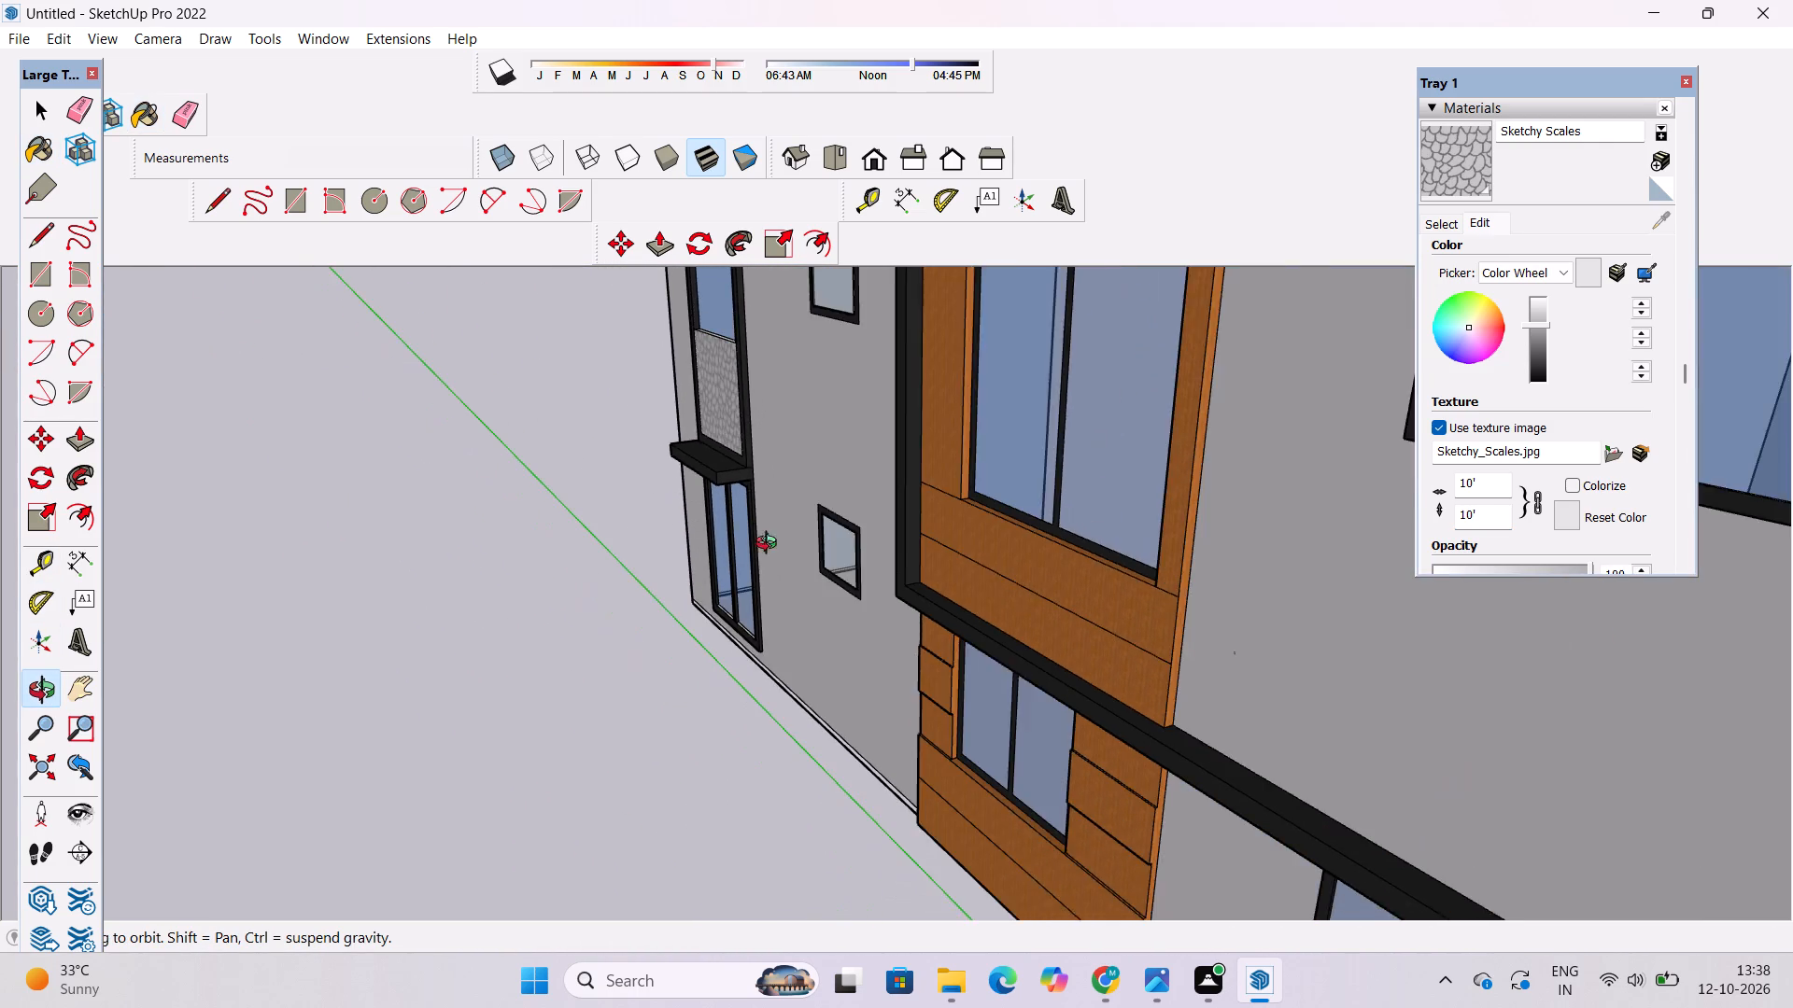
{"action": "left_click_drag", "start_coordinate": [770, 545], "coordinate": [757, 556]}
Darken the Sketchy Scales material's grey slightly further.
{"action": "left_click", "coordinate": [1539, 334]}
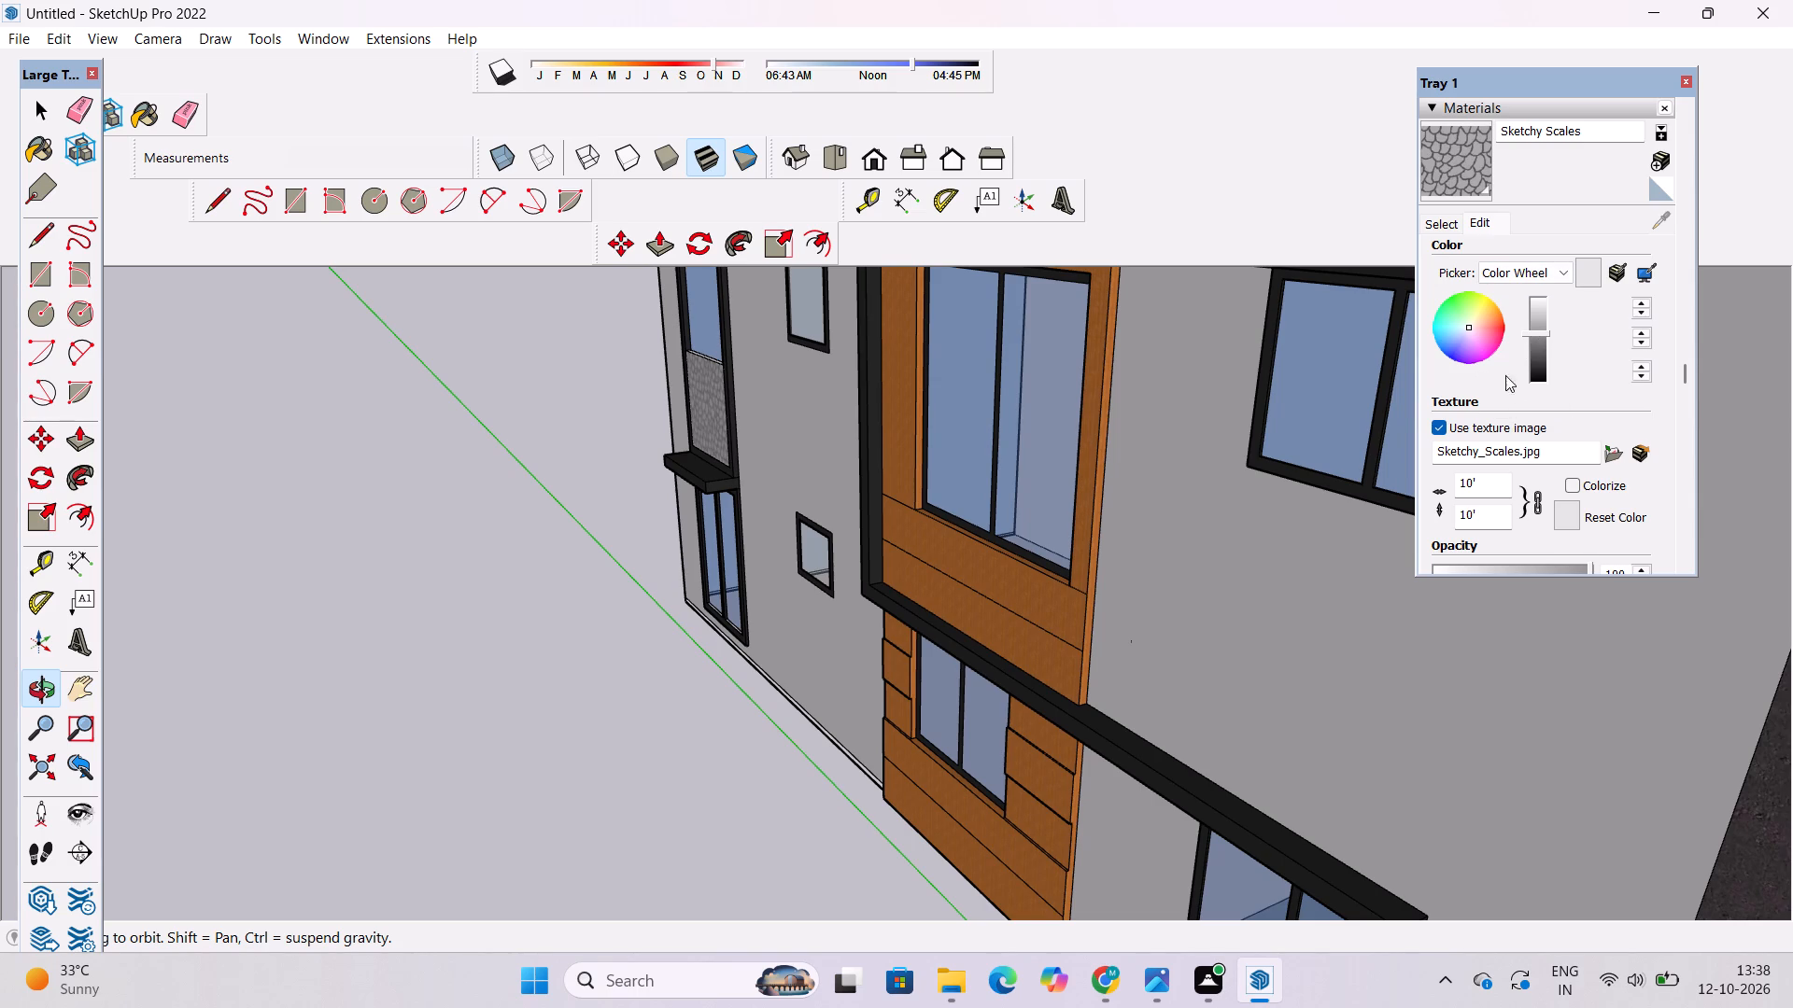
Paint the narrow ledge on top of the scale-textured window panel with the 0136_Charcoal named colour.
{"action": "scroll", "coordinate": [742, 418], "scroll_direction": "up", "scroll_amount": 10}
{"action": "left_click_drag", "start_coordinate": [708, 385], "coordinate": [727, 560], "text": "shift"}
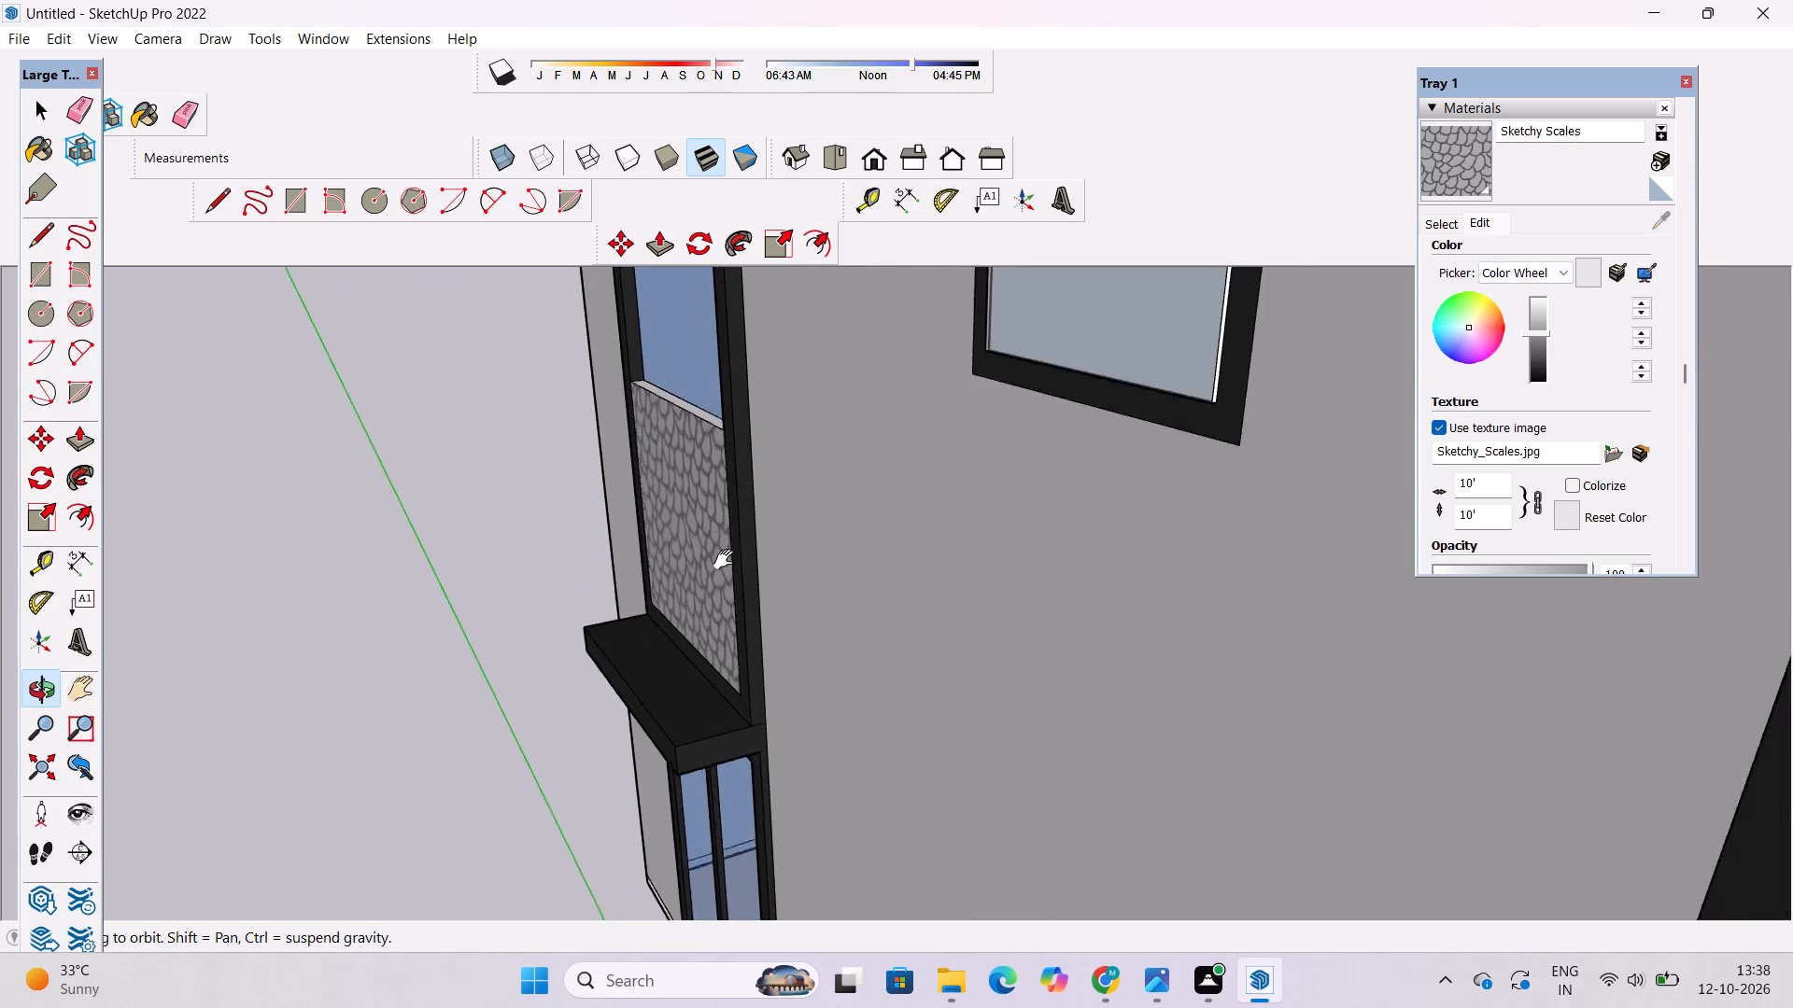
{"action": "left_click_drag", "start_coordinate": [727, 560], "coordinate": [727, 581], "text": "shift"}
{"action": "scroll", "coordinate": [717, 403], "scroll_direction": "up", "scroll_amount": 5}
{"action": "left_click_drag", "start_coordinate": [696, 486], "coordinate": [704, 533], "text": "shift"}
{"action": "left_click", "coordinate": [1447, 223]}
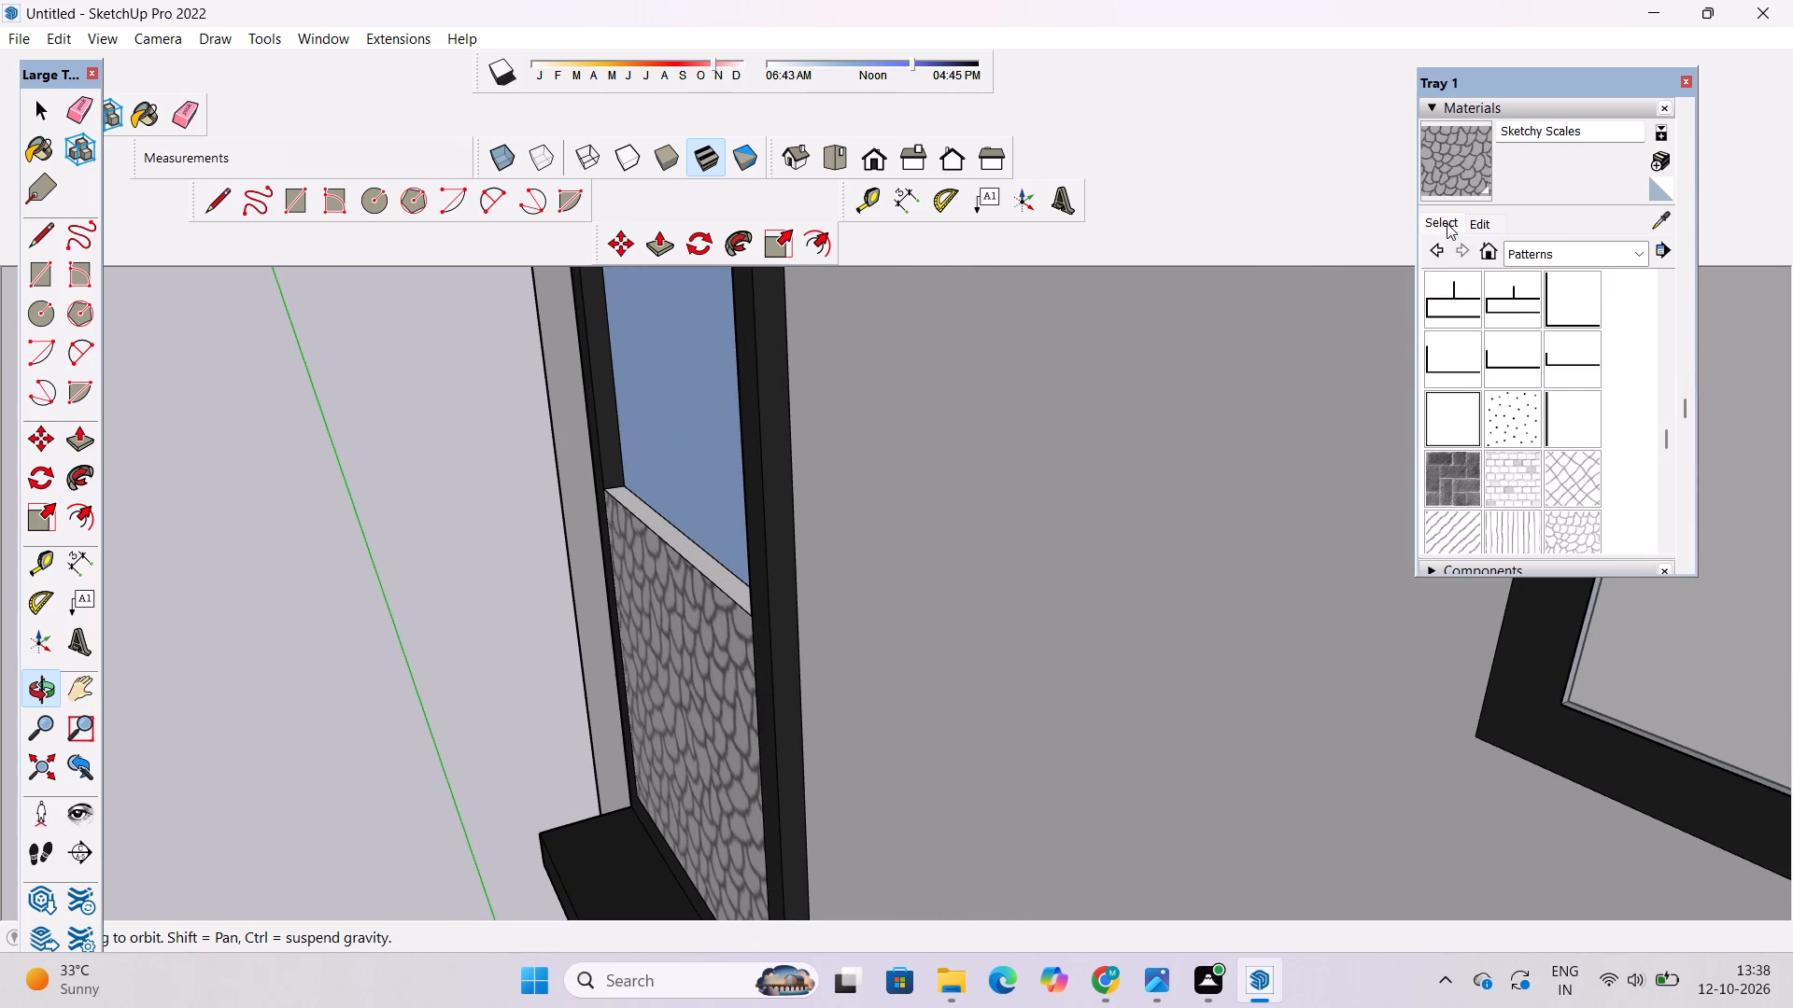
{"action": "left_click", "coordinate": [1527, 254]}
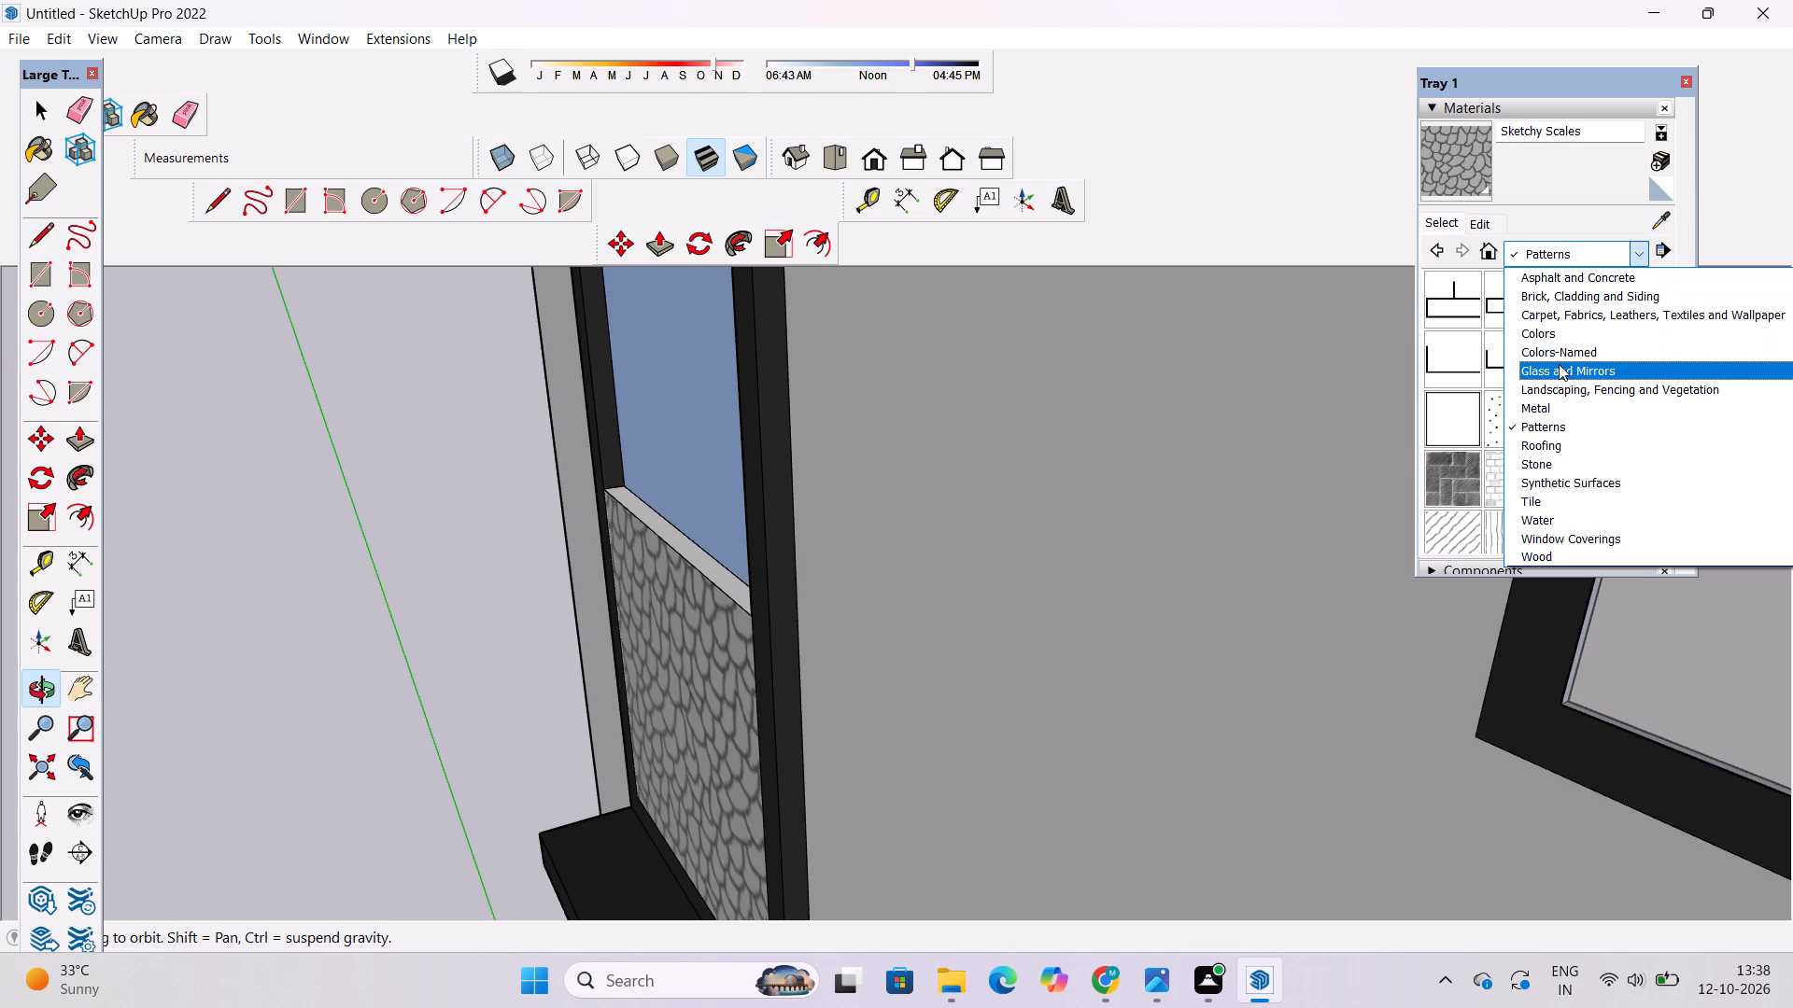
{"action": "left_click", "coordinate": [1560, 353]}
{"action": "scroll", "coordinate": [1518, 362], "scroll_direction": "down", "scroll_amount": 3}
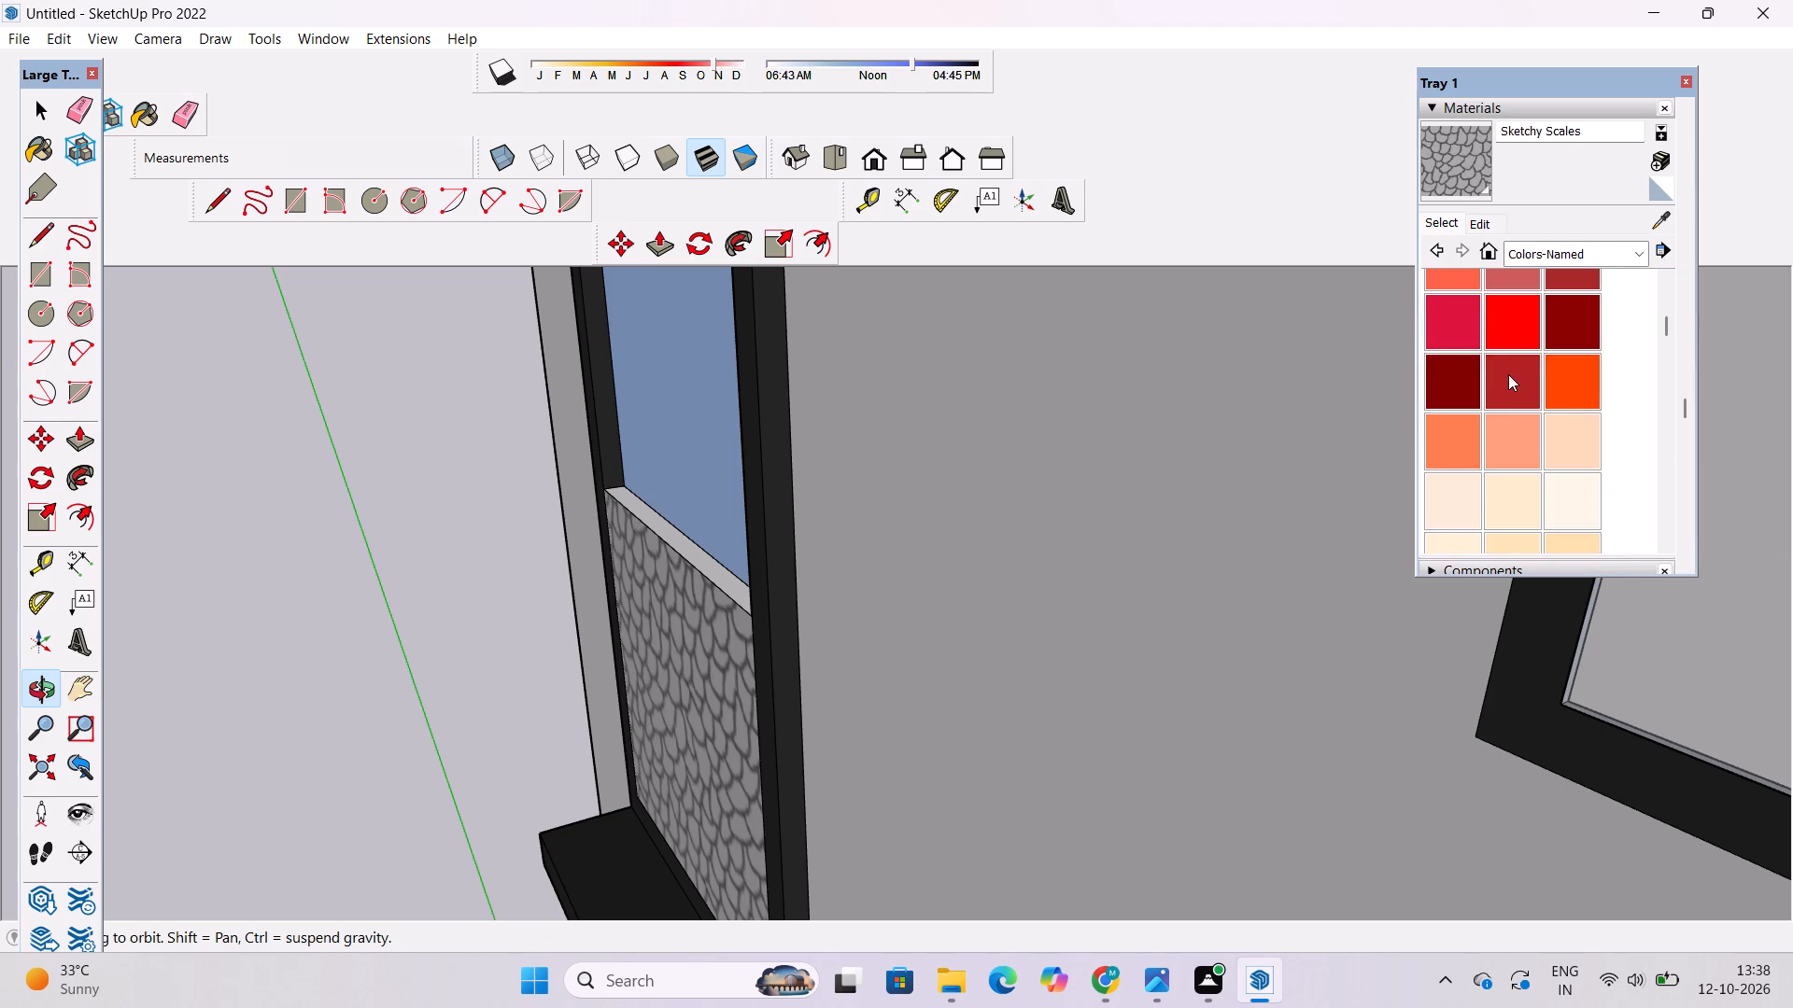
{"action": "scroll", "coordinate": [1508, 374], "scroll_direction": "down", "scroll_amount": 8}
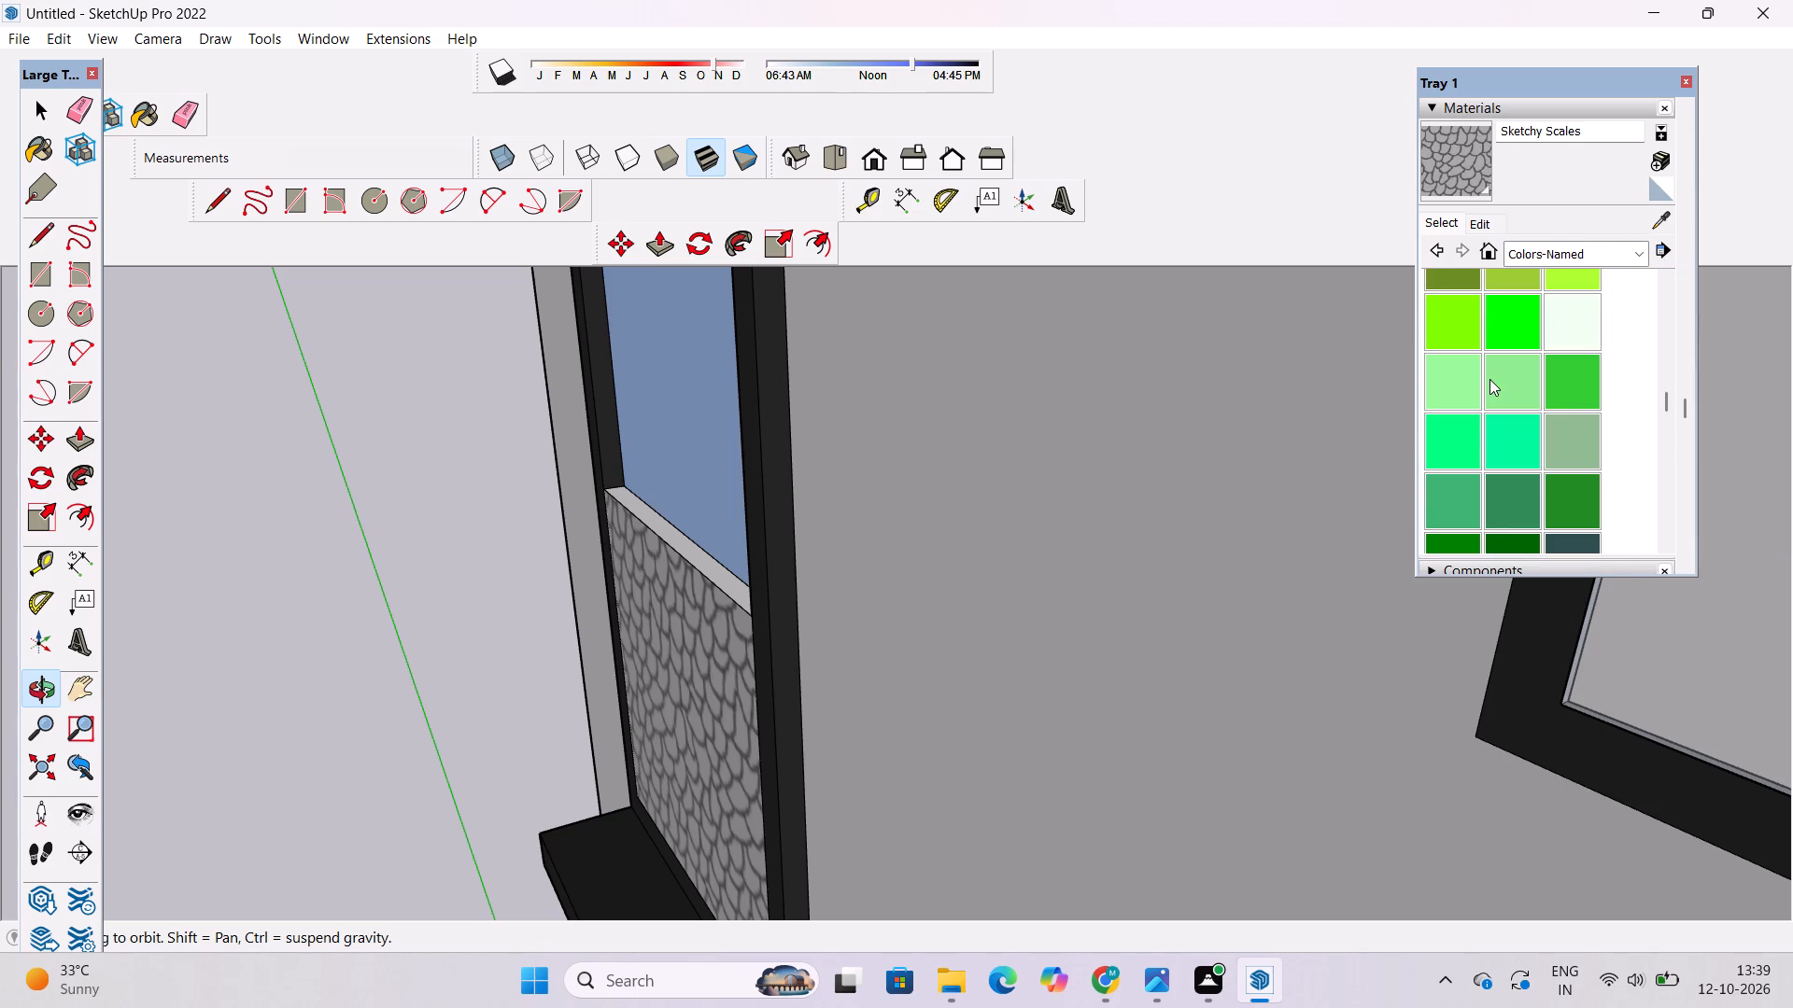
{"action": "scroll", "coordinate": [1489, 374], "scroll_direction": "down", "scroll_amount": 8}
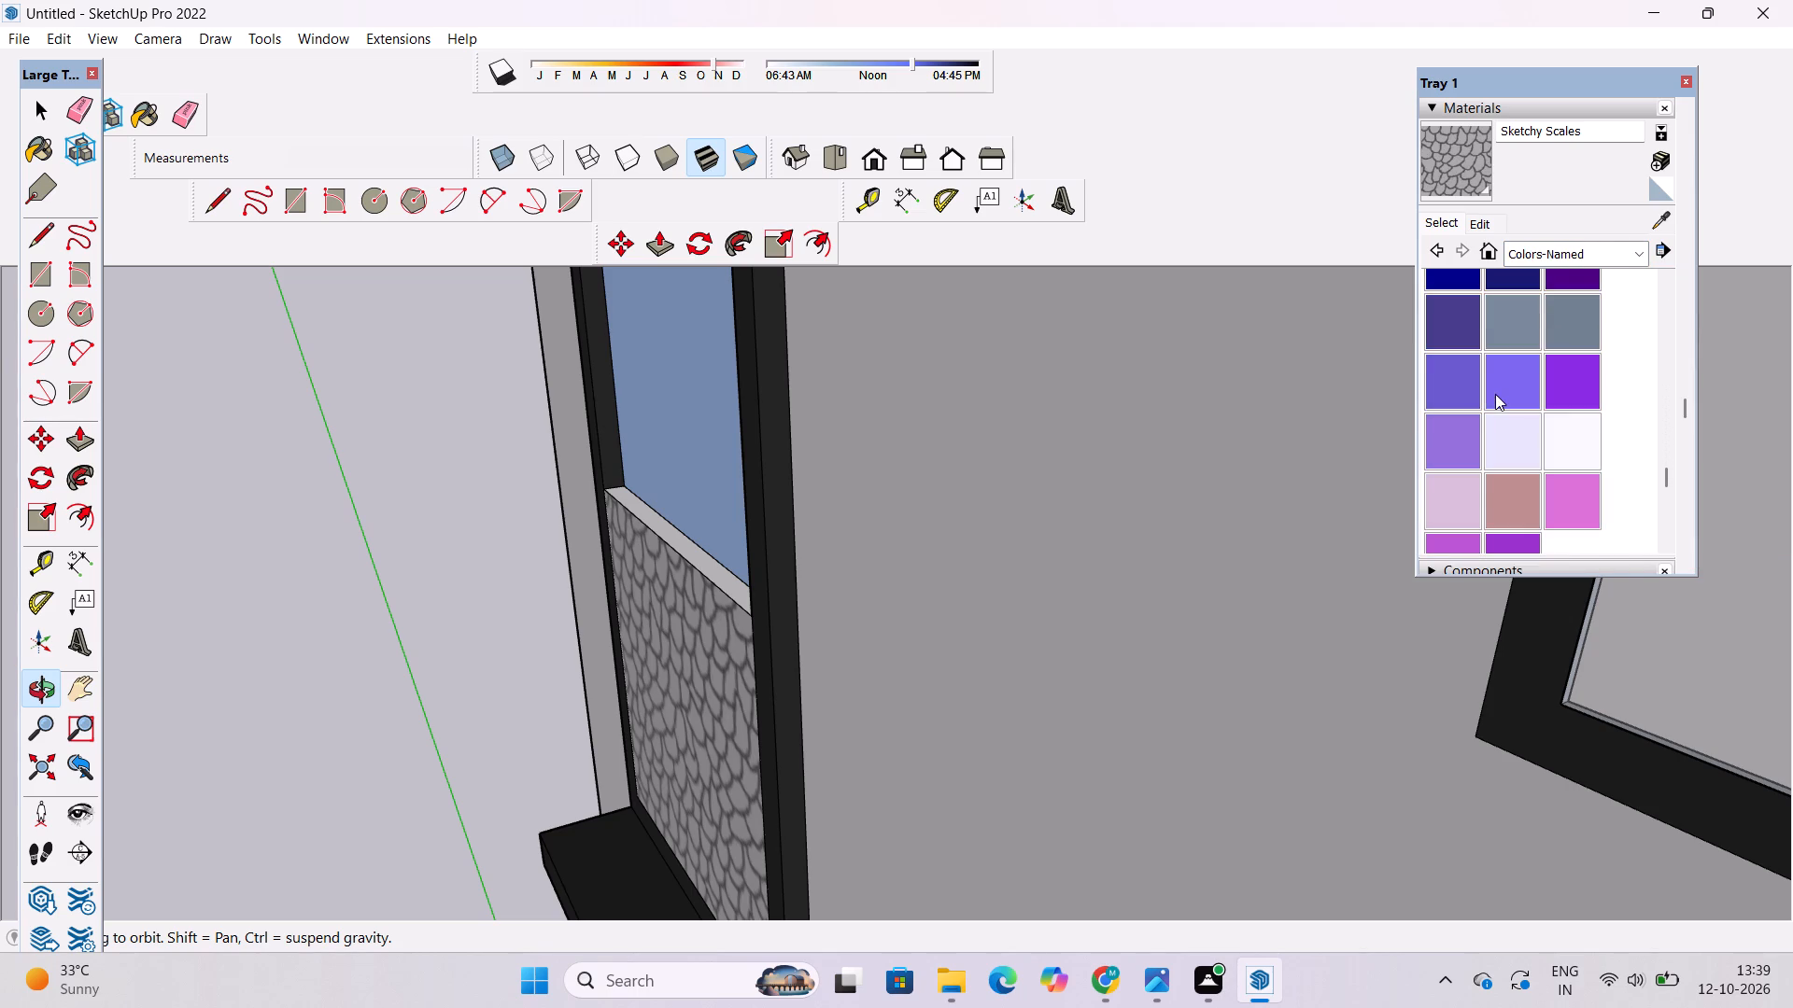
{"action": "scroll", "coordinate": [1495, 394], "scroll_direction": "down", "scroll_amount": 5}
{"action": "scroll", "coordinate": [1496, 393], "scroll_direction": "up", "scroll_amount": 1}
{"action": "left_click", "coordinate": [1559, 344]}
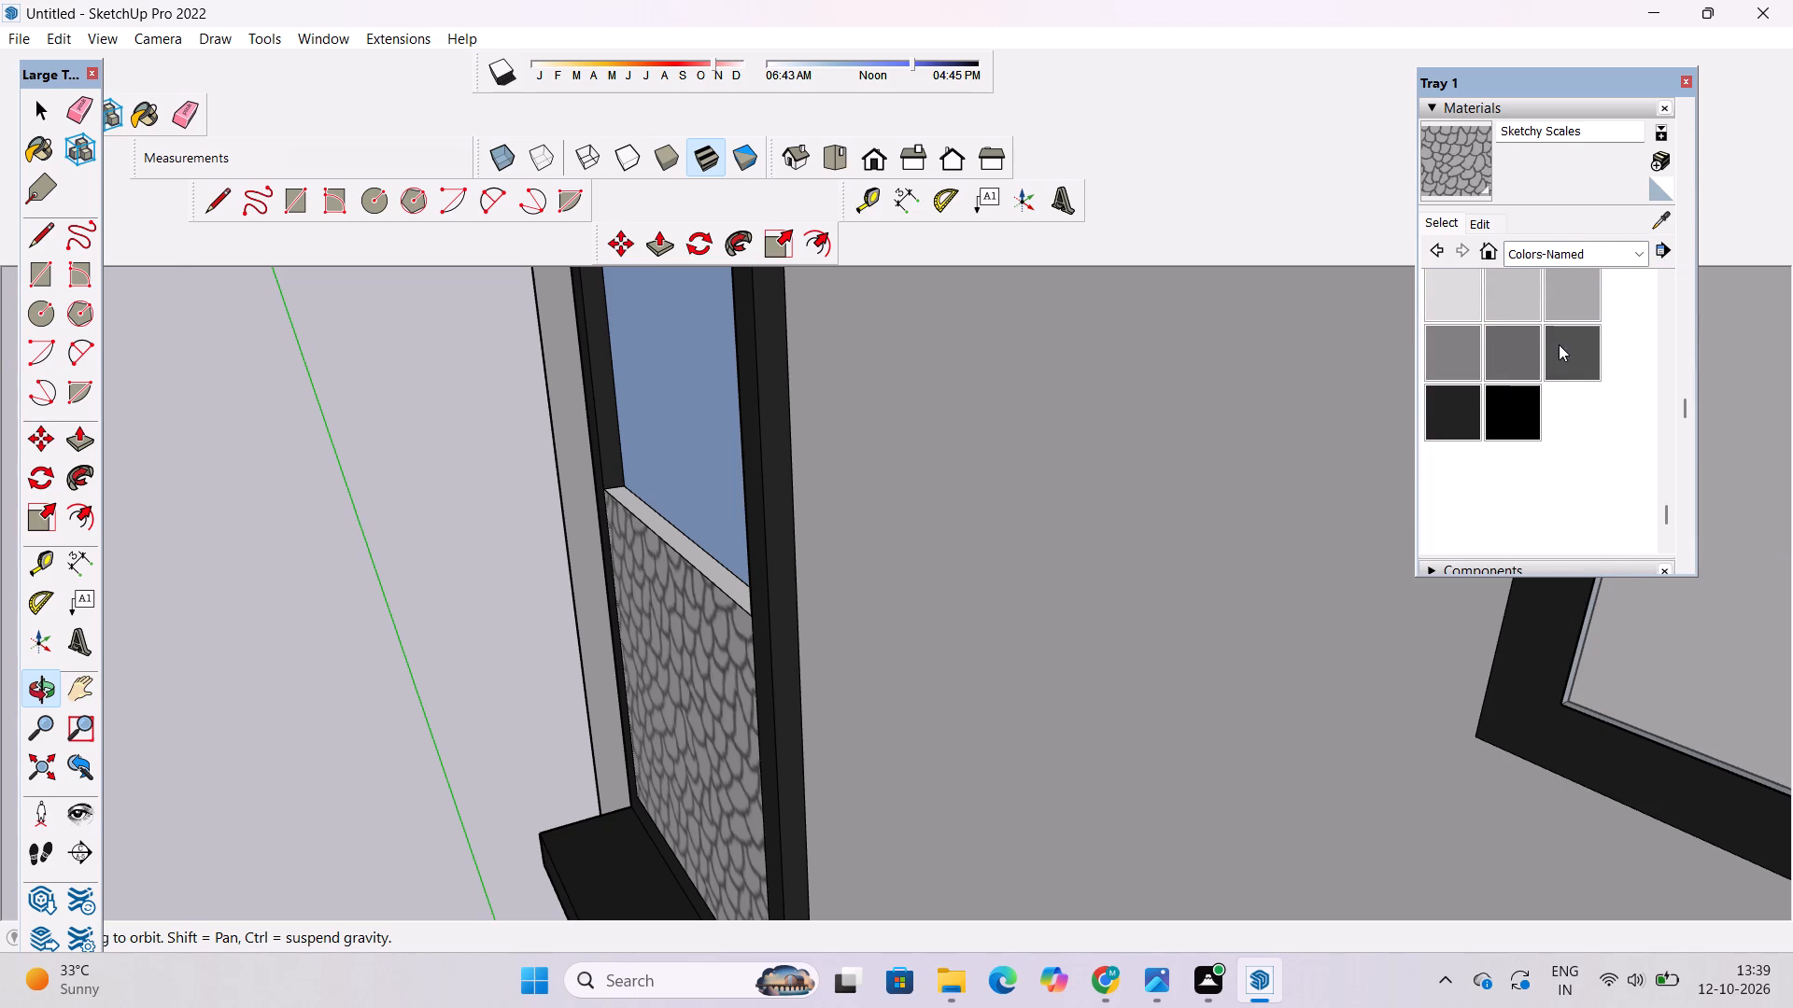
{"action": "scroll", "coordinate": [669, 554], "scroll_direction": "up", "scroll_amount": 4}
{"action": "left_click", "coordinate": [1437, 417]}
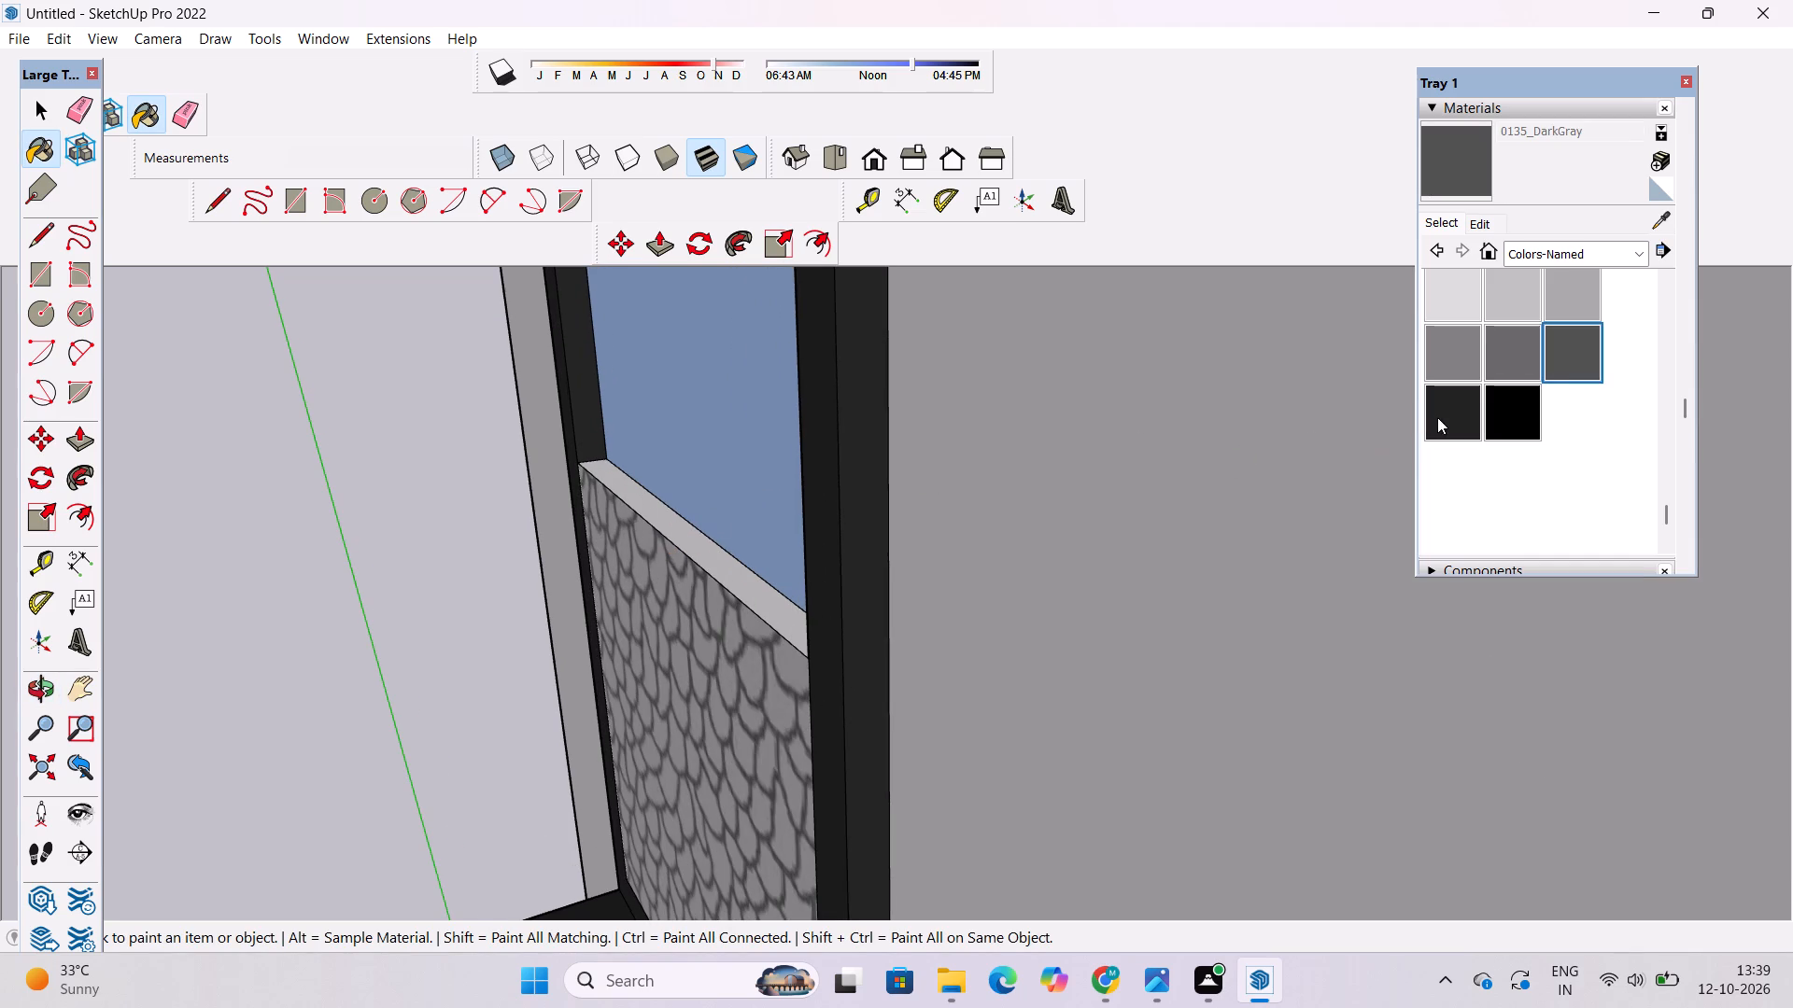
{"action": "left_click", "coordinate": [779, 603]}
{"action": "scroll", "coordinate": [817, 607], "scroll_direction": "down", "scroll_amount": 13}
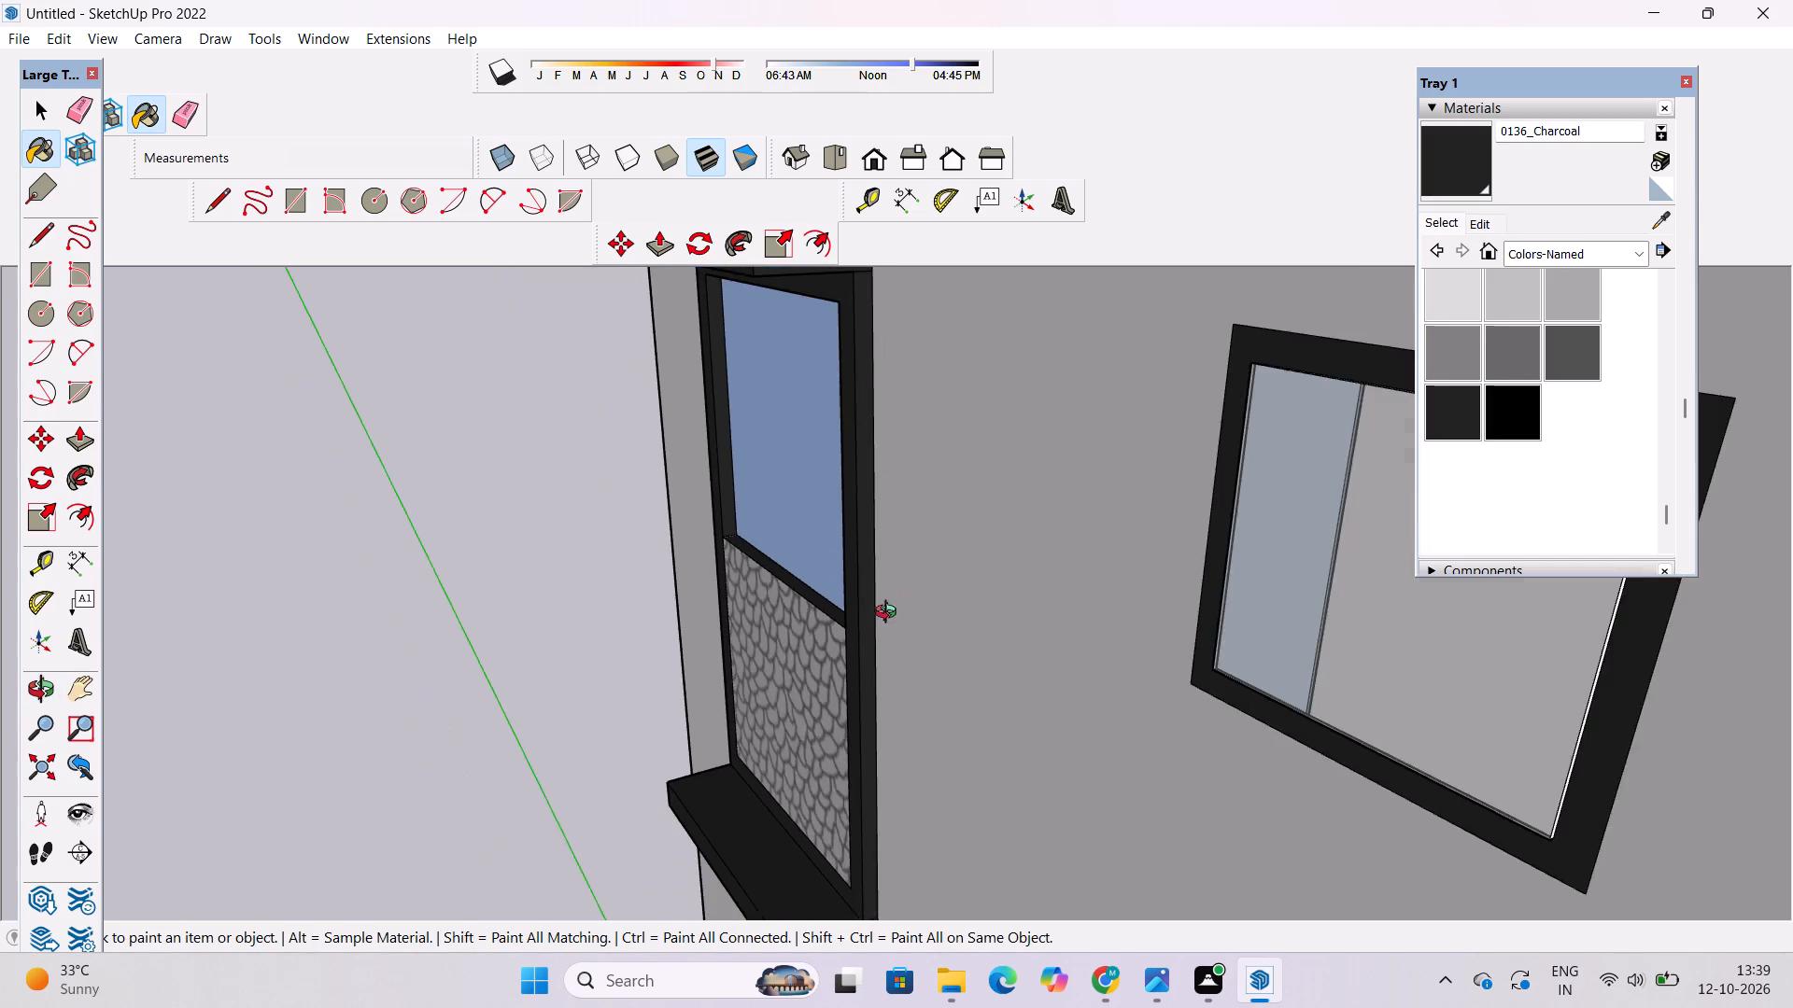
Examine the side wall and the rest of the house from several angles for surfaces still lacking a finish.
{"action": "key", "text": "o"}
{"action": "left_click_drag", "start_coordinate": [753, 640], "coordinate": [904, 261]}
{"action": "scroll", "coordinate": [869, 415], "scroll_direction": "down", "scroll_amount": 6}
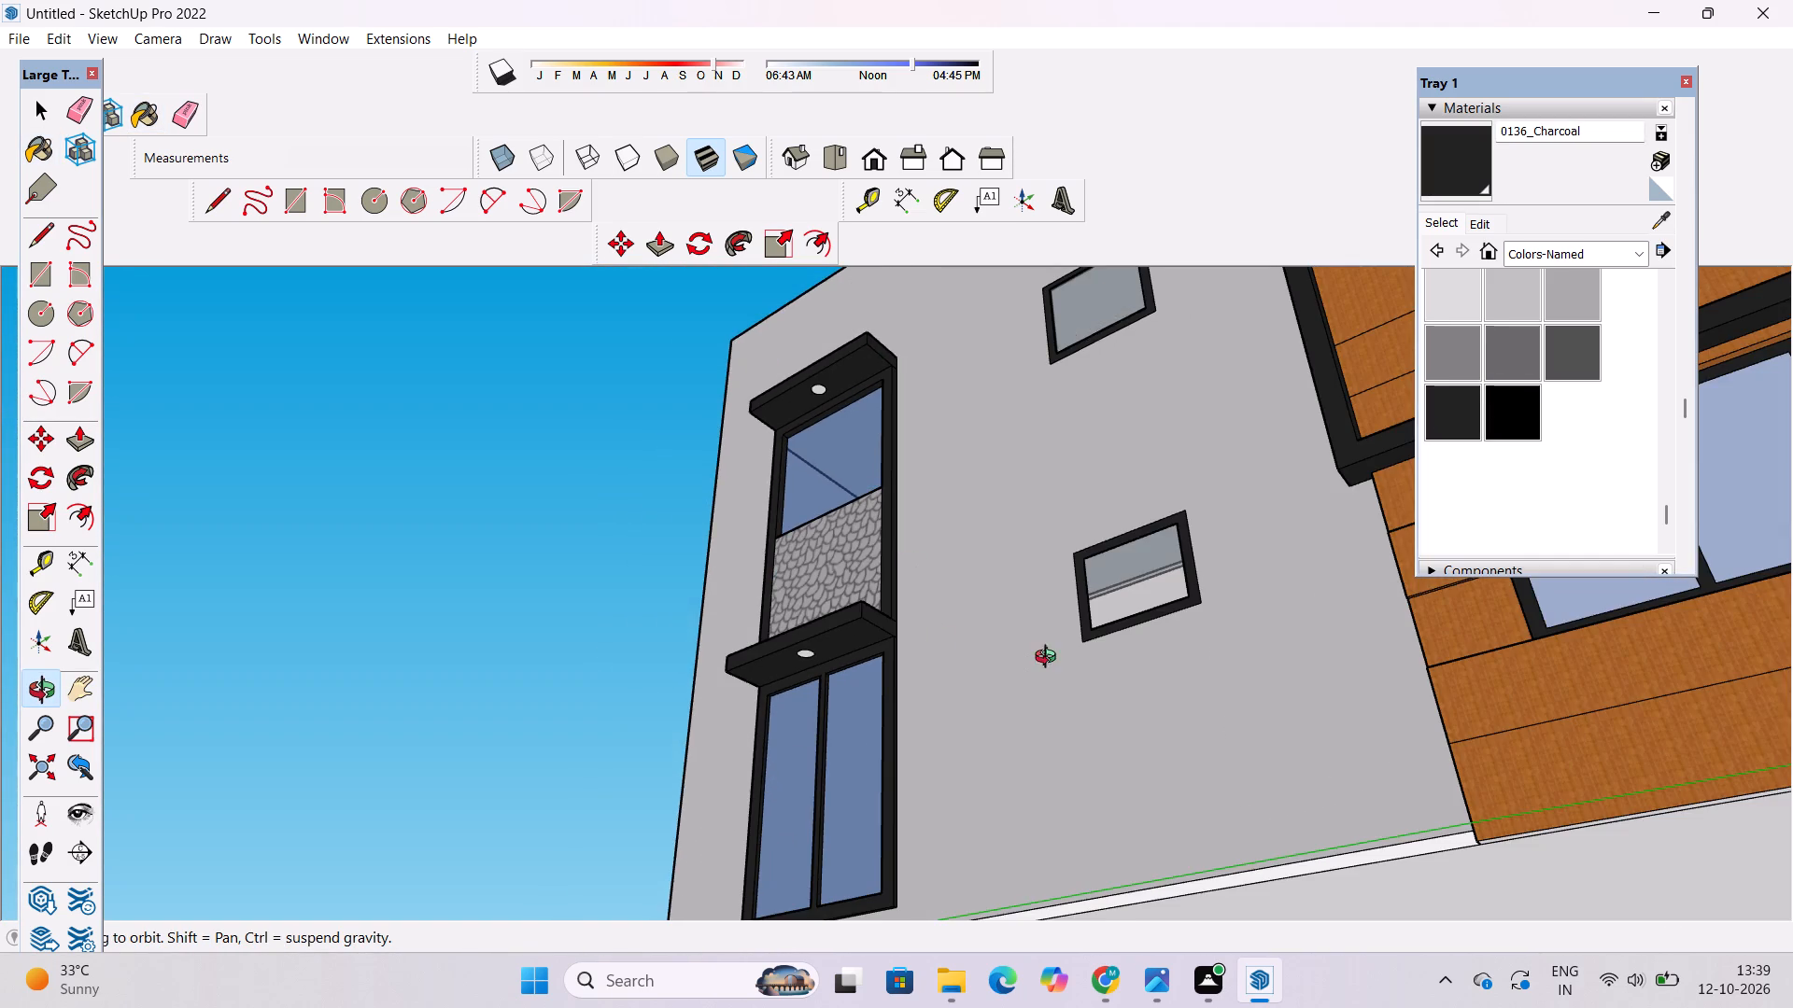
{"action": "scroll", "coordinate": [1068, 595], "scroll_direction": "down", "scroll_amount": 4}
{"action": "left_click_drag", "start_coordinate": [1087, 584], "coordinate": [975, 514], "text": "shift"}
{"action": "left_click_drag", "start_coordinate": [981, 514], "coordinate": [922, 805]}
{"action": "scroll", "coordinate": [1023, 641], "scroll_direction": "down", "scroll_amount": 5}
{"action": "left_click_drag", "start_coordinate": [1125, 658], "coordinate": [923, 667], "text": "shift"}
{"action": "left_click_drag", "start_coordinate": [927, 675], "coordinate": [1206, 685]}
{"action": "left_click_drag", "start_coordinate": [1210, 689], "coordinate": [886, 706]}
{"action": "left_click_drag", "start_coordinate": [900, 750], "coordinate": [941, 447], "text": "shift"}
Erase the short vertical edge dividing the white base strip where the side wall's grey and dark textured areas meet.
{"action": "scroll", "coordinate": [1210, 612], "scroll_direction": "up", "scroll_amount": 8}
{"action": "left_click_drag", "start_coordinate": [1187, 565], "coordinate": [1056, 618], "text": "shift"}
{"action": "scroll", "coordinate": [1020, 614], "scroll_direction": "up", "scroll_amount": 10}
{"action": "left_click_drag", "start_coordinate": [998, 578], "coordinate": [937, 601], "text": "shift"}
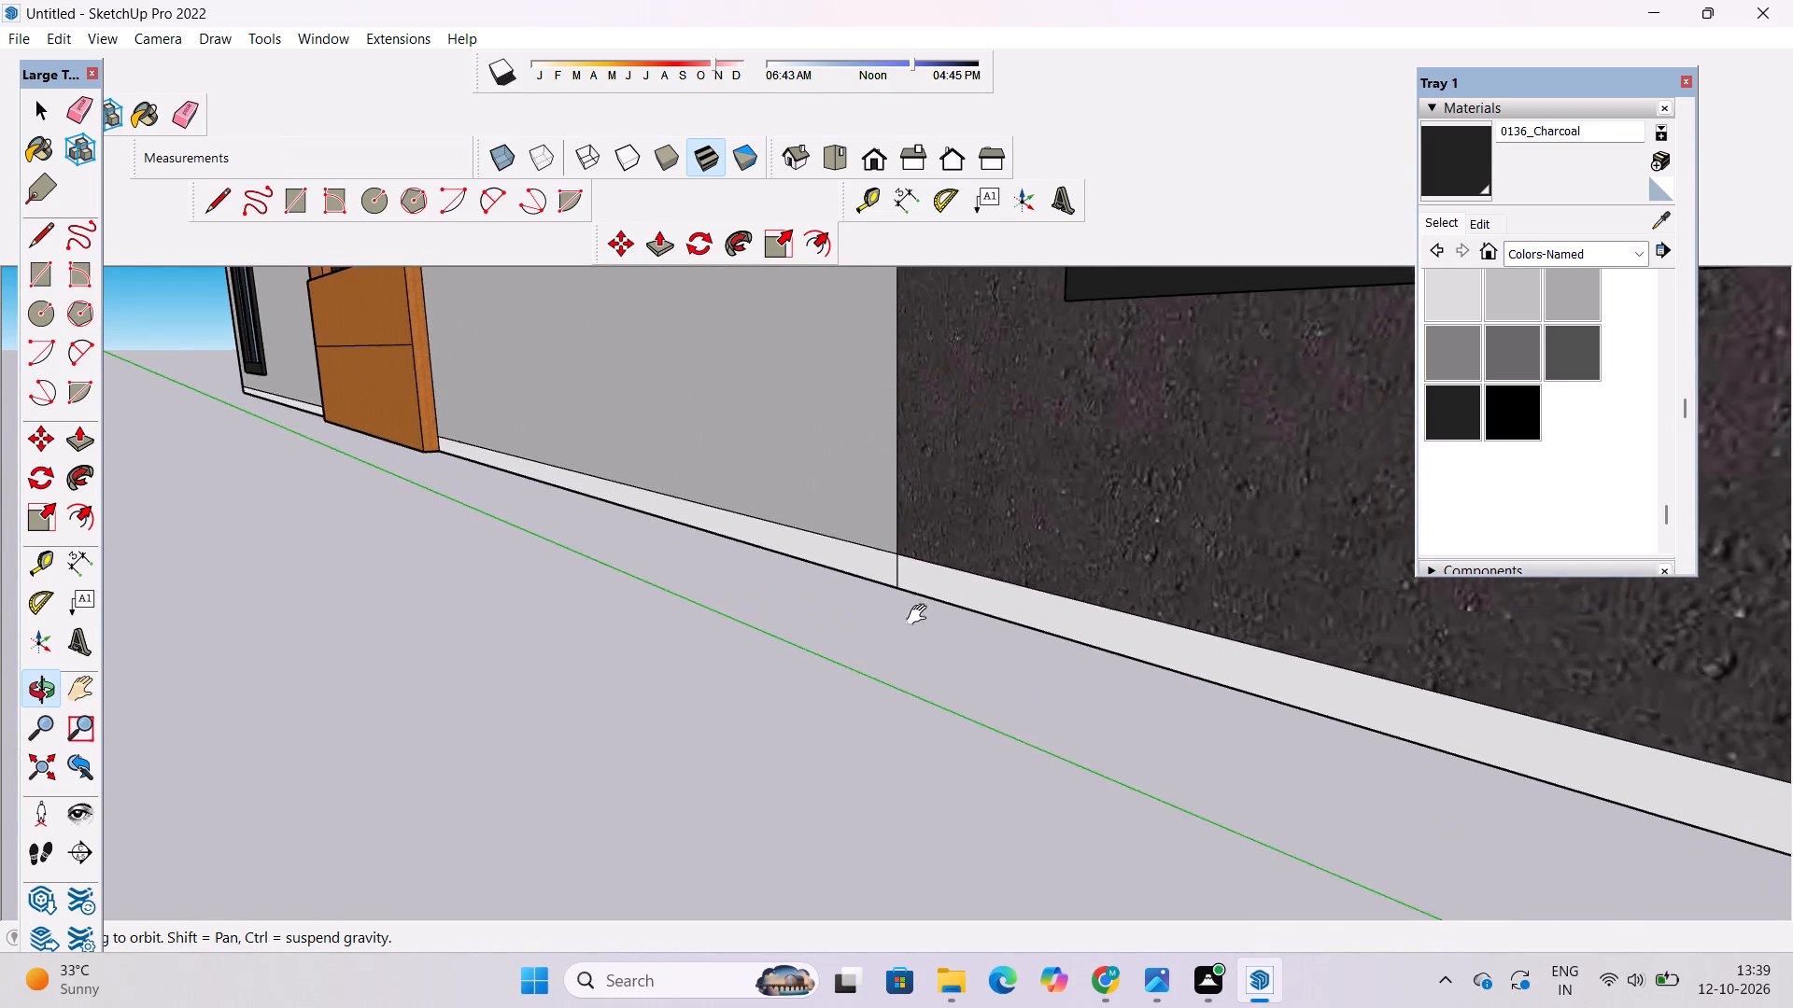
{"action": "left_click_drag", "start_coordinate": [912, 622], "coordinate": [1049, 567]}
{"action": "scroll", "coordinate": [1018, 581], "scroll_direction": "down", "scroll_amount": 1}
{"action": "left_click_drag", "start_coordinate": [1008, 585], "coordinate": [958, 609]}
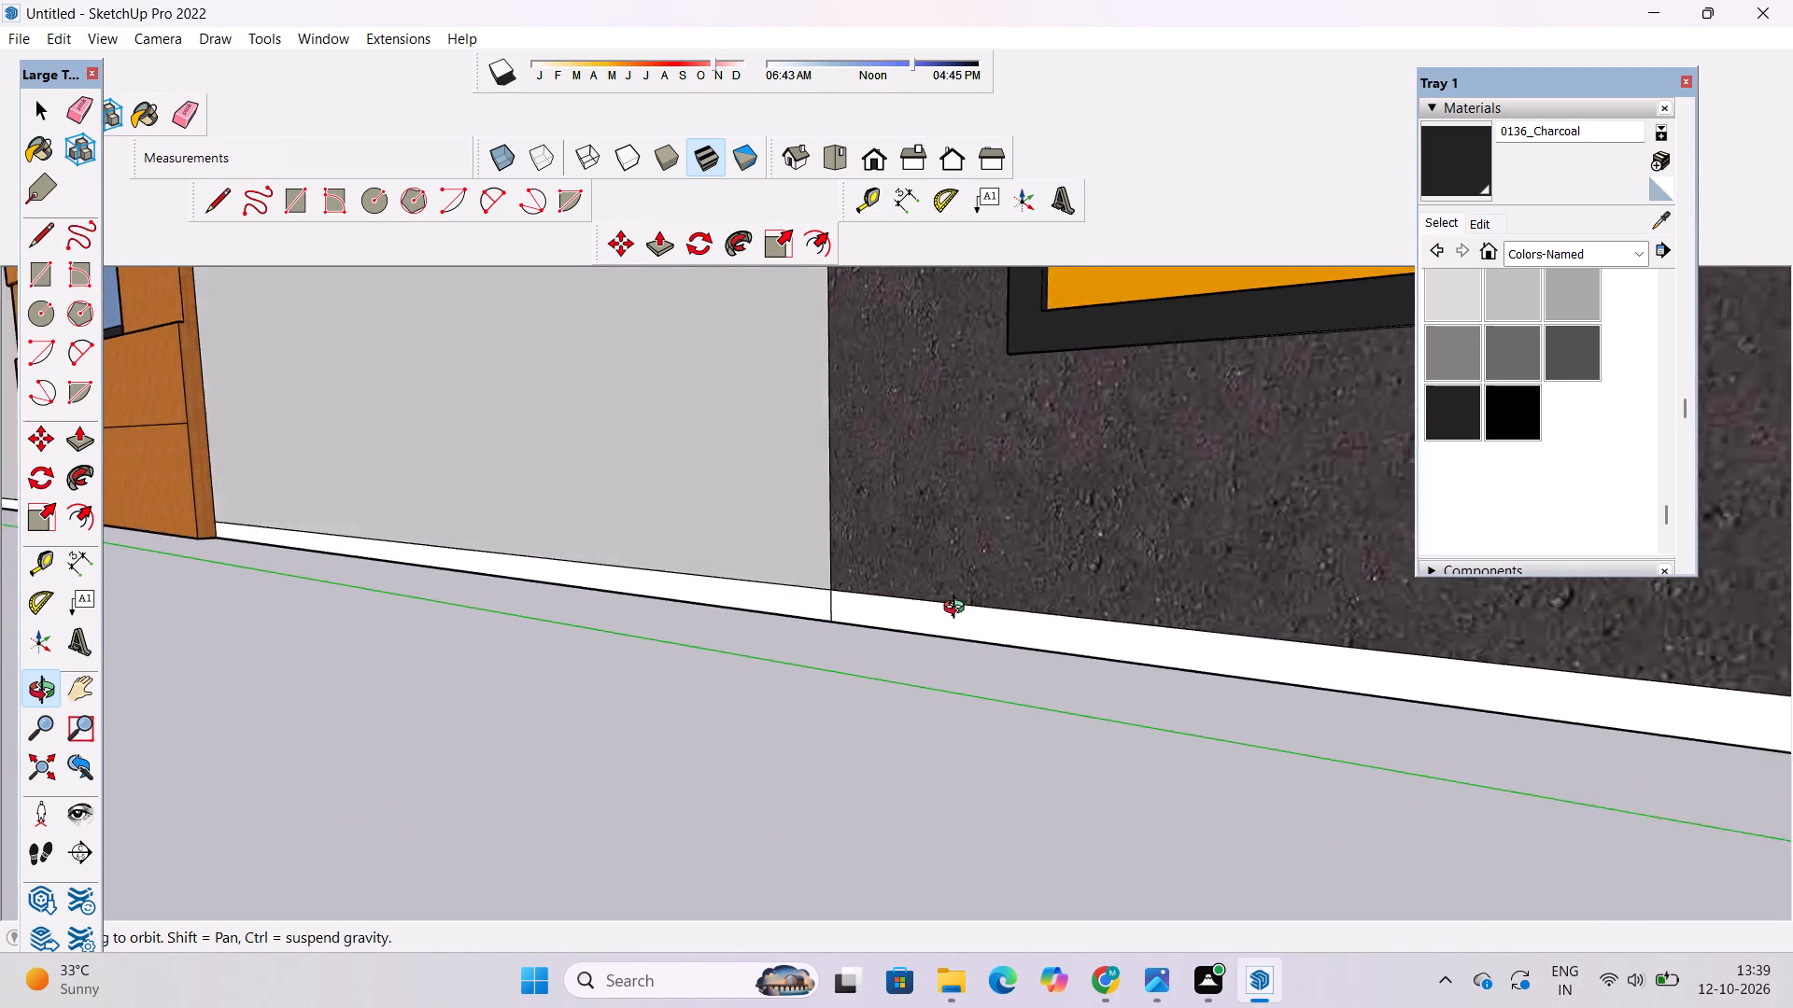
{"action": "left_click_drag", "start_coordinate": [958, 609], "coordinate": [865, 644]}
{"action": "scroll", "coordinate": [808, 614], "scroll_direction": "up", "scroll_amount": 4, "text": "shift"}
{"action": "left_click", "coordinate": [808, 612]}
{"action": "key", "text": "e"}
{"action": "scroll", "coordinate": [830, 606], "scroll_direction": "up", "scroll_amount": 5}
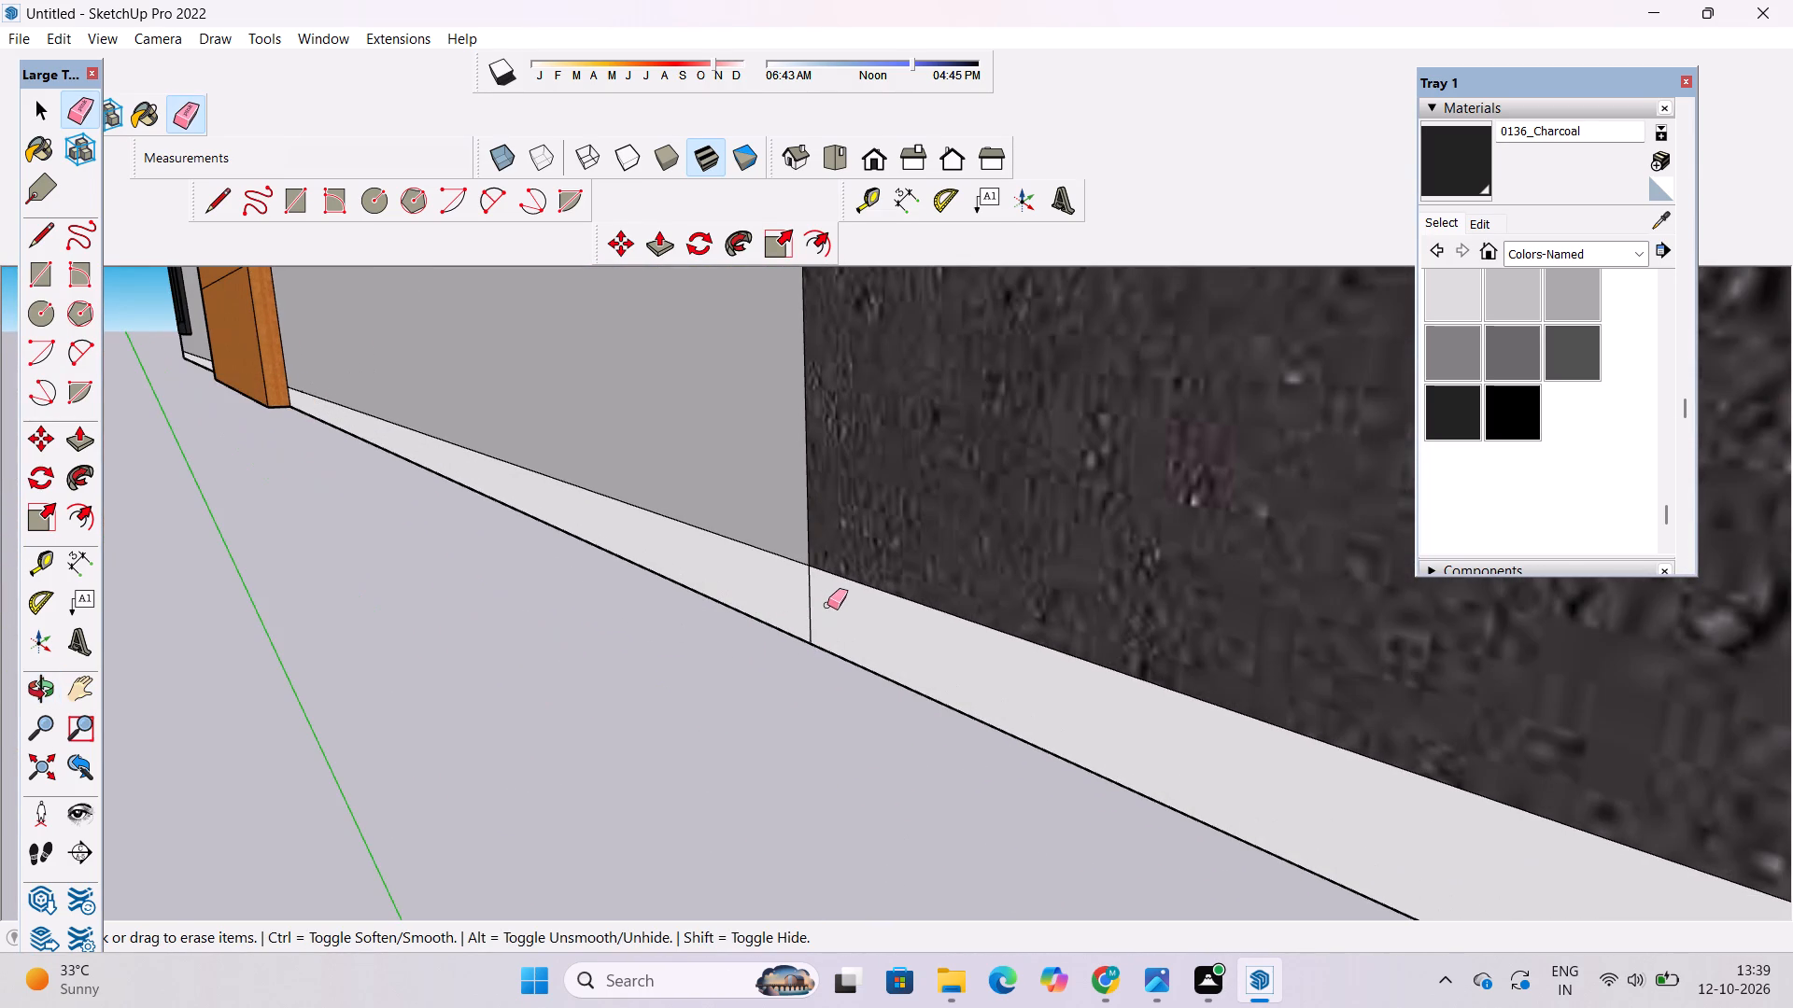
{"action": "left_click_drag", "start_coordinate": [827, 605], "coordinate": [805, 600]}
{"action": "scroll", "coordinate": [787, 657], "scroll_direction": "down", "scroll_amount": 16}
{"action": "scroll", "coordinate": [779, 619], "scroll_direction": "up", "scroll_amount": 1}
{"action": "scroll", "coordinate": [779, 619], "scroll_direction": "down", "scroll_amount": 11}
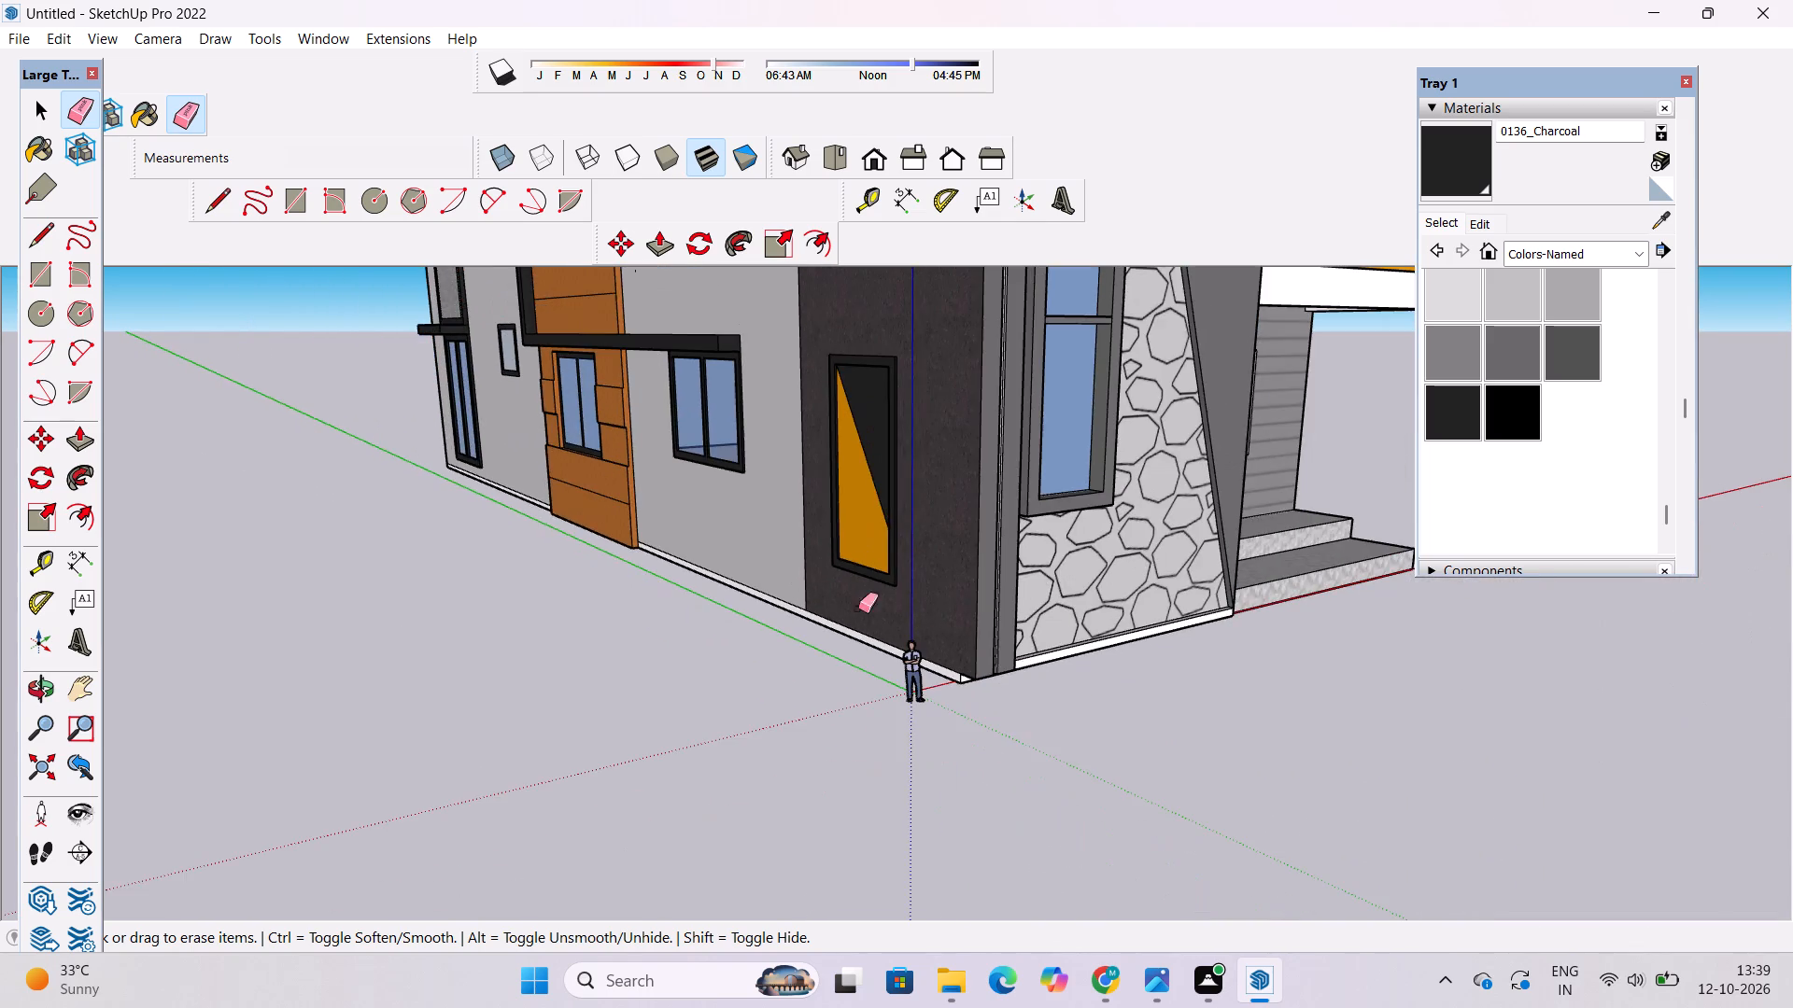
{"action": "scroll", "coordinate": [1001, 680], "scroll_direction": "up", "scroll_amount": 4}
{"action": "scroll", "coordinate": [868, 724], "scroll_direction": "down", "scroll_amount": 5}
Paint the side wall's base strip with 0131_Silver on both sides of the wood cladding.
{"action": "key", "text": "o"}
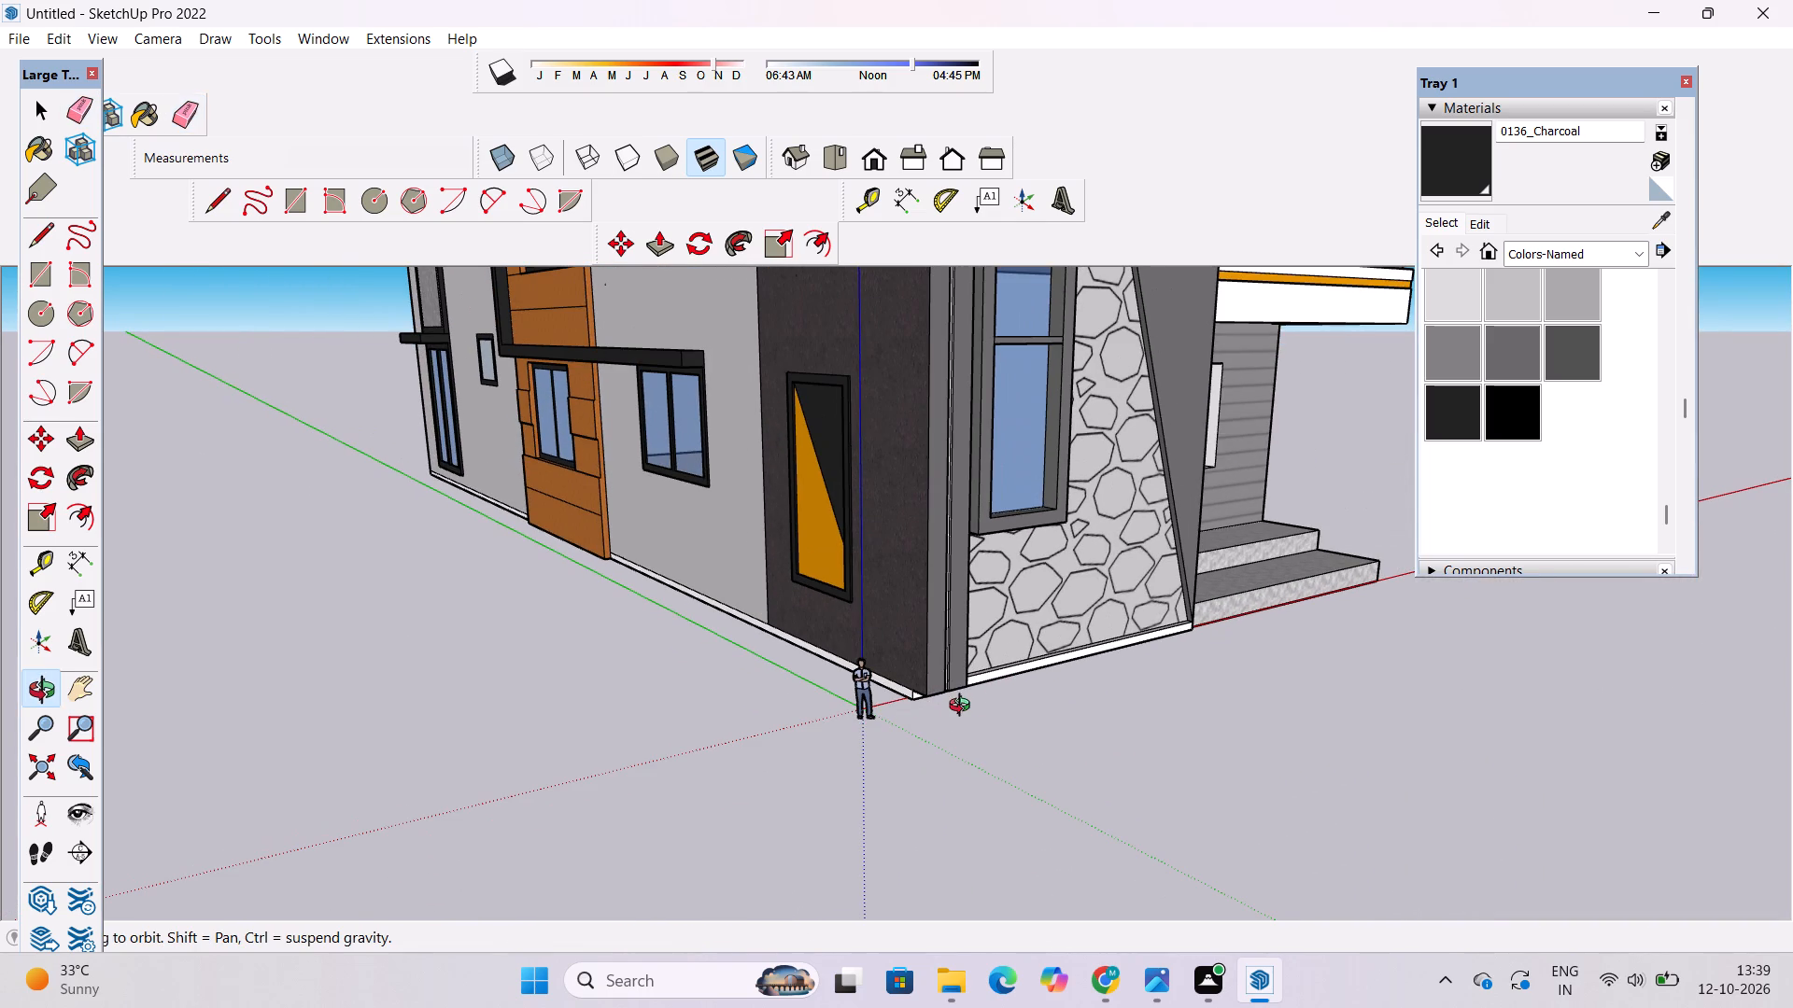
{"action": "left_click_drag", "start_coordinate": [1040, 643], "coordinate": [1022, 704], "text": "shift"}
{"action": "left_click_drag", "start_coordinate": [896, 654], "coordinate": [914, 688], "text": "shift"}
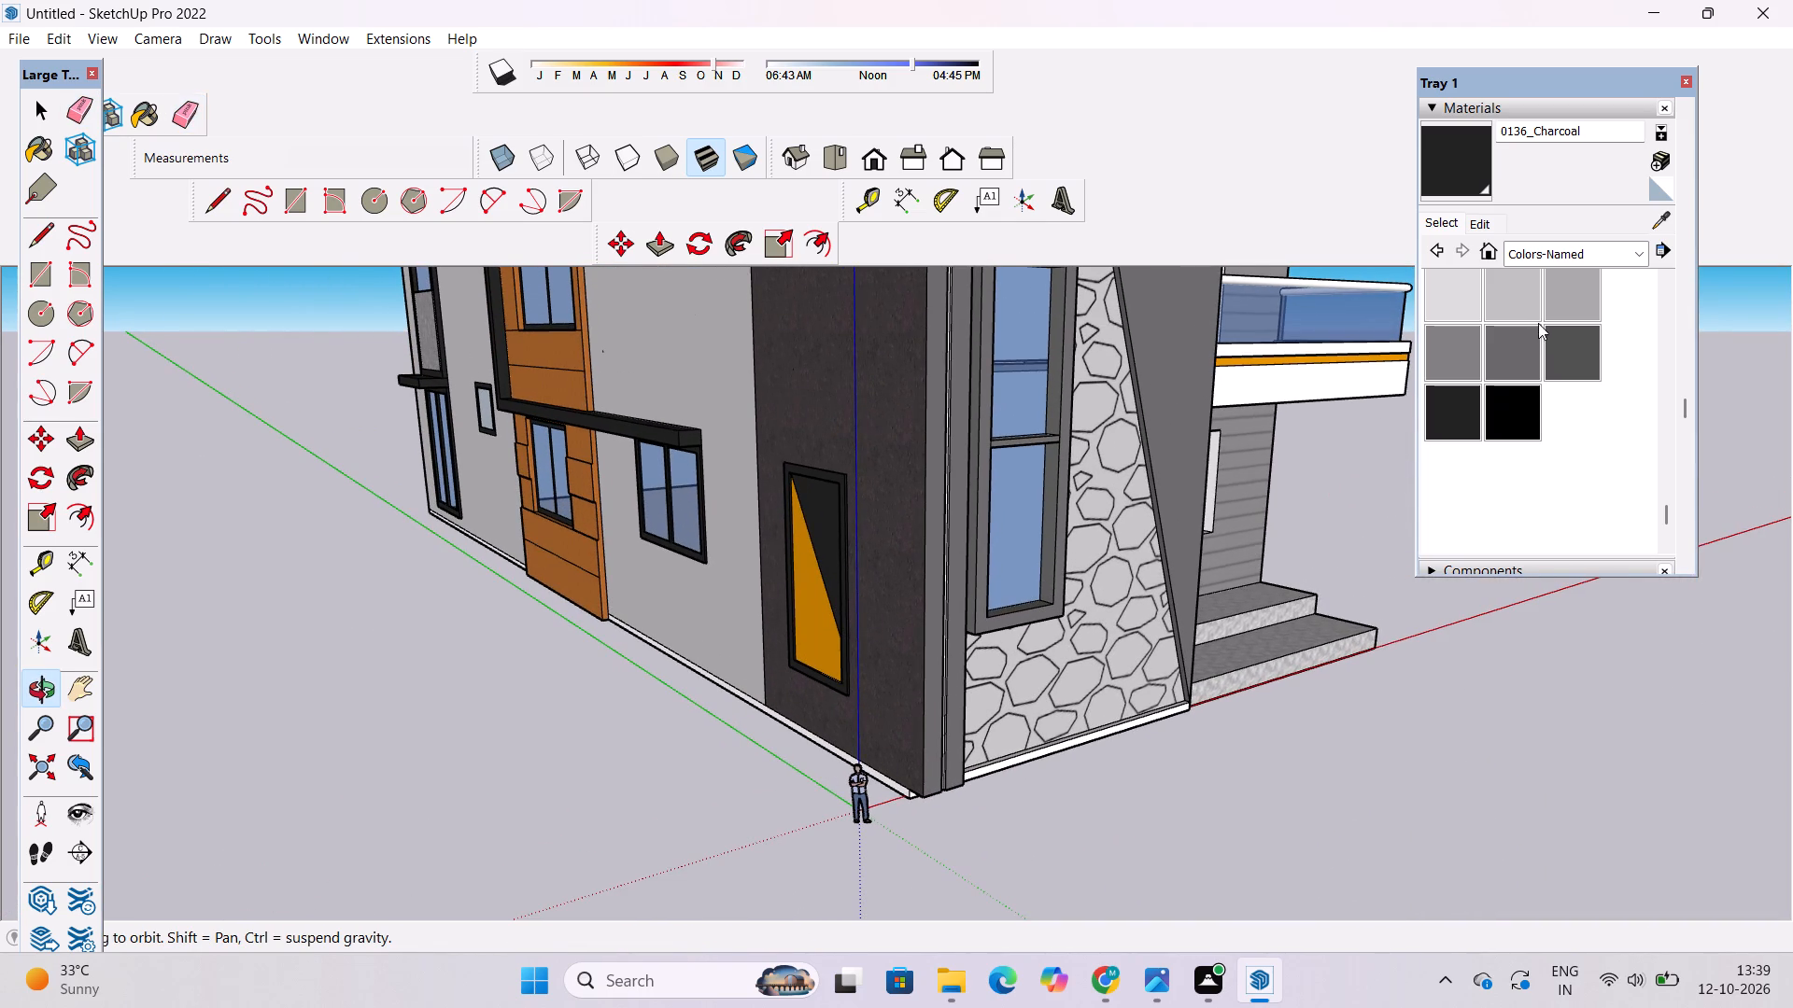
{"action": "left_click", "coordinate": [1499, 291]}
{"action": "scroll", "coordinate": [766, 773], "scroll_direction": "up", "scroll_amount": 11}
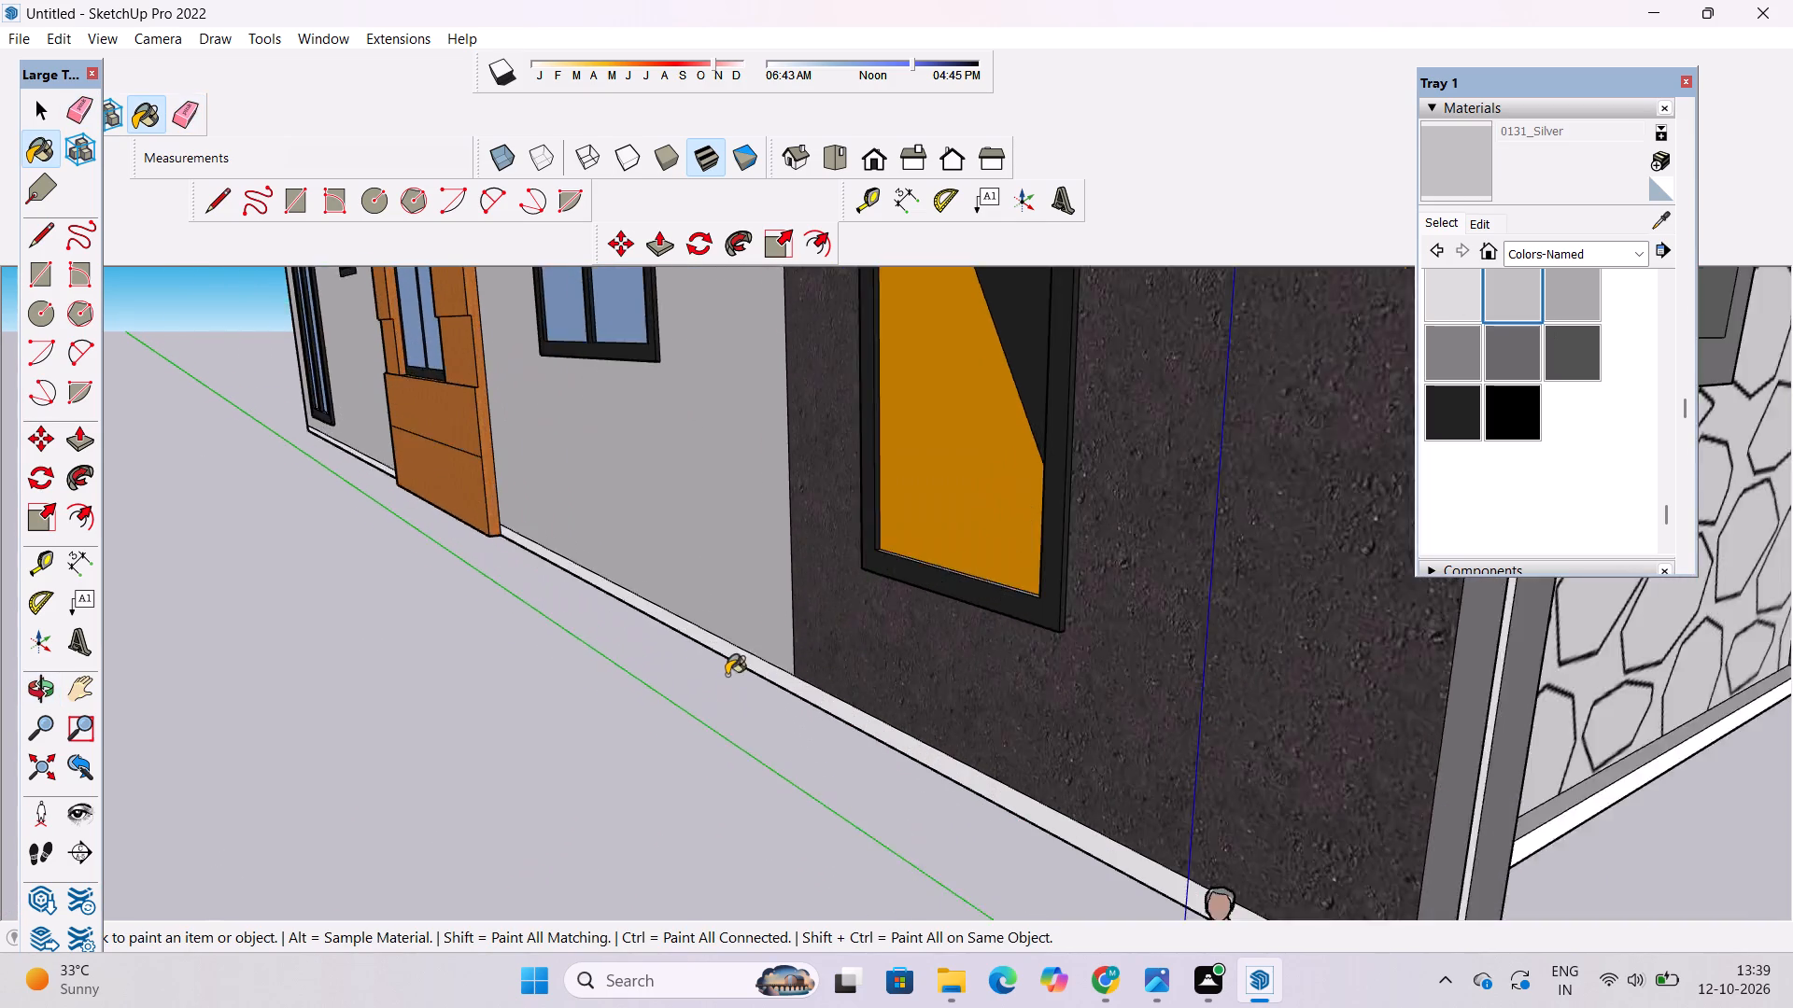
{"action": "scroll", "coordinate": [727, 675], "scroll_direction": "up", "scroll_amount": 2}
{"action": "left_click", "coordinate": [739, 652]}
{"action": "scroll", "coordinate": [746, 686], "scroll_direction": "down", "scroll_amount": 10}
{"action": "scroll", "coordinate": [446, 510], "scroll_direction": "up", "scroll_amount": 15}
{"action": "left_click", "coordinate": [505, 537]}
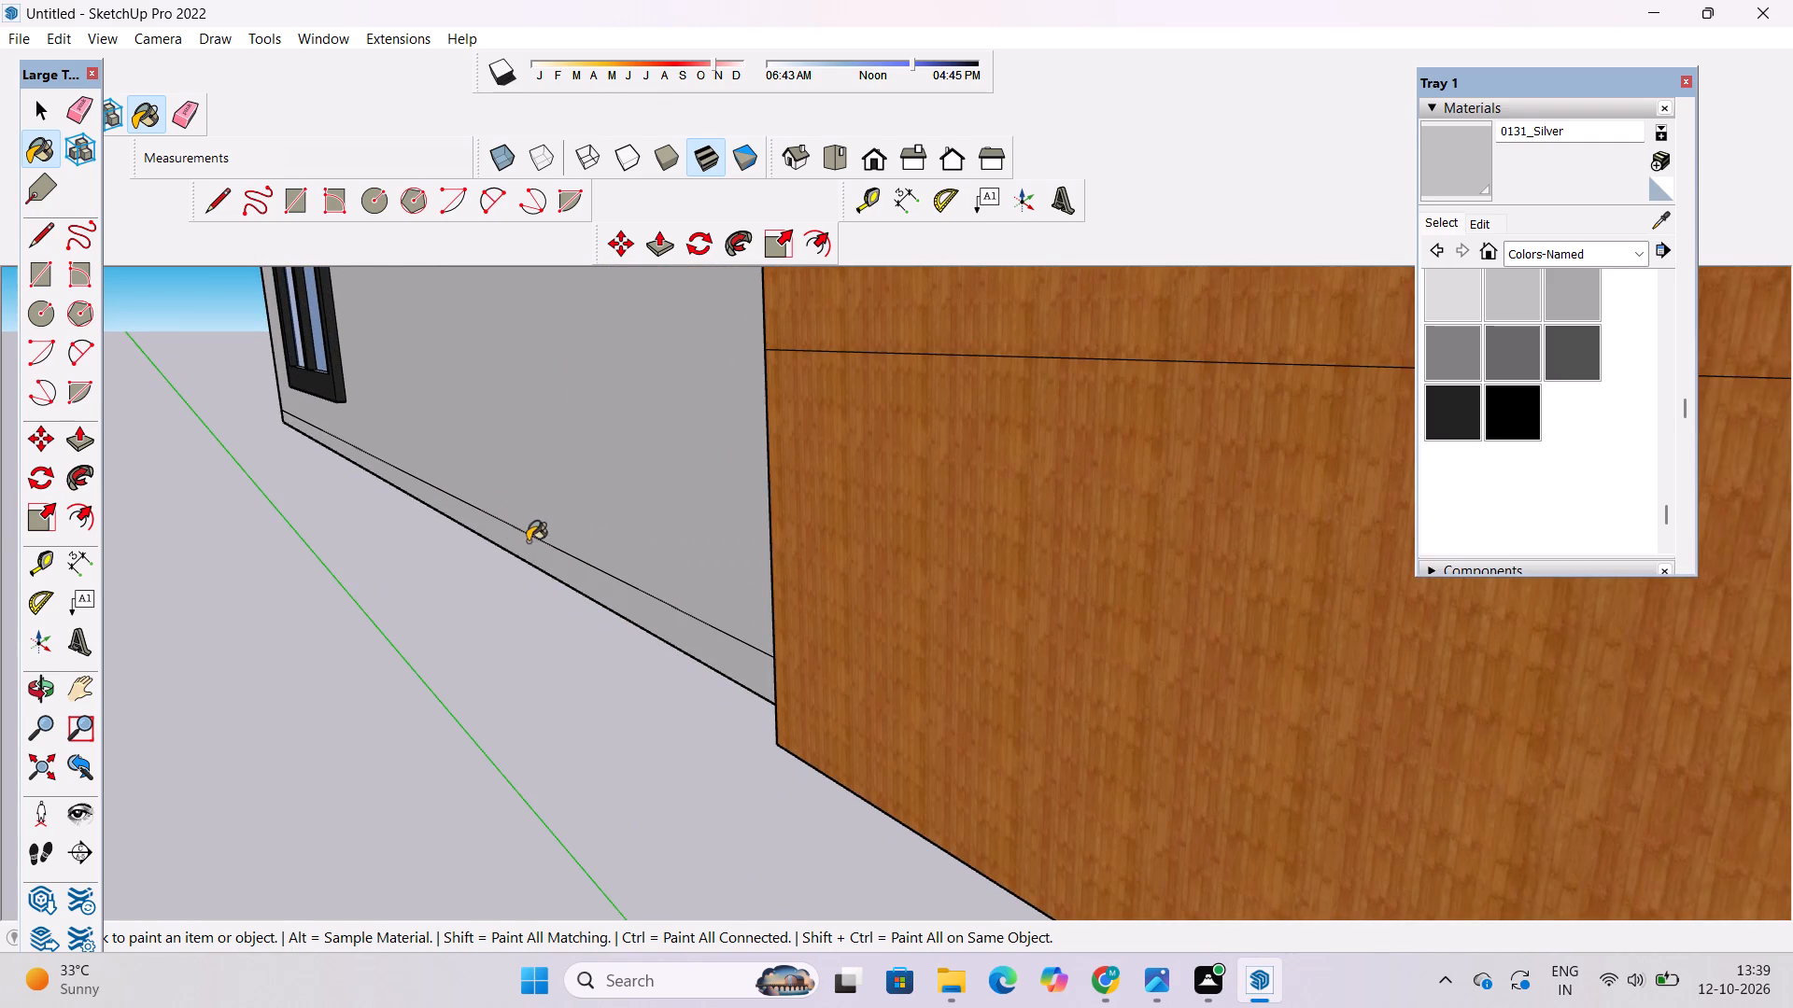
Erase the edge separating the bare patch at the base of the wood cladding's narrow side face.
{"action": "key", "text": "o"}
{"action": "scroll", "coordinate": [561, 549], "scroll_direction": "down", "scroll_amount": 6}
{"action": "left_click_drag", "start_coordinate": [522, 595], "coordinate": [1157, 587]}
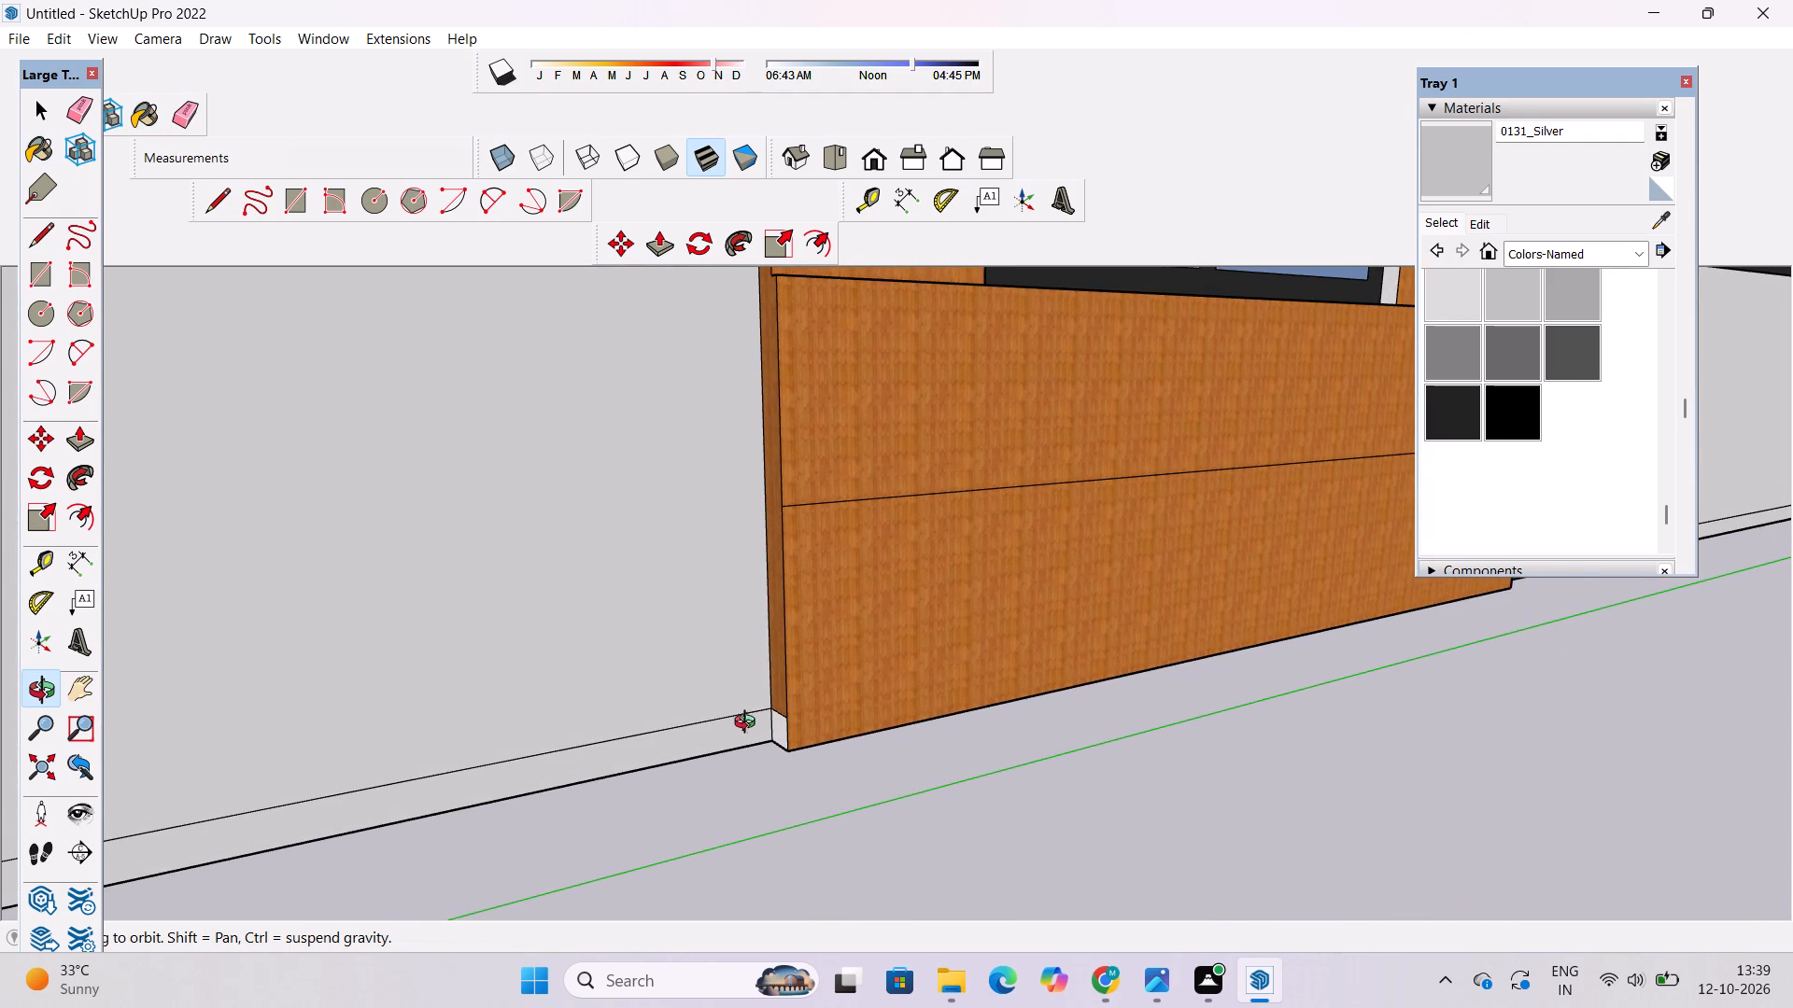
{"action": "scroll", "coordinate": [765, 730], "scroll_direction": "up", "scroll_amount": 11}
{"action": "key", "text": "e"}
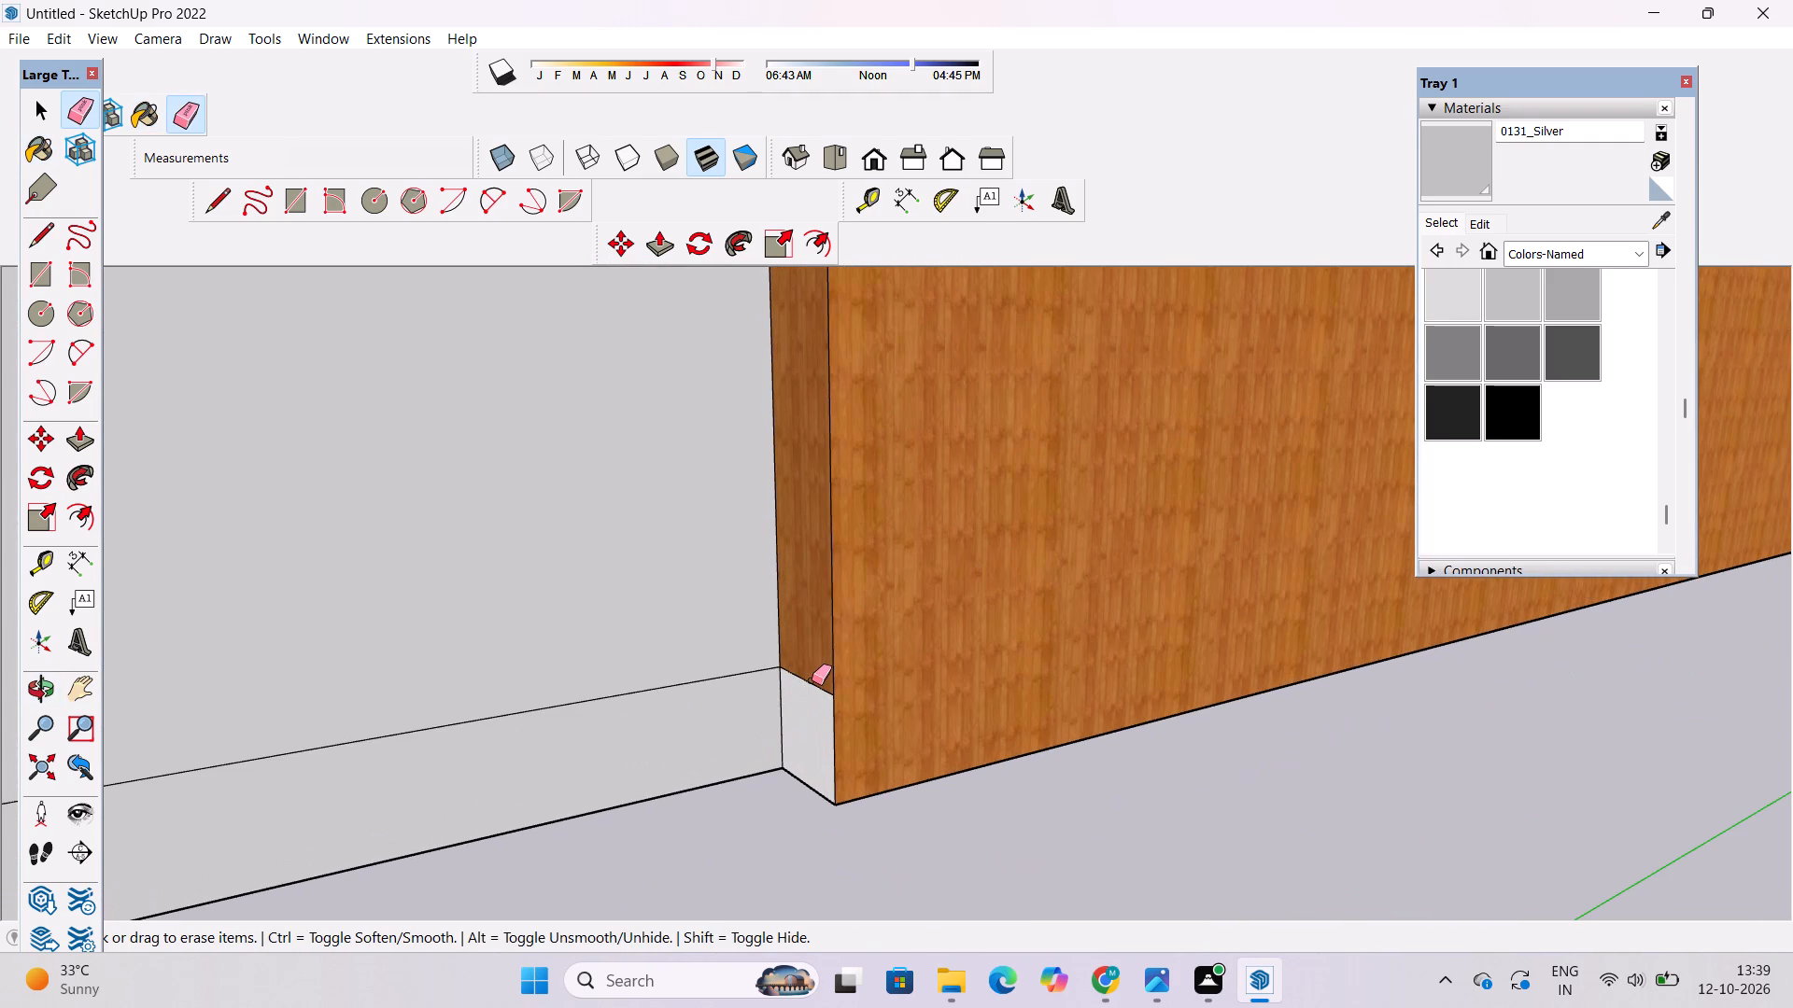
{"action": "left_click", "coordinate": [807, 683]}
{"action": "scroll", "coordinate": [509, 747], "scroll_direction": "down", "scroll_amount": 6}
Examine the whole house from the side and front to look for remaining unpainted surfaces.
{"action": "key", "text": "o"}
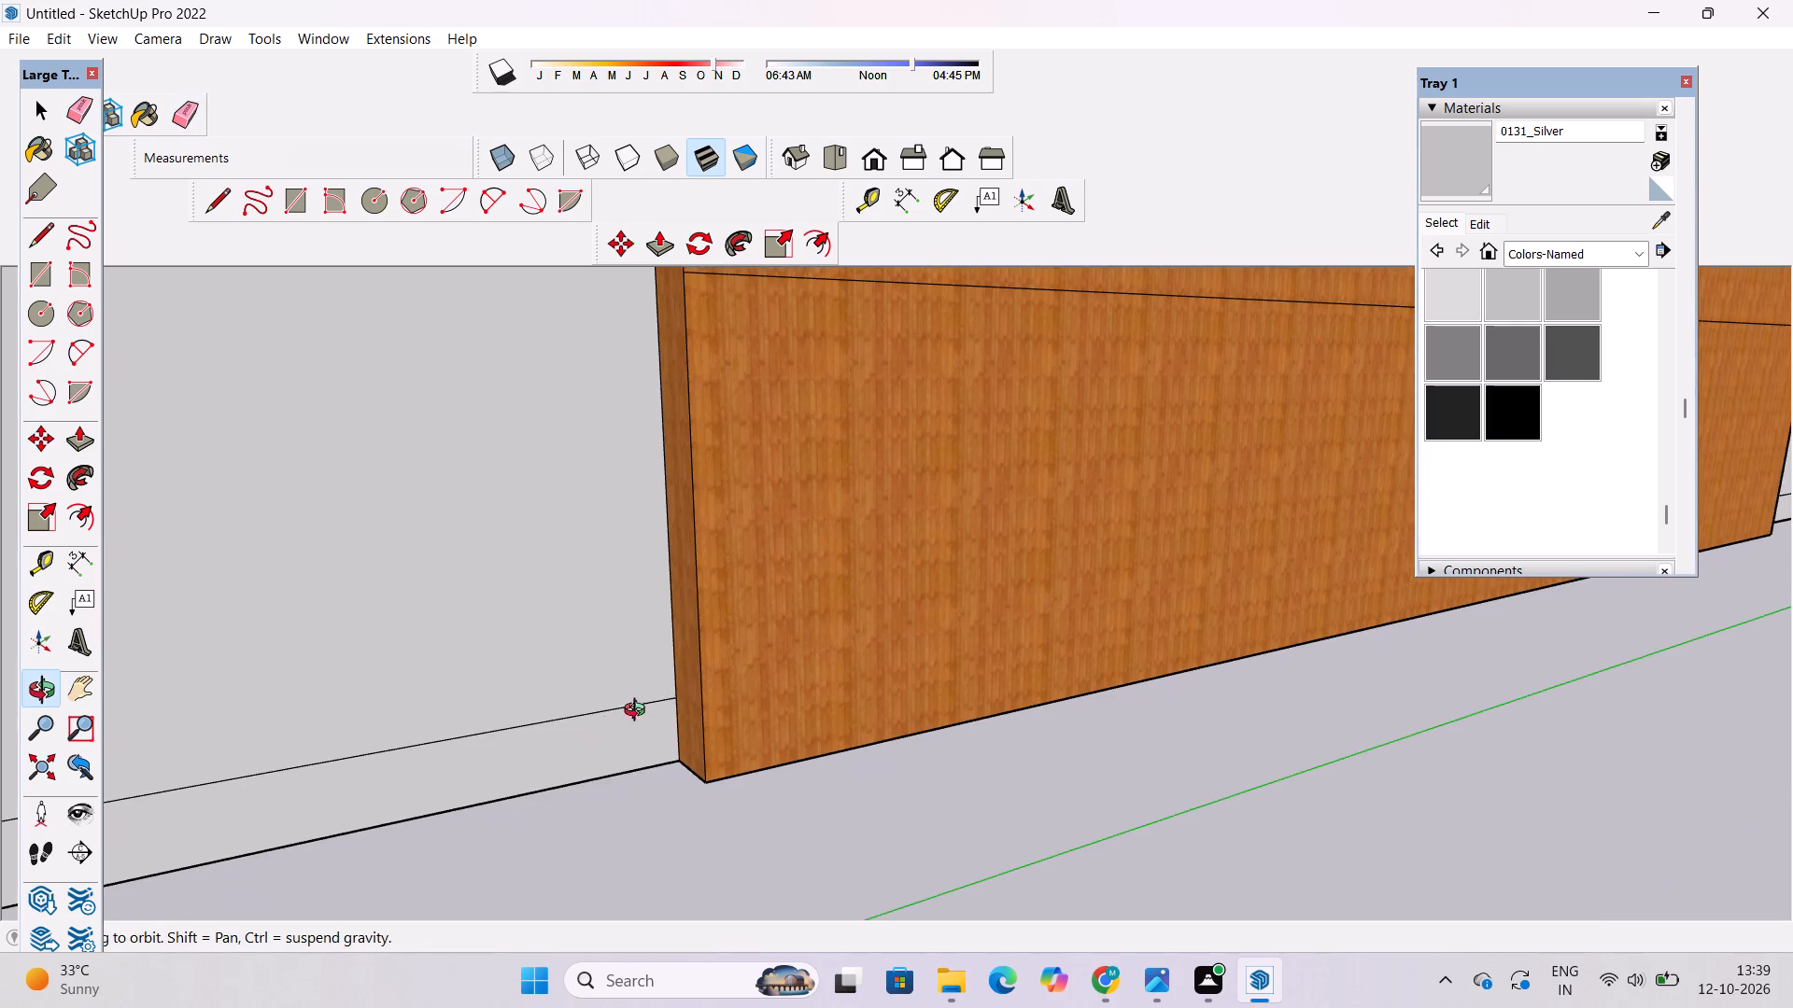
{"action": "scroll", "coordinate": [640, 710], "scroll_direction": "down", "scroll_amount": 10}
{"action": "left_click_drag", "start_coordinate": [956, 688], "coordinate": [451, 650]}
{"action": "scroll", "coordinate": [438, 593], "scroll_direction": "down", "scroll_amount": 12}
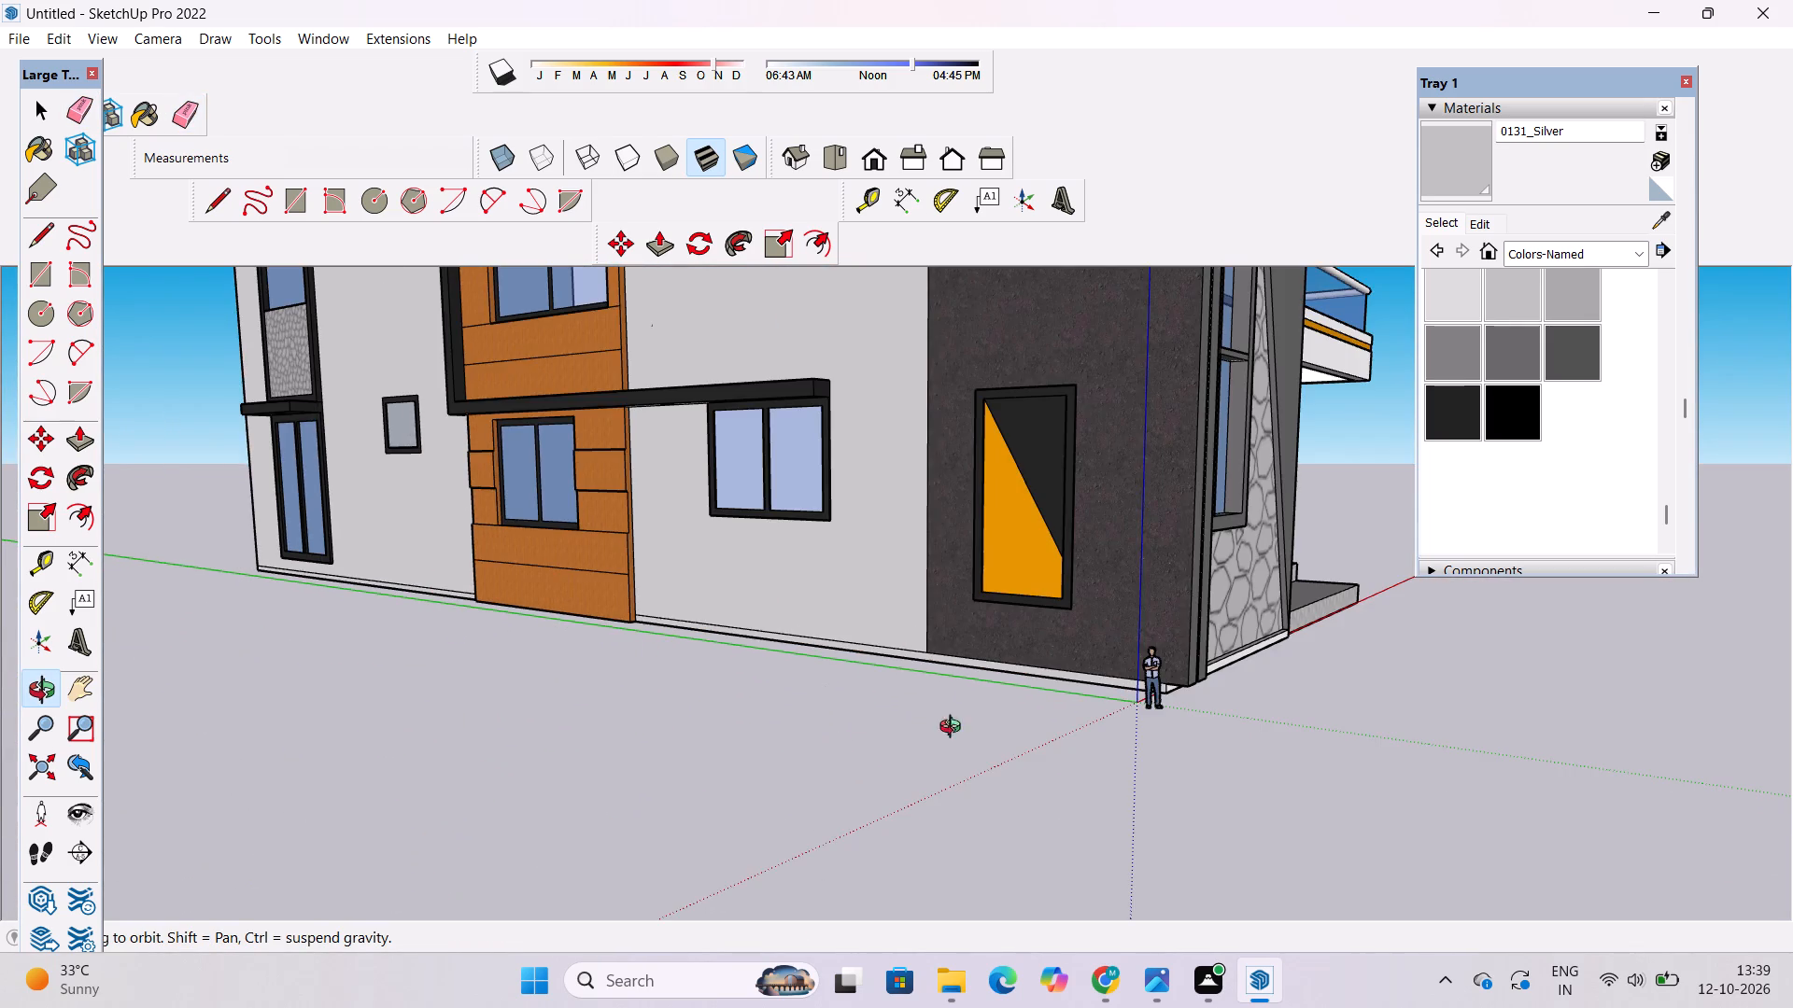
{"action": "scroll", "coordinate": [789, 716], "scroll_direction": "down", "scroll_amount": 6}
{"action": "left_click_drag", "start_coordinate": [819, 688], "coordinate": [819, 757], "text": "shift"}
{"action": "left_click_drag", "start_coordinate": [813, 772], "coordinate": [645, 742]}
{"action": "scroll", "coordinate": [633, 591], "scroll_direction": "down", "scroll_amount": 5}
{"action": "left_click_drag", "start_coordinate": [760, 540], "coordinate": [770, 651], "text": "shift"}
{"action": "scroll", "coordinate": [878, 660], "scroll_direction": "up", "scroll_amount": 2}
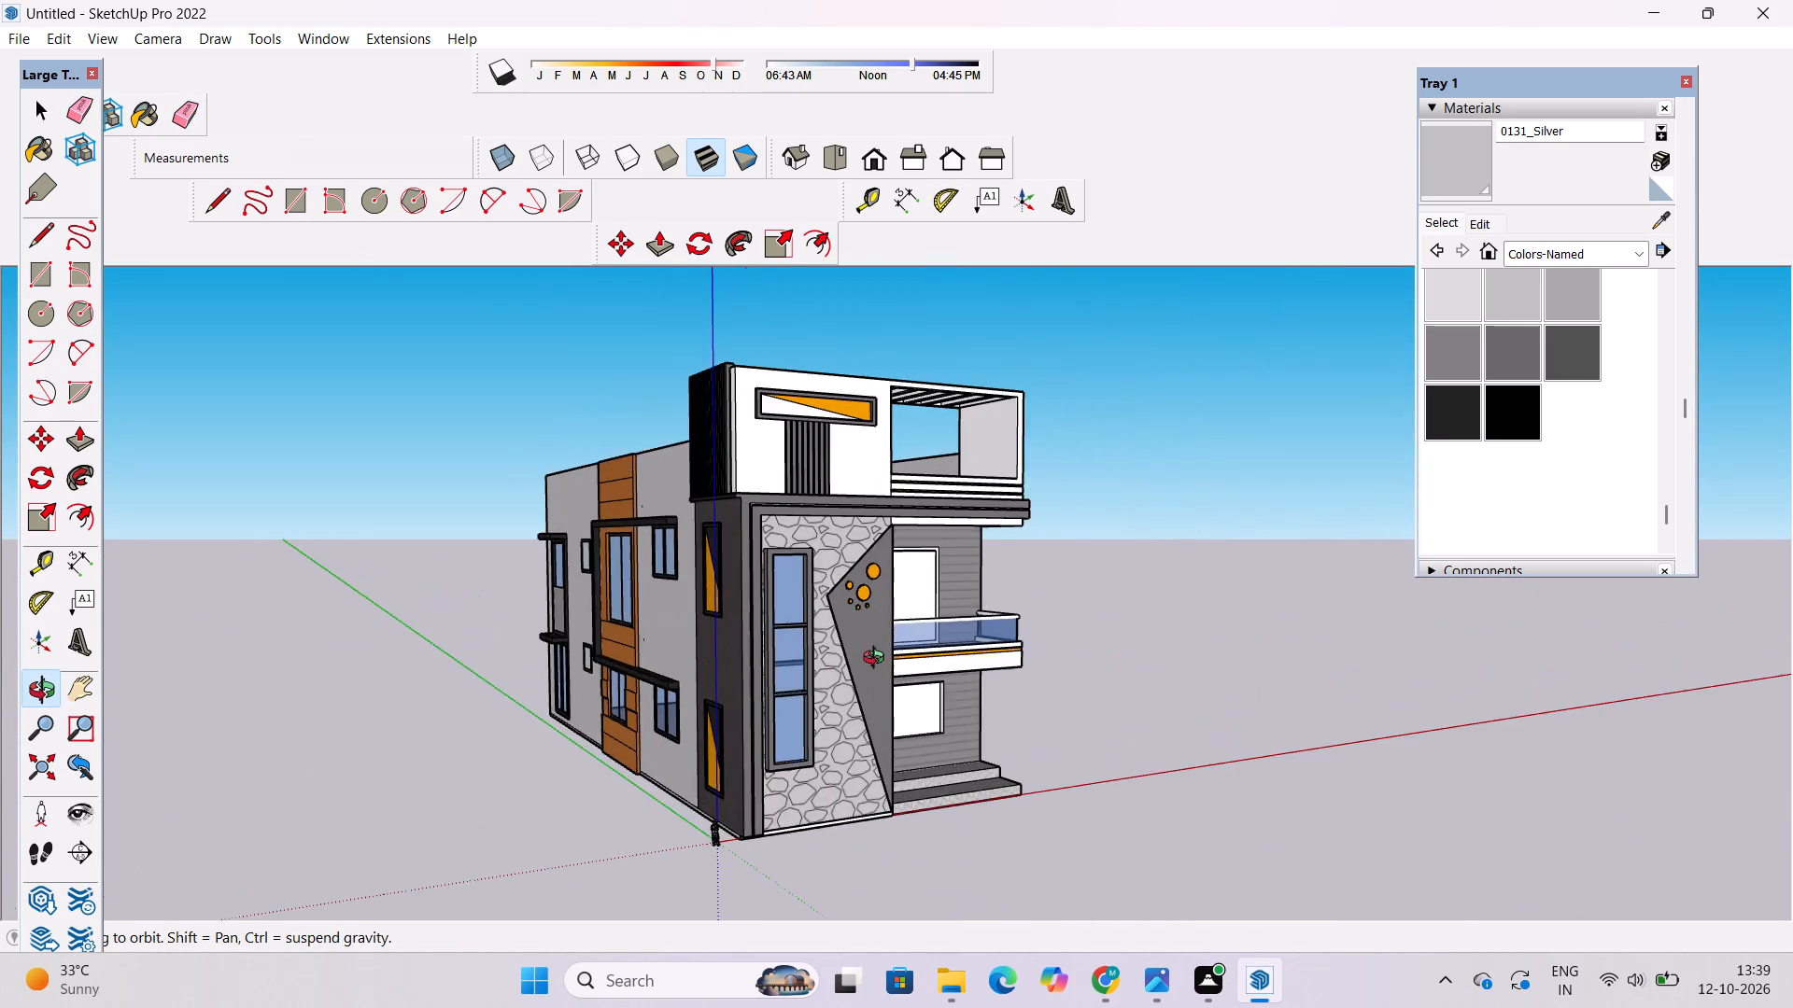
{"action": "scroll", "coordinate": [878, 660], "scroll_direction": "up", "scroll_amount": 2}
{"action": "left_click_drag", "start_coordinate": [887, 692], "coordinate": [880, 636], "text": "shift"}
{"action": "left_click_drag", "start_coordinate": [896, 634], "coordinate": [755, 661]}
{"action": "scroll", "coordinate": [748, 597], "scroll_direction": "down", "scroll_amount": 5}
{"action": "left_click_drag", "start_coordinate": [724, 651], "coordinate": [1065, 665]}
{"action": "left_click_drag", "start_coordinate": [1085, 665], "coordinate": [821, 697]}
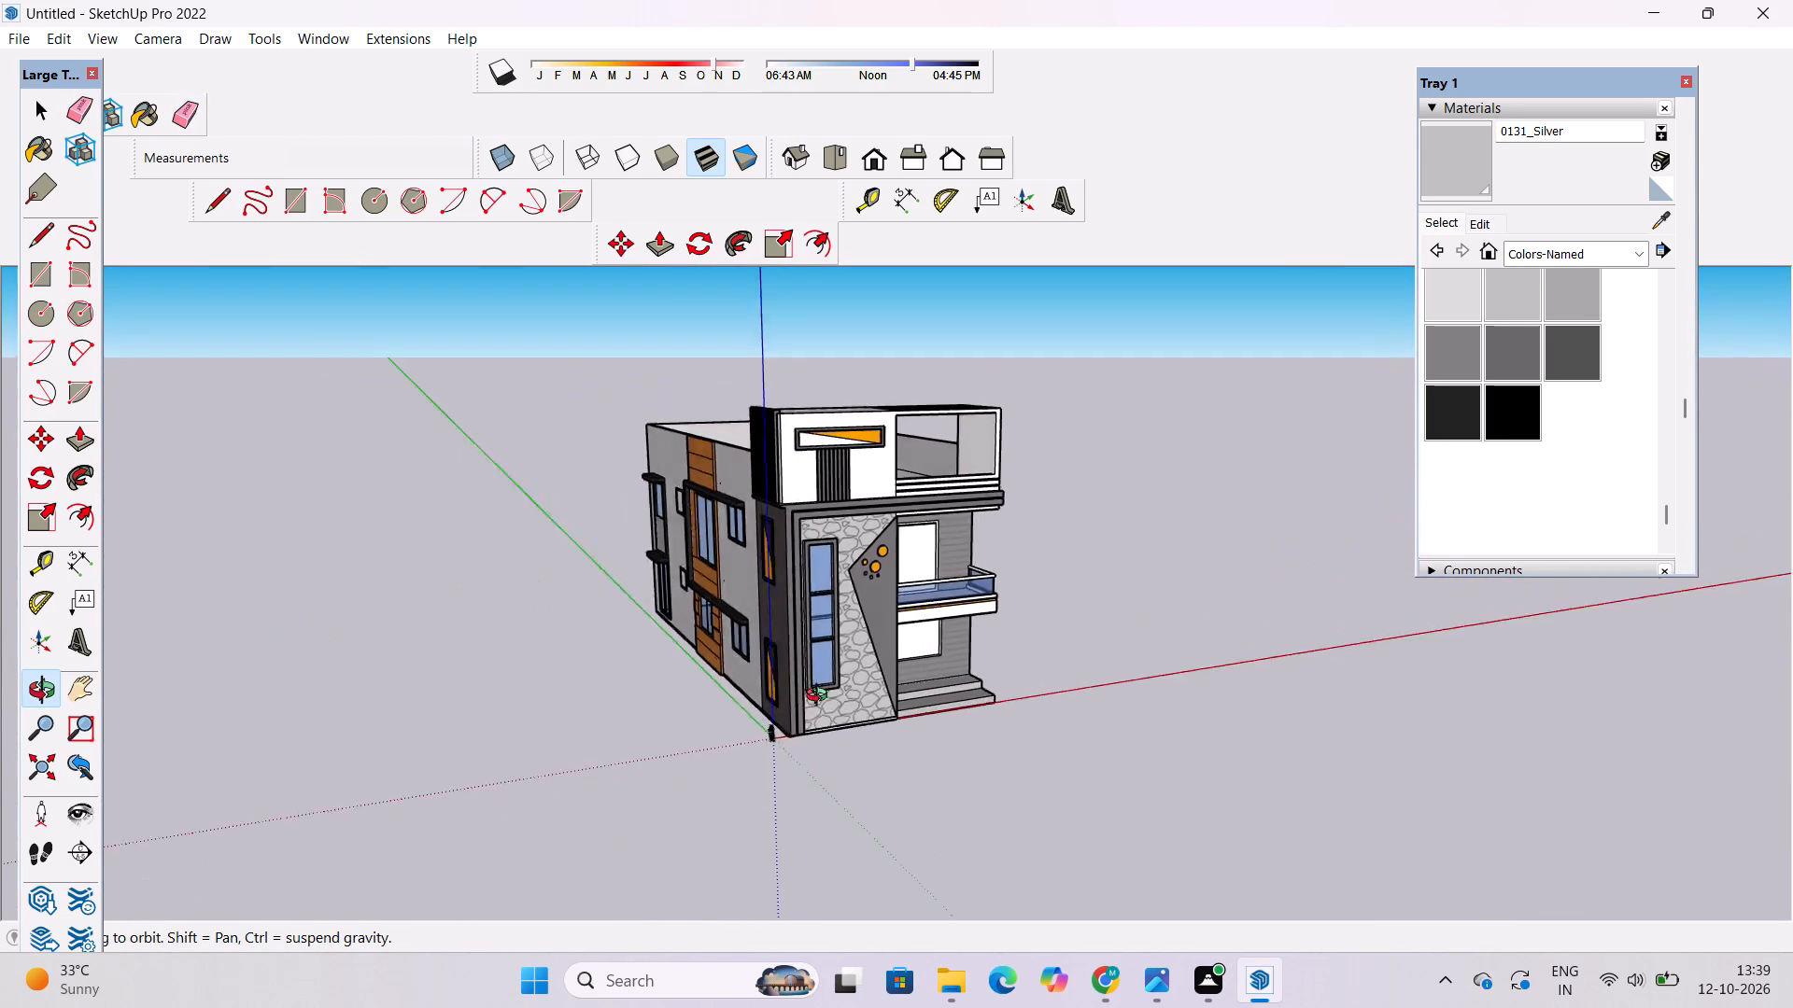
{"action": "left_click_drag", "start_coordinate": [821, 697], "coordinate": [787, 697]}
{"action": "left_click_drag", "start_coordinate": [950, 641], "coordinate": [676, 643]}
{"action": "scroll", "coordinate": [872, 497], "scroll_direction": "up", "scroll_amount": 4}
{"action": "left_click_drag", "start_coordinate": [872, 497], "coordinate": [892, 581], "text": "shift"}
{"action": "left_click_drag", "start_coordinate": [845, 611], "coordinate": [931, 575]}
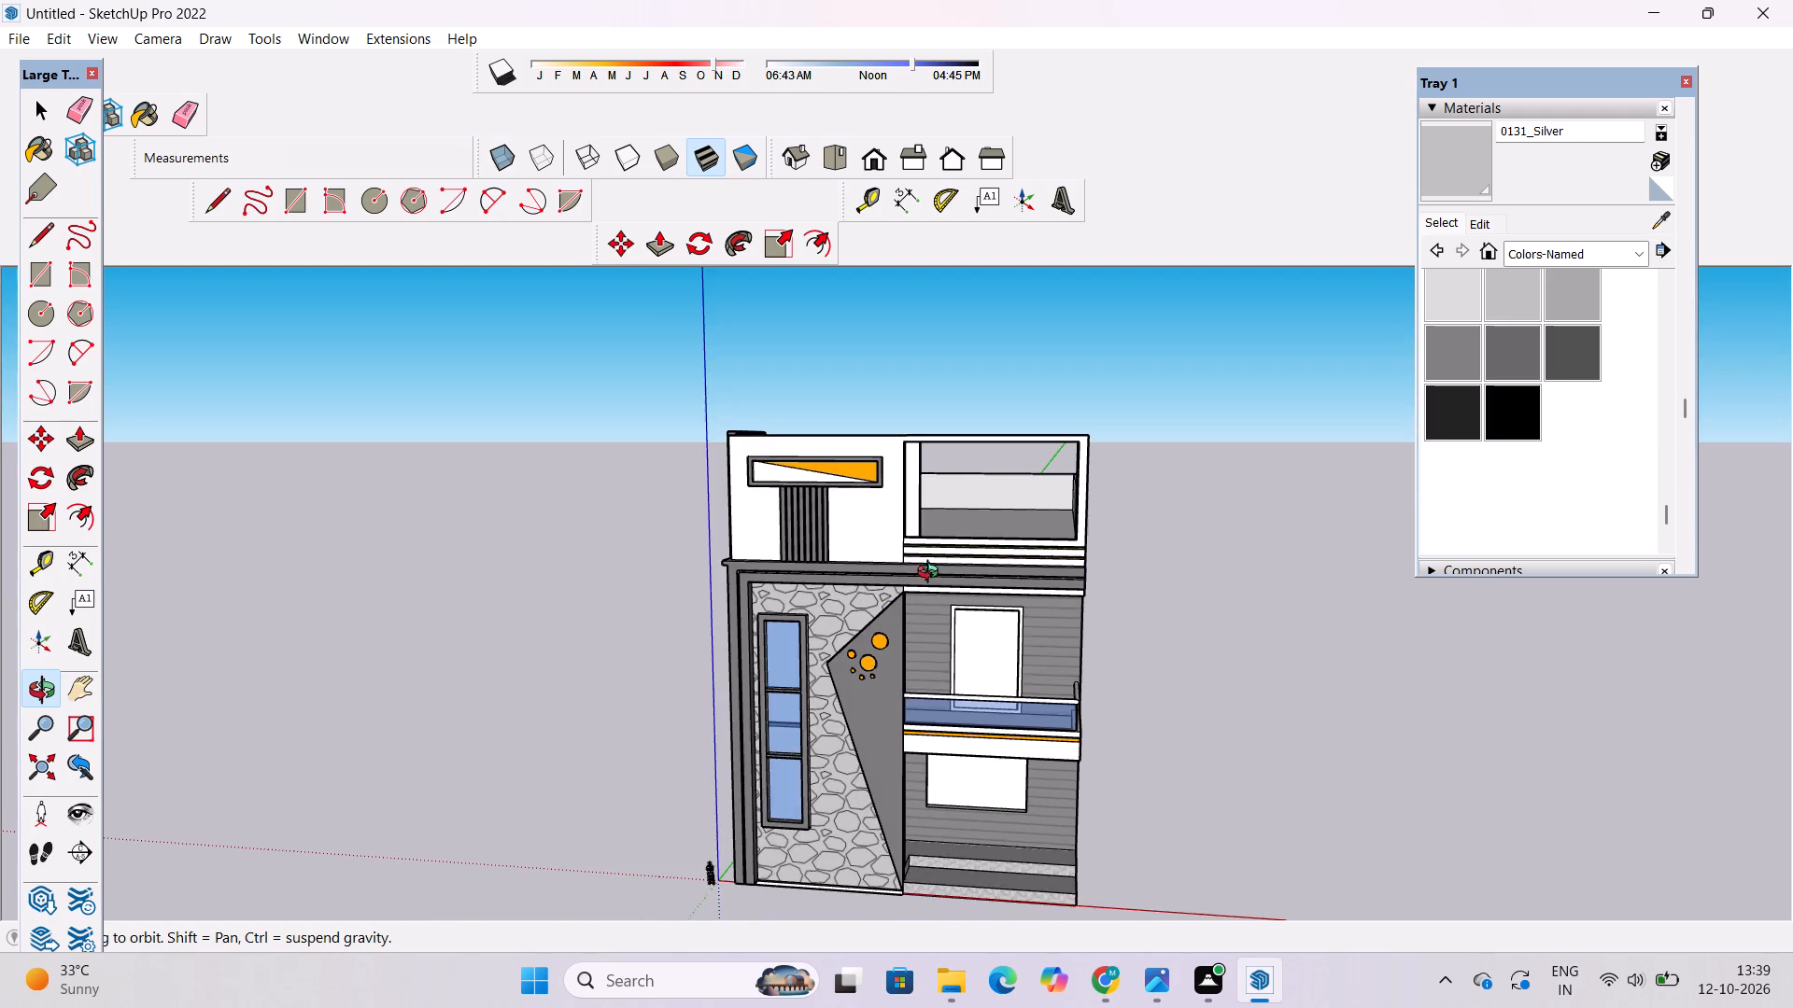
{"action": "left_click_drag", "start_coordinate": [916, 609], "coordinate": [960, 567], "text": "shift"}
{"action": "left_click_drag", "start_coordinate": [946, 573], "coordinate": [1042, 604]}
{"action": "left_click_drag", "start_coordinate": [1053, 601], "coordinate": [969, 607]}
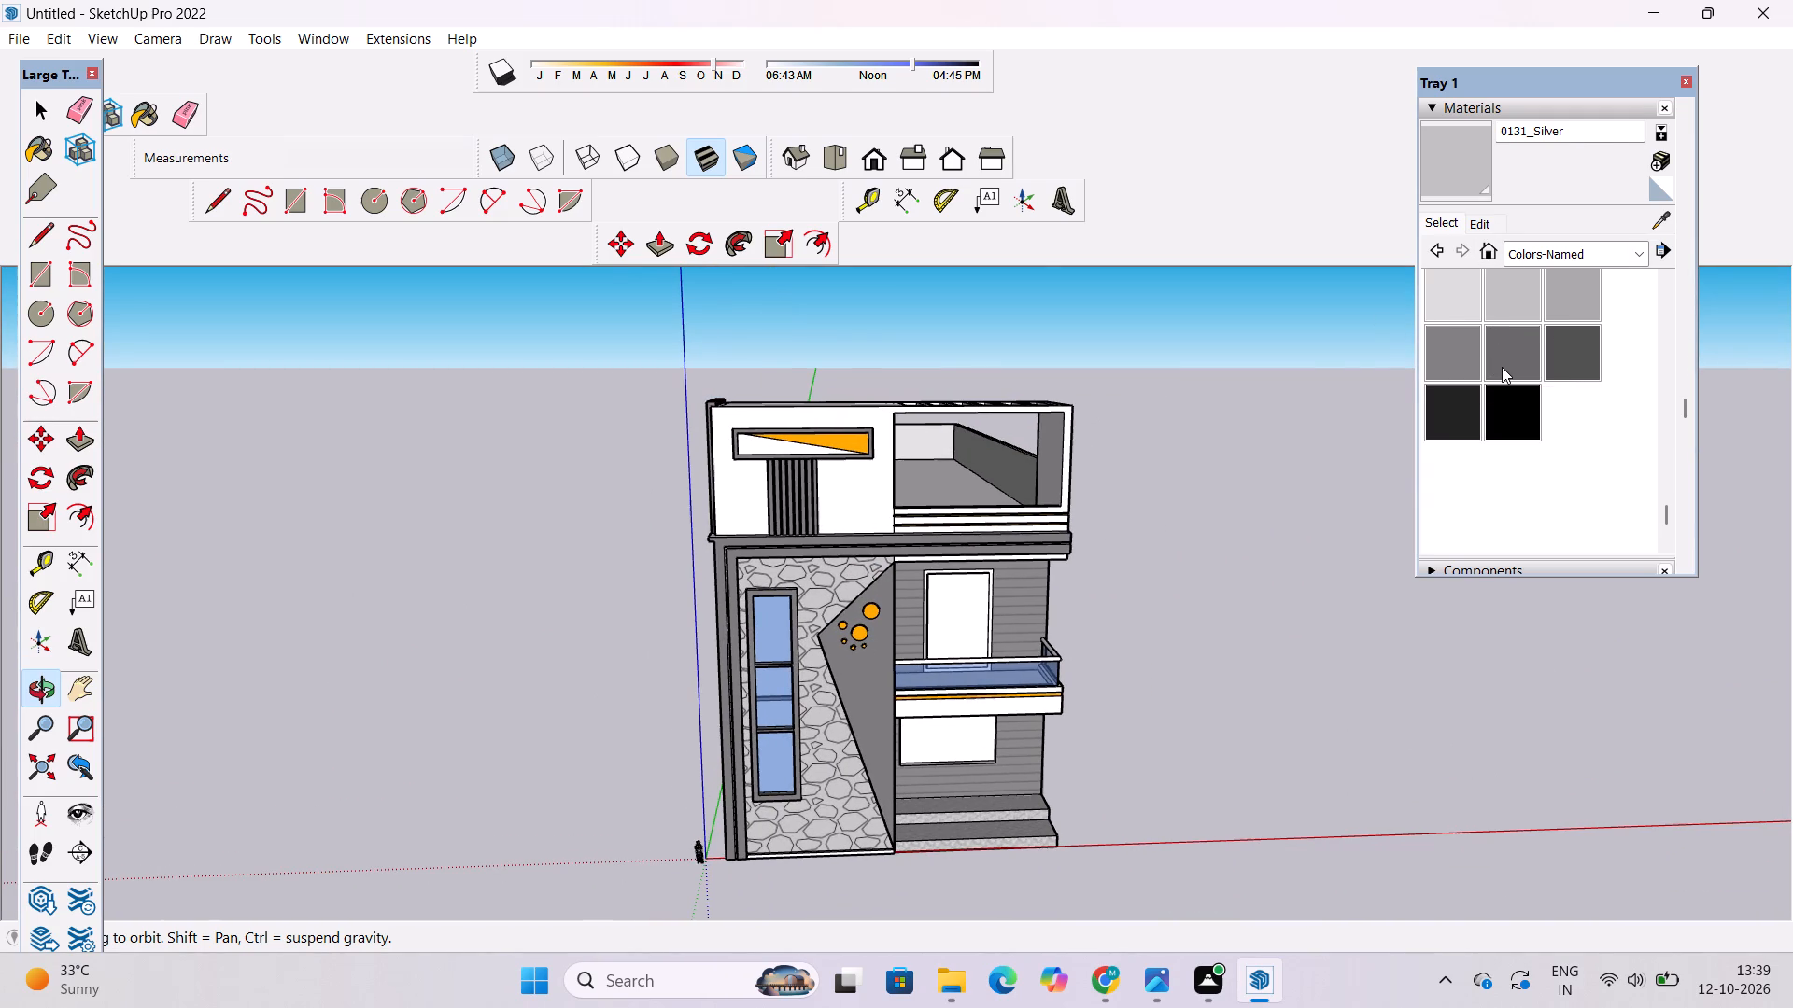
Paint the frame of the upper-floor balcony door on the front facade with the 0119_RosyBrown named colour.
{"action": "scroll", "coordinate": [1502, 367], "scroll_direction": "down", "scroll_amount": 2}
{"action": "scroll", "coordinate": [1525, 425], "scroll_direction": "up", "scroll_amount": 1}
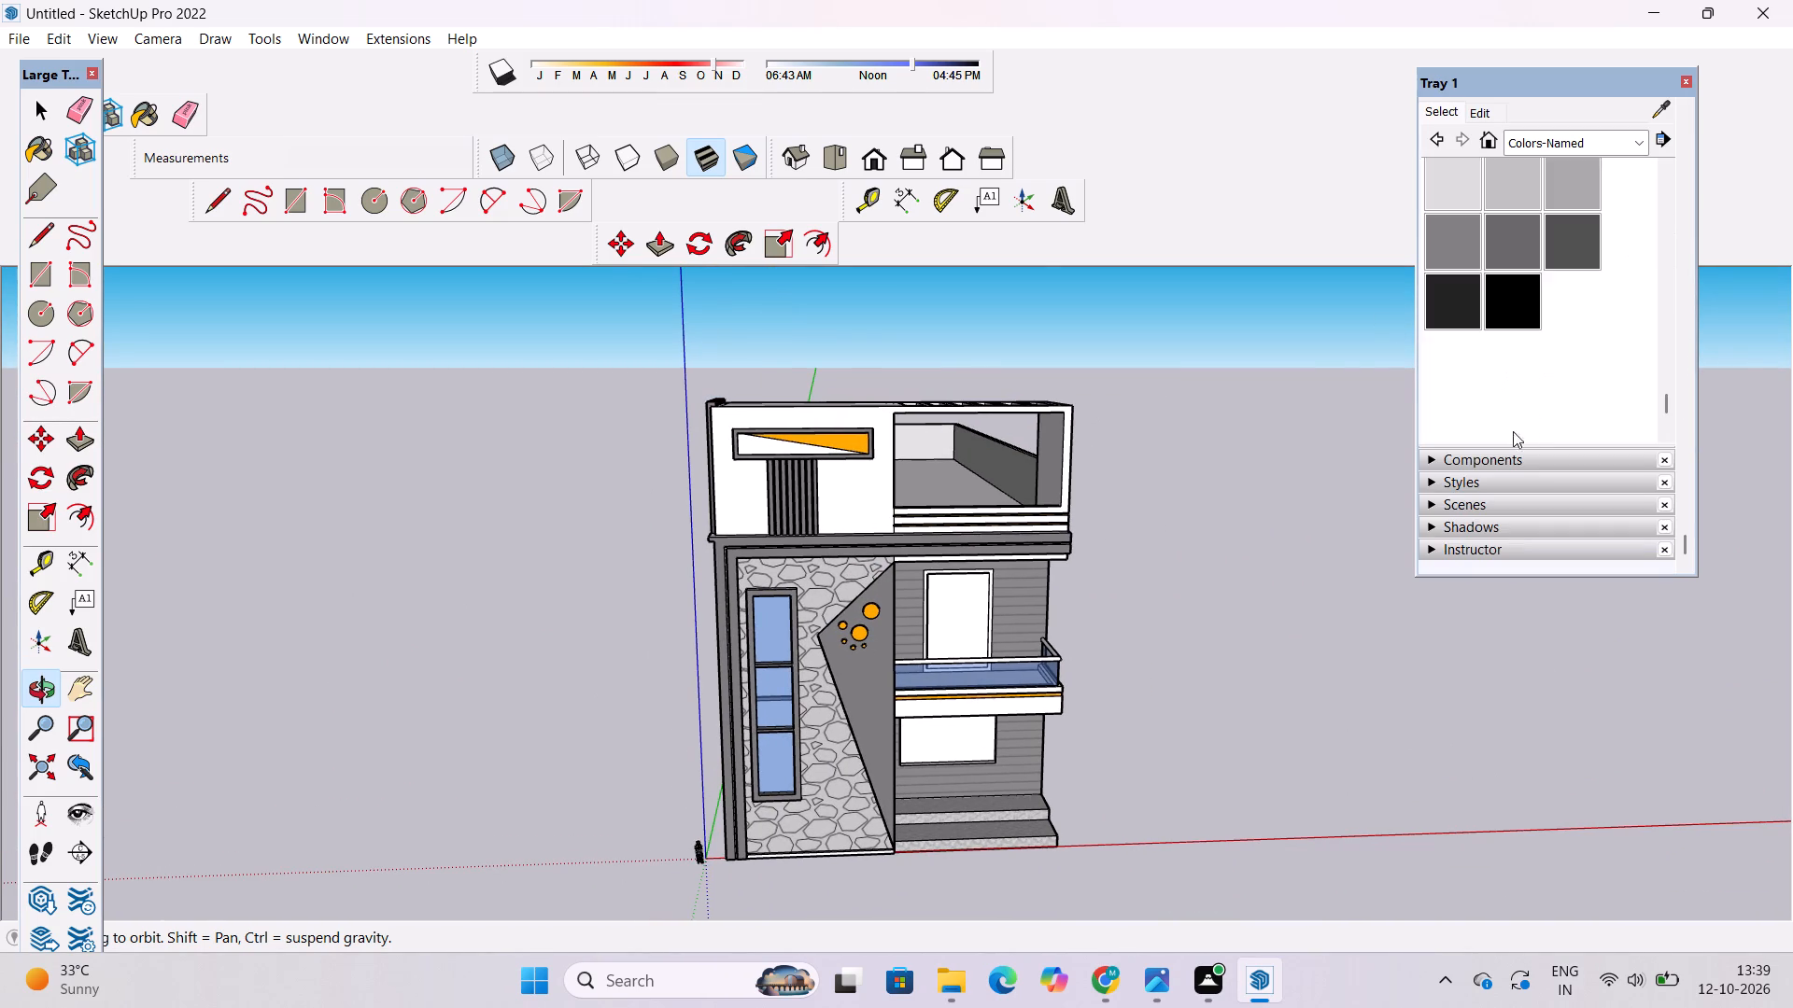
{"action": "scroll", "coordinate": [1498, 274], "scroll_direction": "up", "scroll_amount": 3}
{"action": "left_click", "coordinate": [1512, 288]}
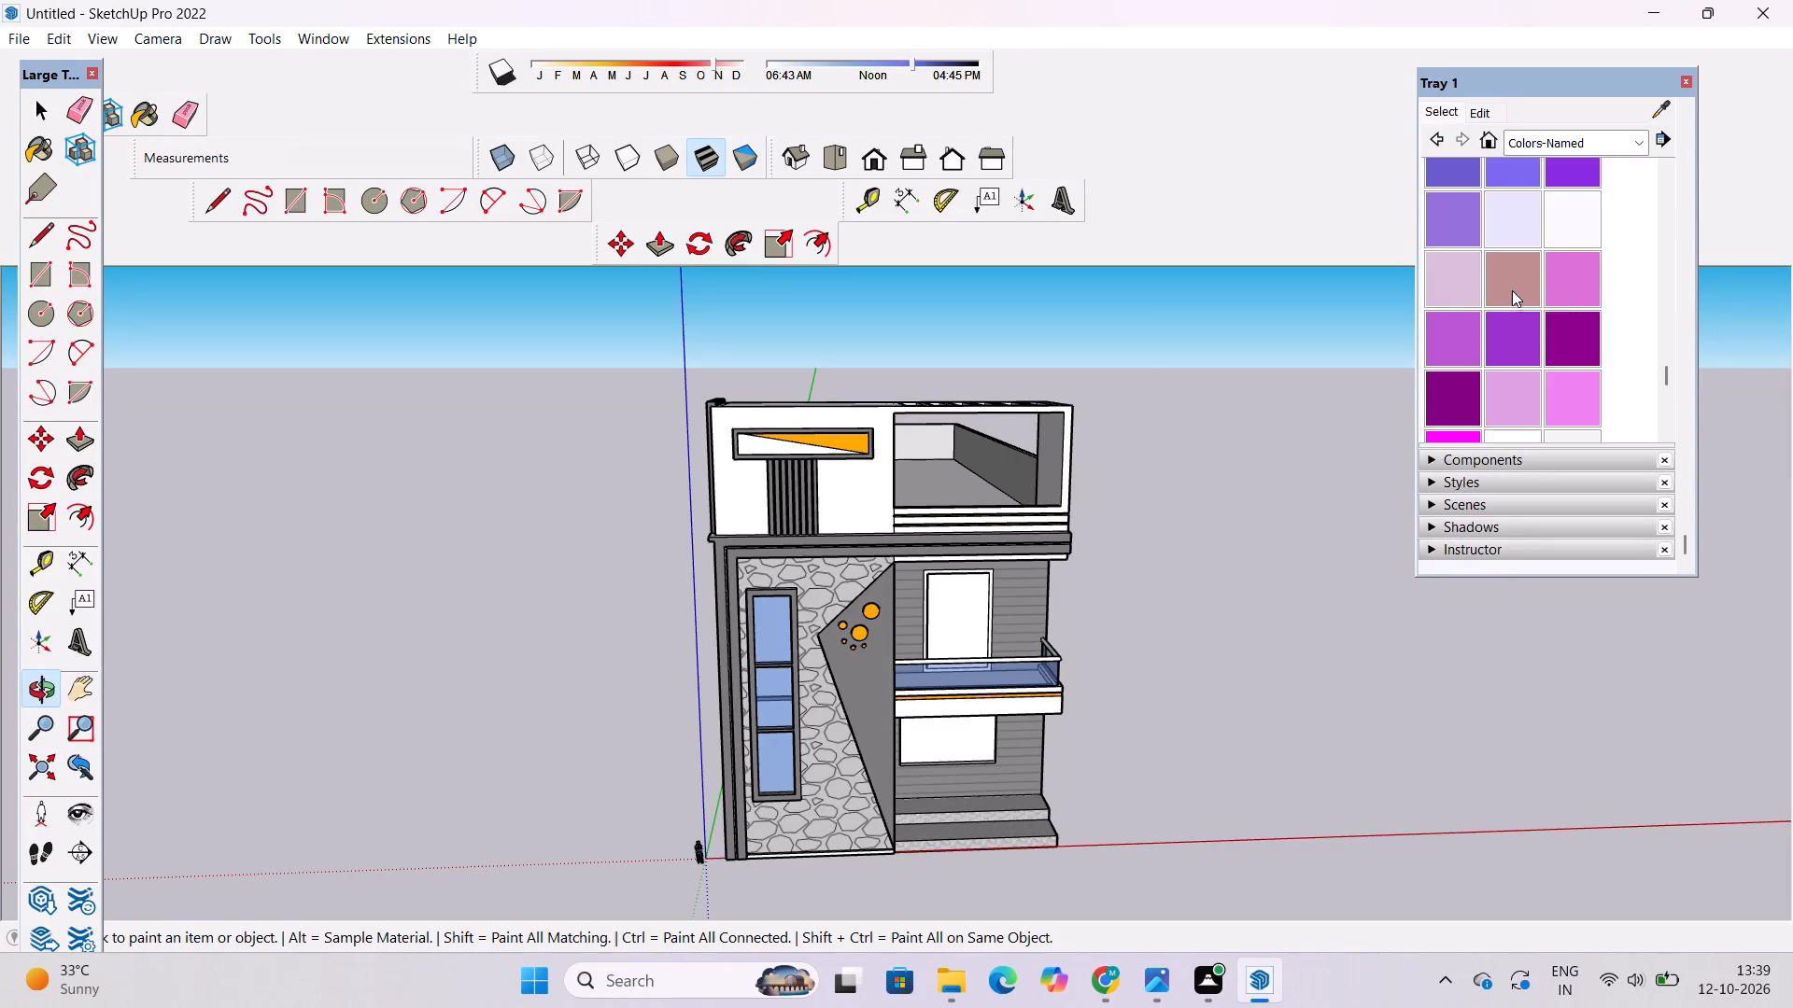
{"action": "scroll", "coordinate": [975, 680], "scroll_direction": "up", "scroll_amount": 15}
{"action": "left_click", "coordinate": [1018, 329]}
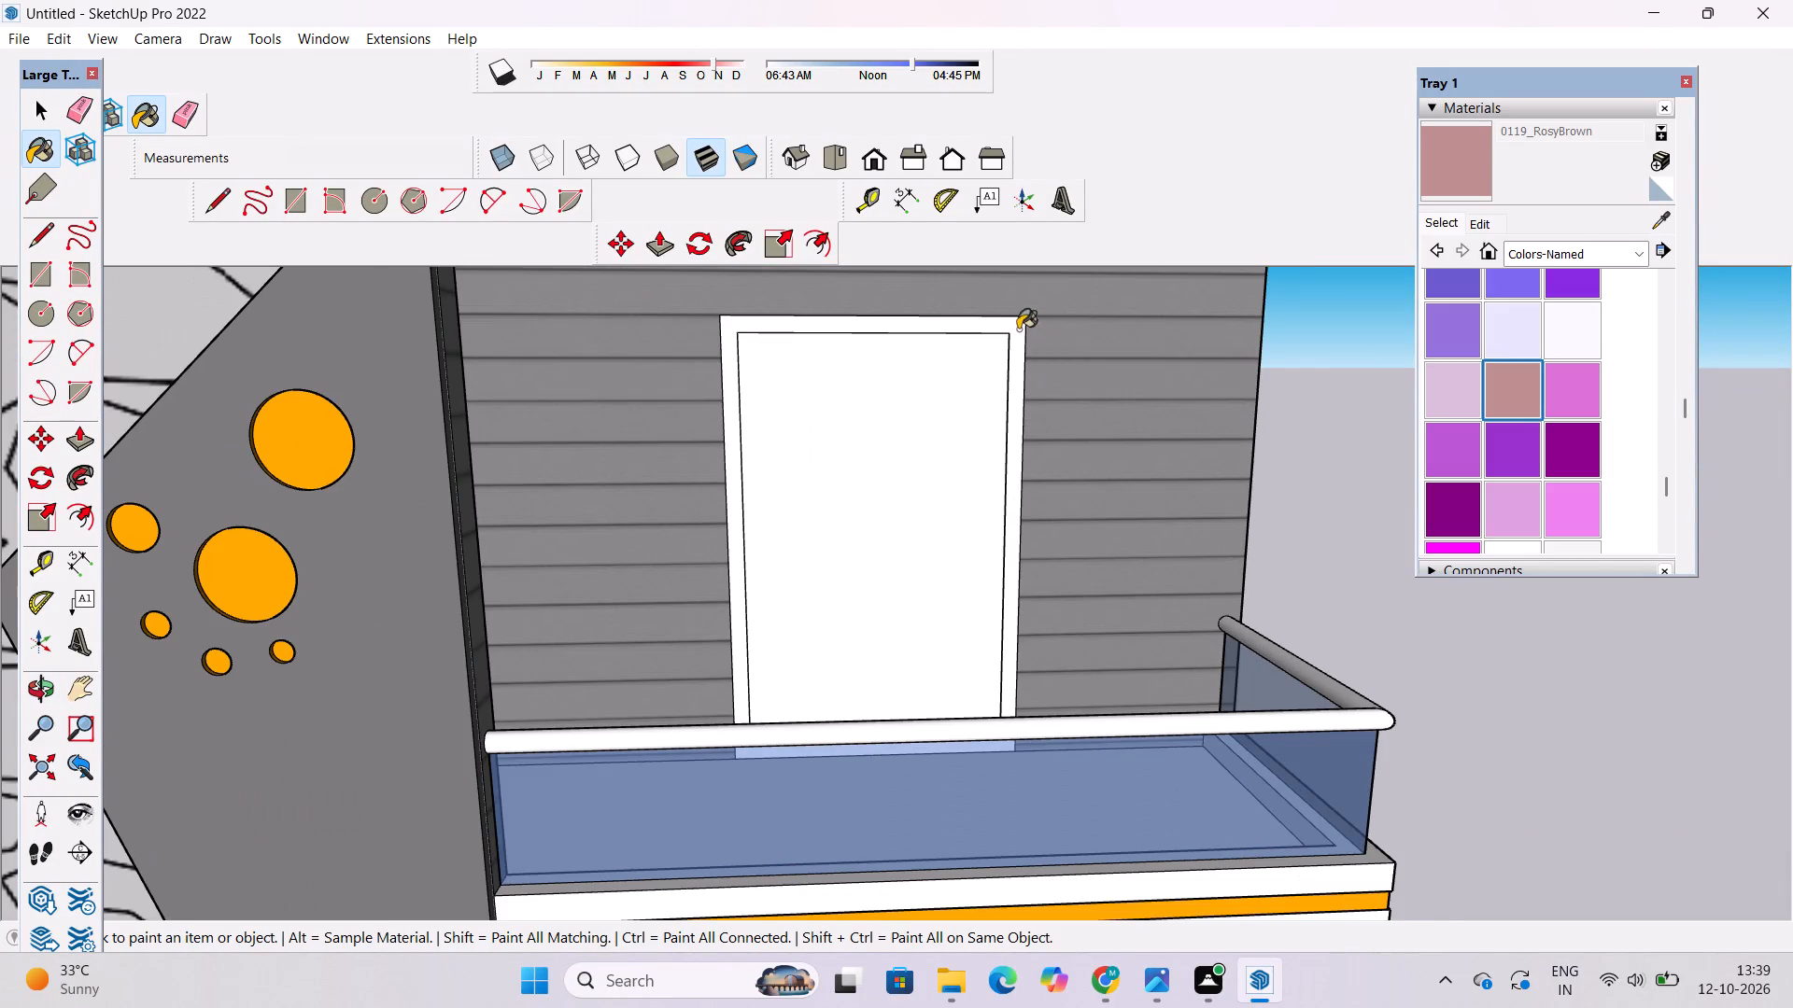
{"action": "scroll", "coordinate": [740, 454], "scroll_direction": "down", "scroll_amount": 10}
Darken the 0119_RosyBrown material to a muted brown.
{"action": "left_click", "coordinate": [1480, 228]}
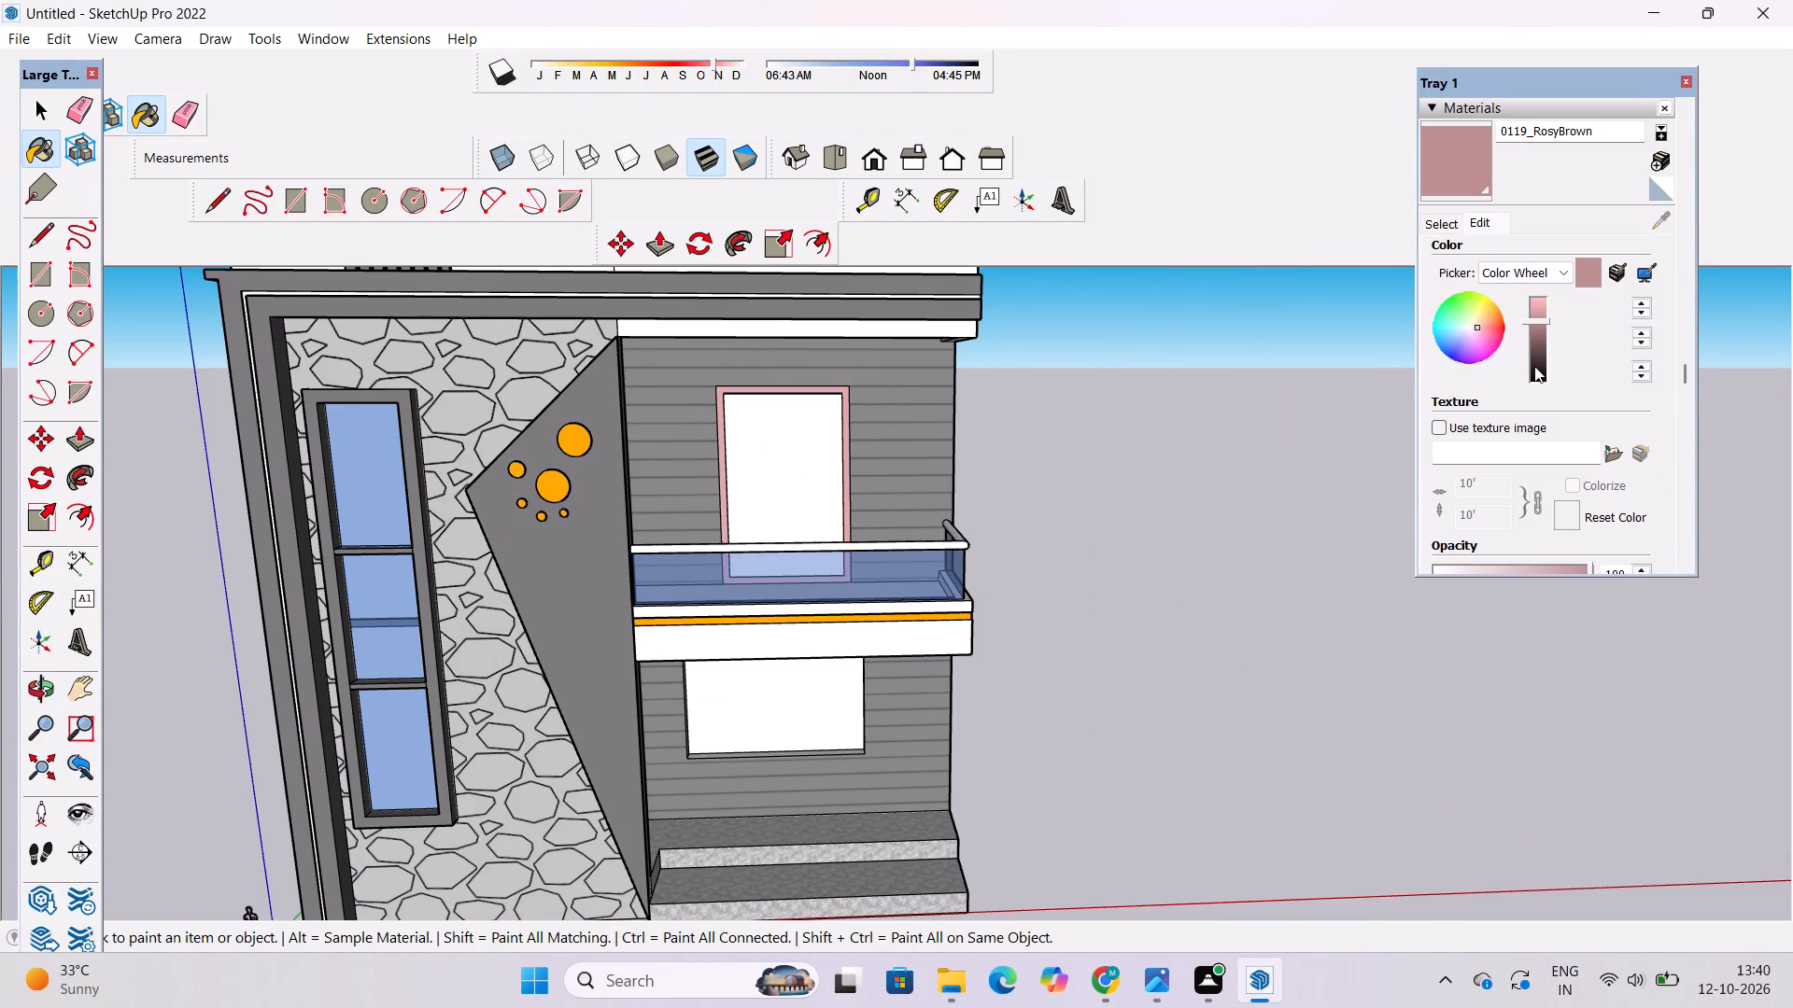
{"action": "left_click", "coordinate": [1540, 331]}
{"action": "left_click", "coordinate": [1535, 339]}
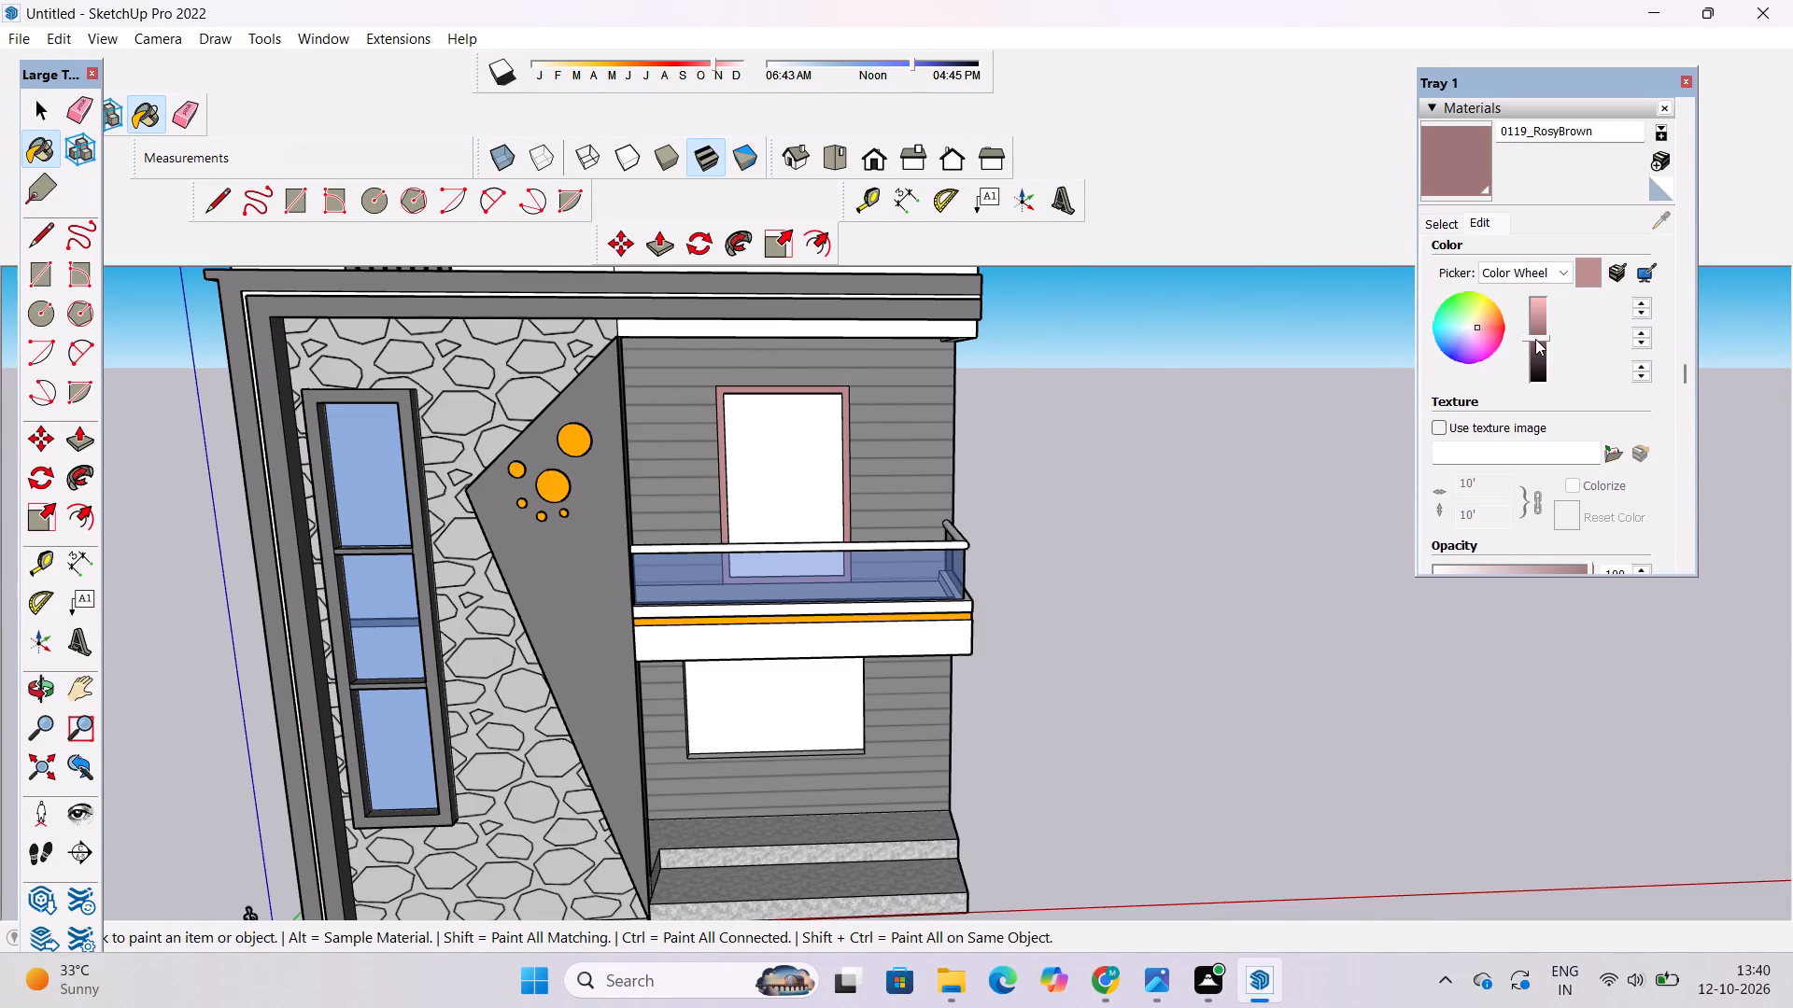
Paint the ground-floor window opening under the balcony and its recessed side, bottom and top edges with the darkened 0119_RosyBrown.
{"action": "left_click", "coordinate": [834, 707]}
{"action": "scroll", "coordinate": [794, 805], "scroll_direction": "up", "scroll_amount": 7}
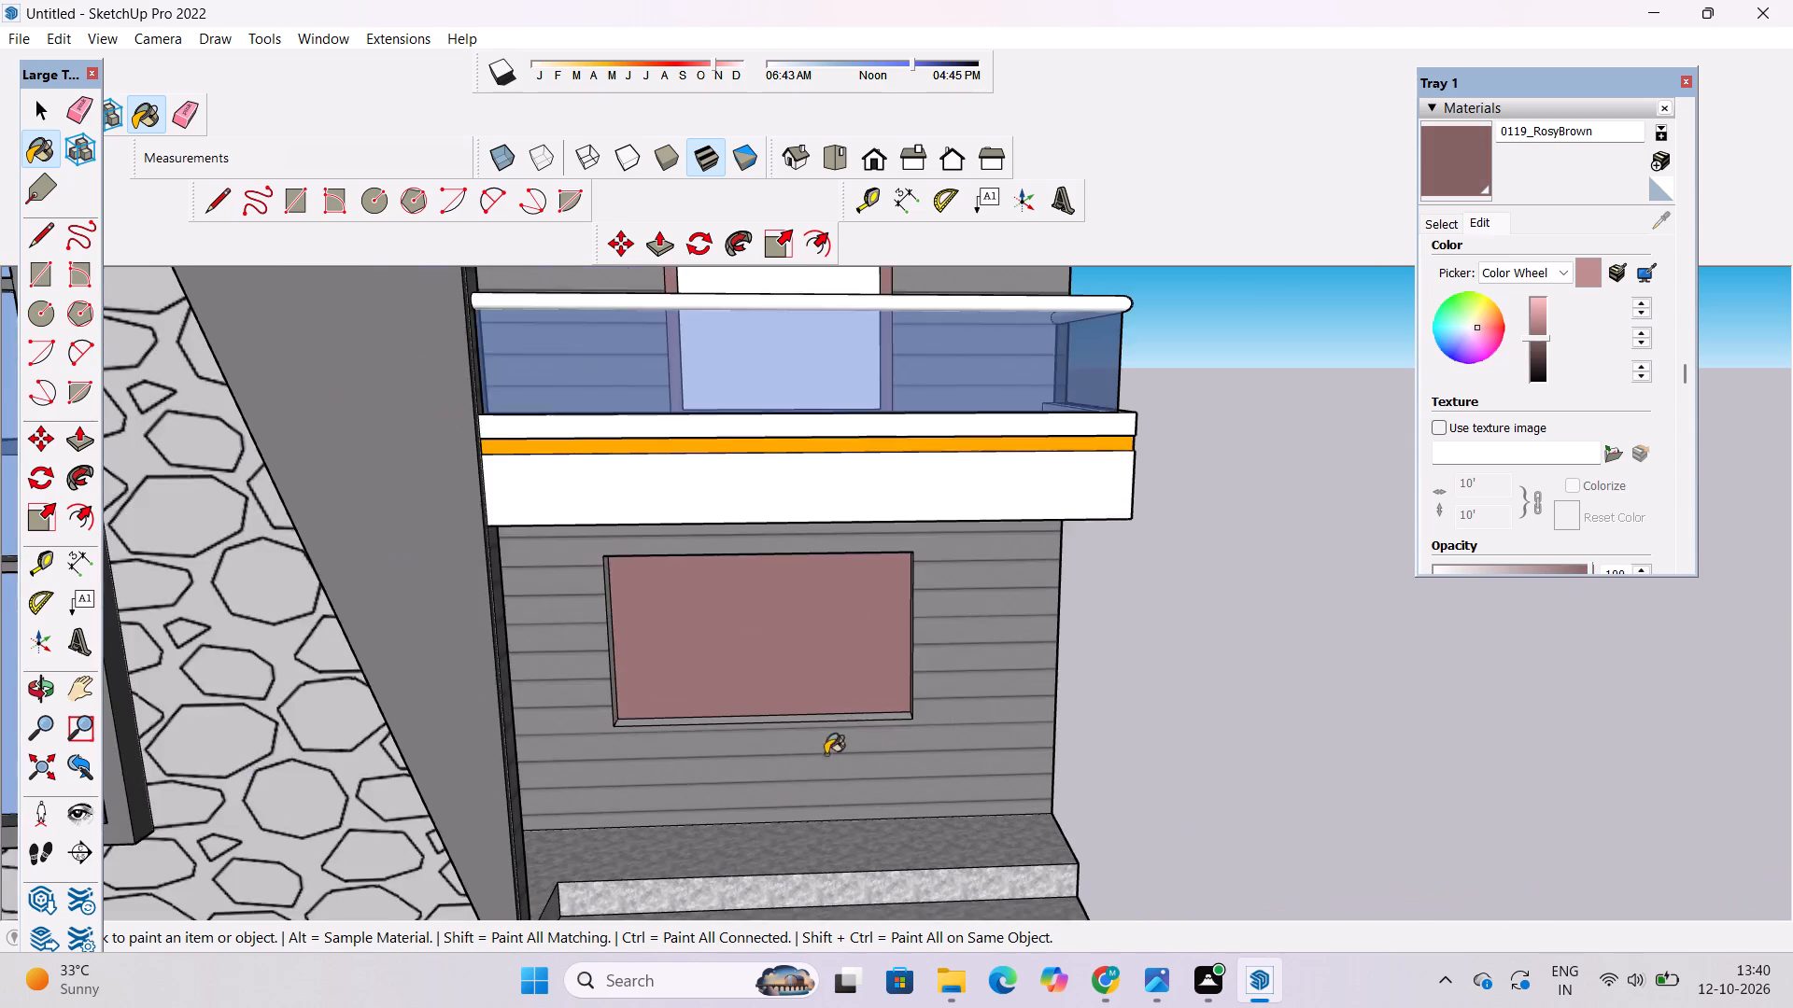
{"action": "scroll", "coordinate": [826, 754], "scroll_direction": "up", "scroll_amount": 8}
{"action": "left_click", "coordinate": [927, 687]}
{"action": "left_click", "coordinate": [1052, 596]}
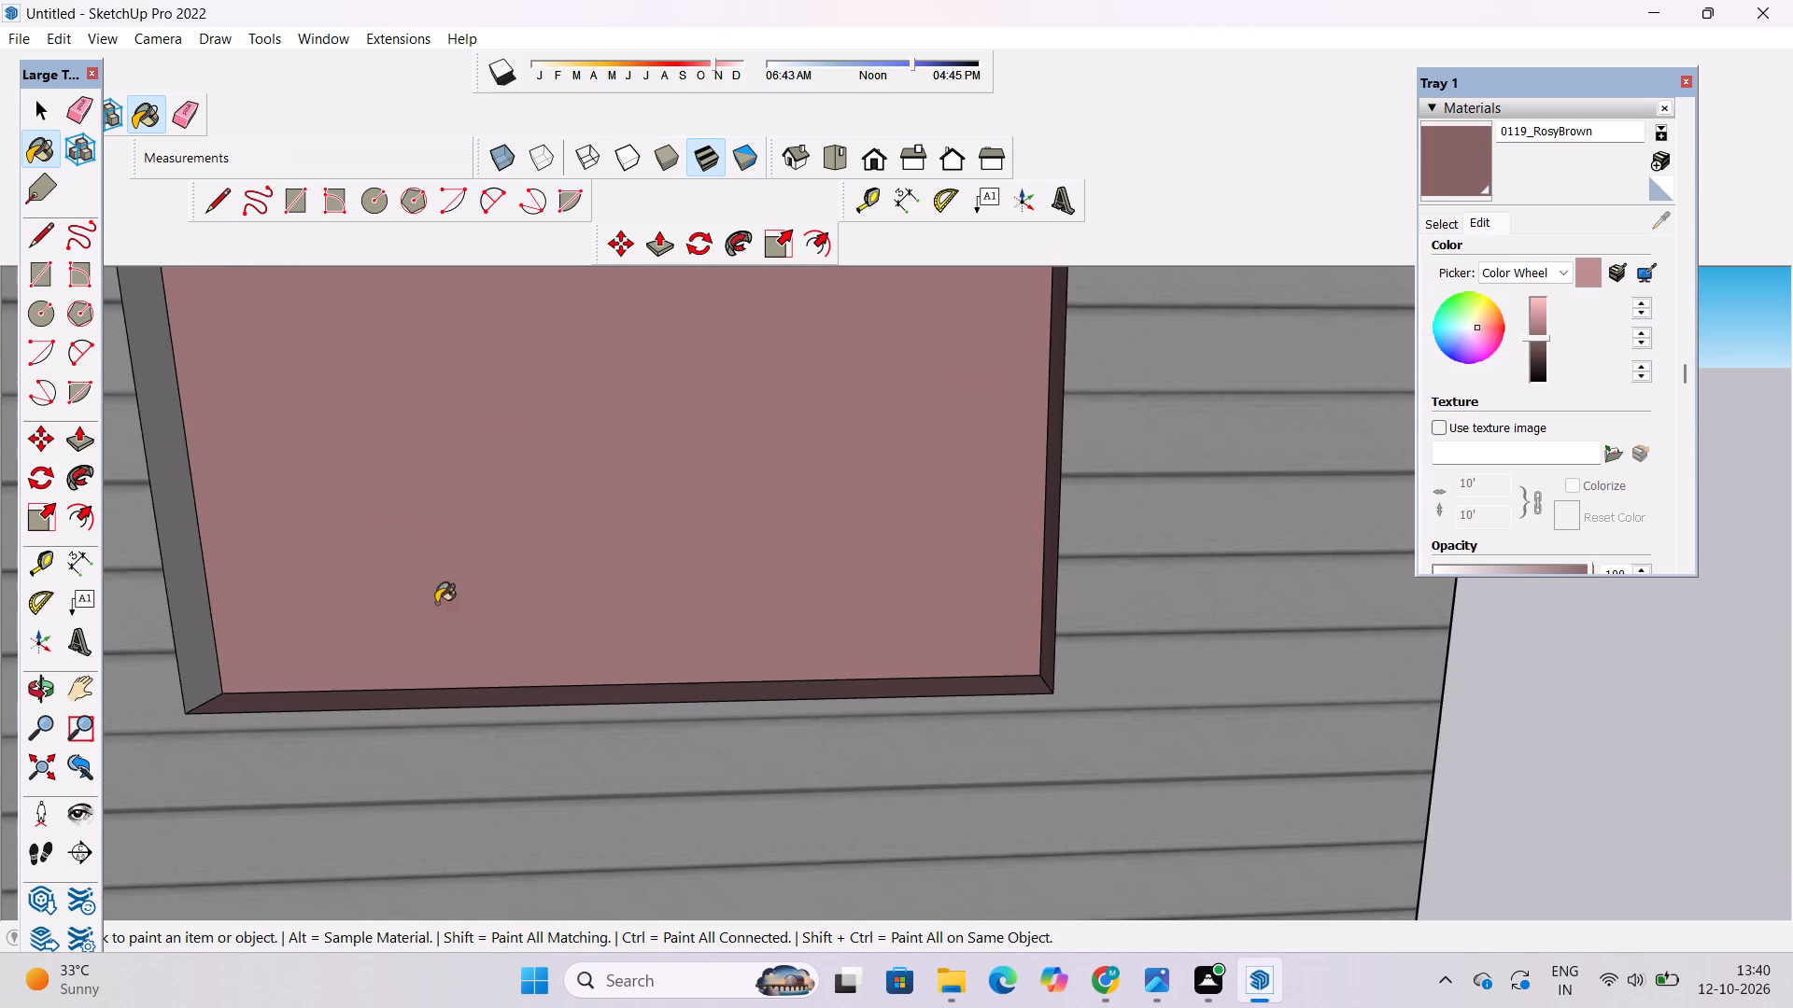
{"action": "left_click", "coordinate": [188, 613]}
{"action": "key", "text": "o"}
{"action": "left_click_drag", "start_coordinate": [777, 850], "coordinate": [799, 686]}
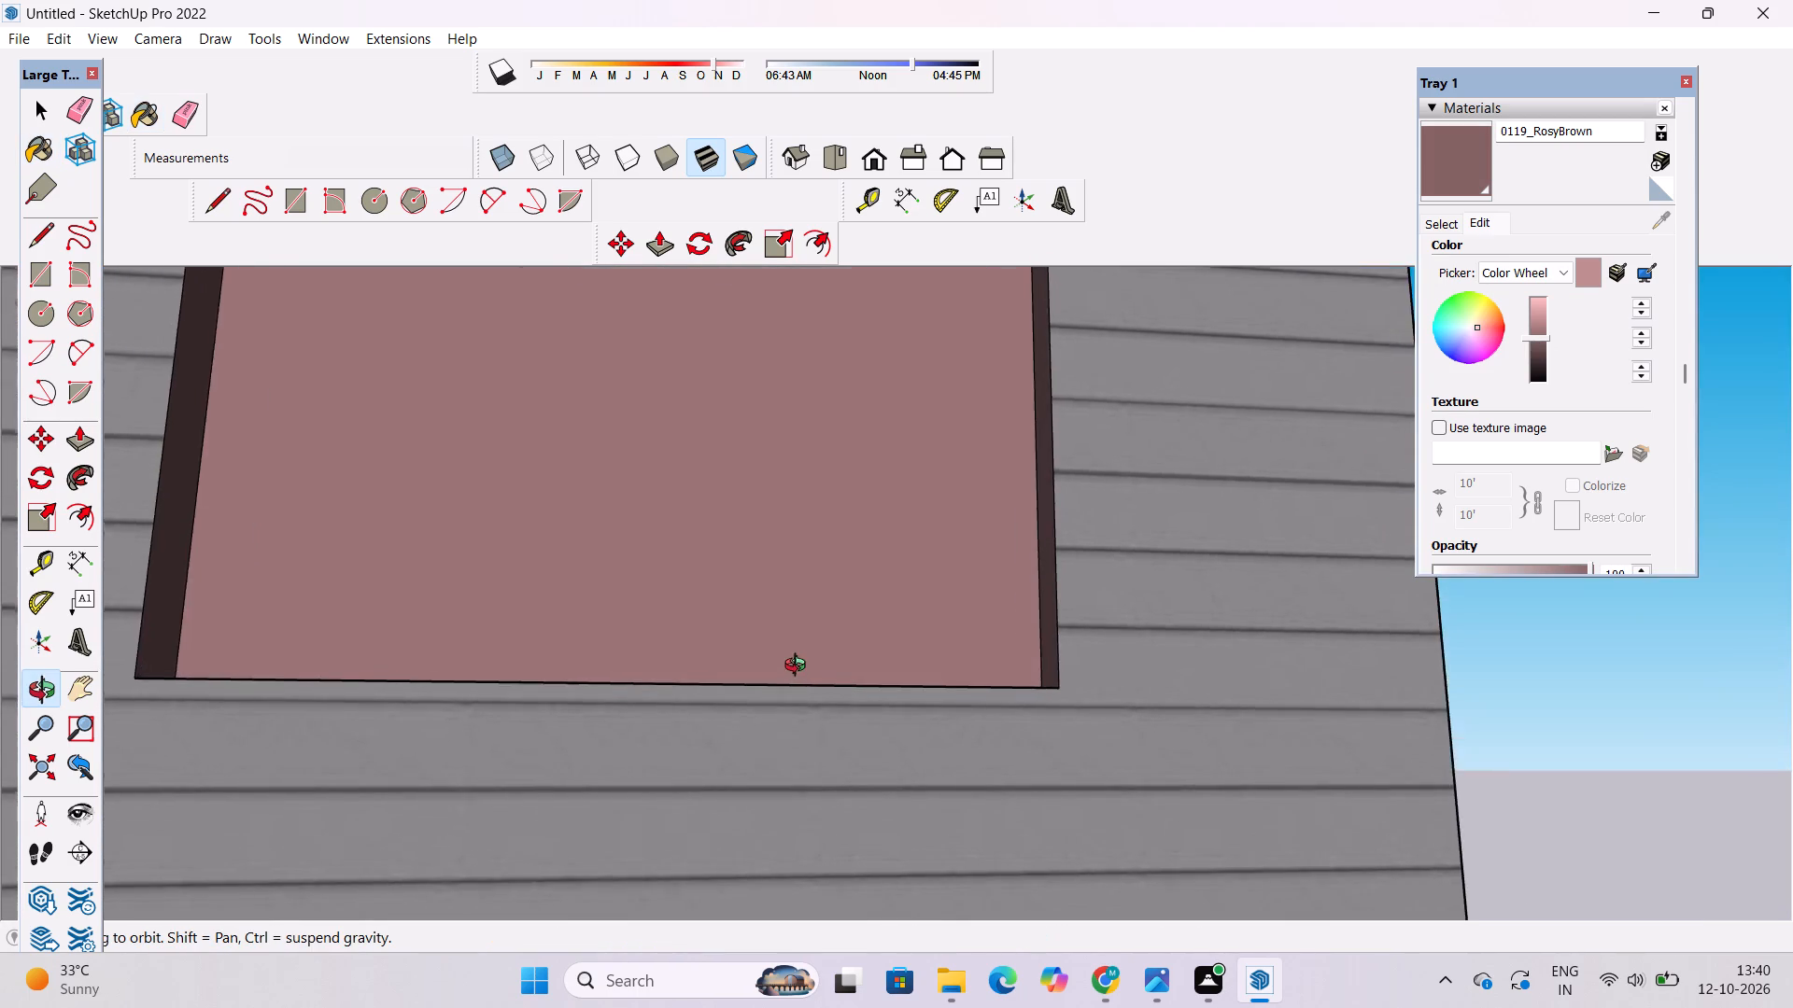
{"action": "scroll", "coordinate": [799, 667], "scroll_direction": "down", "scroll_amount": 6}
{"action": "left_click_drag", "start_coordinate": [799, 676], "coordinate": [851, 805], "text": "shift"}
{"action": "scroll", "coordinate": [879, 617], "scroll_direction": "up", "scroll_amount": 3}
{"action": "left_click_drag", "start_coordinate": [1452, 172], "coordinate": [1434, 169]}
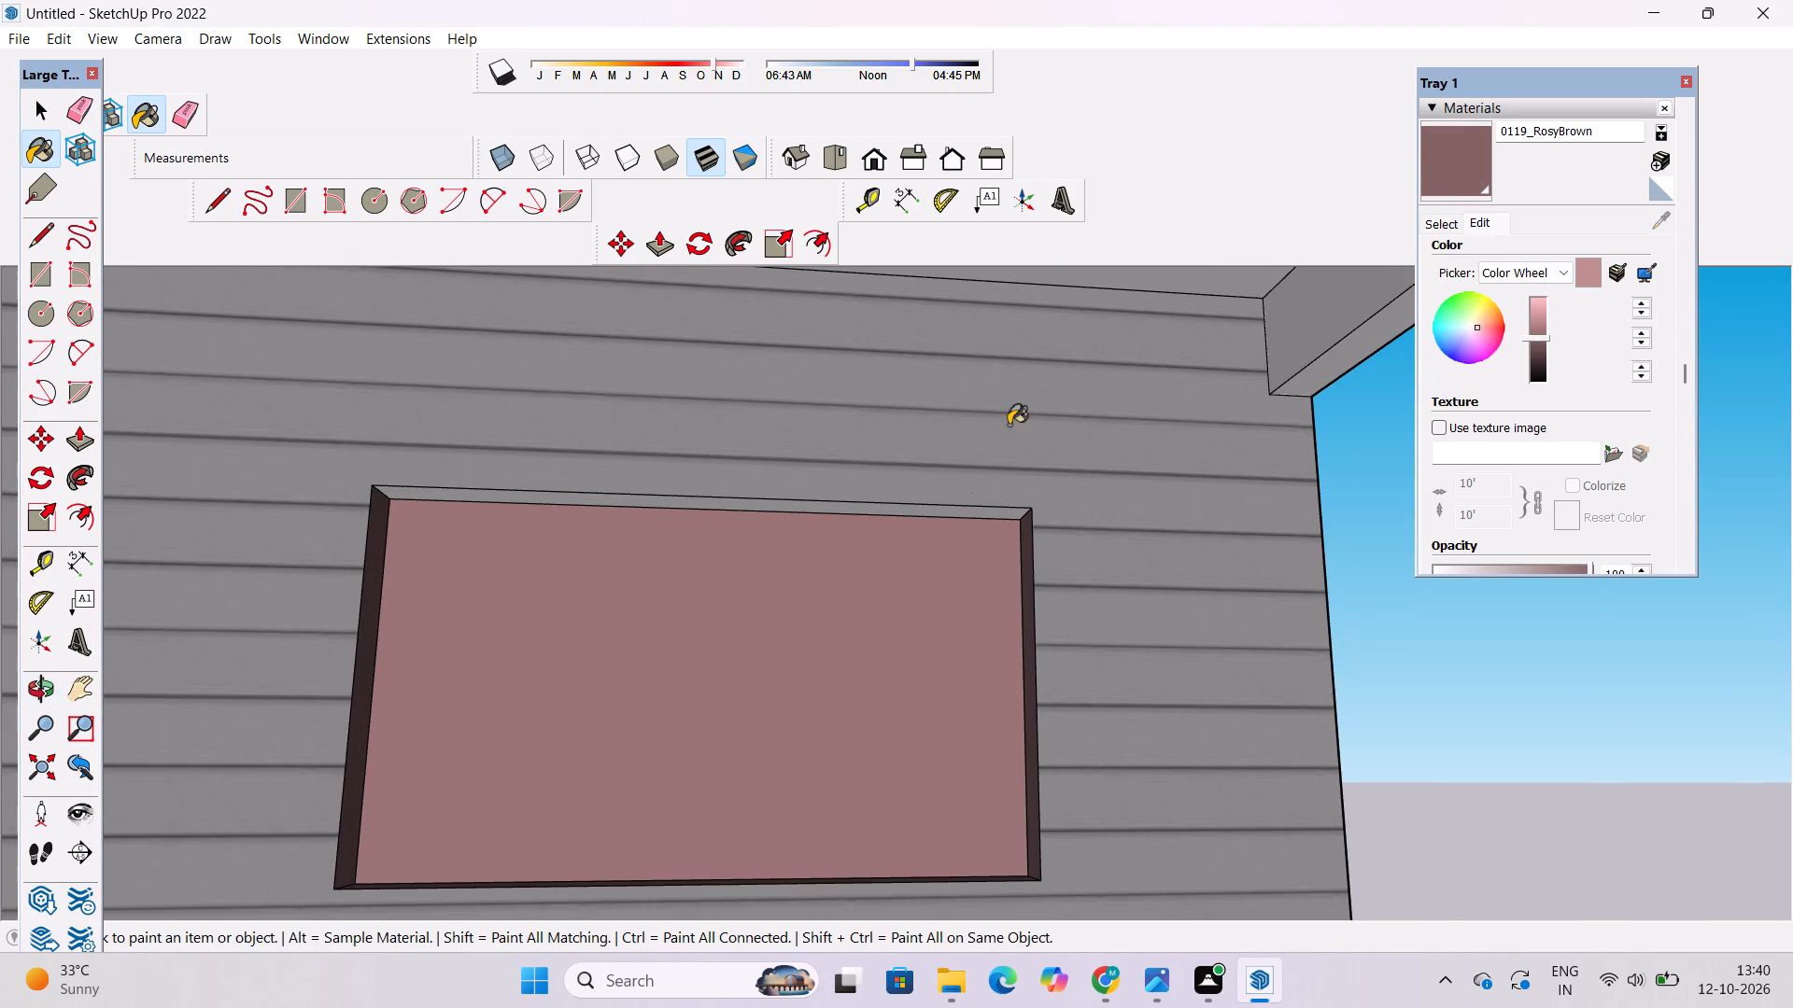
{"action": "scroll", "coordinate": [939, 533], "scroll_direction": "up", "scroll_amount": 5}
{"action": "left_click", "coordinate": [986, 497]}
Paint the upper-floor balcony door panel with Translucent Resin Crush Gray from the Glass and Mirrors materials.
{"action": "key", "text": "o"}
{"action": "scroll", "coordinate": [883, 427], "scroll_direction": "down", "scroll_amount": 9}
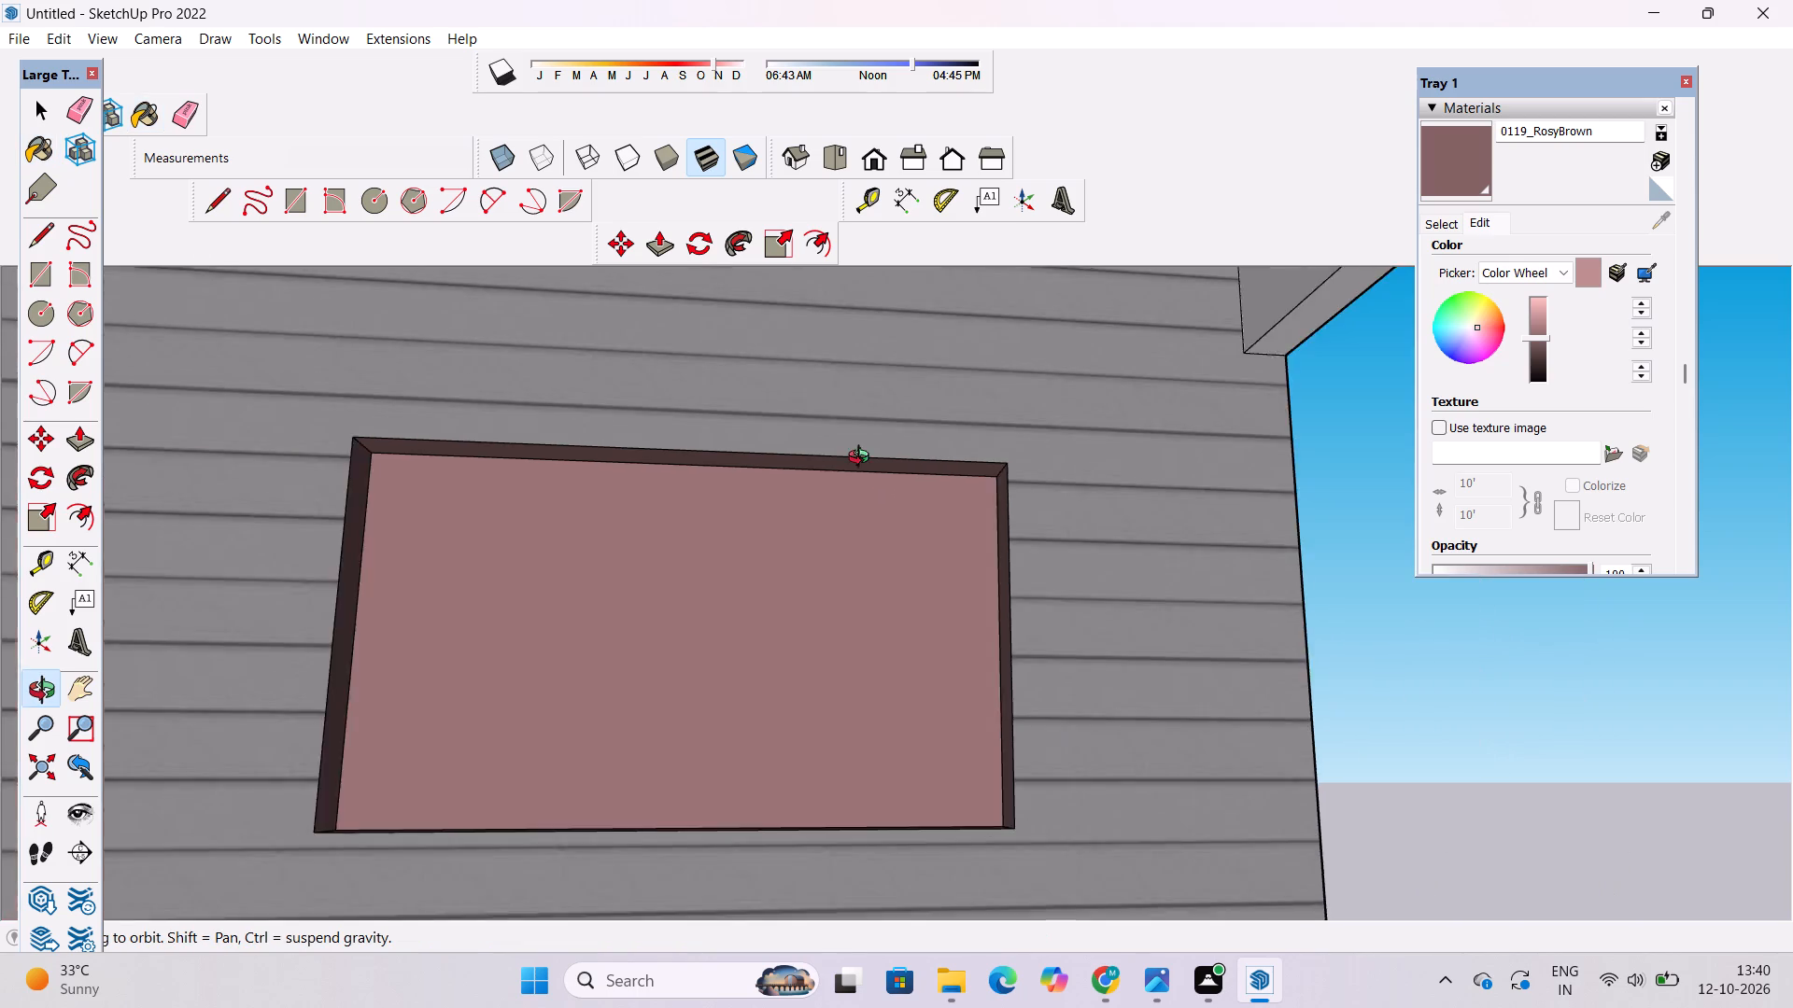
{"action": "scroll", "coordinate": [863, 459], "scroll_direction": "down", "scroll_amount": 3}
{"action": "left_click_drag", "start_coordinate": [885, 490], "coordinate": [893, 777]}
{"action": "scroll", "coordinate": [886, 670], "scroll_direction": "down", "scroll_amount": 6}
{"action": "left_click_drag", "start_coordinate": [897, 745], "coordinate": [994, 524]}
{"action": "left_click_drag", "start_coordinate": [1040, 569], "coordinate": [1040, 507]}
{"action": "scroll", "coordinate": [1040, 507], "scroll_direction": "down", "scroll_amount": 6}
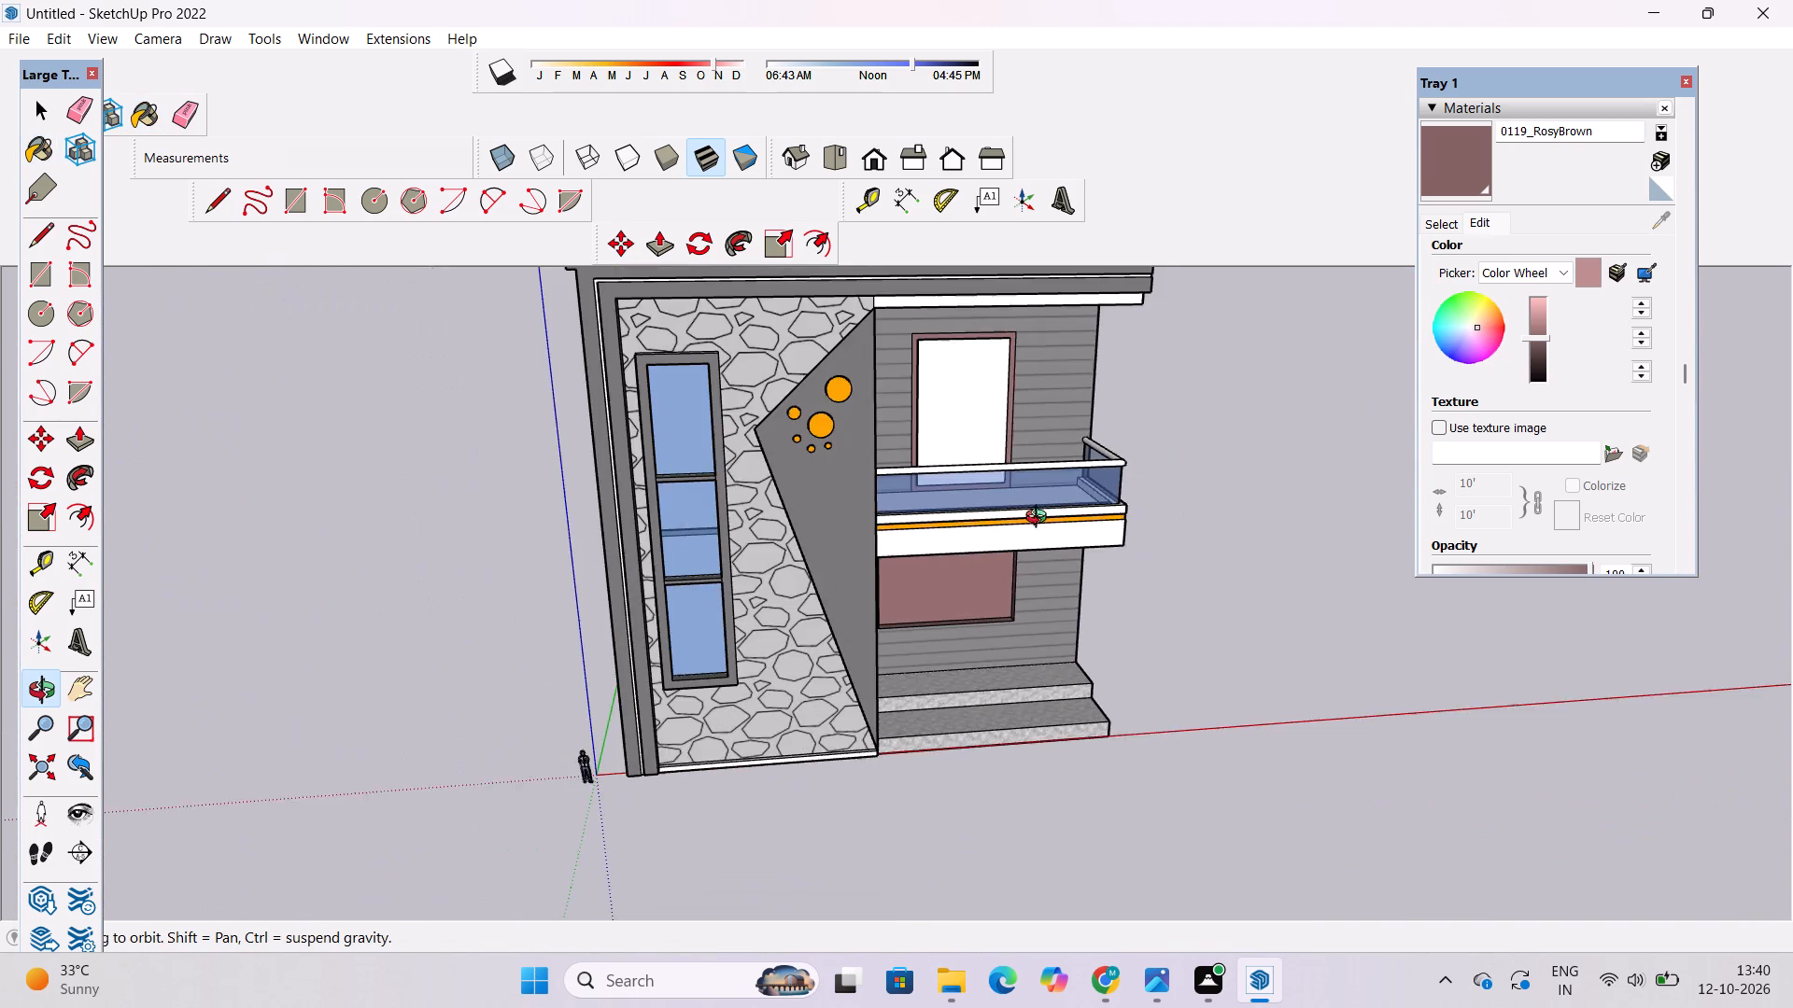
{"action": "left_click_drag", "start_coordinate": [1040, 530], "coordinate": [1037, 558], "text": "shift"}
{"action": "left_click_drag", "start_coordinate": [1037, 567], "coordinate": [1037, 692]}
{"action": "scroll", "coordinate": [1001, 611], "scroll_direction": "down", "scroll_amount": 2}
{"action": "left_click_drag", "start_coordinate": [977, 624], "coordinate": [948, 678], "text": "shift"}
{"action": "left_click", "coordinate": [1444, 230]}
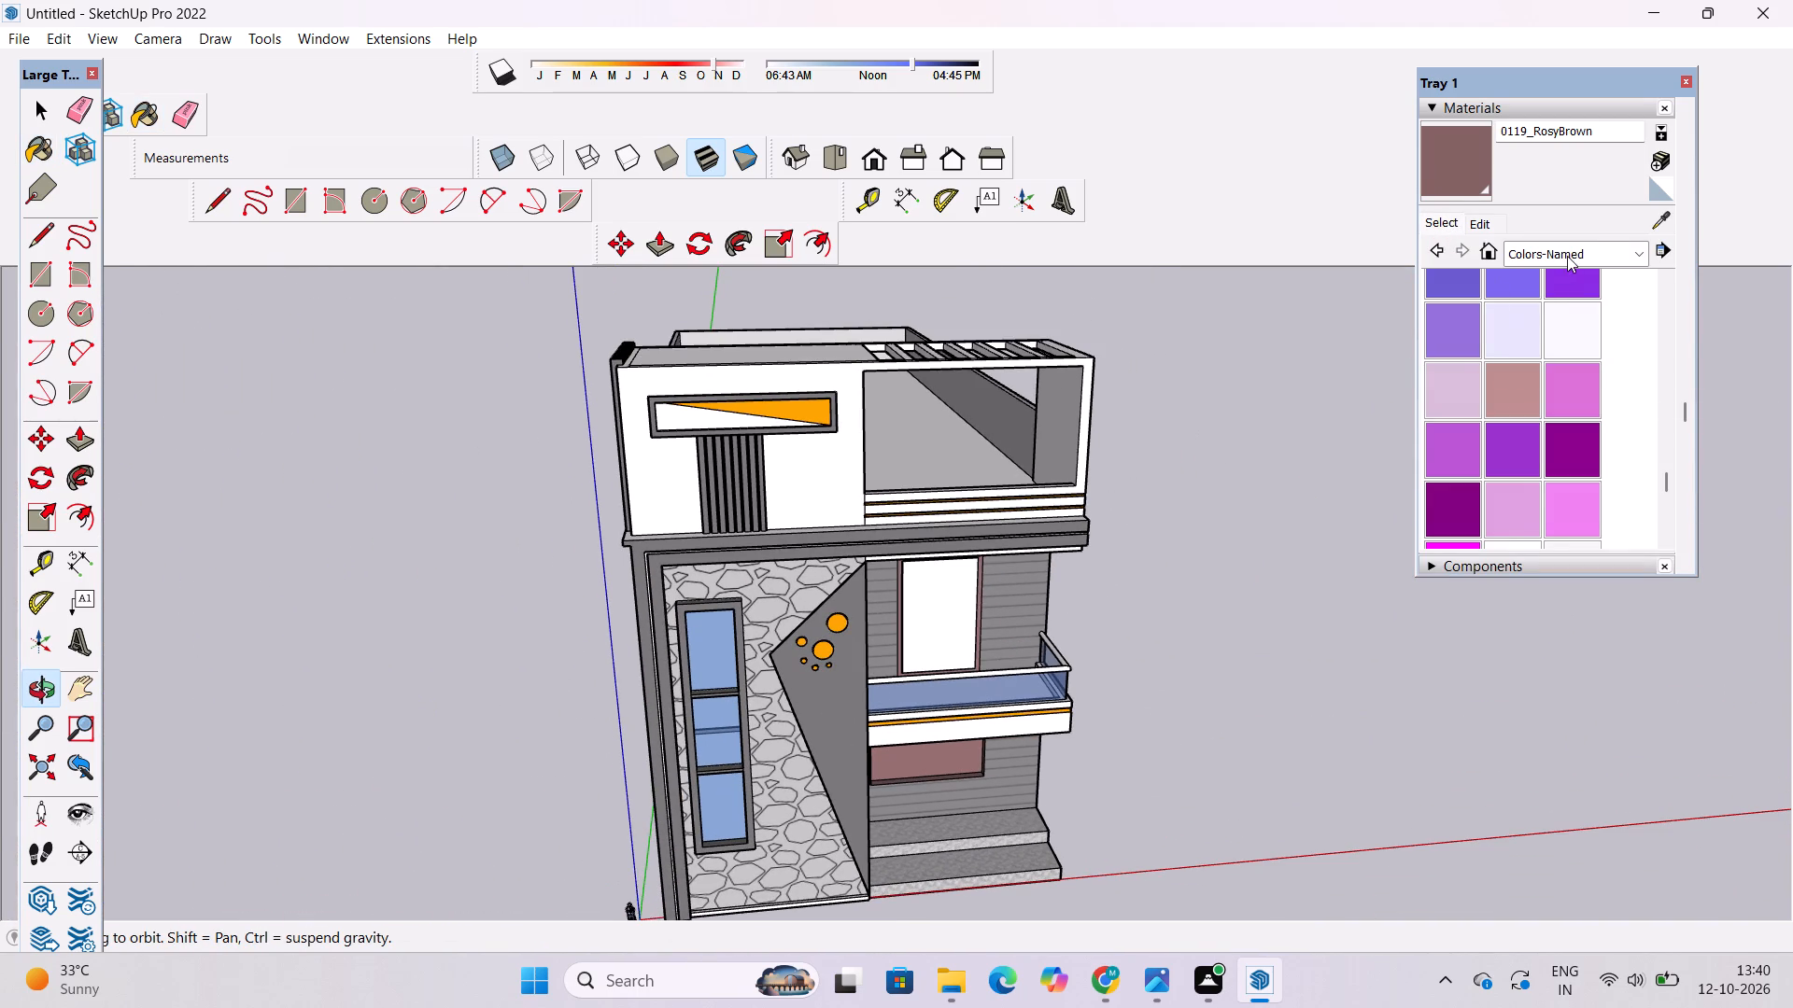
{"action": "left_click", "coordinate": [1567, 256]}
{"action": "left_click", "coordinate": [1579, 374]}
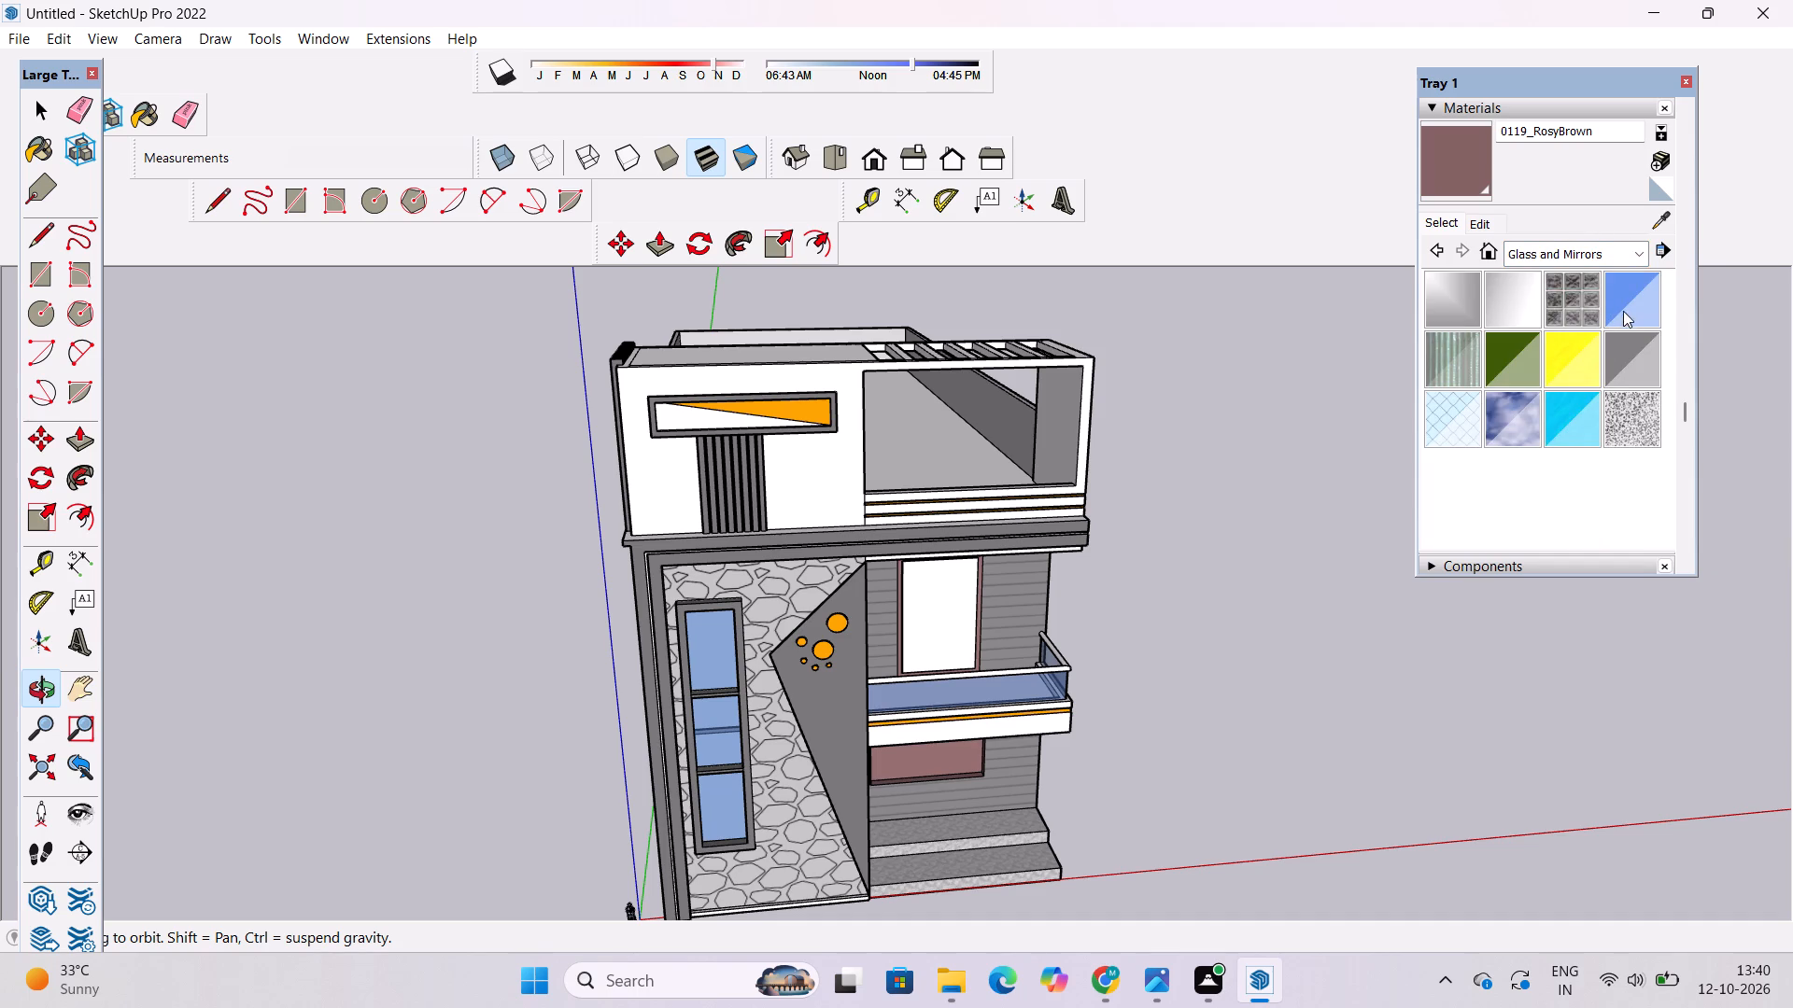
{"action": "left_click", "coordinate": [1632, 359]}
{"action": "left_click", "coordinate": [1625, 426]}
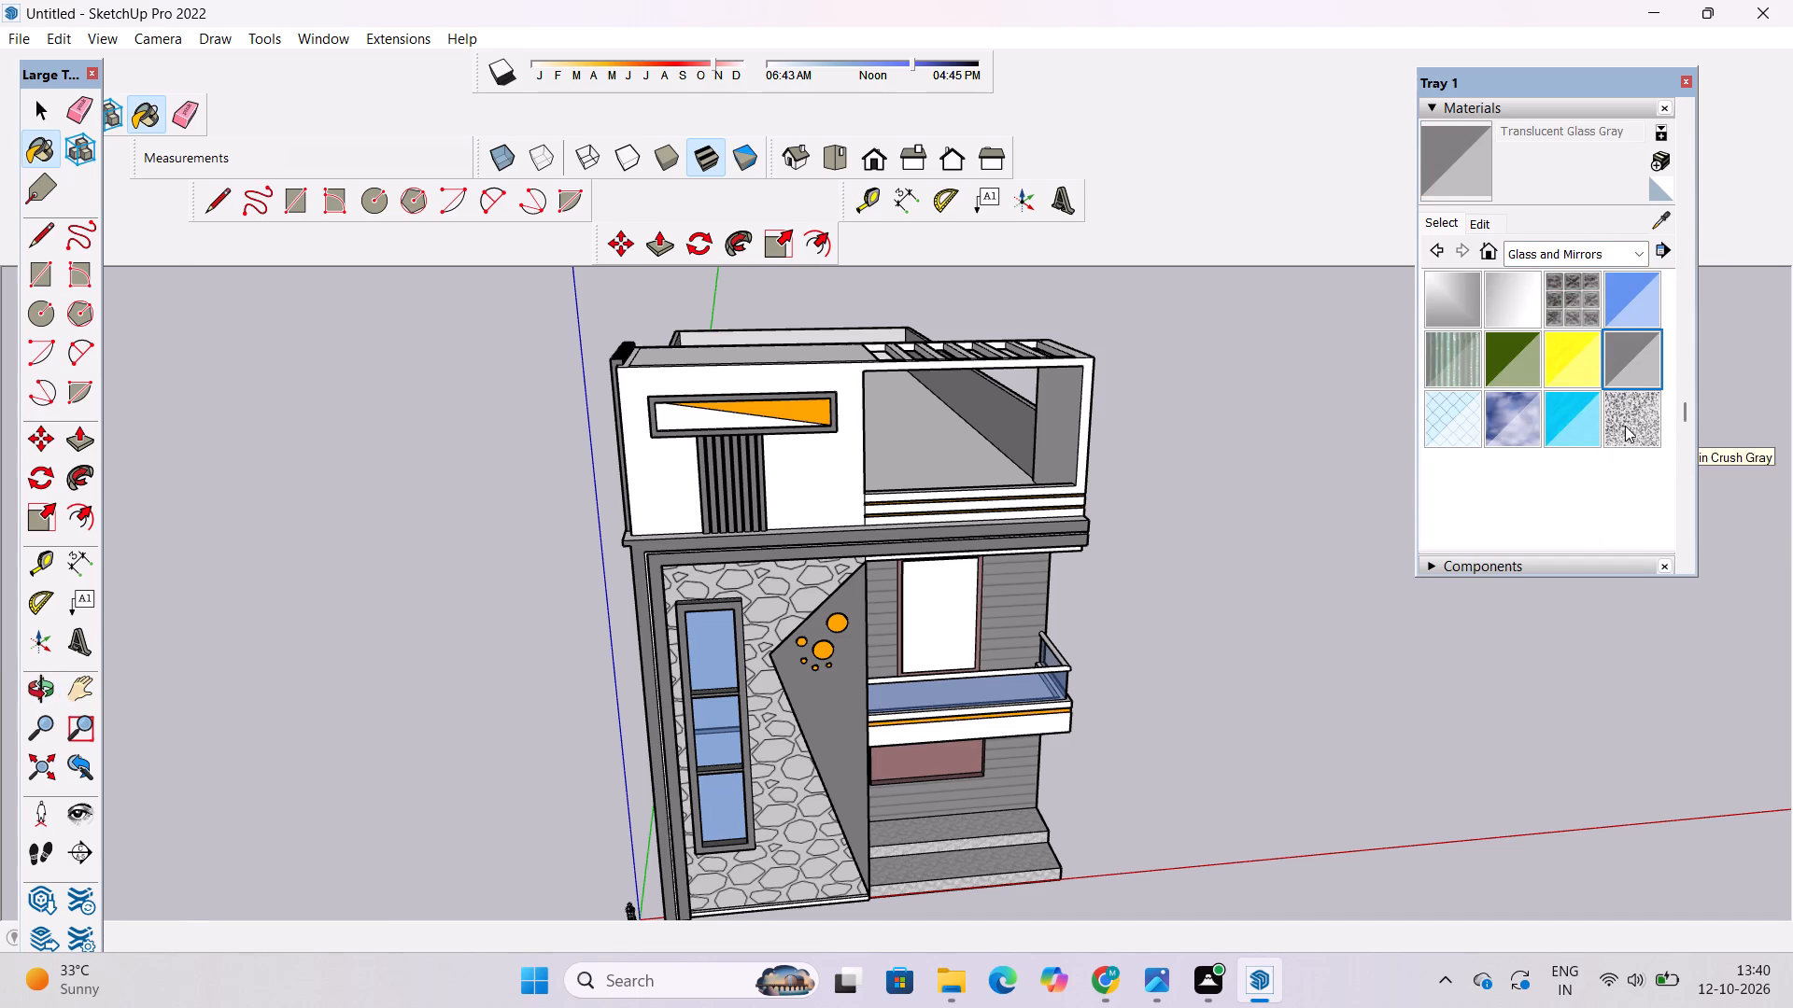
{"action": "left_click", "coordinate": [941, 605]}
Darken the Translucent Resin Crush Gray material to a dark grey.
{"action": "scroll", "coordinate": [970, 609], "scroll_direction": "up", "scroll_amount": 5}
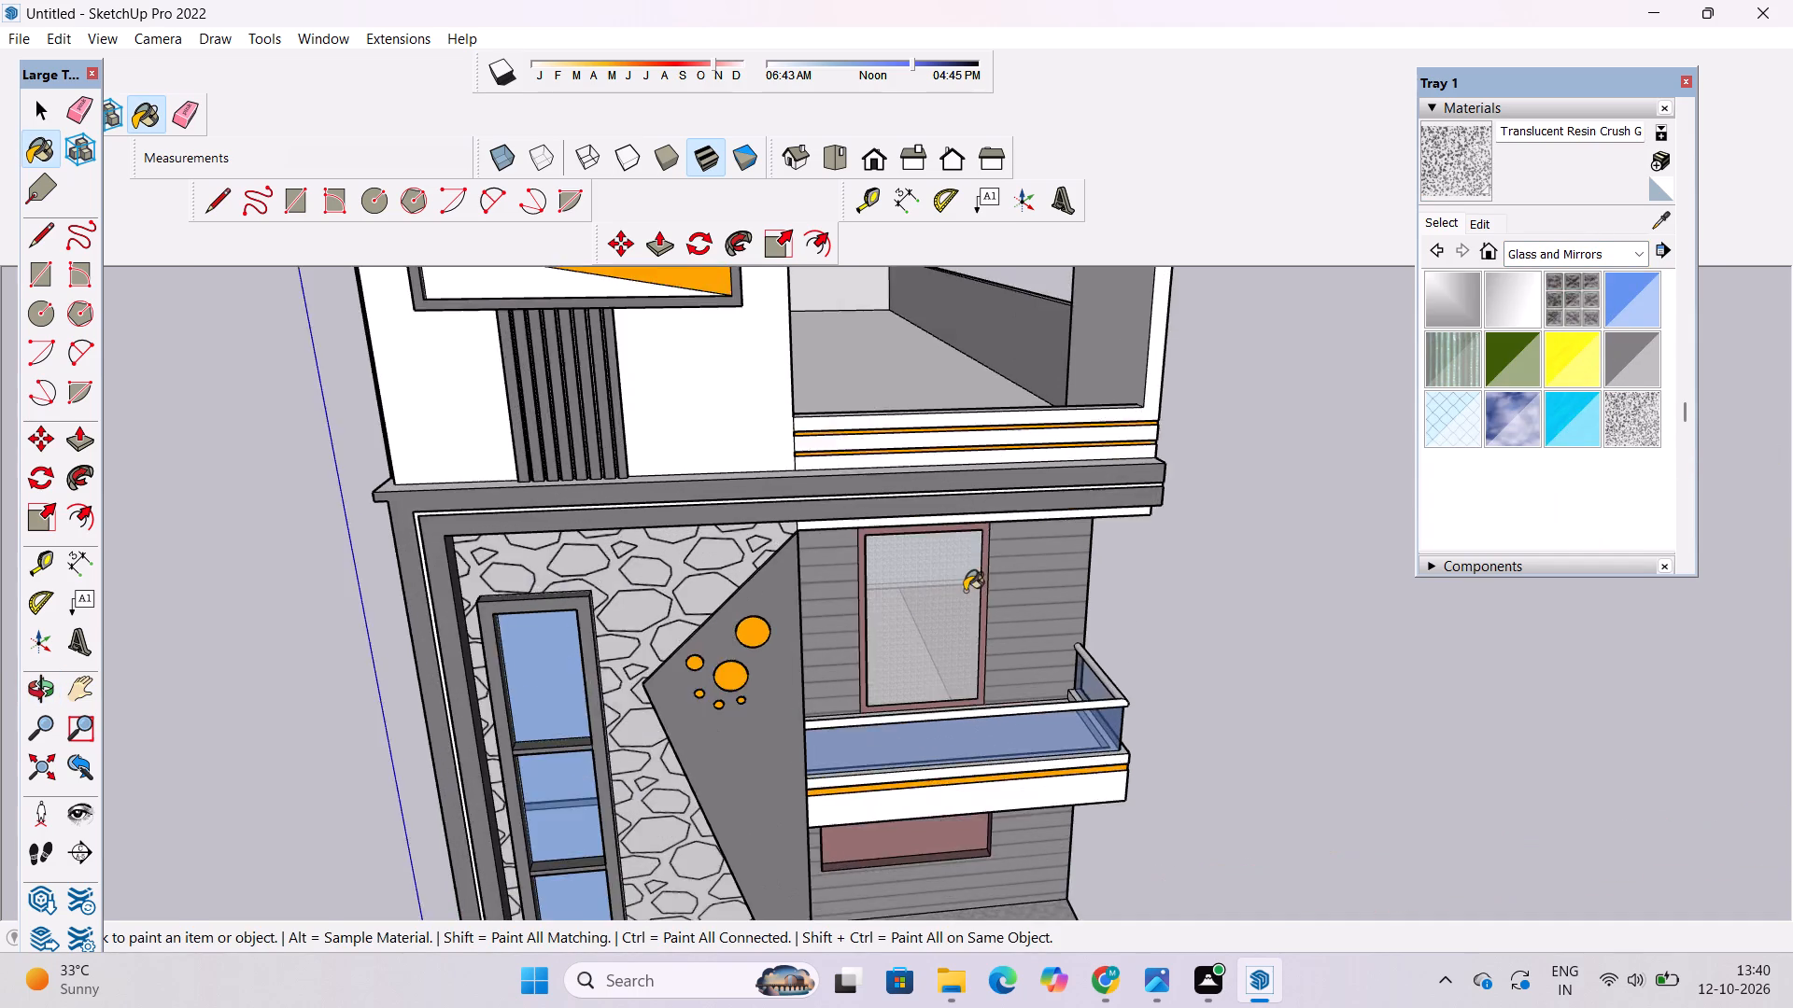
{"action": "scroll", "coordinate": [965, 591], "scroll_direction": "up", "scroll_amount": 3}
{"action": "left_click", "coordinate": [1471, 217]}
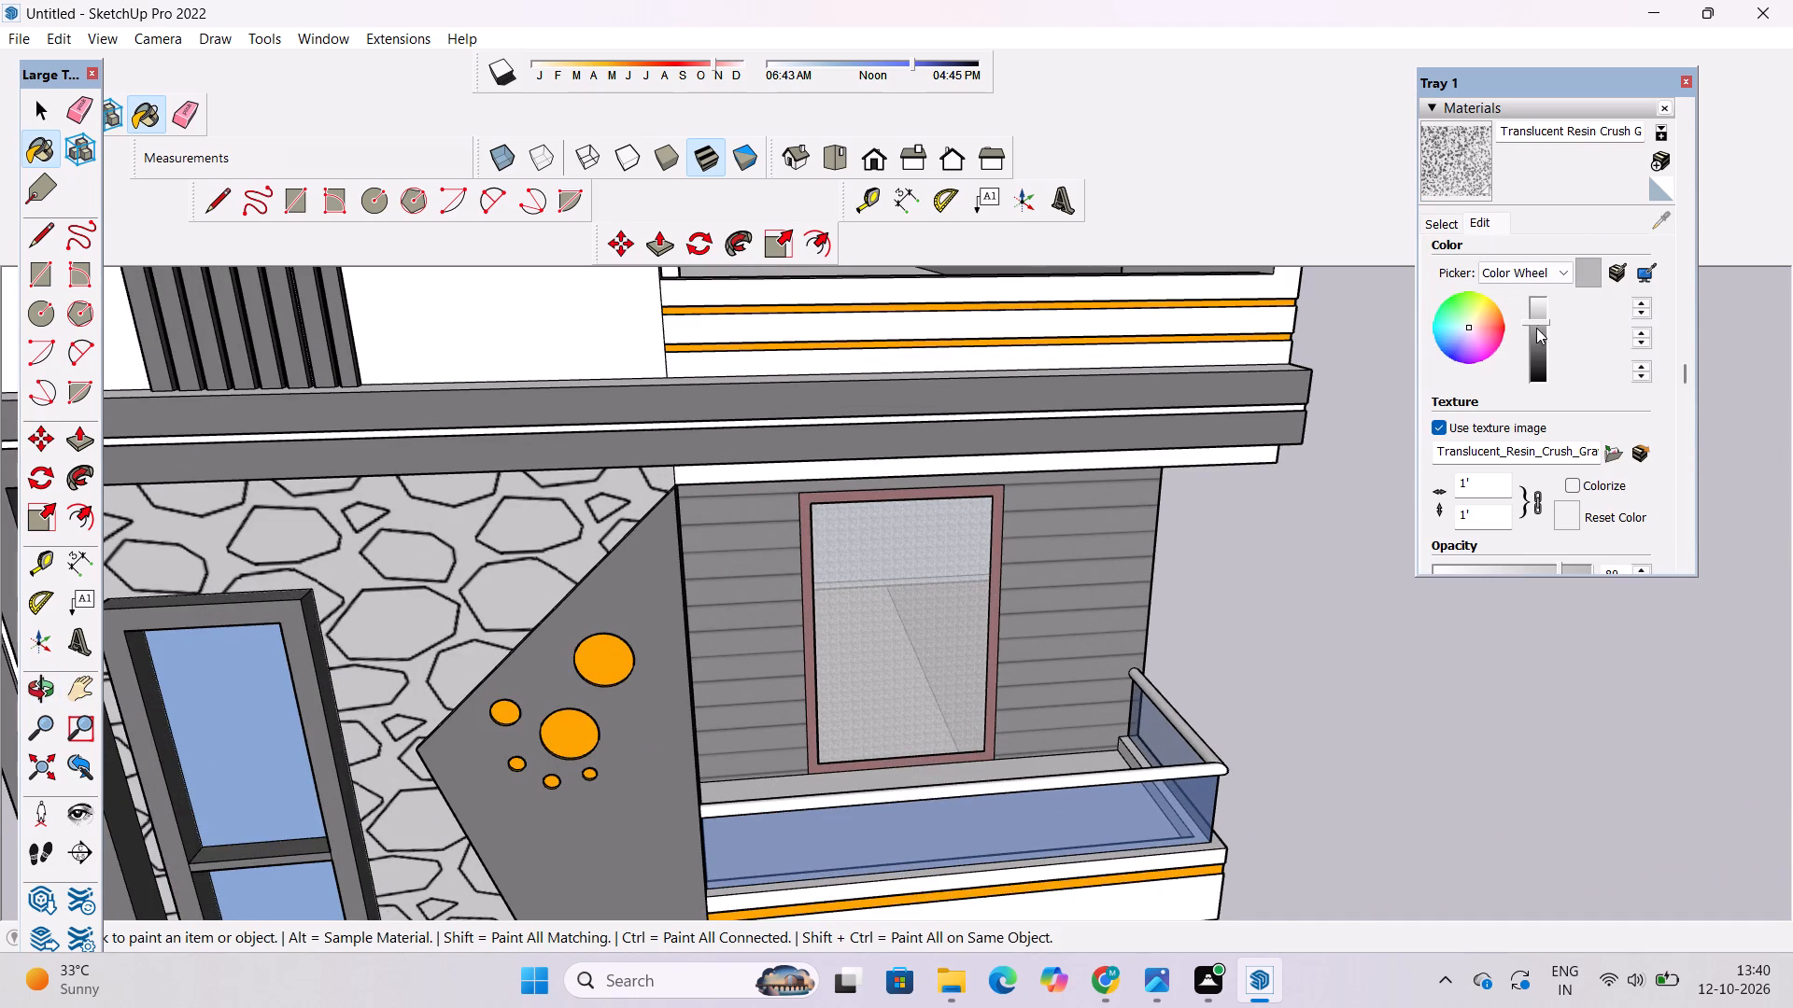
{"action": "left_click", "coordinate": [1536, 339]}
{"action": "left_click", "coordinate": [1535, 348]}
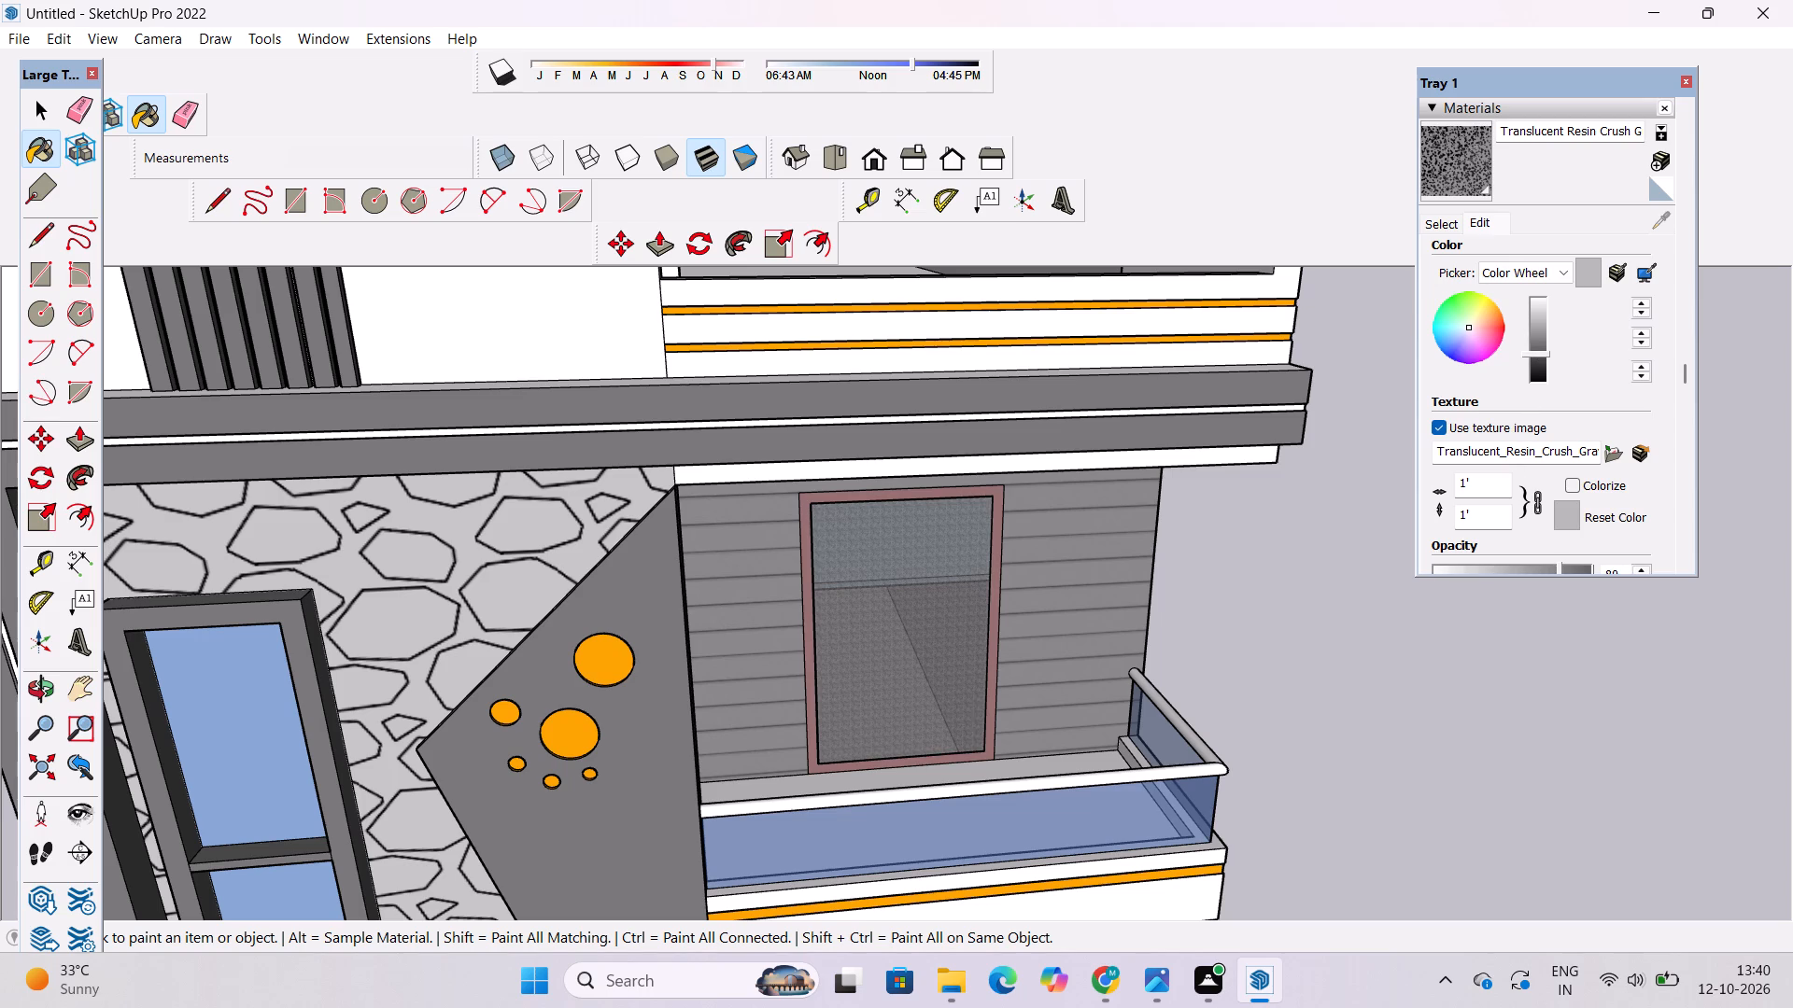
Set the texture size of the Translucent Resin Crush Gray material to 10'.
{"action": "left_click", "coordinate": [1479, 528]}
{"action": "left_click", "coordinate": [1485, 514]}
{"action": "key", "text": "BackSpace"}
{"action": "key", "text": "BackSpace"}
{"action": "type", "text": "10'"}
{"action": "key", "text": "Return"}
{"action": "key", "text": "apostrophe"}
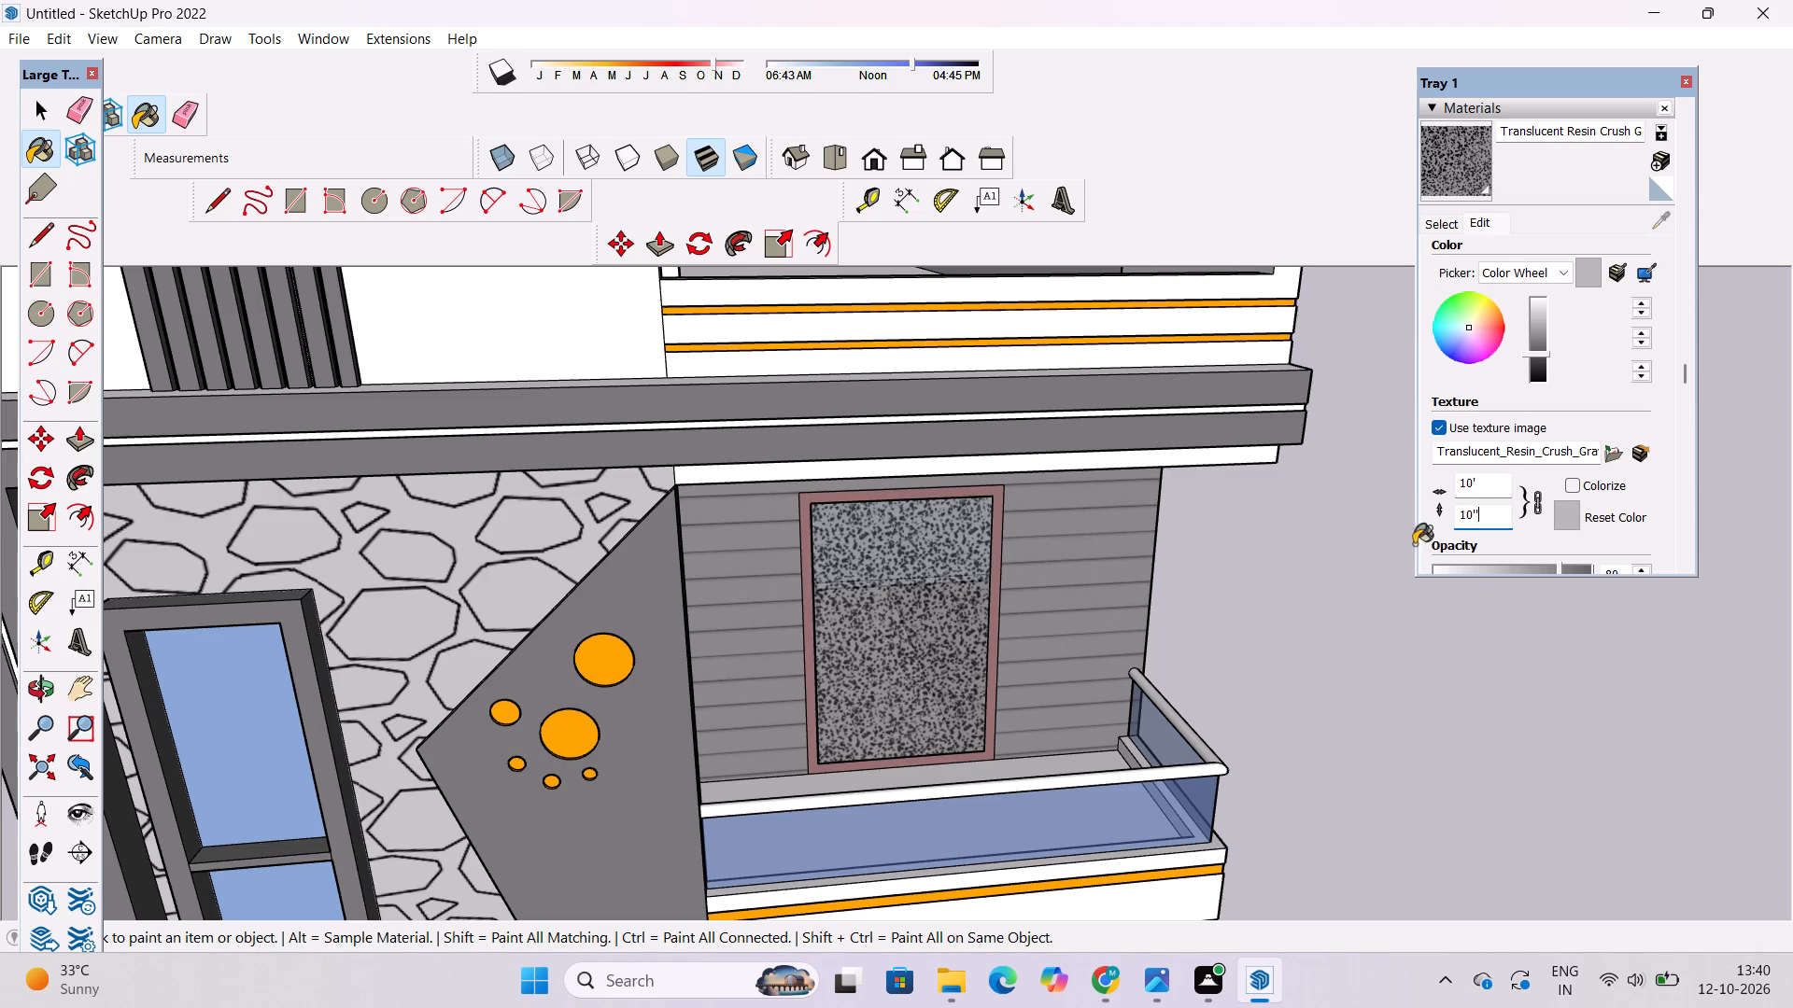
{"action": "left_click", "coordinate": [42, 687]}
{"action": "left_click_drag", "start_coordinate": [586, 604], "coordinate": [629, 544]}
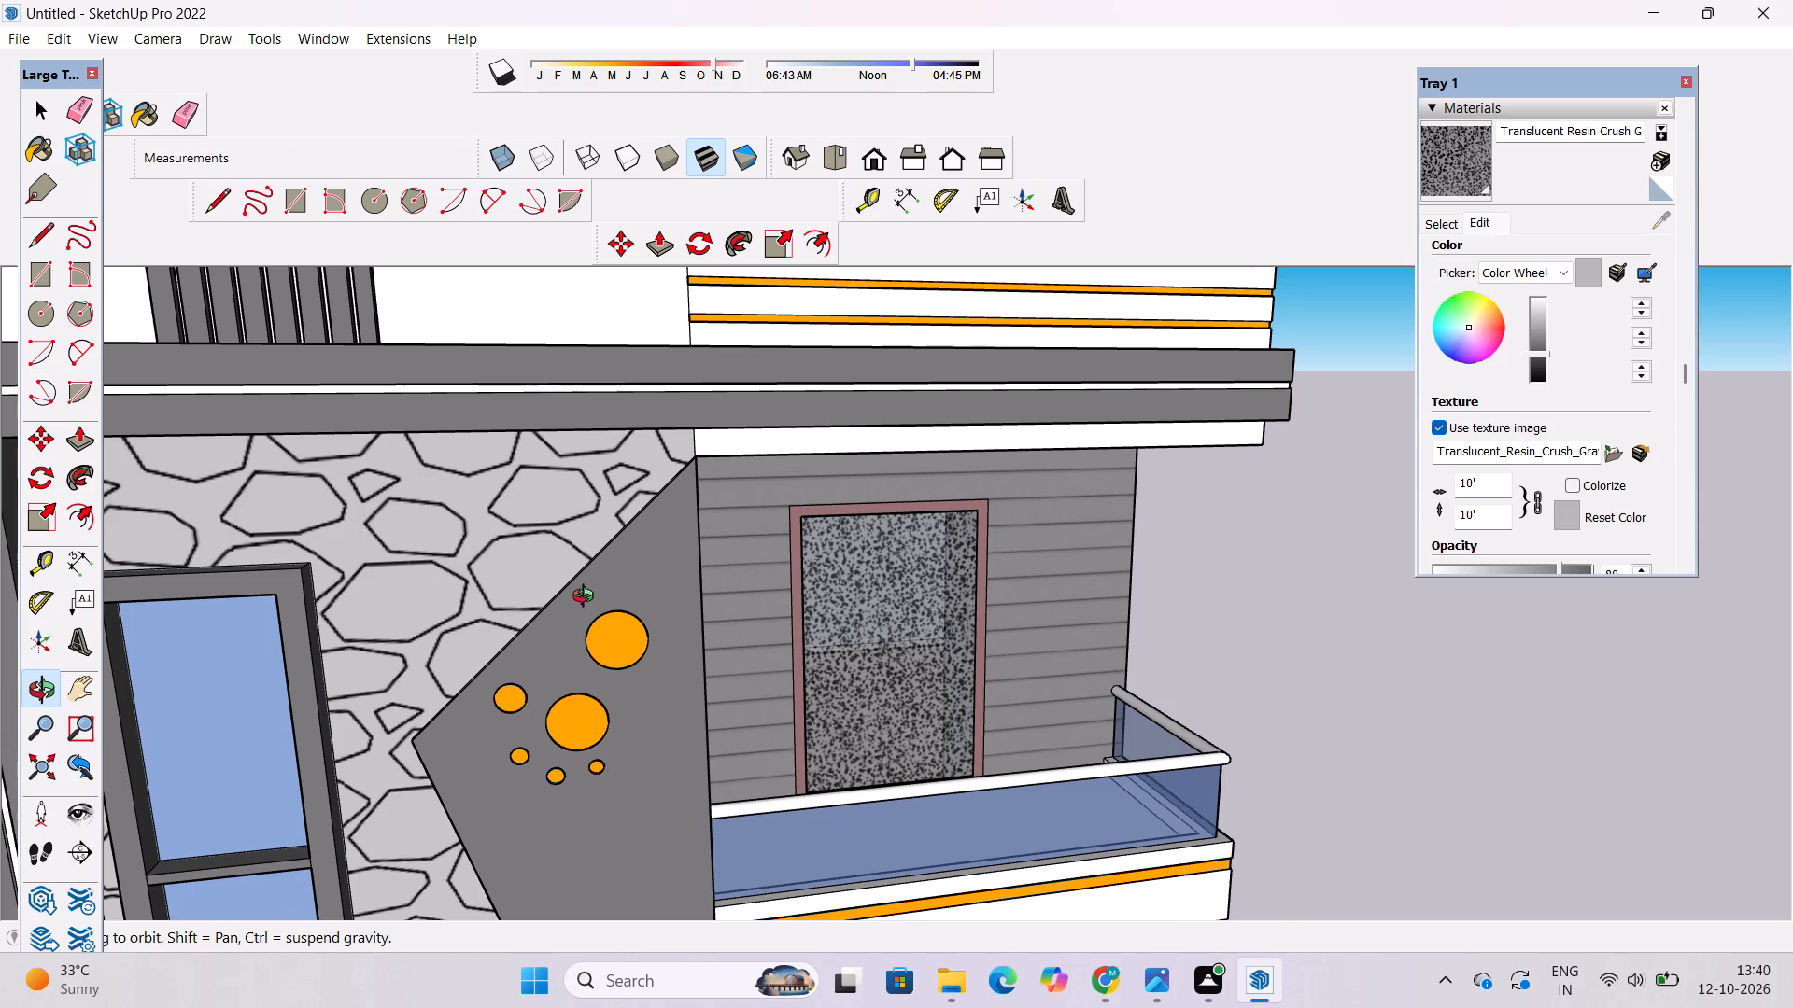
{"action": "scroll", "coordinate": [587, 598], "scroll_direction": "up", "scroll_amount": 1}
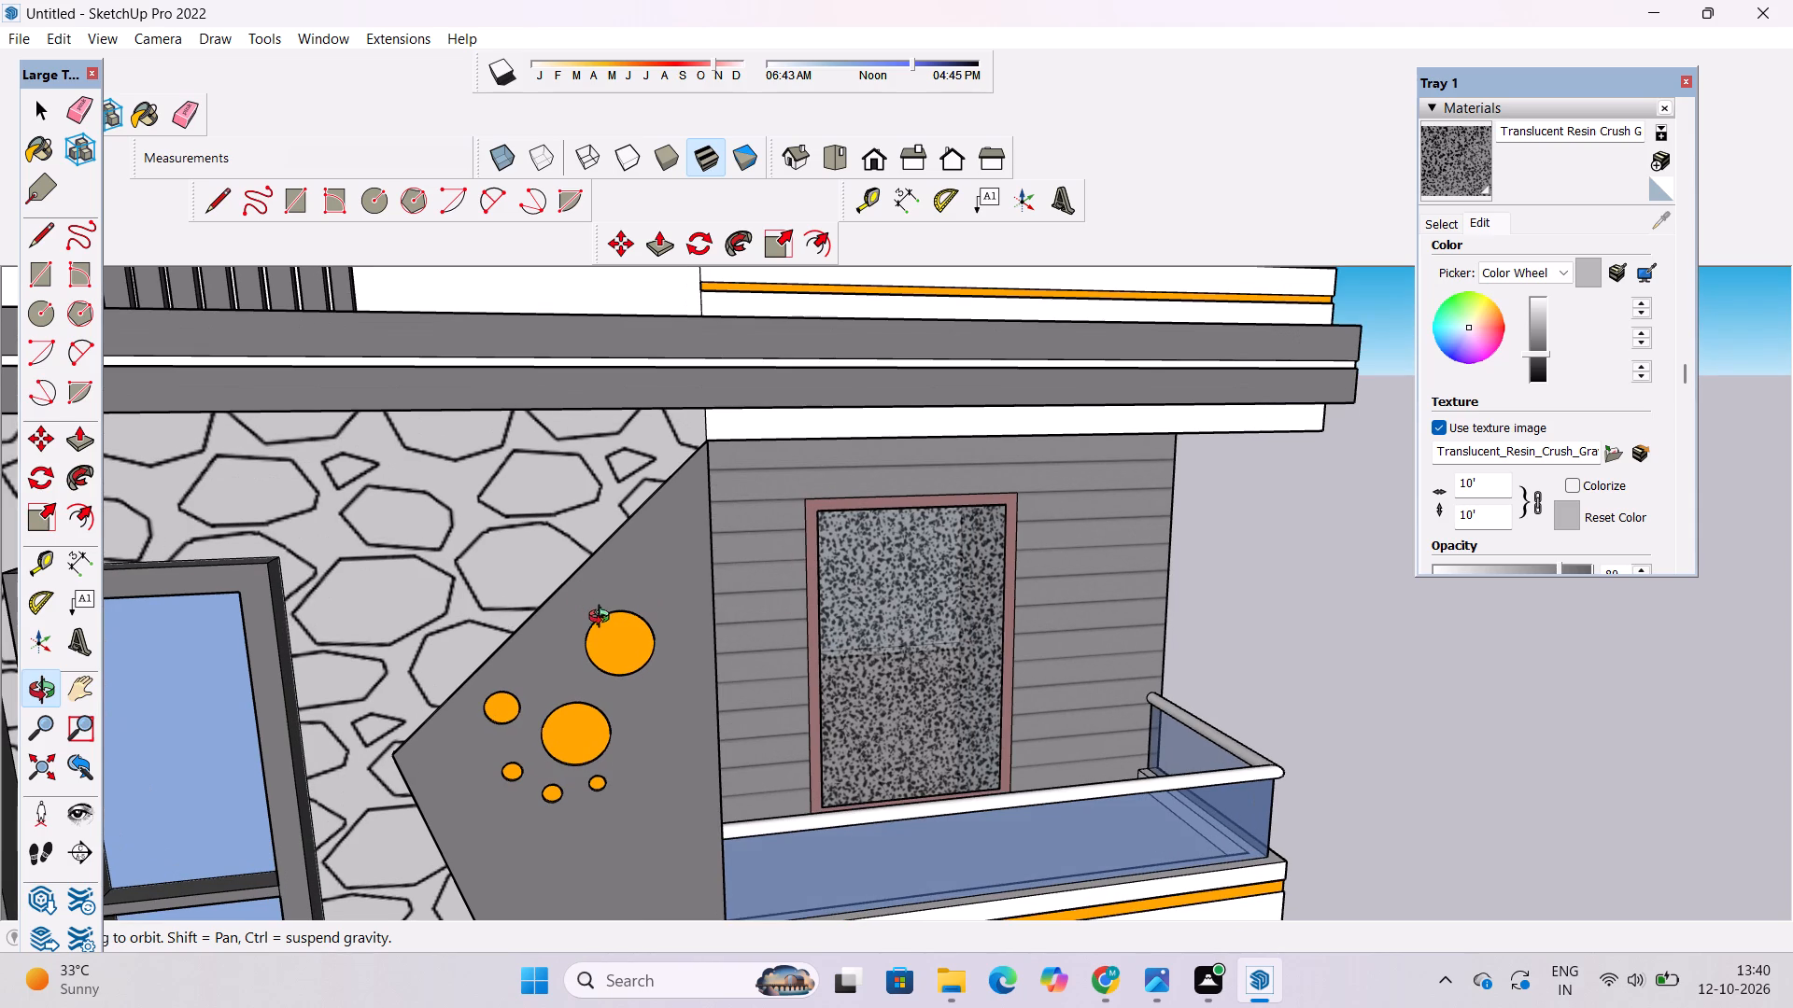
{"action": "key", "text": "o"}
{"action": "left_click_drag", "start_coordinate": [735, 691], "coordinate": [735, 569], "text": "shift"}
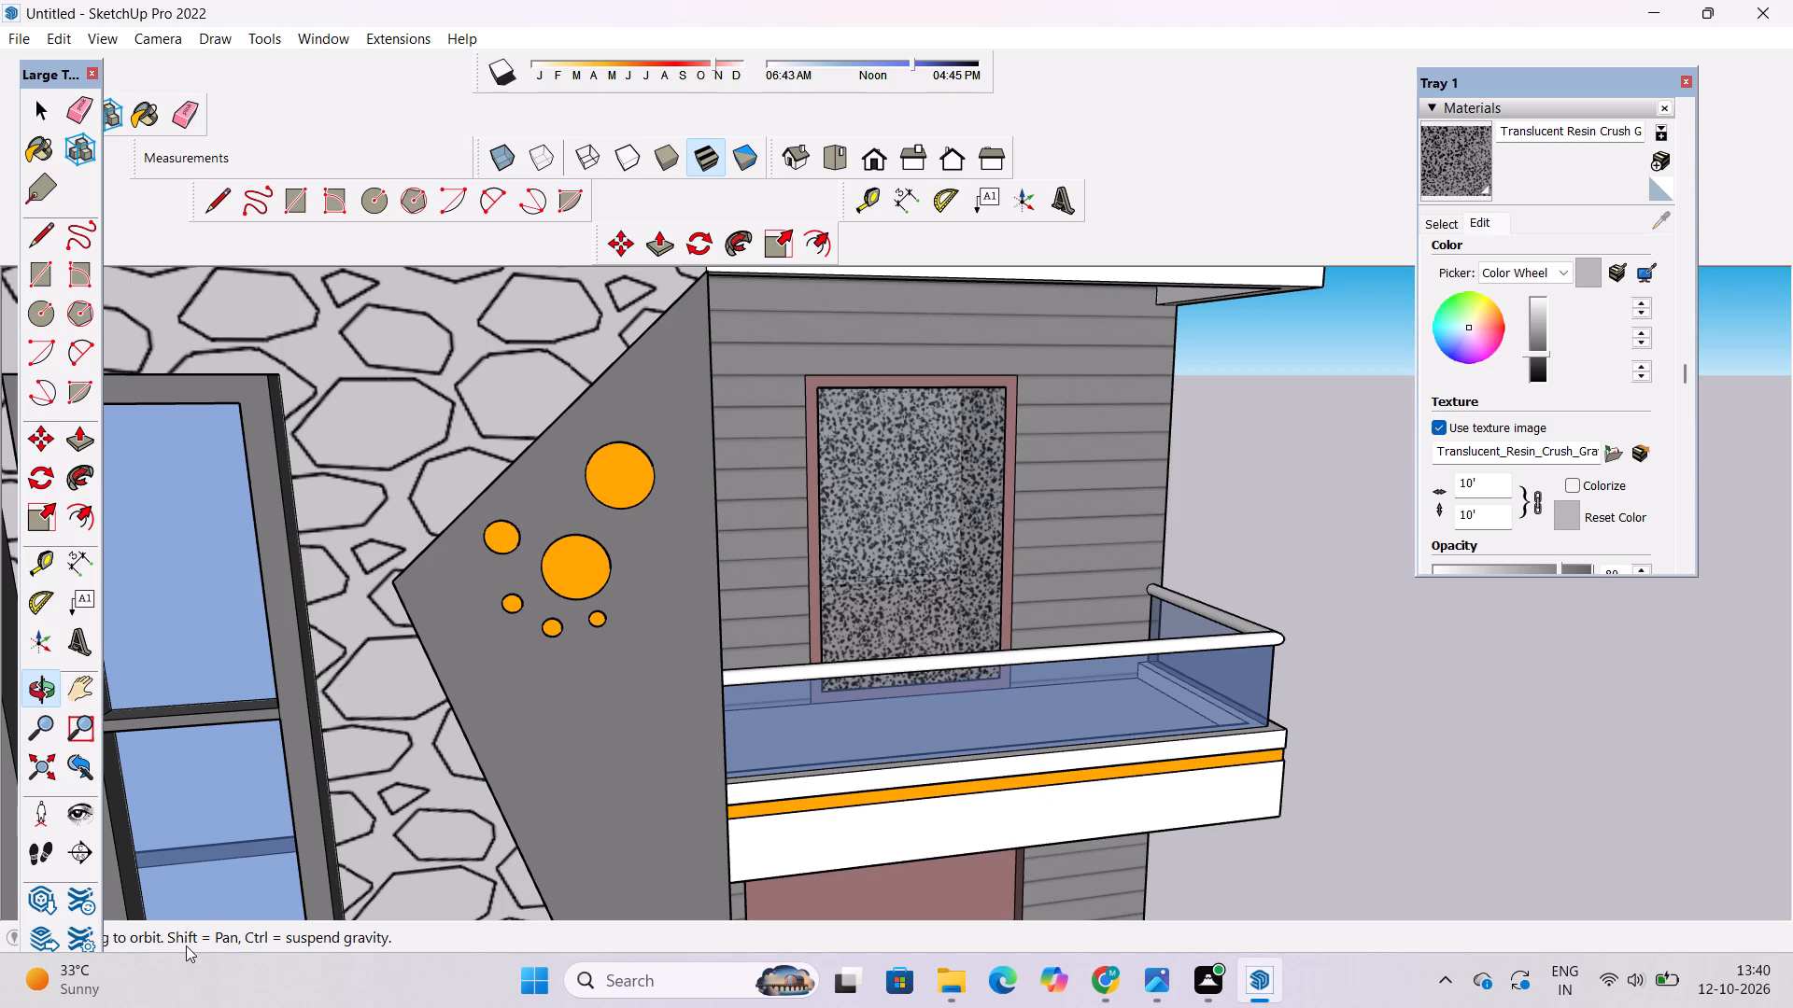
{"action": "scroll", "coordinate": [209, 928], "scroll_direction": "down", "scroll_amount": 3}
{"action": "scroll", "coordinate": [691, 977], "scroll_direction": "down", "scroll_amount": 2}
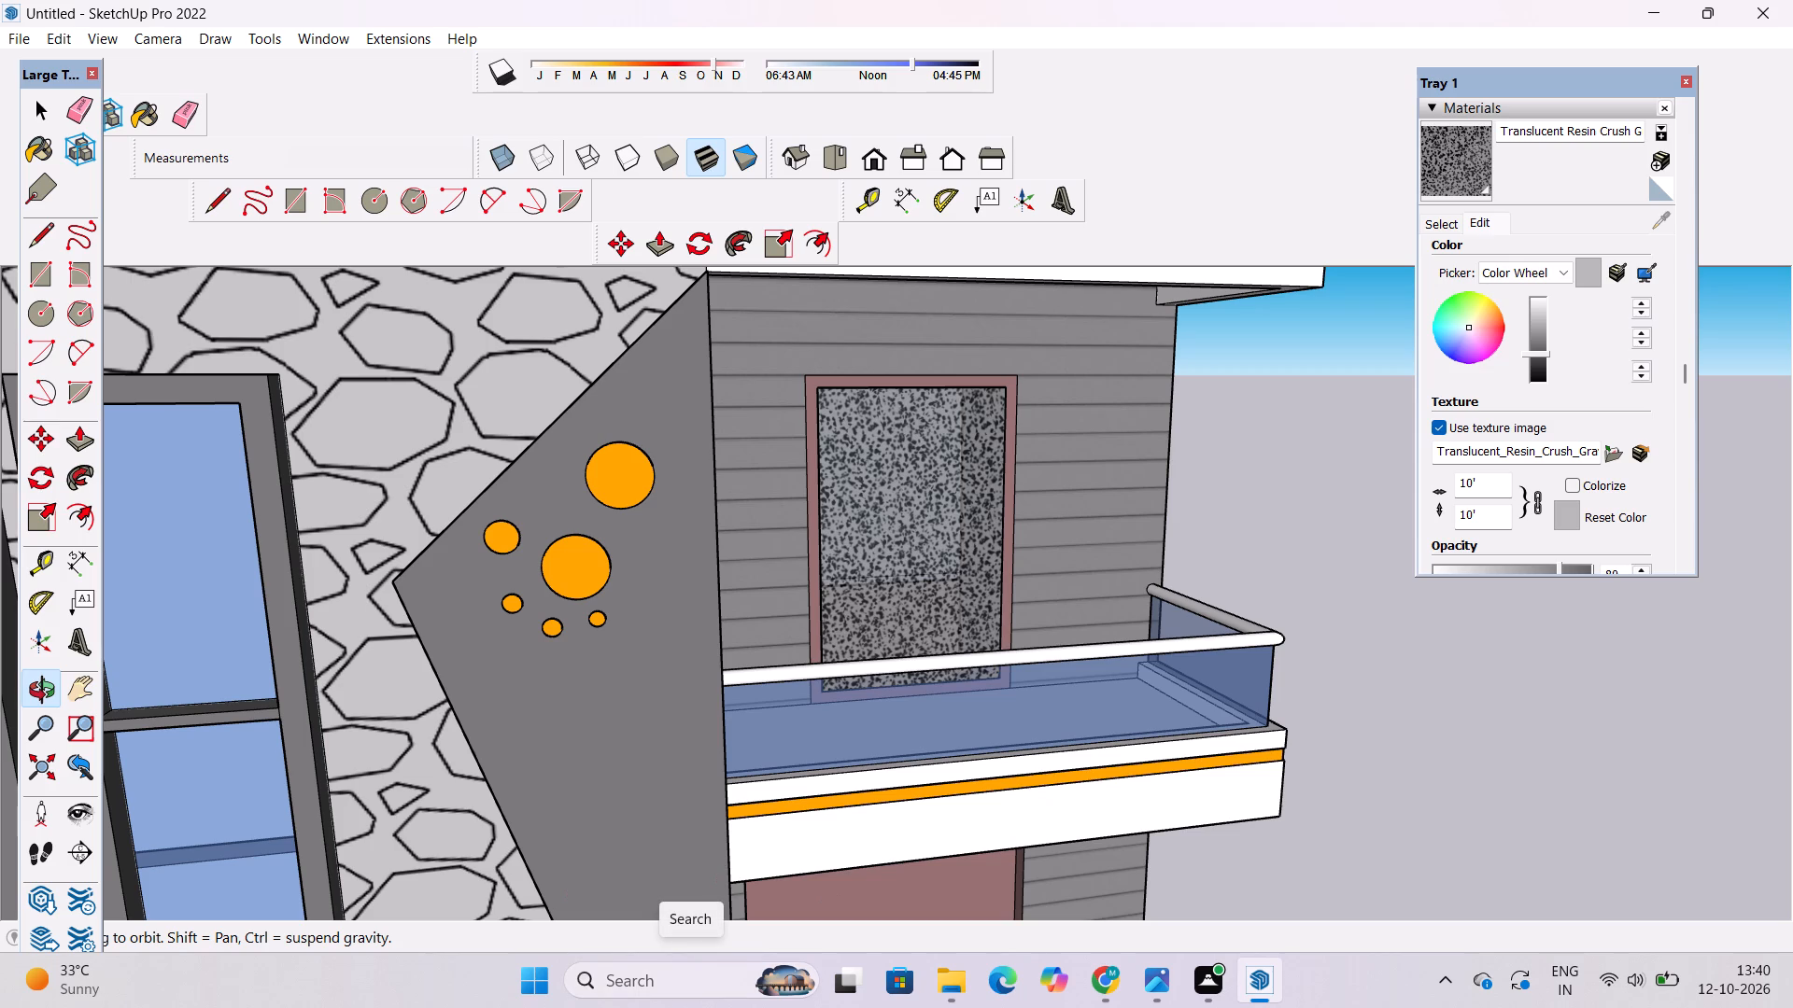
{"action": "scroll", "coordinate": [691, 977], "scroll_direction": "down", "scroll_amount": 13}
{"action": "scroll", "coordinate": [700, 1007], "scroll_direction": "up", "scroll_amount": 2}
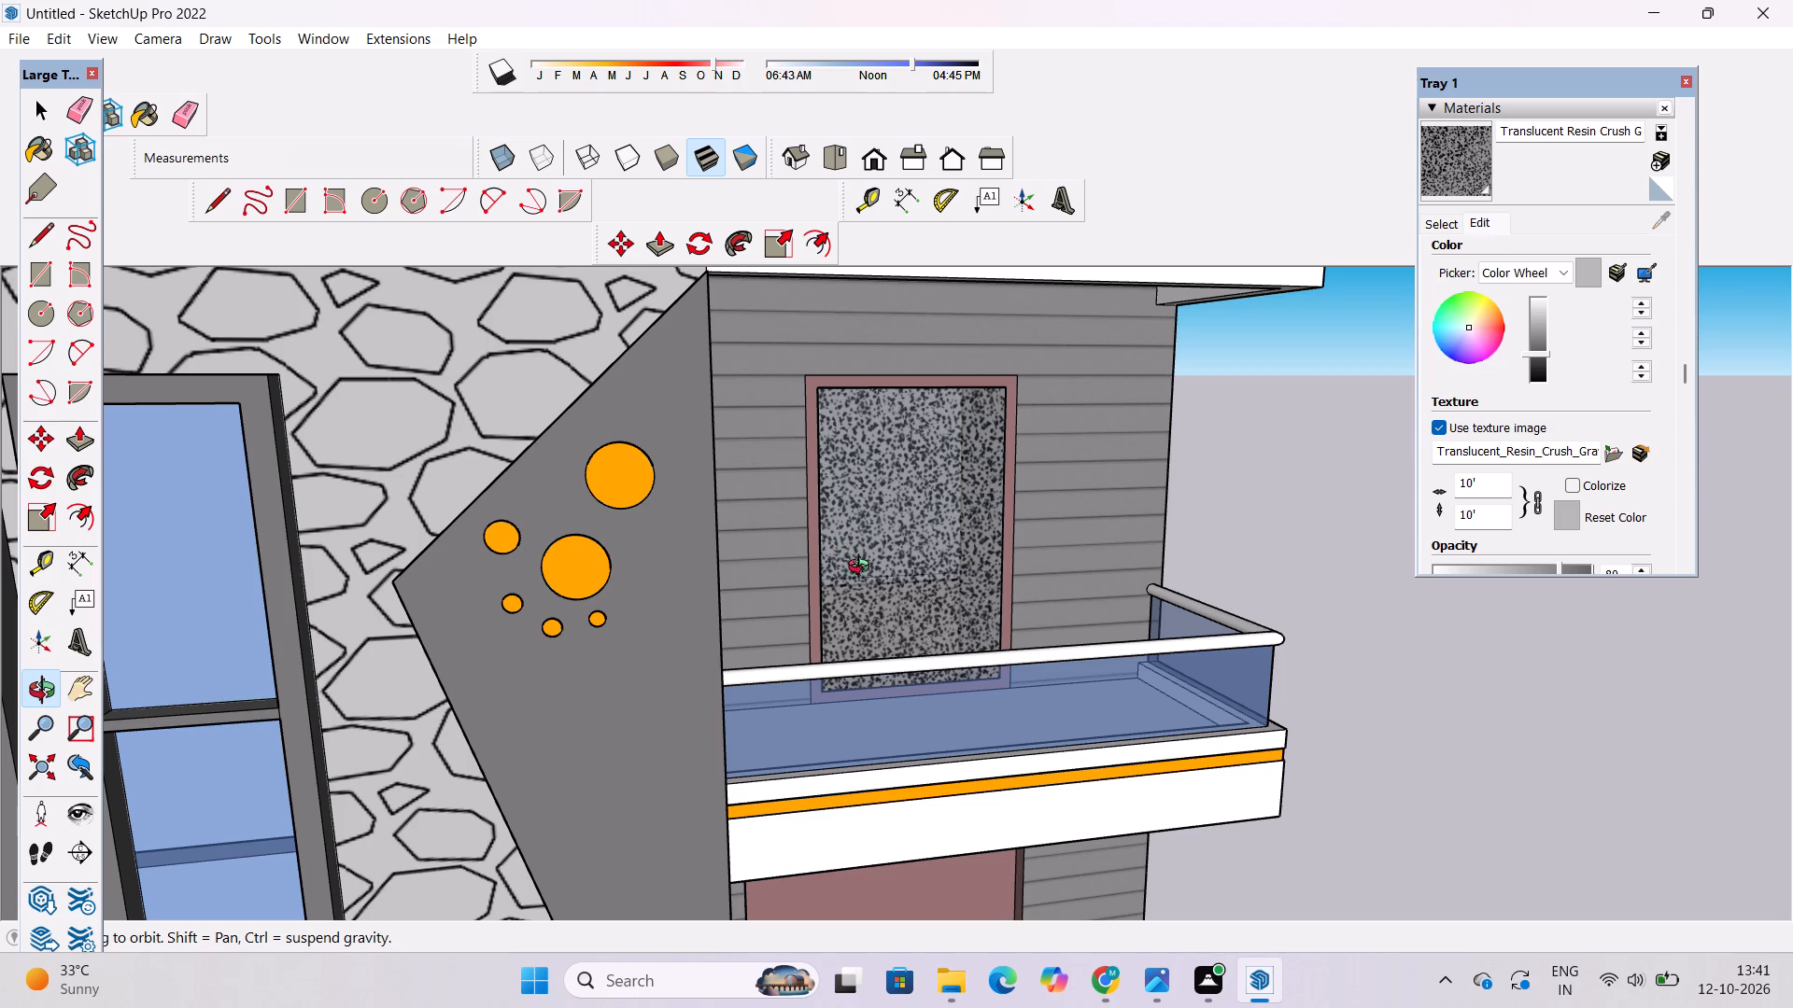
Examine the balcony door, the balcony and the whole front facade from several angles to look for remaining unpainted surfaces.
{"action": "scroll", "coordinate": [874, 587], "scroll_direction": "down", "scroll_amount": 9}
{"action": "left_click_drag", "start_coordinate": [893, 612], "coordinate": [941, 497], "text": "shift"}
{"action": "scroll", "coordinate": [942, 495], "scroll_direction": "up", "scroll_amount": 4}
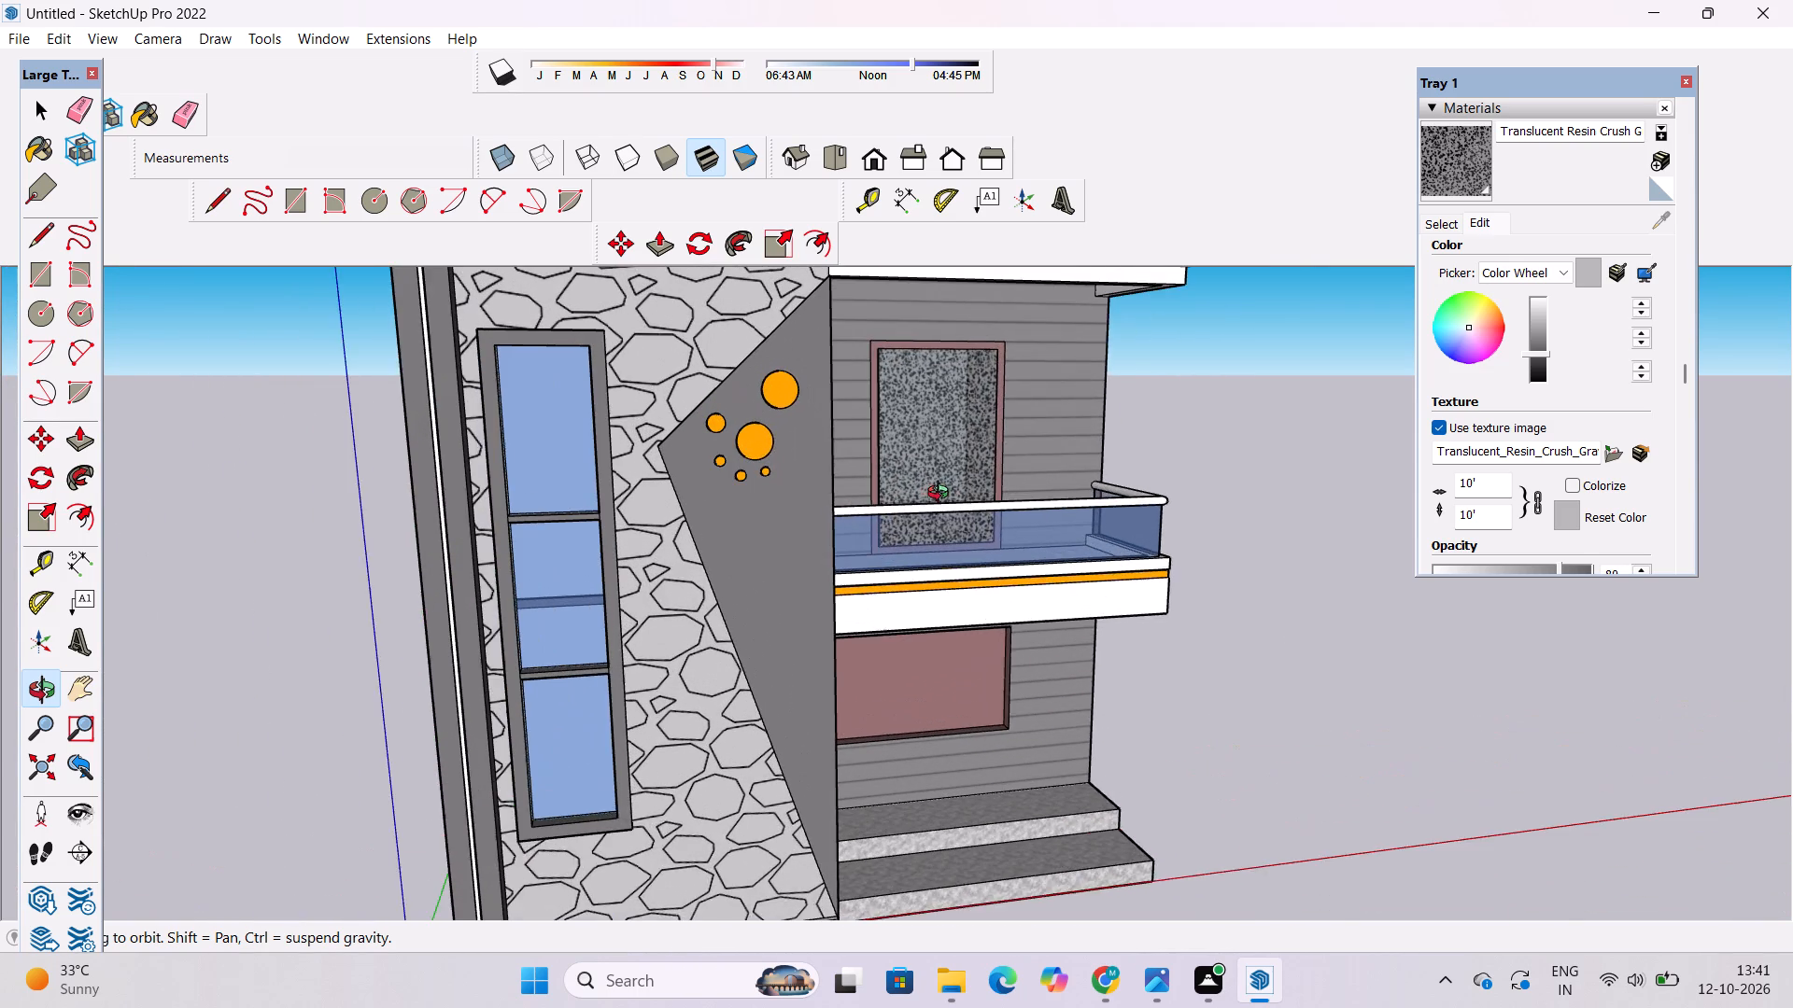
{"action": "left_click_drag", "start_coordinate": [941, 495], "coordinate": [931, 539], "text": "shift"}
{"action": "scroll", "coordinate": [931, 539], "scroll_direction": "up", "scroll_amount": 5}
{"action": "scroll", "coordinate": [931, 539], "scroll_direction": "down", "scroll_amount": 6}
{"action": "scroll", "coordinate": [931, 539], "scroll_direction": "up", "scroll_amount": 5}
{"action": "scroll", "coordinate": [931, 539], "scroll_direction": "down", "scroll_amount": 4}
{"action": "scroll", "coordinate": [931, 539], "scroll_direction": "up", "scroll_amount": 4}
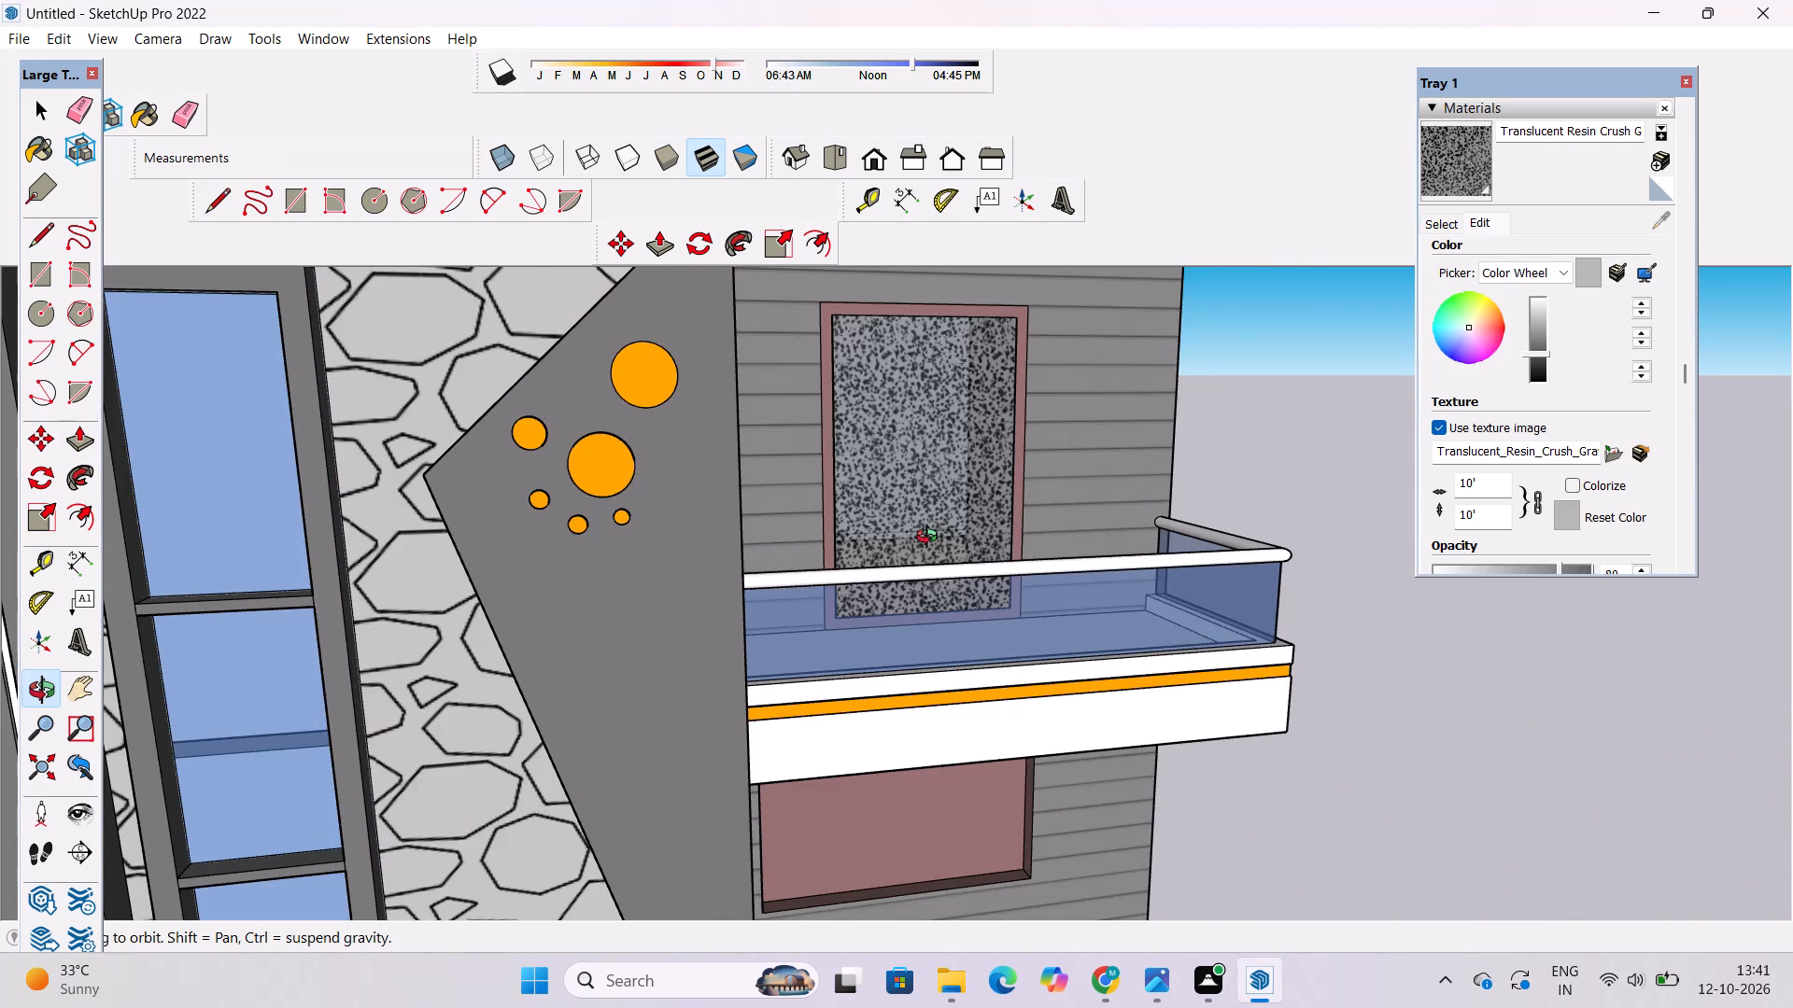
{"action": "scroll", "coordinate": [931, 539], "scroll_direction": "down", "scroll_amount": 4}
{"action": "scroll", "coordinate": [931, 539], "scroll_direction": "up", "scroll_amount": 3}
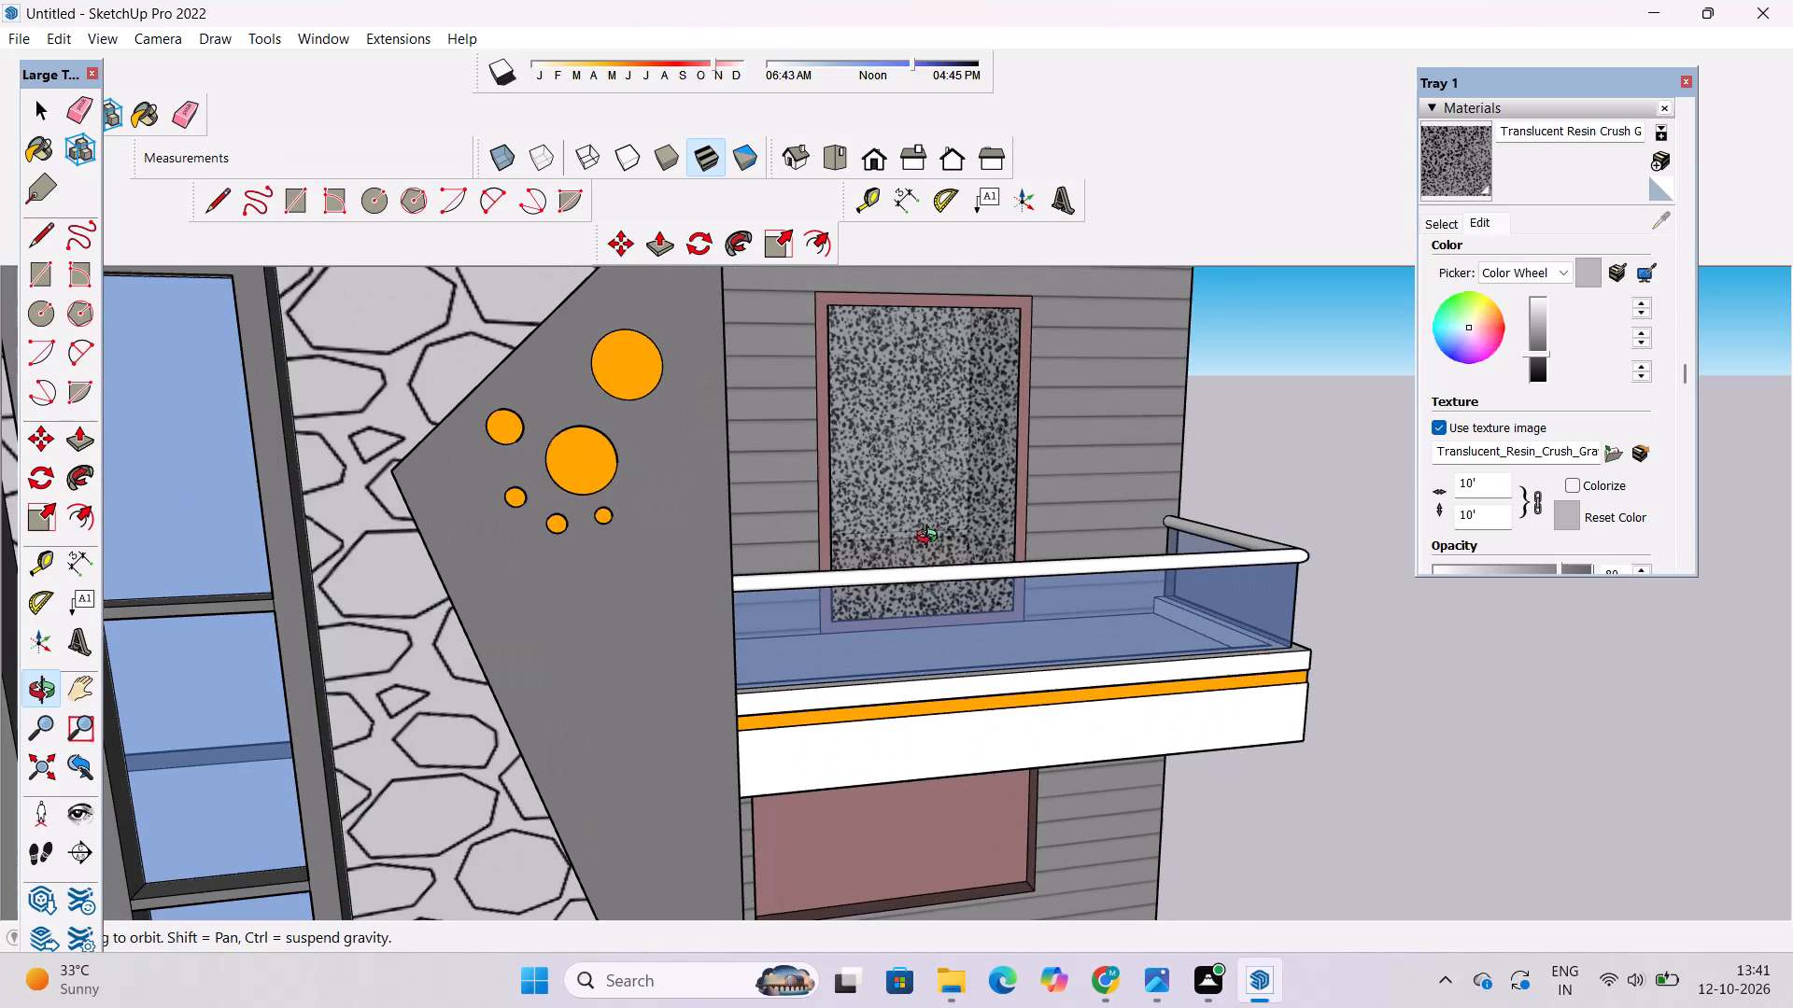
{"action": "scroll", "coordinate": [931, 539], "scroll_direction": "down", "scroll_amount": 6}
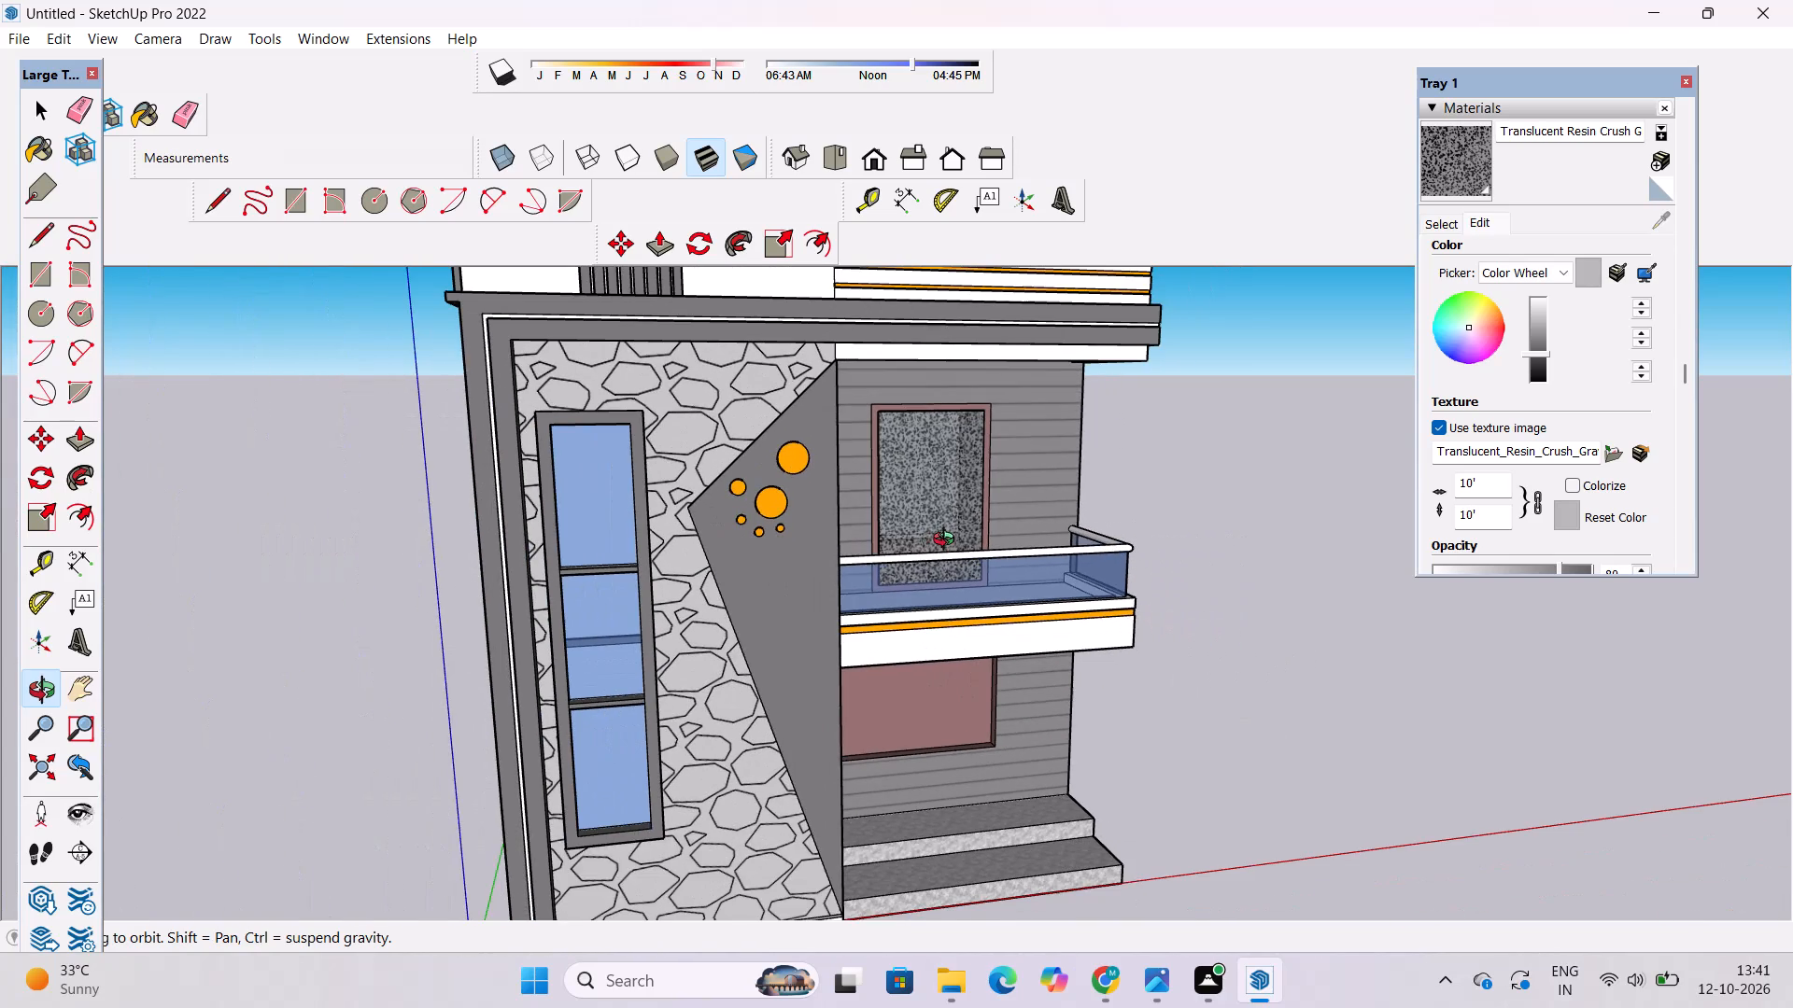
{"action": "scroll", "coordinate": [948, 541], "scroll_direction": "down", "scroll_amount": 4}
{"action": "scroll", "coordinate": [966, 597], "scroll_direction": "up", "scroll_amount": 4}
{"action": "left_click_drag", "start_coordinate": [1138, 562], "coordinate": [499, 577]}
{"action": "scroll", "coordinate": [773, 483], "scroll_direction": "up", "scroll_amount": 3}
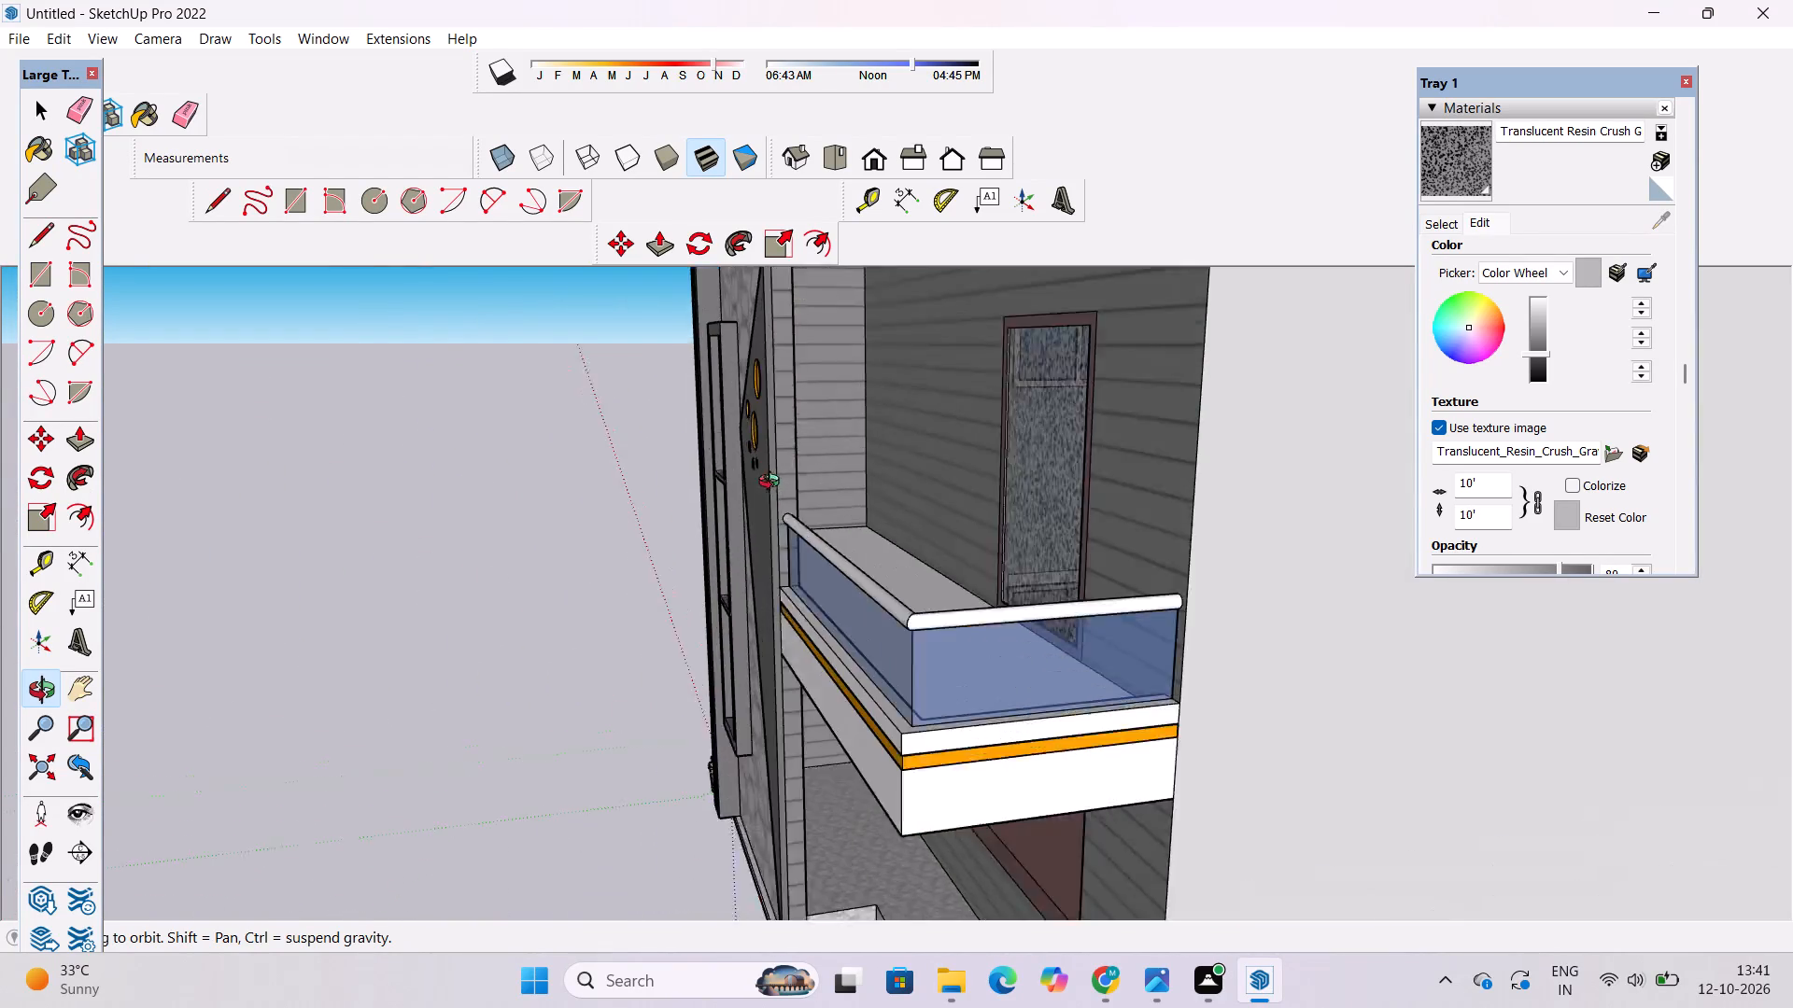
{"action": "scroll", "coordinate": [773, 483], "scroll_direction": "up", "scroll_amount": 3}
{"action": "left_click_drag", "start_coordinate": [983, 562], "coordinate": [682, 482], "text": "shift"}
{"action": "left_click_drag", "start_coordinate": [633, 532], "coordinate": [968, 613]}
{"action": "left_click_drag", "start_coordinate": [822, 652], "coordinate": [871, 351]}
{"action": "scroll", "coordinate": [871, 351], "scroll_direction": "down", "scroll_amount": 5}
{"action": "left_click_drag", "start_coordinate": [874, 553], "coordinate": [1142, 580]}
{"action": "scroll", "coordinate": [1019, 471], "scroll_direction": "down", "scroll_amount": 6}
{"action": "left_click_drag", "start_coordinate": [1092, 433], "coordinate": [798, 601], "text": "shift"}
{"action": "scroll", "coordinate": [808, 511], "scroll_direction": "down", "scroll_amount": 5}
{"action": "left_click_drag", "start_coordinate": [856, 516], "coordinate": [842, 571], "text": "shift"}
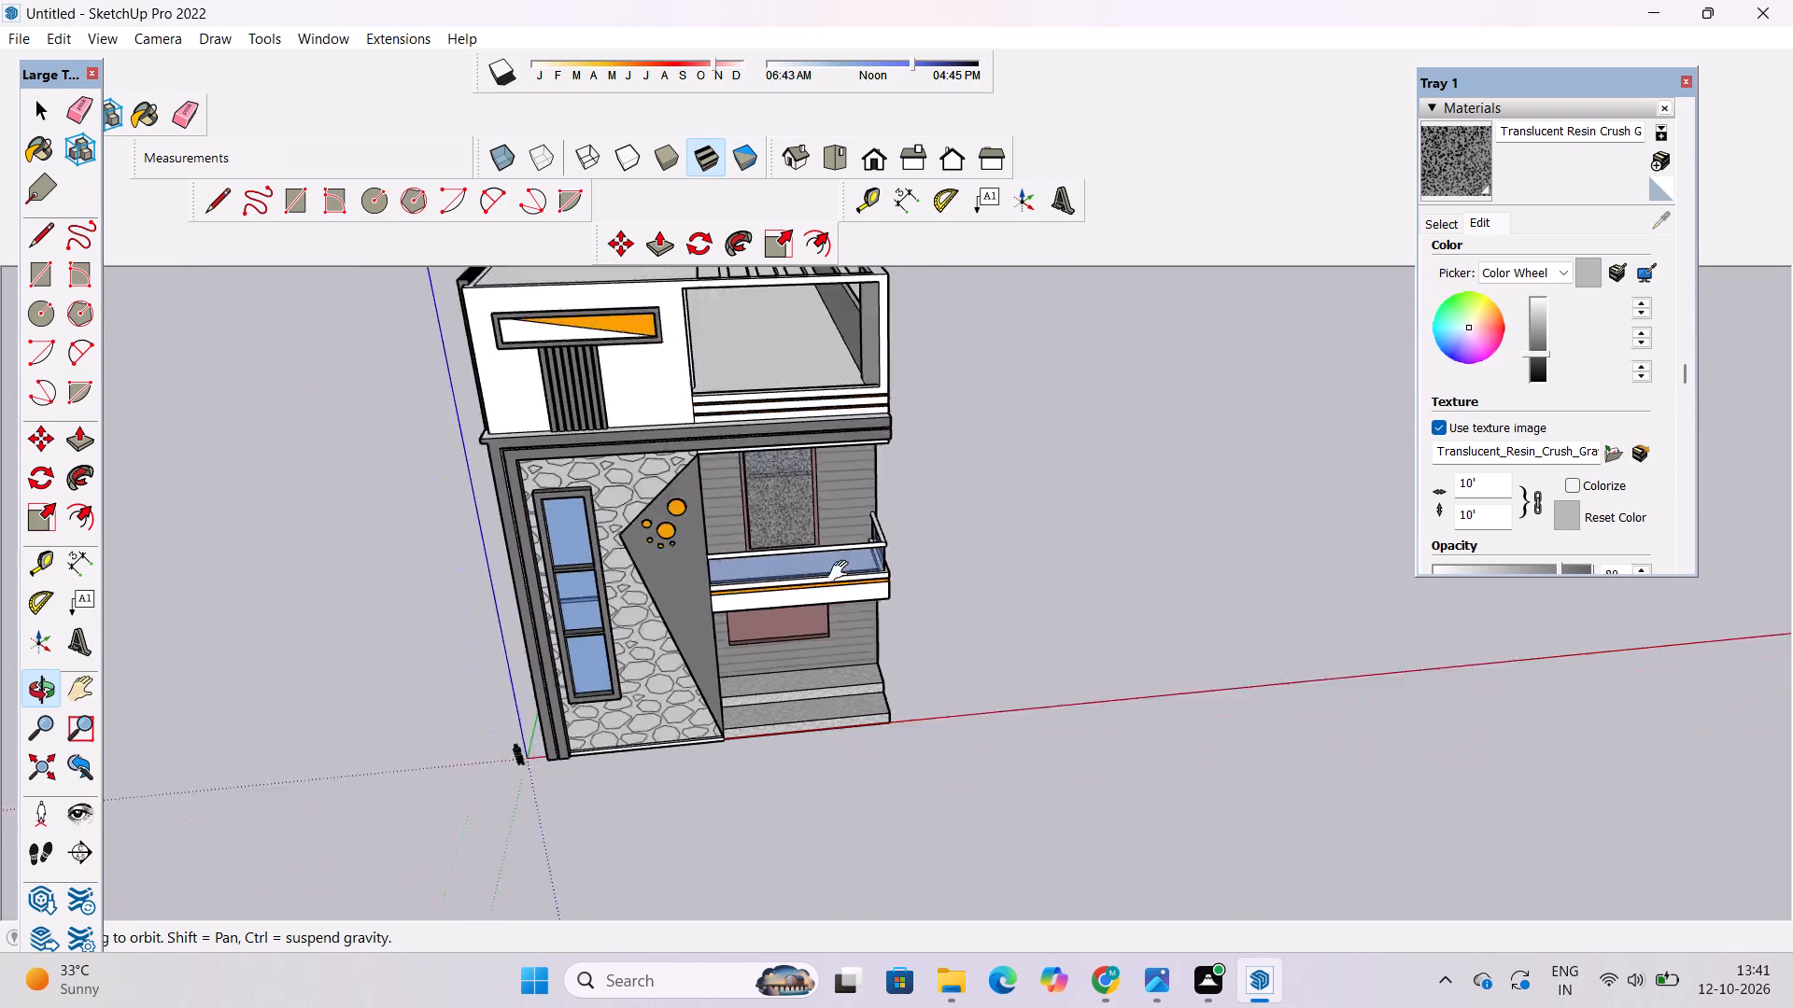
{"action": "left_click_drag", "start_coordinate": [842, 571], "coordinate": [842, 590], "text": "shift"}
{"action": "left_click_drag", "start_coordinate": [835, 601], "coordinate": [825, 525]}
Paint the upper-floor balcony floor with Grass Dark Green from the Landscaping, Fencing materials.
{"action": "scroll", "coordinate": [842, 618], "scroll_direction": "up", "scroll_amount": 4}
{"action": "left_click_drag", "start_coordinate": [839, 636], "coordinate": [839, 506]}
{"action": "left_click_drag", "start_coordinate": [924, 497], "coordinate": [602, 753]}
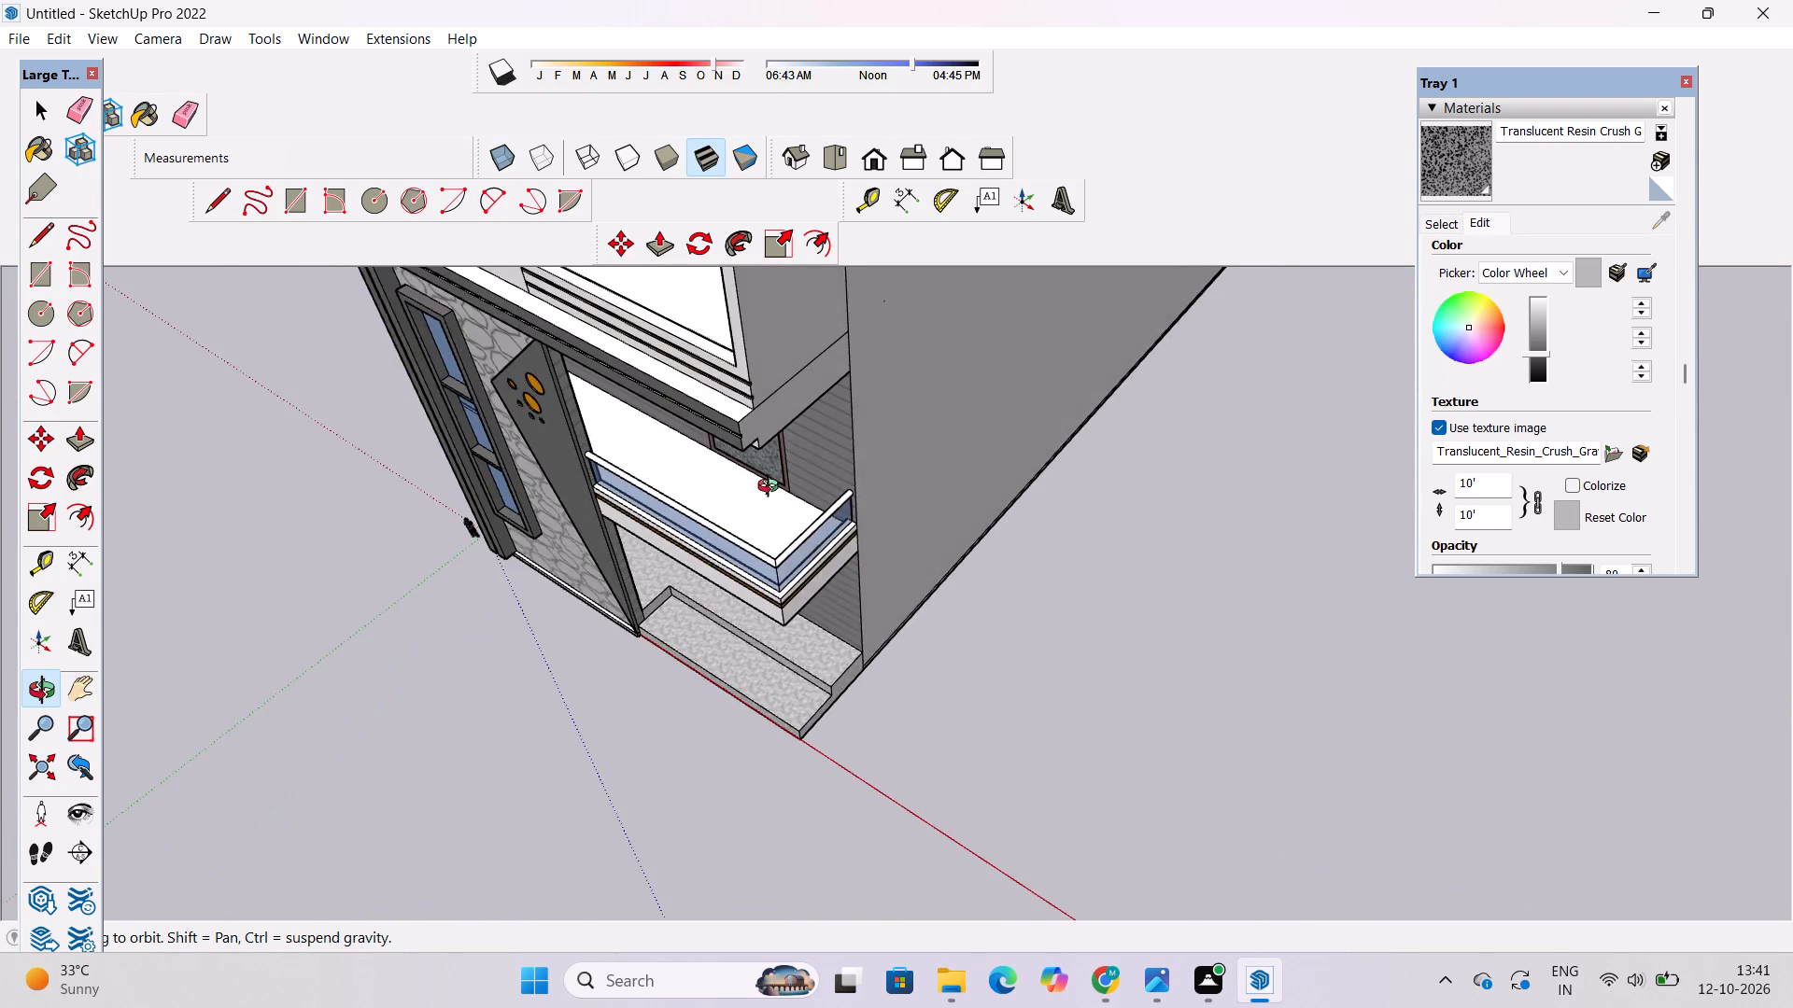
{"action": "scroll", "coordinate": [772, 484], "scroll_direction": "up", "scroll_amount": 4}
{"action": "left_click", "coordinate": [1433, 230]}
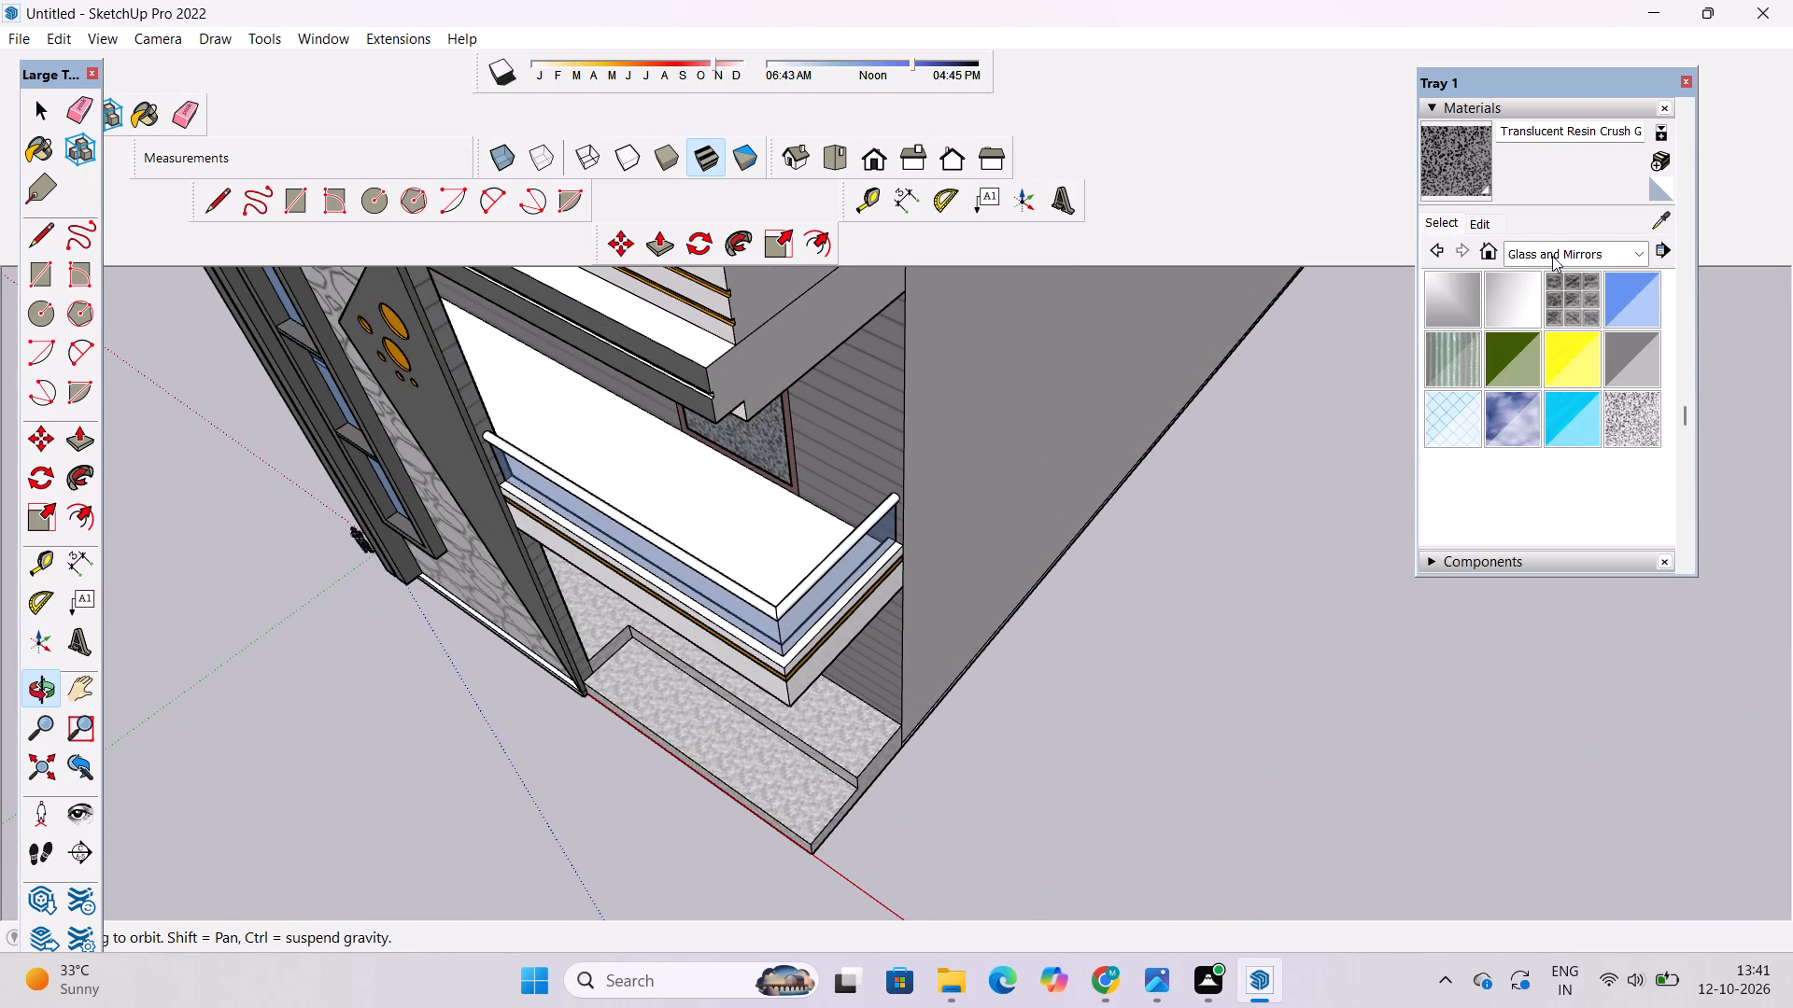
{"action": "left_click", "coordinate": [1552, 256]}
{"action": "left_click", "coordinate": [1564, 384]}
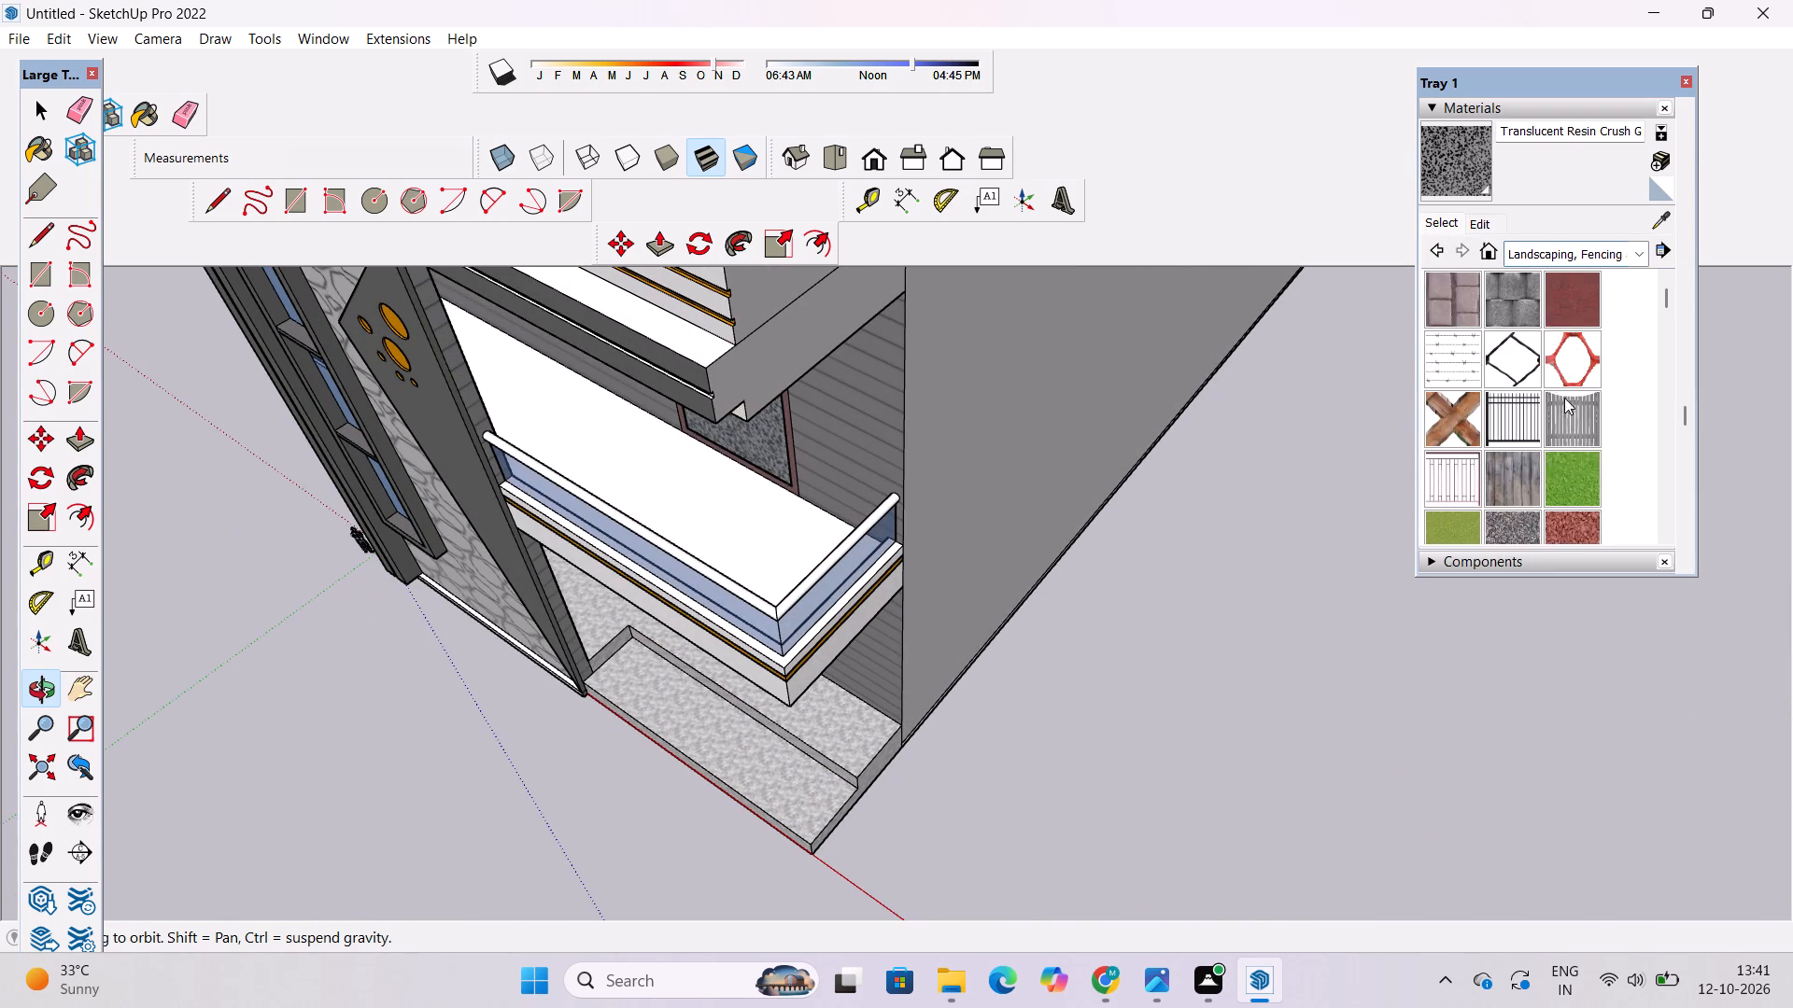
{"action": "scroll", "coordinate": [1559, 399], "scroll_direction": "down", "scroll_amount": 1}
{"action": "left_click", "coordinate": [1571, 368]}
{"action": "scroll", "coordinate": [789, 535], "scroll_direction": "up", "scroll_amount": 3}
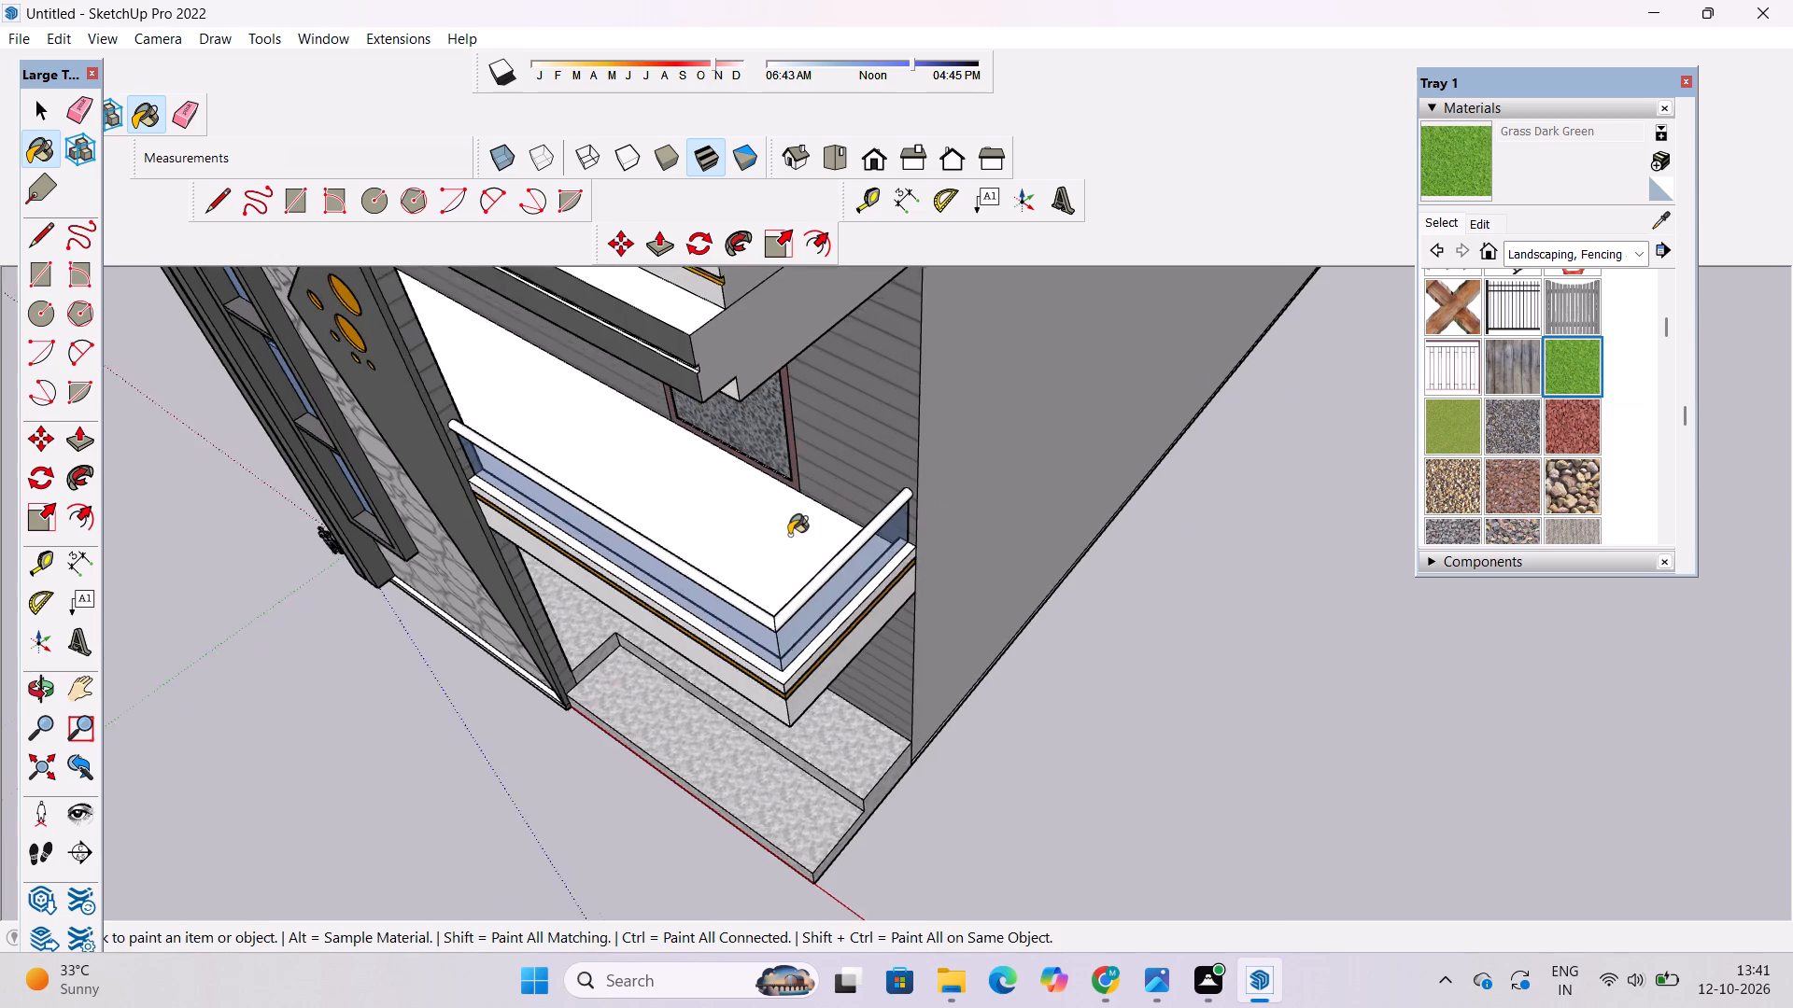
{"action": "scroll", "coordinate": [789, 535], "scroll_direction": "up", "scroll_amount": 1}
{"action": "left_click", "coordinate": [787, 535]}
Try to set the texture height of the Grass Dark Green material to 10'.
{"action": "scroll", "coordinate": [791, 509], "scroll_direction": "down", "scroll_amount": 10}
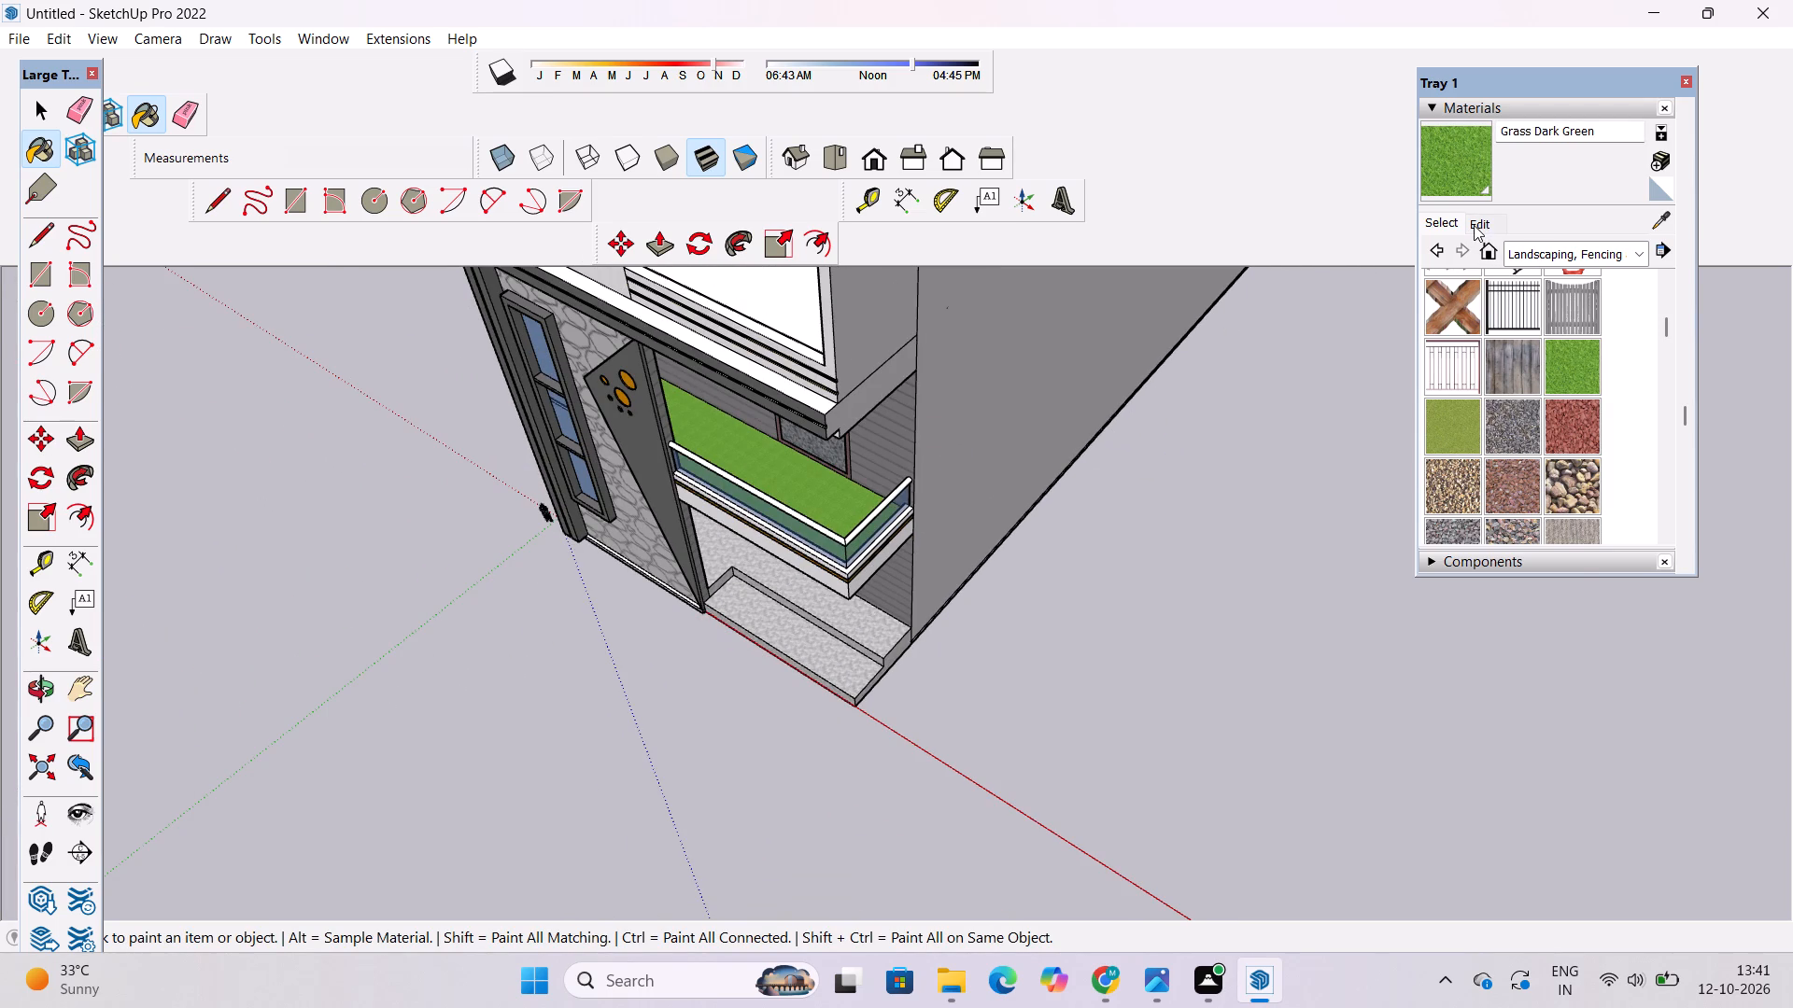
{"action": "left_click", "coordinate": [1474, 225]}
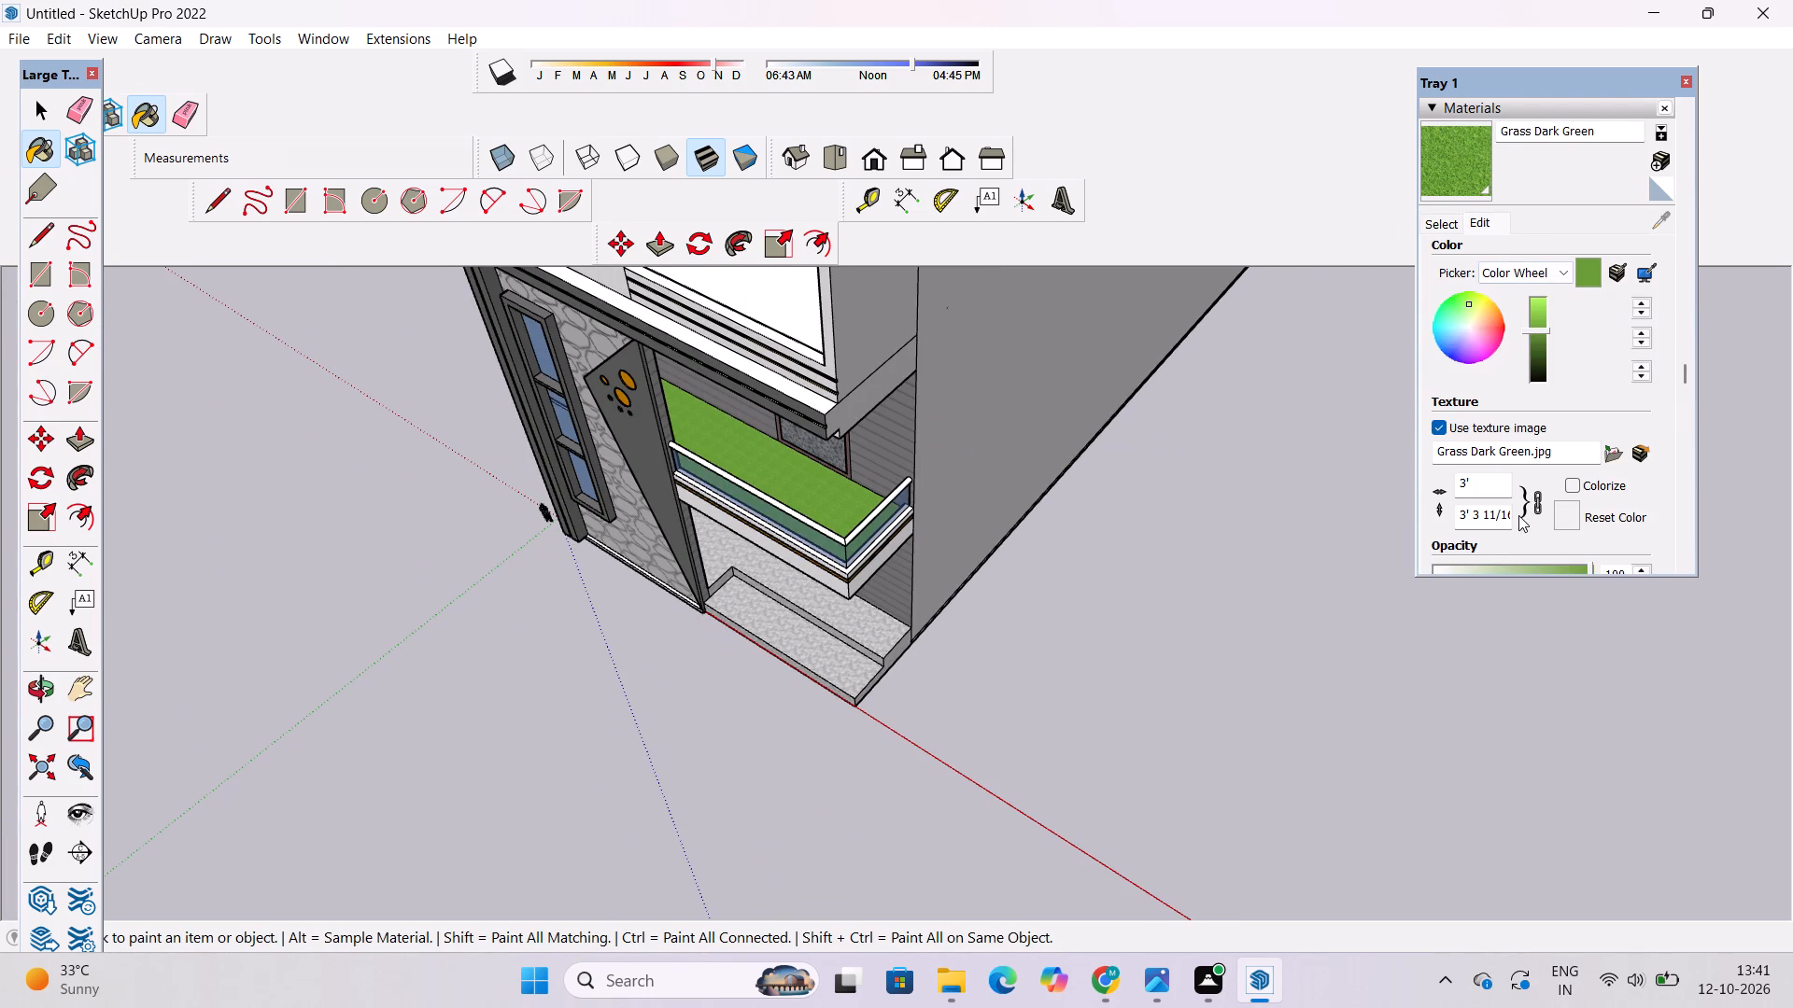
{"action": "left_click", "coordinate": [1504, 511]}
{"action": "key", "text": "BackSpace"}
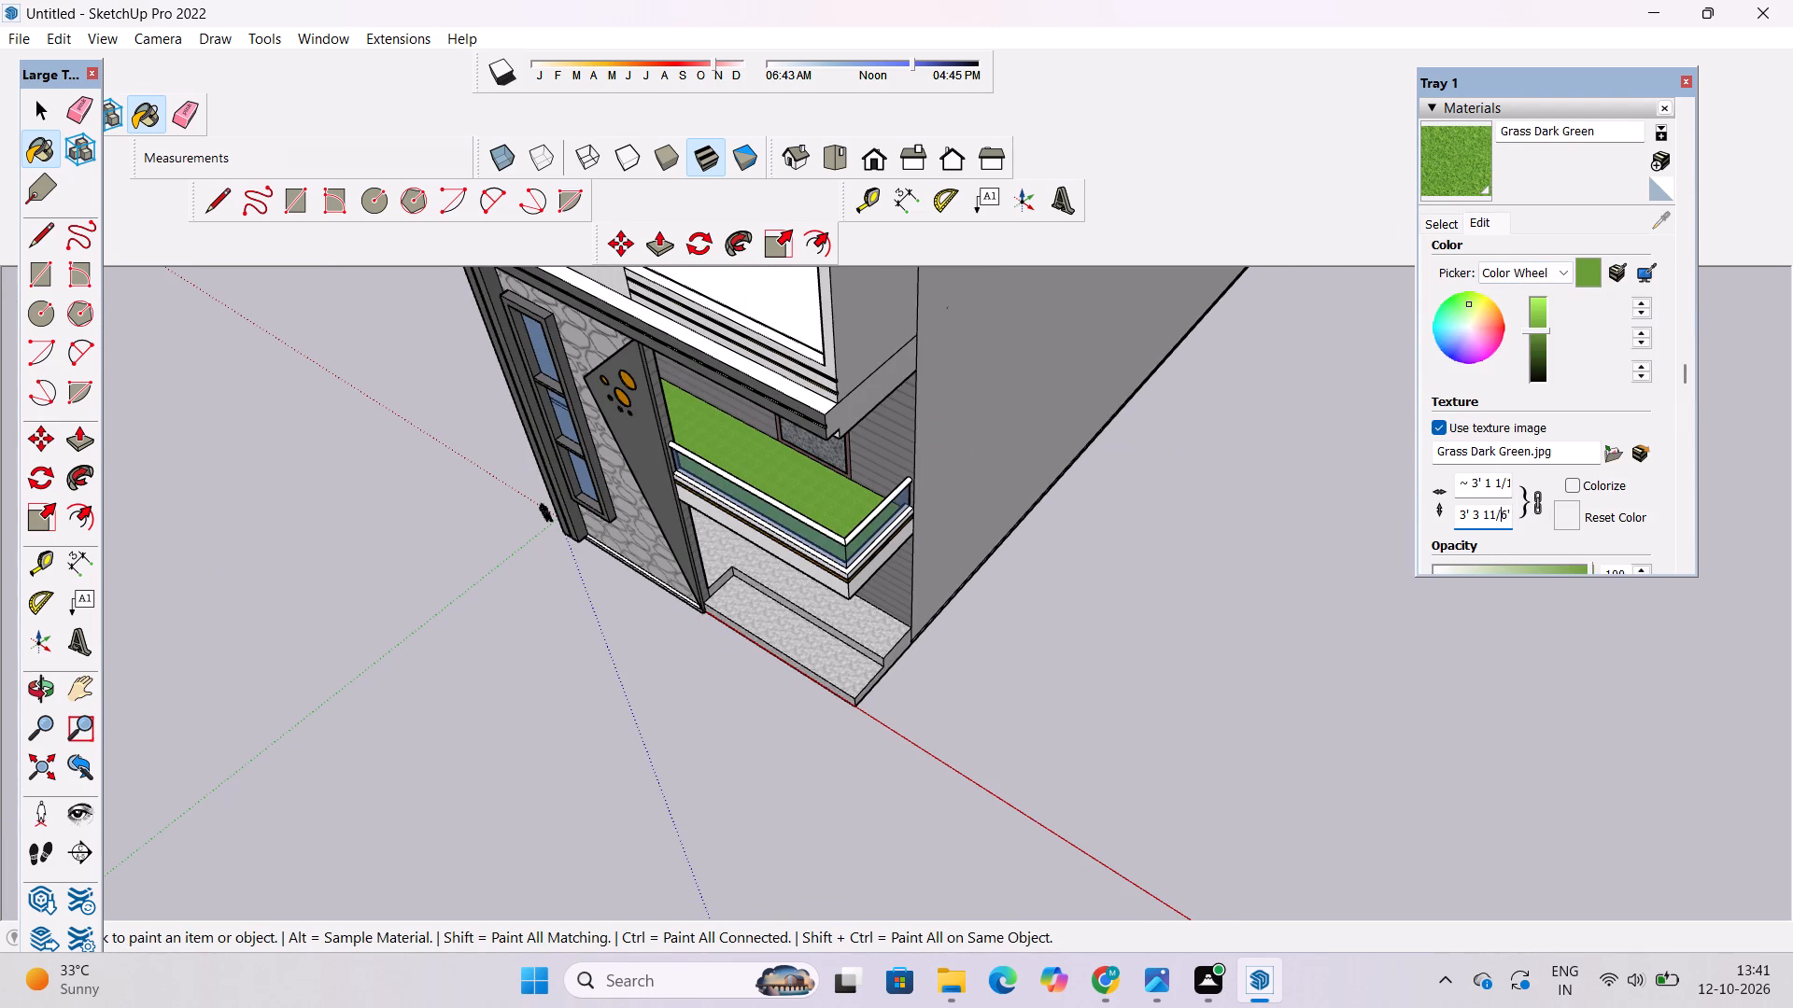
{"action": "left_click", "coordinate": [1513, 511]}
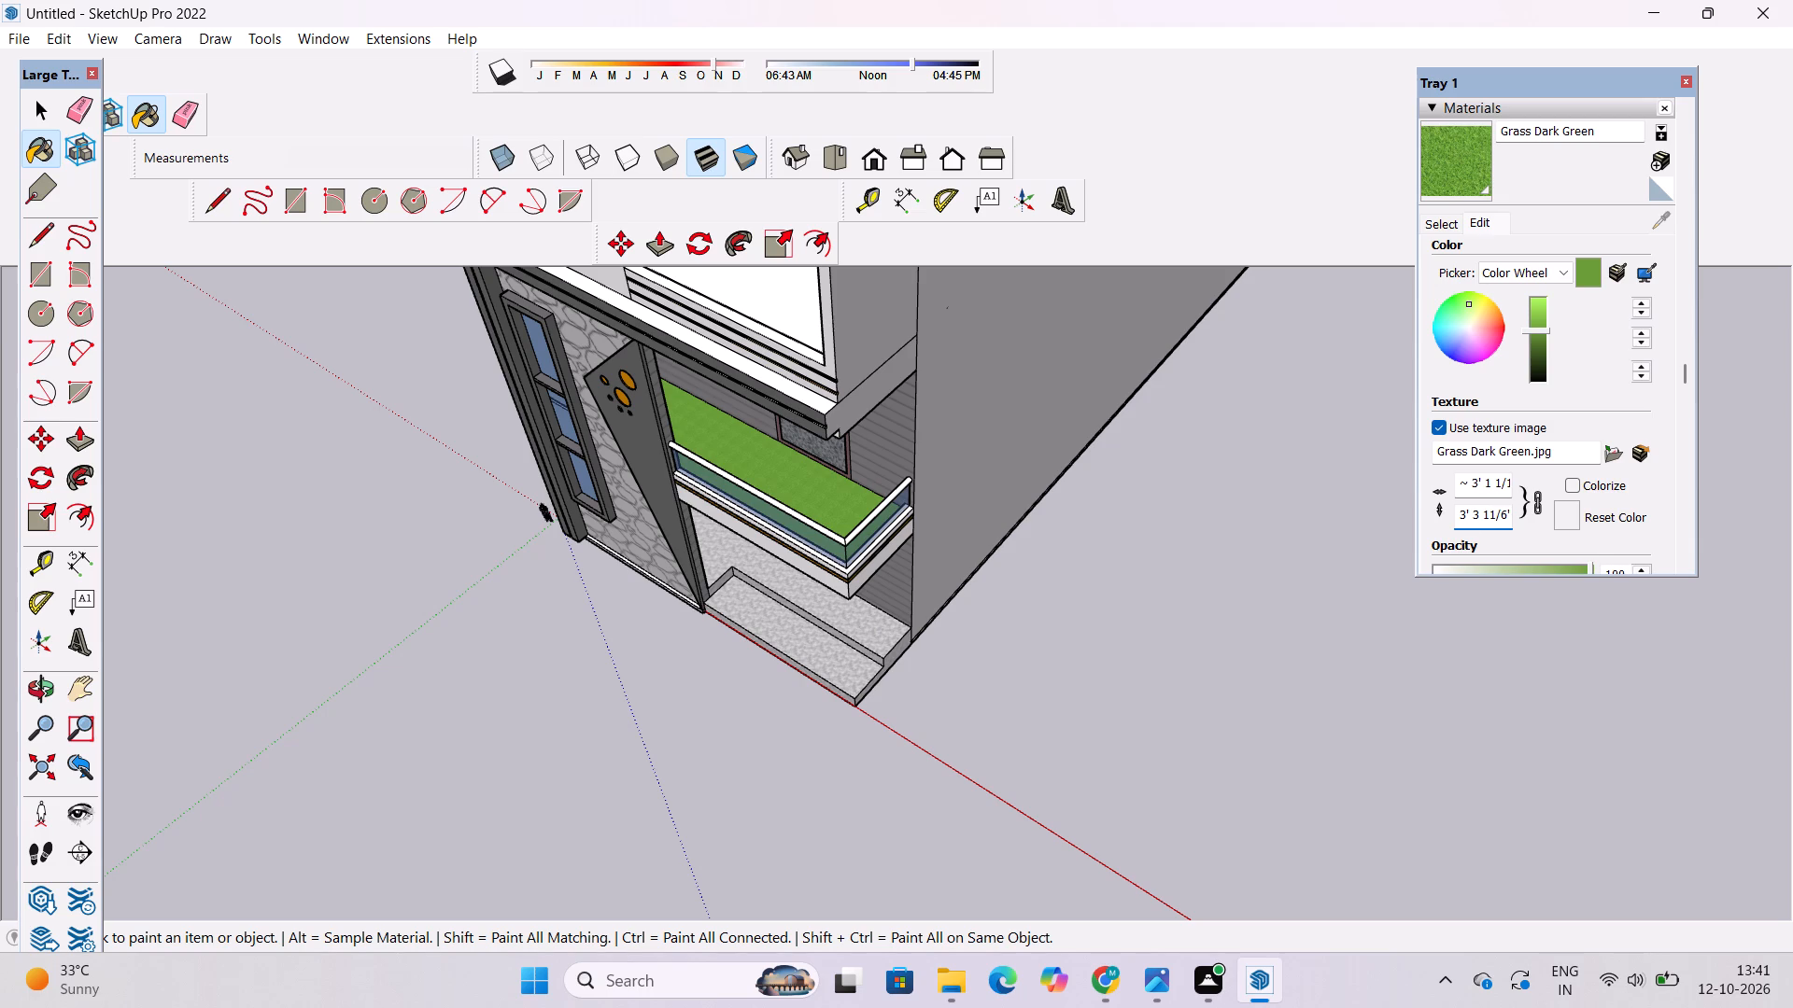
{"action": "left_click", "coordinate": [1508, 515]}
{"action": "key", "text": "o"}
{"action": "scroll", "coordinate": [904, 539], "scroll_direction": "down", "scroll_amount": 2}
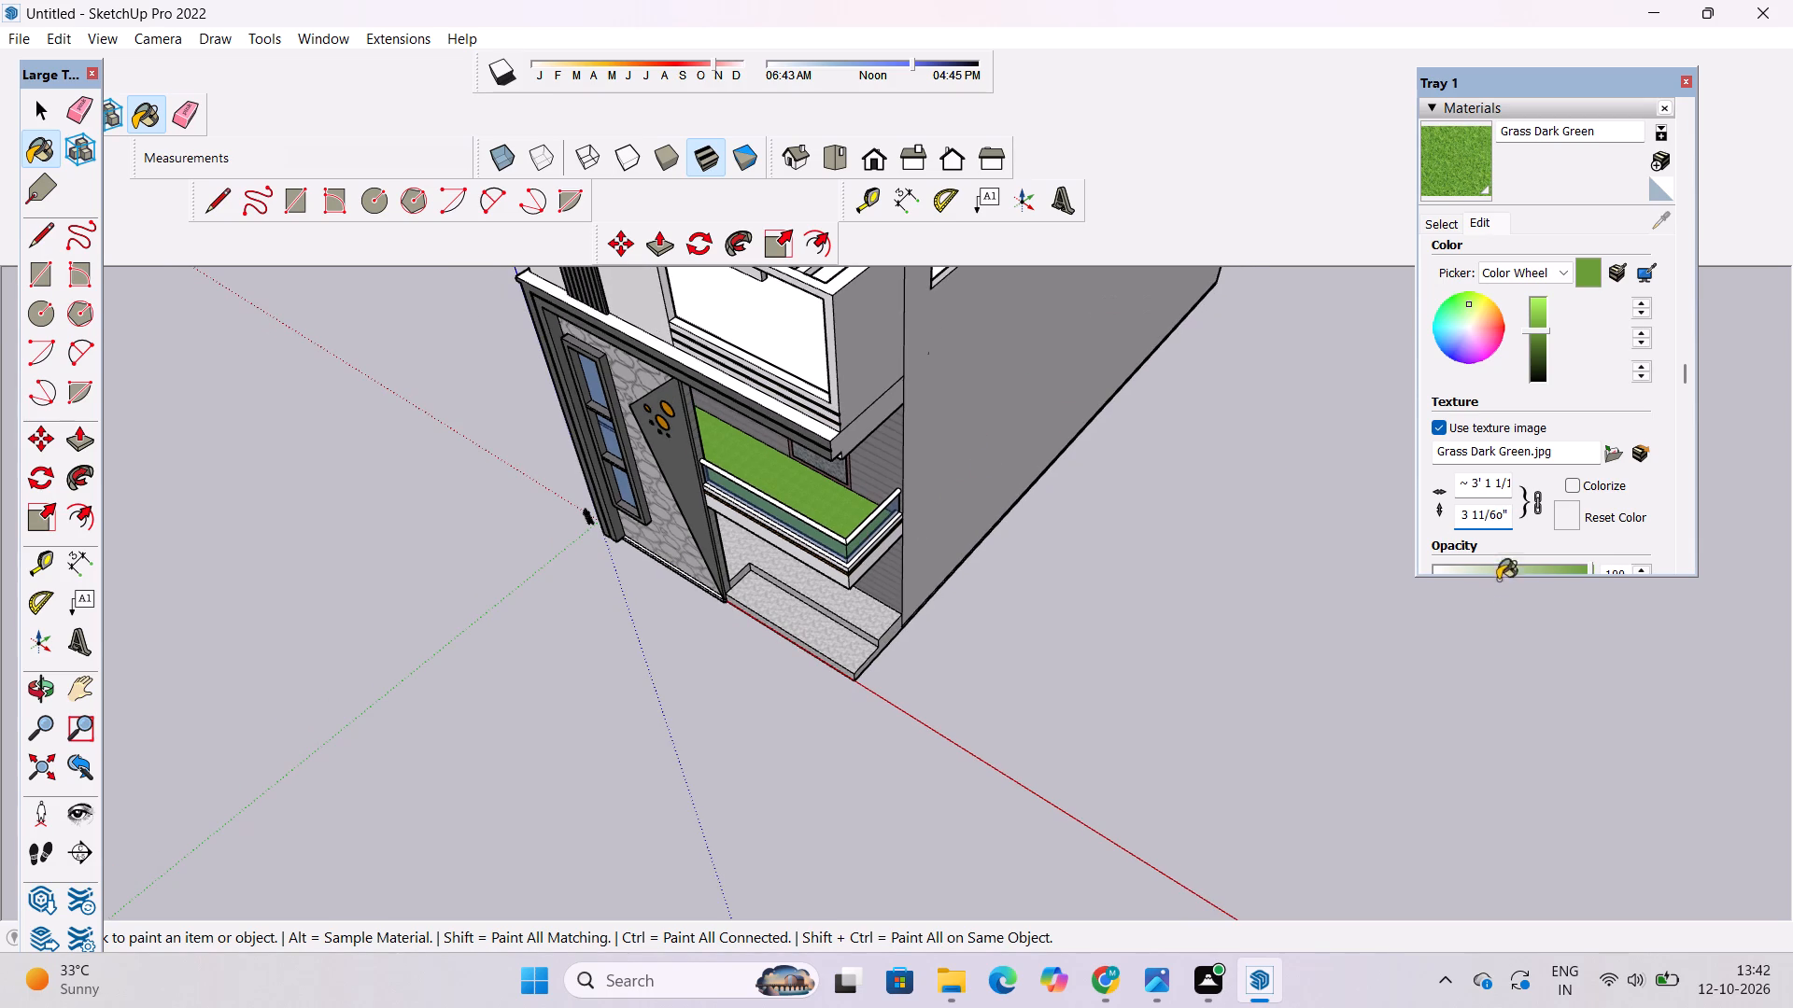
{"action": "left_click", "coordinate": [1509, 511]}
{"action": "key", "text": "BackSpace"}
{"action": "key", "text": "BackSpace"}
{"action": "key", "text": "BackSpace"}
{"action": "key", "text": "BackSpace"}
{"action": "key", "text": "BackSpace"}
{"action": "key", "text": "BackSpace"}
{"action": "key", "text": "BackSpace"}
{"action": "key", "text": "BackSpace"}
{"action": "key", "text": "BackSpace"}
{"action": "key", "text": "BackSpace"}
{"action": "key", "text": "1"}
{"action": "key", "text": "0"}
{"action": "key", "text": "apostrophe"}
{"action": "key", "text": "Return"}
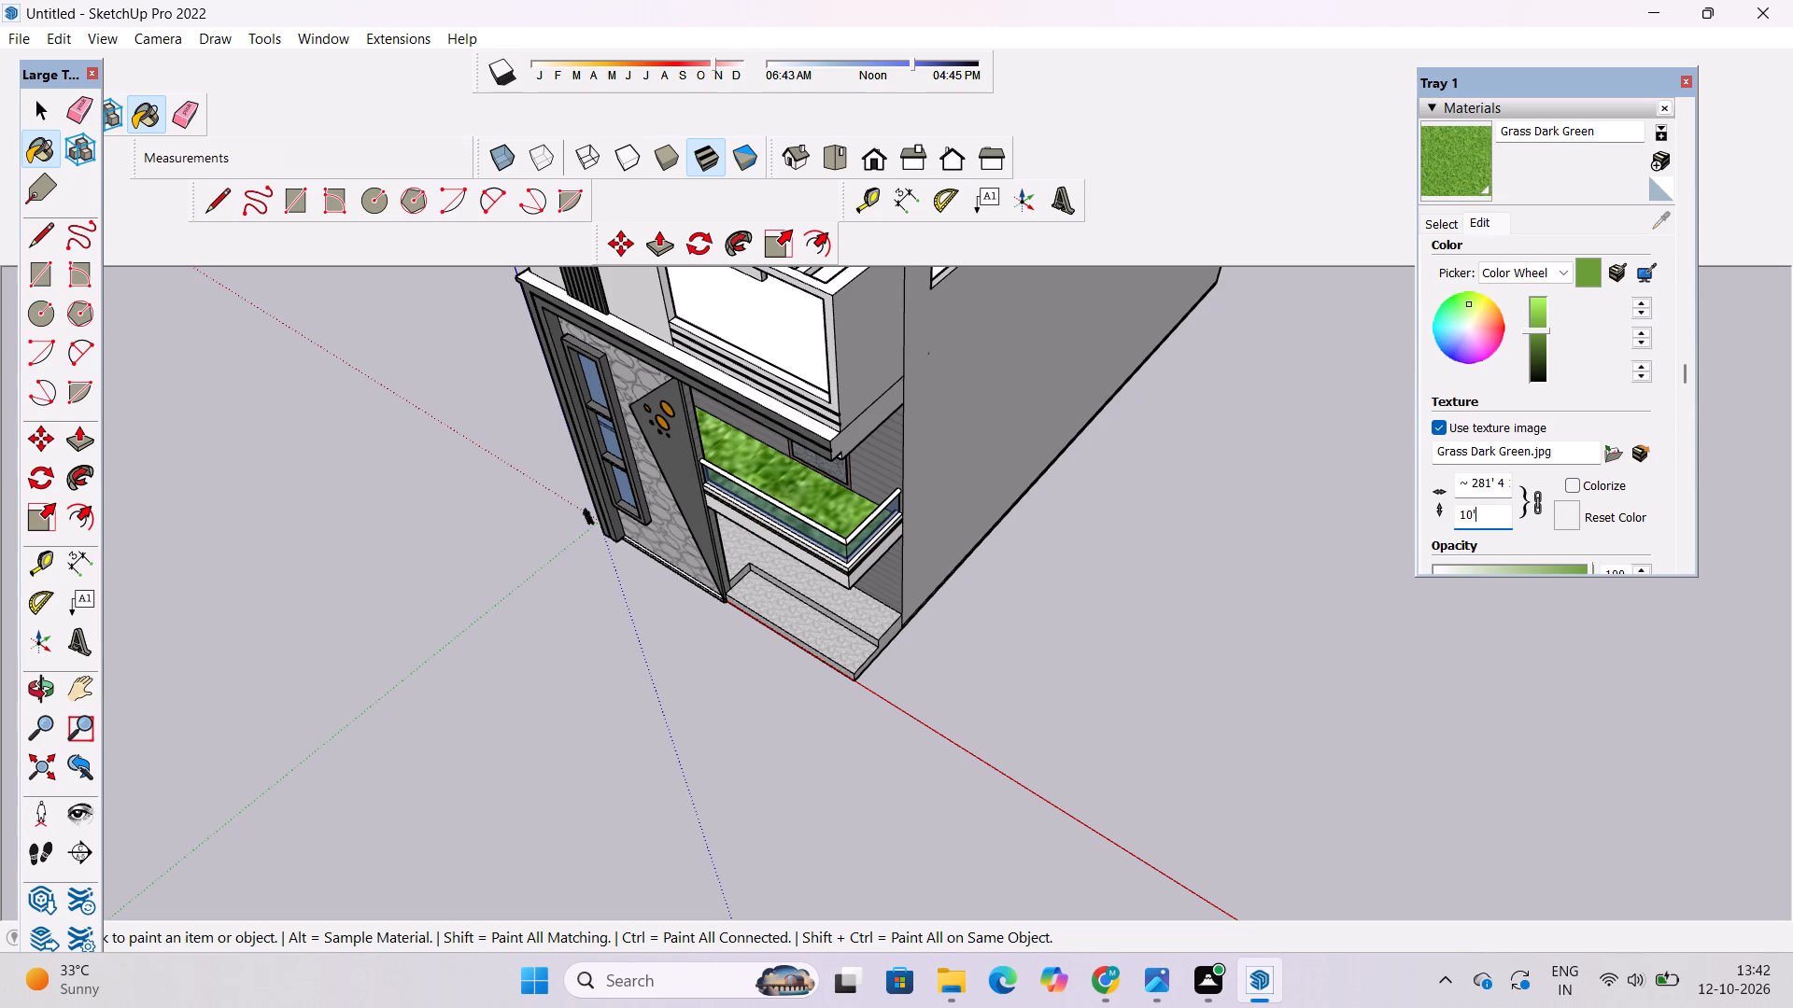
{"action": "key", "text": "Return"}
Set the texture height of the Grass Dark Green material to 35'.
{"action": "key", "text": "BackSpace"}
{"action": "key", "text": "BackSpace"}
{"action": "key", "text": "BackSpace"}
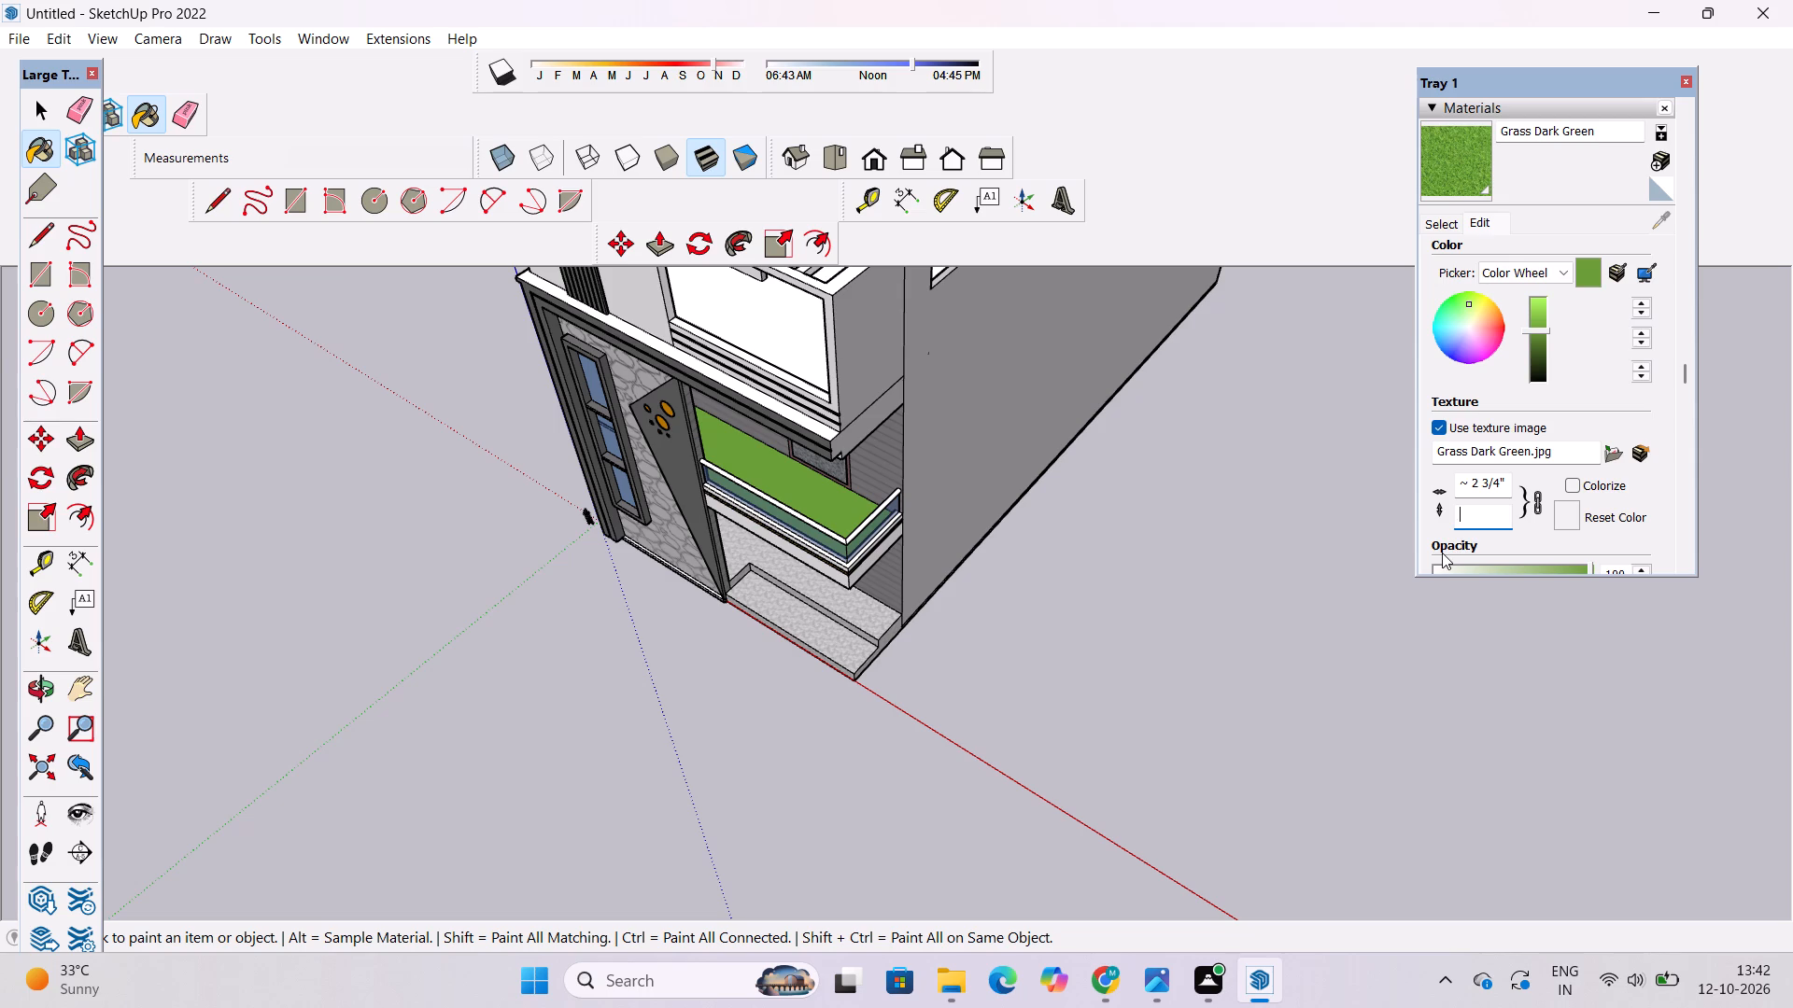
{"action": "key", "text": "5"}
{"action": "key", "text": "apostrophe"}
{"action": "key", "text": "Return"}
Examine the grass balcony floor, the balcony door, the window below it and the front facade for unfinished surfaces.
{"action": "key", "text": "o"}
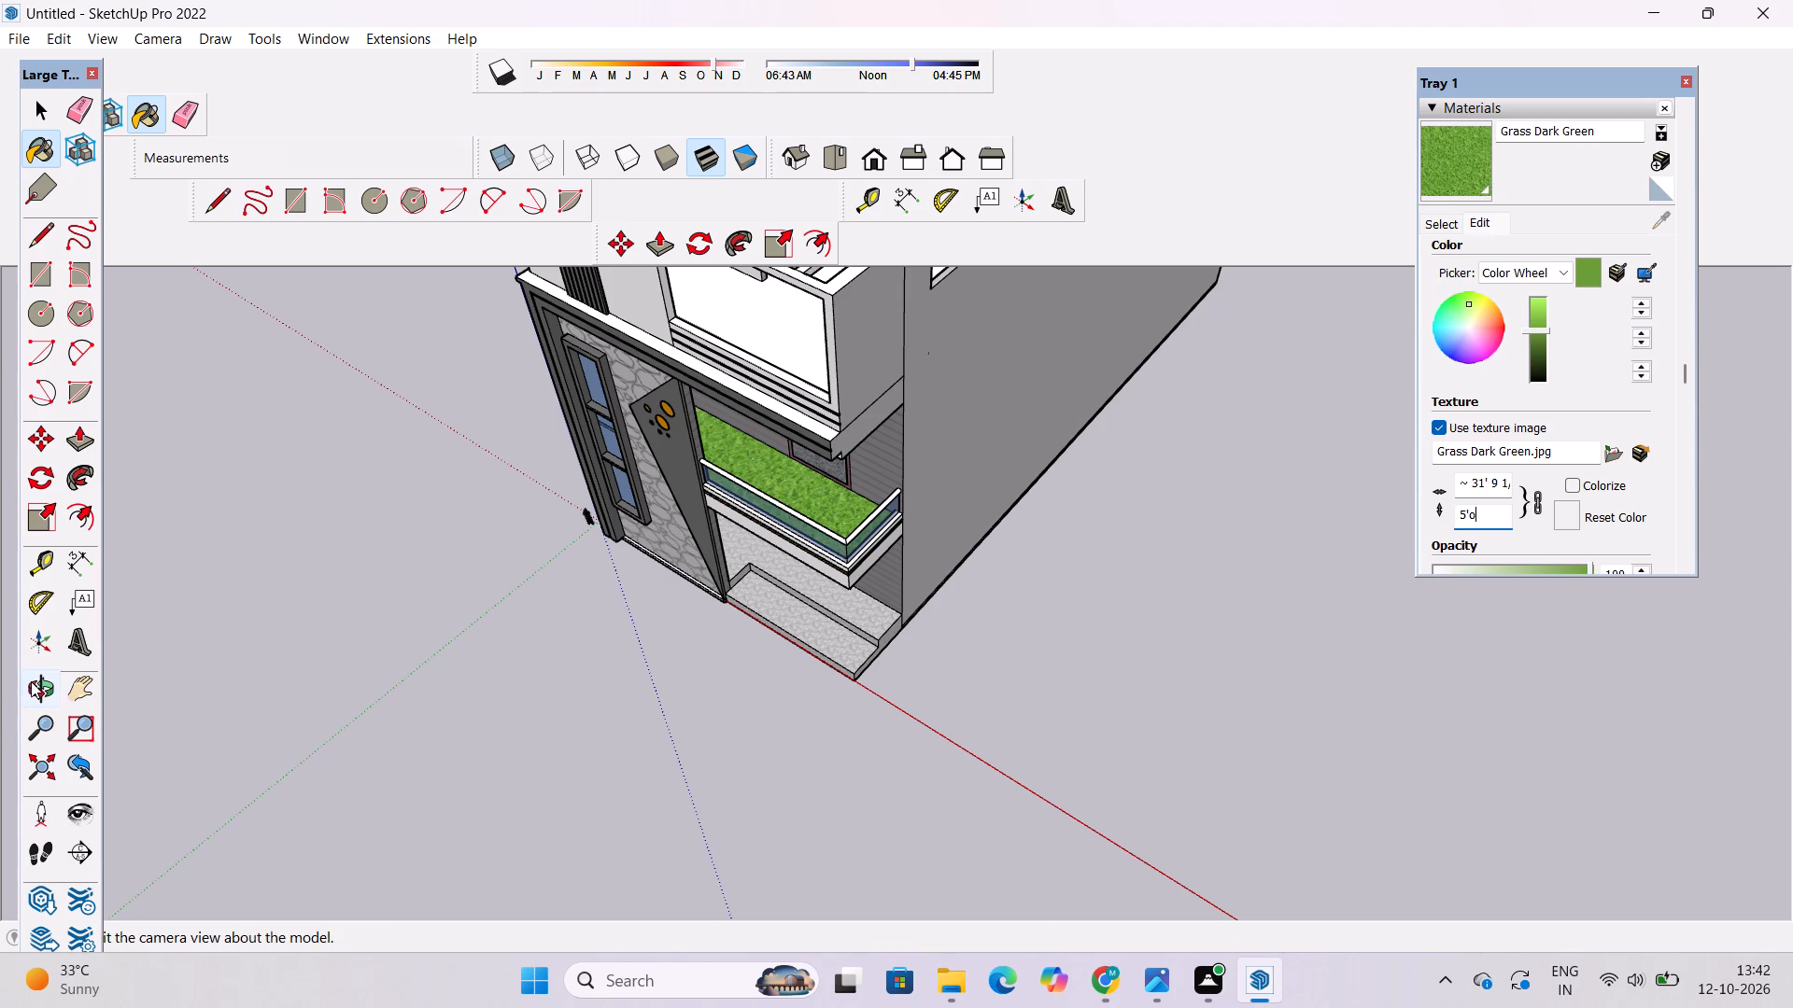
{"action": "left_click", "coordinate": [31, 681]}
{"action": "left_click", "coordinate": [1004, 386]}
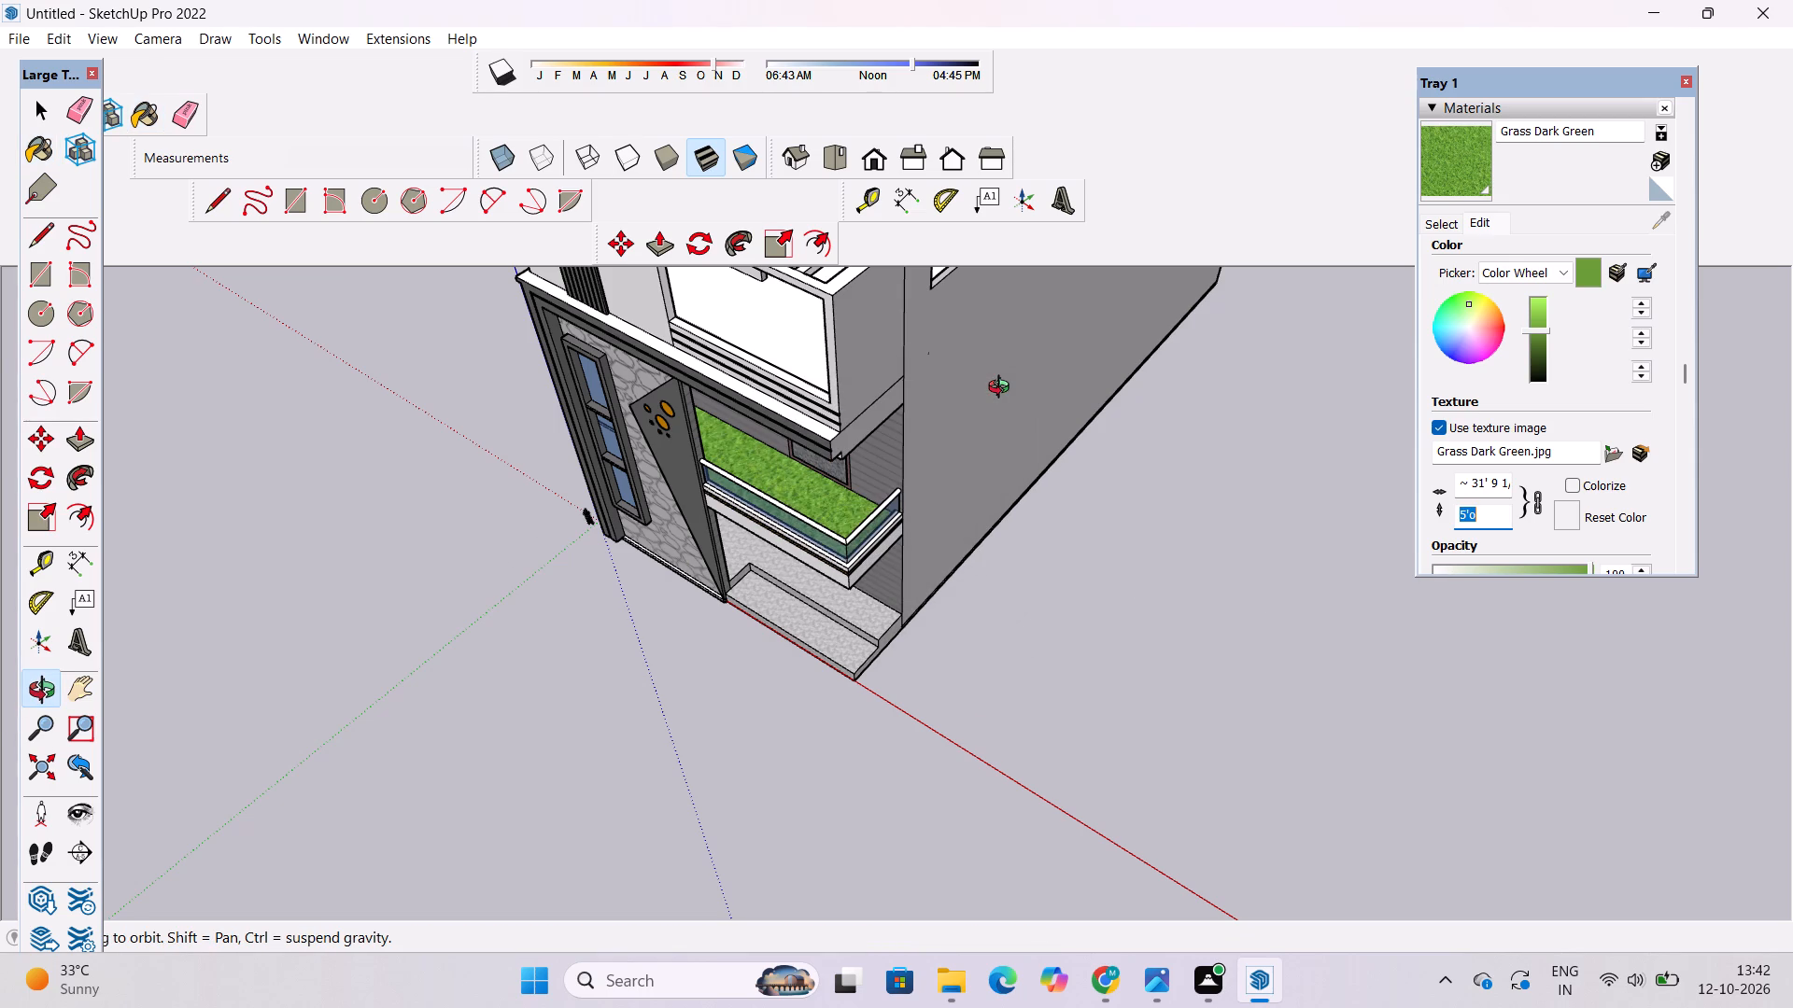
{"action": "left_click_drag", "start_coordinate": [691, 663], "coordinate": [816, 481]}
{"action": "scroll", "coordinate": [827, 564], "scroll_direction": "up", "scroll_amount": 7}
{"action": "scroll", "coordinate": [661, 584], "scroll_direction": "down", "scroll_amount": 6}
{"action": "left_click_drag", "start_coordinate": [664, 619], "coordinate": [855, 478]}
{"action": "scroll", "coordinate": [869, 461], "scroll_direction": "down", "scroll_amount": 5}
{"action": "left_click_drag", "start_coordinate": [858, 467], "coordinate": [837, 539], "text": "shift"}
{"action": "scroll", "coordinate": [793, 520], "scroll_direction": "up", "scroll_amount": 9}
{"action": "left_click_drag", "start_coordinate": [793, 536], "coordinate": [780, 540]}
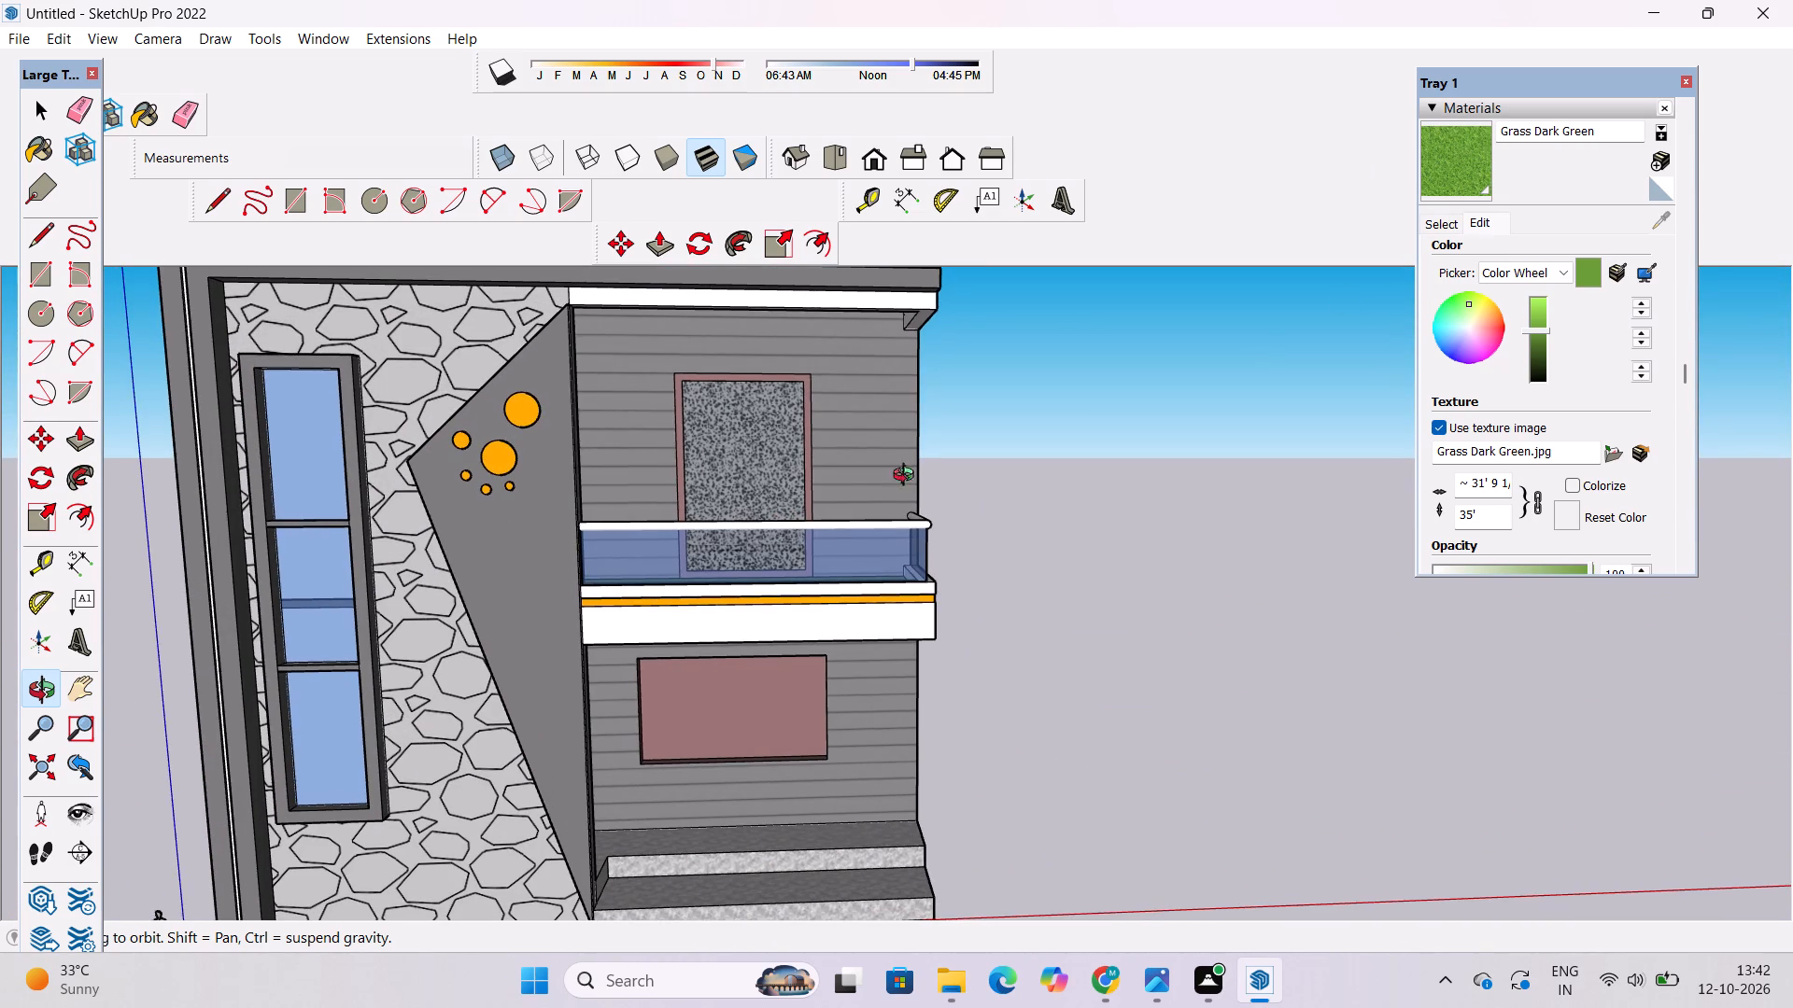
{"action": "scroll", "coordinate": [735, 540], "scroll_direction": "down", "scroll_amount": 4}
{"action": "left_click_drag", "start_coordinate": [749, 637], "coordinate": [746, 654]}
{"action": "left_click_drag", "start_coordinate": [737, 661], "coordinate": [734, 616], "text": "shift"}
{"action": "scroll", "coordinate": [734, 615], "scroll_direction": "up", "scroll_amount": 3}
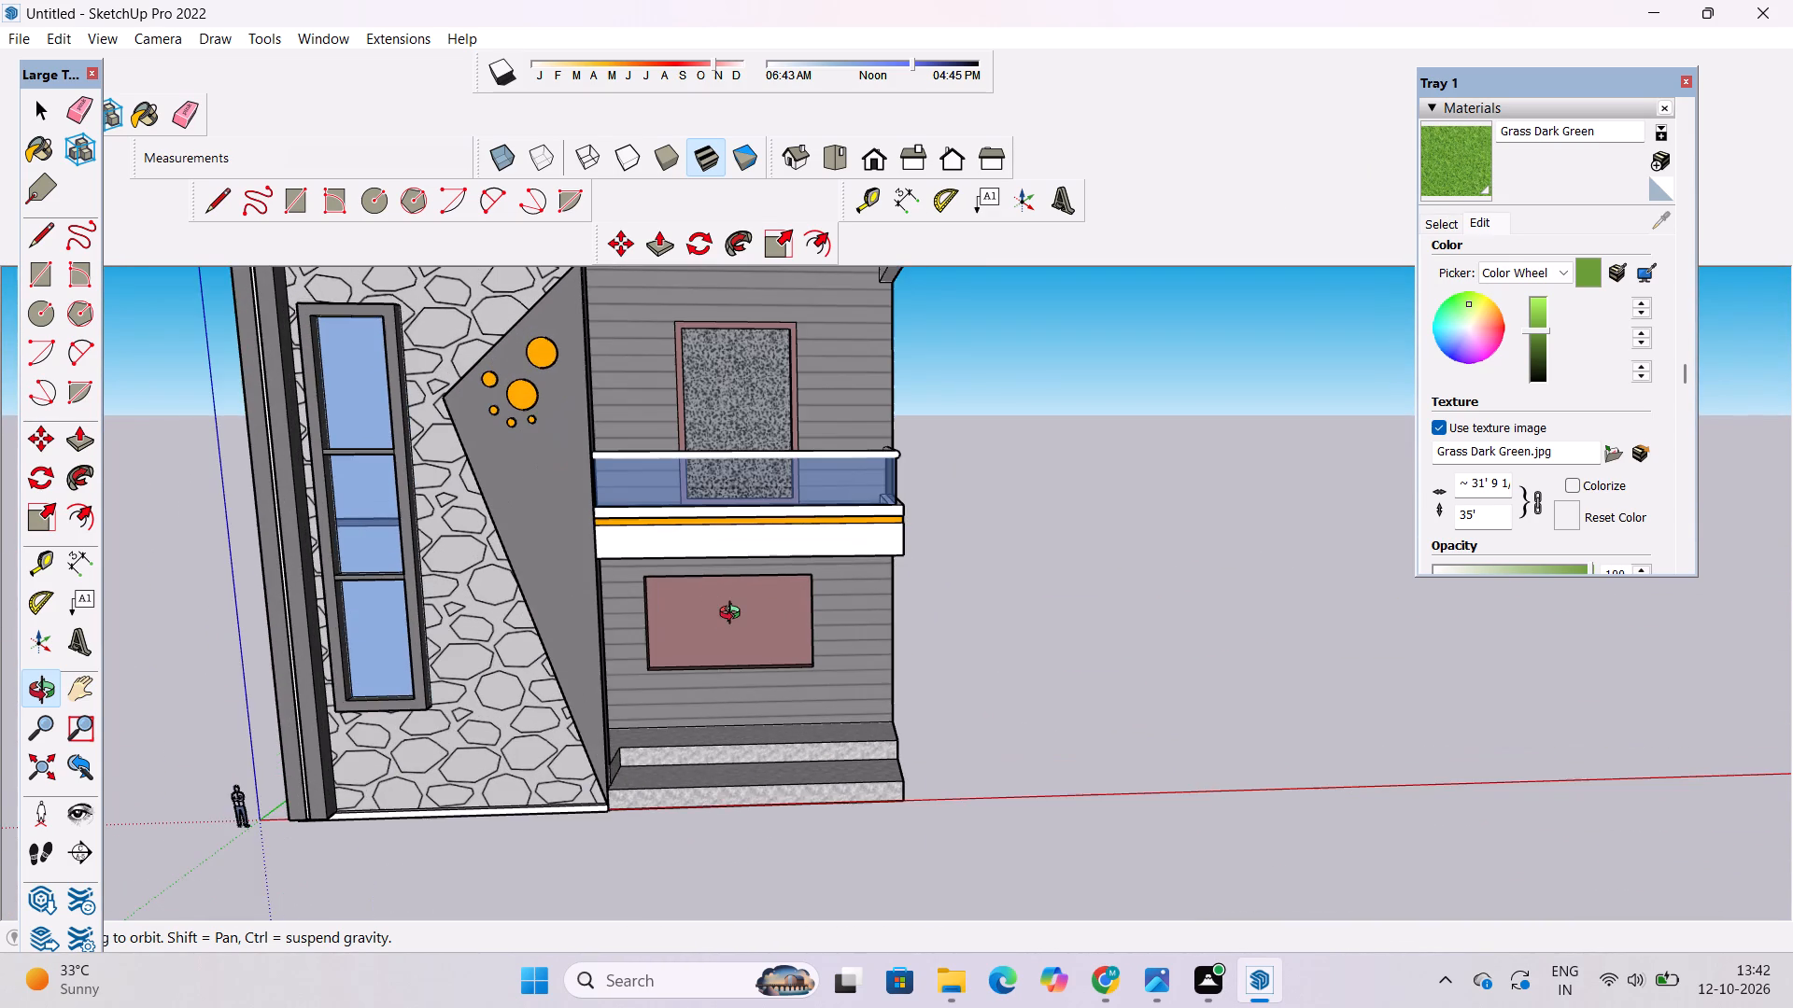
{"action": "scroll", "coordinate": [733, 615], "scroll_direction": "up", "scroll_amount": 4}
{"action": "scroll", "coordinate": [732, 615], "scroll_direction": "down", "scroll_amount": 2}
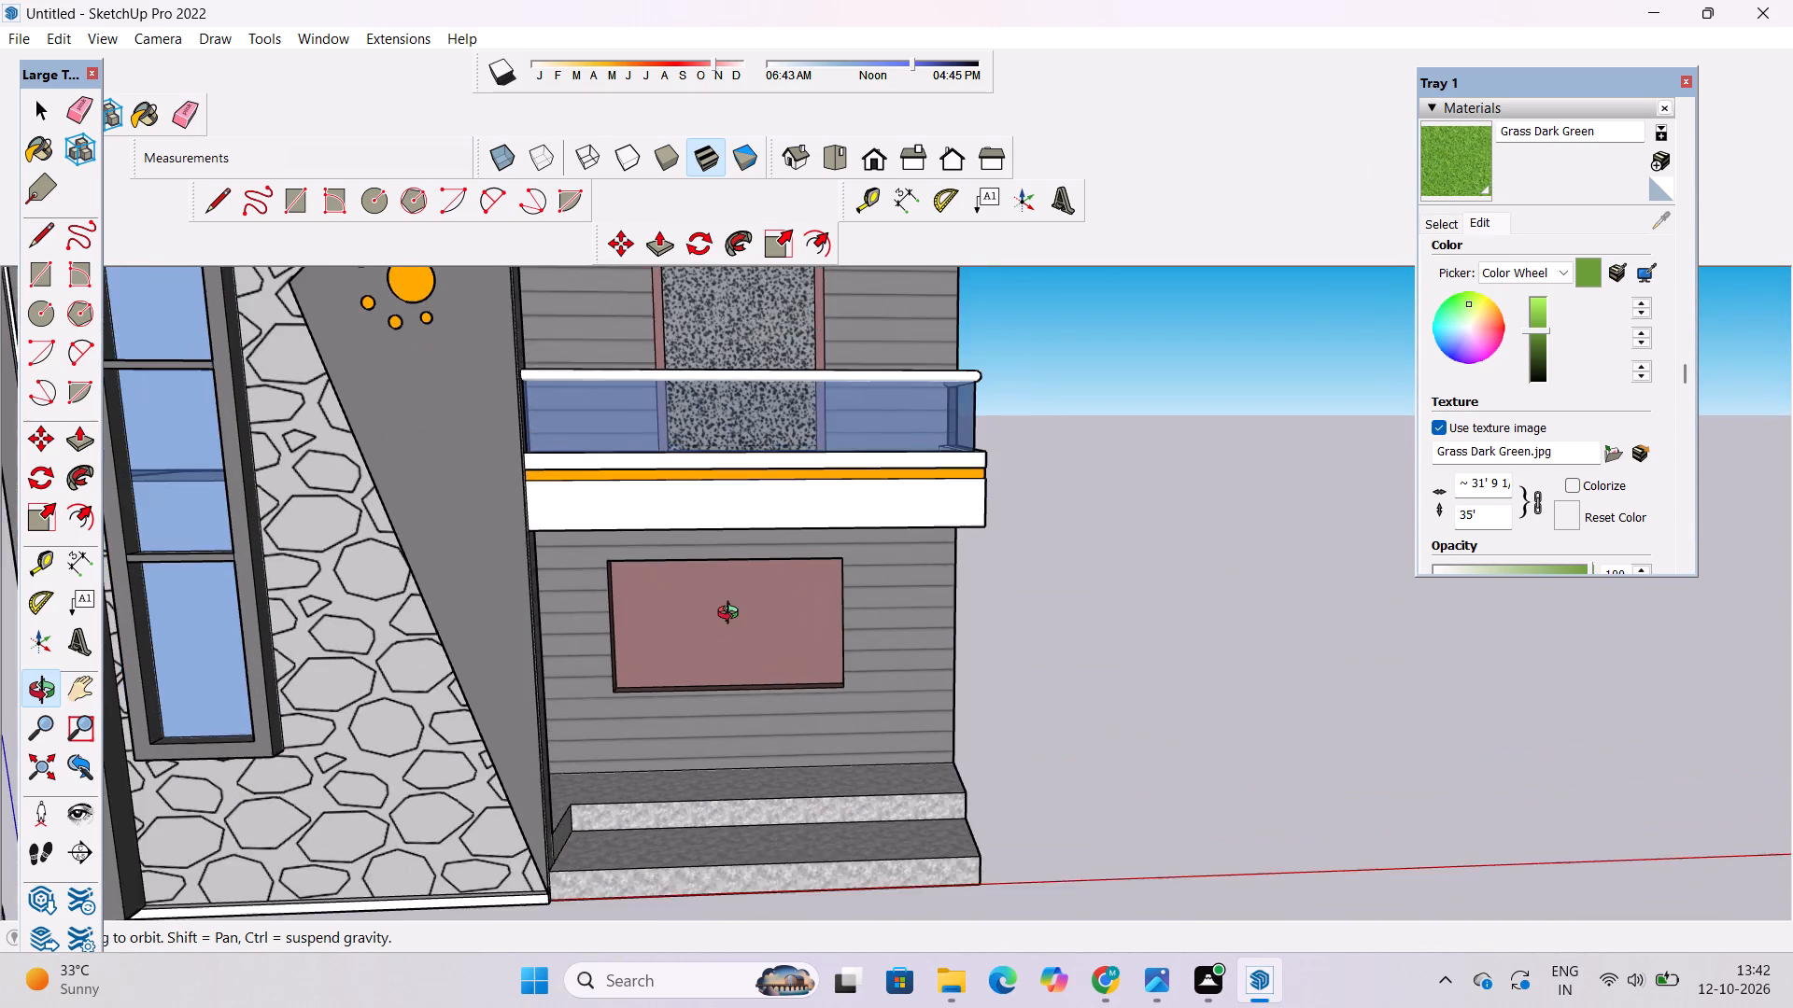
{"action": "left_click_drag", "start_coordinate": [729, 616], "coordinate": [705, 690], "text": "shift"}
{"action": "scroll", "coordinate": [671, 587], "scroll_direction": "down", "scroll_amount": 7}
{"action": "left_click_drag", "start_coordinate": [843, 565], "coordinate": [809, 747], "text": "shift"}
{"action": "scroll", "coordinate": [647, 362], "scroll_direction": "up", "scroll_amount": 4}
{"action": "left_click_drag", "start_coordinate": [687, 497], "coordinate": [699, 667], "text": "shift"}
{"action": "left_click_drag", "start_coordinate": [687, 688], "coordinate": [684, 568], "text": "shift"}
{"action": "left_click_drag", "start_coordinate": [680, 572], "coordinate": [736, 699], "text": "shift"}
{"action": "scroll", "coordinate": [728, 680], "scroll_direction": "down", "scroll_amount": 3}
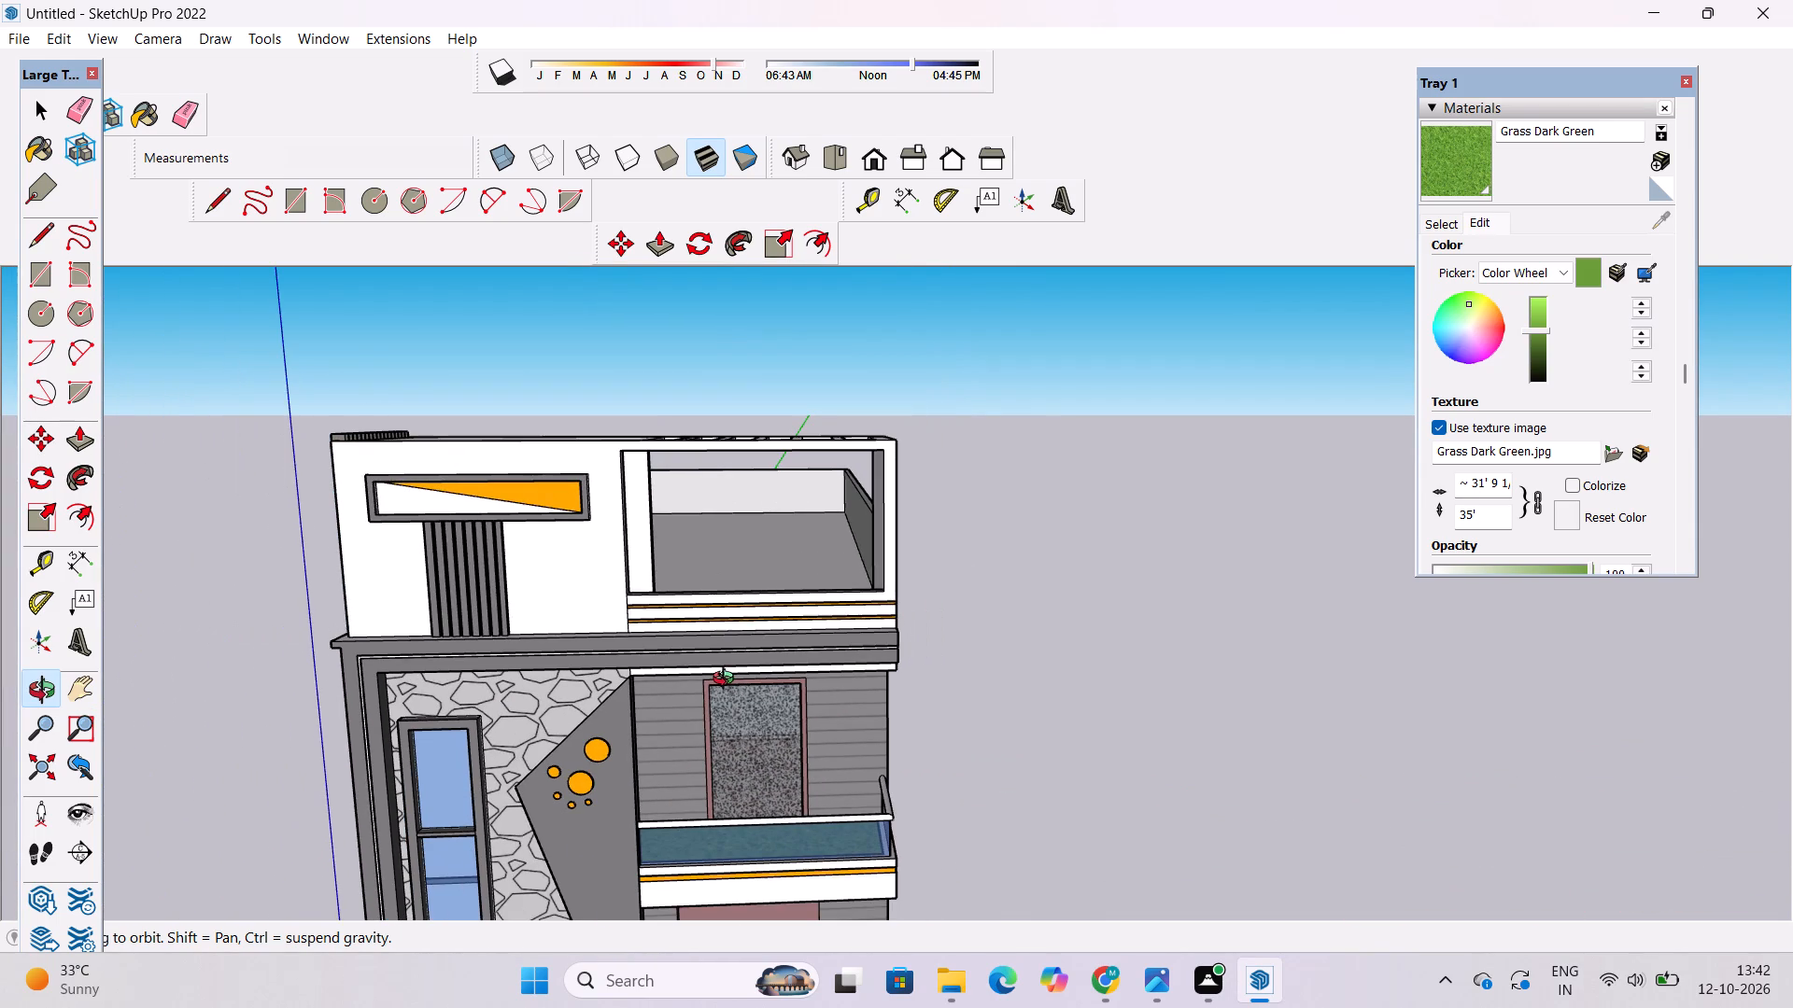
{"action": "left_click_drag", "start_coordinate": [725, 653], "coordinate": [725, 691], "text": "shift"}
{"action": "left_click_drag", "start_coordinate": [723, 675], "coordinate": [721, 657]}
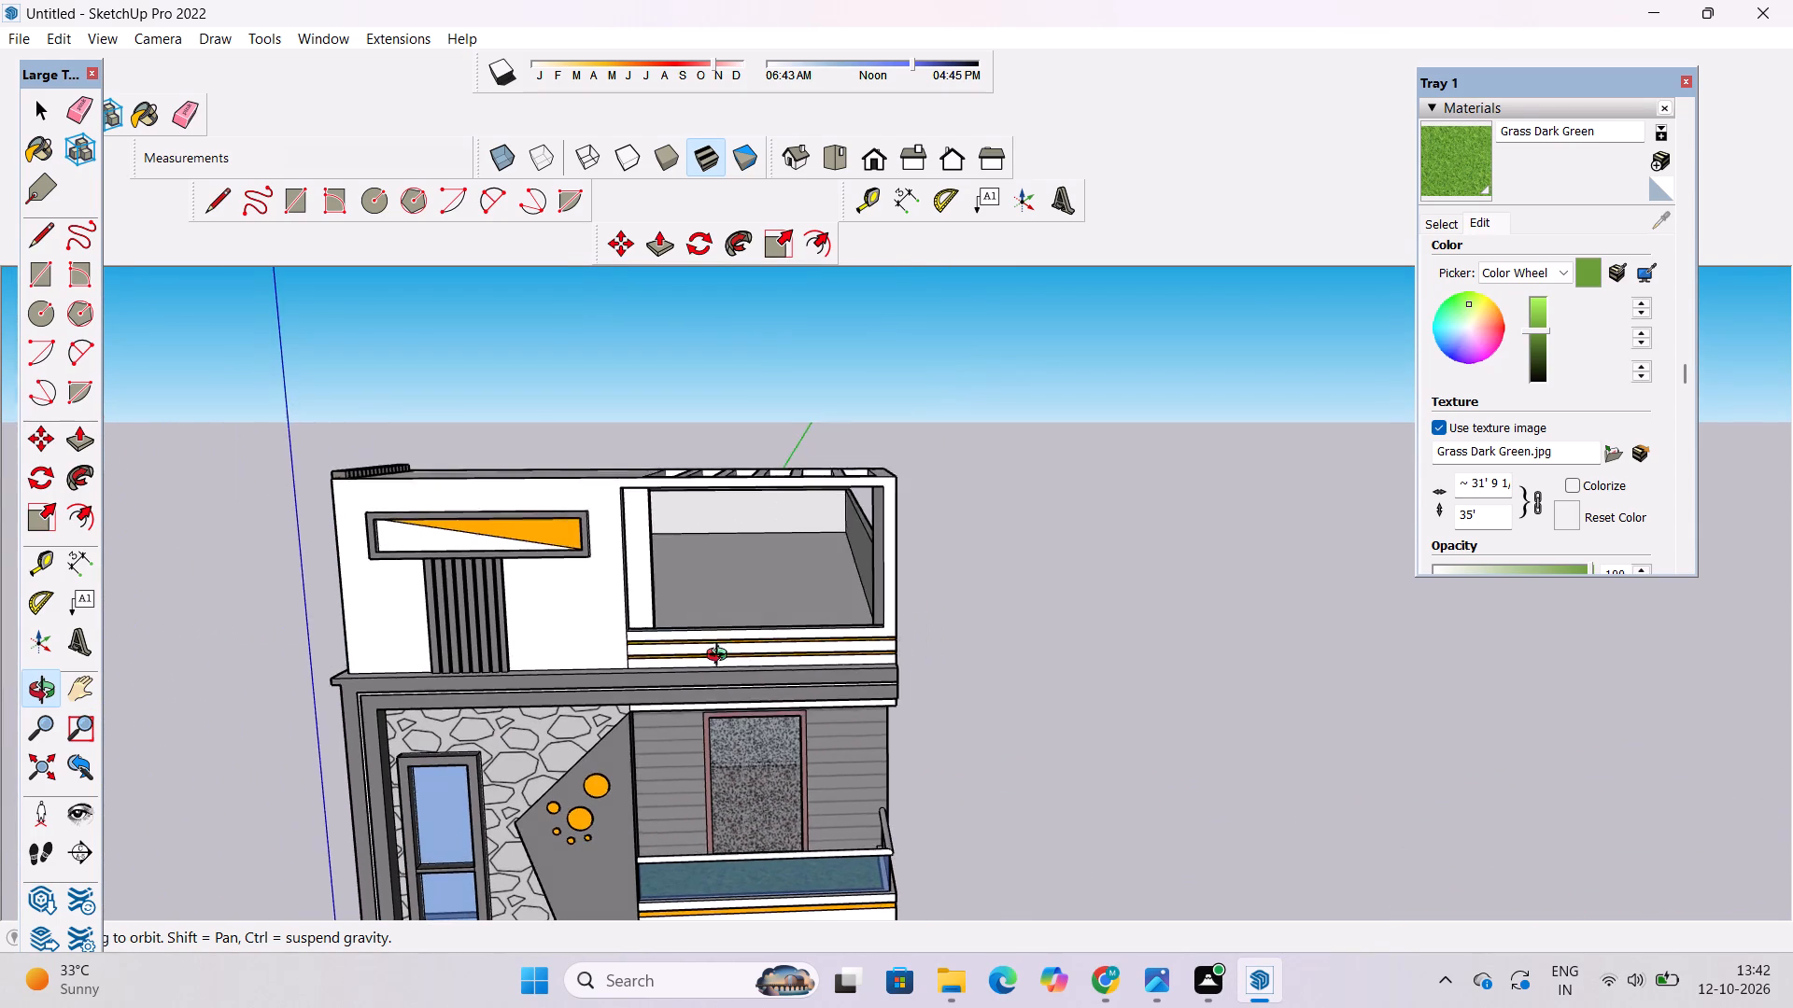
{"action": "left_click_drag", "start_coordinate": [721, 657], "coordinate": [720, 634]}
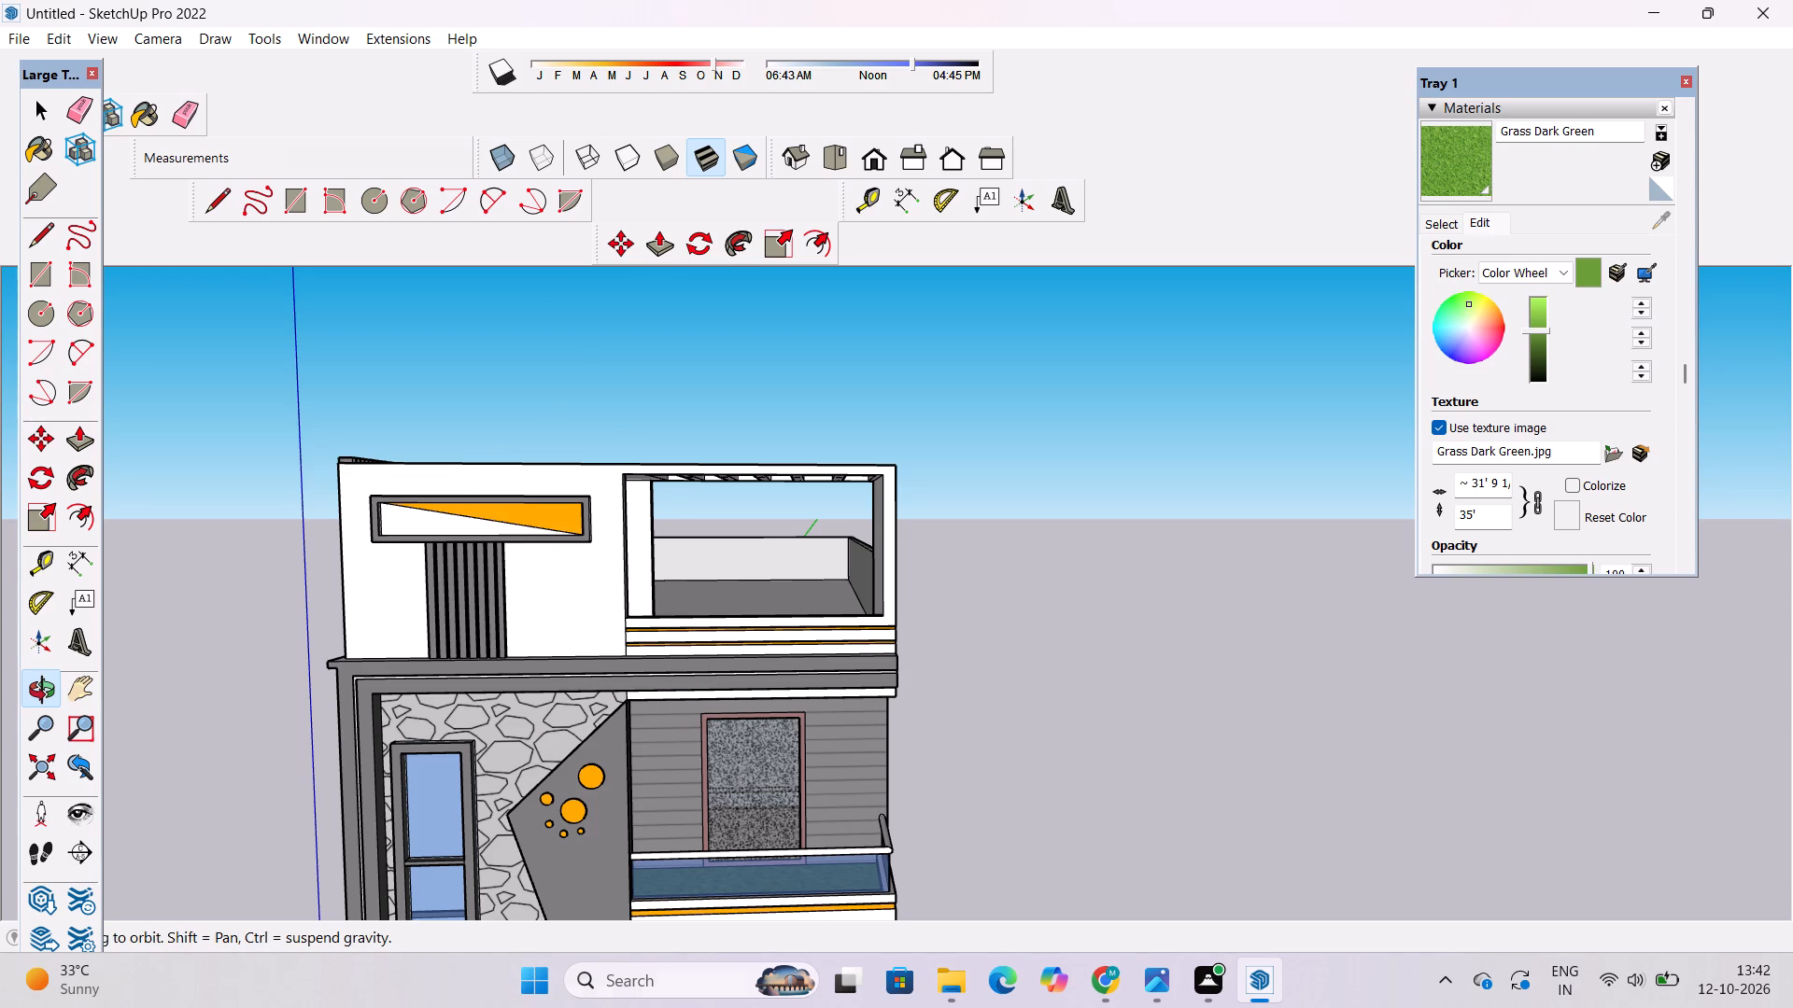
Examine the top-floor front wall, the open terrace and the roof beams from above and below.
{"action": "right_click_drag", "start_coordinate": [302, 384], "coordinate": [293, 954]}
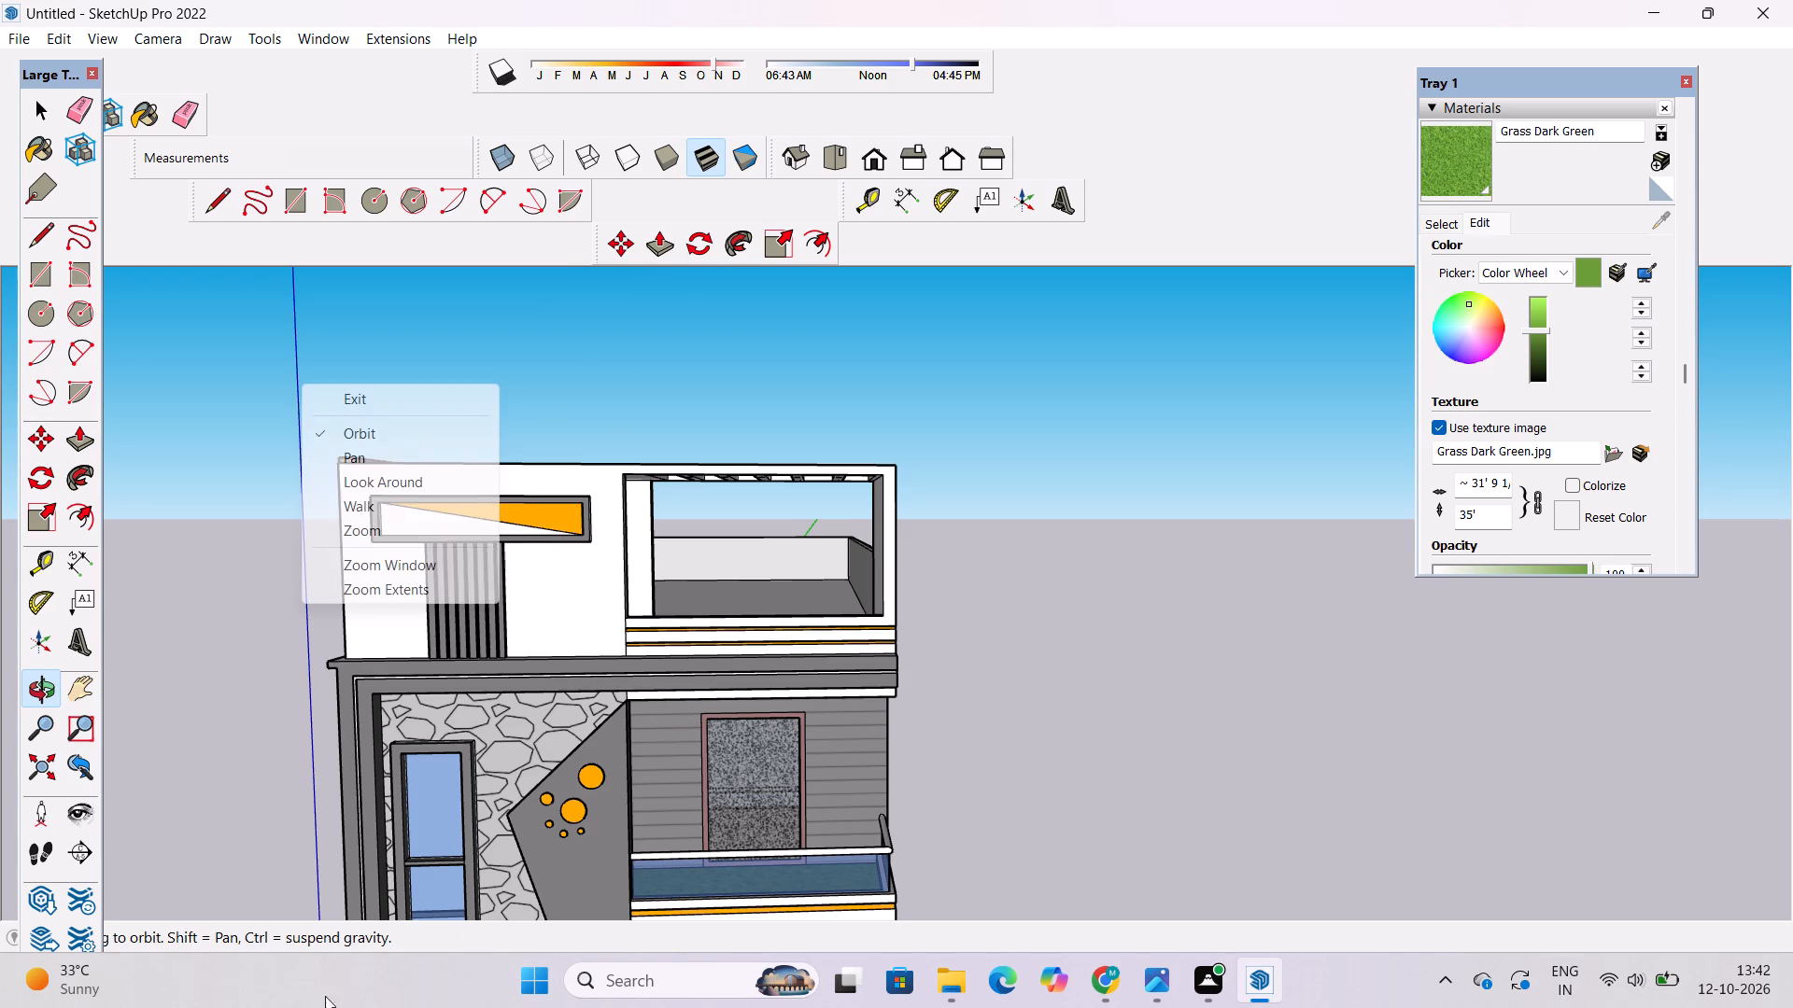
{"action": "left_click", "coordinate": [359, 429]}
{"action": "scroll", "coordinate": [836, 670], "scroll_direction": "down", "scroll_amount": 3}
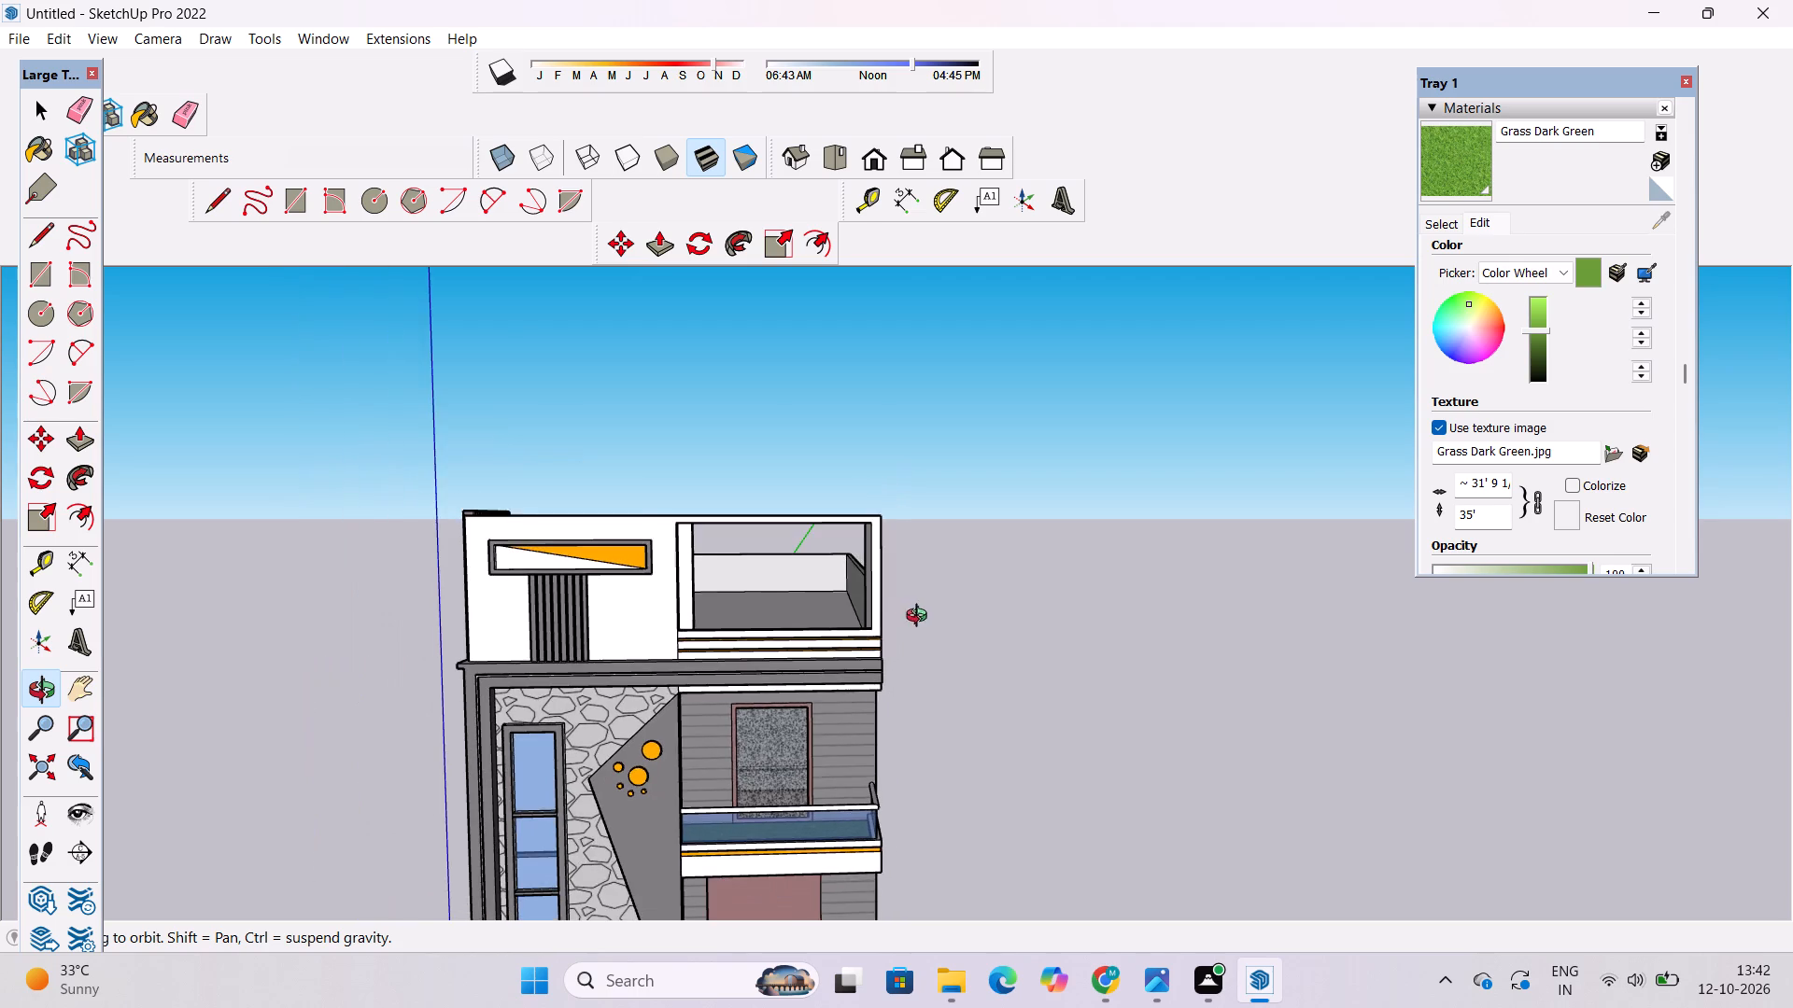
{"action": "left_click_drag", "start_coordinate": [923, 618], "coordinate": [913, 687]}
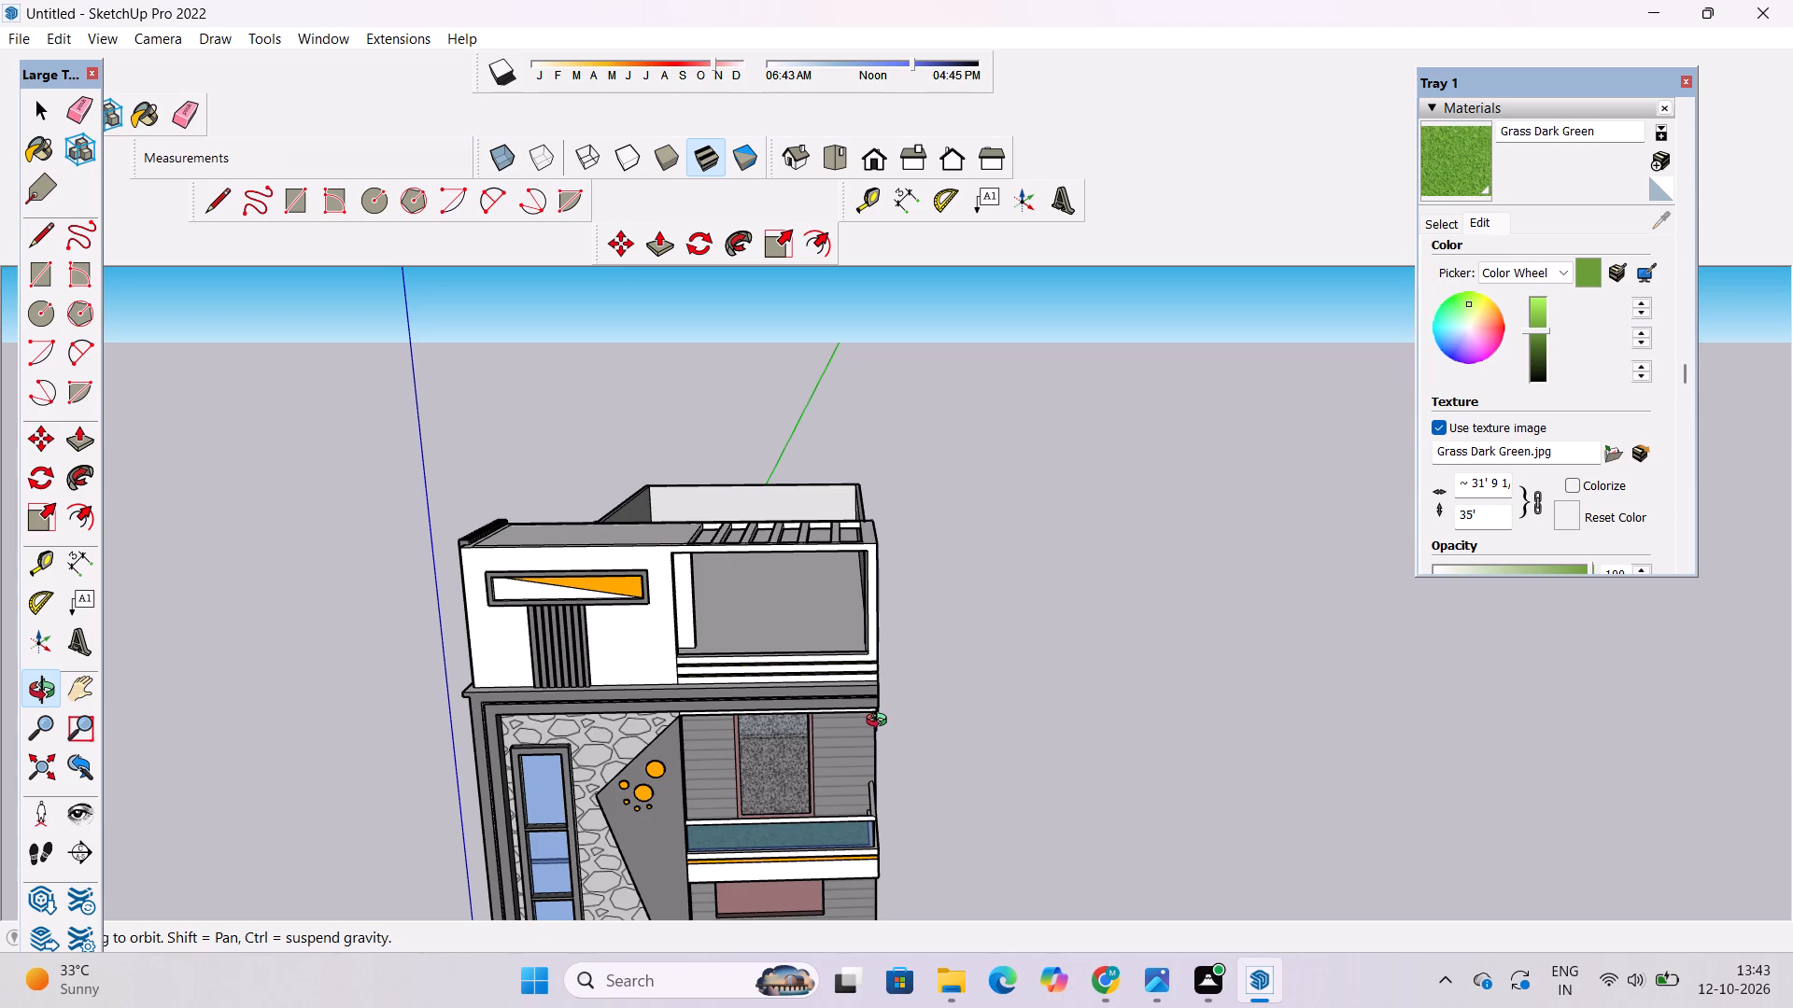
{"action": "key", "text": "o"}
{"action": "left_click_drag", "start_coordinate": [737, 792], "coordinate": [1009, 691], "text": "shift"}
{"action": "scroll", "coordinate": [1027, 568], "scroll_direction": "up", "scroll_amount": 5}
{"action": "left_click_drag", "start_coordinate": [1030, 566], "coordinate": [841, 617], "text": "shift"}
{"action": "left_click_drag", "start_coordinate": [846, 595], "coordinate": [829, 353]}
{"action": "left_click_drag", "start_coordinate": [829, 363], "coordinate": [840, 434], "text": "shift"}
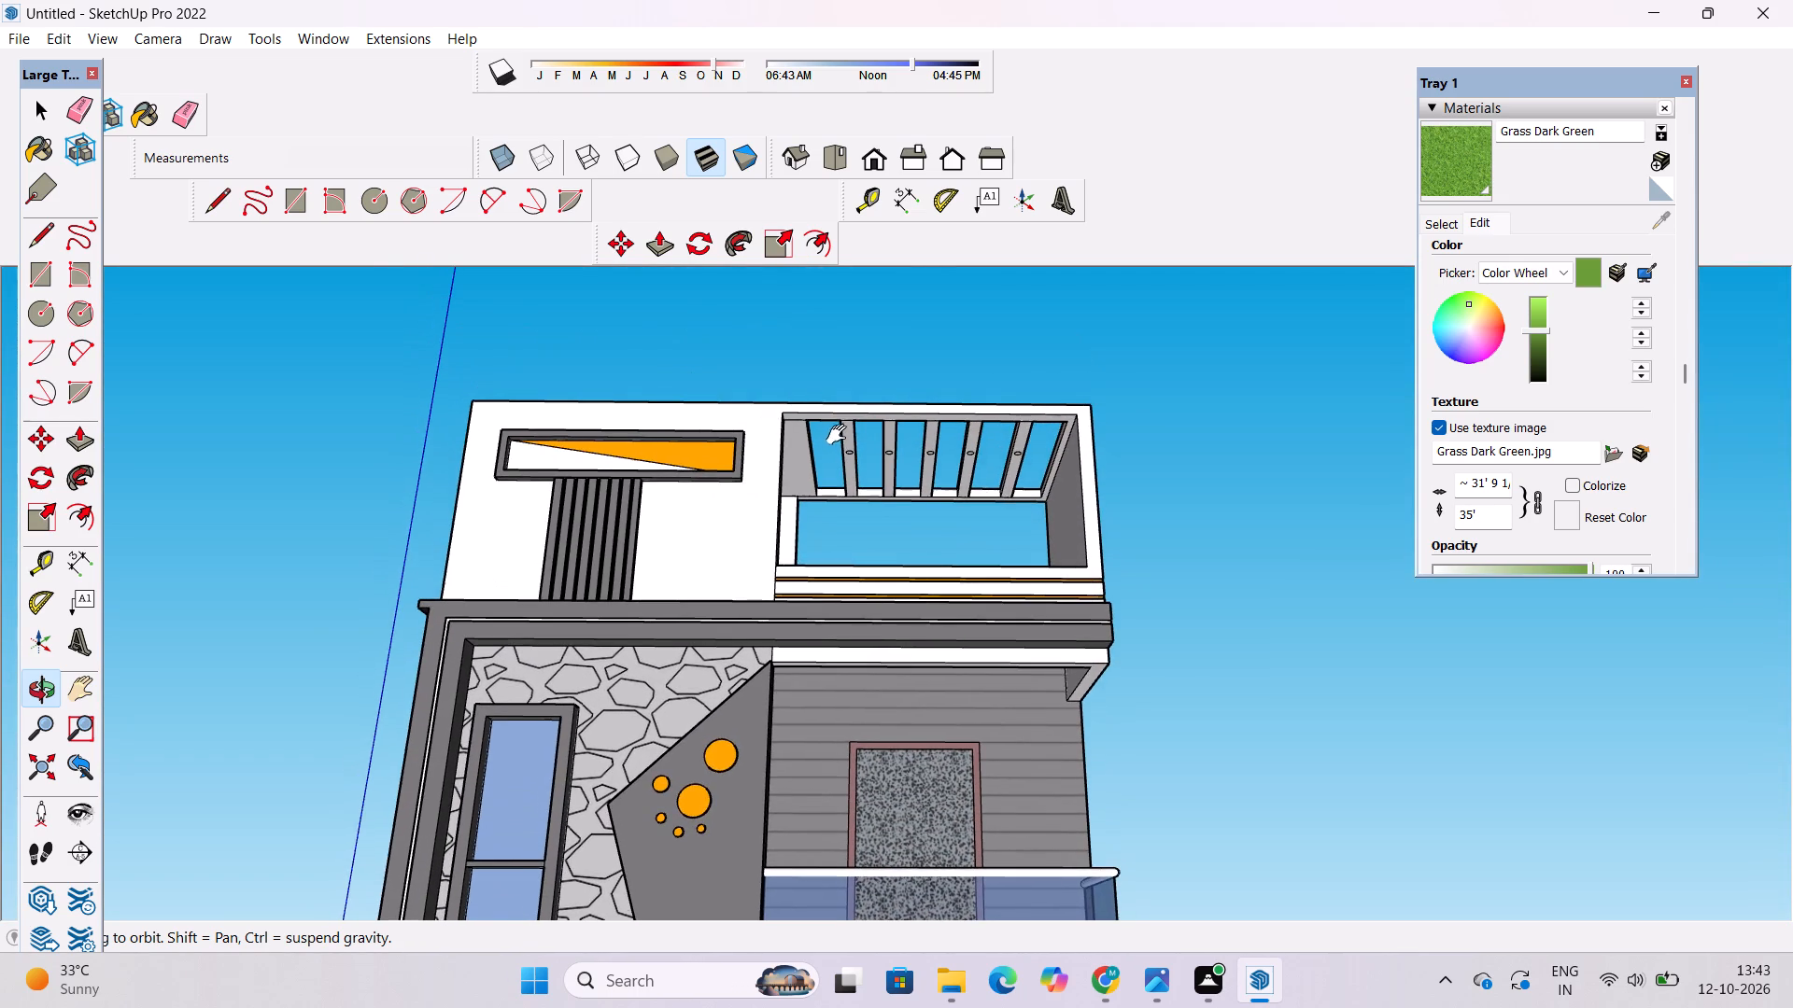
{"action": "scroll", "coordinate": [845, 437], "scroll_direction": "up", "scroll_amount": 2}
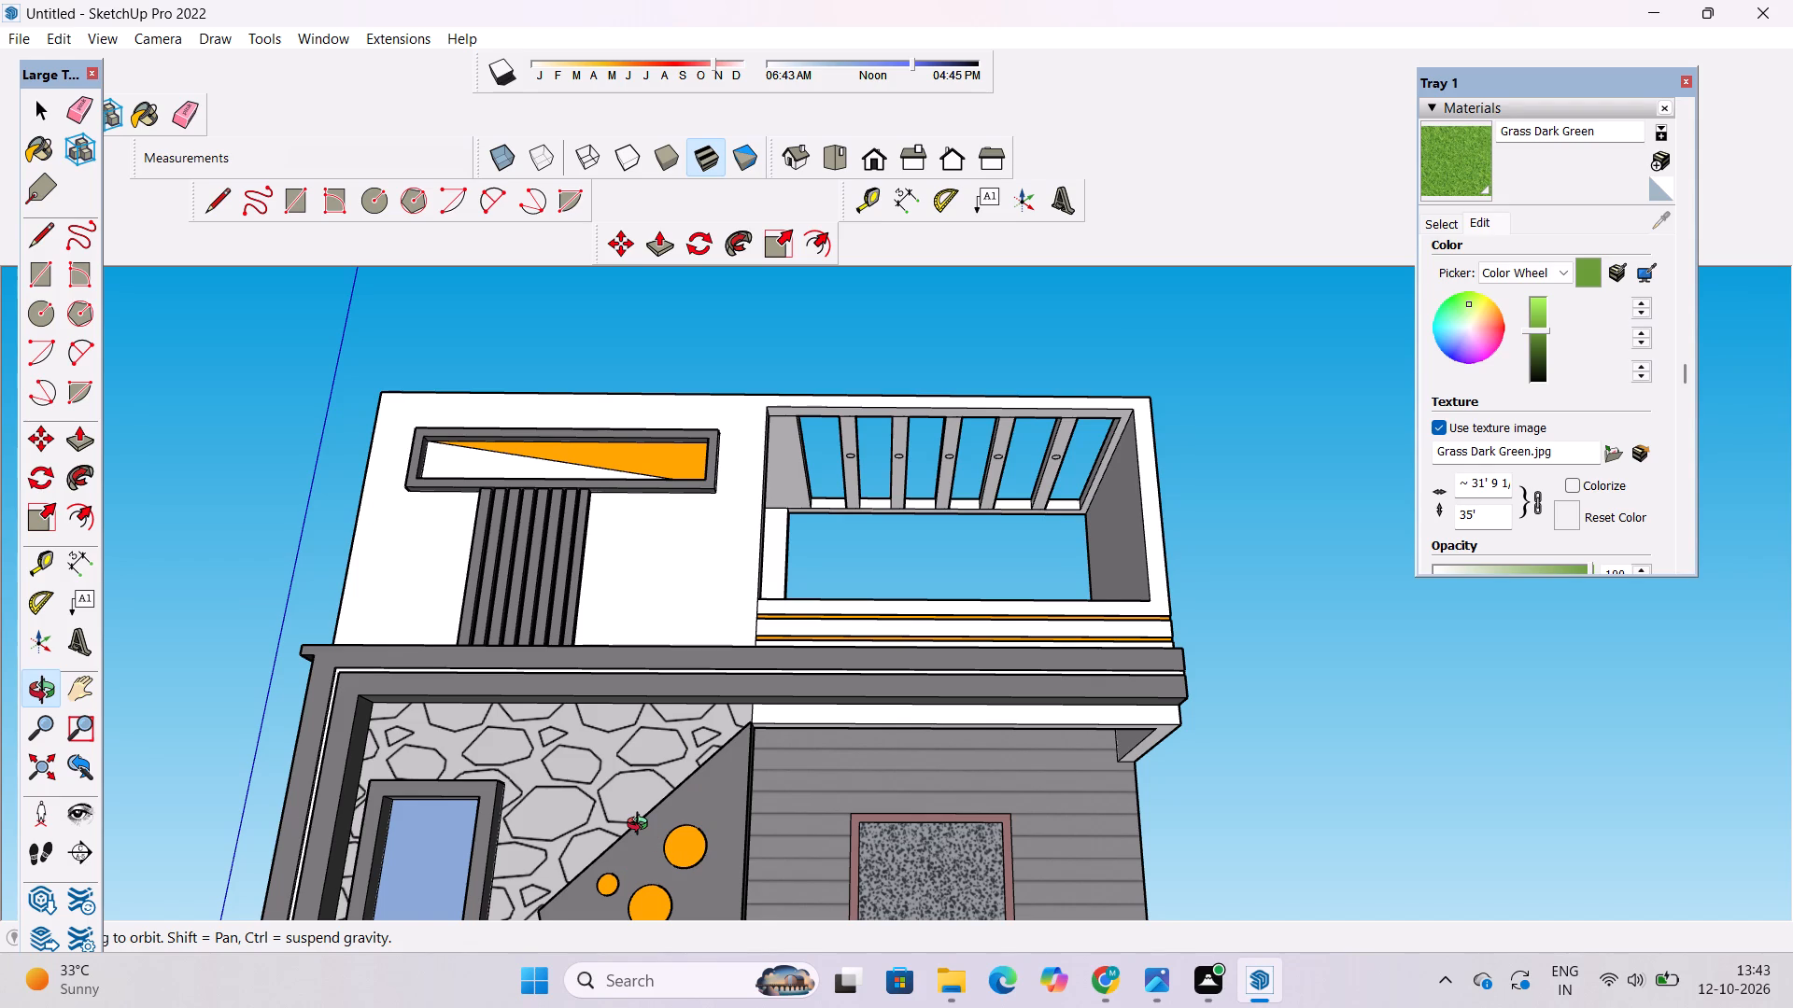
{"action": "scroll", "coordinate": [642, 826], "scroll_direction": "down", "scroll_amount": 2}
{"action": "left_click_drag", "start_coordinate": [733, 639], "coordinate": [721, 756]}
{"action": "left_click_drag", "start_coordinate": [714, 754], "coordinate": [756, 607], "text": "shift"}
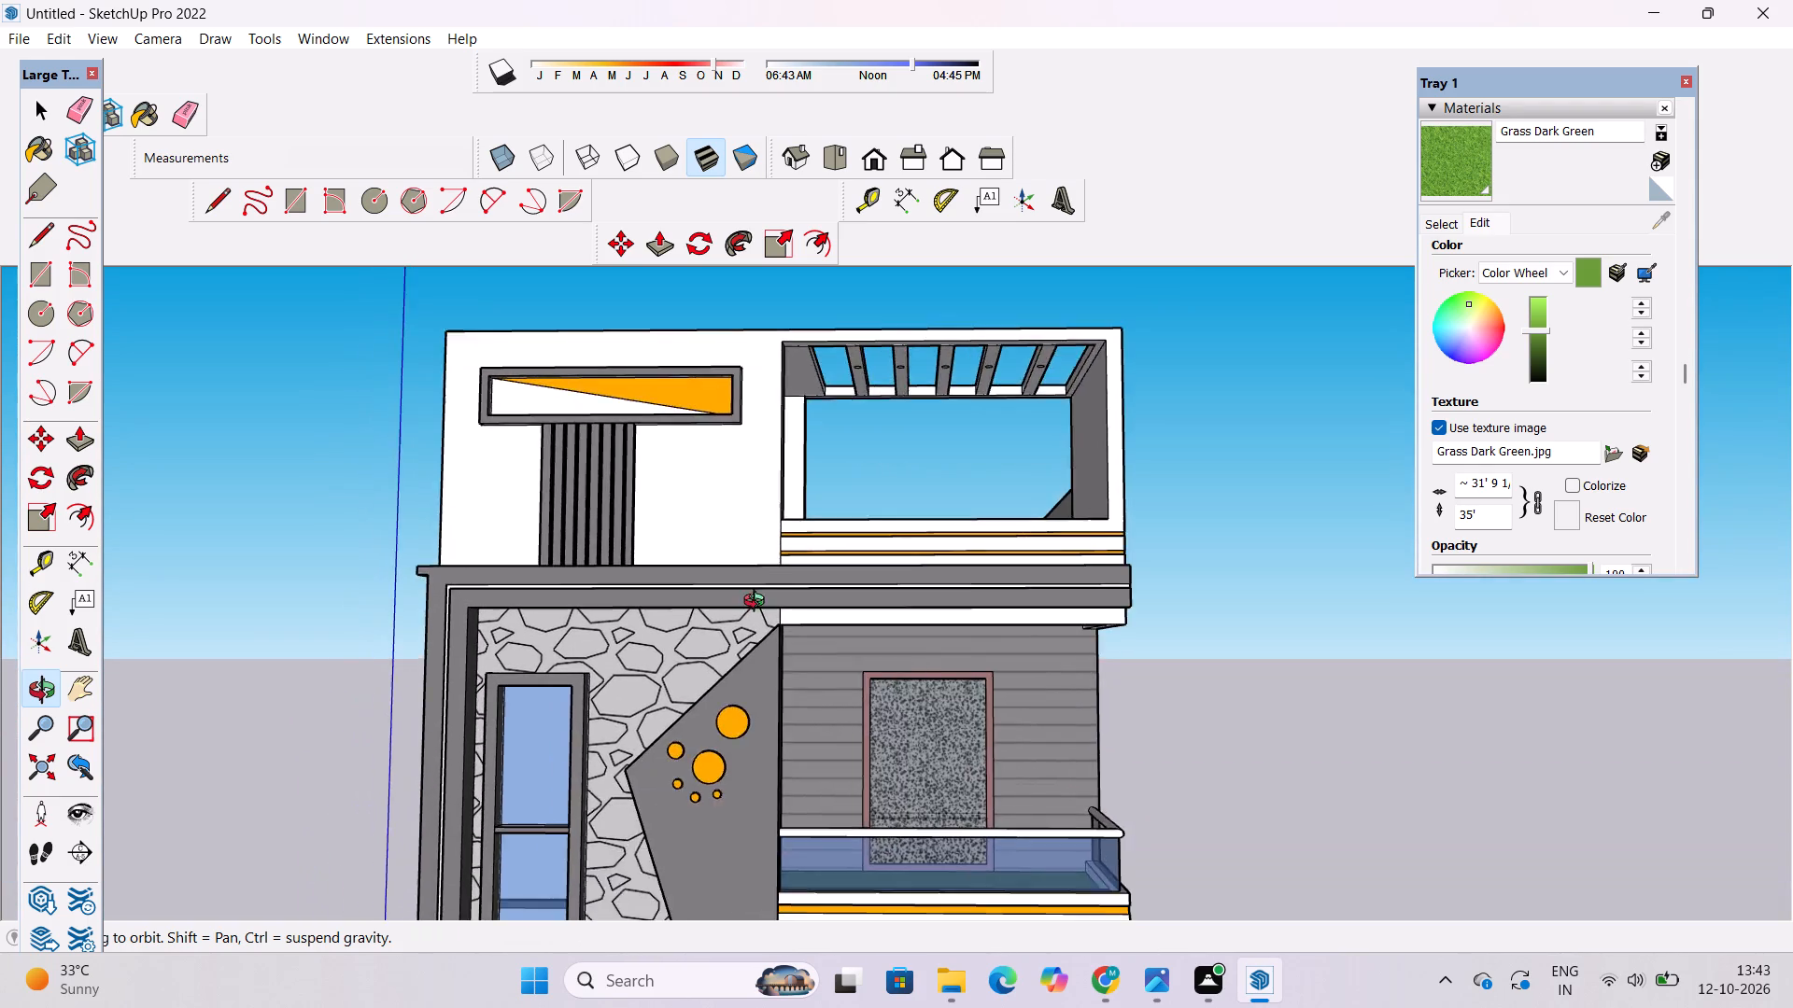
{"action": "left_click_drag", "start_coordinate": [761, 606], "coordinate": [793, 832]}
{"action": "scroll", "coordinate": [800, 815], "scroll_direction": "up", "scroll_amount": 2}
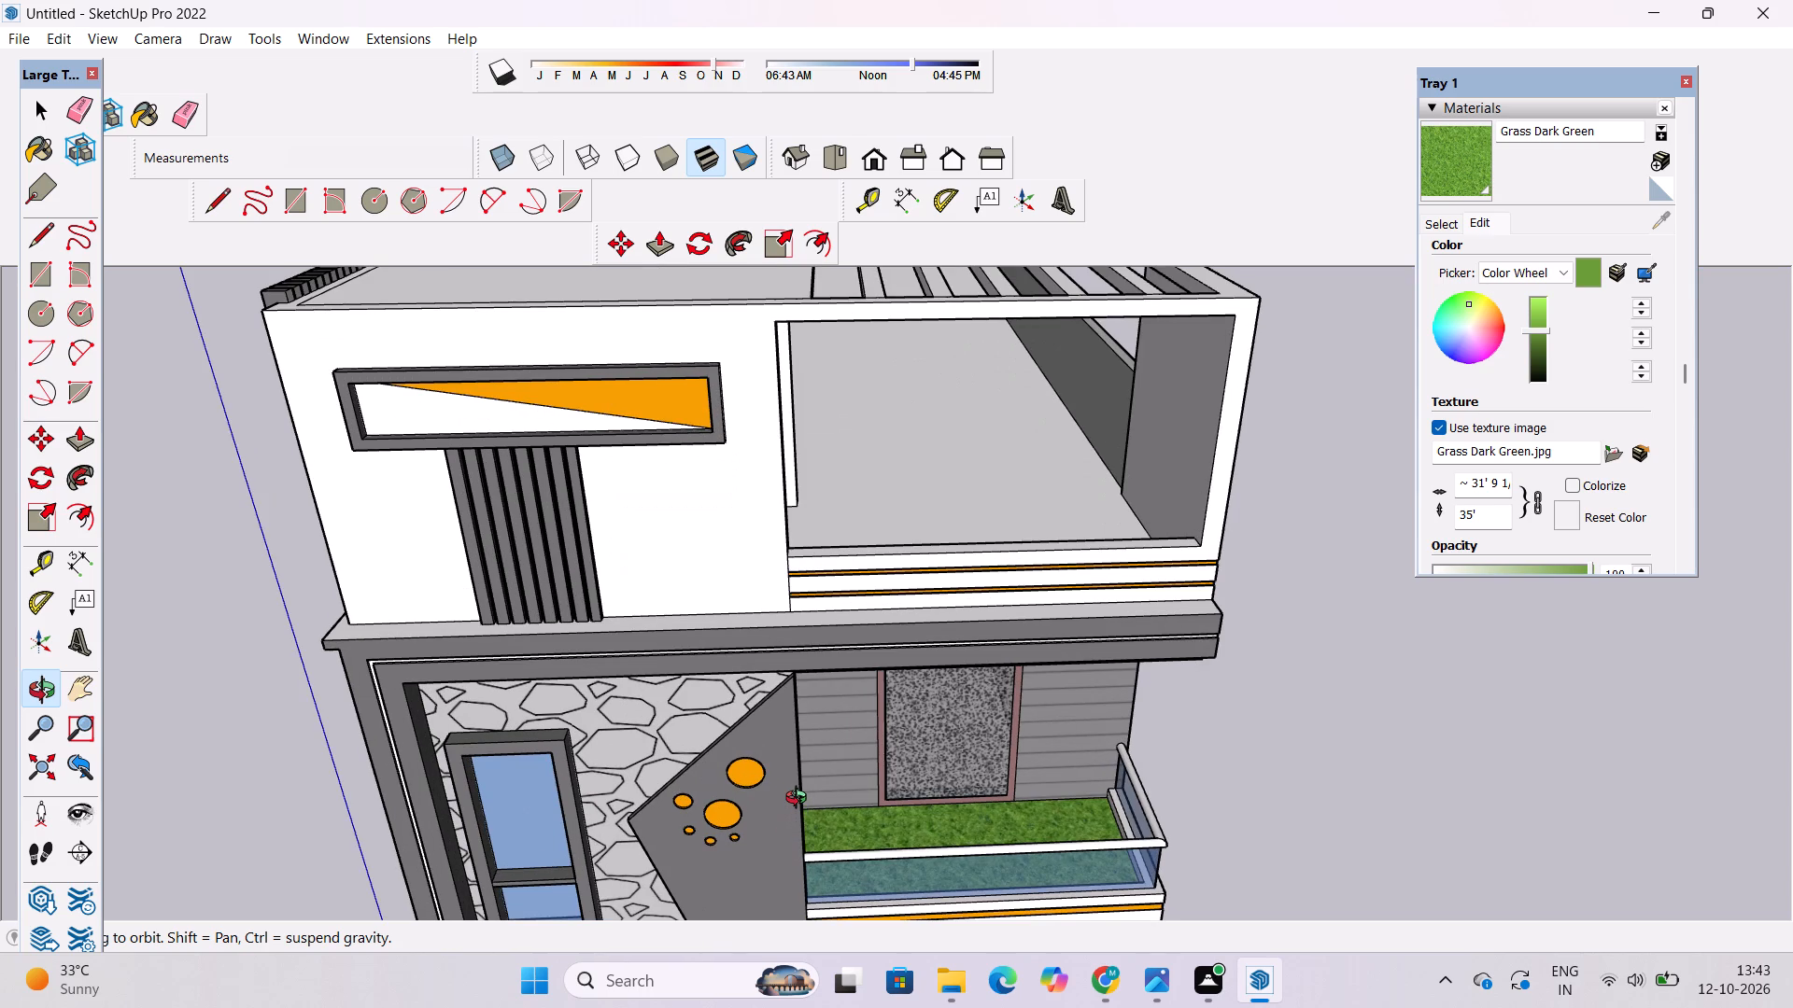
{"action": "scroll", "coordinate": [737, 782], "scroll_direction": "down", "scroll_amount": 1}
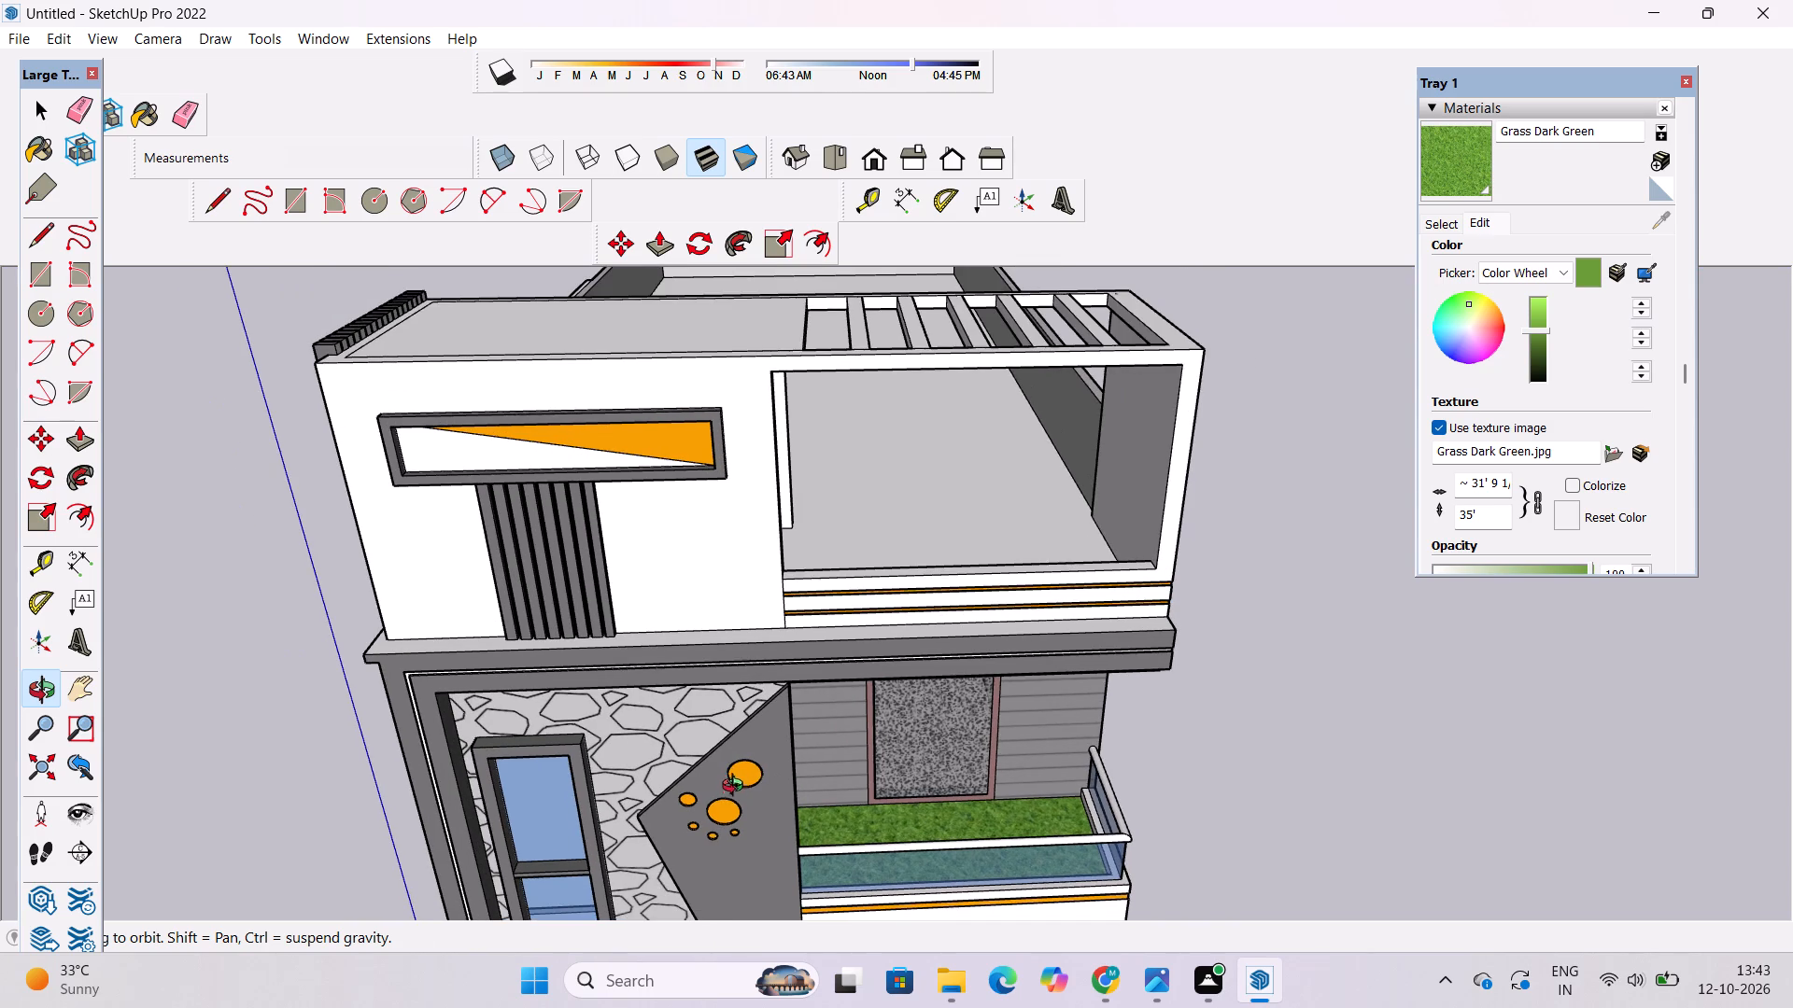
{"action": "left_click_drag", "start_coordinate": [737, 786], "coordinate": [727, 812], "text": "shift"}
{"action": "left_click_drag", "start_coordinate": [784, 742], "coordinate": [784, 565]}
{"action": "left_click_drag", "start_coordinate": [787, 623], "coordinate": [789, 521], "text": "shift"}
Examine both side walls, the grass balcony and the whole front facade from several angles.
{"action": "left_click_drag", "start_coordinate": [1184, 509], "coordinate": [617, 559]}
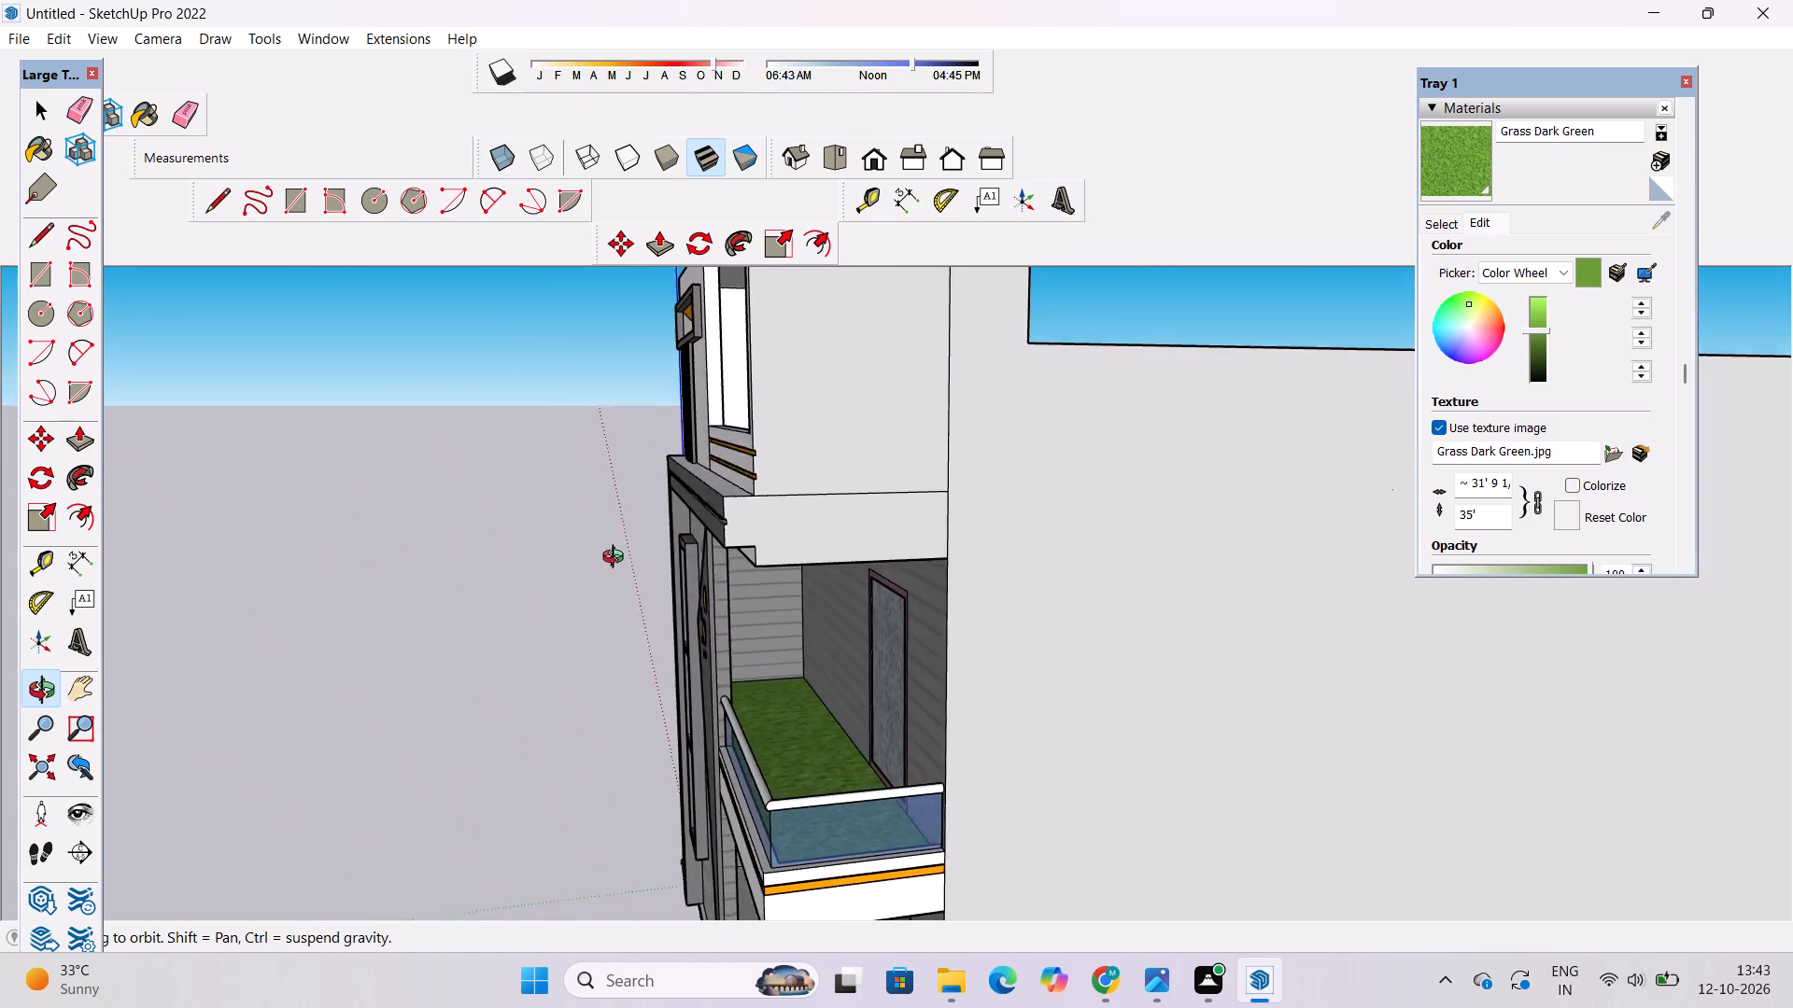
{"action": "left_click_drag", "start_coordinate": [617, 559], "coordinate": [611, 582]}
{"action": "left_click", "coordinate": [611, 589], "text": "shift"}
{"action": "left_click_drag", "start_coordinate": [642, 581], "coordinate": [945, 625]}
{"action": "left_click_drag", "start_coordinate": [964, 646], "coordinate": [854, 576], "text": "shift"}
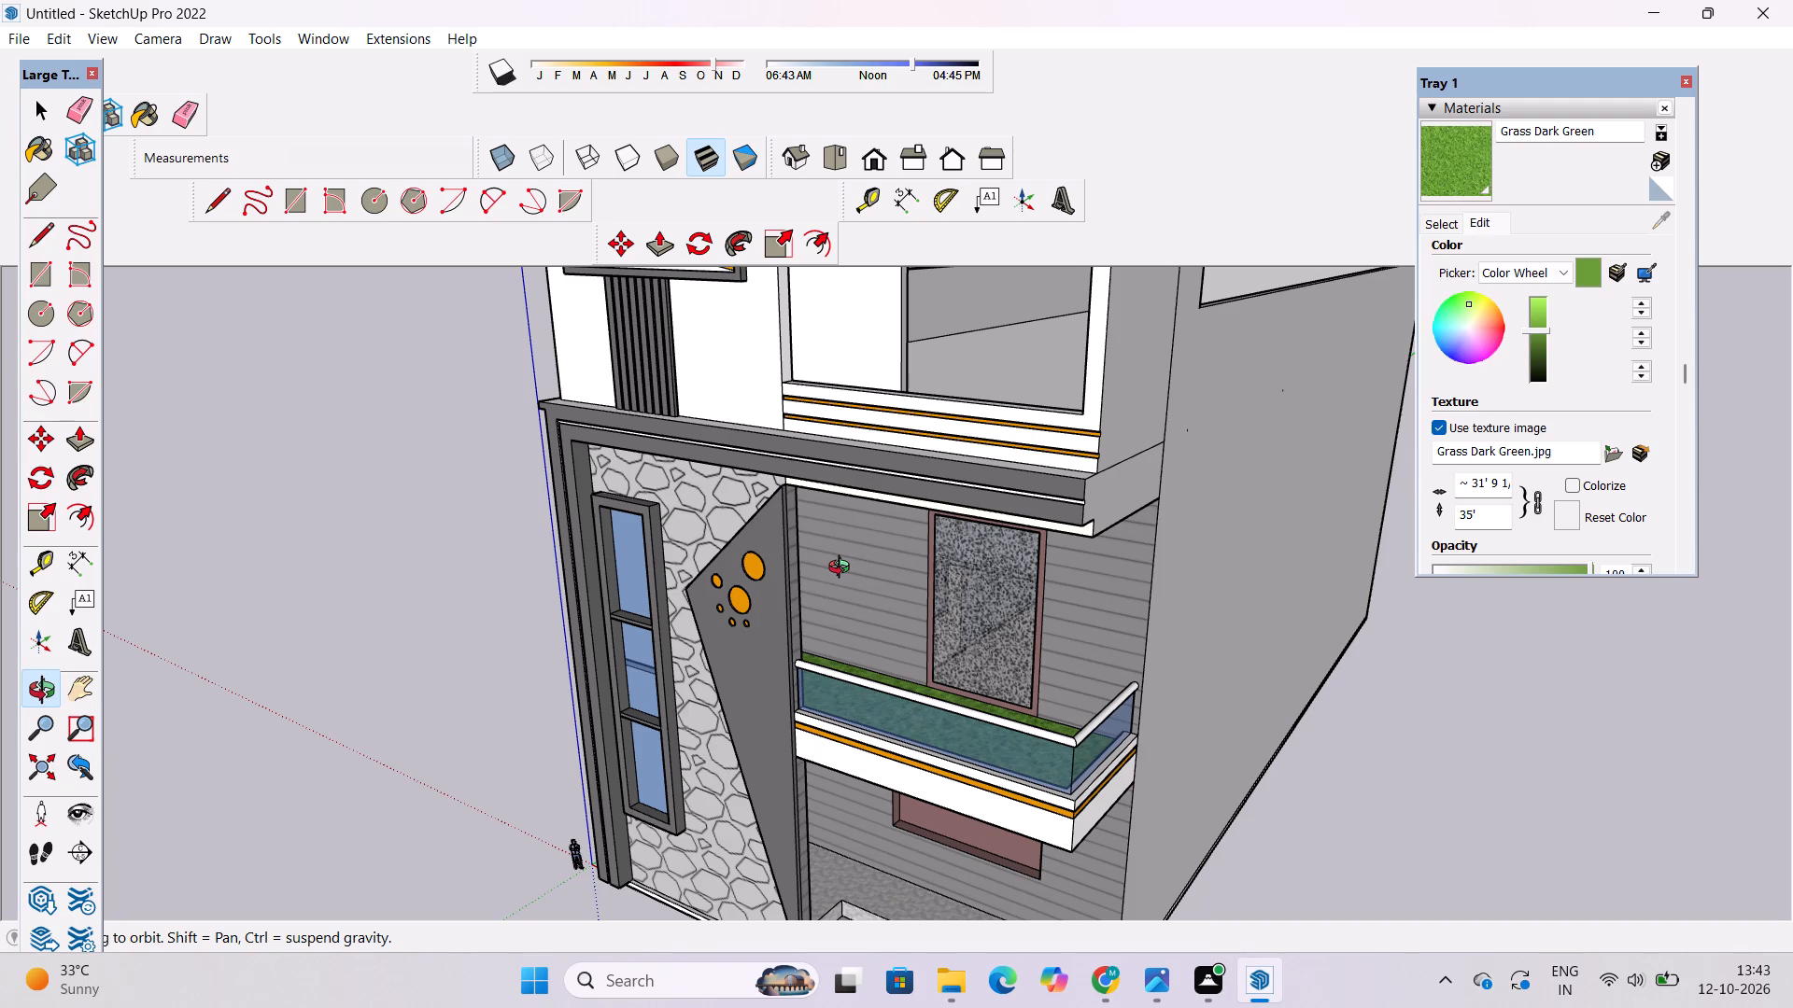
{"action": "scroll", "coordinate": [798, 635], "scroll_direction": "down", "scroll_amount": 4}
{"action": "left_click_drag", "start_coordinate": [755, 711], "coordinate": [770, 570], "text": "shift"}
{"action": "left_click_drag", "start_coordinate": [760, 594], "coordinate": [1207, 831]}
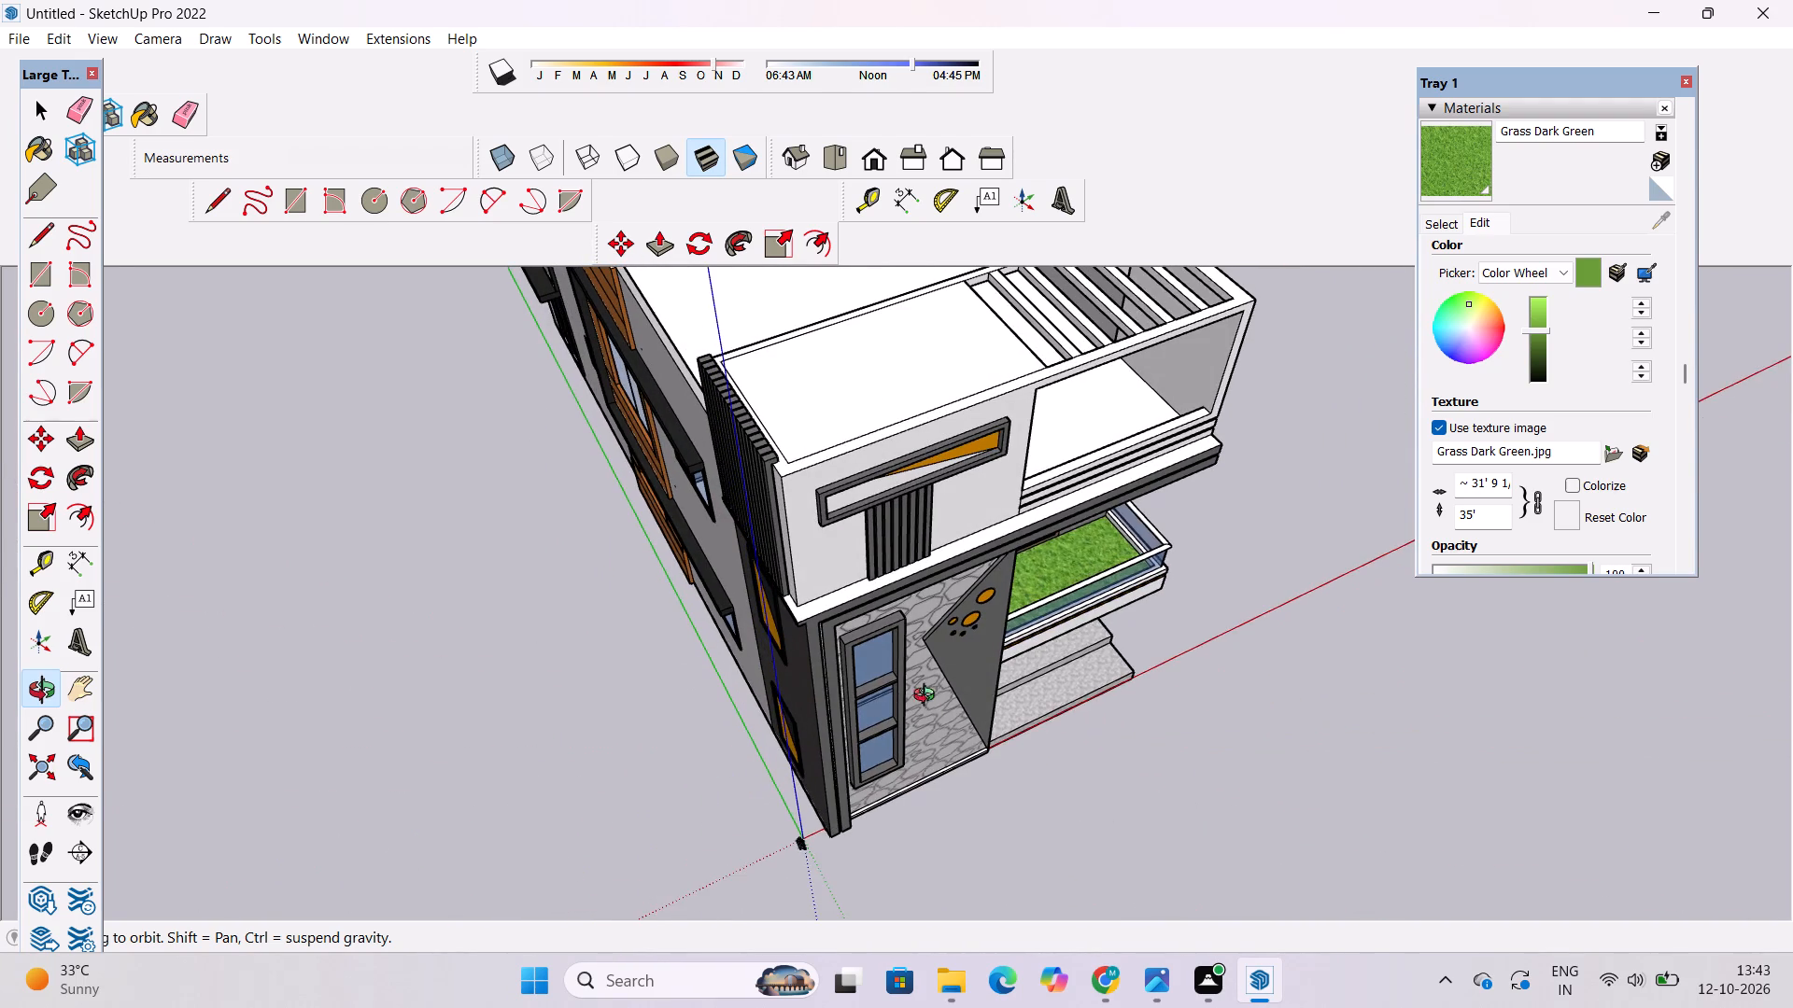
{"action": "left_click_drag", "start_coordinate": [829, 684], "coordinate": [826, 760], "text": "shift"}
{"action": "left_click_drag", "start_coordinate": [826, 754], "coordinate": [797, 489]}
{"action": "scroll", "coordinate": [773, 577], "scroll_direction": "up", "scroll_amount": 3}
{"action": "left_click_drag", "start_coordinate": [770, 607], "coordinate": [1066, 591]}
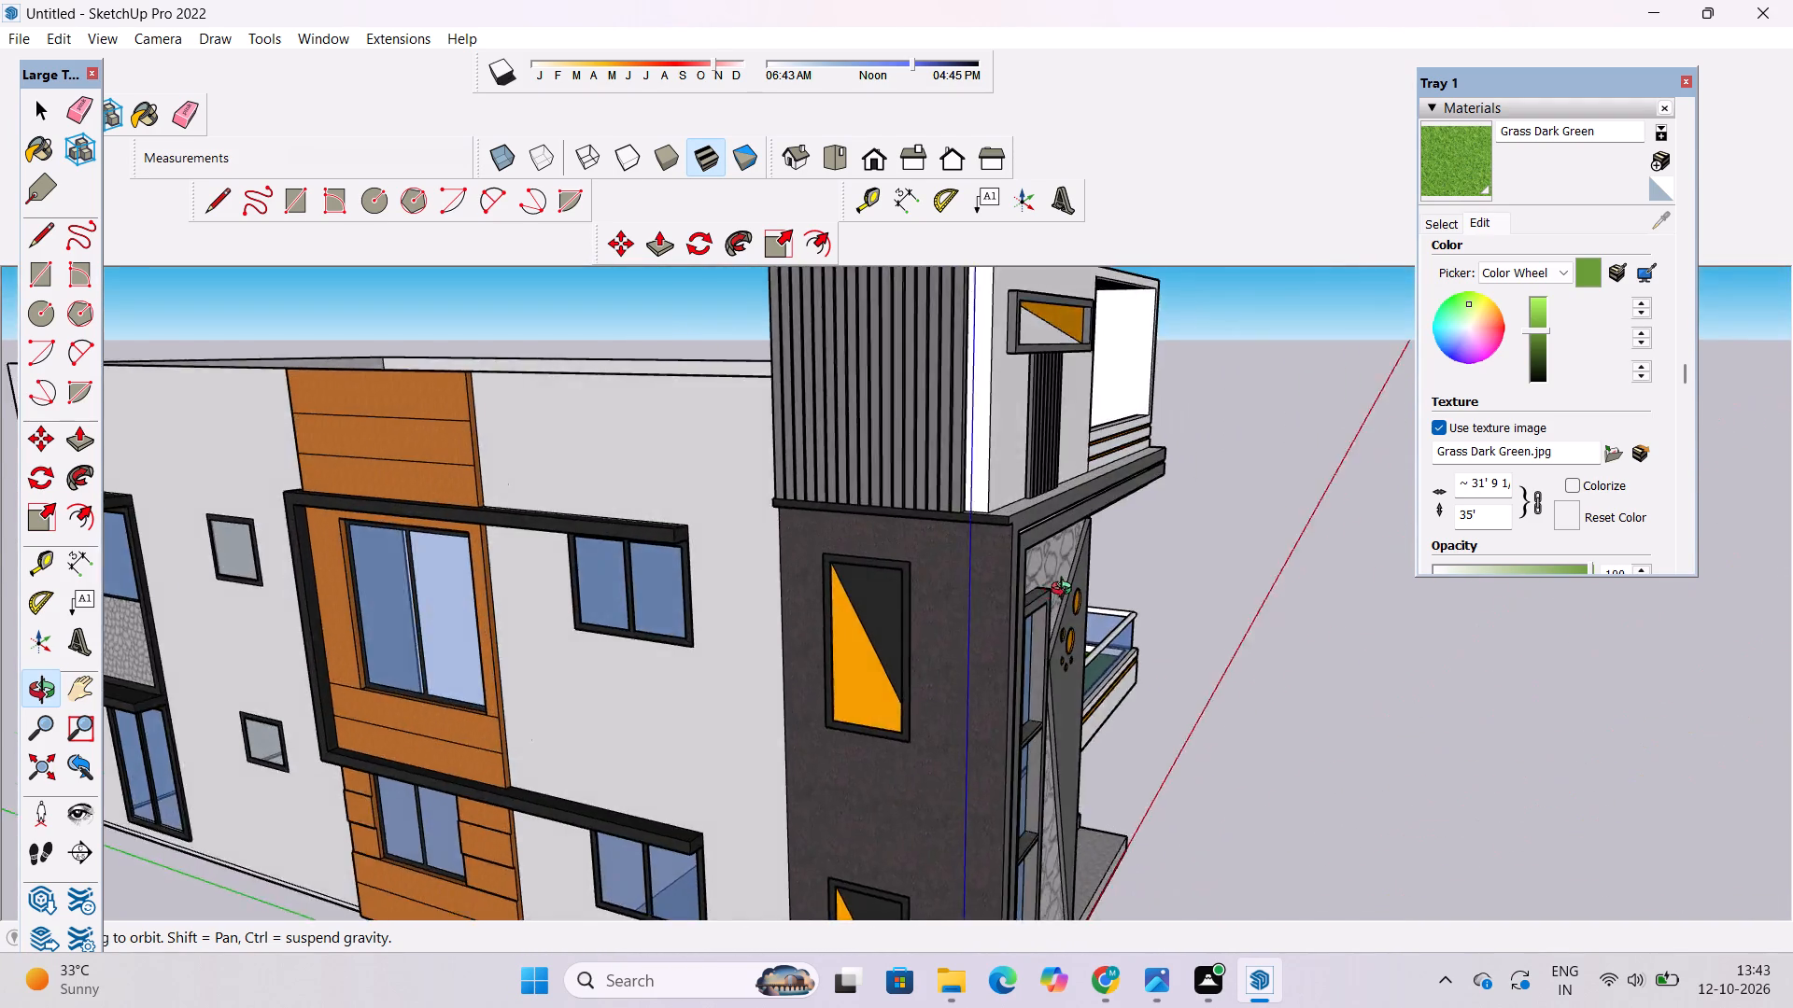
{"action": "left_click_drag", "start_coordinate": [1066, 593], "coordinate": [674, 649]}
{"action": "left_click_drag", "start_coordinate": [746, 651], "coordinate": [596, 504]}
{"action": "scroll", "coordinate": [609, 499], "scroll_direction": "down", "scroll_amount": 4}
{"action": "left_click_drag", "start_coordinate": [714, 644], "coordinate": [717, 700], "text": "shift"}
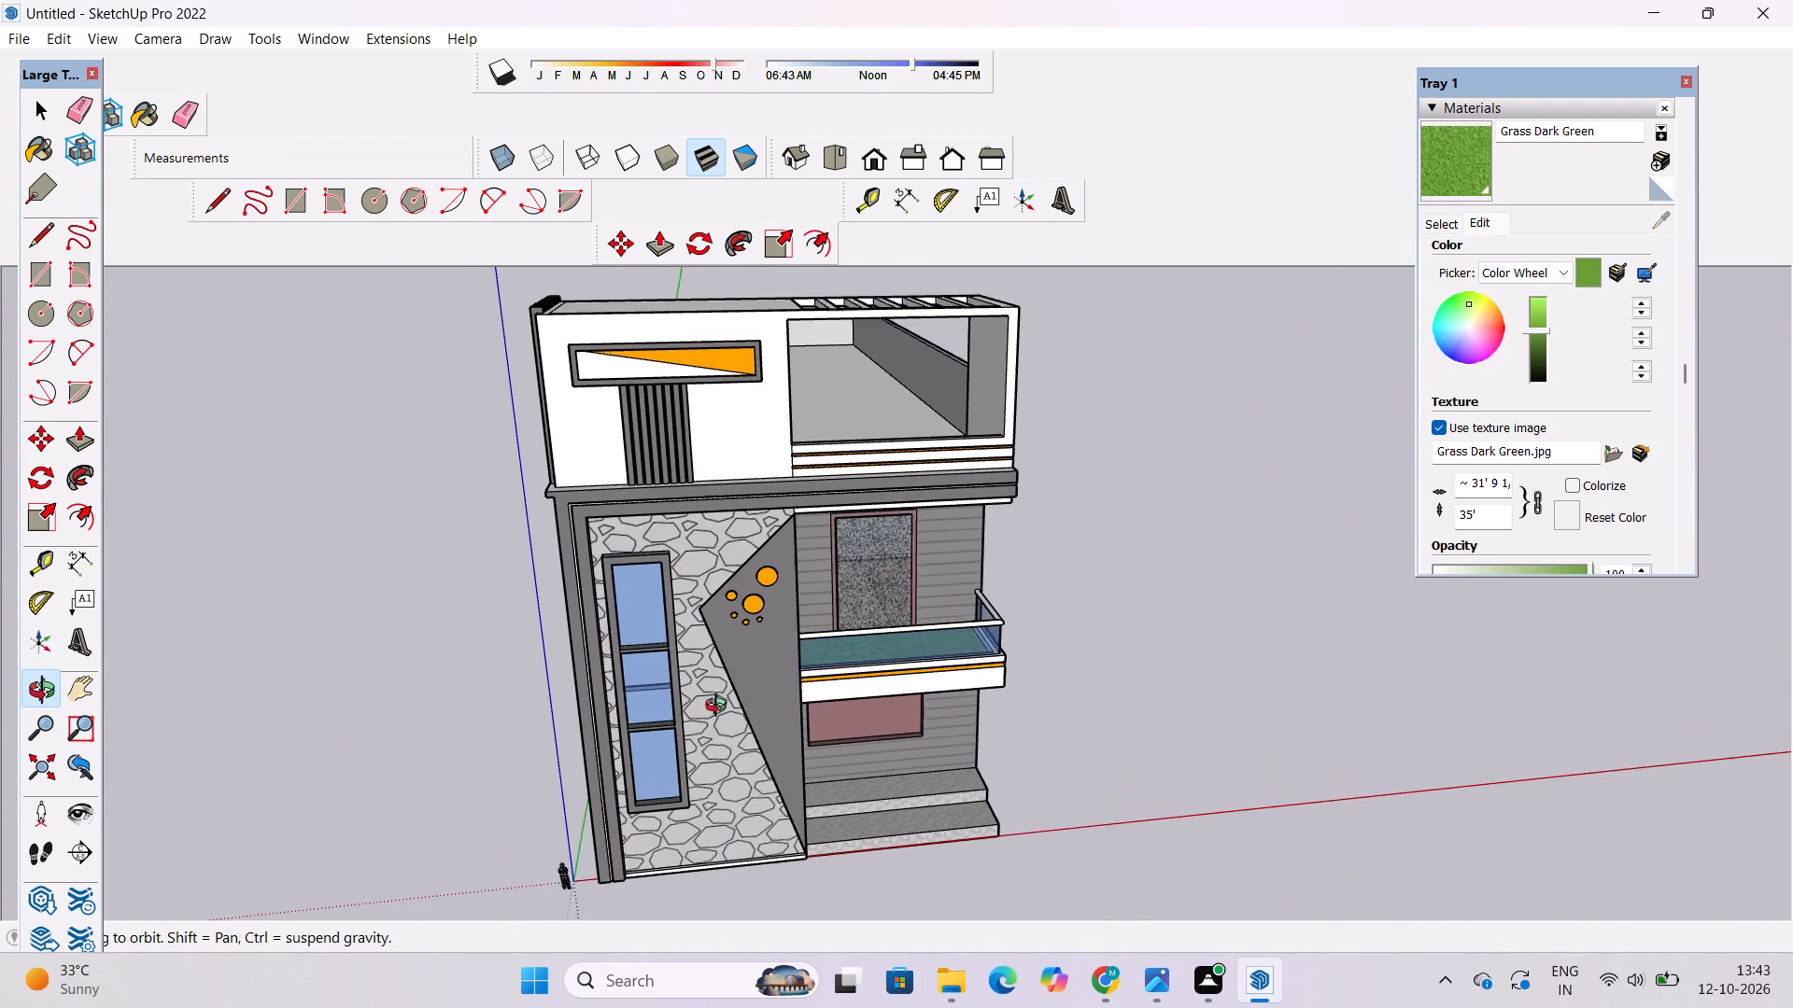
{"action": "left_click_drag", "start_coordinate": [721, 728], "coordinate": [703, 792]}
{"action": "left_click_drag", "start_coordinate": [749, 623], "coordinate": [591, 569]}
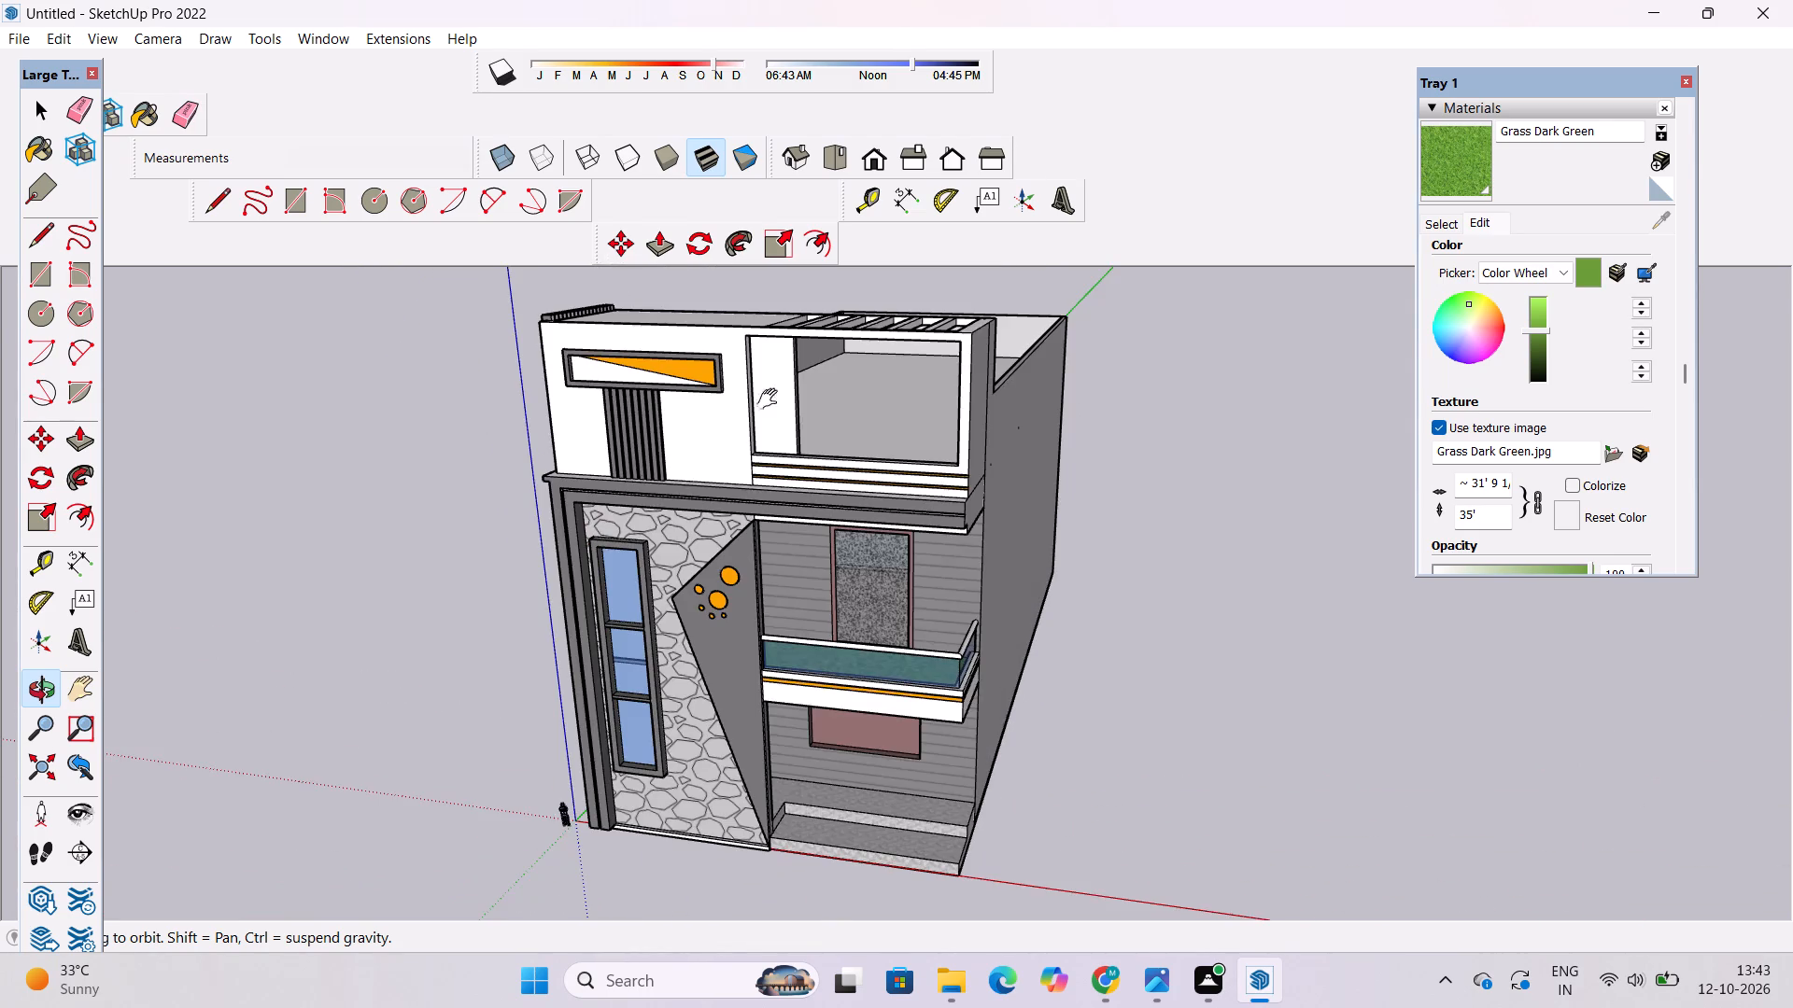
Examine the whole front facade from above, from below and from a distance.
{"action": "left_click_drag", "start_coordinate": [886, 511], "coordinate": [911, 321]}
{"action": "left_click_drag", "start_coordinate": [902, 325], "coordinate": [1021, 482], "text": "shift"}
{"action": "left_click_drag", "start_coordinate": [862, 562], "coordinate": [982, 539]}
{"action": "scroll", "coordinate": [920, 608], "scroll_direction": "up", "scroll_amount": 3}
{"action": "left_click_drag", "start_coordinate": [904, 600], "coordinate": [827, 417], "text": "shift"}
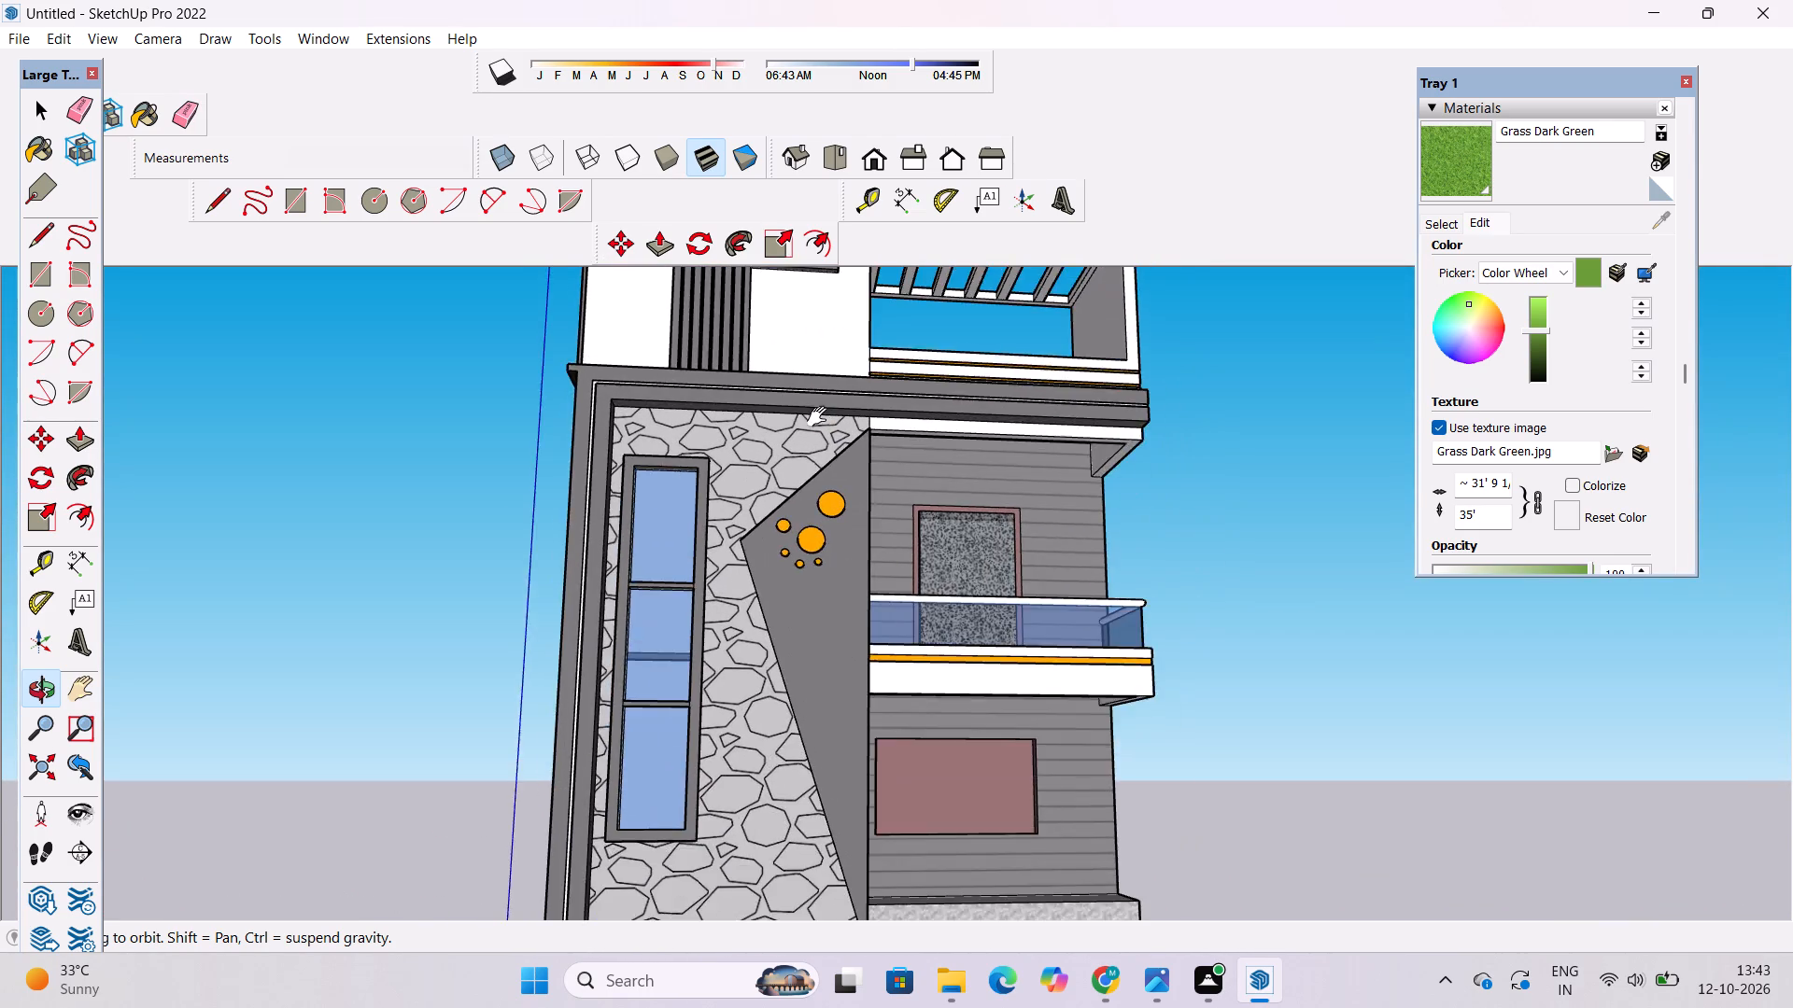
{"action": "left_click_drag", "start_coordinate": [824, 424], "coordinate": [792, 524]}
{"action": "left_click_drag", "start_coordinate": [798, 525], "coordinate": [756, 616], "text": "shift"}
{"action": "scroll", "coordinate": [755, 572], "scroll_direction": "down", "scroll_amount": 2, "text": "shift"}
{"action": "left_click_drag", "start_coordinate": [754, 568], "coordinate": [738, 595], "text": "shift"}
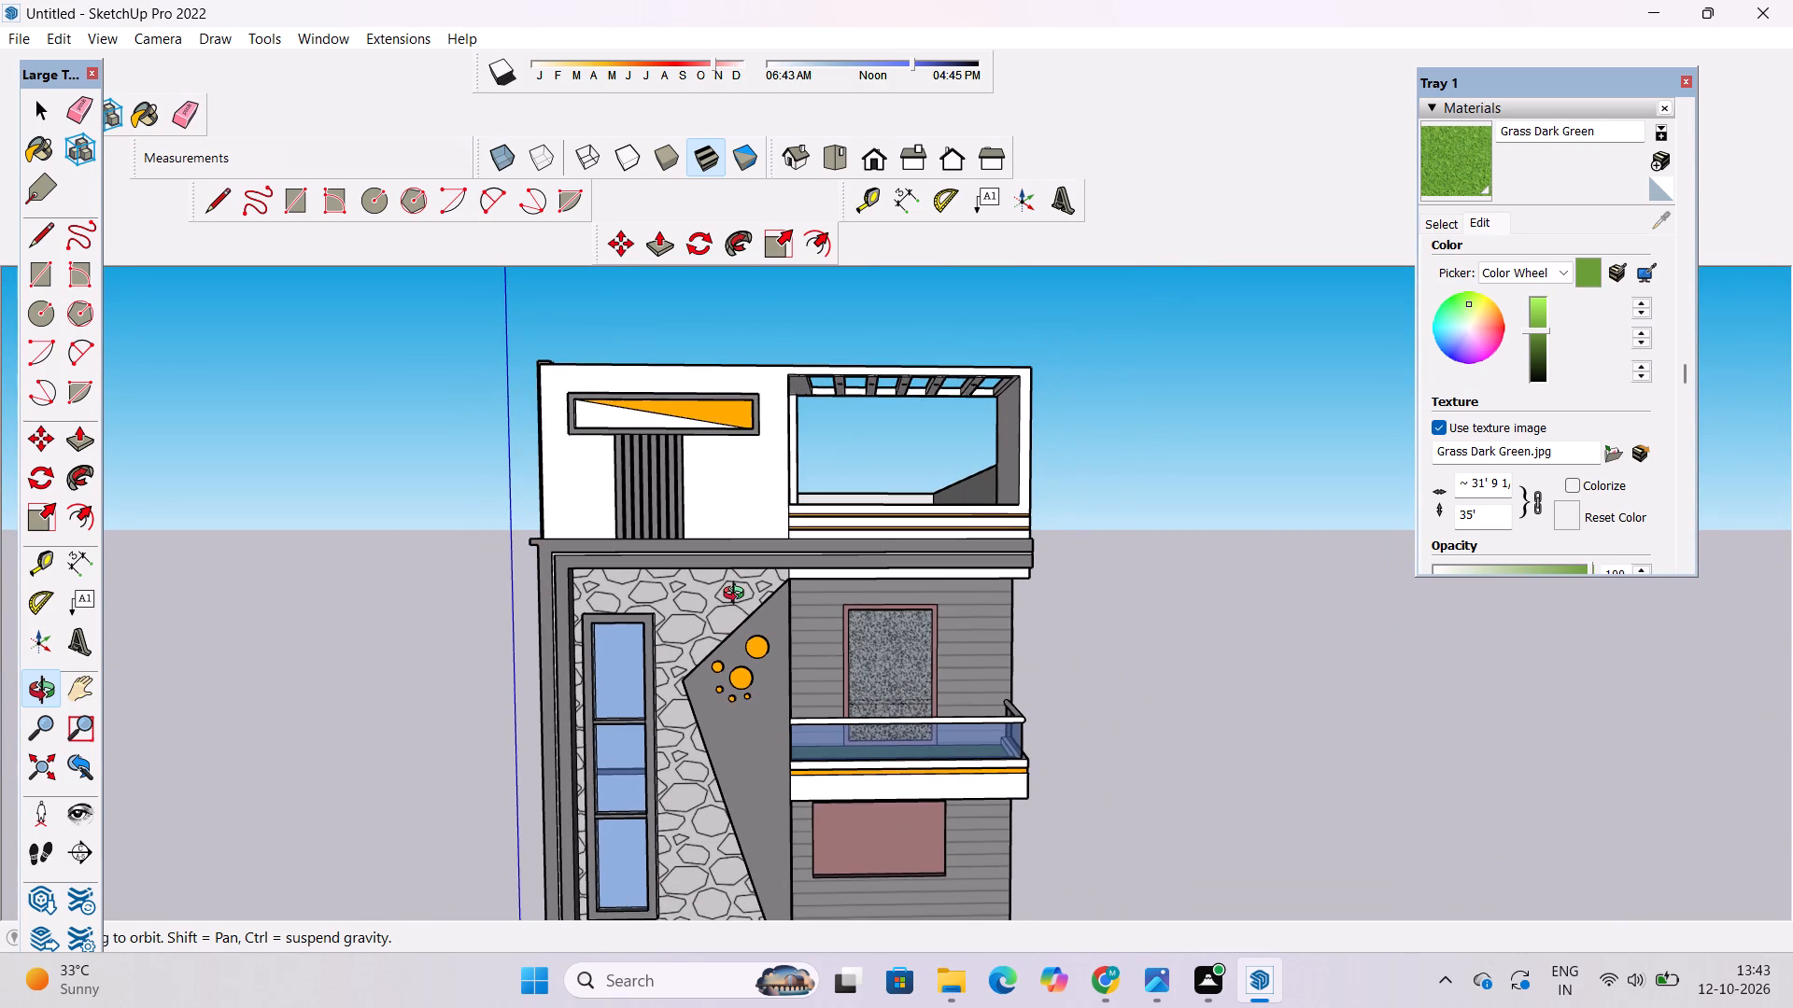
{"action": "scroll", "coordinate": [728, 570], "scroll_direction": "down", "scroll_amount": 4}
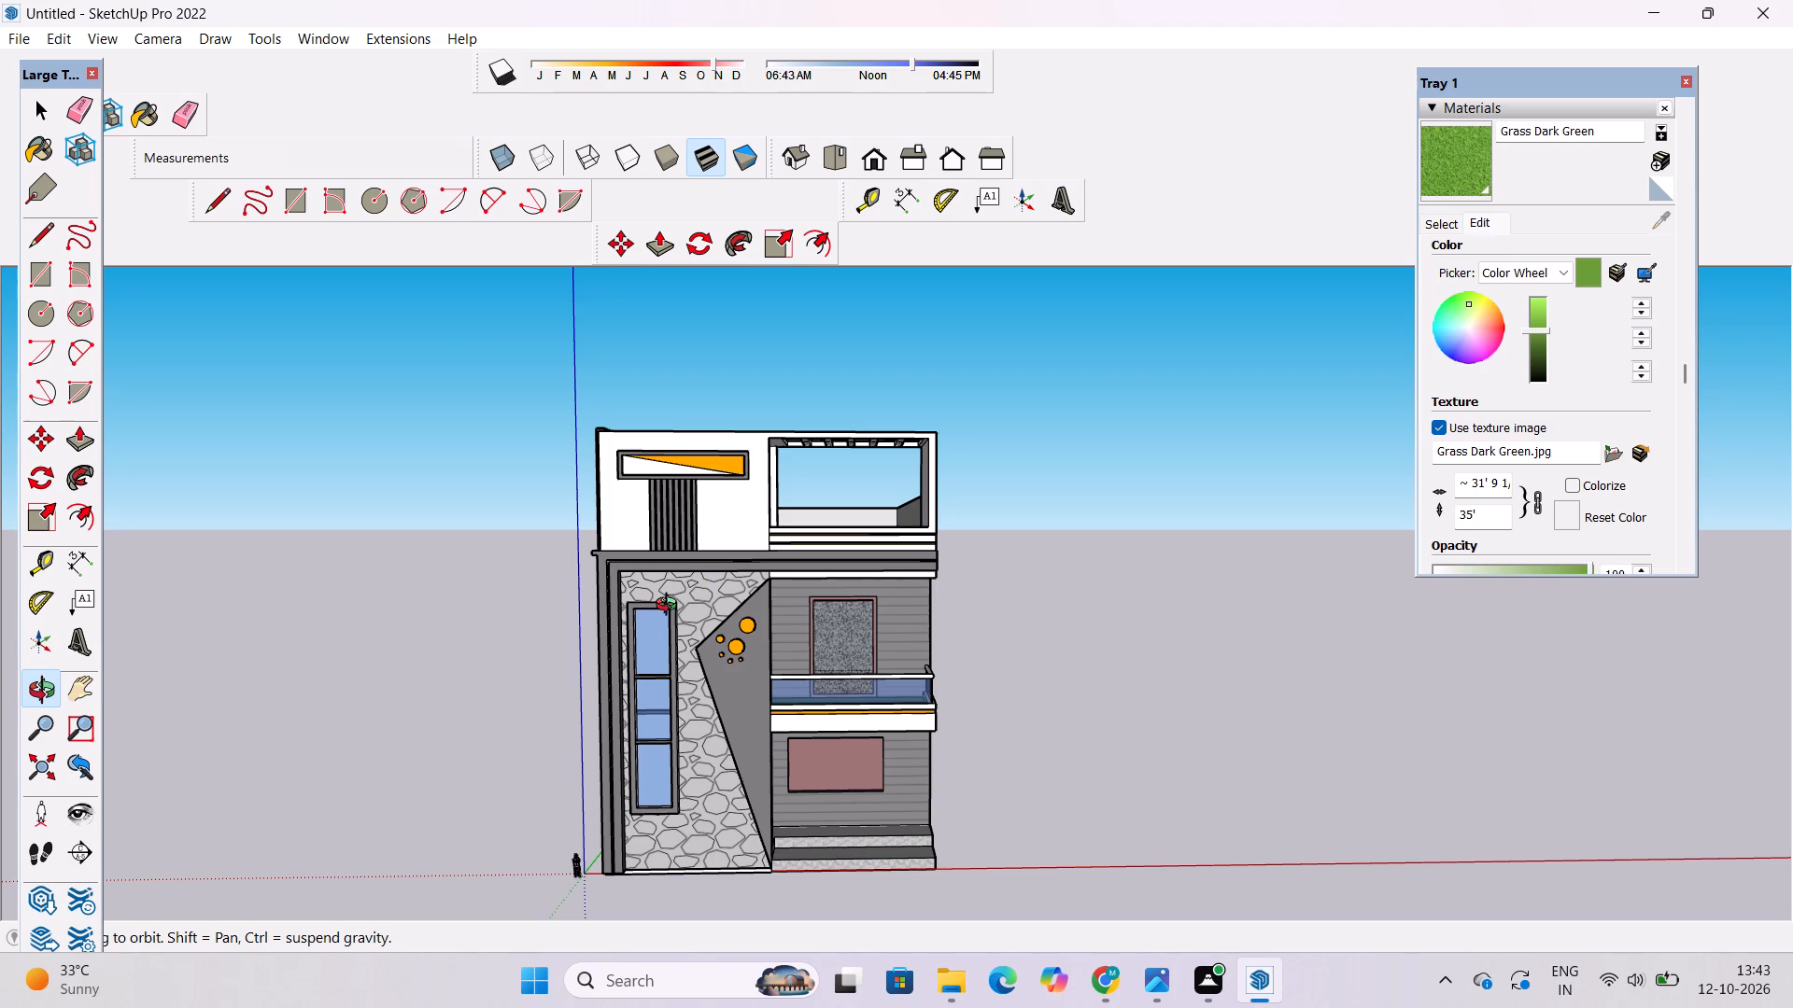
{"action": "scroll", "coordinate": [624, 623], "scroll_direction": "down", "scroll_amount": 1}
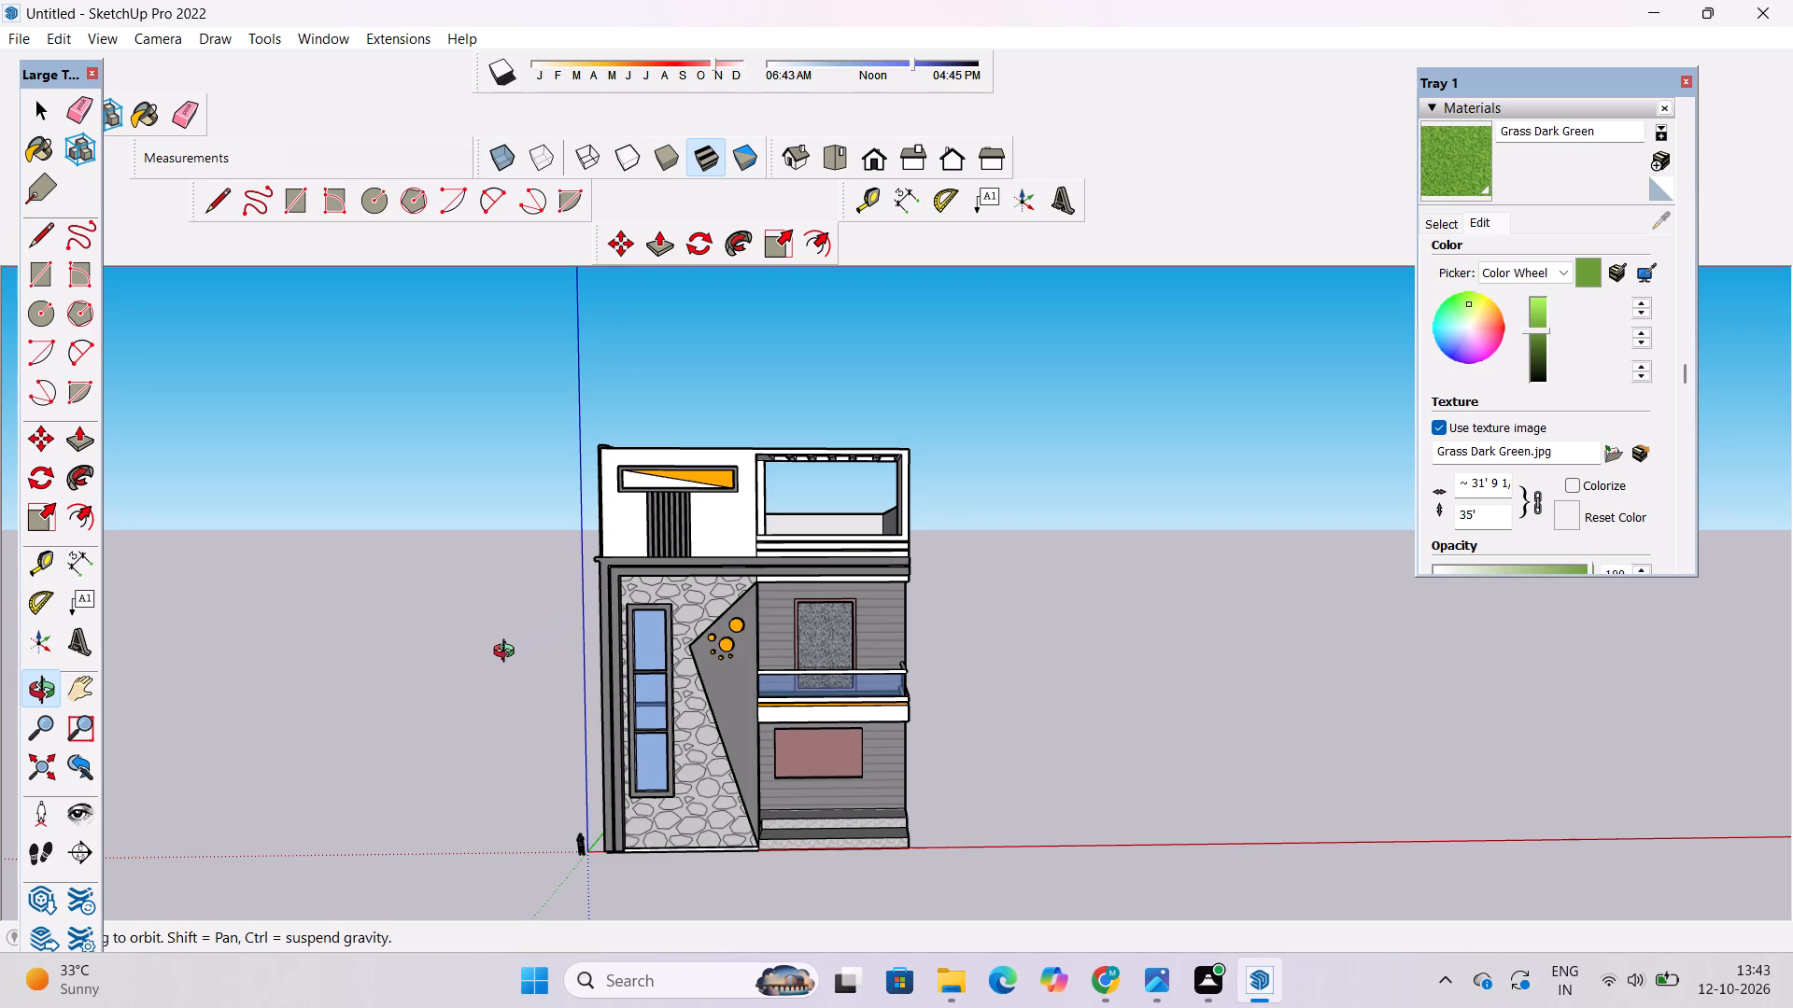
{"action": "scroll", "coordinate": [518, 667], "scroll_direction": "down", "scroll_amount": 1}
{"action": "left_click_drag", "start_coordinate": [606, 843], "coordinate": [604, 765], "text": "shift"}
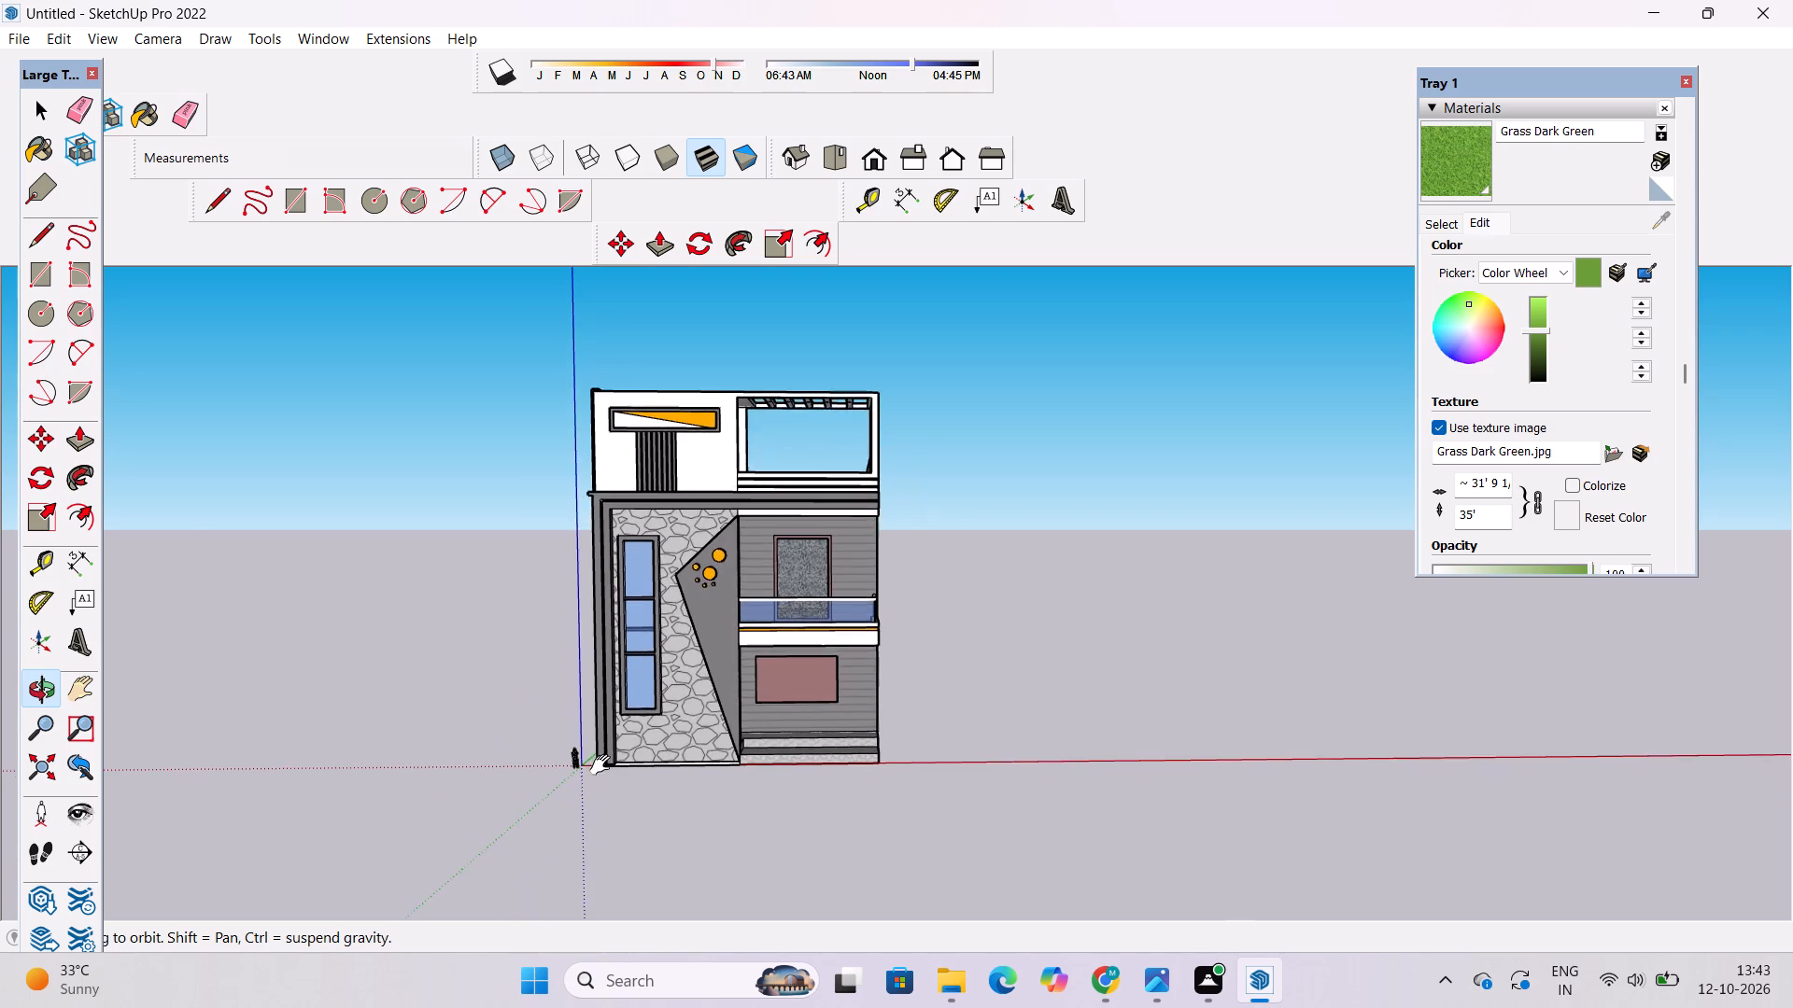
Examine the entrance steps, the ground-floor window, the underside of the balcony and the adjoining side wall.
{"action": "left_click_drag", "start_coordinate": [608, 764], "coordinate": [642, 861]}
{"action": "scroll", "coordinate": [695, 796], "scroll_direction": "up", "scroll_amount": 10}
{"action": "left_click_drag", "start_coordinate": [685, 859], "coordinate": [685, 917]}
{"action": "scroll", "coordinate": [680, 870], "scroll_direction": "up", "scroll_amount": 4}
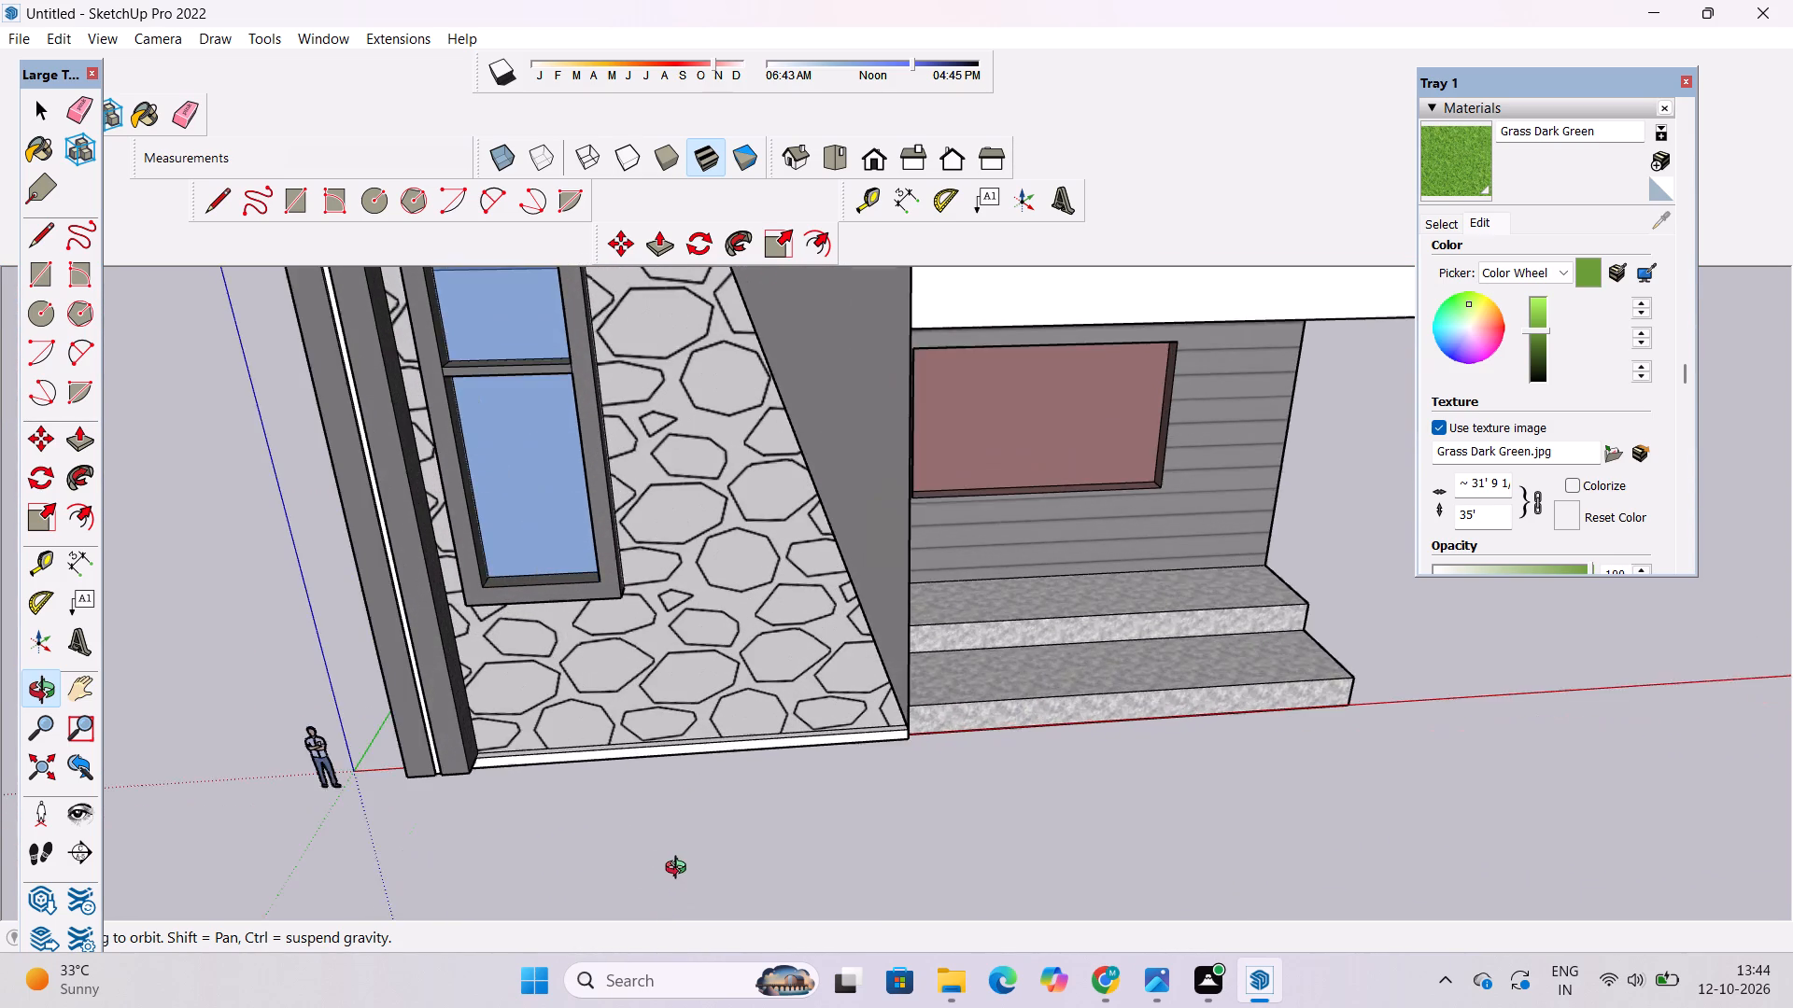
{"action": "left_click_drag", "start_coordinate": [680, 870], "coordinate": [644, 838], "text": "shift"}
{"action": "left_click_drag", "start_coordinate": [635, 831], "coordinate": [591, 718]}
{"action": "scroll", "coordinate": [621, 704], "scroll_direction": "down", "scroll_amount": 4}
{"action": "left_click_drag", "start_coordinate": [1004, 729], "coordinate": [582, 897]}
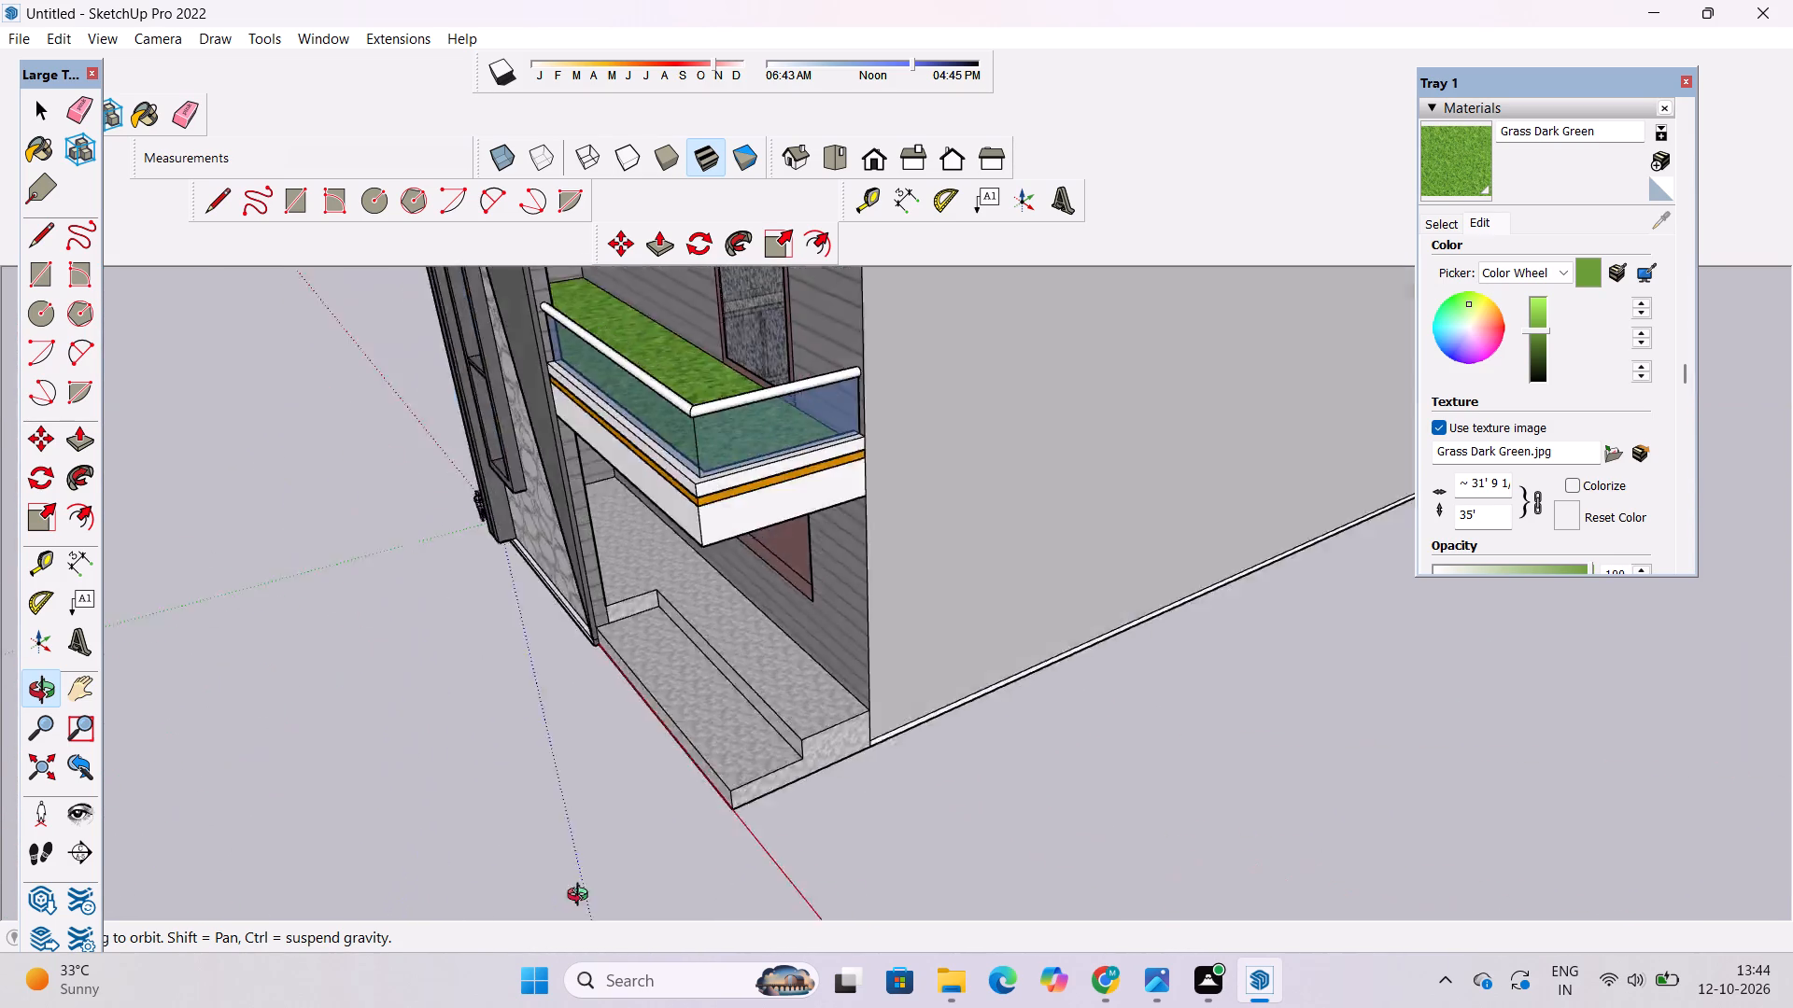
{"action": "left_click_drag", "start_coordinate": [582, 897], "coordinate": [743, 448]}
{"action": "left_click_drag", "start_coordinate": [785, 548], "coordinate": [911, 791]}
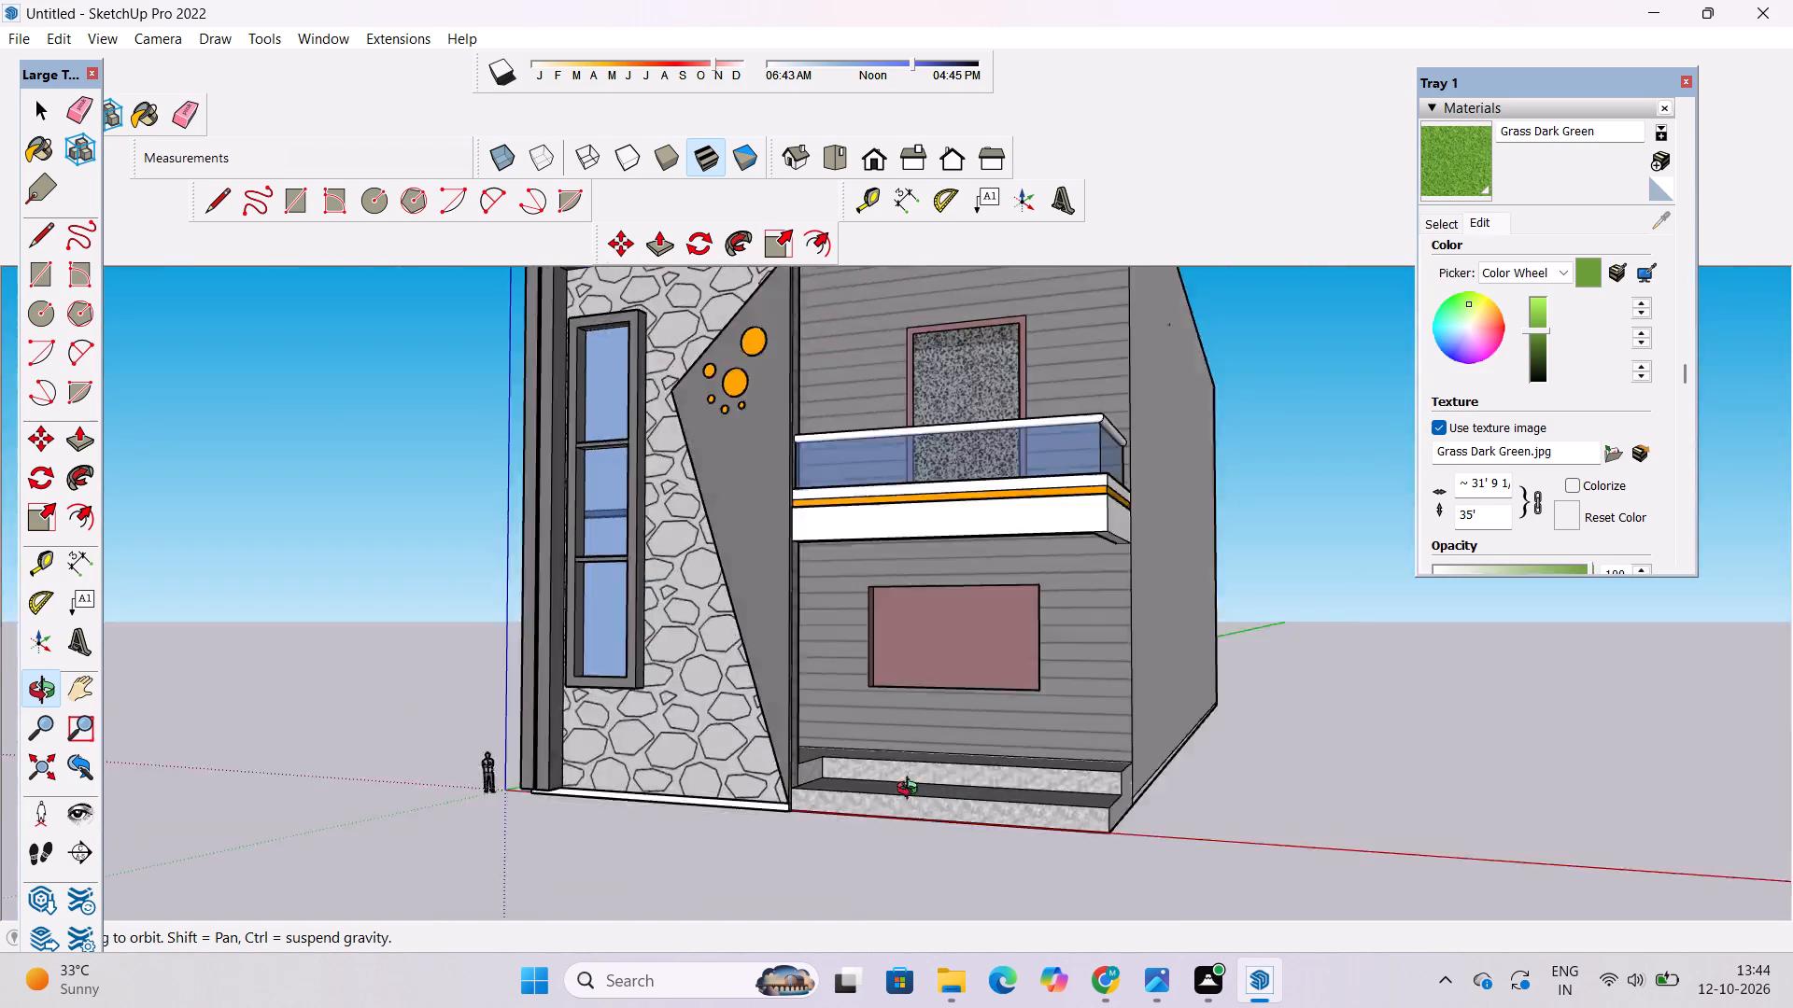
{"action": "left_click_drag", "start_coordinate": [911, 791], "coordinate": [934, 836]}
{"action": "left_click_drag", "start_coordinate": [906, 788], "coordinate": [728, 605], "text": "shift"}
{"action": "scroll", "coordinate": [686, 567], "scroll_direction": "down", "scroll_amount": 4}
Examine the base strip under the stone wall, the corner columns and the entrance steps at ground level.
{"action": "left_click_drag", "start_coordinate": [476, 647], "coordinate": [697, 673]}
{"action": "scroll", "coordinate": [727, 681], "scroll_direction": "up", "scroll_amount": 4}
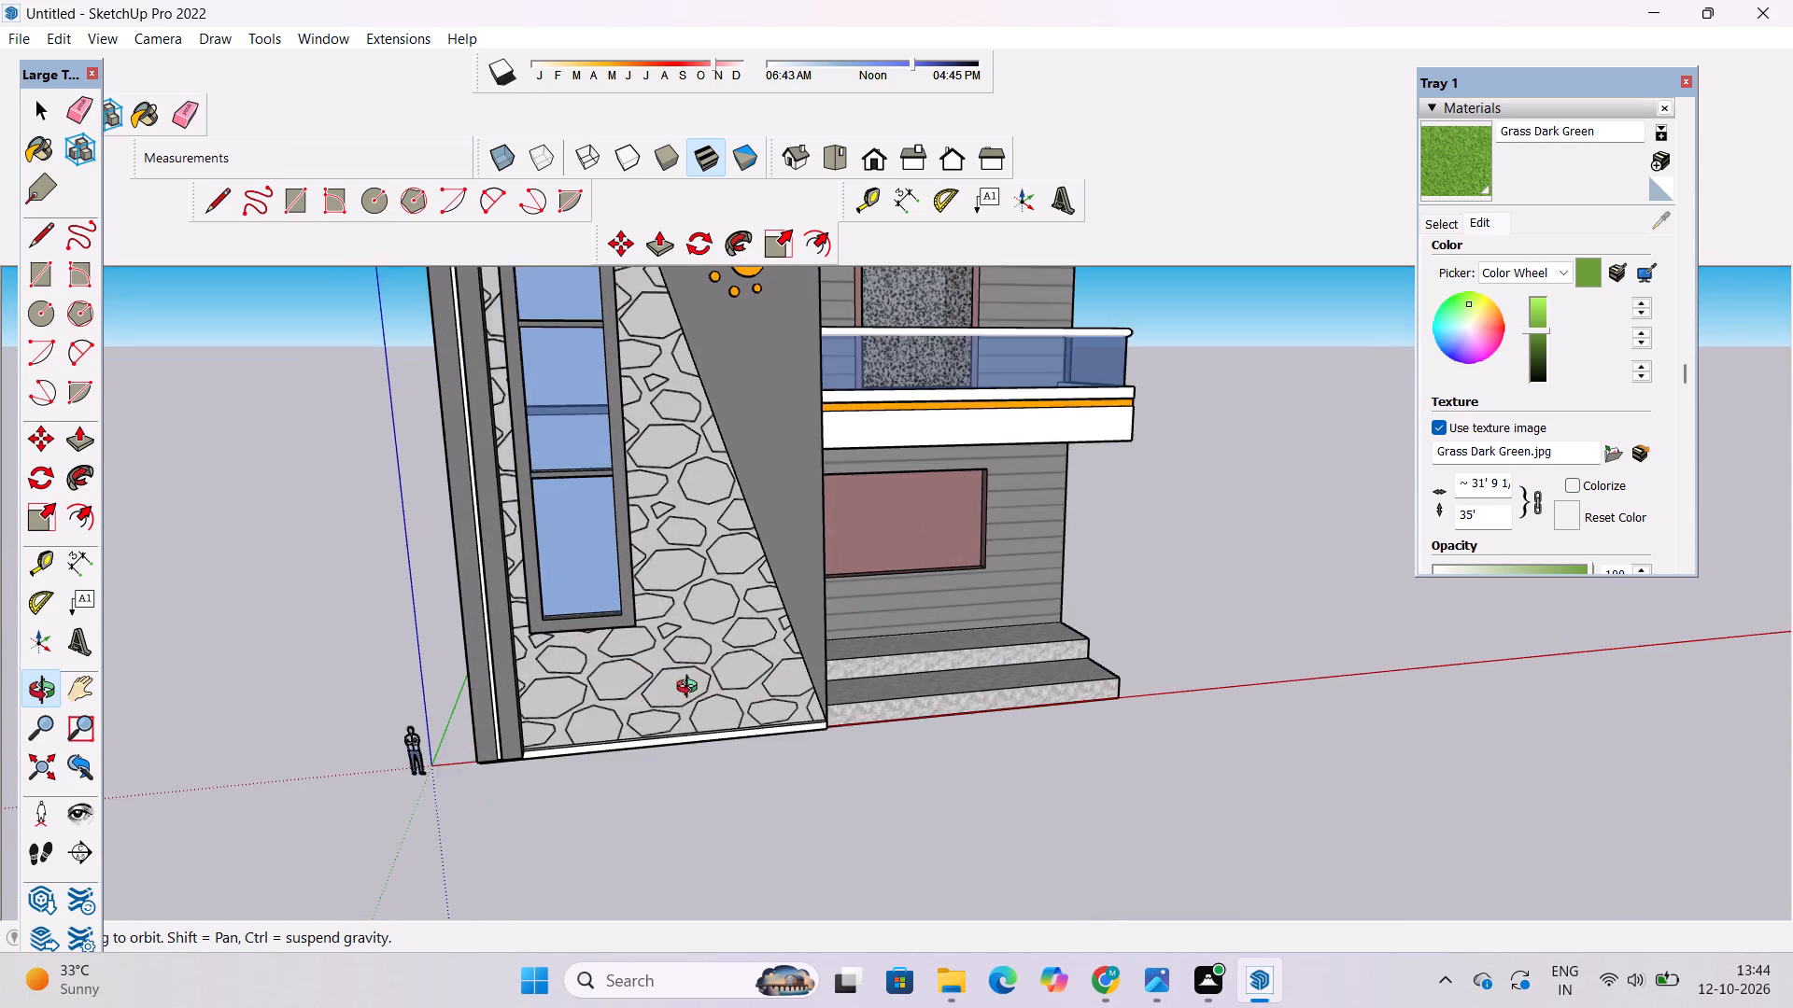
{"action": "left_click_drag", "start_coordinate": [700, 694], "coordinate": [955, 726]}
{"action": "left_click_drag", "start_coordinate": [675, 828], "coordinate": [708, 616], "text": "shift"}
{"action": "scroll", "coordinate": [699, 695], "scroll_direction": "up", "scroll_amount": 5}
{"action": "left_click_drag", "start_coordinate": [697, 678], "coordinate": [662, 755], "text": "shift"}
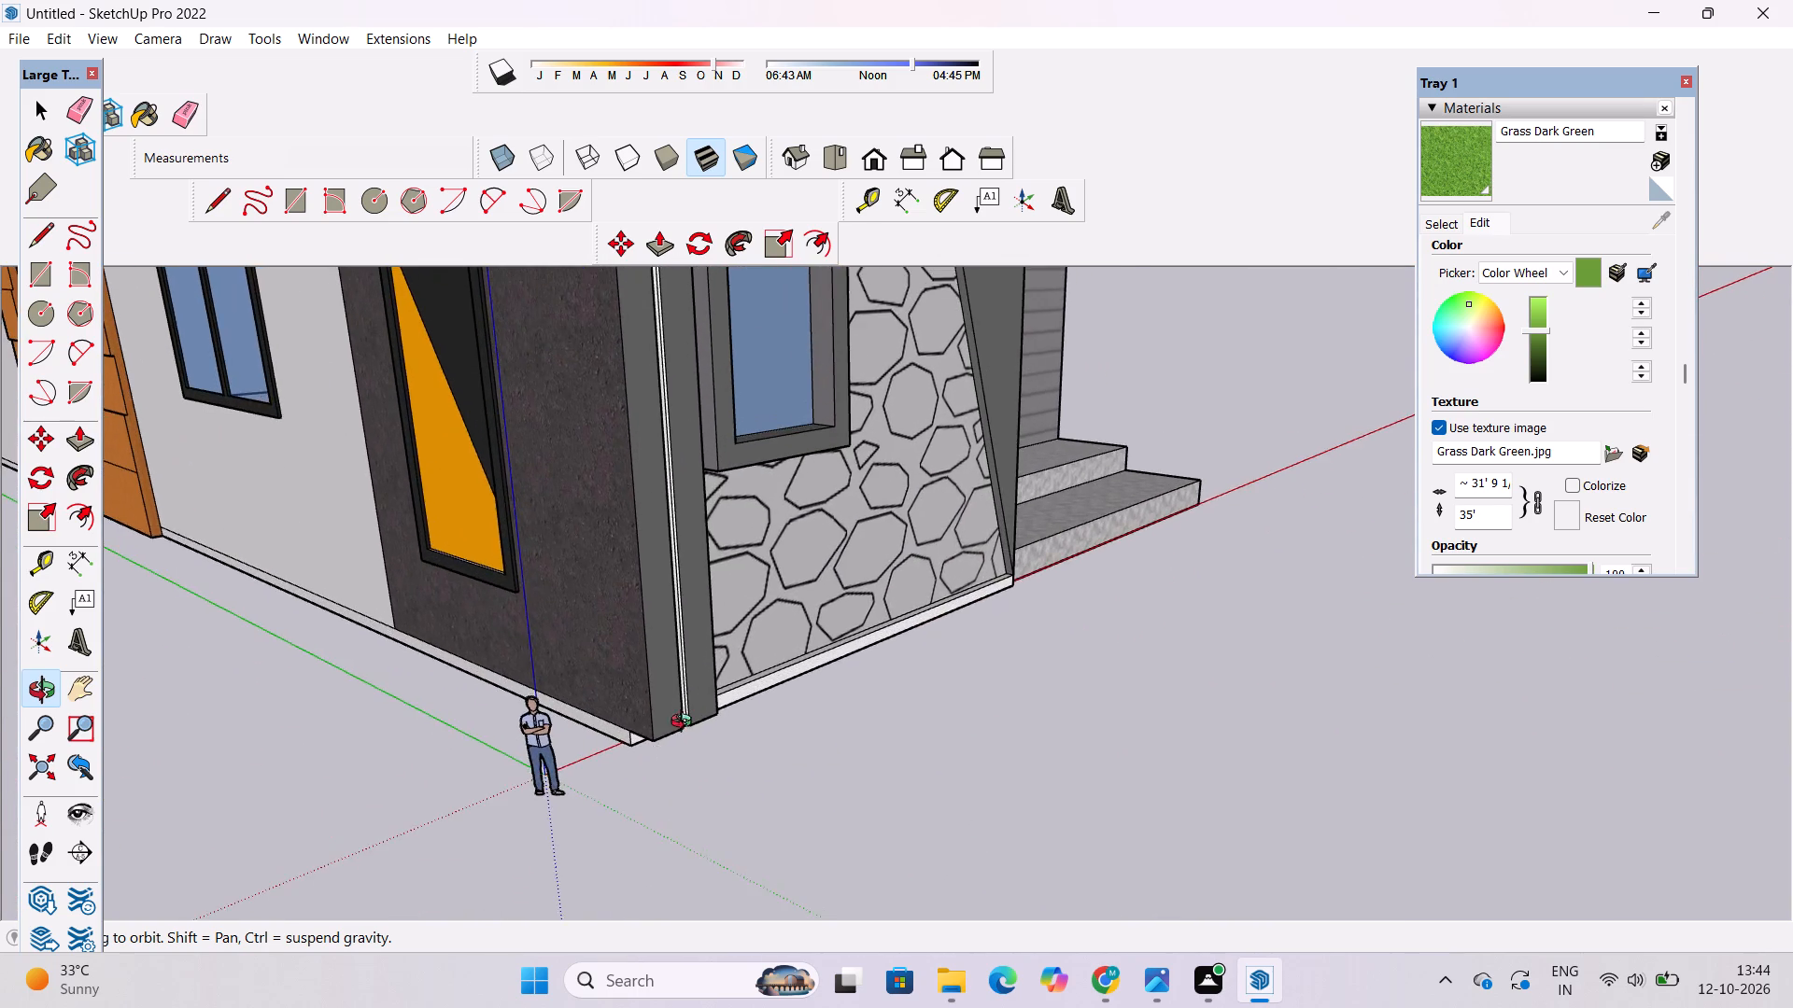
{"action": "scroll", "coordinate": [692, 670], "scroll_direction": "up", "scroll_amount": 4}
{"action": "left_click_drag", "start_coordinate": [981, 719], "coordinate": [610, 717]}
{"action": "scroll", "coordinate": [604, 713], "scroll_direction": "down", "scroll_amount": 3}
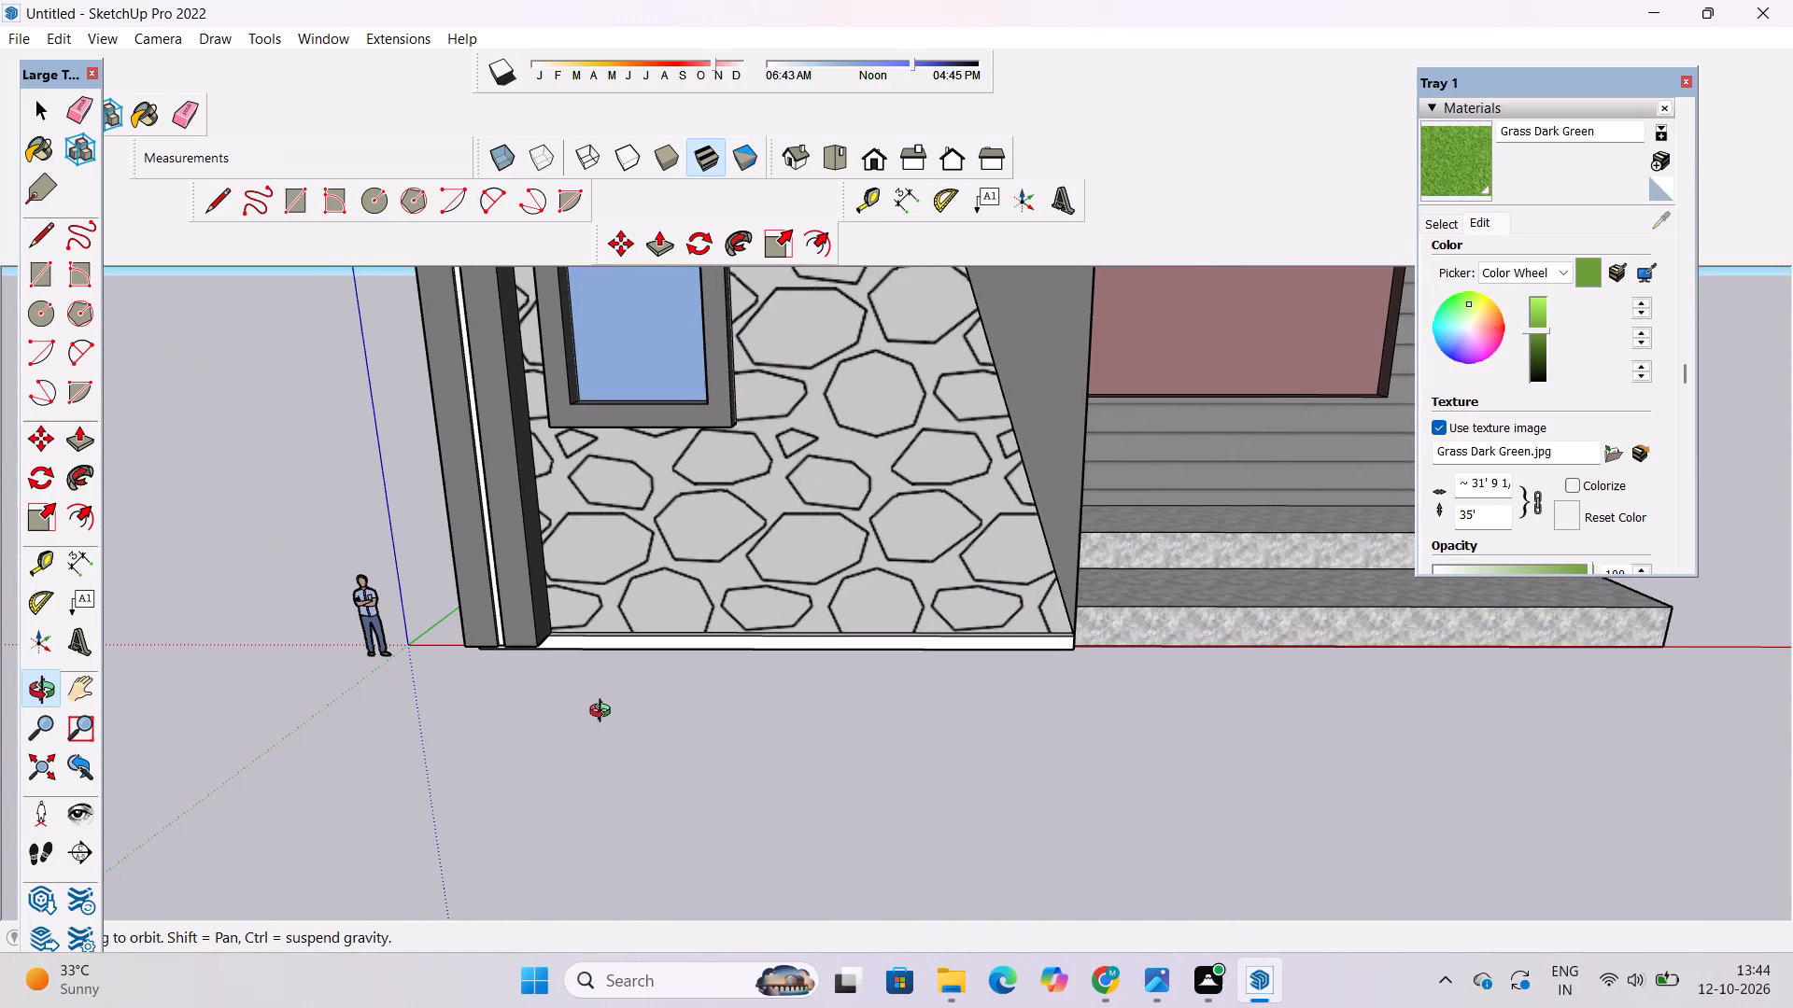
{"action": "left_click_drag", "start_coordinate": [603, 722], "coordinate": [602, 800], "text": "shift"}
{"action": "left_click_drag", "start_coordinate": [601, 802], "coordinate": [616, 735]}
{"action": "scroll", "coordinate": [671, 724], "scroll_direction": "down", "scroll_amount": 2}
{"action": "left_click_drag", "start_coordinate": [746, 733], "coordinate": [650, 745], "text": "shift"}
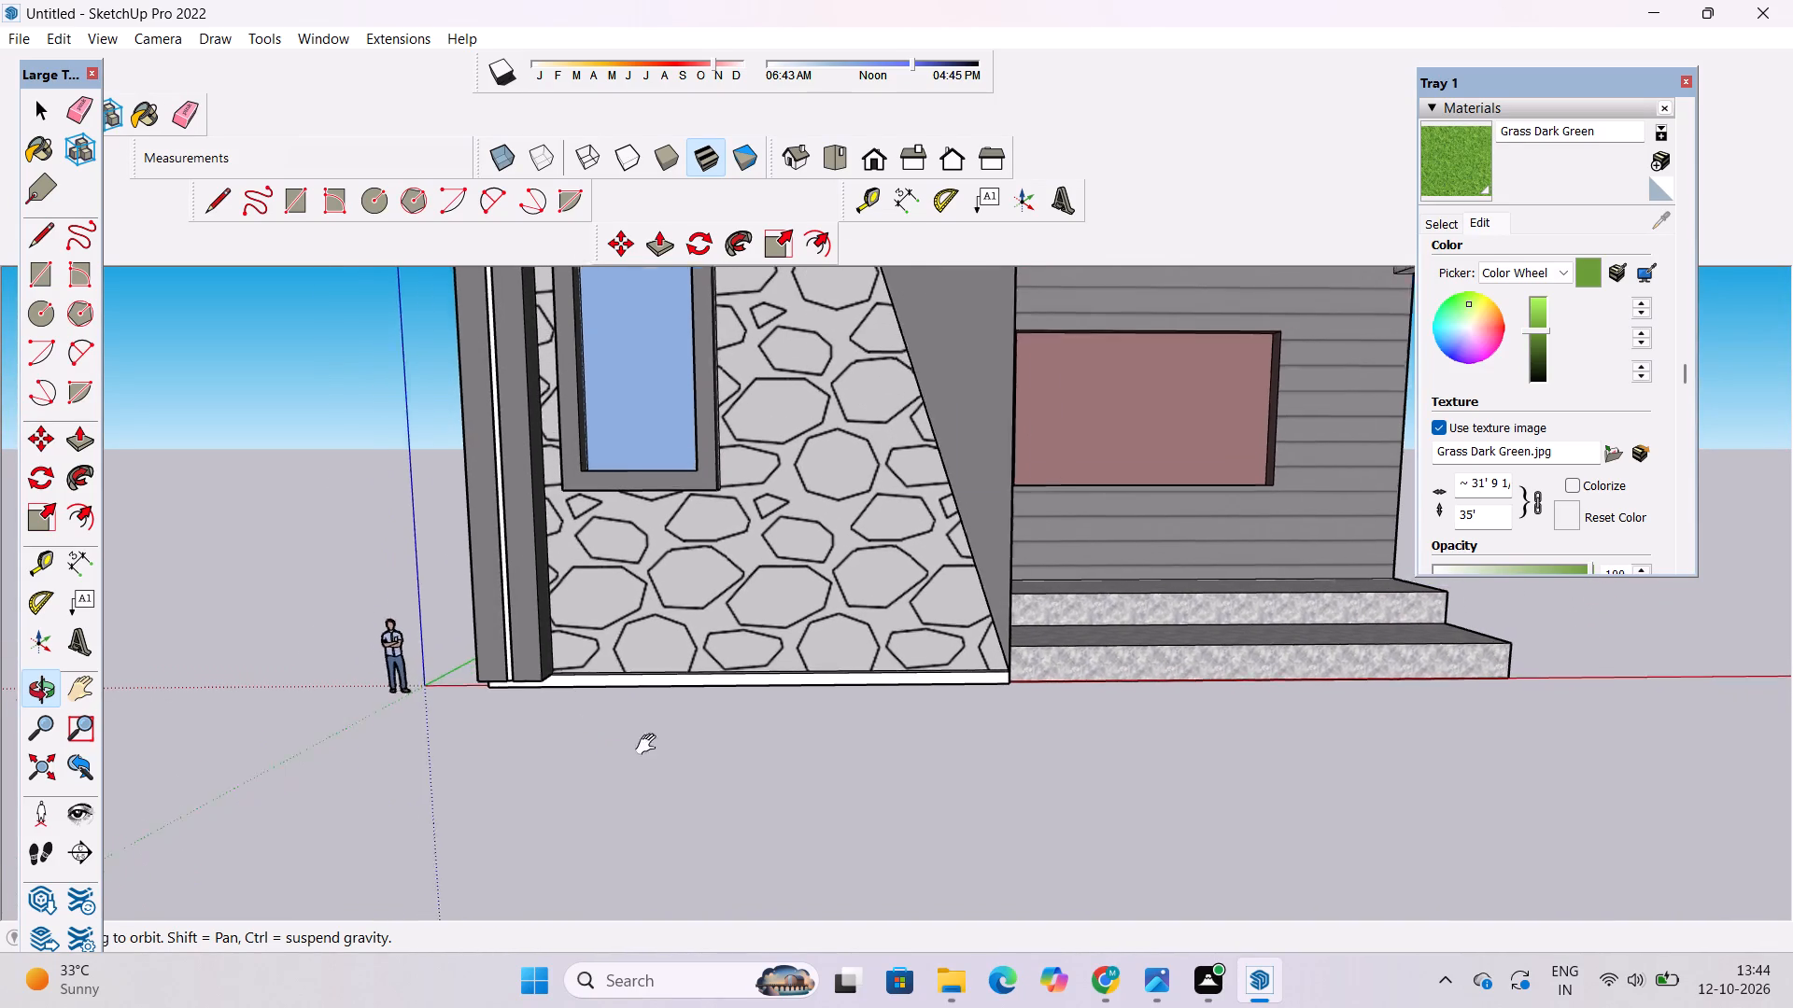
{"action": "left_click_drag", "start_coordinate": [650, 745], "coordinate": [619, 751], "text": "shift"}
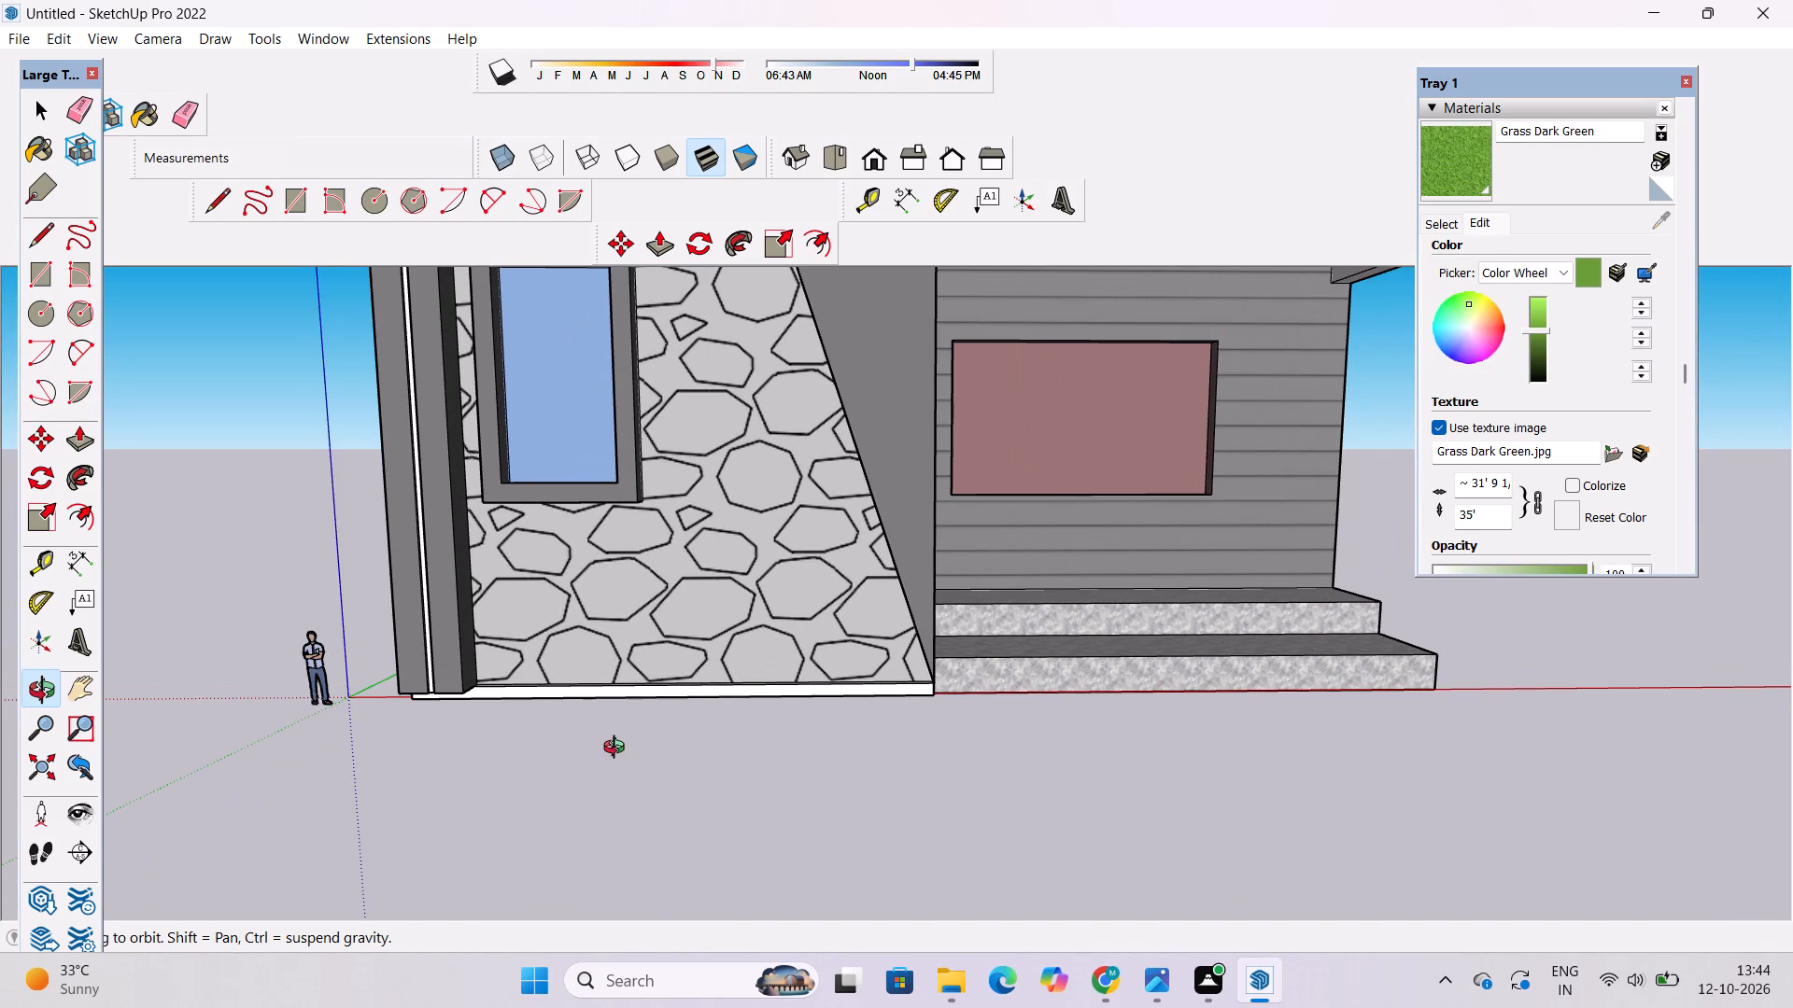
{"action": "scroll", "coordinate": [618, 749], "scroll_direction": "down", "scroll_amount": 2}
{"action": "left_click_drag", "start_coordinate": [618, 745], "coordinate": [617, 800], "text": "shift"}
{"action": "left_click_drag", "start_coordinate": [569, 803], "coordinate": [700, 746]}
{"action": "left_click_drag", "start_coordinate": [699, 748], "coordinate": [431, 737], "text": "shift"}
{"action": "scroll", "coordinate": [457, 629], "scroll_direction": "down", "scroll_amount": 4}
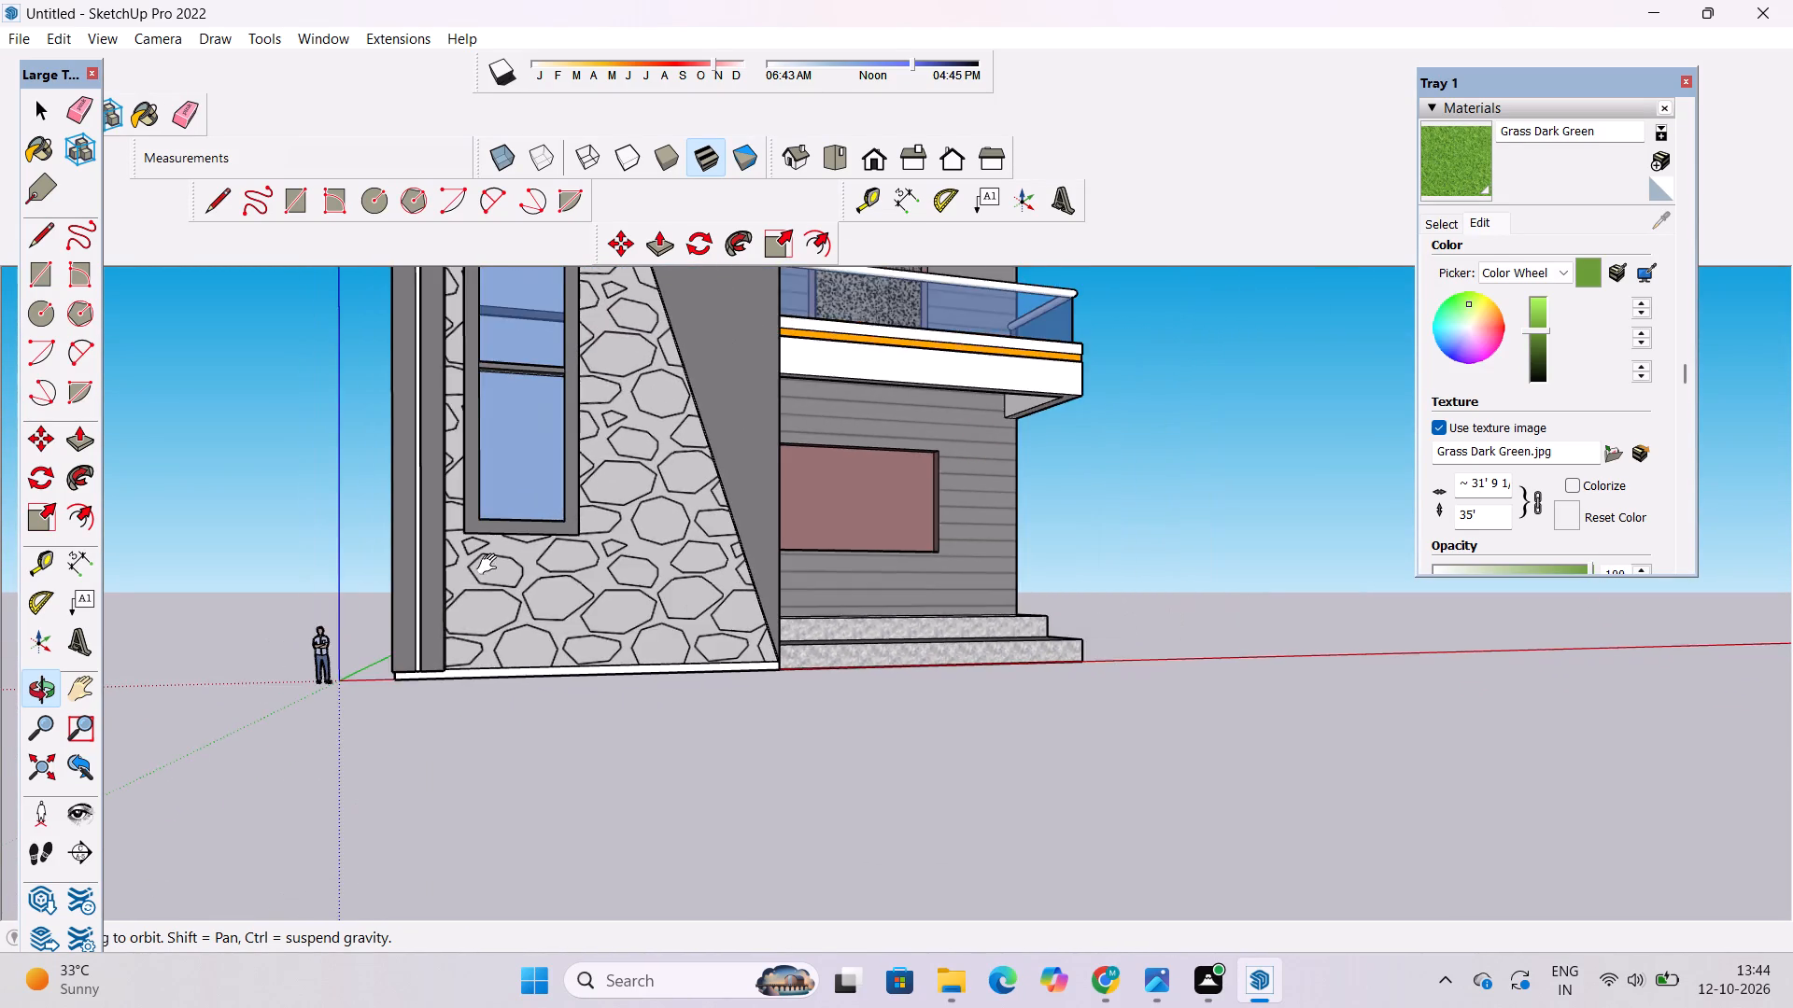
Examine the tall window frame, the stone cladding and the cornice above it up close for unfinished surfaces.
{"action": "left_click_drag", "start_coordinate": [491, 565], "coordinate": [552, 777], "text": "shift"}
{"action": "scroll", "coordinate": [533, 680], "scroll_direction": "up", "scroll_amount": 12}
{"action": "left_click_drag", "start_coordinate": [499, 786], "coordinate": [624, 802]}
{"action": "left_click_drag", "start_coordinate": [624, 802], "coordinate": [462, 502]}
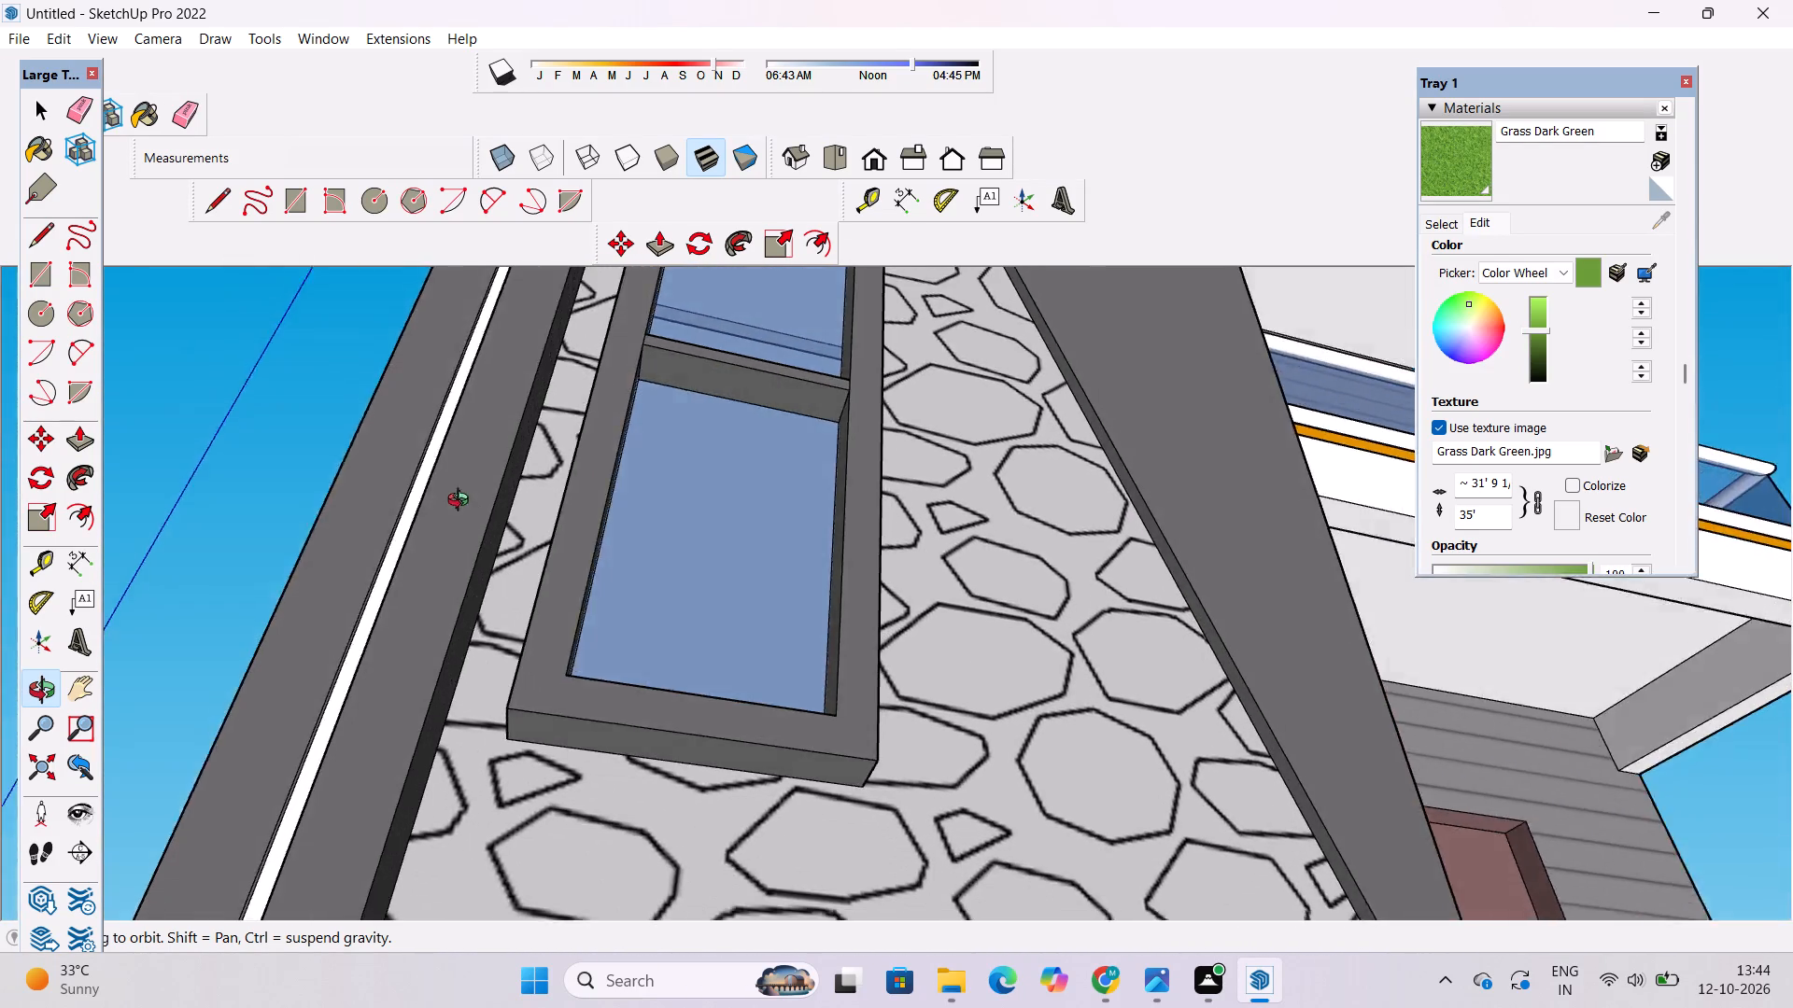
{"action": "left_click_drag", "start_coordinate": [462, 502], "coordinate": [416, 481]}
{"action": "left_click_drag", "start_coordinate": [689, 595], "coordinate": [529, 955]}
{"action": "scroll", "coordinate": [587, 670], "scroll_direction": "down", "scroll_amount": 6}
{"action": "left_click_drag", "start_coordinate": [627, 611], "coordinate": [747, 988]}
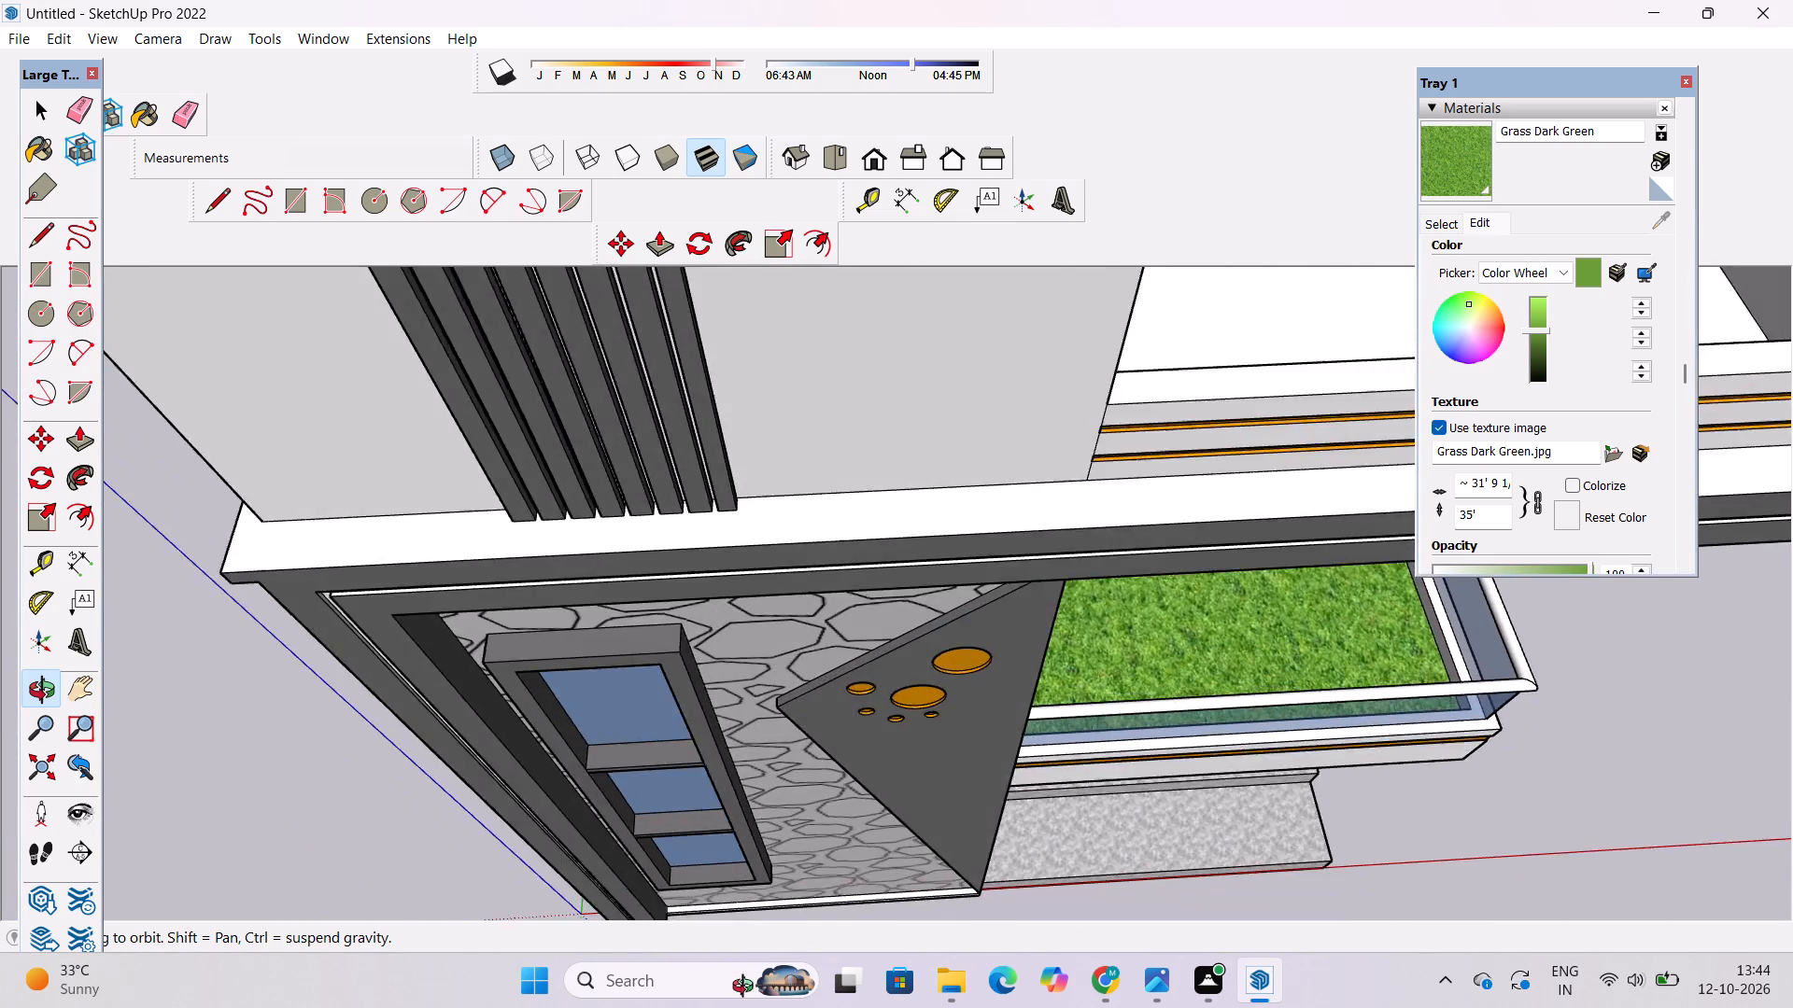
{"action": "left_click_drag", "start_coordinate": [747, 988], "coordinate": [656, 741]}
{"action": "scroll", "coordinate": [643, 680], "scroll_direction": "down", "scroll_amount": 6}
{"action": "left_click_drag", "start_coordinate": [657, 850], "coordinate": [704, 613], "text": "shift"}
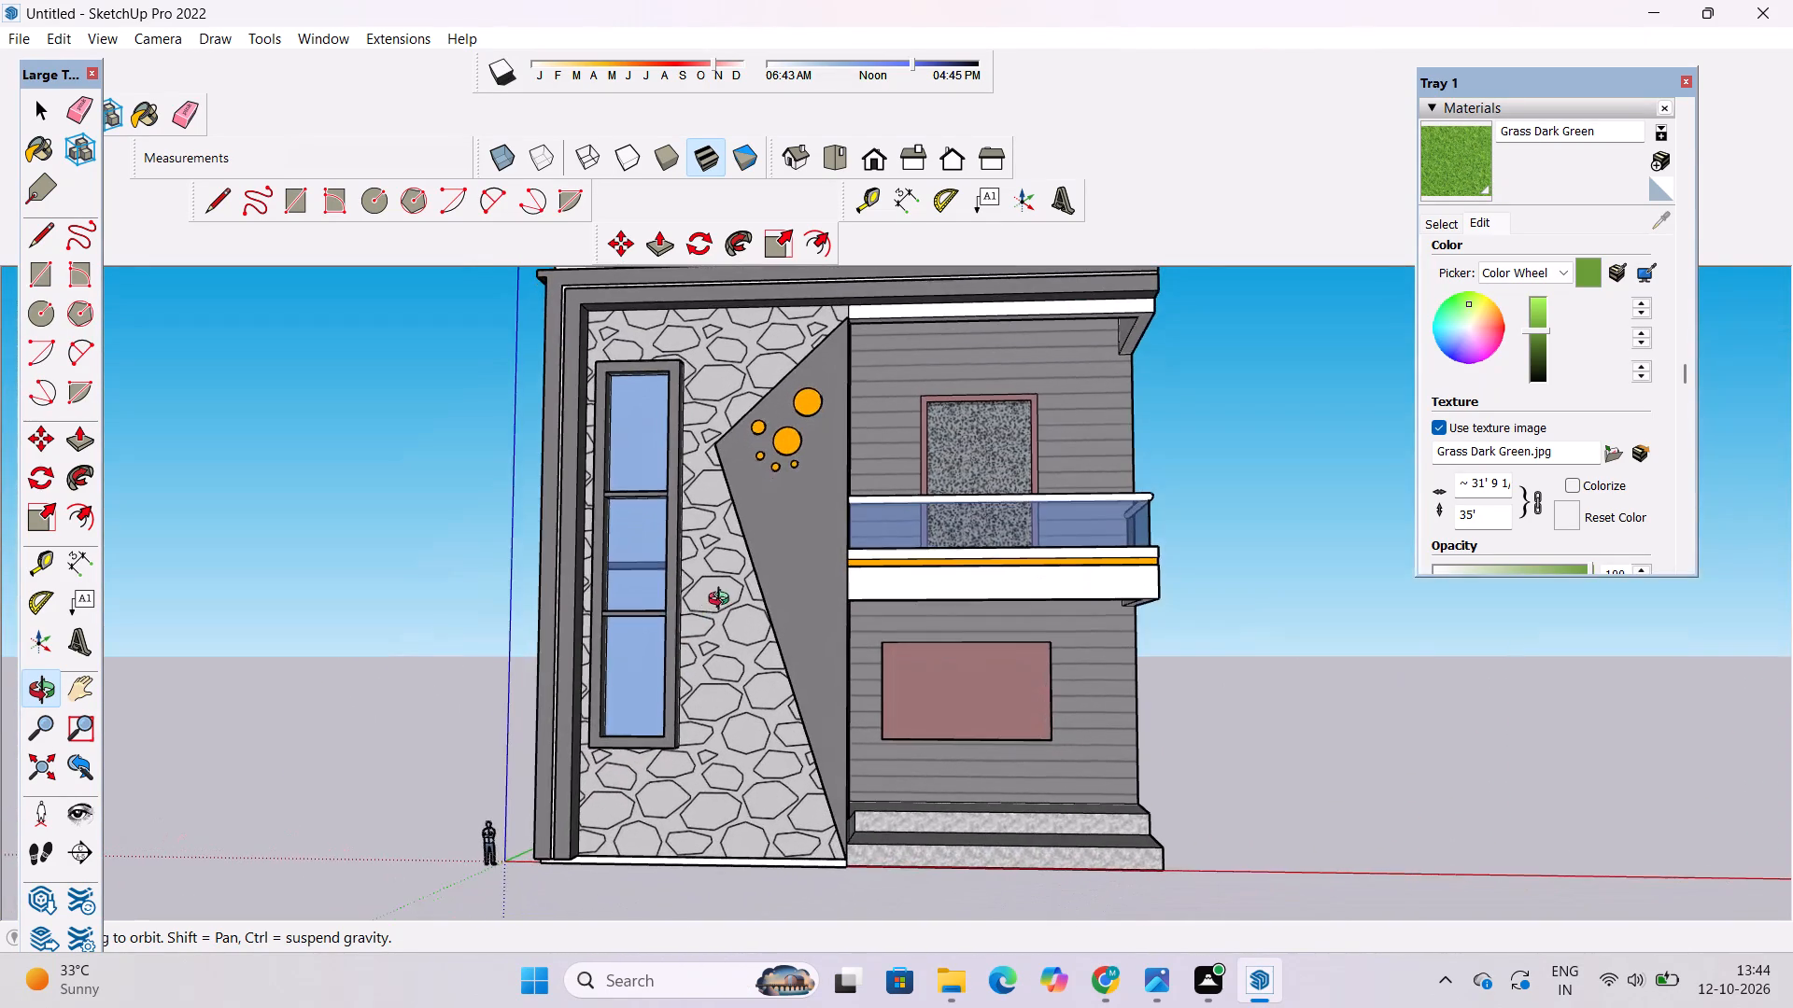
Examine the lower two storeys of the facade, then the balcony railing, grass floor and door up close.
{"action": "scroll", "coordinate": [725, 602], "scroll_direction": "down", "scroll_amount": 3}
{"action": "left_click_drag", "start_coordinate": [717, 622], "coordinate": [678, 634], "text": "shift"}
{"action": "scroll", "coordinate": [693, 633], "scroll_direction": "up", "scroll_amount": 3}
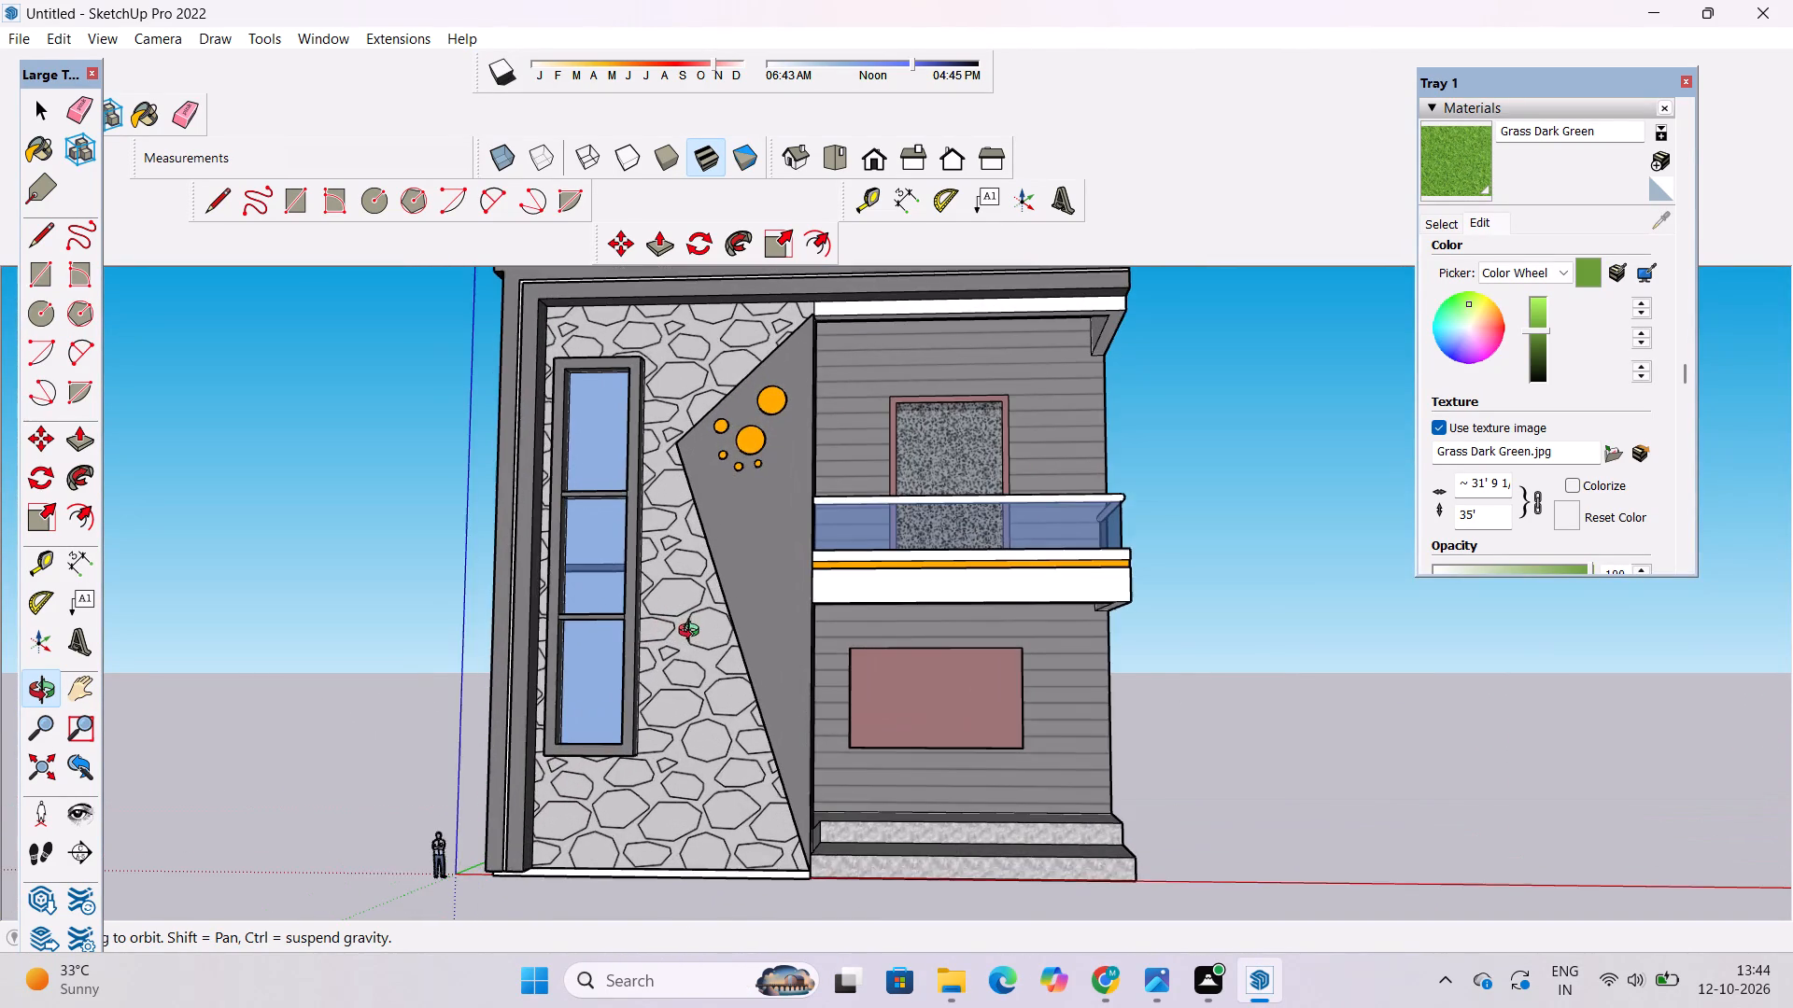
{"action": "scroll", "coordinate": [693, 633], "scroll_direction": "up", "scroll_amount": 3}
{"action": "scroll", "coordinate": [693, 633], "scroll_direction": "down", "scroll_amount": 6}
{"action": "left_click_drag", "start_coordinate": [699, 753], "coordinate": [705, 606], "text": "shift"}
{"action": "left_click_drag", "start_coordinate": [705, 603], "coordinate": [779, 786]}
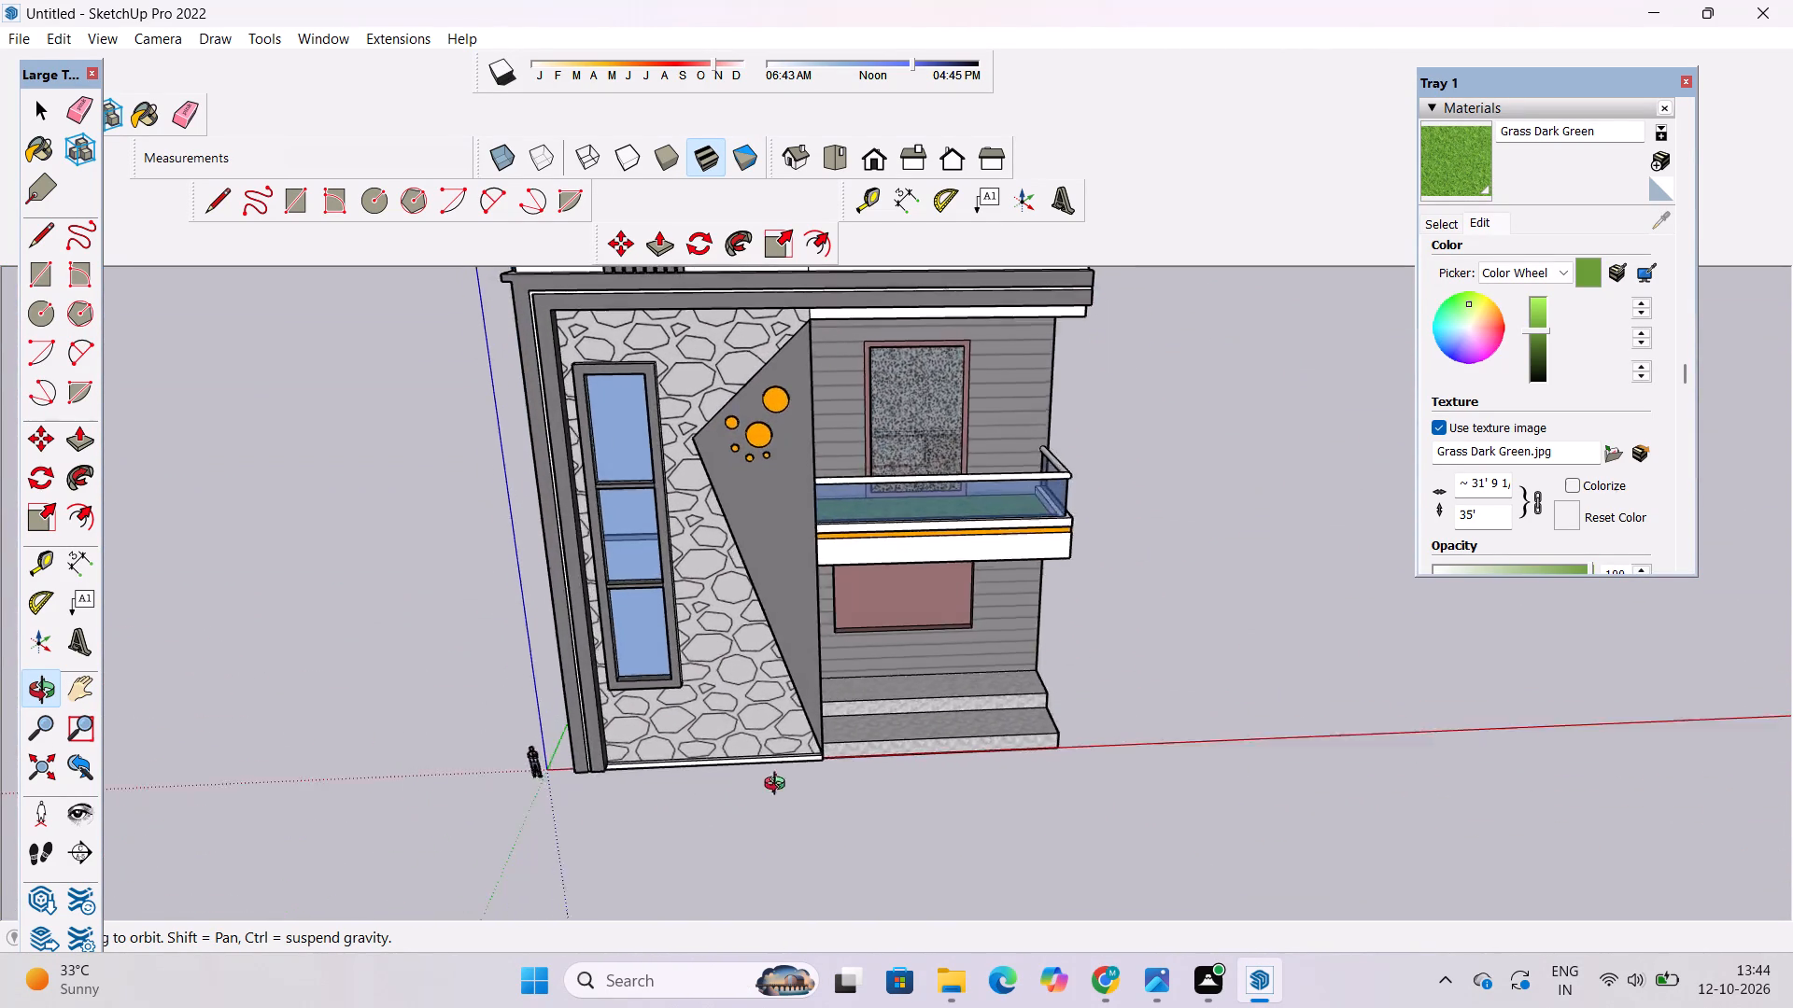
{"action": "left_click_drag", "start_coordinate": [779, 786], "coordinate": [837, 759]}
{"action": "scroll", "coordinate": [845, 735], "scroll_direction": "down", "scroll_amount": 4}
{"action": "left_click_drag", "start_coordinate": [875, 707], "coordinate": [777, 780], "text": "shift"}
{"action": "scroll", "coordinate": [827, 568], "scroll_direction": "up", "scroll_amount": 10}
{"action": "left_click_drag", "start_coordinate": [880, 706], "coordinate": [933, 763]}
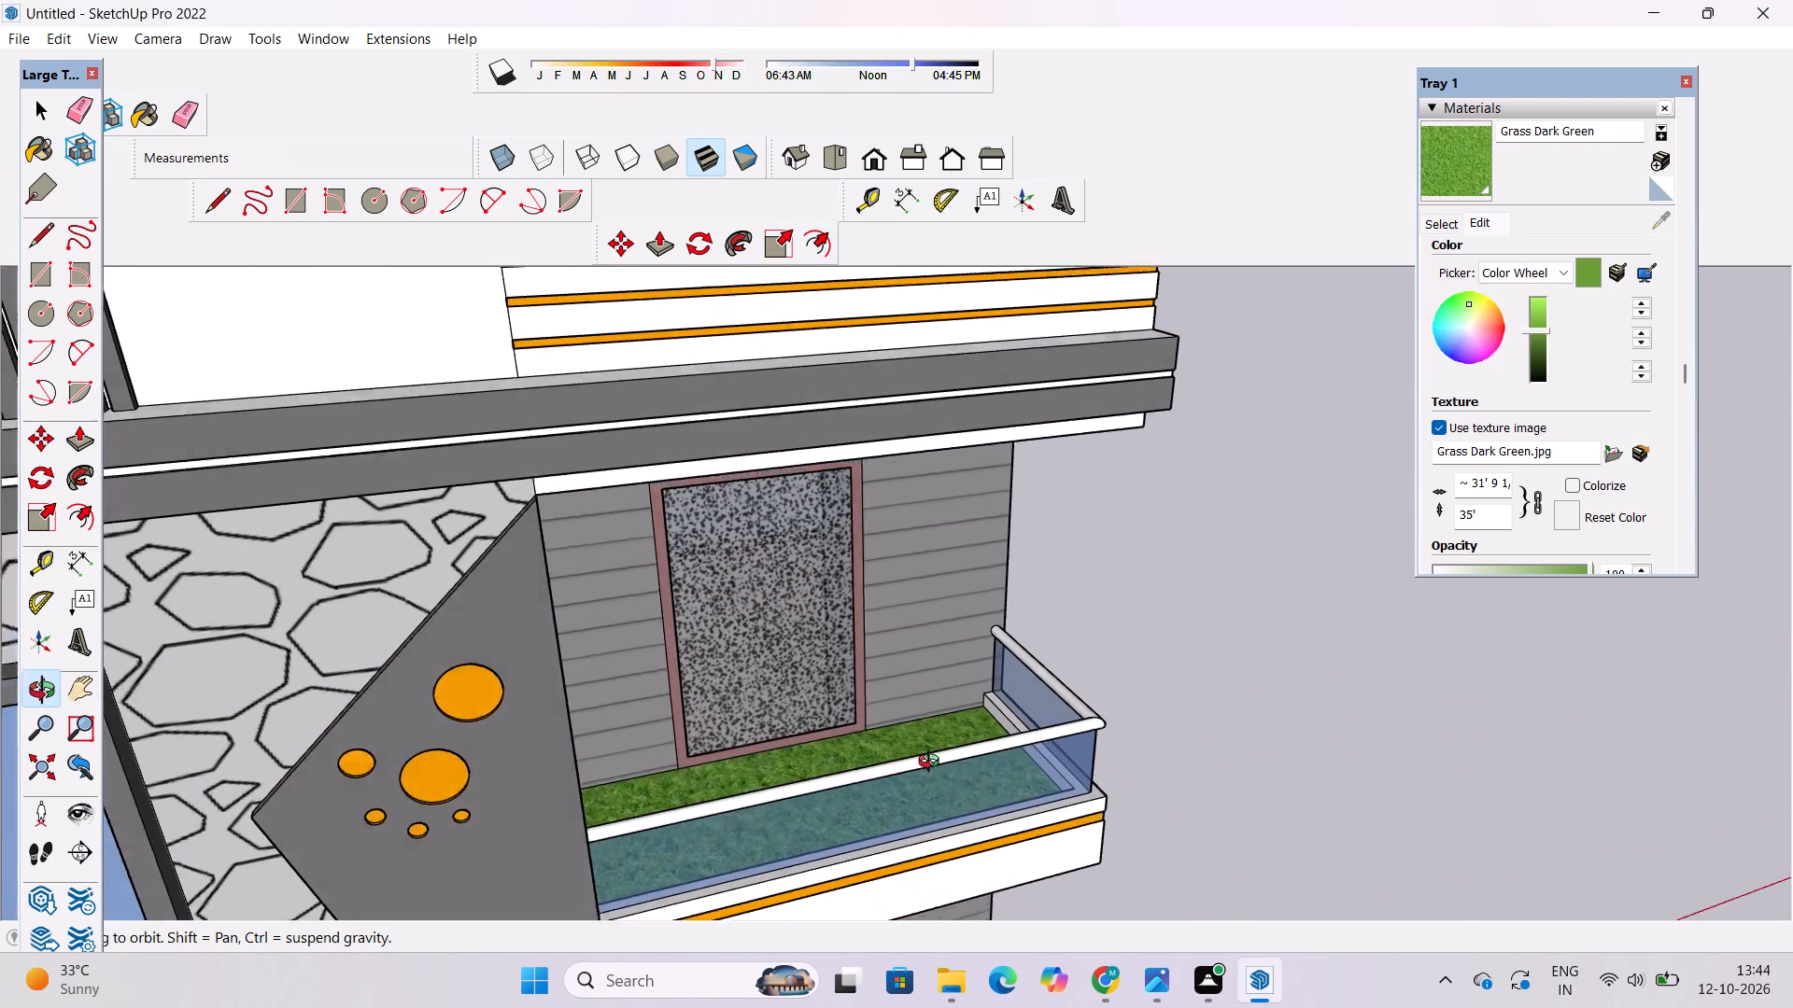
{"action": "left_click_drag", "start_coordinate": [933, 763], "coordinate": [961, 794]}
{"action": "scroll", "coordinate": [981, 753], "scroll_direction": "up", "scroll_amount": 4}
{"action": "left_click_drag", "start_coordinate": [944, 722], "coordinate": [863, 614], "text": "shift"}
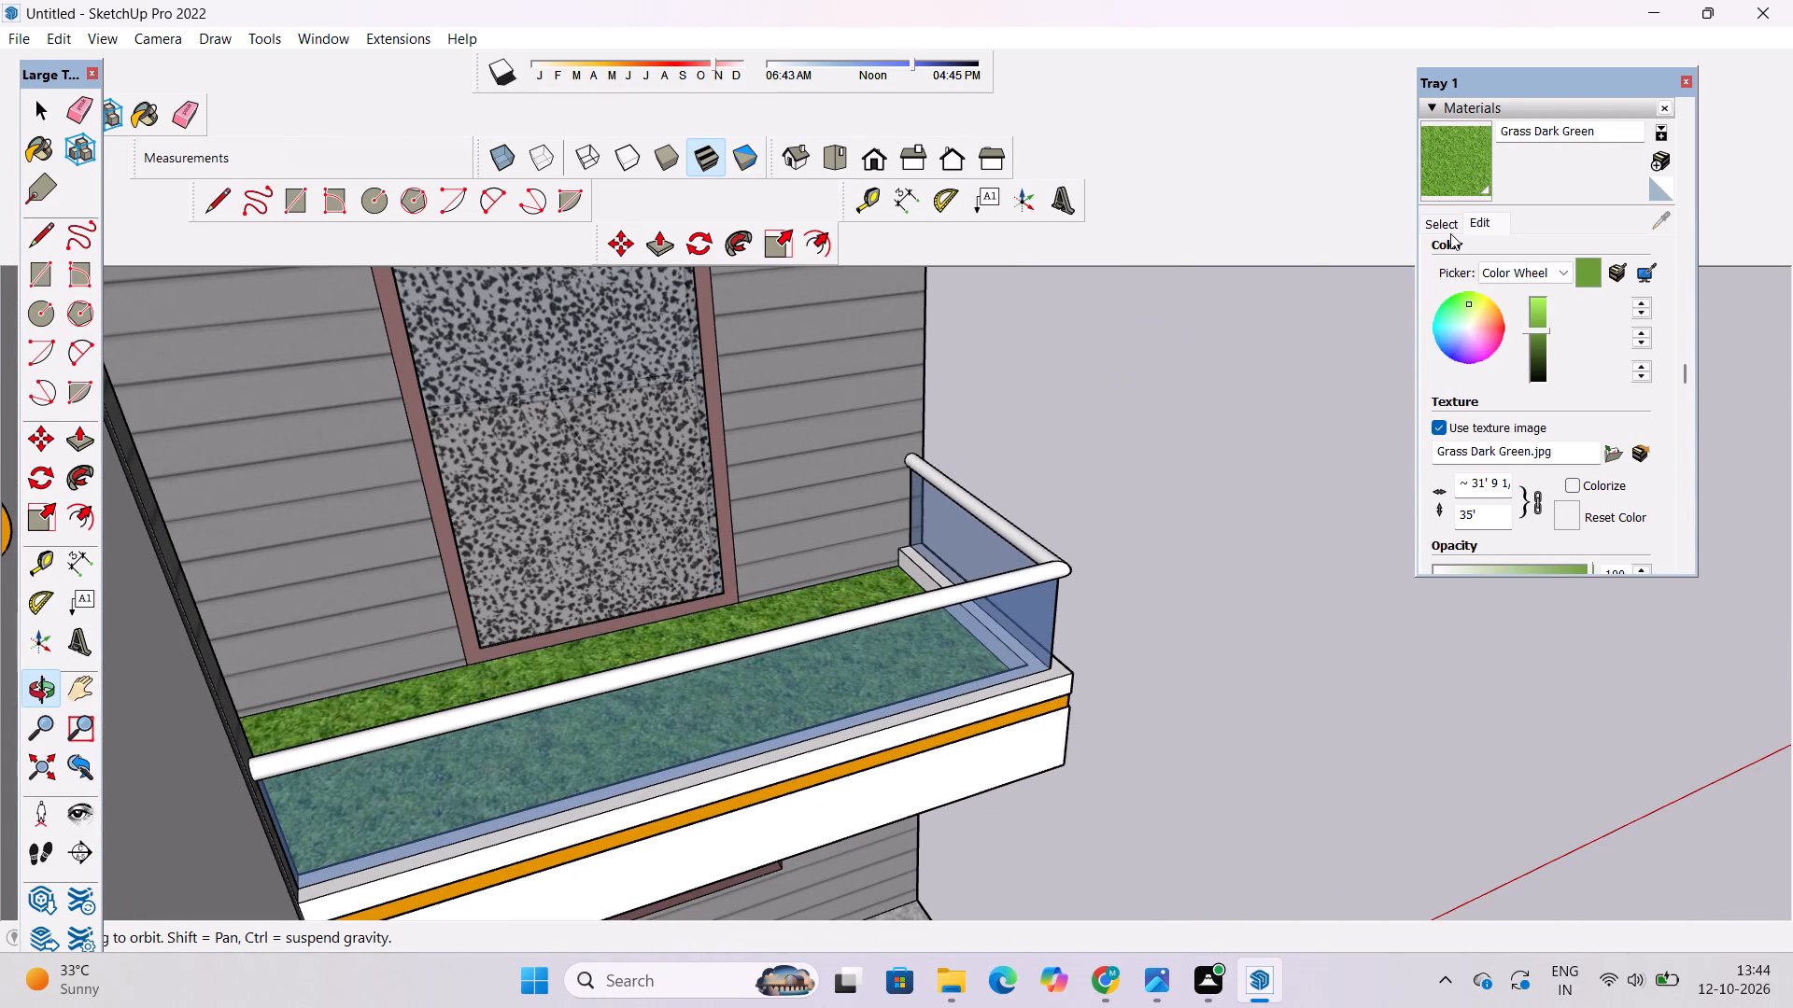
Switch the material library to the Colors-Named collection.
{"action": "left_click", "coordinate": [1448, 231]}
{"action": "left_click", "coordinate": [1548, 252]}
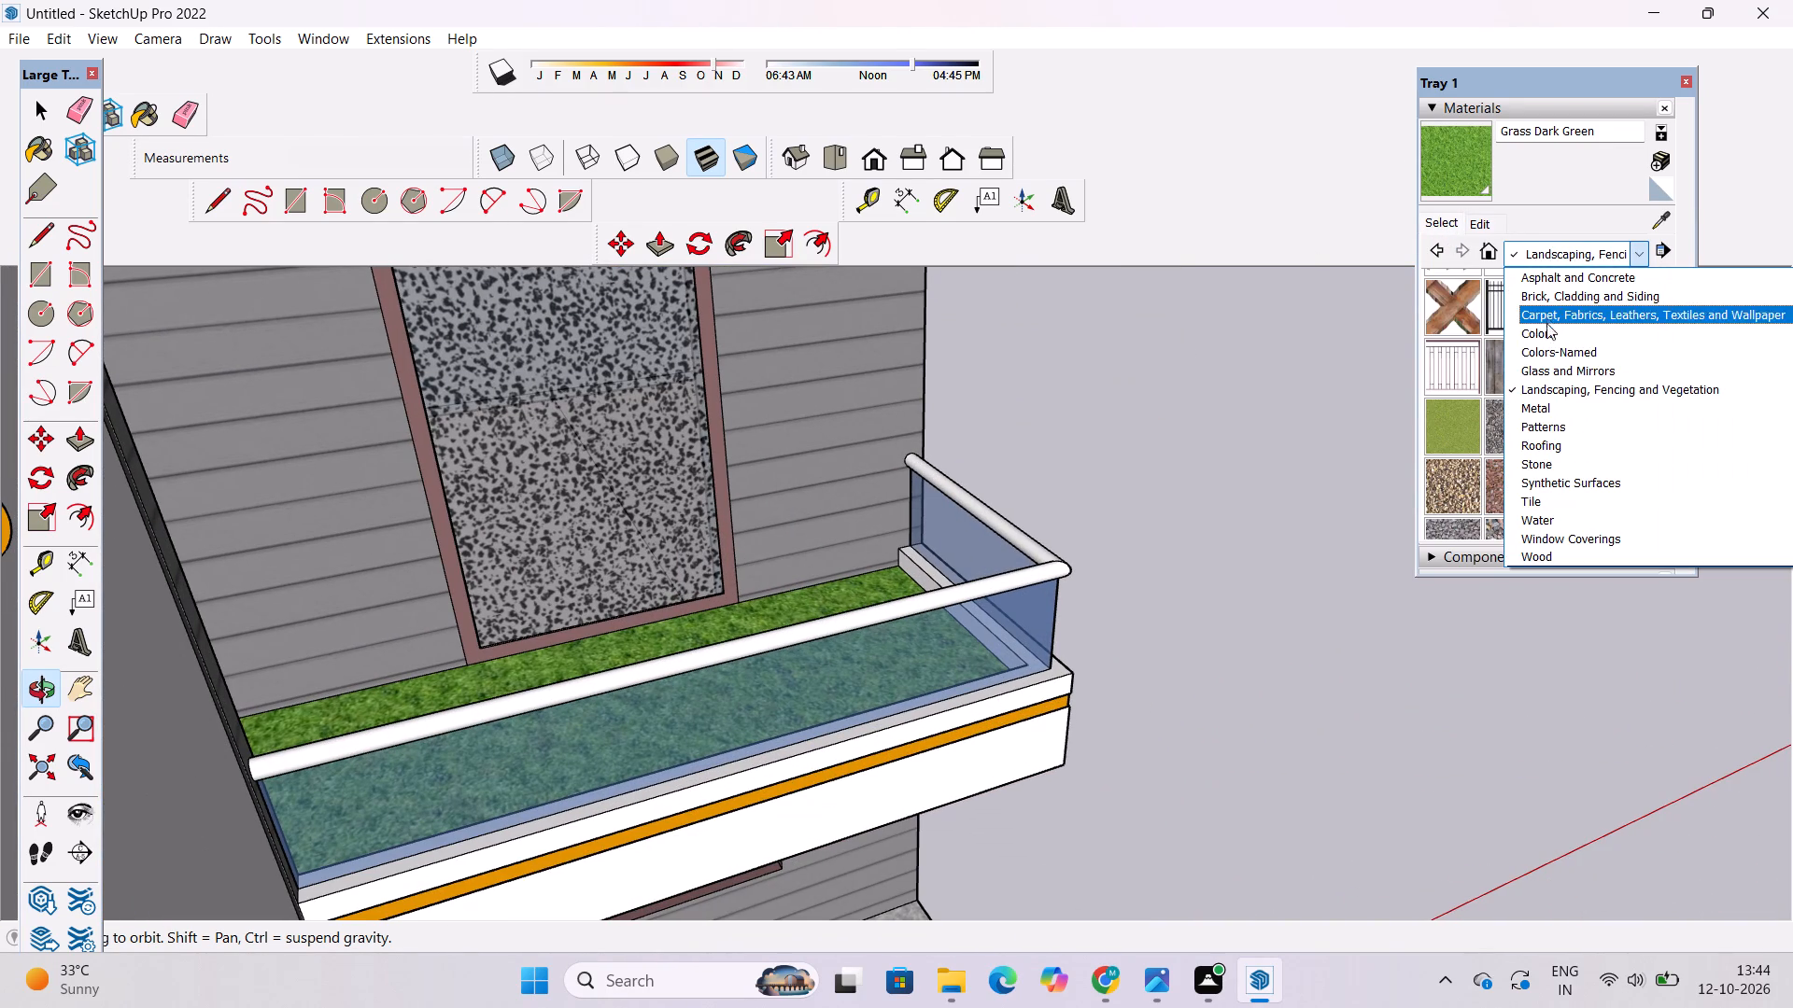
{"action": "left_click", "coordinate": [1558, 353]}
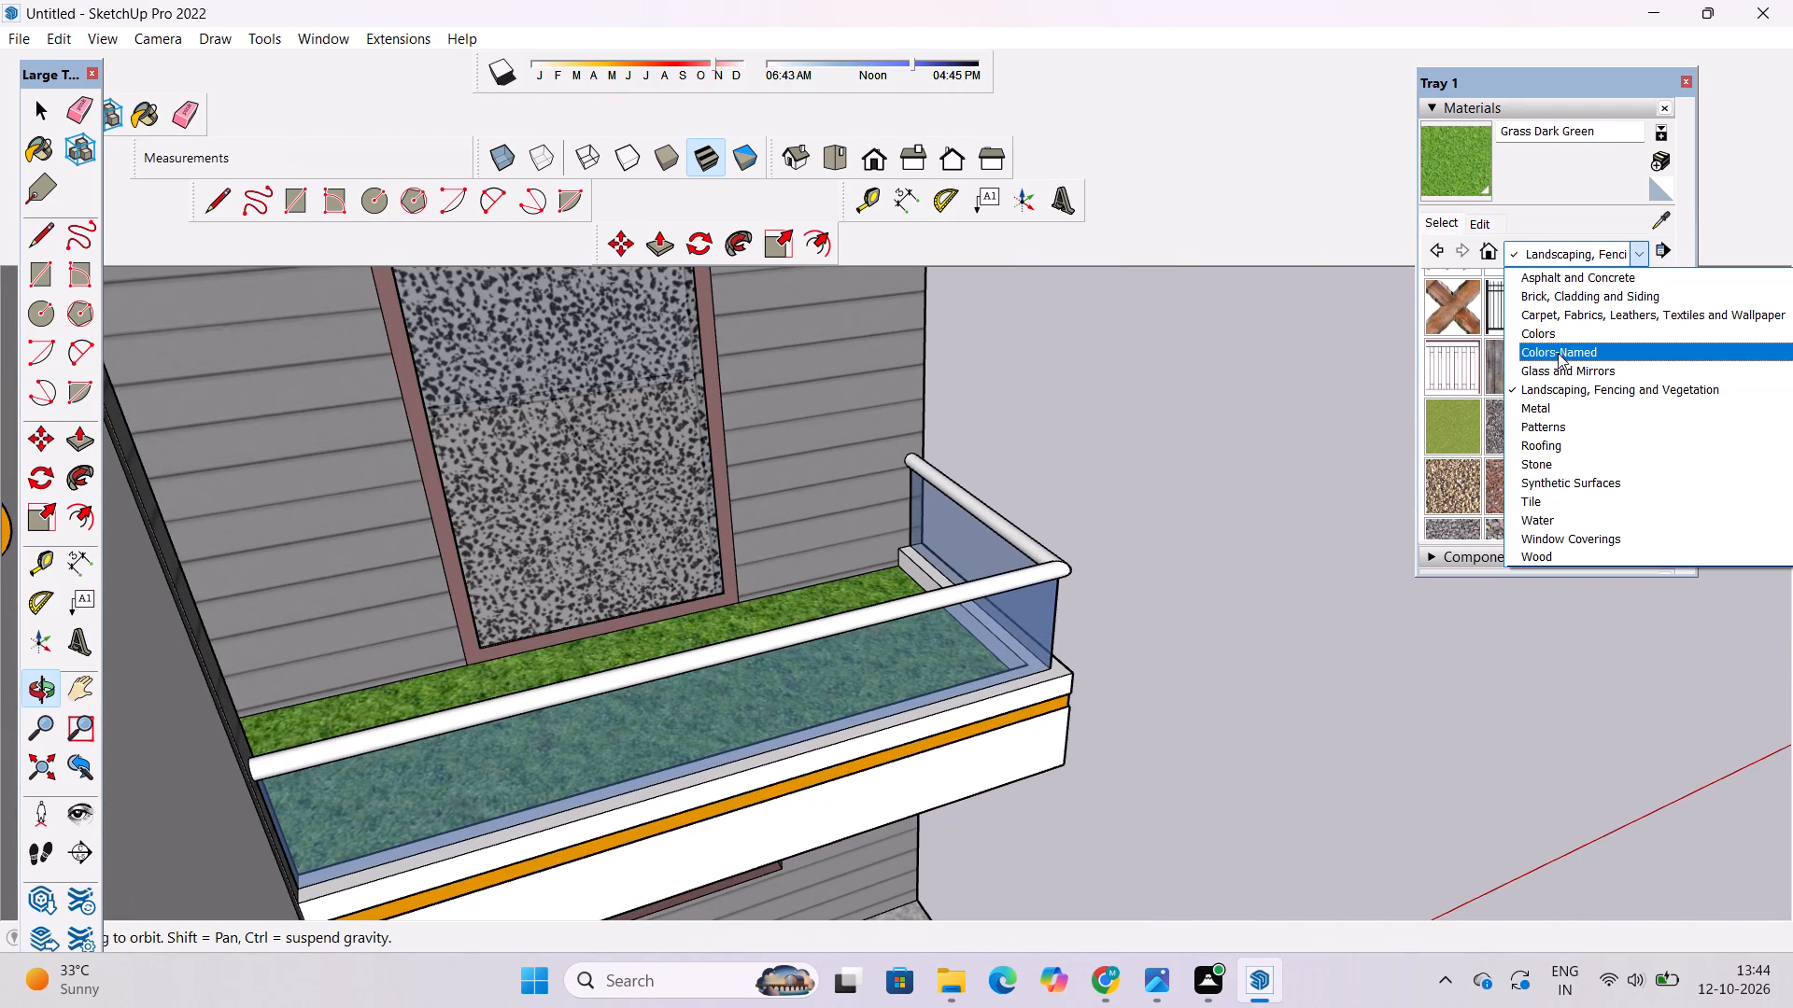
Review the facade and balcony and browse the Colors-Named swatches for a suitable colour.
{"action": "scroll", "coordinate": [873, 441], "scroll_direction": "down", "scroll_amount": 9}
{"action": "left_click_drag", "start_coordinate": [889, 635], "coordinate": [539, 254]}
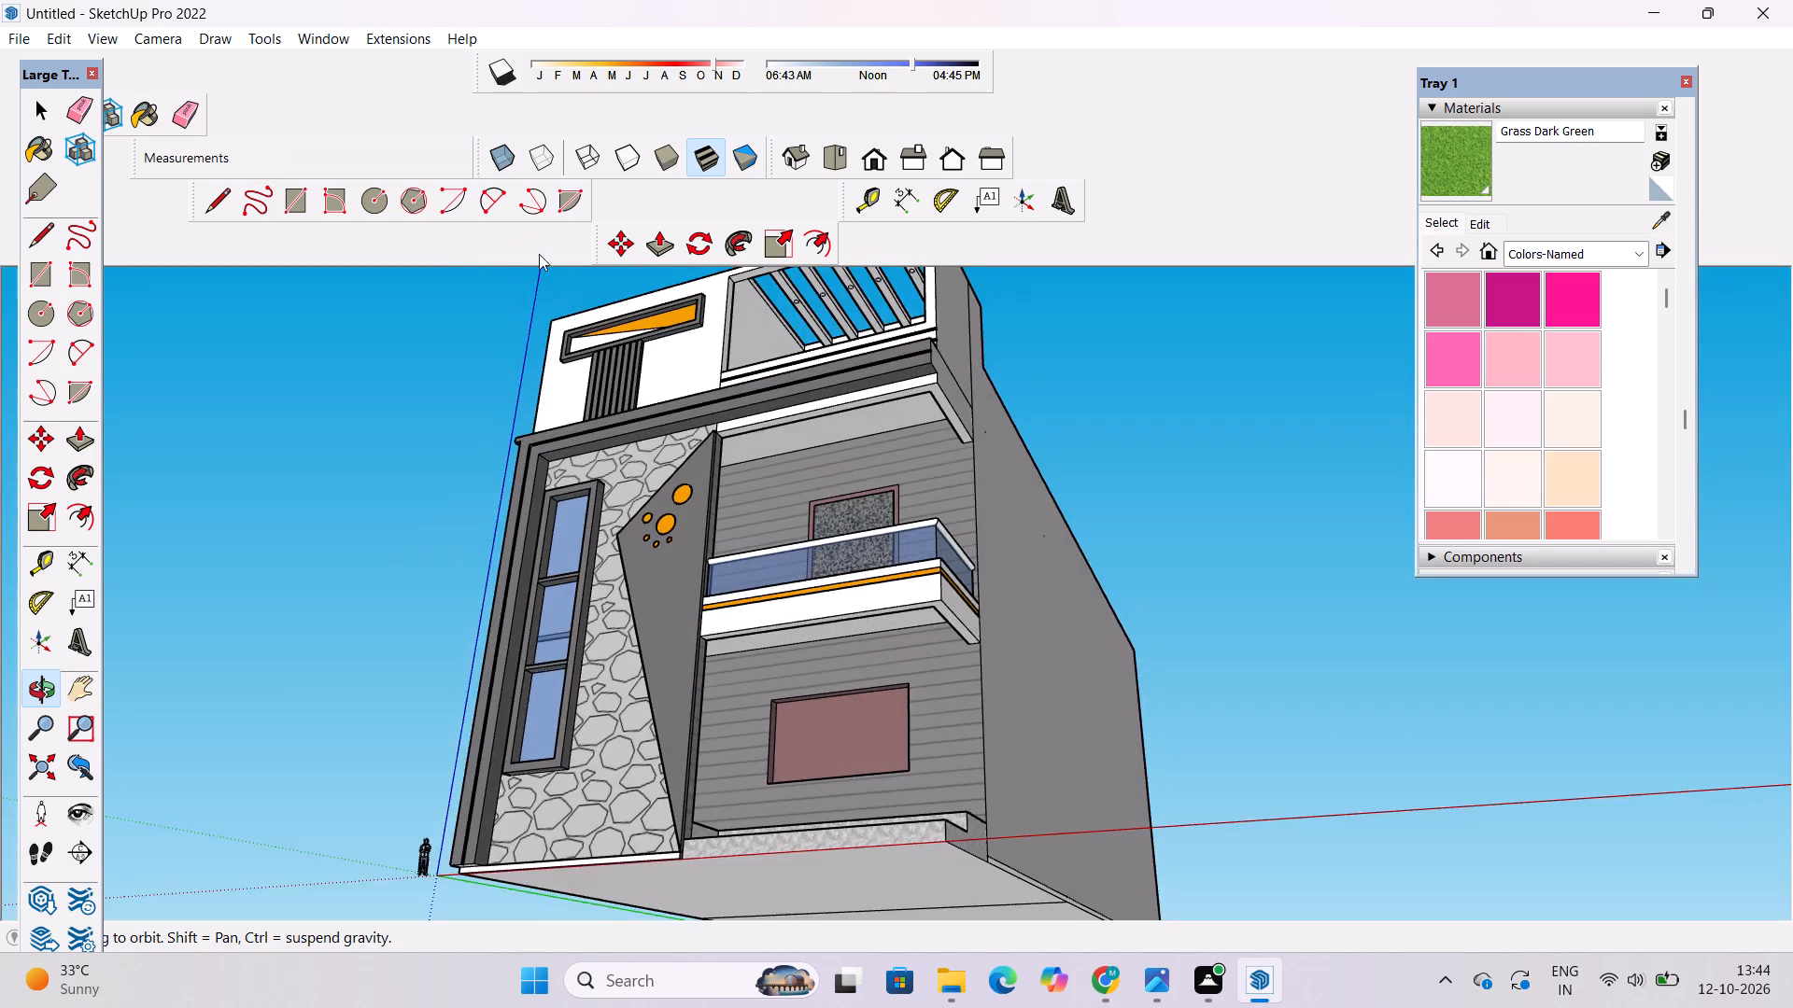
{"action": "left_click_drag", "start_coordinate": [896, 406], "coordinate": [856, 465]}
{"action": "left_click_drag", "start_coordinate": [877, 530], "coordinate": [844, 442], "text": "shift"}
{"action": "left_click_drag", "start_coordinate": [833, 466], "coordinate": [978, 511]}
{"action": "left_click_drag", "start_coordinate": [1004, 593], "coordinate": [980, 532]}
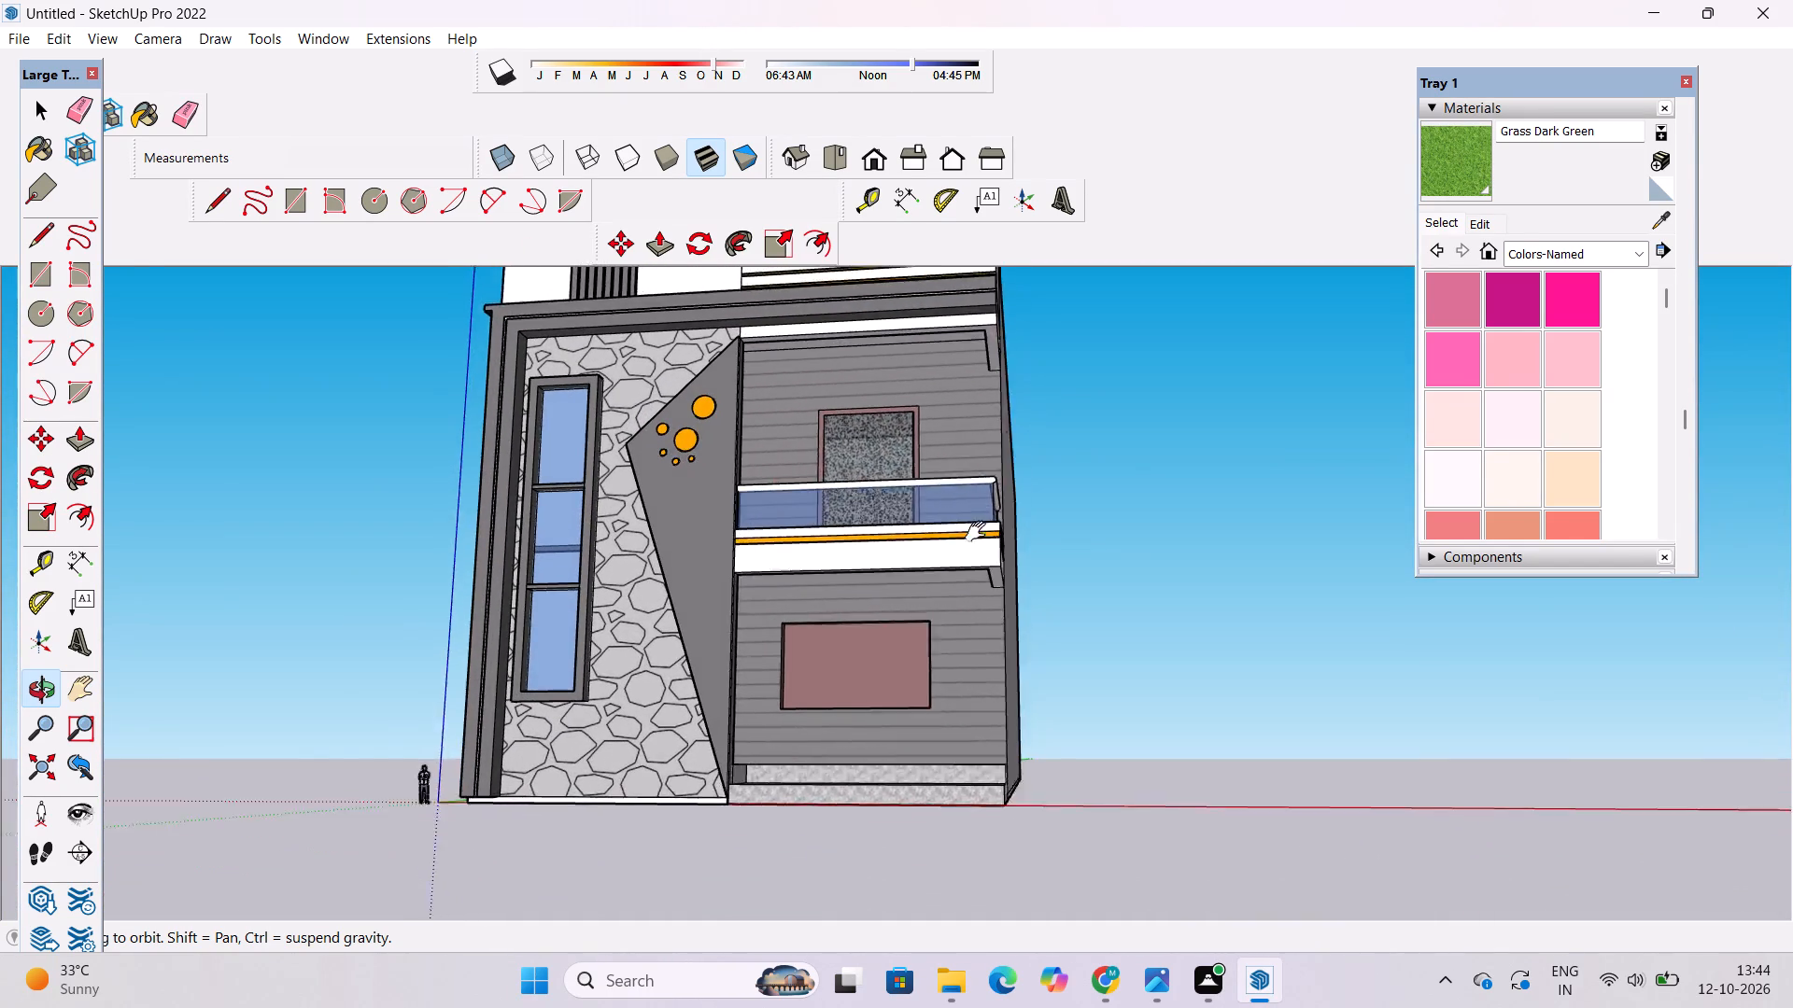
{"action": "left_click_drag", "start_coordinate": [980, 532], "coordinate": [962, 506]}
{"action": "left_click_drag", "start_coordinate": [961, 513], "coordinate": [1004, 529]}
{"action": "scroll", "coordinate": [1414, 418], "scroll_direction": "down", "scroll_amount": 5}
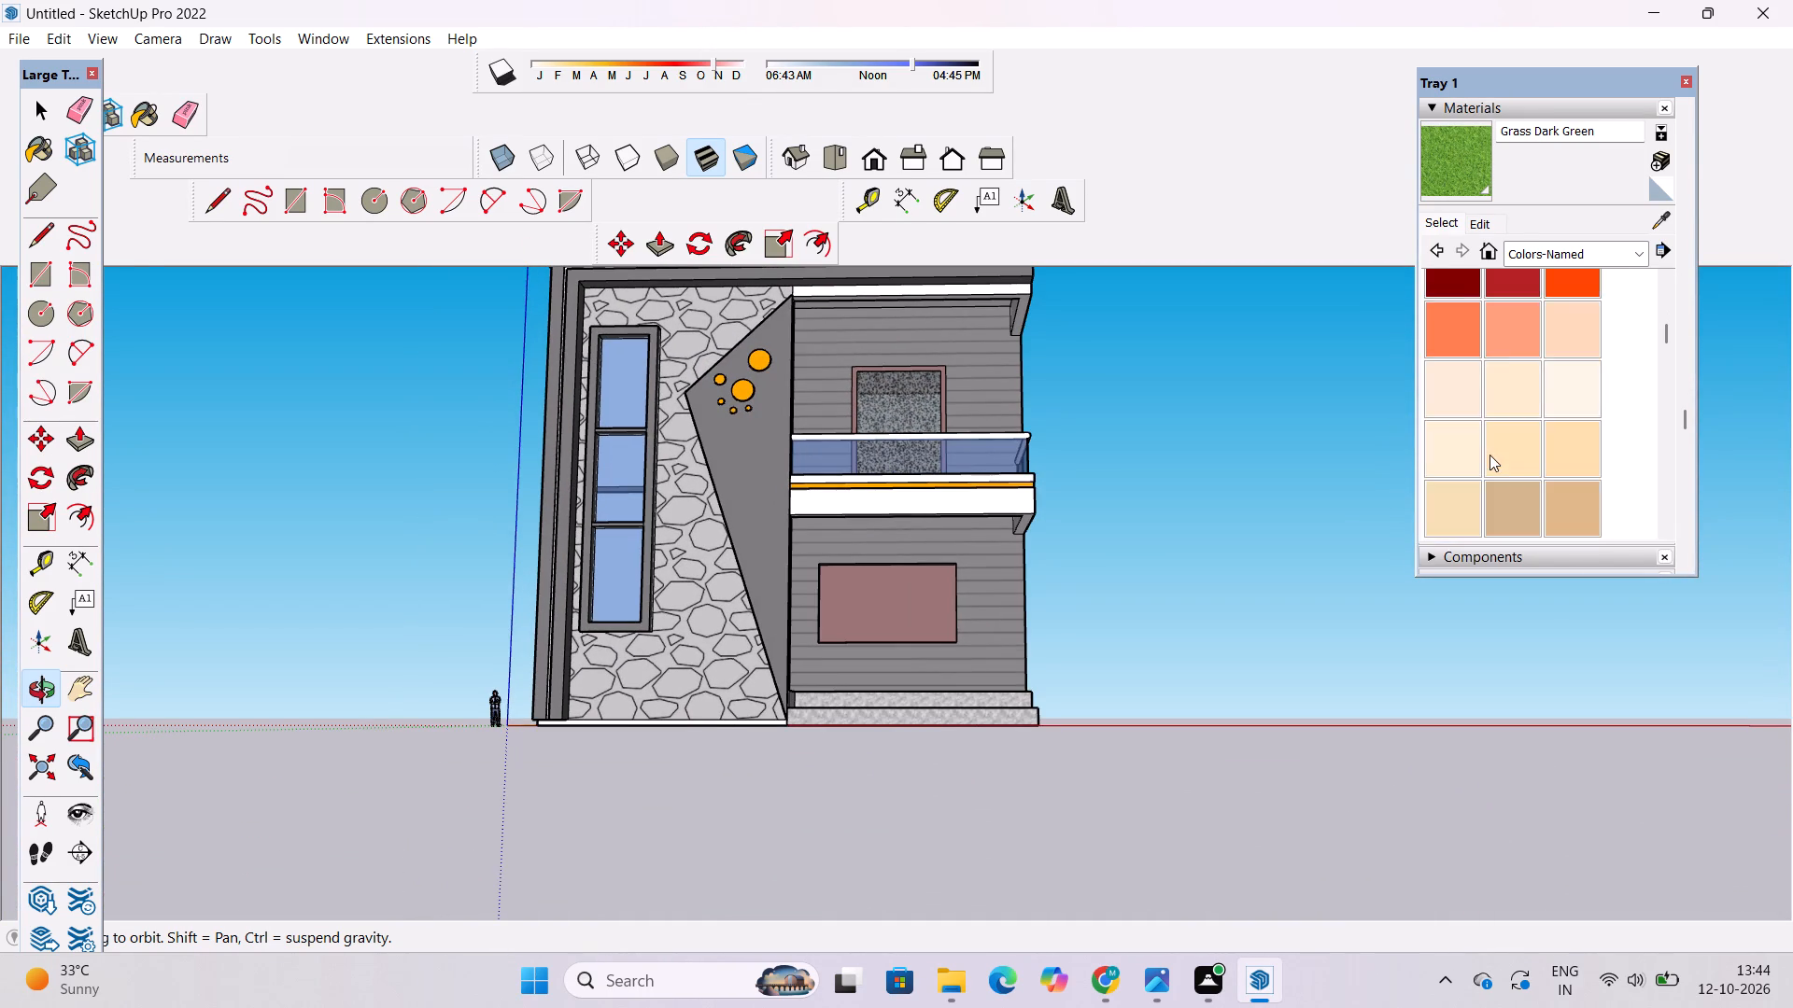
{"action": "scroll", "coordinate": [1489, 455], "scroll_direction": "down", "scroll_amount": 5}
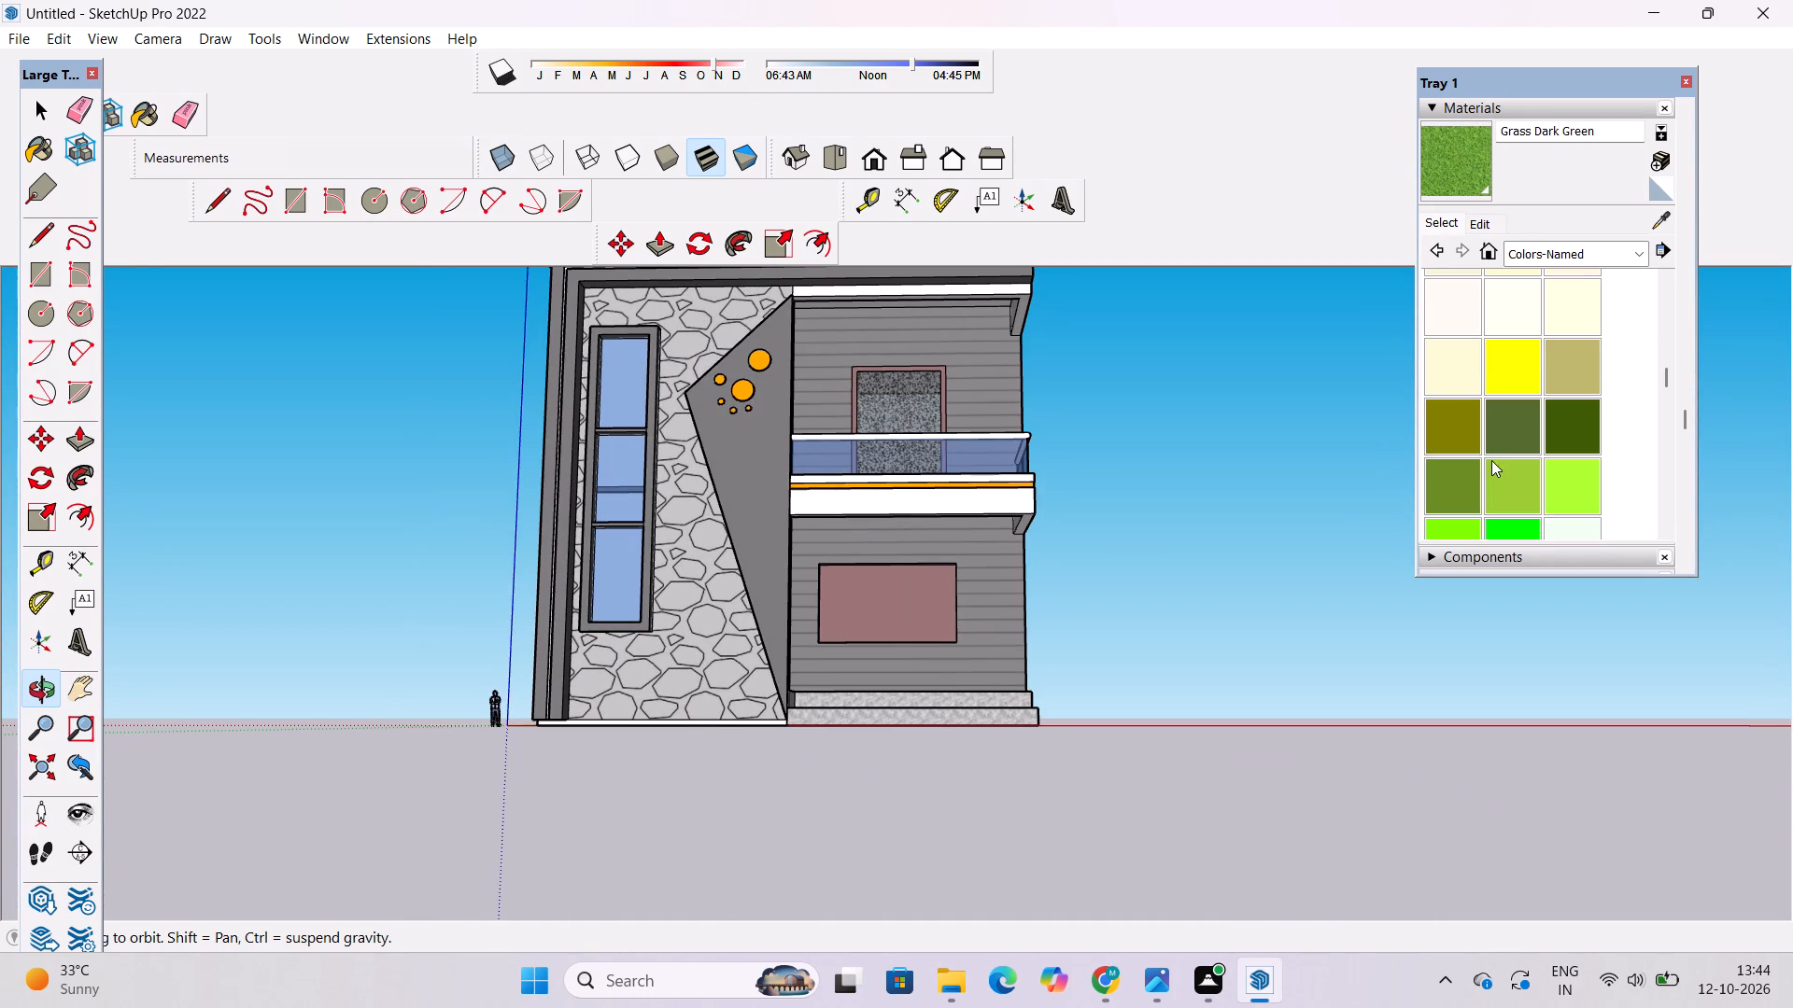
{"action": "scroll", "coordinate": [1491, 460], "scroll_direction": "down", "scroll_amount": 1}
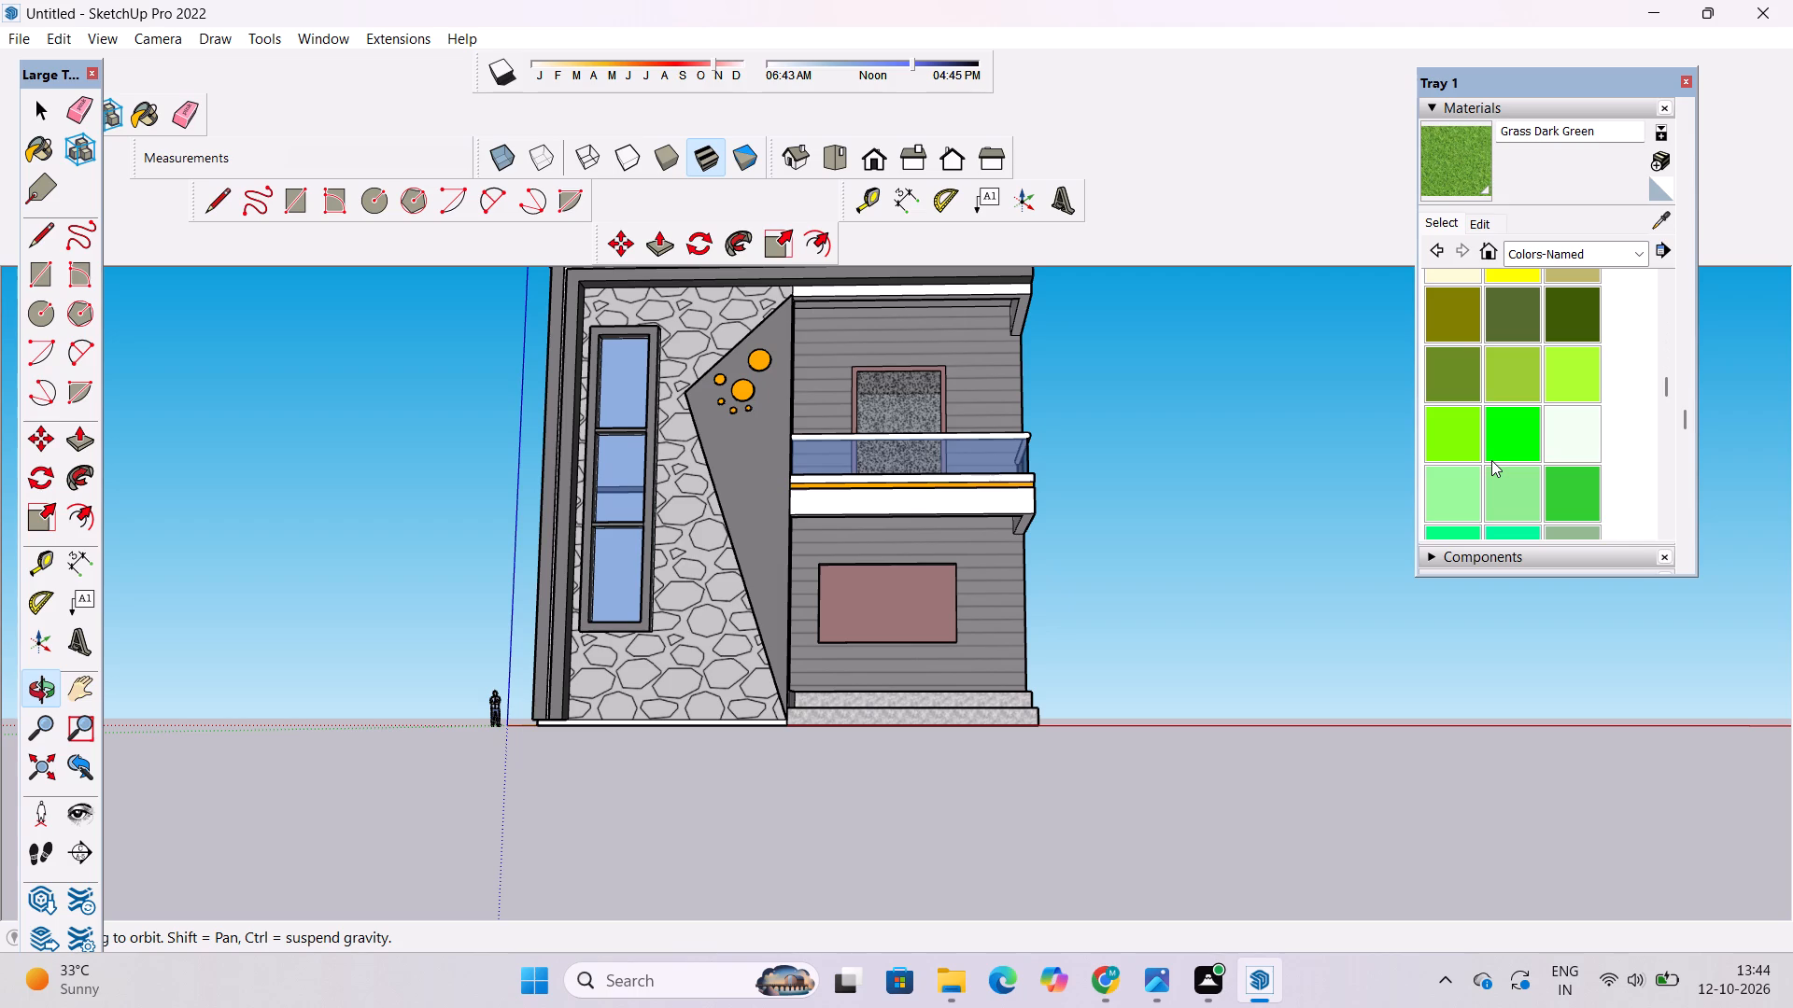
{"action": "scroll", "coordinate": [1491, 460], "scroll_direction": "down", "scroll_amount": 4}
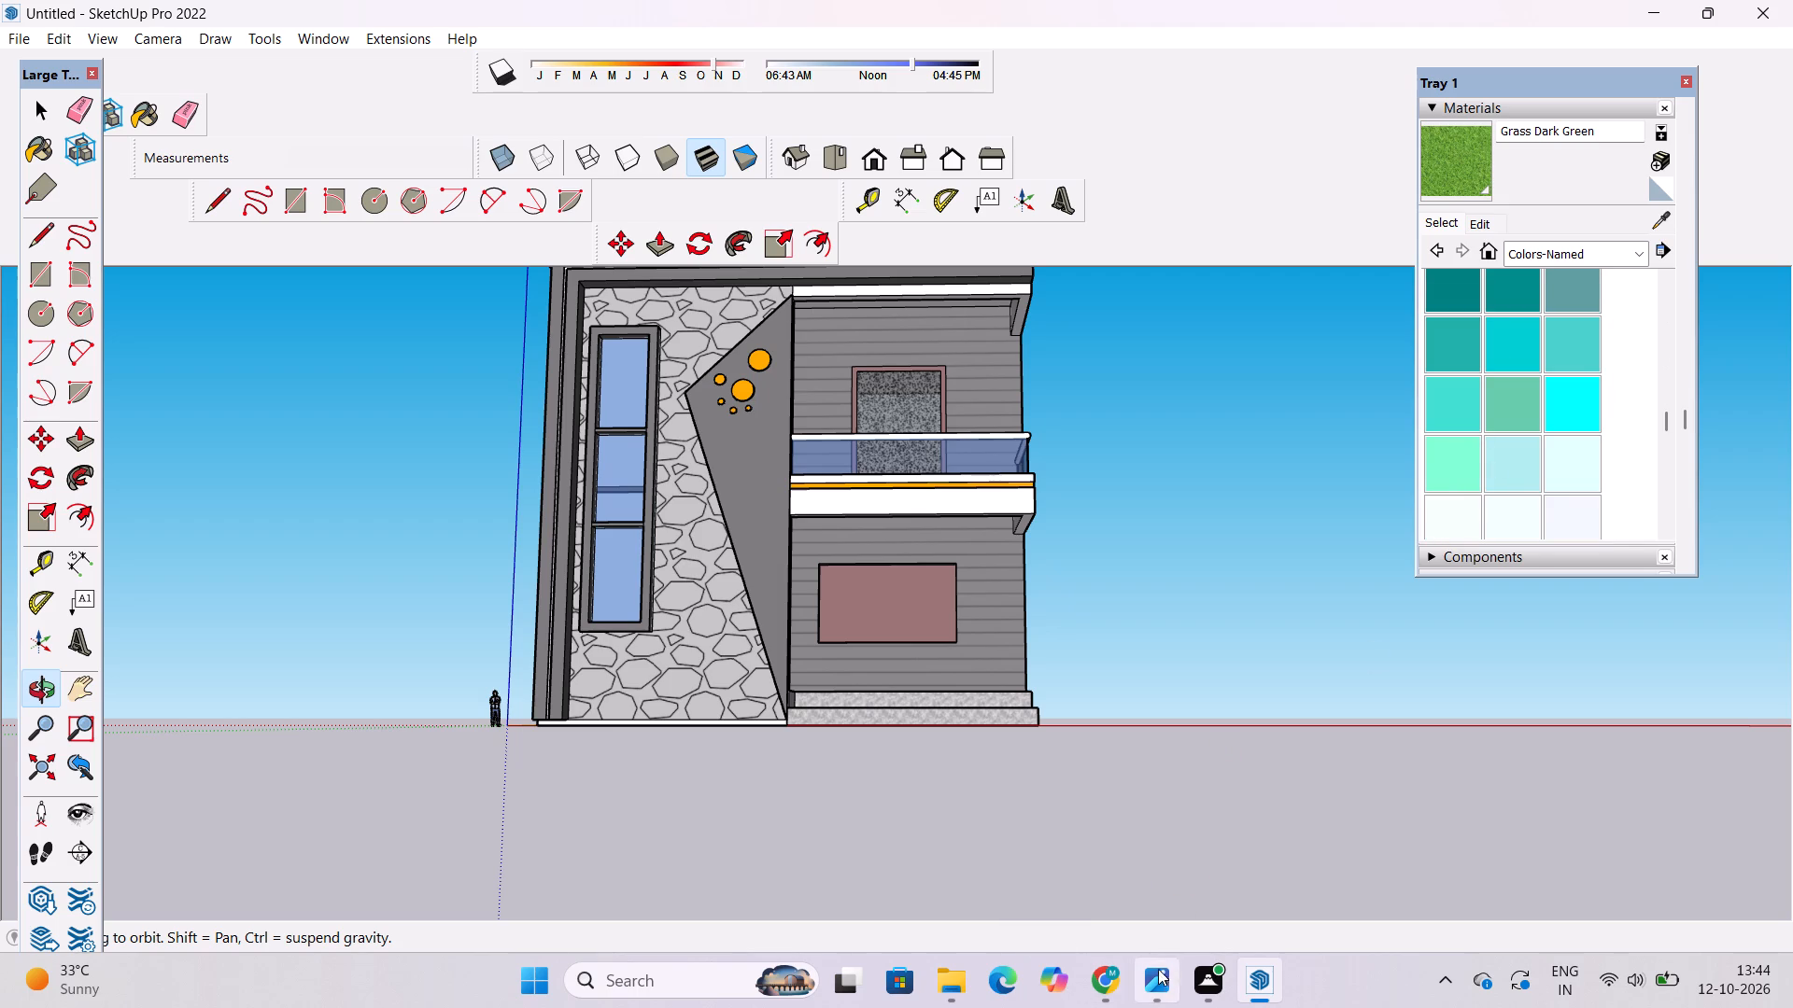
Examine the facade and balcony from above, from the open top floor down to the entrance steps.
{"action": "left_click_drag", "start_coordinate": [1594, 408], "coordinate": [1598, 497]}
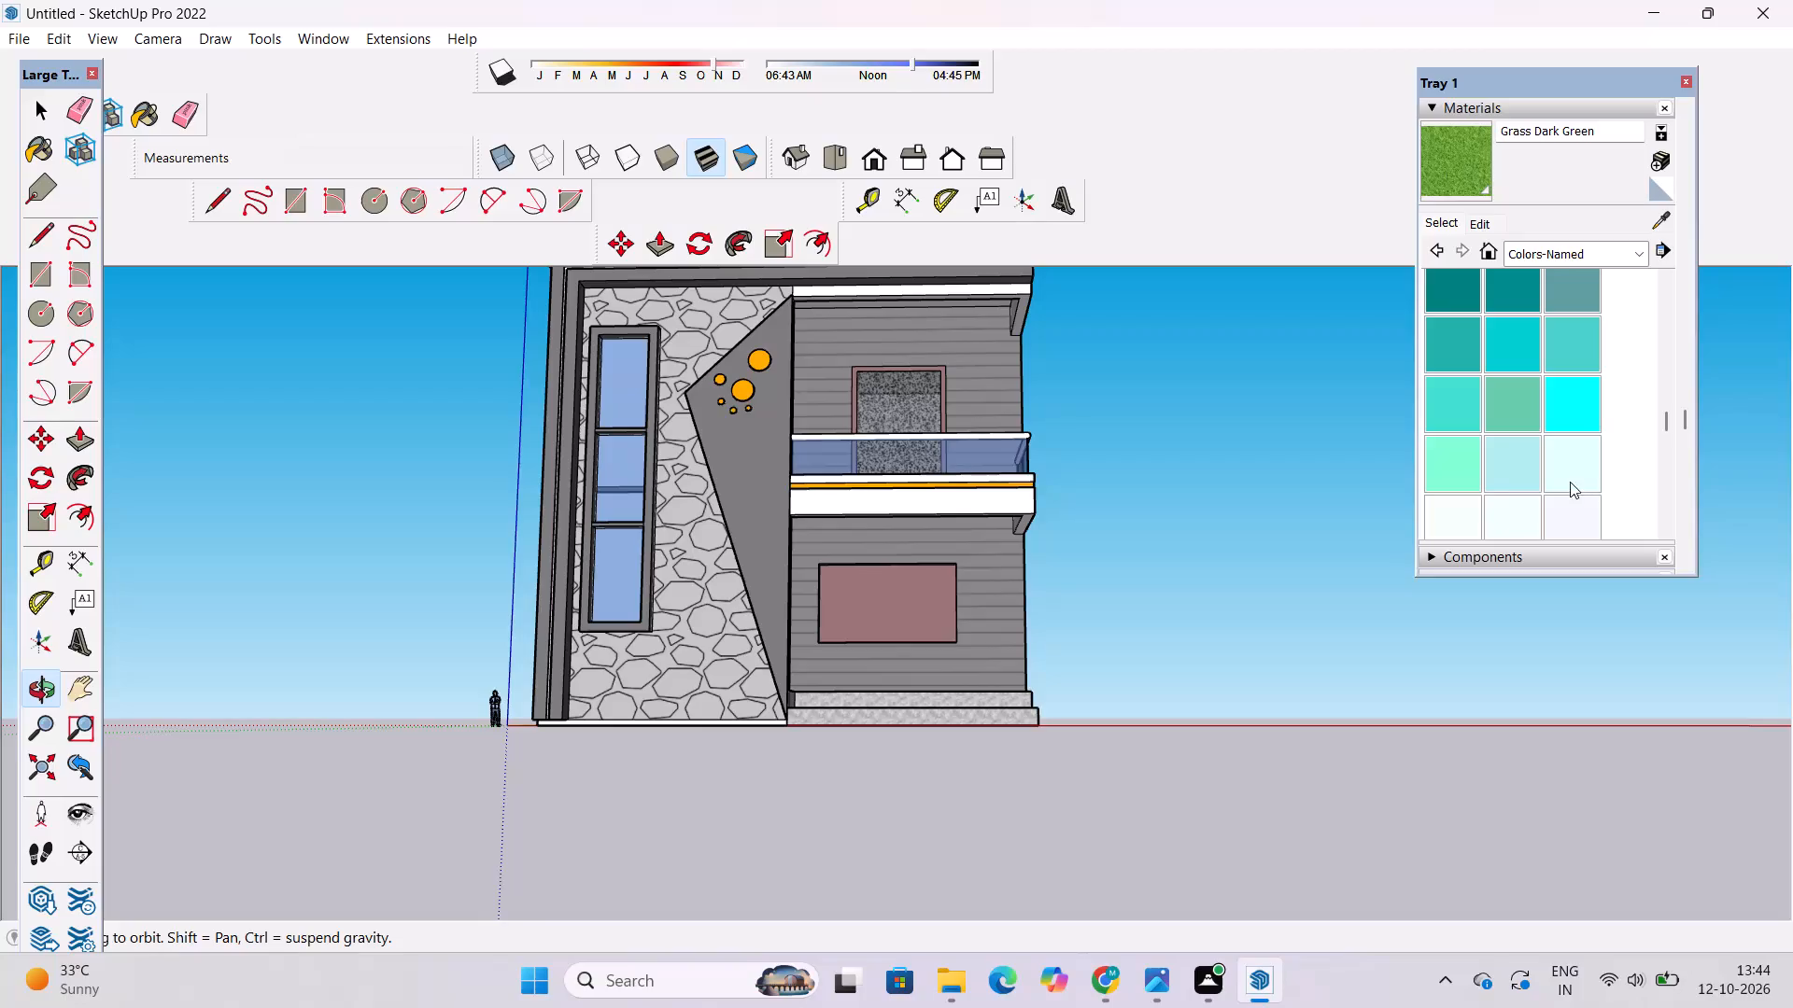
{"action": "scroll", "coordinate": [1025, 494], "scroll_direction": "down", "scroll_amount": 3}
{"action": "left_click_drag", "start_coordinate": [1009, 502], "coordinate": [1006, 731]}
{"action": "left_click_drag", "start_coordinate": [990, 591], "coordinate": [937, 591], "text": "shift"}
{"action": "left_click_drag", "start_coordinate": [933, 593], "coordinate": [959, 608]}
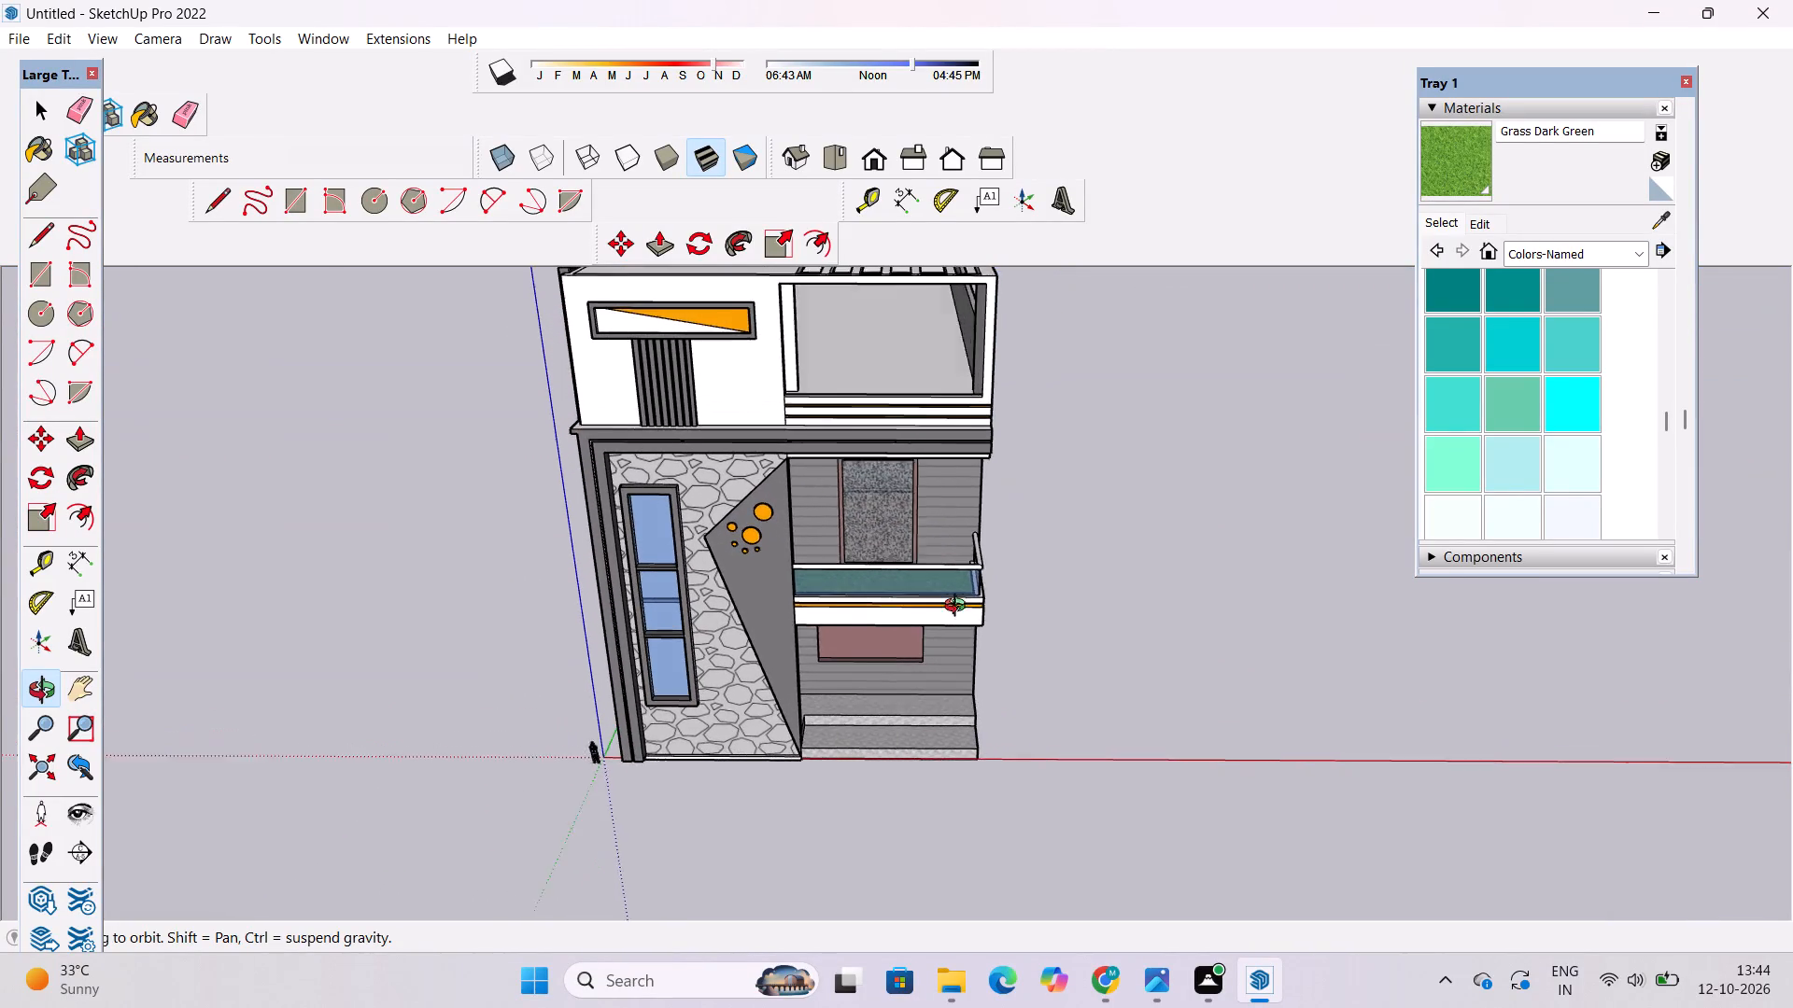
{"action": "left_click_drag", "start_coordinate": [959, 608], "coordinate": [980, 623]}
{"action": "scroll", "coordinate": [950, 578], "scroll_direction": "up", "scroll_amount": 4}
{"action": "left_click_drag", "start_coordinate": [944, 578], "coordinate": [906, 595], "text": "shift"}
{"action": "left_click_drag", "start_coordinate": [917, 622], "coordinate": [929, 650]}
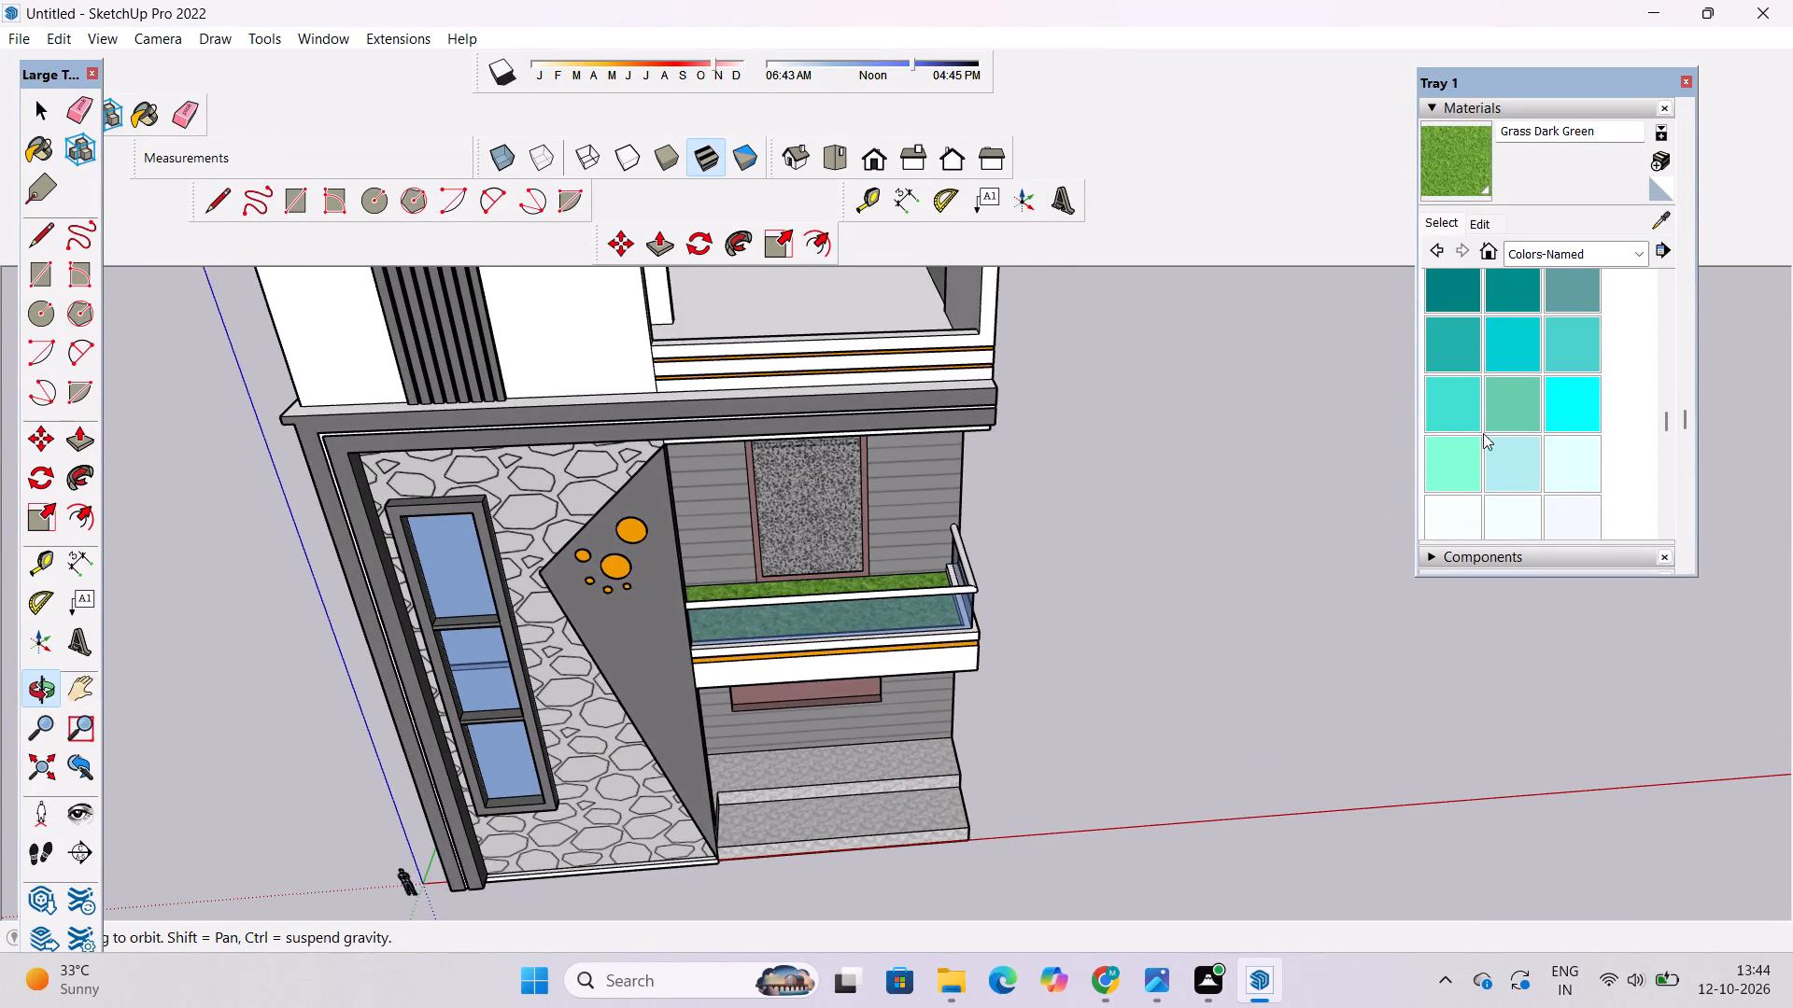
Paint the underside of the overhang above the balcony and the underside of the balcony slab with 0118_Thistle.
{"action": "scroll", "coordinate": [1486, 427], "scroll_direction": "down", "scroll_amount": 5}
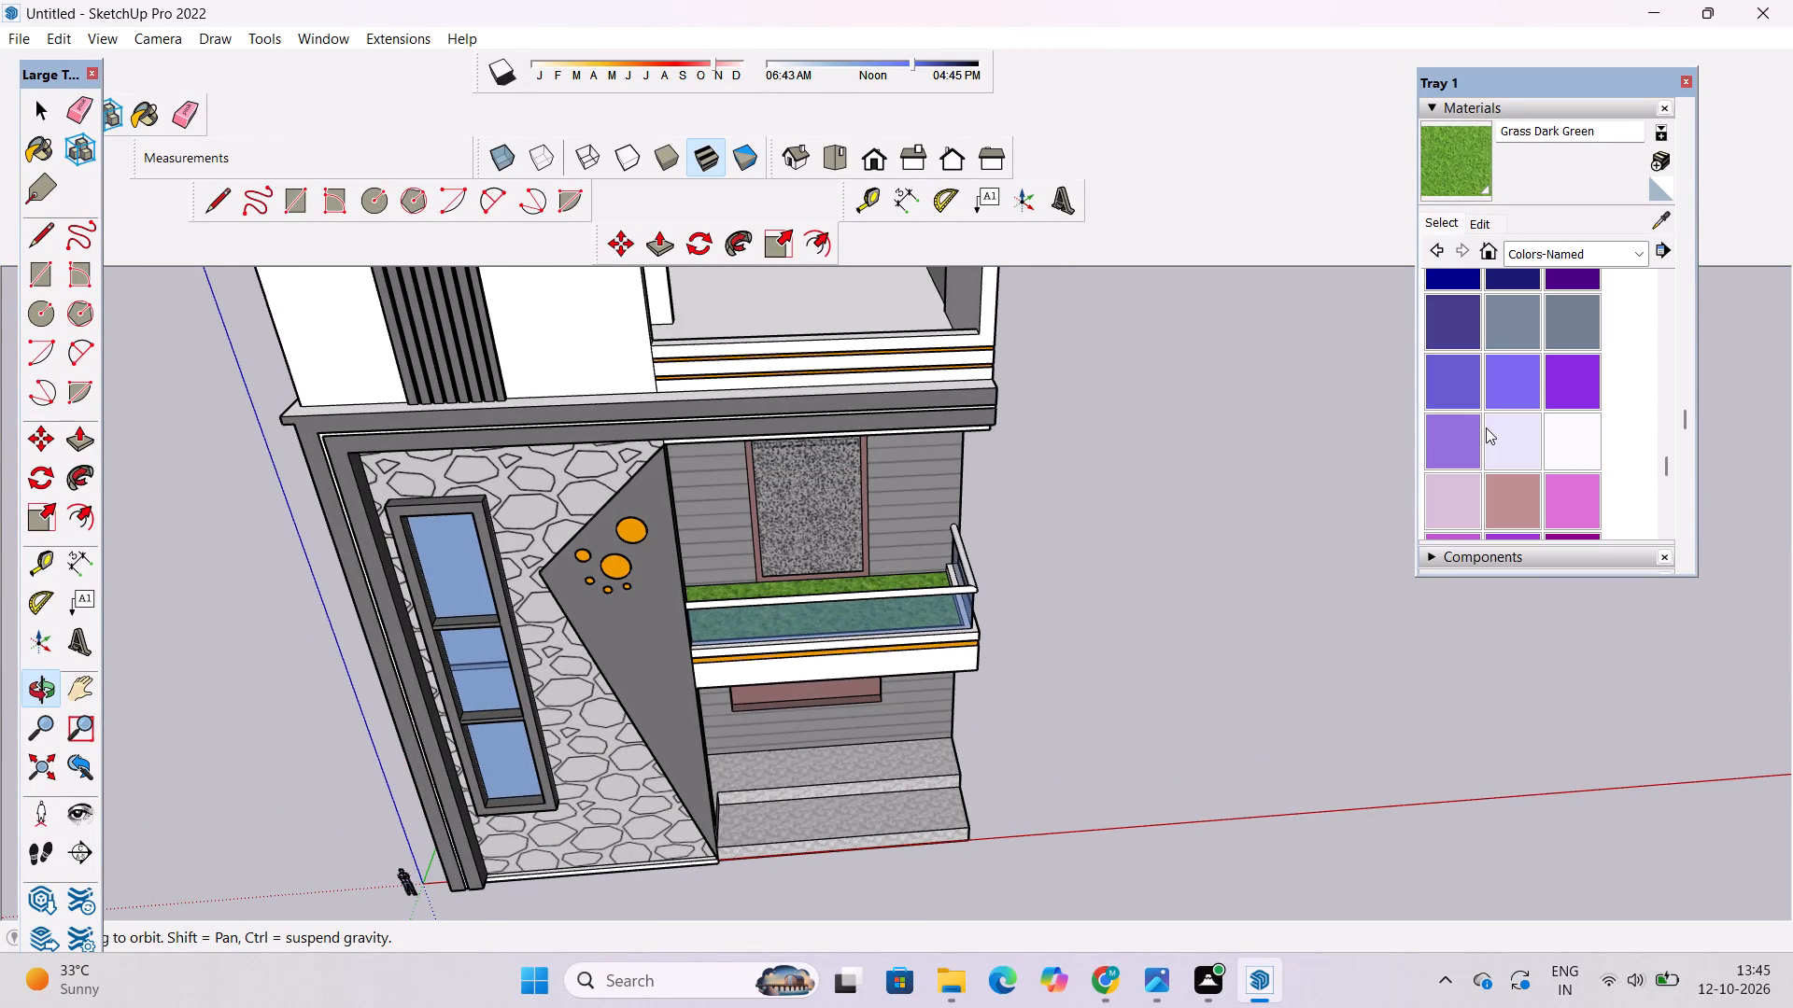
{"action": "left_click", "coordinate": [1455, 520]}
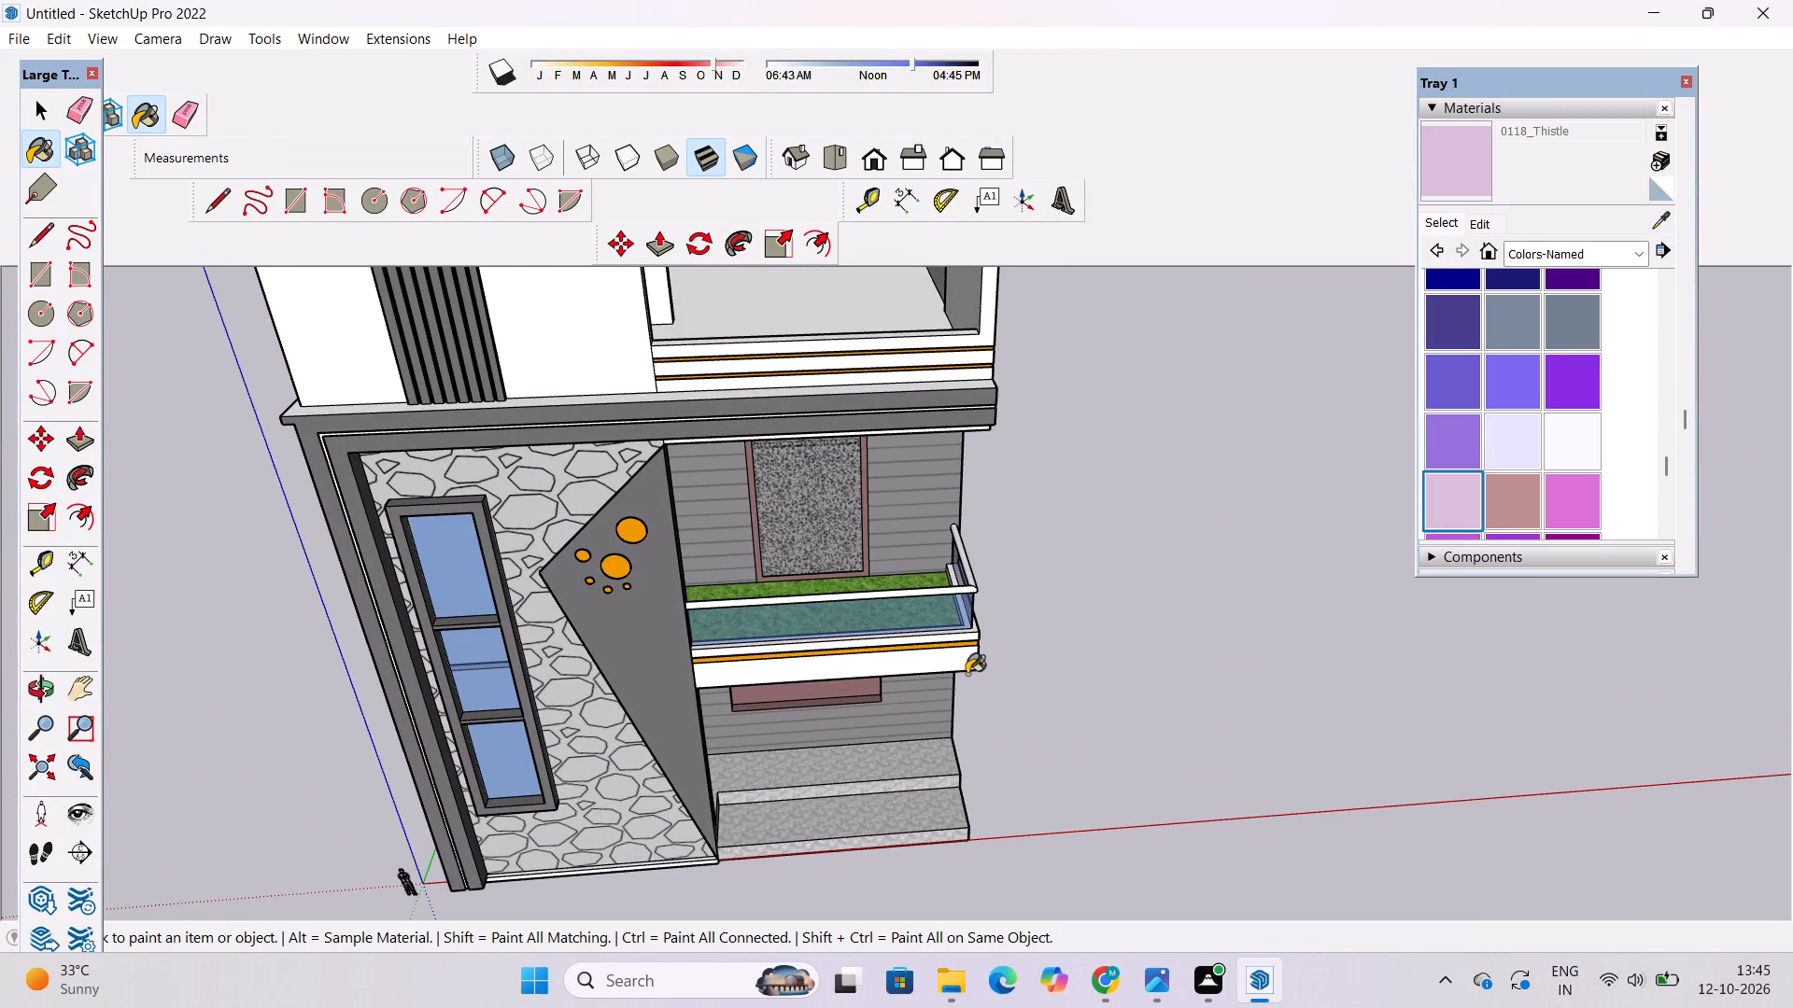
{"action": "key", "text": "o"}
{"action": "left_click_drag", "start_coordinate": [948, 753], "coordinate": [934, 609]}
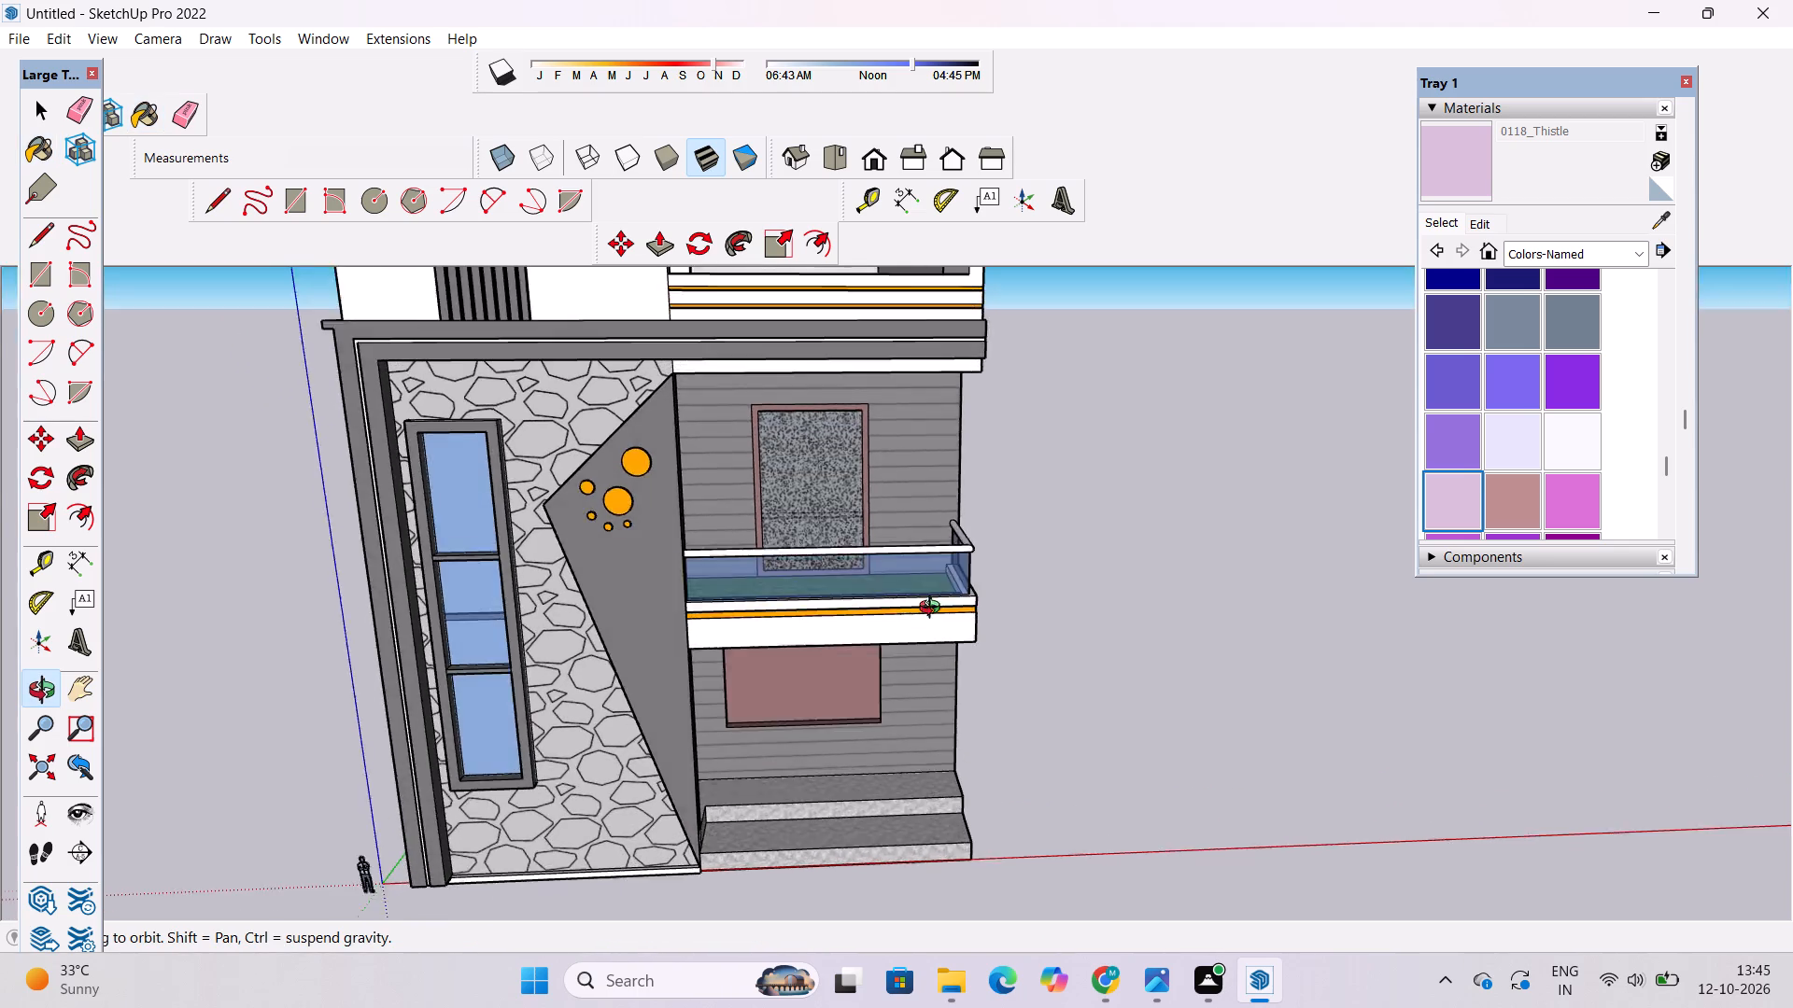
{"action": "left_click_drag", "start_coordinate": [934, 609], "coordinate": [694, 484]}
{"action": "left_click_drag", "start_coordinate": [724, 464], "coordinate": [743, 557], "text": "shift"}
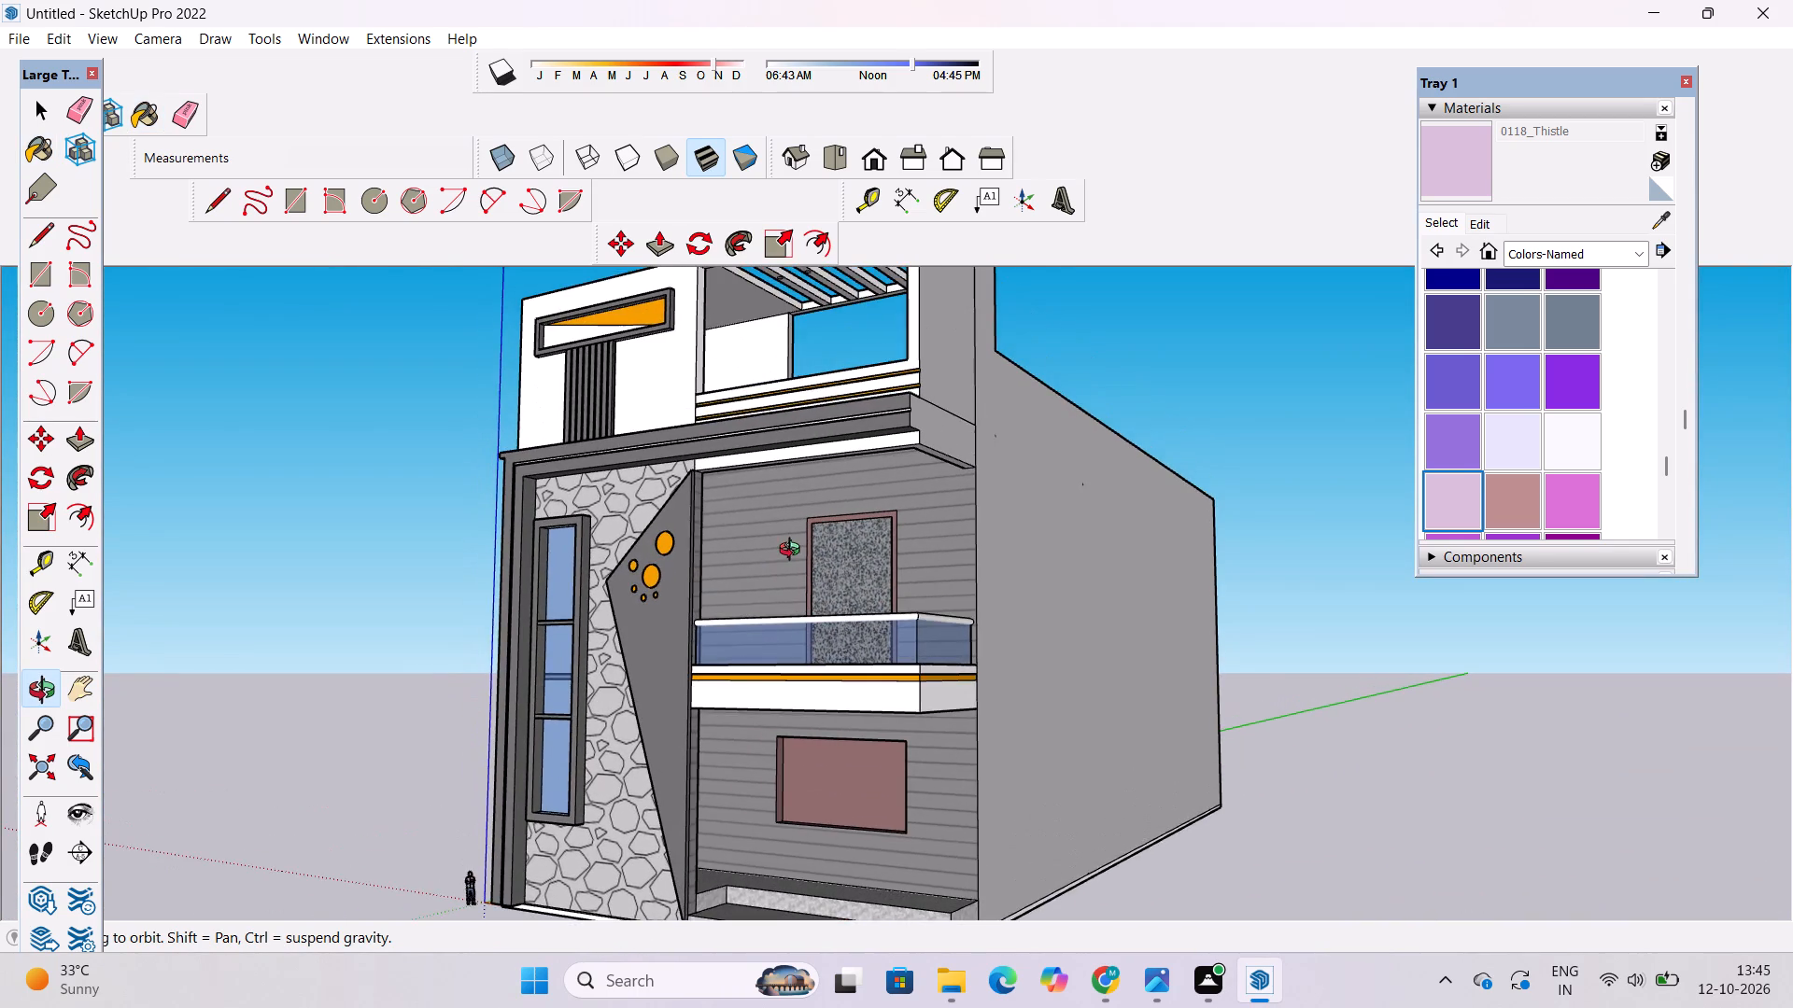
{"action": "scroll", "coordinate": [794, 551], "scroll_direction": "up", "scroll_amount": 3}
{"action": "left_click_drag", "start_coordinate": [798, 553], "coordinate": [797, 384]}
{"action": "left_click_drag", "start_coordinate": [797, 383], "coordinate": [784, 469], "text": "shift"}
{"action": "scroll", "coordinate": [832, 446], "scroll_direction": "up", "scroll_amount": 3}
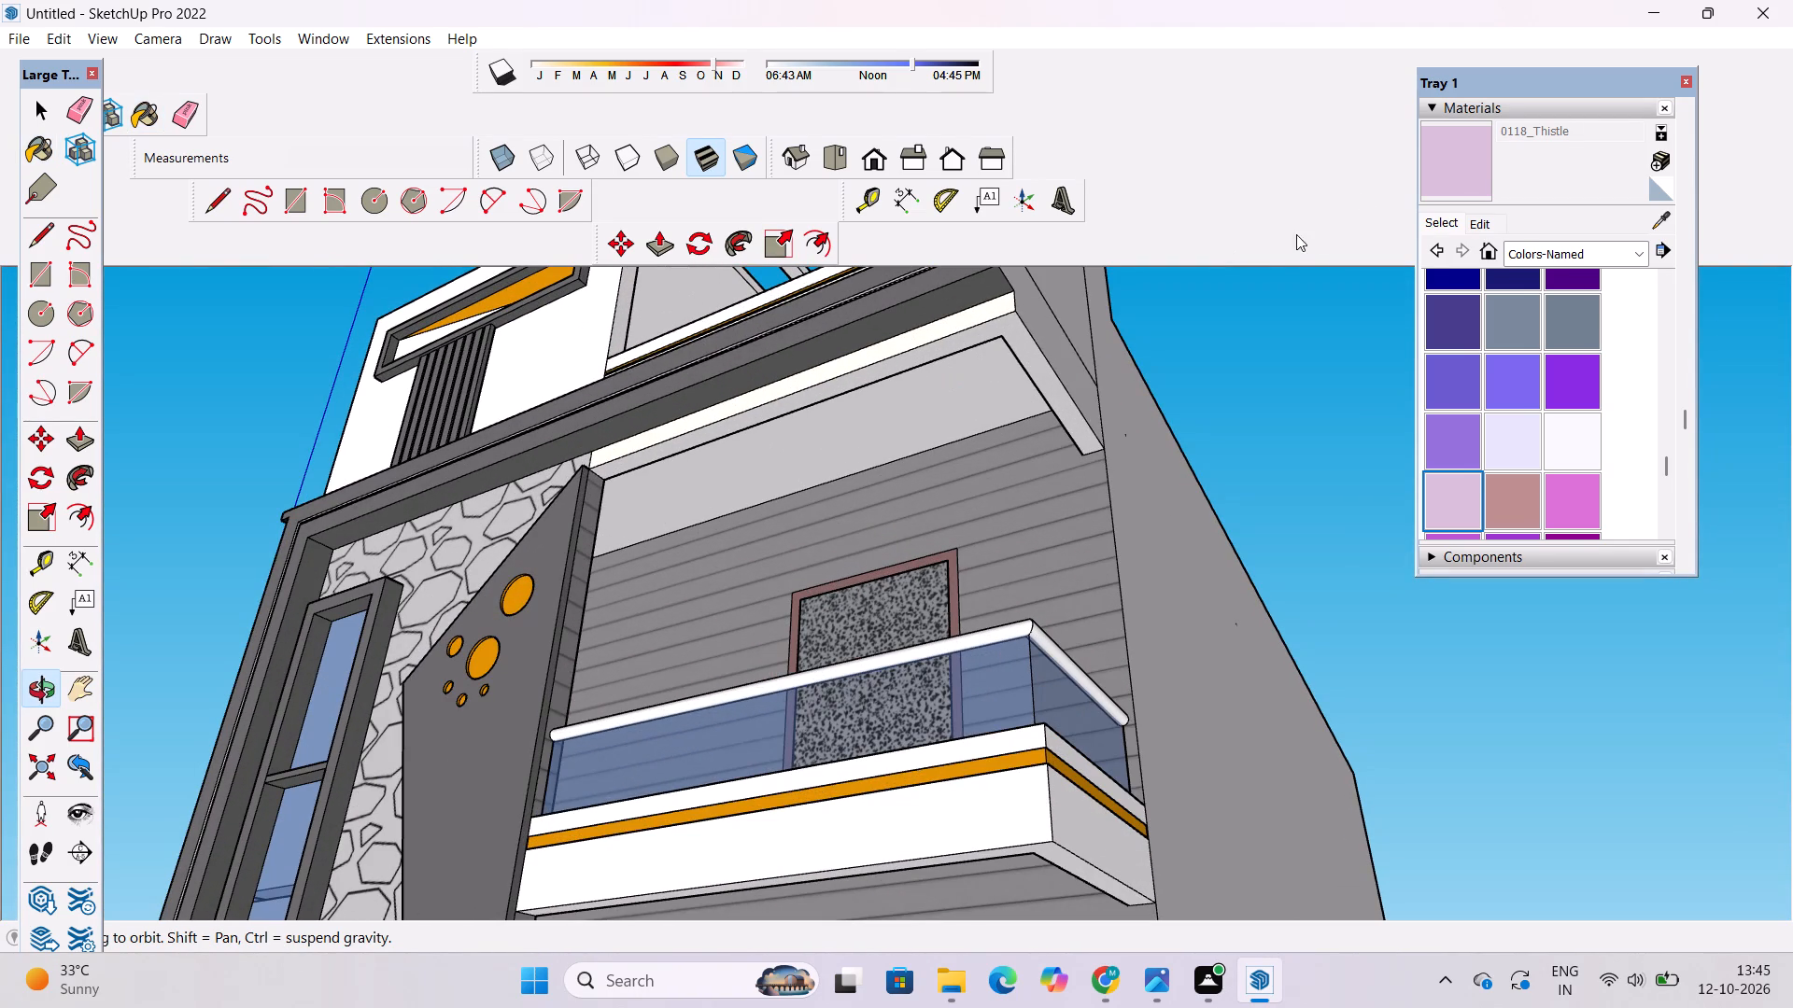
{"action": "left_click", "coordinate": [1454, 165]}
{"action": "left_click", "coordinate": [981, 394]}
{"action": "scroll", "coordinate": [1036, 333], "scroll_direction": "down", "scroll_amount": 5}
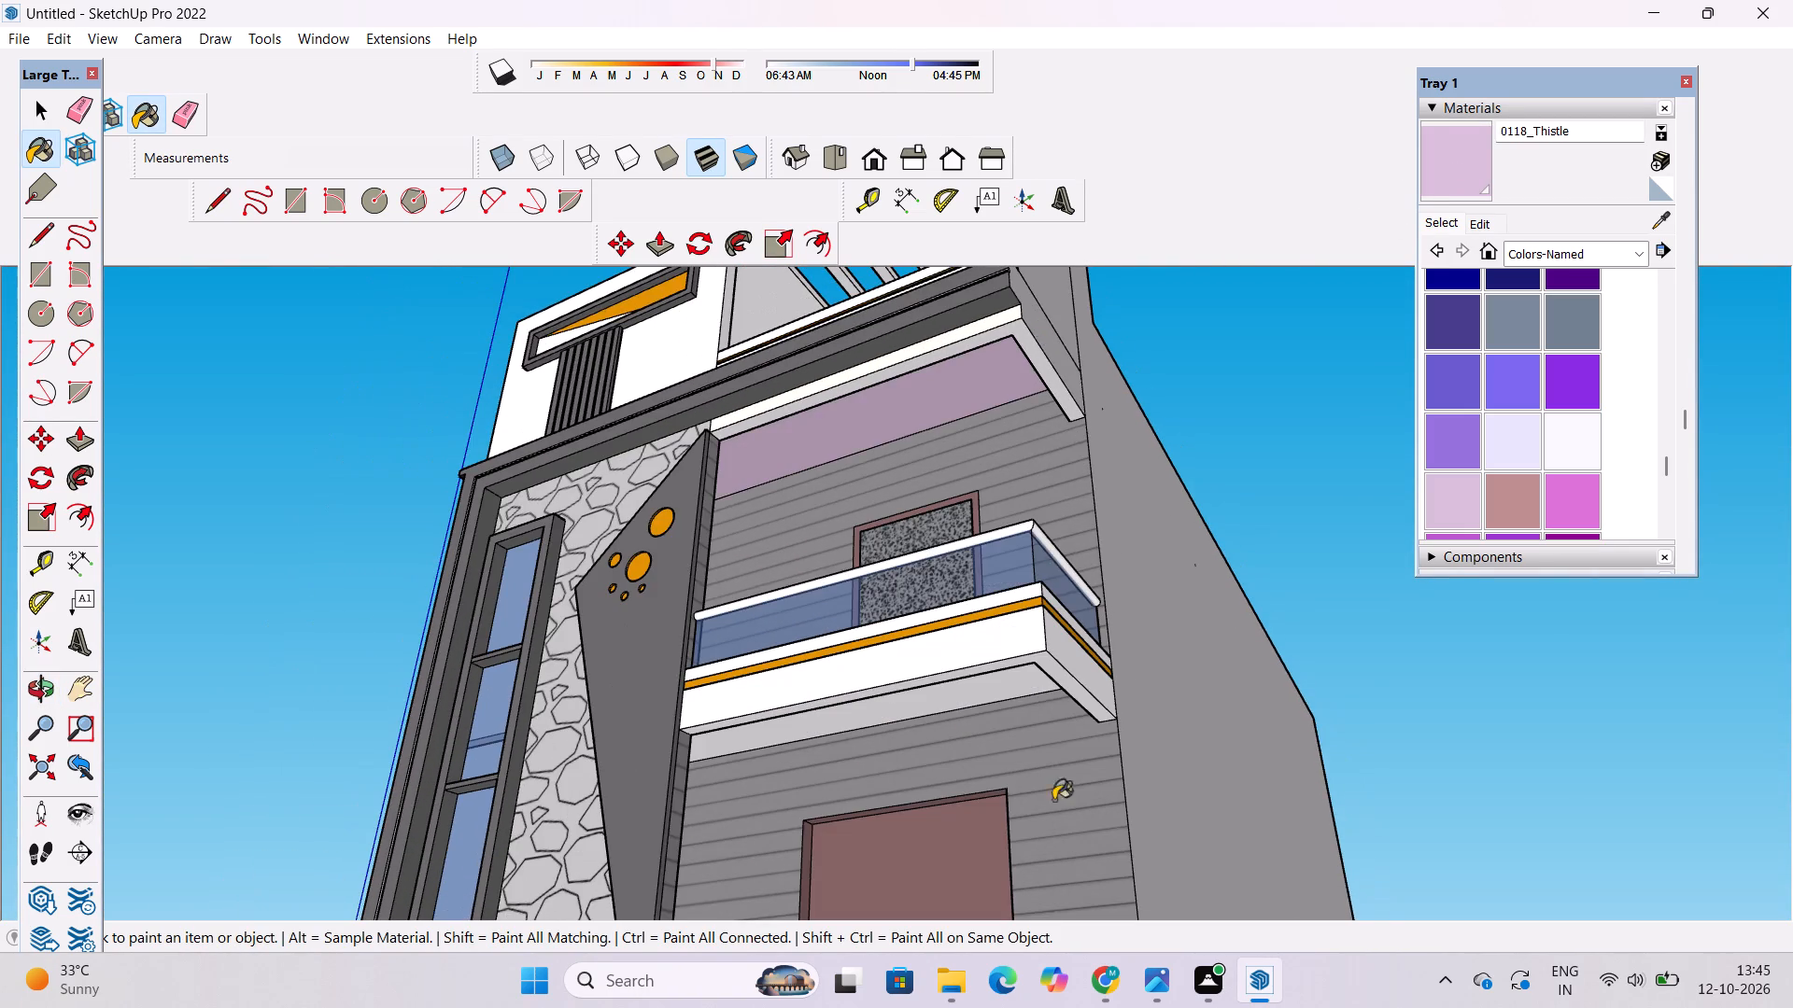
{"action": "scroll", "coordinate": [1015, 780], "scroll_direction": "up", "scroll_amount": 10}
{"action": "left_click", "coordinate": [953, 428]}
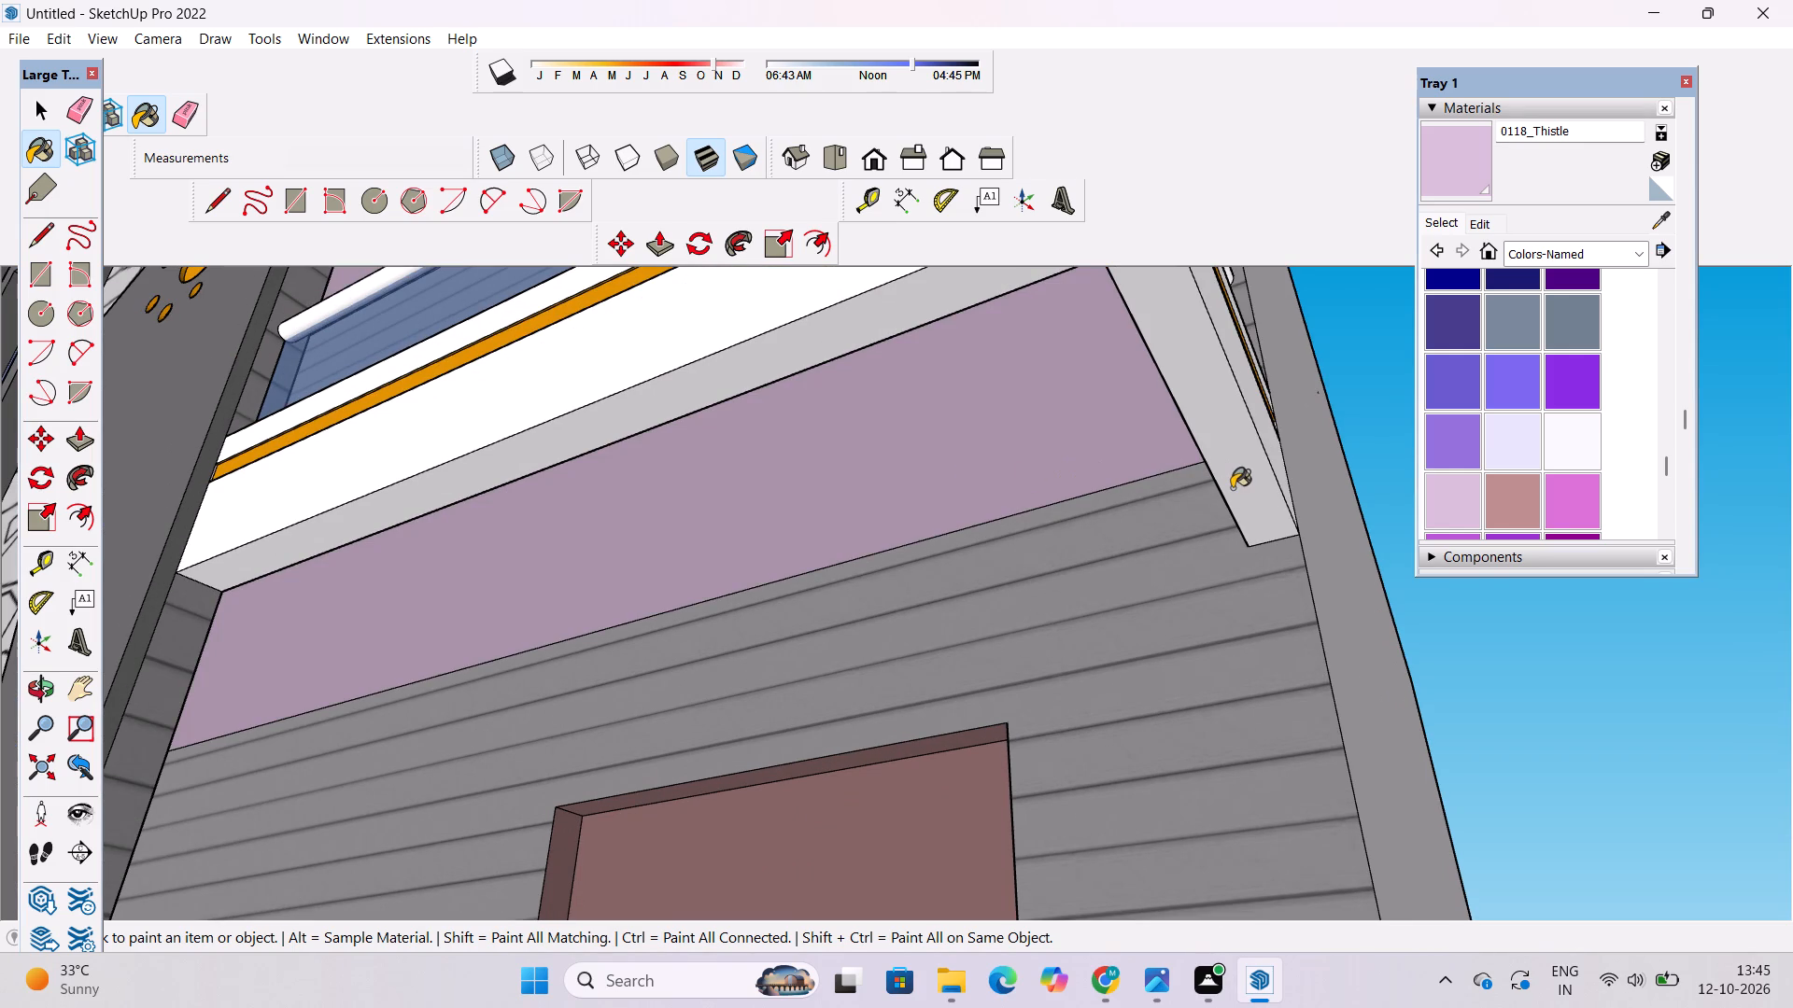
Draw a circle of 1' radius on the underside of the balcony slab, near its outer end.
{"action": "key", "text": "c"}
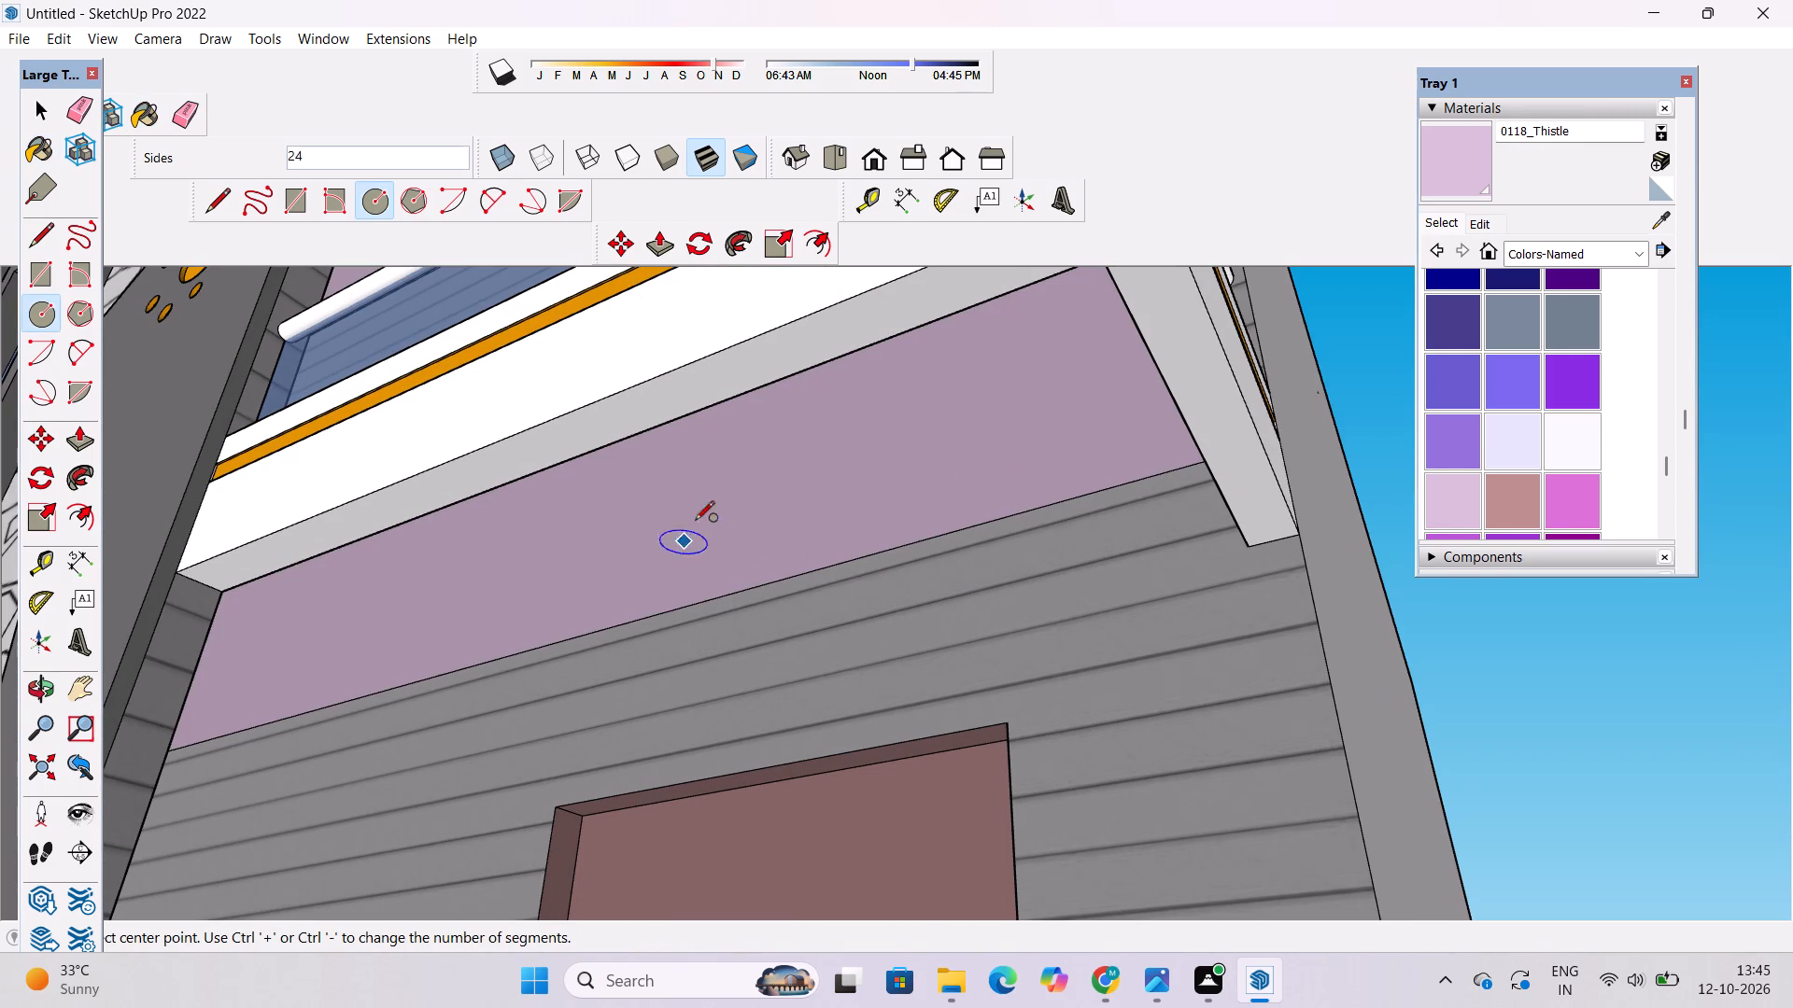
{"action": "left_click", "coordinate": [903, 458]}
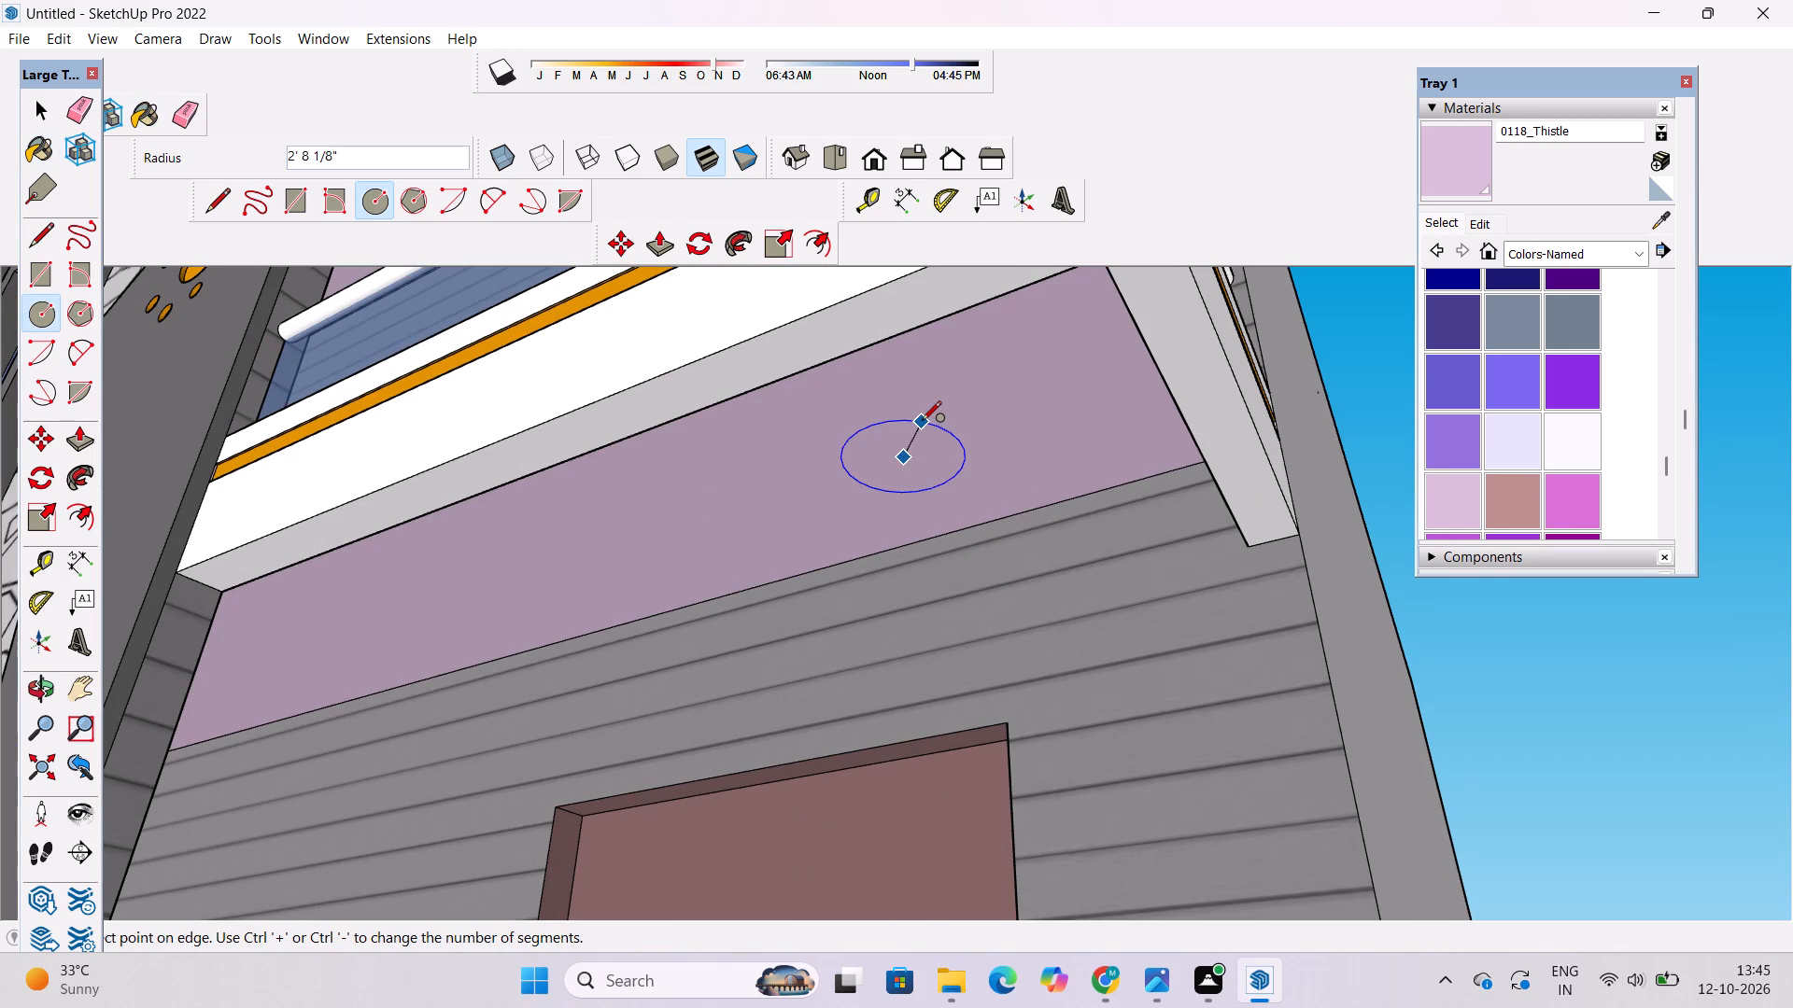
{"action": "type", "text": "1'"}
{"action": "key", "text": "Return"}
{"action": "key", "text": "space"}
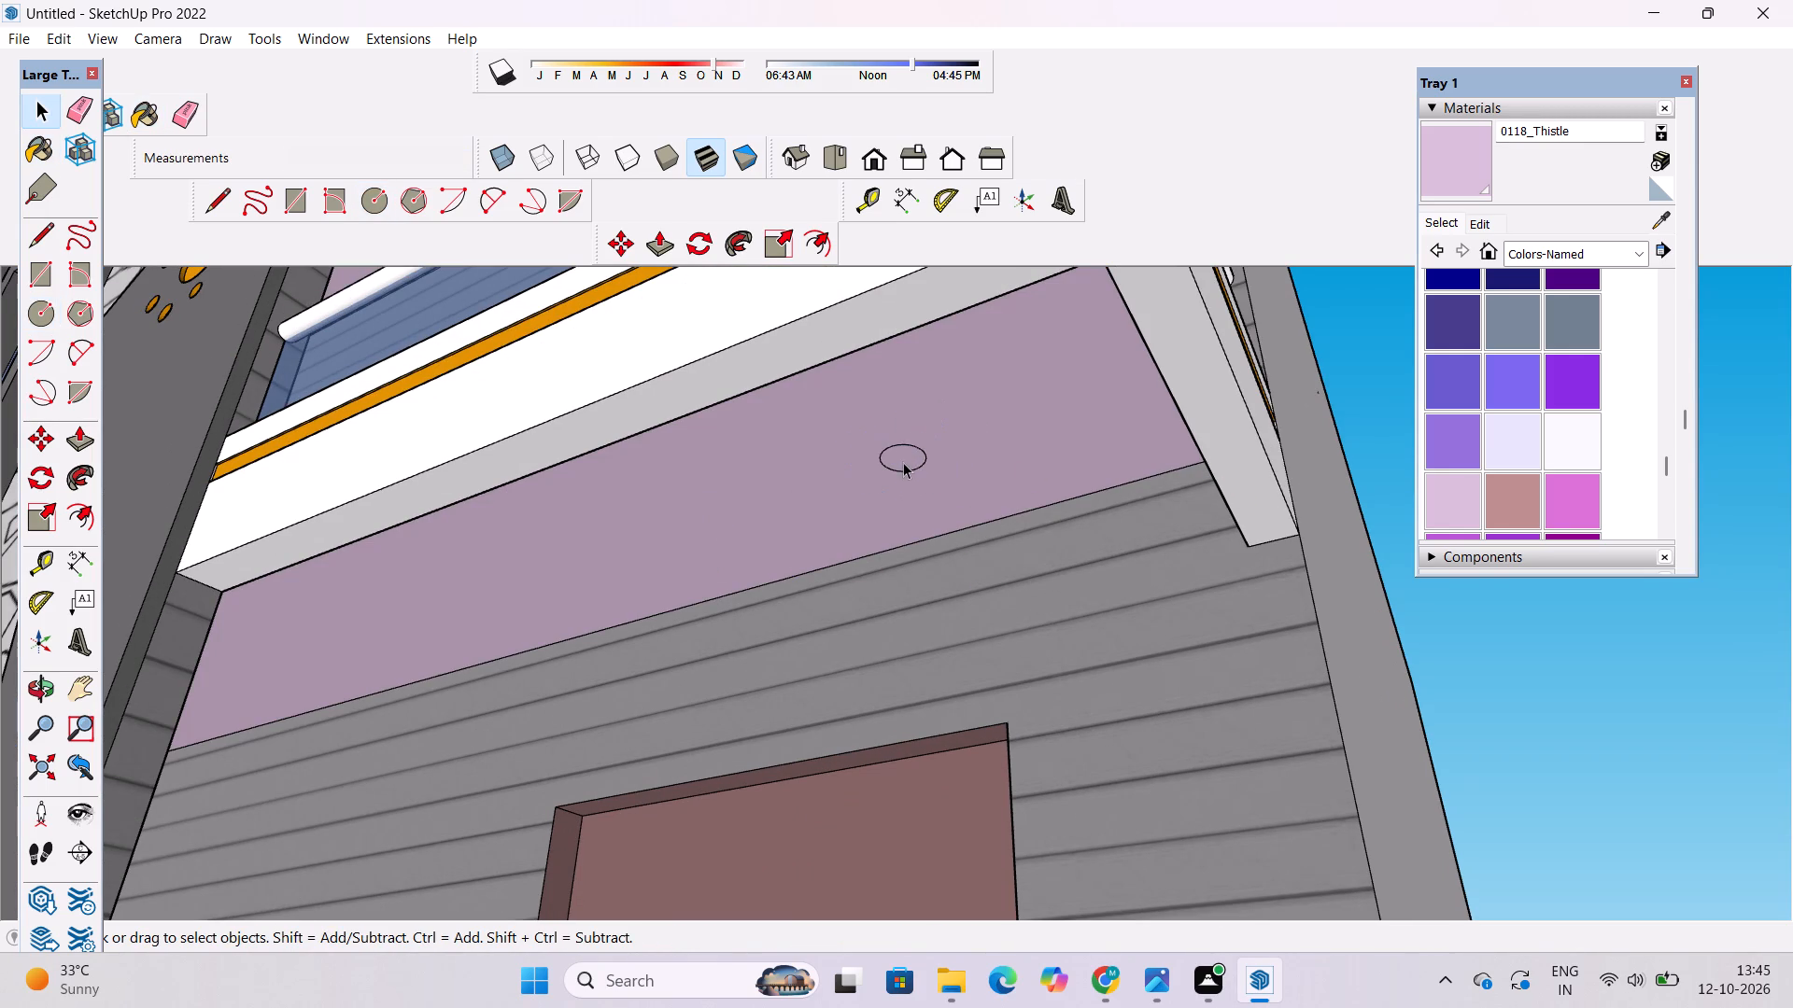
Copy the circle along the balcony slab's underside twice at 12' spacing, towards the tapered wall.
{"action": "double_click", "coordinate": [903, 459]}
{"action": "key", "text": "m"}
{"action": "left_click", "coordinate": [885, 465]}
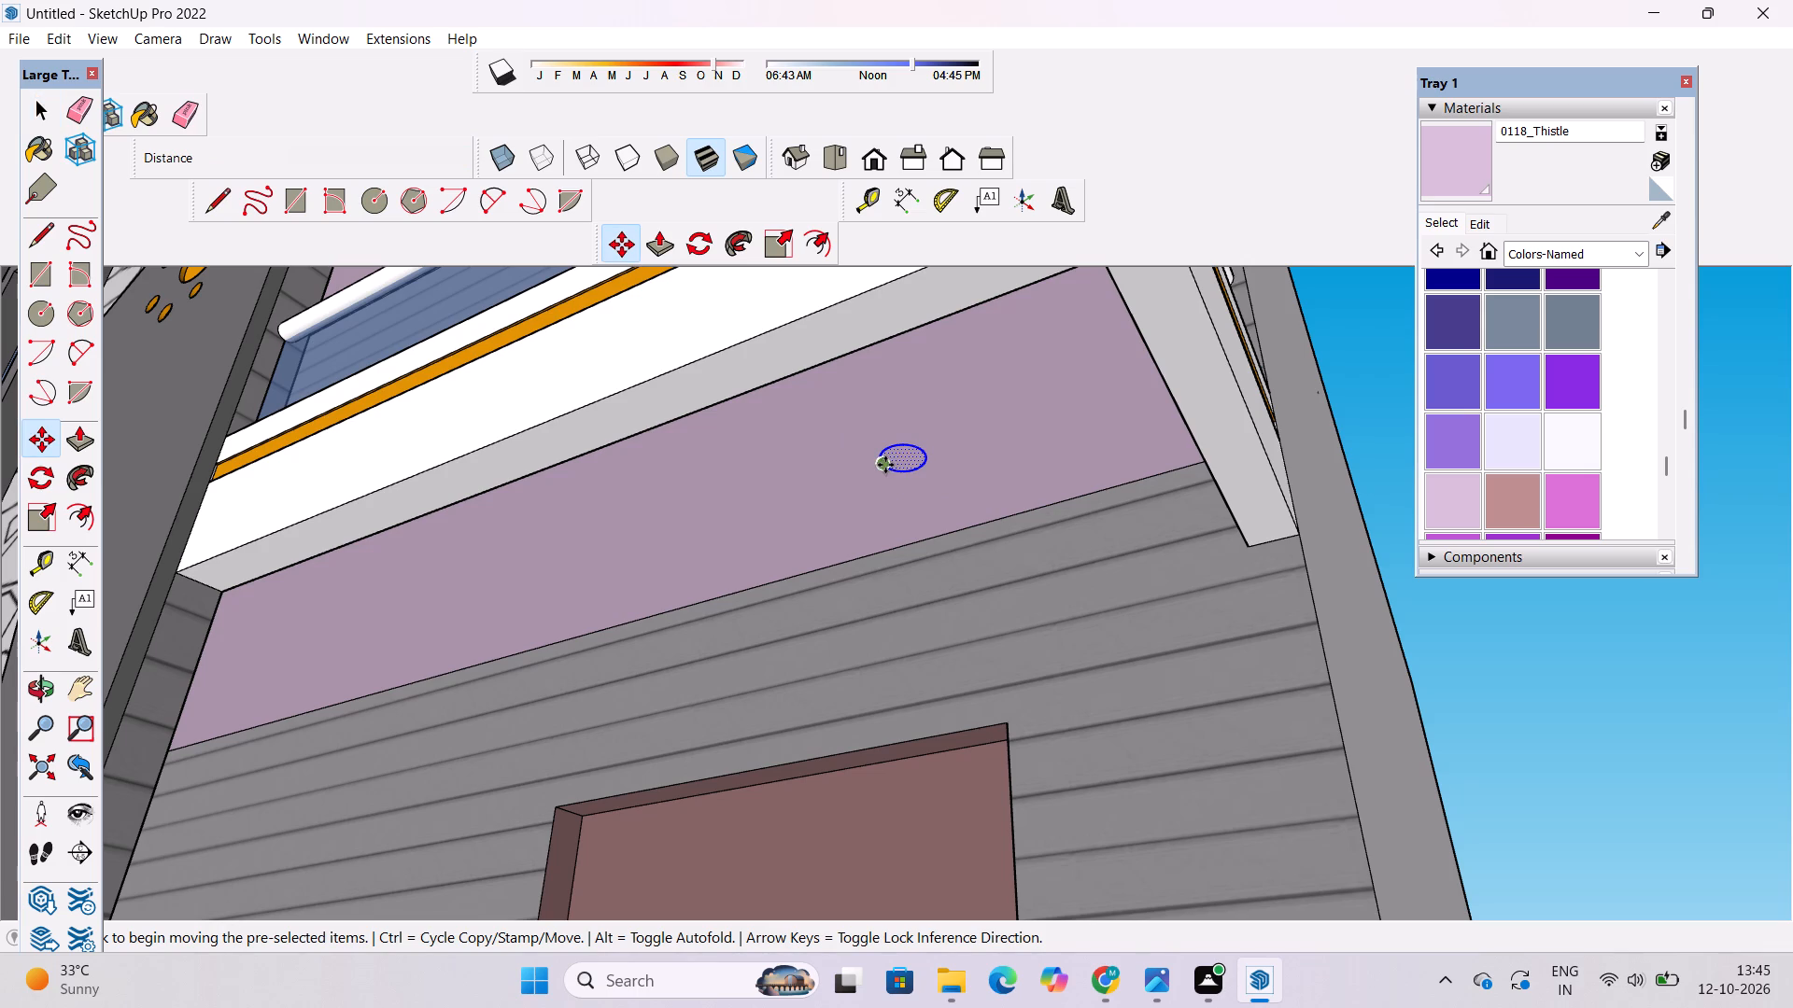
{"action": "type", "text": "12'"}
{"action": "key", "text": "Return"}
{"action": "type", "text": "*2"}
{"action": "key", "text": "Return"}
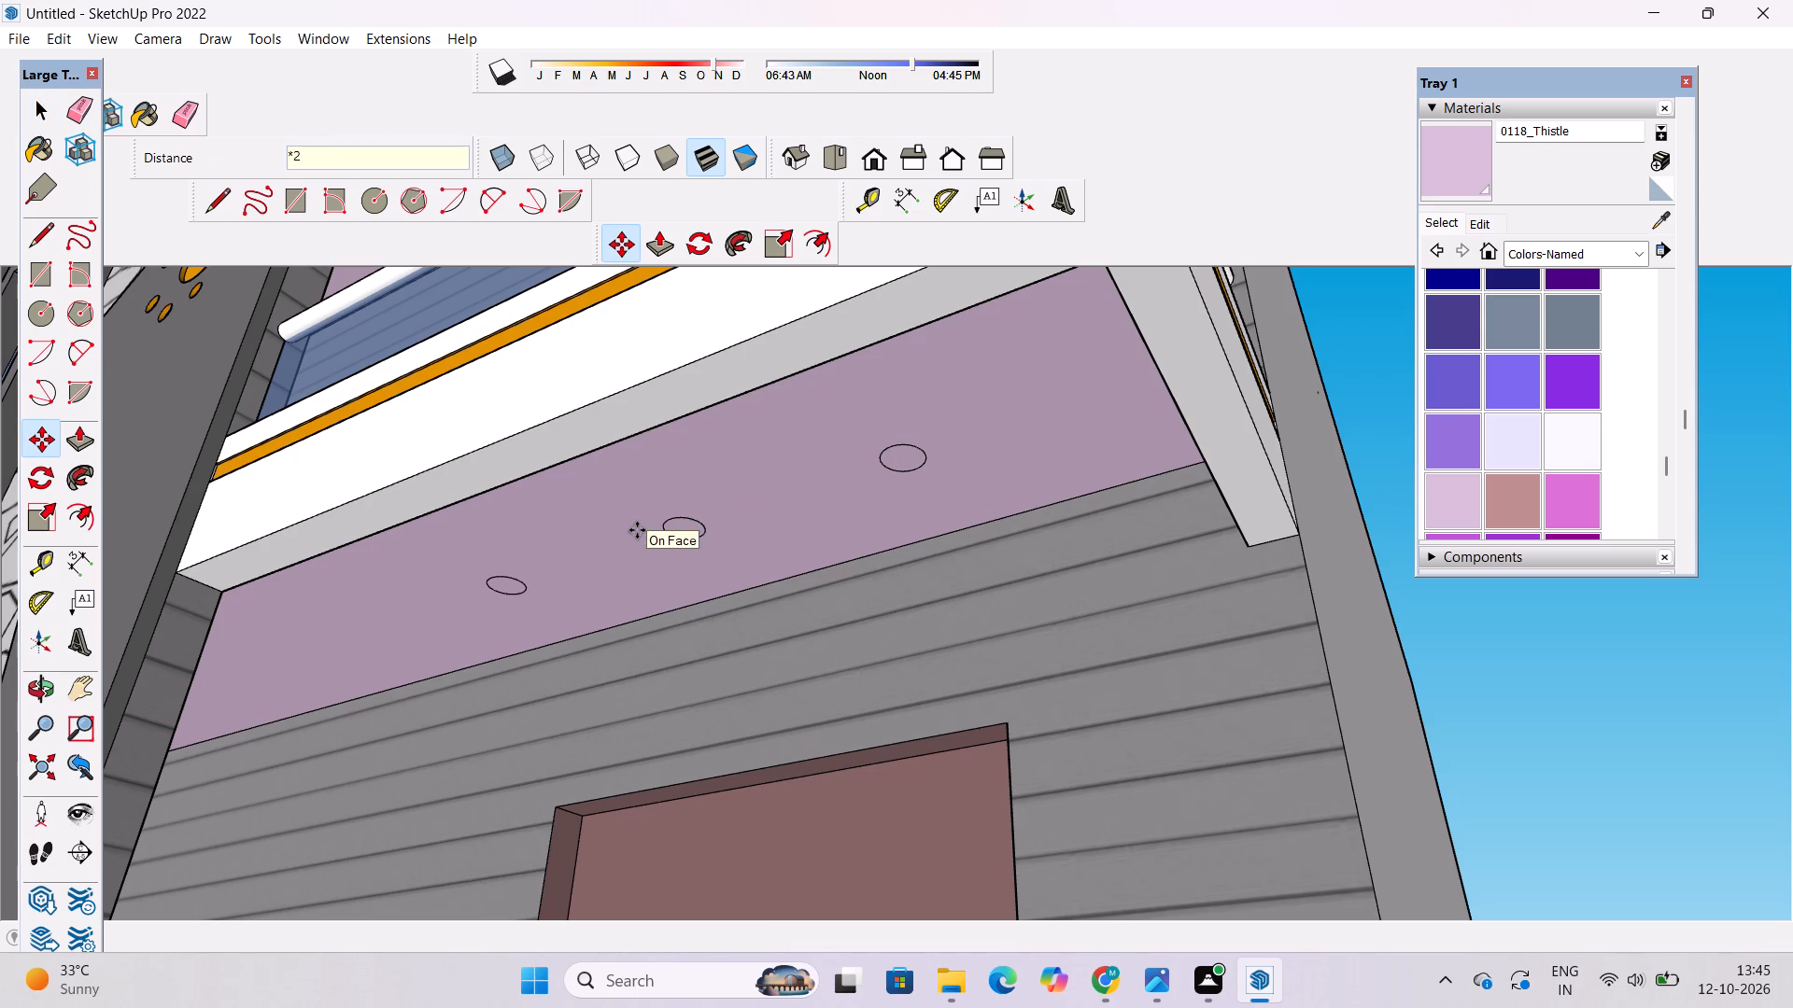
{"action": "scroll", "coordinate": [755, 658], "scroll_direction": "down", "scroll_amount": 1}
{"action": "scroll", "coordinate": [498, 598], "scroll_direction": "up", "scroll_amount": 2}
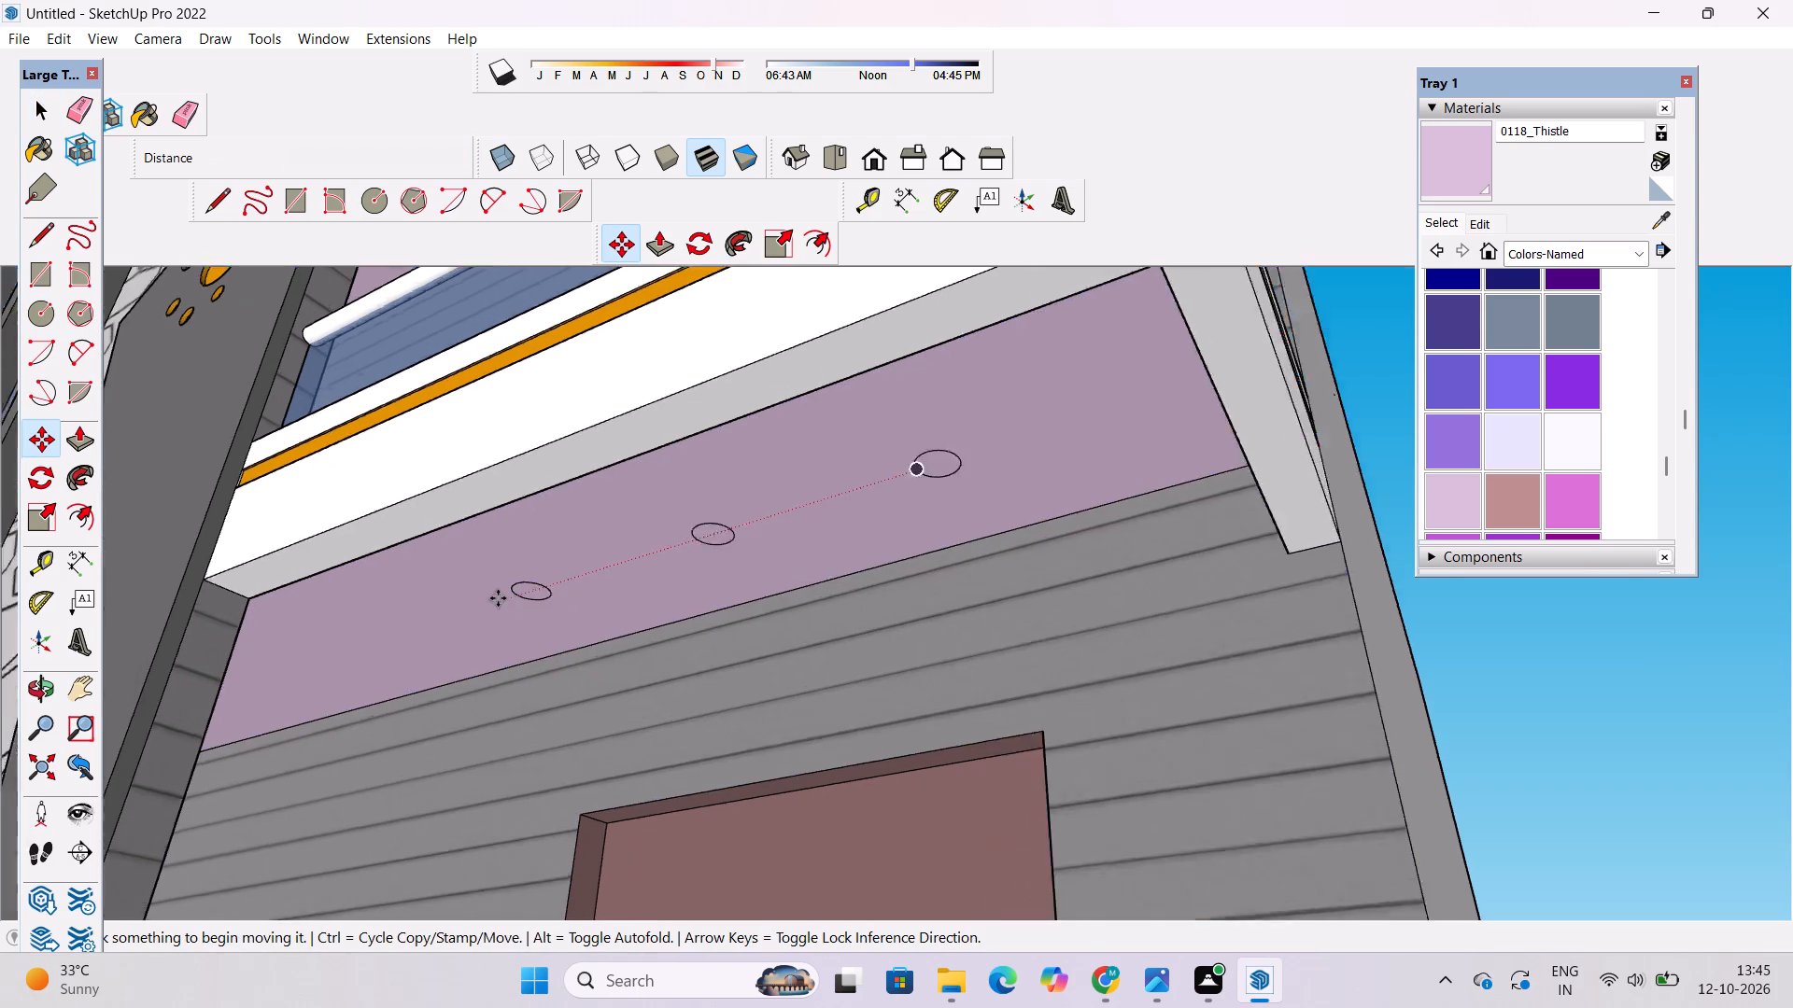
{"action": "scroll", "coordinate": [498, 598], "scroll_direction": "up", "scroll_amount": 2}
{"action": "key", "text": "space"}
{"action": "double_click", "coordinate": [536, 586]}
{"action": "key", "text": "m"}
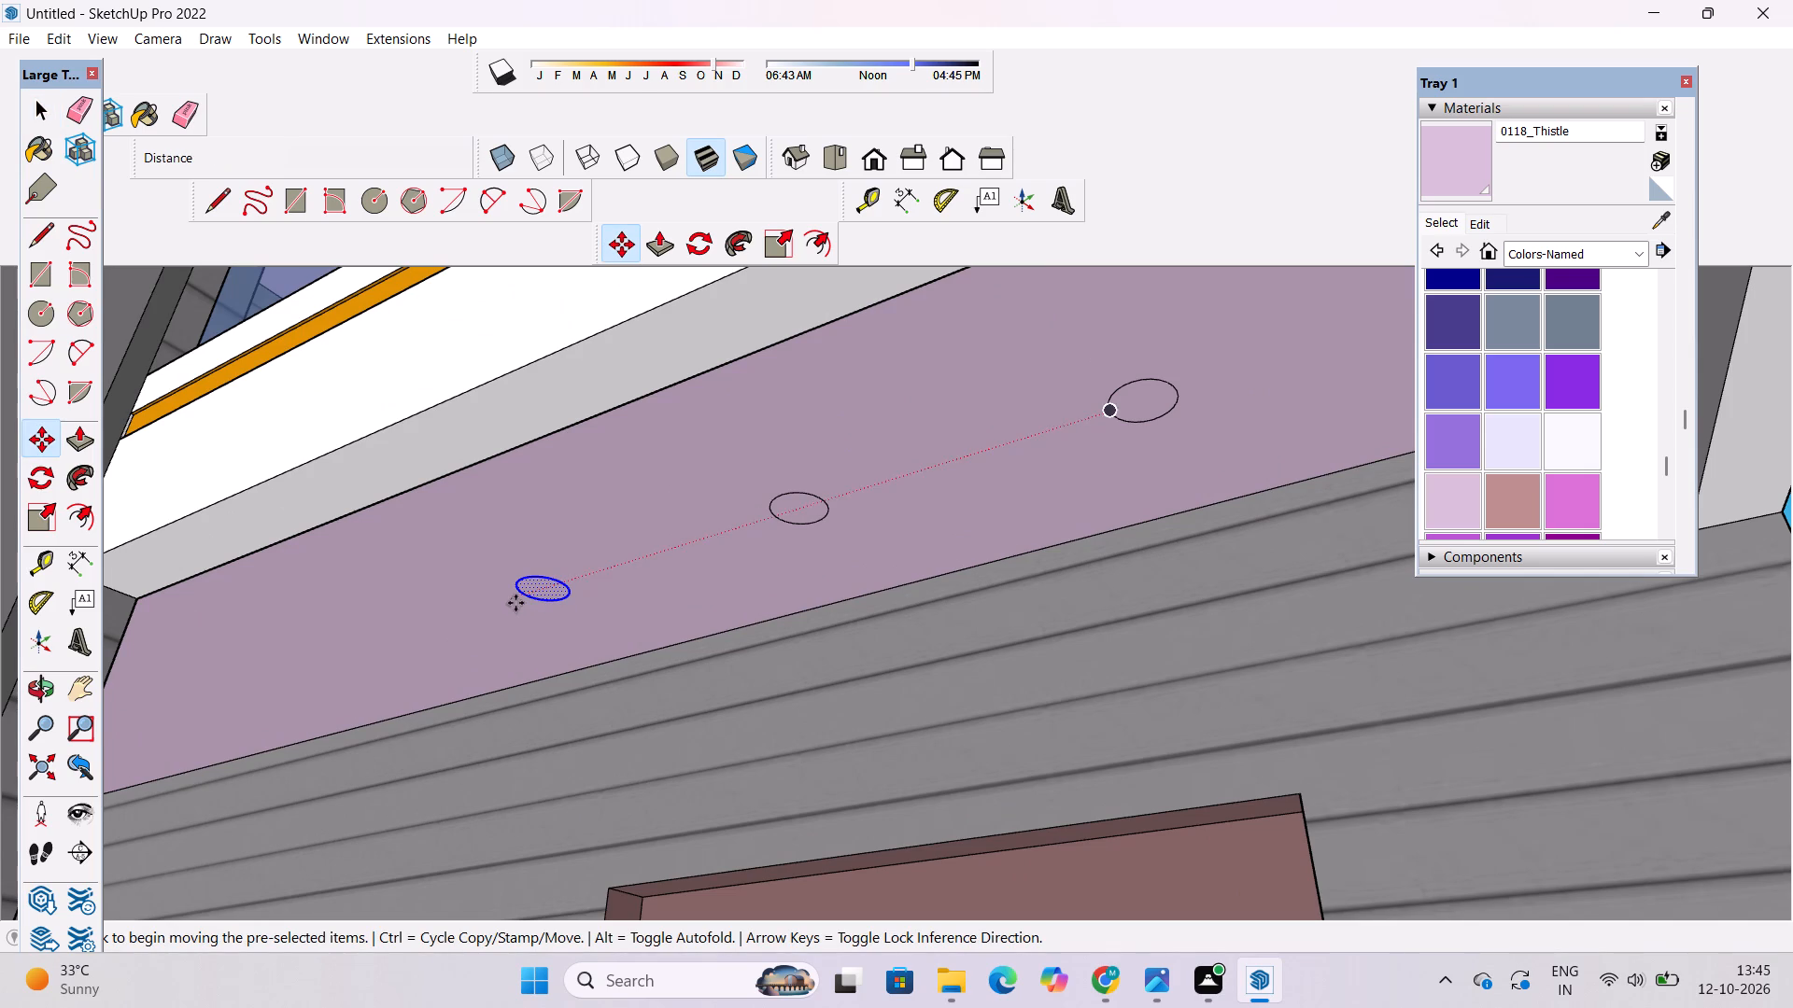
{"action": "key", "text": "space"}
Paint the three circles on the underside of the balcony slab with 0117_GhostWhite.
{"action": "scroll", "coordinate": [511, 629], "scroll_direction": "down", "scroll_amount": 9}
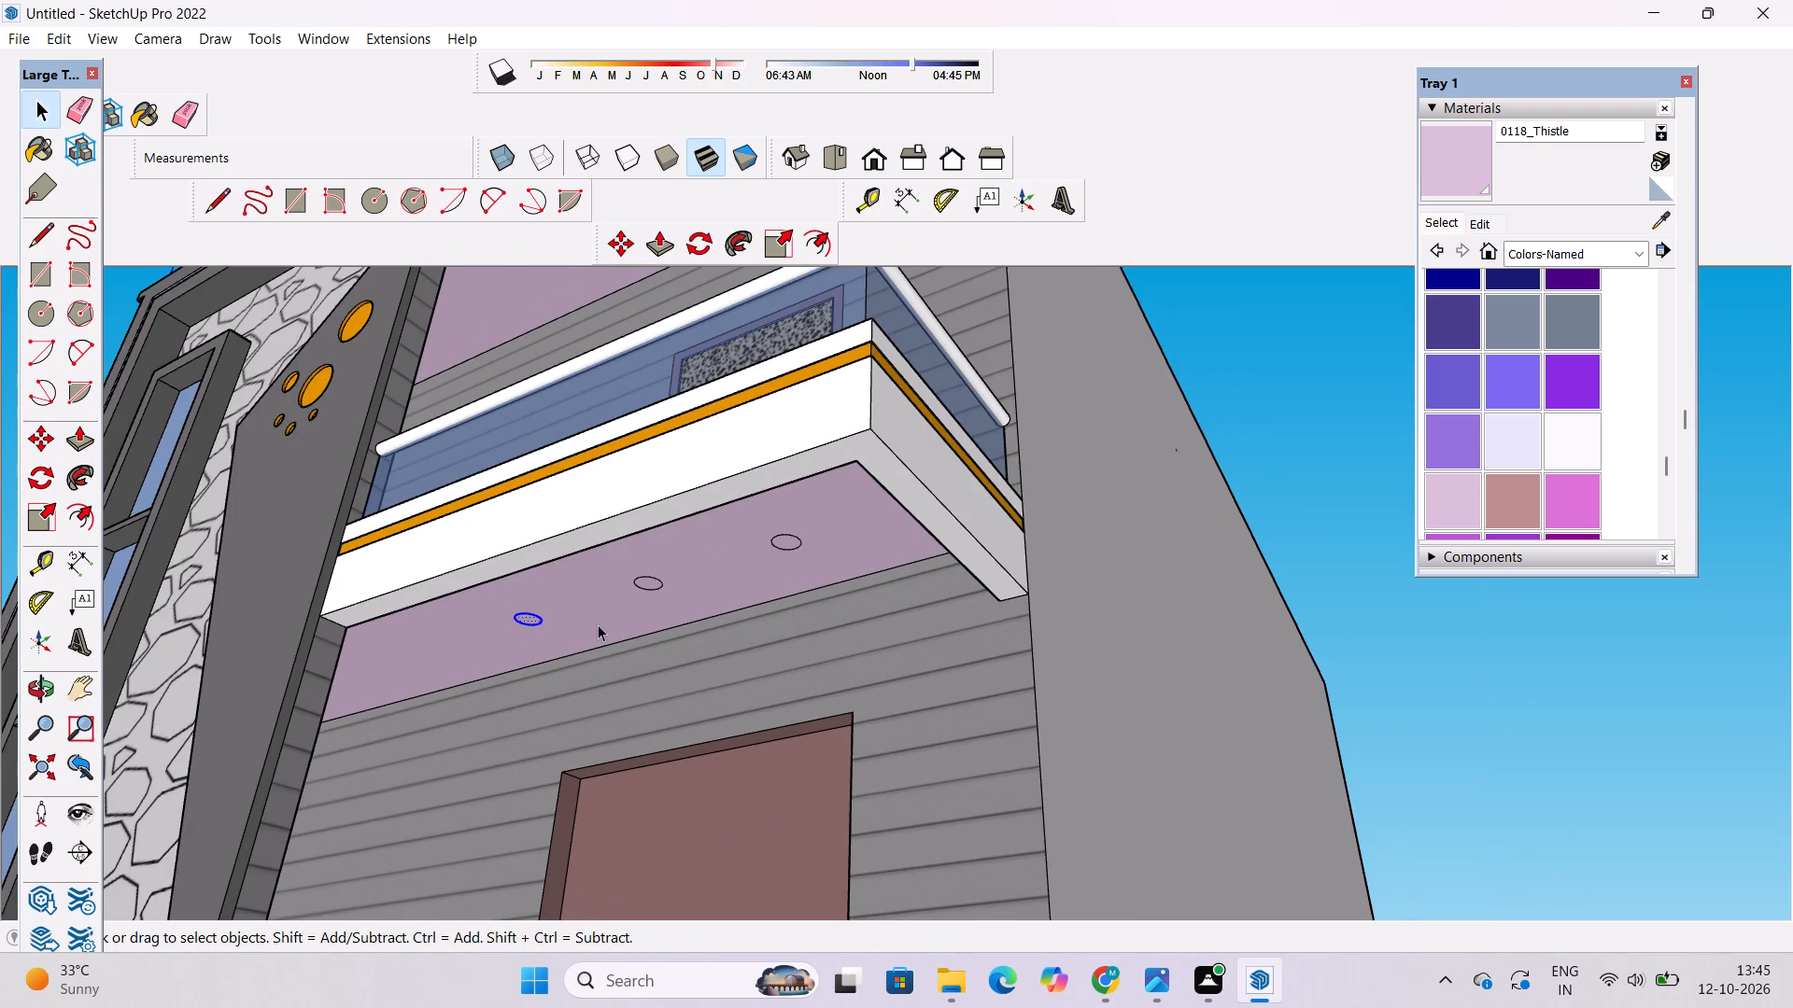
{"action": "key", "text": "o"}
{"action": "left_click_drag", "start_coordinate": [613, 632], "coordinate": [760, 763]}
{"action": "left_click_drag", "start_coordinate": [736, 727], "coordinate": [620, 862]}
{"action": "left_click_drag", "start_coordinate": [629, 830], "coordinate": [682, 550]}
{"action": "left_click_drag", "start_coordinate": [683, 545], "coordinate": [660, 727], "text": "shift"}
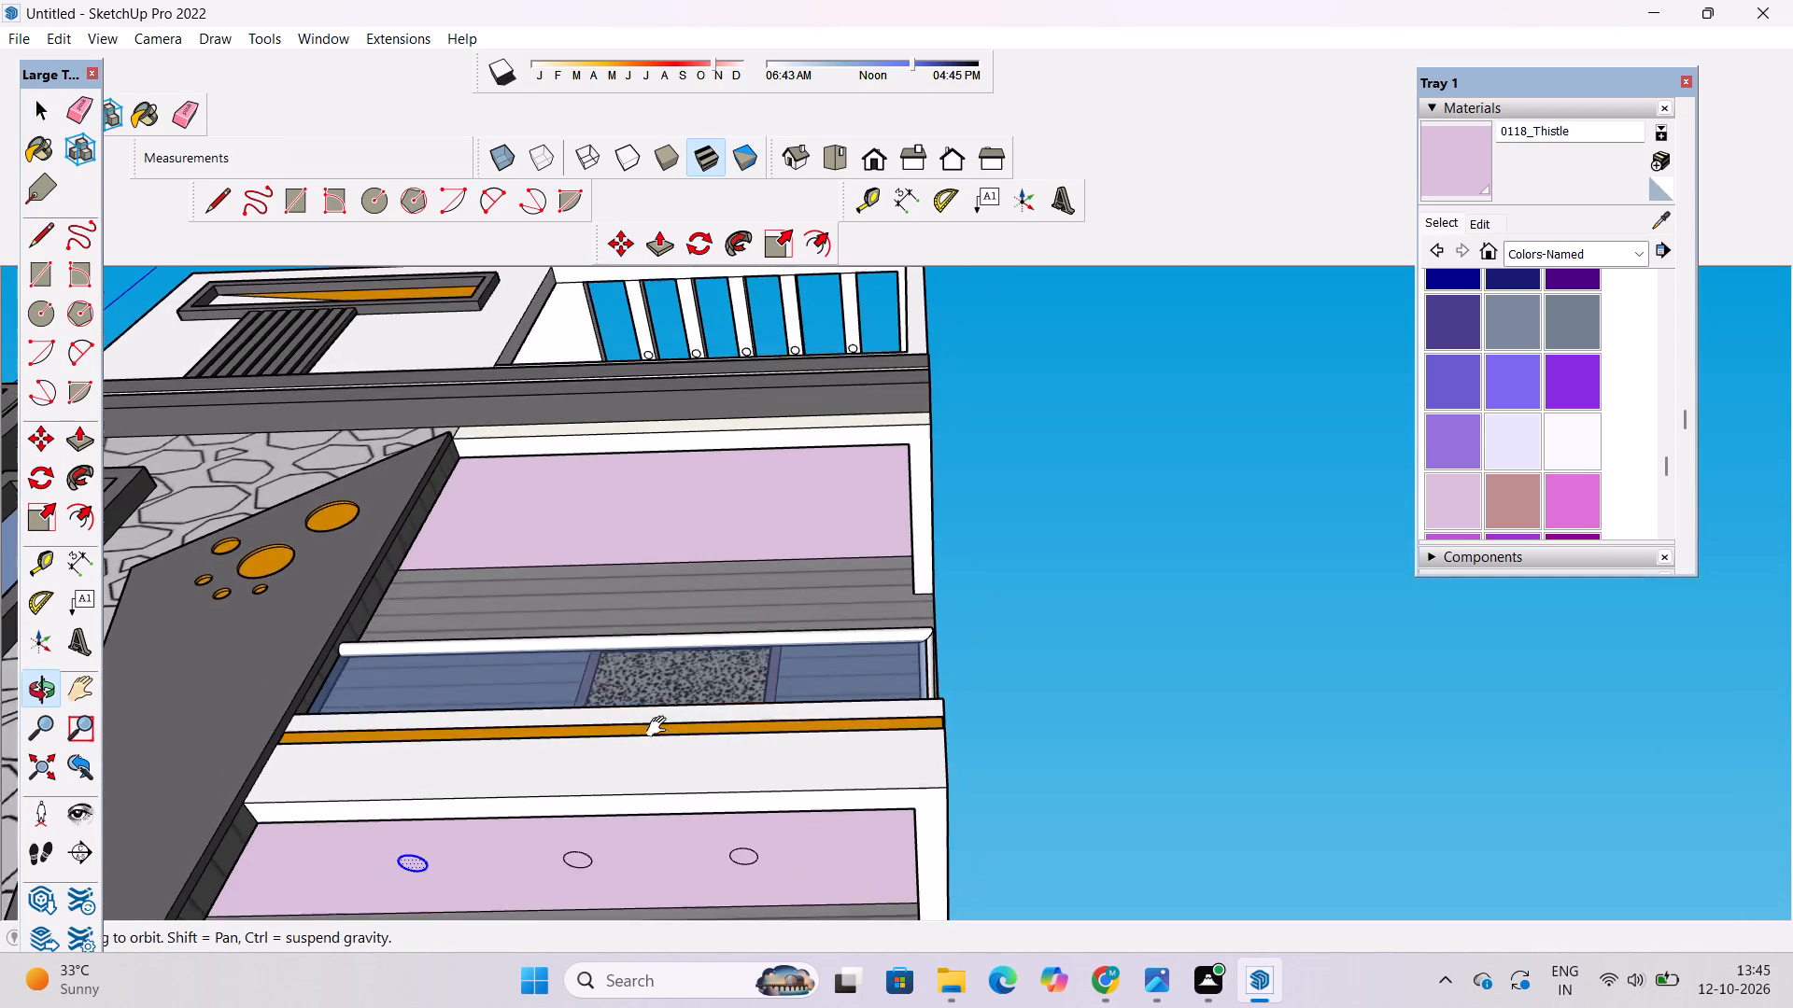
{"action": "left_click_drag", "start_coordinate": [660, 727], "coordinate": [660, 738], "text": "shift"}
{"action": "key", "text": "space"}
{"action": "left_click", "coordinate": [1120, 637]}
{"action": "left_click", "coordinate": [1569, 434]}
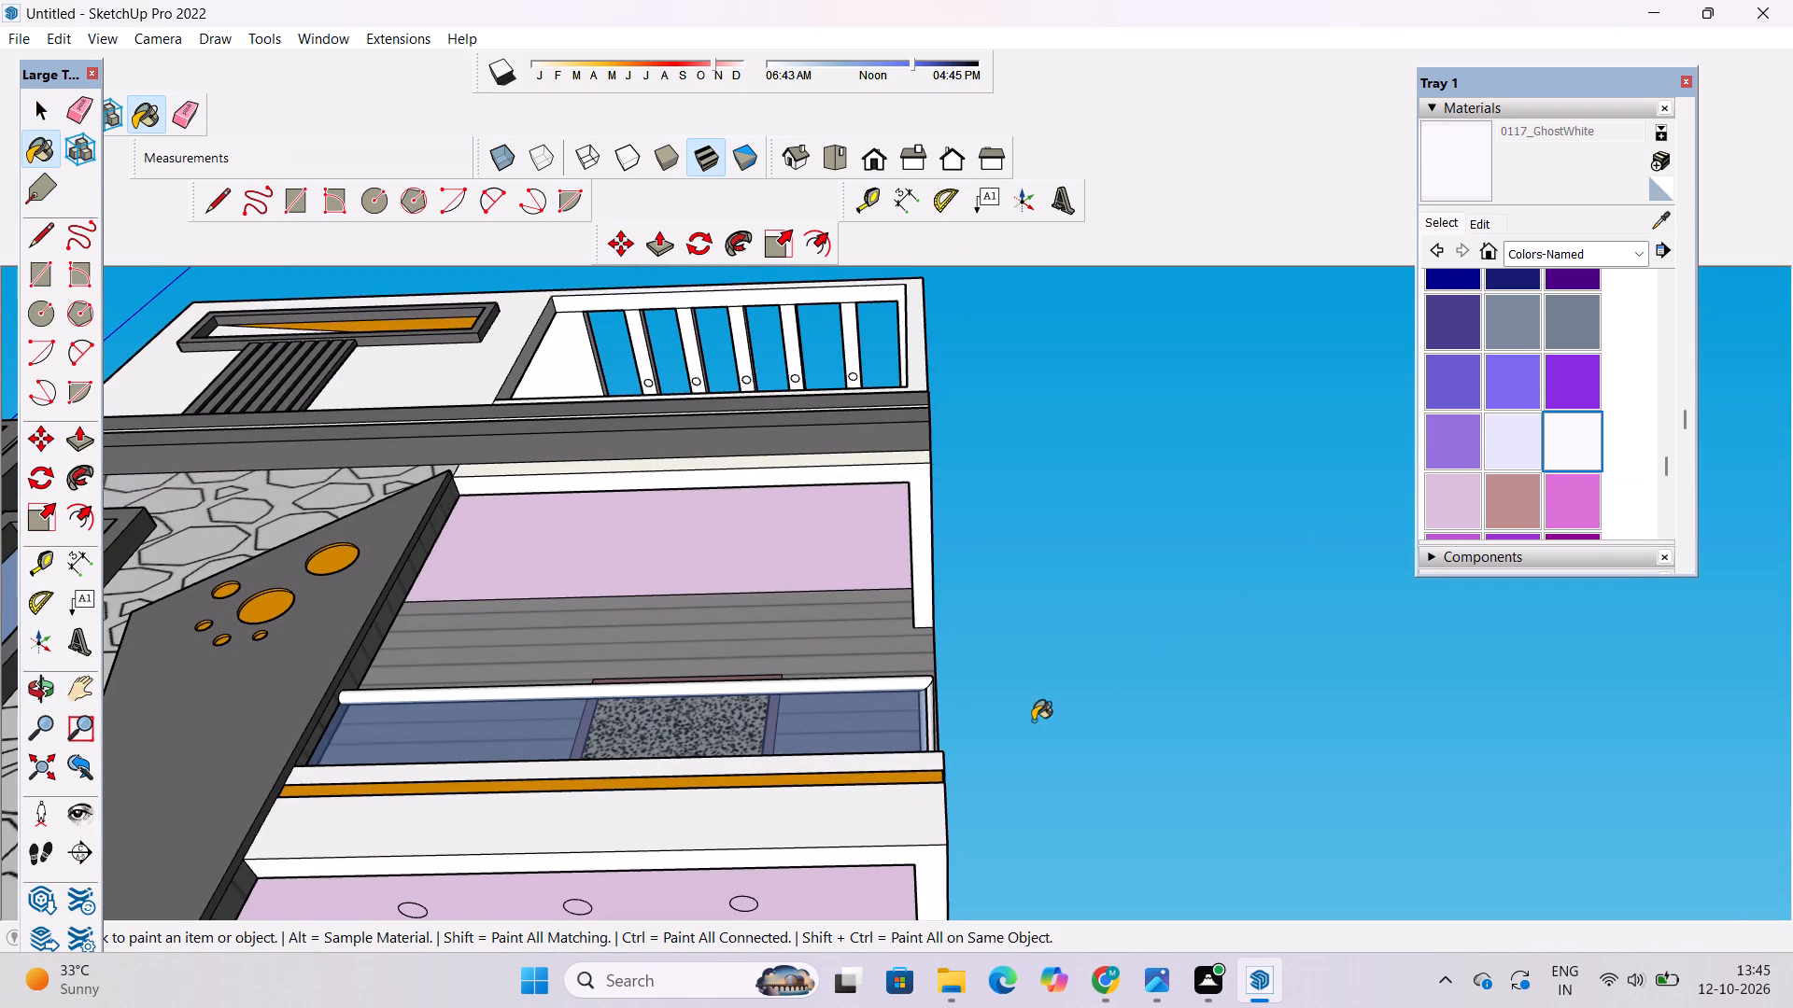
{"action": "scroll", "coordinate": [643, 623], "scroll_direction": "down", "scroll_amount": 4}
{"action": "scroll", "coordinate": [651, 872], "scroll_direction": "up", "scroll_amount": 9}
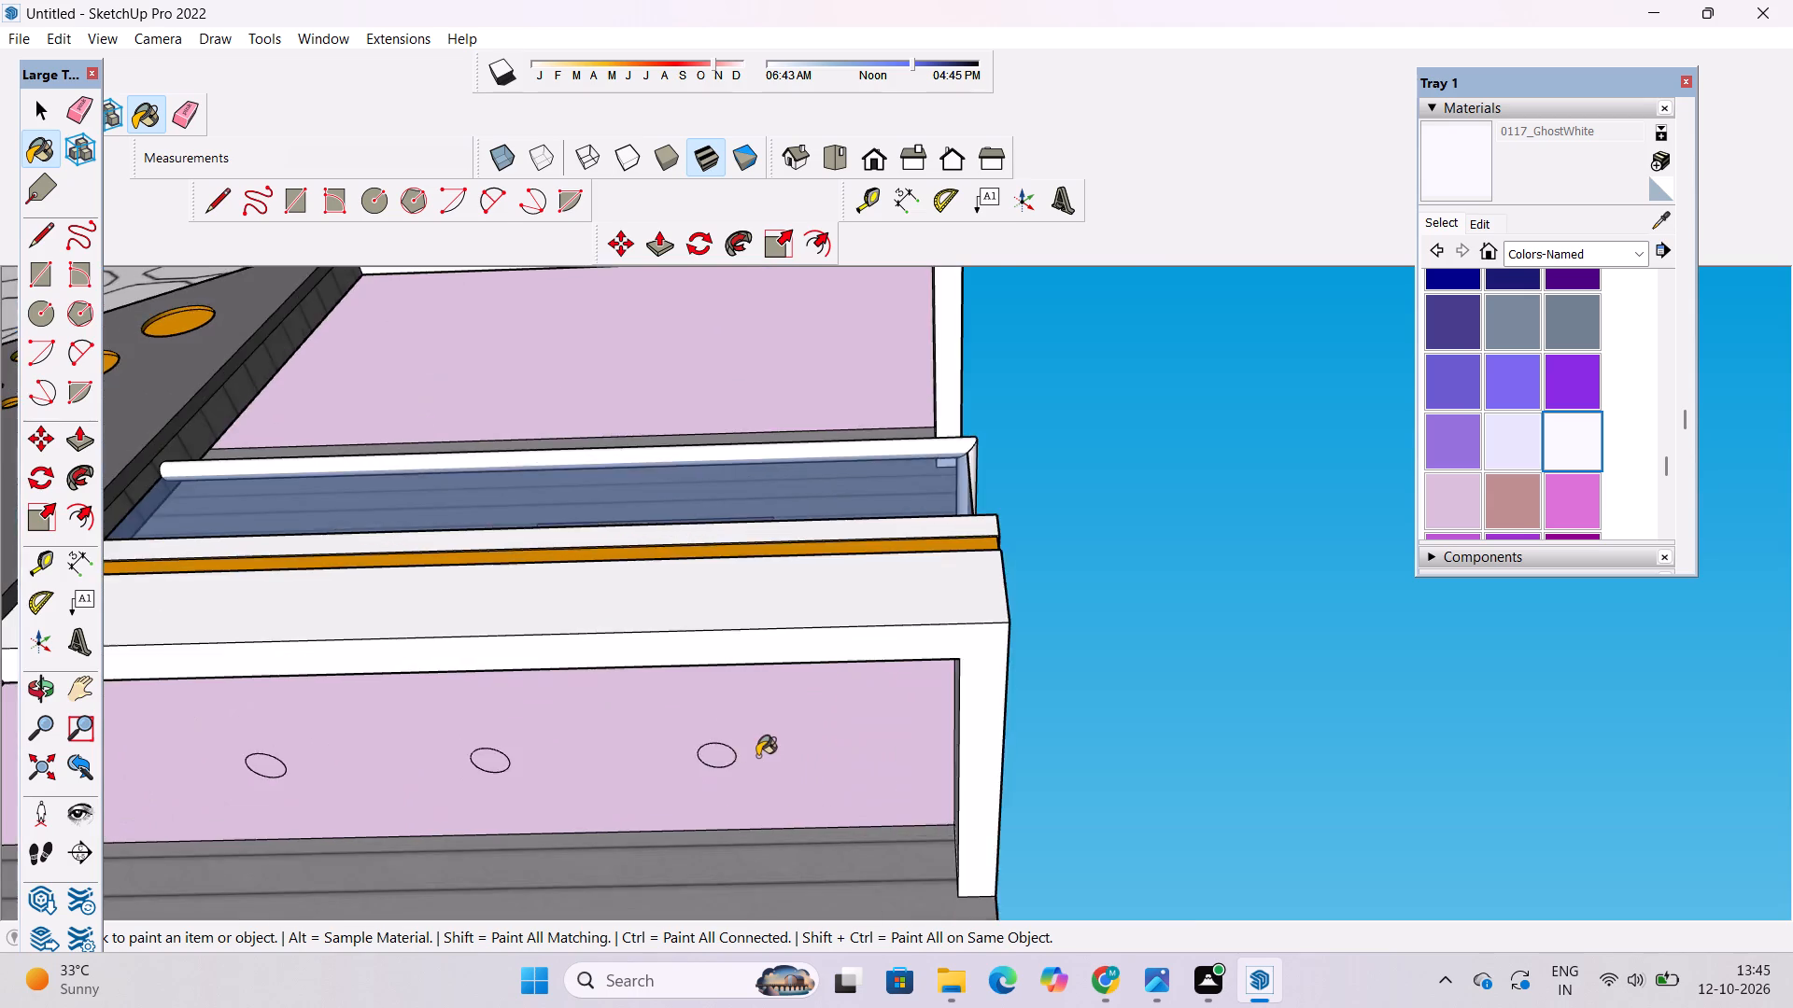
{"action": "scroll", "coordinate": [757, 756], "scroll_direction": "up", "scroll_amount": 4}
{"action": "left_click", "coordinate": [712, 755]}
{"action": "left_click", "coordinate": [354, 763]}
{"action": "scroll", "coordinate": [859, 739], "scroll_direction": "down", "scroll_amount": 4}
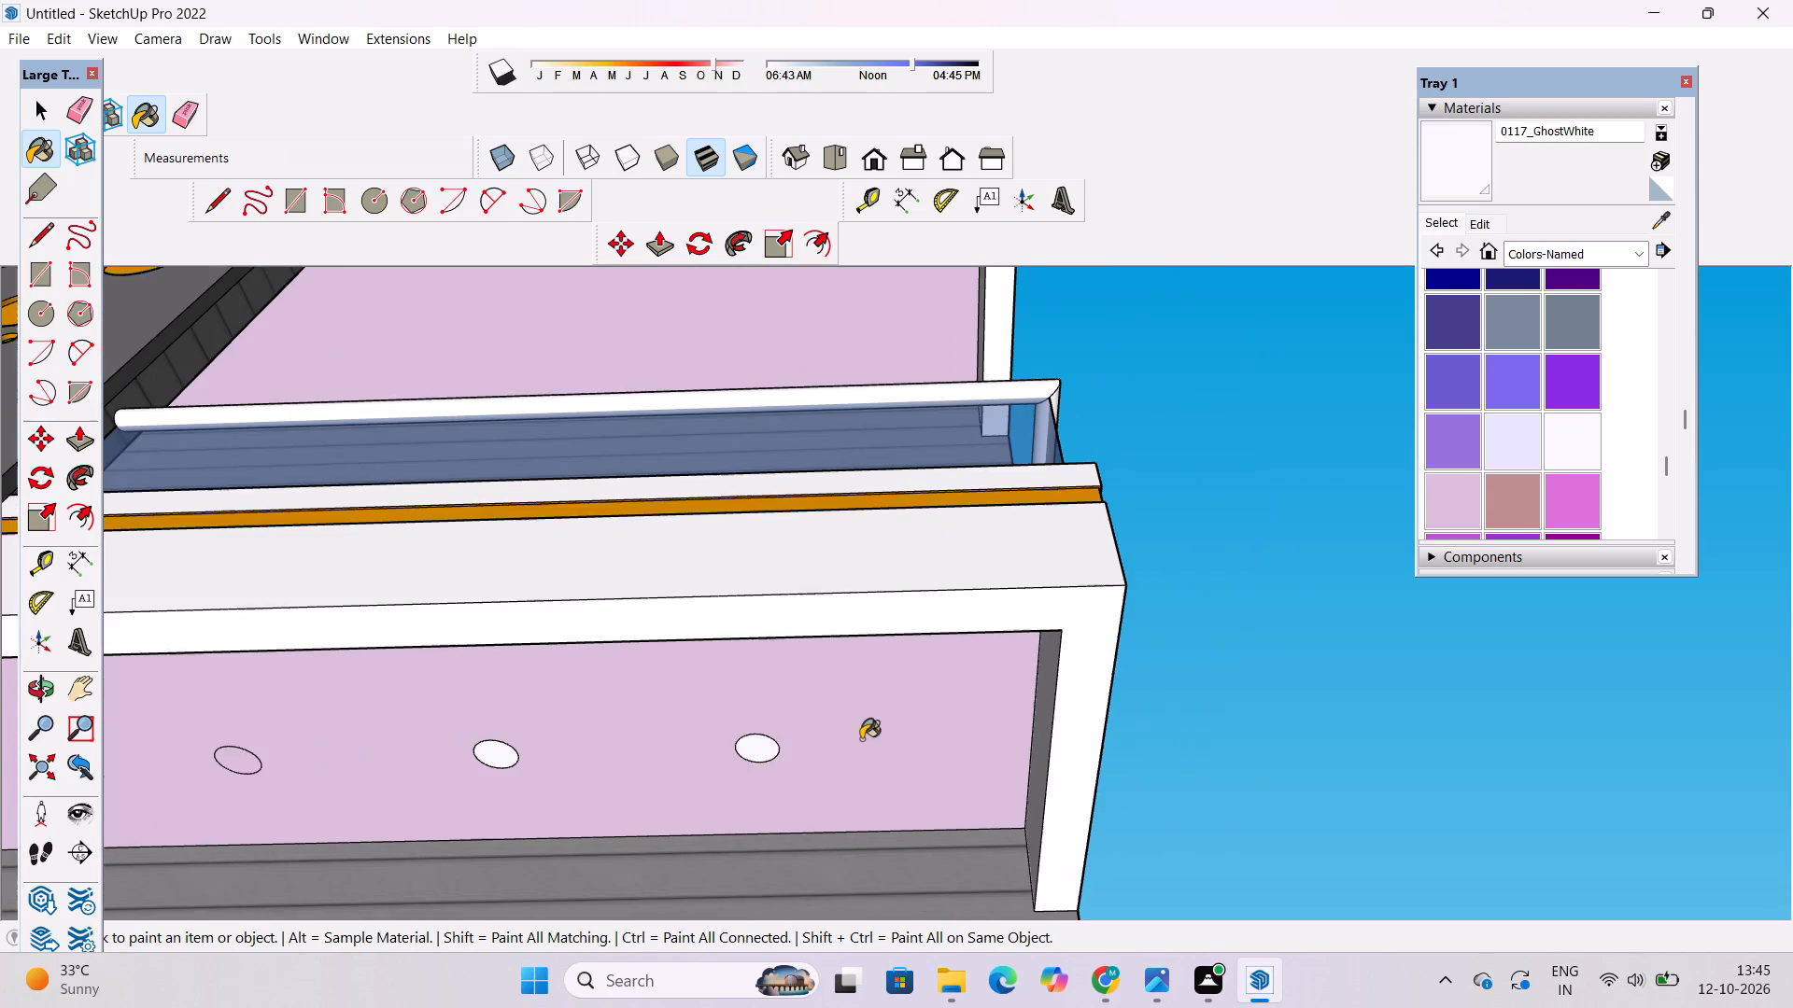
{"action": "left_click", "coordinate": [243, 761]}
{"action": "scroll", "coordinate": [316, 900], "scroll_direction": "down", "scroll_amount": 6}
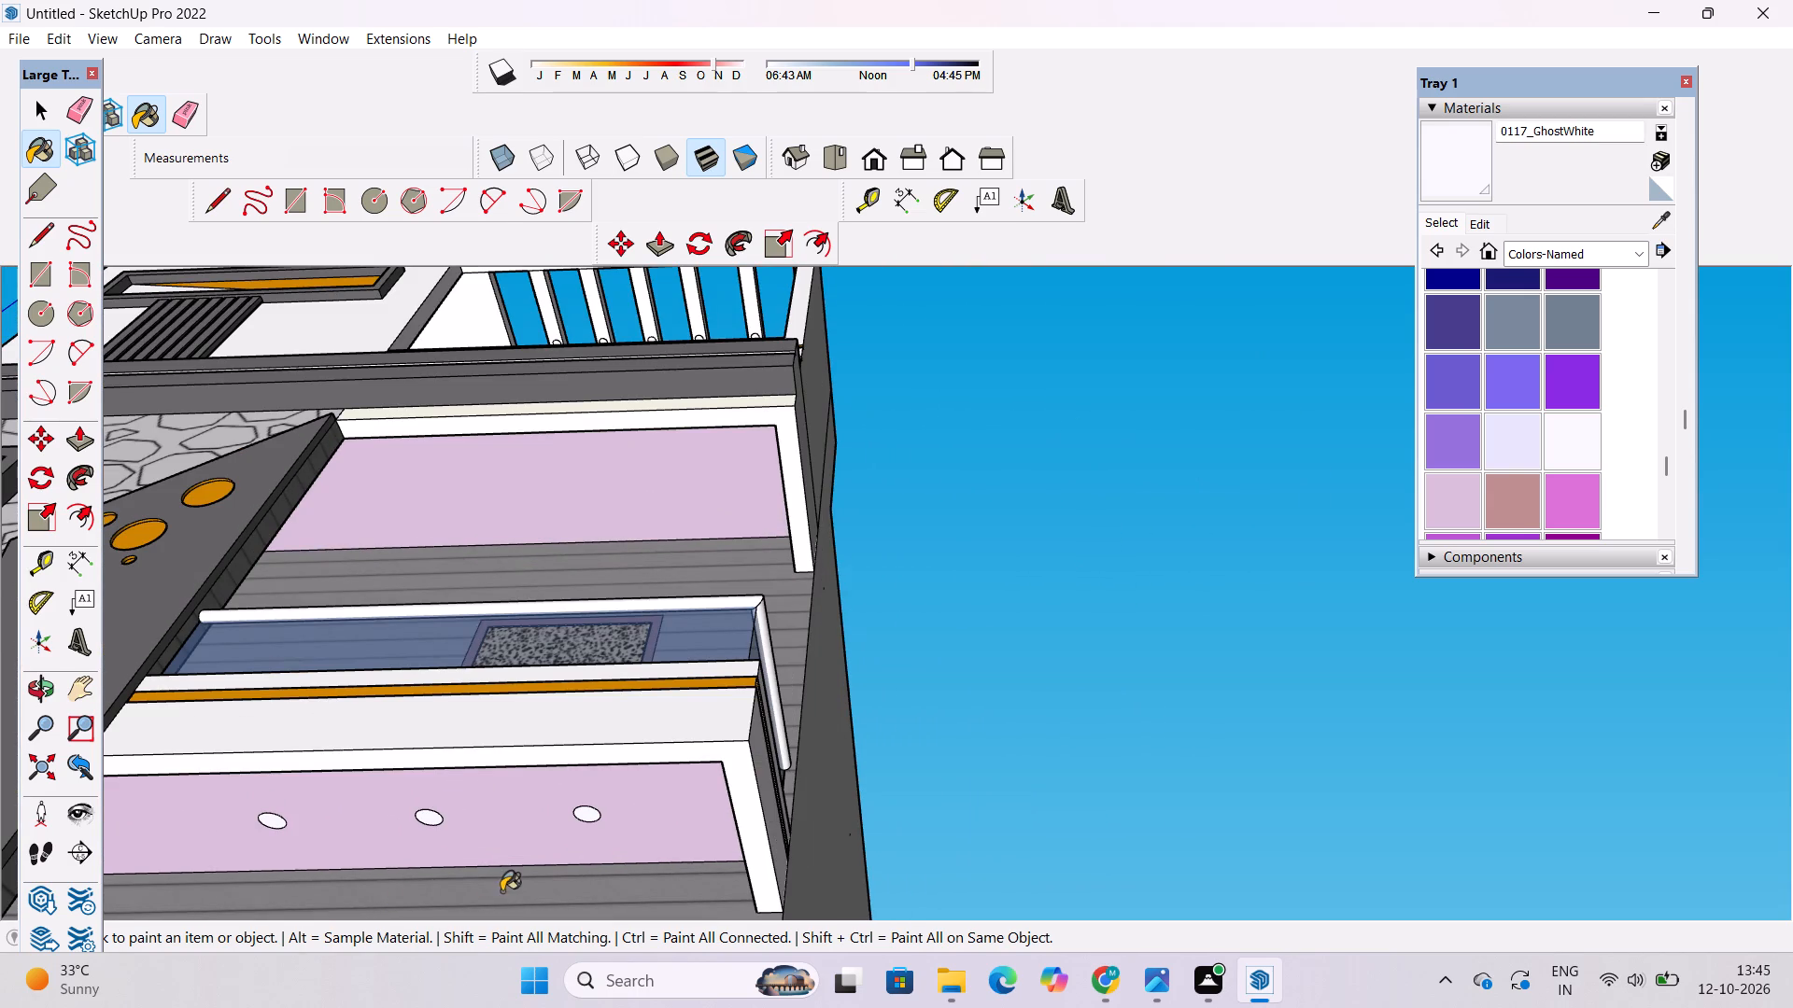
Draw a circle of 1' radius on the underside of the overhang above the balcony, near its outer end.
{"action": "key", "text": "space"}
{"action": "key", "text": "o"}
{"action": "left_click_drag", "start_coordinate": [493, 803], "coordinate": [649, 856], "text": "shift"}
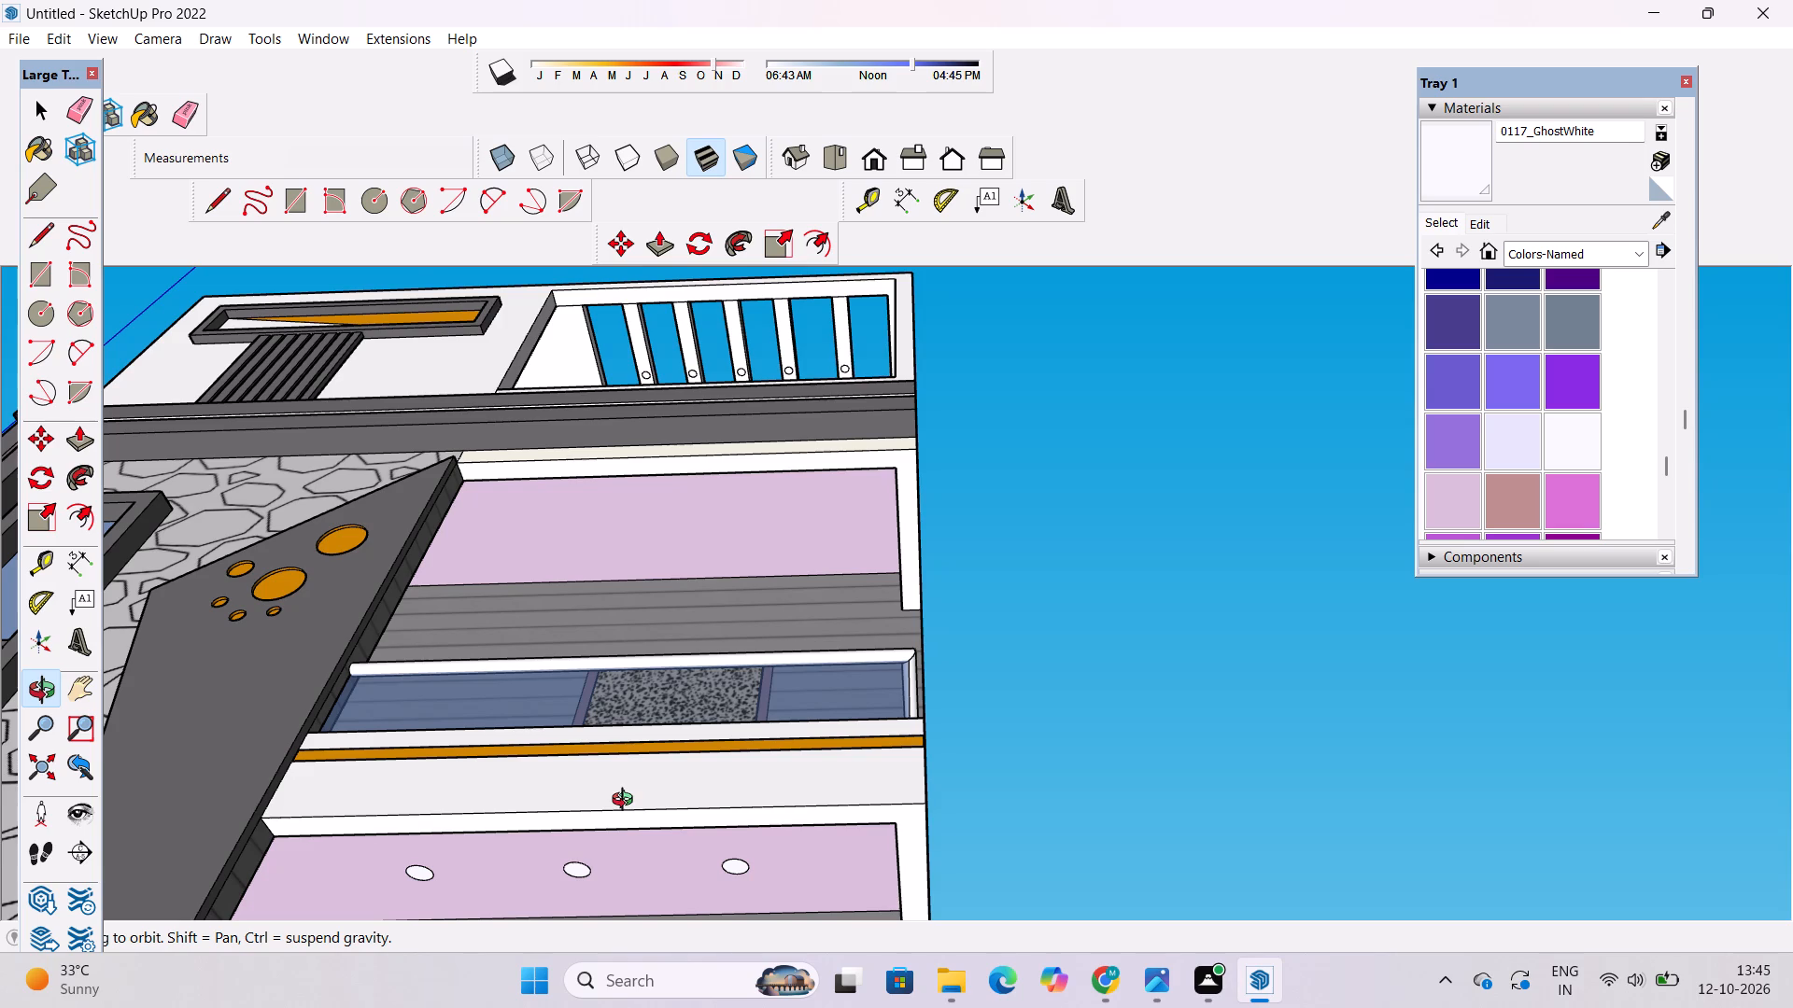
{"action": "left_click", "coordinate": [618, 783], "text": "shift"}
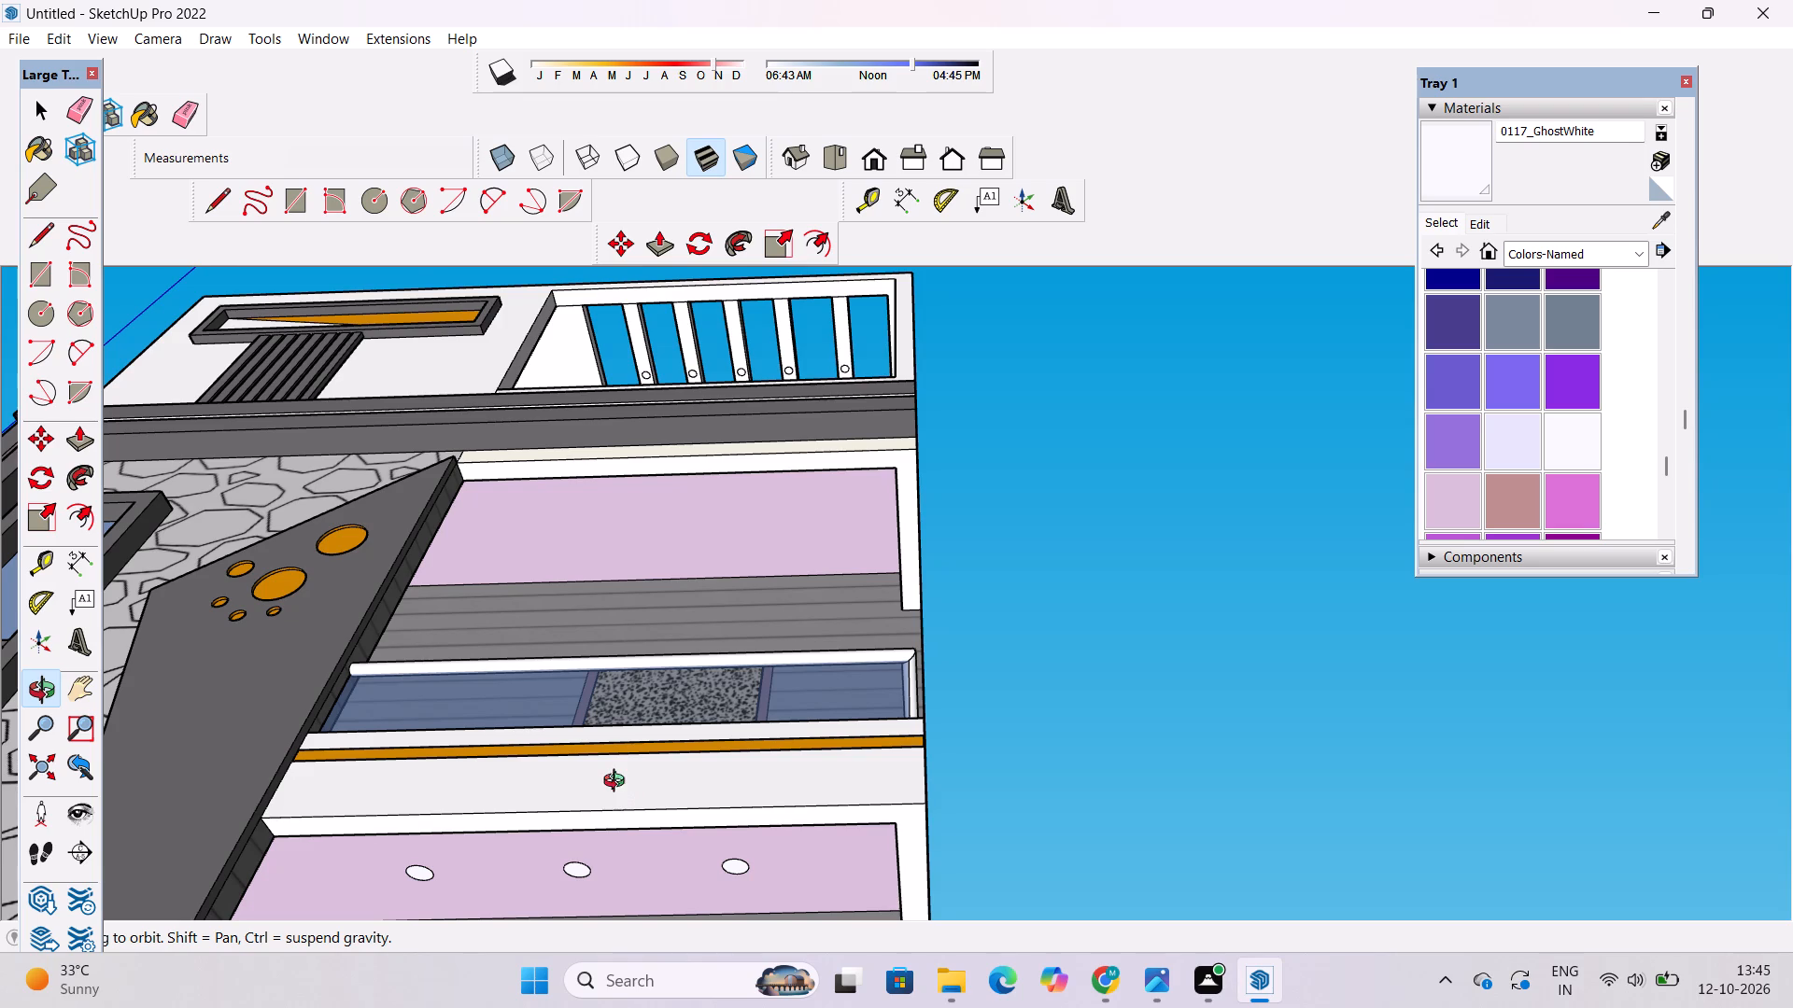
{"action": "left_click_drag", "start_coordinate": [616, 780], "coordinate": [615, 769]}
{"action": "left_click", "coordinate": [615, 769], "text": "shift"}
{"action": "left_click_drag", "start_coordinate": [607, 753], "coordinate": [621, 789], "text": "shift"}
{"action": "left_click_drag", "start_coordinate": [621, 777], "coordinate": [639, 741], "text": "shift"}
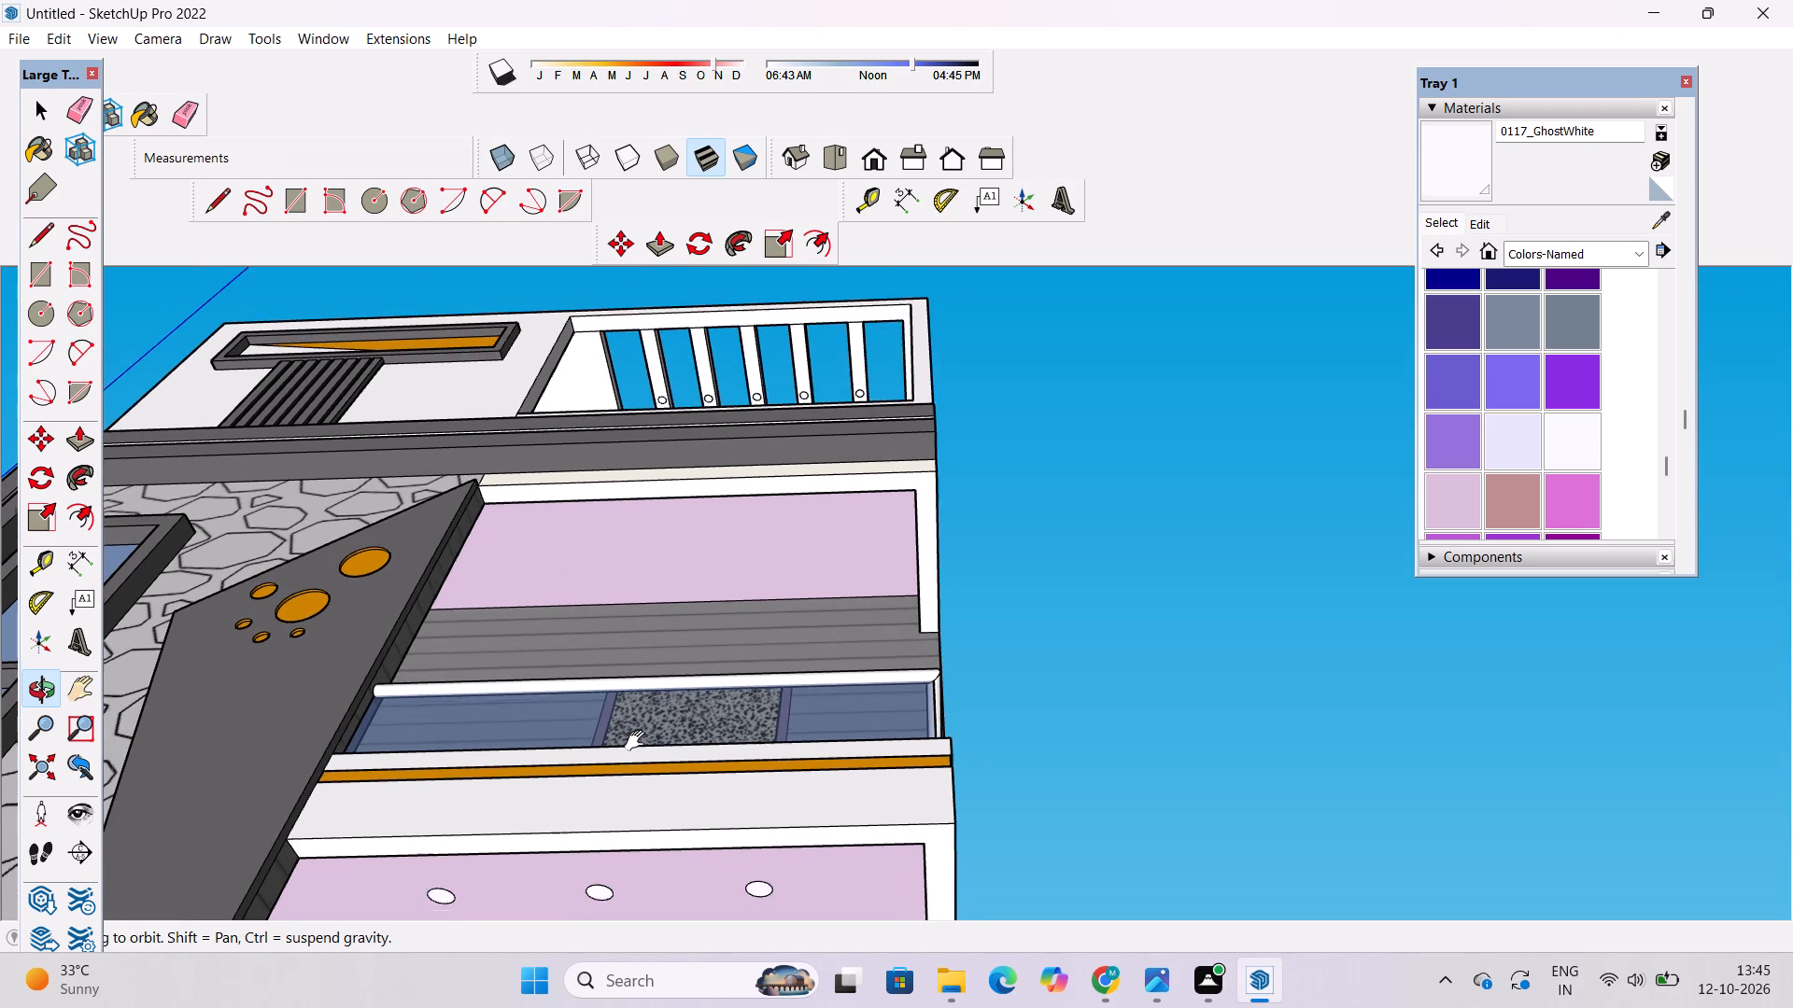
{"action": "left_click_drag", "start_coordinate": [639, 741], "coordinate": [642, 734], "text": "shift"}
{"action": "key", "text": "c"}
{"action": "scroll", "coordinate": [785, 526], "scroll_direction": "up", "scroll_amount": 4}
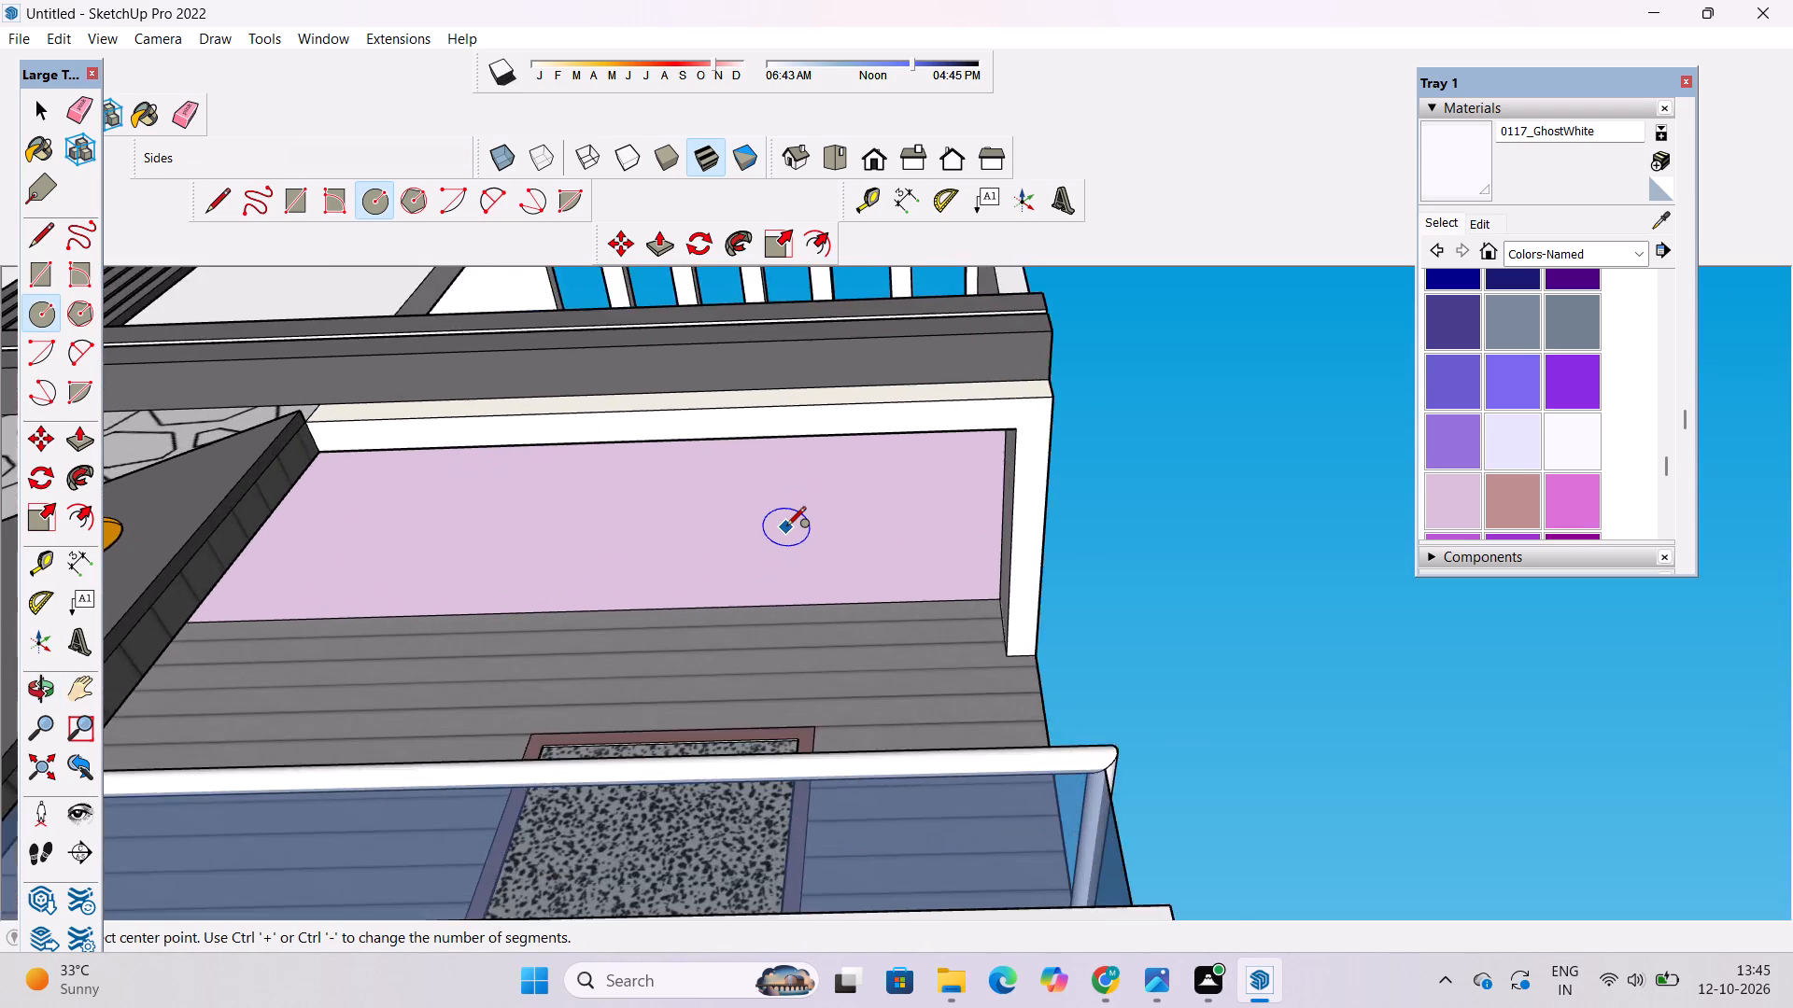
{"action": "scroll", "coordinate": [786, 527], "scroll_direction": "up", "scroll_amount": 3}
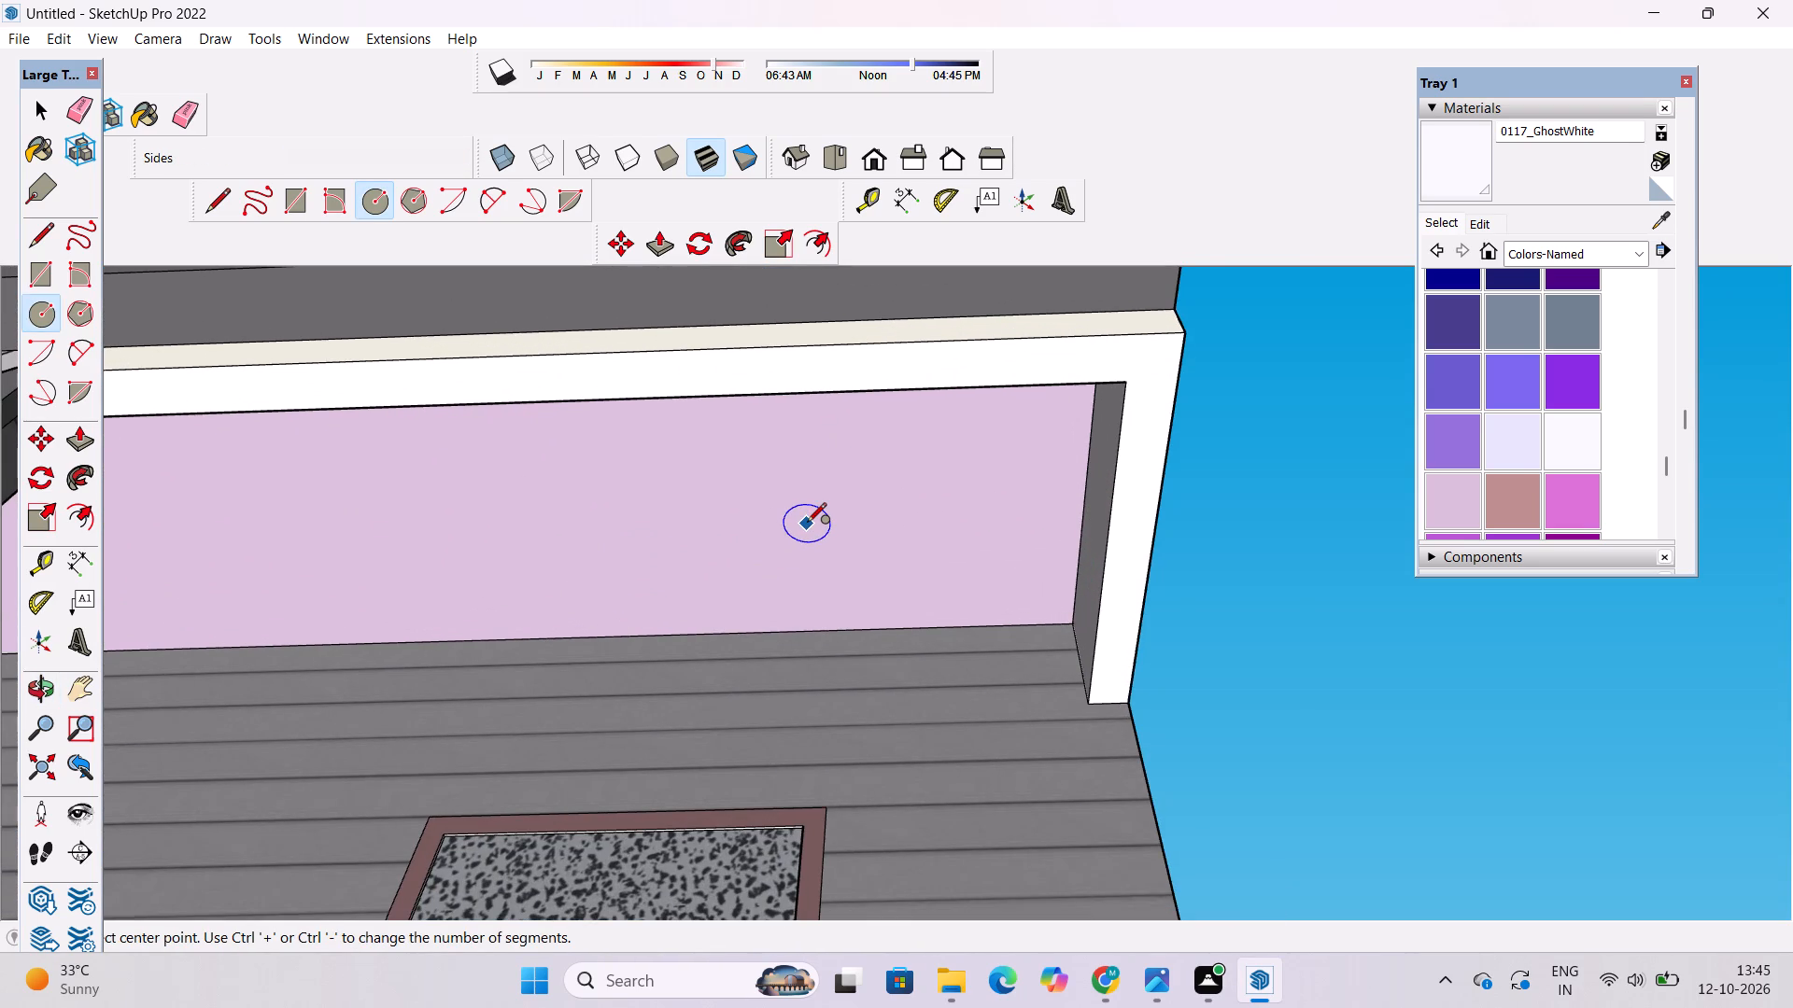
{"action": "scroll", "coordinate": [741, 510], "scroll_direction": "down", "scroll_amount": 3}
{"action": "left_click", "coordinate": [769, 511]}
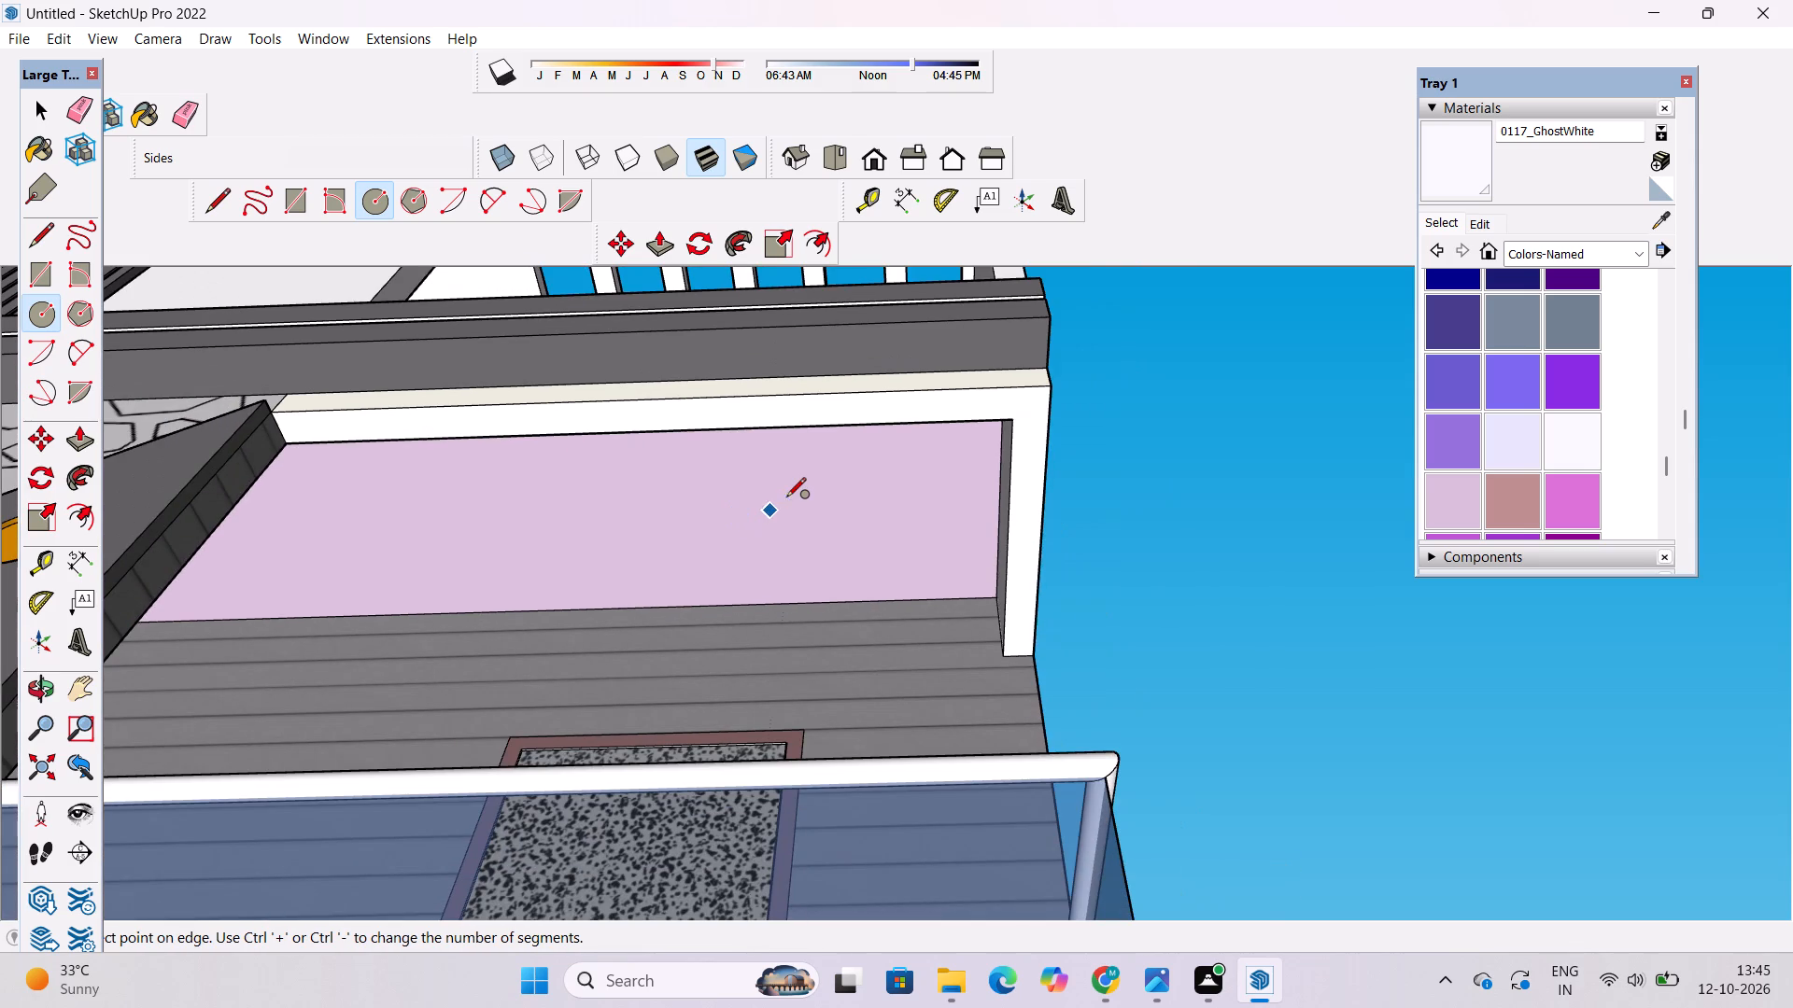
{"action": "type", "text": "1'"}
{"action": "key", "text": "Return"}
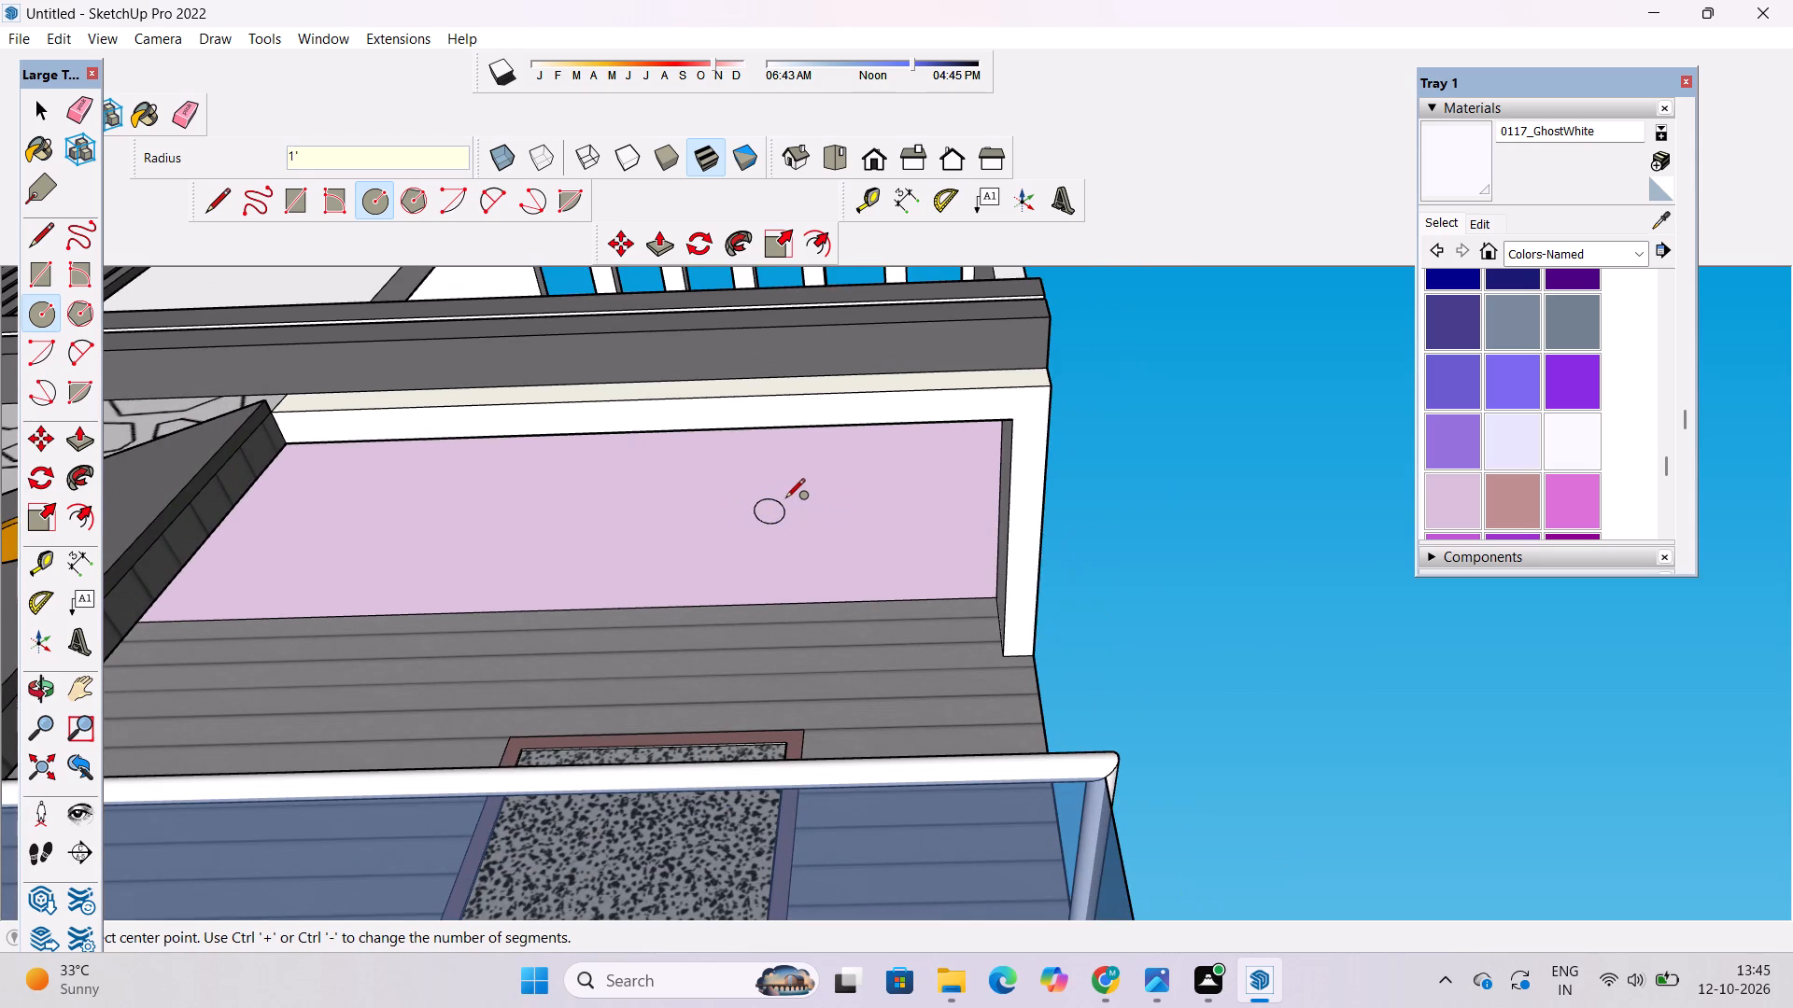
Copy the circle along the upper overhang's underside twice at 12' spacing, towards the tapered wall.
{"action": "key", "text": "space"}
{"action": "double_click", "coordinate": [771, 511]}
{"action": "key", "text": "m"}
{"action": "scroll", "coordinate": [768, 514], "scroll_direction": "up", "scroll_amount": 4}
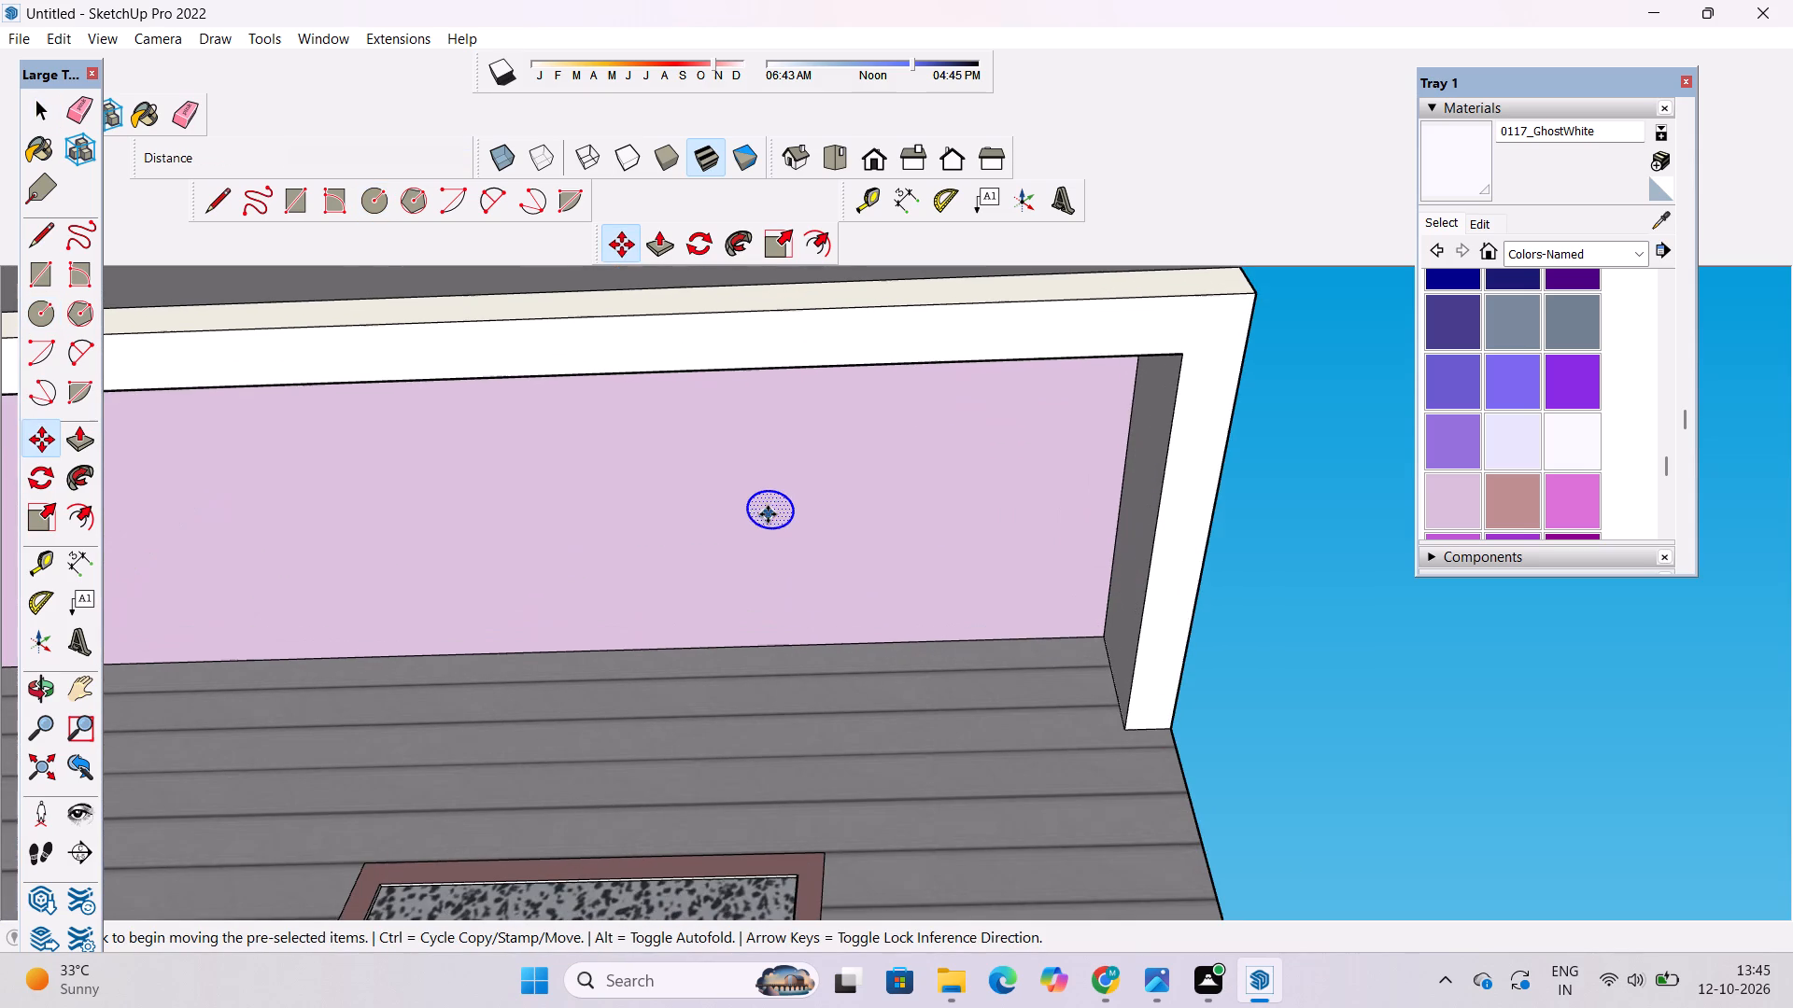
{"action": "left_click", "coordinate": [750, 512]}
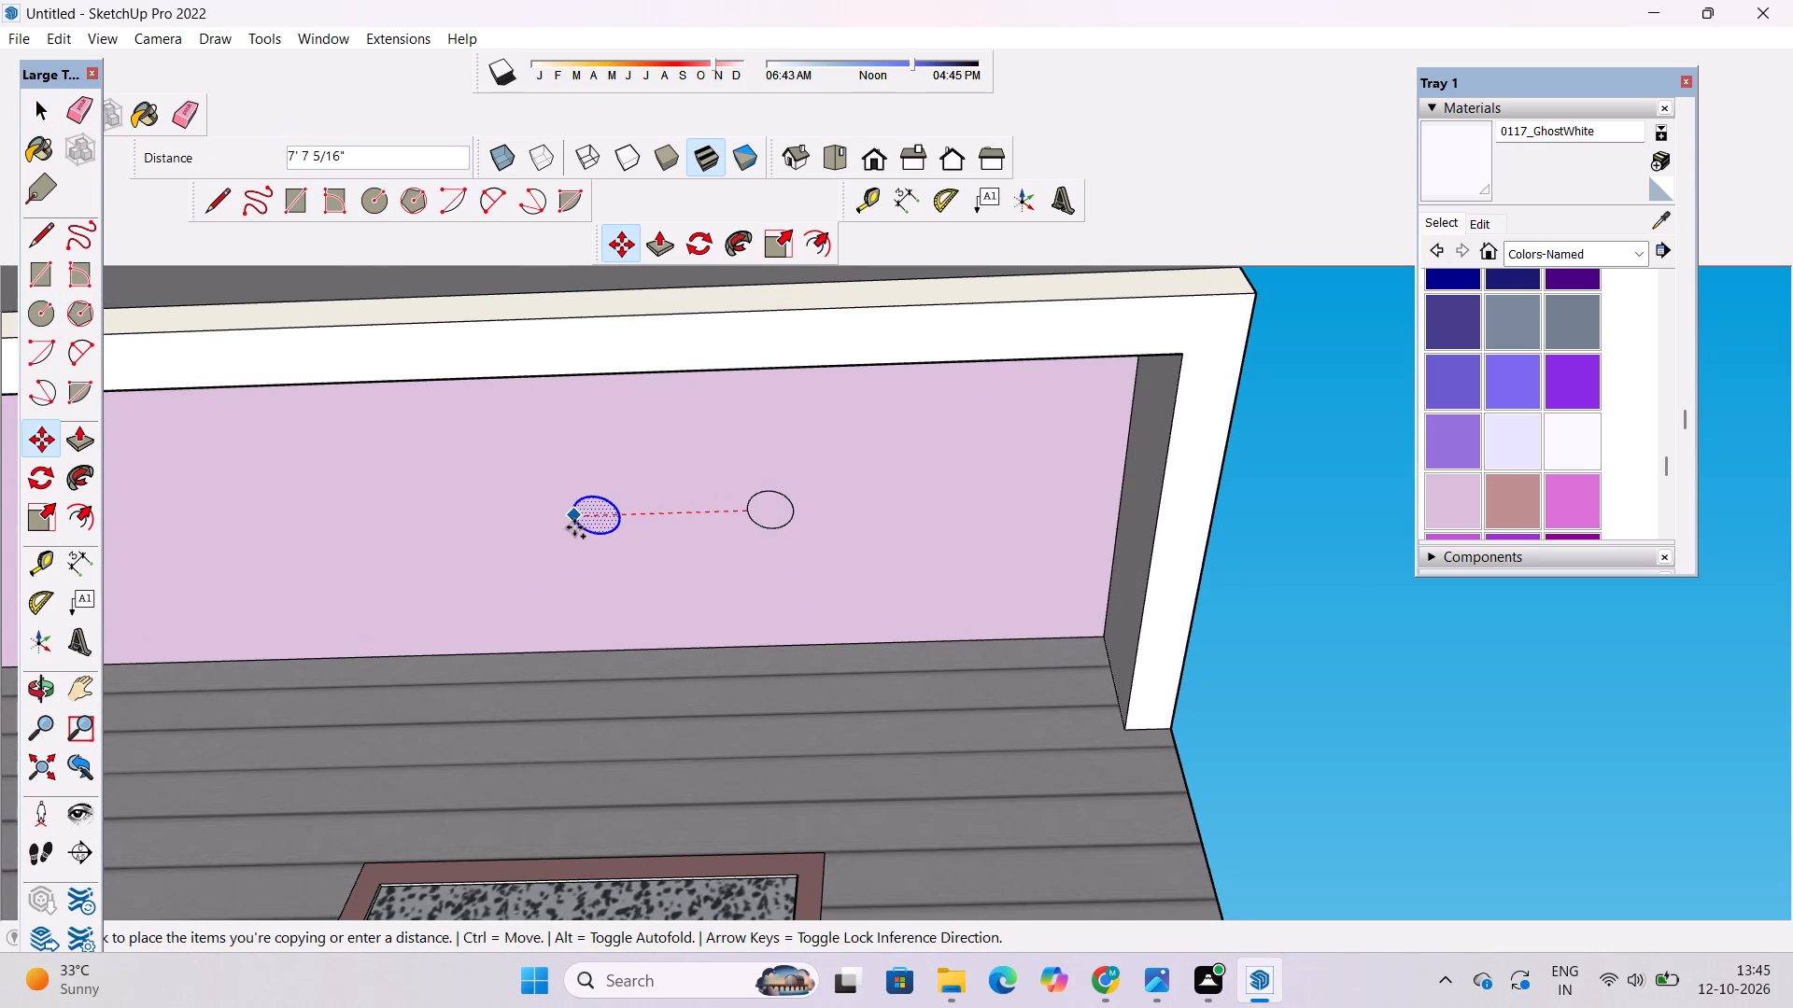
{"action": "type", "text": "12'"}
{"action": "key", "text": "Return"}
{"action": "type", "text": "*2"}
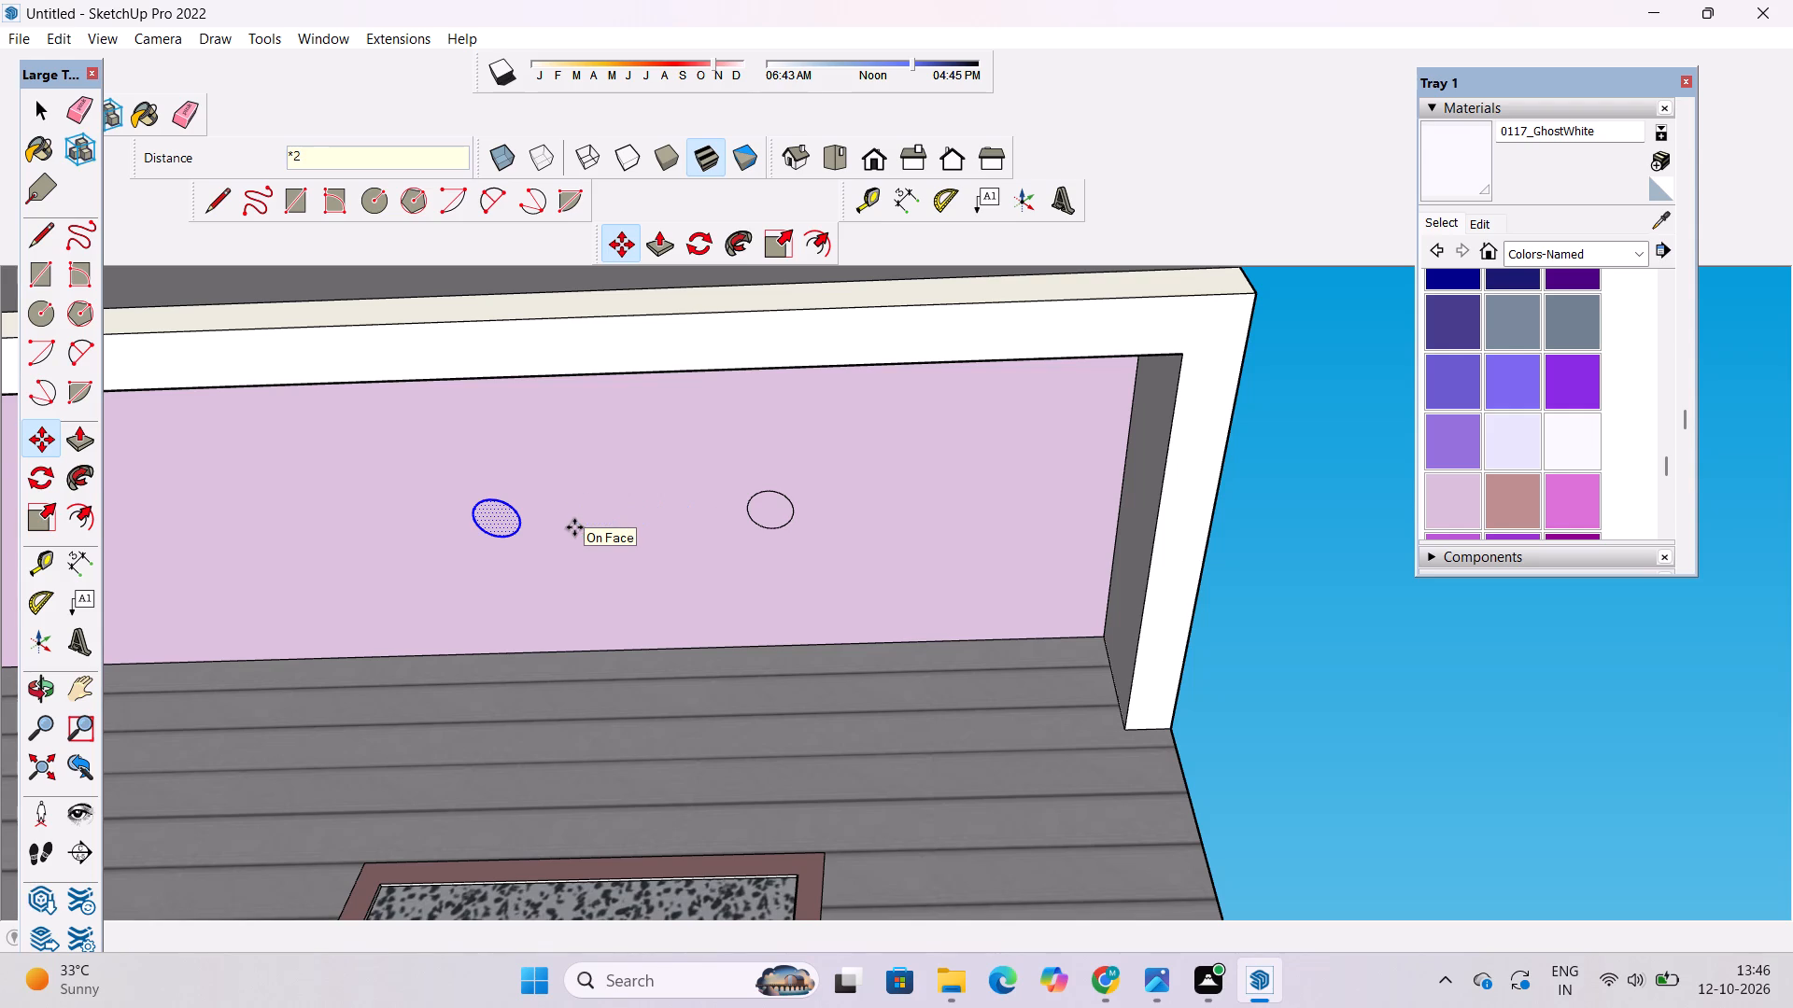
{"action": "key", "text": "Return"}
{"action": "scroll", "coordinate": [596, 551], "scroll_direction": "down", "scroll_amount": 10}
{"action": "key", "text": "space"}
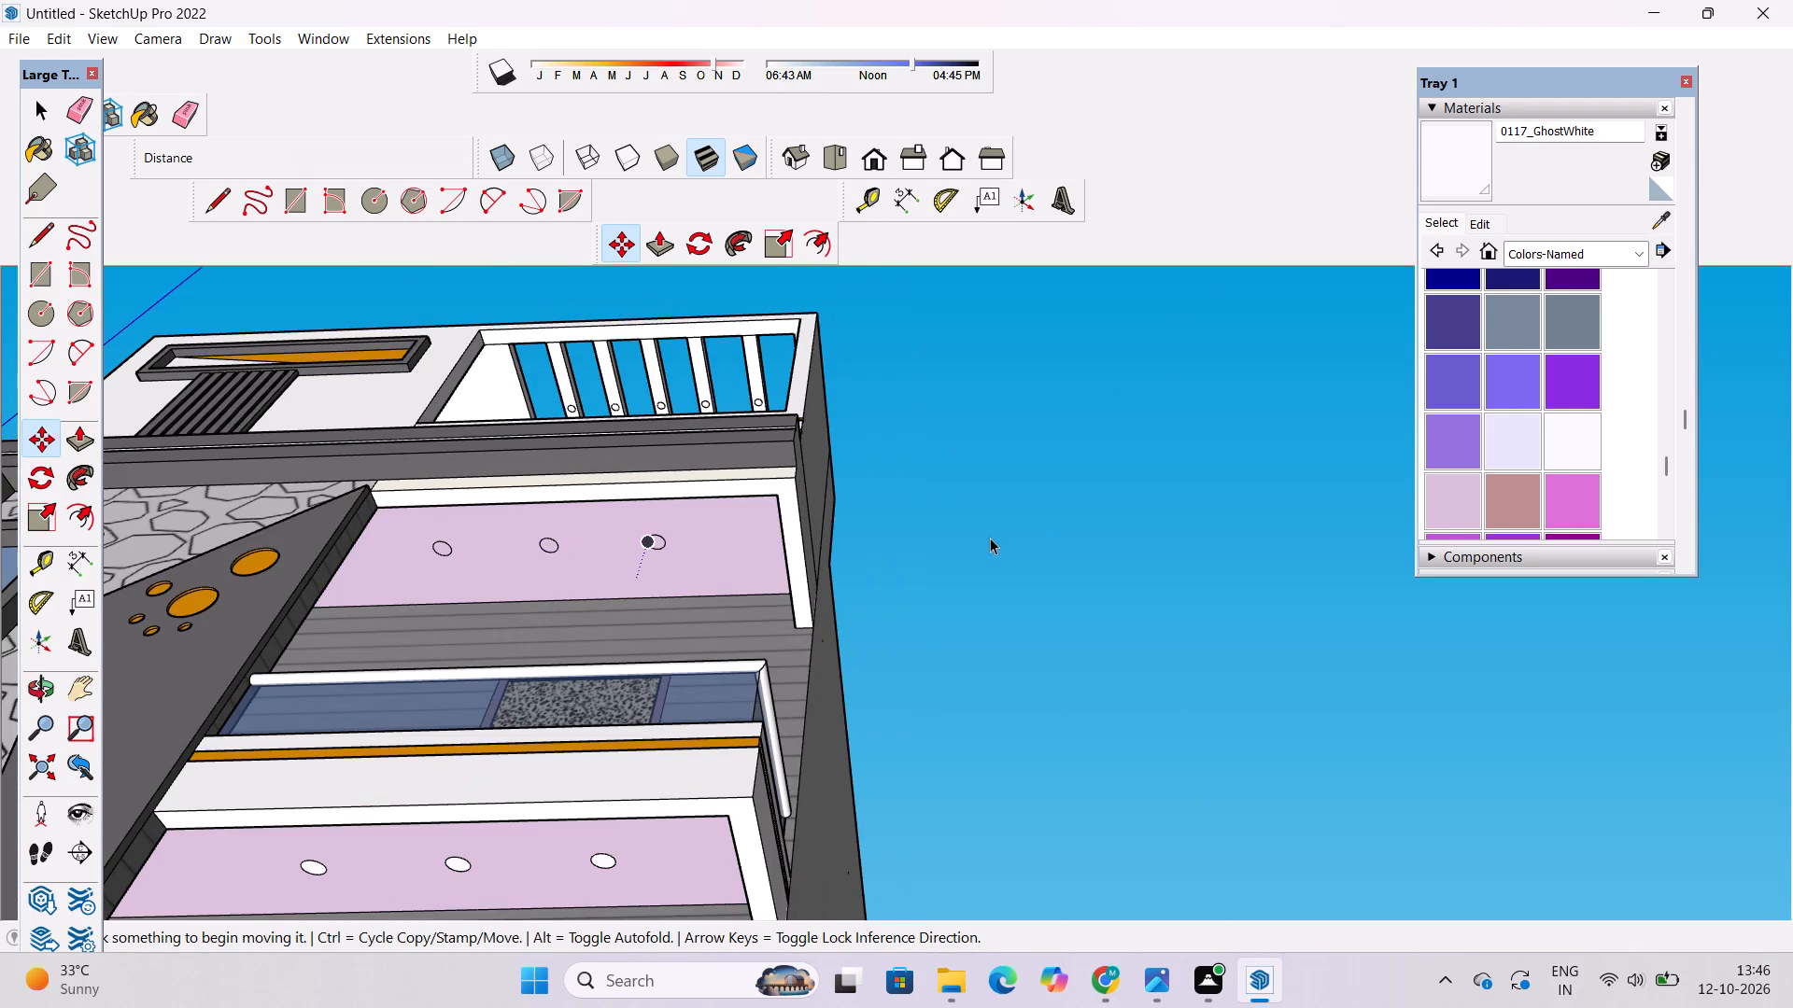
{"action": "left_click", "coordinate": [990, 533]}
Copy the circle nearest the tapered wall along the upper overhang's underside twice more at 12' spacing, towards that wall.
{"action": "key", "text": "o"}
{"action": "left_click_drag", "start_coordinate": [920, 581], "coordinate": [568, 719]}
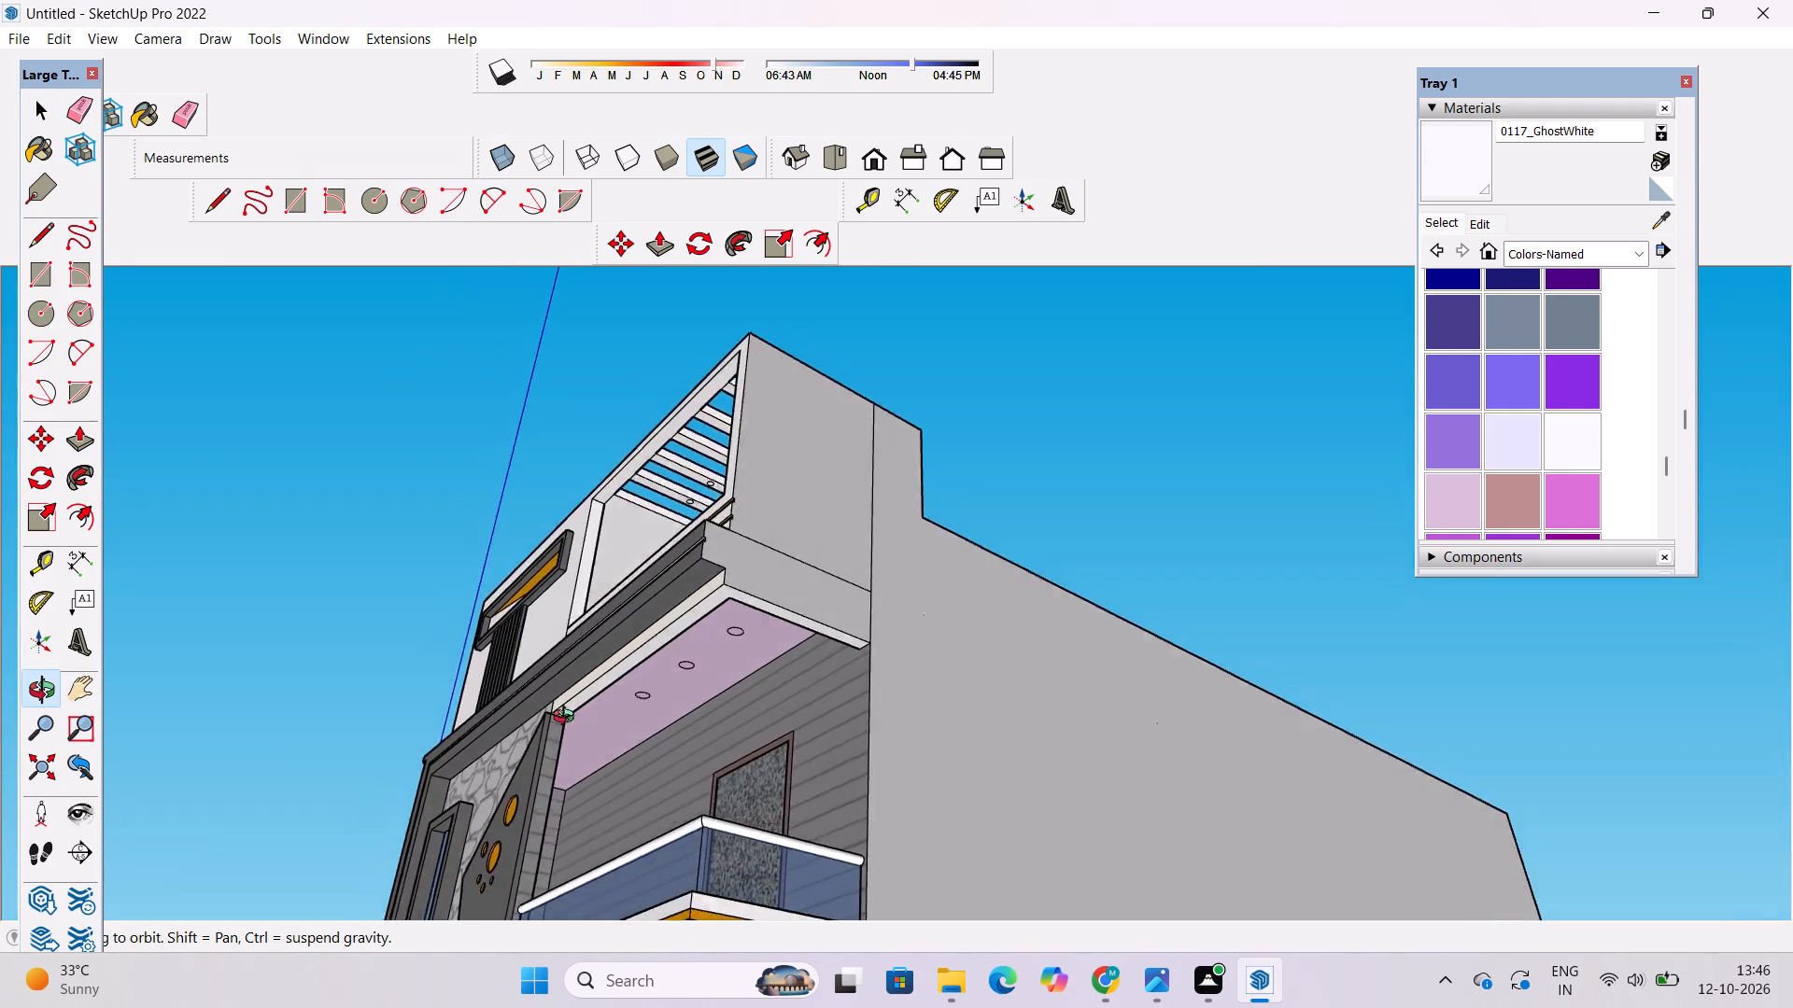
{"action": "left_click_drag", "start_coordinate": [568, 719], "coordinate": [478, 776]}
{"action": "left_click_drag", "start_coordinate": [743, 778], "coordinate": [710, 676]}
{"action": "left_click_drag", "start_coordinate": [704, 675], "coordinate": [1142, 616]}
{"action": "left_click_drag", "start_coordinate": [1143, 617], "coordinate": [1000, 754], "text": "shift"}
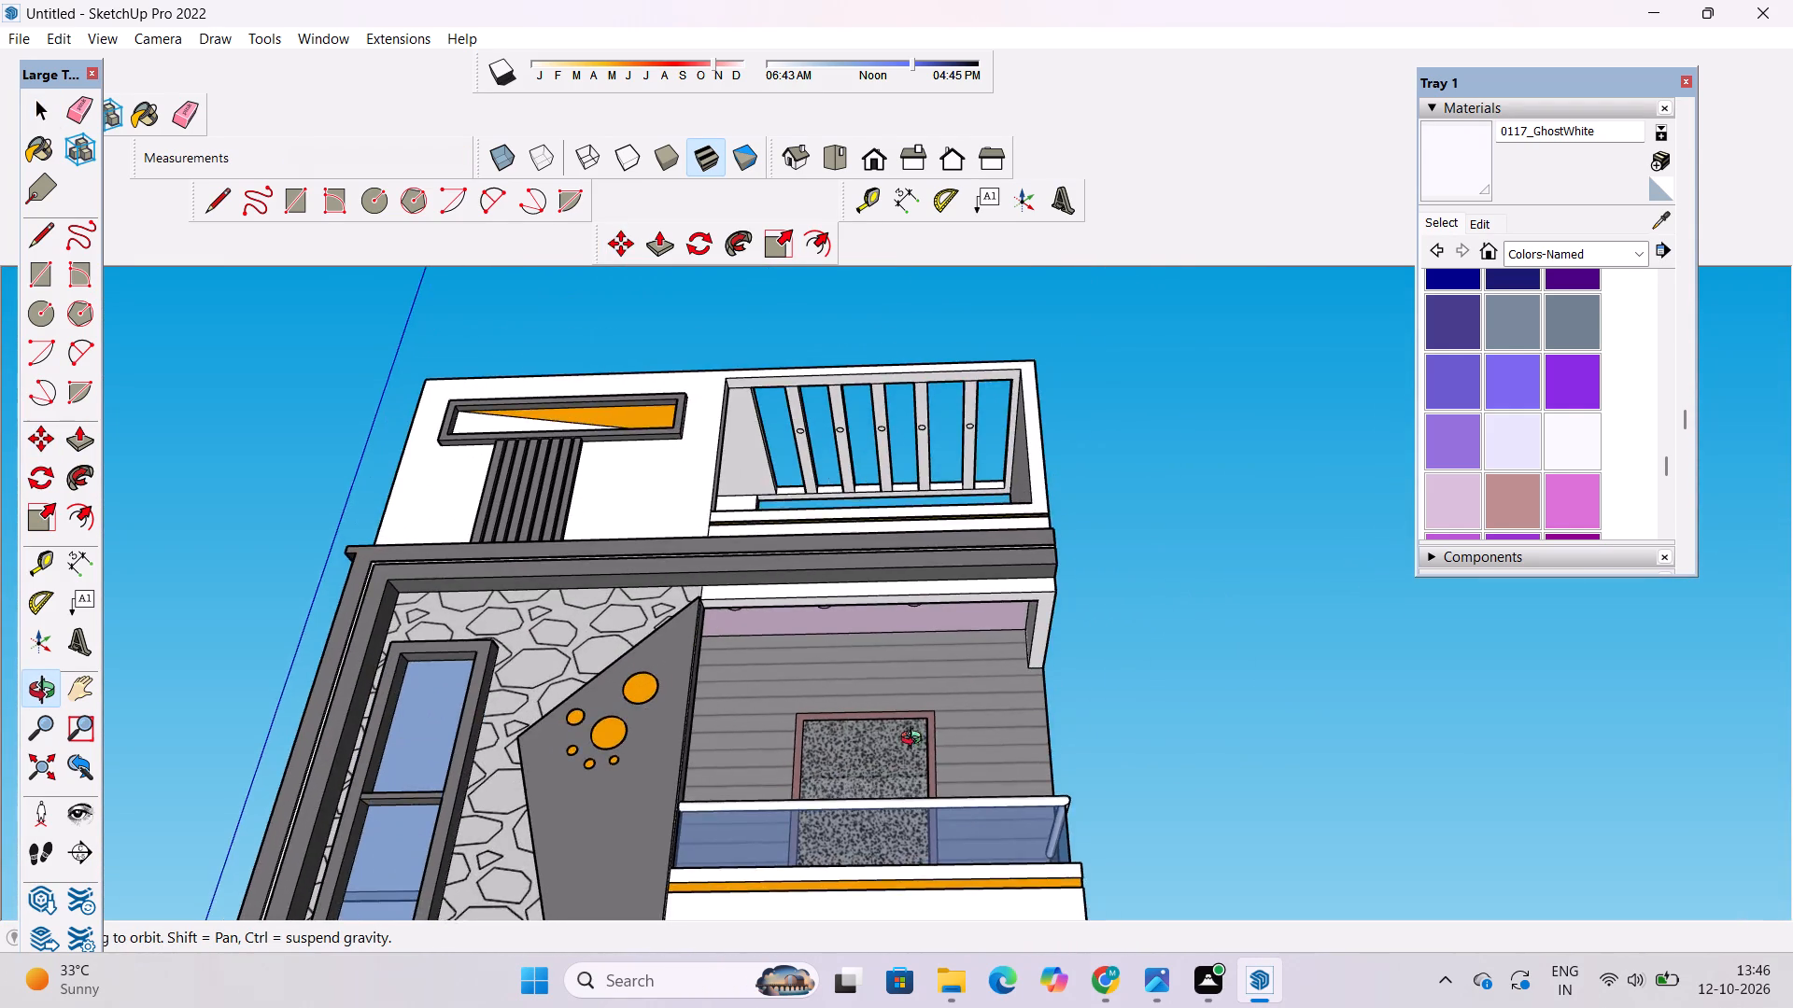
{"action": "left_click_drag", "start_coordinate": [901, 730], "coordinate": [887, 641]}
{"action": "scroll", "coordinate": [795, 596], "scroll_direction": "up", "scroll_amount": 9}
{"action": "left_click_drag", "start_coordinate": [769, 679], "coordinate": [809, 676], "text": "shift"}
{"action": "scroll", "coordinate": [779, 686], "scroll_direction": "up", "scroll_amount": 2}
{"action": "left_click", "coordinate": [782, 673], "text": "shift"}
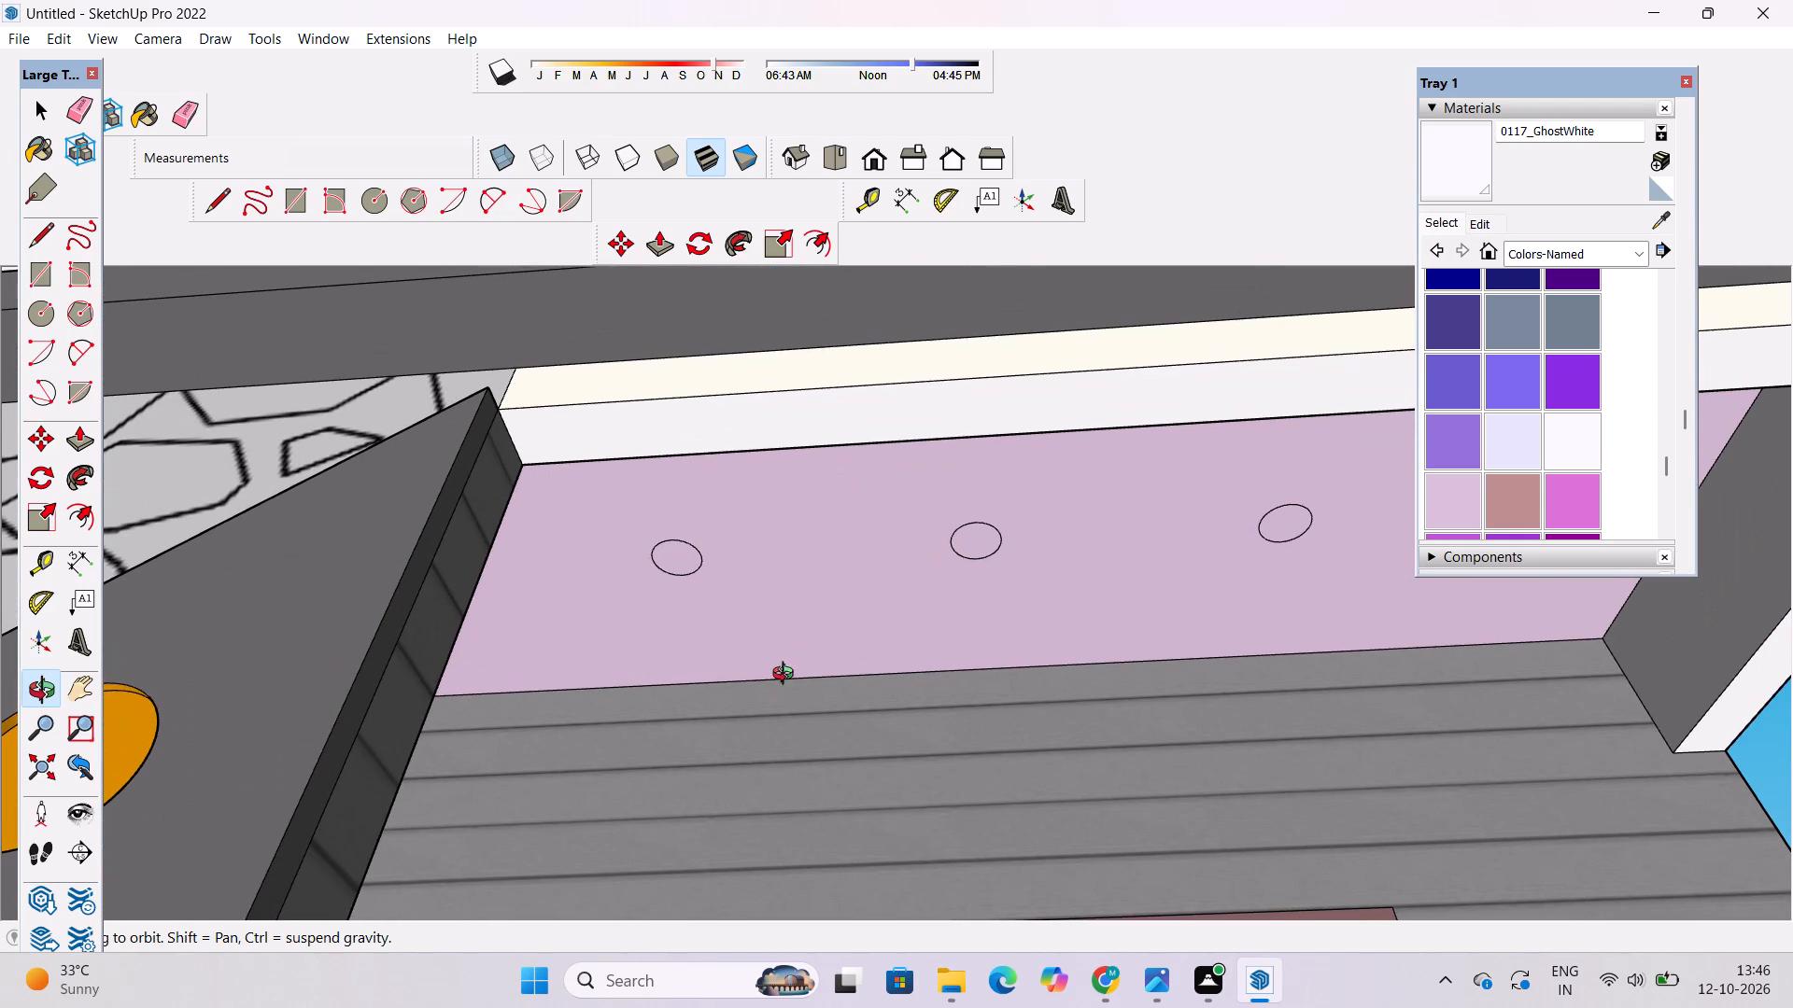
{"action": "key", "text": "space"}
{"action": "double_click", "coordinate": [673, 553]}
{"action": "key", "text": "k"}
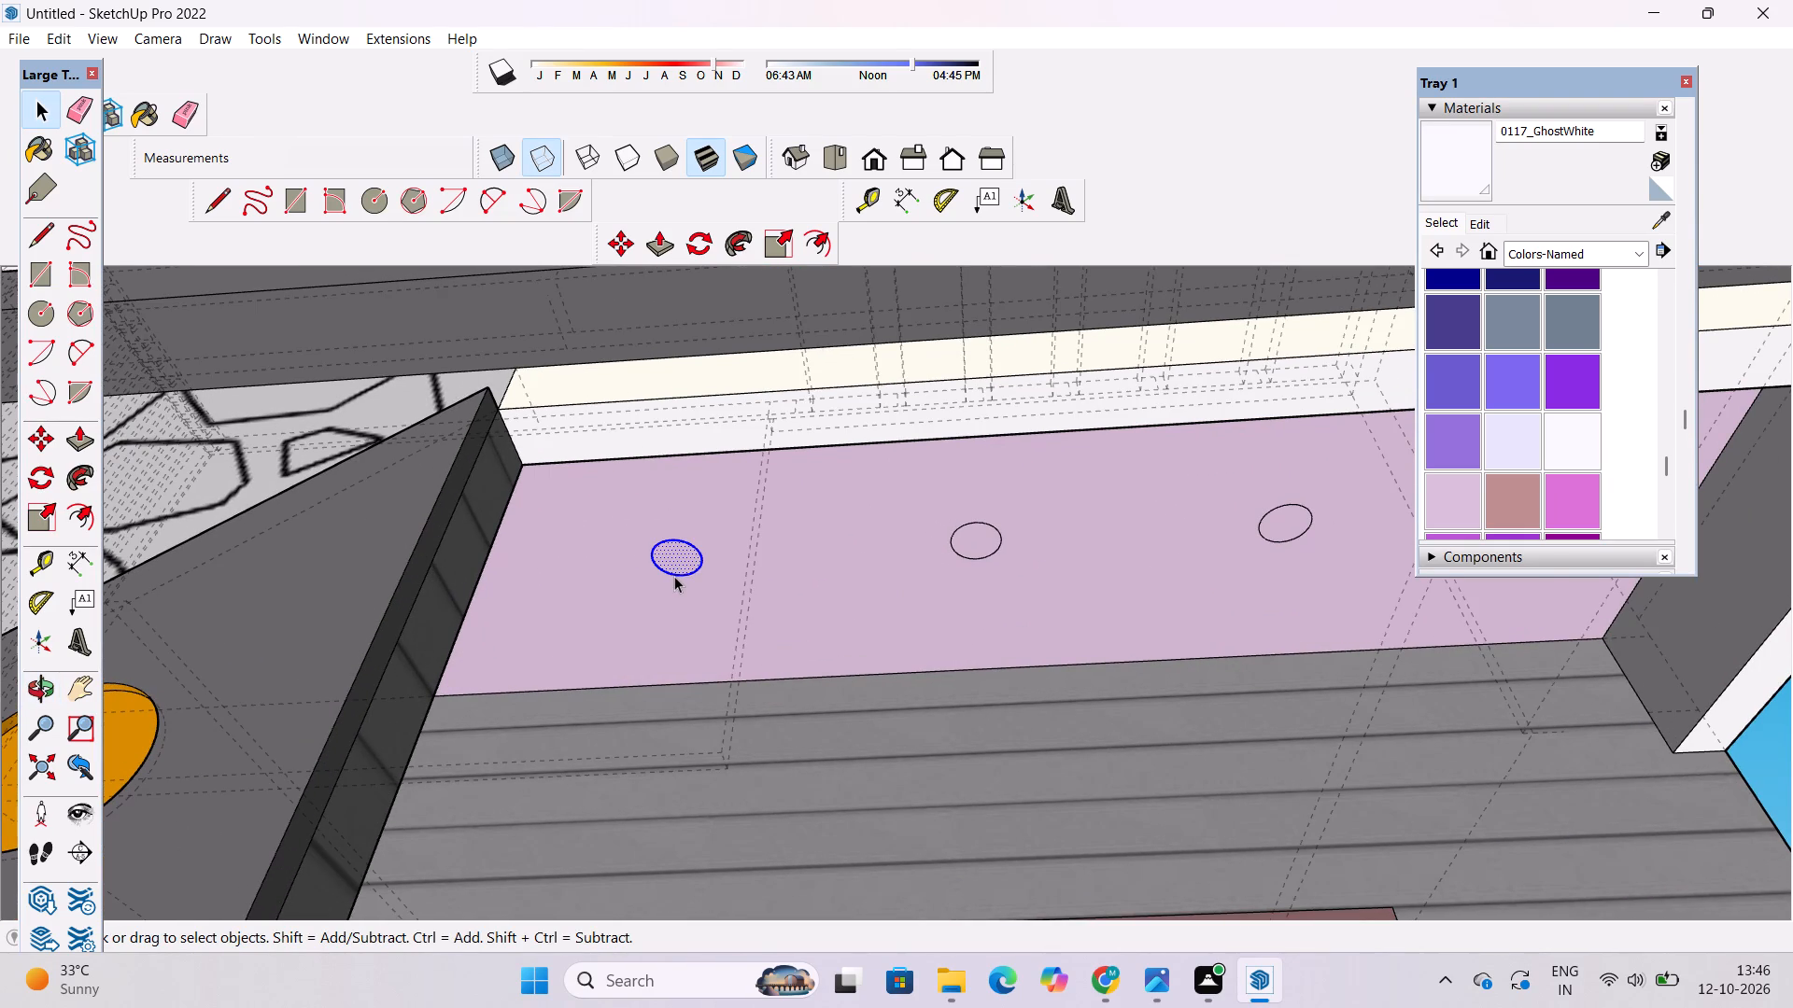
{"action": "type", "text": "km"}
{"action": "left_click", "coordinate": [653, 563]}
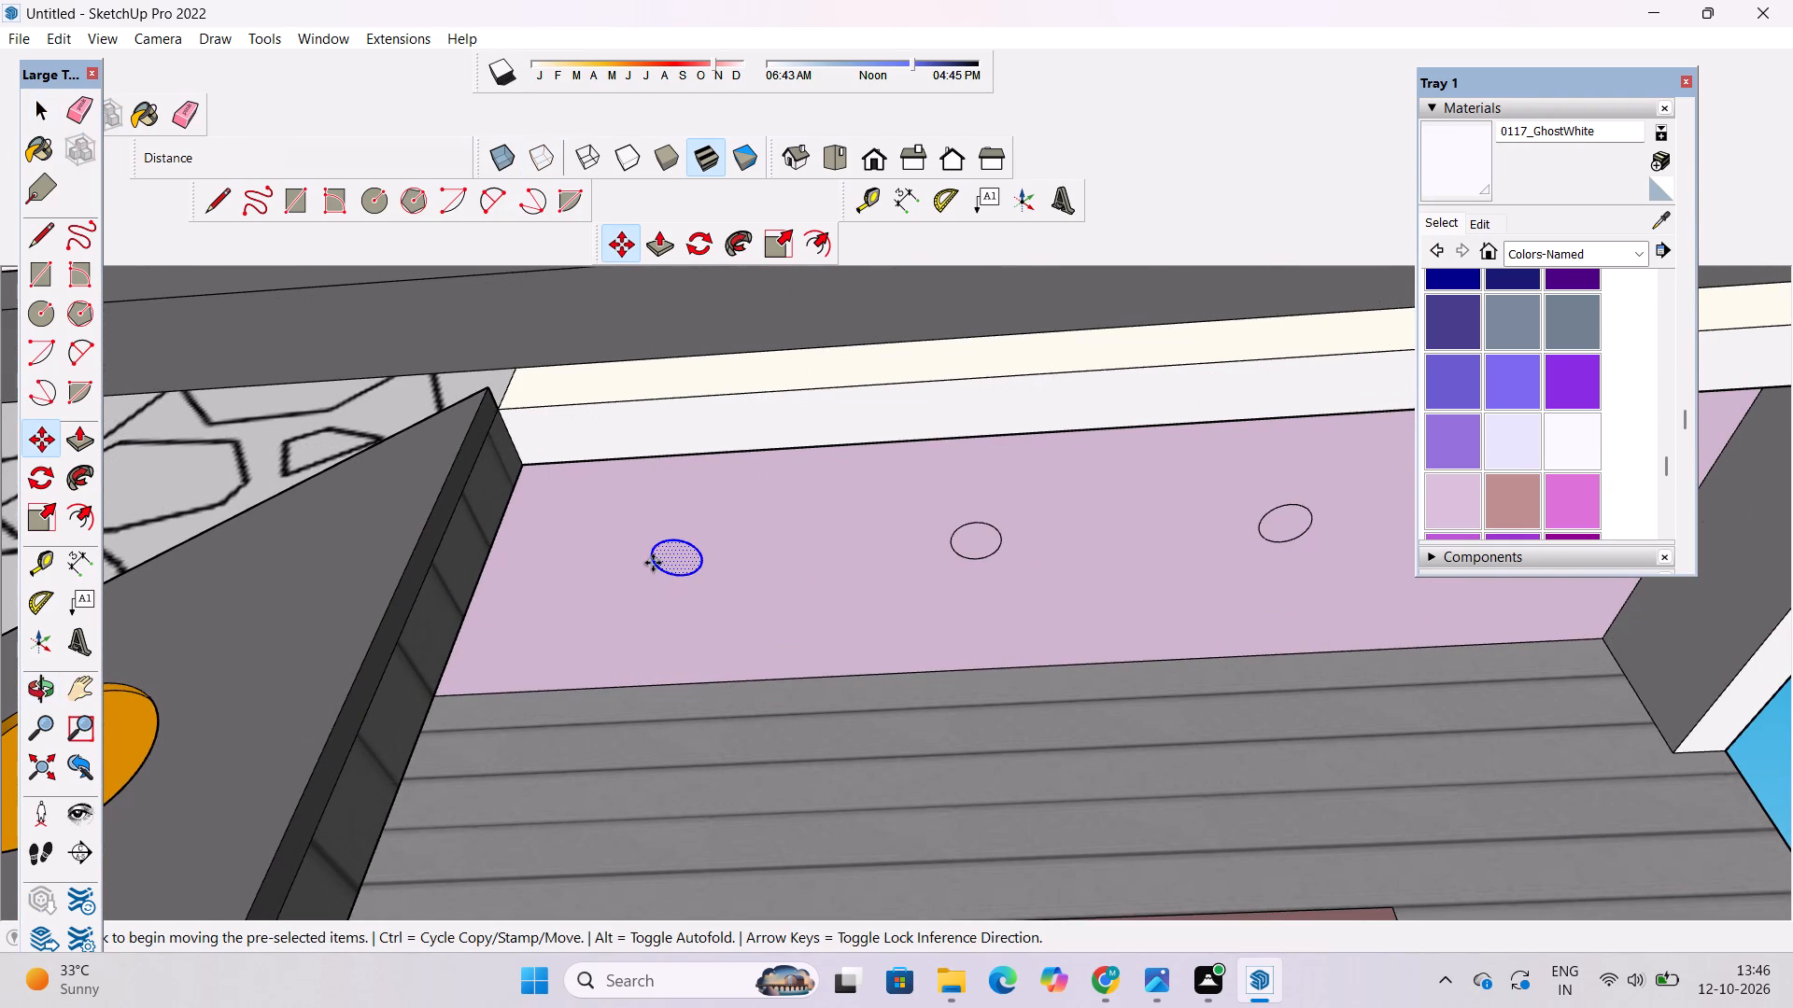
{"action": "type", "text": "12"}
{"action": "key", "text": "apostrophe"}
{"action": "key", "text": "Return"}
{"action": "type", "text": "*2"}
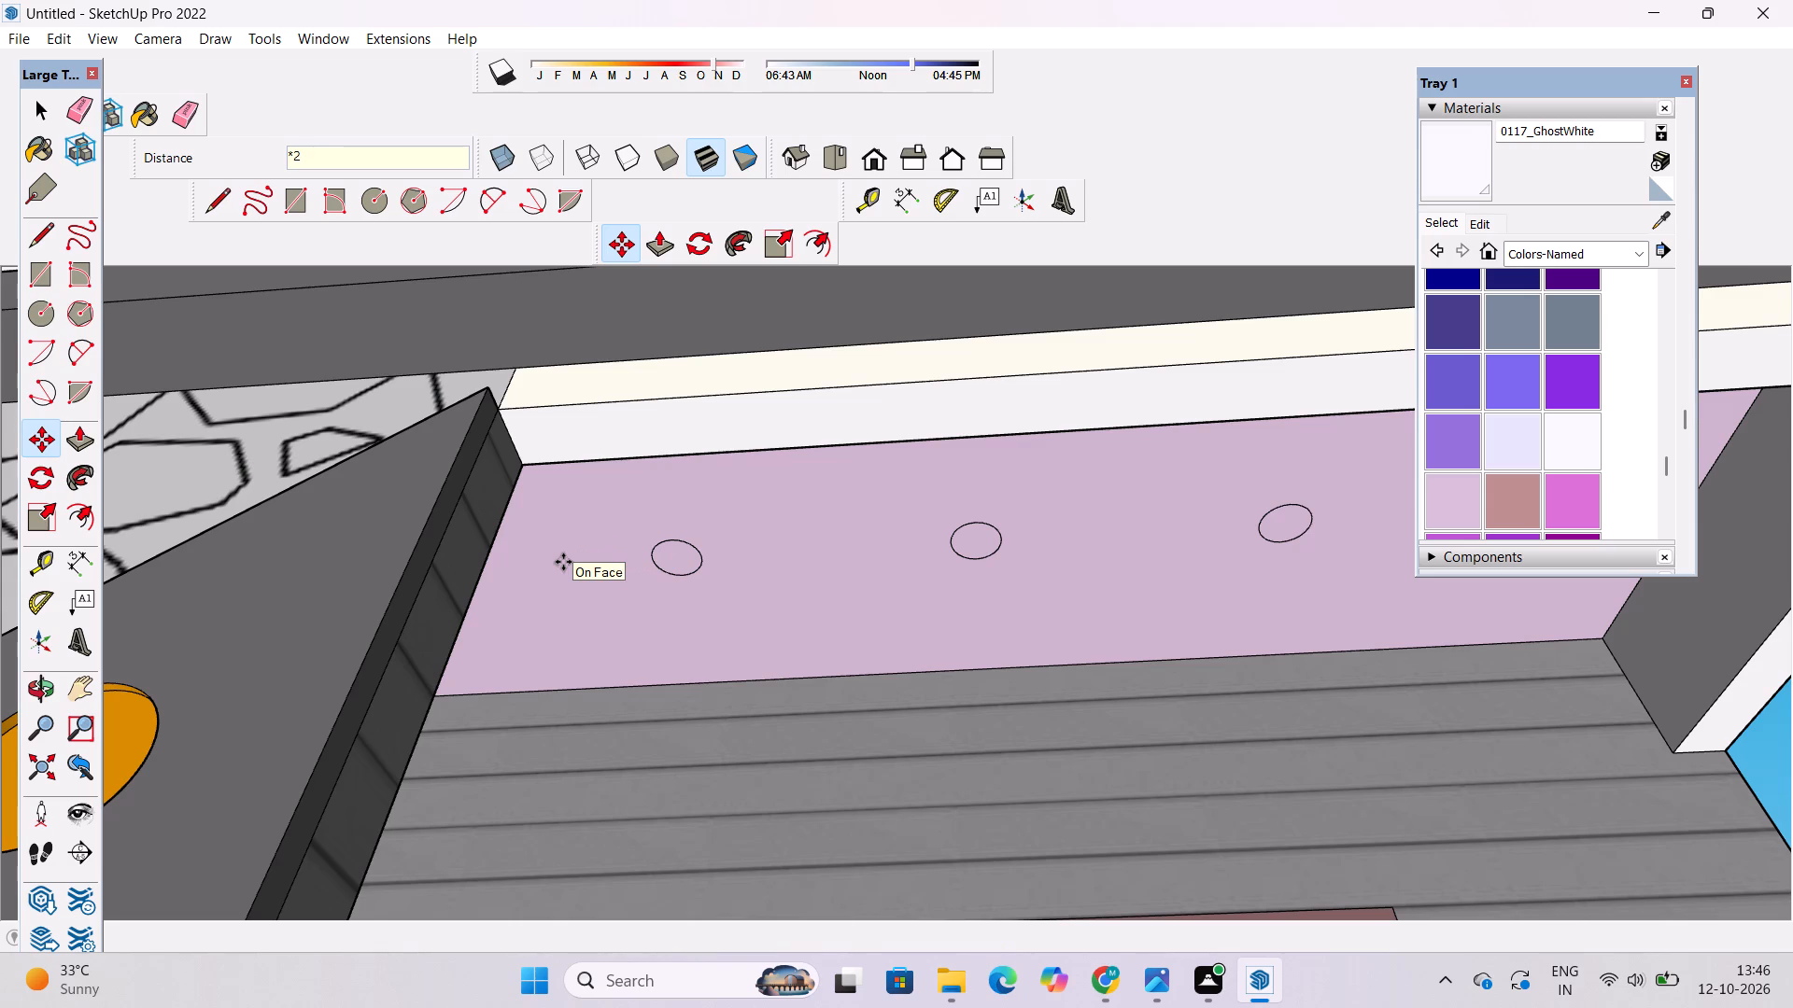
{"action": "key", "text": "Return"}
Paint the five circles on the underside of the upper overhang with 0117_GhostWhite.
{"action": "key", "text": "o"}
{"action": "scroll", "coordinate": [521, 532], "scroll_direction": "down", "scroll_amount": 6}
{"action": "left_click_drag", "start_coordinate": [801, 596], "coordinate": [345, 714]}
{"action": "left_click_drag", "start_coordinate": [746, 750], "coordinate": [703, 537], "text": "shift"}
{"action": "scroll", "coordinate": [703, 536], "scroll_direction": "down", "scroll_amount": 5}
{"action": "left_click_drag", "start_coordinate": [708, 557], "coordinate": [722, 590]}
{"action": "left_click_drag", "start_coordinate": [778, 751], "coordinate": [853, 785]}
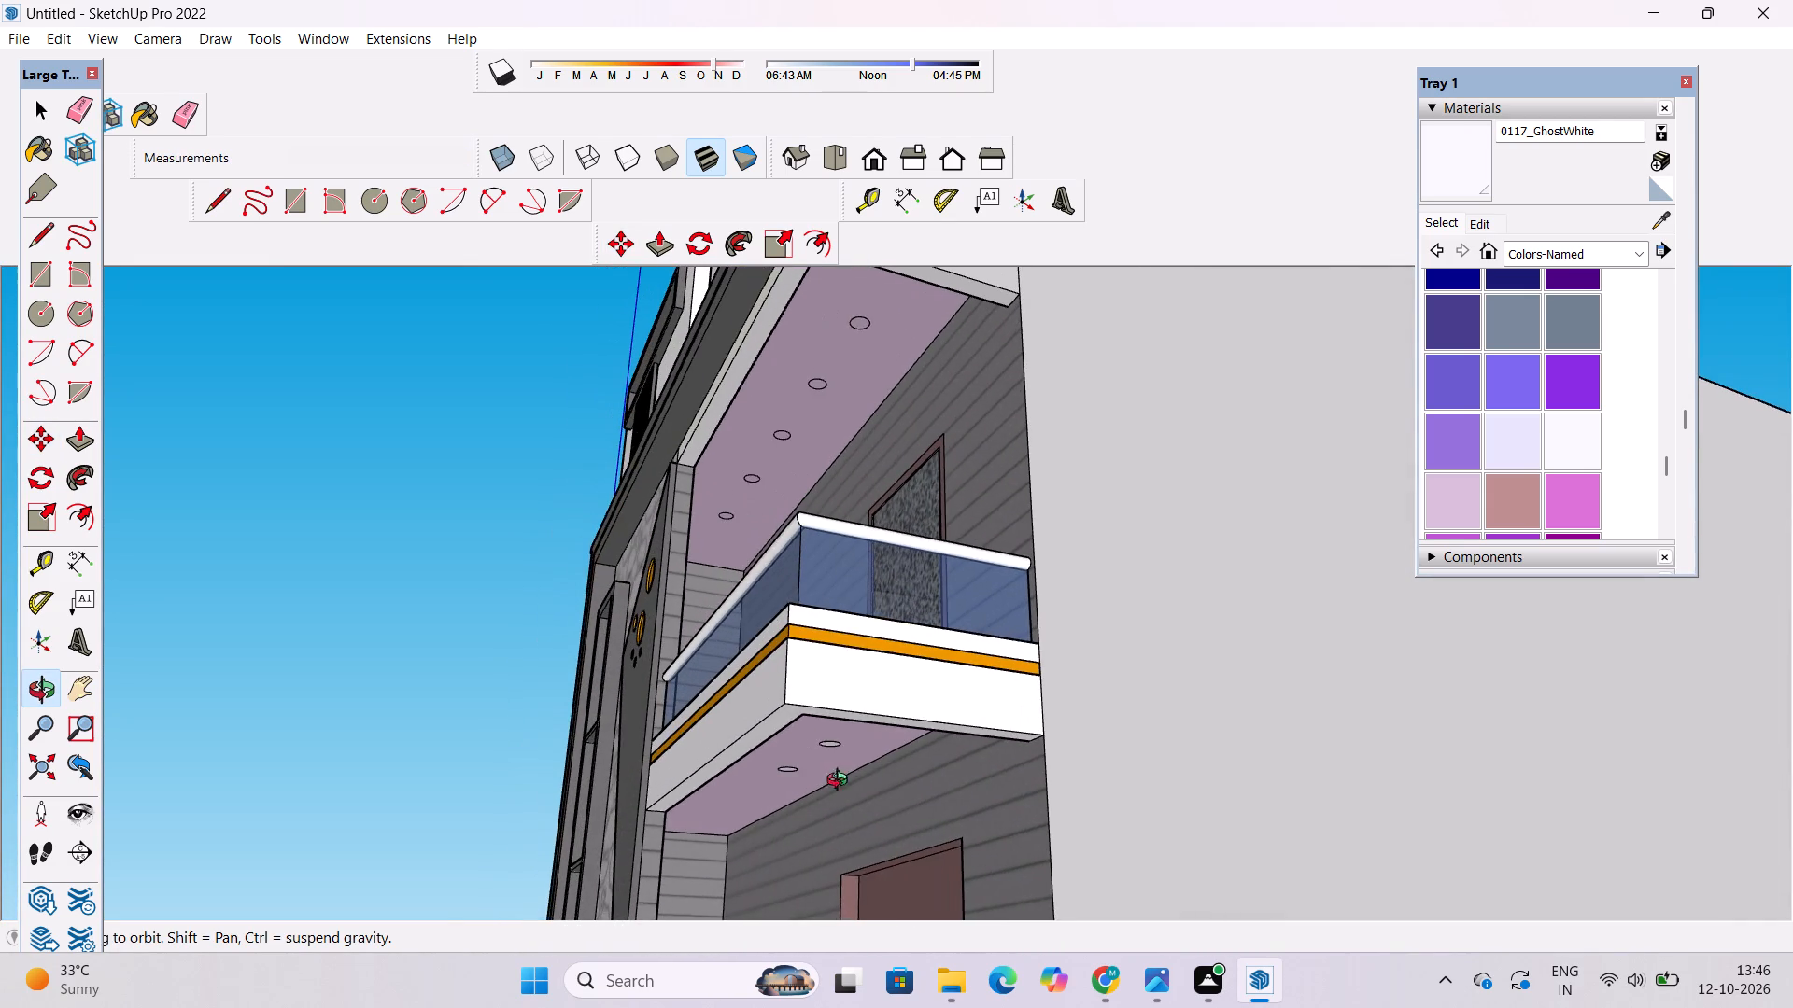
{"action": "left_click_drag", "start_coordinate": [798, 754], "coordinate": [778, 797], "text": "shift"}
{"action": "left_click", "coordinate": [1442, 140]}
{"action": "scroll", "coordinate": [821, 382], "scroll_direction": "up", "scroll_amount": 7}
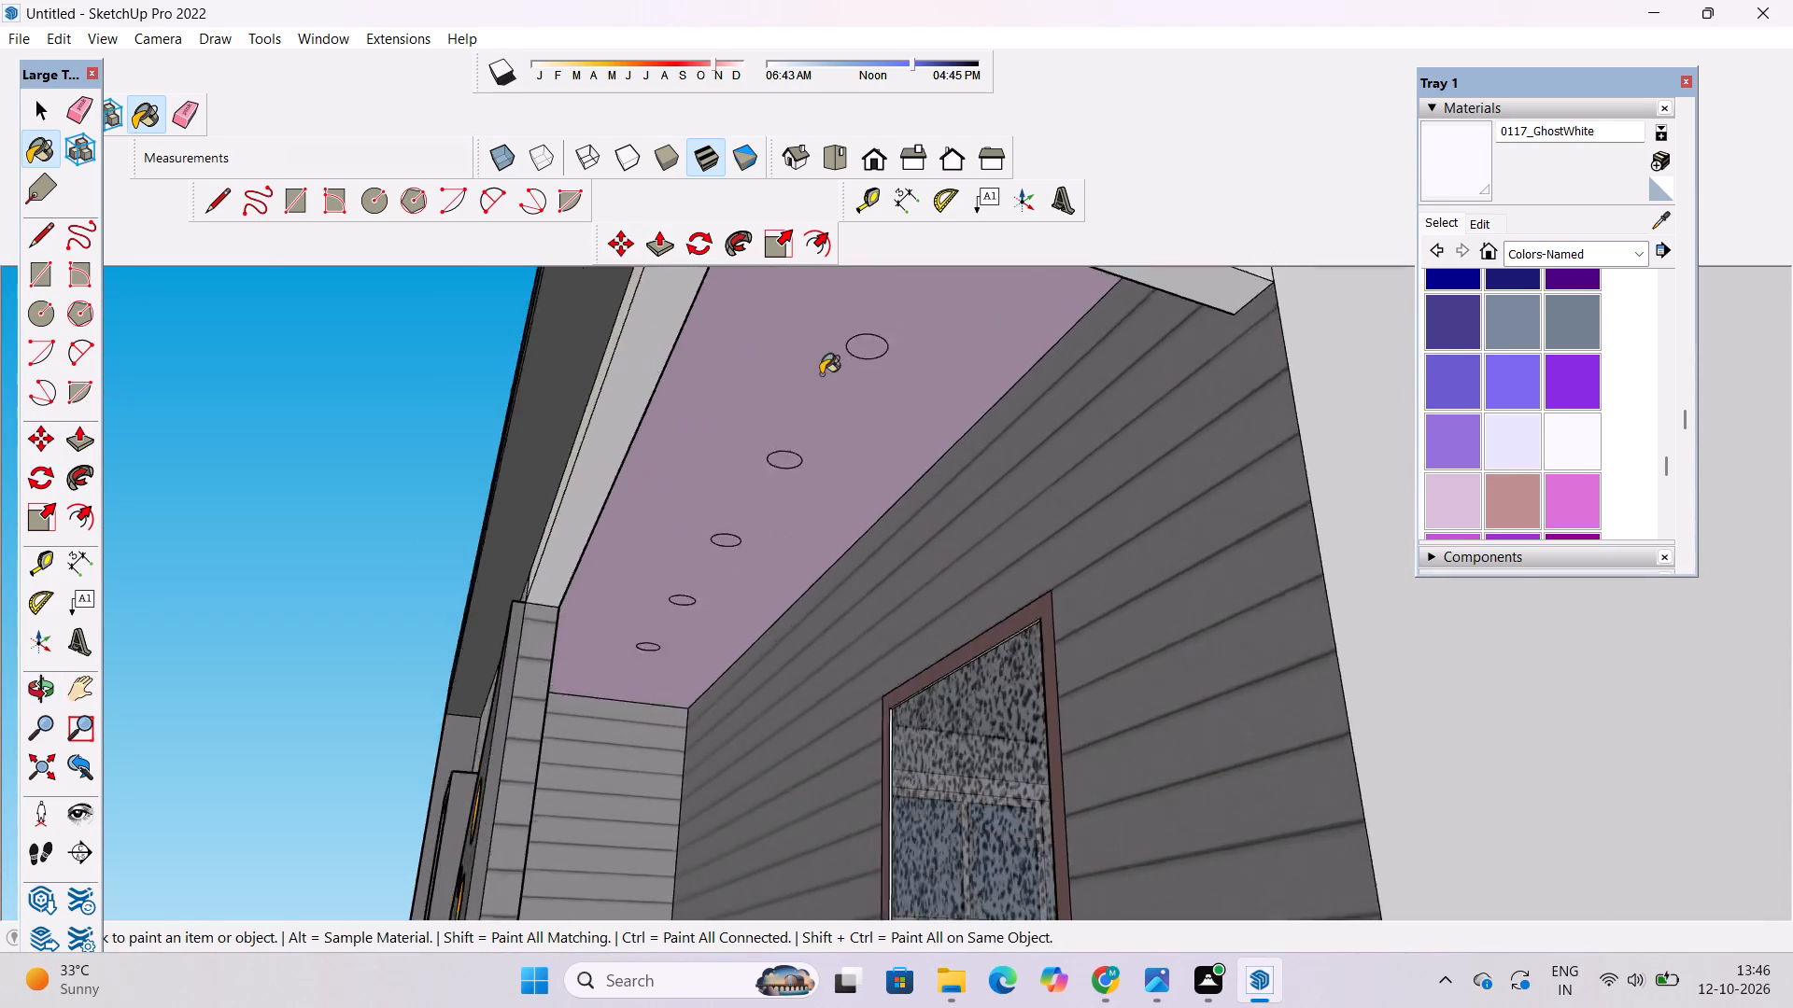
{"action": "scroll", "coordinate": [821, 374], "scroll_direction": "up", "scroll_amount": 3}
{"action": "left_click", "coordinate": [882, 340]}
{"action": "left_click", "coordinate": [783, 485]}
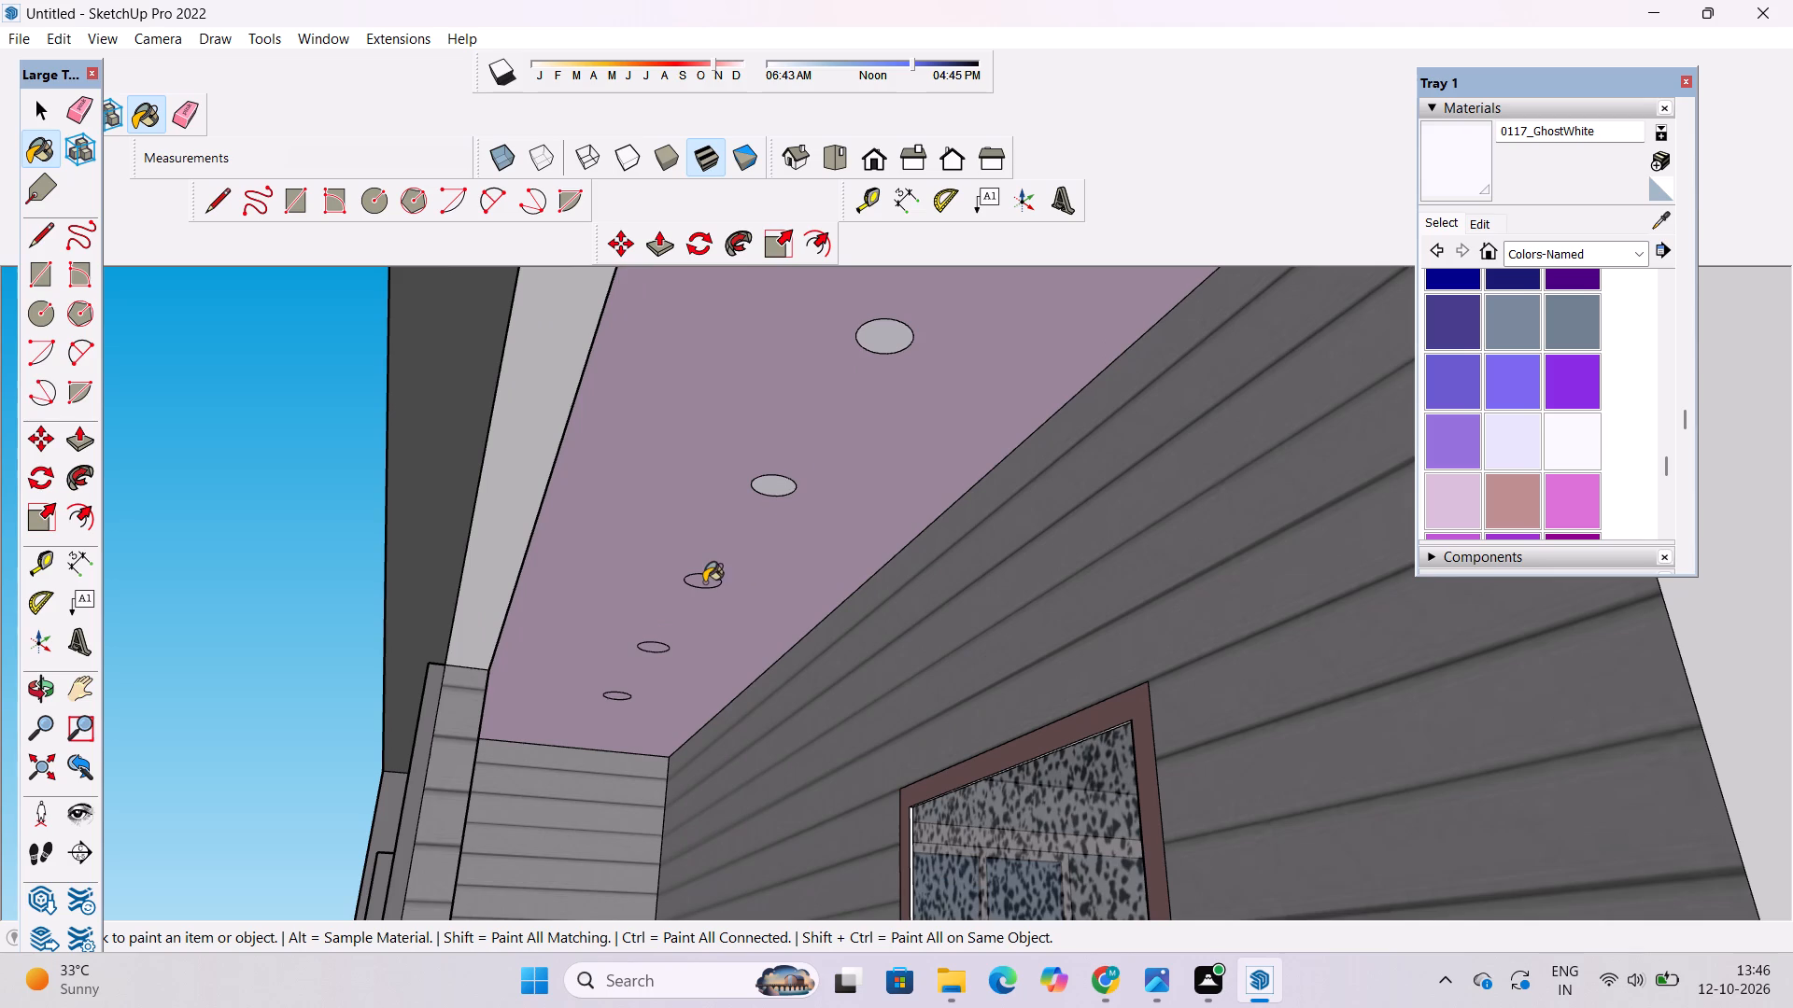
{"action": "left_click", "coordinate": [704, 582]}
{"action": "scroll", "coordinate": [695, 422], "scroll_direction": "down", "scroll_amount": 6}
{"action": "scroll", "coordinate": [700, 563], "scroll_direction": "up", "scroll_amount": 9}
{"action": "left_click", "coordinate": [653, 585]}
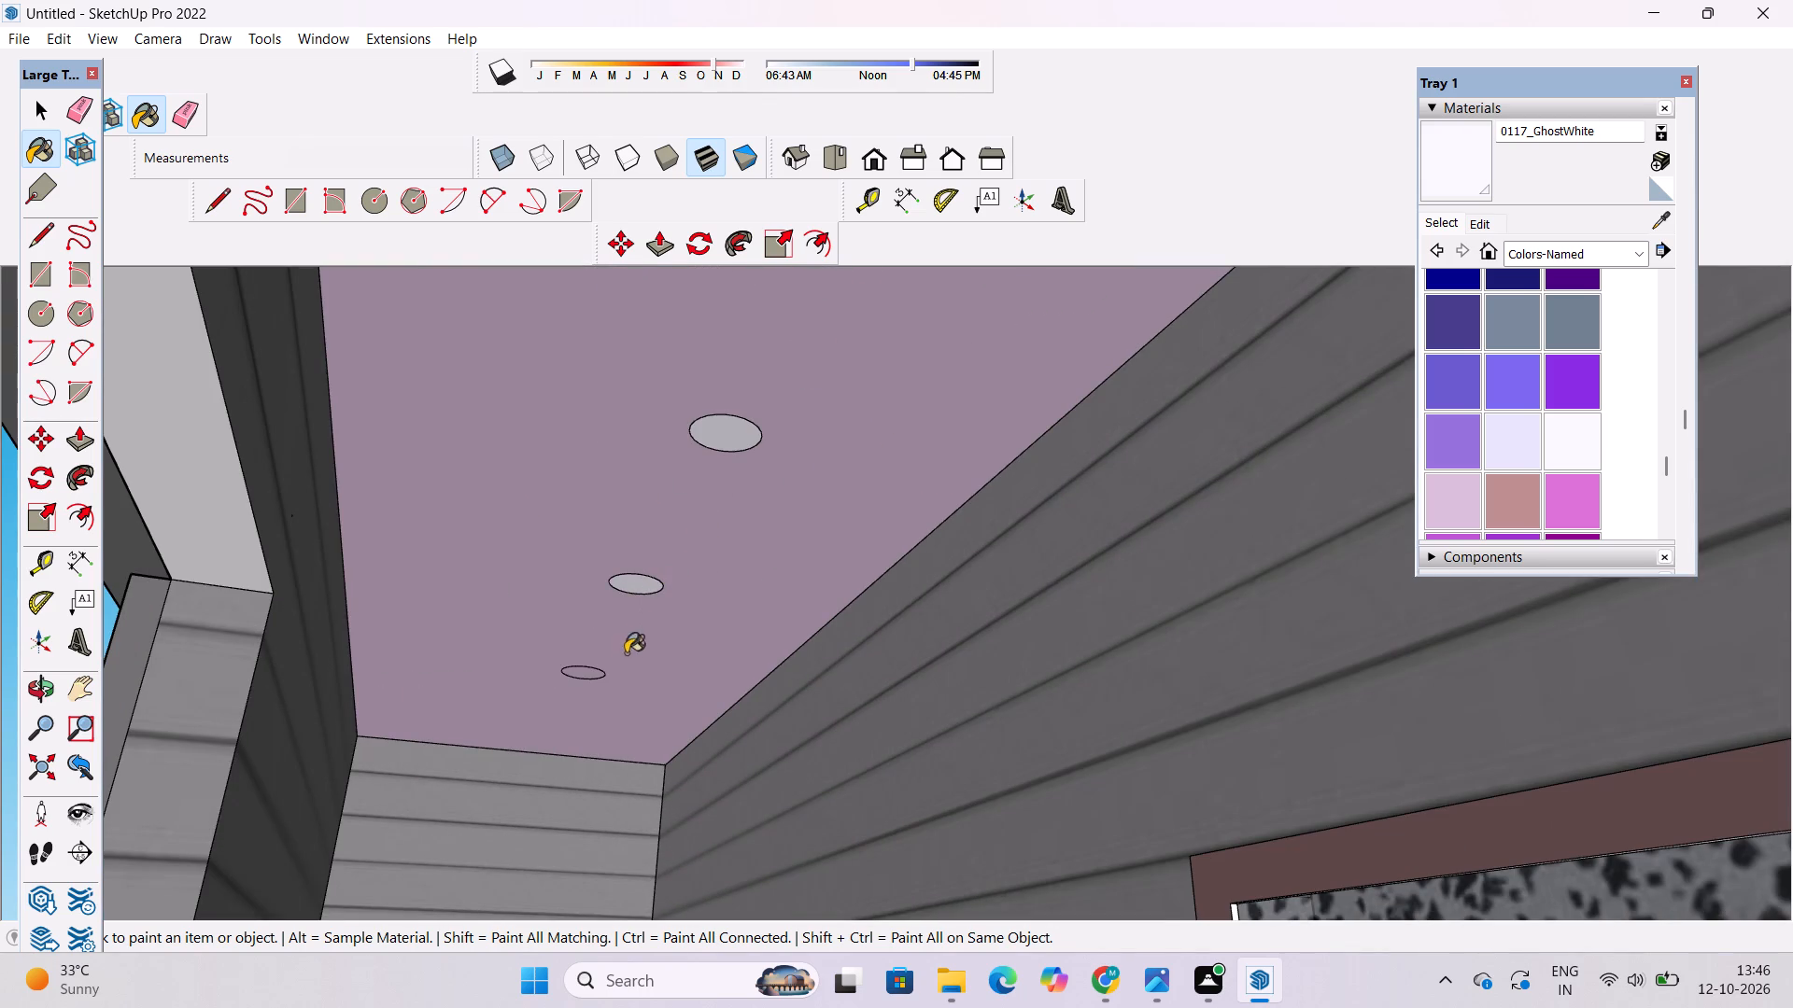
{"action": "left_click", "coordinate": [592, 672]}
Examine the house's front and side elevations, the balcony and the entrance steps from several angles.
{"action": "scroll", "coordinate": [621, 543], "scroll_direction": "down", "scroll_amount": 18}
{"action": "key", "text": "o"}
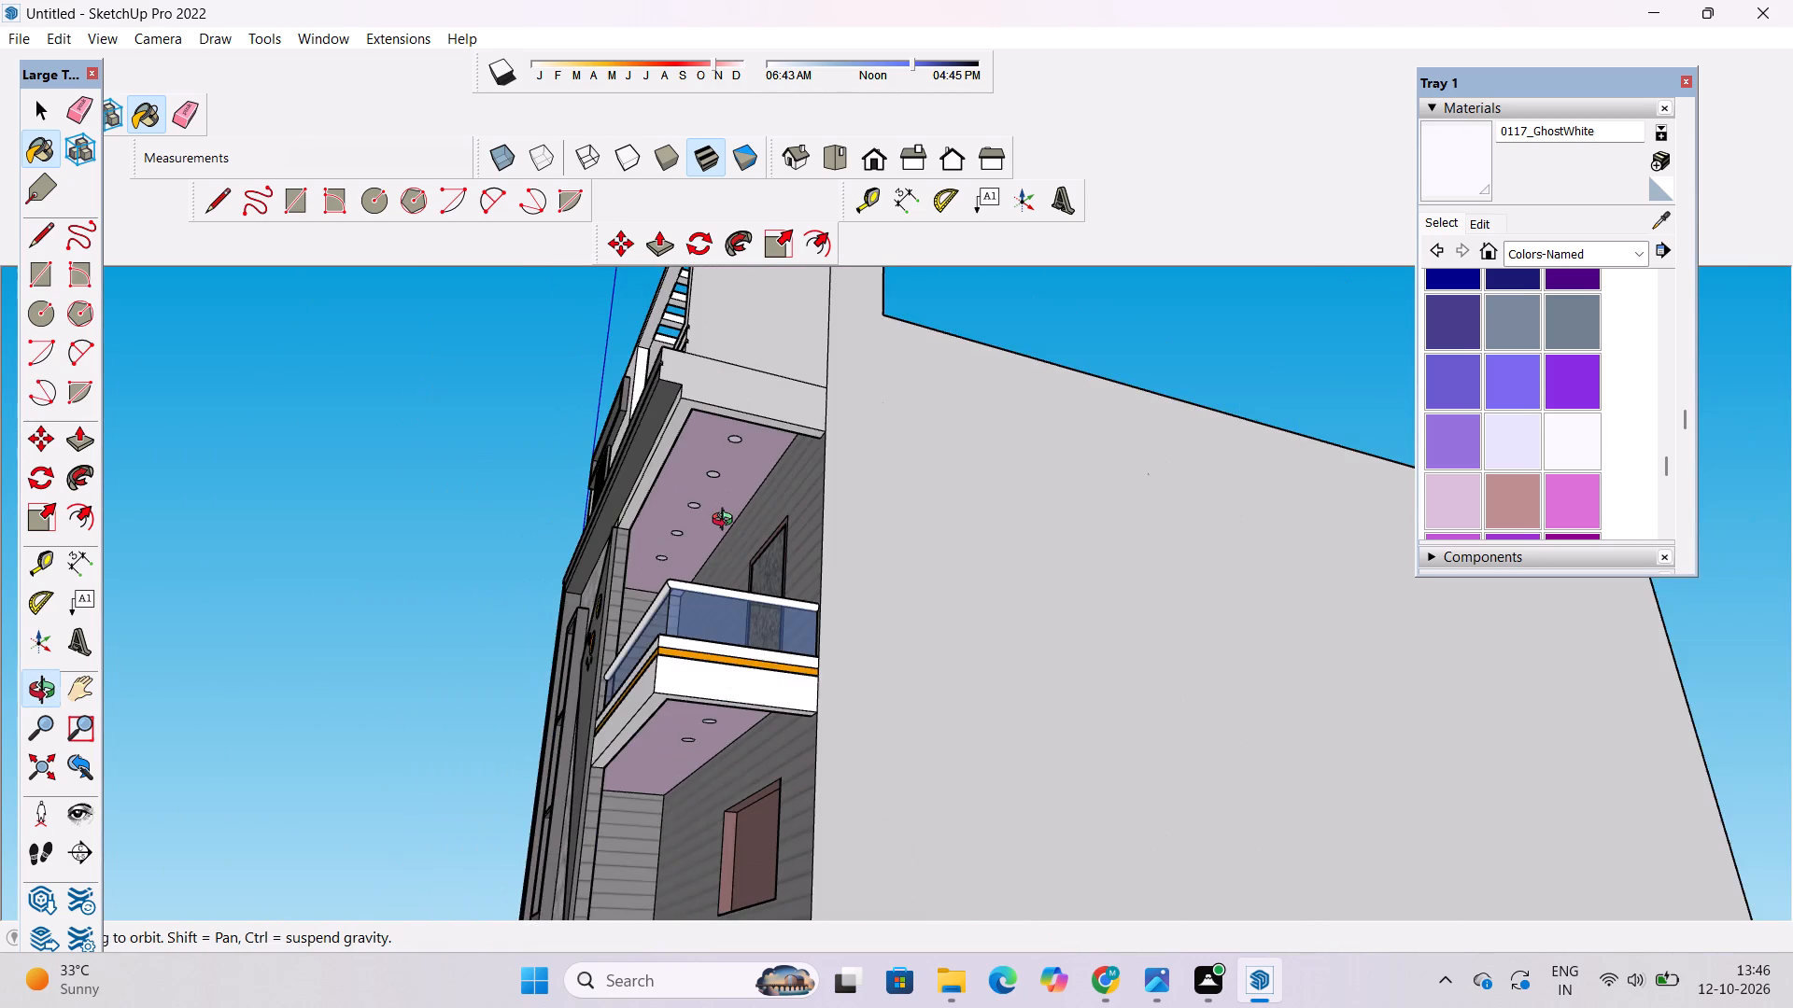
{"action": "scroll", "coordinate": [727, 529], "scroll_direction": "down", "scroll_amount": 6}
{"action": "left_click_drag", "start_coordinate": [783, 647], "coordinate": [755, 458], "text": "shift"}
{"action": "left_click_drag", "start_coordinate": [755, 464], "coordinate": [1027, 716]}
{"action": "left_click_drag", "start_coordinate": [711, 617], "coordinate": [978, 601]}
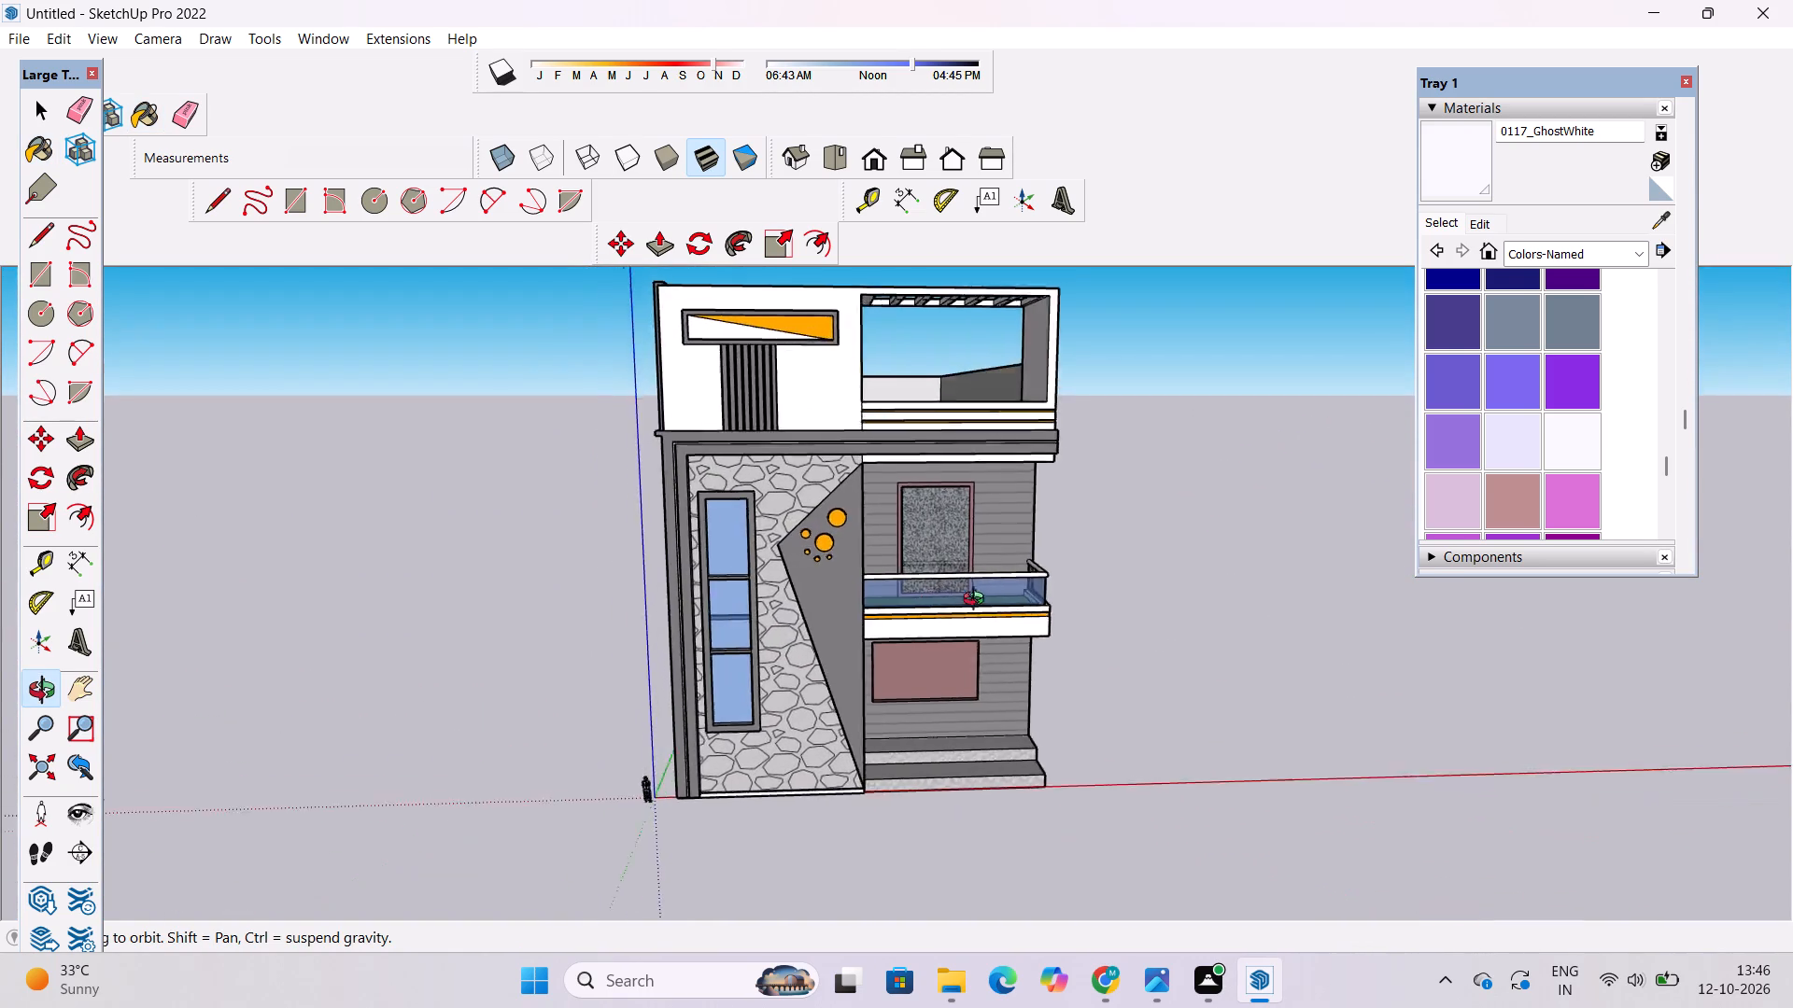
{"action": "left_click_drag", "start_coordinate": [978, 601], "coordinate": [1094, 483]}
{"action": "left_click_drag", "start_coordinate": [592, 588], "coordinate": [786, 611]}
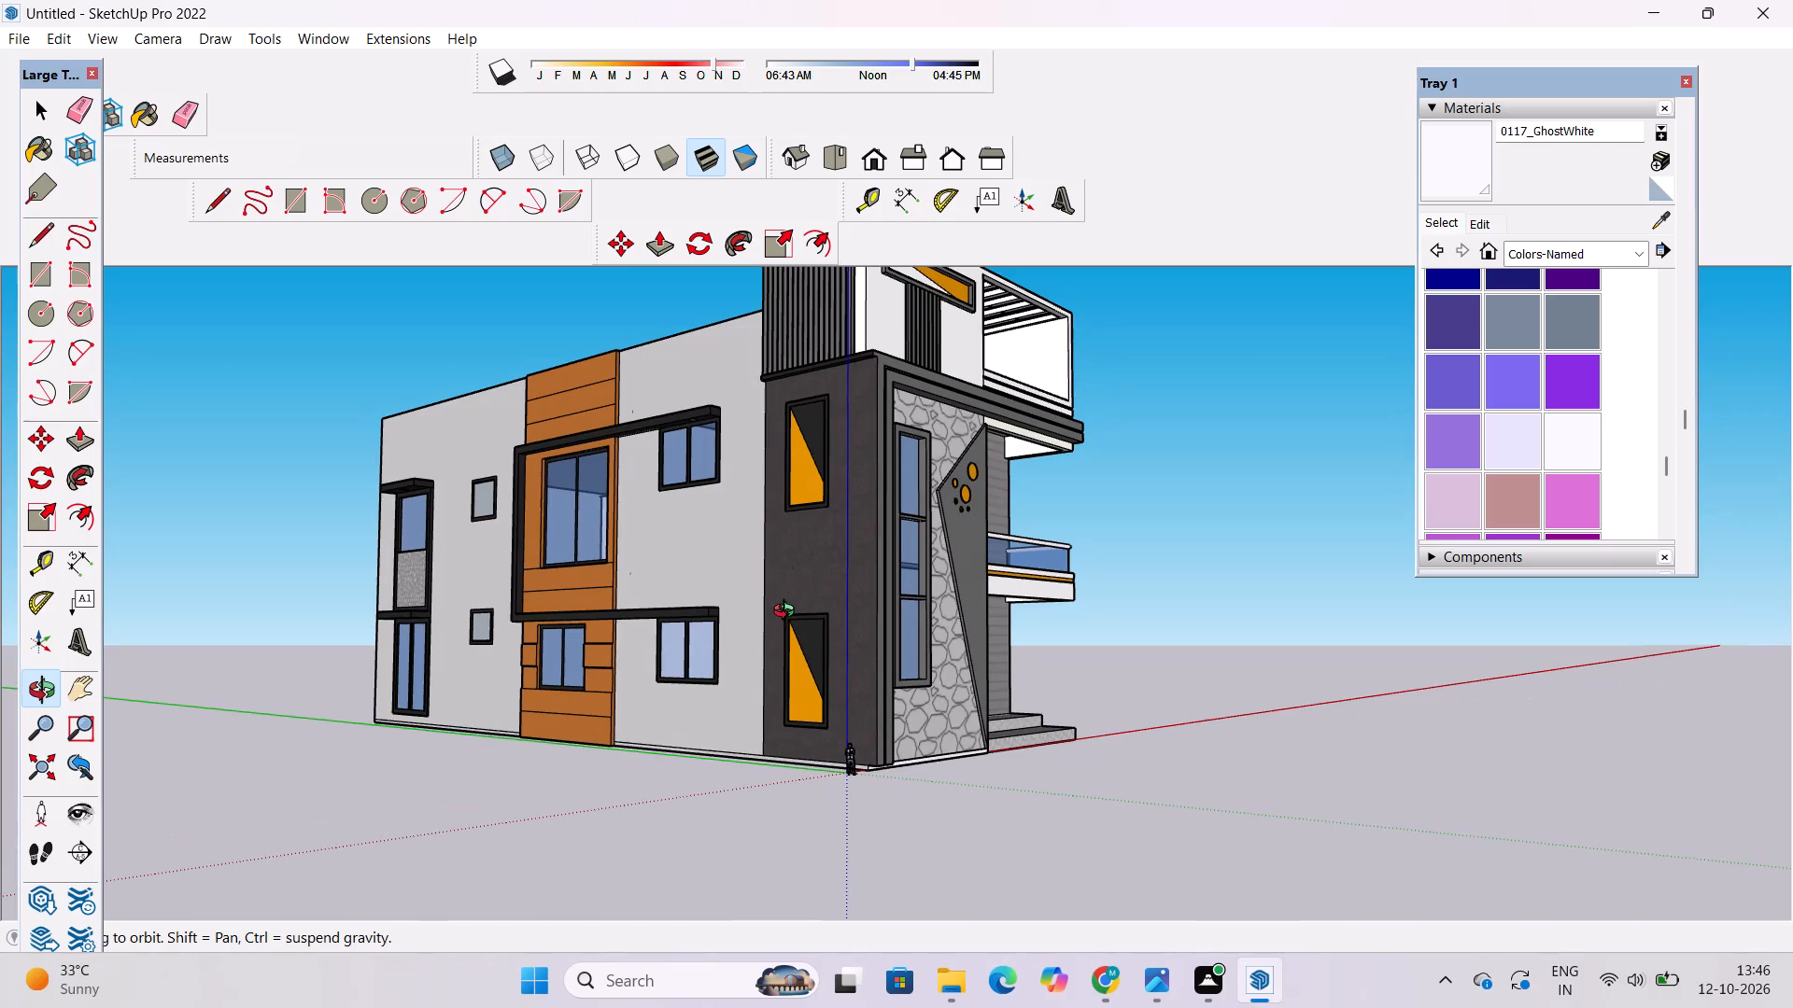
{"action": "scroll", "coordinate": [781, 546], "scroll_direction": "down", "scroll_amount": 2}
{"action": "left_click_drag", "start_coordinate": [881, 531], "coordinate": [867, 531]}
{"action": "left_click_drag", "start_coordinate": [864, 533], "coordinate": [804, 554]}
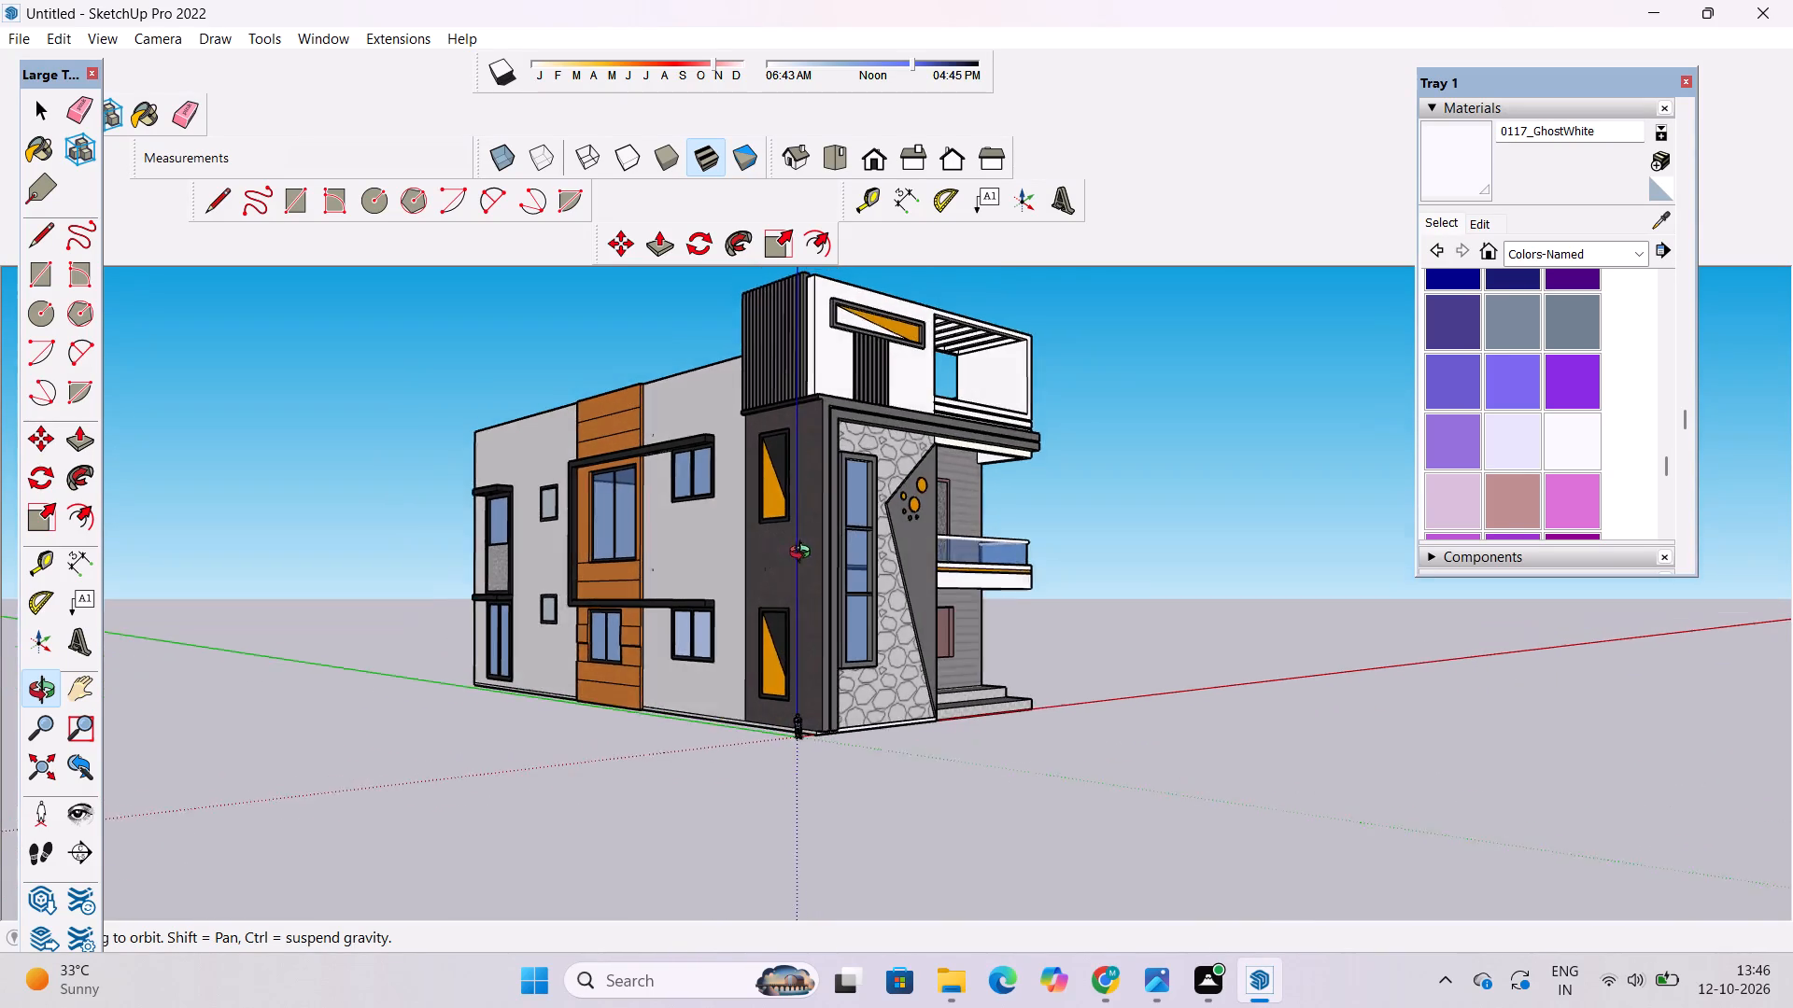
{"action": "left_click_drag", "start_coordinate": [804, 554], "coordinate": [786, 561]}
{"action": "scroll", "coordinate": [755, 591], "scroll_direction": "up", "scroll_amount": 4}
{"action": "left_click_drag", "start_coordinate": [994, 627], "coordinate": [761, 673], "text": "shift"}
{"action": "left_click_drag", "start_coordinate": [985, 587], "coordinate": [902, 617]}
{"action": "left_click_drag", "start_coordinate": [928, 618], "coordinate": [775, 553]}
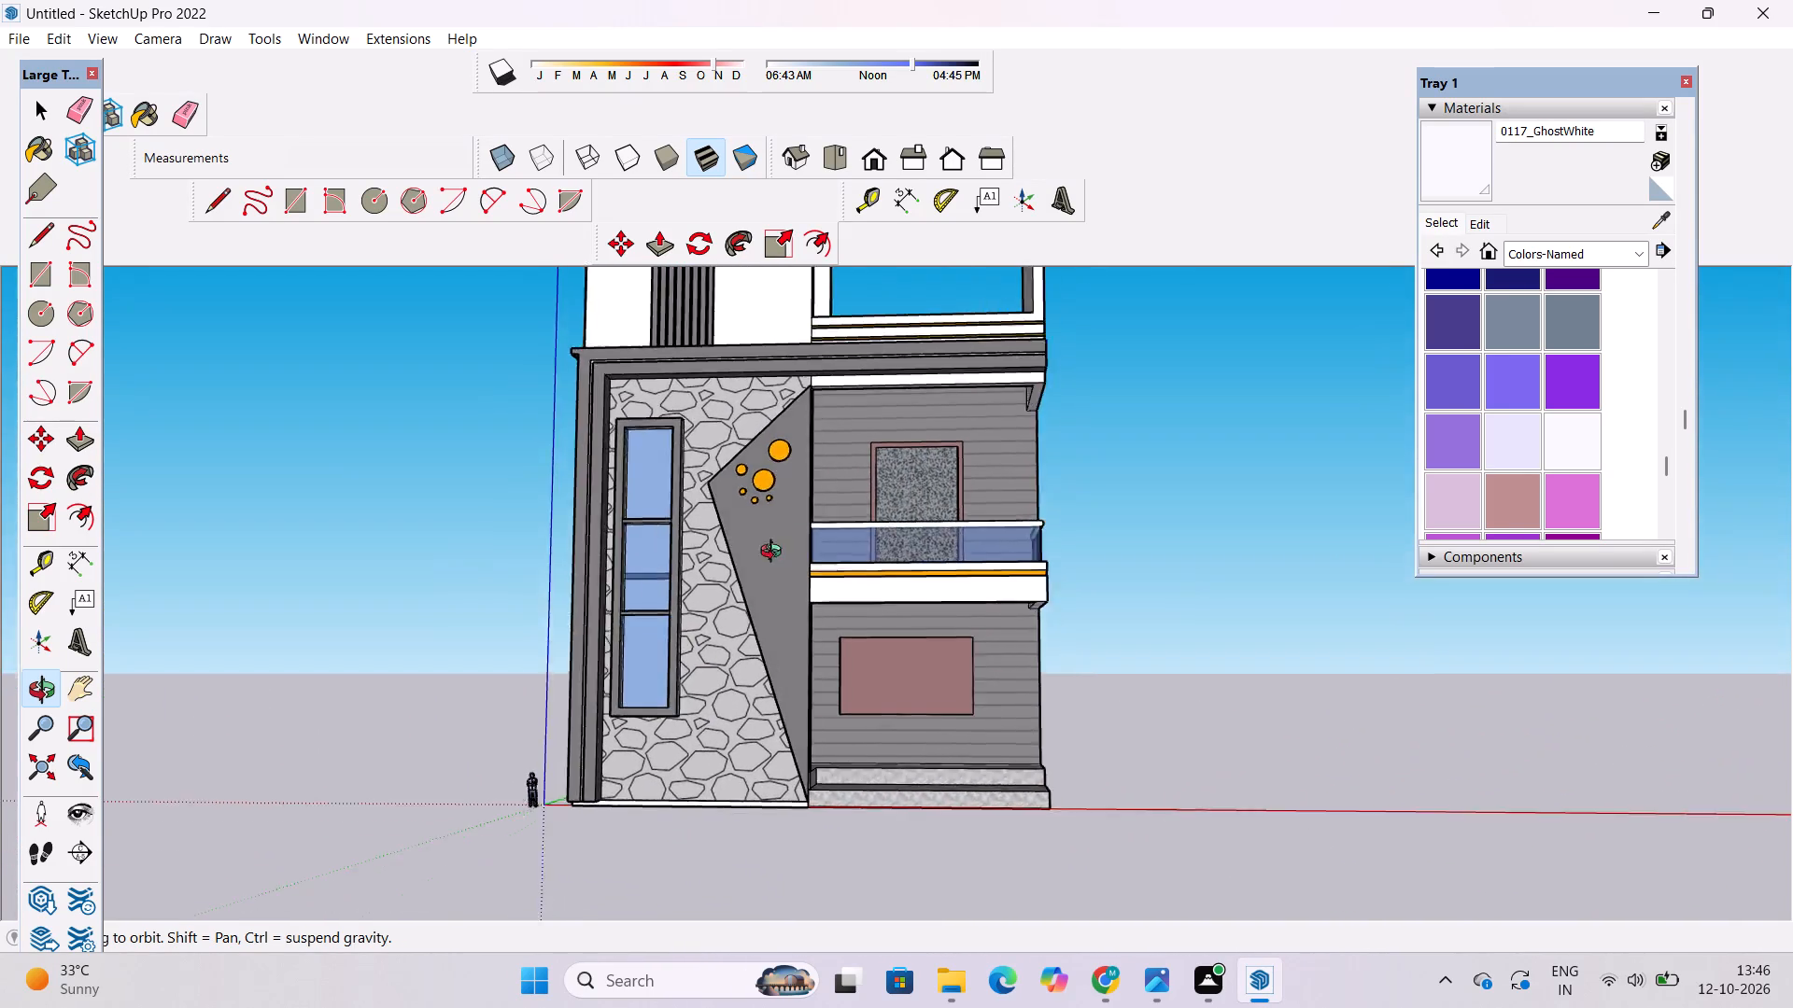
{"action": "left_click_drag", "start_coordinate": [775, 553], "coordinate": [384, 628]}
{"action": "scroll", "coordinate": [831, 467], "scroll_direction": "up", "scroll_amount": 8}
{"action": "left_click_drag", "start_coordinate": [871, 613], "coordinate": [887, 684], "text": "shift"}
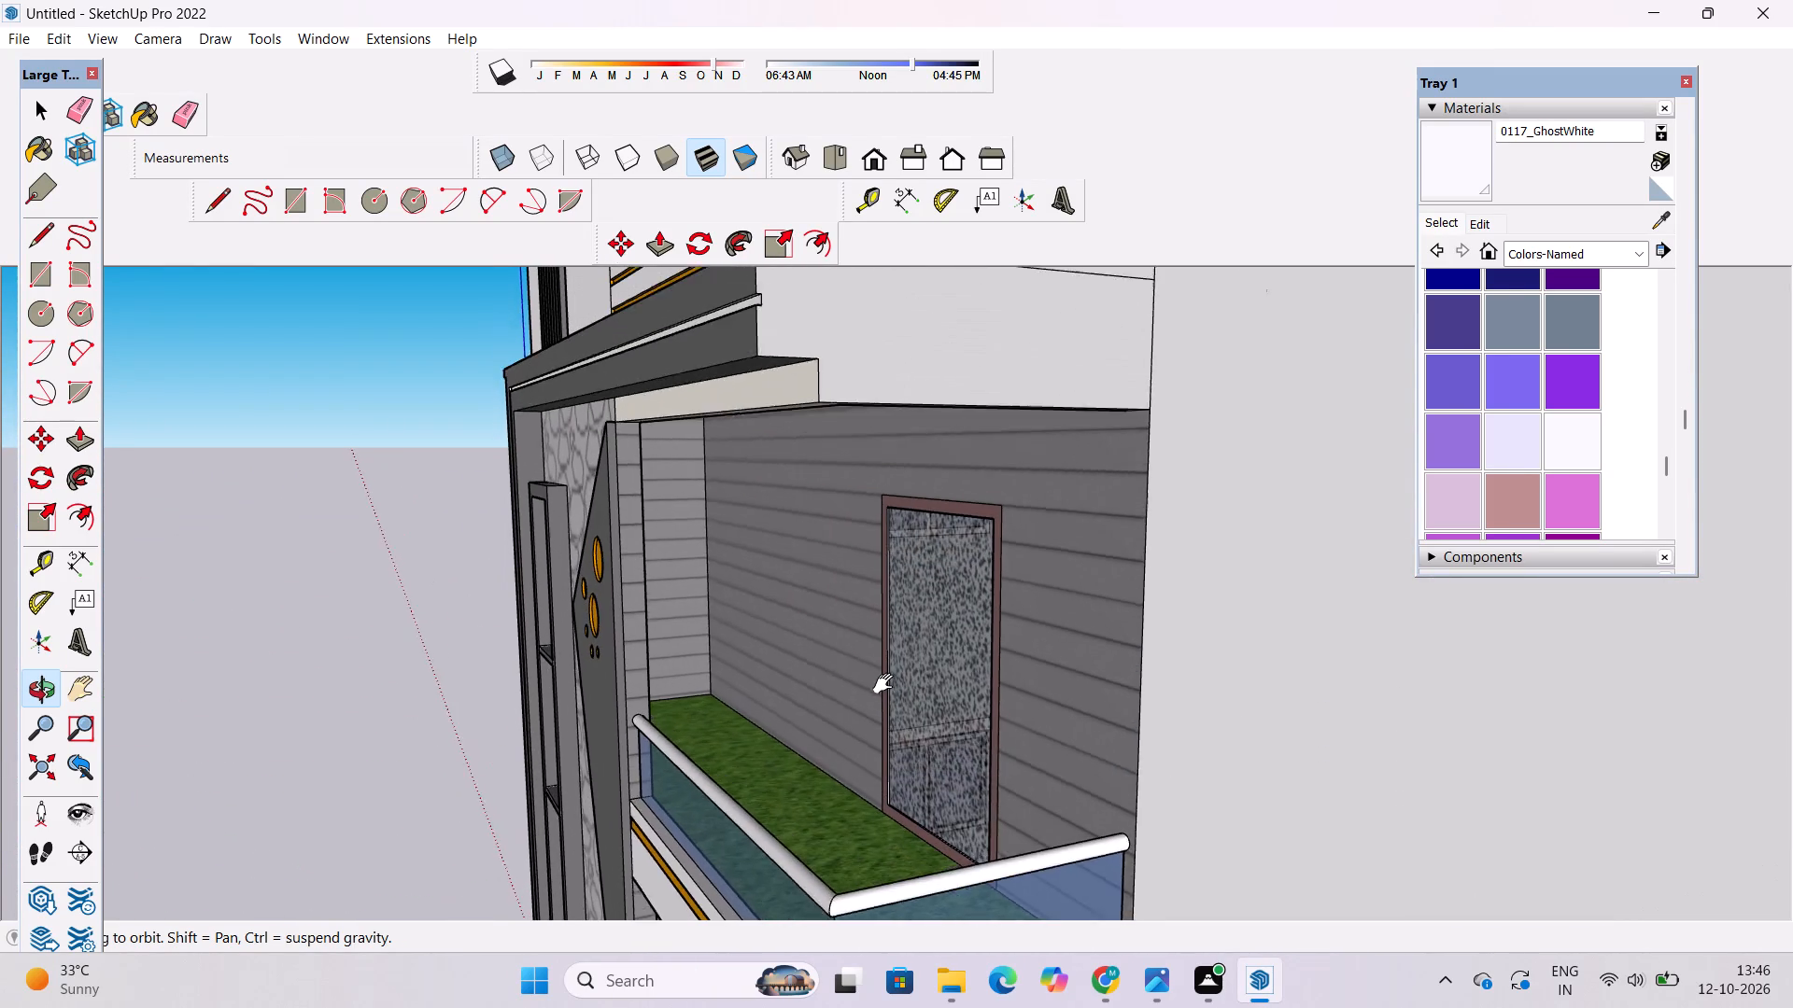
{"action": "left_click_drag", "start_coordinate": [887, 684], "coordinate": [896, 703], "text": "shift"}
{"action": "scroll", "coordinate": [868, 564], "scroll_direction": "down", "scroll_amount": 3}
{"action": "left_click_drag", "start_coordinate": [893, 548], "coordinate": [803, 531], "text": "shift"}
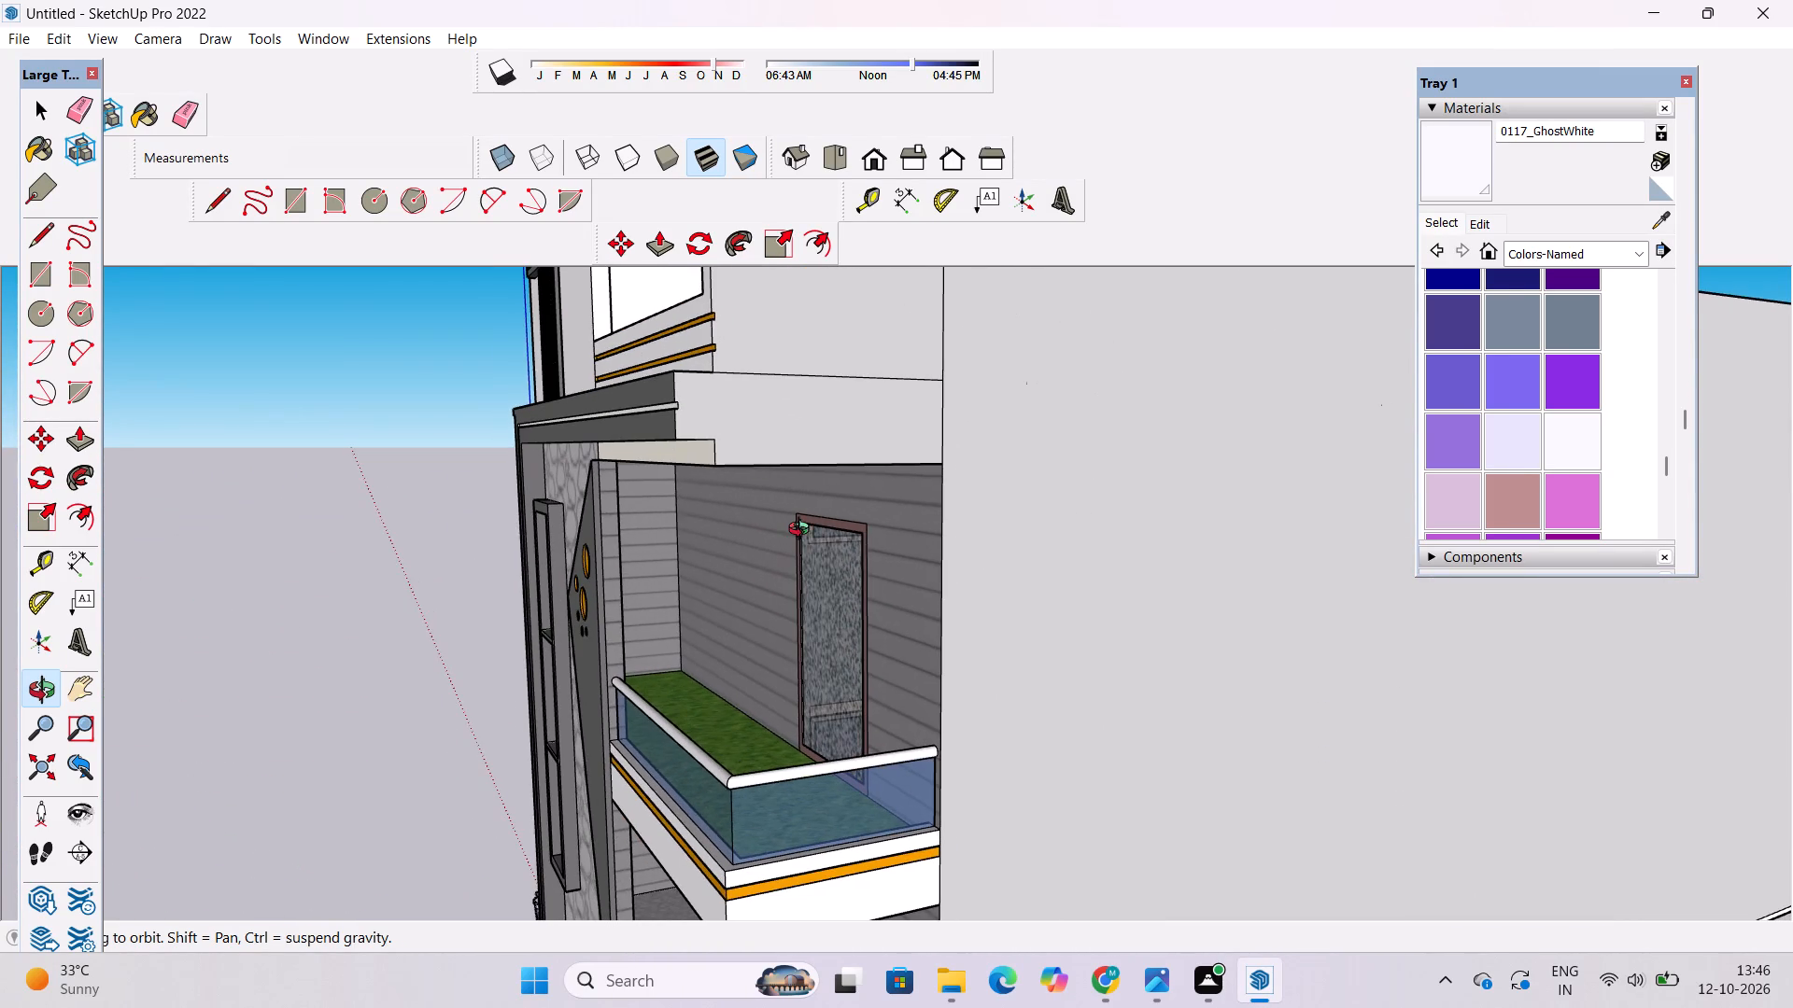
{"action": "scroll", "coordinate": [802, 535], "scroll_direction": "down", "scroll_amount": 5}
{"action": "left_click_drag", "start_coordinate": [713, 573], "coordinate": [1151, 565]}
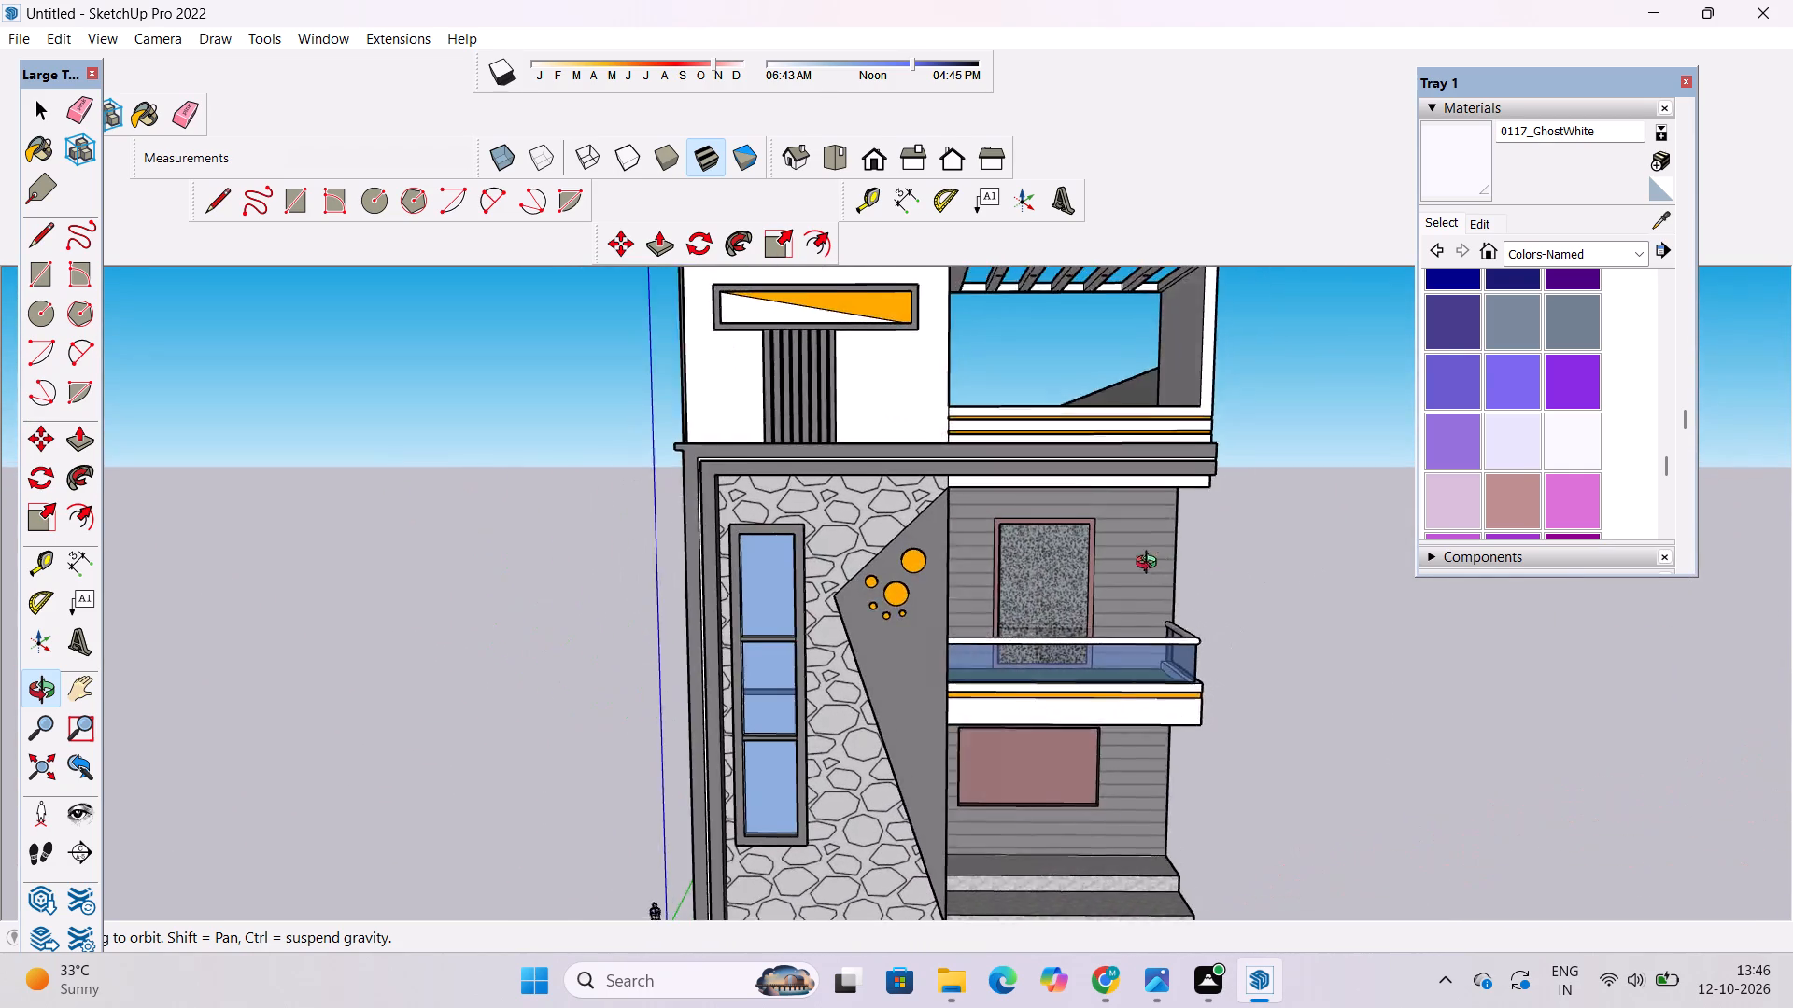
{"action": "left_click_drag", "start_coordinate": [1151, 565], "coordinate": [1150, 565]}
{"action": "left_click_drag", "start_coordinate": [1106, 530], "coordinate": [981, 503], "text": "shift"}
{"action": "scroll", "coordinate": [952, 434], "scroll_direction": "down", "scroll_amount": 7}
{"action": "left_click_drag", "start_coordinate": [783, 553], "coordinate": [1036, 554]}
{"action": "scroll", "coordinate": [882, 560], "scroll_direction": "up", "scroll_amount": 8}
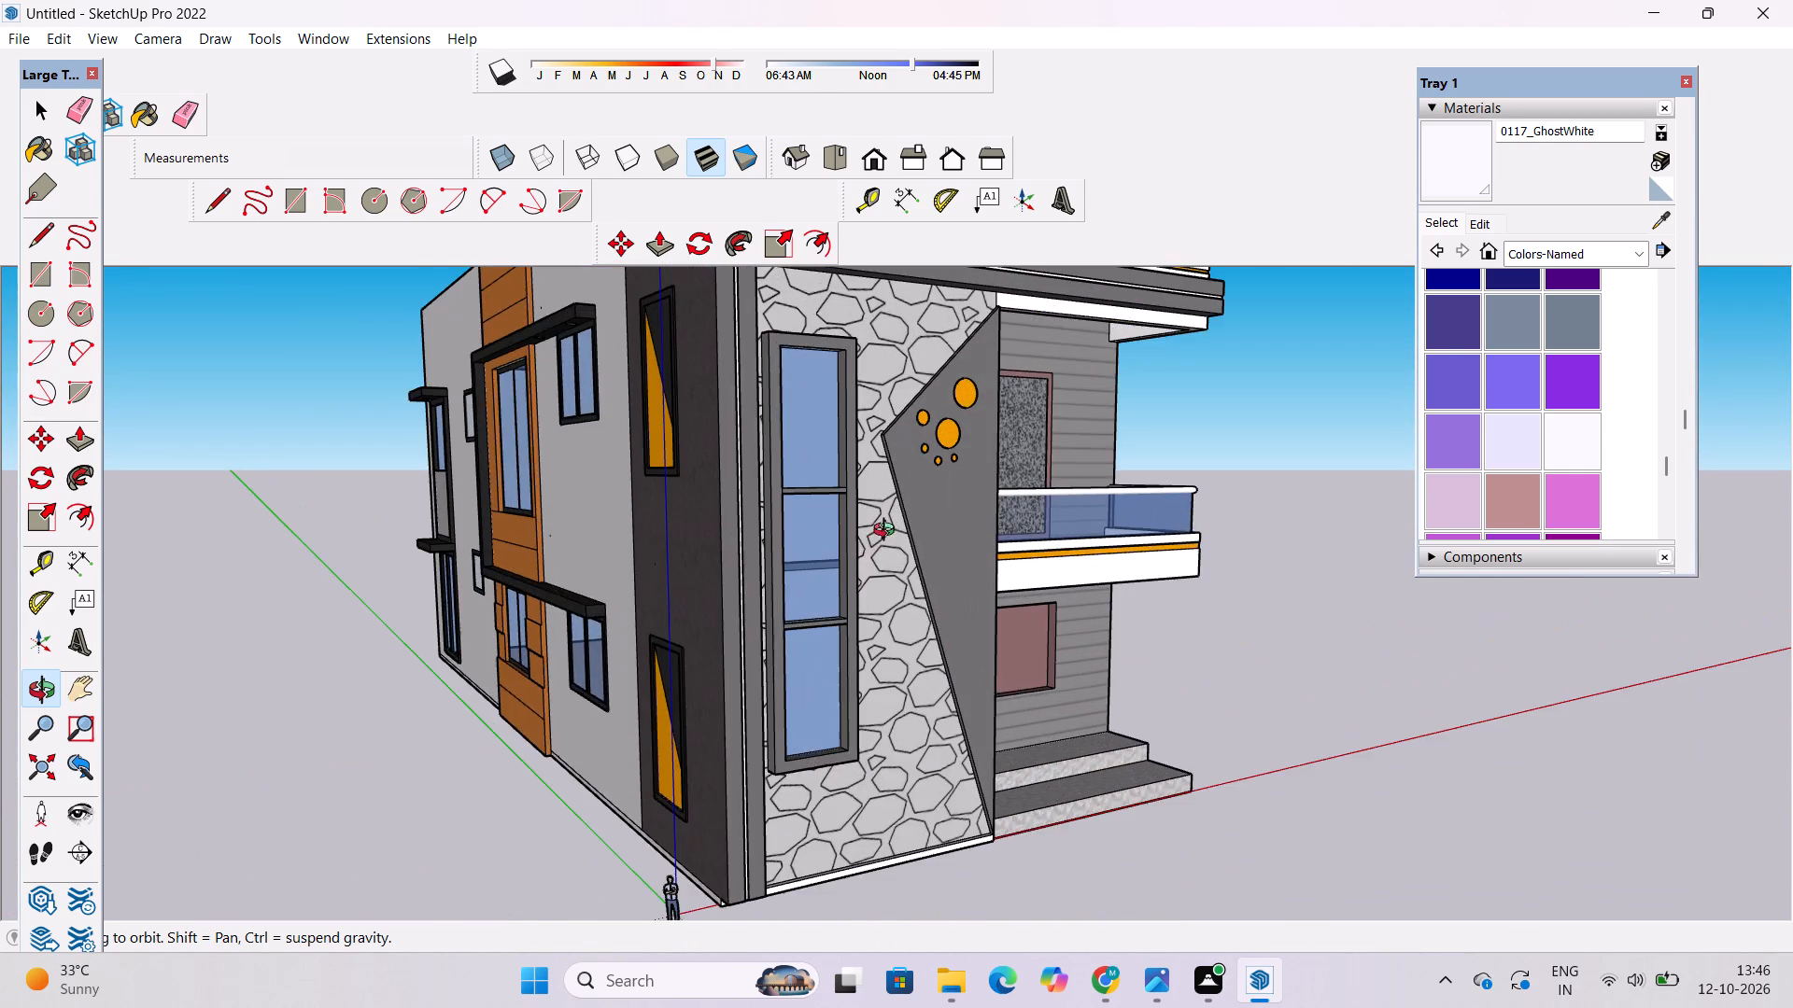
{"action": "left_click_drag", "start_coordinate": [887, 529], "coordinate": [807, 600], "text": "shift"}
{"action": "left_click_drag", "start_coordinate": [1002, 550], "coordinate": [762, 546]}
{"action": "left_click_drag", "start_coordinate": [939, 526], "coordinate": [613, 481]}
{"action": "left_click_drag", "start_coordinate": [813, 556], "coordinate": [642, 566]}
{"action": "left_click_drag", "start_coordinate": [840, 710], "coordinate": [828, 618]}
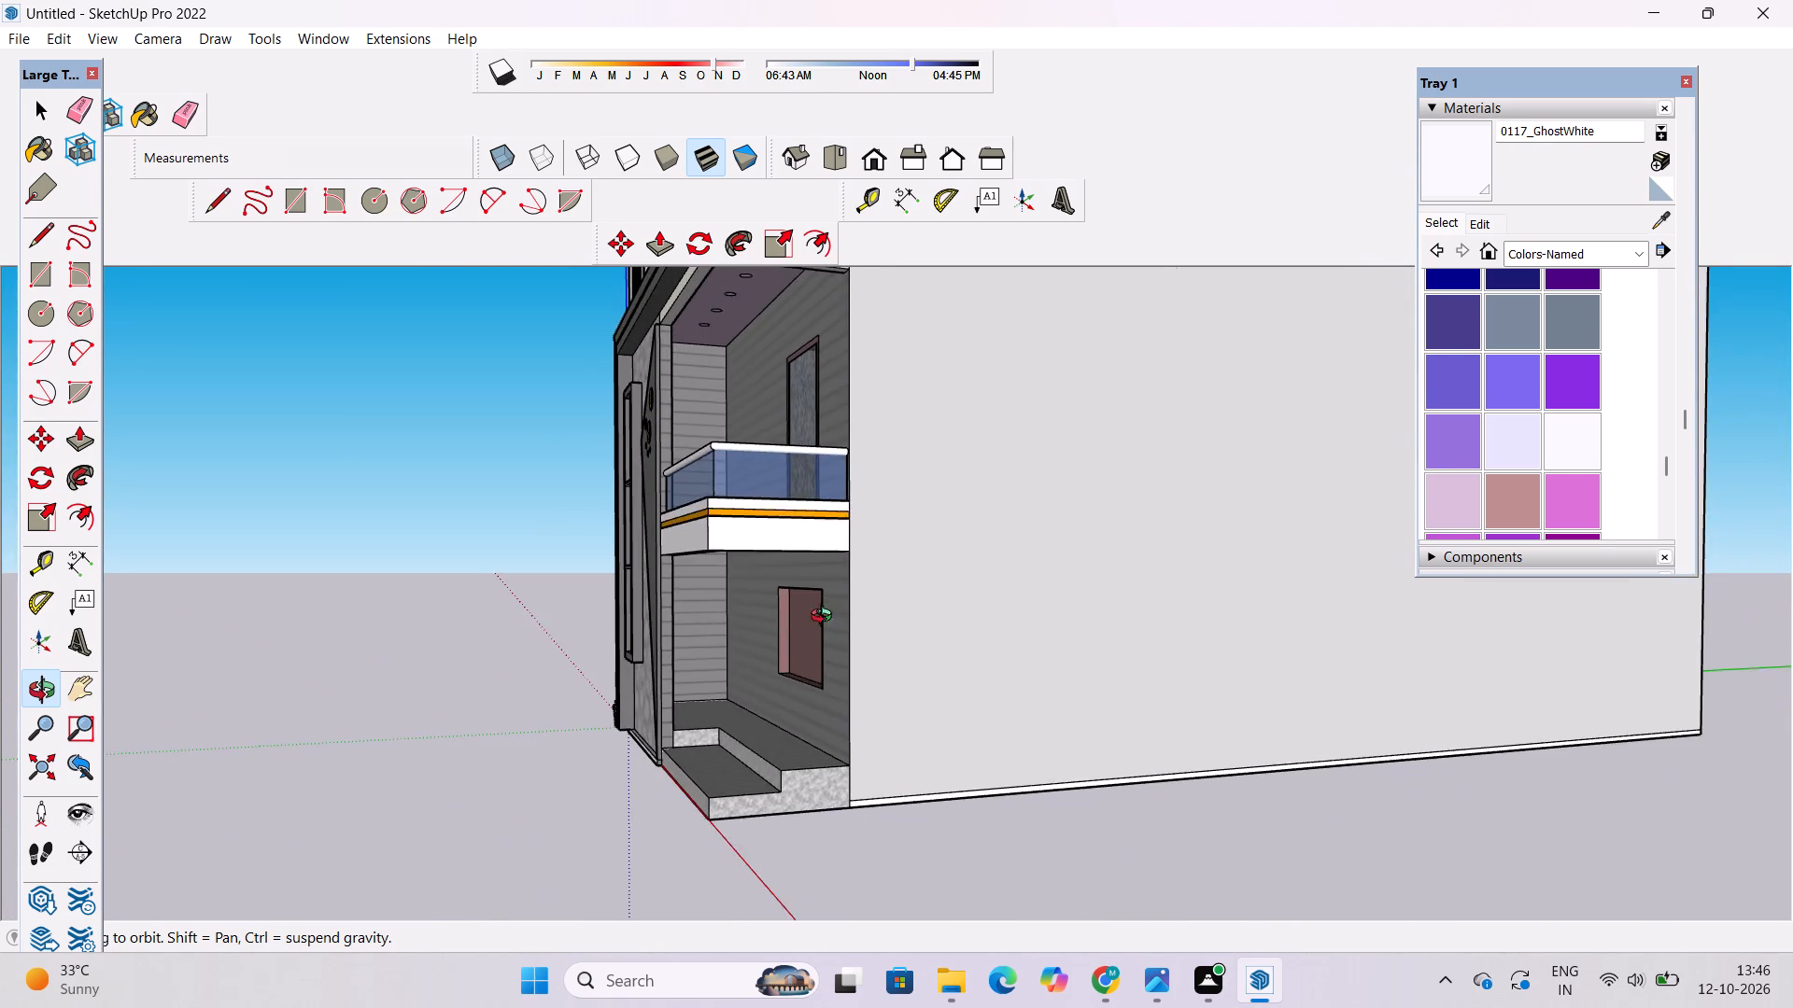
{"action": "left_click_drag", "start_coordinate": [826, 618], "coordinate": [830, 653]}
{"action": "left_click_drag", "start_coordinate": [701, 636], "coordinate": [1631, 612]}
{"action": "left_click_drag", "start_coordinate": [1334, 645], "coordinate": [863, 761]}
{"action": "scroll", "coordinate": [840, 692], "scroll_direction": "down", "scroll_amount": 5, "text": "shift"}
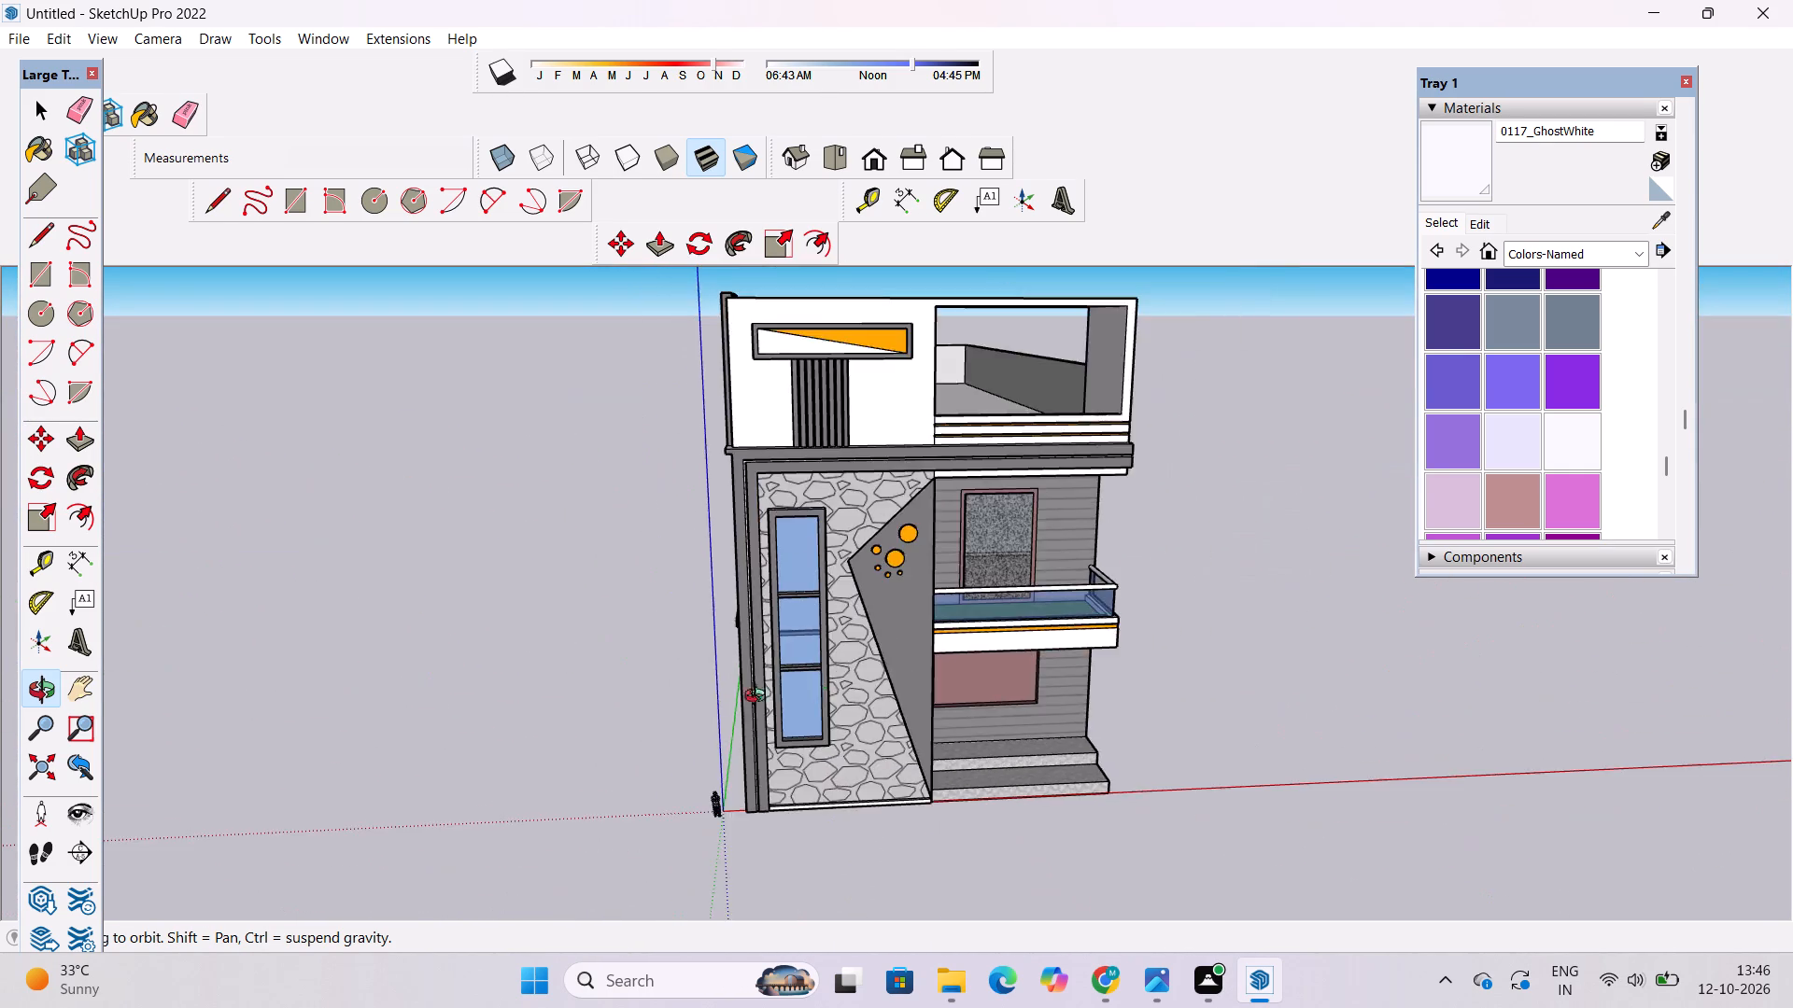
{"action": "left_click_drag", "start_coordinate": [747, 703], "coordinate": [1234, 647]}
{"action": "left_click_drag", "start_coordinate": [1152, 649], "coordinate": [896, 671]}
{"action": "scroll", "coordinate": [1094, 569], "scroll_direction": "down", "scroll_amount": 3}
{"action": "left_click_drag", "start_coordinate": [1132, 578], "coordinate": [1052, 597], "text": "shift"}
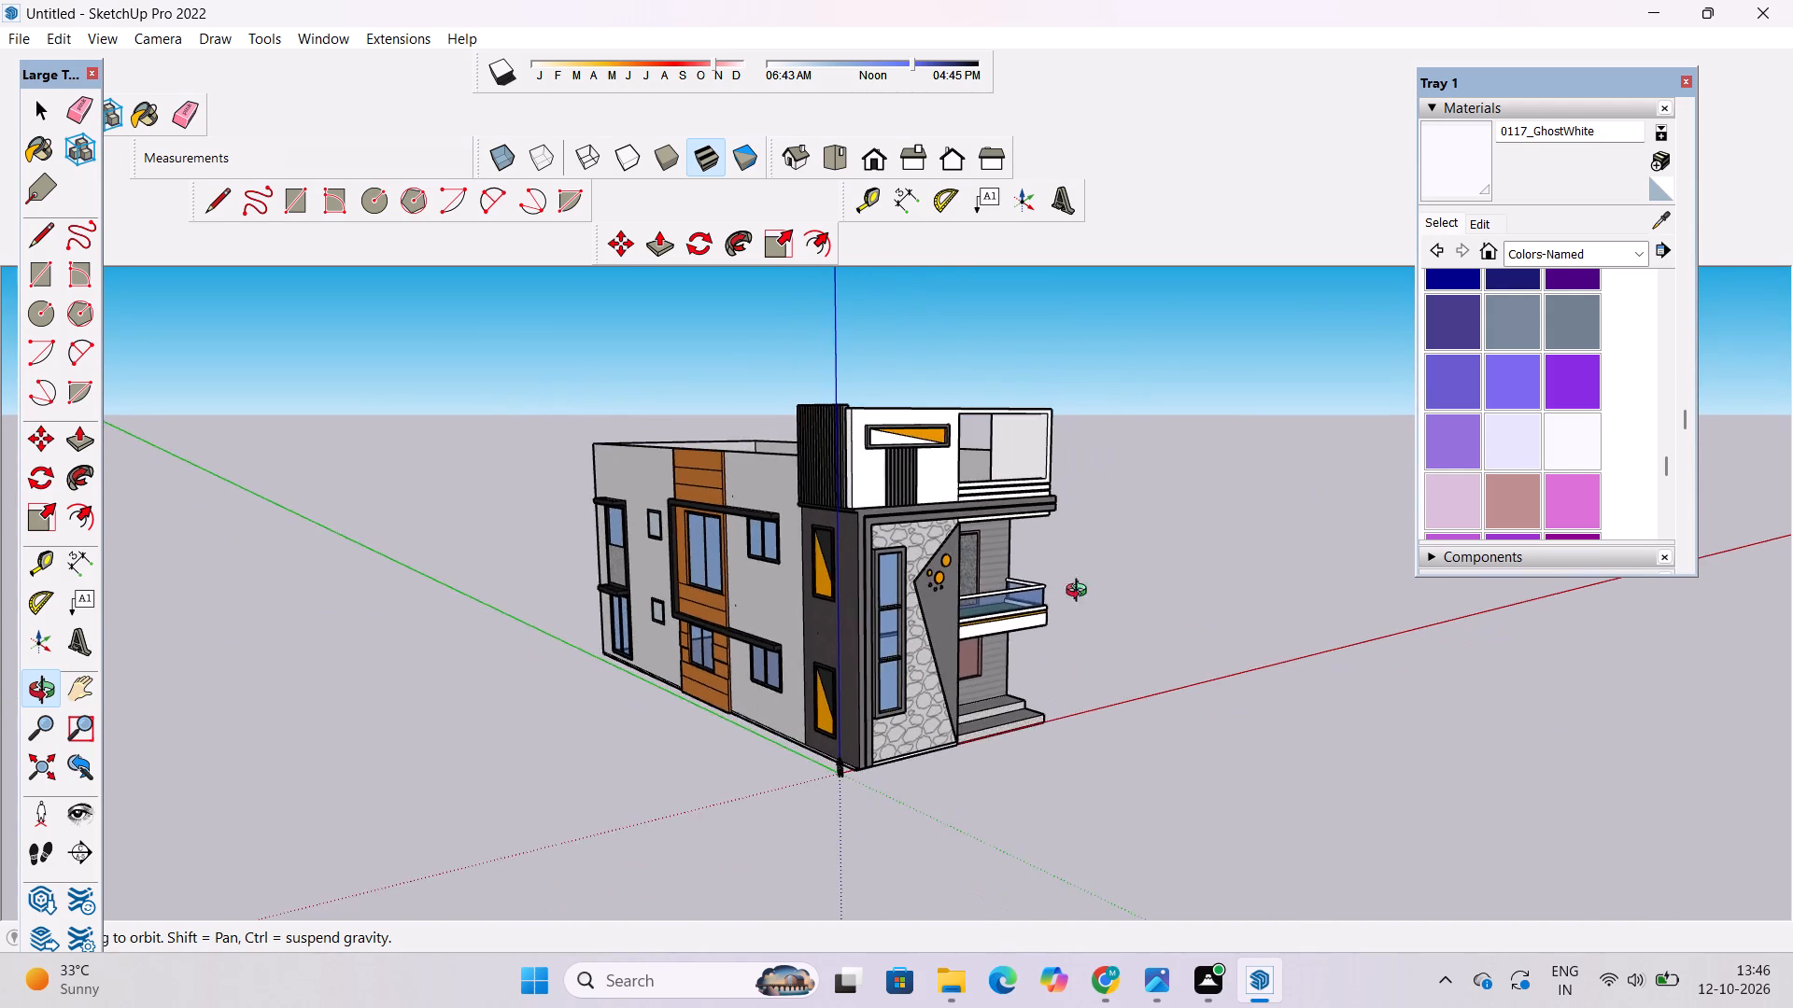
{"action": "left_click_drag", "start_coordinate": [1101, 586], "coordinate": [917, 588]}
{"action": "scroll", "coordinate": [930, 588], "scroll_direction": "up", "scroll_amount": 7}
{"action": "left_click_drag", "start_coordinate": [1093, 598], "coordinate": [837, 599], "text": "shift"}
{"action": "left_click_drag", "start_coordinate": [915, 595], "coordinate": [840, 595]}
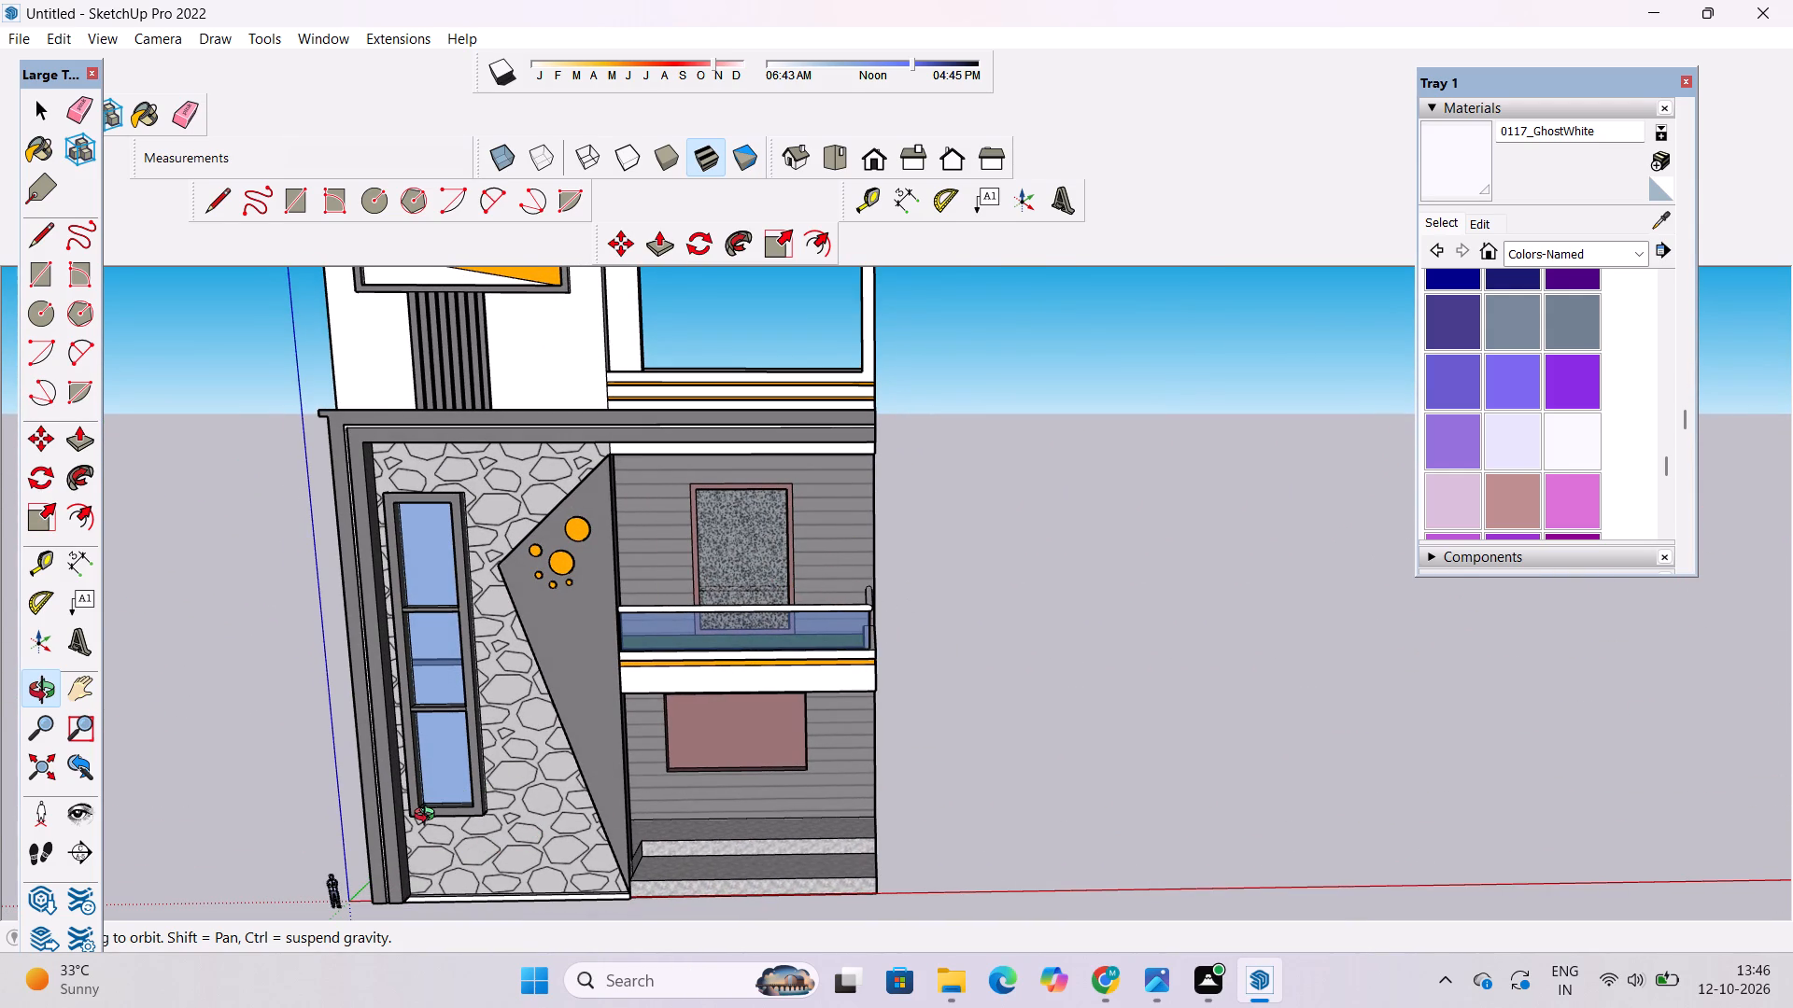
{"action": "scroll", "coordinate": [710, 586], "scroll_direction": "down", "scroll_amount": 4}
{"action": "left_click_drag", "start_coordinate": [710, 588], "coordinate": [741, 635], "text": "shift"}
{"action": "left_click_drag", "start_coordinate": [728, 720], "coordinate": [728, 723]}
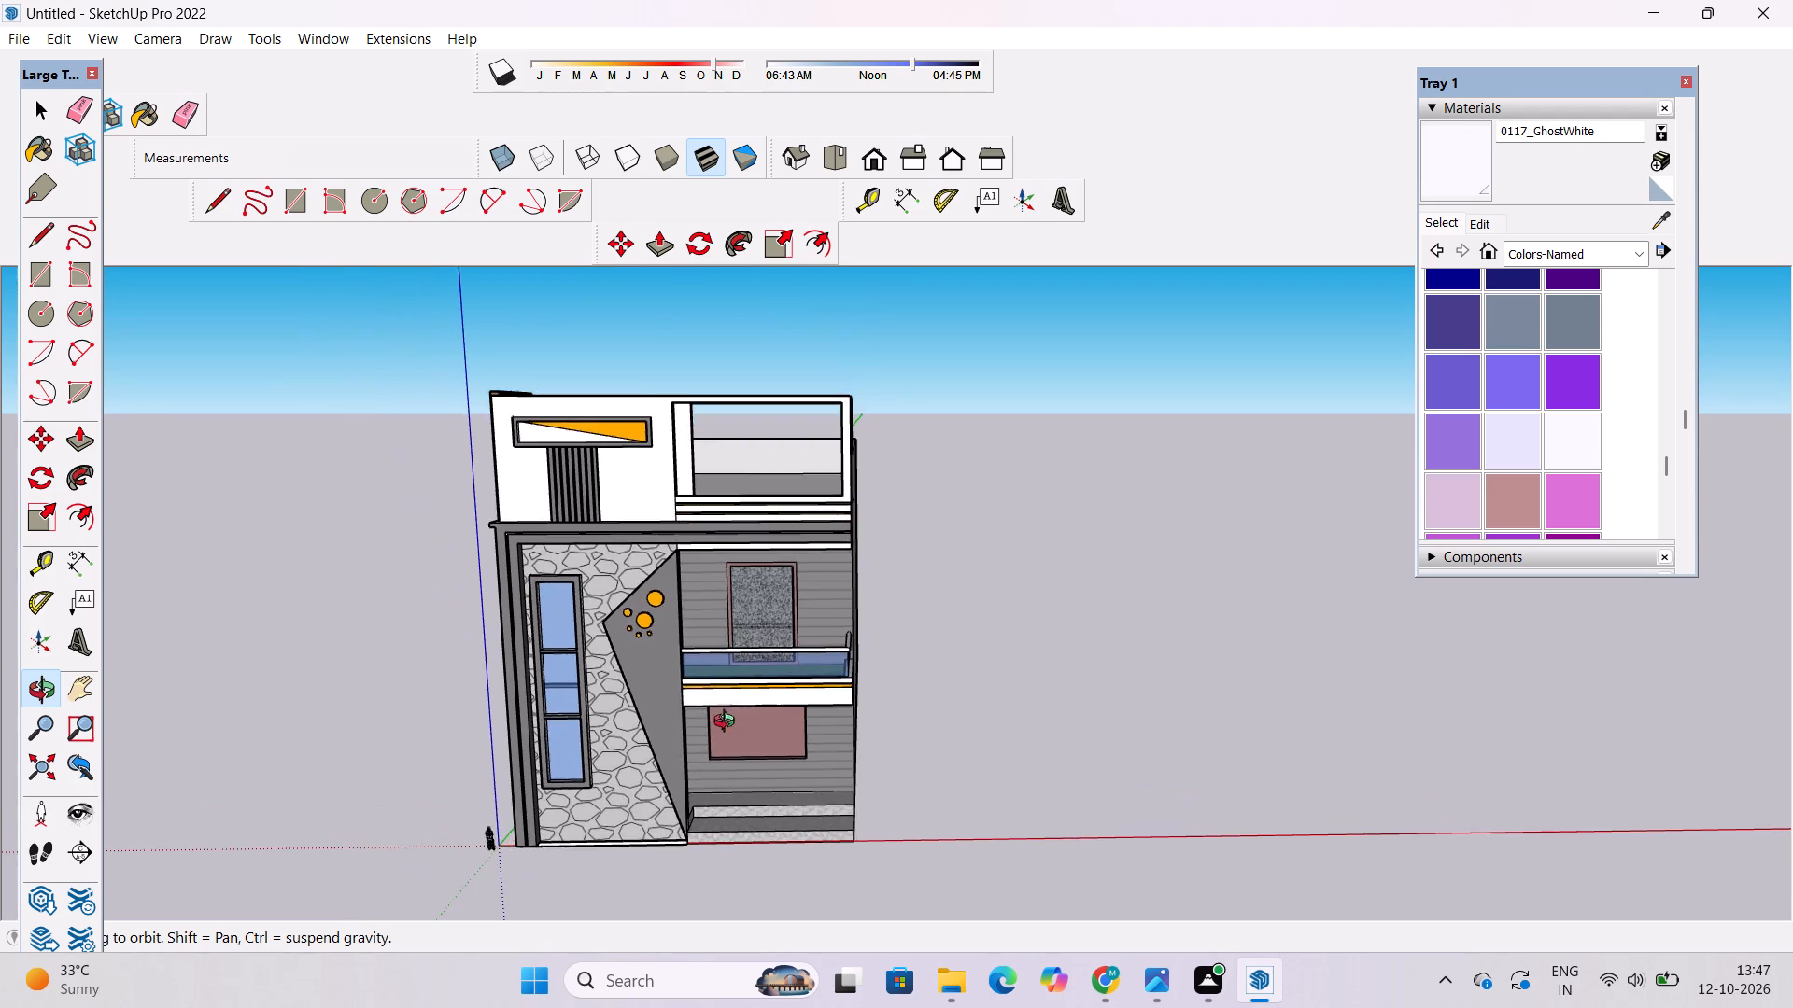
{"action": "left_click_drag", "start_coordinate": [728, 723], "coordinate": [690, 690]}
{"action": "scroll", "coordinate": [772, 573], "scroll_direction": "up", "scroll_amount": 9}
{"action": "left_click_drag", "start_coordinate": [934, 569], "coordinate": [939, 654], "text": "shift"}
{"action": "left_click_drag", "start_coordinate": [939, 675], "coordinate": [593, 675]}
{"action": "scroll", "coordinate": [720, 553], "scroll_direction": "up", "scroll_amount": 4}
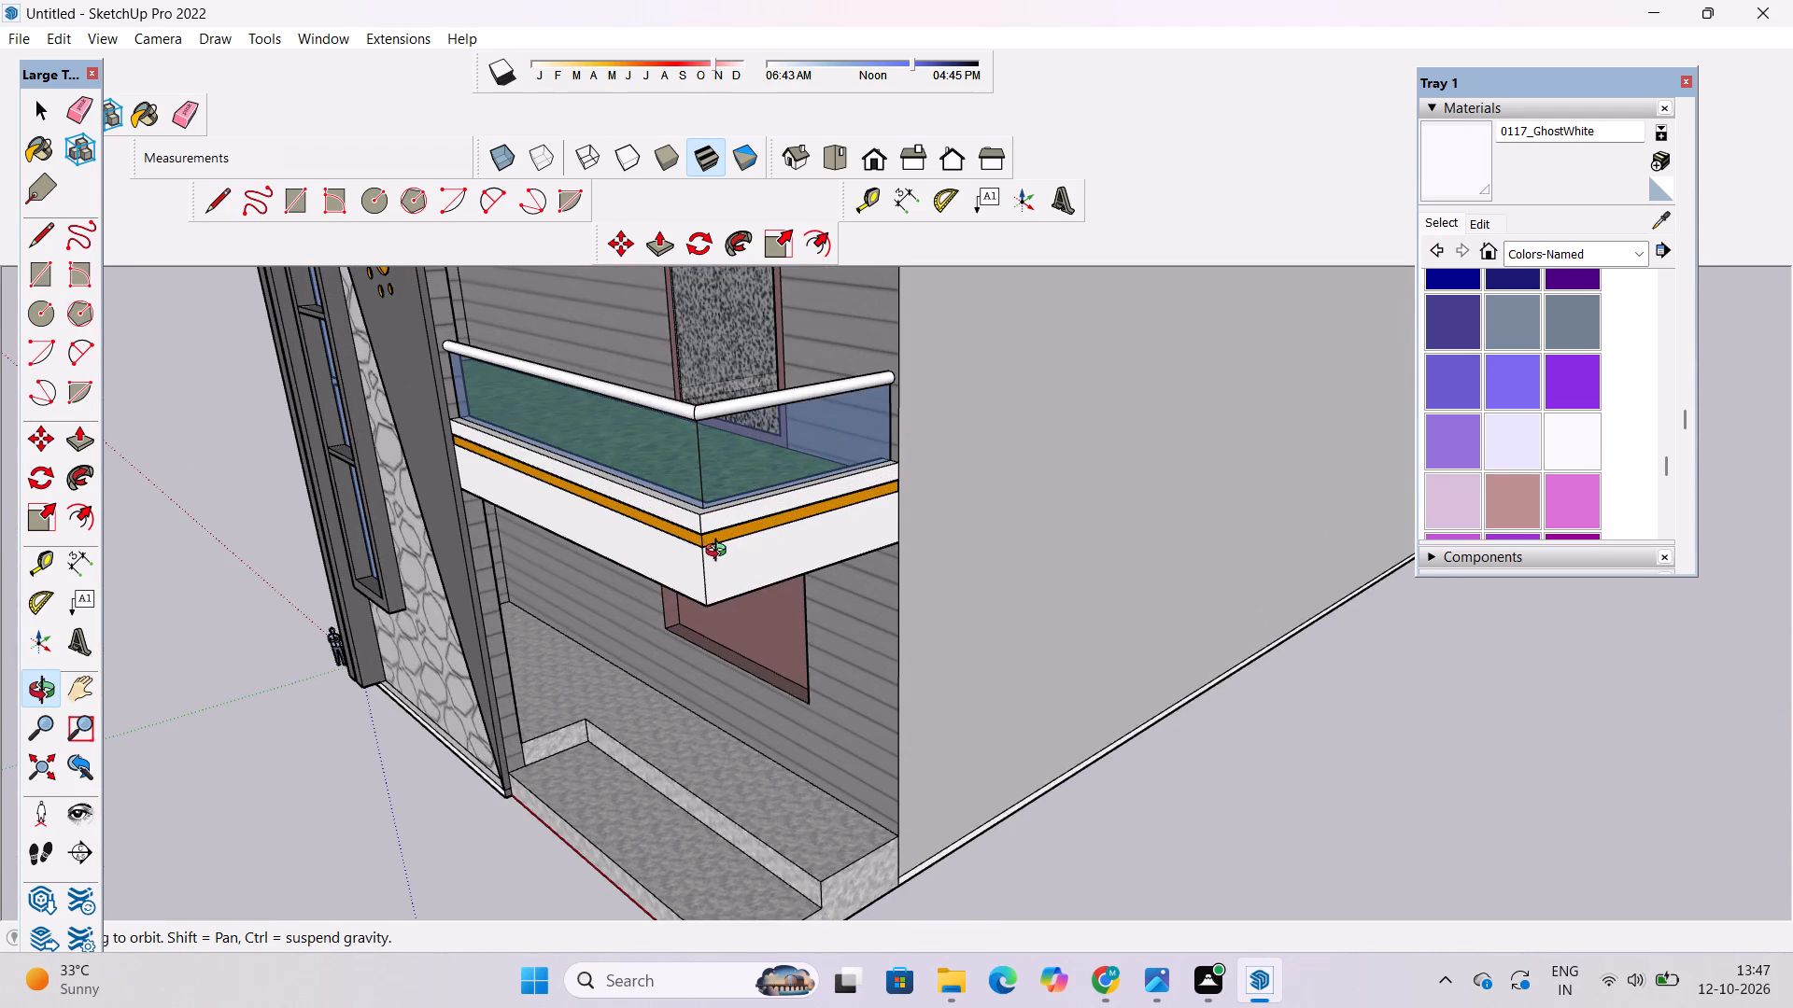
{"action": "left_click_drag", "start_coordinate": [790, 507], "coordinate": [790, 617], "text": "shift"}
{"action": "scroll", "coordinate": [744, 628], "scroll_direction": "down", "scroll_amount": 2}
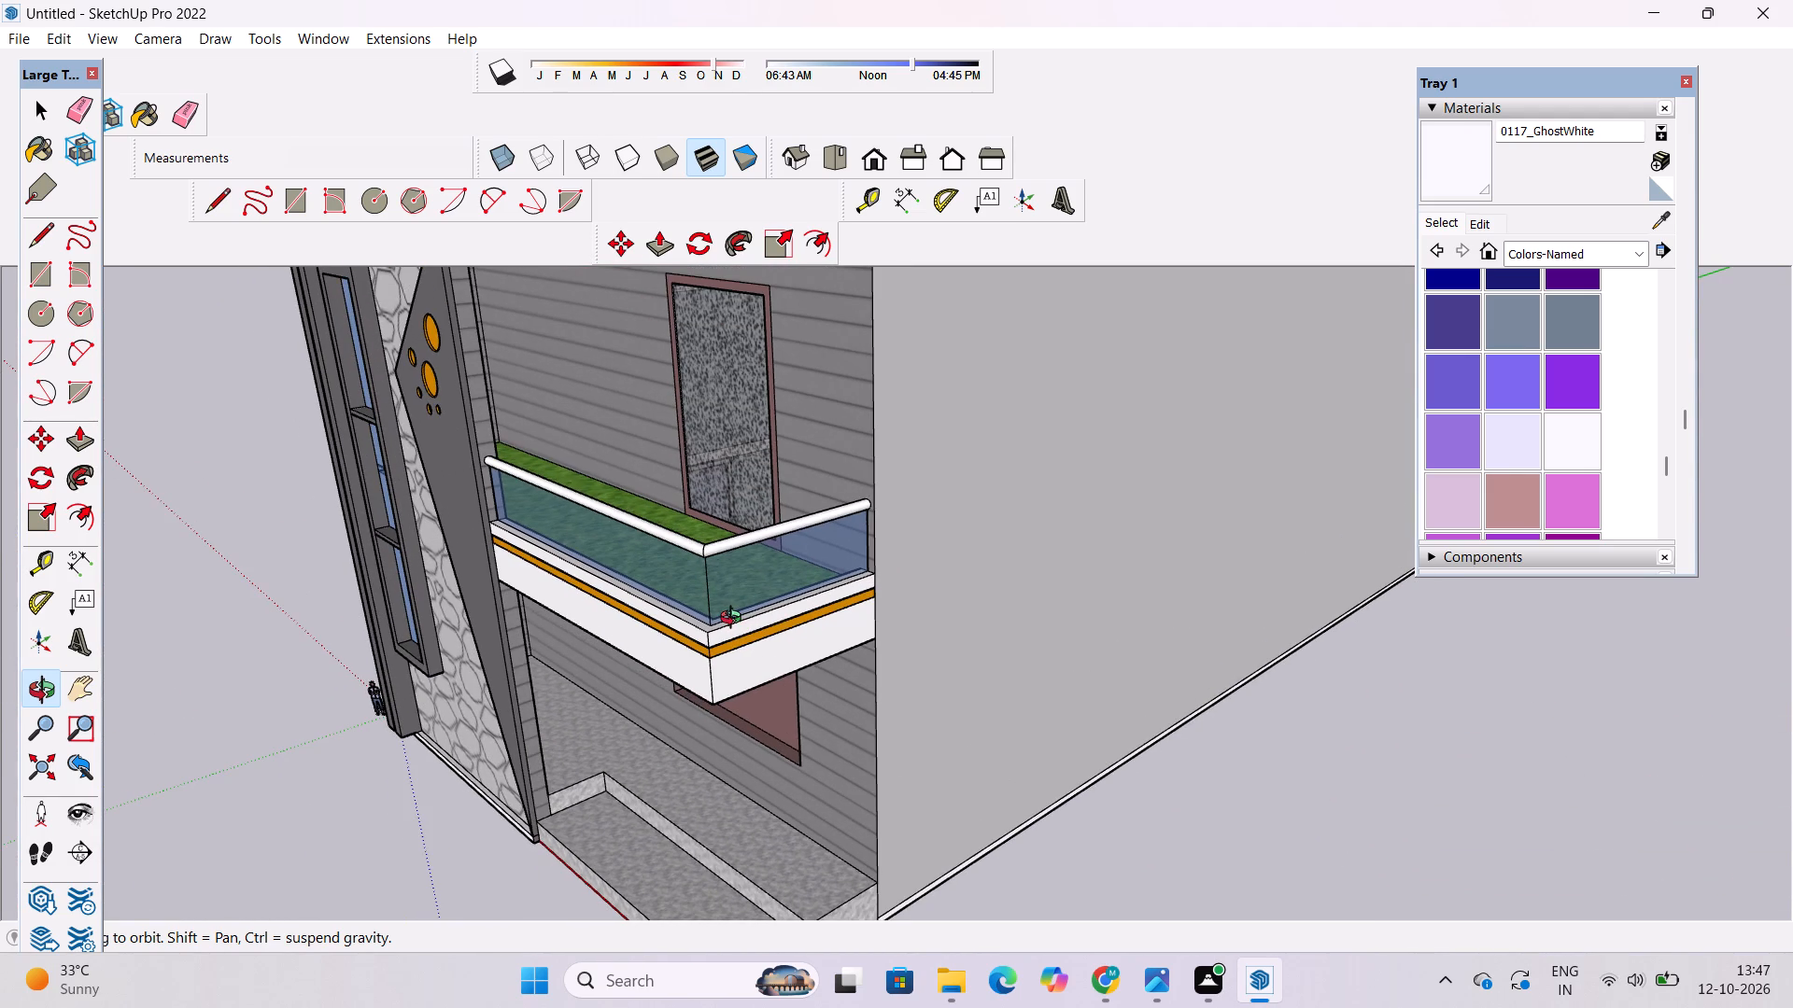
{"action": "scroll", "coordinate": [734, 618], "scroll_direction": "down", "scroll_amount": 2}
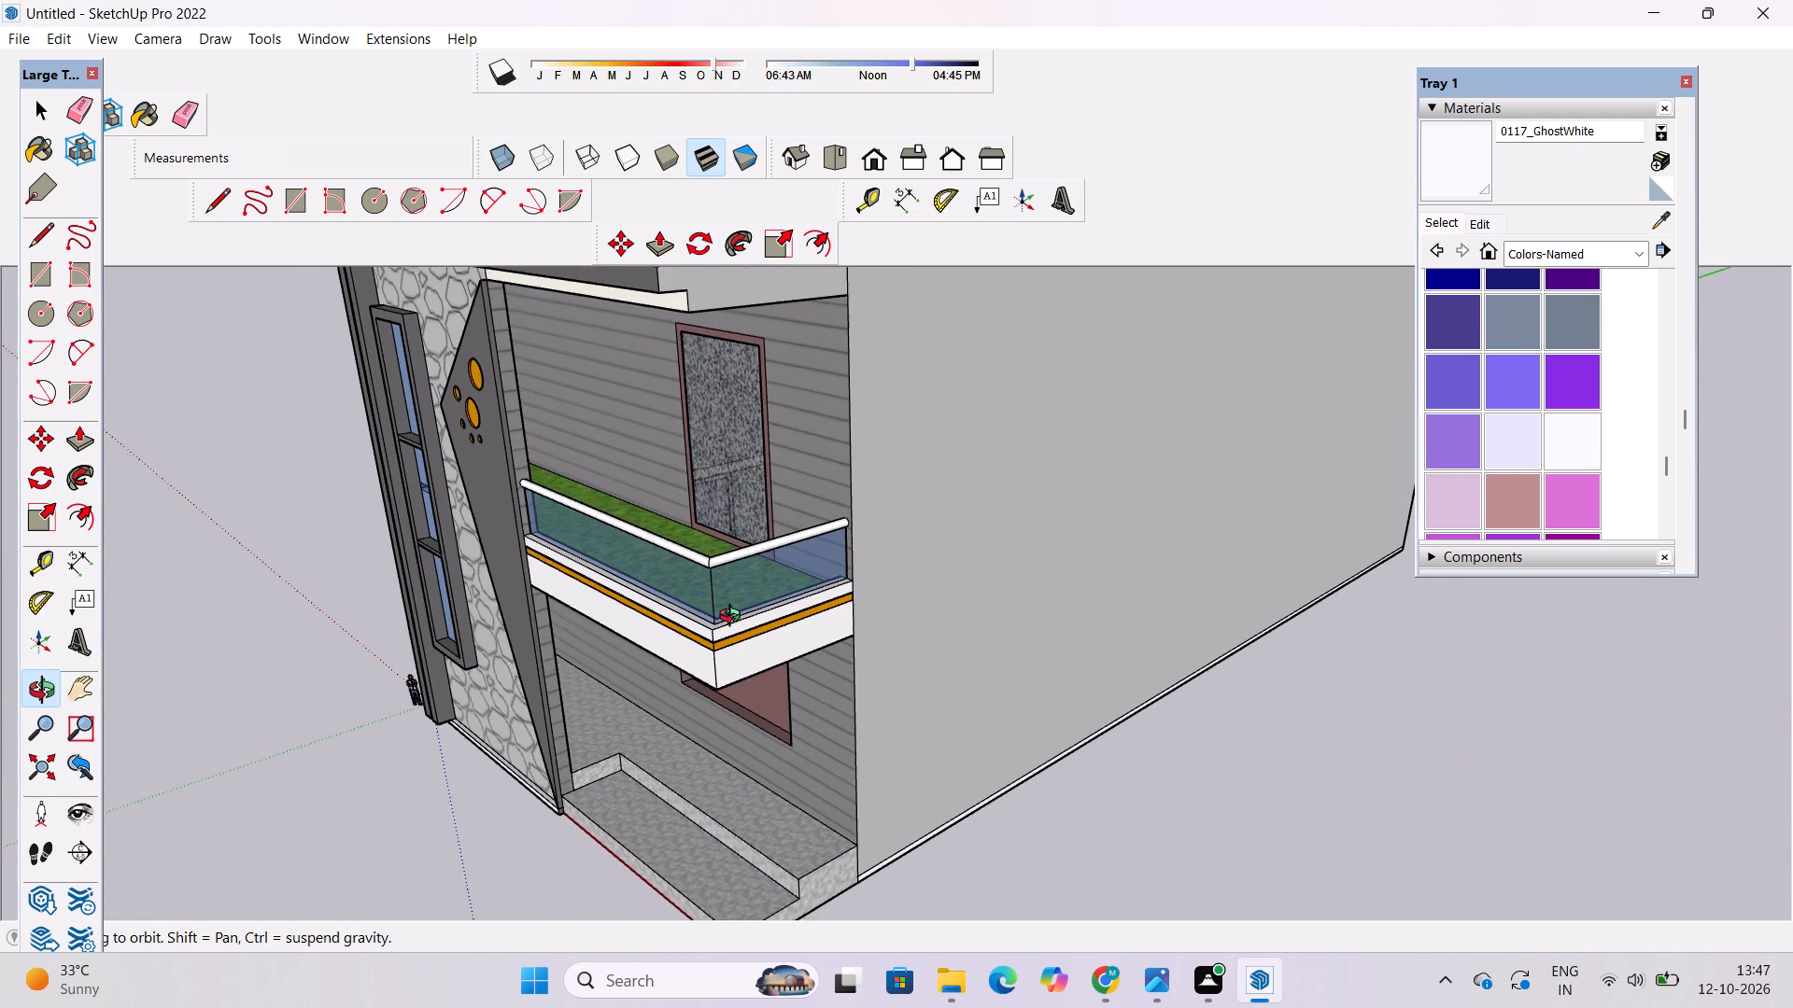
{"action": "scroll", "coordinate": [734, 618], "scroll_direction": "down", "scroll_amount": 1}
Copy the white circle nearest the tapered wall along the balcony slab's underside twice at 12' spacing, towards that wall.
{"action": "left_click_drag", "start_coordinate": [620, 739], "coordinate": [620, 748], "text": "shift"}
{"action": "left_click_drag", "start_coordinate": [620, 751], "coordinate": [754, 661]}
{"action": "left_click_drag", "start_coordinate": [795, 620], "coordinate": [709, 737], "text": "shift"}
{"action": "left_click_drag", "start_coordinate": [706, 741], "coordinate": [799, 372]}
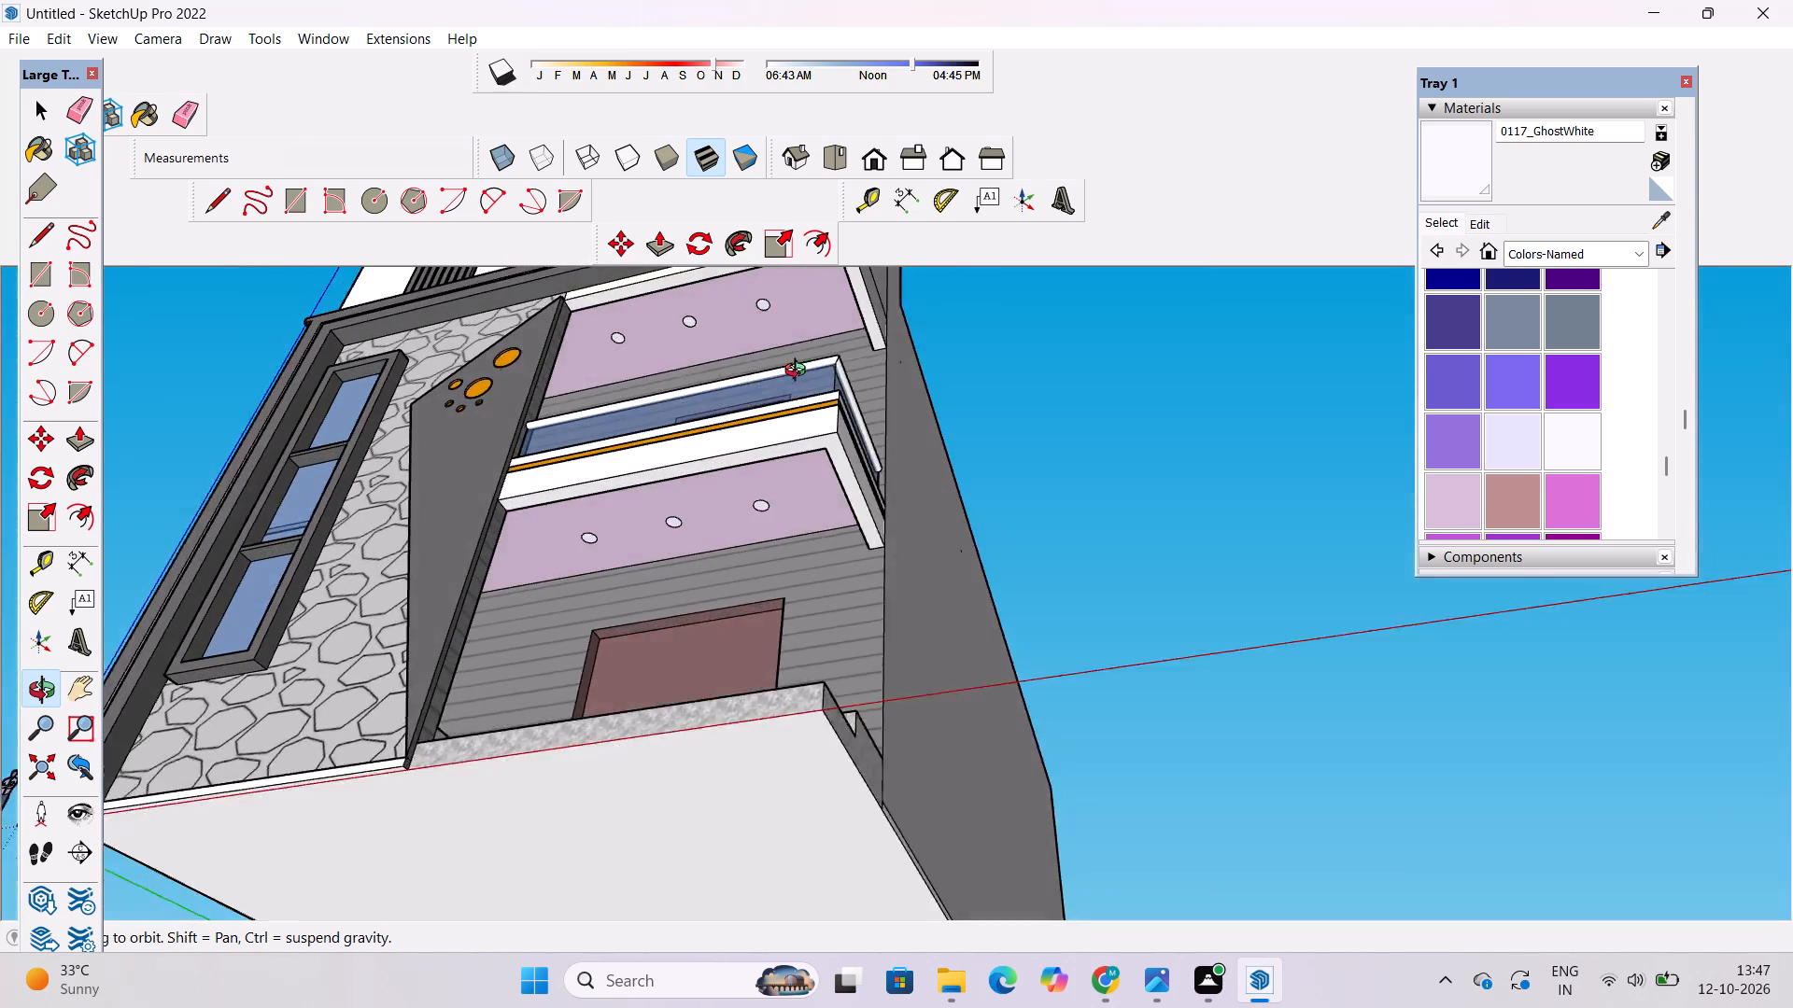
{"action": "left_click_drag", "start_coordinate": [799, 372], "coordinate": [809, 350]}
{"action": "scroll", "coordinate": [784, 484], "scroll_direction": "up", "scroll_amount": 4}
{"action": "left_click_drag", "start_coordinate": [762, 511], "coordinate": [796, 376], "text": "shift"}
{"action": "left_click_drag", "start_coordinate": [796, 376], "coordinate": [830, 546]}
{"action": "left_click_drag", "start_coordinate": [743, 667], "coordinate": [812, 482], "text": "shift"}
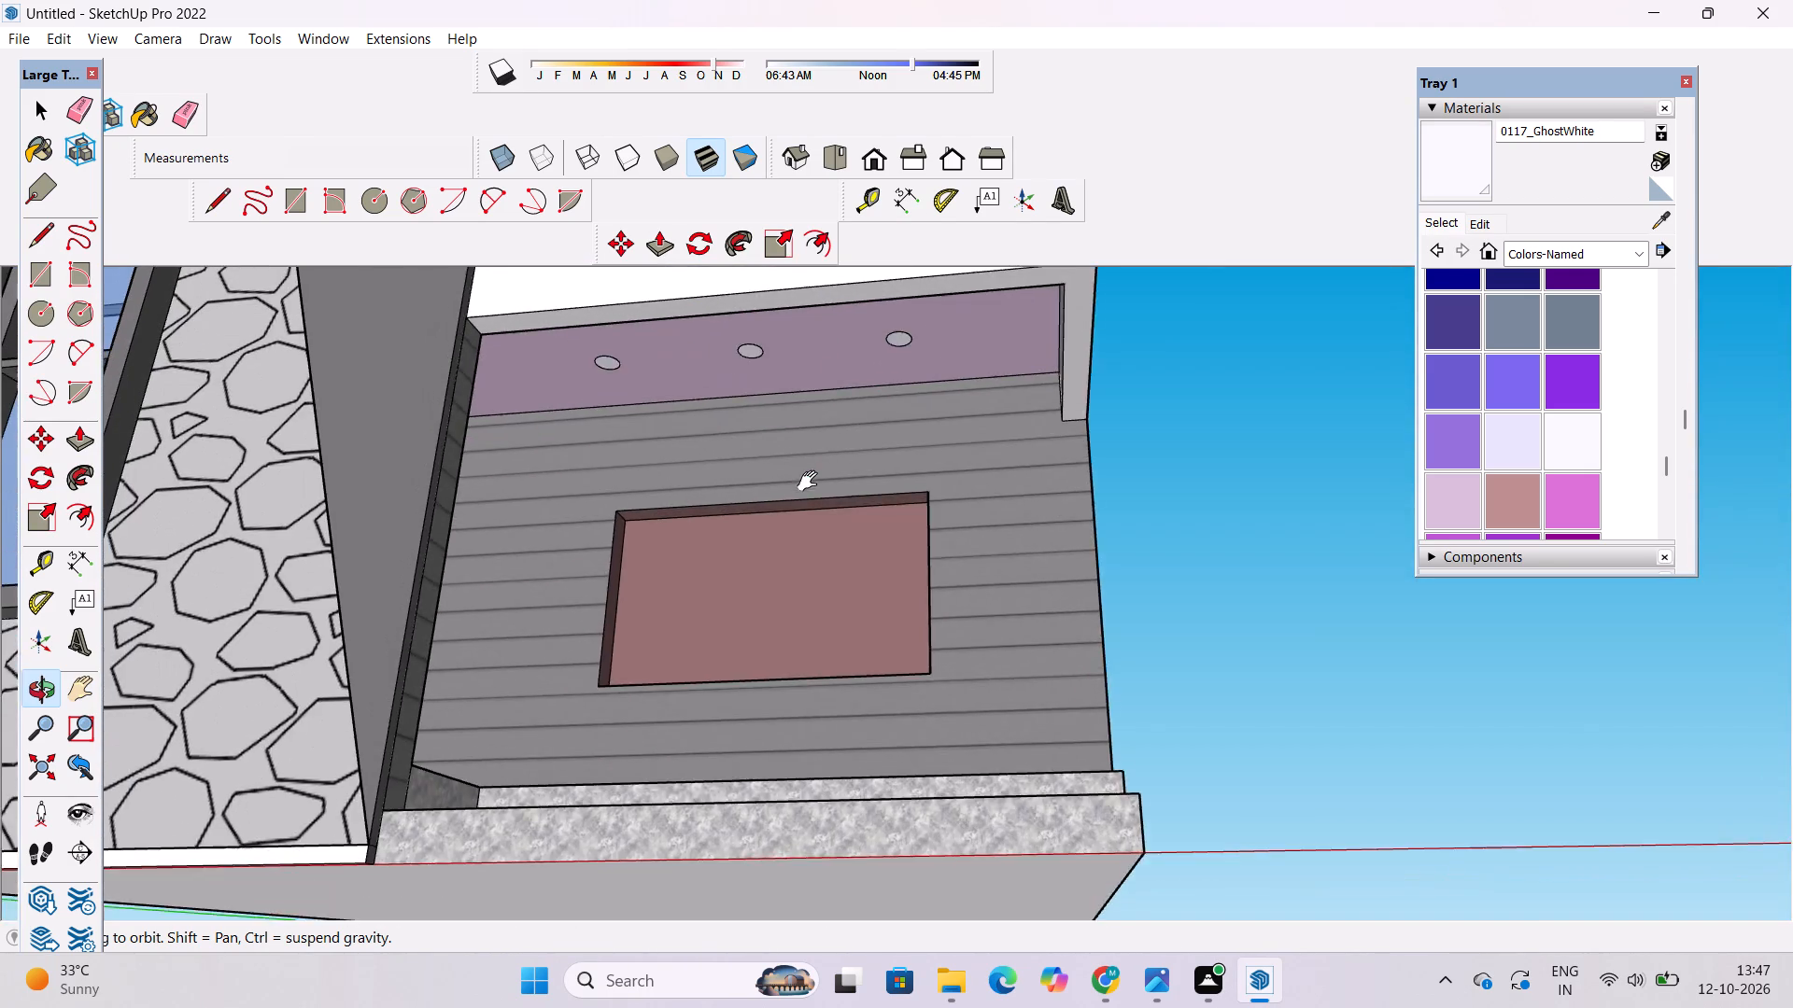
{"action": "left_click_drag", "start_coordinate": [780, 524], "coordinate": [769, 604]}
{"action": "scroll", "coordinate": [767, 598], "scroll_direction": "up", "scroll_amount": 3}
{"action": "left_click_drag", "start_coordinate": [747, 533], "coordinate": [691, 491], "text": "shift"}
{"action": "scroll", "coordinate": [679, 442], "scroll_direction": "down", "scroll_amount": 6}
{"action": "left_click_drag", "start_coordinate": [683, 499], "coordinate": [671, 540]}
{"action": "scroll", "coordinate": [500, 468], "scroll_direction": "up", "scroll_amount": 9}
{"action": "left_click_drag", "start_coordinate": [557, 438], "coordinate": [536, 557], "text": "shift"}
{"action": "left_click_drag", "start_coordinate": [547, 533], "coordinate": [579, 413]}
{"action": "left_click_drag", "start_coordinate": [574, 561], "coordinate": [591, 502], "text": "shift"}
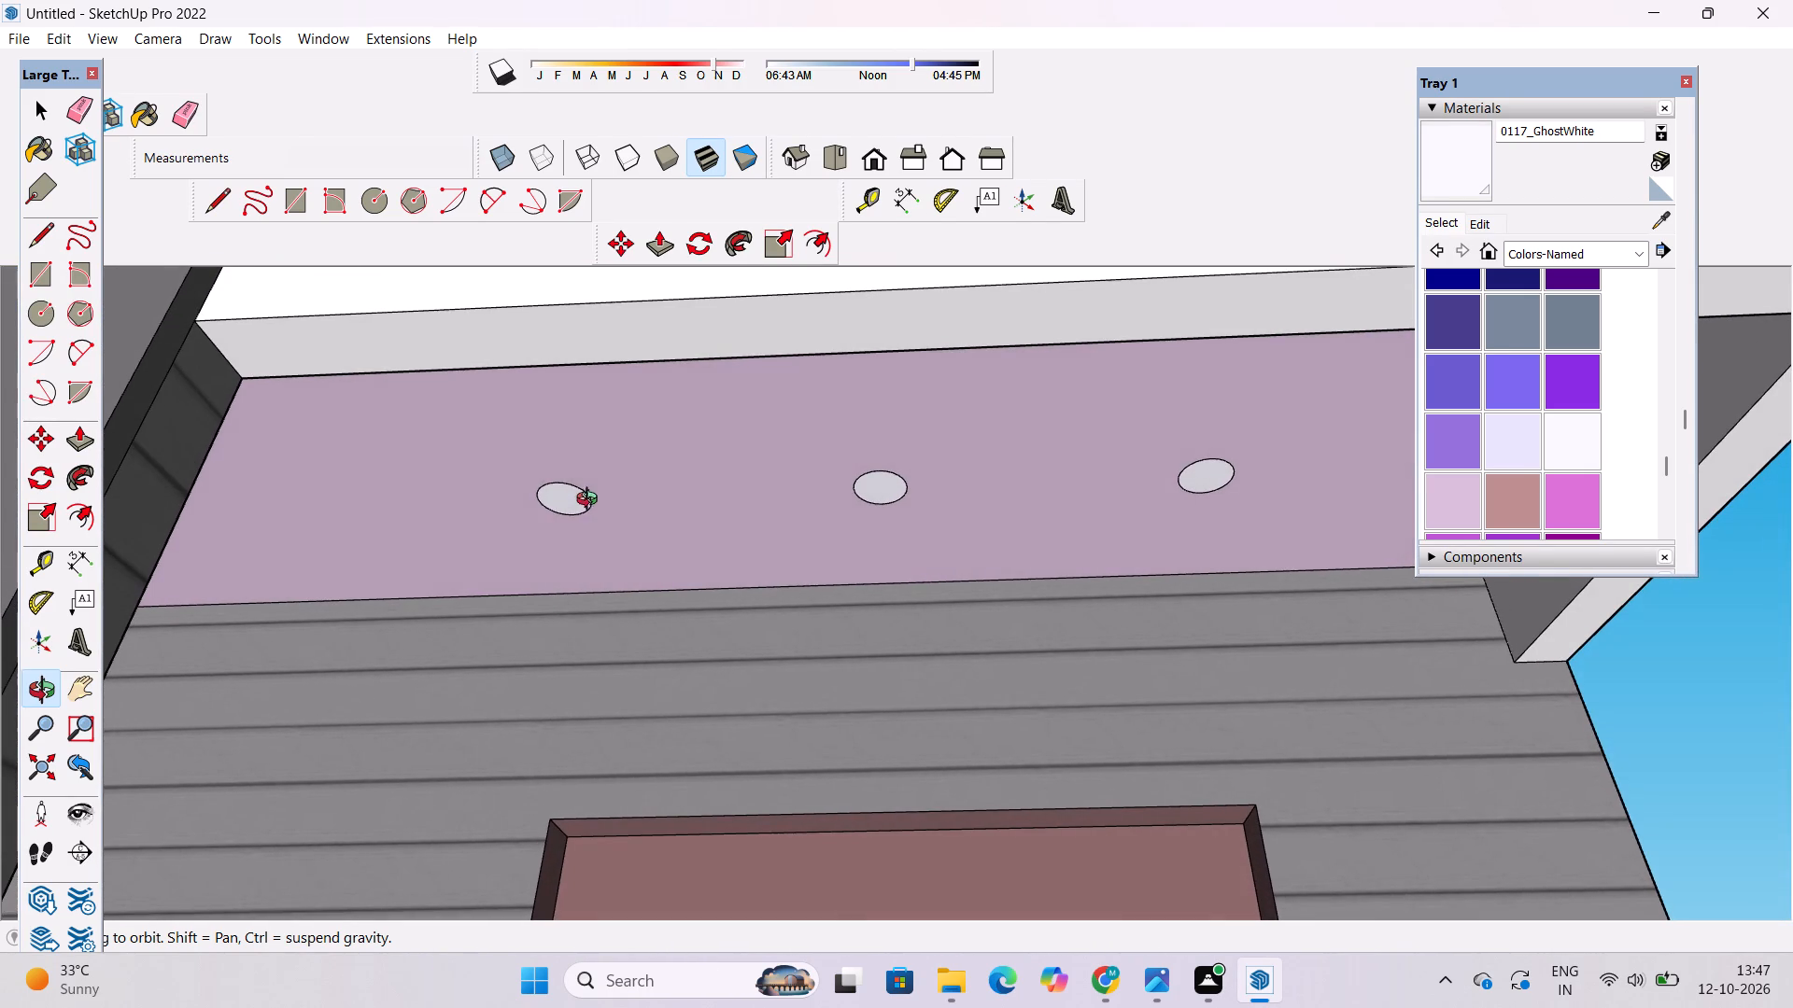
{"action": "key", "text": "space"}
{"action": "double_click", "coordinate": [577, 504]}
{"action": "key", "text": "m"}
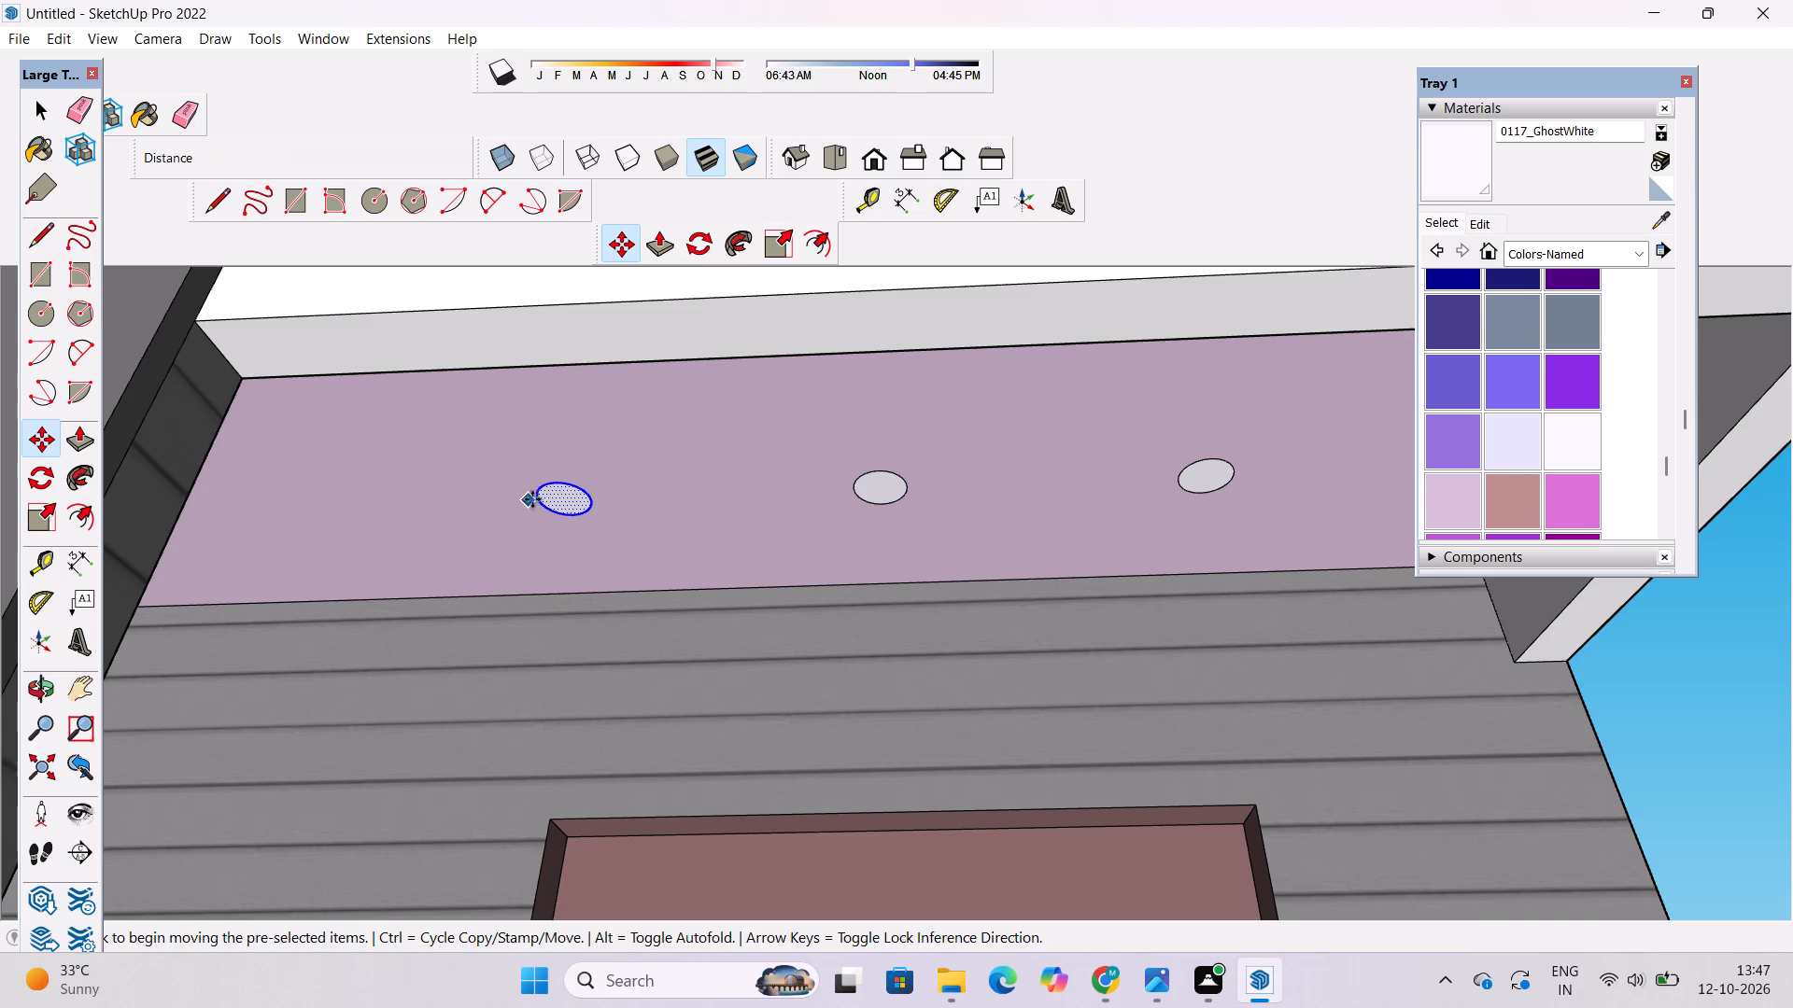
{"action": "left_click", "coordinate": [536, 497]}
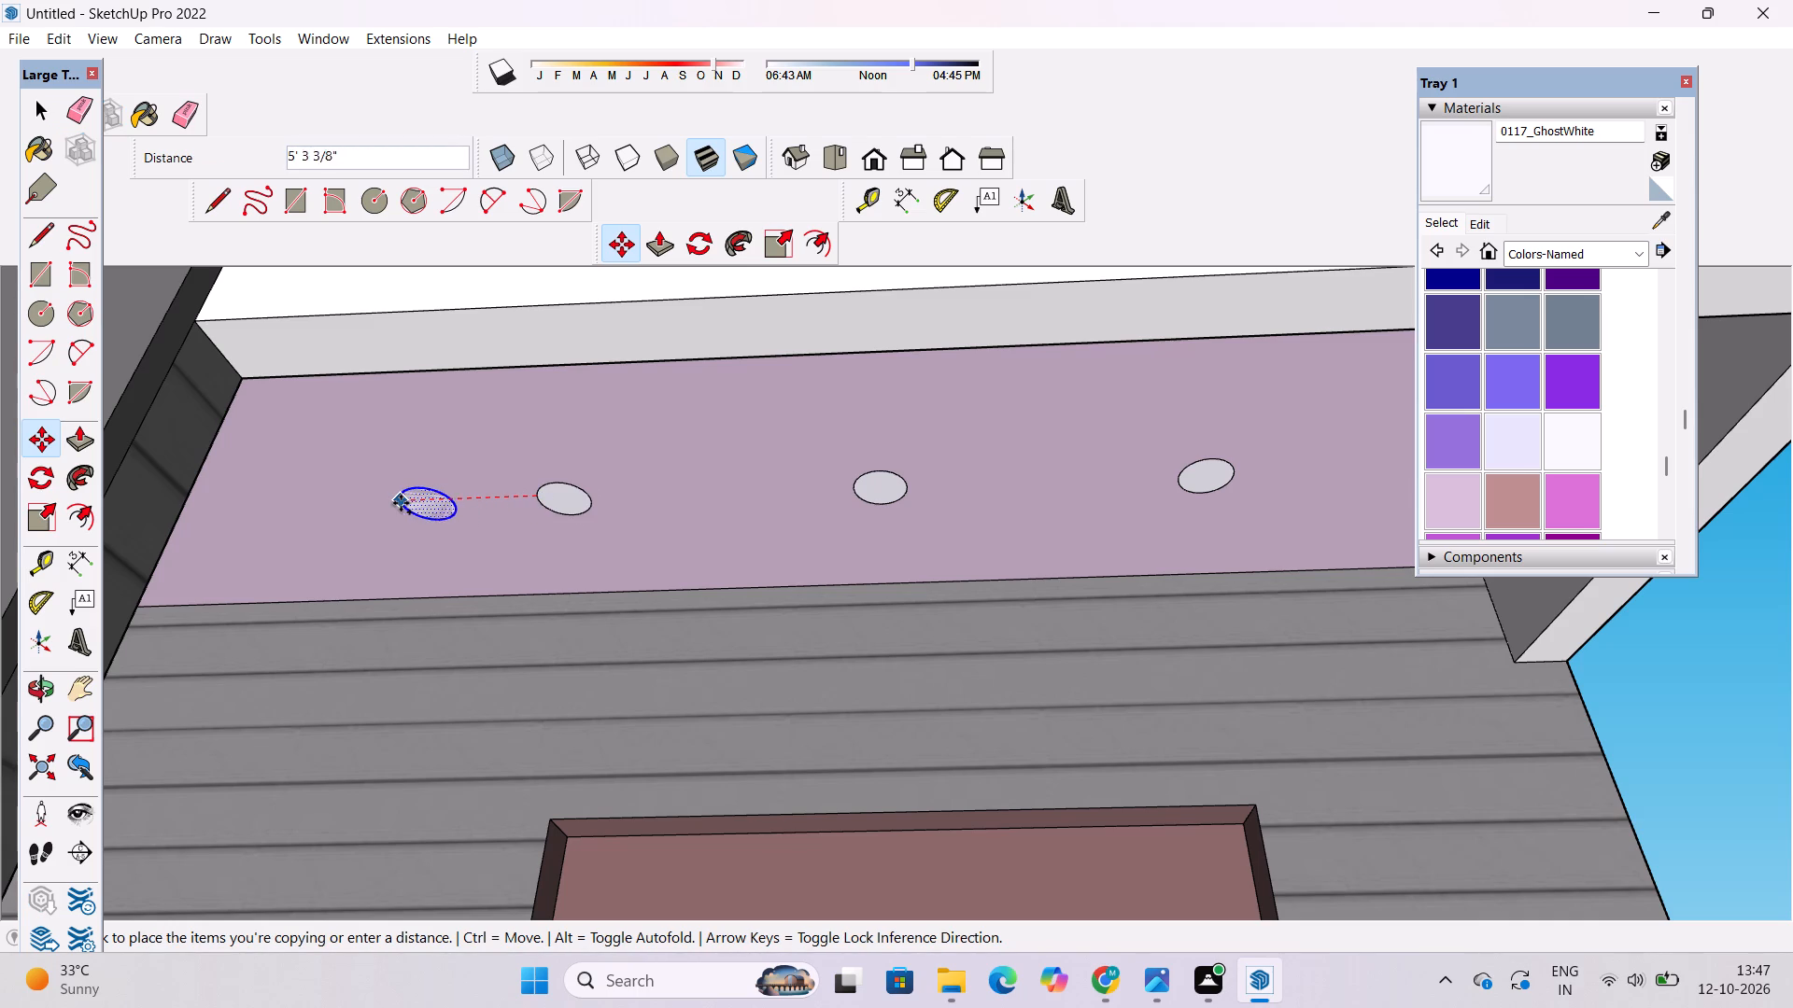
{"action": "type", "text": "12'"}
{"action": "key", "text": "Return"}
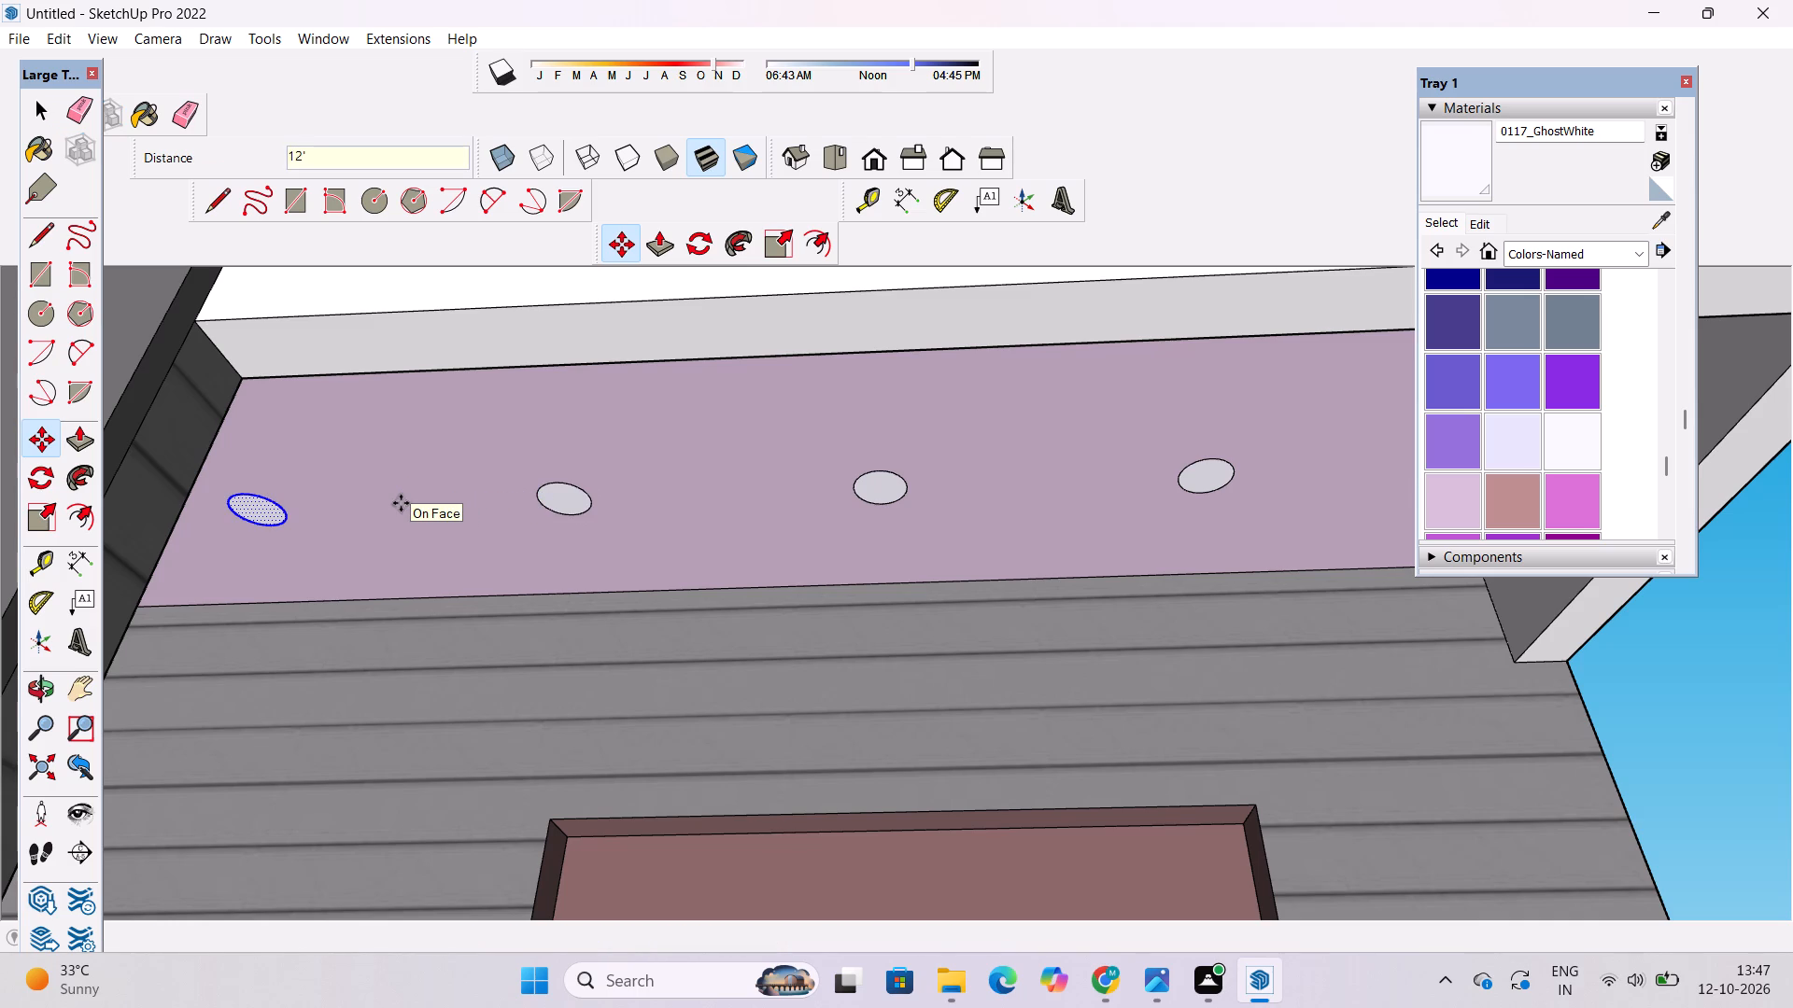
{"action": "type", "text": "*2'"}
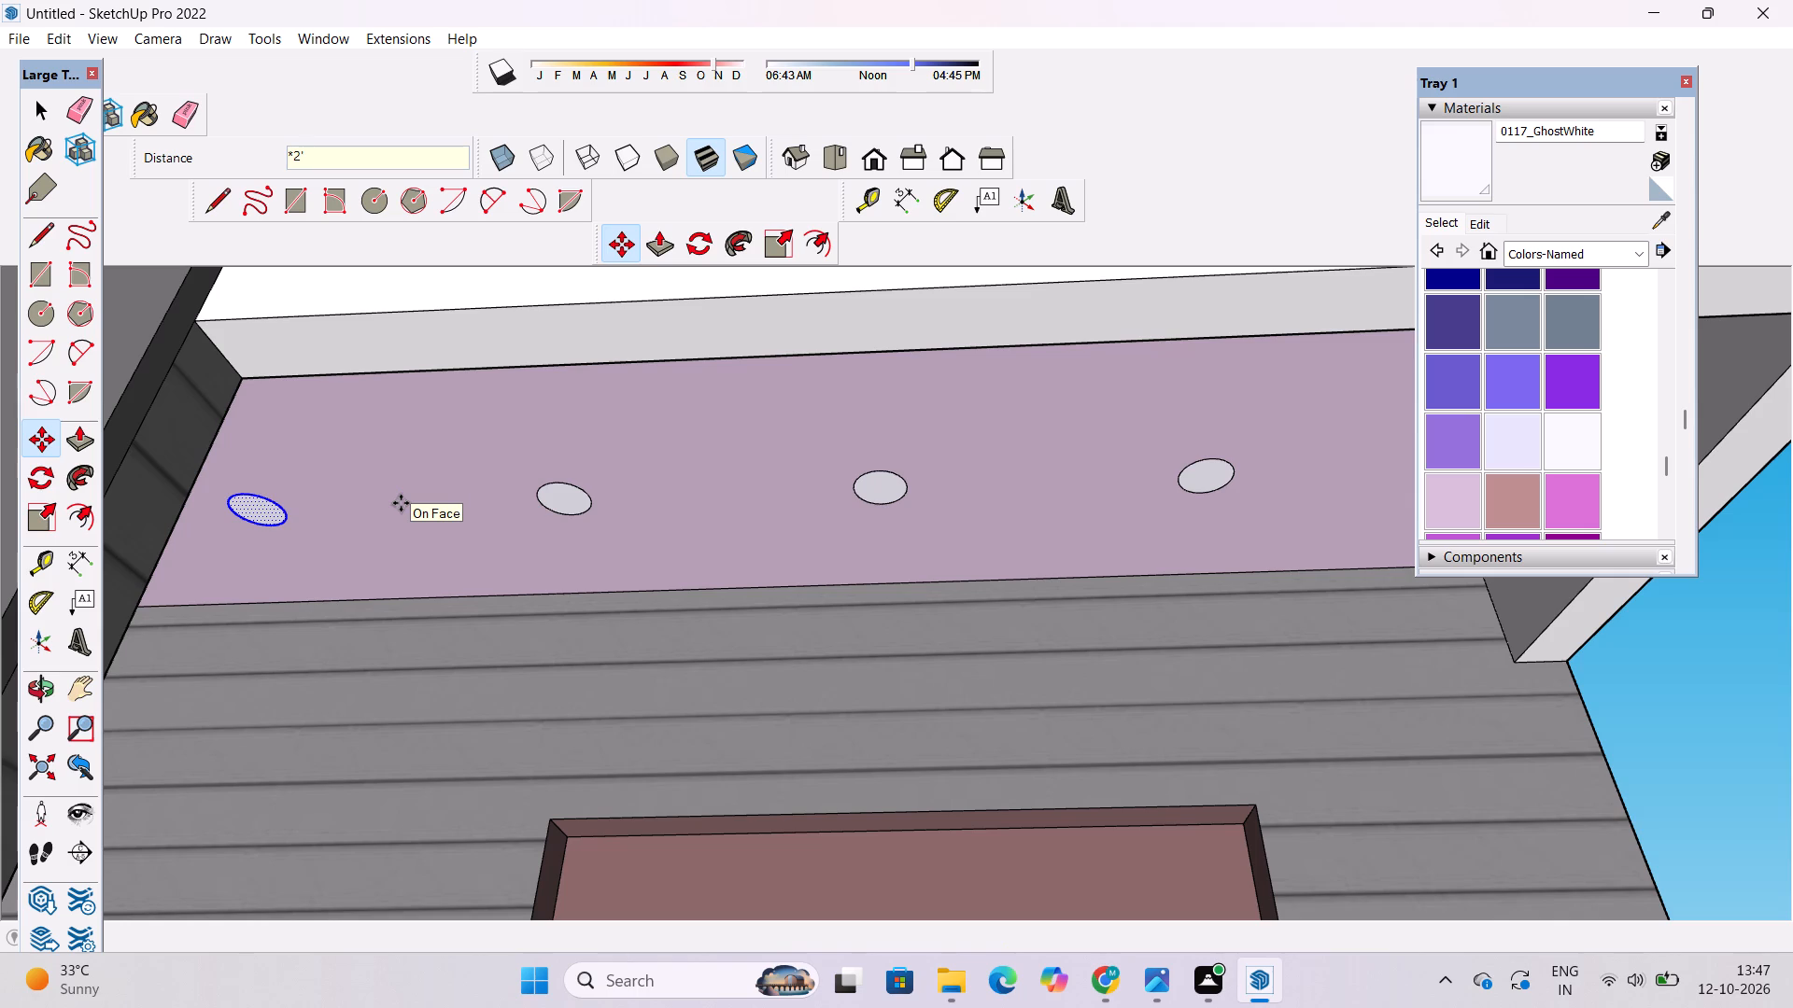
{"action": "key", "text": "BackSpace"}
{"action": "key", "text": "Return"}
{"action": "key", "text": "o"}
{"action": "scroll", "coordinate": [400, 505], "scroll_direction": "down", "scroll_amount": 5}
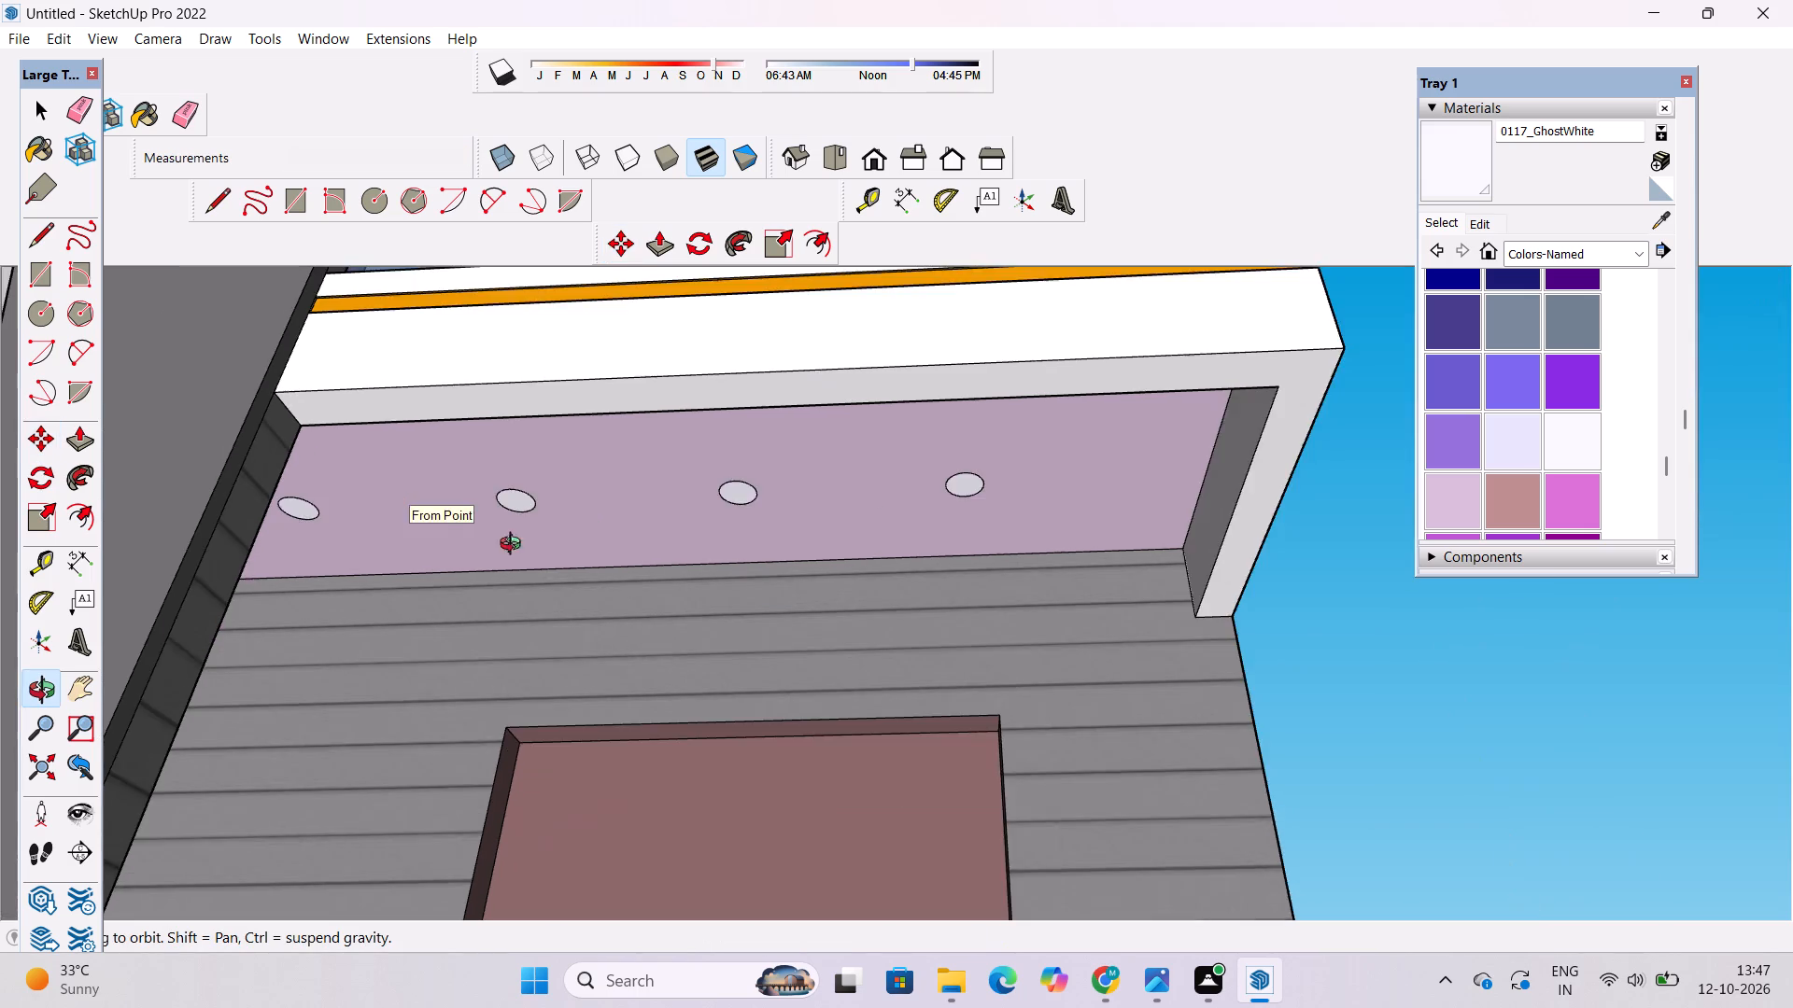
Examine the balcony's underside lights, the front elevation and the side wall down to the entrance steps.
{"action": "left_click_drag", "start_coordinate": [756, 565], "coordinate": [455, 663]}
{"action": "left_click_drag", "start_coordinate": [462, 724], "coordinate": [478, 637]}
{"action": "left_click_drag", "start_coordinate": [478, 637], "coordinate": [600, 612]}
{"action": "scroll", "coordinate": [625, 606], "scroll_direction": "down", "scroll_amount": 5}
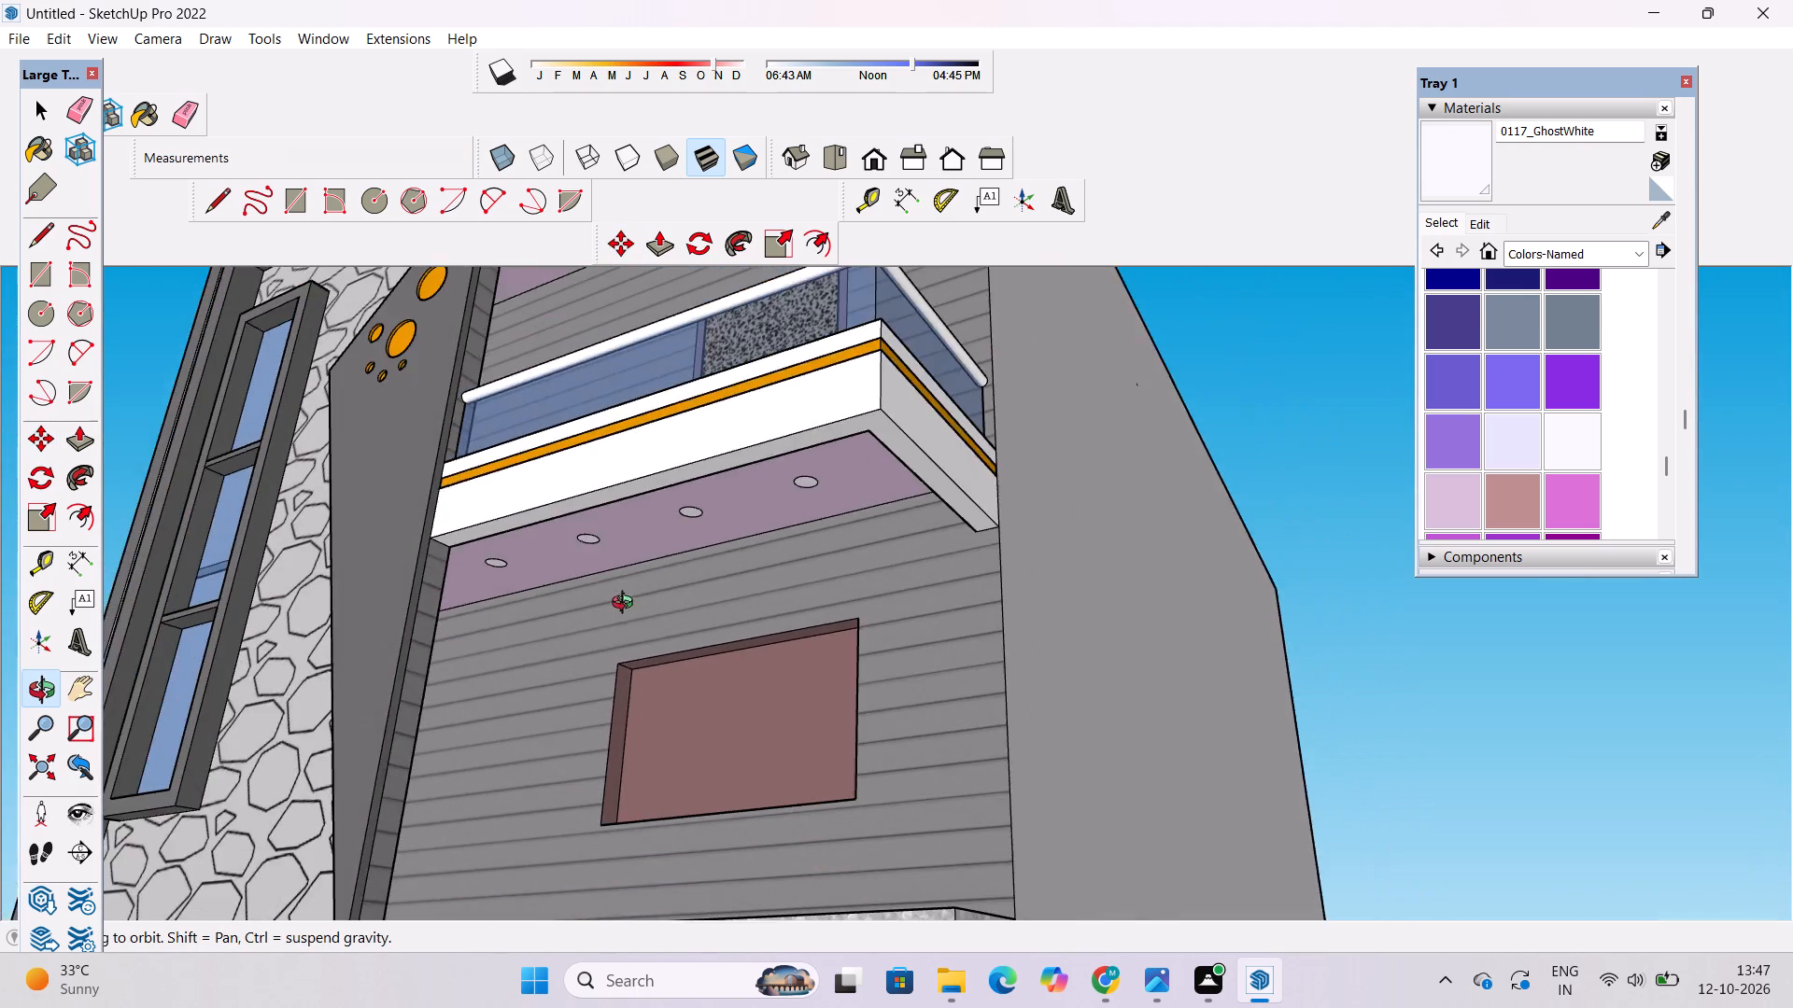
{"action": "left_click_drag", "start_coordinate": [688, 563], "coordinate": [526, 554], "text": "shift"}
{"action": "left_click_drag", "start_coordinate": [531, 548], "coordinate": [514, 640]}
{"action": "scroll", "coordinate": [525, 530], "scroll_direction": "down", "scroll_amount": 6}
{"action": "left_click_drag", "start_coordinate": [558, 676], "coordinate": [656, 816]}
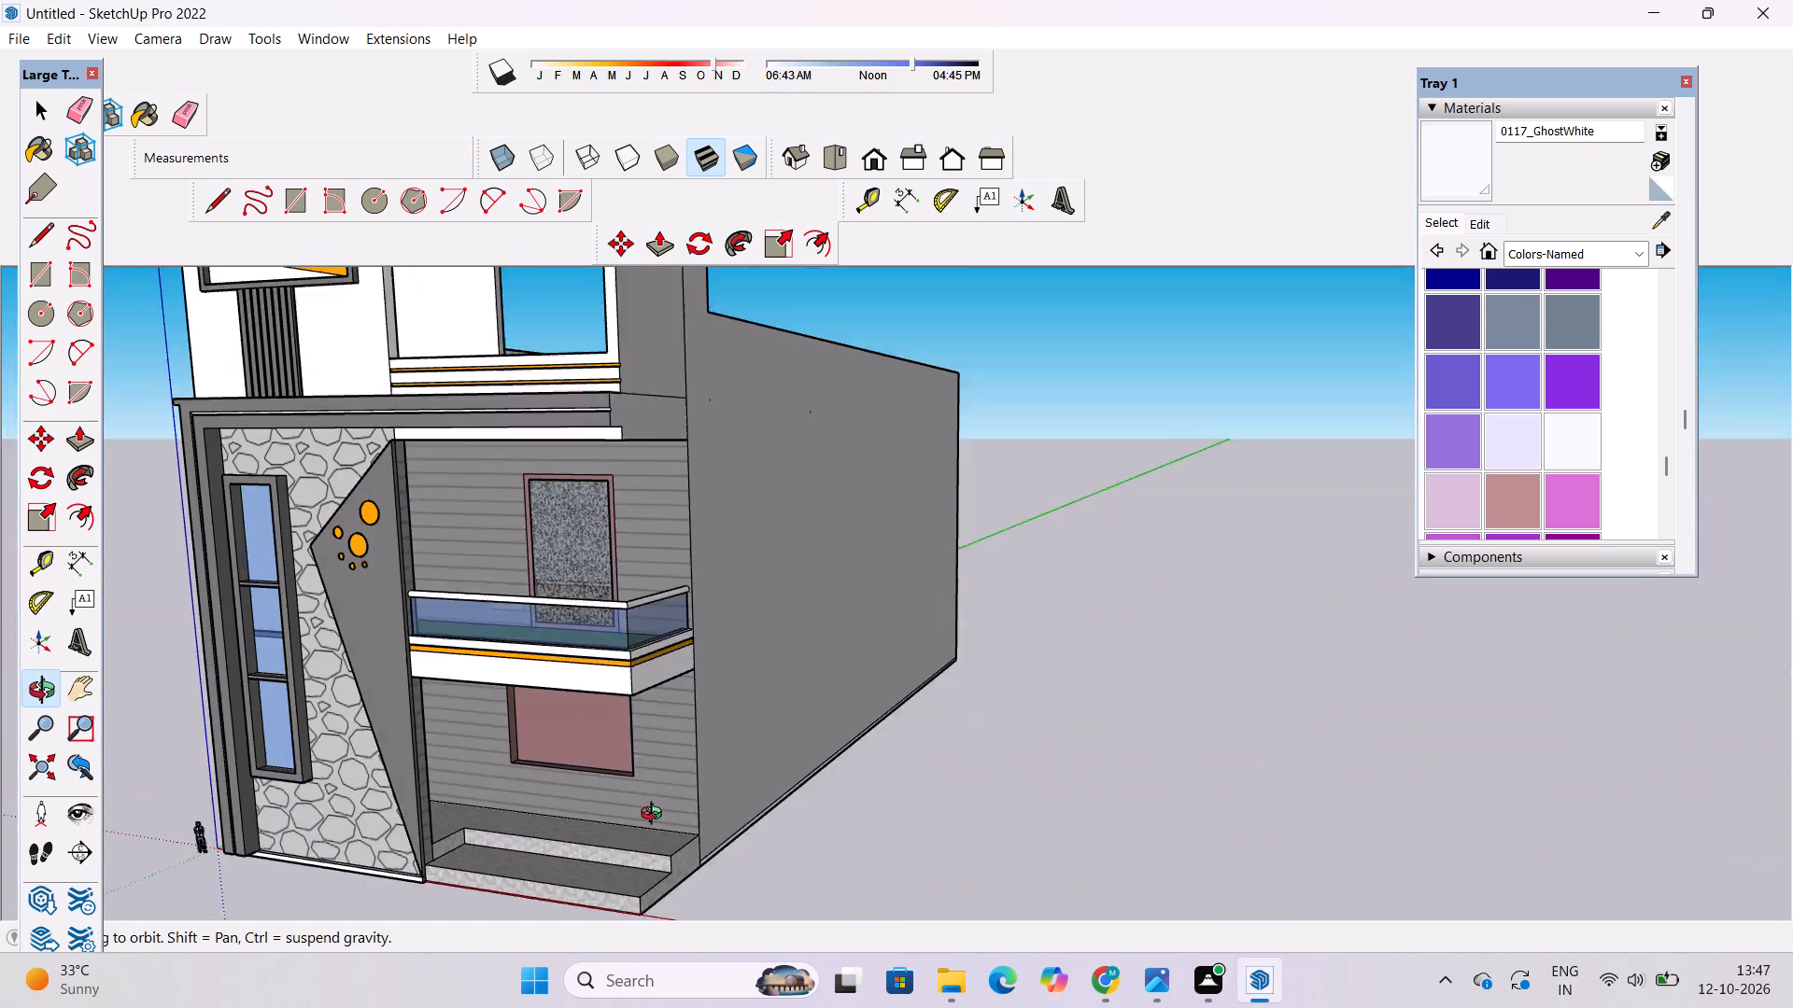
{"action": "left_click_drag", "start_coordinate": [656, 816], "coordinate": [659, 823]}
{"action": "left_click_drag", "start_coordinate": [664, 833], "coordinate": [687, 637]}
Paint the thin strip along the base of the side wall beside the entrance steps with 0132_LightGray.
{"action": "left_click_drag", "start_coordinate": [870, 650], "coordinate": [809, 719]}
{"action": "scroll", "coordinate": [791, 690], "scroll_direction": "up", "scroll_amount": 4}
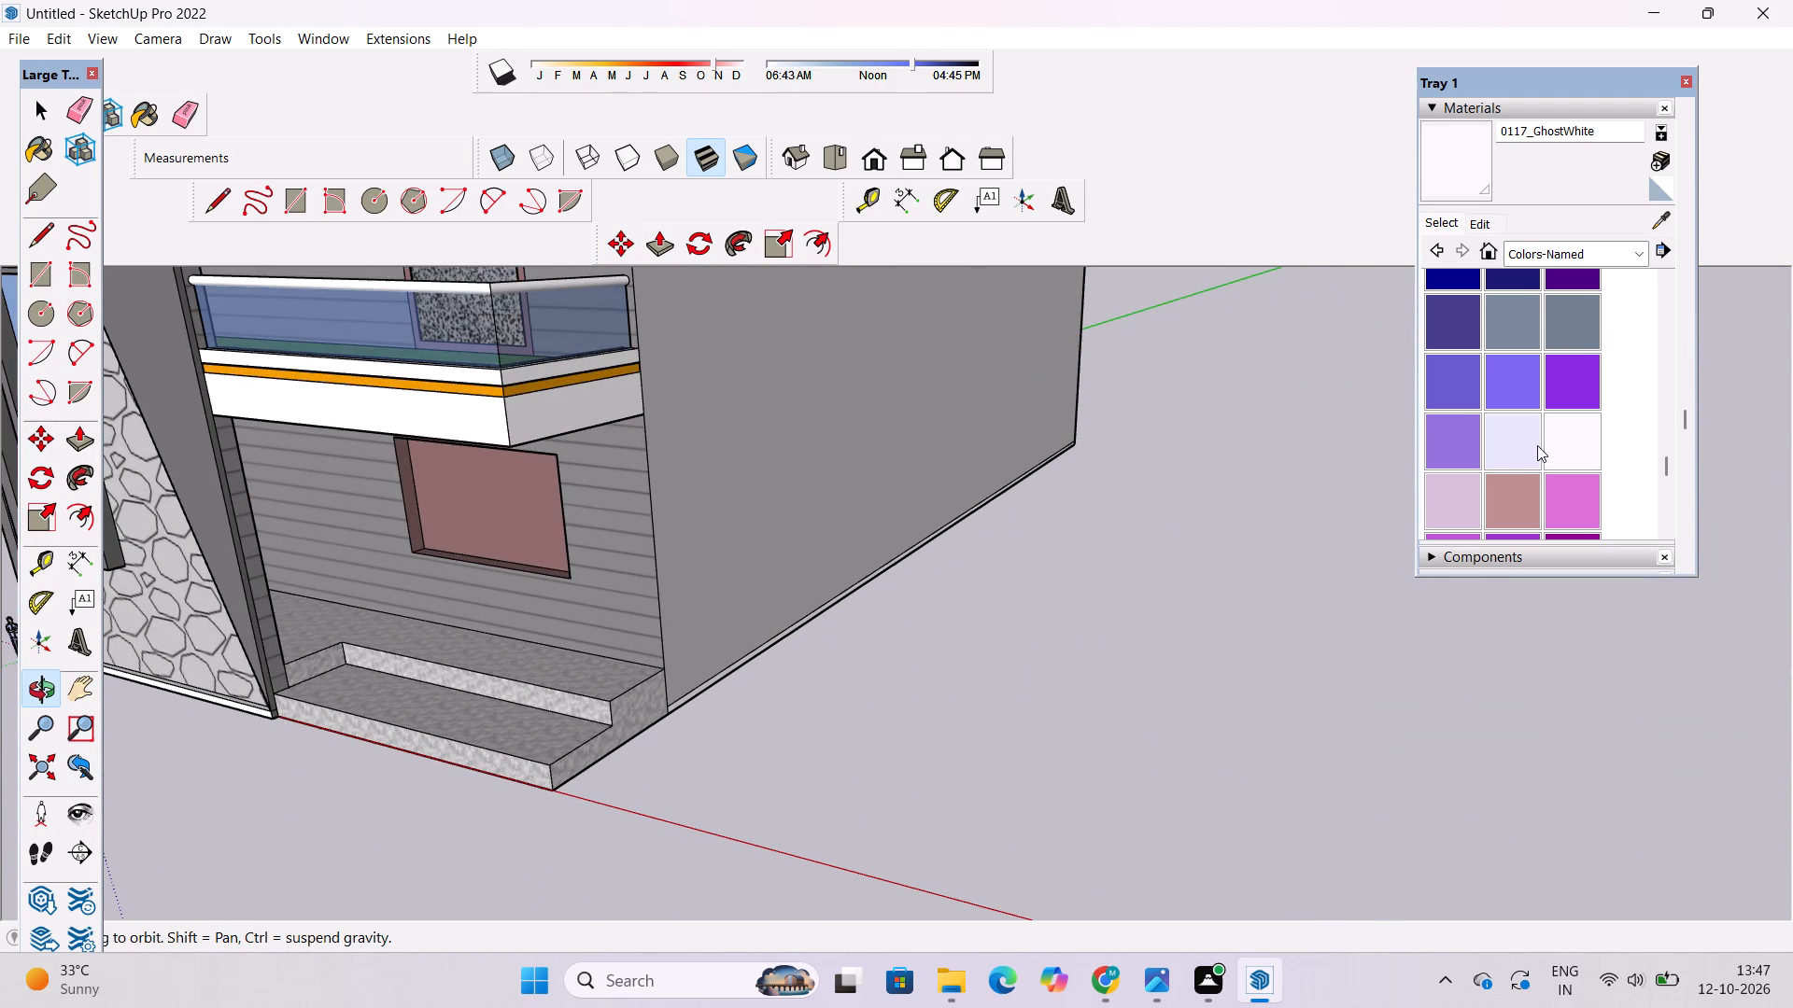
{"action": "scroll", "coordinate": [1518, 432], "scroll_direction": "down", "scroll_amount": 4}
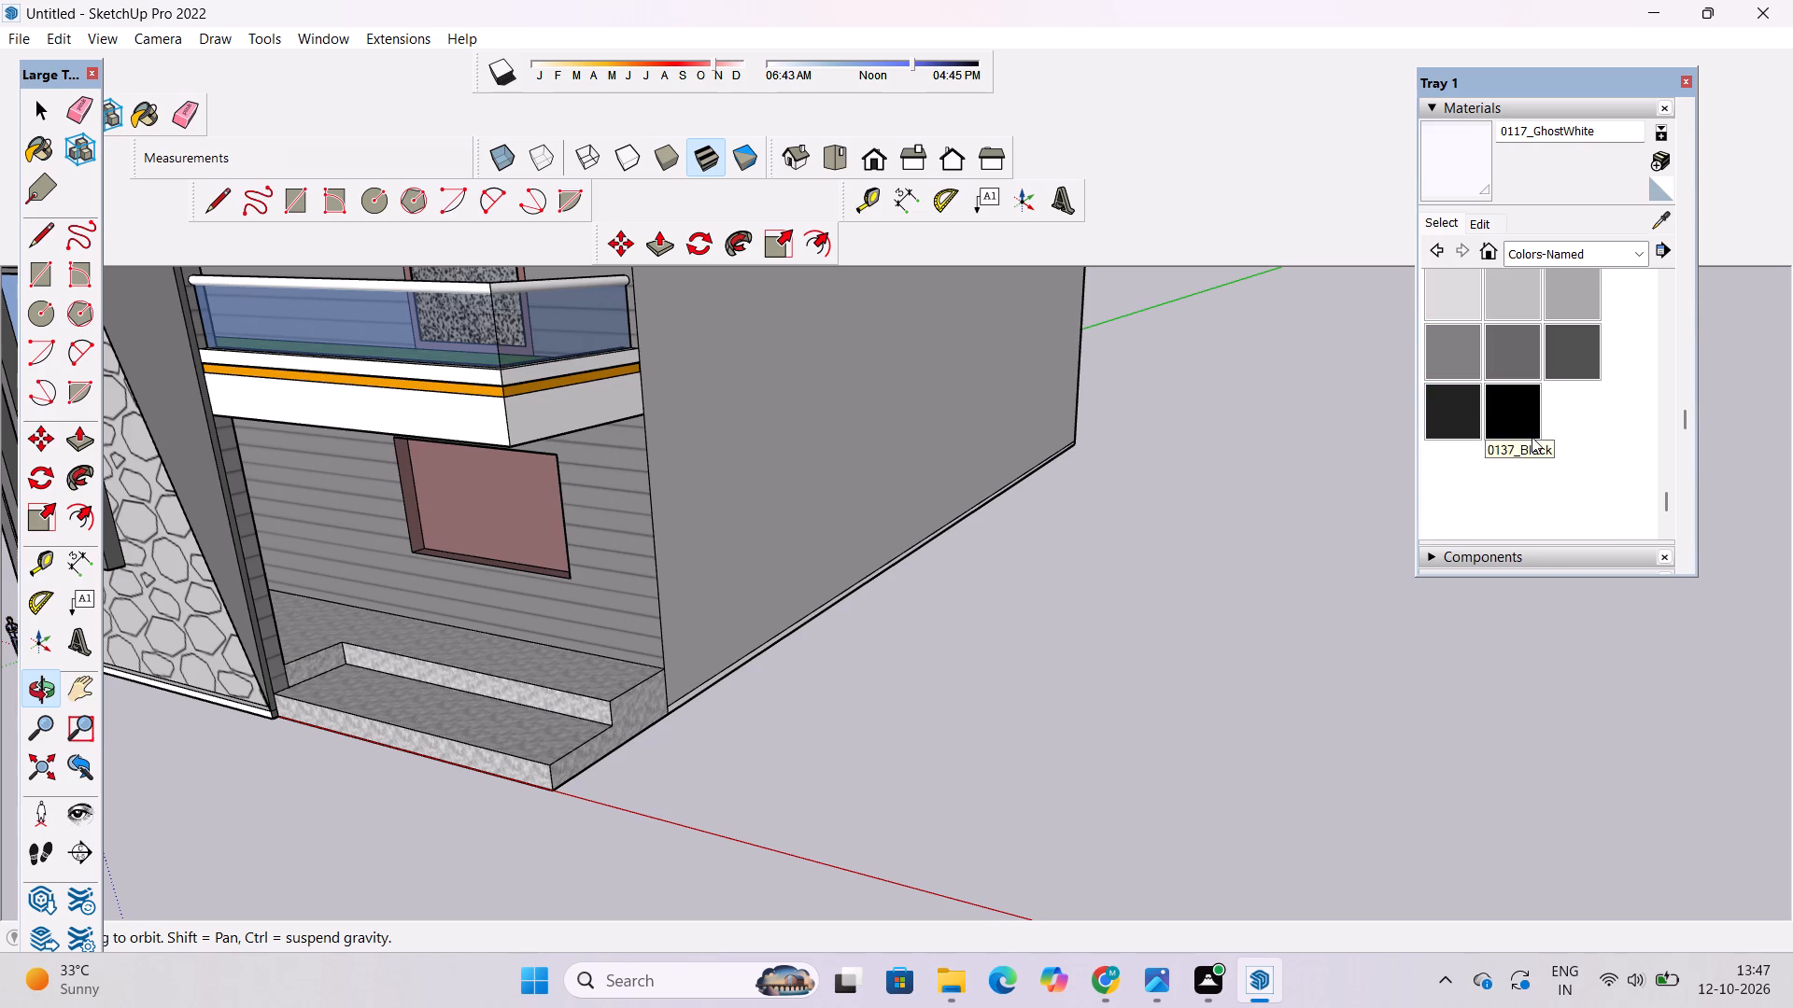
{"action": "left_click", "coordinate": [1558, 302]}
{"action": "scroll", "coordinate": [705, 699], "scroll_direction": "up", "scroll_amount": 9}
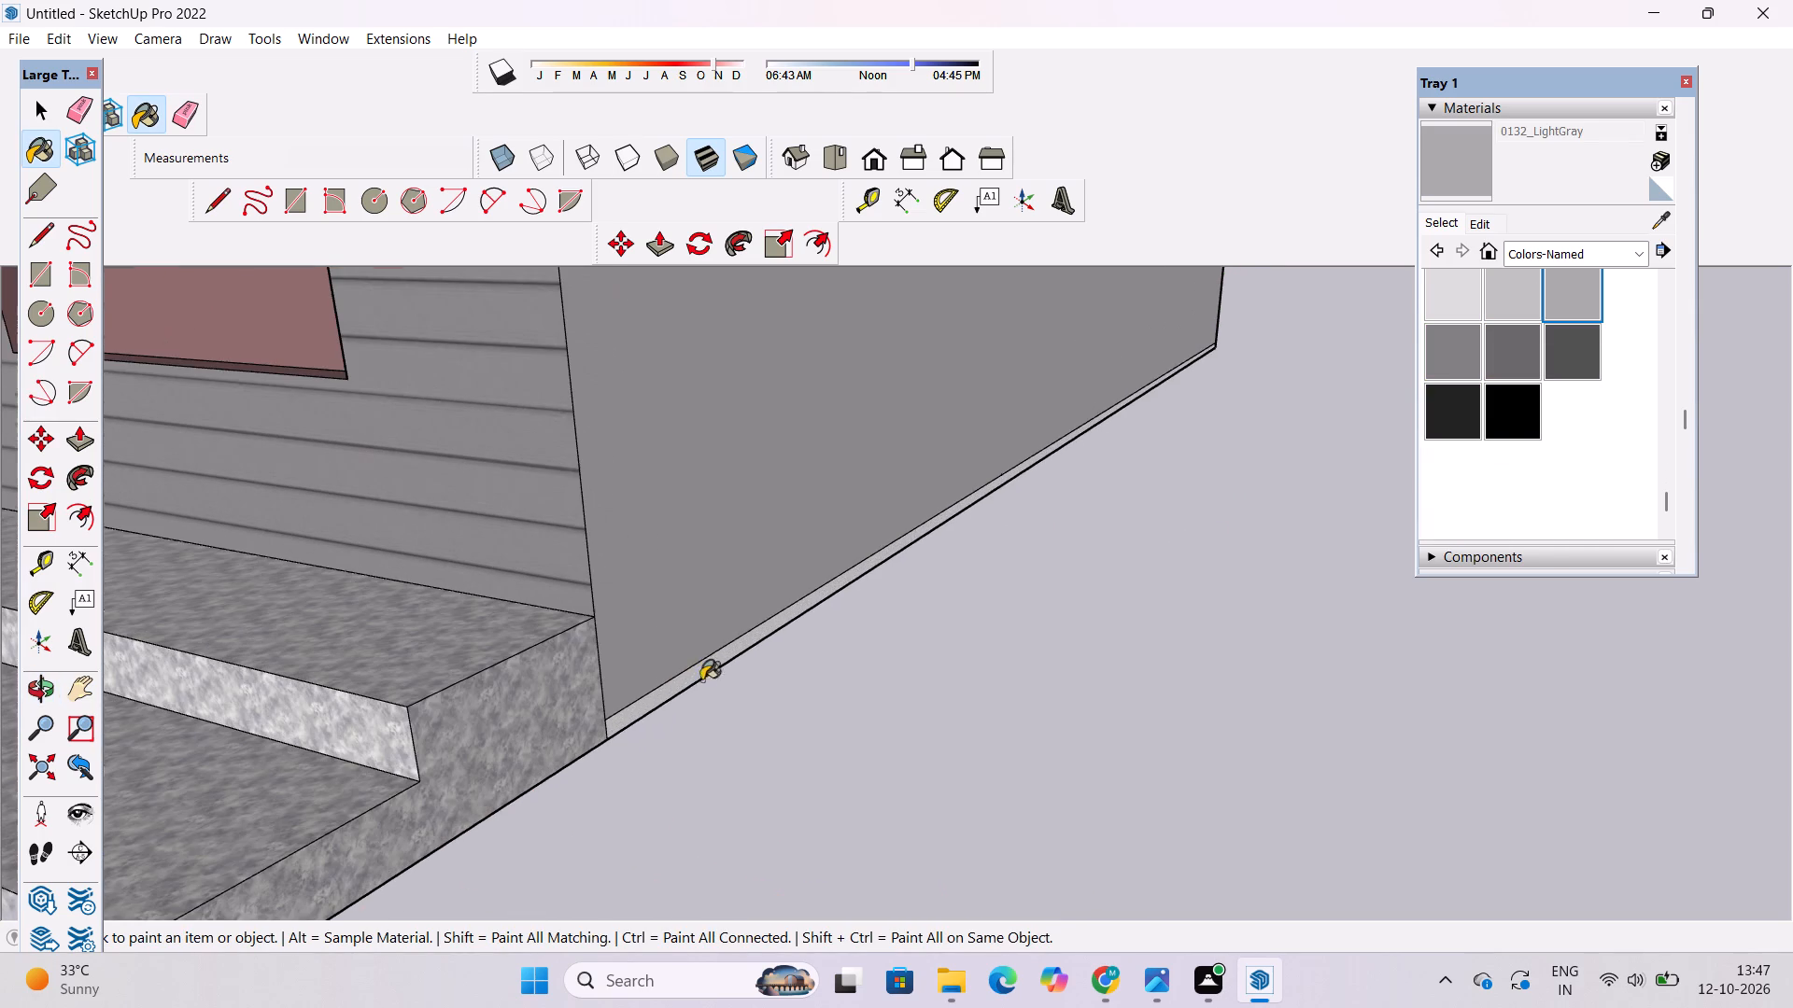
{"action": "left_click", "coordinate": [699, 669]}
Examine the whole front elevation, including the roof pergola, balcony and entrance steps, and look through the Colors-Named swatches.
{"action": "key", "text": "o"}
{"action": "scroll", "coordinate": [825, 708], "scroll_direction": "down", "scroll_amount": 12}
{"action": "left_click_drag", "start_coordinate": [736, 735], "coordinate": [893, 638]}
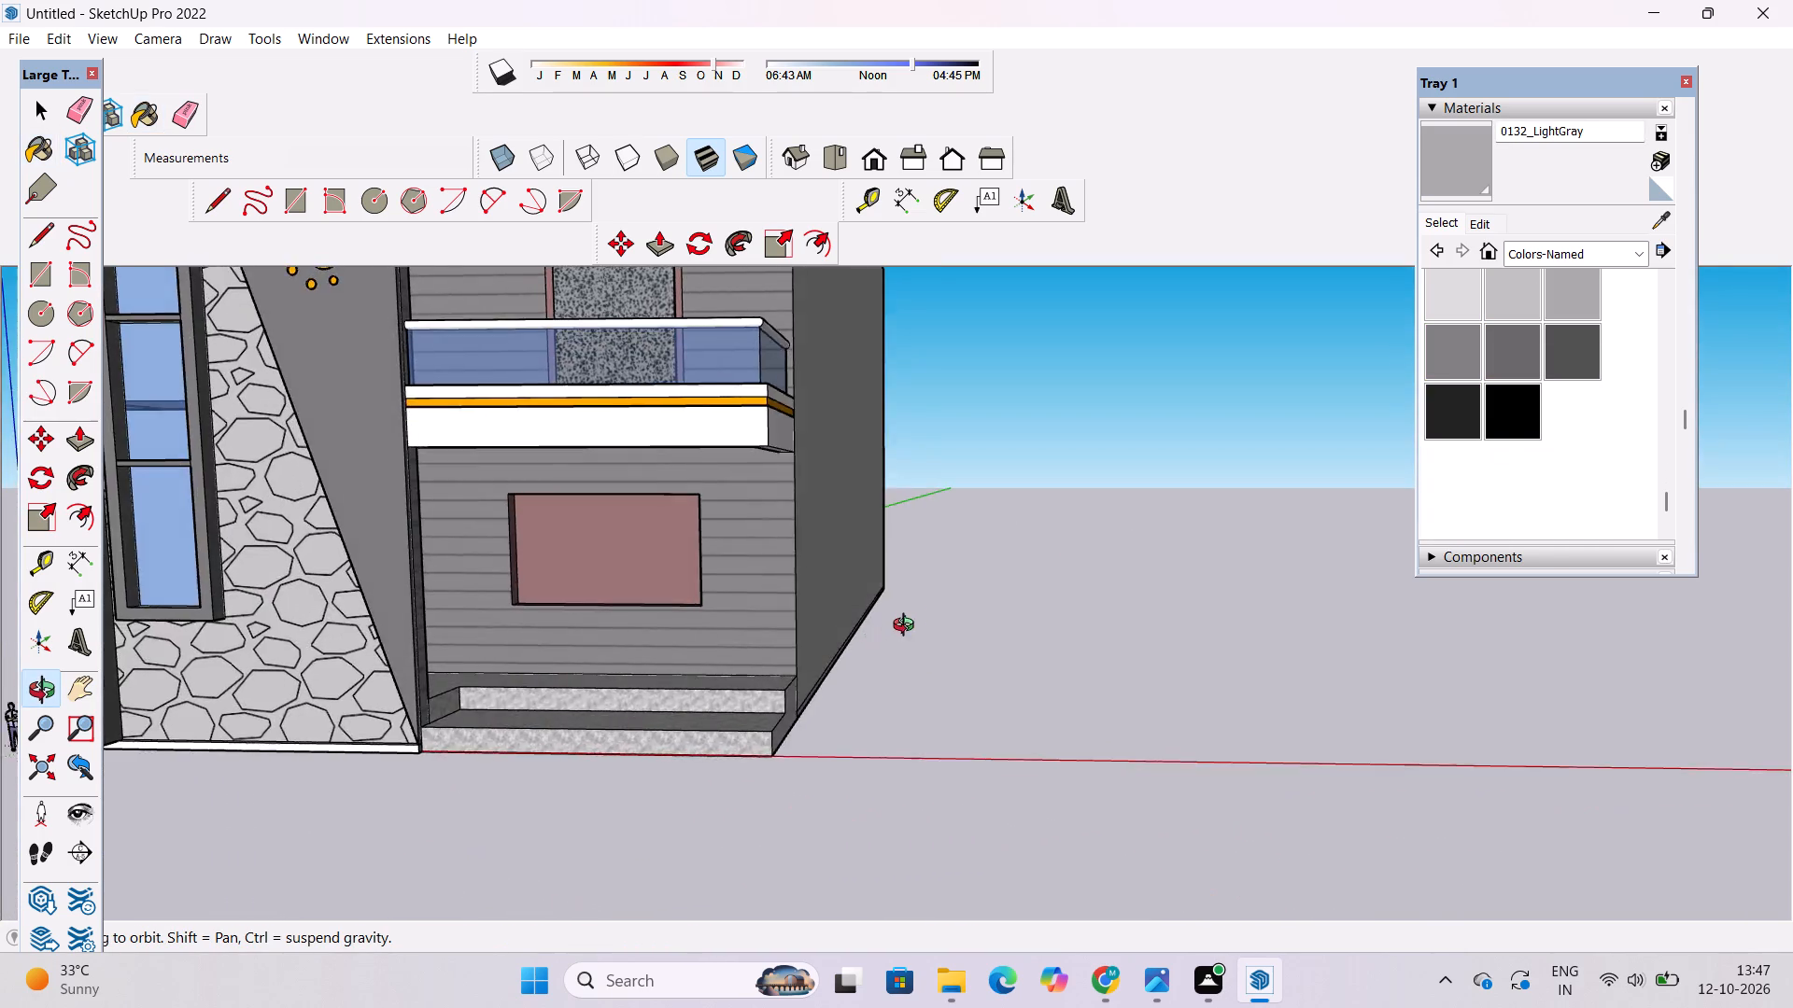
{"action": "scroll", "coordinate": [924, 592], "scroll_direction": "down", "scroll_amount": 7}
{"action": "left_click_drag", "start_coordinate": [864, 606], "coordinate": [864, 717], "text": "shift"}
{"action": "scroll", "coordinate": [768, 532], "scroll_direction": "up", "scroll_amount": 4}
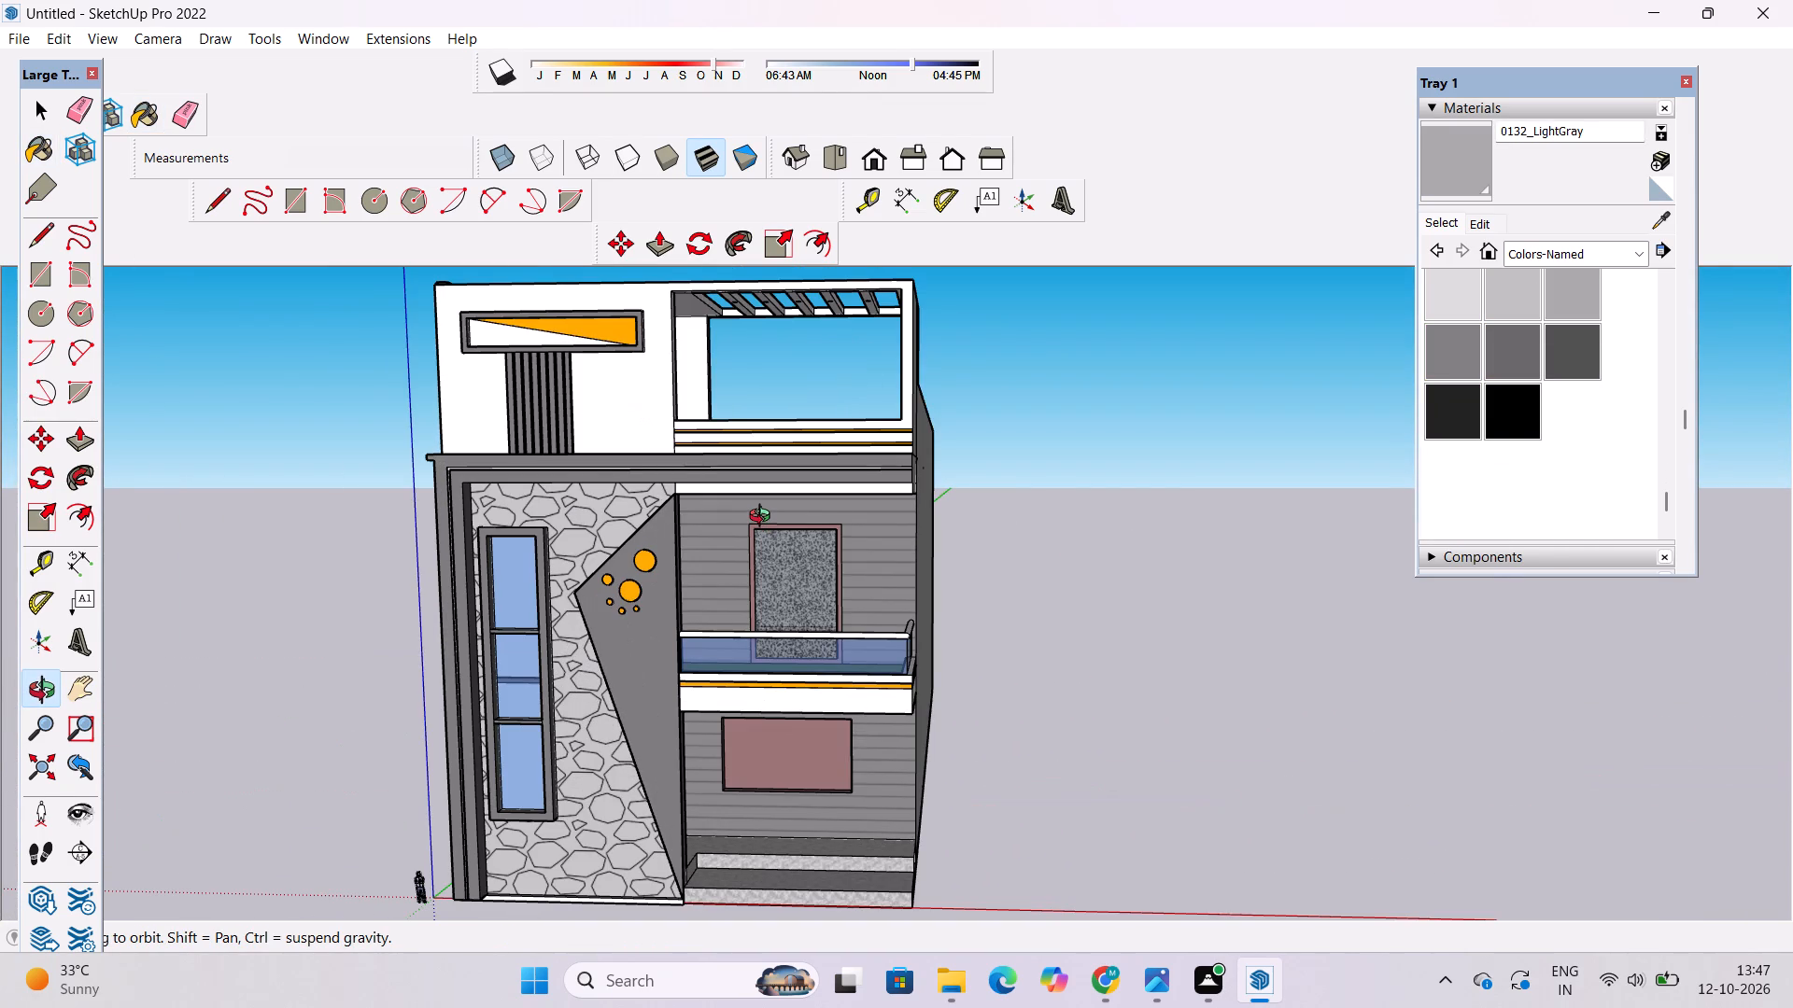
{"action": "left_click", "coordinate": [764, 518], "text": "shift"}
{"action": "left_click_drag", "start_coordinate": [764, 522], "coordinate": [814, 516]}
{"action": "left_click_drag", "start_coordinate": [817, 518], "coordinate": [817, 547], "text": "shift"}
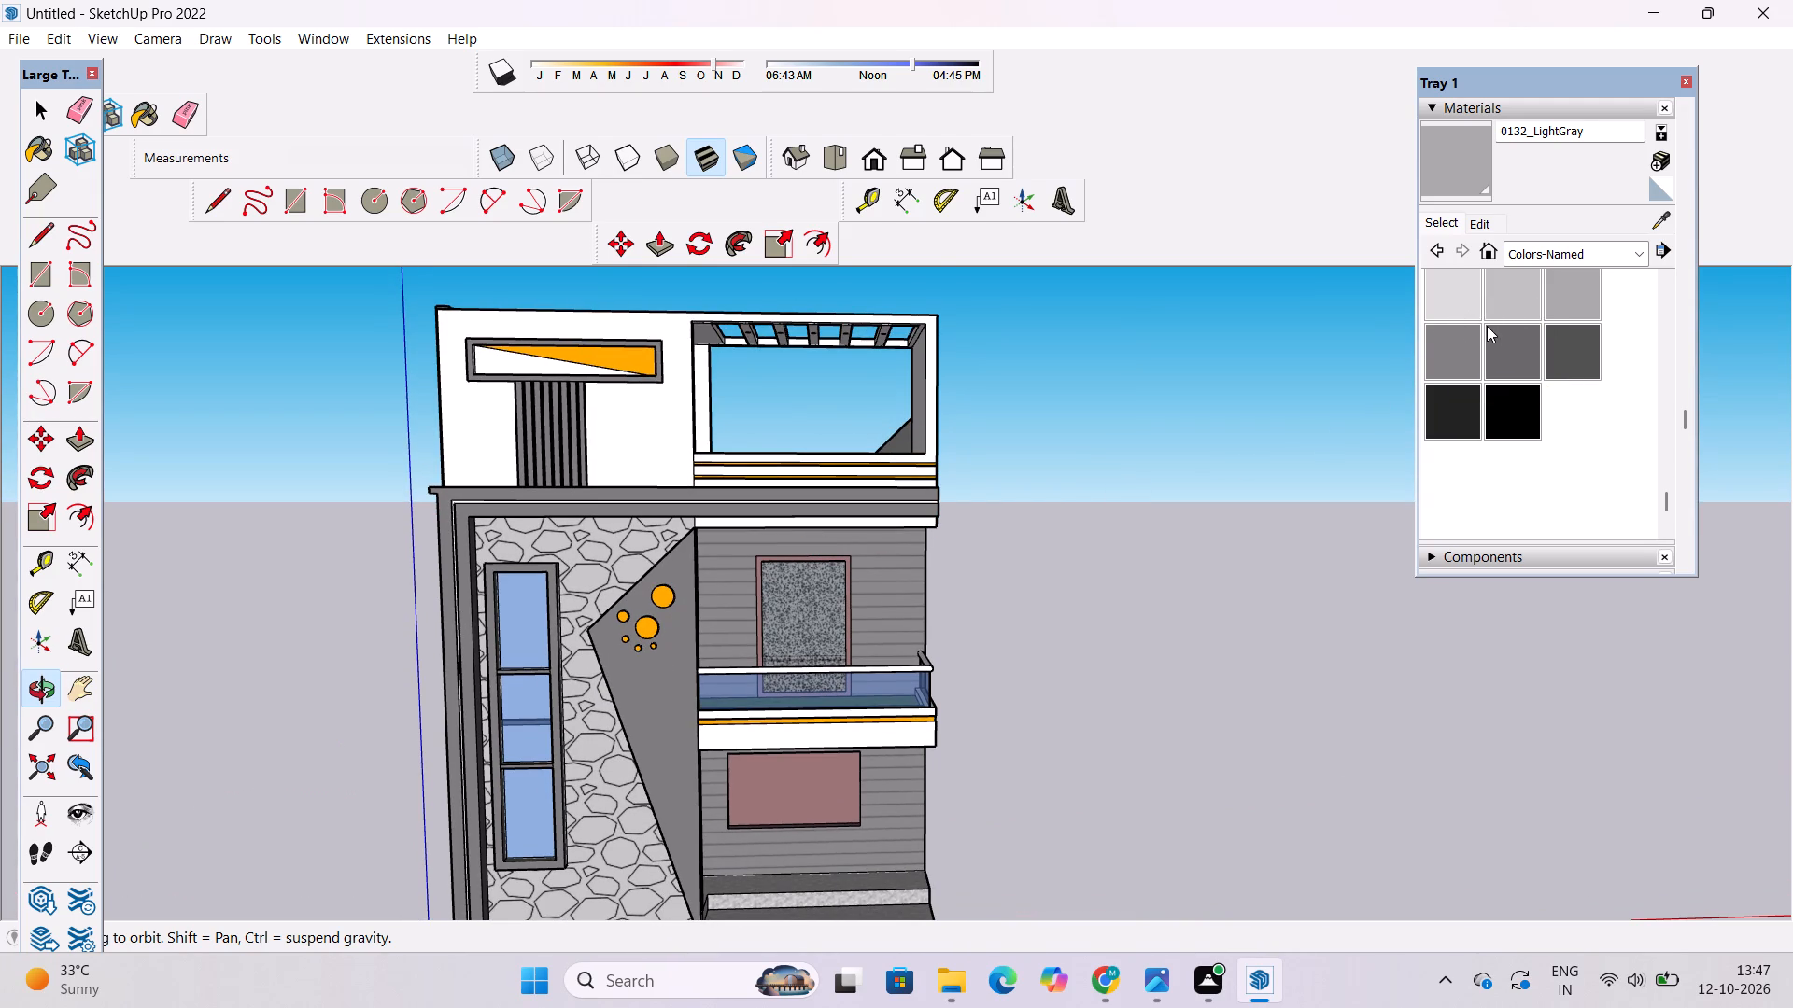
{"action": "scroll", "coordinate": [1522, 338], "scroll_direction": "up", "scroll_amount": 3}
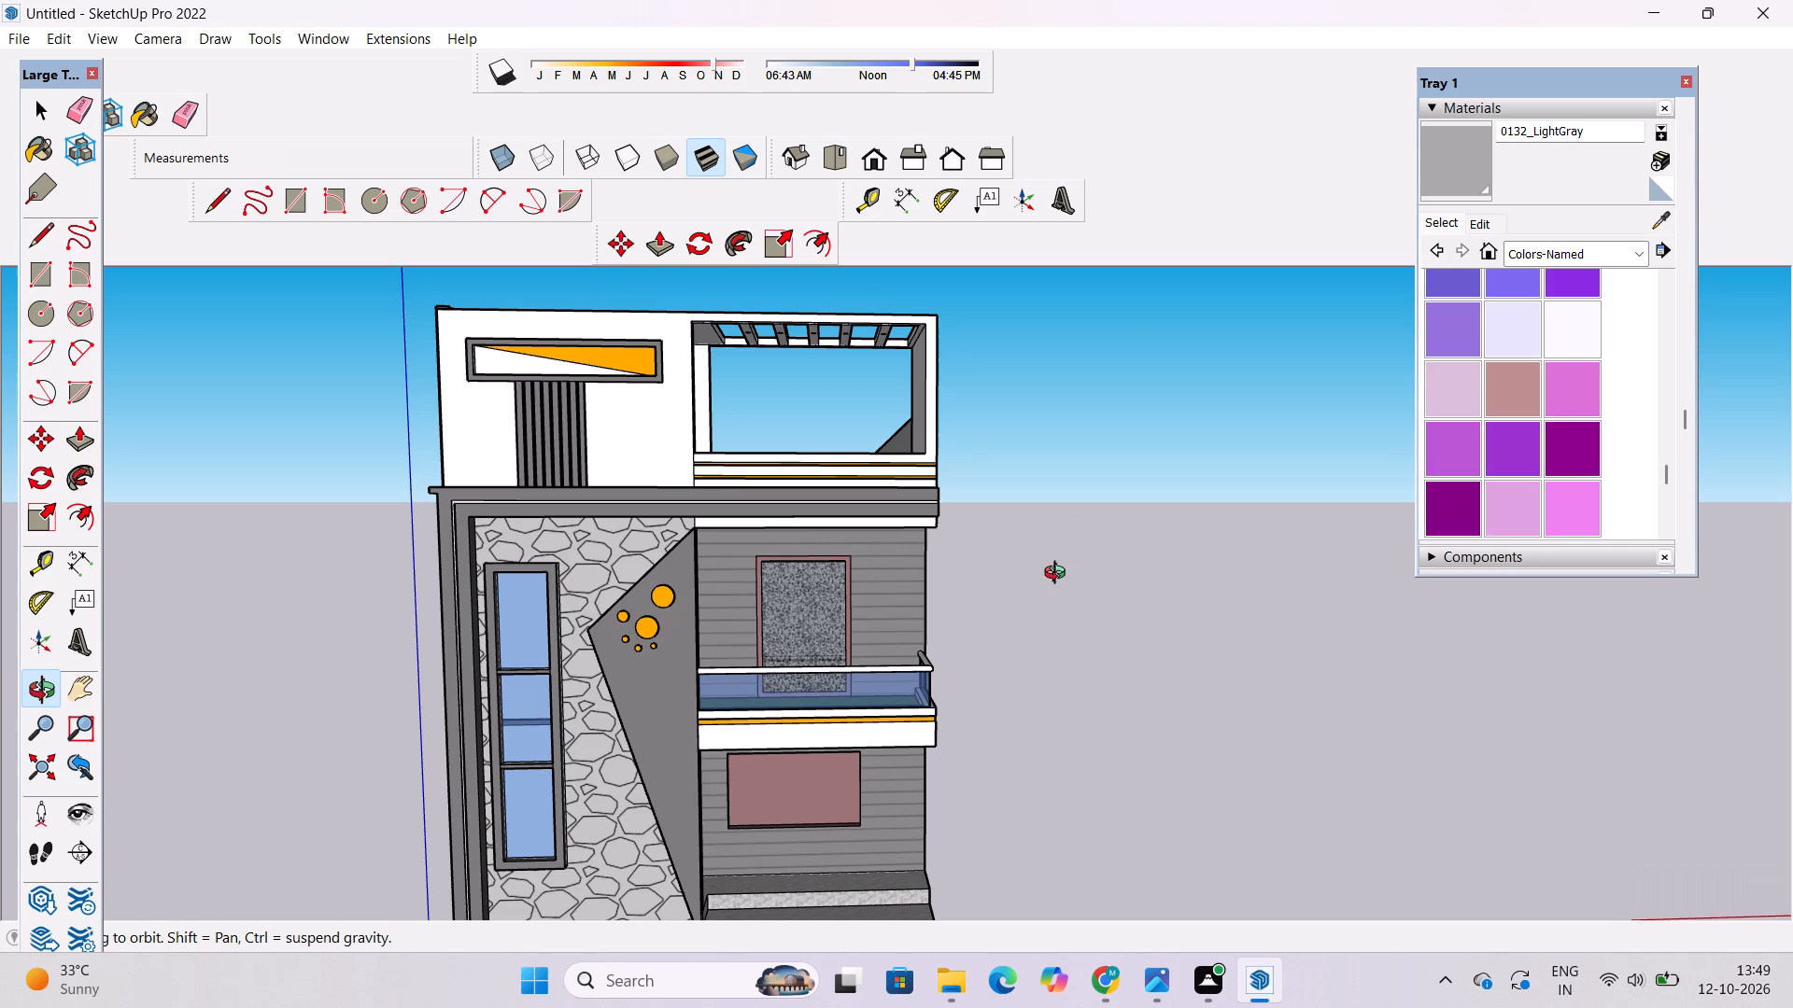
{"action": "scroll", "coordinate": [568, 664], "scroll_direction": "down", "scroll_amount": 4}
{"action": "left_click_drag", "start_coordinate": [610, 687], "coordinate": [623, 714]}
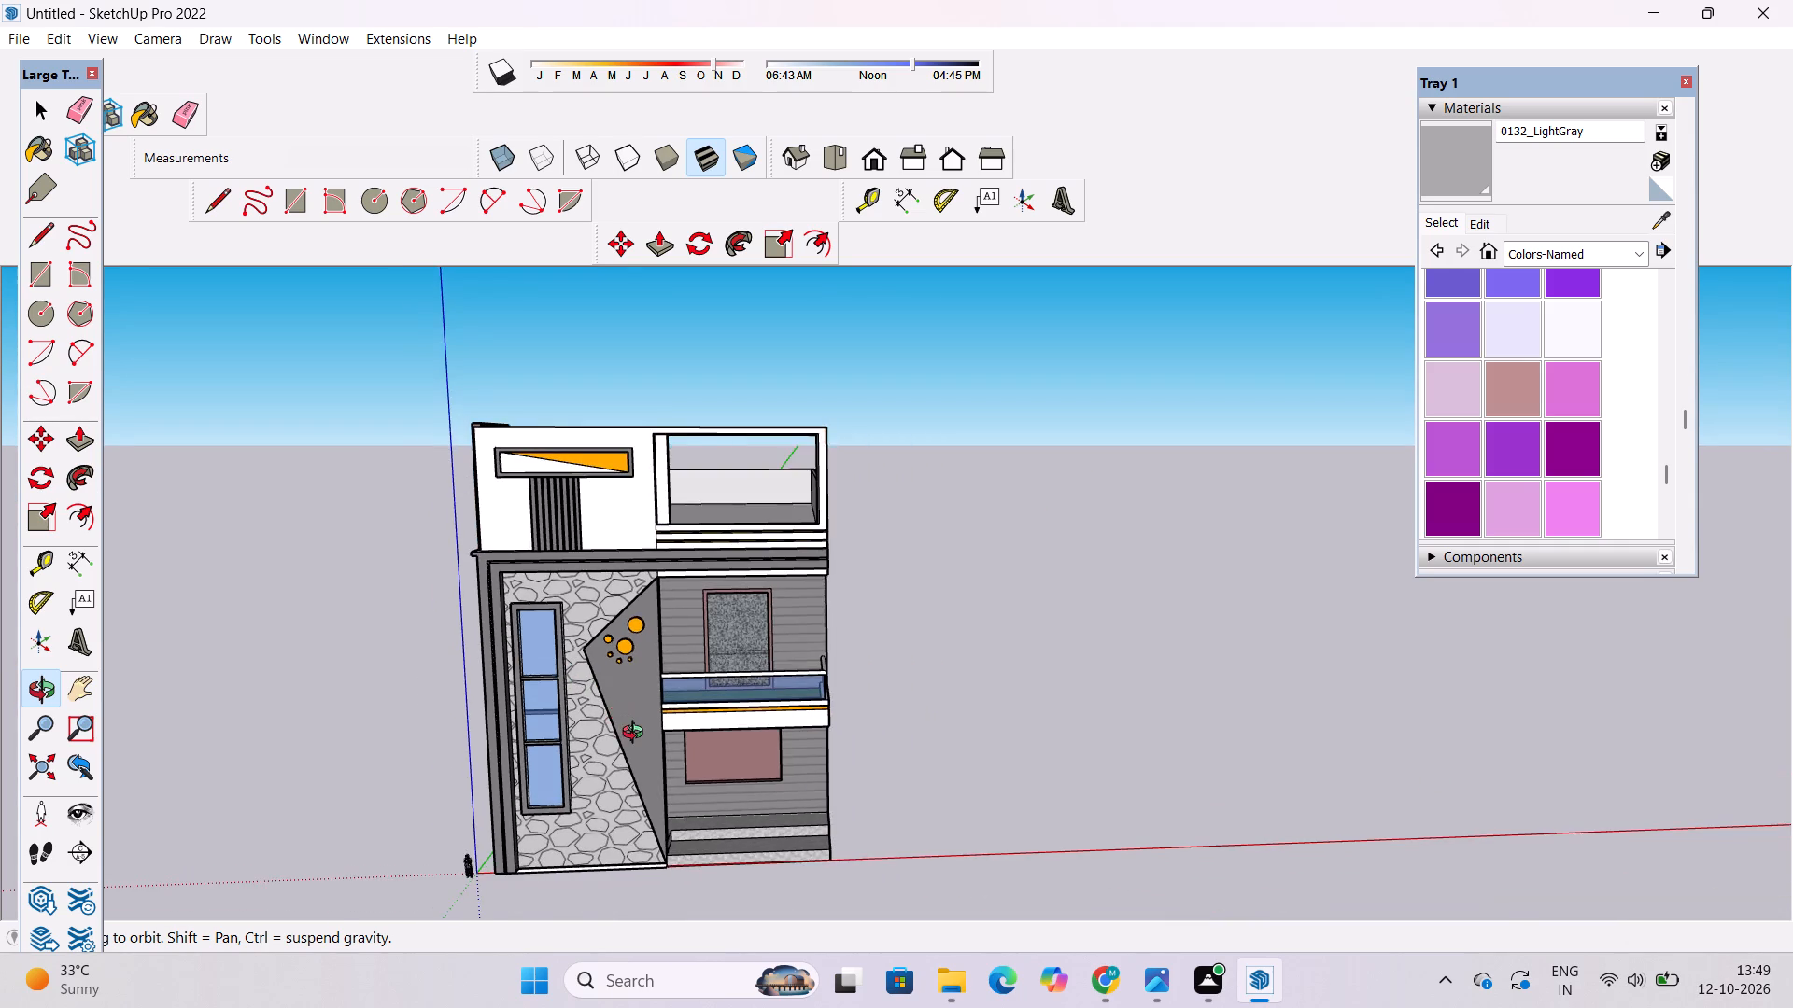
{"action": "scroll", "coordinate": [637, 735], "scroll_direction": "up", "scroll_amount": 5}
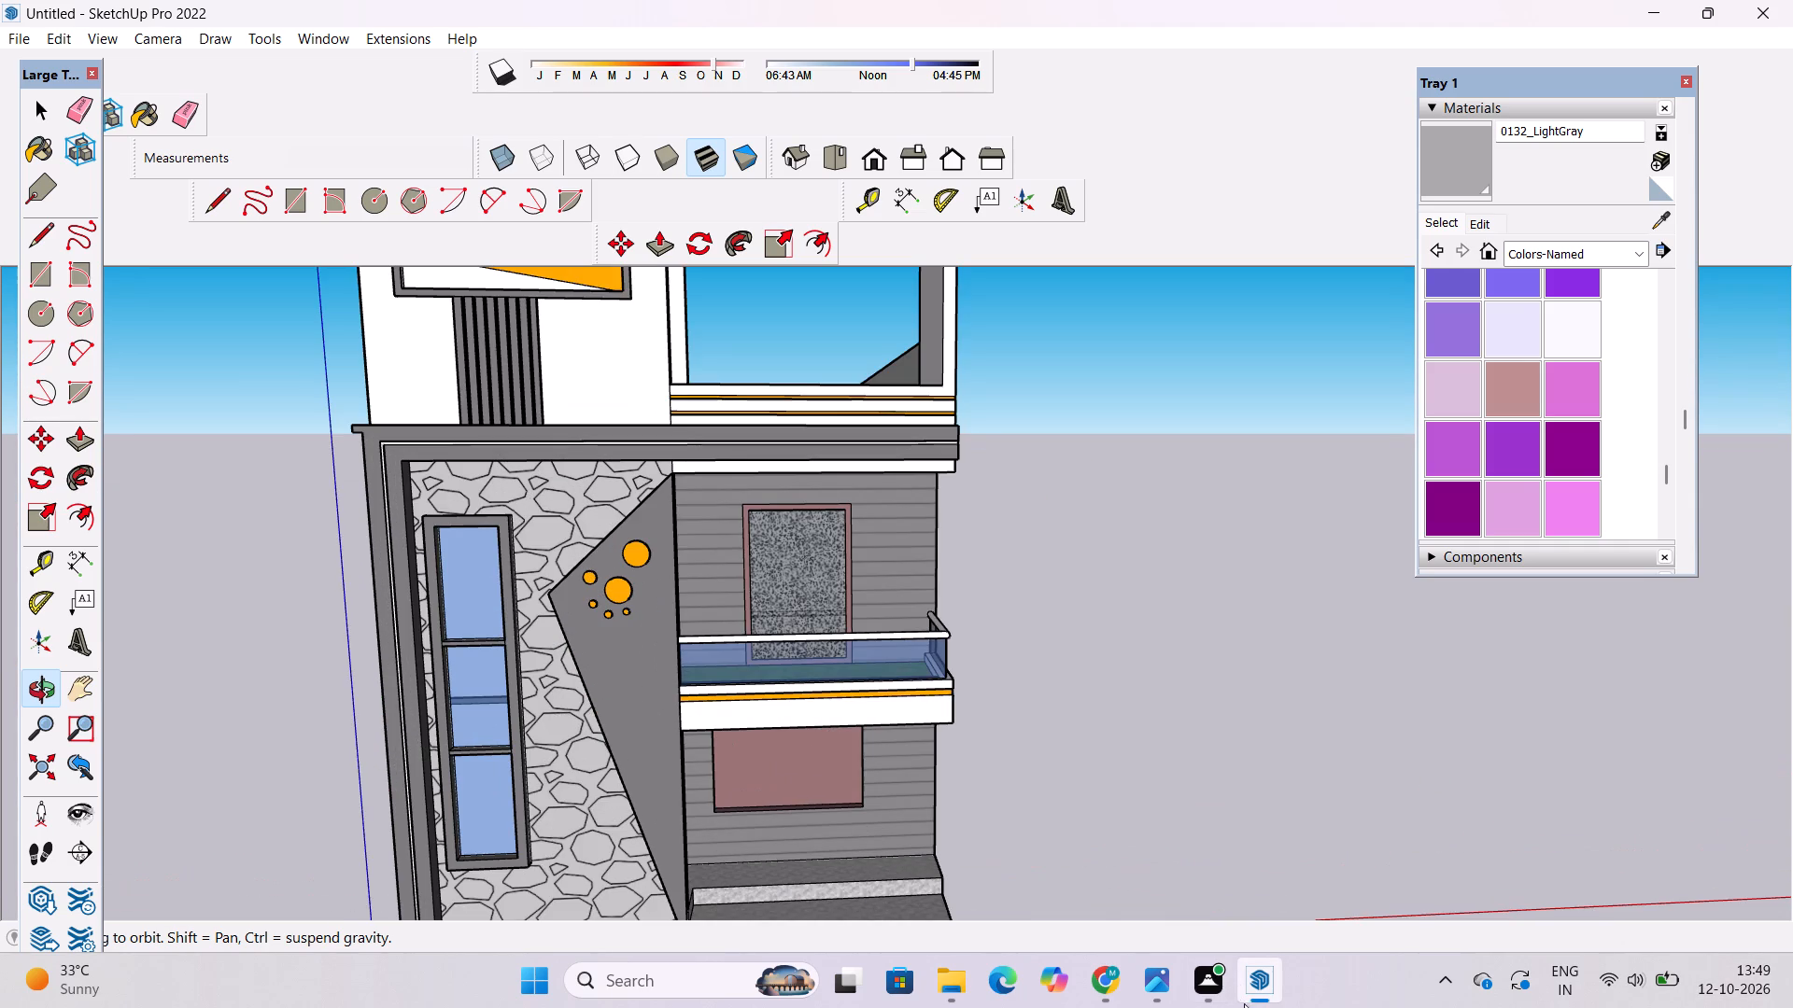
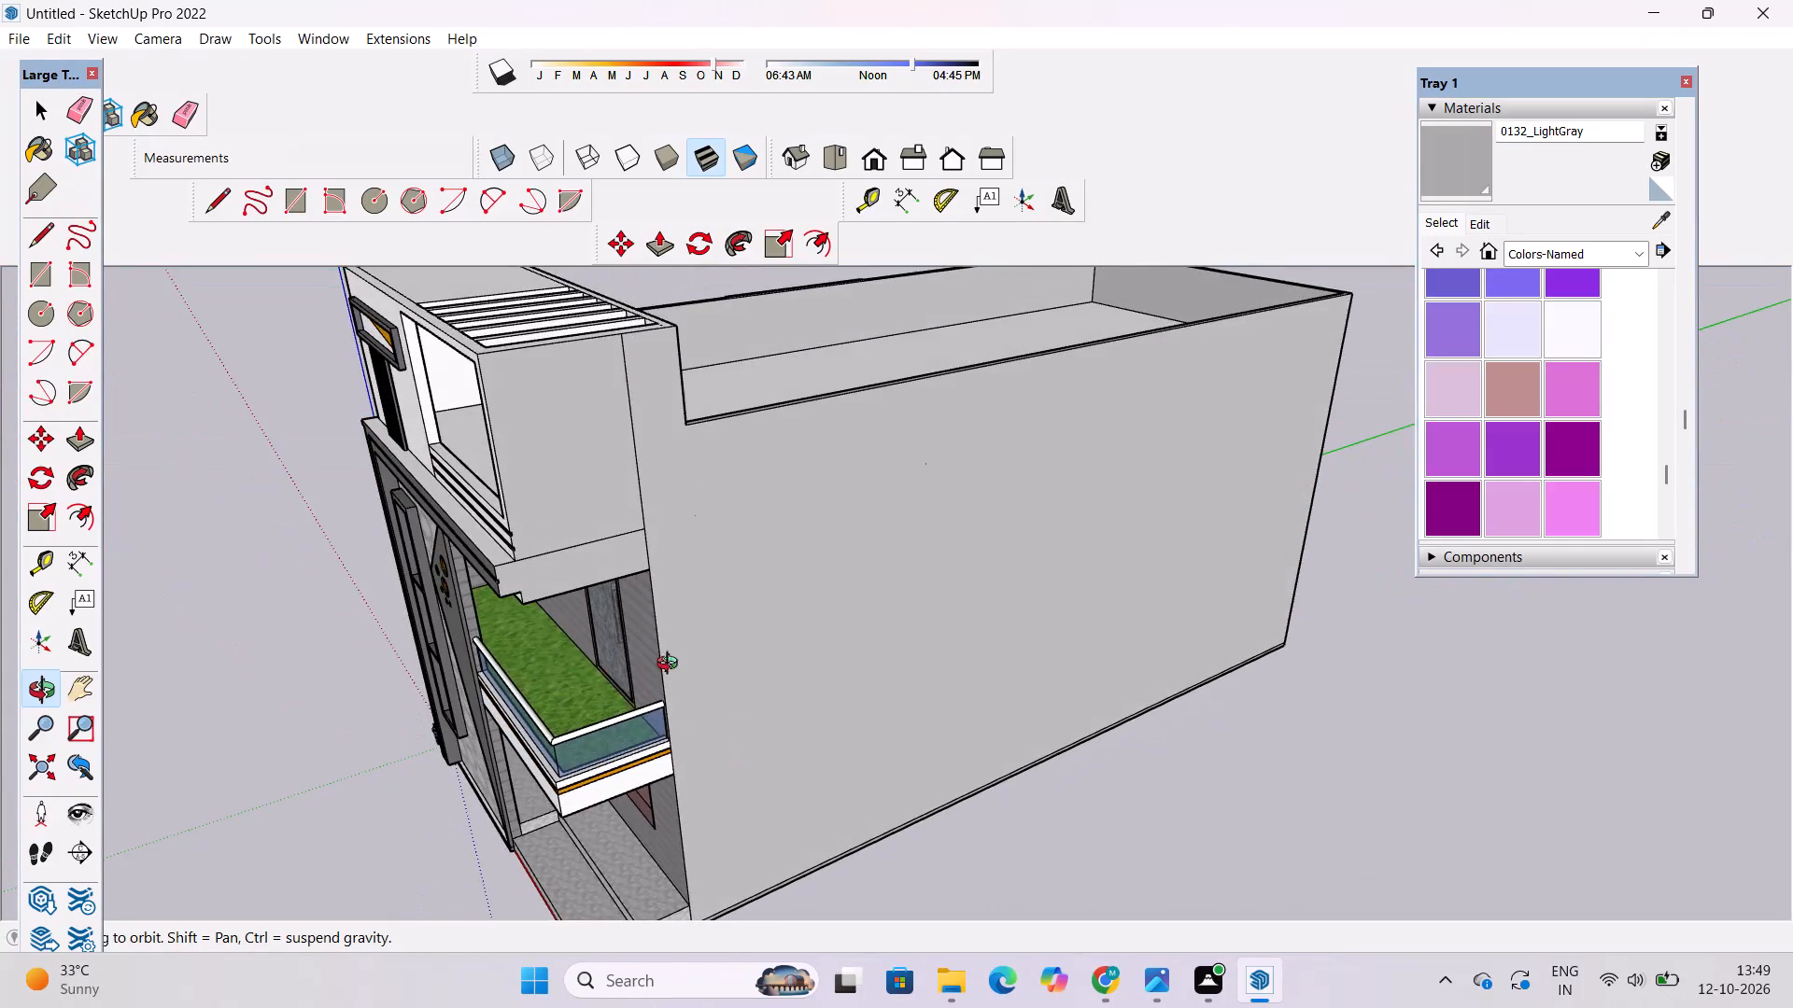
Paint the ledge face below the gold stripes of the top-floor terrace parapet with 0132_LightGray.
{"action": "scroll", "coordinate": [620, 566], "scroll_direction": "down", "scroll_amount": 3}
{"action": "left_click_drag", "start_coordinate": [507, 630], "coordinate": [619, 719]}
{"action": "scroll", "coordinate": [594, 693], "scroll_direction": "up", "scroll_amount": 5}
{"action": "left_click_drag", "start_coordinate": [620, 679], "coordinate": [692, 749], "text": "shift"}
{"action": "left_click_drag", "start_coordinate": [688, 758], "coordinate": [753, 588]}
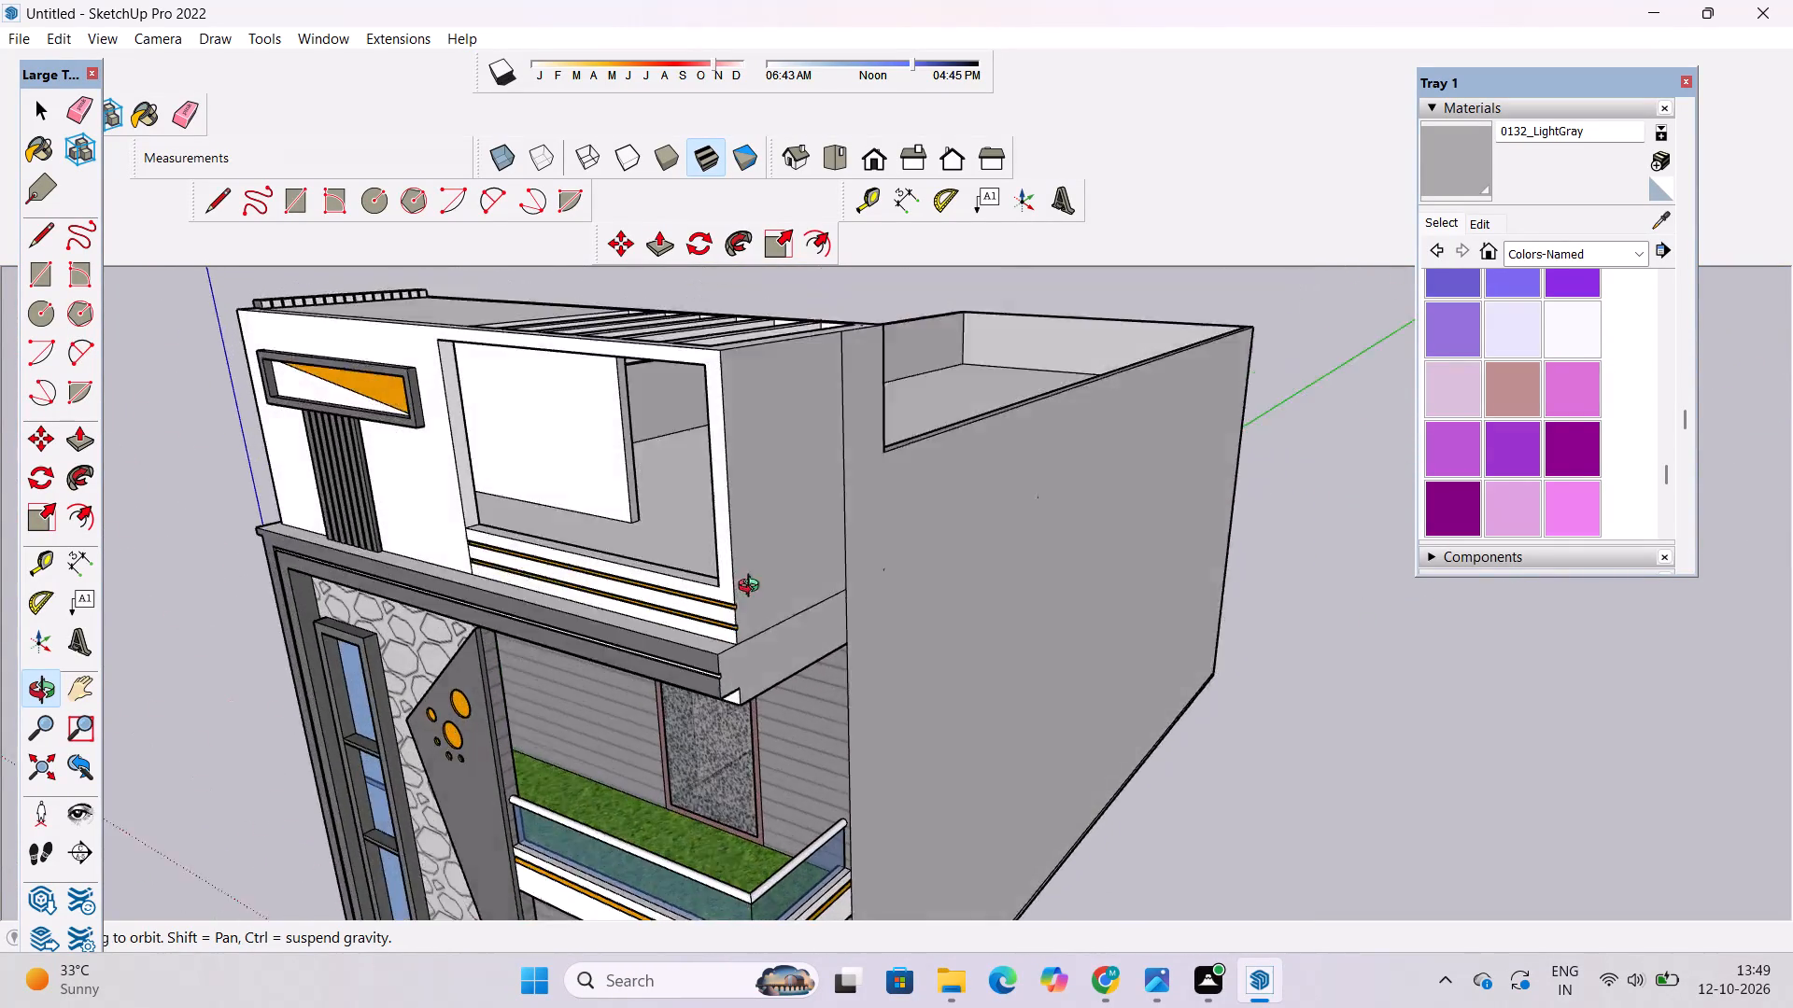
{"action": "left_click_drag", "start_coordinate": [753, 588], "coordinate": [775, 569]}
{"action": "scroll", "coordinate": [784, 571], "scroll_direction": "up", "scroll_amount": 5}
{"action": "left_click_drag", "start_coordinate": [711, 617], "coordinate": [840, 604]}
{"action": "scroll", "coordinate": [852, 595], "scroll_direction": "down", "scroll_amount": 5}
{"action": "left_click_drag", "start_coordinate": [858, 624], "coordinate": [892, 667]}
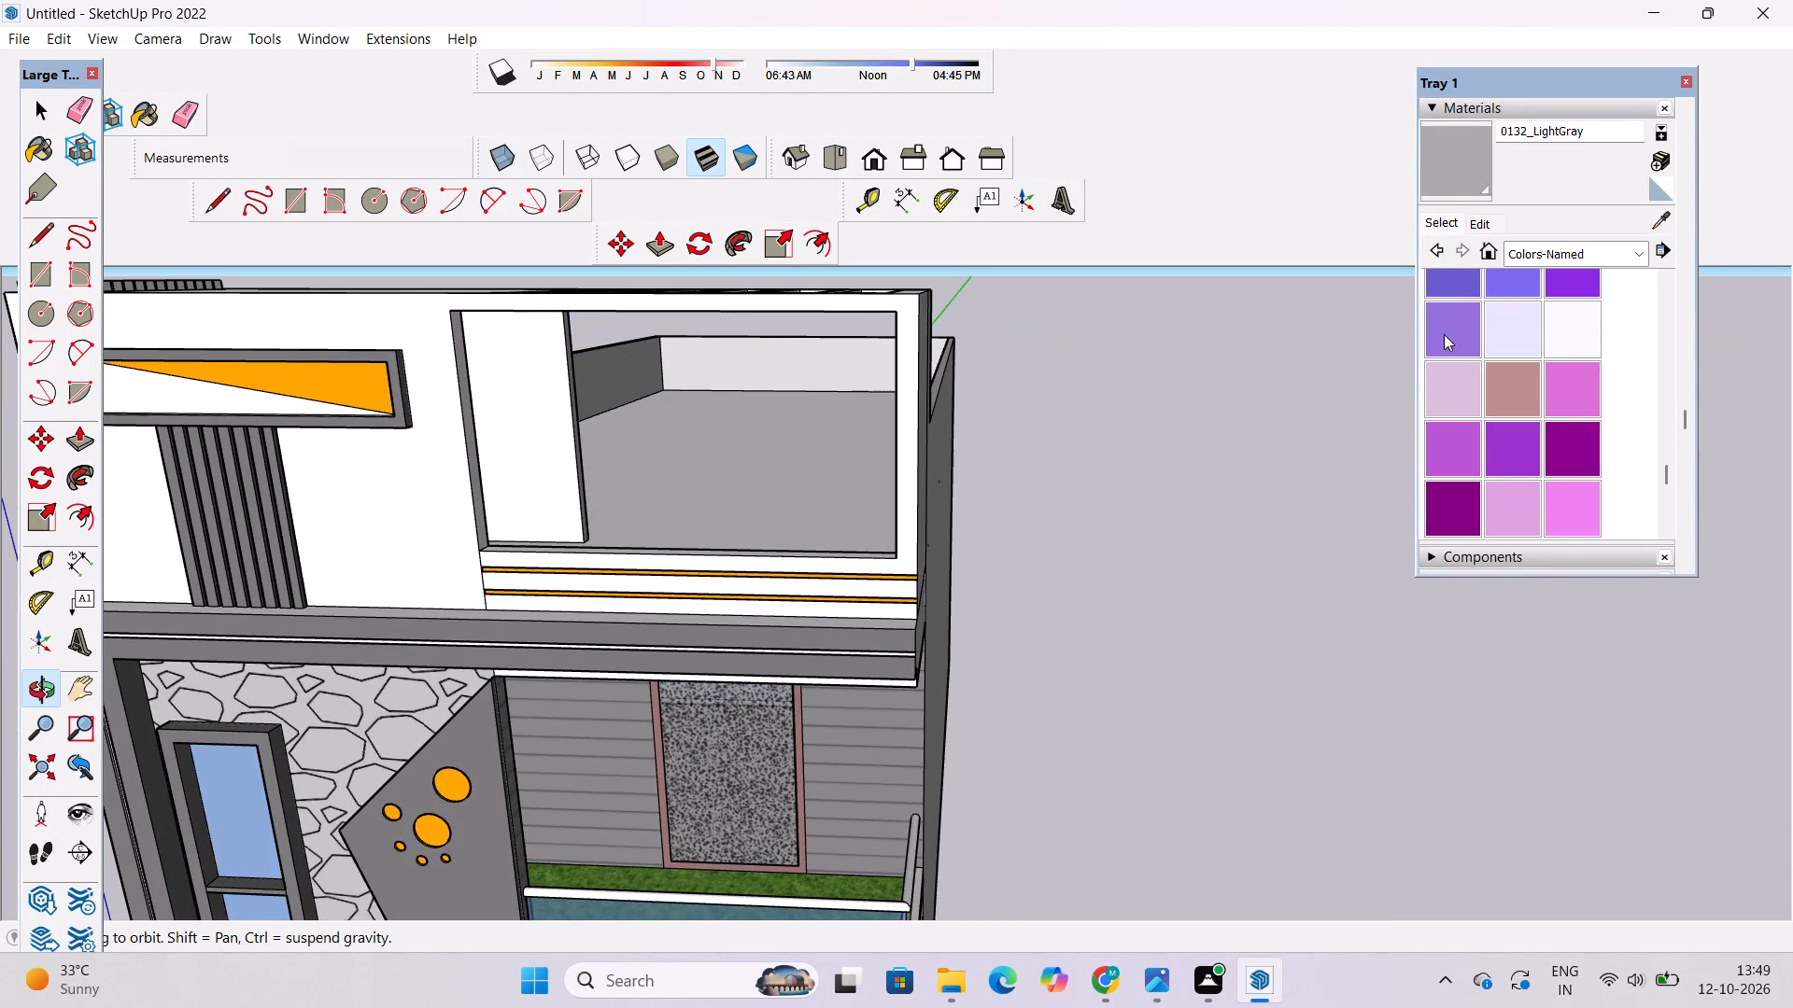
{"action": "left_click", "coordinate": [1463, 161]}
{"action": "scroll", "coordinate": [882, 635], "scroll_direction": "up", "scroll_amount": 8}
{"action": "left_click", "coordinate": [888, 615]}
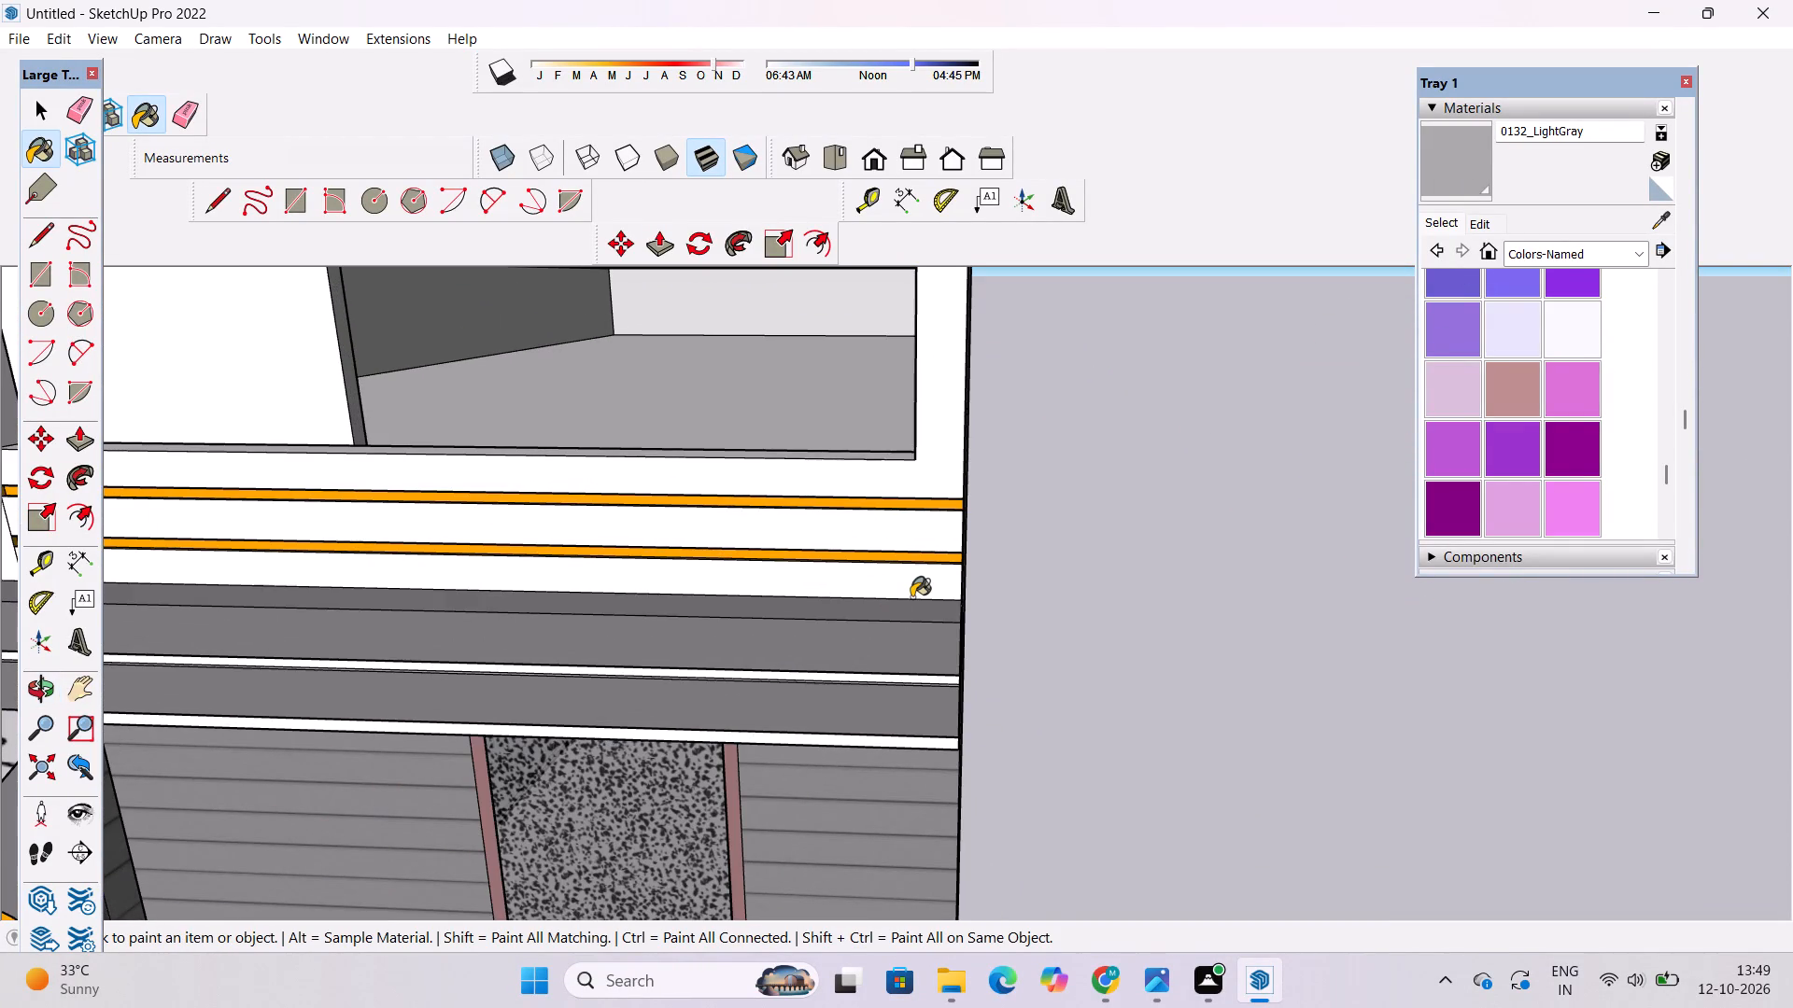
Examine the front elevation from the terrace parapet and balcony down to the stone wall and entrance steps.
{"action": "scroll", "coordinate": [916, 600], "scroll_direction": "down", "scroll_amount": 5}
{"action": "key", "text": "o"}
{"action": "left_click_drag", "start_coordinate": [947, 700], "coordinate": [967, 441]}
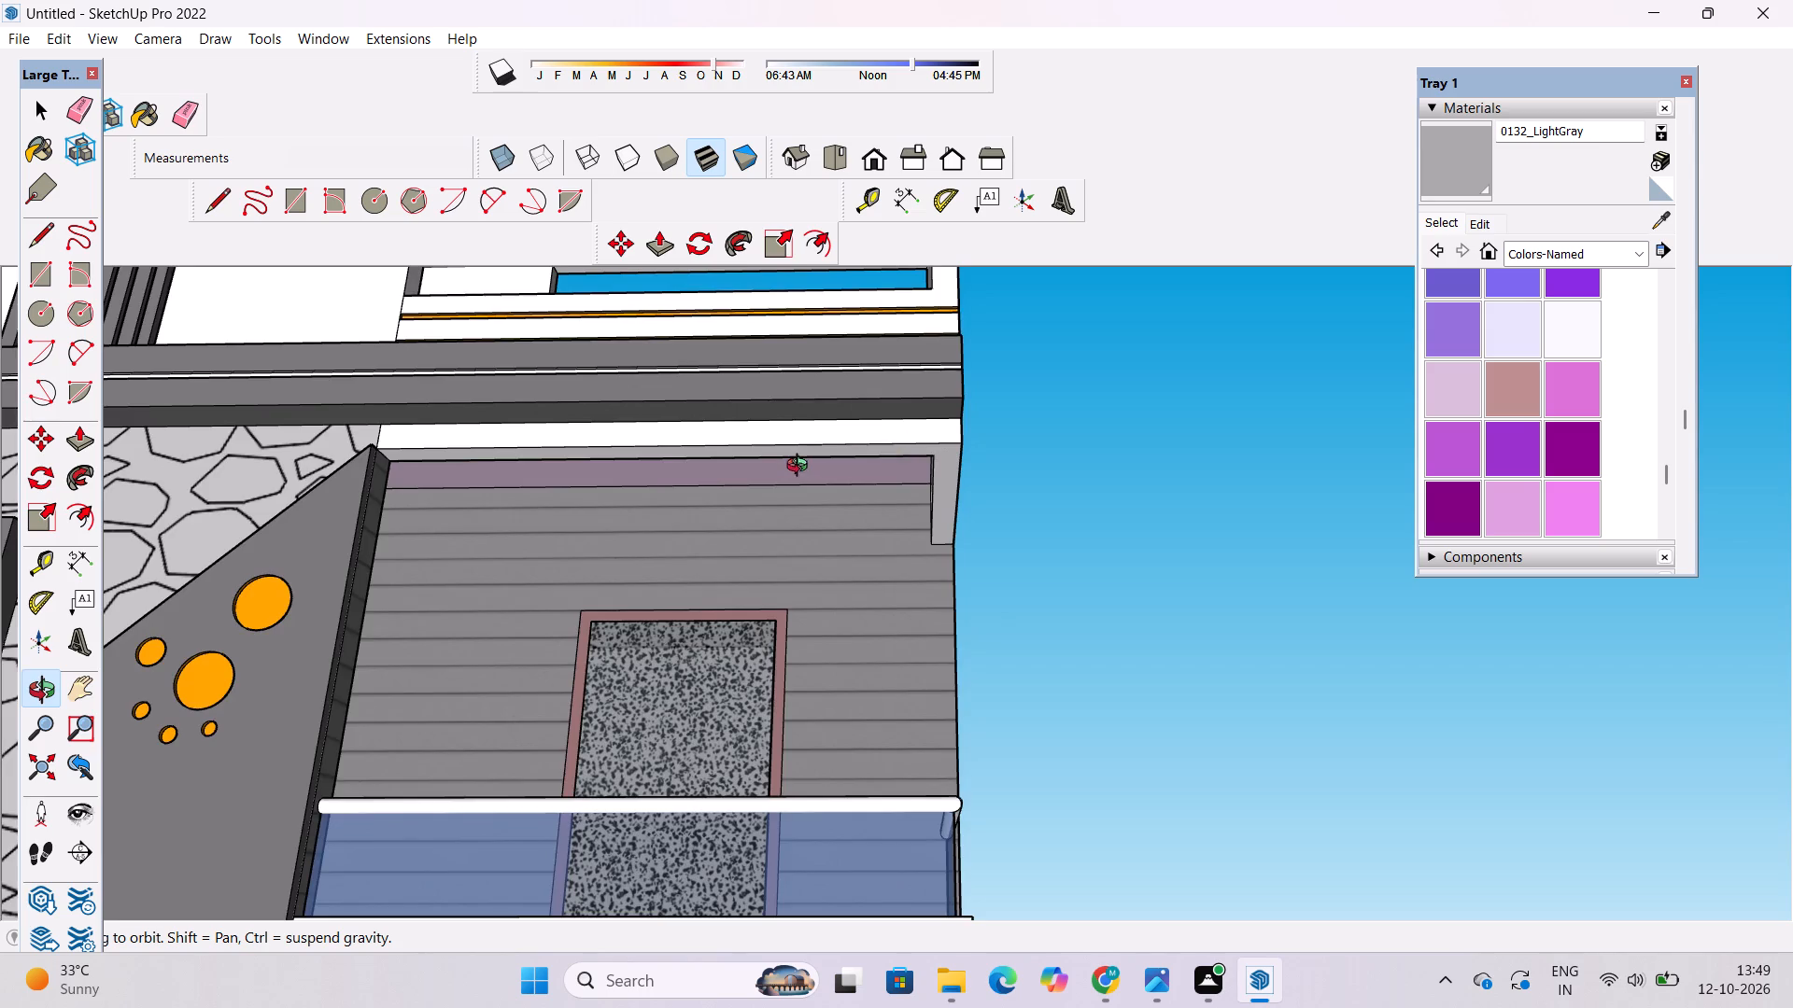
{"action": "scroll", "coordinate": [801, 468], "scroll_direction": "down", "scroll_amount": 5}
{"action": "left_click_drag", "start_coordinate": [751, 575], "coordinate": [854, 508], "text": "shift"}
{"action": "left_click_drag", "start_coordinate": [854, 509], "coordinate": [896, 651]}
{"action": "scroll", "coordinate": [927, 511], "scroll_direction": "down", "scroll_amount": 4}
{"action": "left_click_drag", "start_coordinate": [933, 536], "coordinate": [951, 619]}
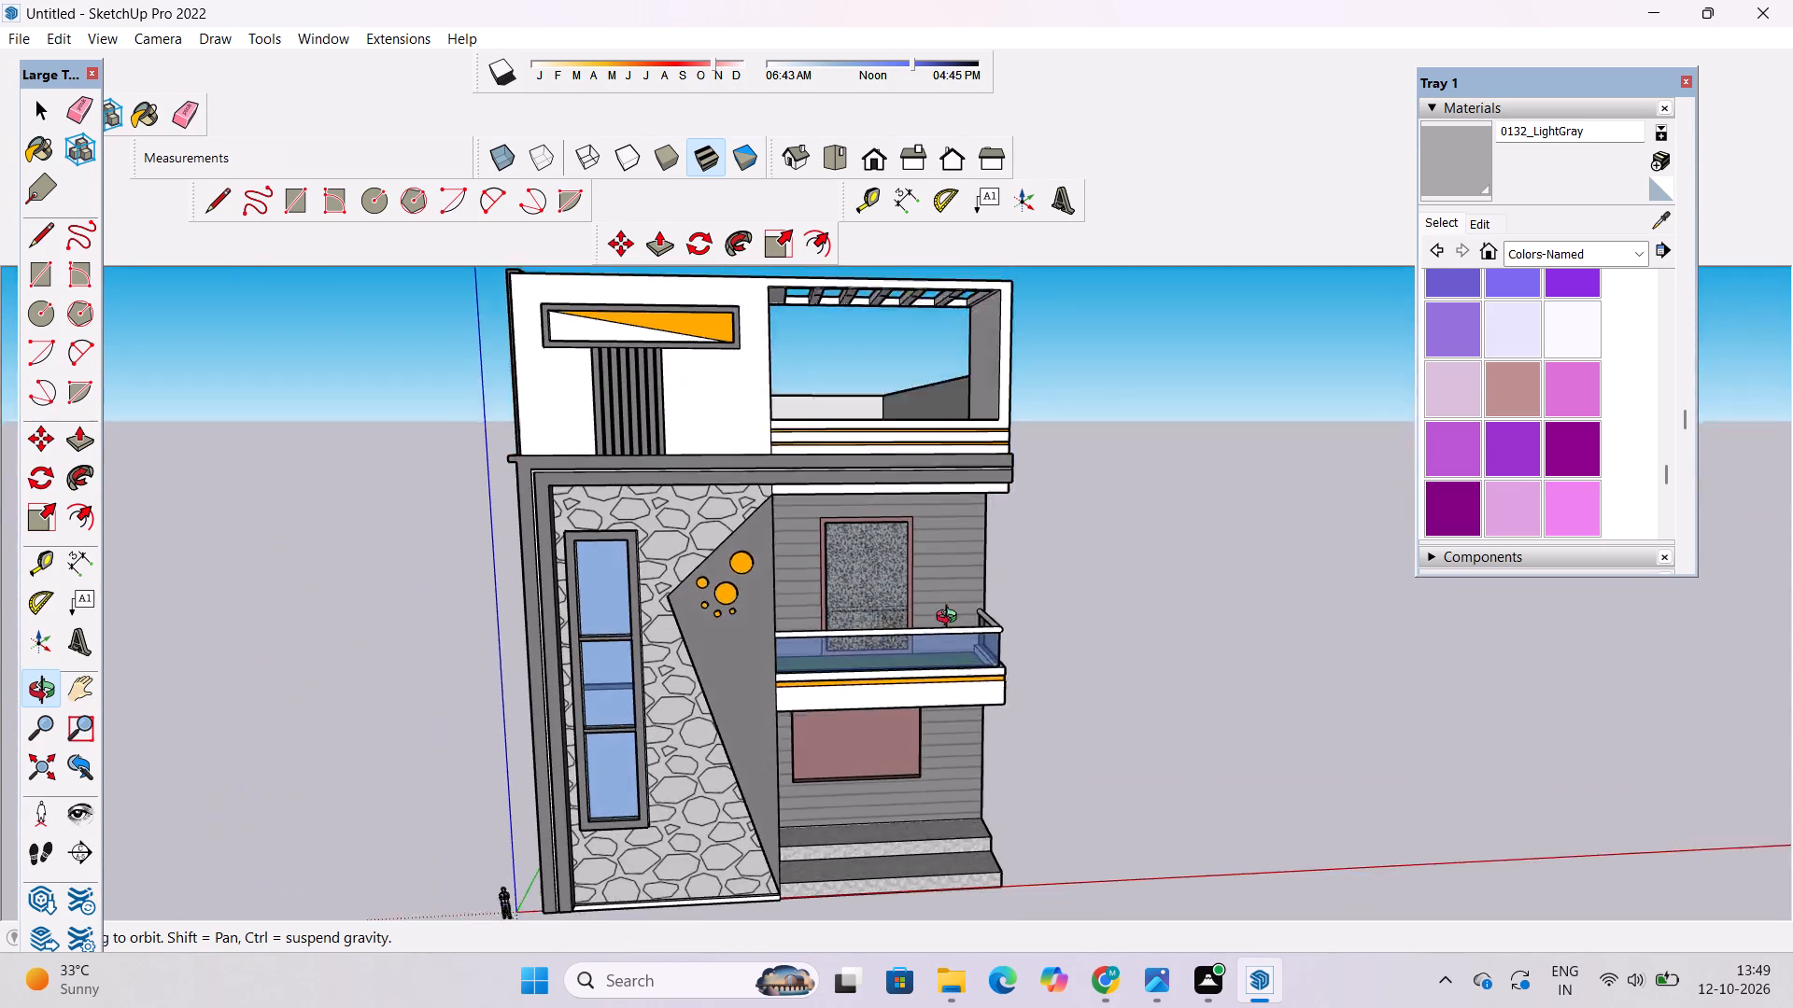
{"action": "left_click_drag", "start_coordinate": [951, 619], "coordinate": [960, 675]}
{"action": "left_click_drag", "start_coordinate": [955, 640], "coordinate": [971, 719]}
{"action": "left_click_drag", "start_coordinate": [1003, 828], "coordinate": [981, 608]}
{"action": "left_click_drag", "start_coordinate": [979, 643], "coordinate": [963, 675]}
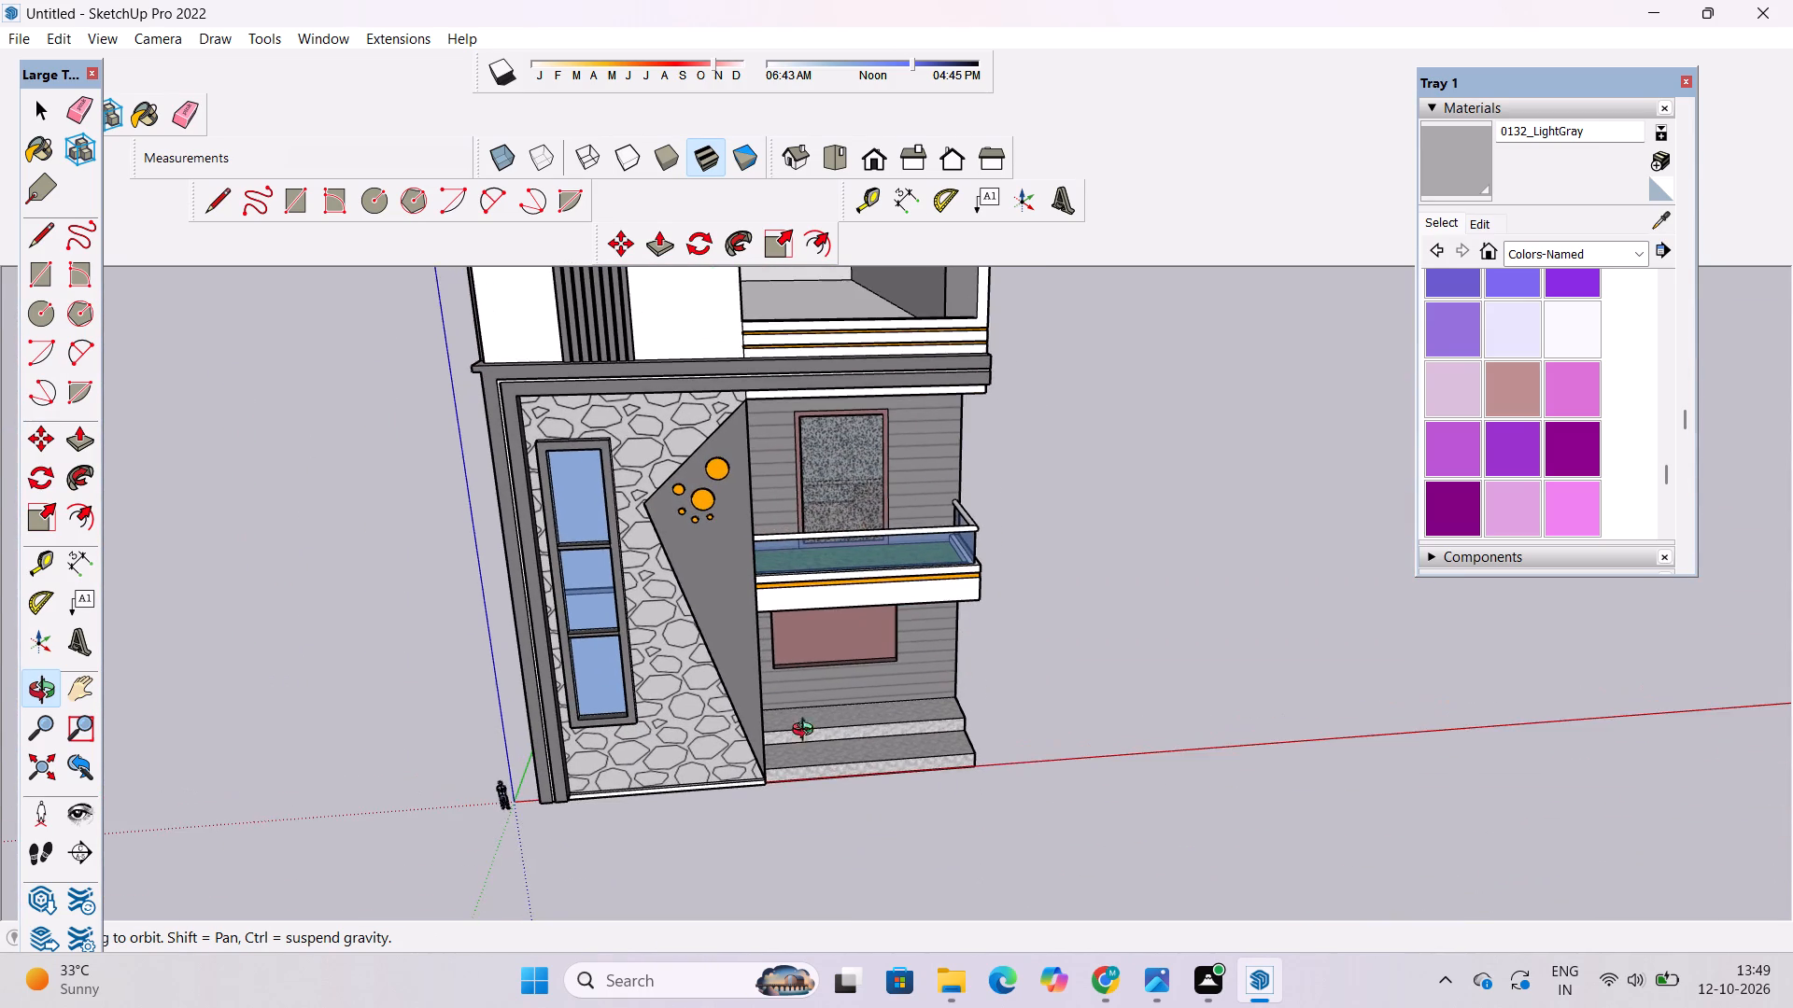
{"action": "scroll", "coordinate": [783, 639], "scroll_direction": "down", "scroll_amount": 6}
{"action": "left_click_drag", "start_coordinate": [753, 703], "coordinate": [802, 608]}
{"action": "scroll", "coordinate": [786, 709], "scroll_direction": "up", "scroll_amount": 9}
{"action": "left_click_drag", "start_coordinate": [786, 742], "coordinate": [892, 611]}
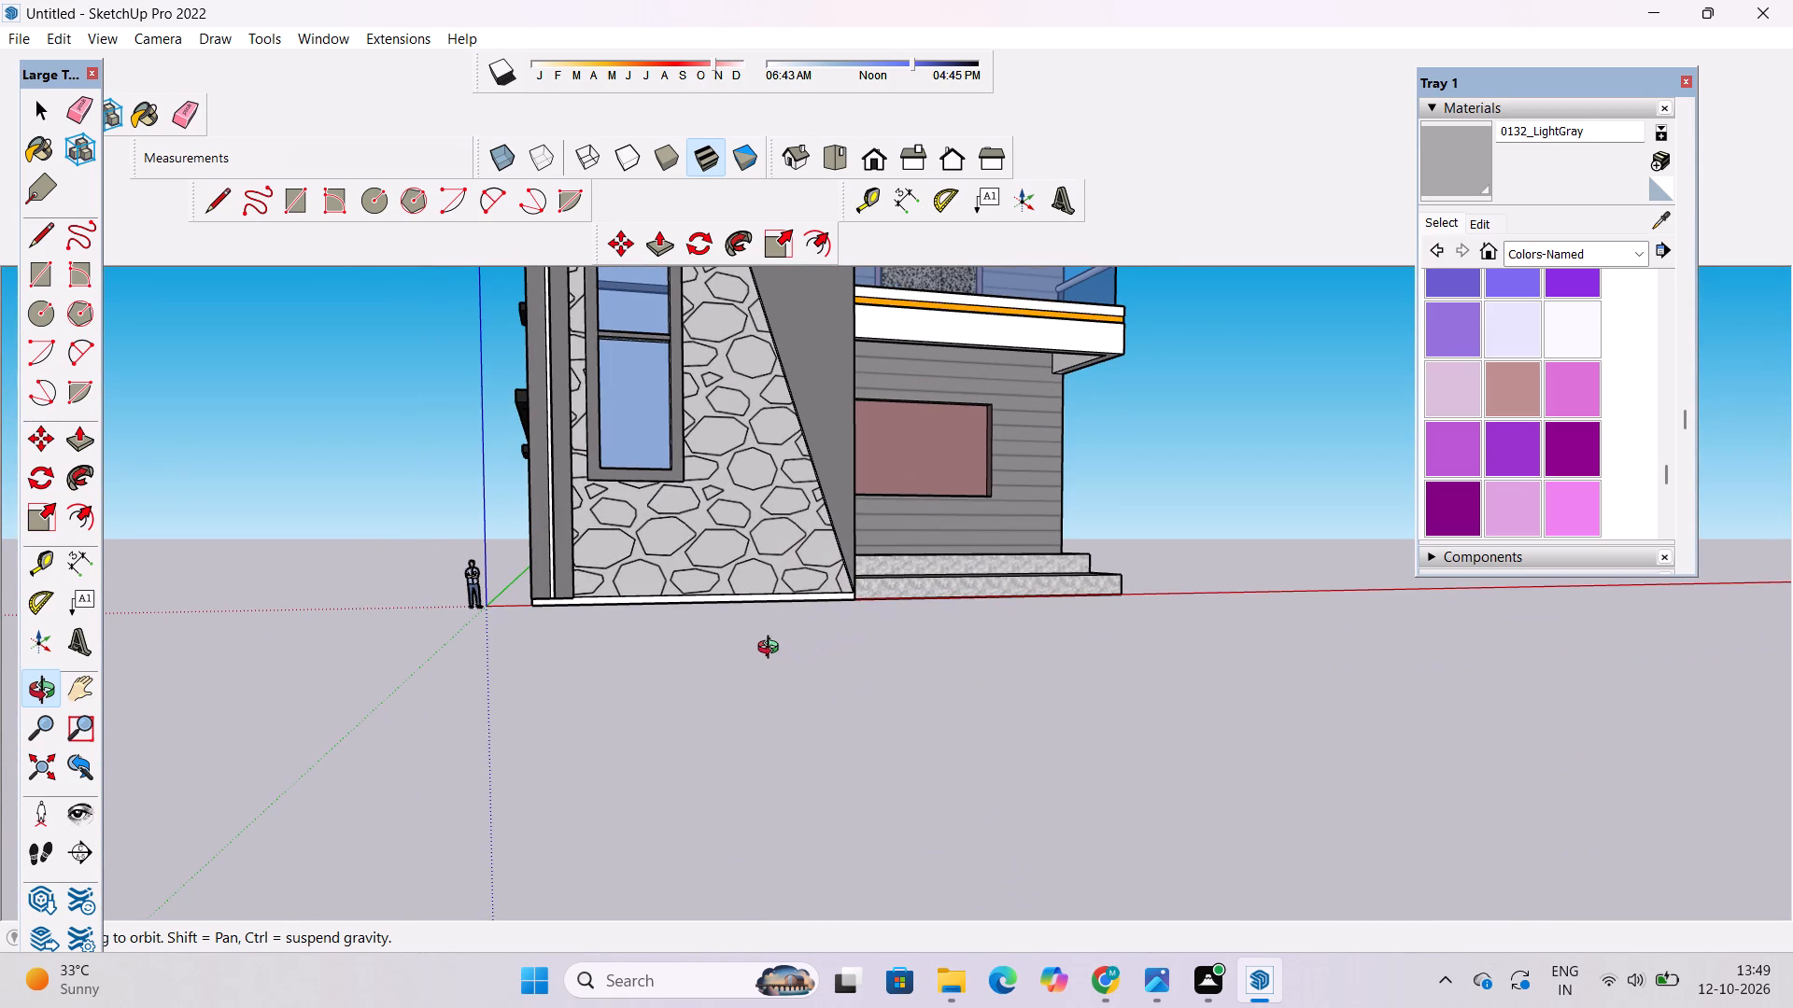
Examine the side elevation with the wood-clad strip and windows, the opposite side wall and the front corner of the house.
{"action": "scroll", "coordinate": [772, 650], "scroll_direction": "down", "scroll_amount": 2}
{"action": "left_click_drag", "start_coordinate": [799, 624], "coordinate": [1080, 753]}
{"action": "scroll", "coordinate": [875, 692], "scroll_direction": "down", "scroll_amount": 6}
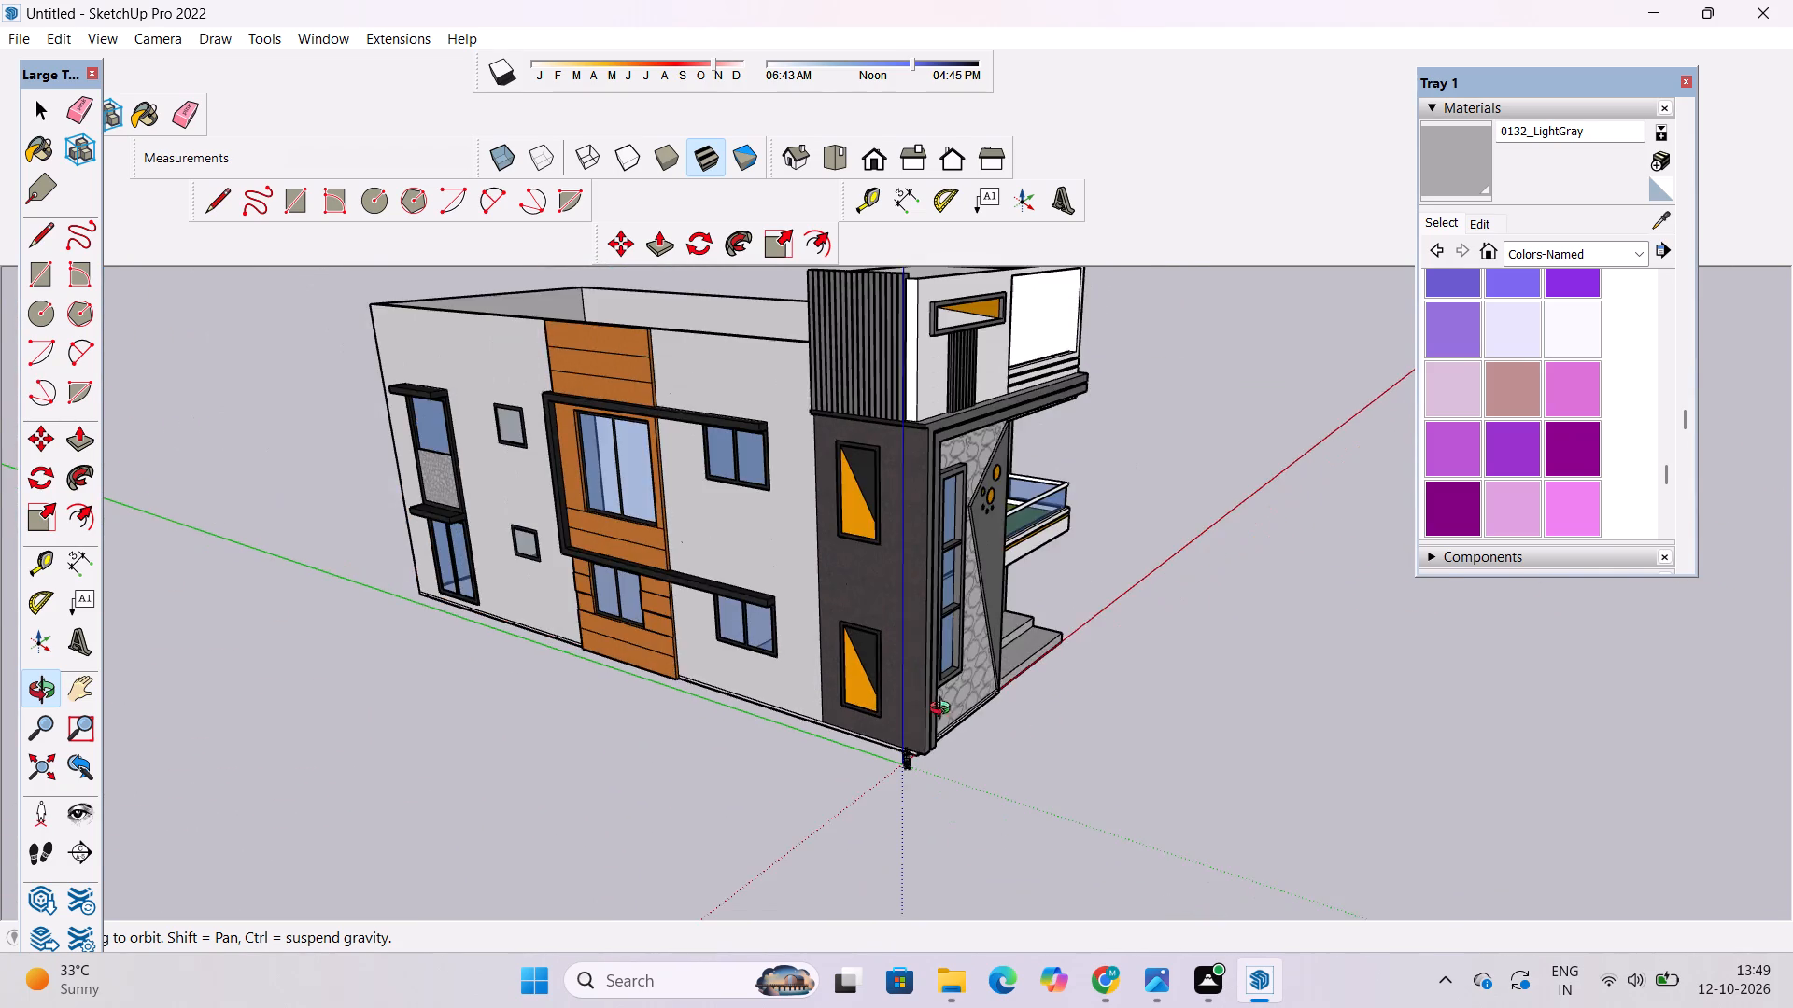
{"action": "left_click_drag", "start_coordinate": [1065, 730], "coordinate": [811, 591]}
{"action": "scroll", "coordinate": [912, 562], "scroll_direction": "up", "scroll_amount": 4}
{"action": "left_click_drag", "start_coordinate": [906, 555], "coordinate": [734, 514], "text": "shift"}
{"action": "left_click_drag", "start_coordinate": [644, 525], "coordinate": [1235, 556]}
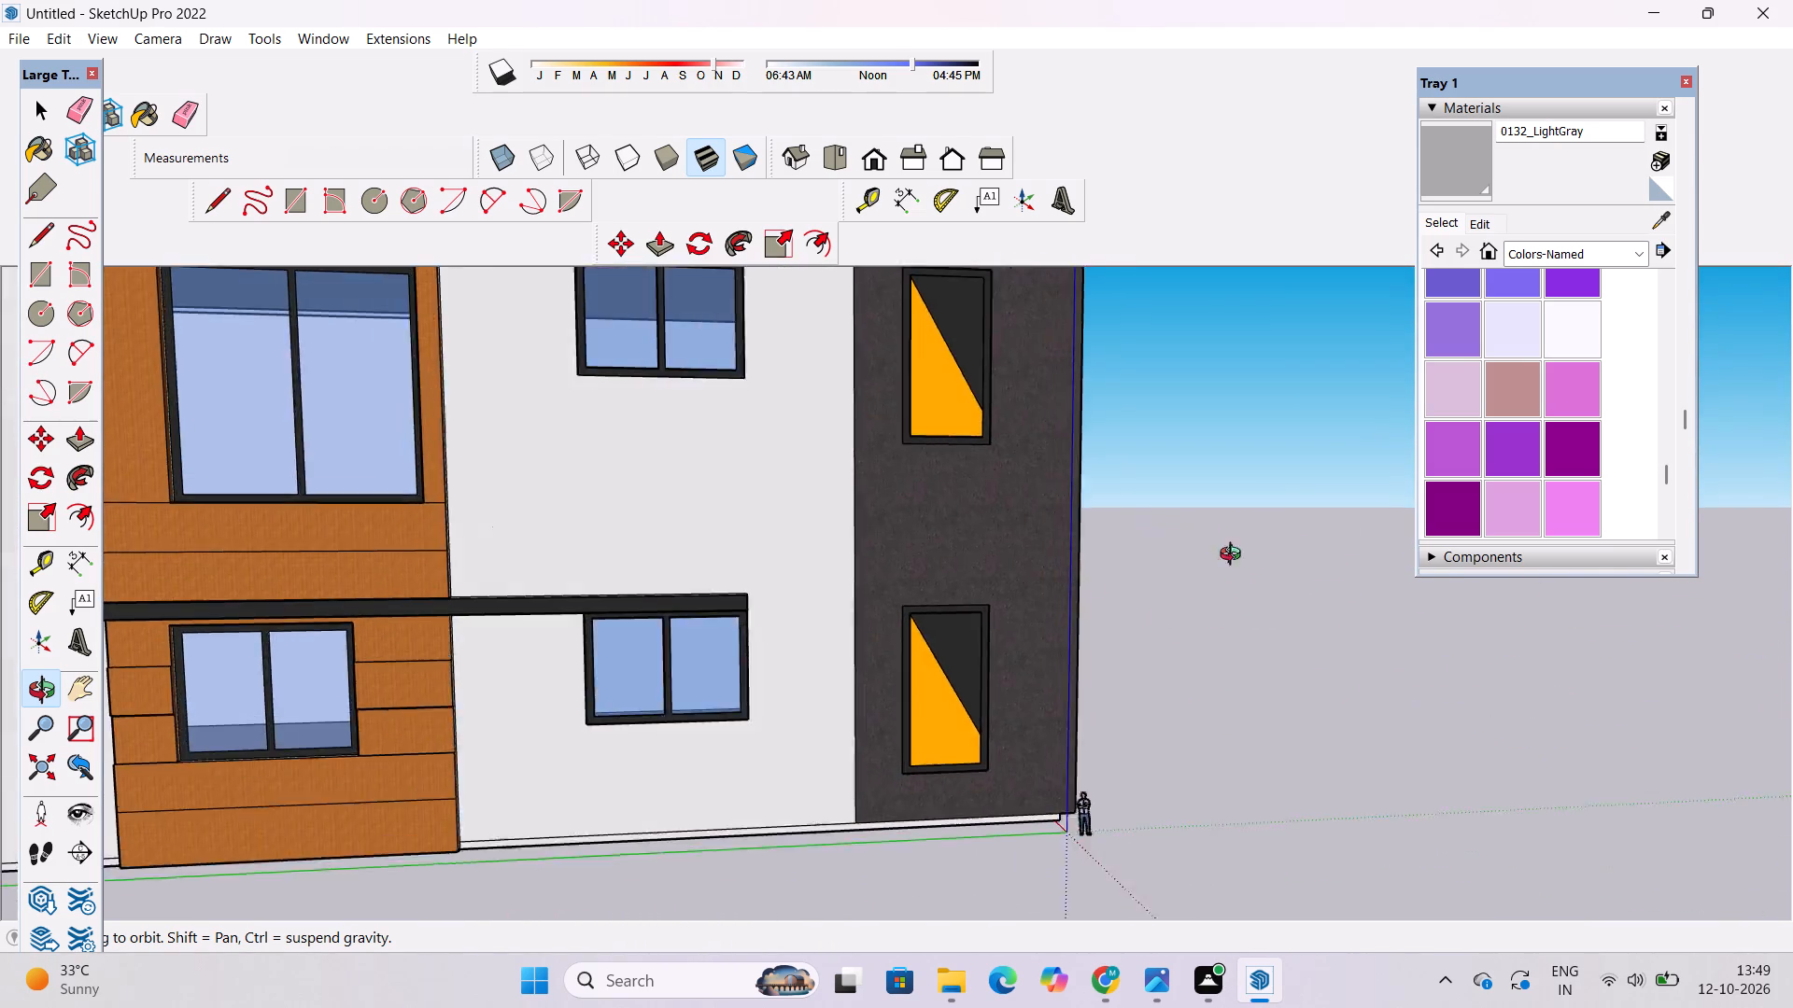
{"action": "left_click_drag", "start_coordinate": [1235, 556], "coordinate": [0, 652]}
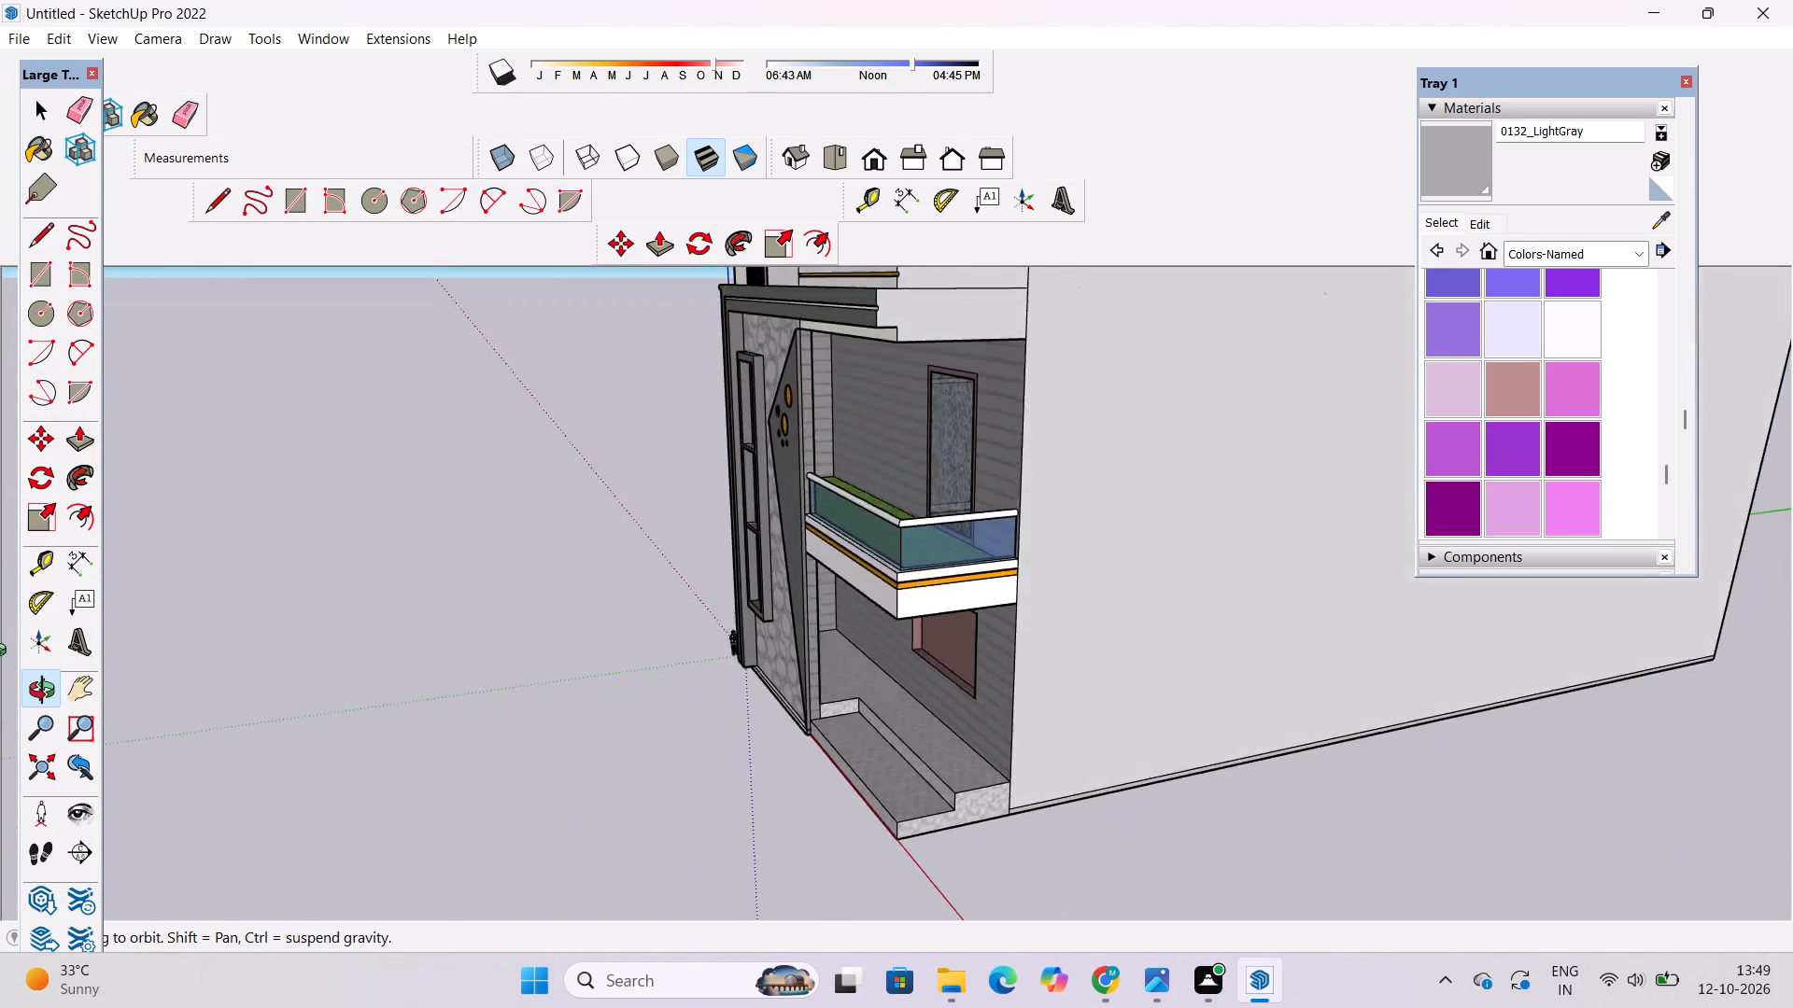
{"action": "left_click_drag", "start_coordinate": [0, 652], "coordinate": [823, 611]}
{"action": "scroll", "coordinate": [828, 564], "scroll_direction": "down", "scroll_amount": 6}
{"action": "left_click_drag", "start_coordinate": [865, 680], "coordinate": [723, 584]}
{"action": "scroll", "coordinate": [748, 530], "scroll_direction": "down", "scroll_amount": 4}
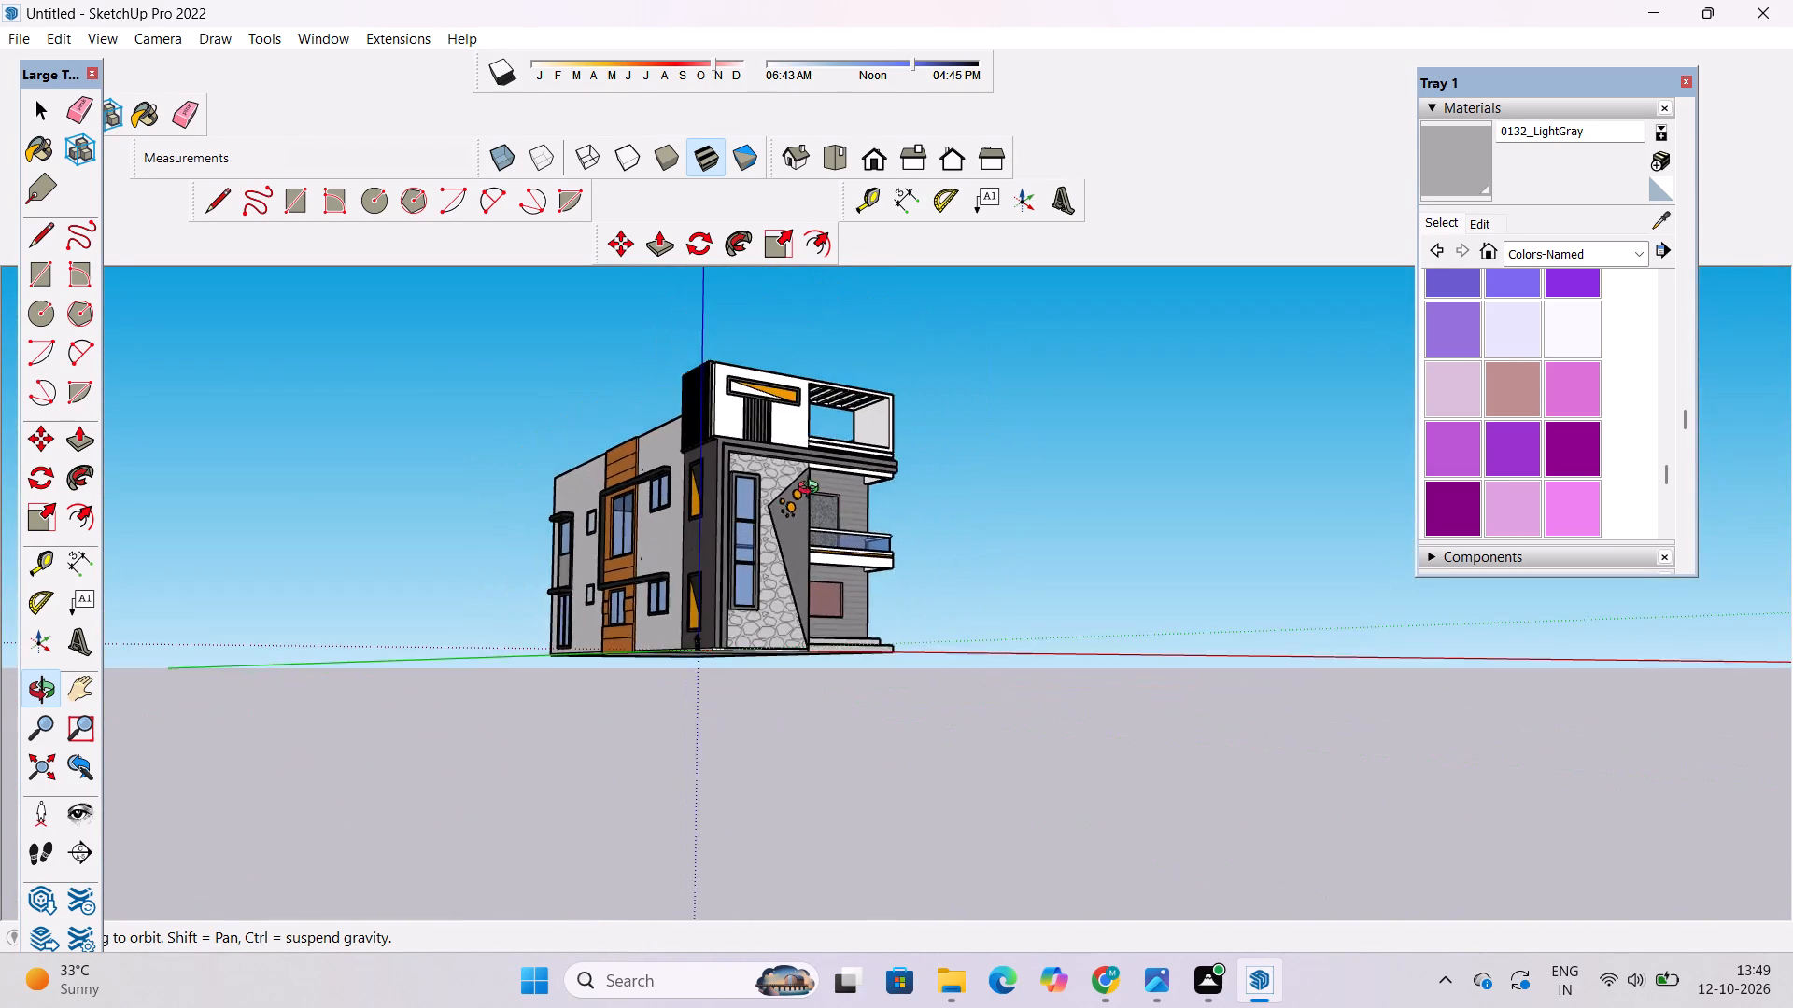
{"action": "left_click_drag", "start_coordinate": [812, 490], "coordinate": [695, 558]}
{"action": "scroll", "coordinate": [764, 487], "scroll_direction": "up", "scroll_amount": 8}
{"action": "left_click_drag", "start_coordinate": [594, 638], "coordinate": [761, 579]}
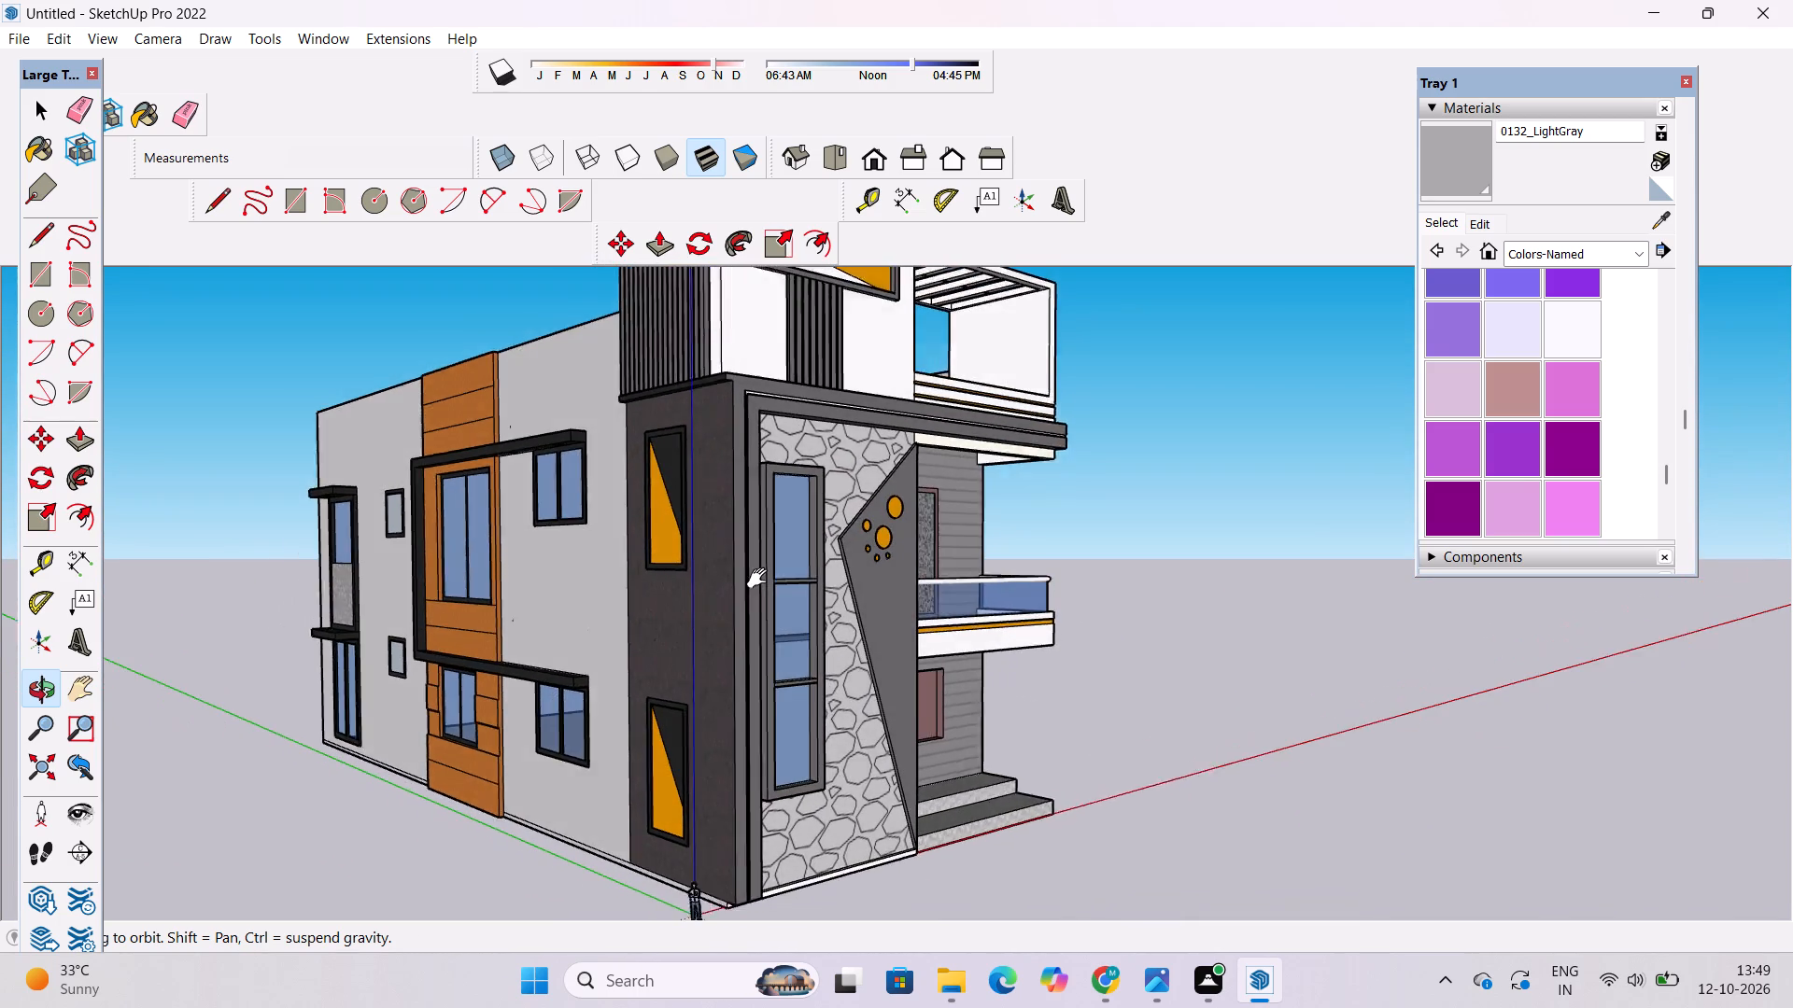
{"action": "left_click_drag", "start_coordinate": [761, 579], "coordinate": [759, 576]}
{"action": "scroll", "coordinate": [758, 571], "scroll_direction": "down", "scroll_amount": 7, "text": "shift"}
{"action": "left_click_drag", "start_coordinate": [745, 592], "coordinate": [700, 623], "text": "shift"}
{"action": "scroll", "coordinate": [706, 637], "scroll_direction": "up", "scroll_amount": 4, "text": "shift"}
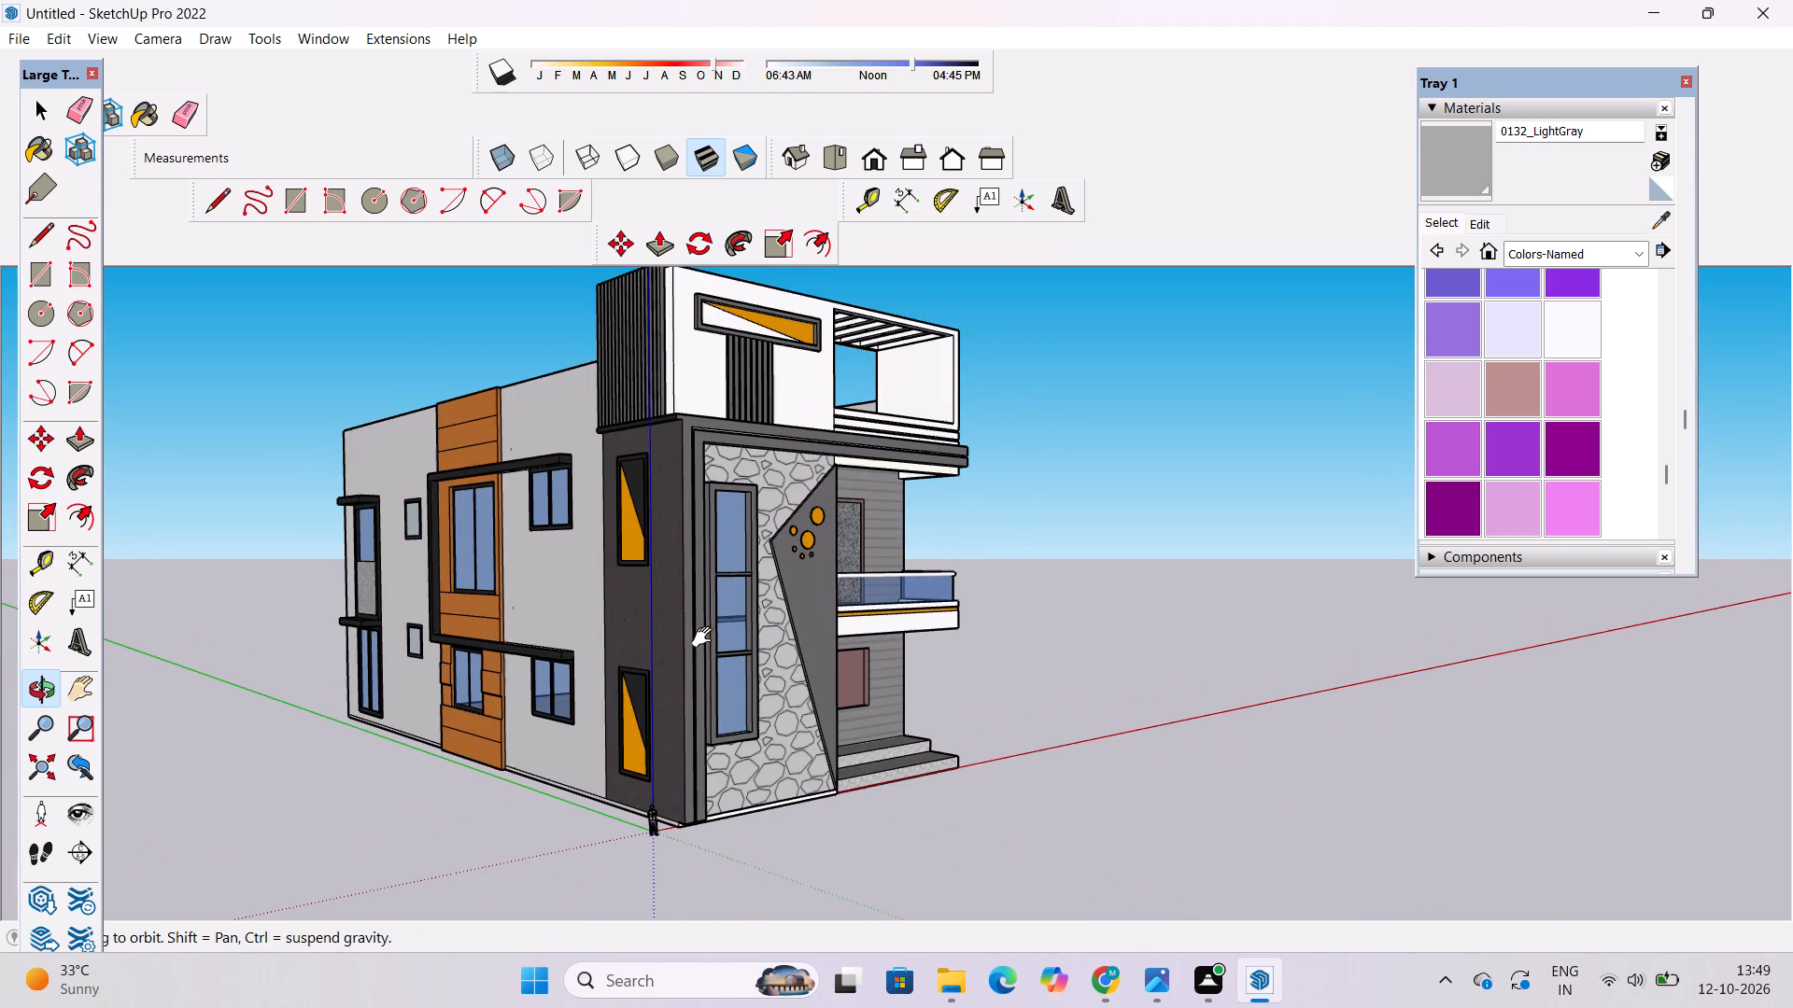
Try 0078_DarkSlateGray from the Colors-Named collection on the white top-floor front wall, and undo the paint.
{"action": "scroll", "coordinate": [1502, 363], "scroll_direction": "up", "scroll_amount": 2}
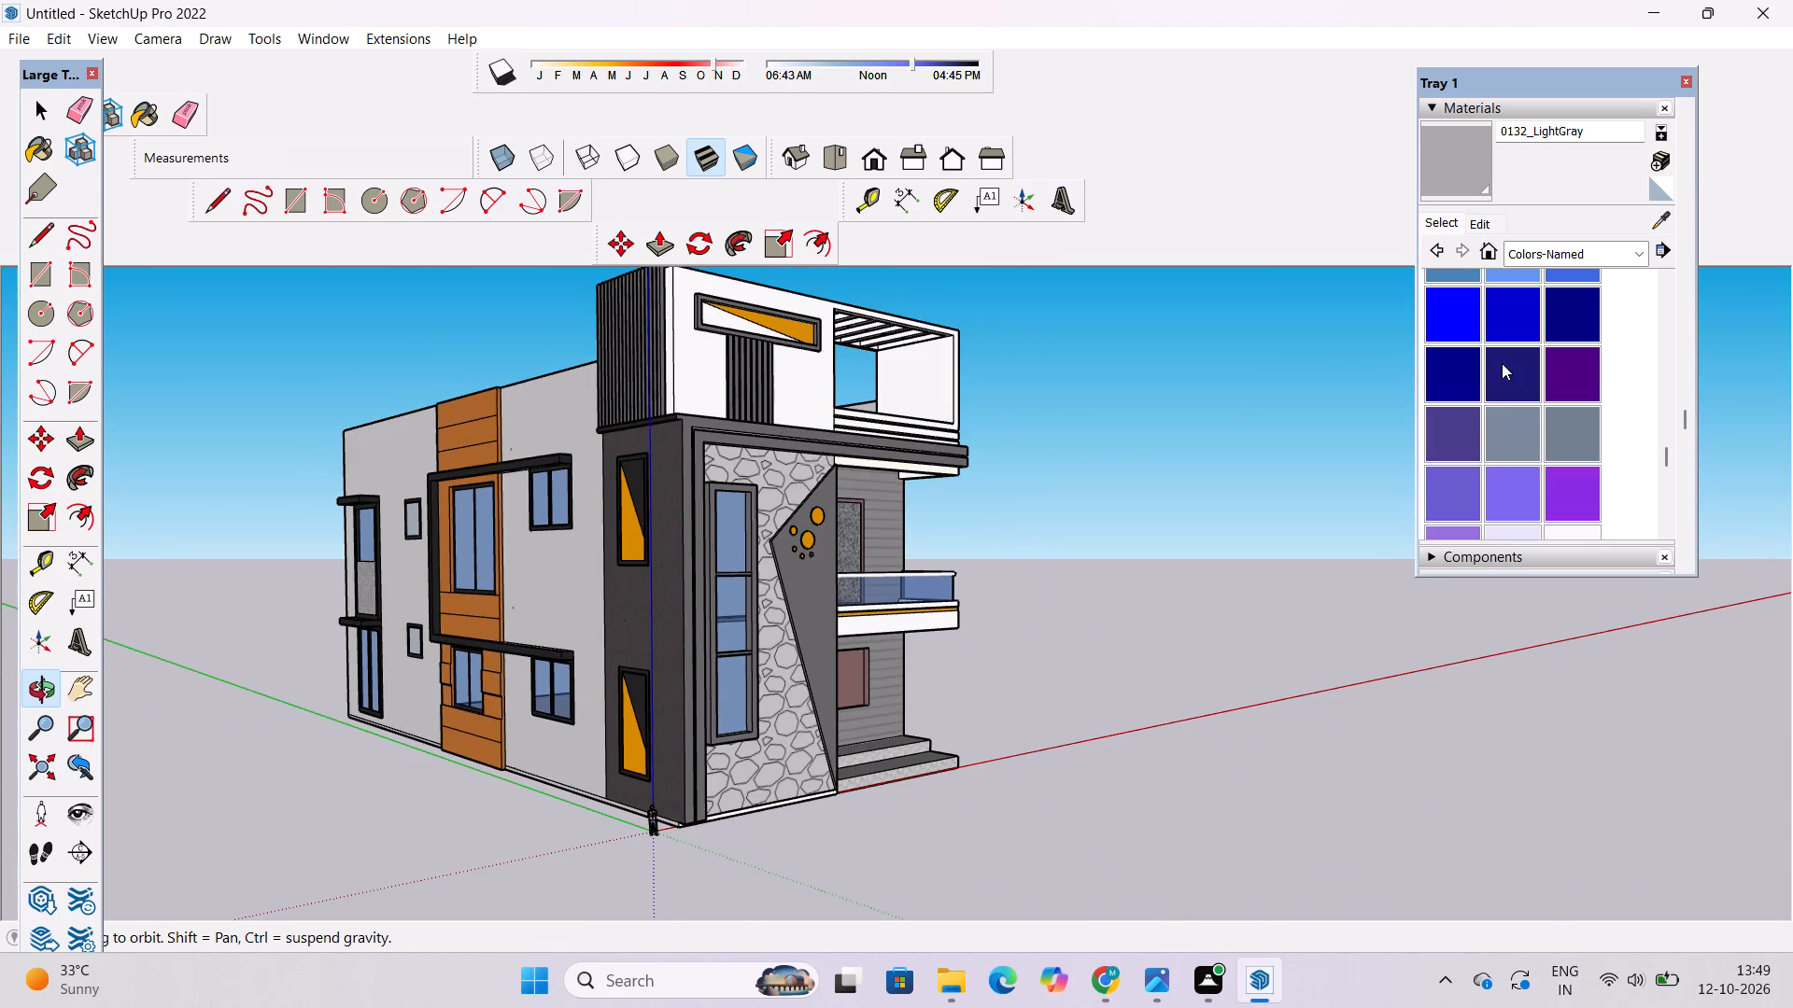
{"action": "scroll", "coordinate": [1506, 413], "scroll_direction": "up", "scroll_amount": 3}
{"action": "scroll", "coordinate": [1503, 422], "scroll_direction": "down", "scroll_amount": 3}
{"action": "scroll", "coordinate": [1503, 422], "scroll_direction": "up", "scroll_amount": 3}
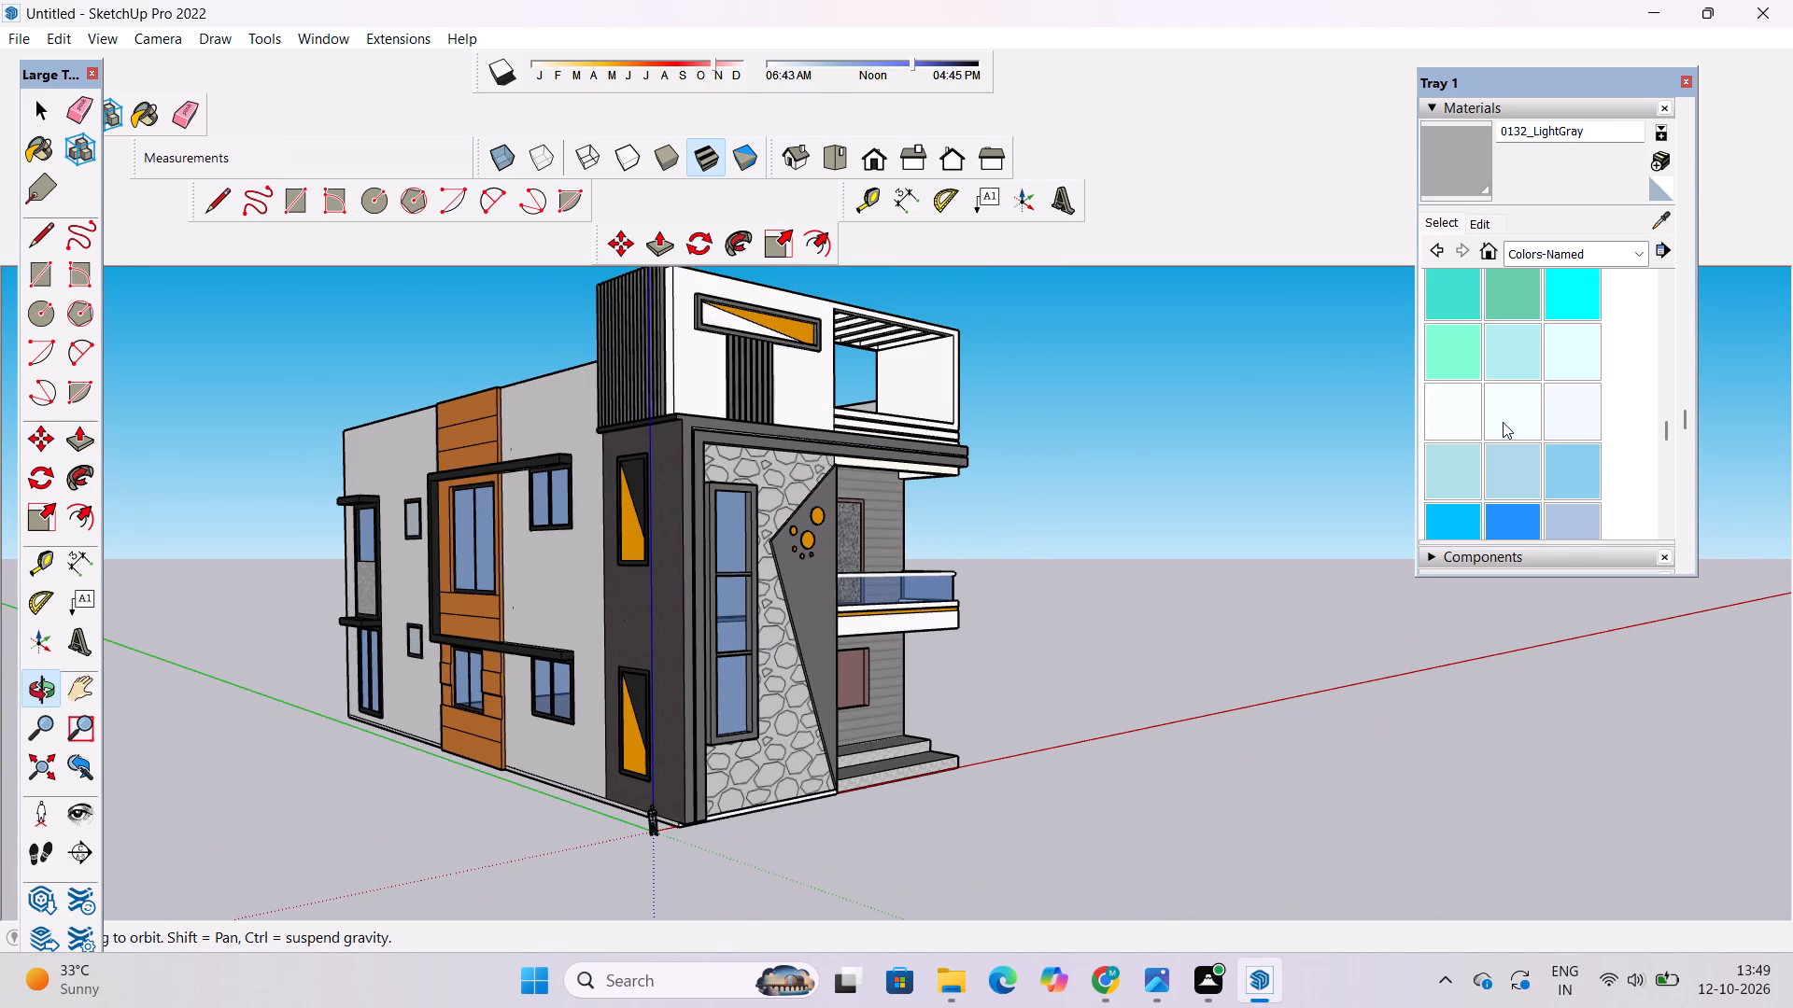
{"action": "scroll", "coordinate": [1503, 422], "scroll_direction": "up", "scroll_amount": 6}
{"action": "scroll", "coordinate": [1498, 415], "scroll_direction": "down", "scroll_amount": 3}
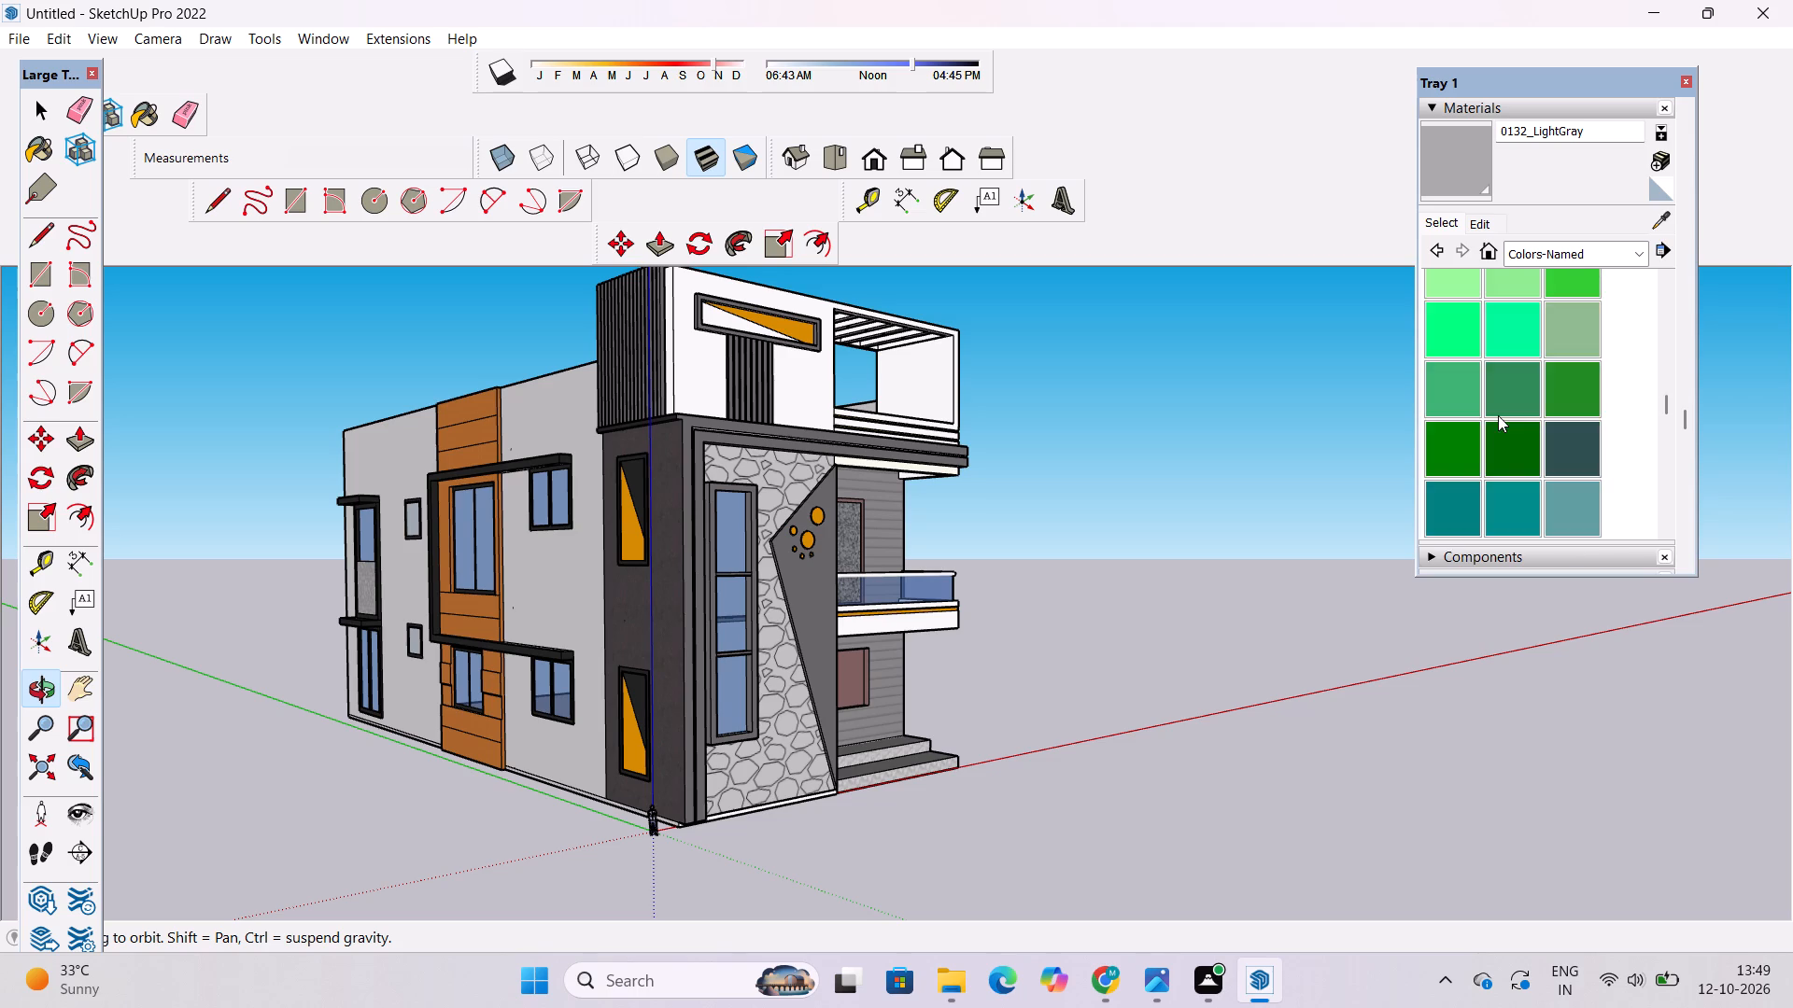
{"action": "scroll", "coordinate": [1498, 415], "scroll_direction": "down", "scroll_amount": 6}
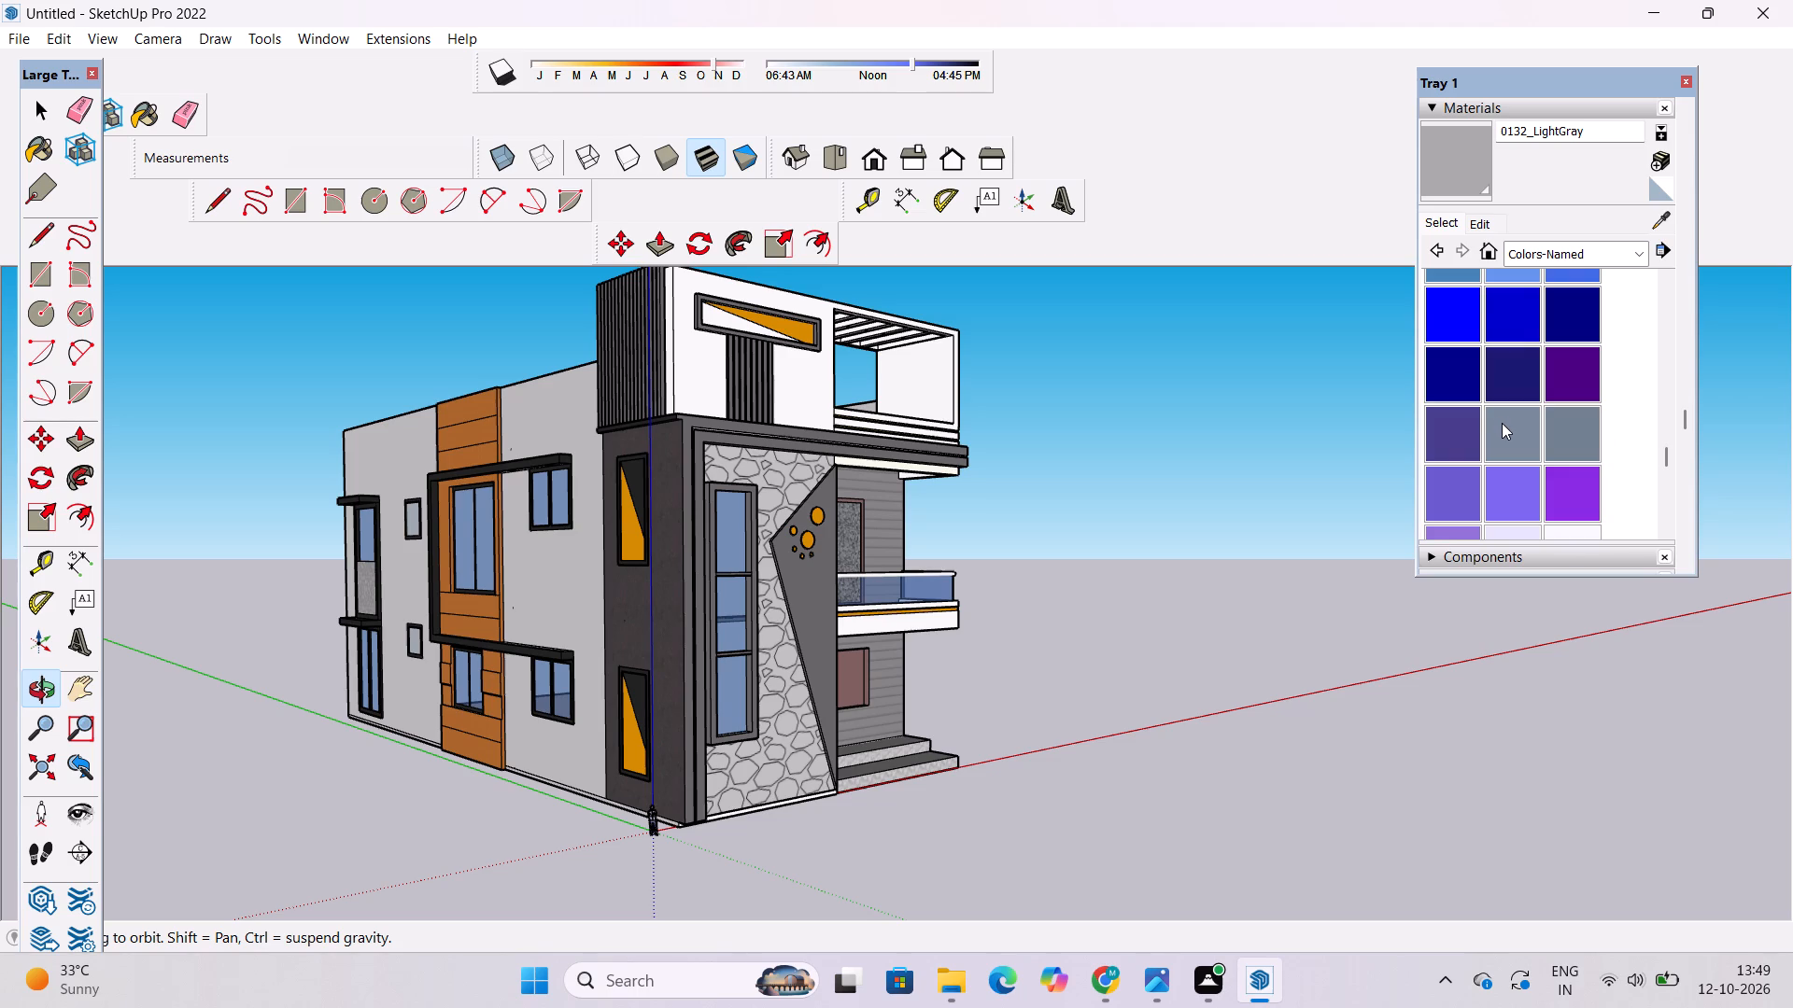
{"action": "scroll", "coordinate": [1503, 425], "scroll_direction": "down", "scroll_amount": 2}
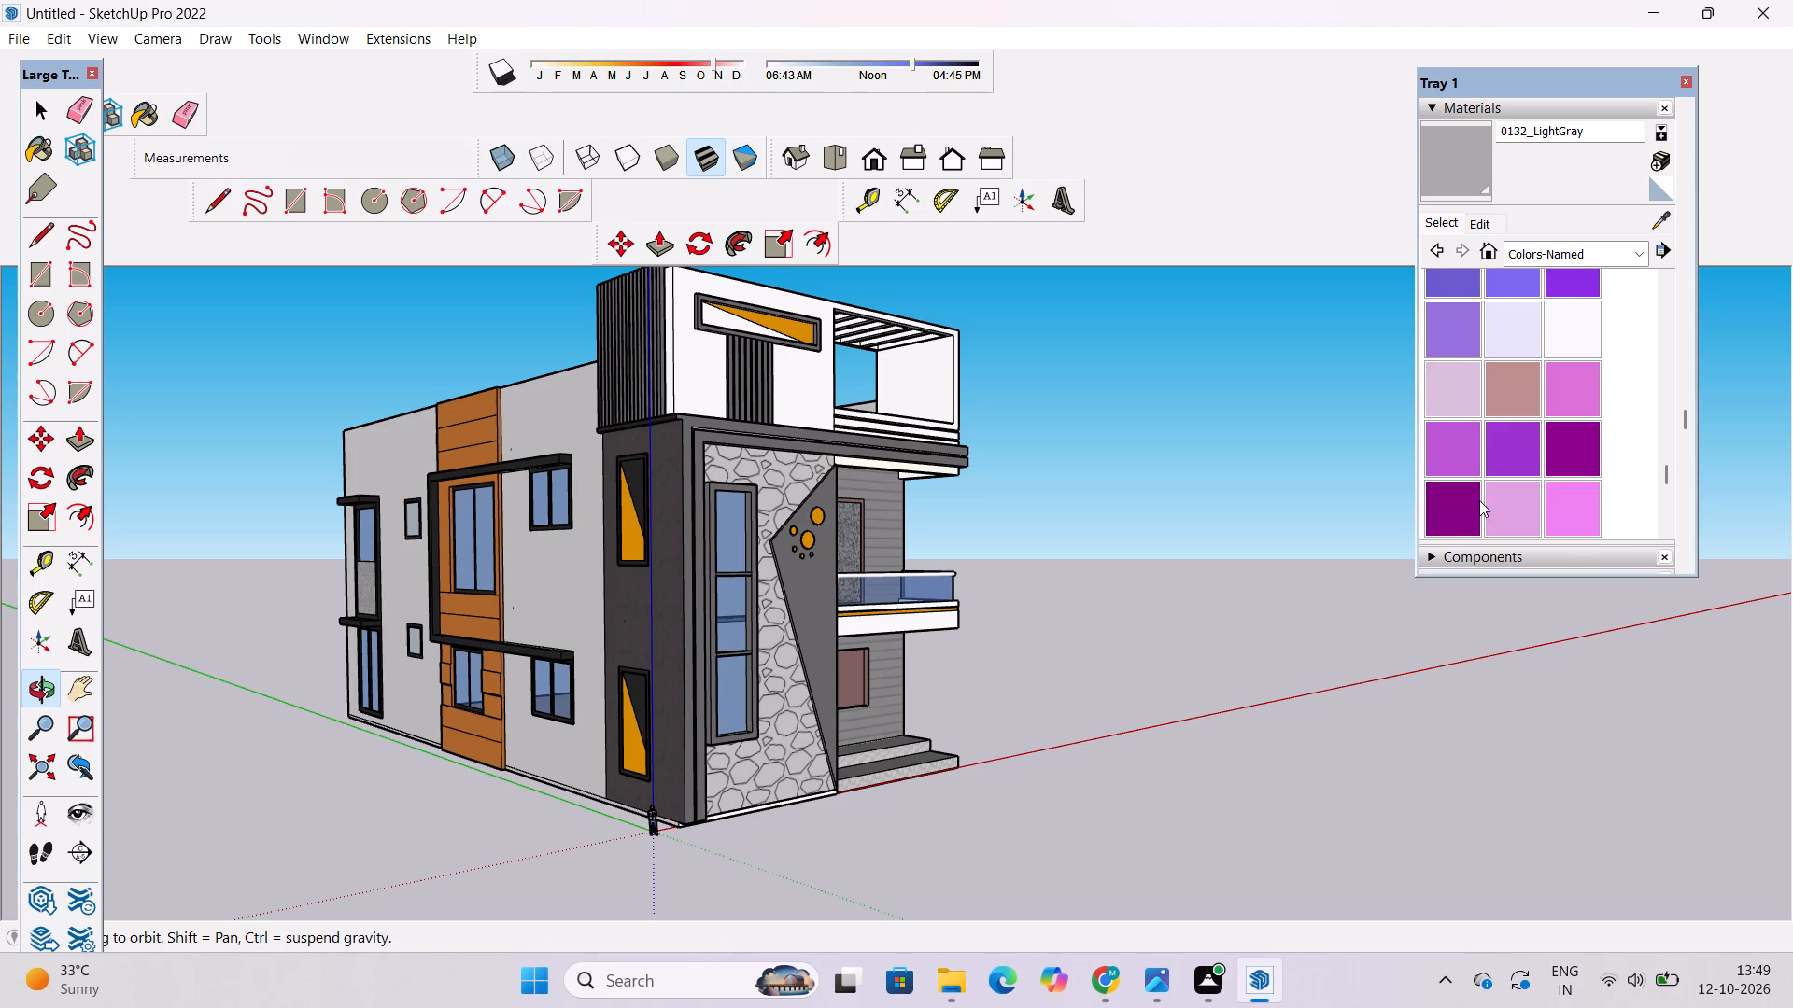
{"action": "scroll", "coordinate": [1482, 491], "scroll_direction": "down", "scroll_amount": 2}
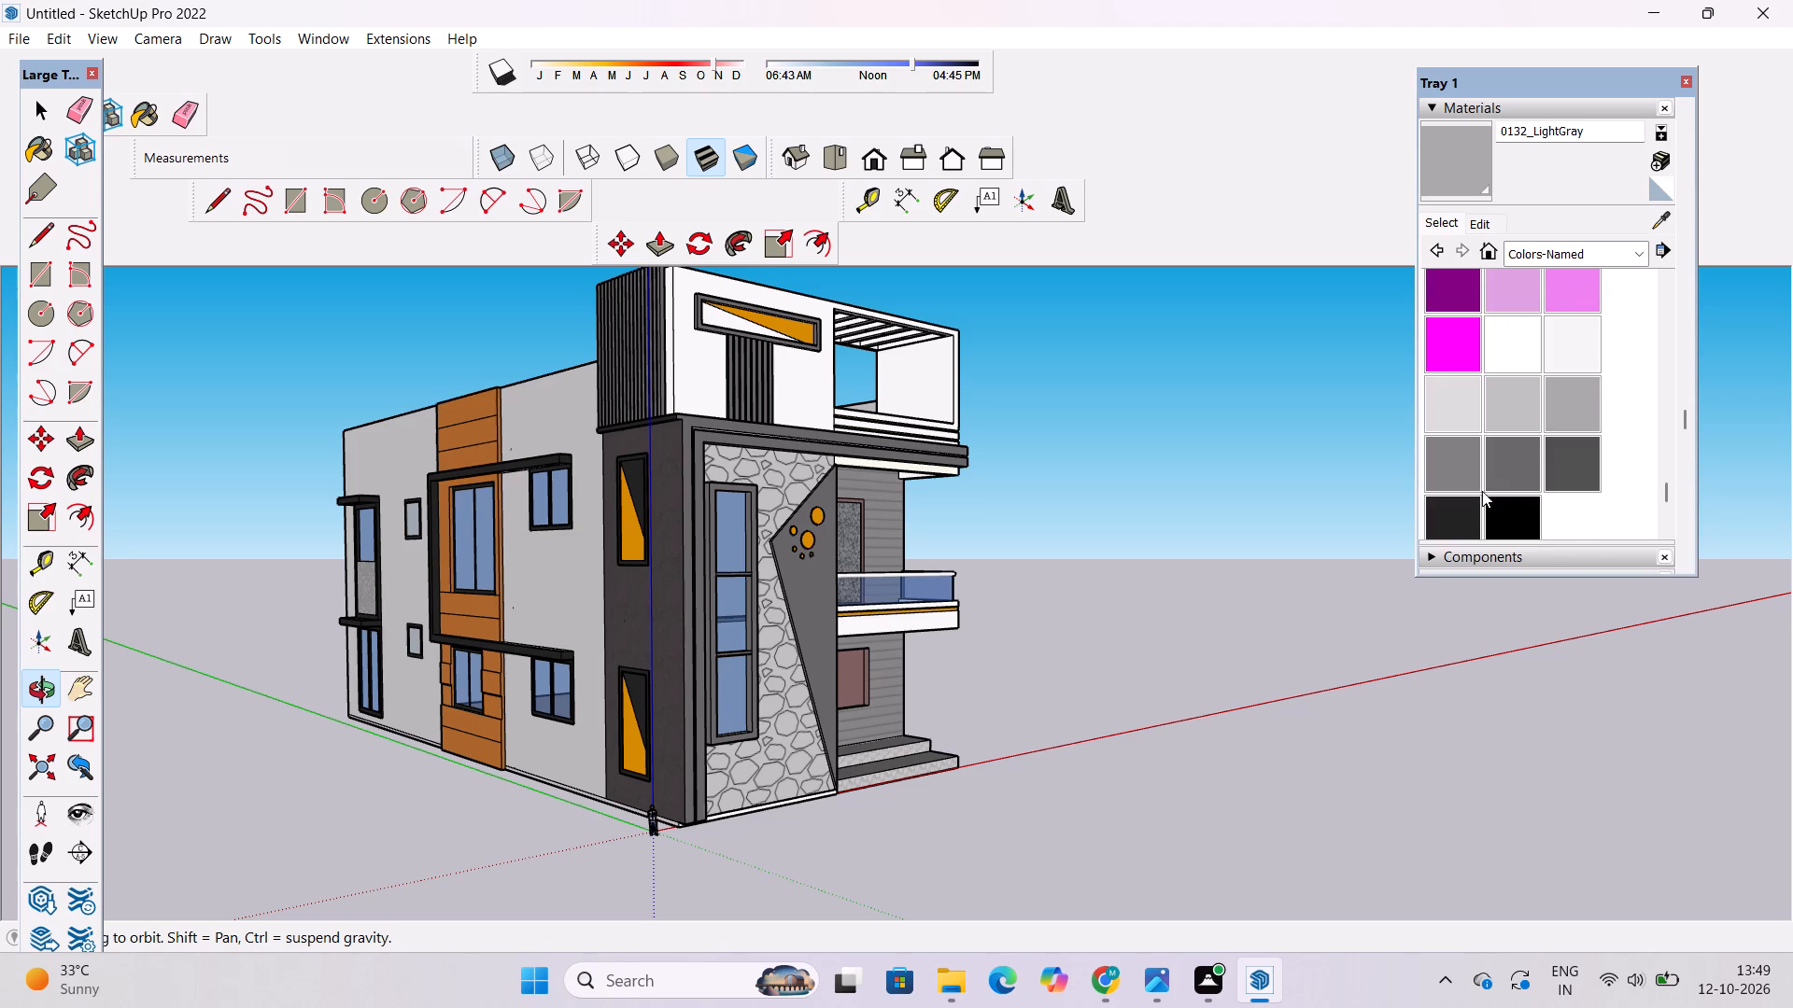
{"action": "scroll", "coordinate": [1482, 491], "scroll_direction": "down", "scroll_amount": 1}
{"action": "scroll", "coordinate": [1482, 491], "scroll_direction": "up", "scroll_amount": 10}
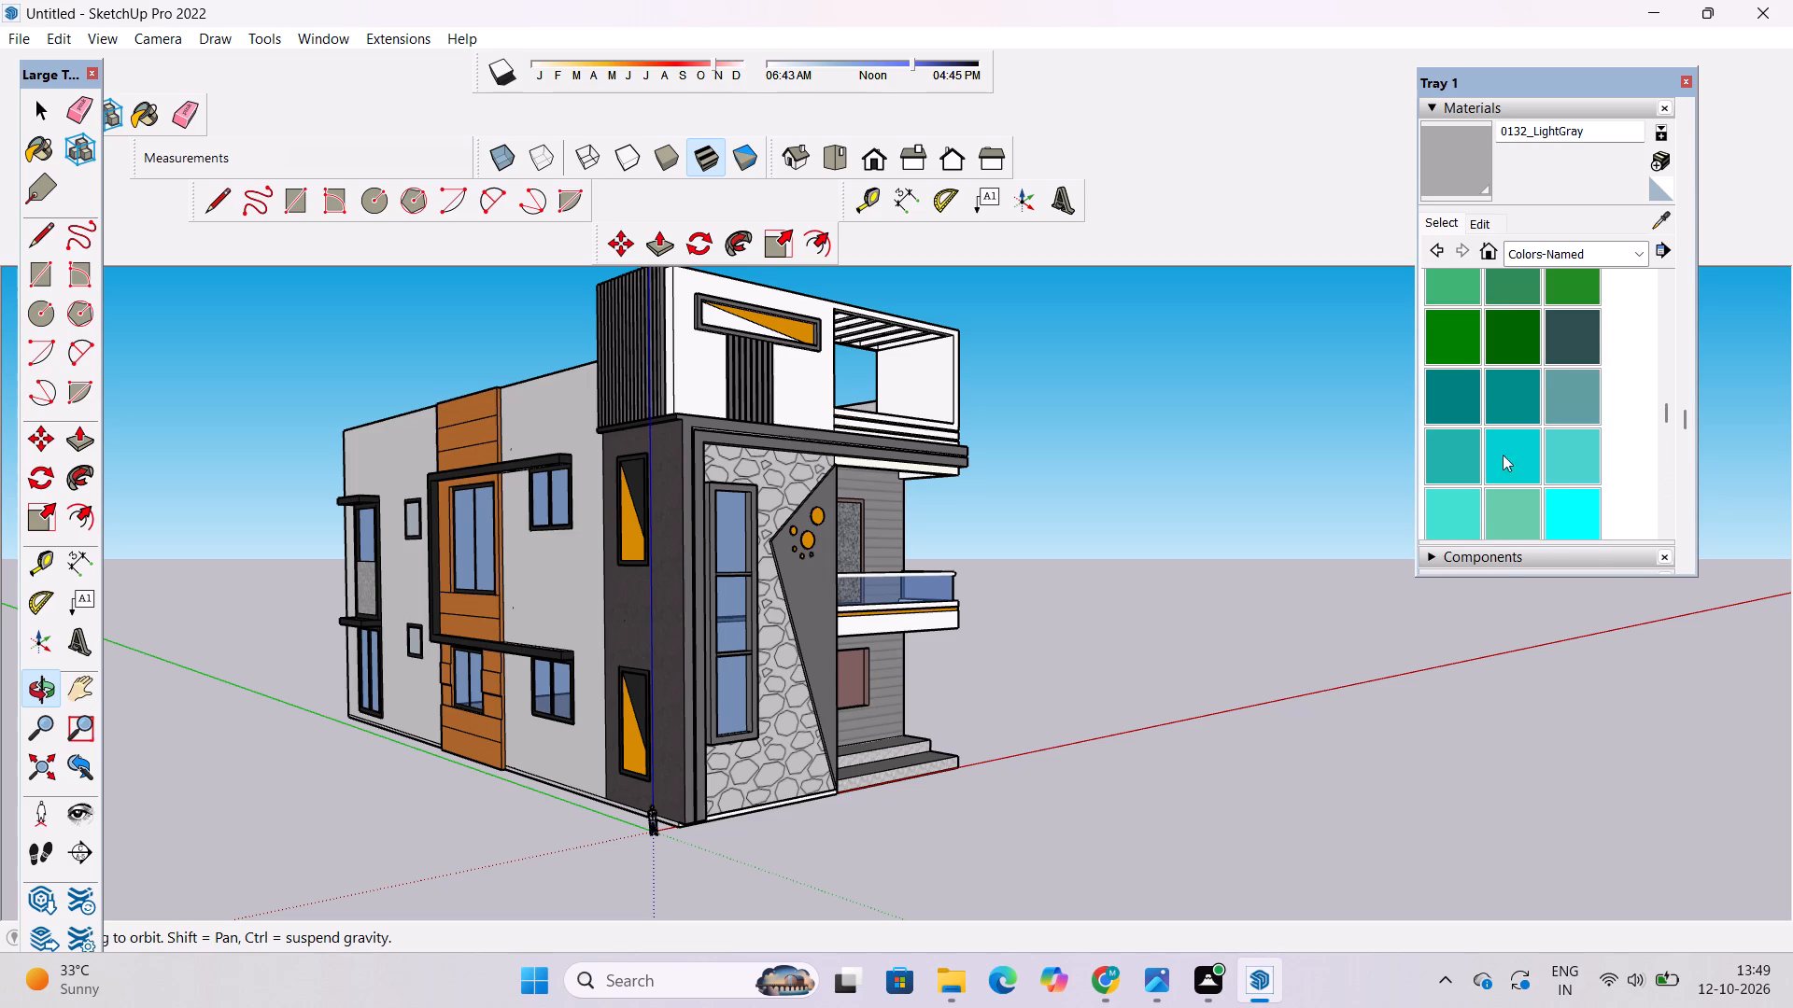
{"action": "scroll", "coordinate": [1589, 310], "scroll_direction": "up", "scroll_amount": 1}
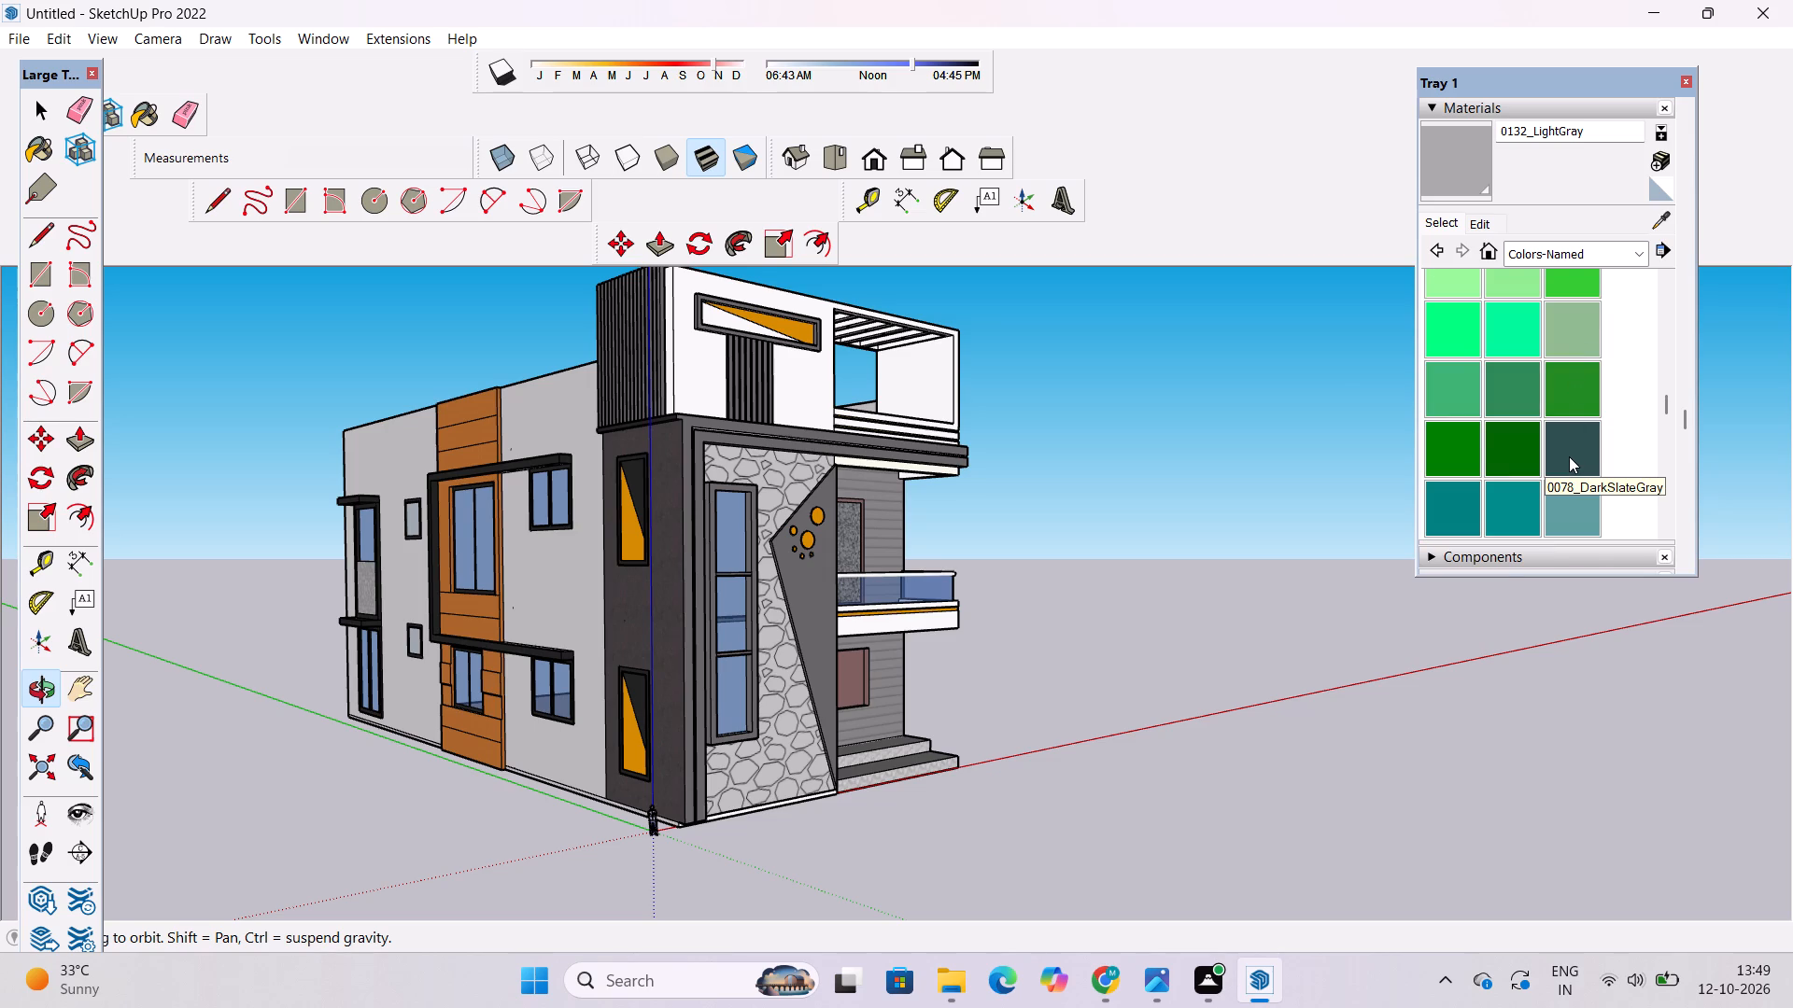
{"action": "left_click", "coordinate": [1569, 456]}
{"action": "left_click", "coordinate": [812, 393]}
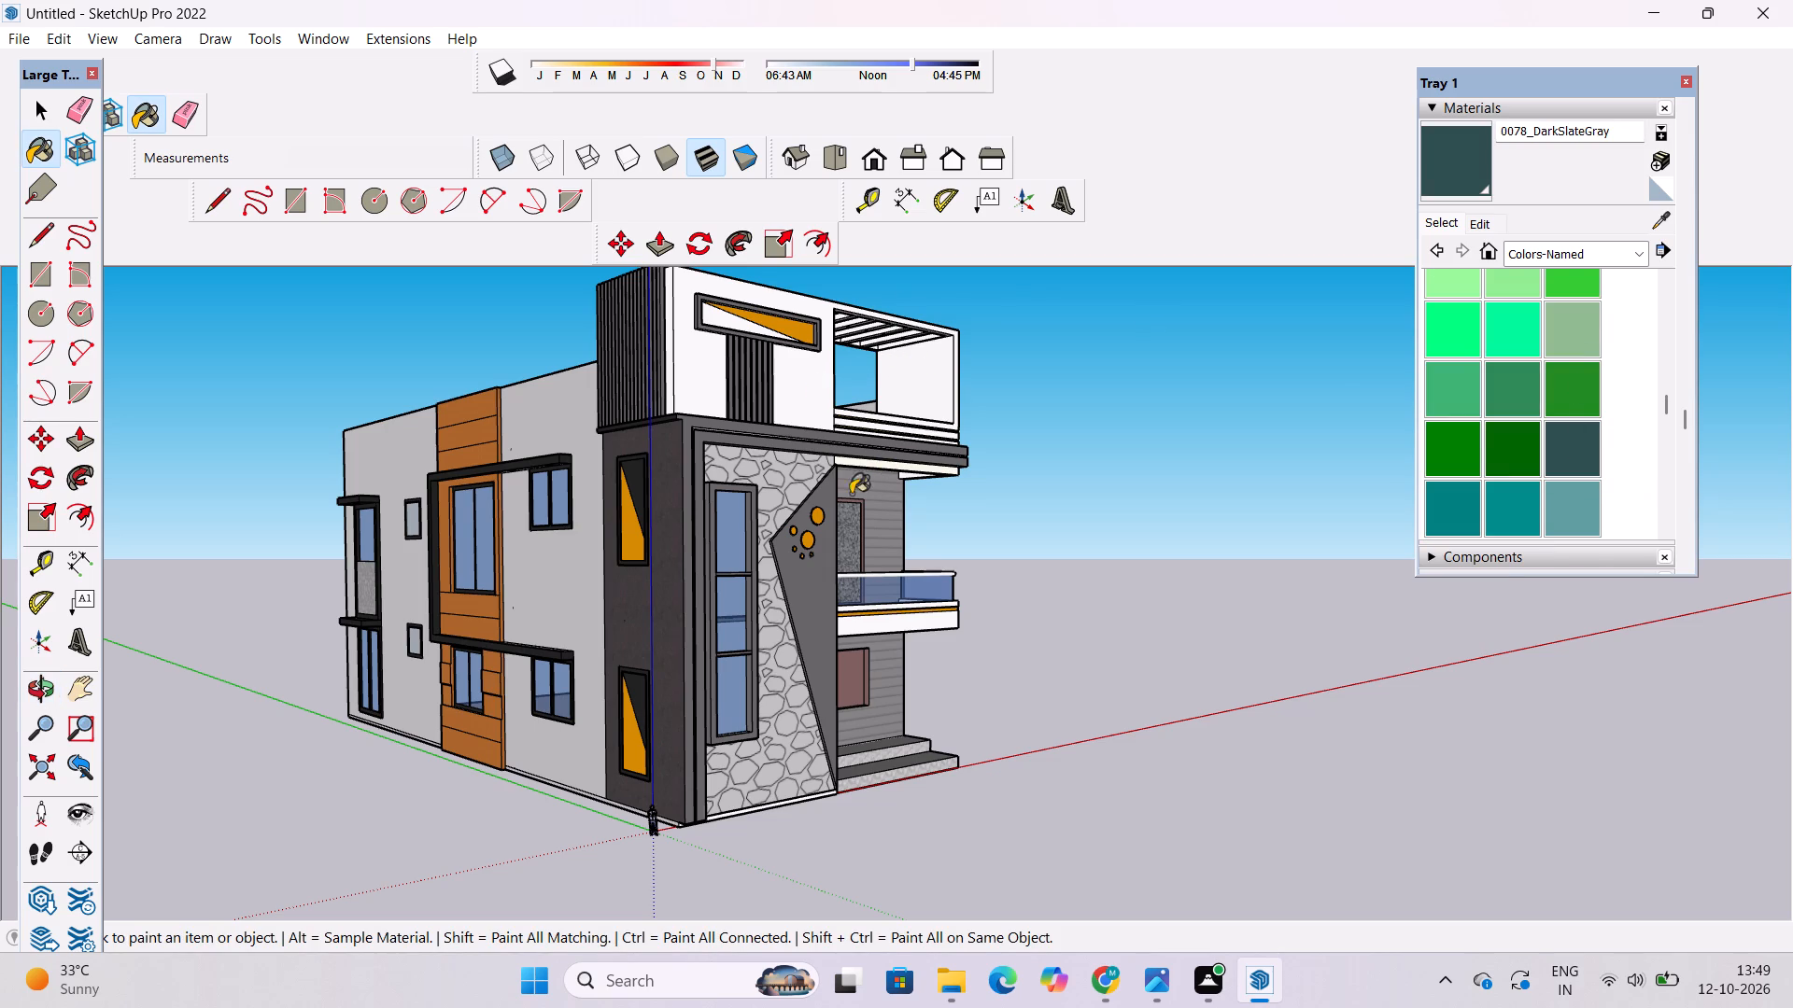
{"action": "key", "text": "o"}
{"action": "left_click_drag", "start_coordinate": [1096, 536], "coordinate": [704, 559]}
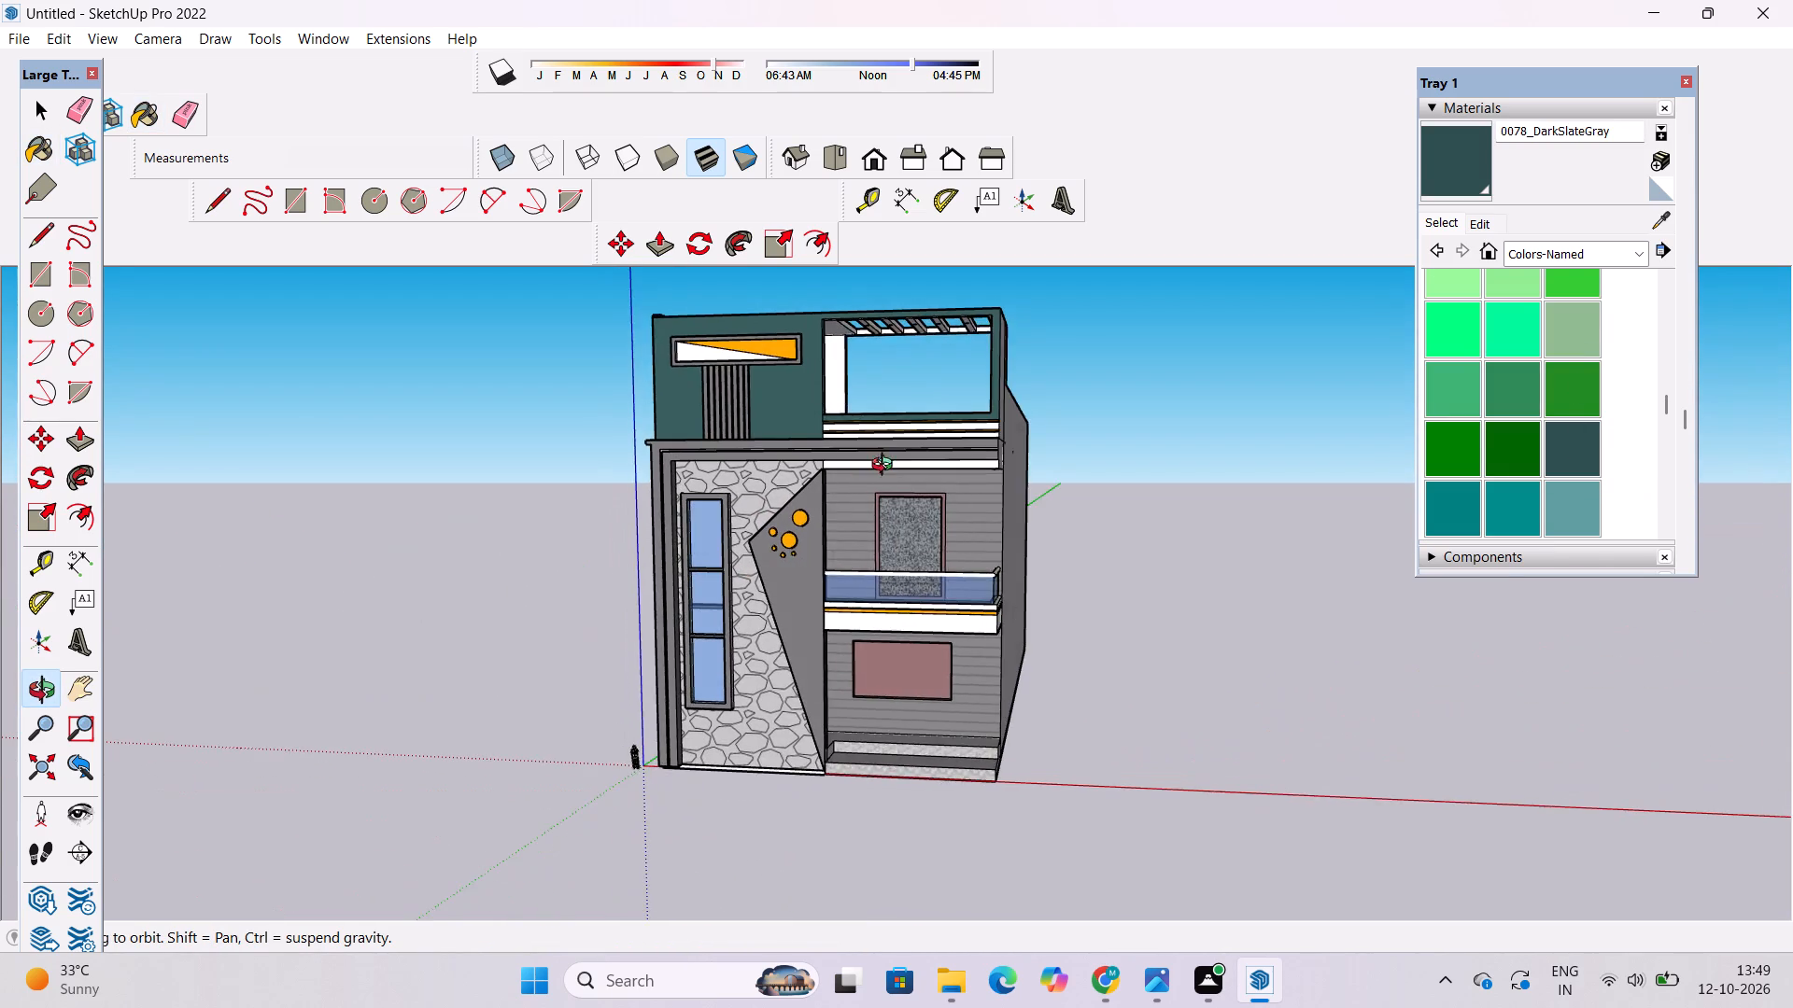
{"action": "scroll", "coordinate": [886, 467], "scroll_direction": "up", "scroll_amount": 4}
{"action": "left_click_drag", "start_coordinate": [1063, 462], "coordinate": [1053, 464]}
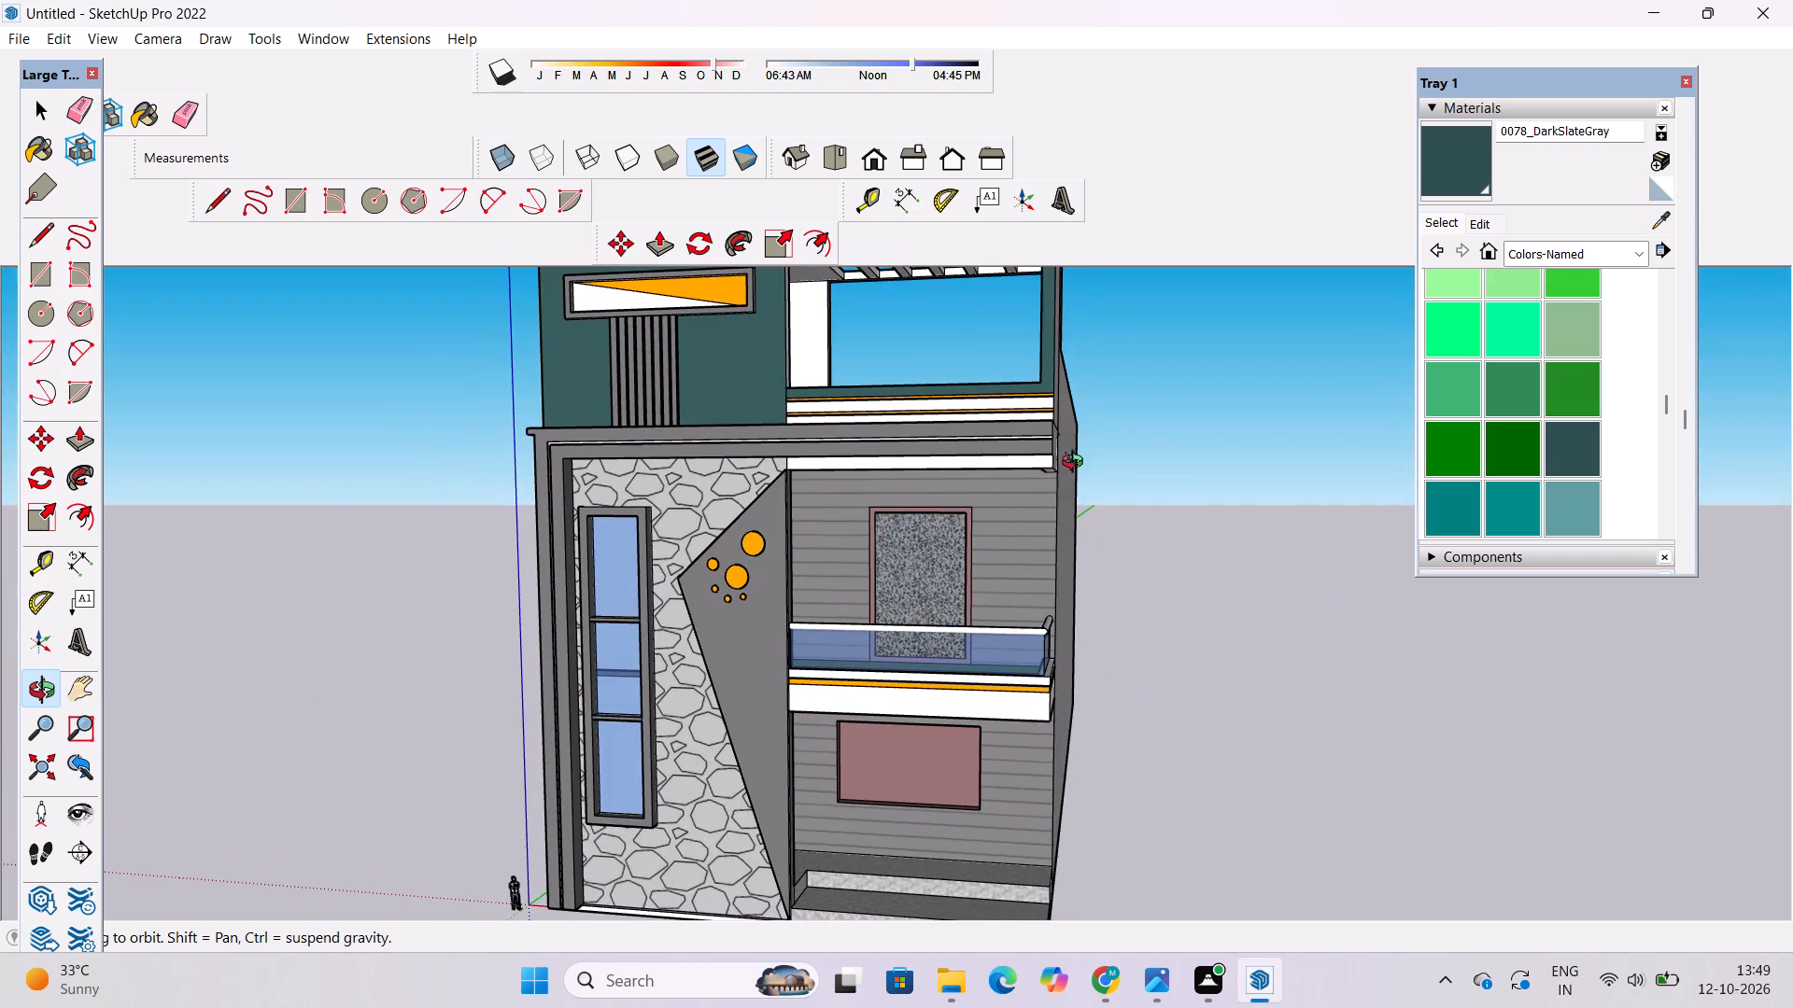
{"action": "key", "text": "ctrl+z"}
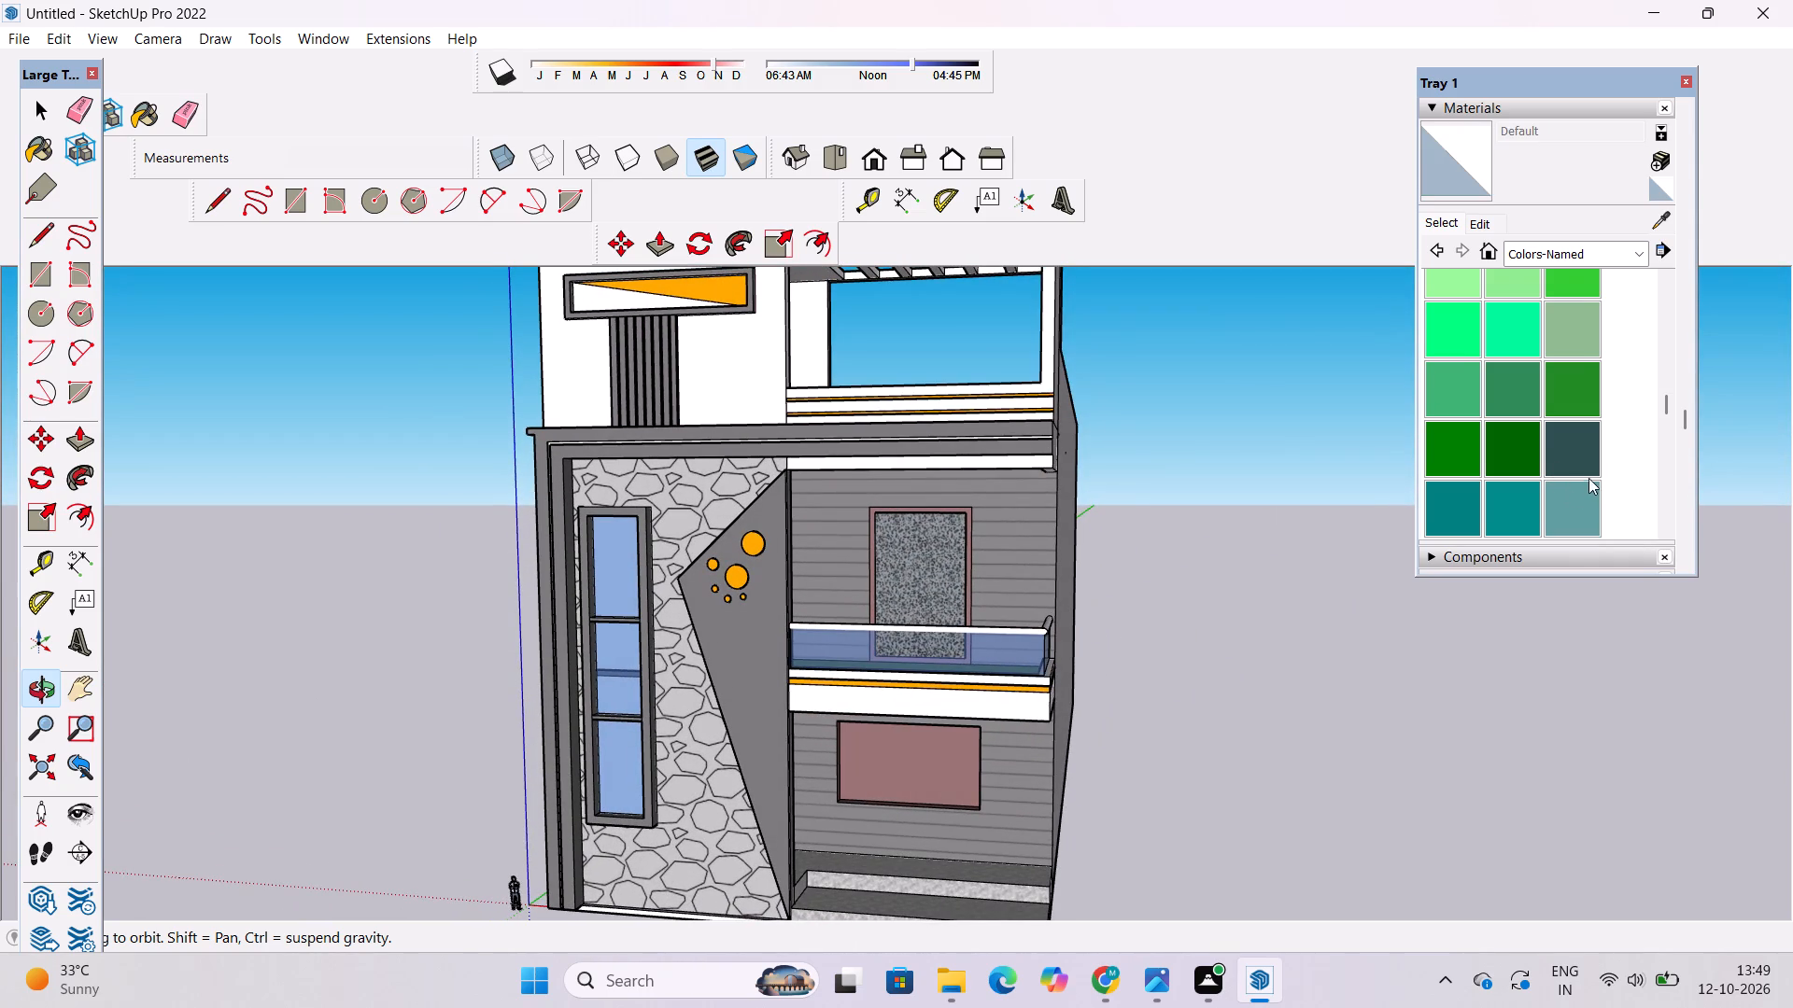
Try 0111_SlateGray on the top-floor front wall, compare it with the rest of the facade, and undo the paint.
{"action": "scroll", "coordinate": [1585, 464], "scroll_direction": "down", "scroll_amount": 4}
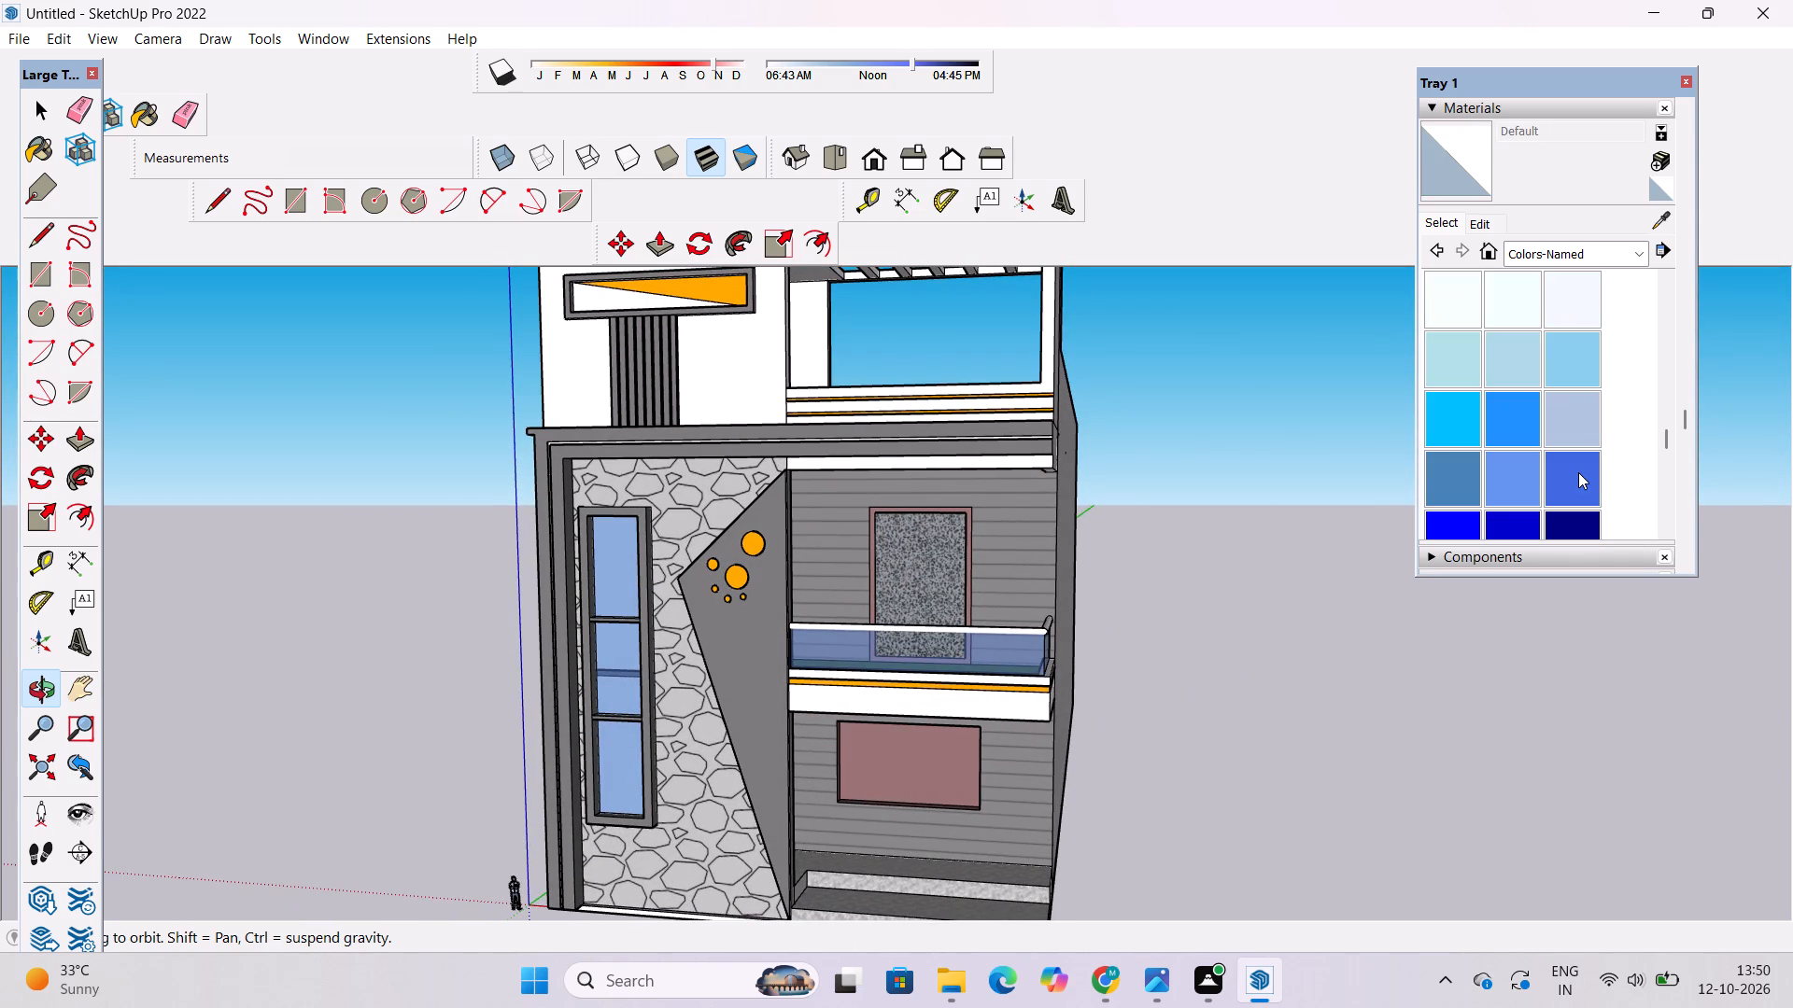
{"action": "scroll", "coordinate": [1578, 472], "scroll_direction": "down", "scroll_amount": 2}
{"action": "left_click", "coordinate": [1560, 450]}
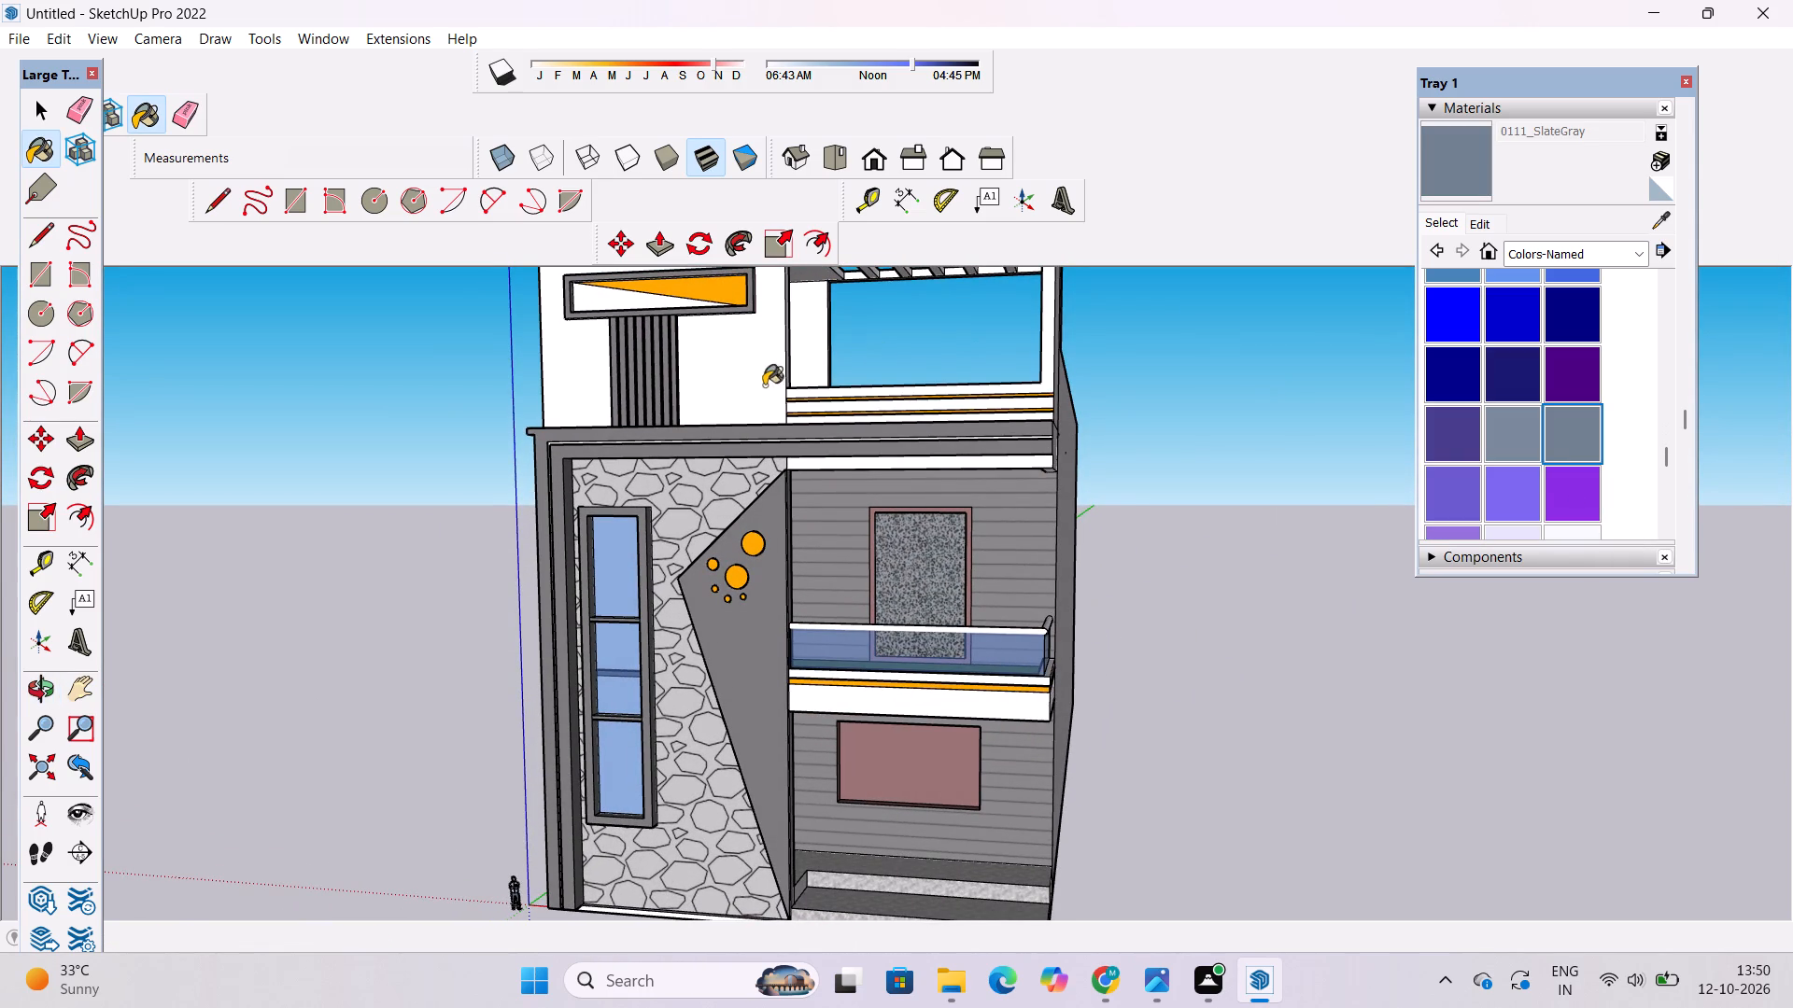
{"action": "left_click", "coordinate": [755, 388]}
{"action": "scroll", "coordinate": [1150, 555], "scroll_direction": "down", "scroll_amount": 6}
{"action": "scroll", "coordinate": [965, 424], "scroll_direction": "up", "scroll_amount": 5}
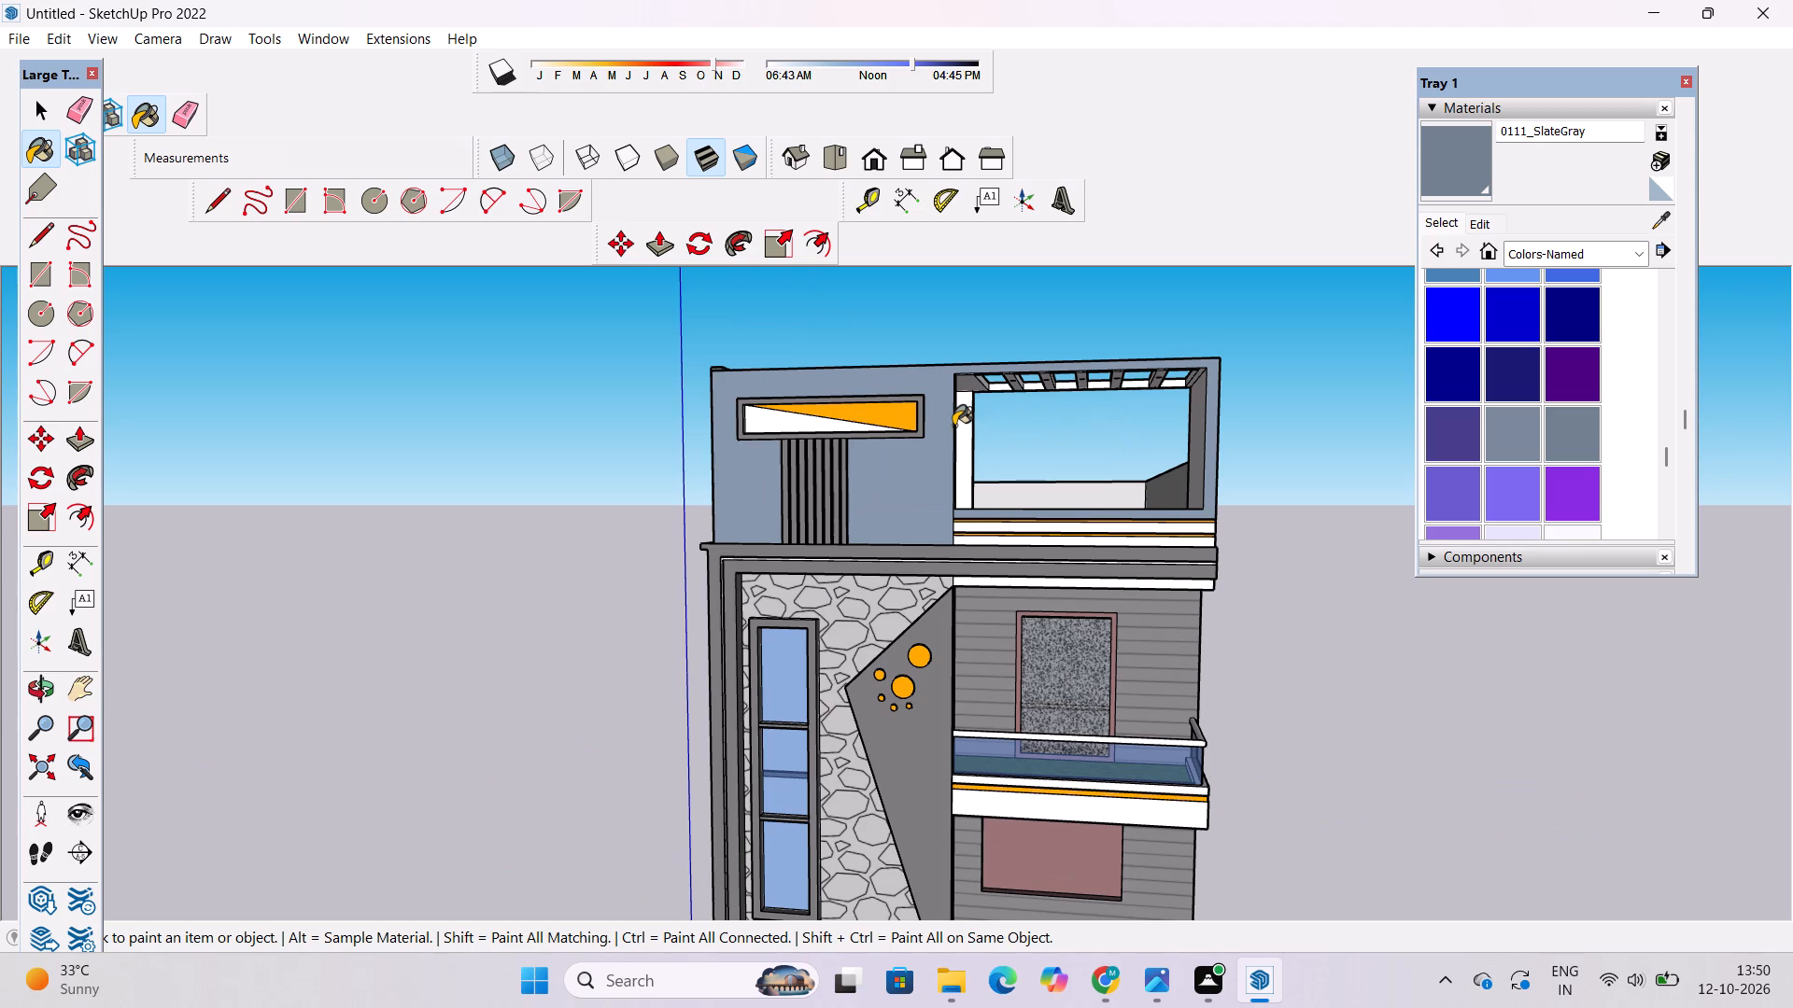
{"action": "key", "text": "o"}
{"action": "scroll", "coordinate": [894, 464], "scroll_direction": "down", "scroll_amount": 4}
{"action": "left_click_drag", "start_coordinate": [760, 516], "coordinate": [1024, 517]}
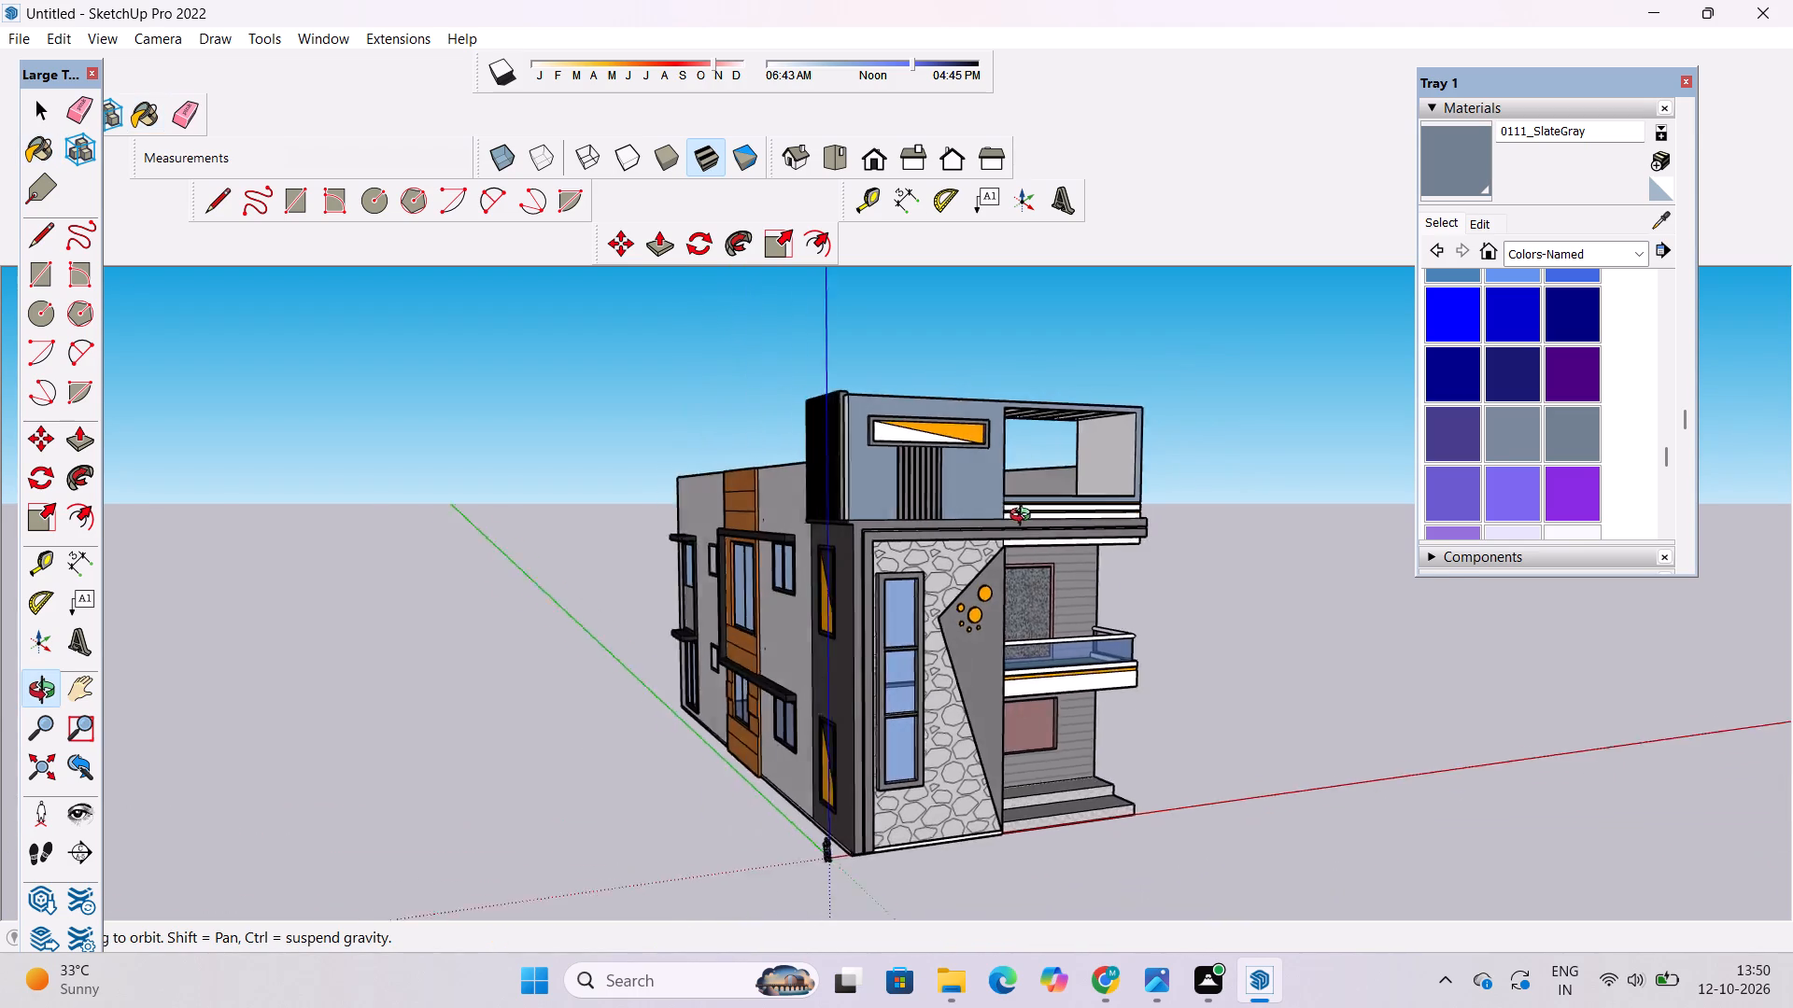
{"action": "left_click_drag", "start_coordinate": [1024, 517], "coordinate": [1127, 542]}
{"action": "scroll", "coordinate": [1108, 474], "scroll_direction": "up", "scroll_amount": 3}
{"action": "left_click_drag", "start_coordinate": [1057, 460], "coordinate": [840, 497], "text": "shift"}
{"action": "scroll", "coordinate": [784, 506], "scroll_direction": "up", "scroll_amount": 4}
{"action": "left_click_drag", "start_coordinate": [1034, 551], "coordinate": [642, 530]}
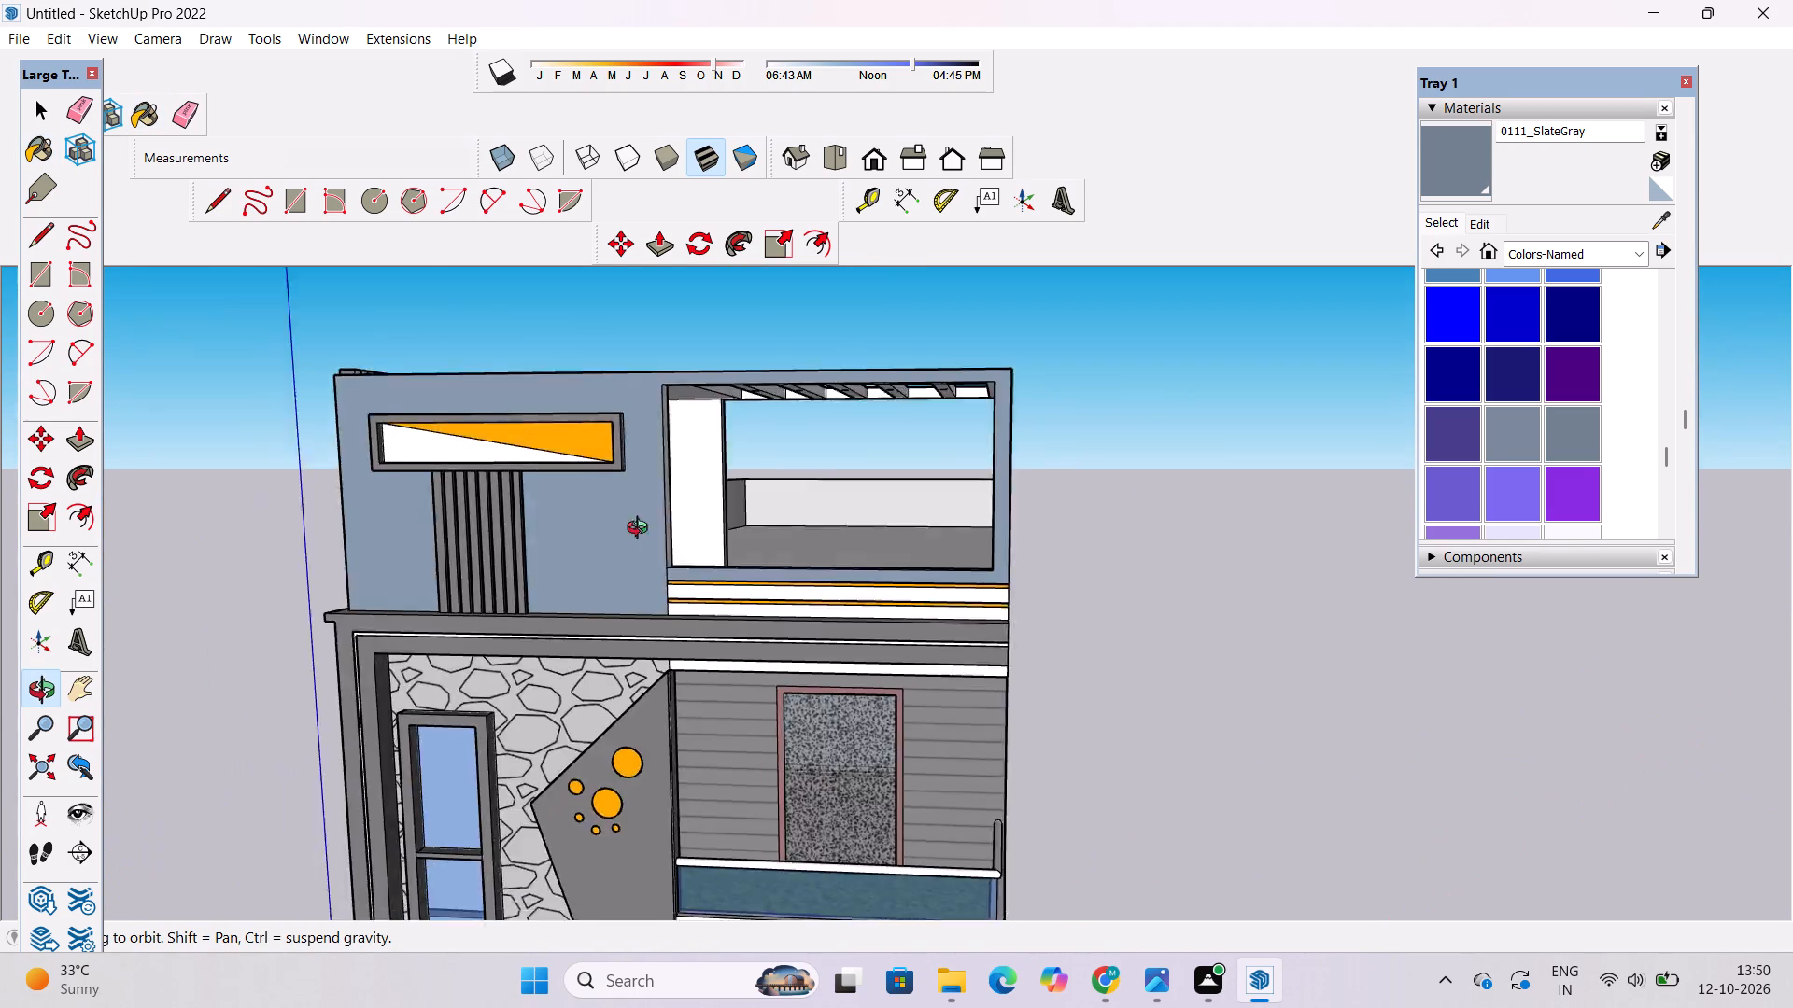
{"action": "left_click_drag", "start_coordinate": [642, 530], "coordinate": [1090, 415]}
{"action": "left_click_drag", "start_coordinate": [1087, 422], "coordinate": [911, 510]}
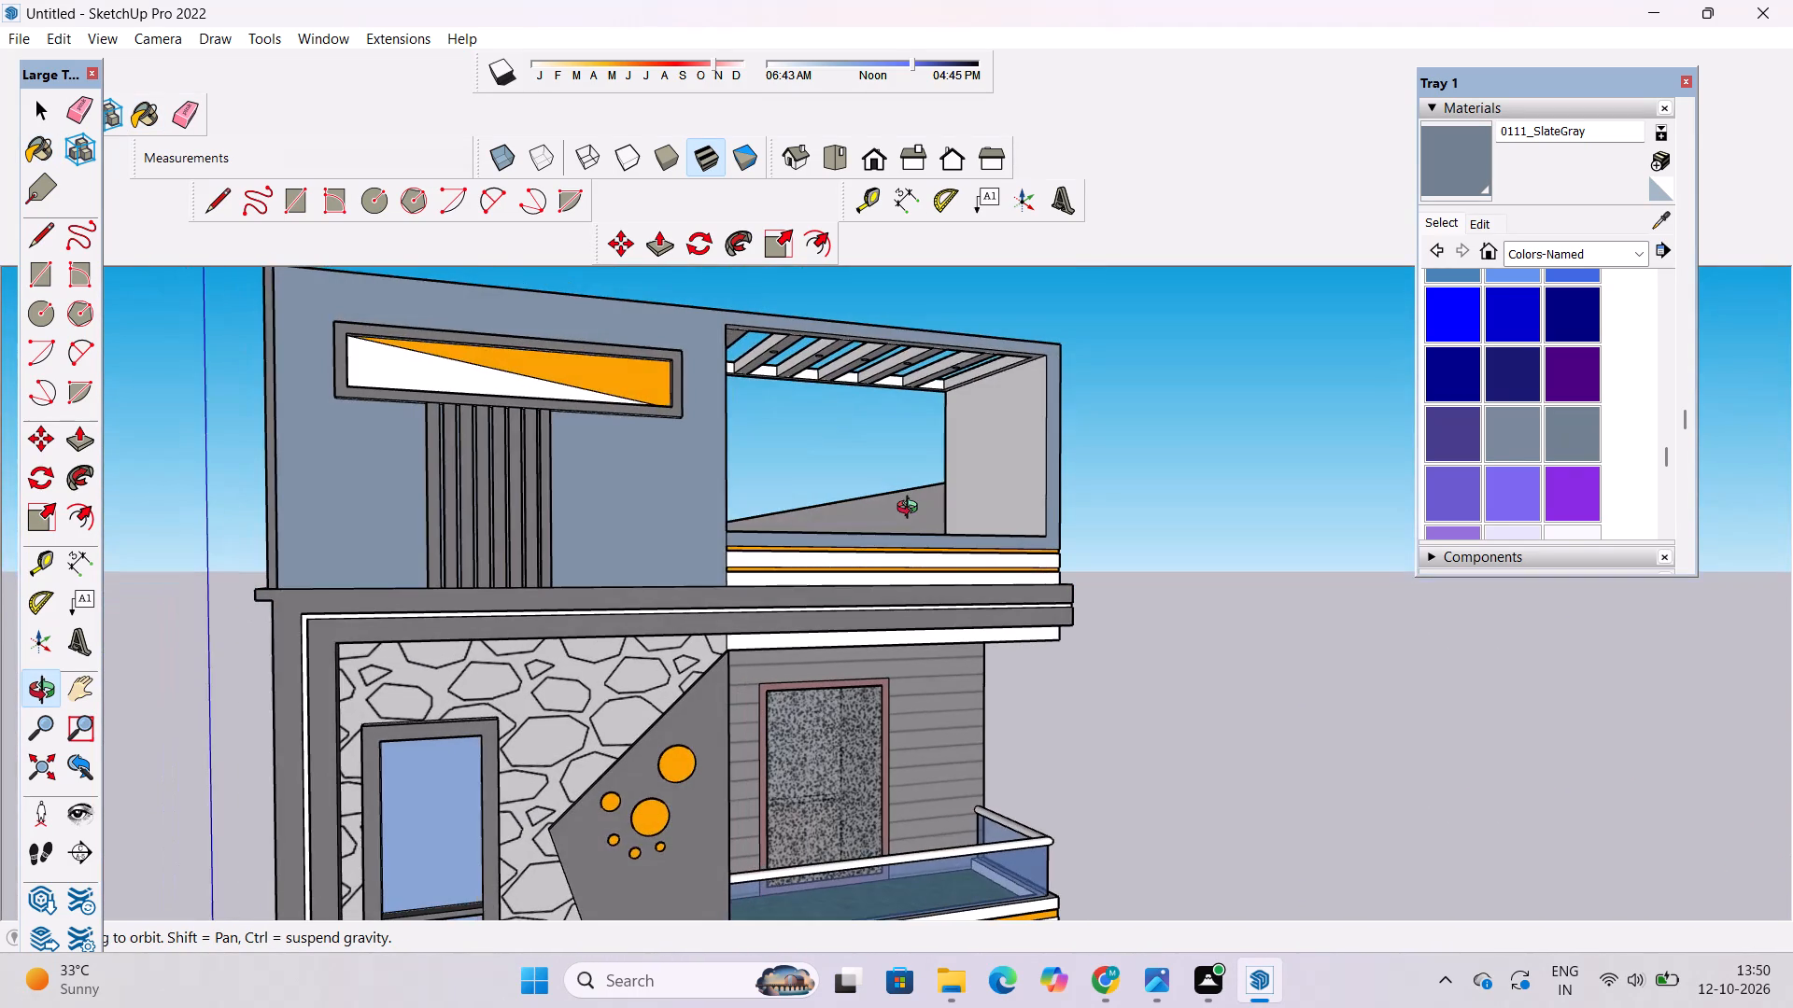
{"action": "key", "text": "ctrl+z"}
Examine the front elevation, the ceiling lights under the balcony and upper slab, and the roof terrace with its pergola.
{"action": "scroll", "coordinate": [834, 494], "scroll_direction": "down", "scroll_amount": 5}
{"action": "left_click_drag", "start_coordinate": [741, 581], "coordinate": [847, 586]}
{"action": "scroll", "coordinate": [857, 579], "scroll_direction": "down", "scroll_amount": 4}
{"action": "left_click_drag", "start_coordinate": [822, 576], "coordinate": [763, 545], "text": "shift"}
{"action": "scroll", "coordinate": [768, 559], "scroll_direction": "up", "scroll_amount": 3}
{"action": "scroll", "coordinate": [779, 568], "scroll_direction": "down", "scroll_amount": 2}
{"action": "scroll", "coordinate": [854, 525], "scroll_direction": "up", "scroll_amount": 5}
{"action": "left_click_drag", "start_coordinate": [995, 482], "coordinate": [945, 497]}
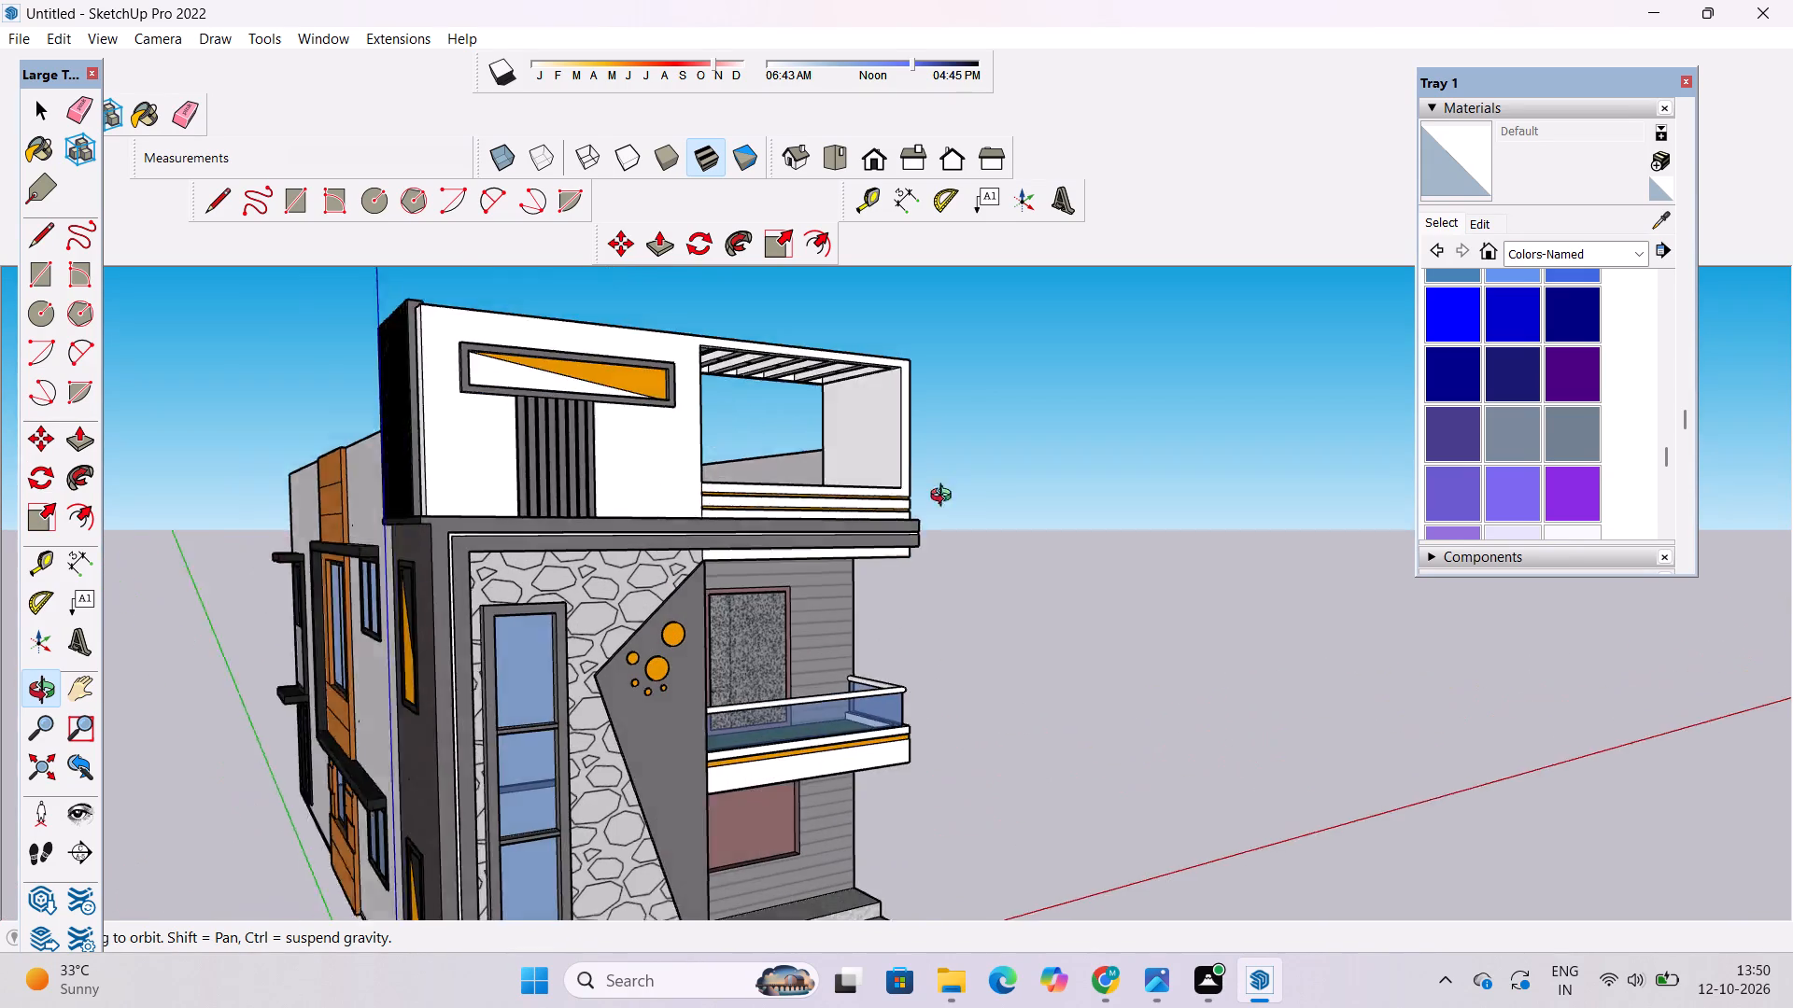
{"action": "left_click_drag", "start_coordinate": [945, 497], "coordinate": [834, 534]}
{"action": "scroll", "coordinate": [817, 544], "scroll_direction": "up", "scroll_amount": 3}
{"action": "left_click_drag", "start_coordinate": [791, 627], "coordinate": [578, 349]}
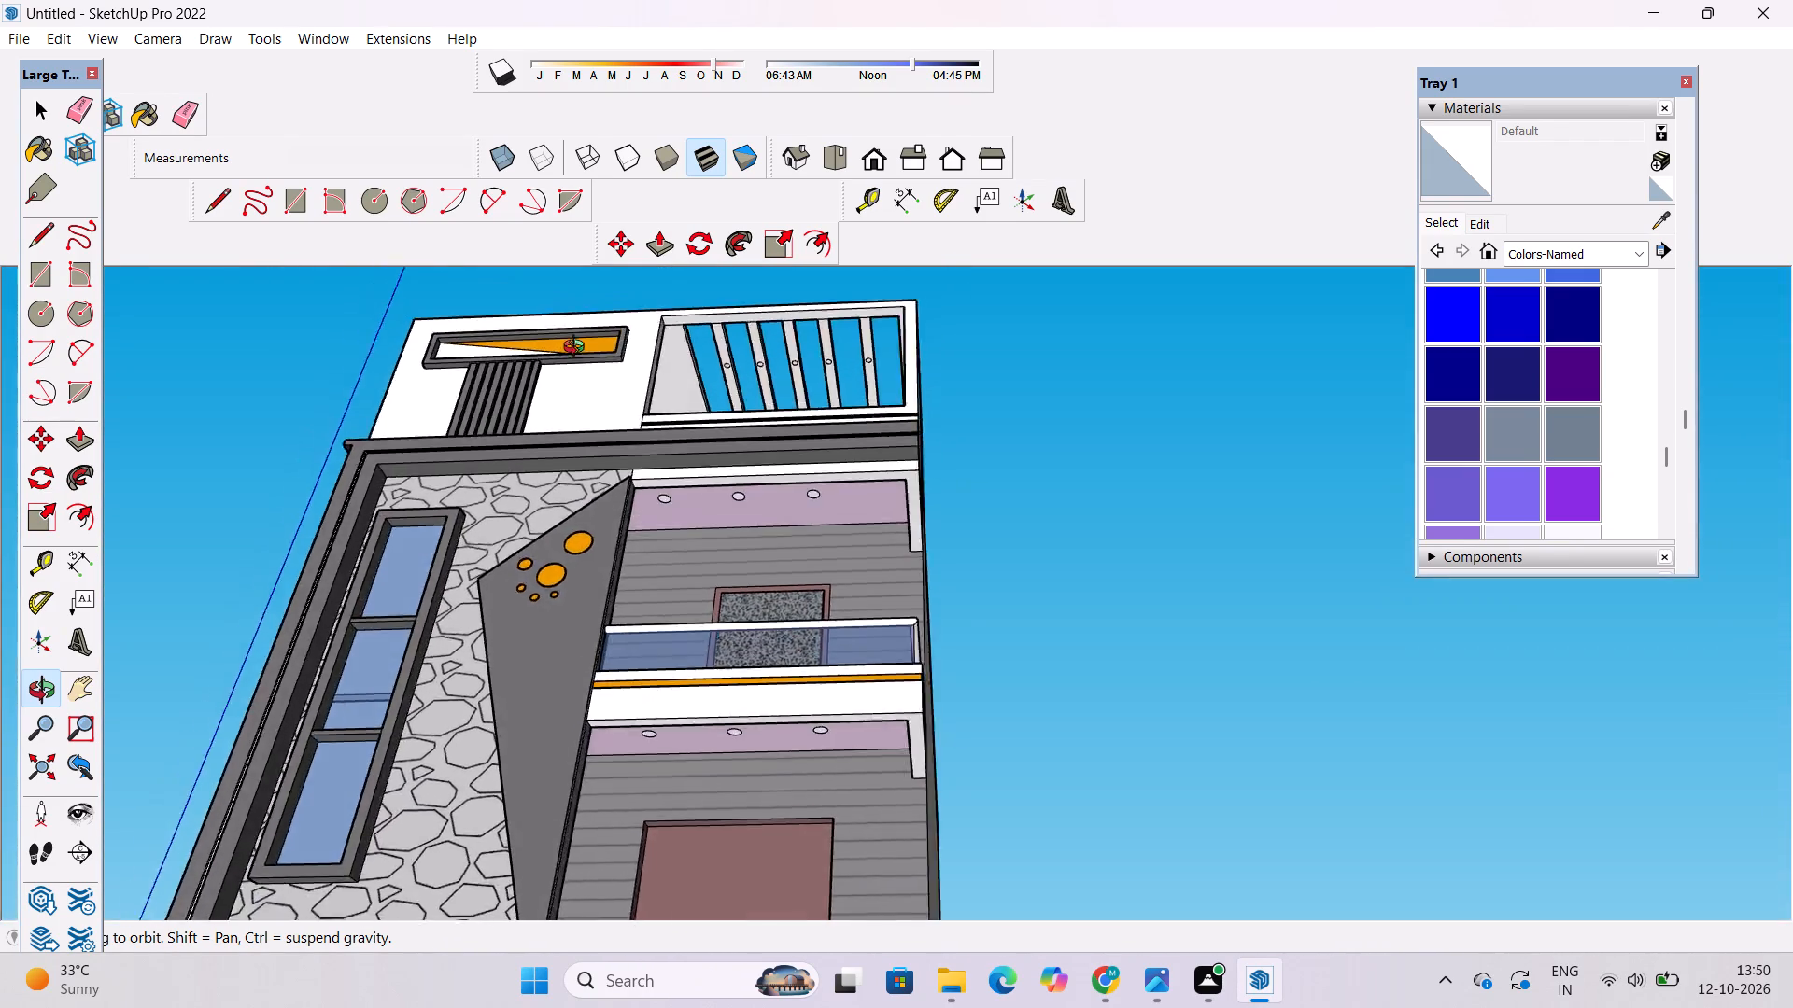
{"action": "left_click_drag", "start_coordinate": [578, 349], "coordinate": [0, 658]}
{"action": "left_click_drag", "start_coordinate": [1221, 337], "coordinate": [773, 483]}
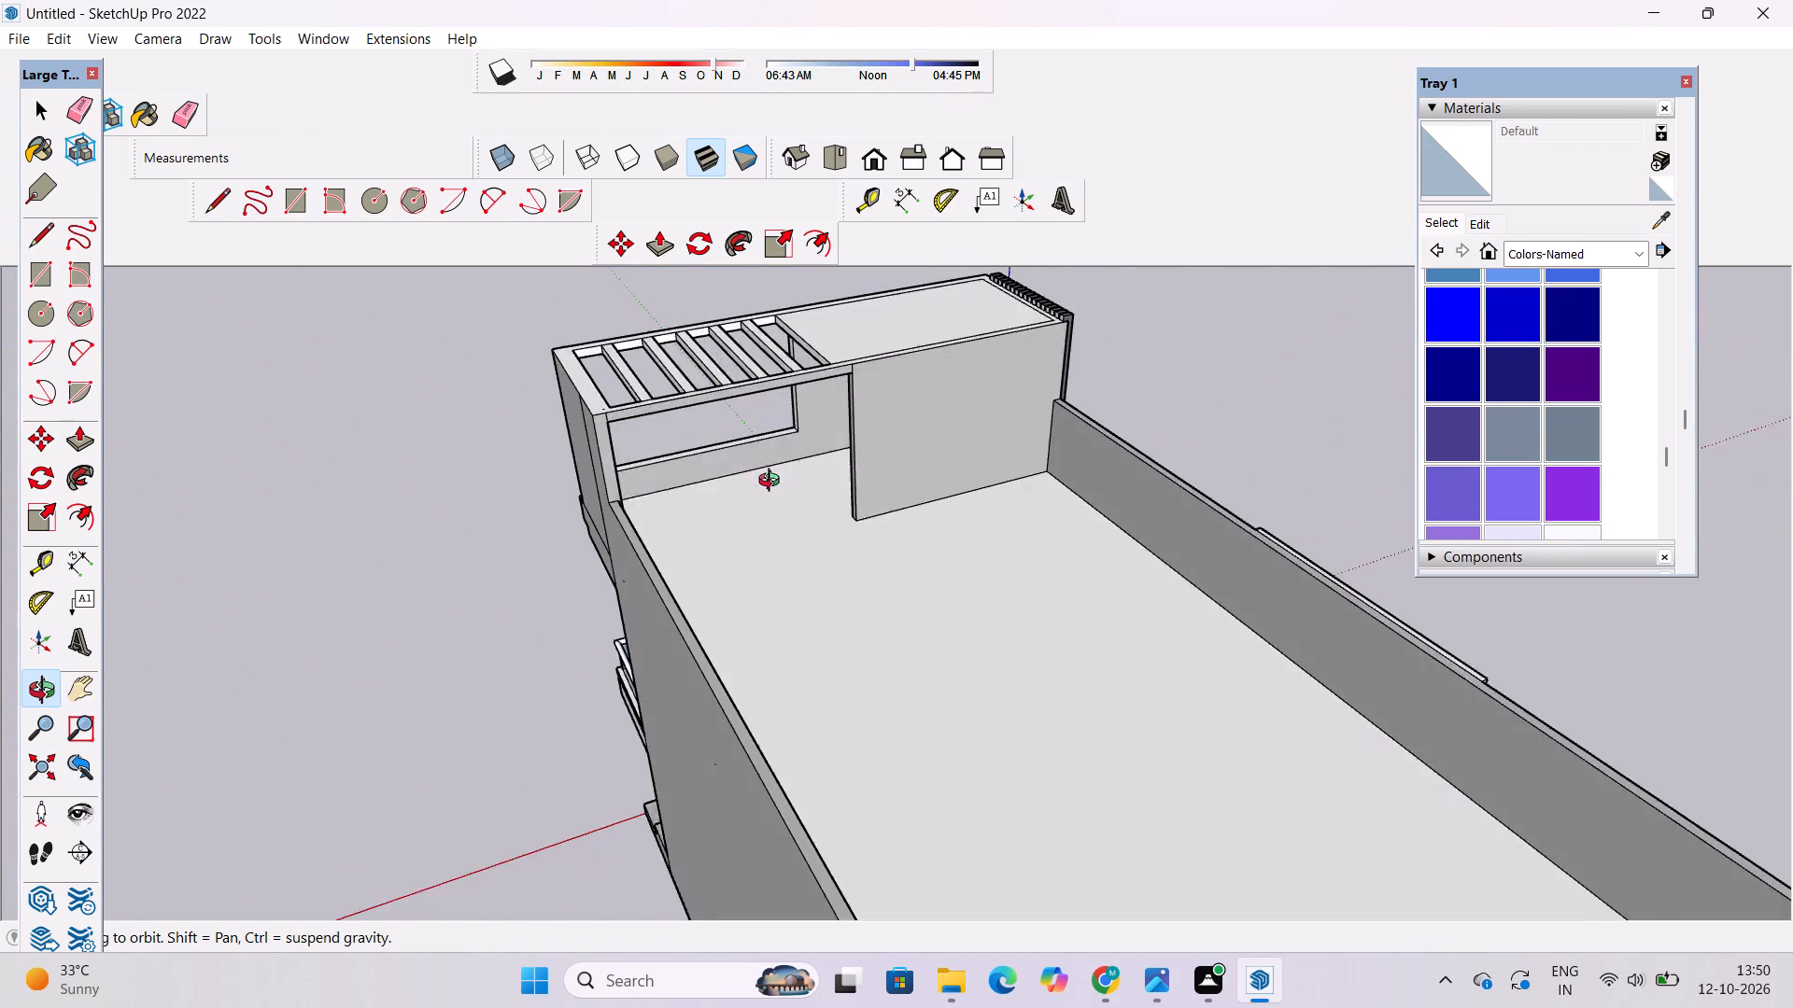
{"action": "left_click_drag", "start_coordinate": [773, 483], "coordinate": [1792, 455]}
{"action": "left_click_drag", "start_coordinate": [783, 512], "coordinate": [783, 515], "text": "shift"}
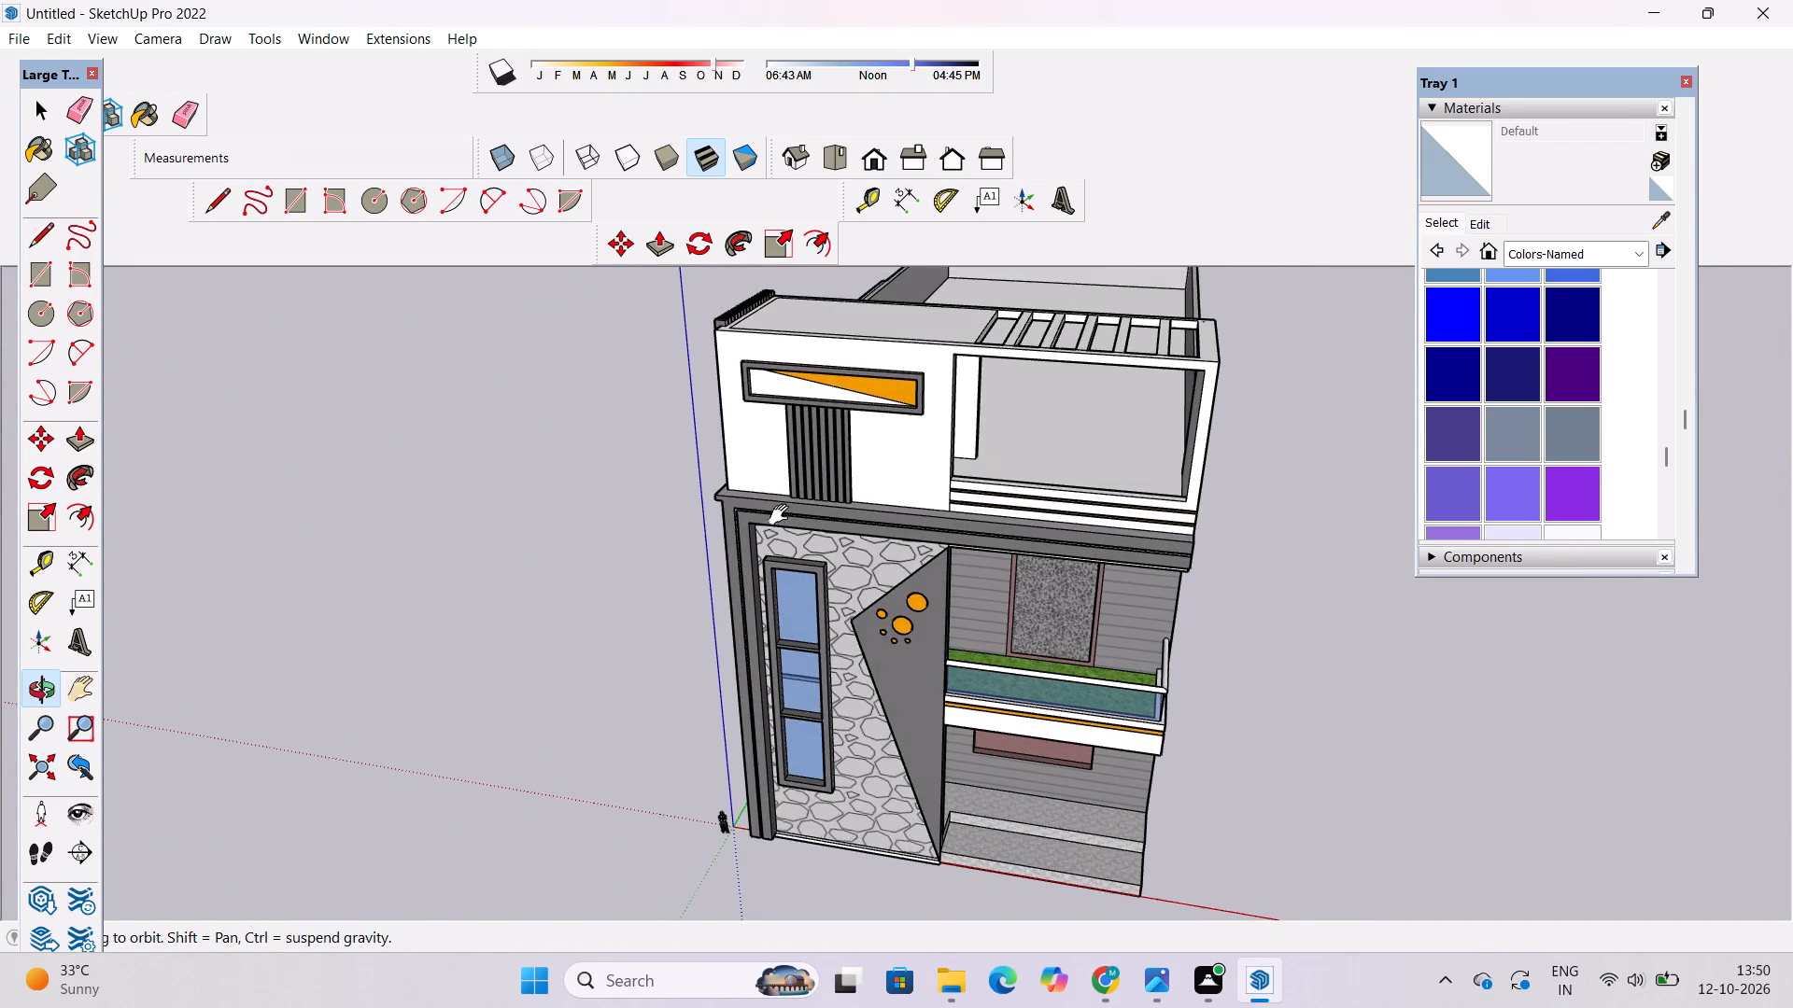
Paint the white top-floor front wall, including the surround of the terrace opening, with 0131_Silver from the Colors-Named collection.
{"action": "left_click_drag", "start_coordinate": [783, 515], "coordinate": [943, 386], "text": "shift"}
{"action": "left_click_drag", "start_coordinate": [943, 386], "coordinate": [918, 508], "text": "shift"}
{"action": "left_click_drag", "start_coordinate": [917, 508], "coordinate": [920, 465]}
{"action": "scroll", "coordinate": [1515, 439], "scroll_direction": "down", "scroll_amount": 4}
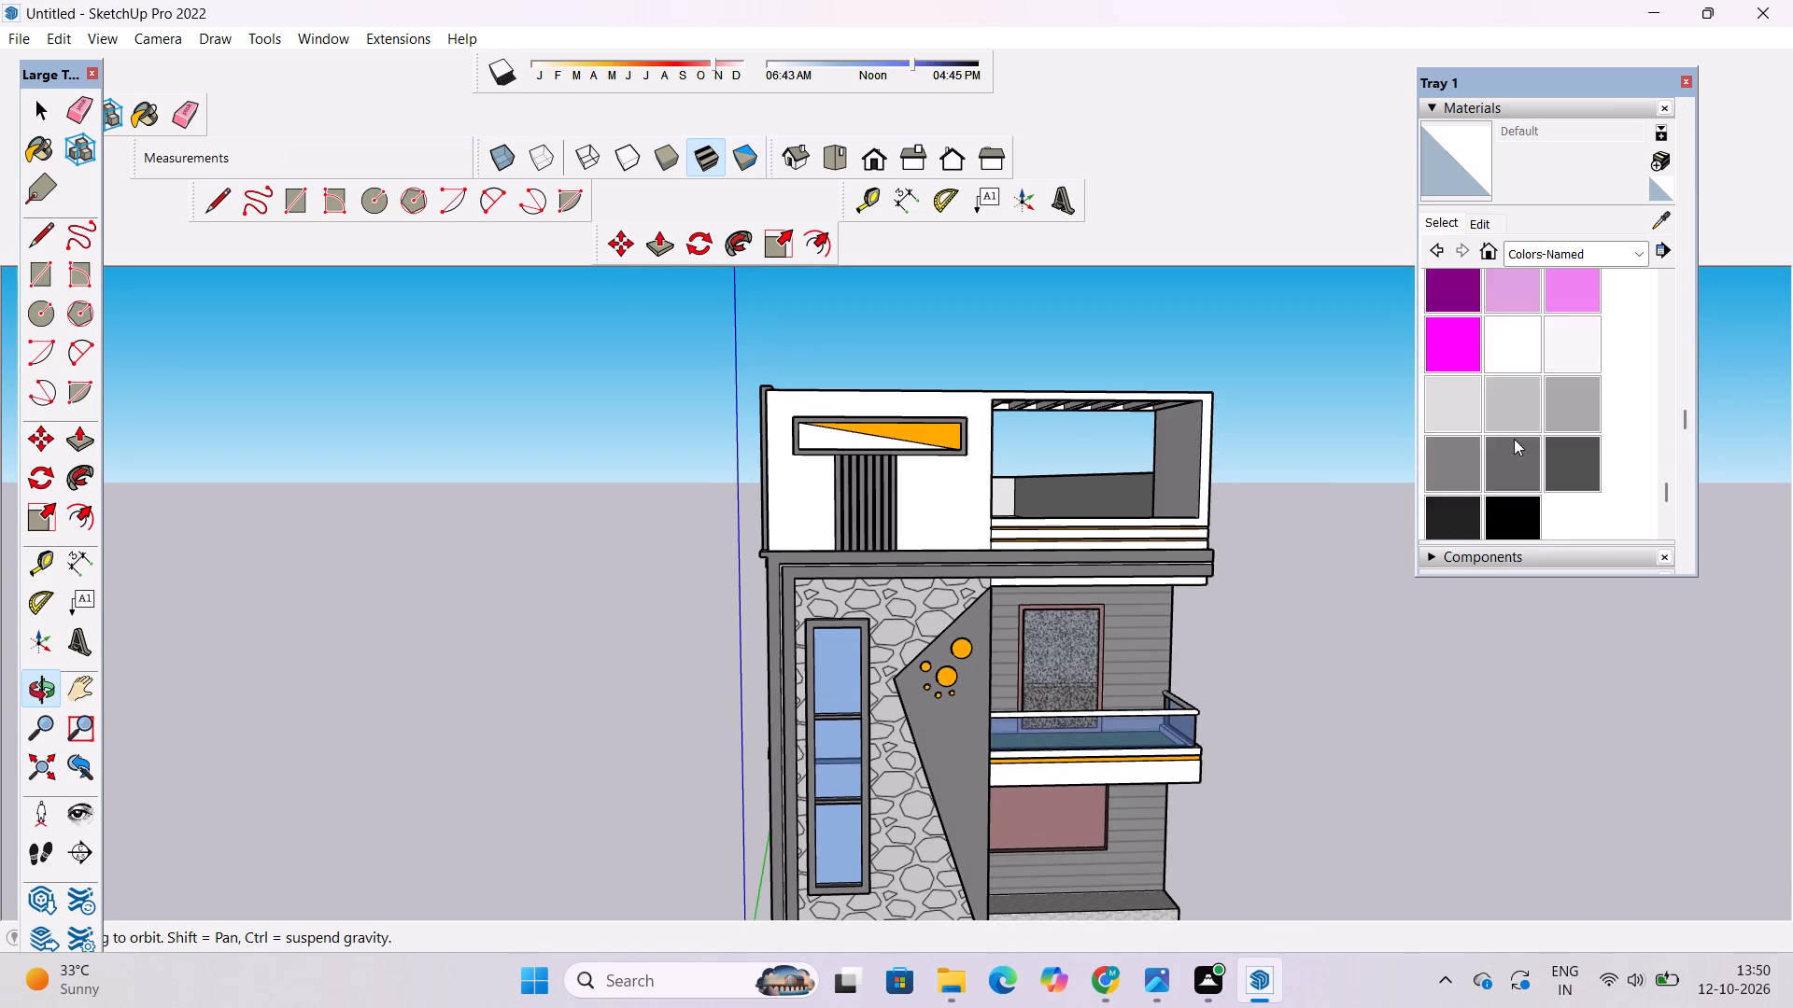
{"action": "scroll", "coordinate": [1514, 439], "scroll_direction": "down", "scroll_amount": 1}
{"action": "left_click", "coordinate": [1515, 302]}
{"action": "left_click", "coordinate": [921, 512]}
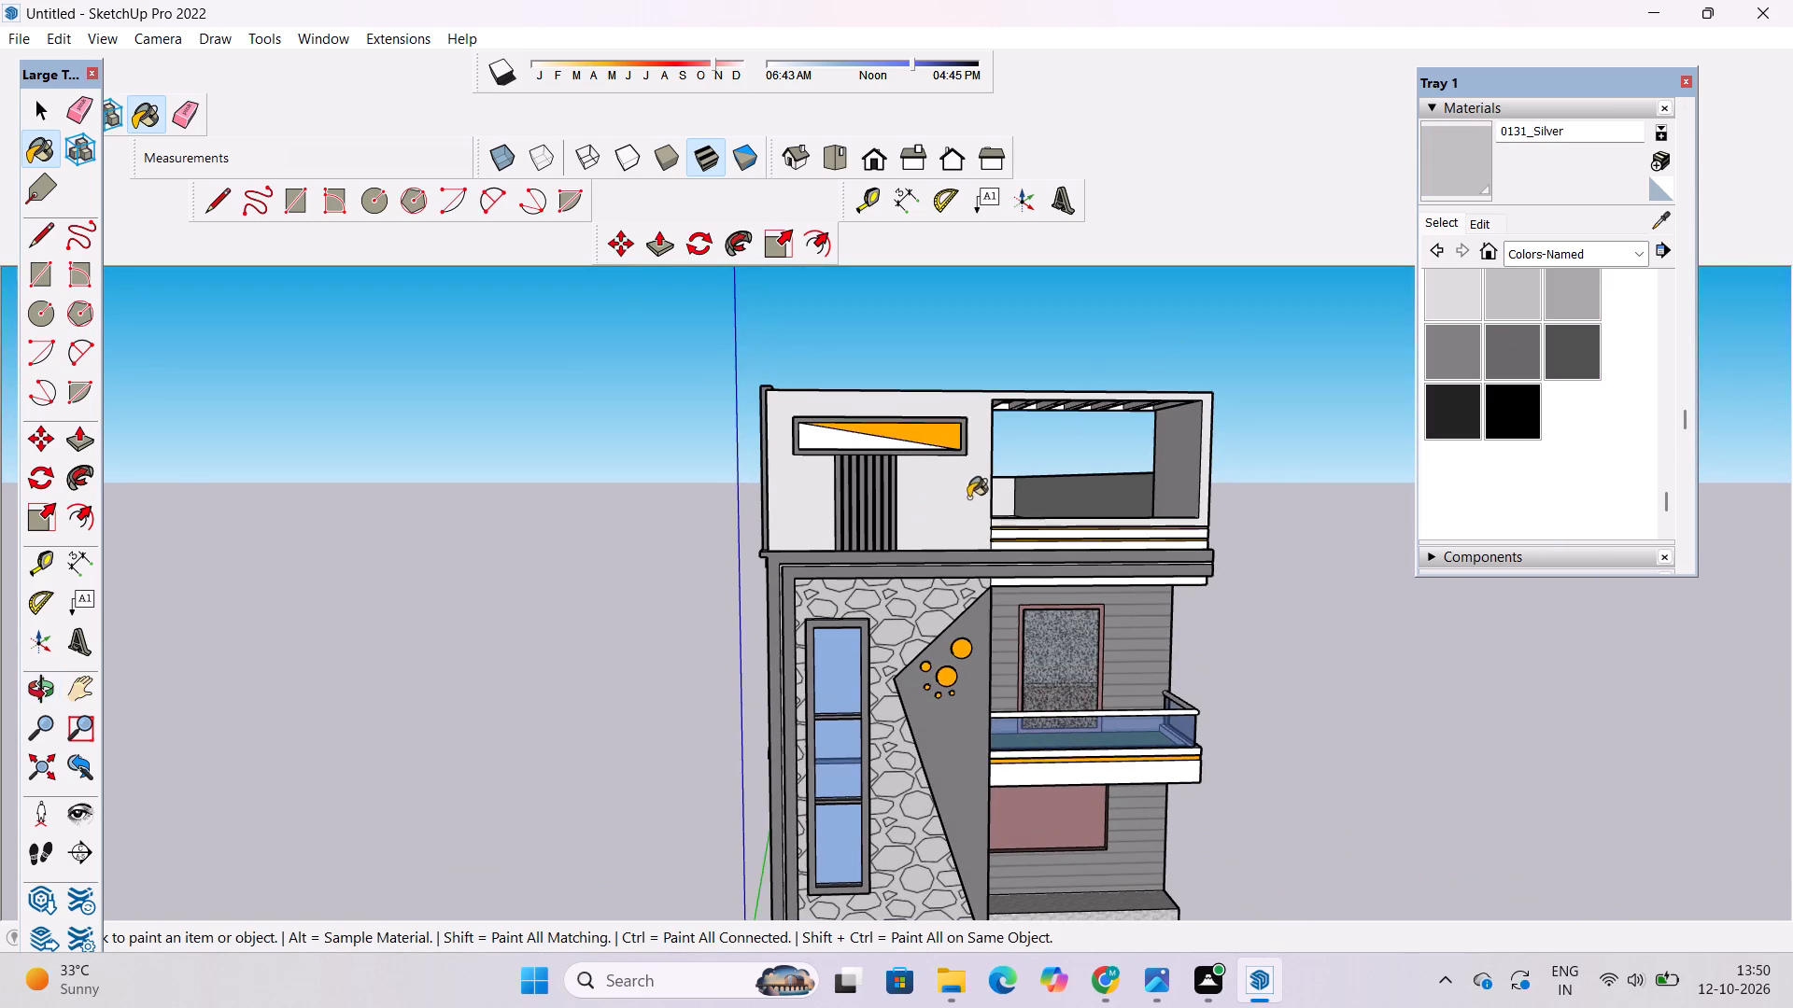
{"action": "scroll", "coordinate": [1080, 425], "scroll_direction": "up", "scroll_amount": 8}
{"action": "left_click", "coordinate": [1389, 526]}
{"action": "scroll", "coordinate": [1093, 512], "scroll_direction": "down", "scroll_amount": 5}
{"action": "scroll", "coordinate": [1159, 423], "scroll_direction": "up", "scroll_amount": 1}
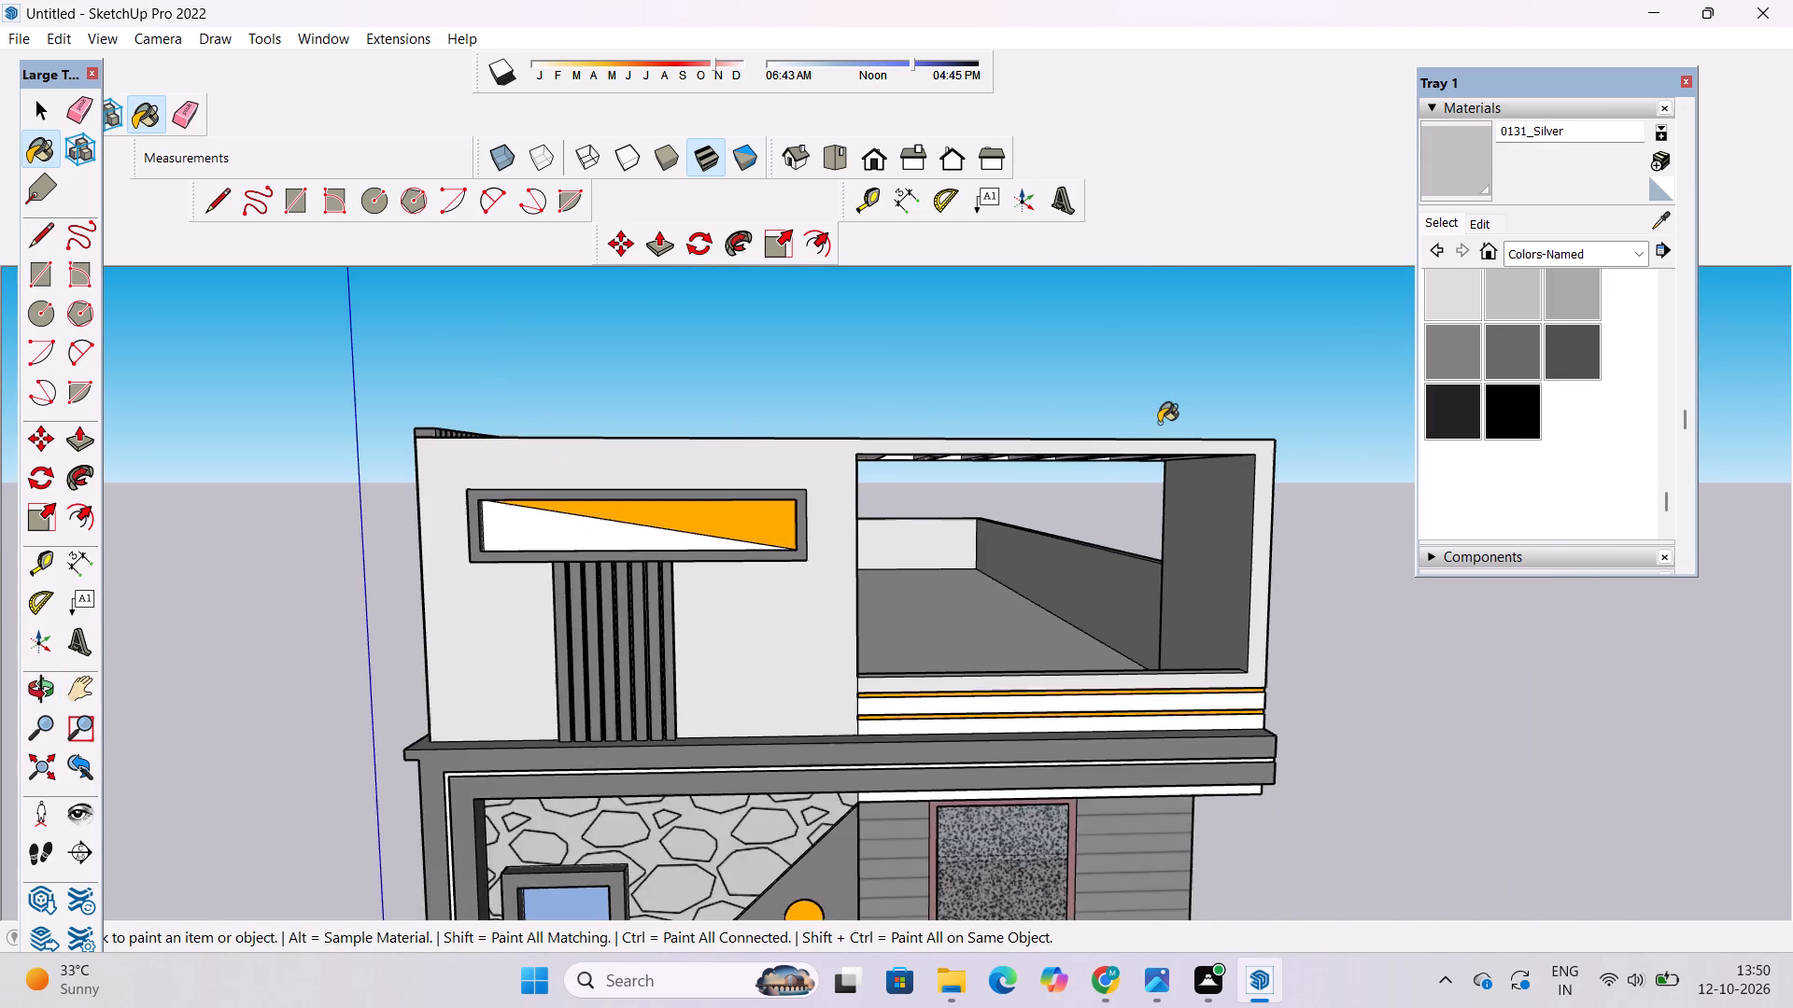
{"action": "scroll", "coordinate": [1159, 423], "scroll_direction": "up", "scroll_amount": 4}
{"action": "left_click", "coordinate": [1174, 449]}
Paint the white inner wall faces of the top-floor terrace and the narrow end face by its opening with 0131_Silver.
{"action": "scroll", "coordinate": [943, 468], "scroll_direction": "down", "scroll_amount": 5}
{"action": "scroll", "coordinate": [1227, 640], "scroll_direction": "up", "scroll_amount": 2}
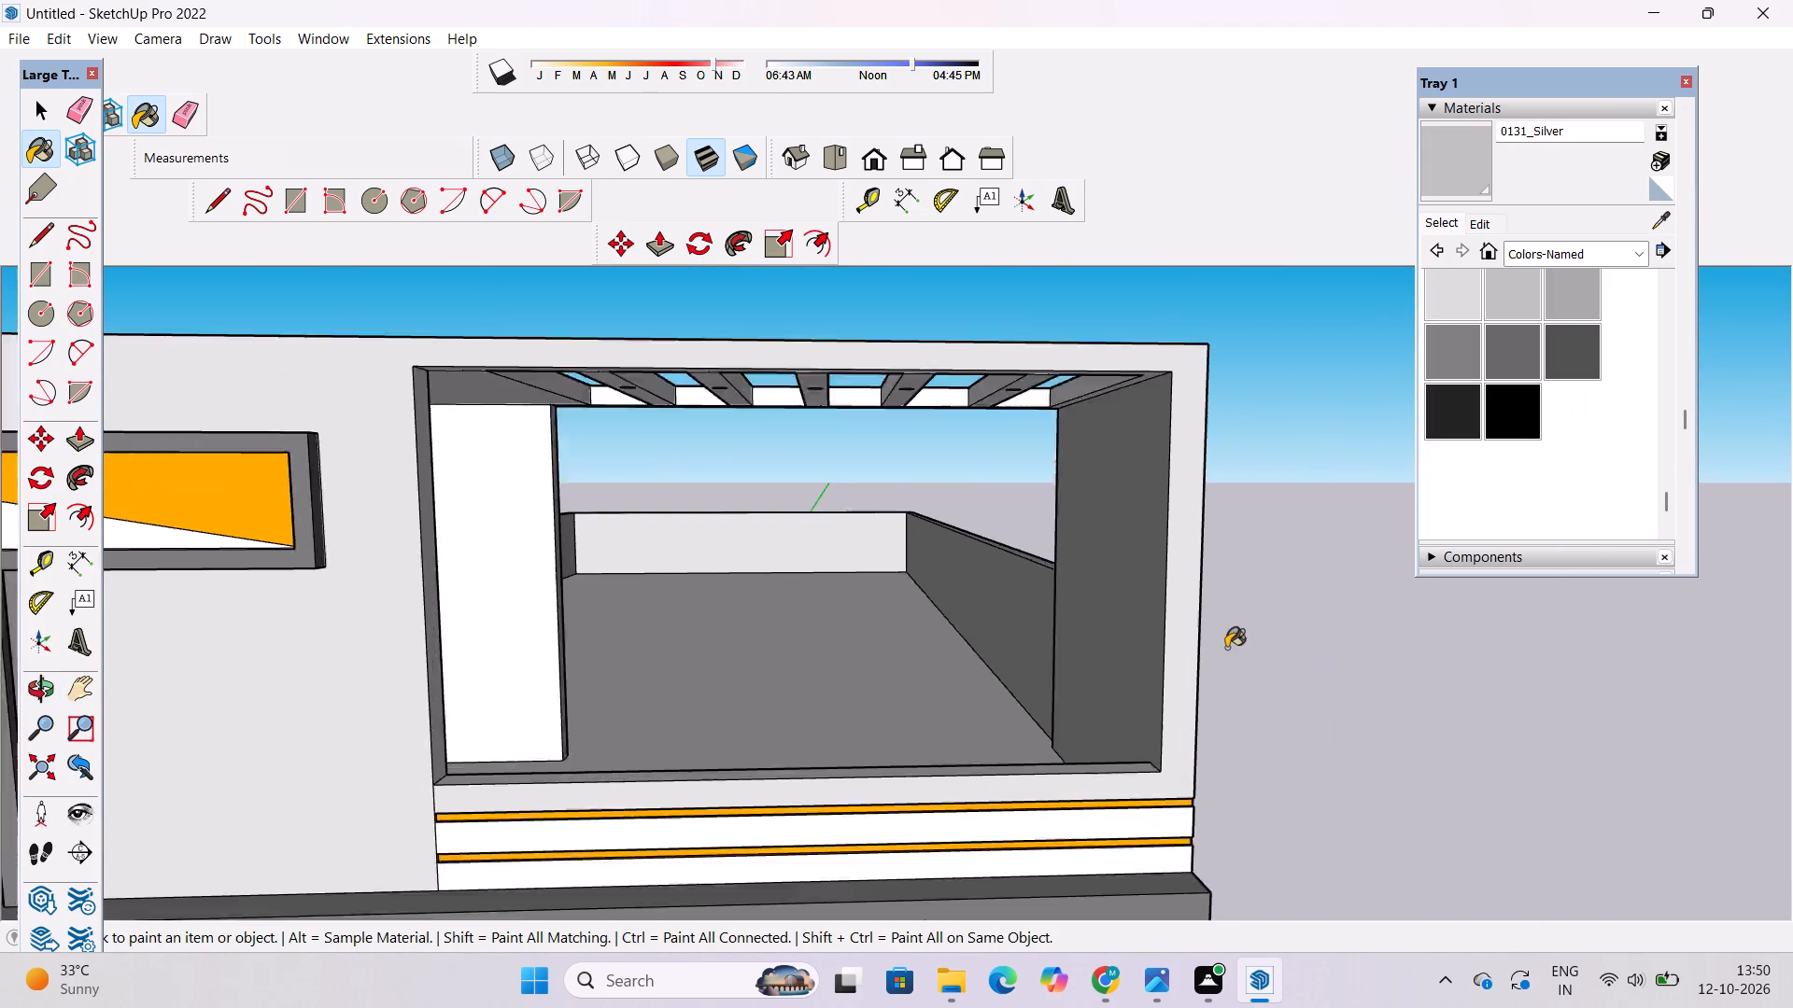
{"action": "scroll", "coordinate": [1226, 648], "scroll_direction": "up", "scroll_amount": 2}
{"action": "left_click", "coordinate": [233, 567]}
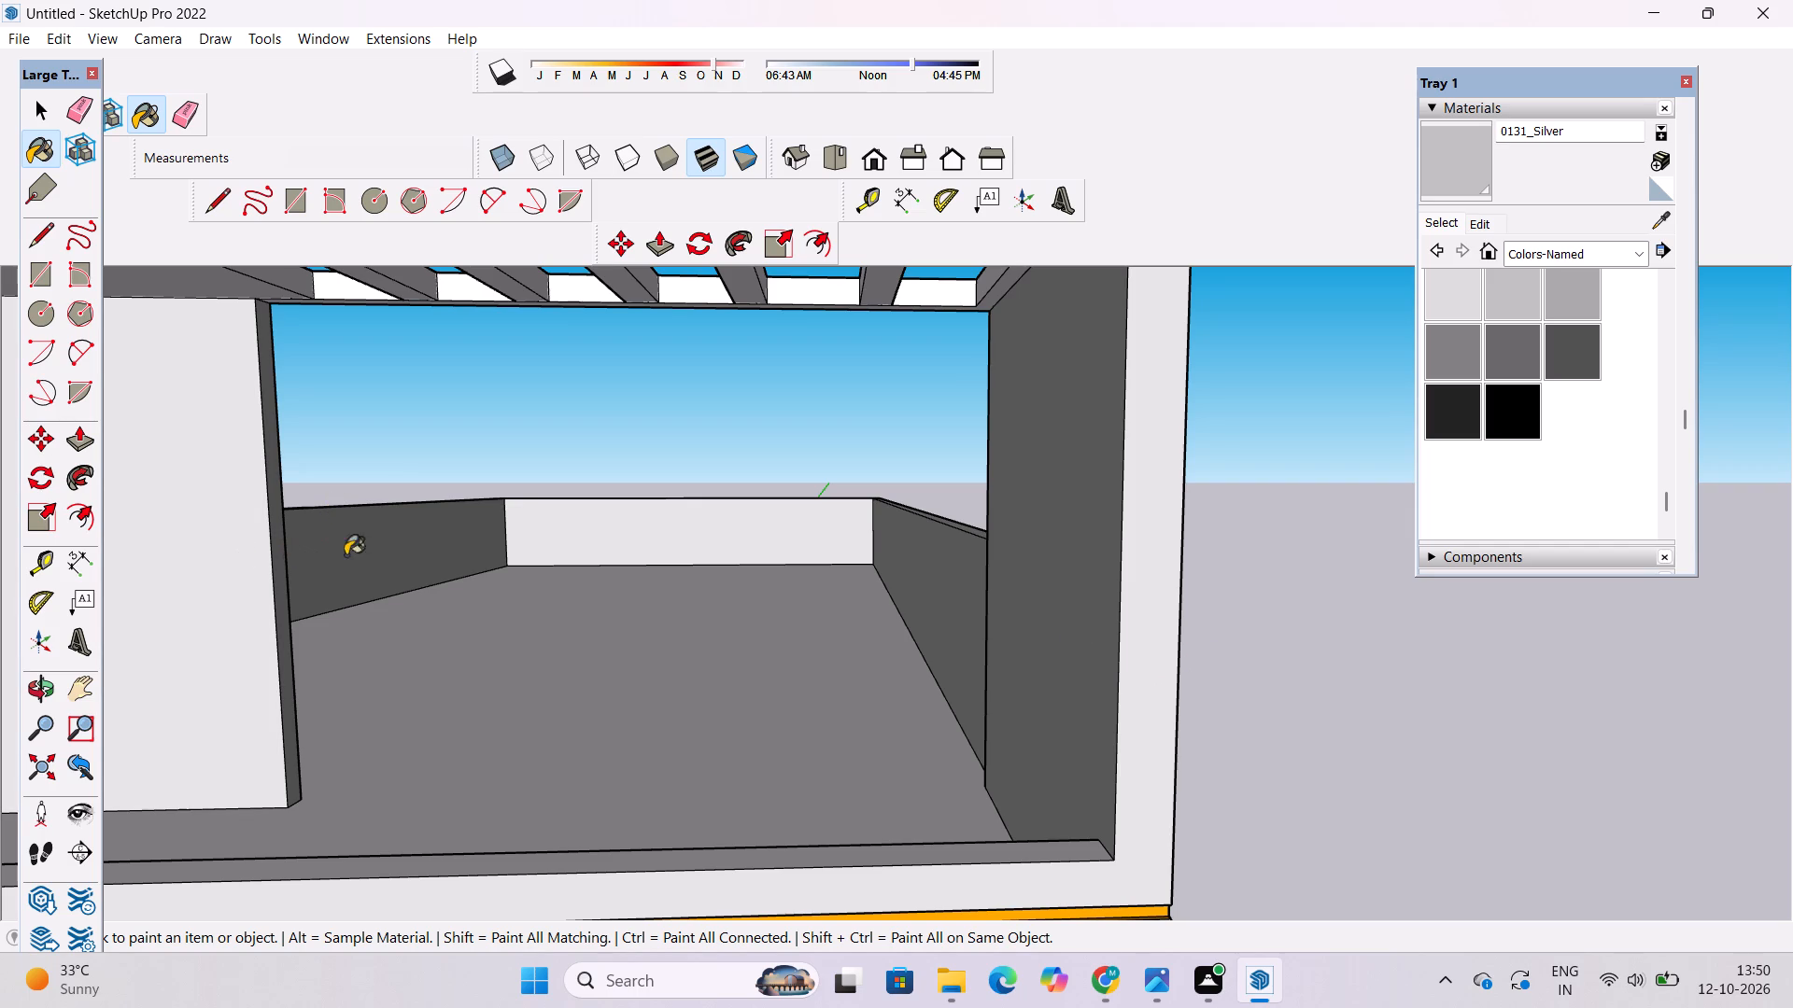
{"action": "key", "text": "o"}
{"action": "scroll", "coordinate": [614, 597], "scroll_direction": "down", "scroll_amount": 3}
{"action": "left_click_drag", "start_coordinate": [656, 621], "coordinate": [226, 625]}
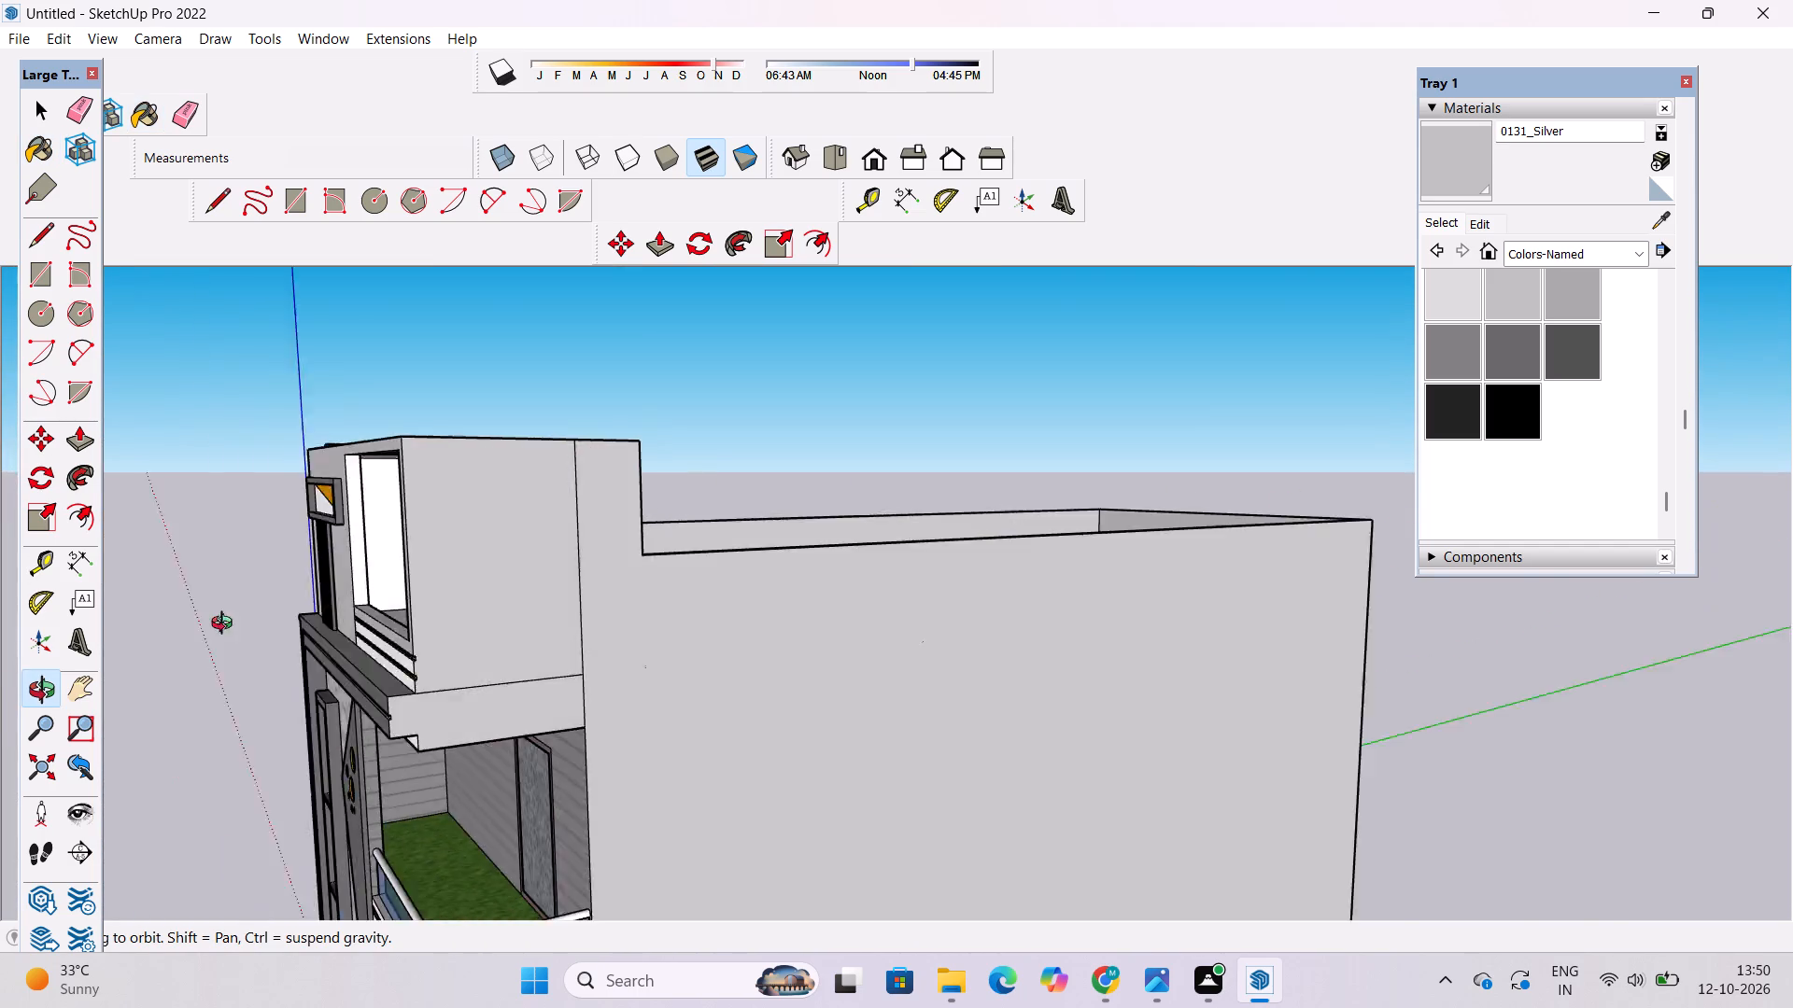
{"action": "left_click_drag", "start_coordinate": [226, 625], "coordinate": [54, 650]}
{"action": "scroll", "coordinate": [313, 520], "scroll_direction": "up", "scroll_amount": 3}
{"action": "left_click_drag", "start_coordinate": [900, 577], "coordinate": [673, 588]}
{"action": "left_click_drag", "start_coordinate": [685, 486], "coordinate": [725, 600]}
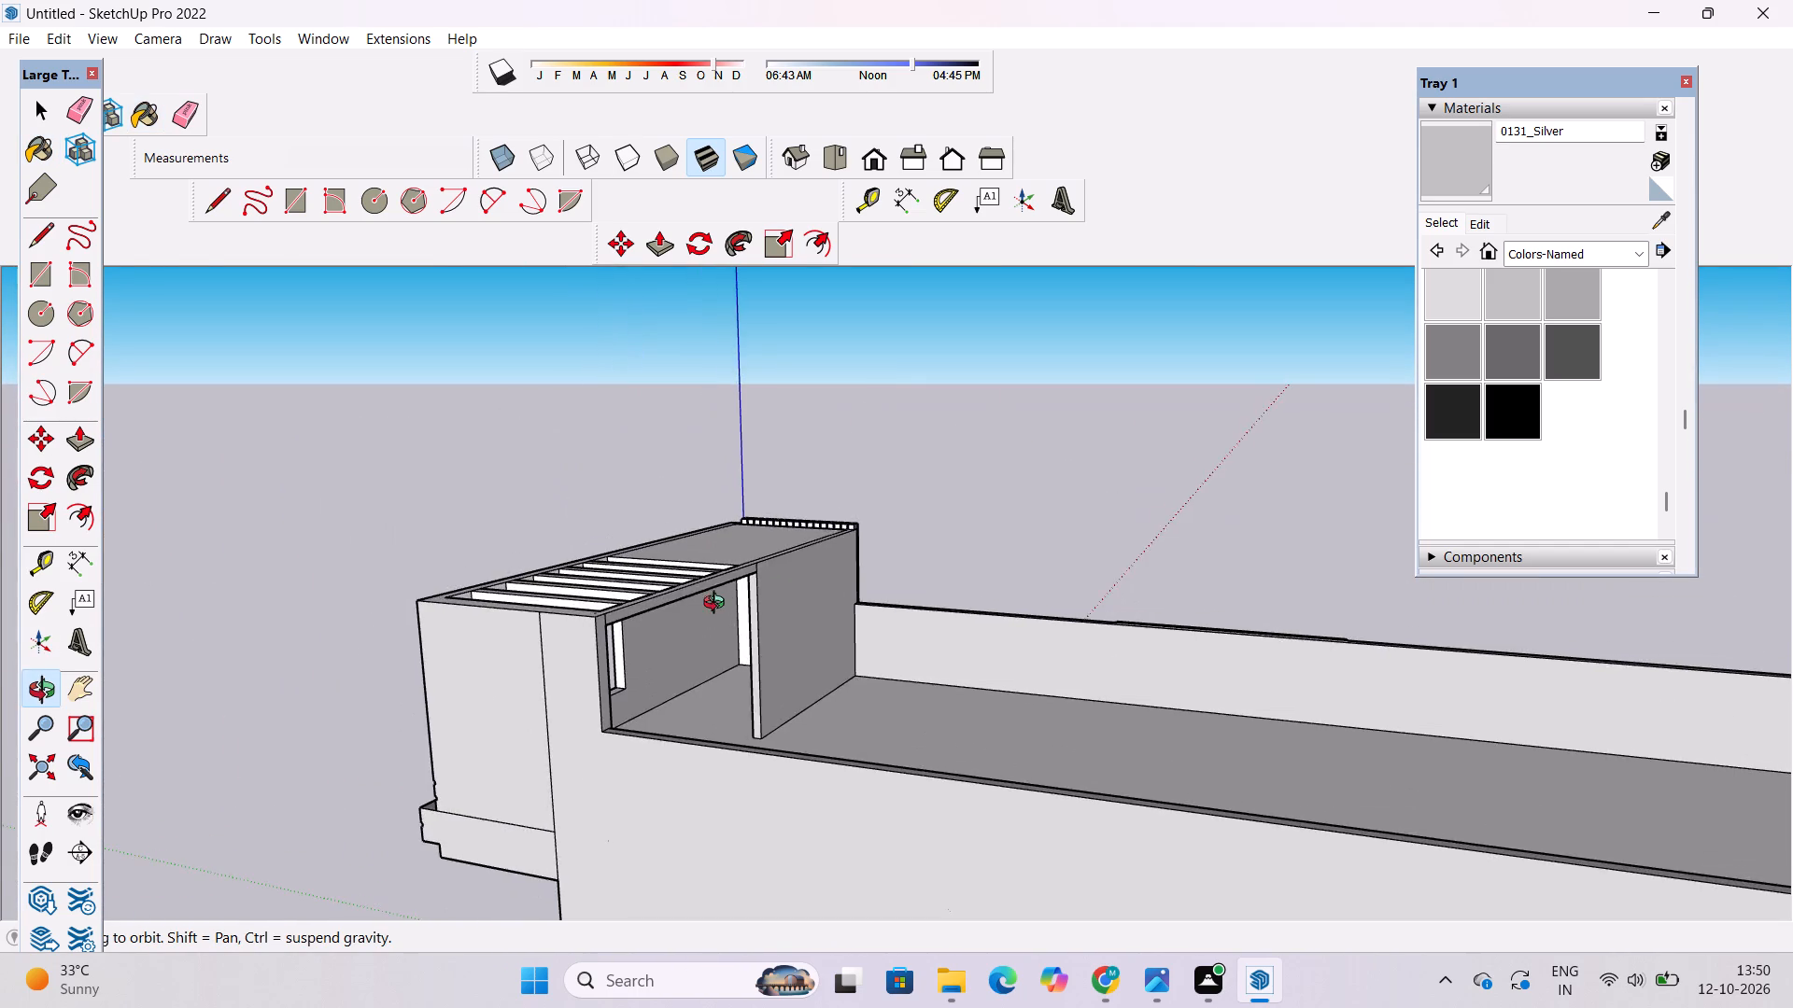
{"action": "scroll", "coordinate": [713, 611], "scroll_direction": "up", "scroll_amount": 11}
{"action": "left_click_drag", "start_coordinate": [700, 650], "coordinate": [737, 627]}
{"action": "left_click", "coordinate": [1443, 174]}
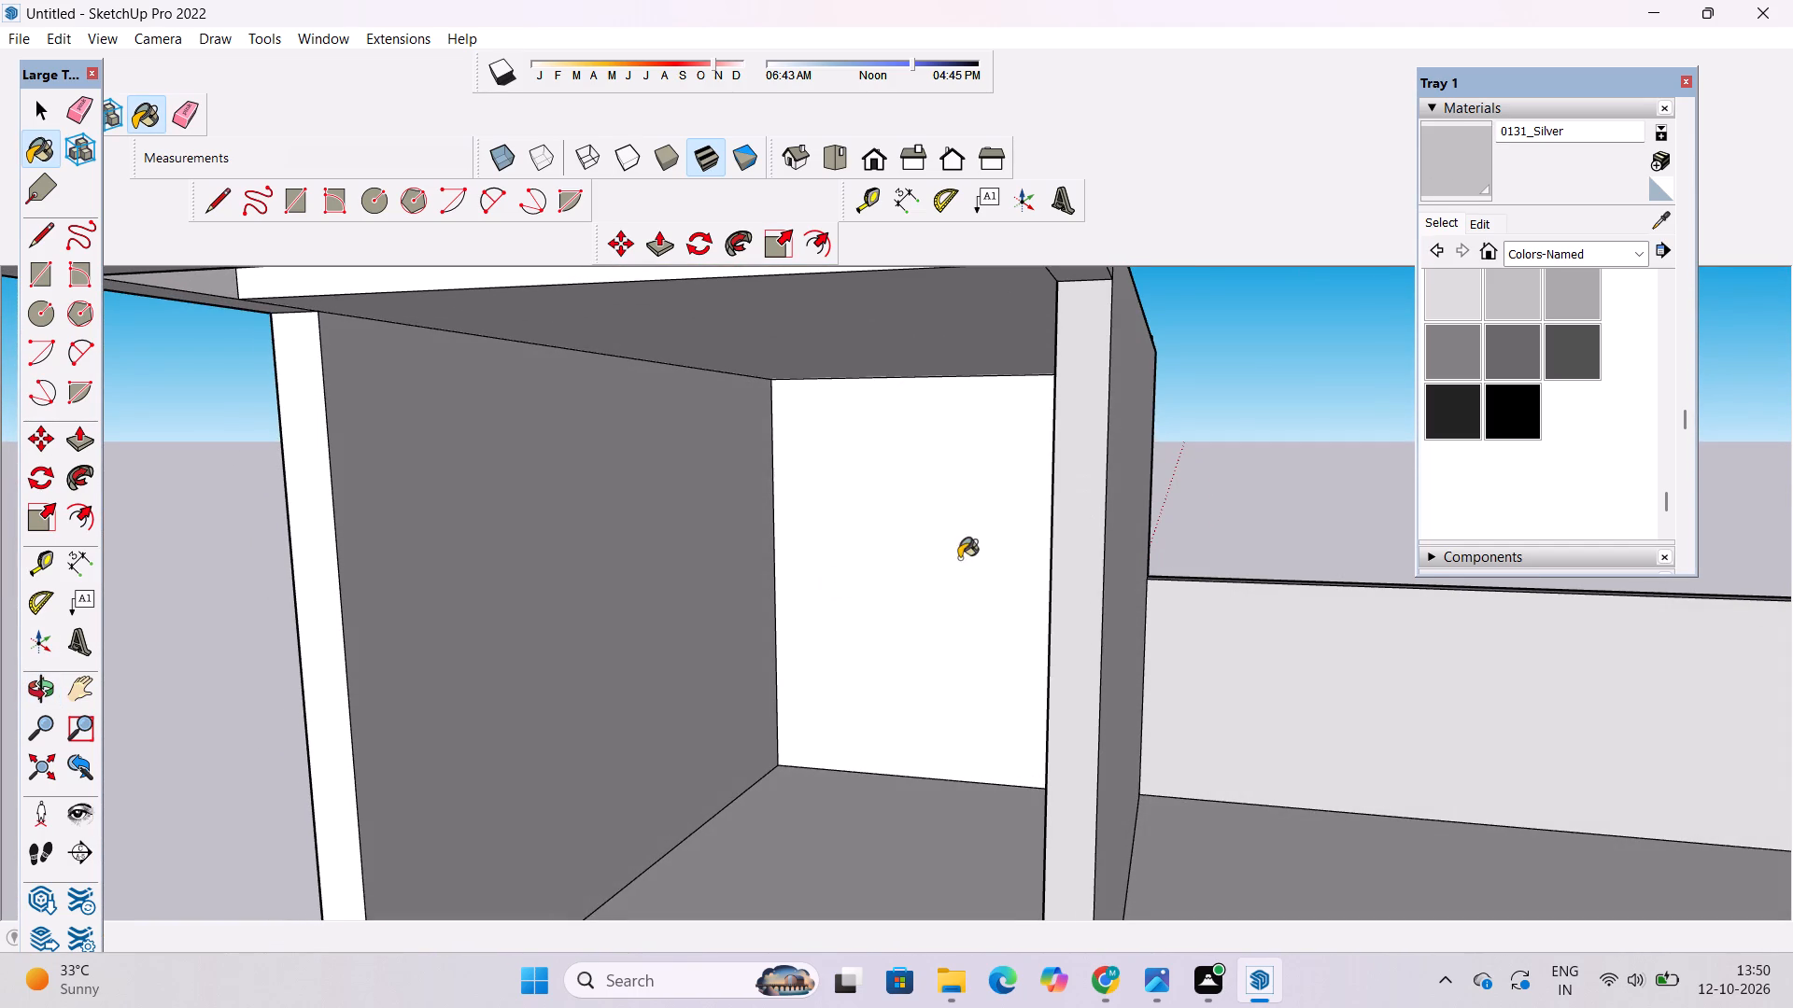
{"action": "left_click_drag", "start_coordinate": [959, 558], "coordinate": [902, 564]}
{"action": "left_click", "coordinate": [315, 511]}
Paint the six white inner faces of the rear roof beam, between the pergola slats, with 0131_Silver.
{"action": "key", "text": "o"}
{"action": "scroll", "coordinate": [856, 585], "scroll_direction": "down", "scroll_amount": 11}
{"action": "left_click_drag", "start_coordinate": [587, 733], "coordinate": [1054, 805]}
{"action": "left_click_drag", "start_coordinate": [1112, 765], "coordinate": [861, 735]}
{"action": "left_click_drag", "start_coordinate": [753, 749], "coordinate": [1129, 760]}
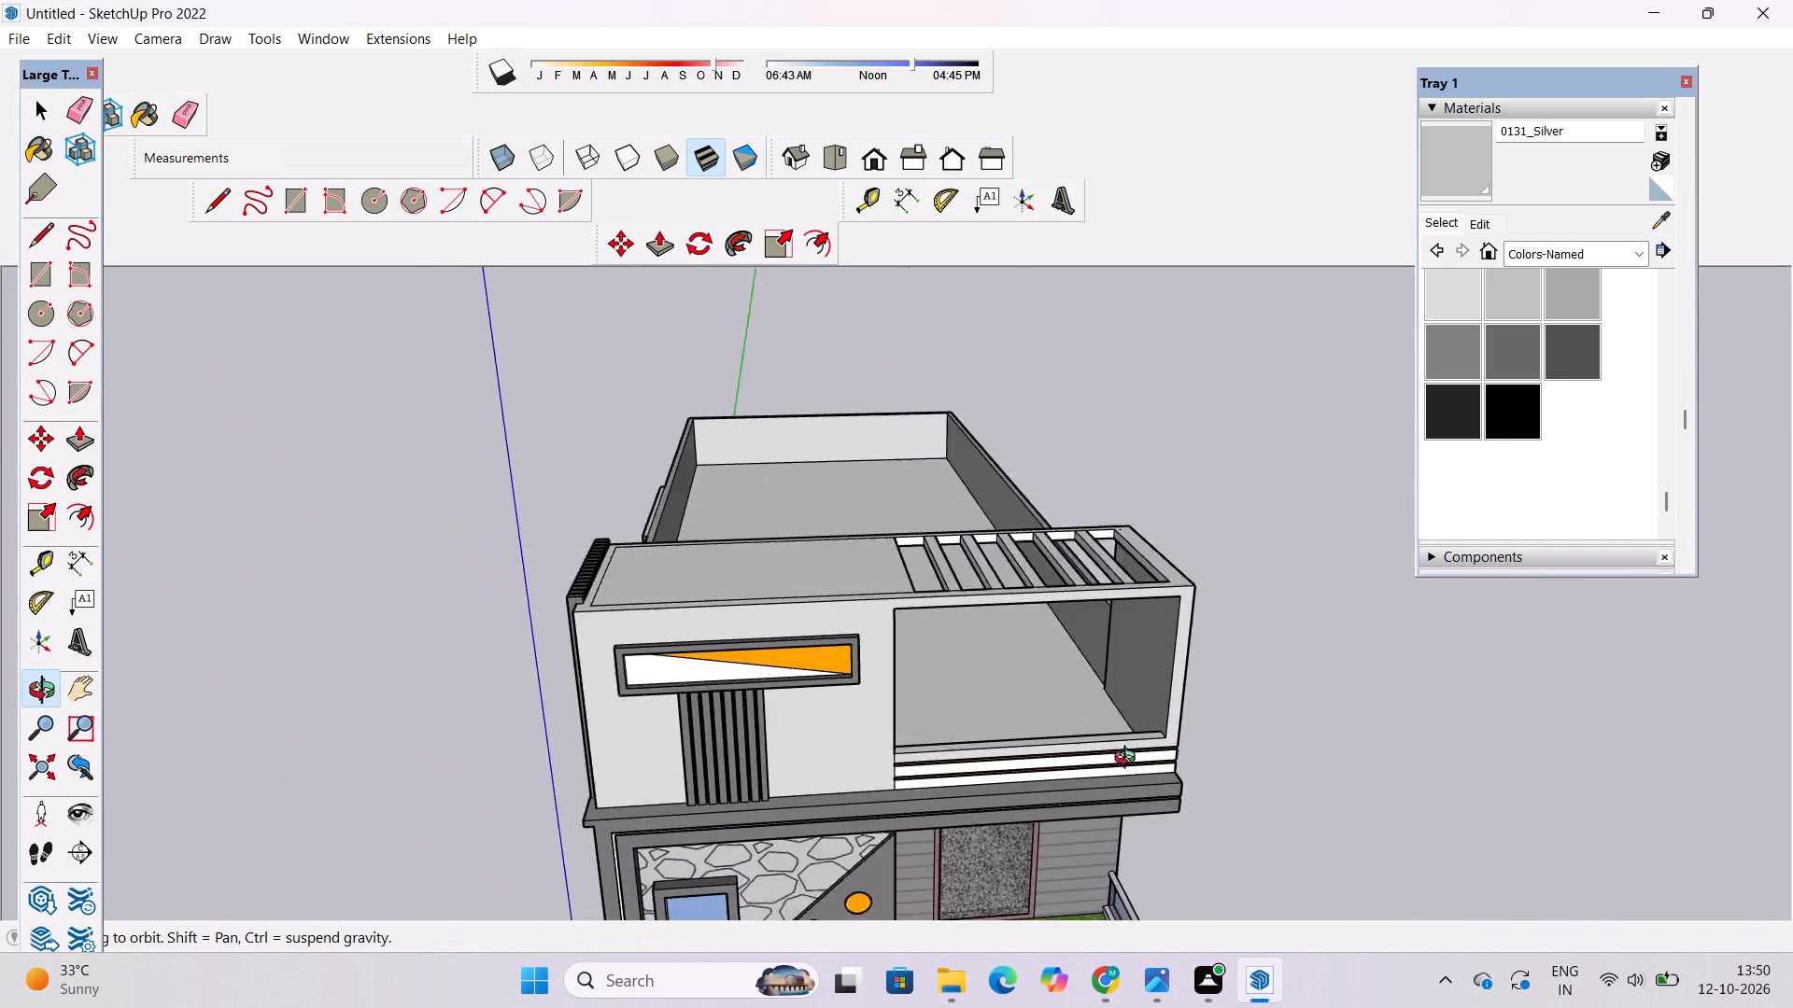
{"action": "left_click_drag", "start_coordinate": [1129, 760], "coordinate": [1144, 752]}
{"action": "left_click_drag", "start_coordinate": [1144, 694], "coordinate": [1004, 747], "text": "shift"}
{"action": "scroll", "coordinate": [939, 623], "scroll_direction": "up", "scroll_amount": 9}
{"action": "left_click_drag", "start_coordinate": [966, 654], "coordinate": [992, 777], "text": "shift"}
{"action": "left_click_drag", "start_coordinate": [909, 770], "coordinate": [805, 733]}
{"action": "scroll", "coordinate": [773, 666], "scroll_direction": "up", "scroll_amount": 5}
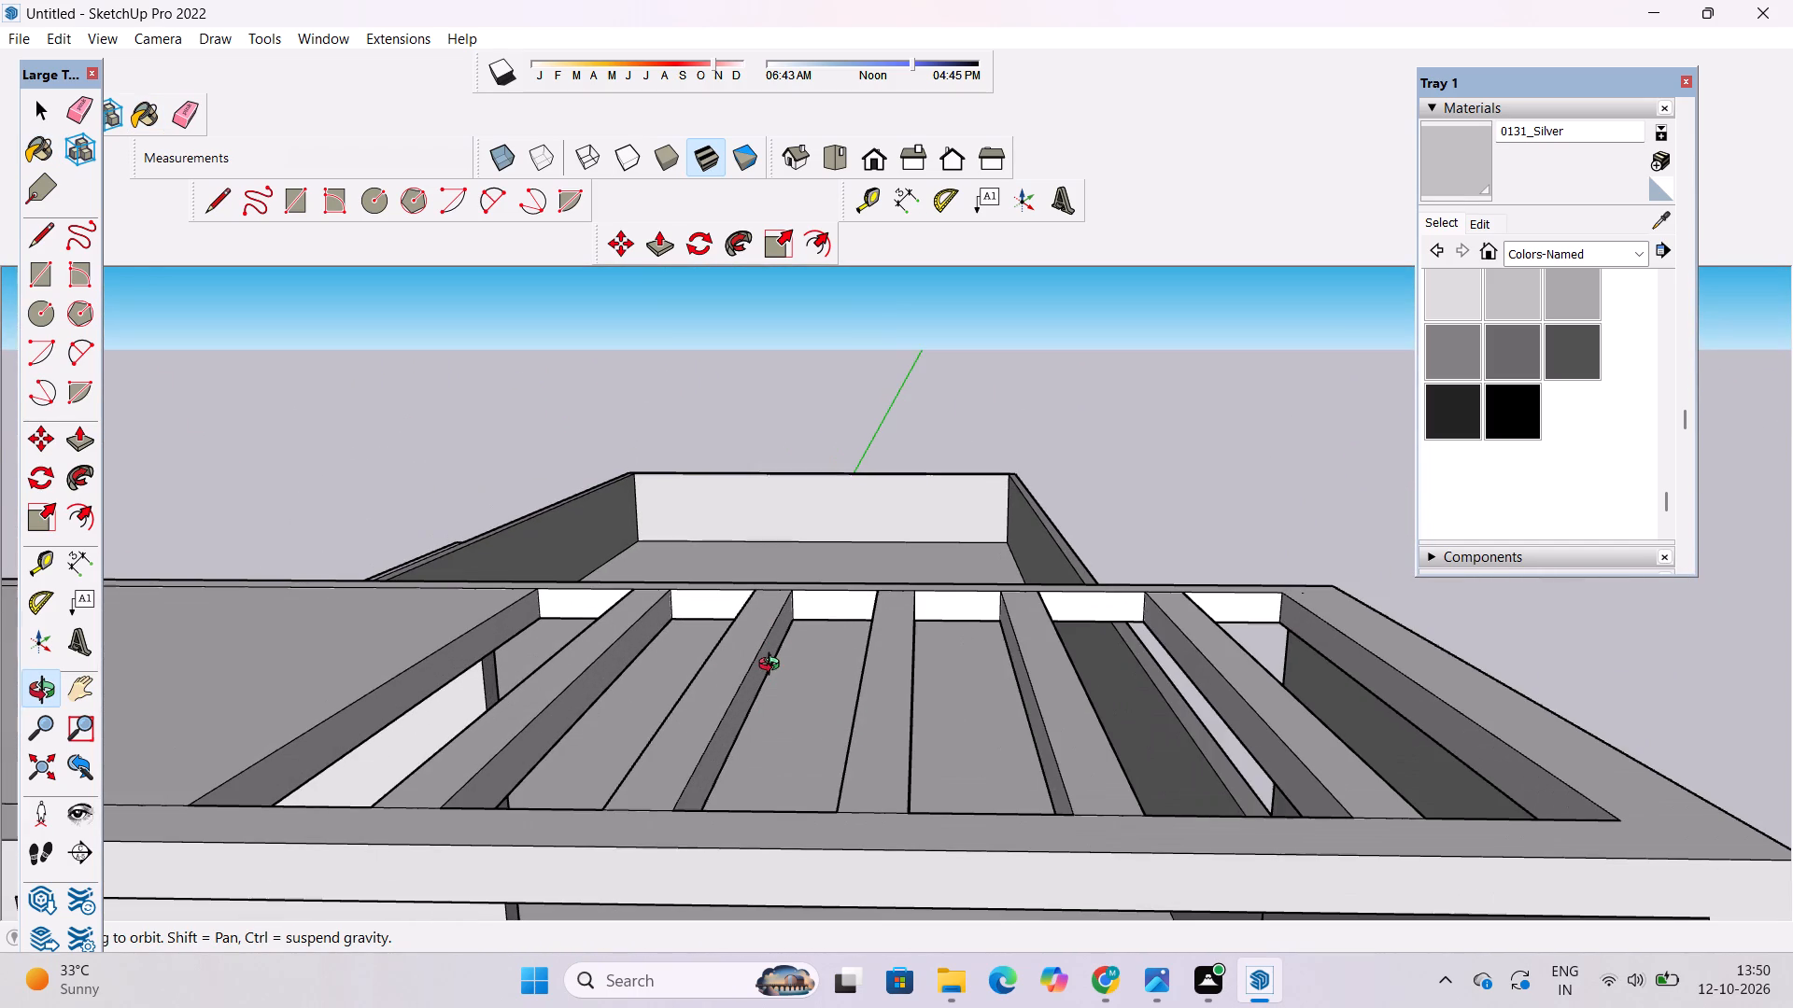
{"action": "left_click", "coordinate": [1463, 179]}
{"action": "left_click", "coordinate": [1223, 597]}
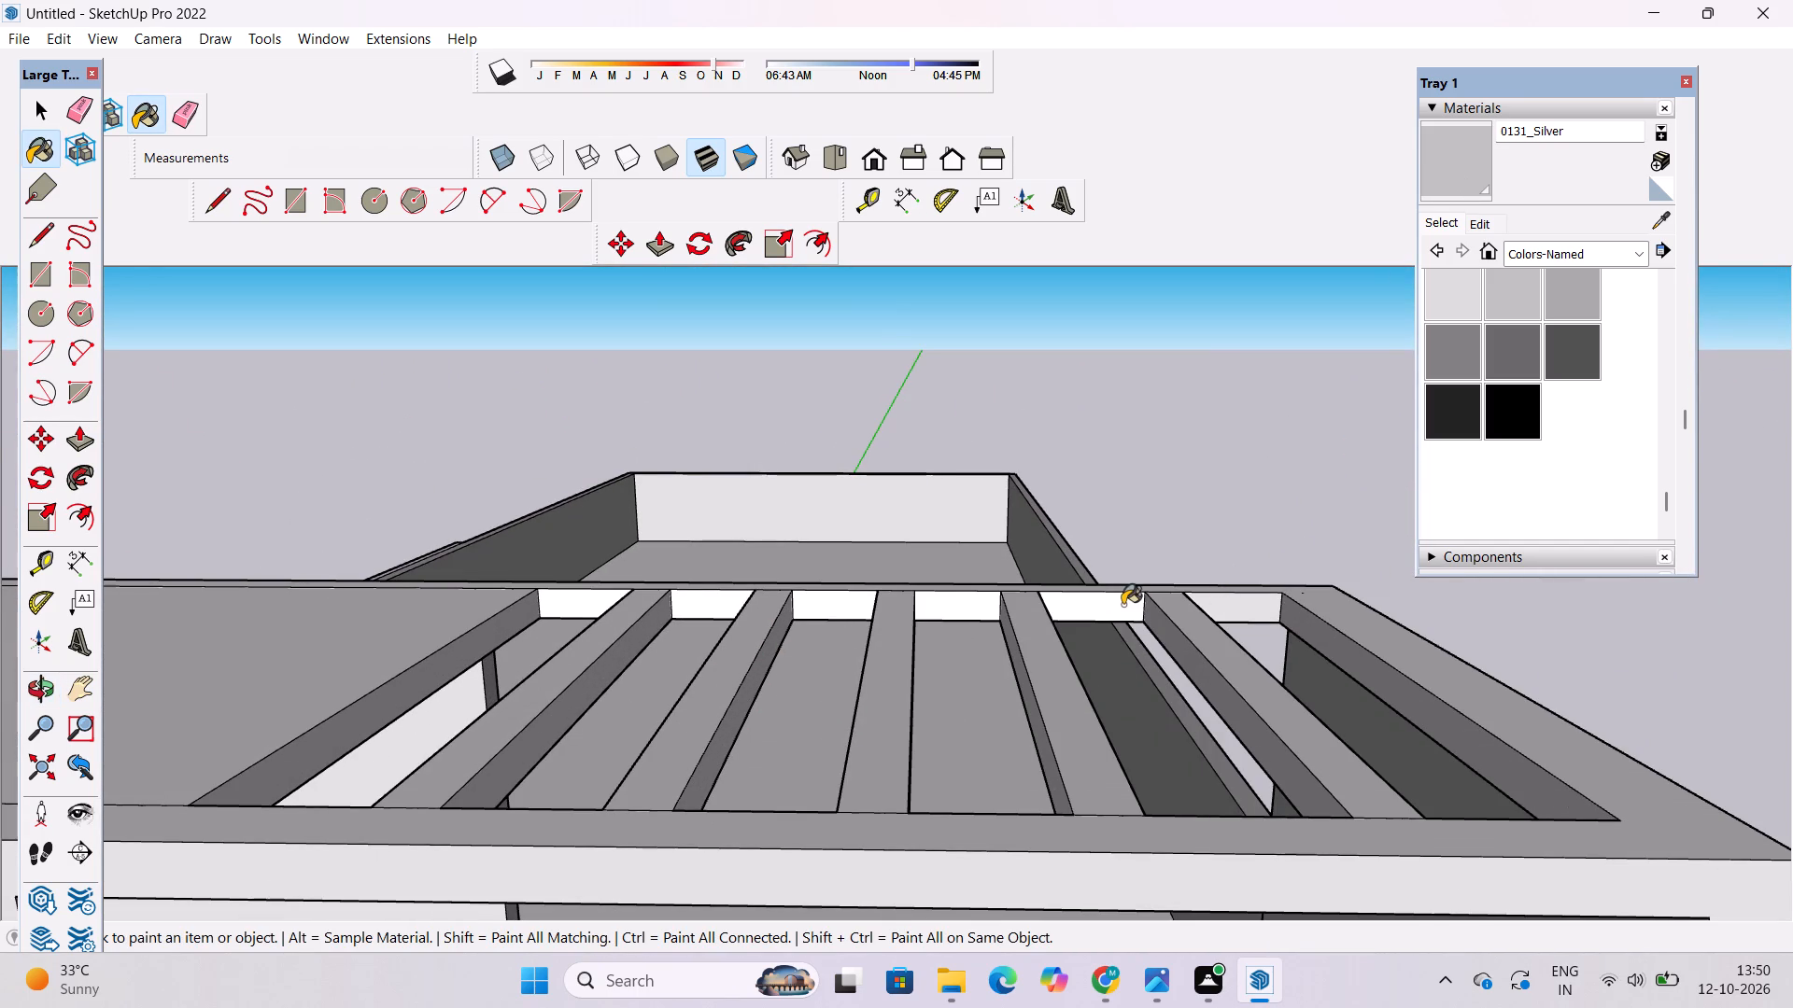
{"action": "left_click", "coordinate": [1096, 605]}
{"action": "left_click", "coordinate": [941, 606]}
{"action": "left_click", "coordinate": [852, 609]}
{"action": "left_click", "coordinate": [697, 598]}
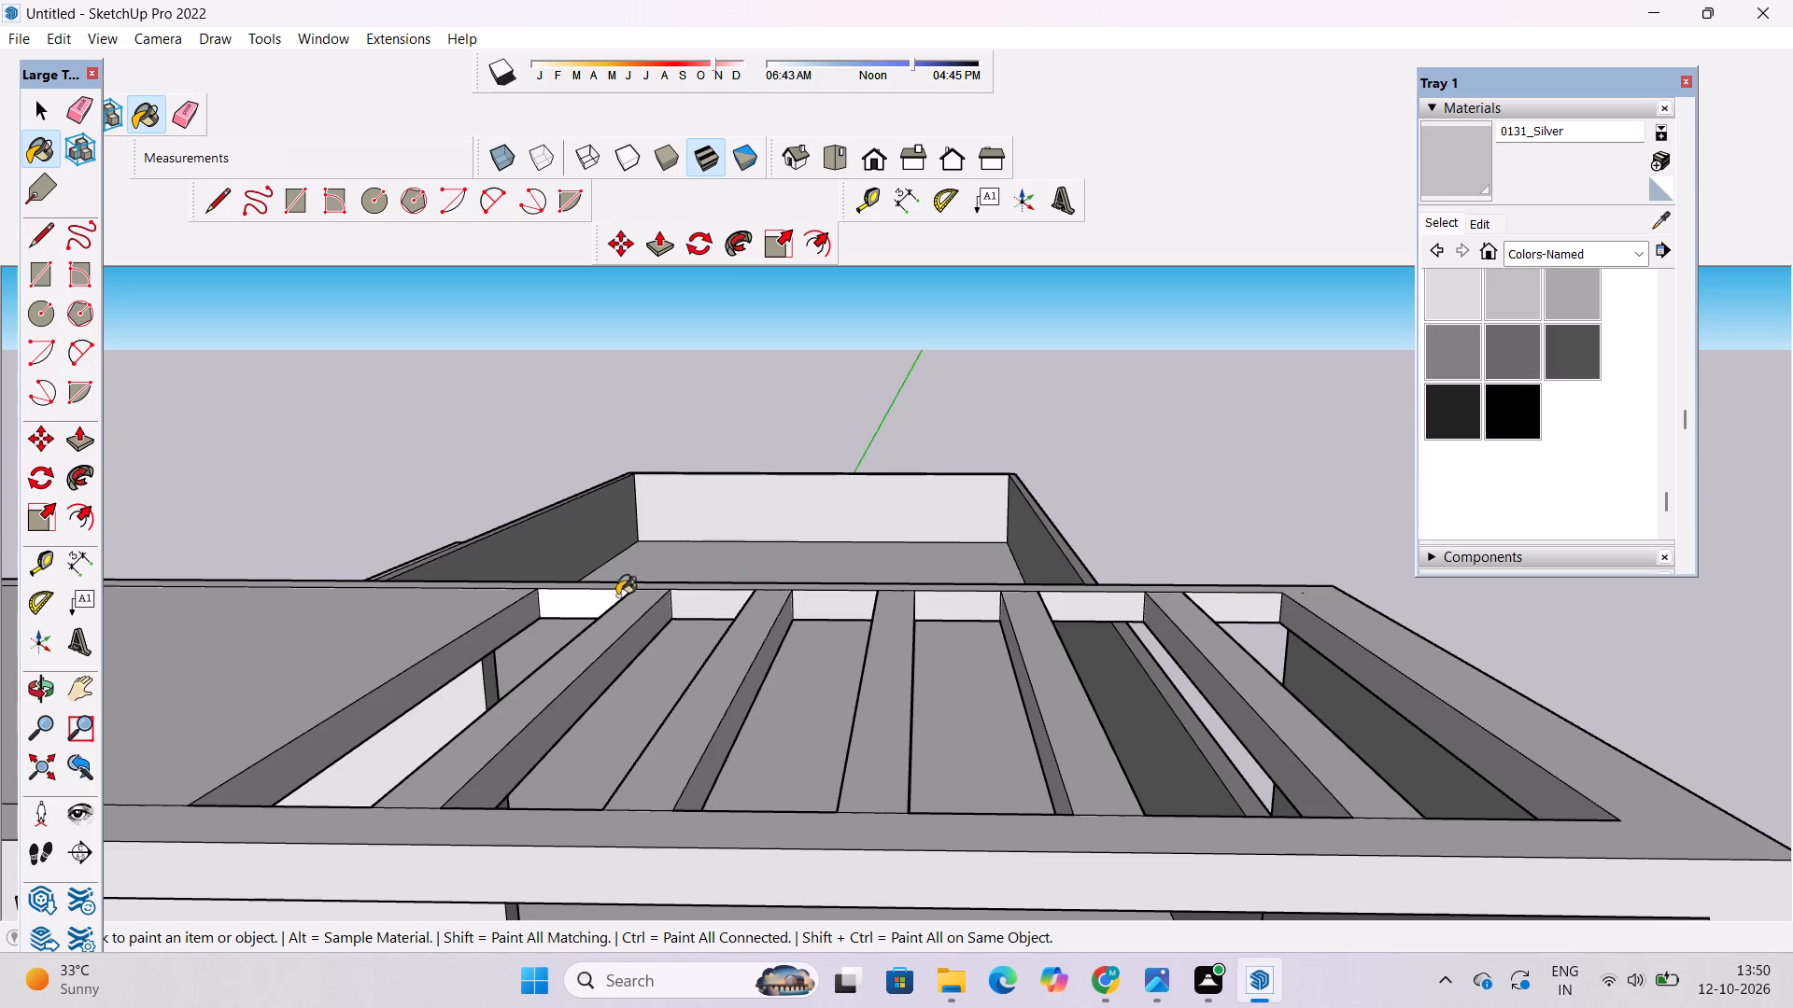
{"action": "left_click", "coordinate": [602, 589]}
{"action": "left_click", "coordinate": [591, 603]}
Paint the white long side faces of the roof pergola slats with 0131_Silver.
{"action": "key", "text": "o"}
{"action": "scroll", "coordinate": [591, 603], "scroll_direction": "down", "scroll_amount": 3}
{"action": "left_click_drag", "start_coordinate": [1143, 636], "coordinate": [1027, 678]}
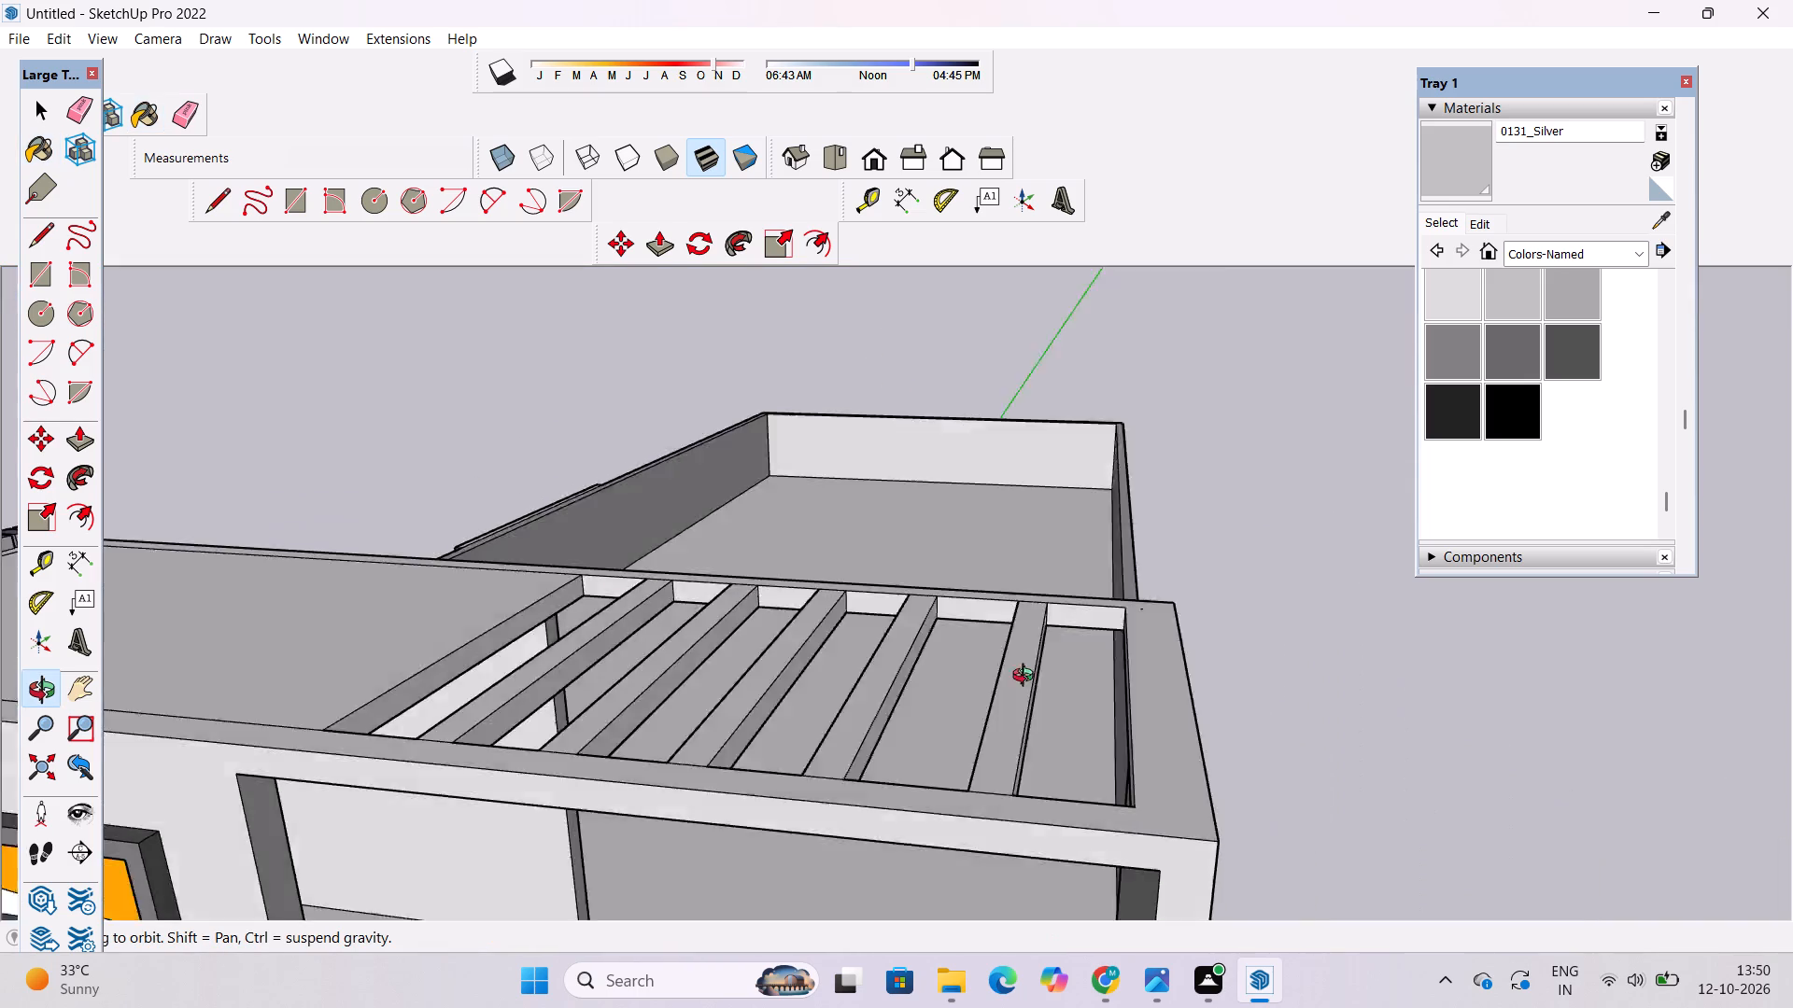
{"action": "left_click_drag", "start_coordinate": [1027, 678], "coordinate": [501, 679]}
{"action": "left_click", "coordinate": [1437, 172]}
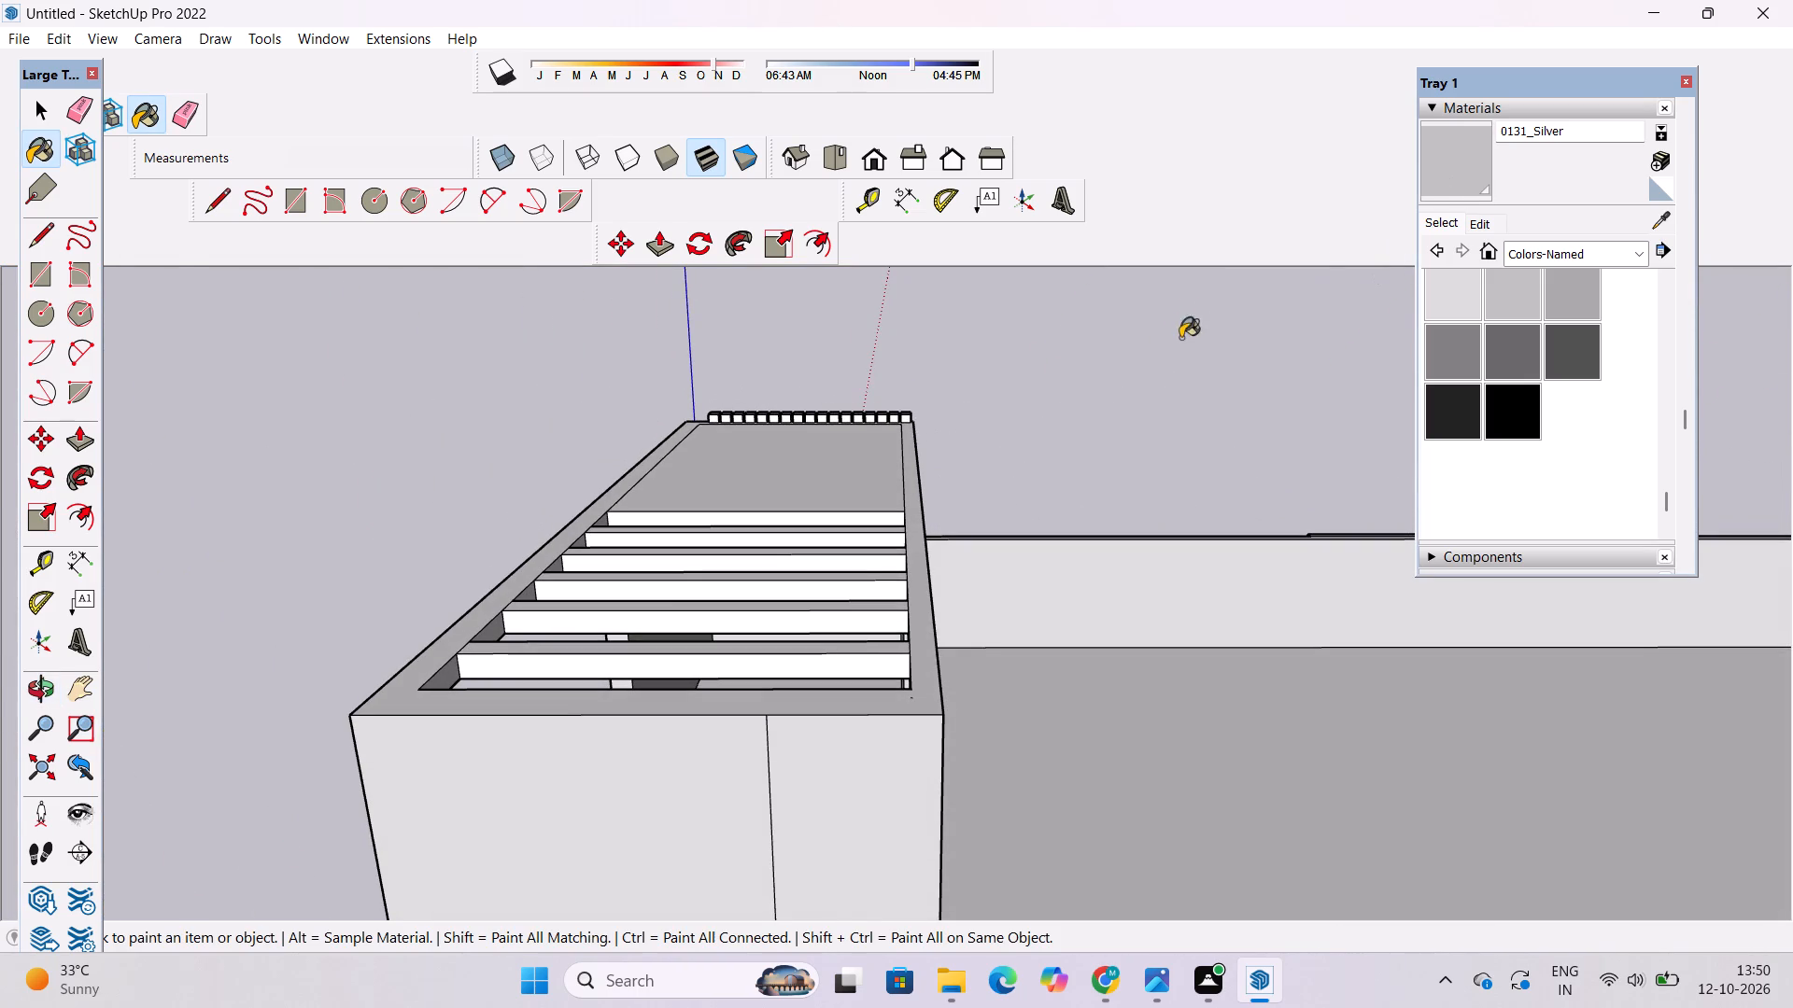
{"action": "scroll", "coordinate": [852, 543], "scroll_direction": "up", "scroll_amount": 8}
{"action": "left_click", "coordinate": [917, 484]}
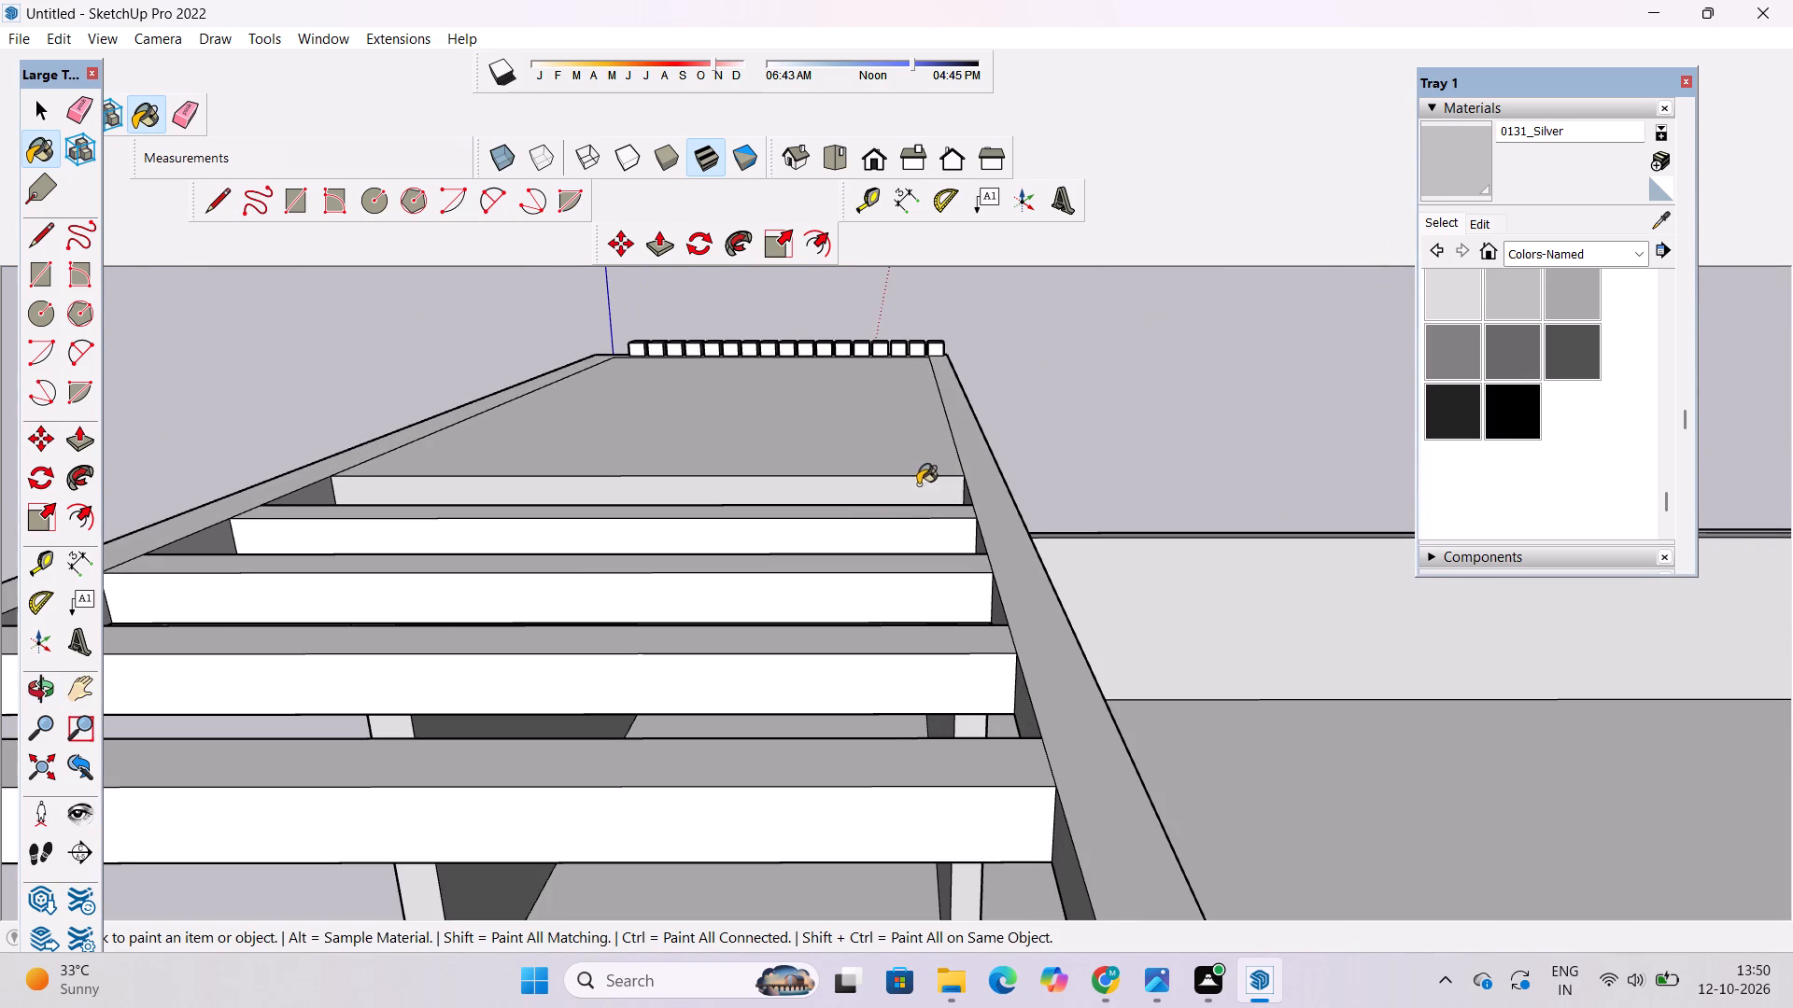
{"action": "left_click", "coordinate": [918, 533]}
{"action": "left_click", "coordinate": [896, 586]}
{"action": "scroll", "coordinate": [876, 451], "scroll_direction": "down", "scroll_amount": 6}
{"action": "scroll", "coordinate": [882, 521], "scroll_direction": "up", "scroll_amount": 4}
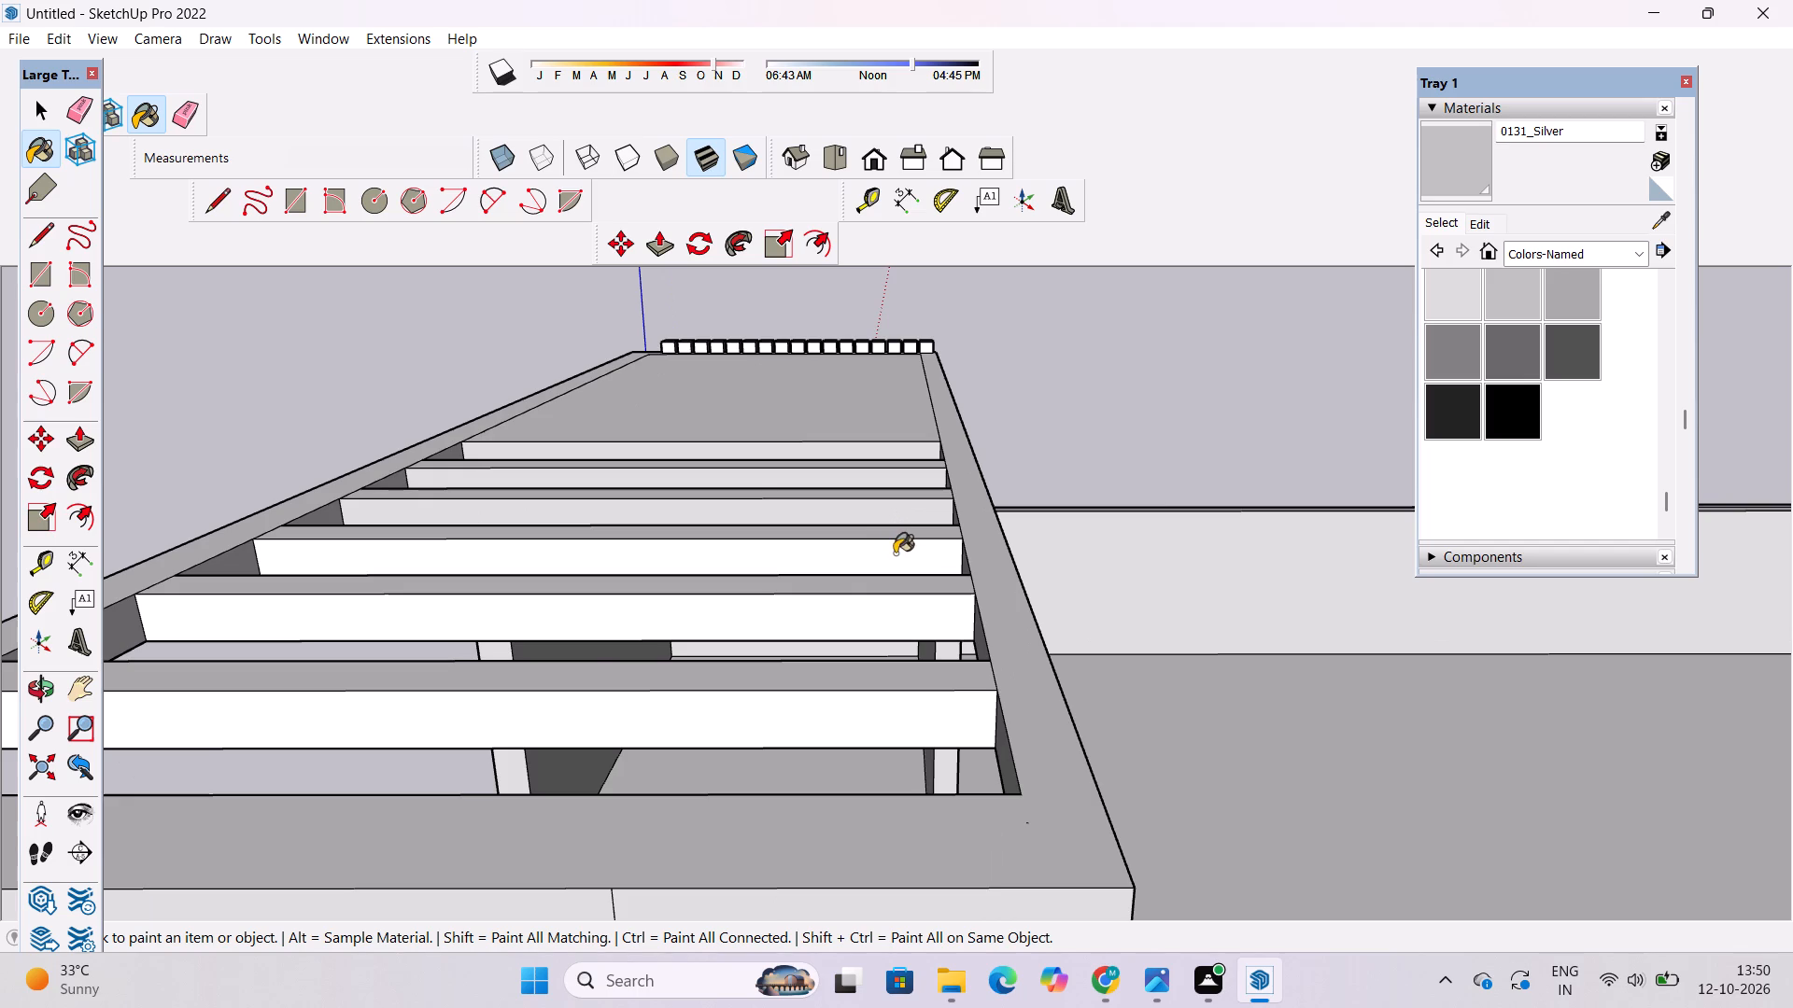
{"action": "left_click", "coordinate": [895, 553]}
{"action": "left_click", "coordinate": [879, 606]}
{"action": "scroll", "coordinate": [896, 555], "scroll_direction": "down", "scroll_amount": 4}
{"action": "scroll", "coordinate": [864, 663], "scroll_direction": "up", "scroll_amount": 3}
{"action": "left_click", "coordinate": [869, 664]}
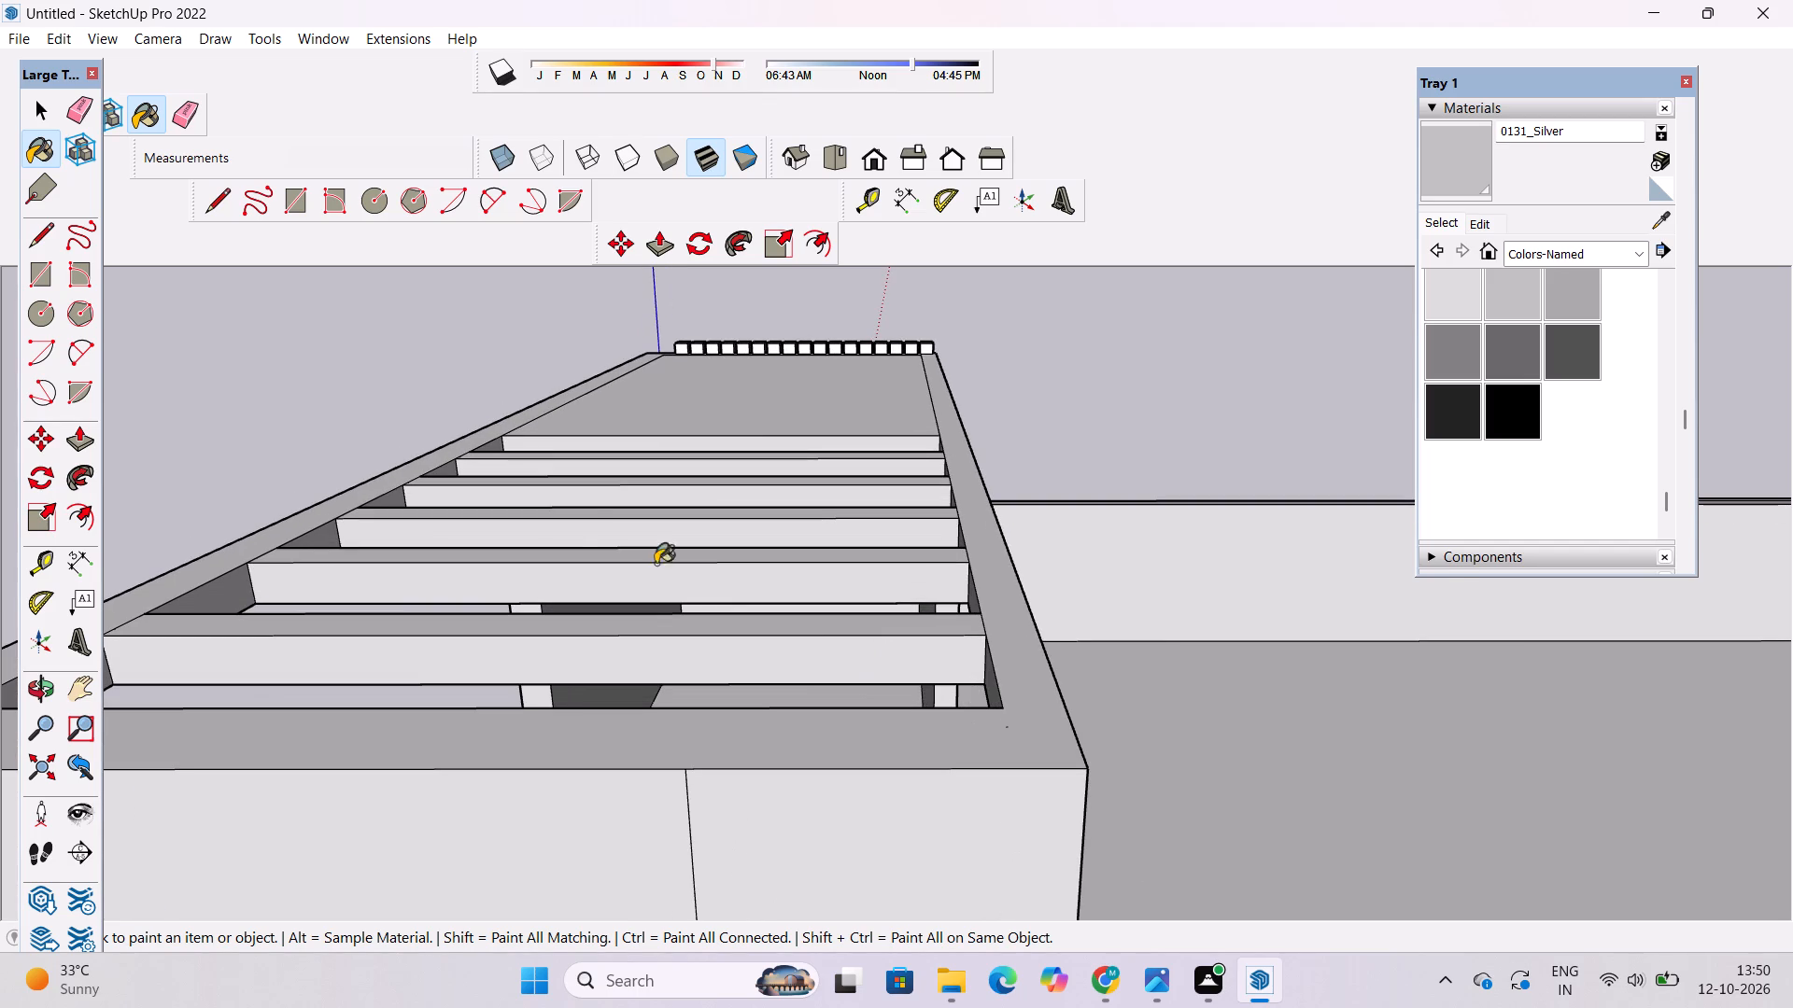
Paint the white inner faces between the pergola slats at their opposite end, seen from the rear, with 0131_Silver.
{"action": "key", "text": "p"}
{"action": "key", "text": "o"}
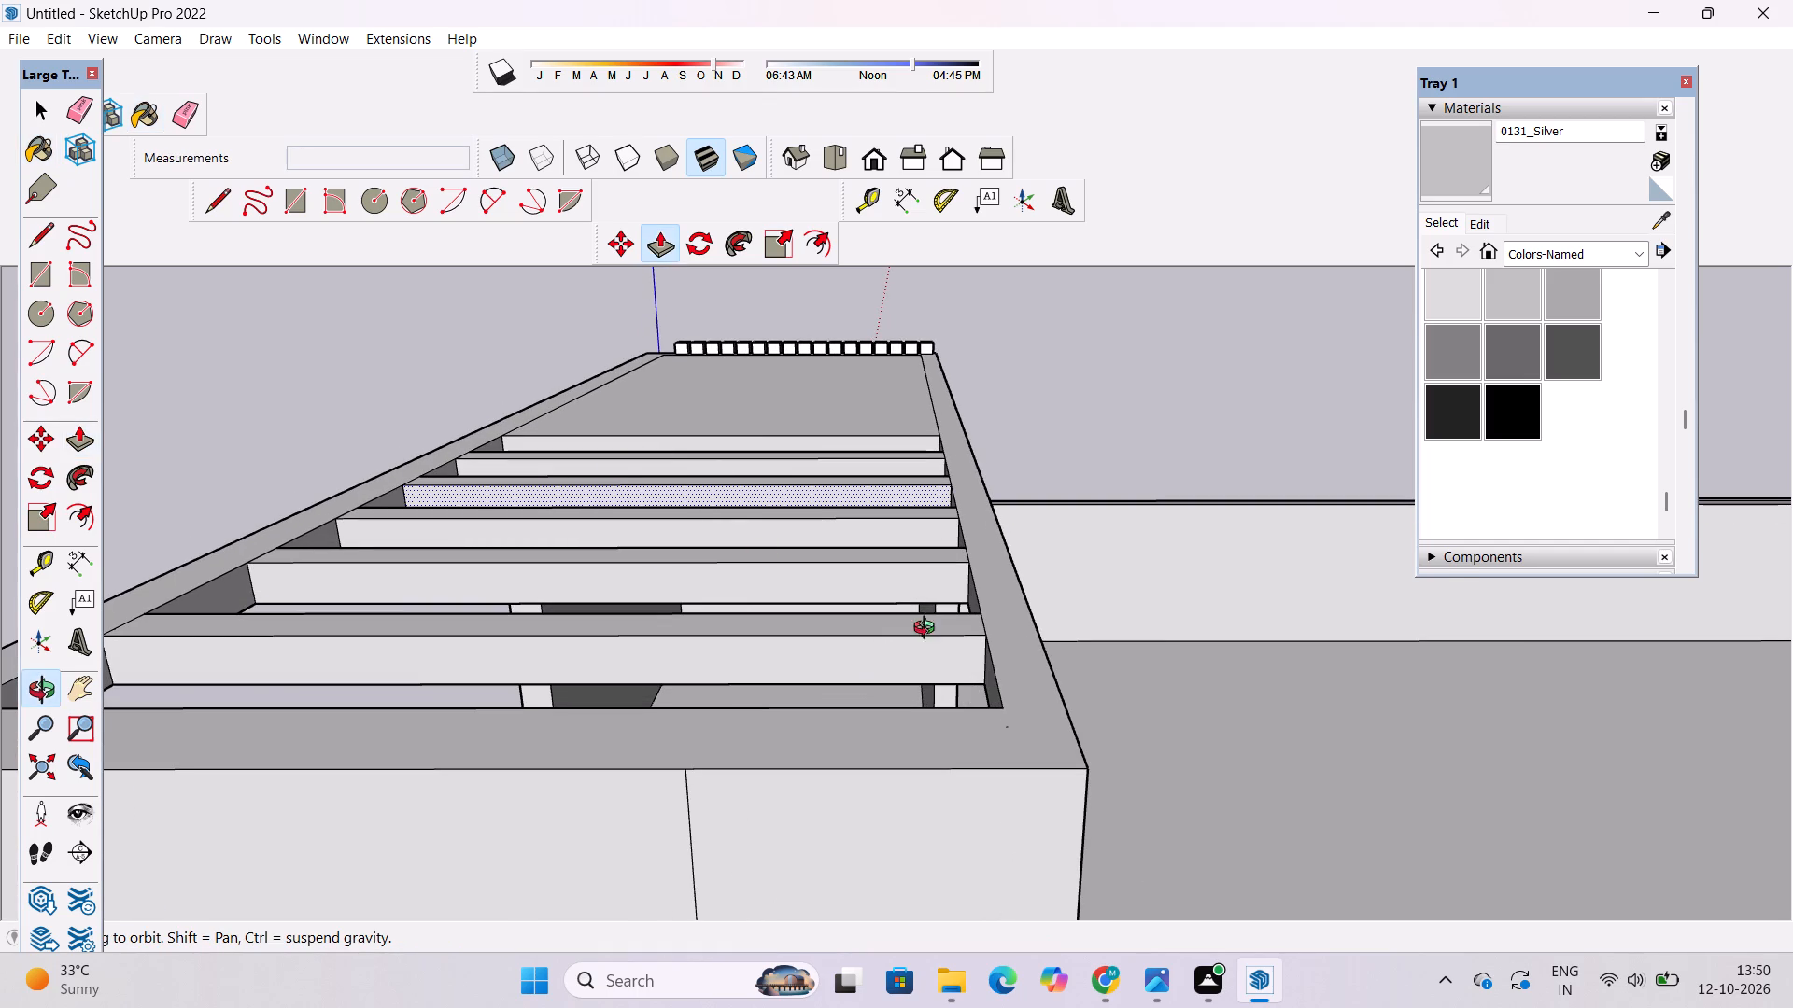
{"action": "left_click_drag", "start_coordinate": [928, 631], "coordinate": [377, 446]}
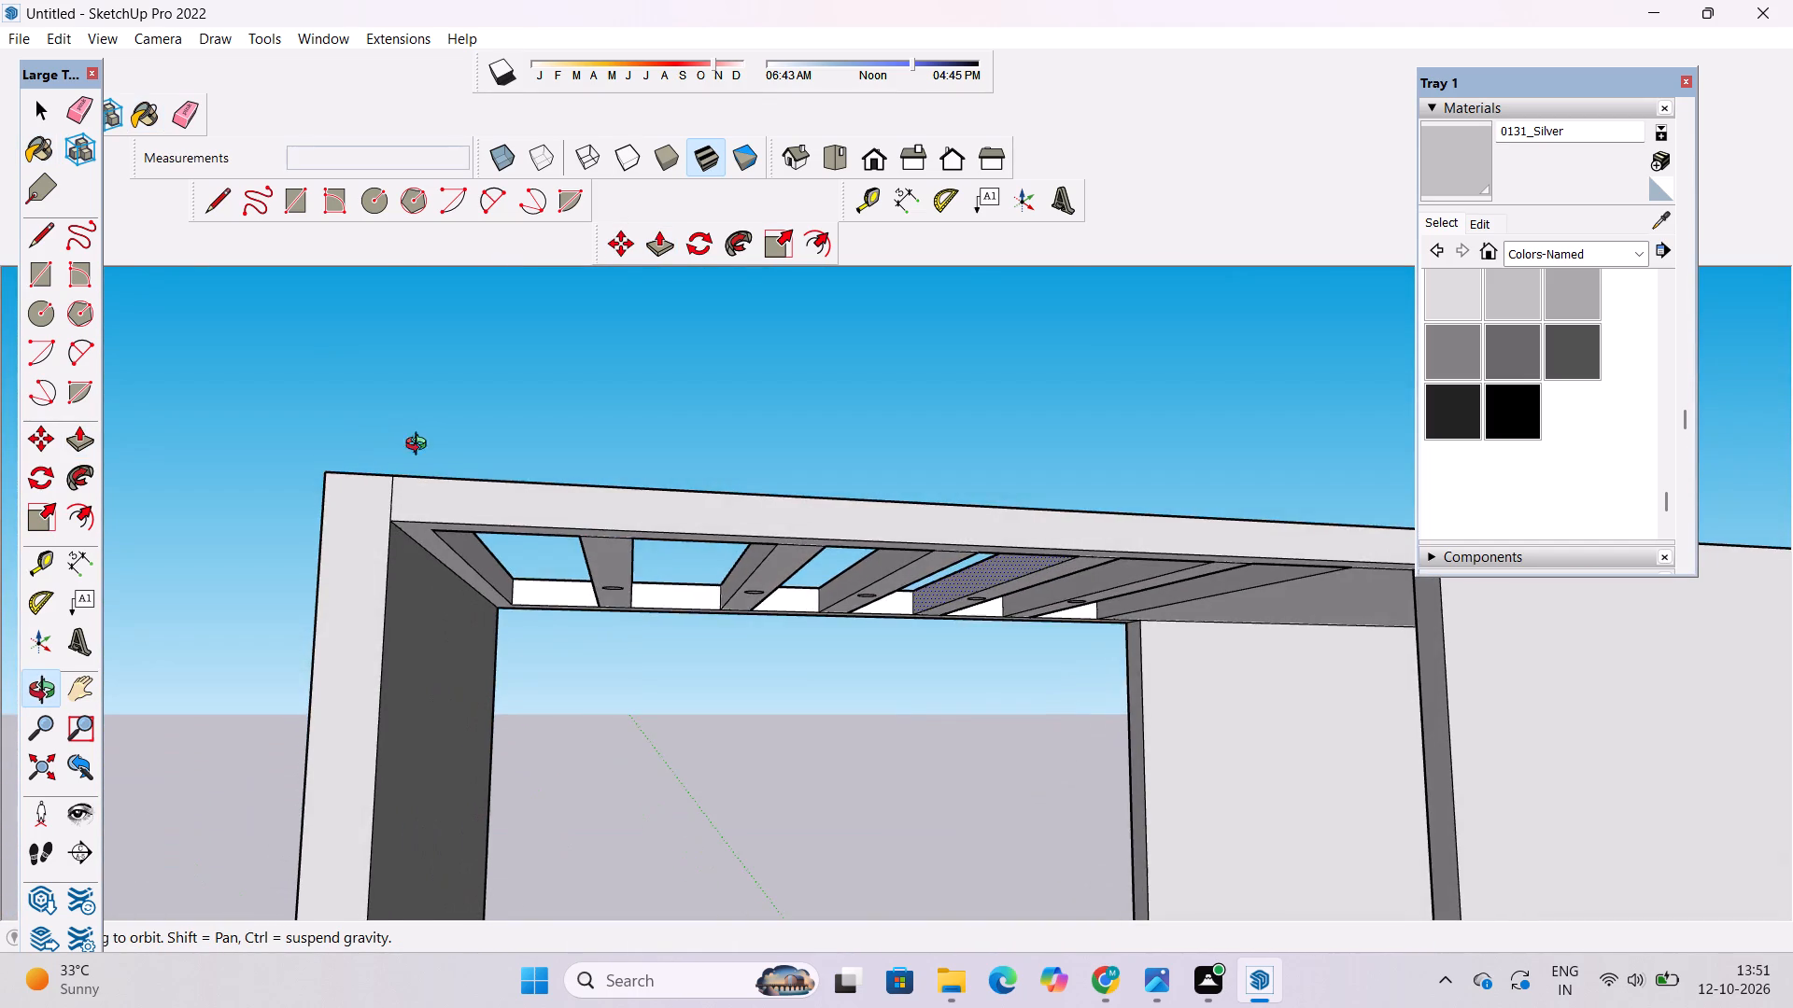
{"action": "left_click_drag", "start_coordinate": [663, 571], "coordinate": [699, 443], "text": "shift"}
{"action": "scroll", "coordinate": [785, 453], "scroll_direction": "up", "scroll_amount": 4}
{"action": "left_click_drag", "start_coordinate": [833, 498], "coordinate": [779, 550]}
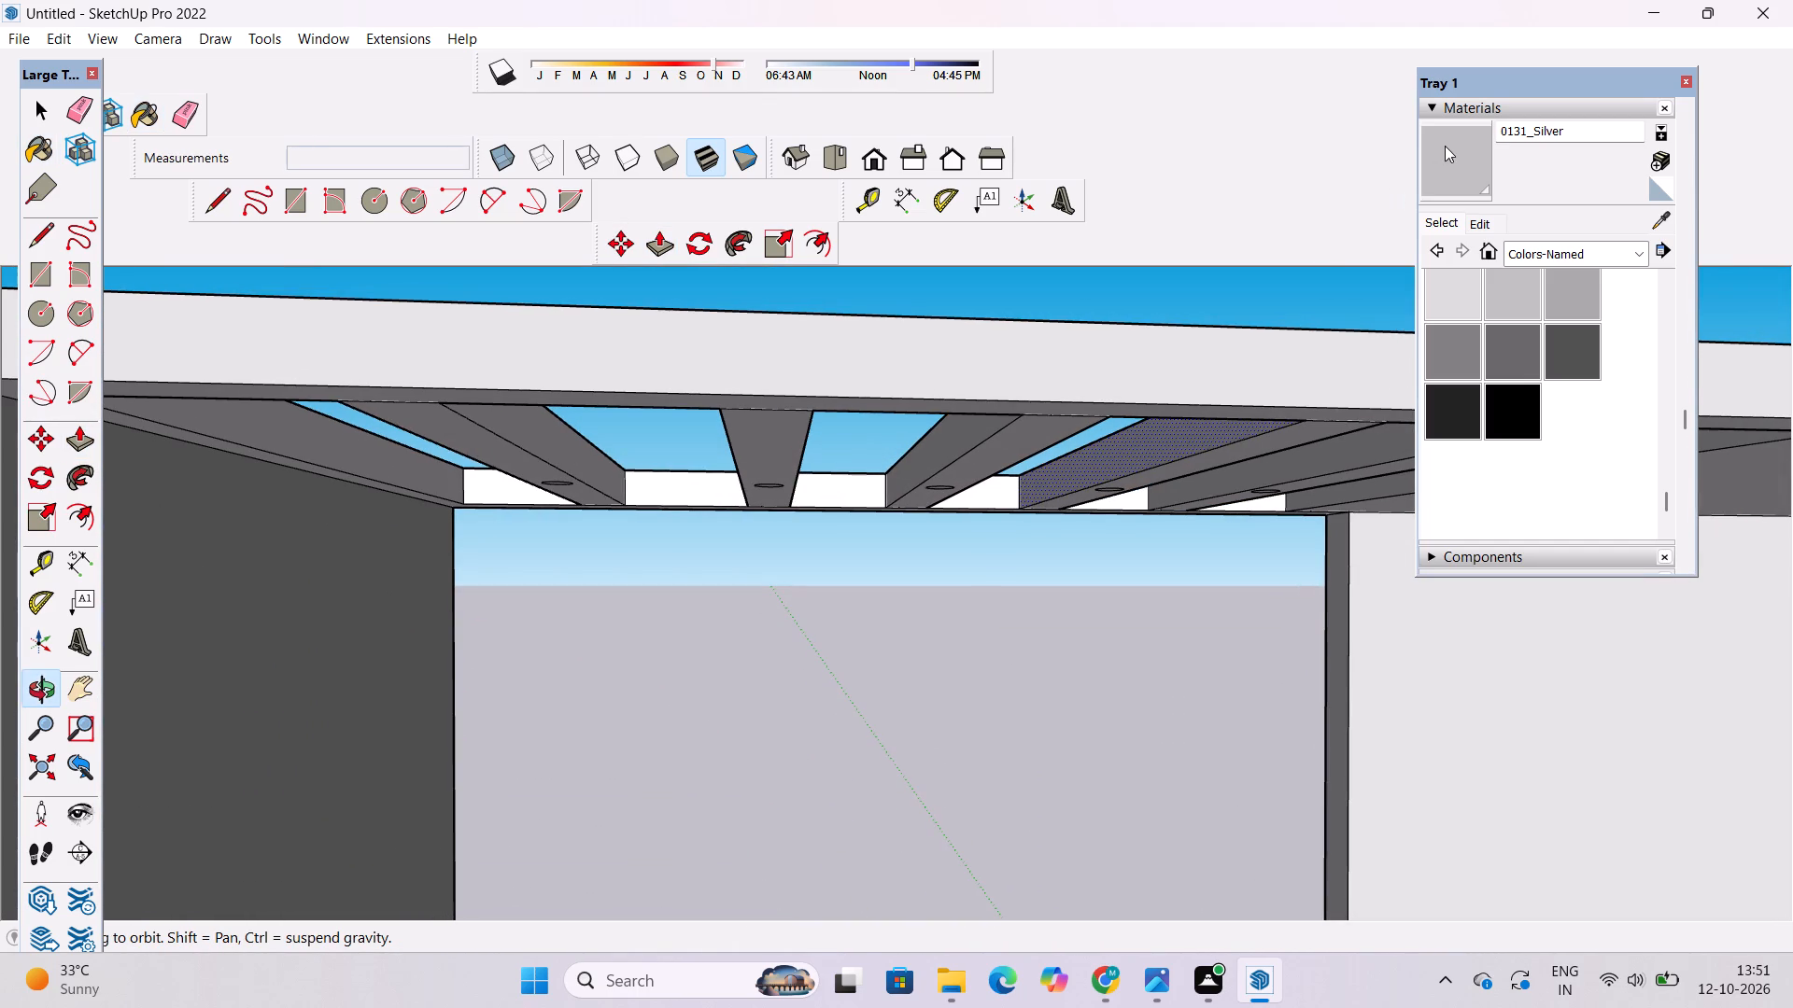
{"action": "left_click", "coordinate": [1445, 150]}
{"action": "scroll", "coordinate": [1278, 515], "scroll_direction": "up", "scroll_amount": 10}
{"action": "left_click", "coordinate": [1274, 478]}
{"action": "left_click_drag", "start_coordinate": [783, 452], "coordinate": [798, 452]}
{"action": "scroll", "coordinate": [1343, 485], "scroll_direction": "down", "scroll_amount": 6}
{"action": "left_click", "coordinate": [748, 460]}
{"action": "scroll", "coordinate": [1089, 476], "scroll_direction": "down", "scroll_amount": 5}
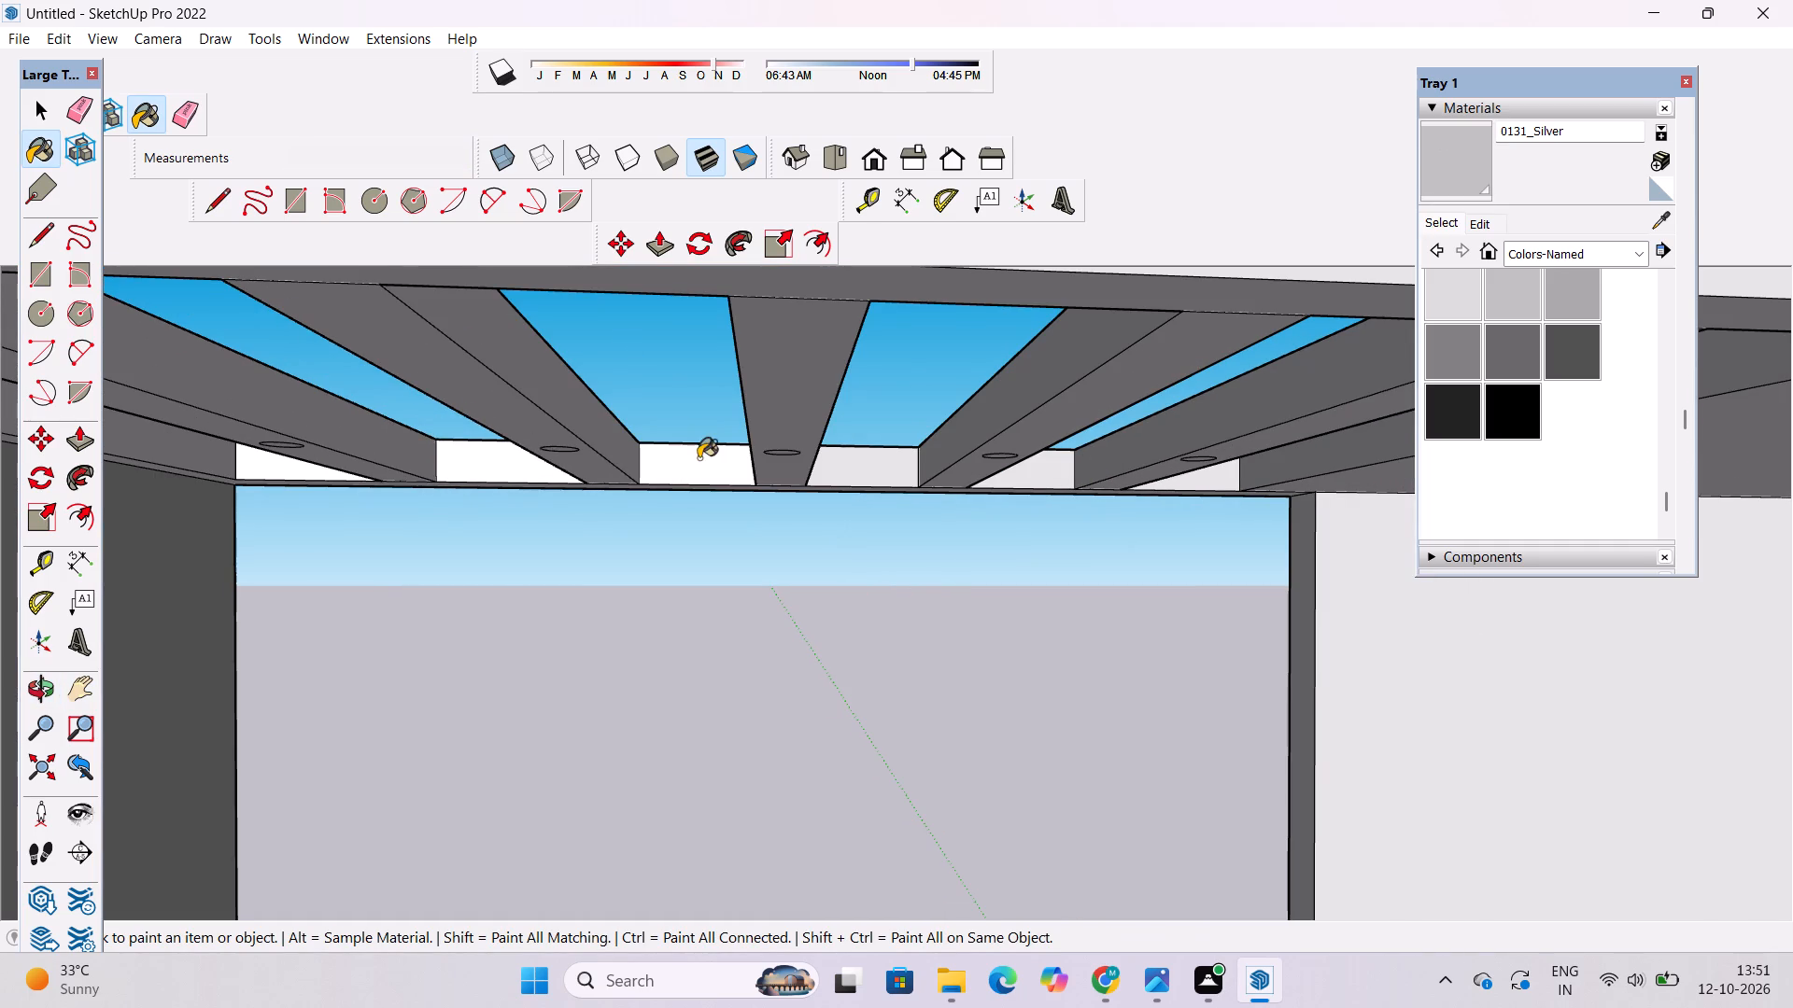
{"action": "left_click", "coordinate": [699, 458]}
{"action": "left_click", "coordinate": [504, 462]}
{"action": "scroll", "coordinate": [936, 474], "scroll_direction": "down", "scroll_amount": 5}
{"action": "scroll", "coordinate": [562, 455], "scroll_direction": "up", "scroll_amount": 4}
{"action": "left_click", "coordinate": [513, 476]}
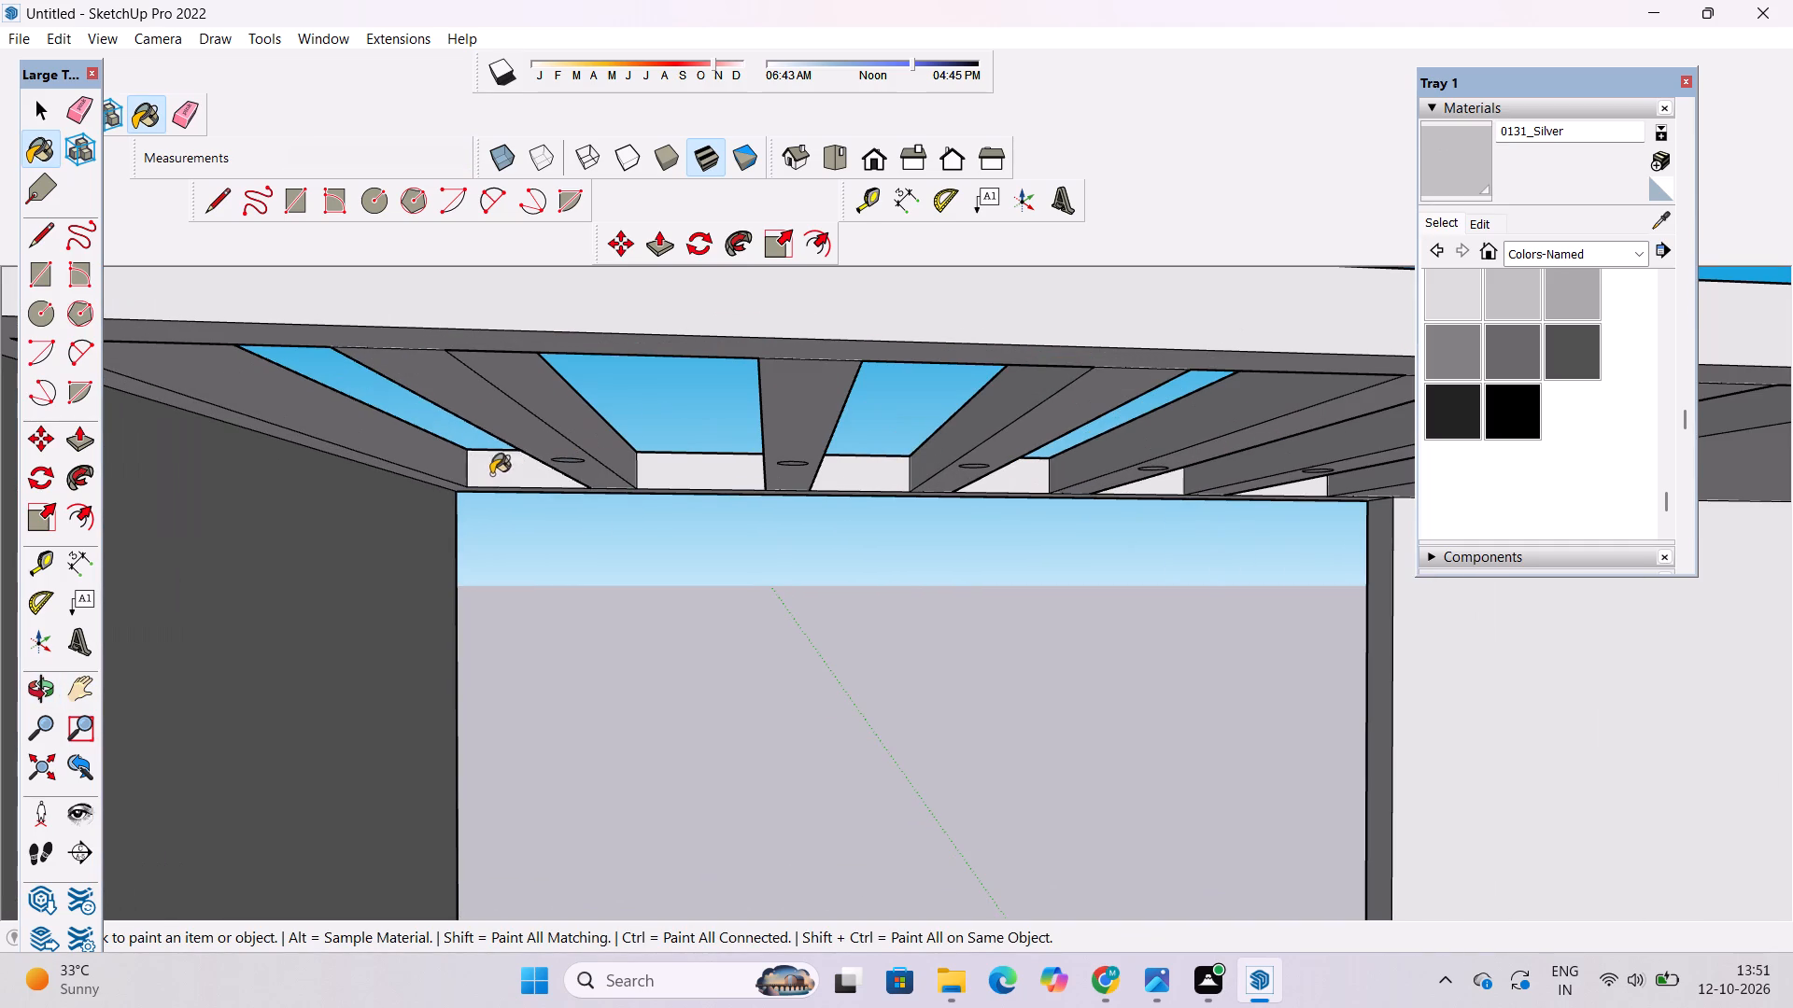
{"action": "left_click", "coordinate": [419, 464]}
Paint the undersides of the pergola slats and their surrounding beam with 0131_Silver.
{"action": "key", "text": "o"}
{"action": "scroll", "coordinate": [594, 446], "scroll_direction": "down", "scroll_amount": 7}
{"action": "left_click_drag", "start_coordinate": [523, 539], "coordinate": [812, 599]}
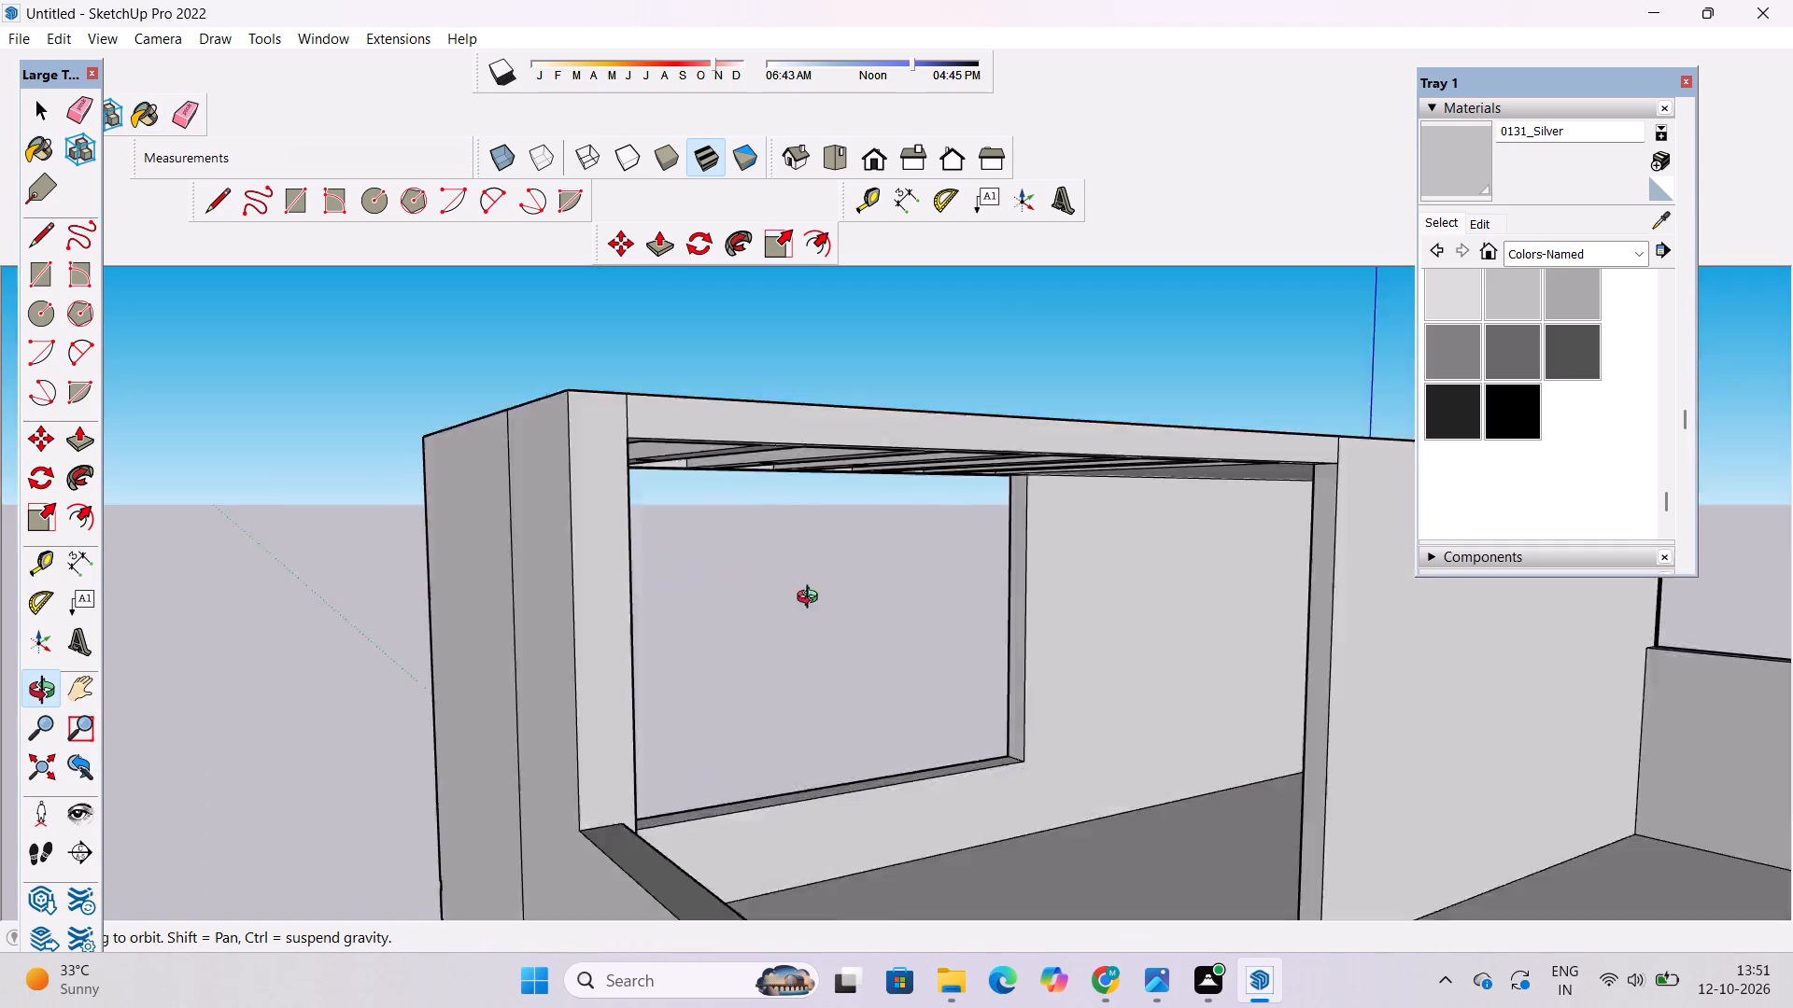
{"action": "left_click_drag", "start_coordinate": [812, 599], "coordinate": [1792, 692]}
{"action": "left_click_drag", "start_coordinate": [1078, 606], "coordinate": [1078, 666], "text": "shift"}
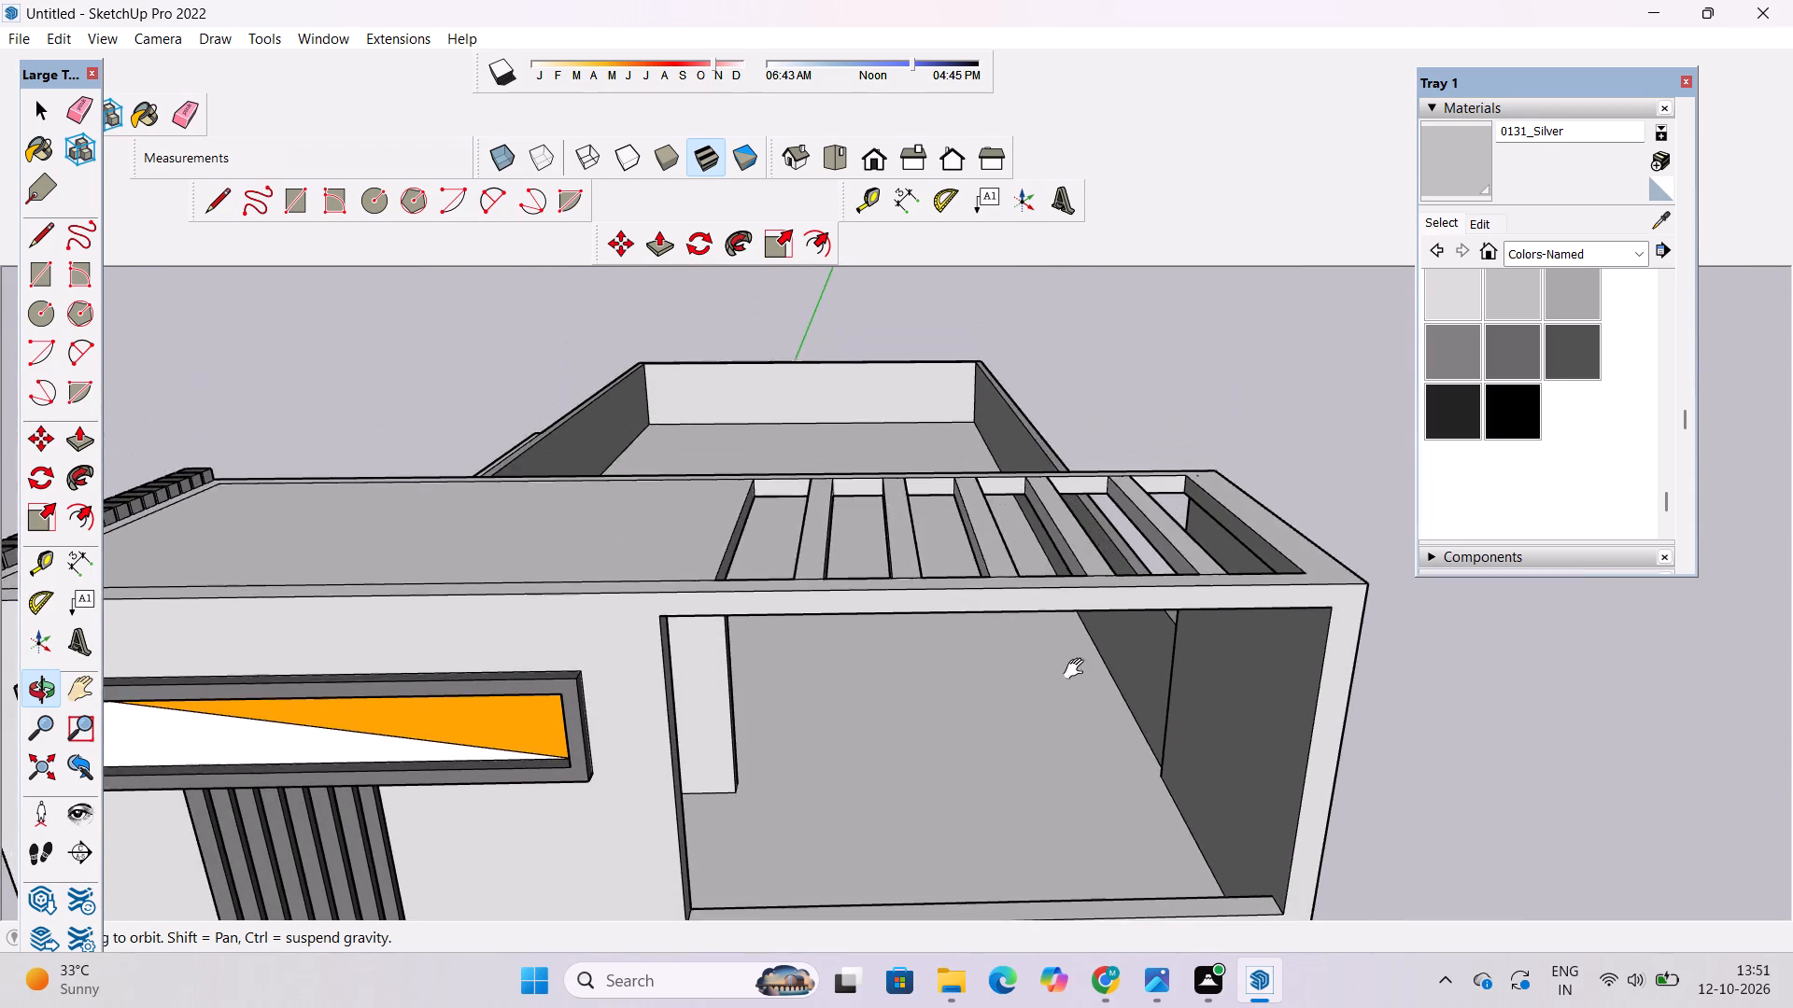
{"action": "left_click_drag", "start_coordinate": [1066, 664], "coordinate": [1032, 528]}
{"action": "scroll", "coordinate": [1224, 340], "scroll_direction": "up", "scroll_amount": 5}
{"action": "left_click_drag", "start_coordinate": [1164, 465], "coordinate": [1144, 502]}
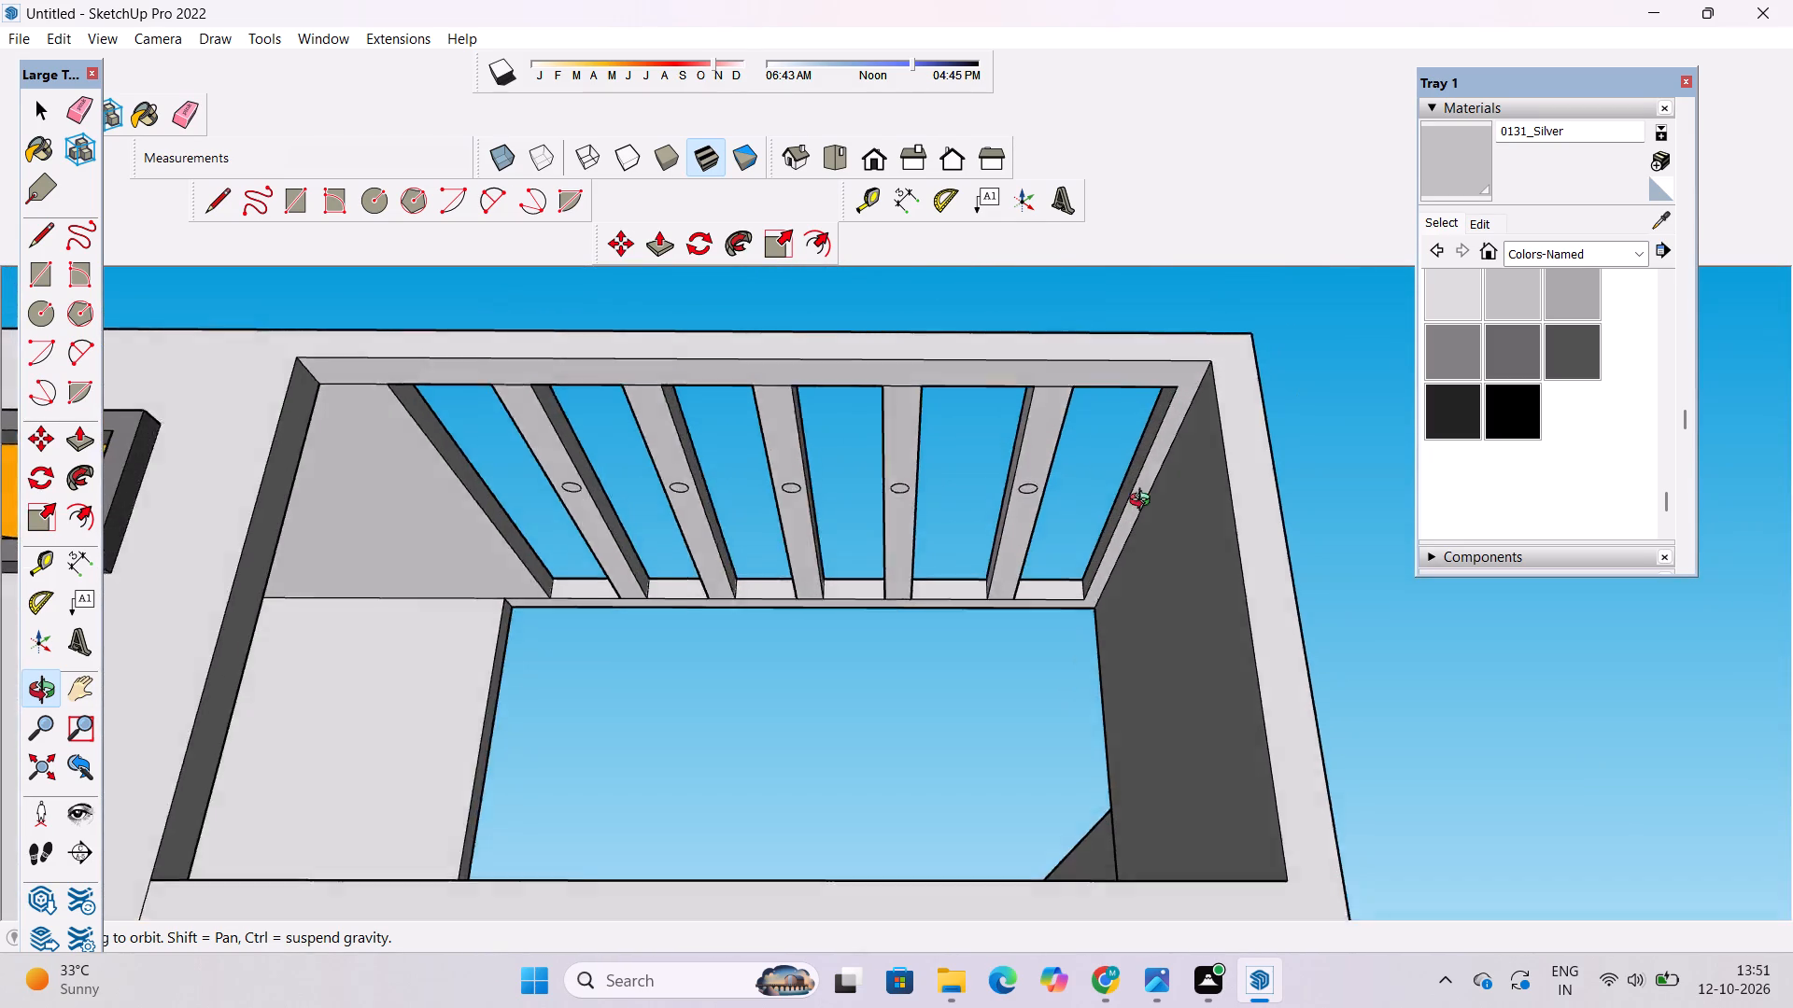
{"action": "left_click_drag", "start_coordinate": [1144, 502], "coordinate": [1091, 359]}
{"action": "scroll", "coordinate": [538, 693], "scroll_direction": "up", "scroll_amount": 9}
{"action": "left_click_drag", "start_coordinate": [573, 670], "coordinate": [673, 658]}
{"action": "left_click_drag", "start_coordinate": [721, 665], "coordinate": [537, 668]}
{"action": "left_click", "coordinate": [1447, 161]}
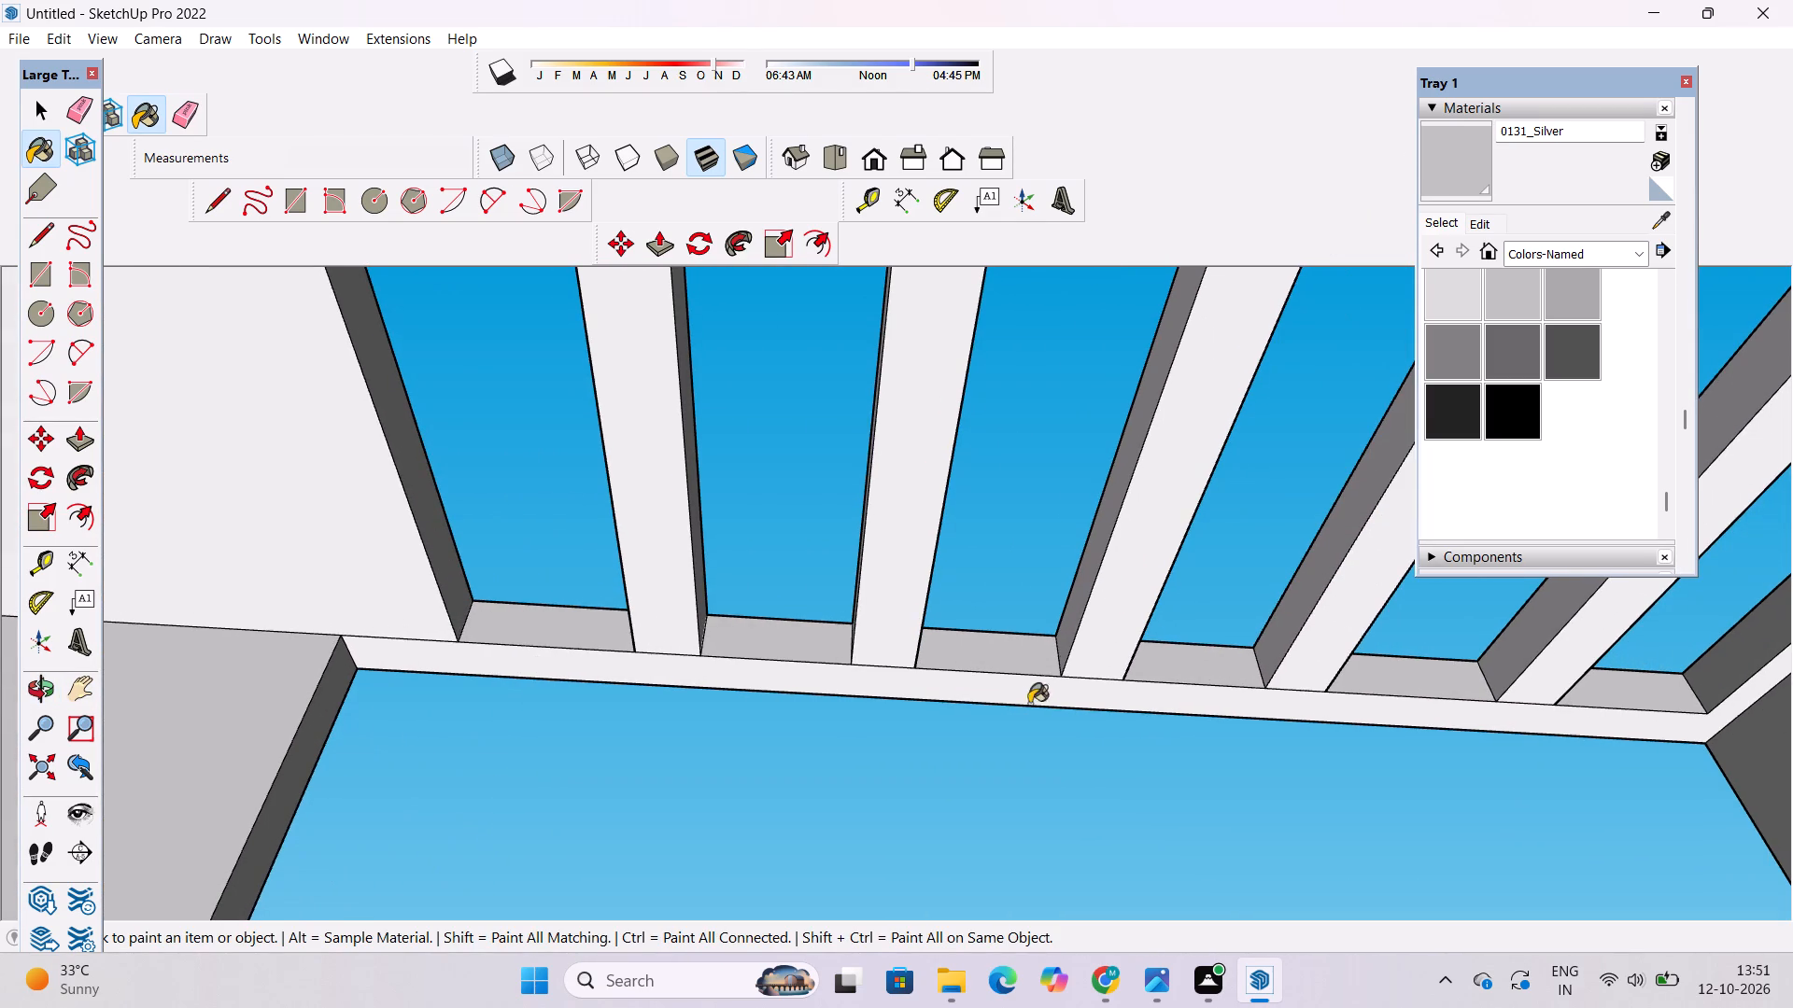
{"action": "scroll", "coordinate": [1023, 708], "scroll_direction": "up", "scroll_amount": 4}
{"action": "left_click", "coordinate": [995, 626]}
{"action": "scroll", "coordinate": [764, 646], "scroll_direction": "down", "scroll_amount": 13}
{"action": "left_click", "coordinate": [1029, 499]}
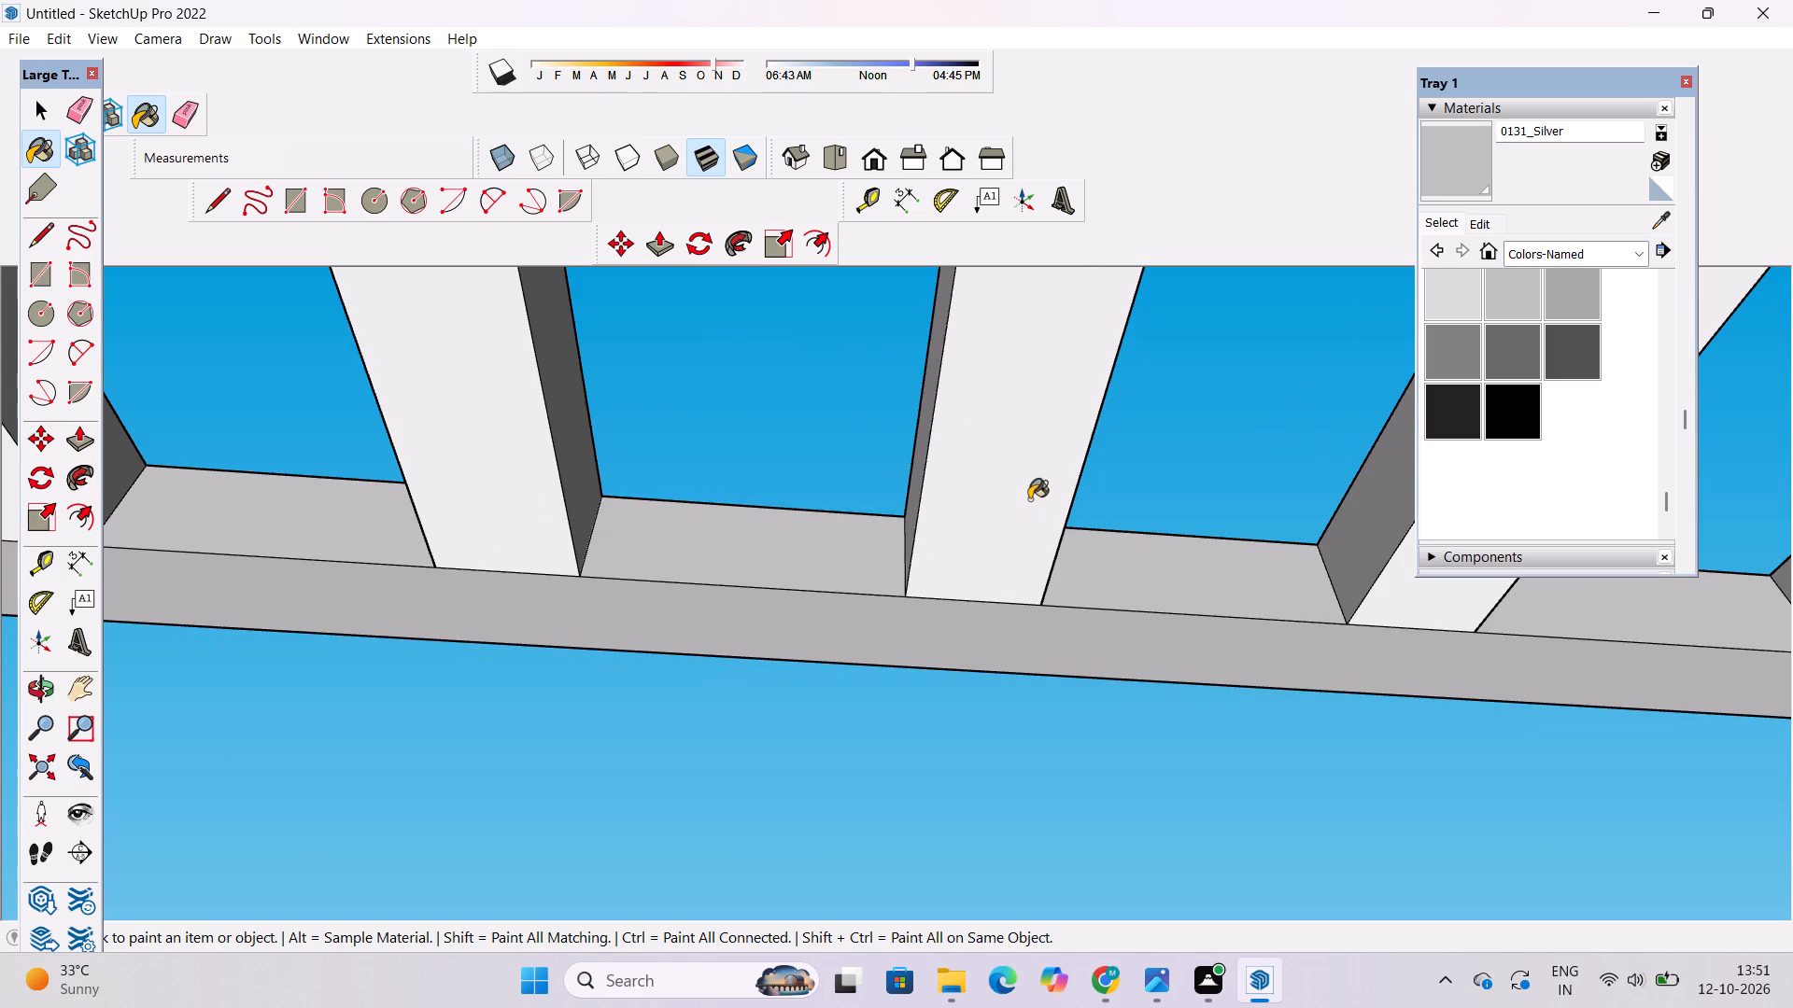
{"action": "left_click", "coordinate": [489, 435]}
{"action": "scroll", "coordinate": [555, 609], "scroll_direction": "down", "scroll_amount": 12}
{"action": "left_click", "coordinate": [887, 475]}
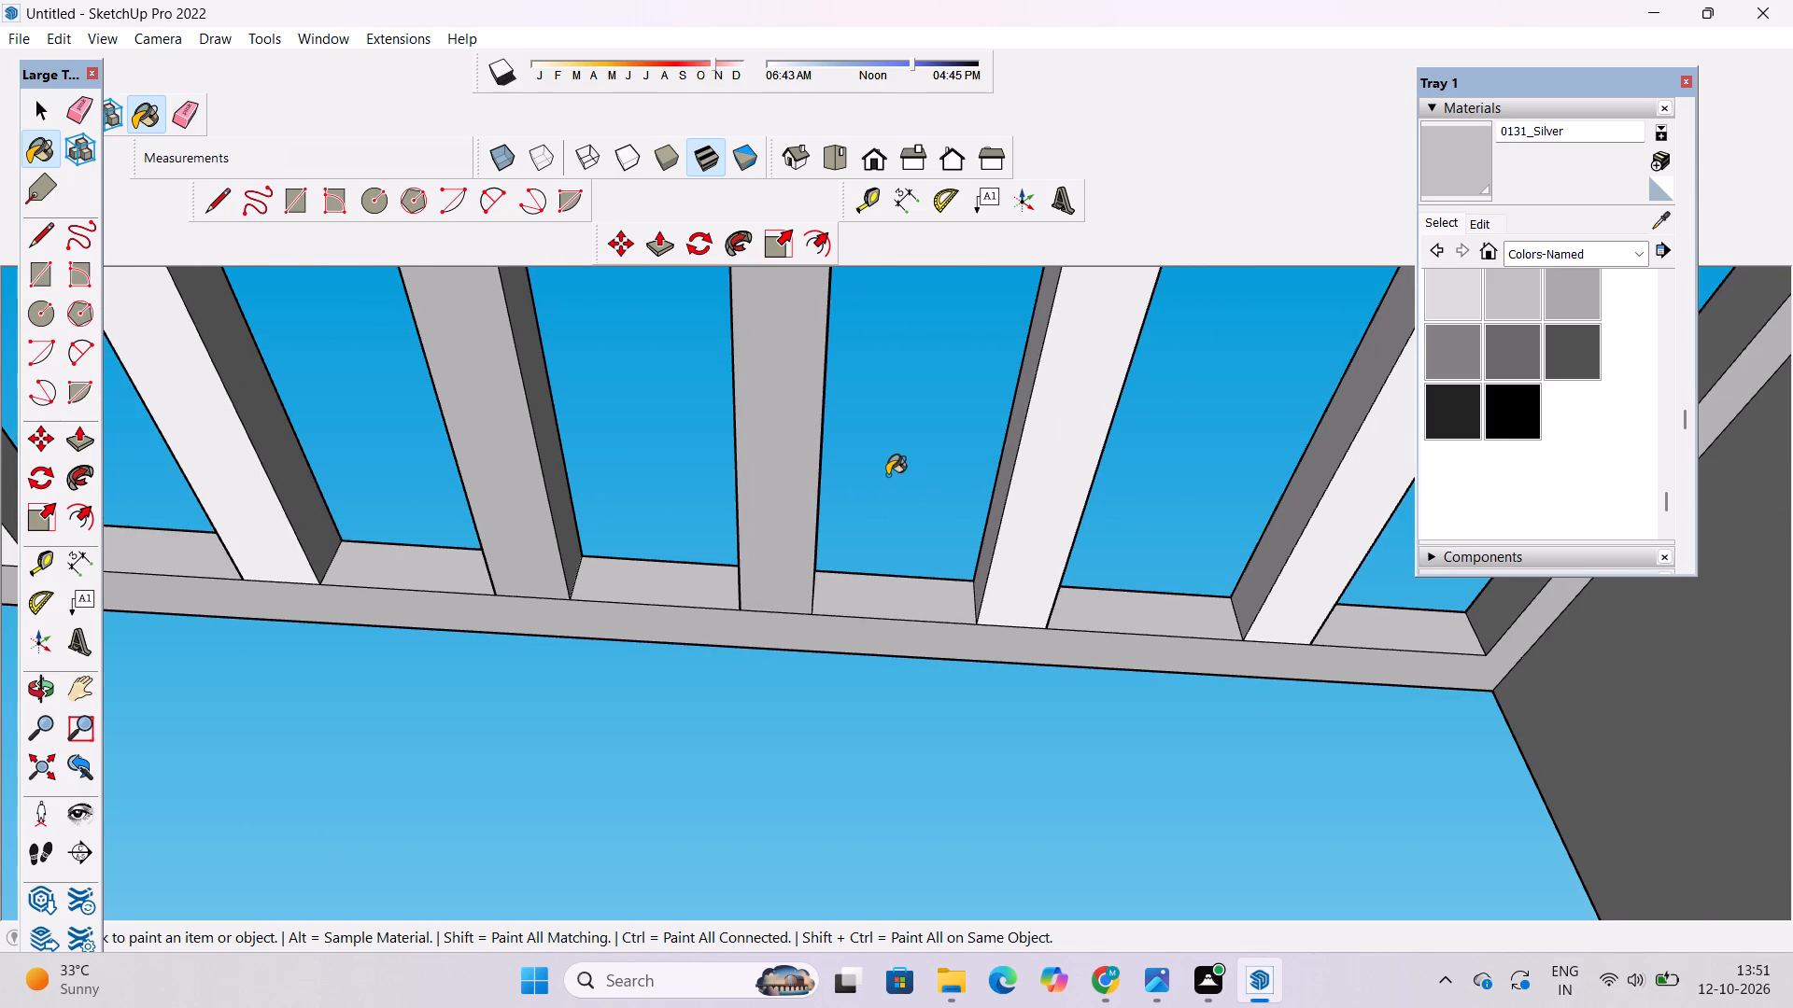
{"action": "left_click", "coordinate": [1116, 482]}
{"action": "left_click", "coordinate": [1300, 516]}
{"action": "scroll", "coordinate": [1282, 546], "scroll_direction": "down", "scroll_amount": 6}
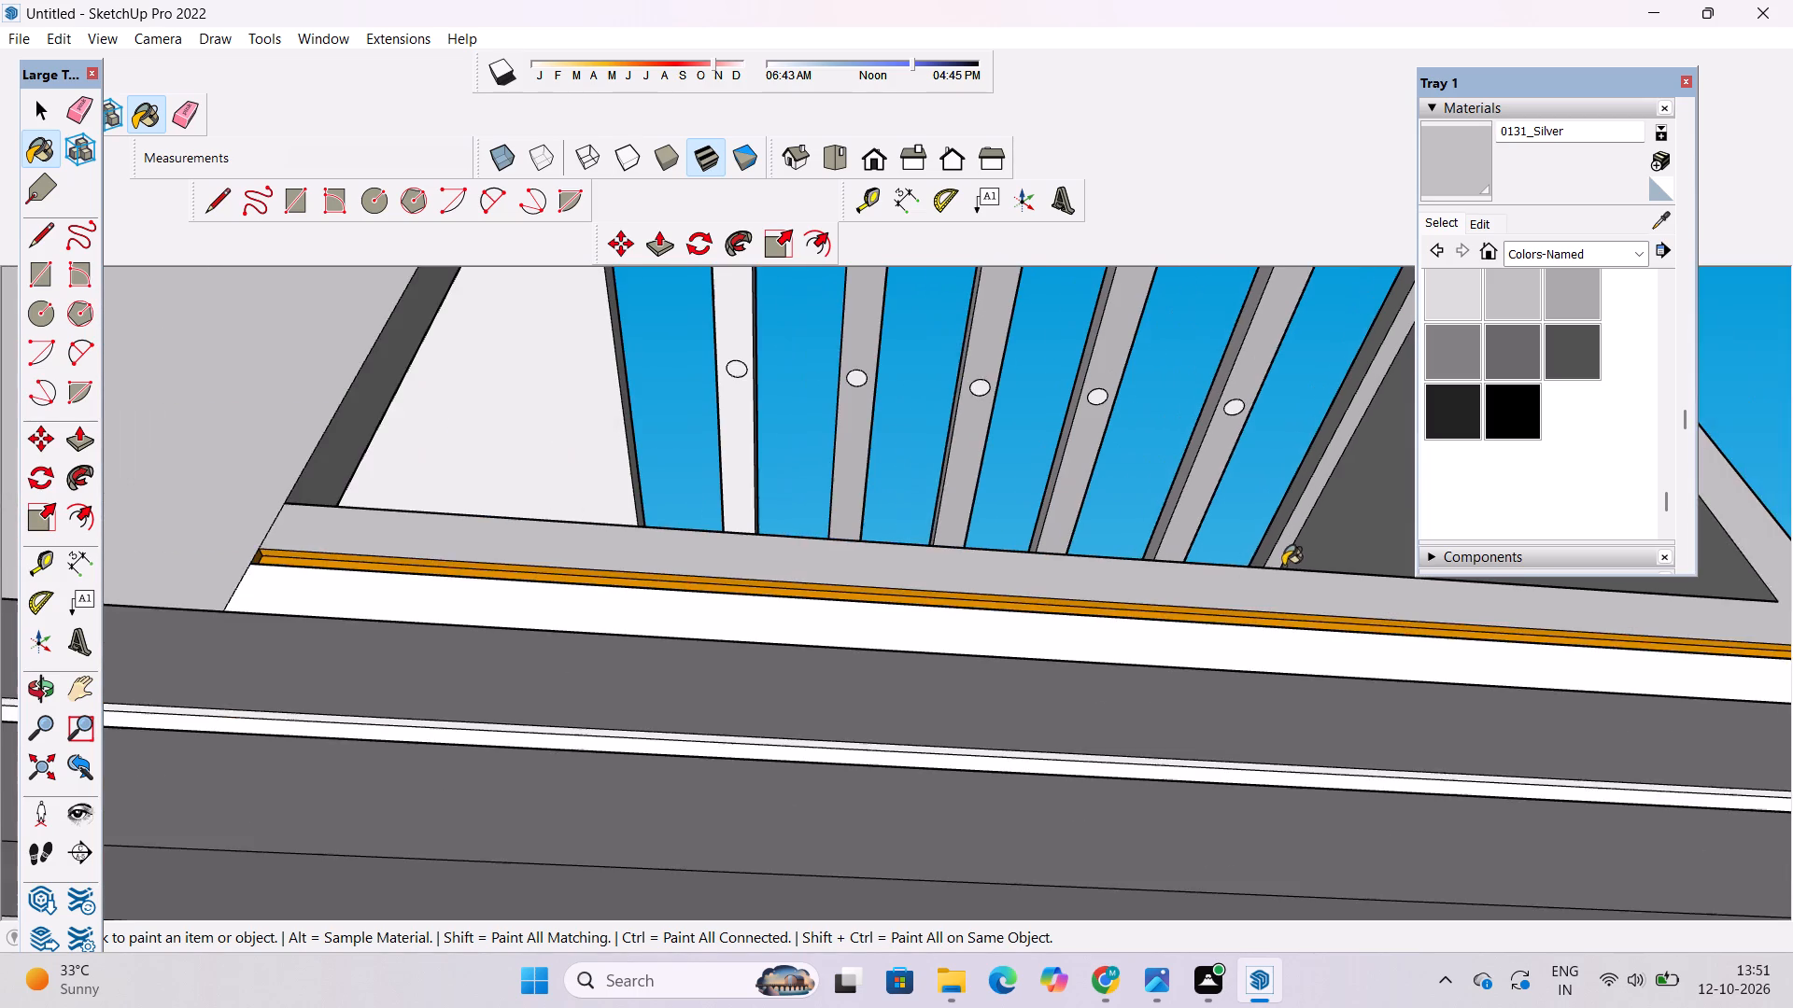
{"action": "scroll", "coordinate": [680, 503], "scroll_direction": "up", "scroll_amount": 3}
{"action": "left_click", "coordinate": [802, 407]}
{"action": "left_click", "coordinate": [432, 461]}
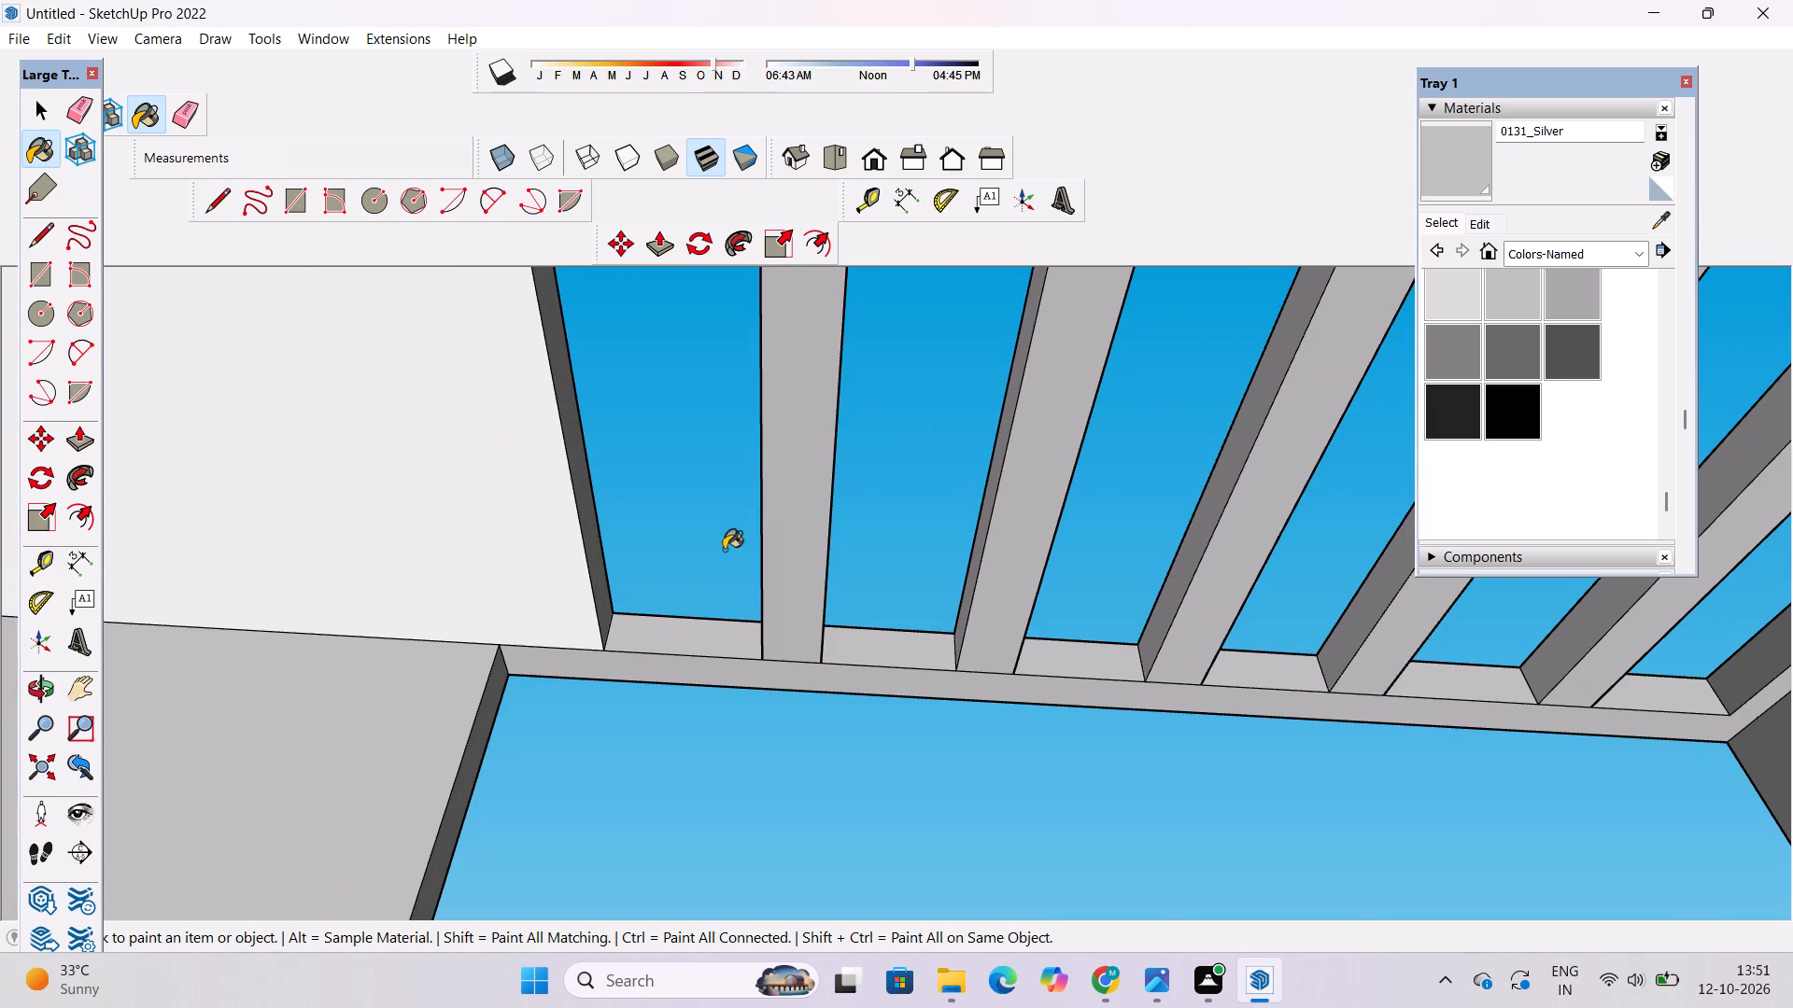
Examine the repainted top floor and pergola together with the rest of the front and side facades.
{"action": "key", "text": "o"}
{"action": "scroll", "coordinate": [722, 521], "scroll_direction": "down", "scroll_amount": 13}
{"action": "left_click_drag", "start_coordinate": [869, 539], "coordinate": [872, 729]}
{"action": "scroll", "coordinate": [845, 696], "scroll_direction": "down", "scroll_amount": 2}
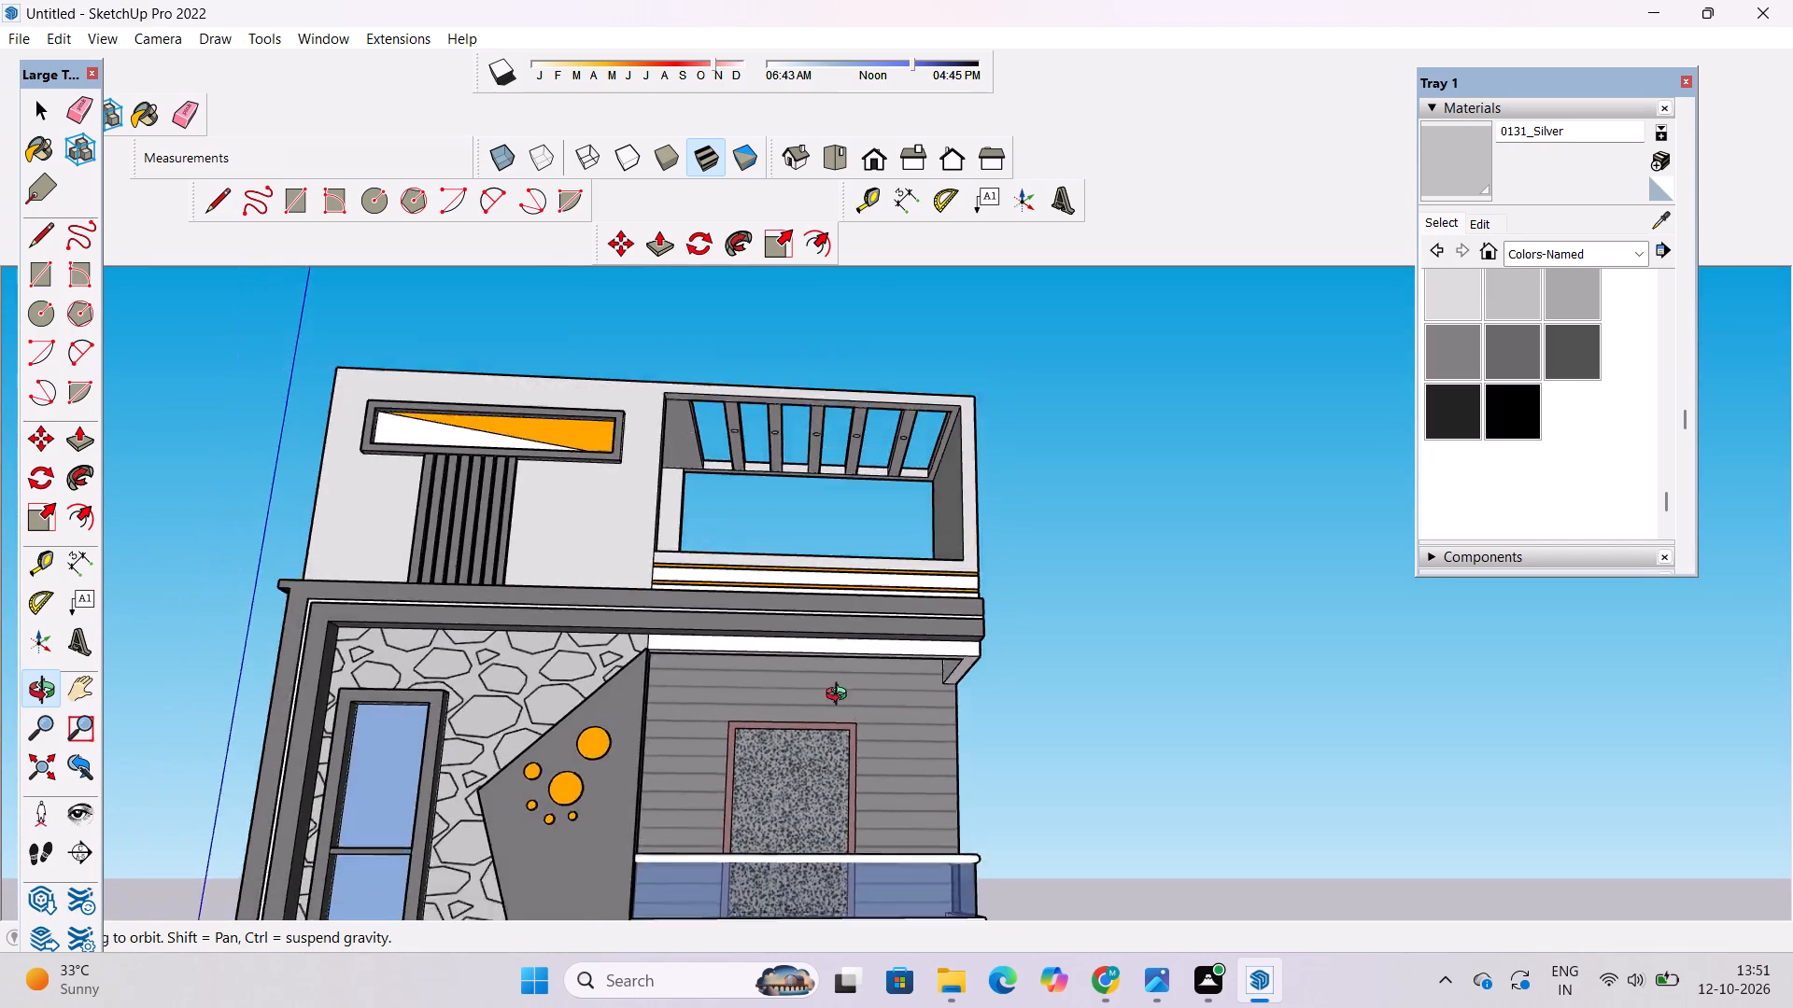
{"action": "scroll", "coordinate": [840, 696], "scroll_direction": "down", "scroll_amount": 4}
{"action": "left_click_drag", "start_coordinate": [780, 660], "coordinate": [770, 784]}
{"action": "scroll", "coordinate": [747, 580], "scroll_direction": "up", "scroll_amount": 4}
{"action": "left_click_drag", "start_coordinate": [742, 579], "coordinate": [845, 499], "text": "shift"}
{"action": "scroll", "coordinate": [878, 531], "scroll_direction": "down", "scroll_amount": 5}
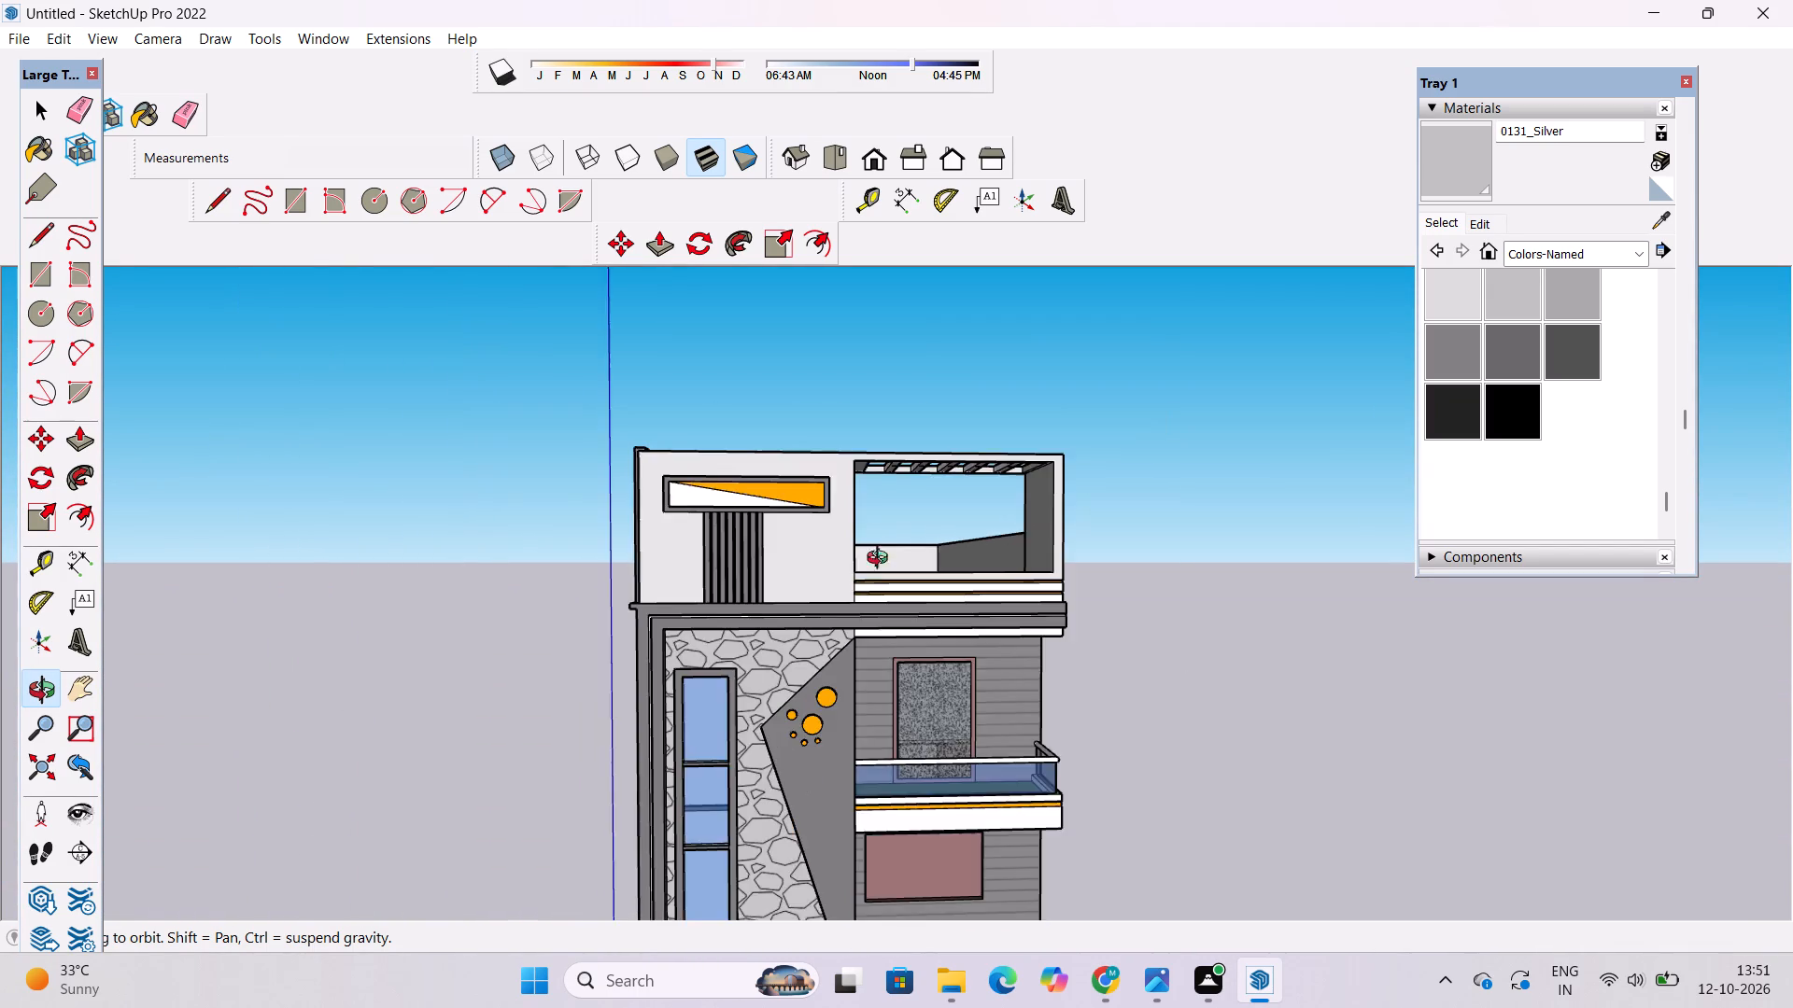
{"action": "left_click_drag", "start_coordinate": [882, 643], "coordinate": [894, 547], "text": "shift"}
{"action": "scroll", "coordinate": [894, 585], "scroll_direction": "down", "scroll_amount": 4}
{"action": "left_click_drag", "start_coordinate": [759, 624], "coordinate": [896, 651]}
{"action": "scroll", "coordinate": [840, 678], "scroll_direction": "up", "scroll_amount": 7}
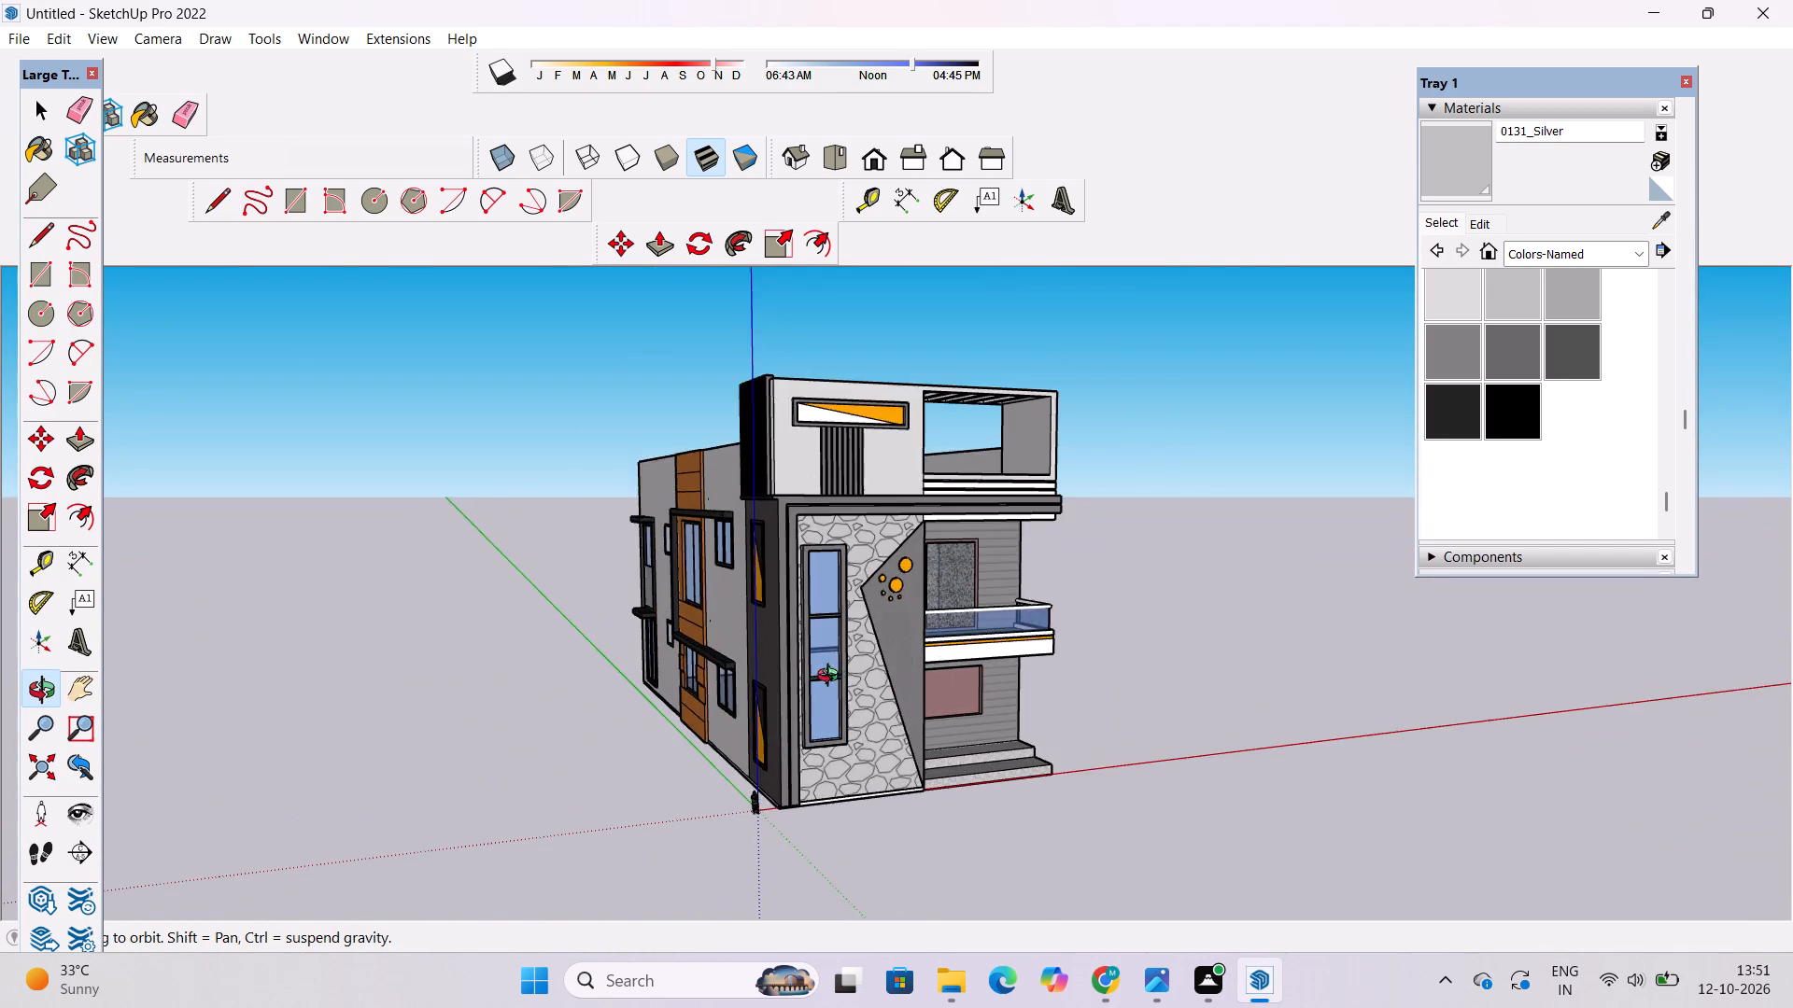
Paint the frame of the first-floor balcony door with 0136_Charcoal.
{"action": "scroll", "coordinate": [832, 678], "scroll_direction": "up", "scroll_amount": 3}
{"action": "left_click_drag", "start_coordinate": [852, 701], "coordinate": [800, 604], "text": "shift"}
{"action": "left_click_drag", "start_coordinate": [856, 610], "coordinate": [807, 623], "text": "shift"}
{"action": "left_click_drag", "start_coordinate": [1080, 515], "coordinate": [828, 625], "text": "shift"}
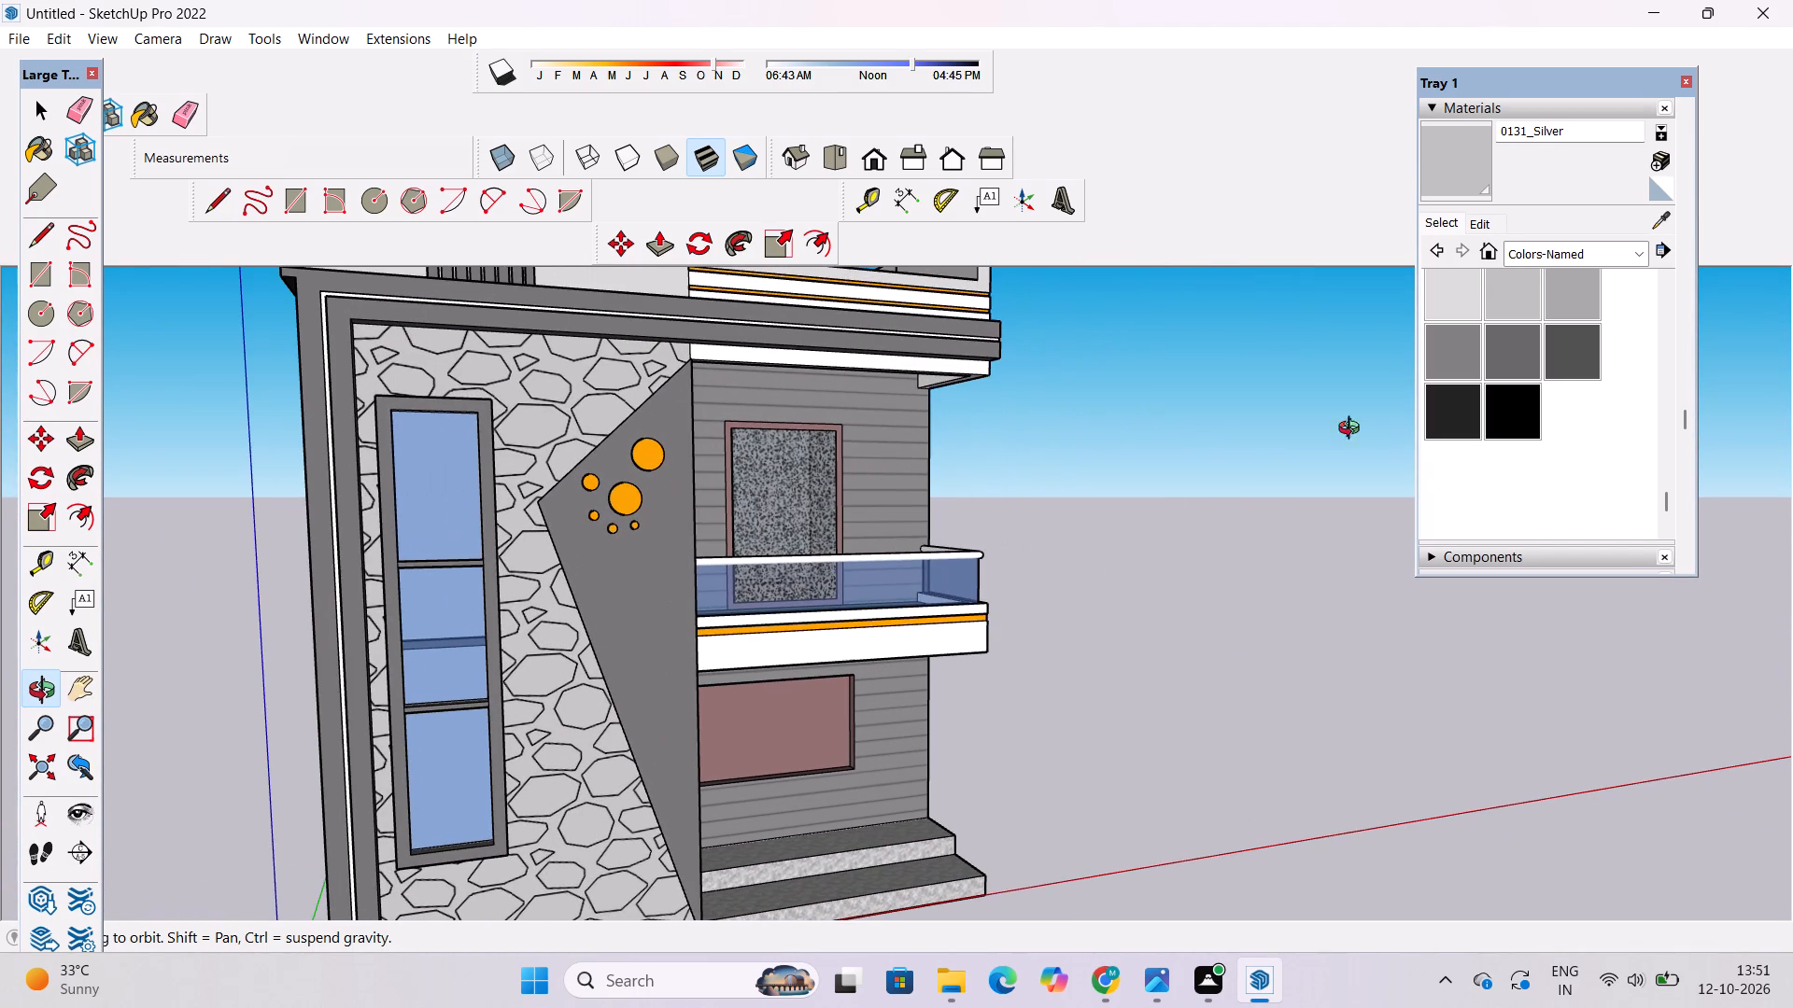
{"action": "left_click", "coordinate": [1450, 412]}
{"action": "scroll", "coordinate": [792, 435], "scroll_direction": "up", "scroll_amount": 4}
{"action": "left_click", "coordinate": [798, 421]}
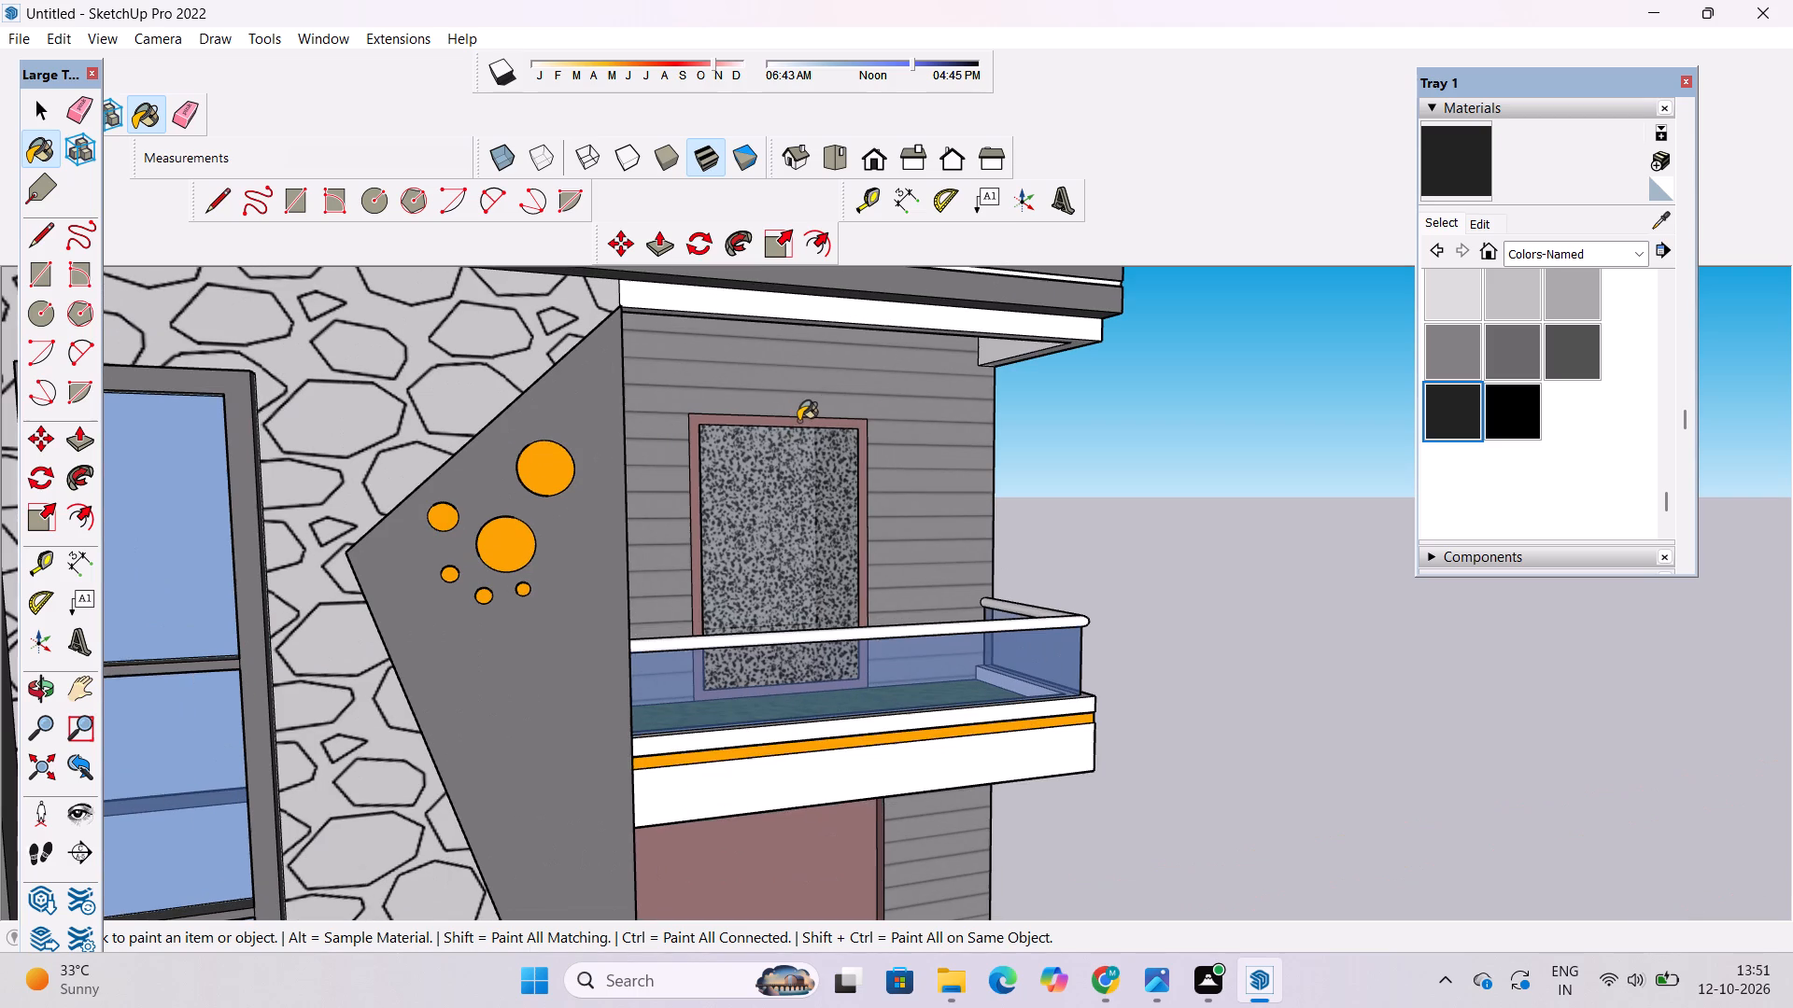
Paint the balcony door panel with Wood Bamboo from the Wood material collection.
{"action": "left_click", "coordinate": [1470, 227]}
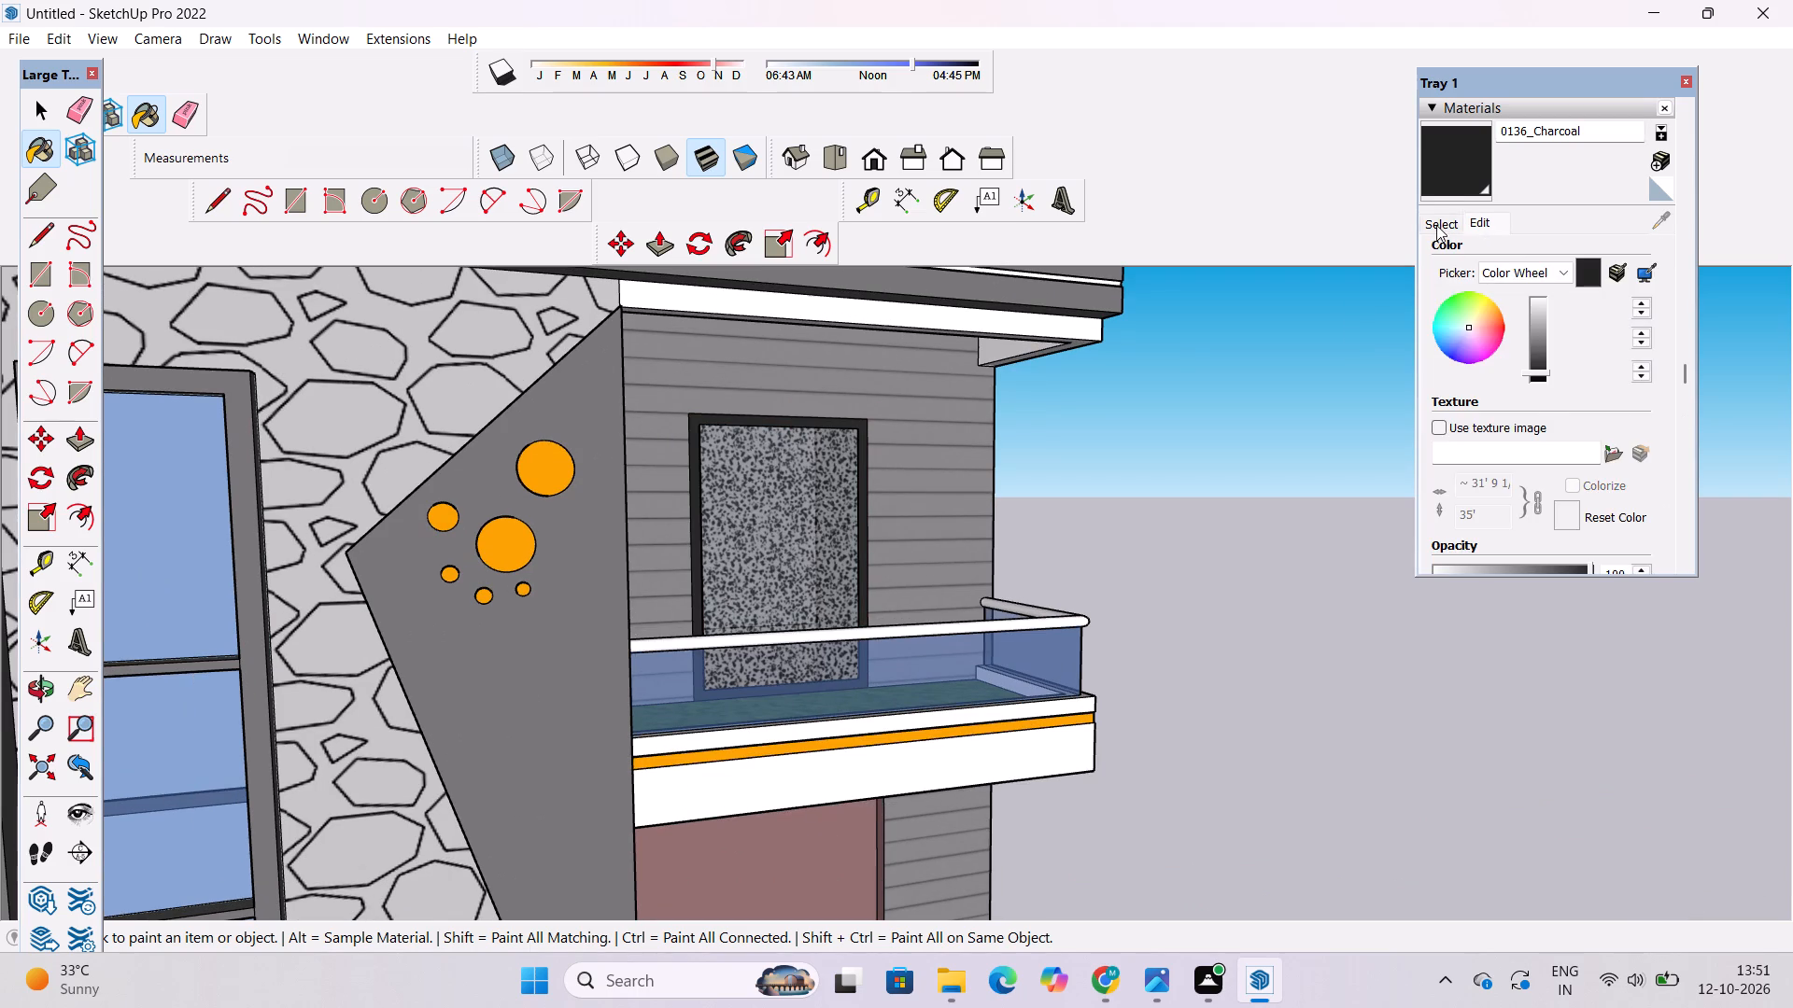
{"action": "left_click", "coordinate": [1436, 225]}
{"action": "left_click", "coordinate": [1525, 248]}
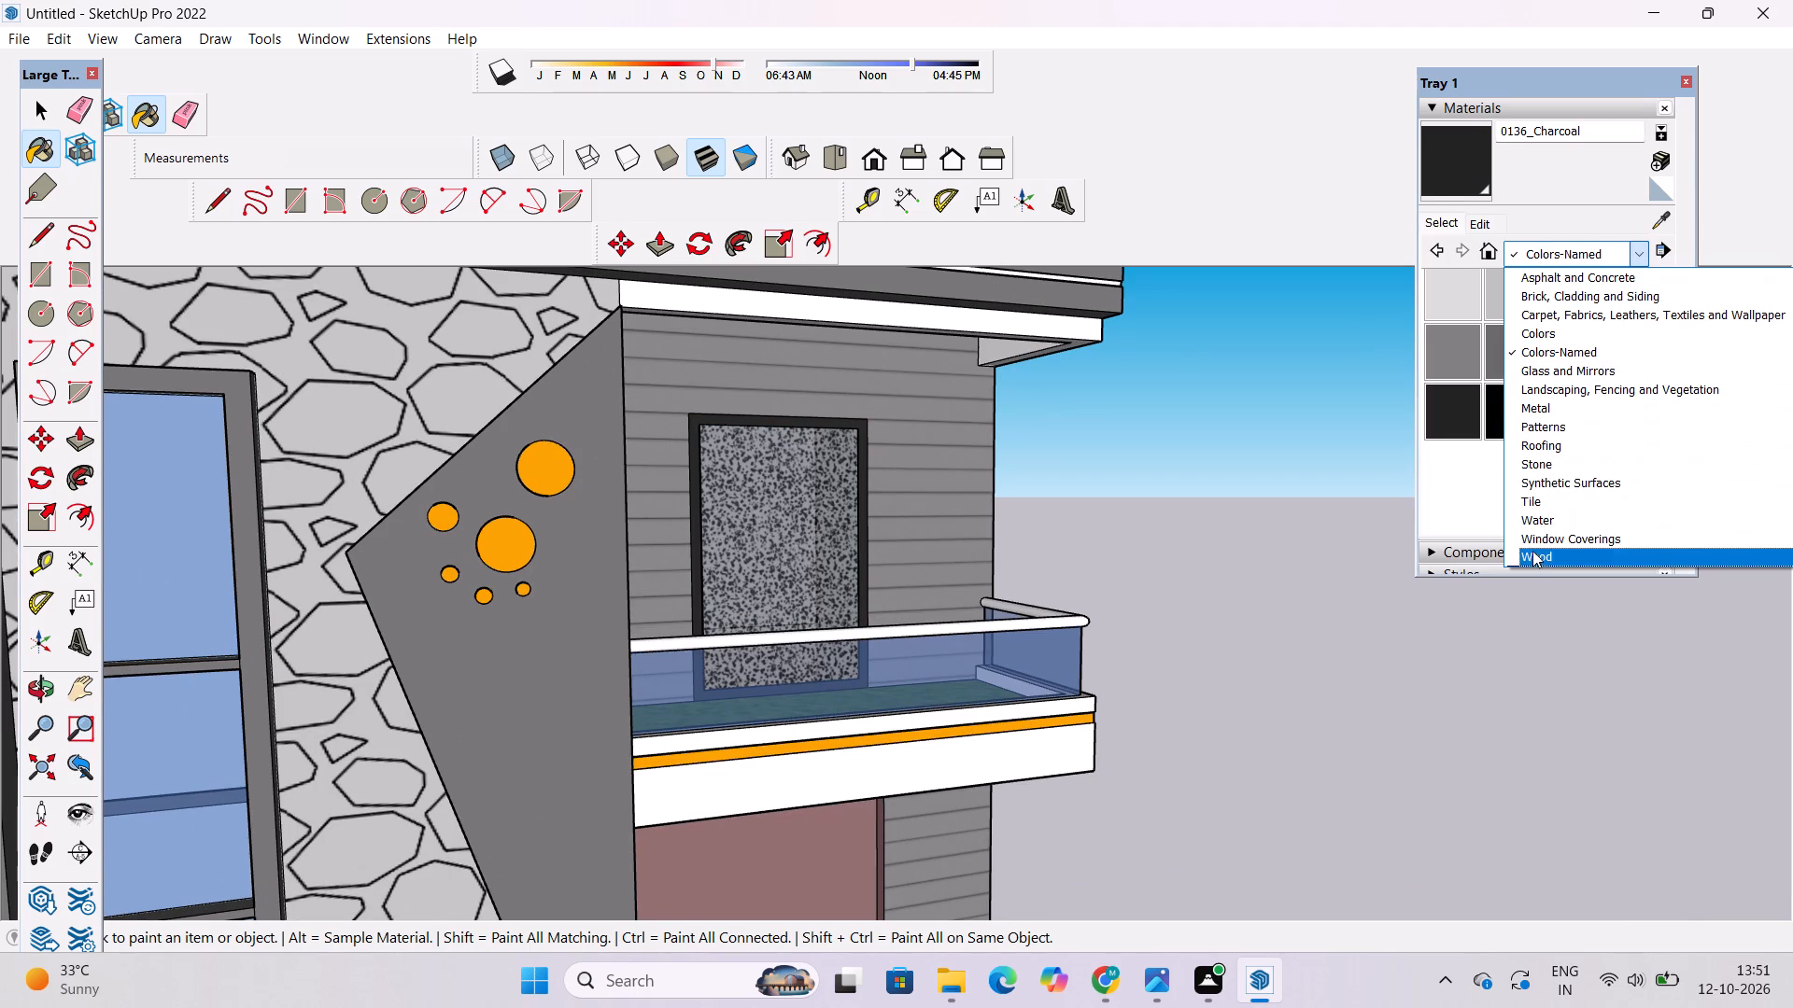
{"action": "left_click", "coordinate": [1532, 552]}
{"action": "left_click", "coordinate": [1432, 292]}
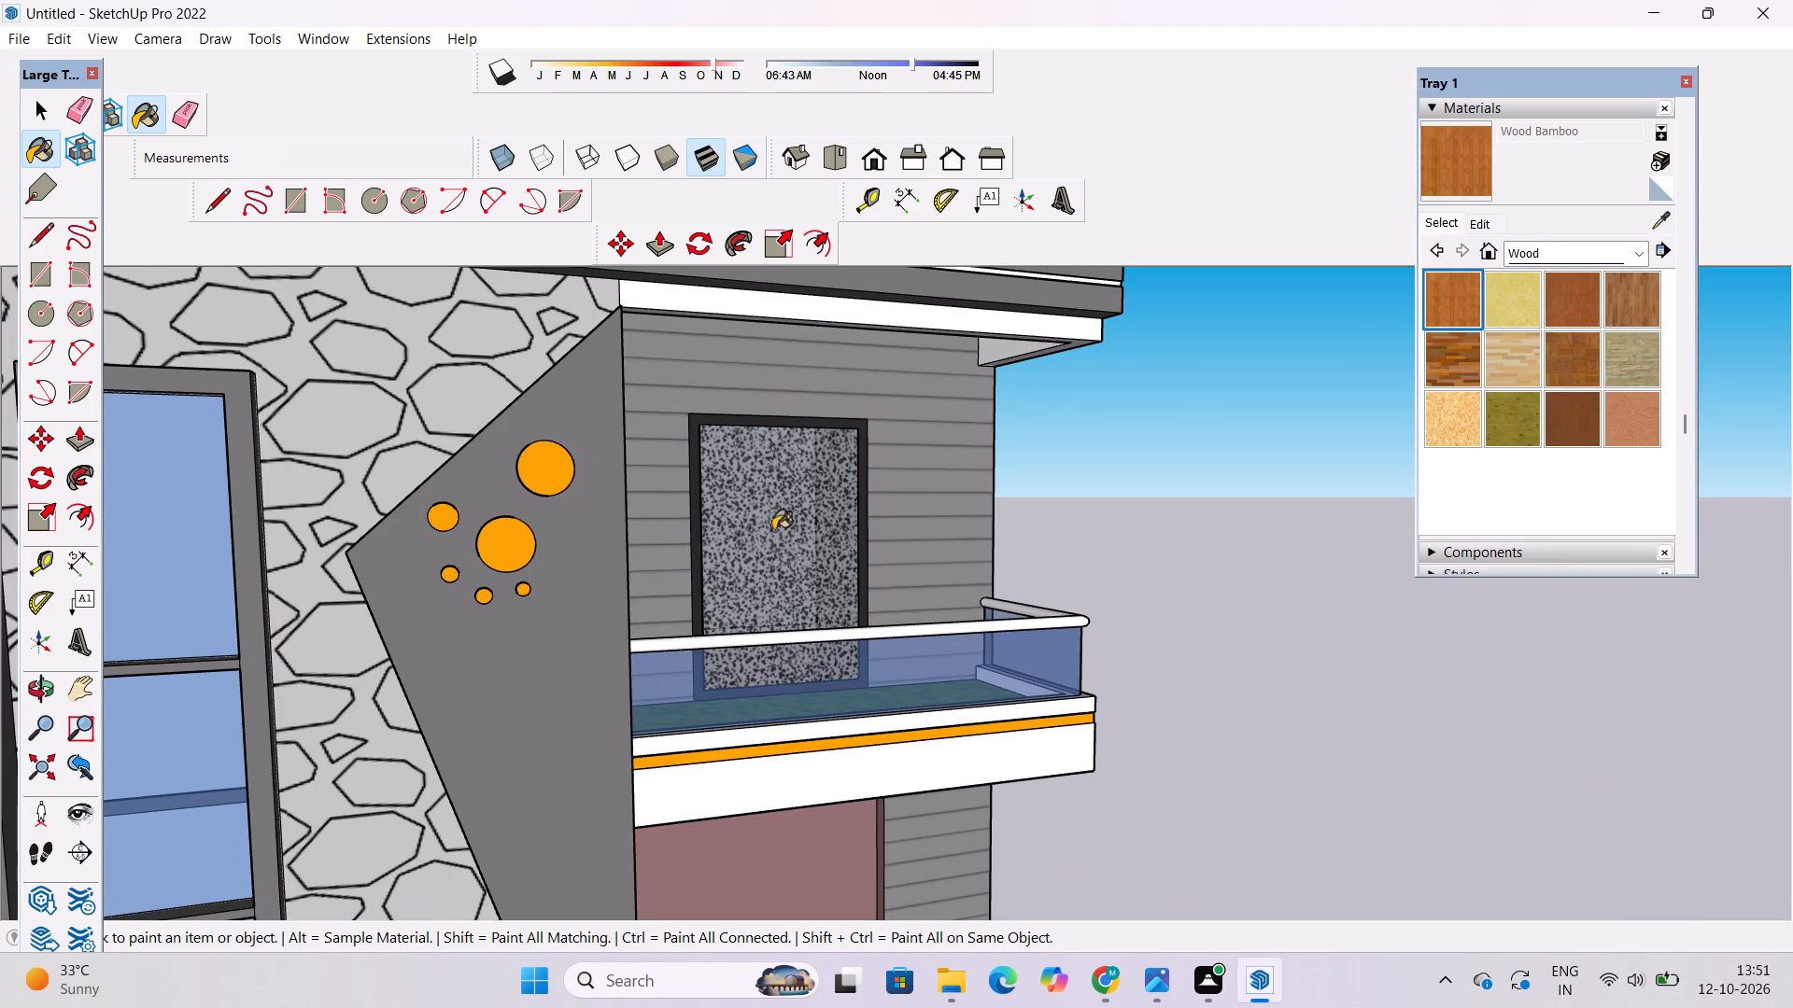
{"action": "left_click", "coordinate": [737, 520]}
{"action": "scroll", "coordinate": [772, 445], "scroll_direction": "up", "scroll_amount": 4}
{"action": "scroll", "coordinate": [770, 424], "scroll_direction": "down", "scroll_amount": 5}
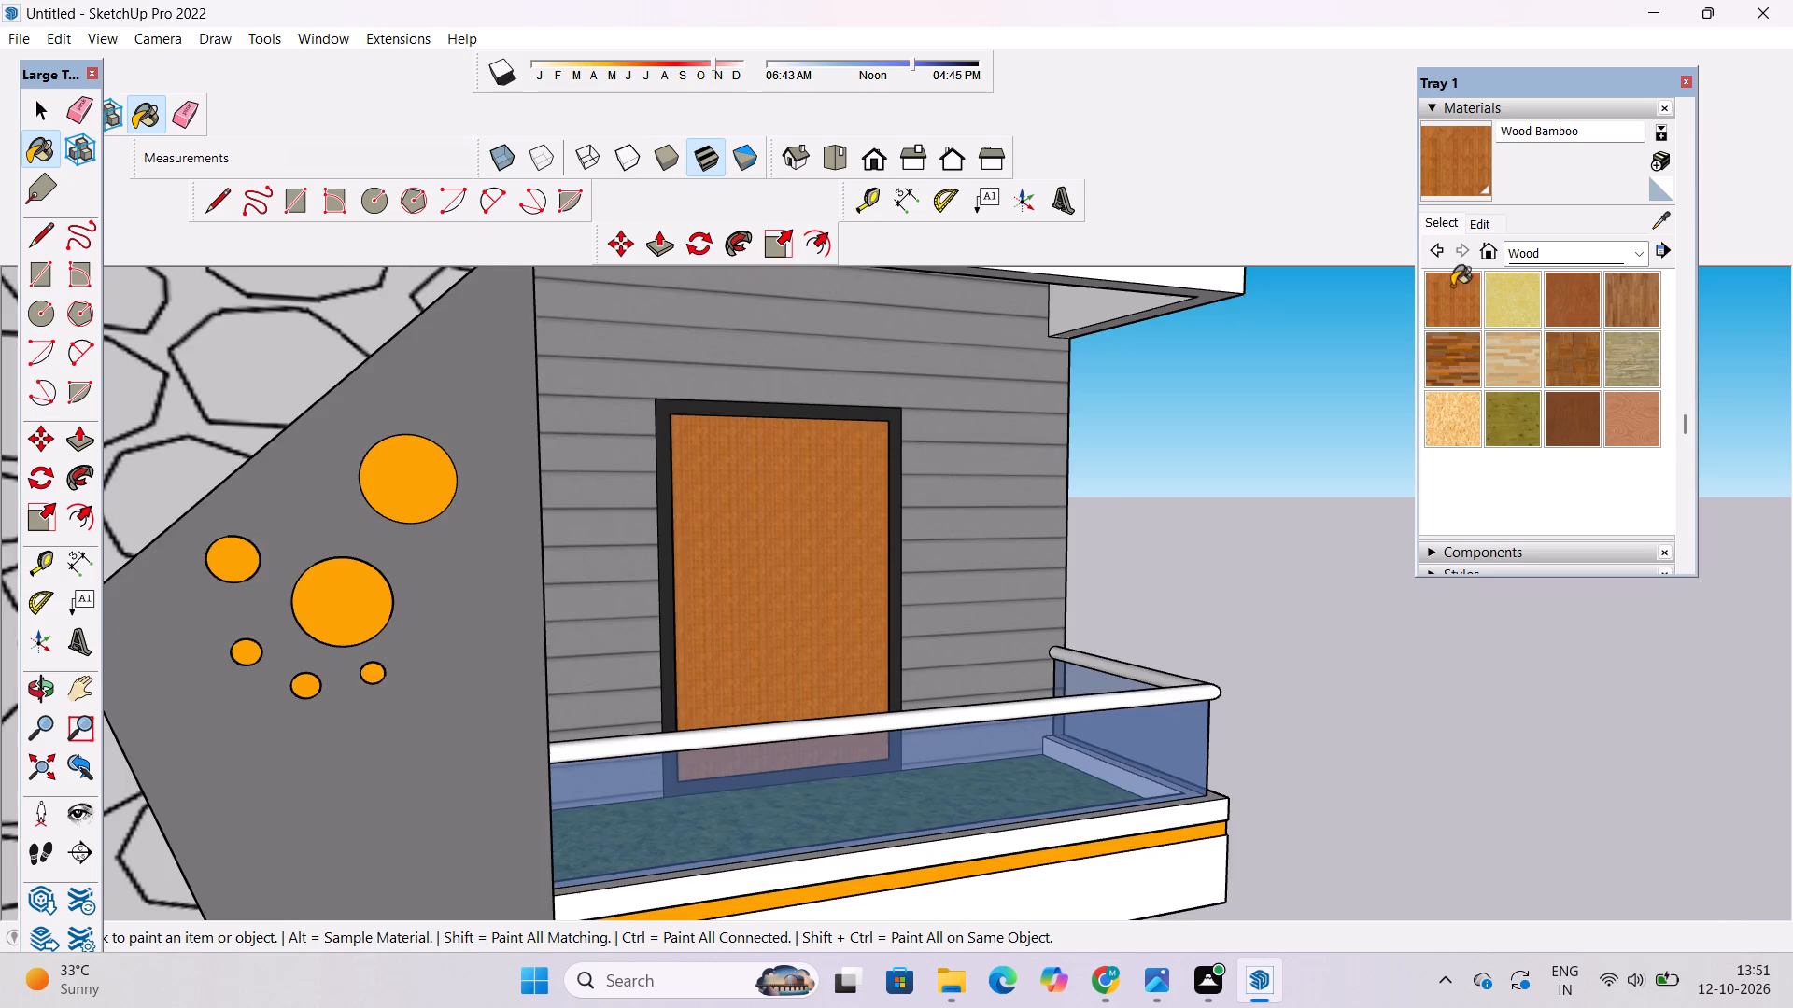
Paint the balcony door panel with Wood Cherry Original from the Wood material collection.
{"action": "left_click", "coordinate": [1571, 318]}
{"action": "left_click", "coordinate": [747, 528]}
{"action": "scroll", "coordinate": [788, 491], "scroll_direction": "down", "scroll_amount": 5}
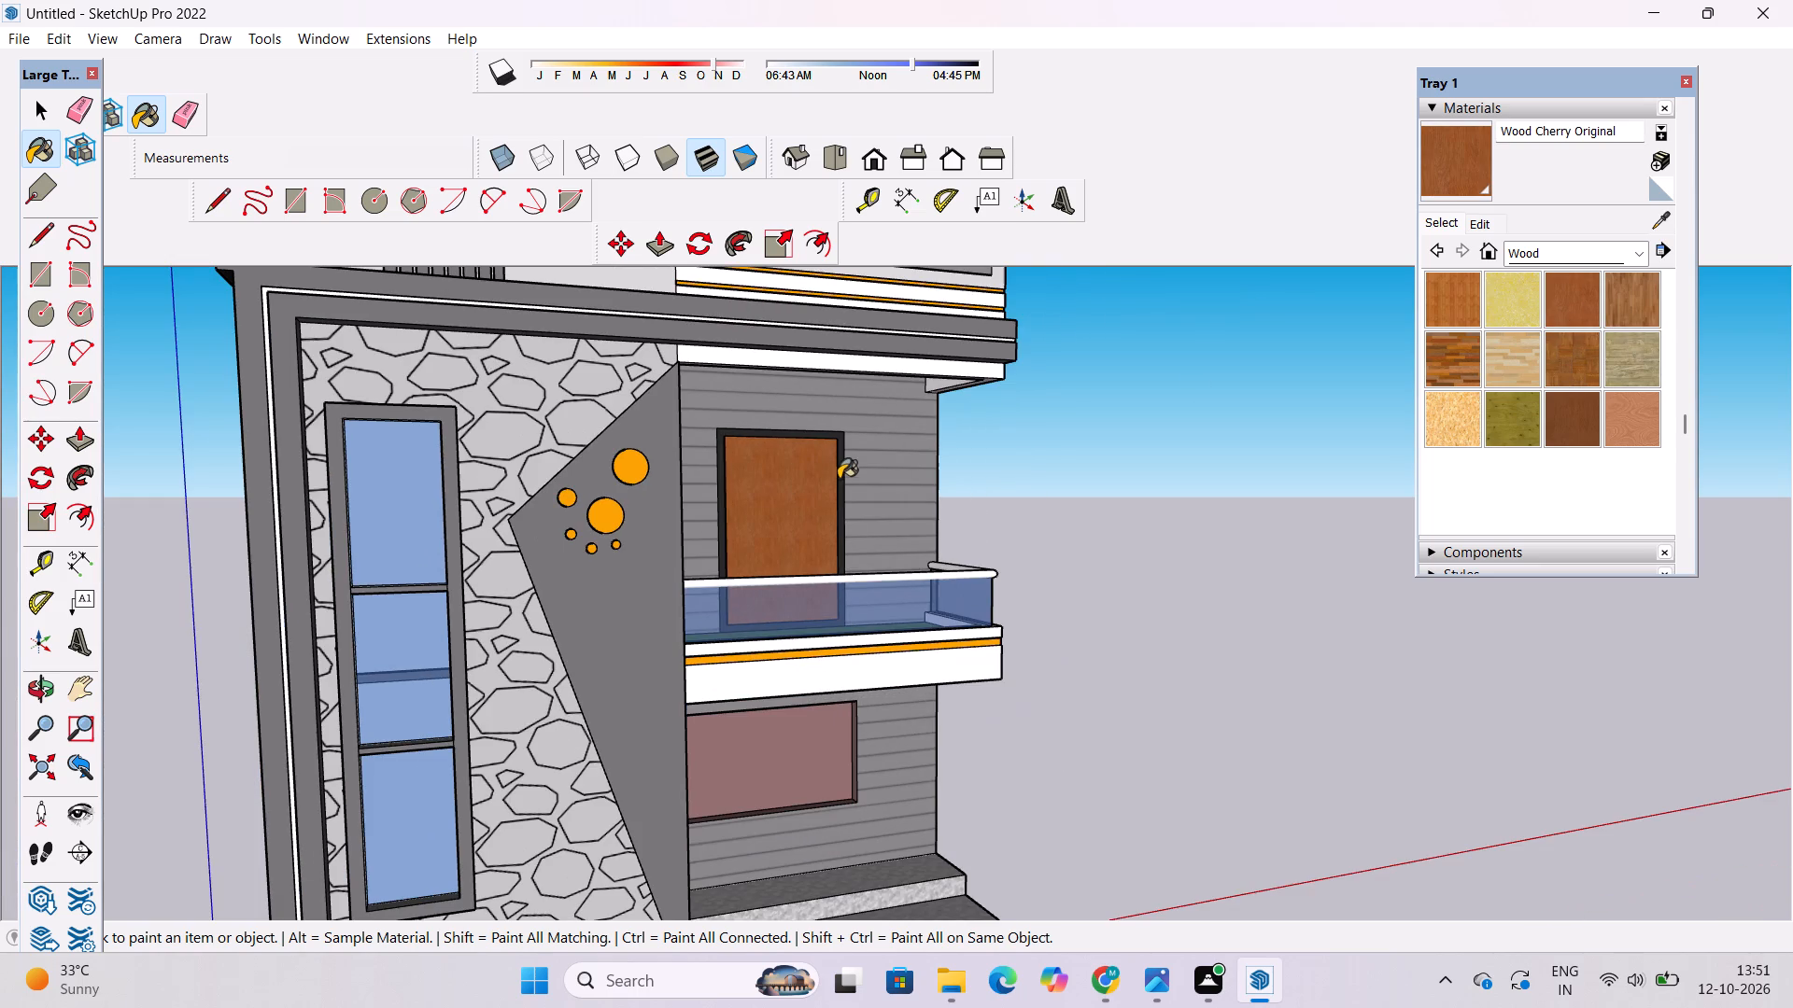
{"action": "scroll", "coordinate": [840, 489], "scroll_direction": "down", "scroll_amount": 3}
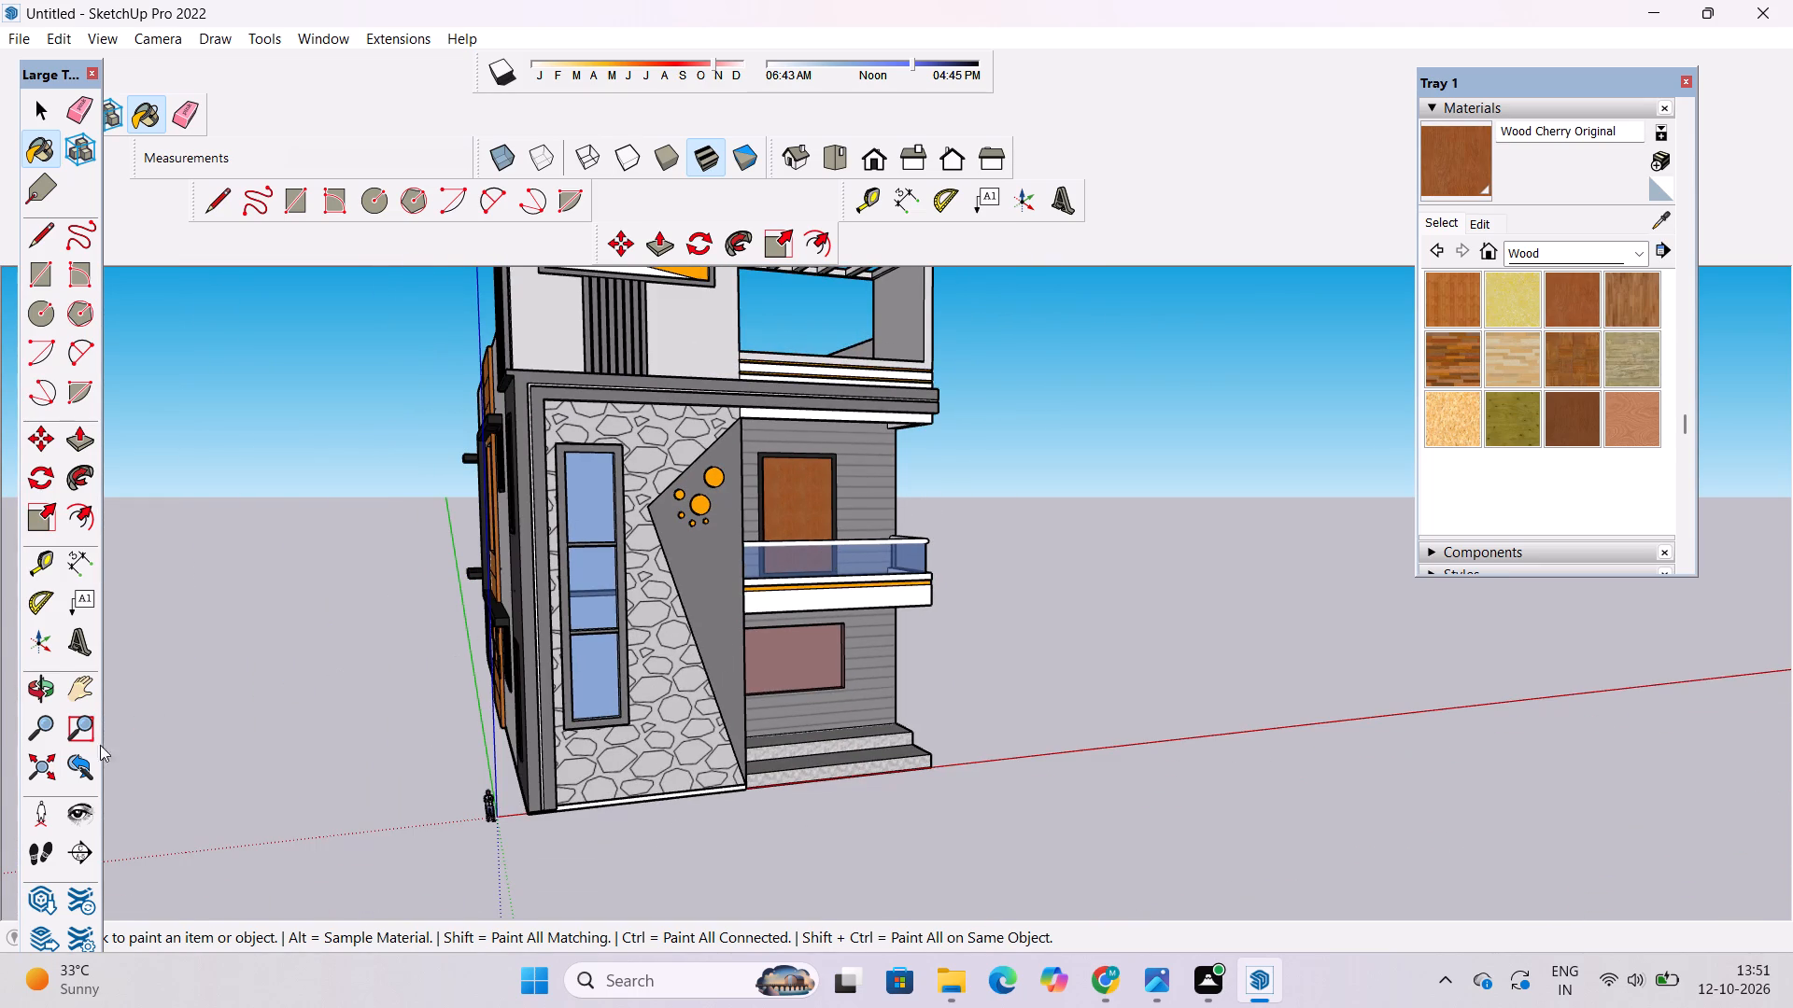
Examine the house's front and side facades with the repainted balcony door and frame.
{"action": "left_click", "coordinate": [52, 687]}
{"action": "left_click_drag", "start_coordinate": [1193, 651], "coordinate": [1051, 657]}
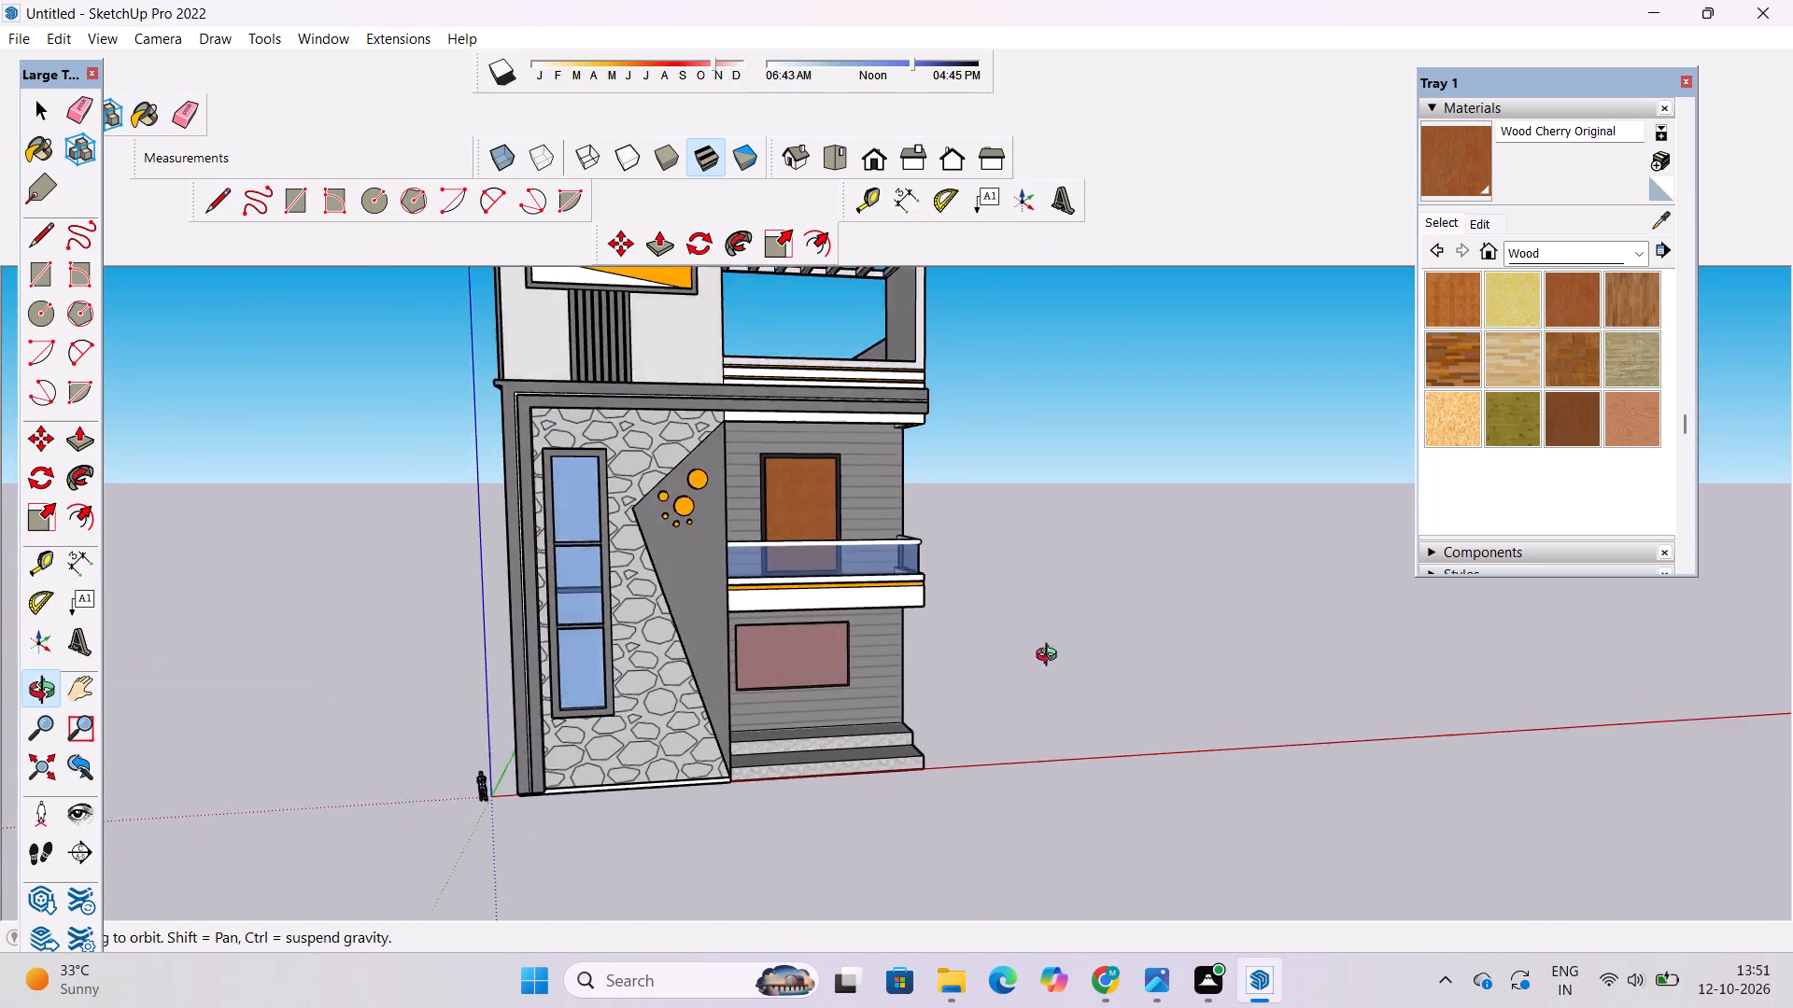
{"action": "left_click_drag", "start_coordinate": [1051, 657], "coordinate": [1113, 612]}
{"action": "scroll", "coordinate": [1016, 640], "scroll_direction": "down", "scroll_amount": 5}
{"action": "scroll", "coordinate": [767, 697], "scroll_direction": "up", "scroll_amount": 4}
{"action": "left_click_drag", "start_coordinate": [766, 696], "coordinate": [902, 665]}
{"action": "scroll", "coordinate": [912, 632], "scroll_direction": "down", "scroll_amount": 7}
{"action": "left_click_drag", "start_coordinate": [908, 666], "coordinate": [908, 675]}
{"action": "scroll", "coordinate": [910, 676], "scroll_direction": "up", "scroll_amount": 4}
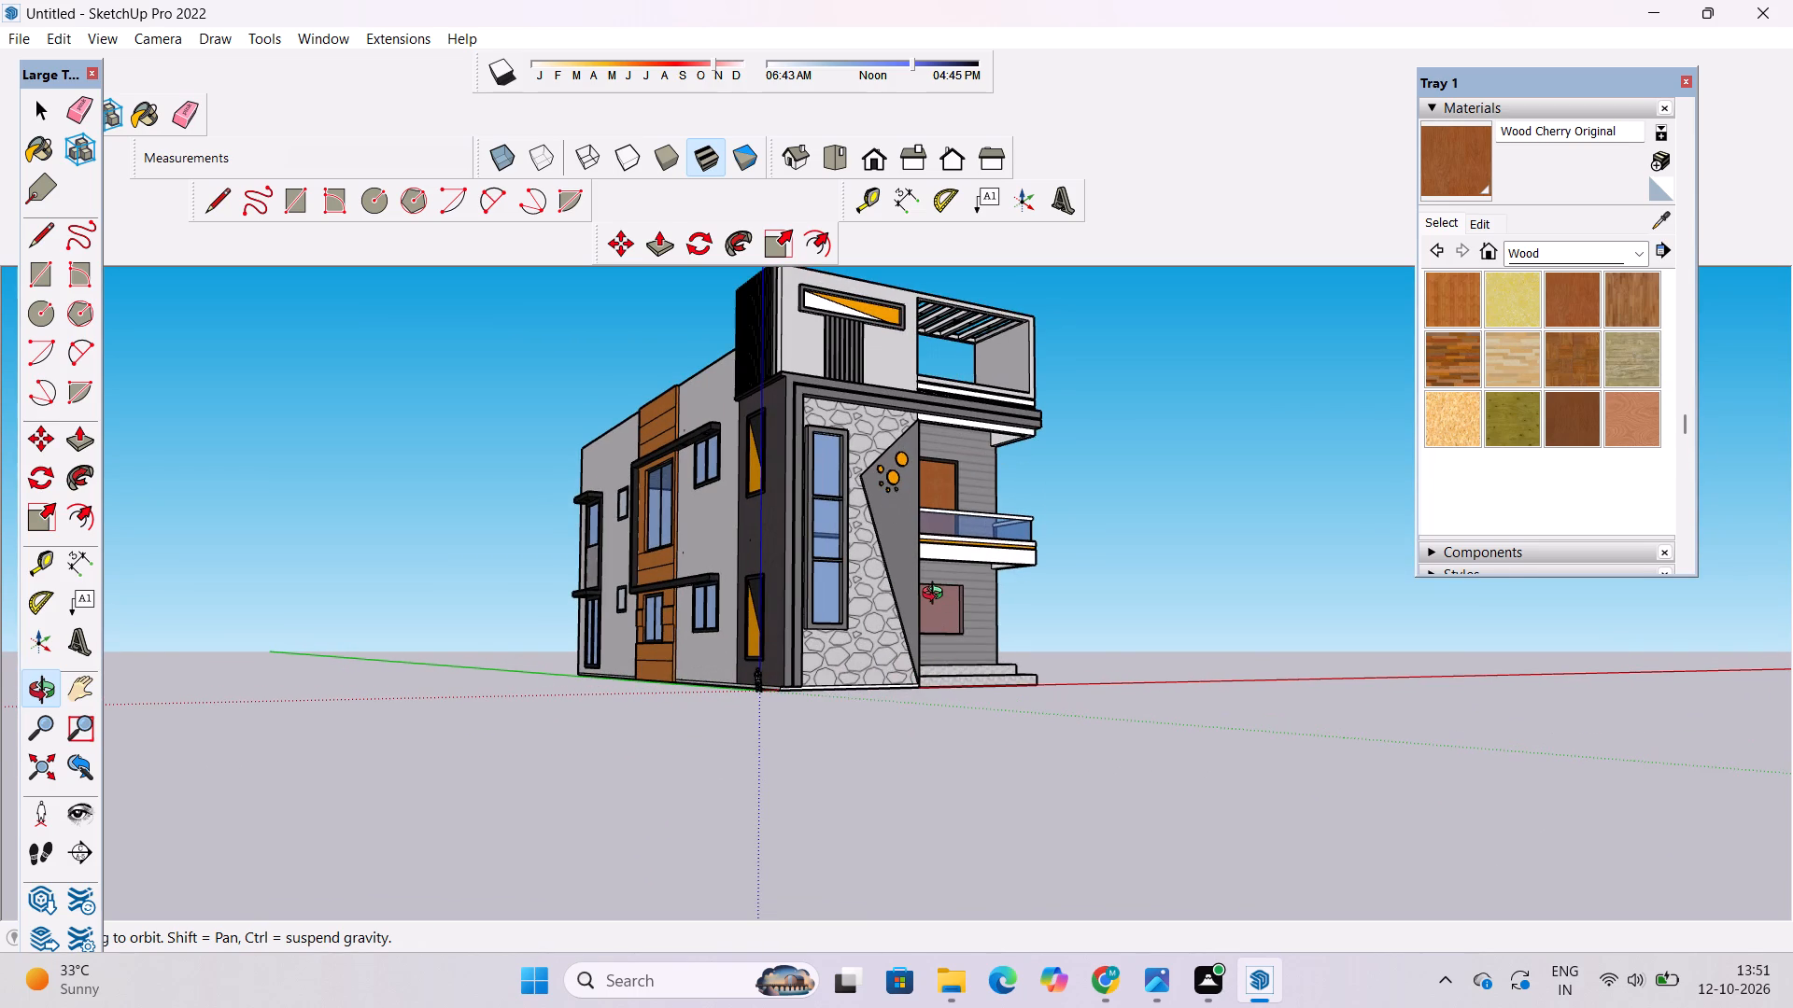
{"action": "scroll", "coordinate": [937, 595], "scroll_direction": "down", "scroll_amount": 2}
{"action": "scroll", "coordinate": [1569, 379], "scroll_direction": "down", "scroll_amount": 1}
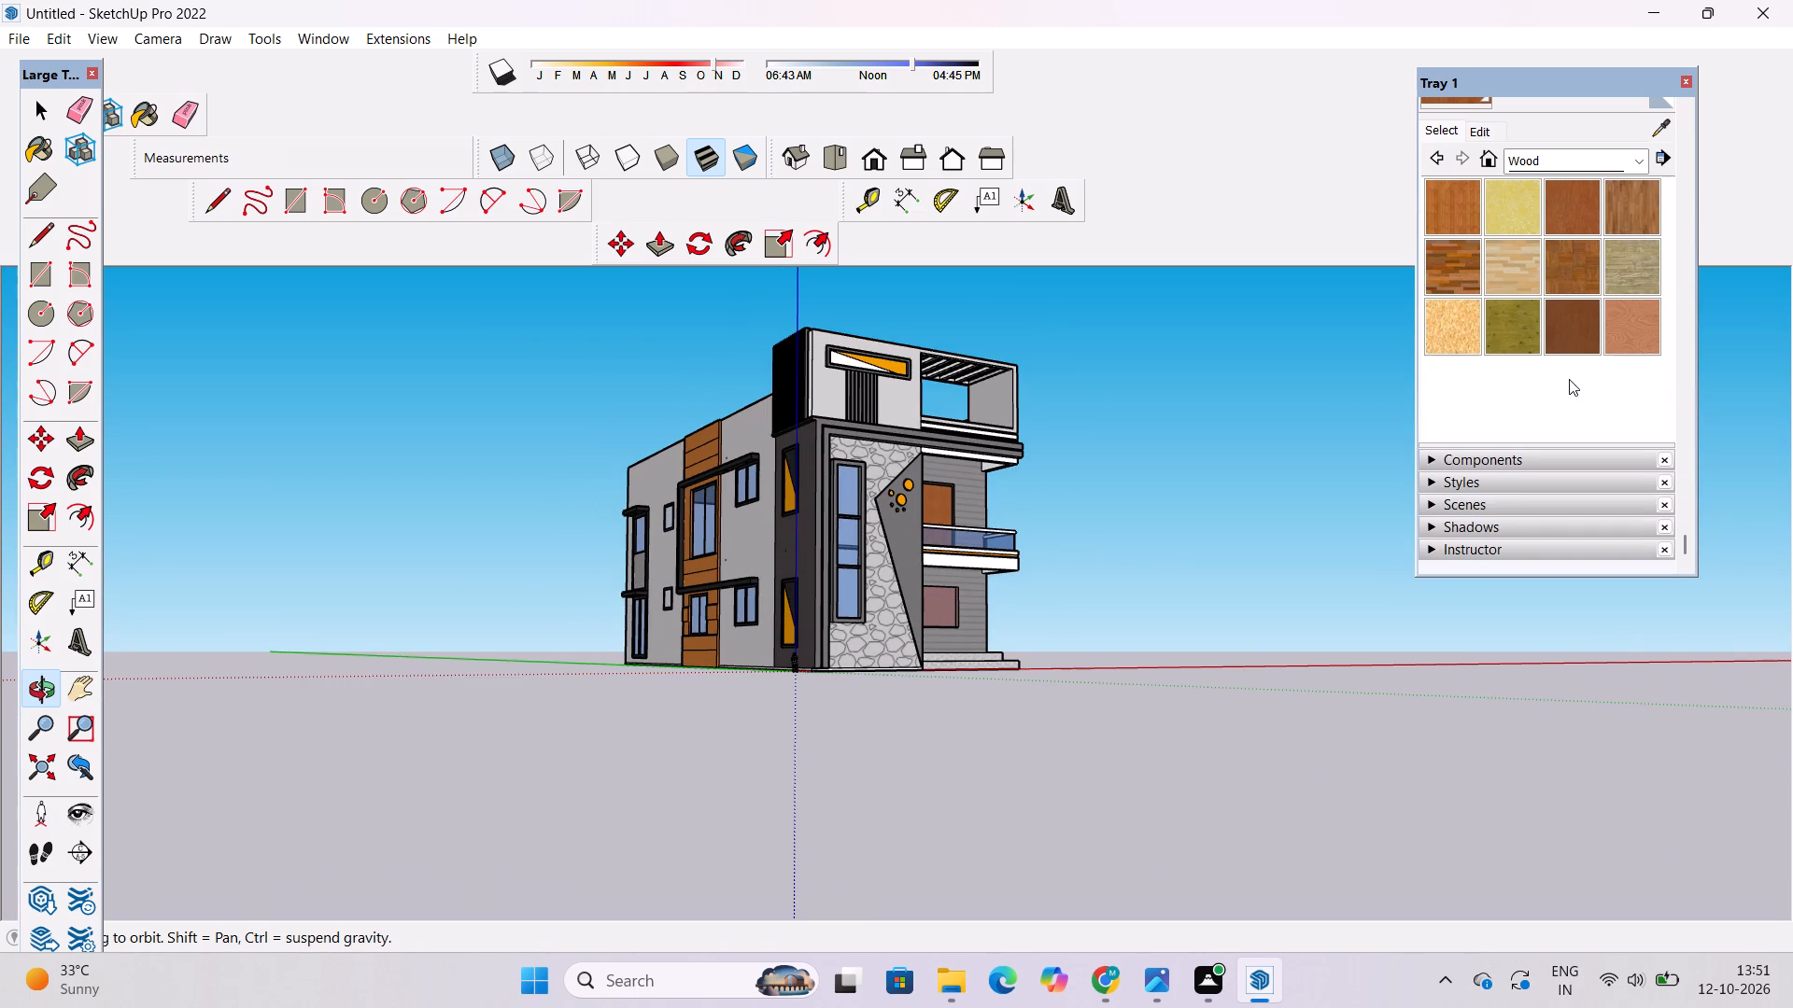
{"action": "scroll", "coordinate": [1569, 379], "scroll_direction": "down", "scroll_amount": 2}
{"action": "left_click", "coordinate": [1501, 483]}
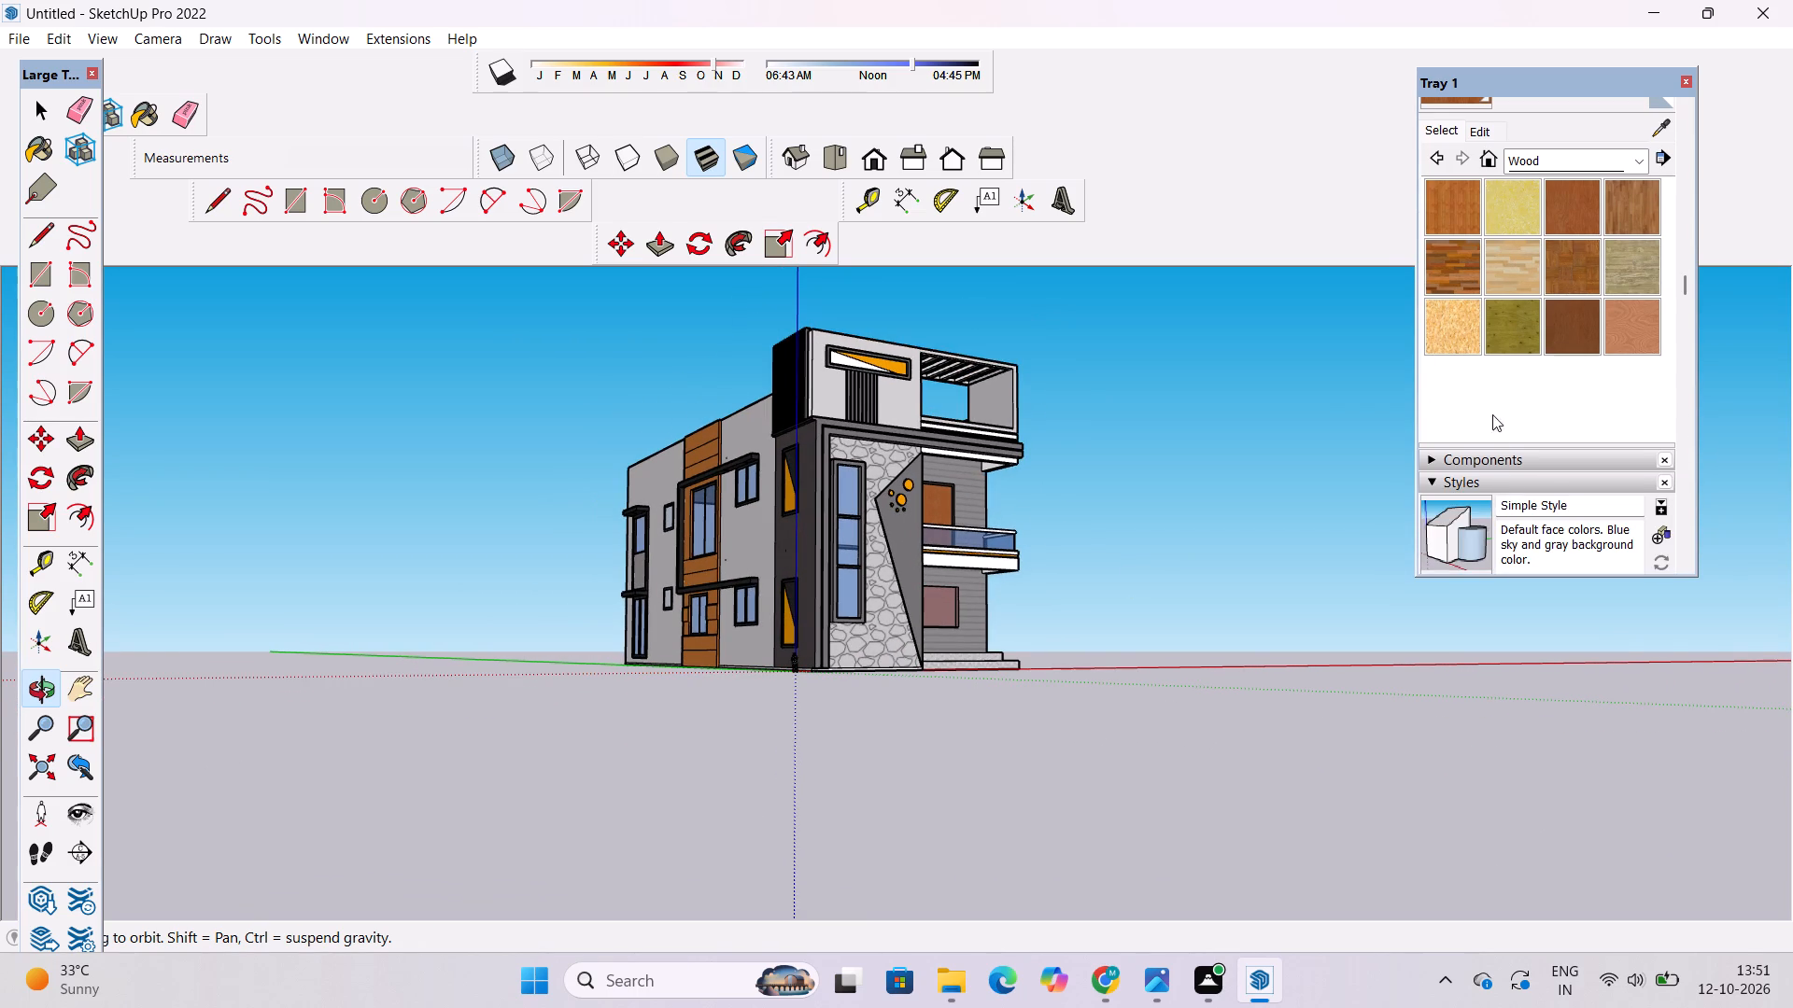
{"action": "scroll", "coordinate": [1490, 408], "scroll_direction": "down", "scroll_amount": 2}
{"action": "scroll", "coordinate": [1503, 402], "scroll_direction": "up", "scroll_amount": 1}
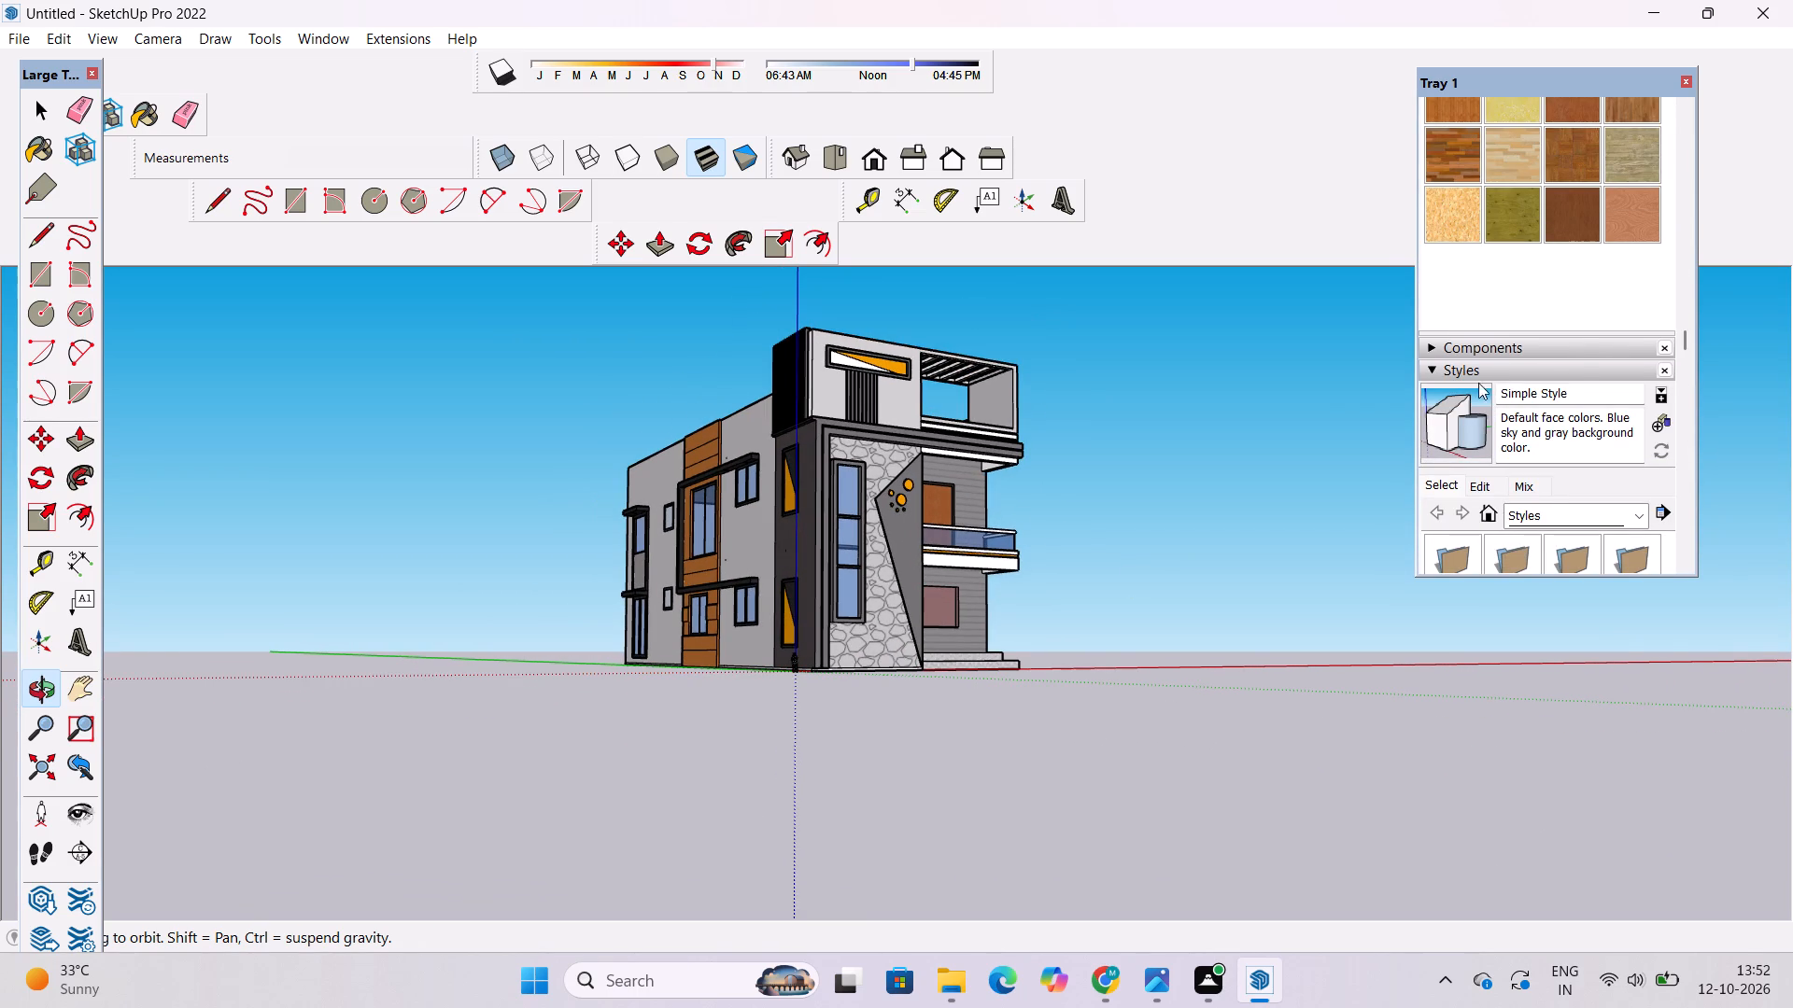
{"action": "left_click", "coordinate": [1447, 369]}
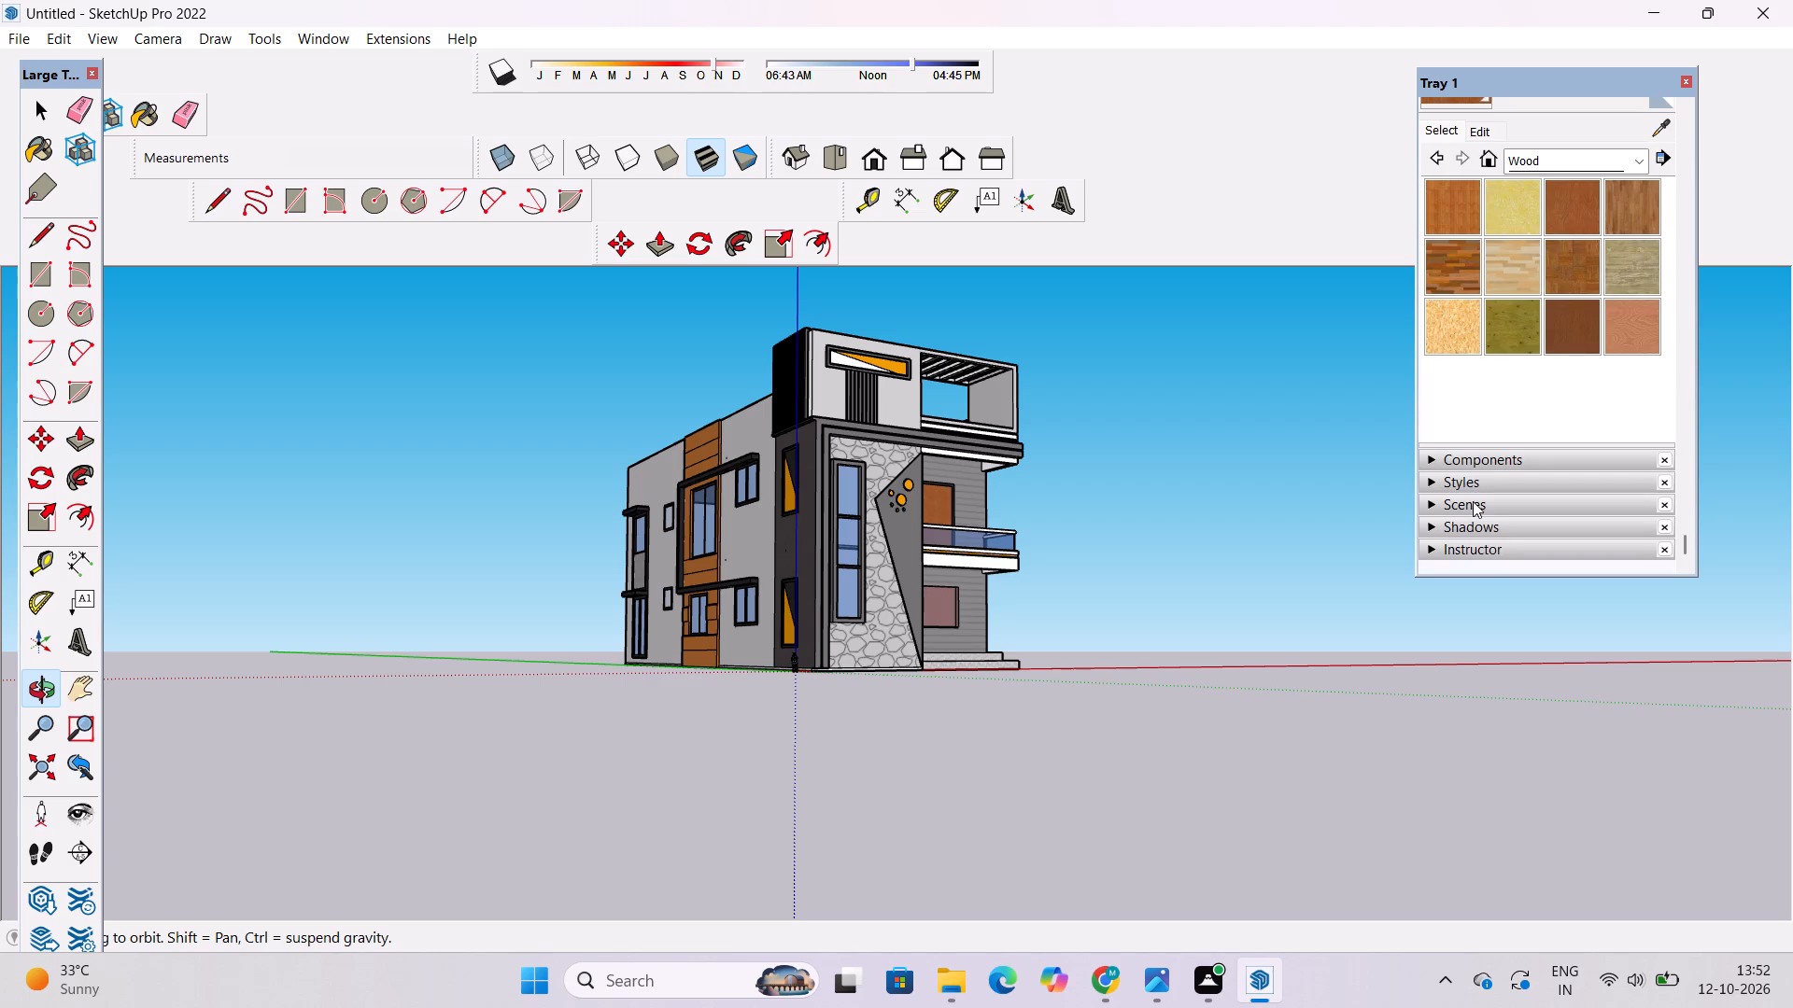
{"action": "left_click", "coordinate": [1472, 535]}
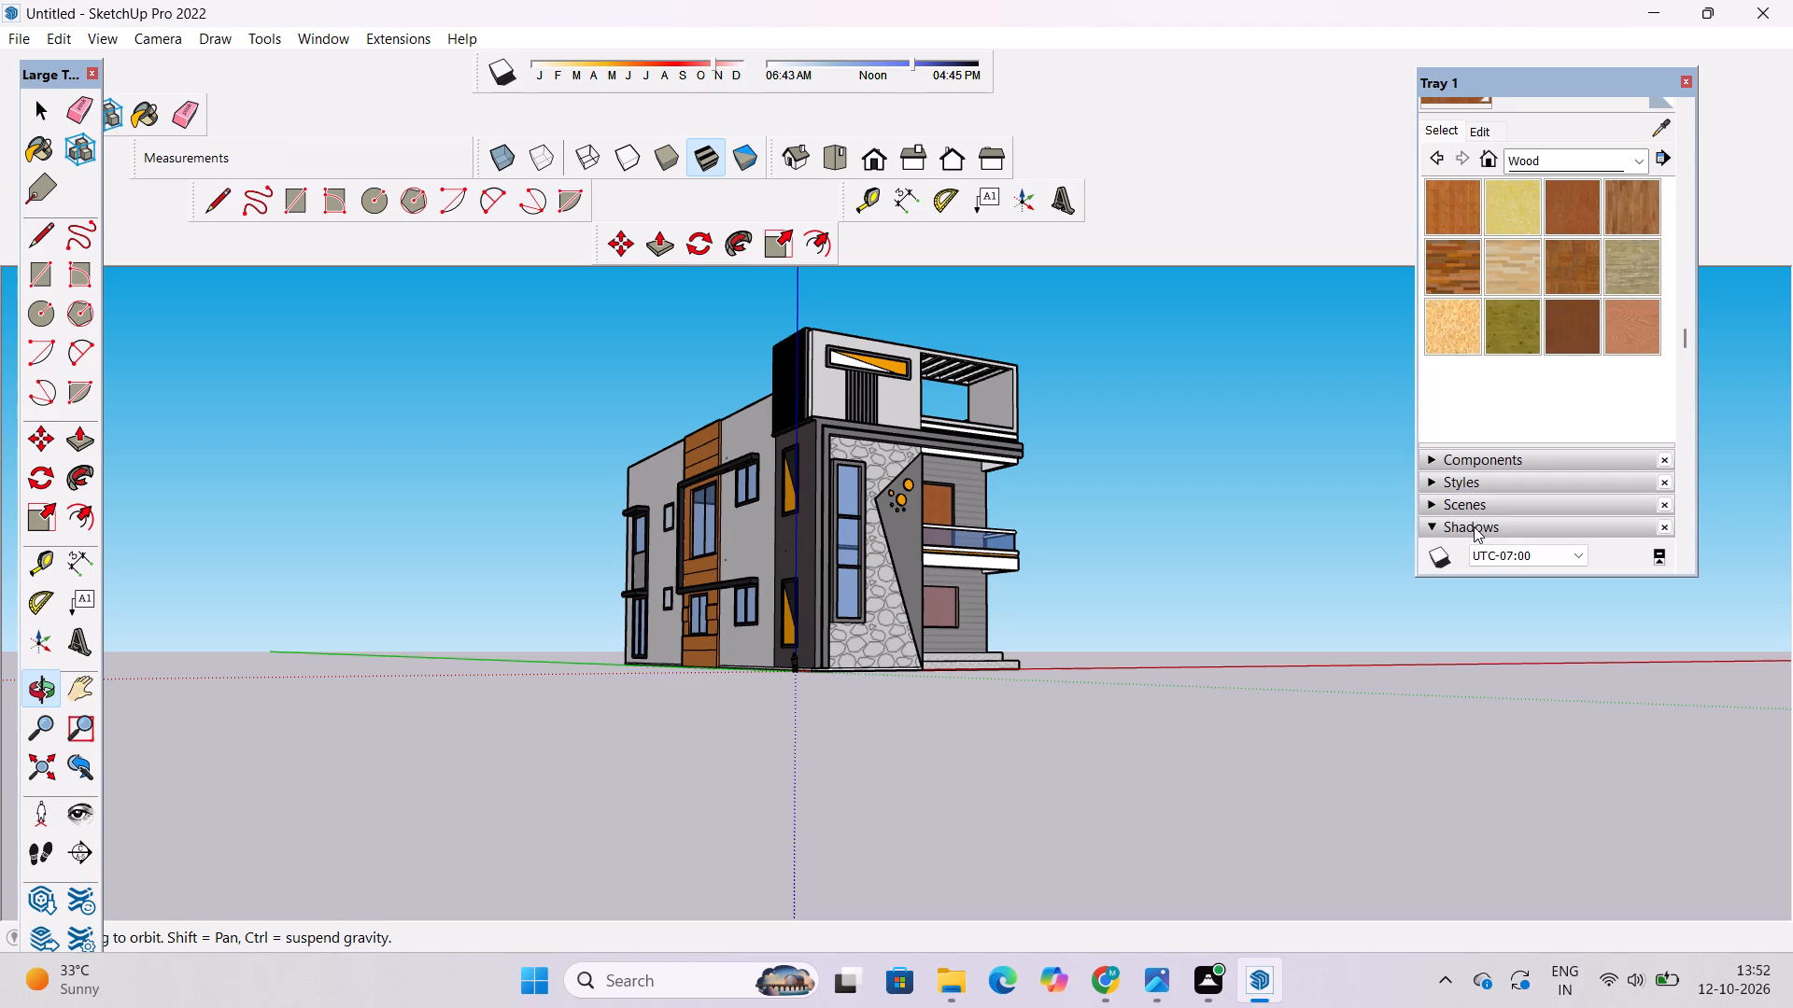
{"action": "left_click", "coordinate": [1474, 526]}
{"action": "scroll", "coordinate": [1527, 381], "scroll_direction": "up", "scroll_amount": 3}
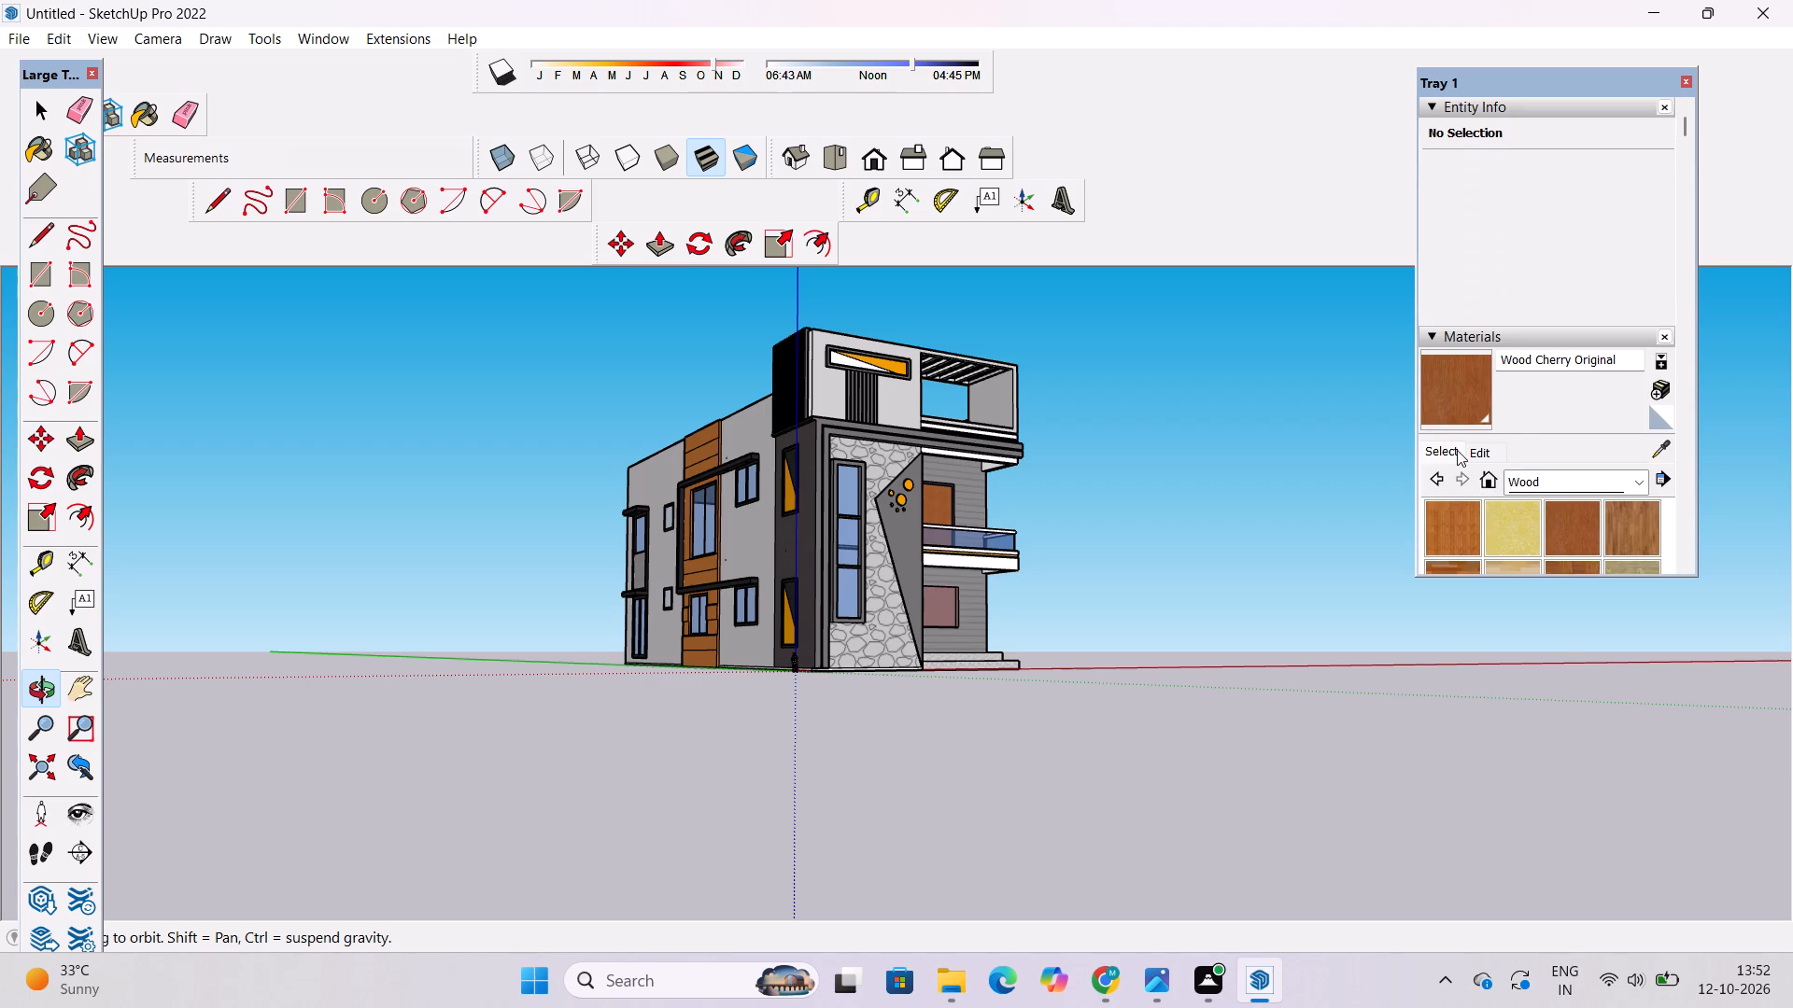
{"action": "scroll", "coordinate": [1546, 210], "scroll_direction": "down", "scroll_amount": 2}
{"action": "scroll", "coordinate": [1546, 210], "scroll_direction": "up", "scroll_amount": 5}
Close Tray 1 to clear the modelling area.
{"action": "left_click", "coordinate": [1687, 78]}
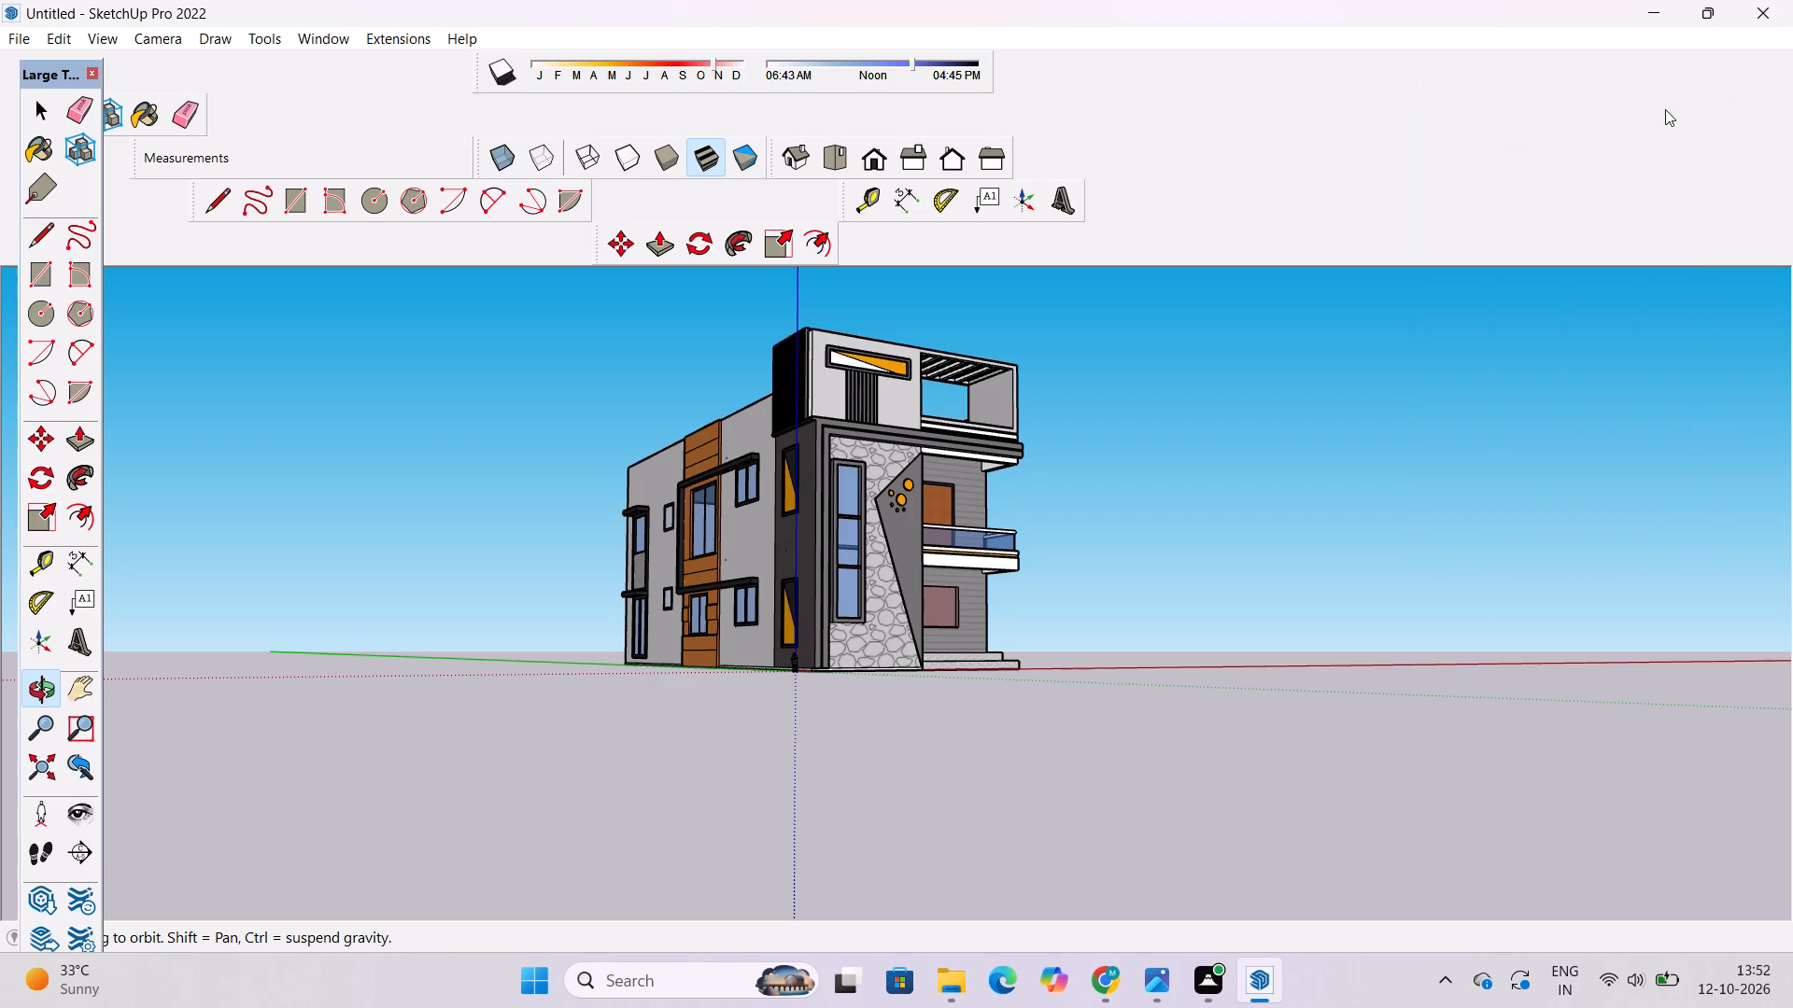
Examine the whole house from a raised front corner view, covering the roof, front facade and long side wall.
{"action": "scroll", "coordinate": [992, 513], "scroll_direction": "down", "scroll_amount": 6}
{"action": "left_click_drag", "start_coordinate": [984, 521], "coordinate": [921, 718]}
{"action": "scroll", "coordinate": [894, 595], "scroll_direction": "up", "scroll_amount": 10}
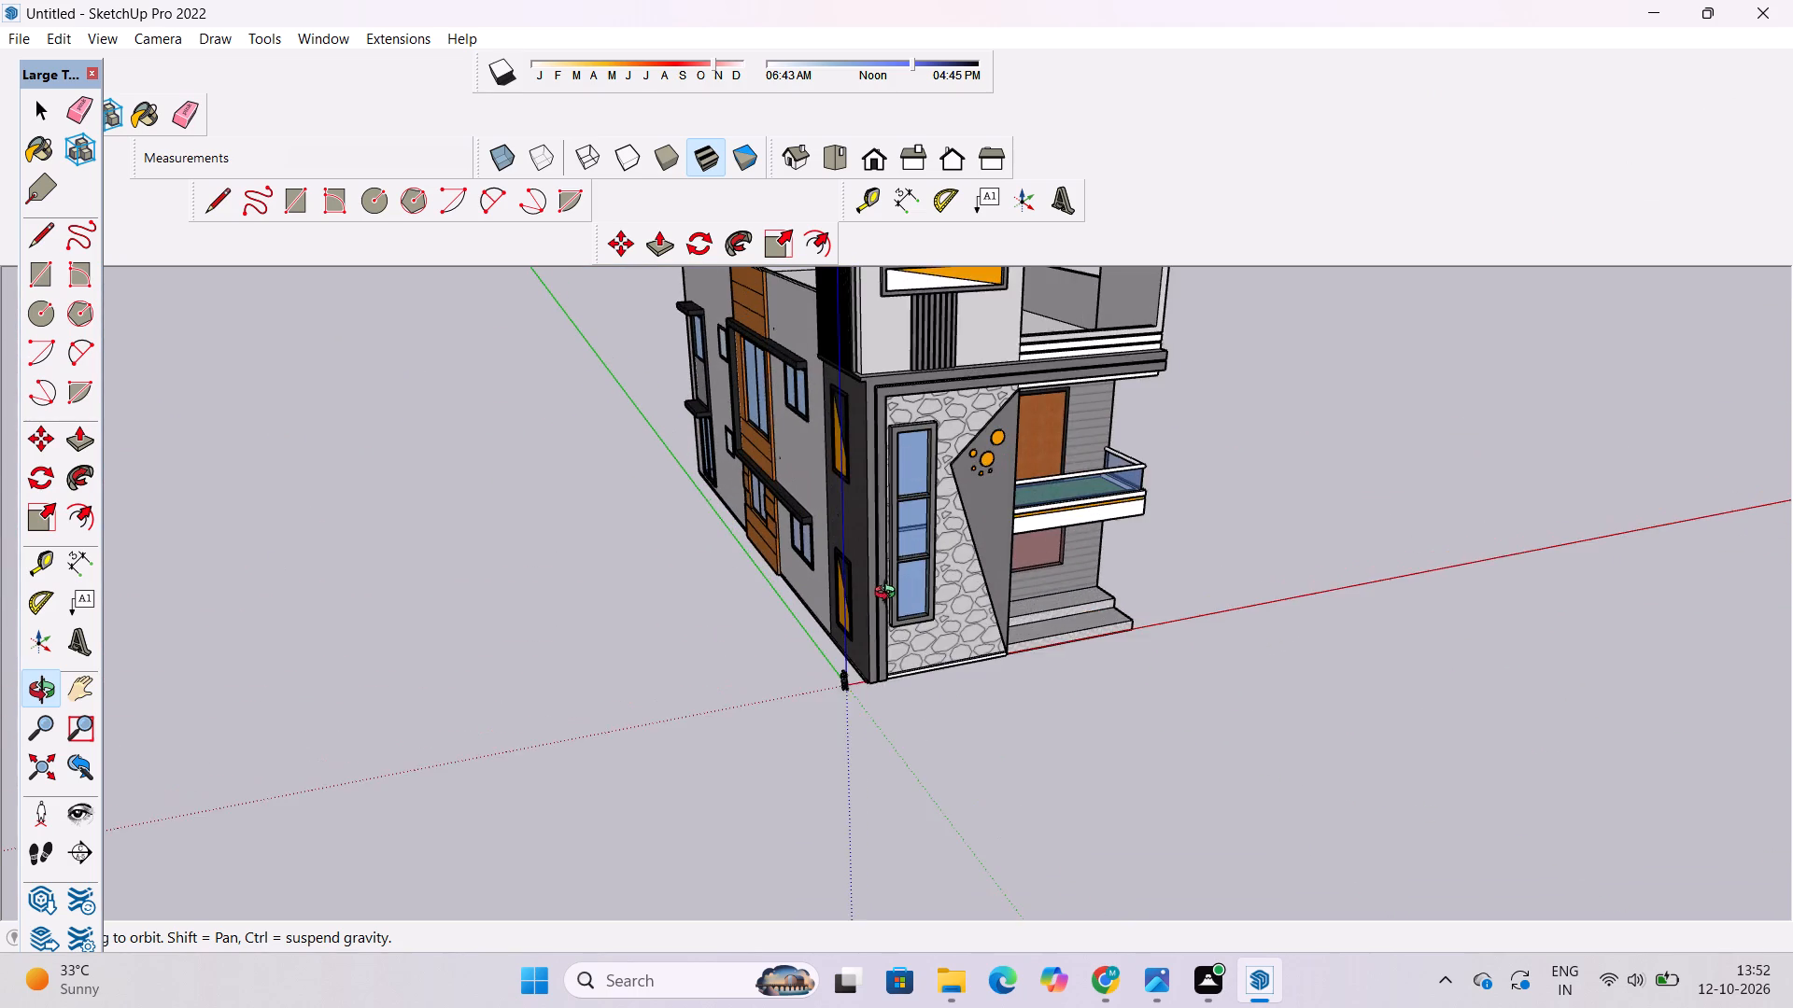
{"action": "left_click_drag", "start_coordinate": [895, 603], "coordinate": [911, 665], "text": "shift"}
{"action": "left_click_drag", "start_coordinate": [923, 682], "coordinate": [921, 632]}
{"action": "scroll", "coordinate": [921, 617], "scroll_direction": "up", "scroll_amount": 5}
{"action": "left_click_drag", "start_coordinate": [993, 584], "coordinate": [772, 655], "text": "shift"}
{"action": "scroll", "coordinate": [798, 622], "scroll_direction": "down", "scroll_amount": 6}
{"action": "left_click_drag", "start_coordinate": [798, 635], "coordinate": [798, 654], "text": "shift"}
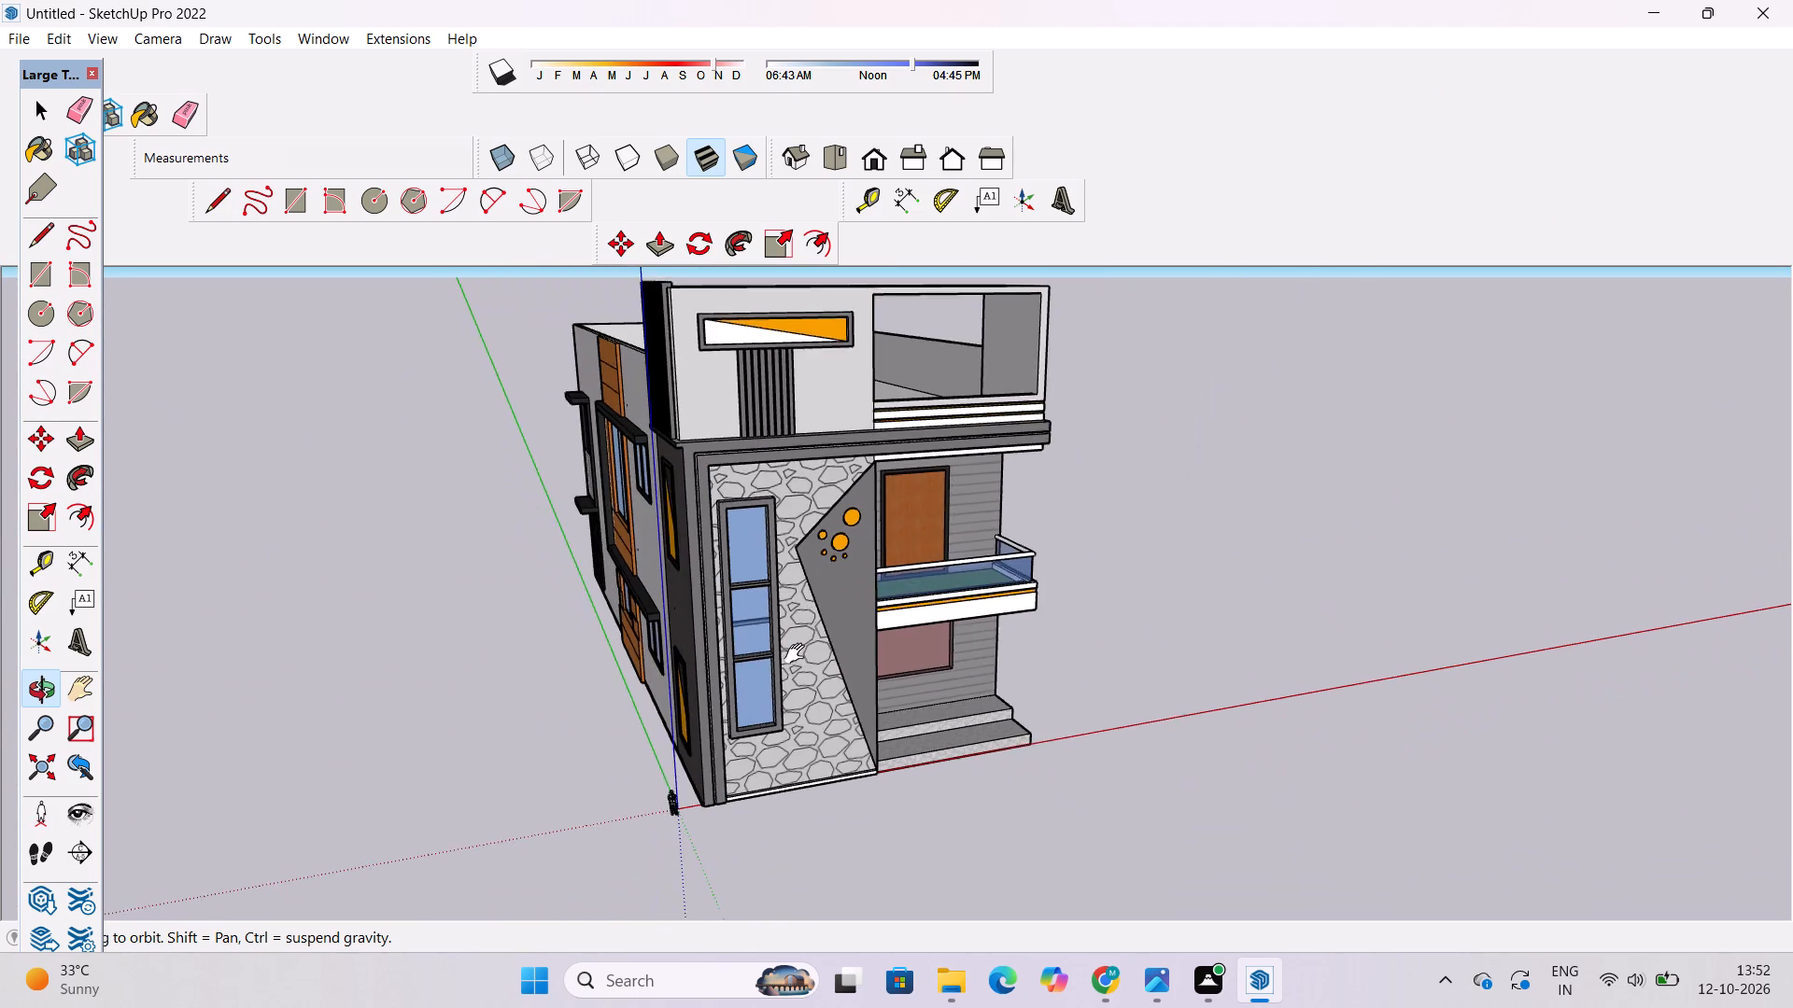
{"action": "left_click_drag", "start_coordinate": [798, 654], "coordinate": [798, 657], "text": "shift"}
{"action": "scroll", "coordinate": [811, 623], "scroll_direction": "down", "scroll_amount": 4, "text": "shift"}
{"action": "left_click_drag", "start_coordinate": [812, 614], "coordinate": [748, 637], "text": "shift"}
{"action": "key", "text": "space"}
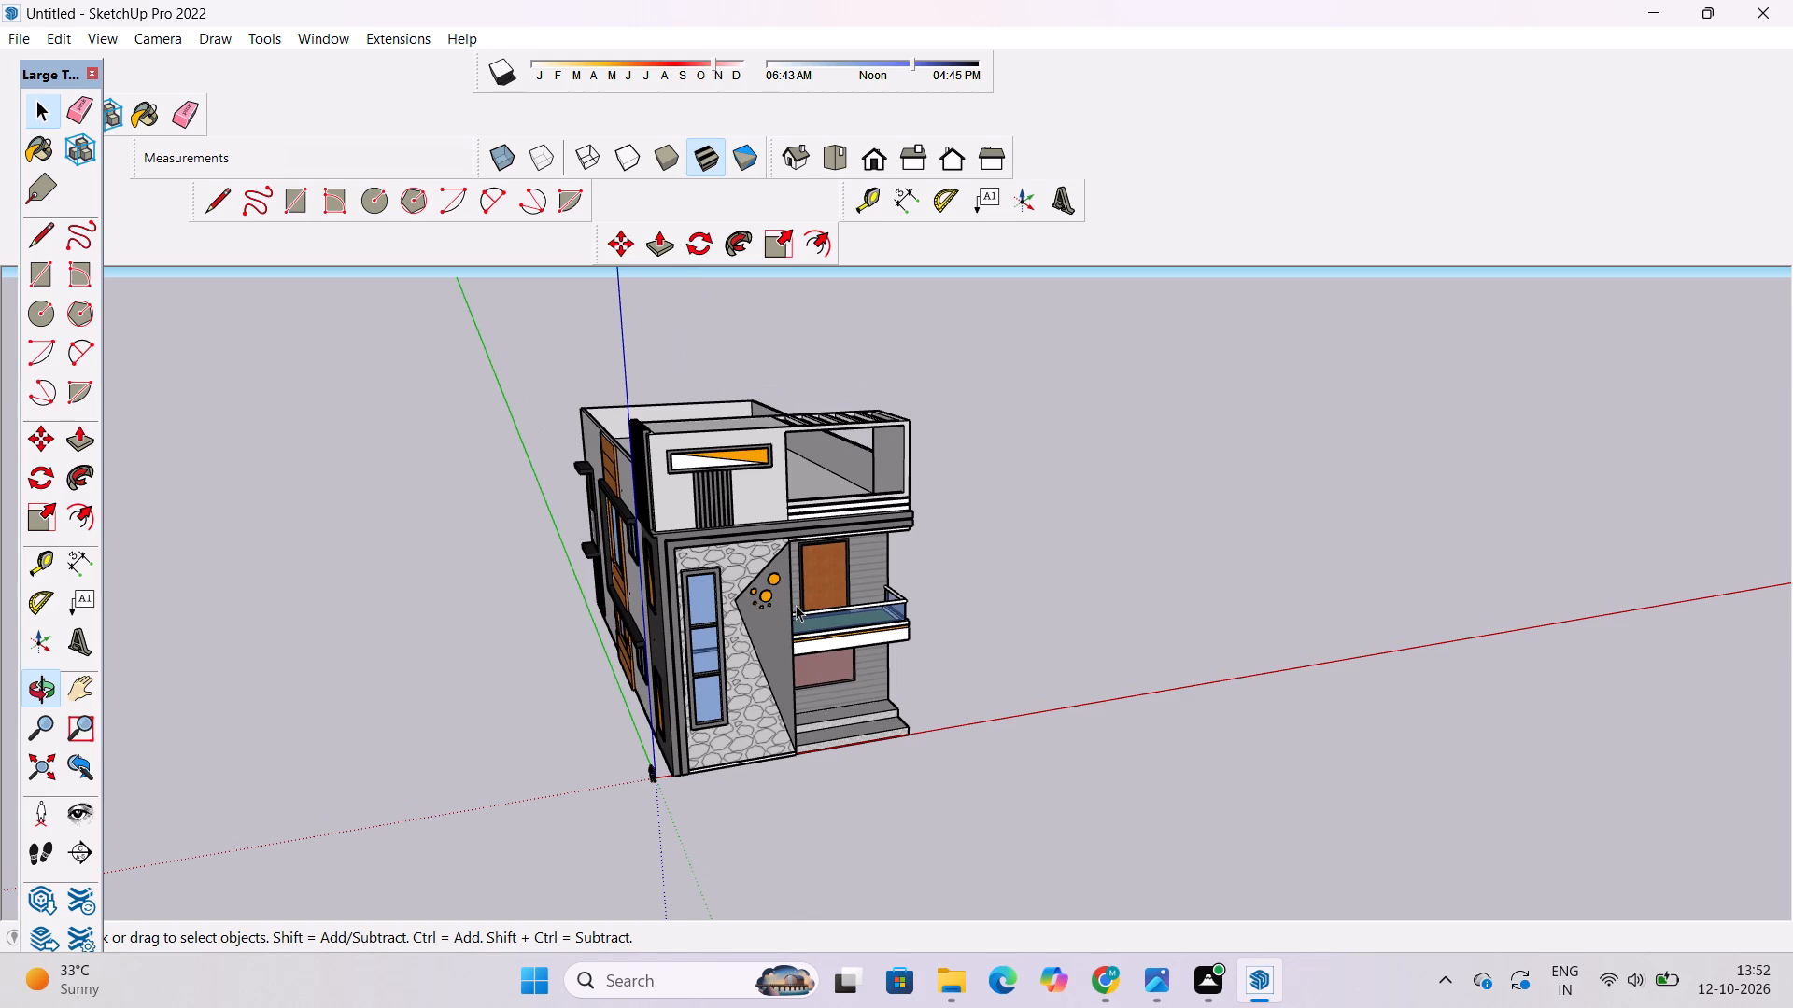
Save the model in the Downloads folder as "modren house 1" in SketchUp Models format.
{"action": "key", "text": "ctrl+s"}
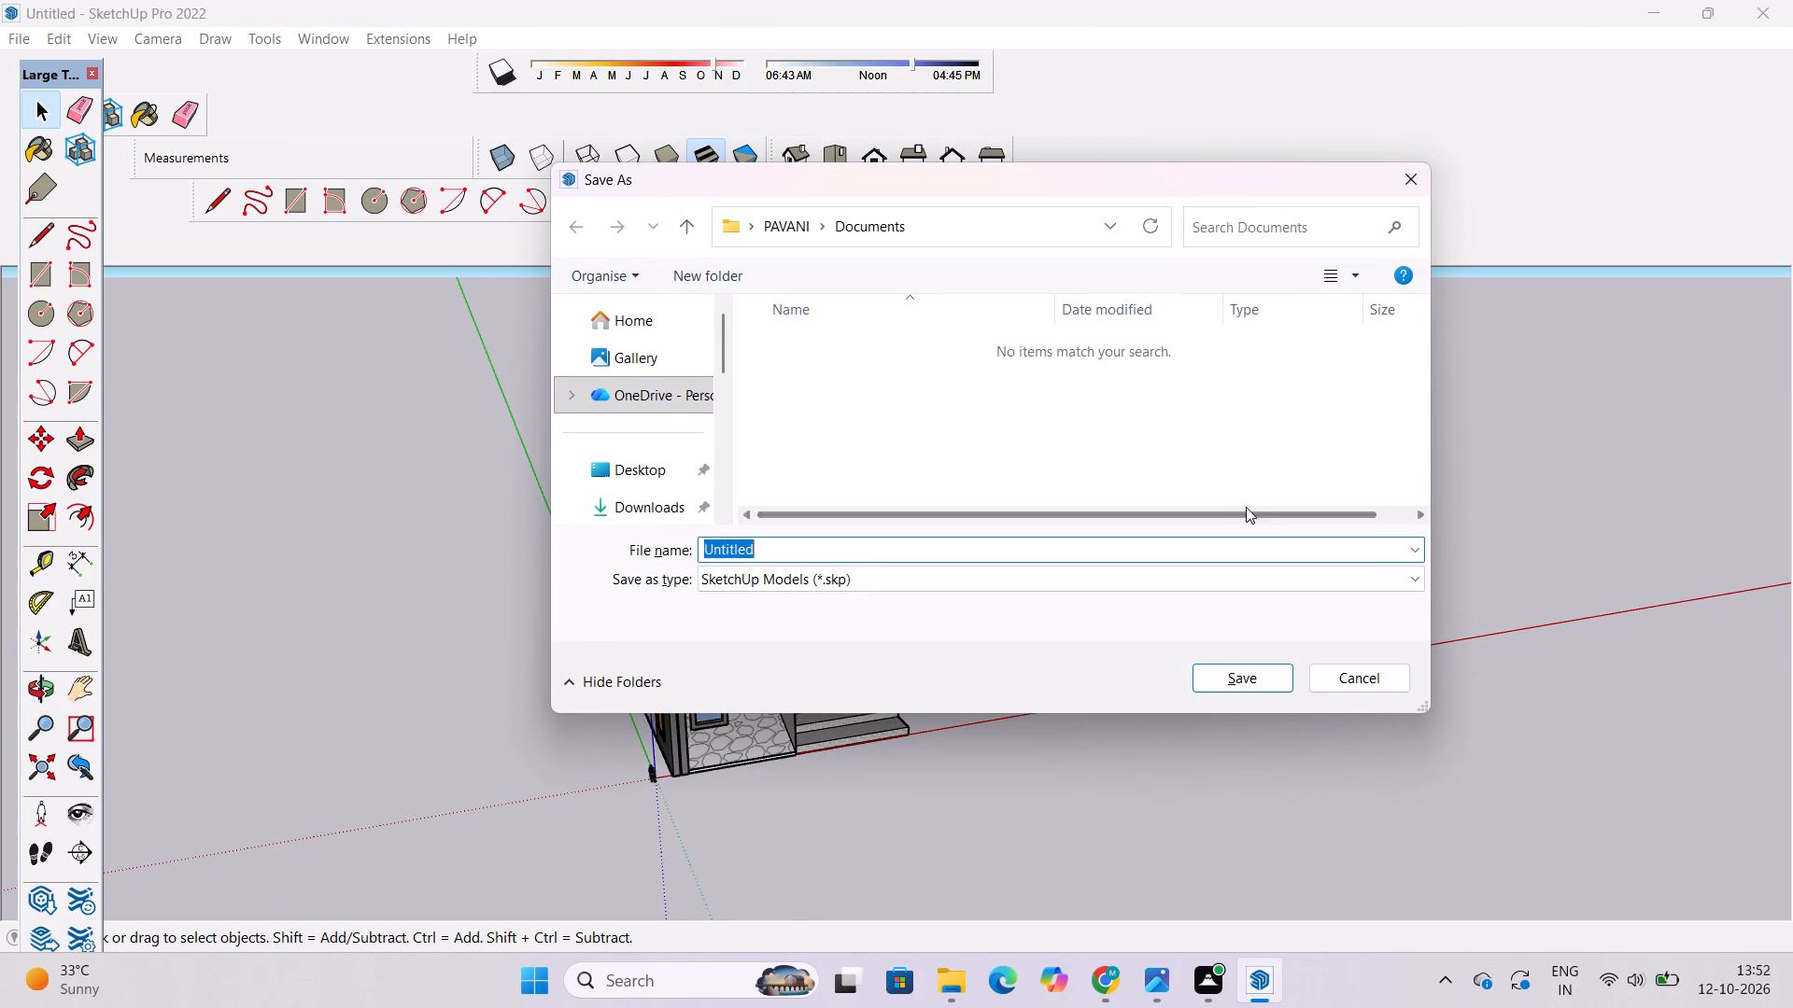
{"action": "left_click", "coordinate": [593, 498]}
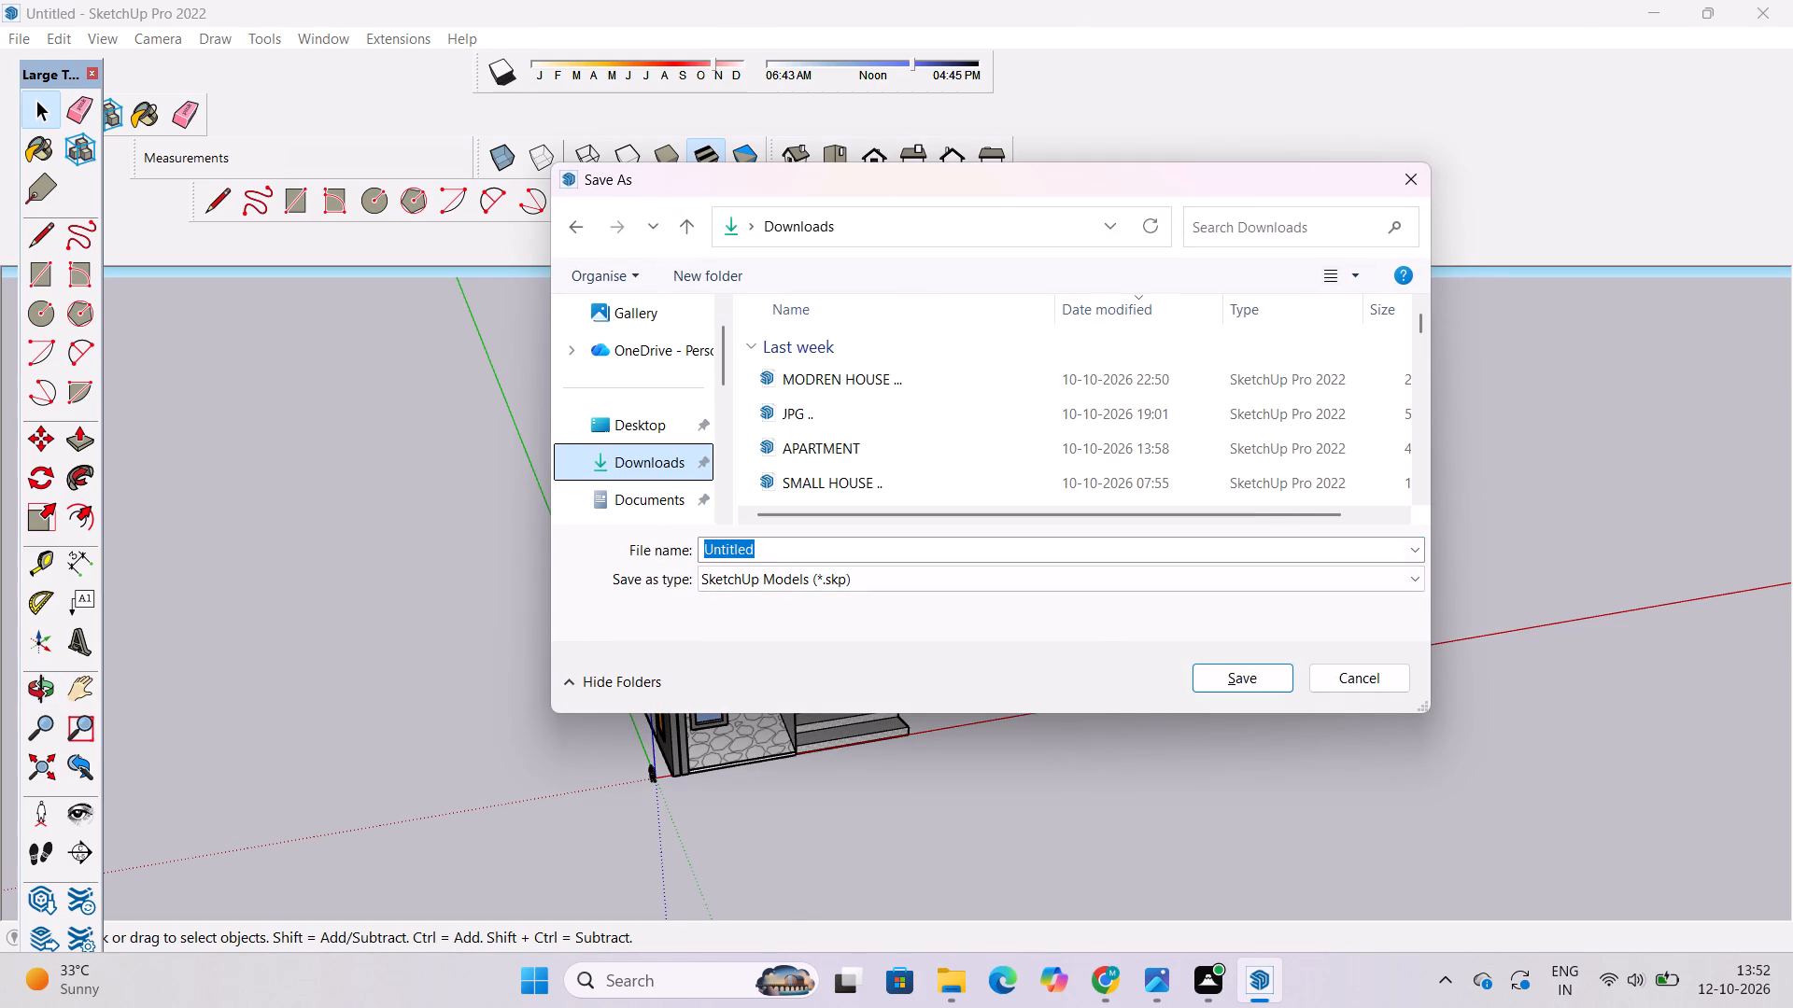
{"action": "left_click", "coordinate": [756, 553]}
{"action": "key", "text": "BackSpace"}
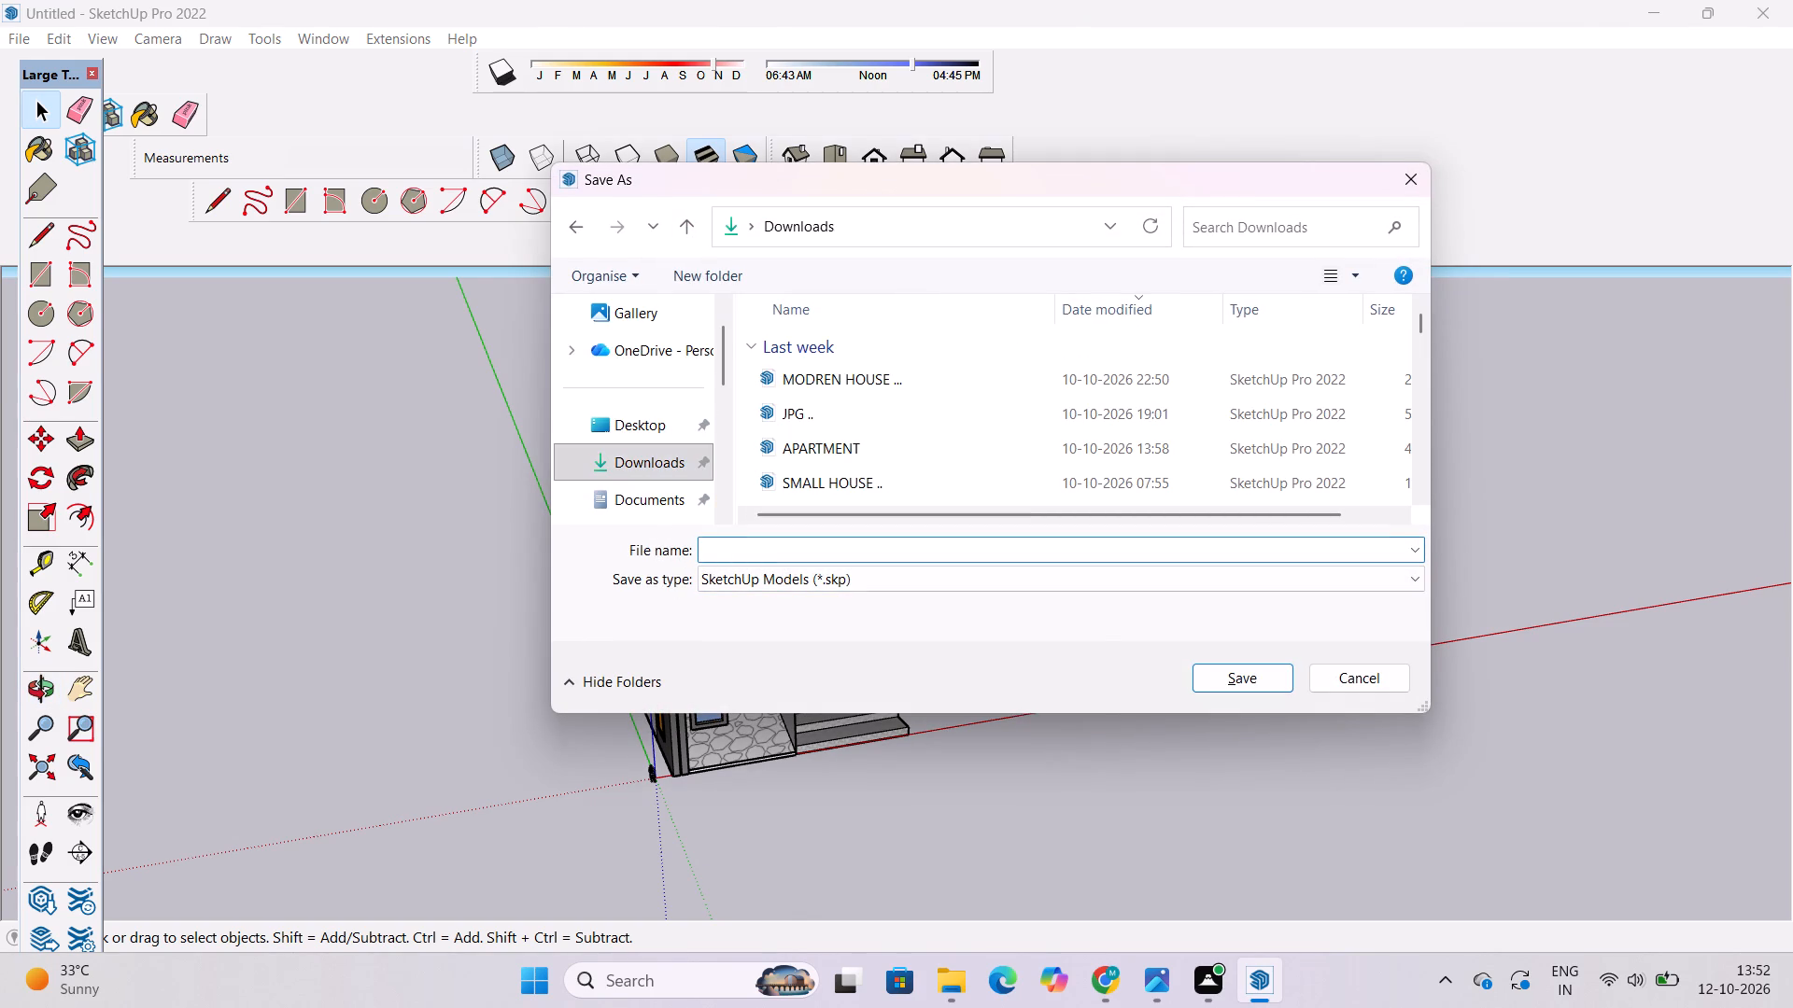
{"action": "type", "text": "modren"}
{"action": "key", "text": "space"}
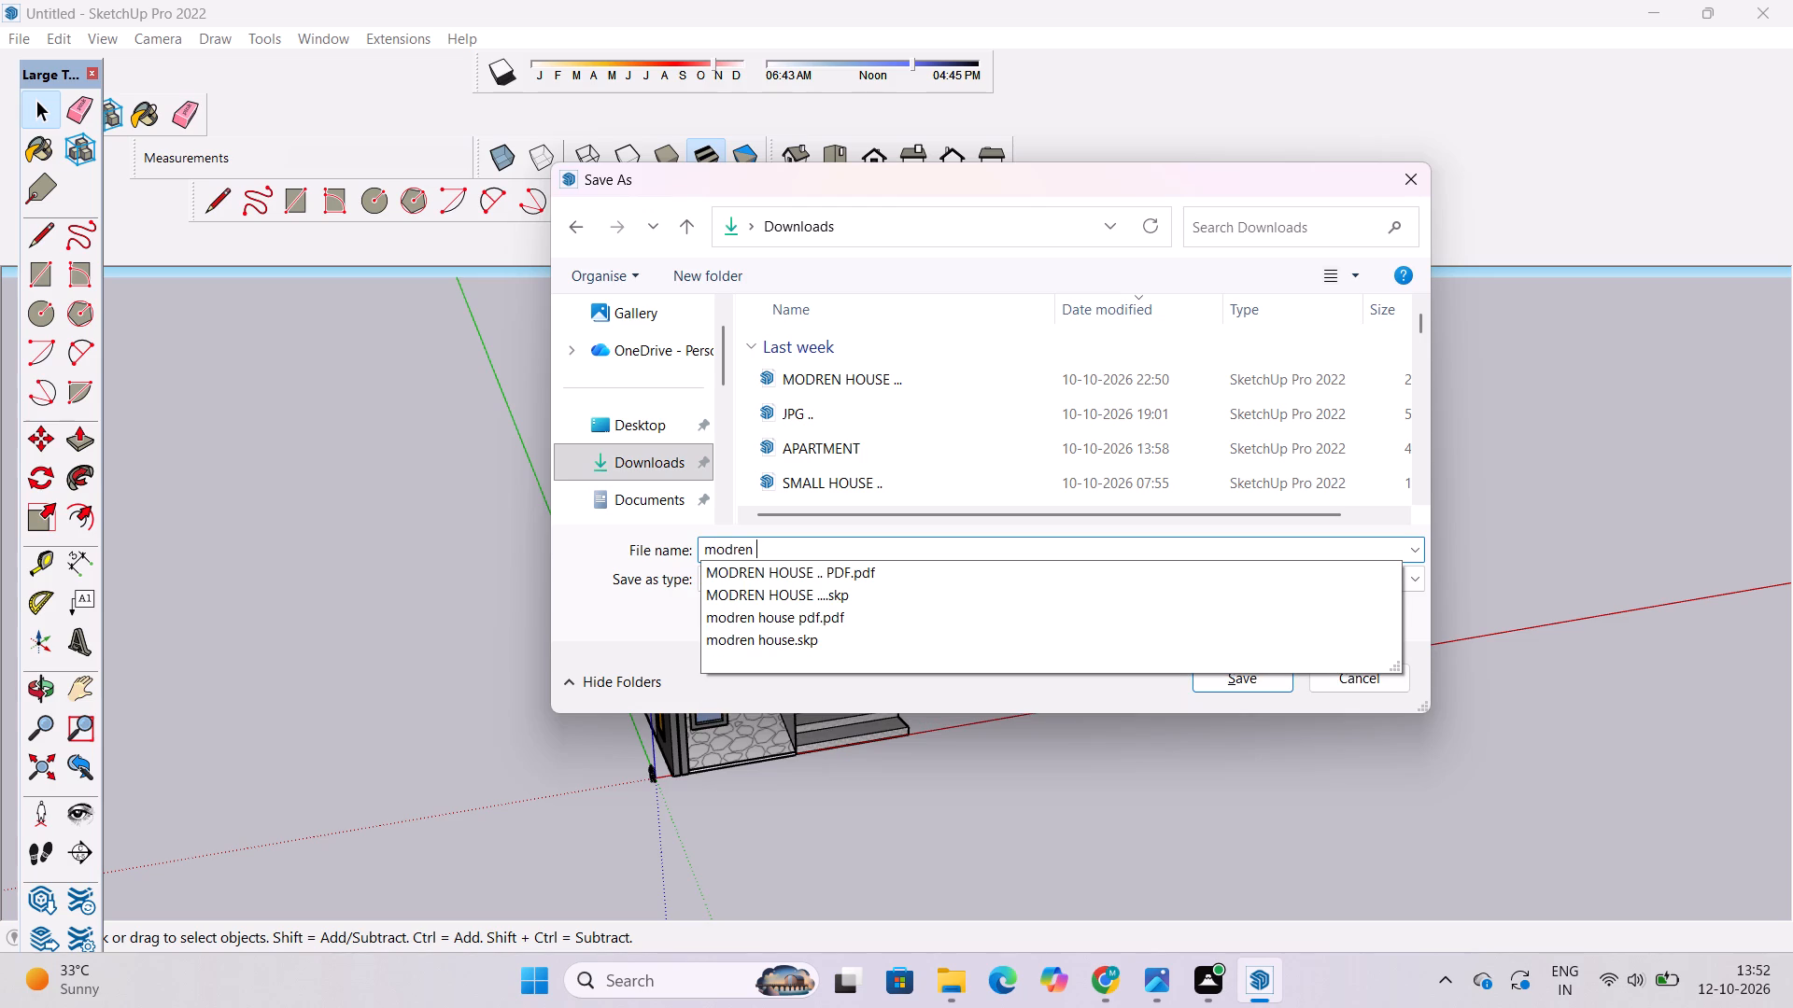
{"action": "type", "text": "house"}
{"action": "key", "text": "space"}
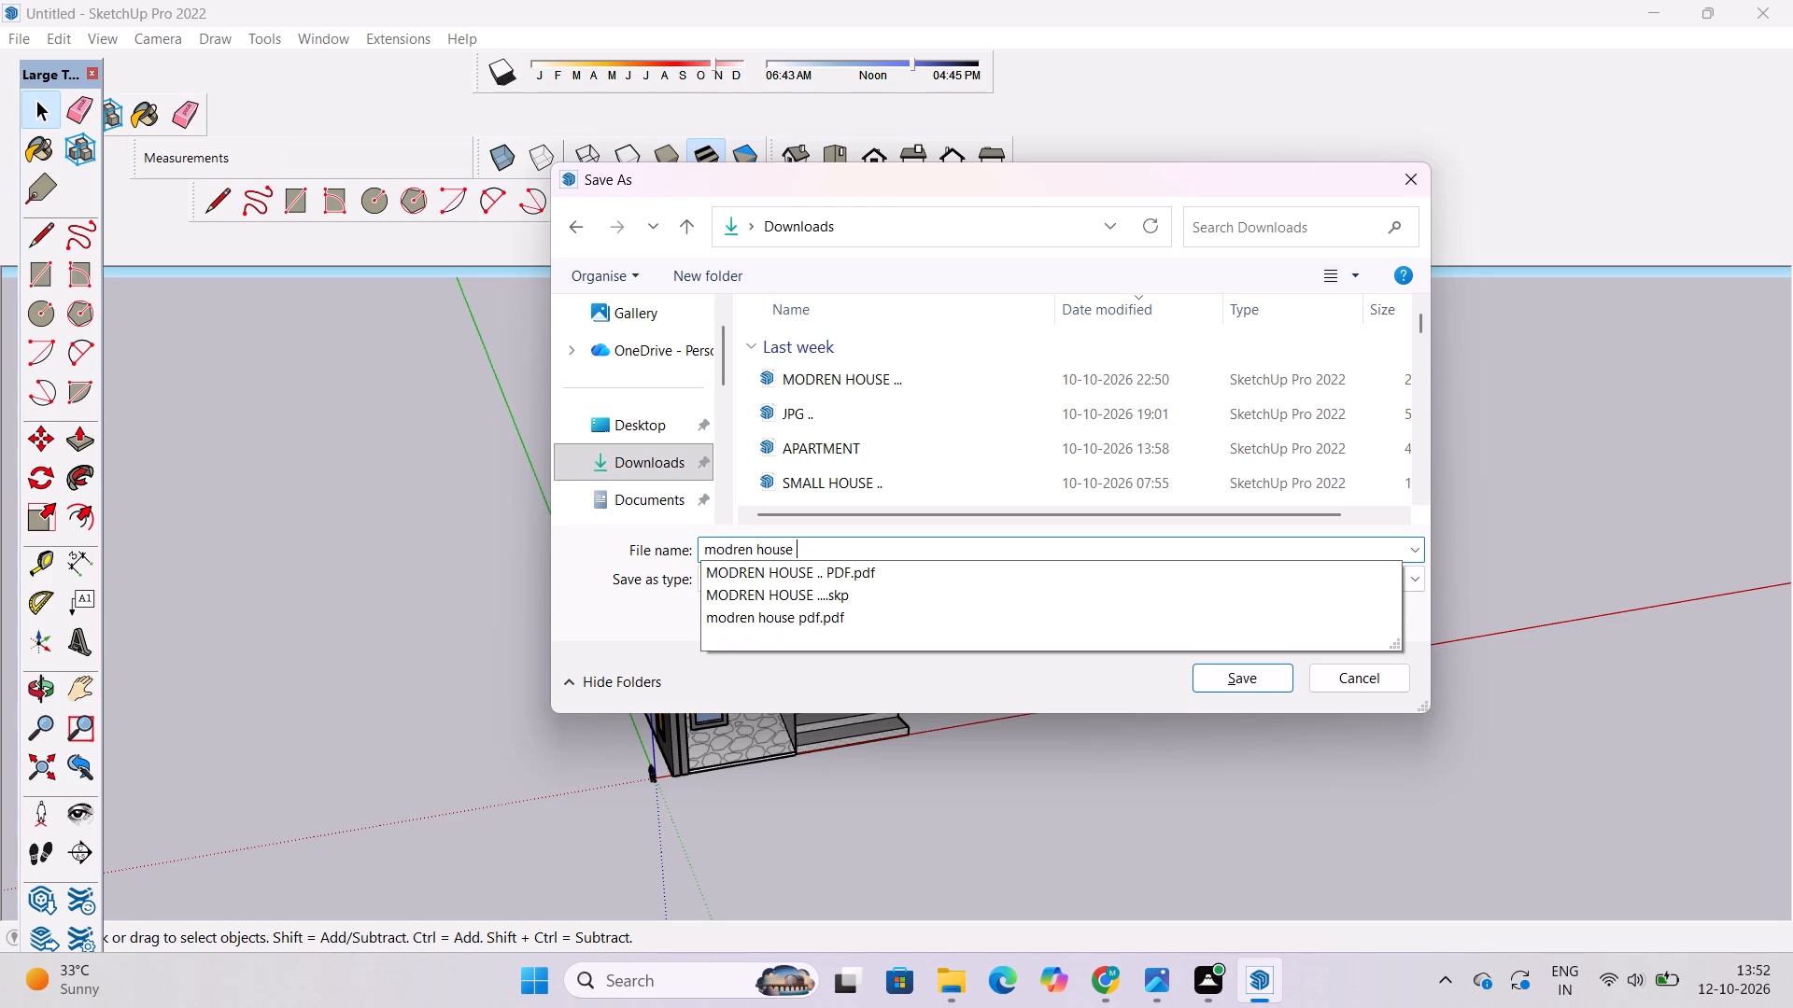
{"action": "left_click", "coordinate": [894, 549]}
{"action": "left_click", "coordinate": [894, 549]}
{"action": "key", "text": "space"}
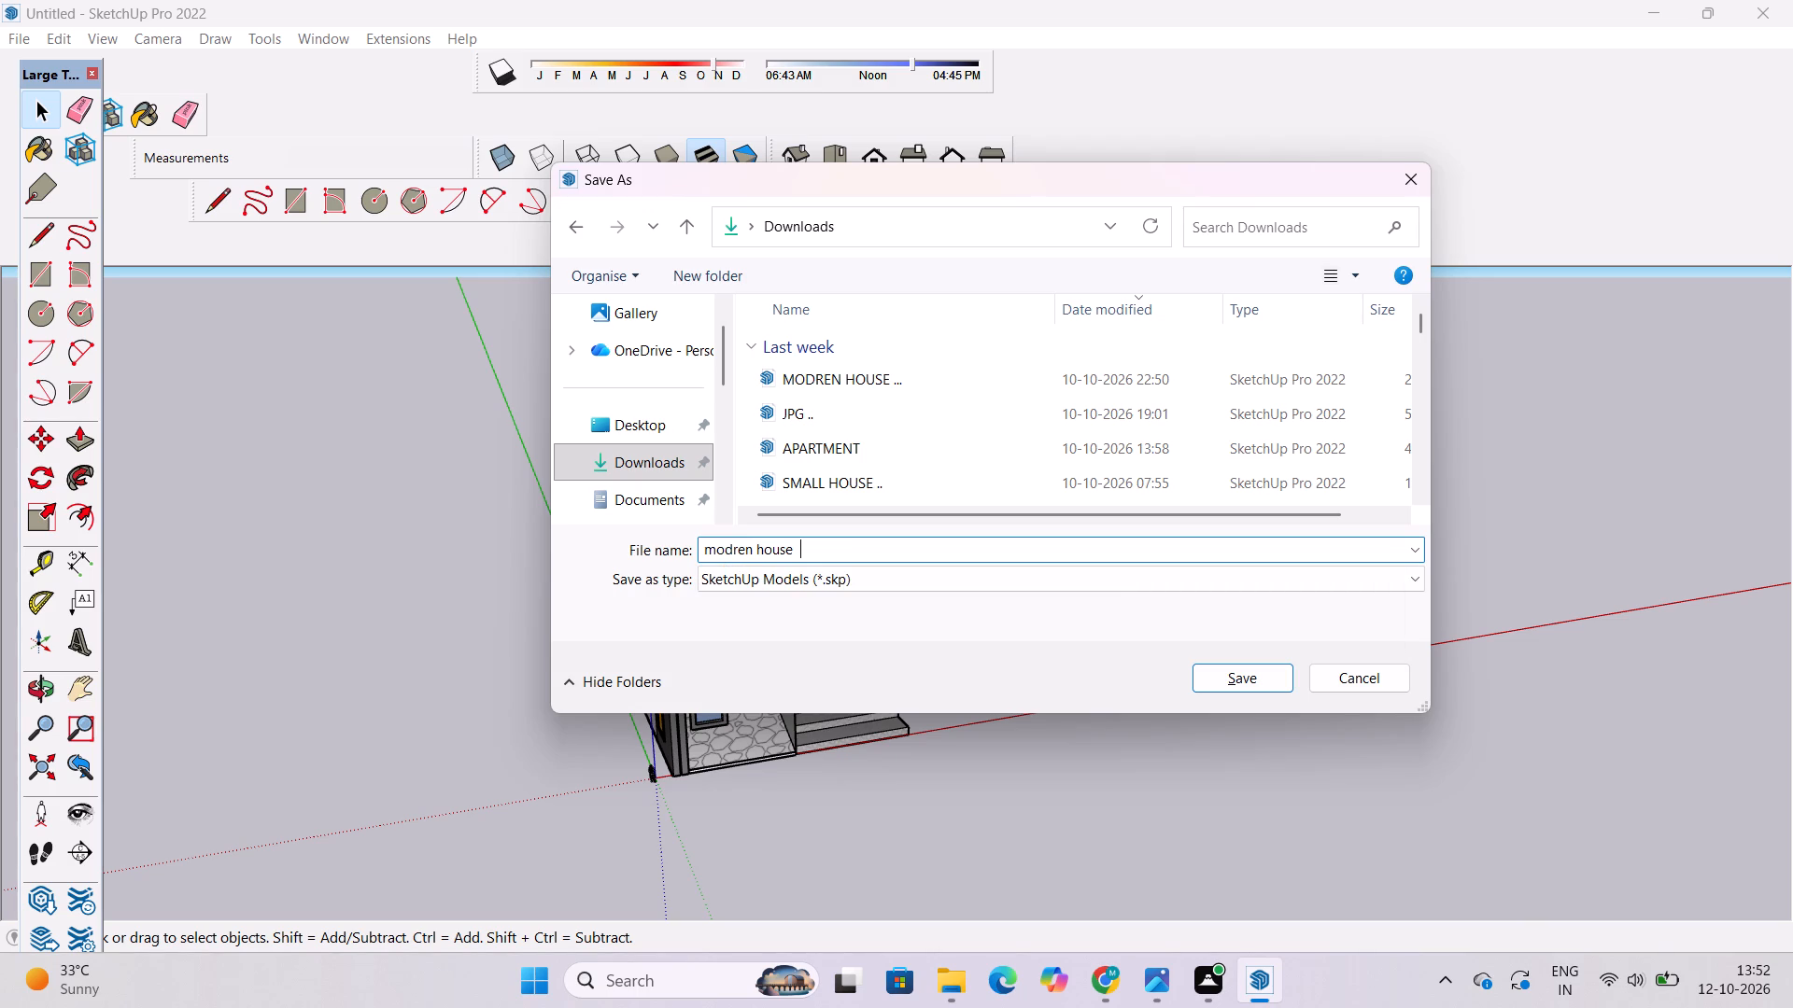
{"action": "key", "text": "1"}
{"action": "left_click", "coordinate": [1237, 679]}
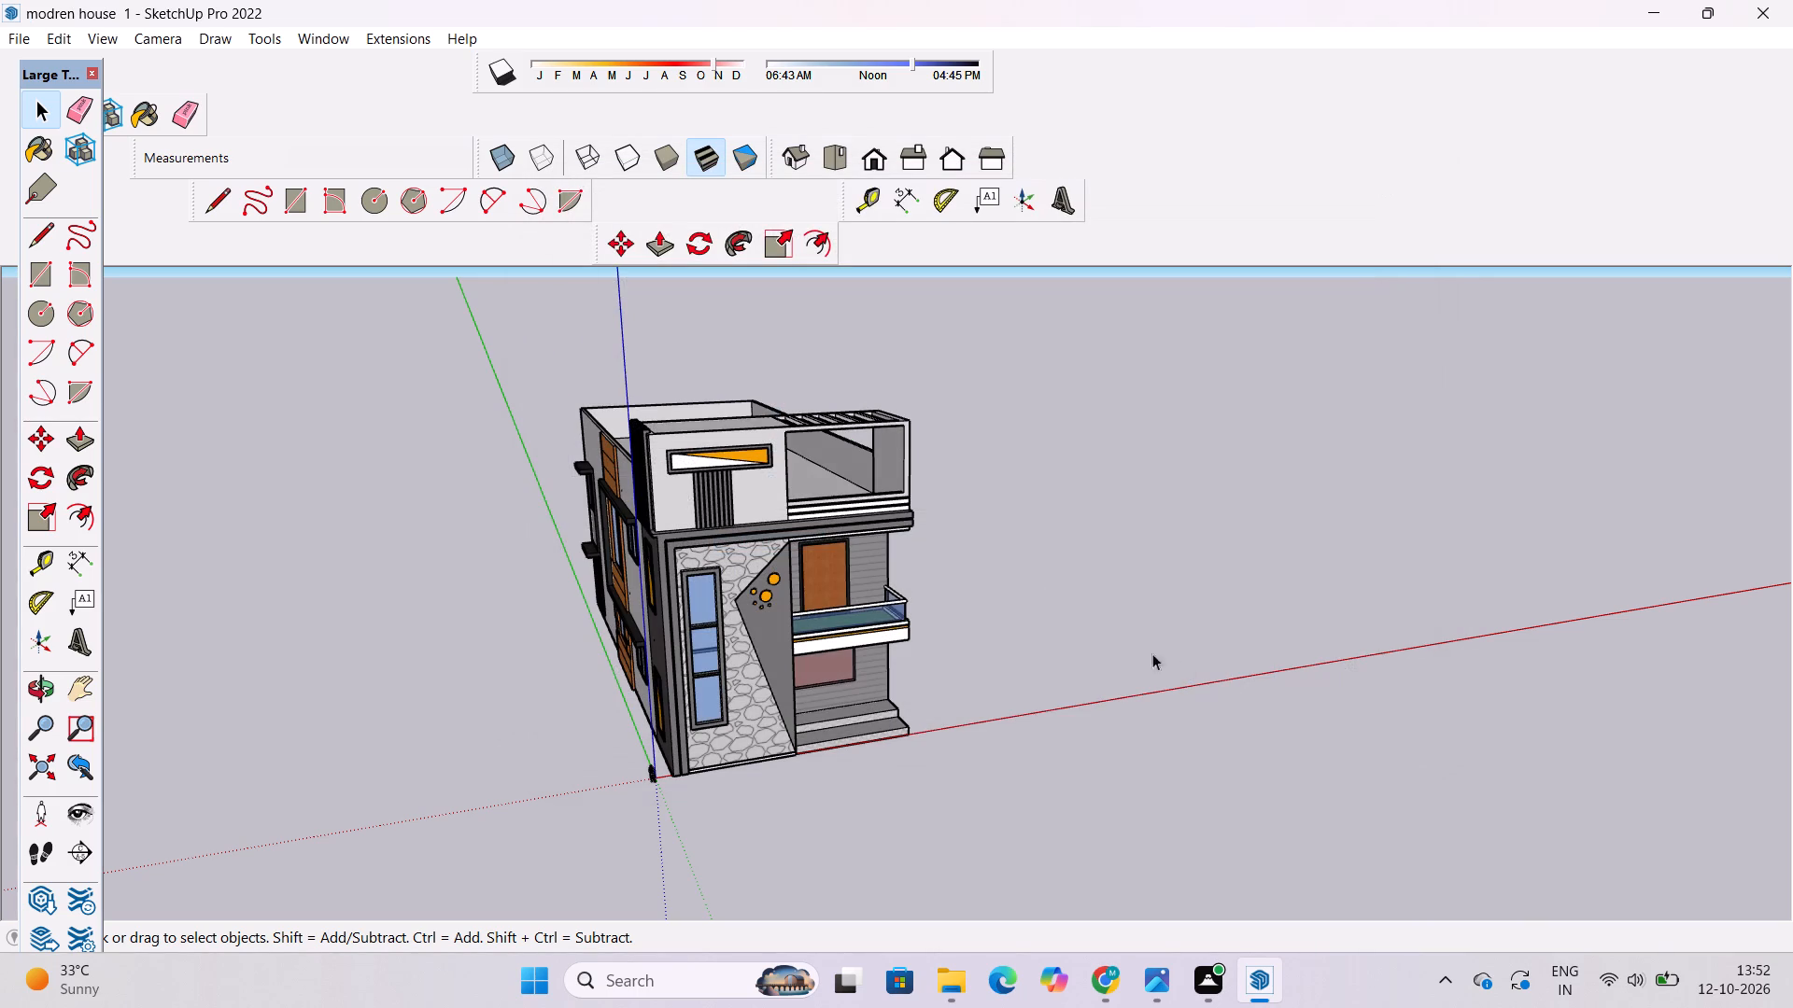
Export the current view as a 2D graphic PDF in the Downloads folder, named "modren house 1 pdf".
{"action": "left_click", "coordinate": [12, 41]}
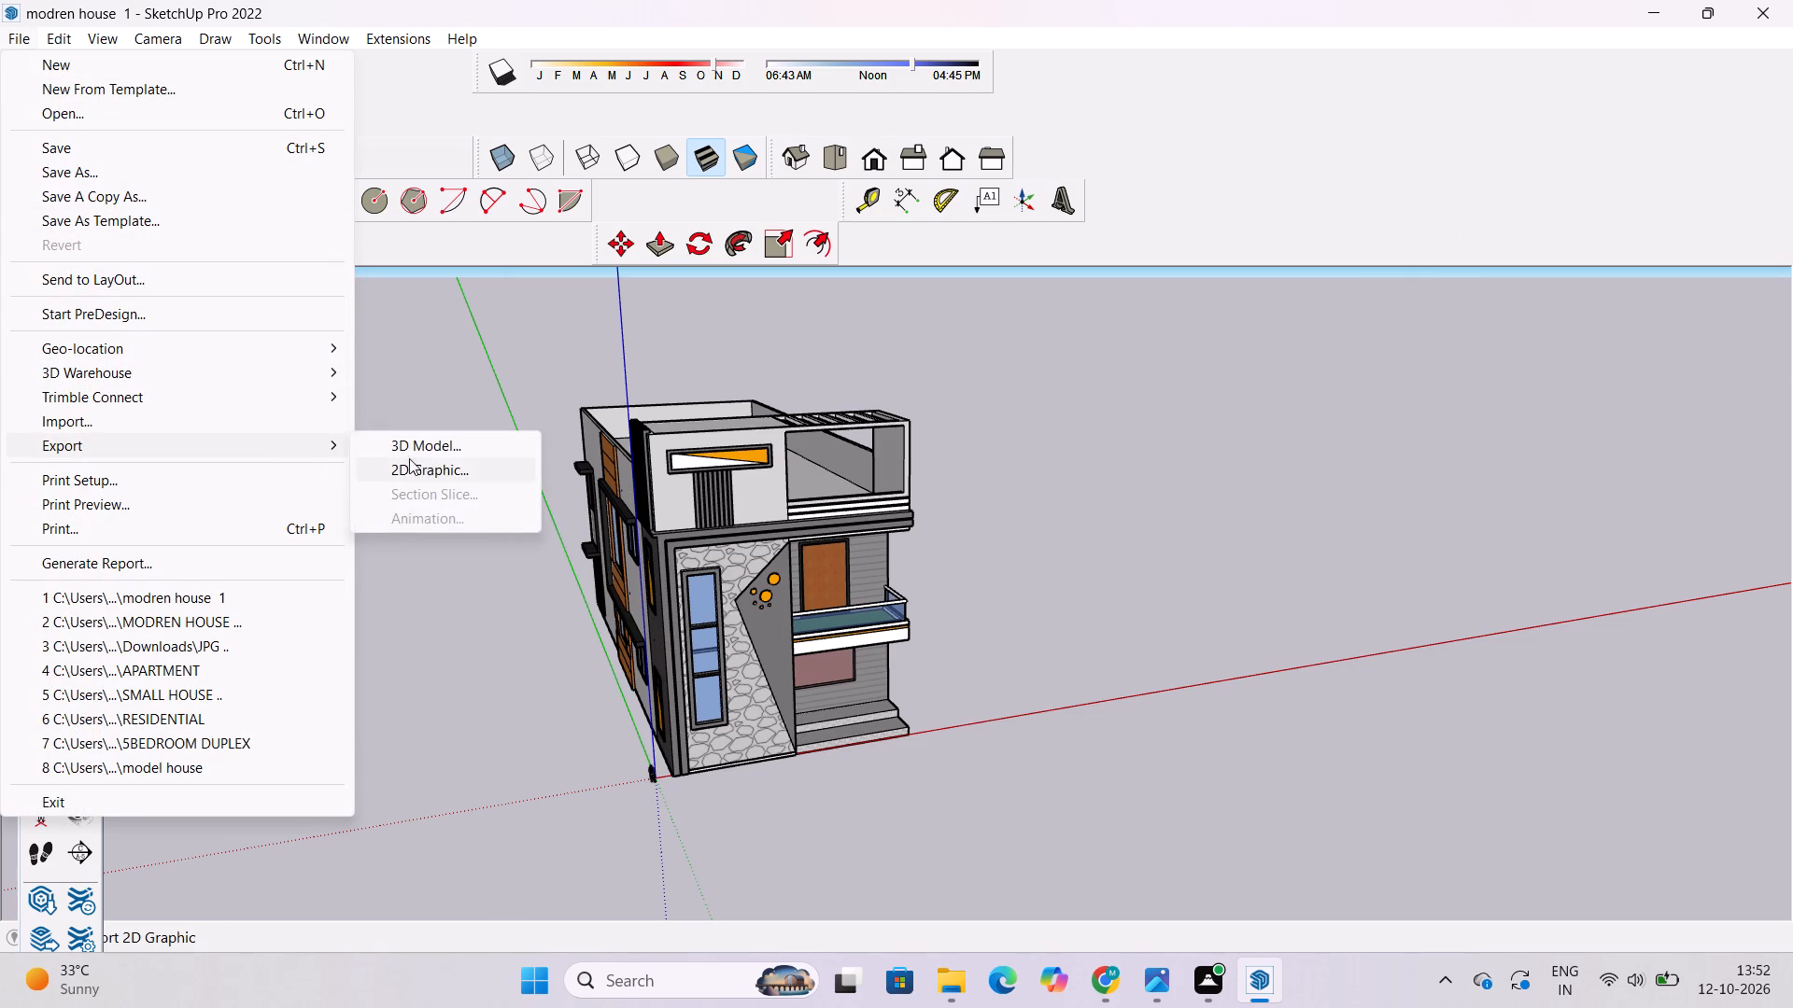
{"action": "left_click", "coordinate": [430, 464]}
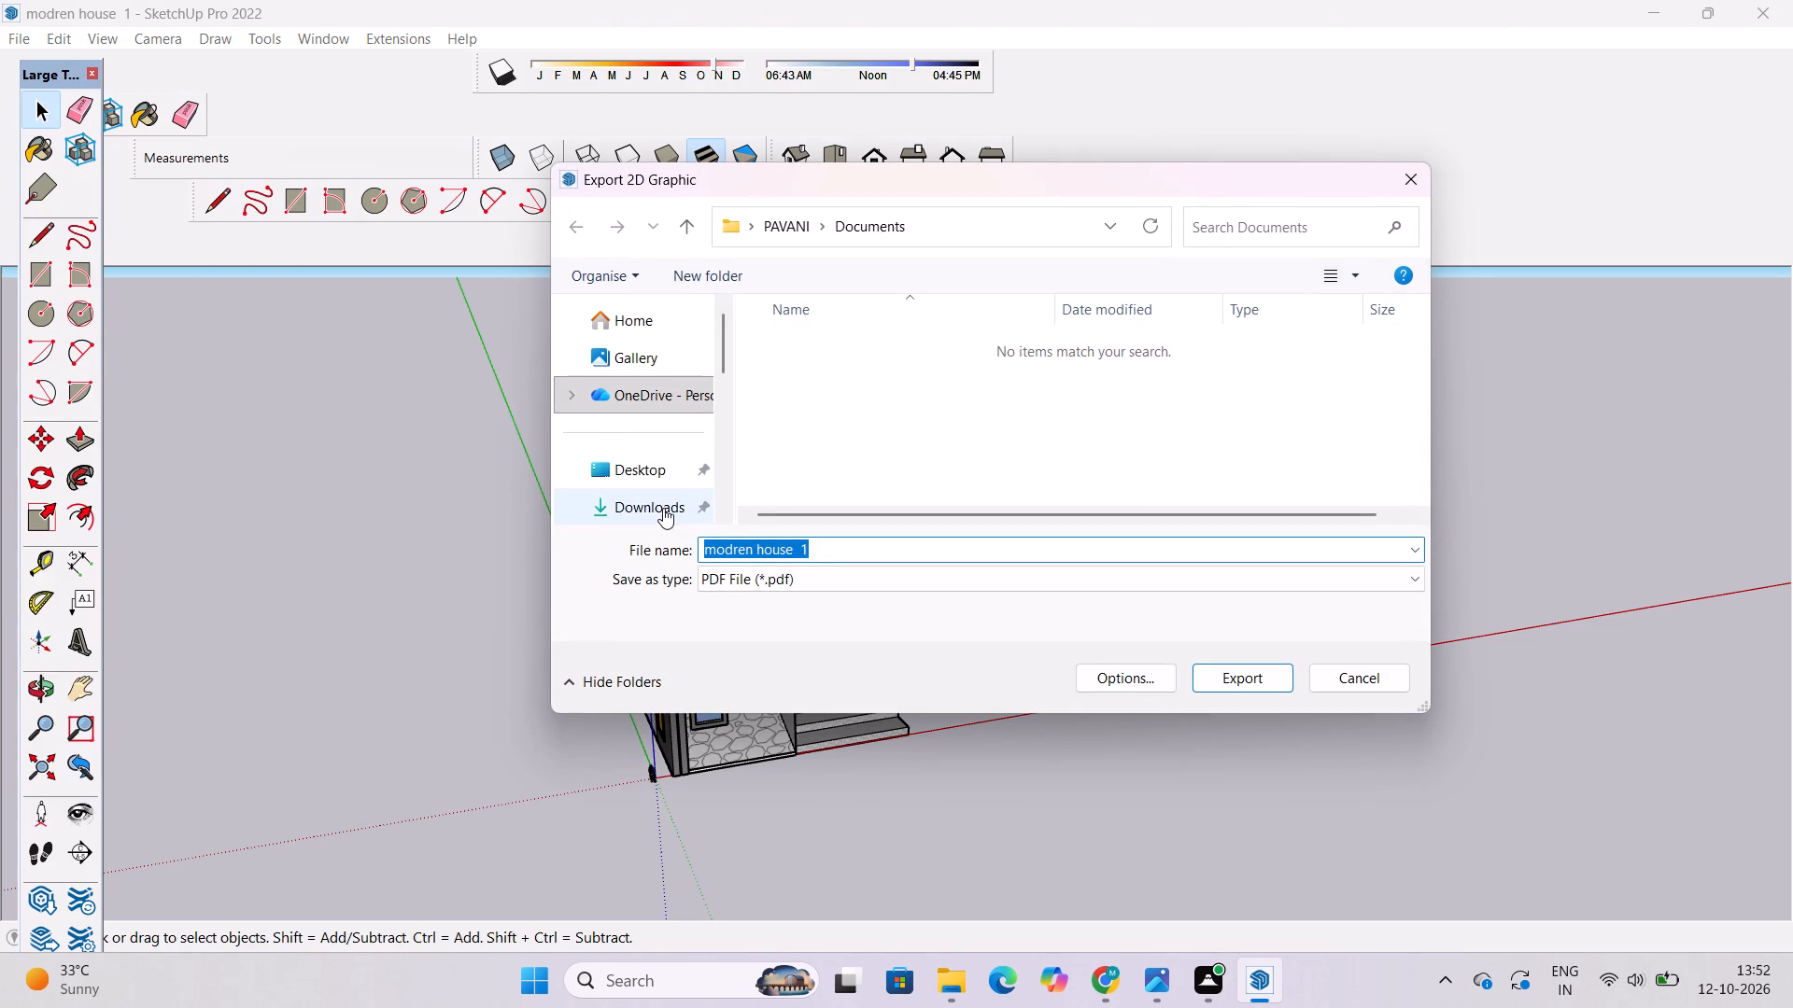
{"action": "left_click", "coordinate": [663, 507]}
{"action": "double_click", "coordinate": [811, 551]}
{"action": "left_click", "coordinate": [811, 551]}
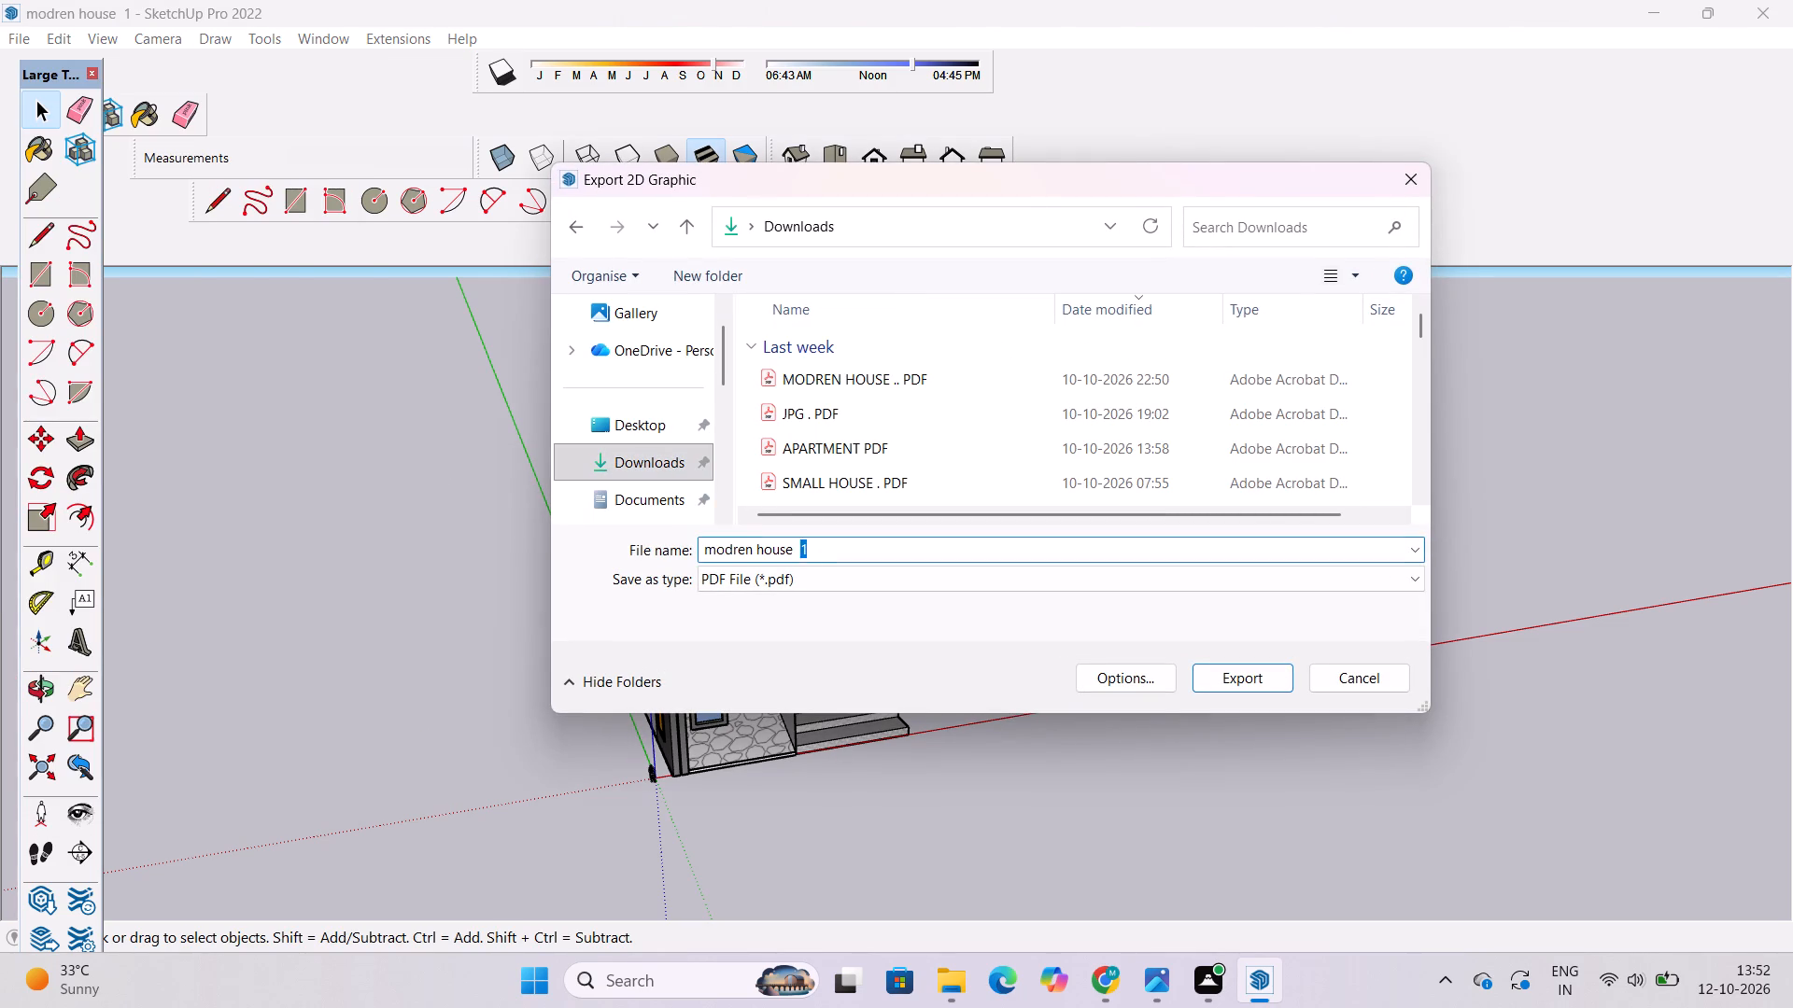
{"action": "key", "text": "space"}
{"action": "type", "text": "p"}
{"action": "key", "text": "d"}
{"action": "key", "text": "f"}
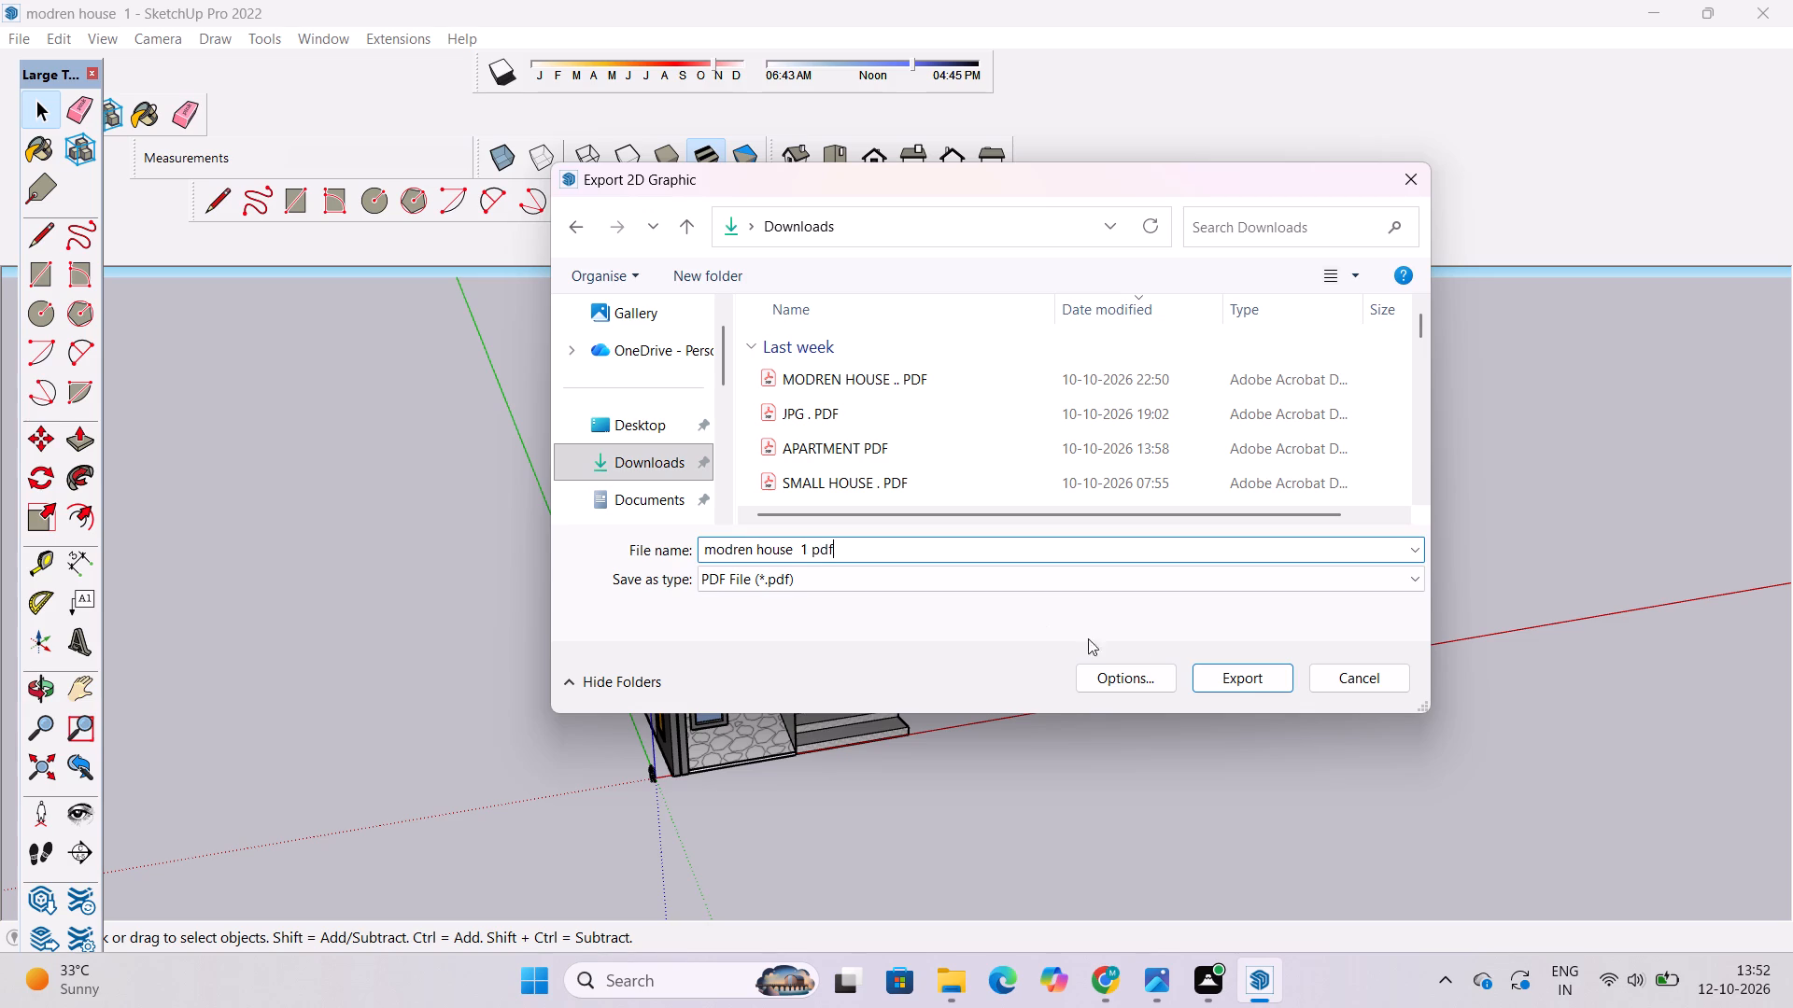
{"action": "left_click", "coordinate": [1236, 674]}
{"action": "scroll", "coordinate": [1048, 570], "scroll_direction": "down", "scroll_amount": 5}
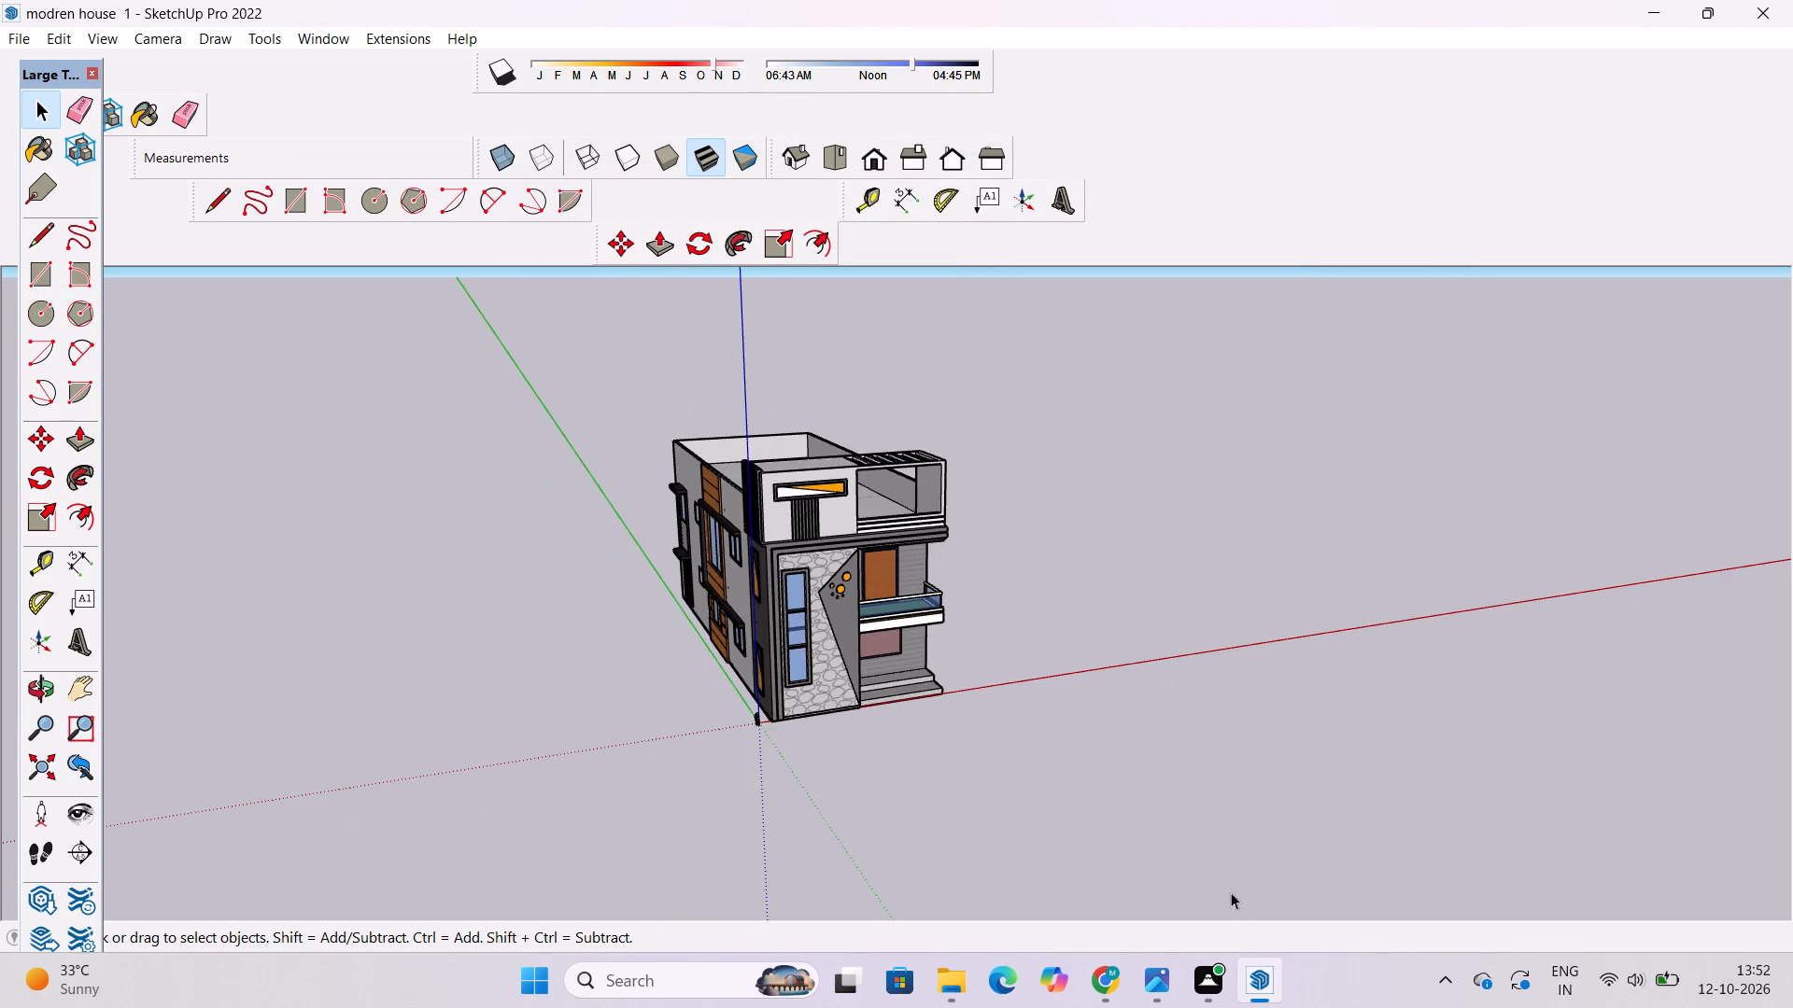